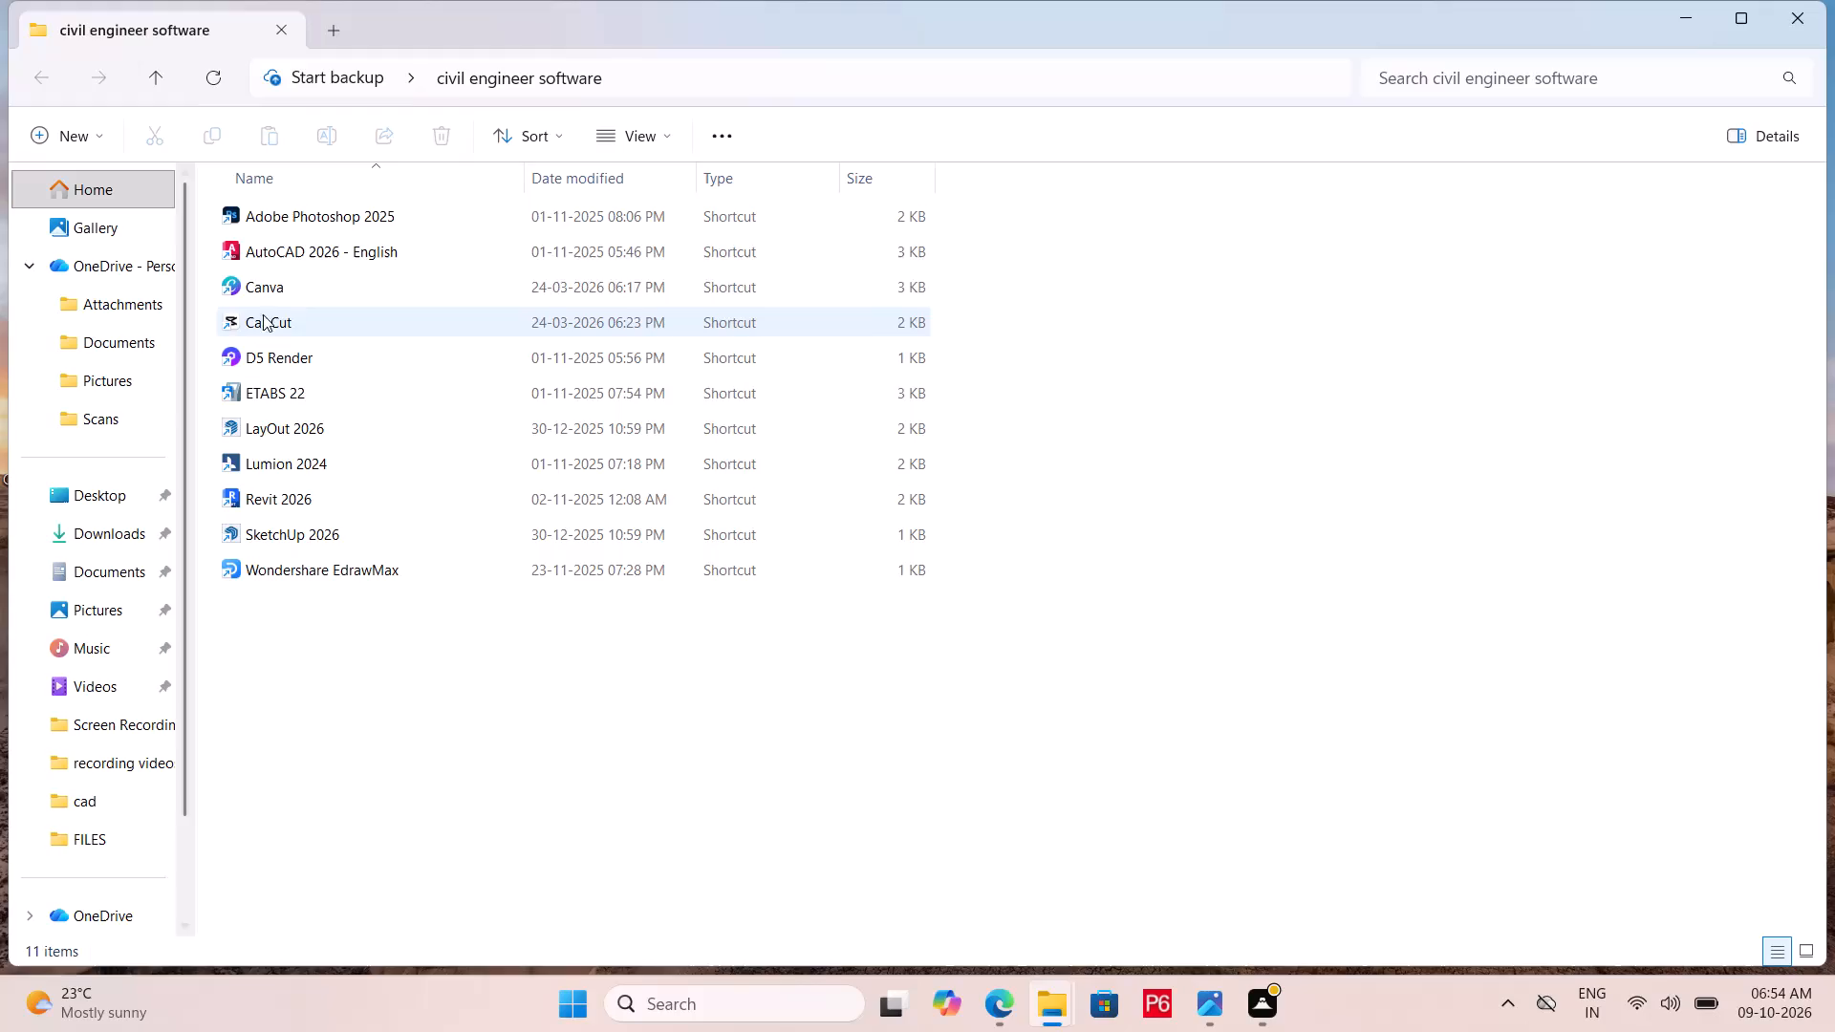
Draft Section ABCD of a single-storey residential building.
Launch AutoCAD 2026 from the civil engineer software folder.
double_click(305, 258)
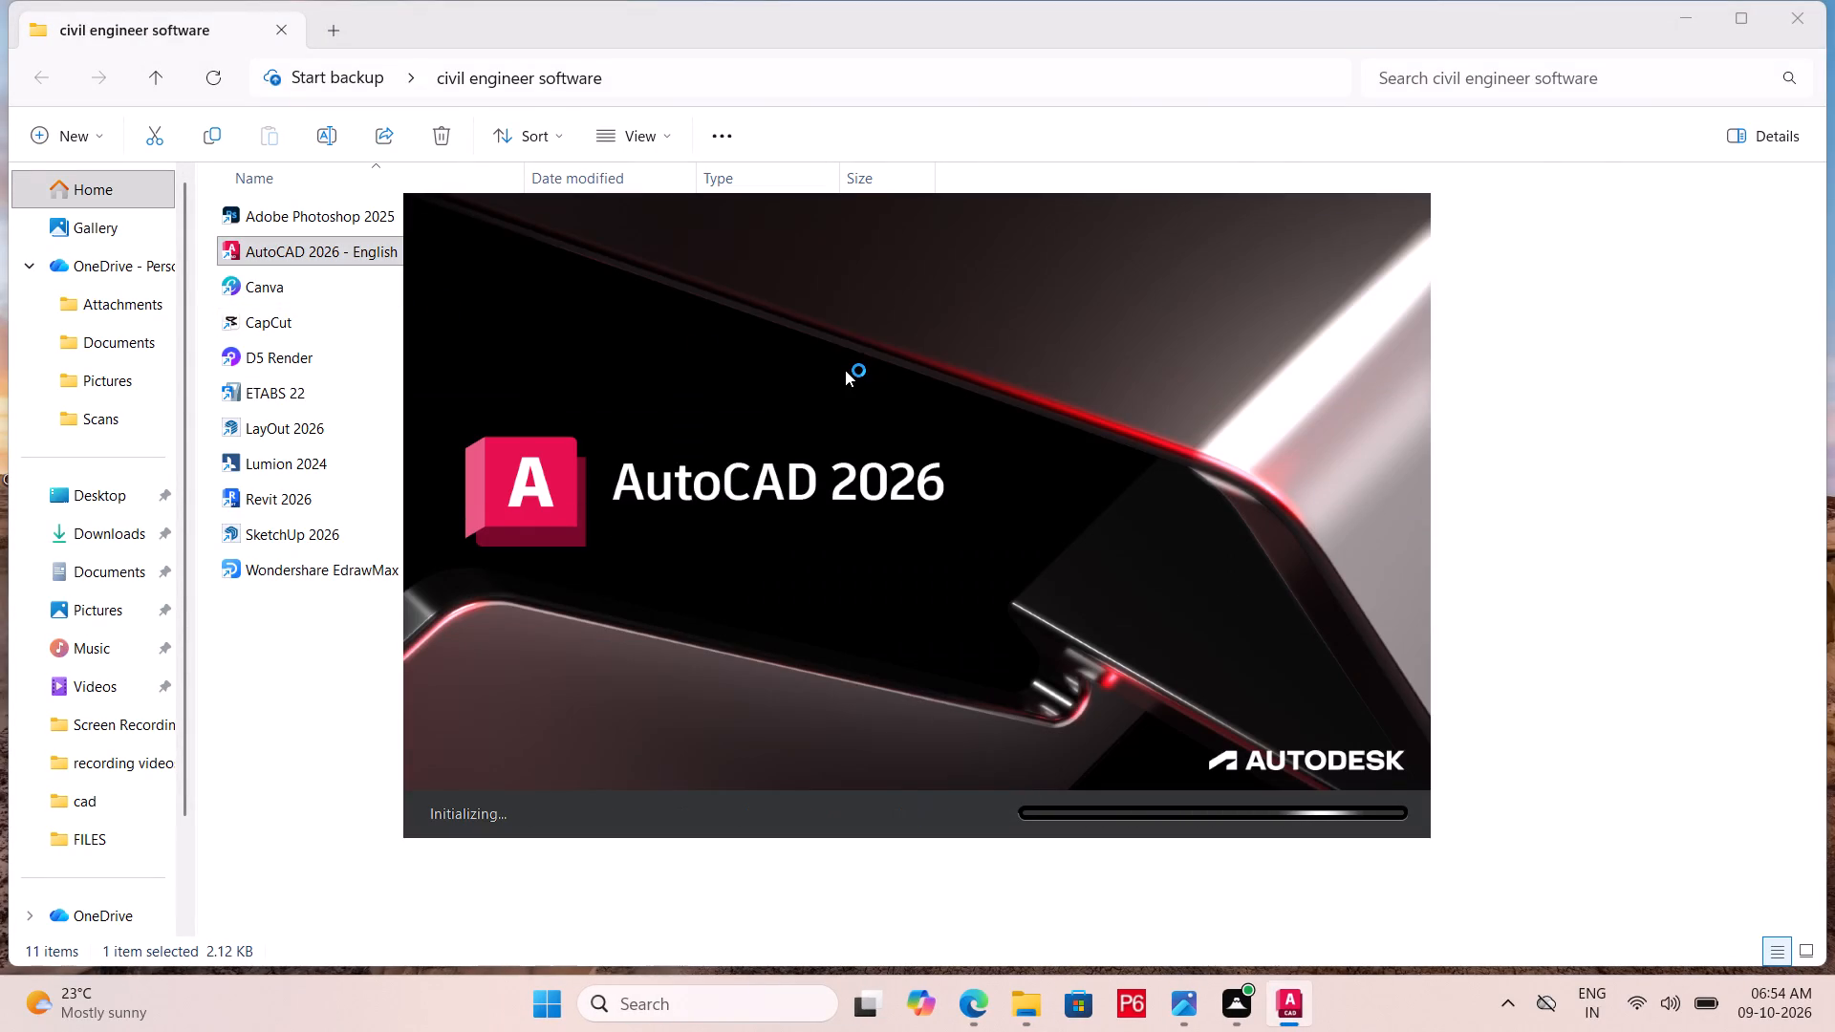
left_click(1682, 24)
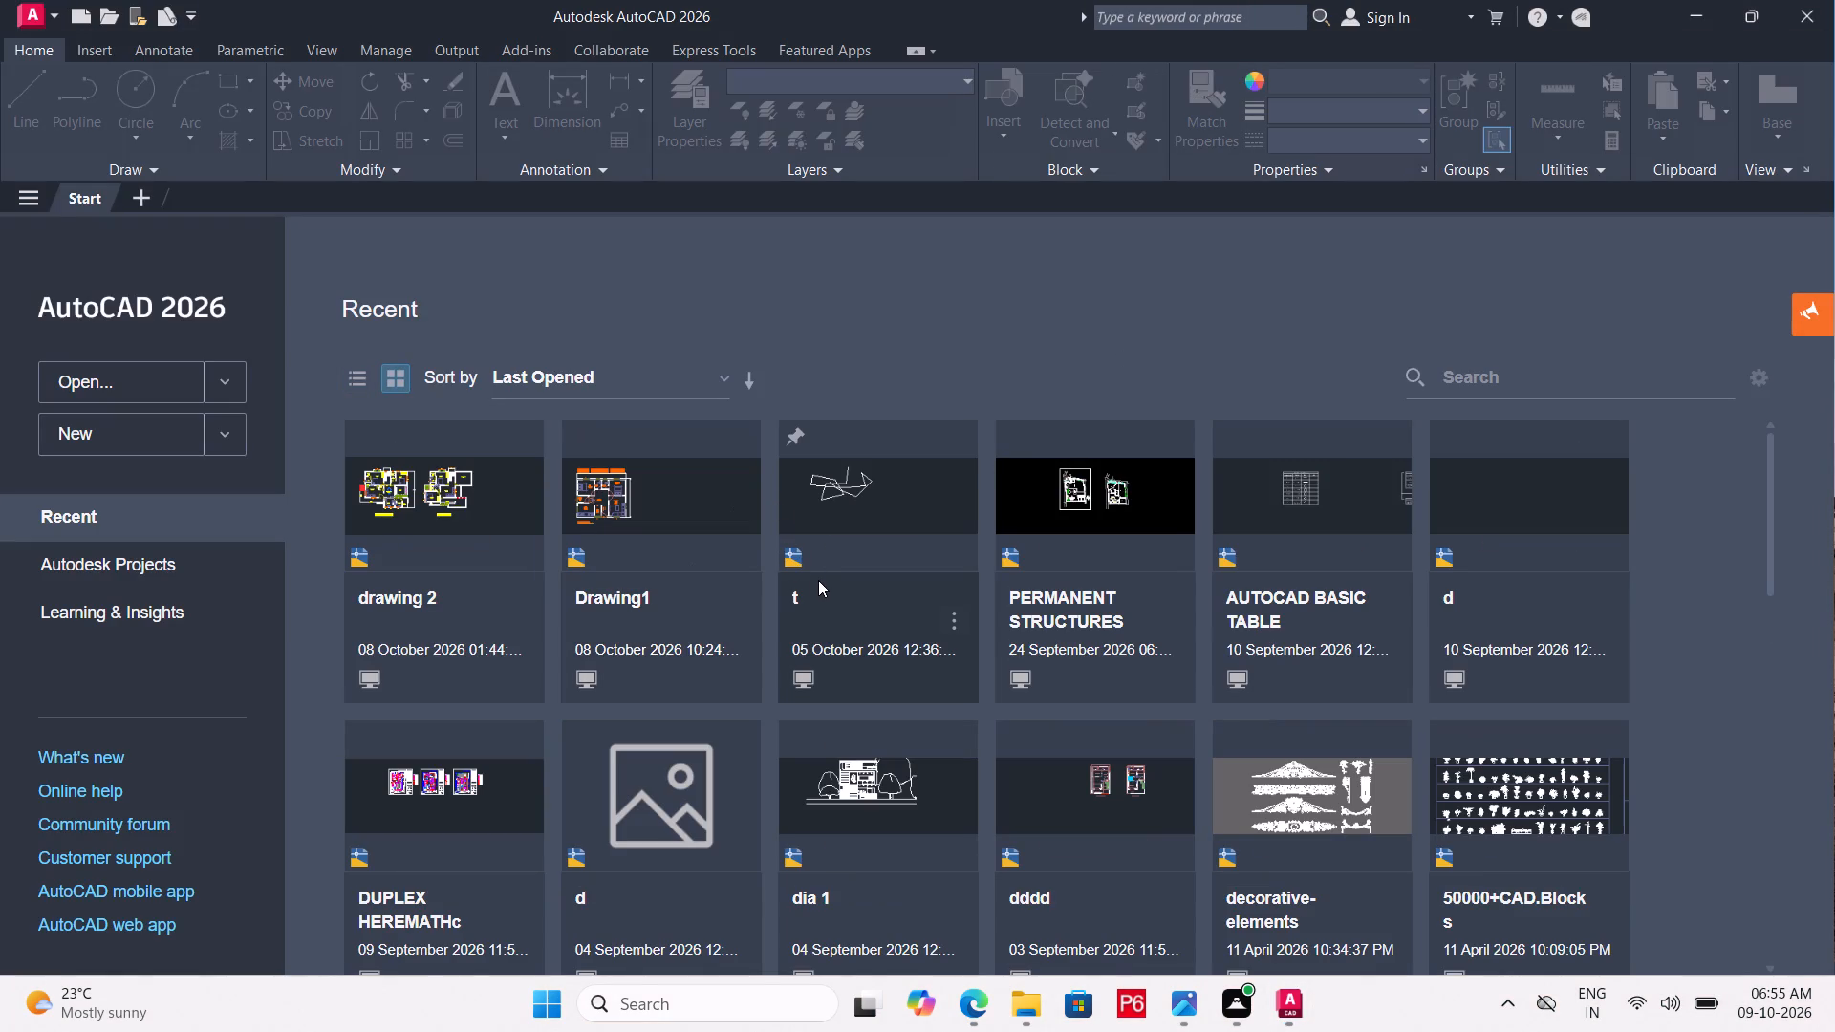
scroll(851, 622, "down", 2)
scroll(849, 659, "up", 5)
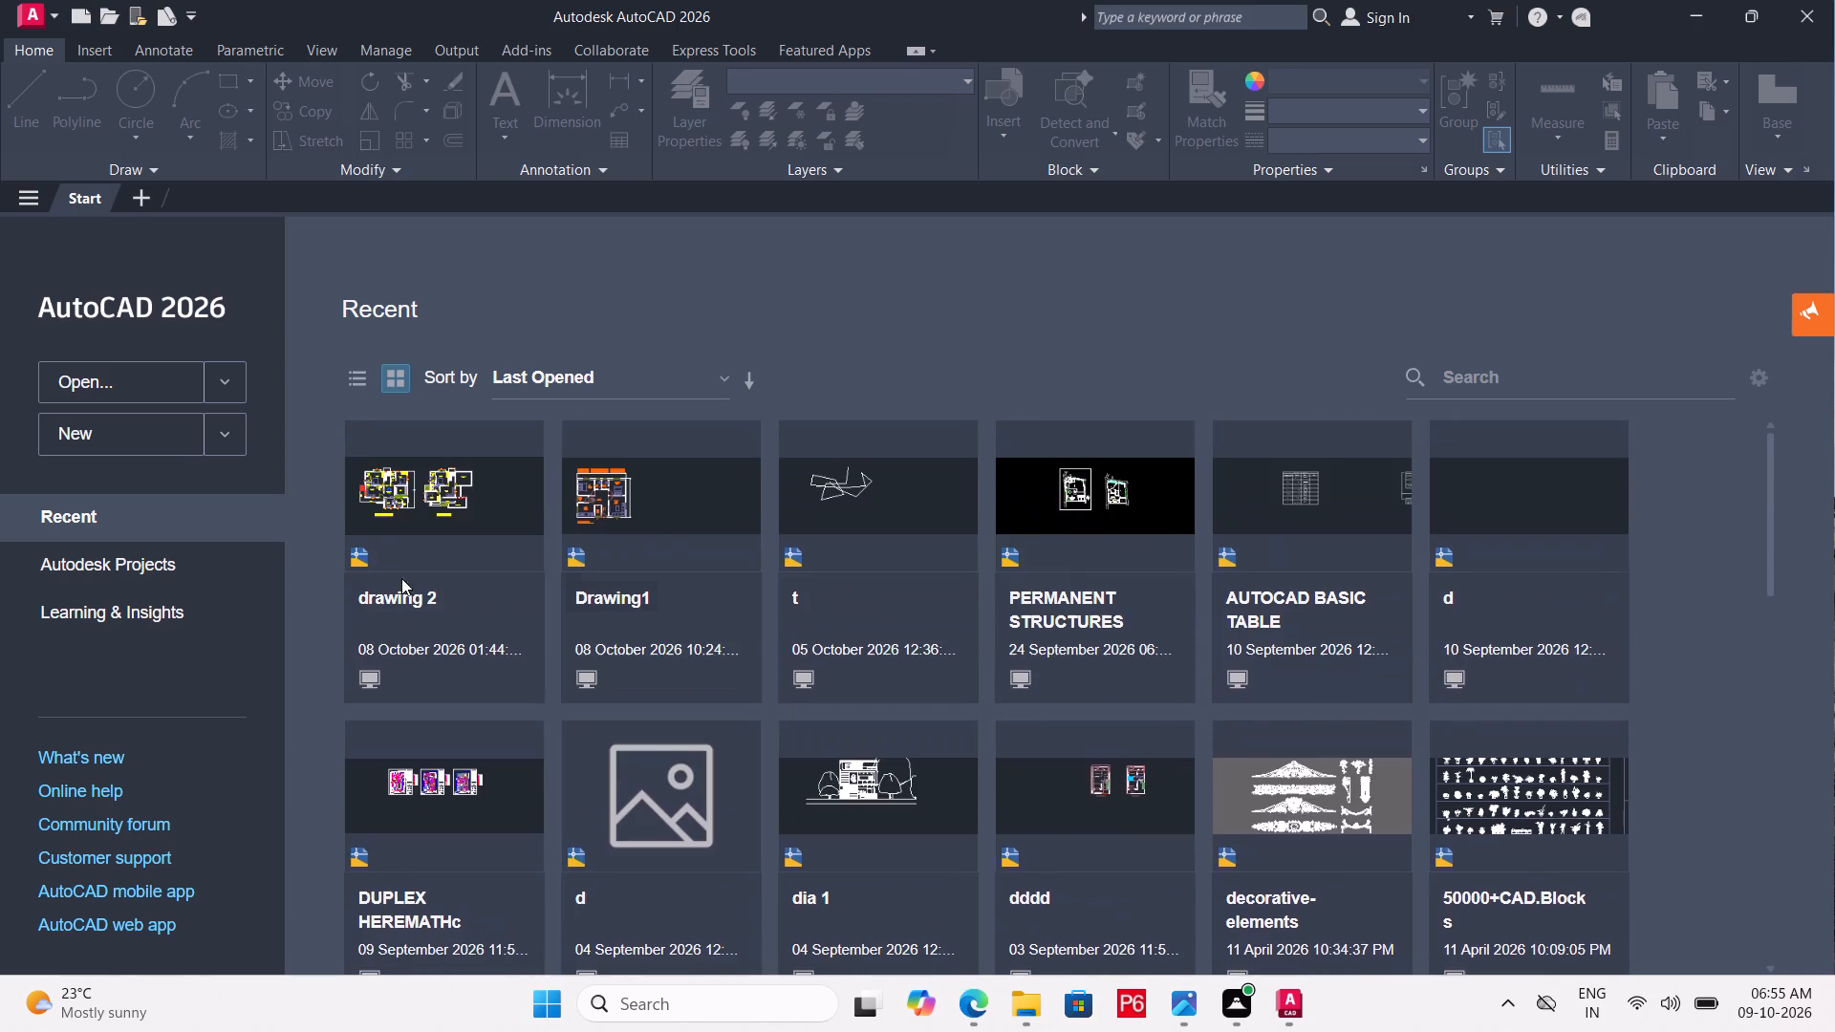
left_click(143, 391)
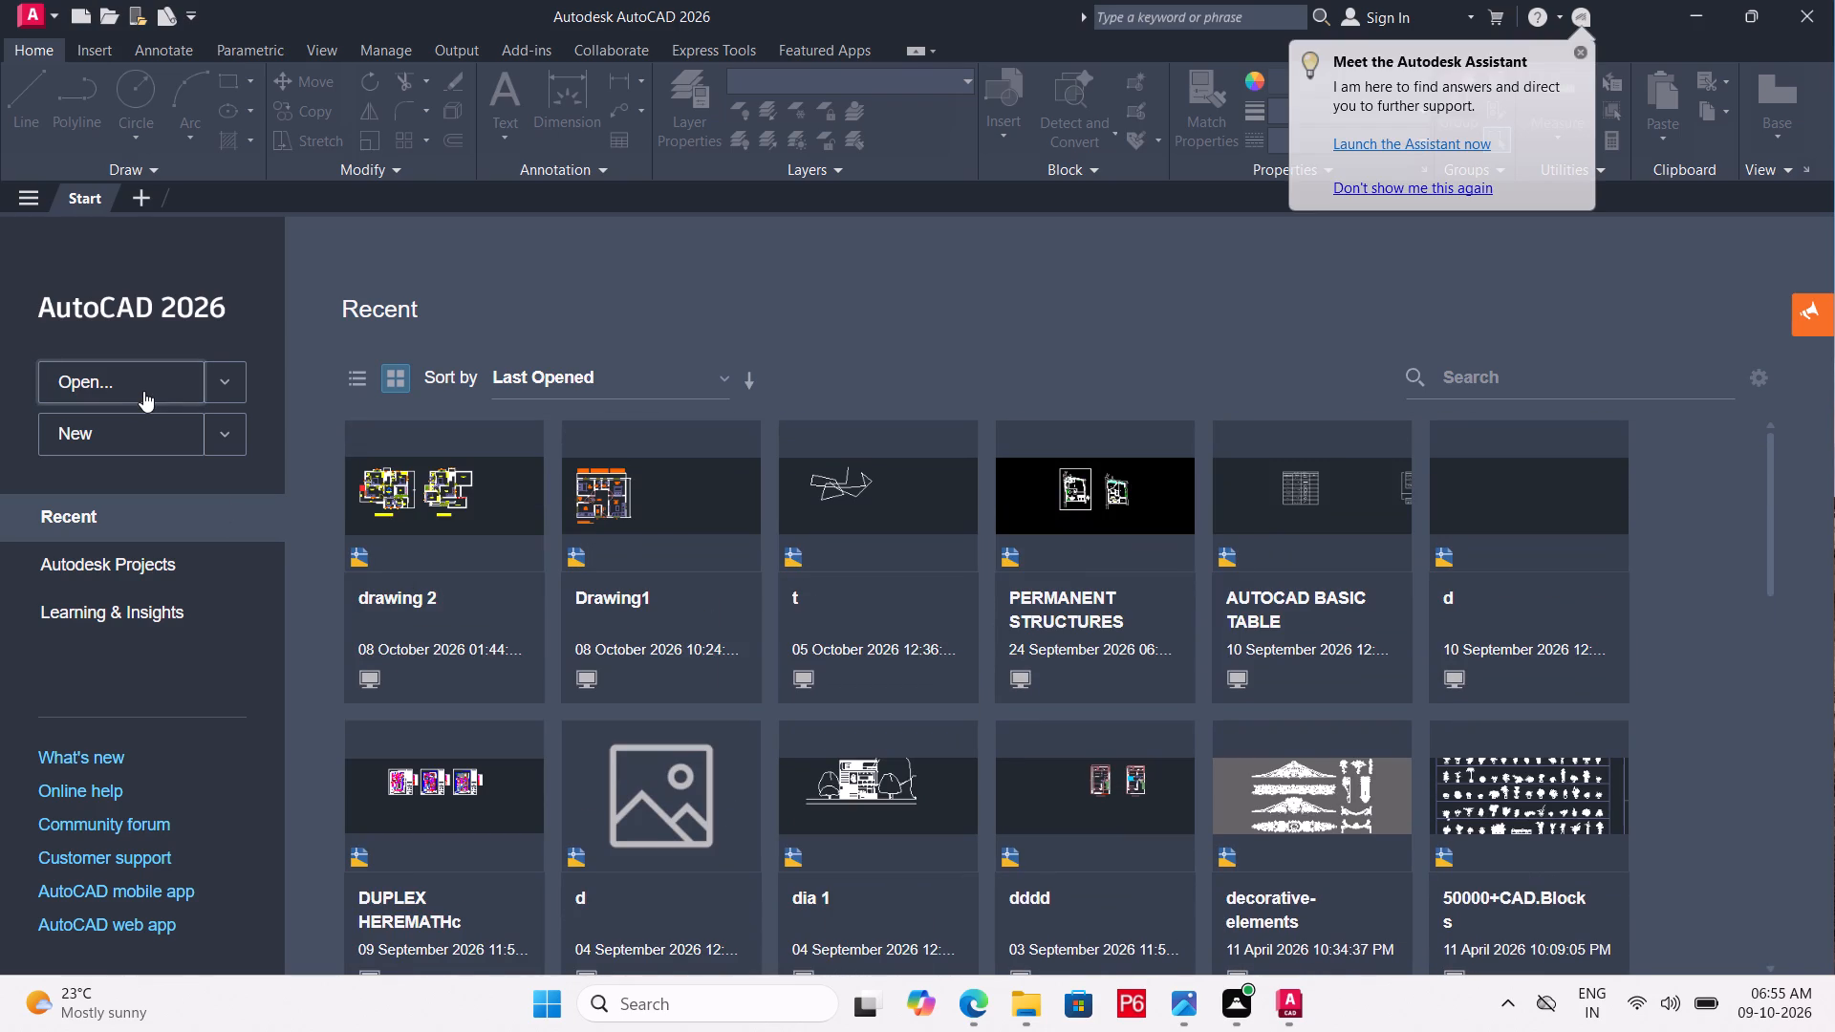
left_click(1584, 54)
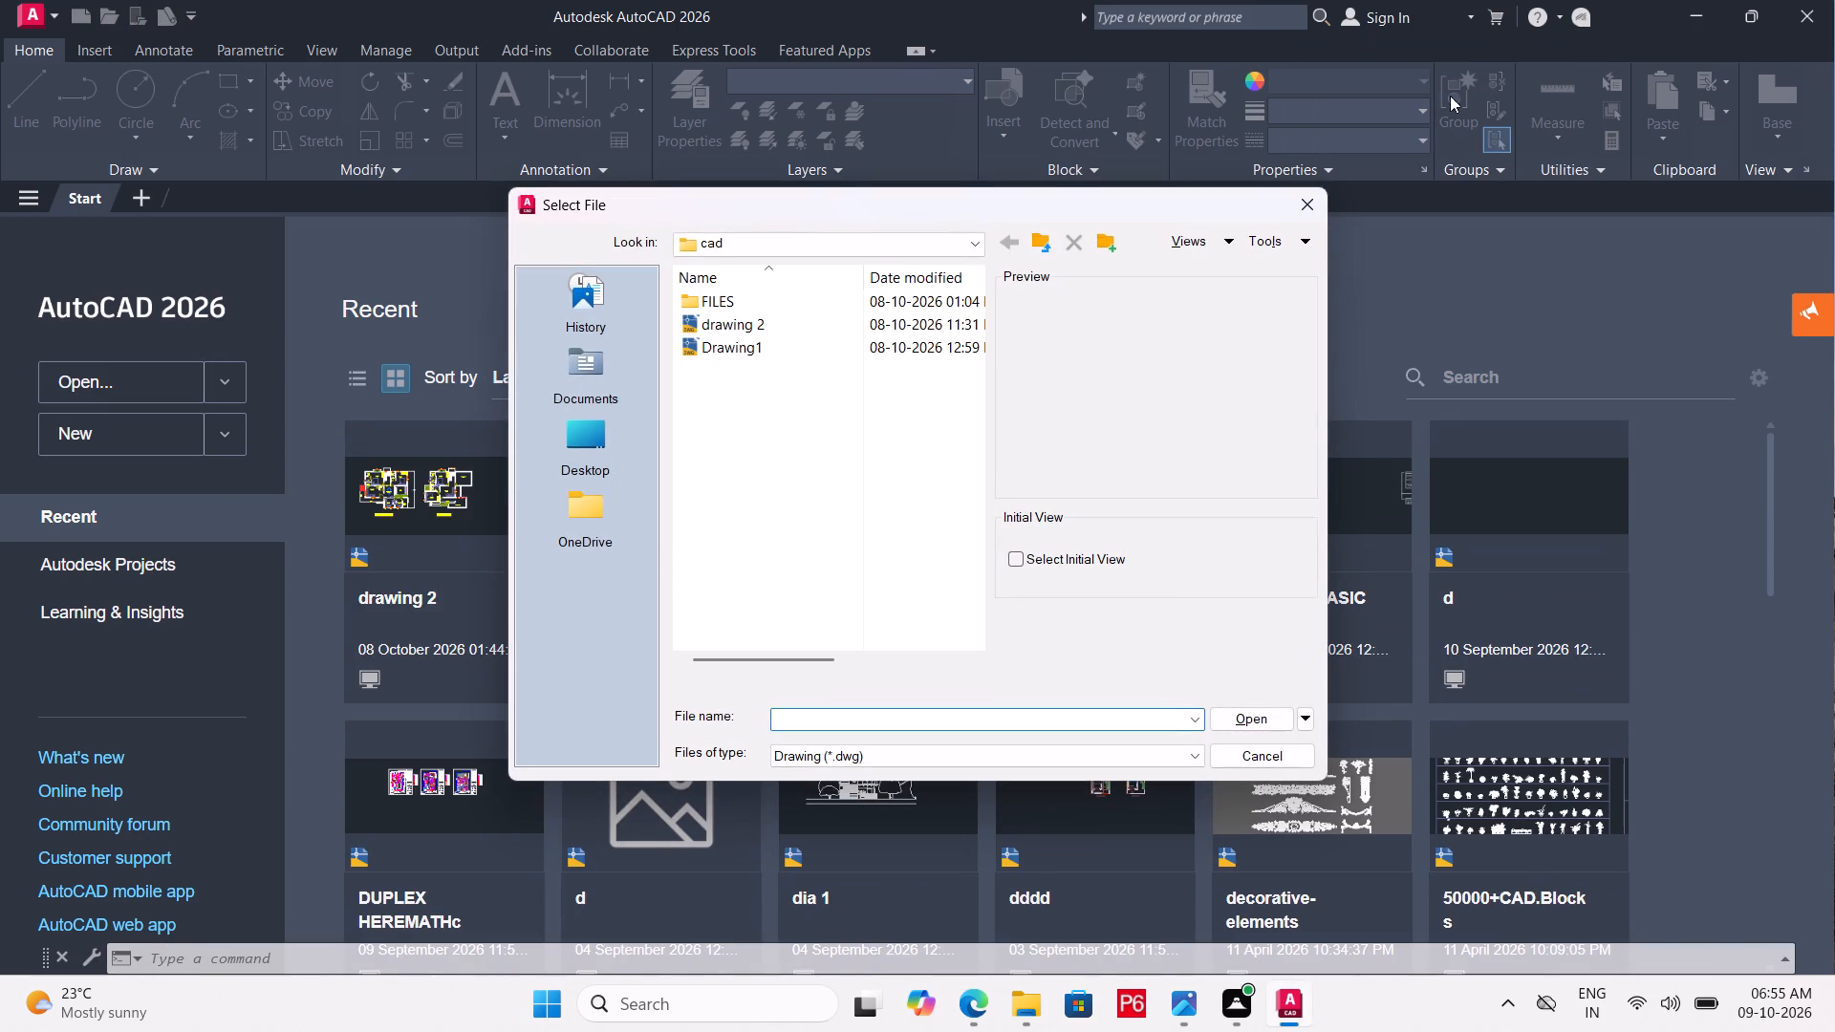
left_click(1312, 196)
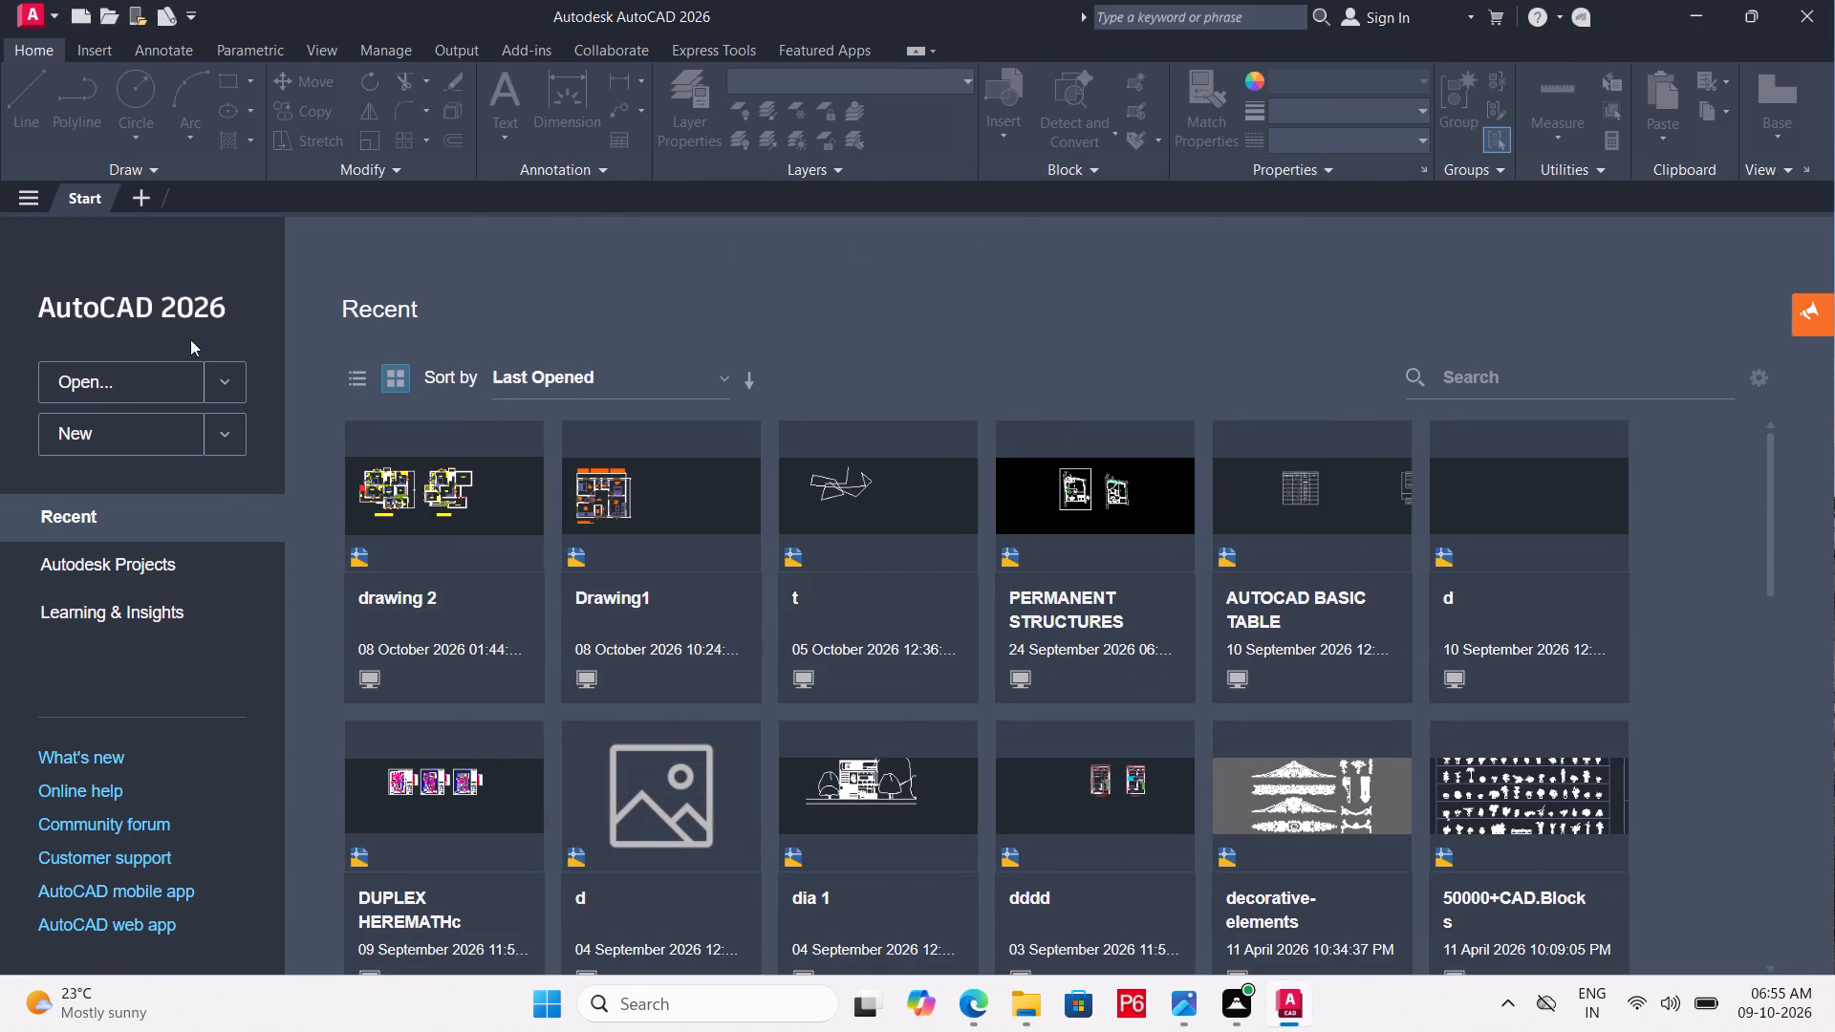
Create a new blank drawing.
left_click(124, 446)
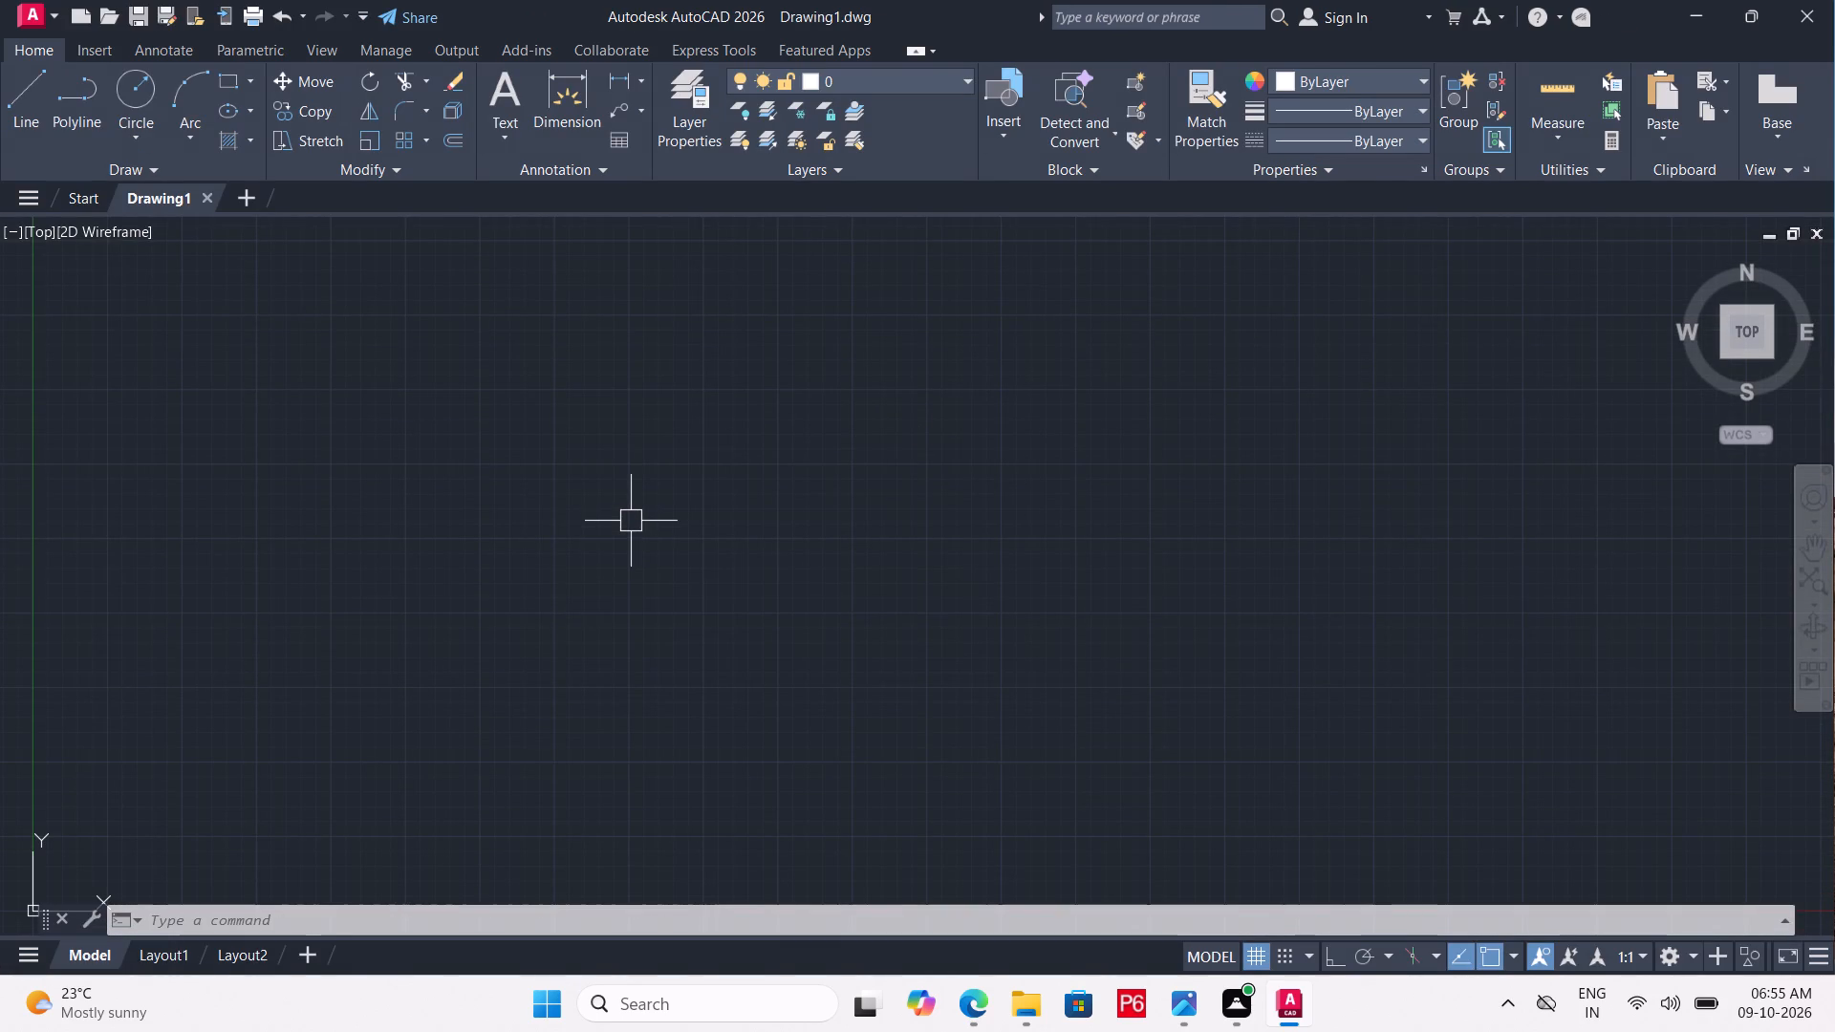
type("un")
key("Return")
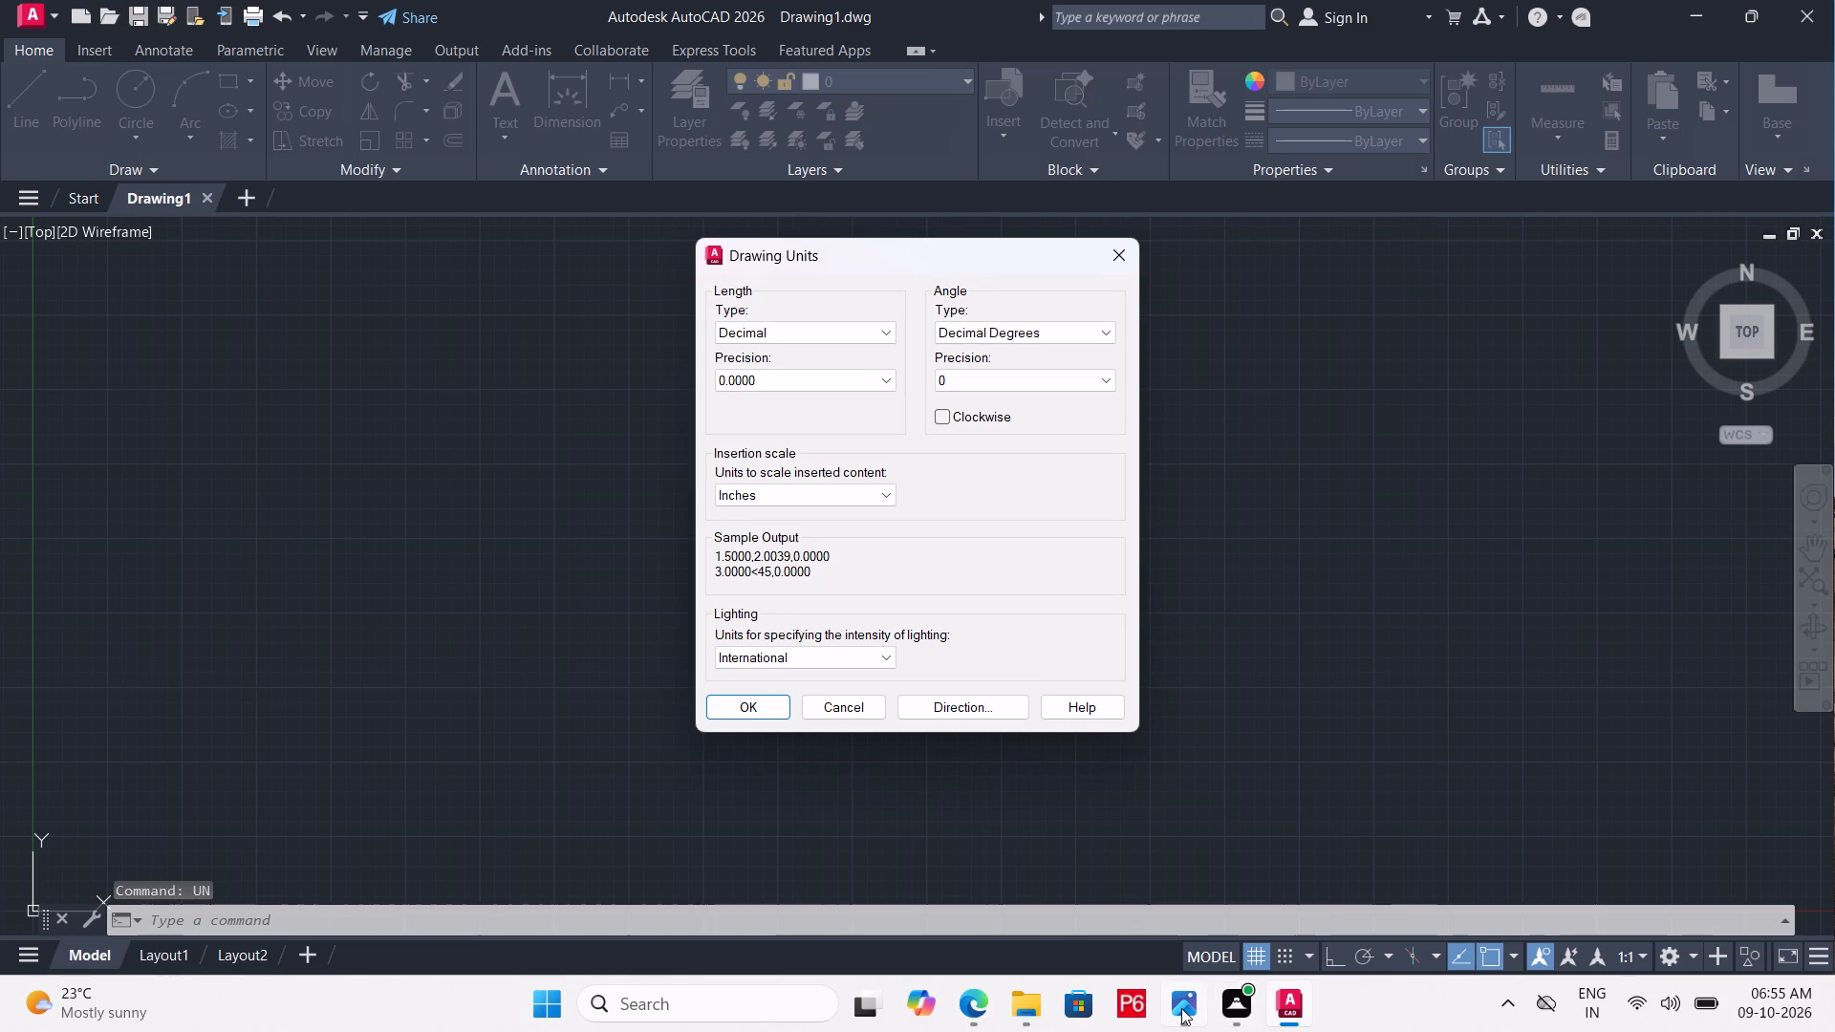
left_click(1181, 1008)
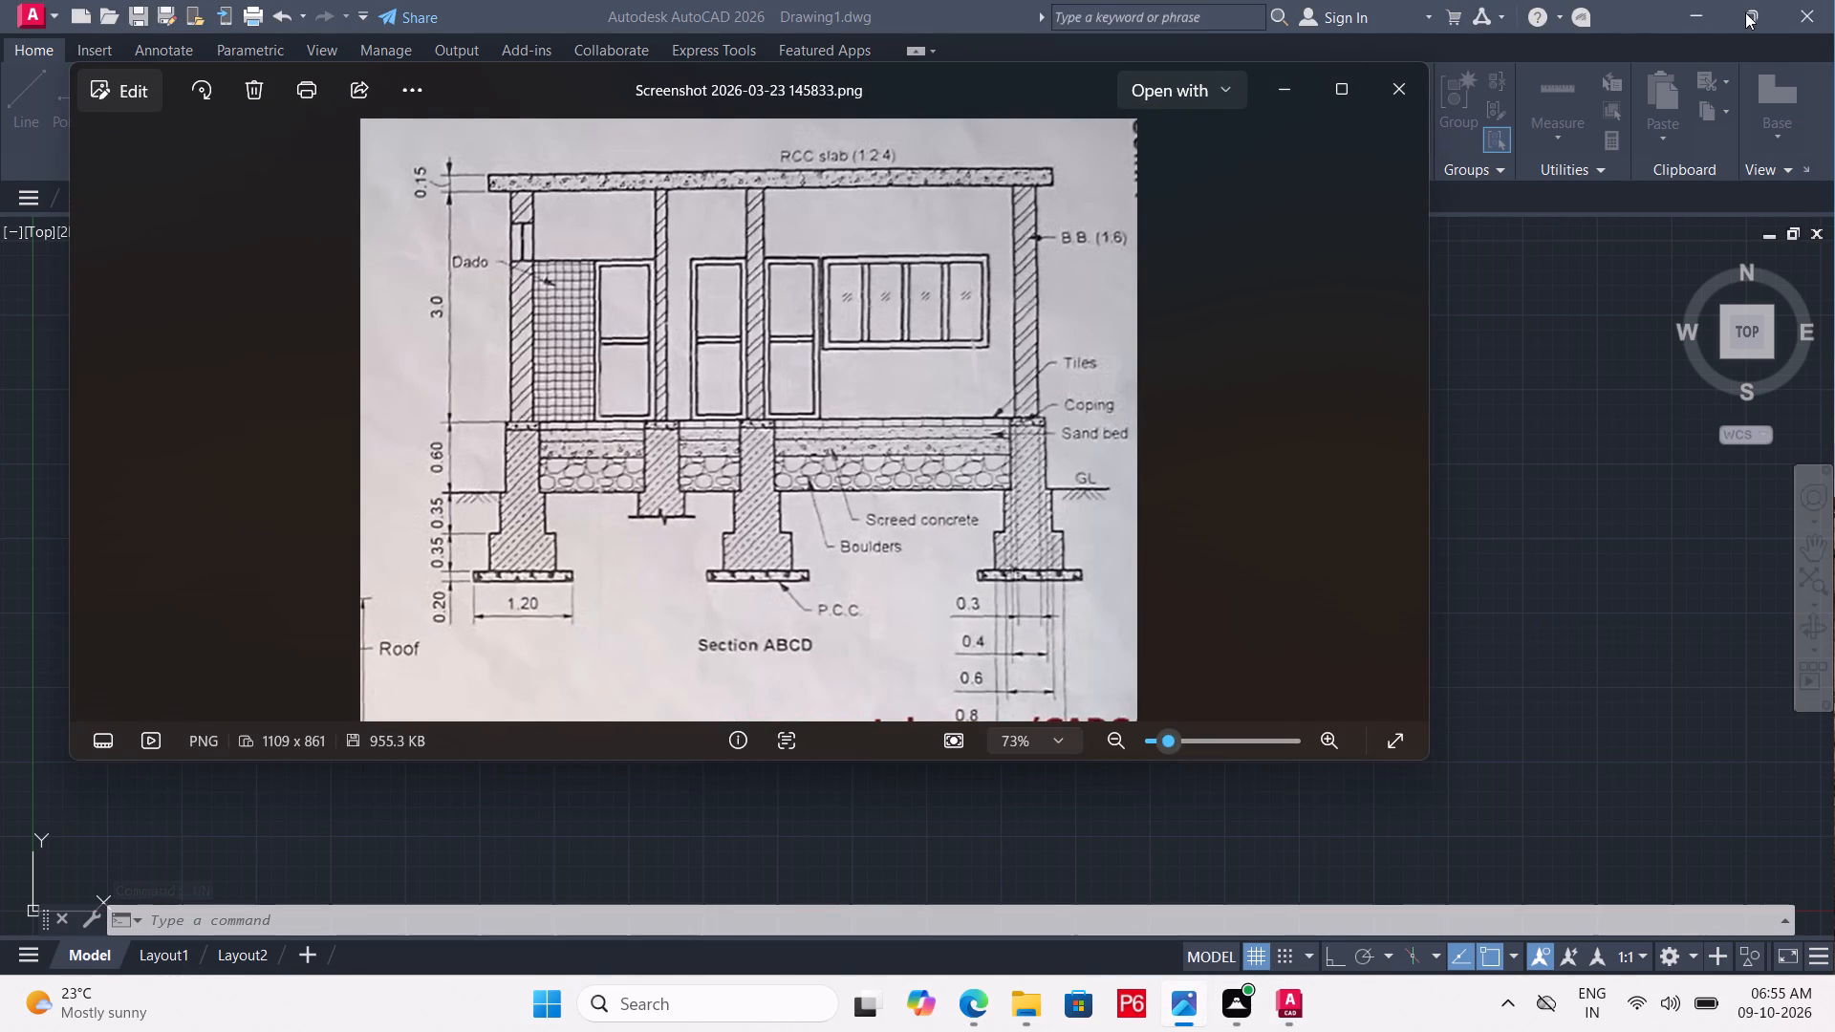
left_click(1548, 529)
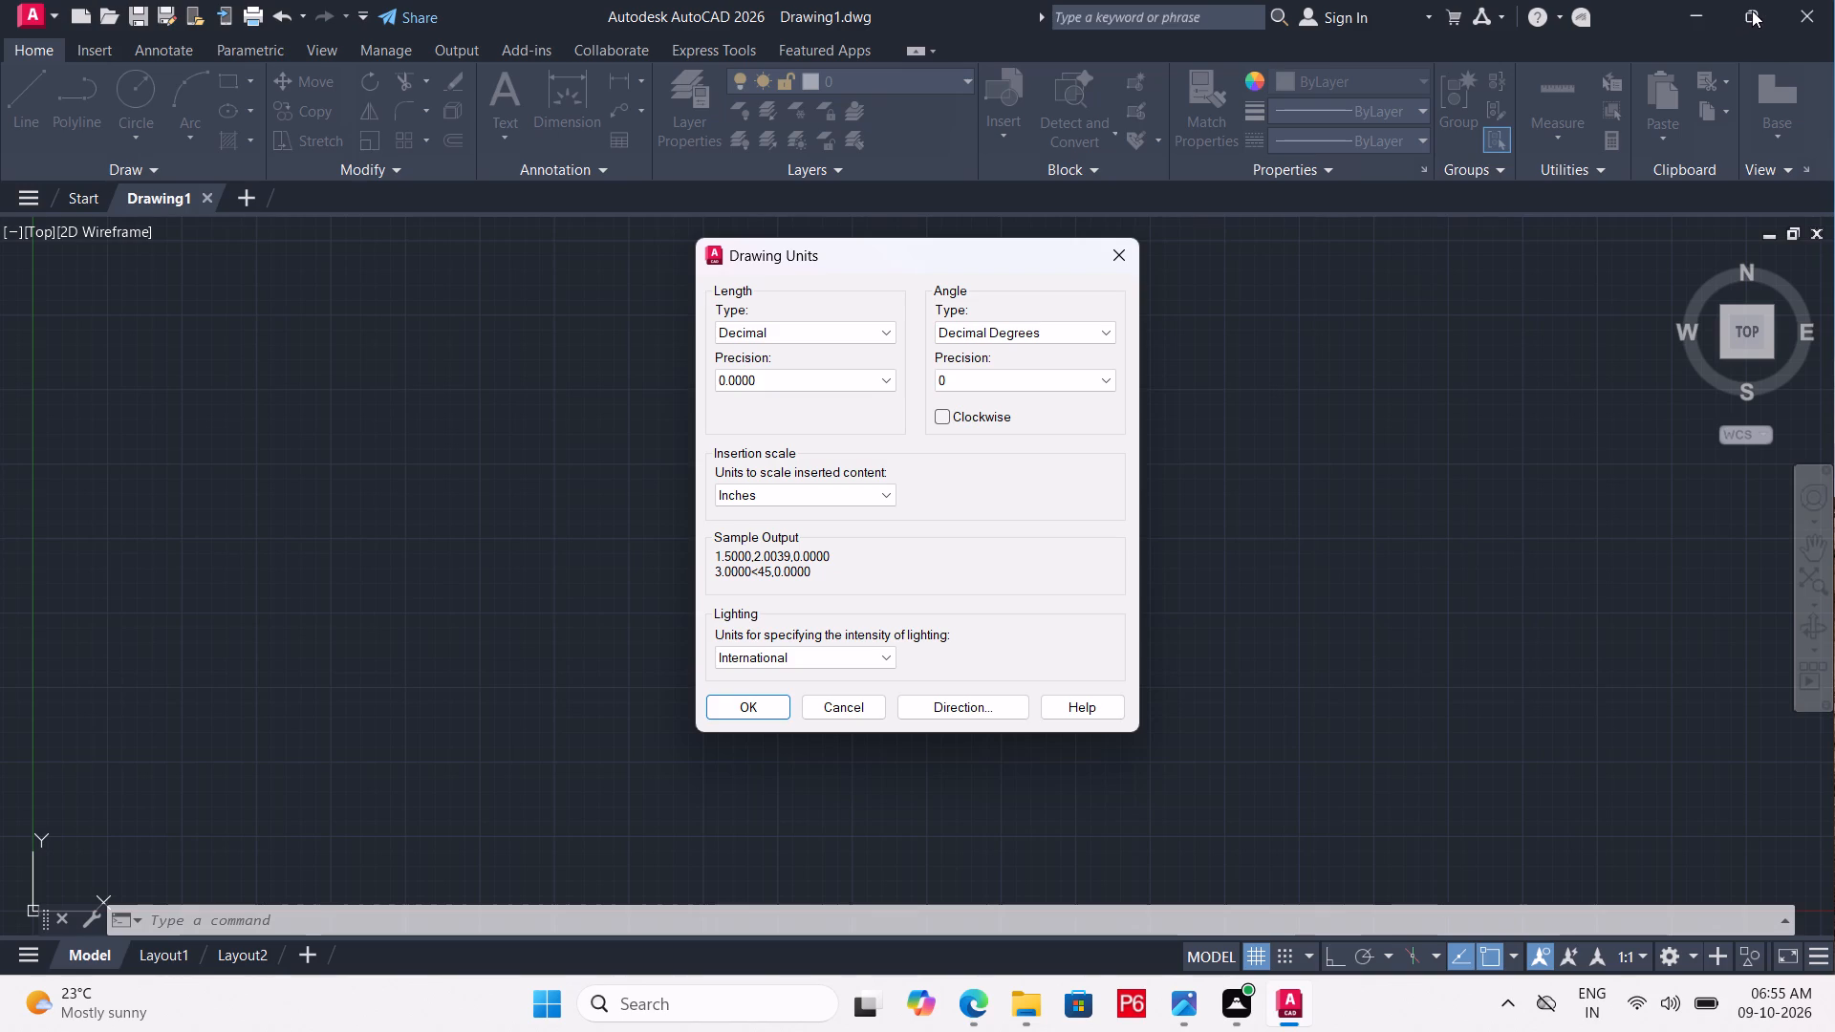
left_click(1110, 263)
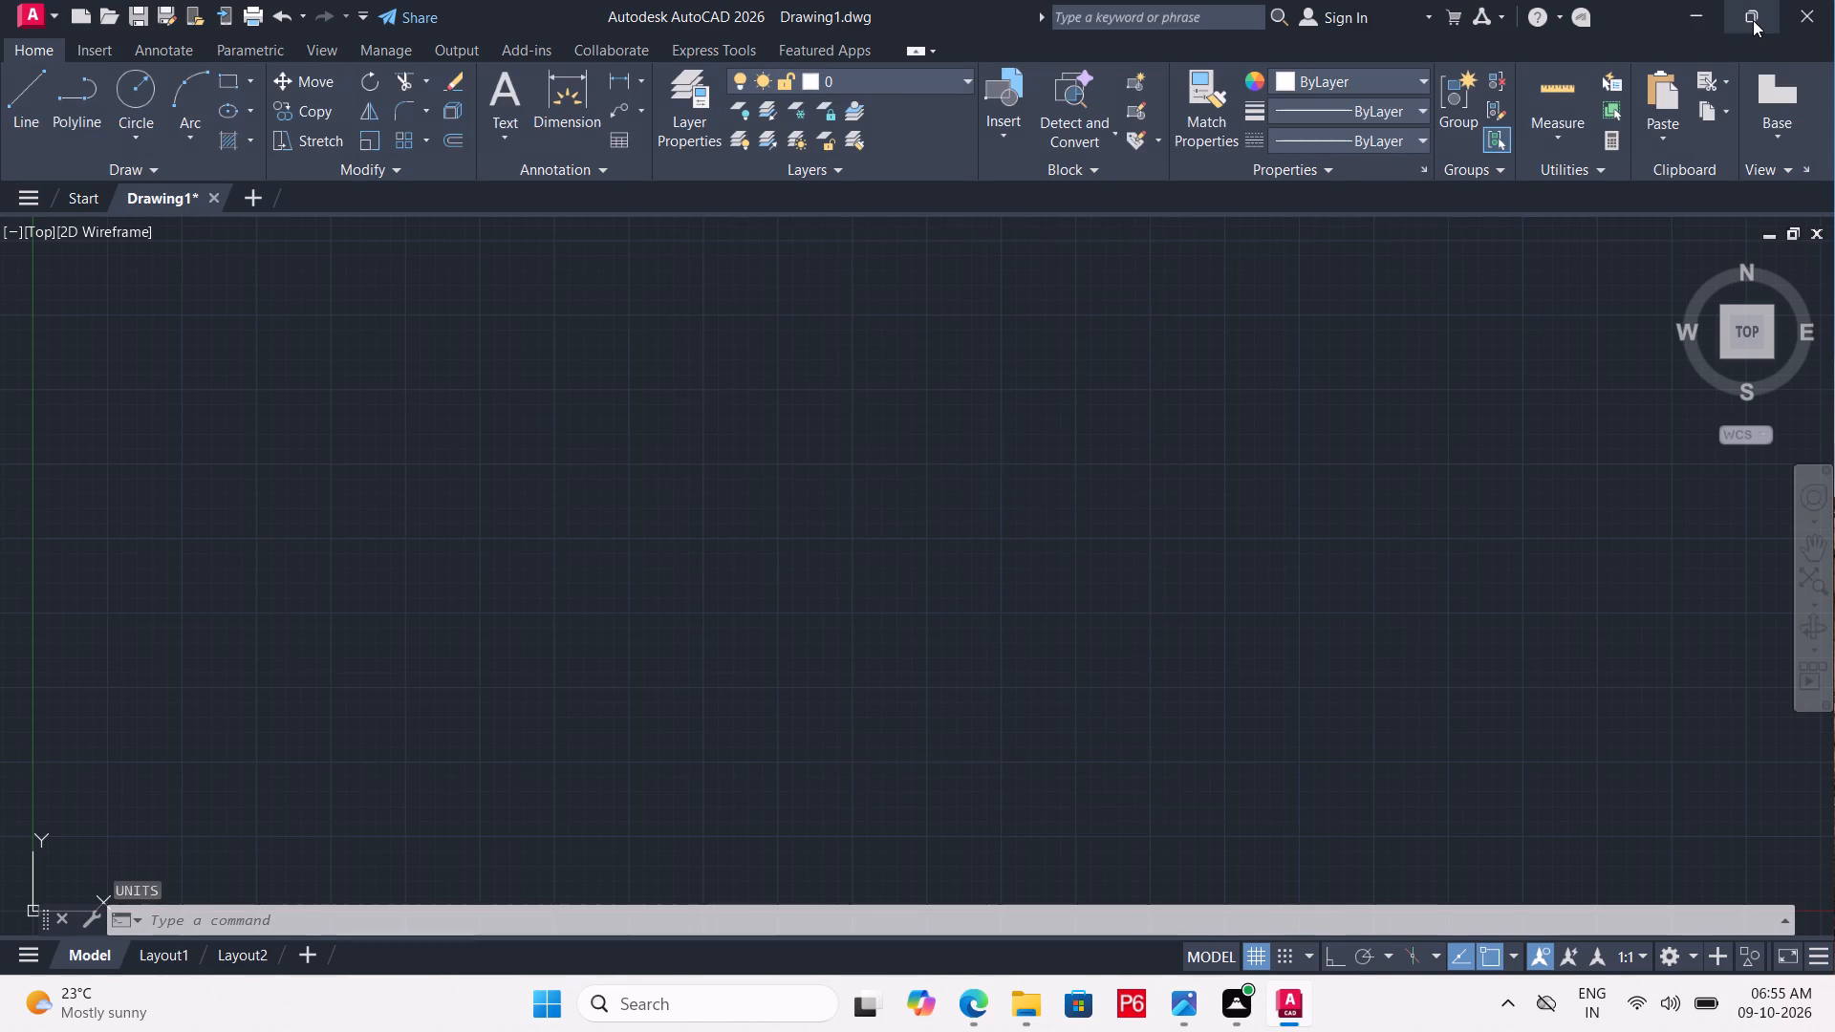
Arrange the drawing window and the reference section image side by side, giving the drawing the wider share.
left_click(1633, 75)
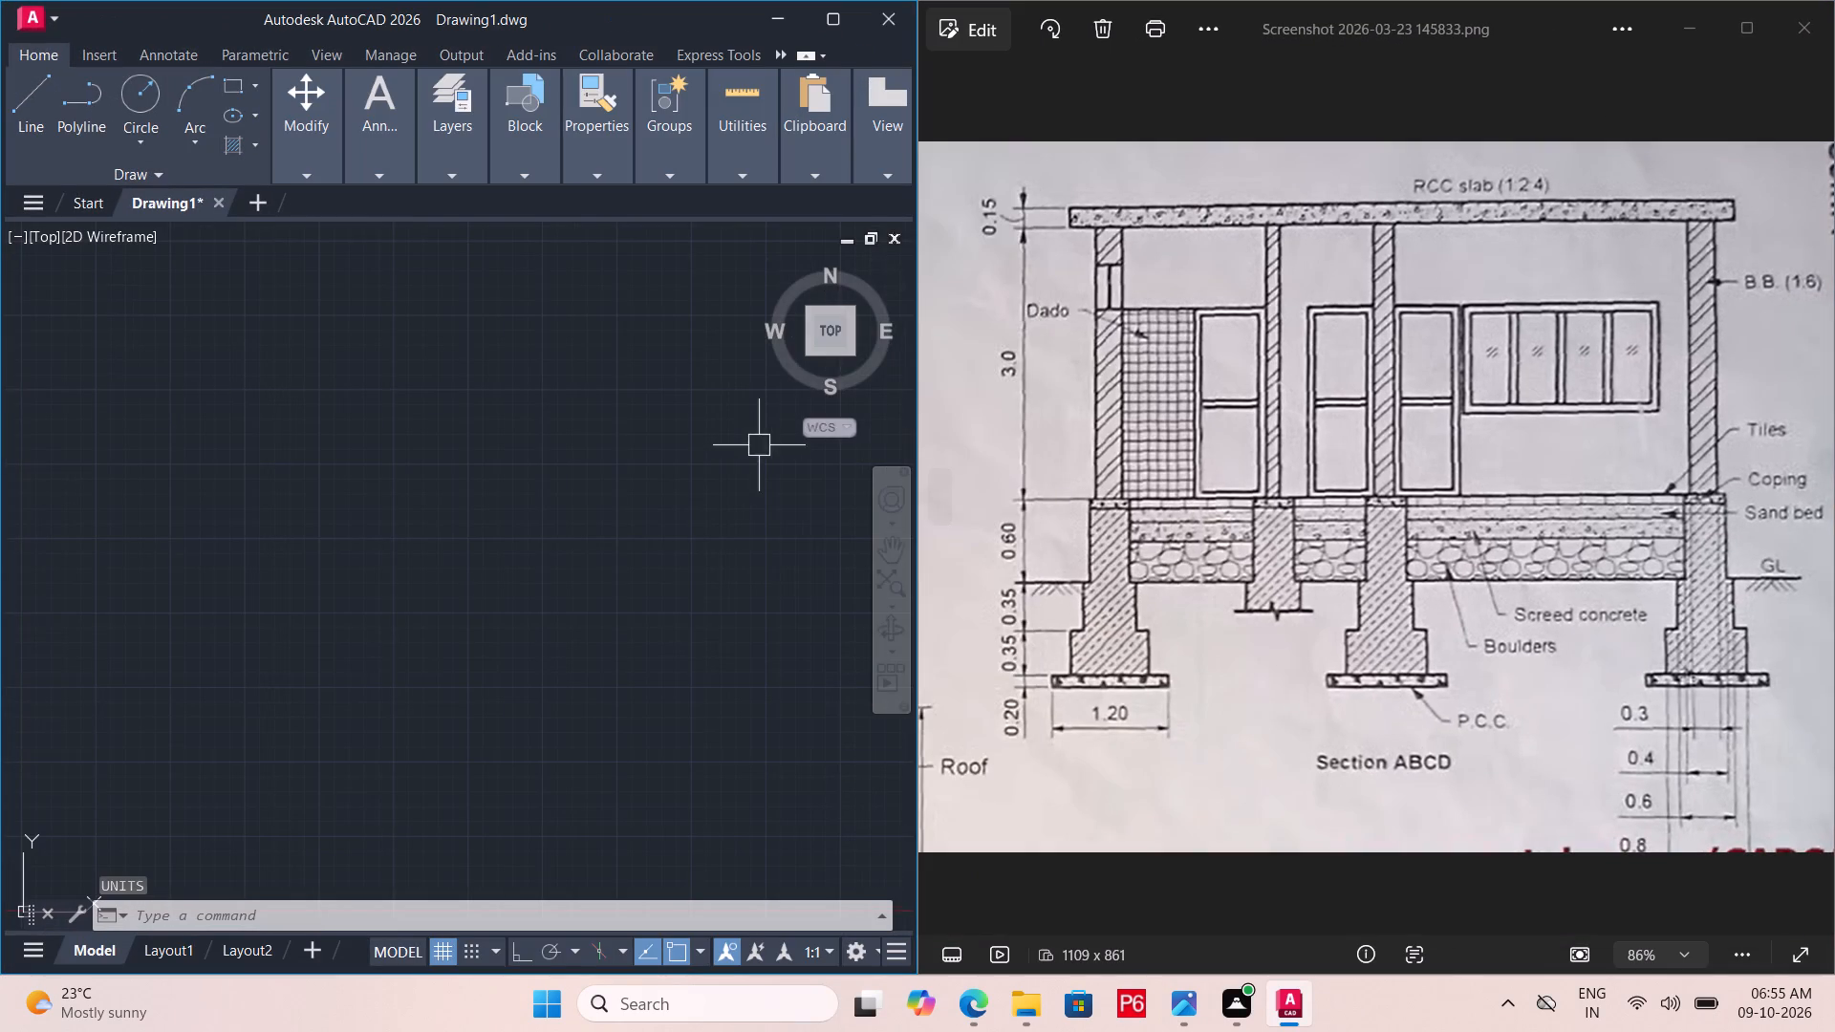
left_click_drag(916, 415, 1047, 403)
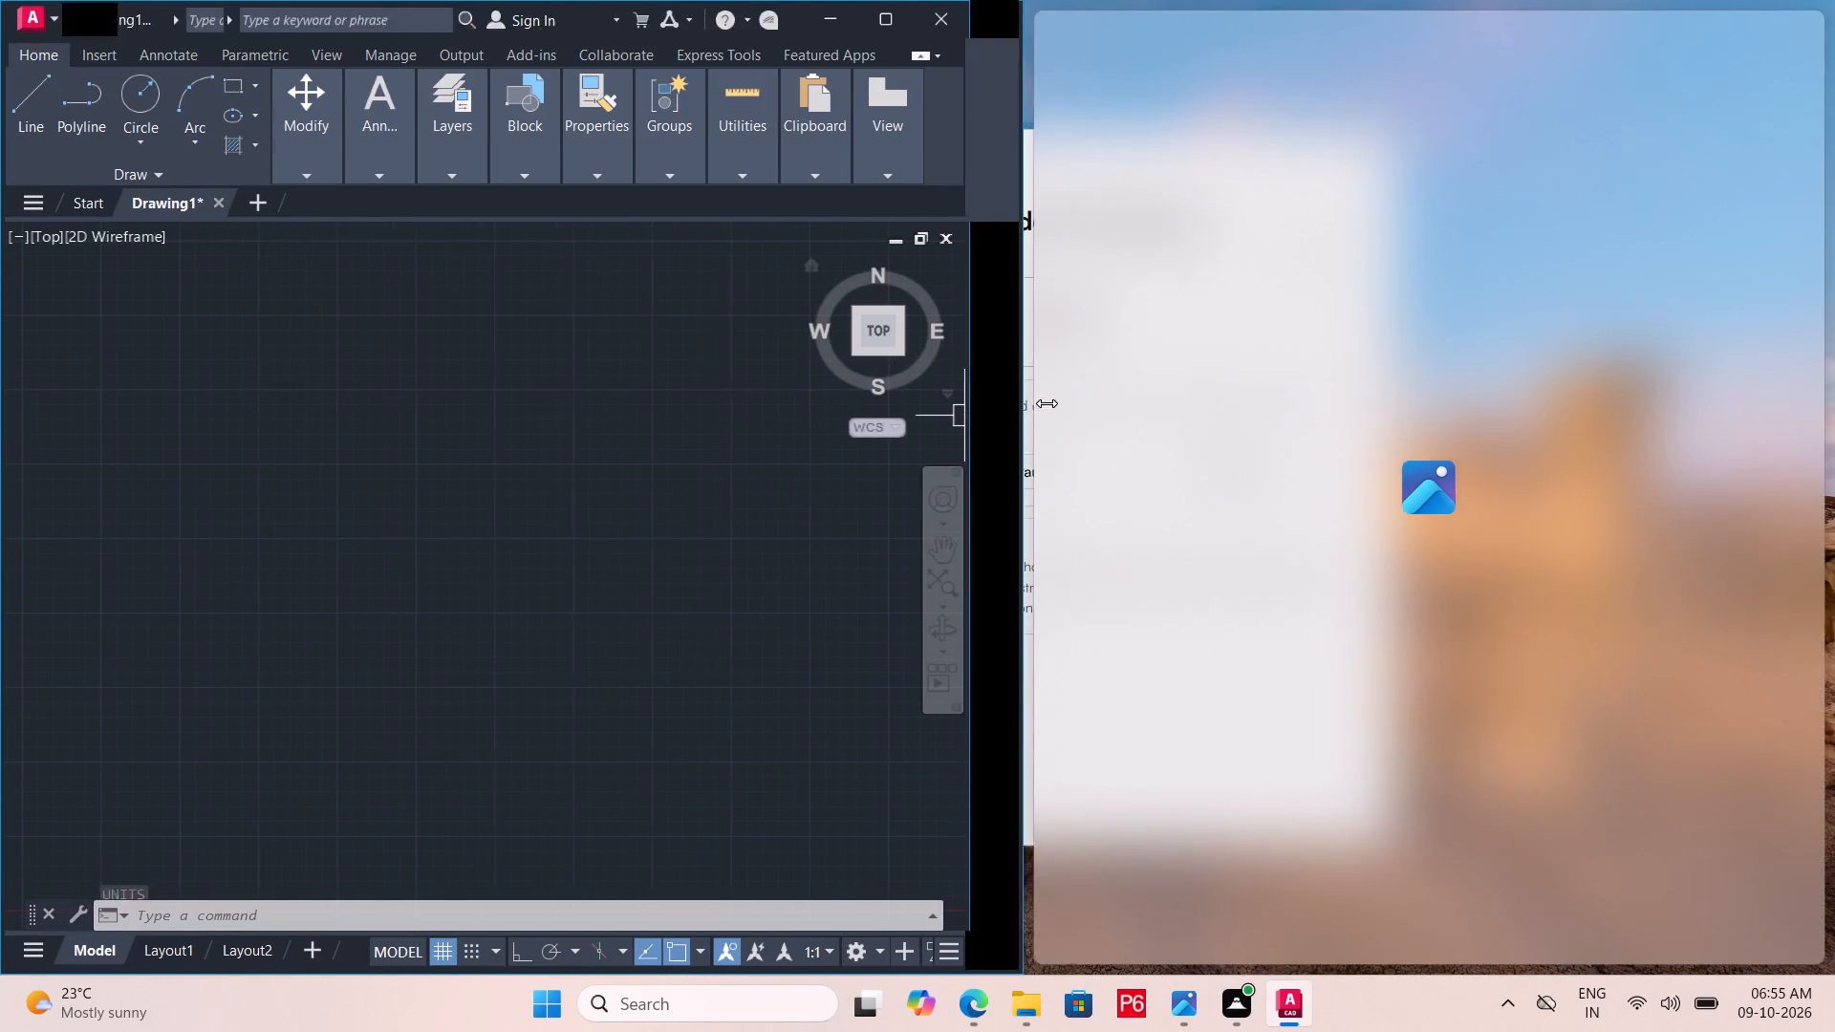
left_click_drag(1047, 403, 1122, 402)
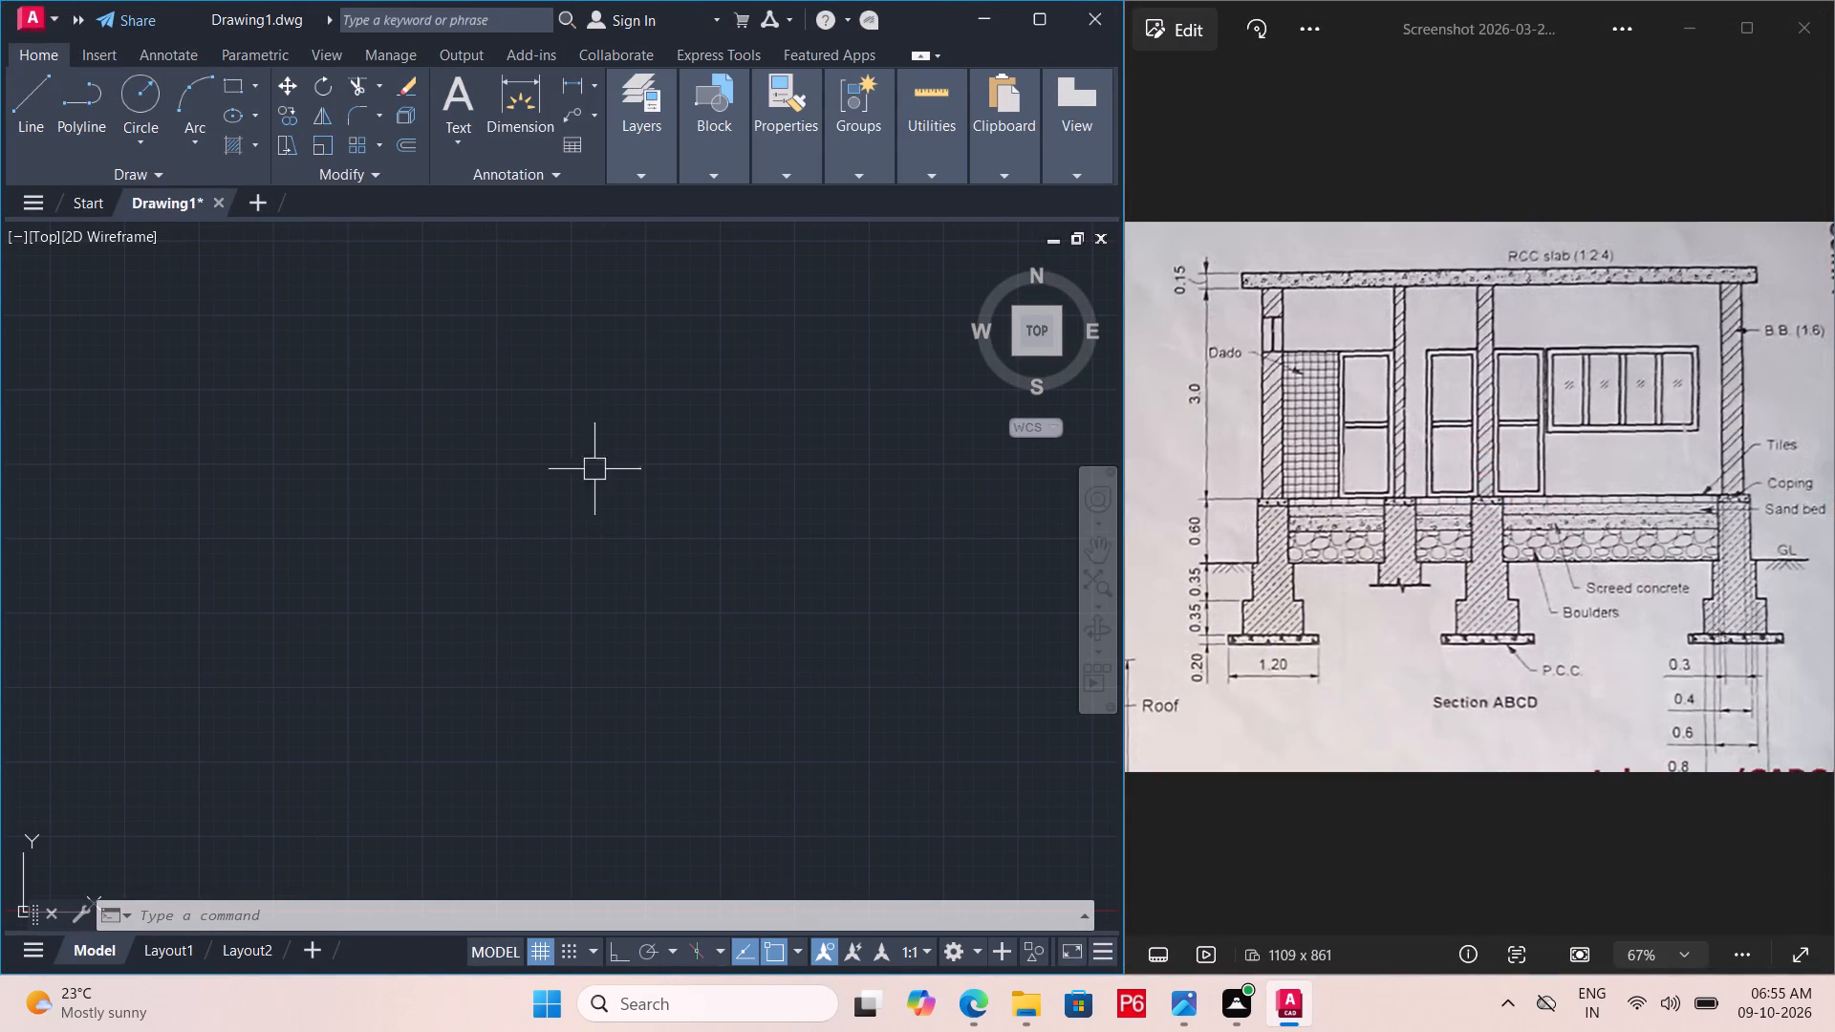
Configure the drawing units to decimal length with 0.0 precision and an insertion scale in meters.
left_click(425, 444)
type("un")
key("space")
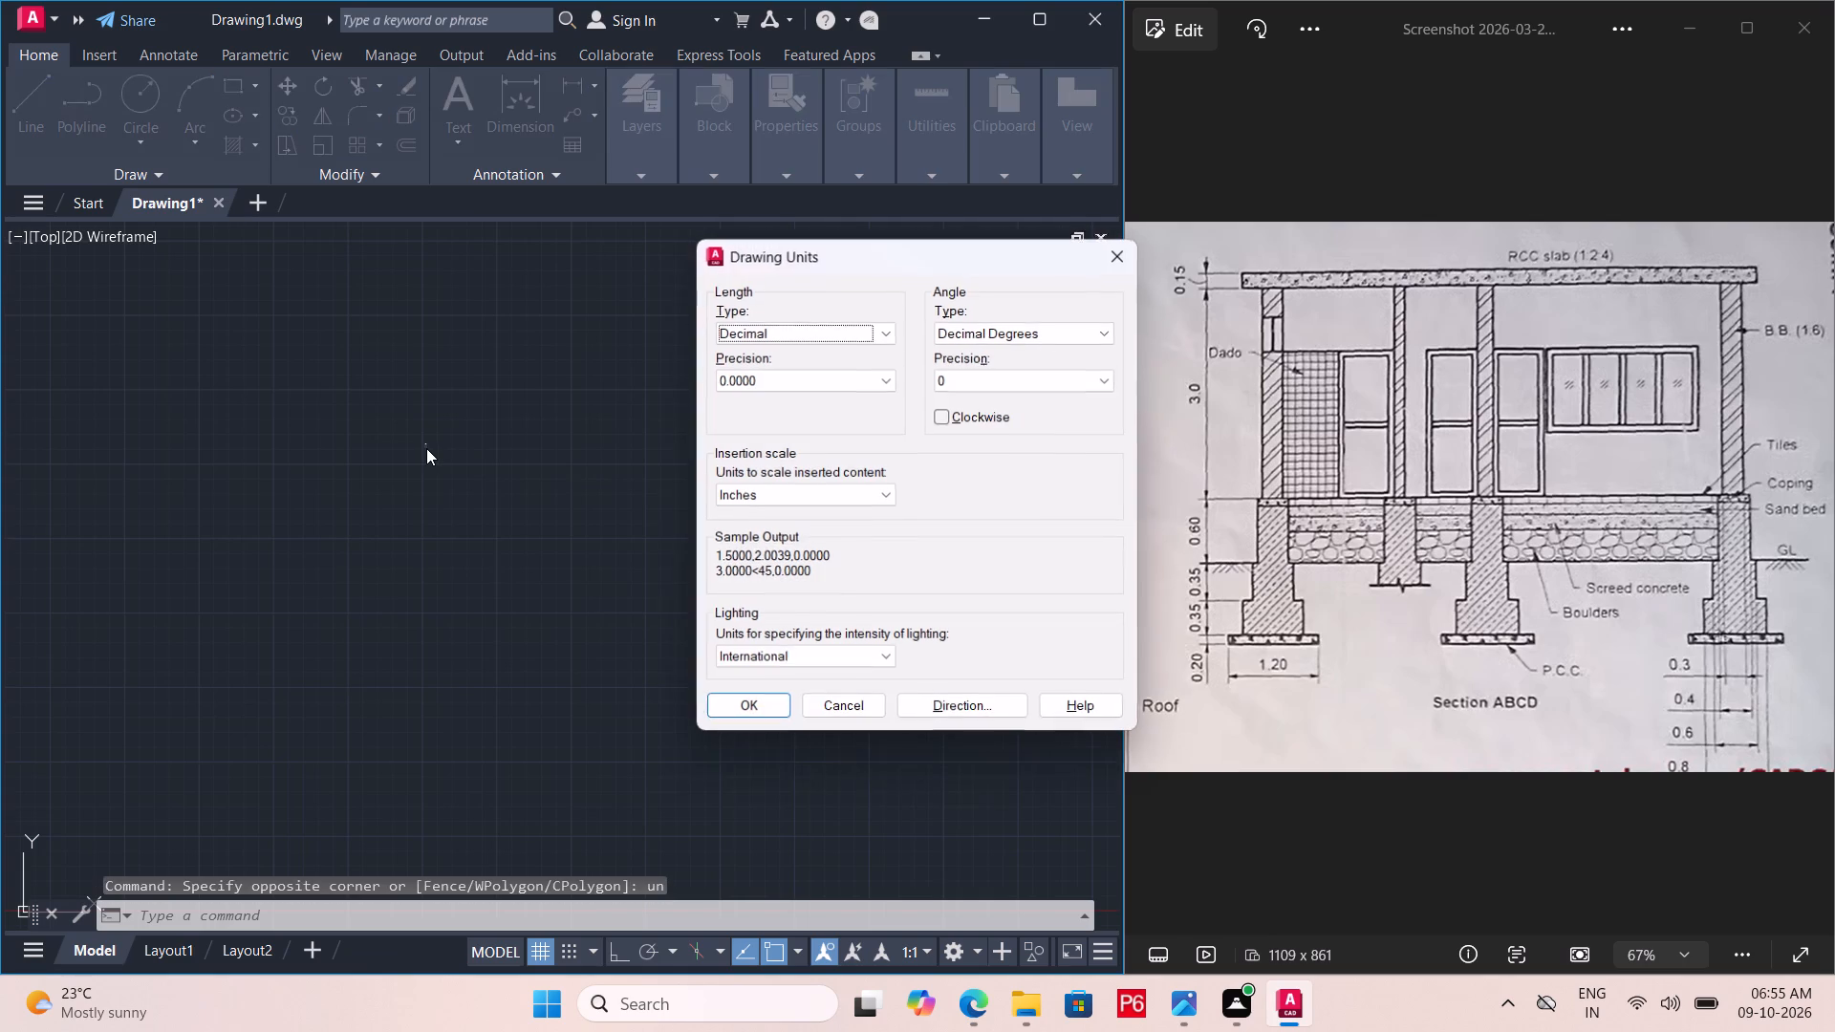
left_click(888, 331)
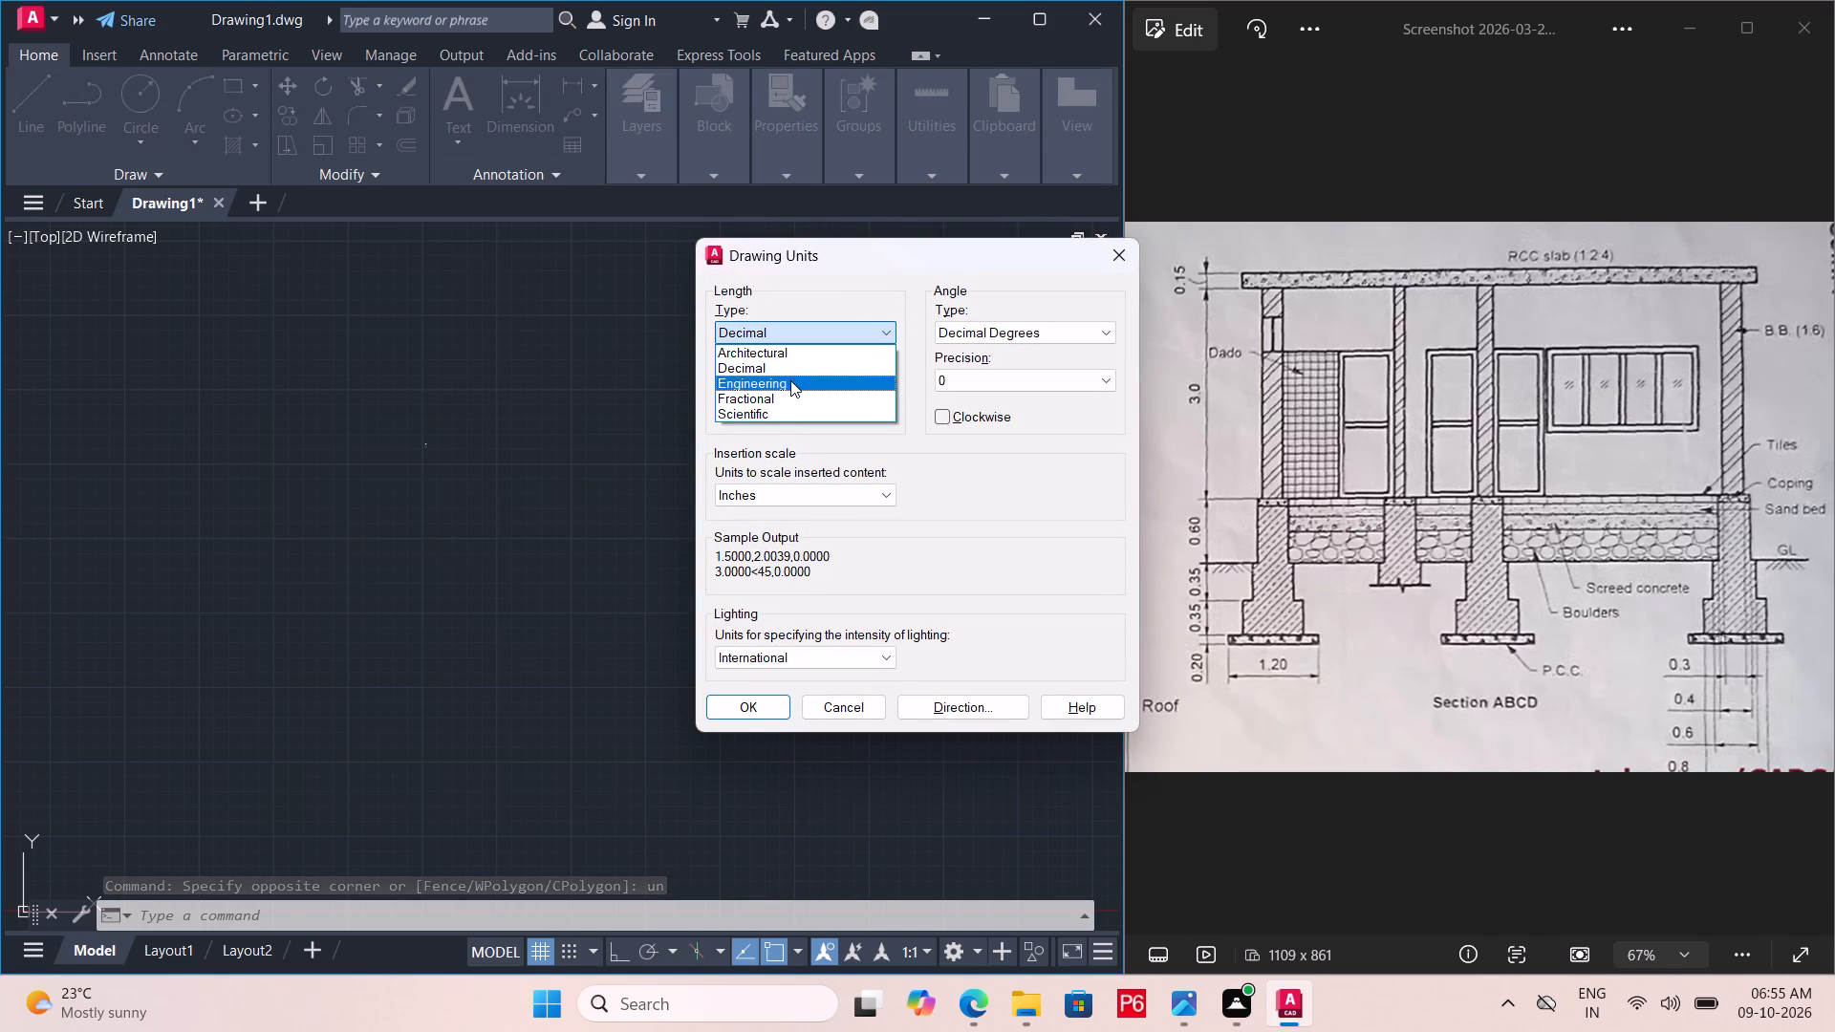
left_click(795, 365)
left_click(806, 501)
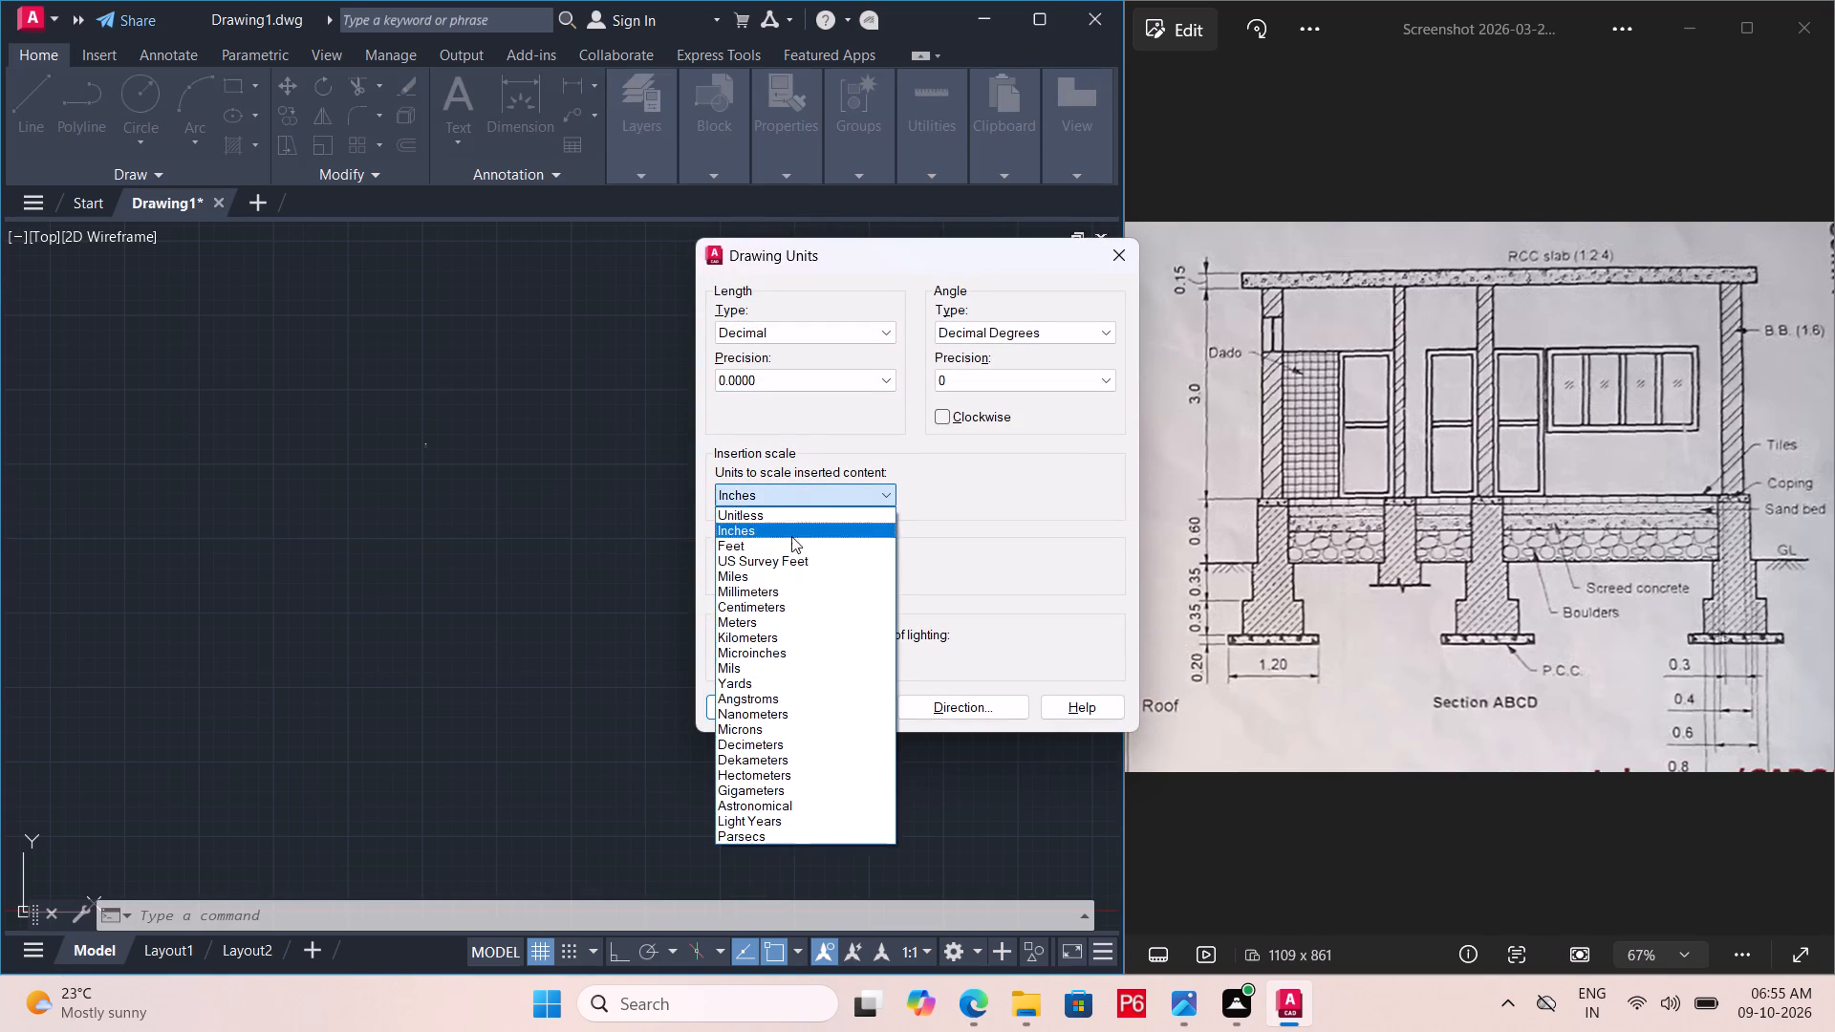
left_click(778, 625)
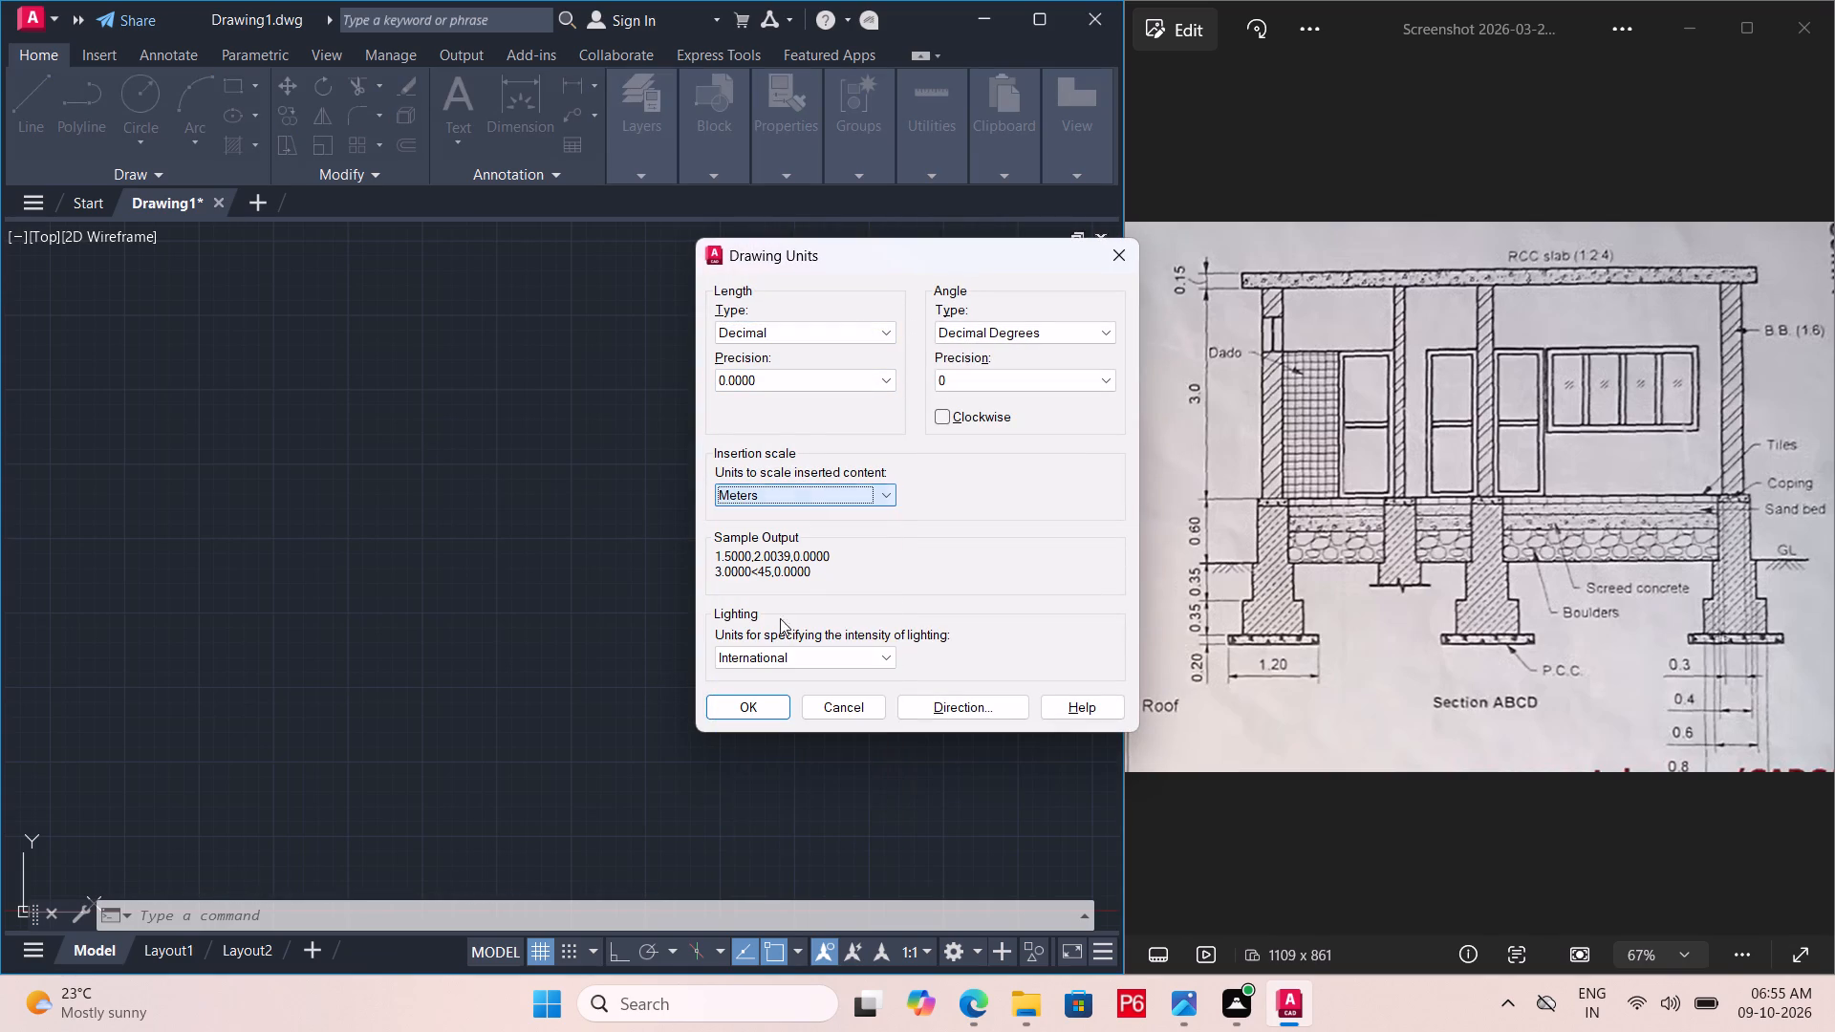
left_click(830, 389)
left_click(785, 419)
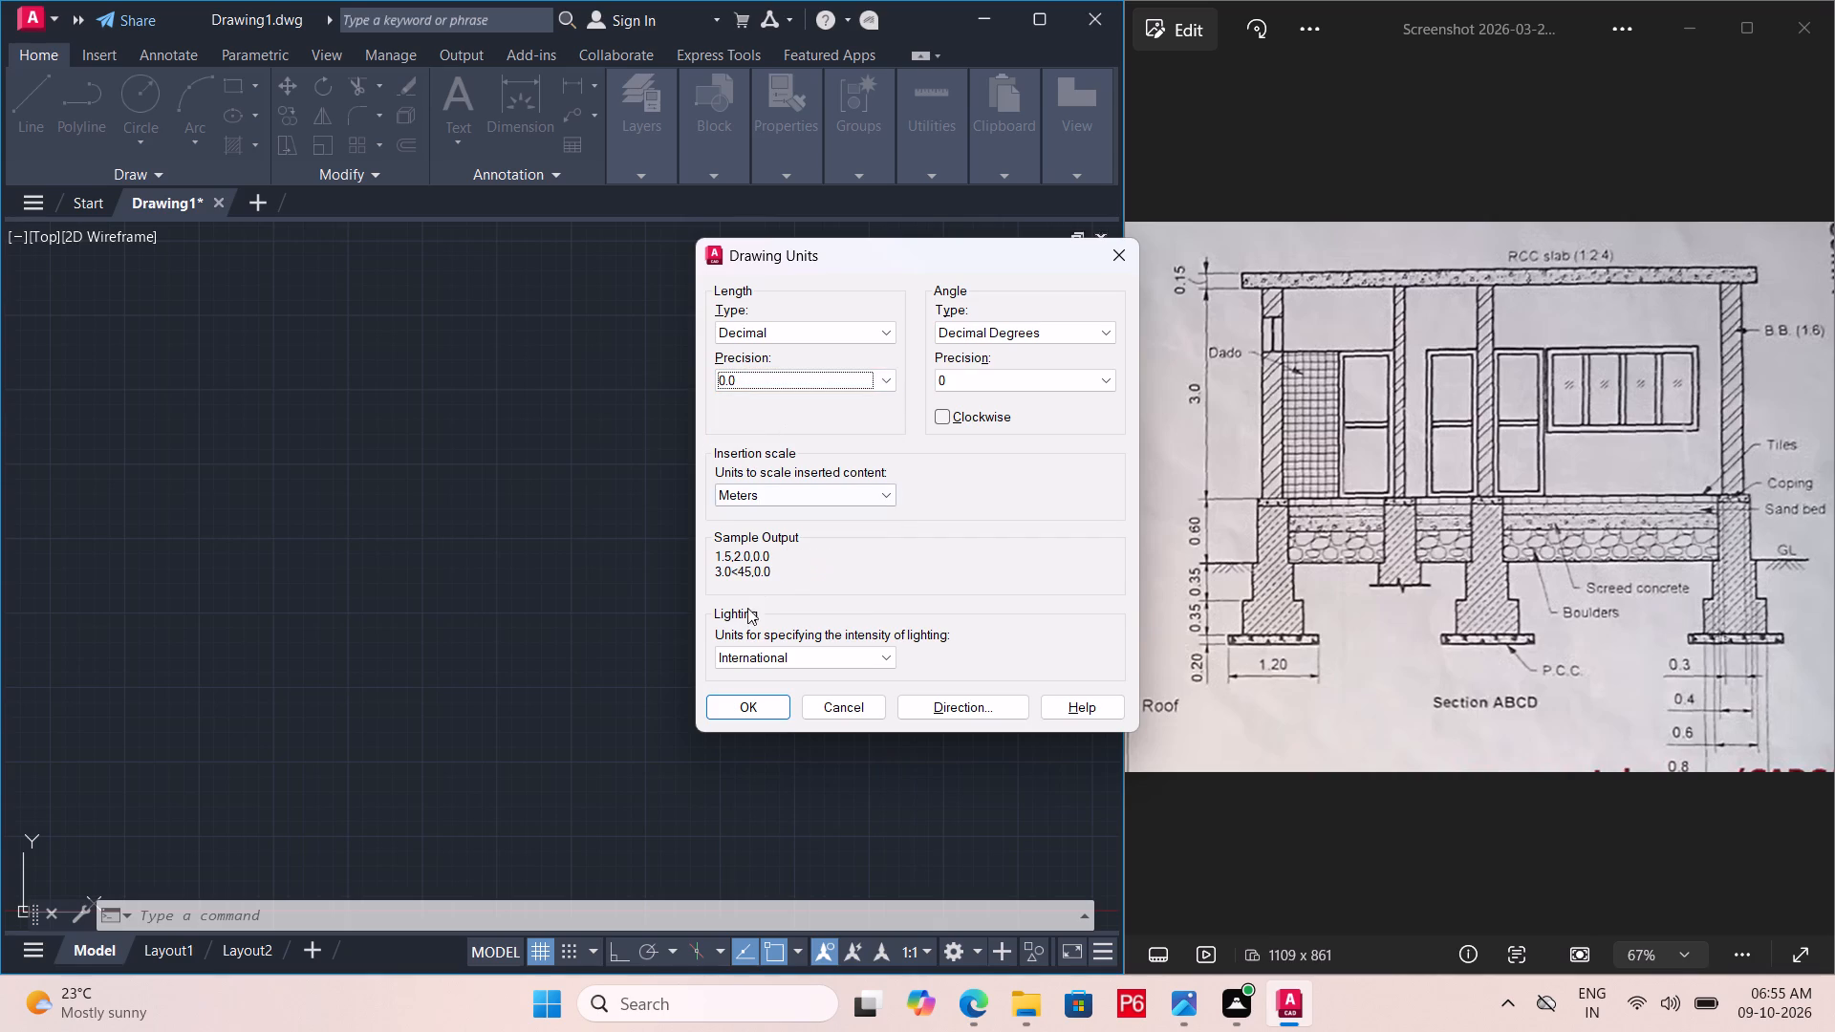
left_click(742, 707)
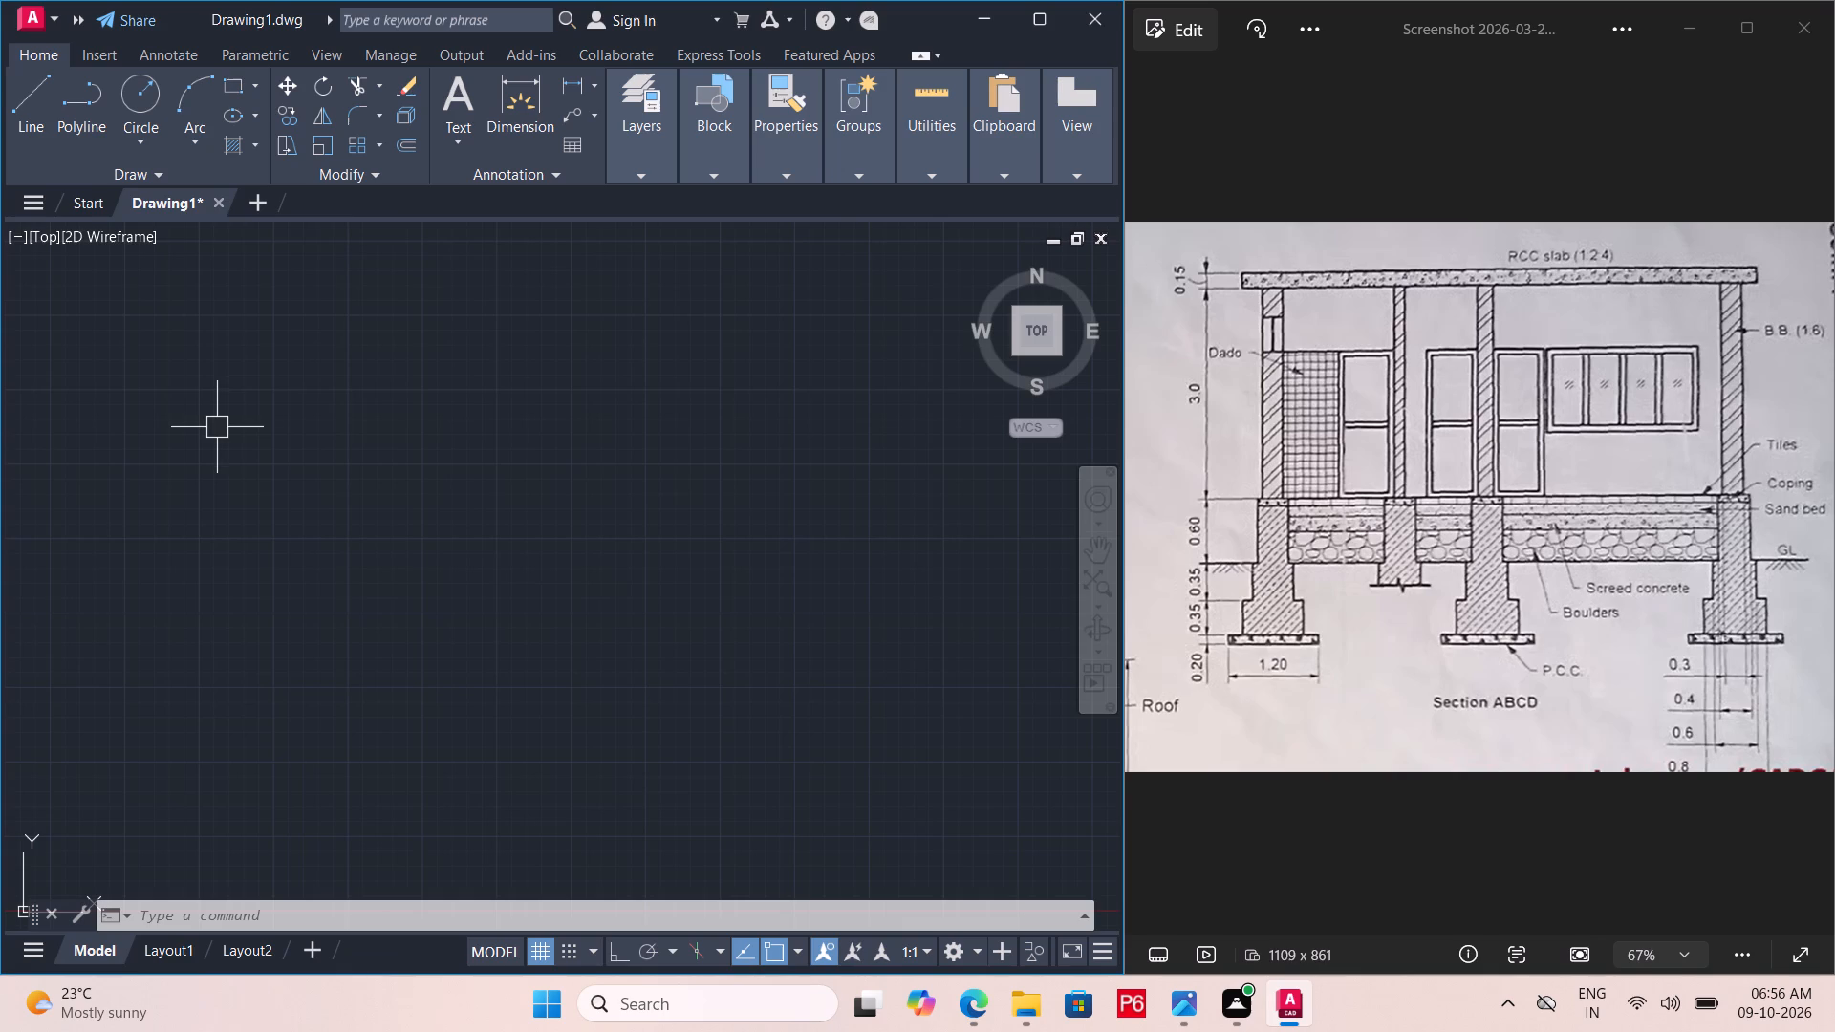
Draw the P.C.C. base of the first footing as a closed 1.20 by 0.20 rectangle of lines with Ortho on.
double_click(23, 118)
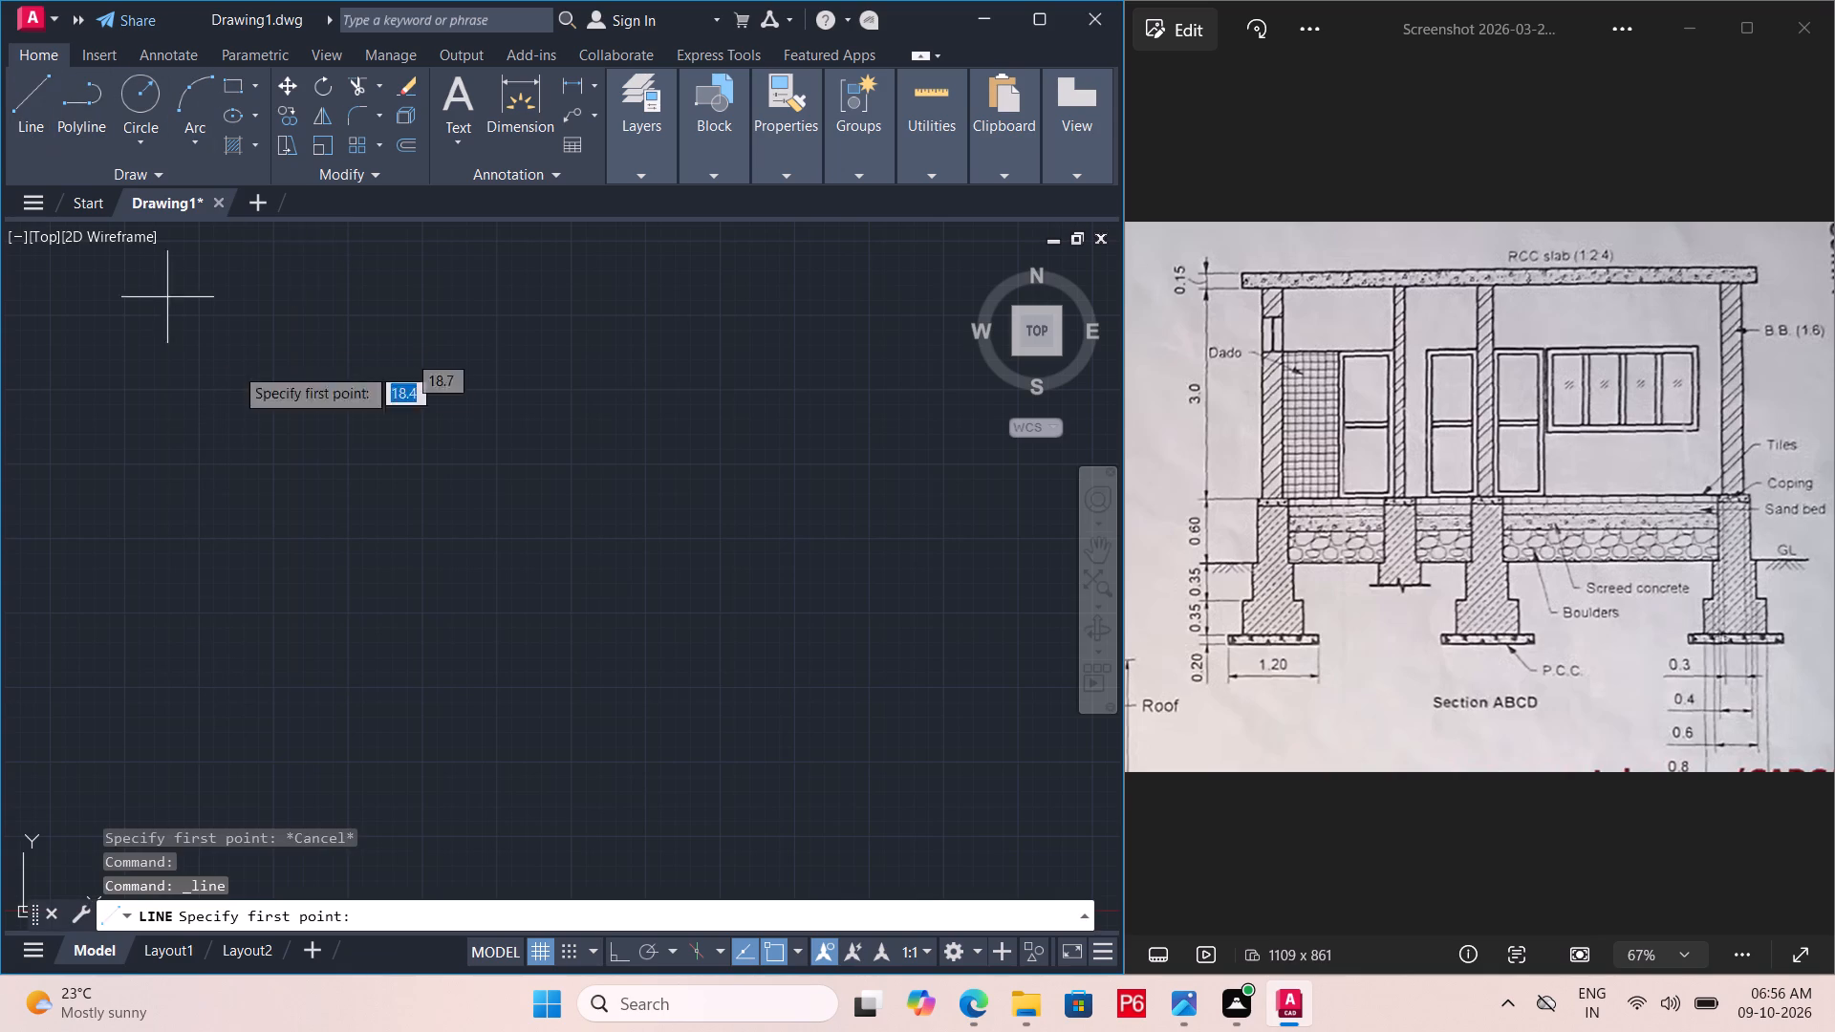
left_click(312, 699)
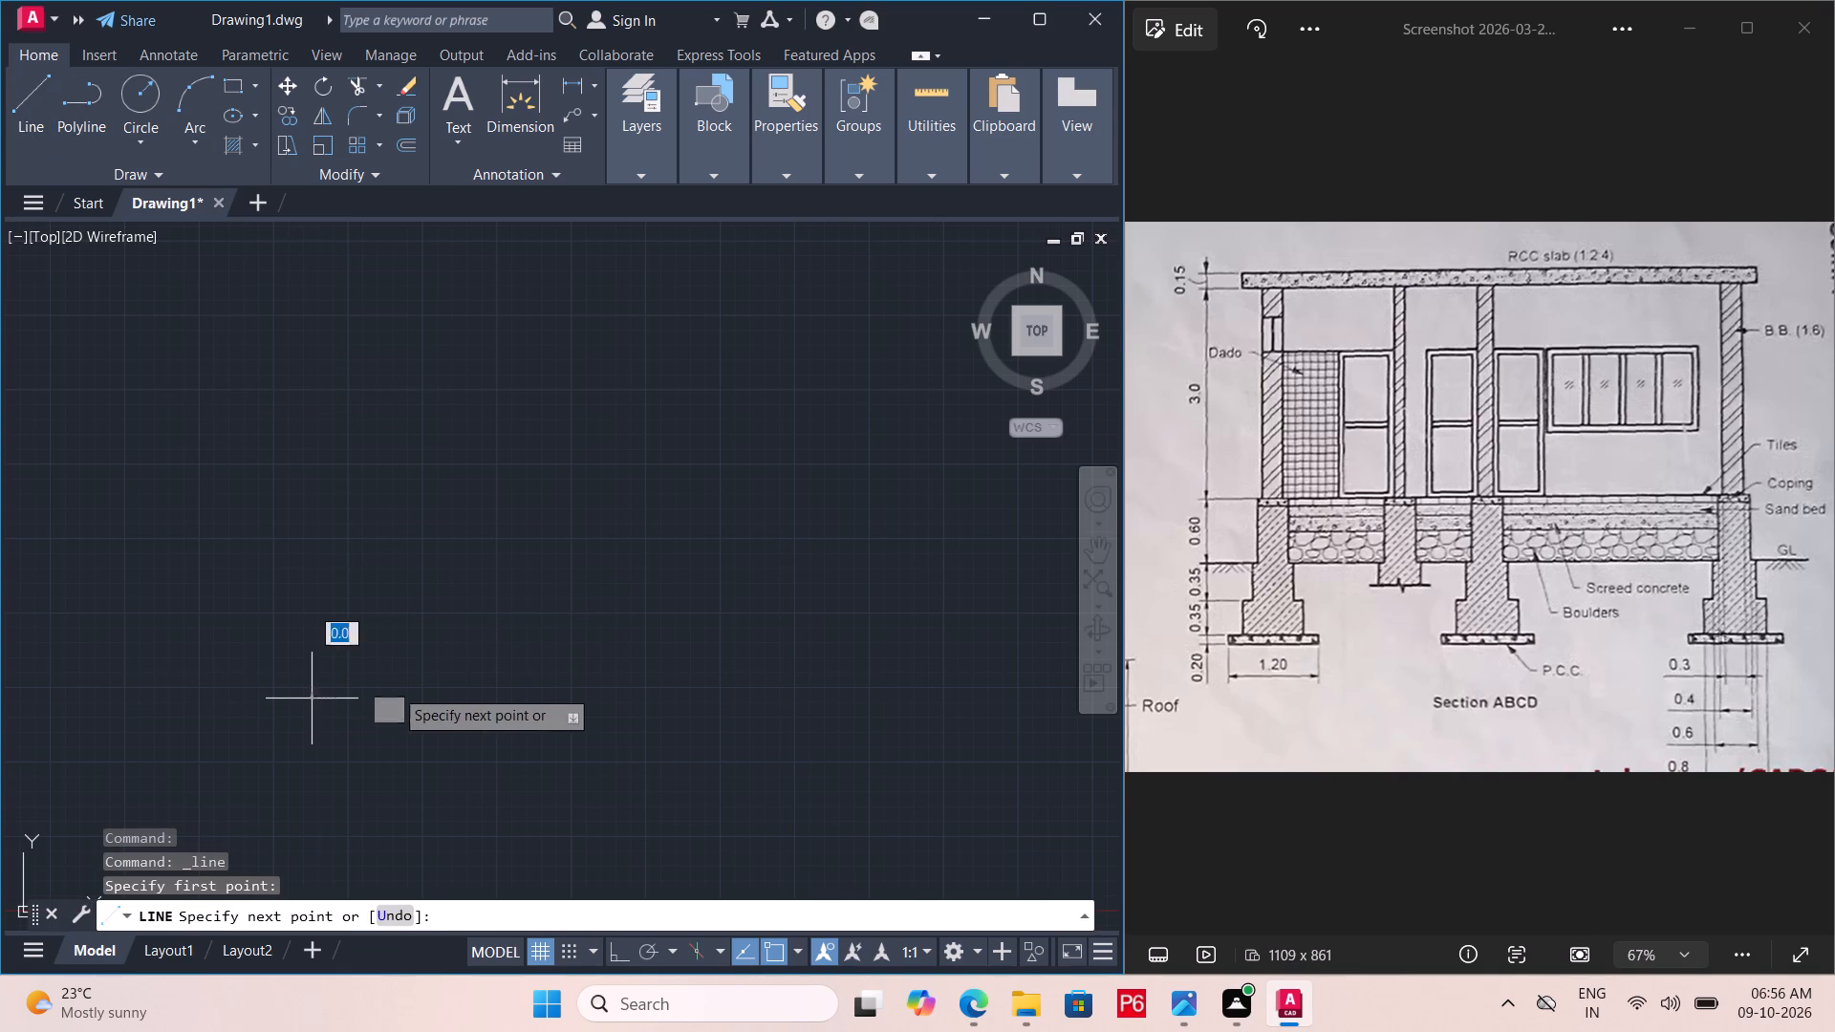
key("F8")
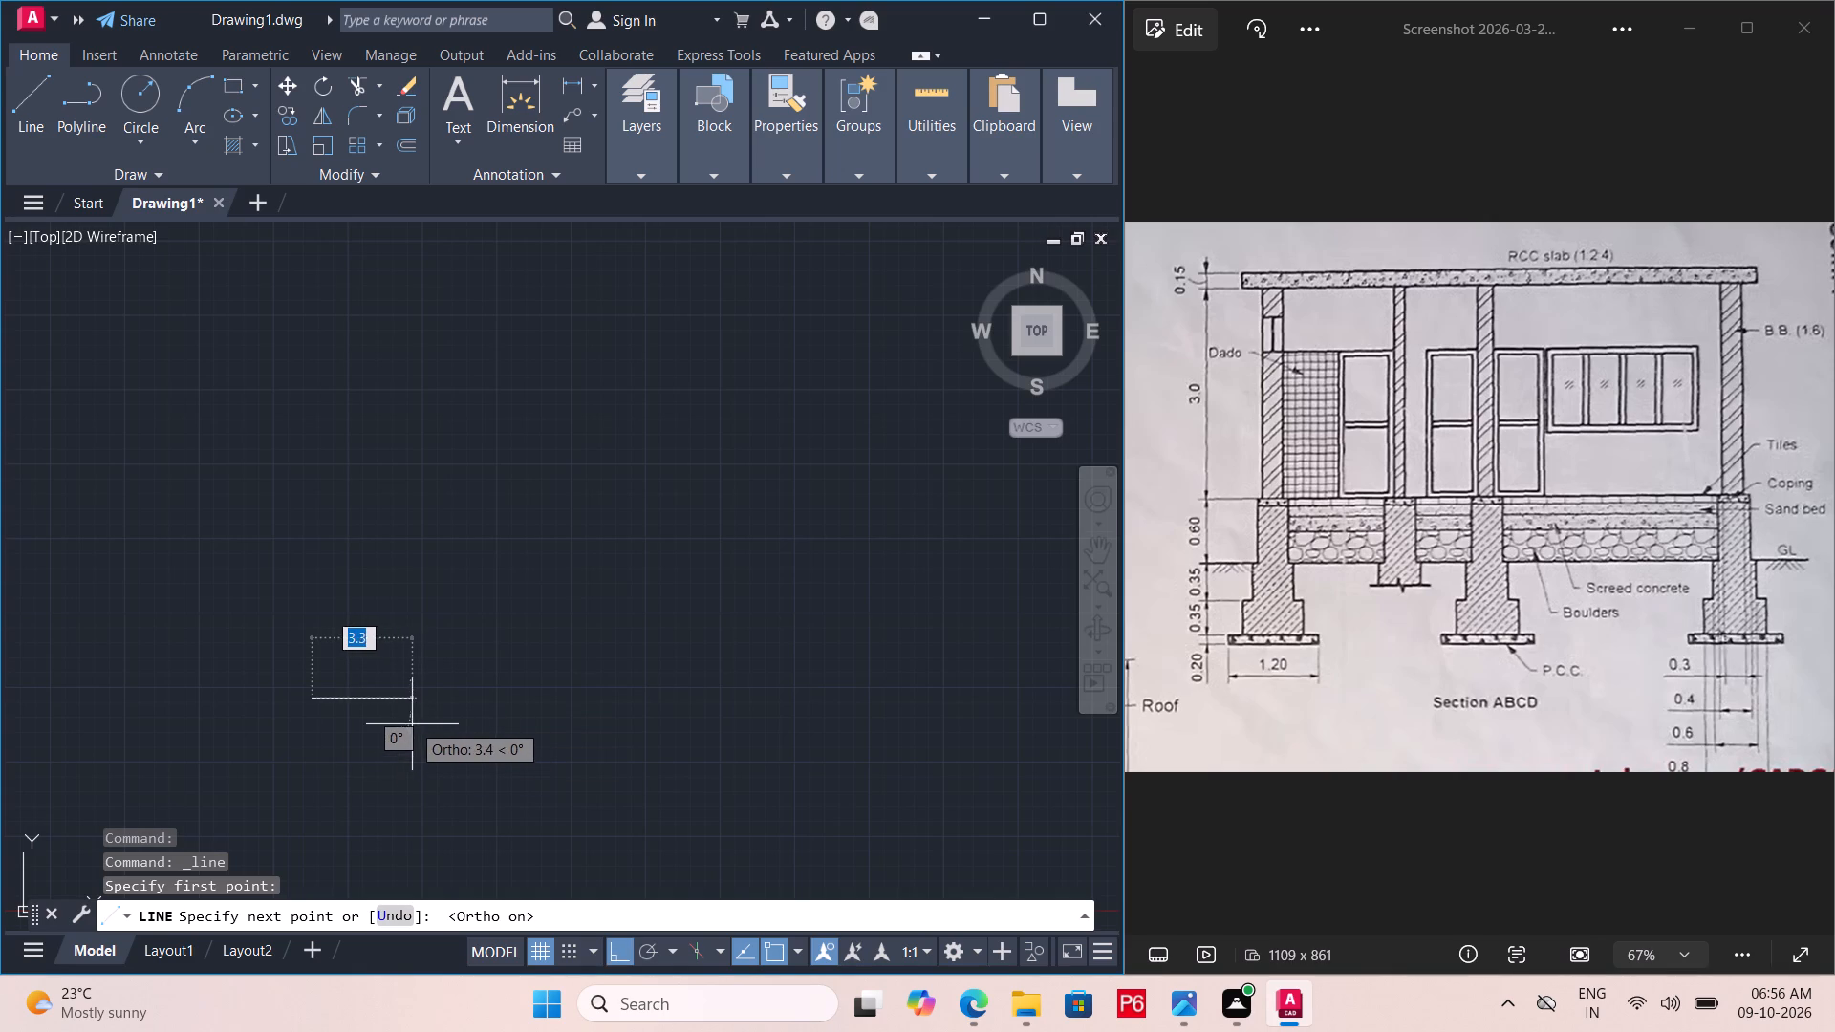
type("1.20")
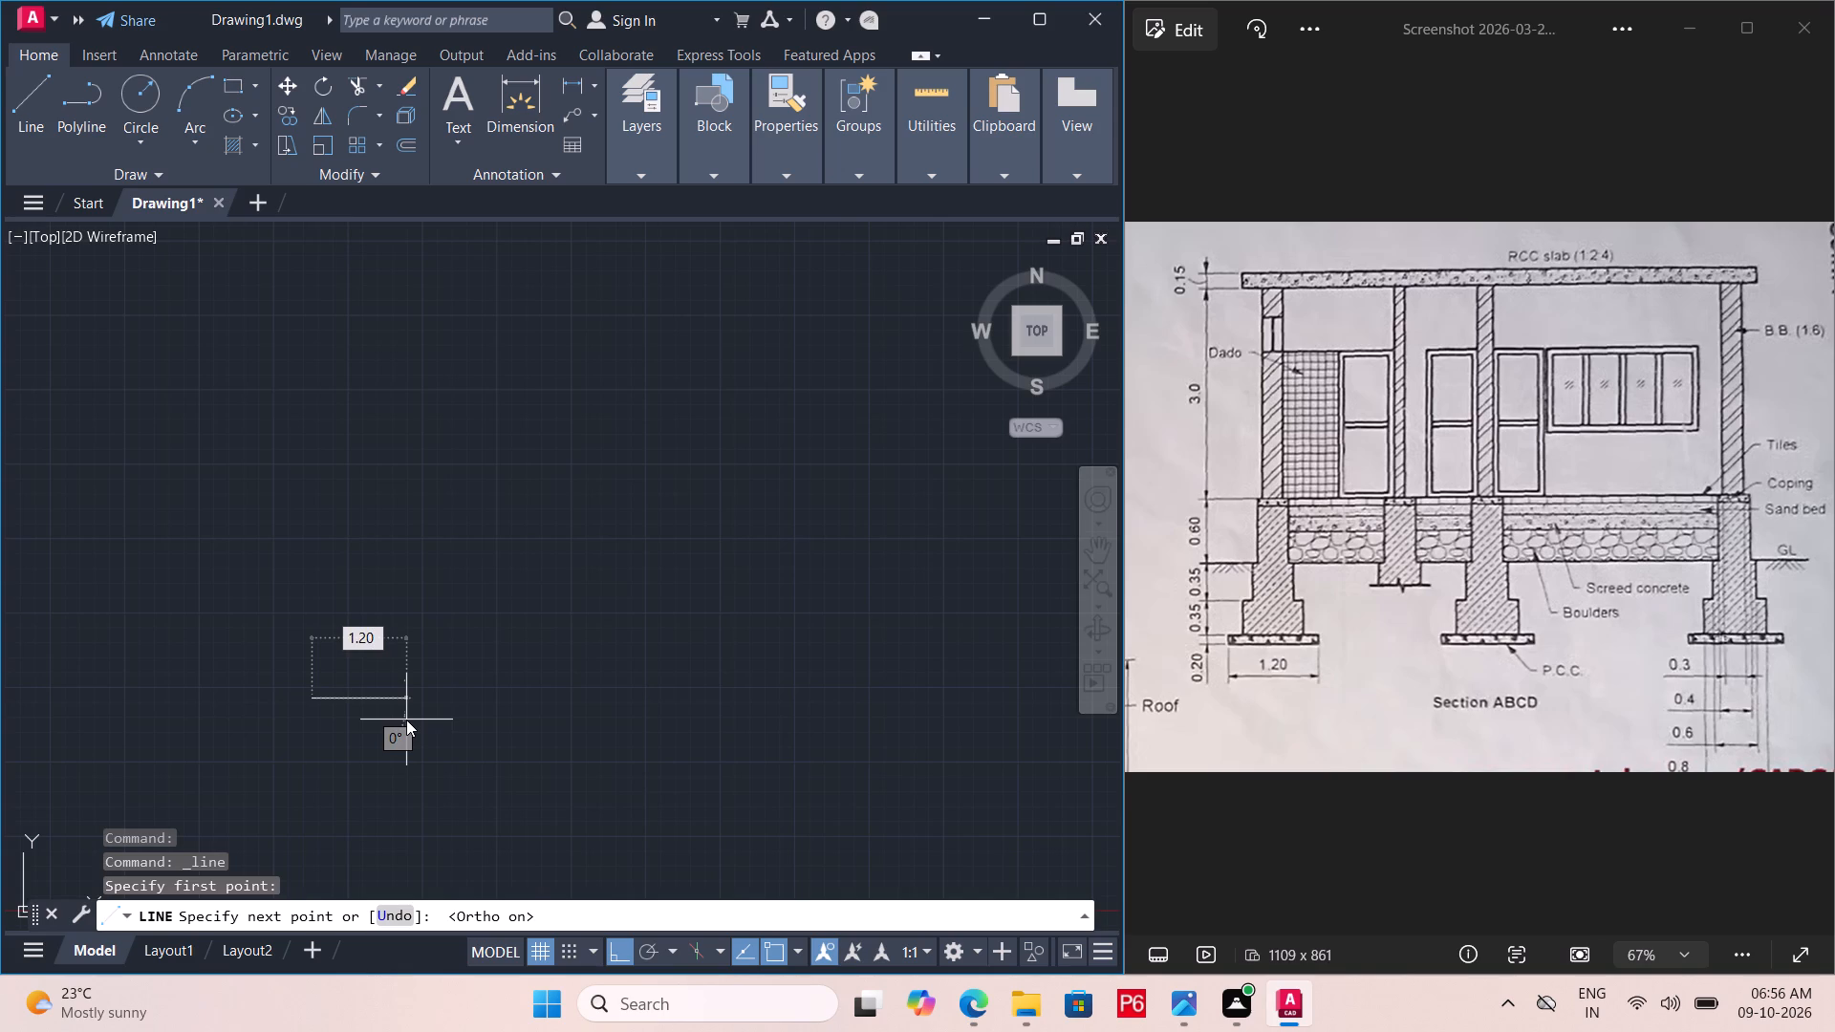
key("Return")
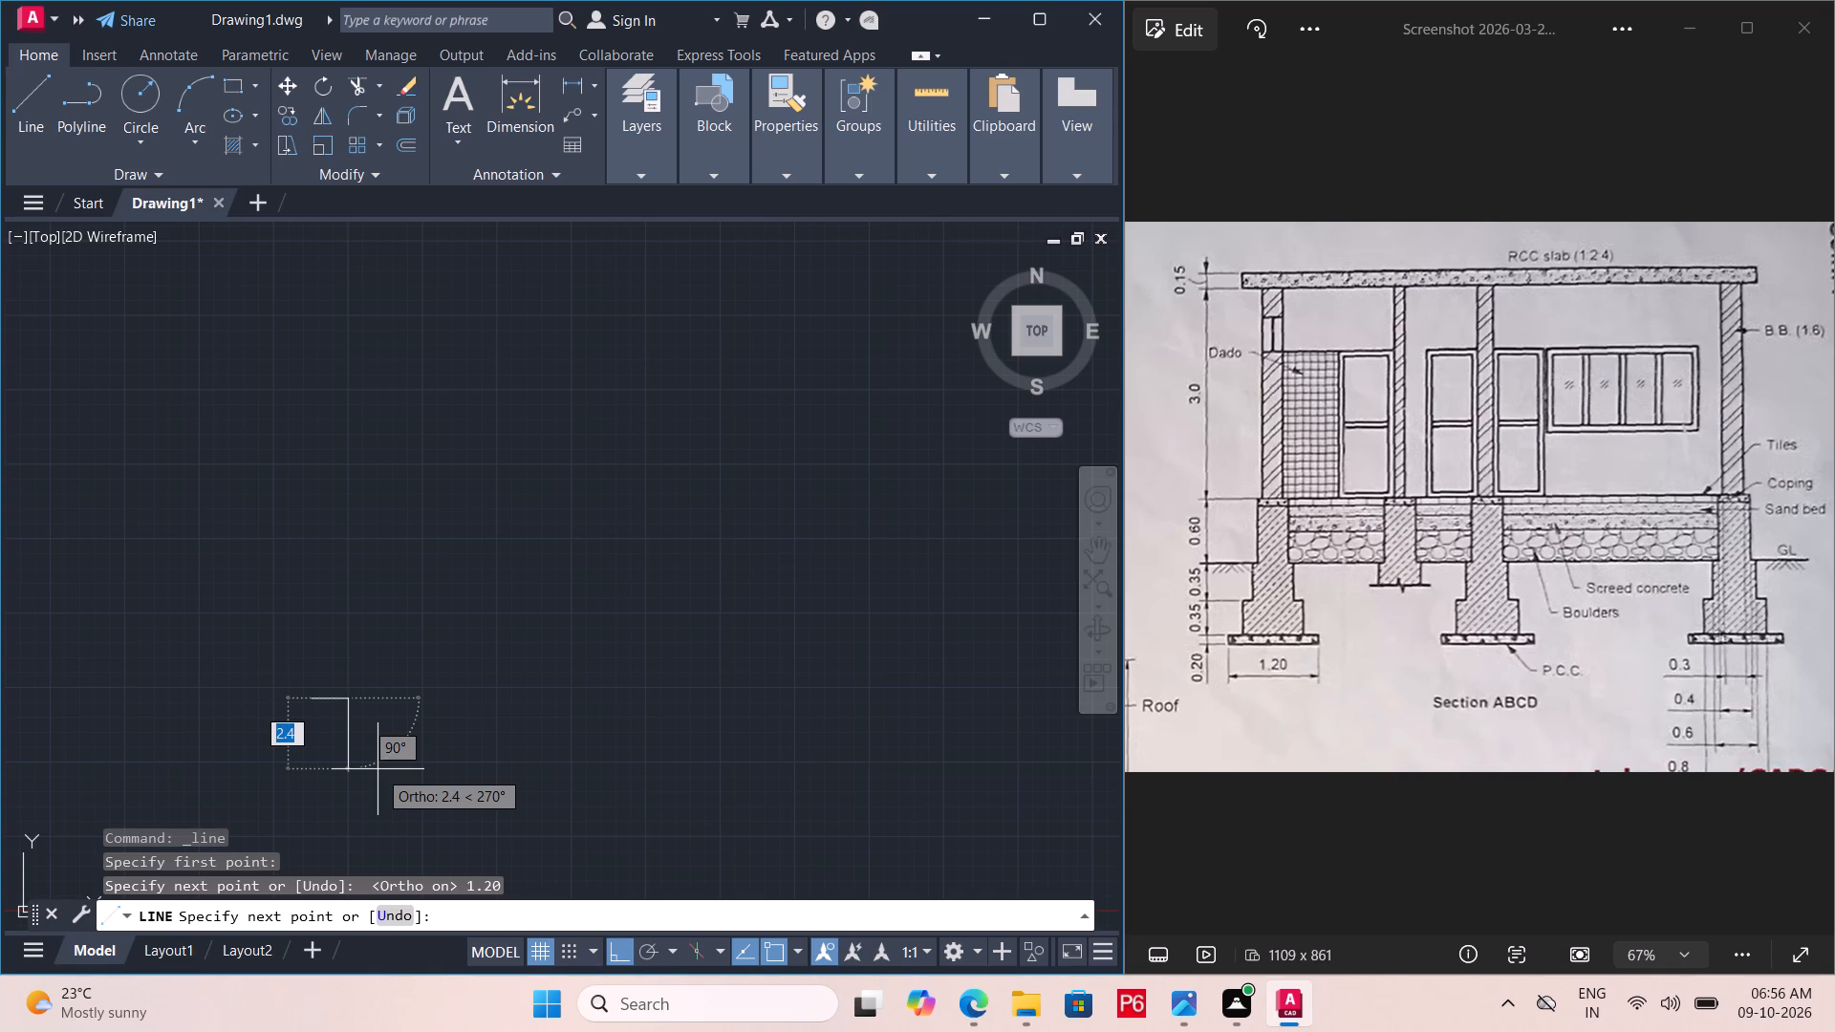
type("0.3")
key("BackSpace")
type("20")
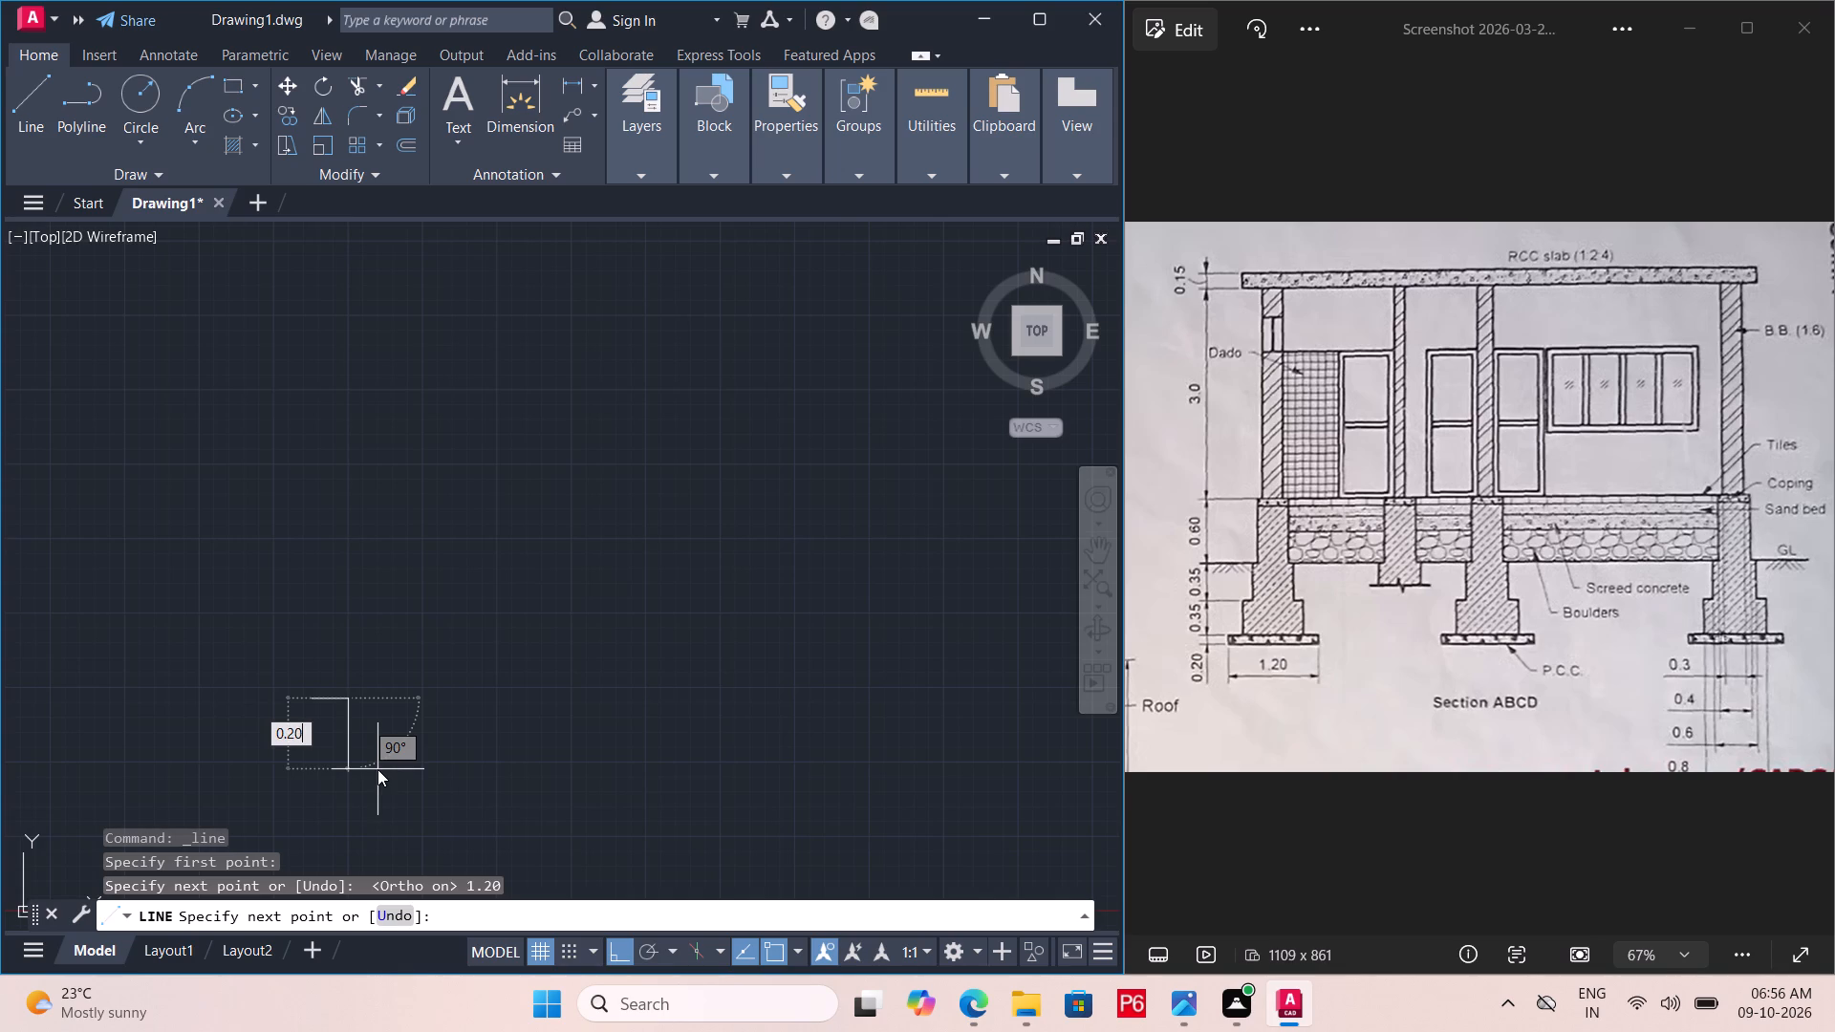
key("Return")
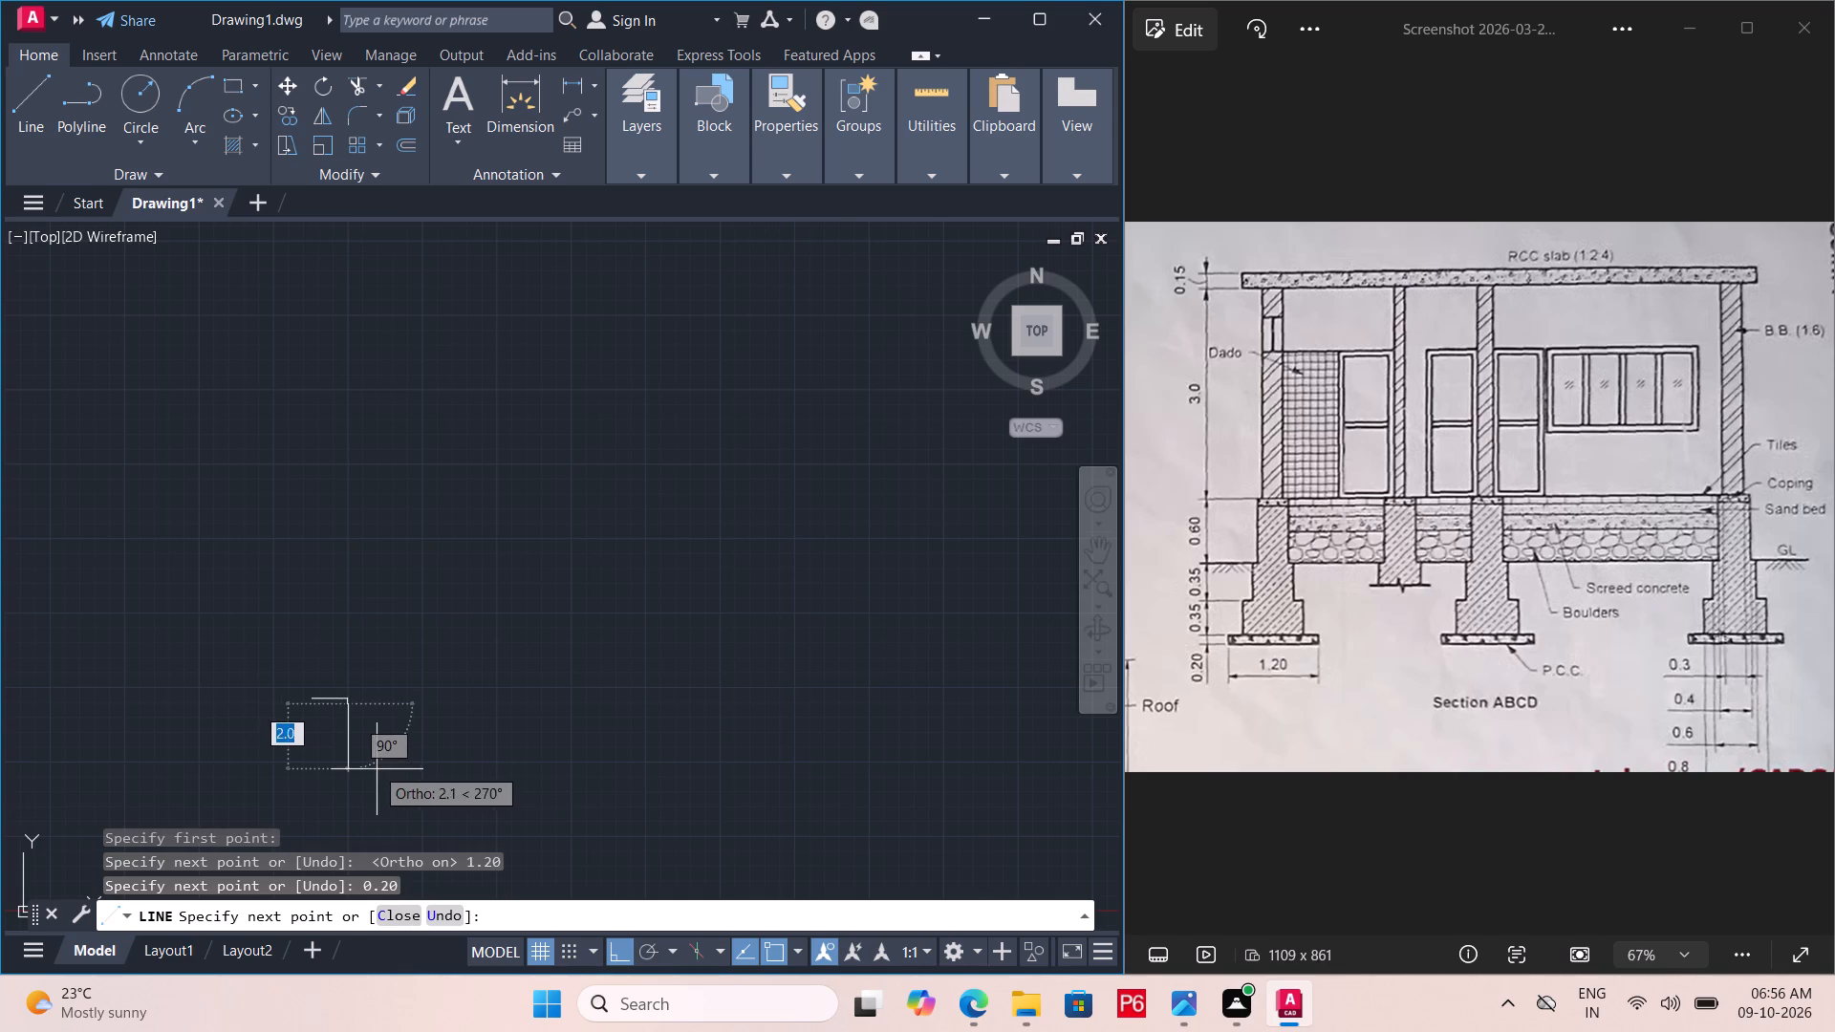
type("1.20")
key("Return")
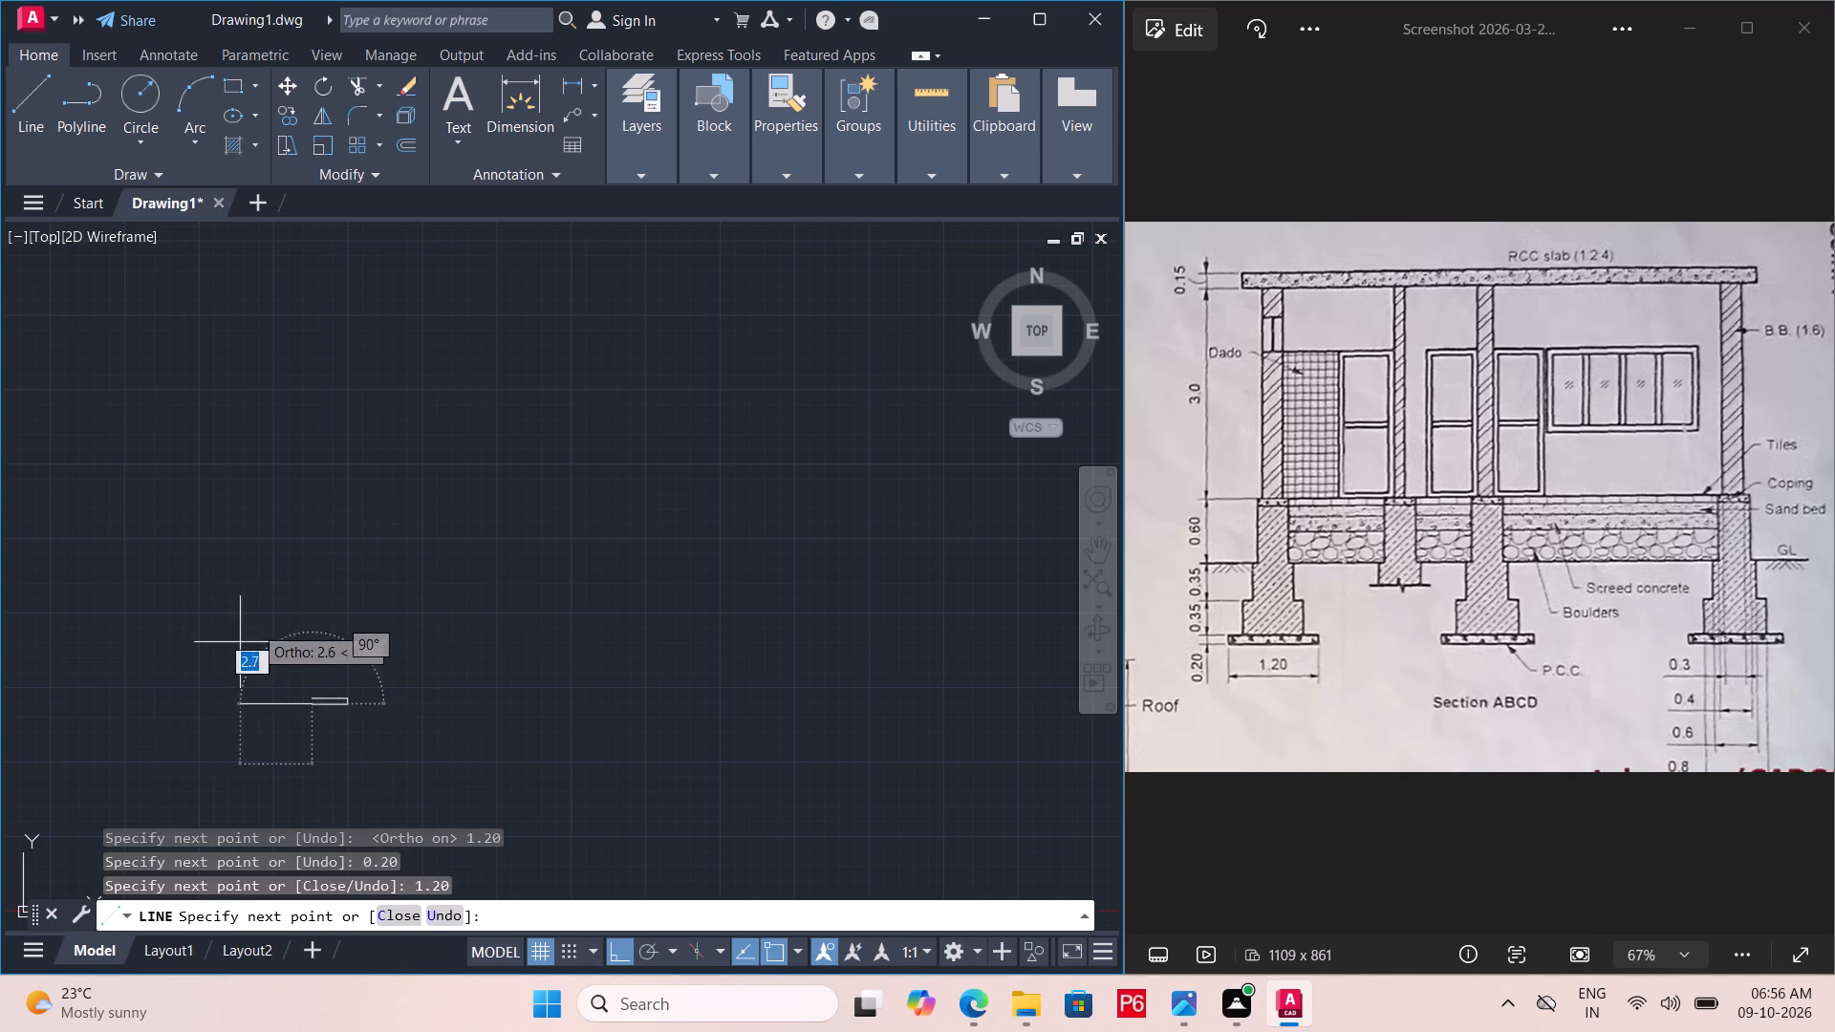
type("0.20")
key("Return")
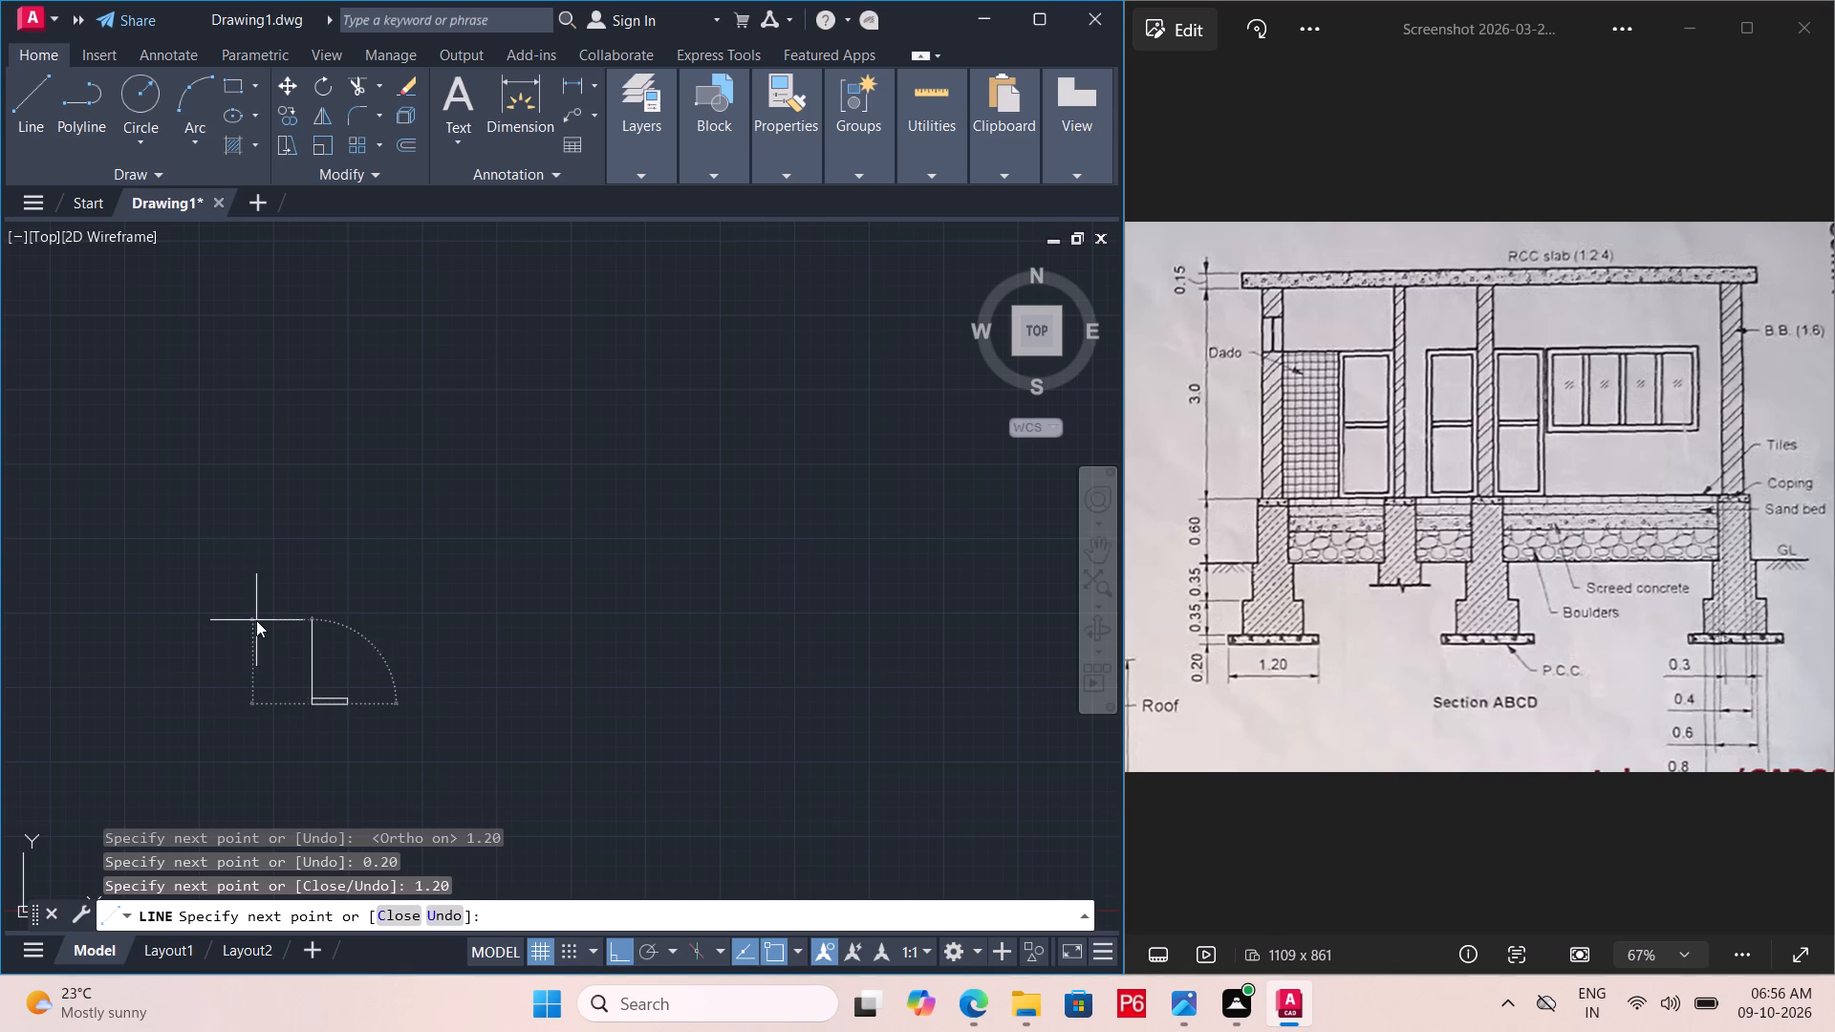
key("Escape")
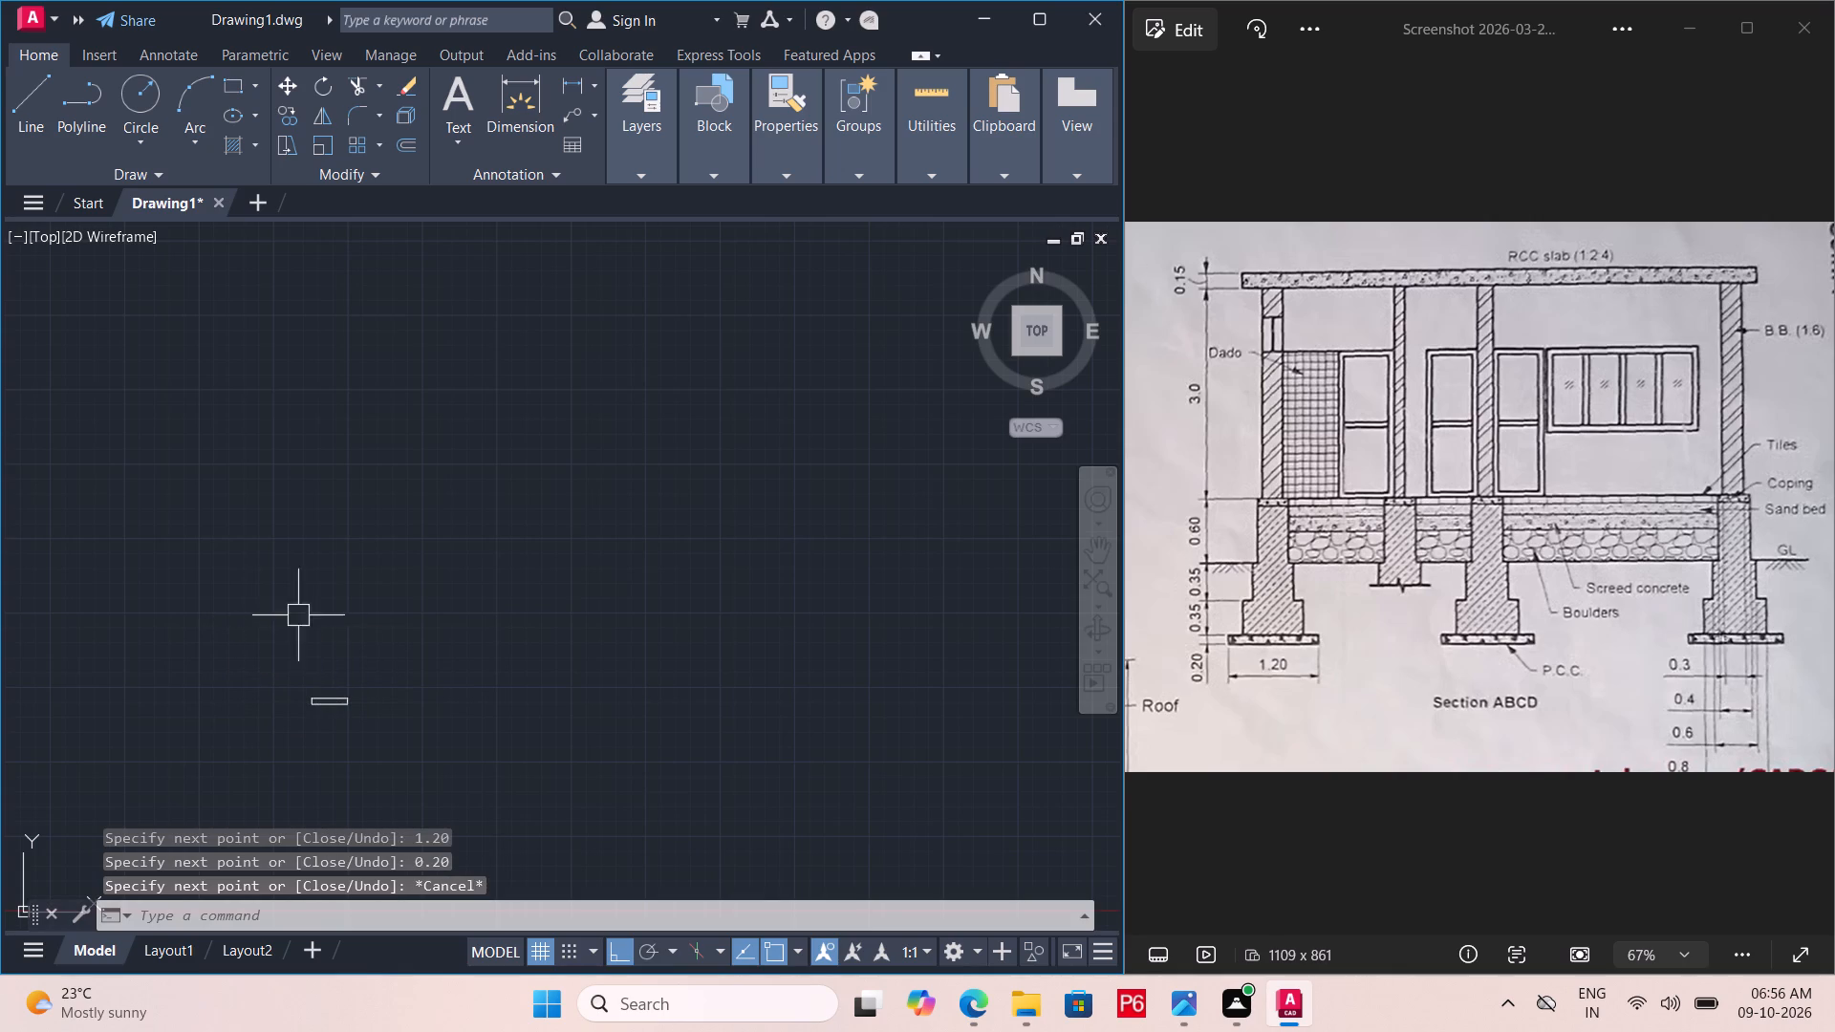
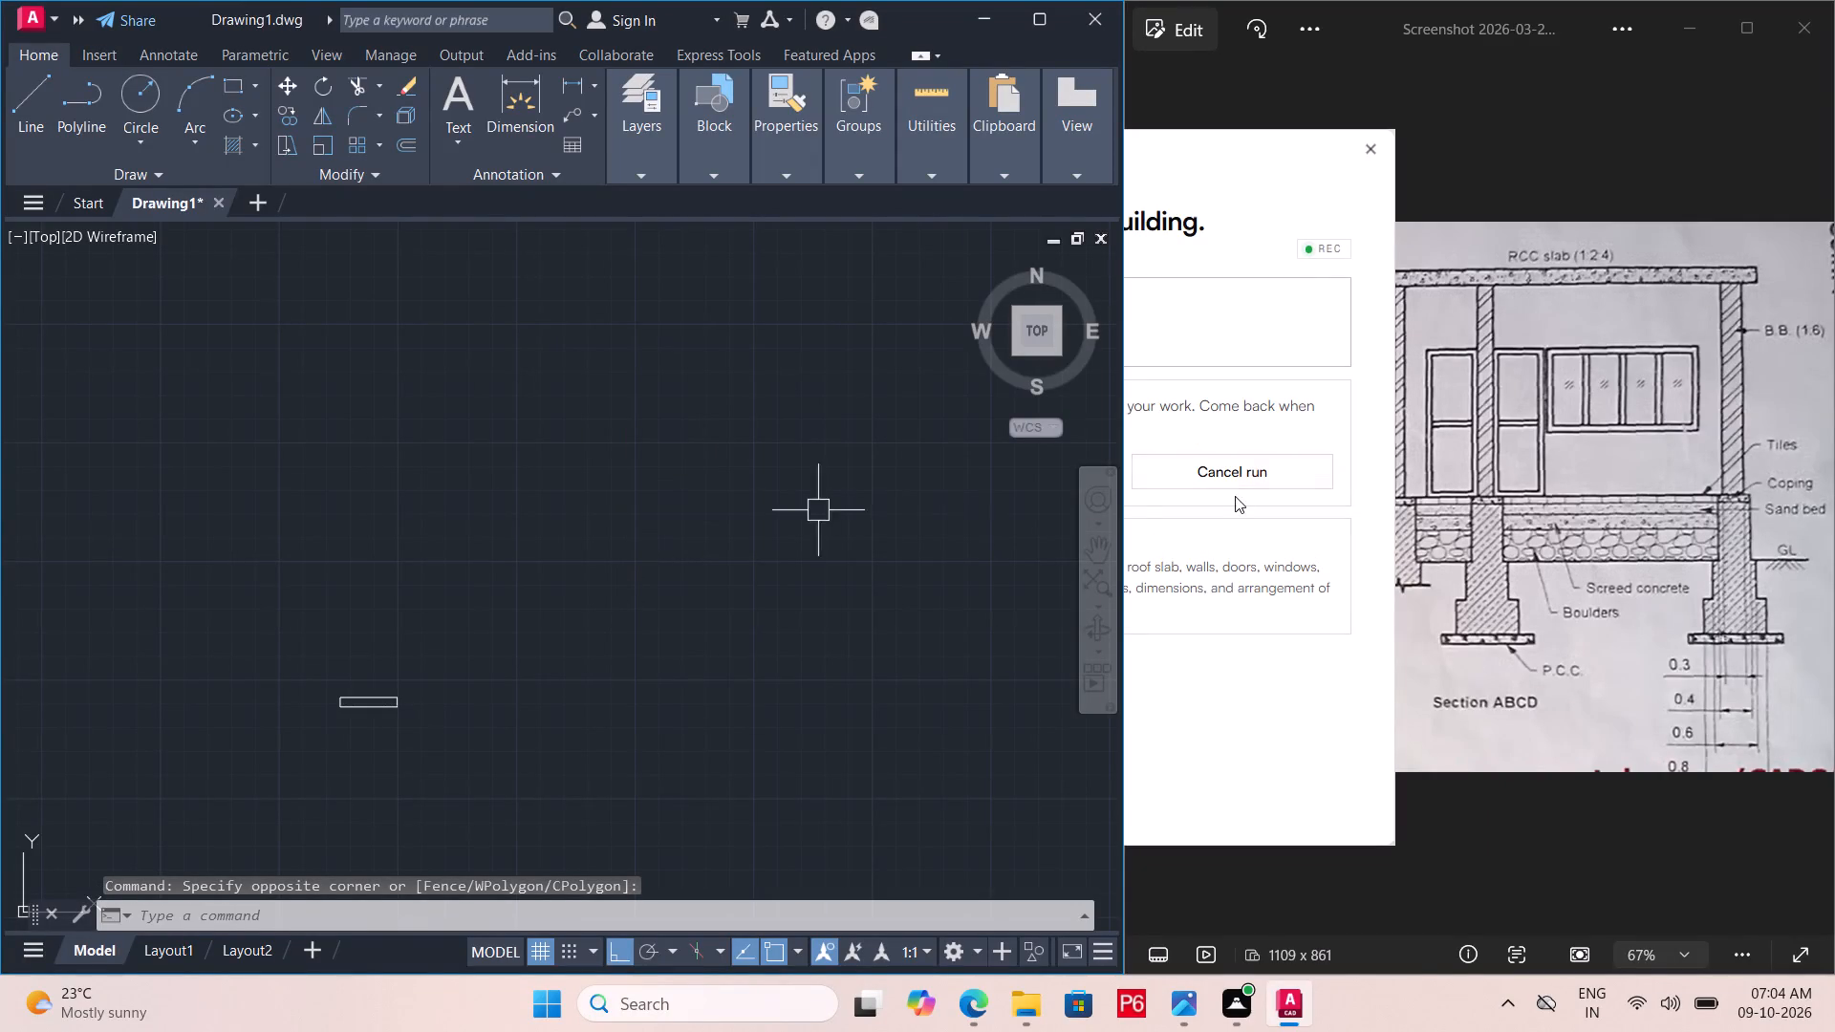
Bring the reference section image back to the front beside the drawing.
left_click(1639, 225)
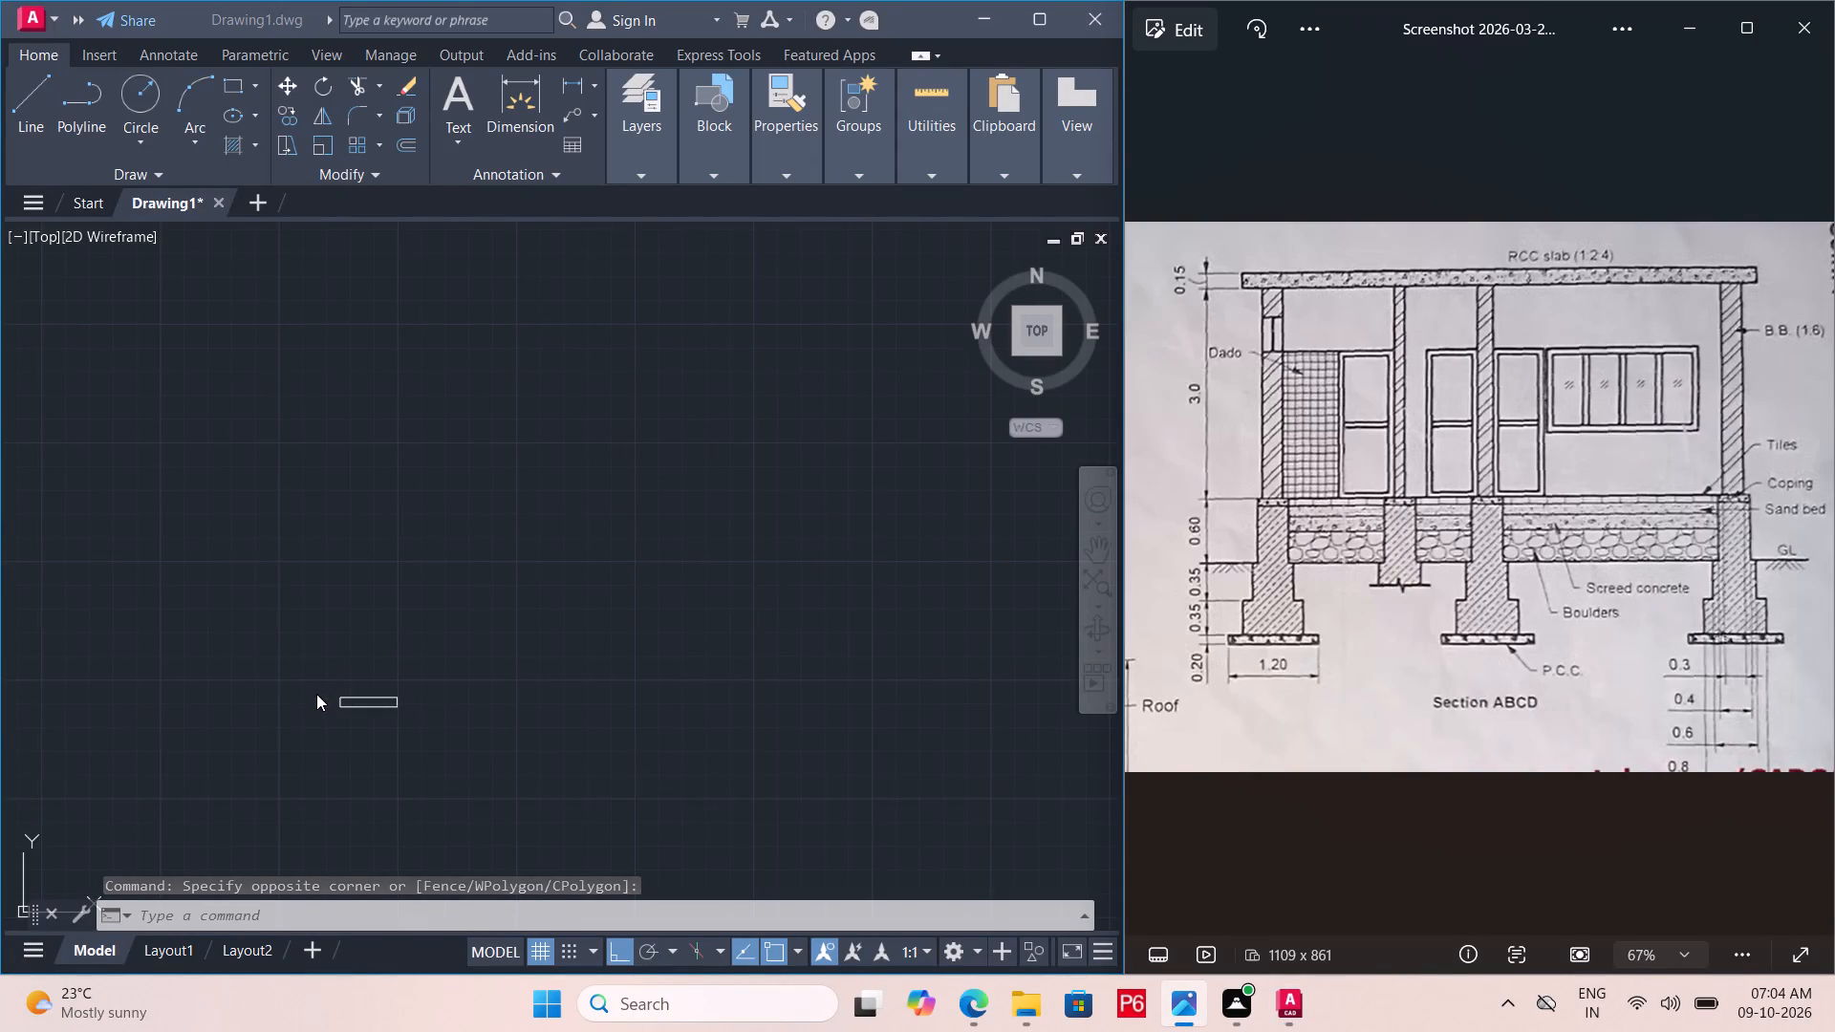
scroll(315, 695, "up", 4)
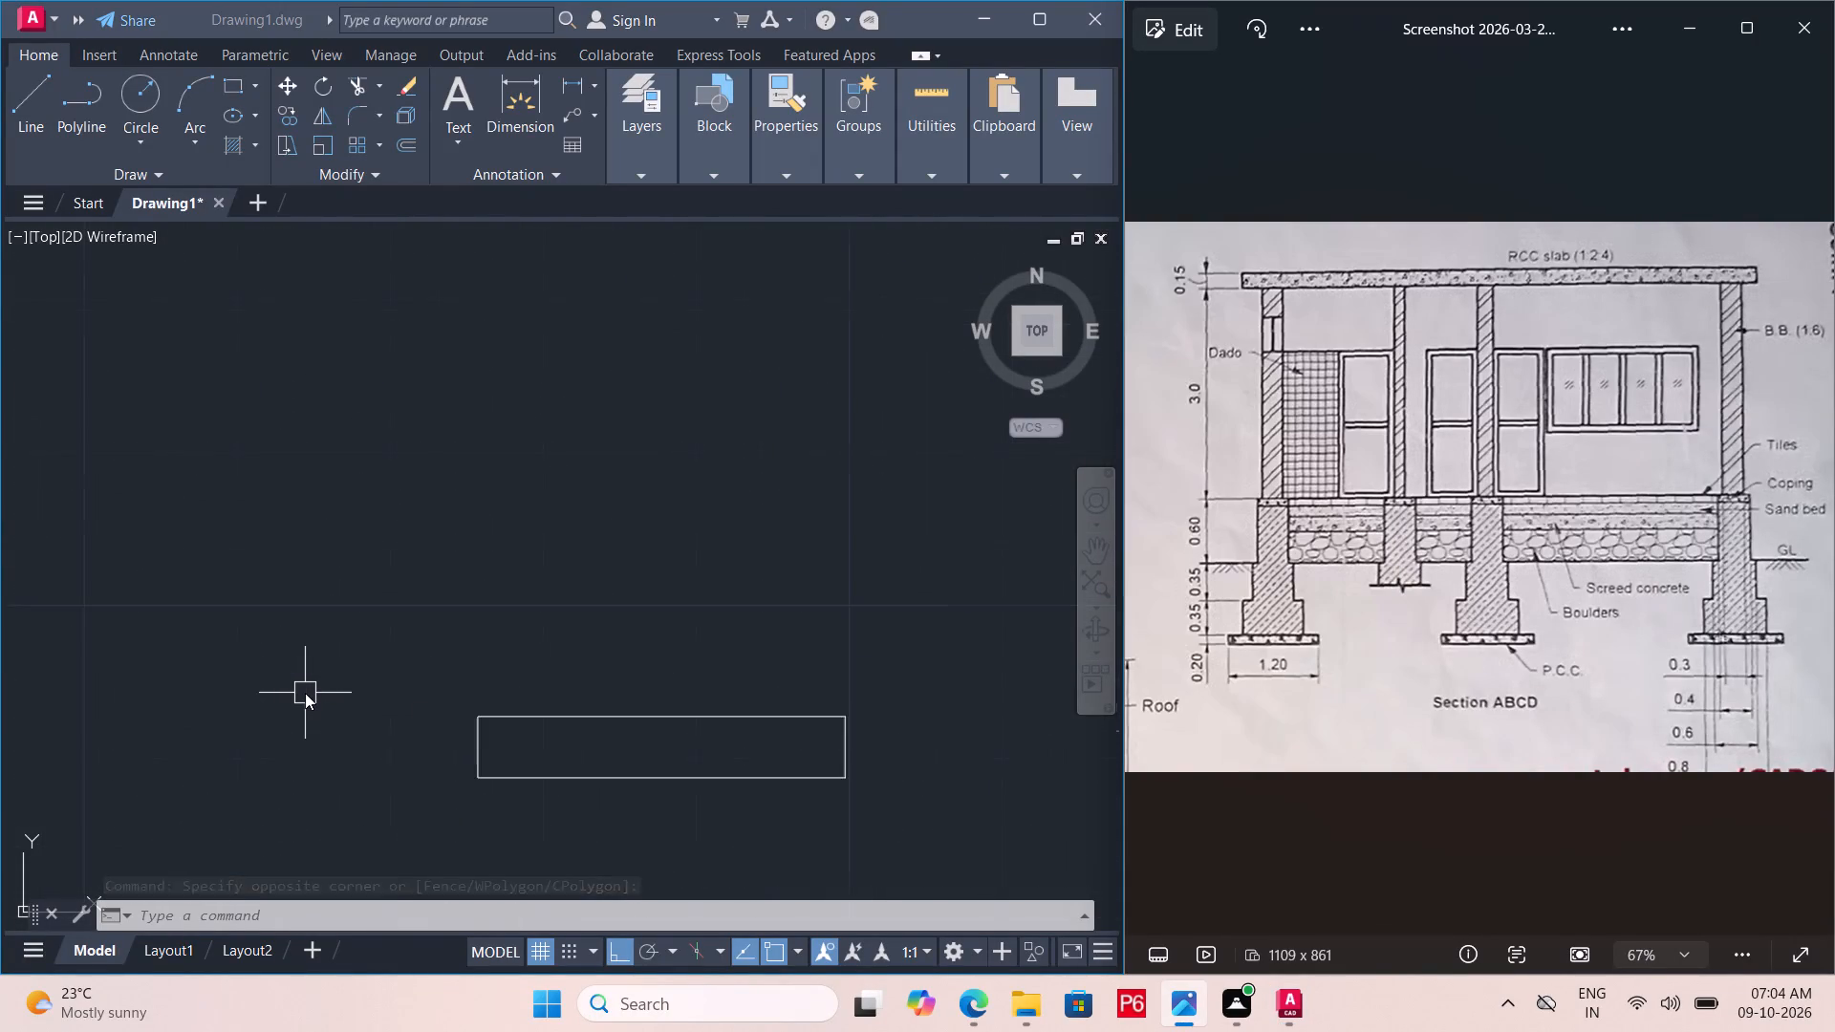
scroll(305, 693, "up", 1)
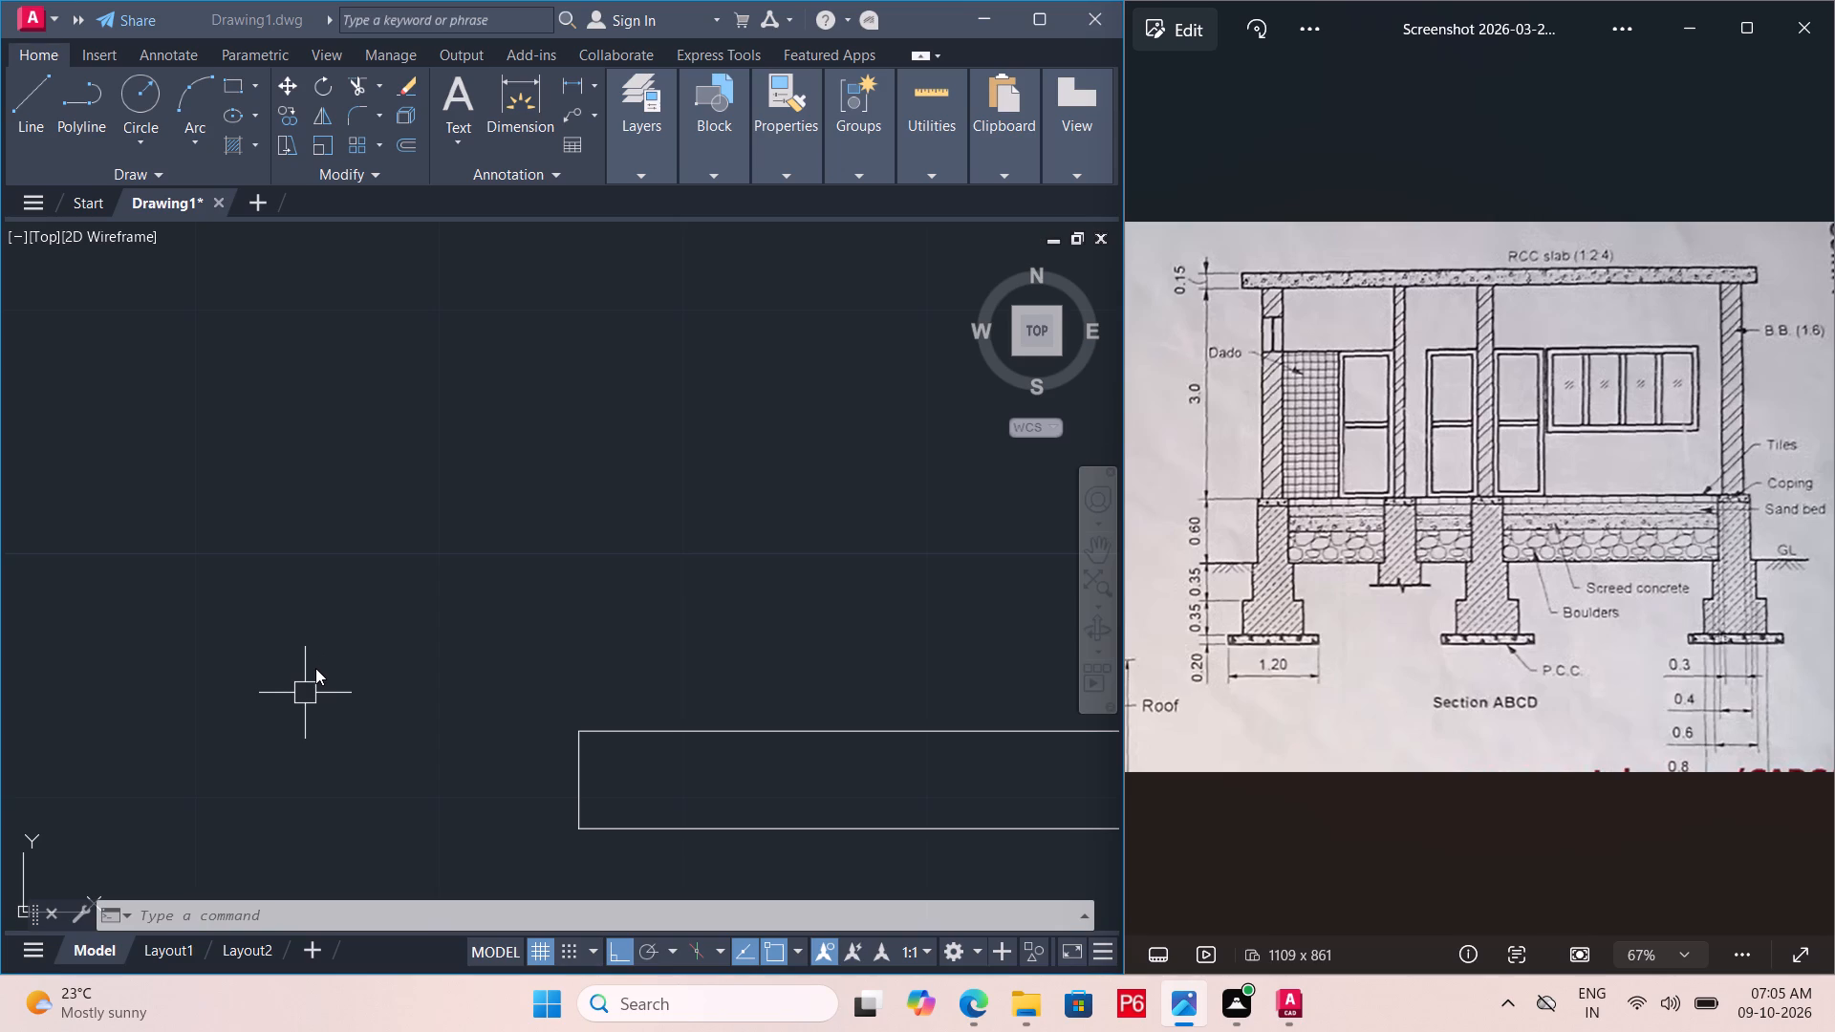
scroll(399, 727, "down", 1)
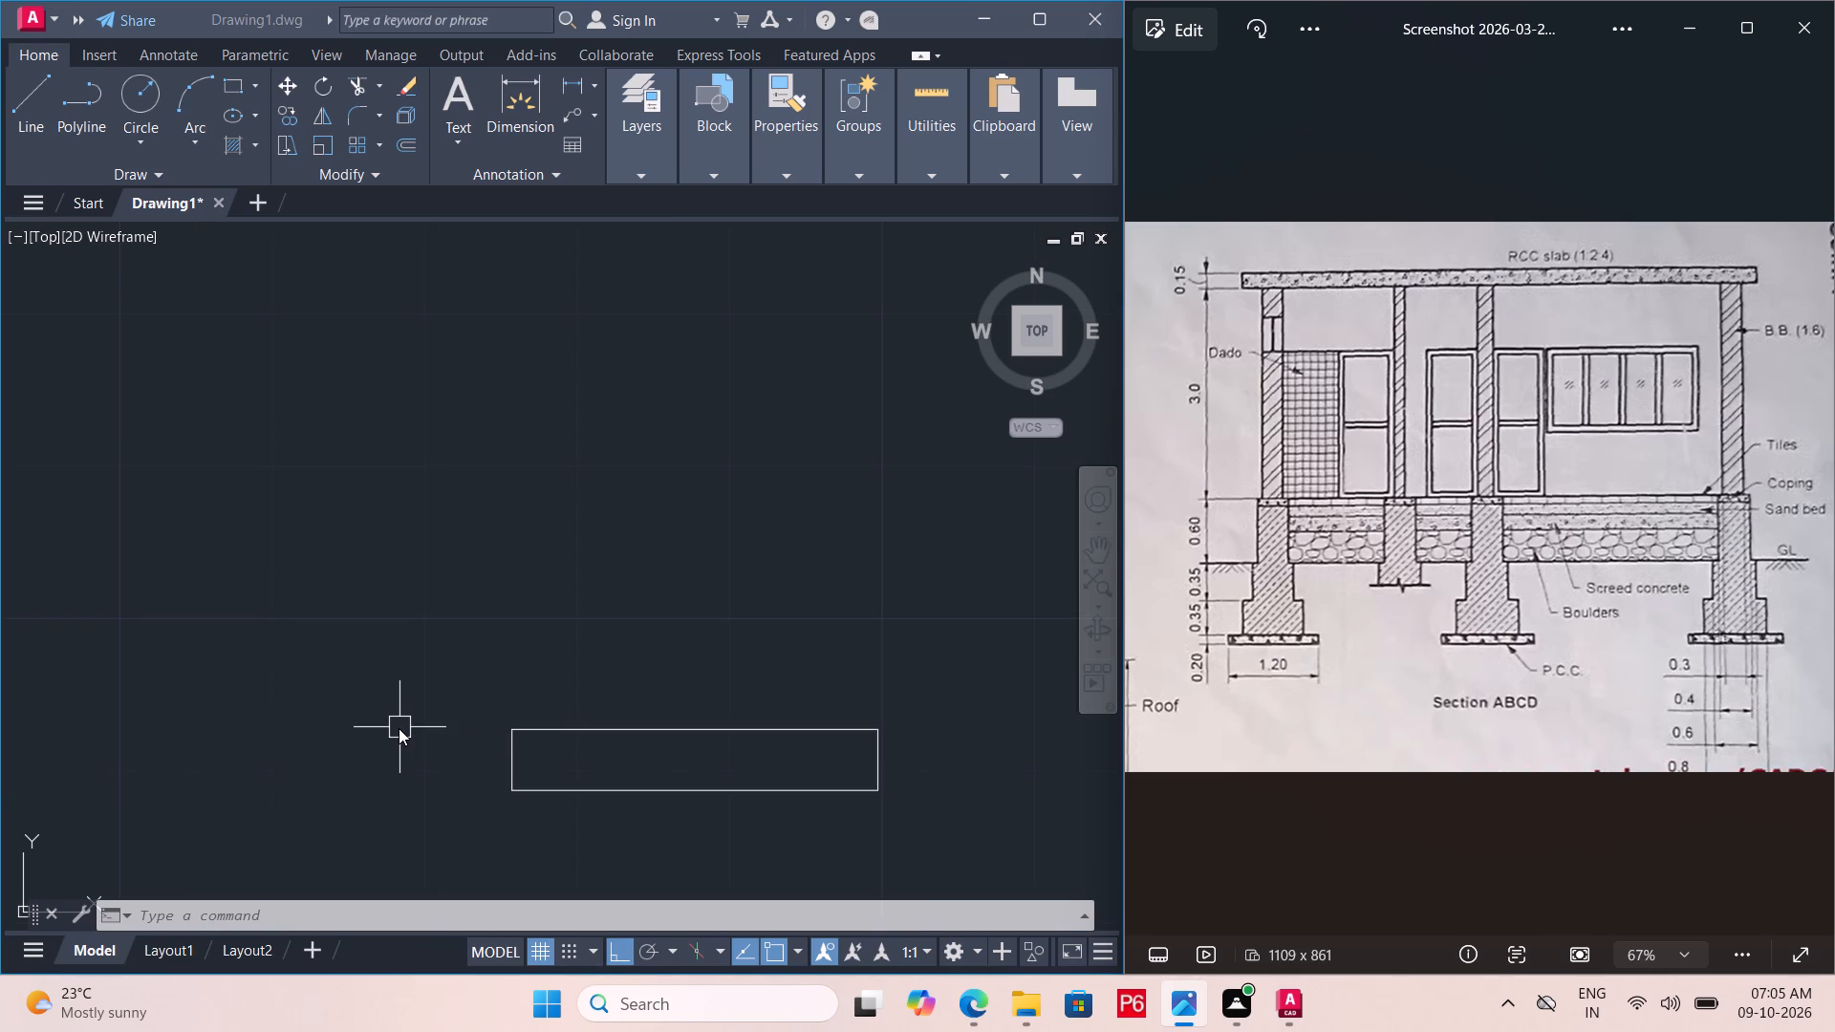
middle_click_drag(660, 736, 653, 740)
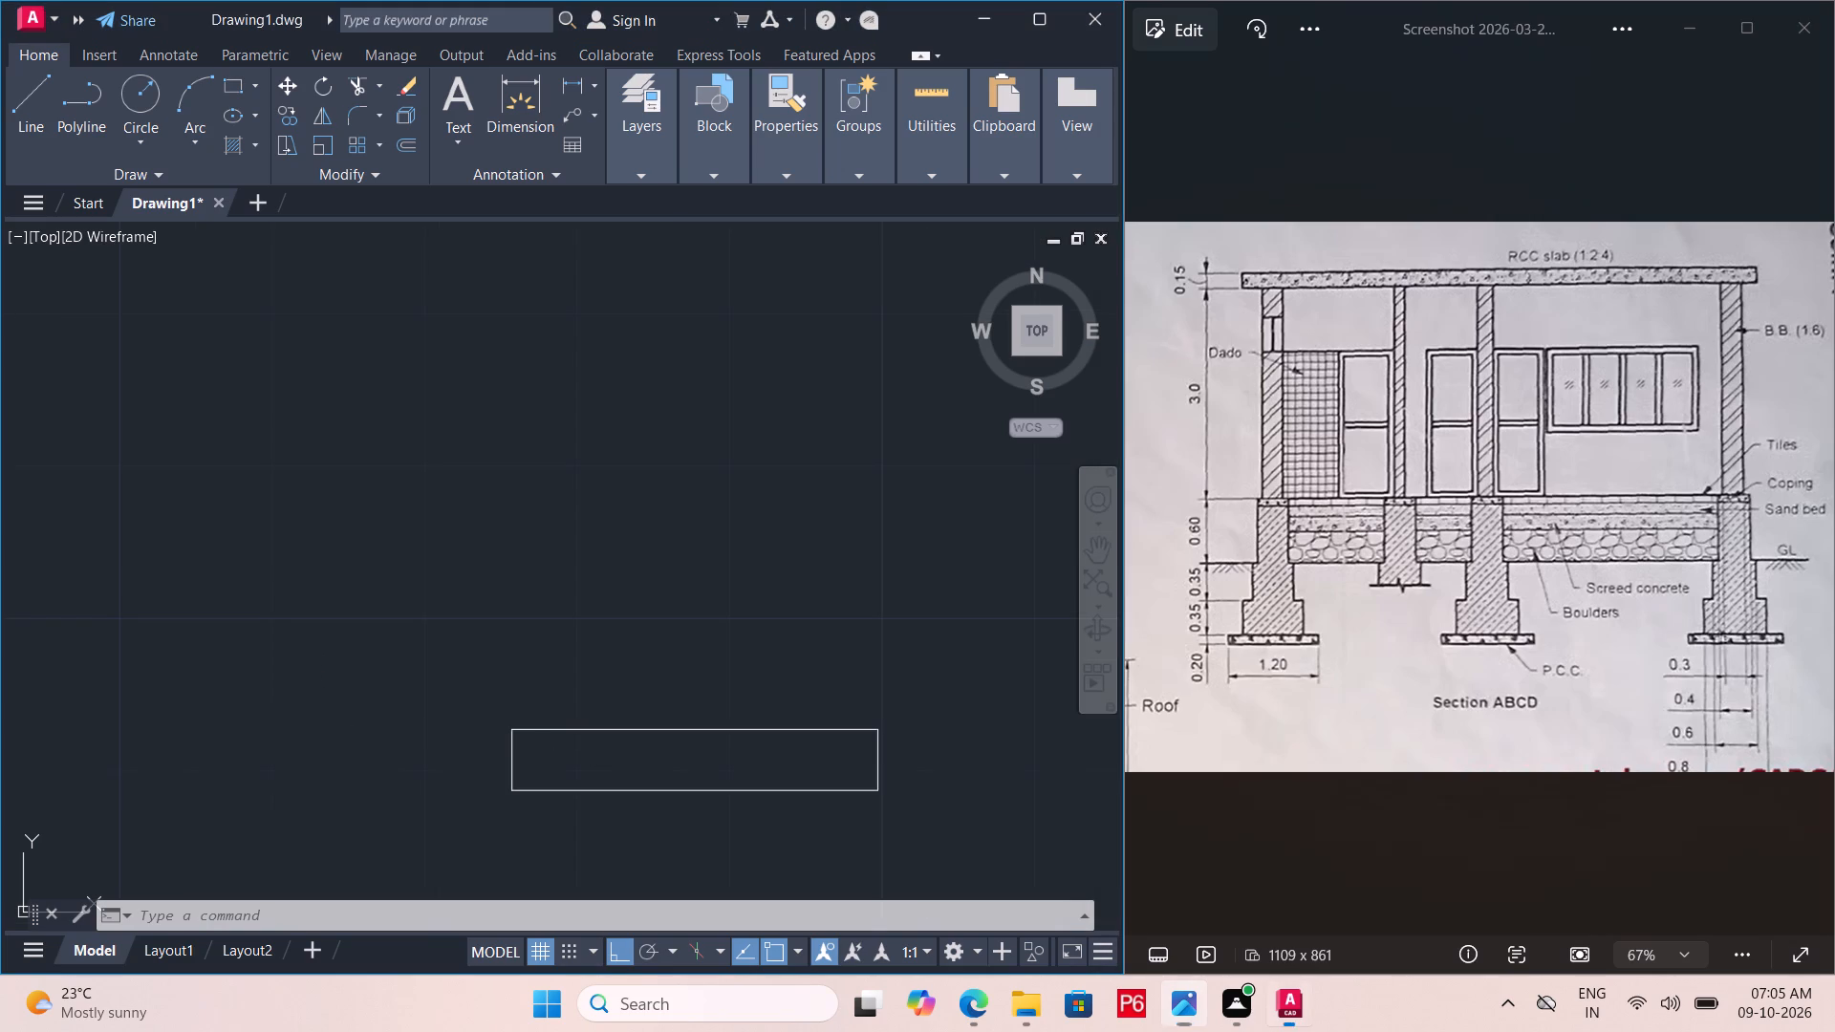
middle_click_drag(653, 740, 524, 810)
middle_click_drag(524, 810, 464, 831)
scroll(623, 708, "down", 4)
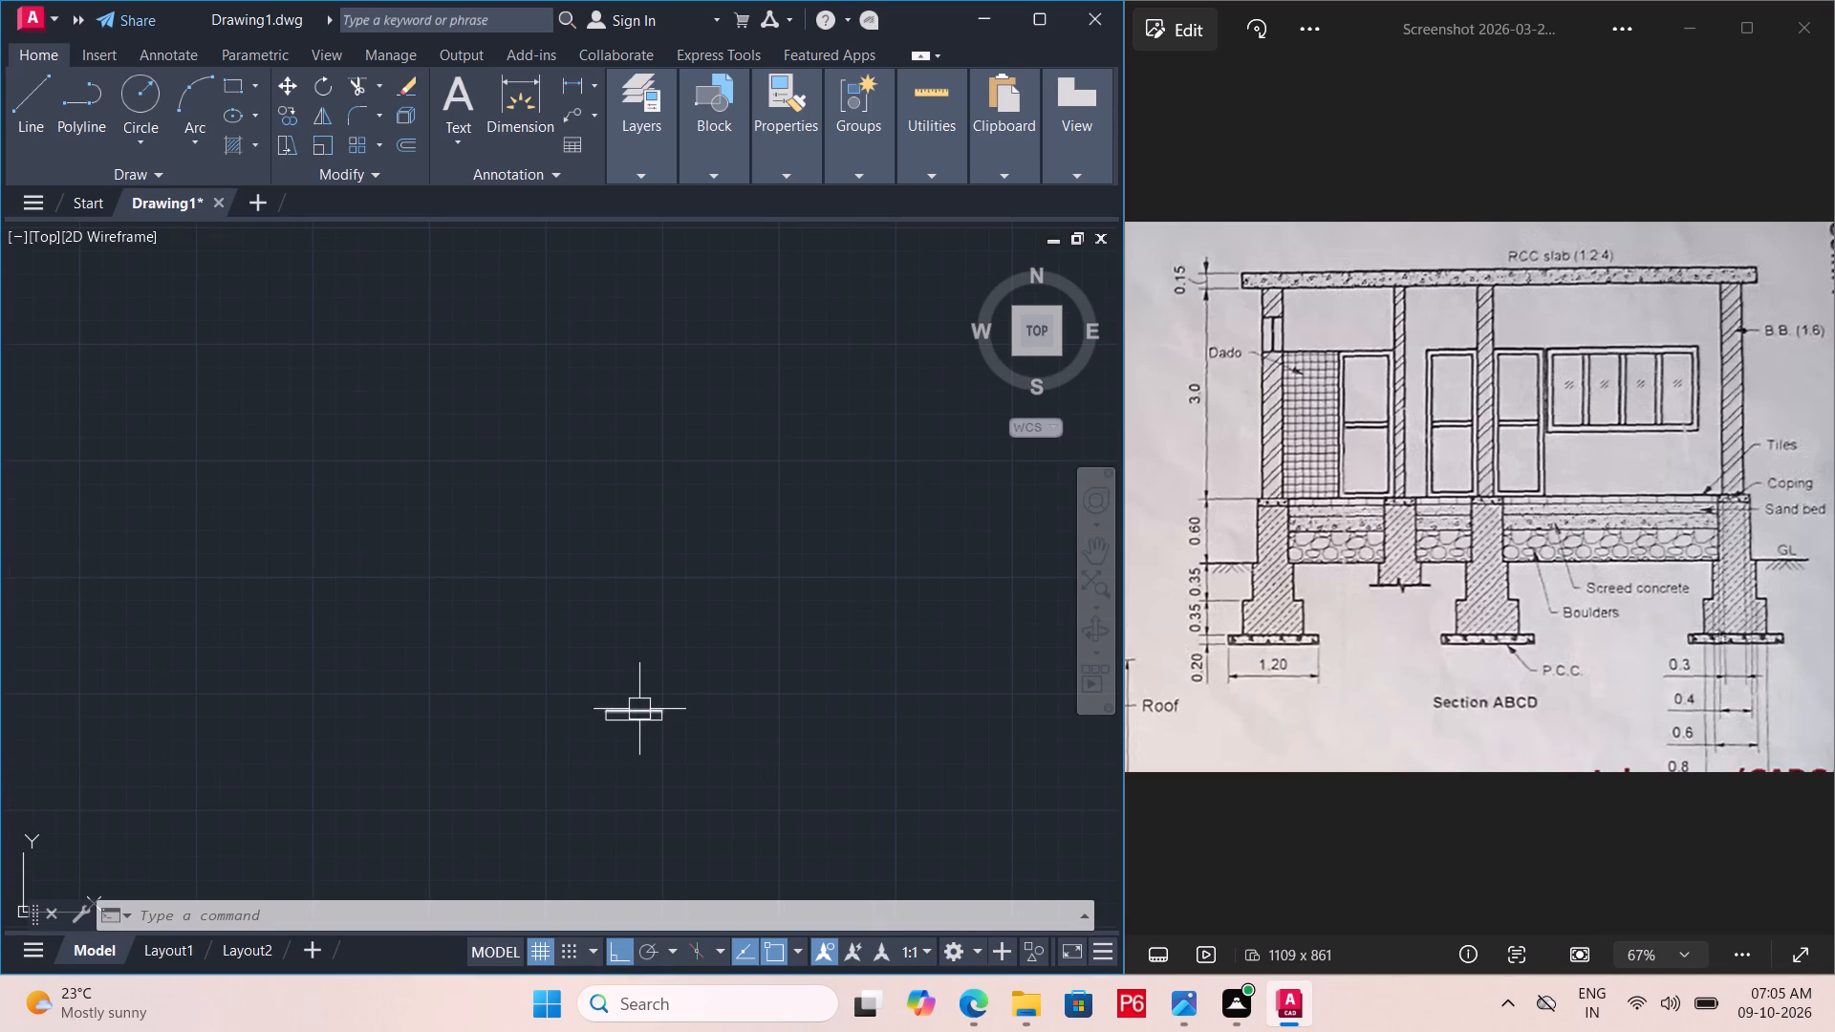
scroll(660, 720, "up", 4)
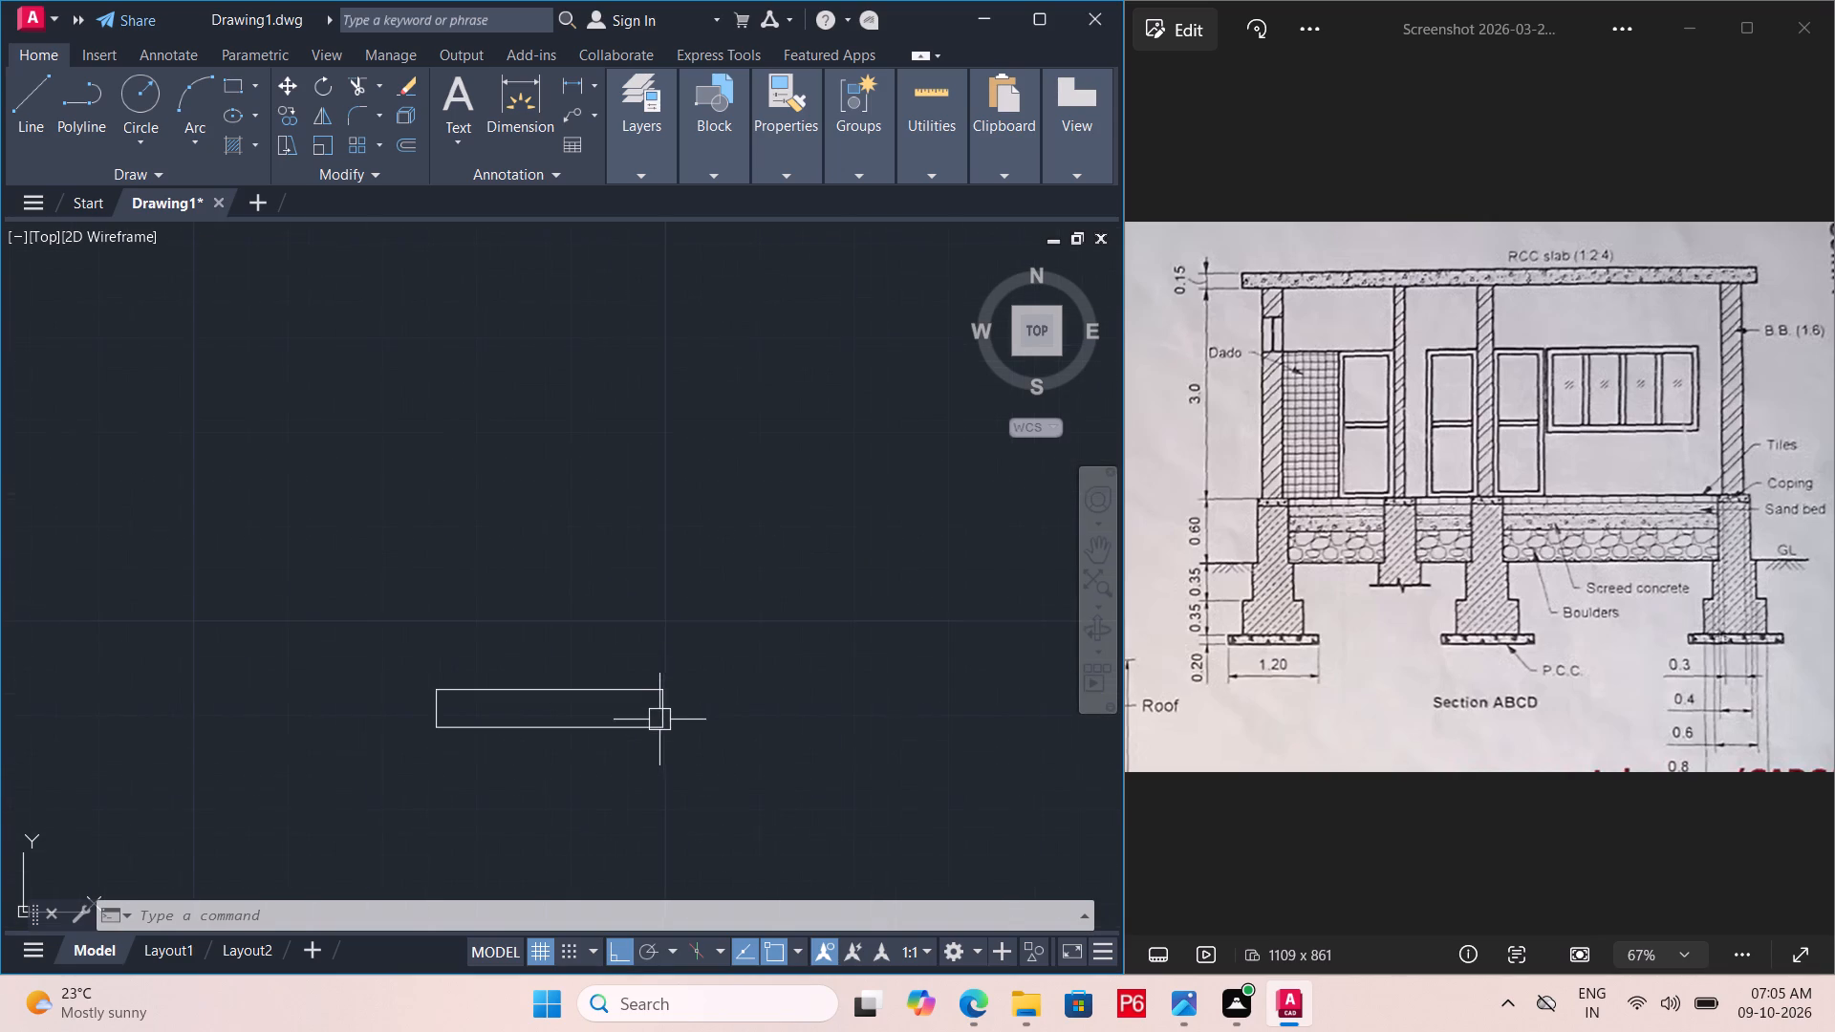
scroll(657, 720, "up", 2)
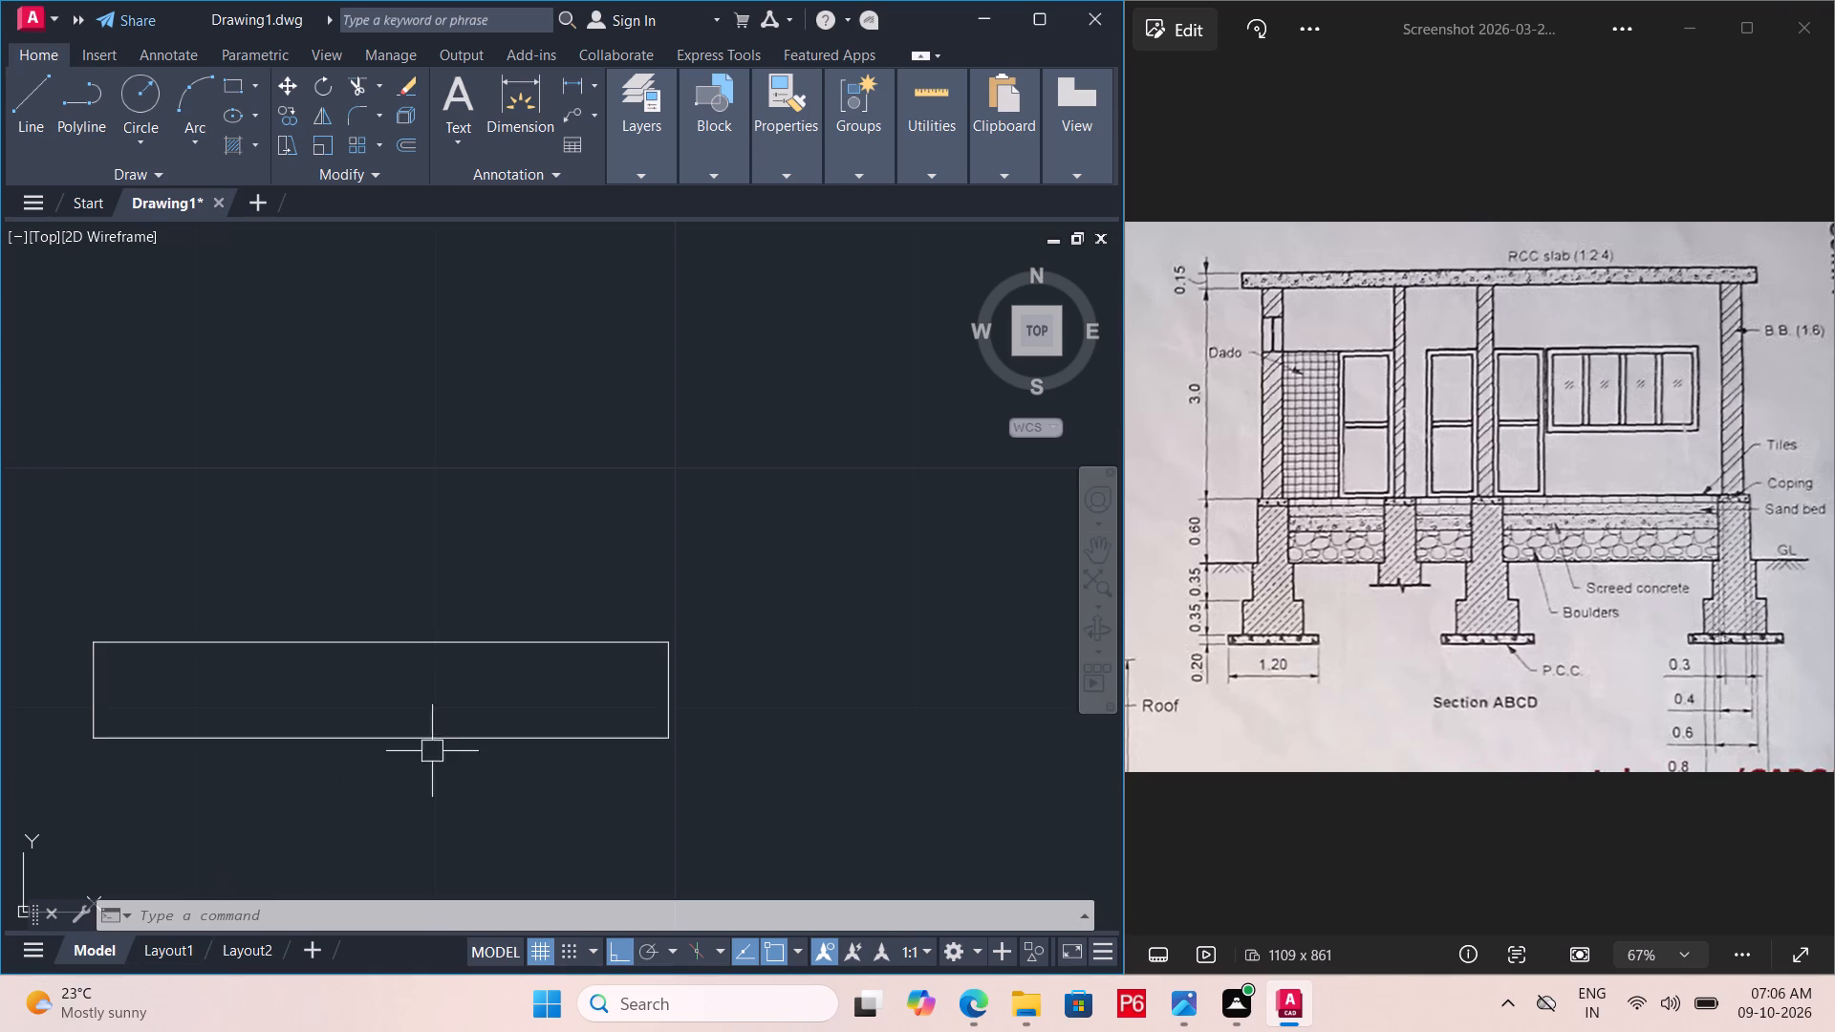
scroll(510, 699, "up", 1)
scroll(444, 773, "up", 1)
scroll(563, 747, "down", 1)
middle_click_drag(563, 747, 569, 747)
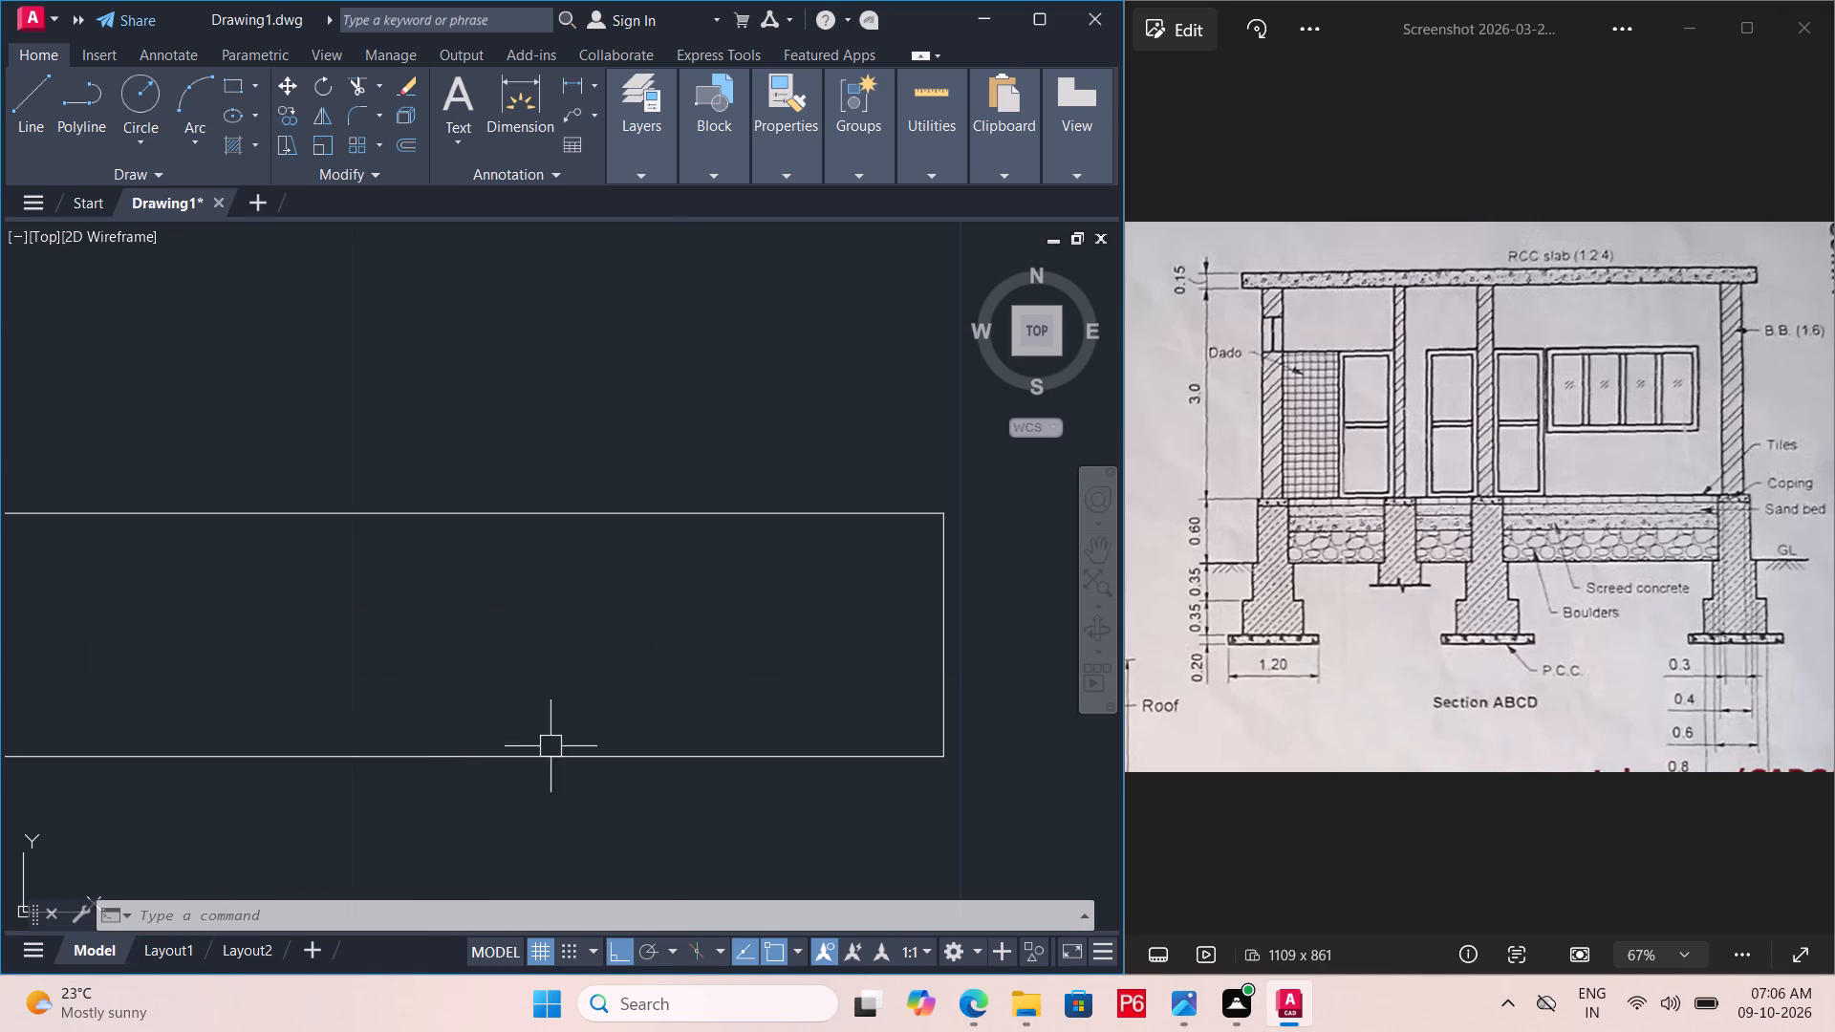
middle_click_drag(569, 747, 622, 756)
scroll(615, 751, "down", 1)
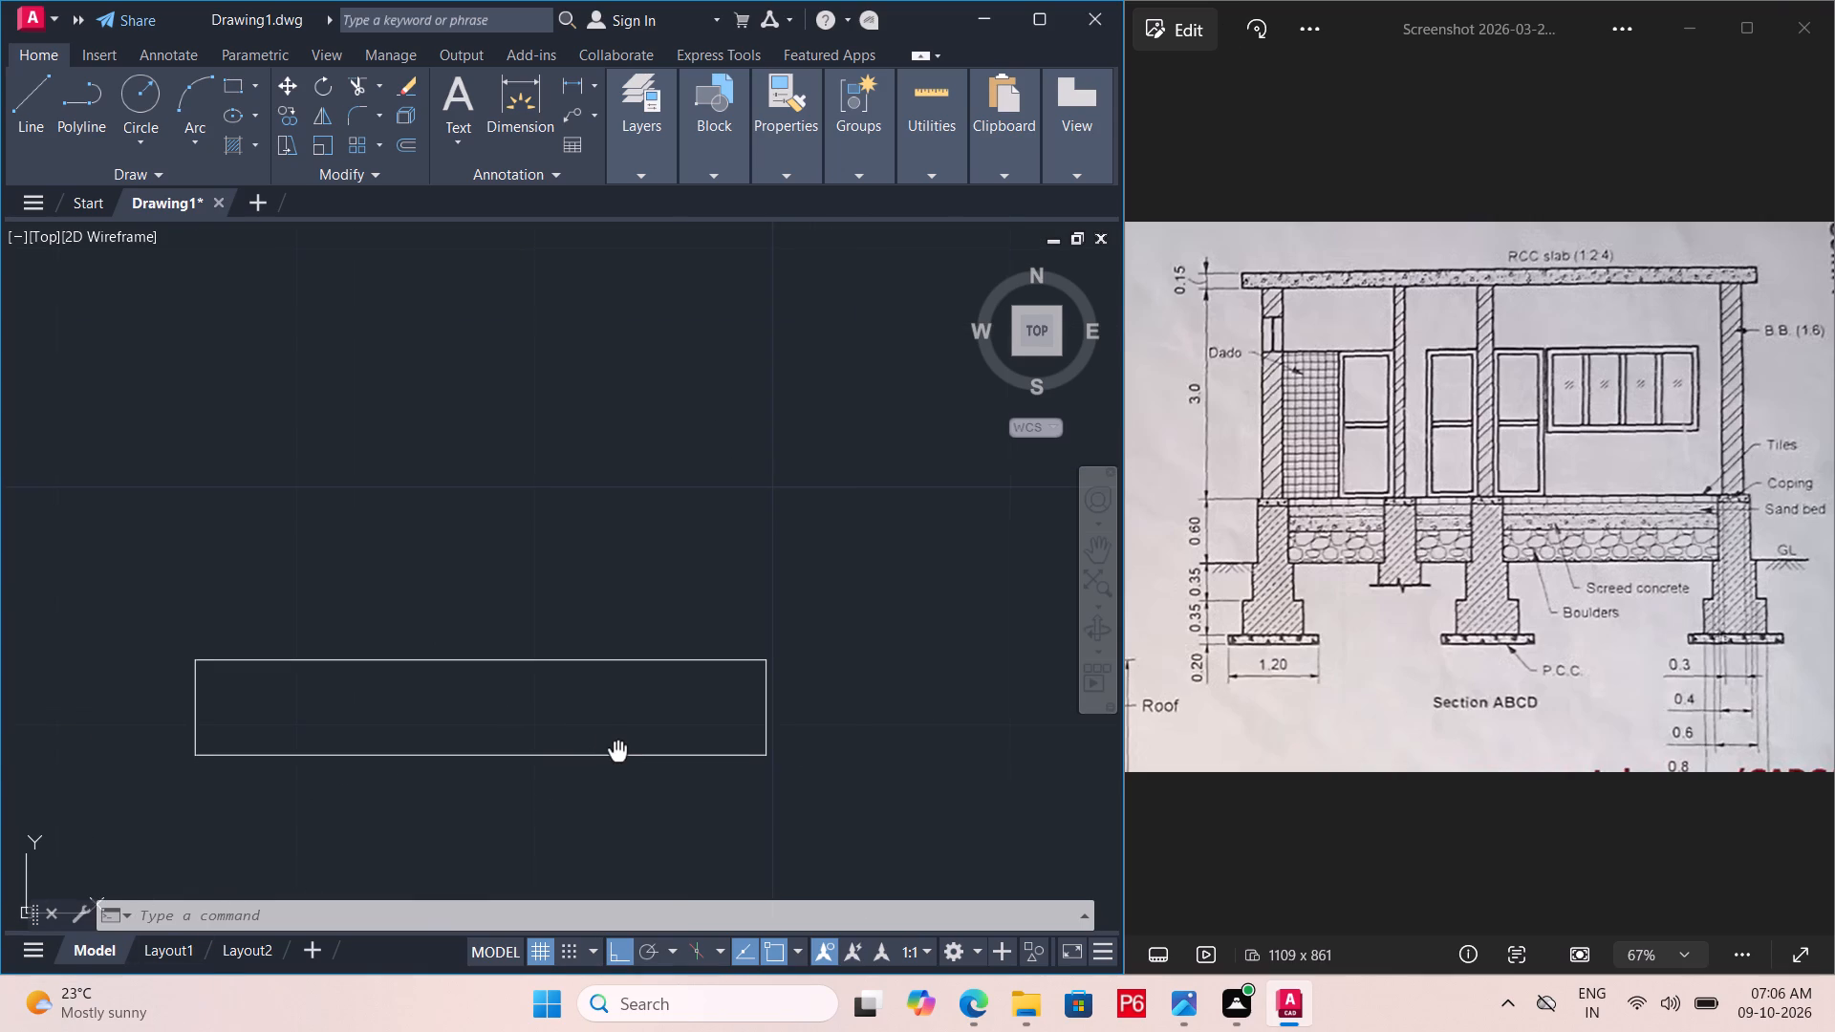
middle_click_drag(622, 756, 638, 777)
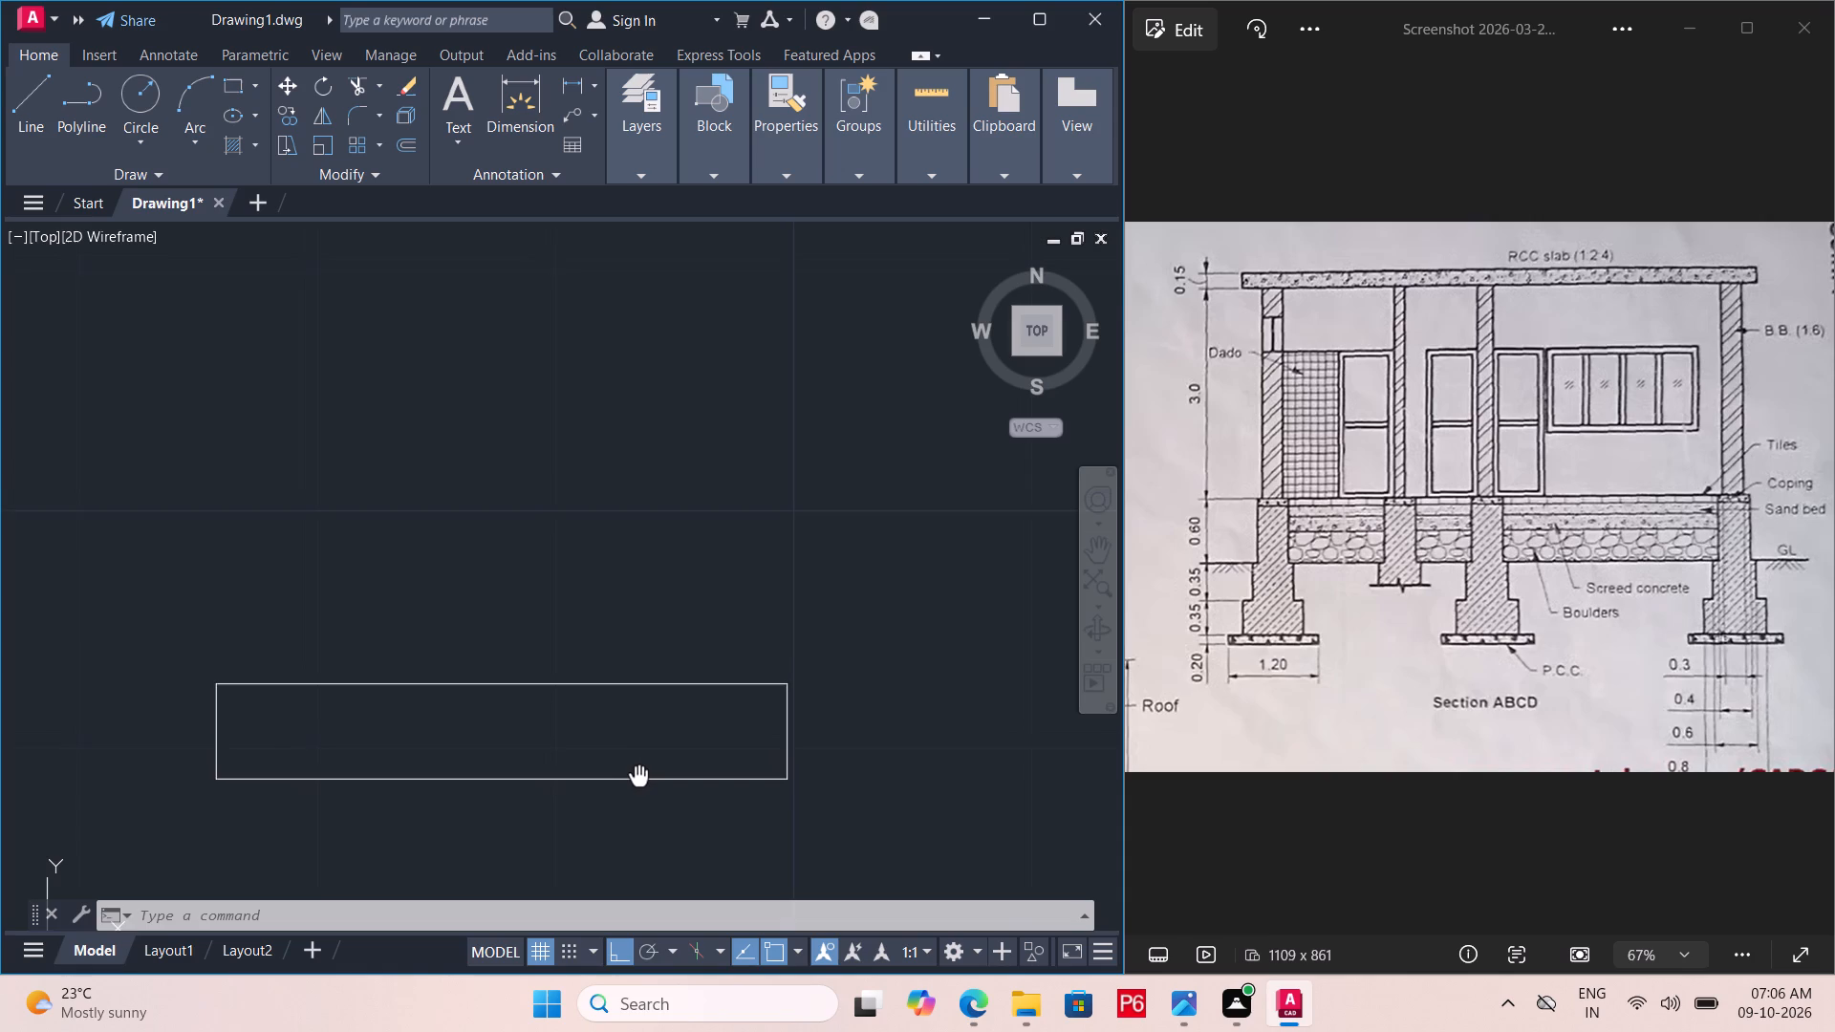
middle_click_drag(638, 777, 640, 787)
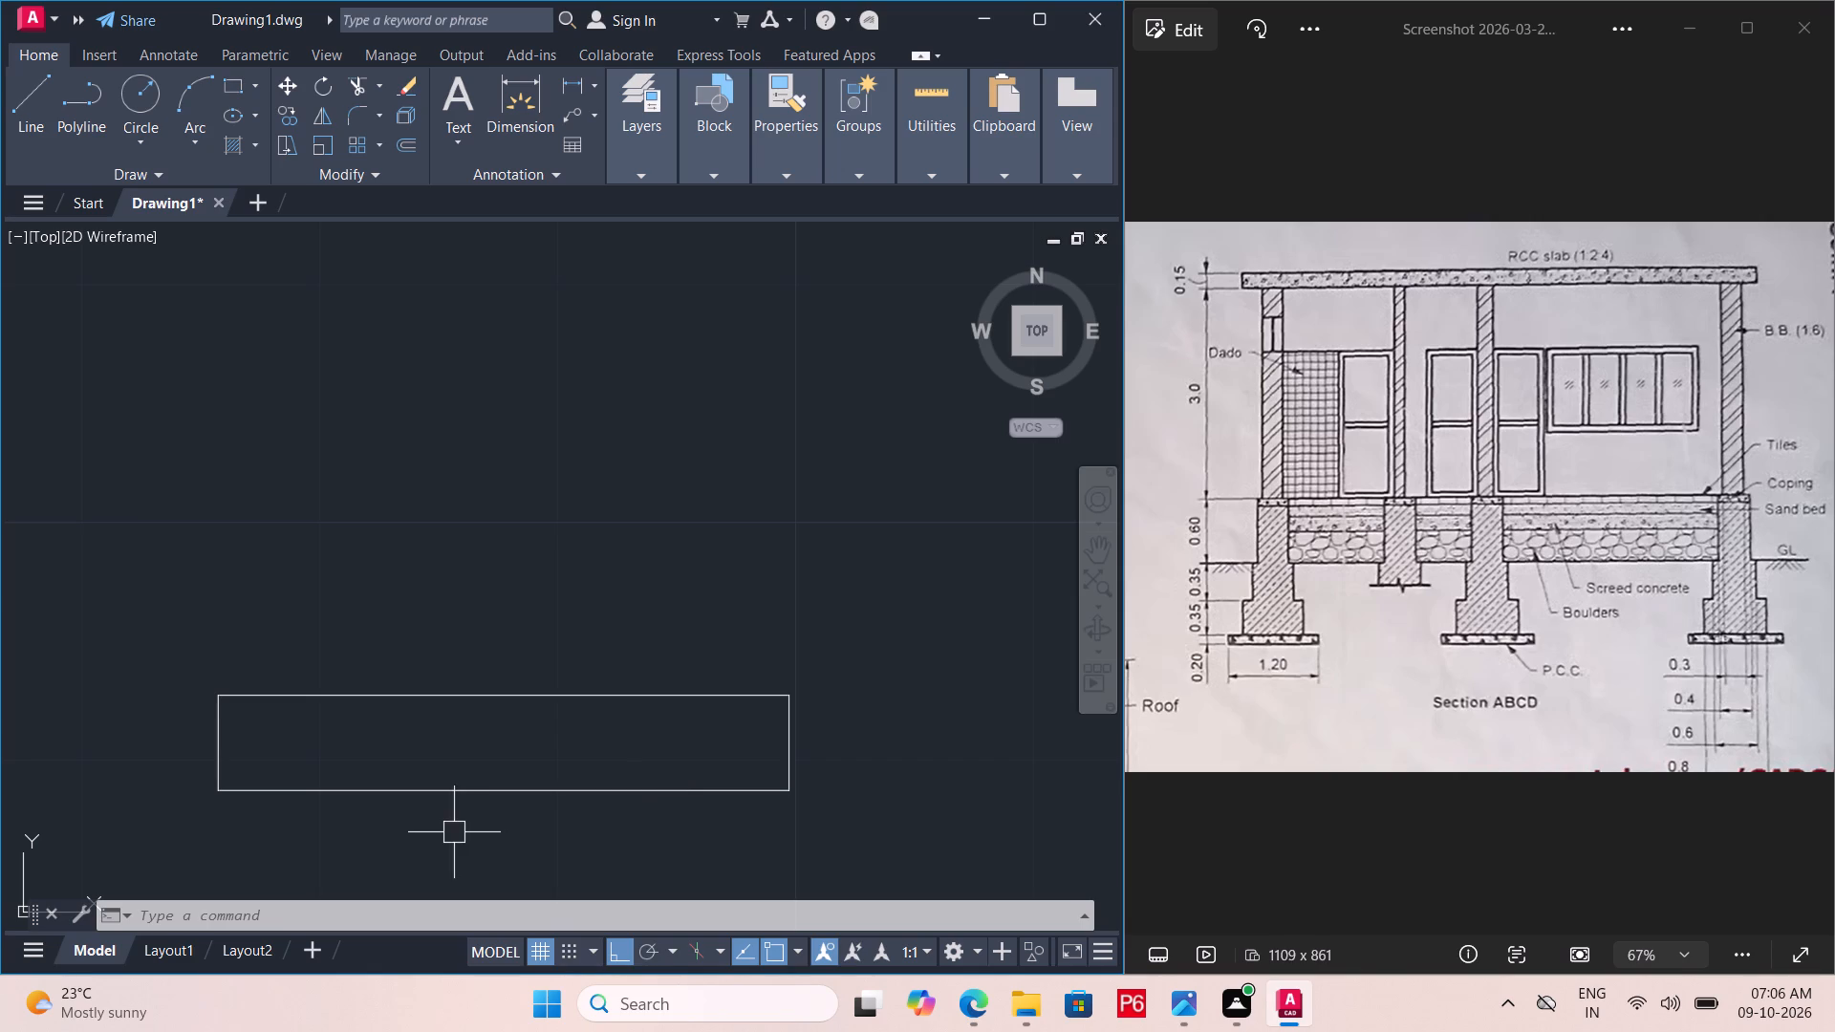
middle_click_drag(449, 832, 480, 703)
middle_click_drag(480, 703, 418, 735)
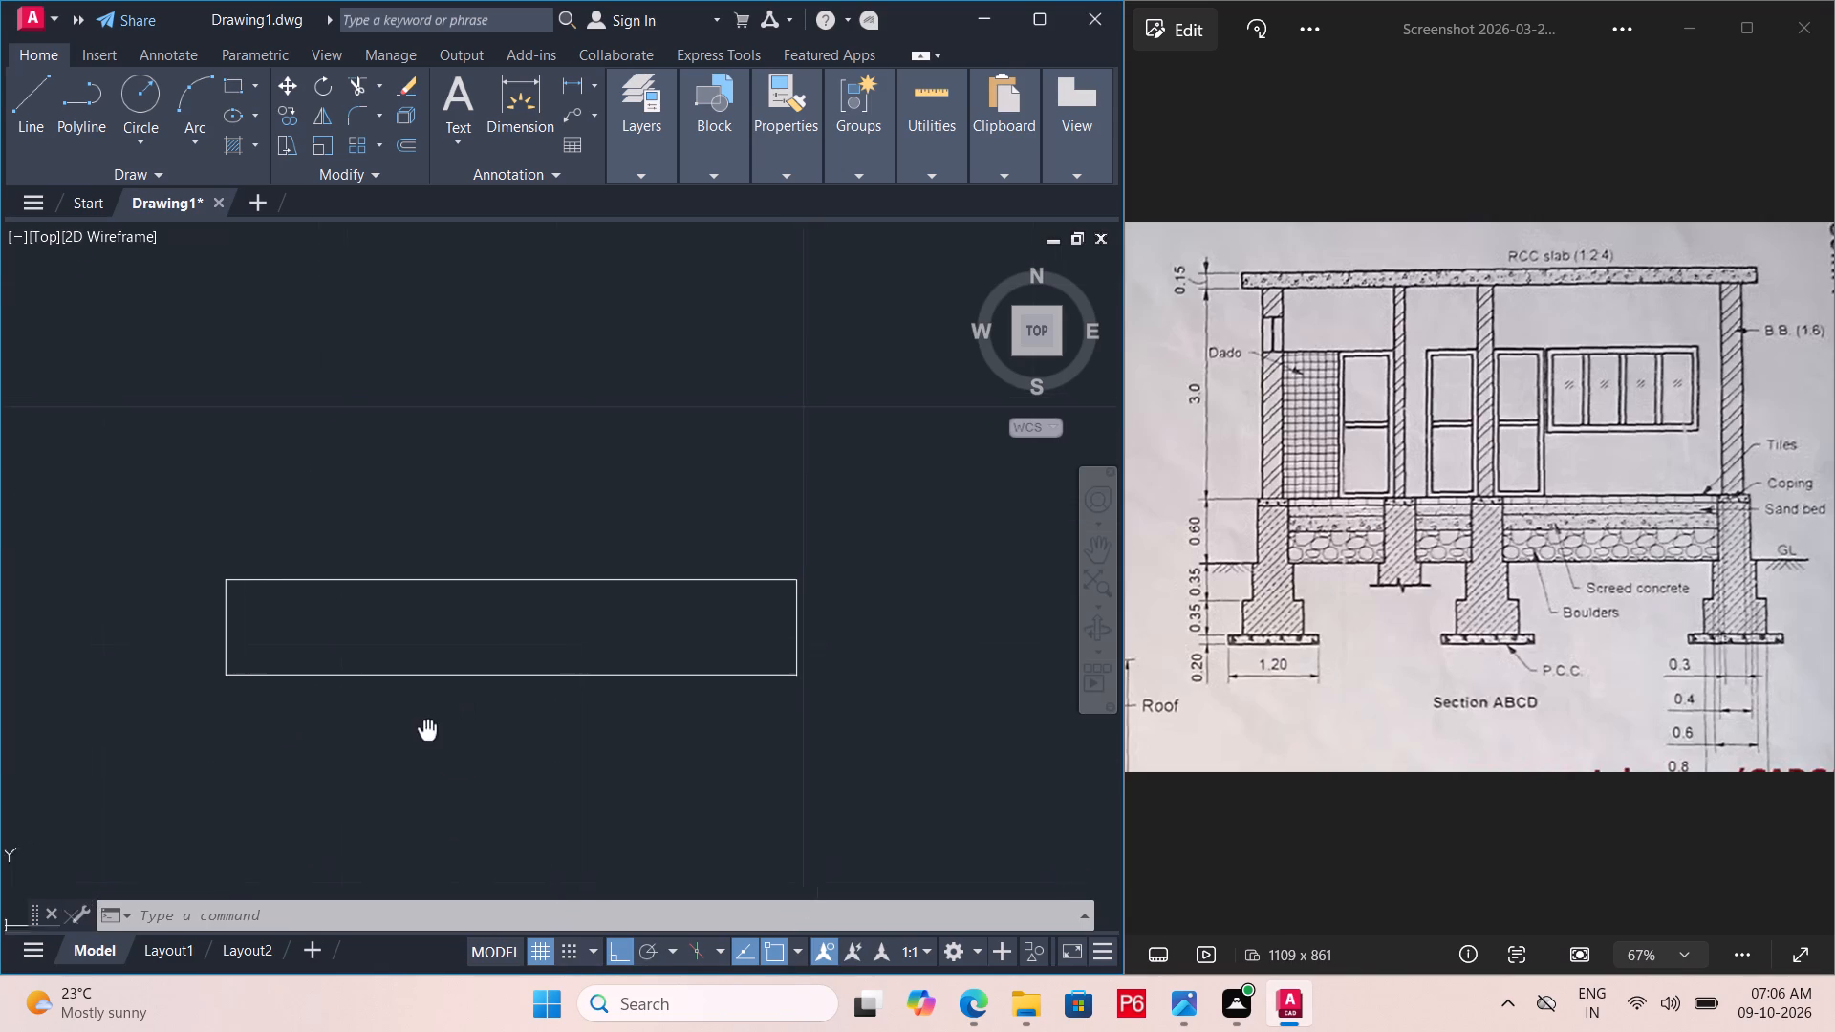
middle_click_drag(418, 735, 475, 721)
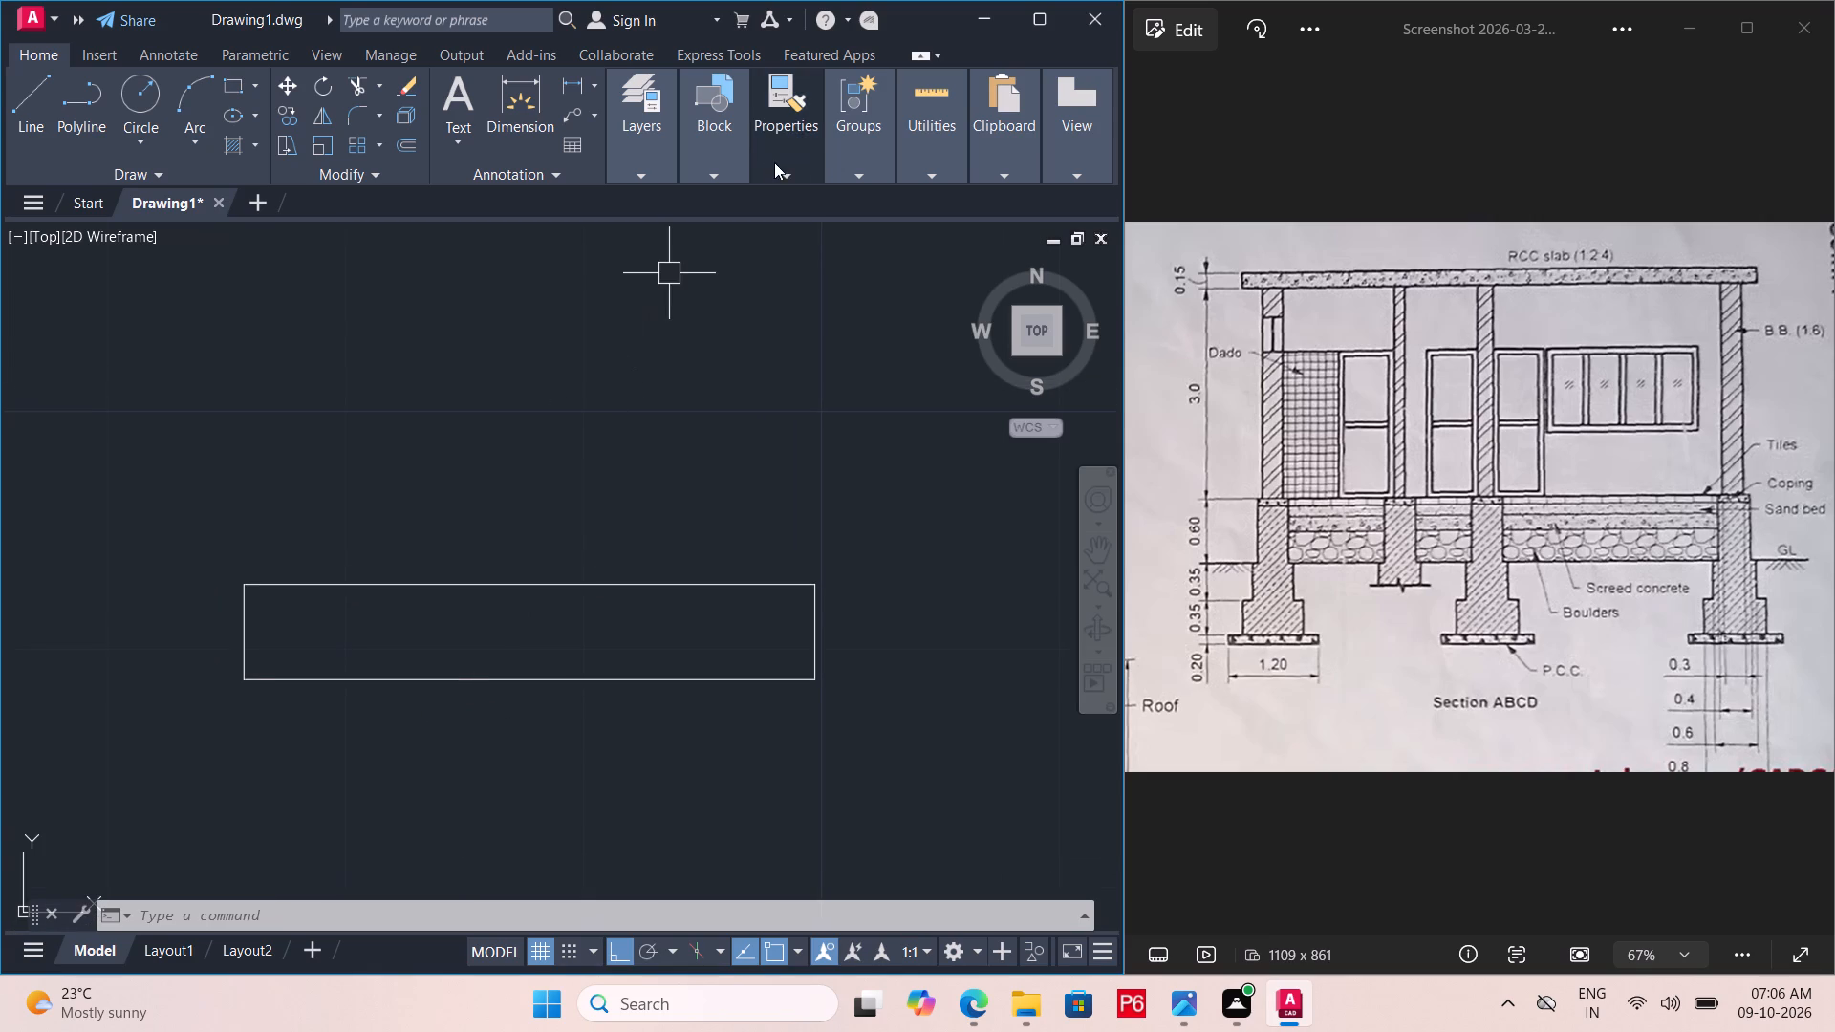
Open the QuickCalc calculator and enlarge it to show its units conversion section.
left_click(926, 169)
double_click(992, 259)
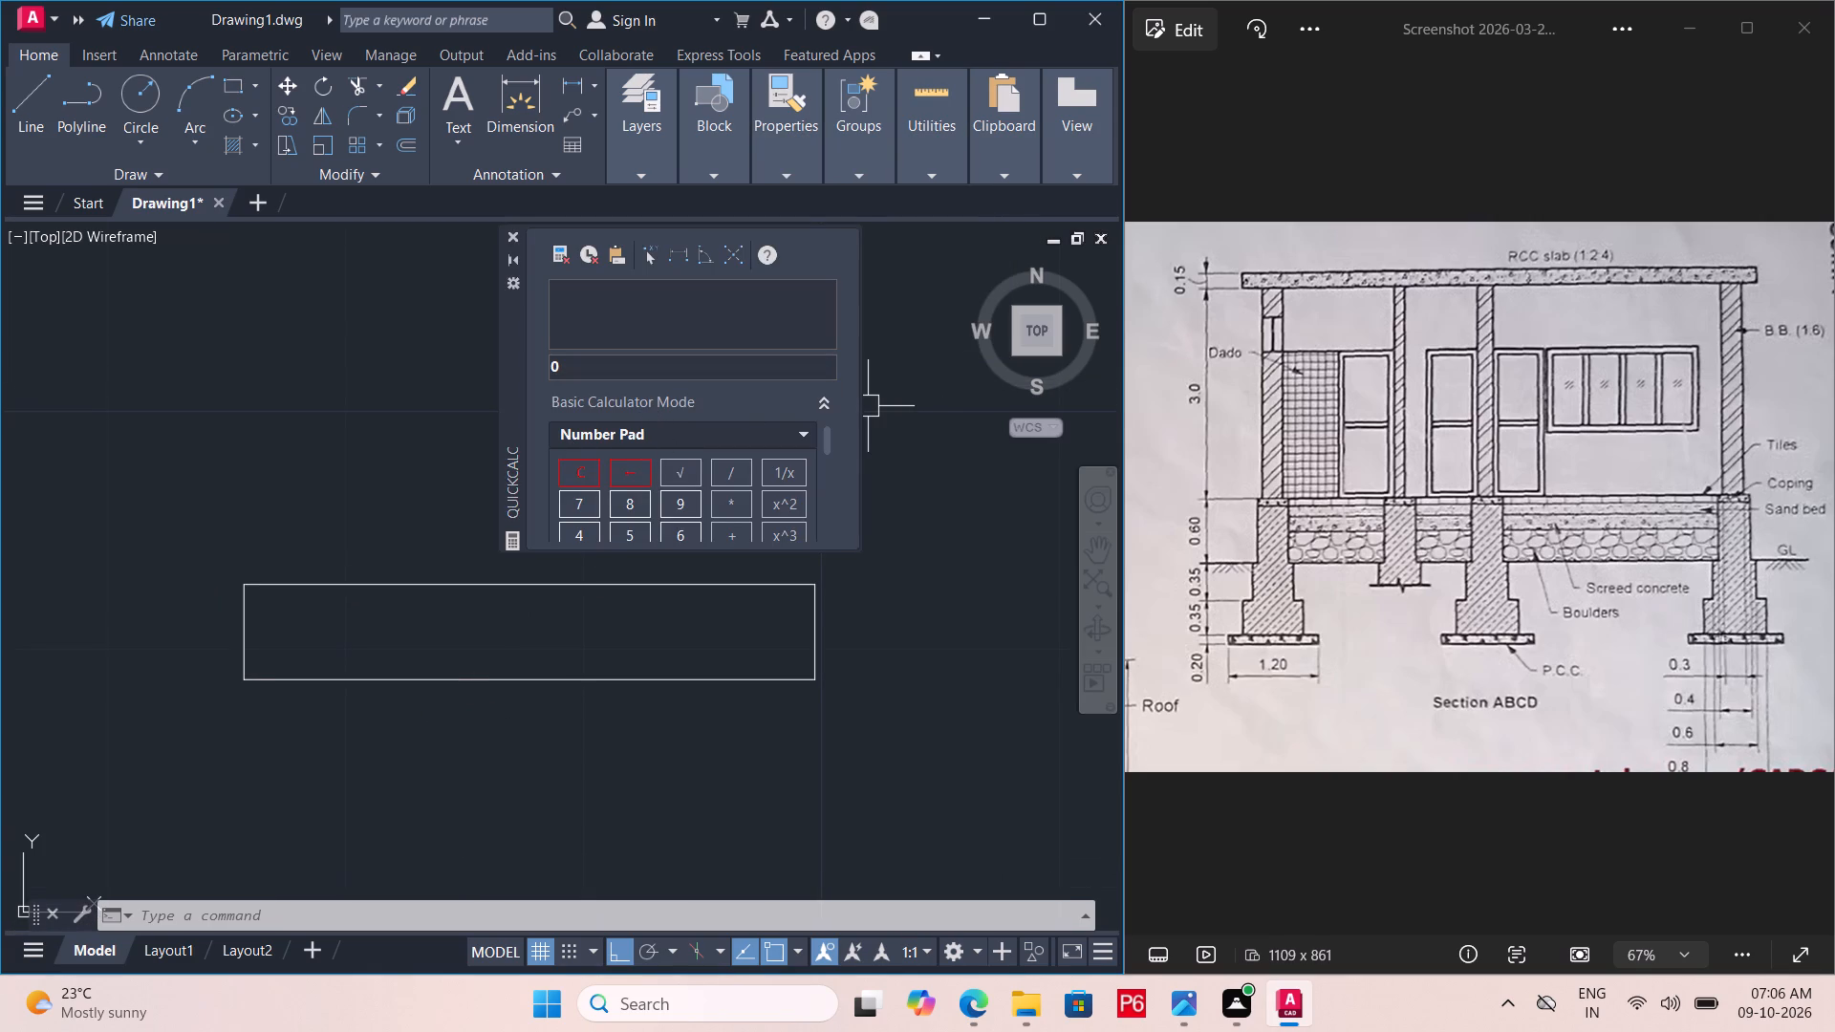
left_click(579, 368)
left_click_drag(640, 551, 578, 857)
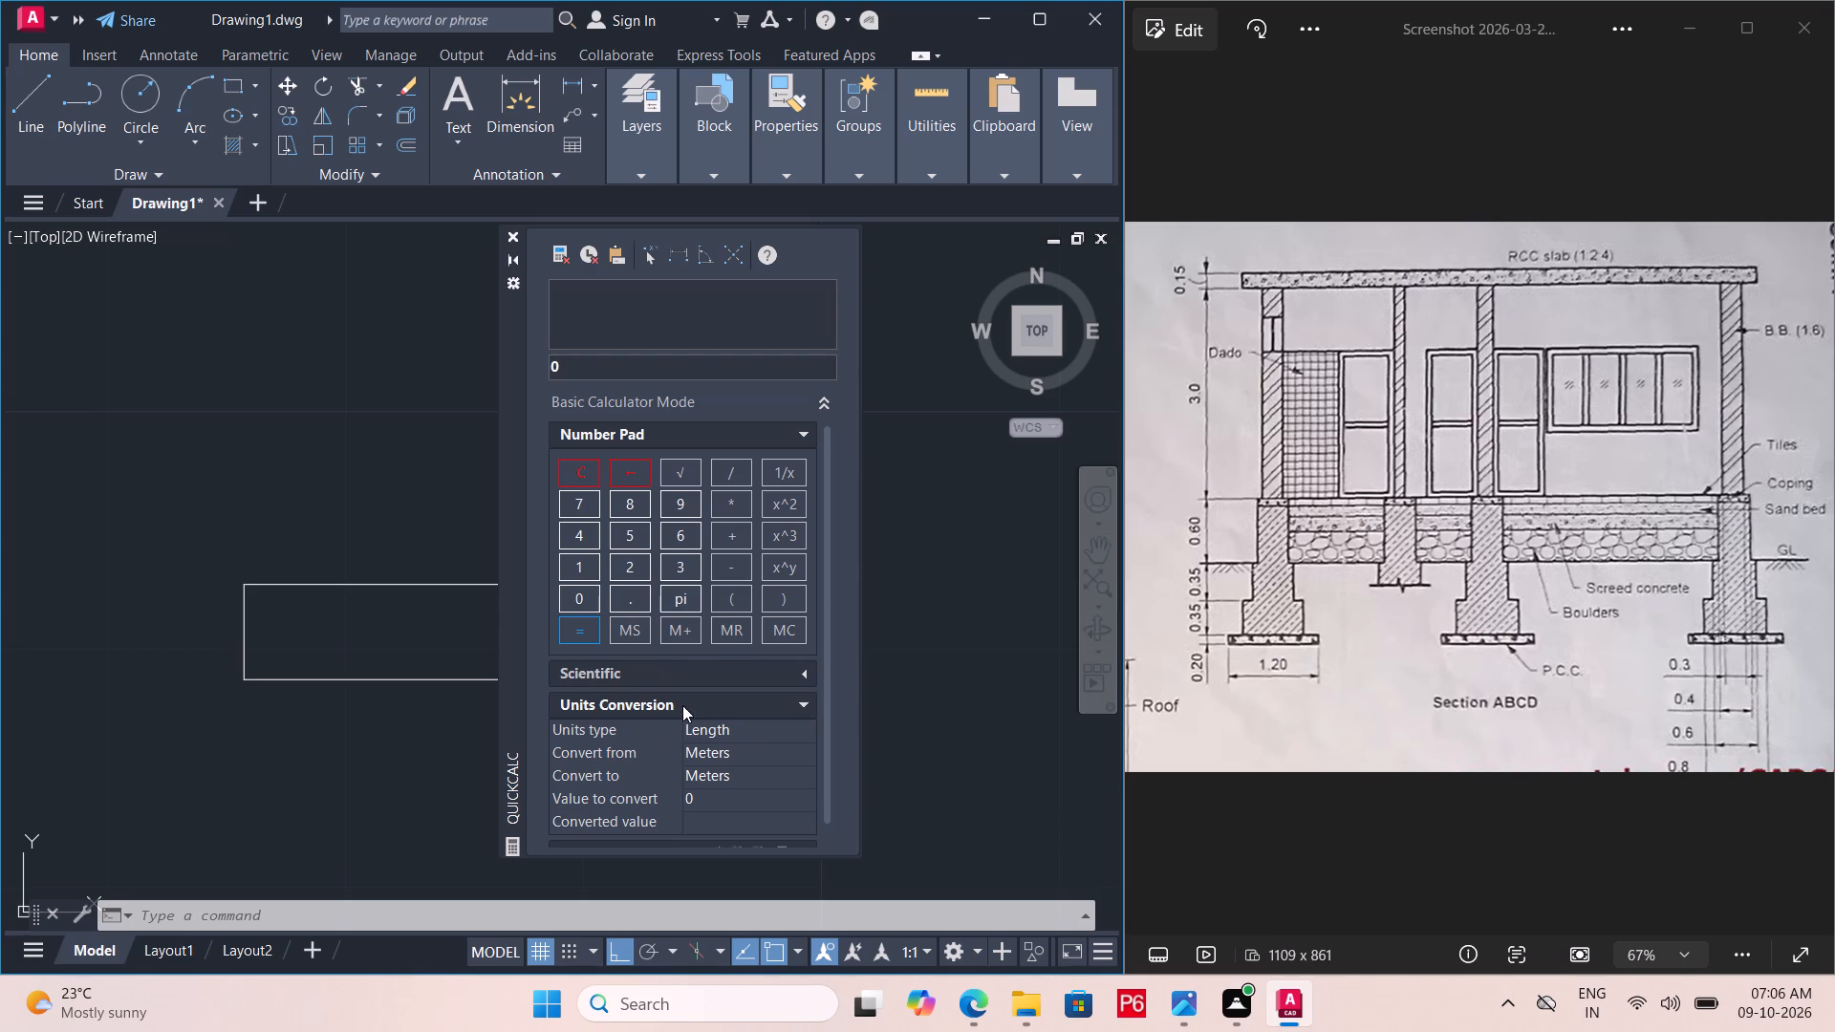
Convert a length of 3.6 from feet to meters with the QuickCalc units conversion.
left_click(619, 372)
key("BackSpace")
key("BackSpace")
type("3'")
key("BackSpace")
type(".6")
key("Return")
scroll(751, 830, "down", 4)
left_click(826, 684)
left_click_drag(826, 687, 826, 735)
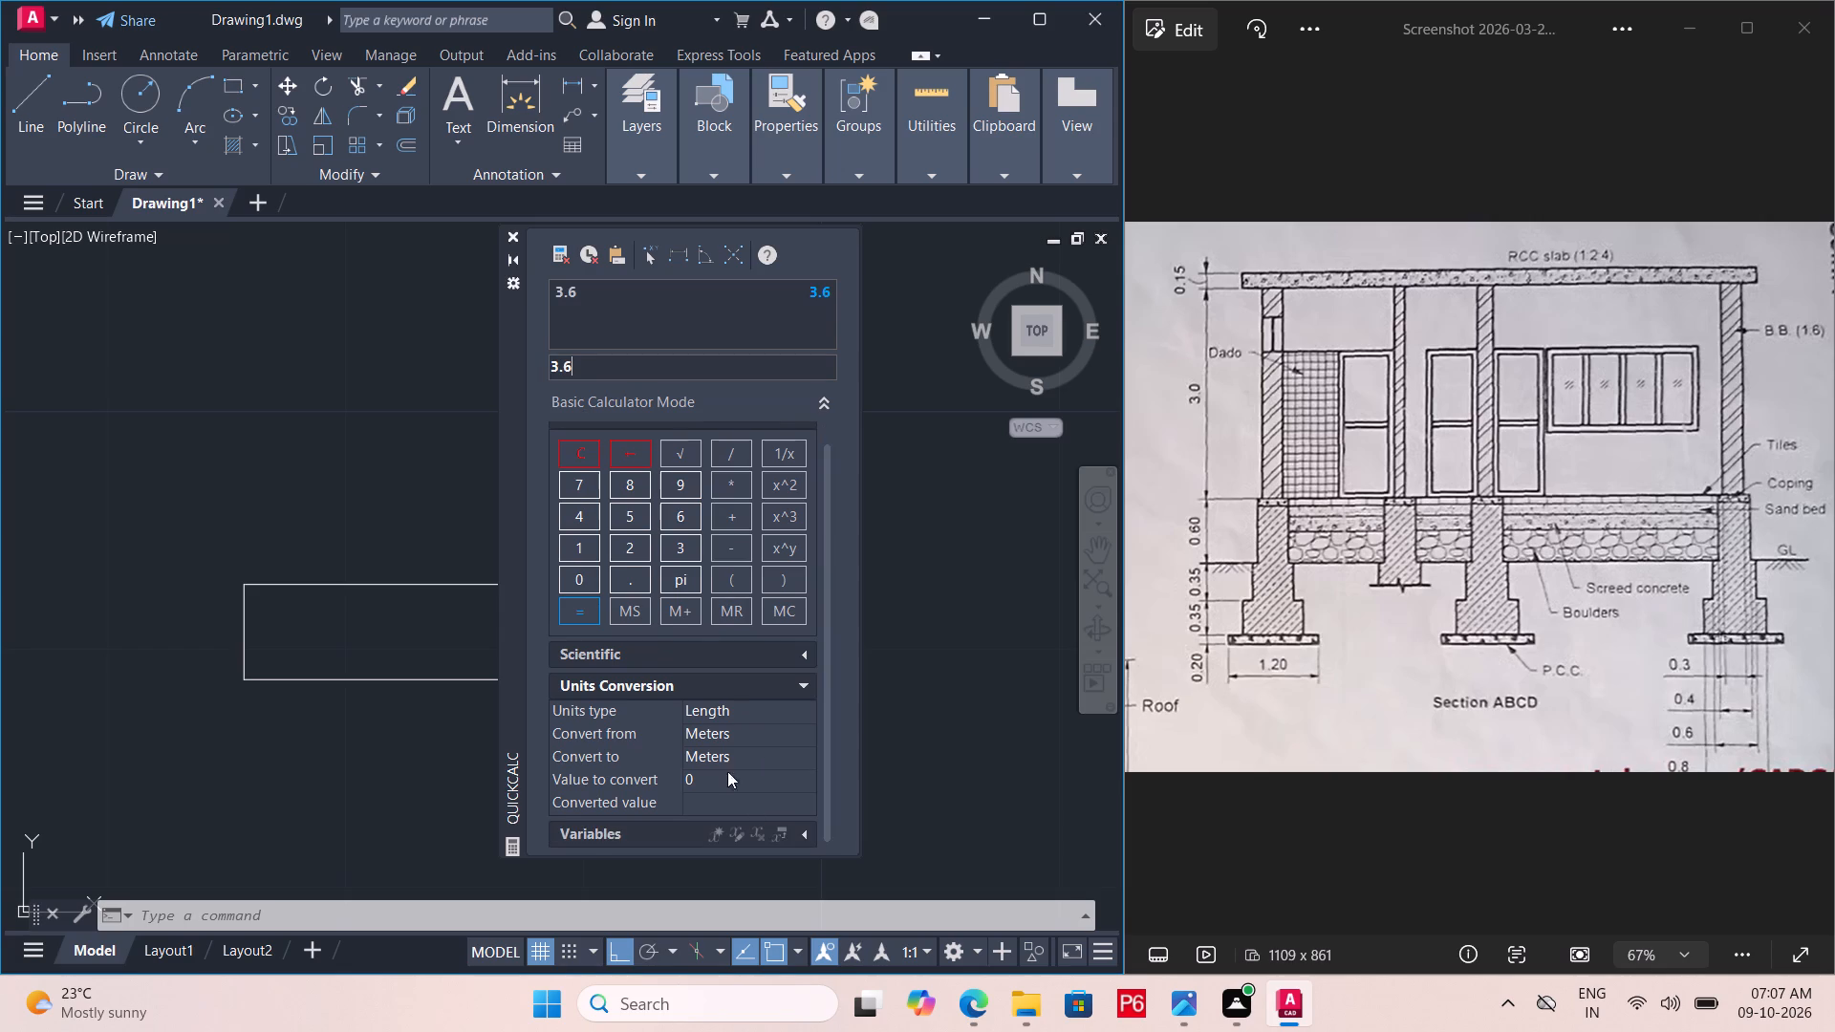
left_click(731, 737)
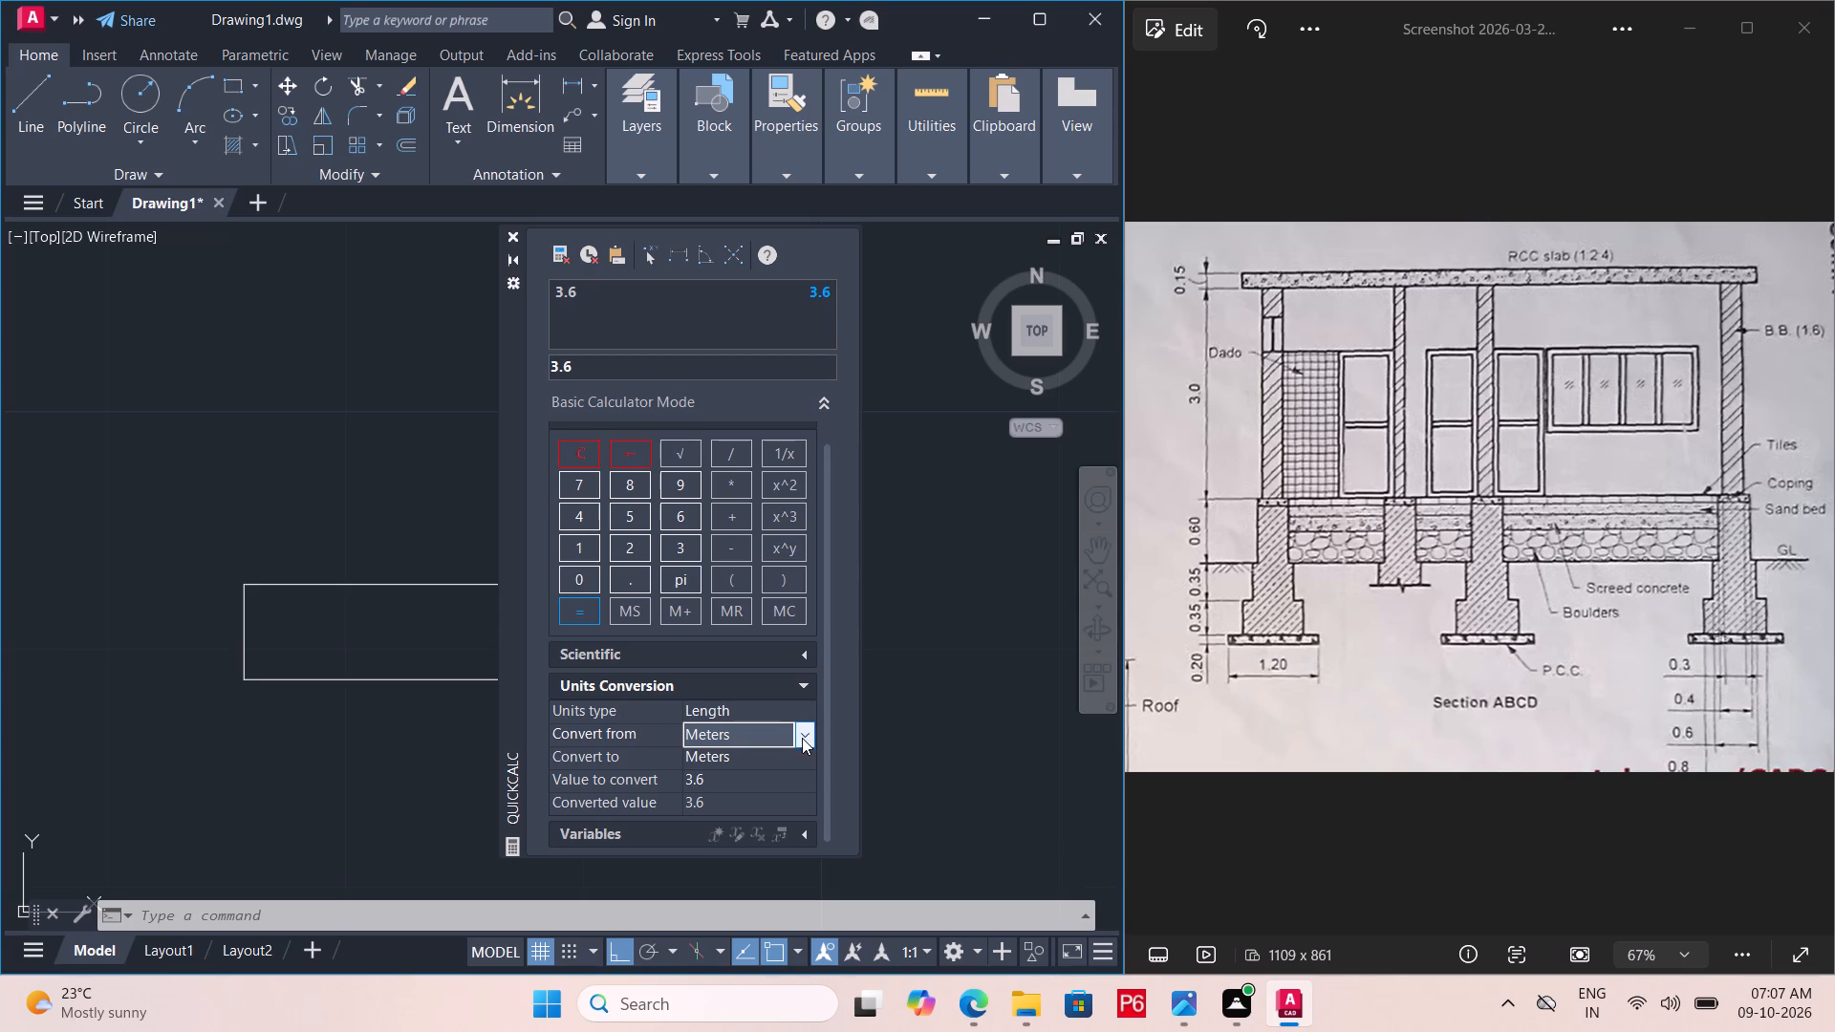
left_click(801, 744)
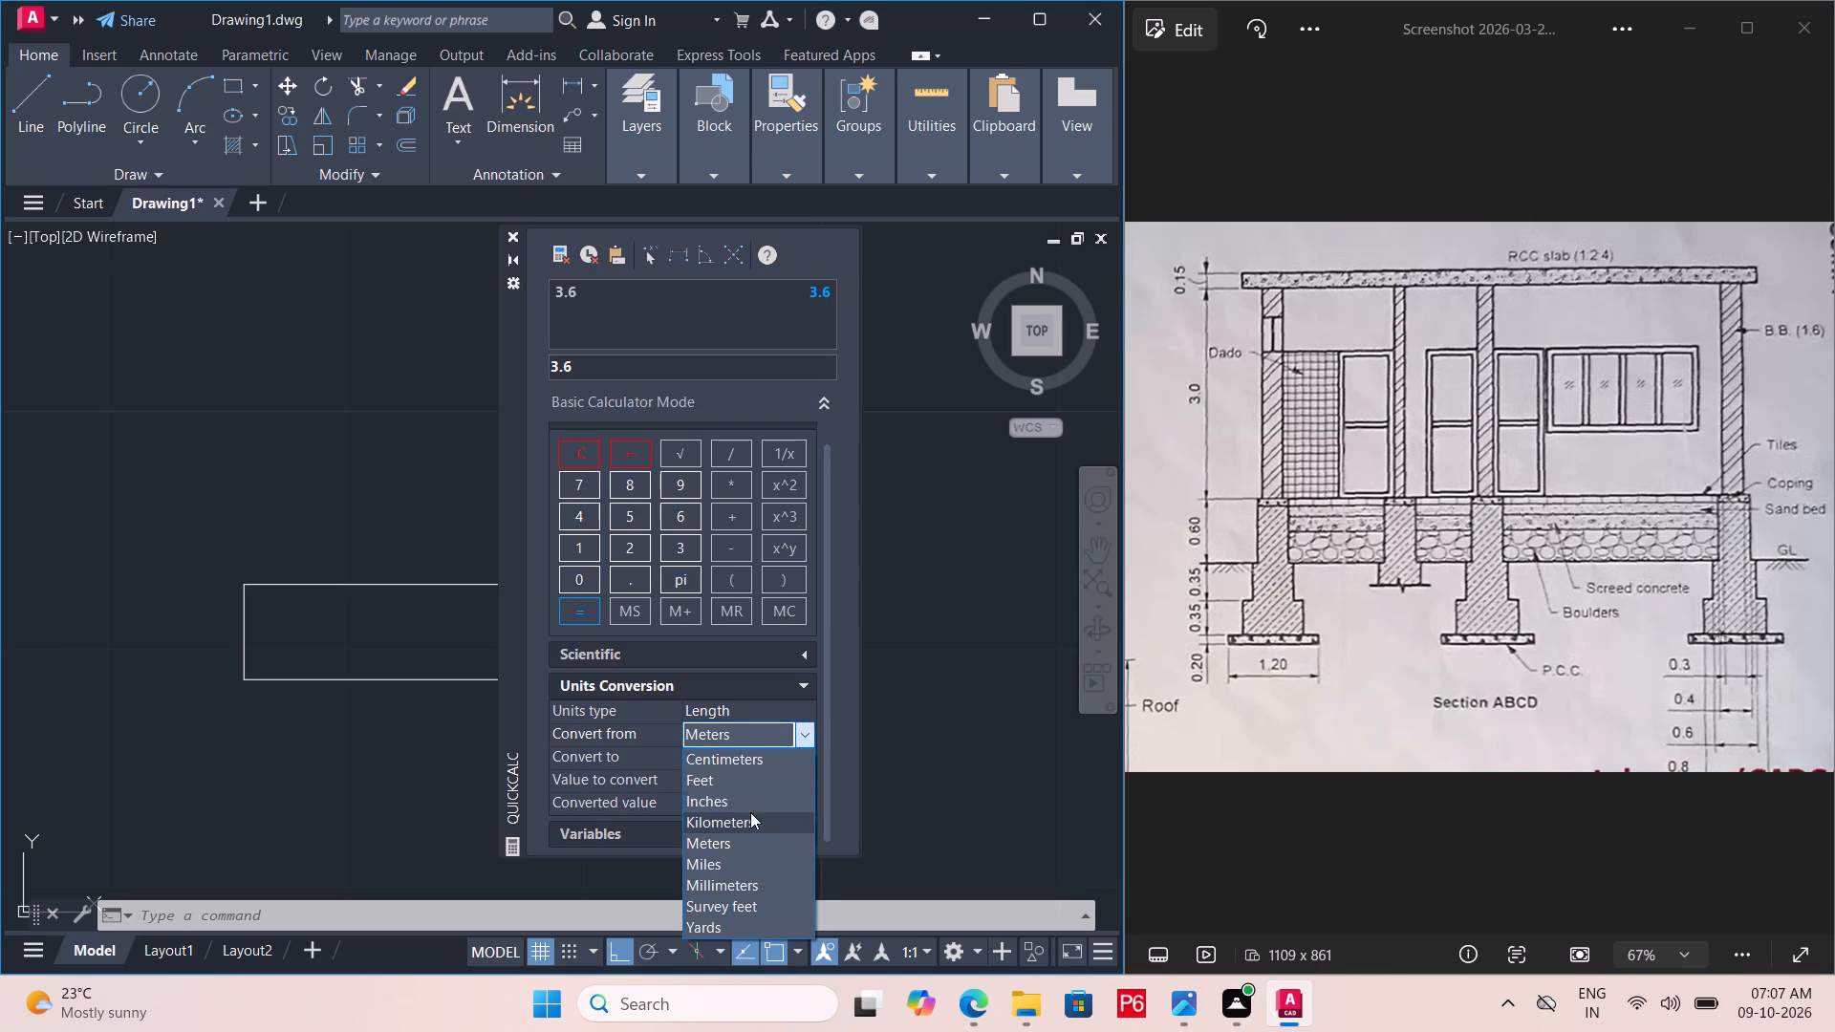
left_click(760, 779)
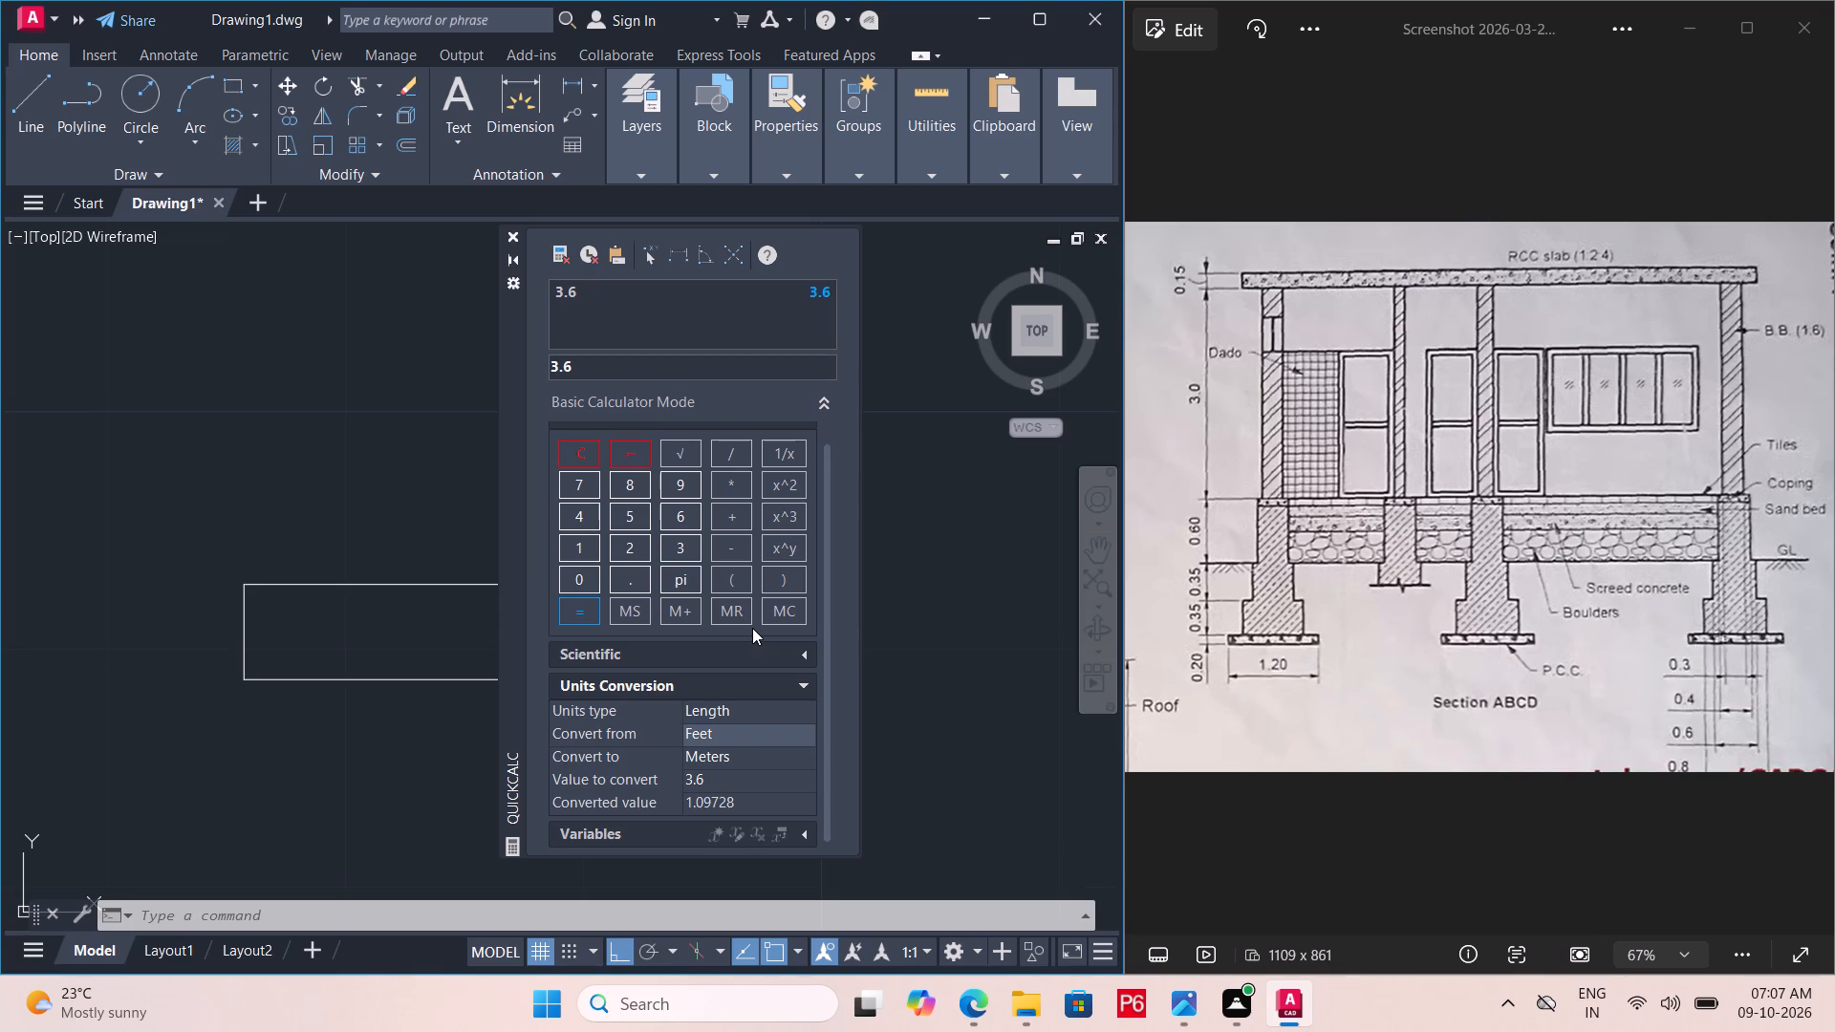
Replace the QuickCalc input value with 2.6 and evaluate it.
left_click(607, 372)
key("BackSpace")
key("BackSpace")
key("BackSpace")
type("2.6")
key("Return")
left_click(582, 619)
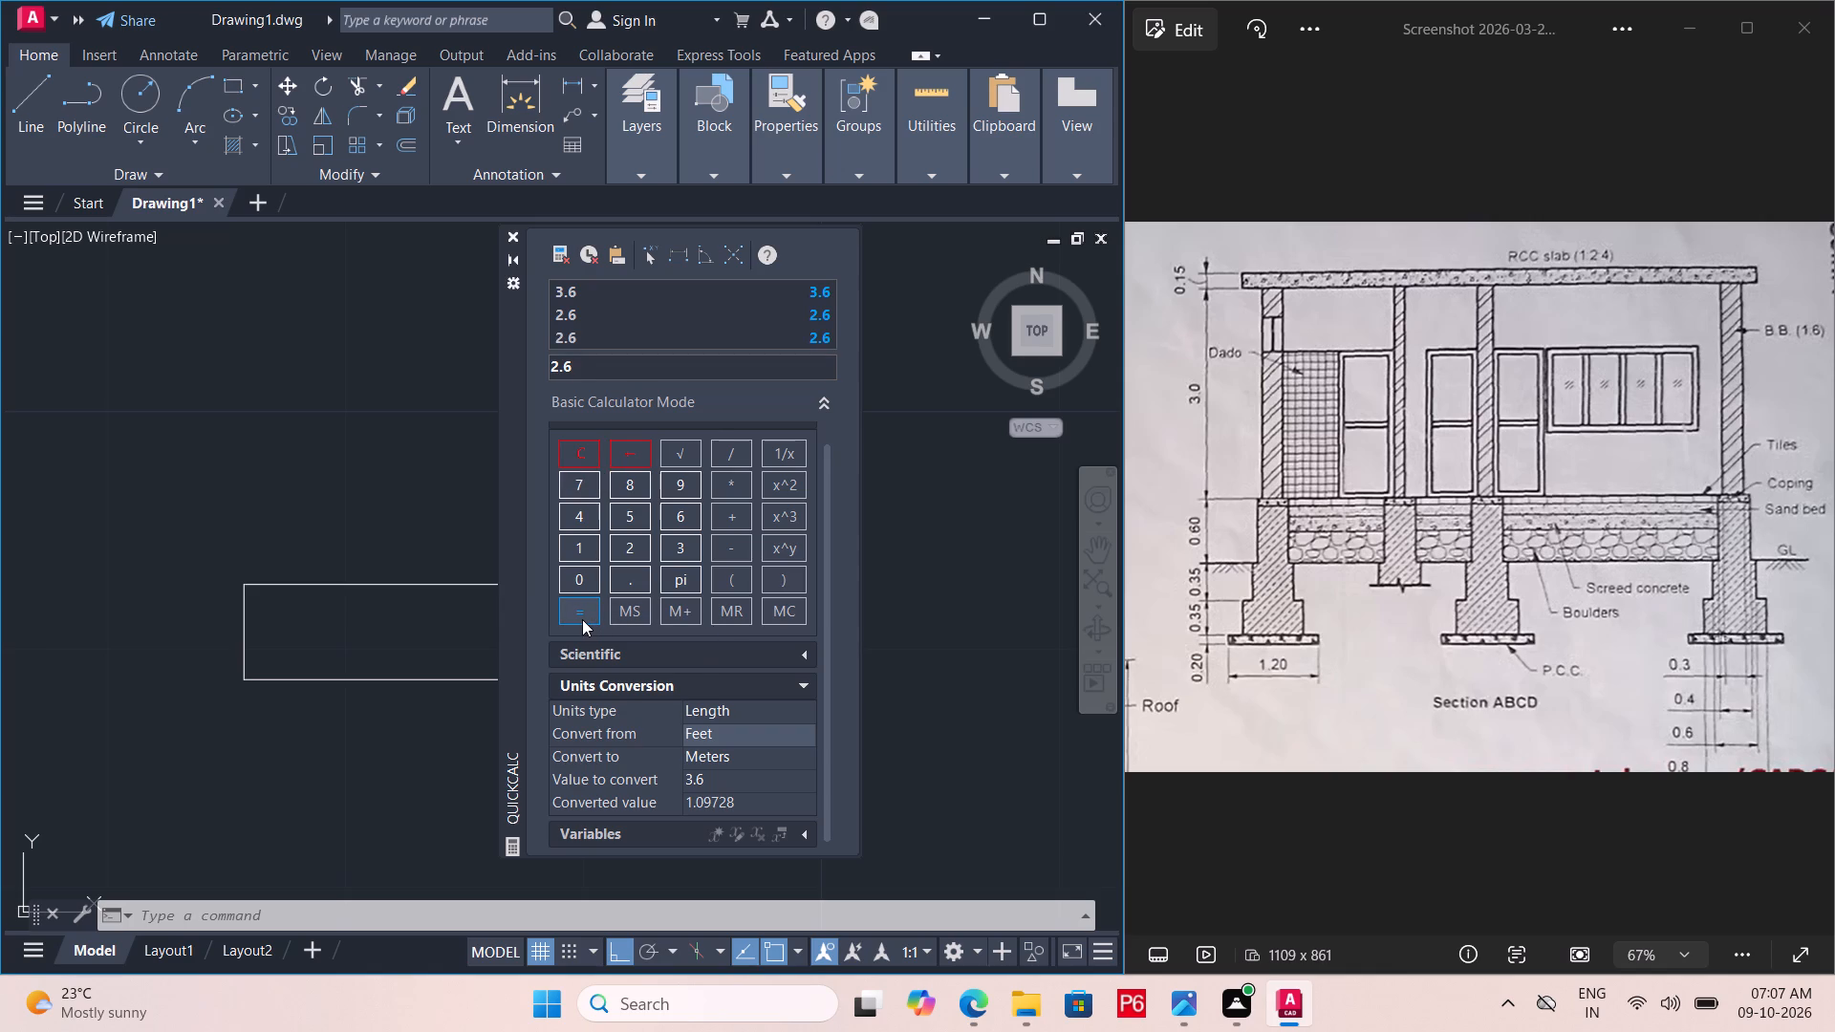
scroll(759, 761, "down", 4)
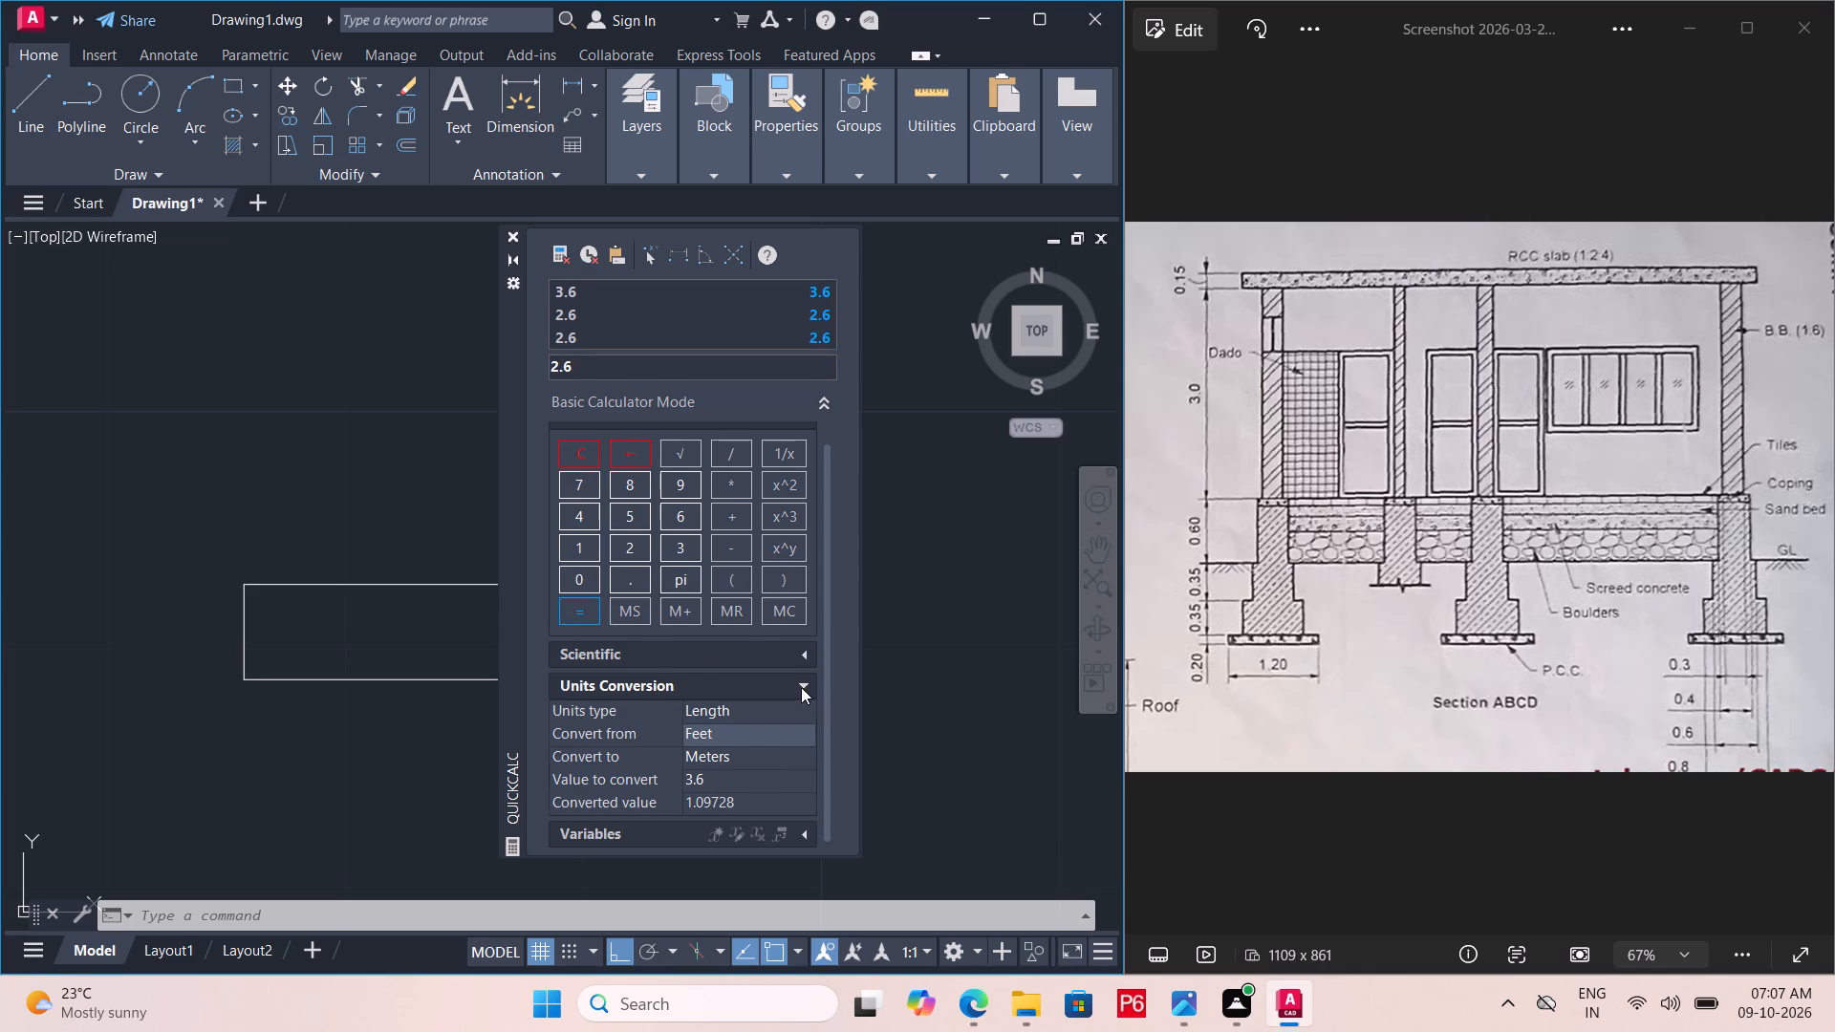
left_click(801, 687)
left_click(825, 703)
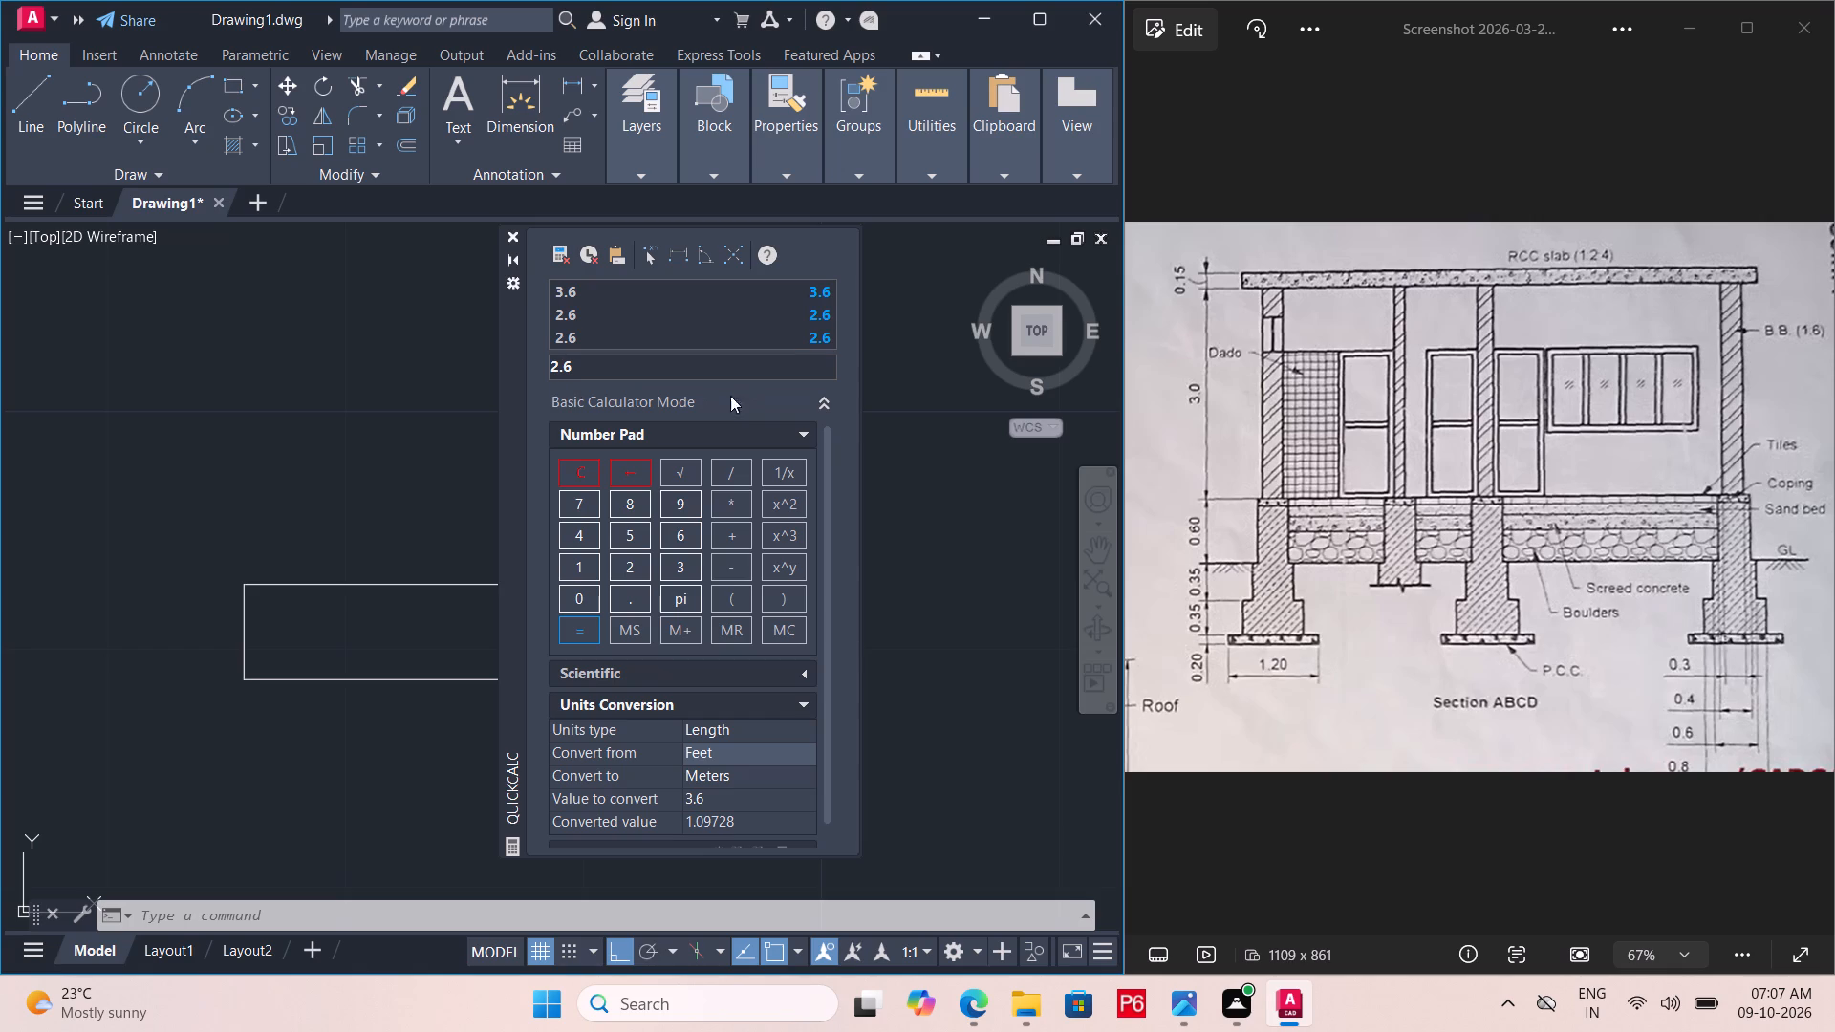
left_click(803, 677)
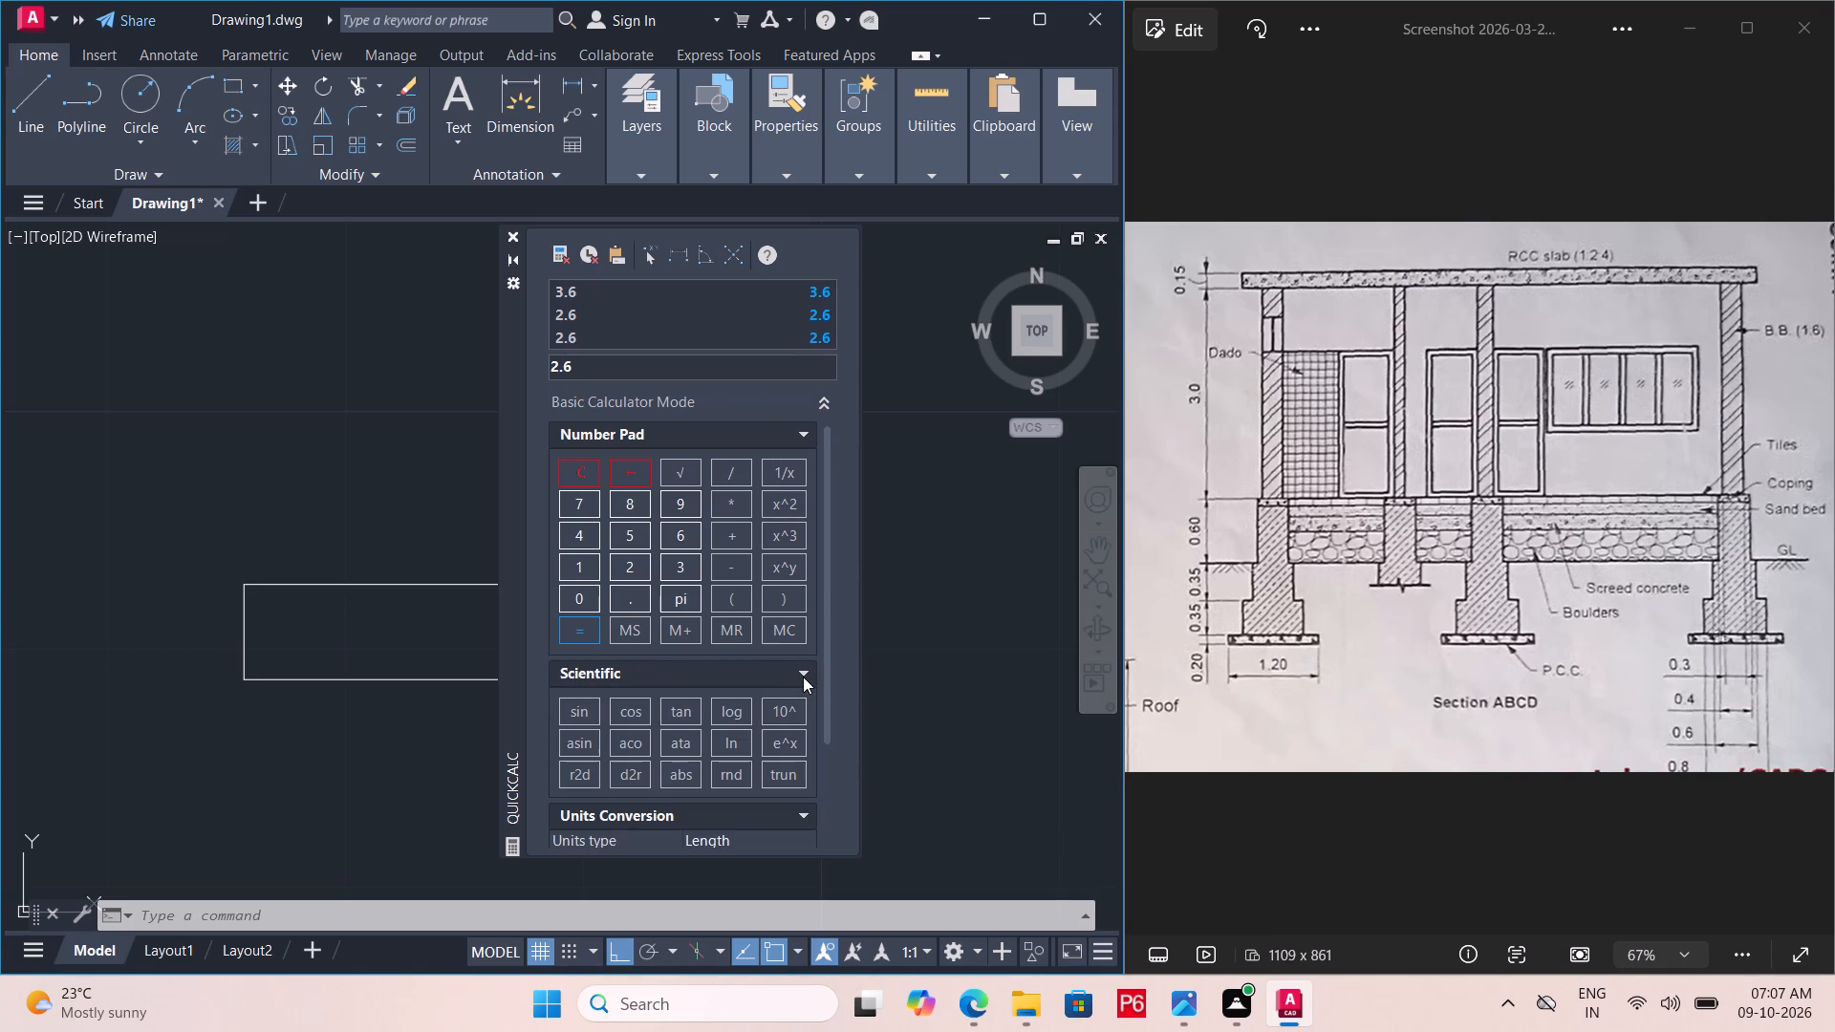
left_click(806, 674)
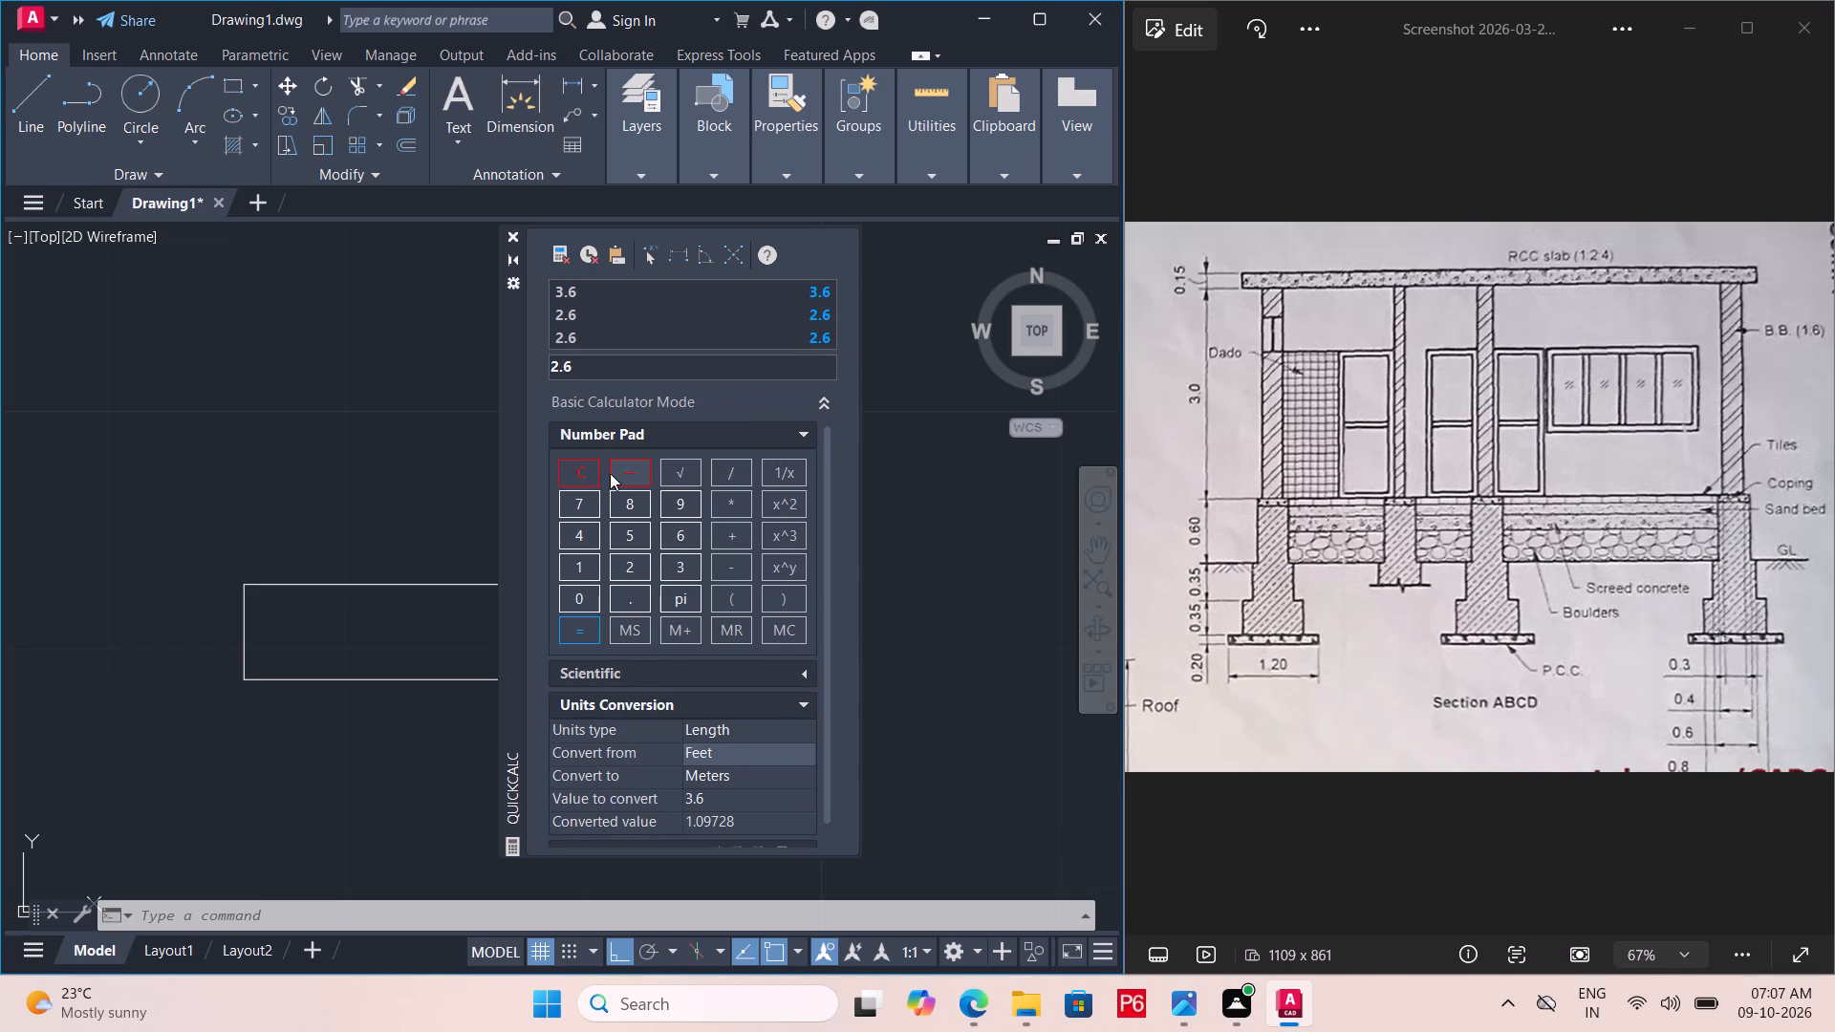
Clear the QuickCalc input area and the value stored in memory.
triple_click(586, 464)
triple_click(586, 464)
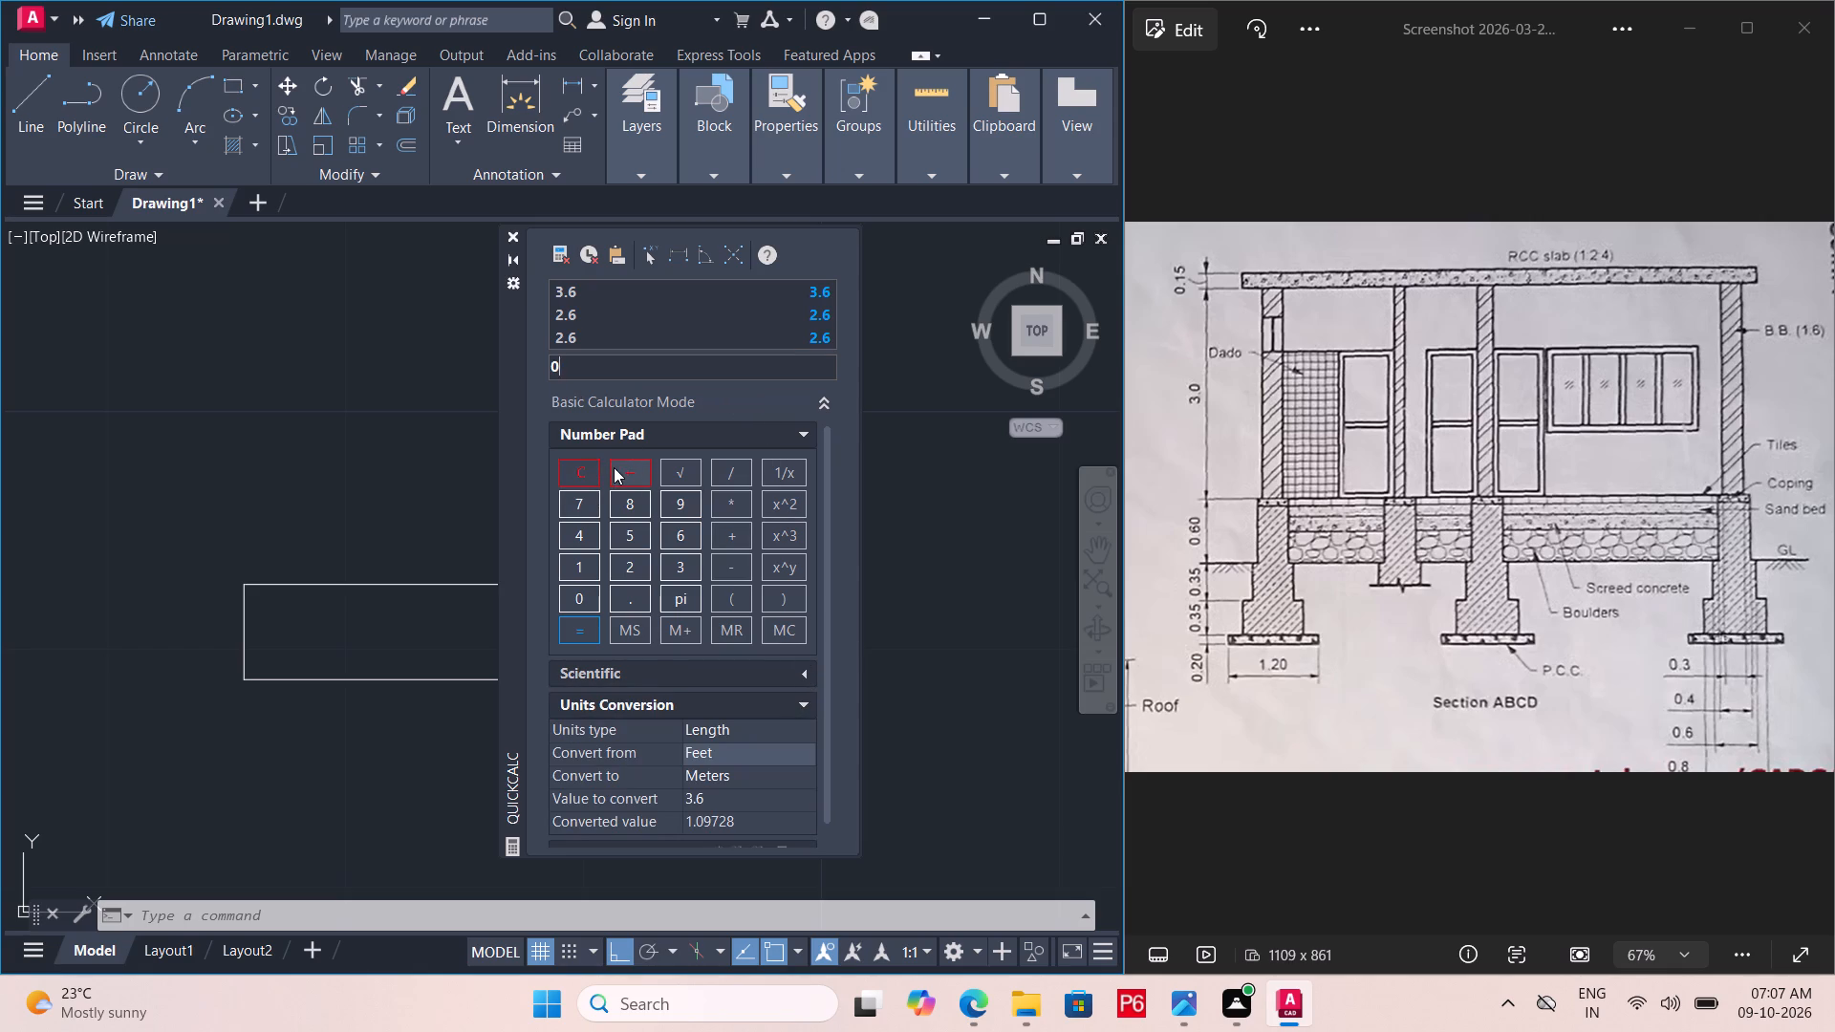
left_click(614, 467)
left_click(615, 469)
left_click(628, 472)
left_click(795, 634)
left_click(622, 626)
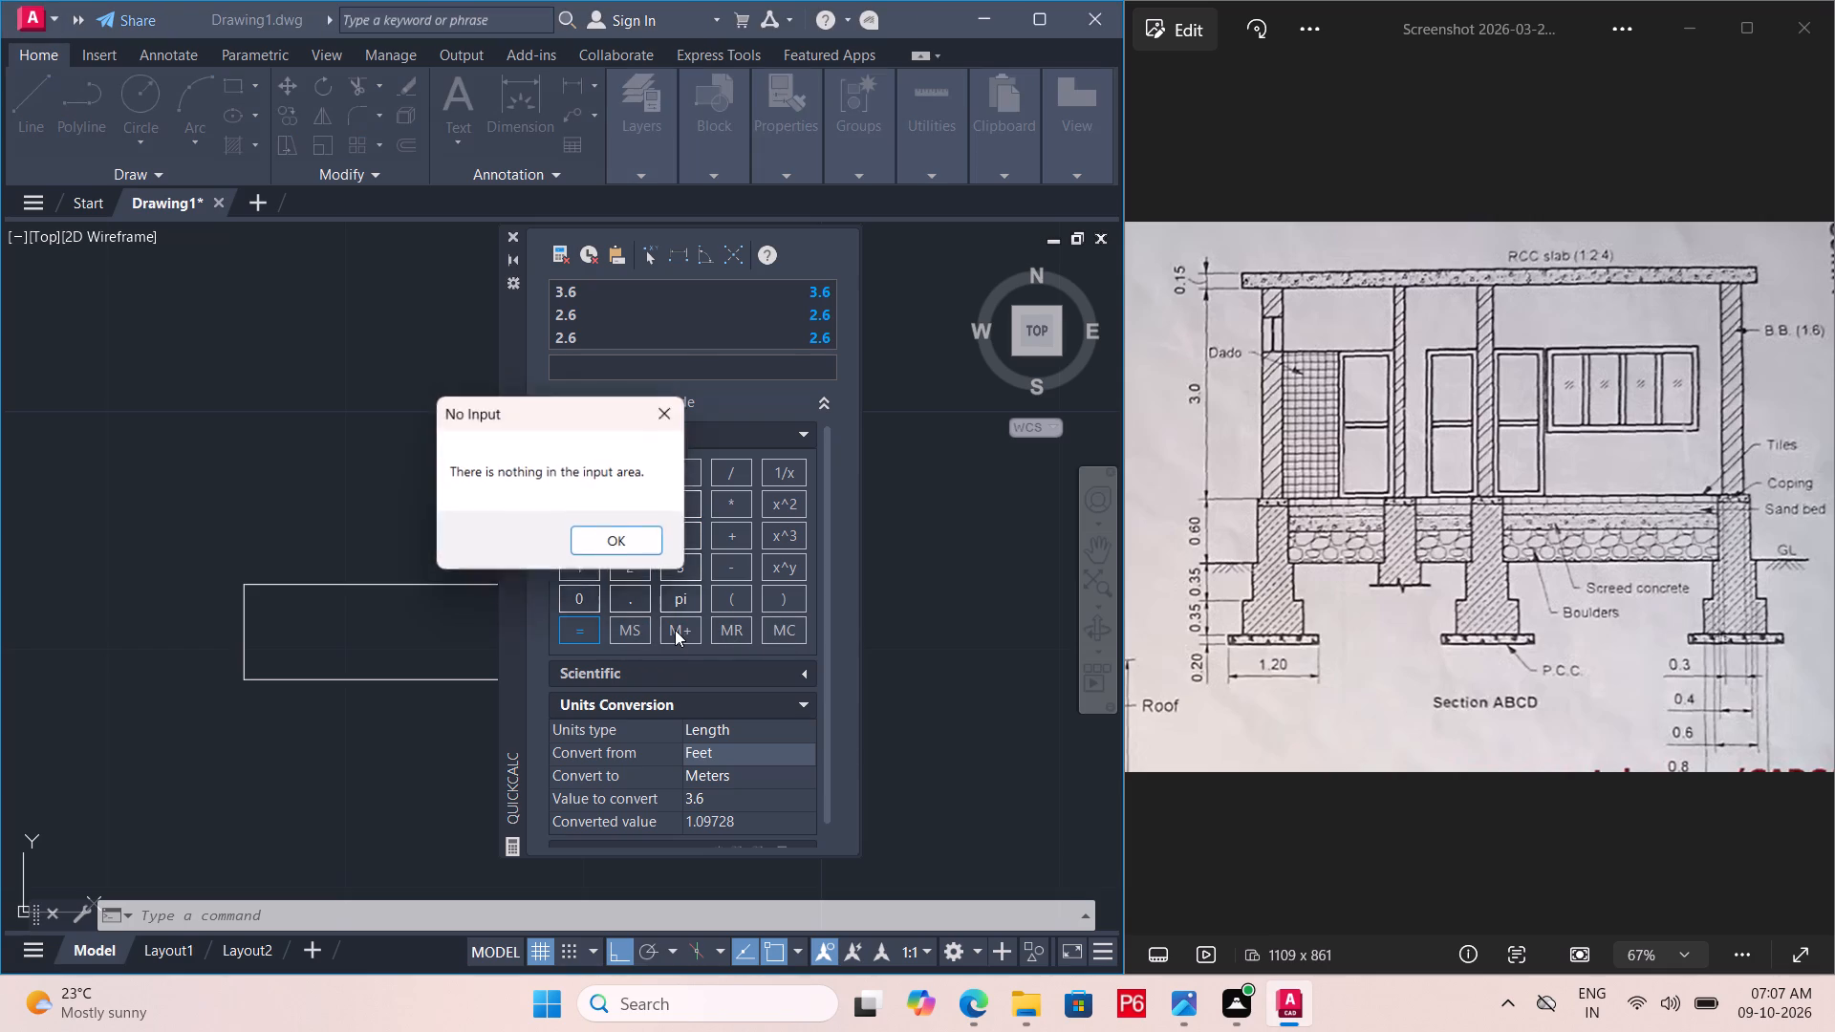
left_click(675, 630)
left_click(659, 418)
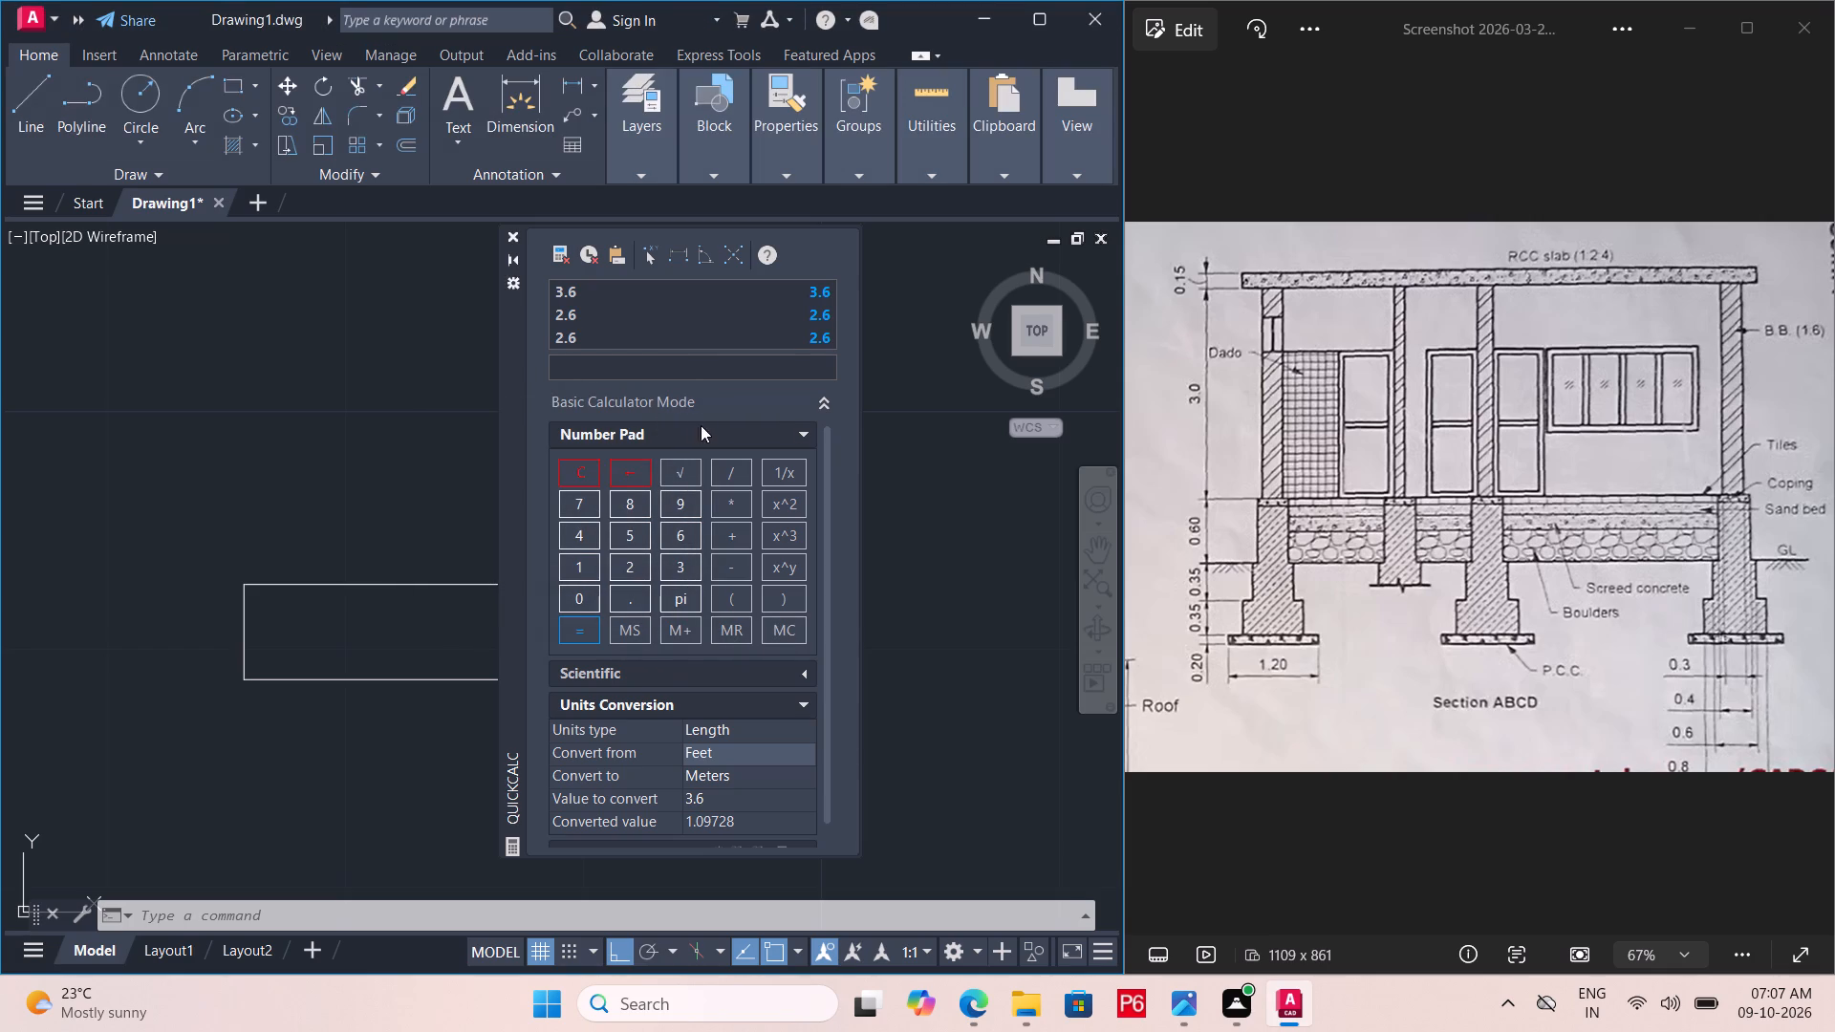
Collapse the calculator's number pad section while keeping the units conversion section expanded.
left_click(802, 438)
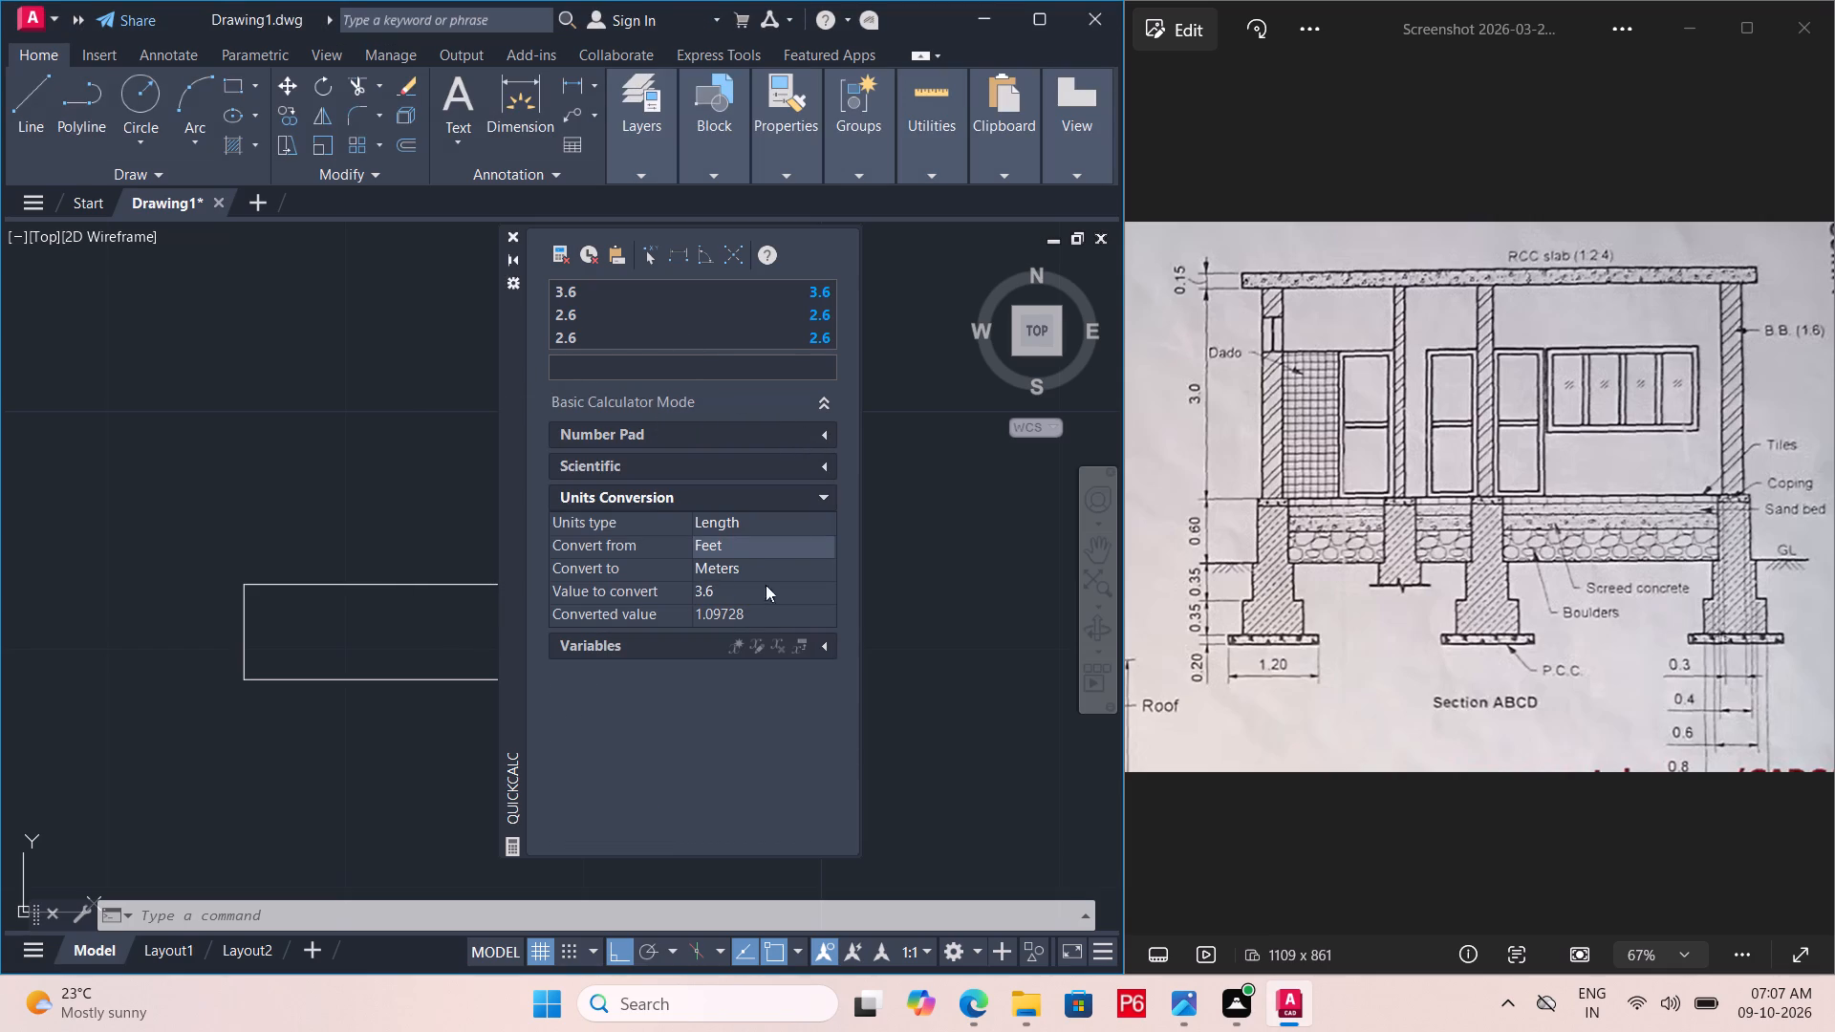
left_click(826, 501)
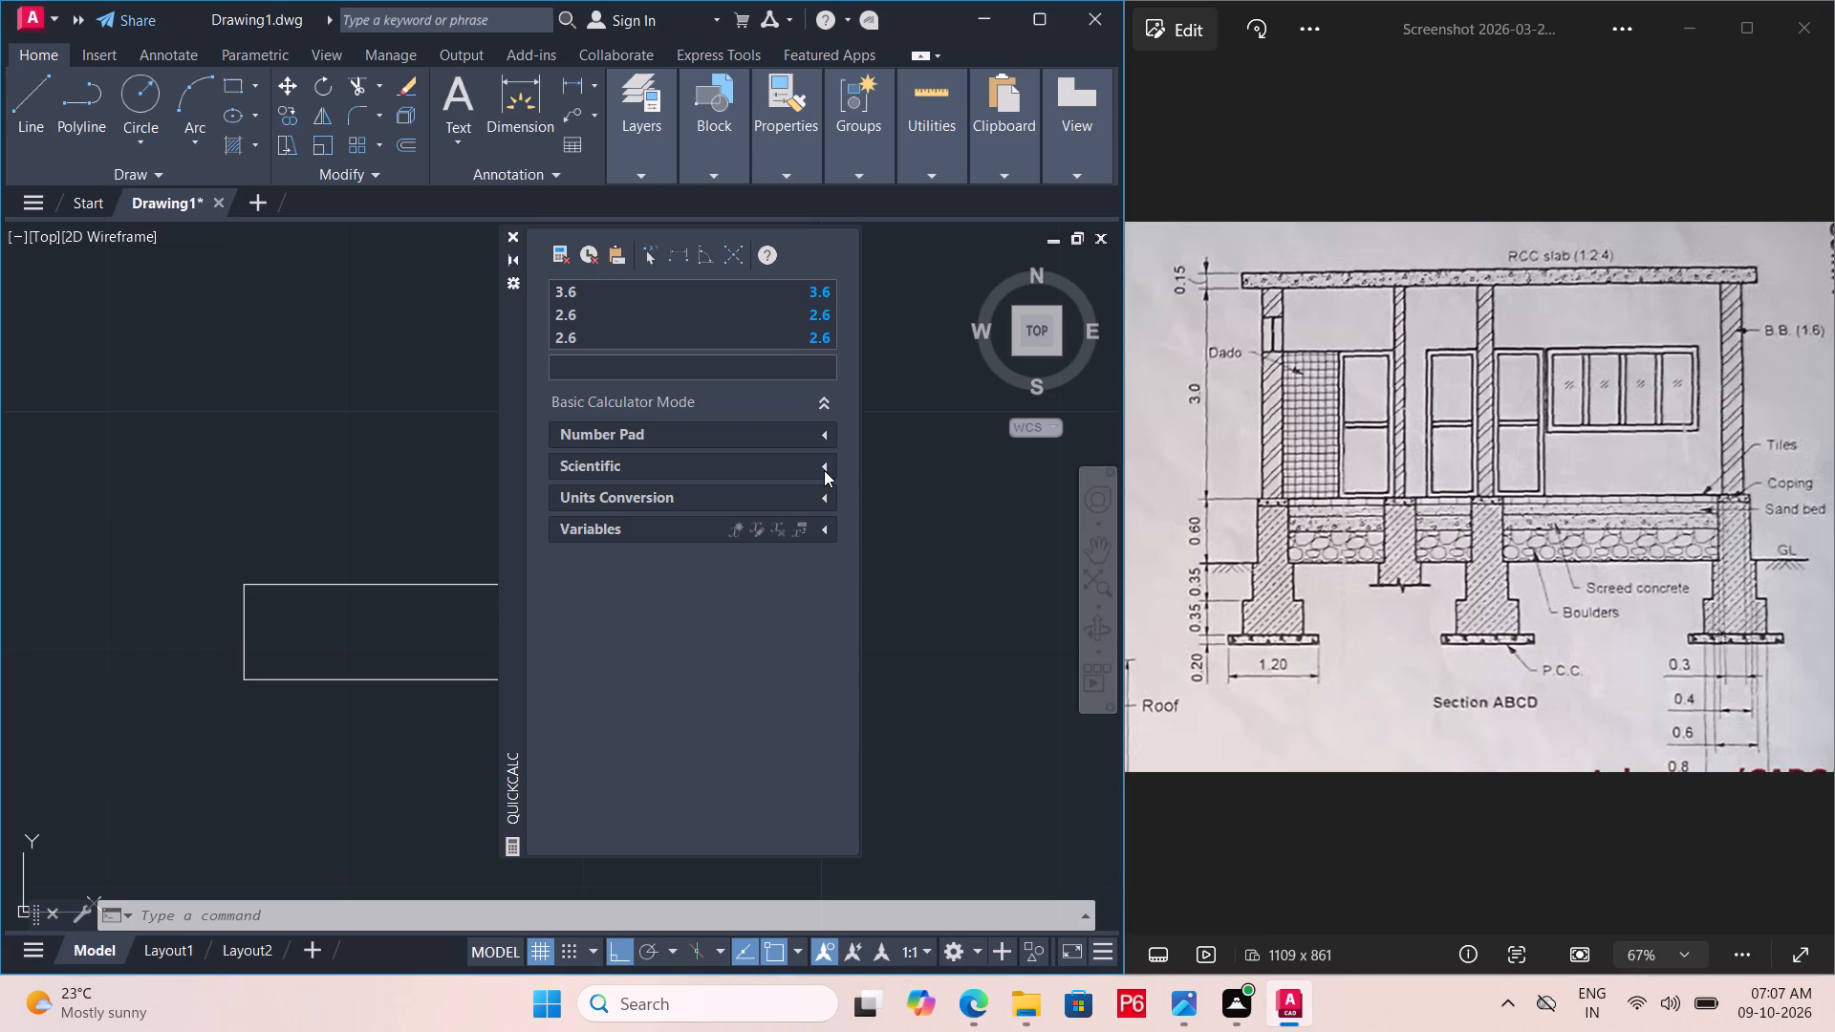
left_click(824, 490)
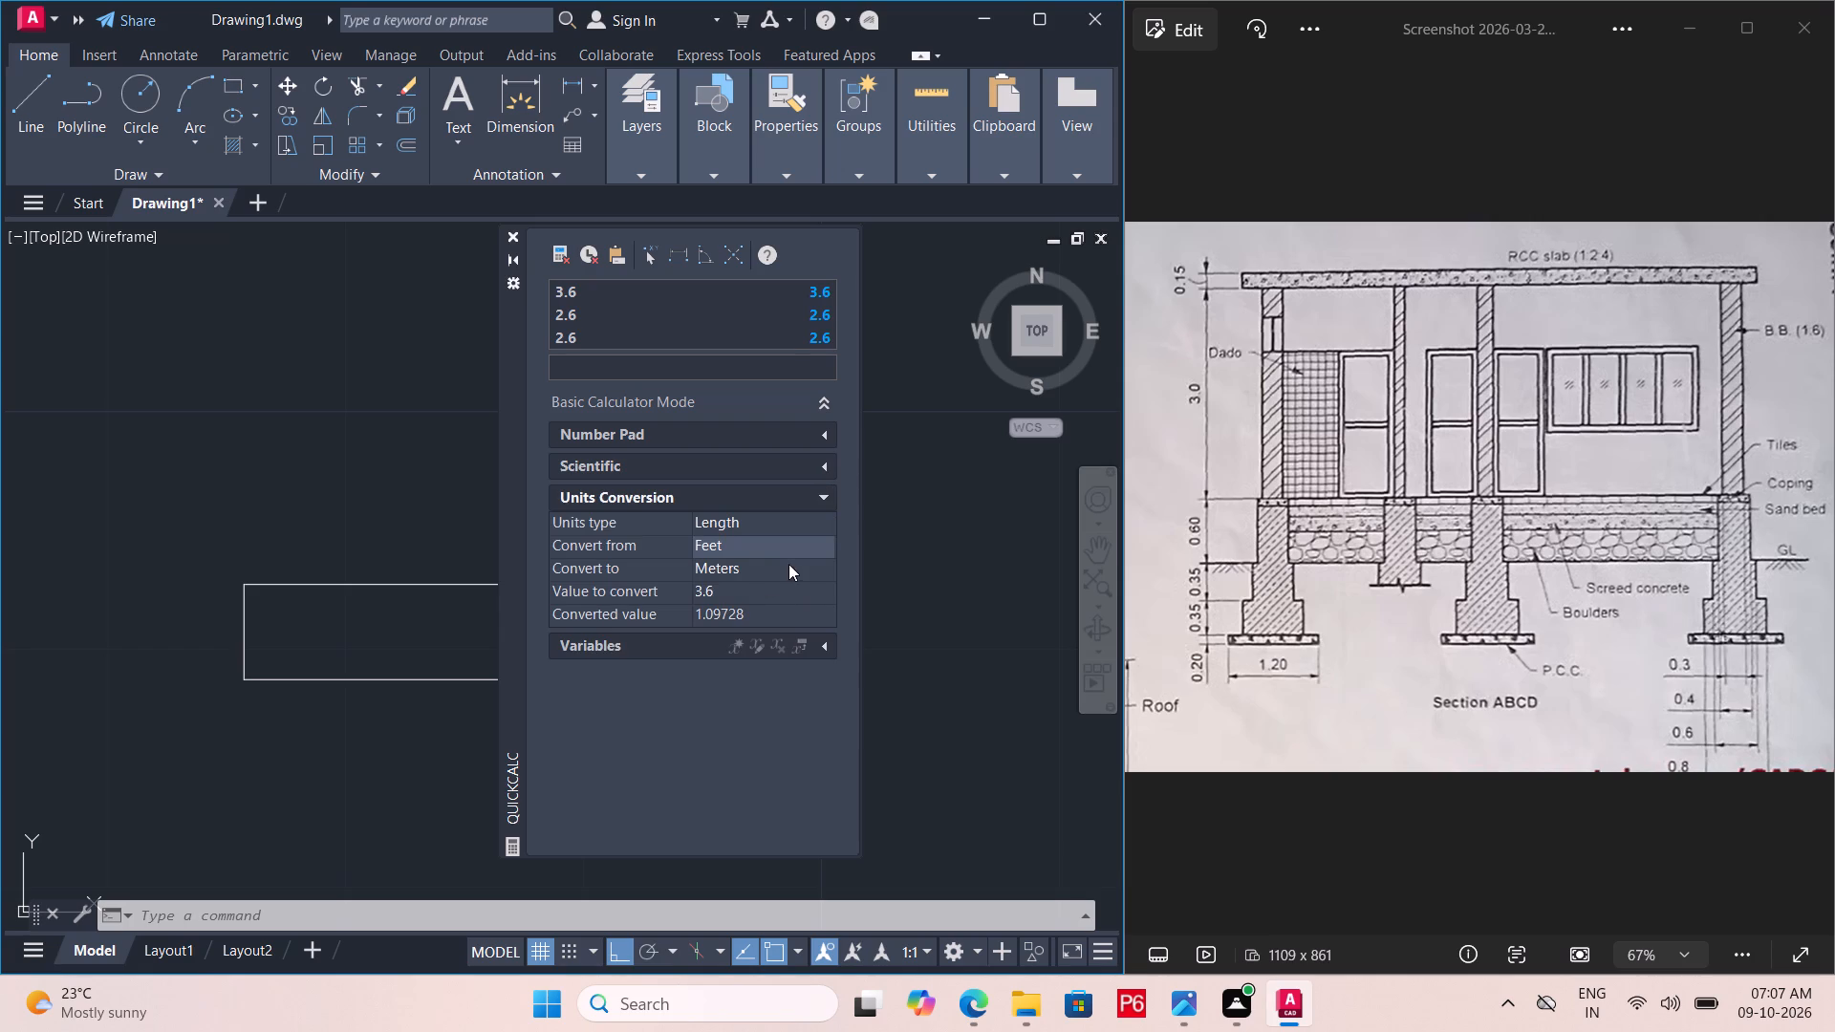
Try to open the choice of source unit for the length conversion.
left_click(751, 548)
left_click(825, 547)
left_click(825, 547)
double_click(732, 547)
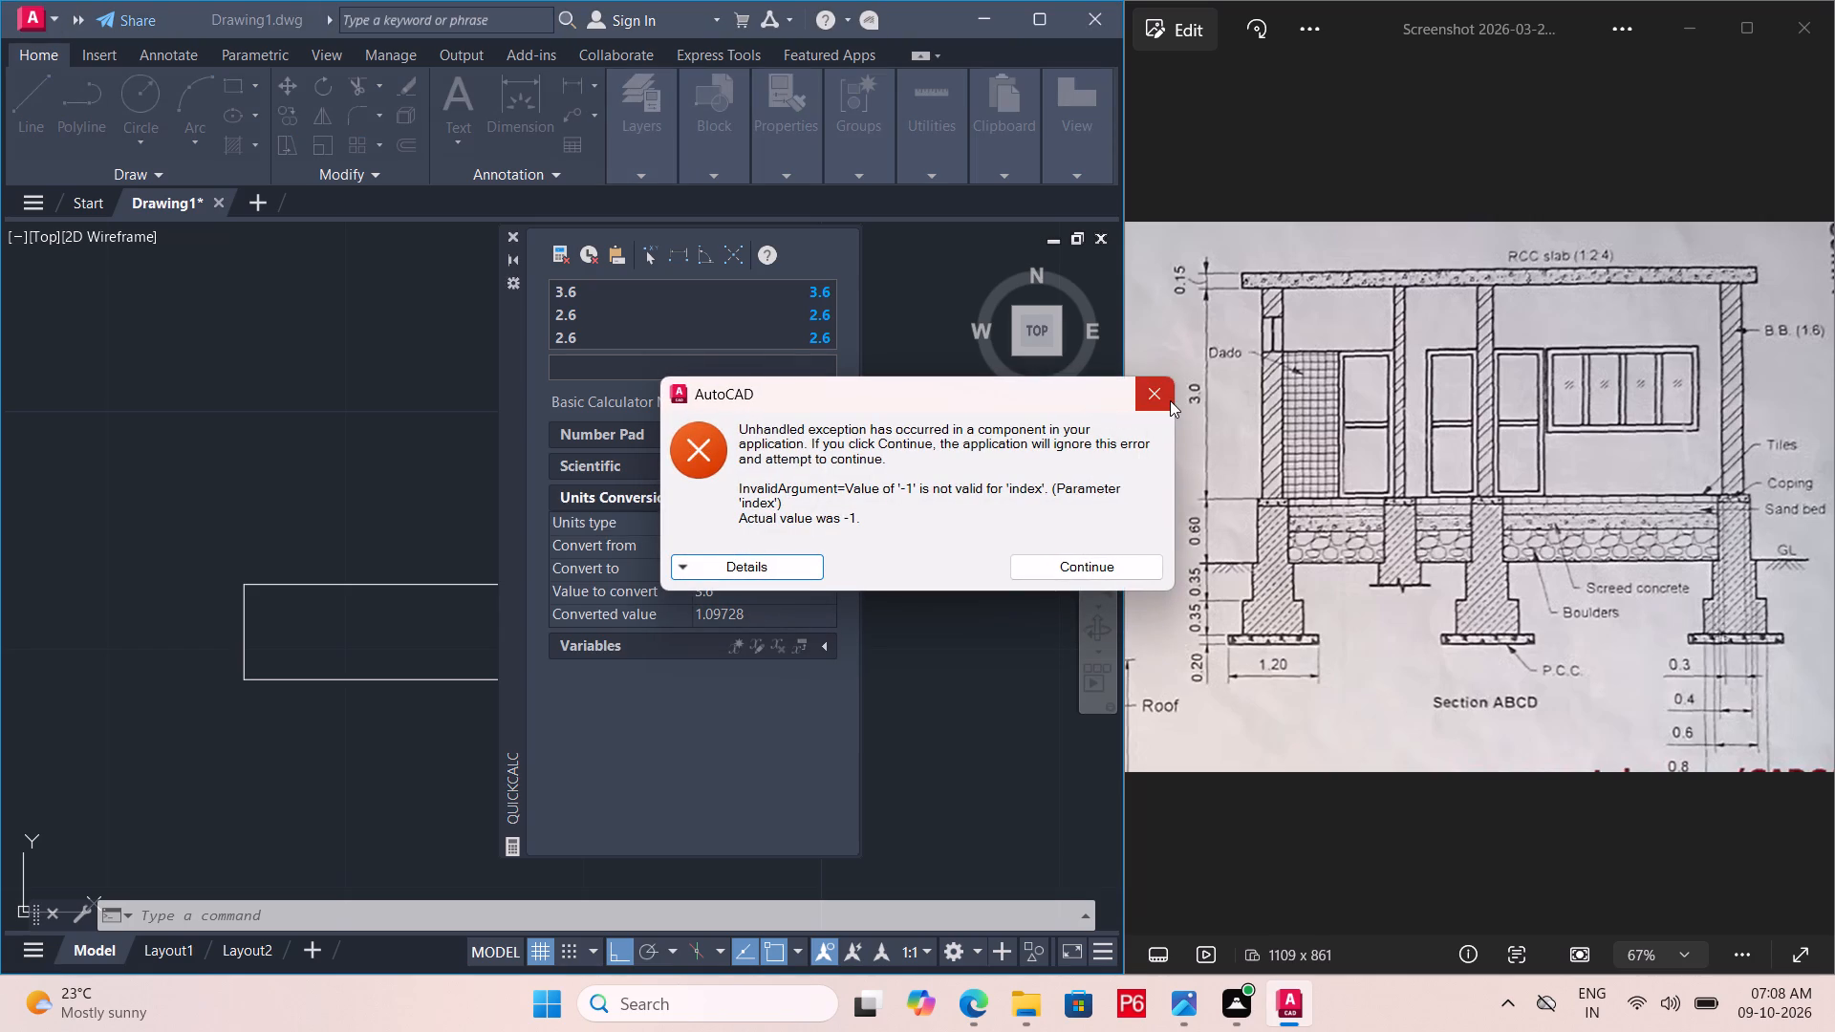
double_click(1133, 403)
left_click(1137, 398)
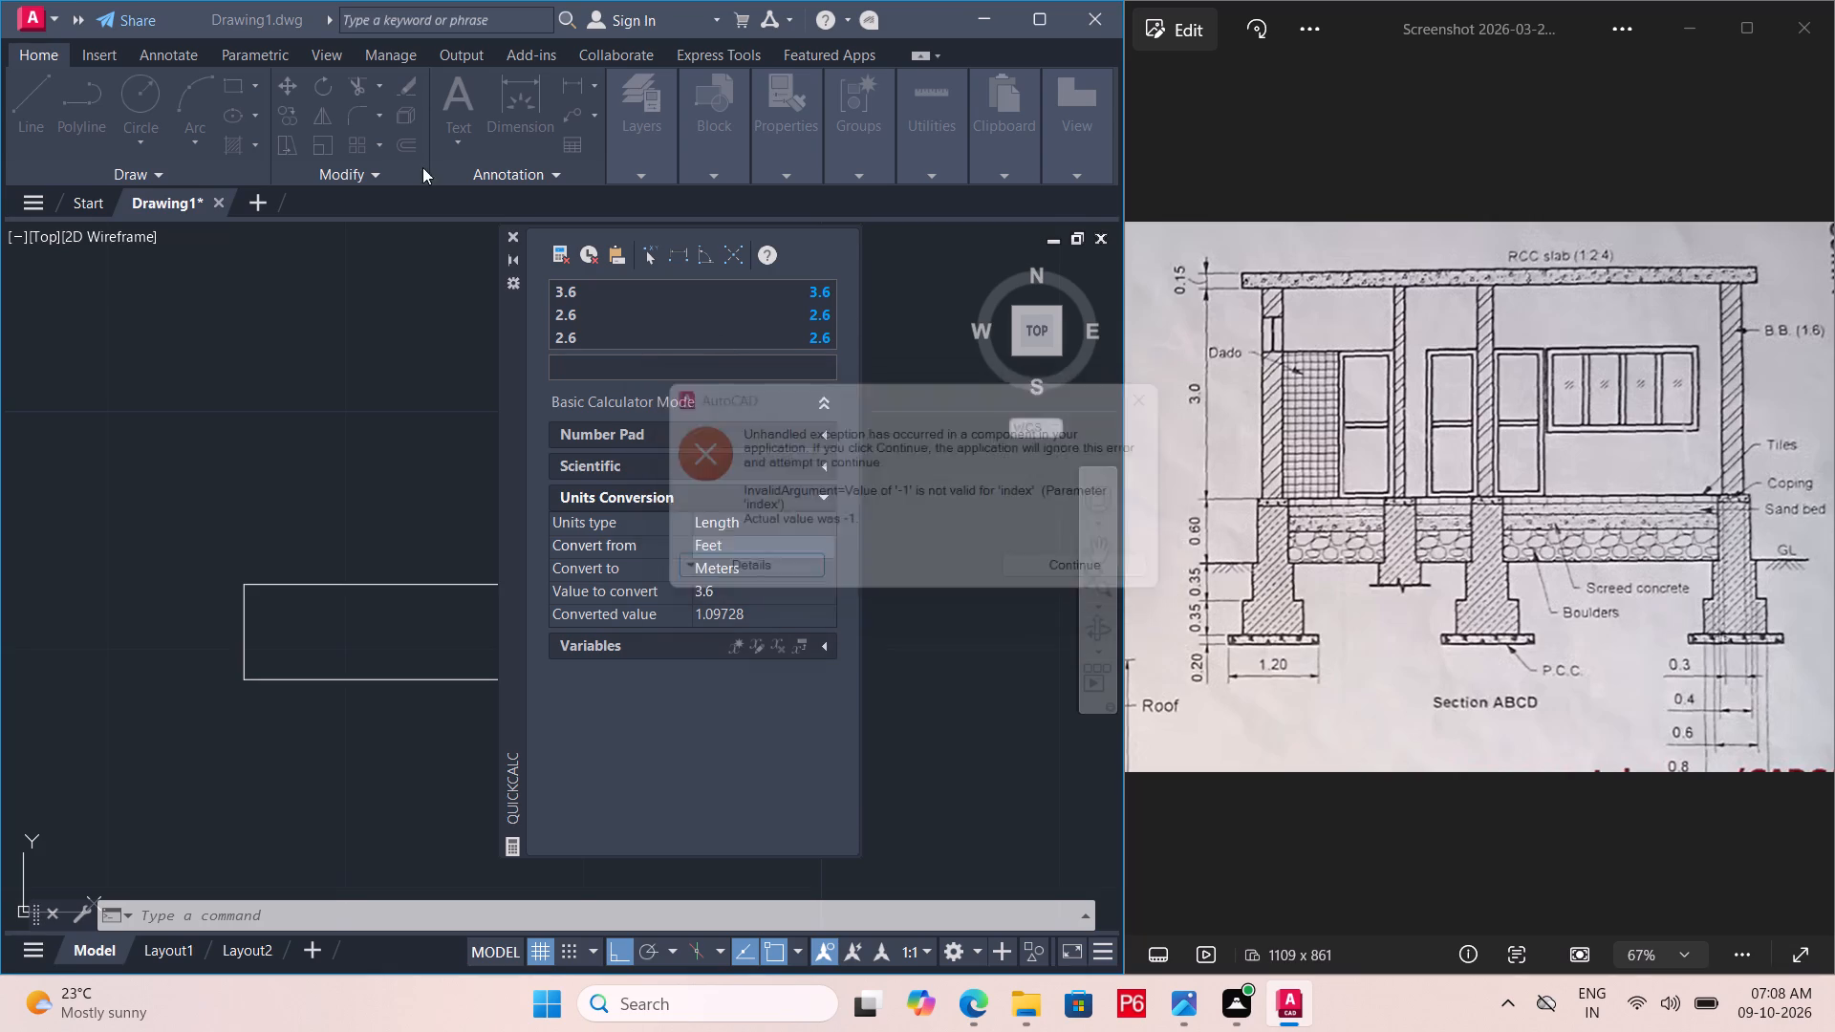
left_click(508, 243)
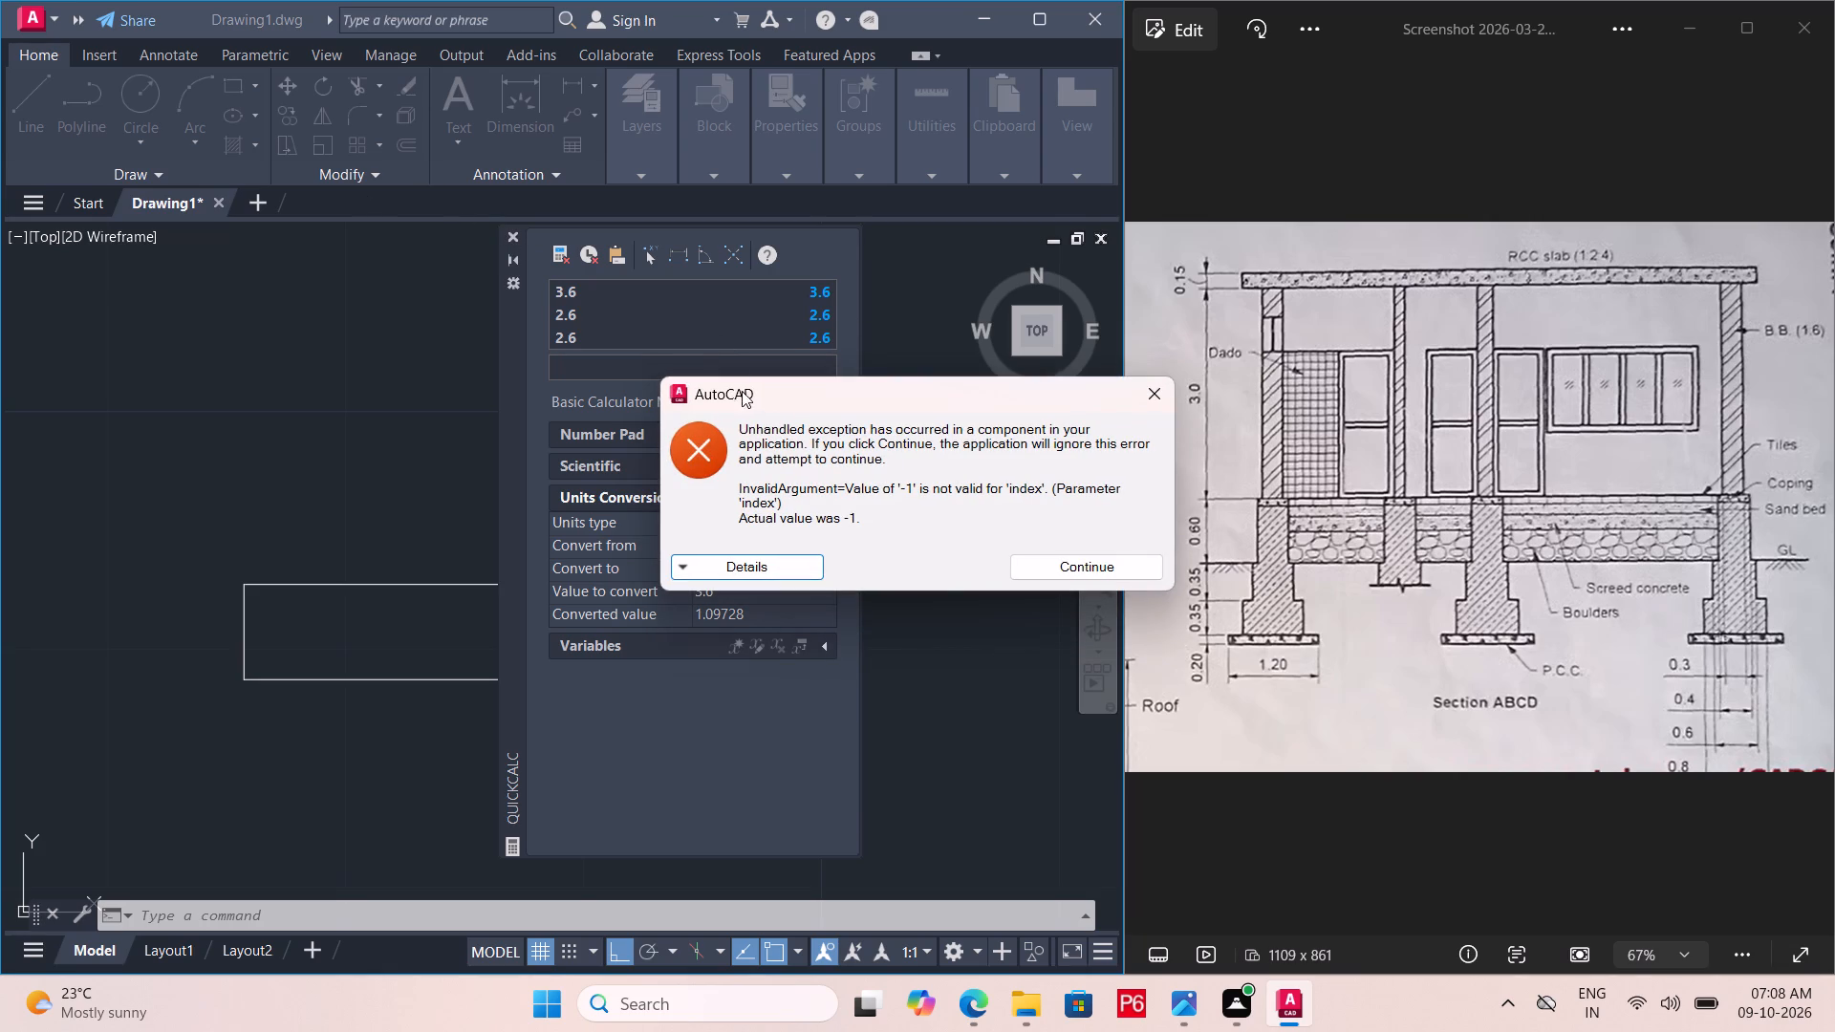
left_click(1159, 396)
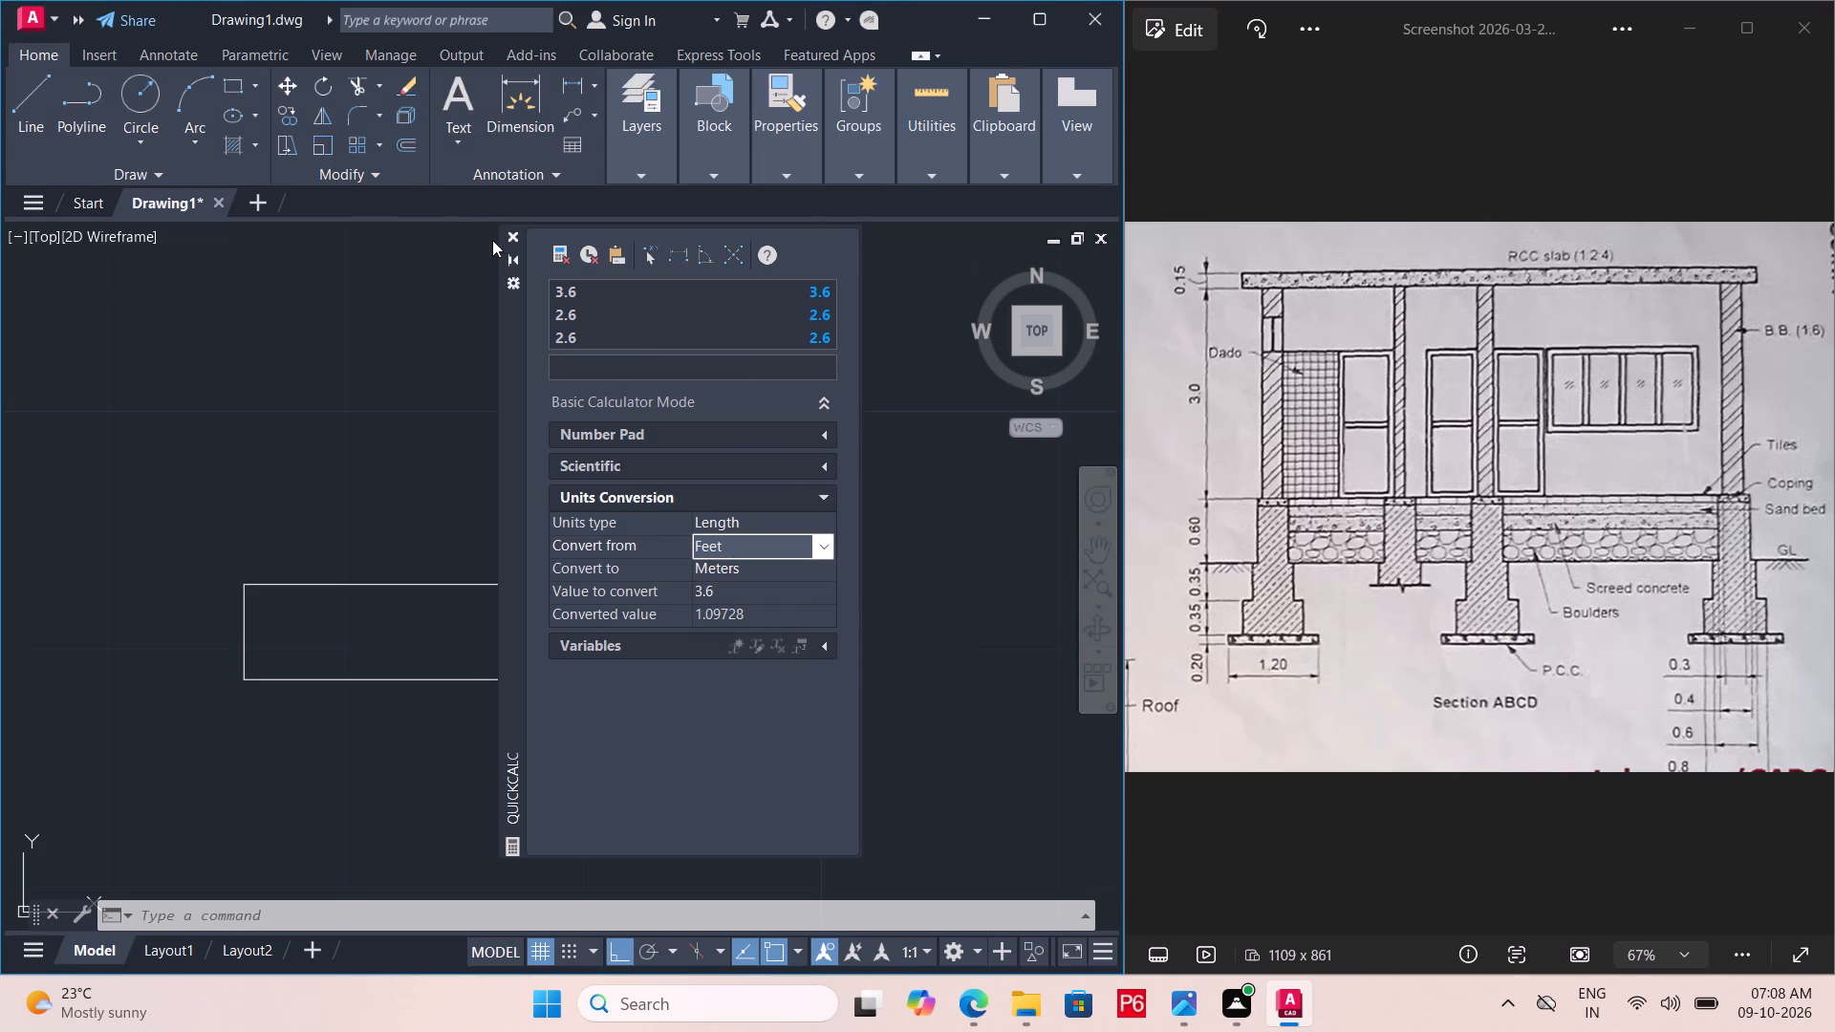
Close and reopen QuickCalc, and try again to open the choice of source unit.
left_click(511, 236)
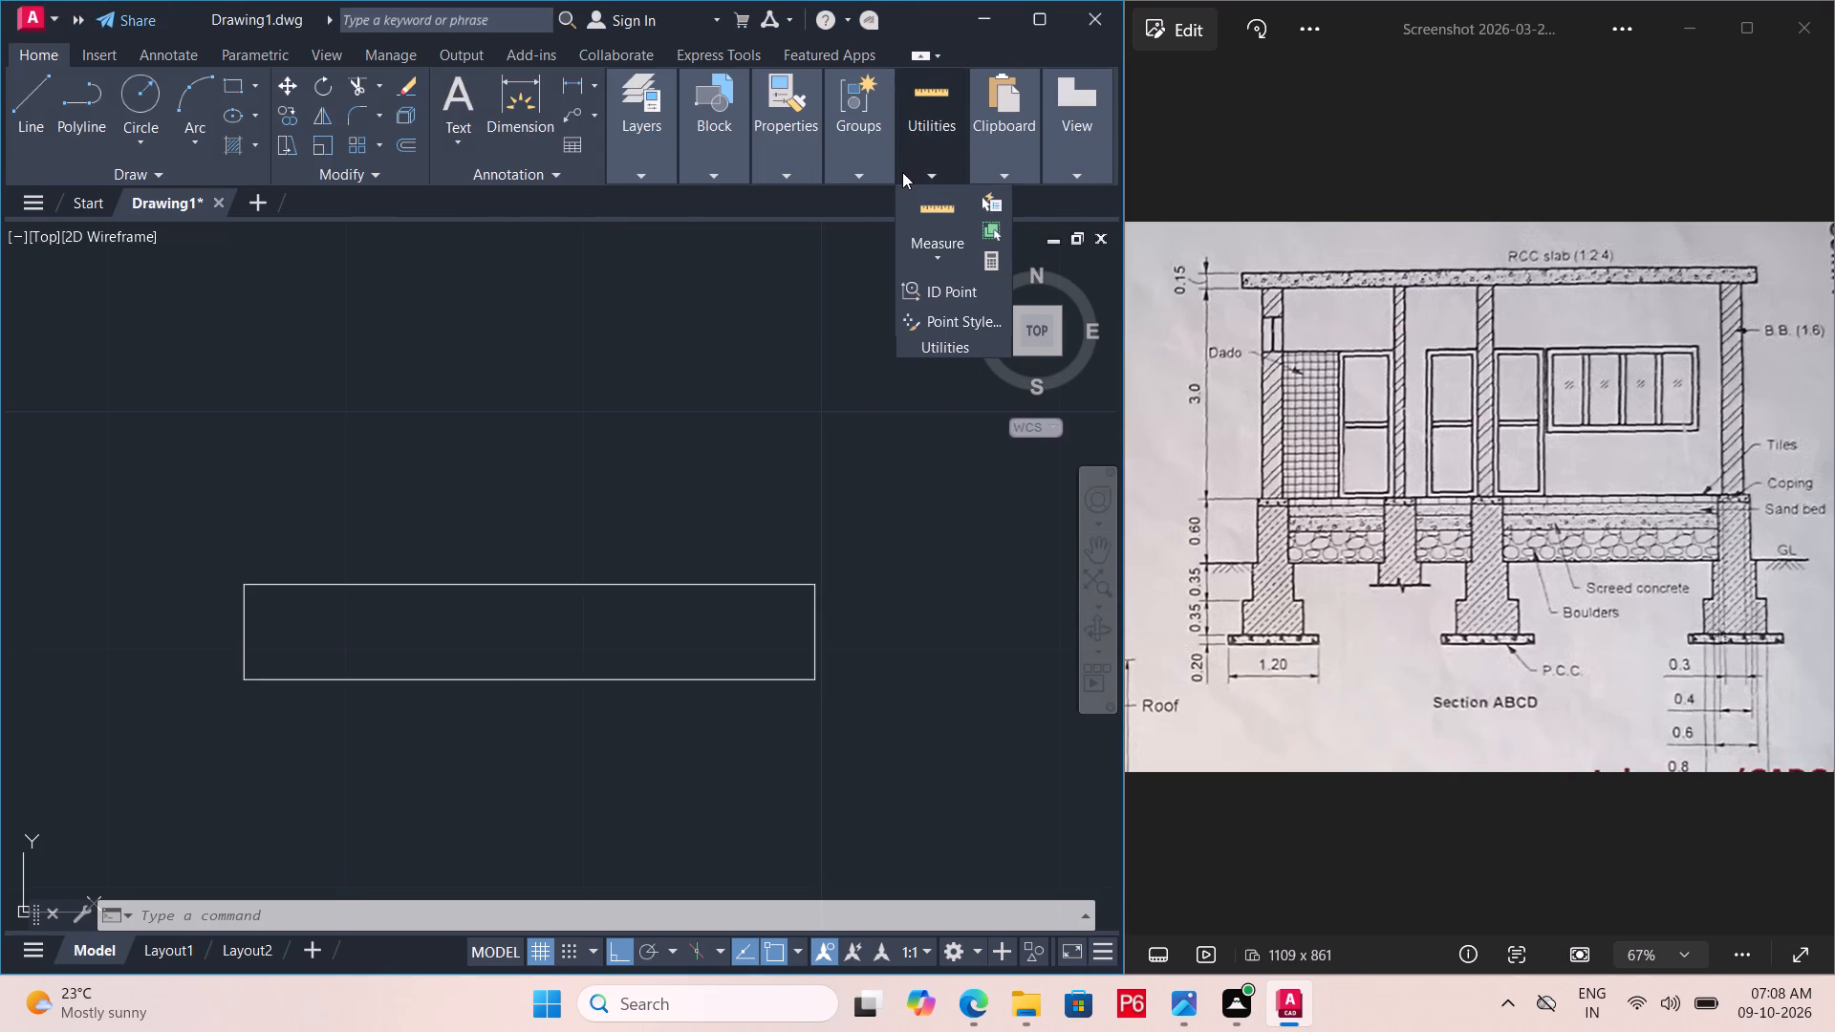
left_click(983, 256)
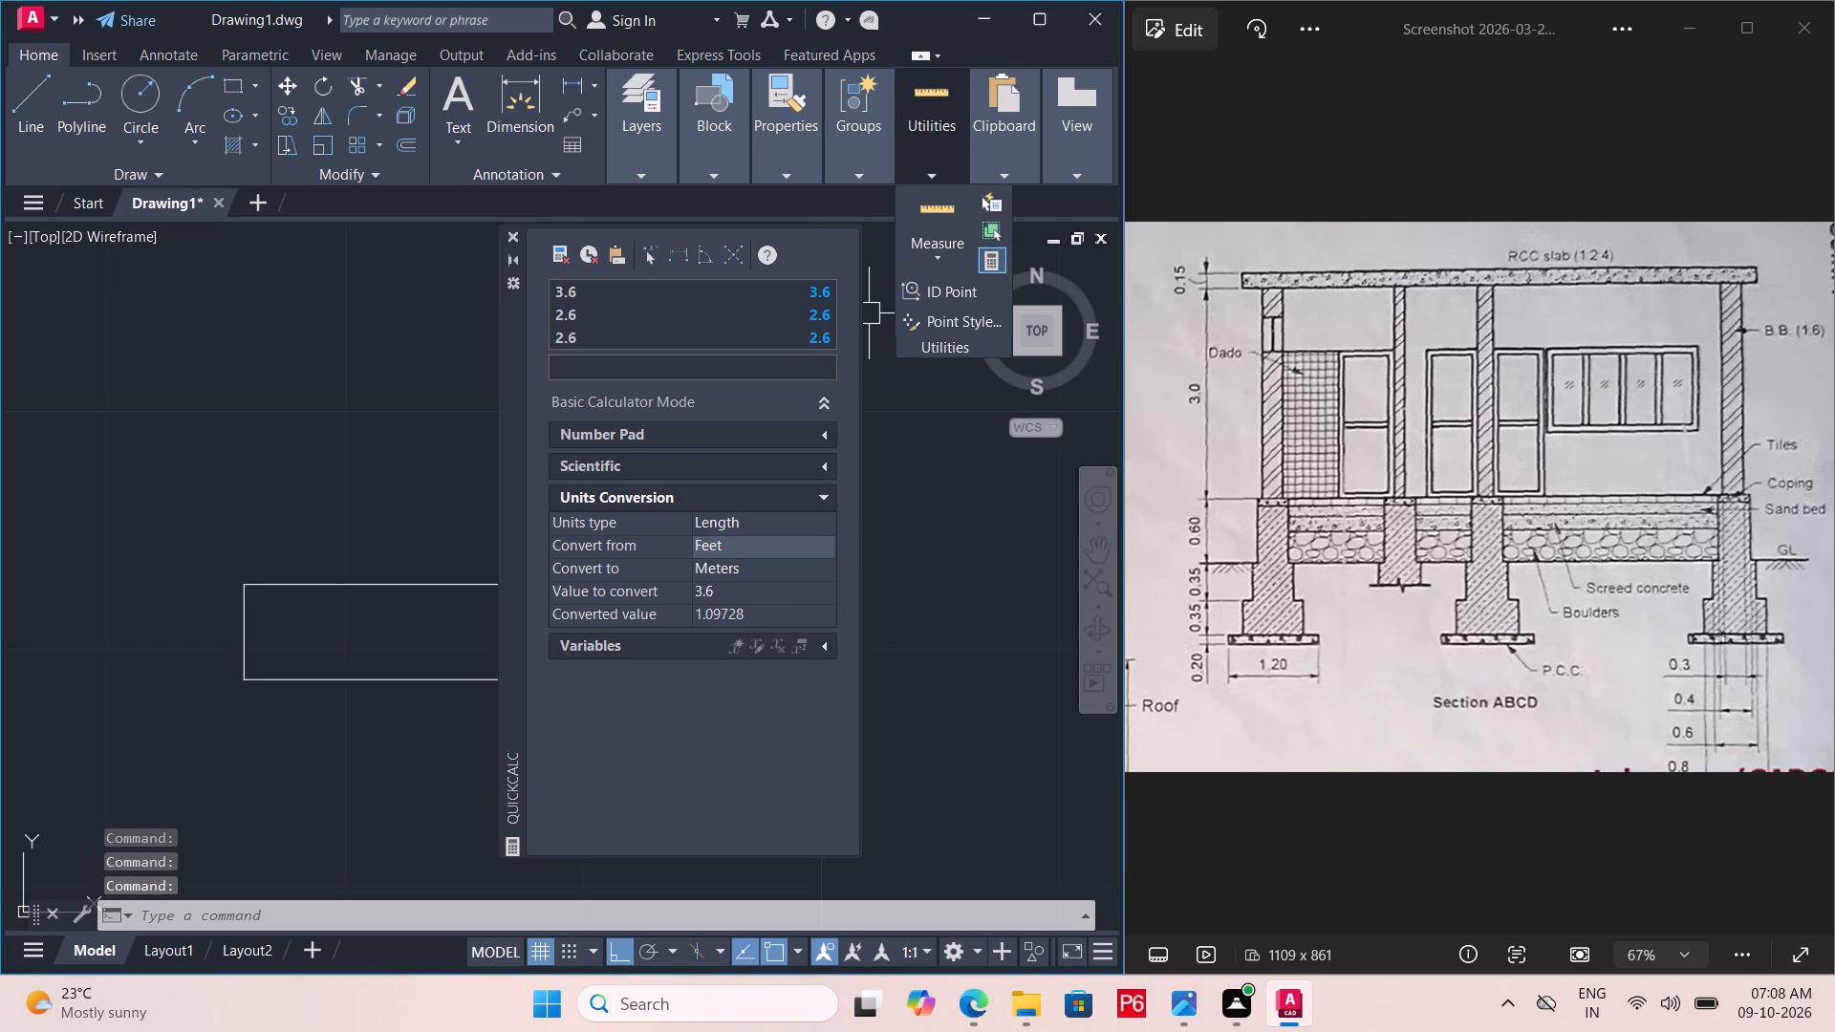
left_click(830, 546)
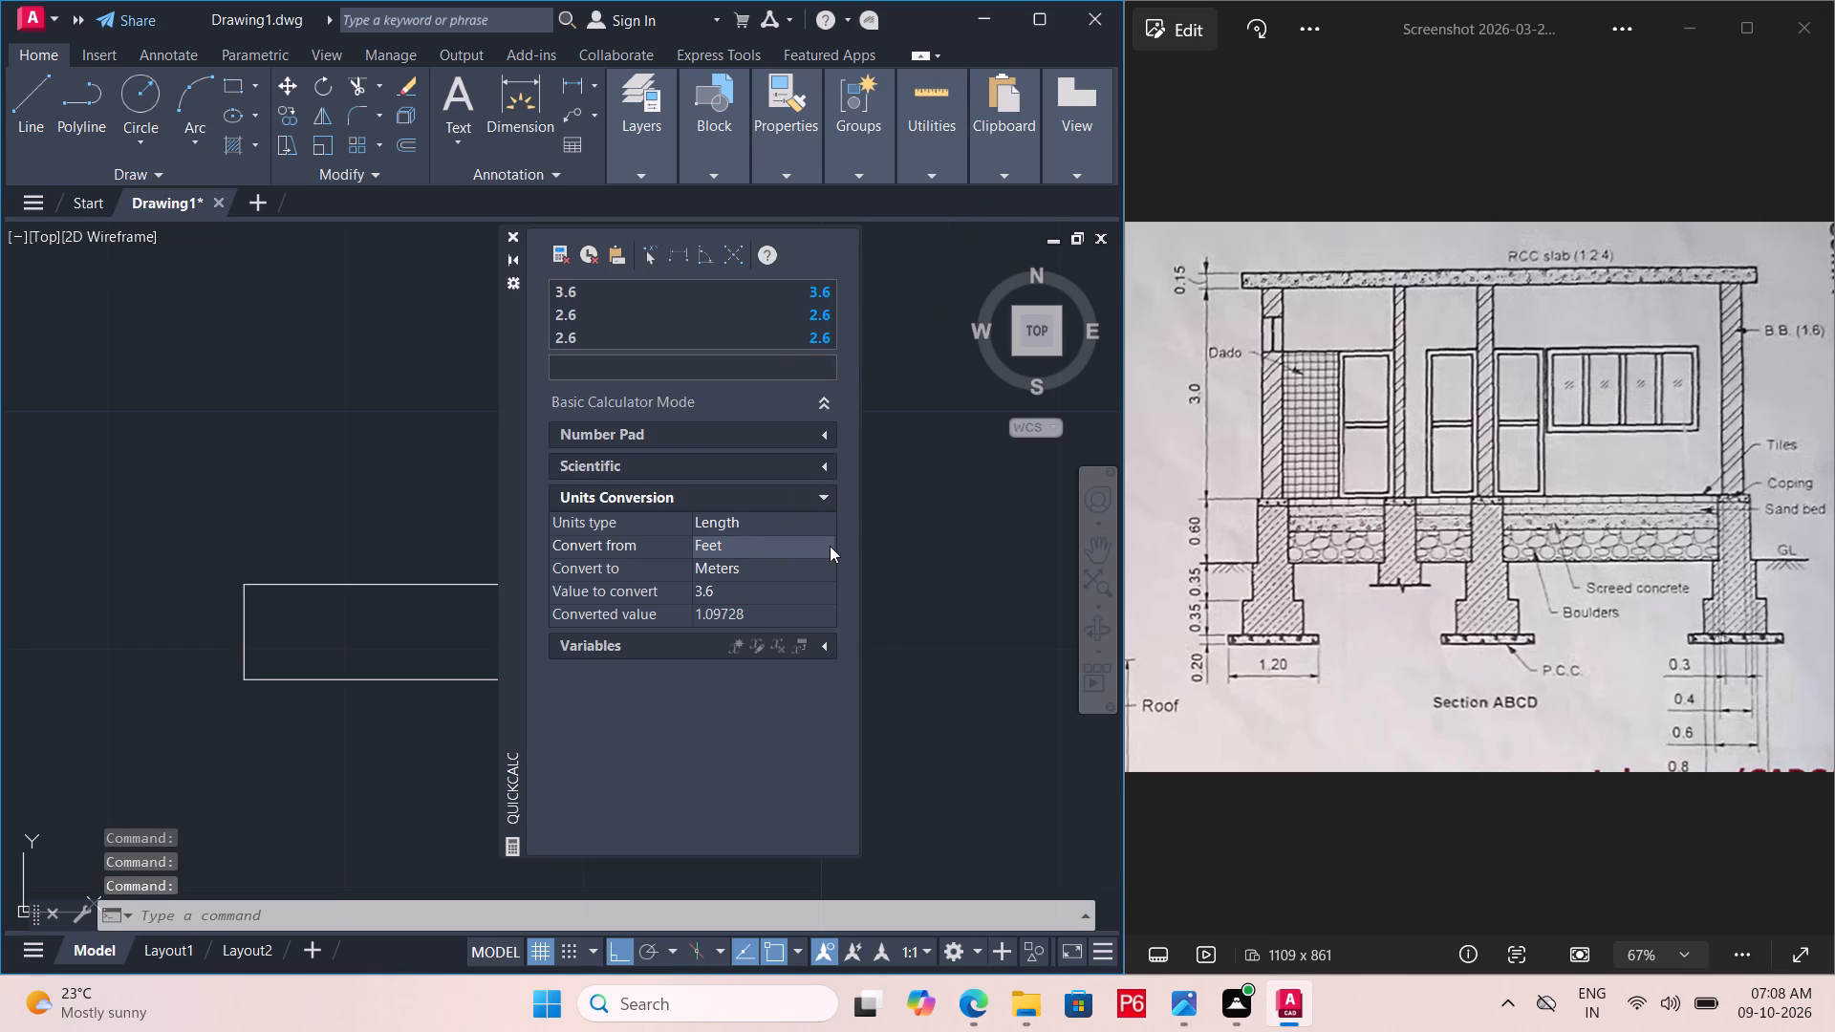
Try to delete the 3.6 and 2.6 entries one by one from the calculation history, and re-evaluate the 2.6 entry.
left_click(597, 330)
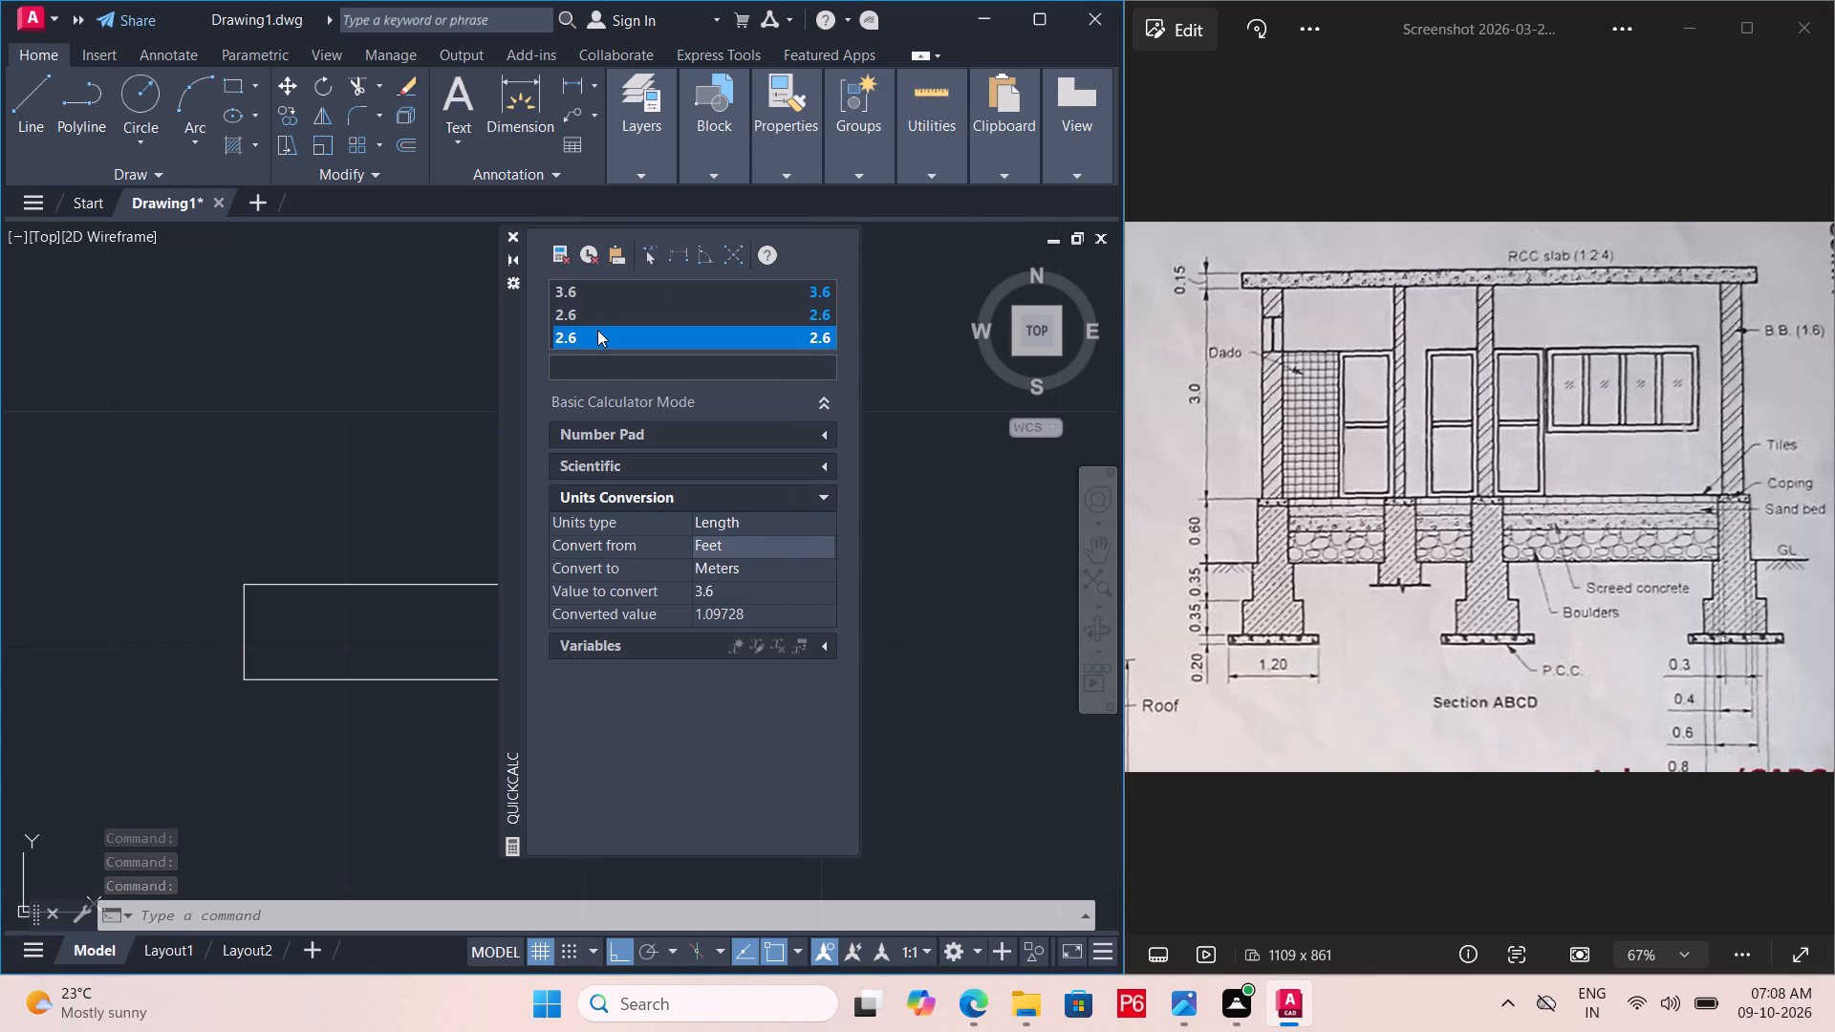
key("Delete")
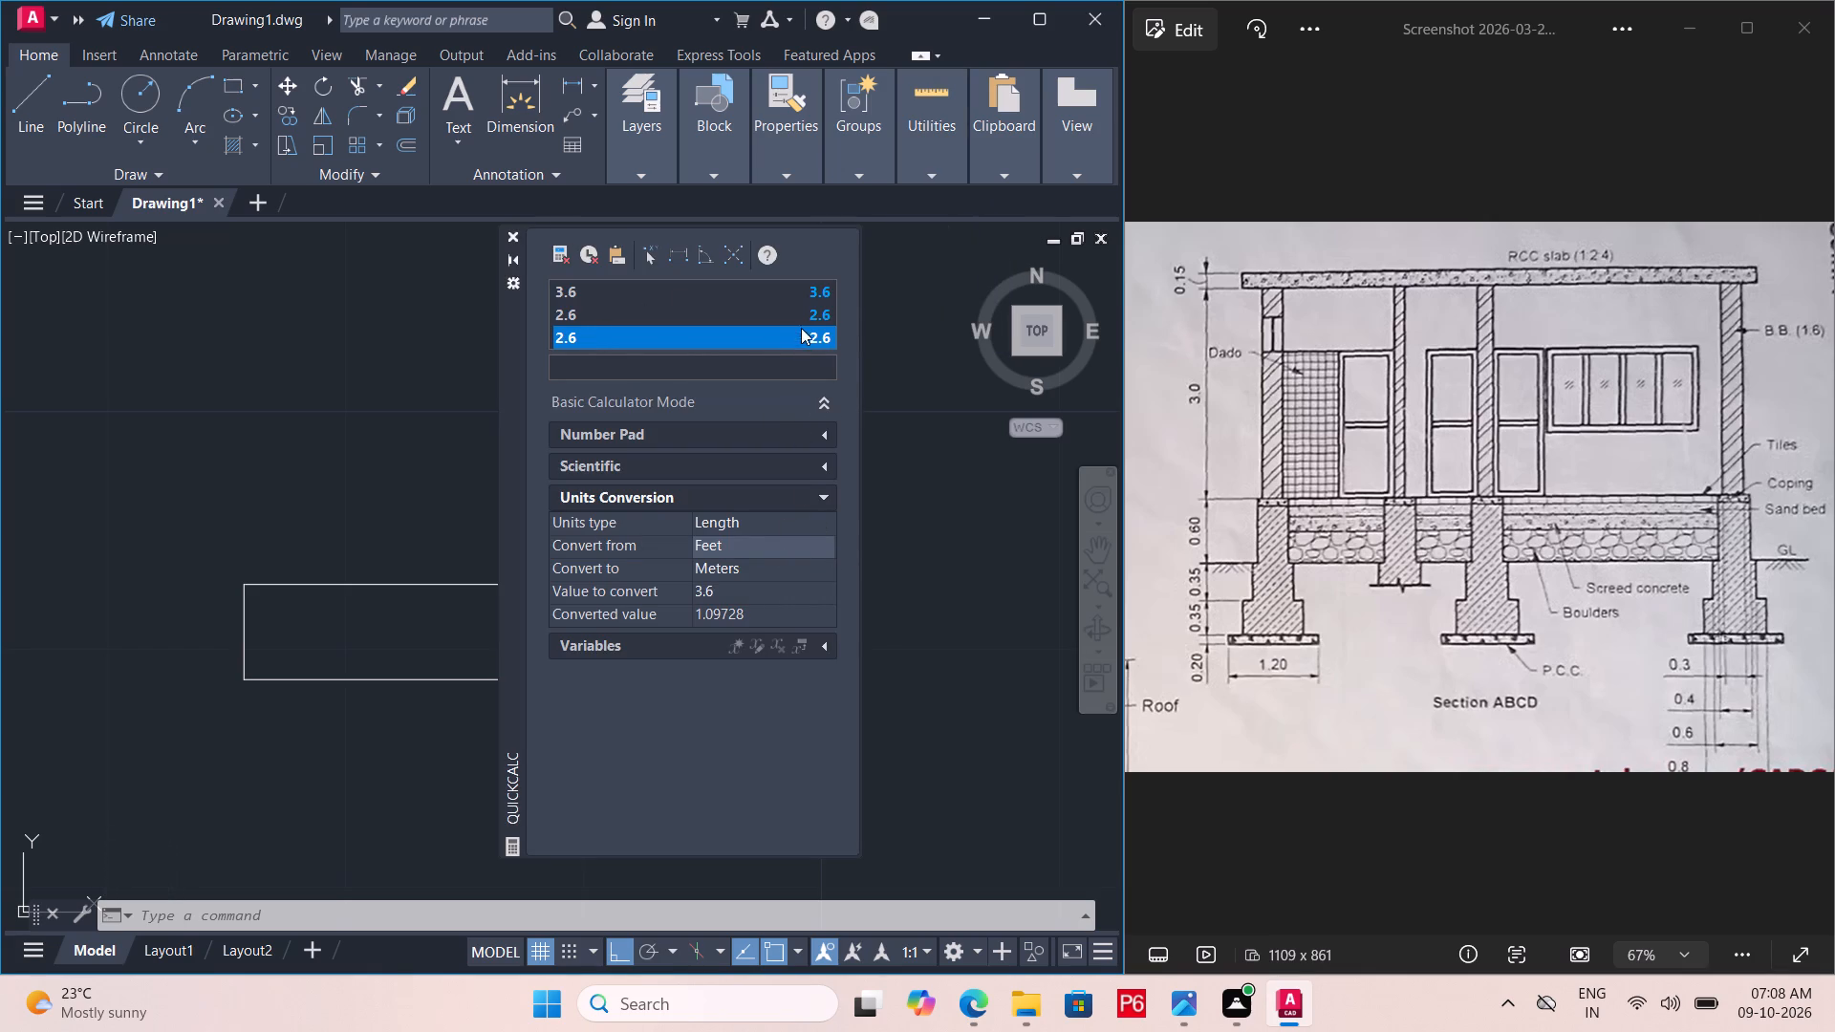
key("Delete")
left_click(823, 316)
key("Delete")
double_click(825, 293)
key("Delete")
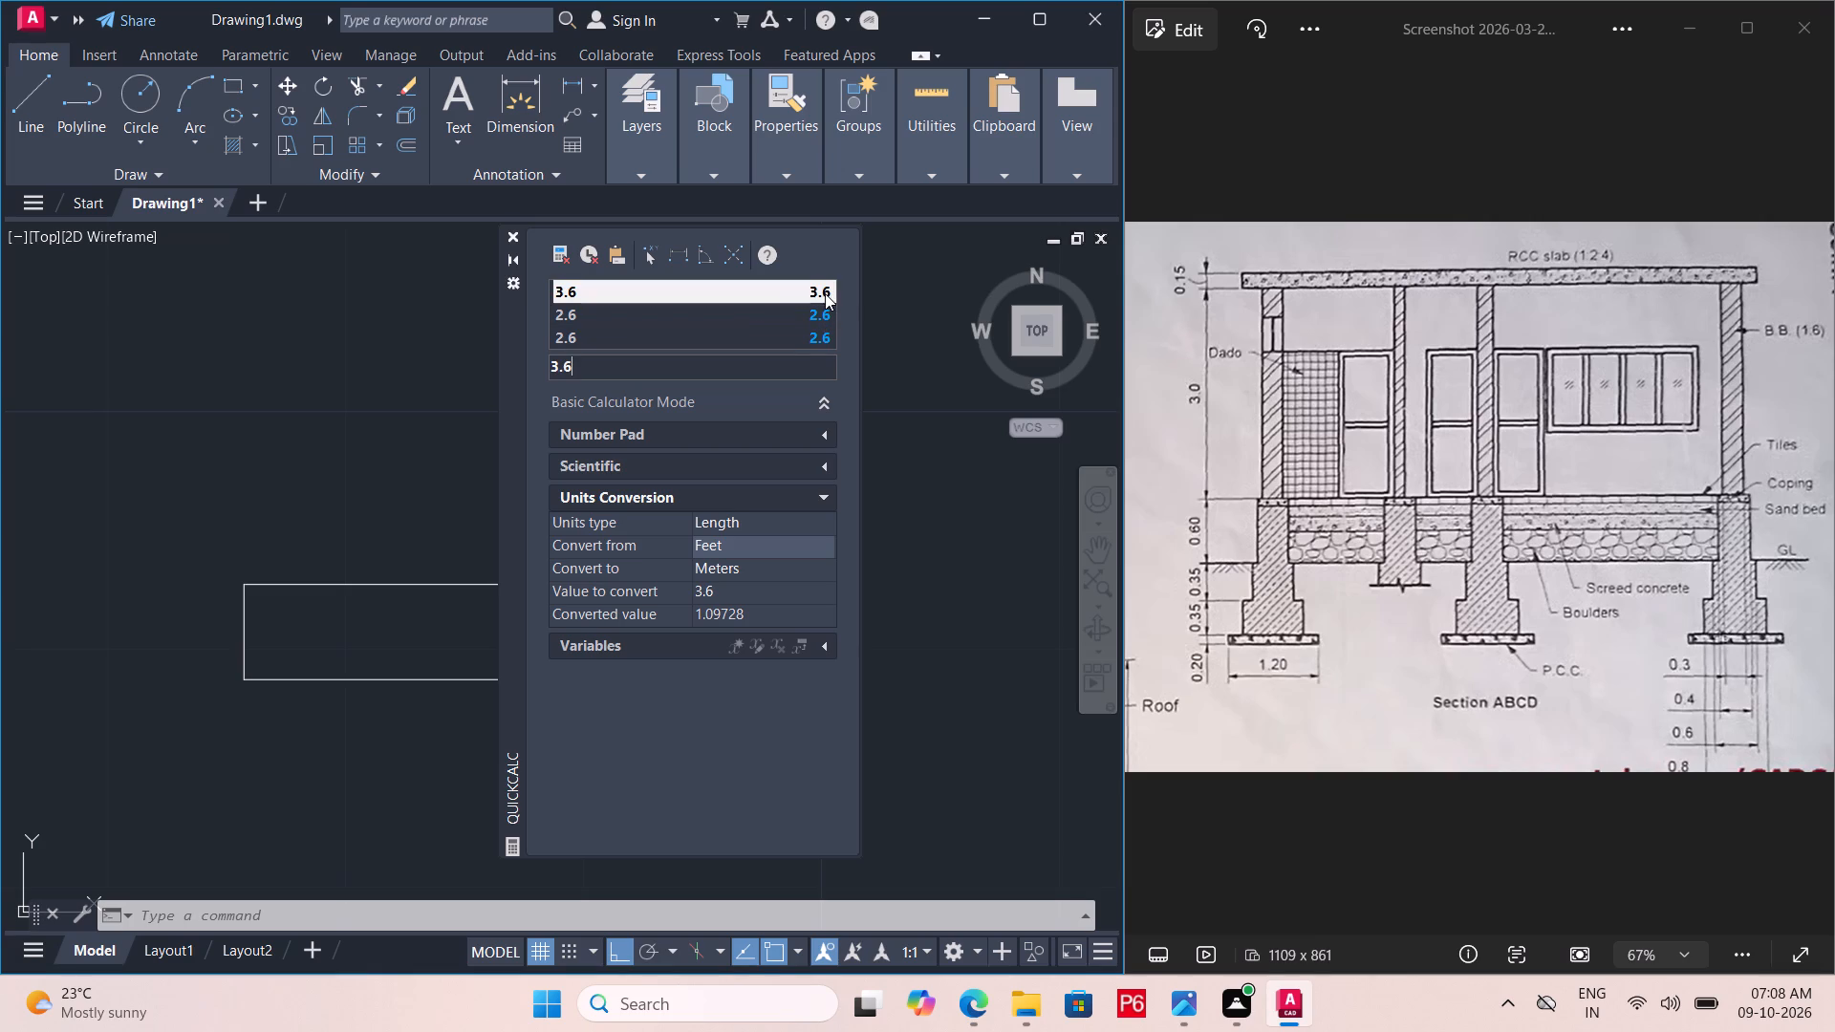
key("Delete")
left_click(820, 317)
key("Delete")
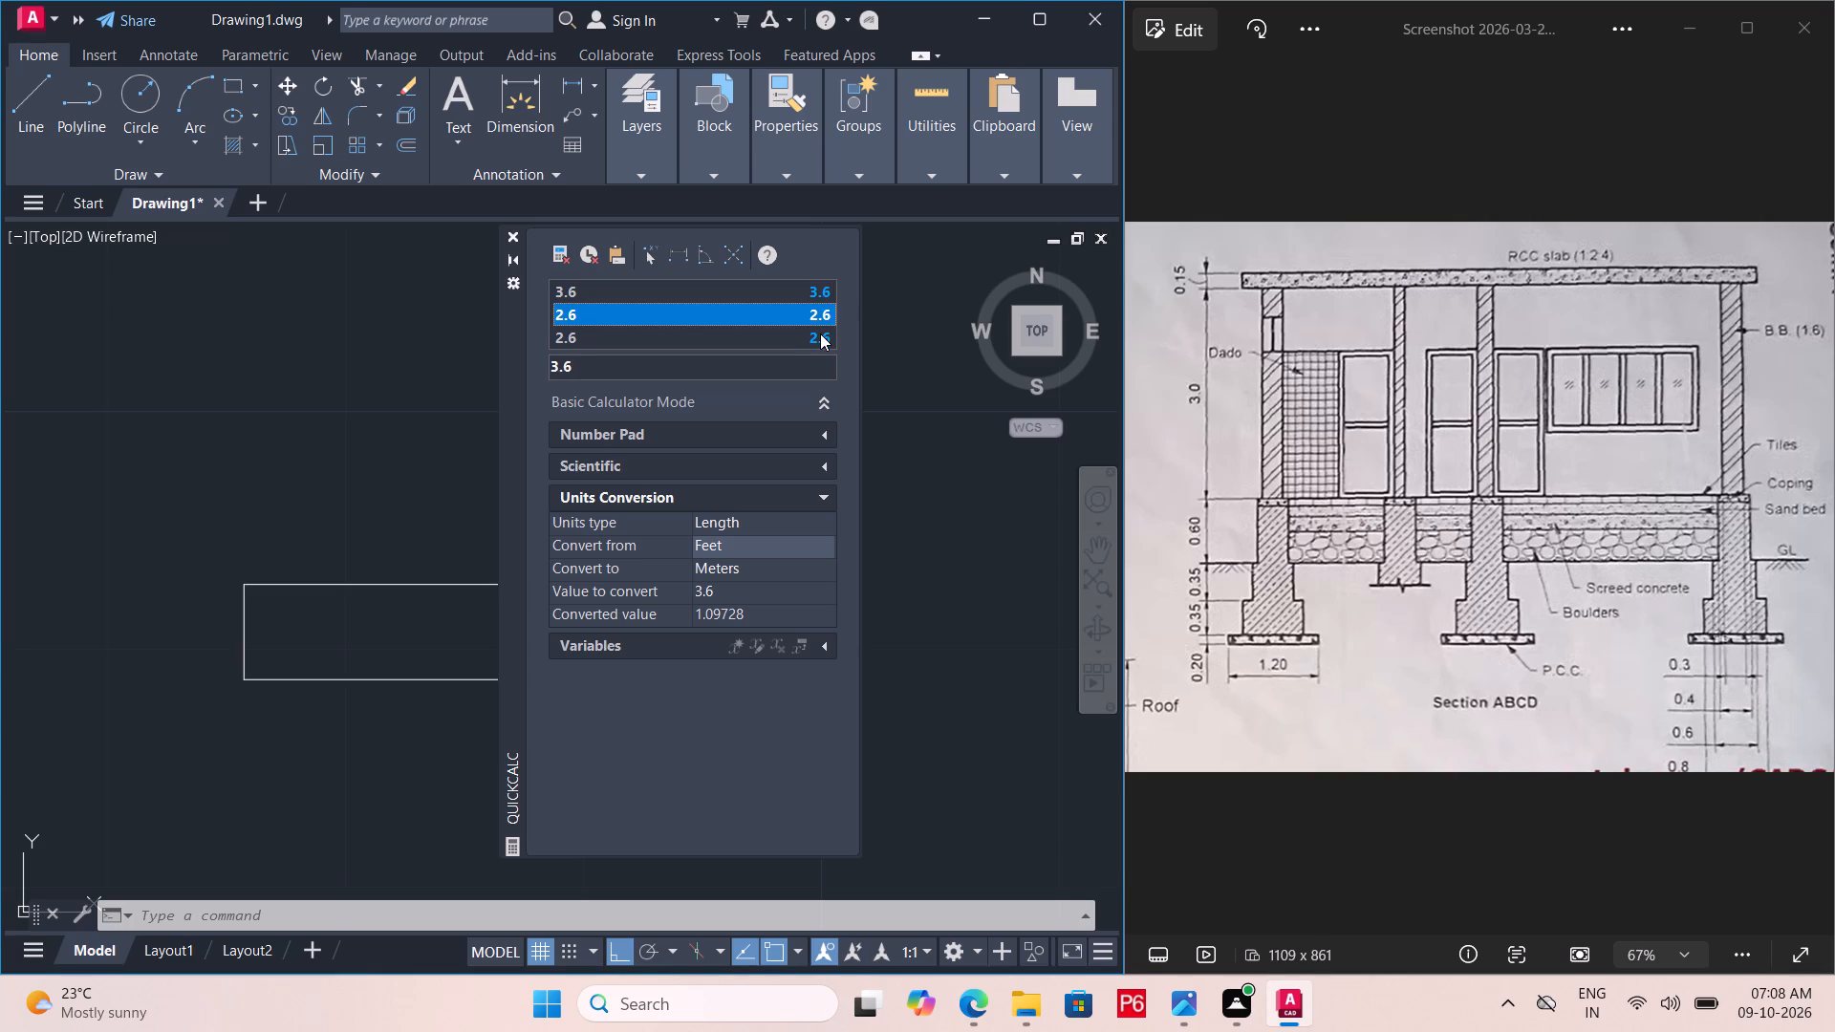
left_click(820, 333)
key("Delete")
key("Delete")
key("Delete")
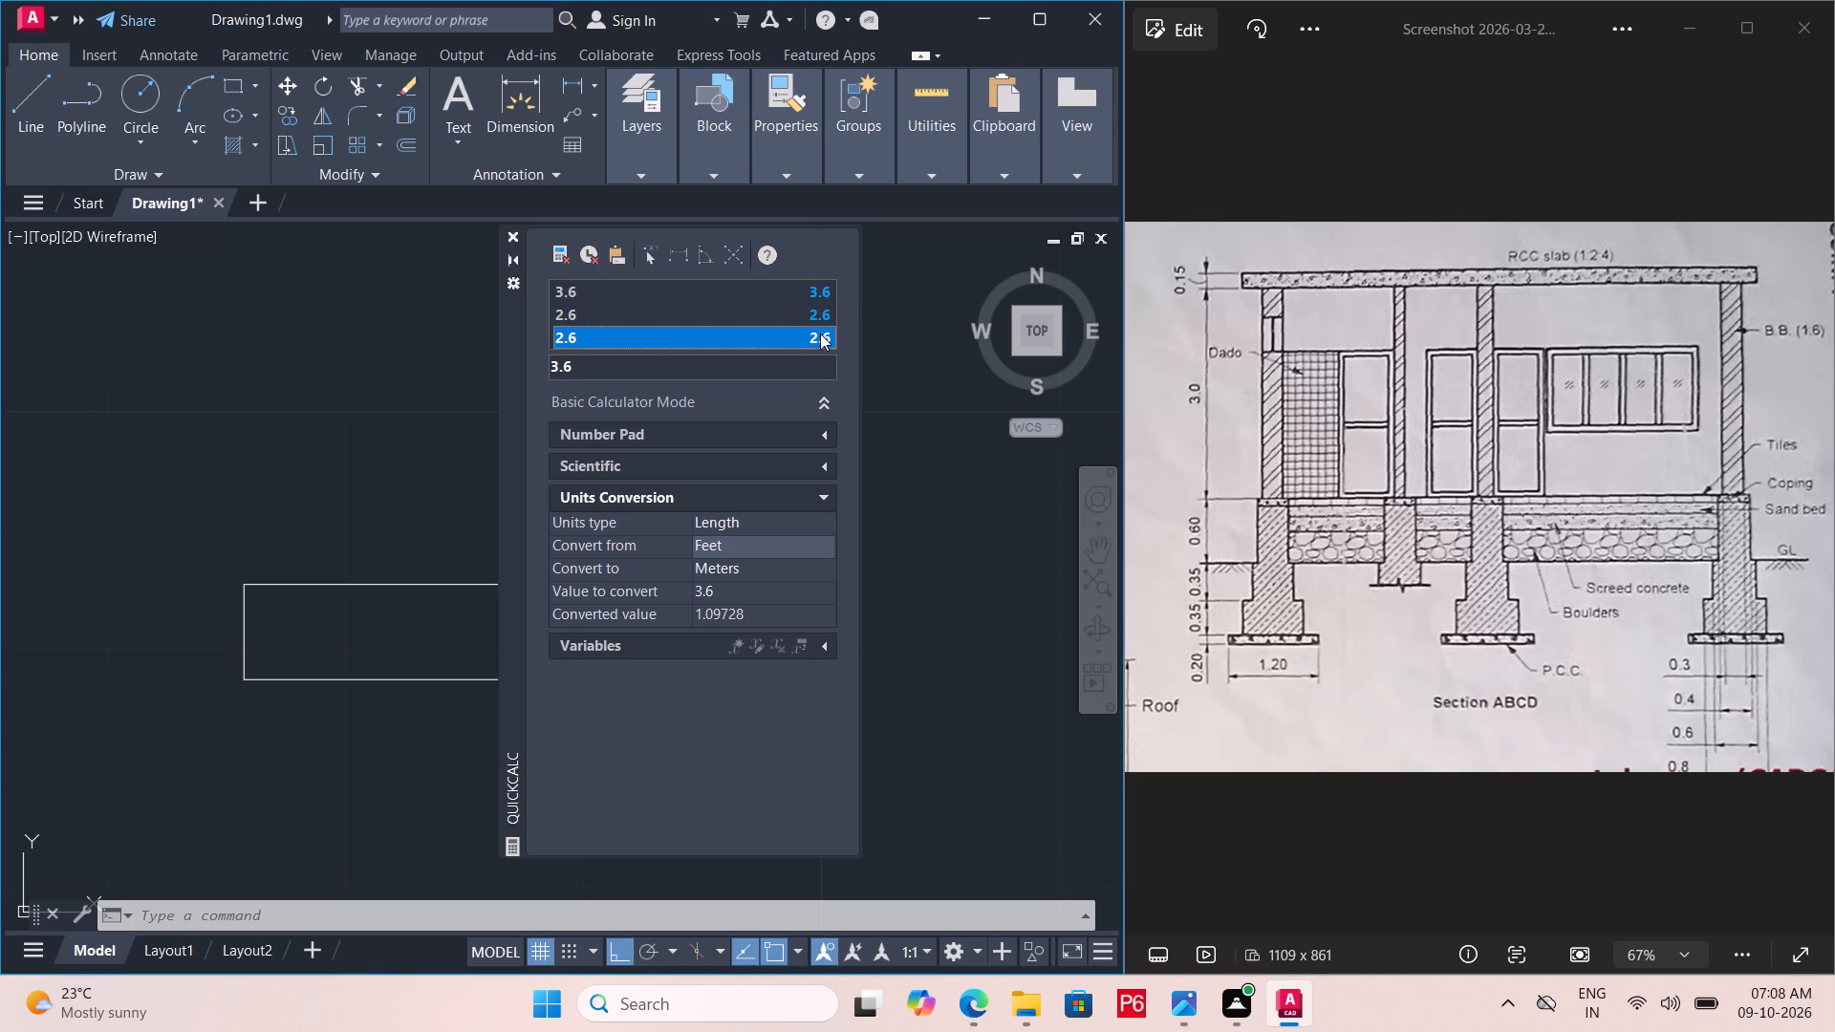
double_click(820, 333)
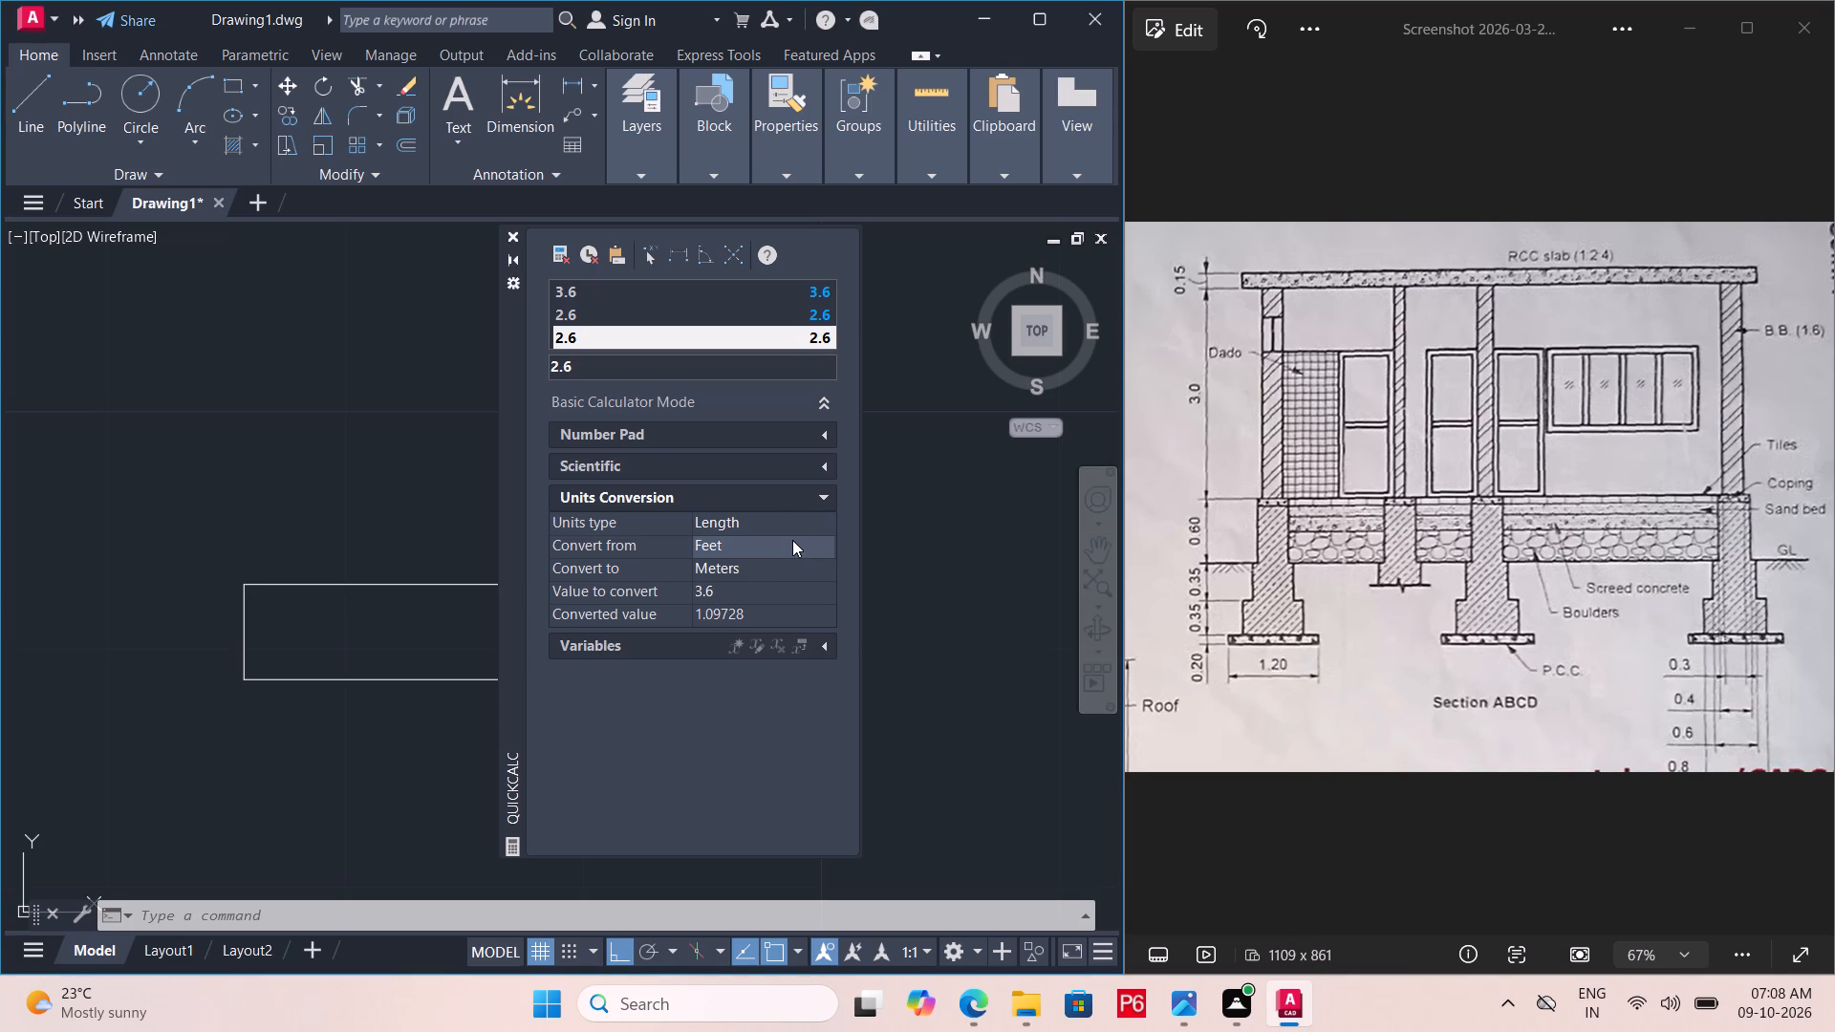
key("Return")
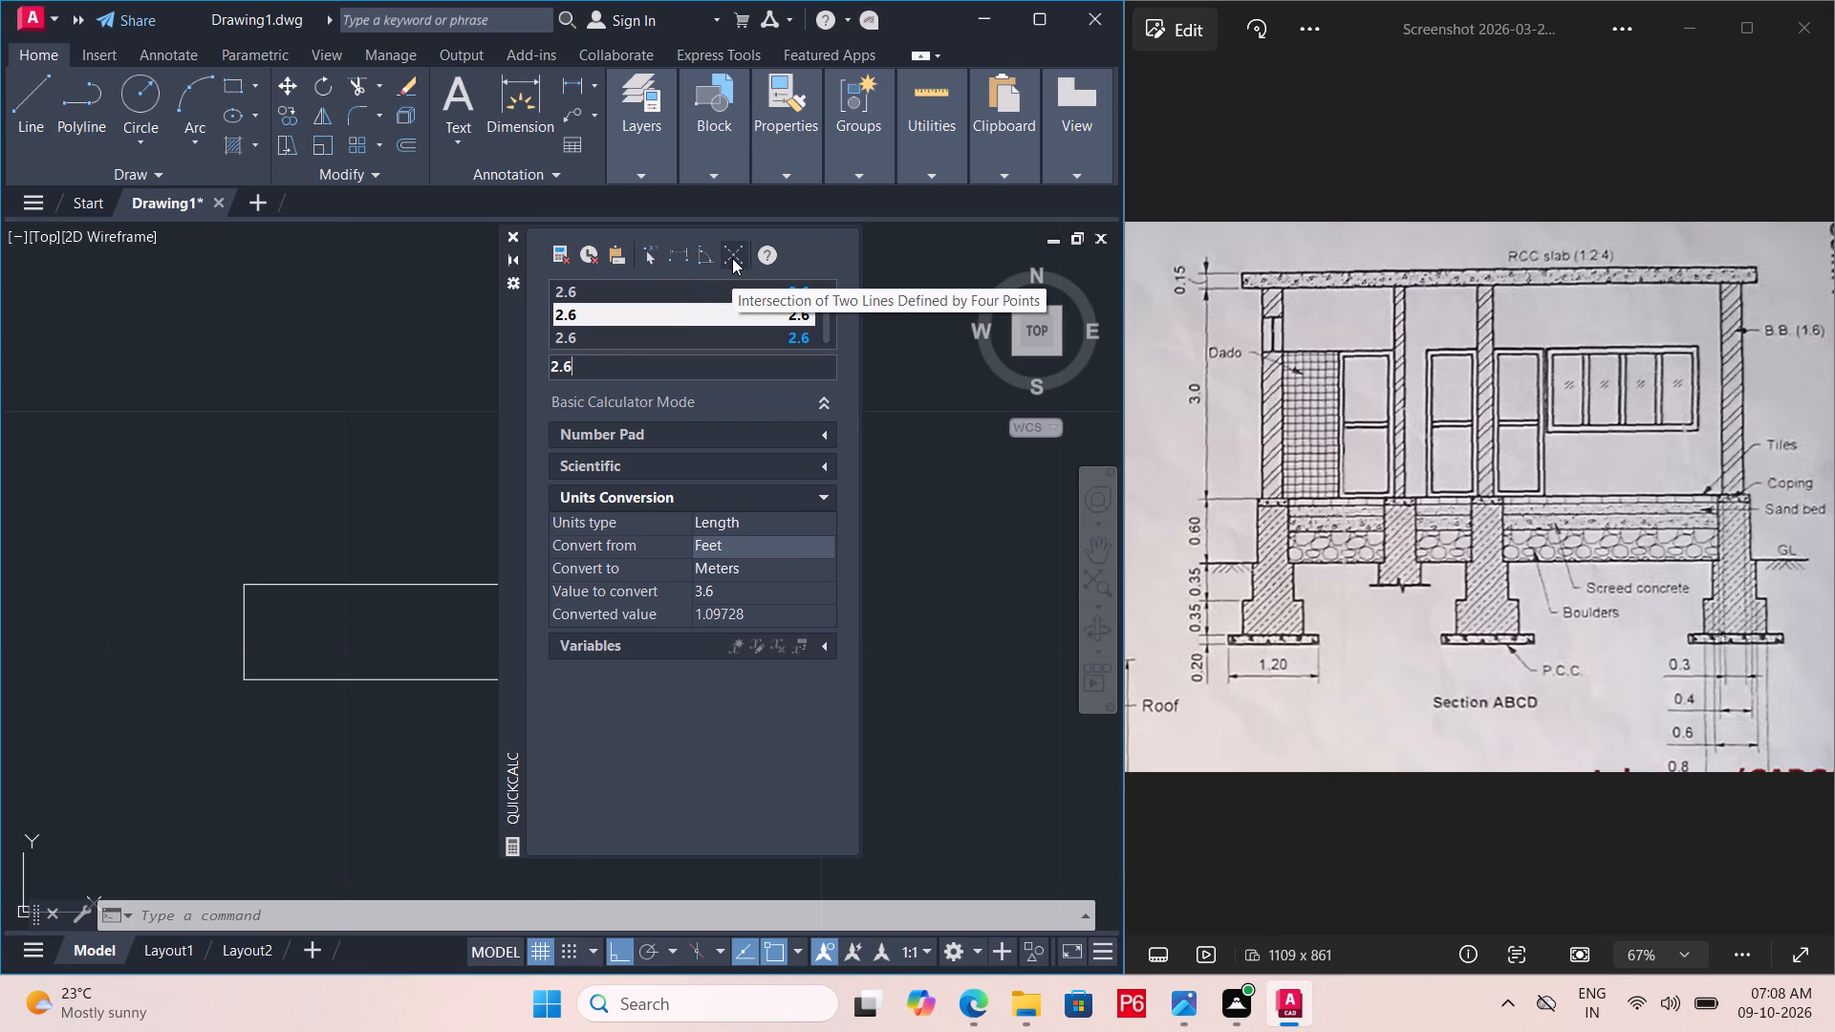
Clear the QuickCalc input and its whole calculation history.
left_click(562, 256)
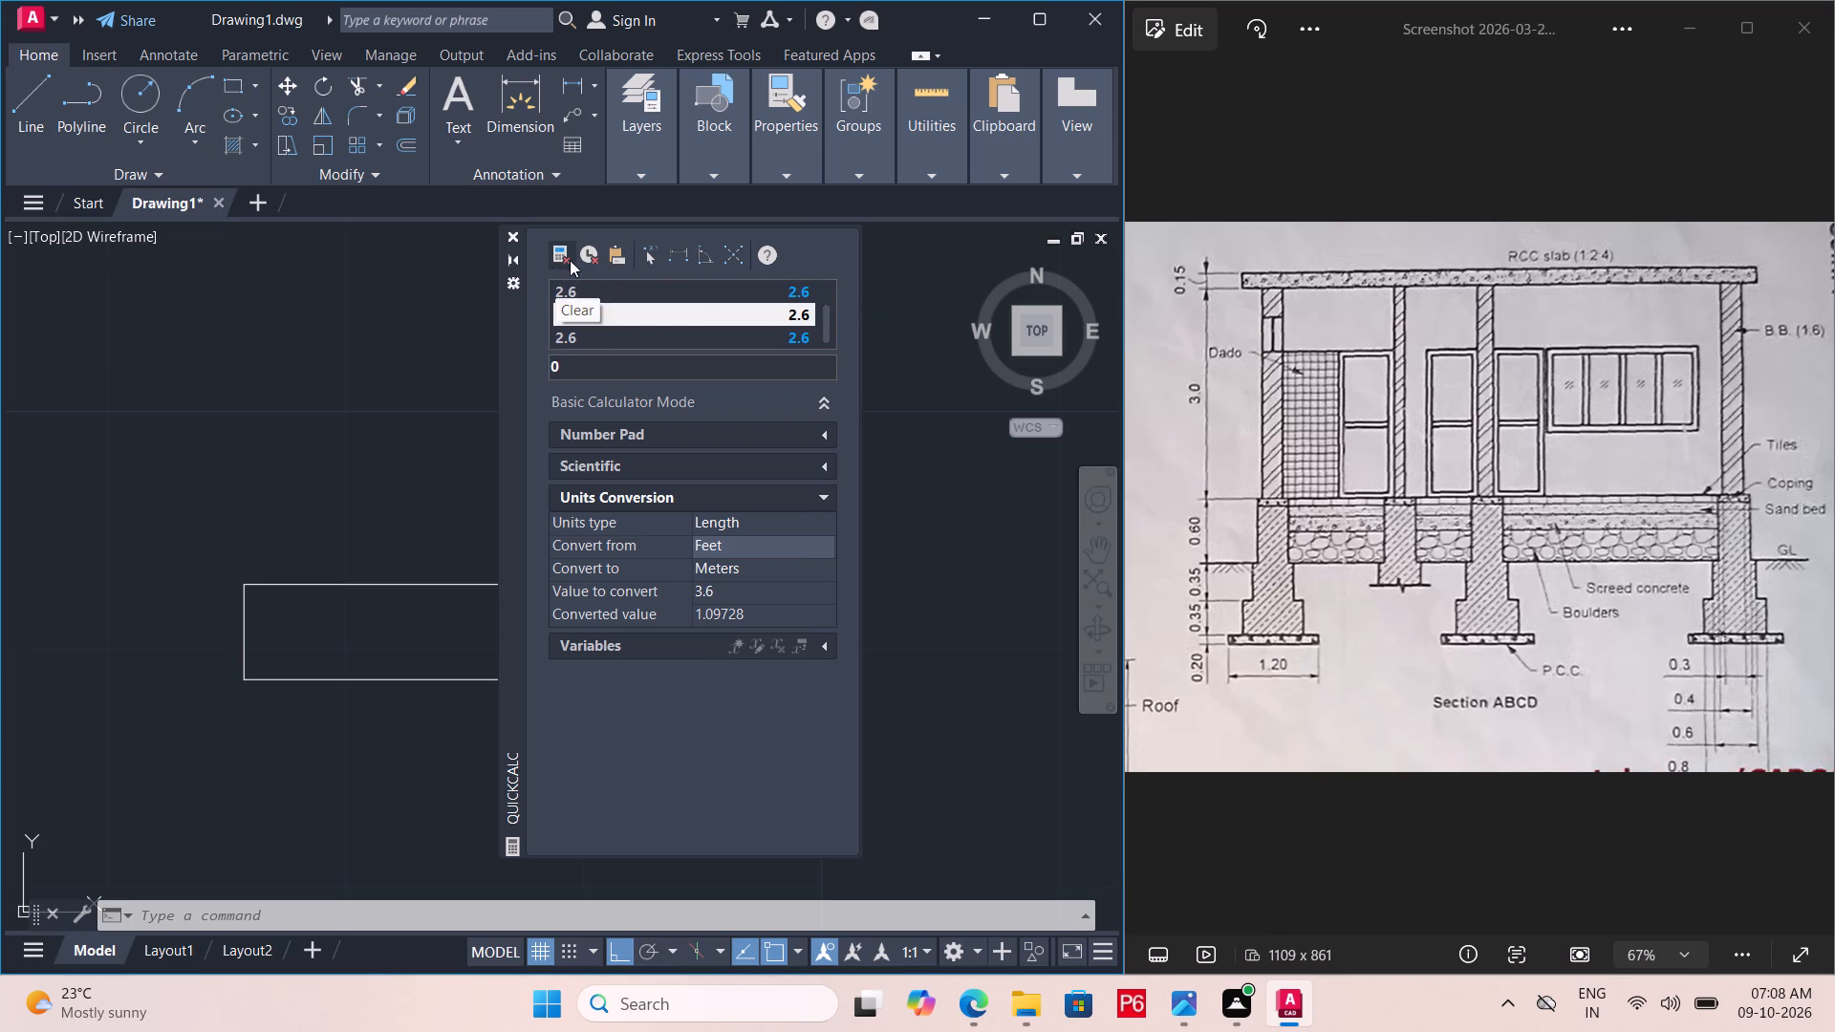
left_click(580, 255)
double_click(580, 255)
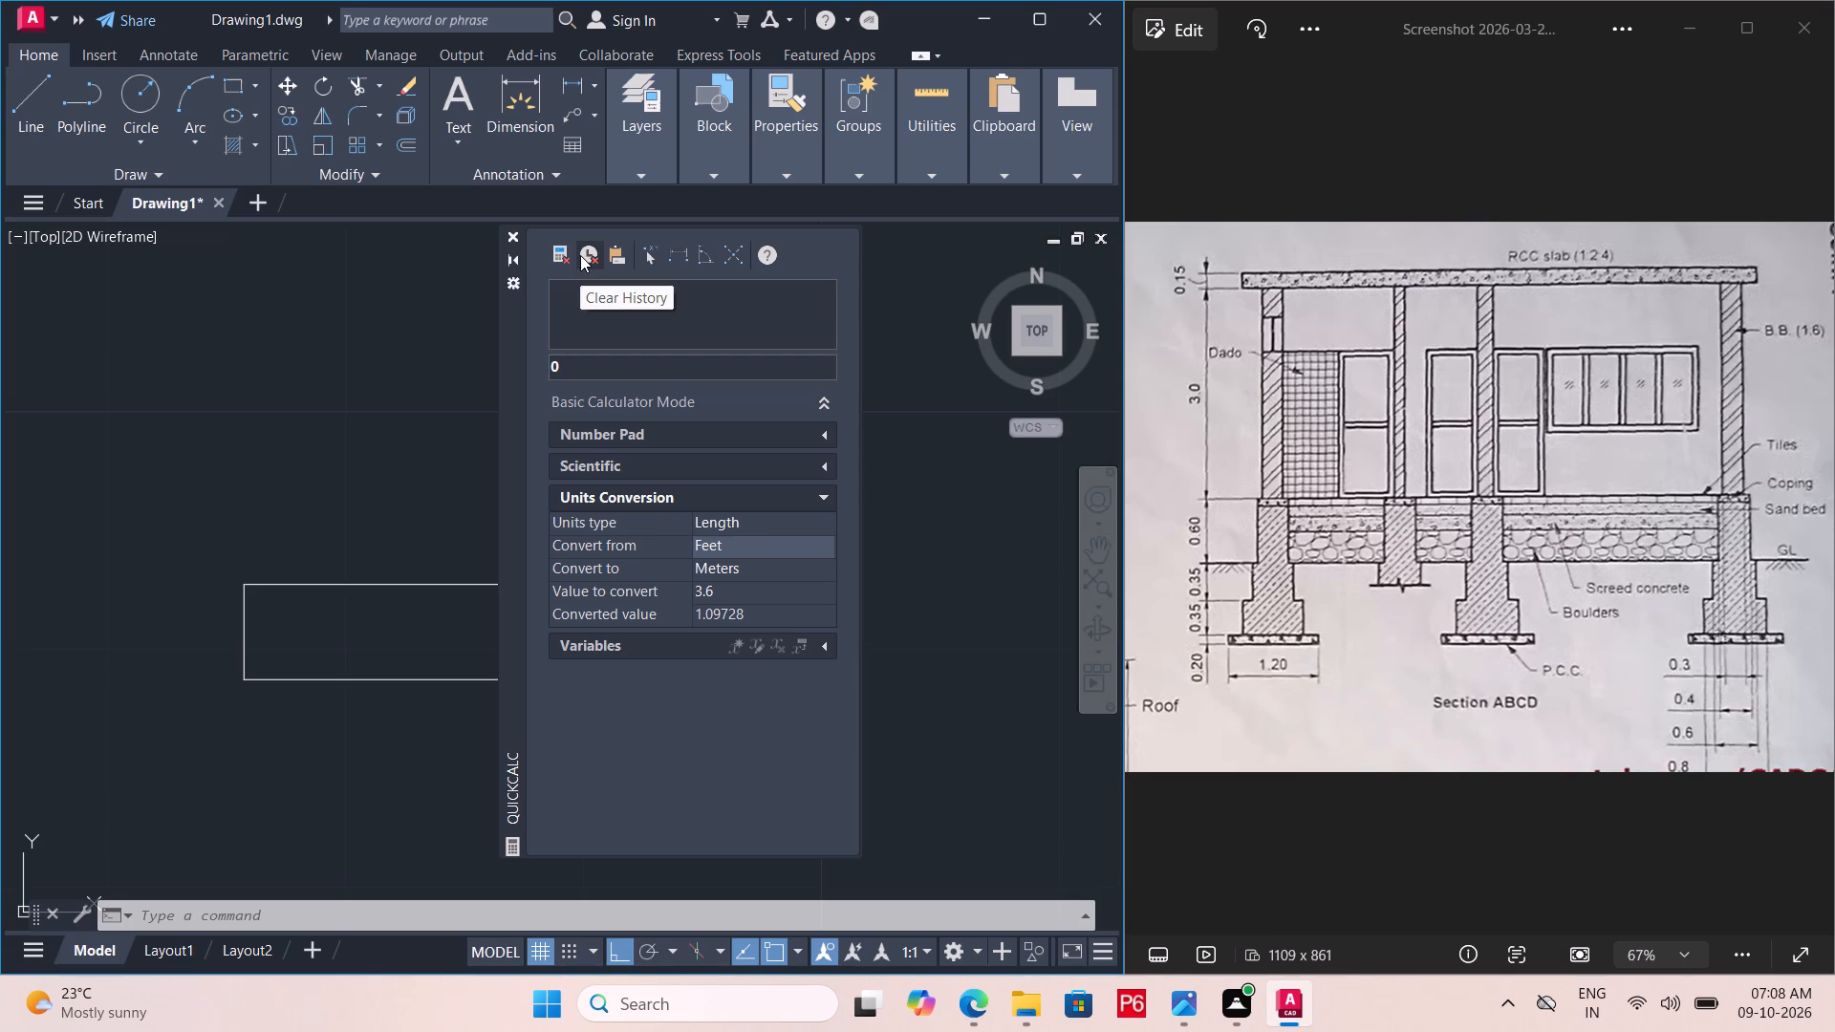
Enter 2.6 in QuickCalc and convert it from feet to meters with the units conversion.
left_click(605, 372)
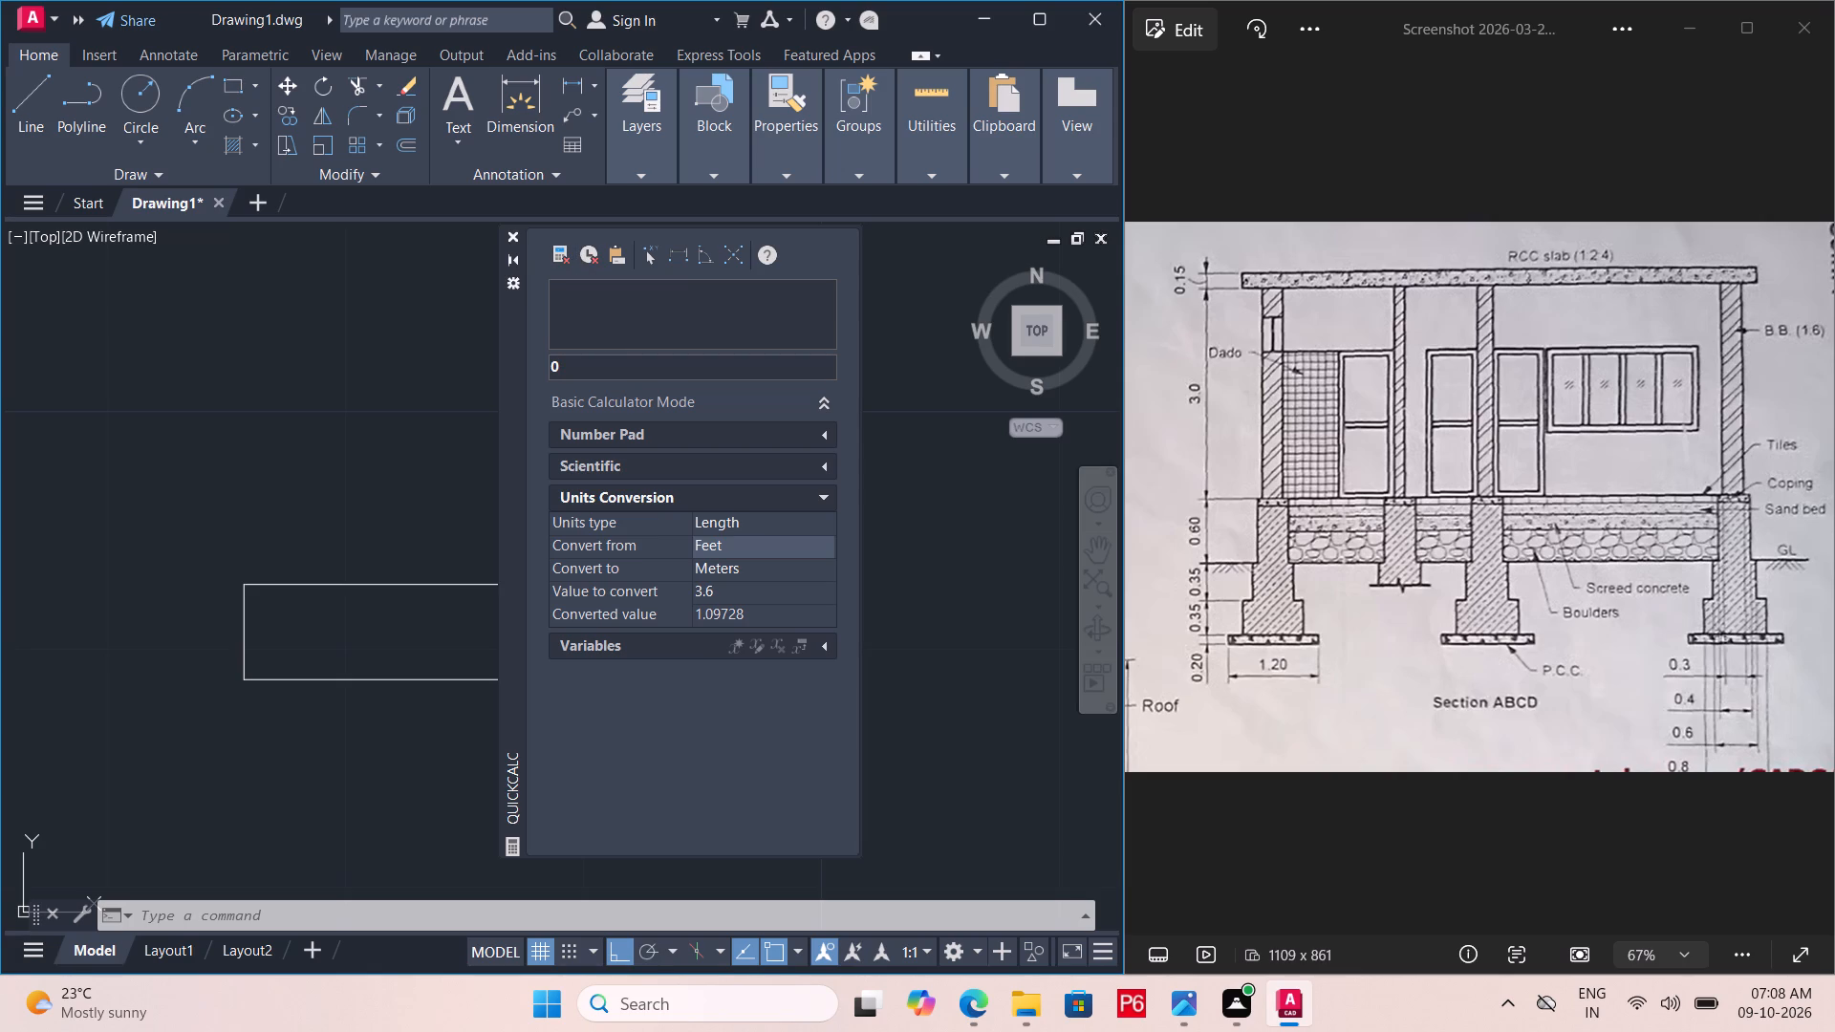
type("2.6")
key("Return")
double_click(785, 617)
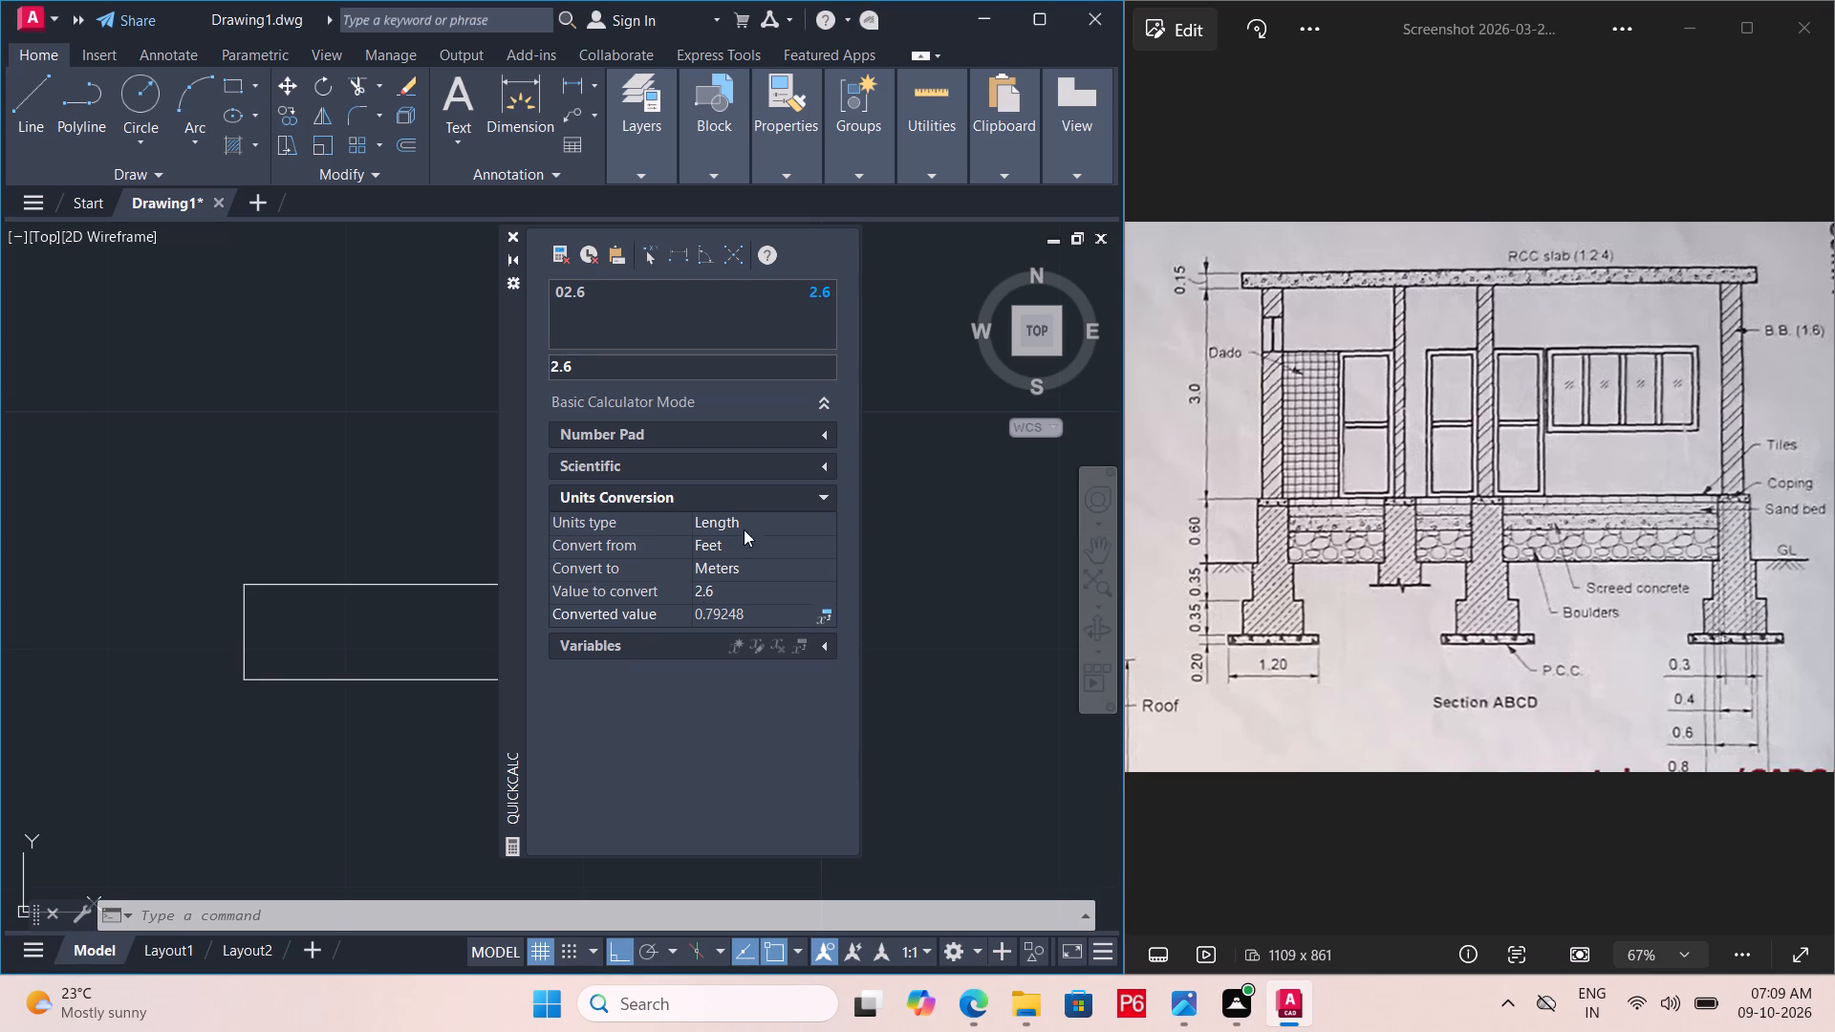
Convert 1.6 feet to meters with QuickCalc's units conversion and close the calculator.
left_click(583, 357)
key("BackSpace")
key("BackSpace")
key("BackSpace")
key("BackSpace")
type("1.6")
key("Return")
left_click(750, 615)
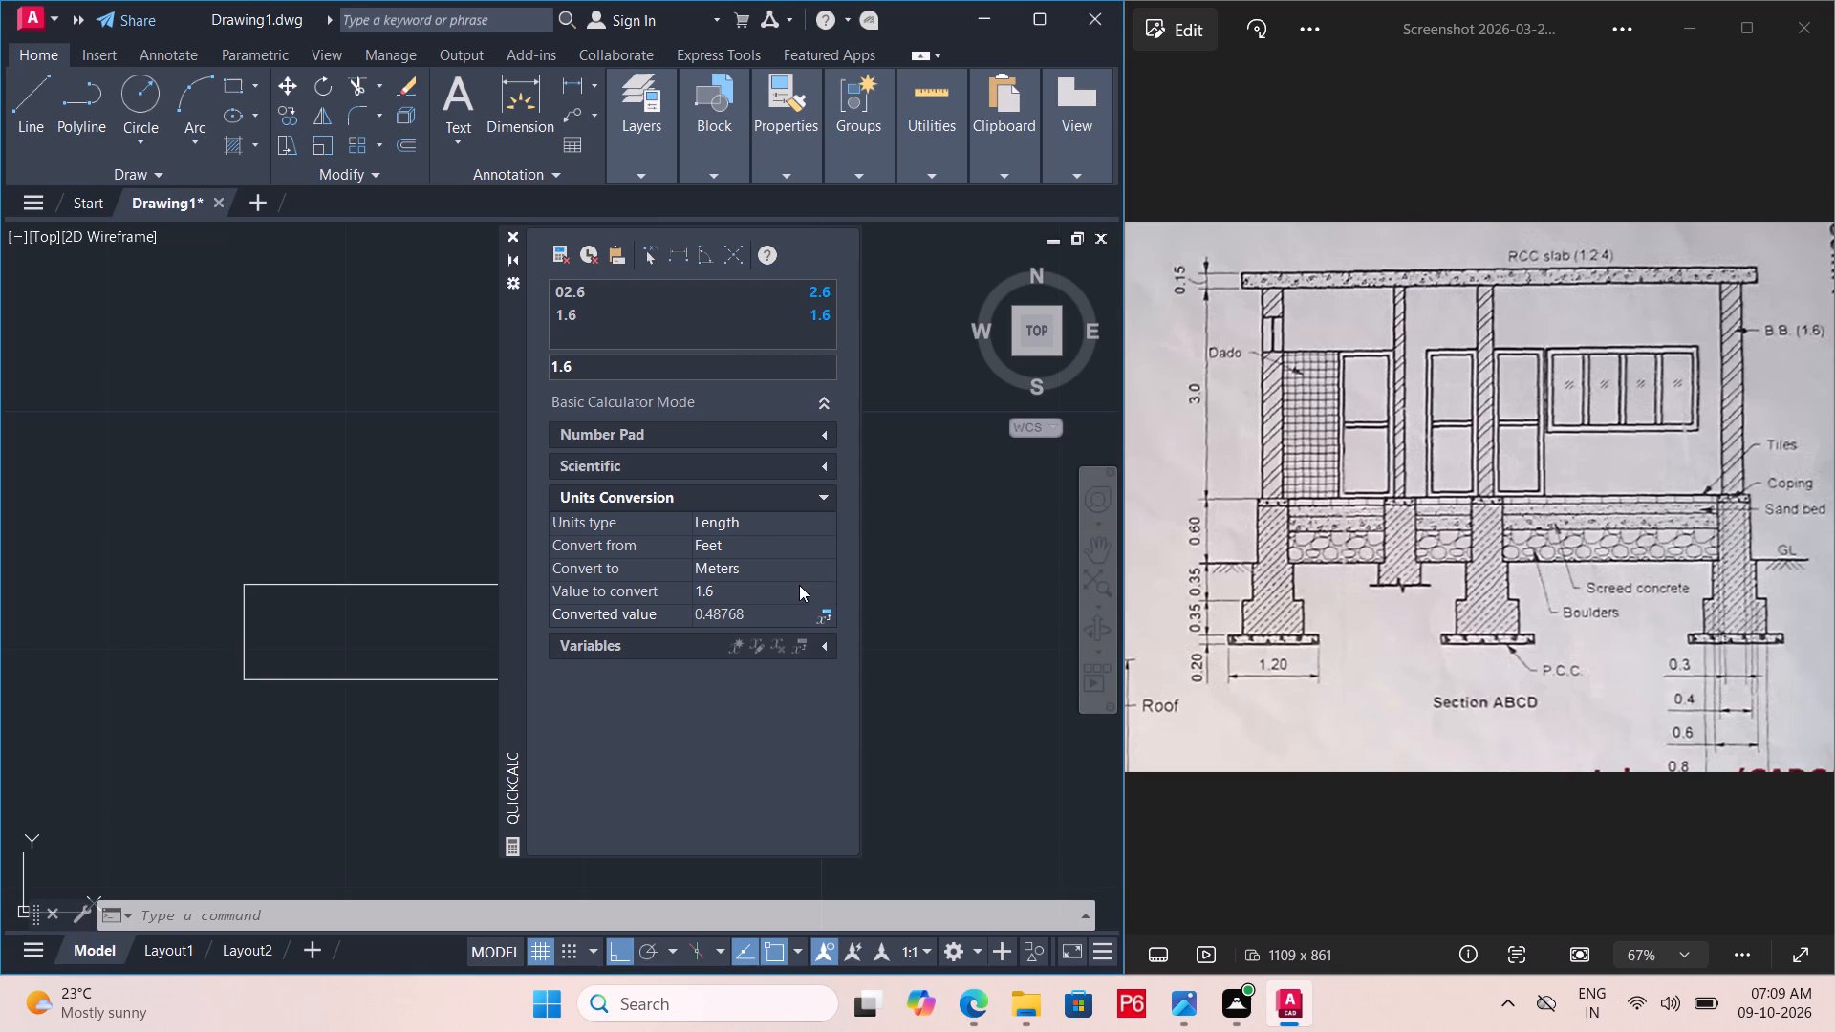
key("Escape")
left_click(512, 238)
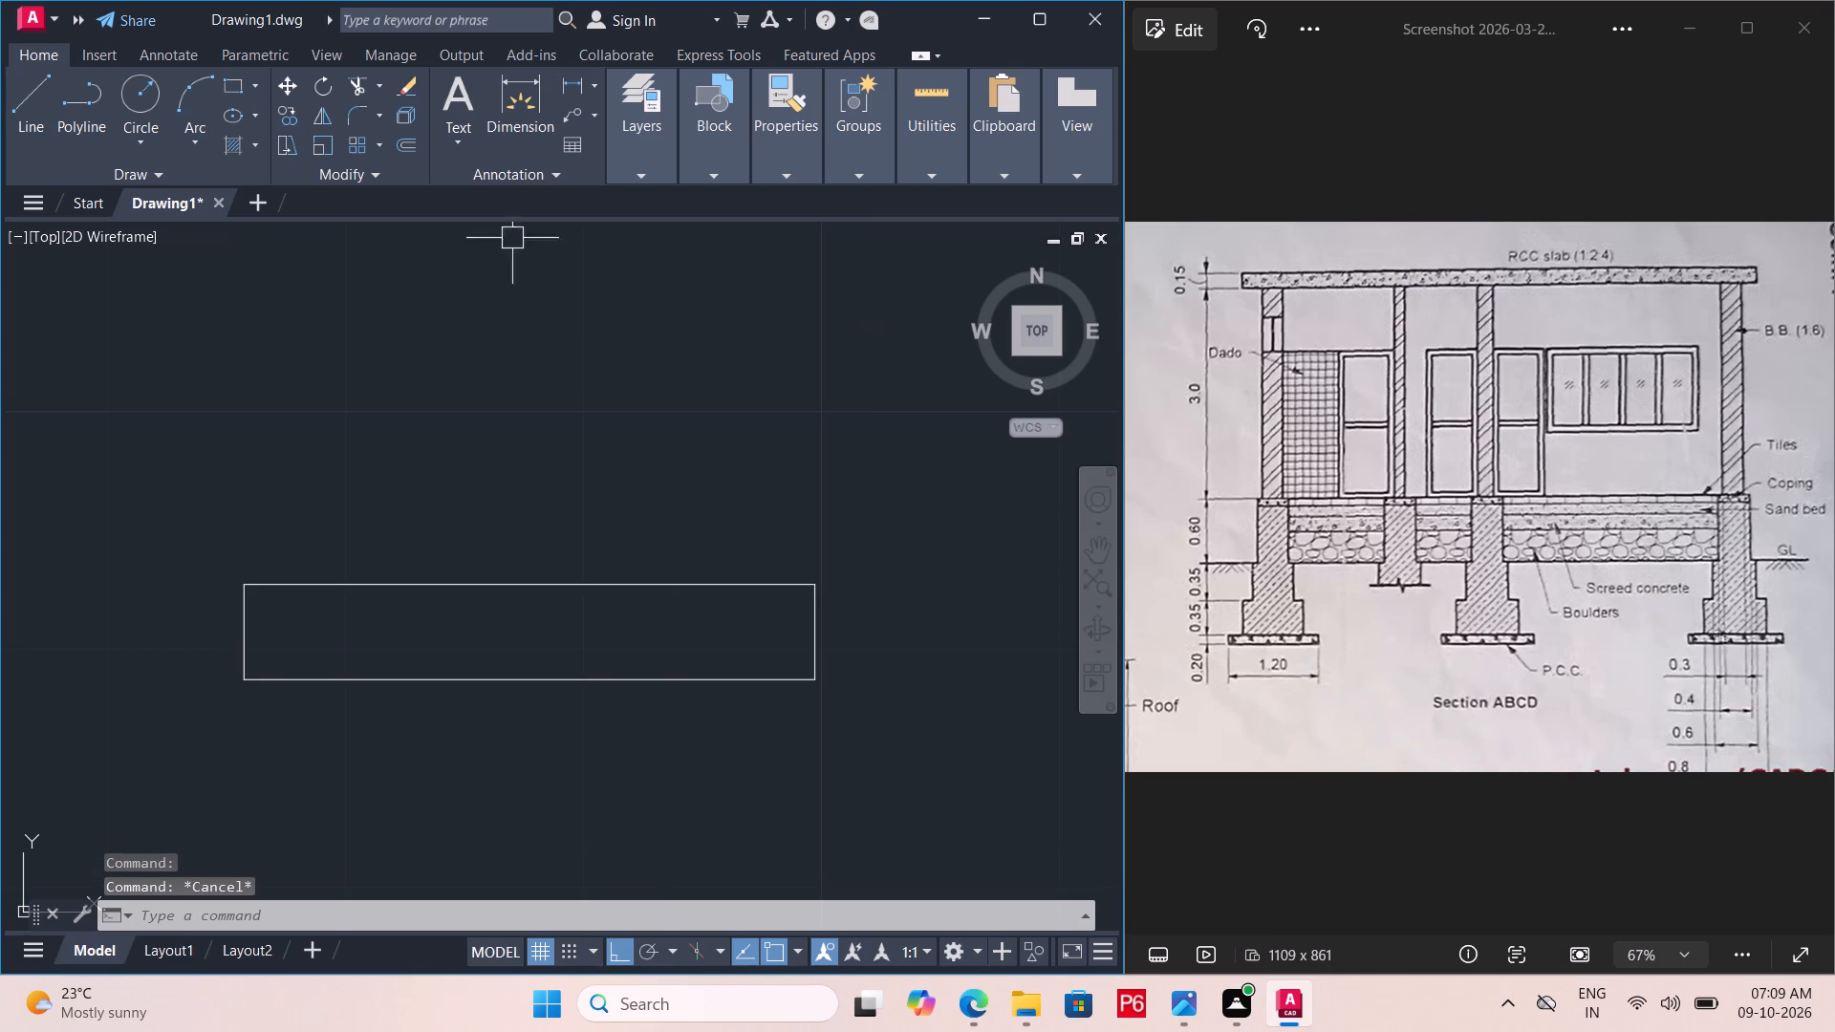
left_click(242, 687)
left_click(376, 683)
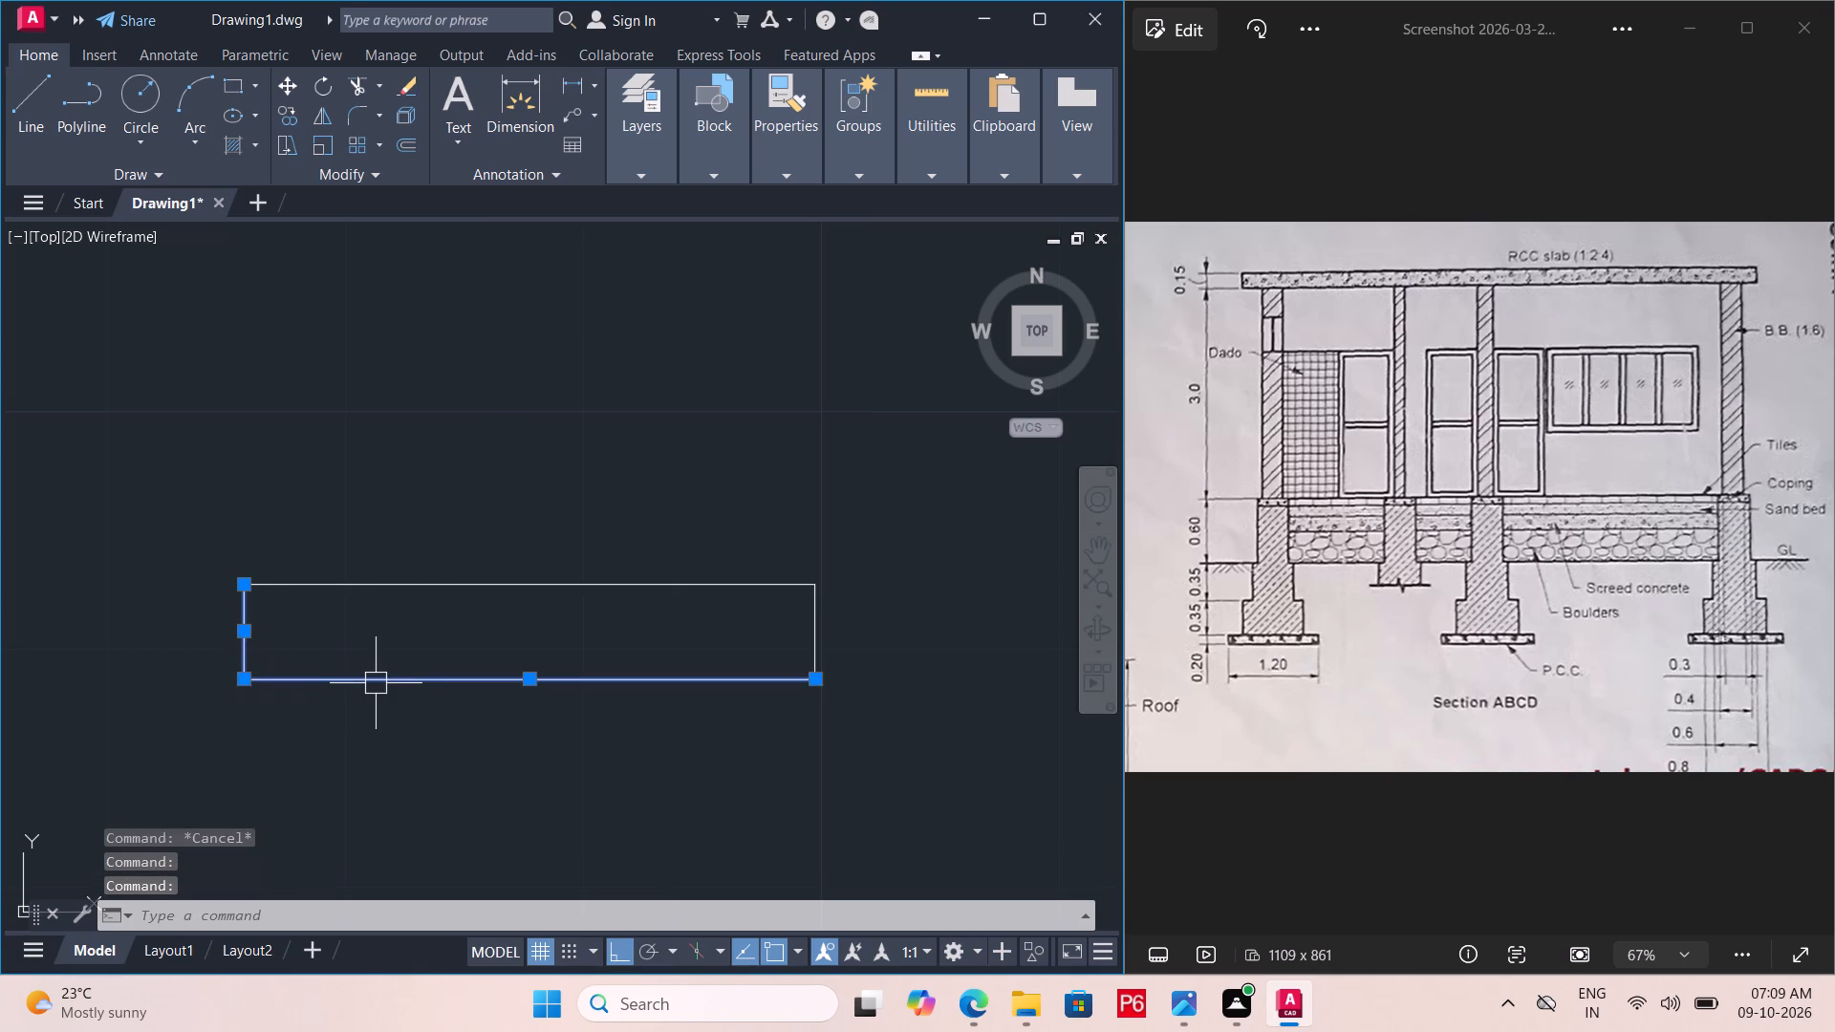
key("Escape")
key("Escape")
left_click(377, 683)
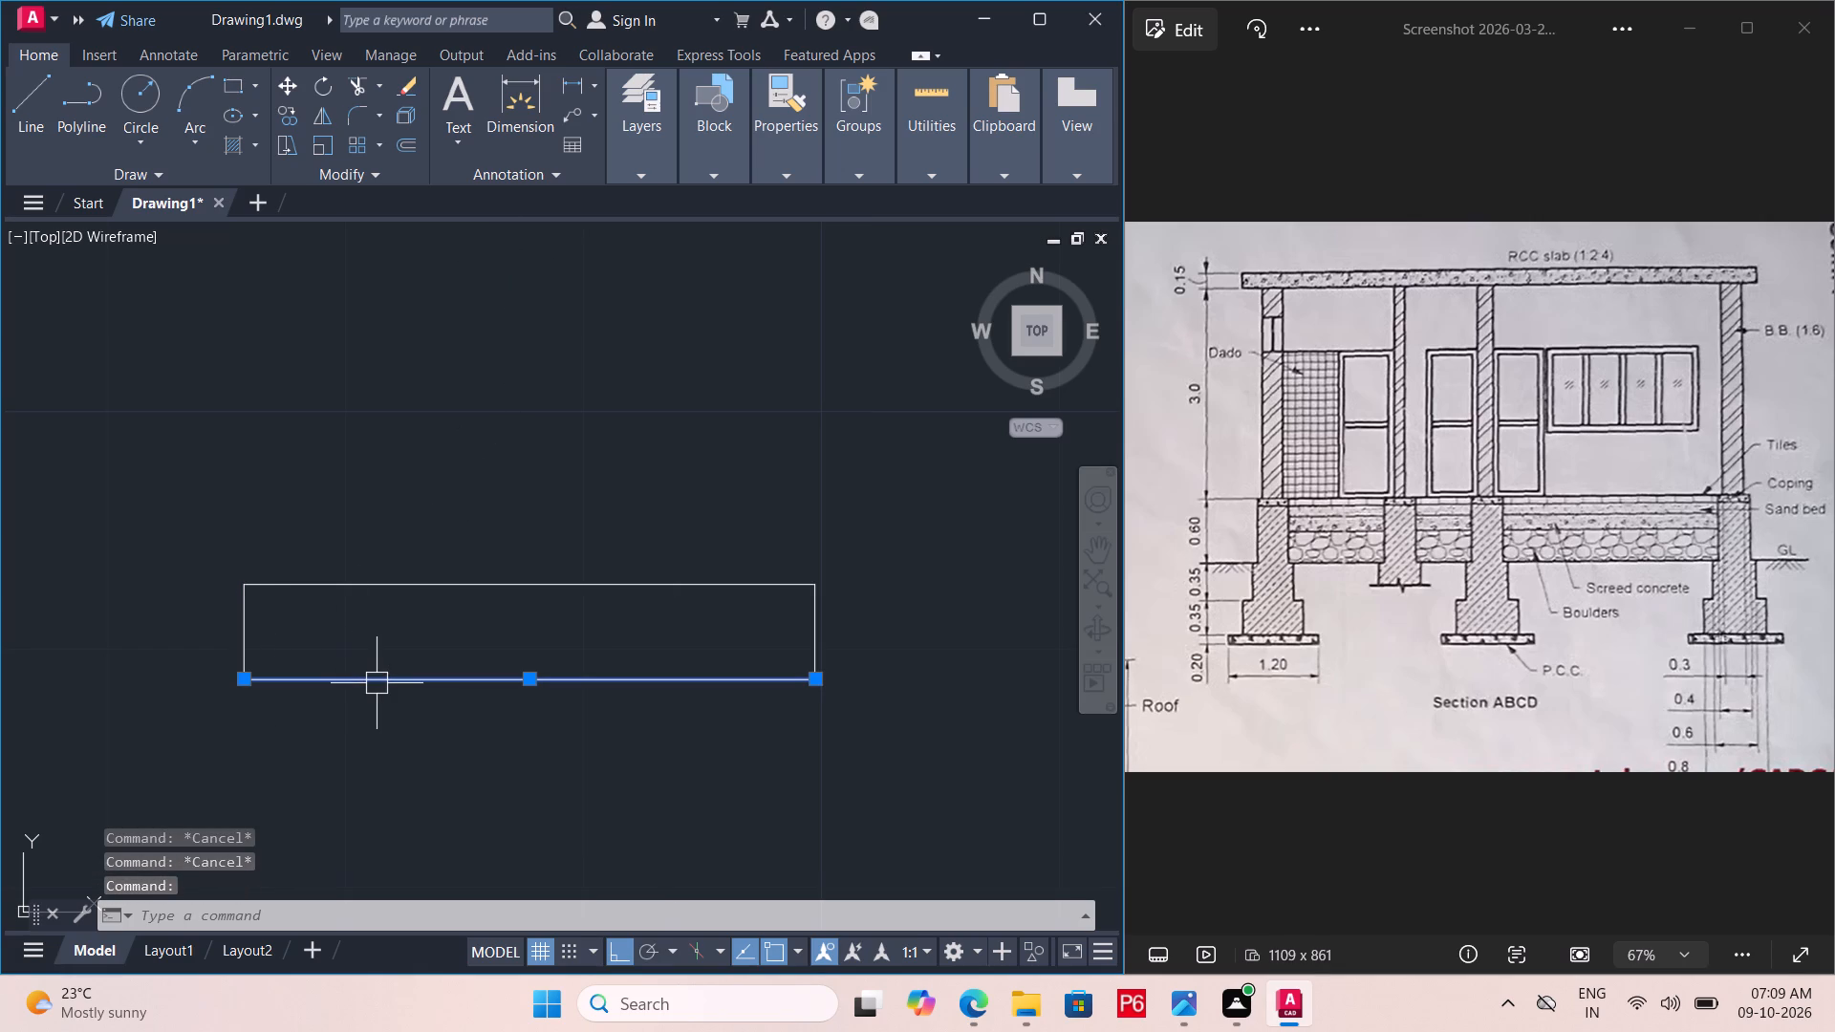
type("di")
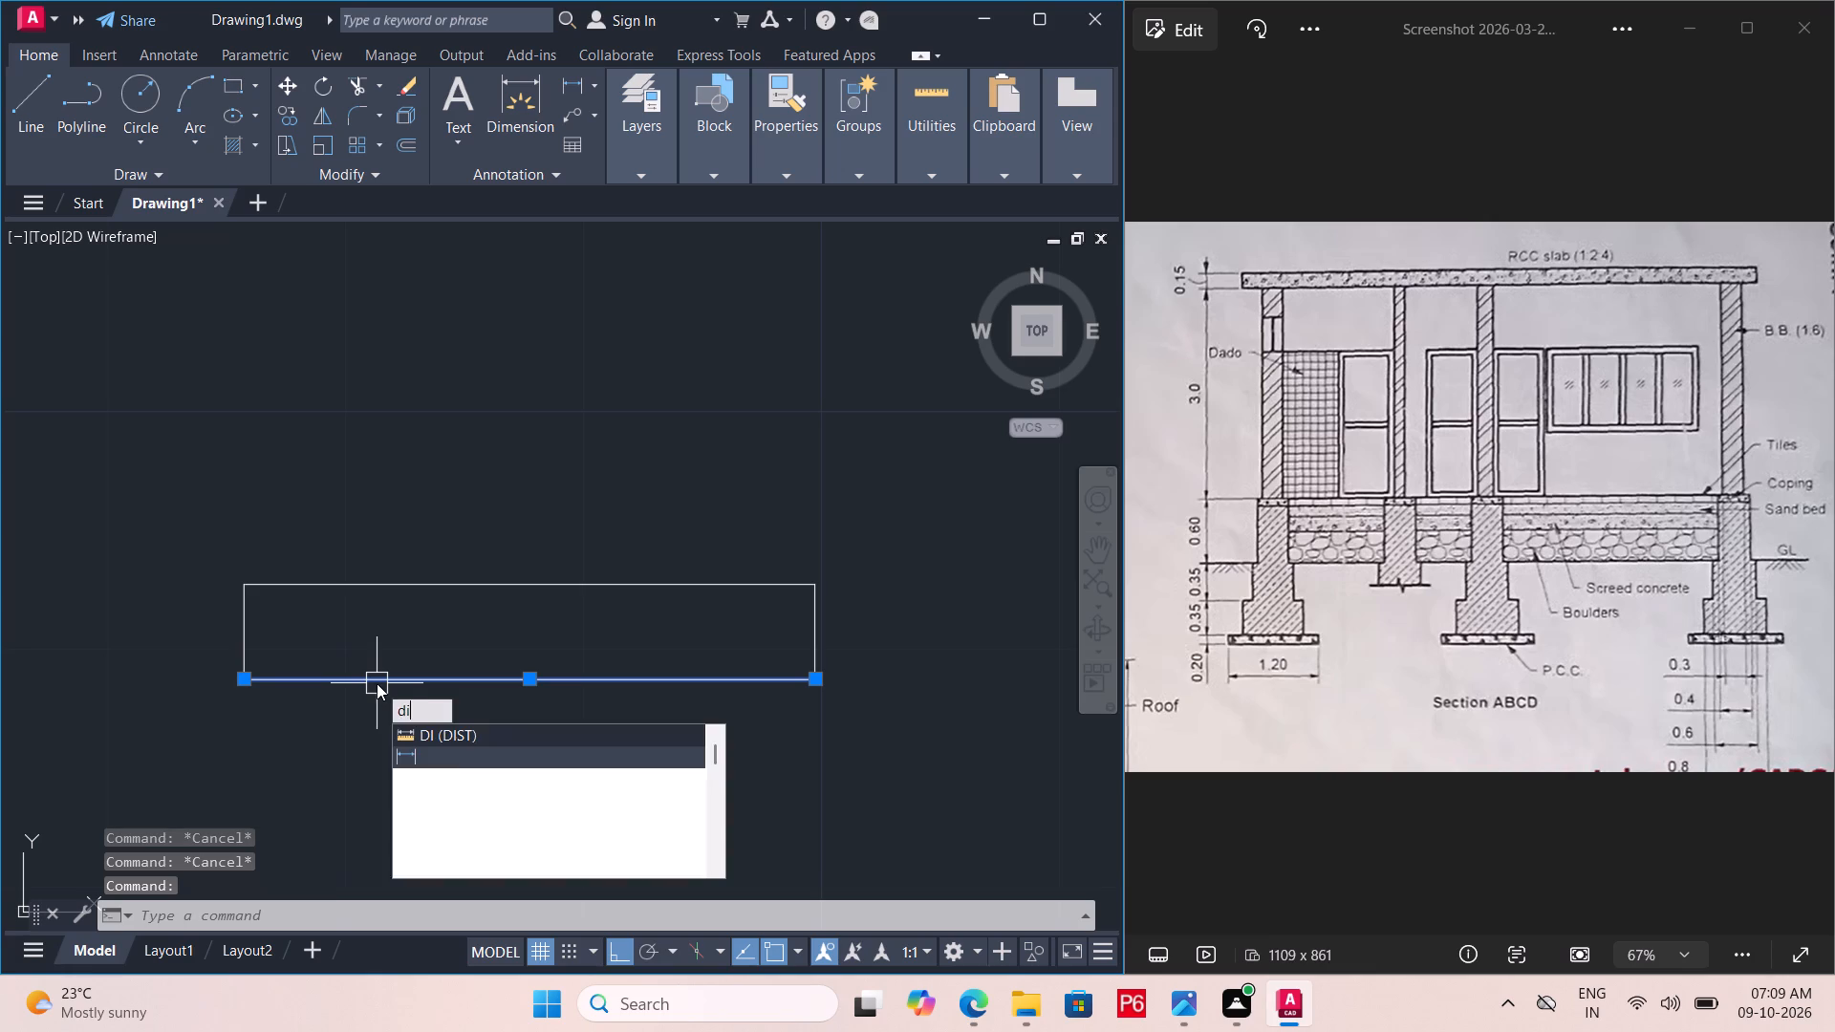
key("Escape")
Modify the Standard dimension style to show linear dimensions with one decimal place.
type("d")
key("space")
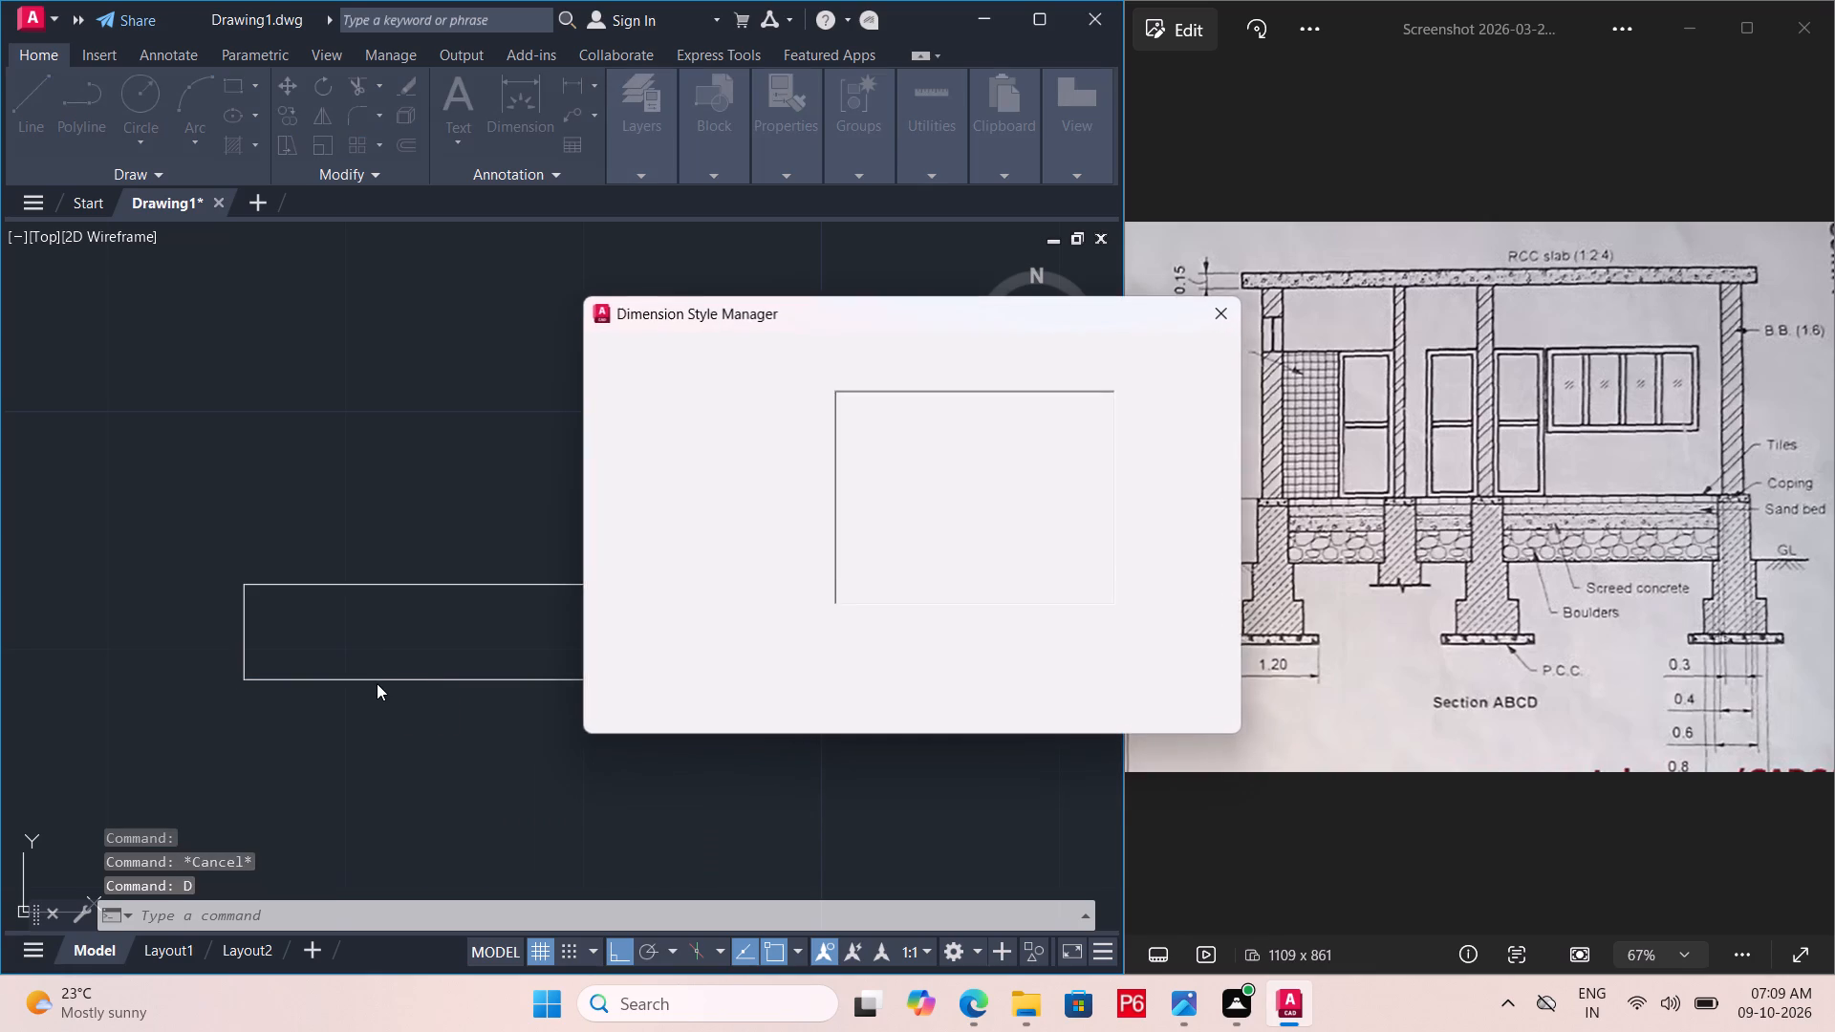
left_click(1174, 463)
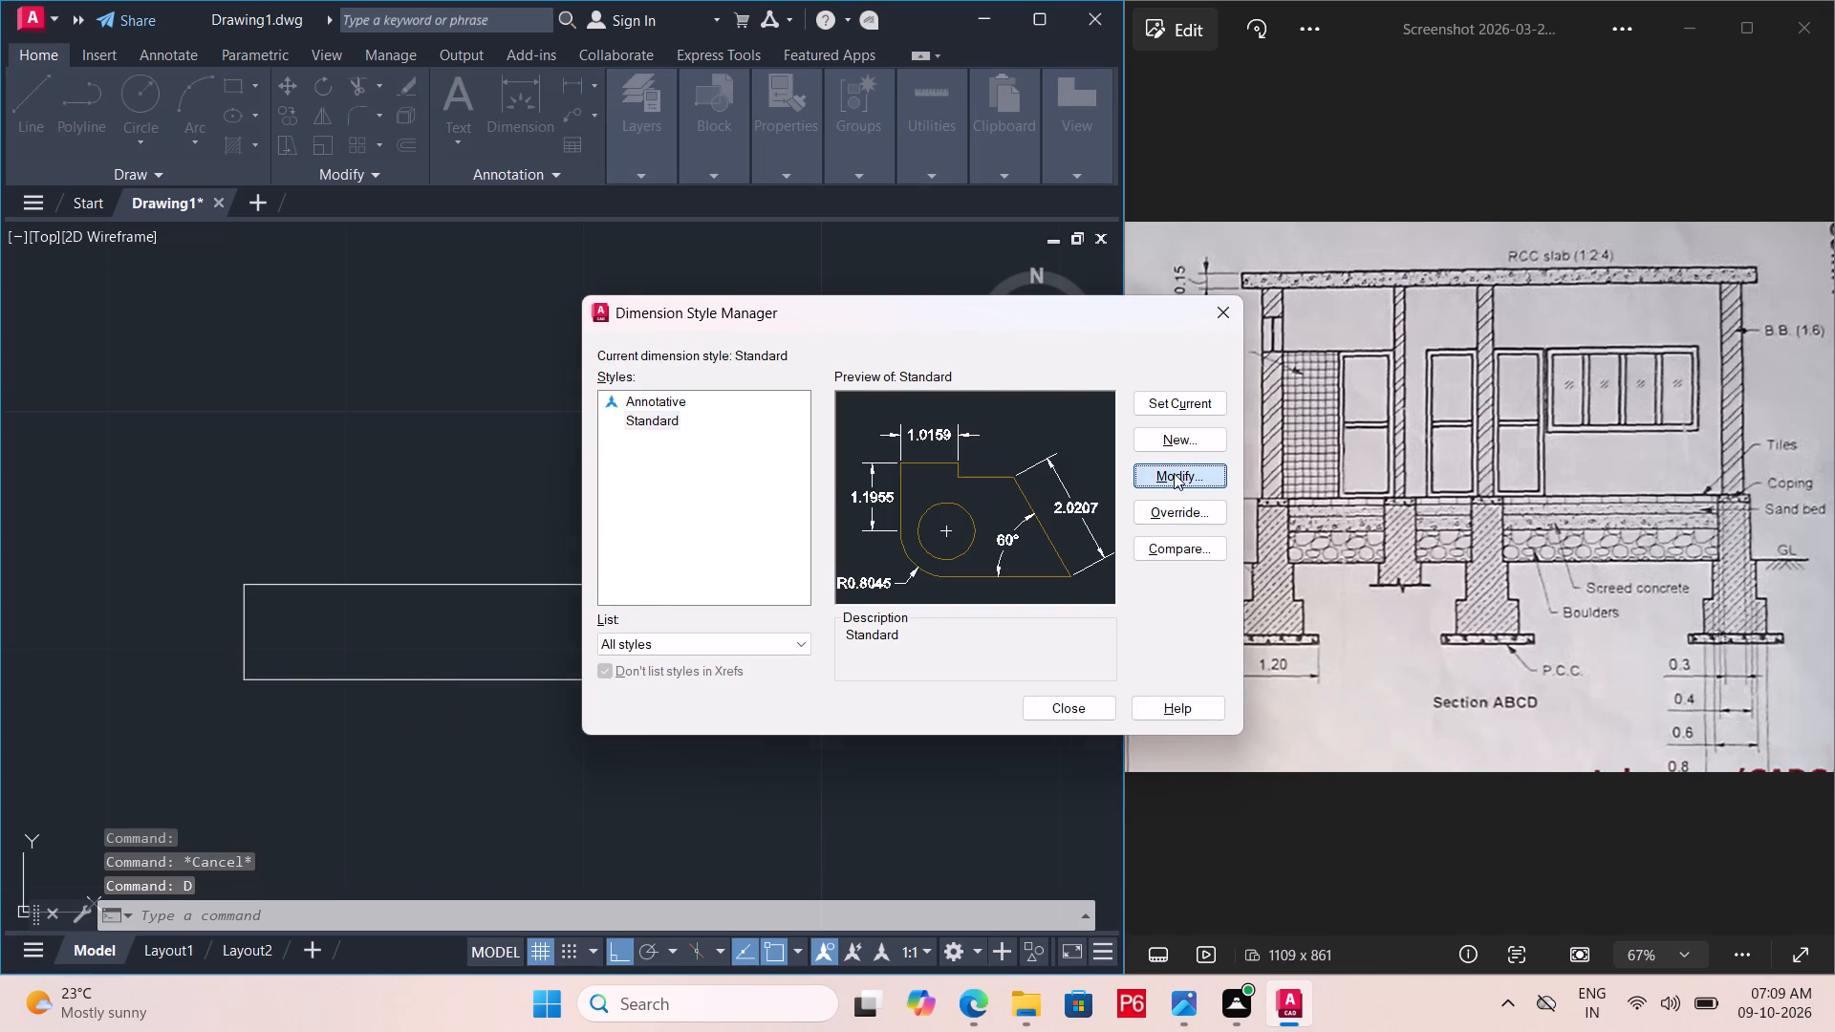
left_click(1174, 473)
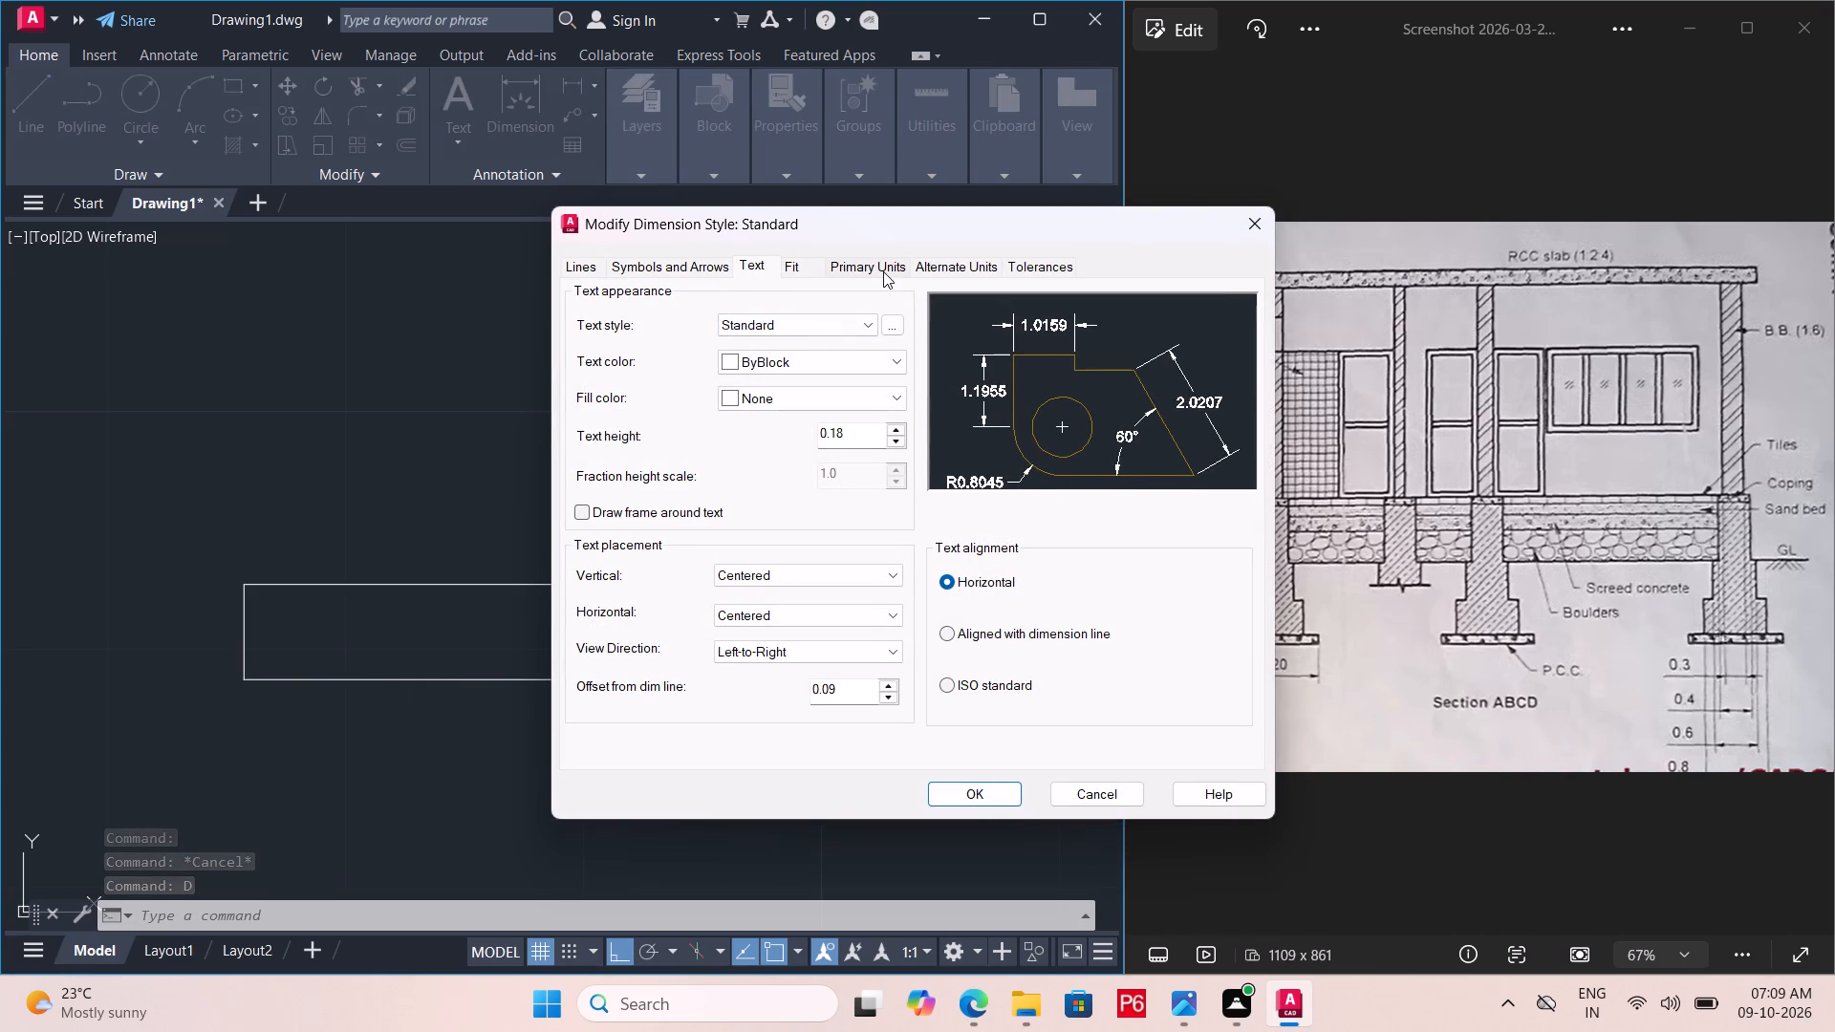
left_click(883, 271)
left_click(666, 277)
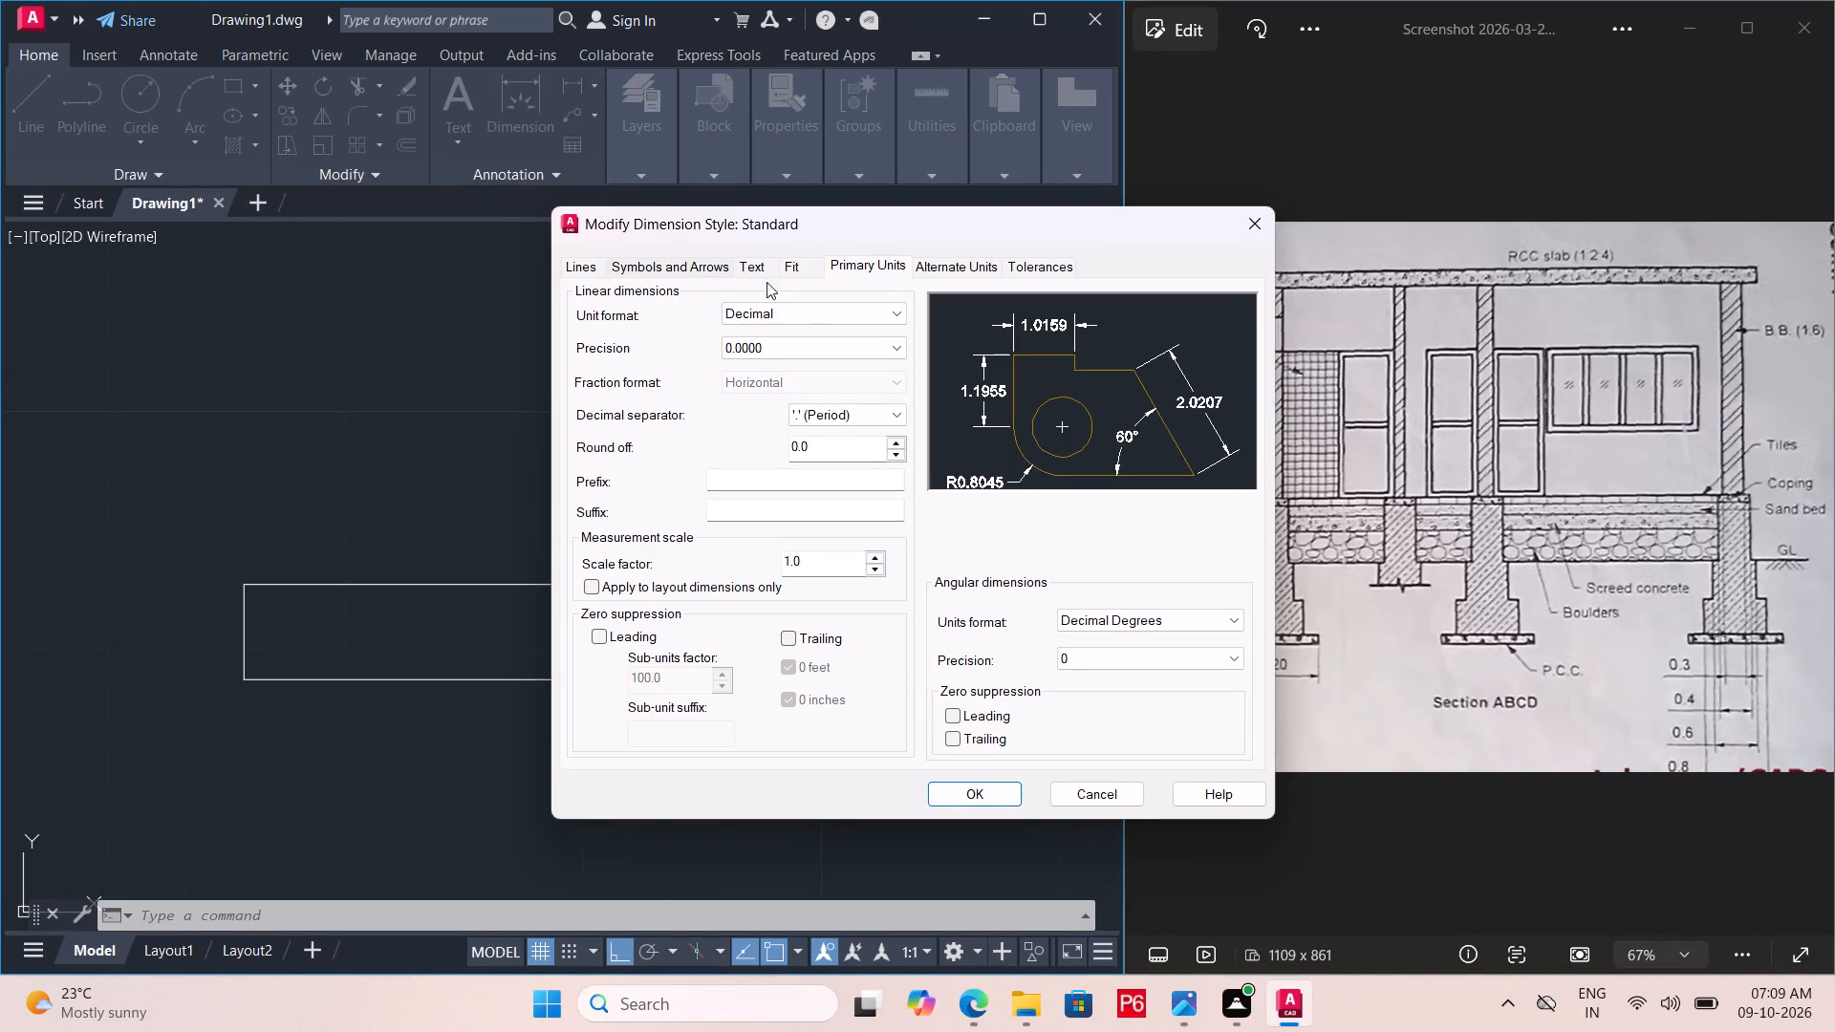
left_click(746, 347)
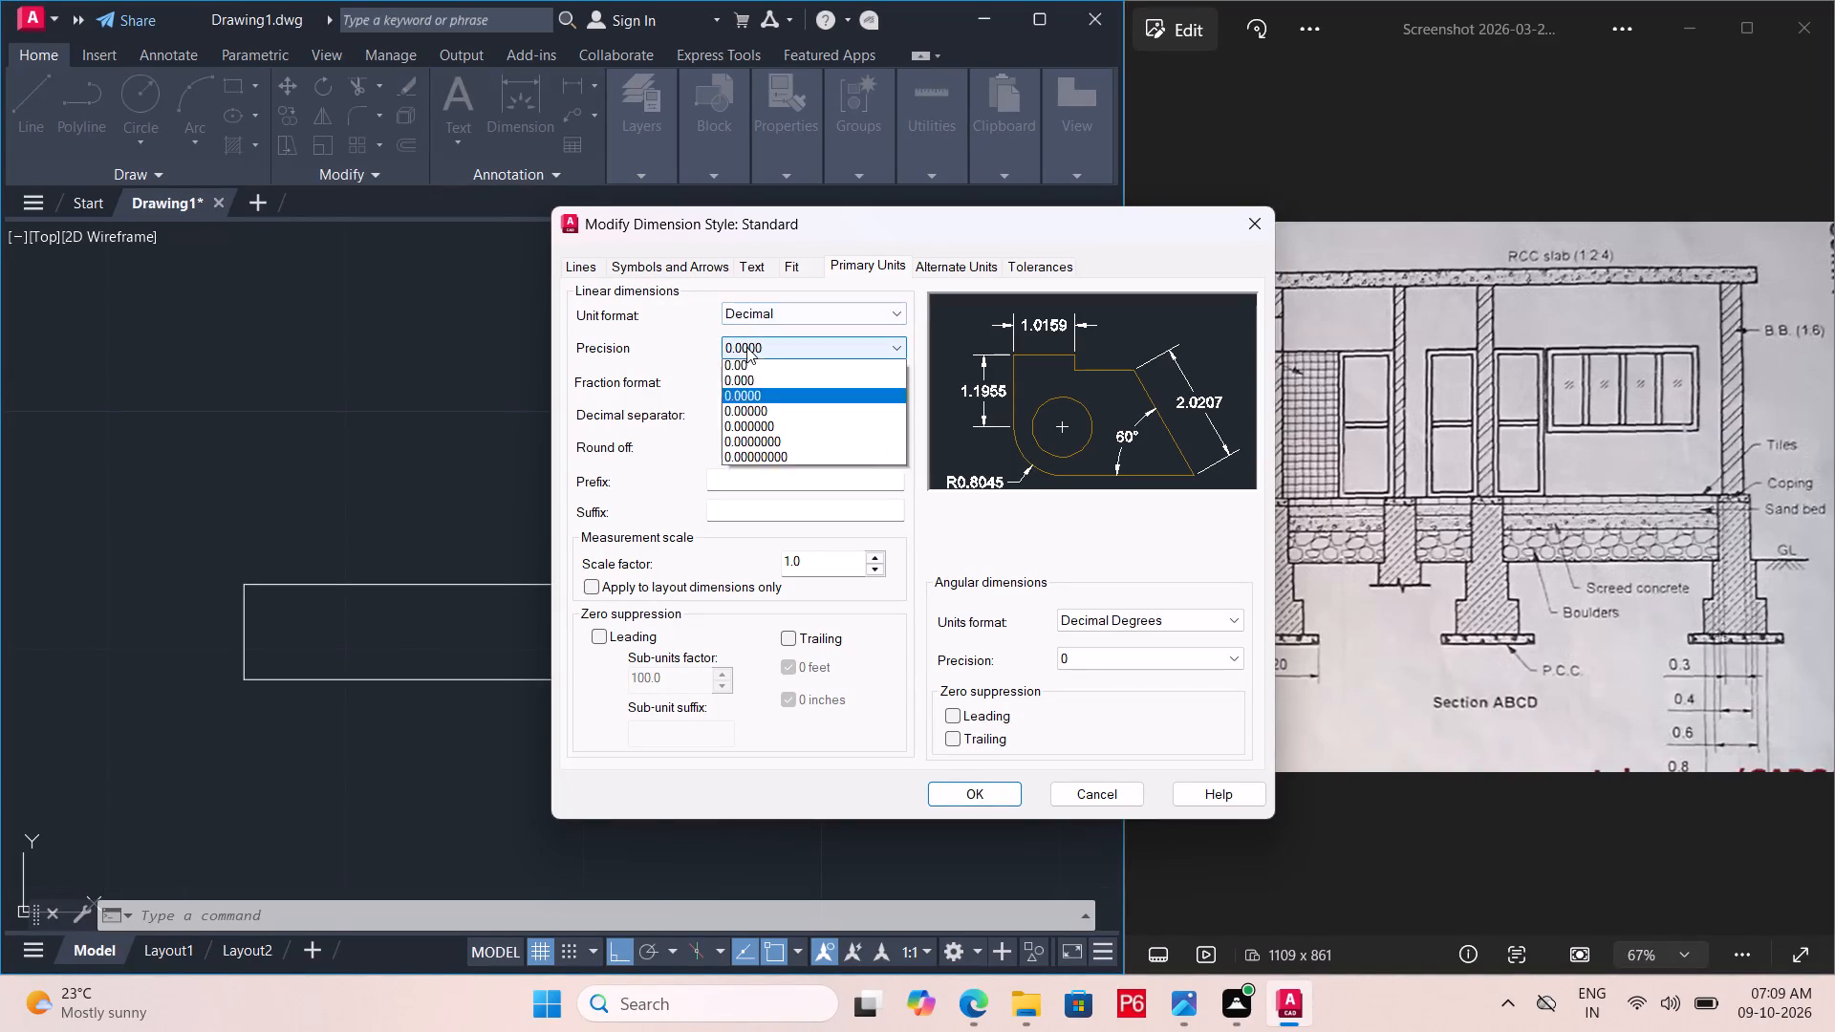
left_click(748, 377)
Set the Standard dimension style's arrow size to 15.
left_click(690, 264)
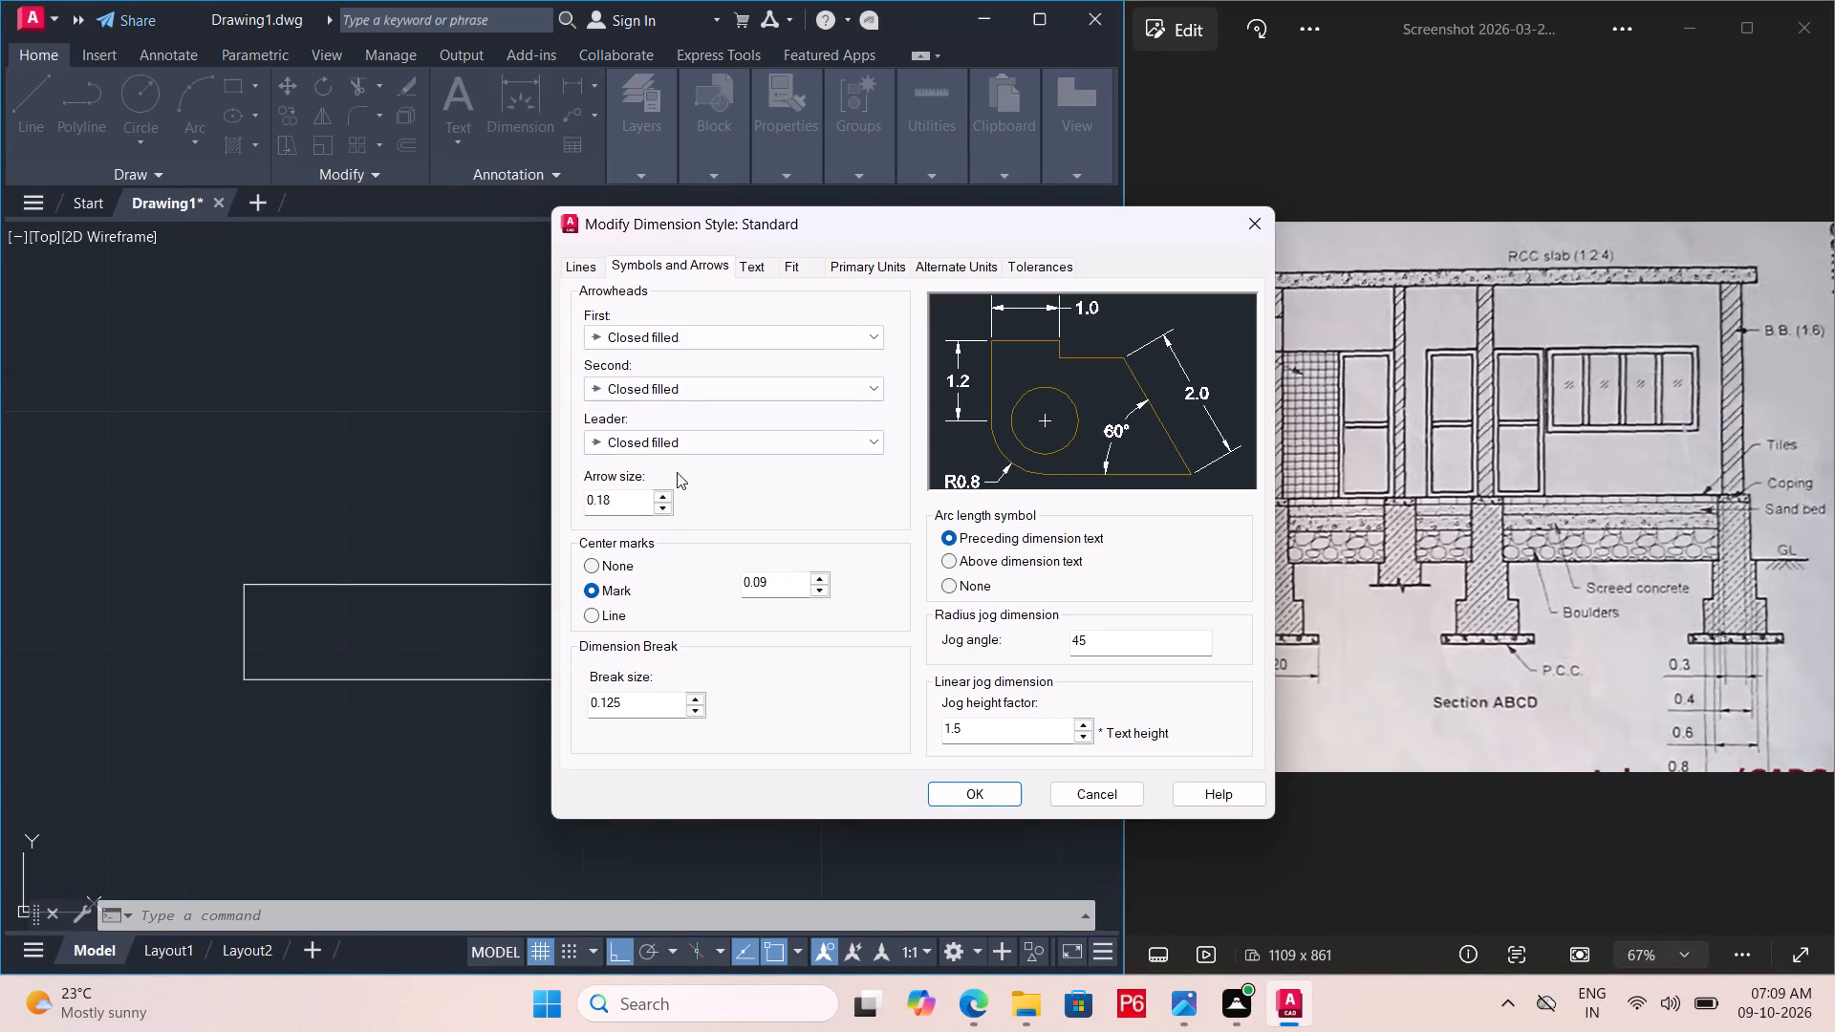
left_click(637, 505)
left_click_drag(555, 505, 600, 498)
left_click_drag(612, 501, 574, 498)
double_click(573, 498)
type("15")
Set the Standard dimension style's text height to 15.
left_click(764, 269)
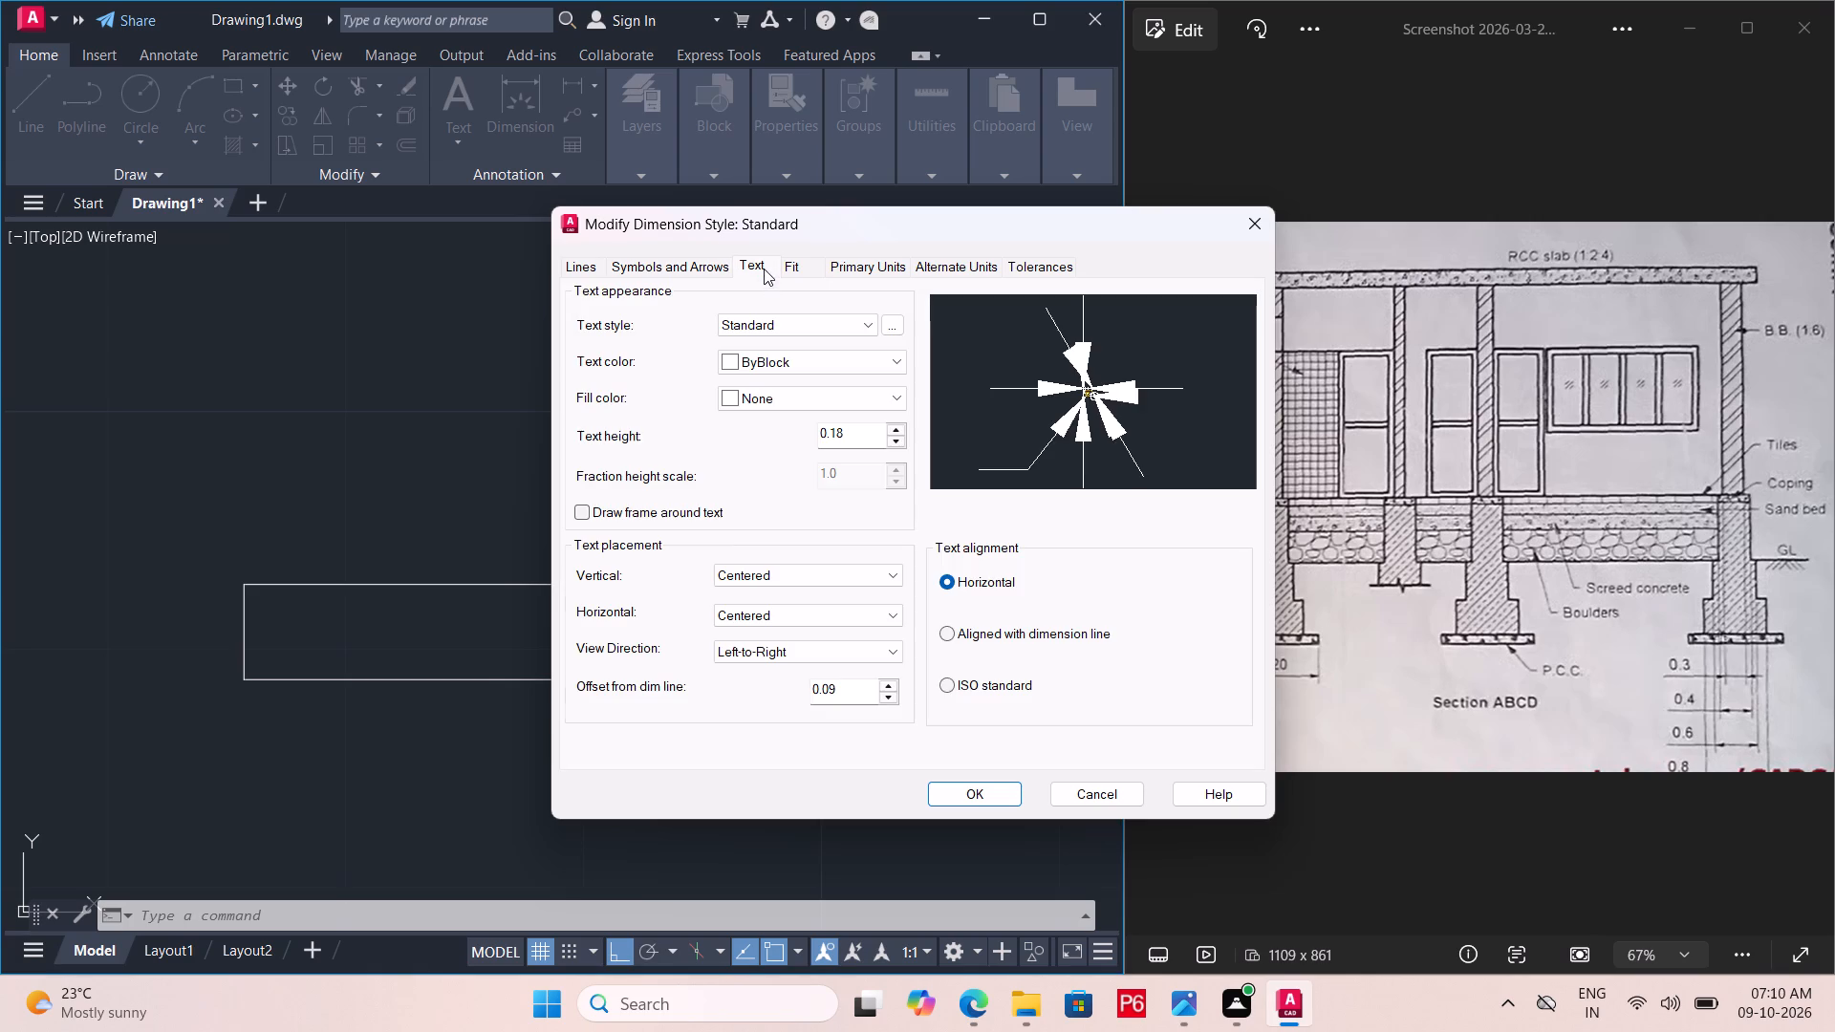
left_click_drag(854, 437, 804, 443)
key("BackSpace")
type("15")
Apply the style changes and make Standard the current dimension style.
left_click(952, 795)
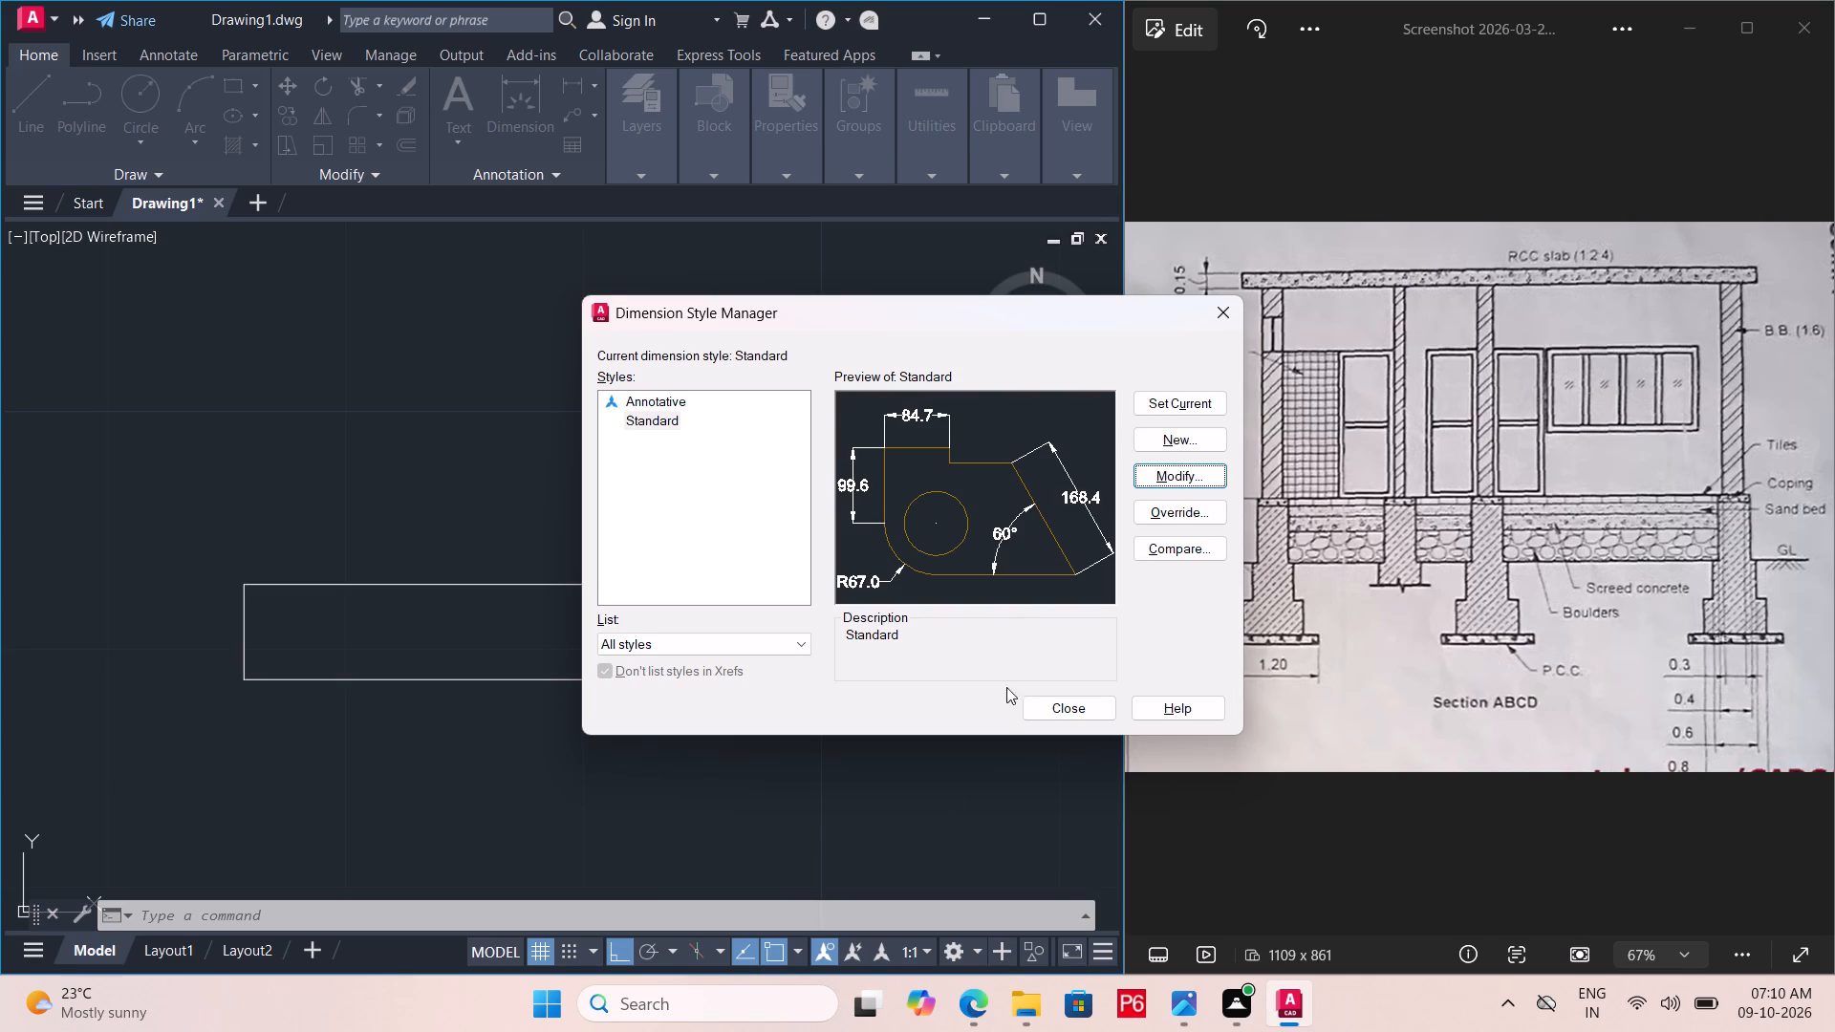
double_click(1188, 406)
double_click(1066, 702)
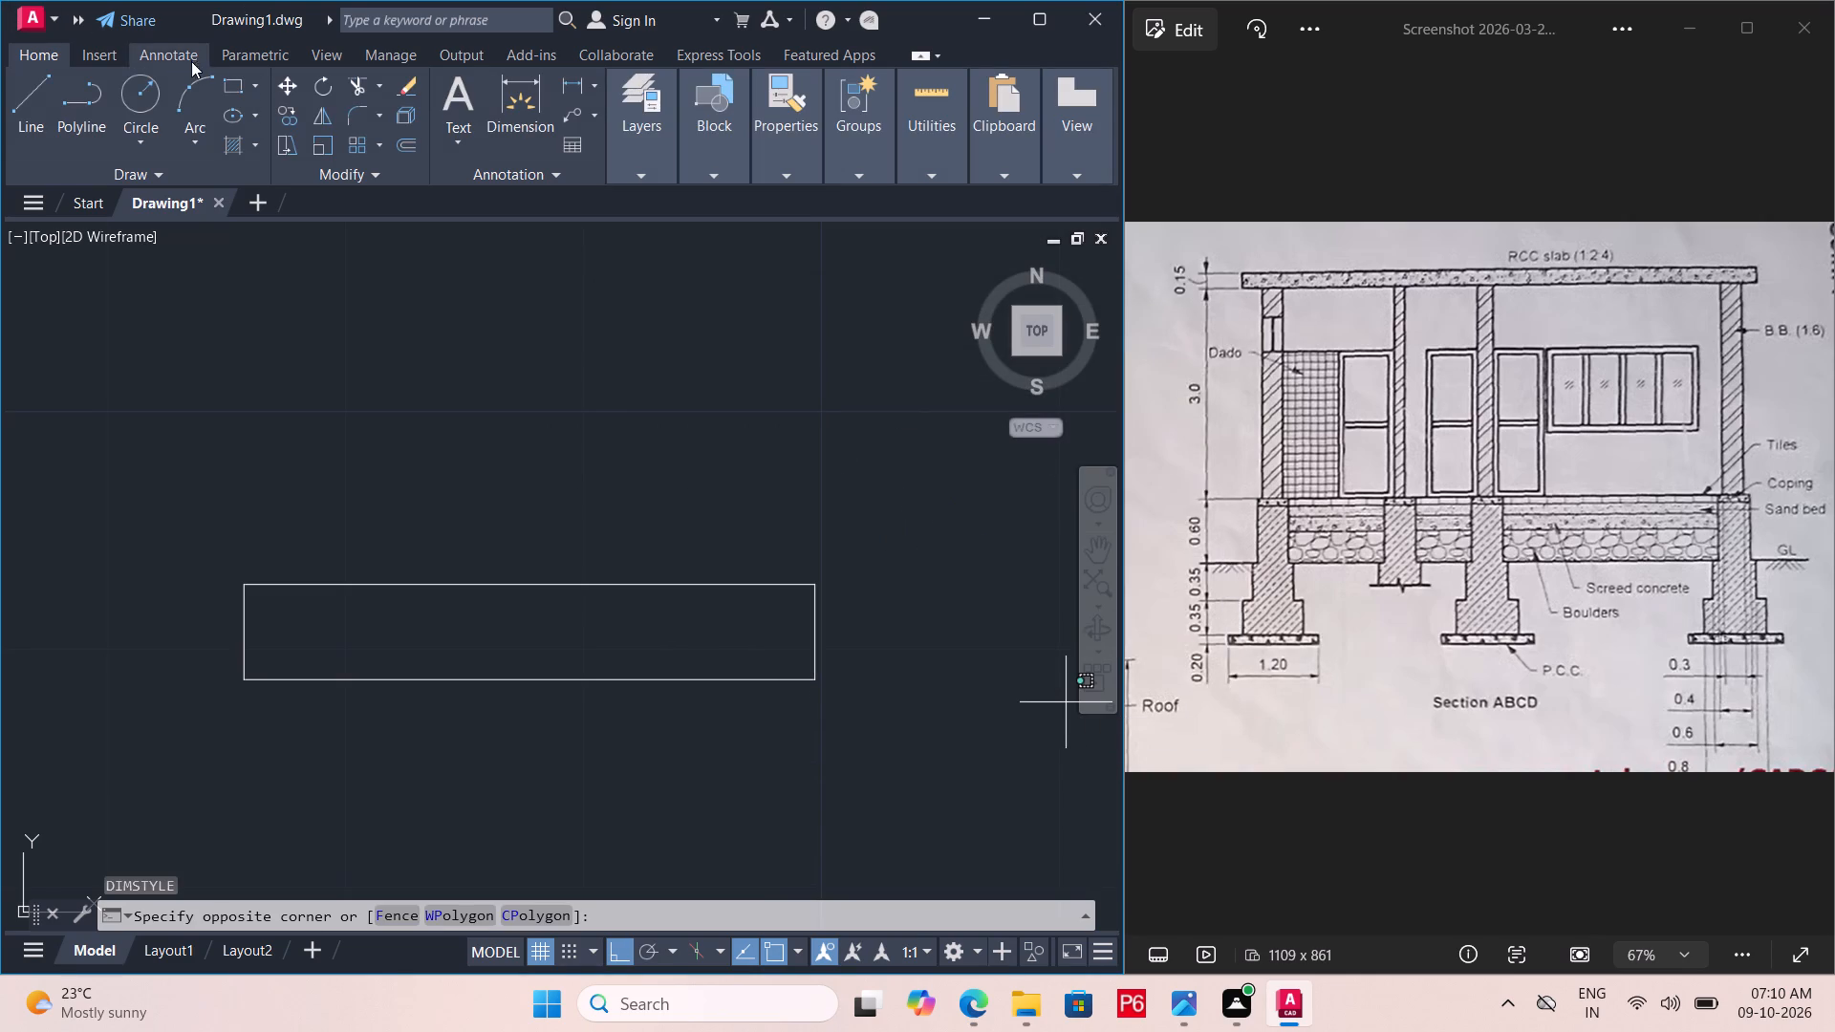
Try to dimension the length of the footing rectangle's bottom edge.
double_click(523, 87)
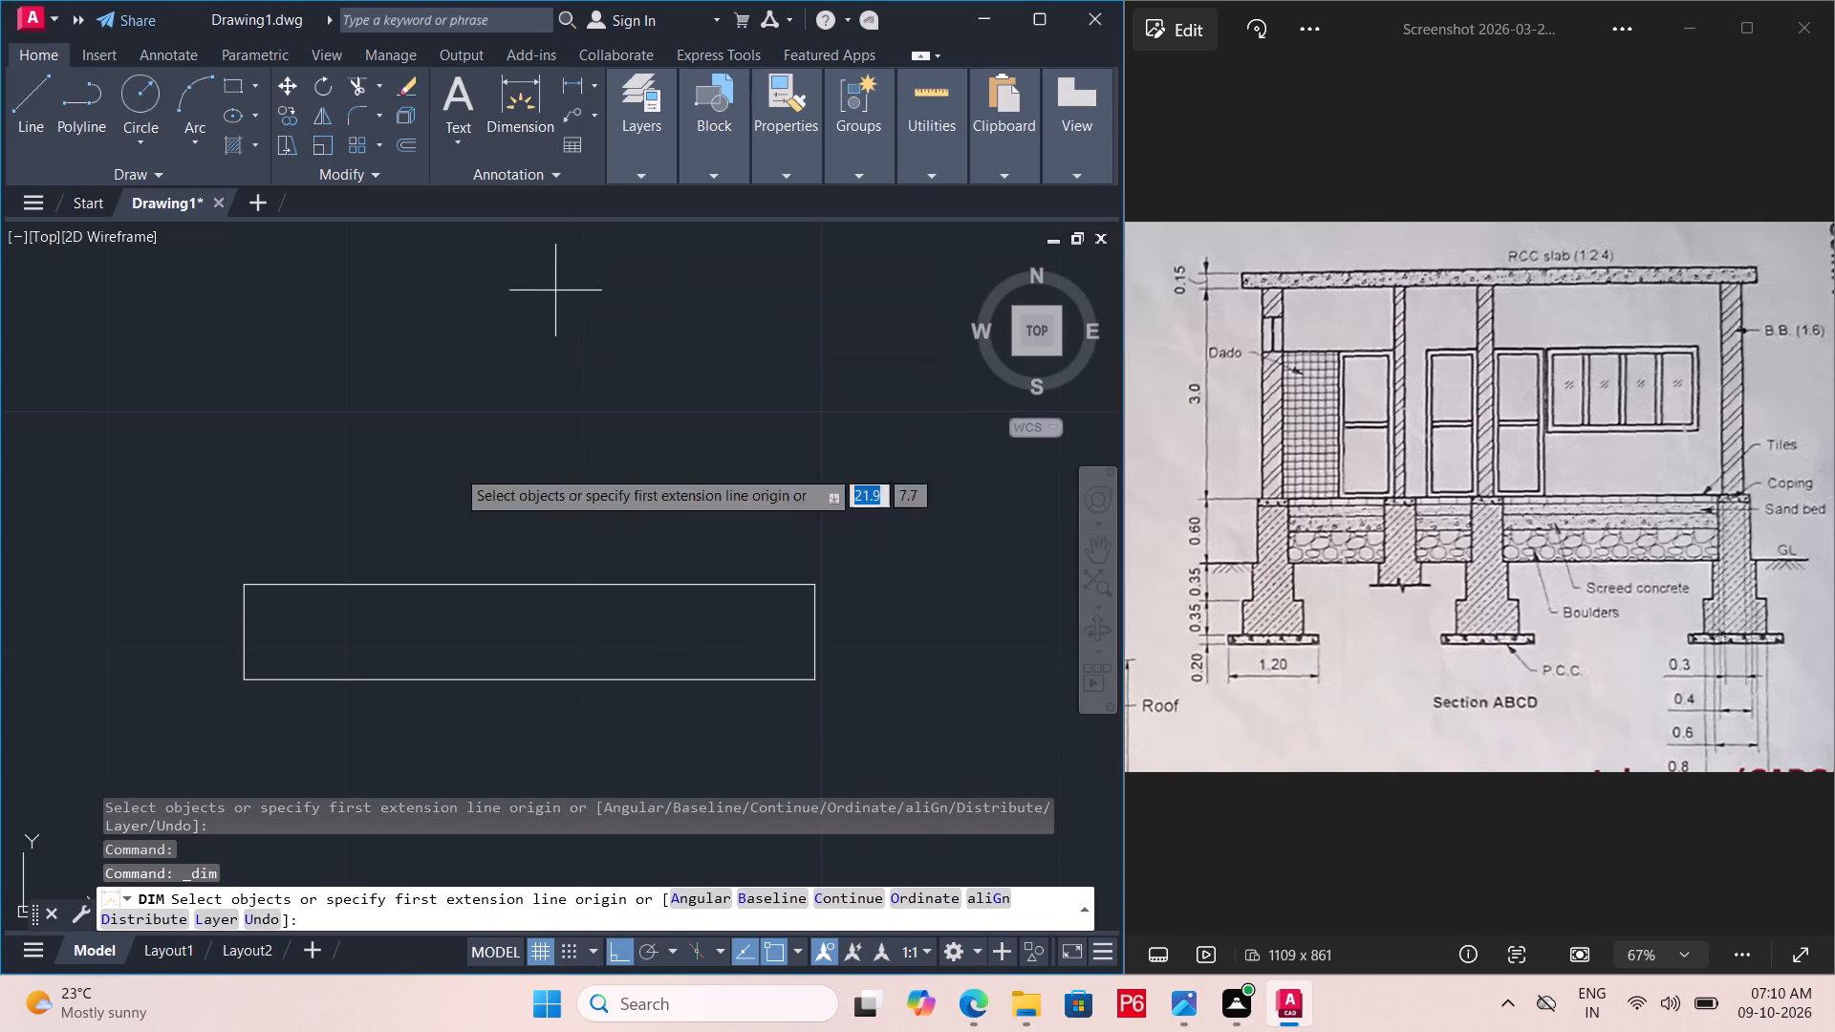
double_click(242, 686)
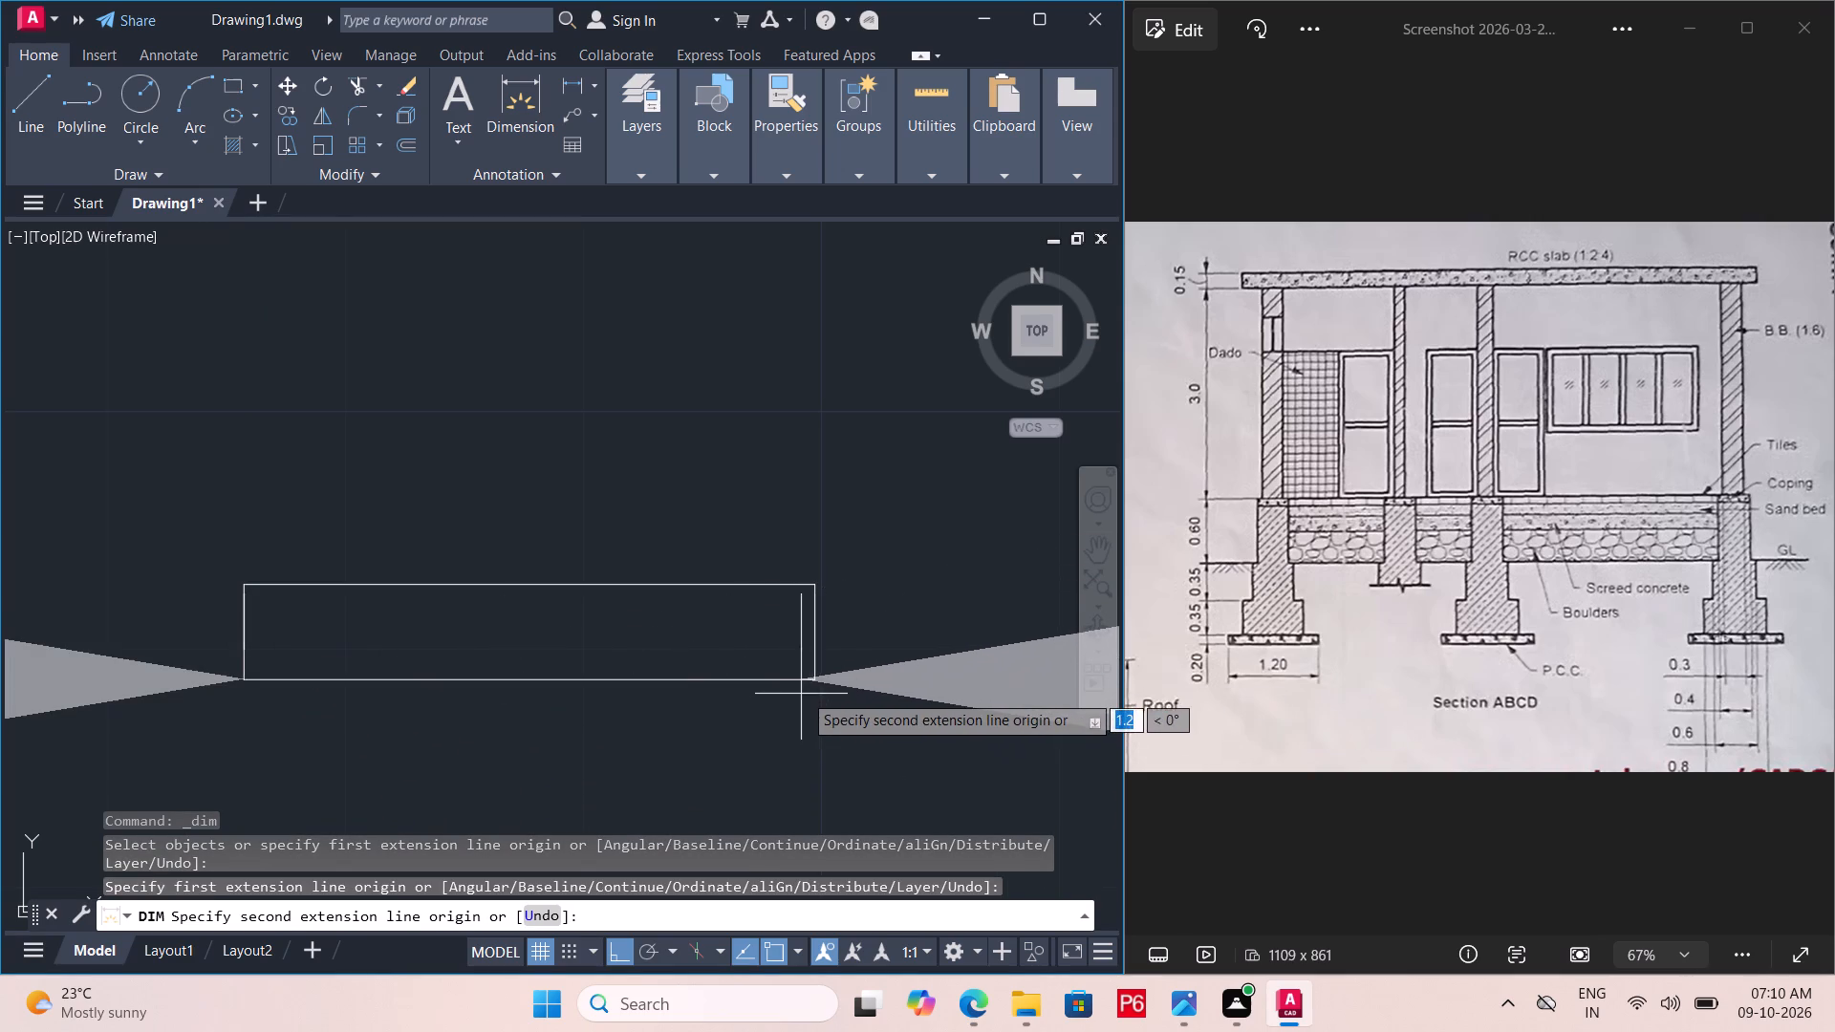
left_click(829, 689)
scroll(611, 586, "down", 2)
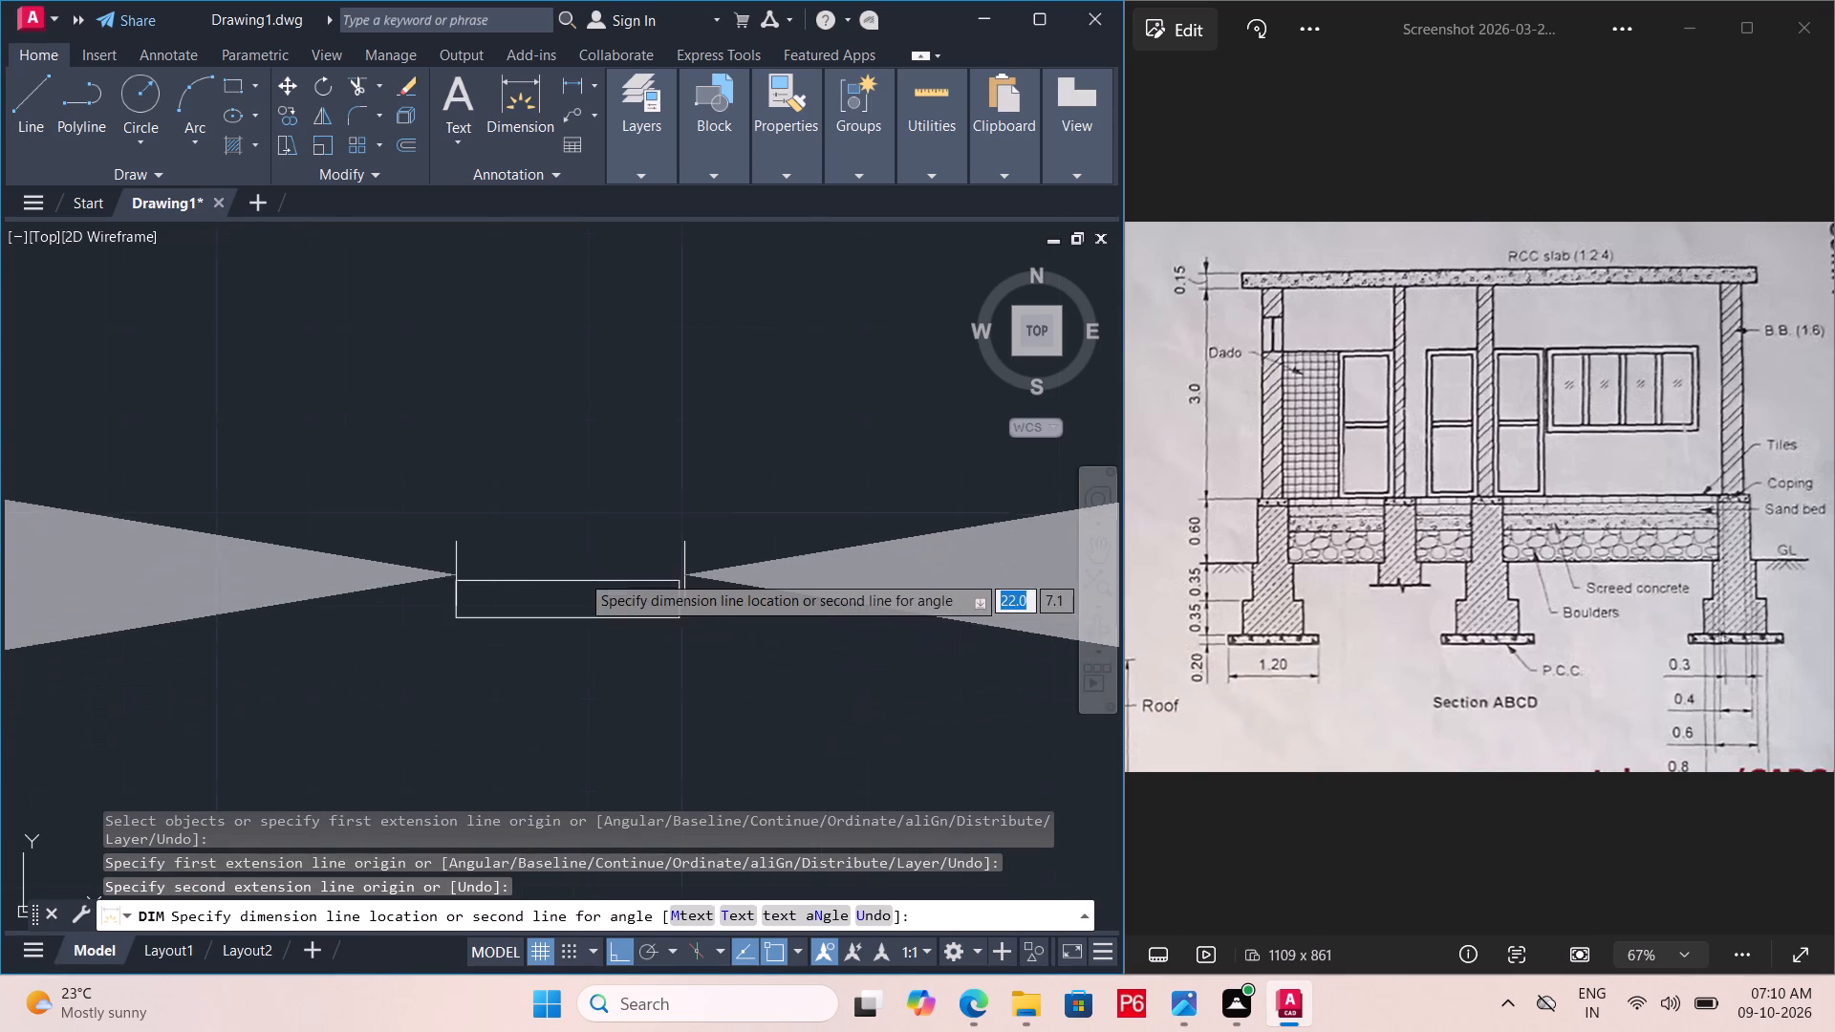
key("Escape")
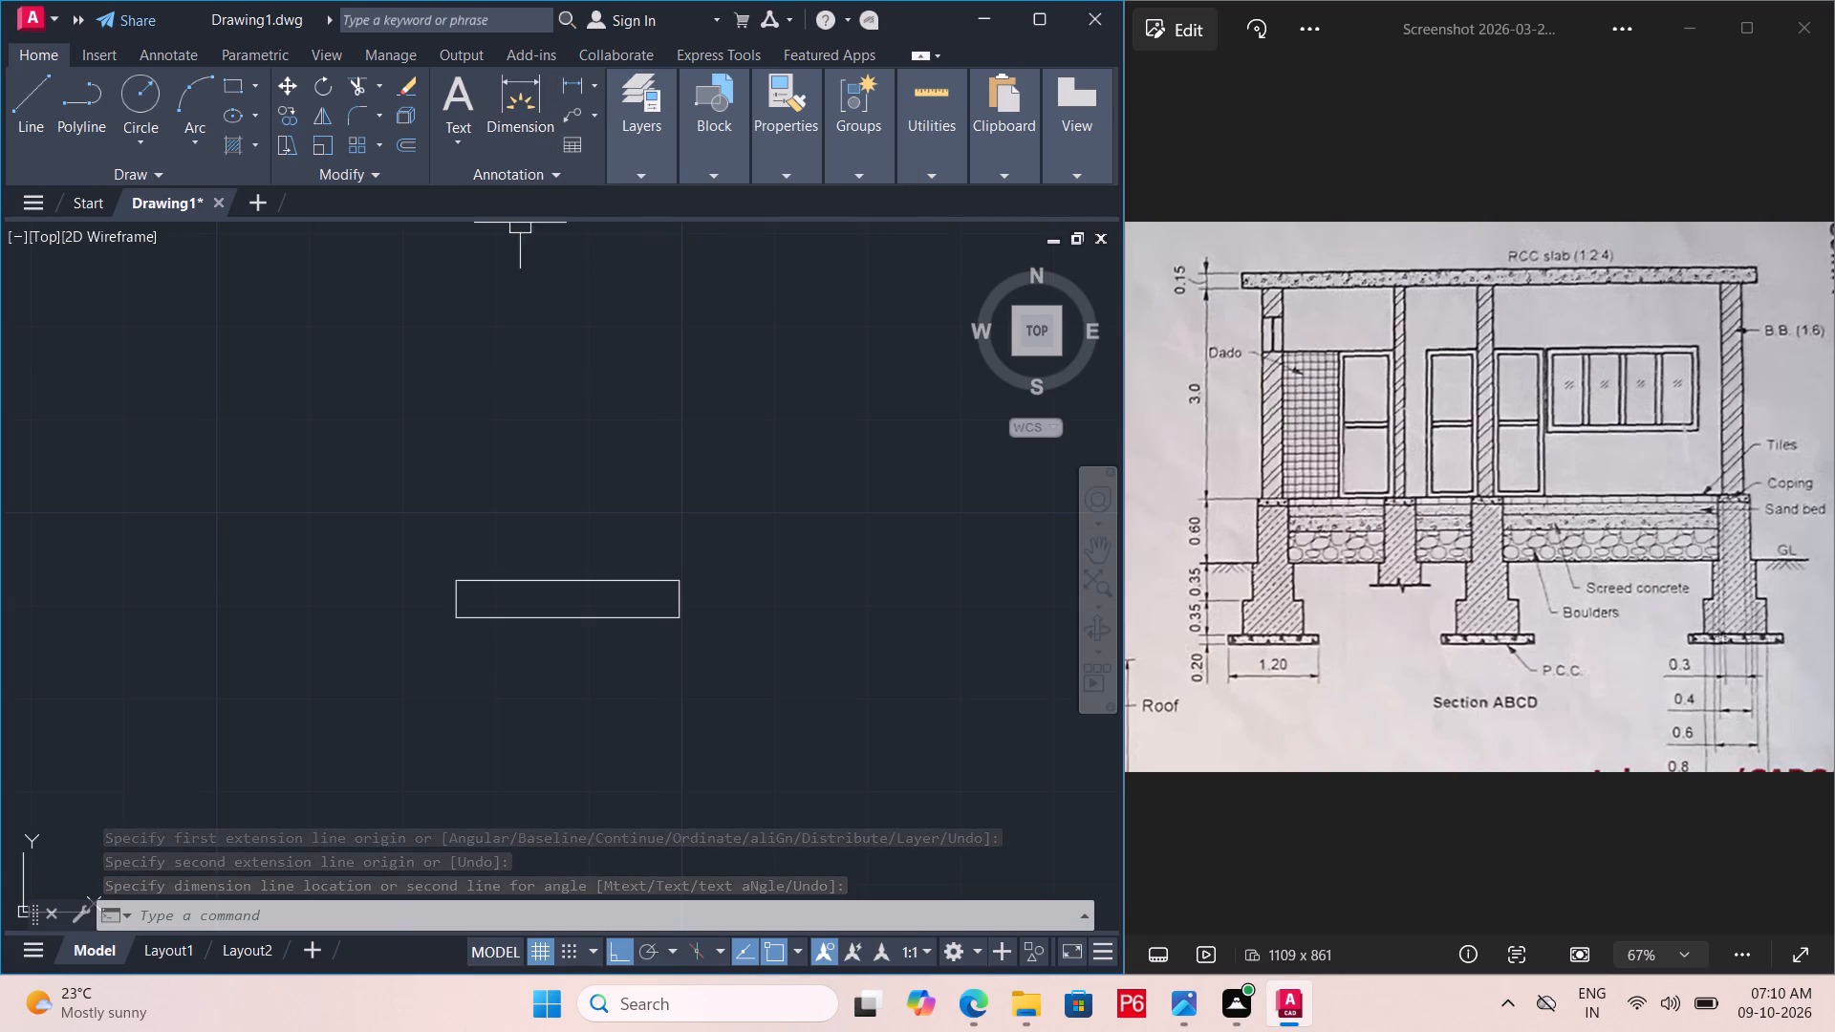
Reopen the Standard dimension style for modification and set its arrow size to 0.18.
key("d")
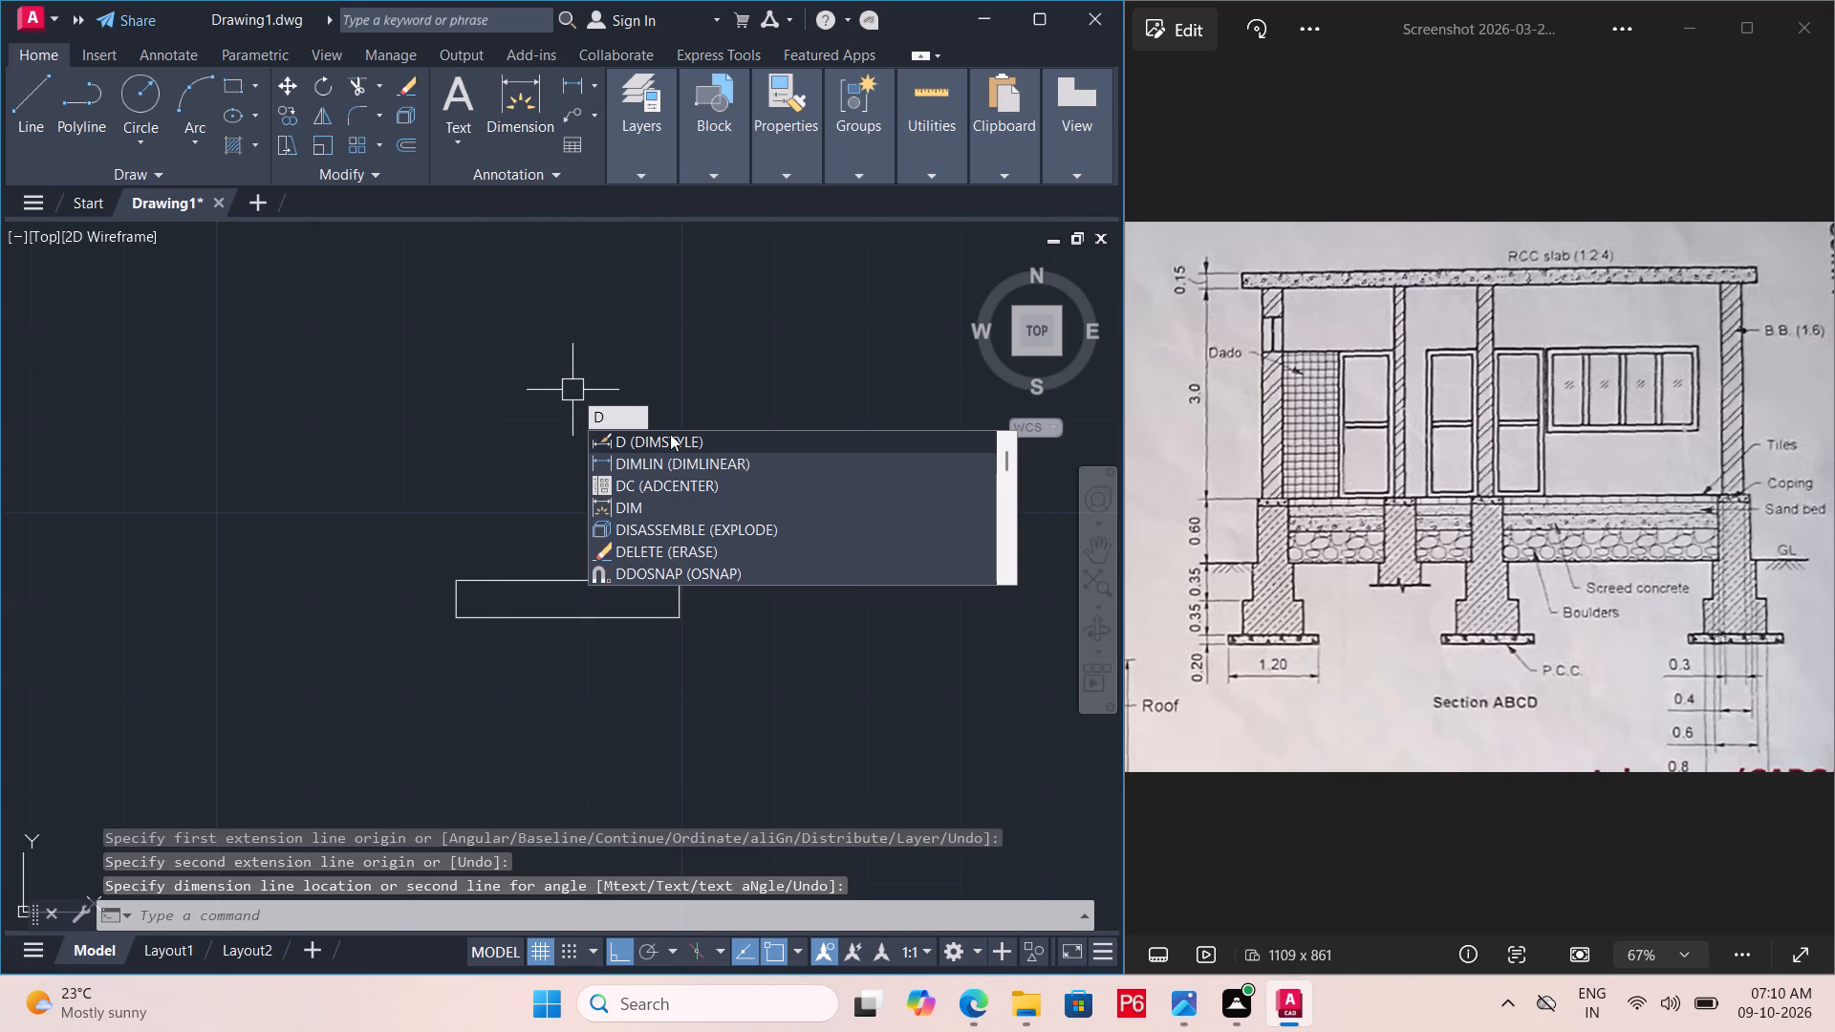
left_click(699, 445)
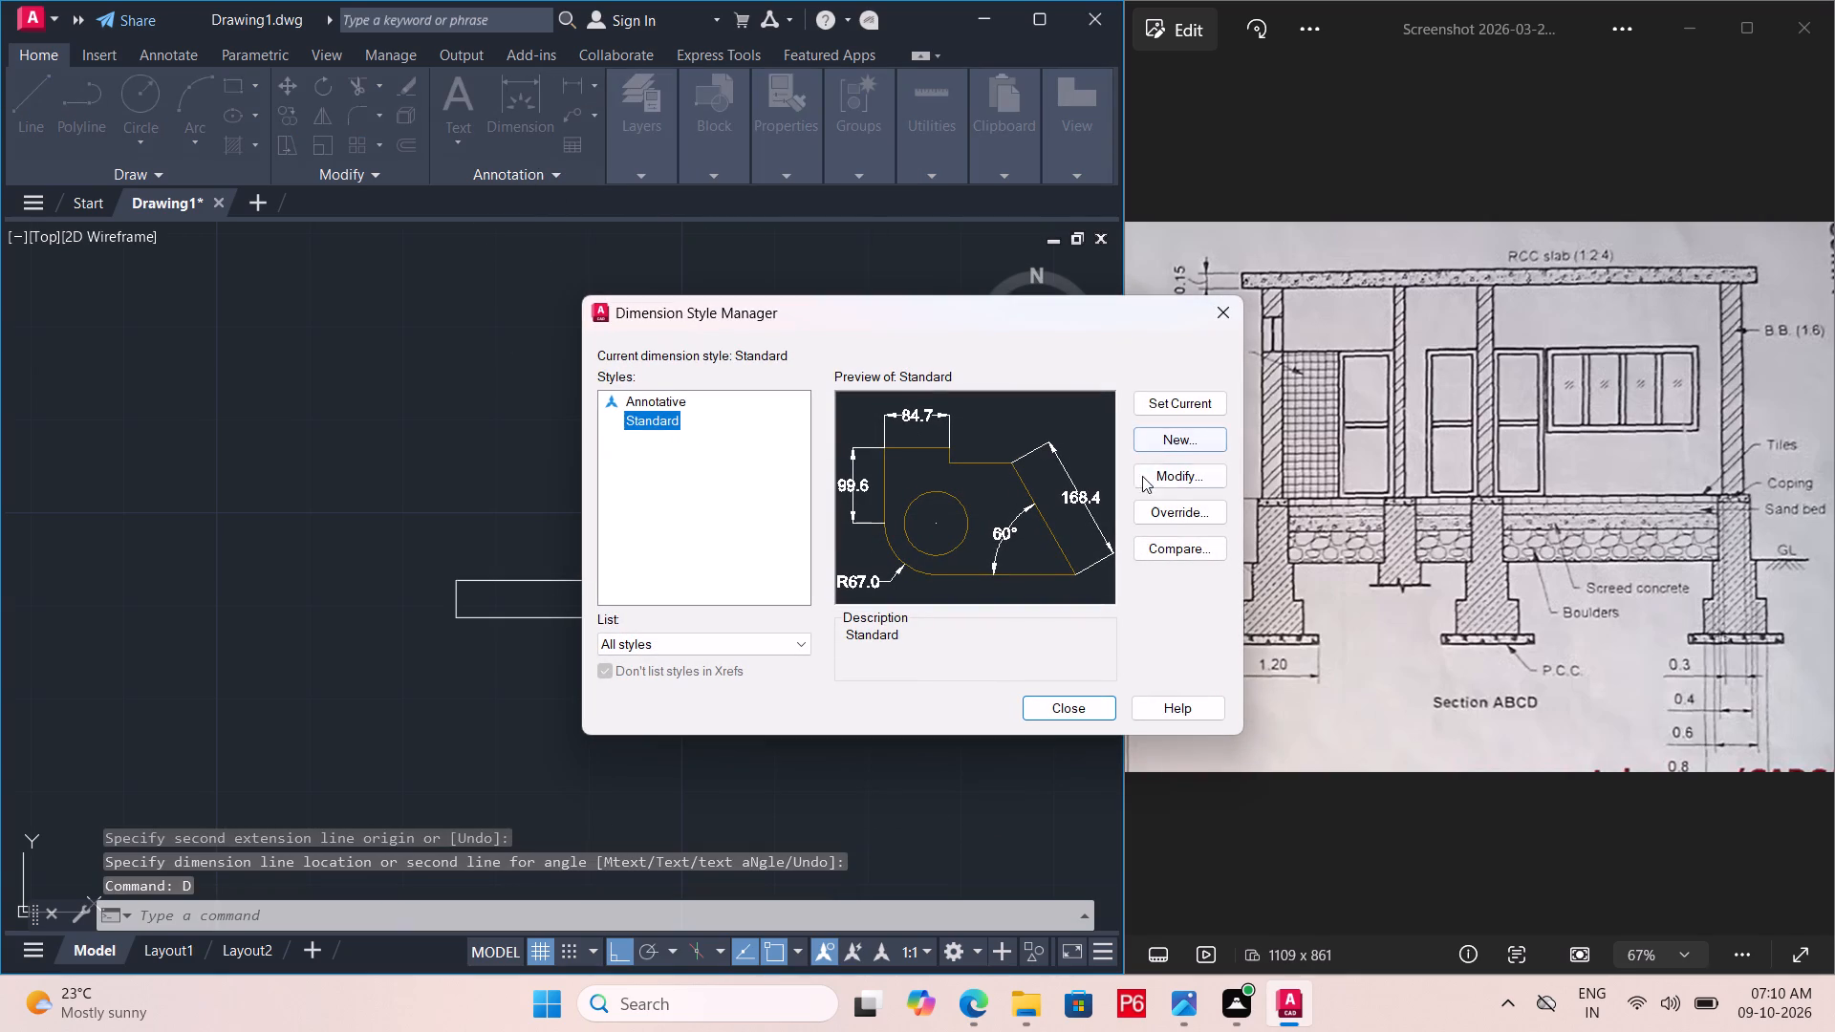
double_click(1177, 484)
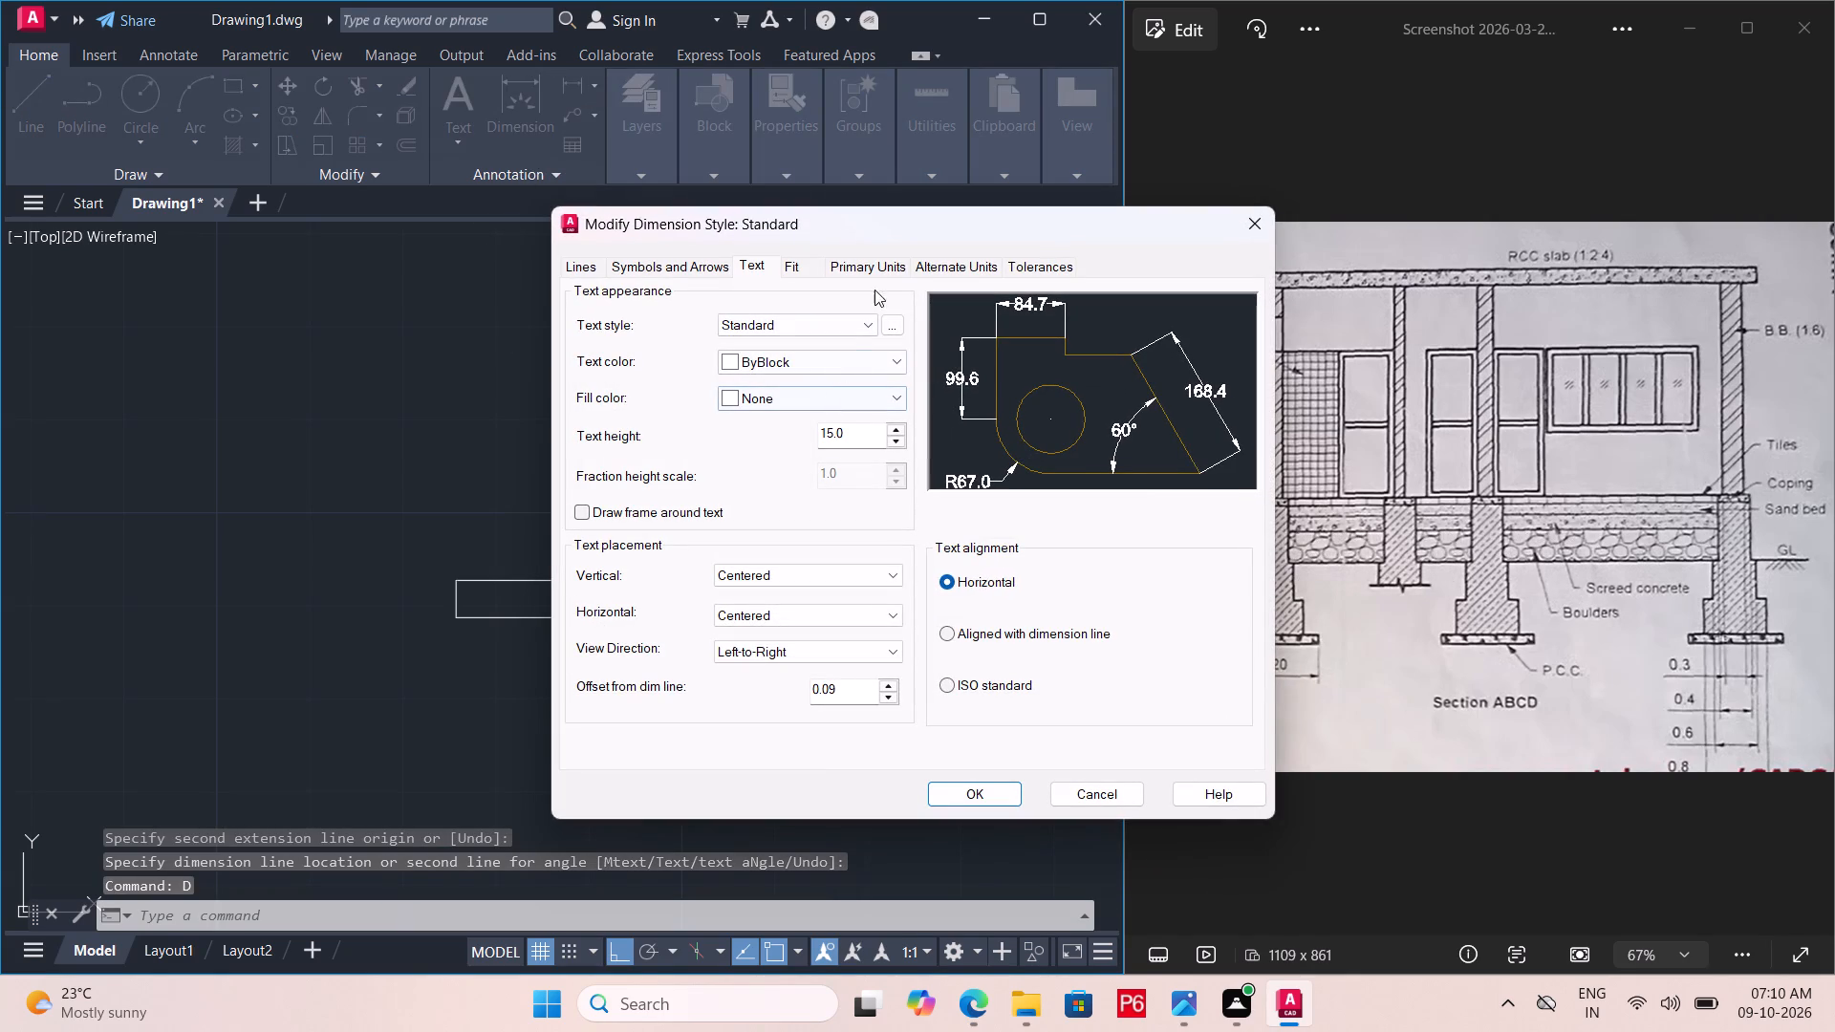
left_click(715, 263)
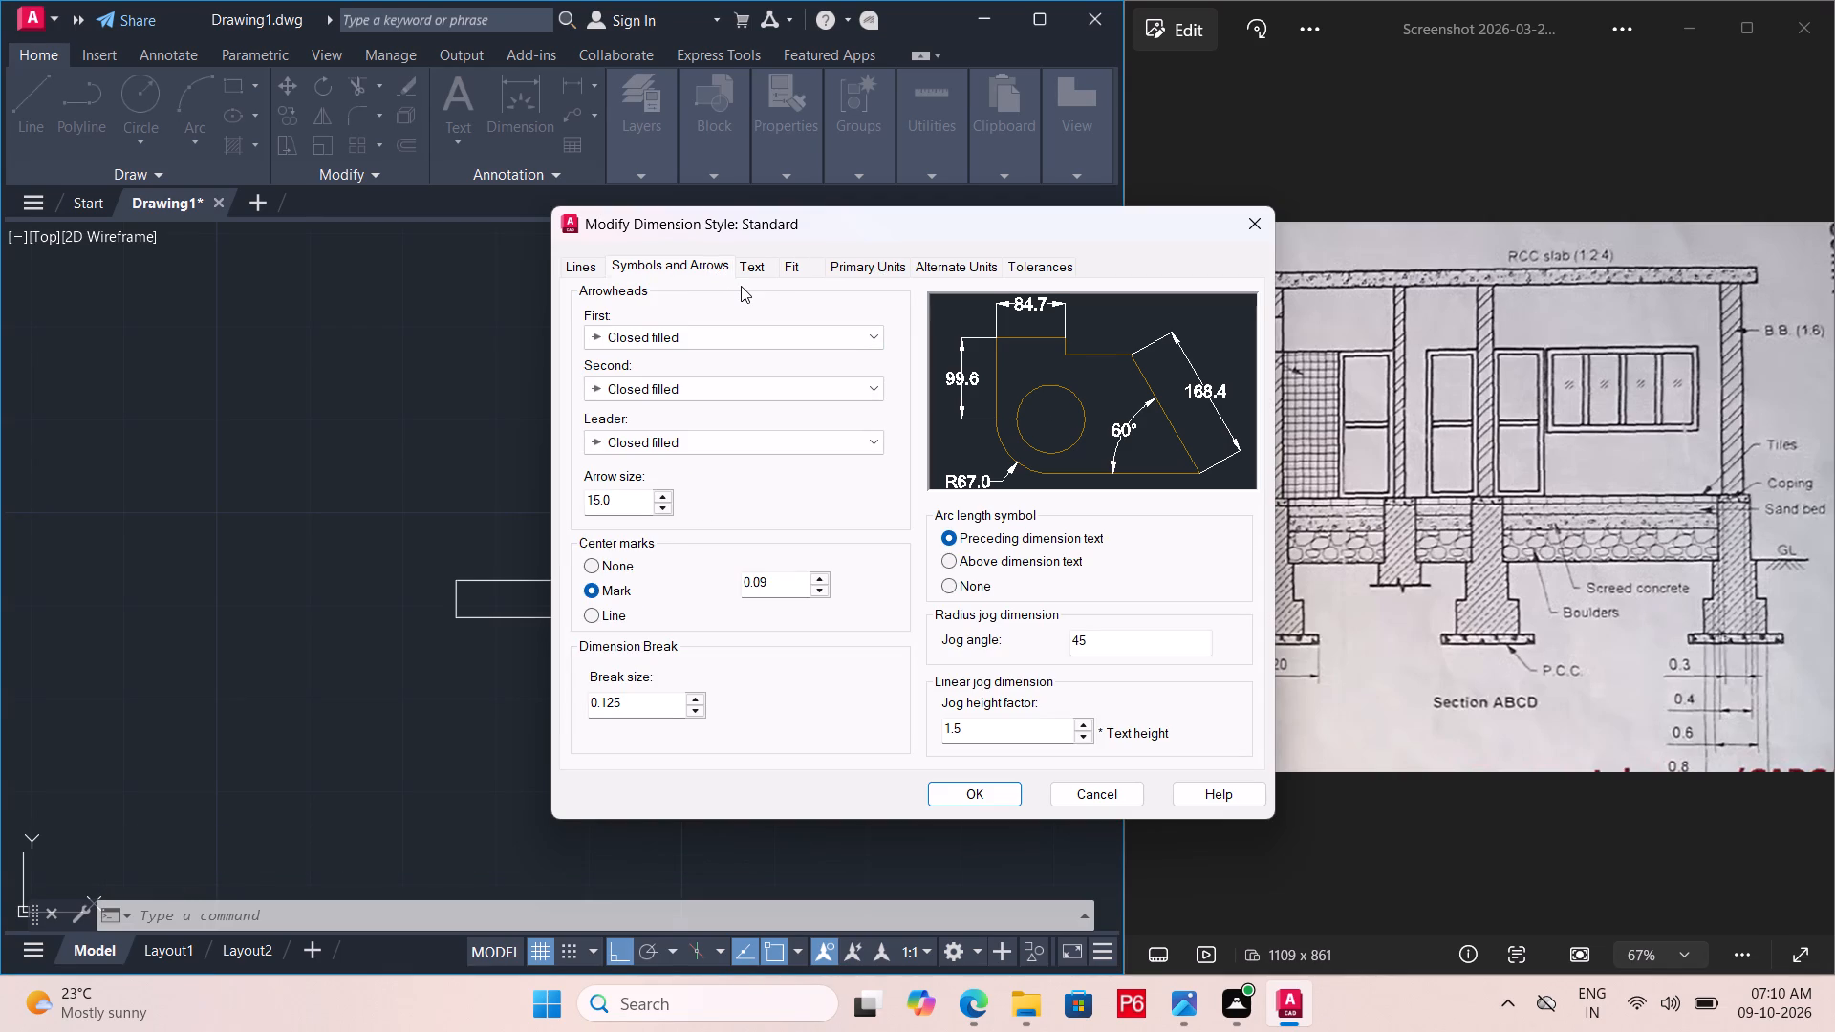
left_click(631, 500)
left_click_drag(631, 500, 566, 492)
left_click_drag(566, 492, 568, 489)
key("1")
key("BackSpace")
type("0.")
type("18")
Set the Standard dimension style's text height to 0.18, apply it, and make Standard the current style.
left_click(758, 264)
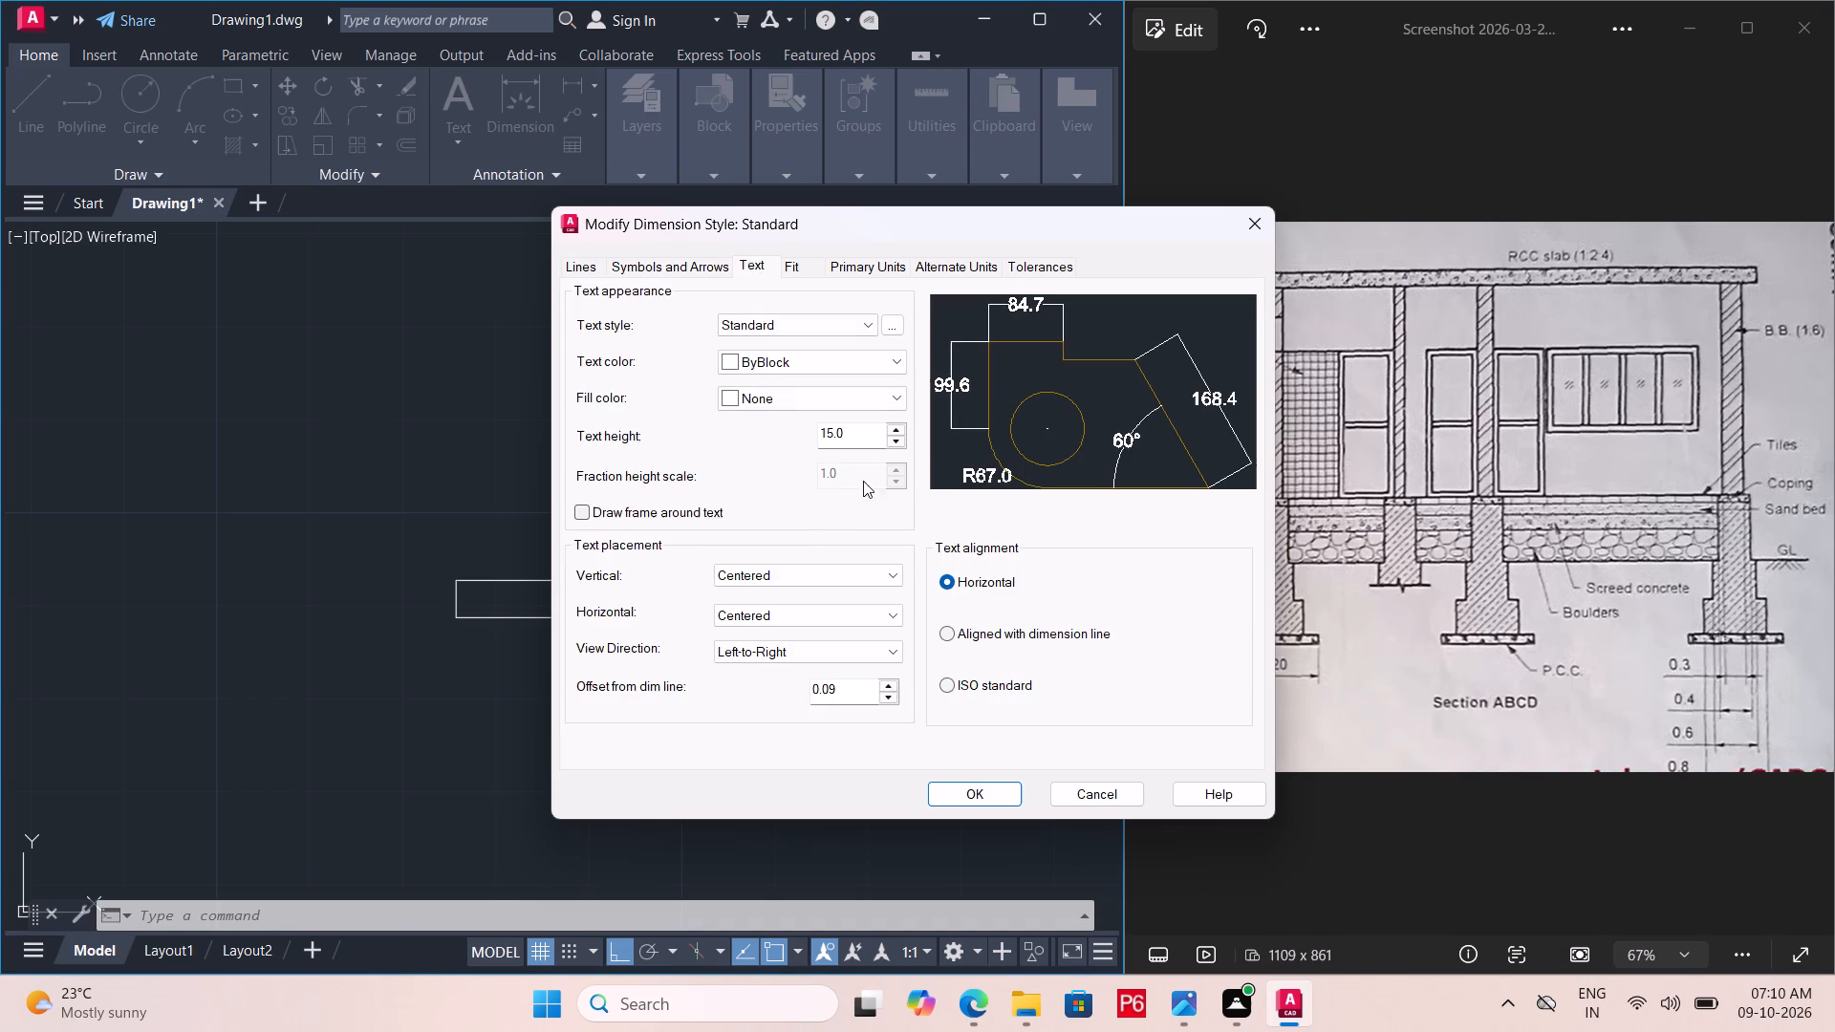
left_click(856, 435)
key("BackSpace")
key("BackSpace")
key("BackSpace")
key("BackSpace")
key("BackSpace")
key("BackSpace")
key("BackSpace")
key("BackSpace")
key("BackSpace")
key("BackSpace")
key("BackSpace")
type("0.18")
key("Return")
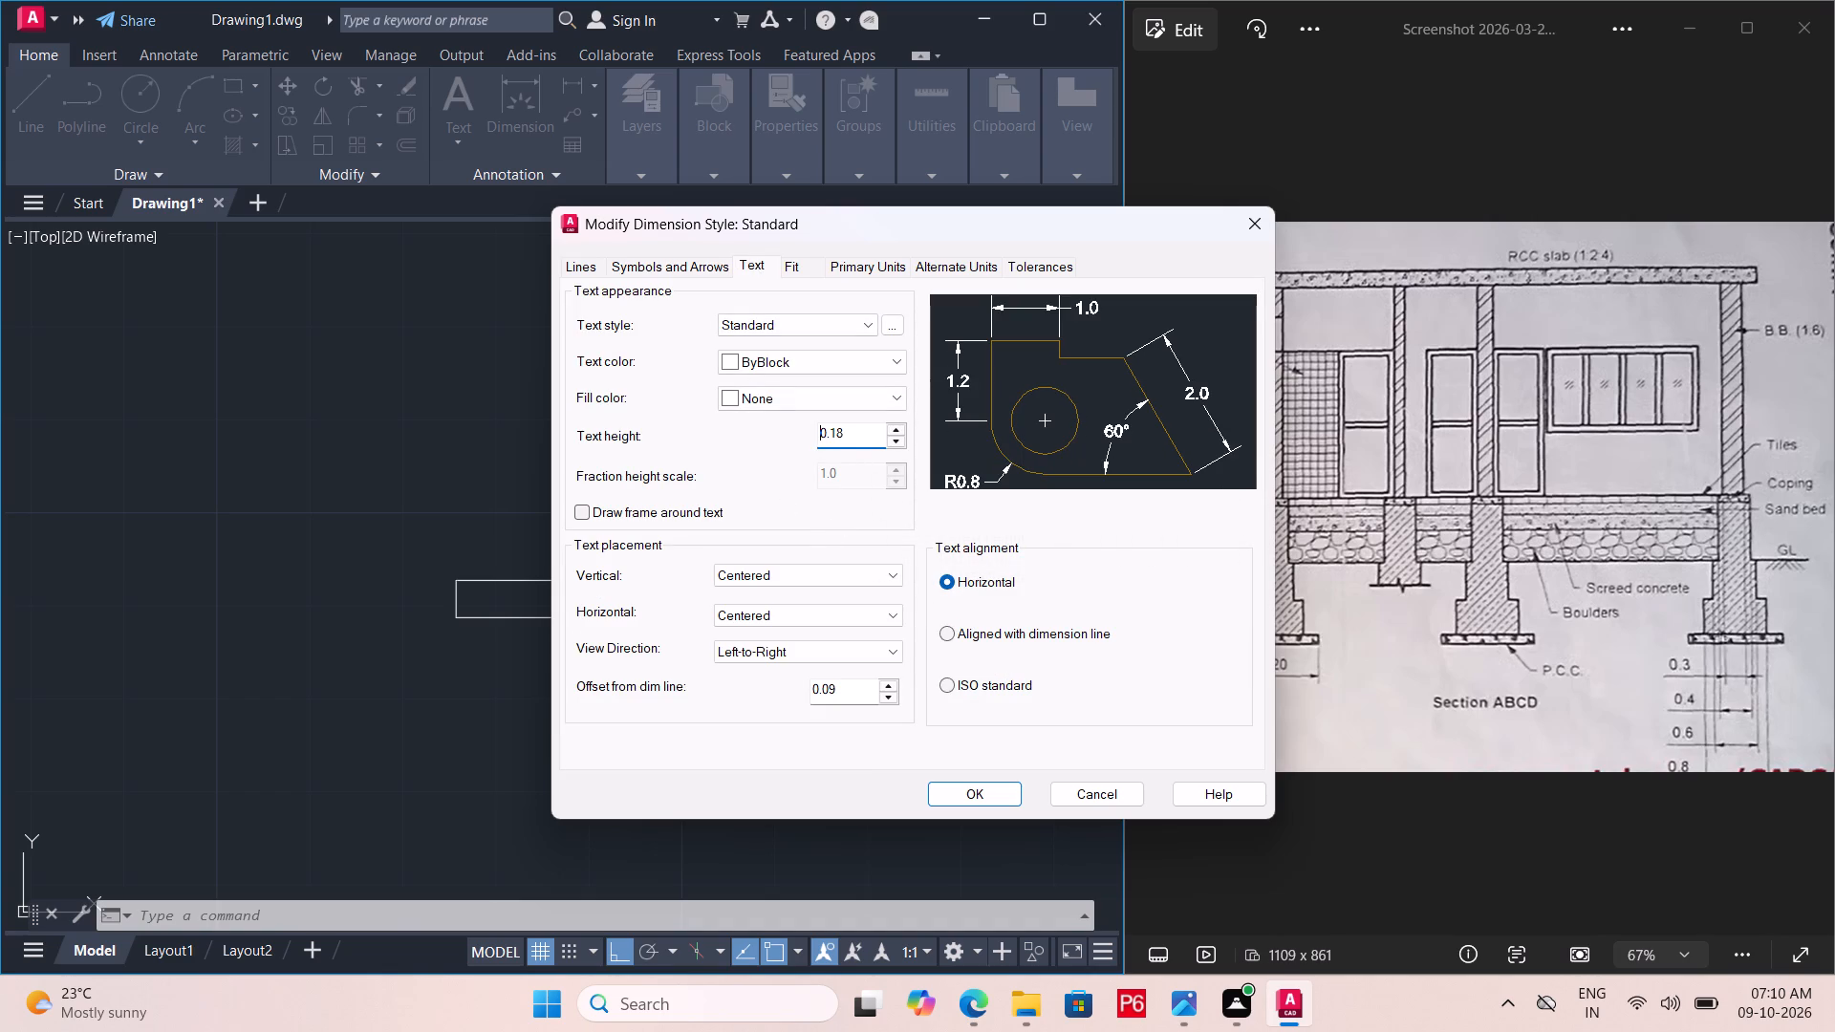
double_click(996, 800)
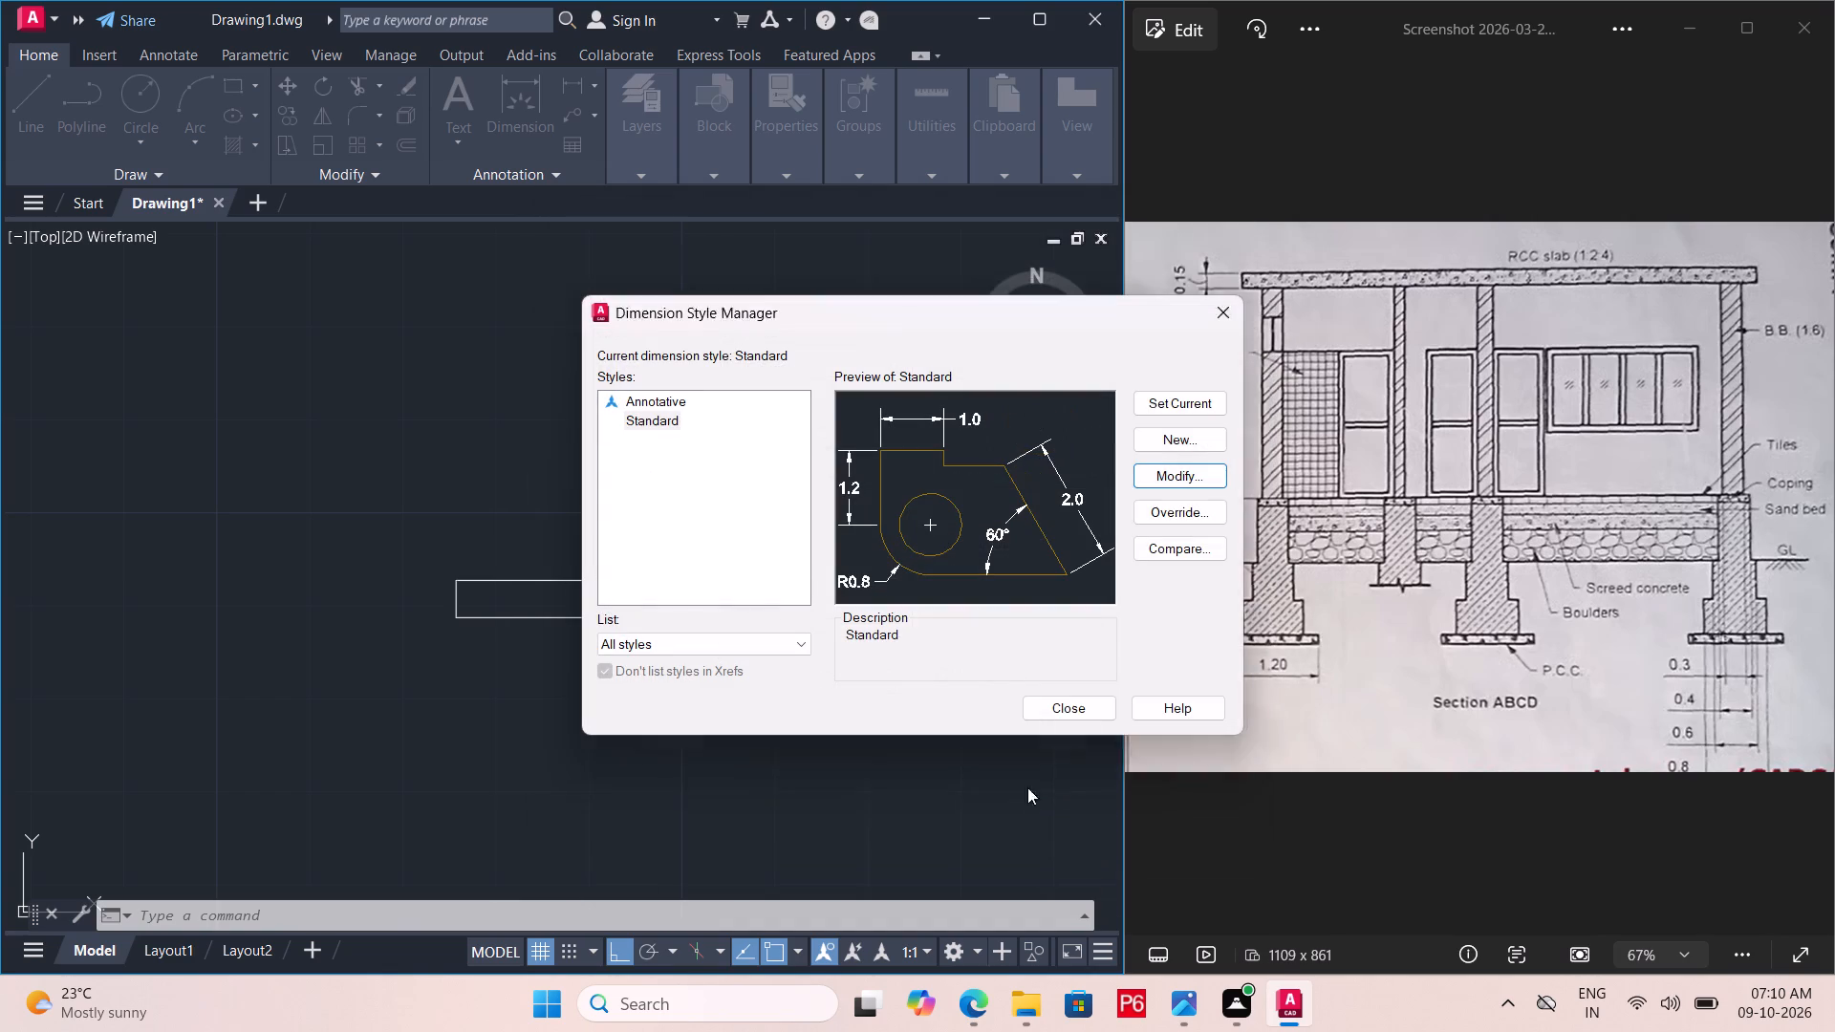
left_click(1183, 401)
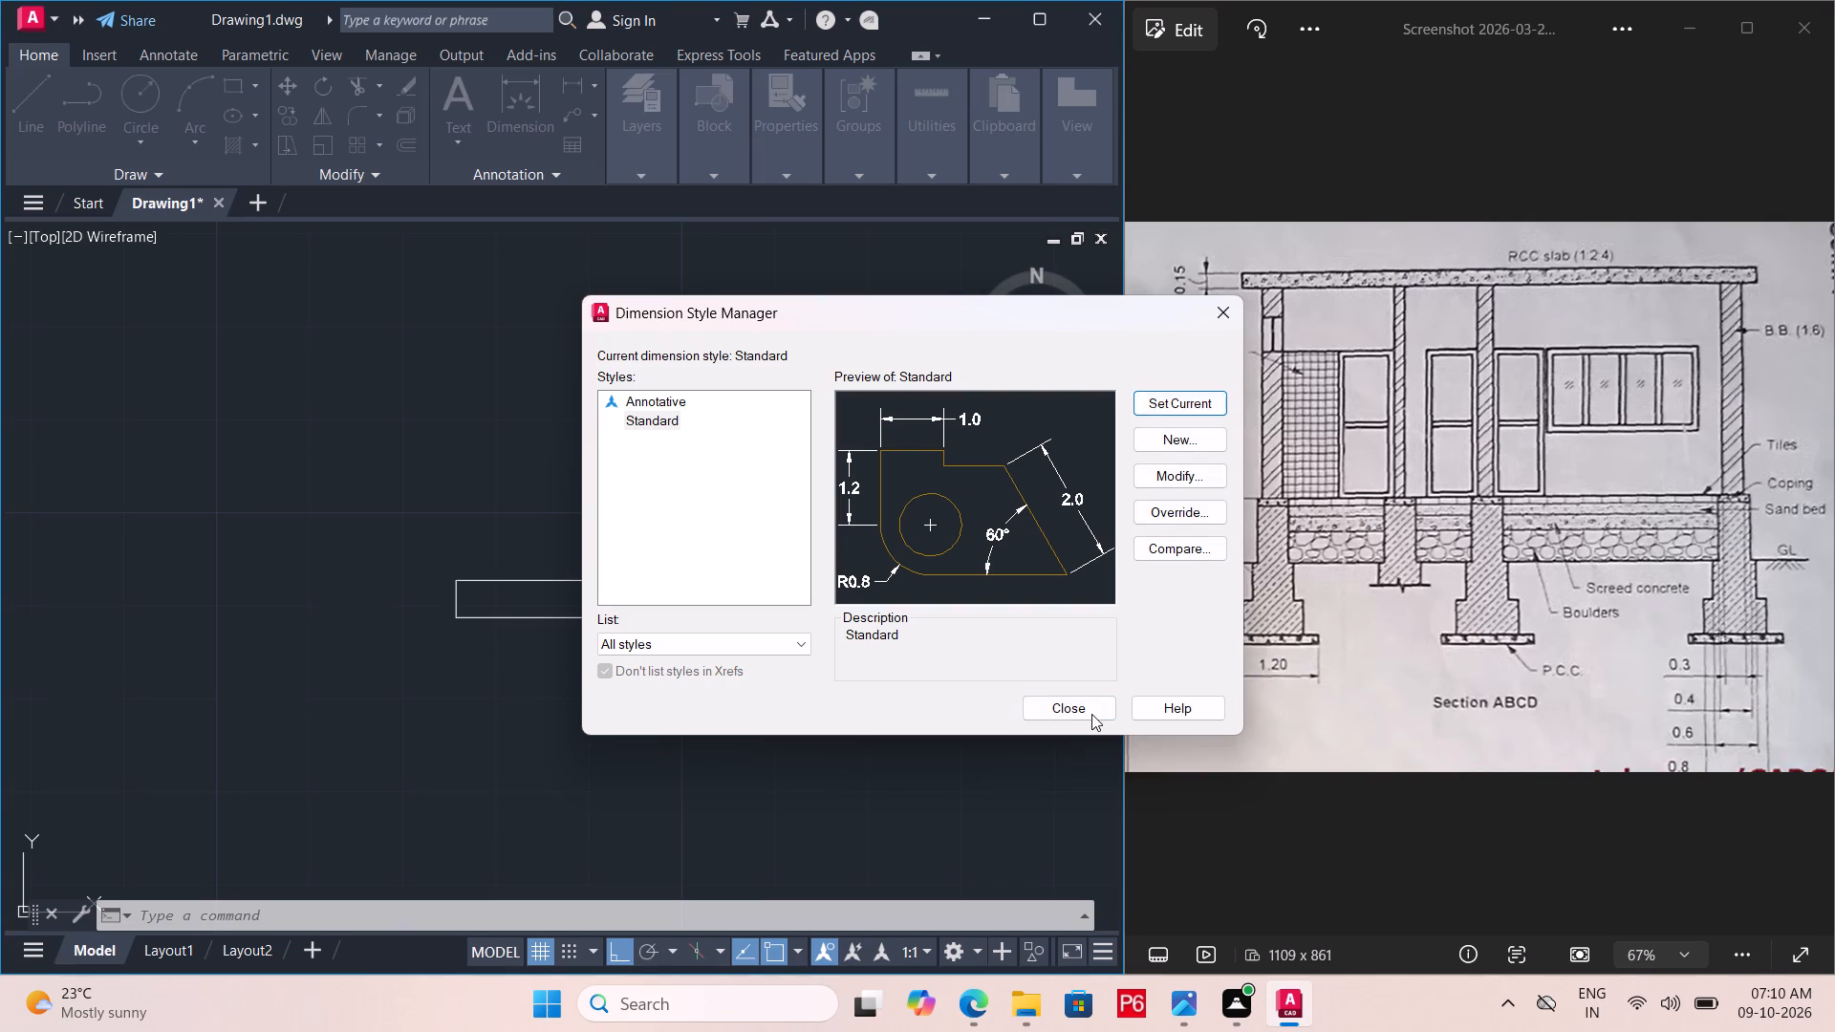
left_click(1091, 714)
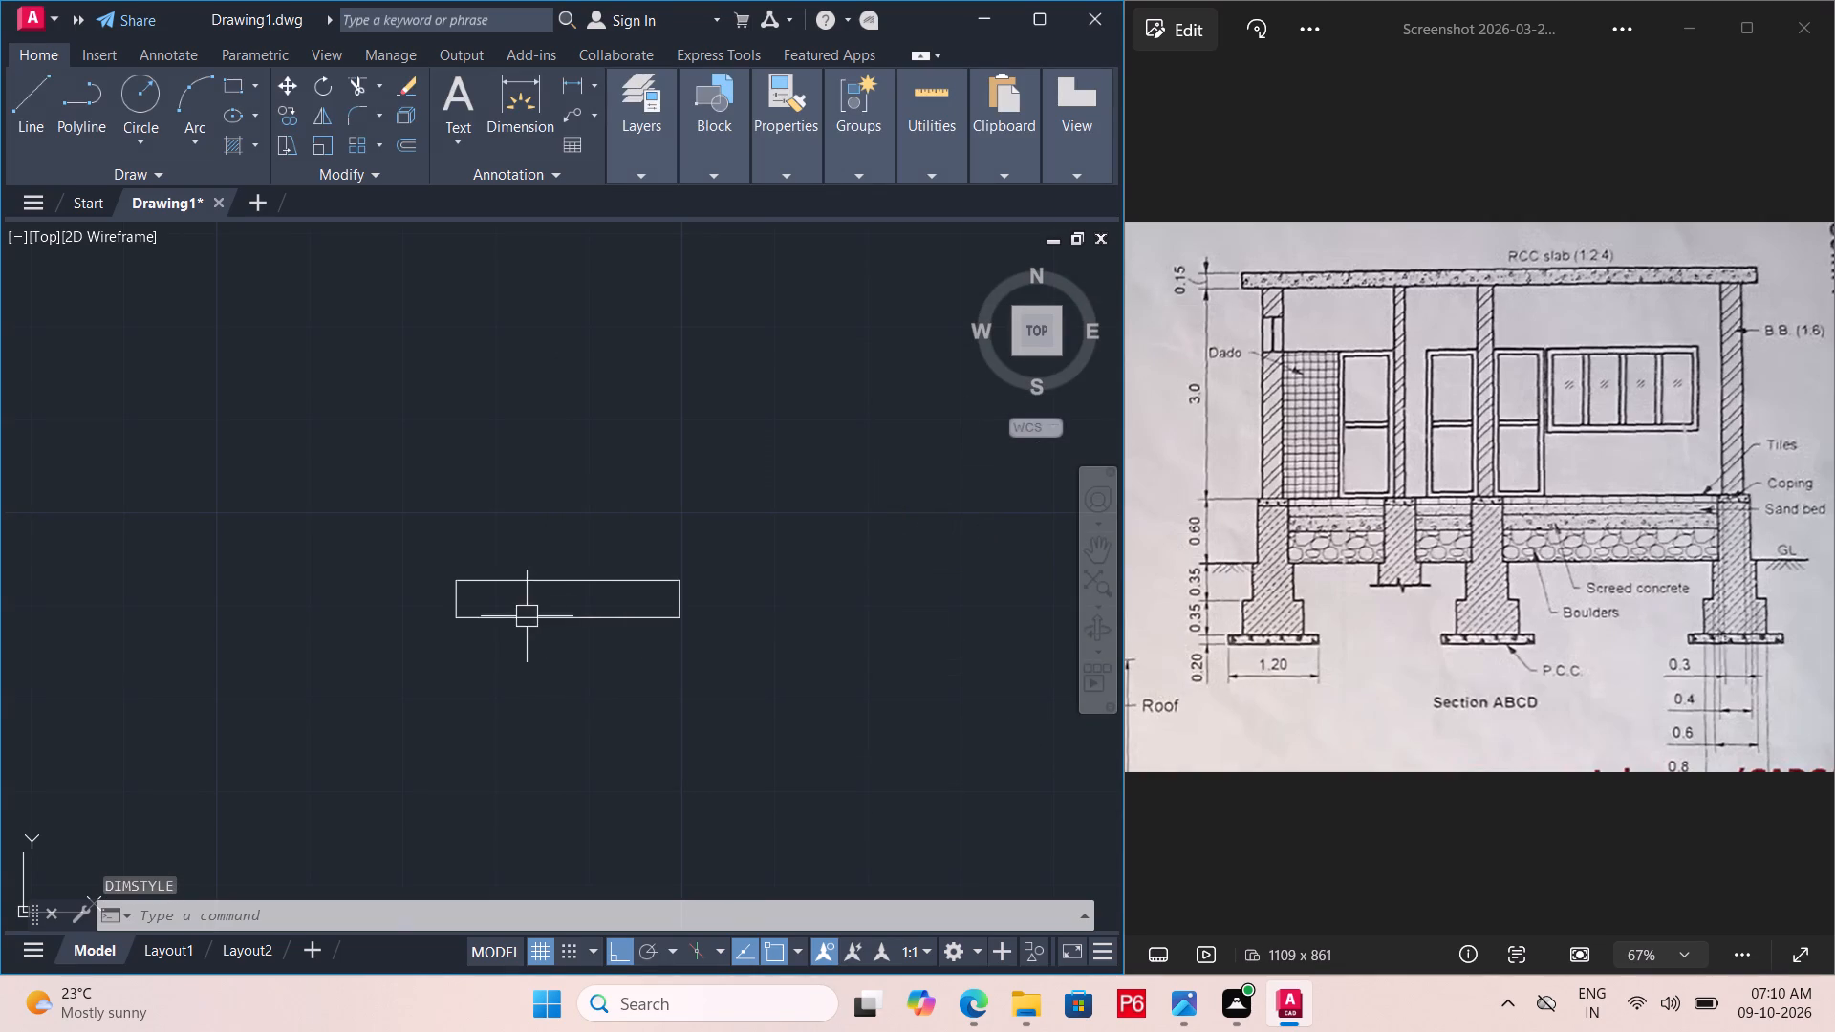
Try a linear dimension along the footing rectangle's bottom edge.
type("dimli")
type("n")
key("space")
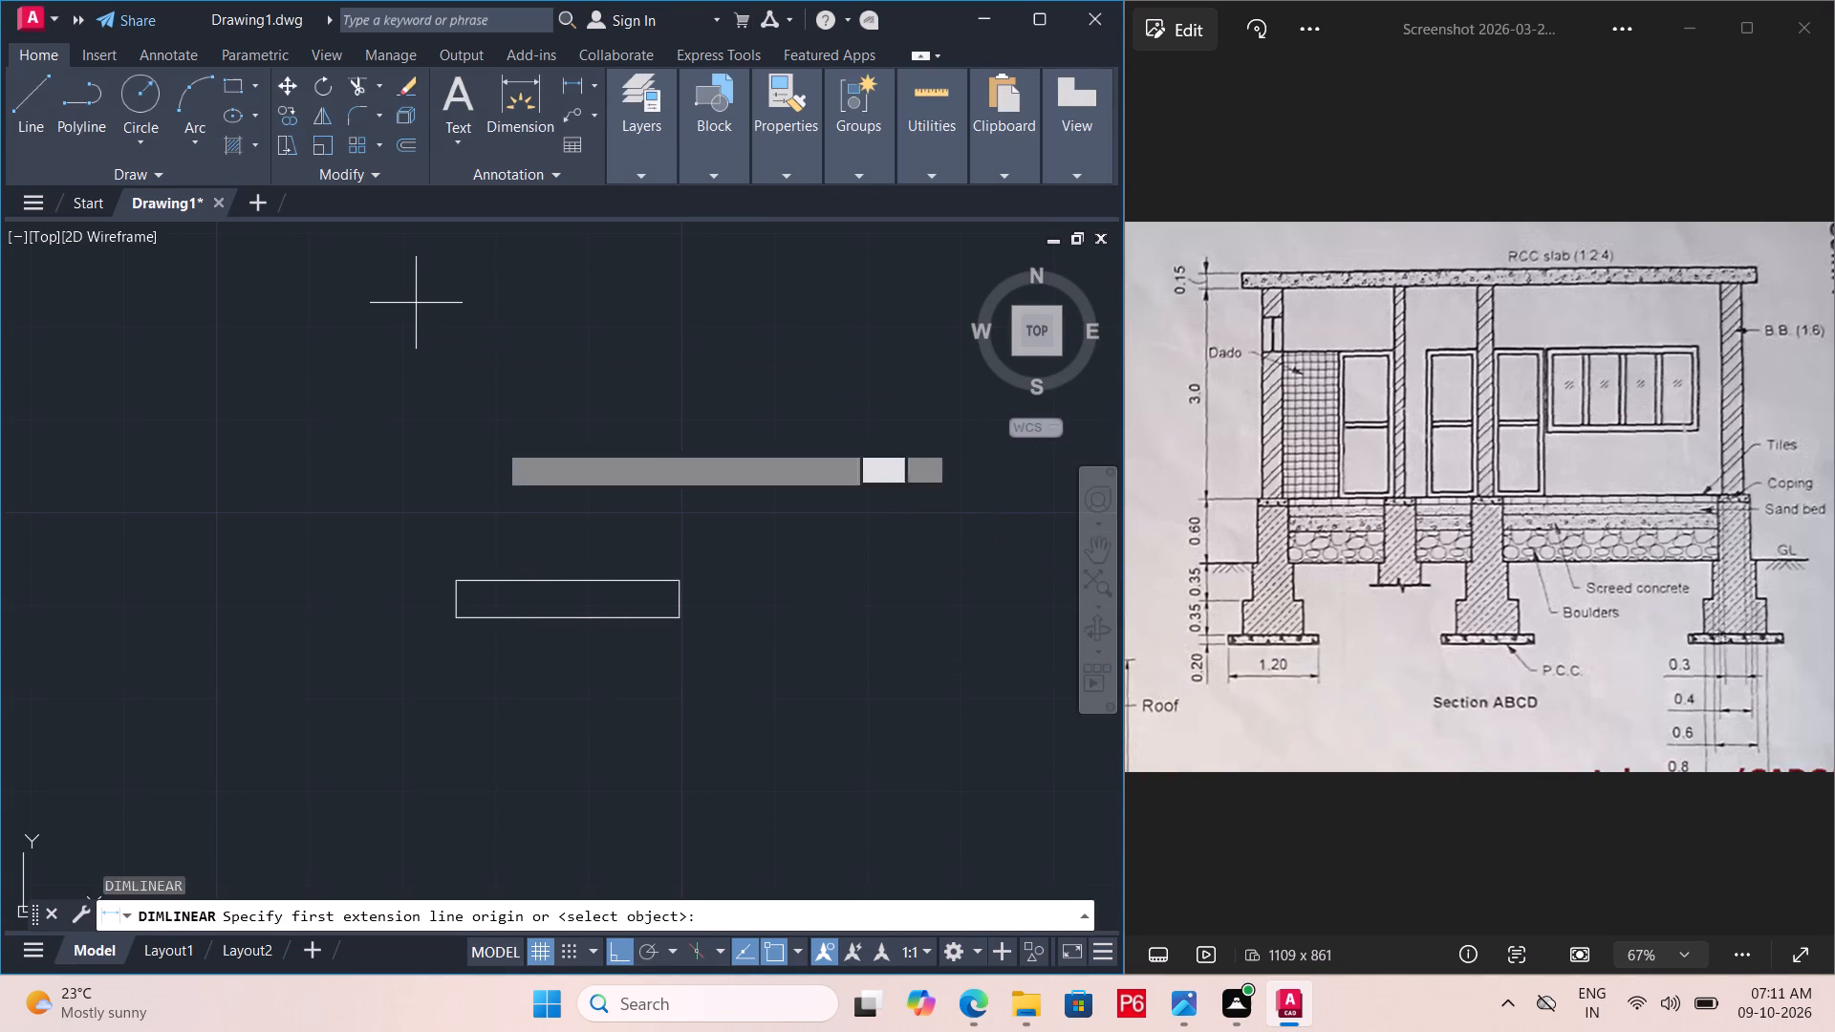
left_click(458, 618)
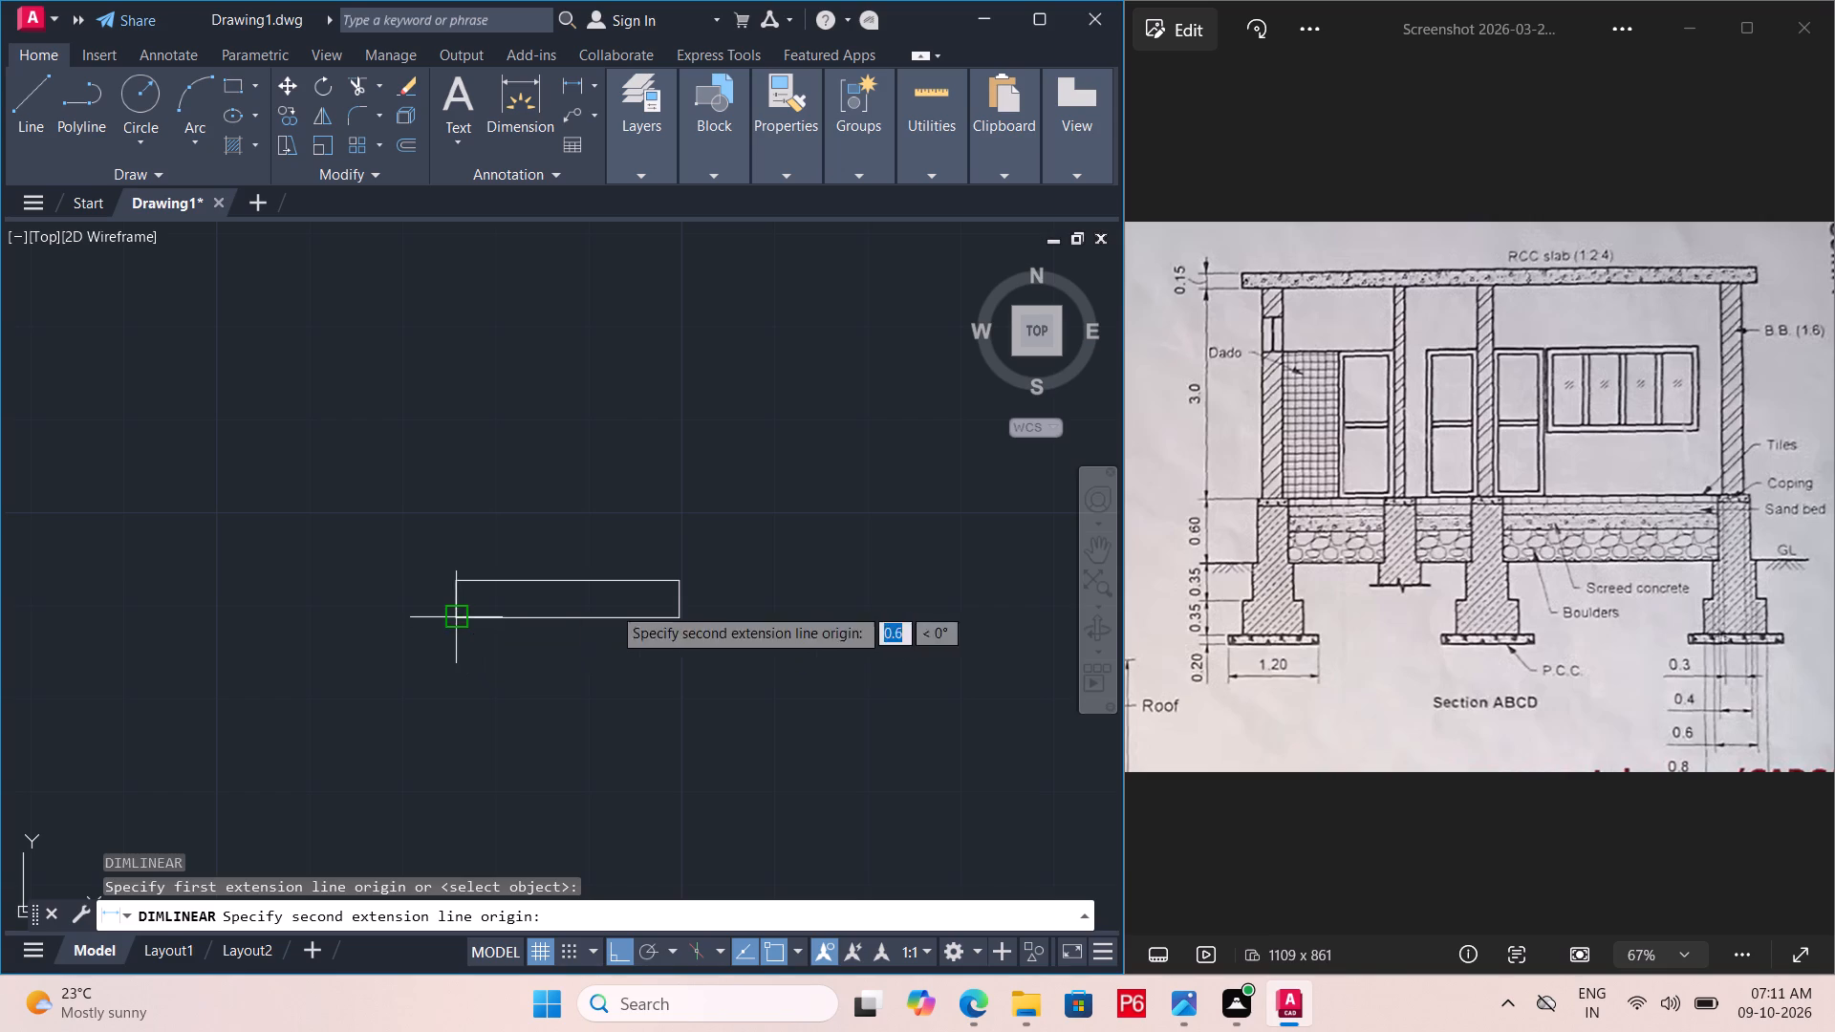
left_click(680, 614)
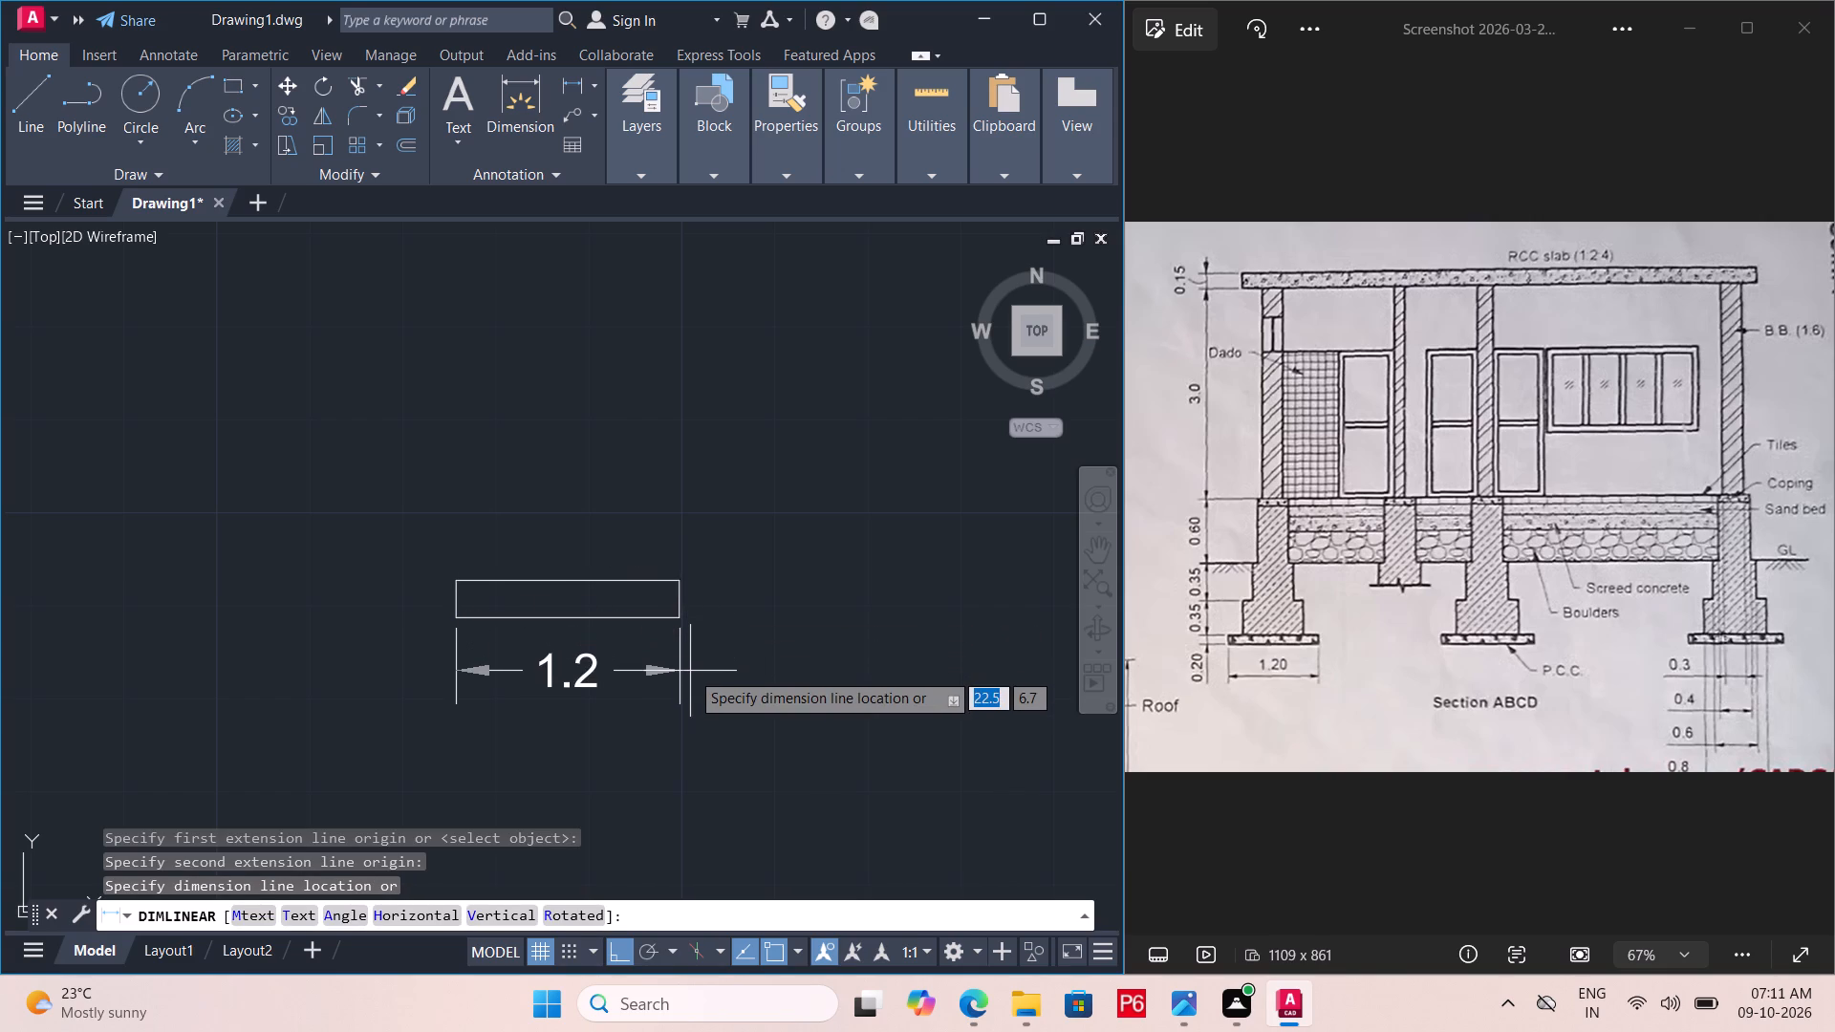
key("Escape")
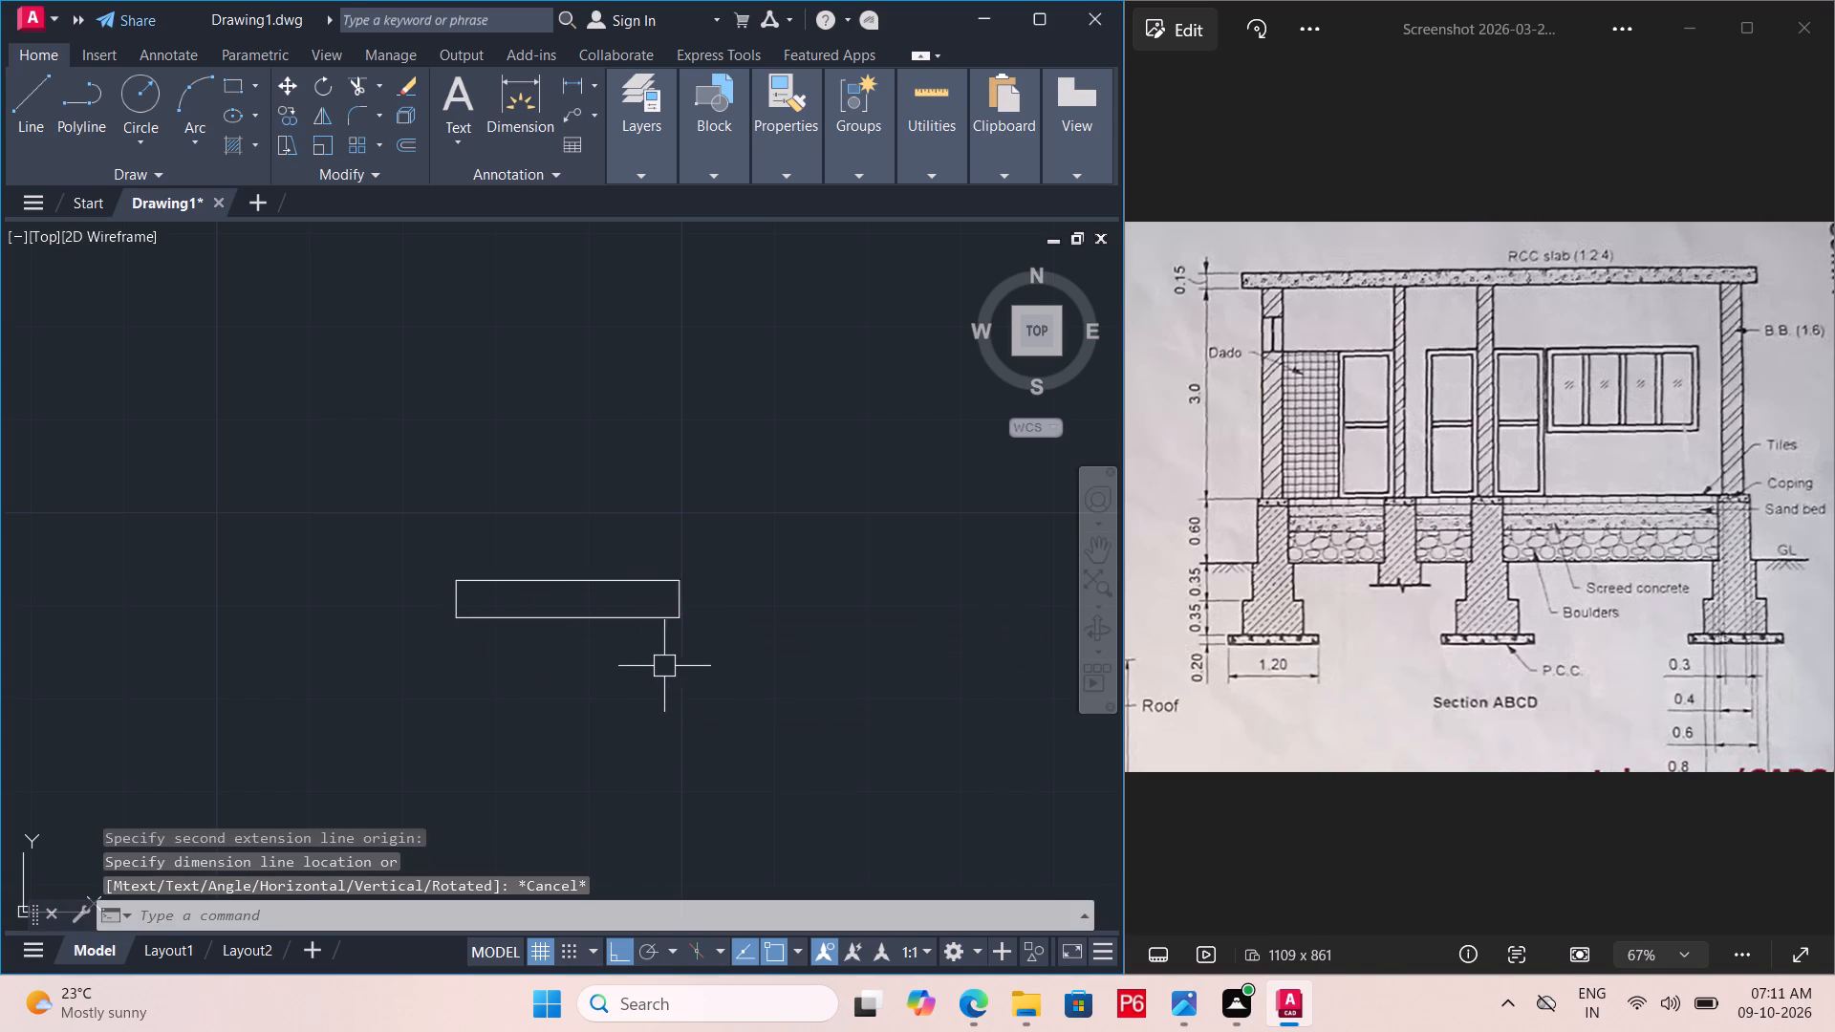
Delete the footing rectangle's top edge and redraw it as a line between the upper ends of the two sides.
middle_click_drag(657, 662, 632, 778)
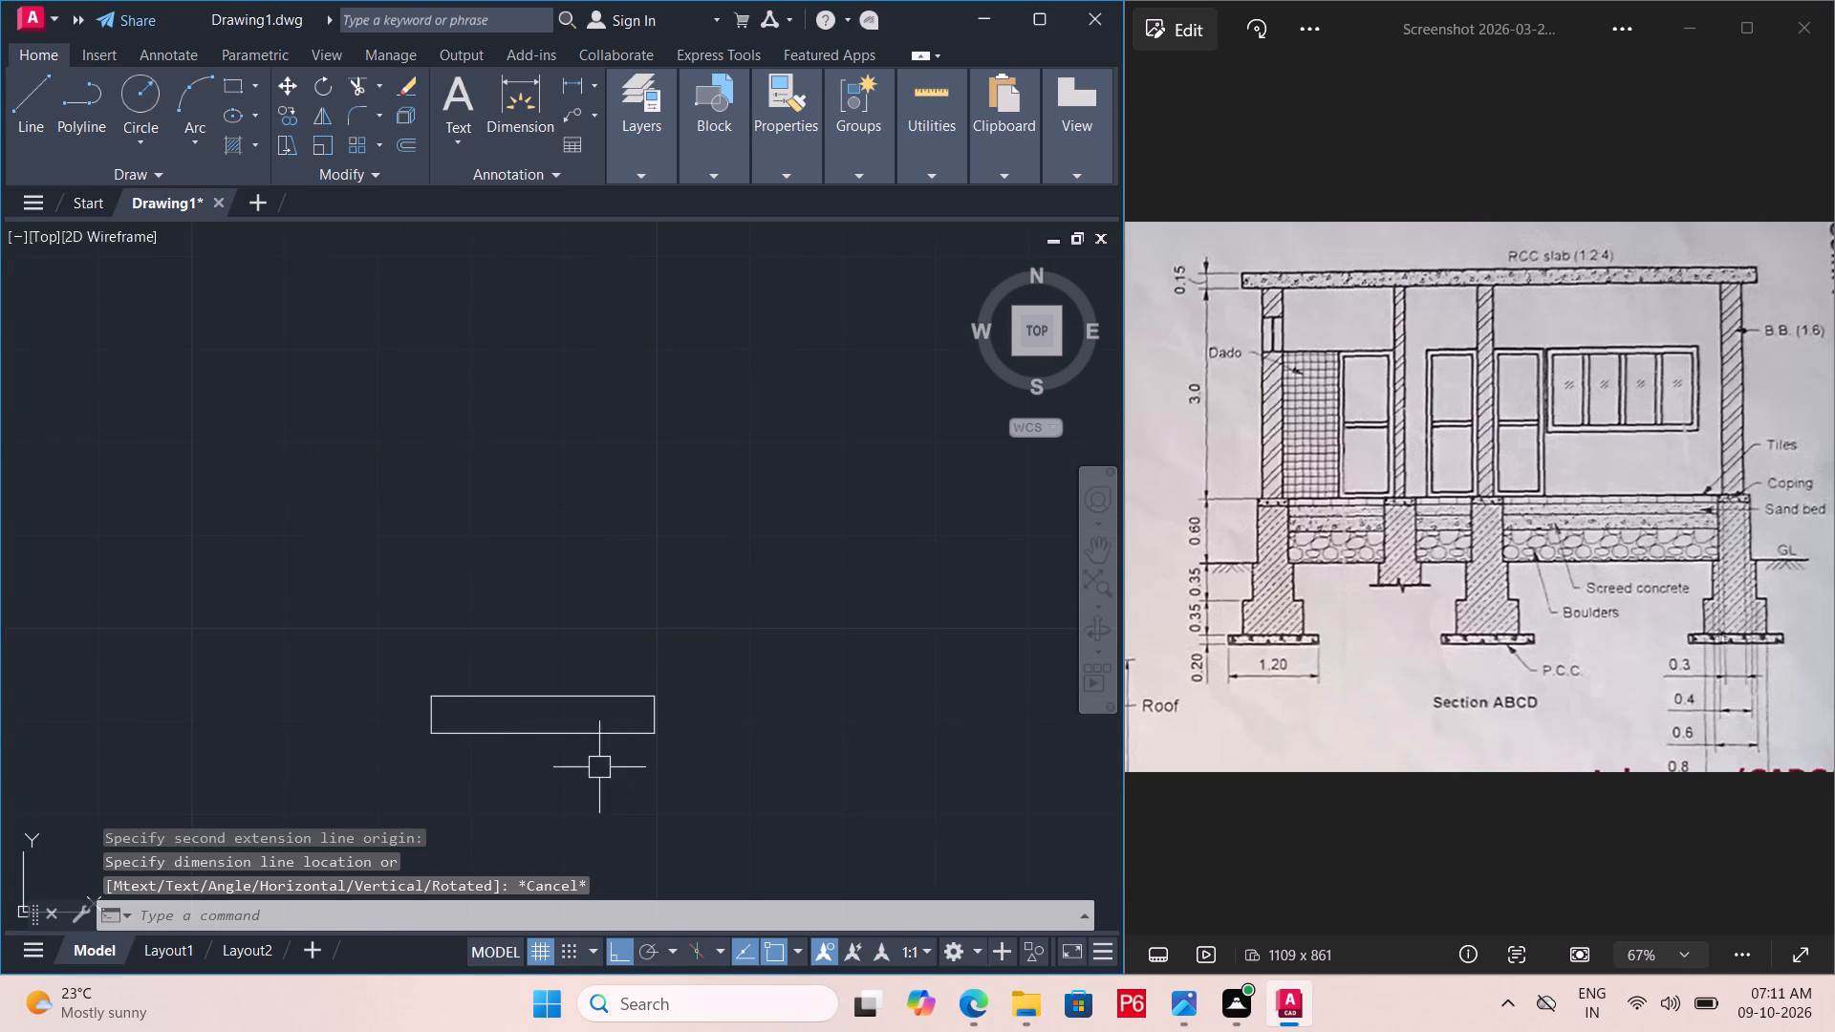
left_click(447, 692)
key("Delete")
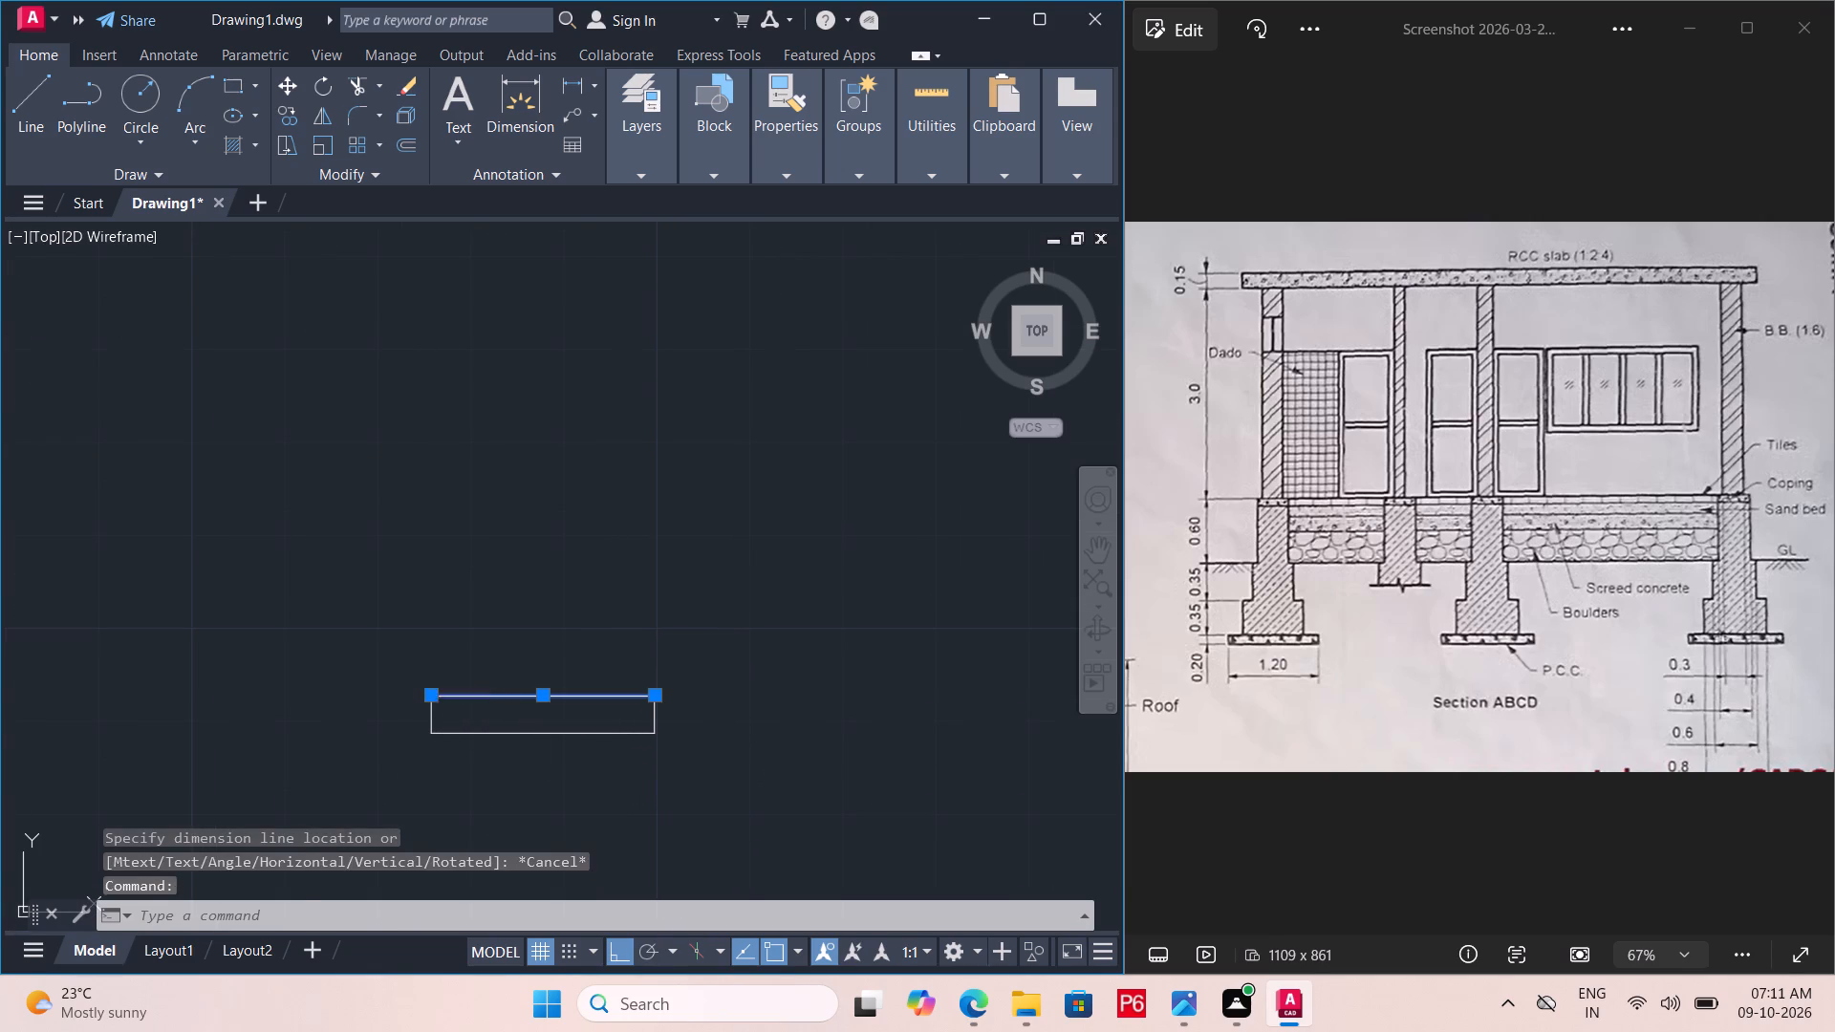
key("l")
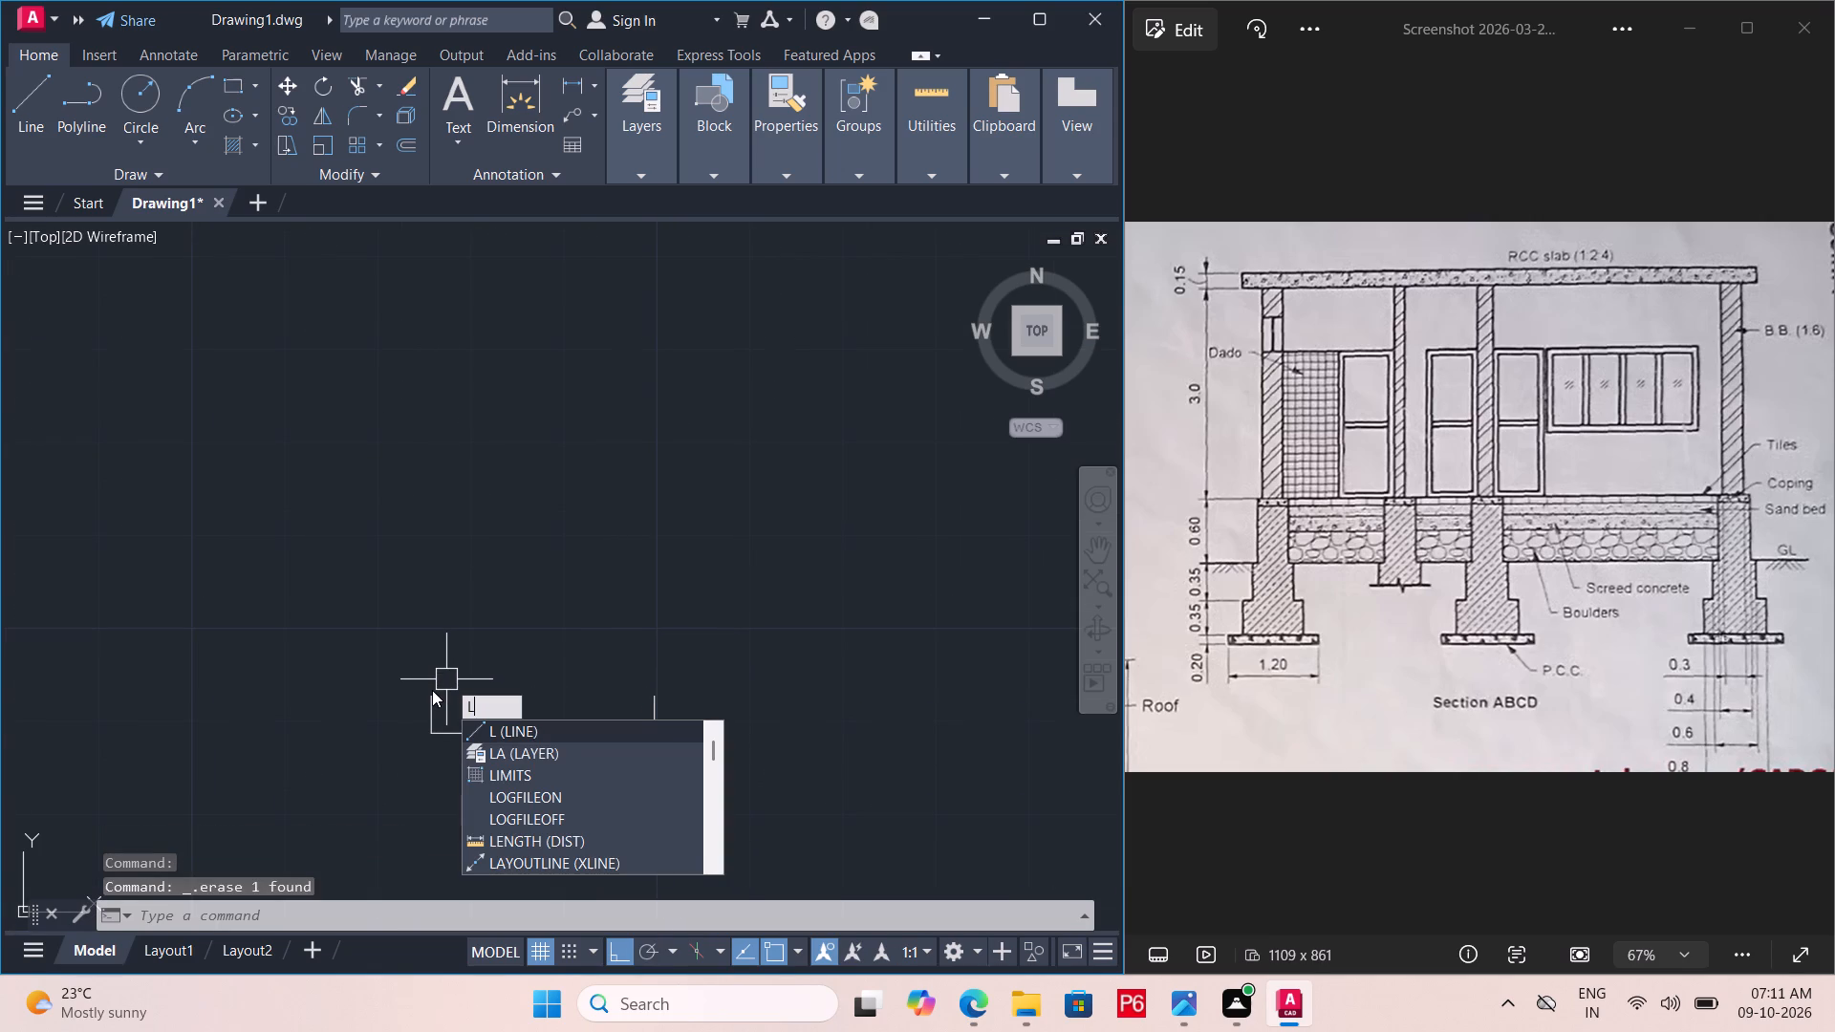
key("Return")
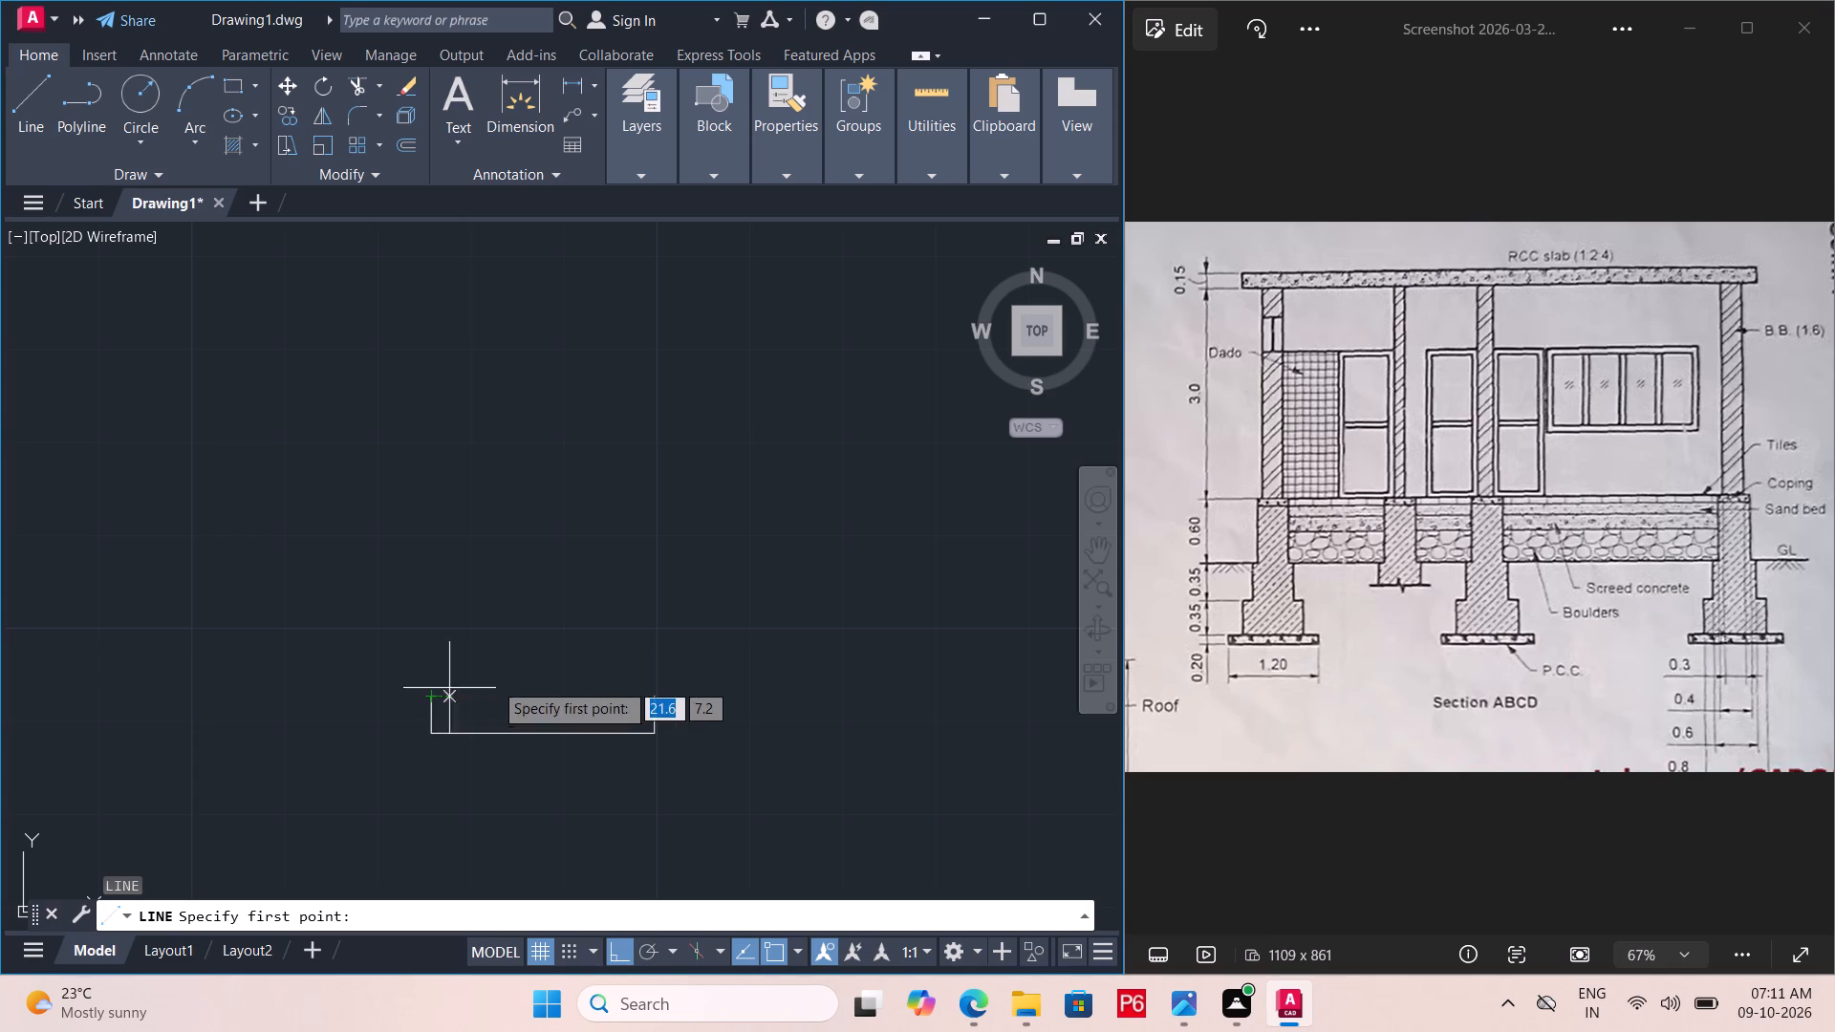
left_click(432, 697)
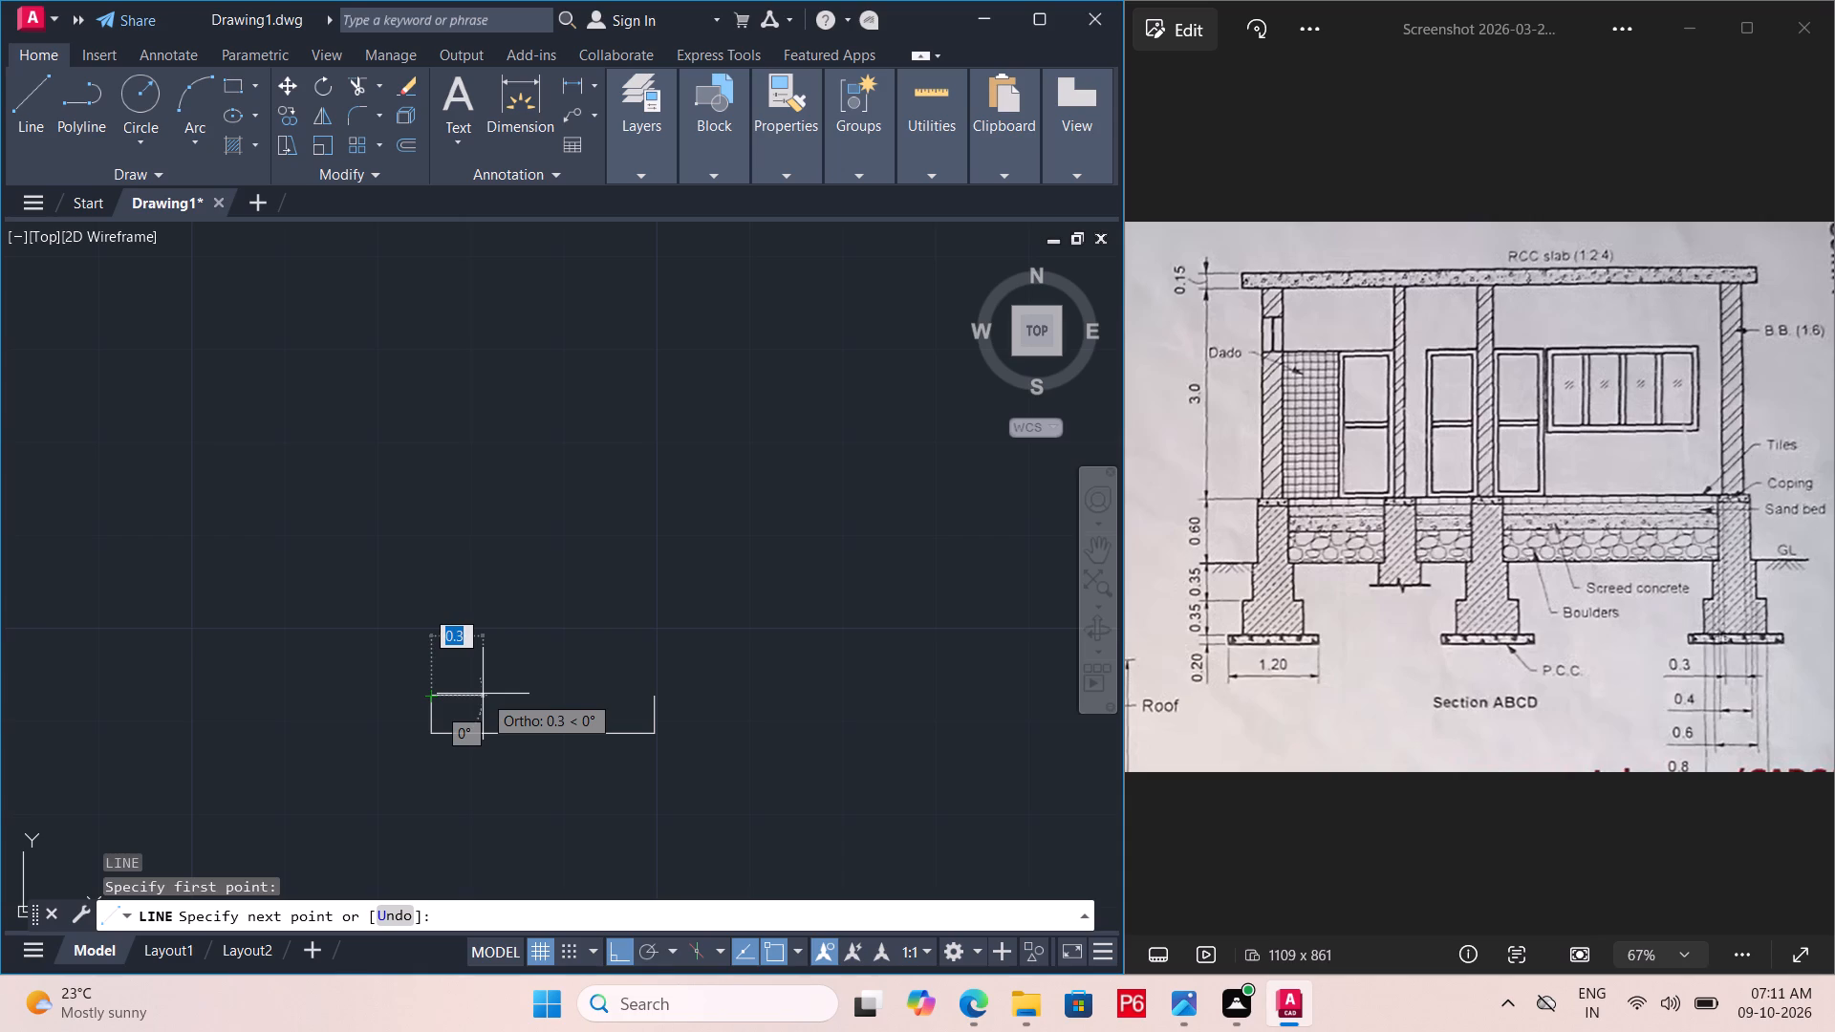
left_click(653, 698)
scroll(649, 681, "down", 2)
key("Escape")
Draw a vertical centre line from the midpoint of the footing rectangle's bottom edge, extending well above the rectangle.
middle_click_drag(640, 677, 611, 621)
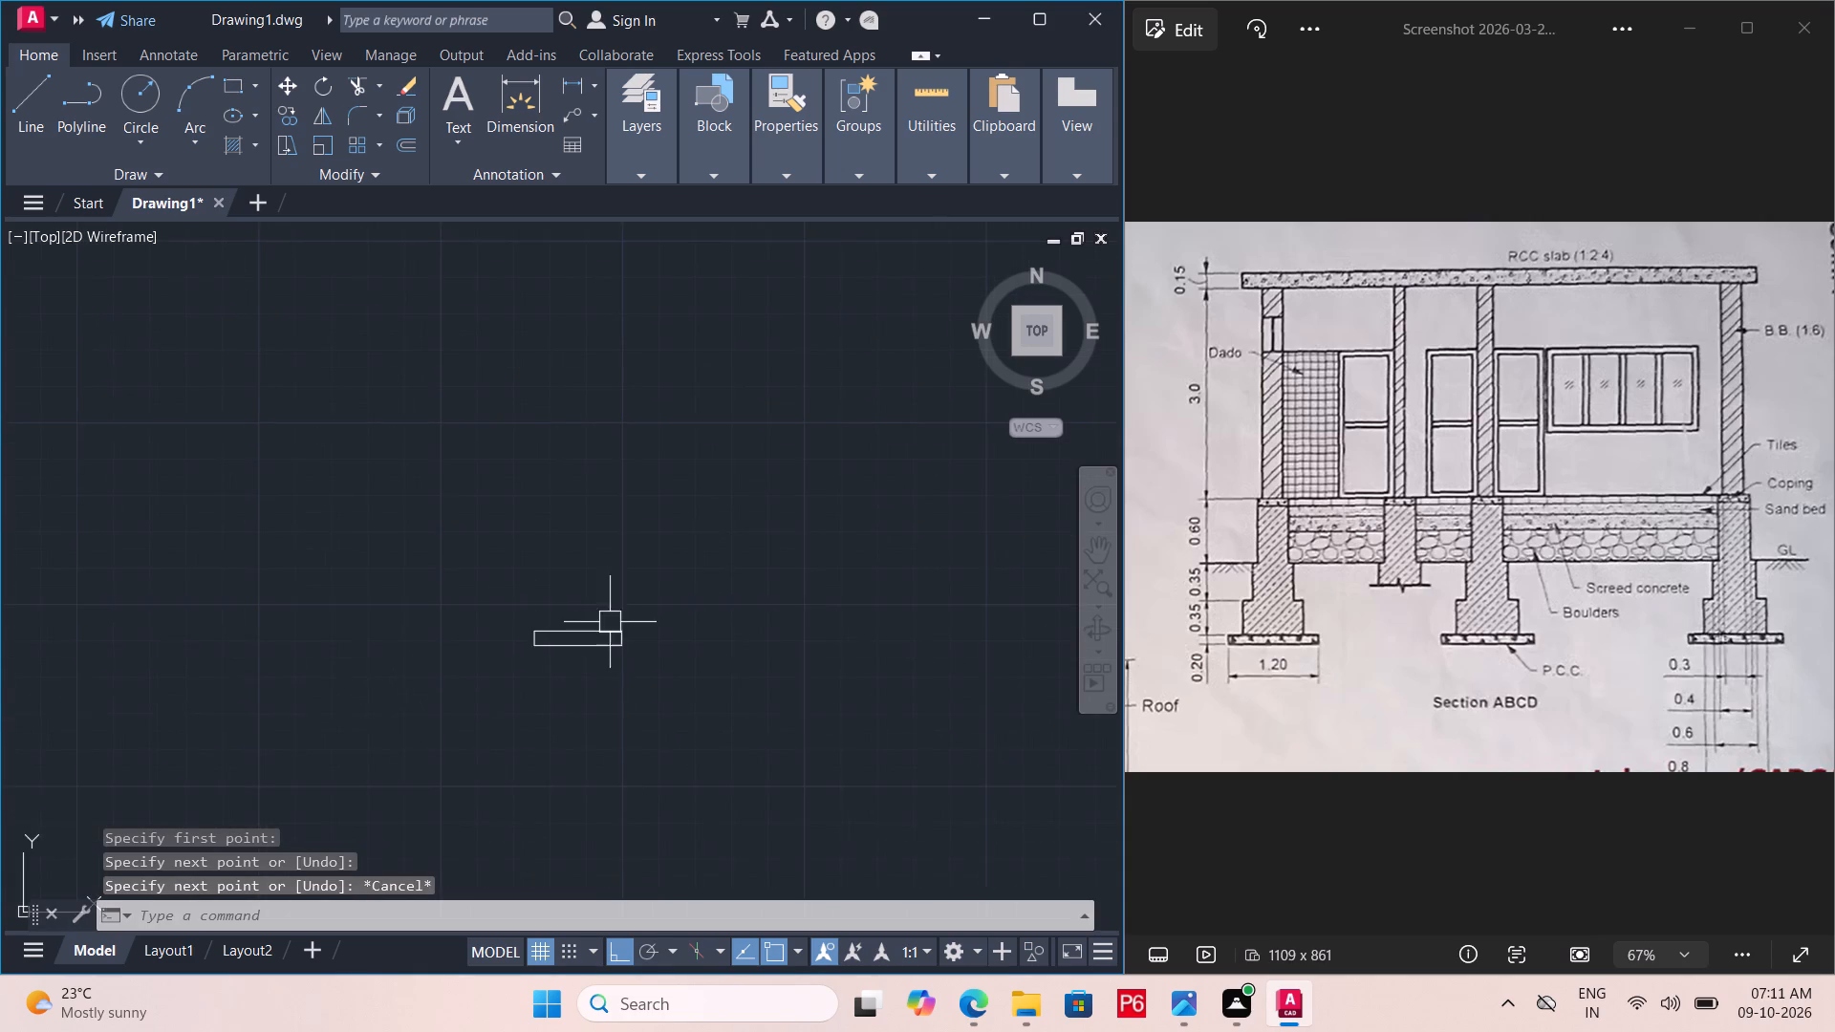
scroll(588, 637, "up", 2)
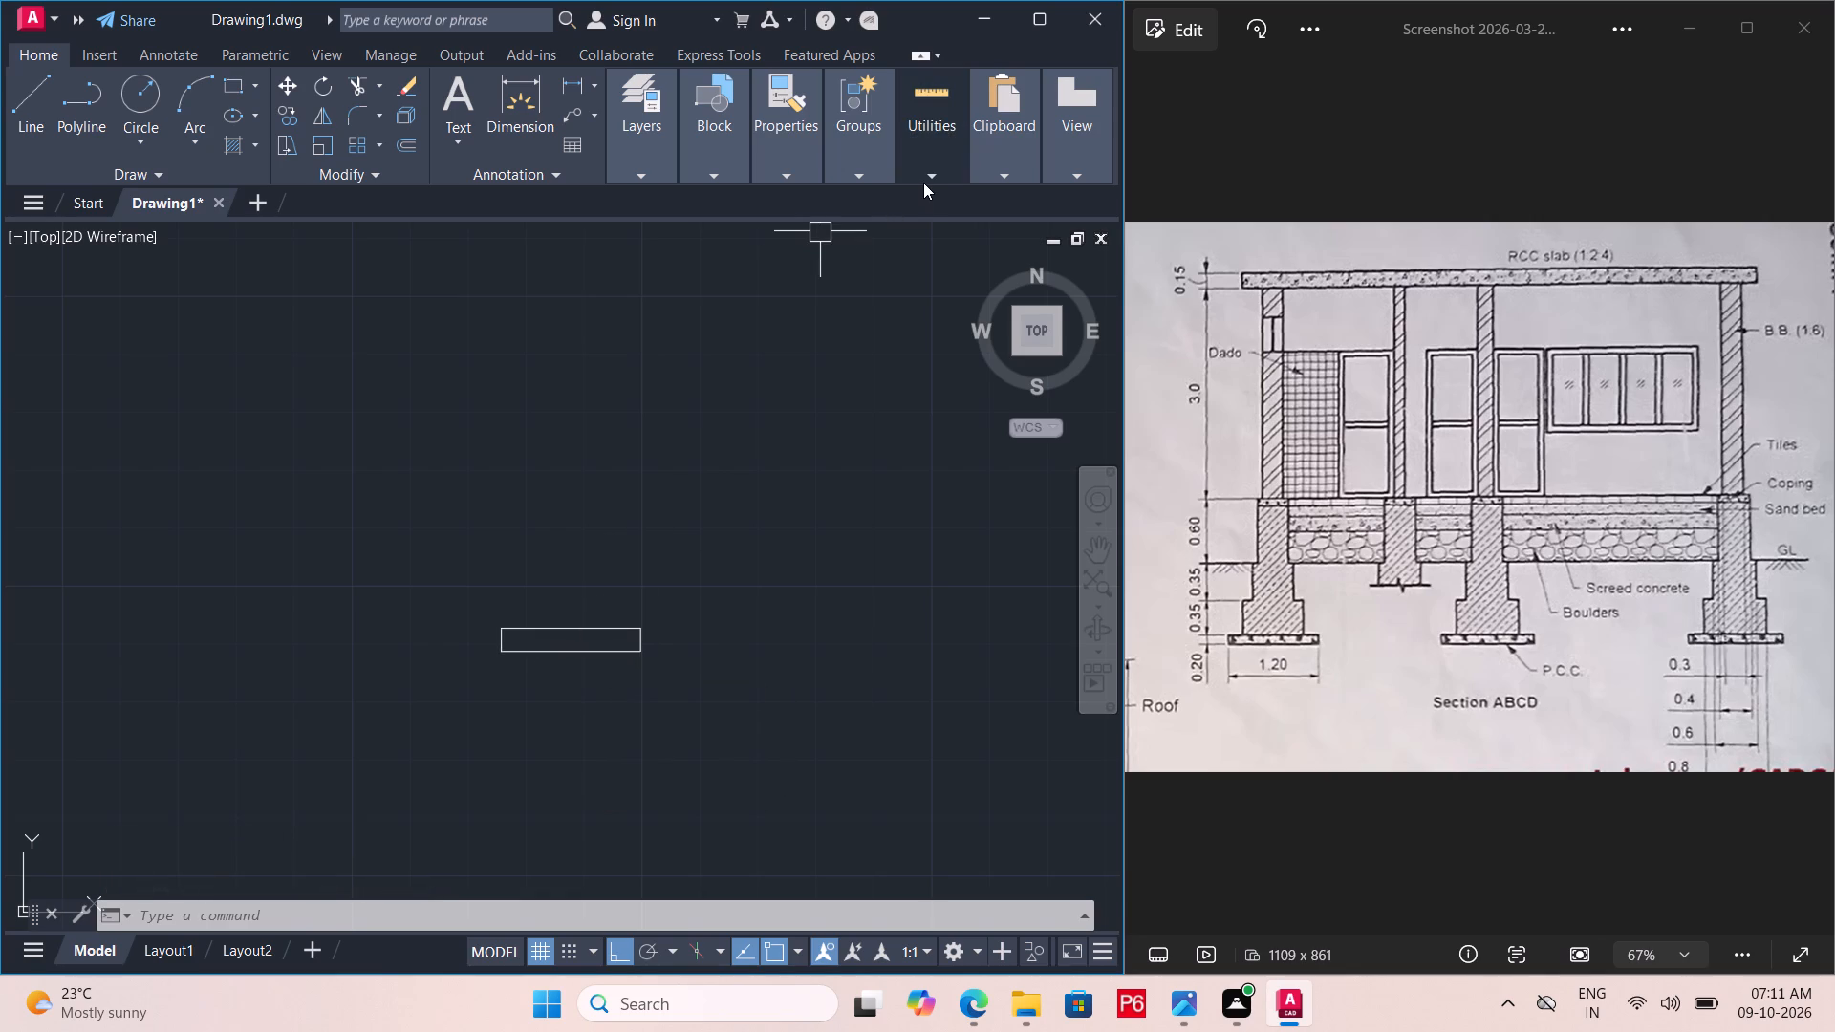
key("l")
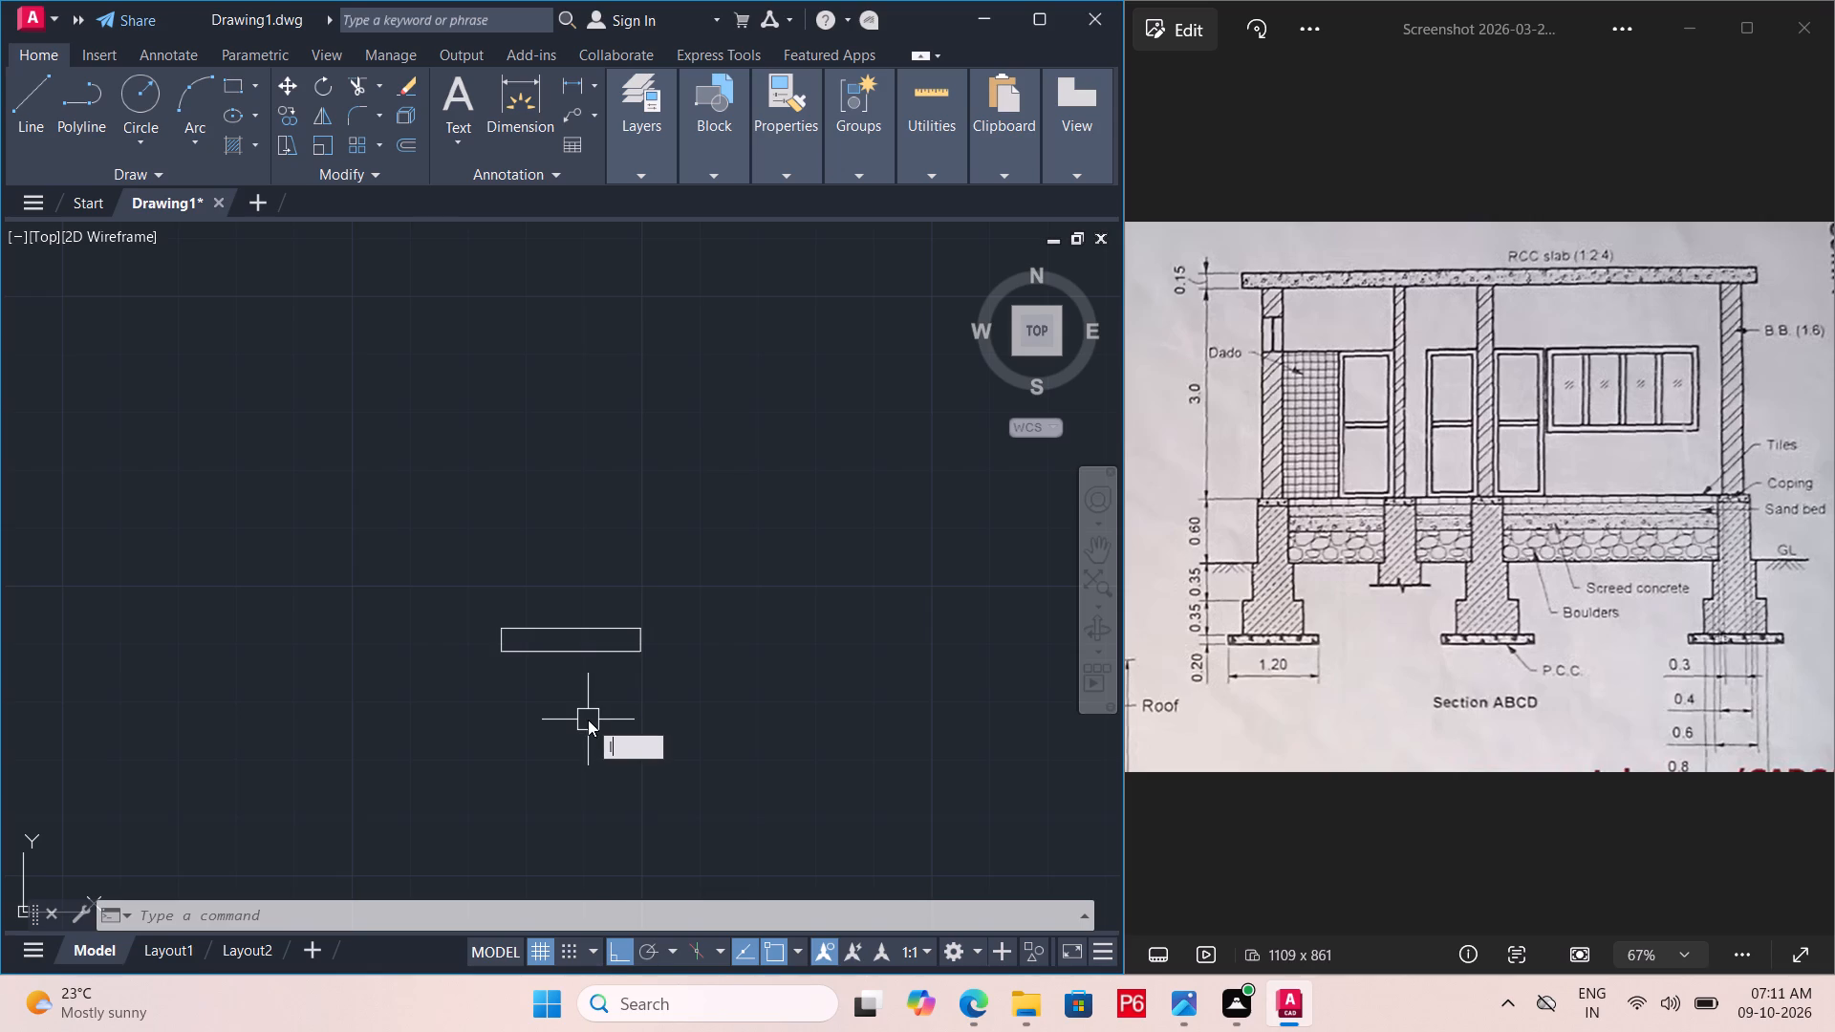
key("space")
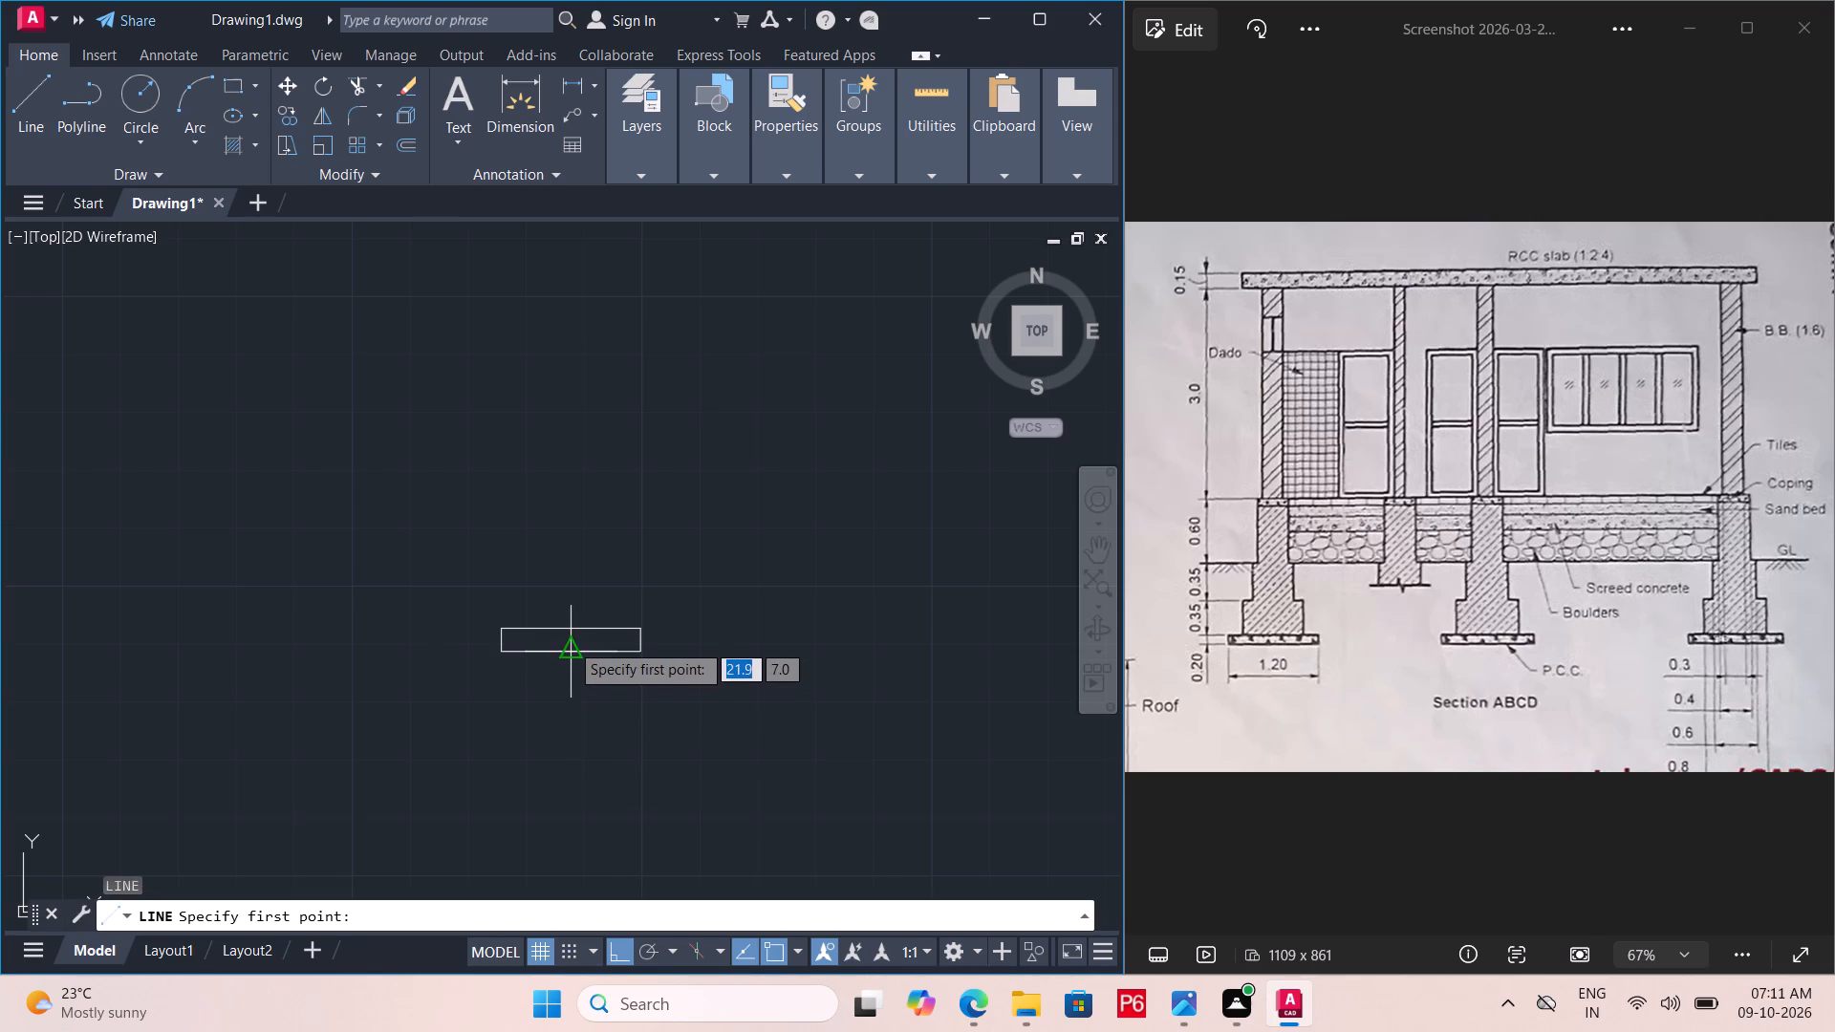
left_click(568, 649)
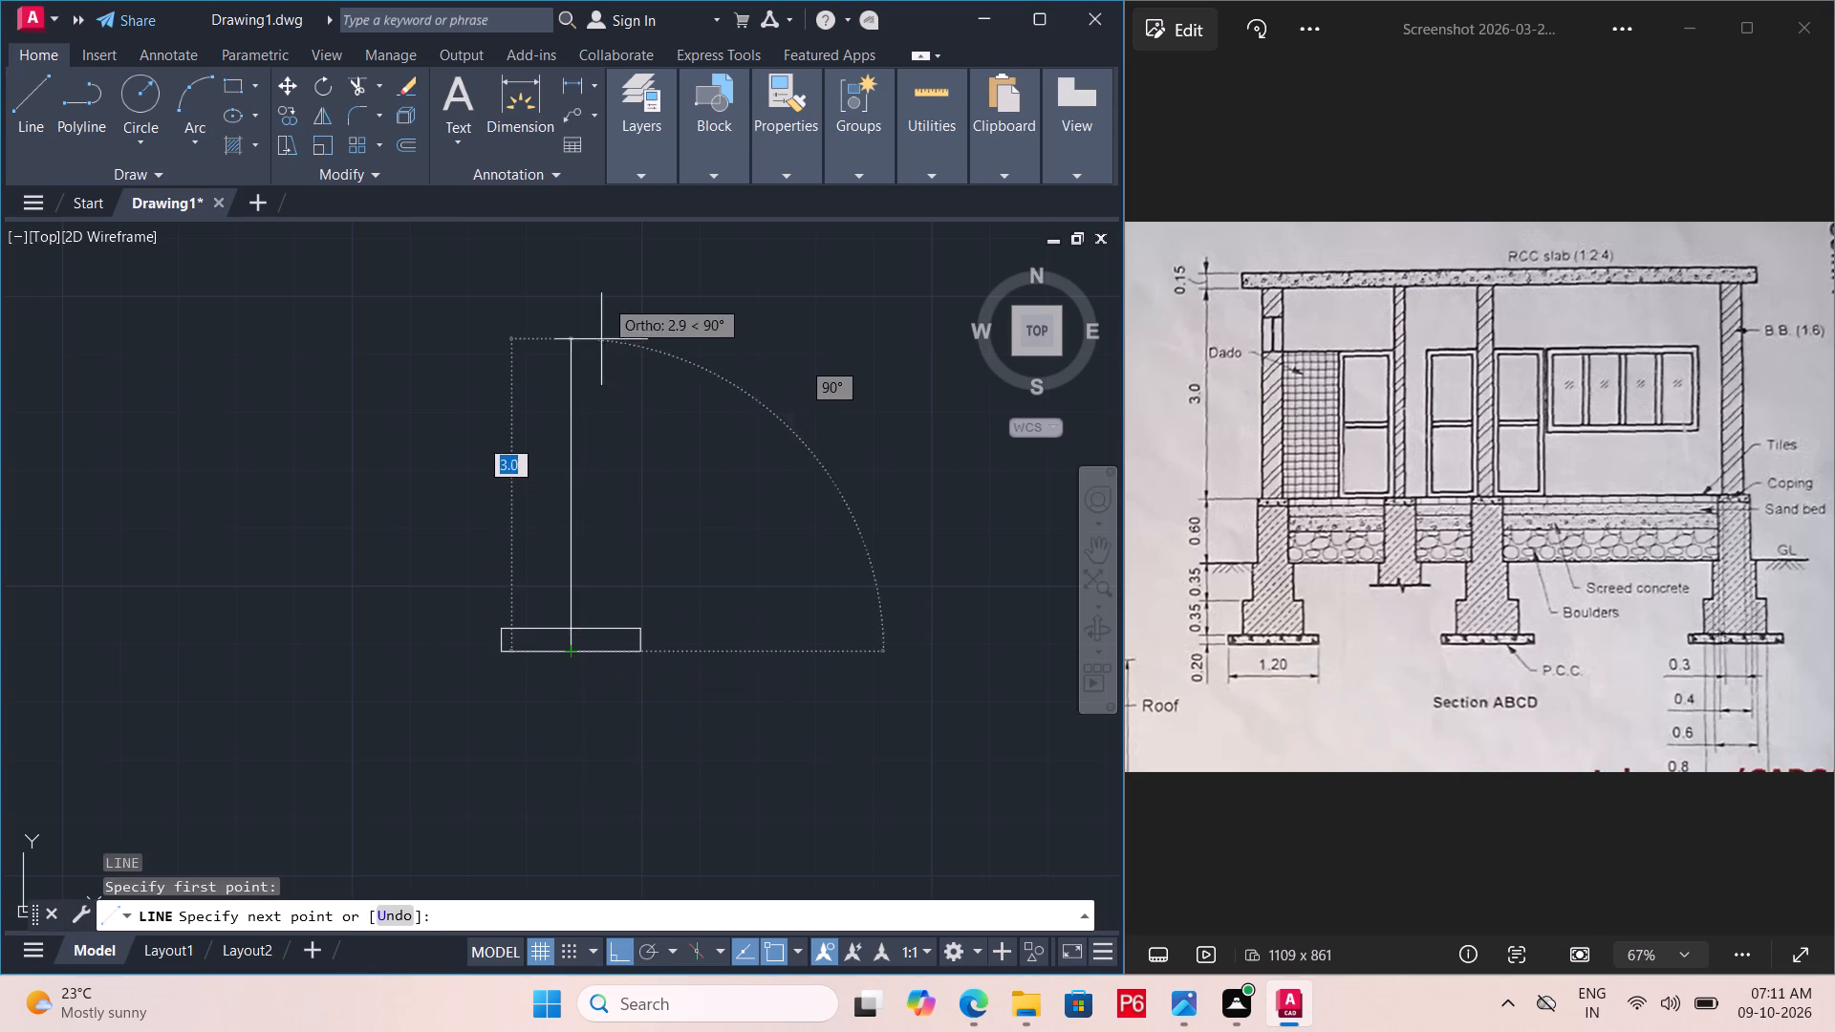
double_click(614, 234)
middle_click_drag(632, 435, 635, 477)
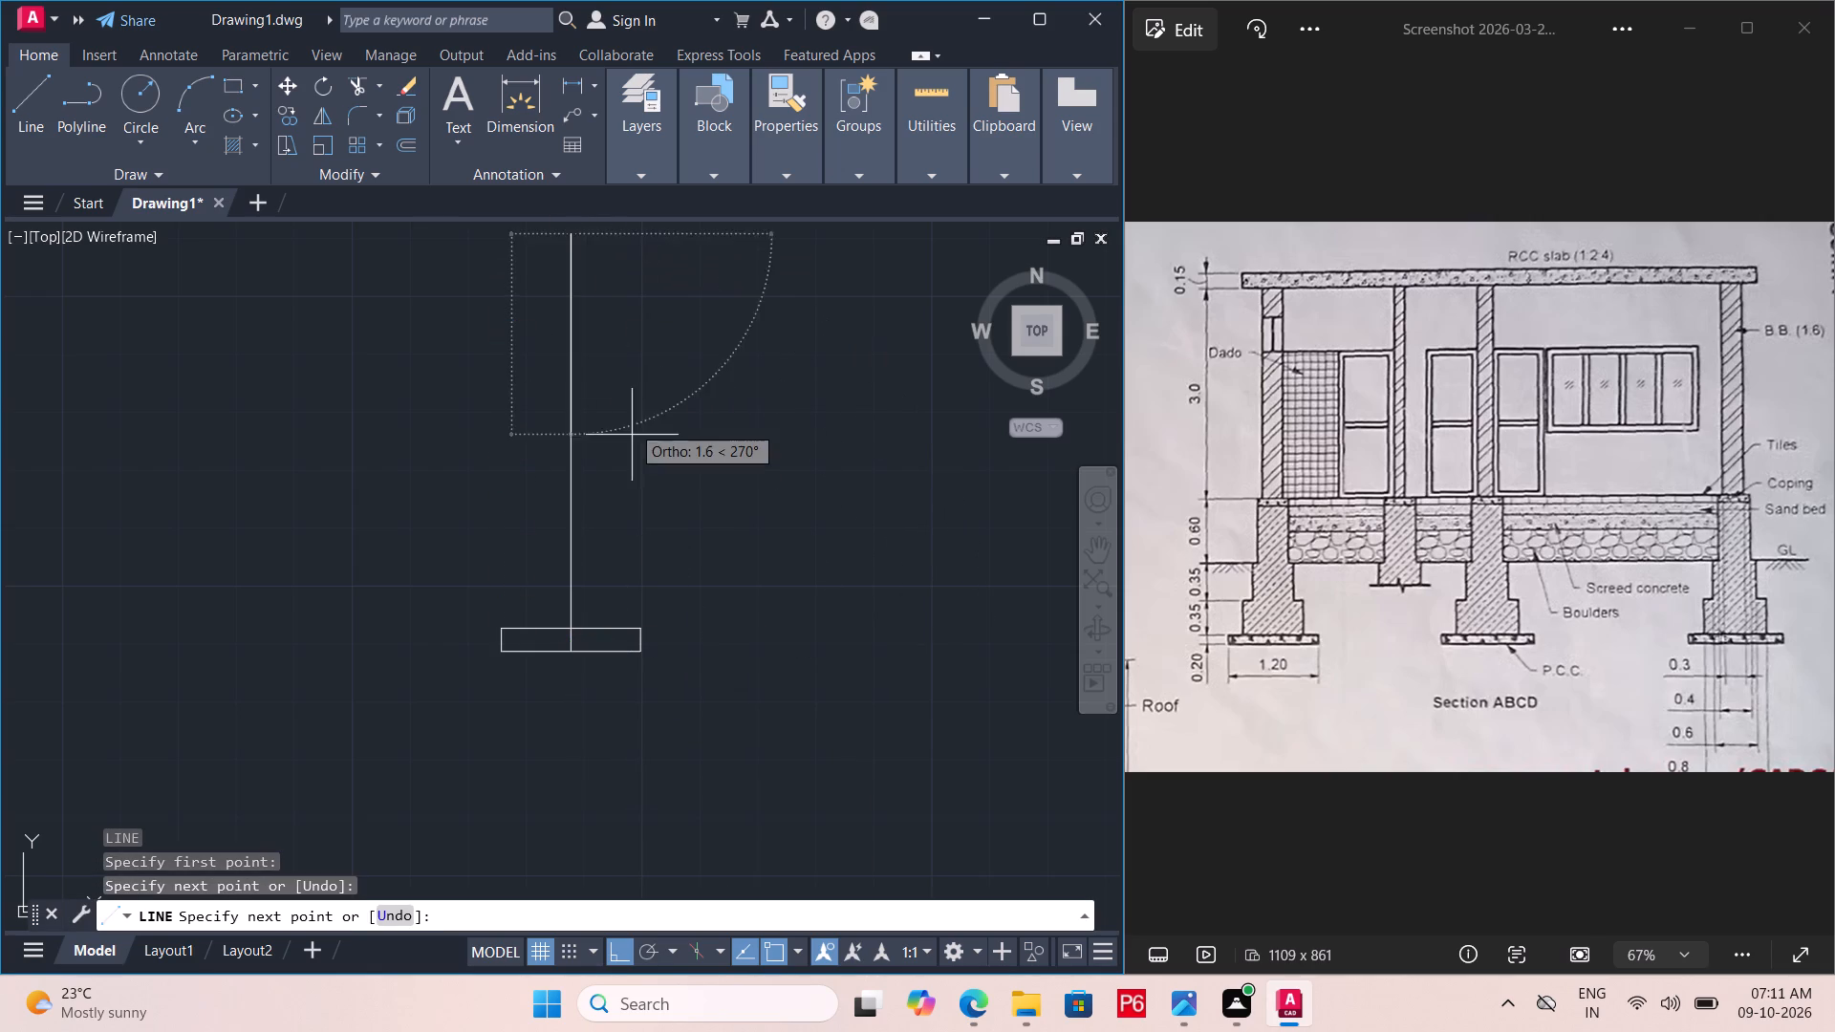
middle_click_drag(635, 477, 628, 552)
key("Escape")
Save the drawing as "drawing 3" in the cad folder on the Desktop.
key("ctrl+s")
key("ctrl+s")
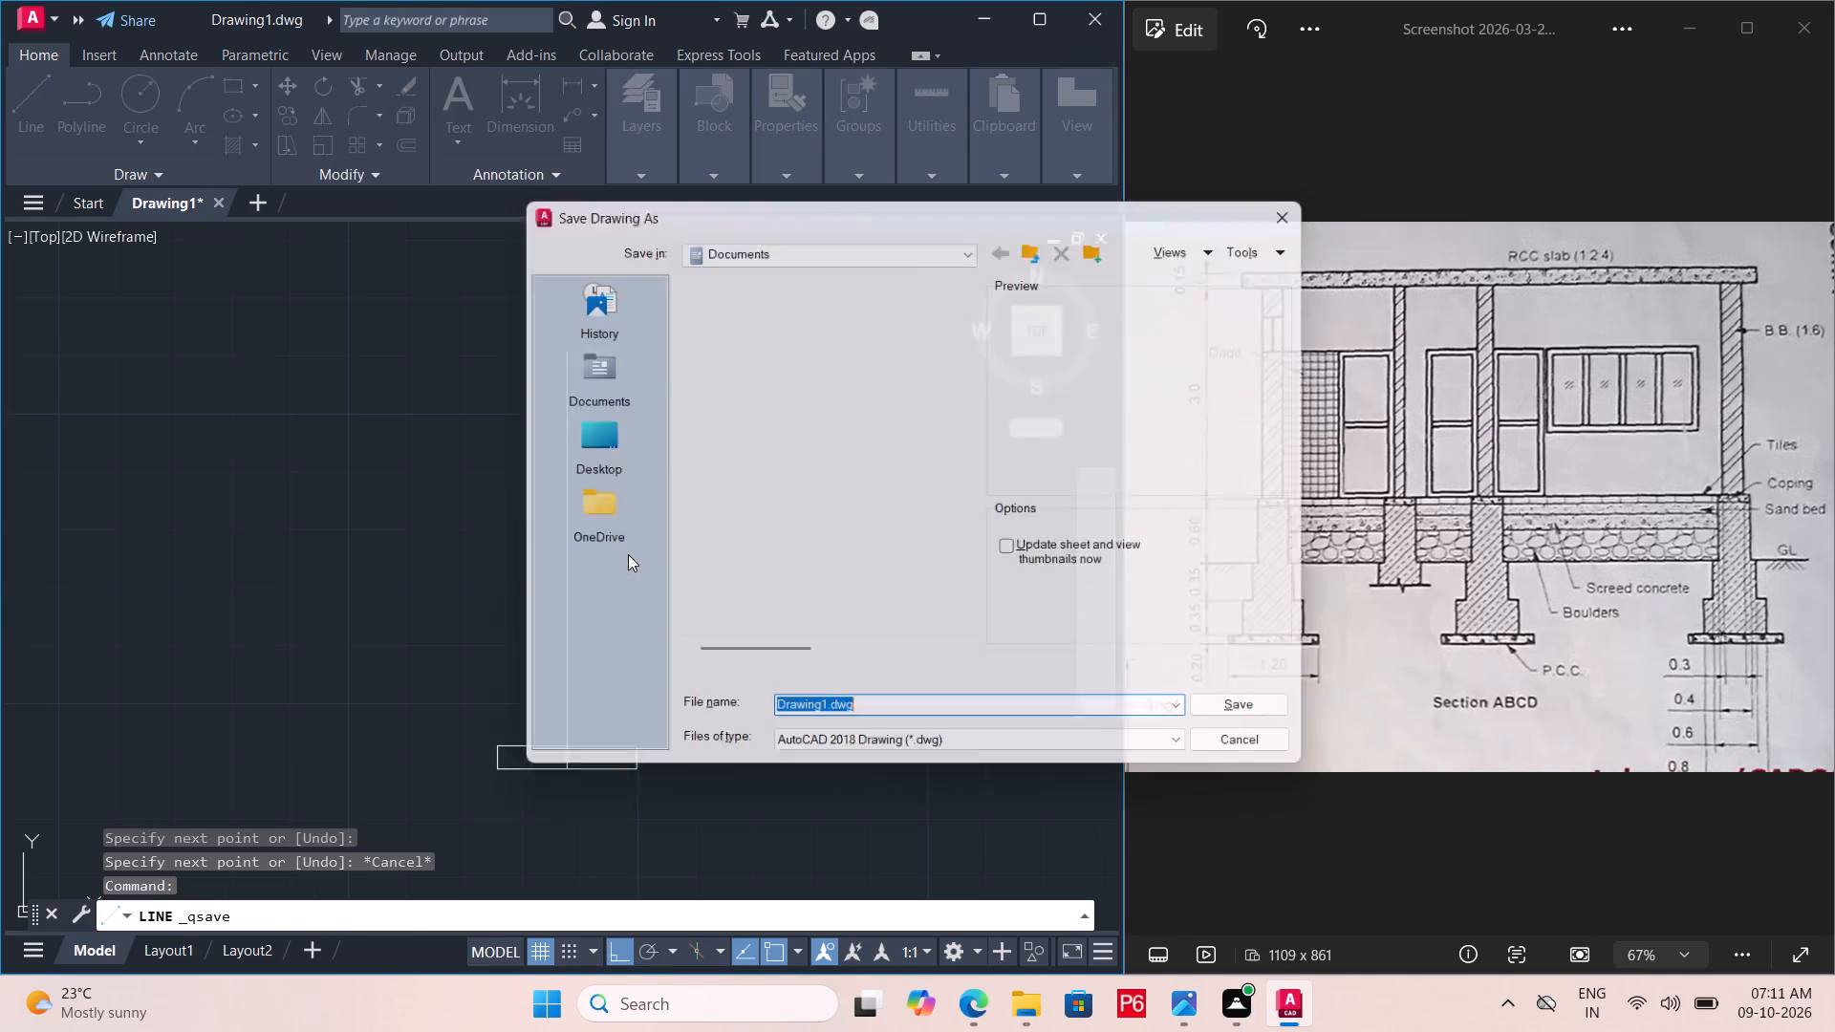
key("ctrl+s")
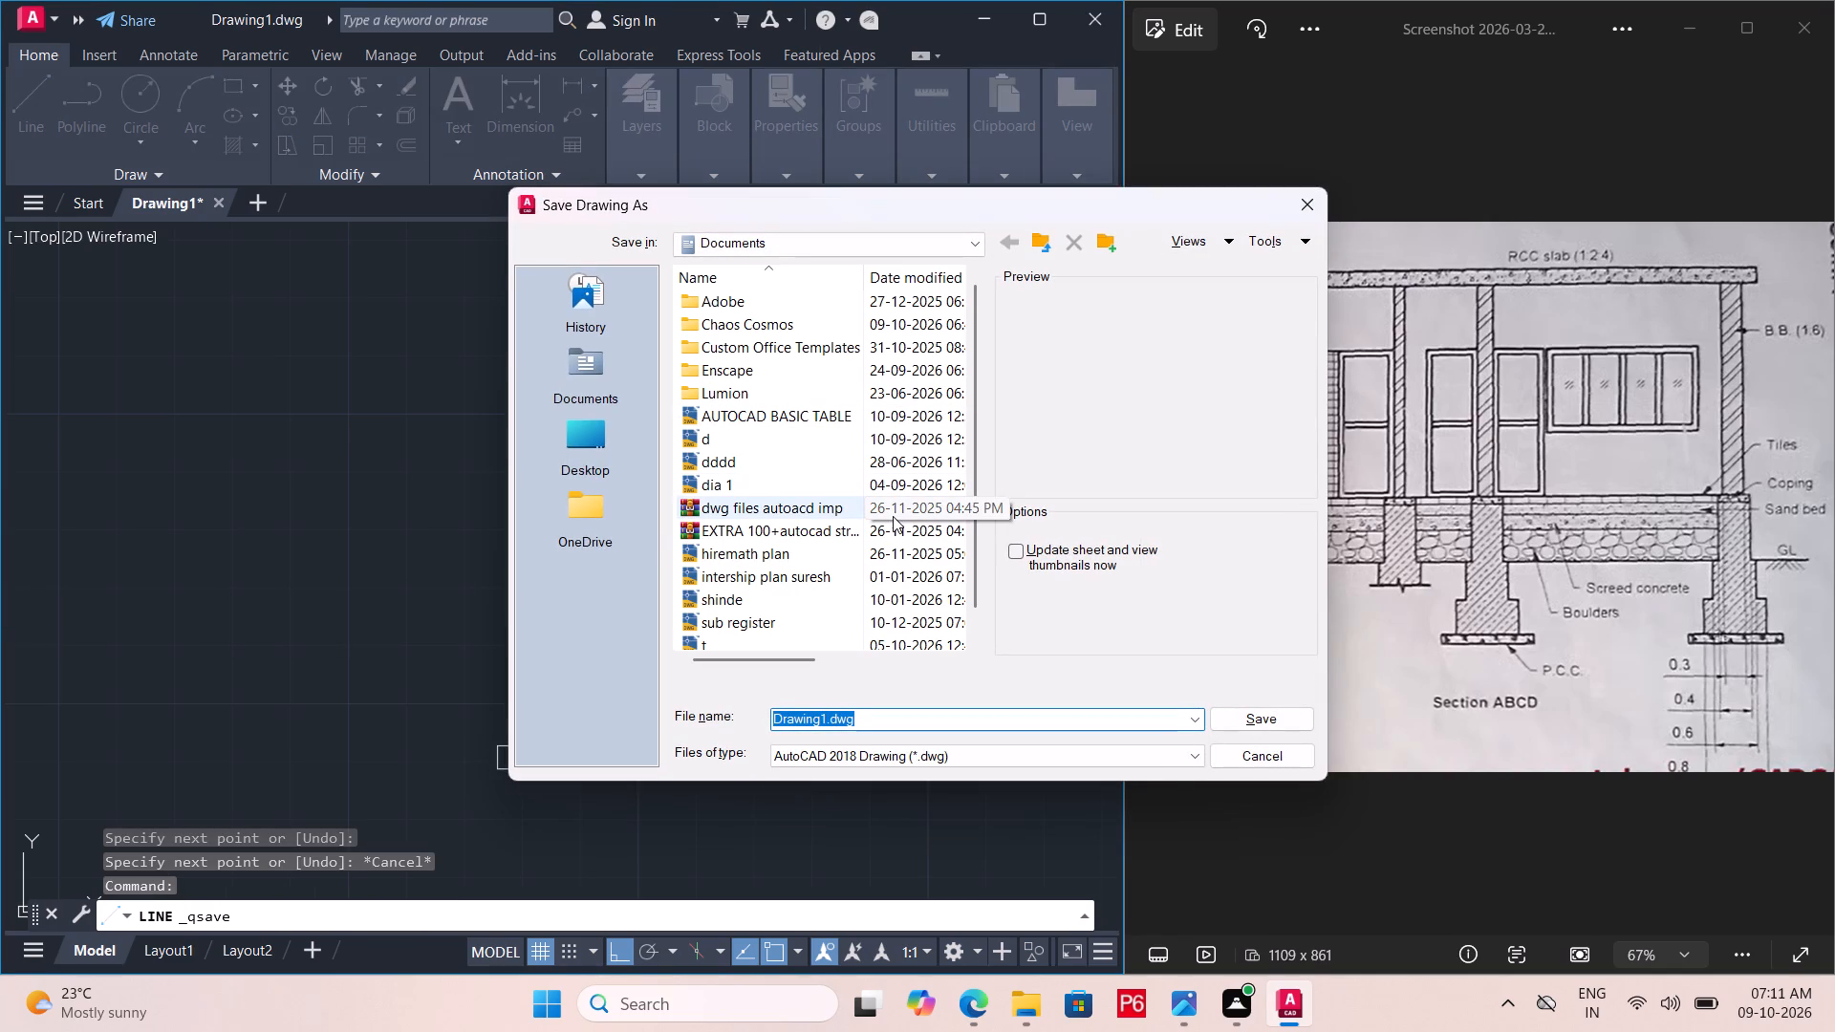
type("dre")
key("BackSpace")
type("awing")
key("space")
key("3")
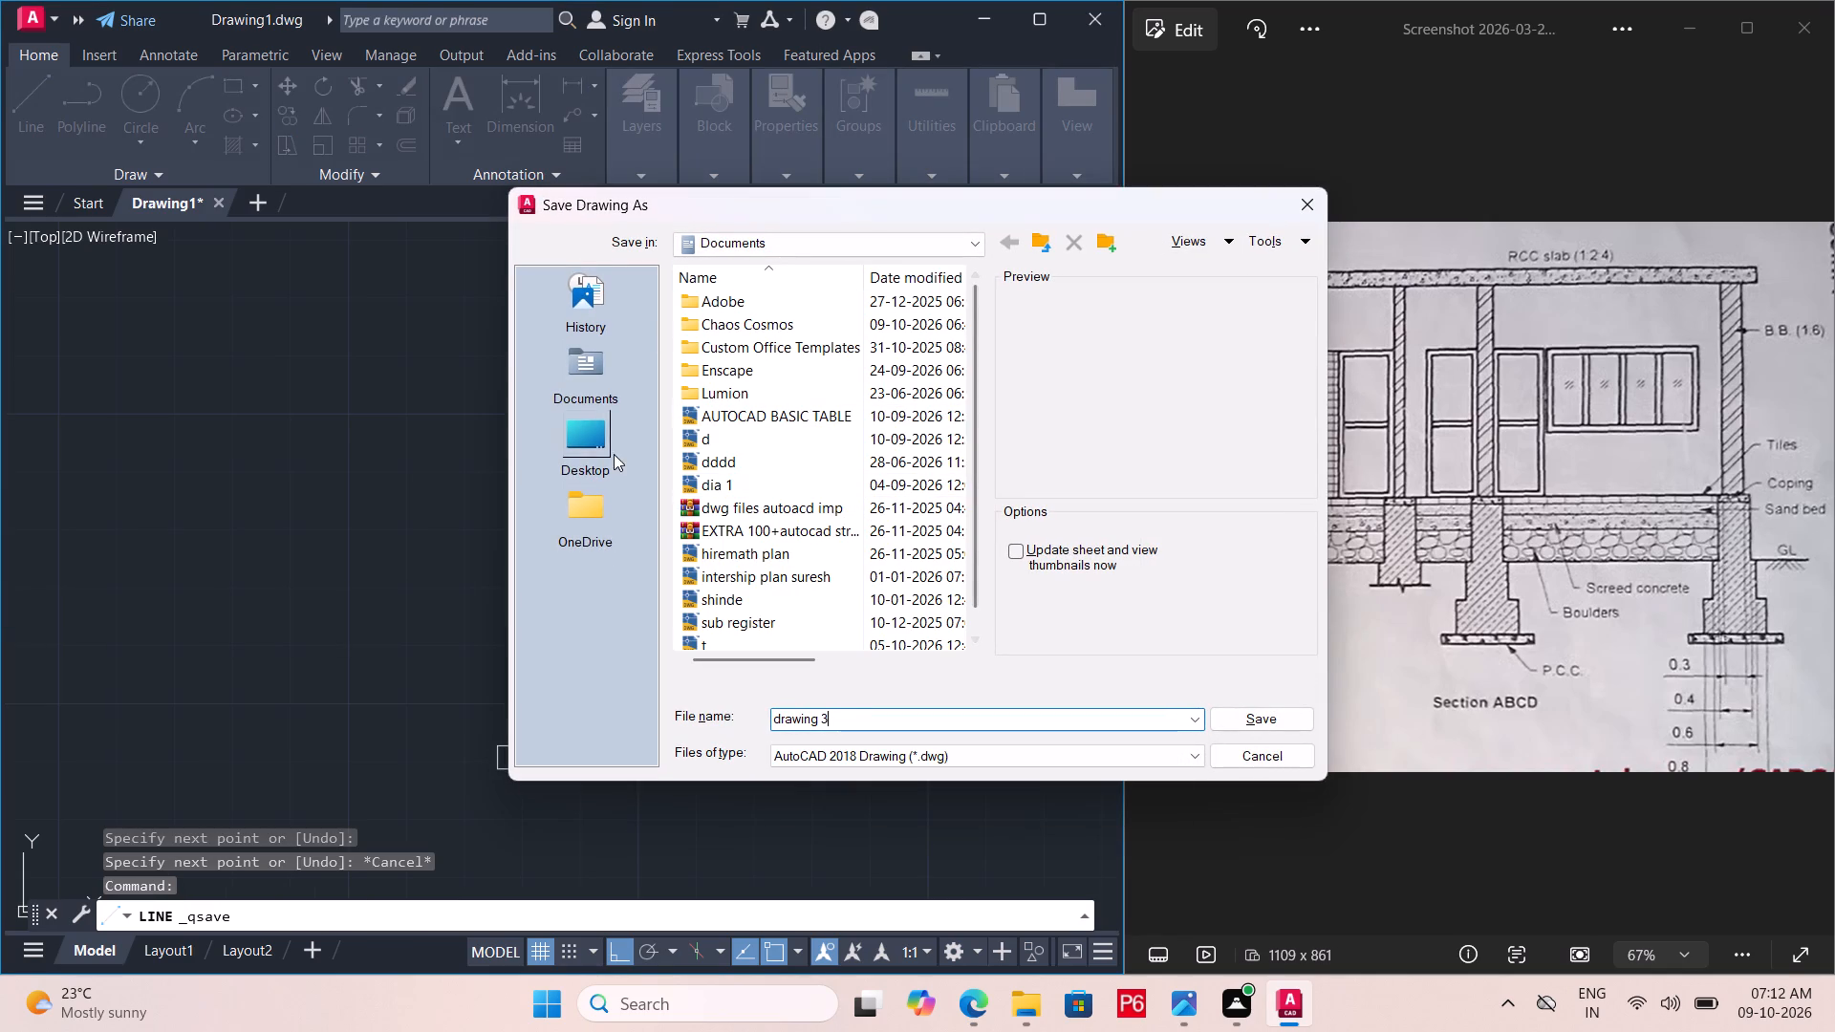
double_click(588, 532)
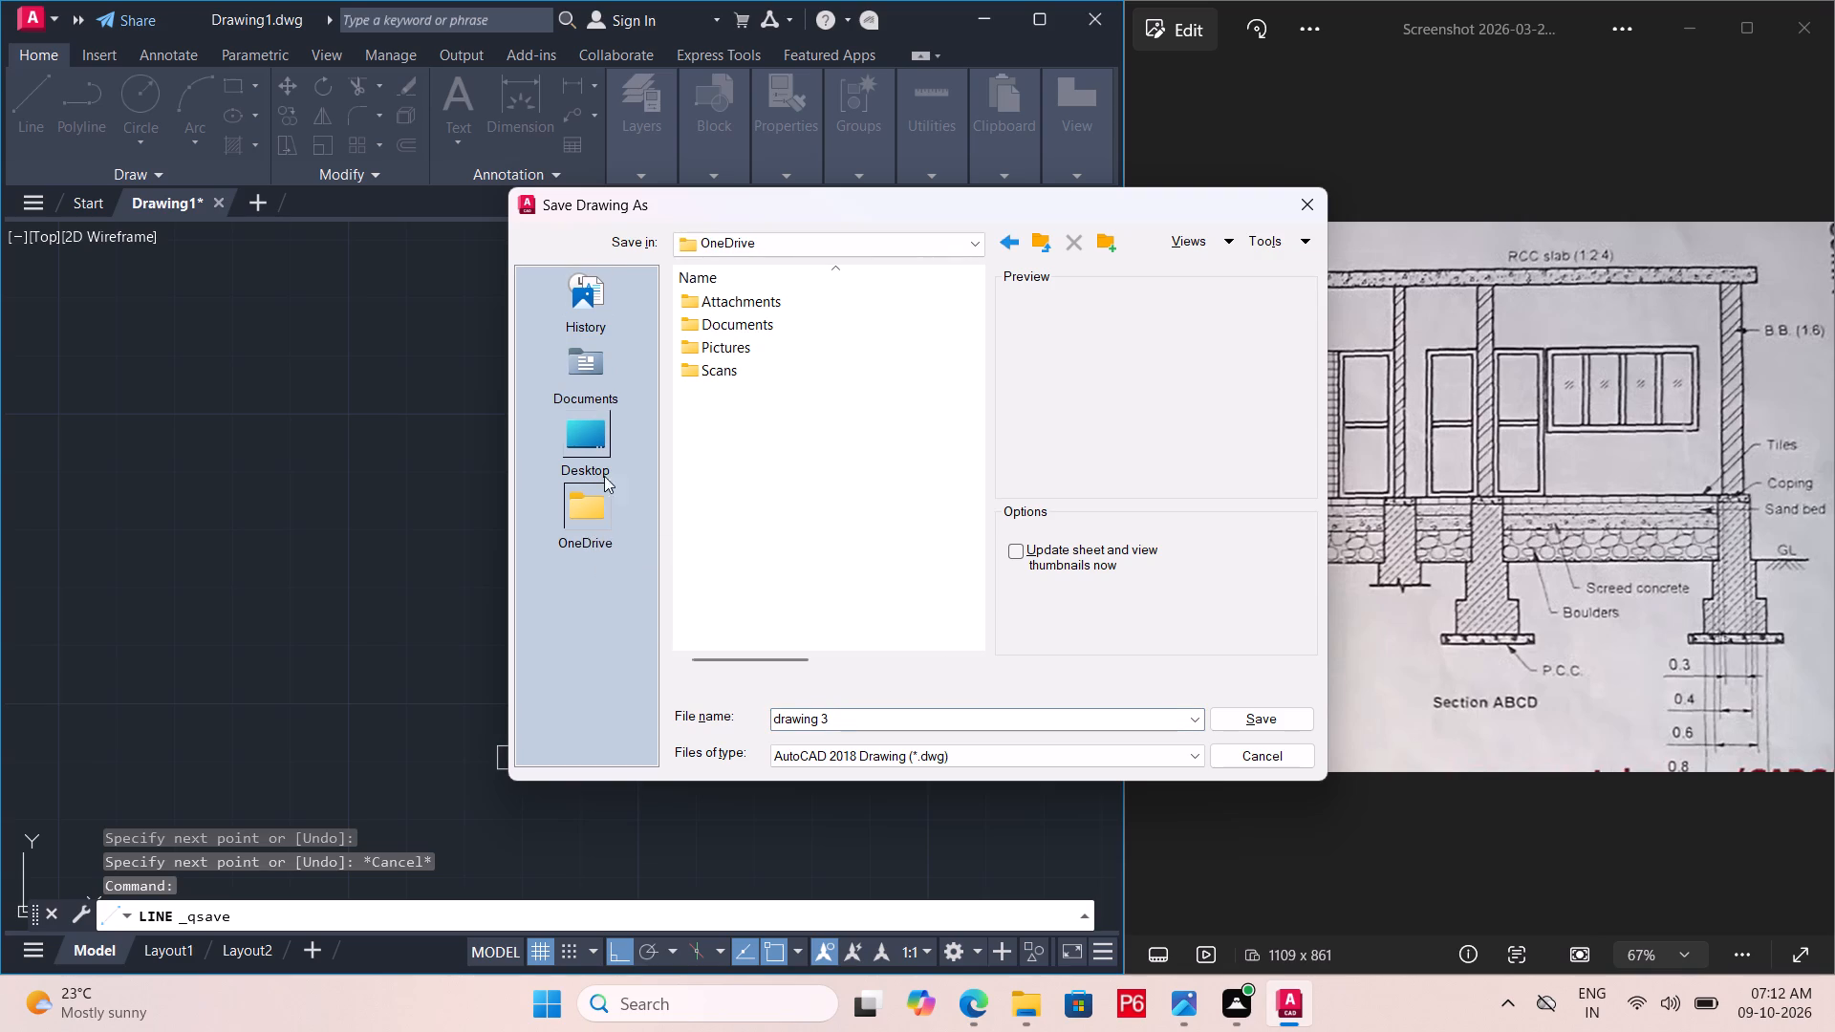
left_click(604, 427)
scroll(863, 656, "down", 2)
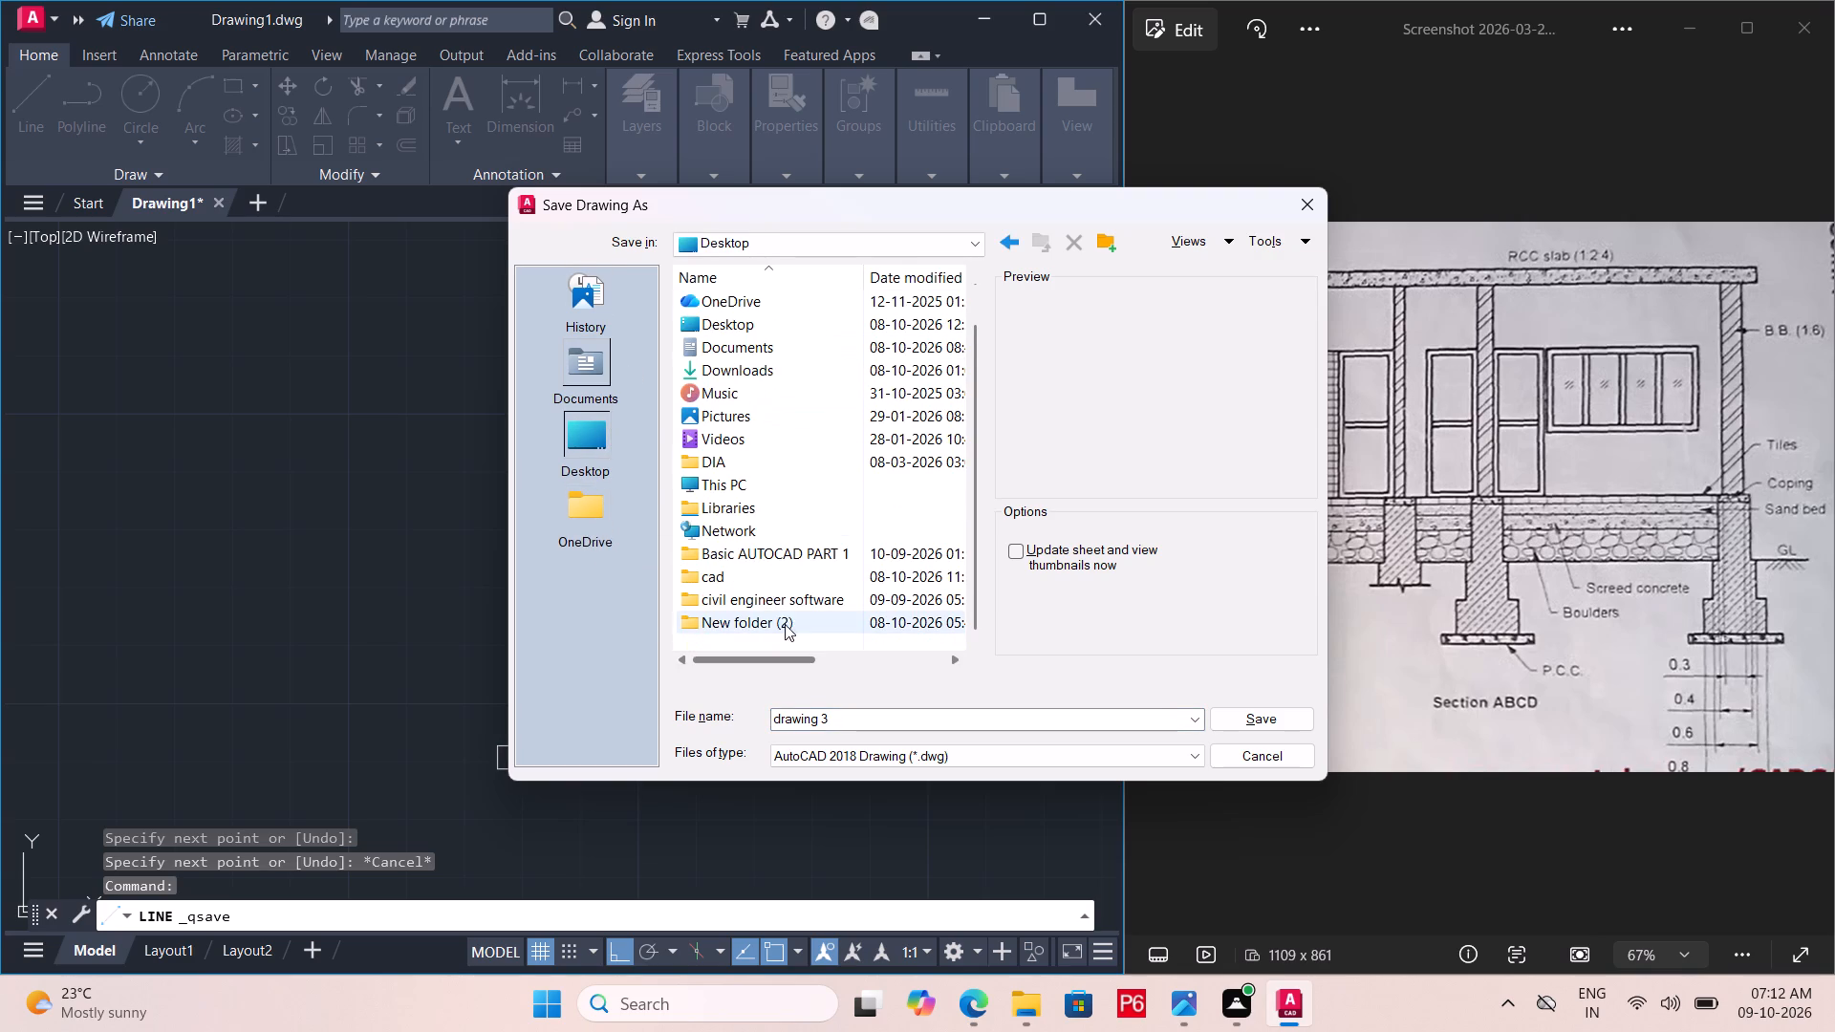
double_click(729, 568)
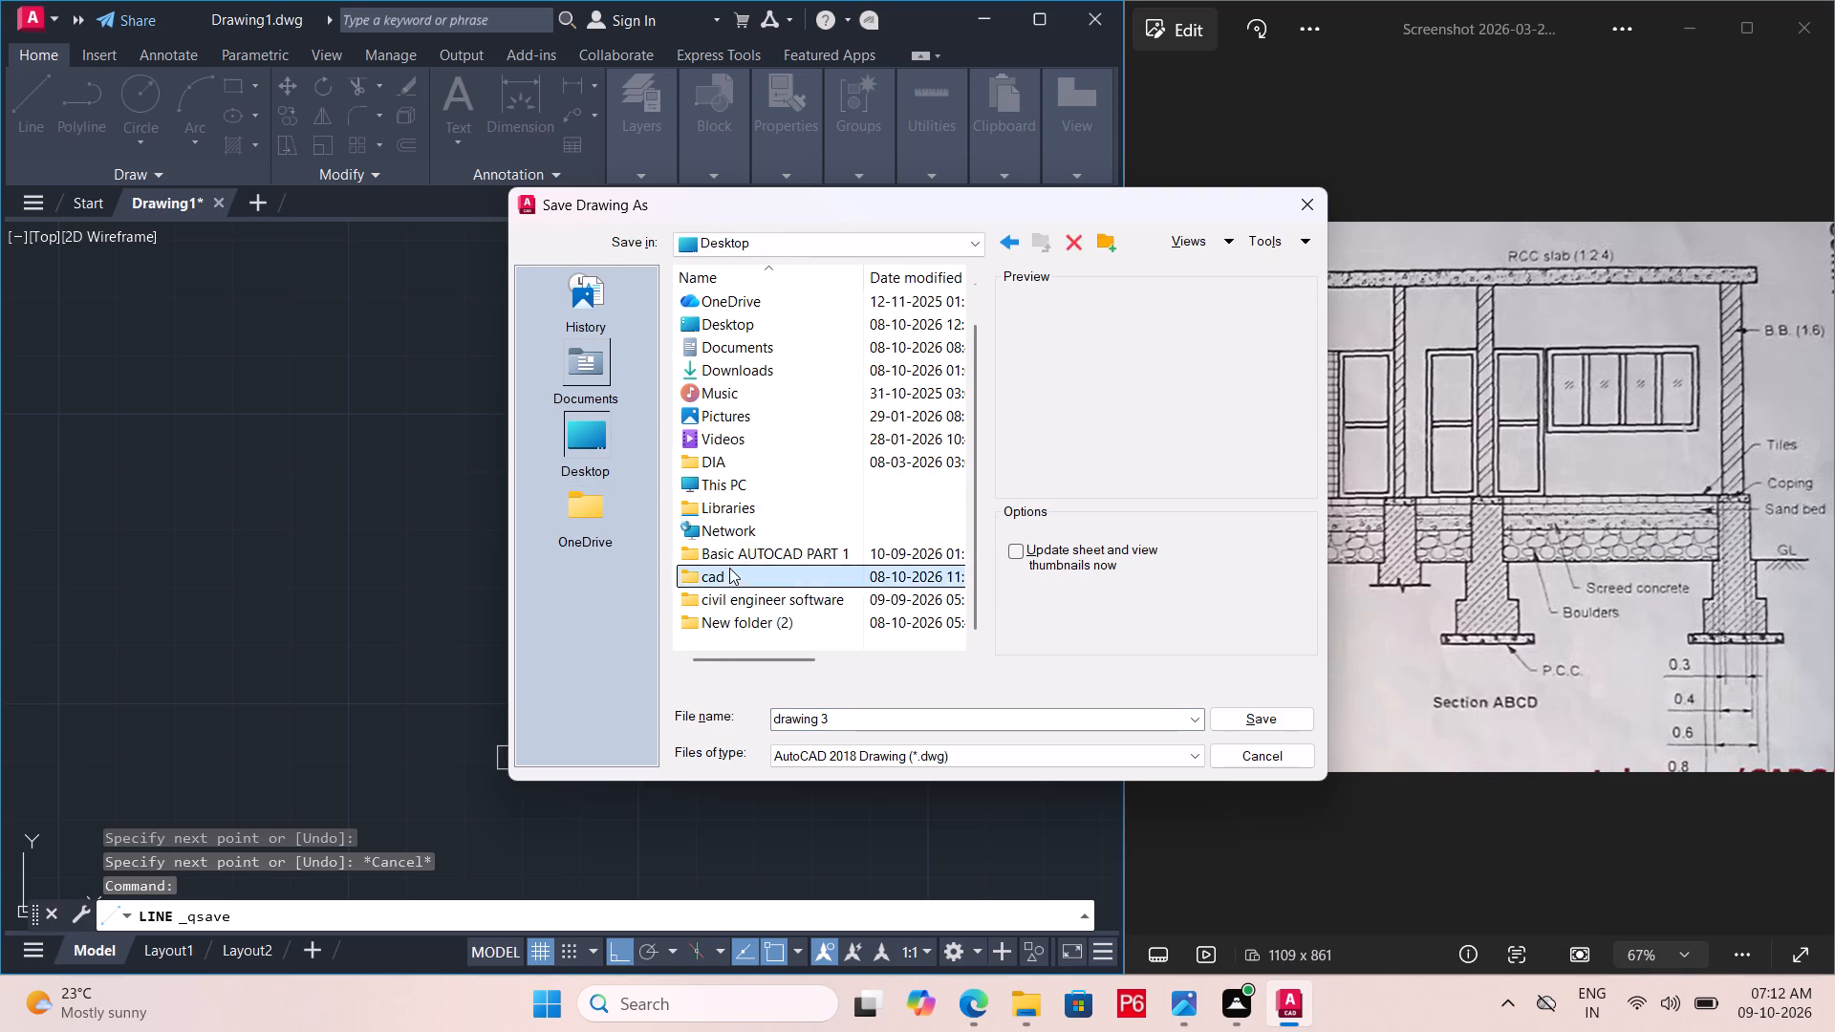
left_click(1263, 722)
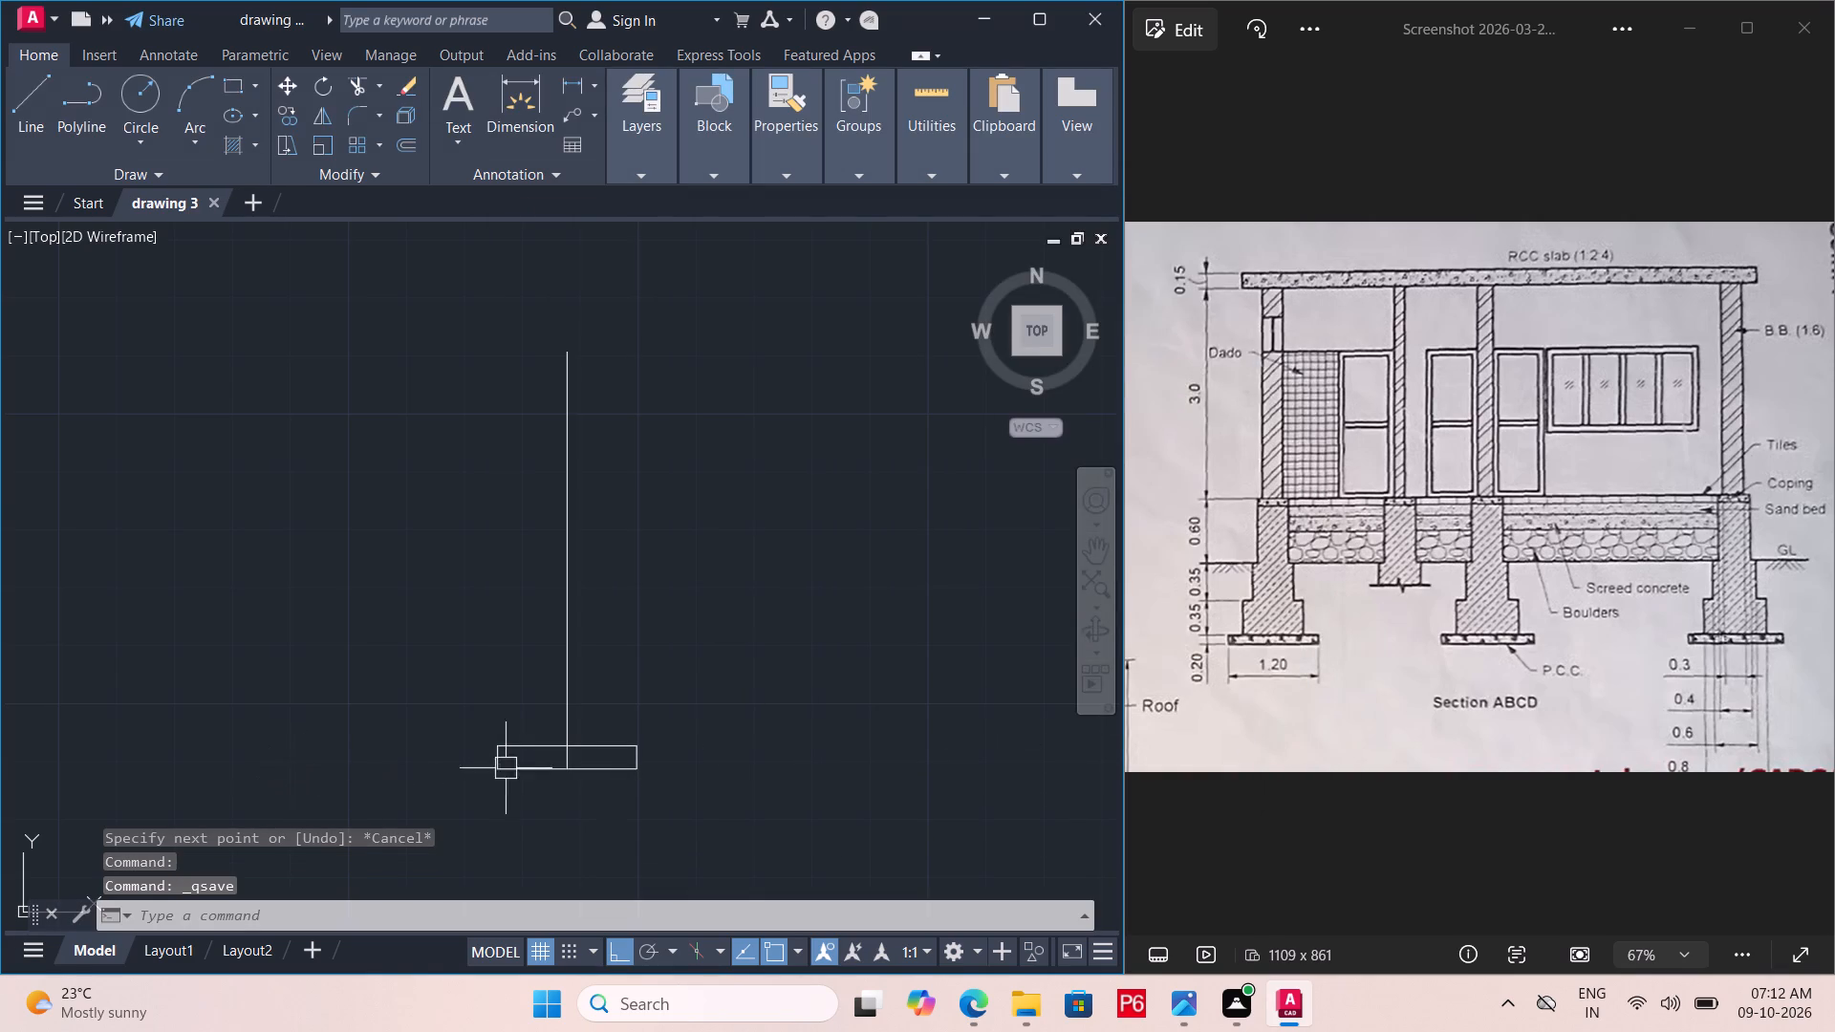
Calculate 0.79/2 with the Quick Calculator.
scroll(543, 759, "up", 1)
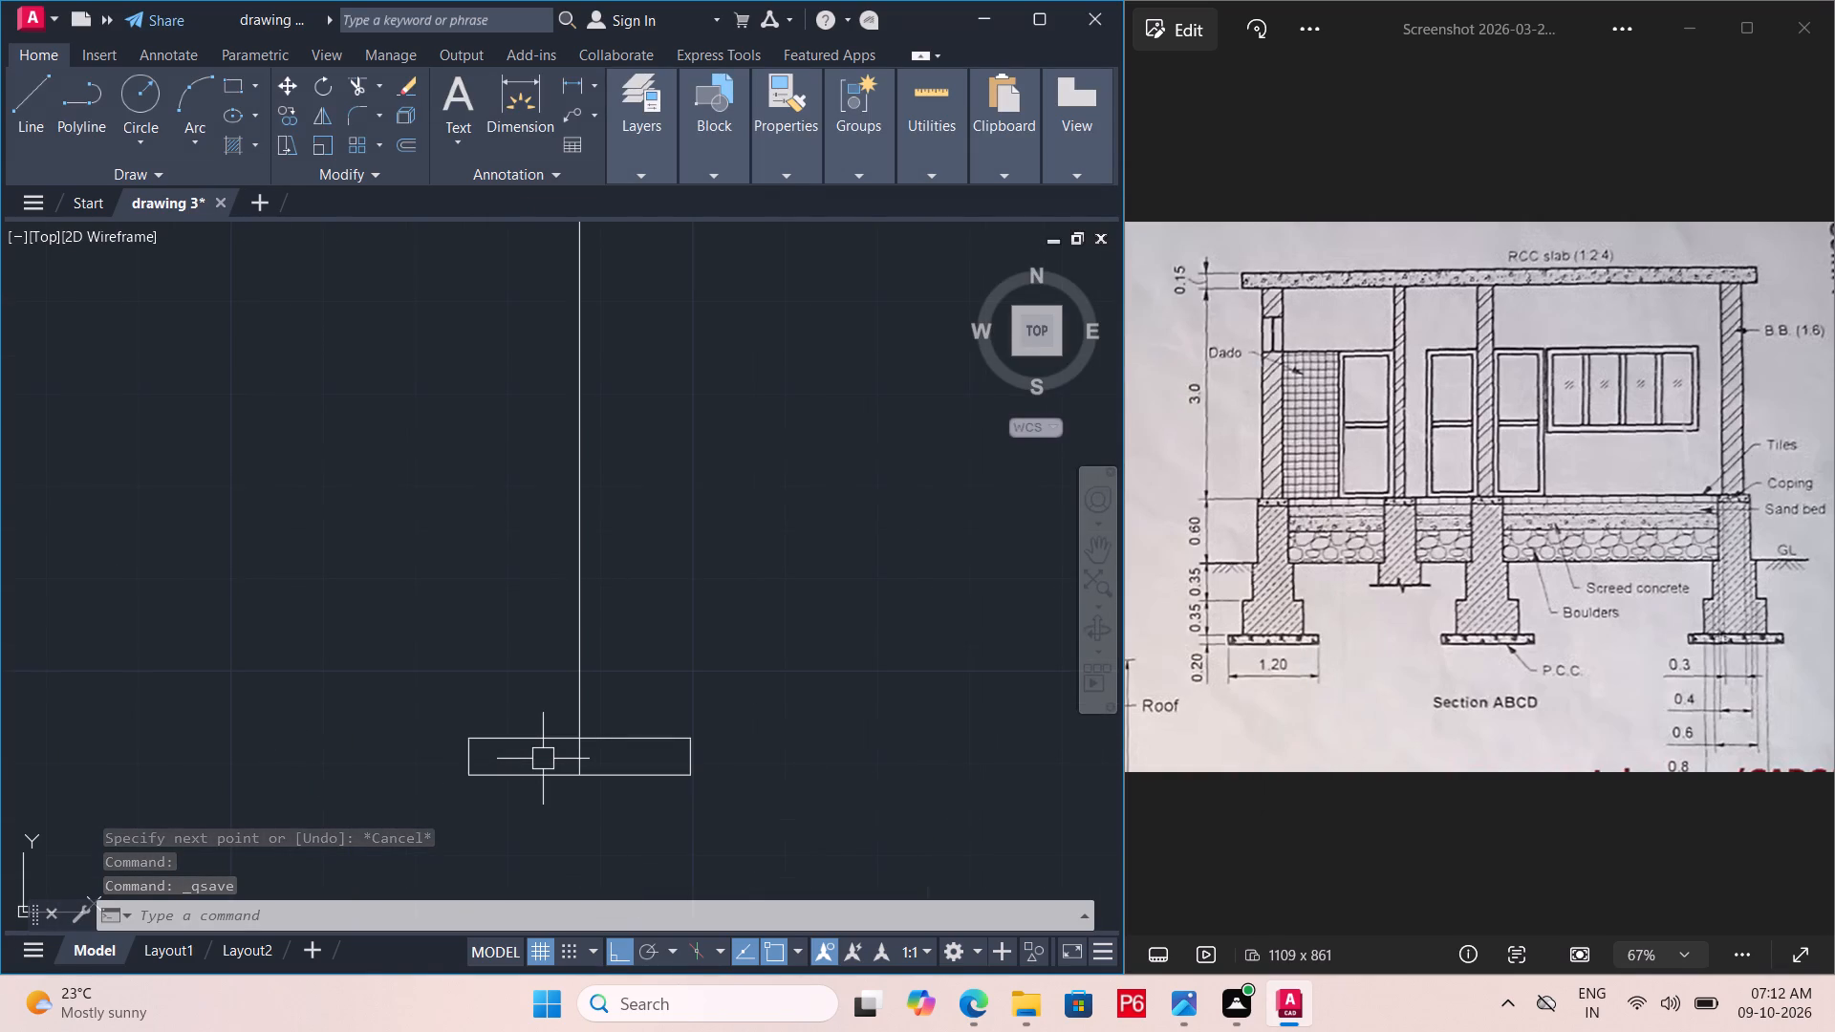
left_click(905, 182)
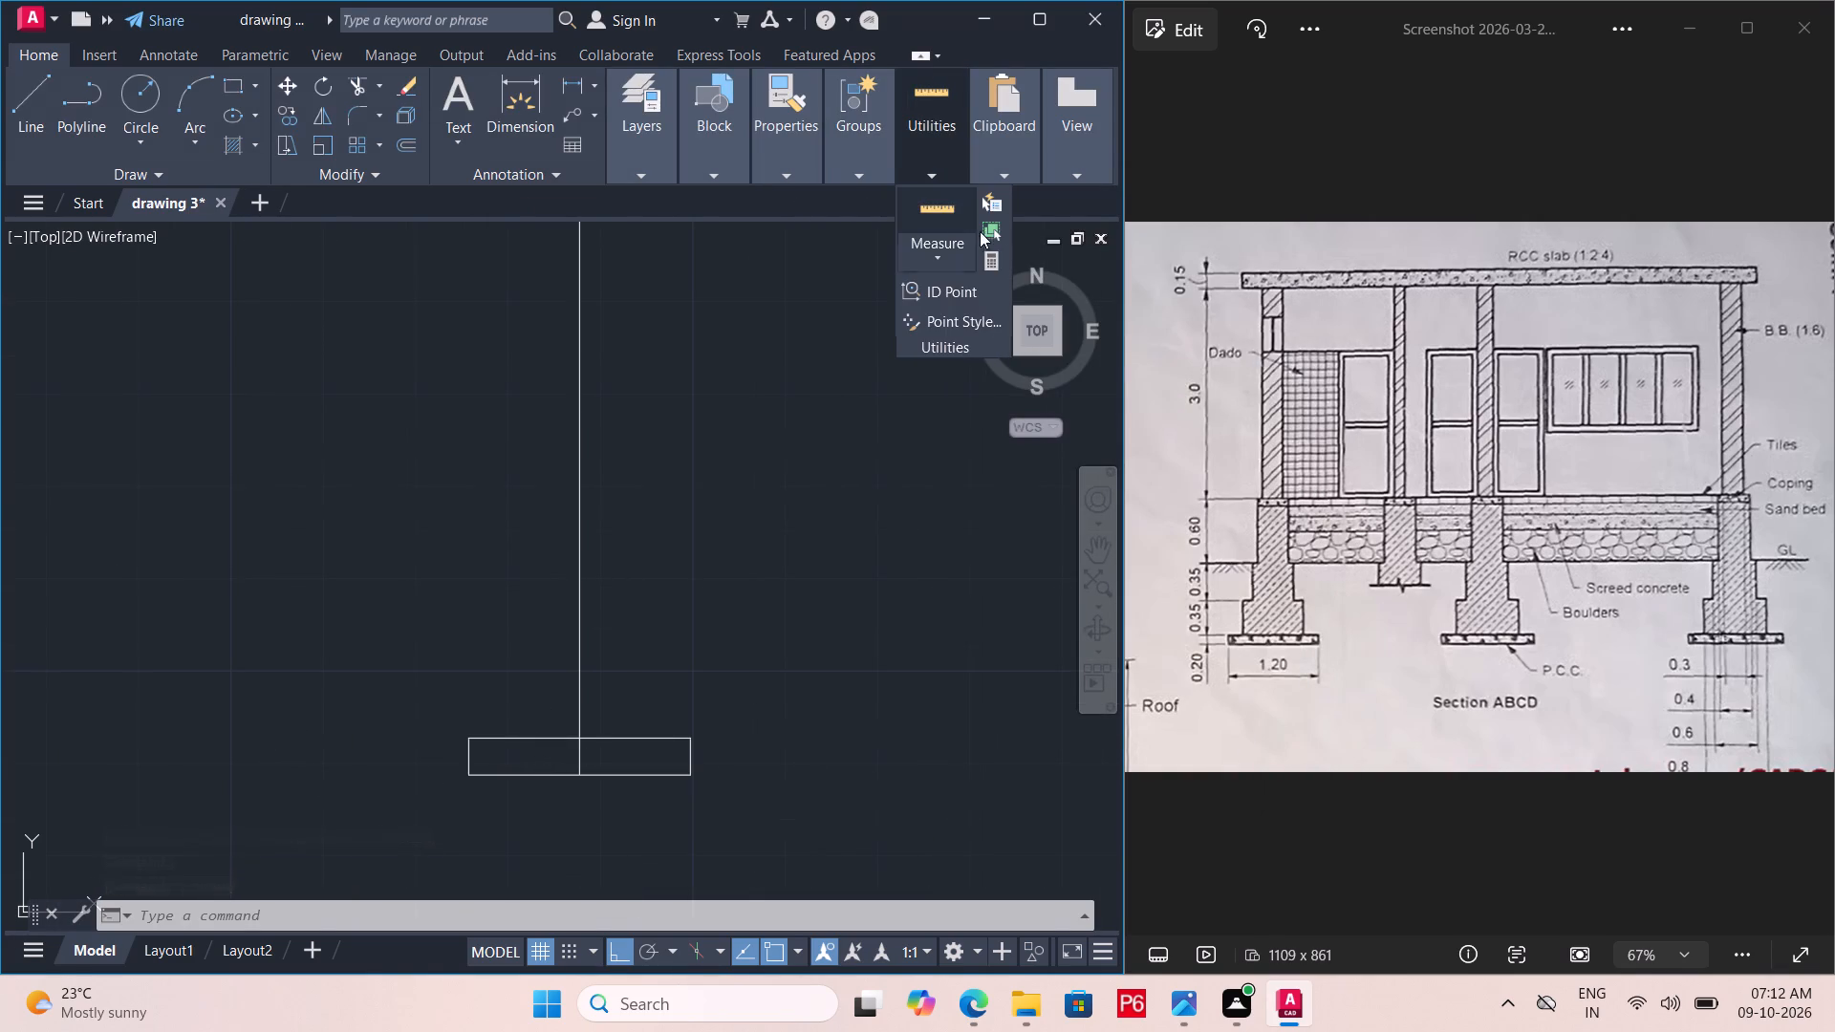
left_click(991, 259)
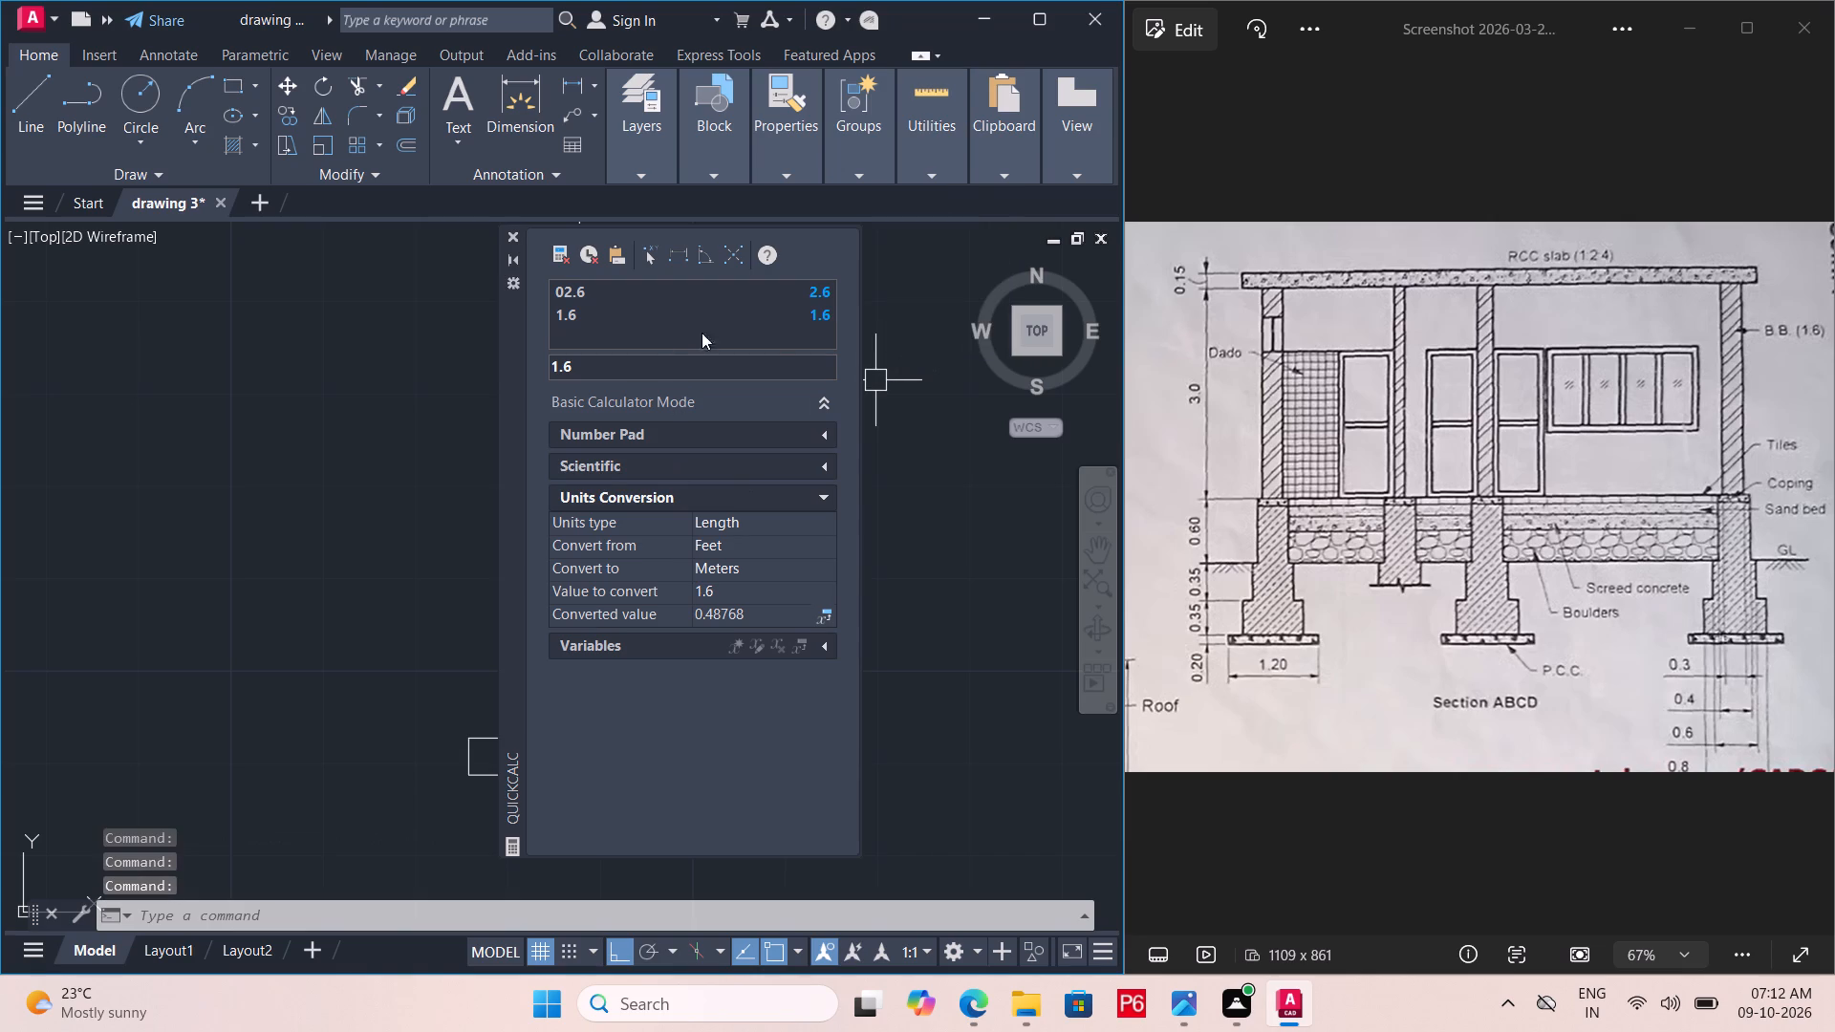
left_click(701, 374)
key("BackSpace")
key("BackSpace")
key("BackSpace")
type("0.7")
key("9")
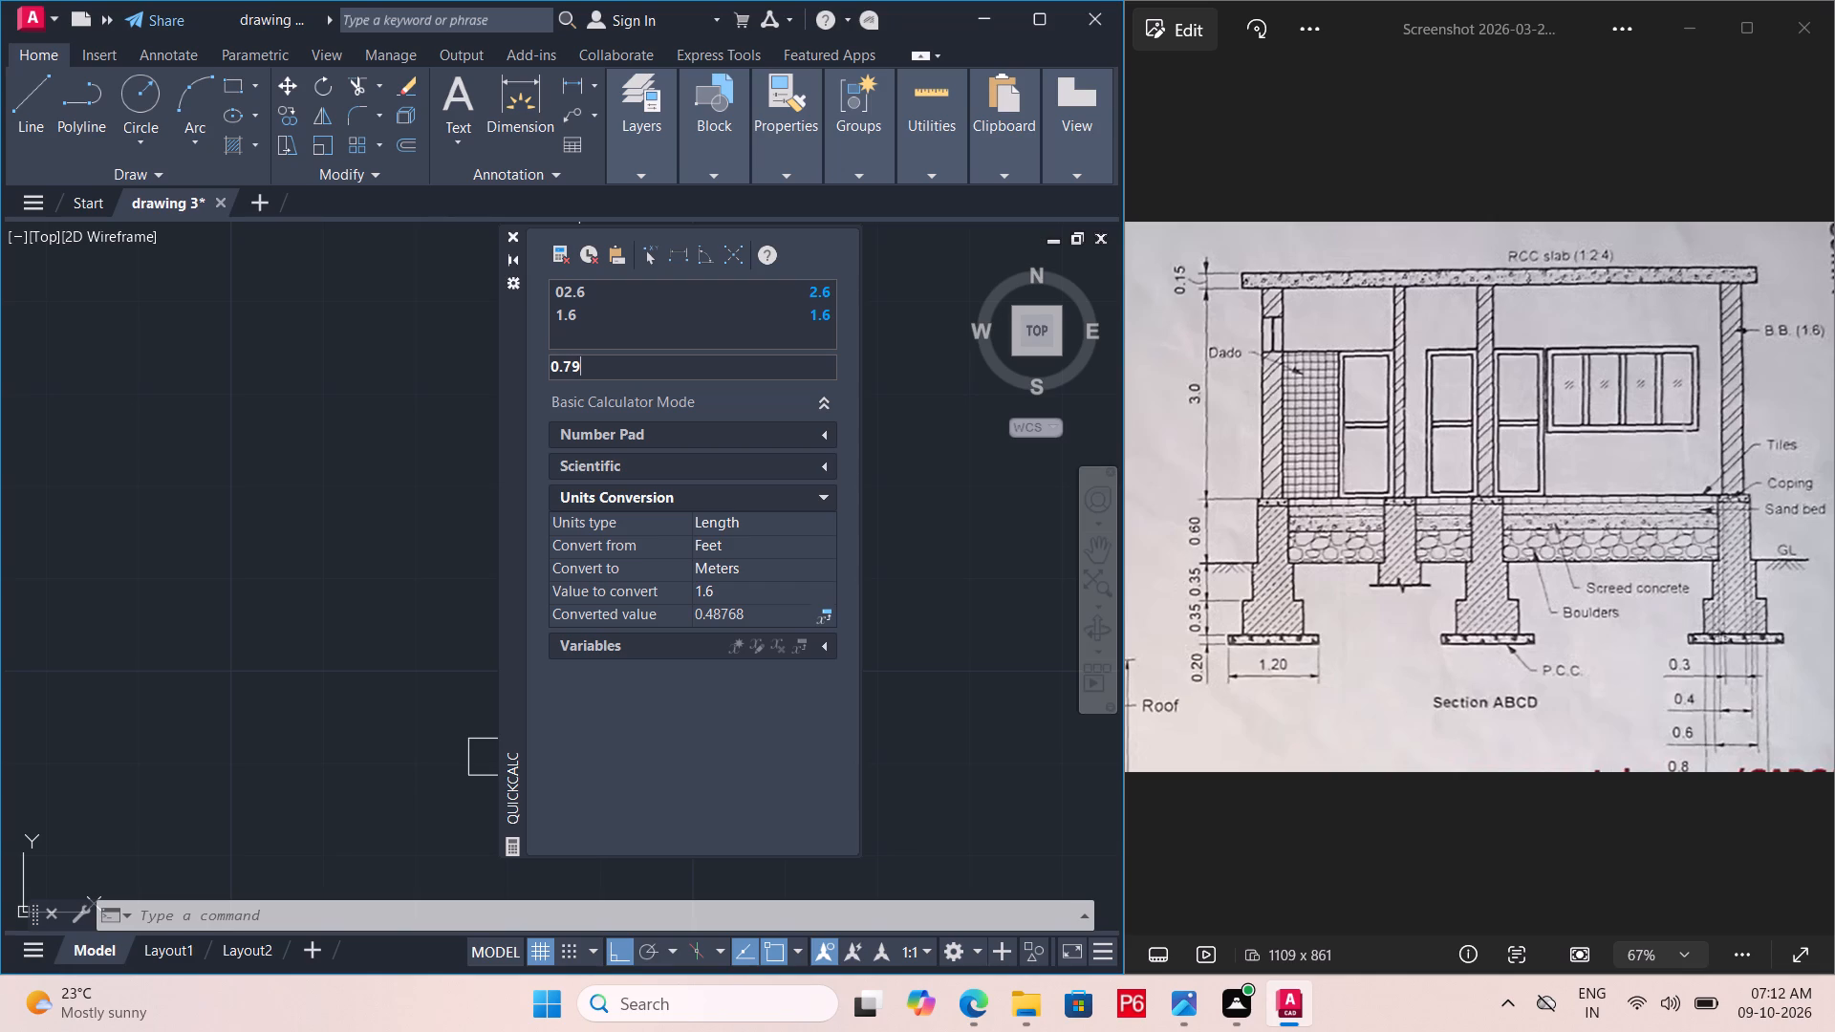
type("/2")
key("Return")
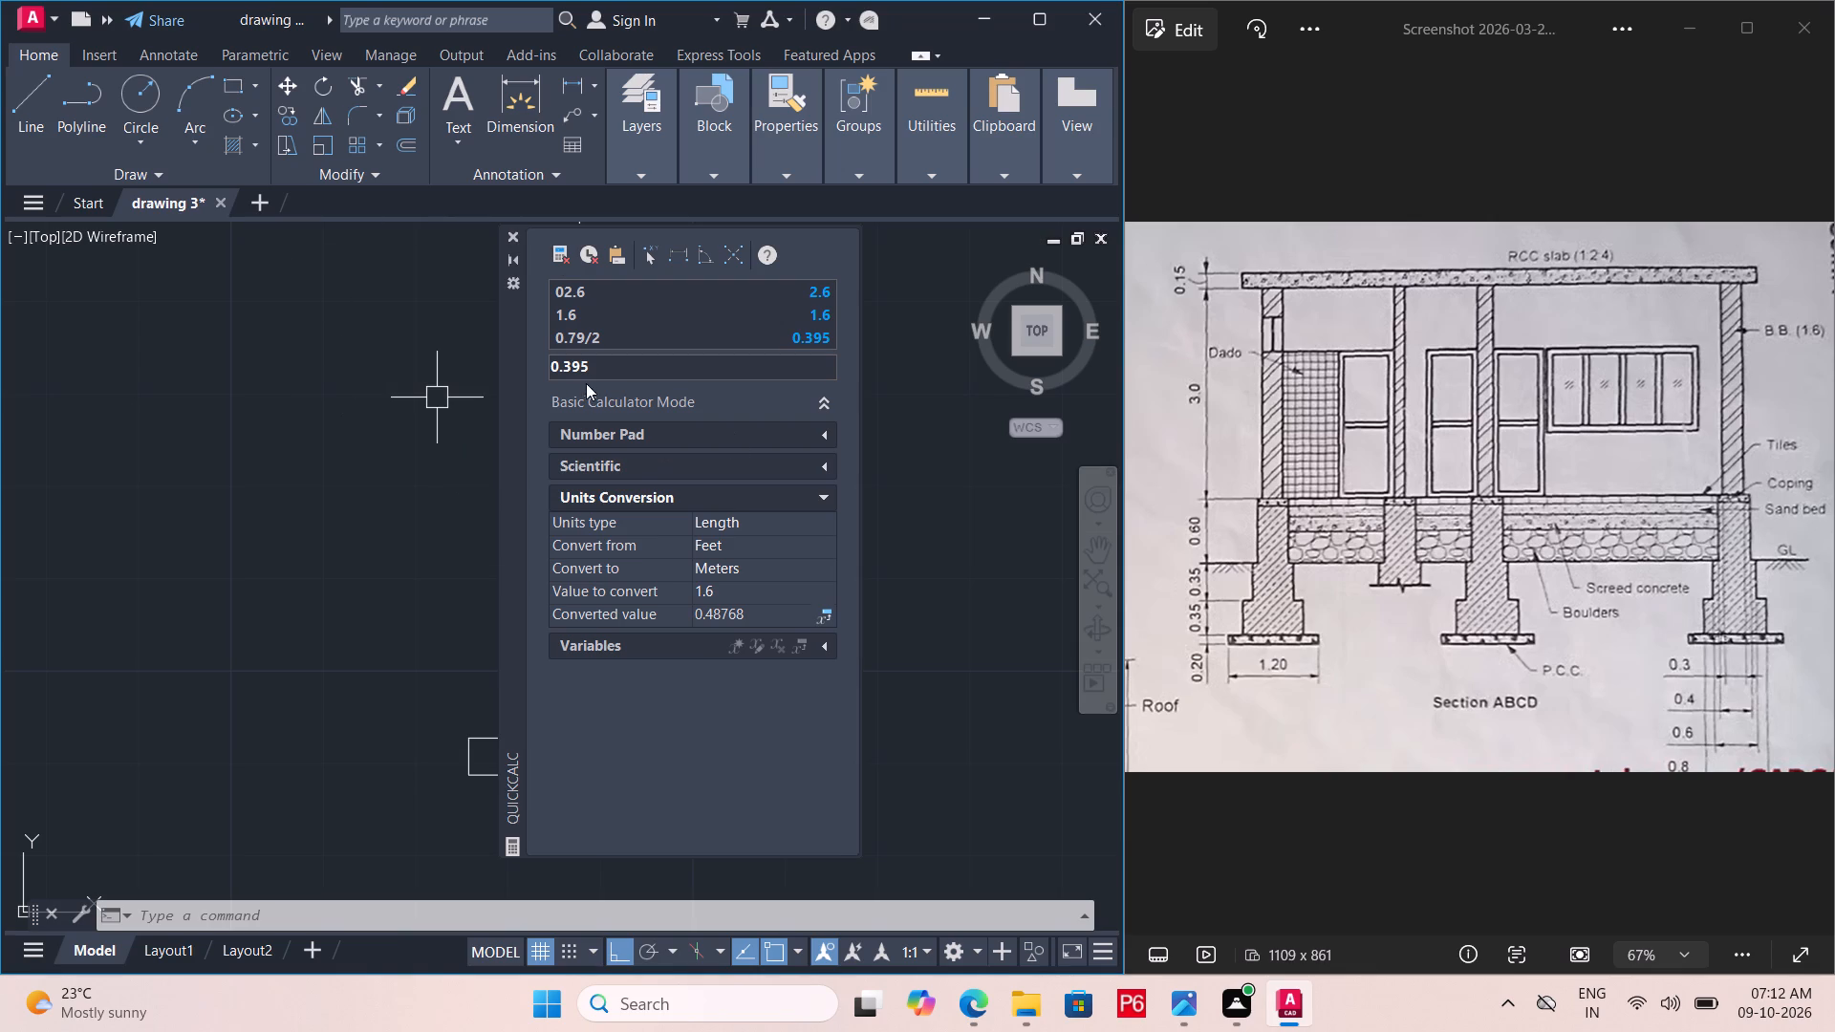
Clear the calculator's entry and calculate 0.48/2.
left_click(604, 367)
key("BackSpace")
key("BackSpace")
key("BackSpace")
key("BackSpace")
key("BackSpace")
key("BackSpace")
key("BackSpace")
key("BackSpace")
key("BackSpace")
key("BackSpace")
key("BackSpace")
key("BackSpace")
key("BackSpace")
key("BackSpace")
key("BackSpace")
key("BackSpace")
key("BackSpace")
type("0.48")
type("/2")
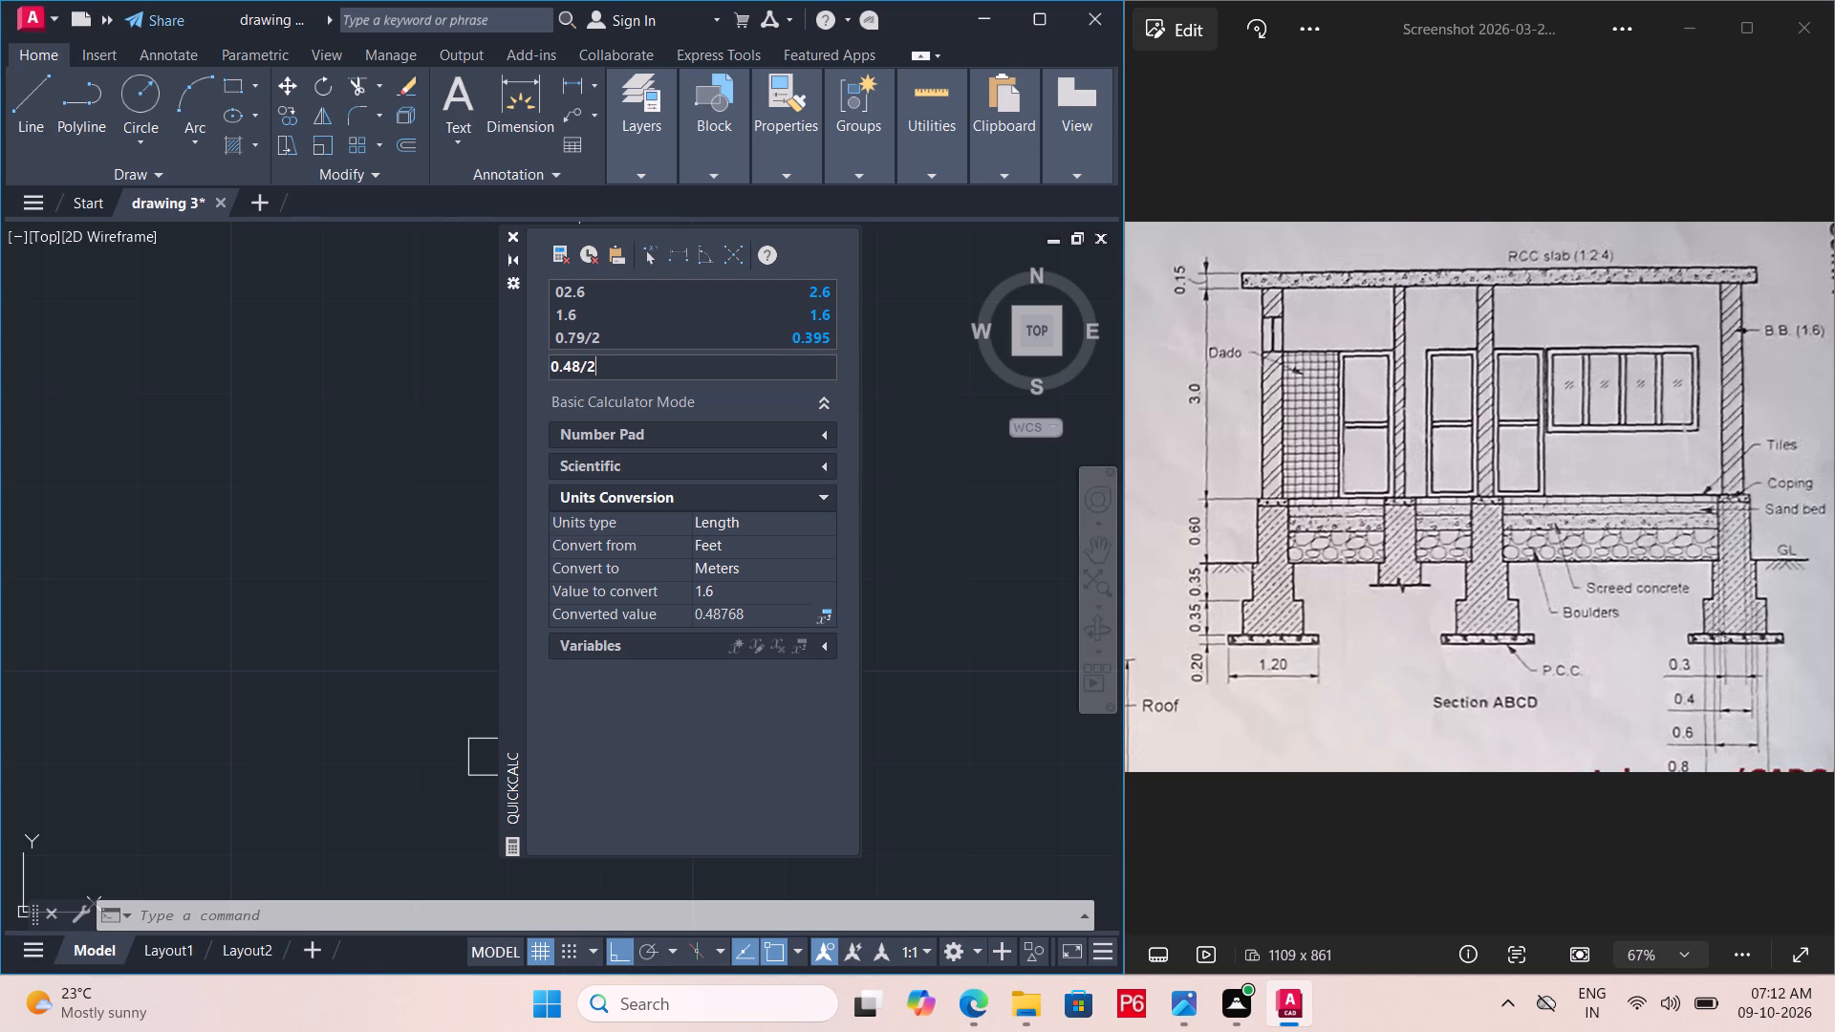
key("Return")
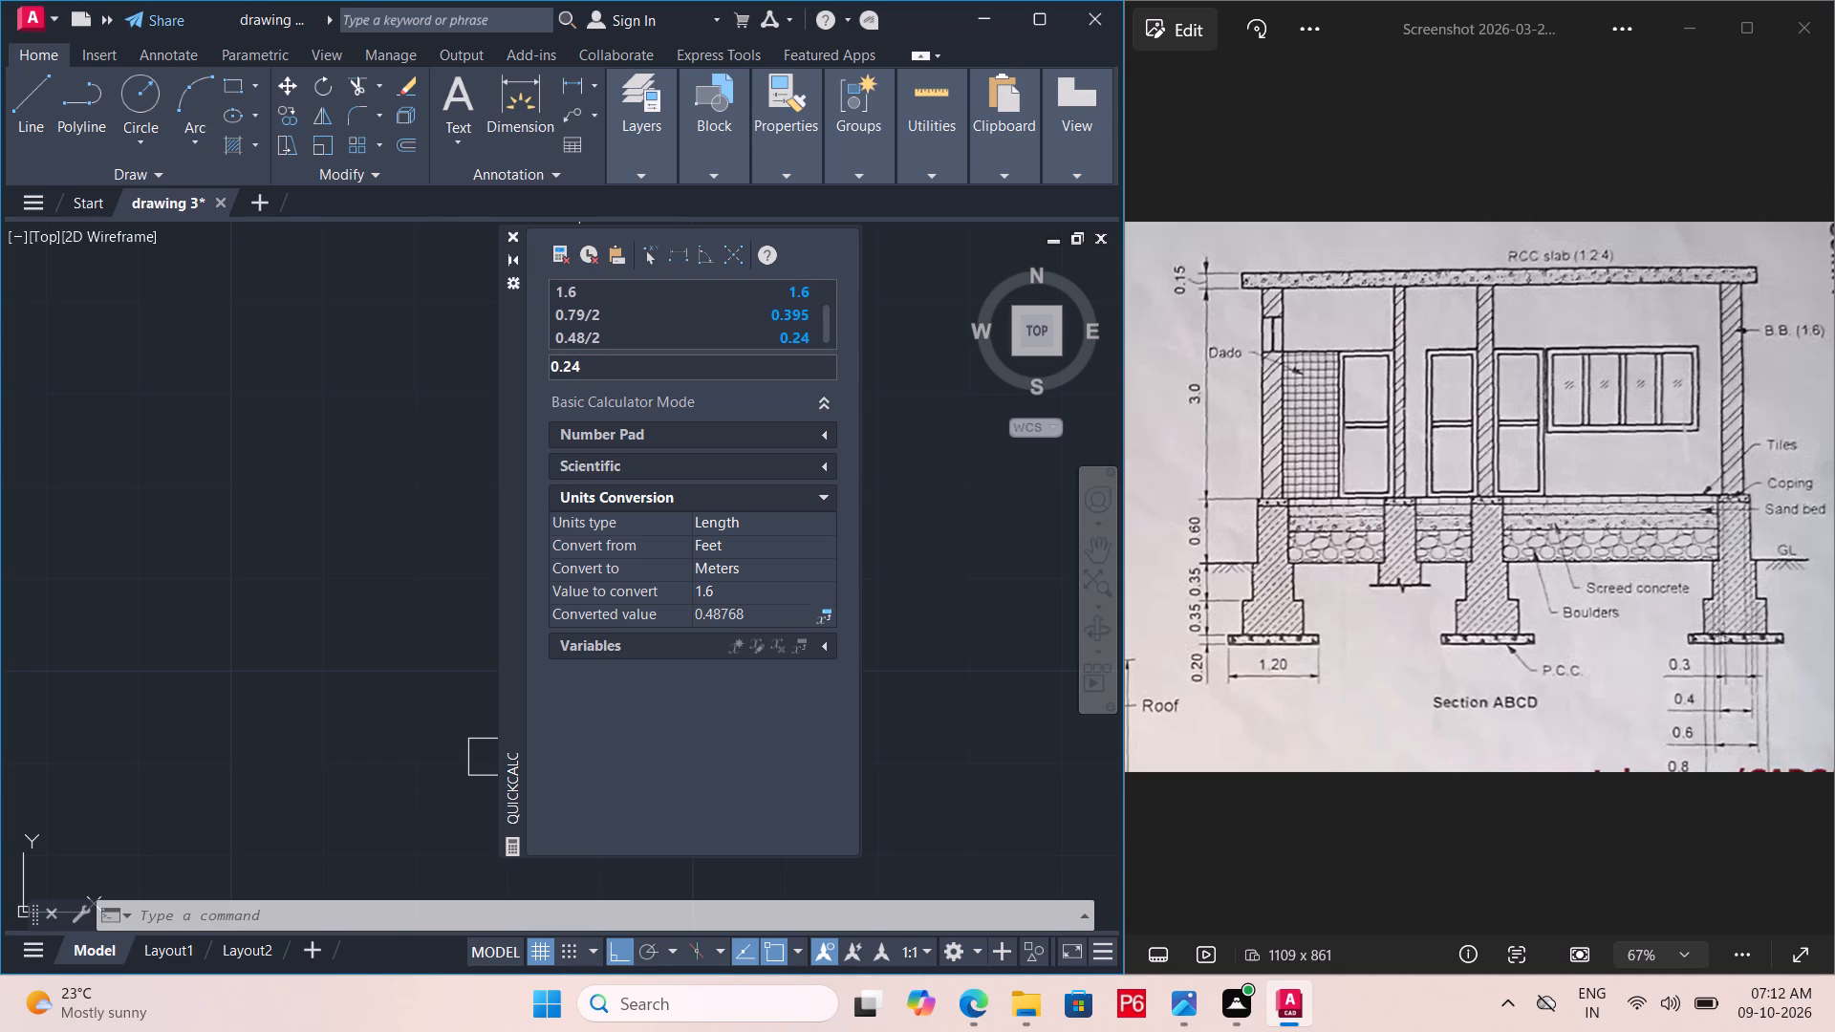
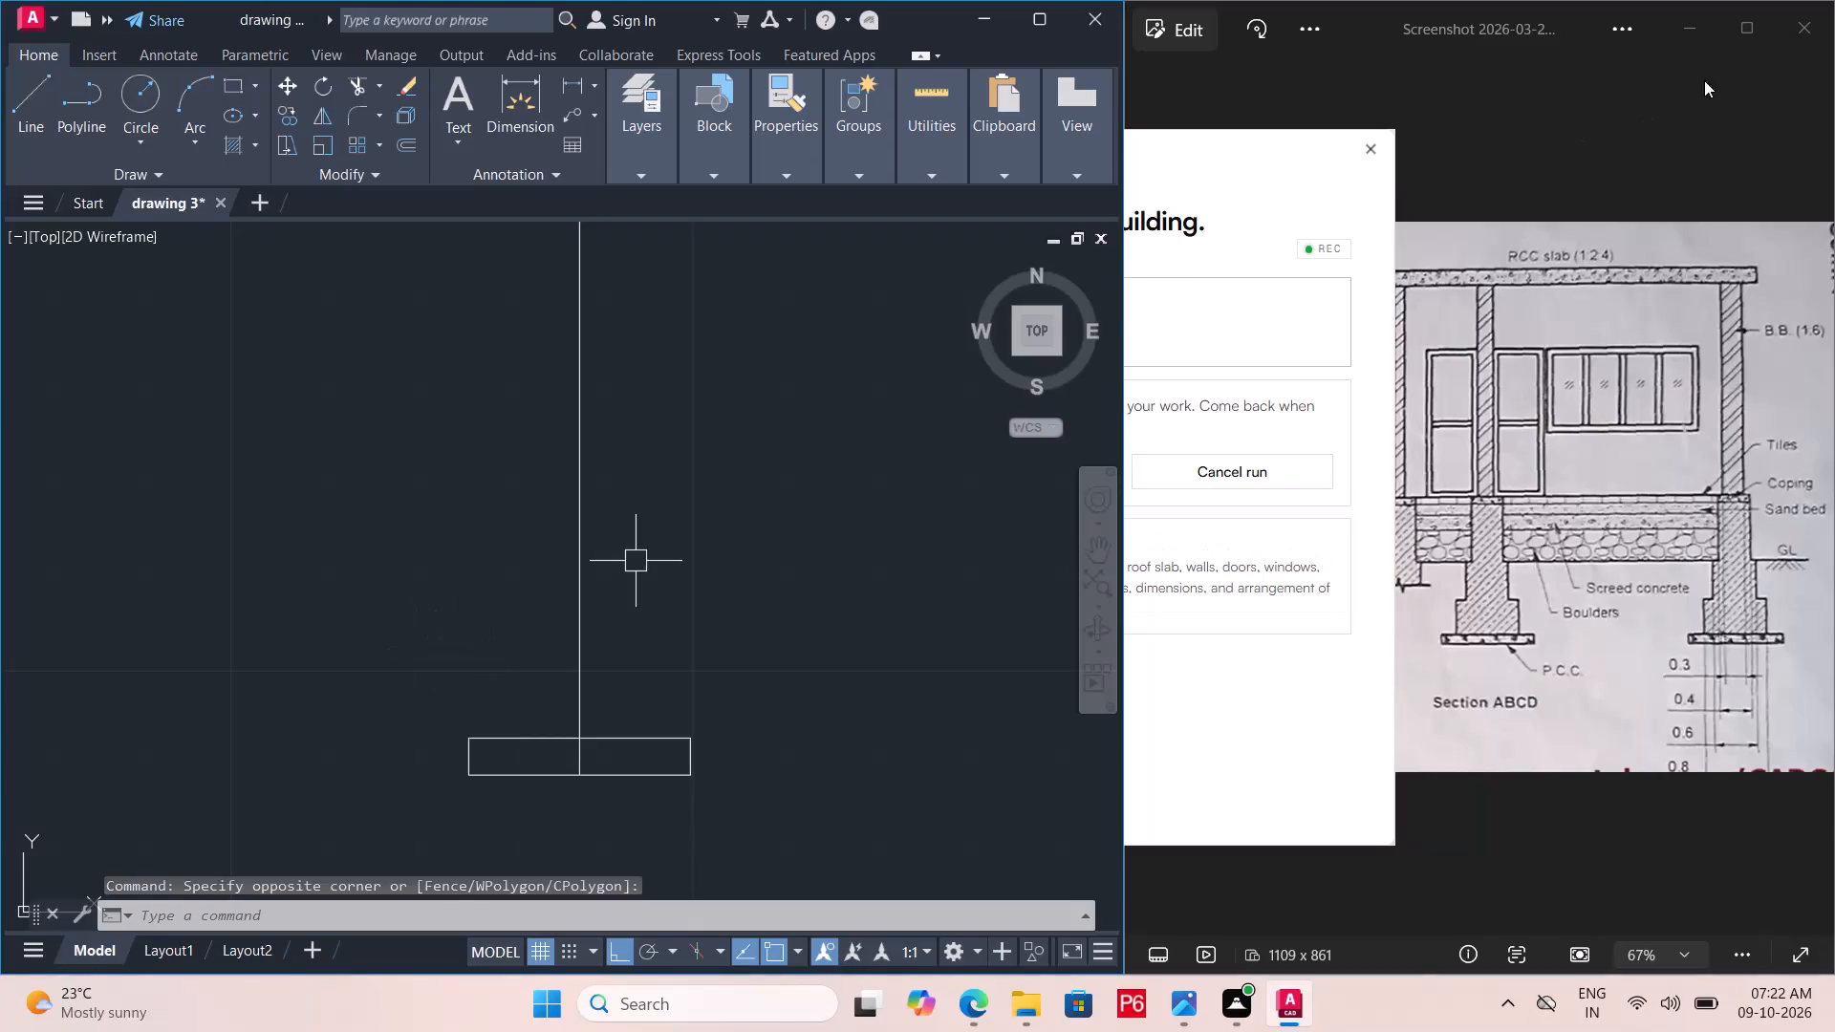
Reopen the Quick Calculator to review the computed half-widths and close it again.
left_click(1647, 126)
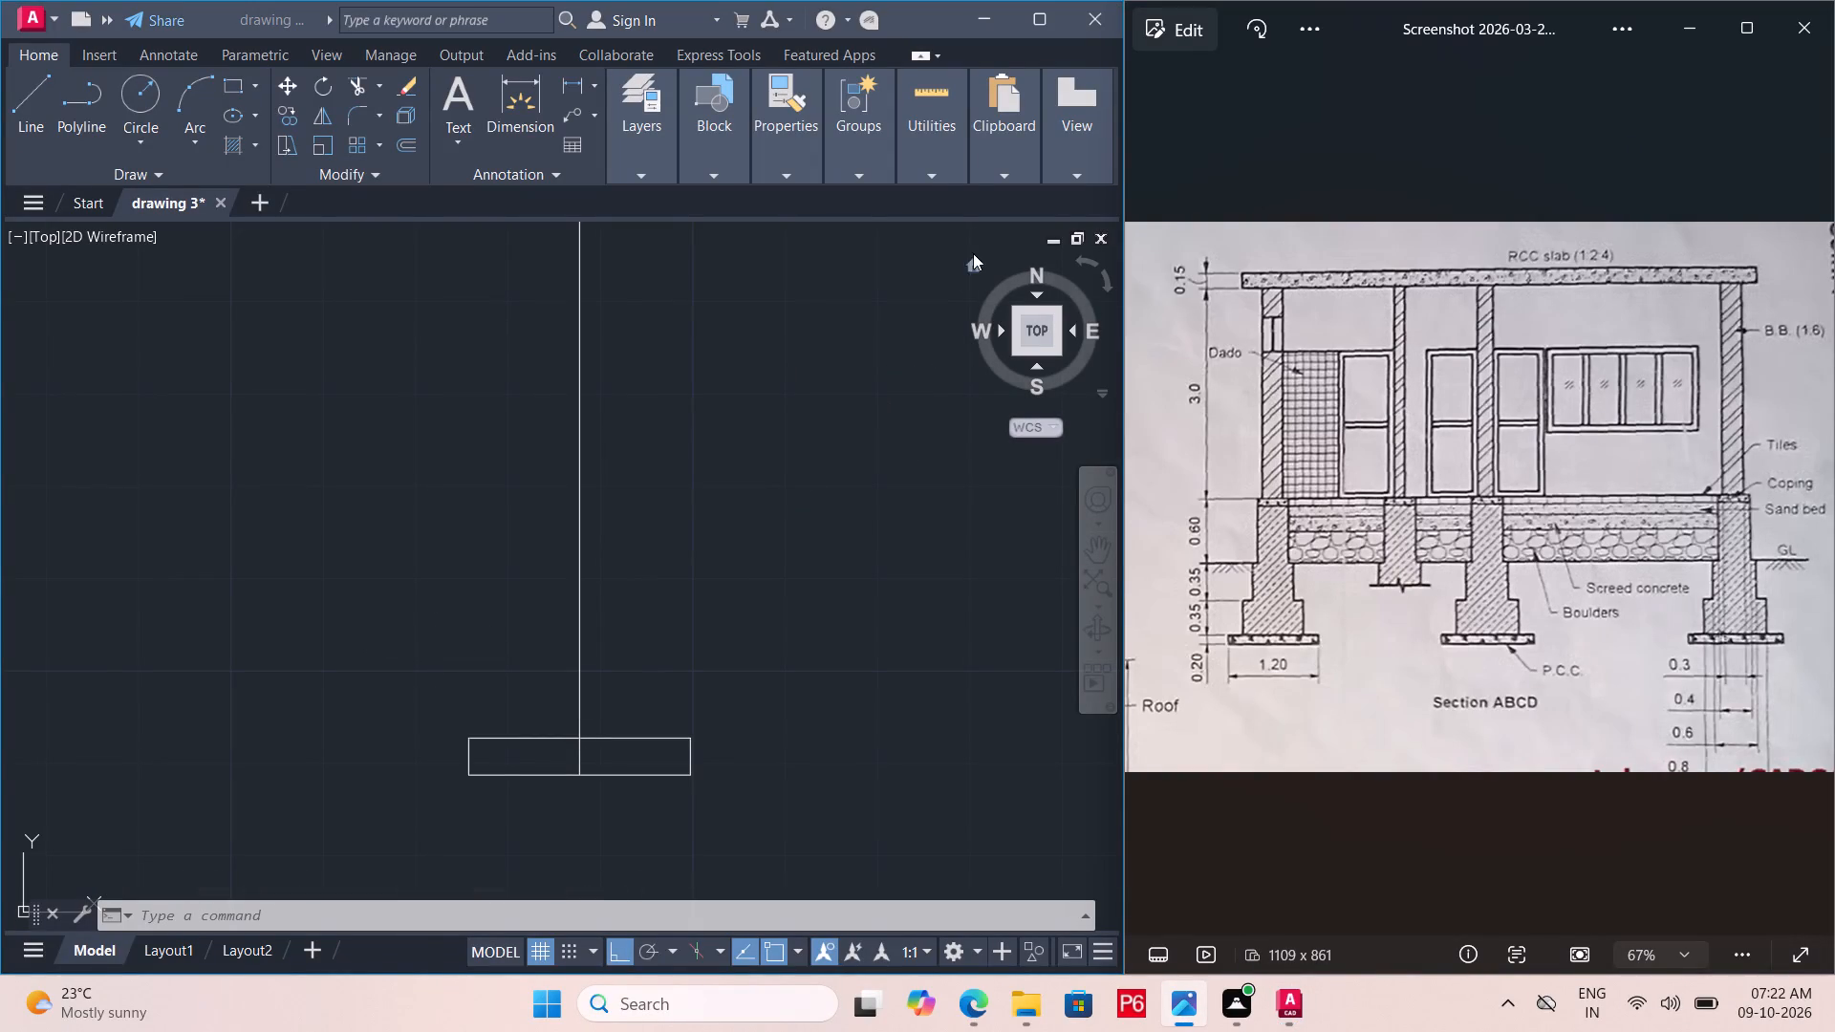
left_click(938, 164)
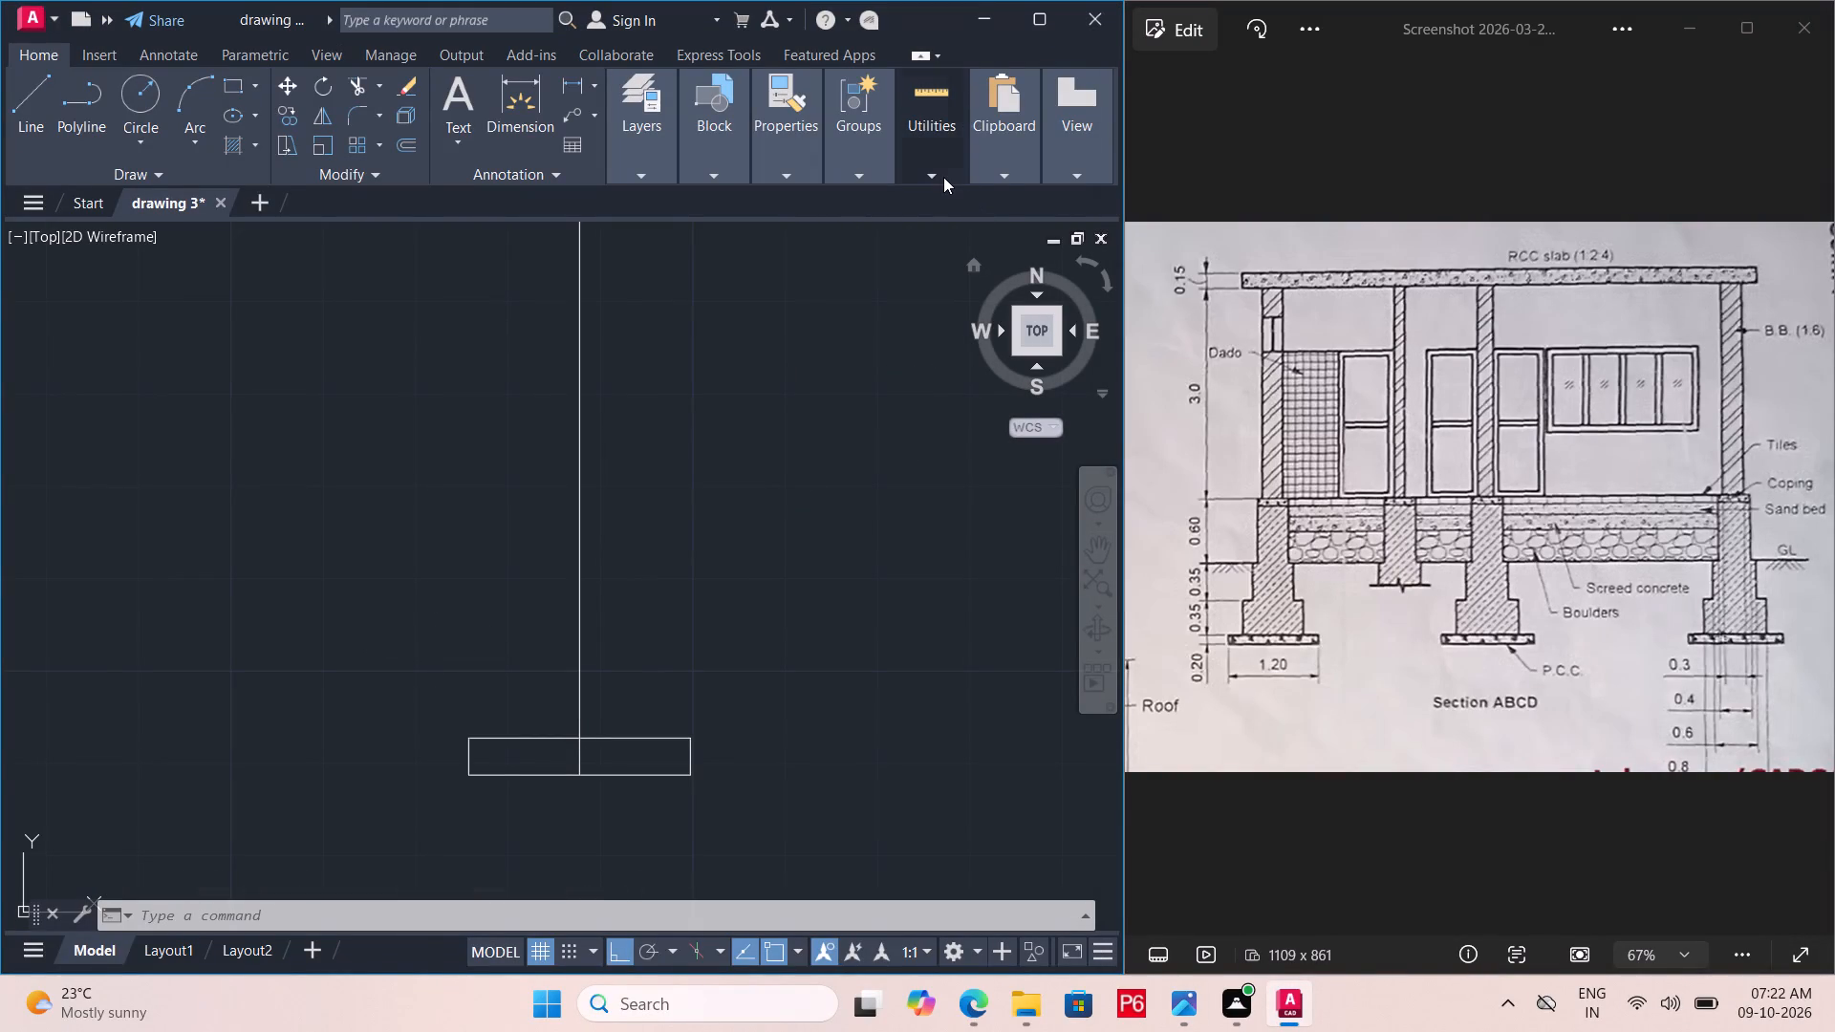
left_click(943, 177)
left_click(990, 264)
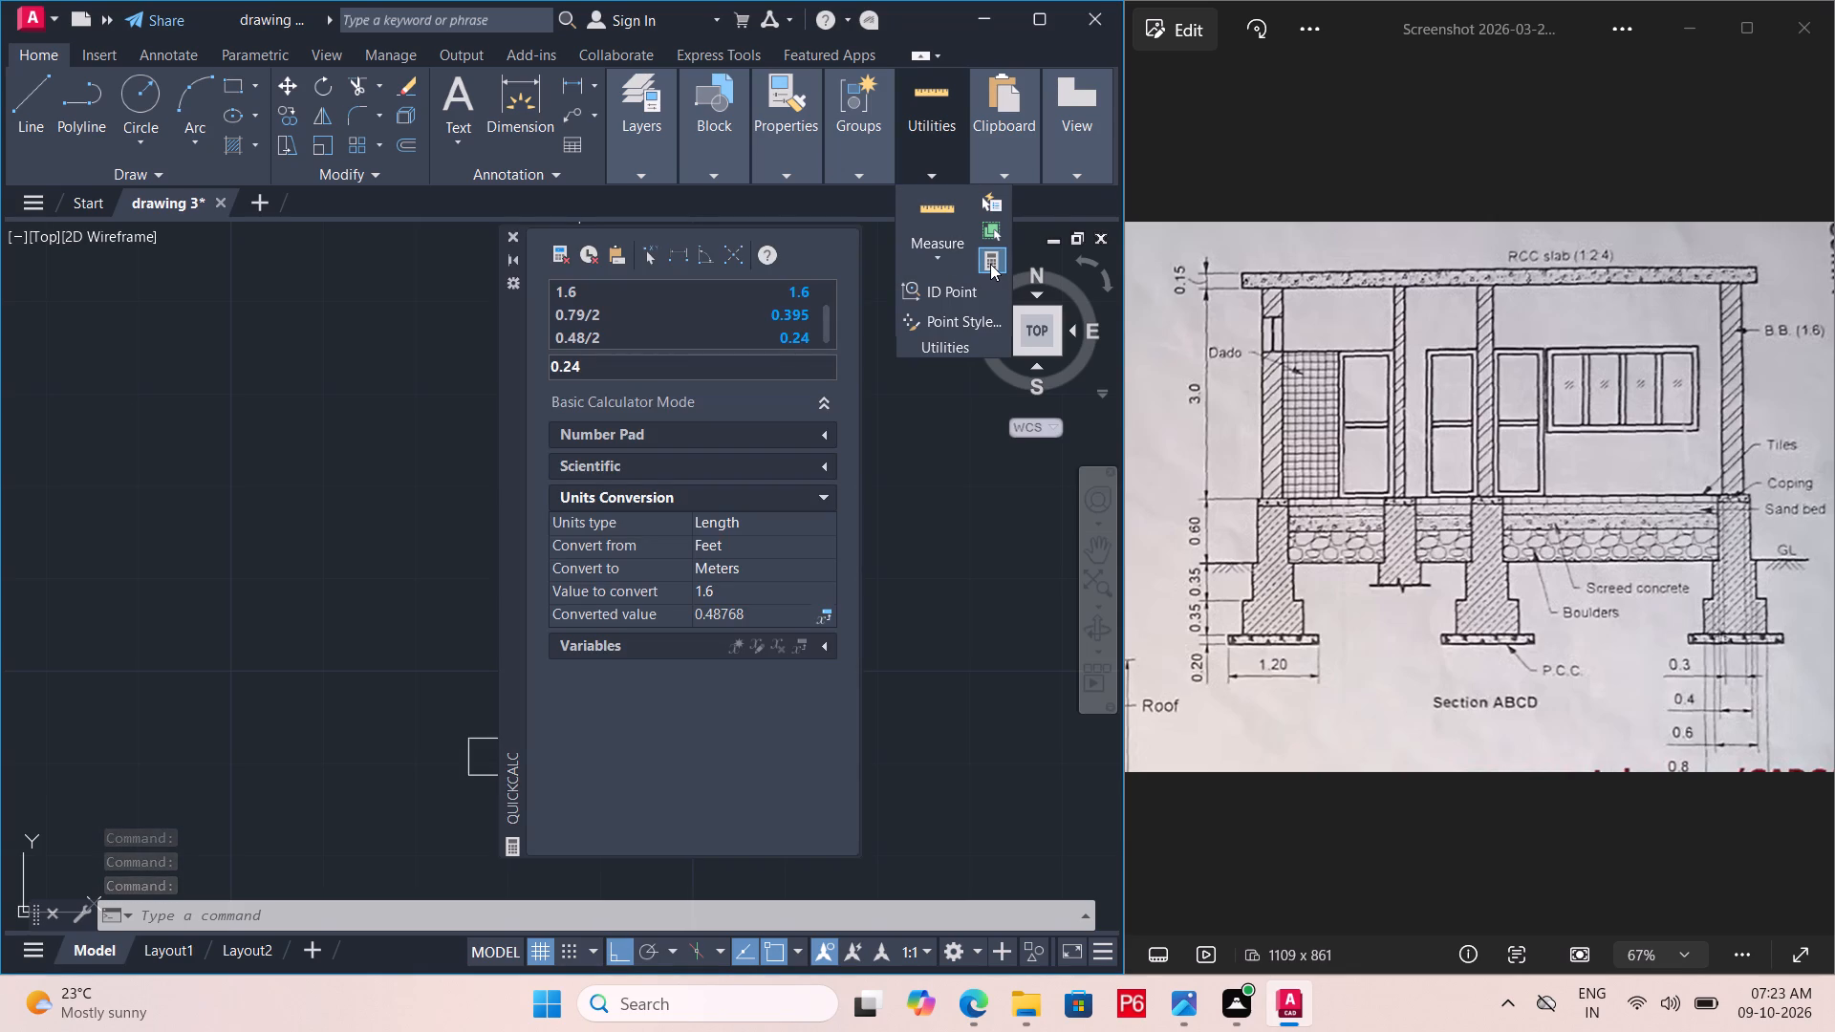
left_click(512, 234)
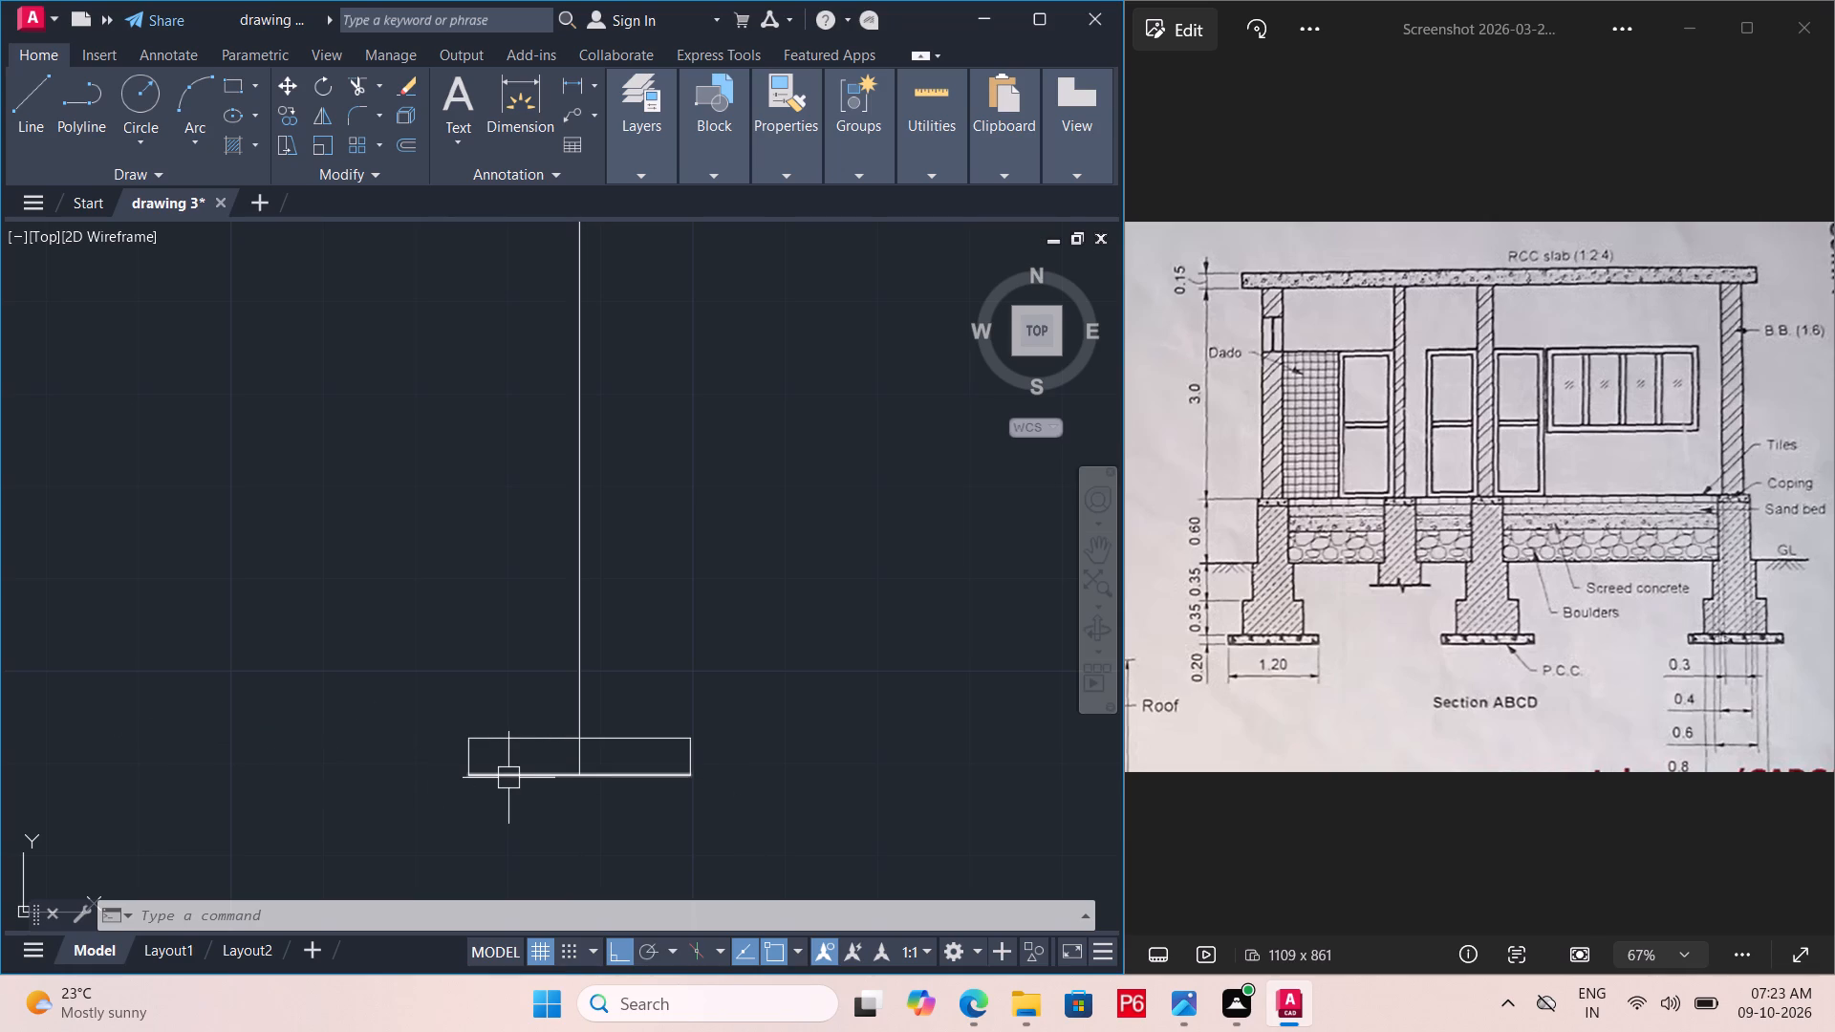
Check the footing rectangle's bottom width with a linear dimension, without placing the dimension.
key("d")
type("iml")
key("i")
type("n")
key("space")
left_click(464, 783)
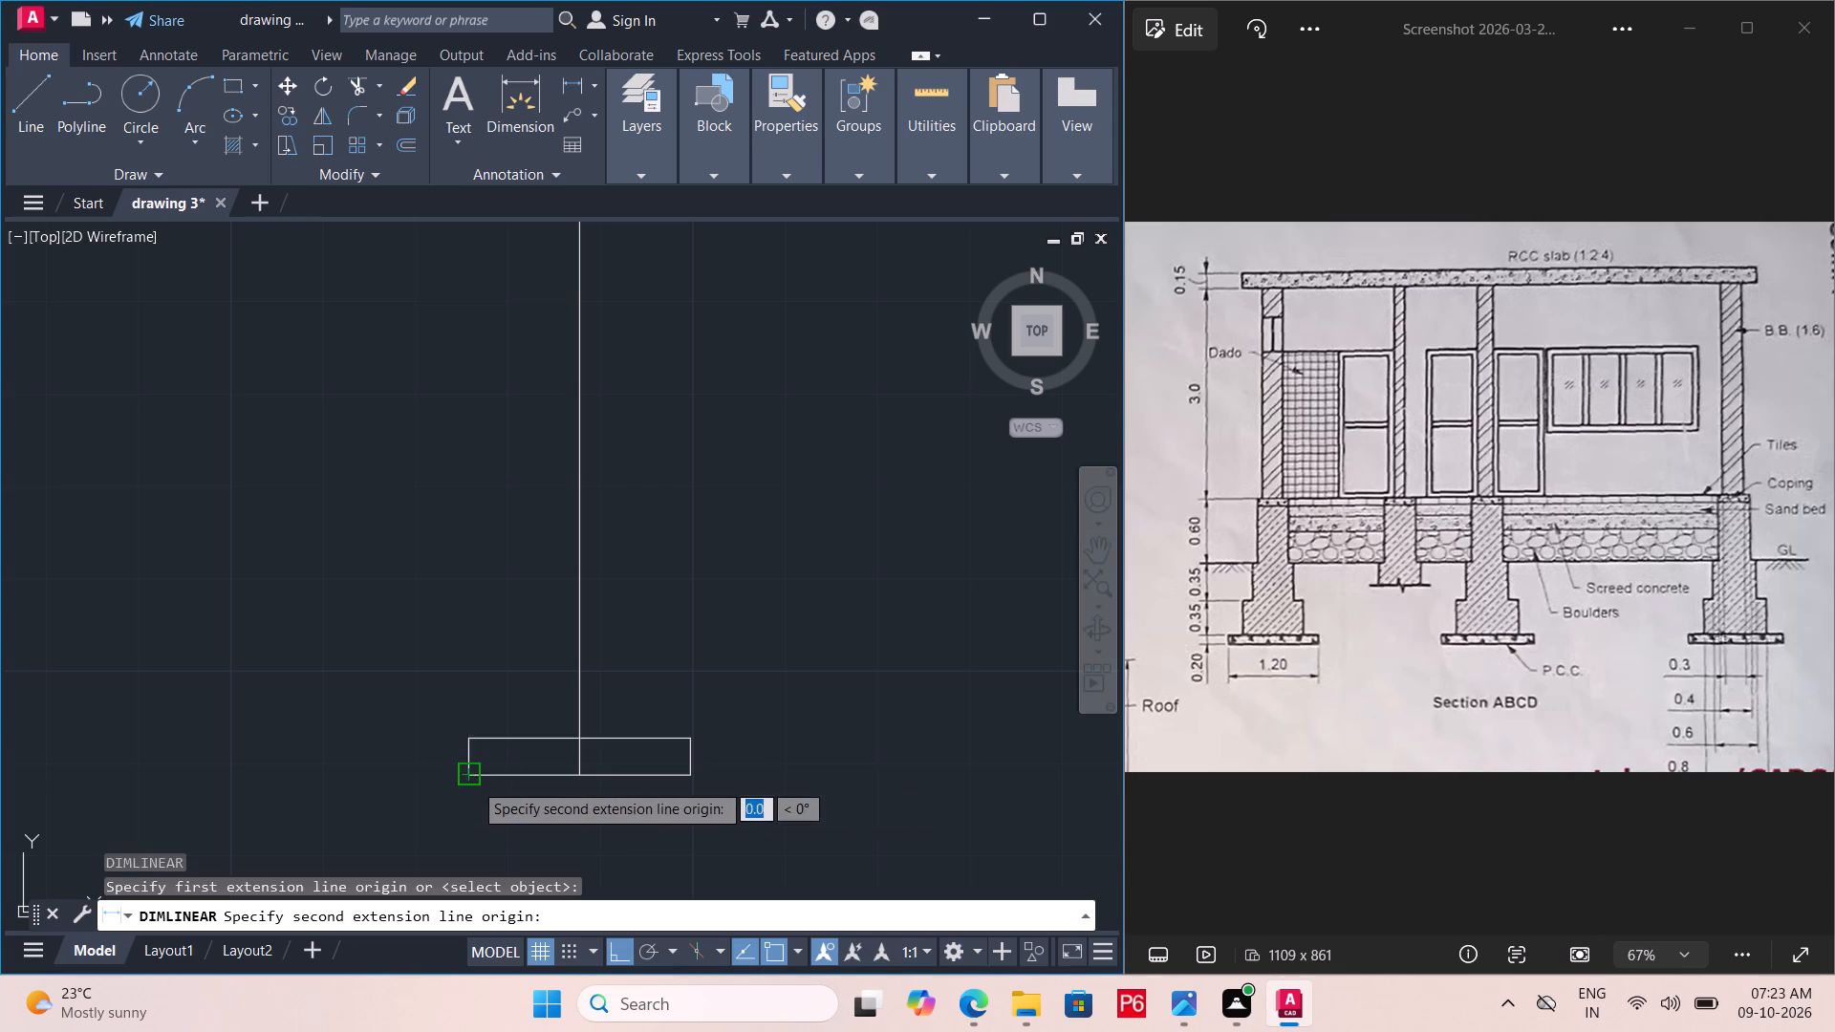
left_click(701, 783)
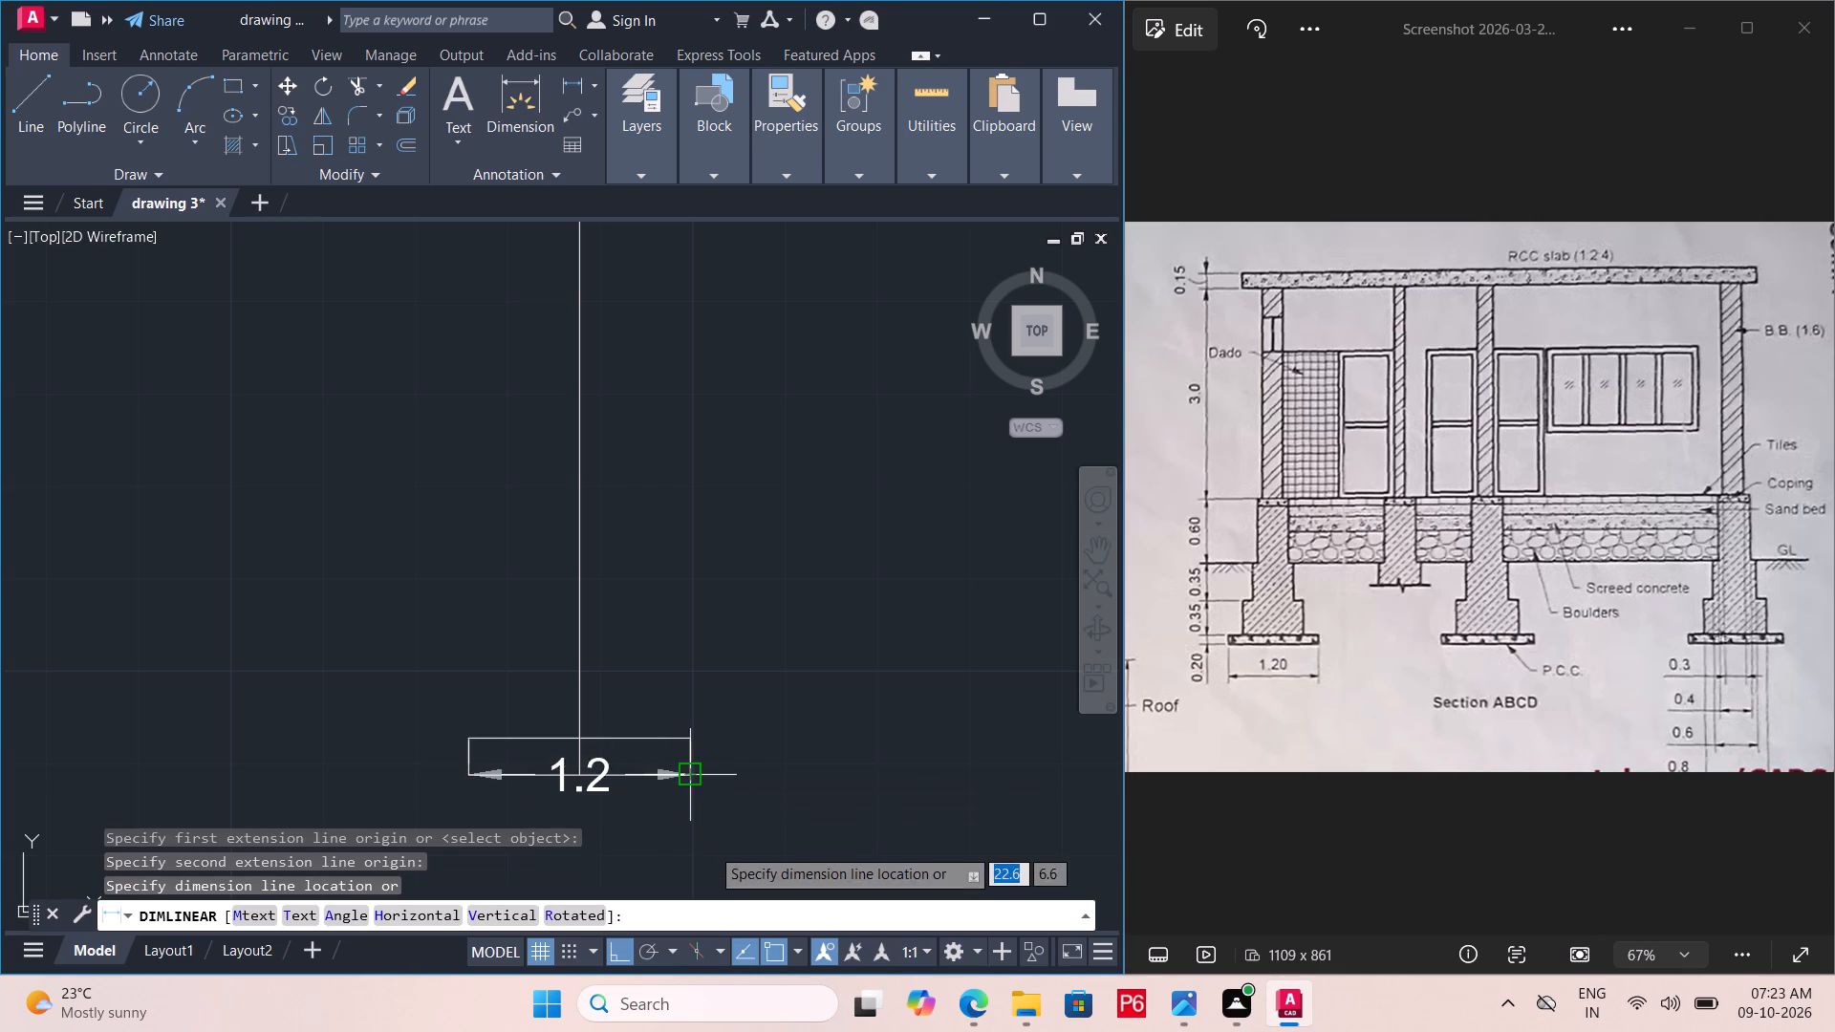
key("Escape")
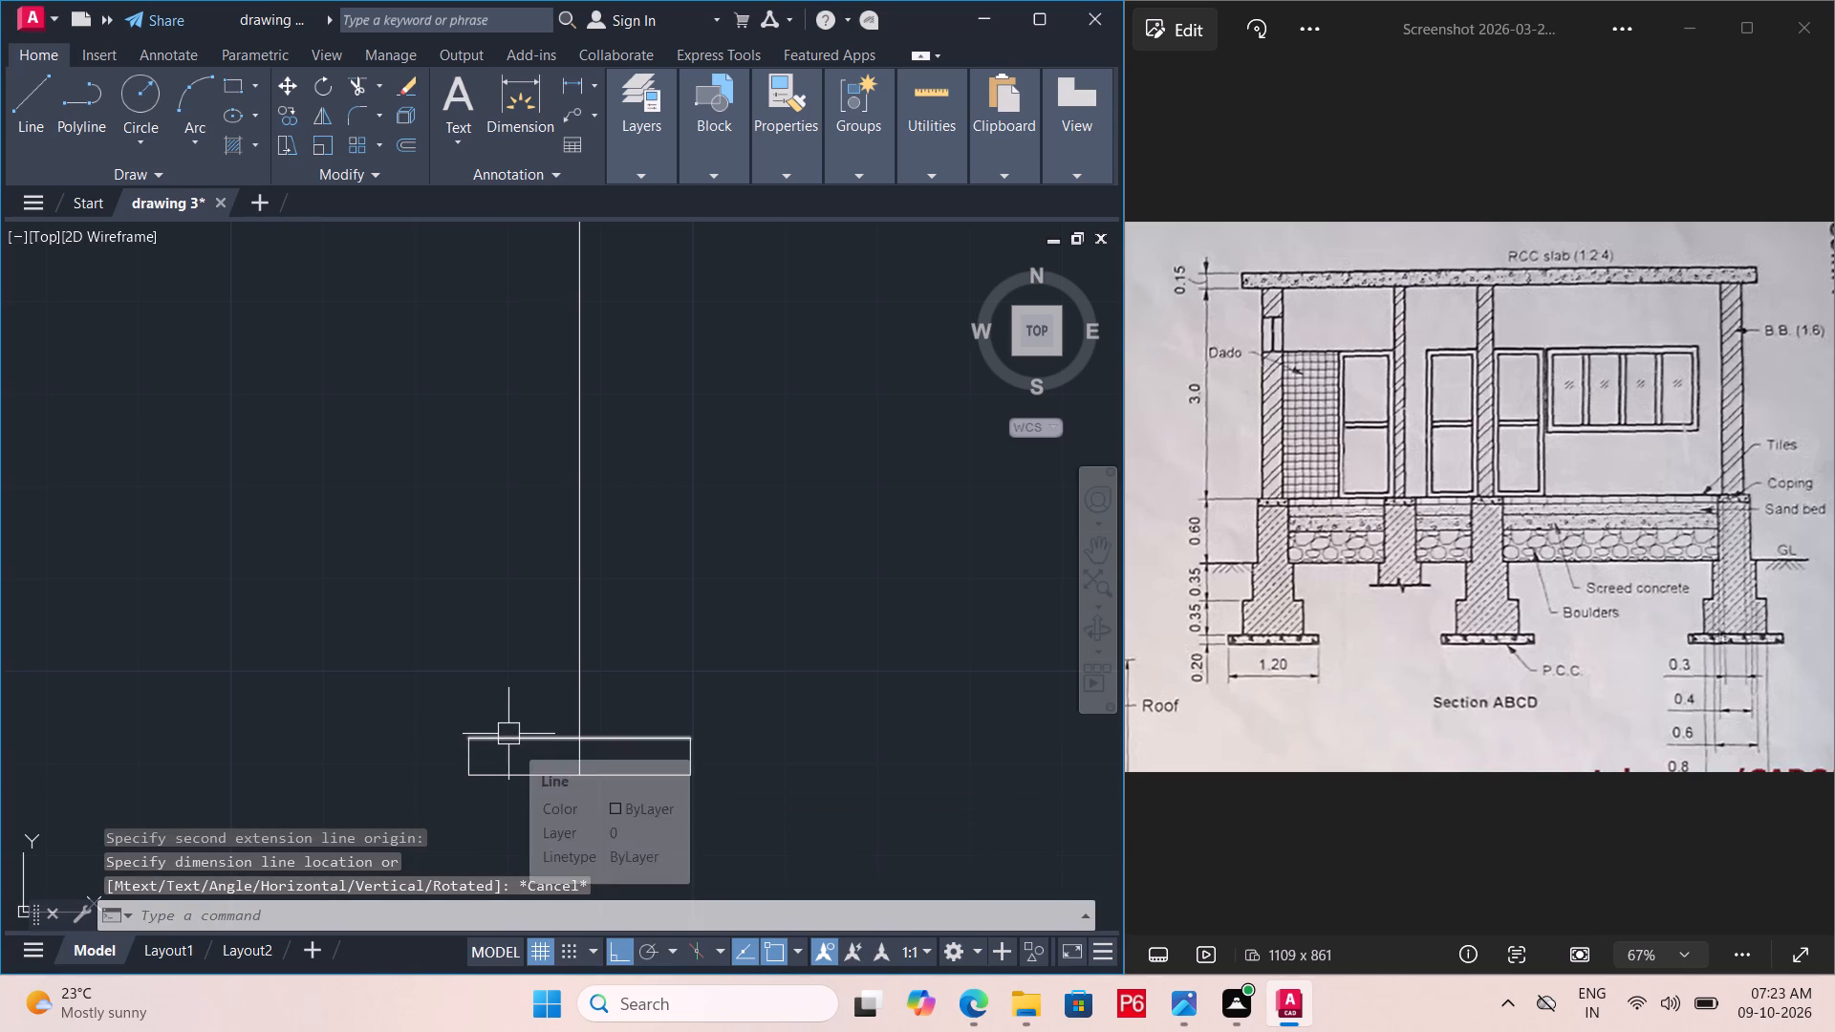
Draw a 0.35 m line upward from the midpoint of the footing rectangle's top edge.
type("l")
key("space")
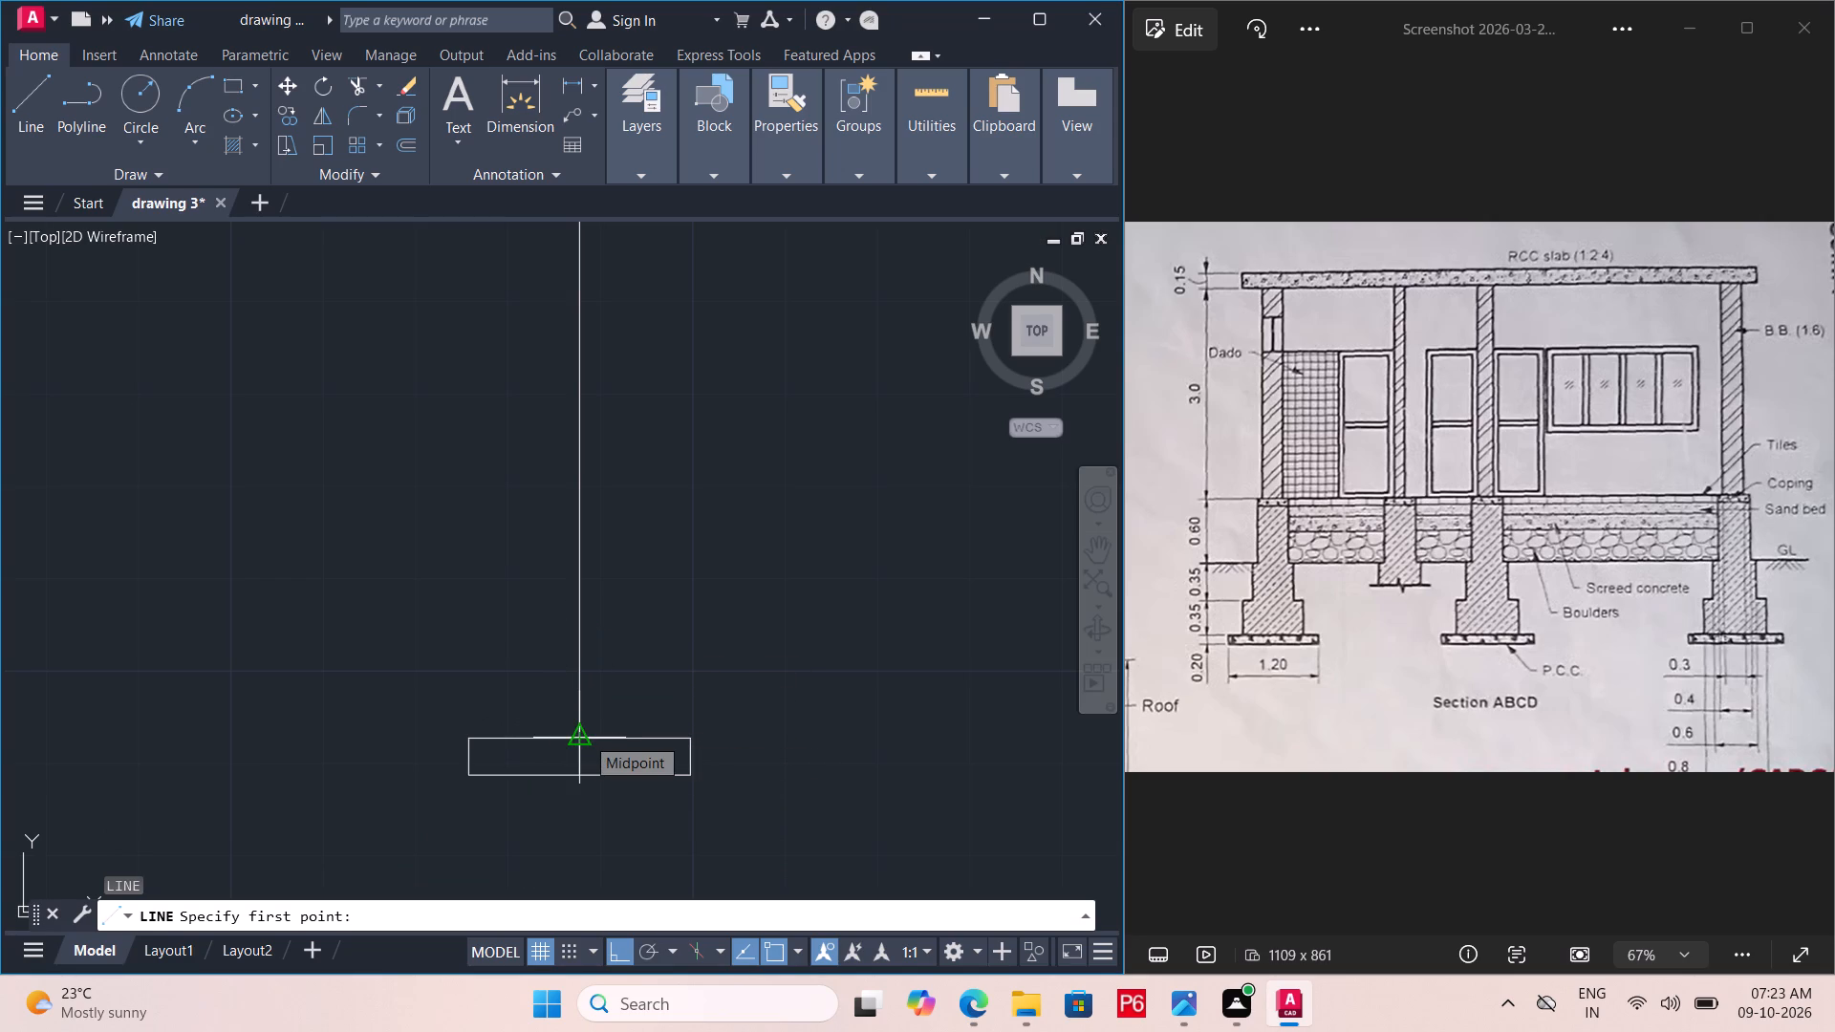
left_click(585, 736)
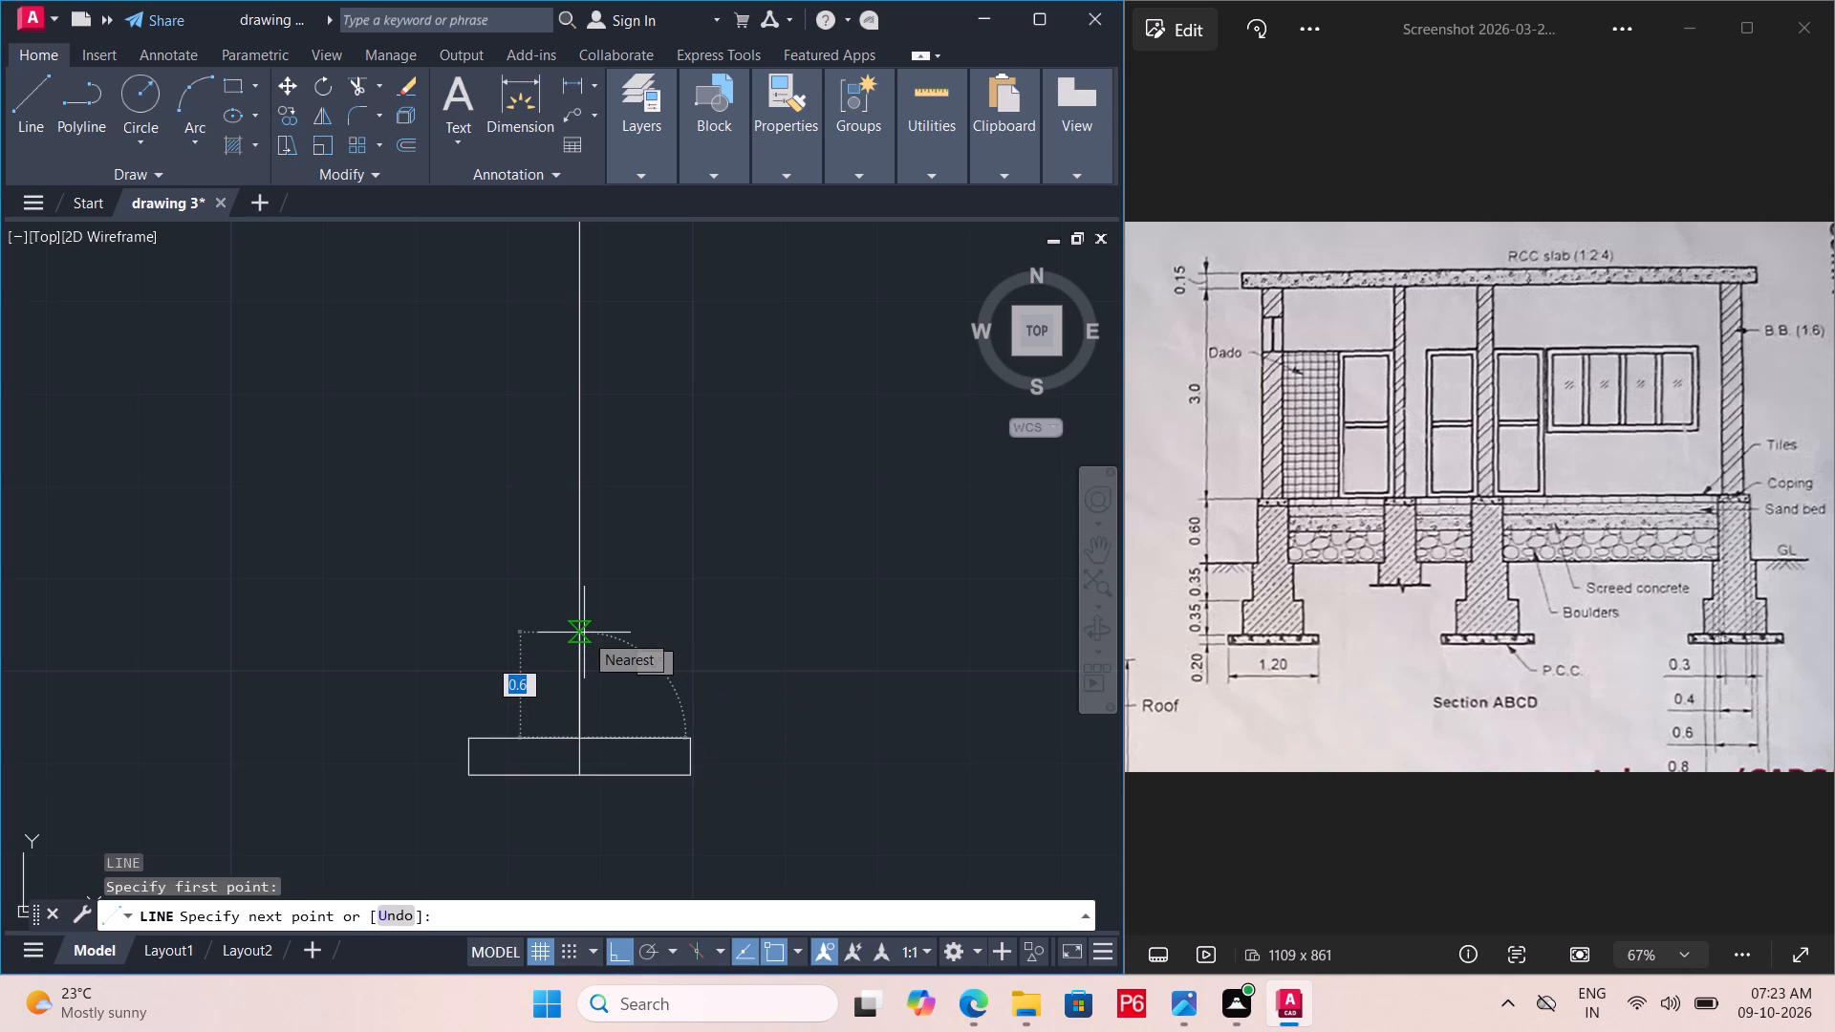
type("0.35")
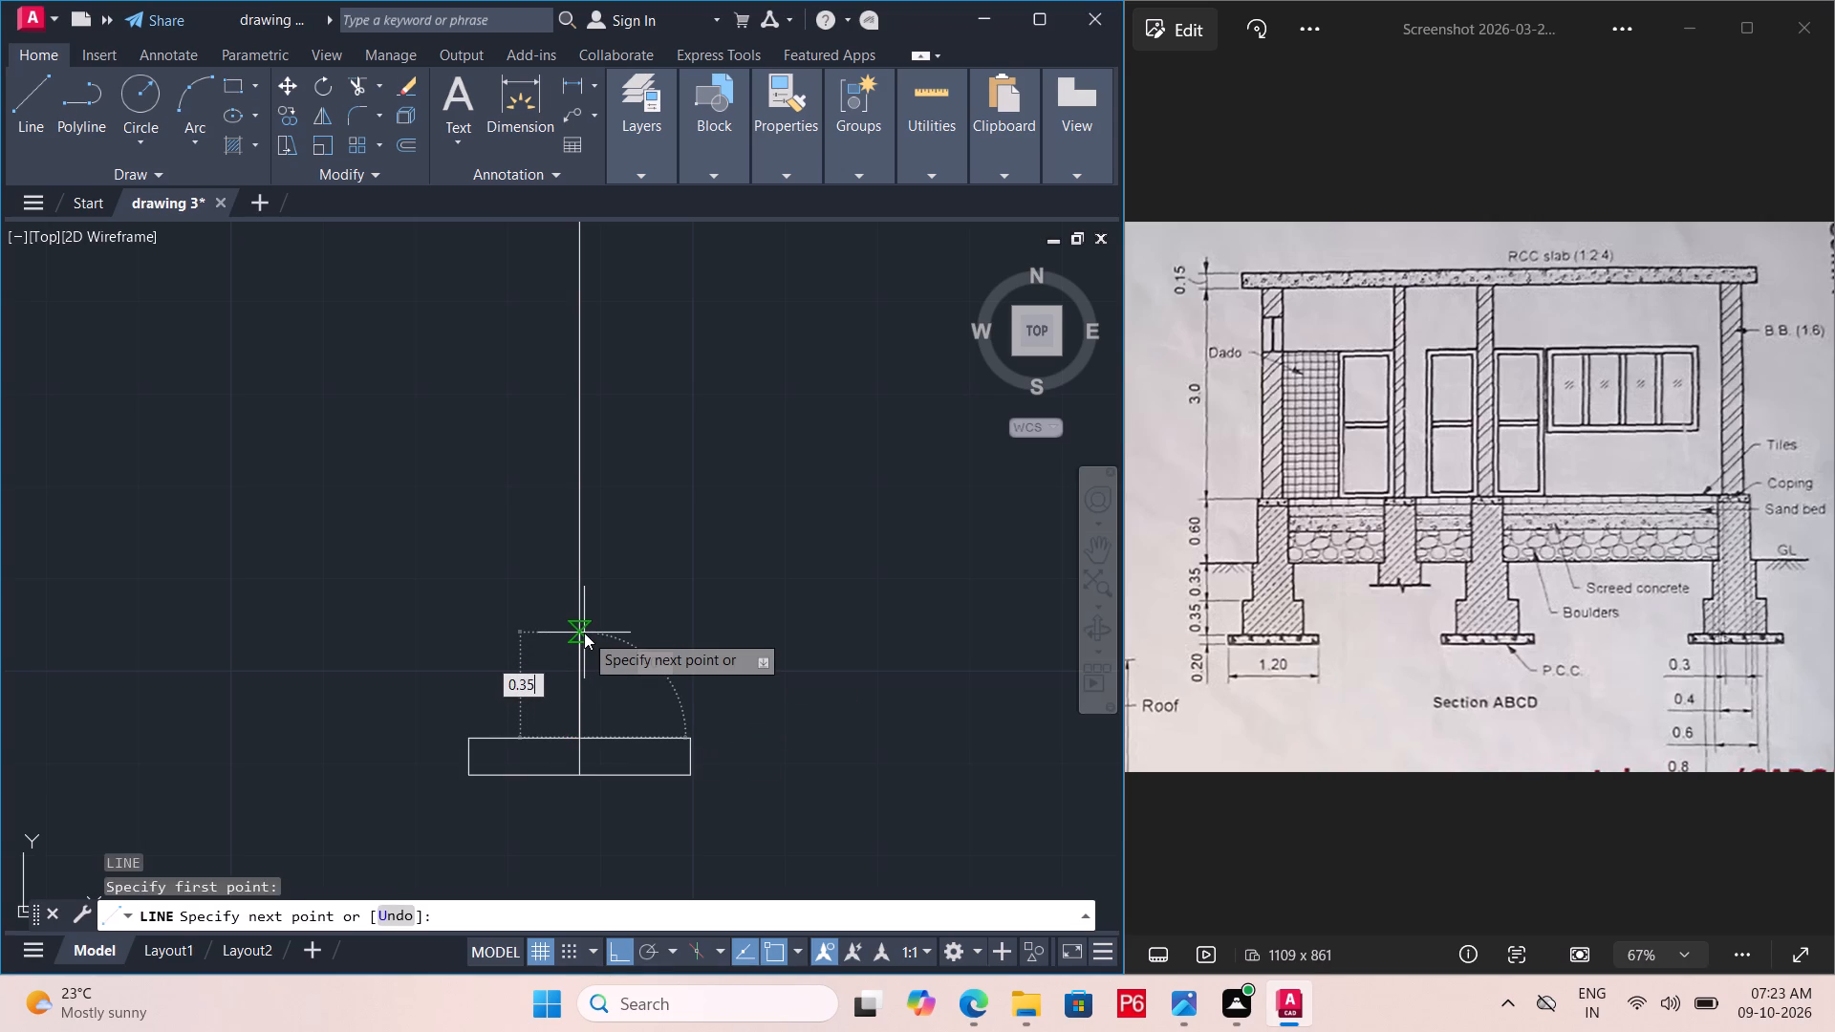
key("Return")
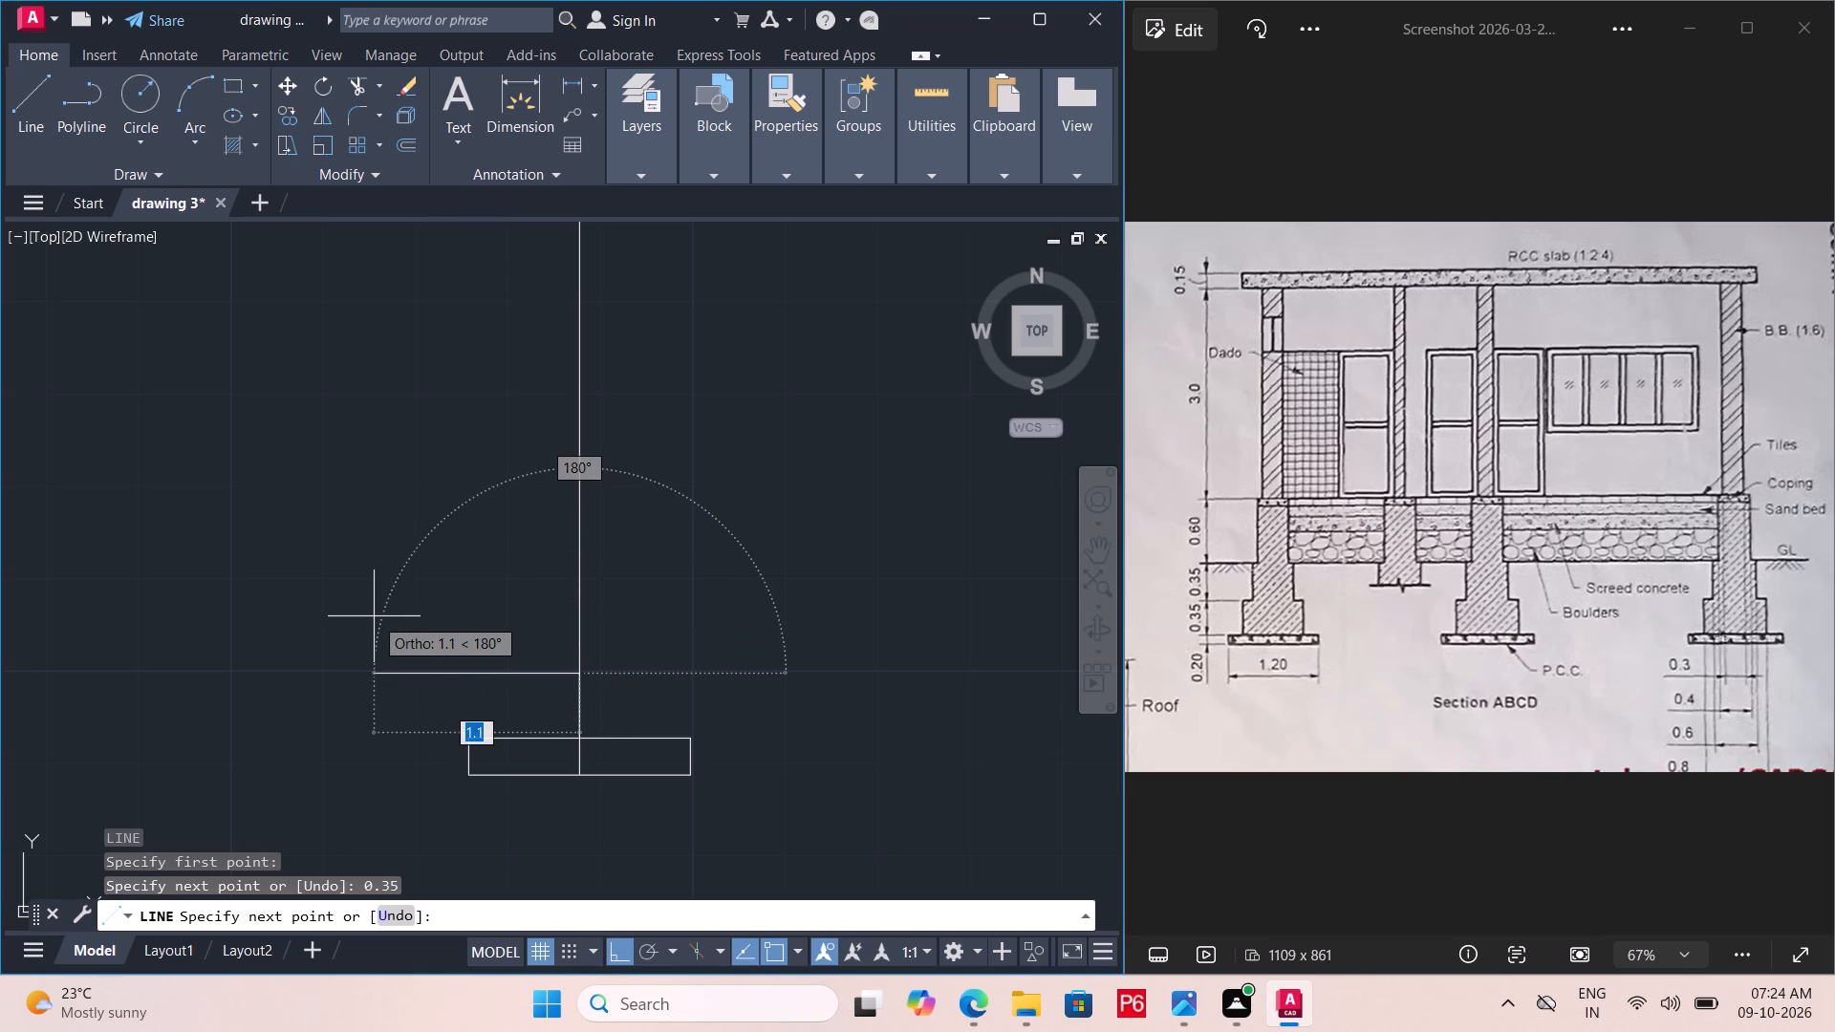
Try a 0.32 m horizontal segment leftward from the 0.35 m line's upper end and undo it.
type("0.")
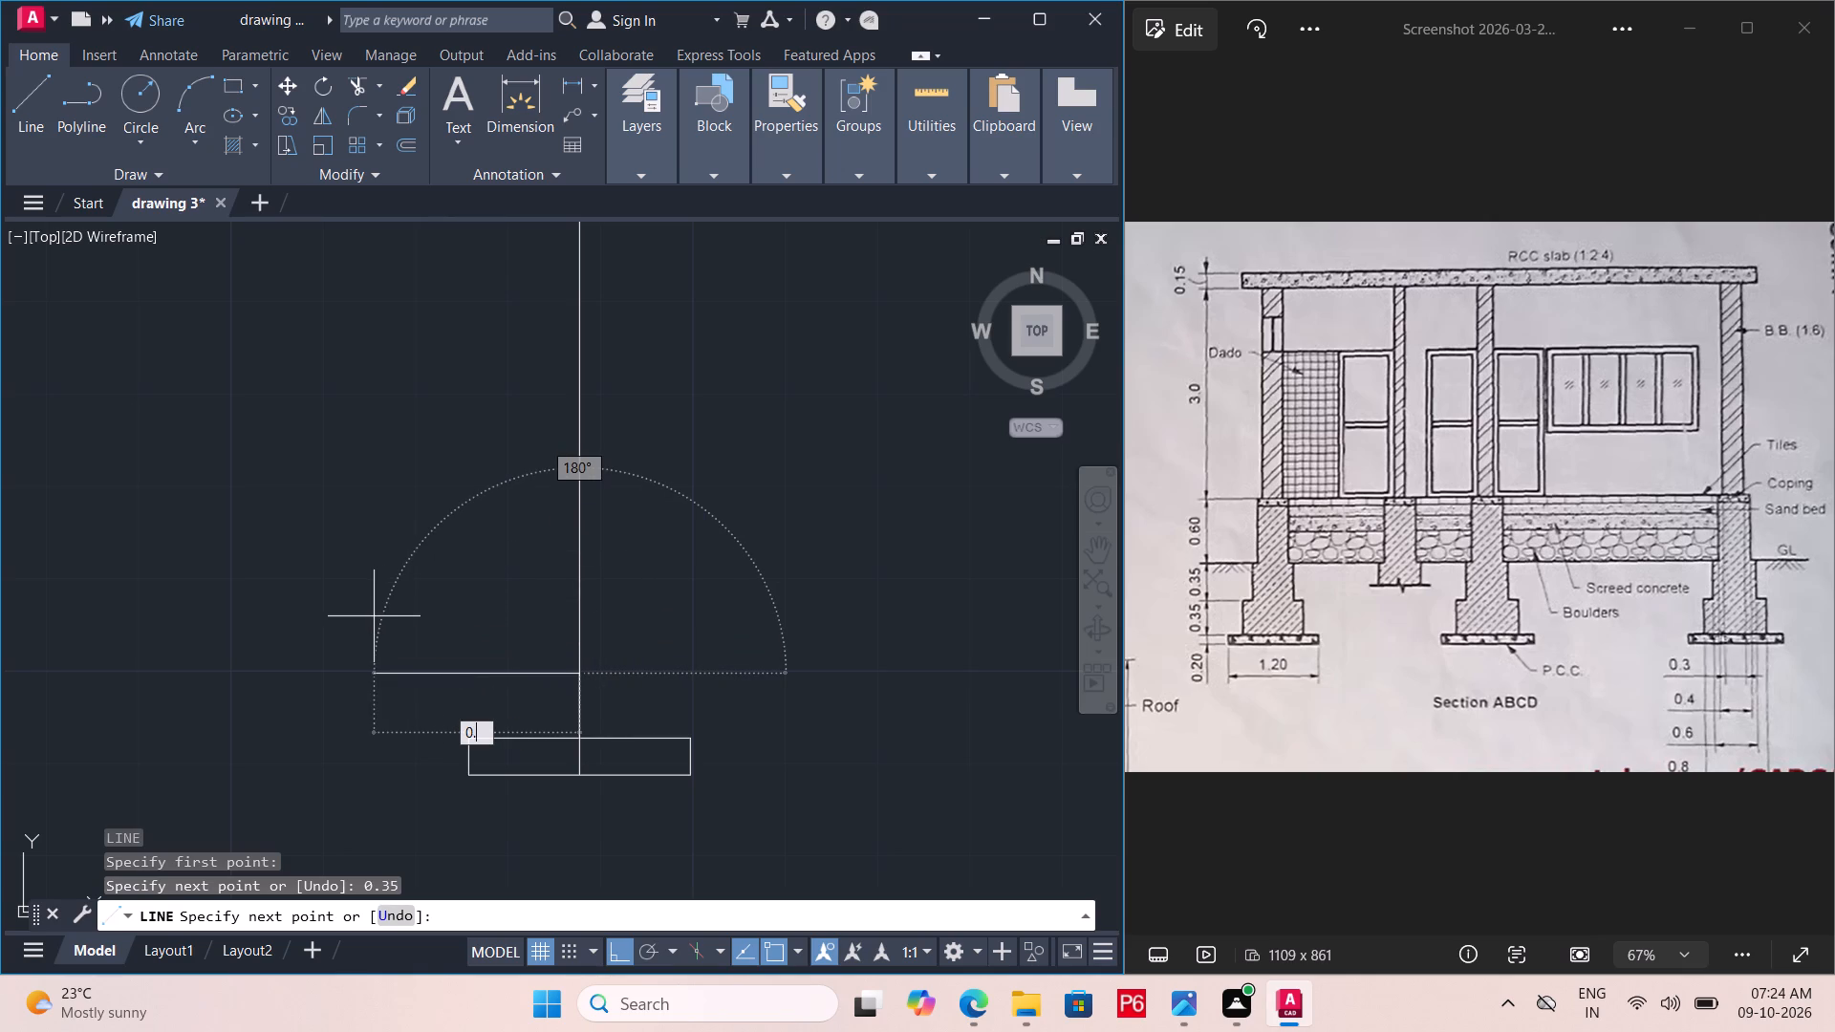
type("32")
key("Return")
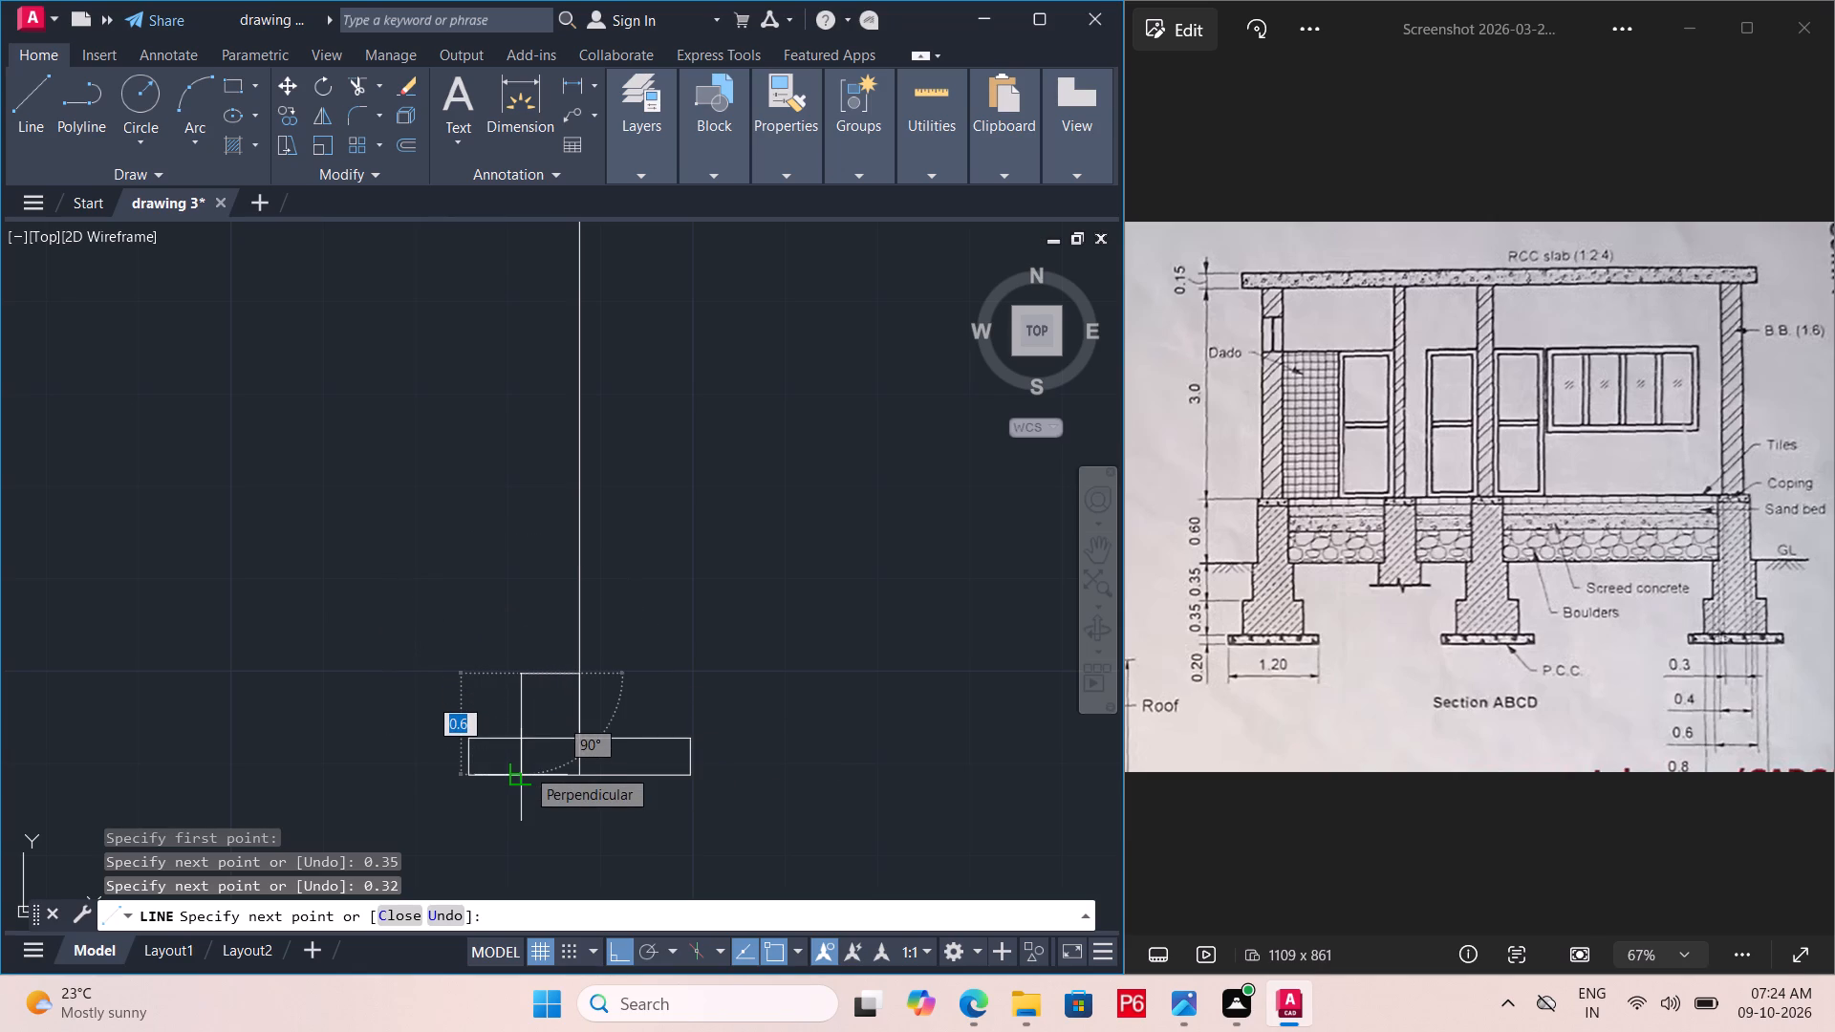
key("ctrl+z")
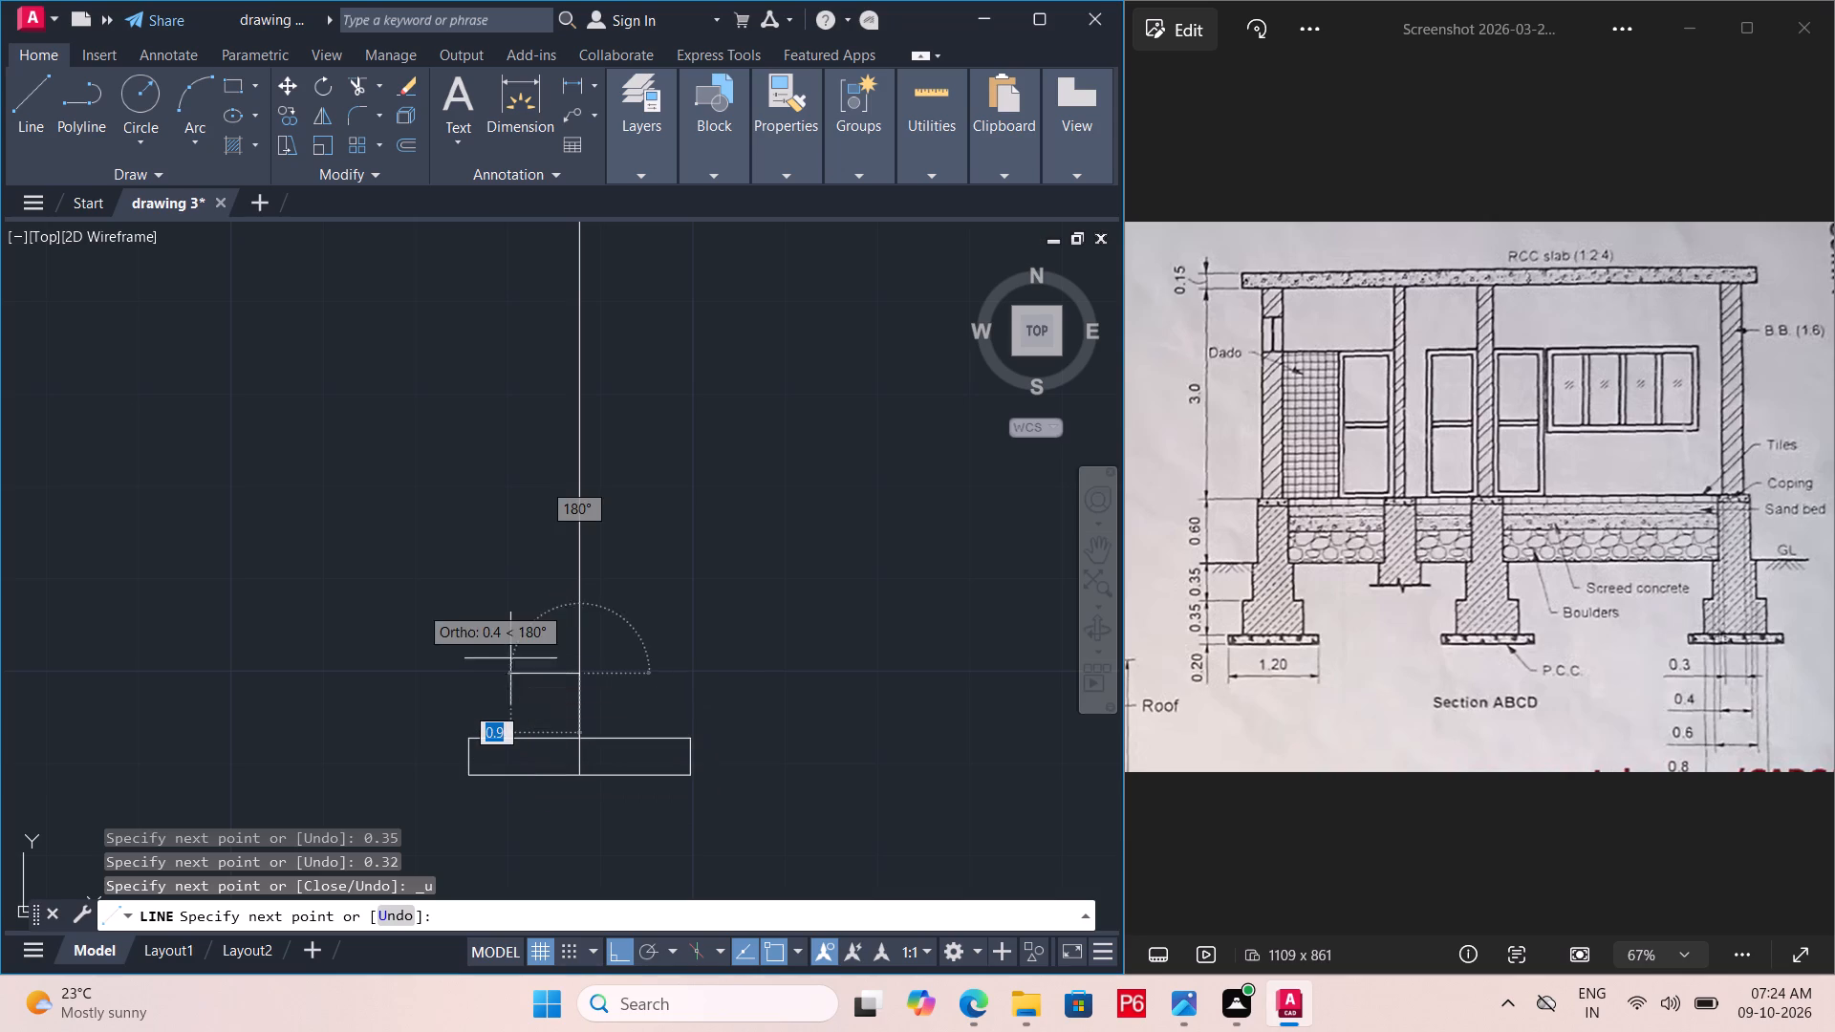
Continue the line 0.39 m leftward and straight down past the footing rectangle's top edge.
type("0.39")
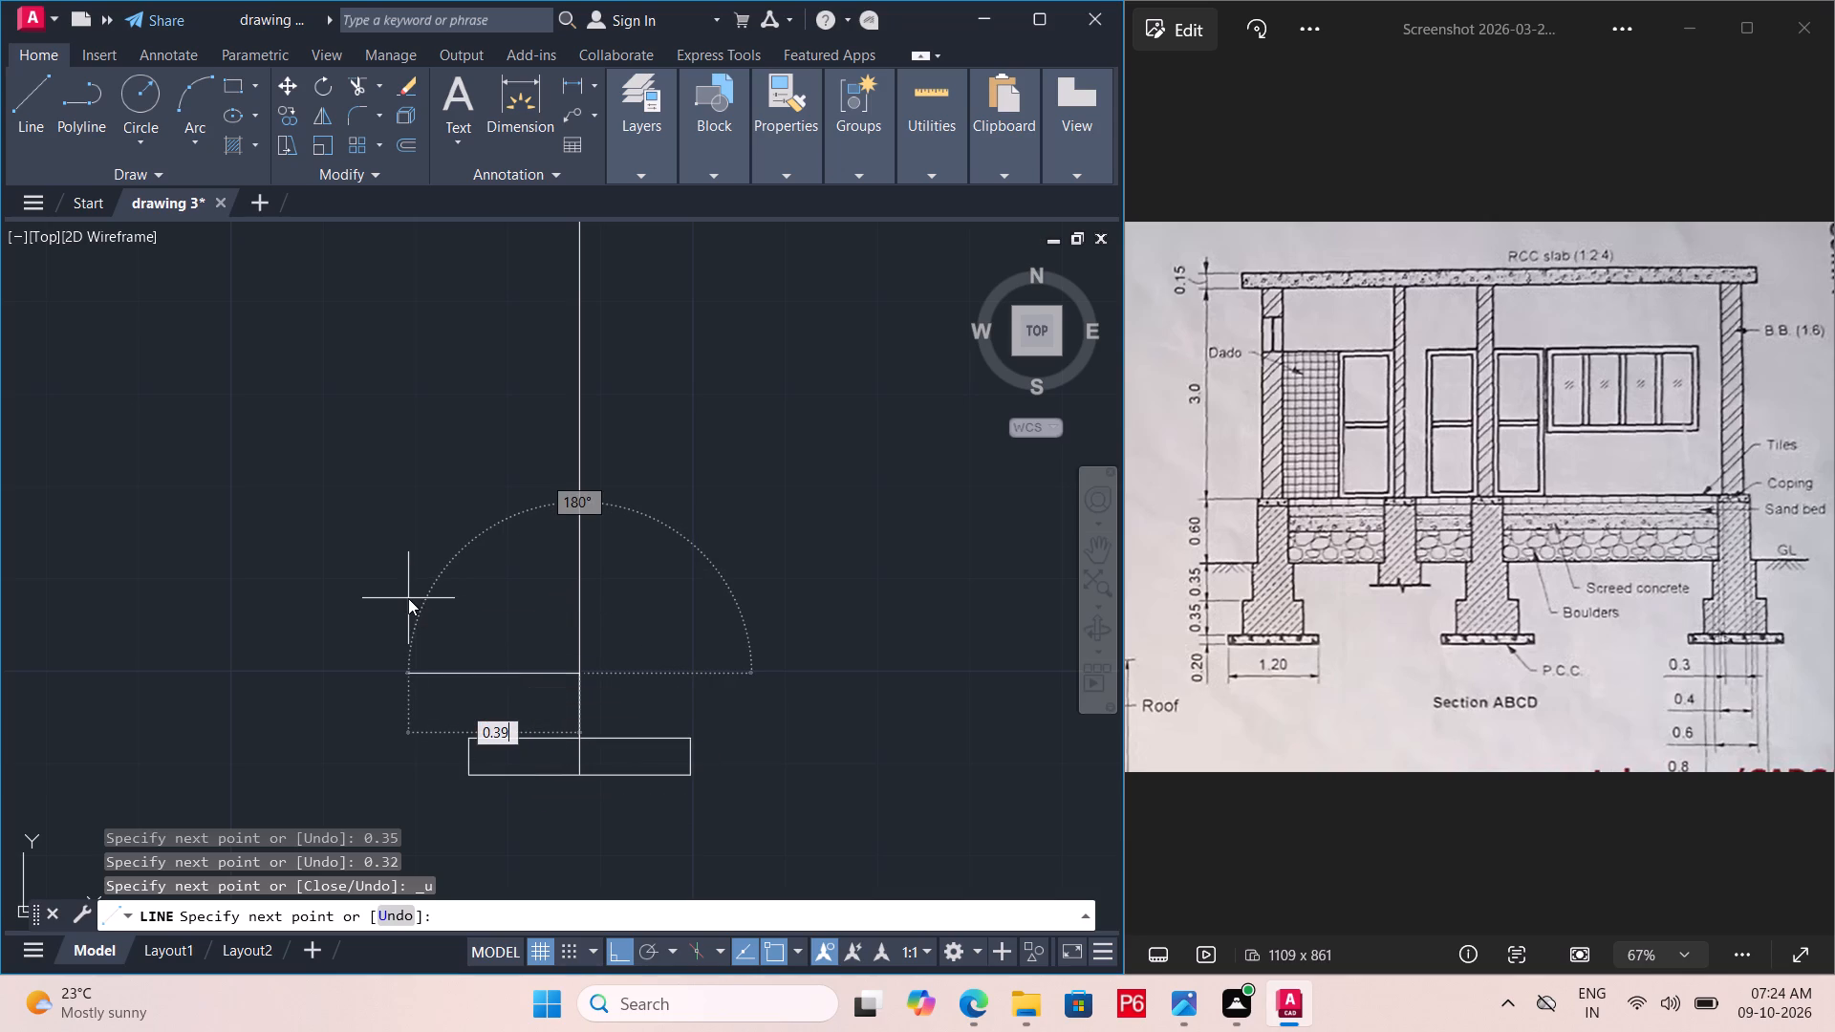
key("Return")
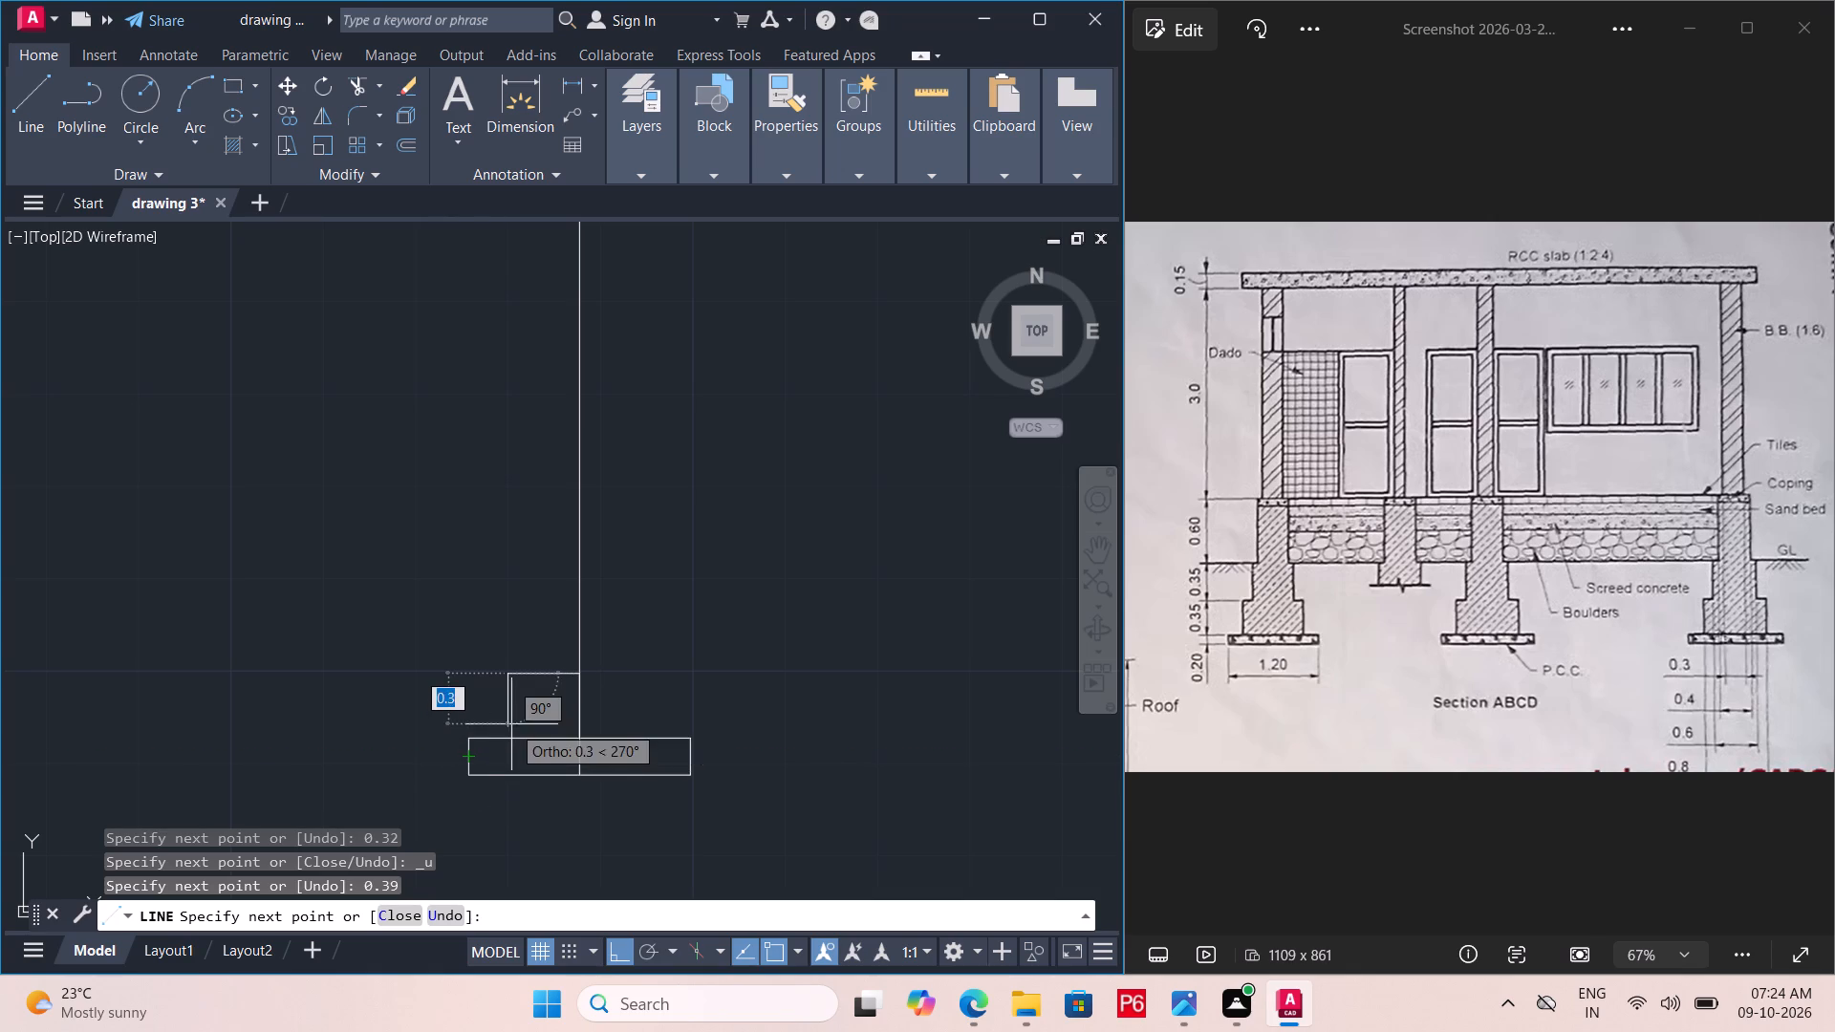
left_click(503, 759)
key("Escape")
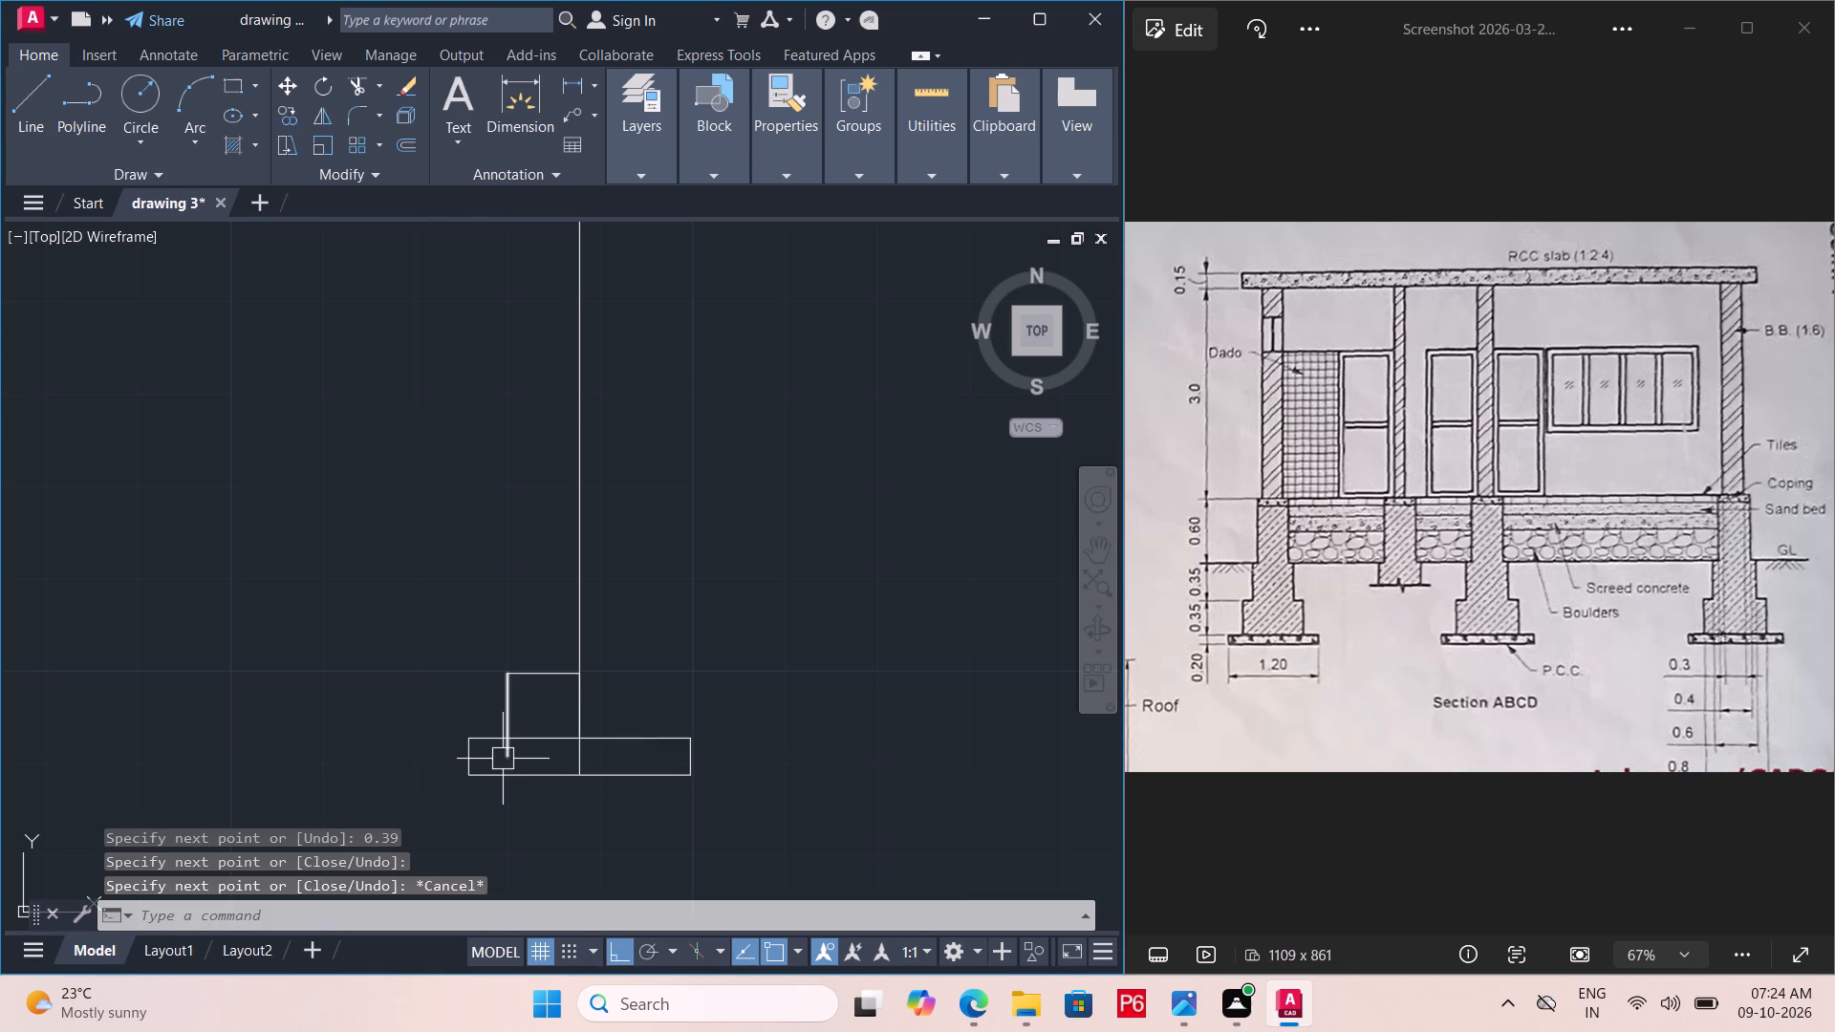
Trim the part of the step's outer vertical line that overhangs inside the footing rectangle.
scroll(510, 749, "up", 3)
type("tr")
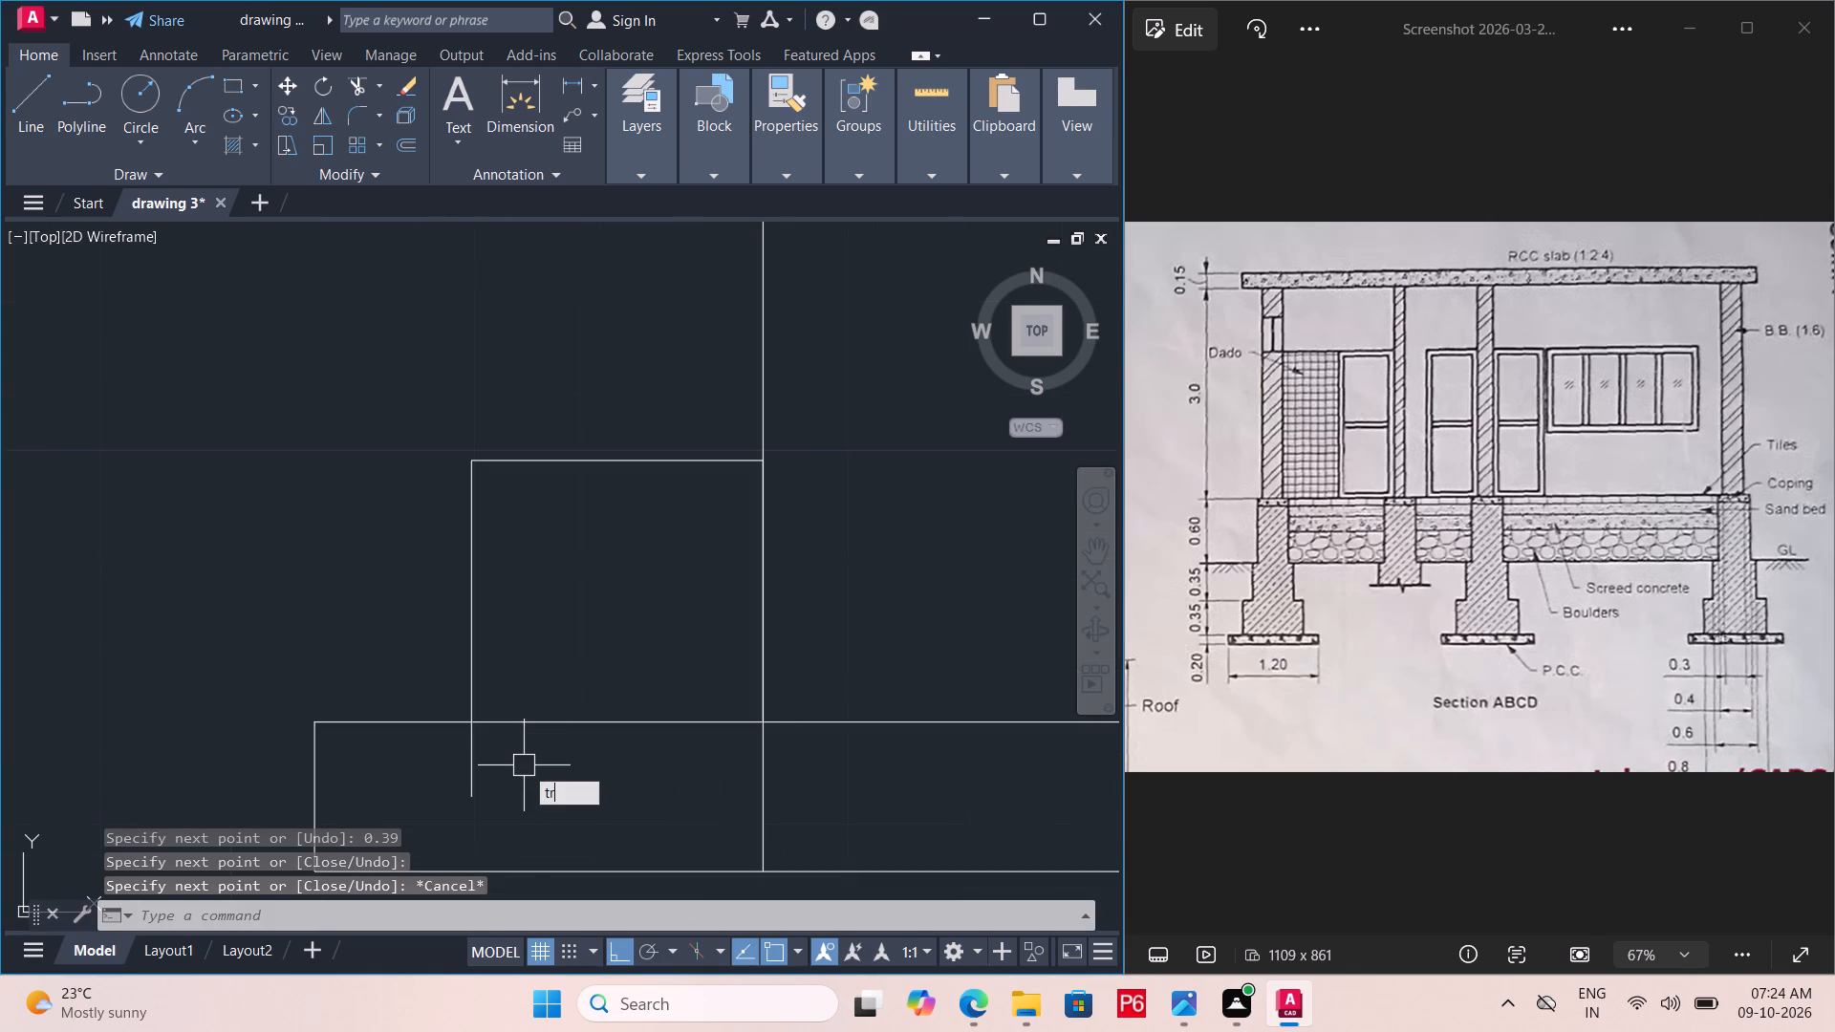
key("space")
key("space")
left_click(458, 785)
left_click(500, 778)
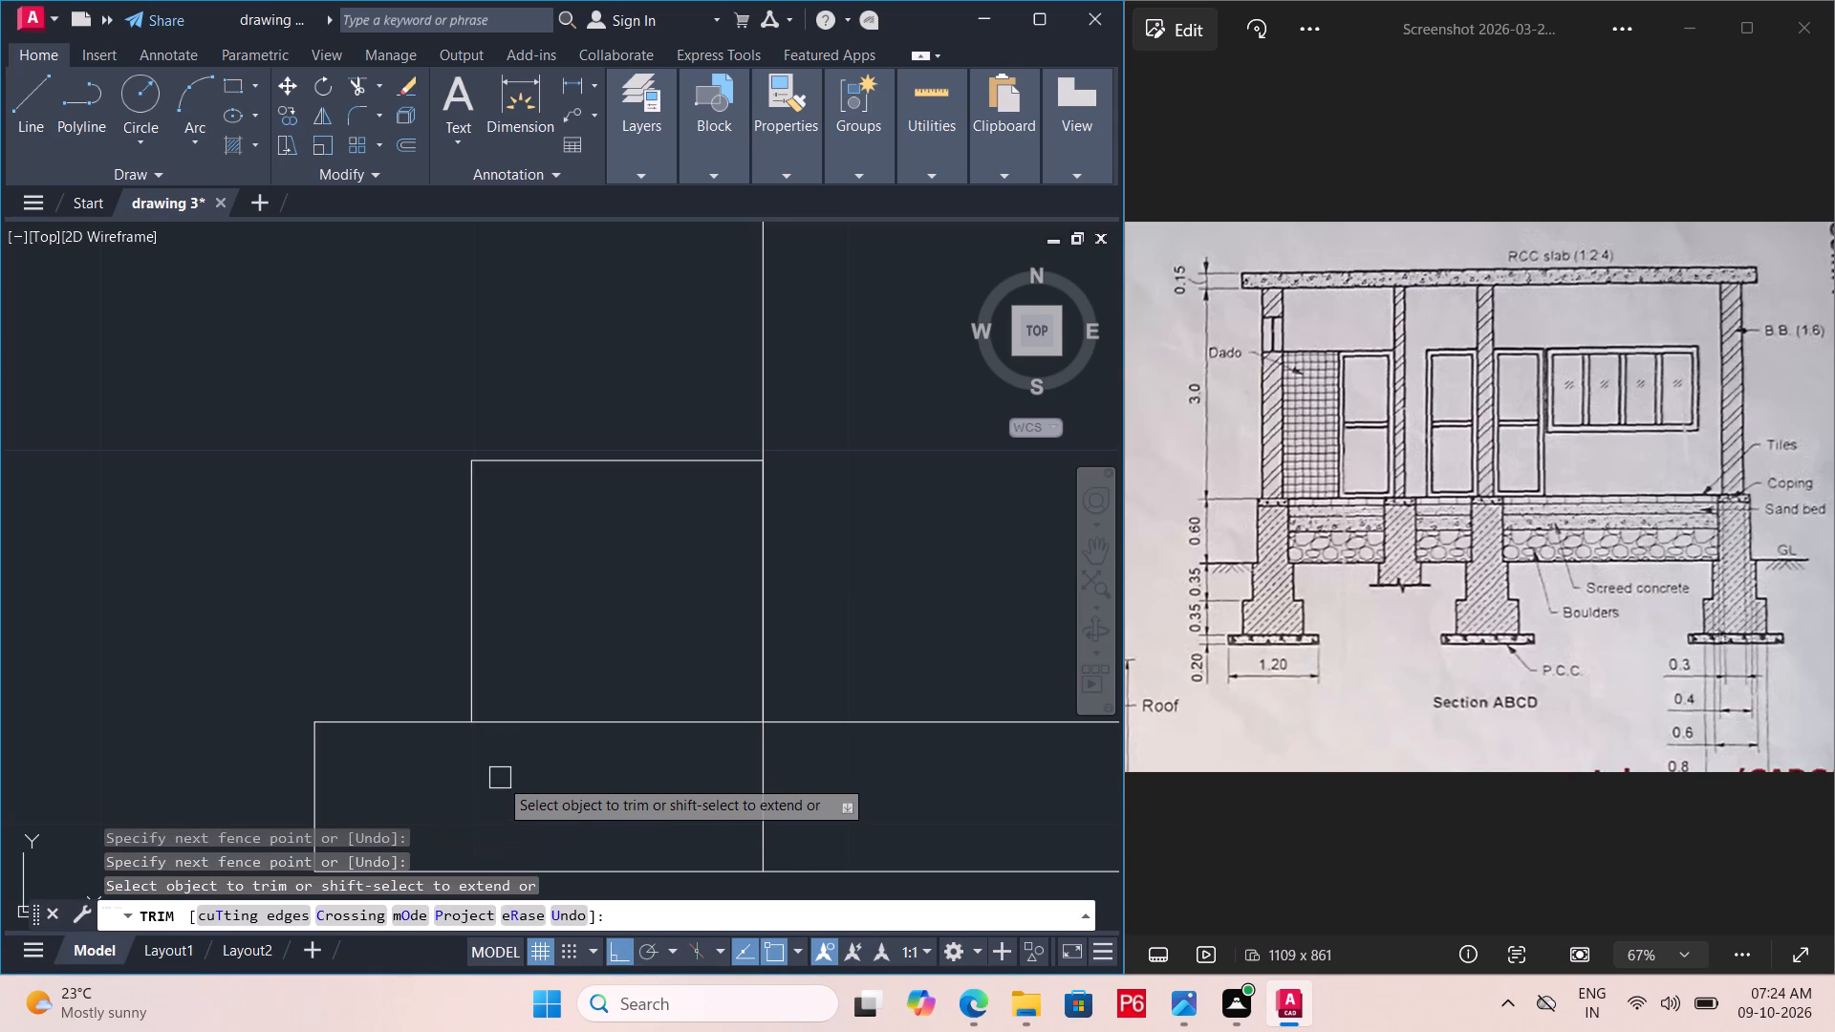
Save the drawing.
scroll(491, 782, "down", 2)
key("ctrl+s")
key("ctrl+s")
key("ctrl+s")
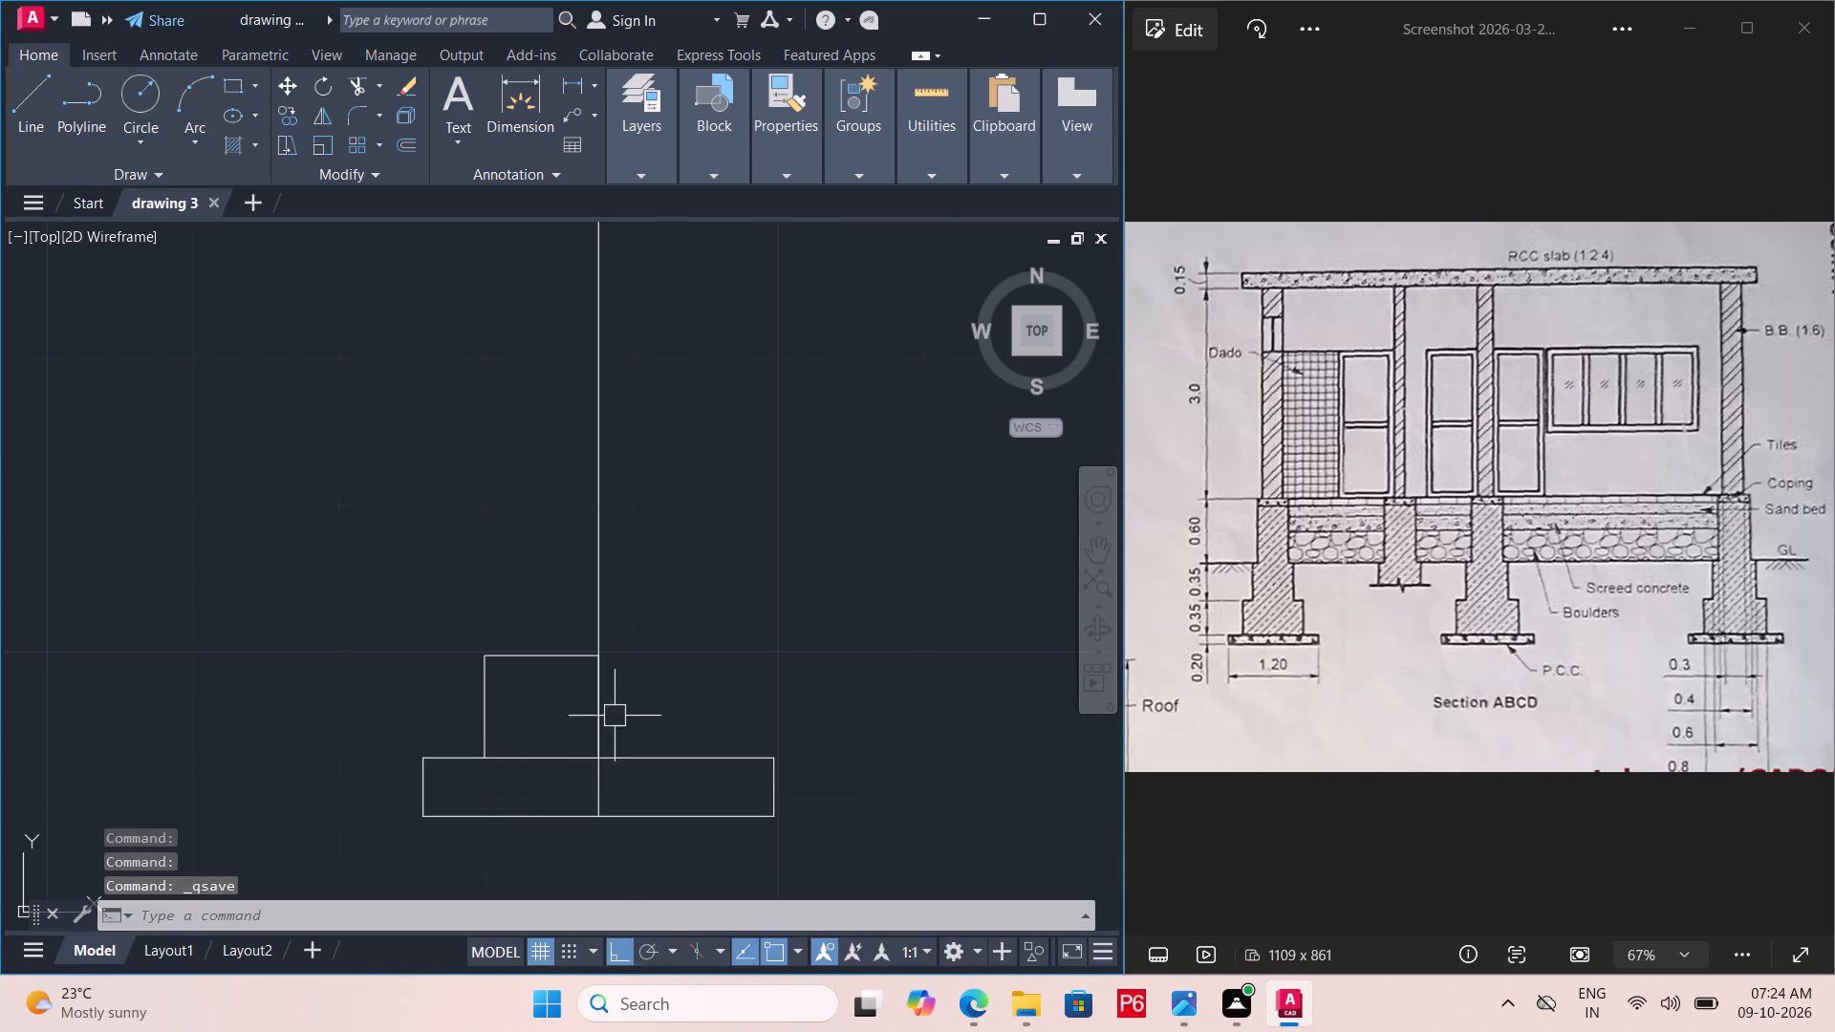
Delete the 0.35 m vertical segment that overlaps the centre line.
scroll(635, 697, "up", 2)
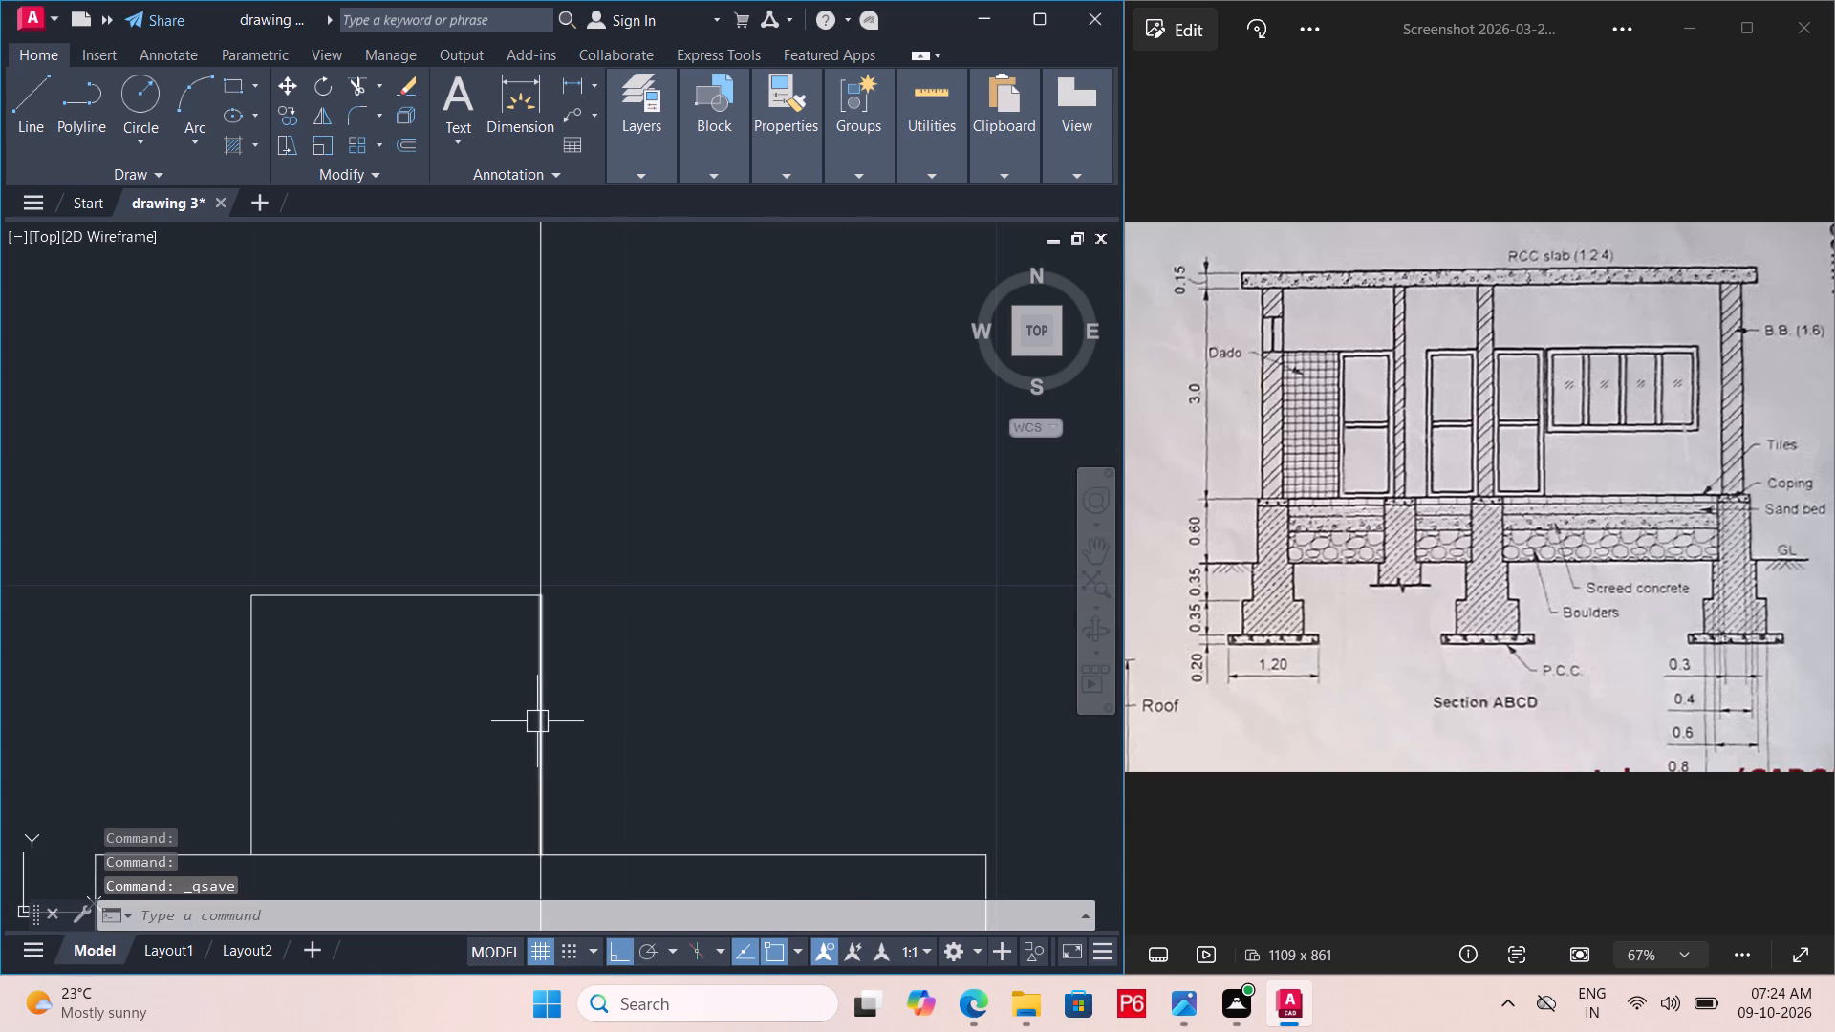
left_click(540, 722)
key("Delete")
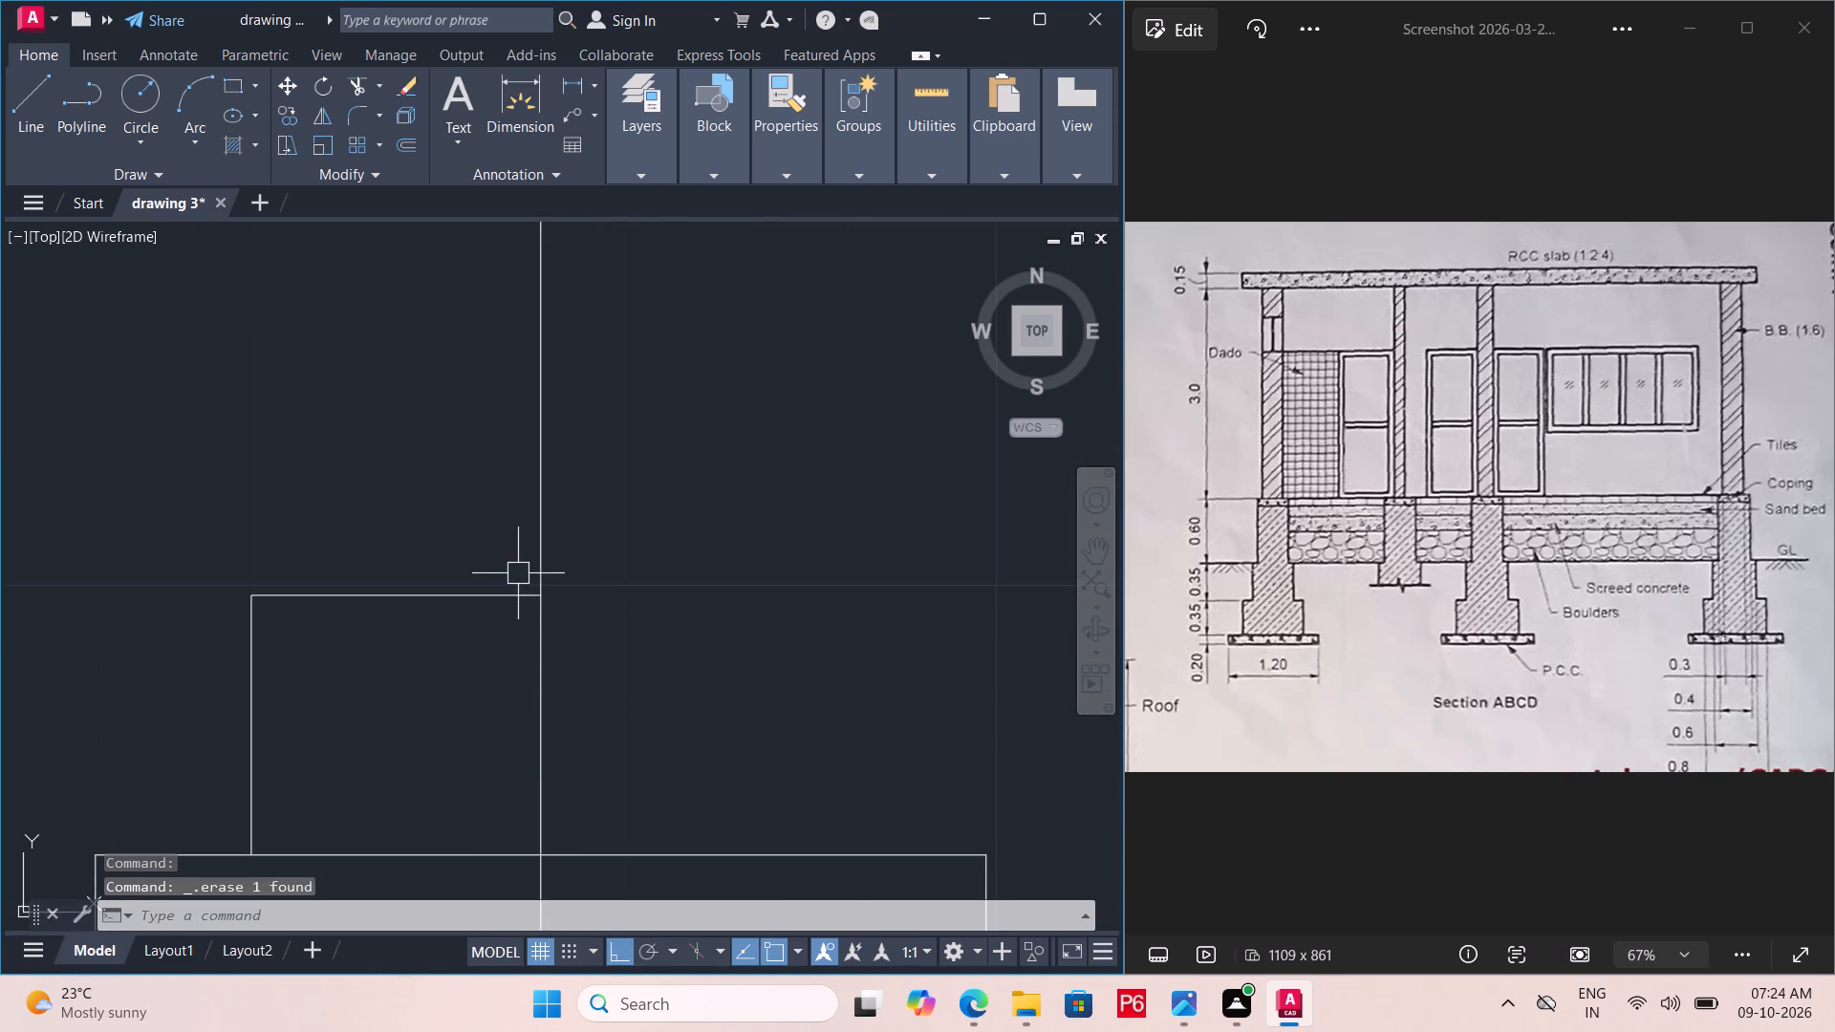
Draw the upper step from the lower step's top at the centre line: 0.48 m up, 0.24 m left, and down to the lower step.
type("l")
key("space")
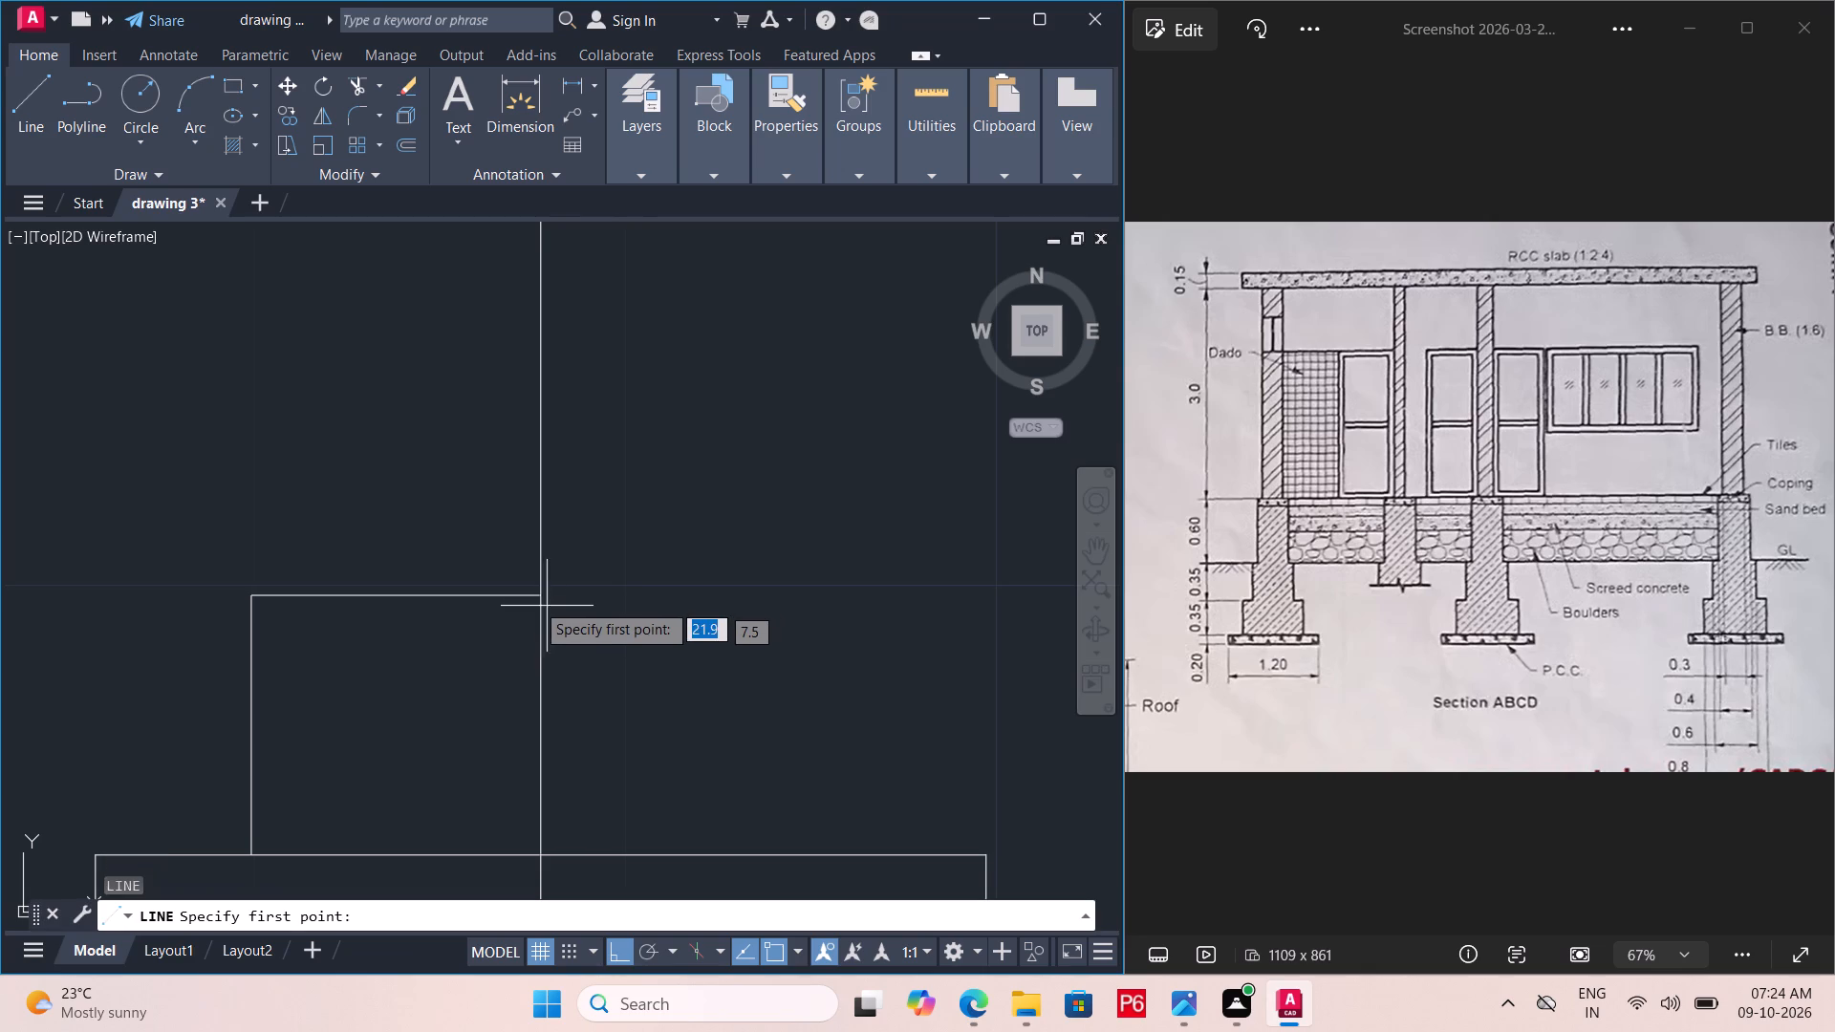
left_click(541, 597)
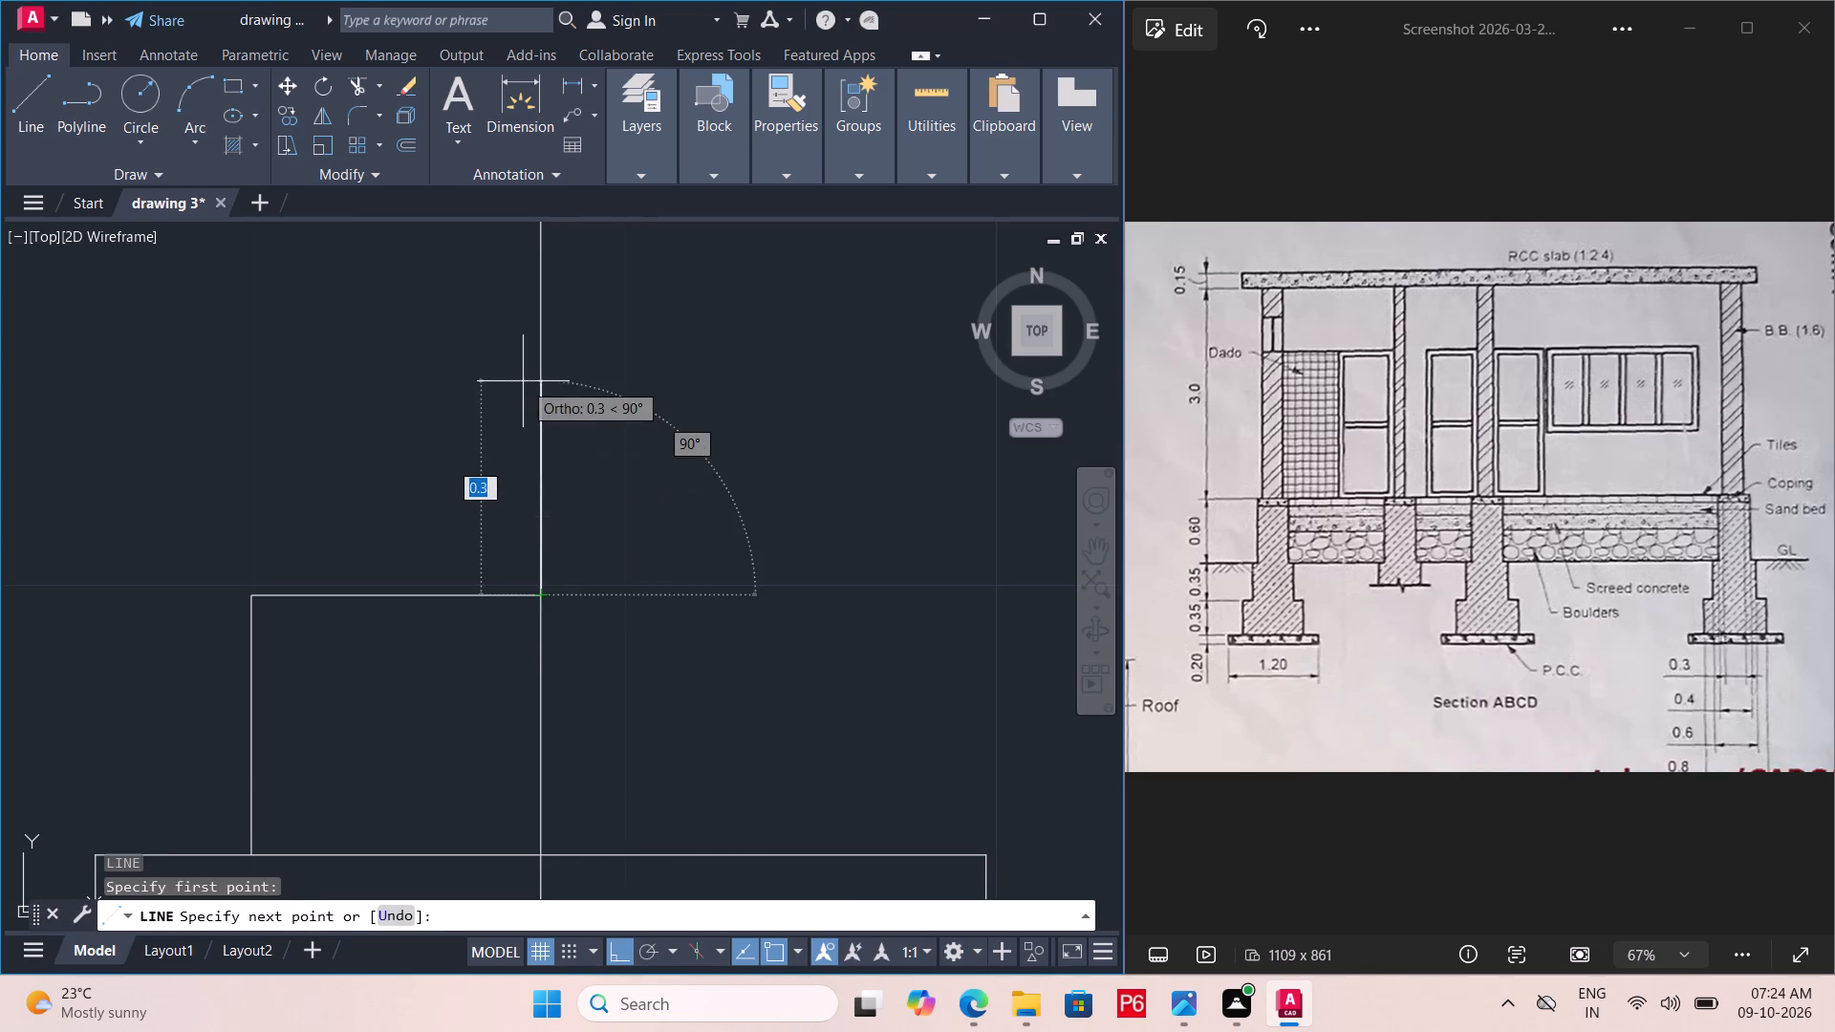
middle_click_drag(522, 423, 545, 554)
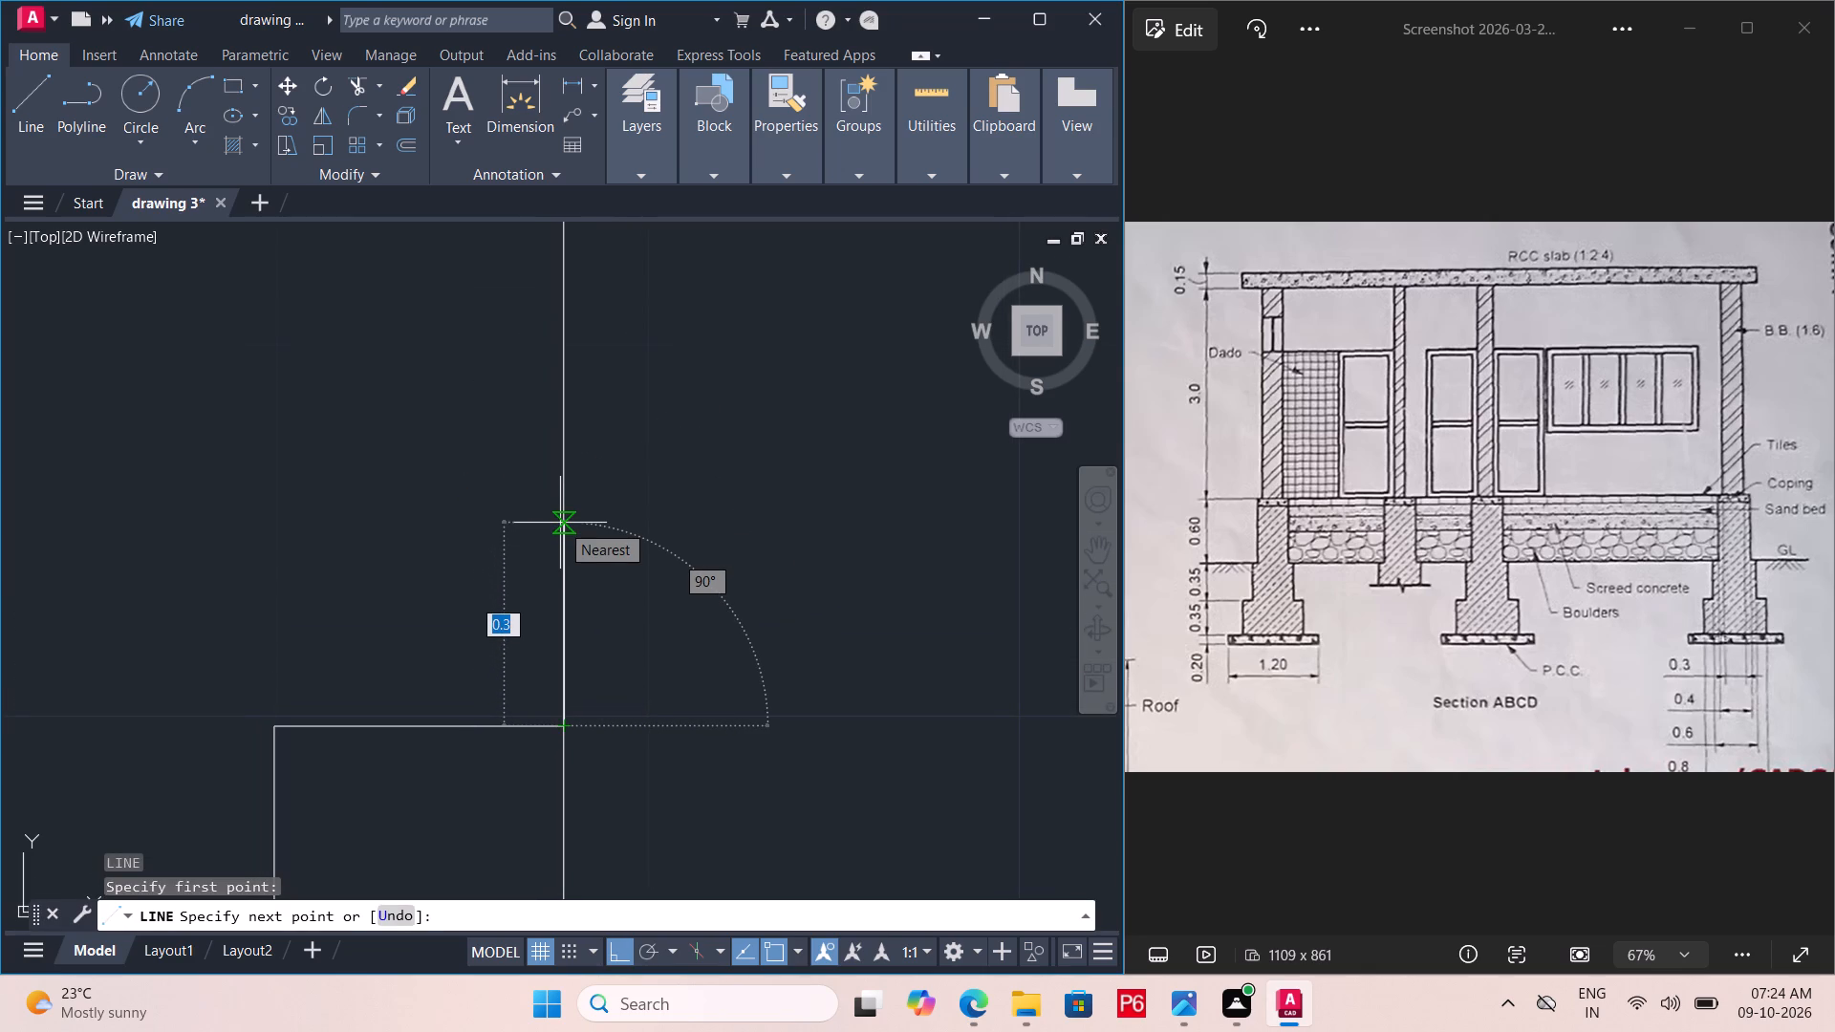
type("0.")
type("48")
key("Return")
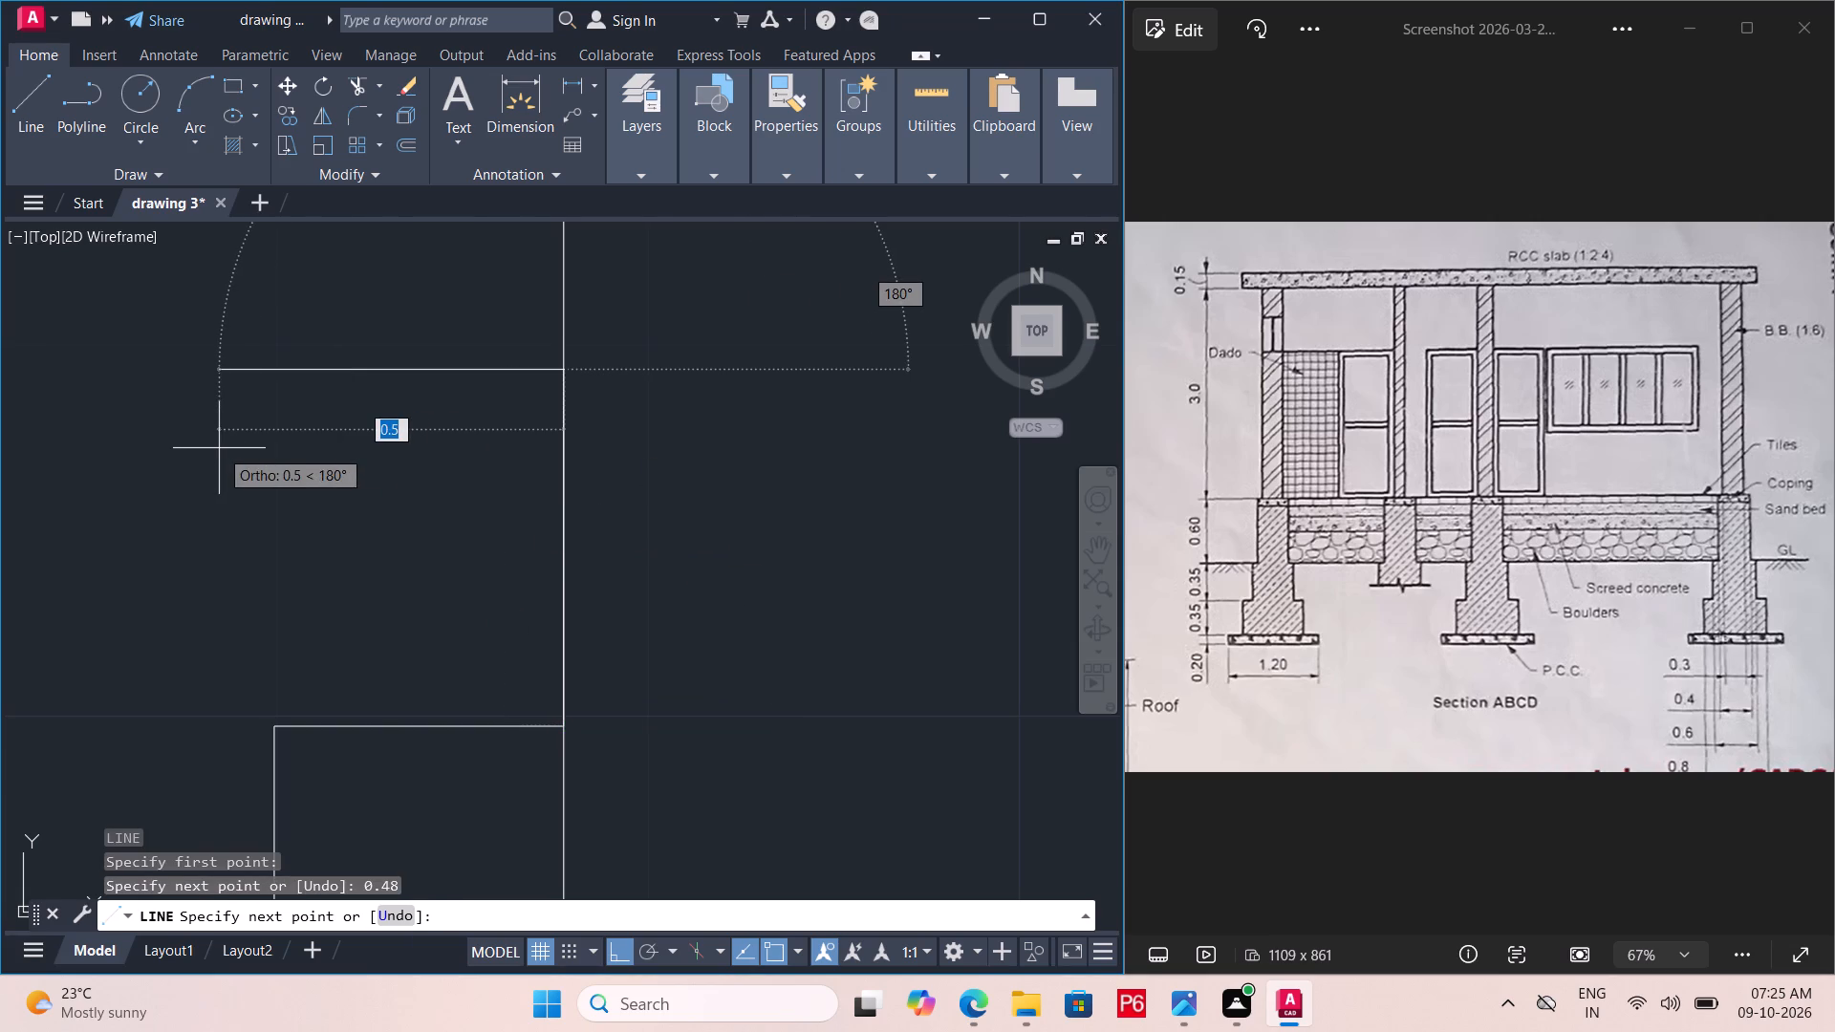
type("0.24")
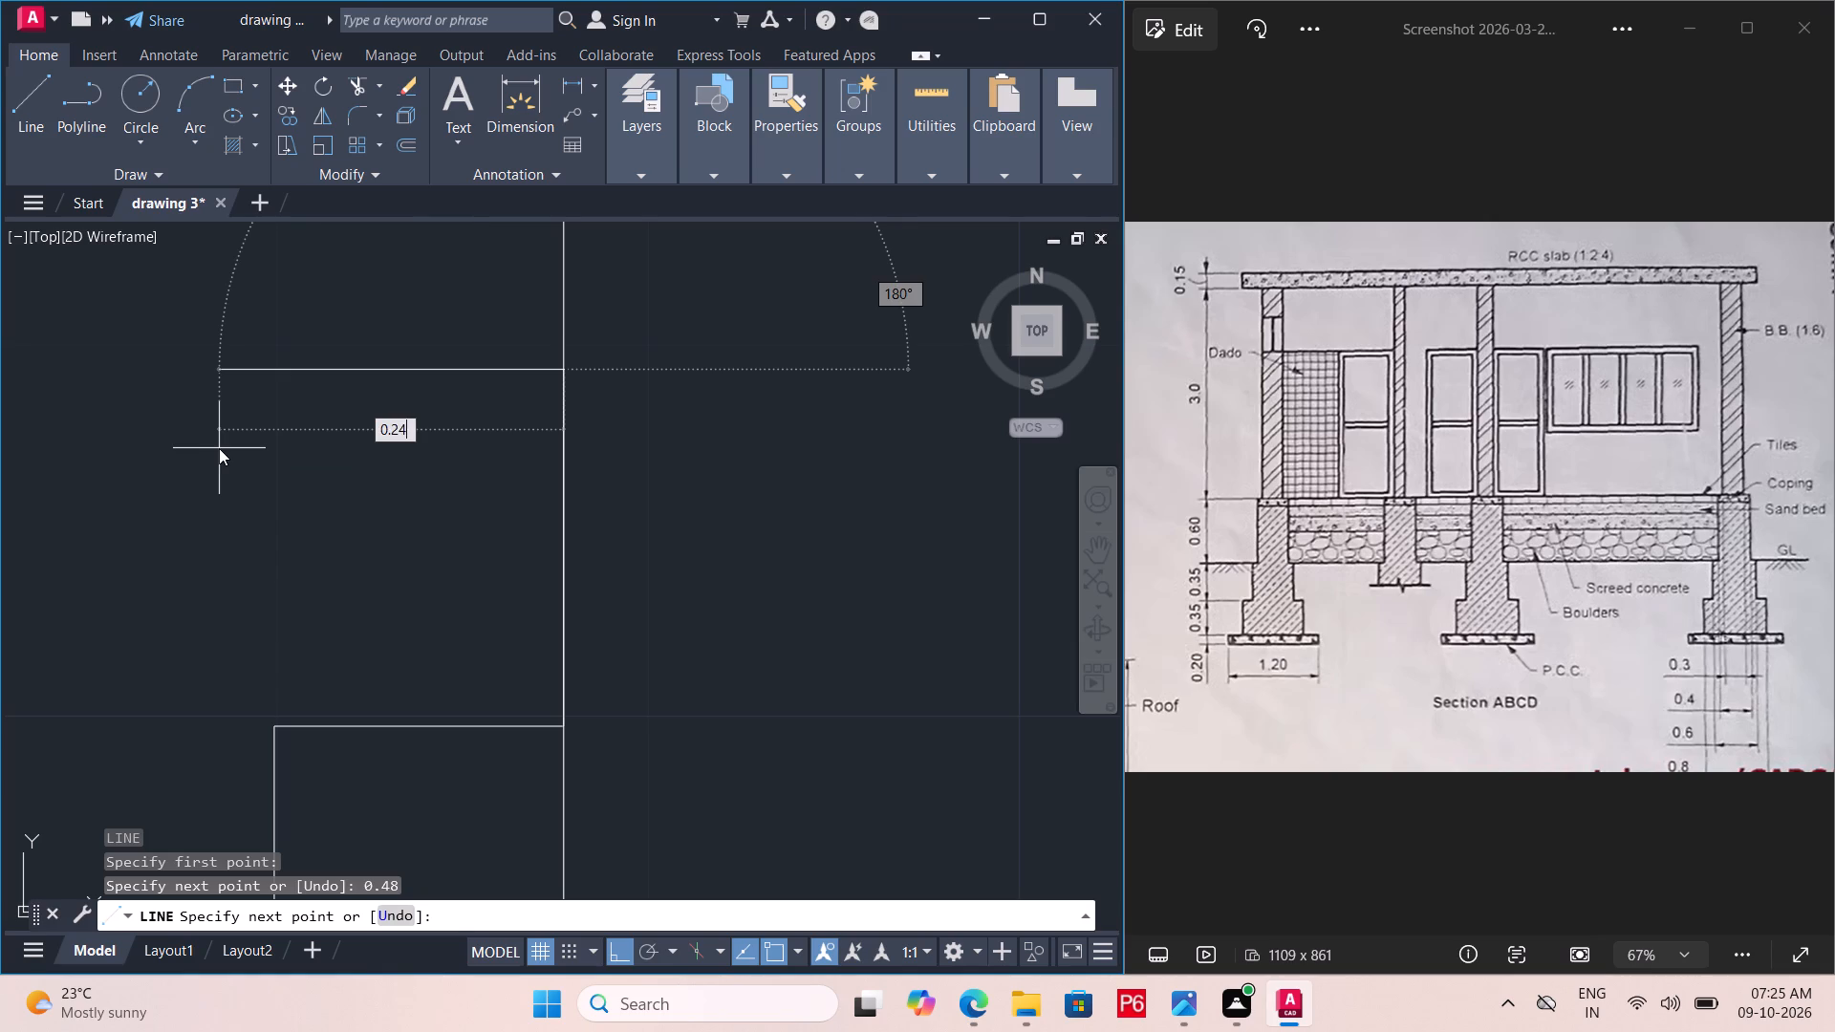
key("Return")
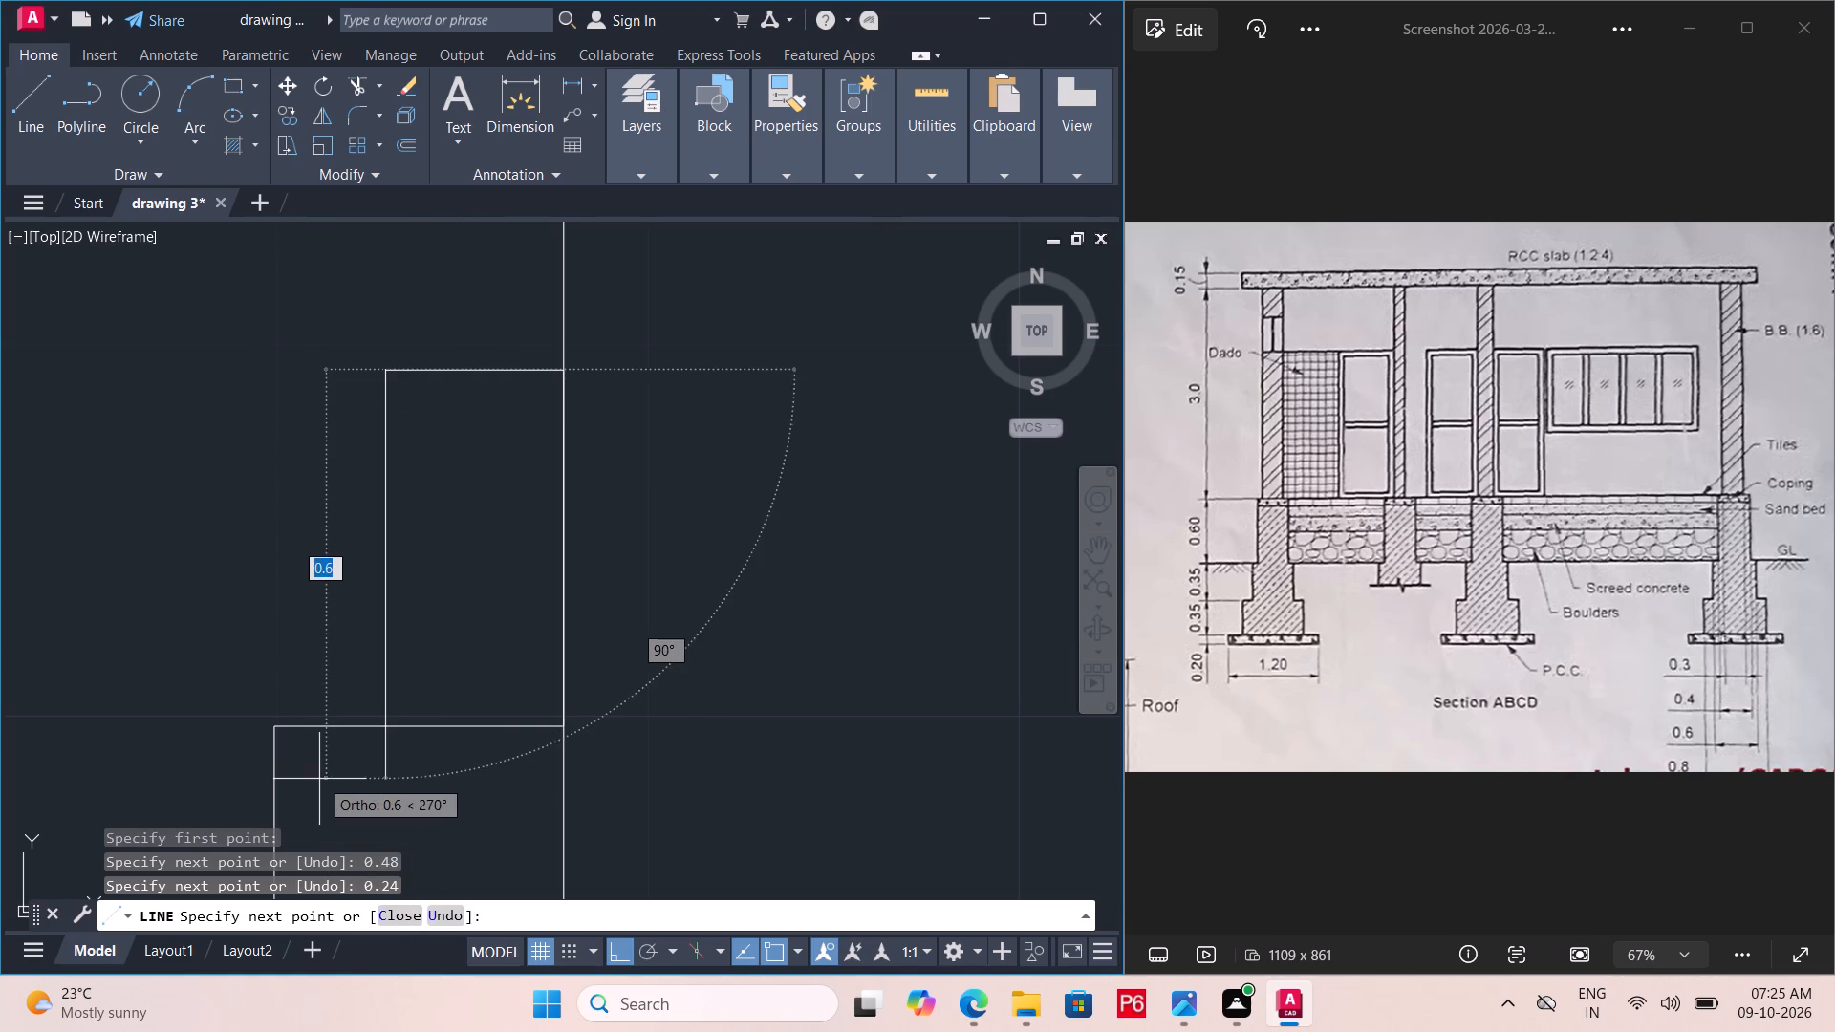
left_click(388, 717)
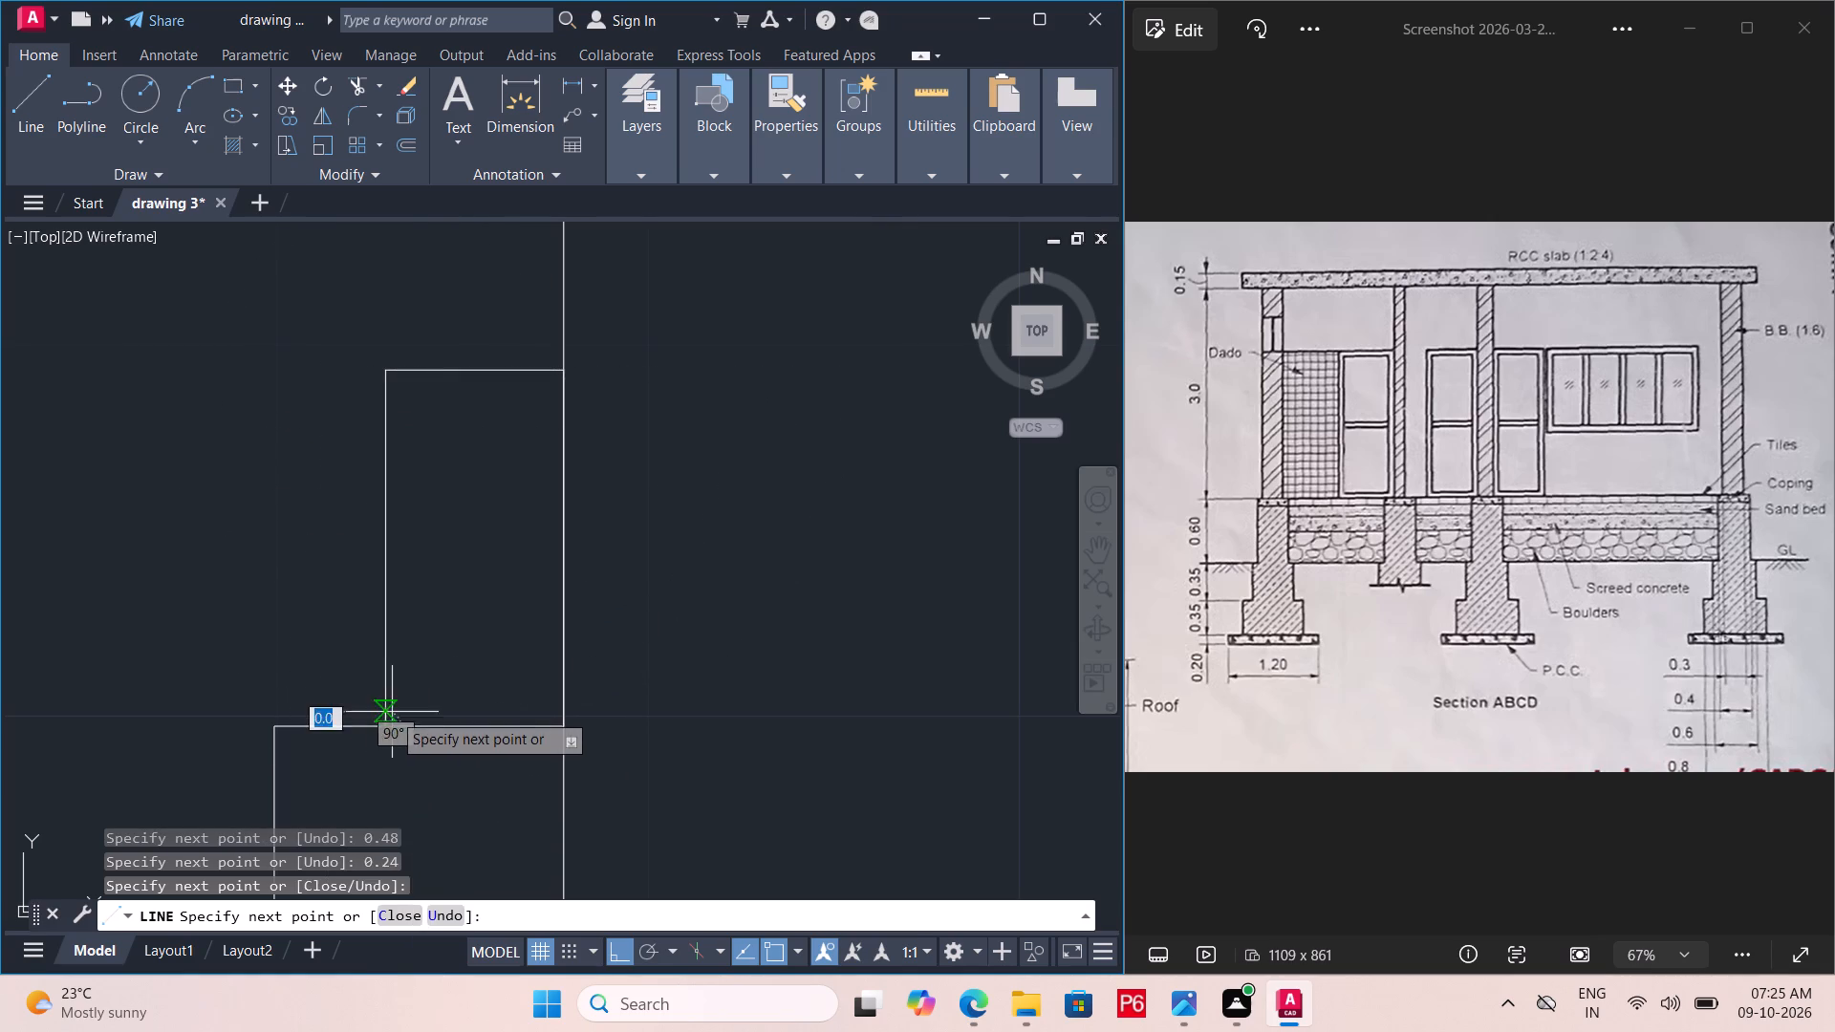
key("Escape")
Save the drawing with the upper step added.
scroll(423, 607, "down", 1)
middle_click_drag(430, 609, 491, 683)
key("ctrl+s")
key("ctrl+s")
key("ctrl+s")
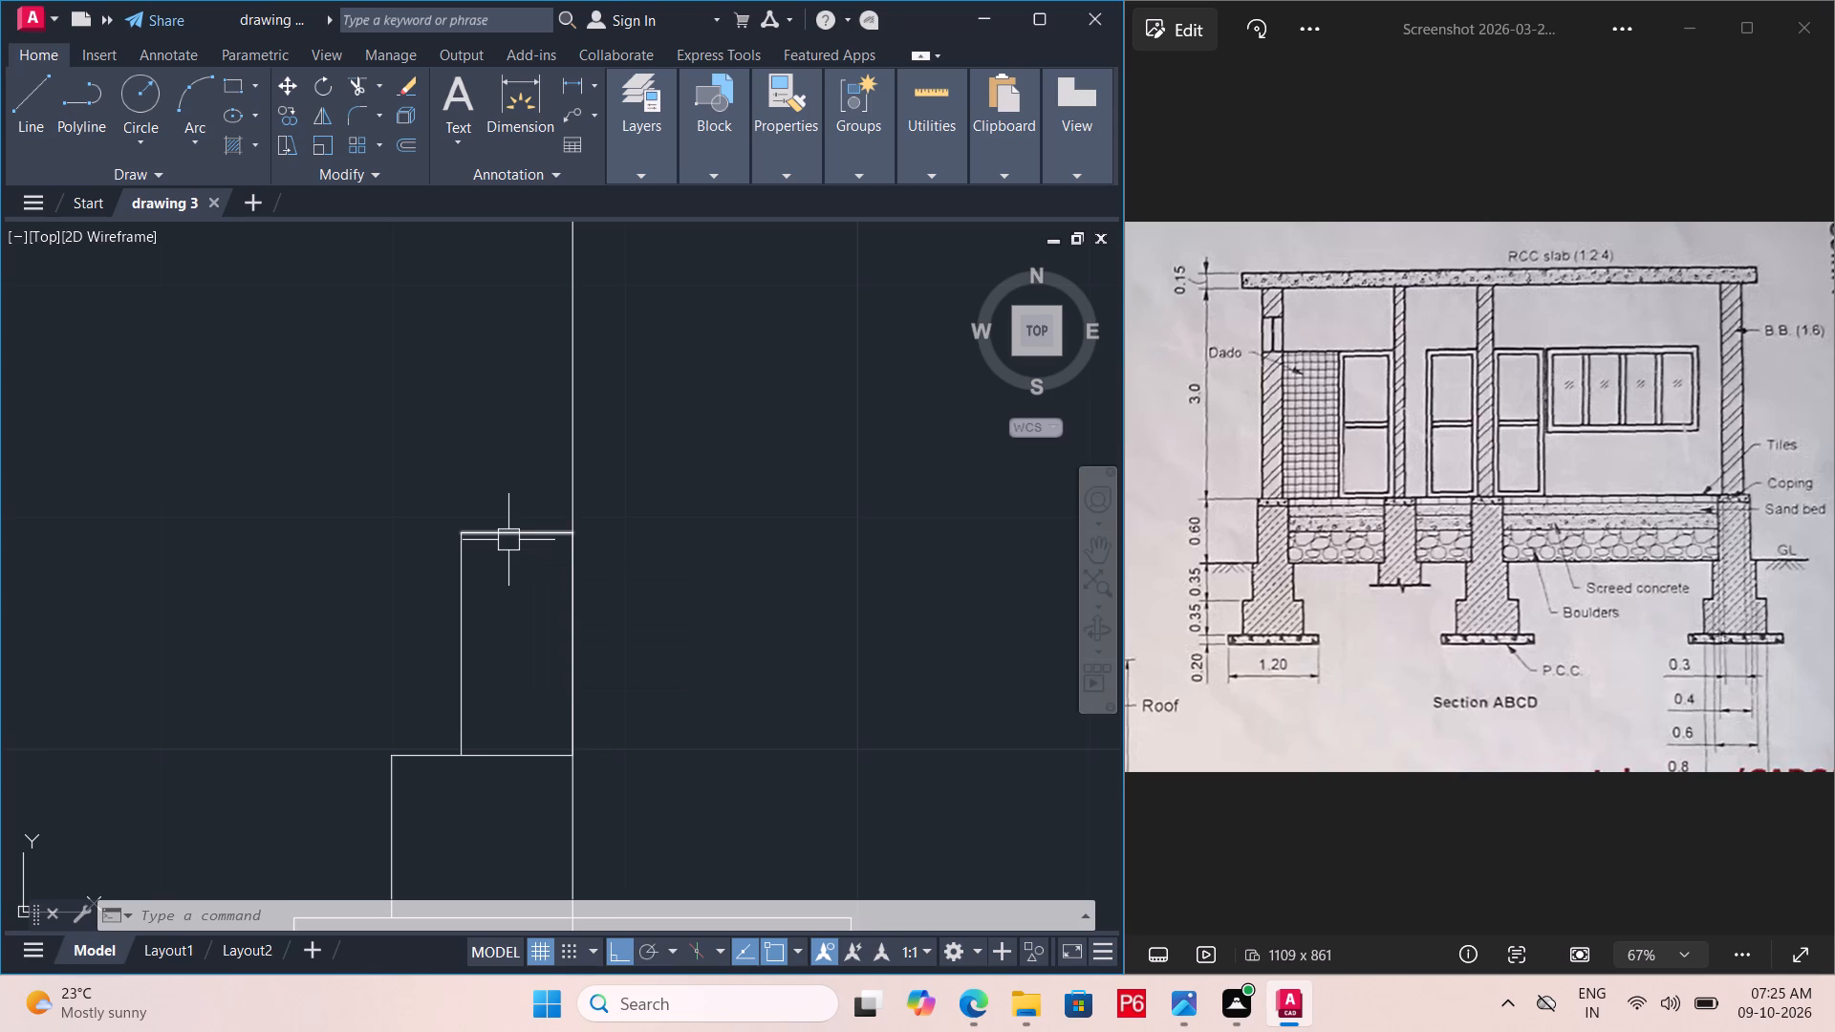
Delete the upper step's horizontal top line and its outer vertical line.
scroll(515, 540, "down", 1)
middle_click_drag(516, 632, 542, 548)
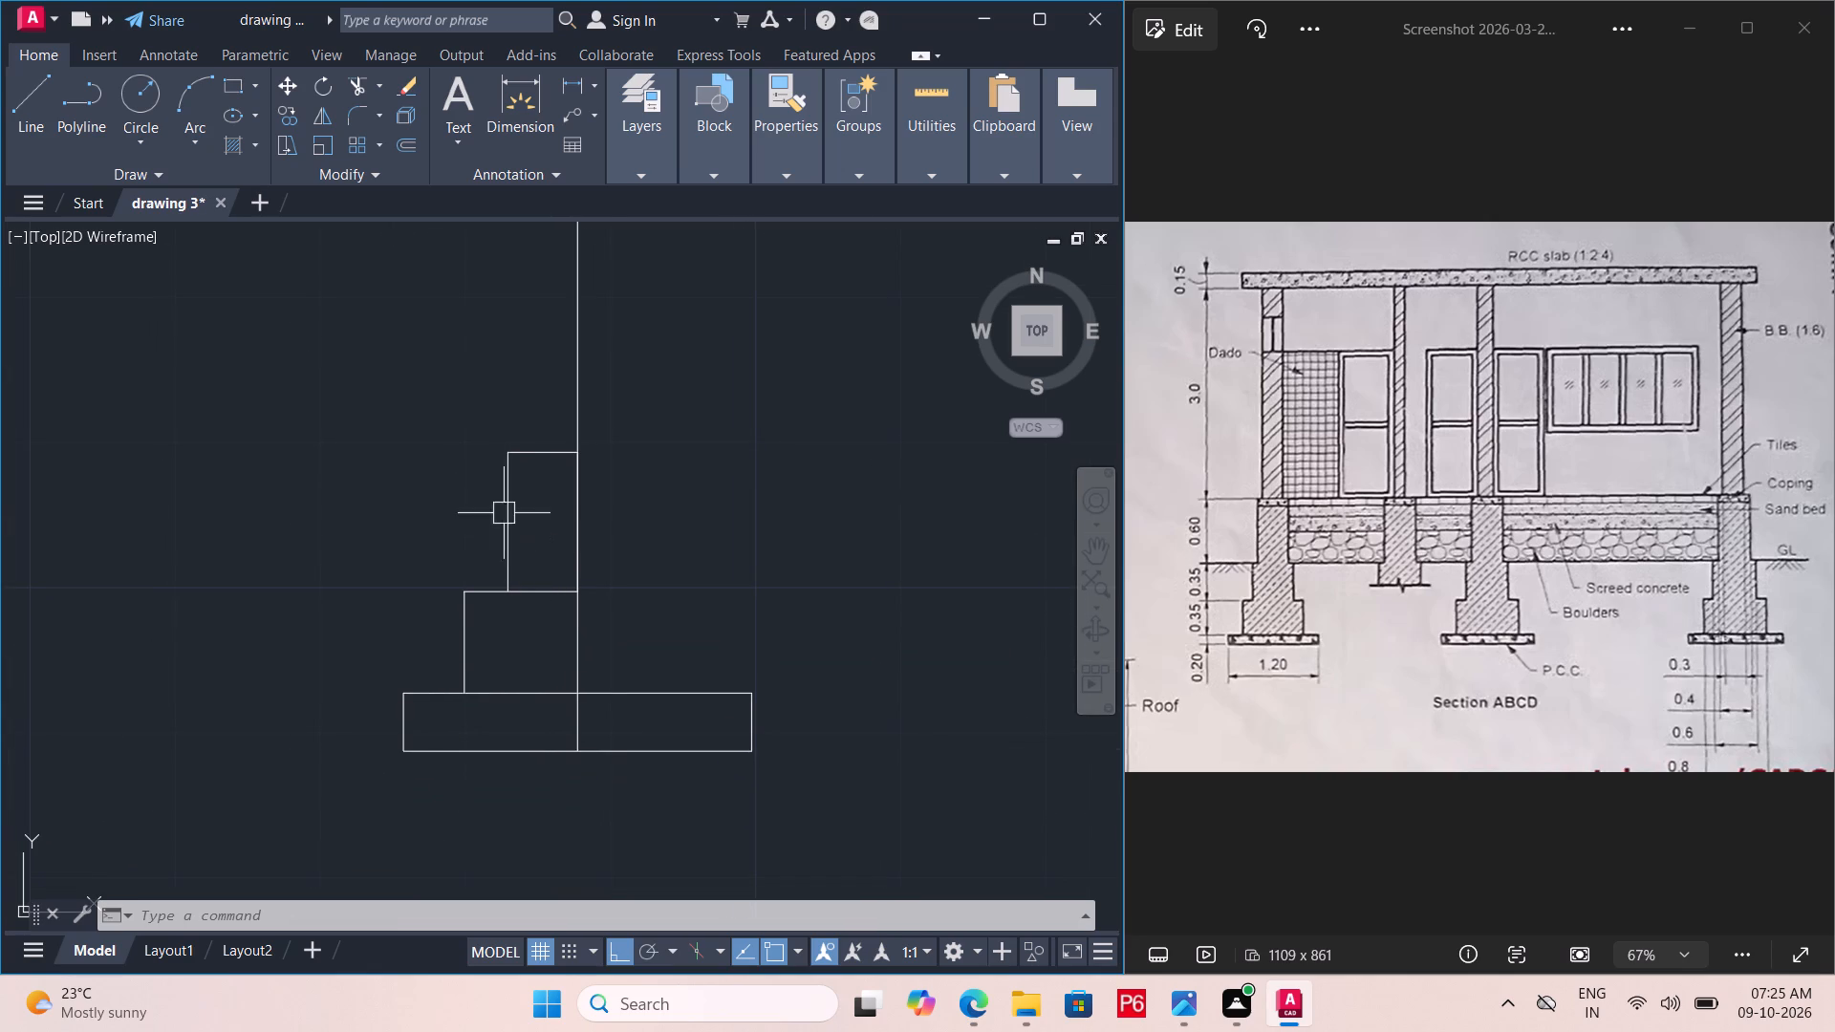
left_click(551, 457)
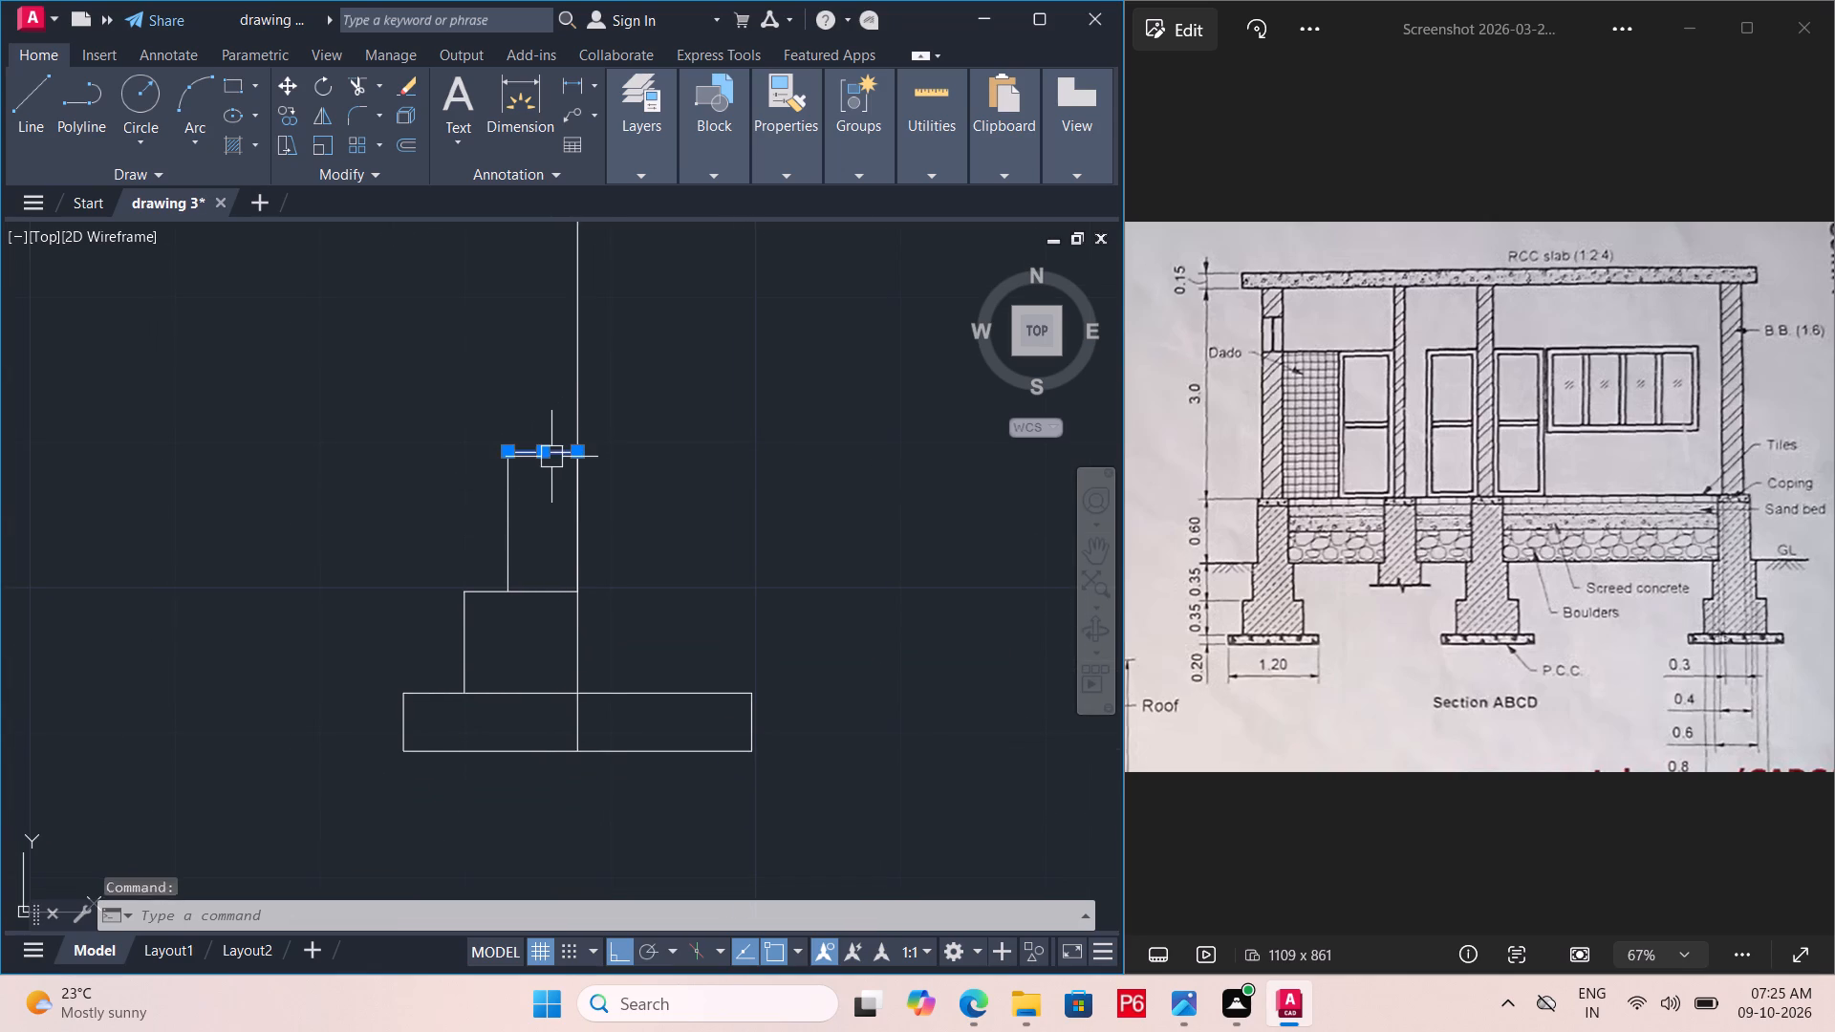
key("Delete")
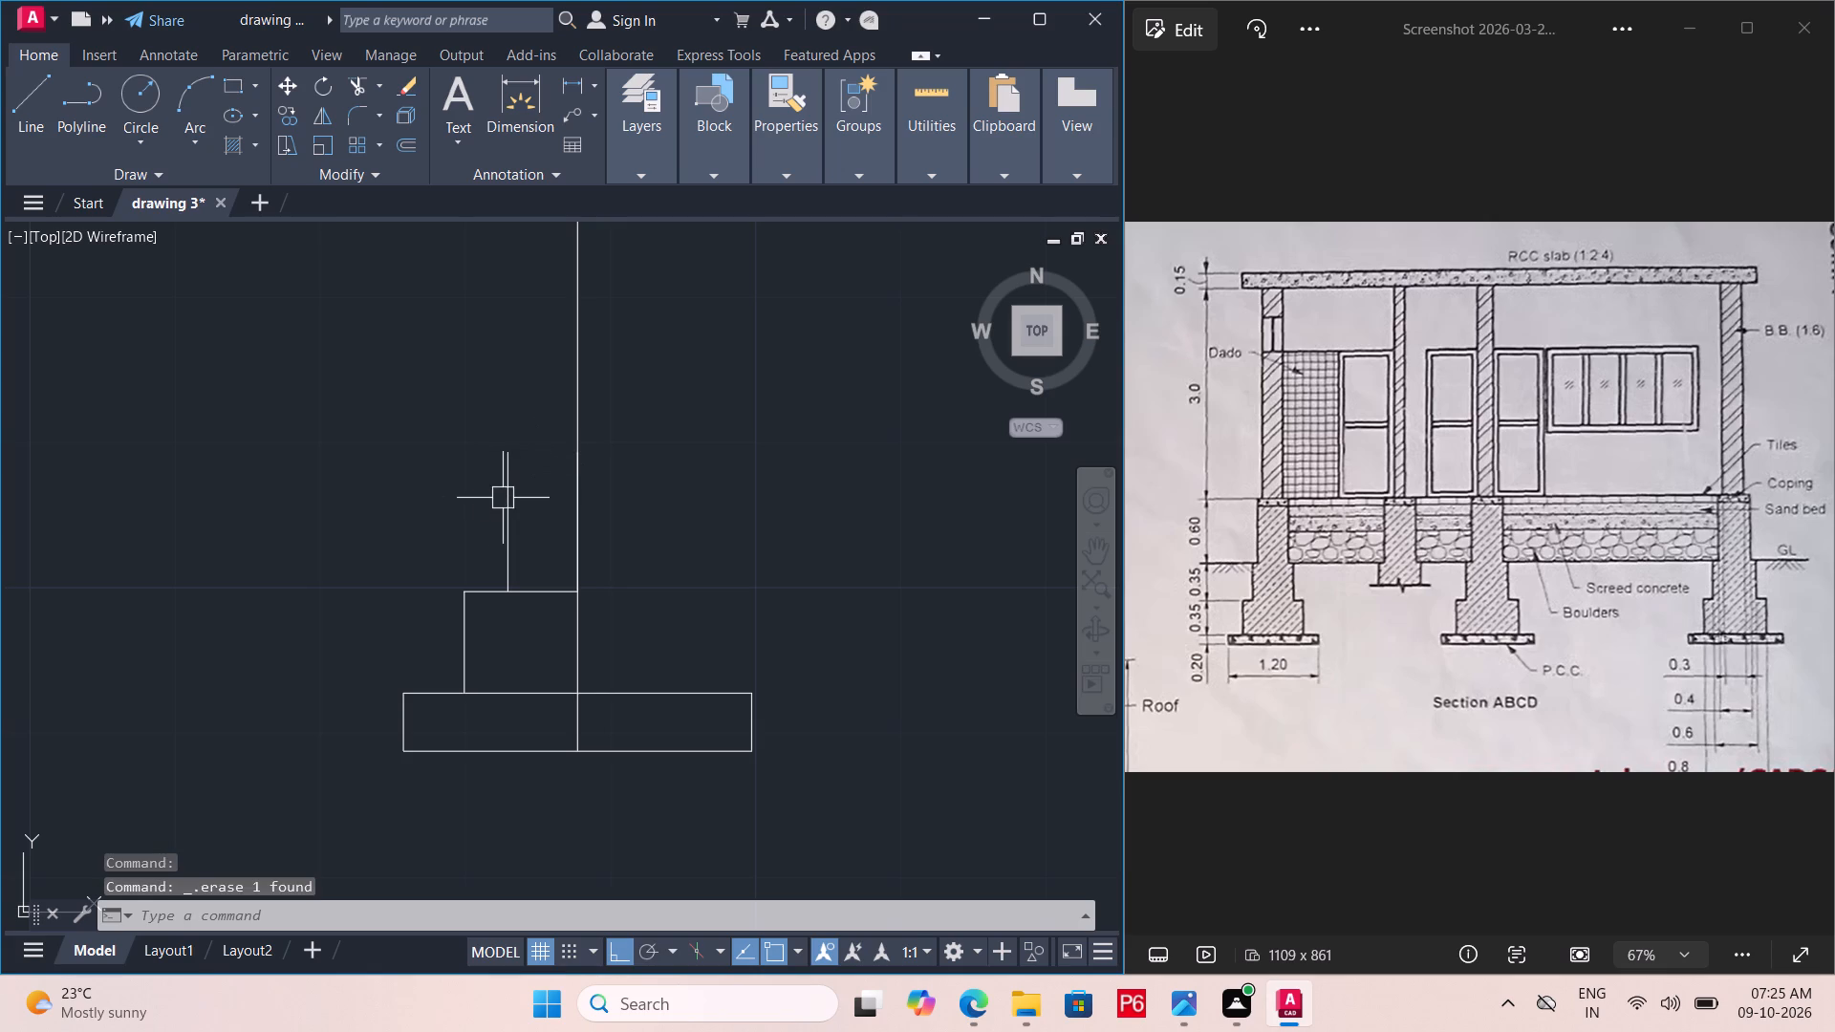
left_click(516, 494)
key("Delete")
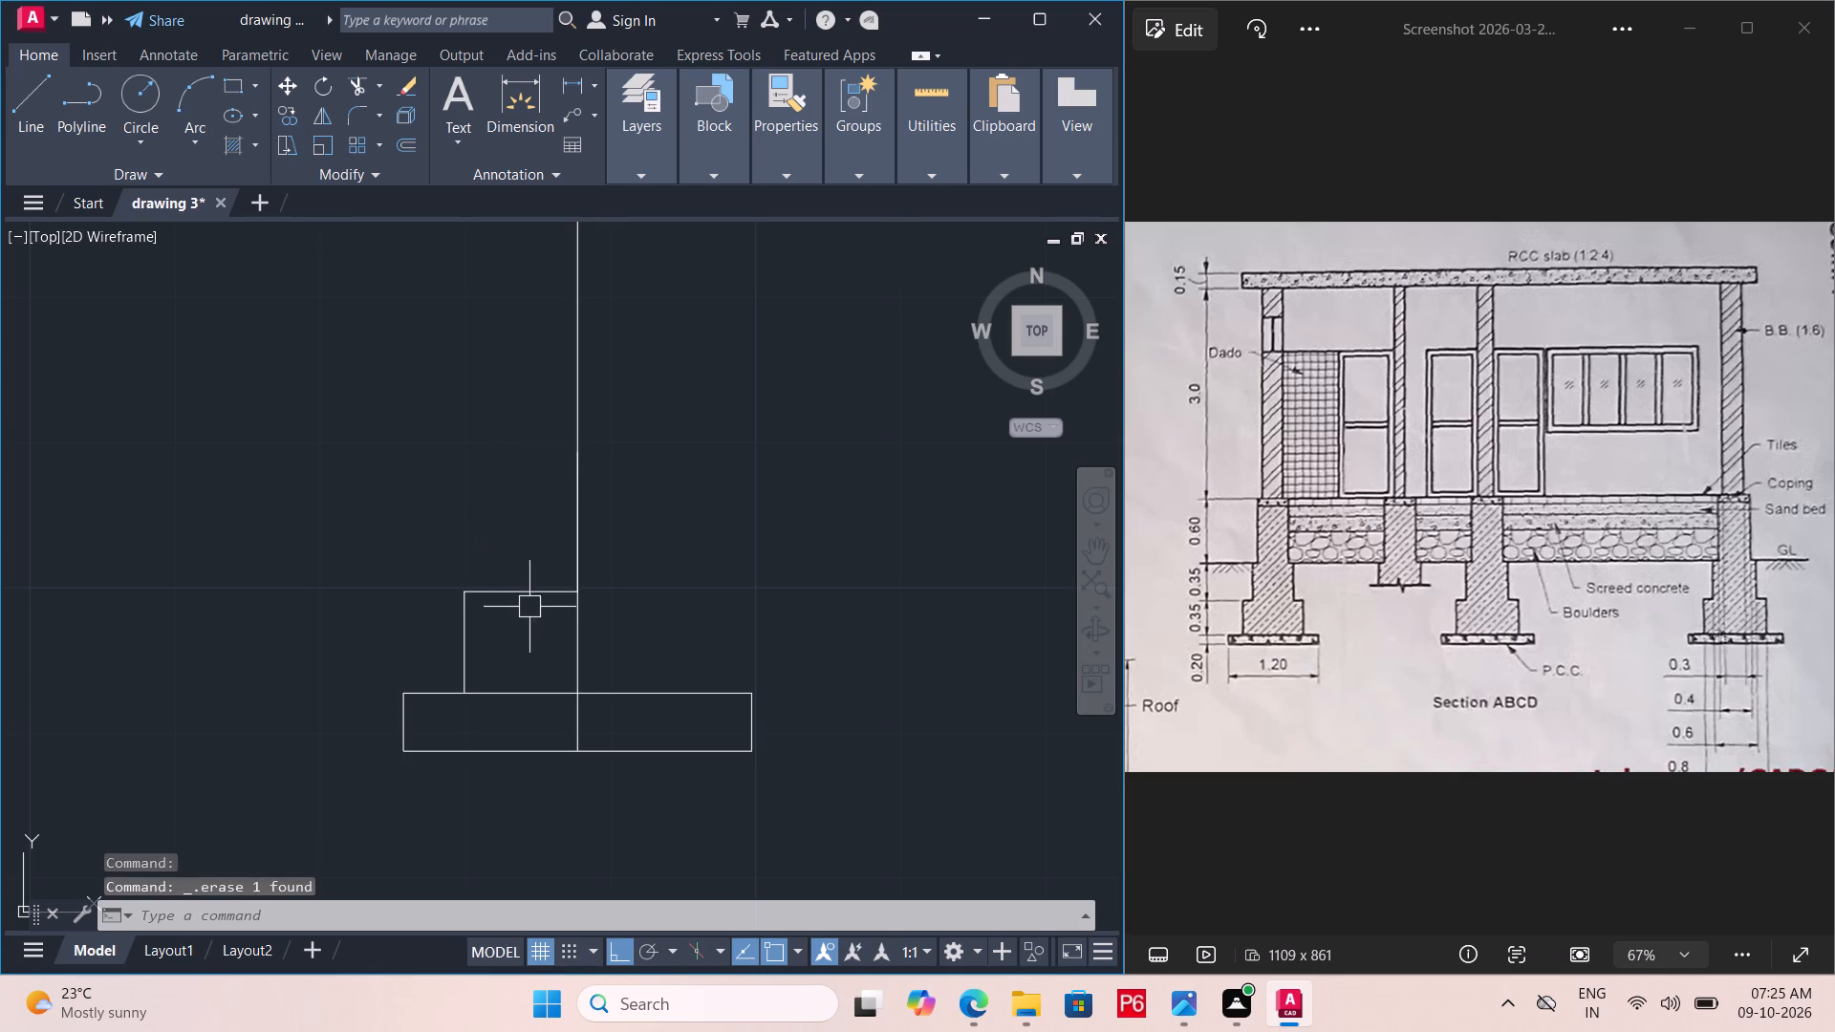
Delete the lower step's horizontal top line and its outer vertical line.
left_click(538, 591)
key("Delete")
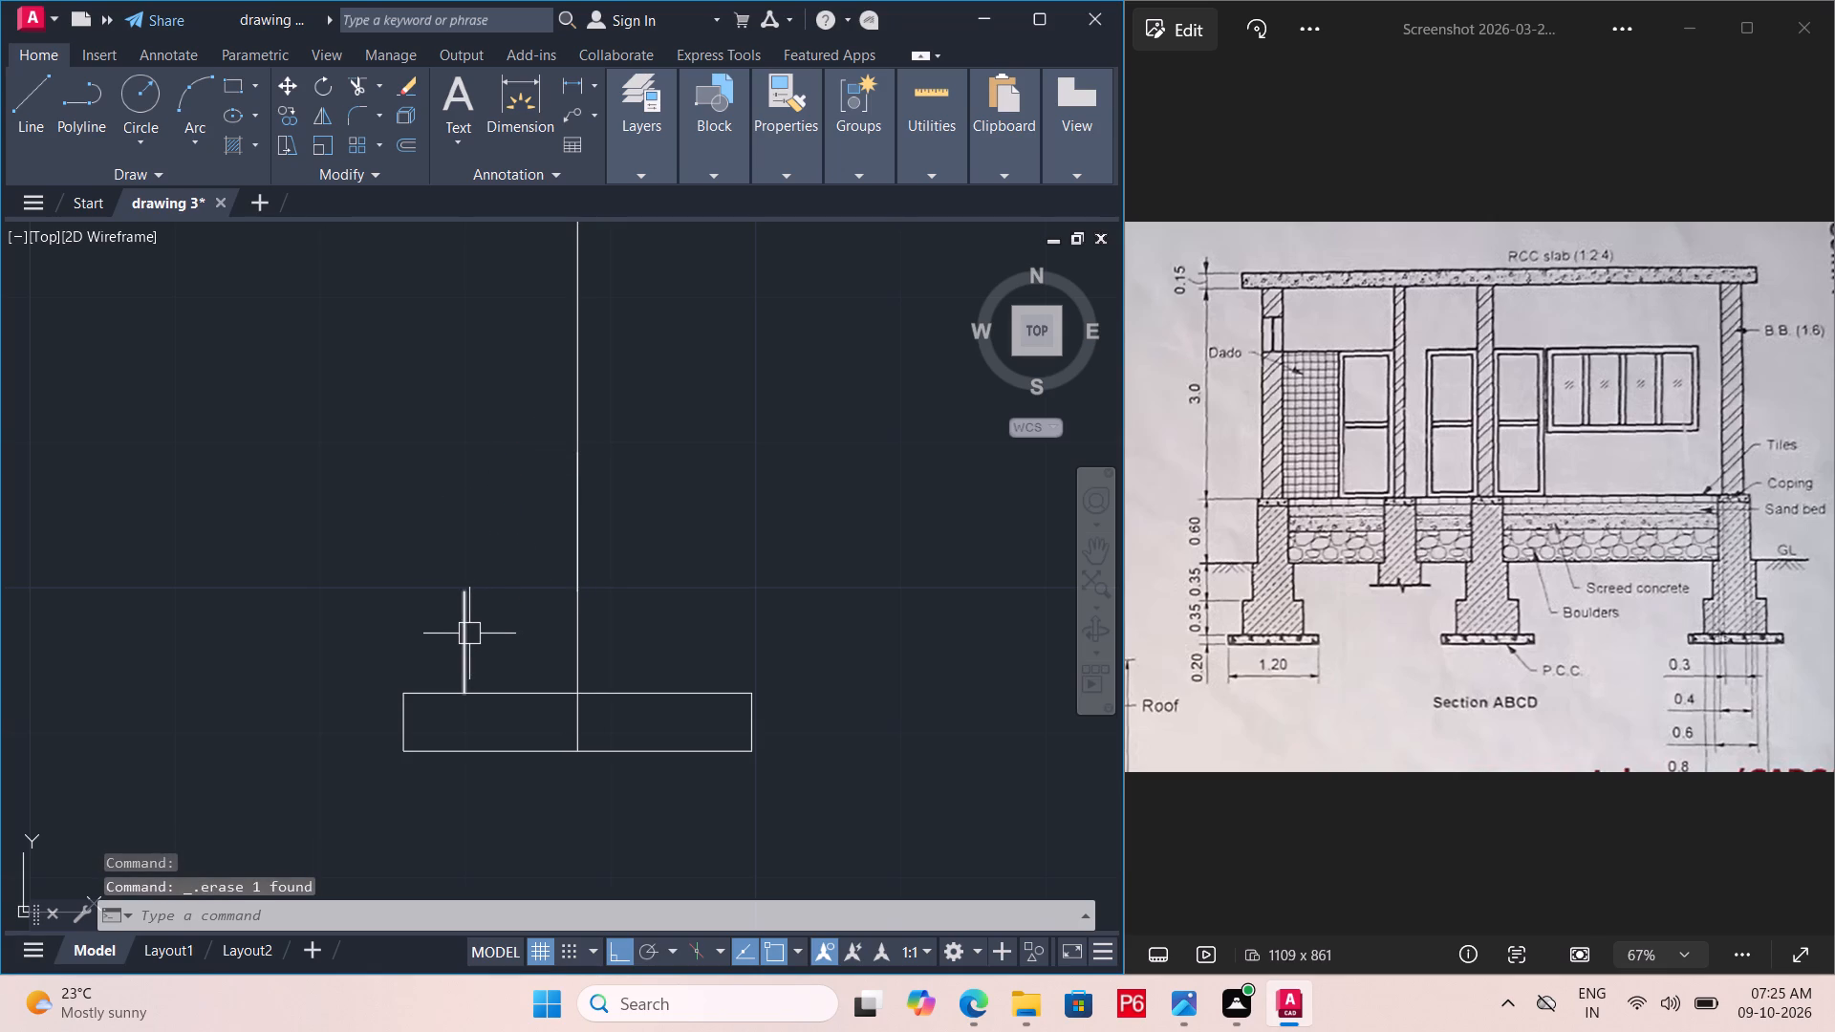
left_click(469, 634)
key("Delete")
Draw the lower step from the base's top at the centre line: 0.35 m up, 0.39 m left, and down to the base.
key("l")
key("space")
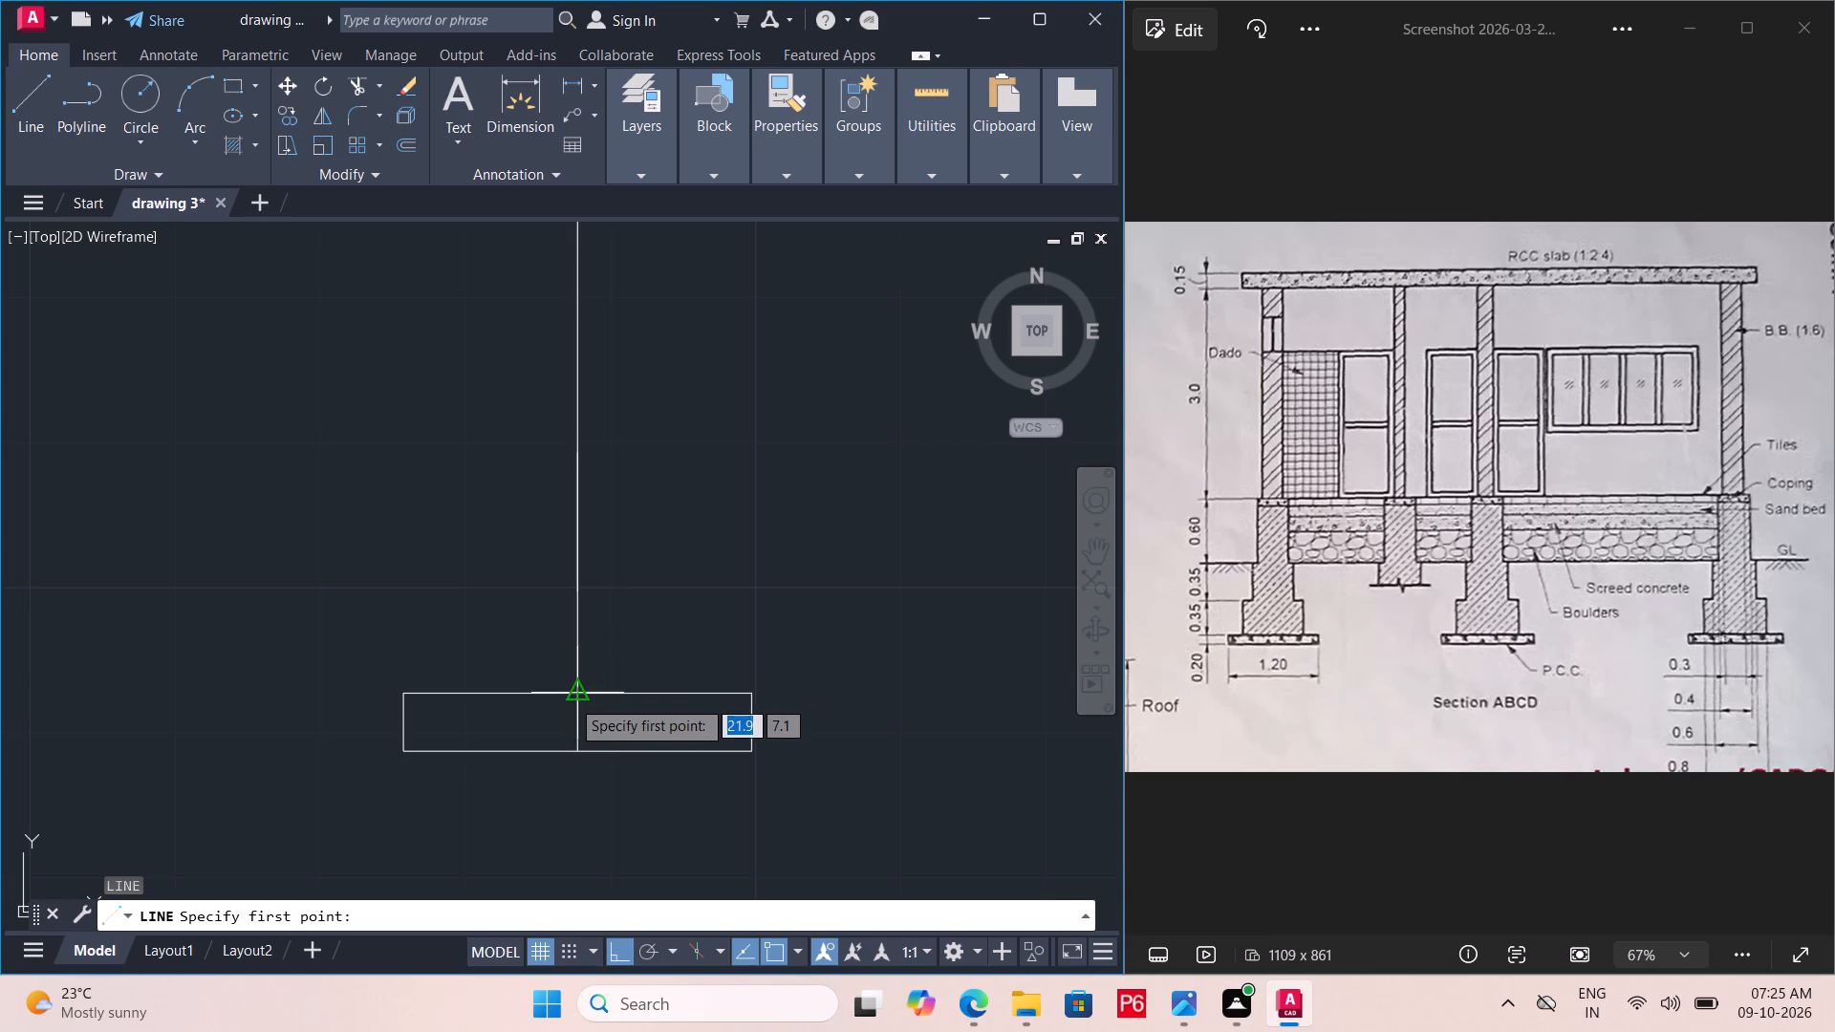
left_click(574, 701)
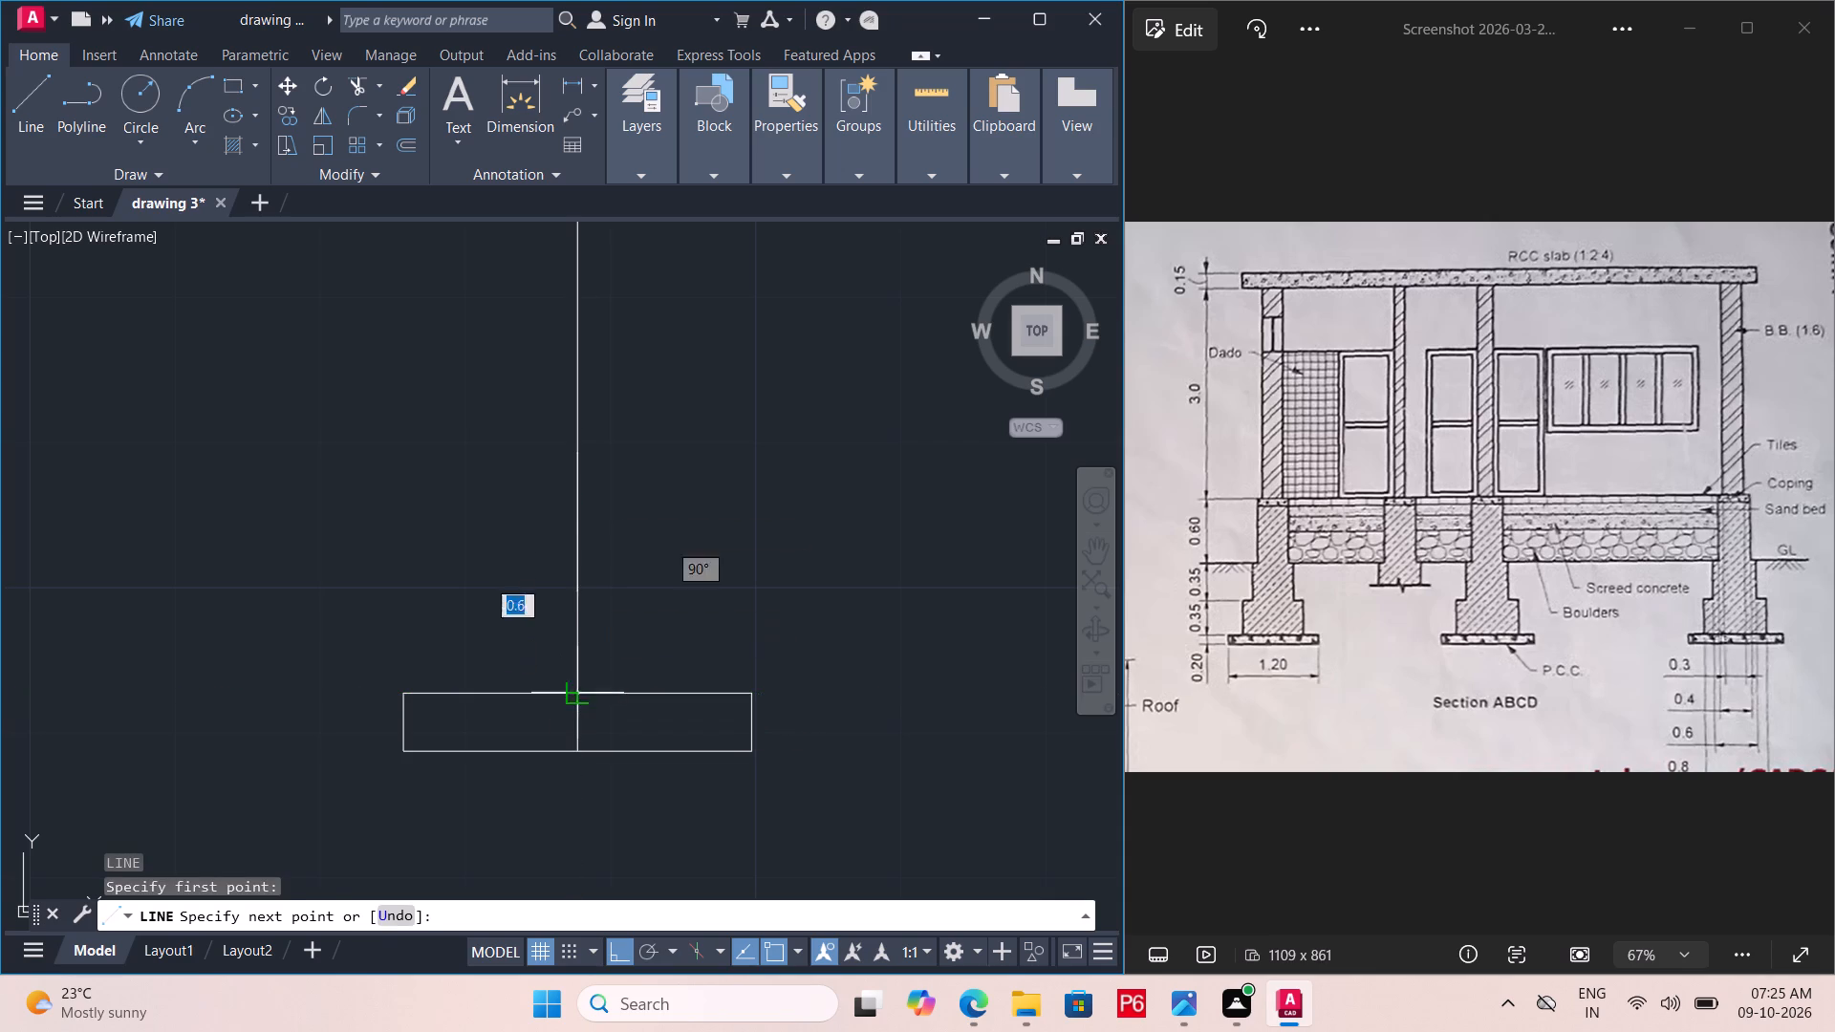
type("0.35")
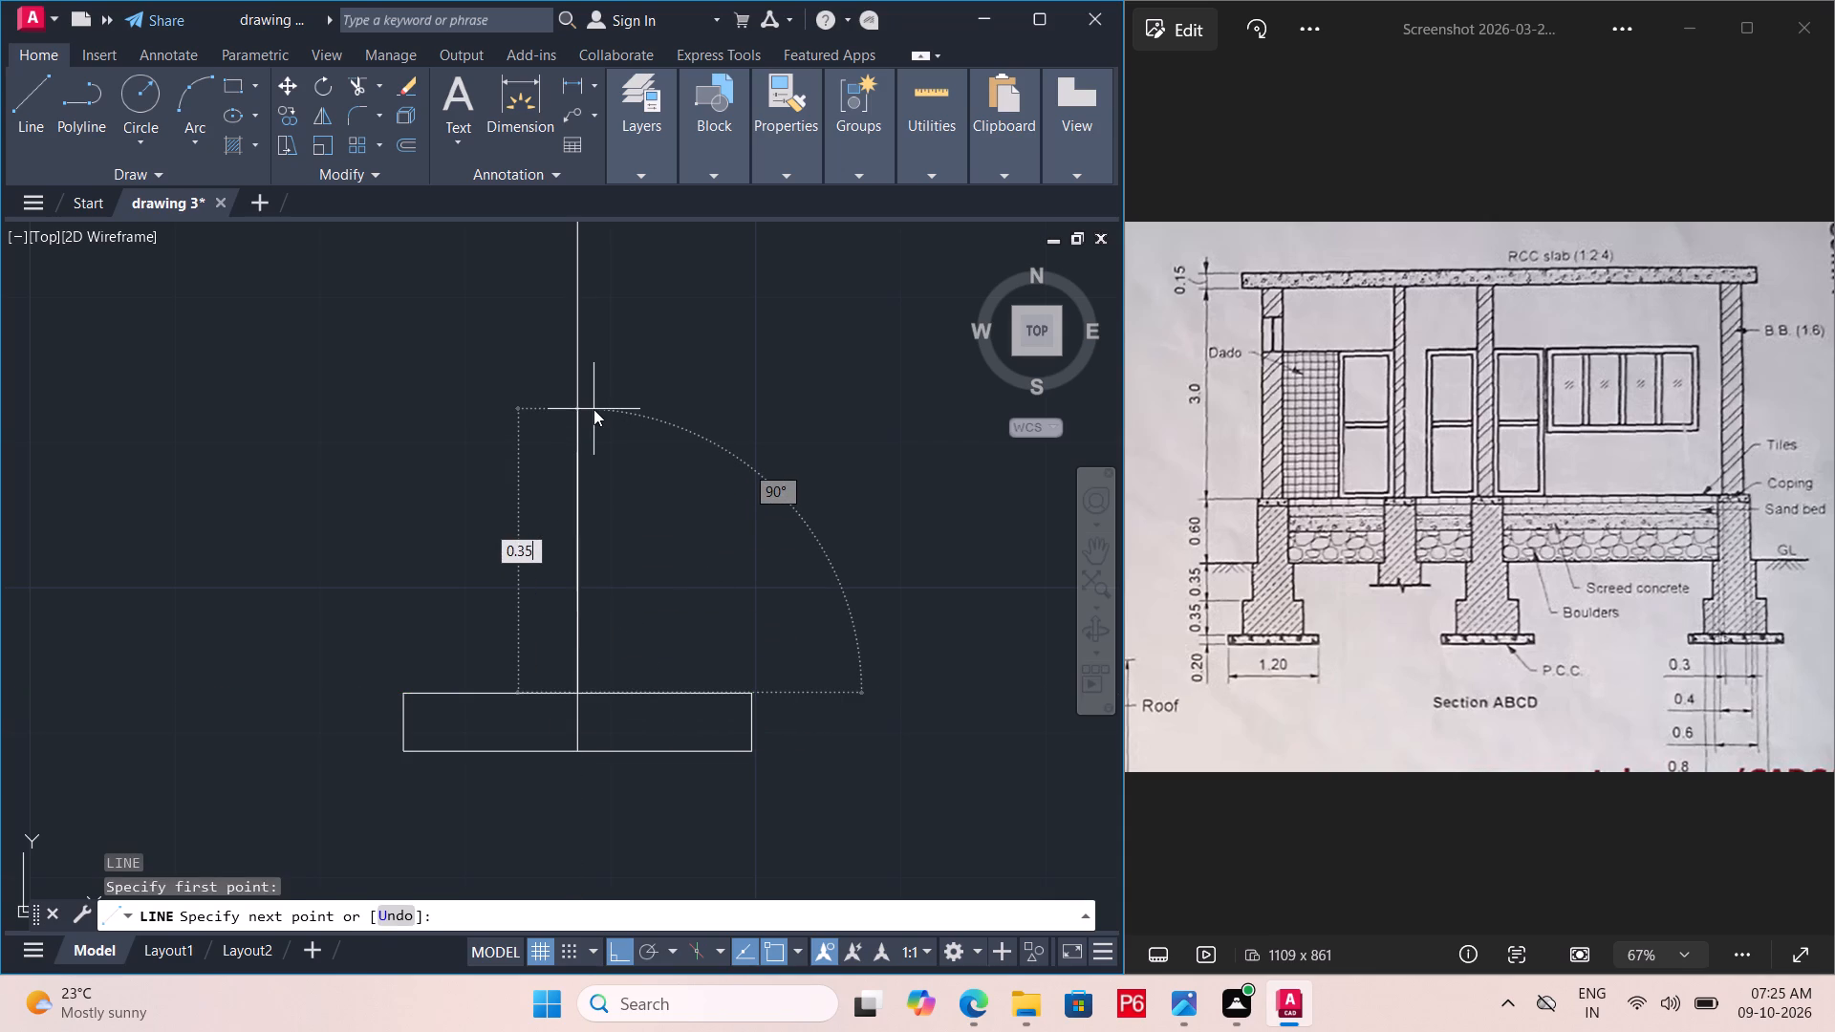
key("Return")
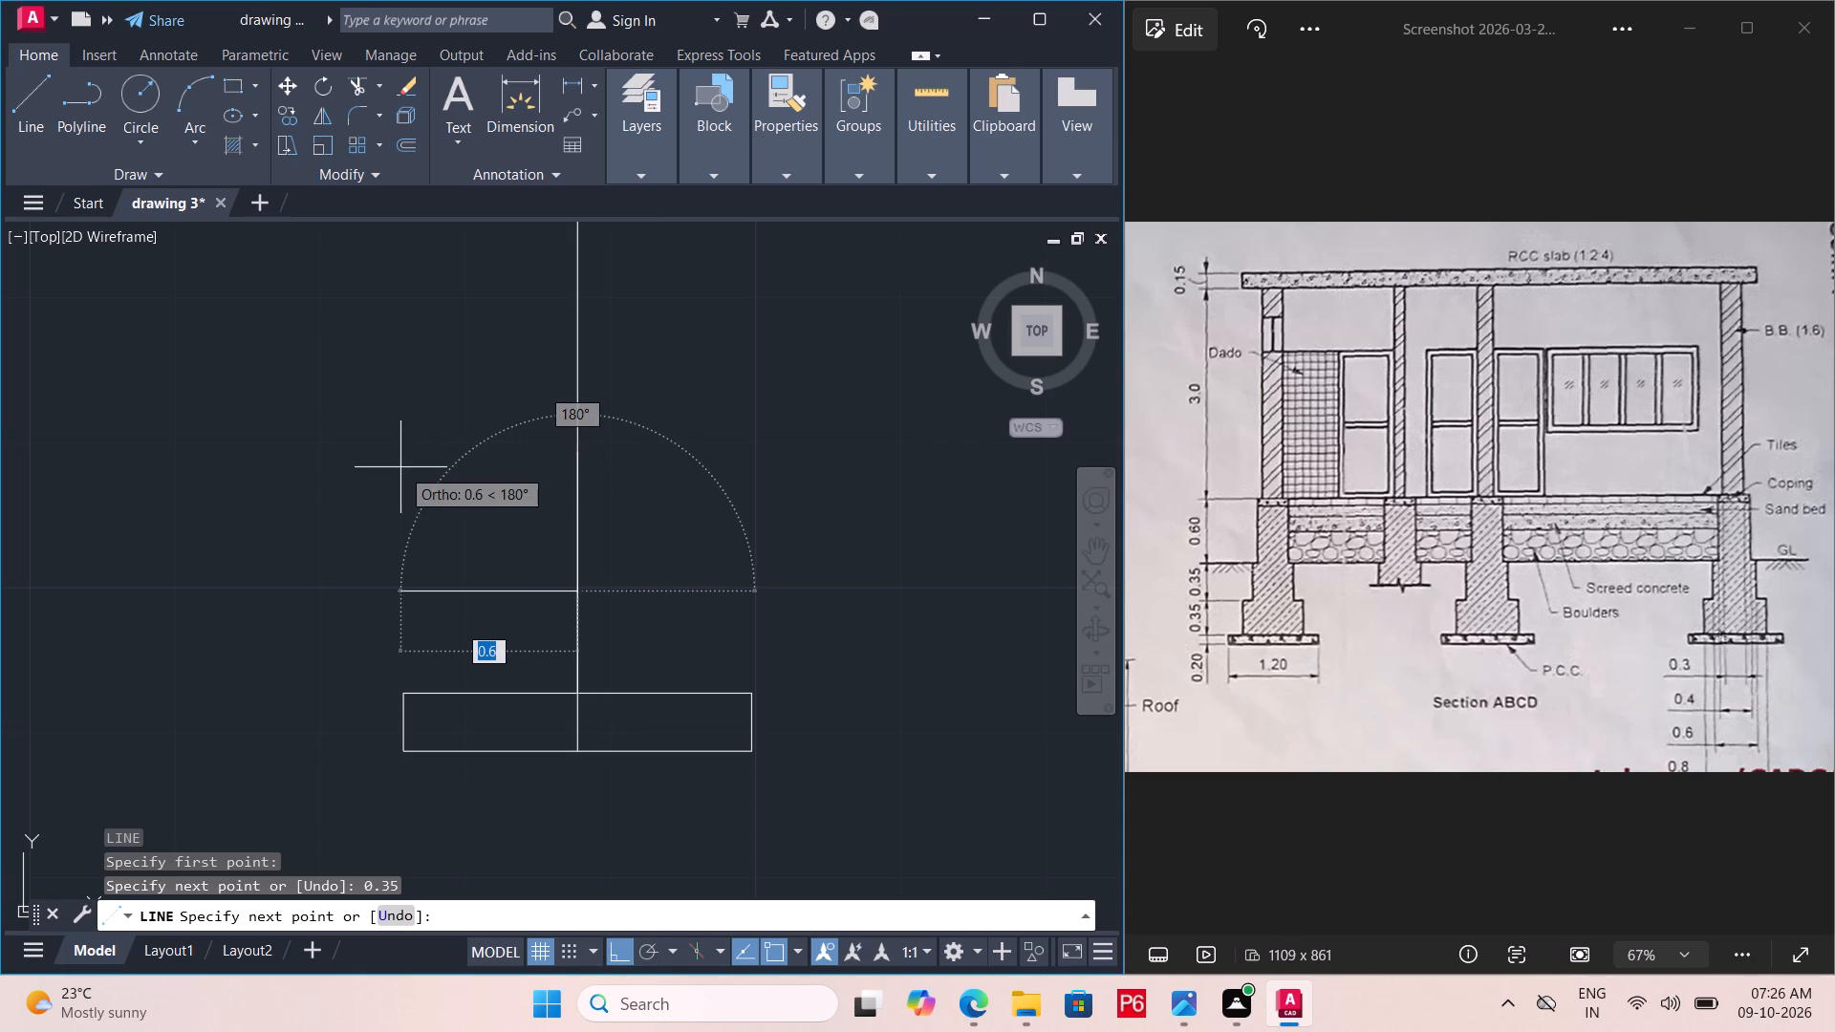
type("0.3")
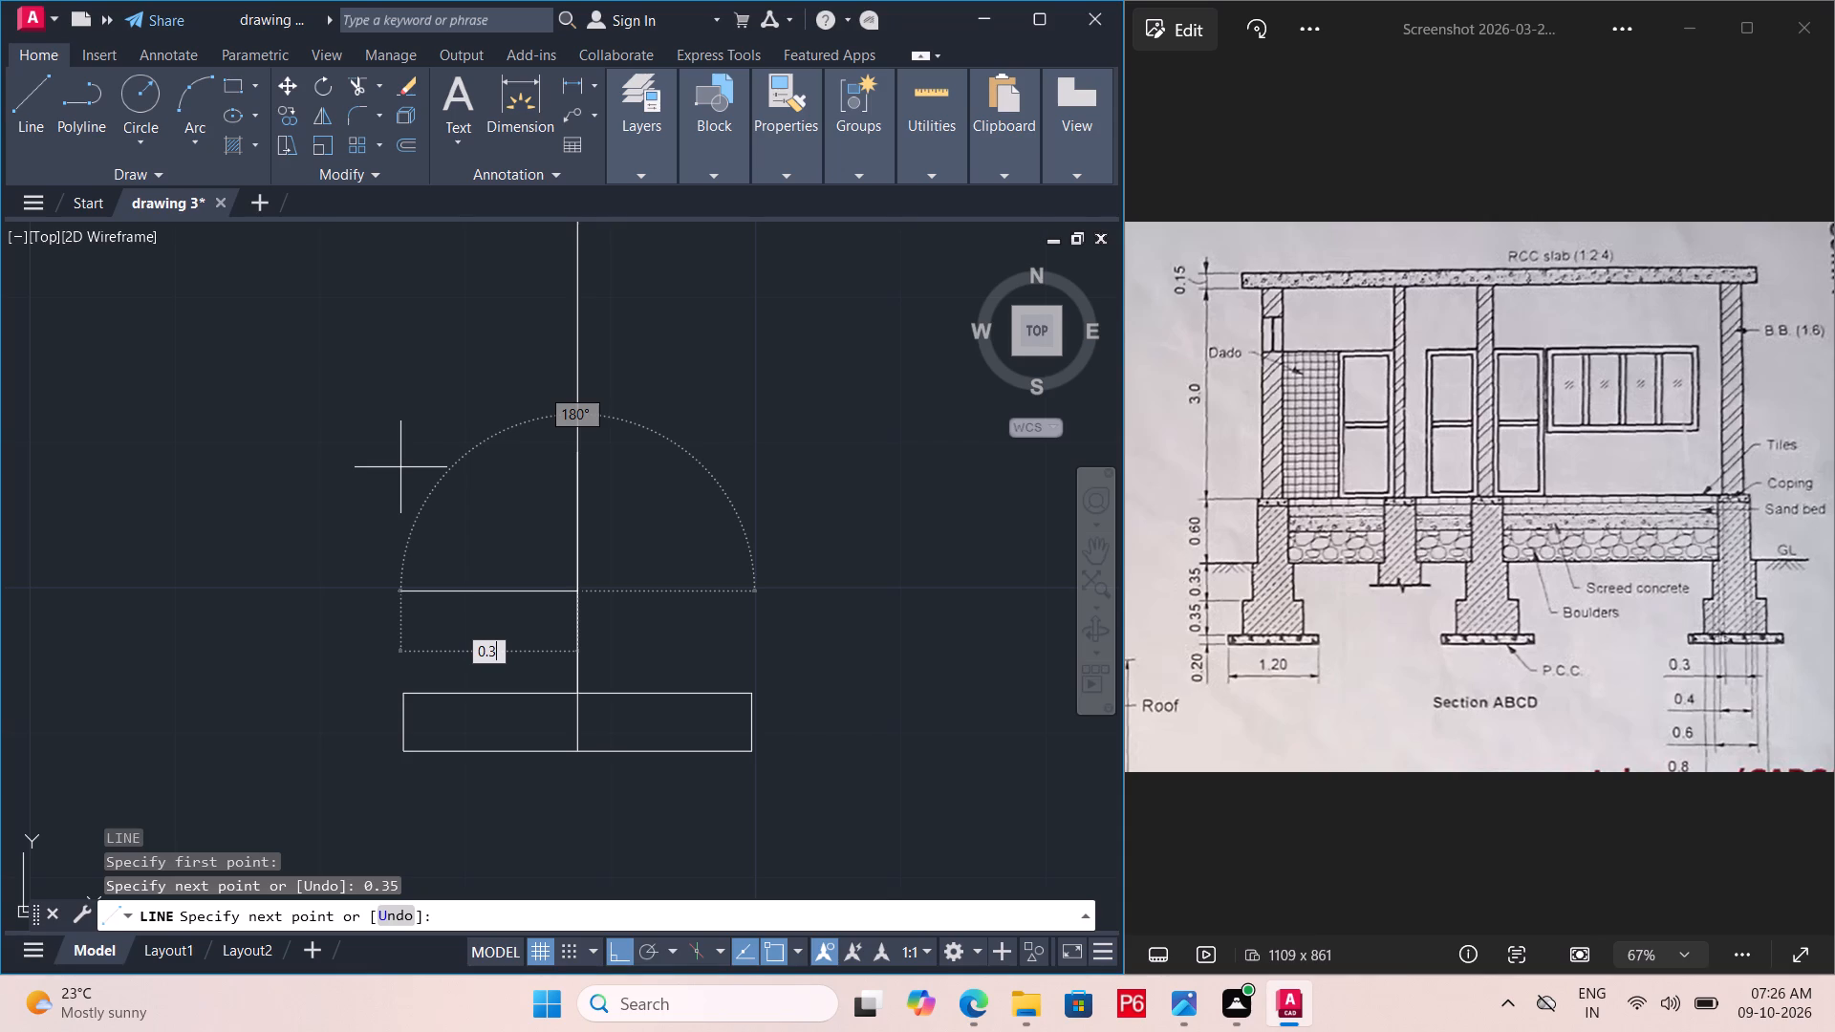
key("9")
key("Return")
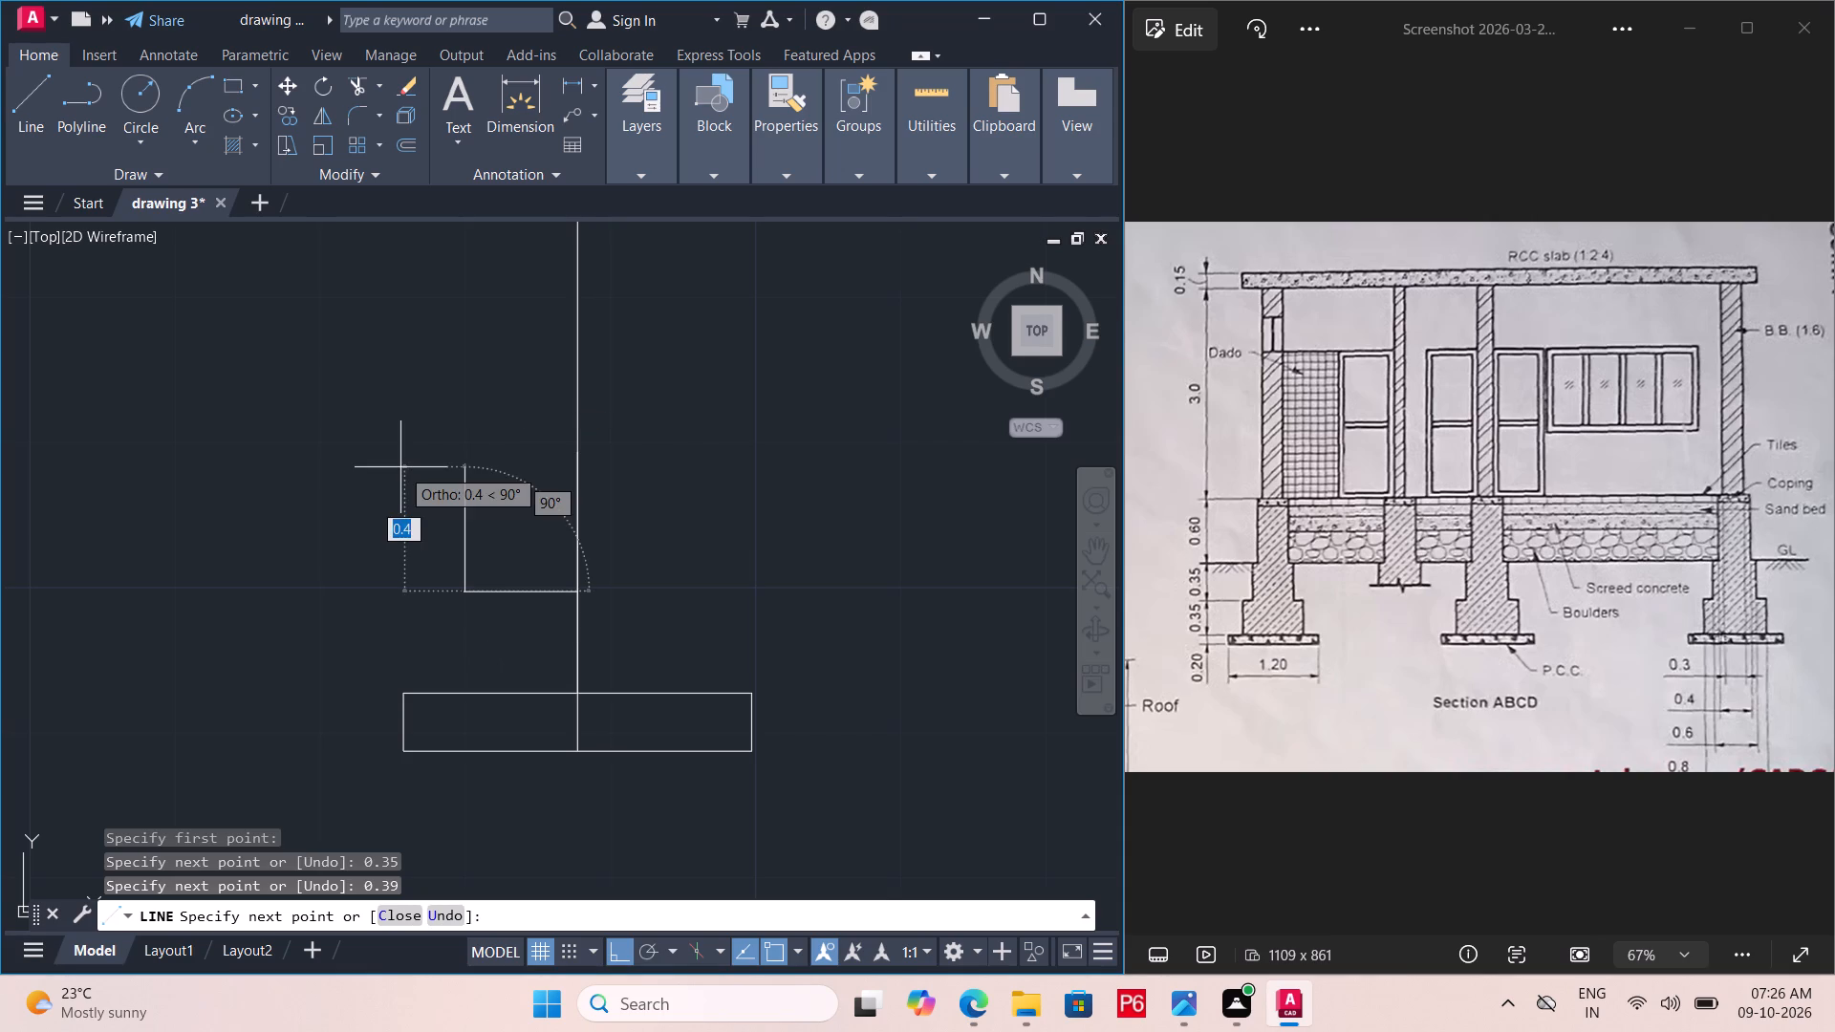
double_click(463, 696)
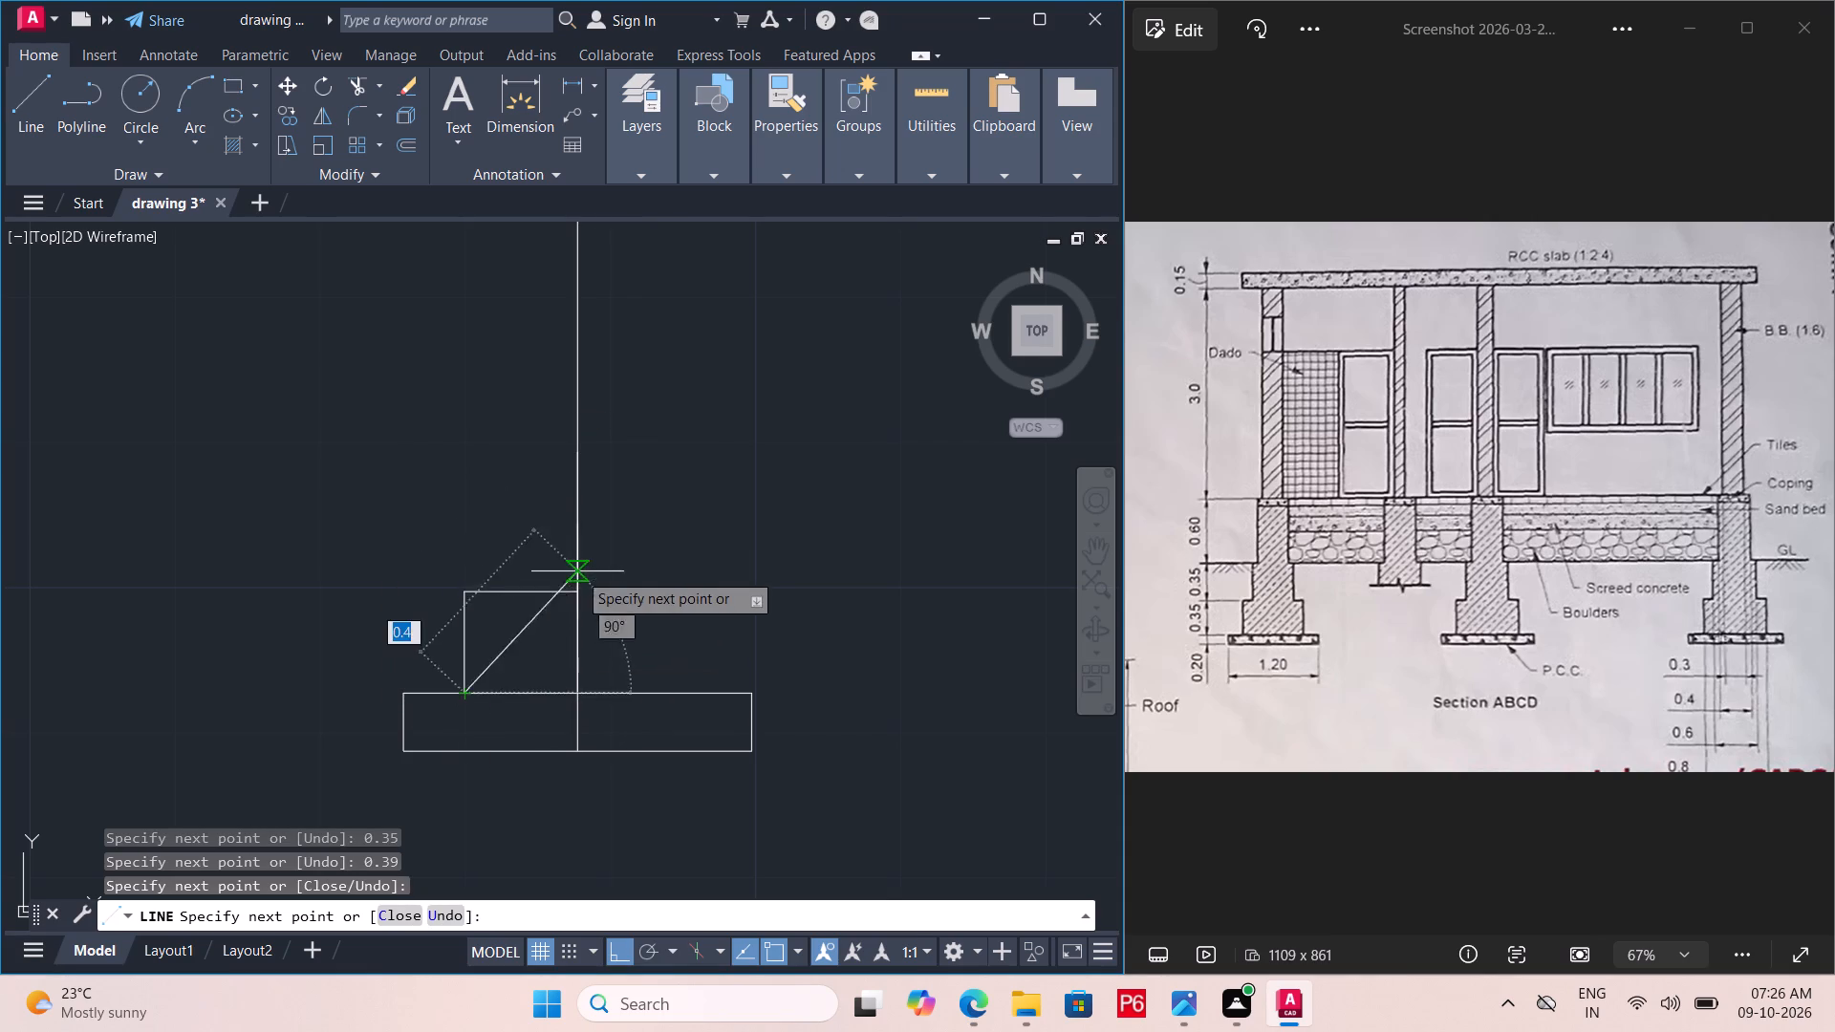
key("space")
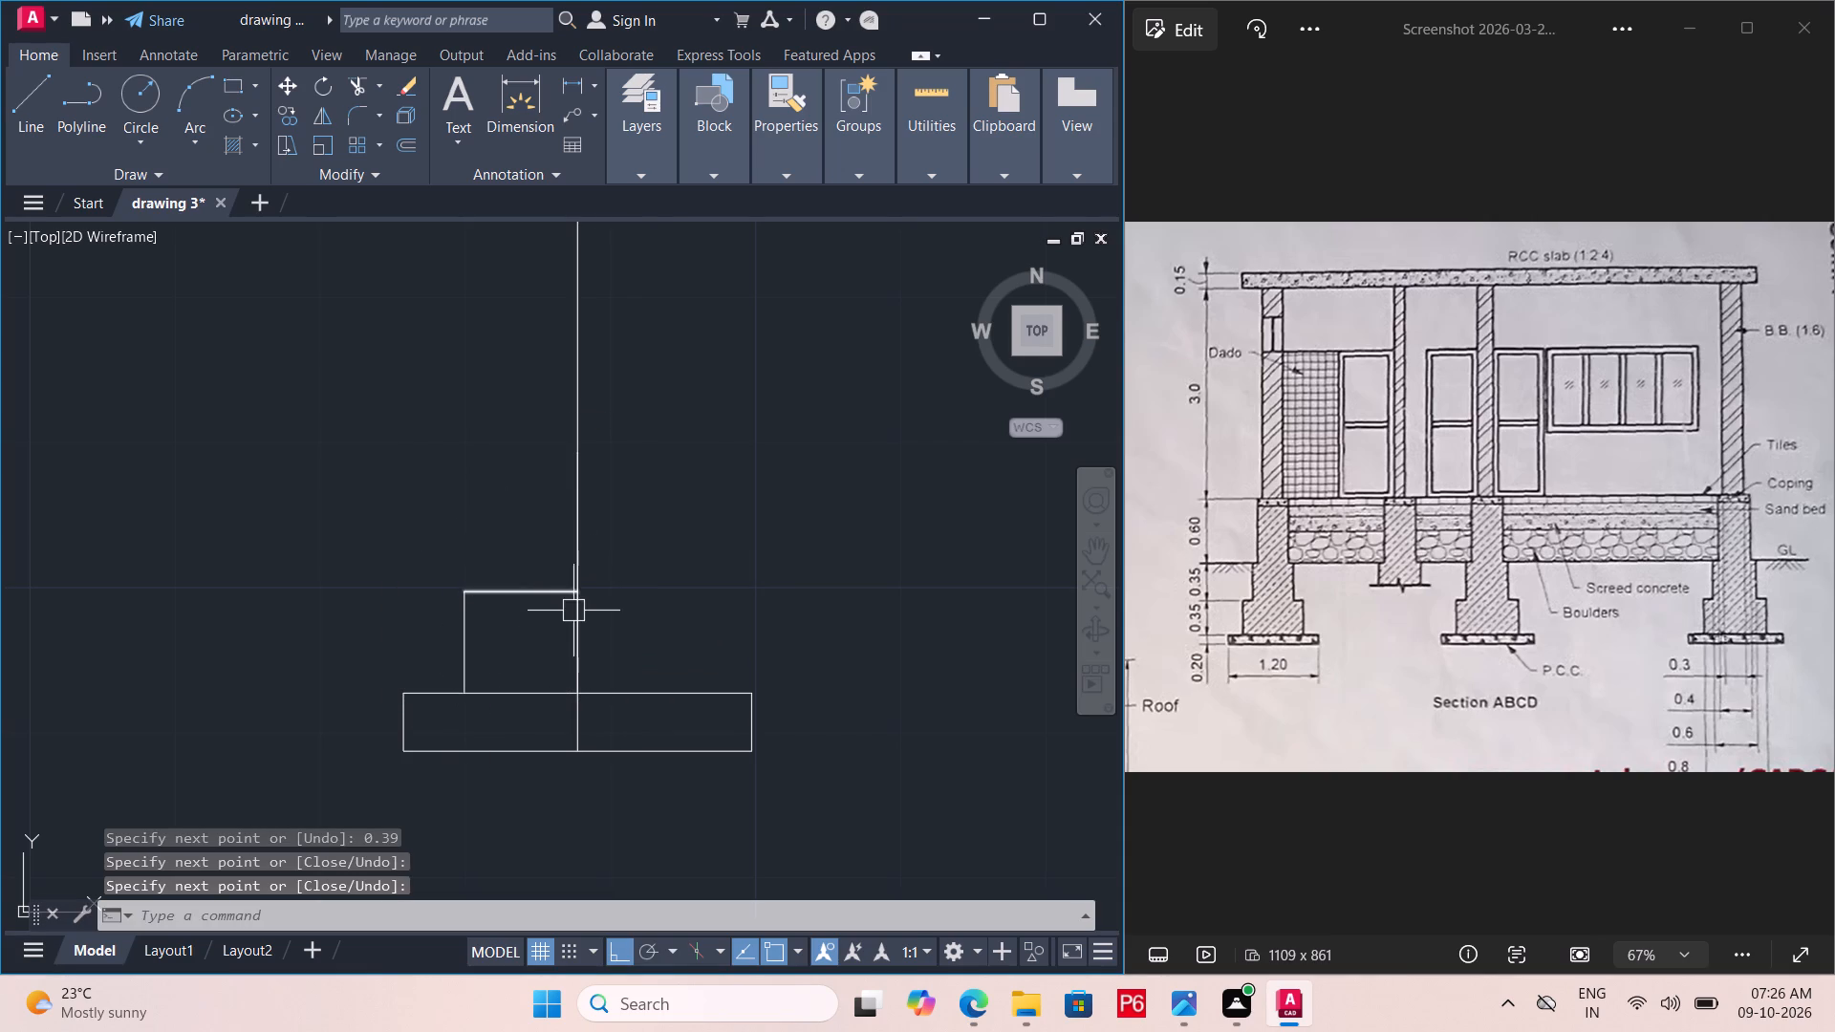
Delete the lower step's vertical segment that overlaps the centre line.
left_click(572, 648)
key("Delete")
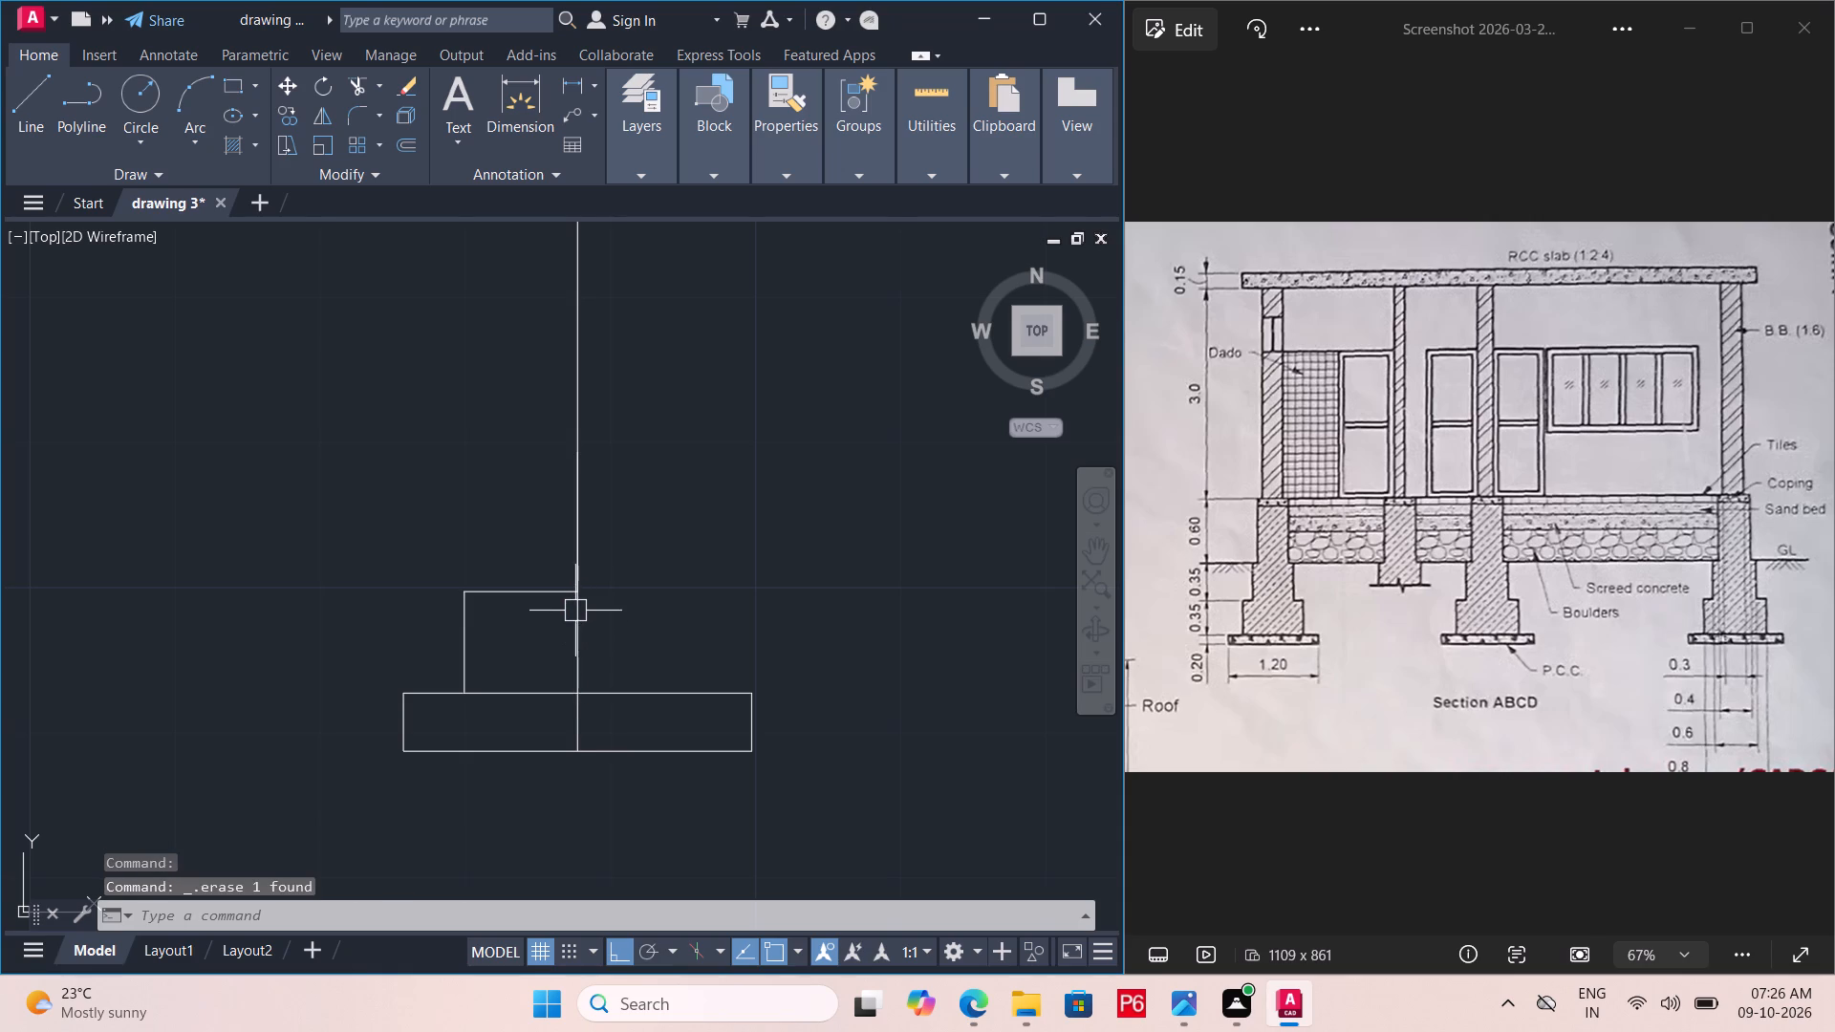
Draw the upper step from the lower step's top at the centre line: 0.35 m up, 0.24 m left, and down to the lower step.
type("l")
key("space")
left_click(573, 596)
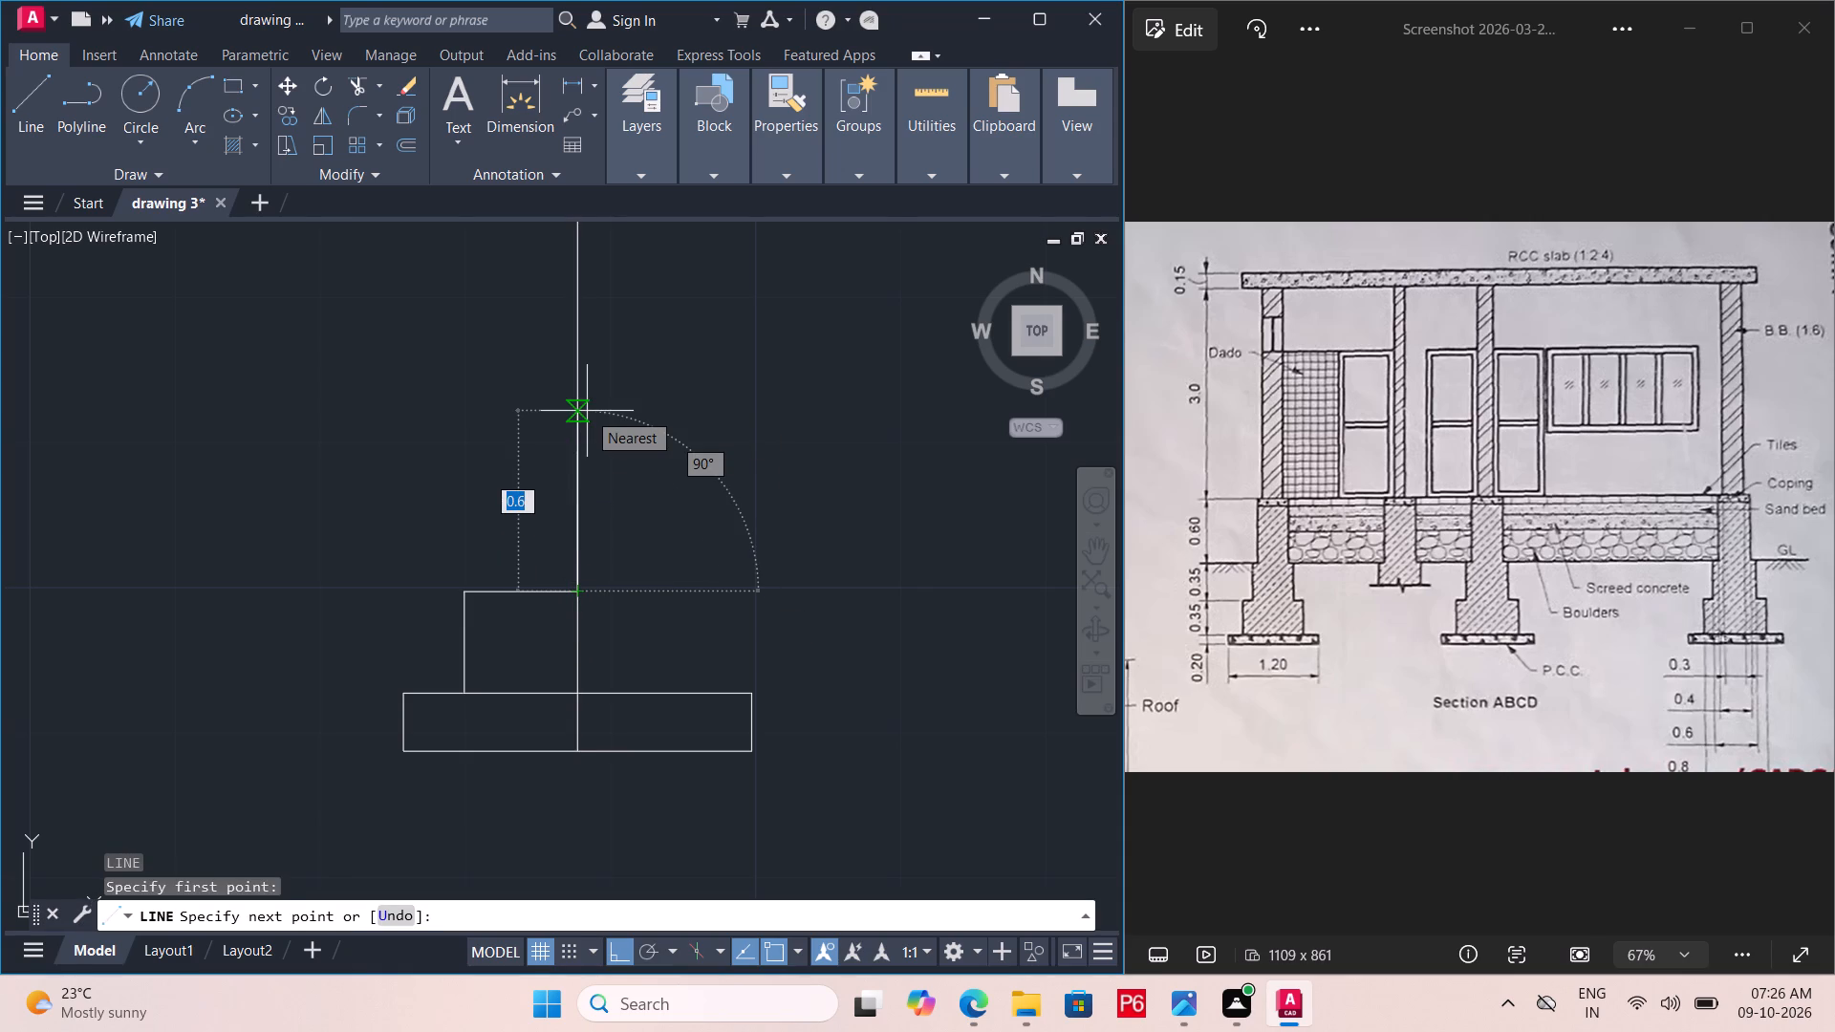
type("0.35")
key("Return")
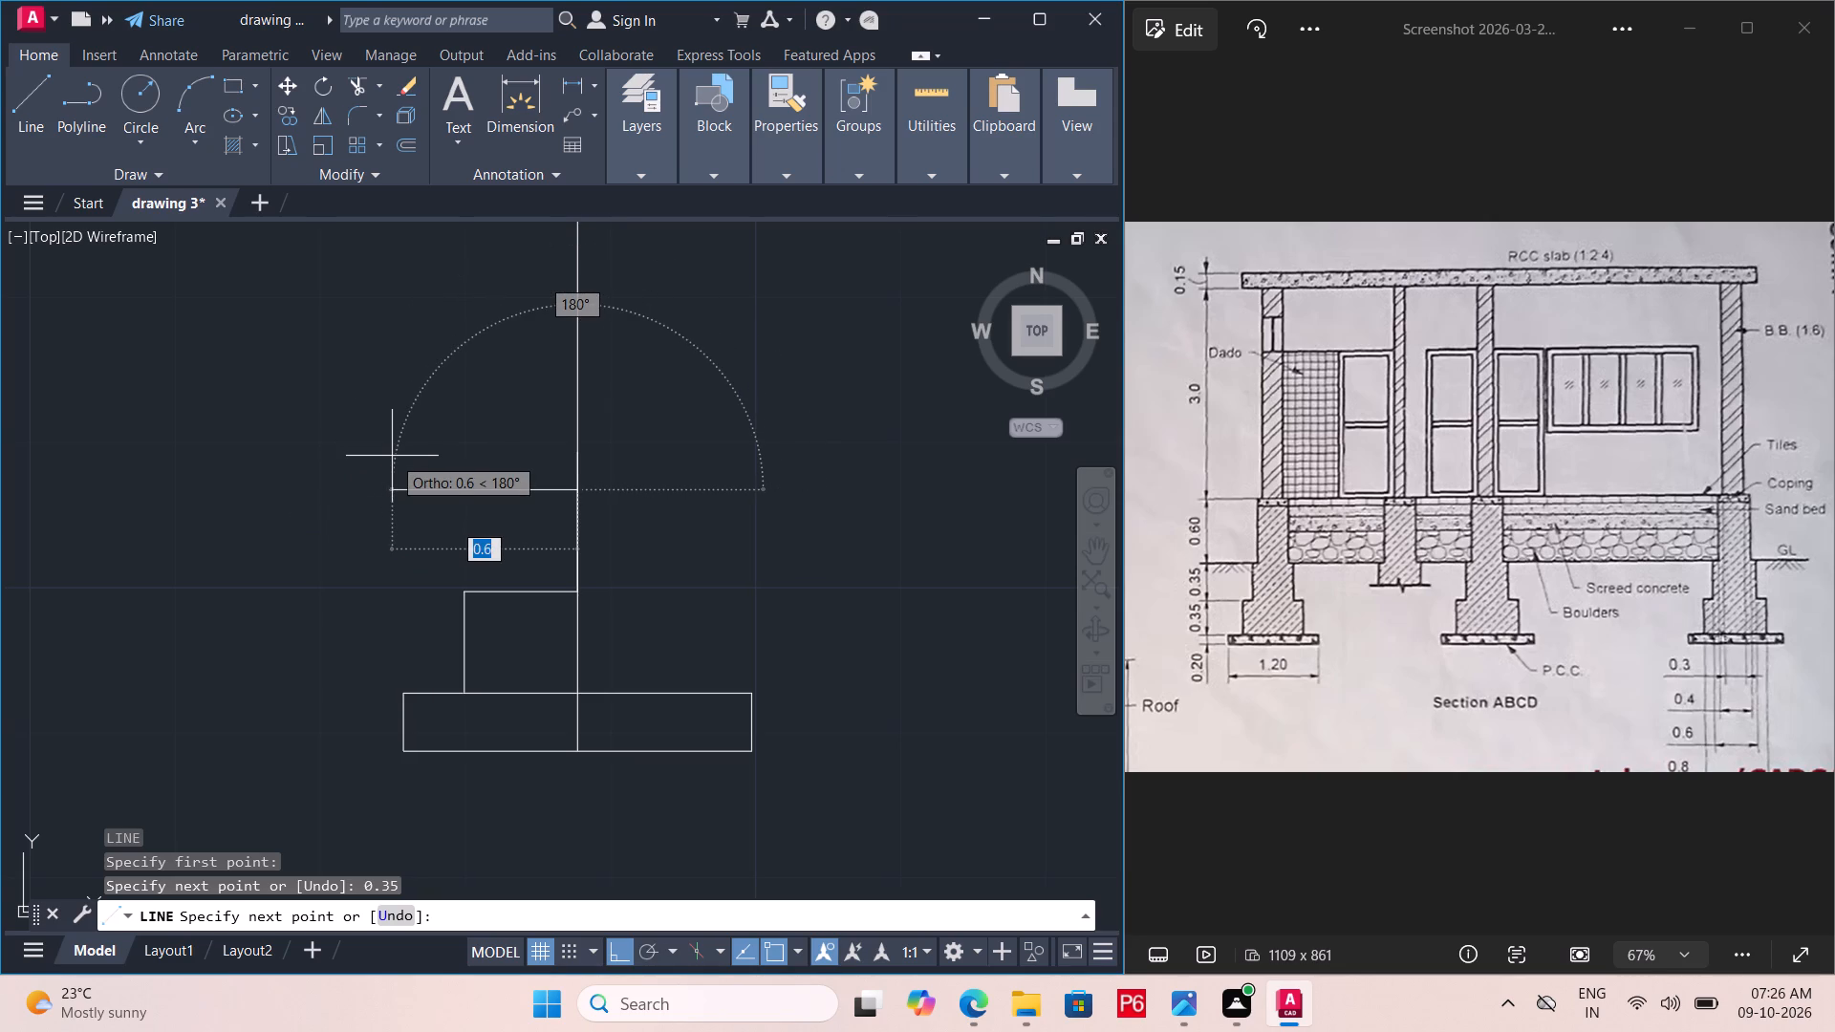
type("0.24")
key("Return")
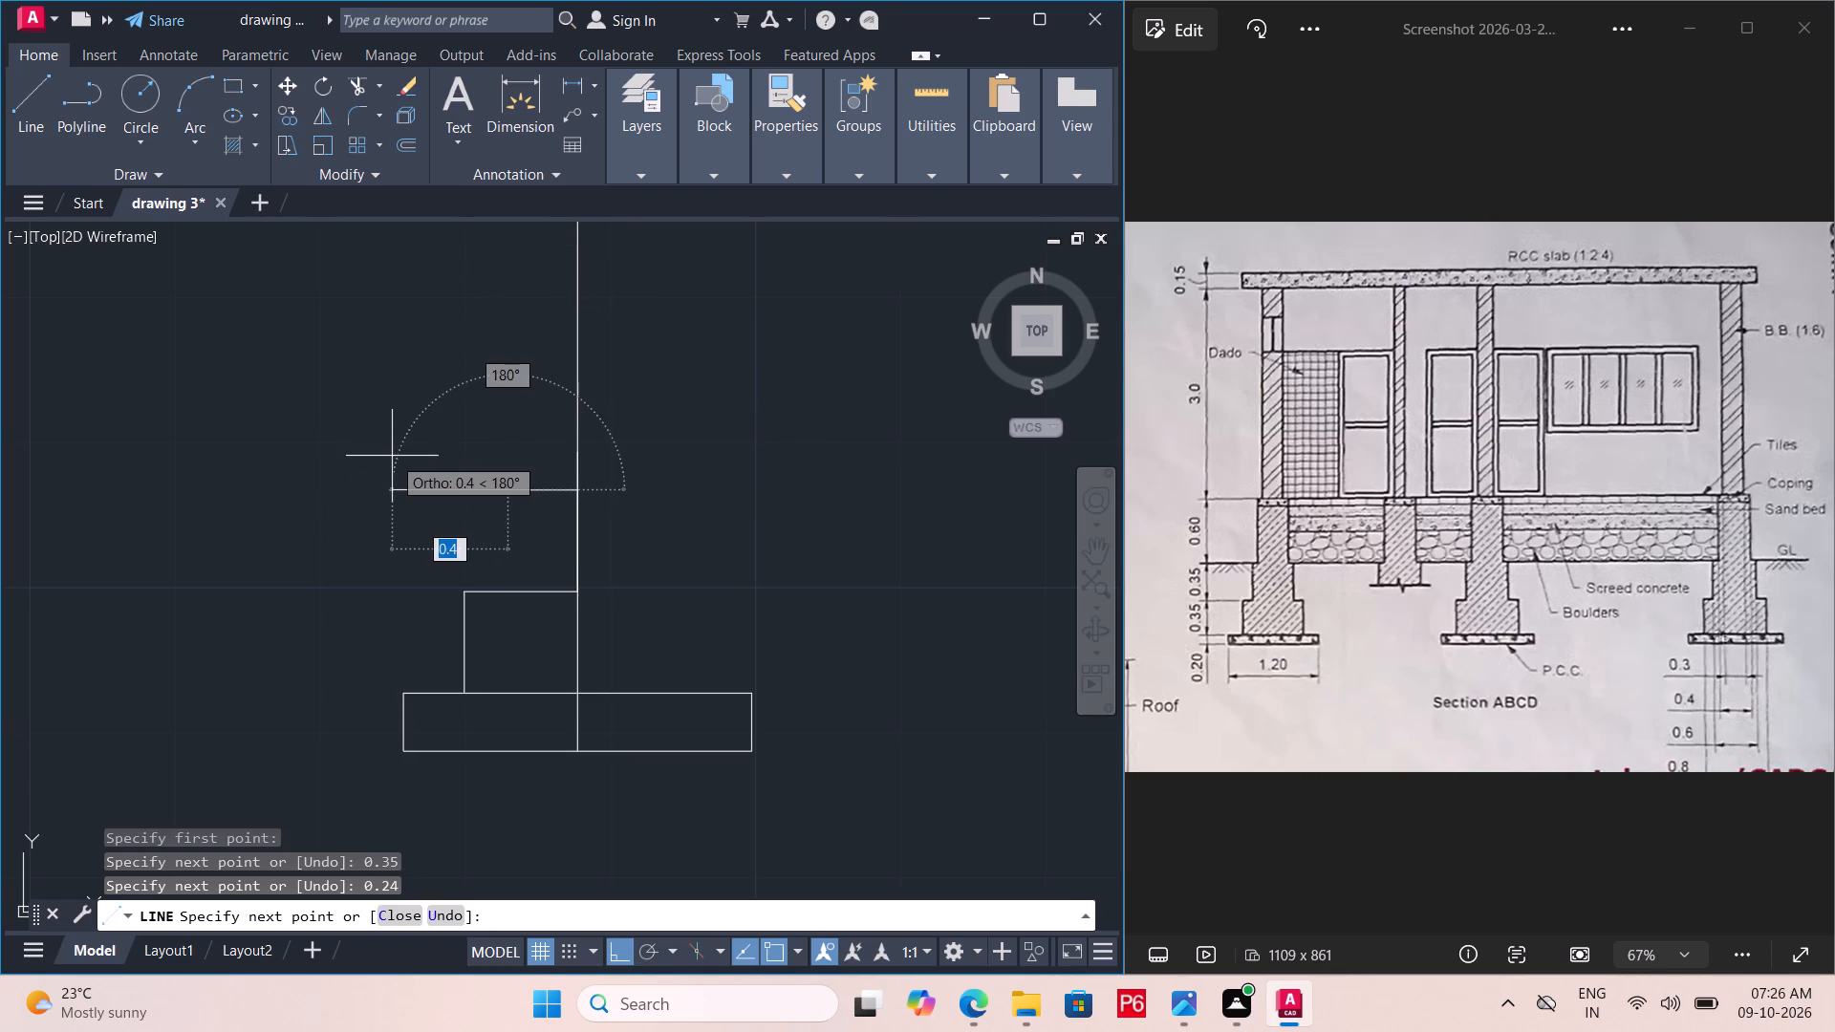
left_click(517, 593)
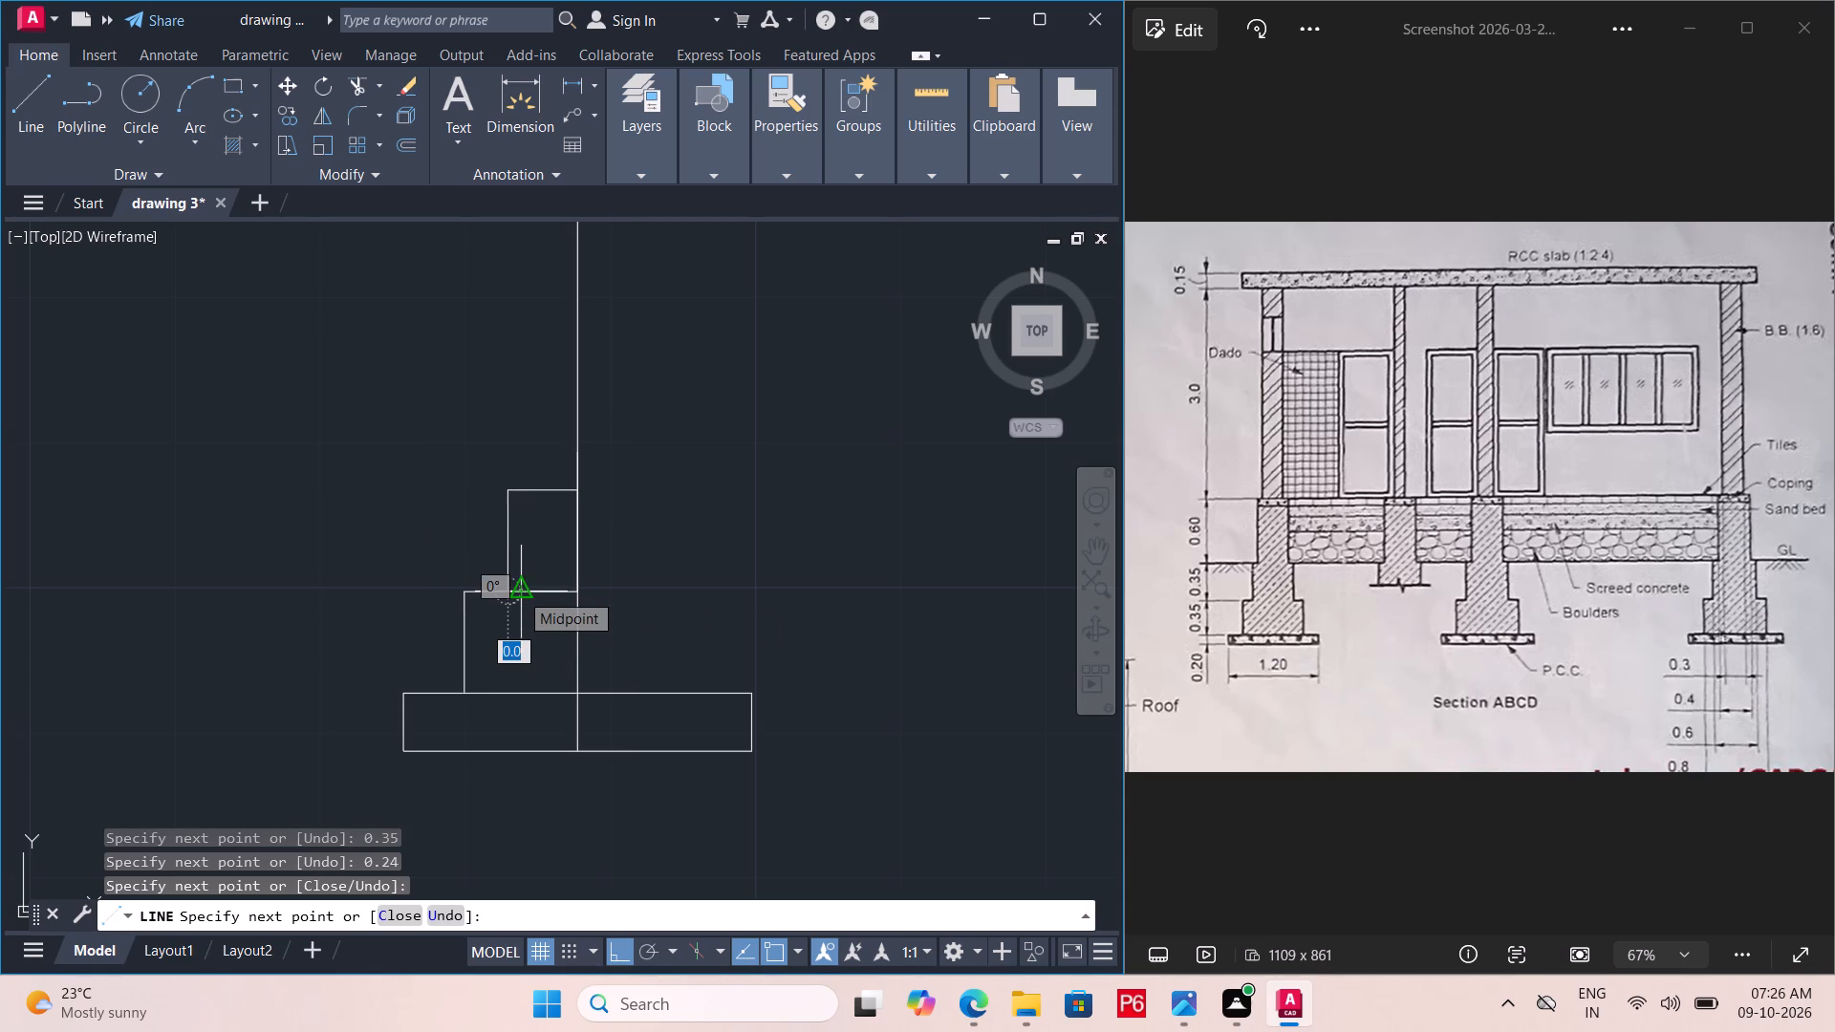
key("space")
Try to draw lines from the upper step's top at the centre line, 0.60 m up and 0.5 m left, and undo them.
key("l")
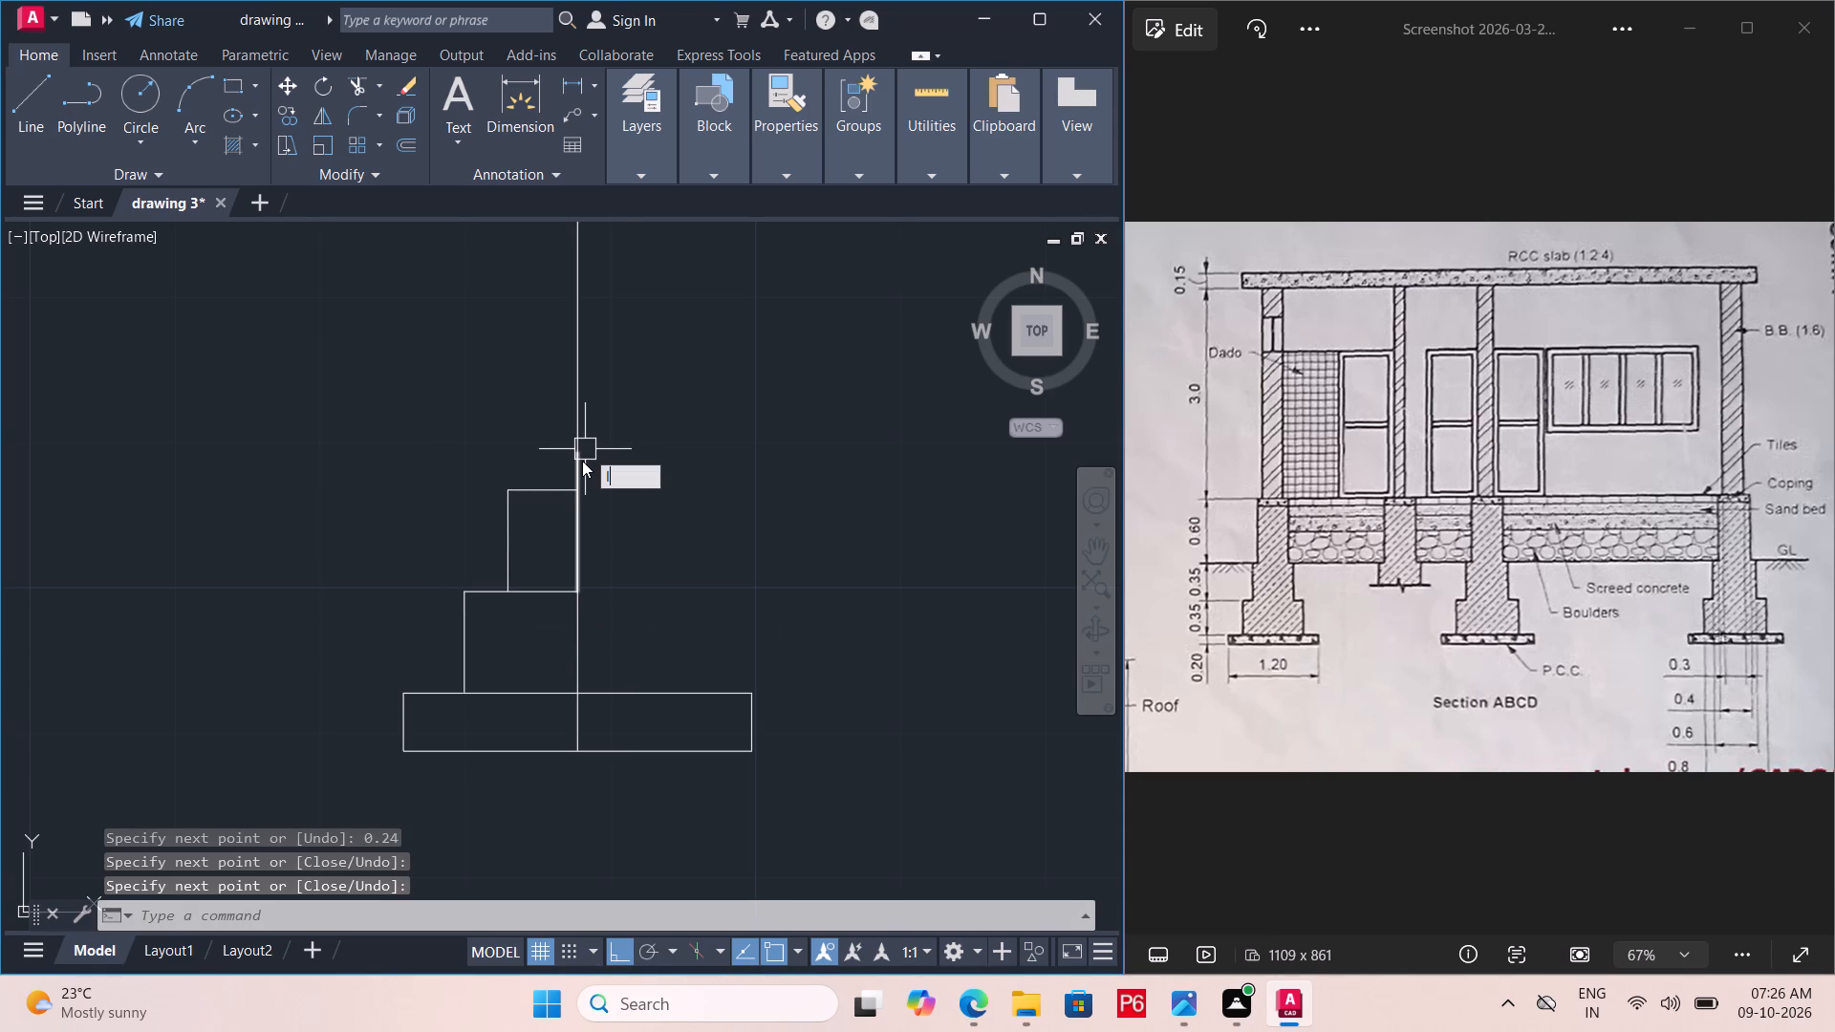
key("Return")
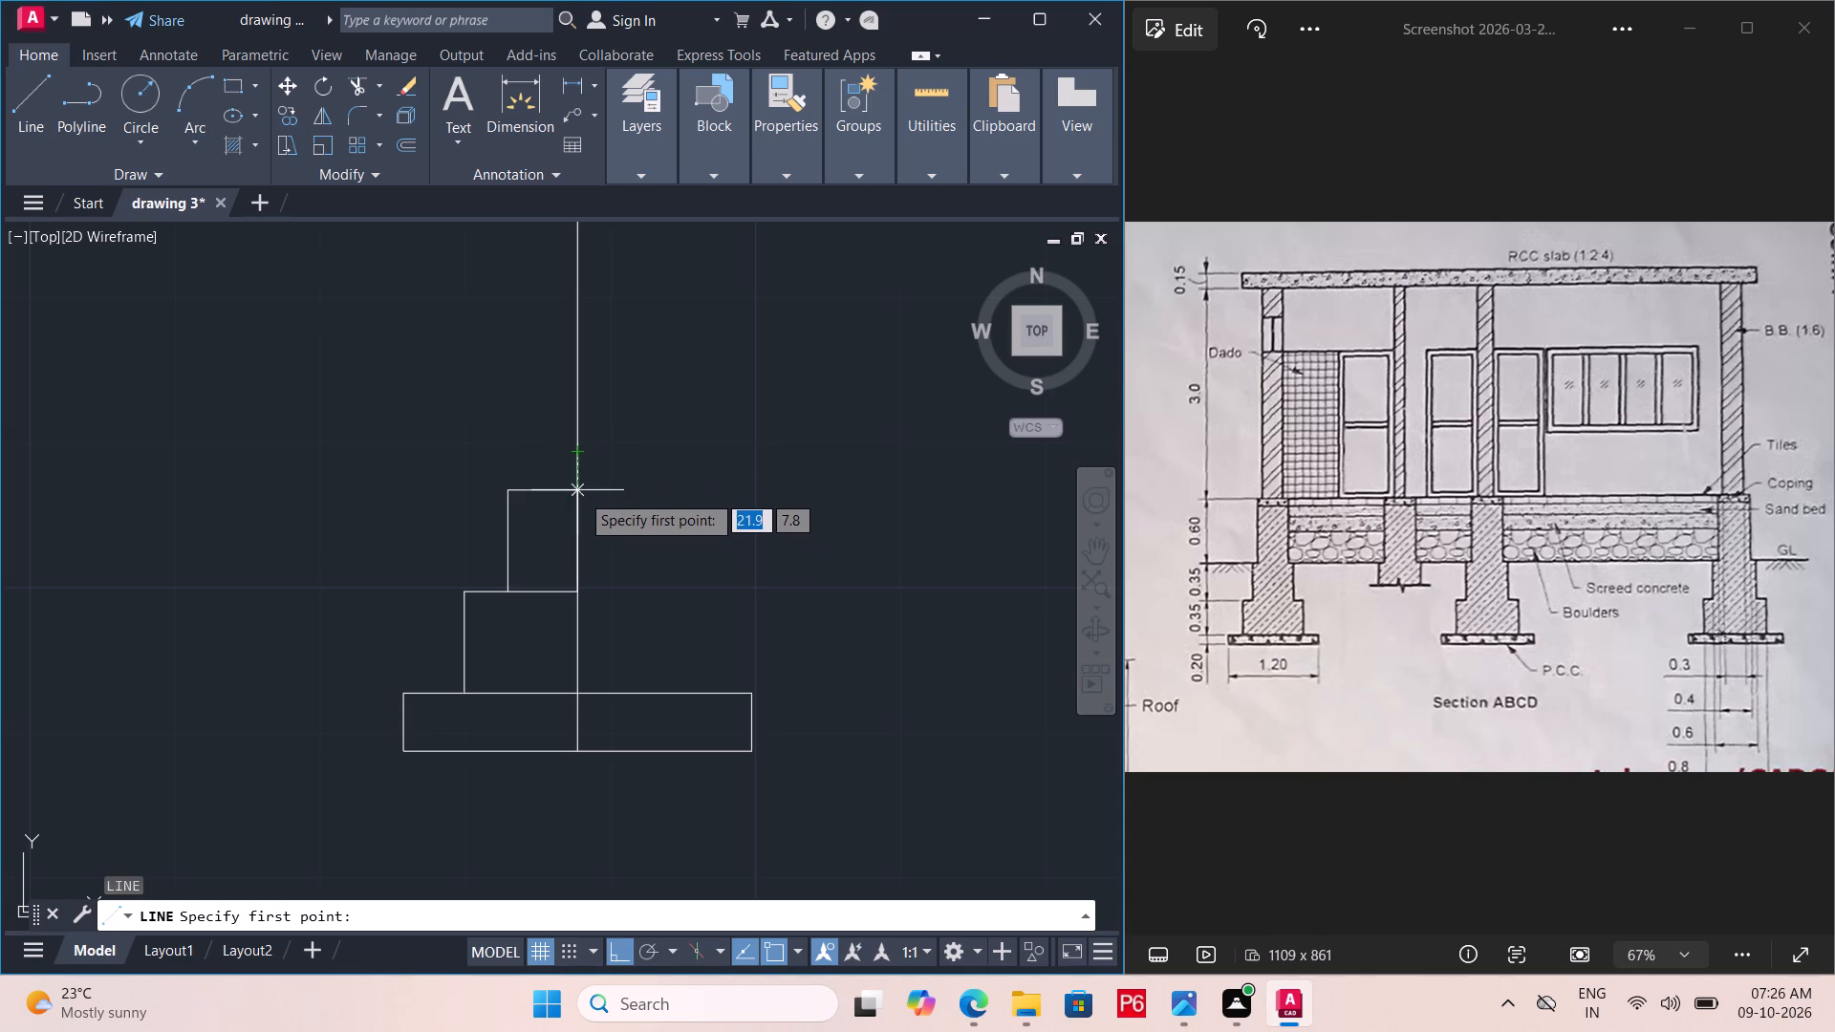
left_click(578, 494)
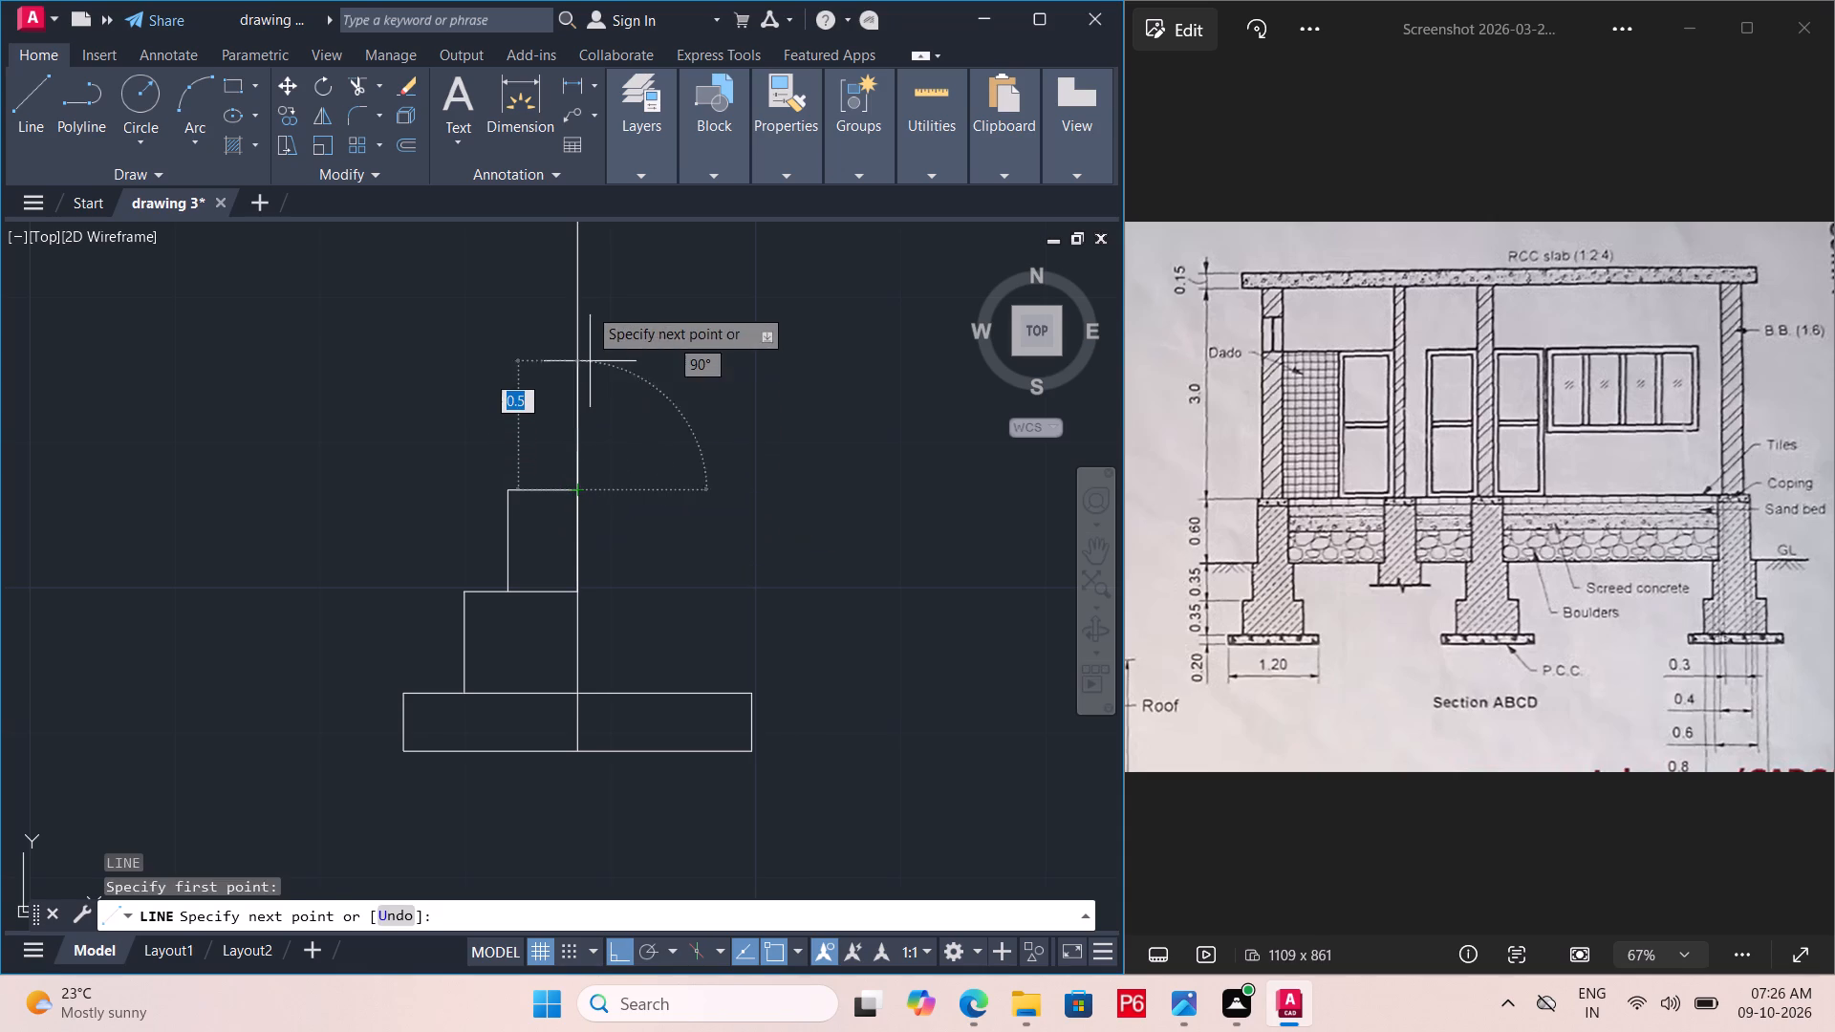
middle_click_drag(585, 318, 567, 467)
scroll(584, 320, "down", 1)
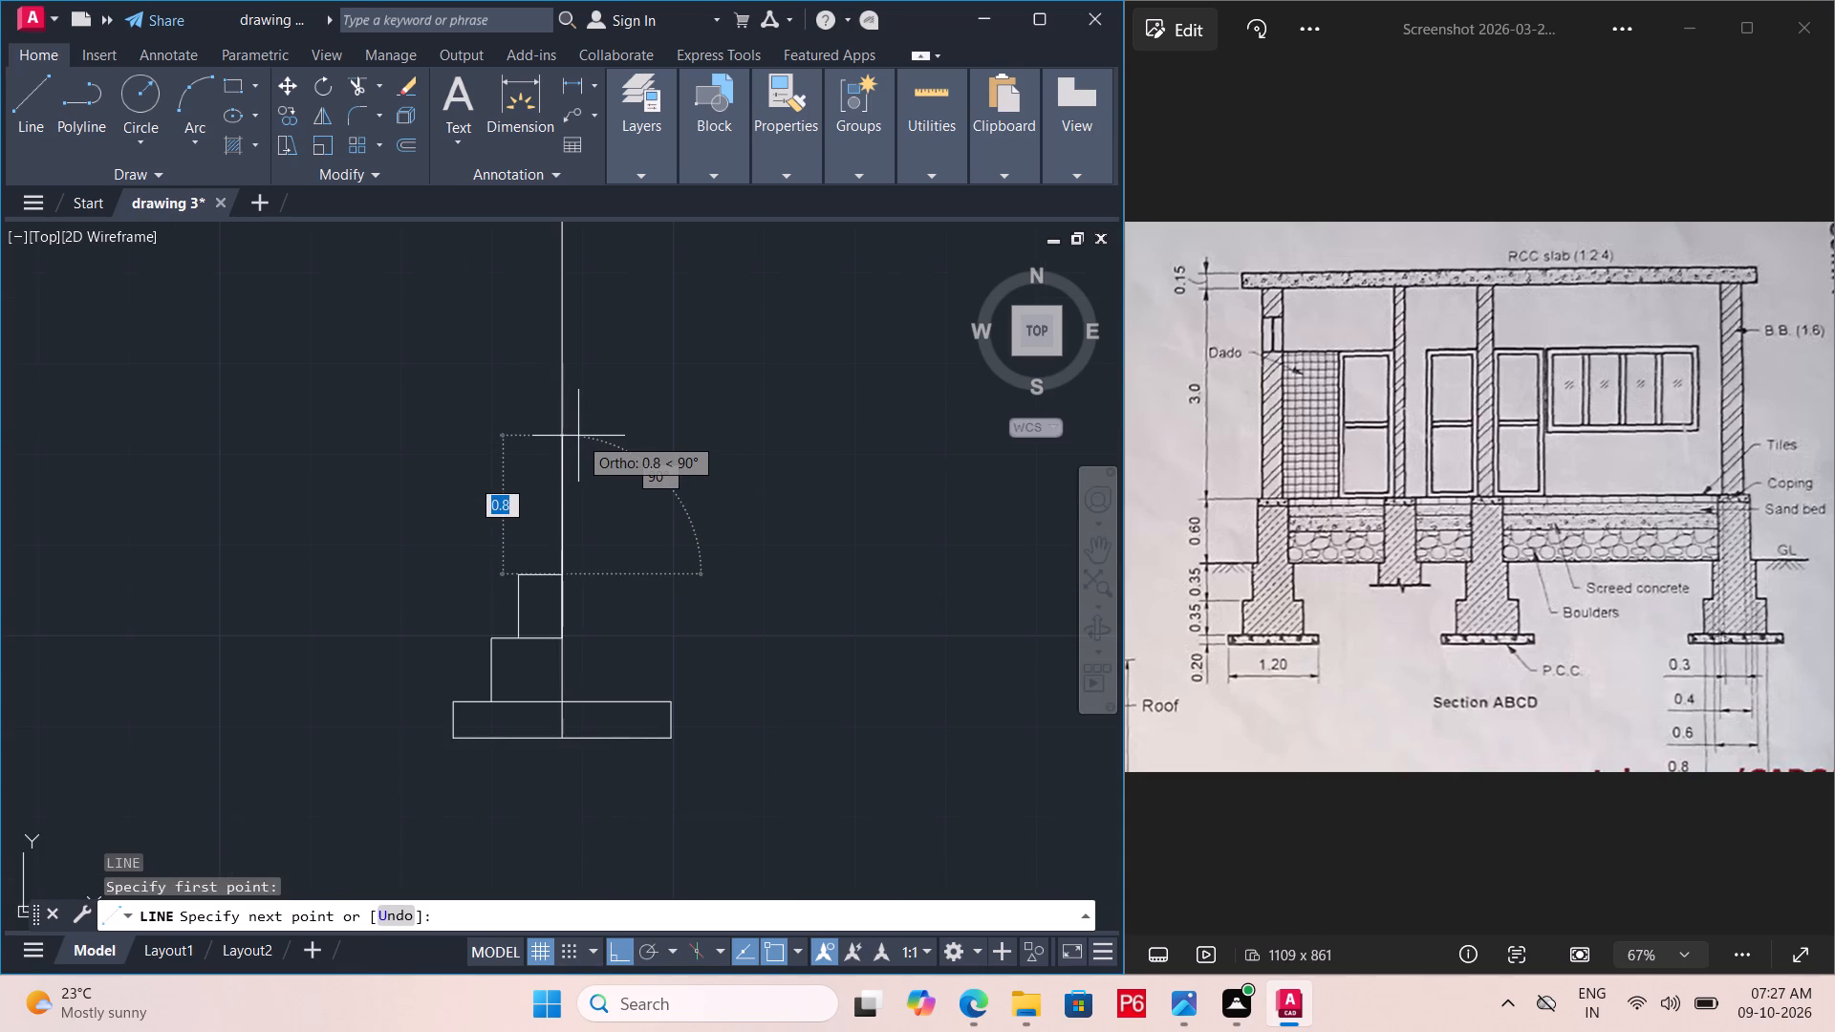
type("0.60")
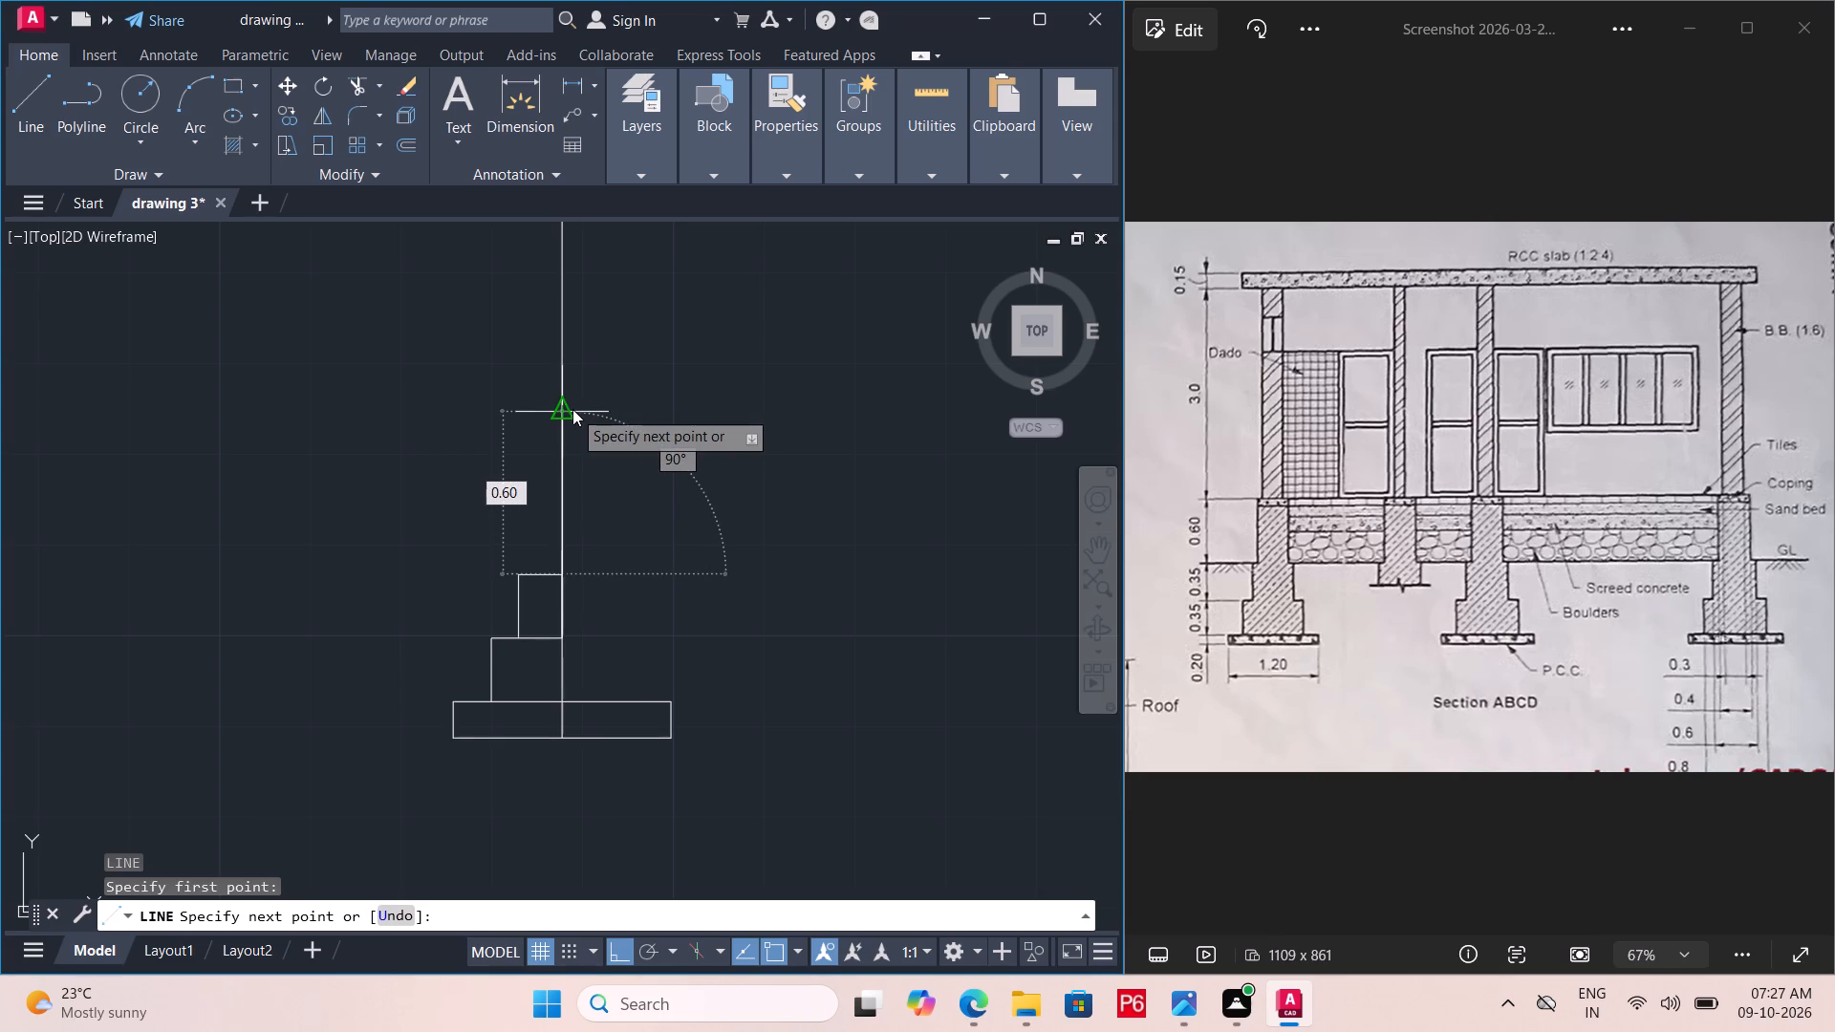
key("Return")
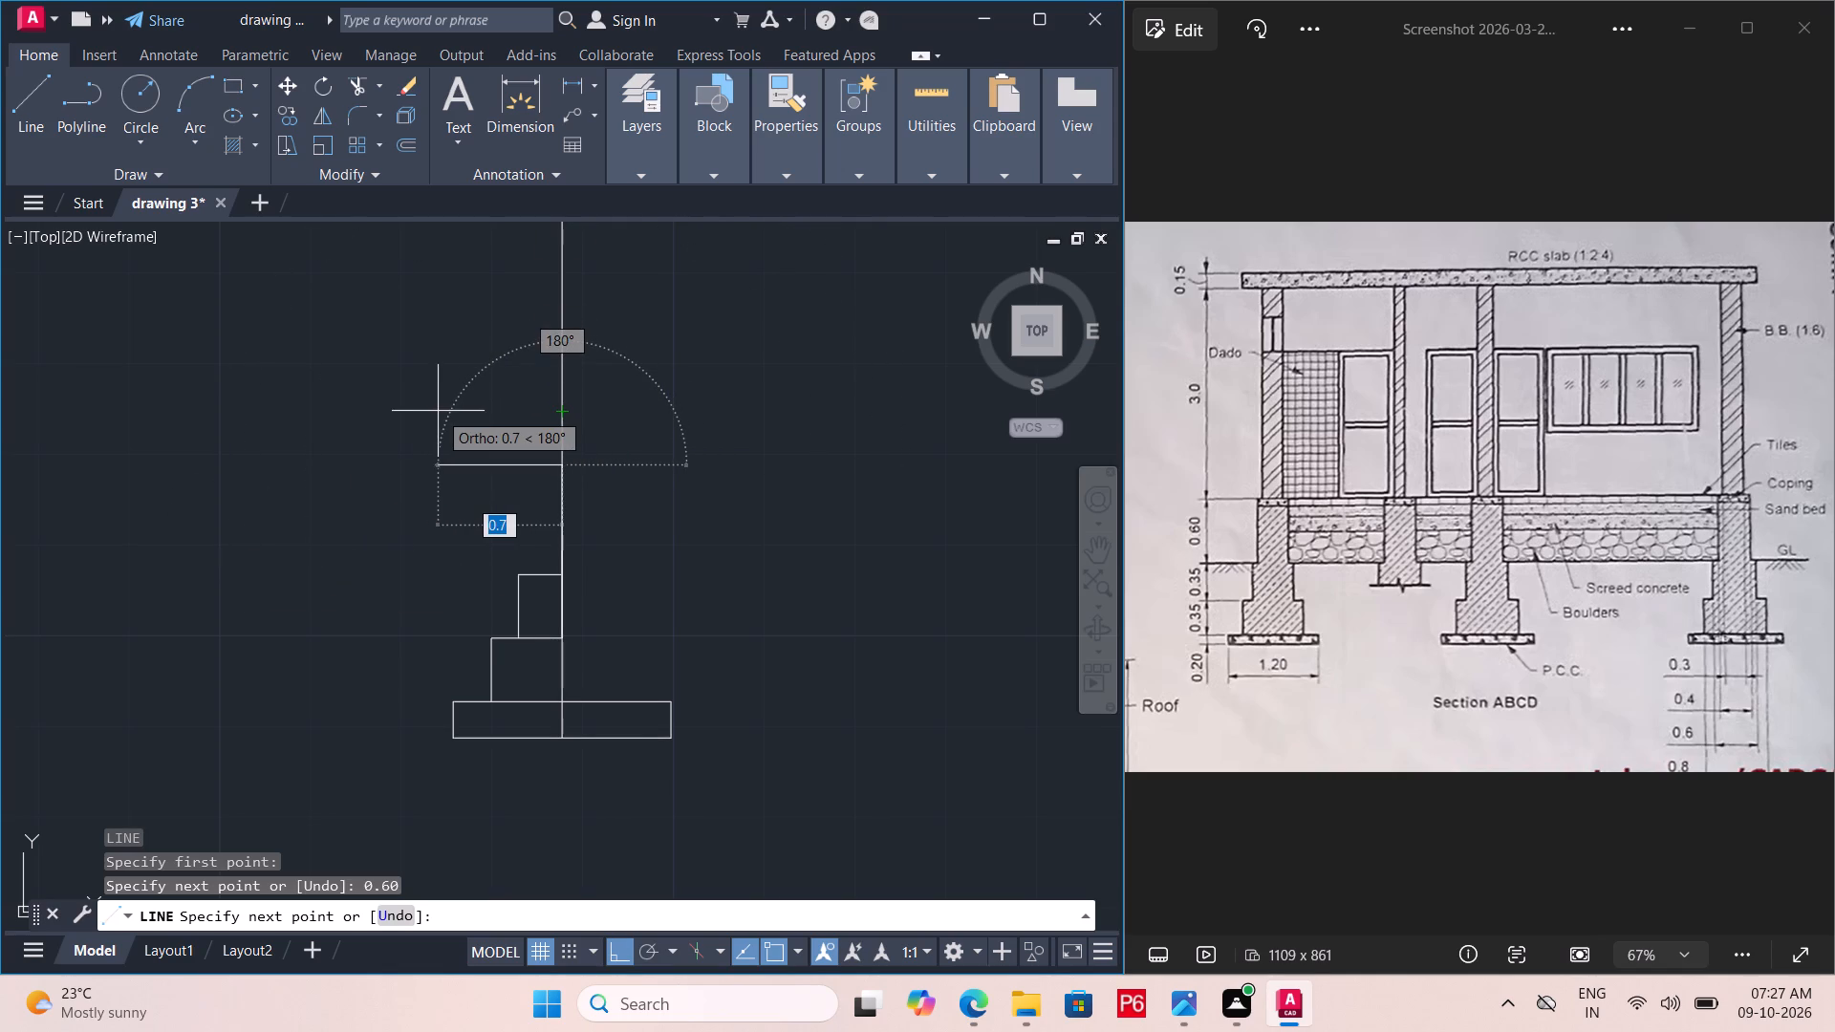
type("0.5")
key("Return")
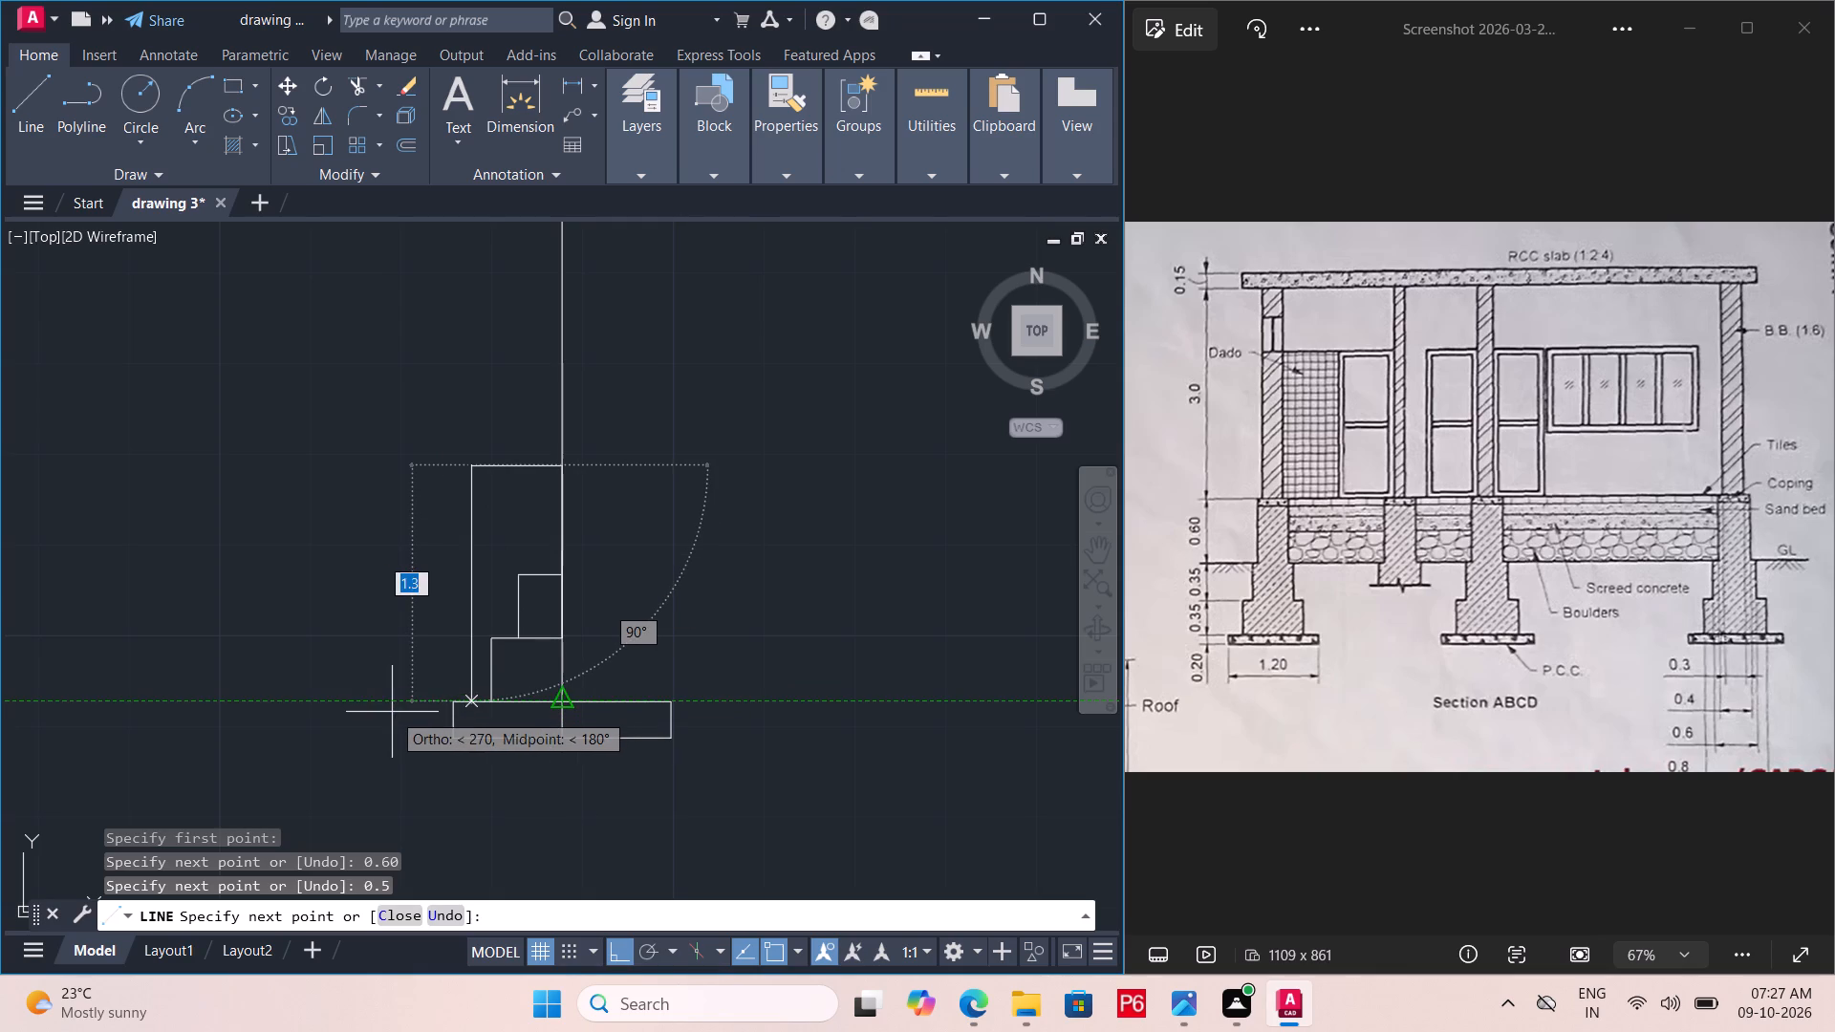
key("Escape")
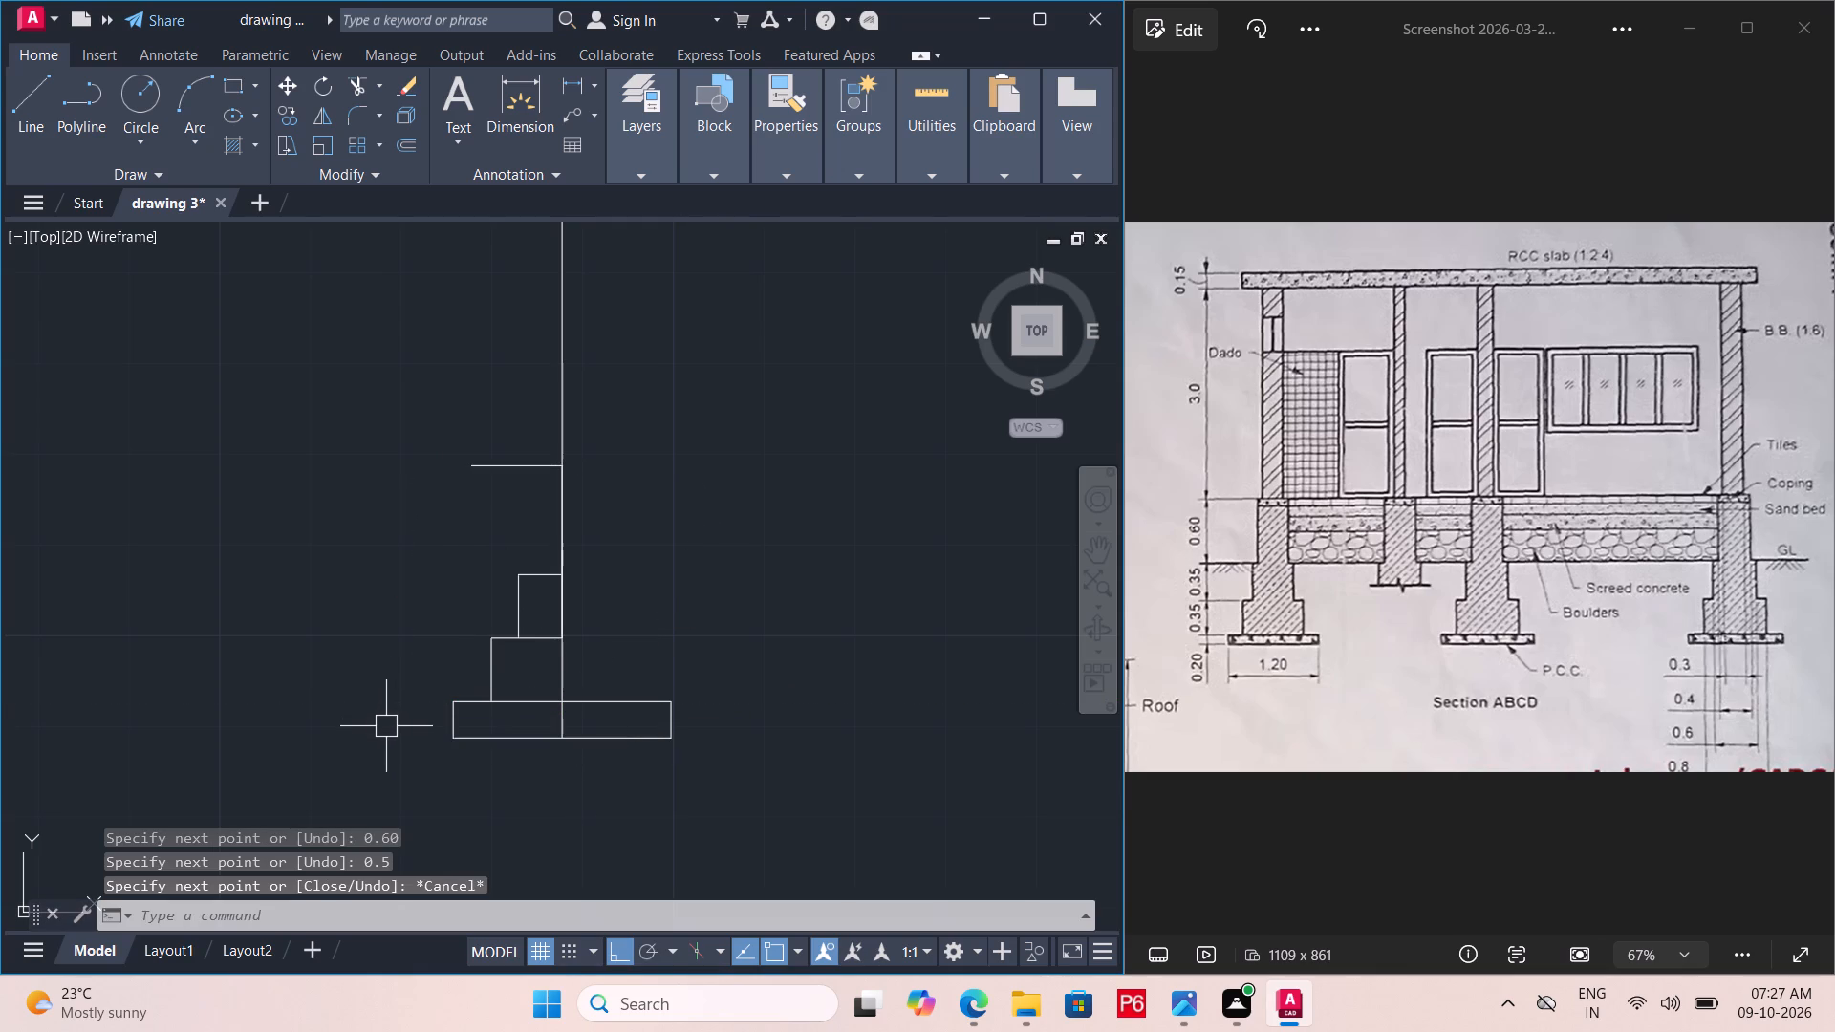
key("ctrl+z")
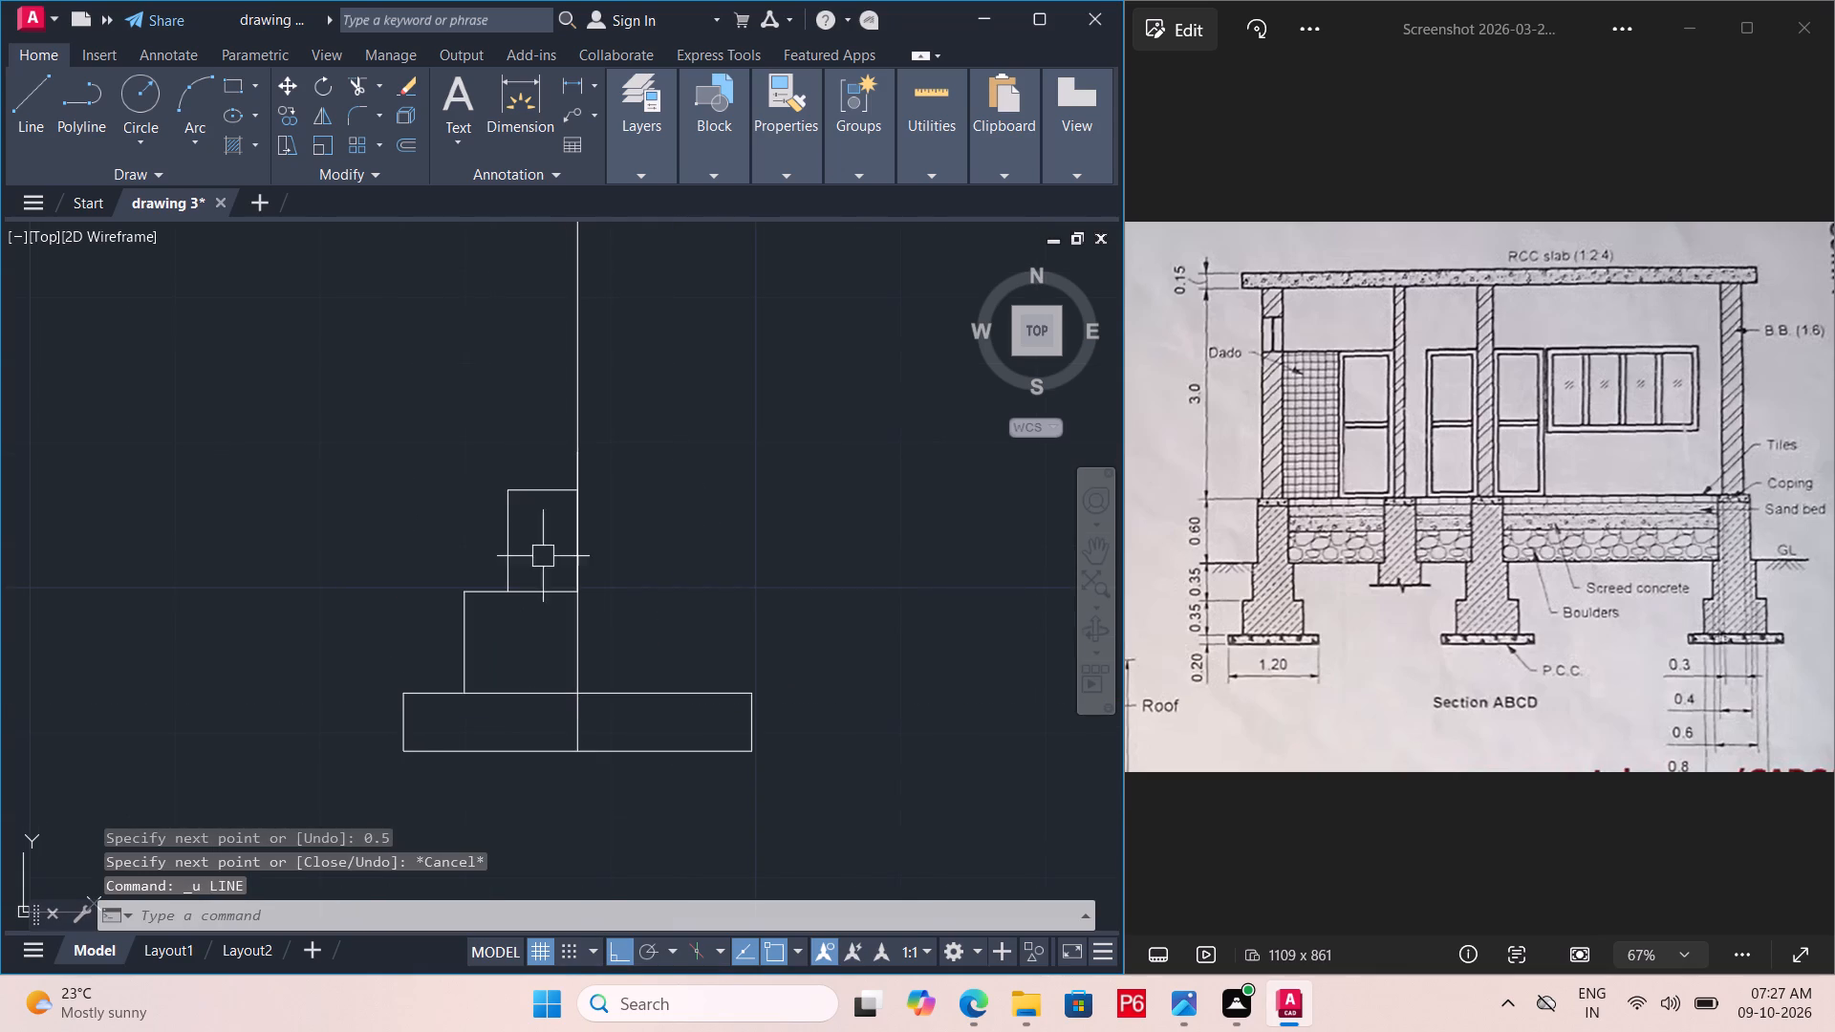
Calculate 1/2 with the built-in calculator to work out a half width.
middle_click_drag(579, 471, 555, 622)
left_click(545, 553)
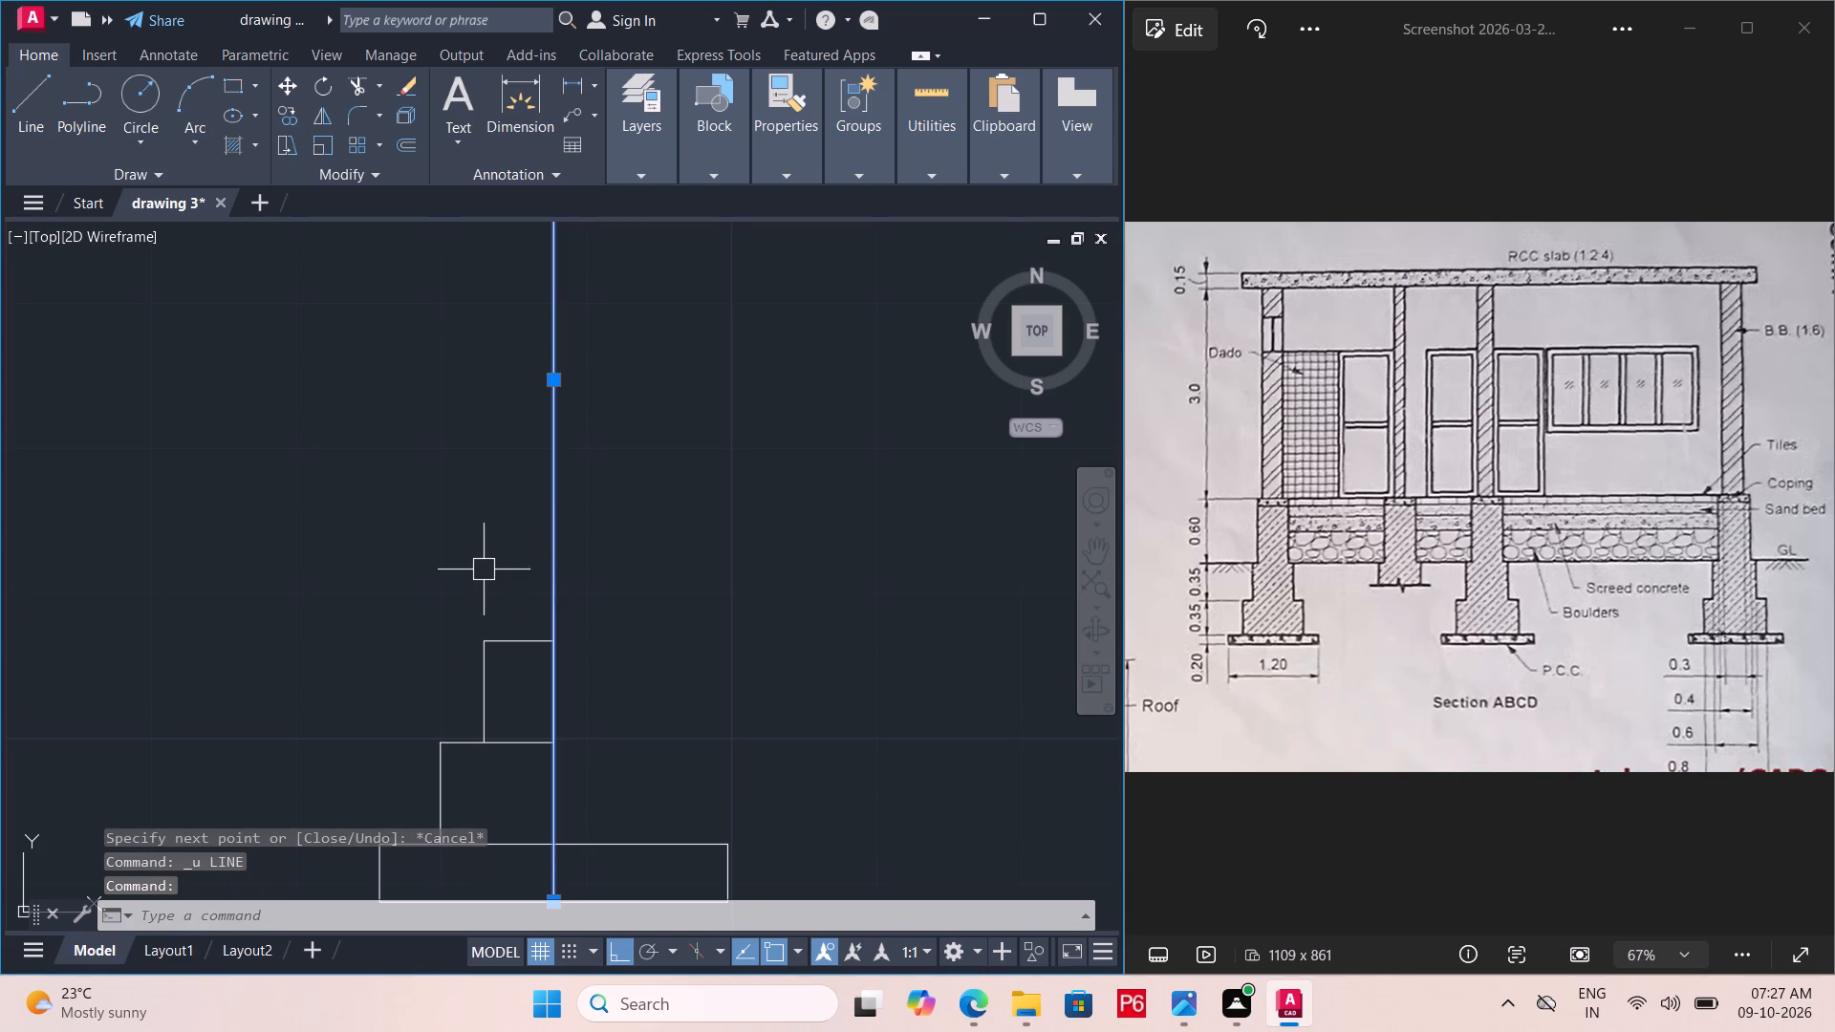
key("Escape")
left_click(937, 172)
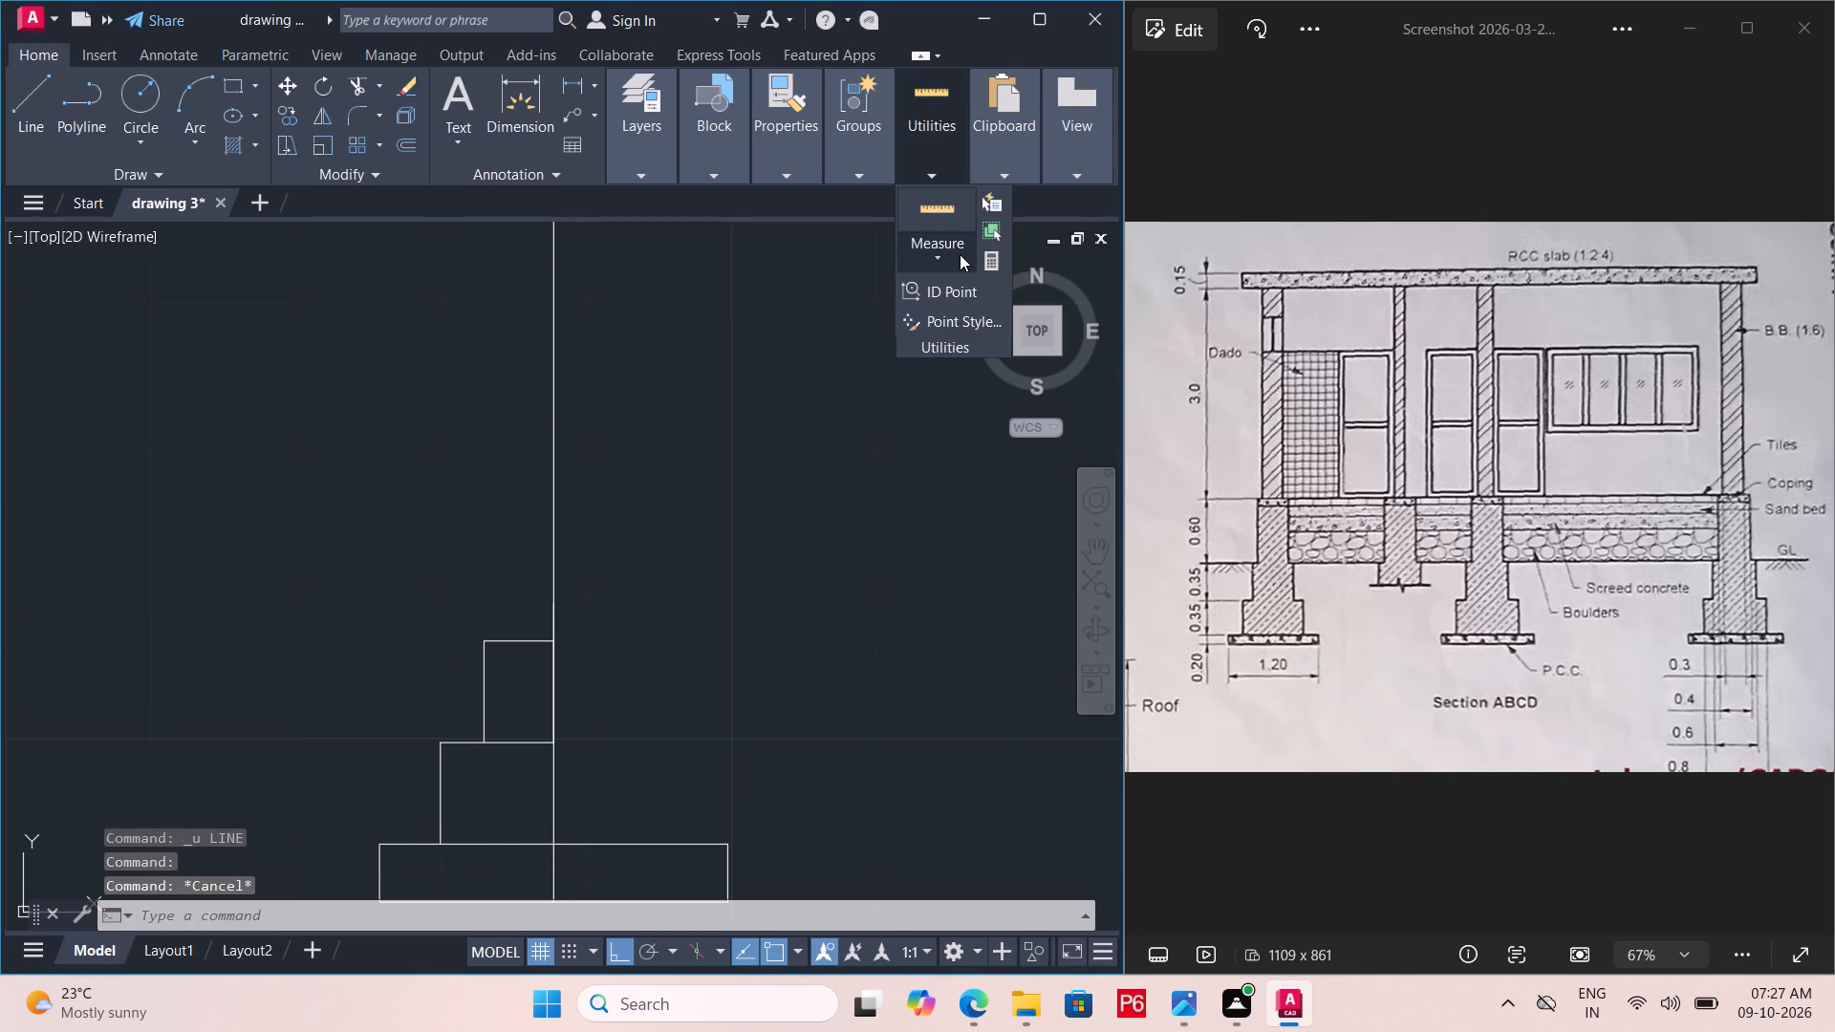
left_click(990, 258)
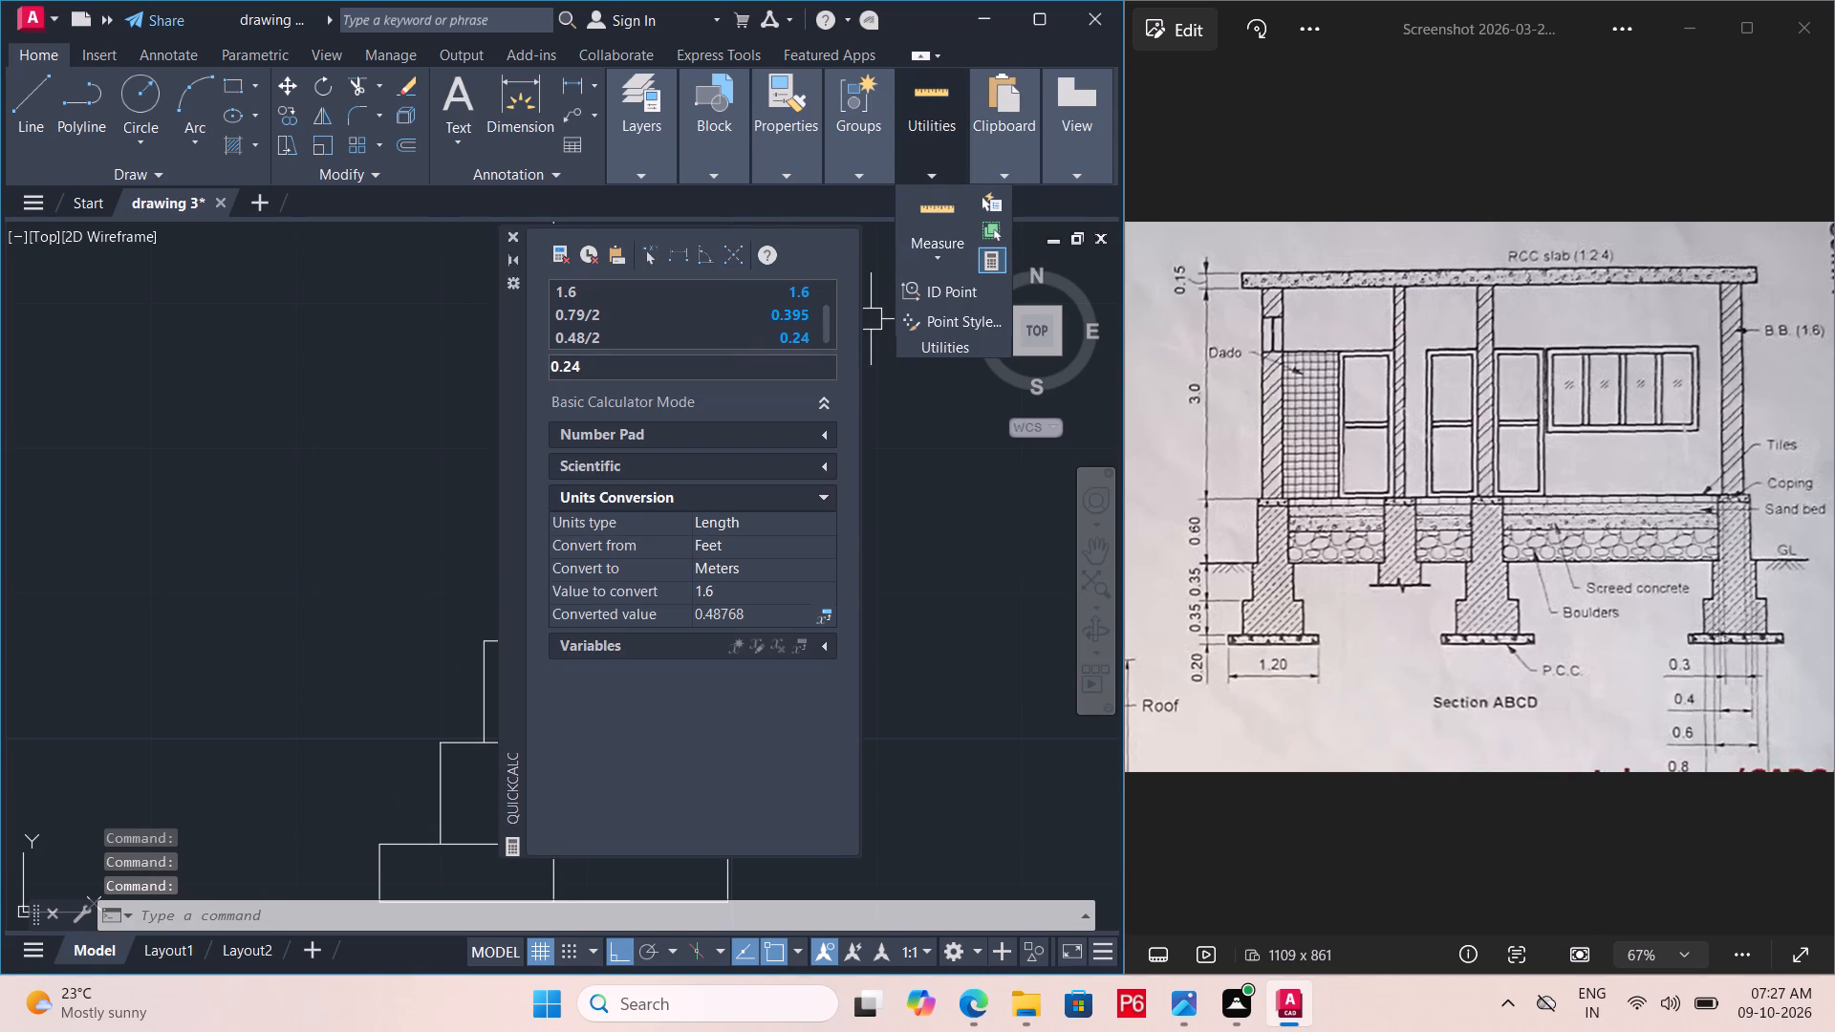
double_click(631, 374)
key("BackSpace")
key("1")
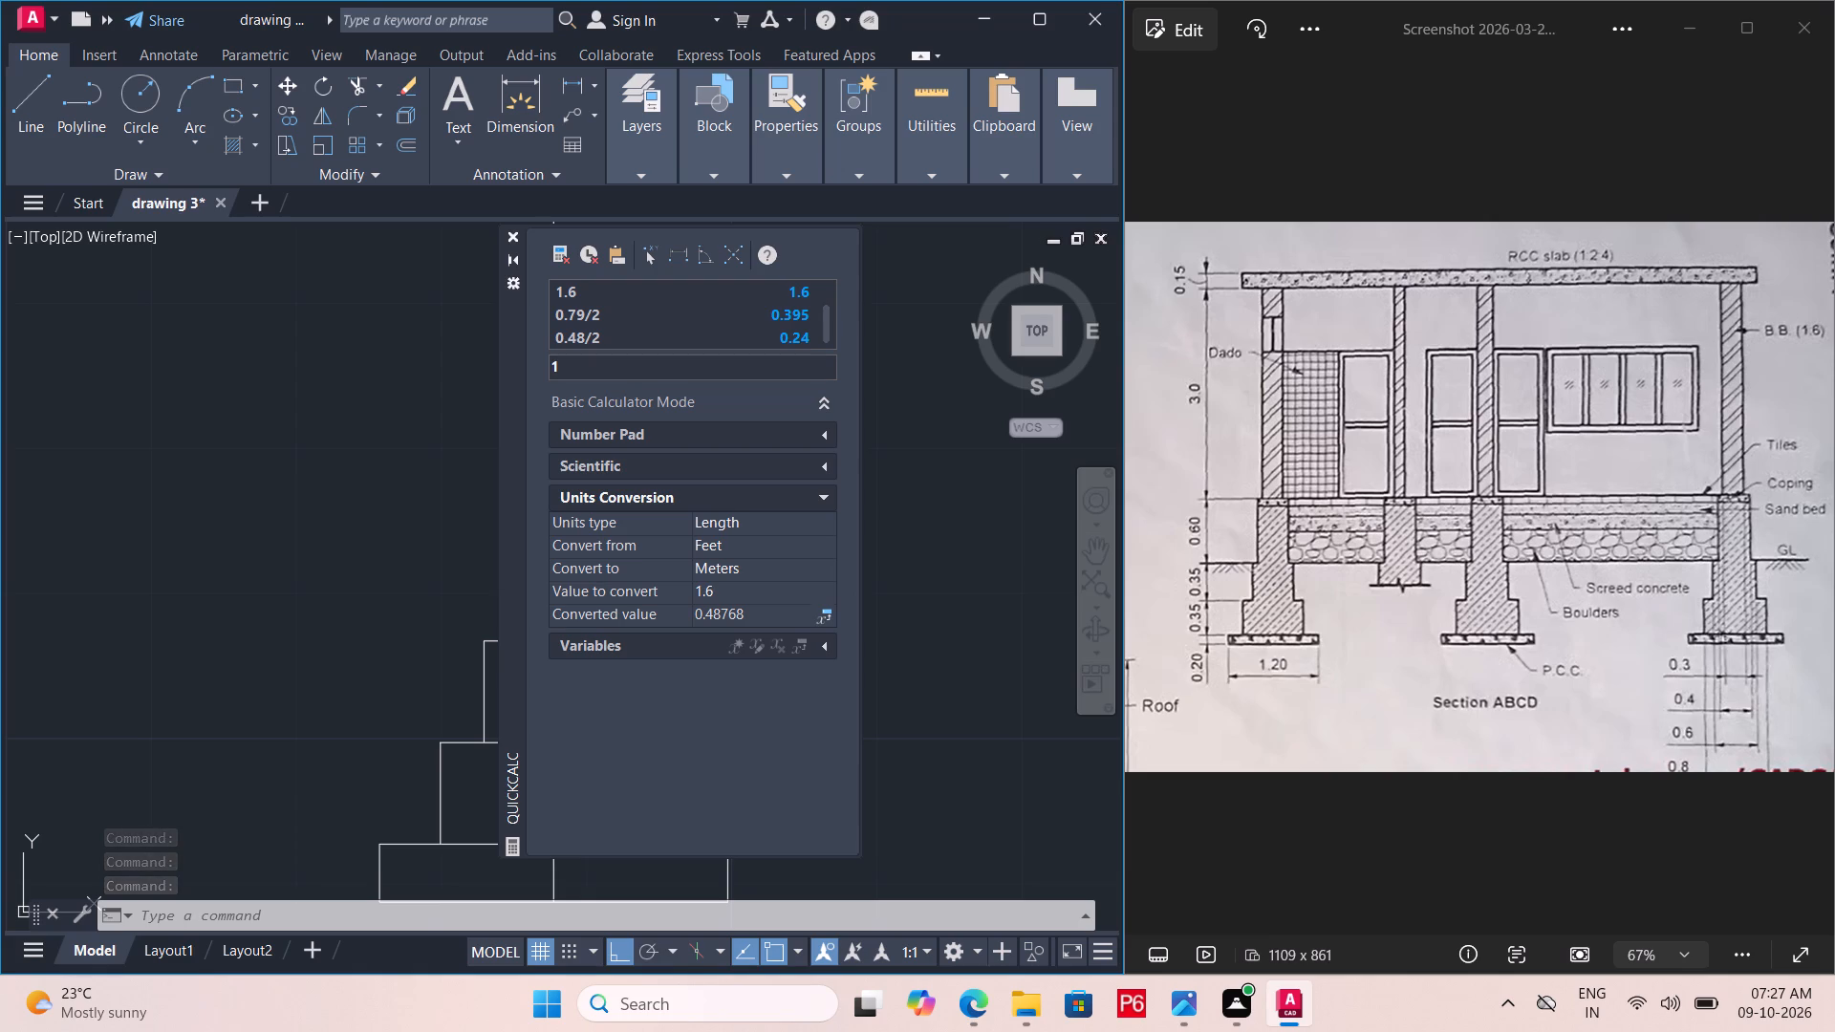
key("minus")
key("BackSpace")
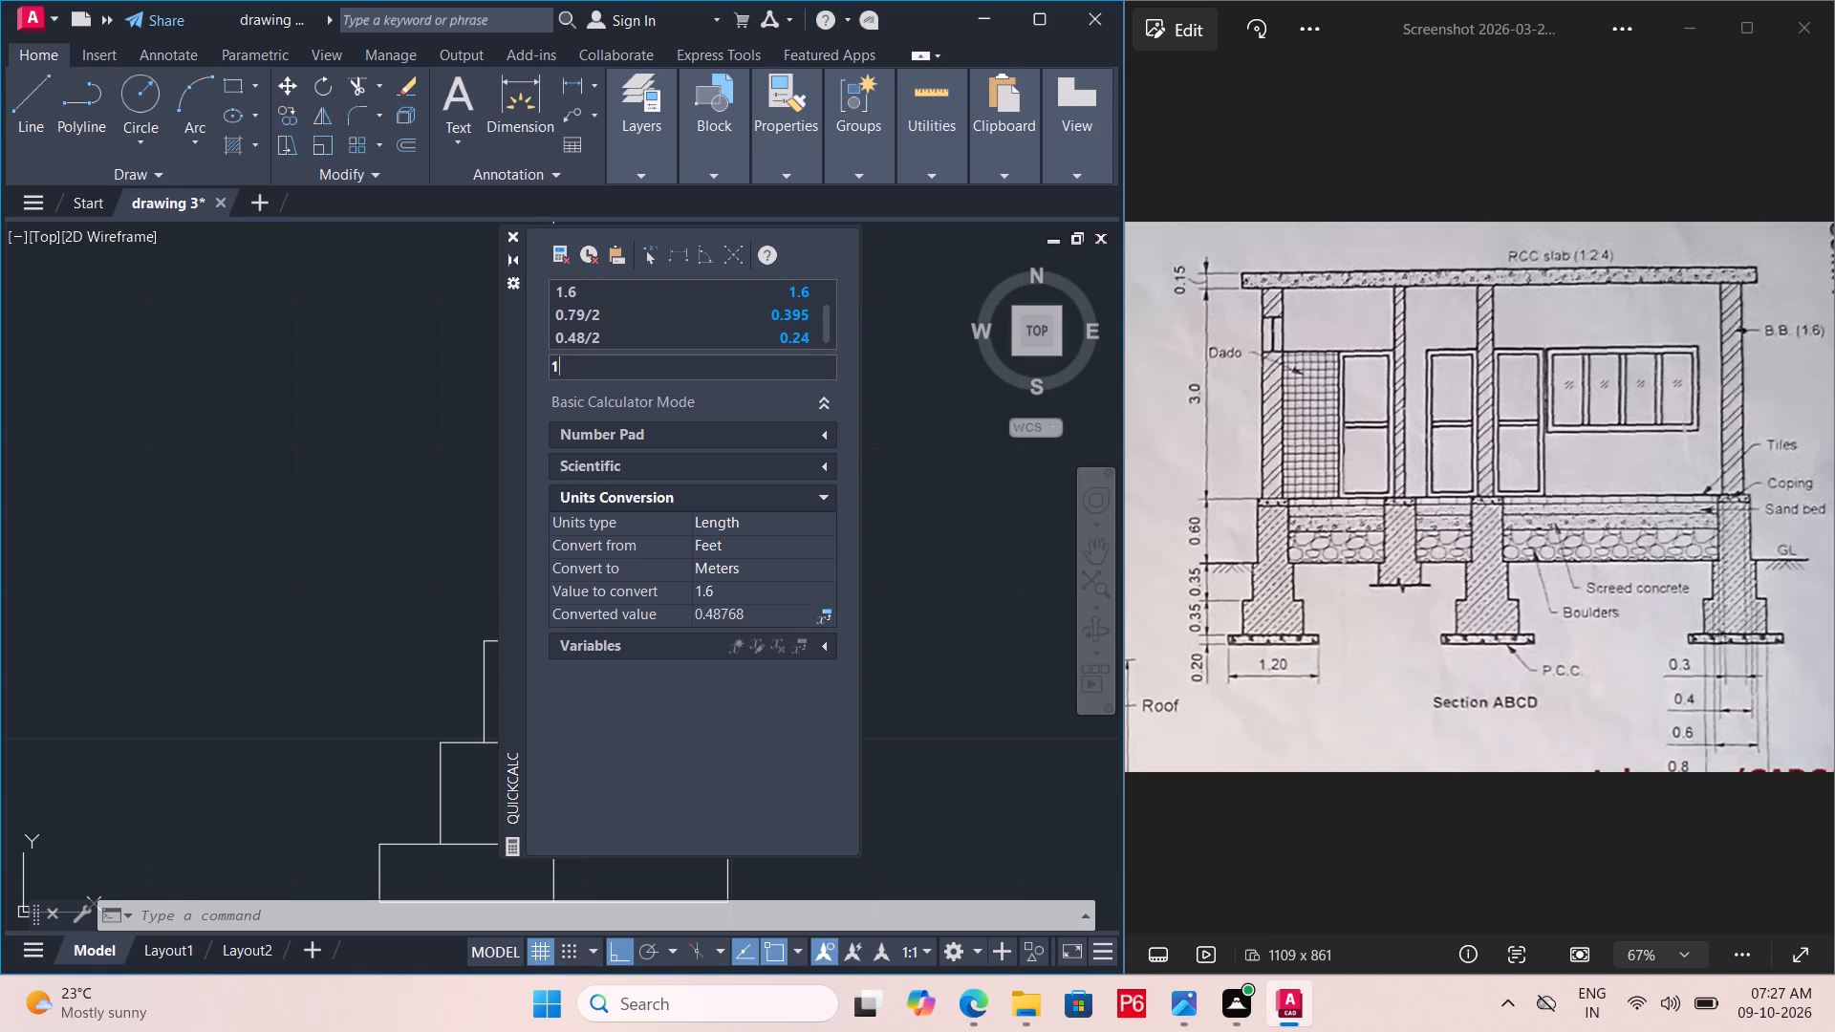
type("/2")
key("Return")
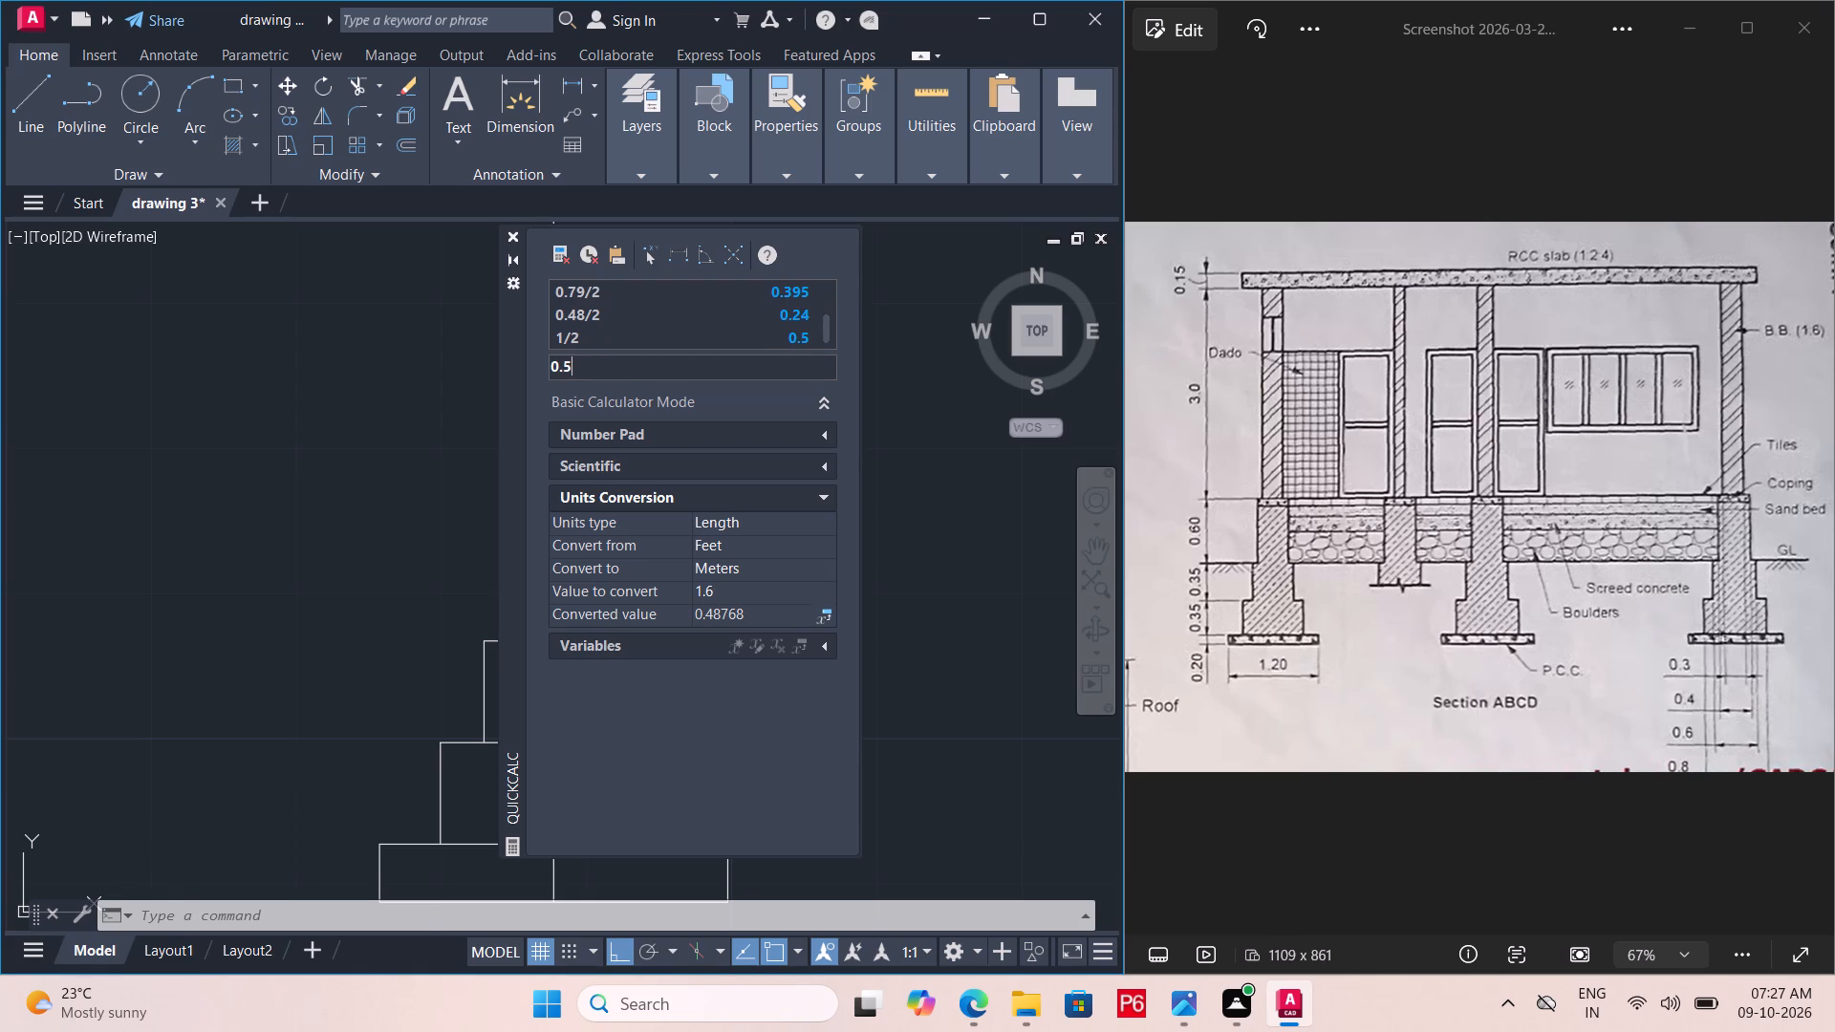
left_click(515, 235)
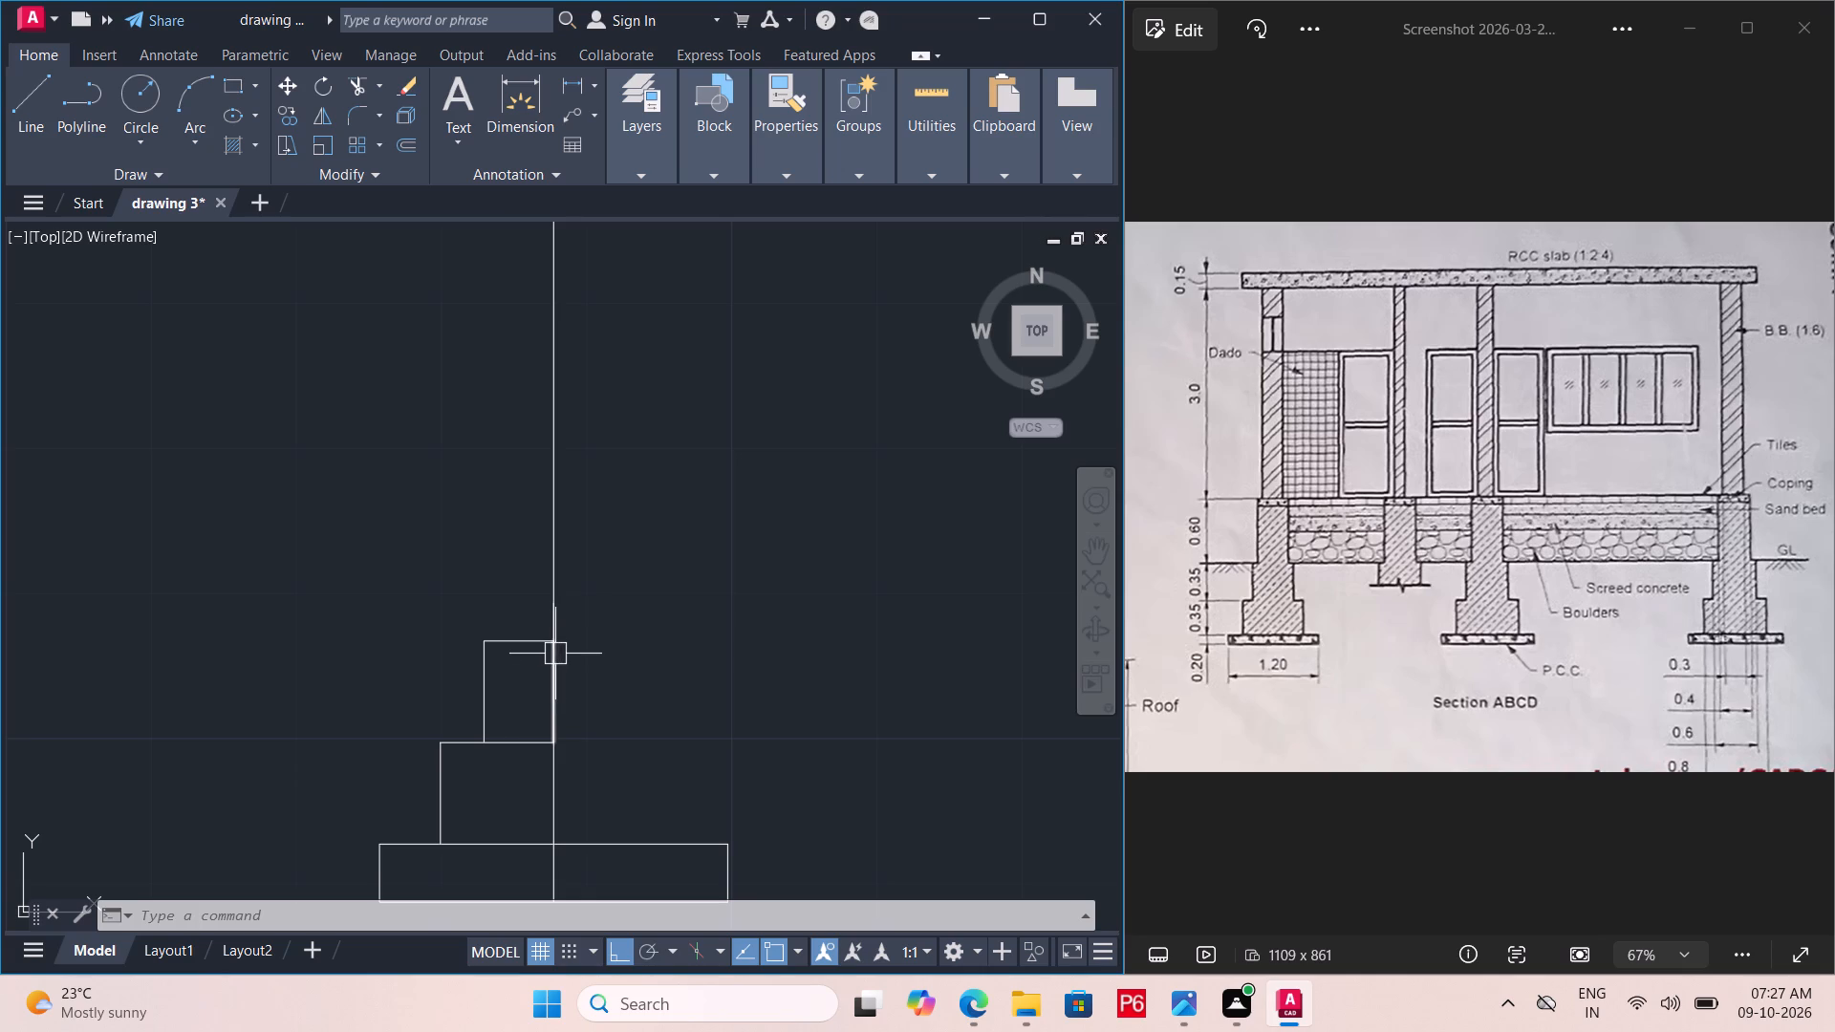
Draw lines from the upper step's top at the centre line: 0.60 m up along it, and 0.5 m left.
type("l")
key("space")
left_click(557, 651)
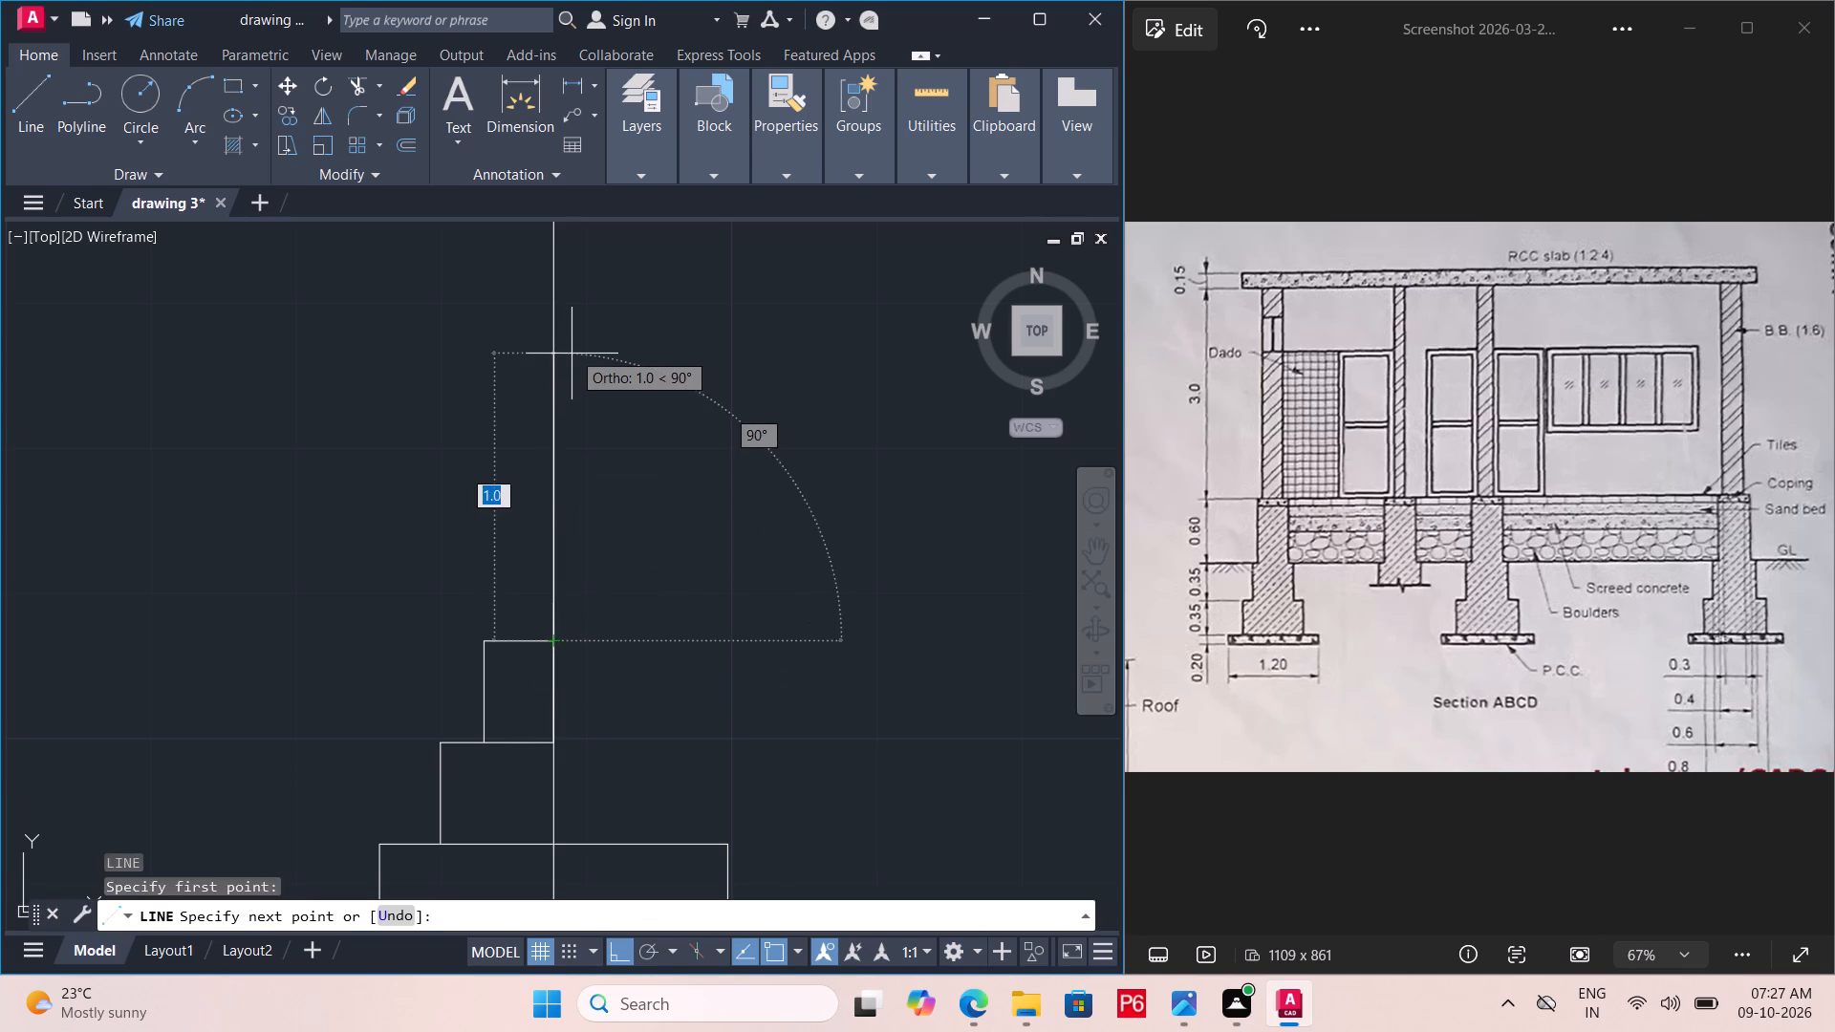
type("0.60")
key("Return")
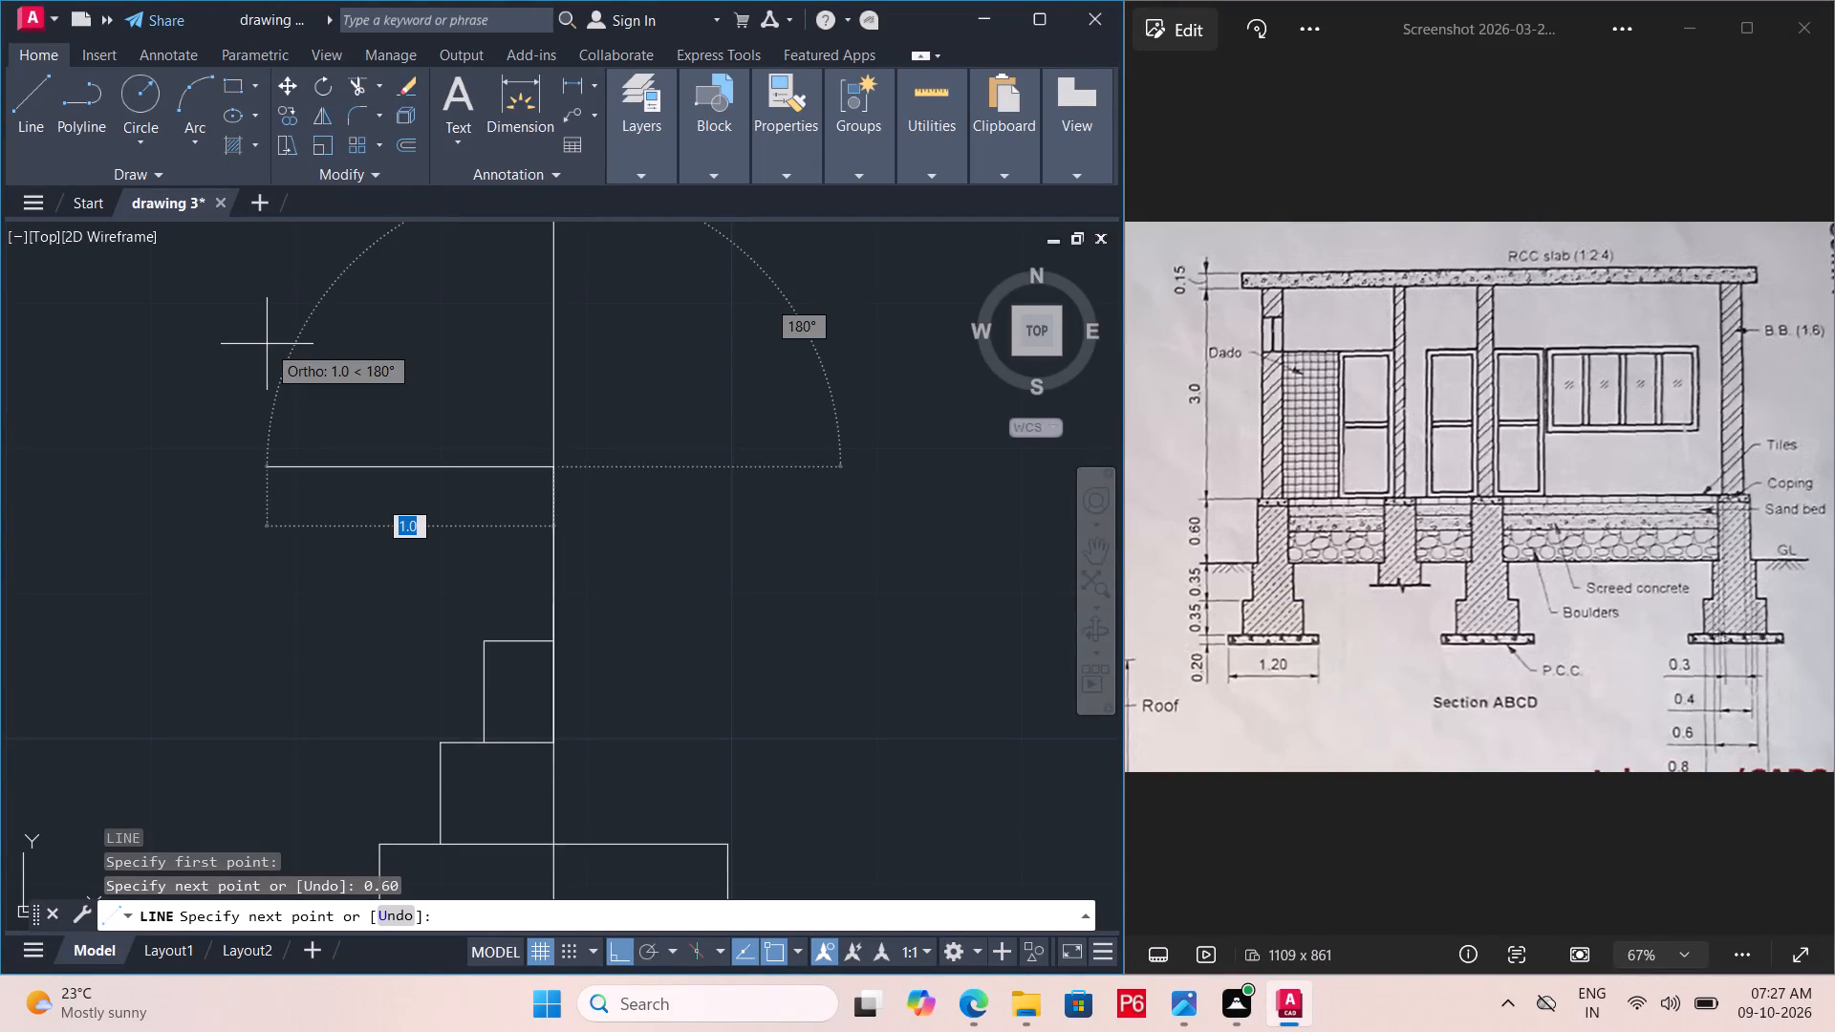
type("0.5")
key("Return")
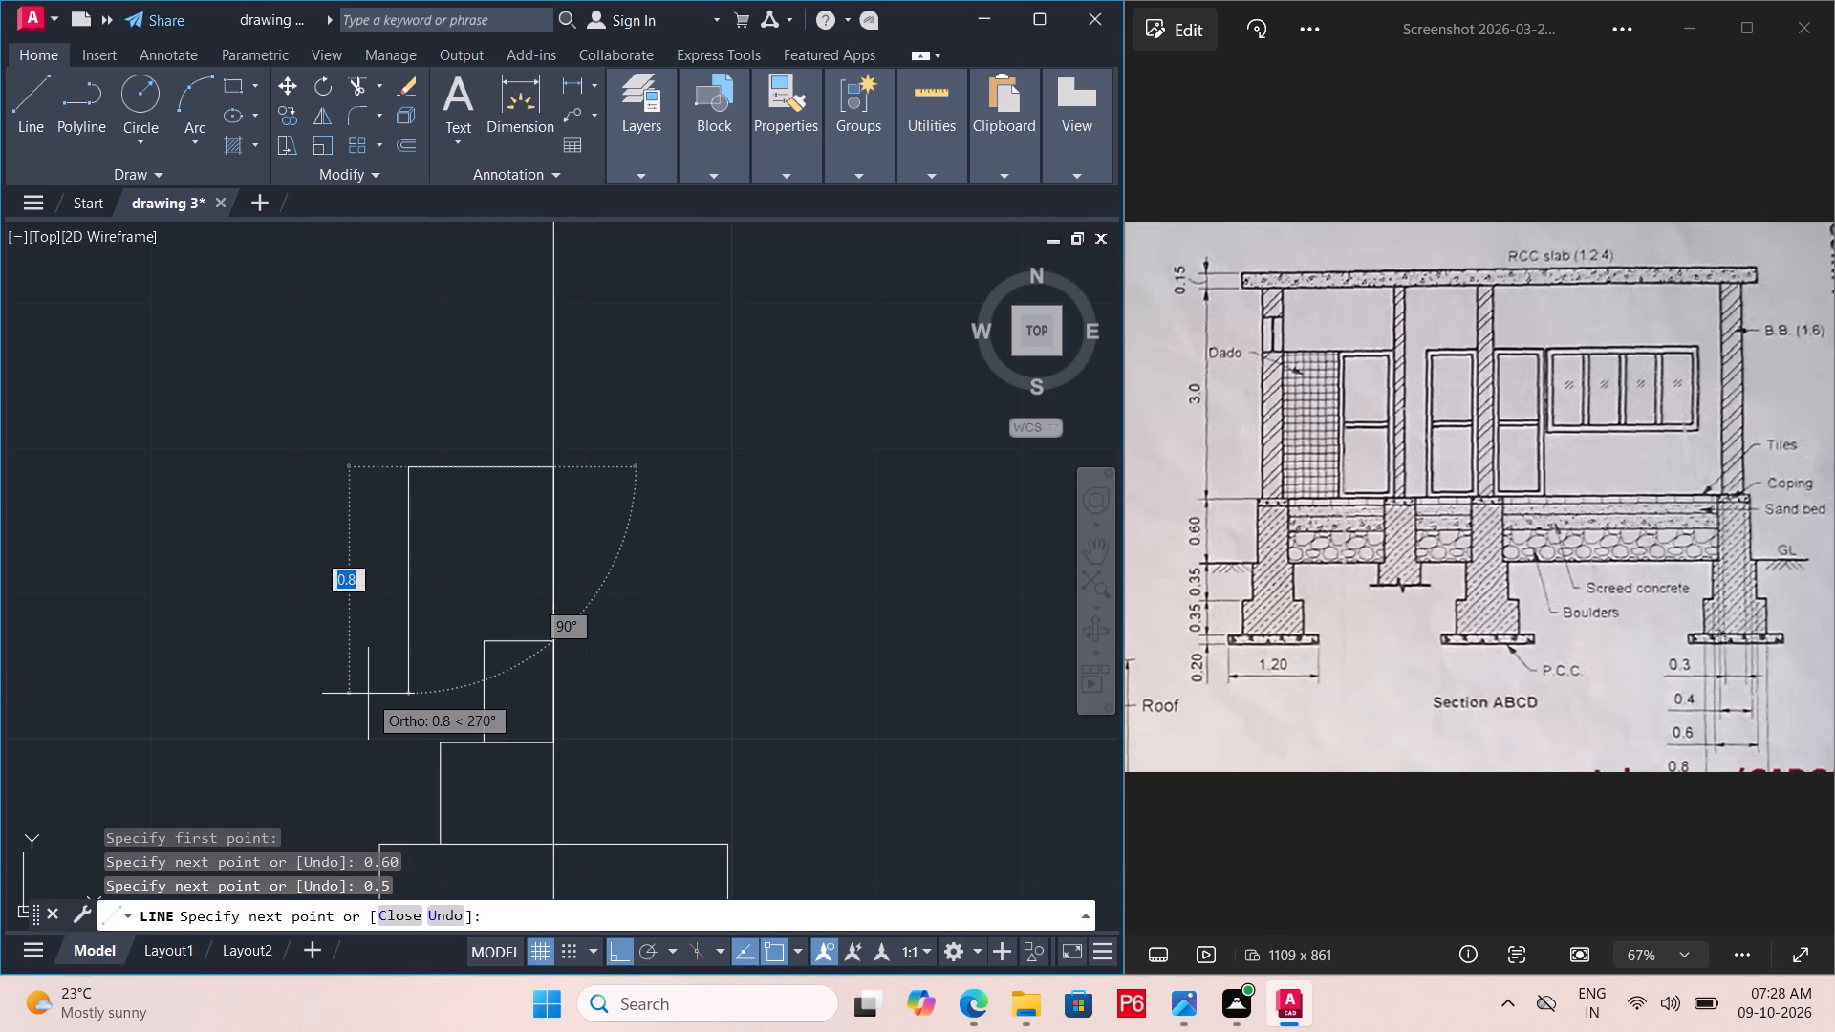
key("Escape")
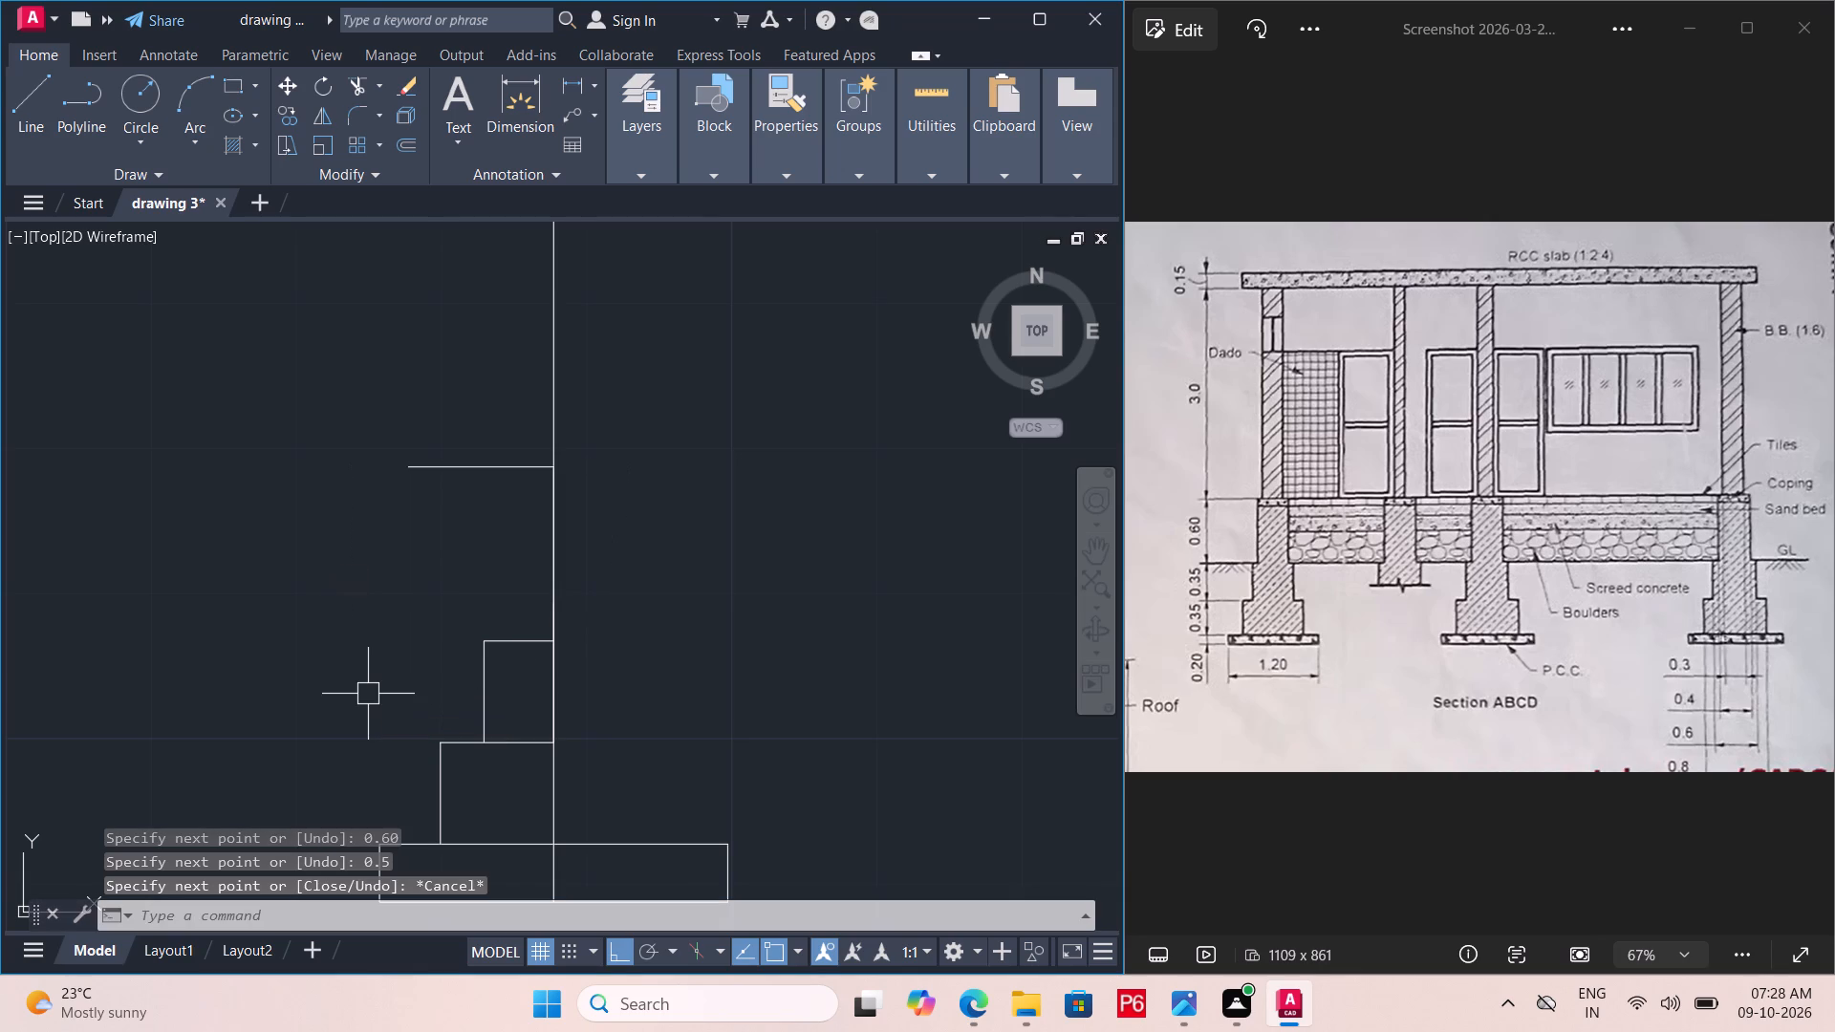
Undo the 0.60 m and 0.5 m lines drawn from the upper step's top at the centre line.
key("ctrl+z")
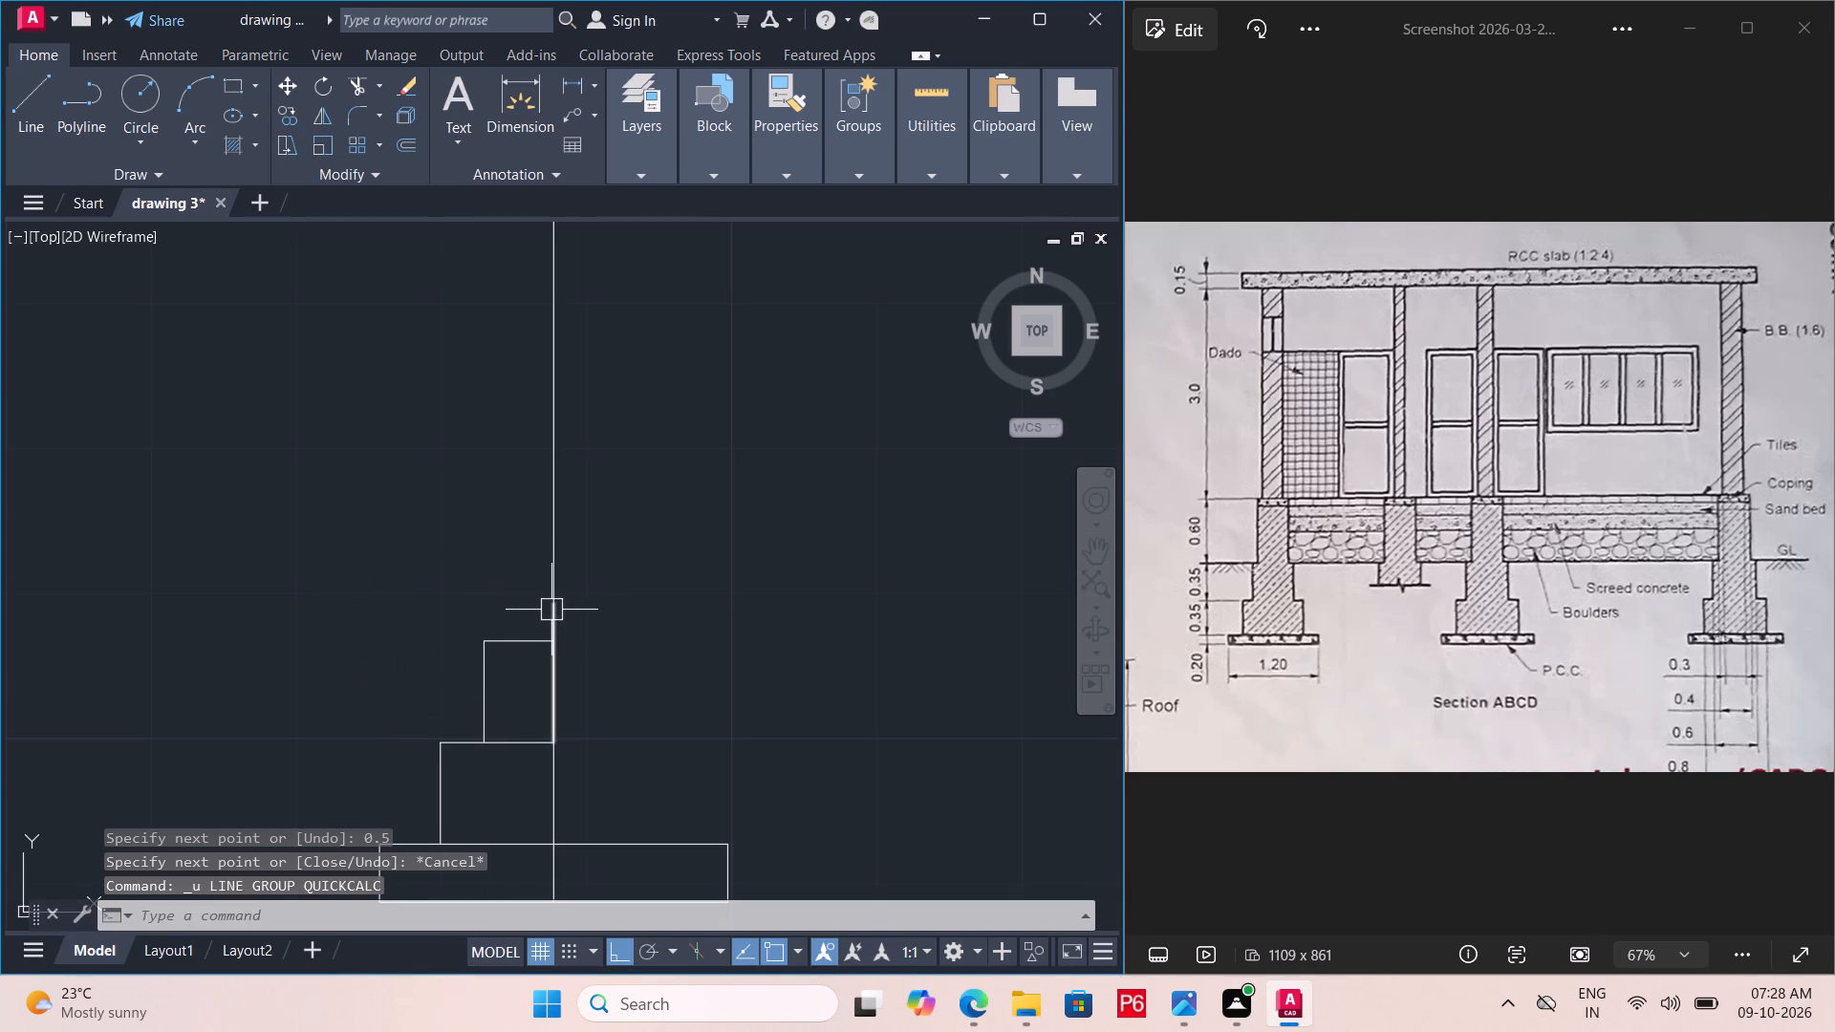
Convert 9 inches to meters with the built-in calculator's units conversion, changing the source unit from feet to inches.
left_click(950, 166)
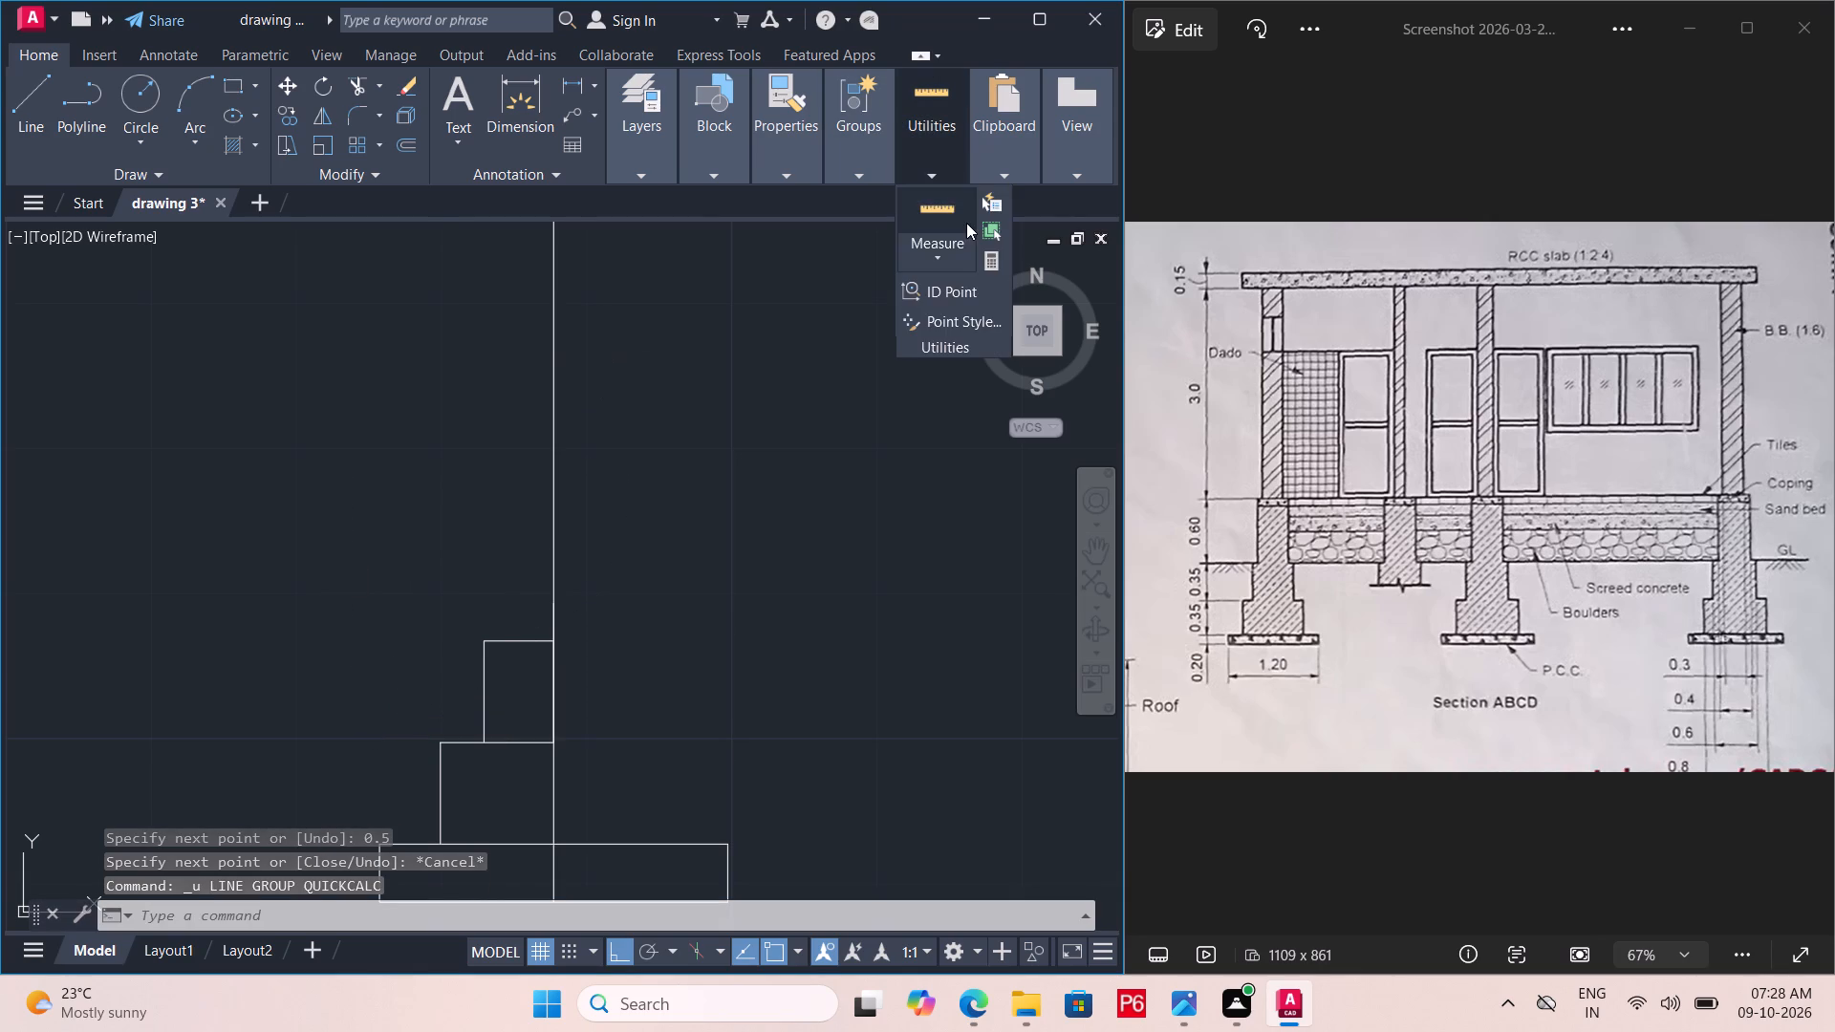
left_click(990, 264)
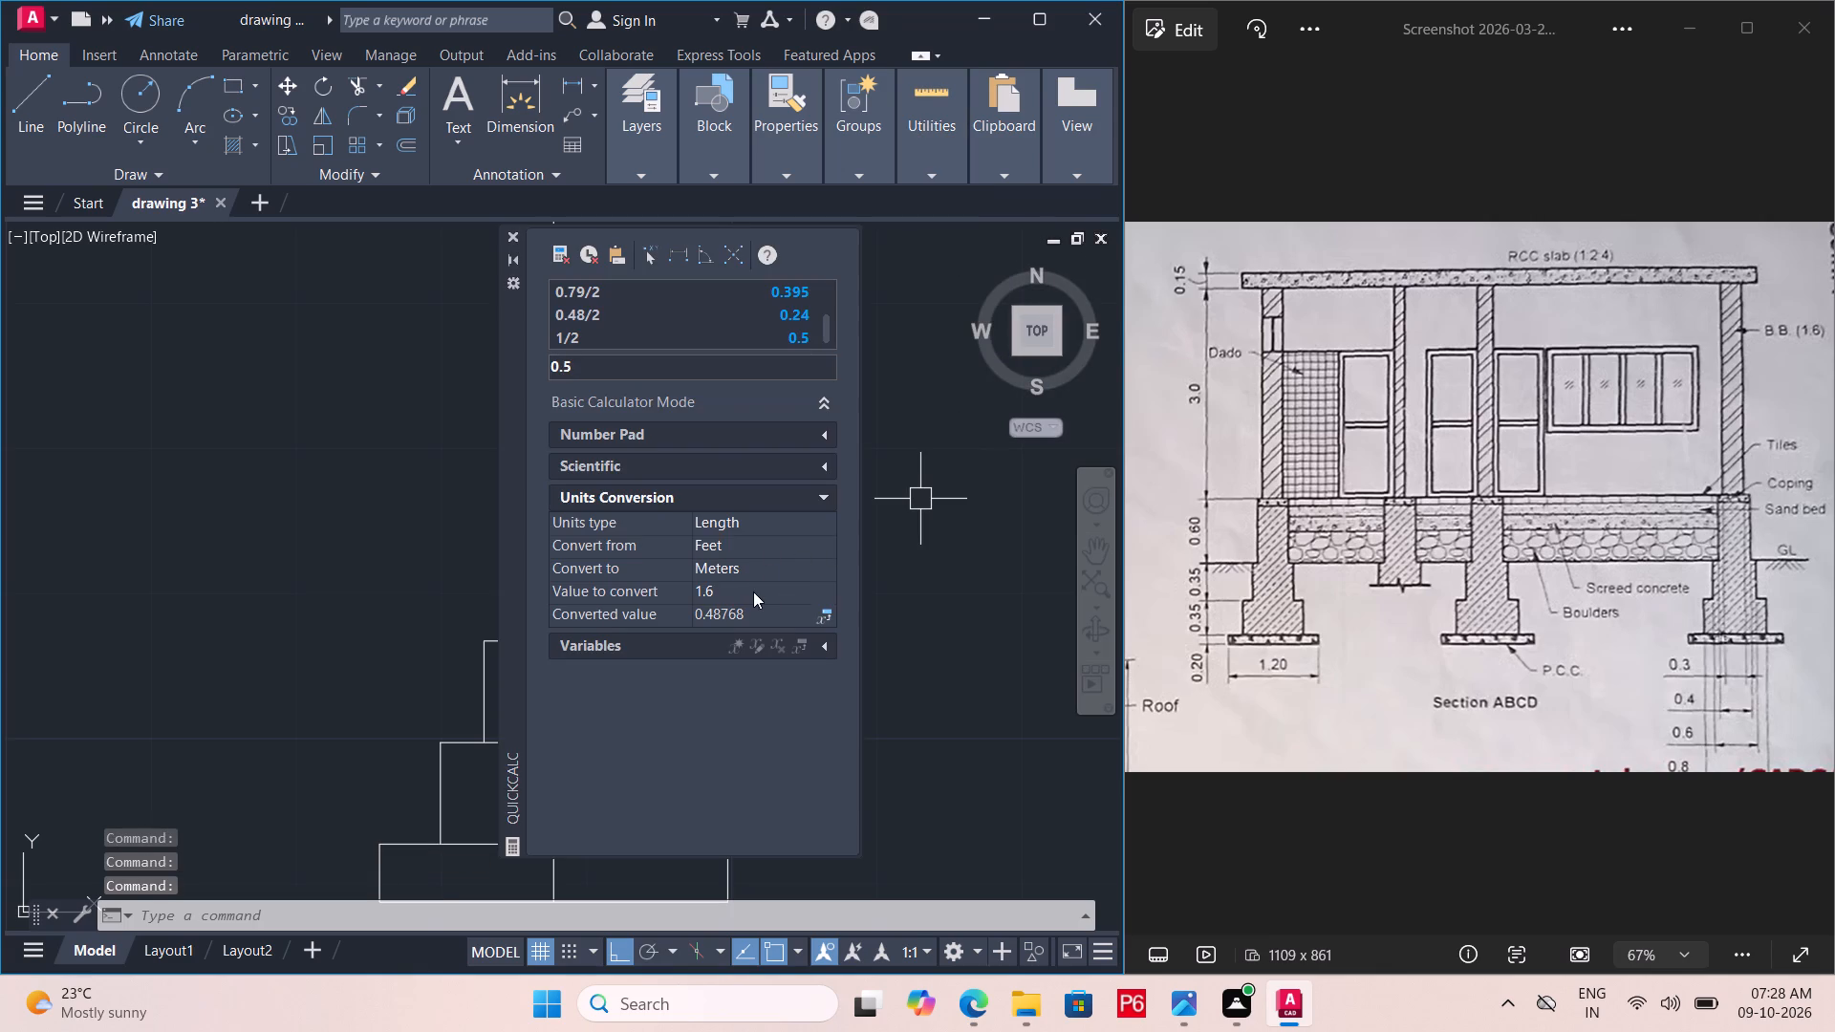
left_click(822, 591)
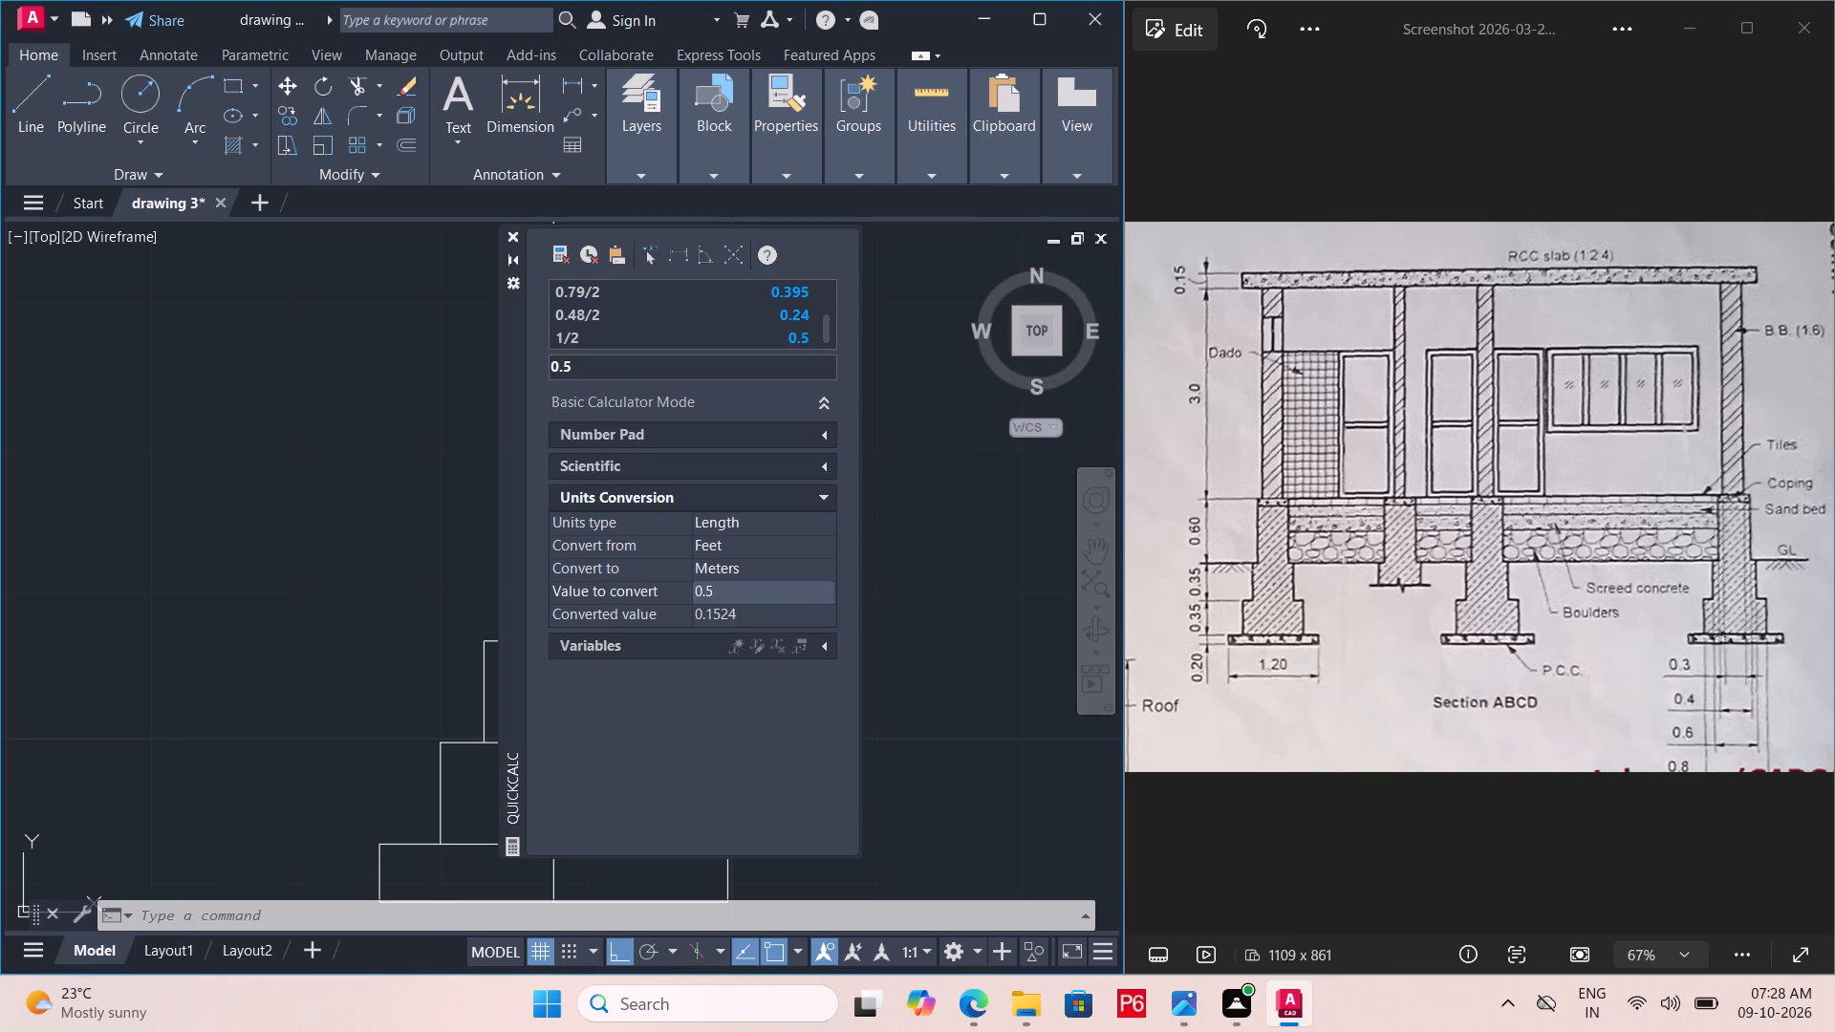
key("BackSpace")
key("BackSpace")
key("9")
key("BackSpace")
key("BackSpace")
left_click(783, 558)
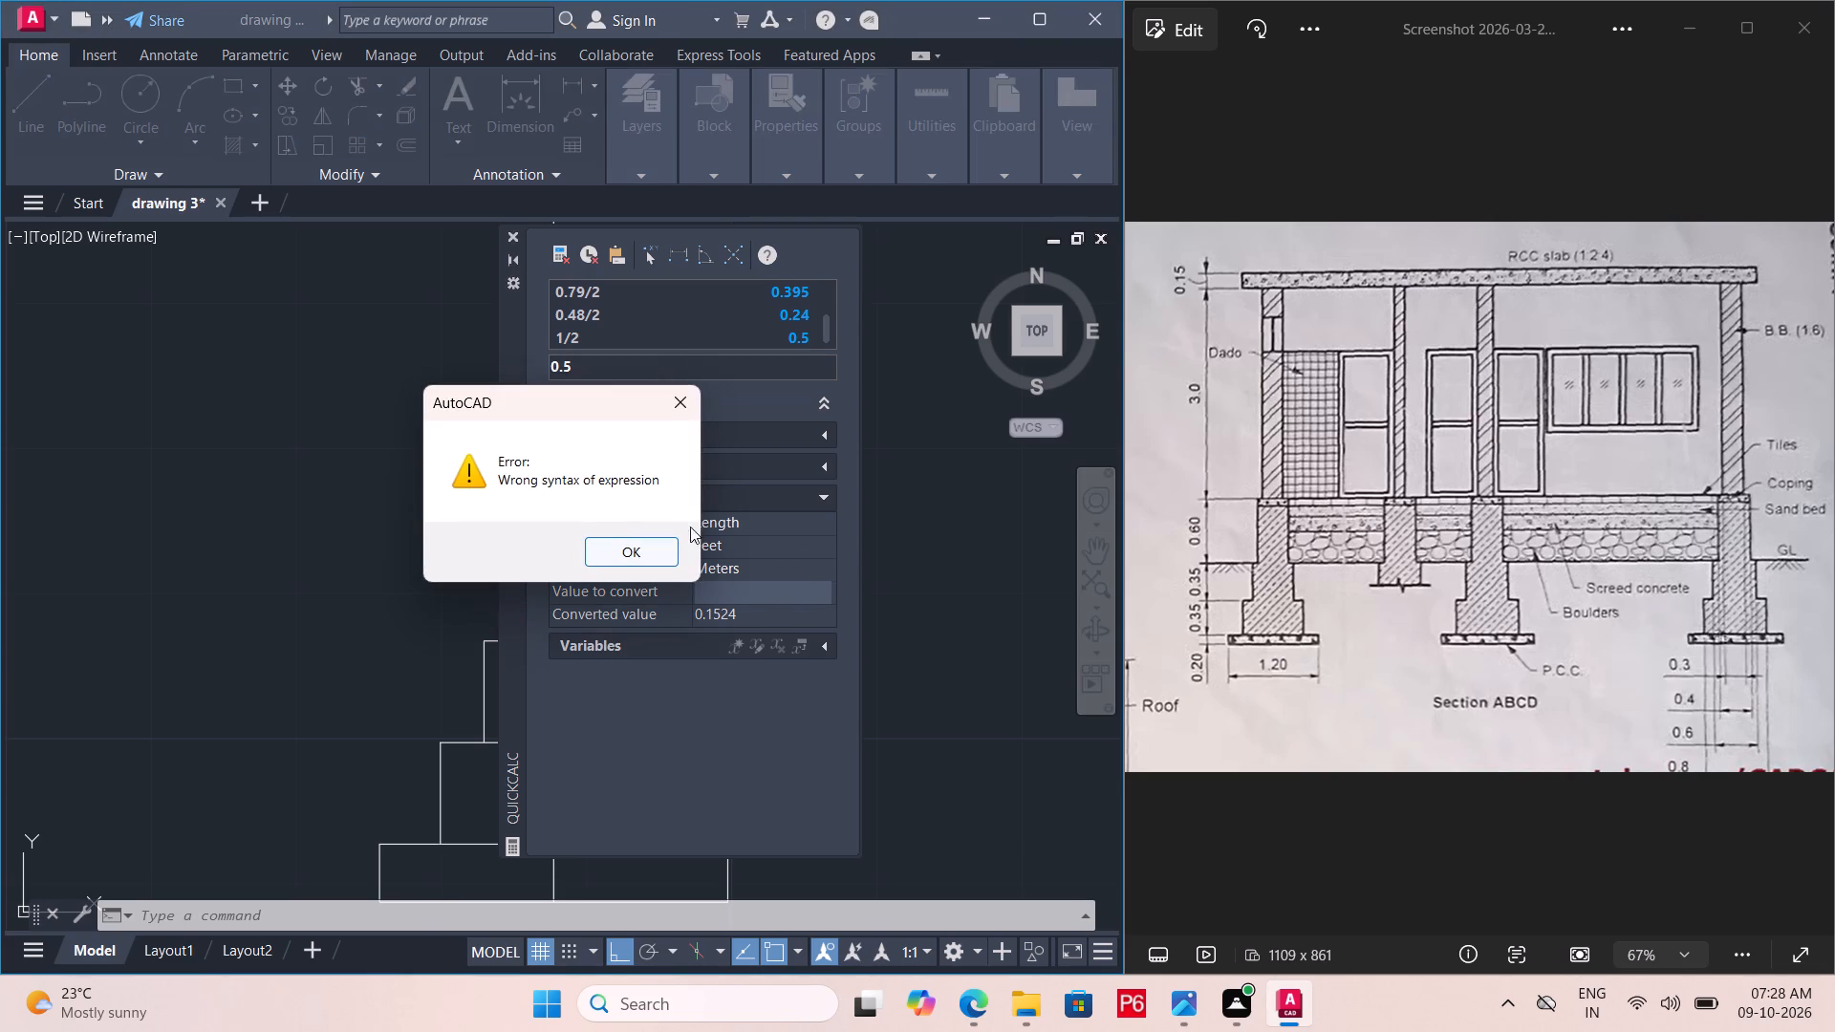
double_click(695, 405)
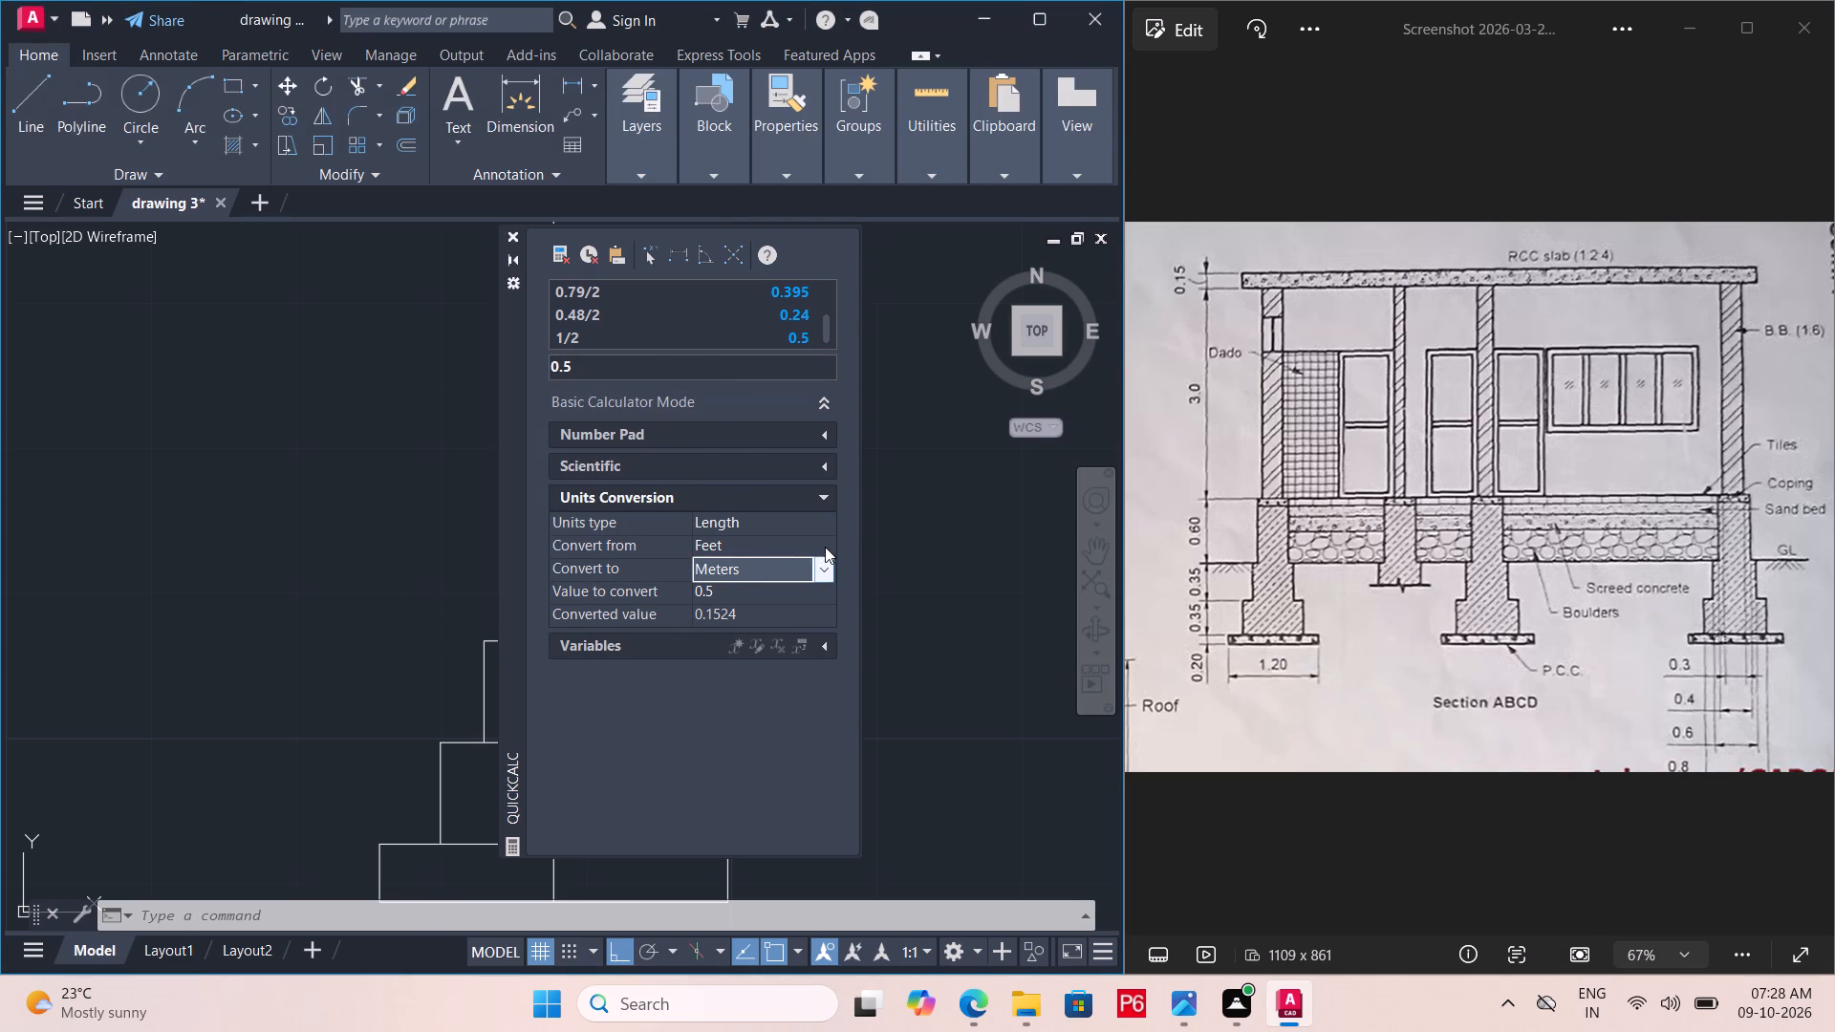
double_click(825, 542)
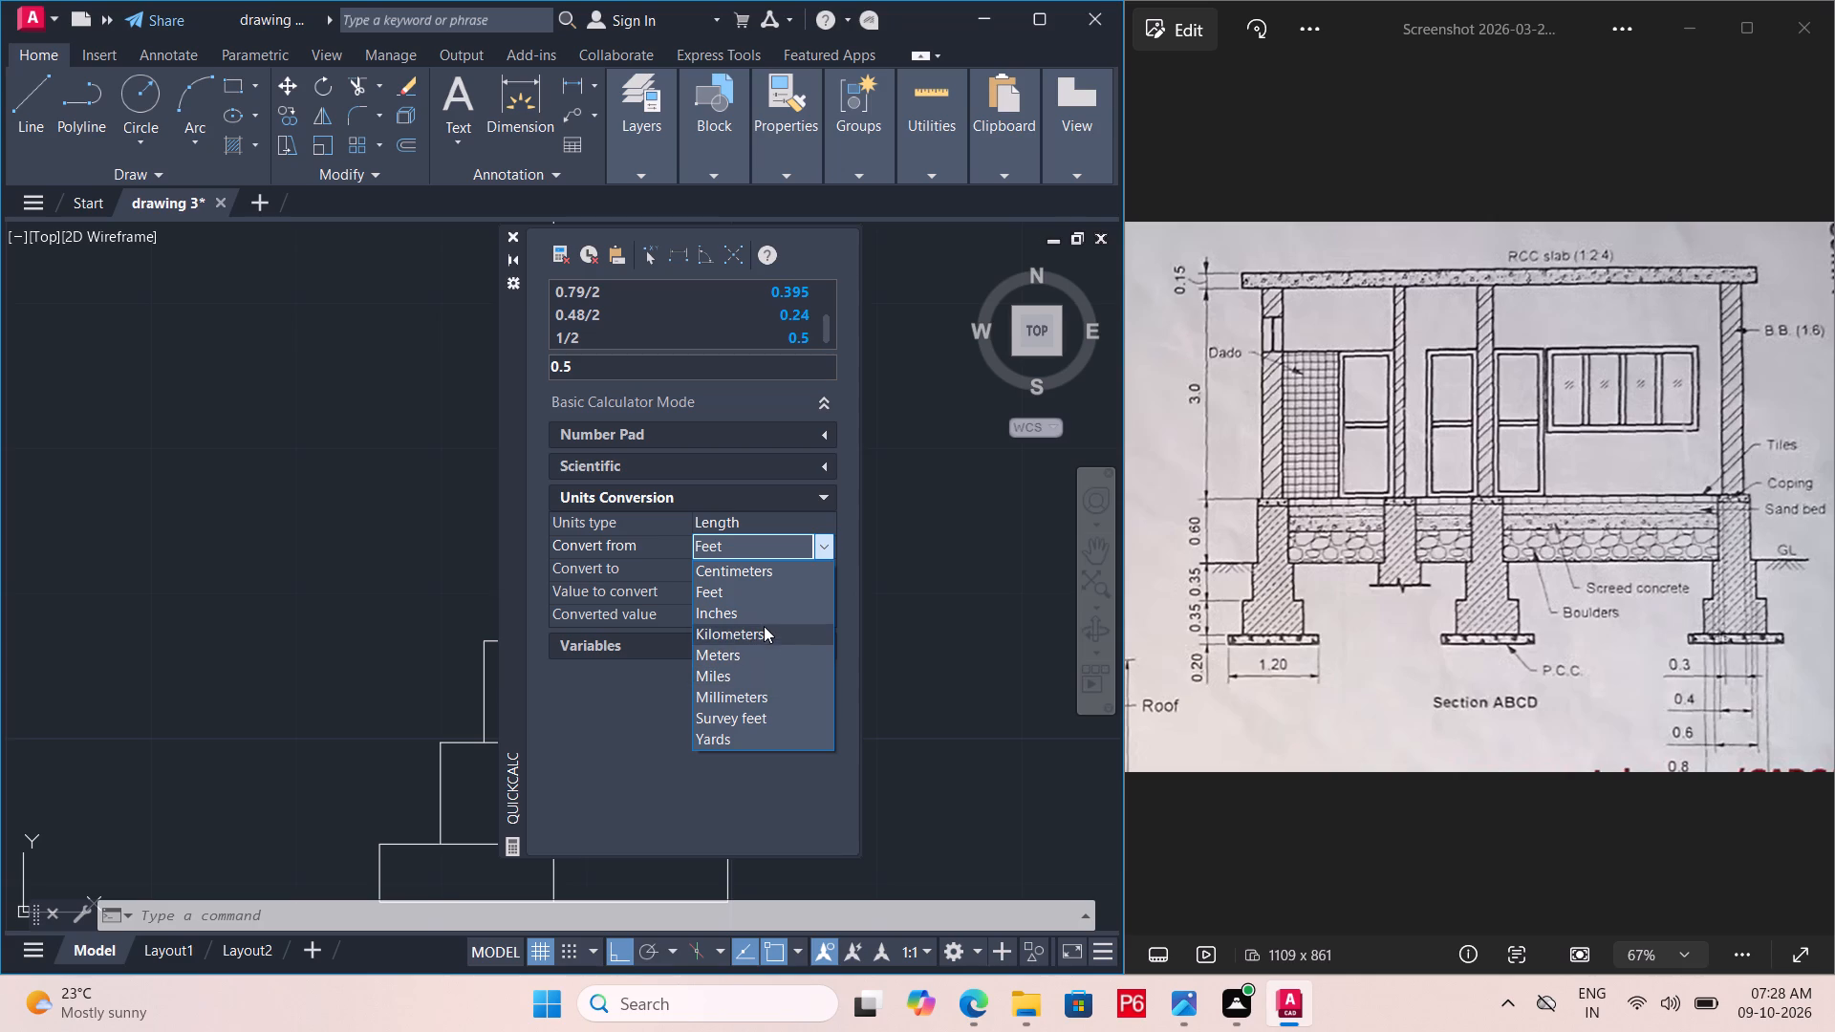
left_click(762, 612)
left_click(745, 589)
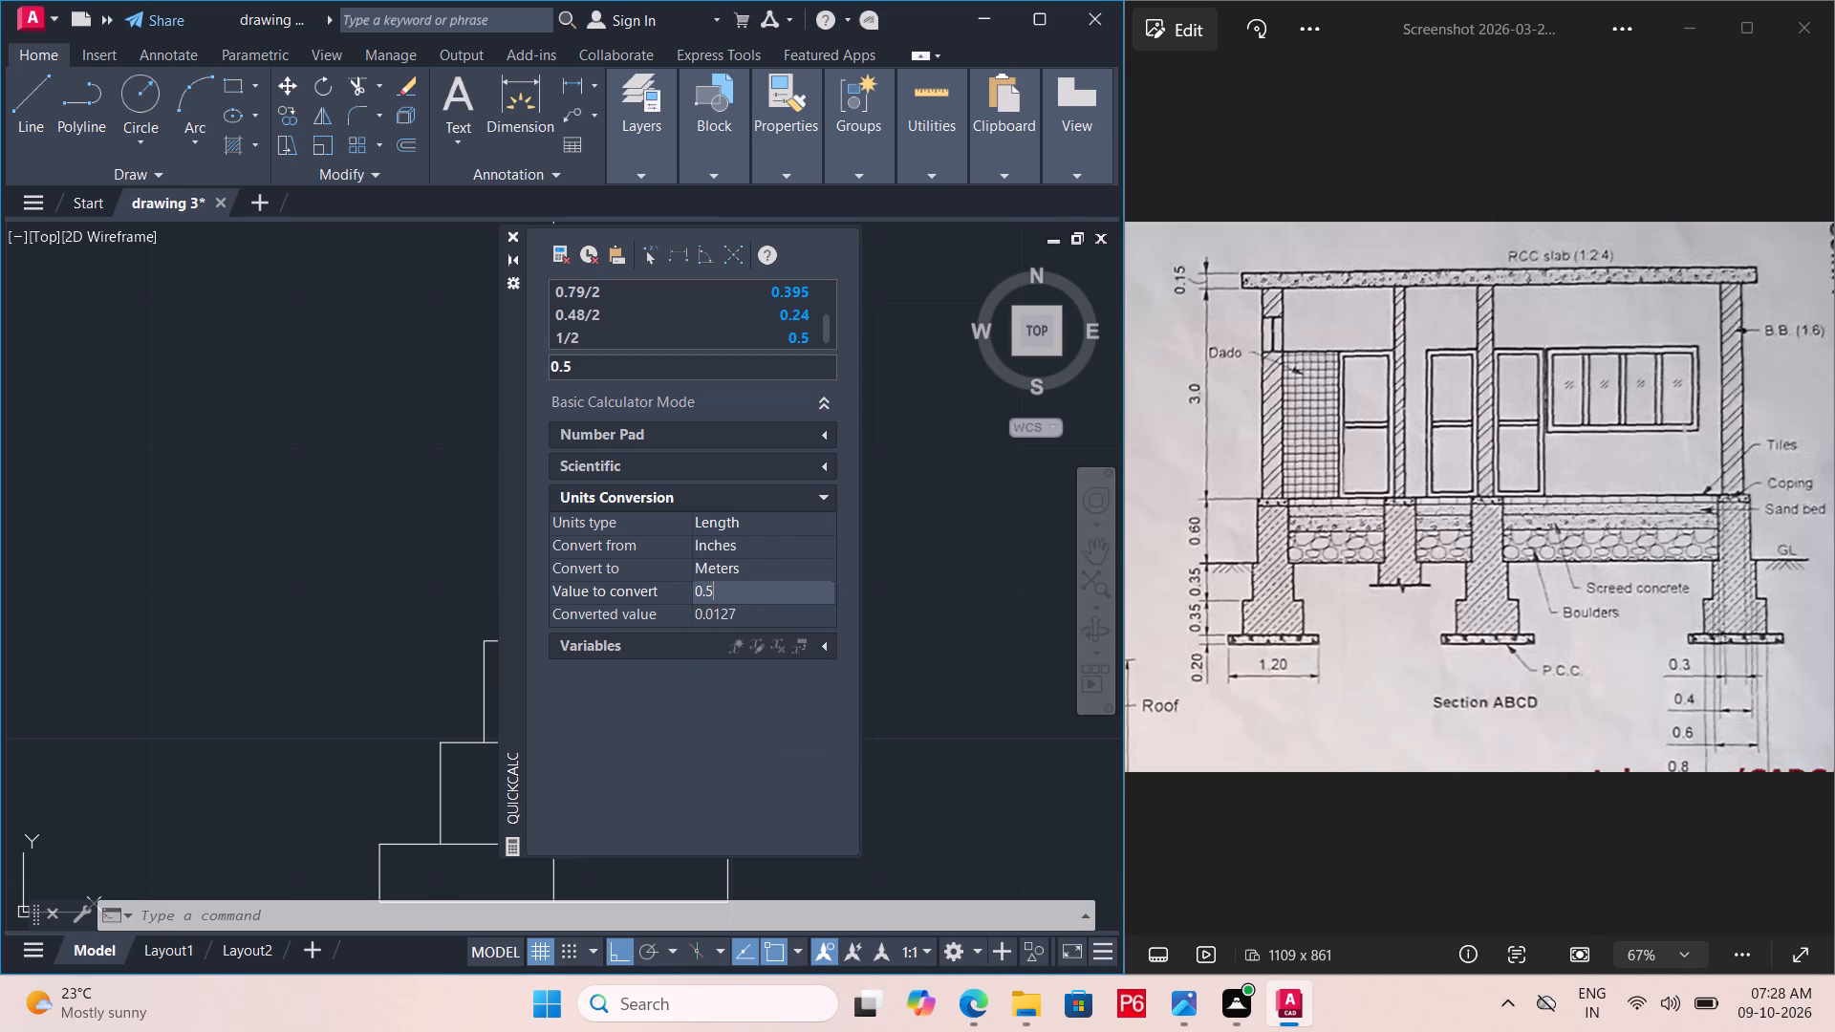
key("BackSpace")
key("BackSpace")
key("BackSpace")
key("9")
left_click(761, 615)
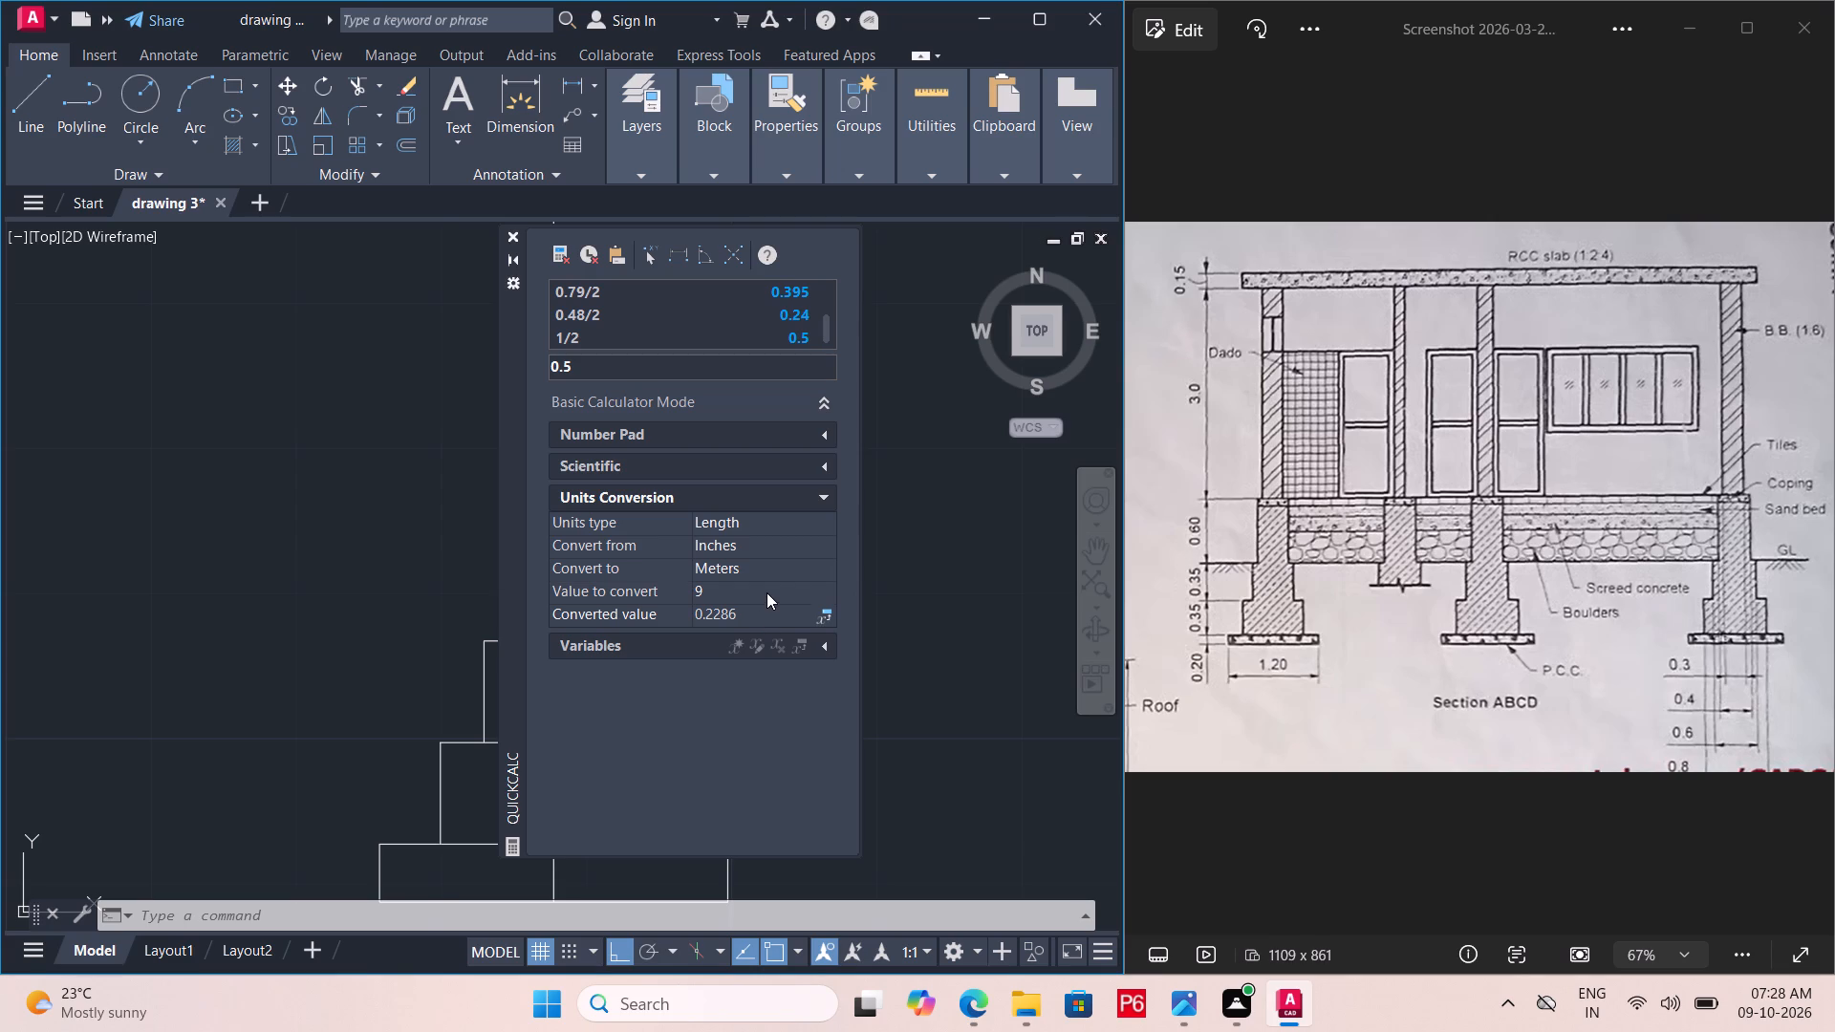
Convert 12 inches to meters with the built-in calculator and close it.
left_click(766, 592)
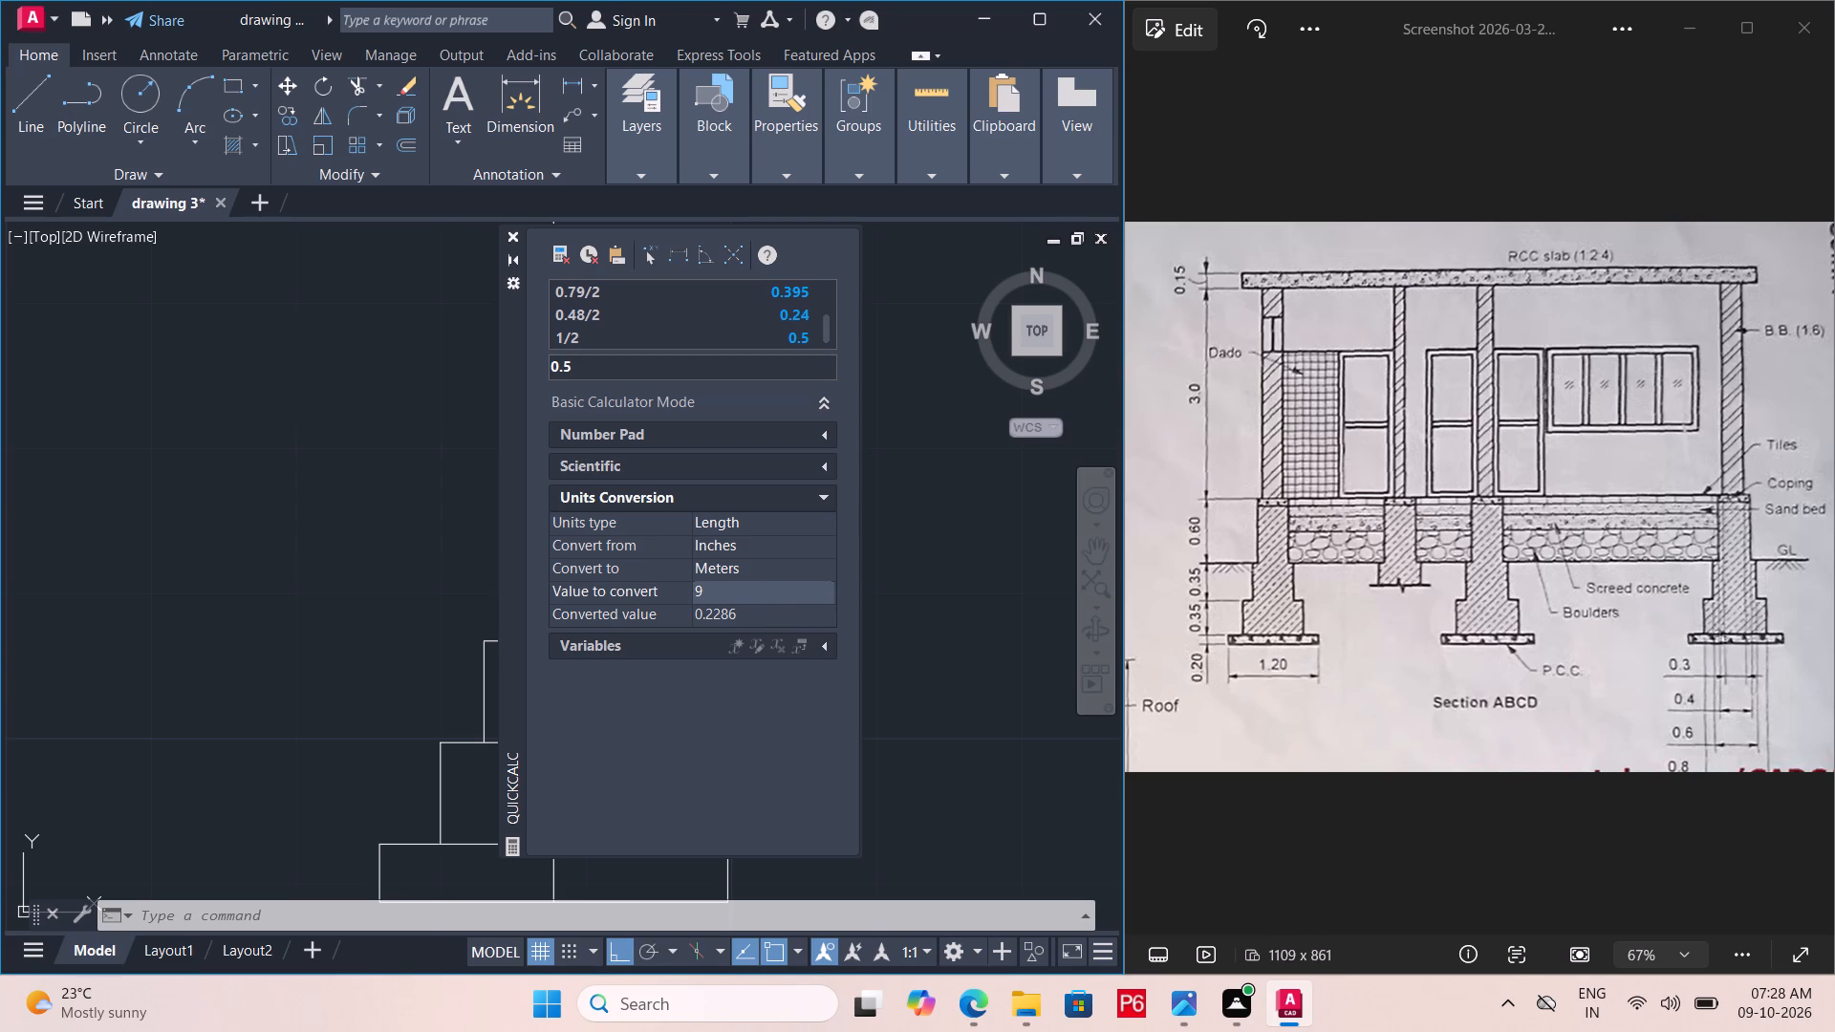
key("BackSpace")
type("12")
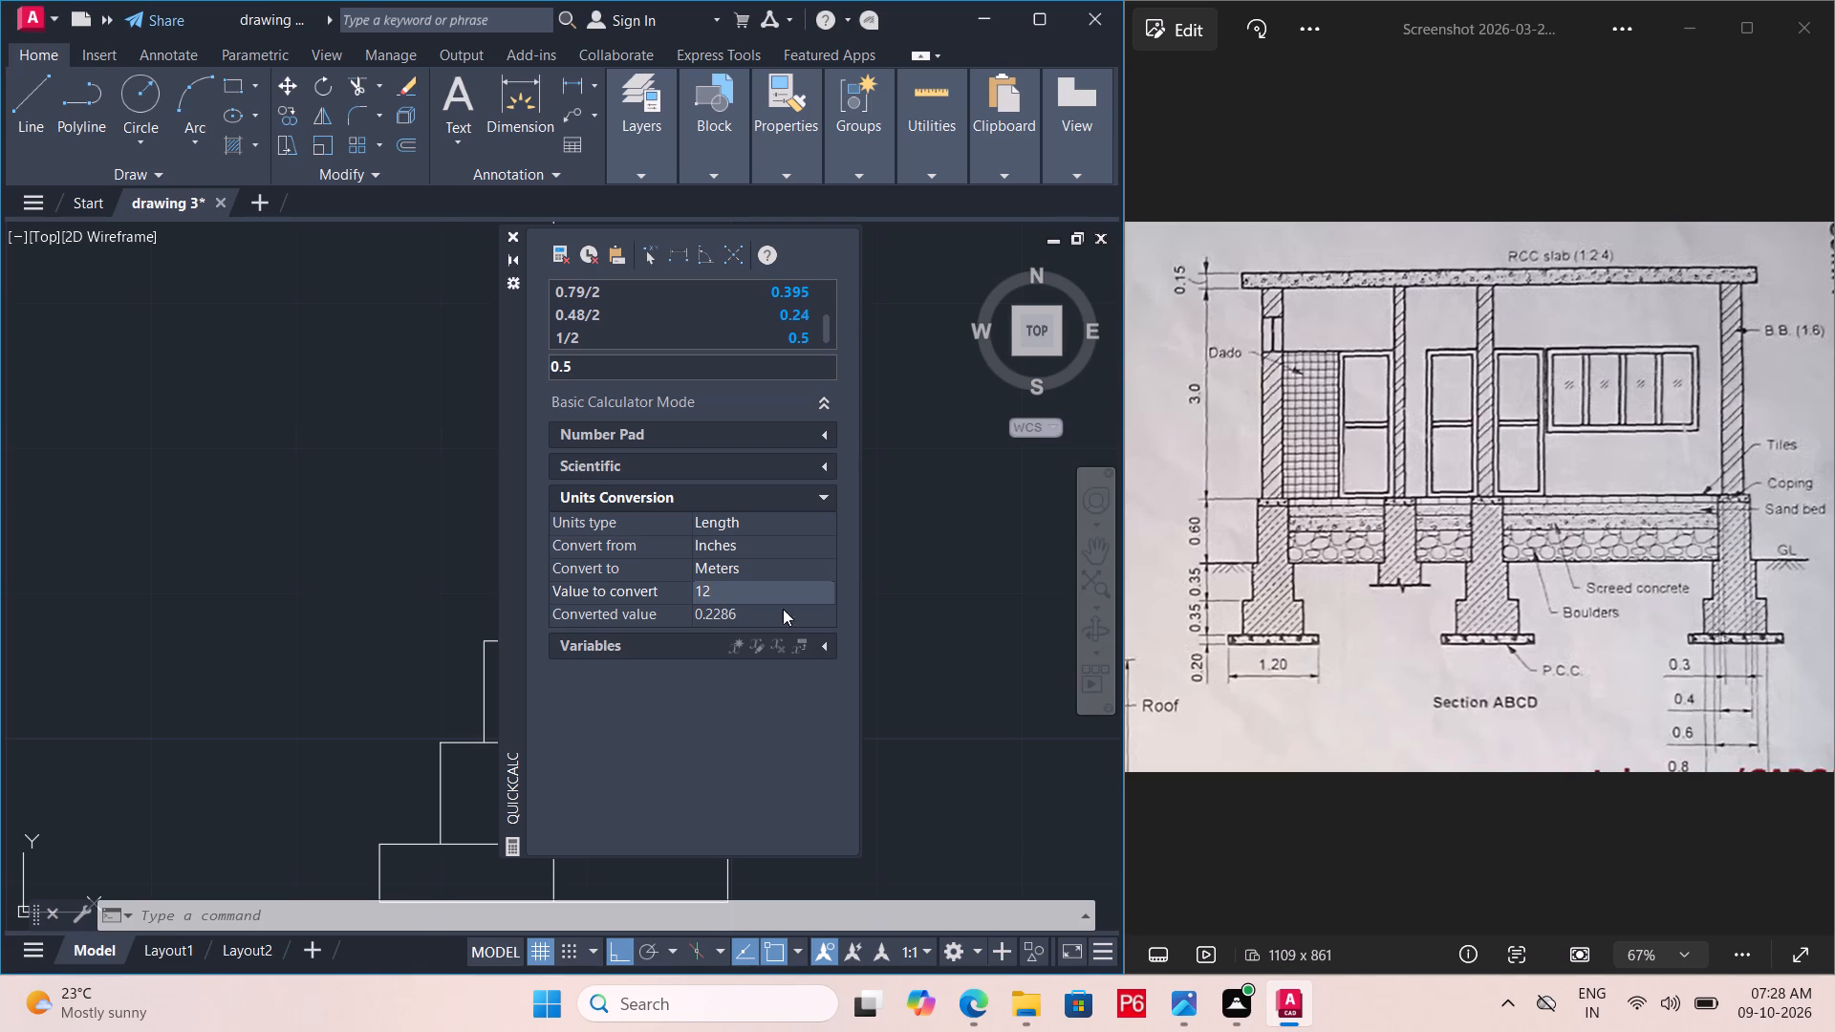
left_click(783, 613)
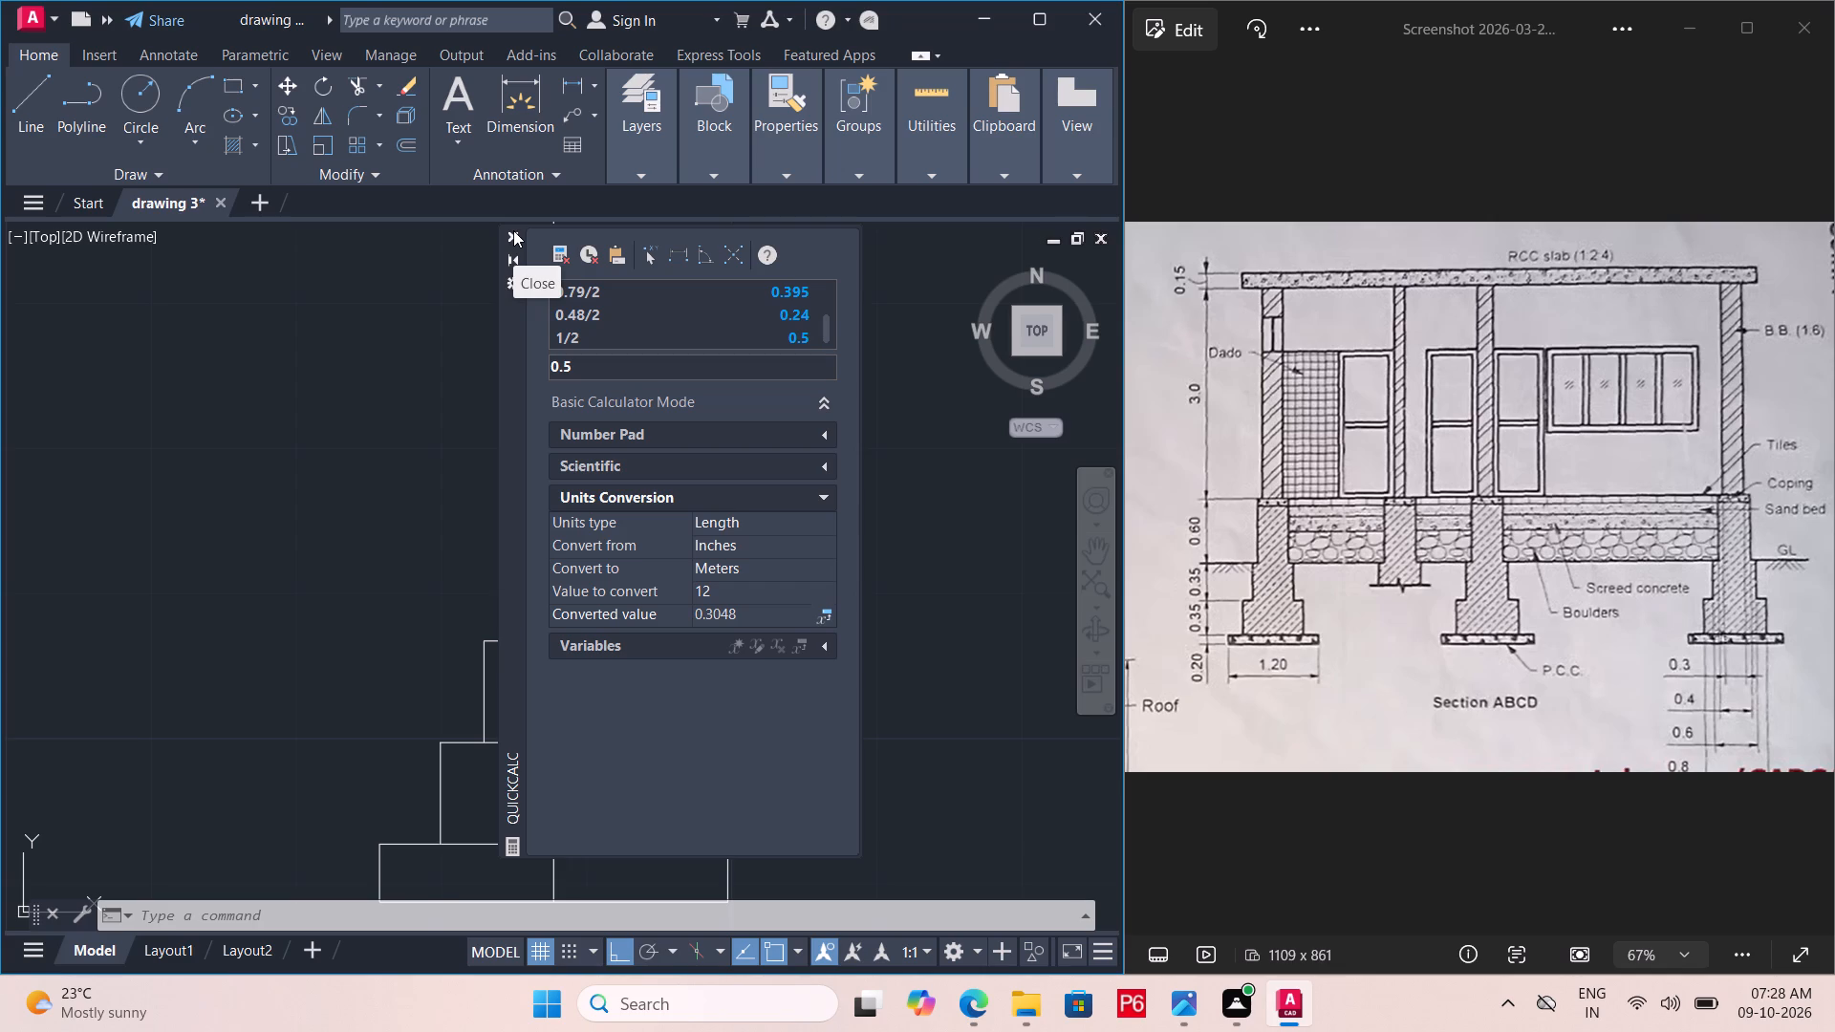
left_click(513, 230)
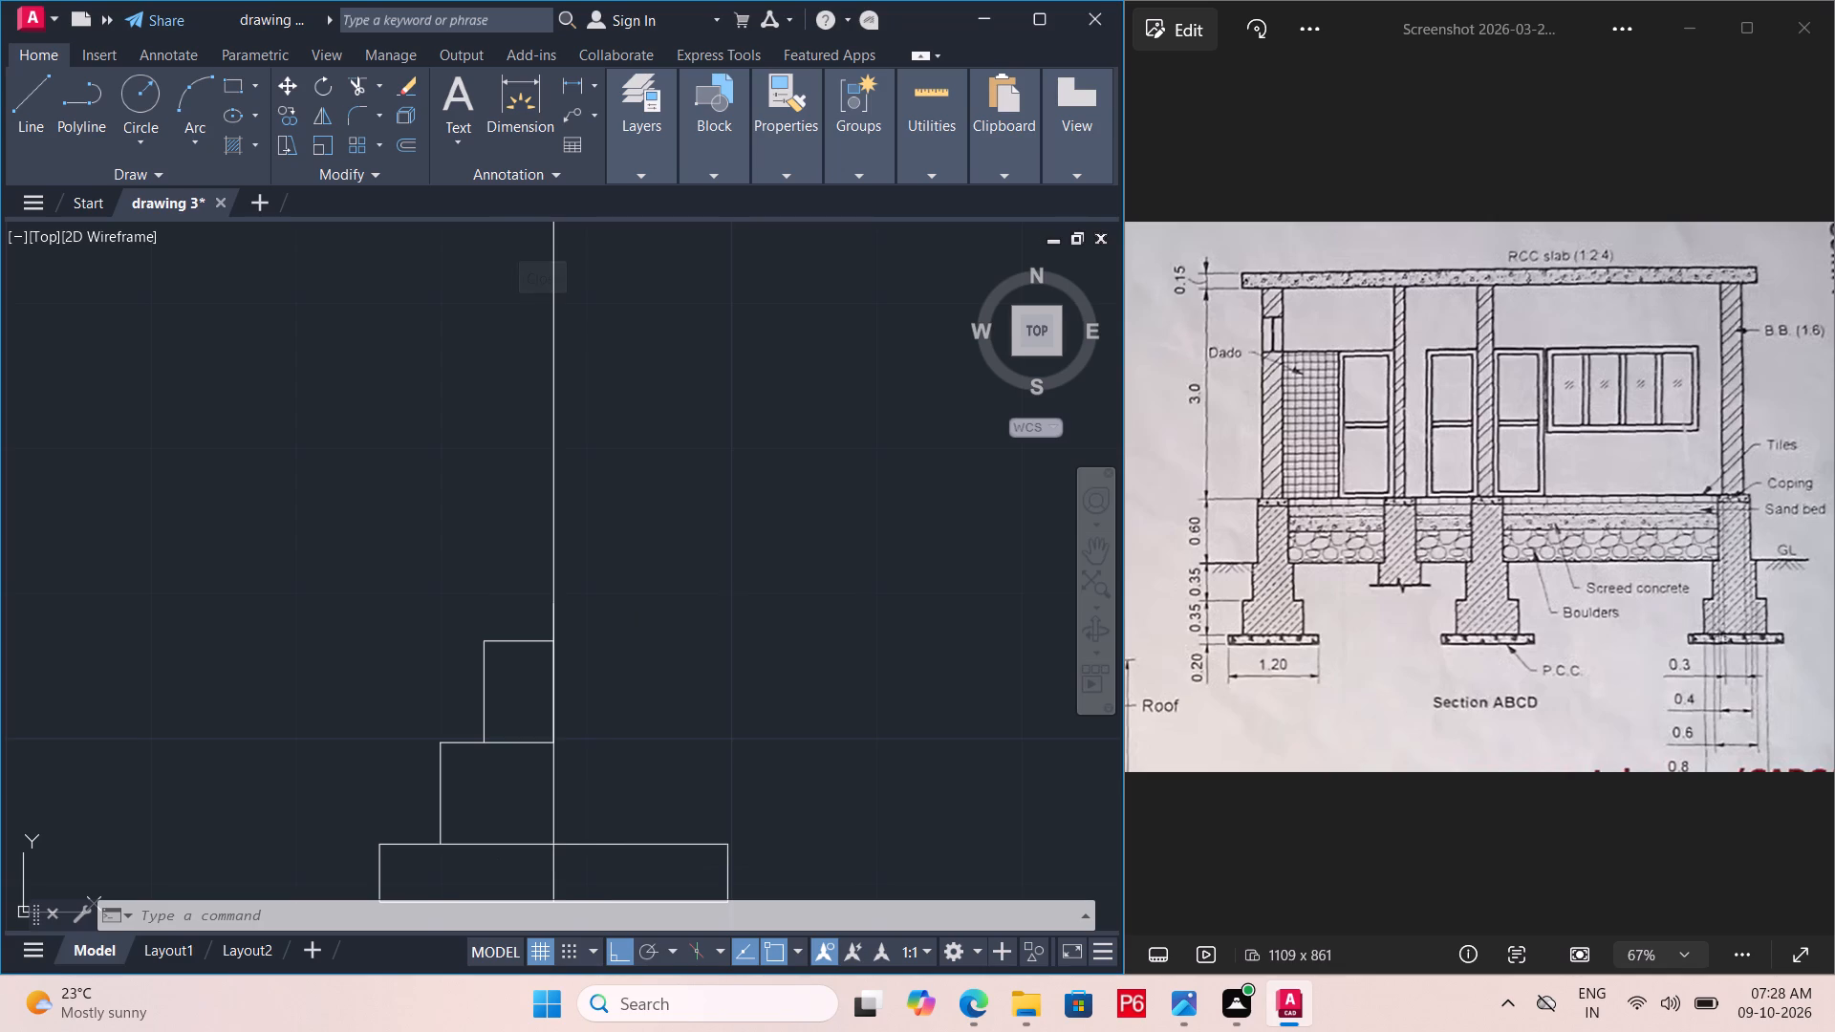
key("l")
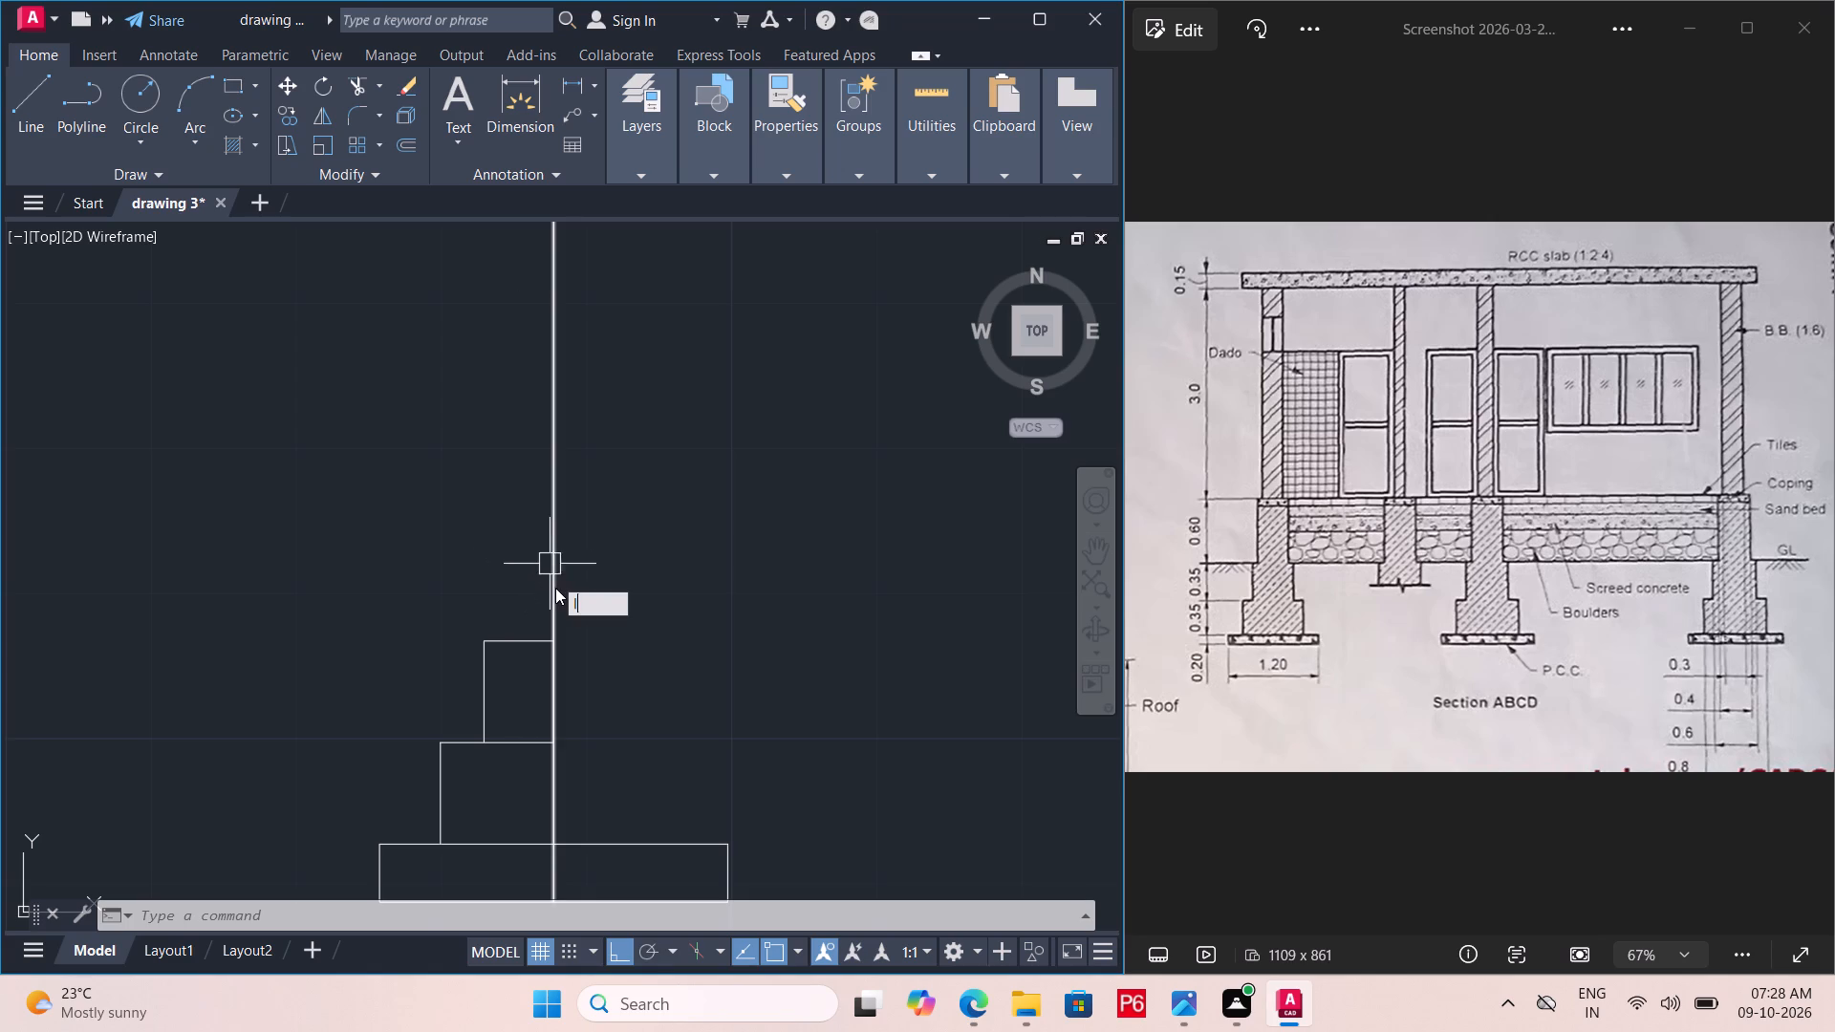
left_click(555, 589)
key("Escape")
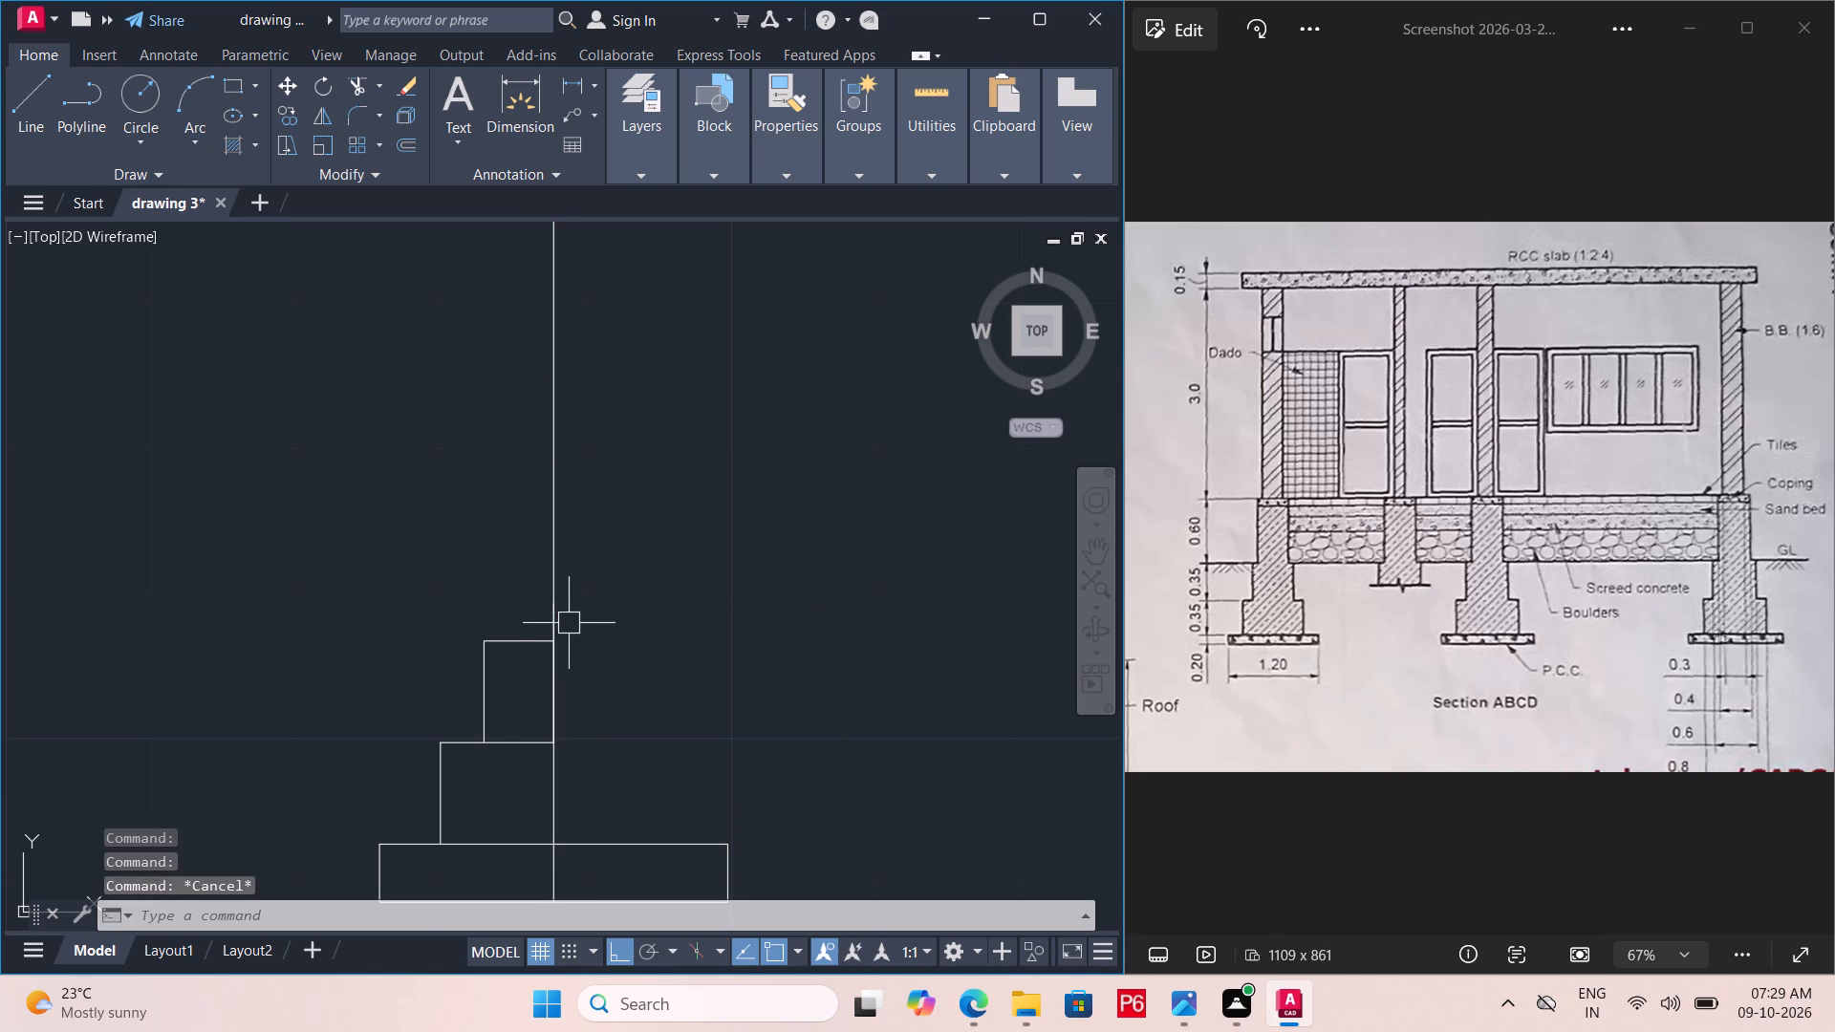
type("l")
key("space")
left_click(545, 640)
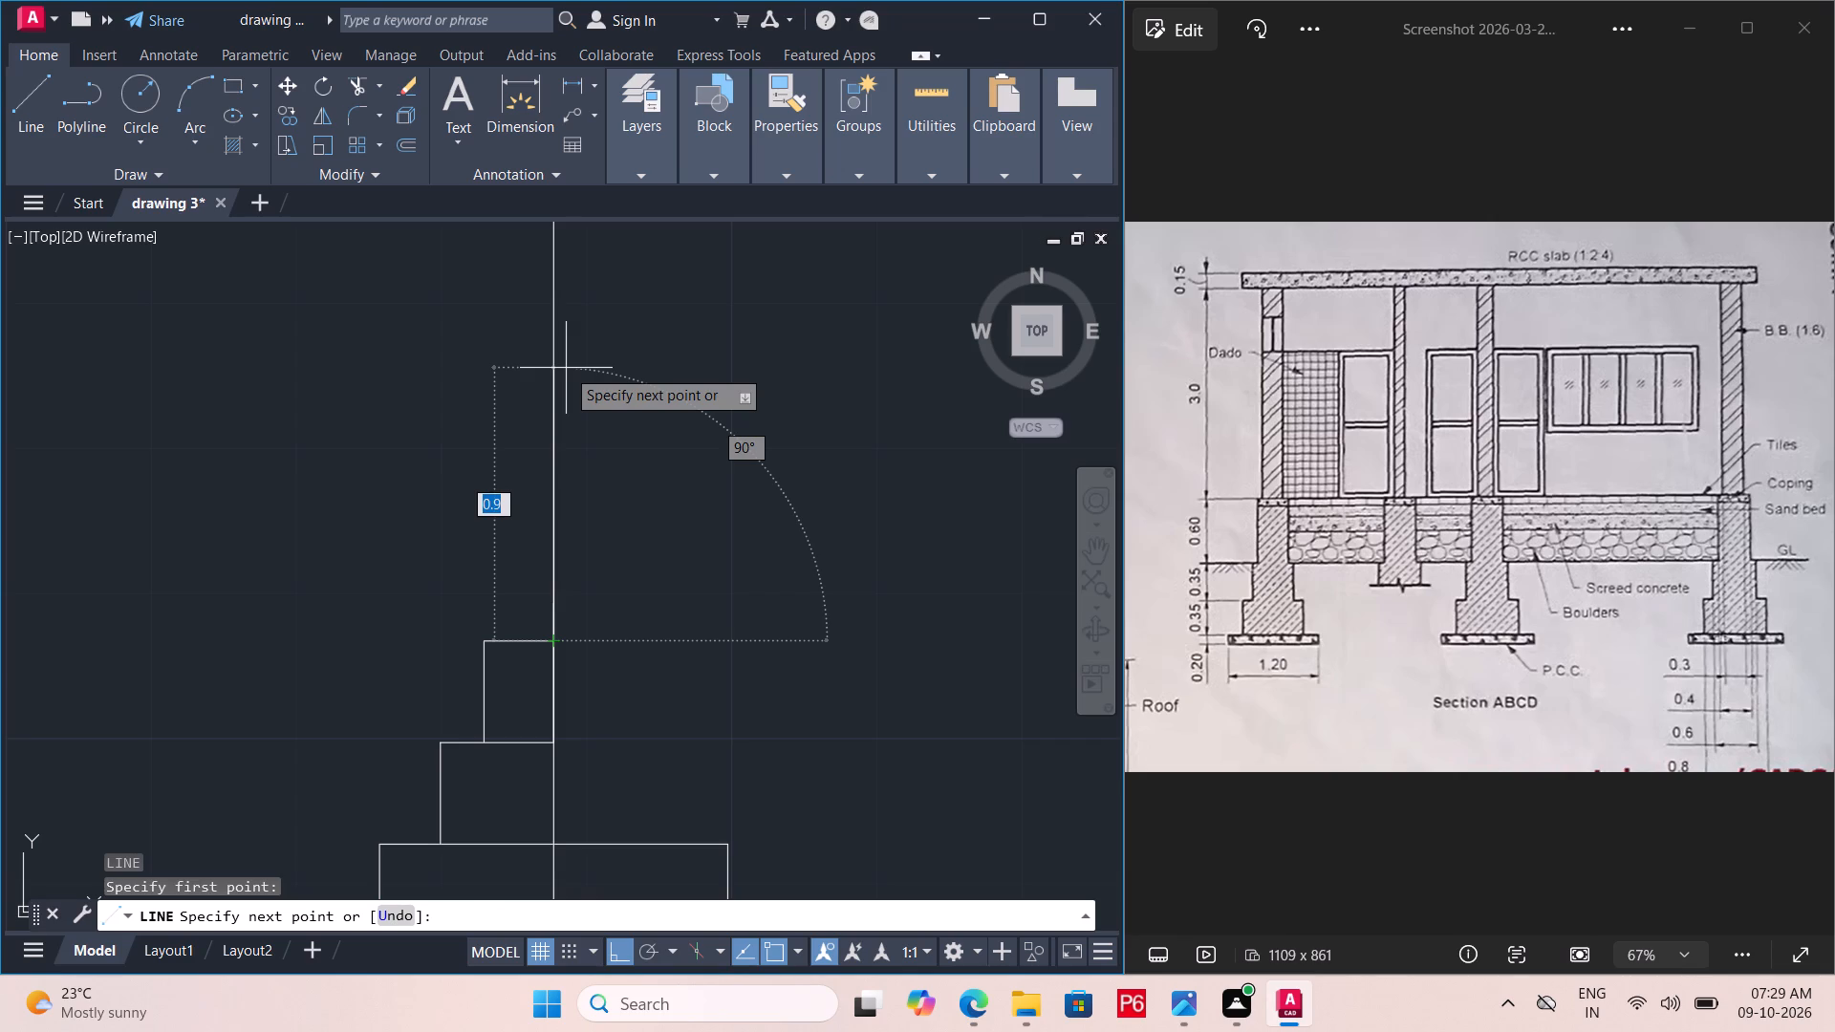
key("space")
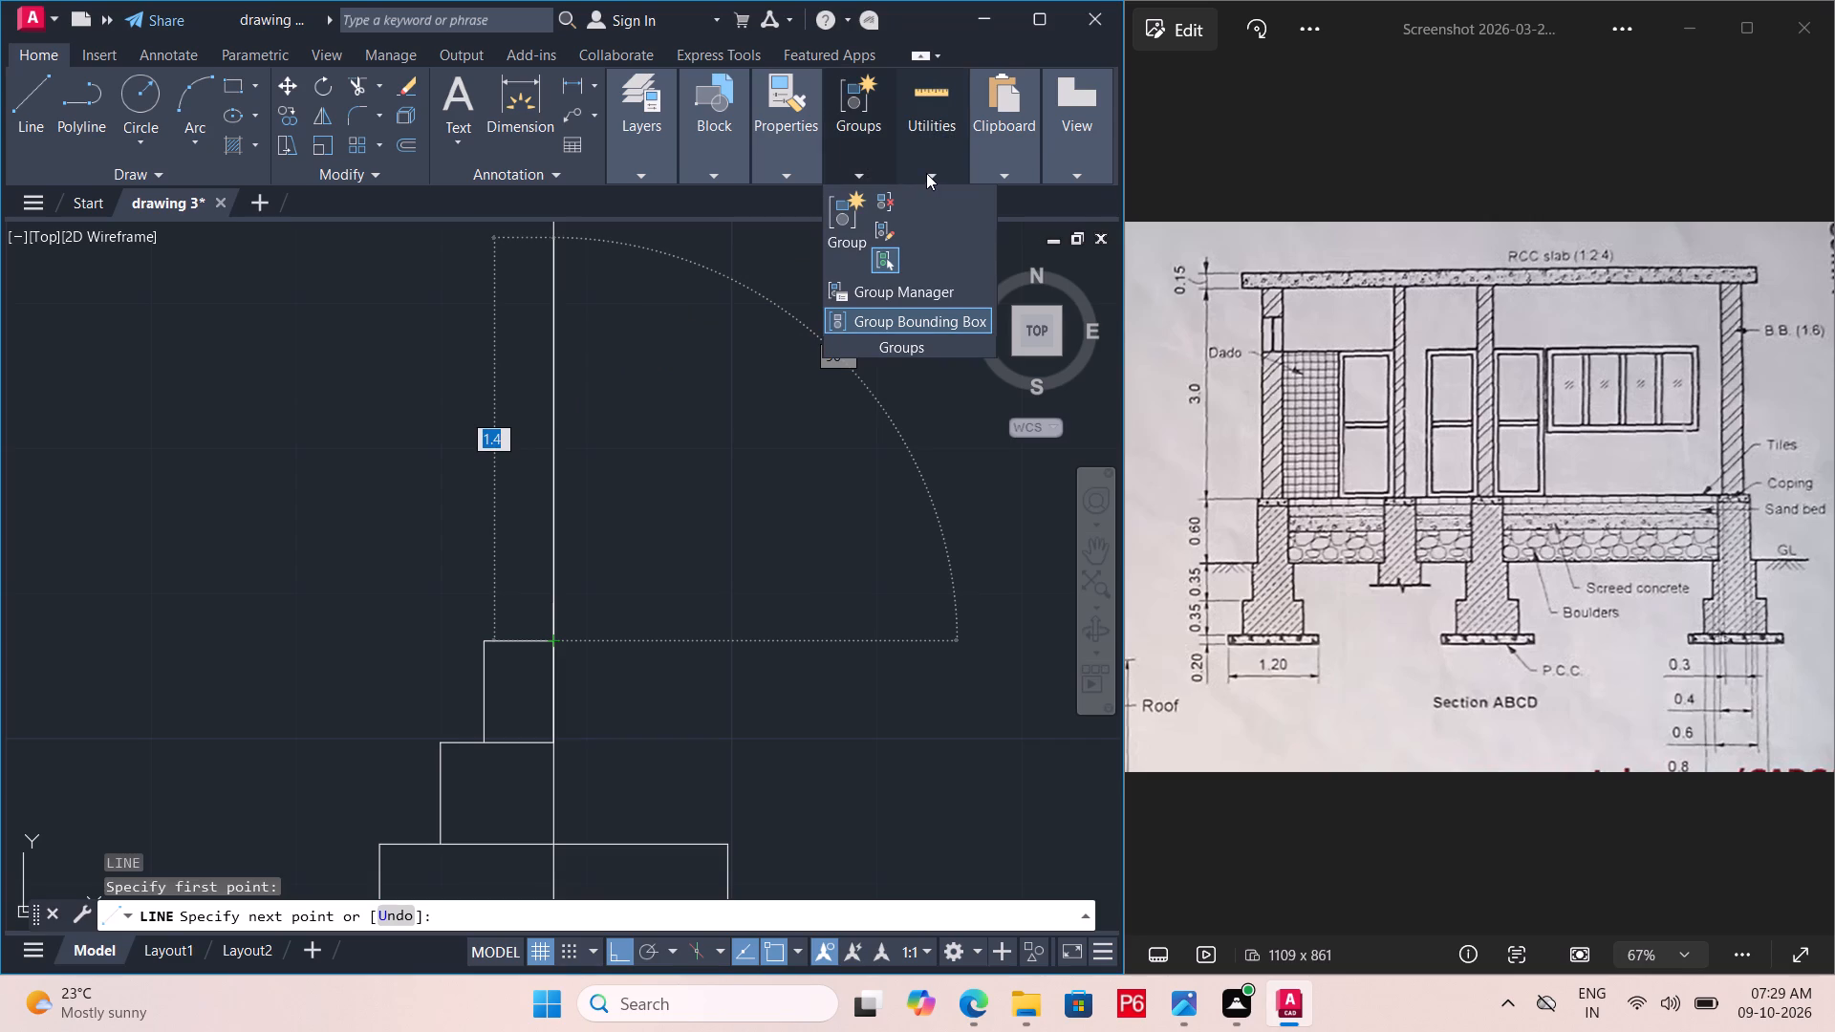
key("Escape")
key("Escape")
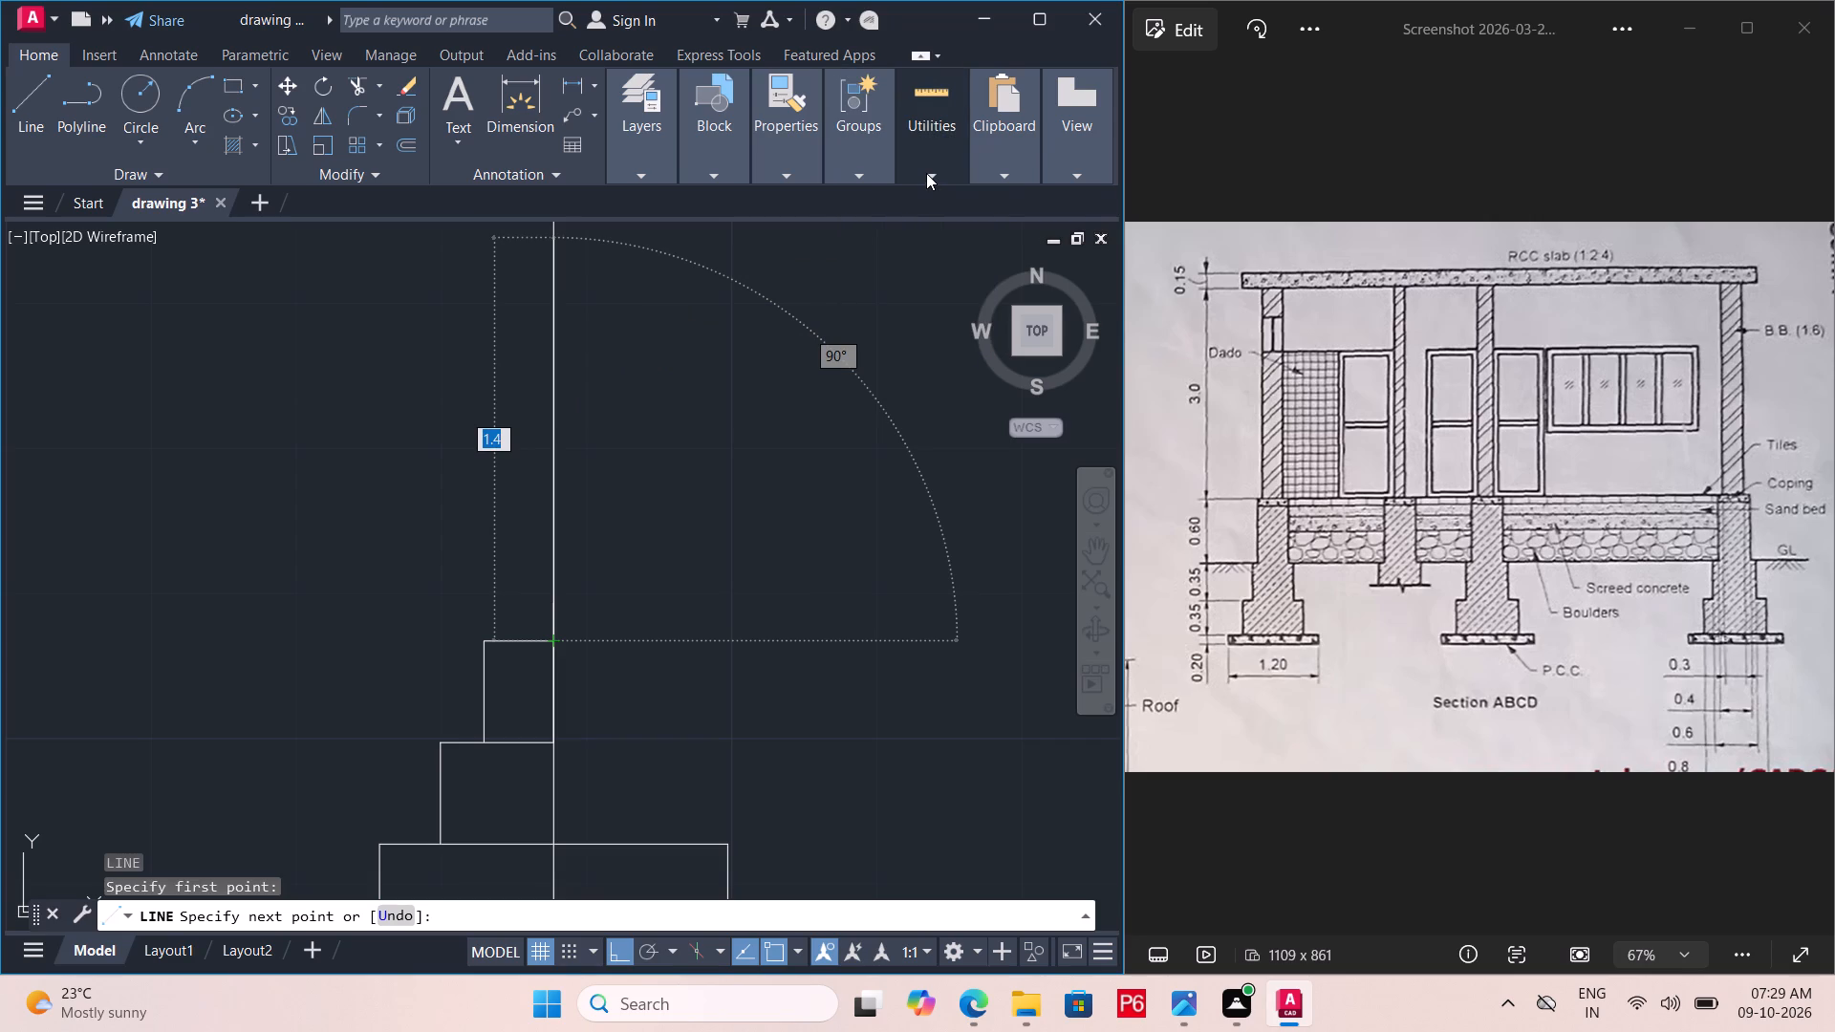
Convert 6 inches to meters with the built-in calculator to work out the half width, and close it.
left_click(927, 173)
left_click(994, 262)
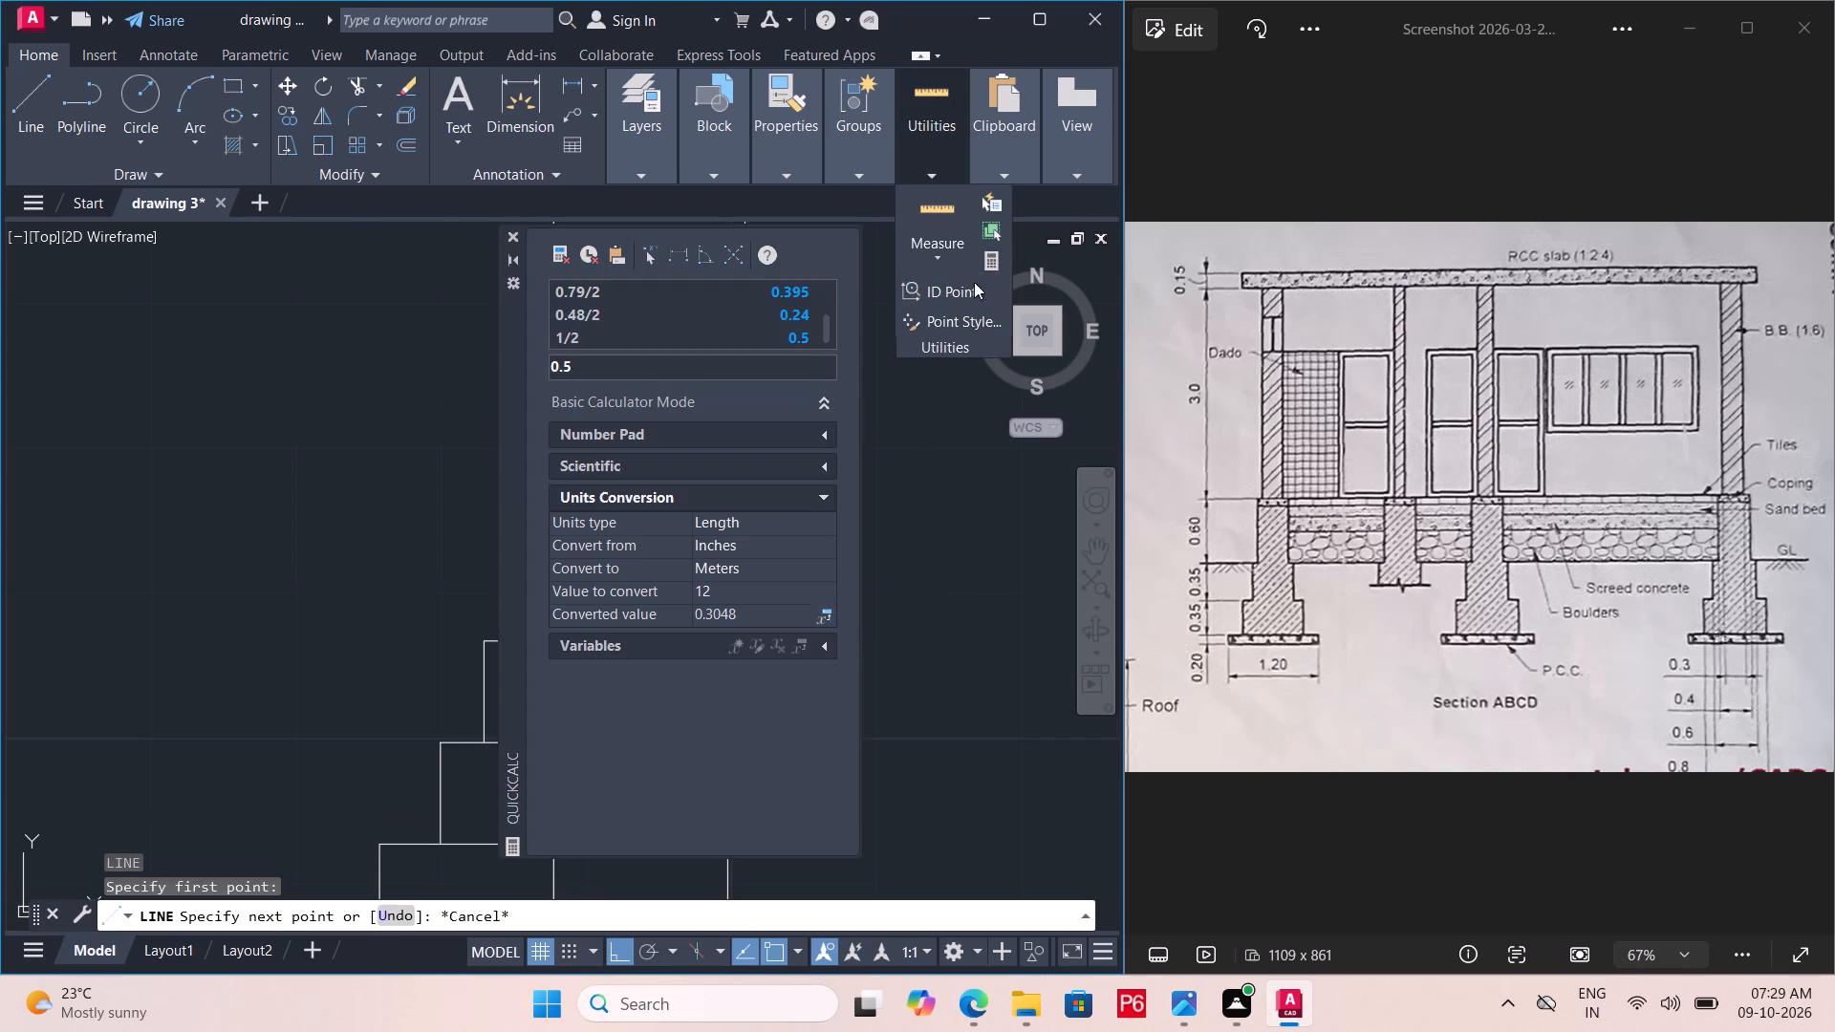
left_click(744, 593)
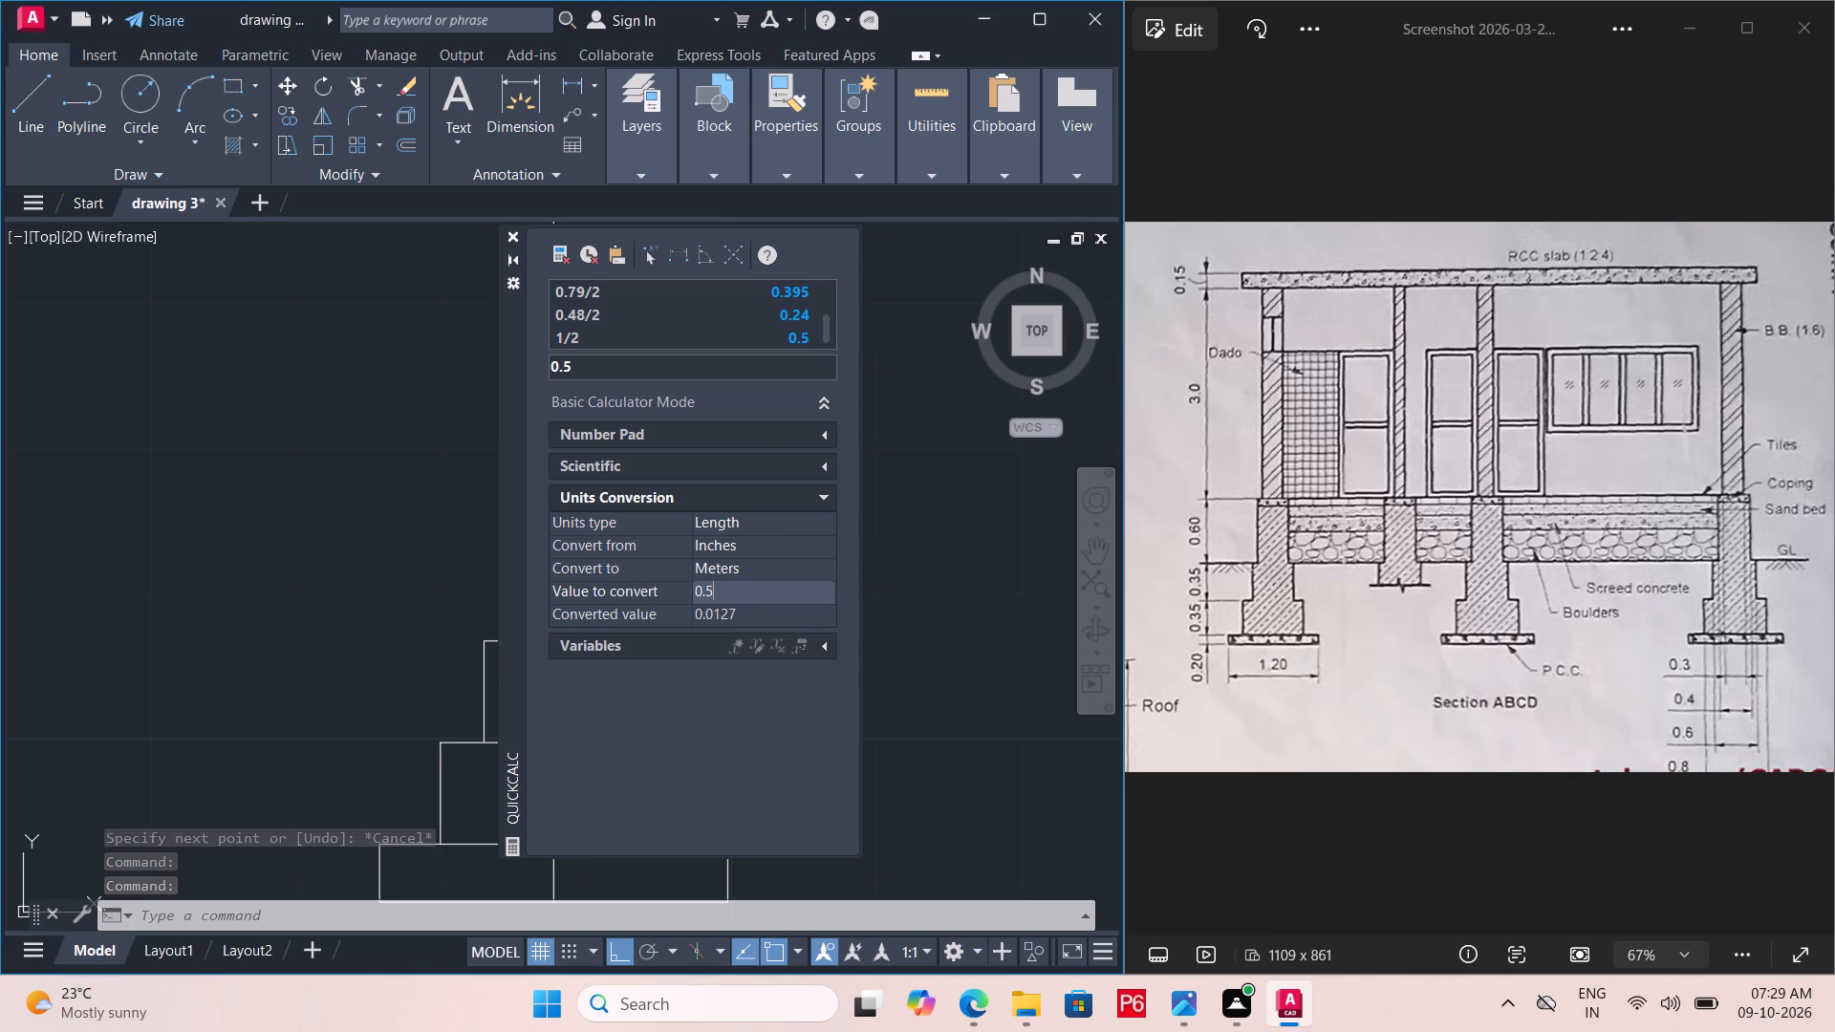
key("BackSpace")
key("BackSpace")
key("BackSpace")
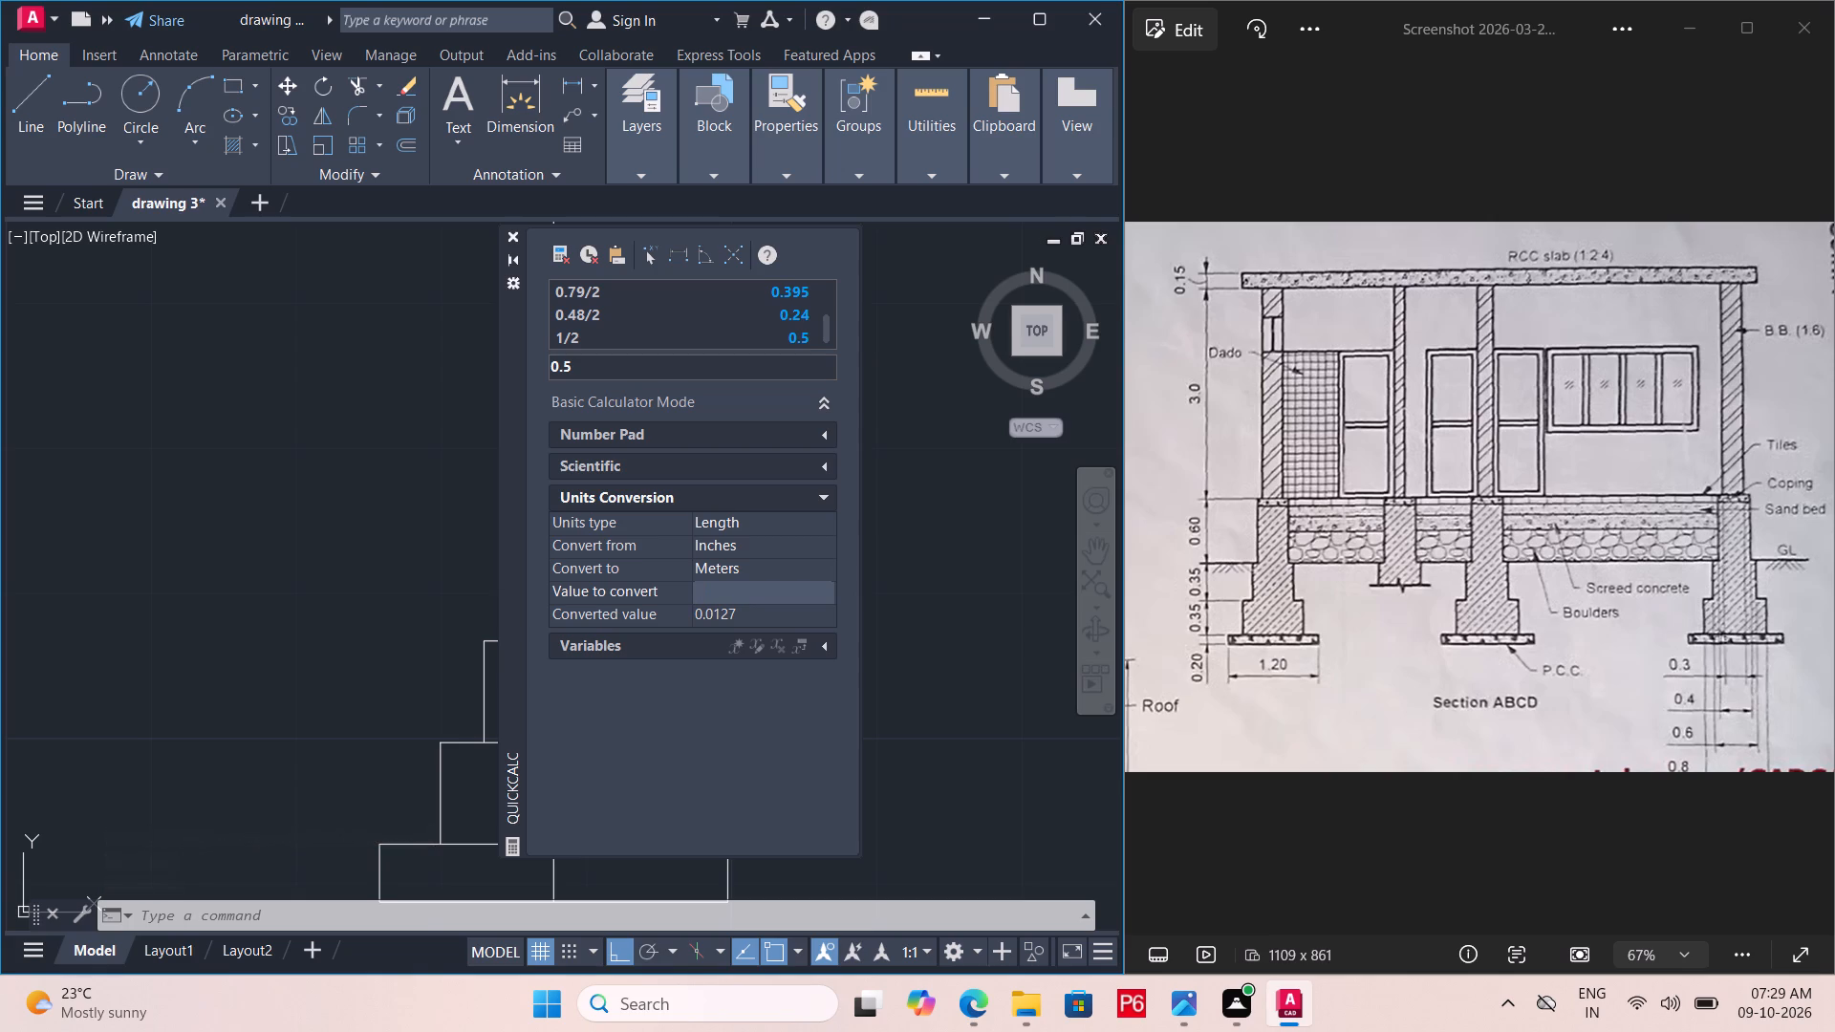
key("6")
key("Return")
left_click(517, 232)
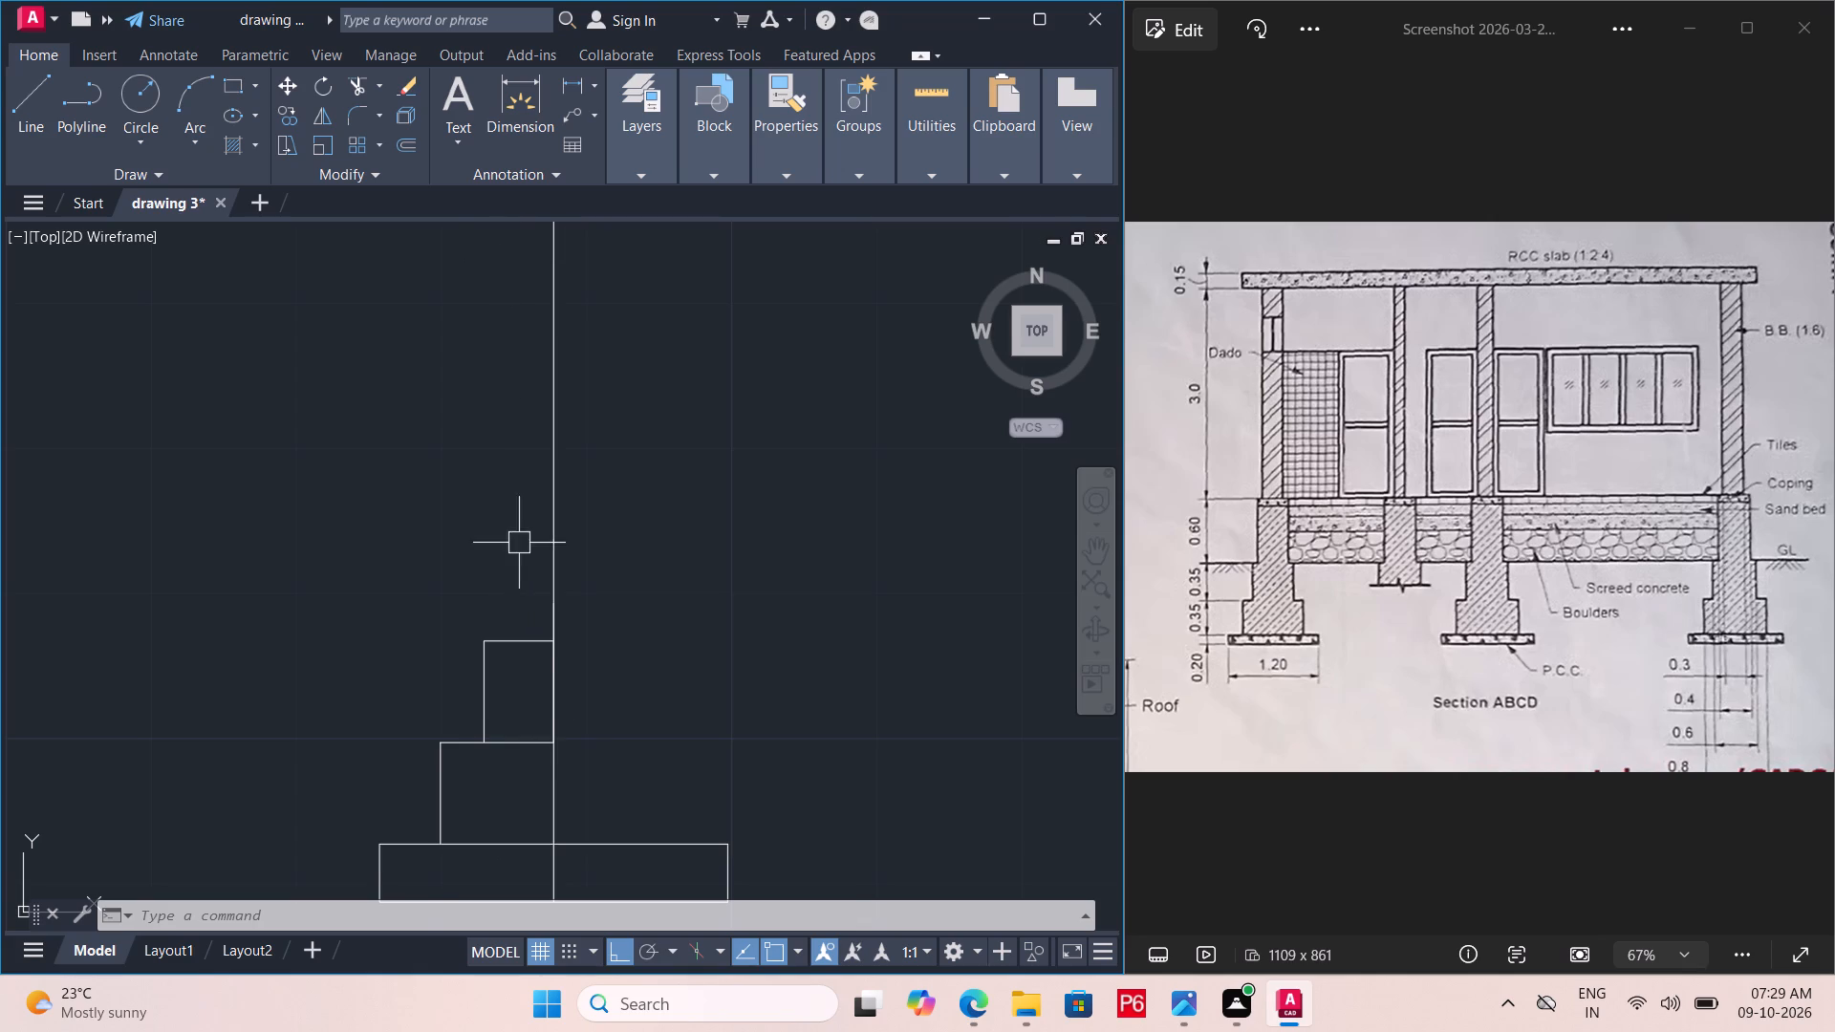
Draw the plinth wall's left half from the upper step's top at the centre line: 0.60 m up, 0.15 m left, and down to the step.
key("Escape")
type("l")
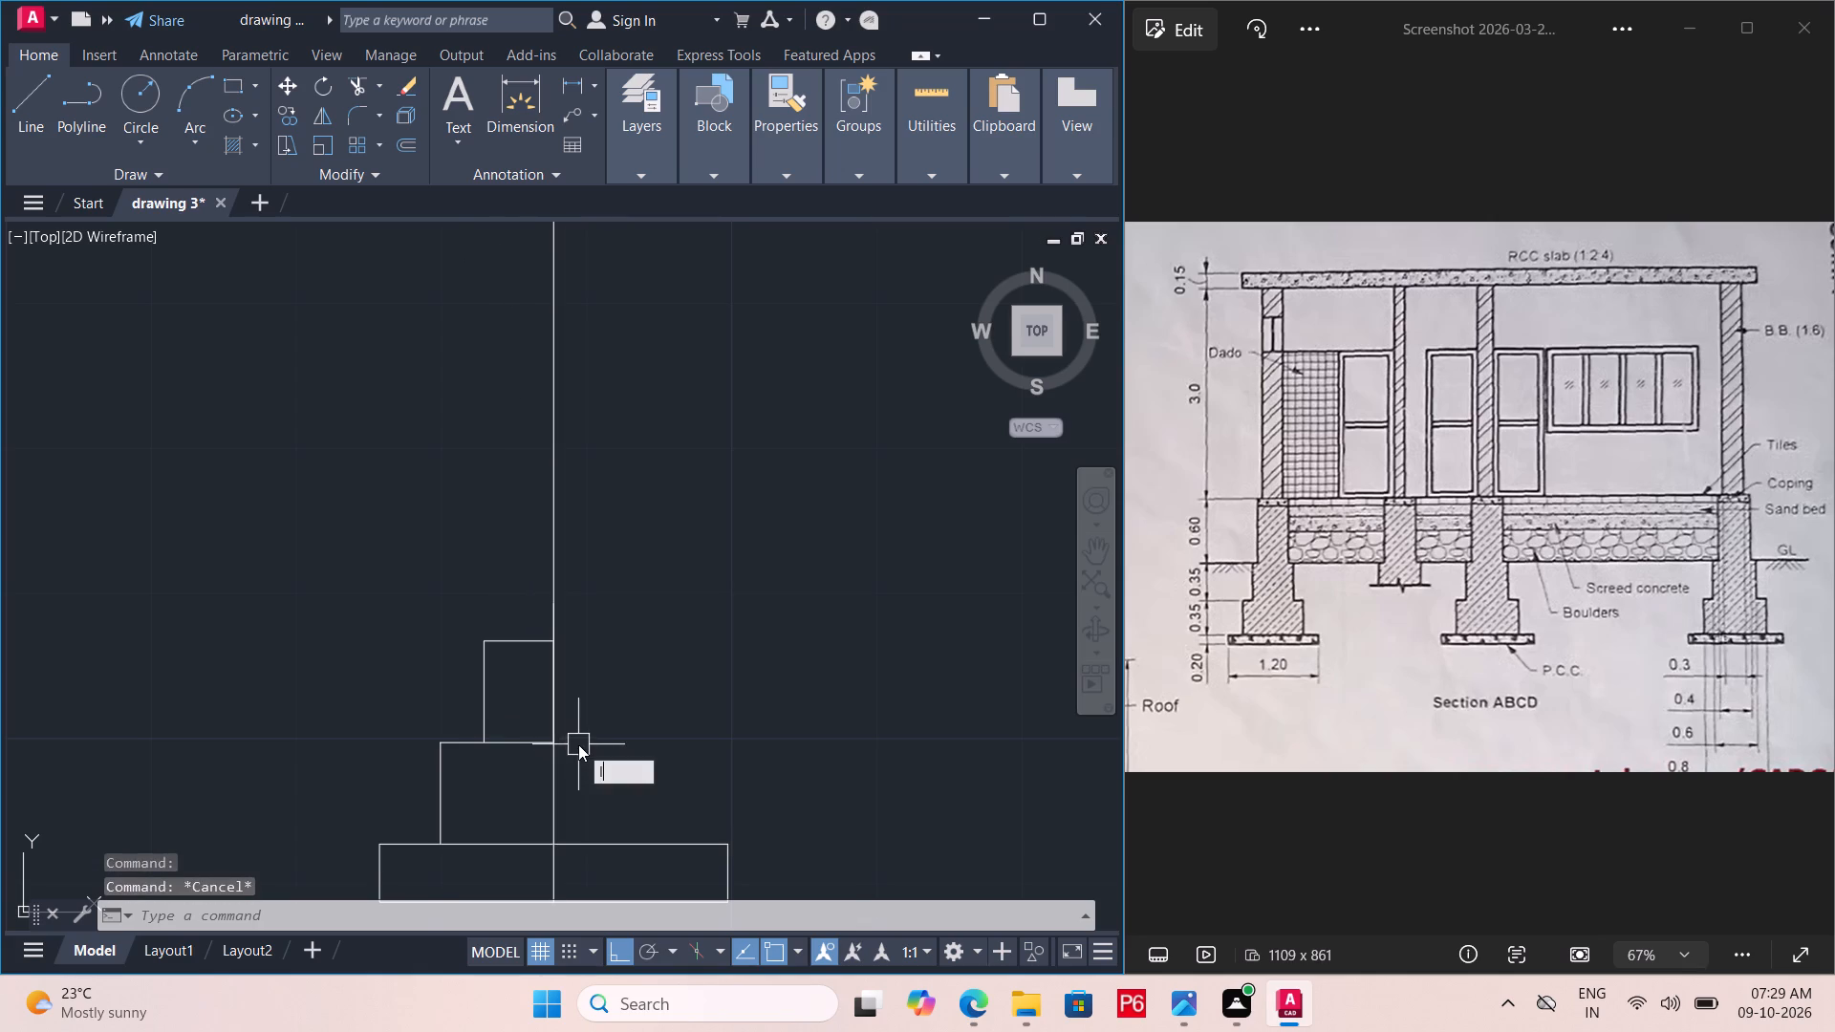
key("space")
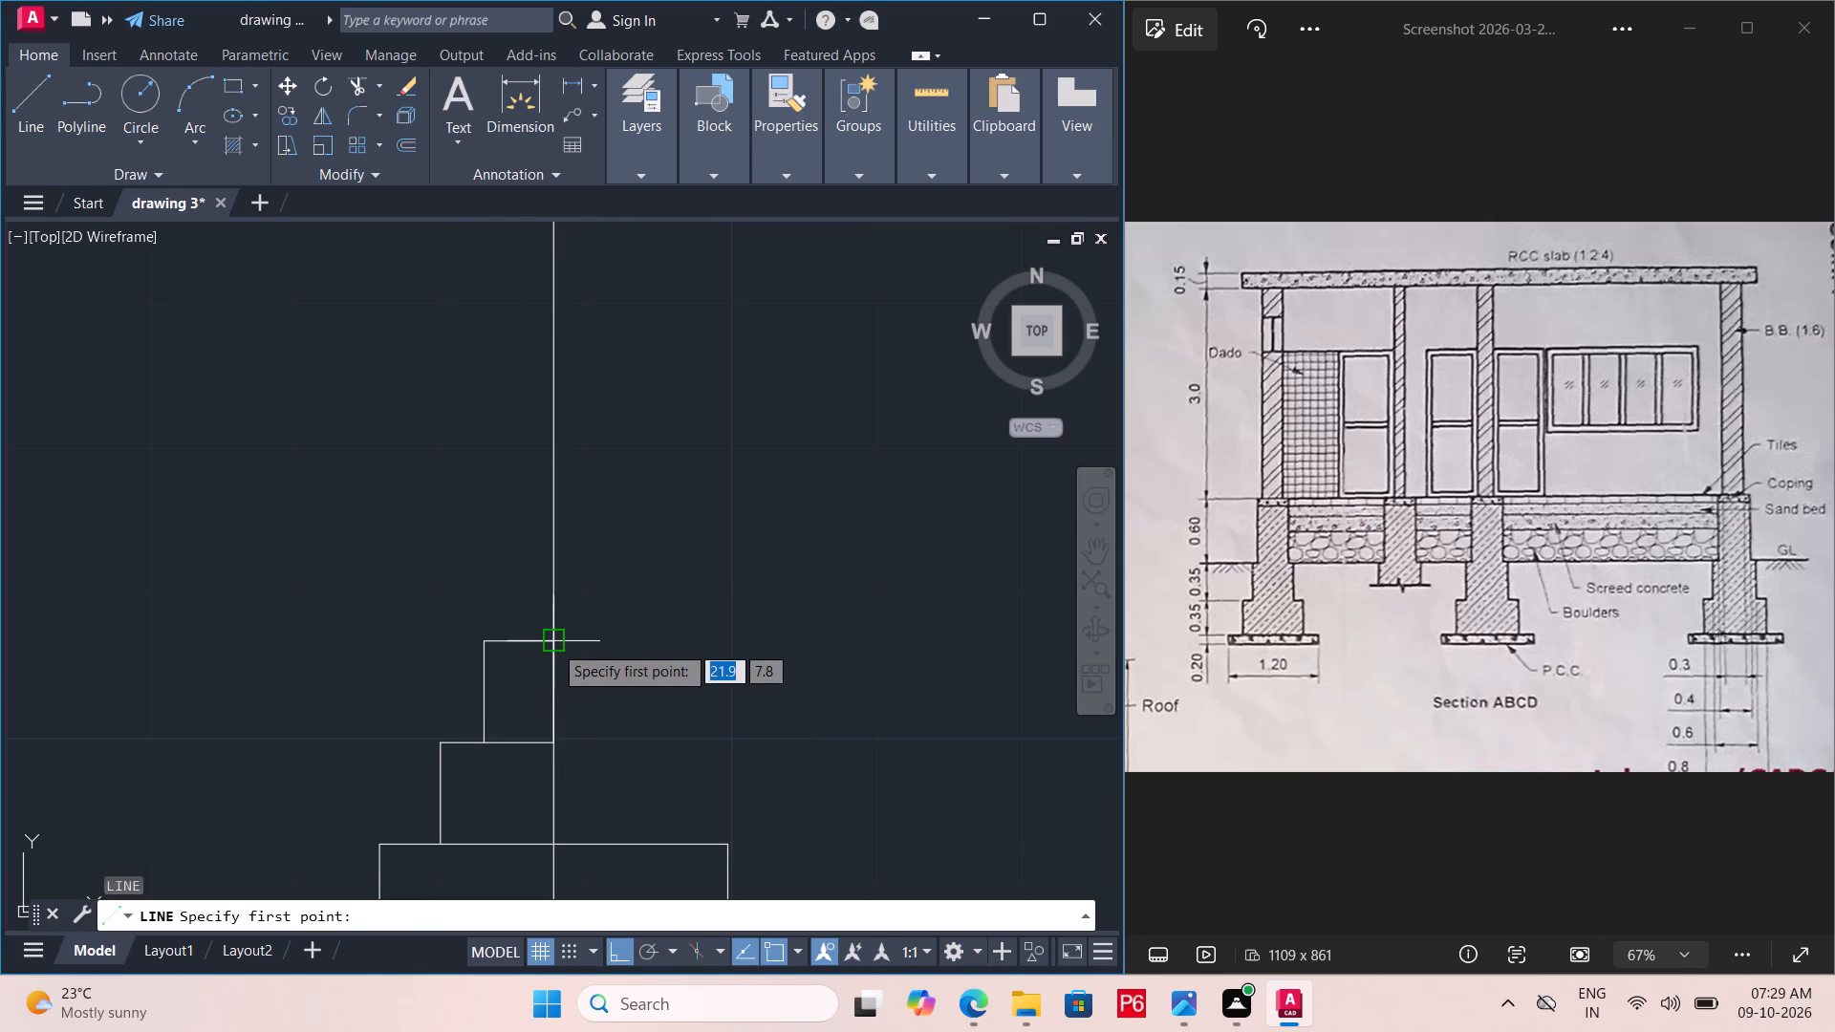
left_click(553, 644)
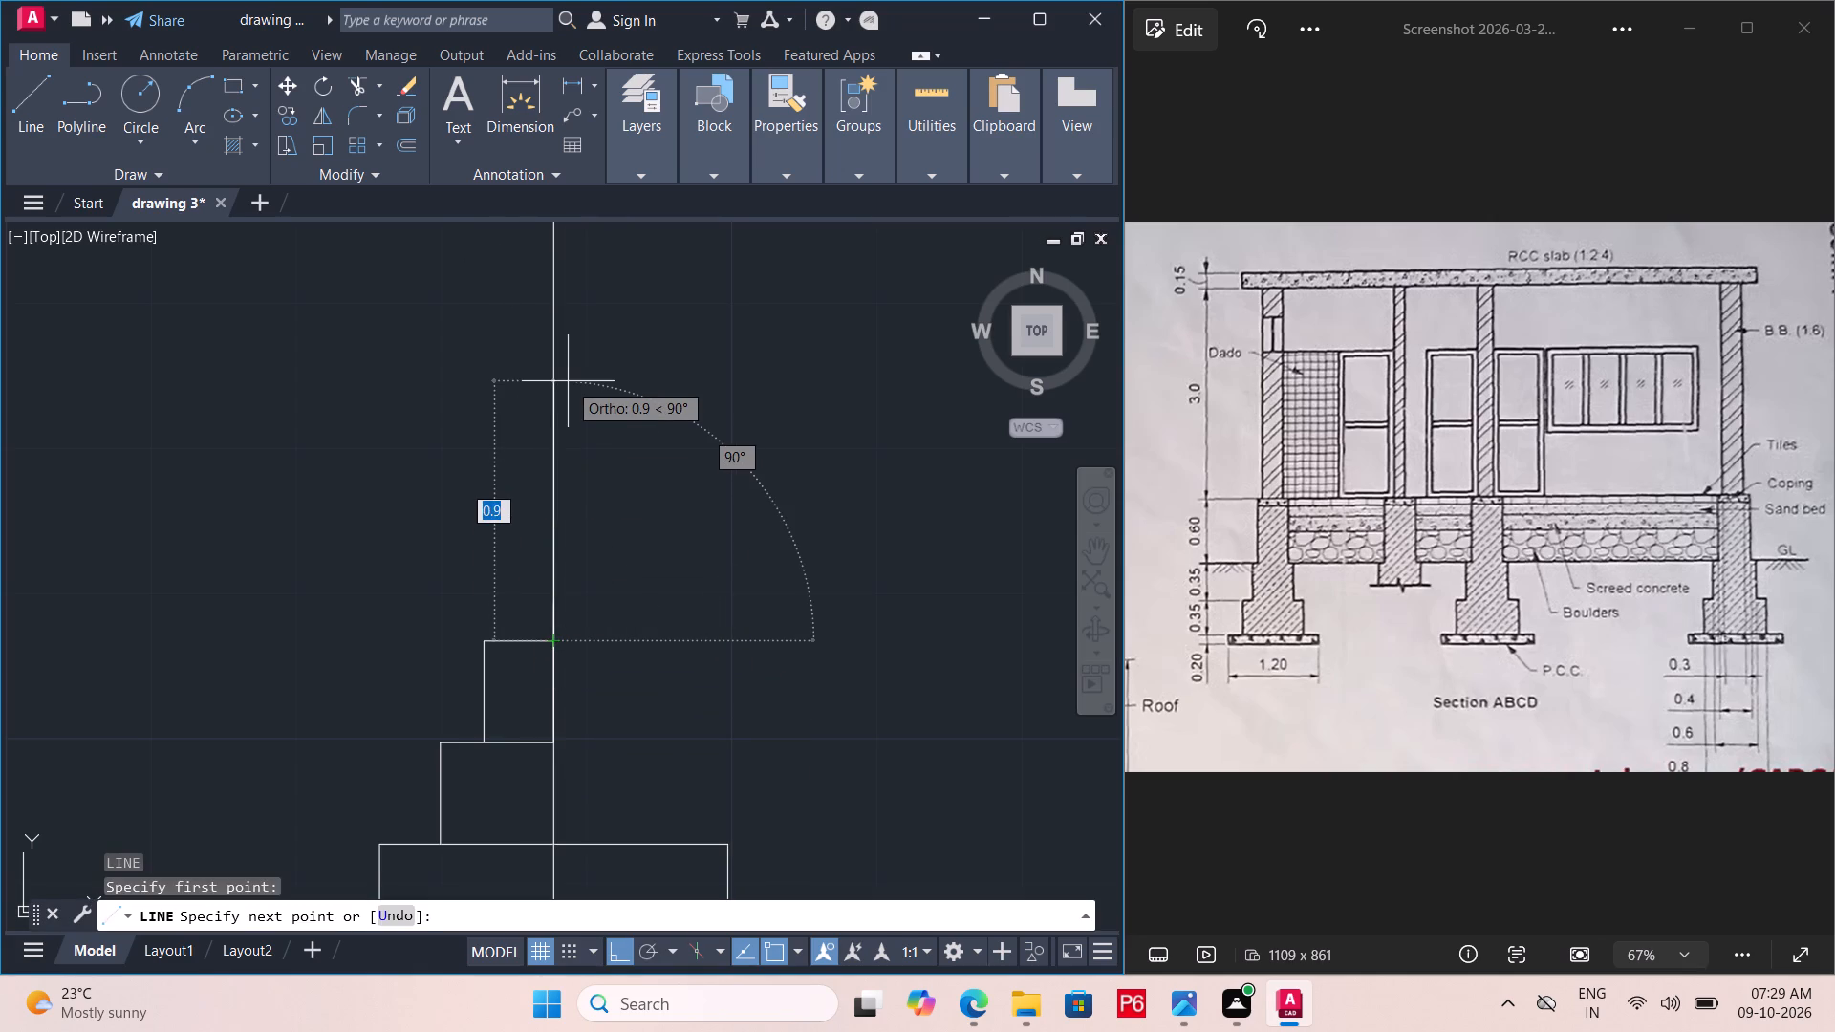
type("0.60")
key("Return")
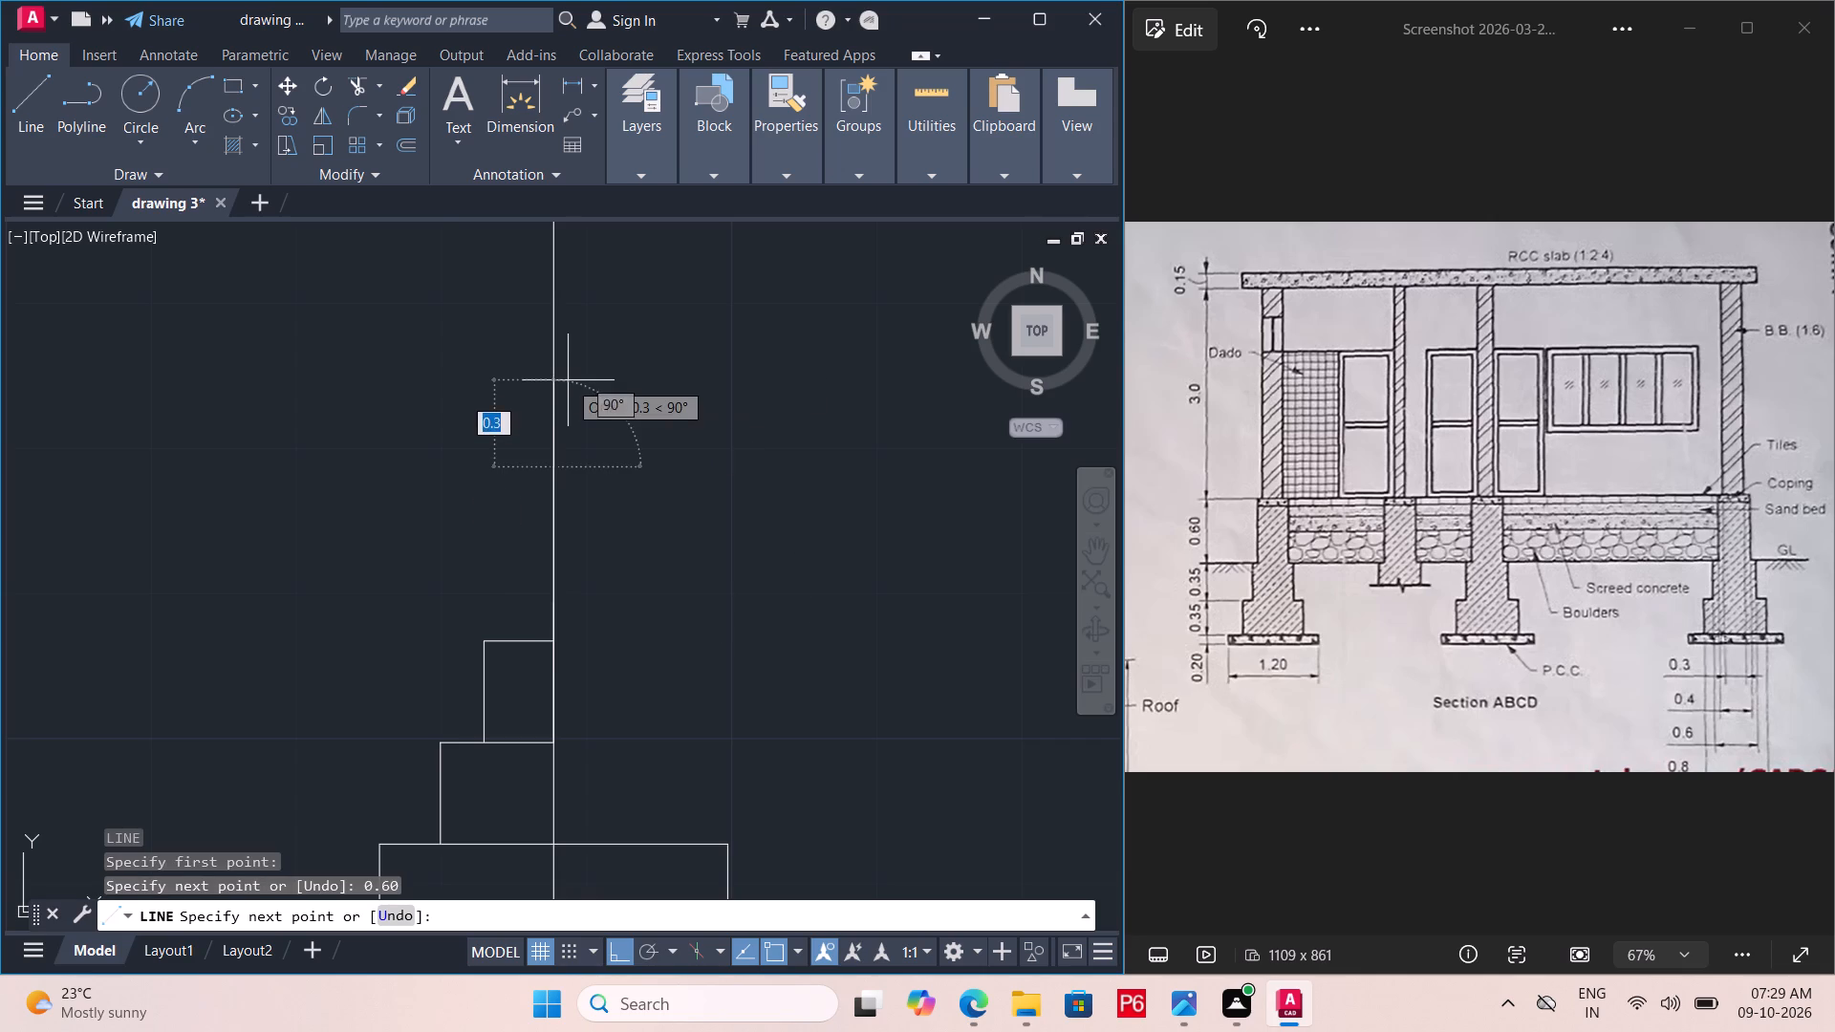
type("0.15")
key("Return")
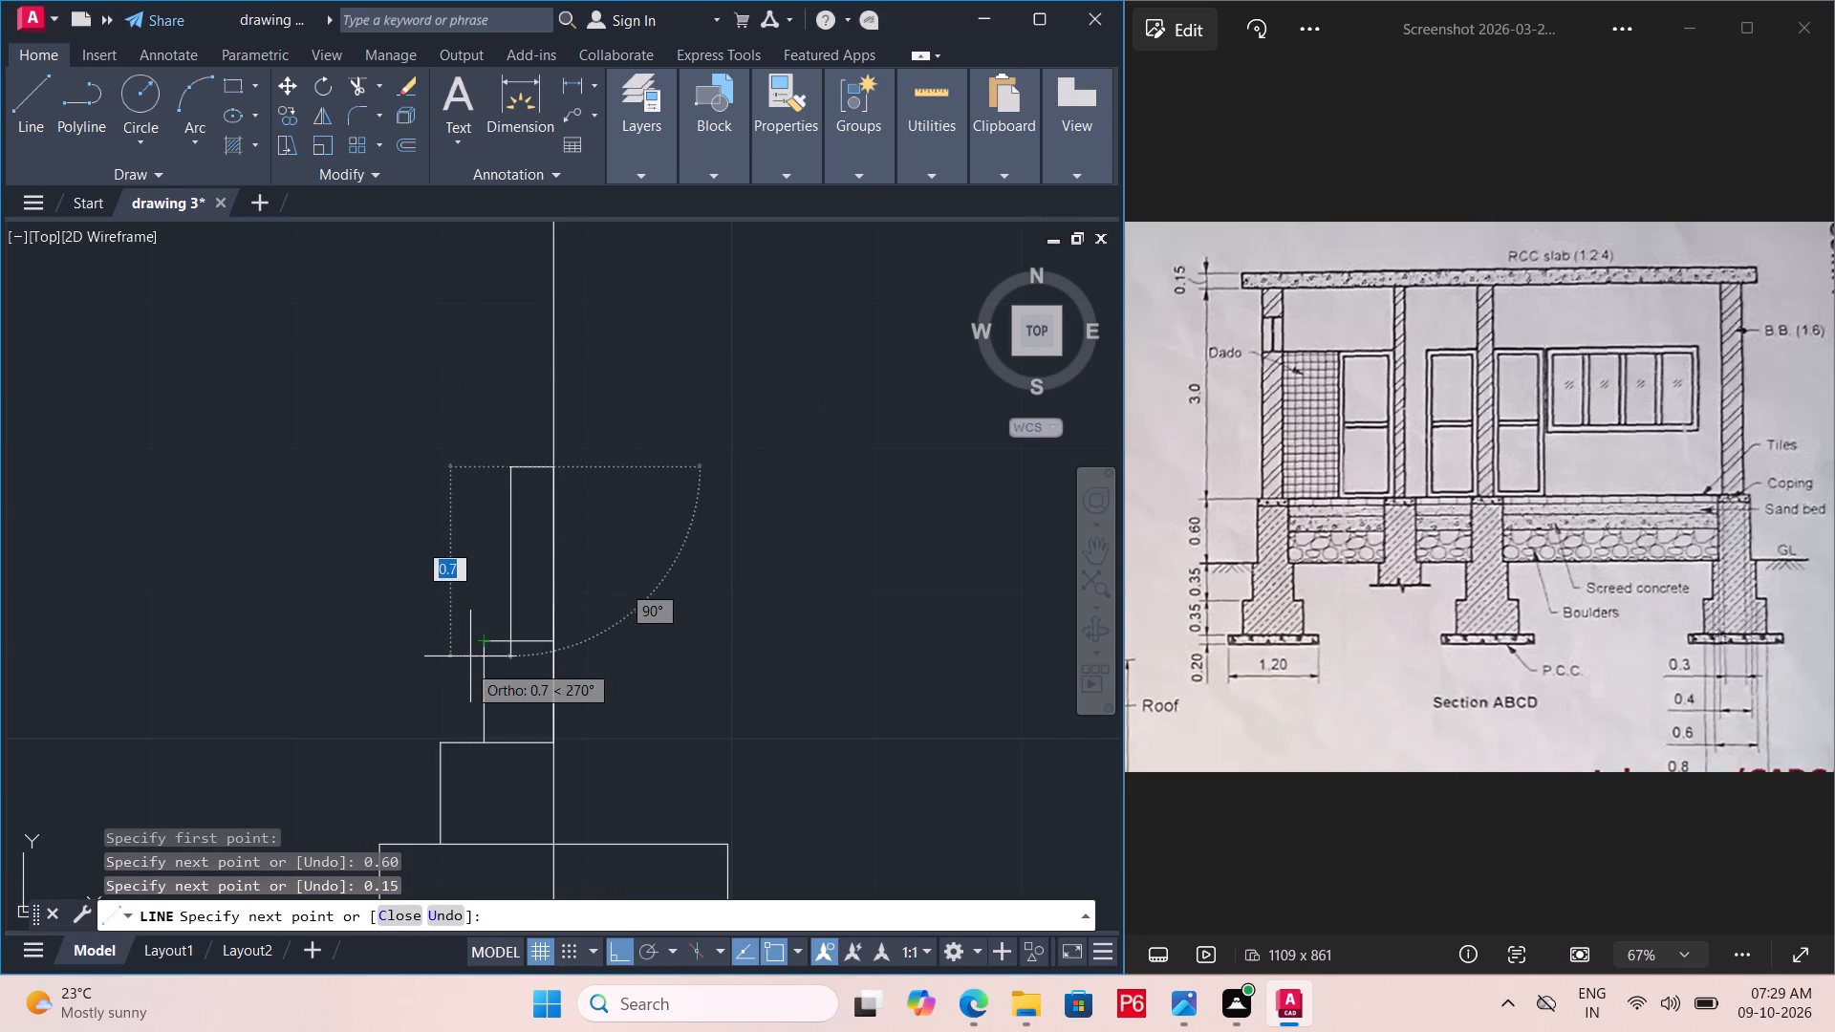
left_click(508, 639)
key("Escape")
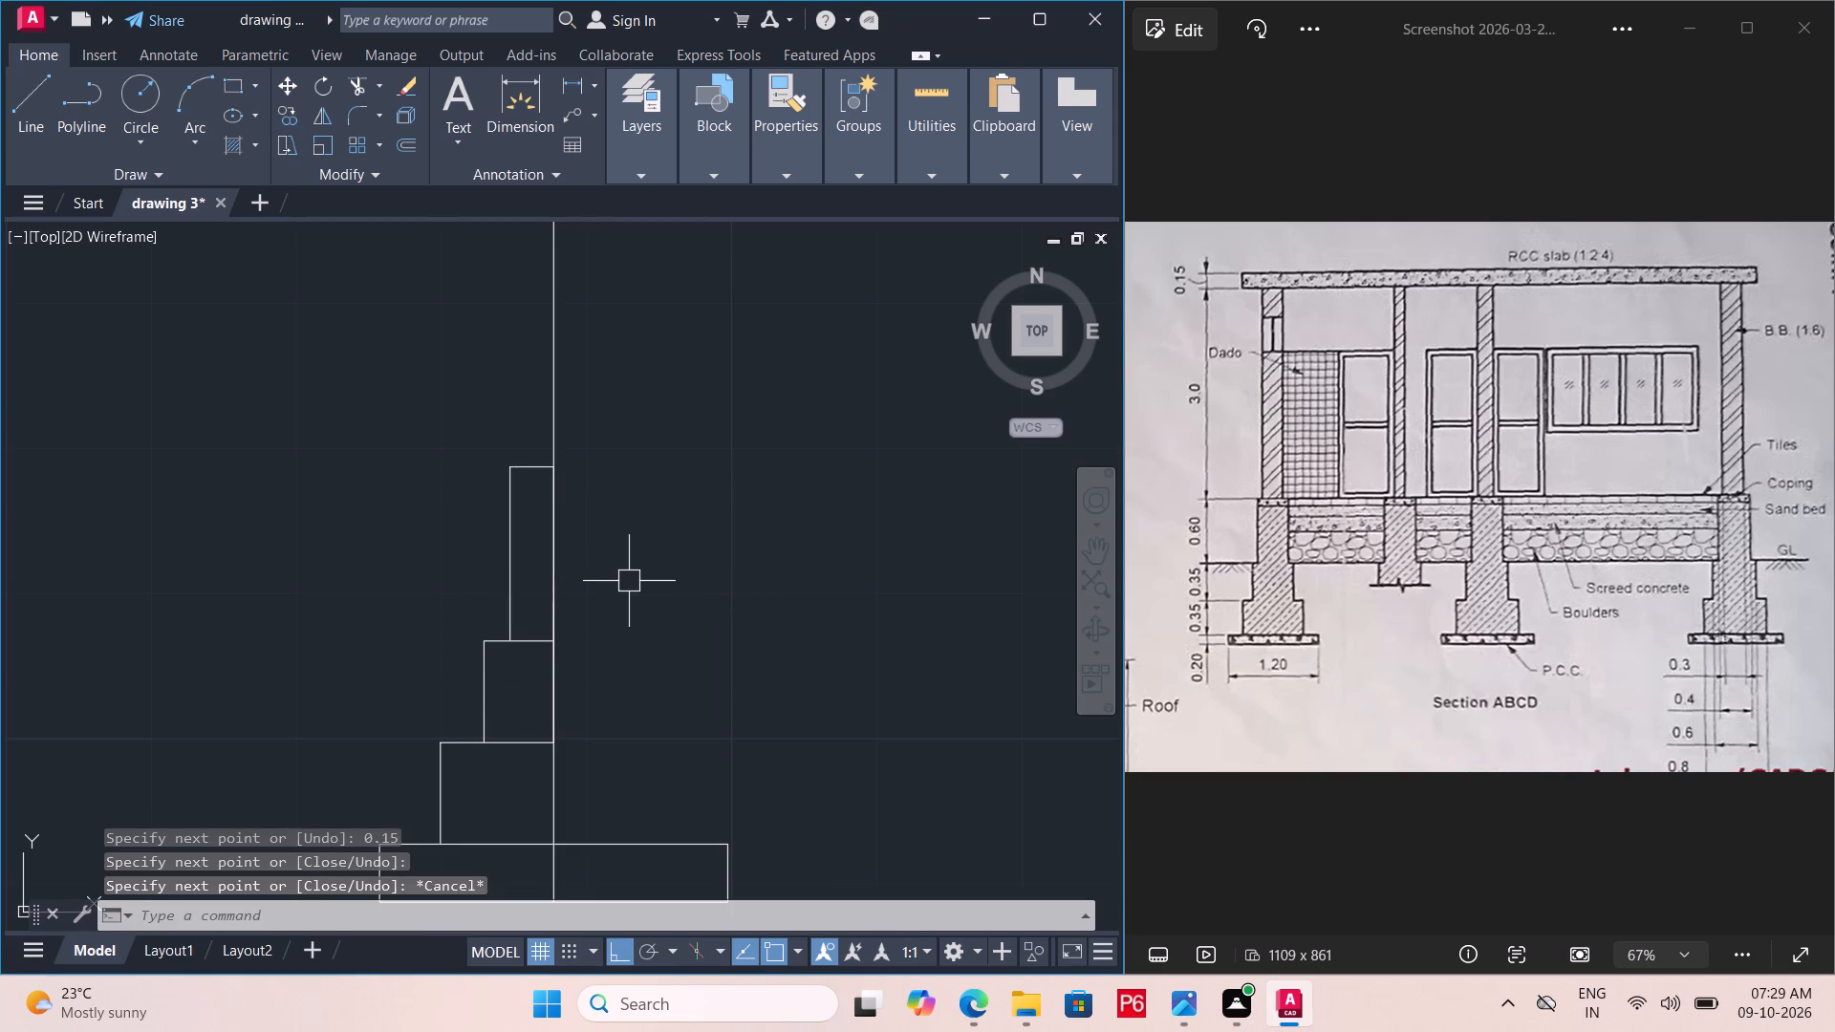
Save the drawing.
key("ctrl+s")
key("ctrl+s")
key("ctrl+s")
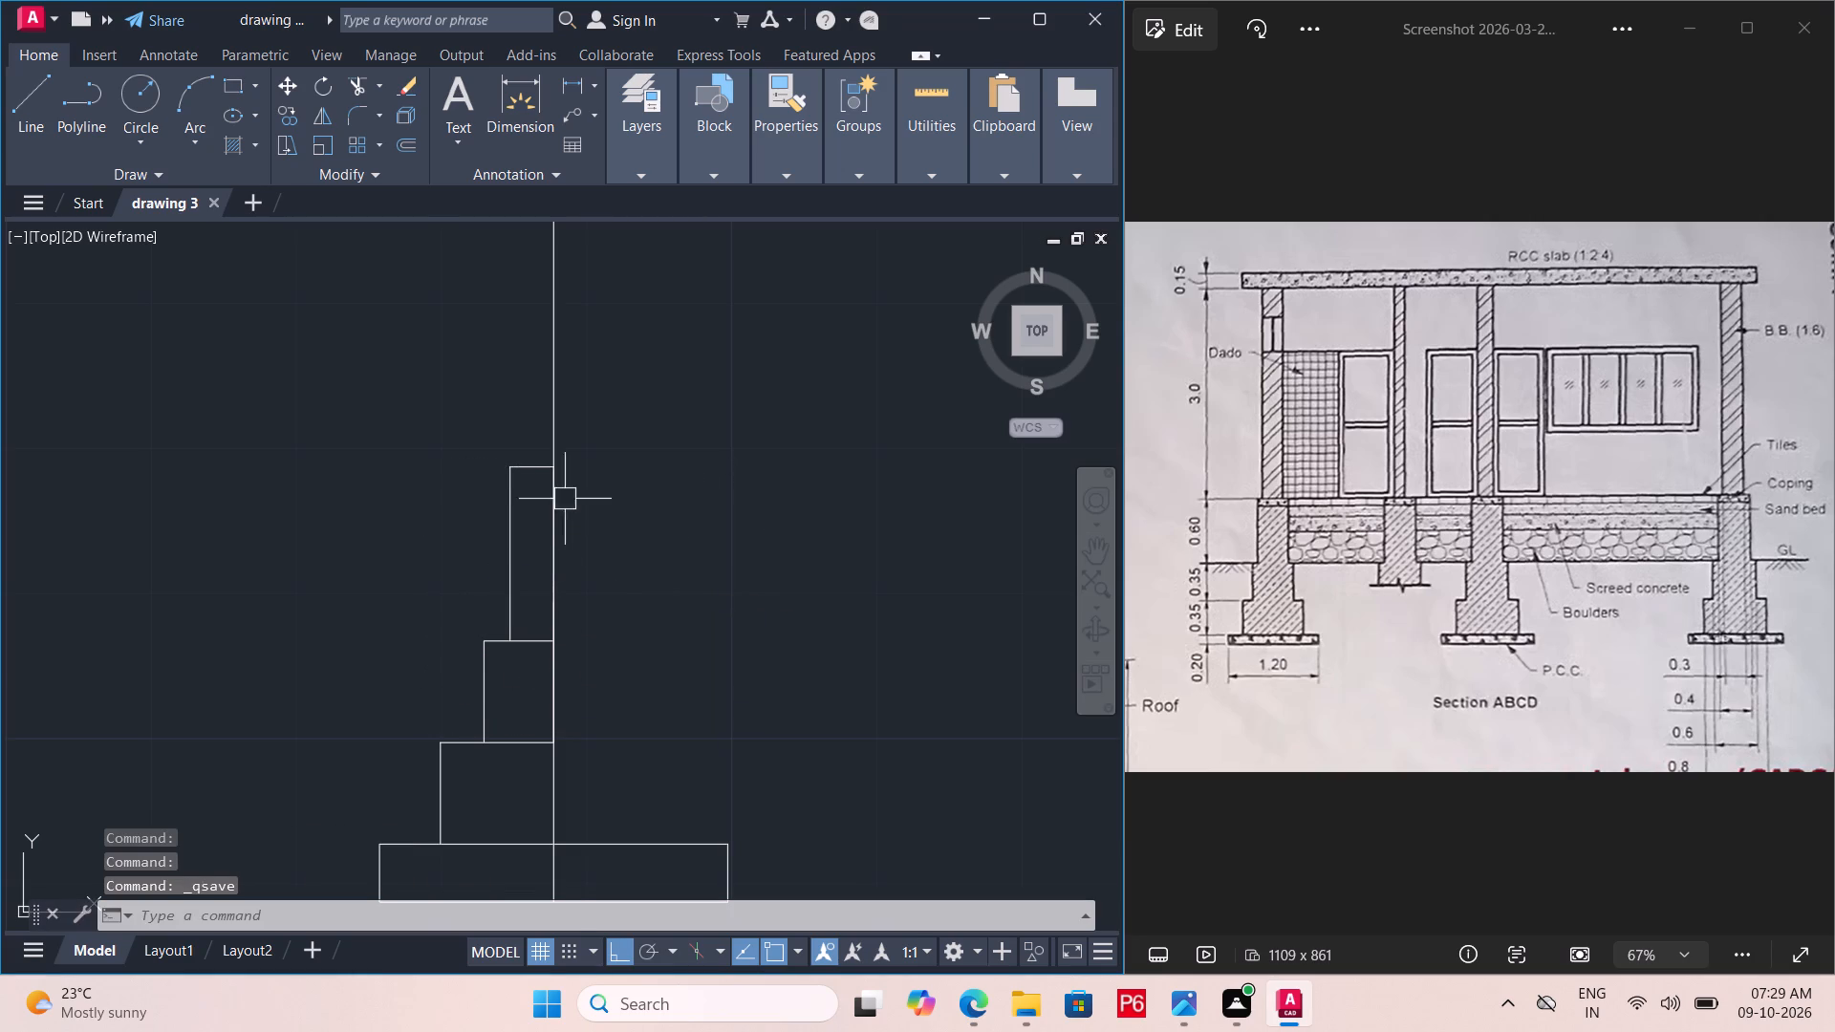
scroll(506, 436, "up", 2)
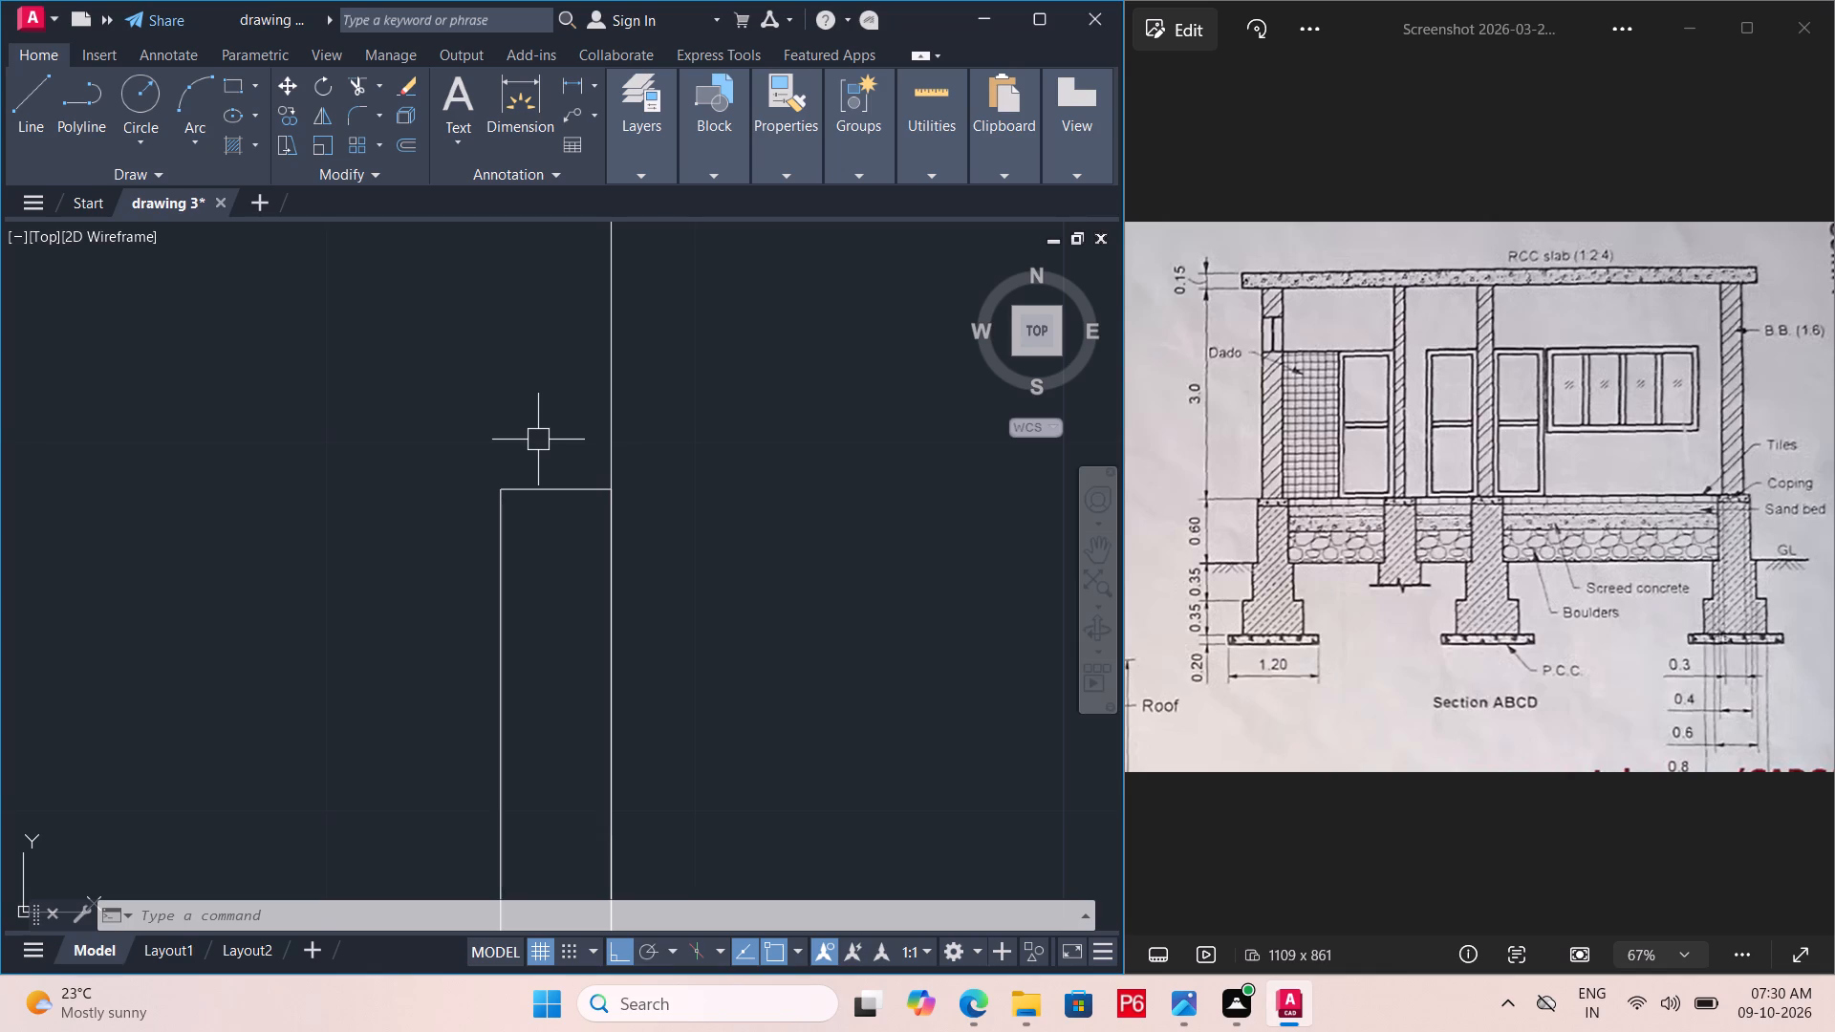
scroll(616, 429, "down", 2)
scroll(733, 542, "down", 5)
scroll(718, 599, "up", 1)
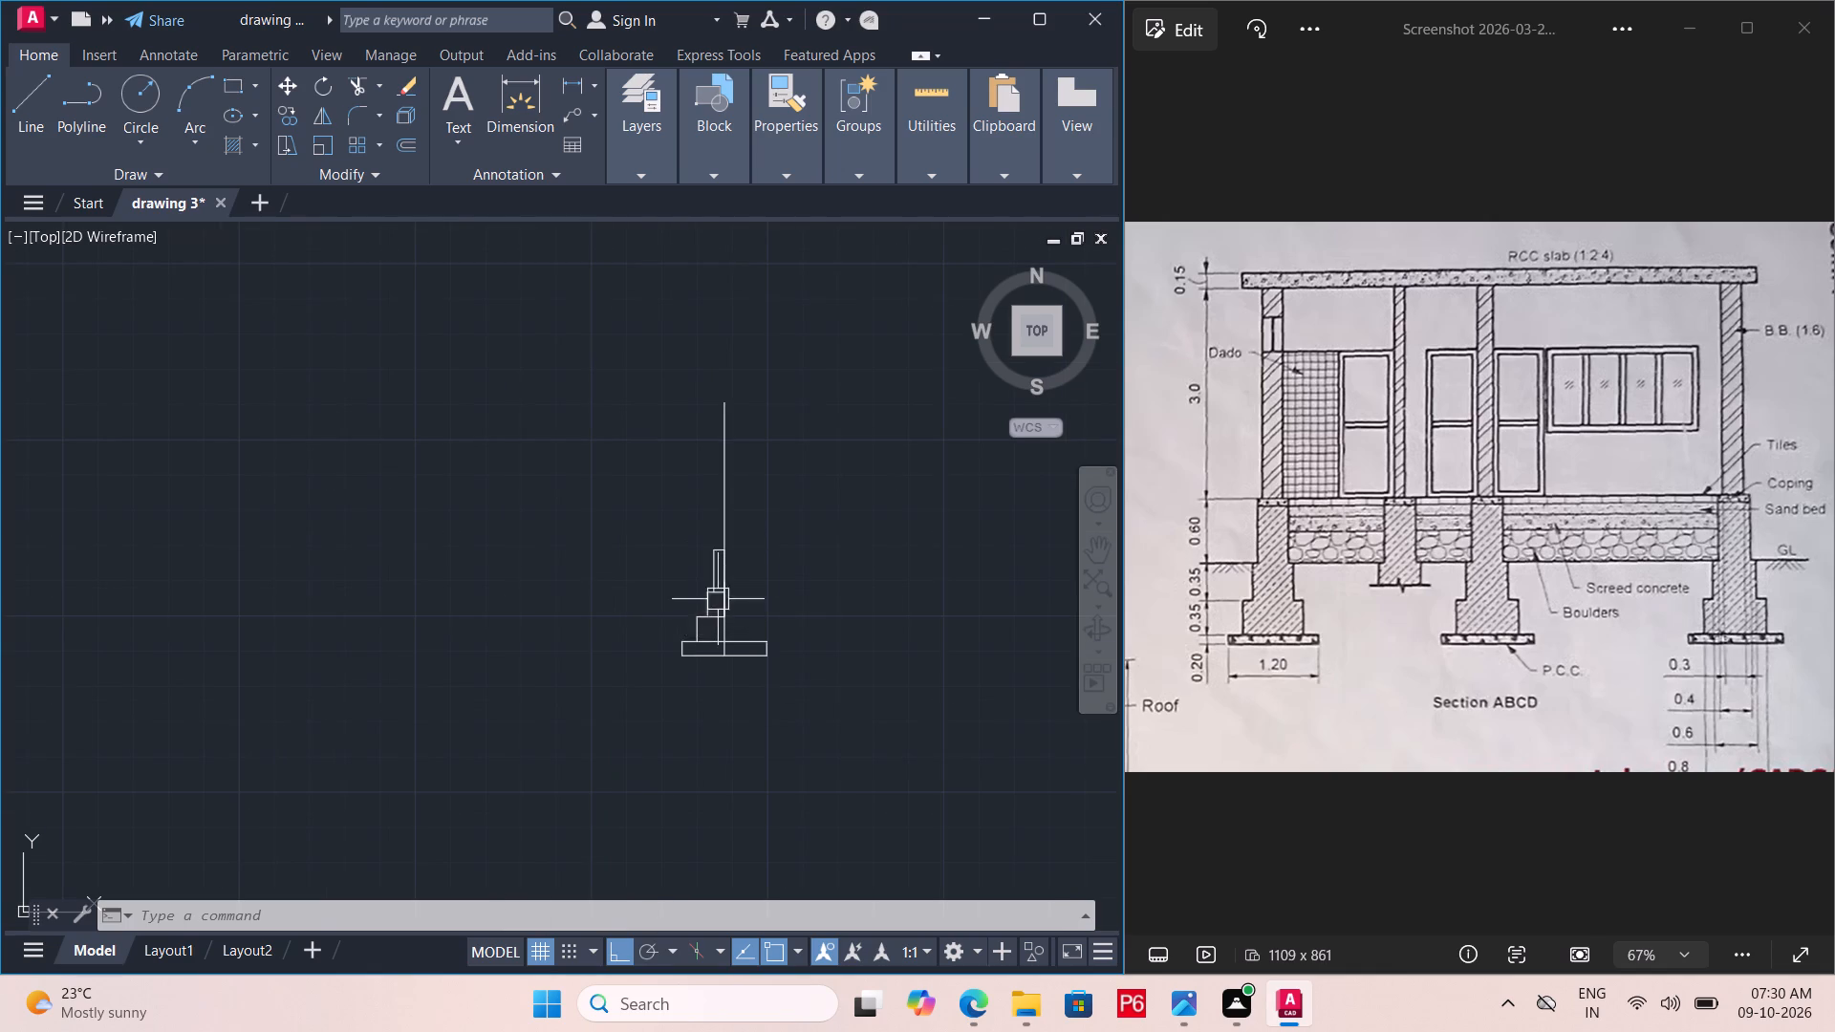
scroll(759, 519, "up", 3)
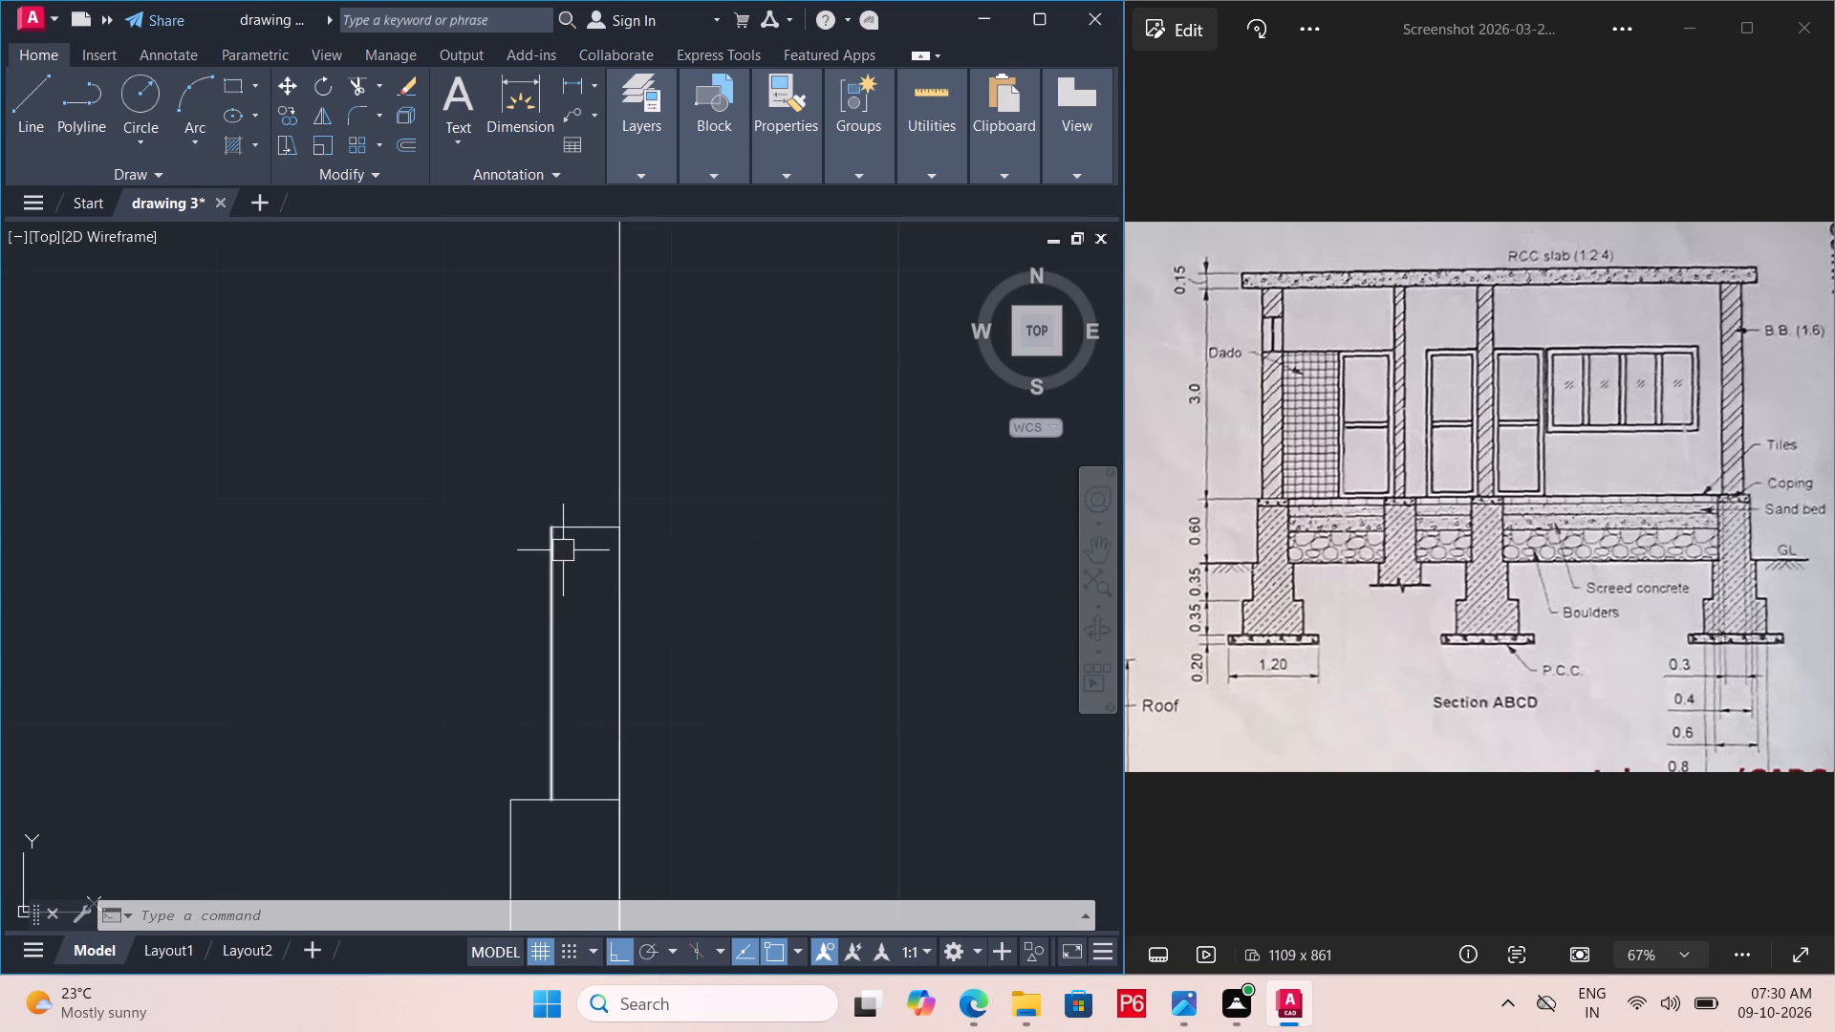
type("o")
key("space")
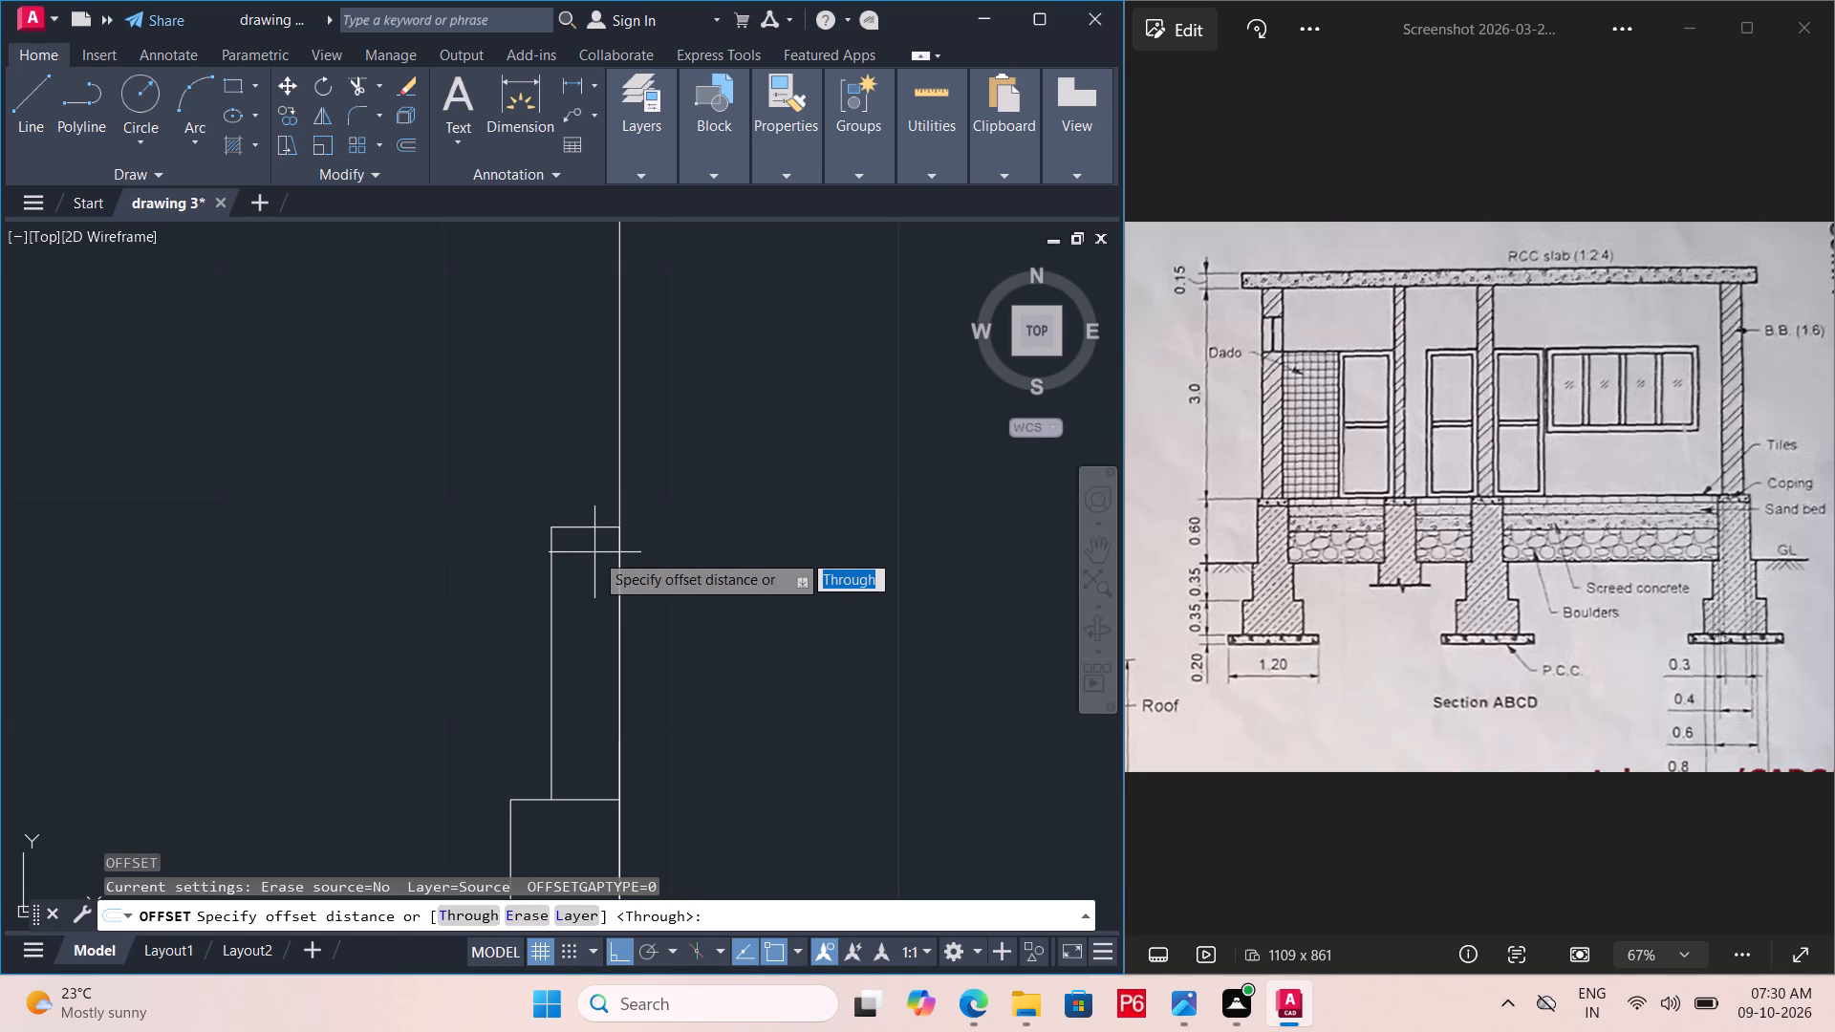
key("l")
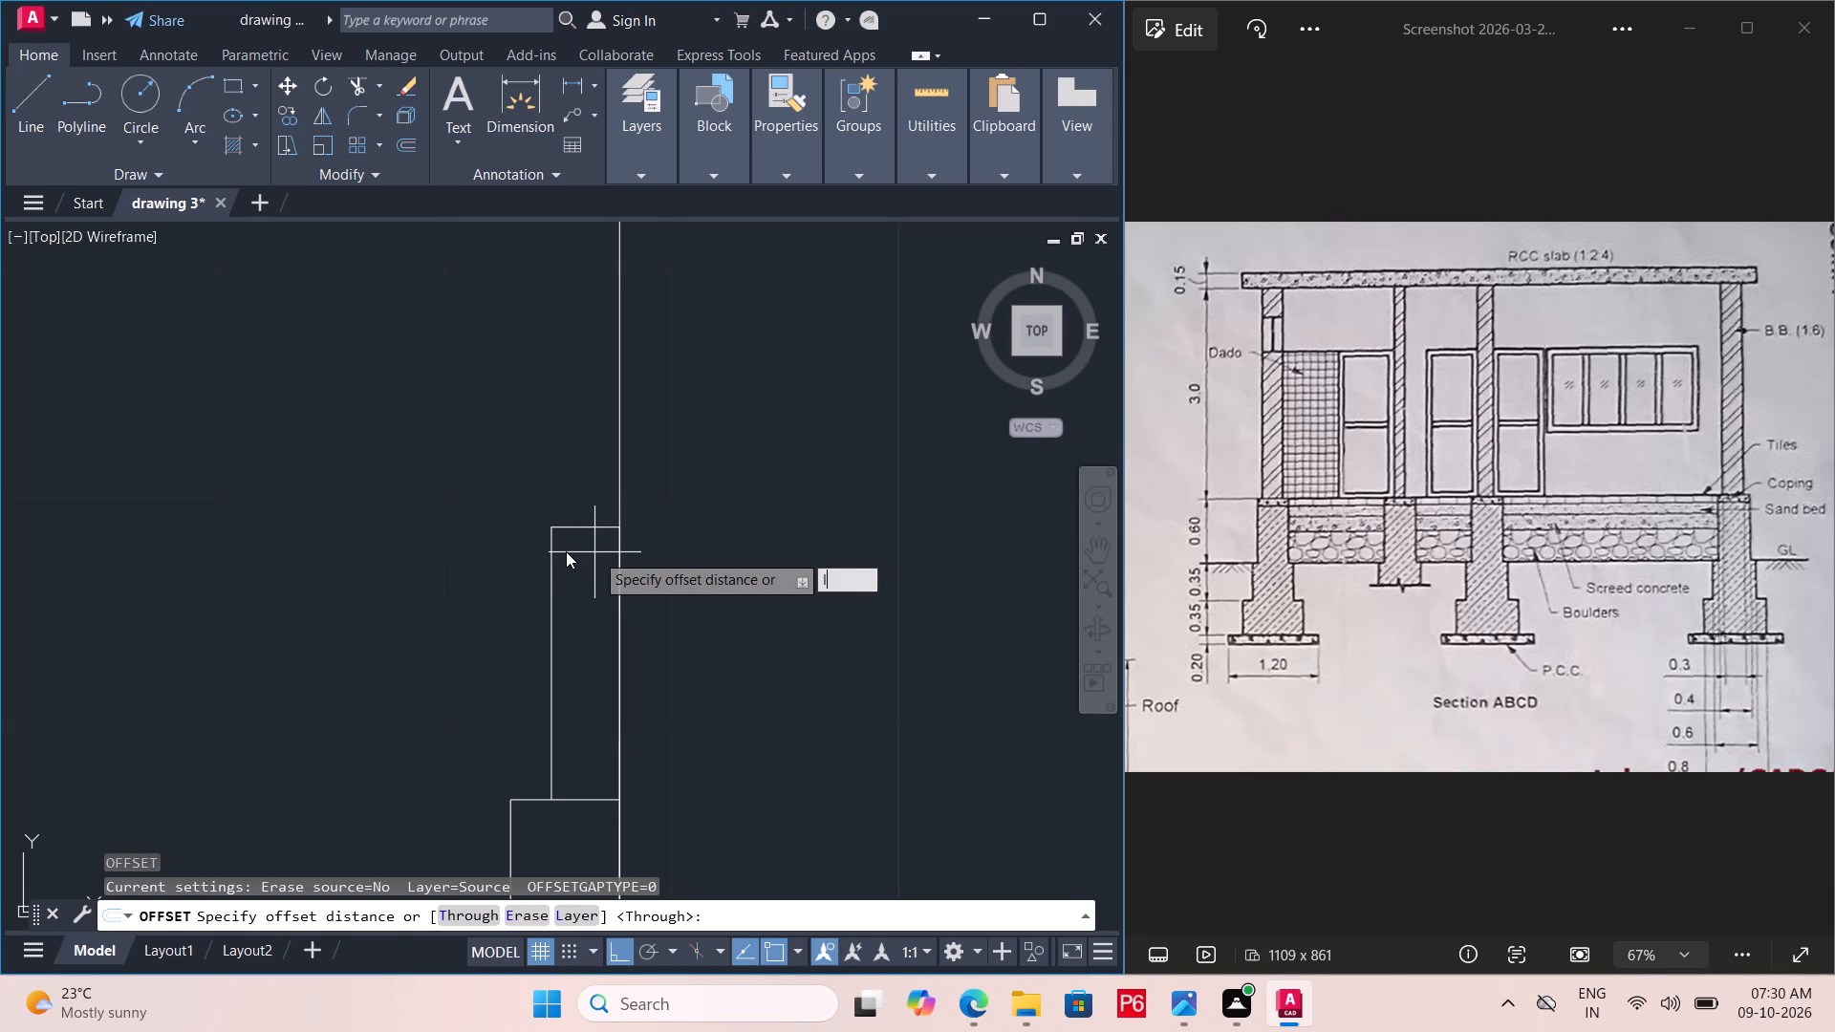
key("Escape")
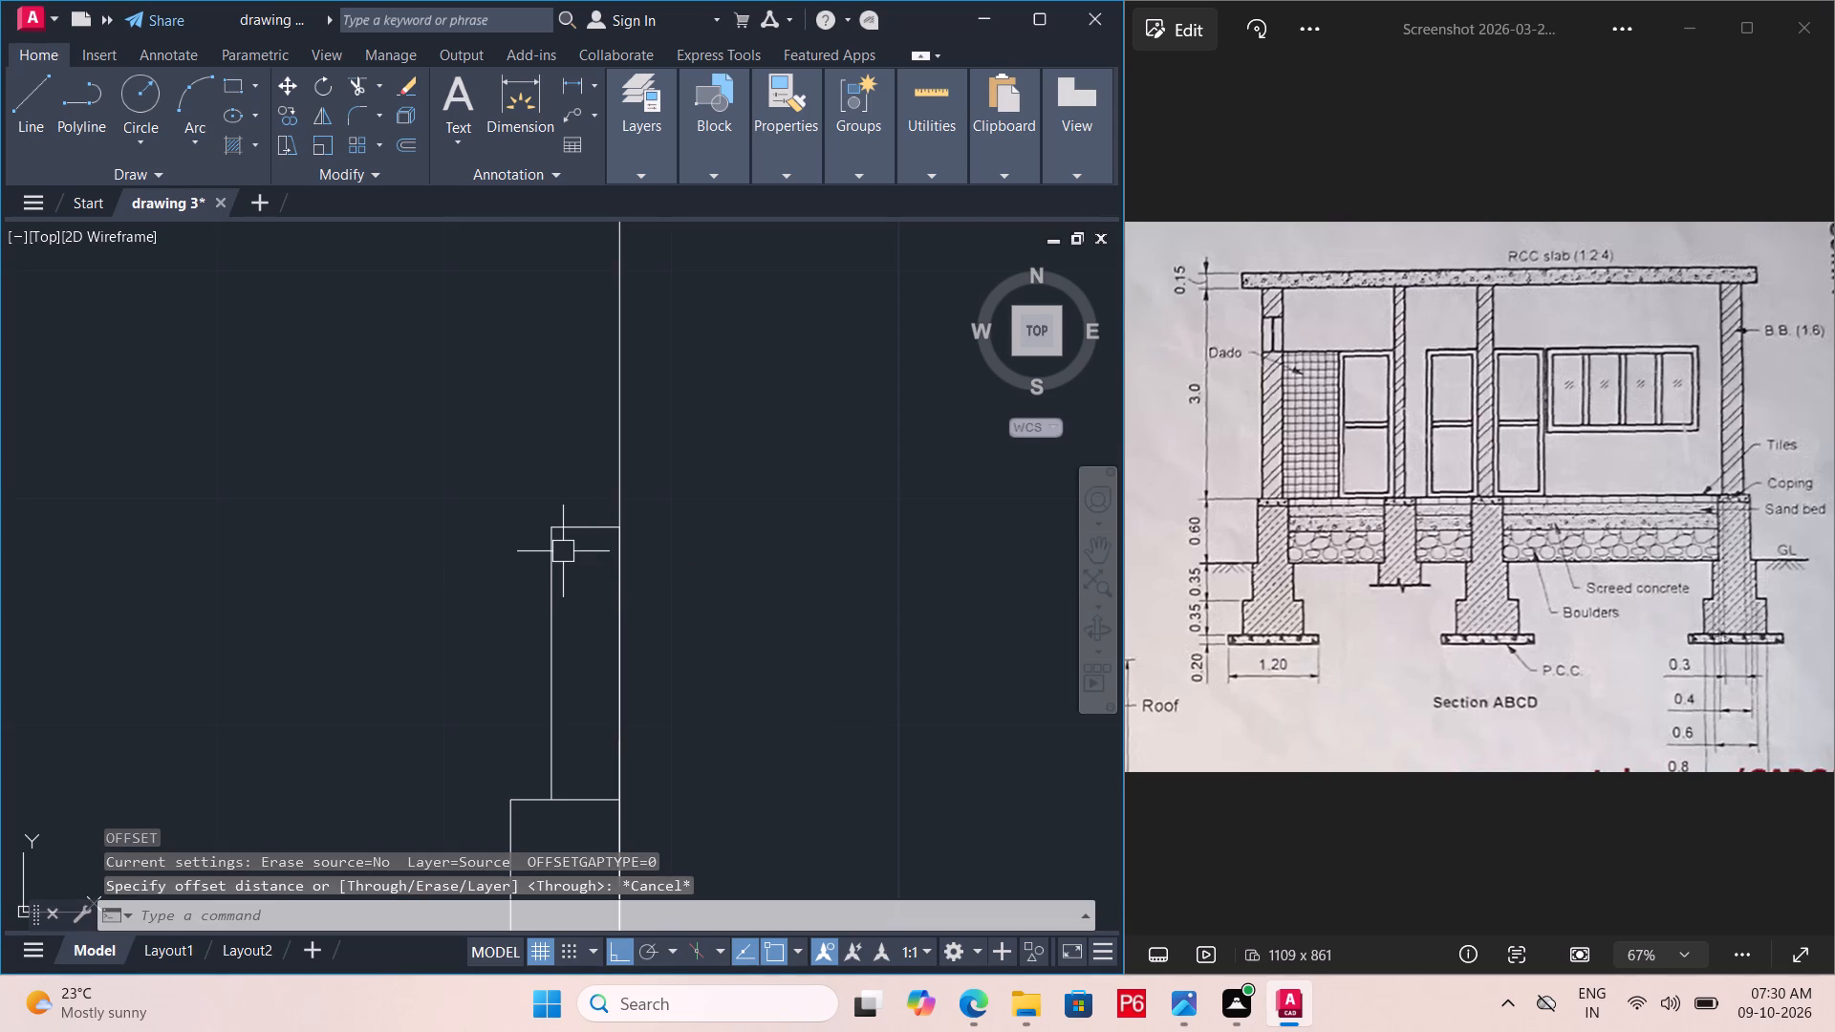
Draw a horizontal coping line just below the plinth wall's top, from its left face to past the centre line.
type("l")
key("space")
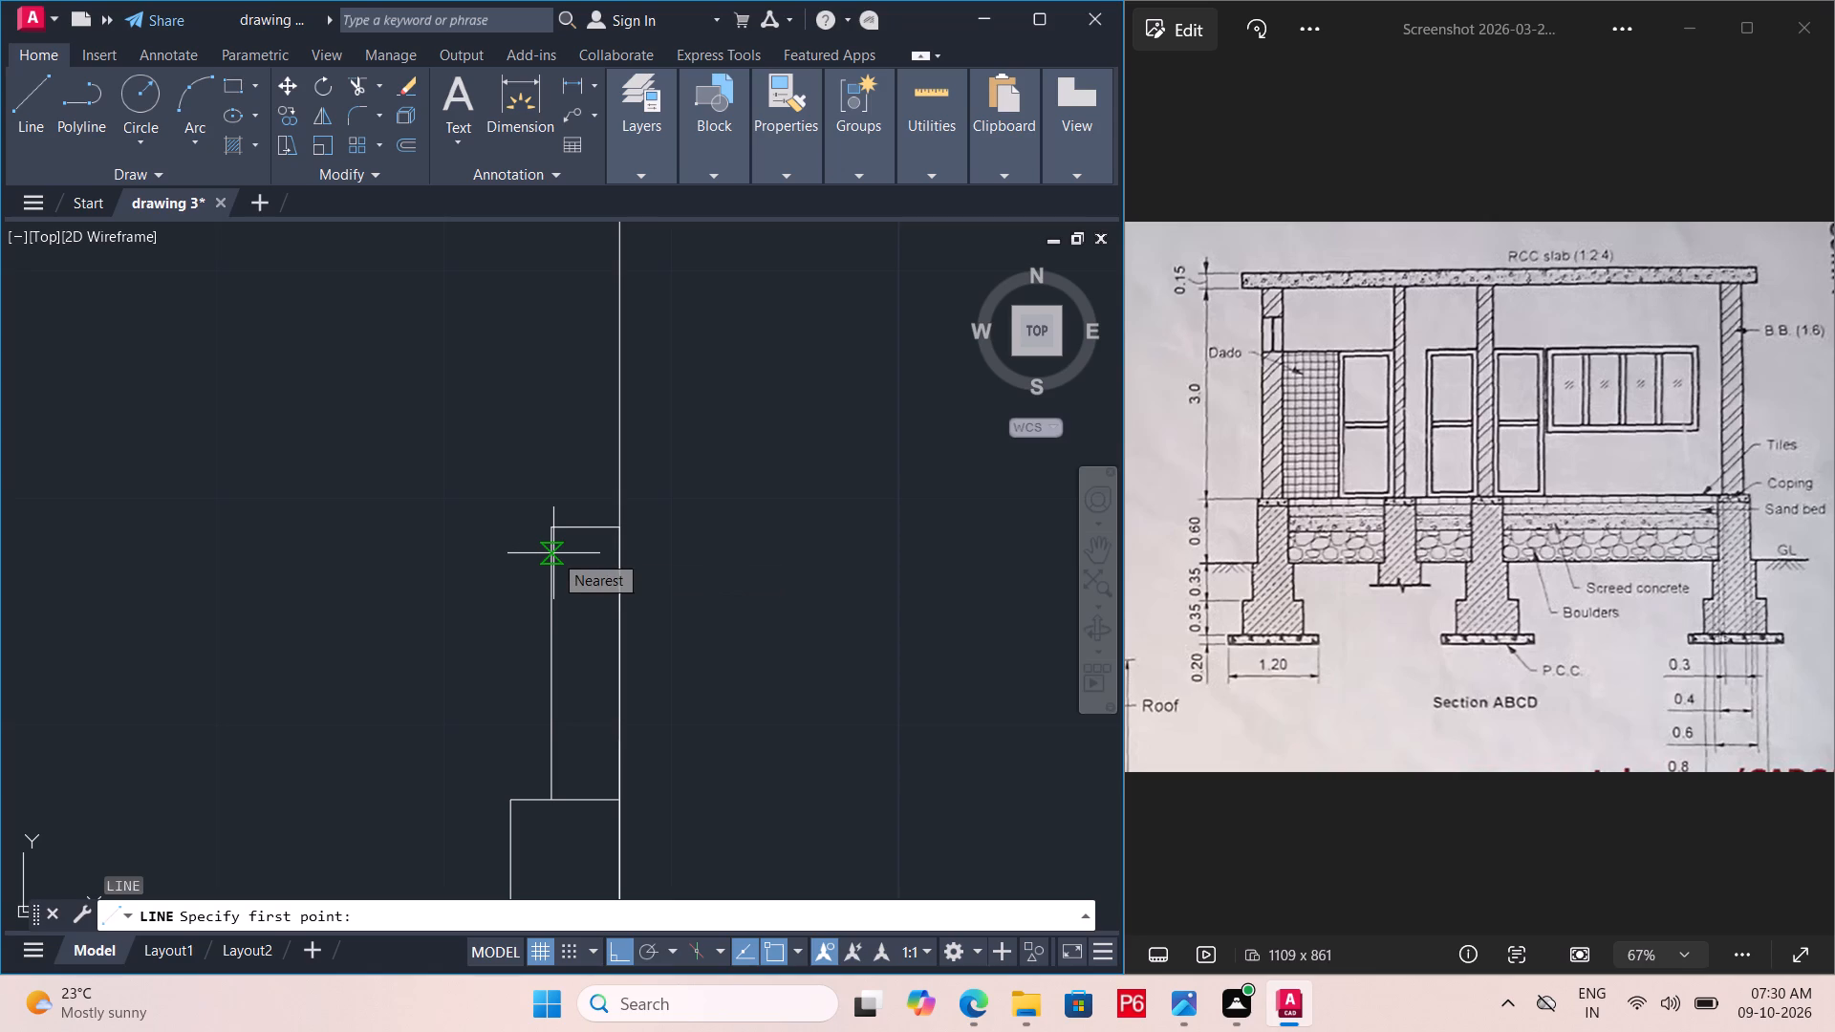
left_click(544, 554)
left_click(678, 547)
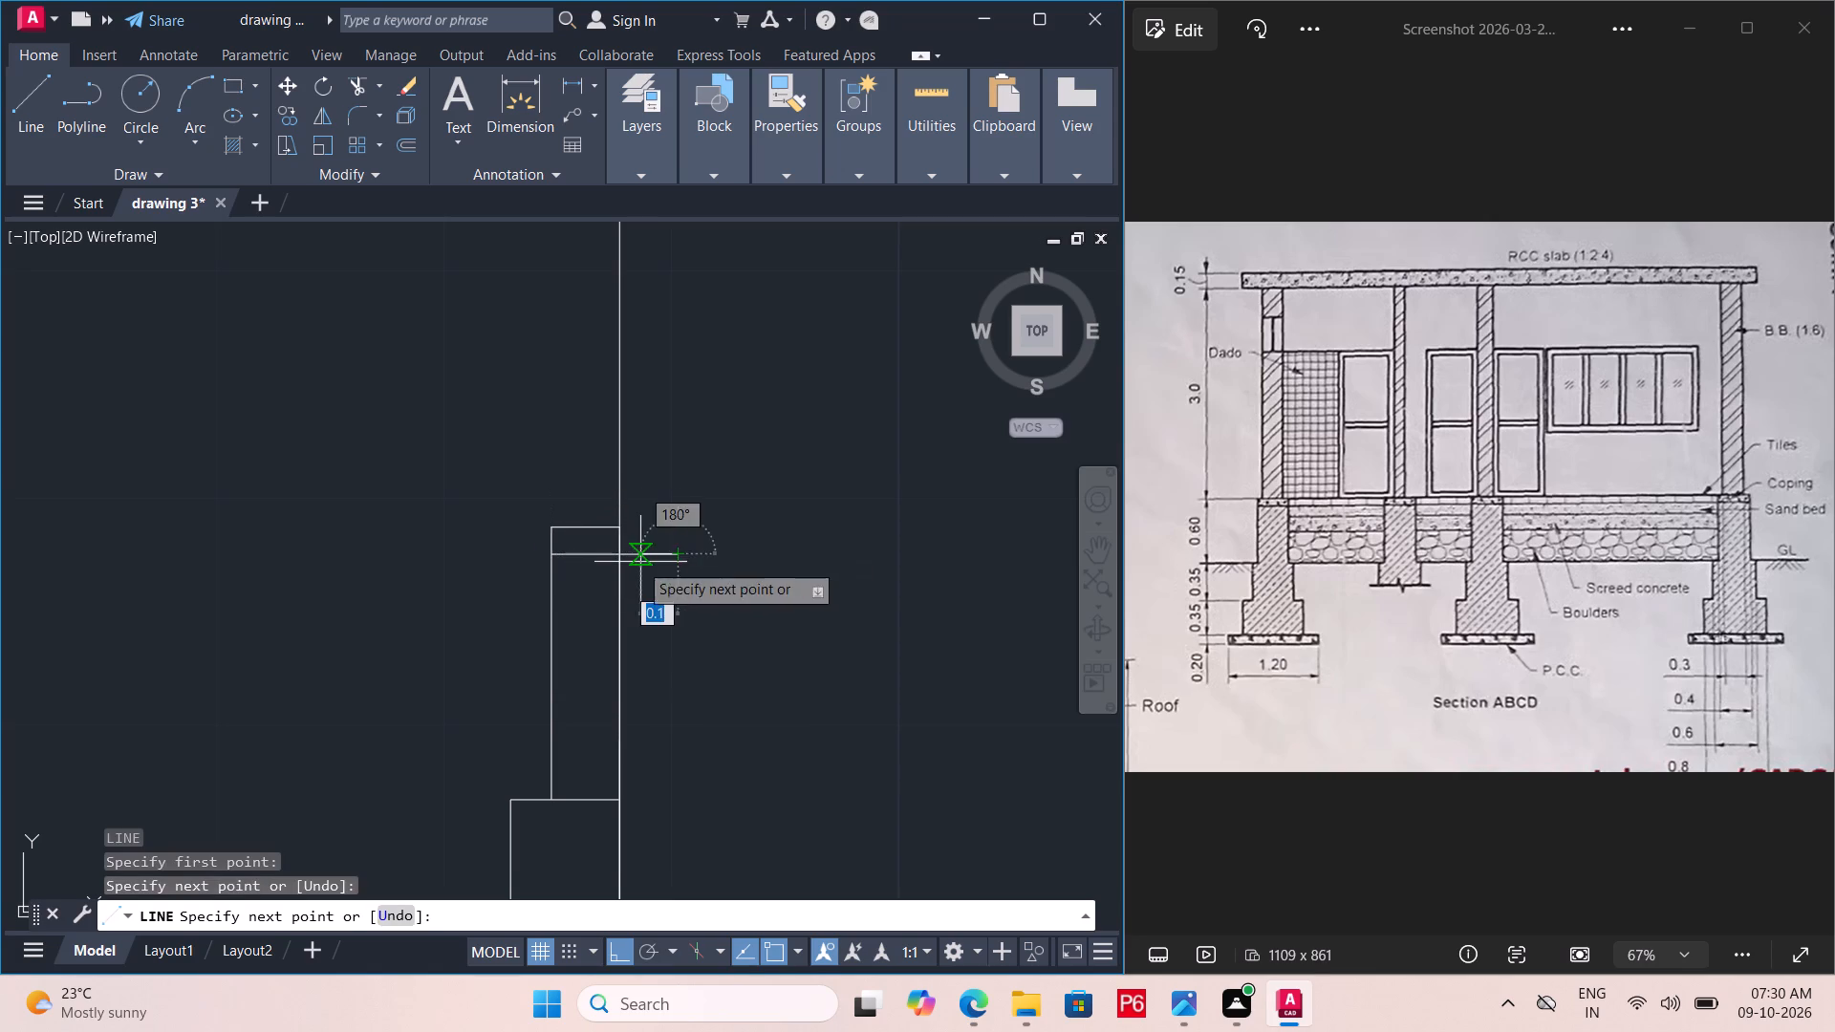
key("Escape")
Save the drawing.
key("ctrl+s")
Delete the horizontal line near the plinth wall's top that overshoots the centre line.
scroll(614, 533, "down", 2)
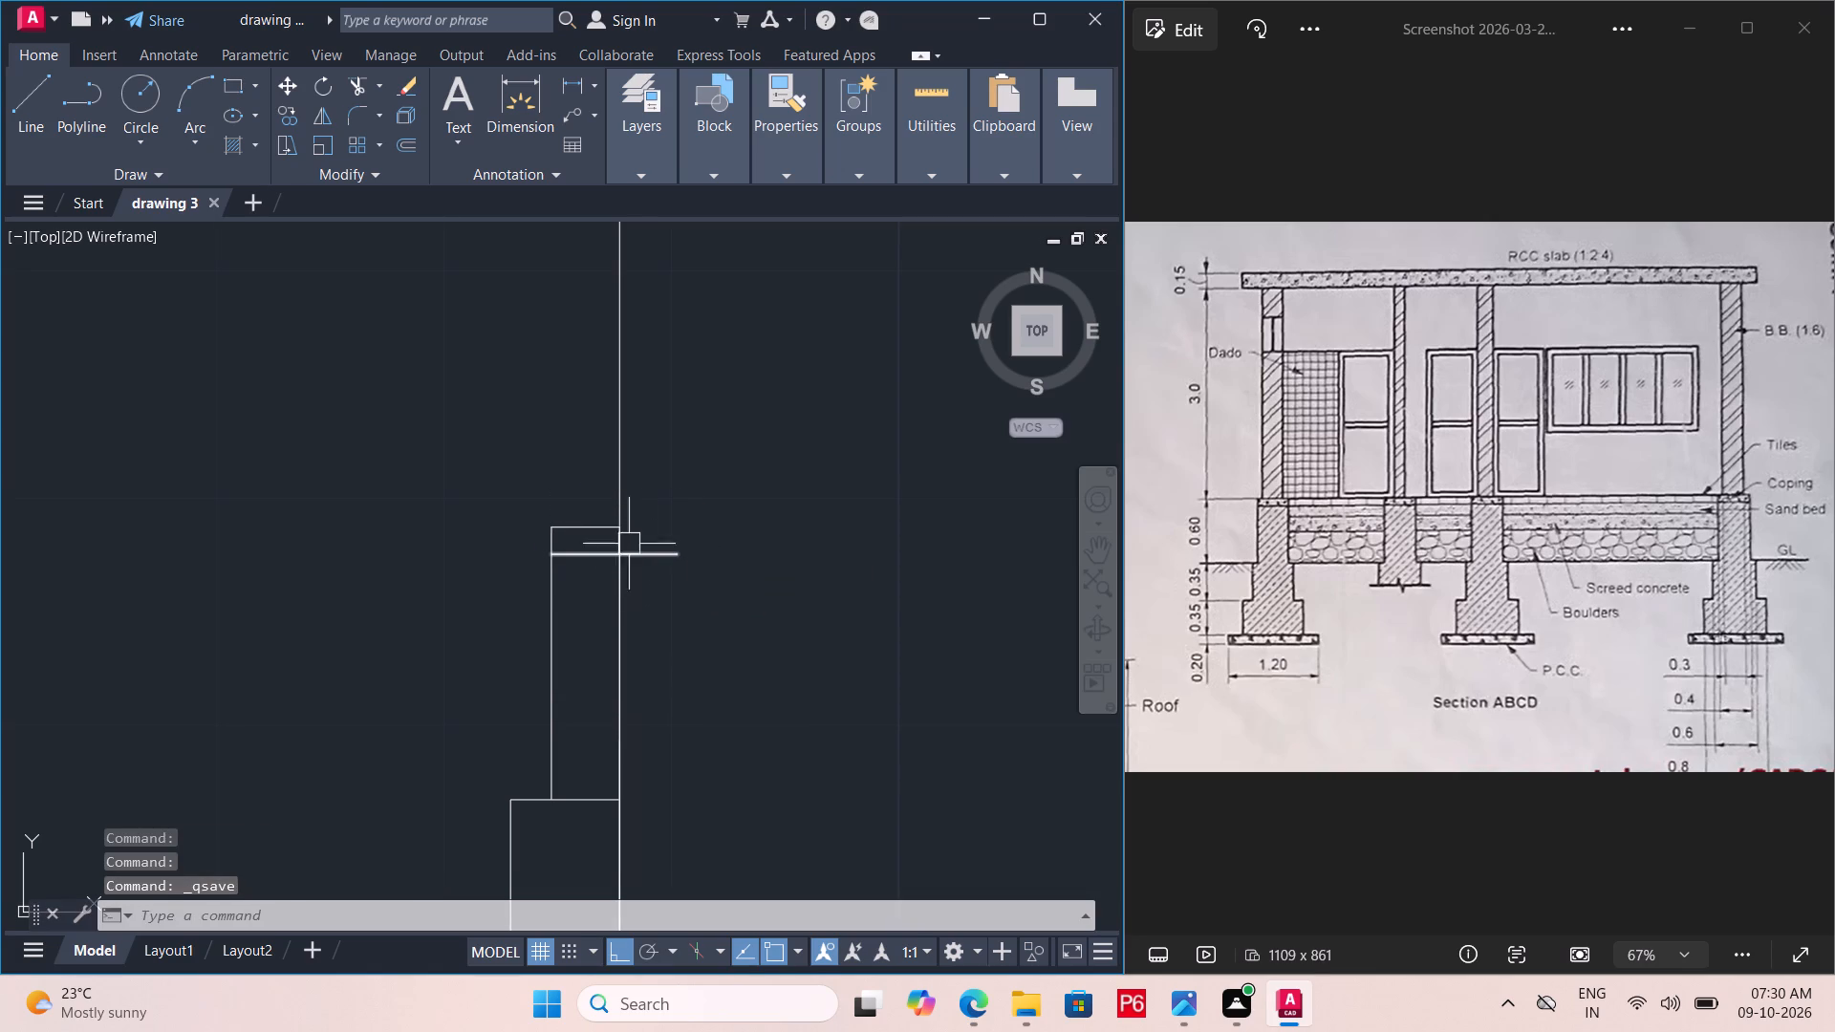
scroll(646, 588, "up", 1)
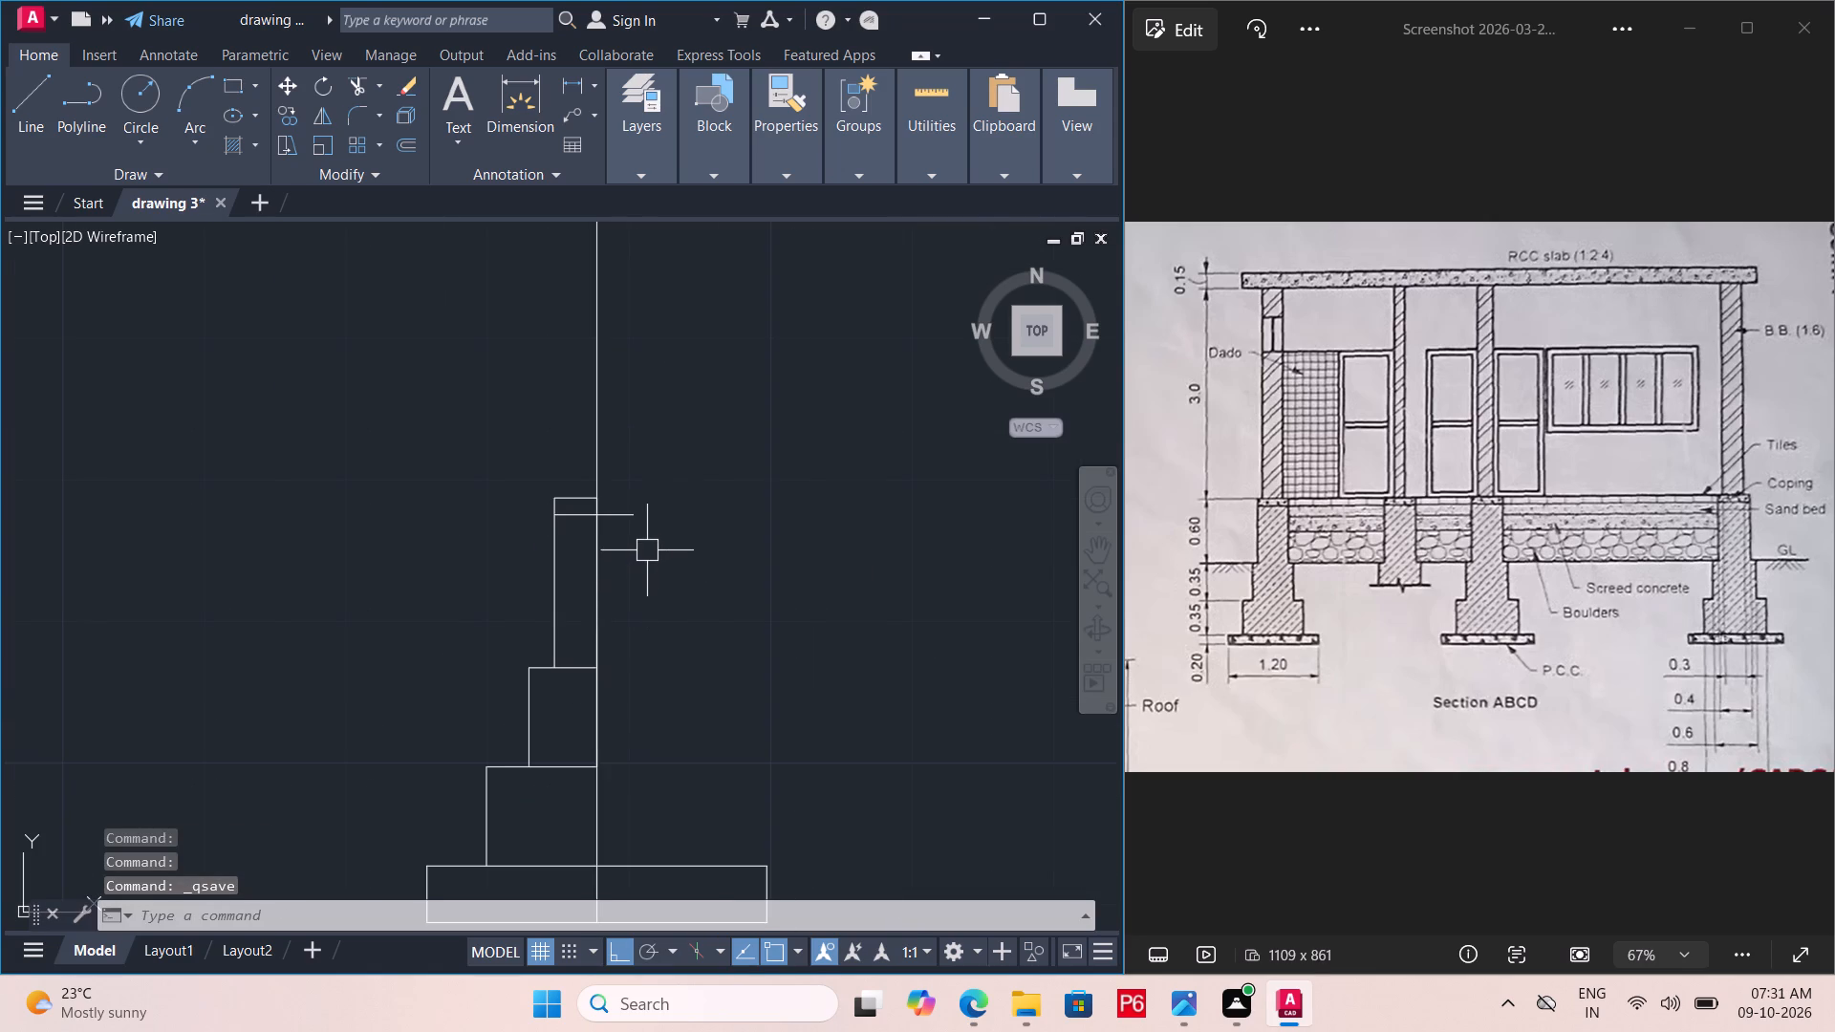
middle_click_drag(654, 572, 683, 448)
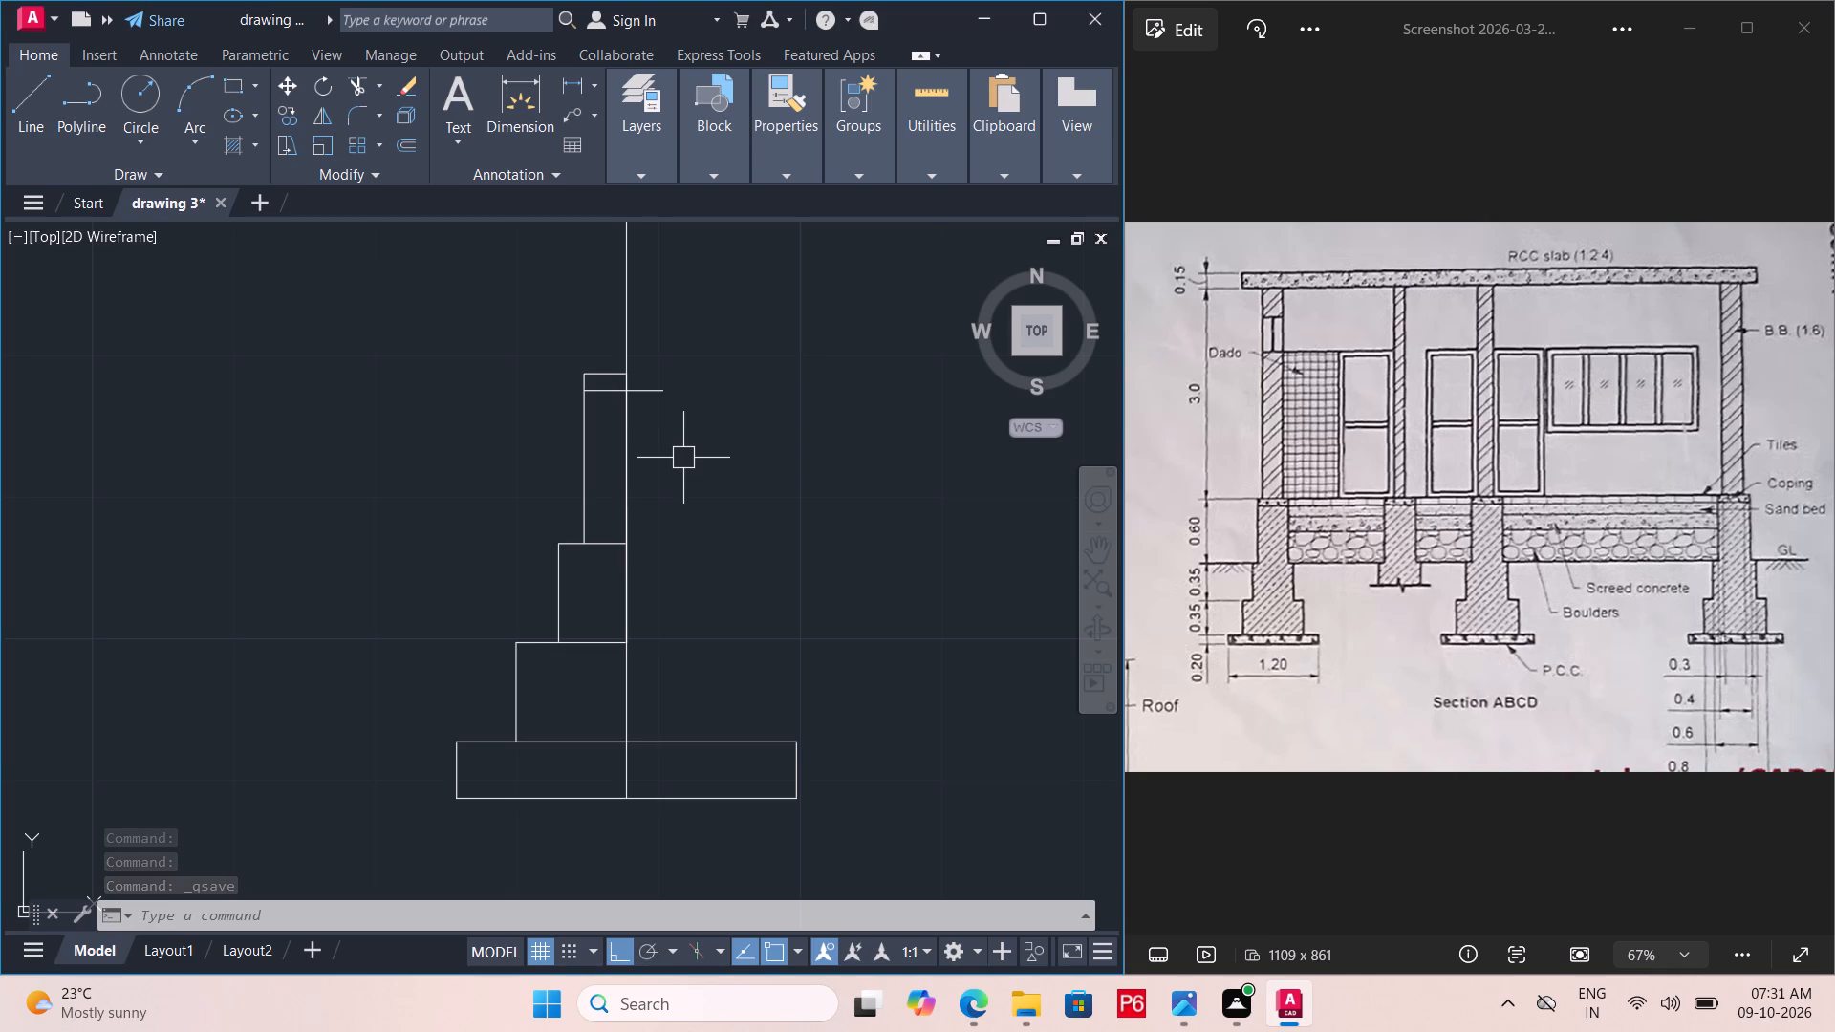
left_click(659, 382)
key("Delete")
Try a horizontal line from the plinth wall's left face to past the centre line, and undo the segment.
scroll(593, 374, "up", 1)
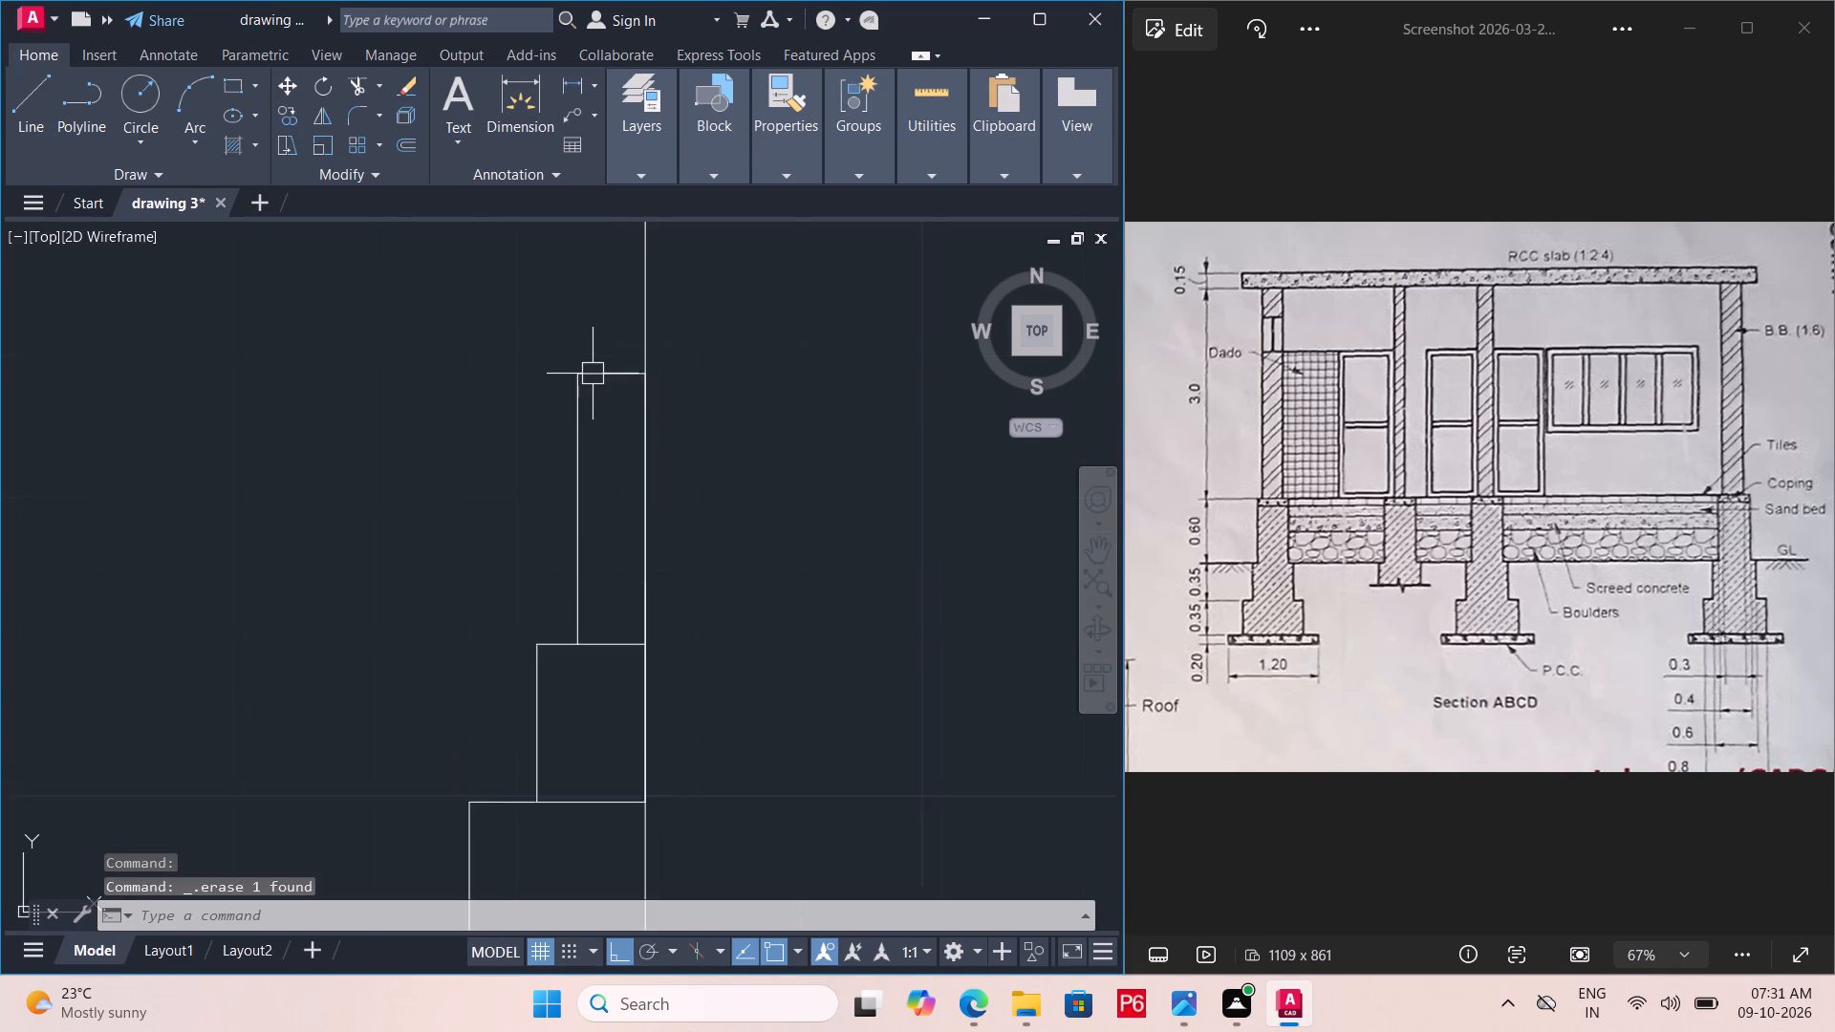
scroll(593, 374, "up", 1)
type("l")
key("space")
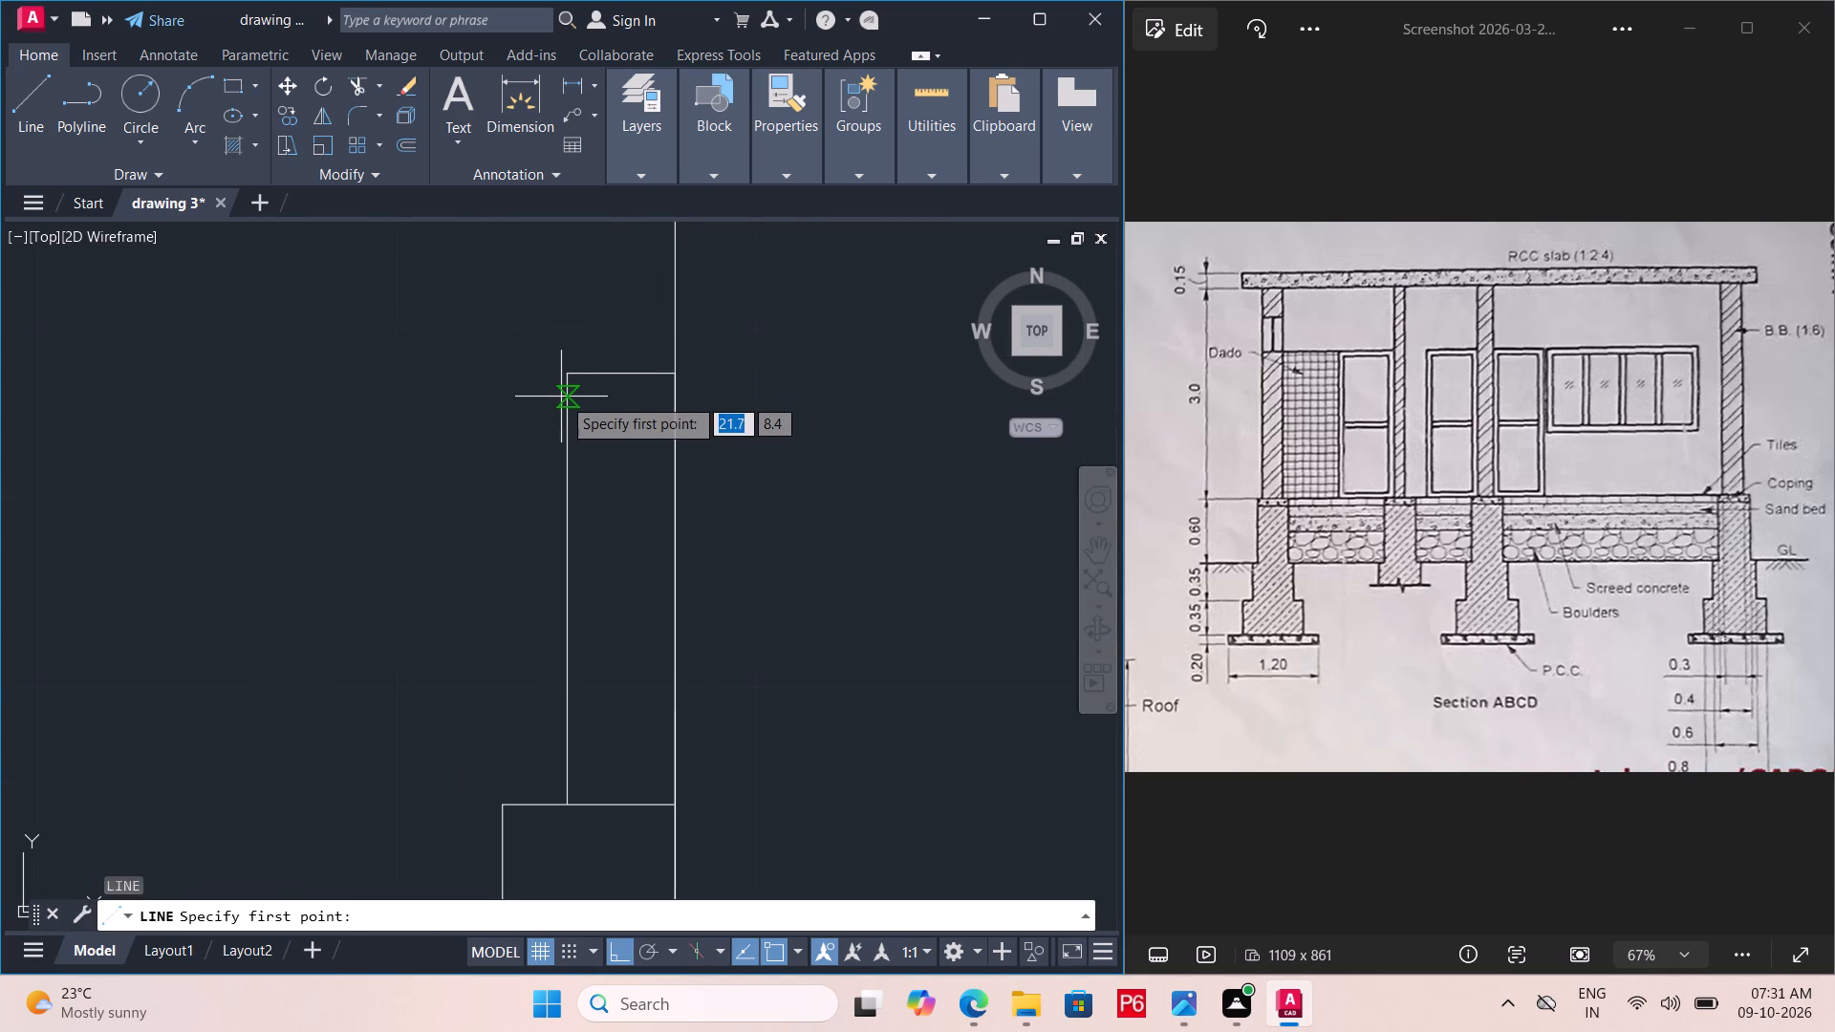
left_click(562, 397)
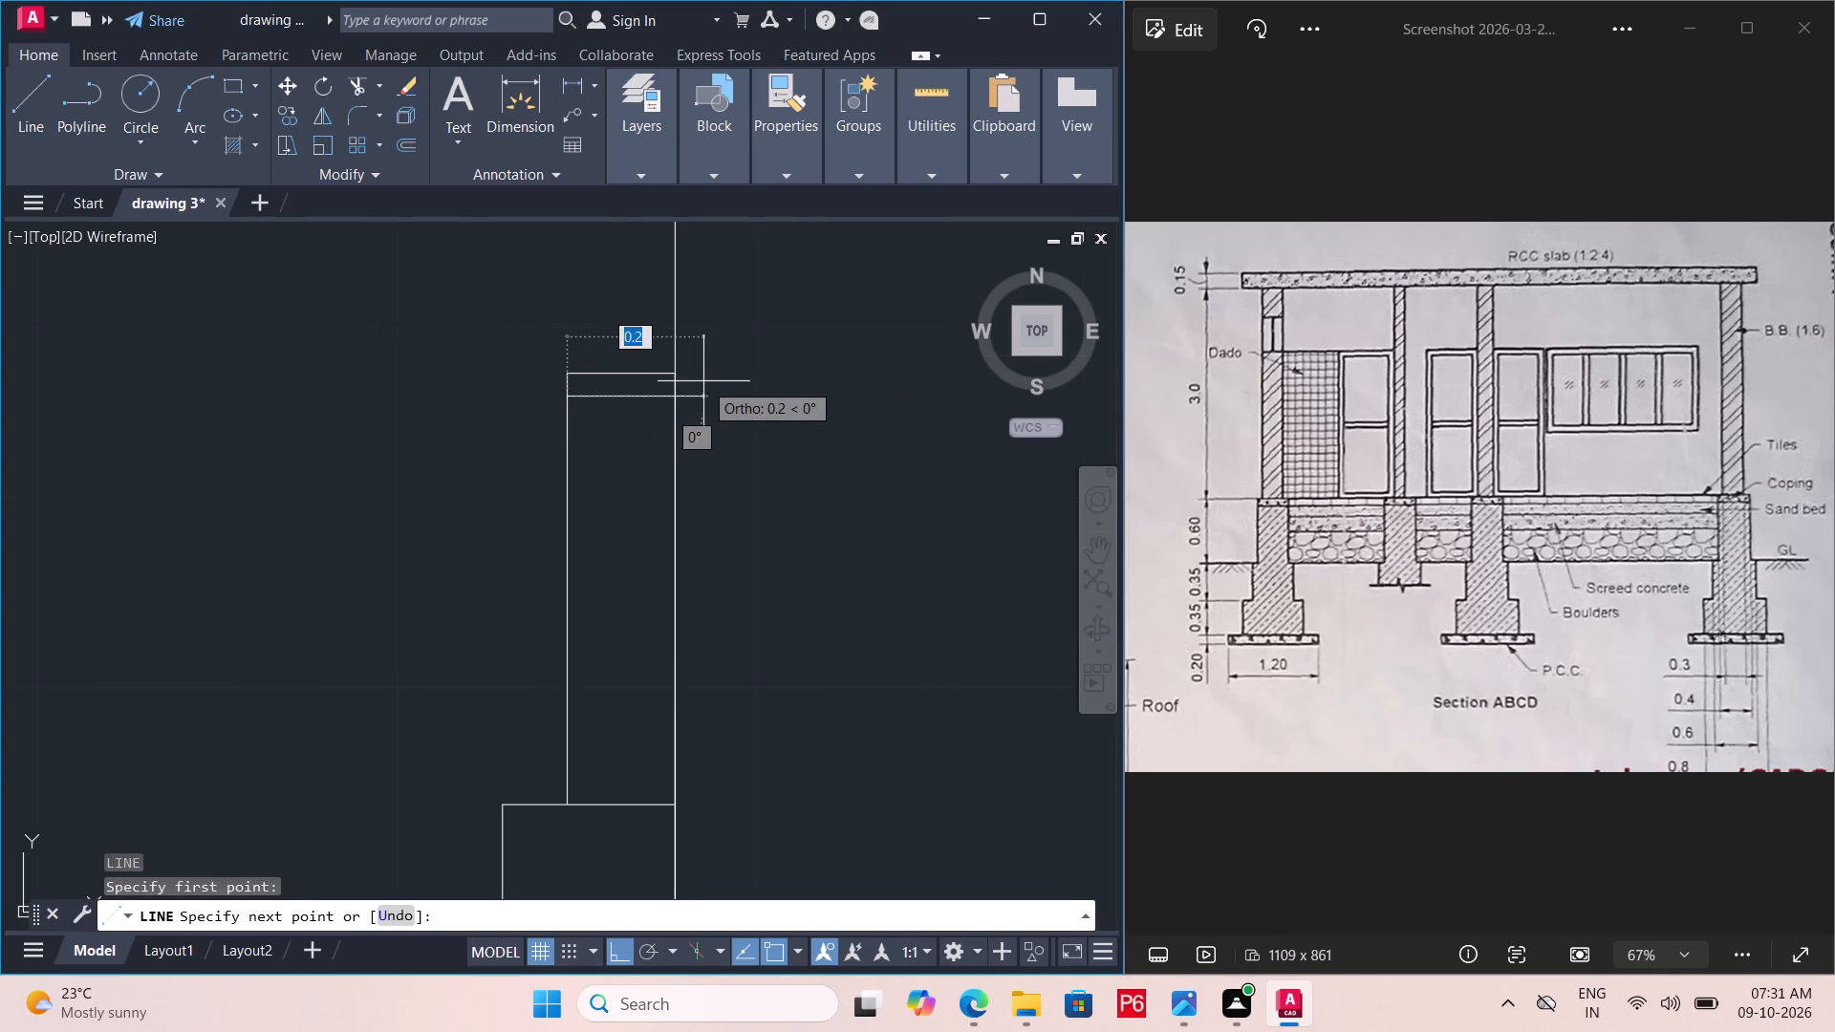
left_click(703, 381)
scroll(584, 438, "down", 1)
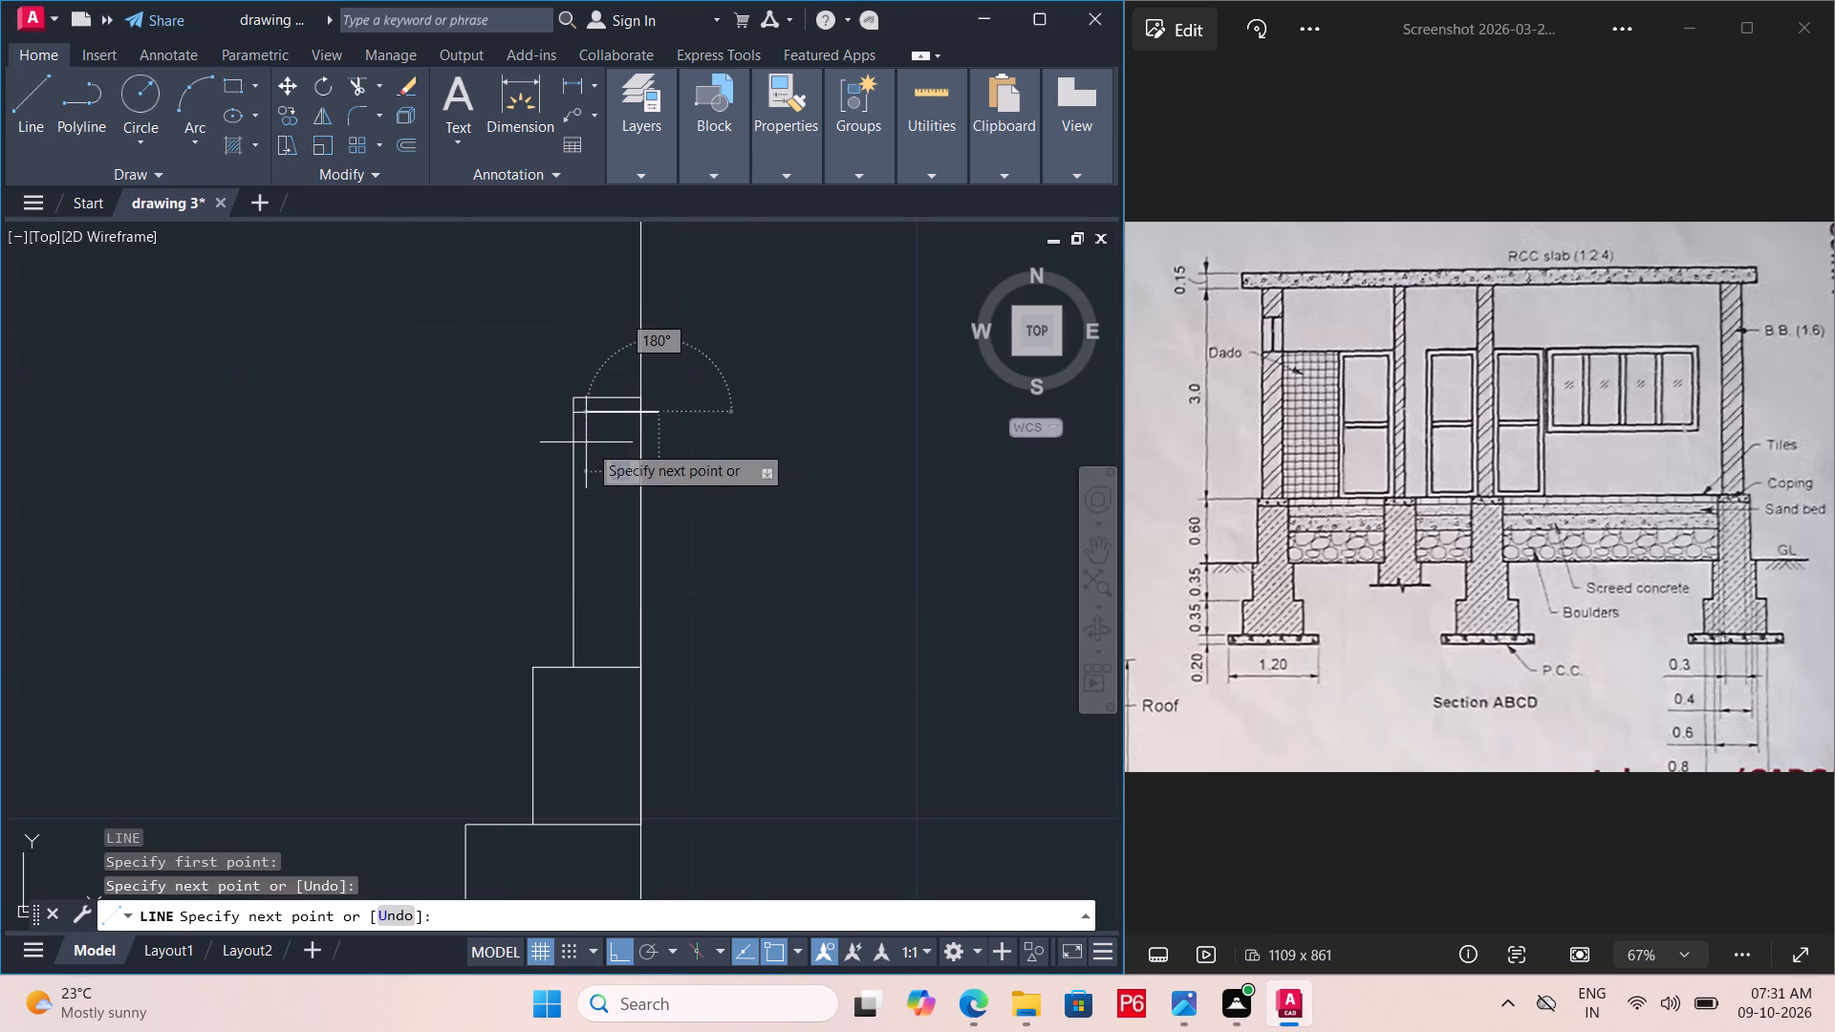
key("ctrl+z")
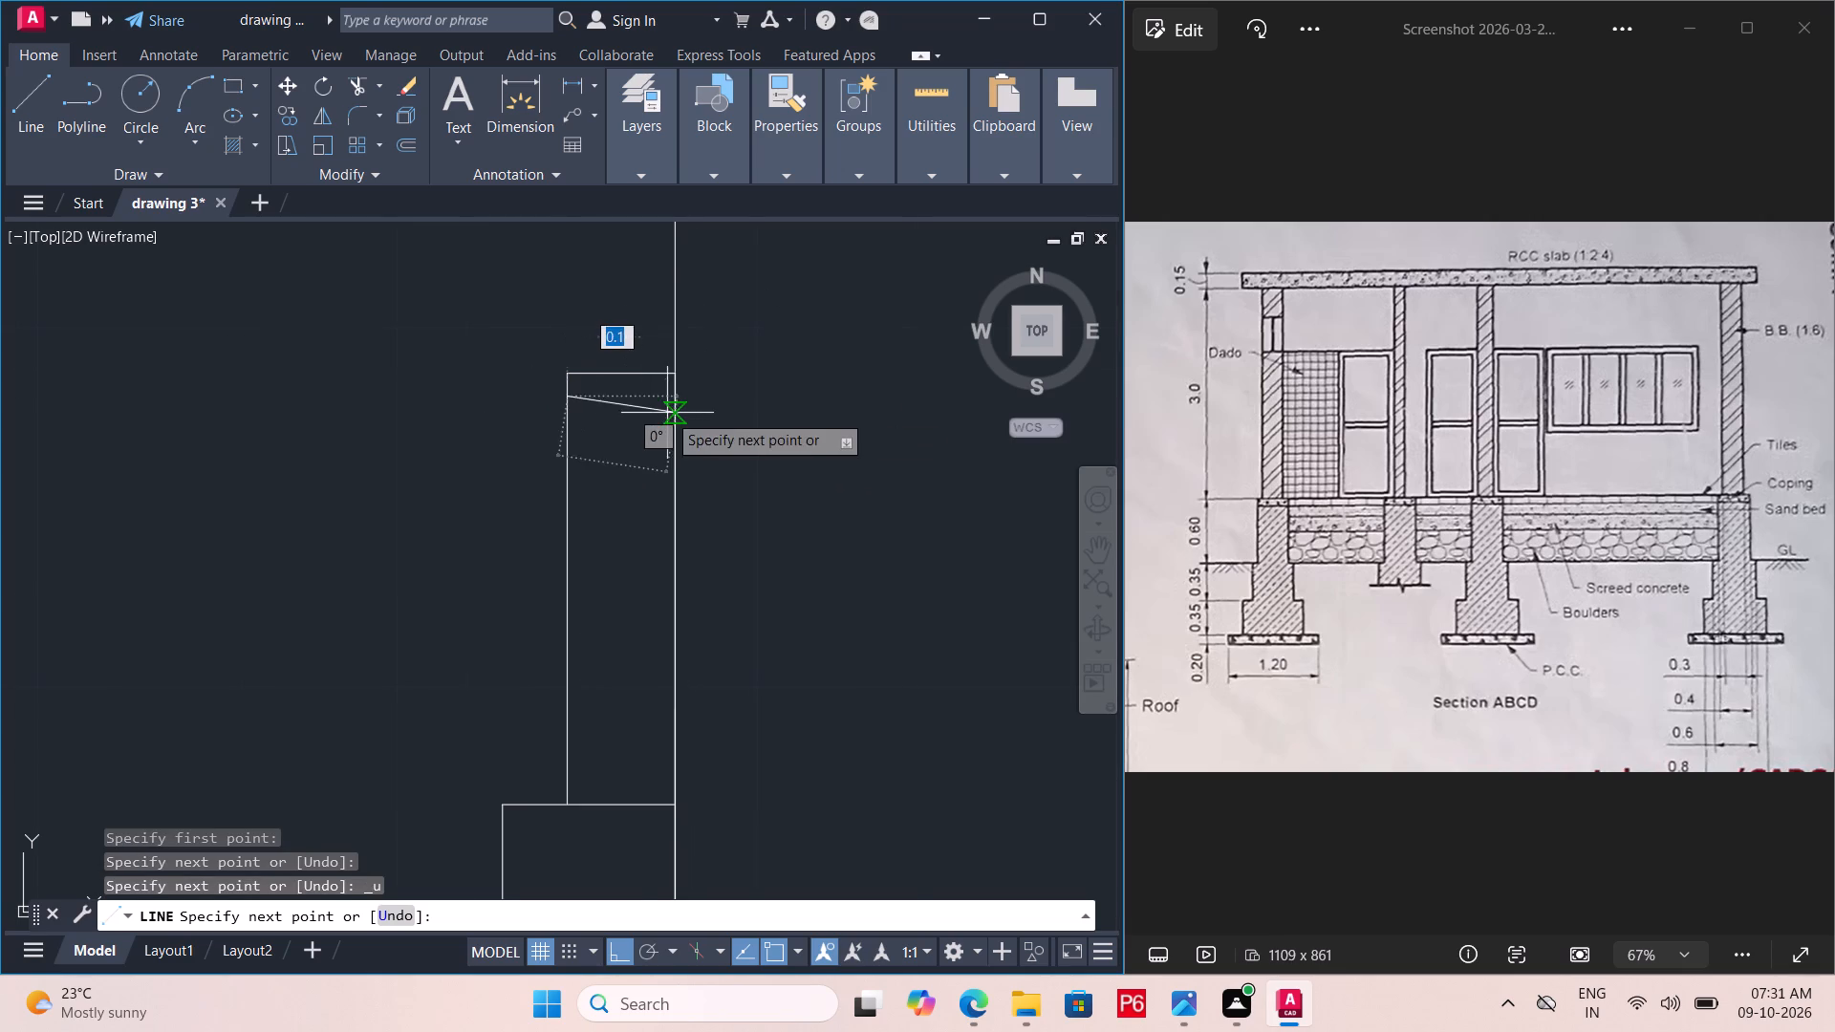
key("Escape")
Draw the coping line just below the plinth wall's top, from its left face perpendicular to the centre line.
type("l")
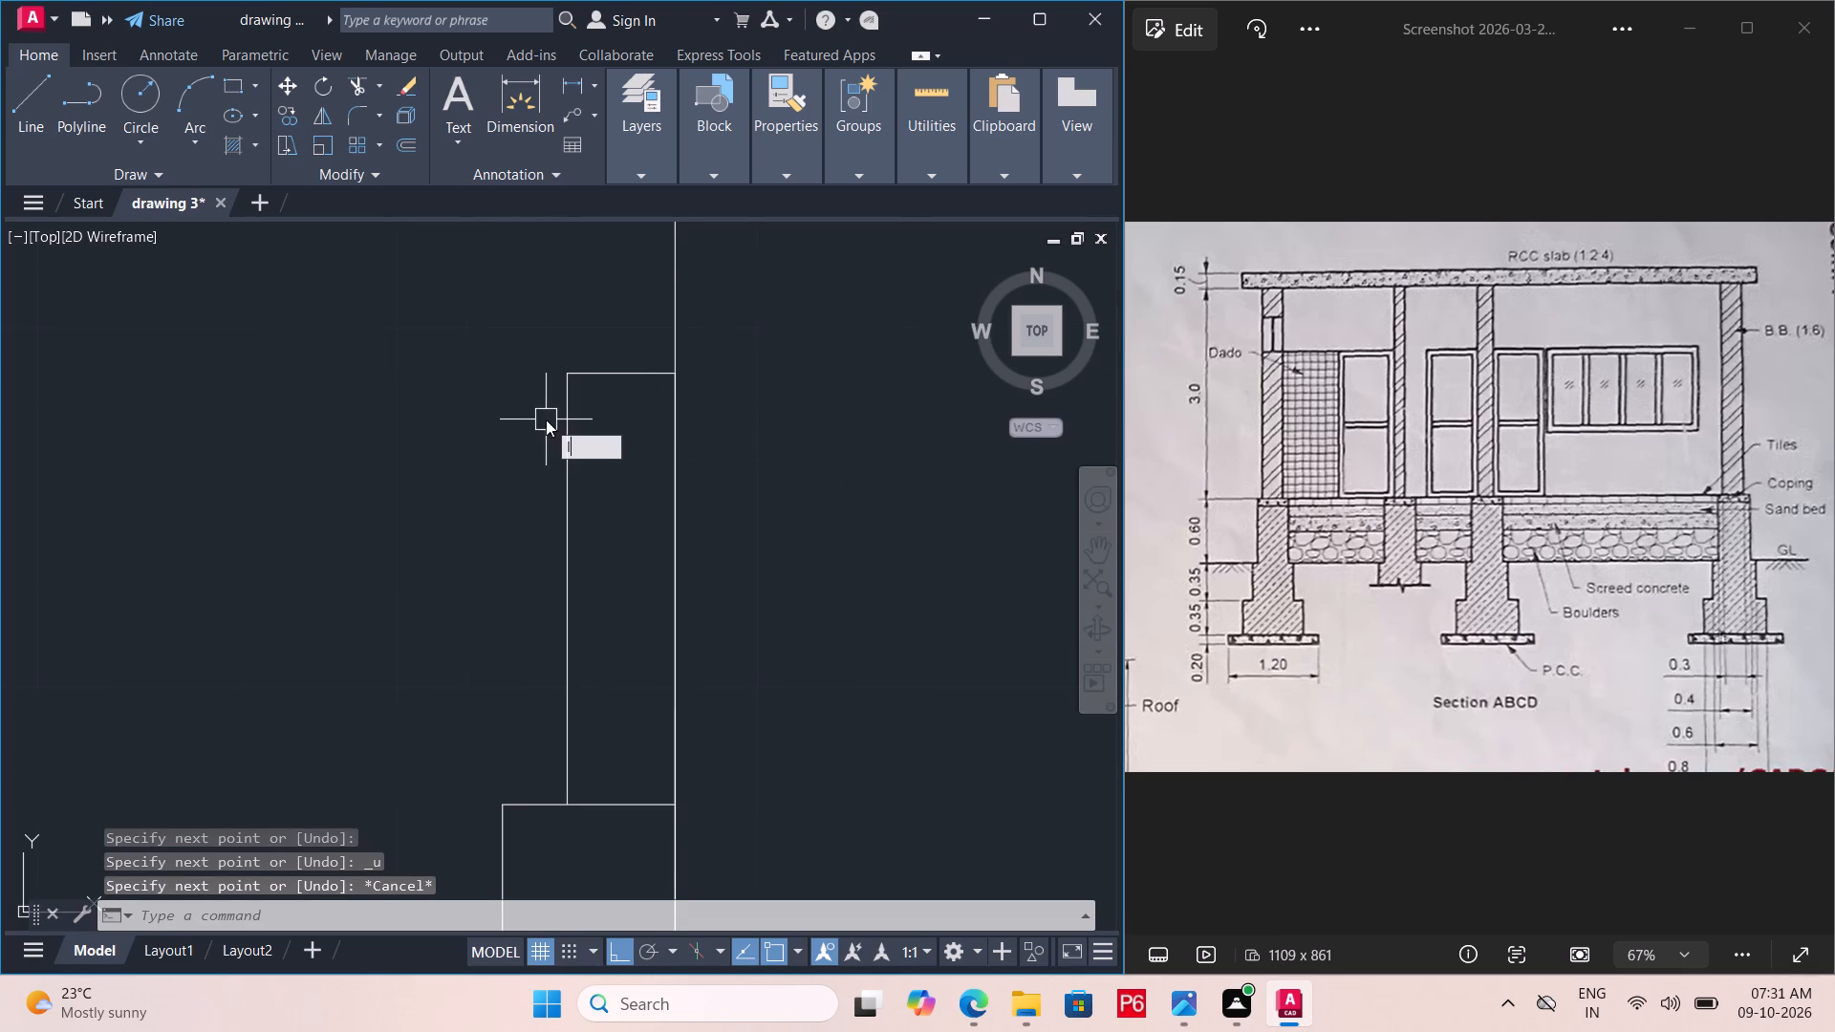
key("space")
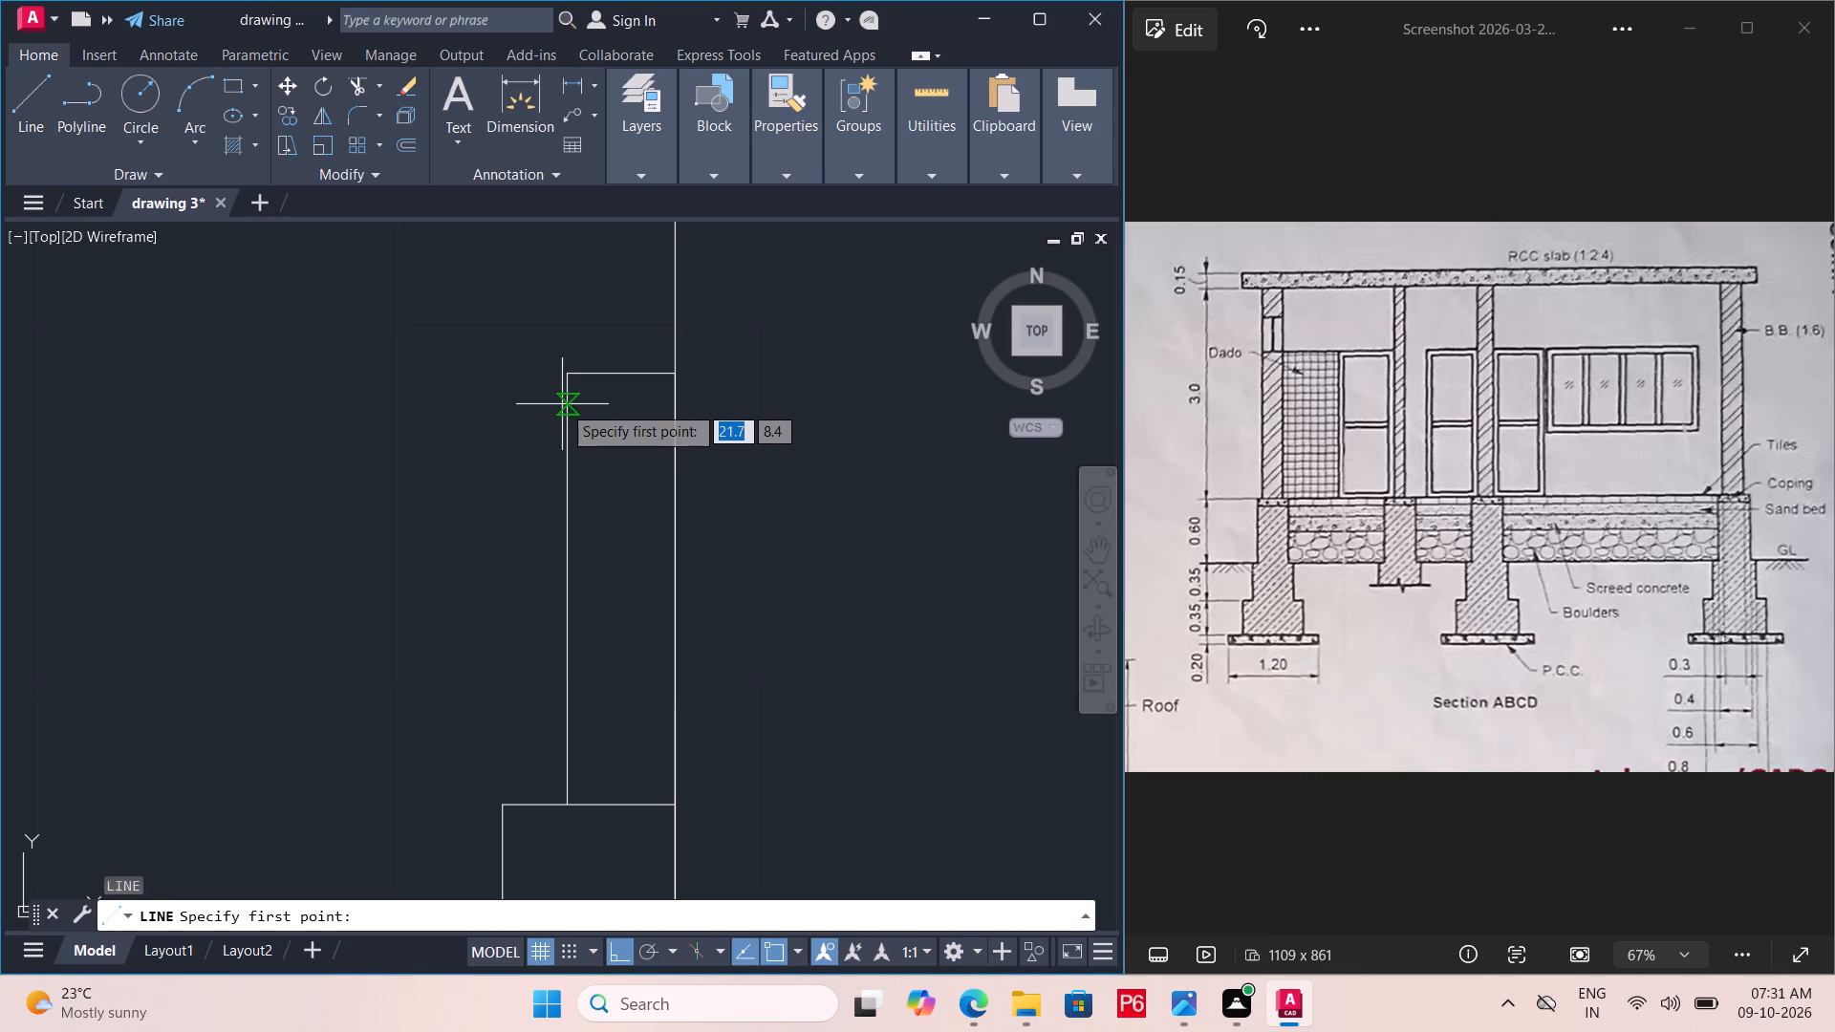
left_click(568, 407)
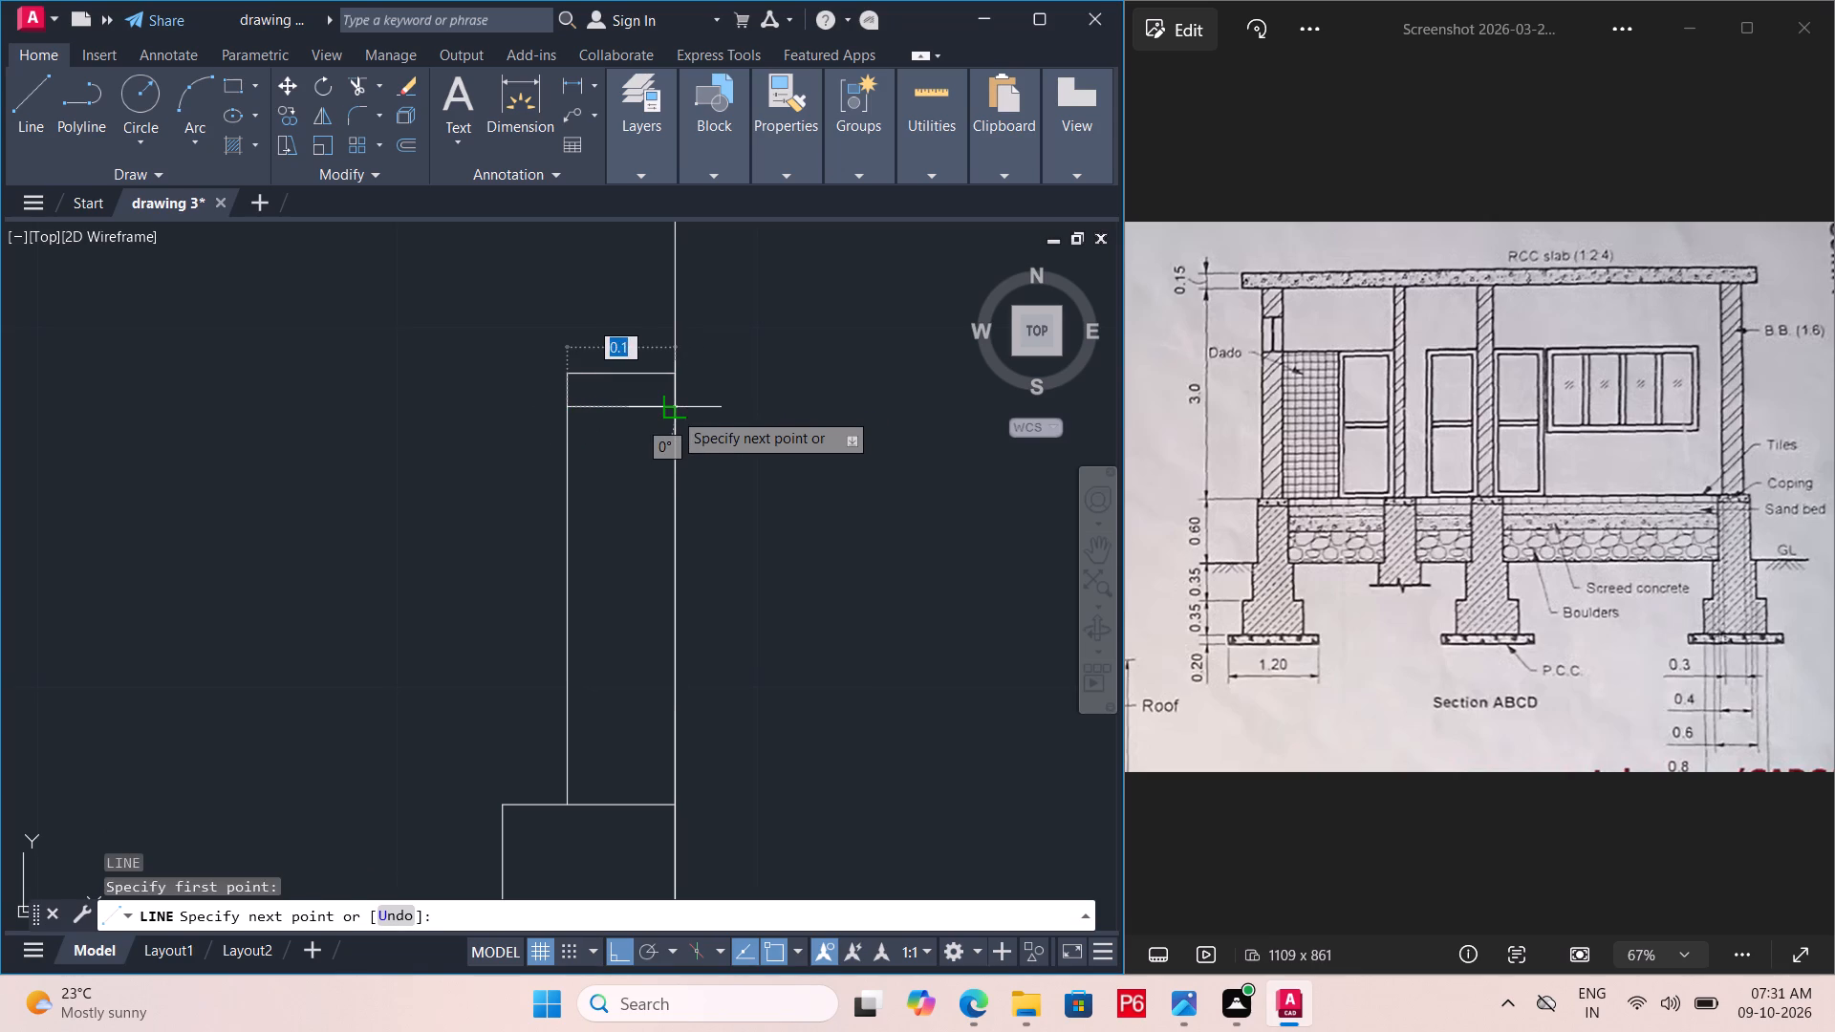
left_click(673, 411)
key("Escape")
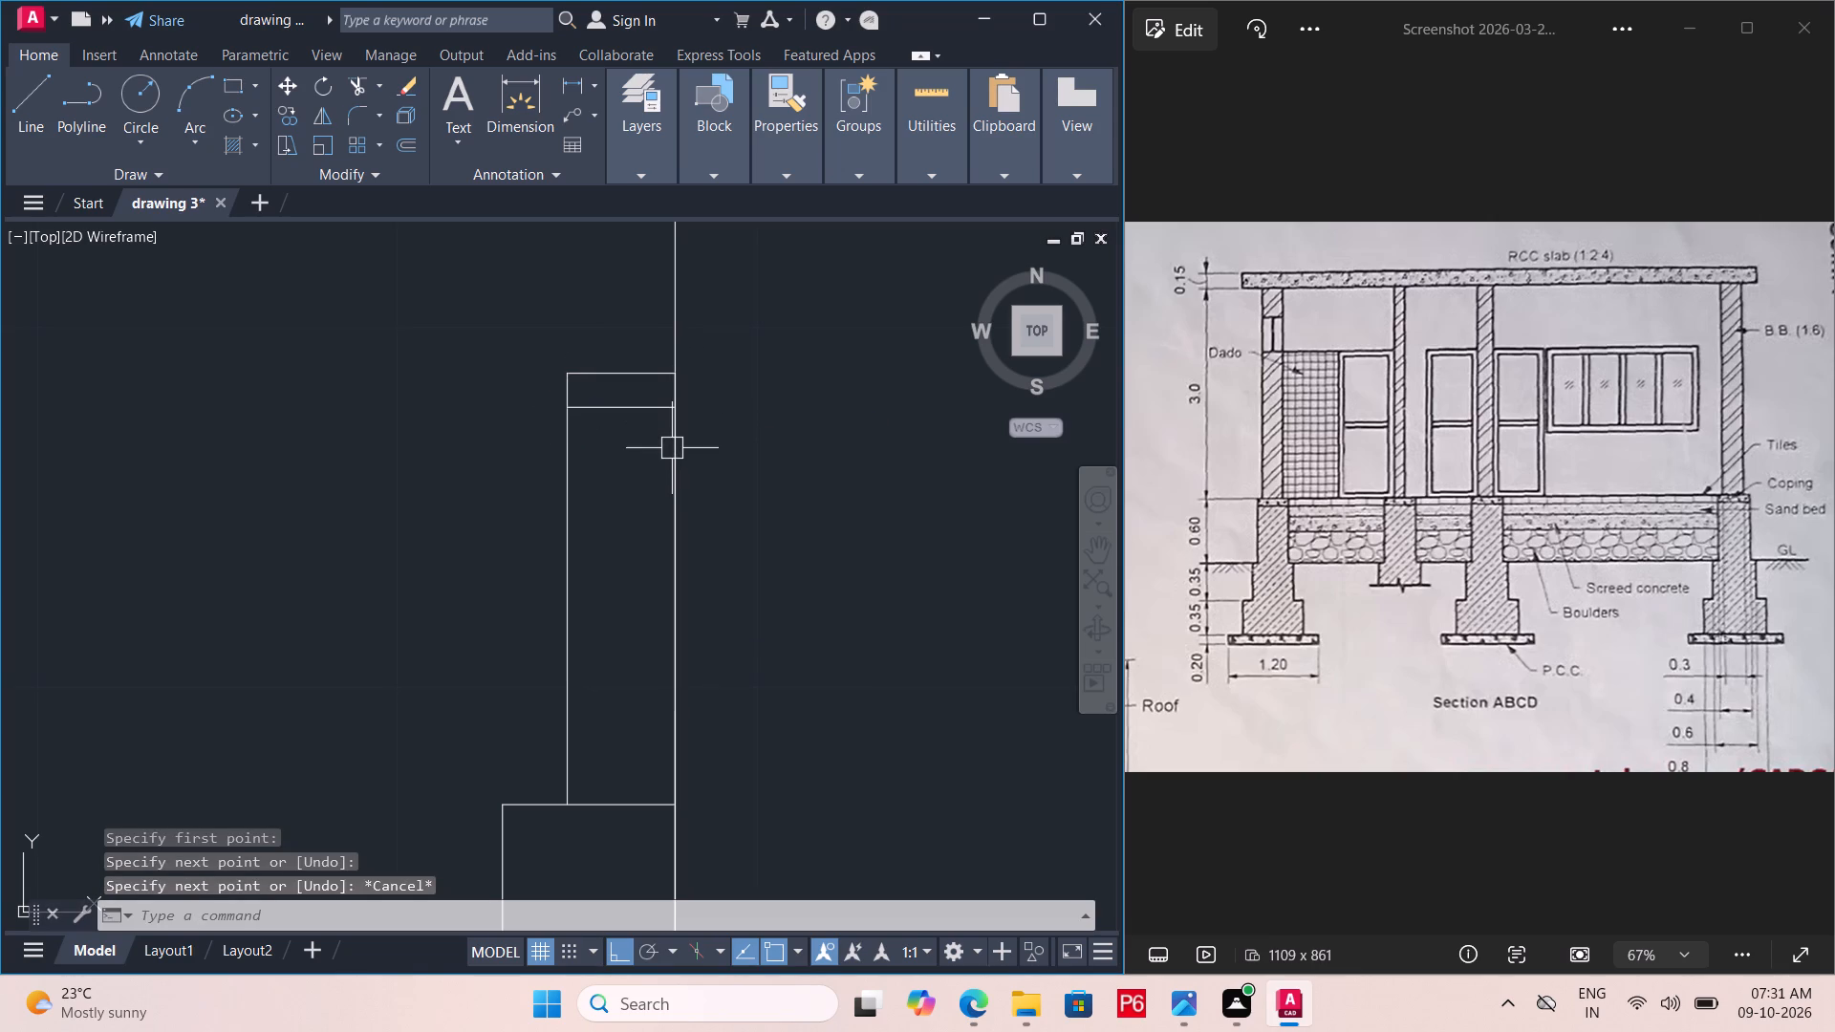
Save the drawing.
key("ctrl+s")
key("ctrl+s")
key("ctrl+s")
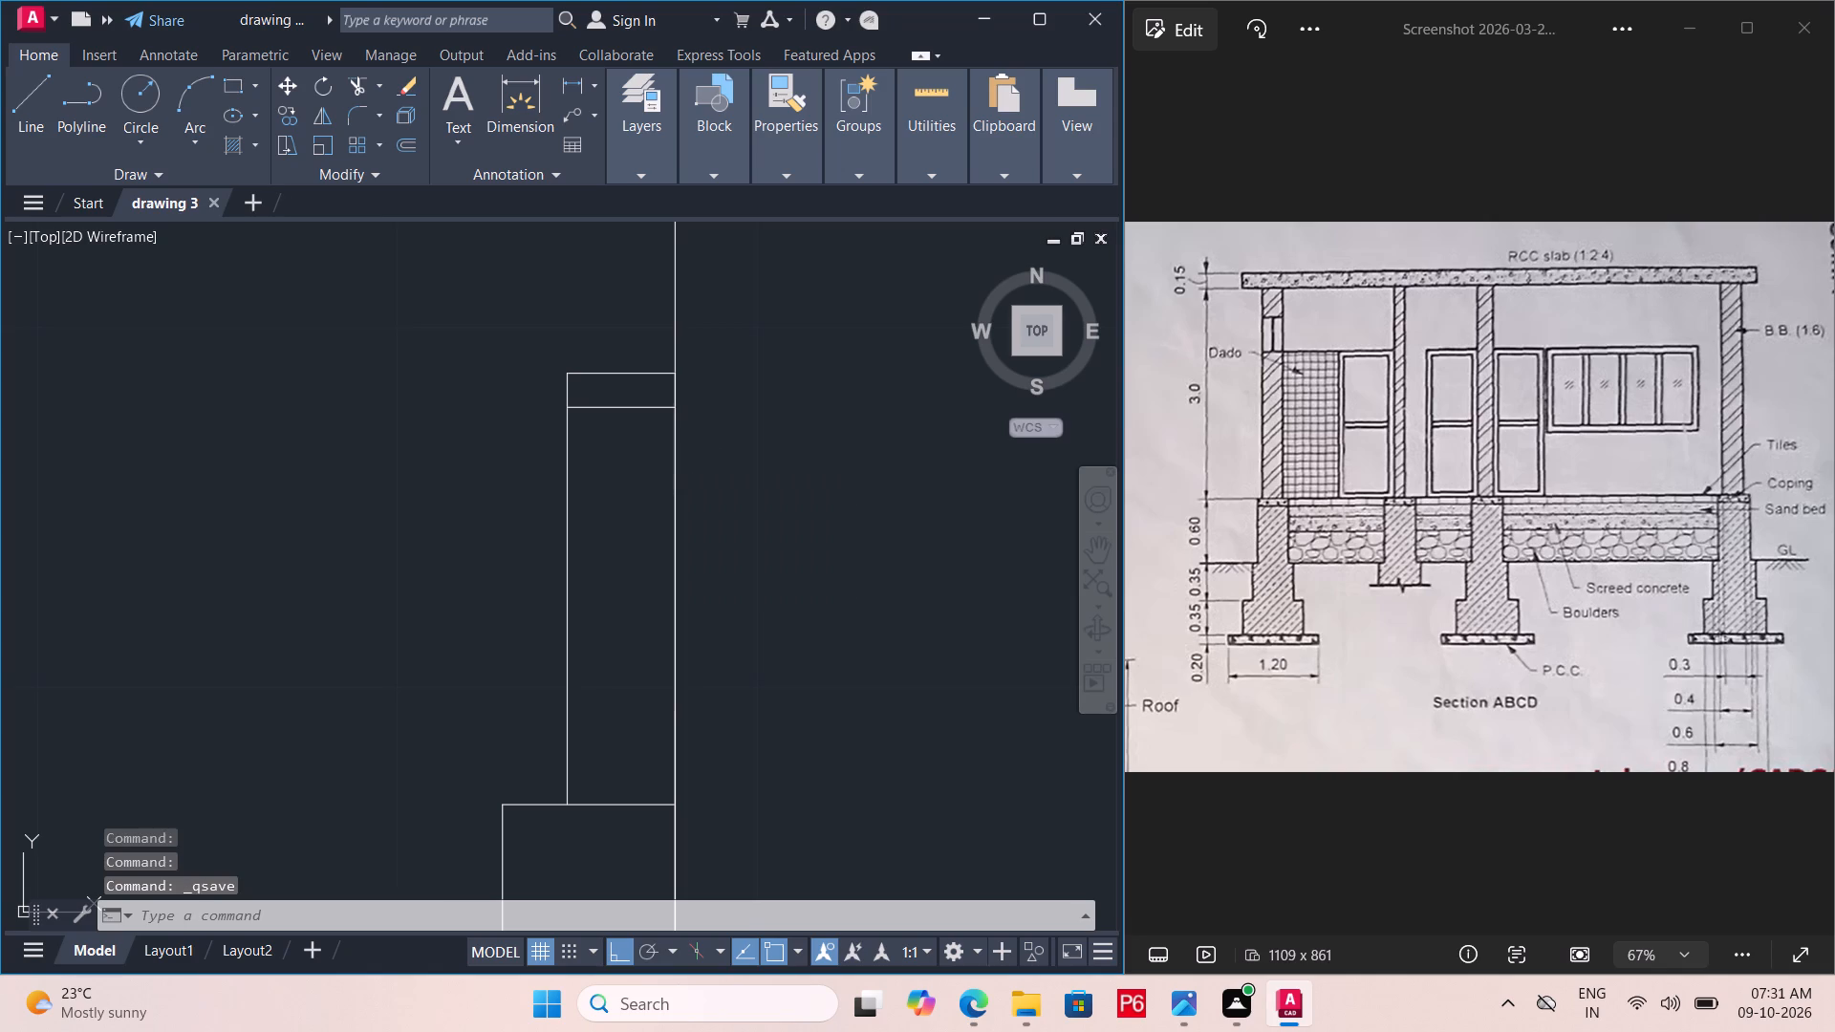
Convert 9 inches to meters with the built-in calculator.
scroll(639, 473, "down", 5)
middle_click_drag(669, 499, 554, 550)
scroll(554, 550, "up", 3)
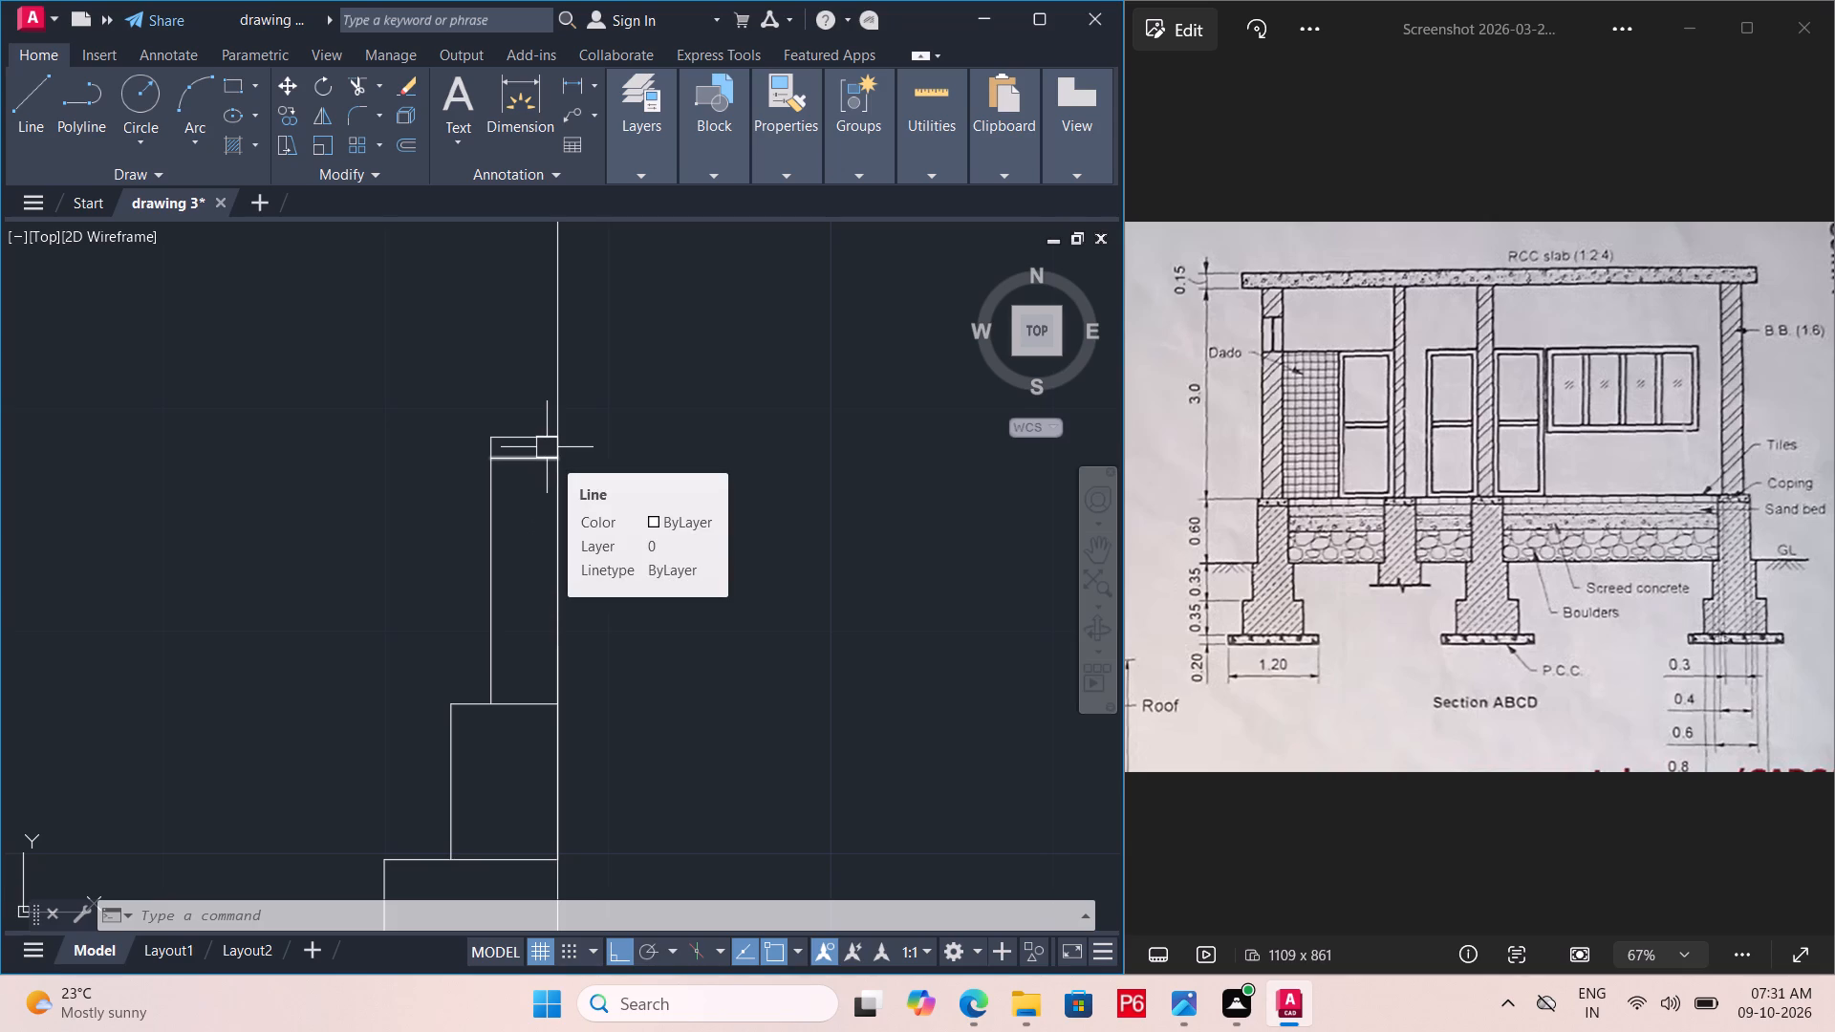
left_click(921, 162)
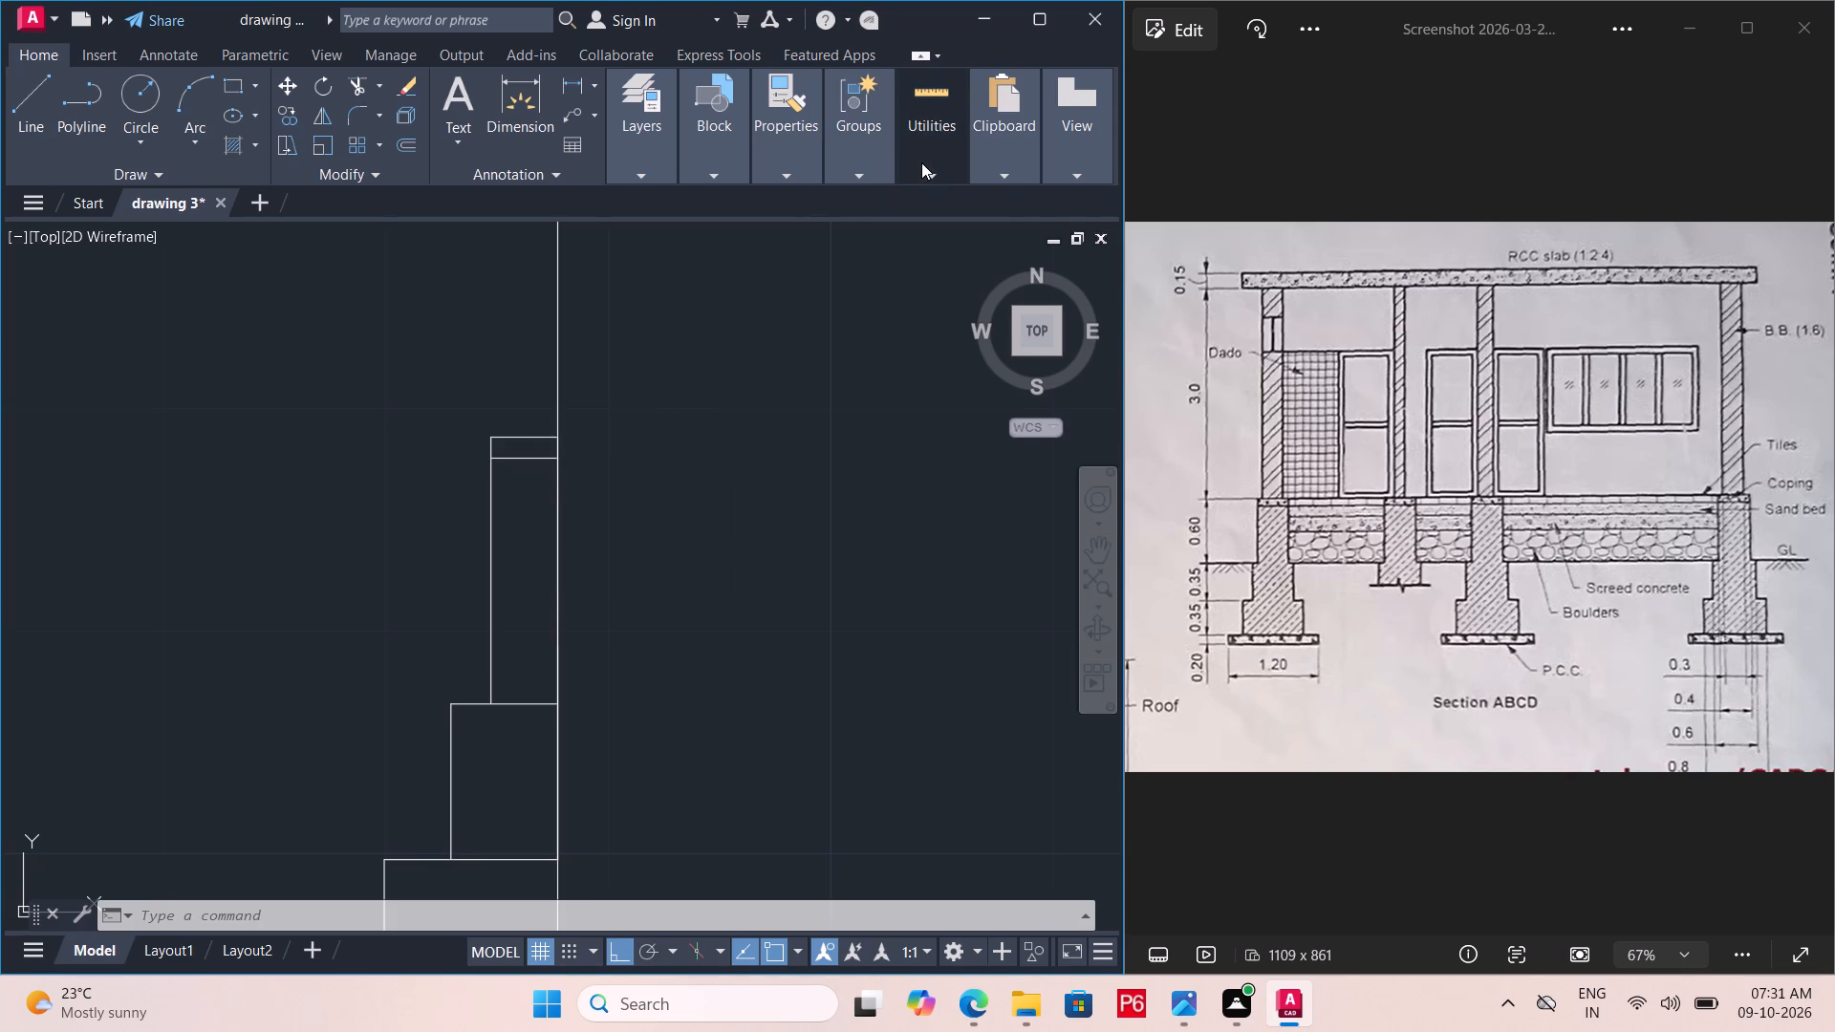
left_click(988, 257)
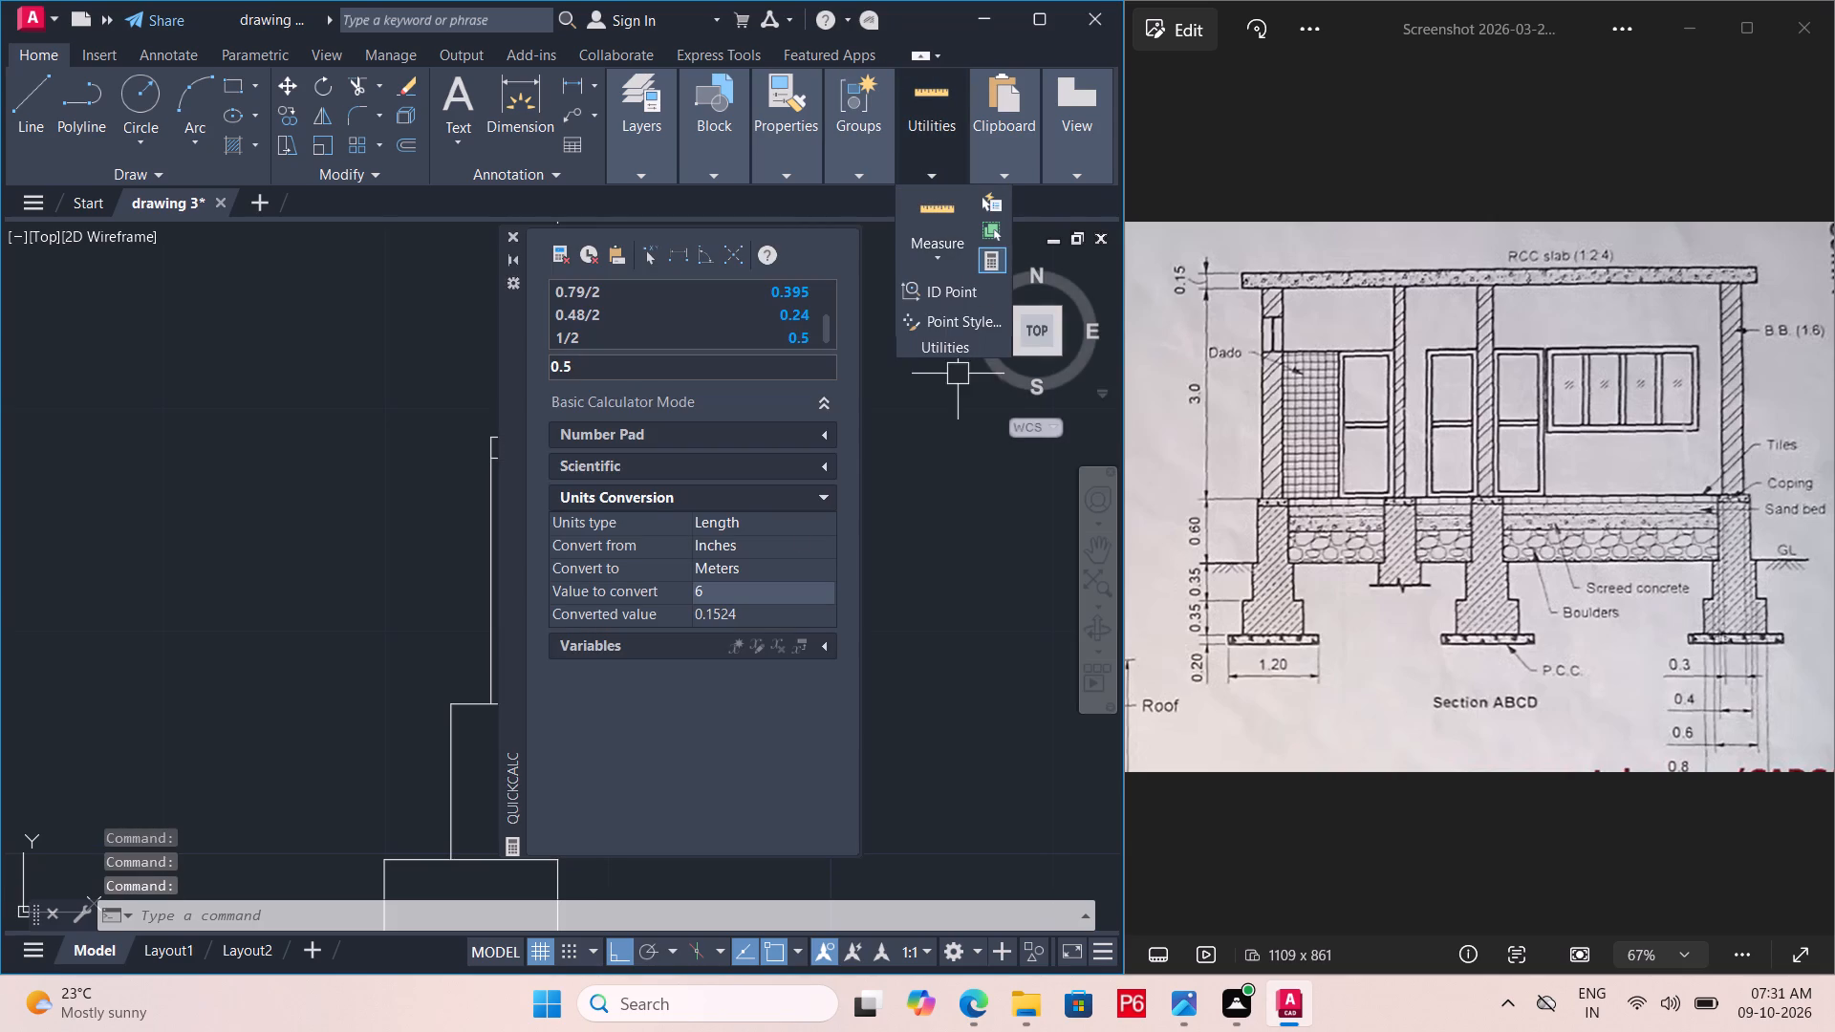
double_click(742, 593)
left_click_drag(742, 593, 680, 584)
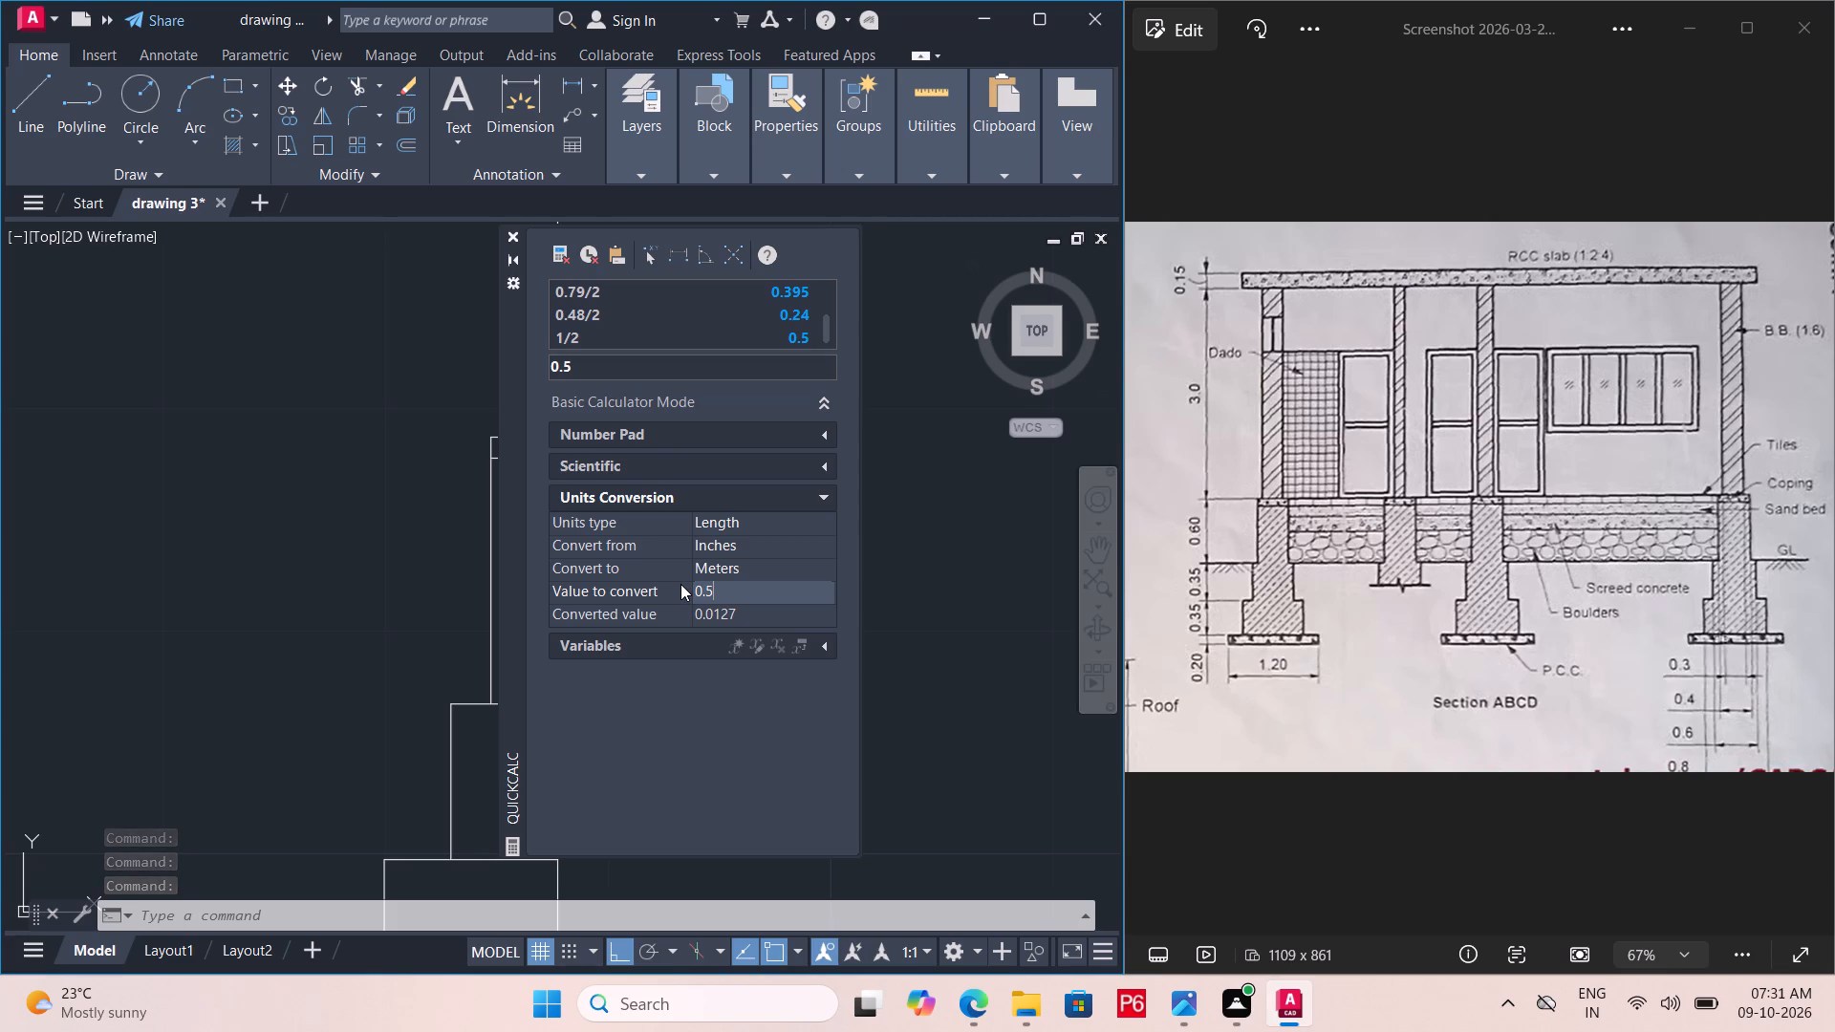
left_click(728, 591)
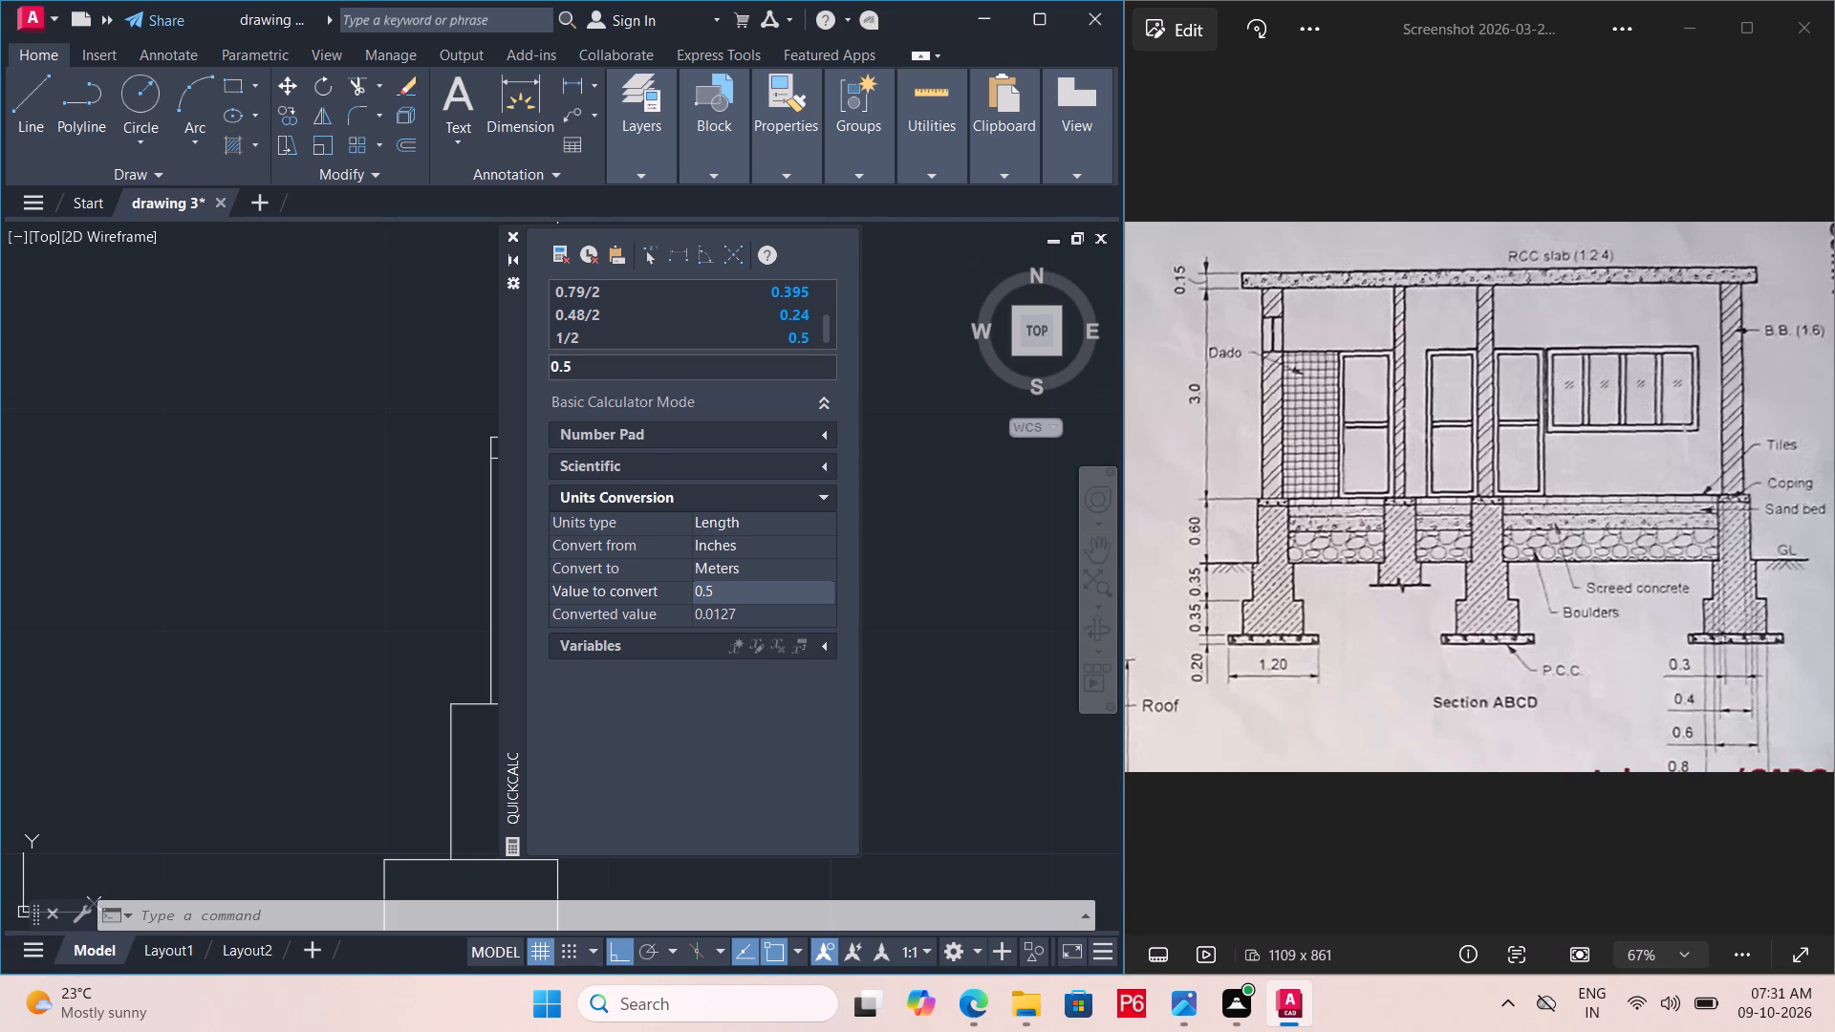
key("BackSpace")
key("BackSpace")
key("BackSpace")
key("9")
key("Return")
Calculate 0.2286/2 in the calculator to get the upper wall's half width, and close it.
left_click_drag(745, 613, 706, 613)
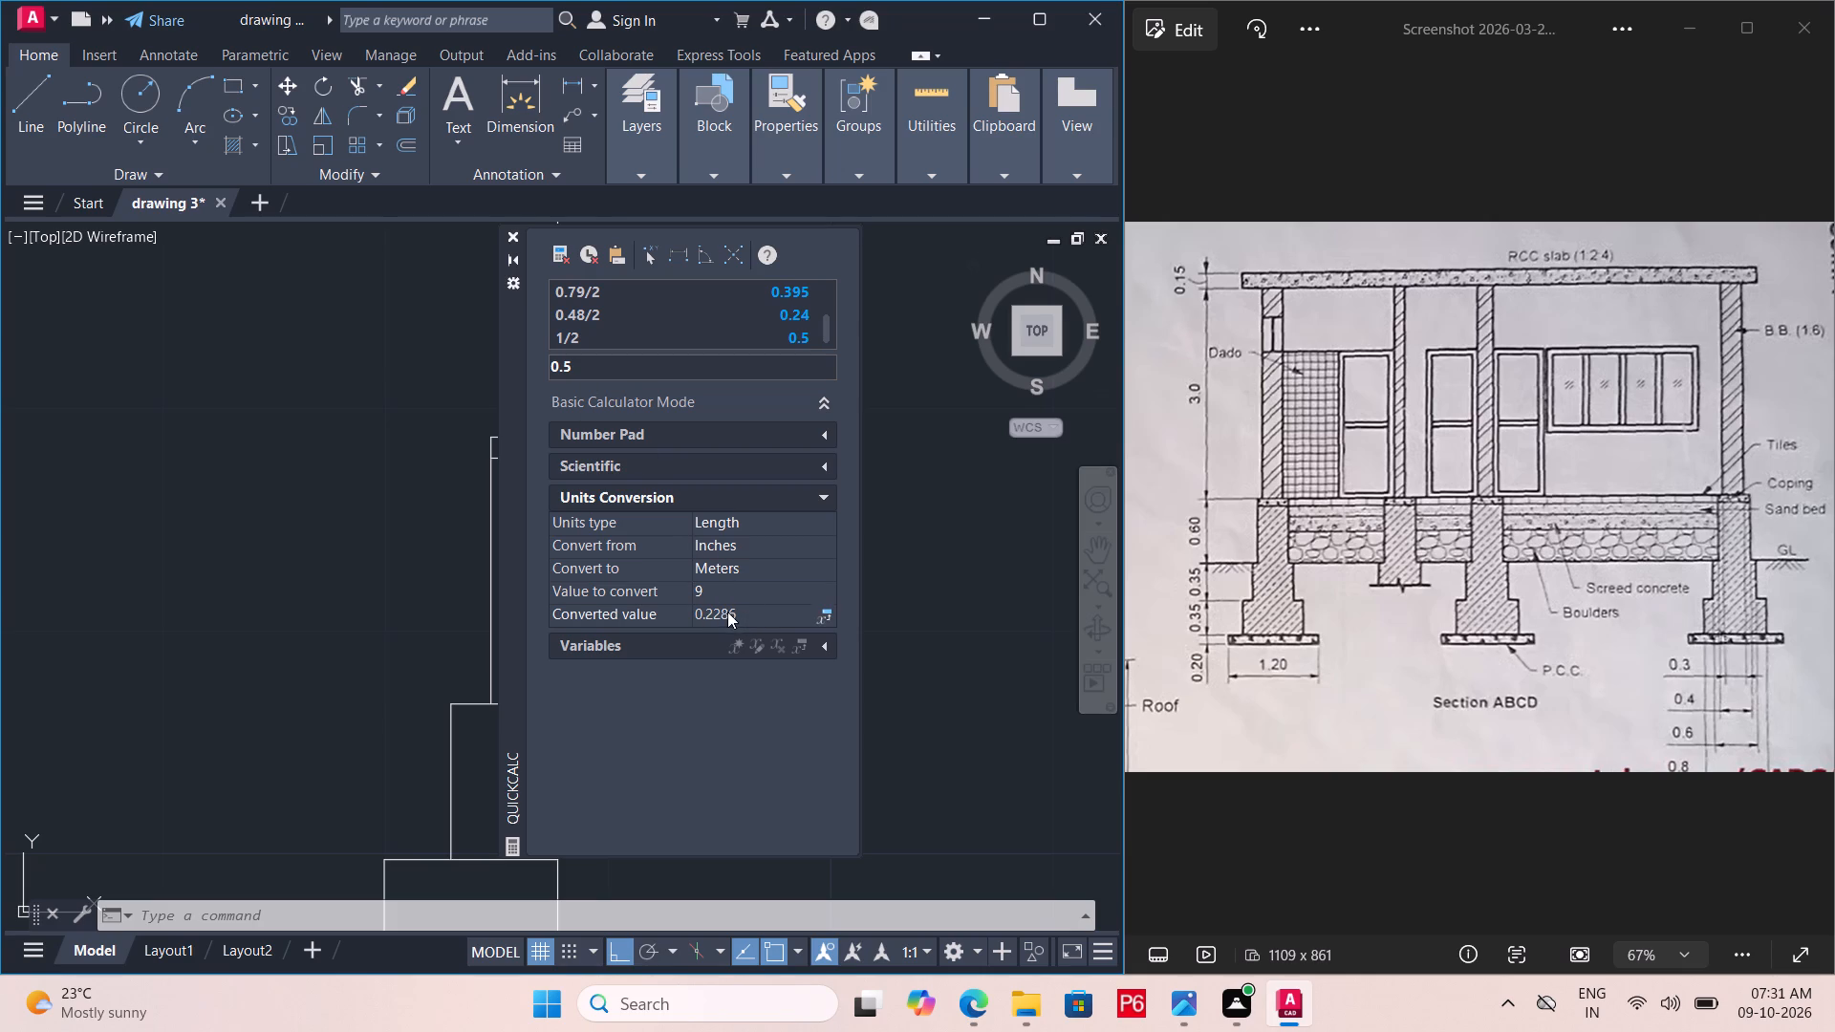
left_click(728, 611)
left_click_drag(591, 370, 530, 363)
type("0.2286")
type("/2")
key("Return")
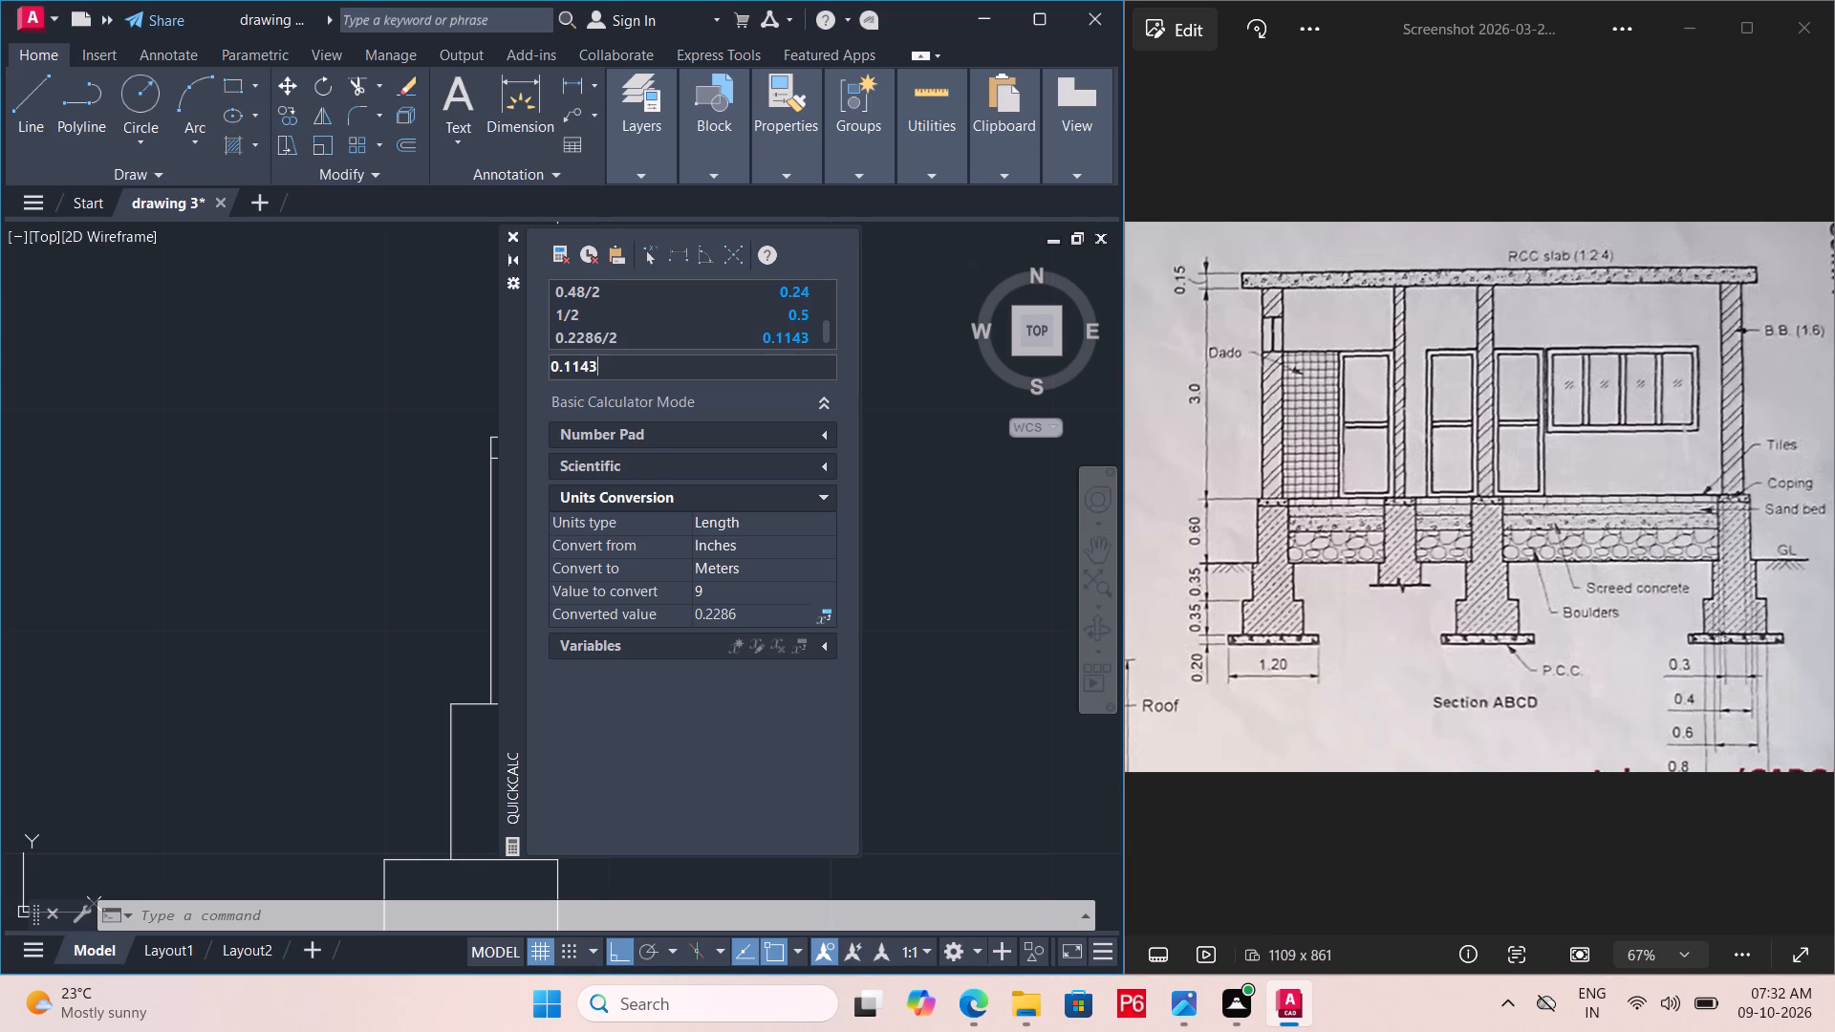
left_click(515, 239)
Draw the upper wall's left half from the coping's top at the centre line: 0.114 outward, 3 up and 0.114 back.
middle_click_drag(571, 533, 591, 646)
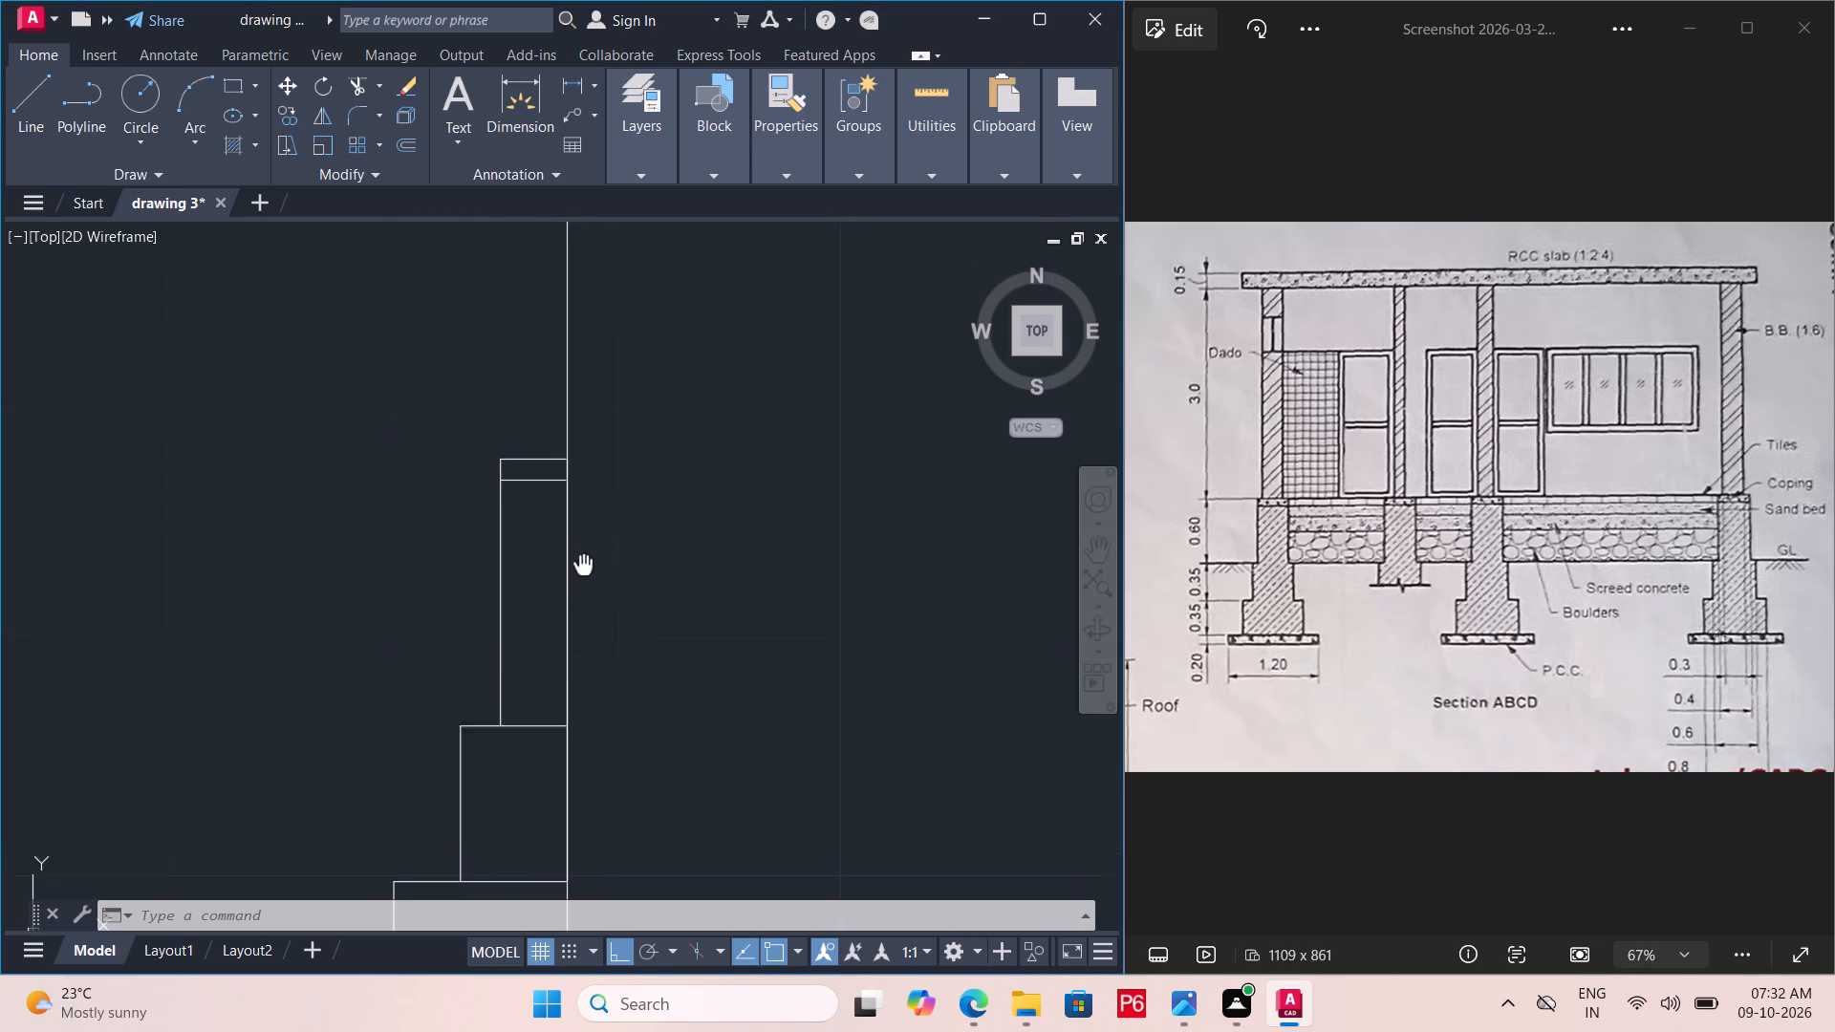
middle_click_drag(591, 646, 594, 732)
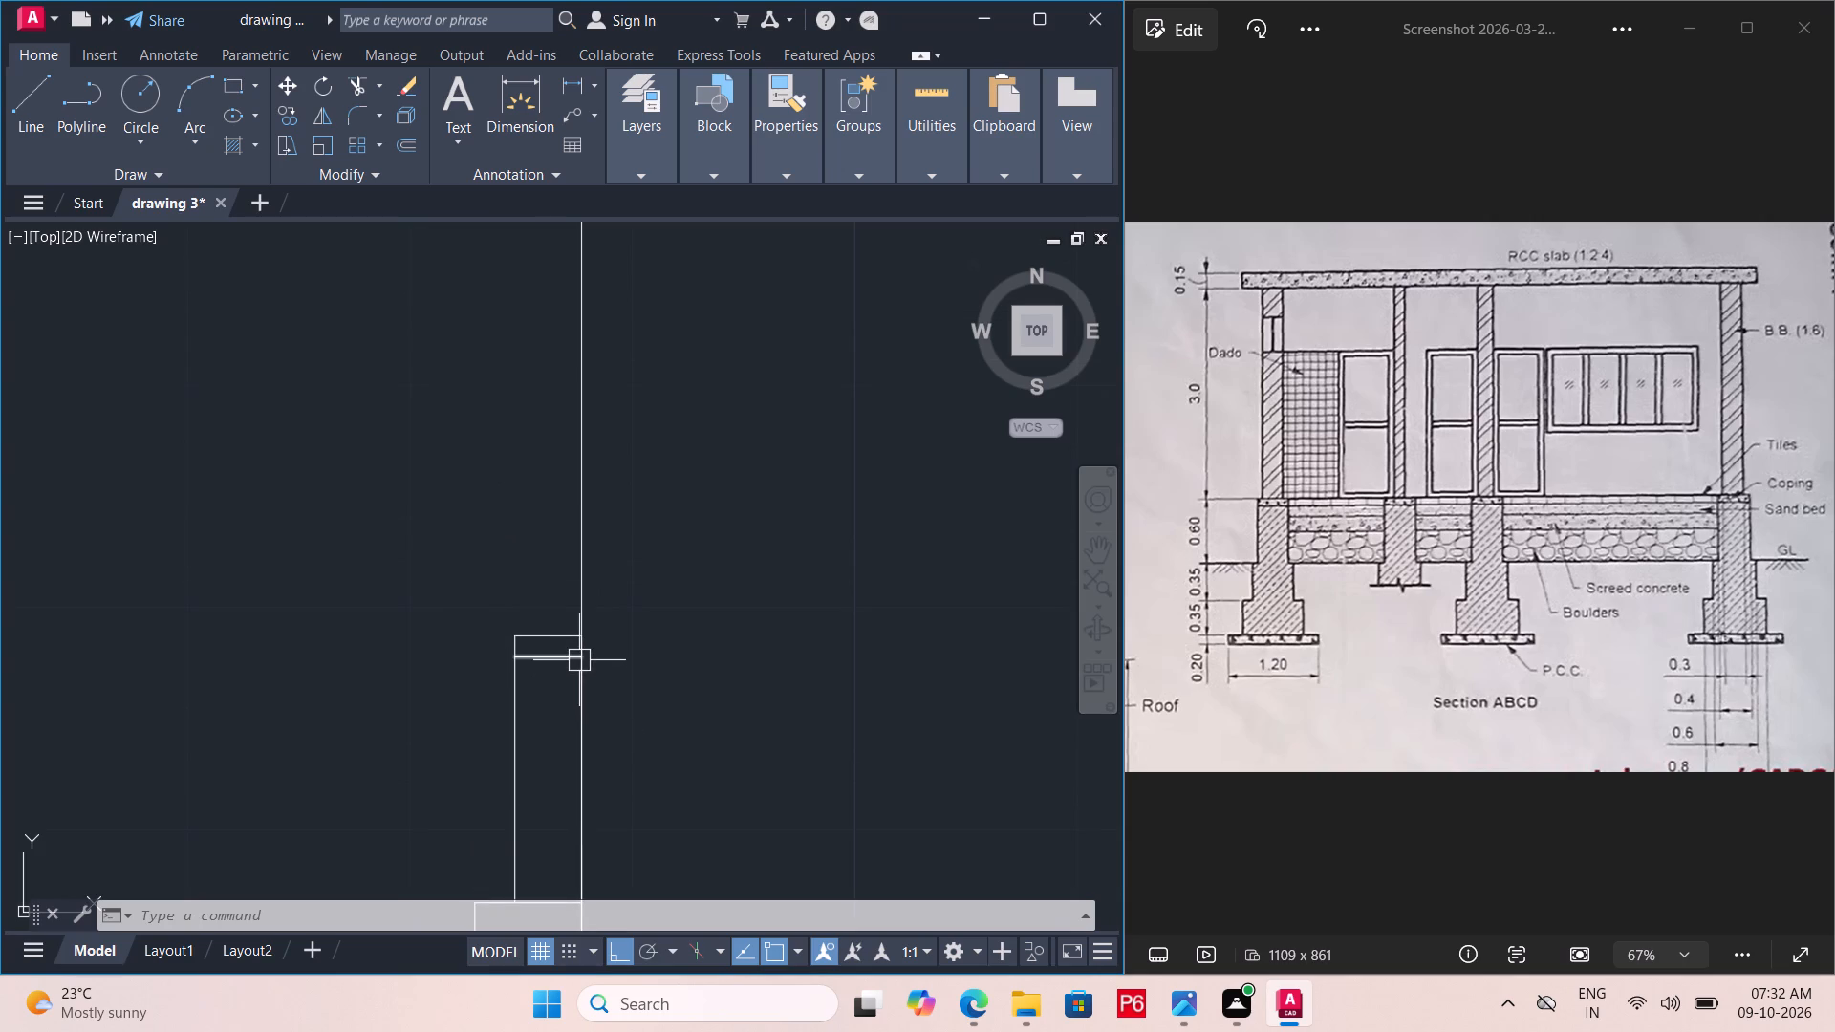
type("l")
key("space")
left_click(580, 630)
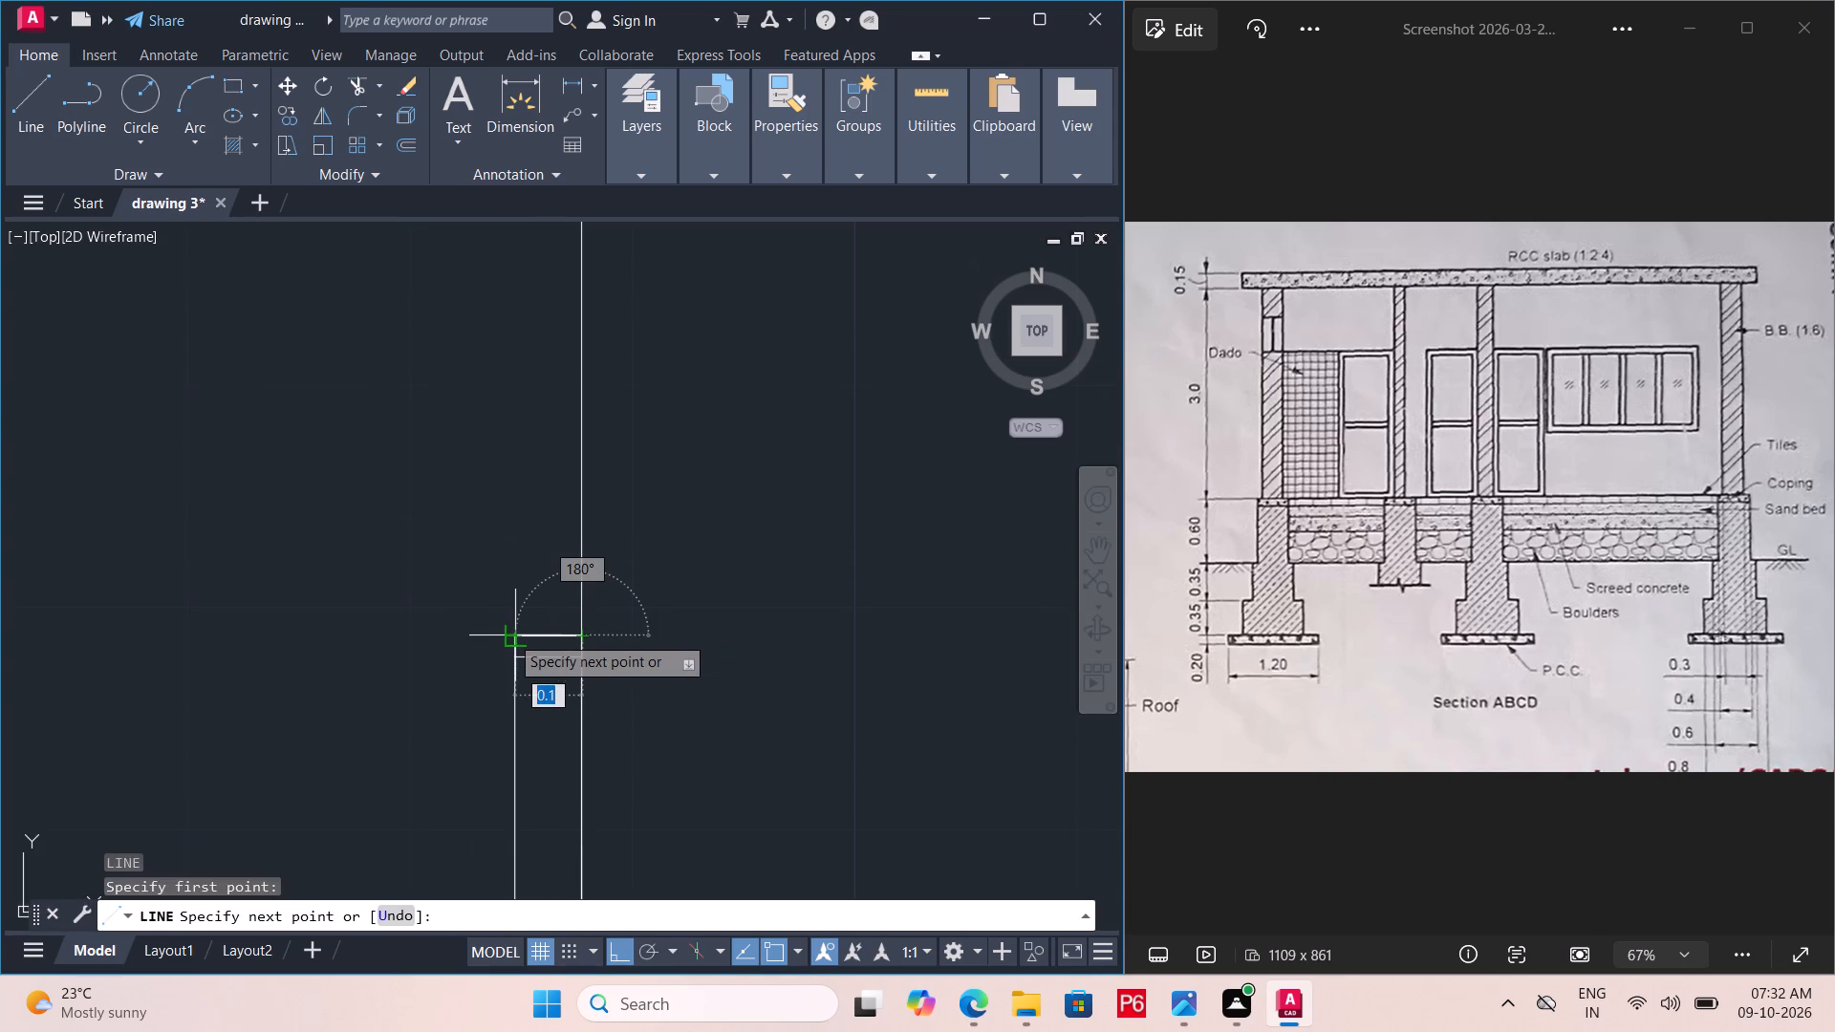
type("0.114")
key("Return")
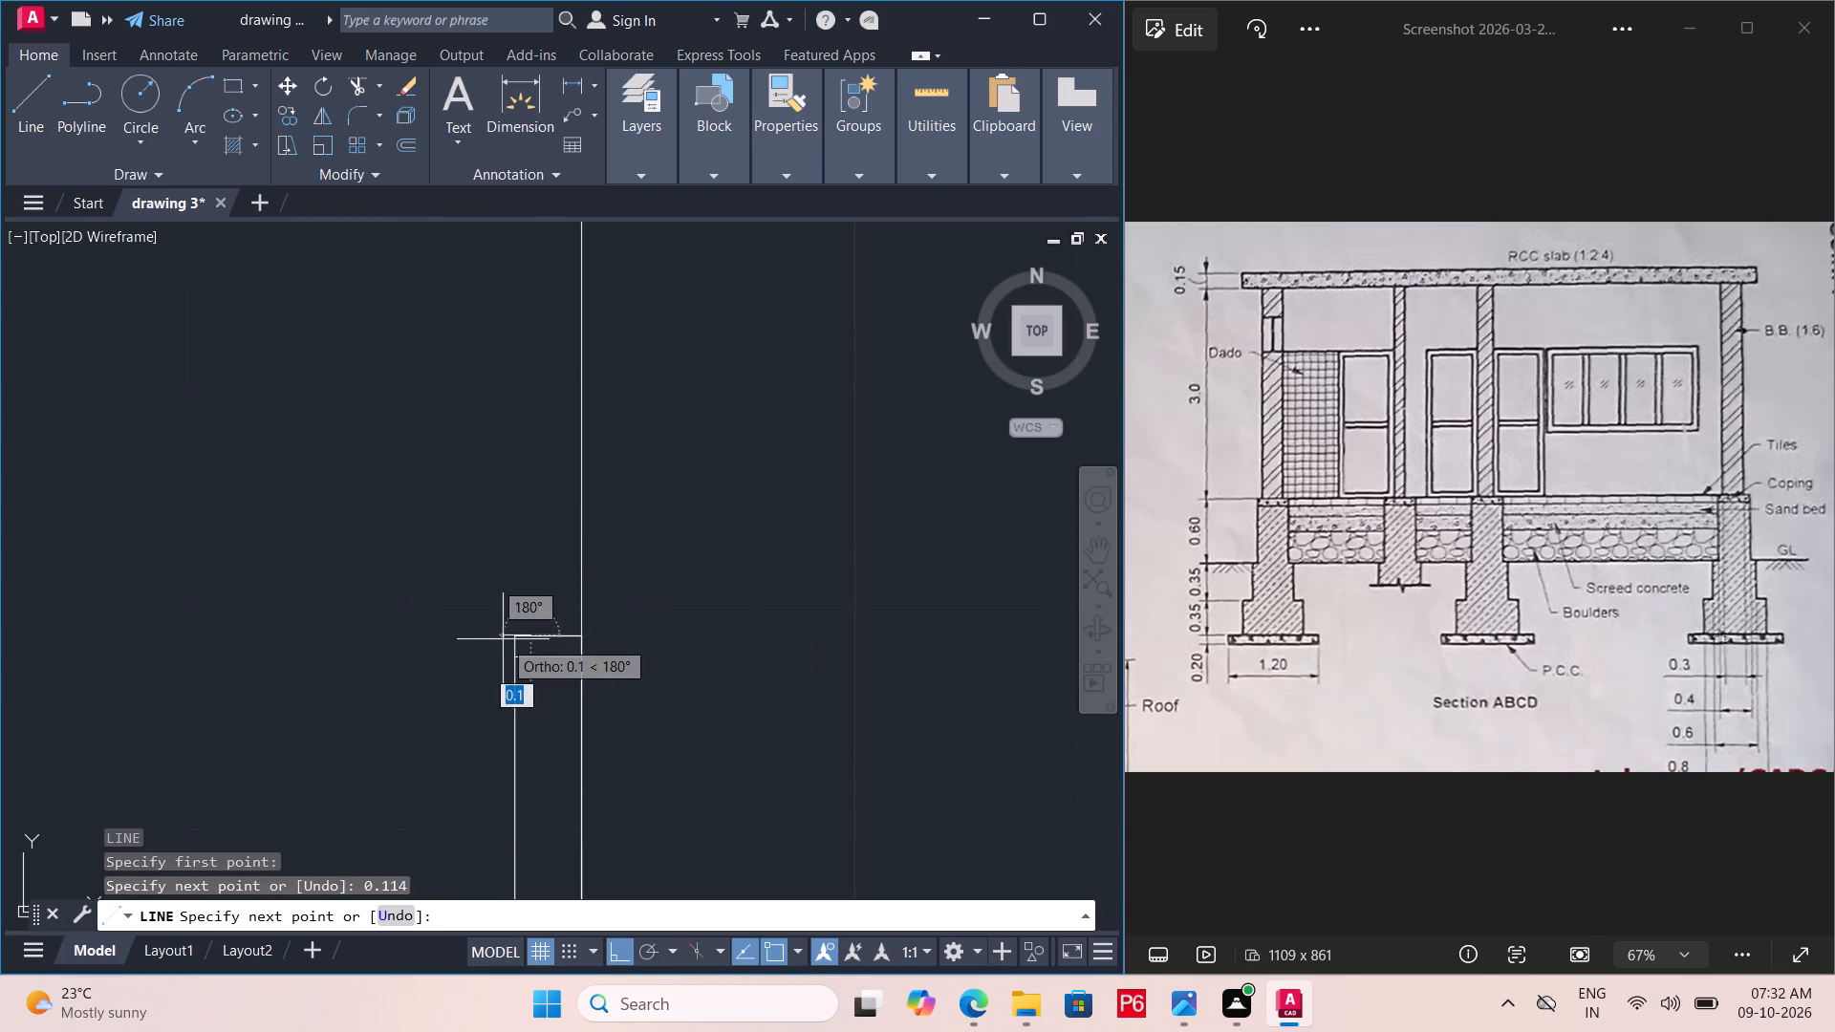
middle_click_drag(614, 314, 561, 624)
middle_click_drag(551, 521, 613, 428)
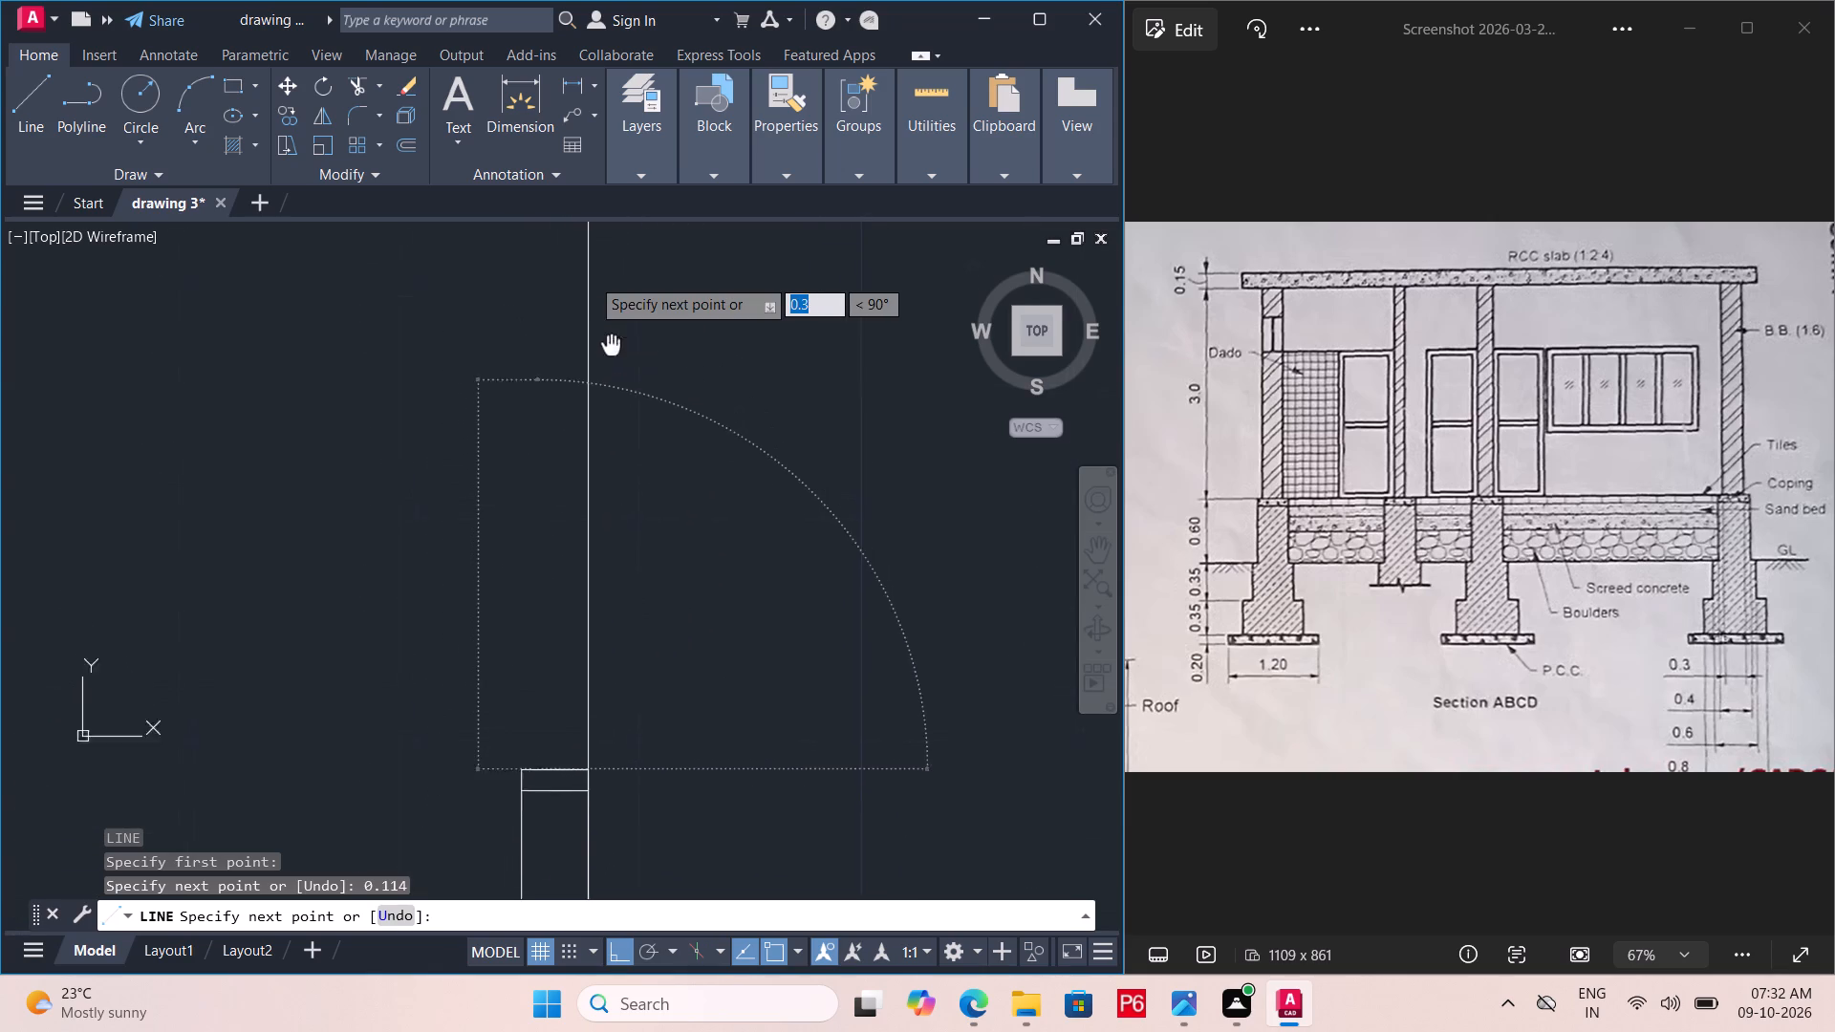
middle_click_drag(613, 428, 613, 447)
scroll(610, 450, "down", 2)
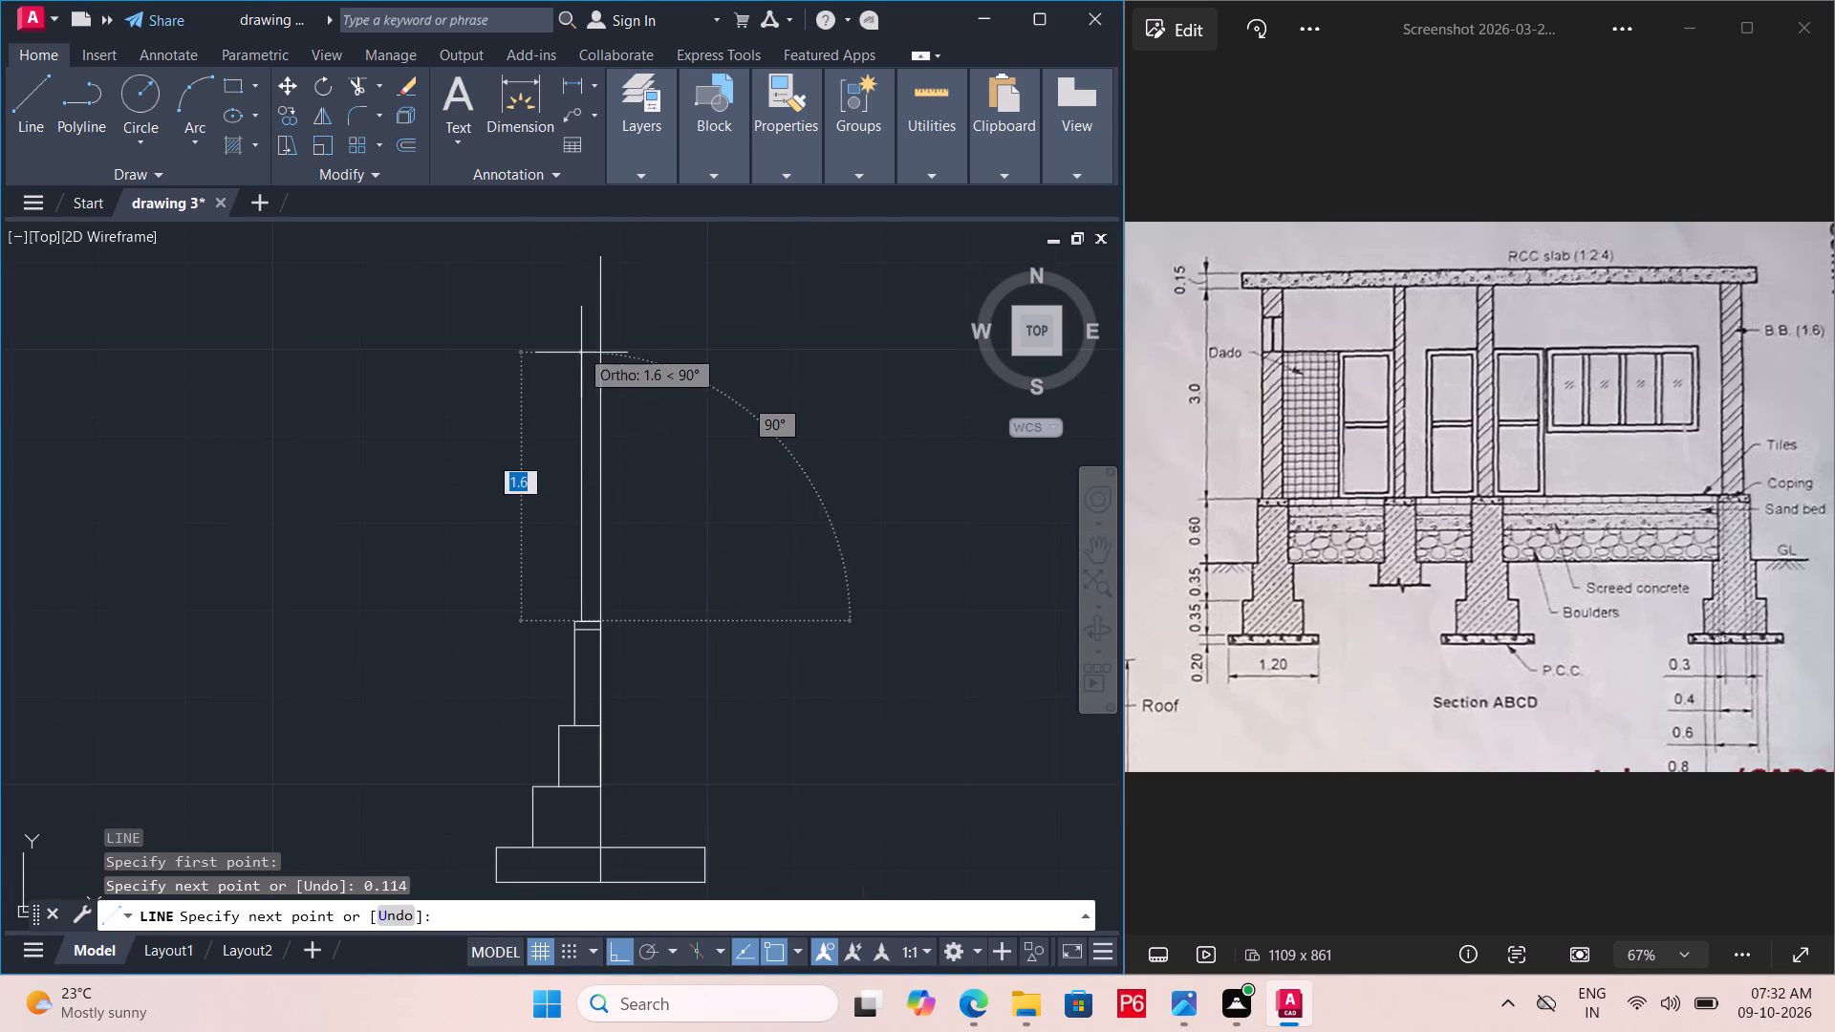
key("3")
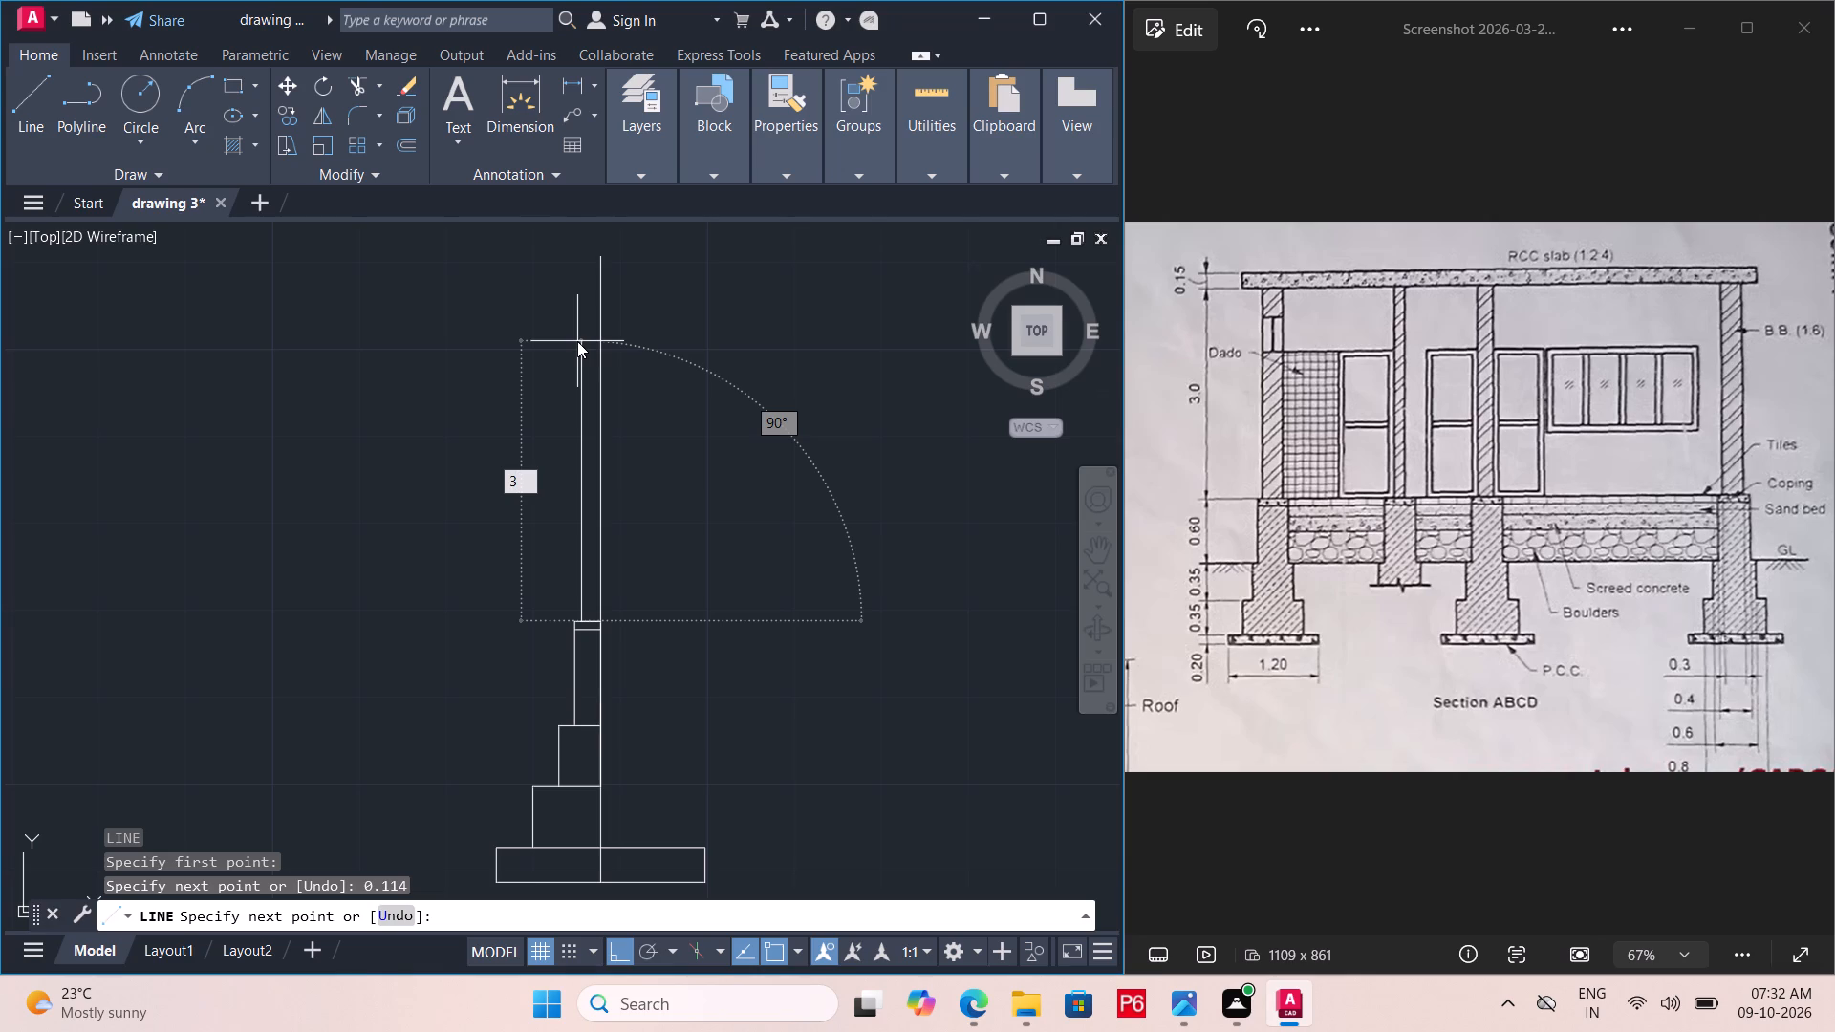
key("Return")
scroll(572, 383, "down", 3)
middle_click_drag(556, 528, 549, 561)
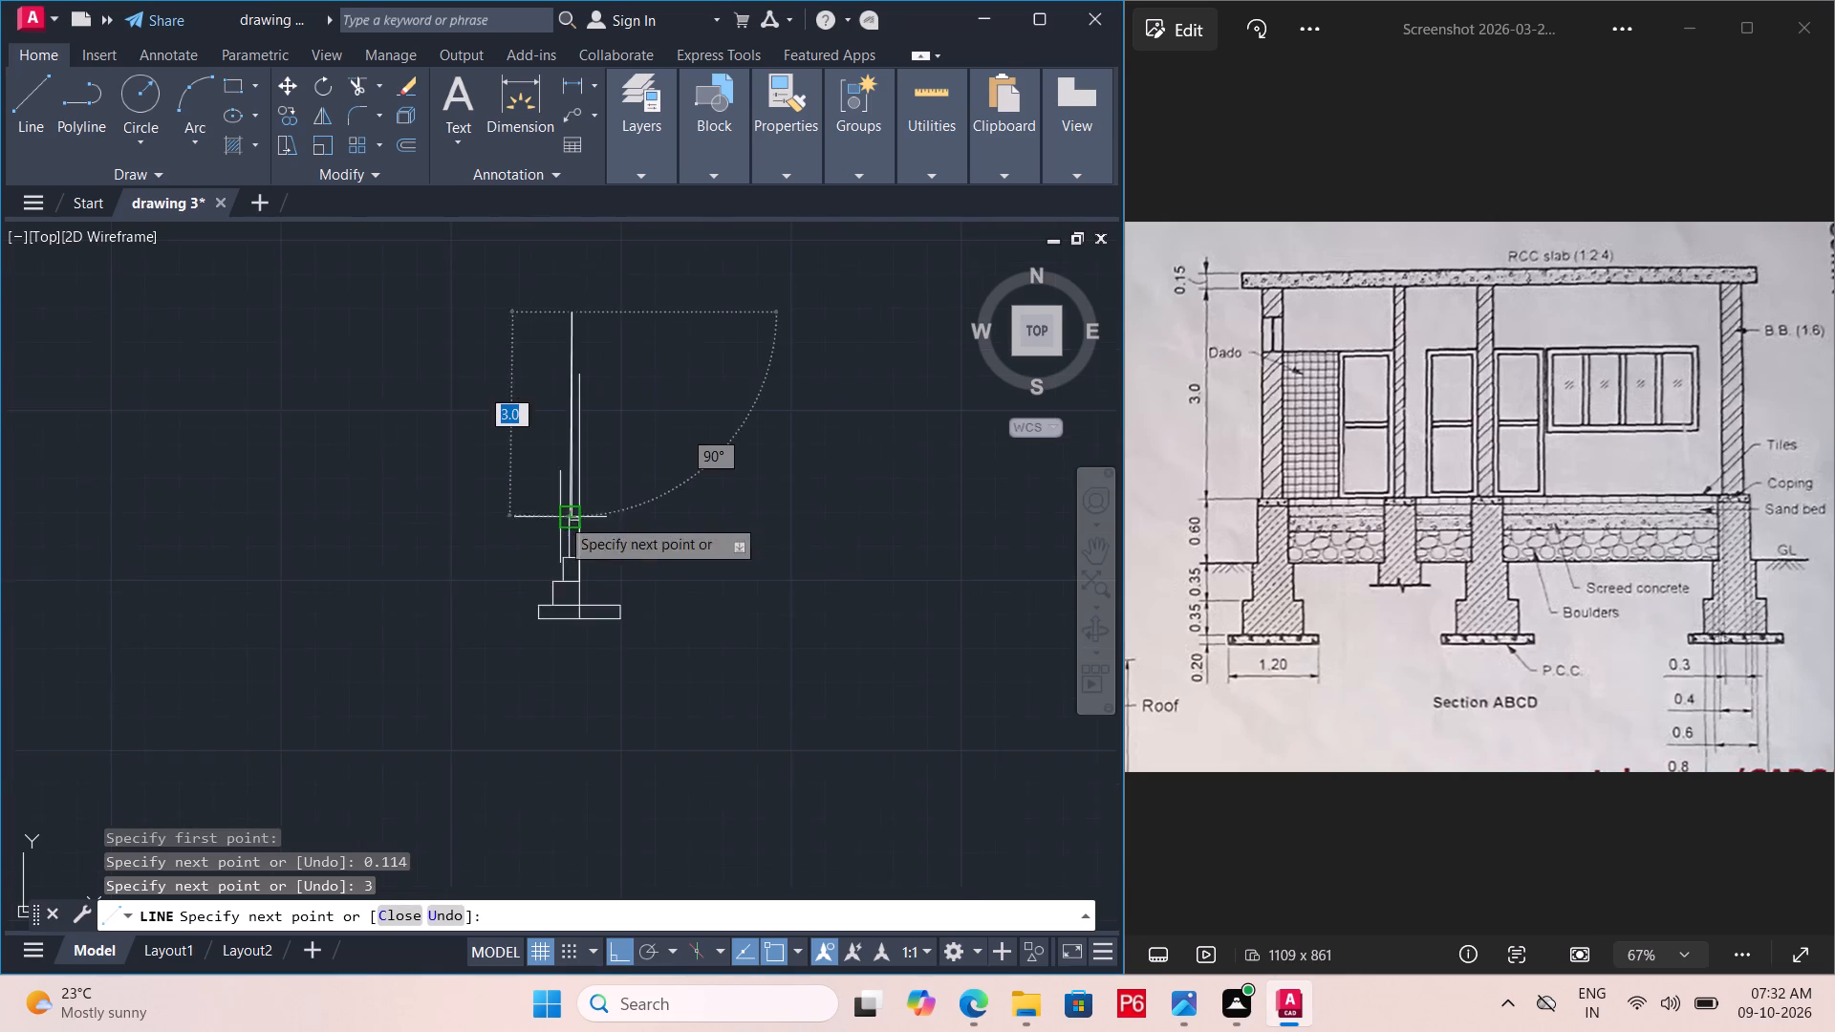
middle_click_drag(549, 561, 504, 734)
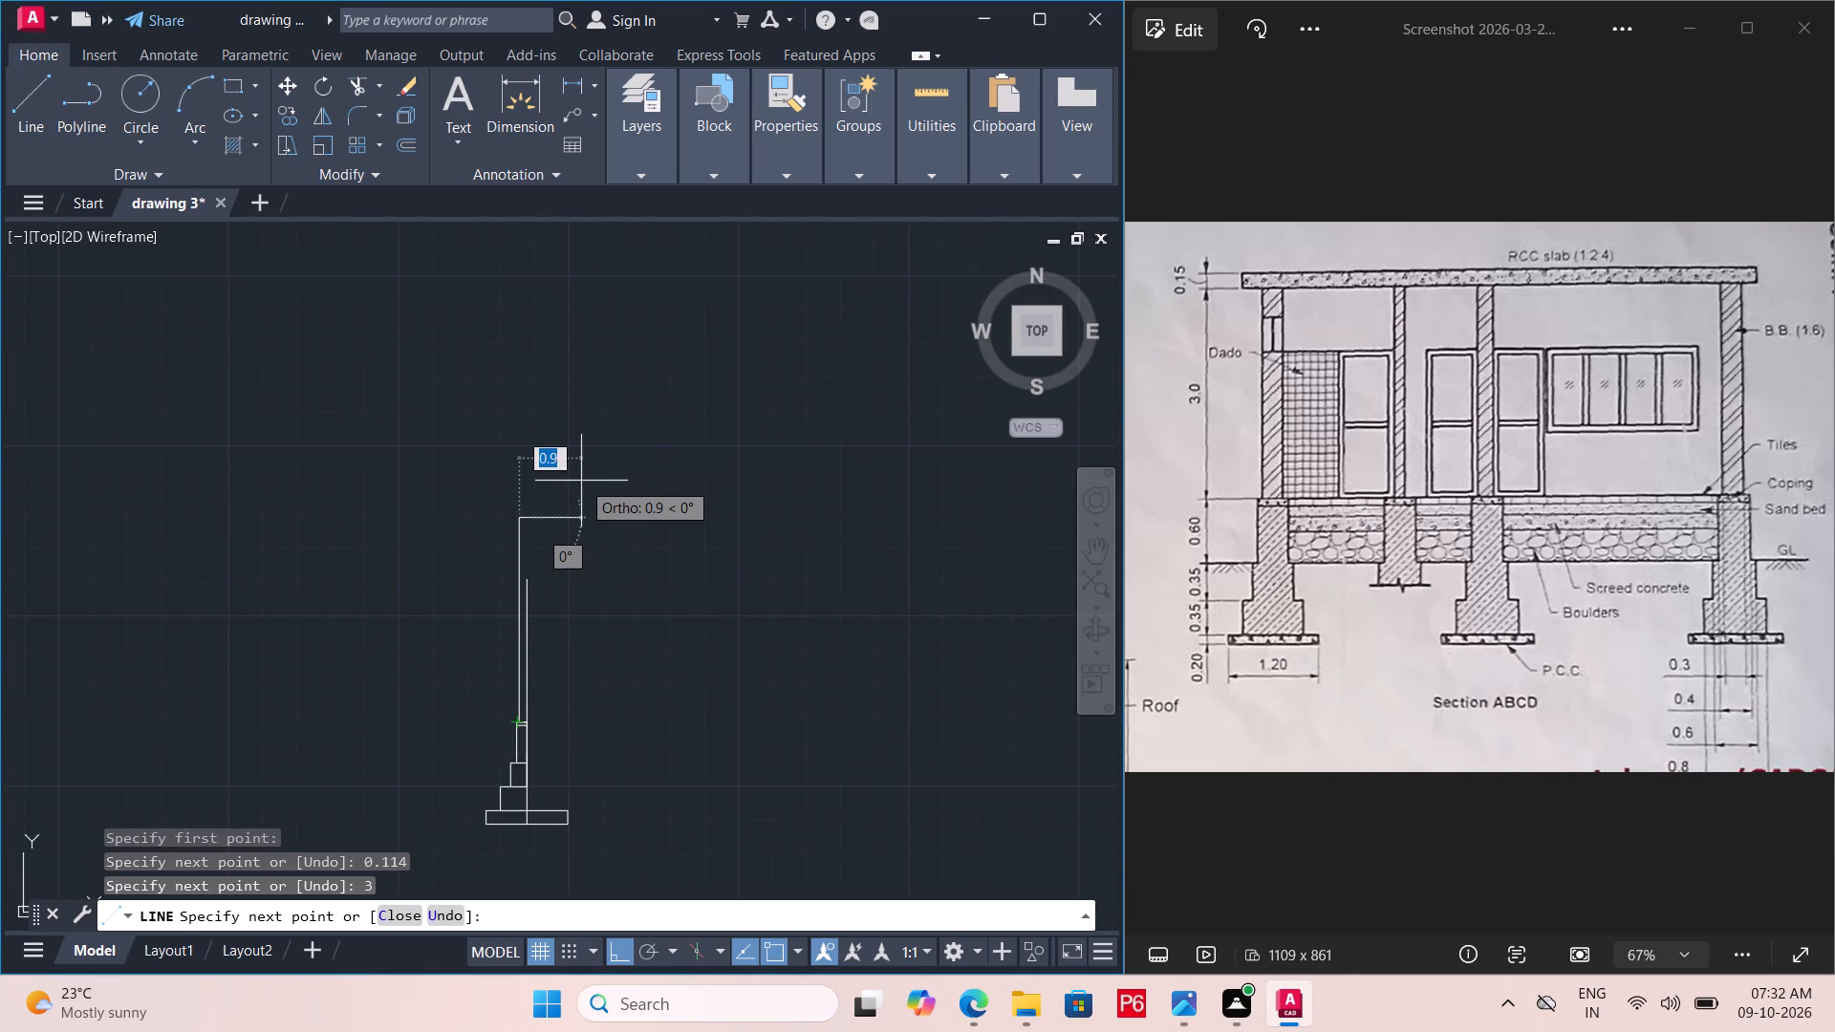
type("0.114")
key("Return")
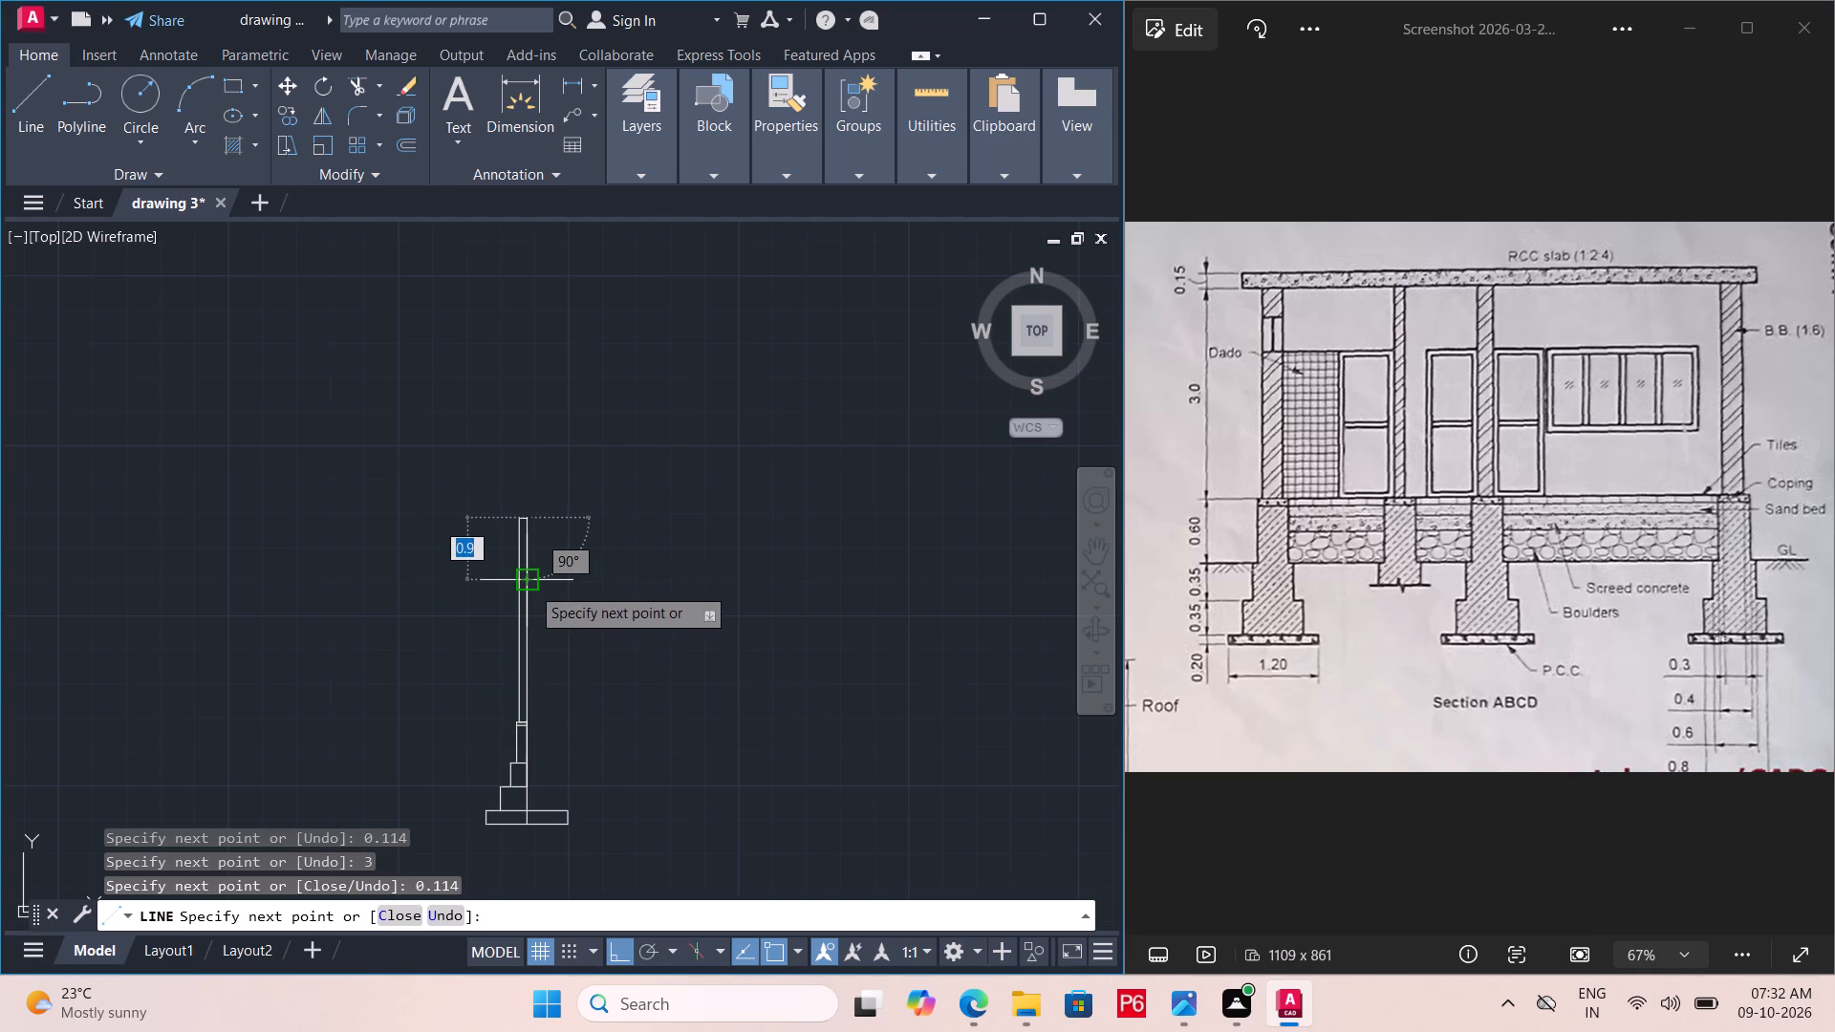
scroll(530, 586, "up", 4)
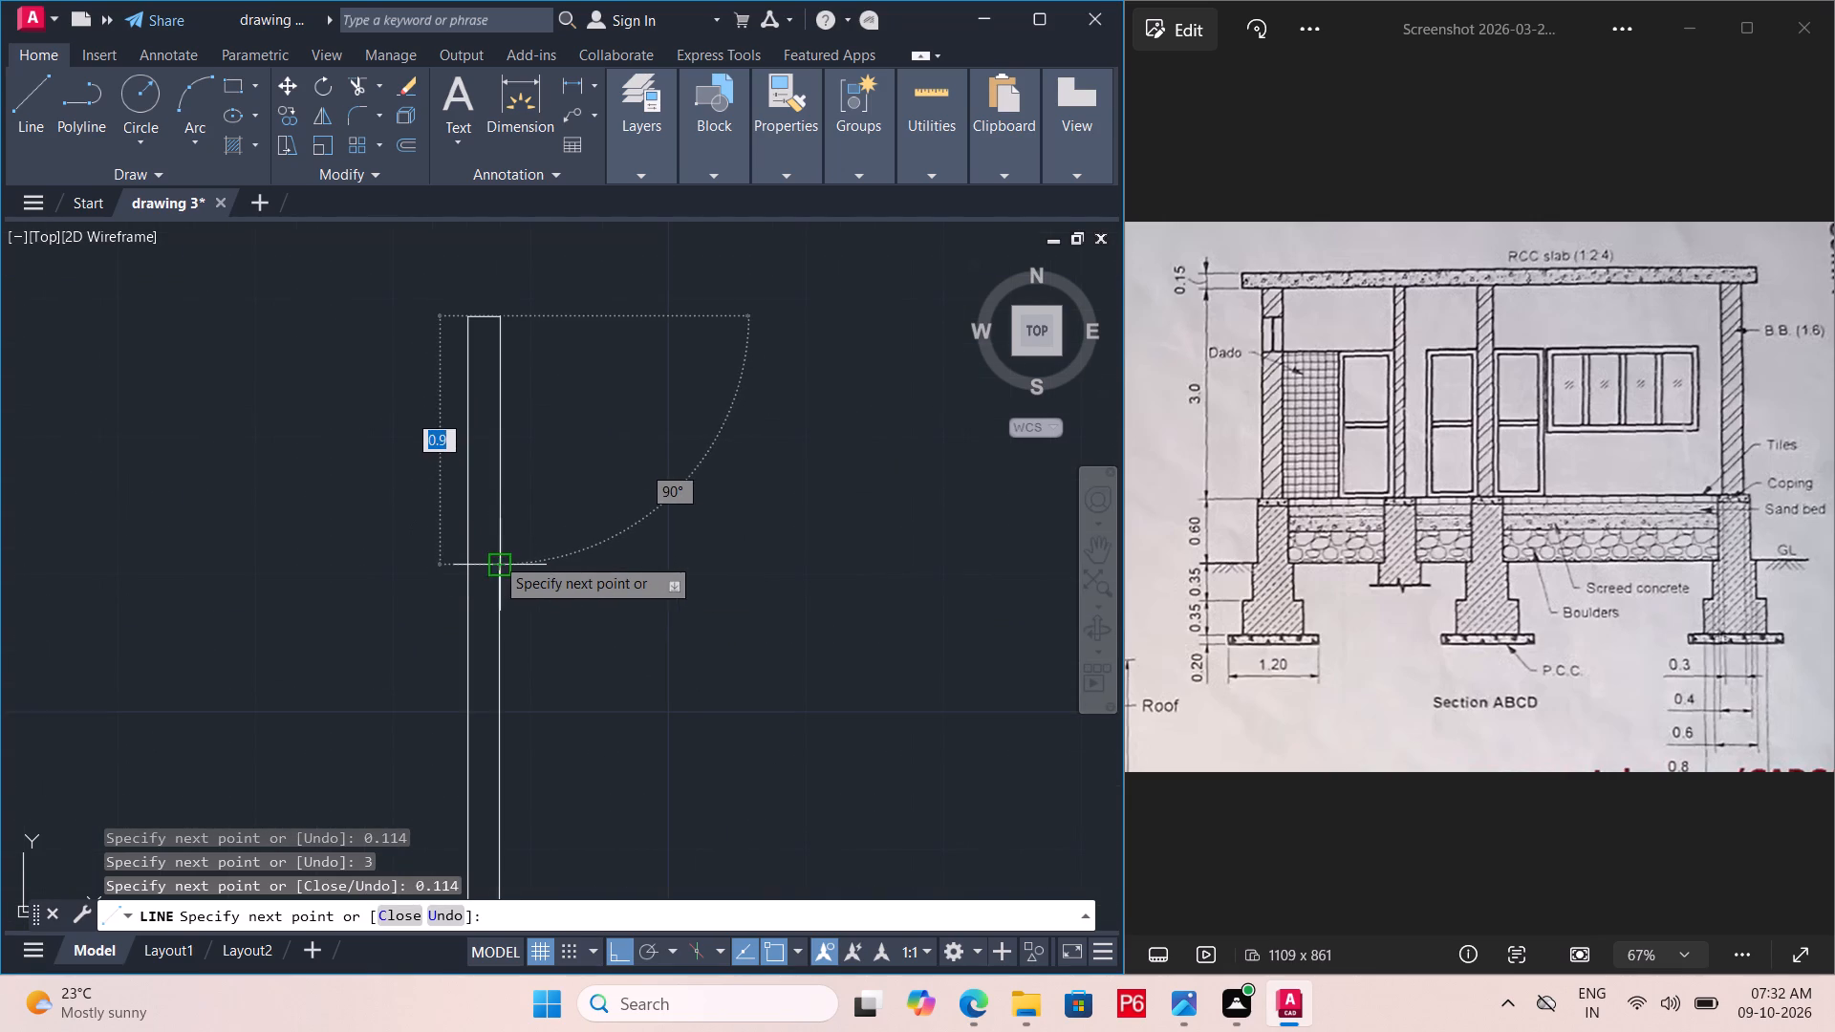
key("Escape")
Fillet the vertical centre line with the upper wall's top line at radius 0 so they meet in a corner.
type("f")
key("space")
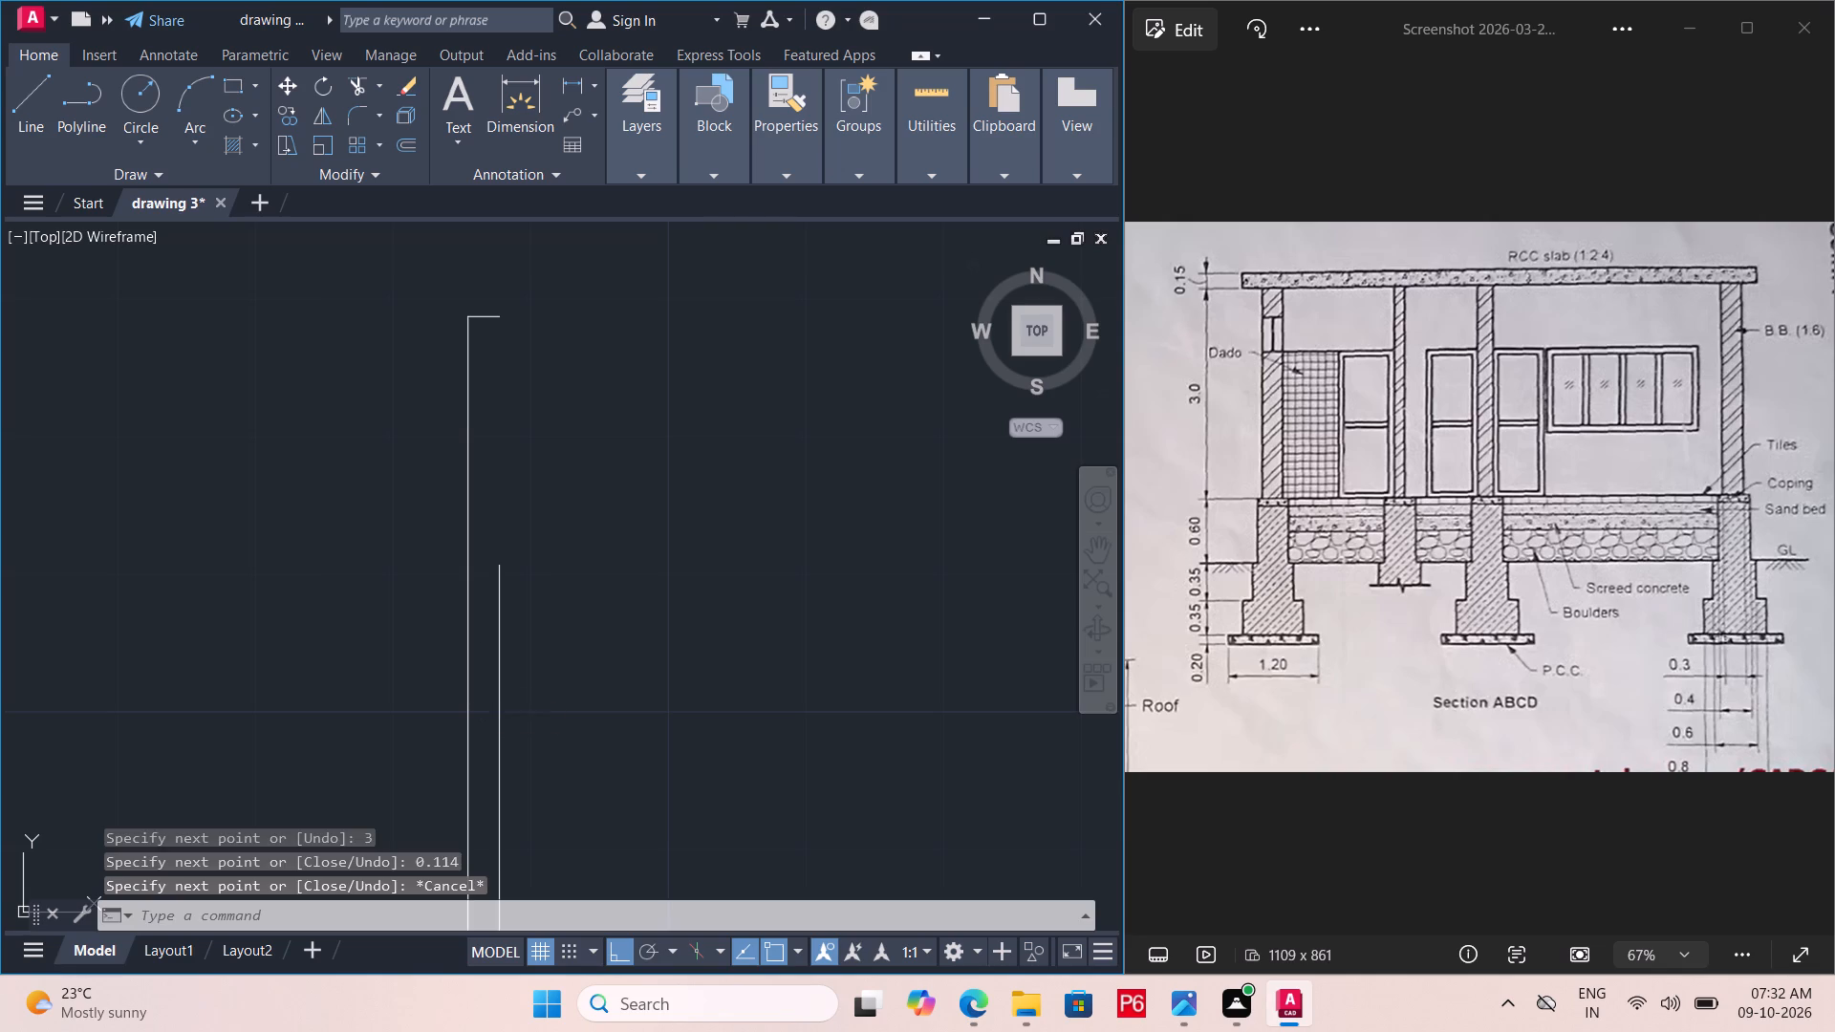
left_click(507, 641)
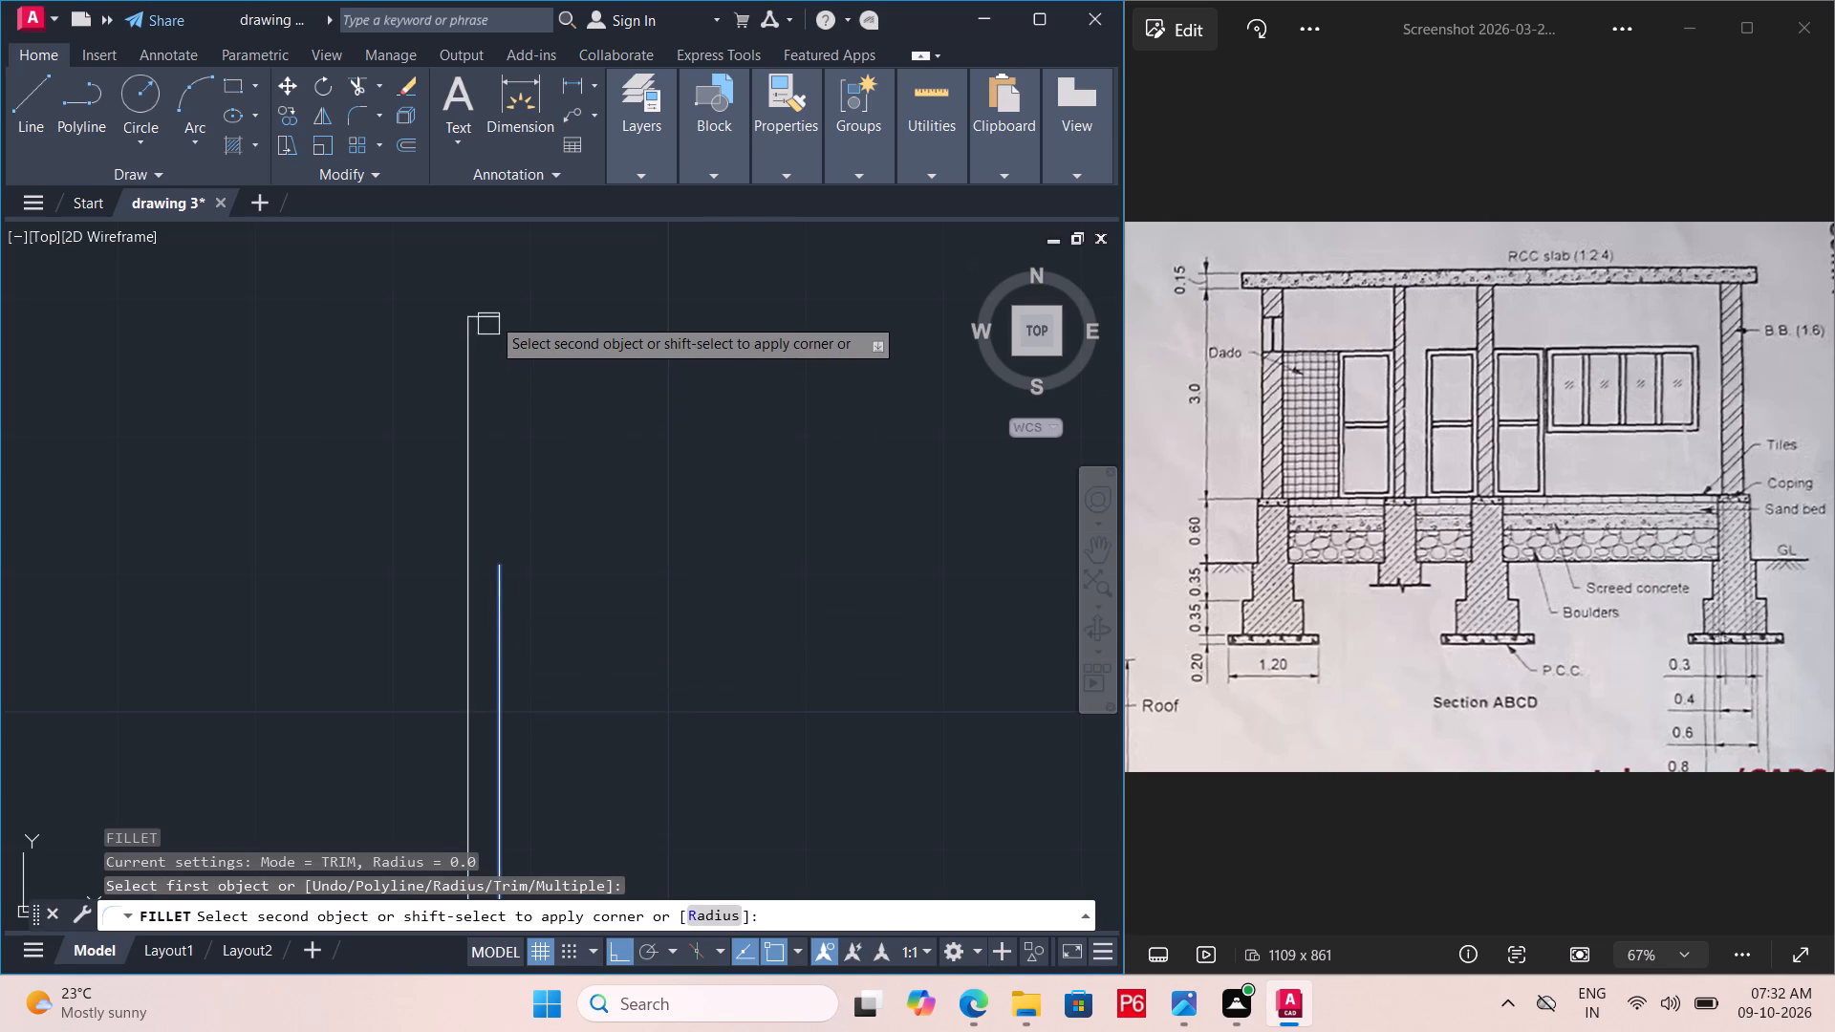
double_click(491, 316)
Save the drawing.
scroll(590, 446, "down", 2)
key("ctrl+s")
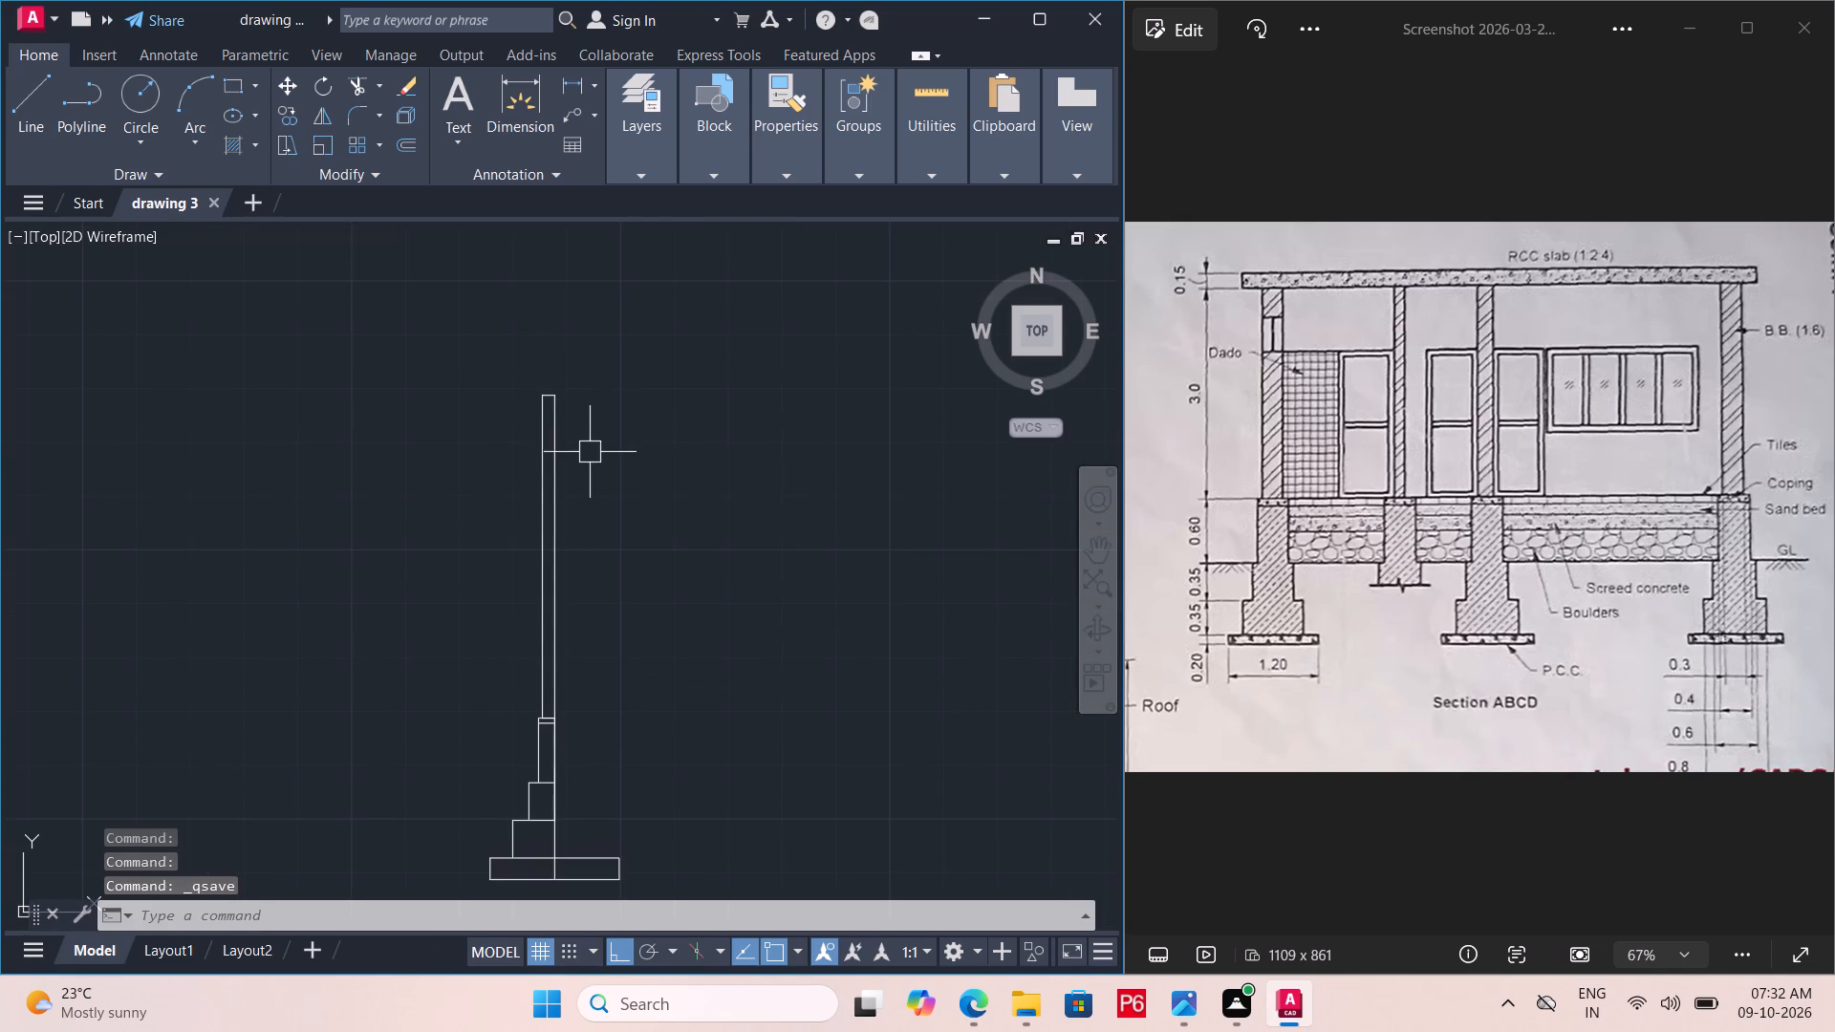
key("ctrl+s")
key("ctrl+s")
key("ctrl+s")
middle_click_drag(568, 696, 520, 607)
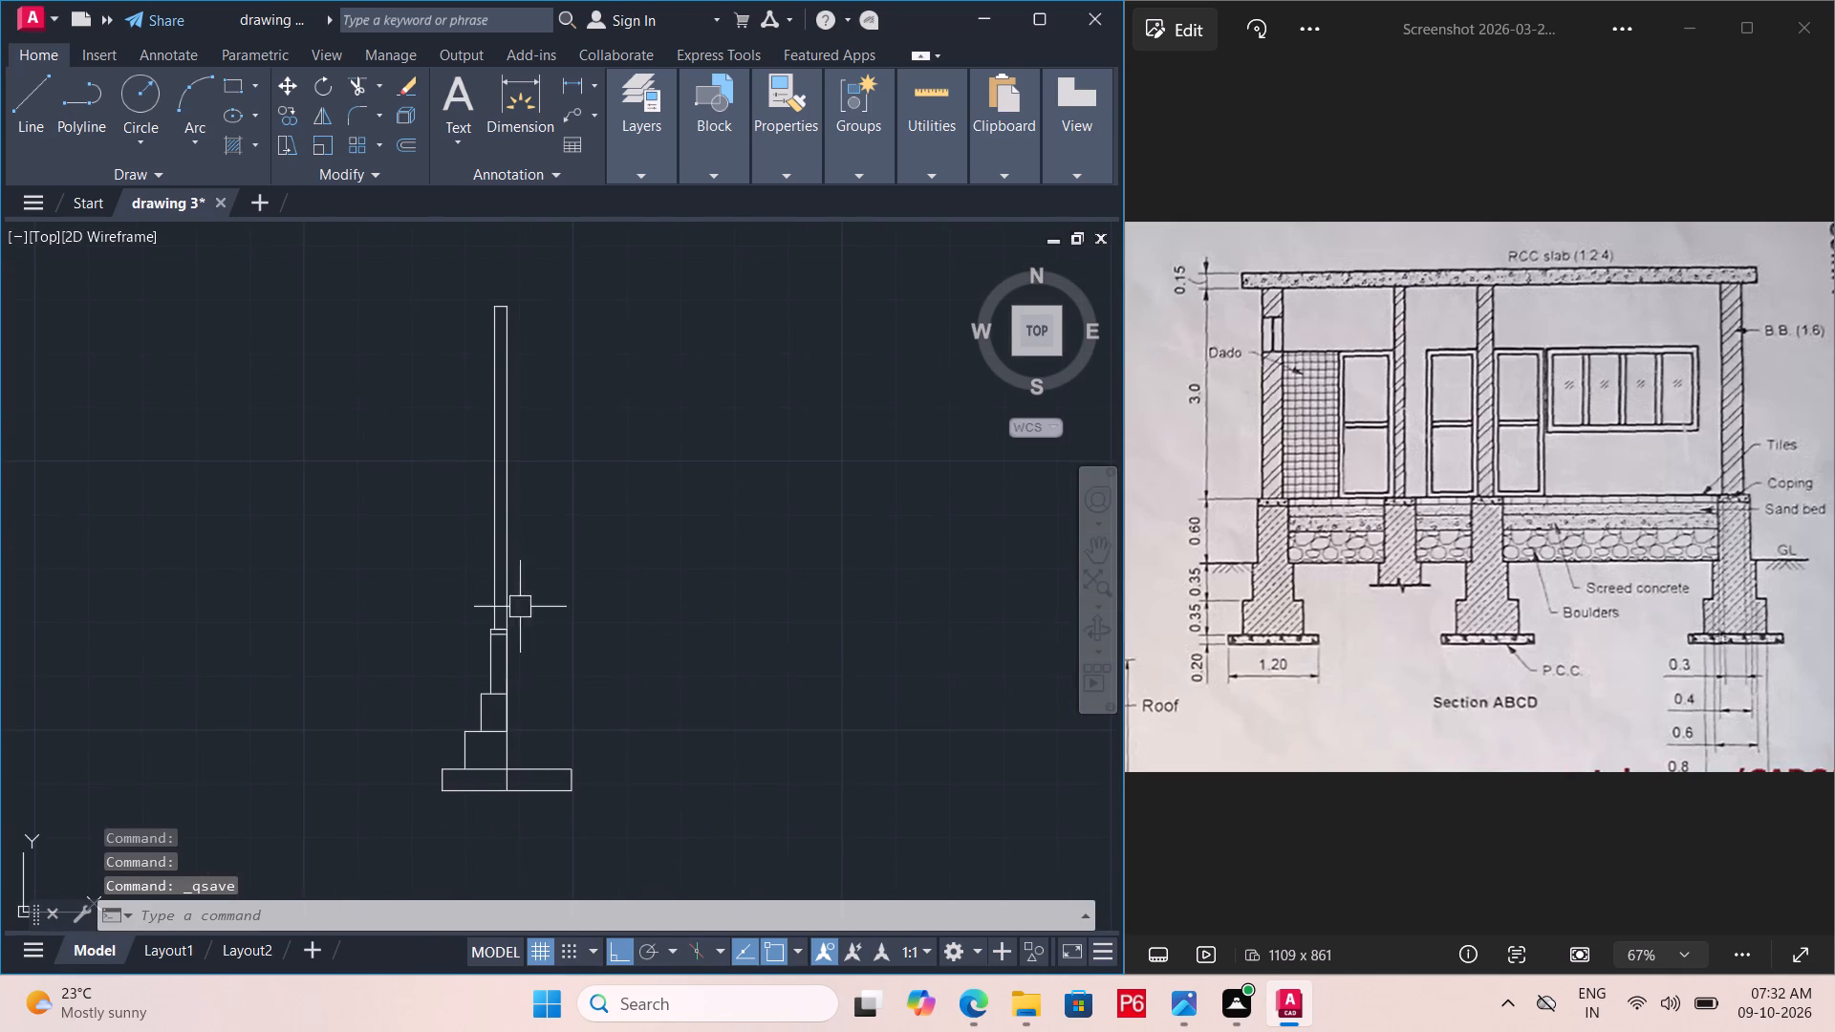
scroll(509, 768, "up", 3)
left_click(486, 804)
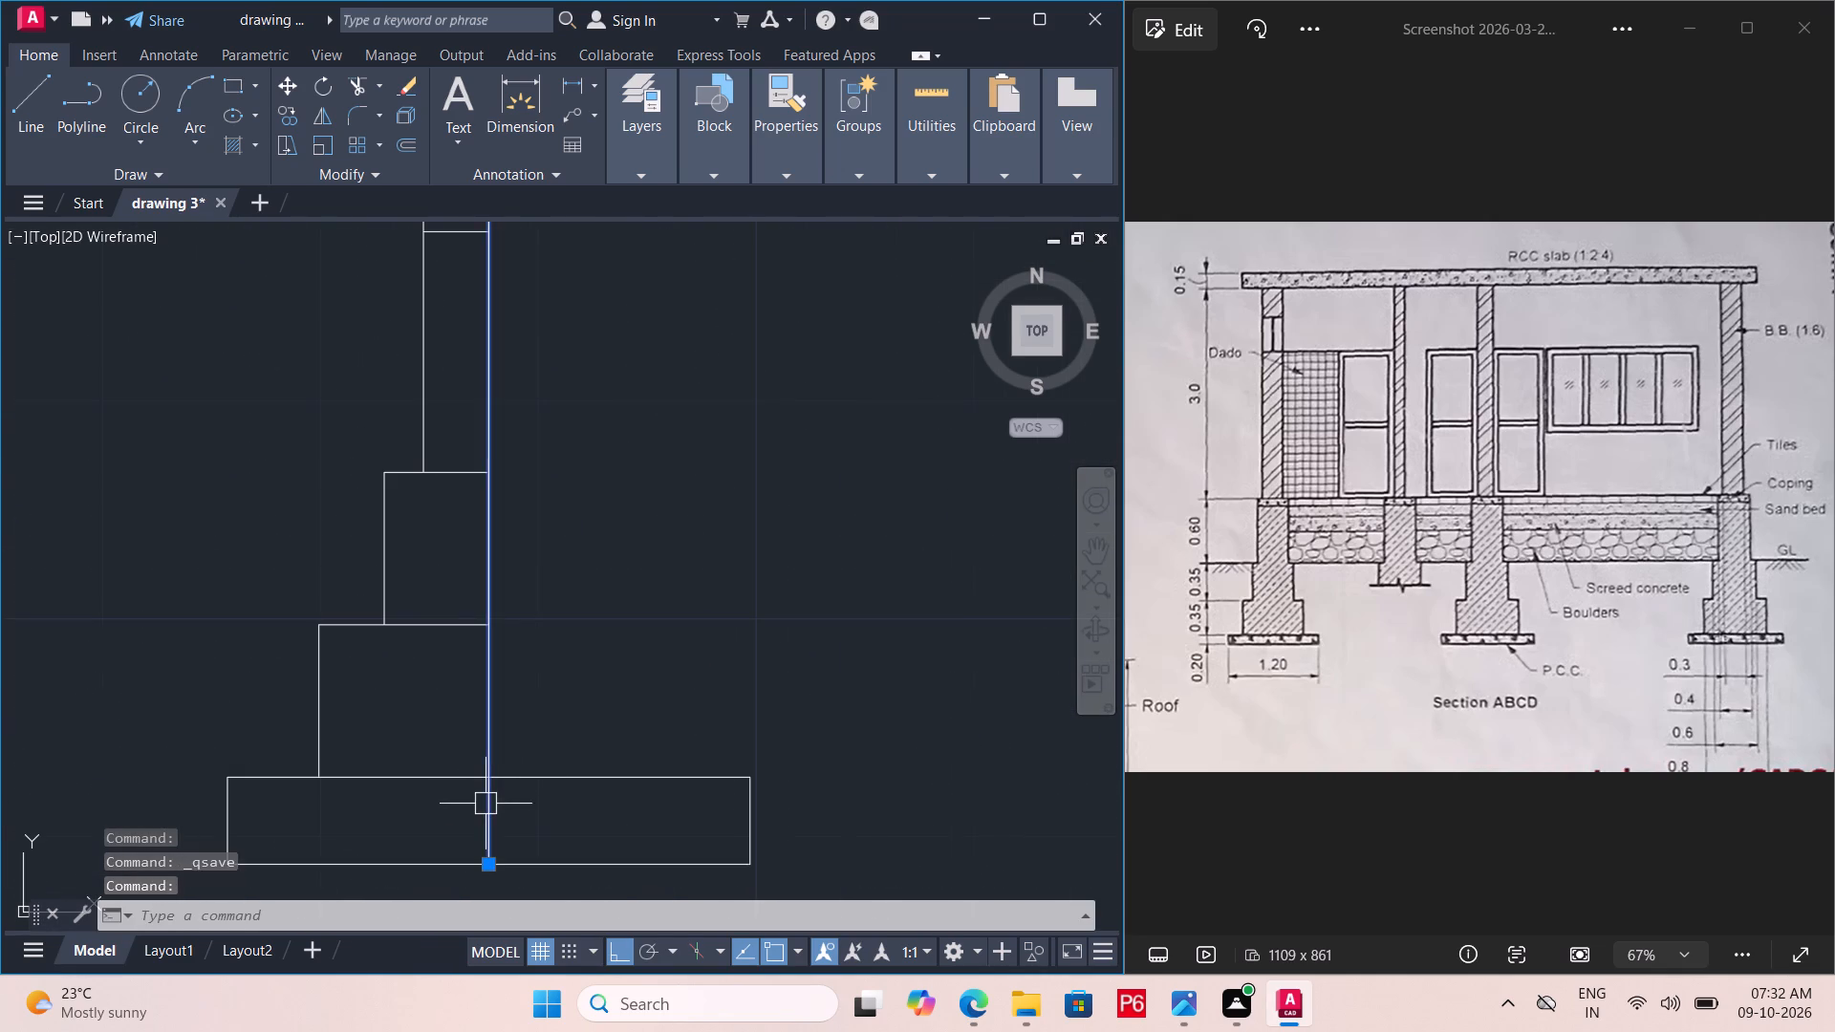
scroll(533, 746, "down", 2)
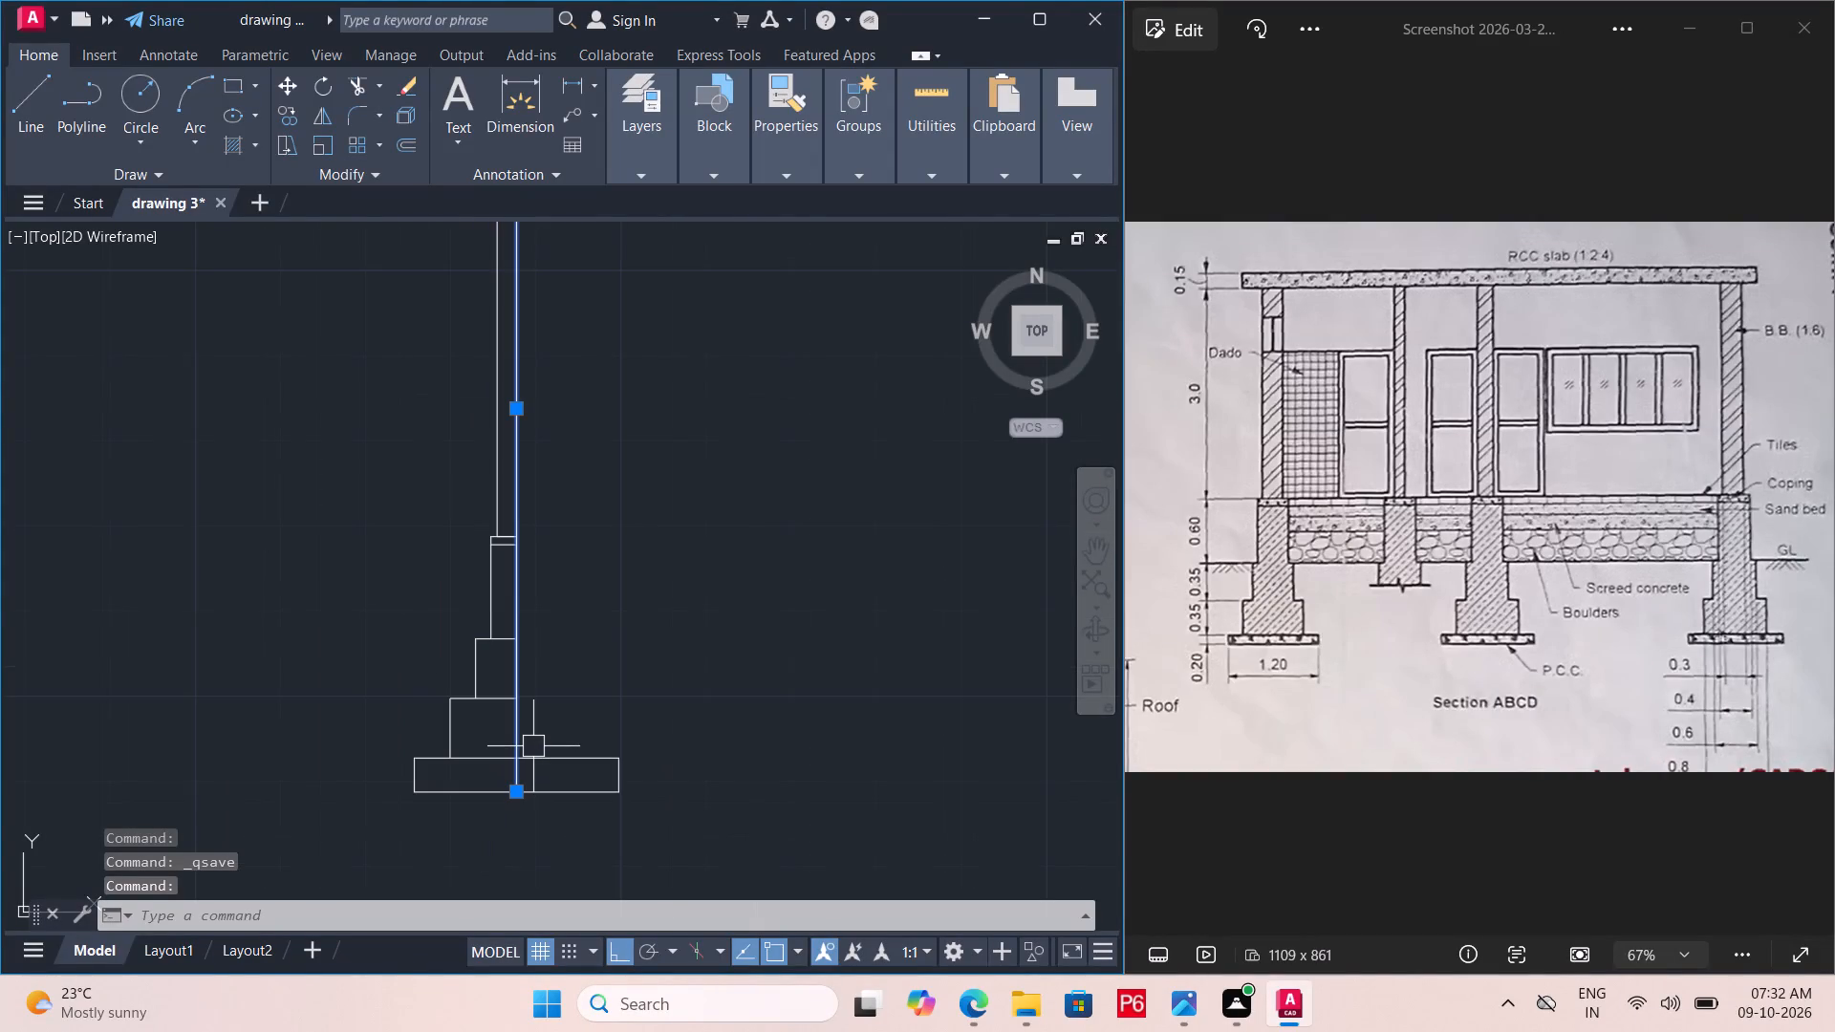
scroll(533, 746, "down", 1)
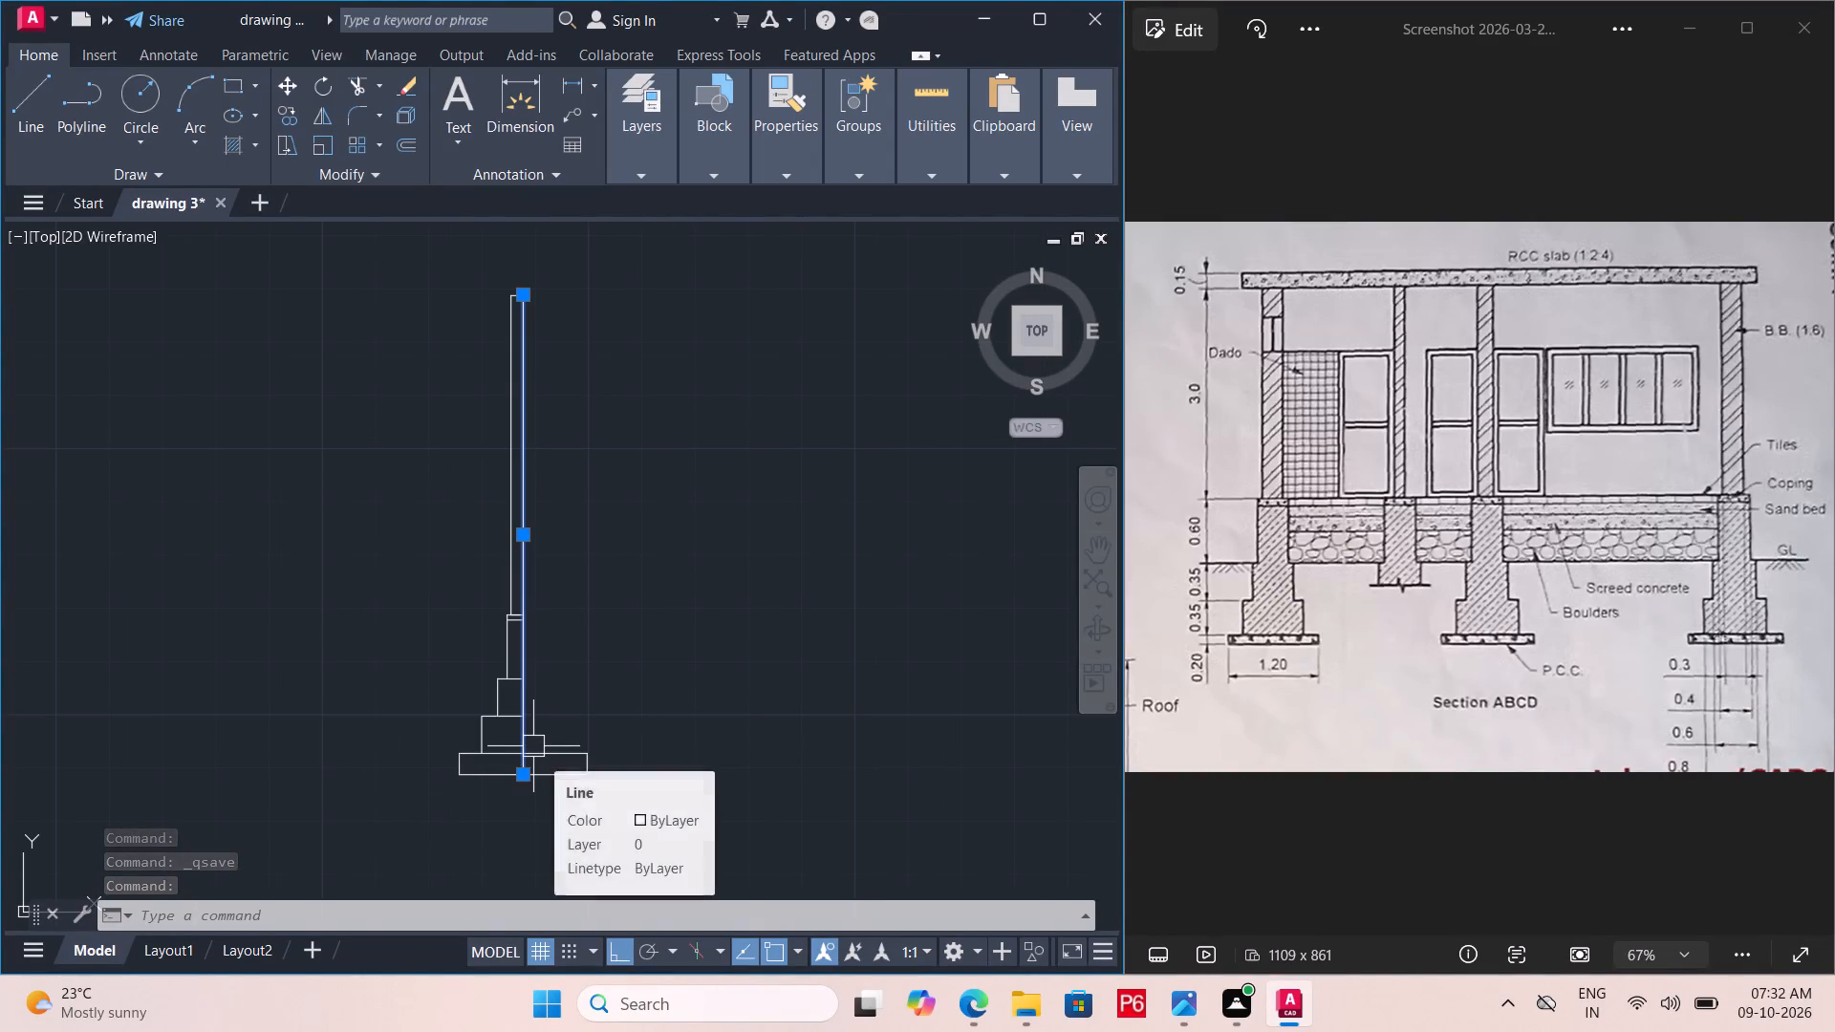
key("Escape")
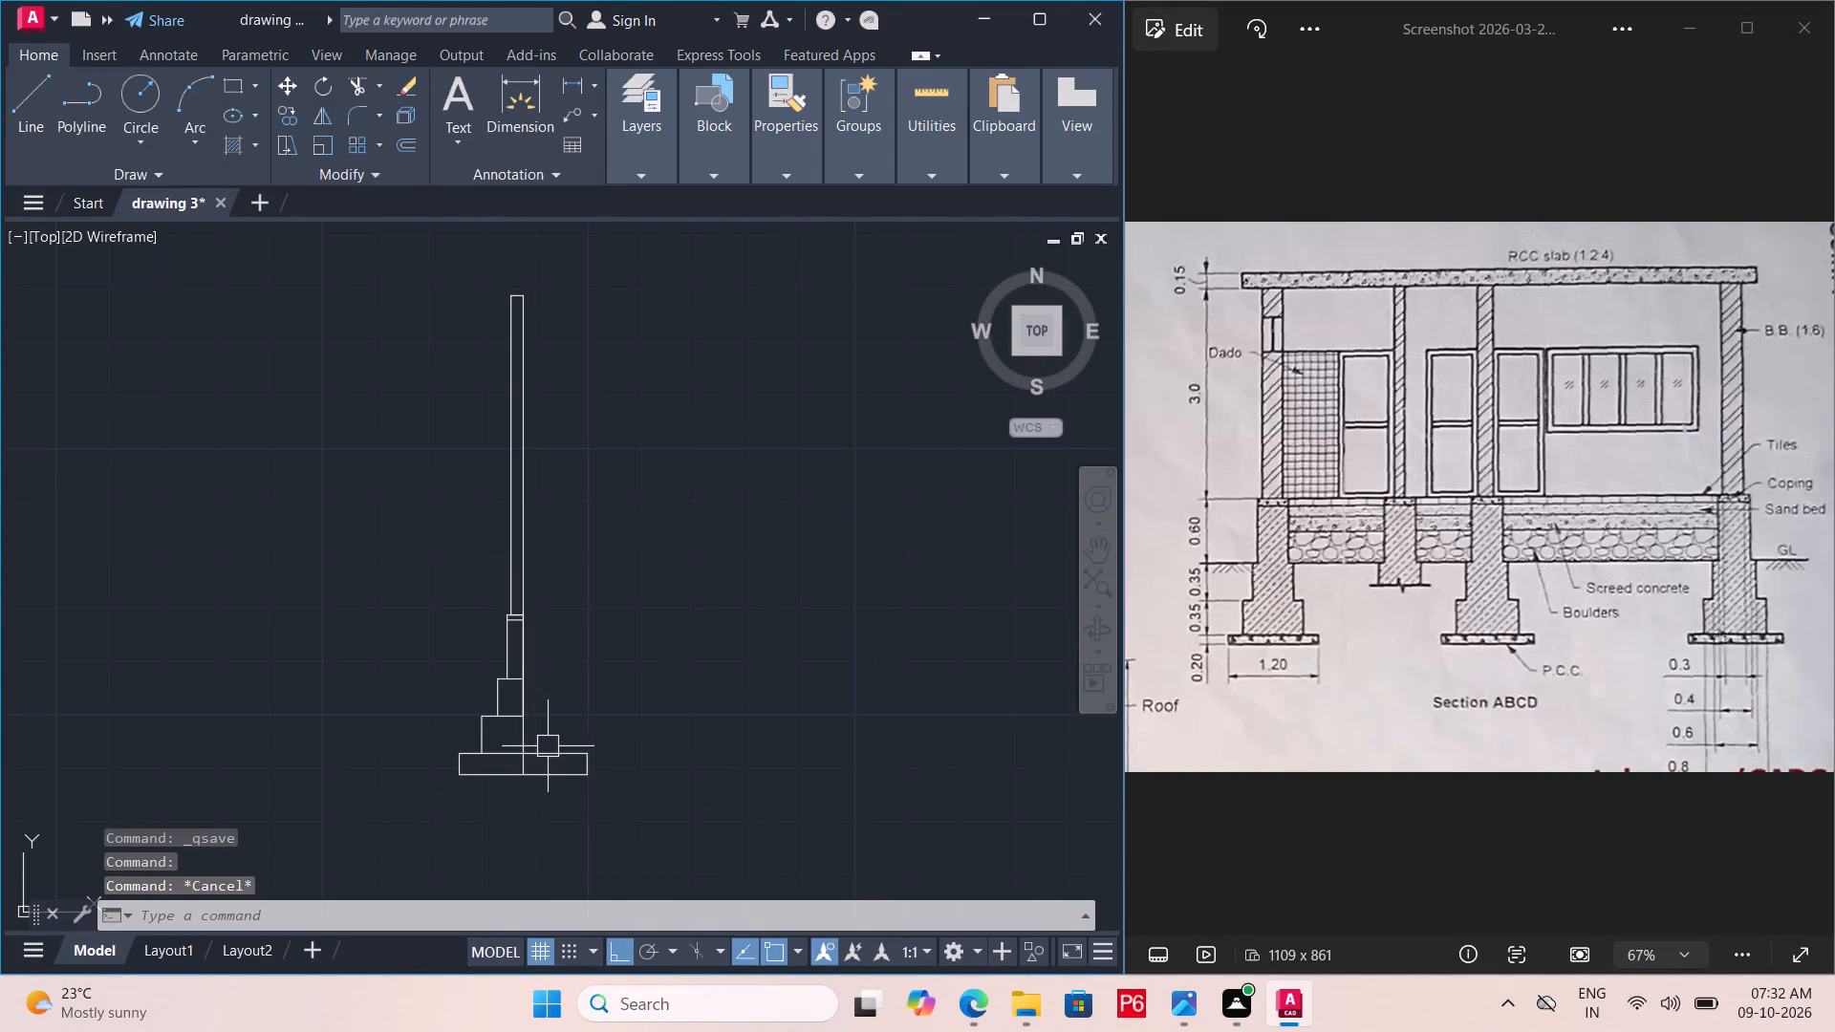
Trim away the part of the bottom footing rectangle to the right of the centre line.
scroll(567, 760, "up", 3)
middle_click_drag(567, 760, 558, 672)
key("t")
key("r")
key("space")
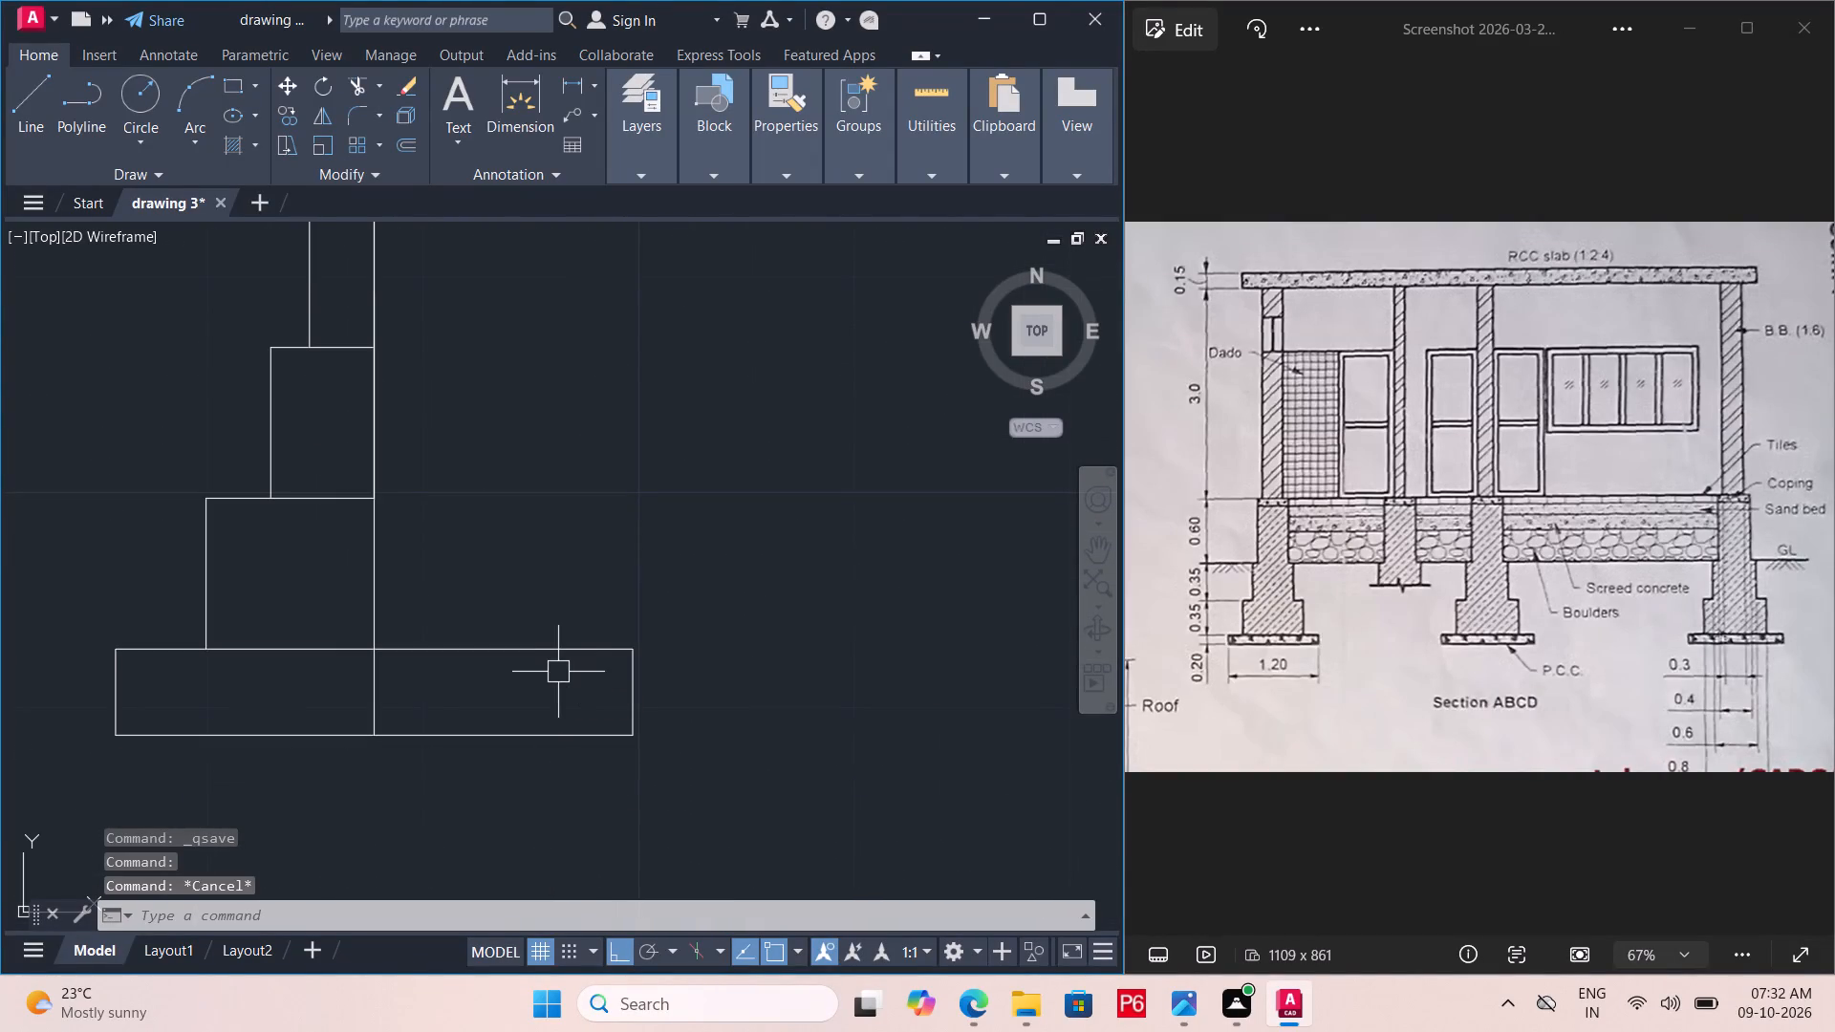
key("space")
left_click(584, 606)
left_click(562, 795)
left_click_drag(562, 795, 574, 783)
left_click(636, 700)
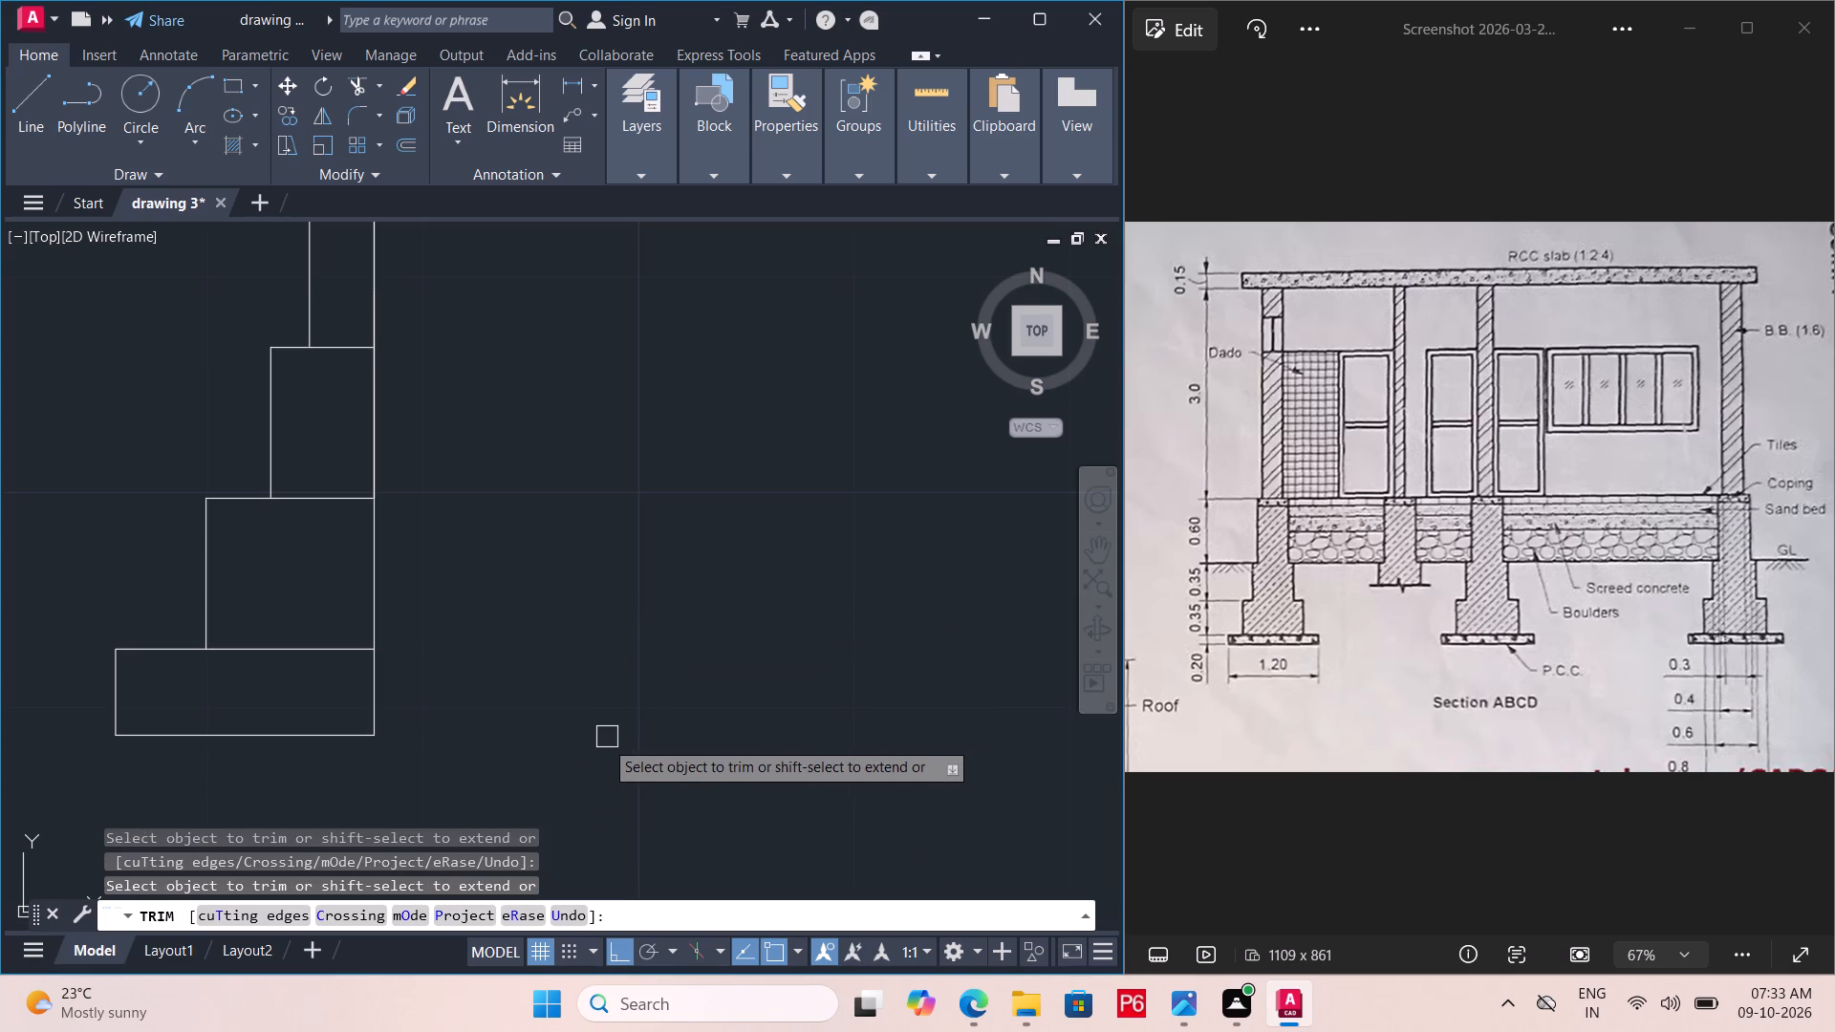
End the trimming and save the drawing.
scroll(630, 759, "down", 4)
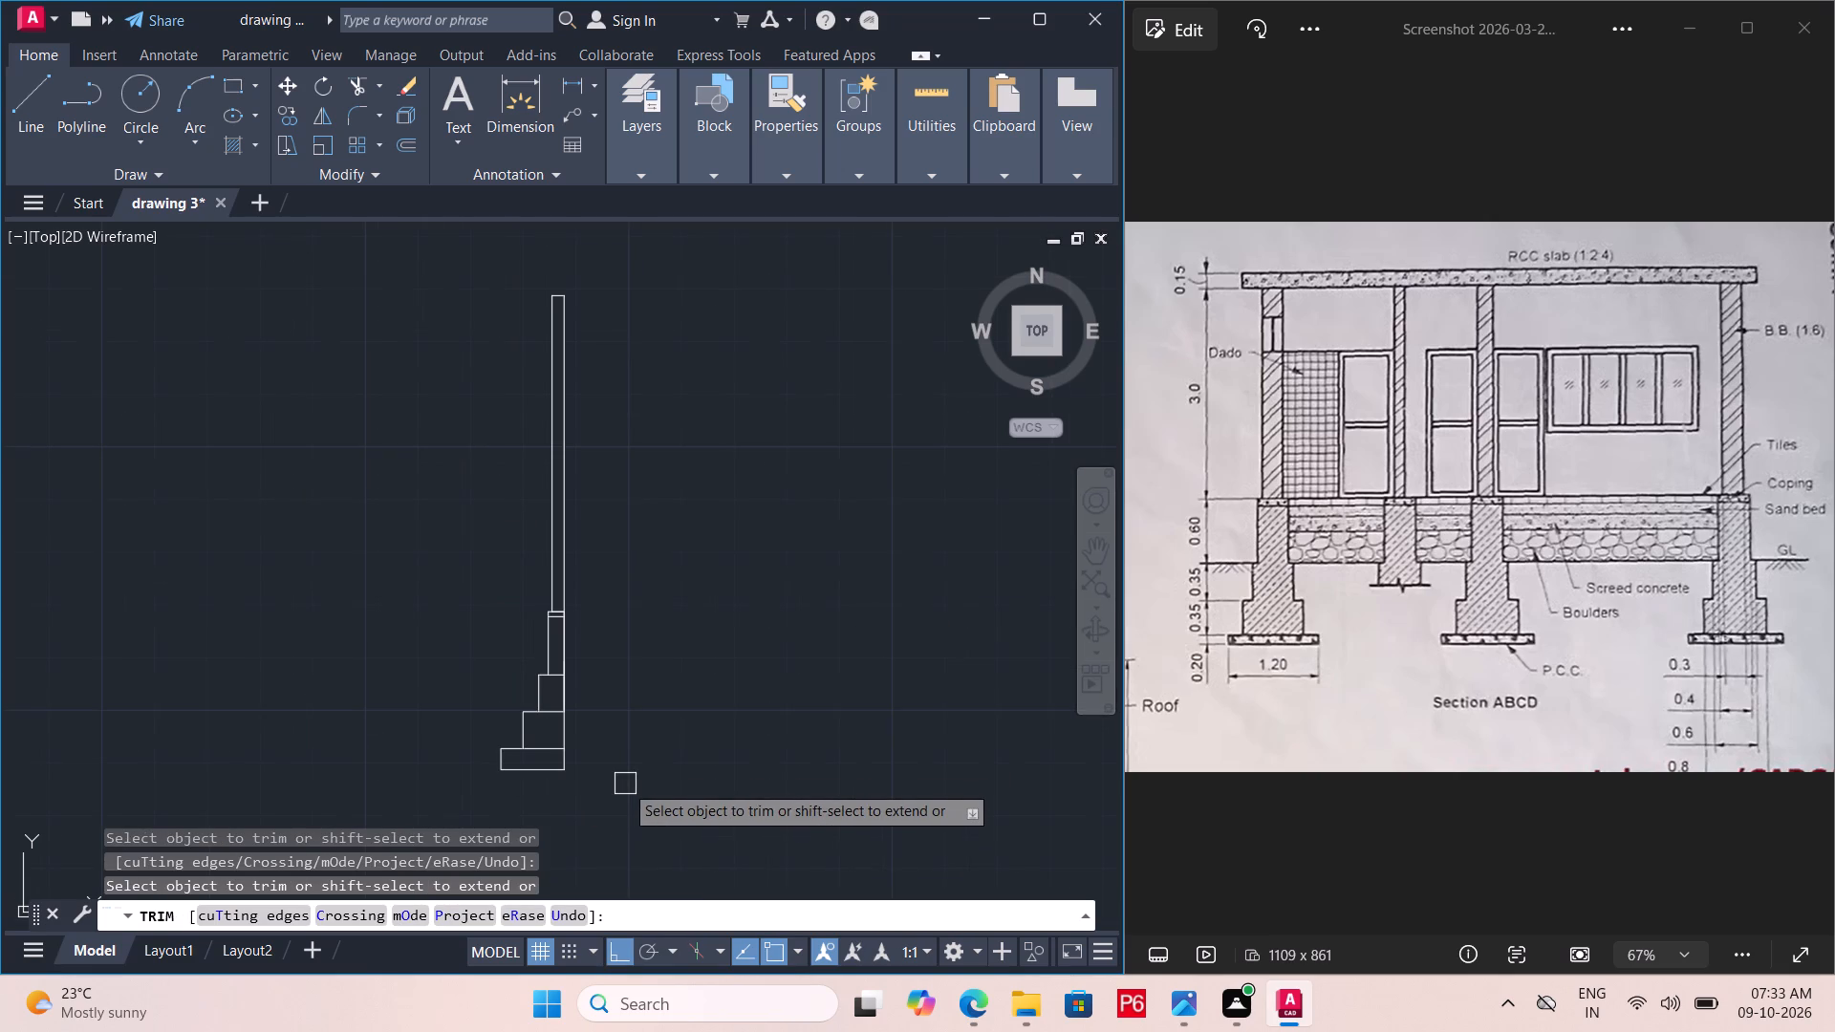
key("ctrl+s")
key("ctrl+s")
key("ctrl+s")
key("ctrl+s")
Mirror the whole half footing and wall about the vertical centre line, from its bottom to its top end, keeping the source objects.
middle_click_drag(622, 764, 623, 751)
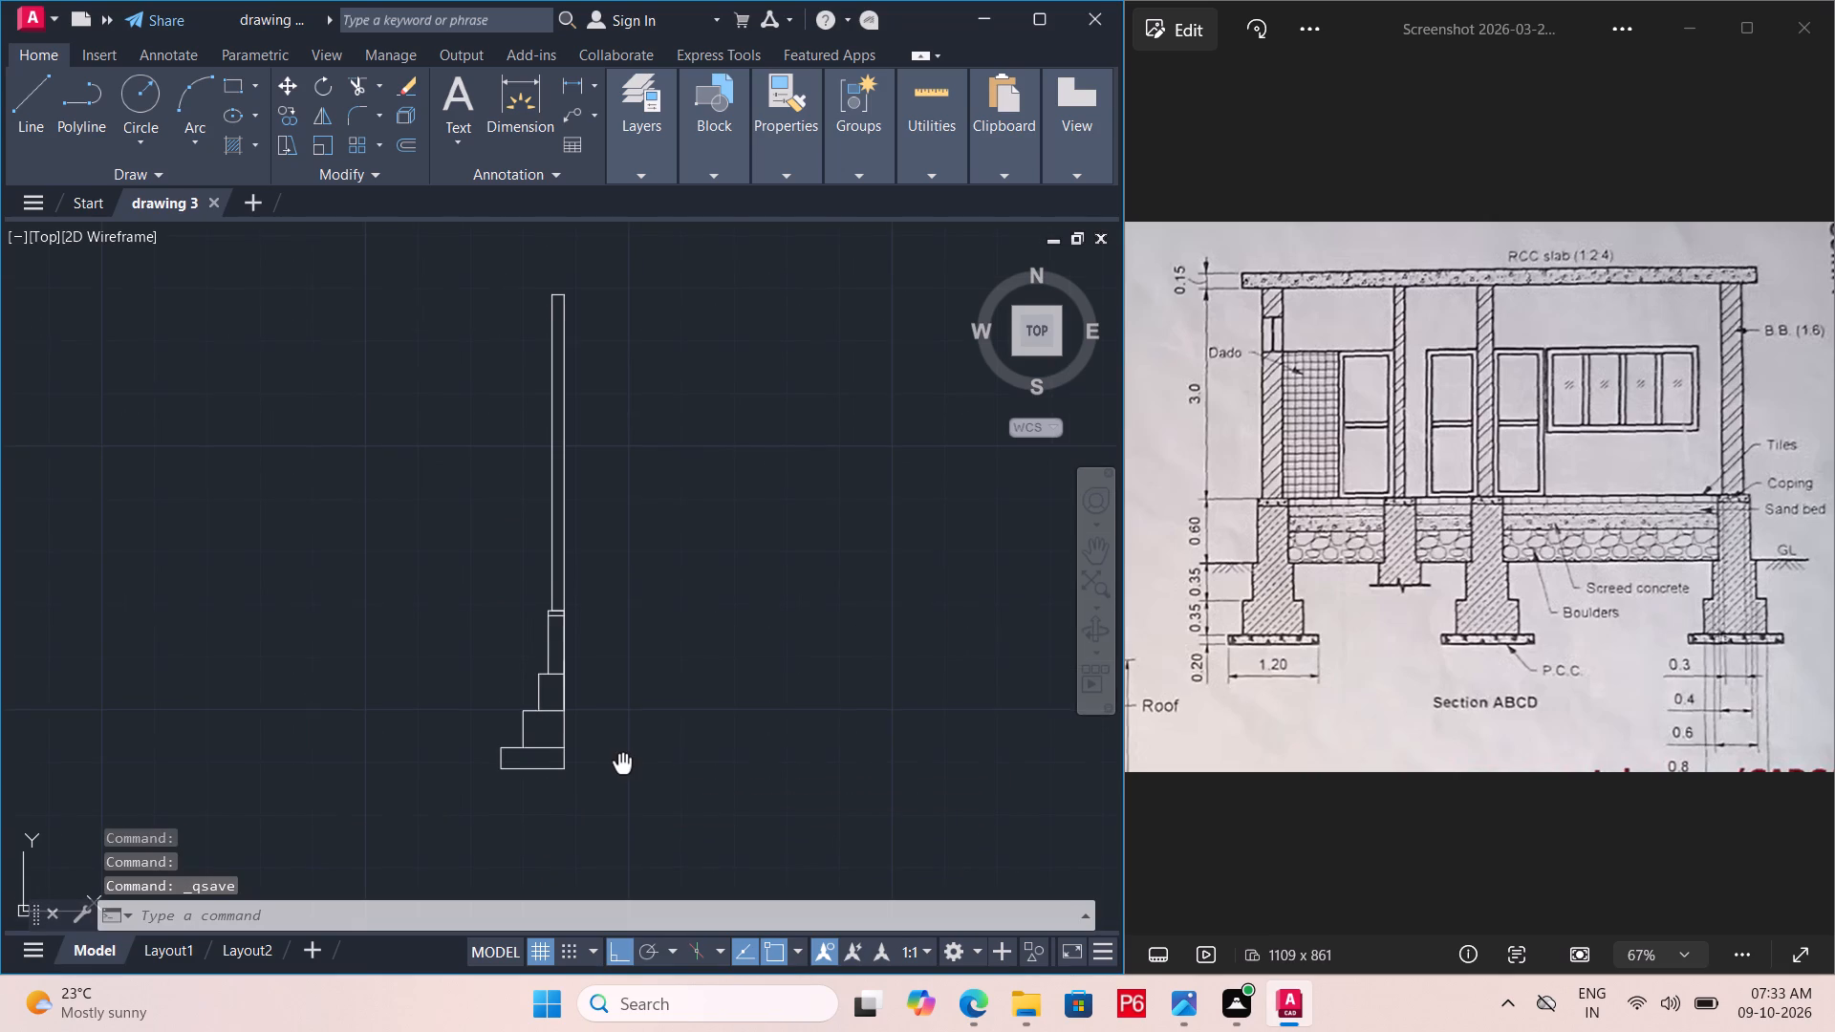
middle_click_drag(623, 751, 642, 763)
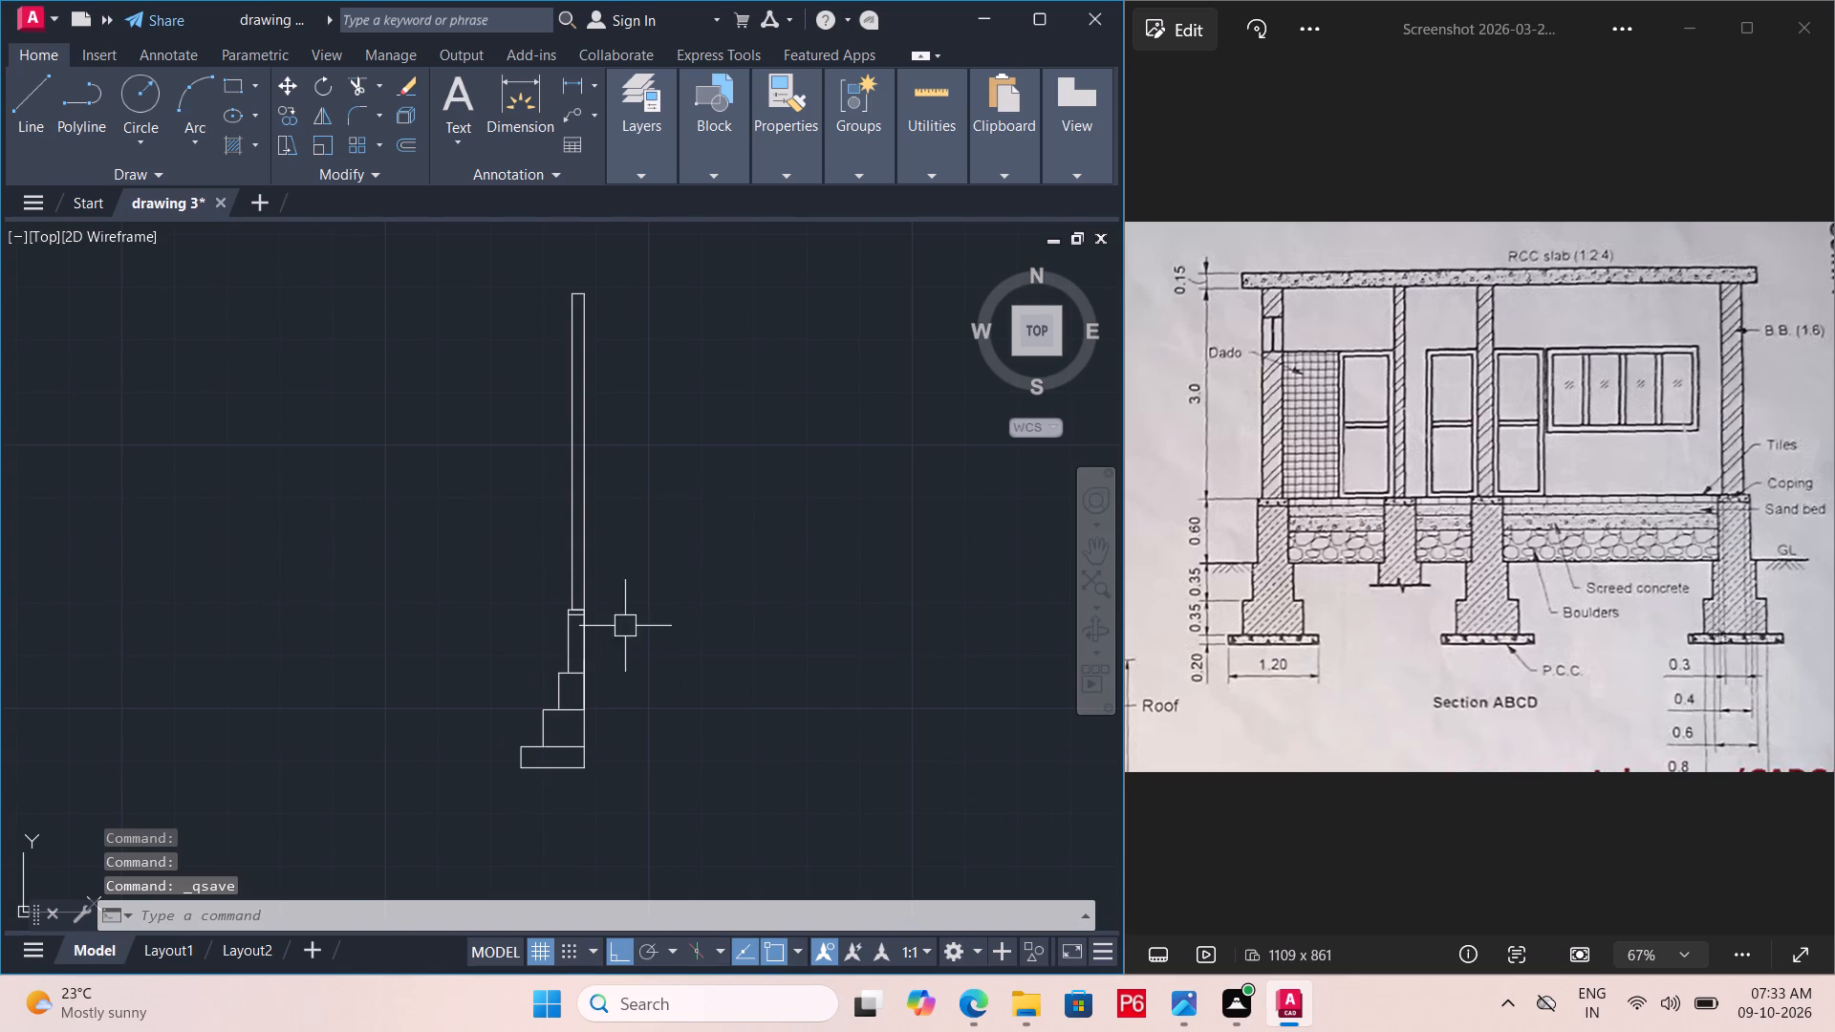
left_click(651, 254)
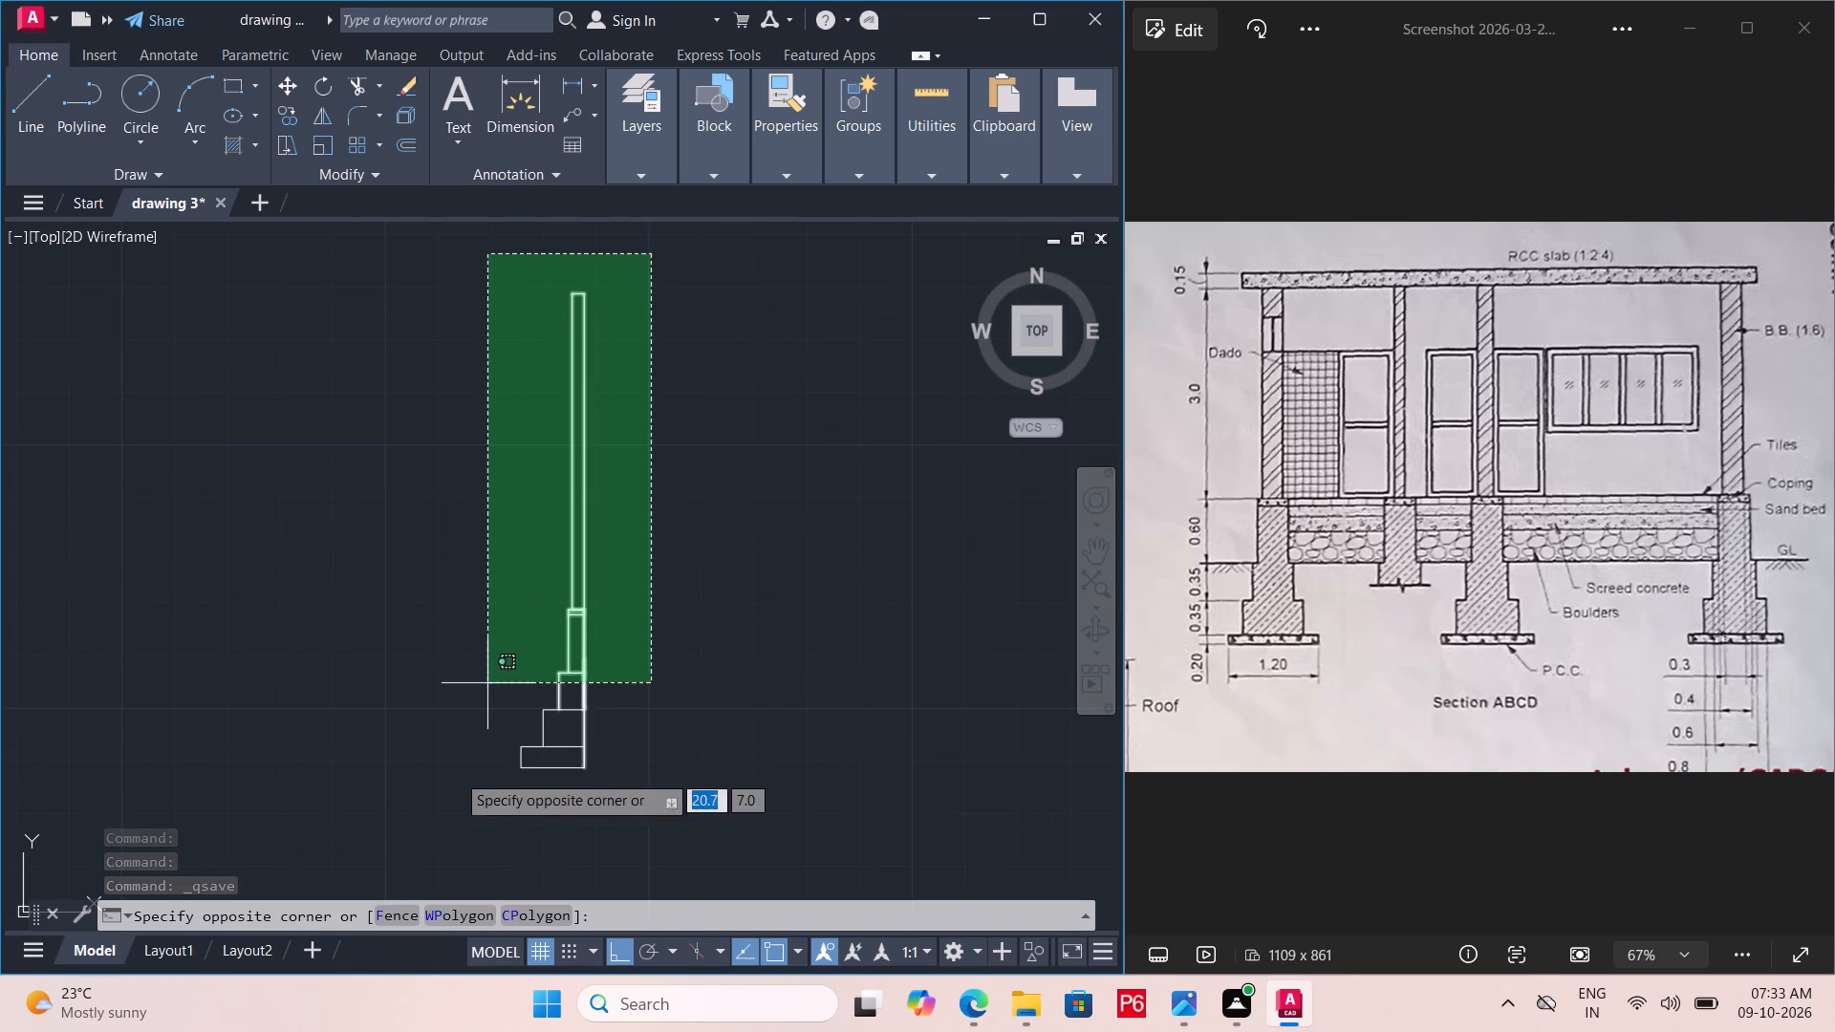
left_click(437, 824)
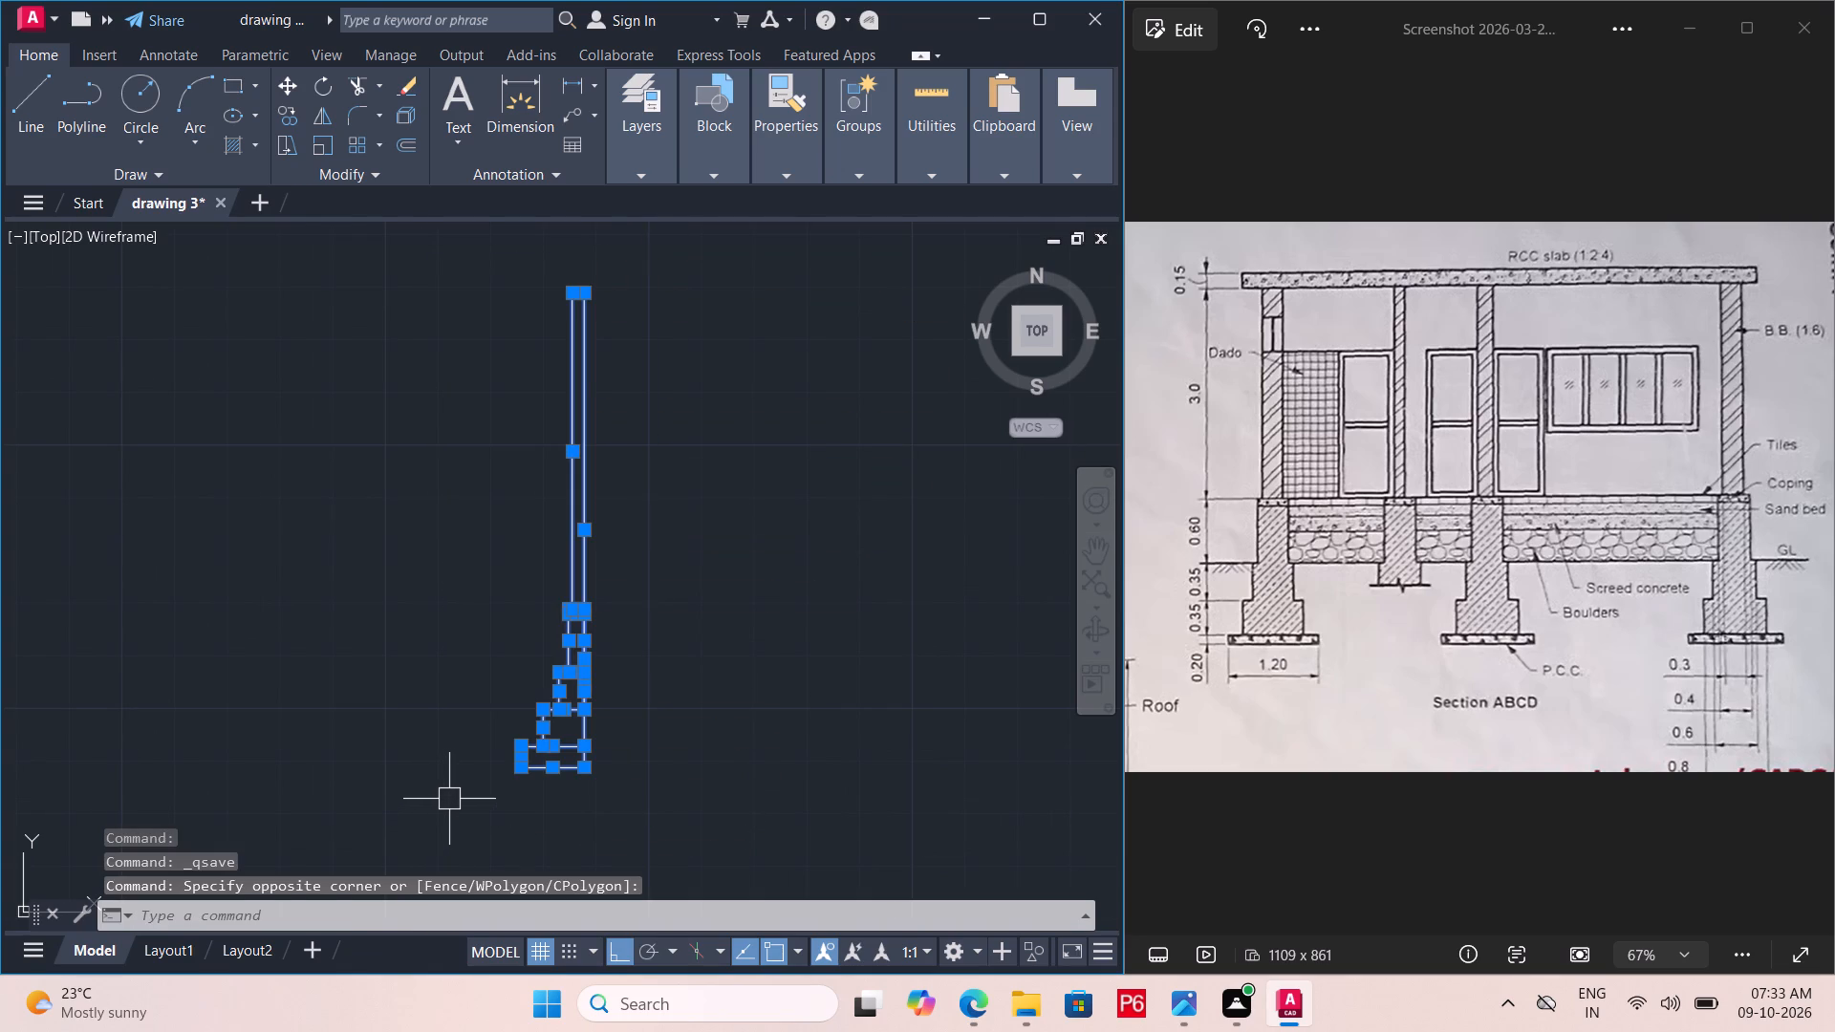
key("m")
type("i")
key("space")
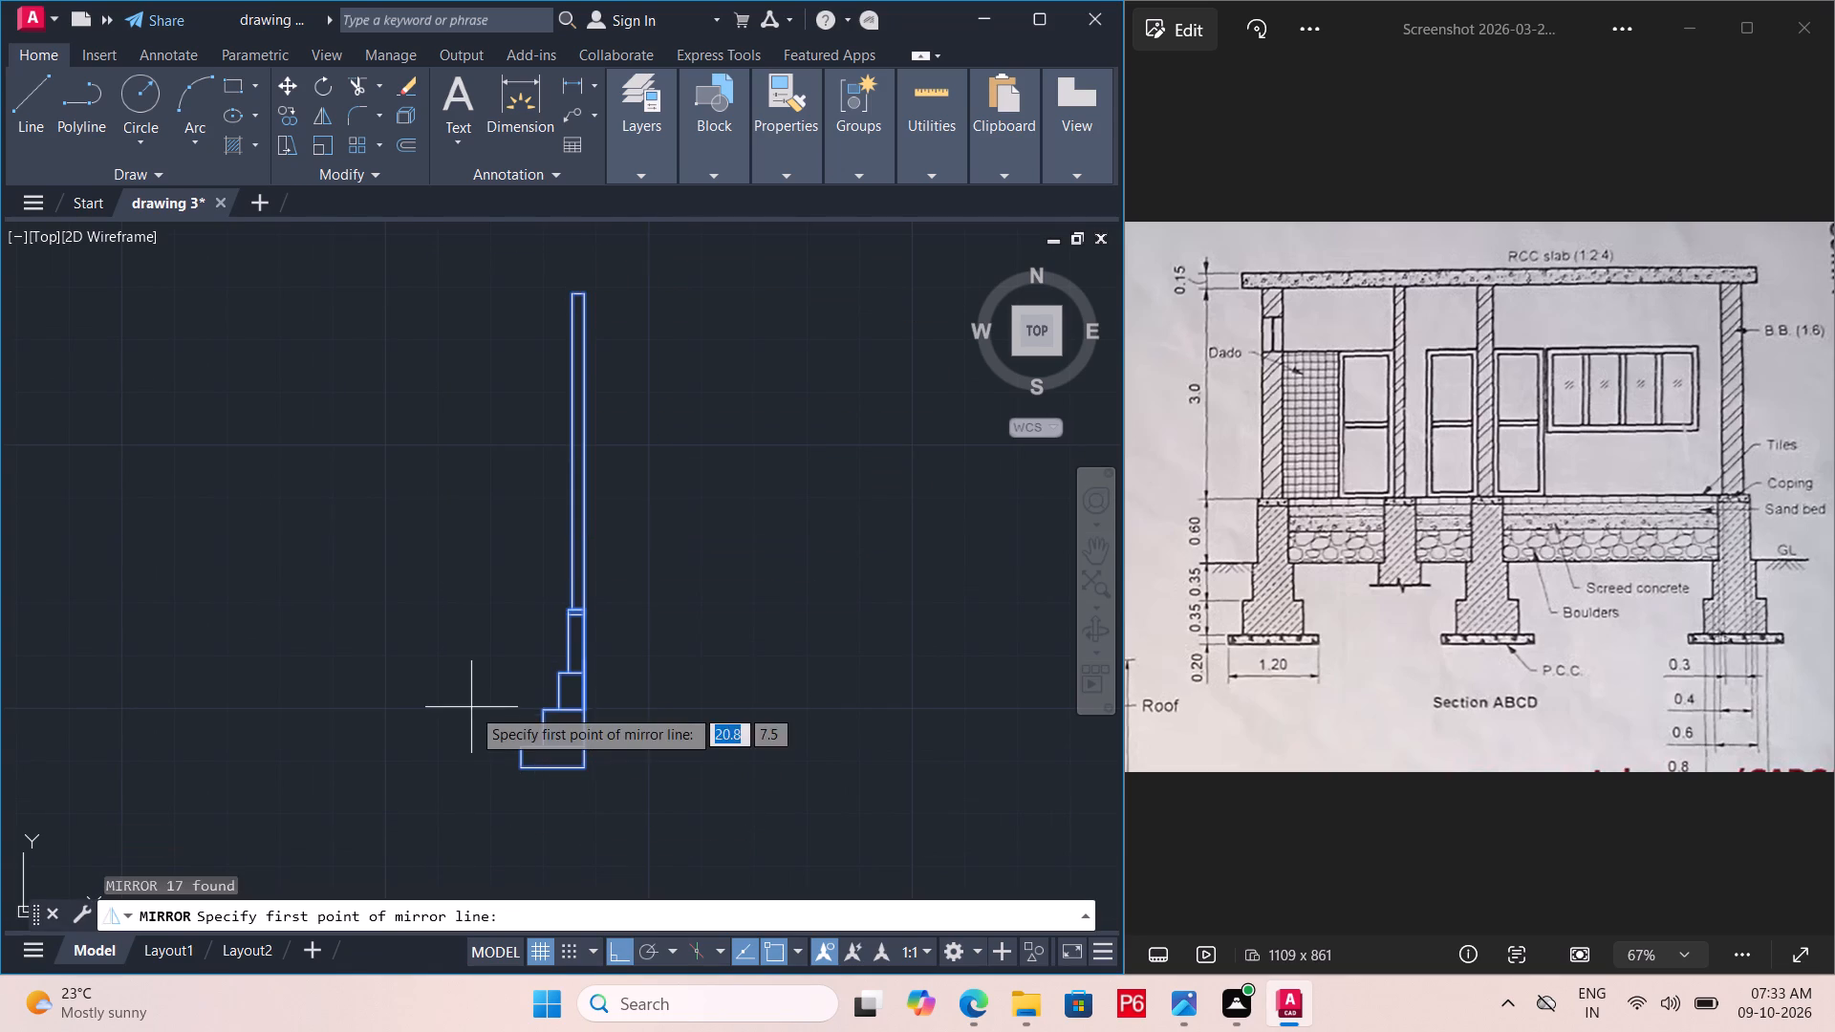
scroll(592, 774, "up", 3)
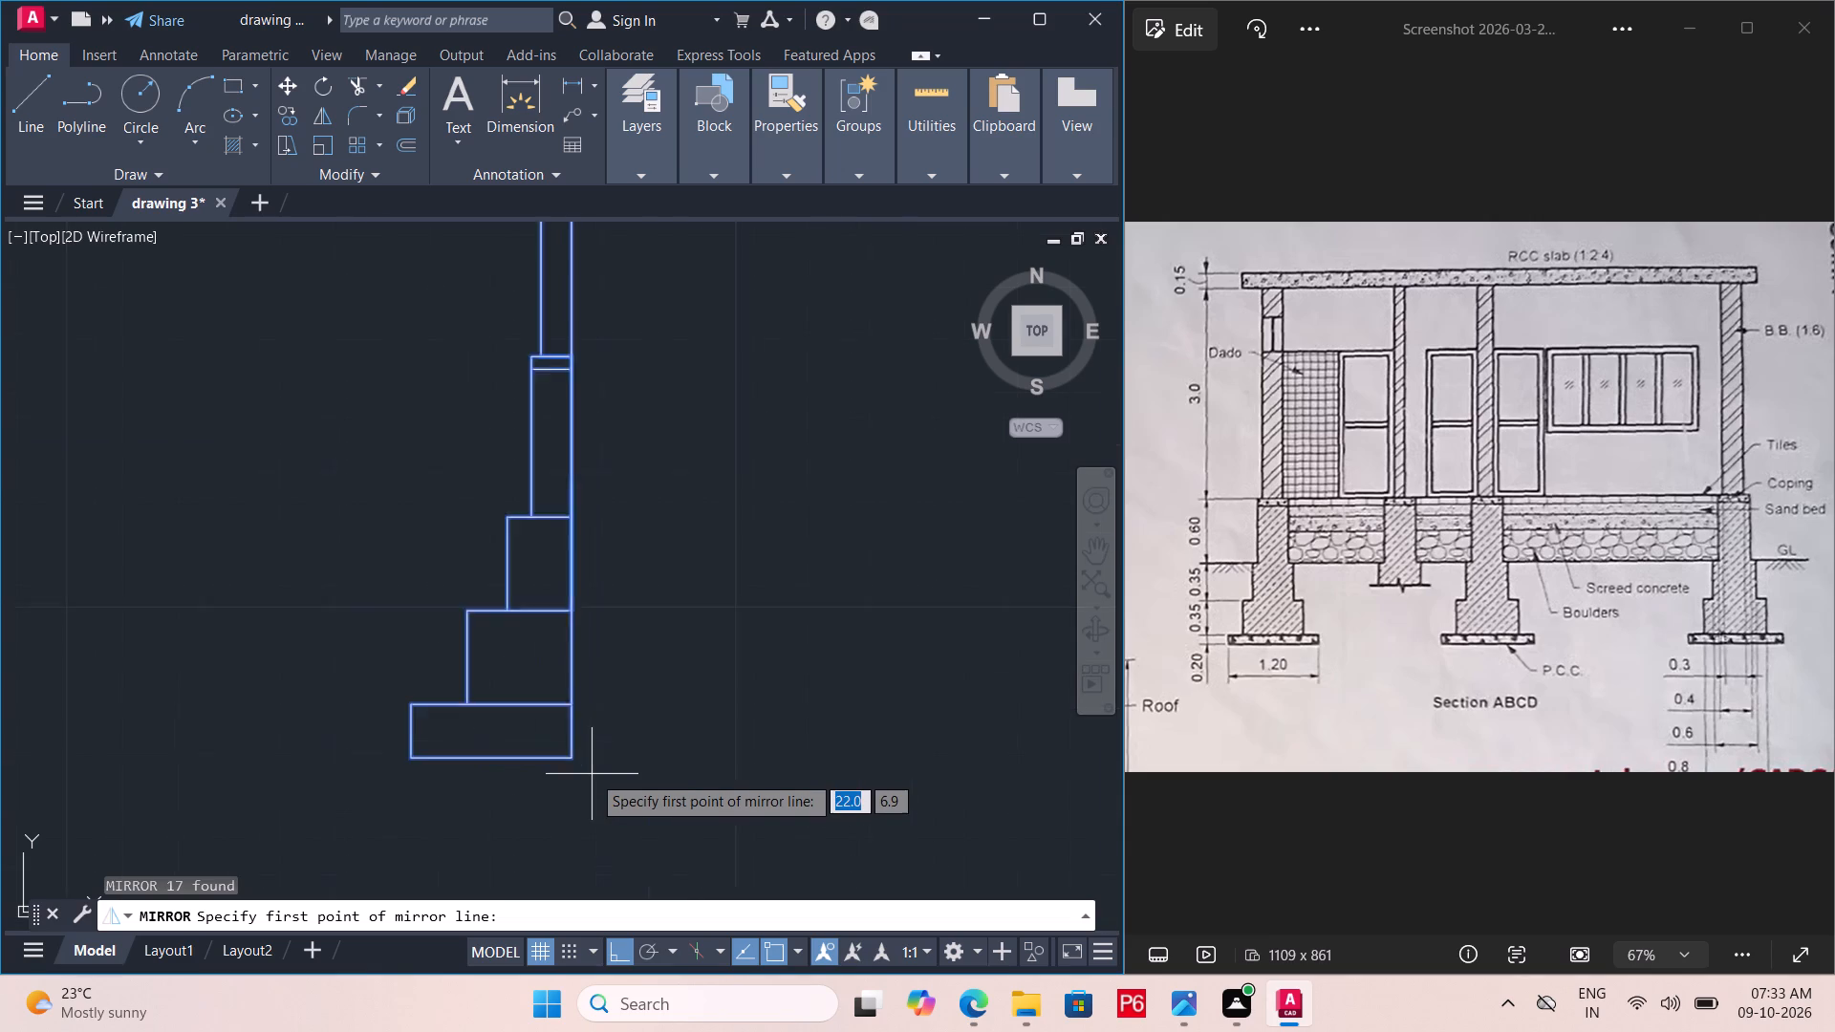
double_click(555, 746)
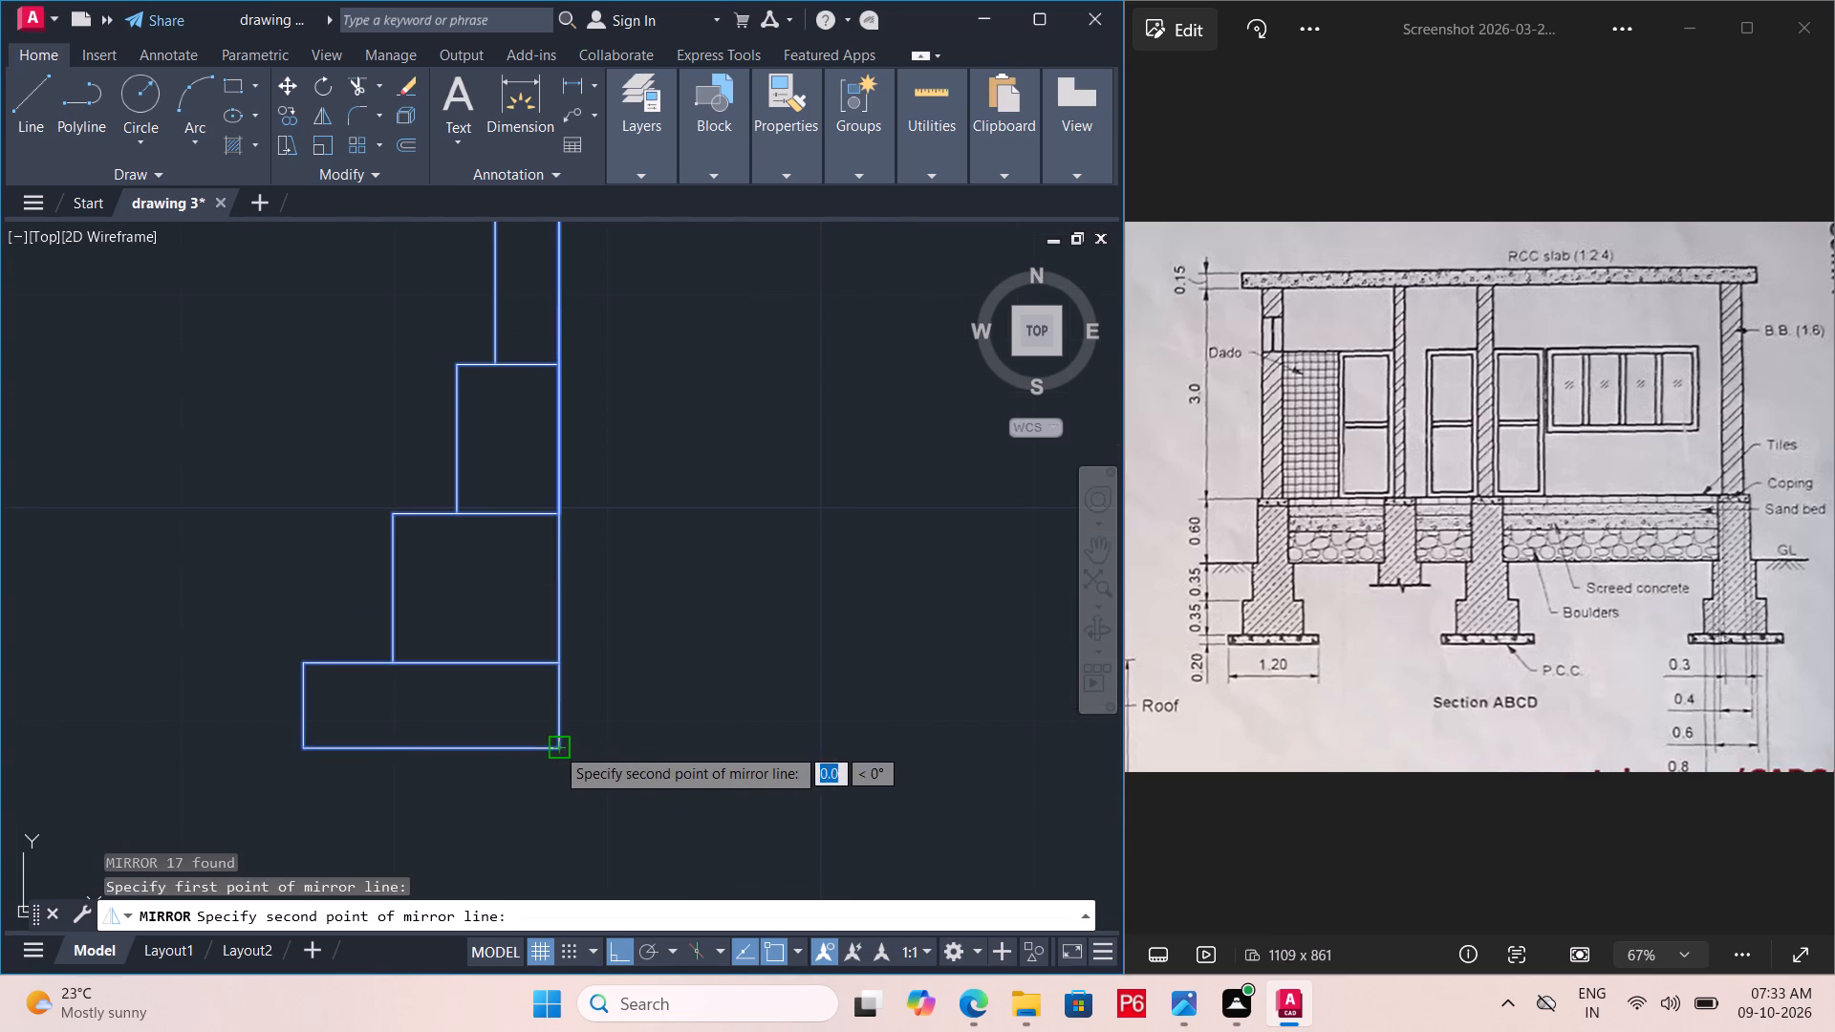
middle_click_drag(529, 811, 529, 905)
scroll(551, 817, "down", 4)
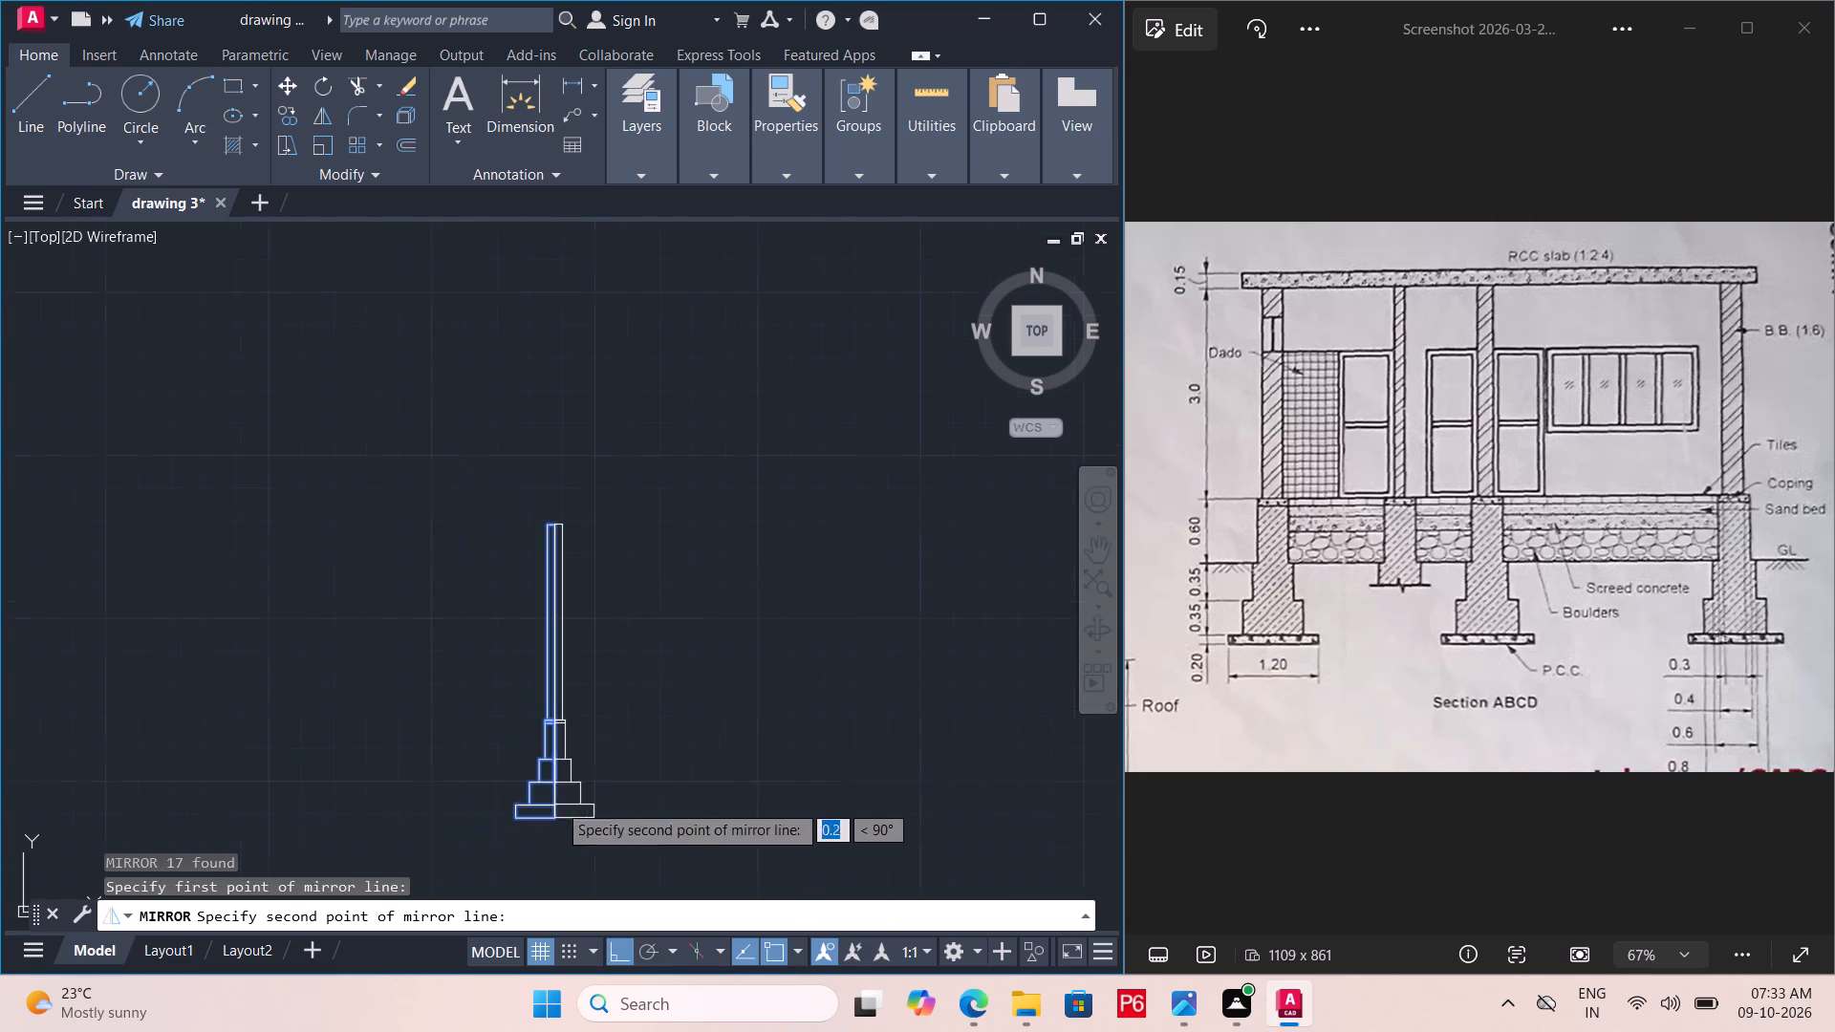
scroll(569, 505, "up", 4)
scroll(469, 647, "up", 3)
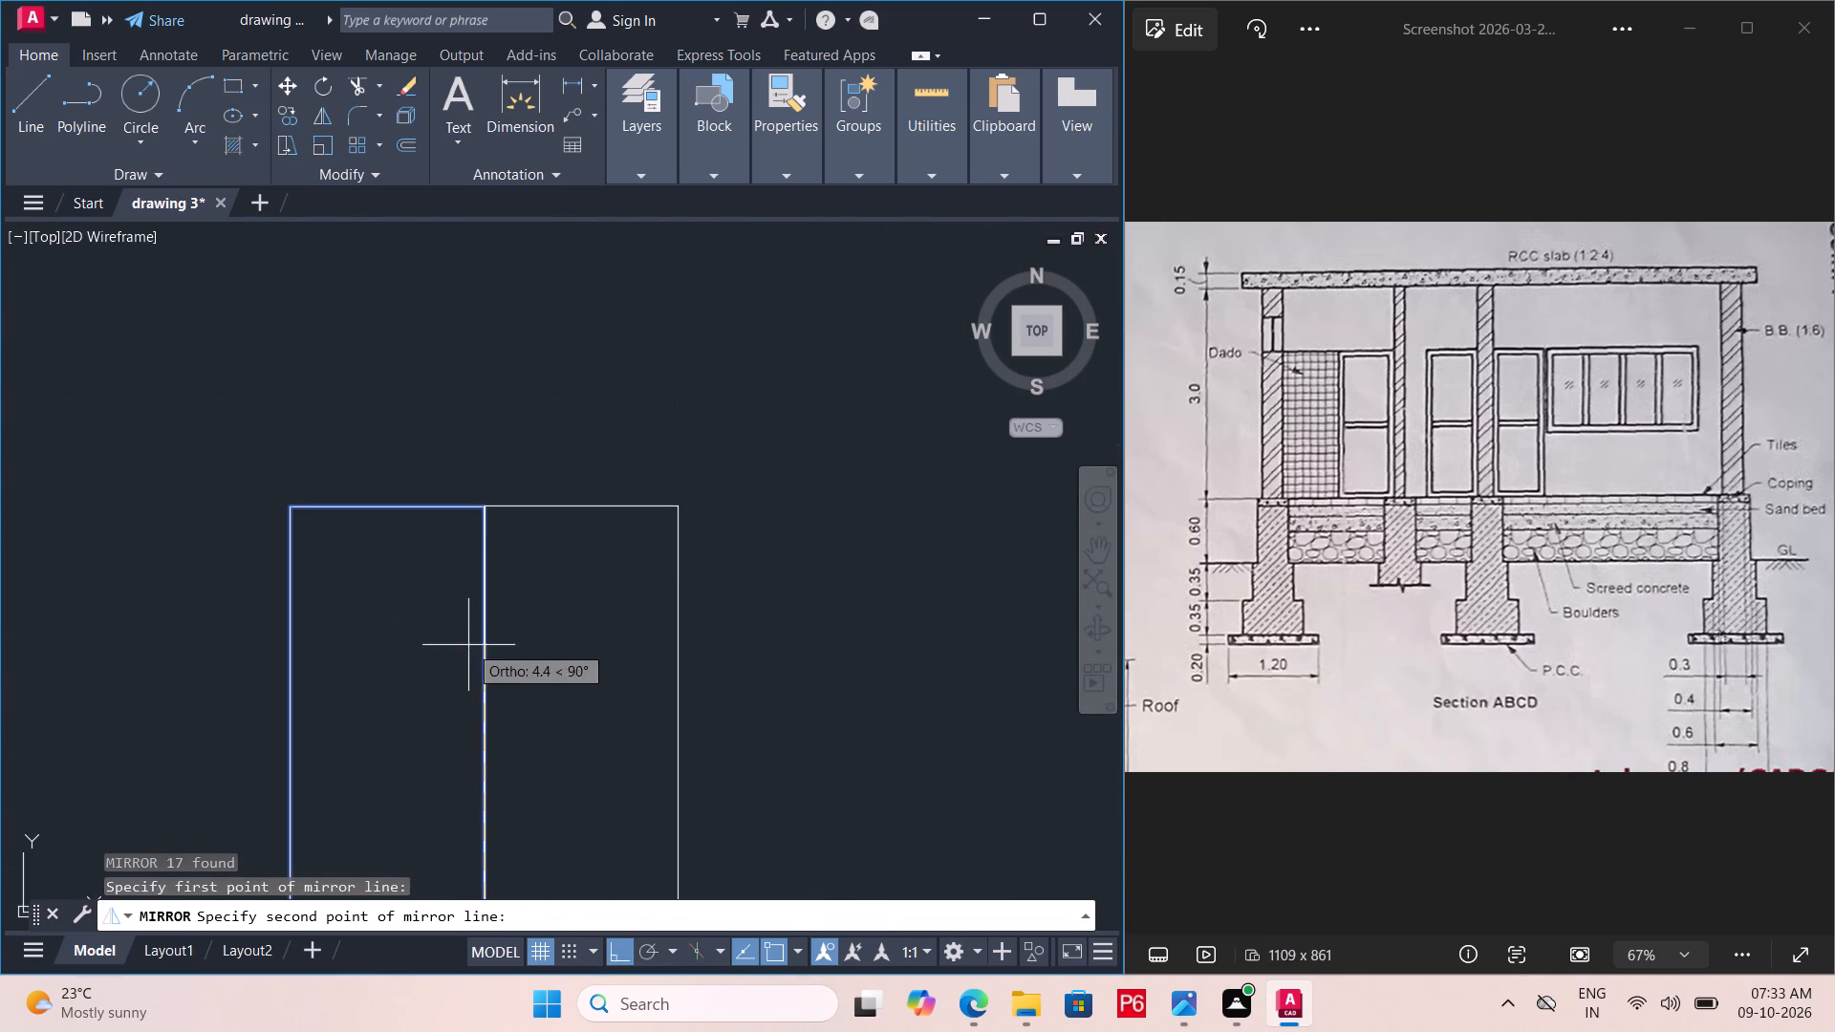
left_click(485, 507)
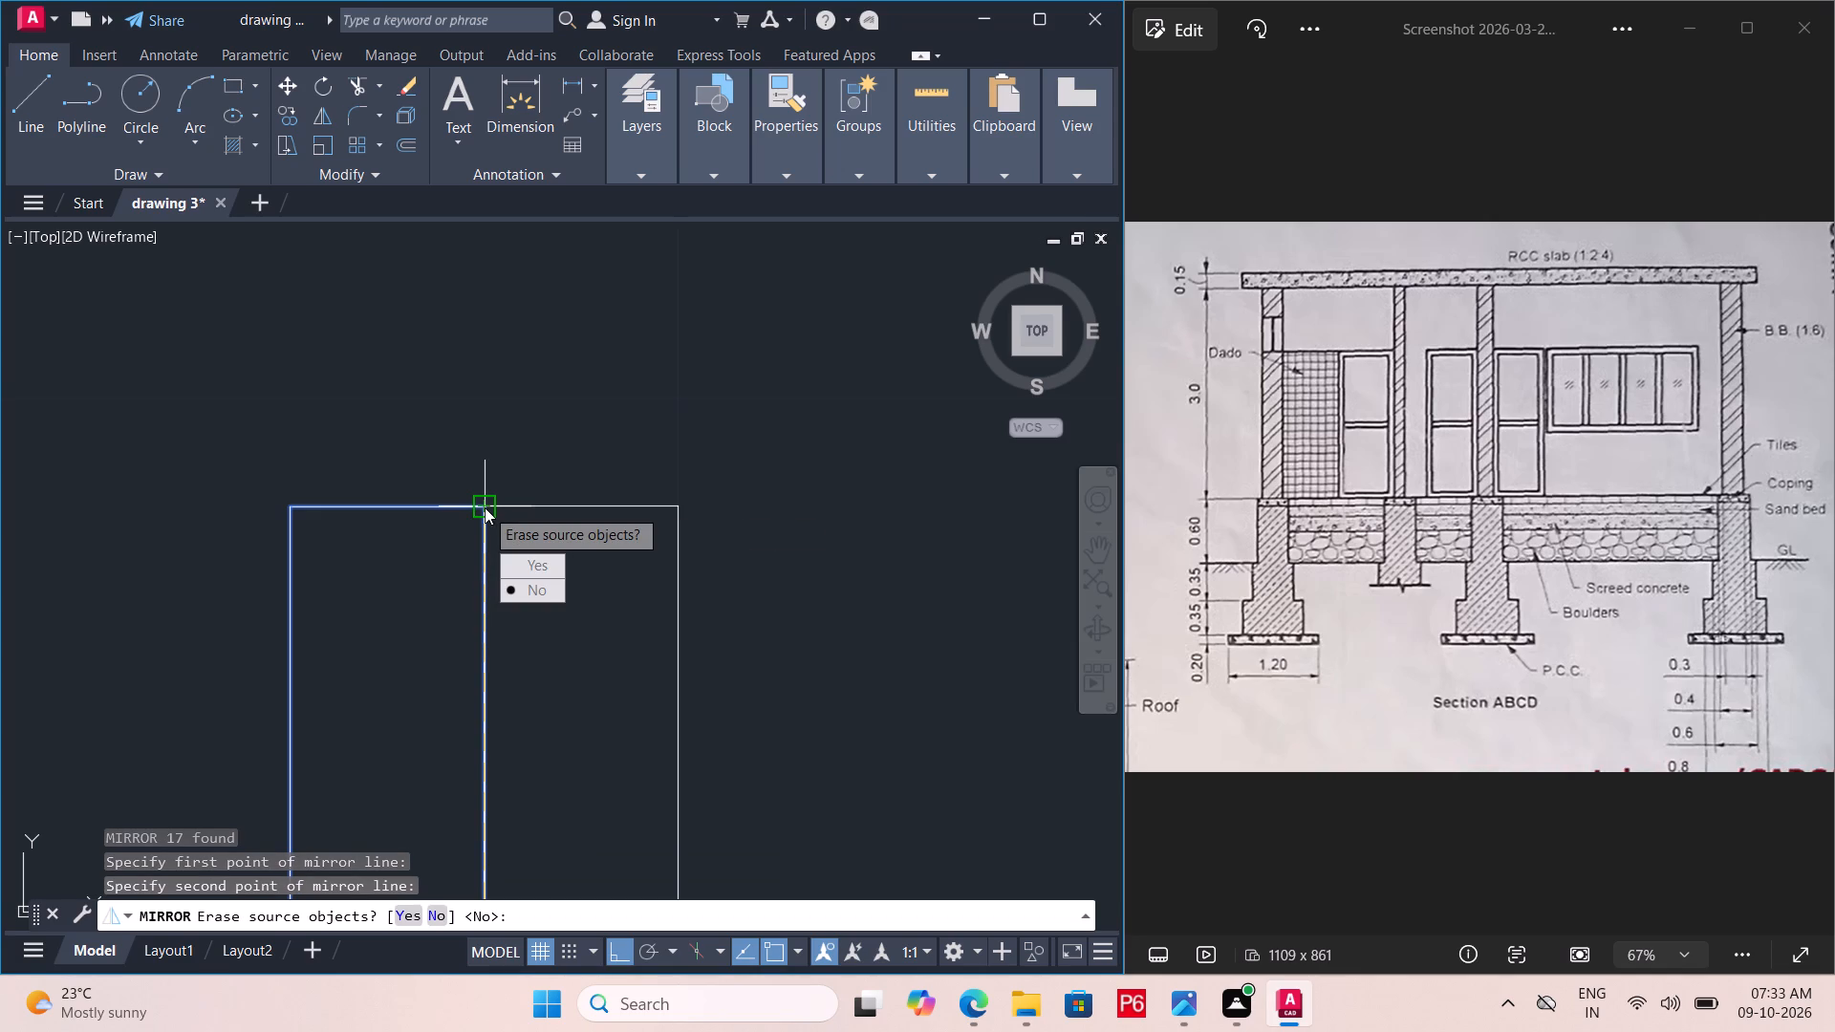
left_click_drag(529, 590, 485, 507)
Delete one of the overlapping vertical centre lines inside the mirrored wall and footing.
scroll(407, 328, "down", 5)
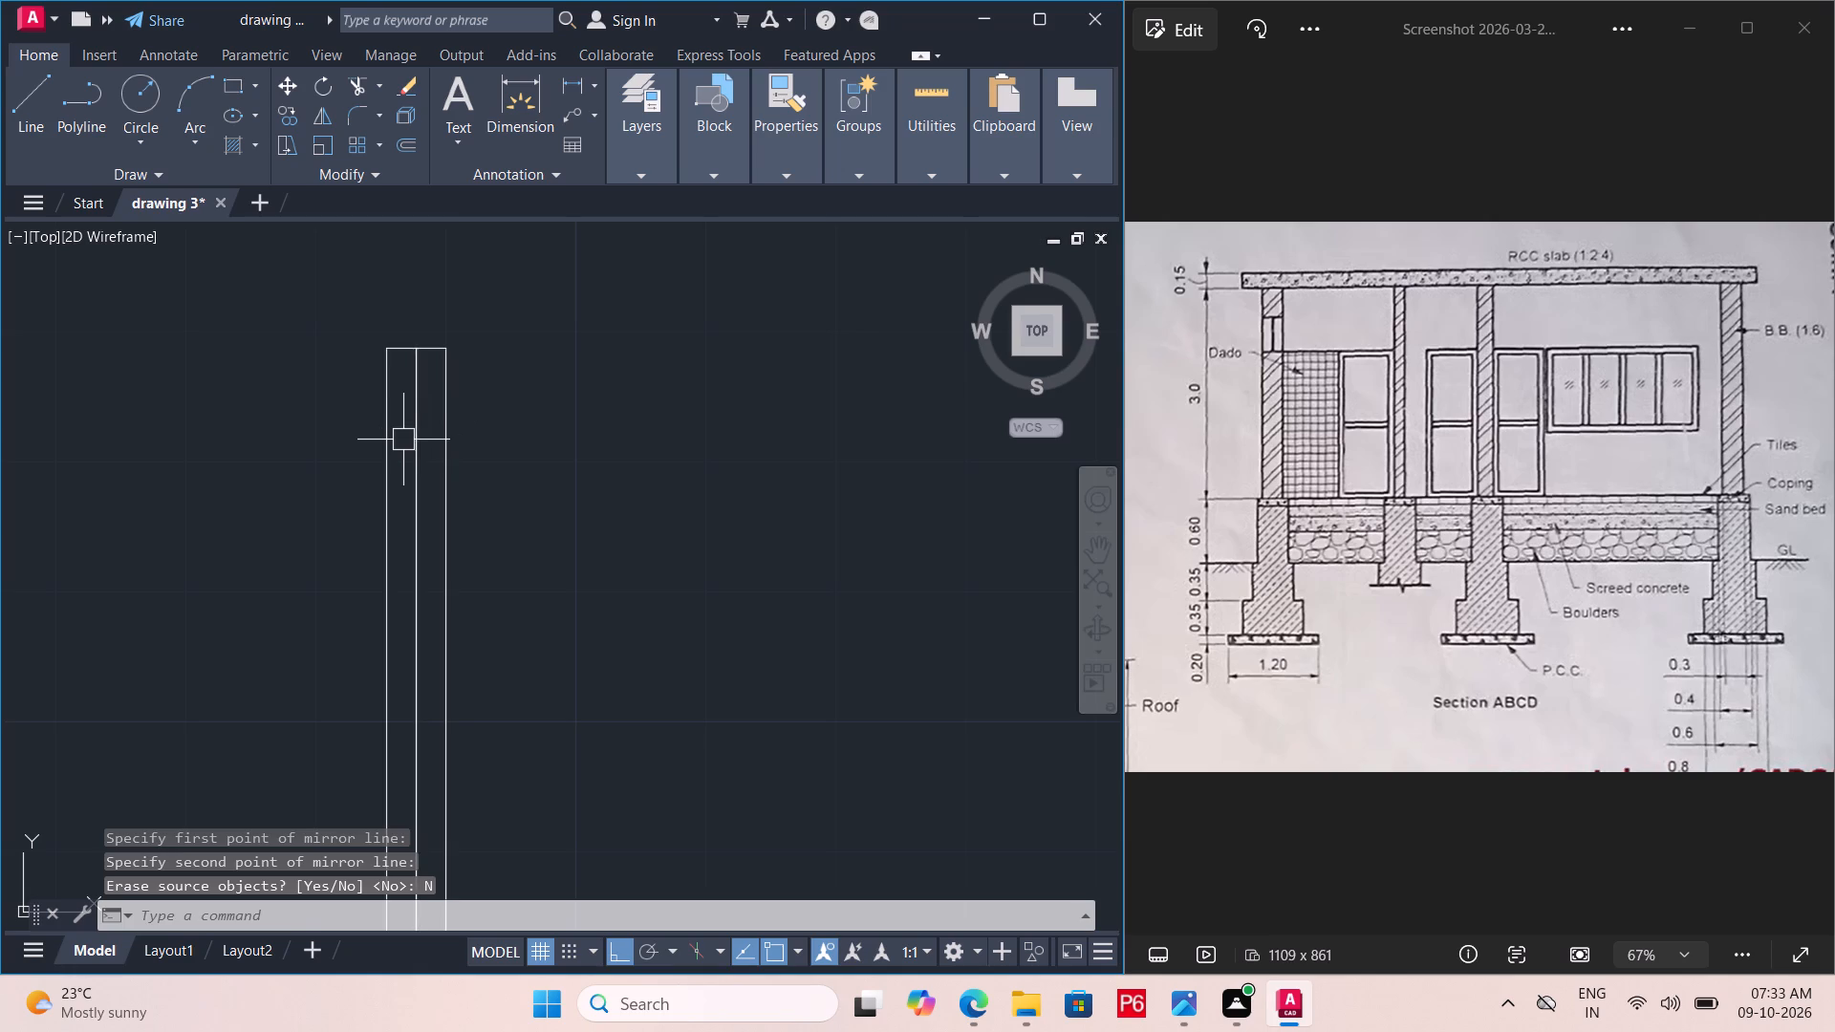
left_click(403, 441)
double_click(417, 449)
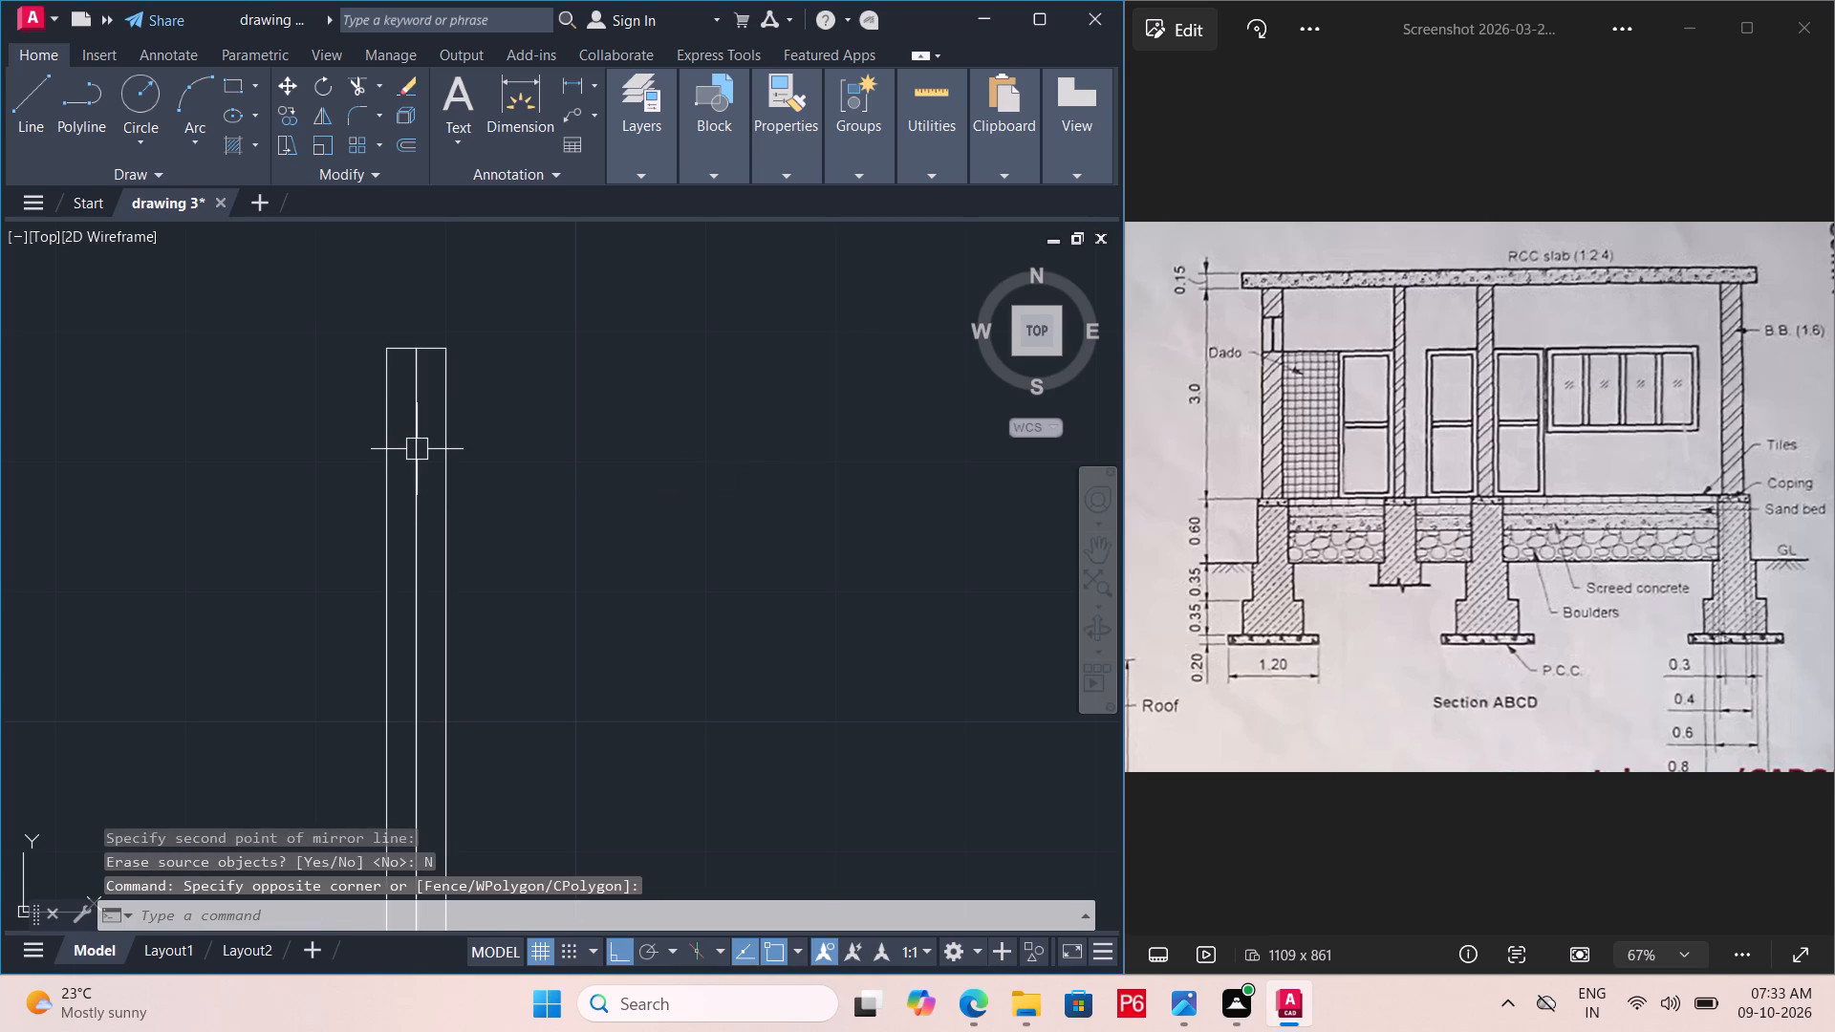
left_click(417, 449)
key("Delete")
scroll(417, 413, "down", 4)
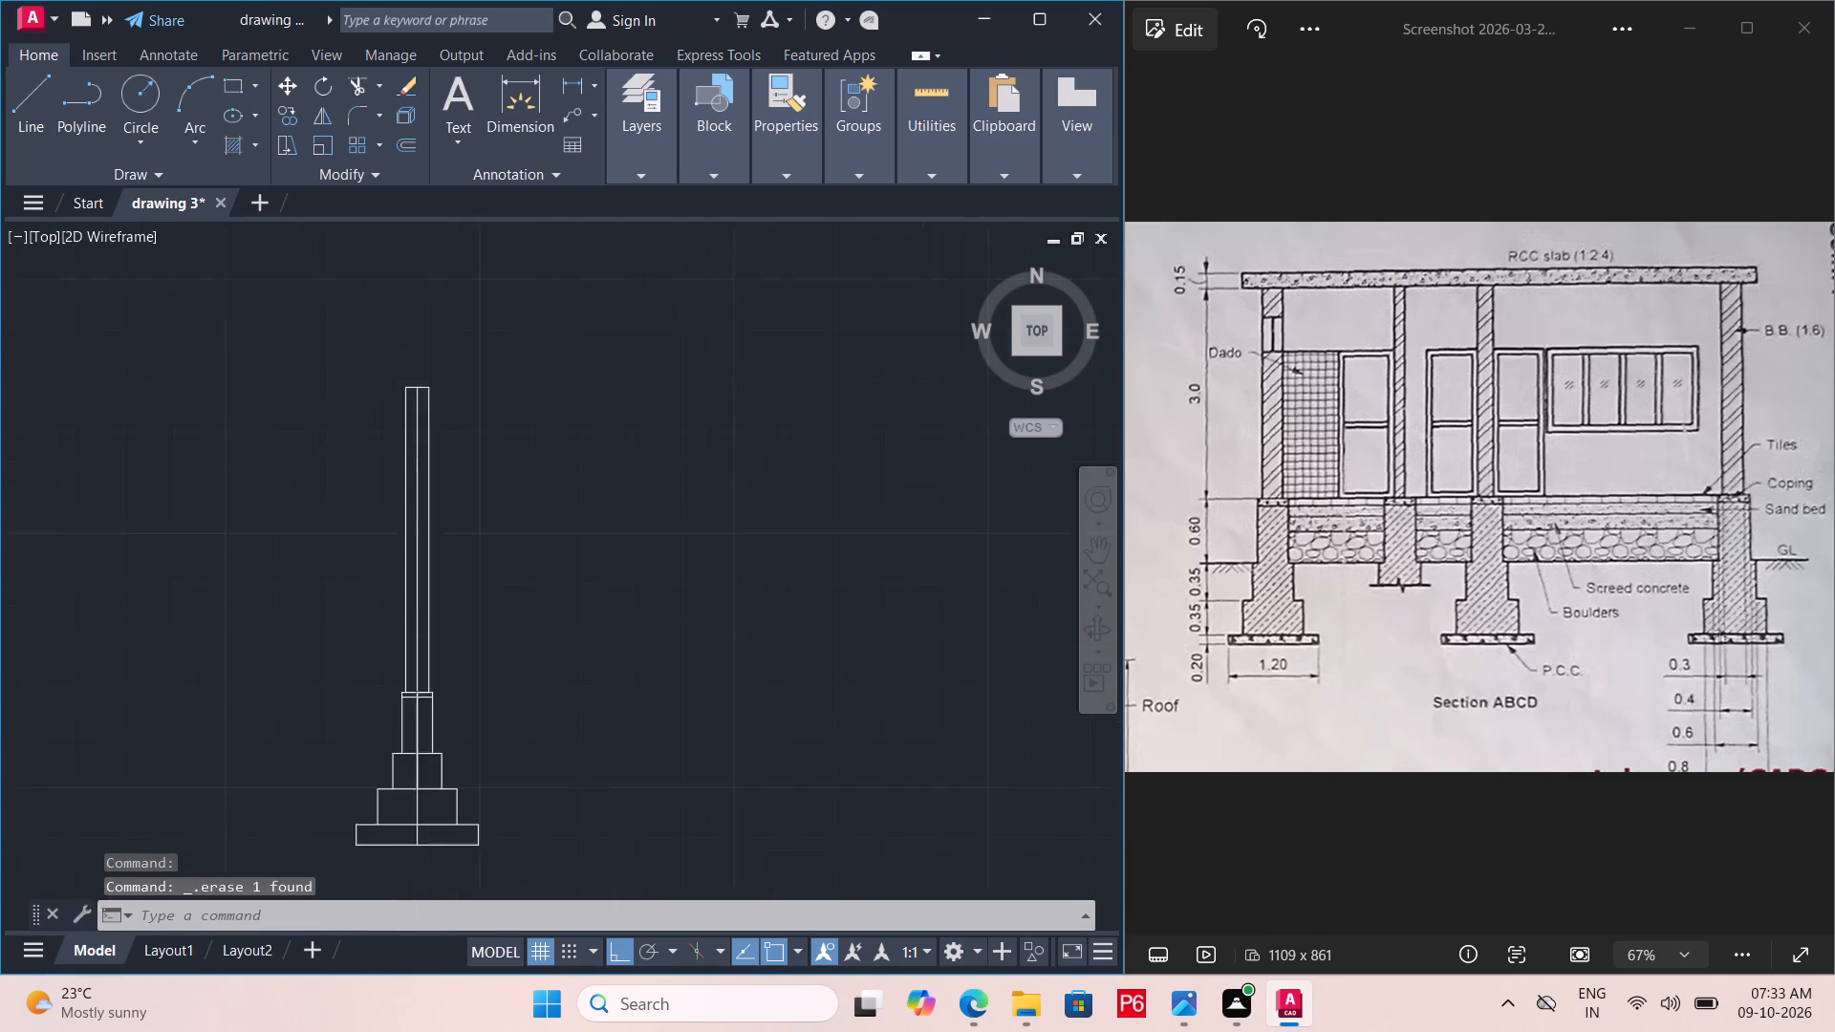
Delete the remaining vertical centre line inside the tall upper wall.
left_click(418, 413)
scroll(399, 450, "up", 4)
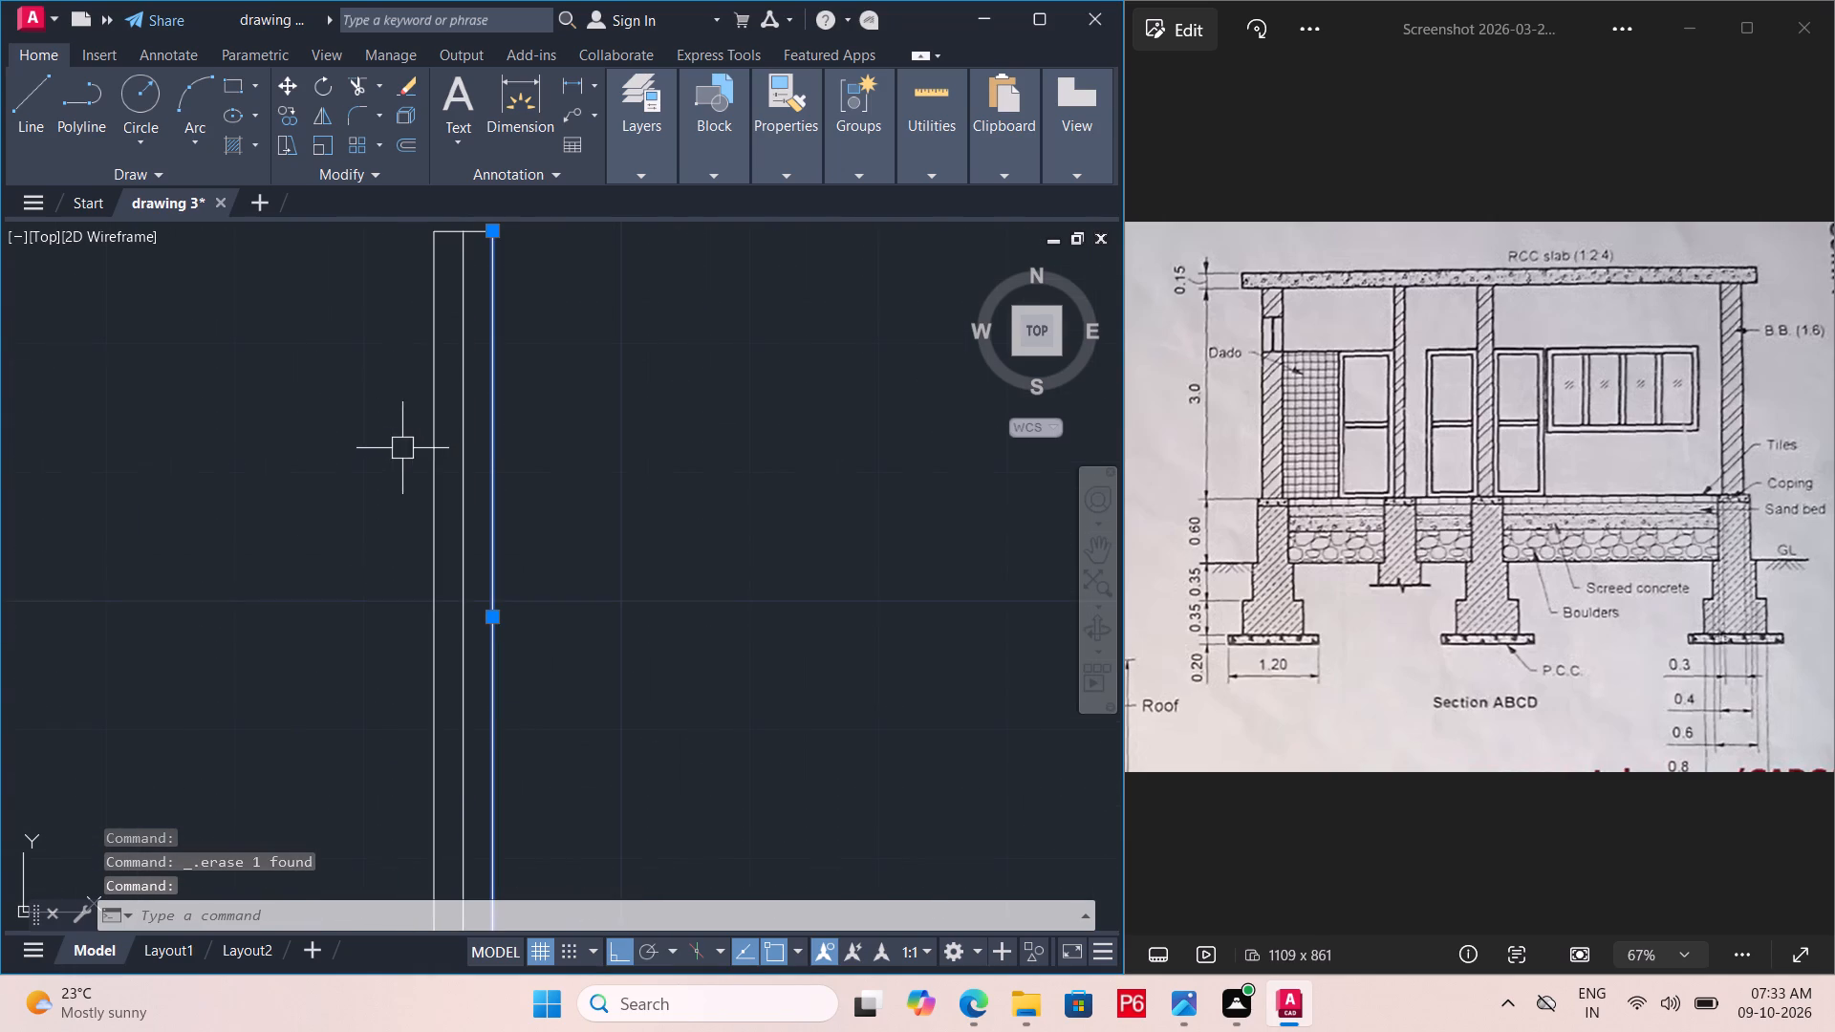
left_click(470, 430)
left_click(511, 423)
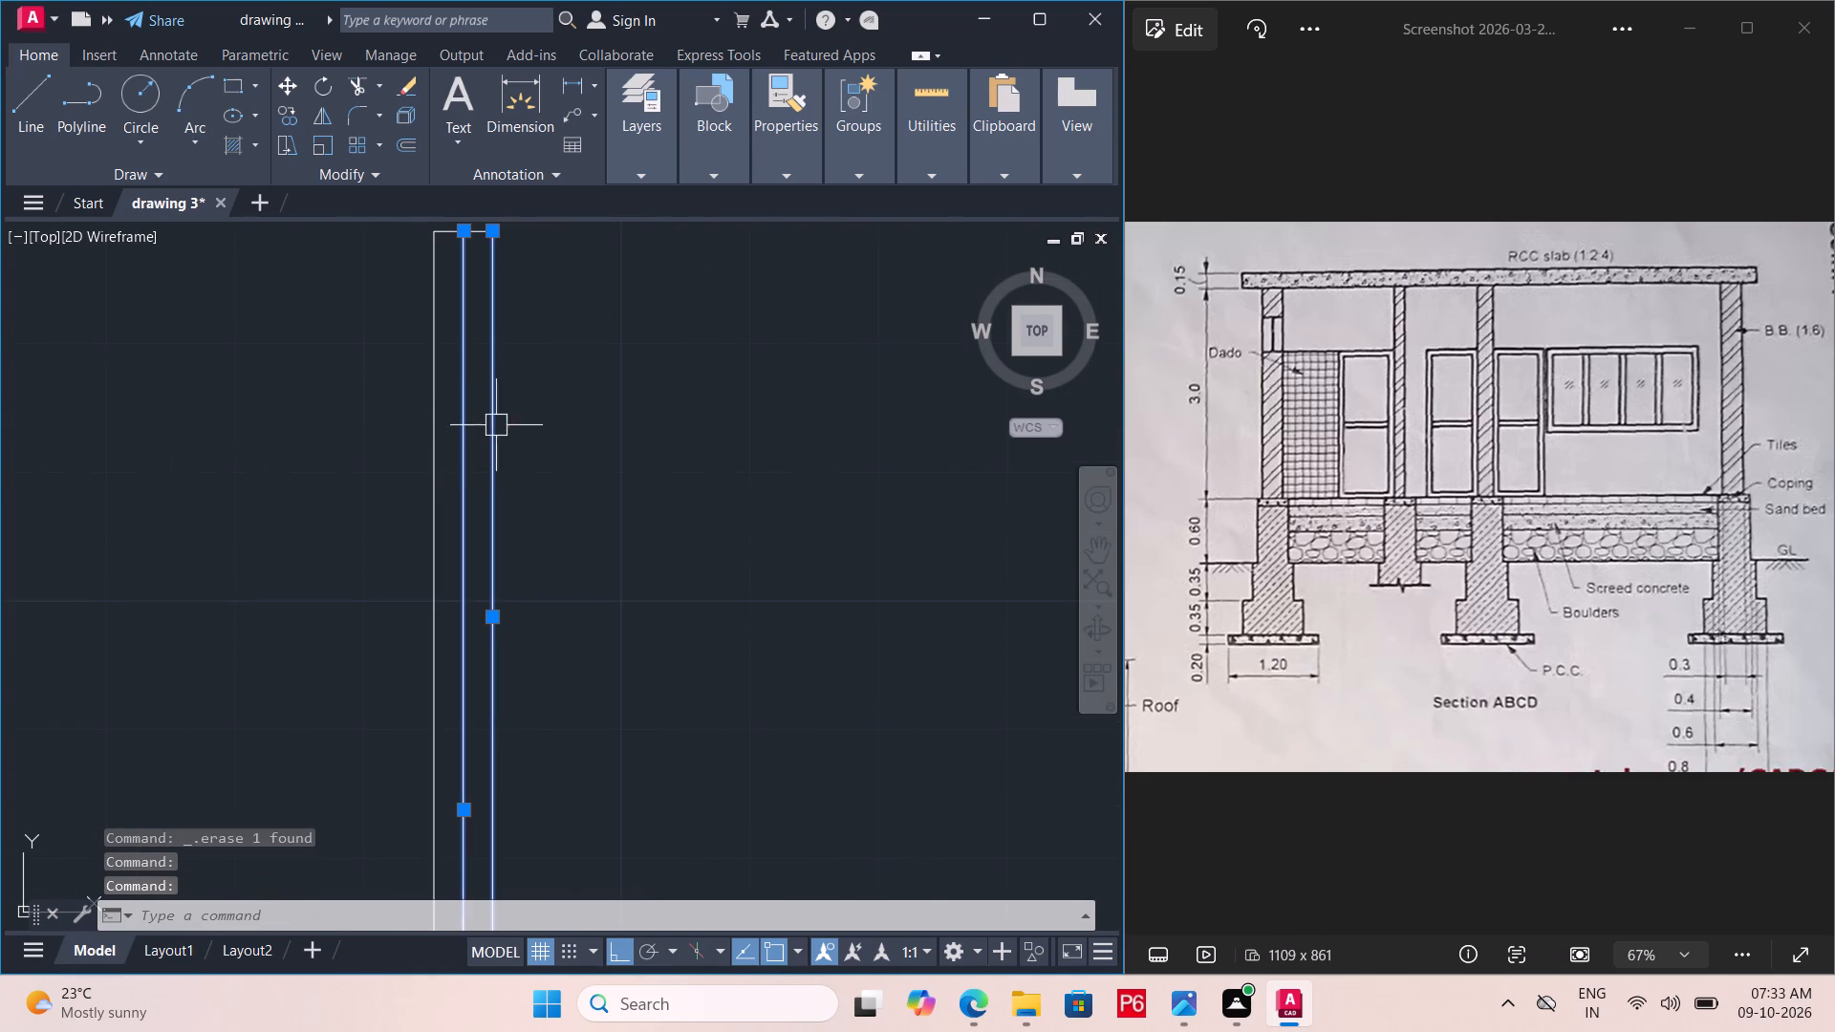
key("Escape")
key("Escape")
key("Escape")
left_click(464, 424)
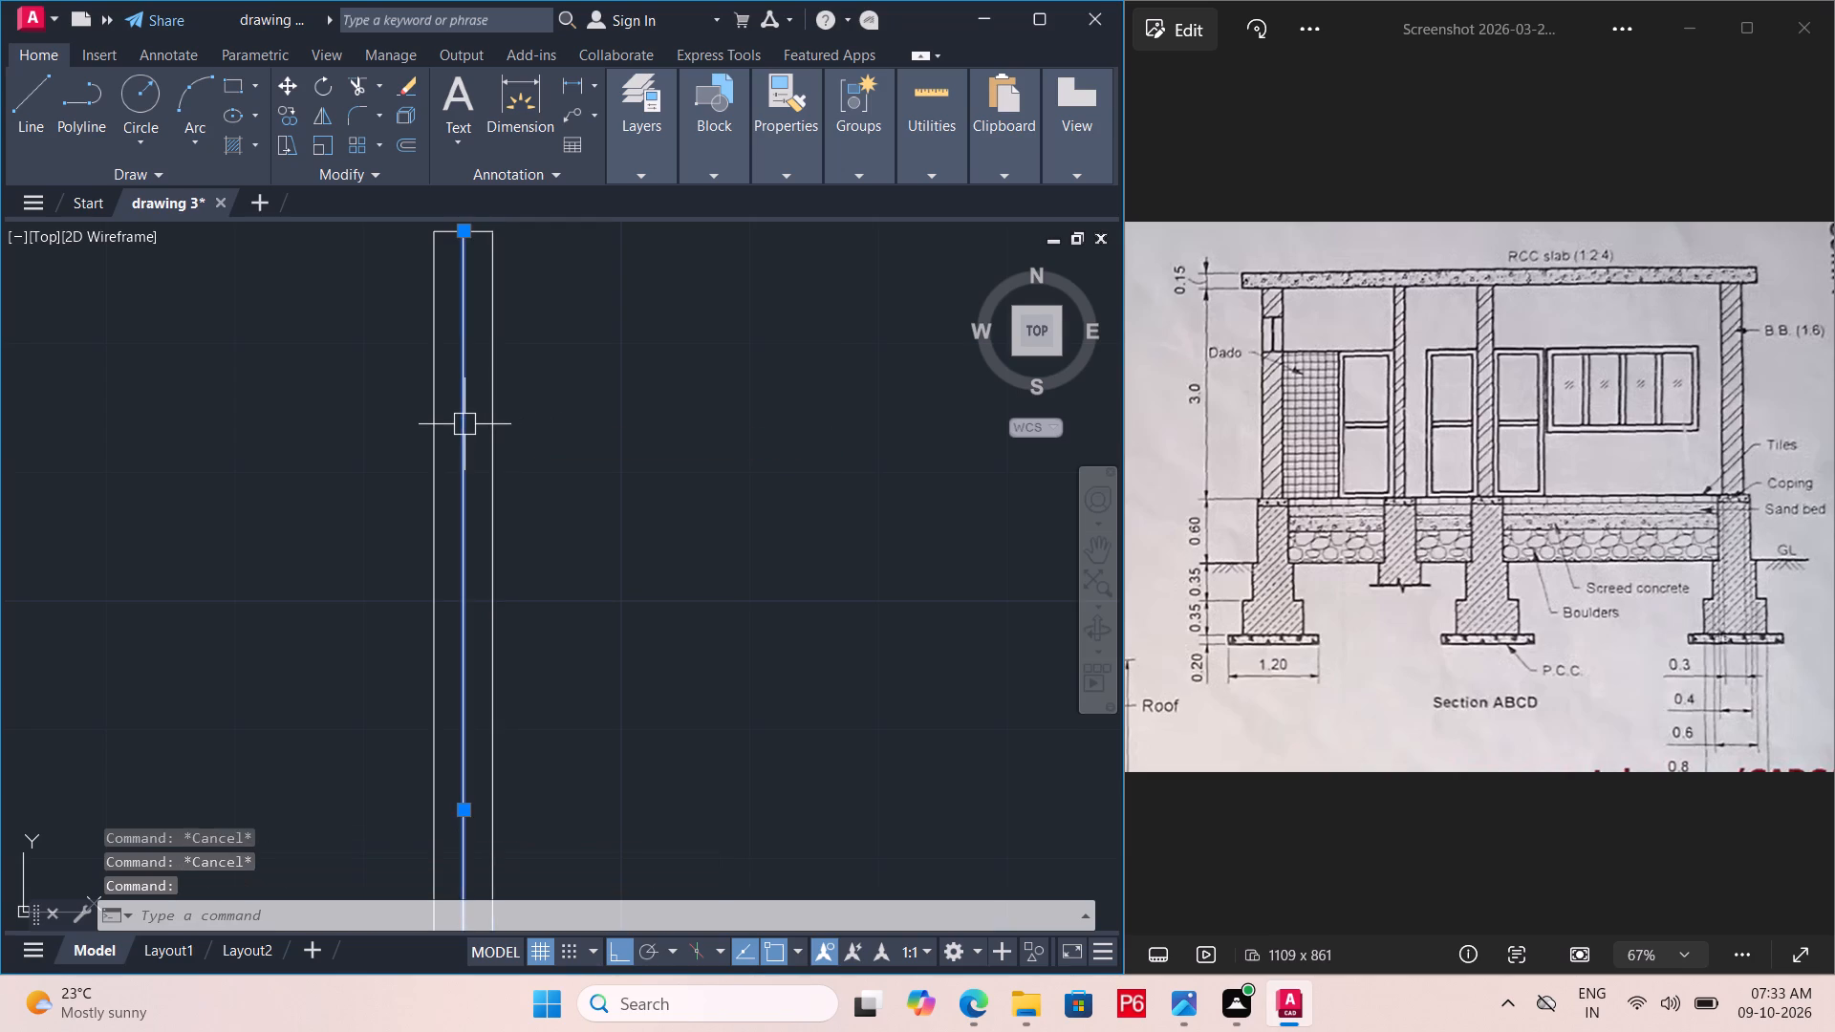
key("Delete")
Delete the two overlapping vertical centre lines running through the coping and plinth wall beneath the upper wall.
scroll(466, 425, "down", 3)
scroll(443, 522, "up", 1)
scroll(469, 599, "up", 1)
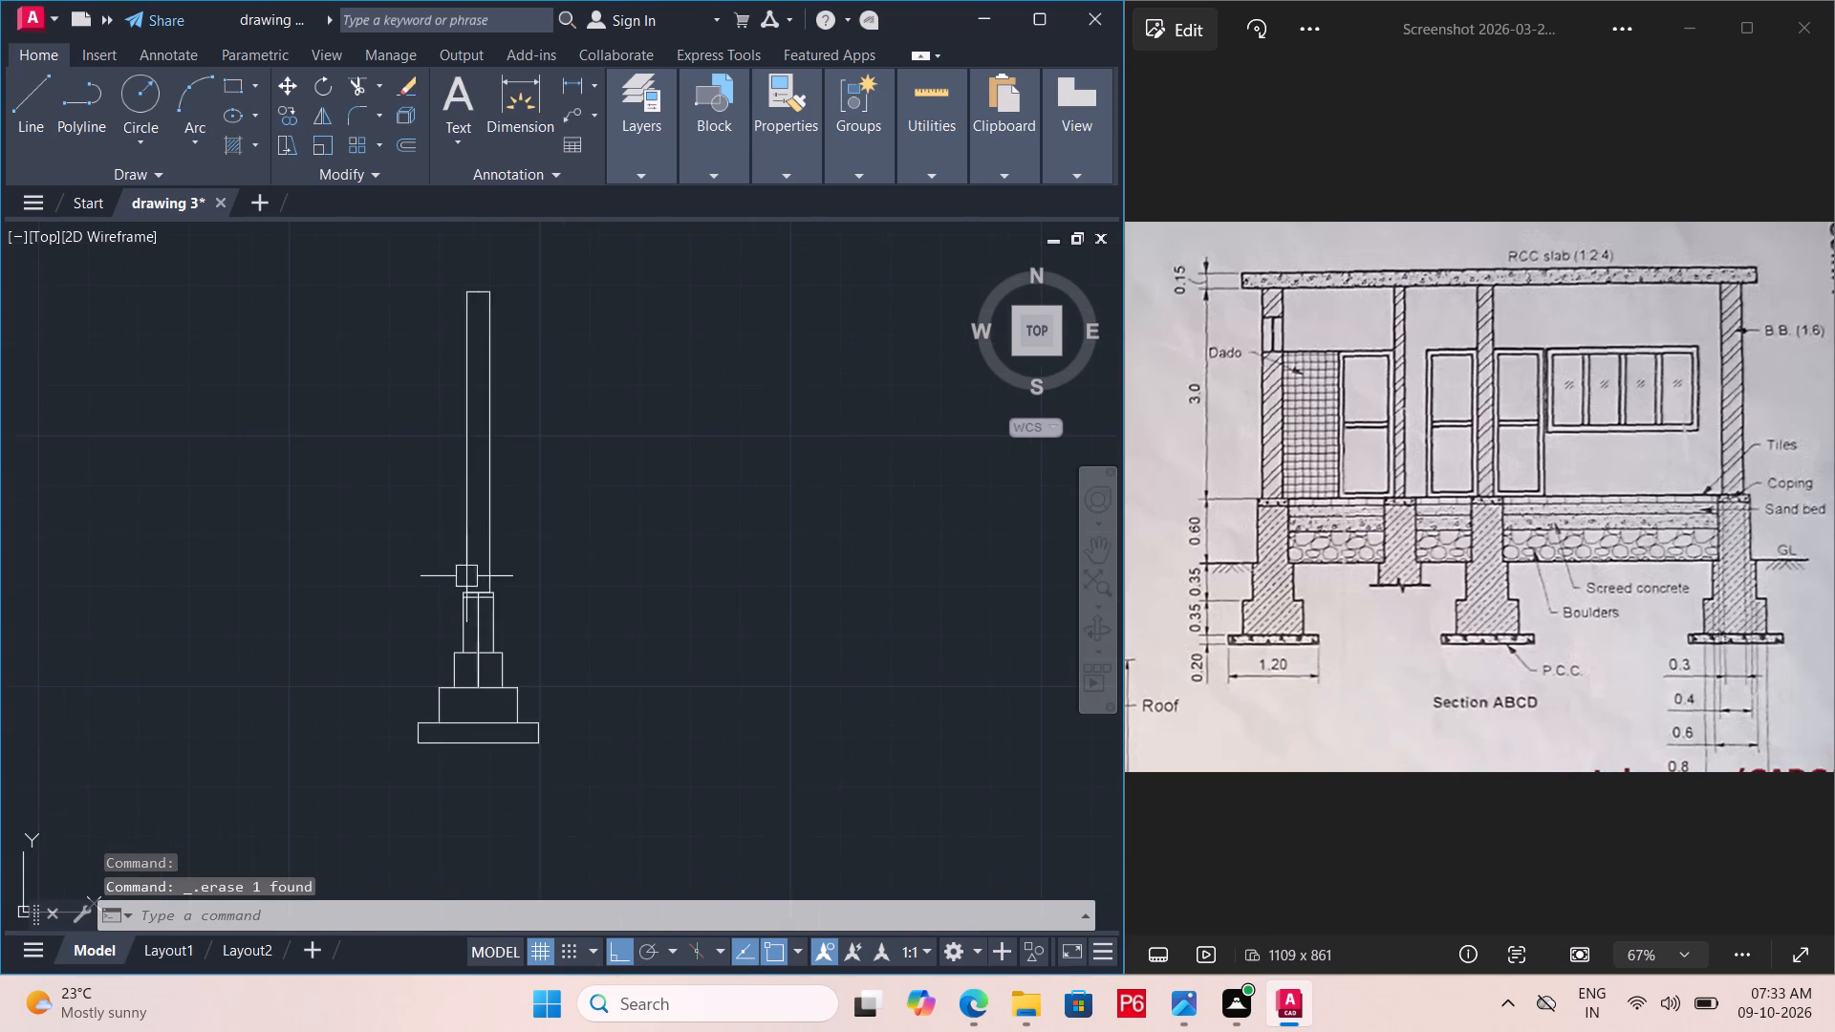
scroll(469, 599, "up", 1)
middle_click_drag(493, 619, 474, 427)
scroll(477, 430, "up", 3)
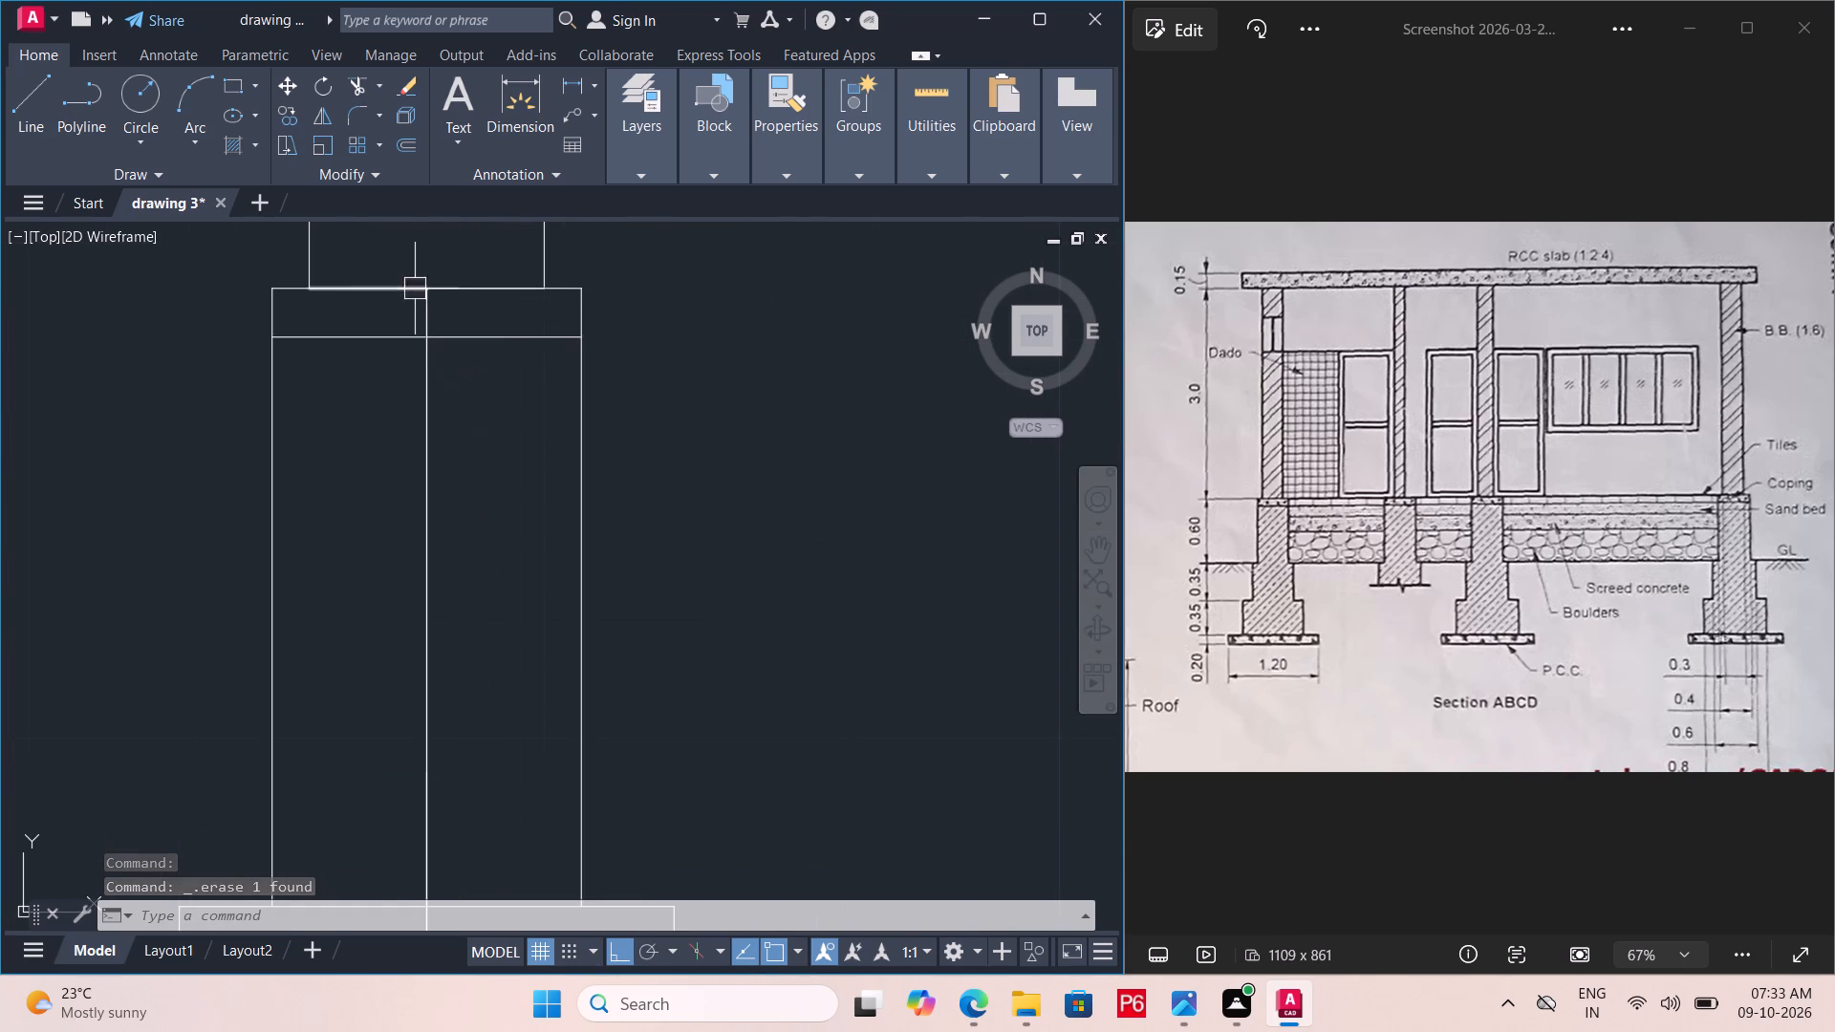
left_click(424, 308)
key("Delete")
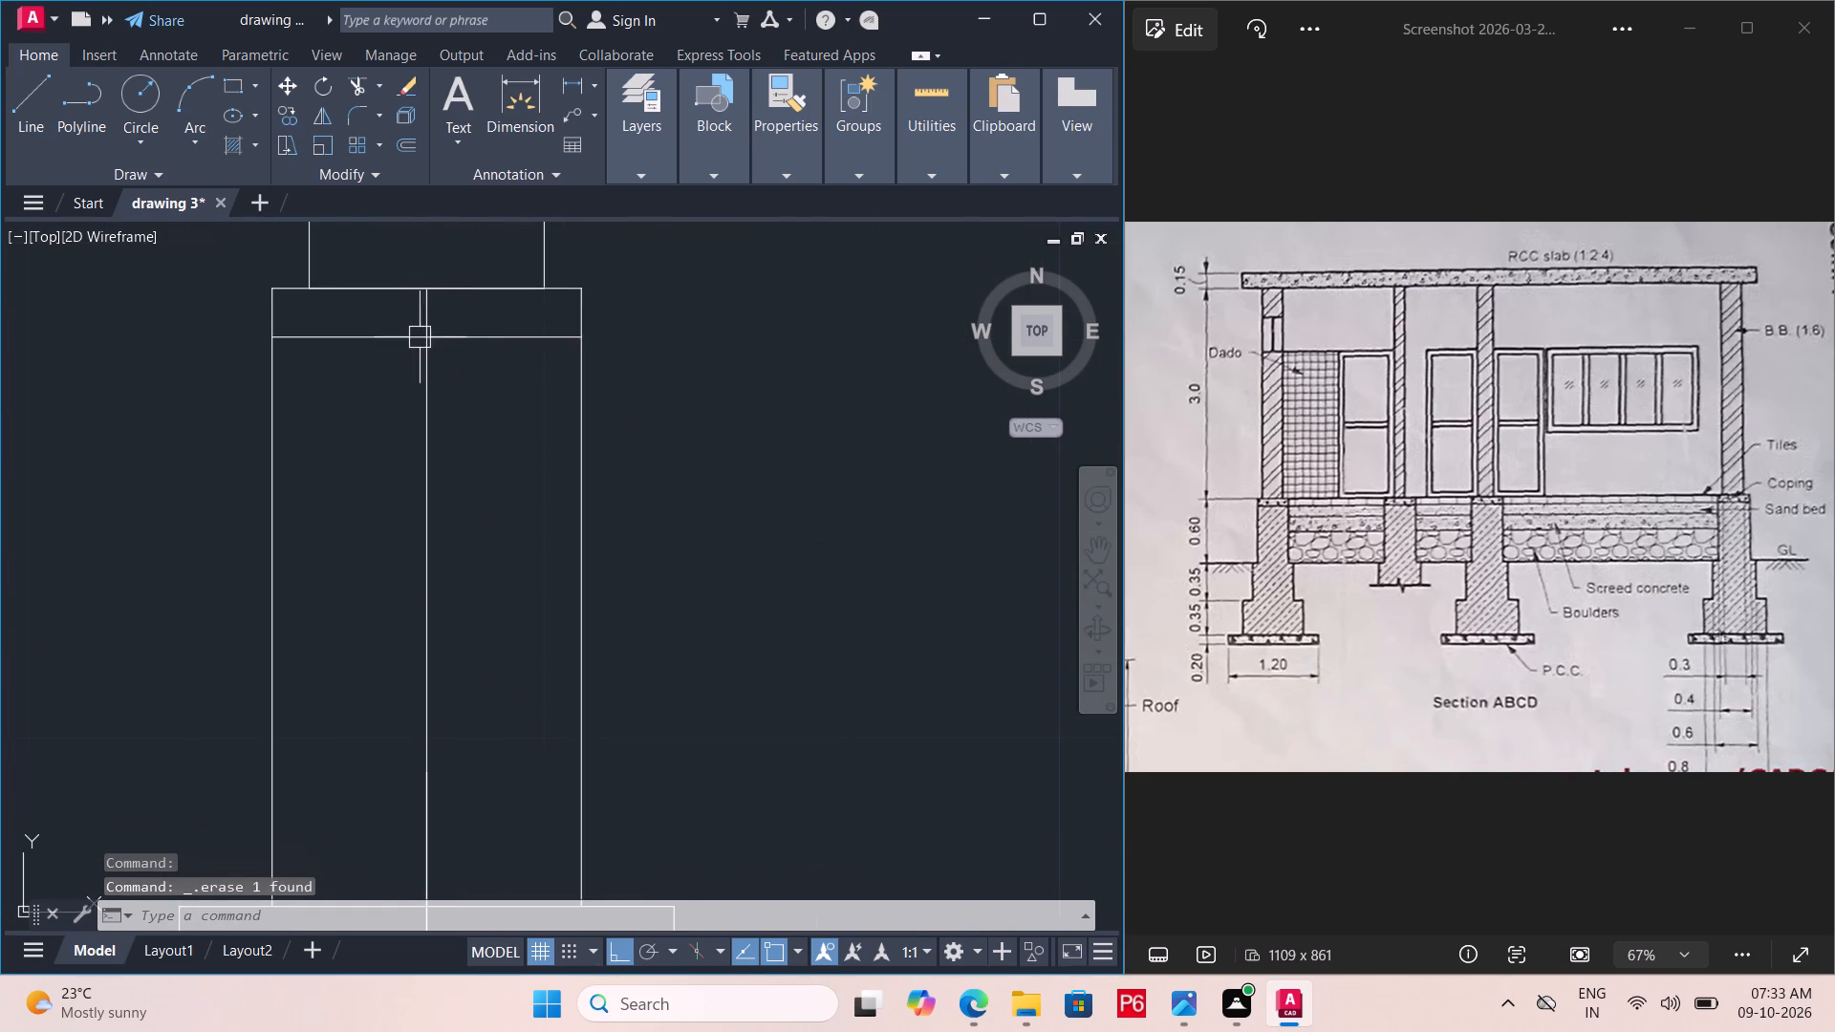
left_click(437, 324)
key("Delete")
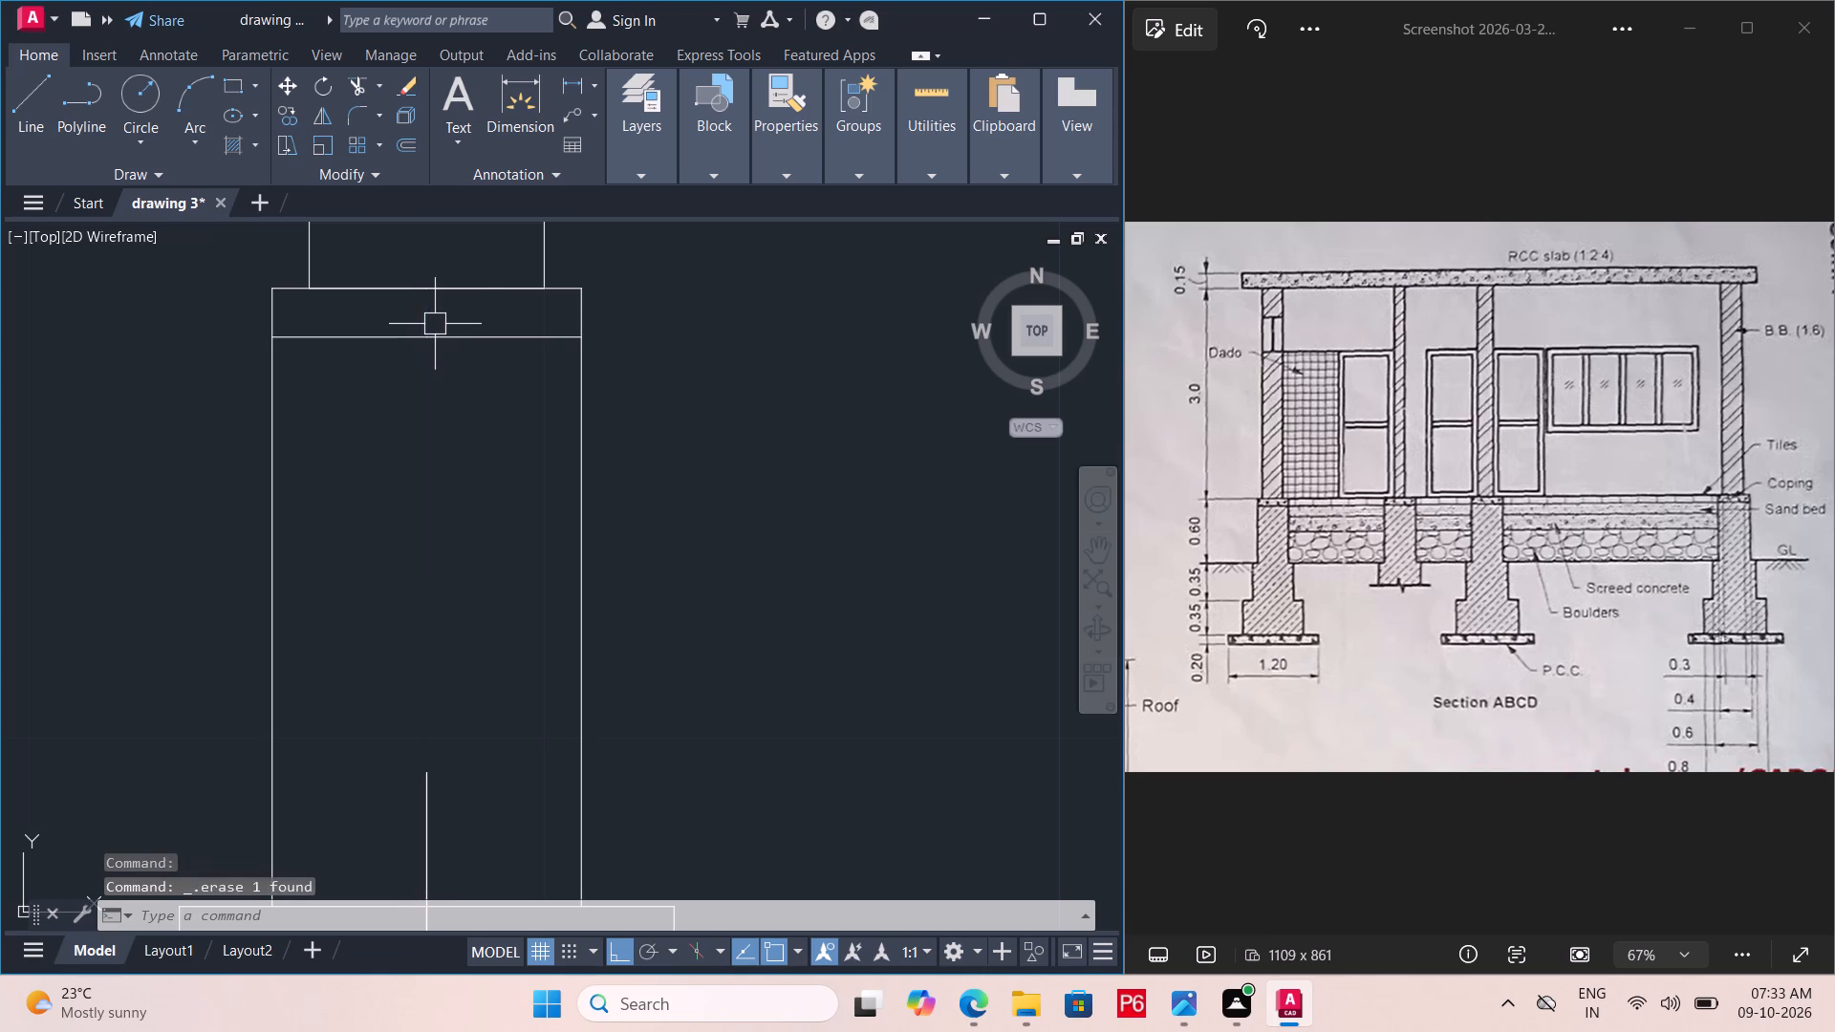
Delete the duplicate horizontal half lines along the top edge of the plinth wall, on both sides of the centre.
left_click(393, 290)
key("Delete")
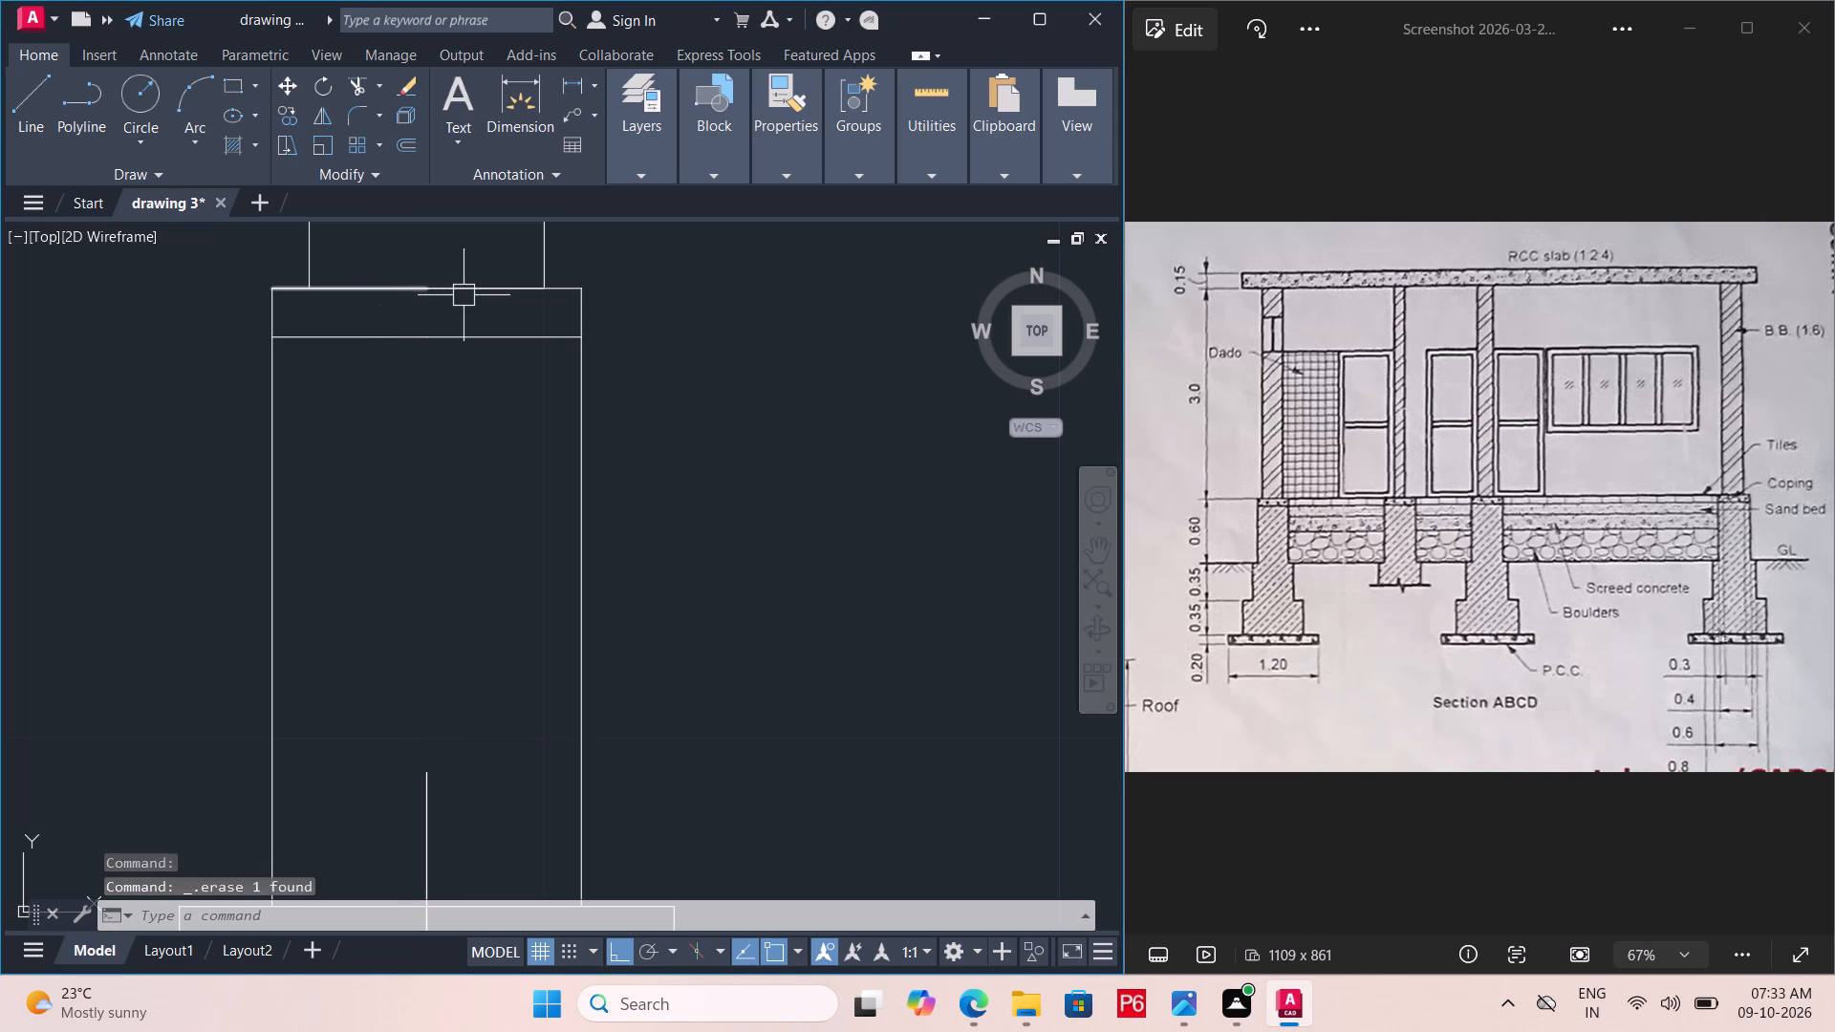
left_click(464, 294)
key("Delete")
Delete all remaining overlapping vertical centre line segments in the lower plinth wall and upper footing step.
scroll(412, 420, "down", 1)
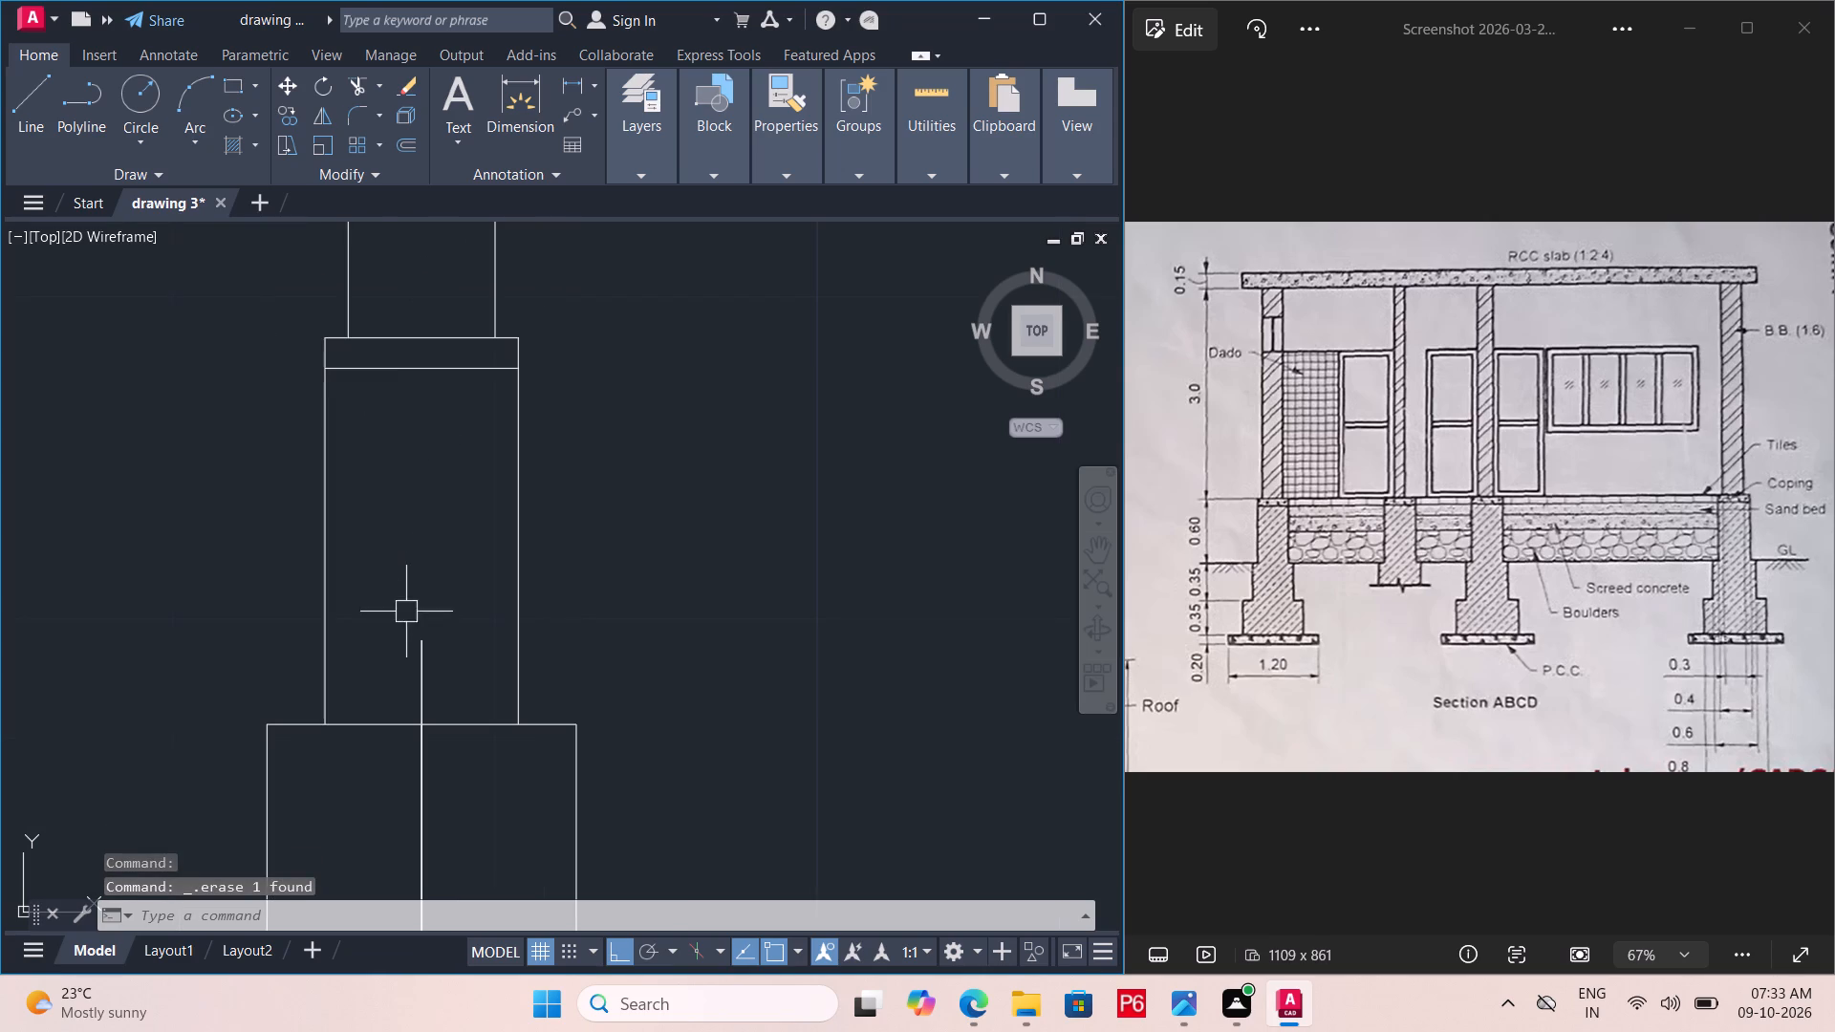
scroll(403, 602, "down", 2)
middle_click_drag(403, 601, 419, 514)
left_click(431, 534)
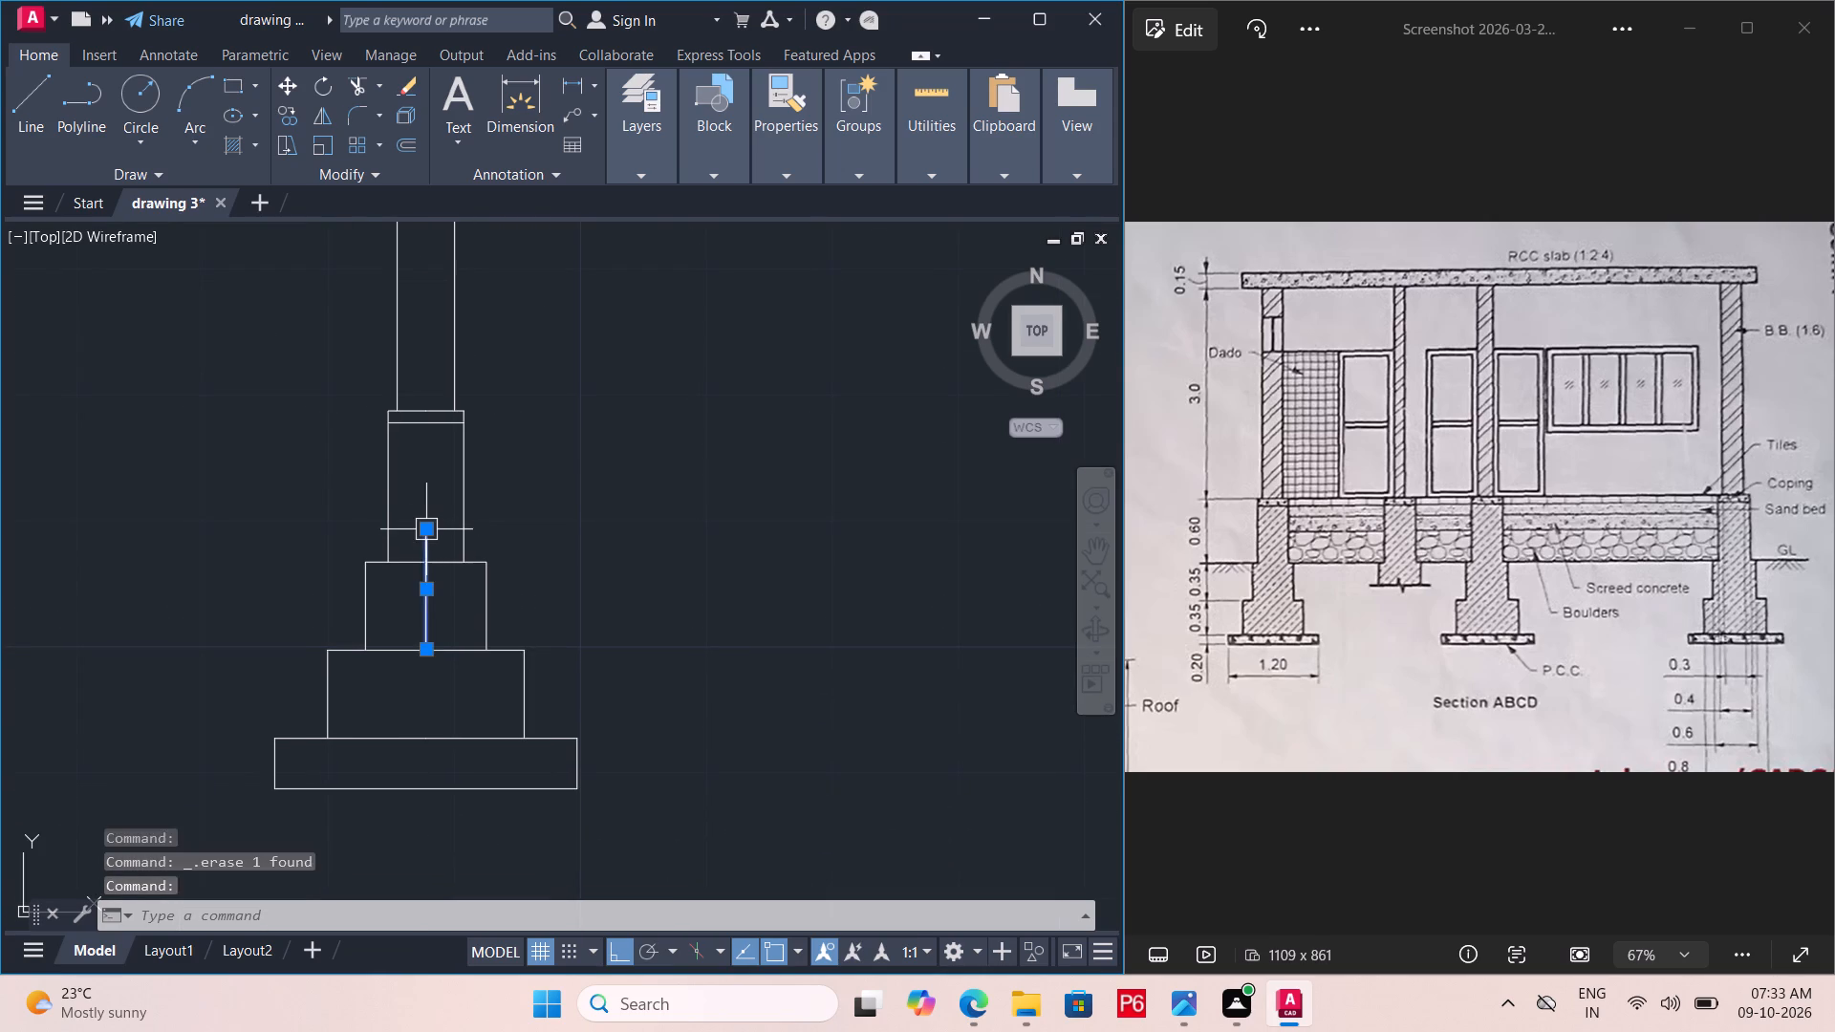
key("Delete")
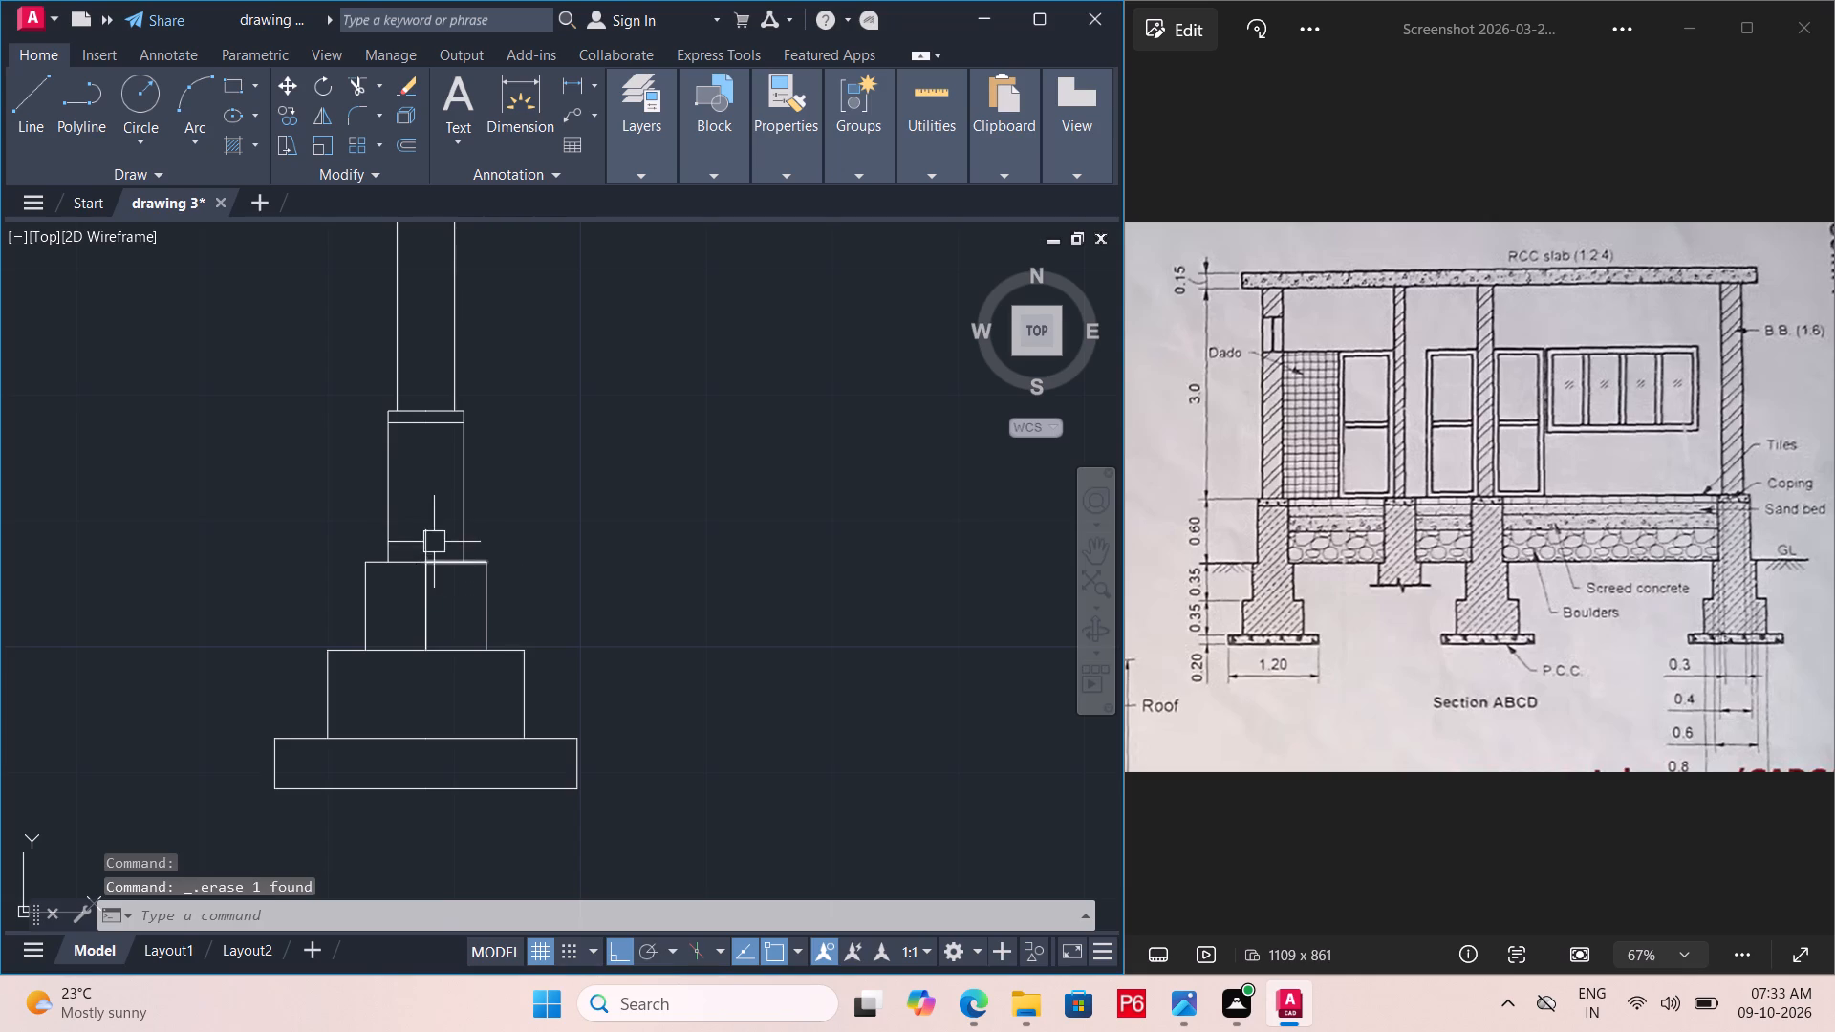
left_click(424, 536)
key("Delete")
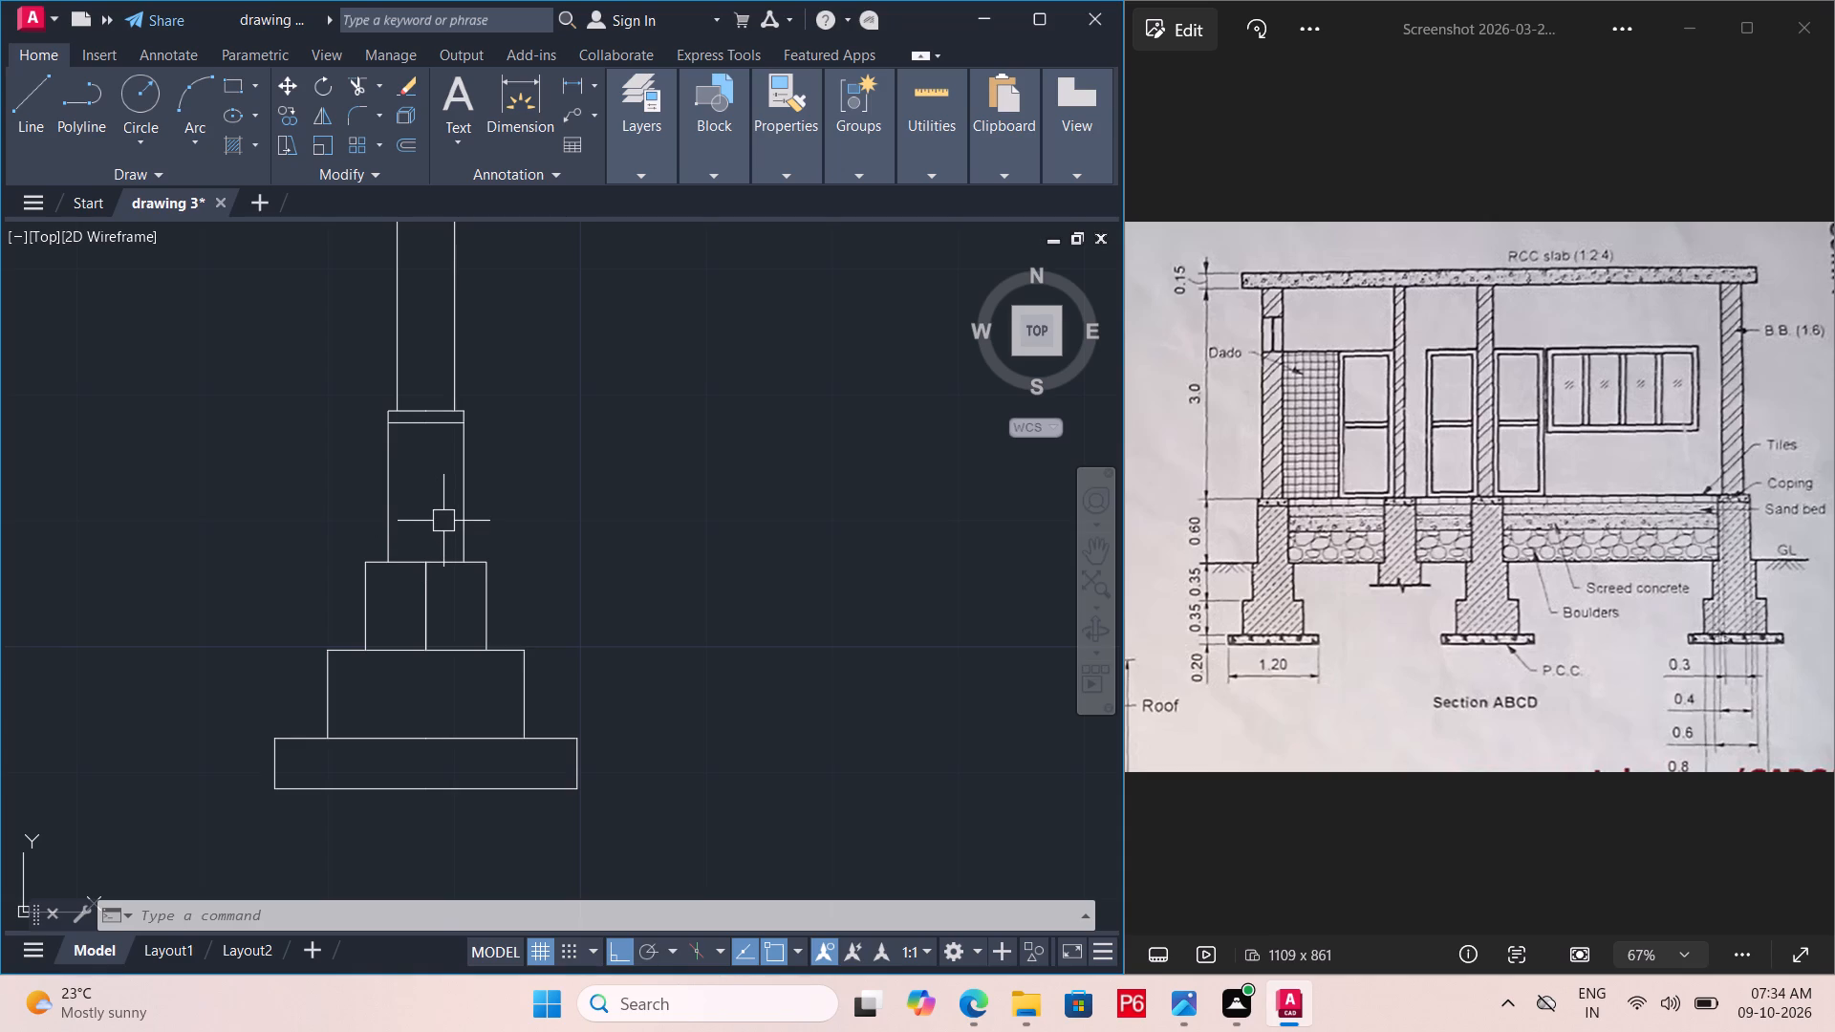
double_click(424, 618)
key("Delete")
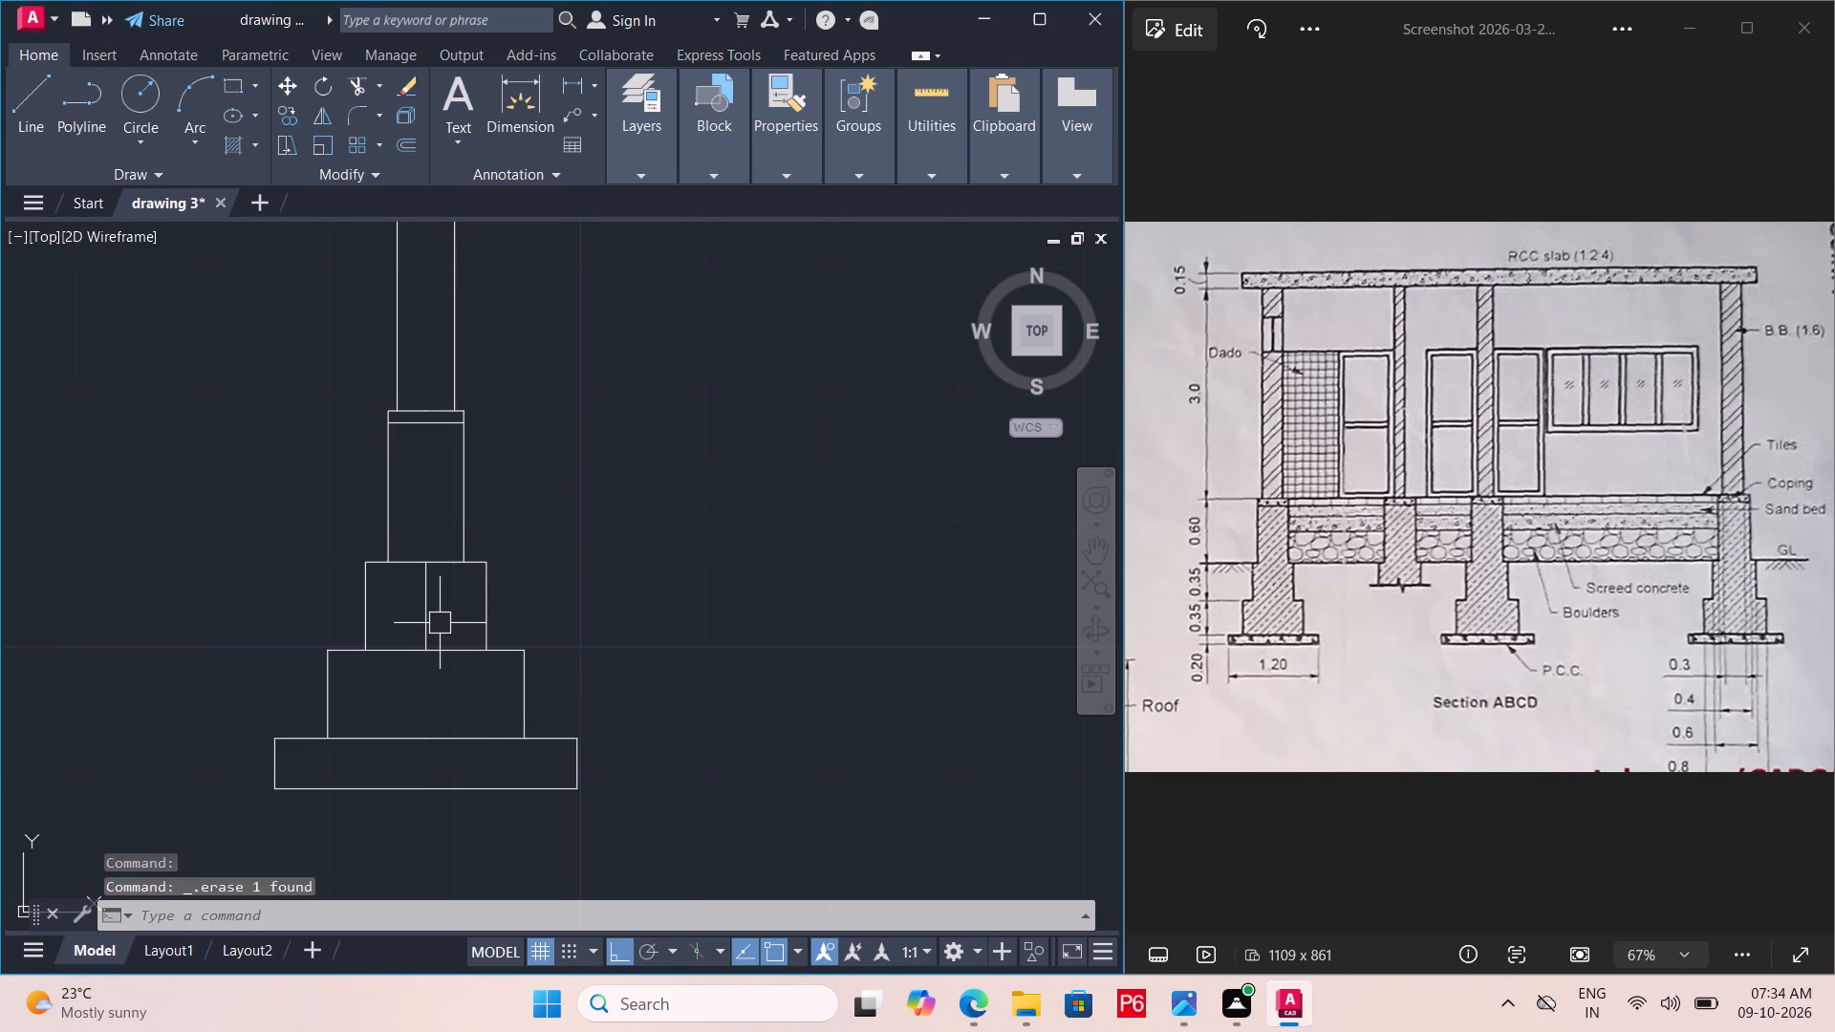
left_click(431, 618)
key("Delete")
Save the drawing.
key("ctrl+s")
key("ctrl+s")
key("ctrl+s")
key("ctrl+s")
key("ctrl+s")
key("ctrl+s")
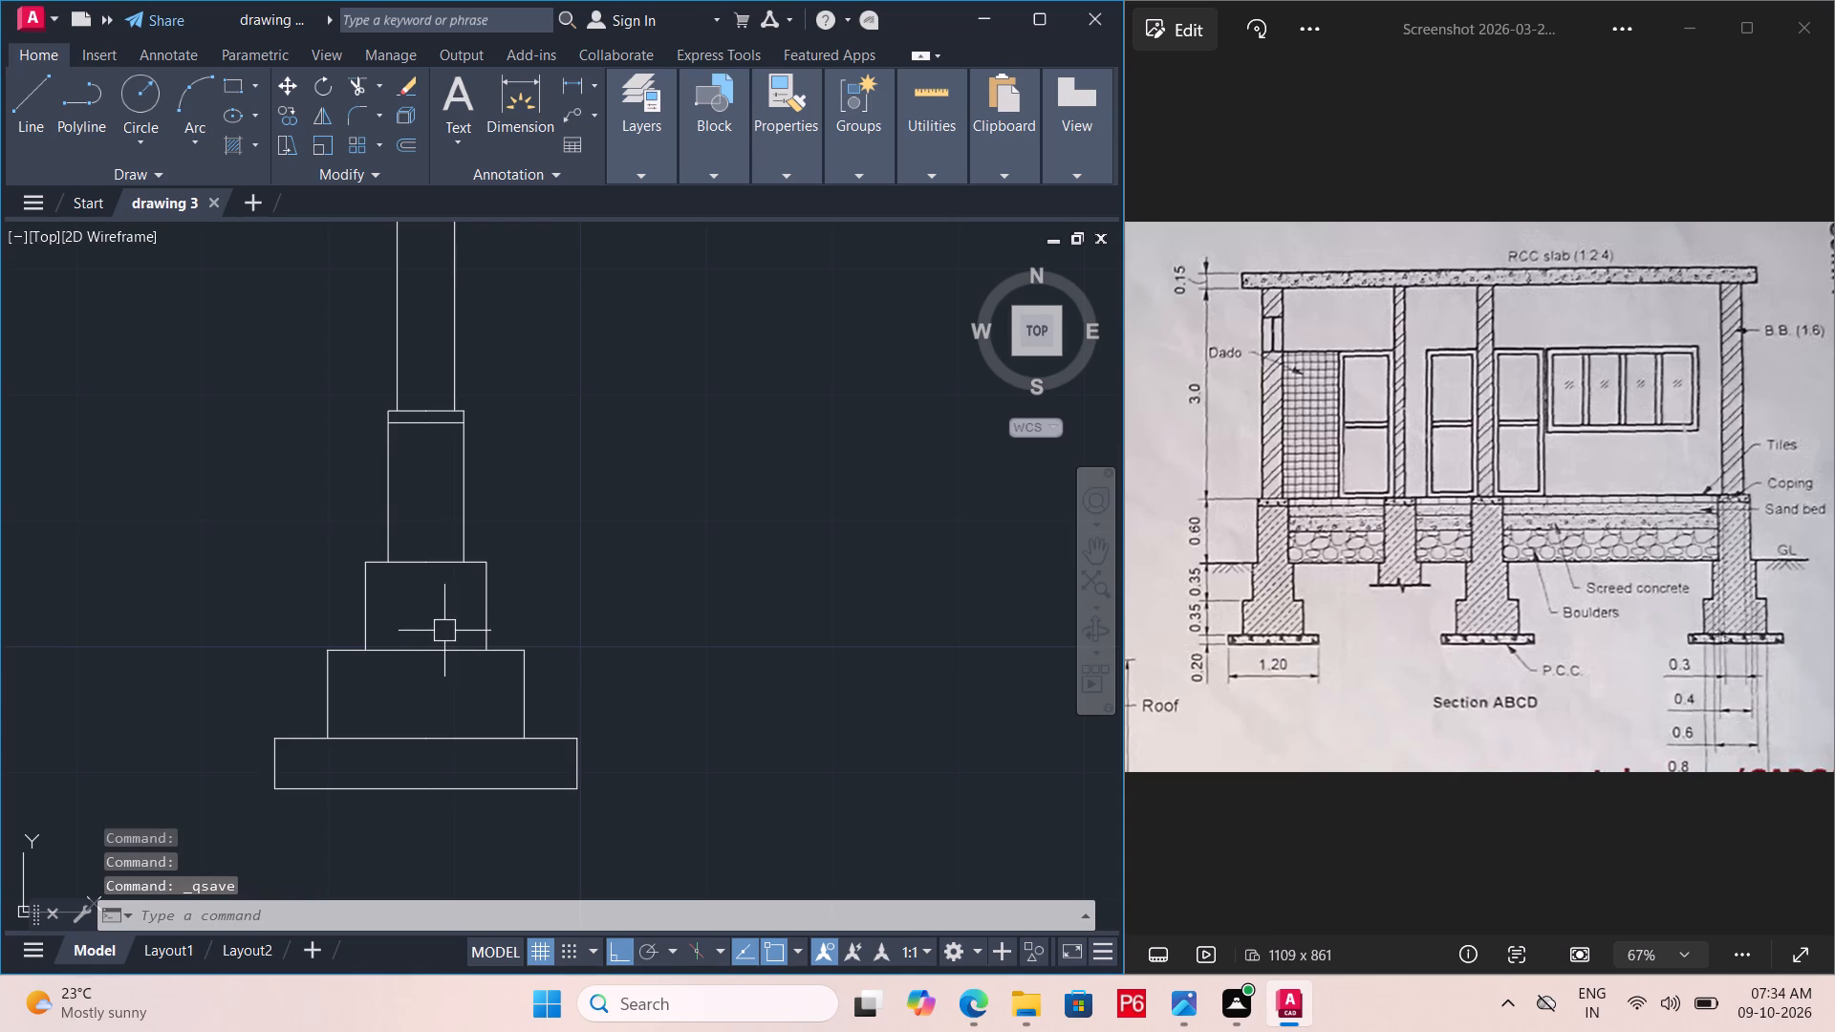
Delete both halves of the horizontal coping line just below the top of the plinth wall.
scroll(449, 636, "down", 1)
middle_click_drag(452, 644, 434, 869)
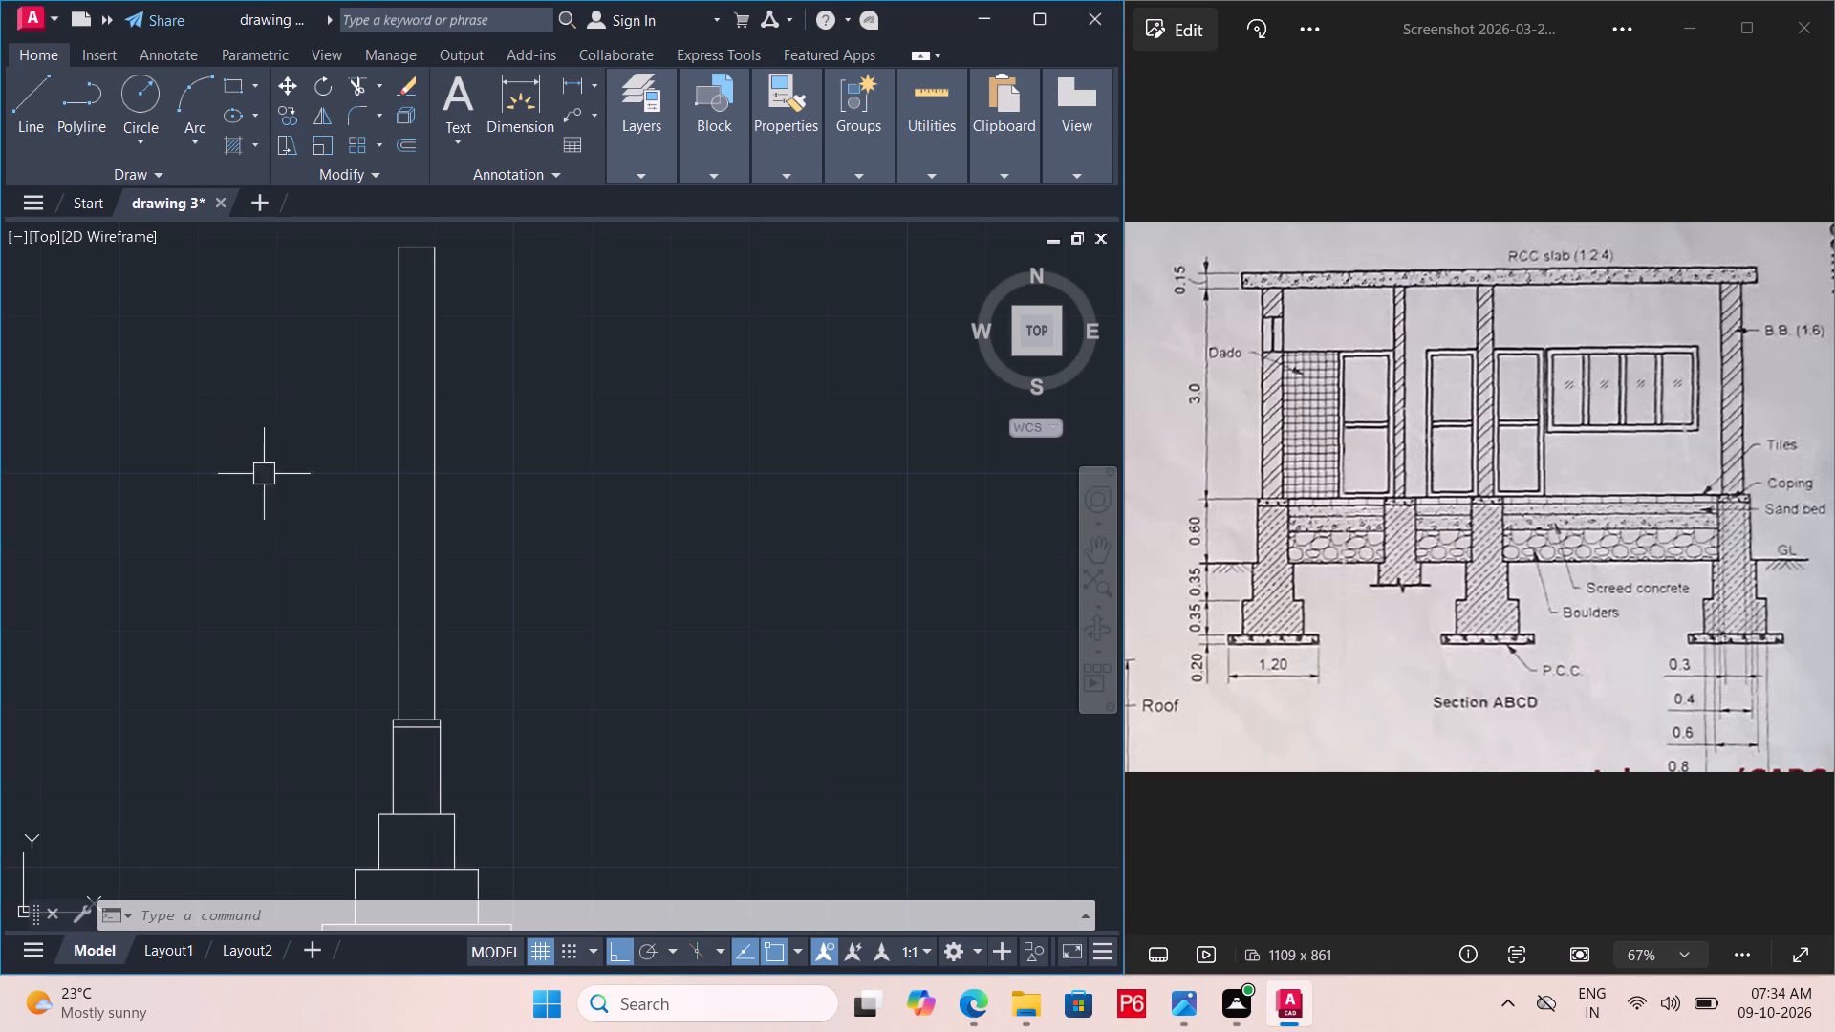
middle_click_drag(311, 536, 384, 434)
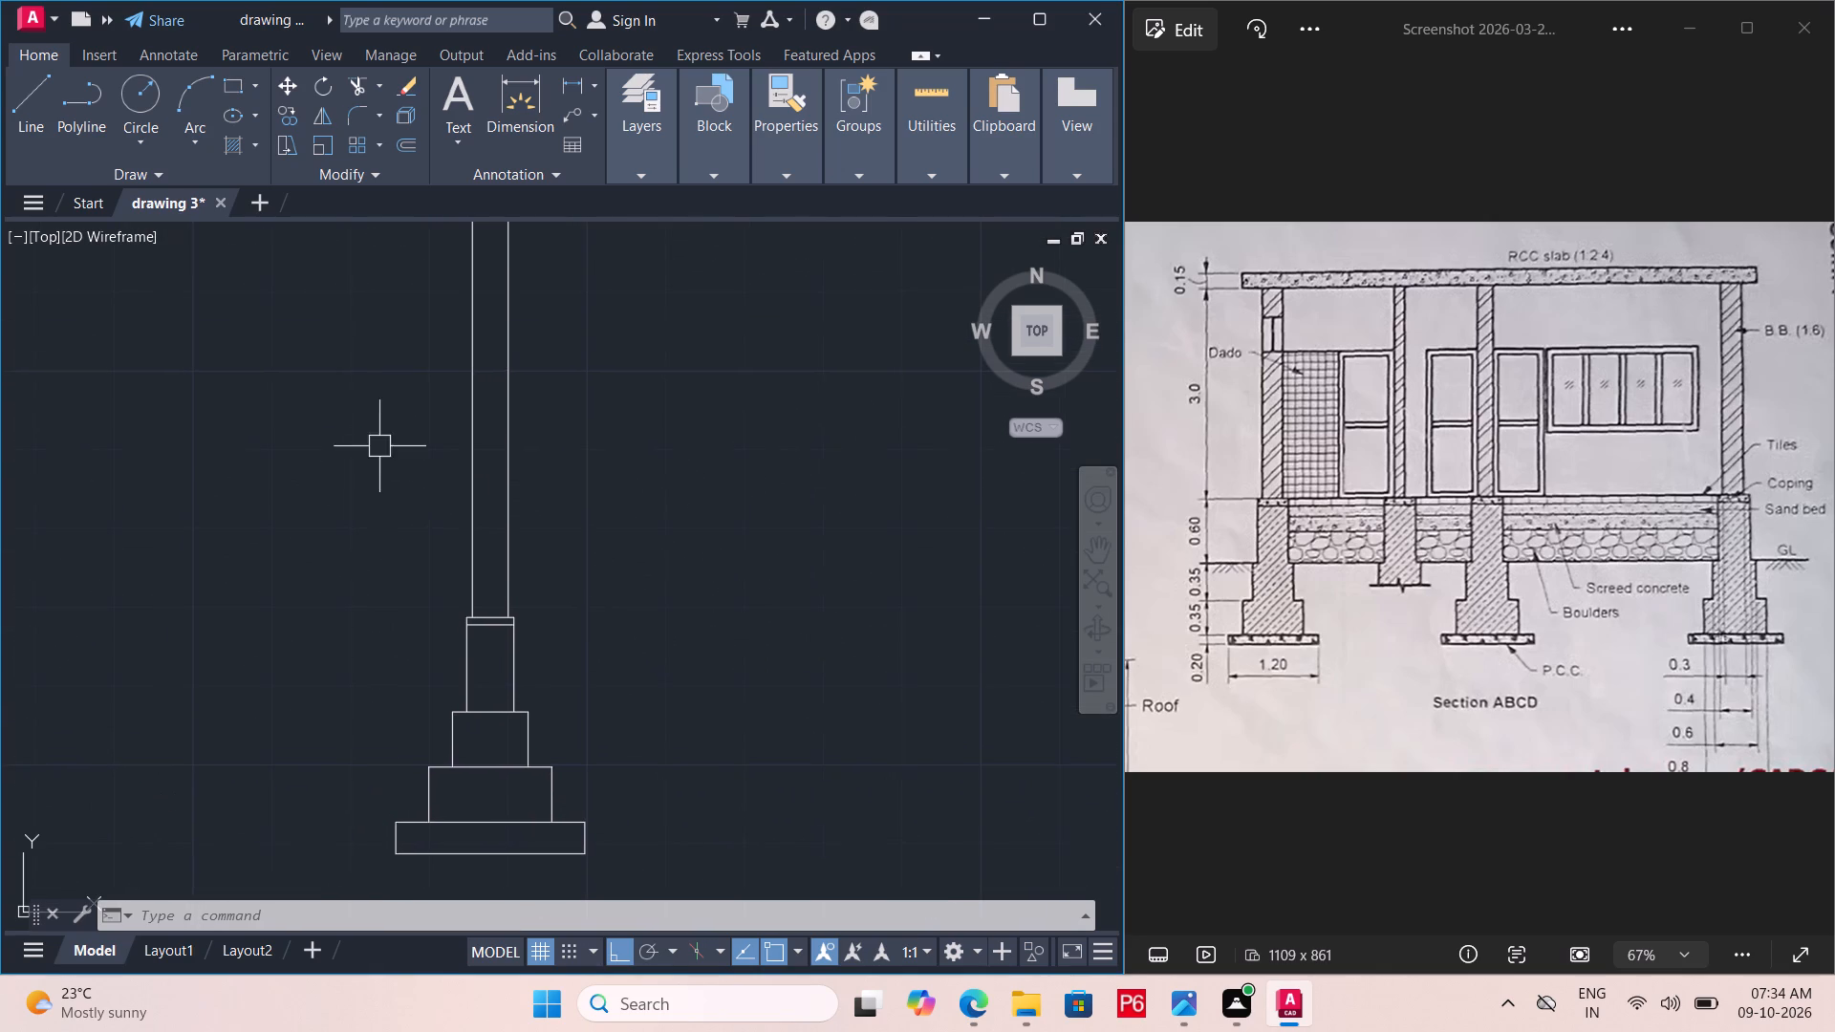
scroll(326, 482, "down", 1)
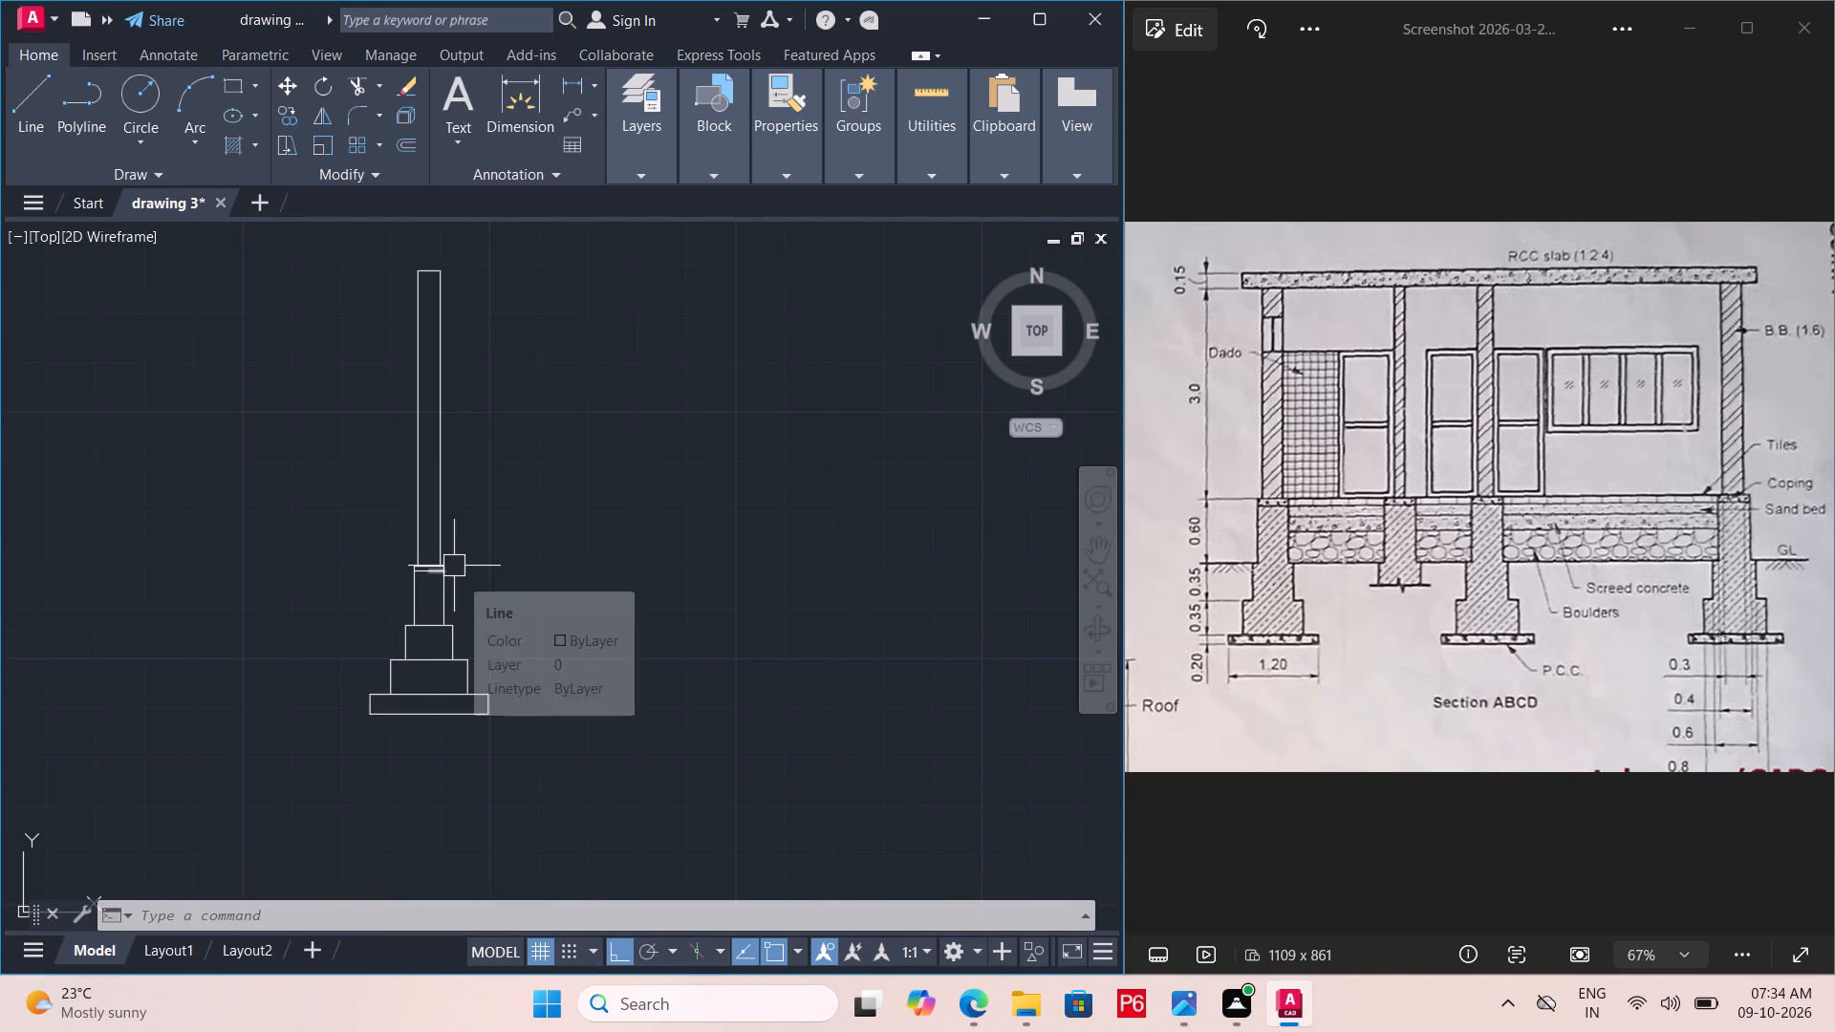
scroll(426, 587, "up", 3)
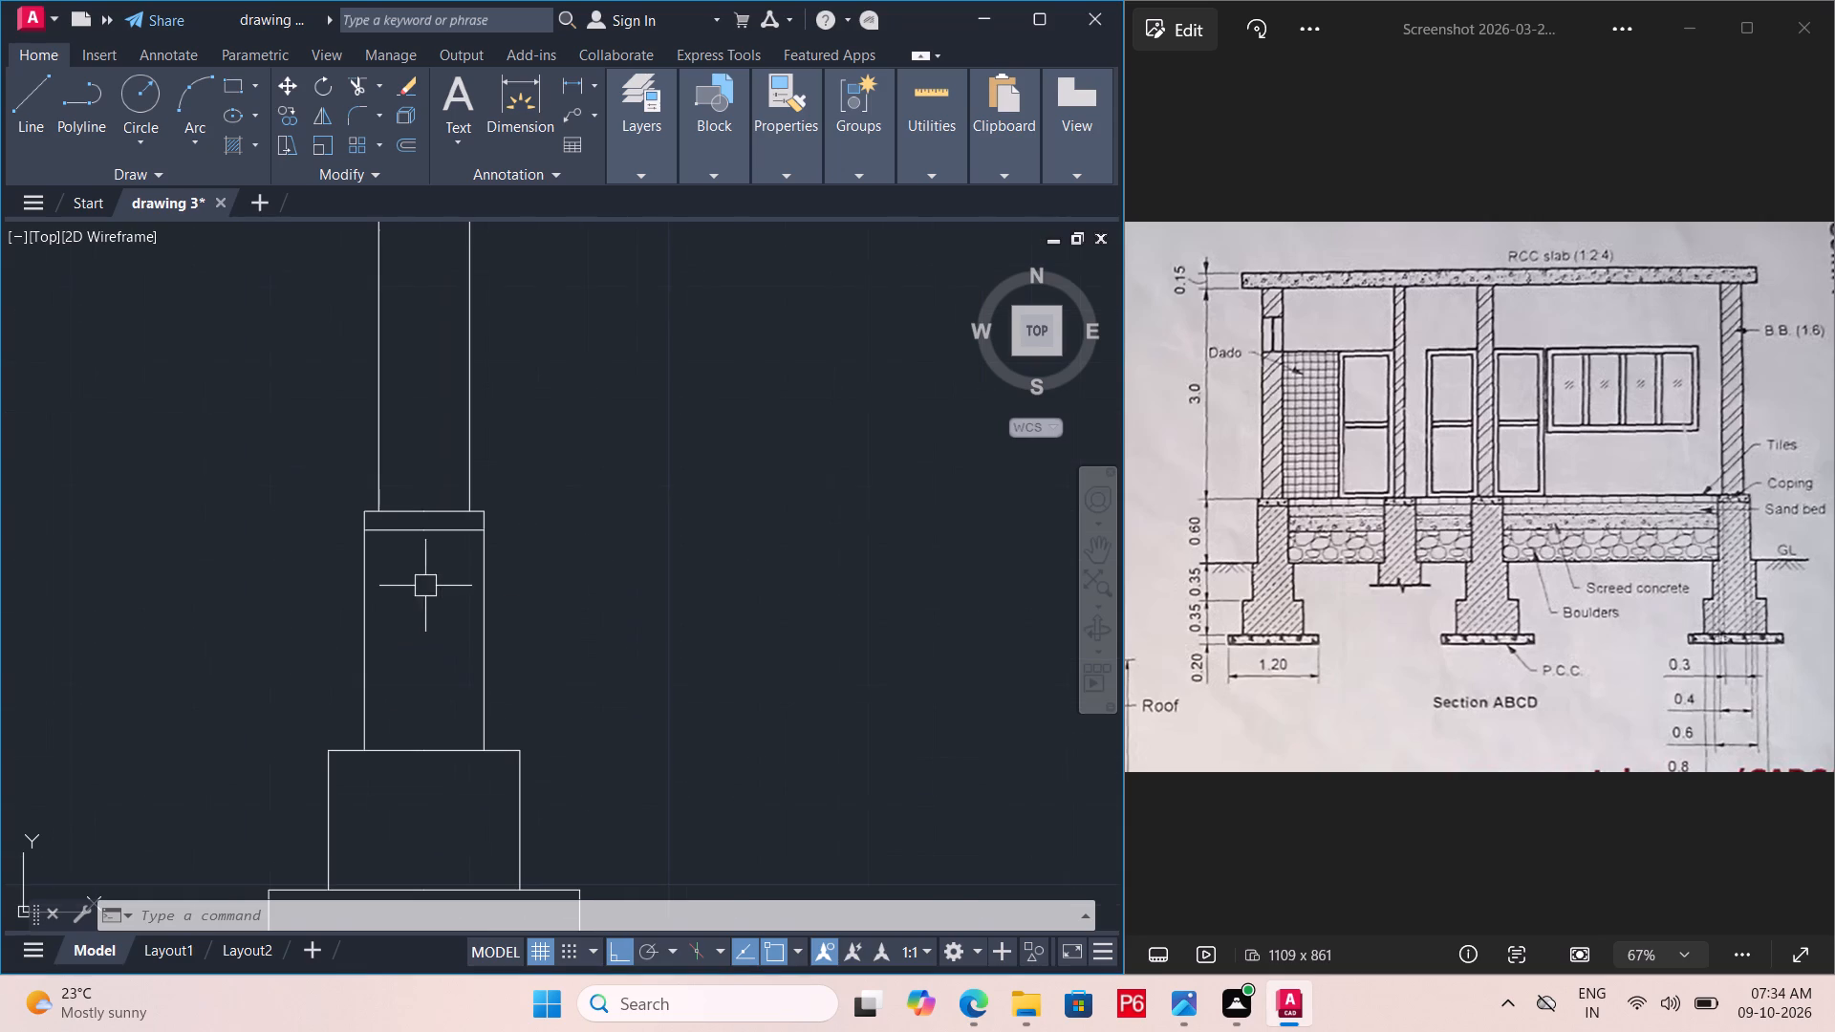
left_click(451, 529)
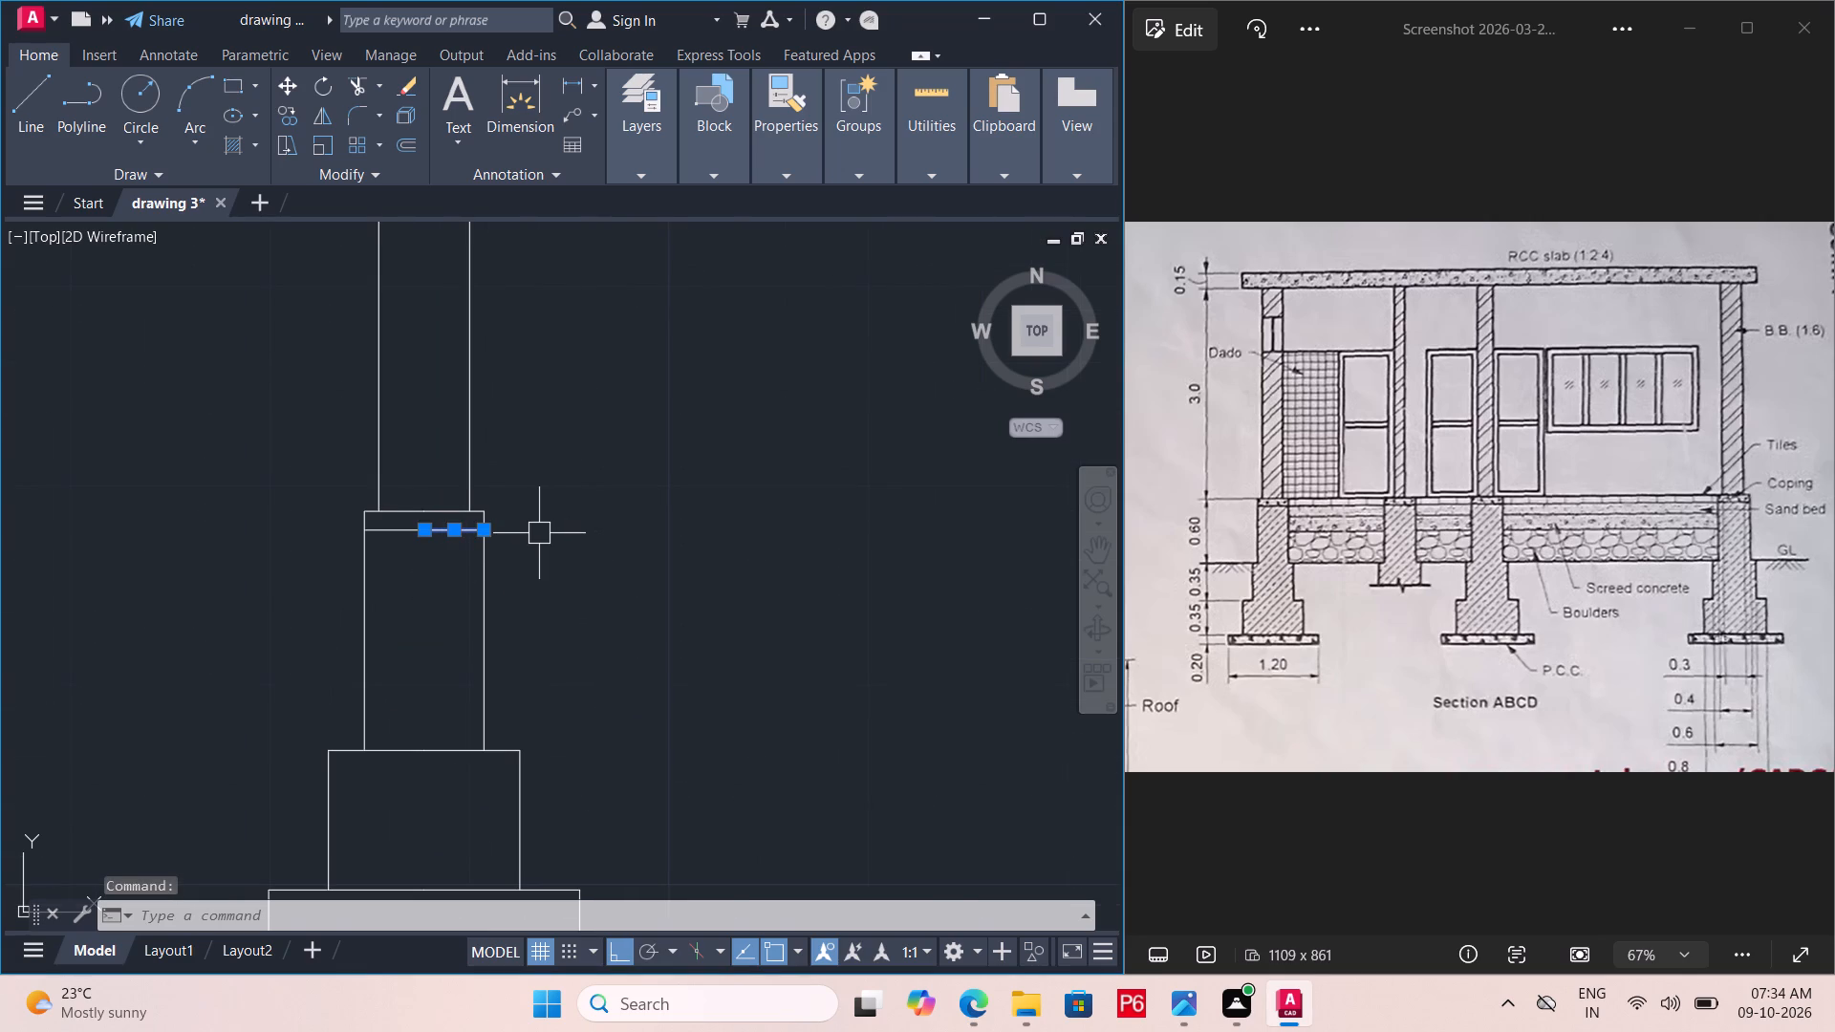
key("Delete")
left_click(394, 532)
key("Delete")
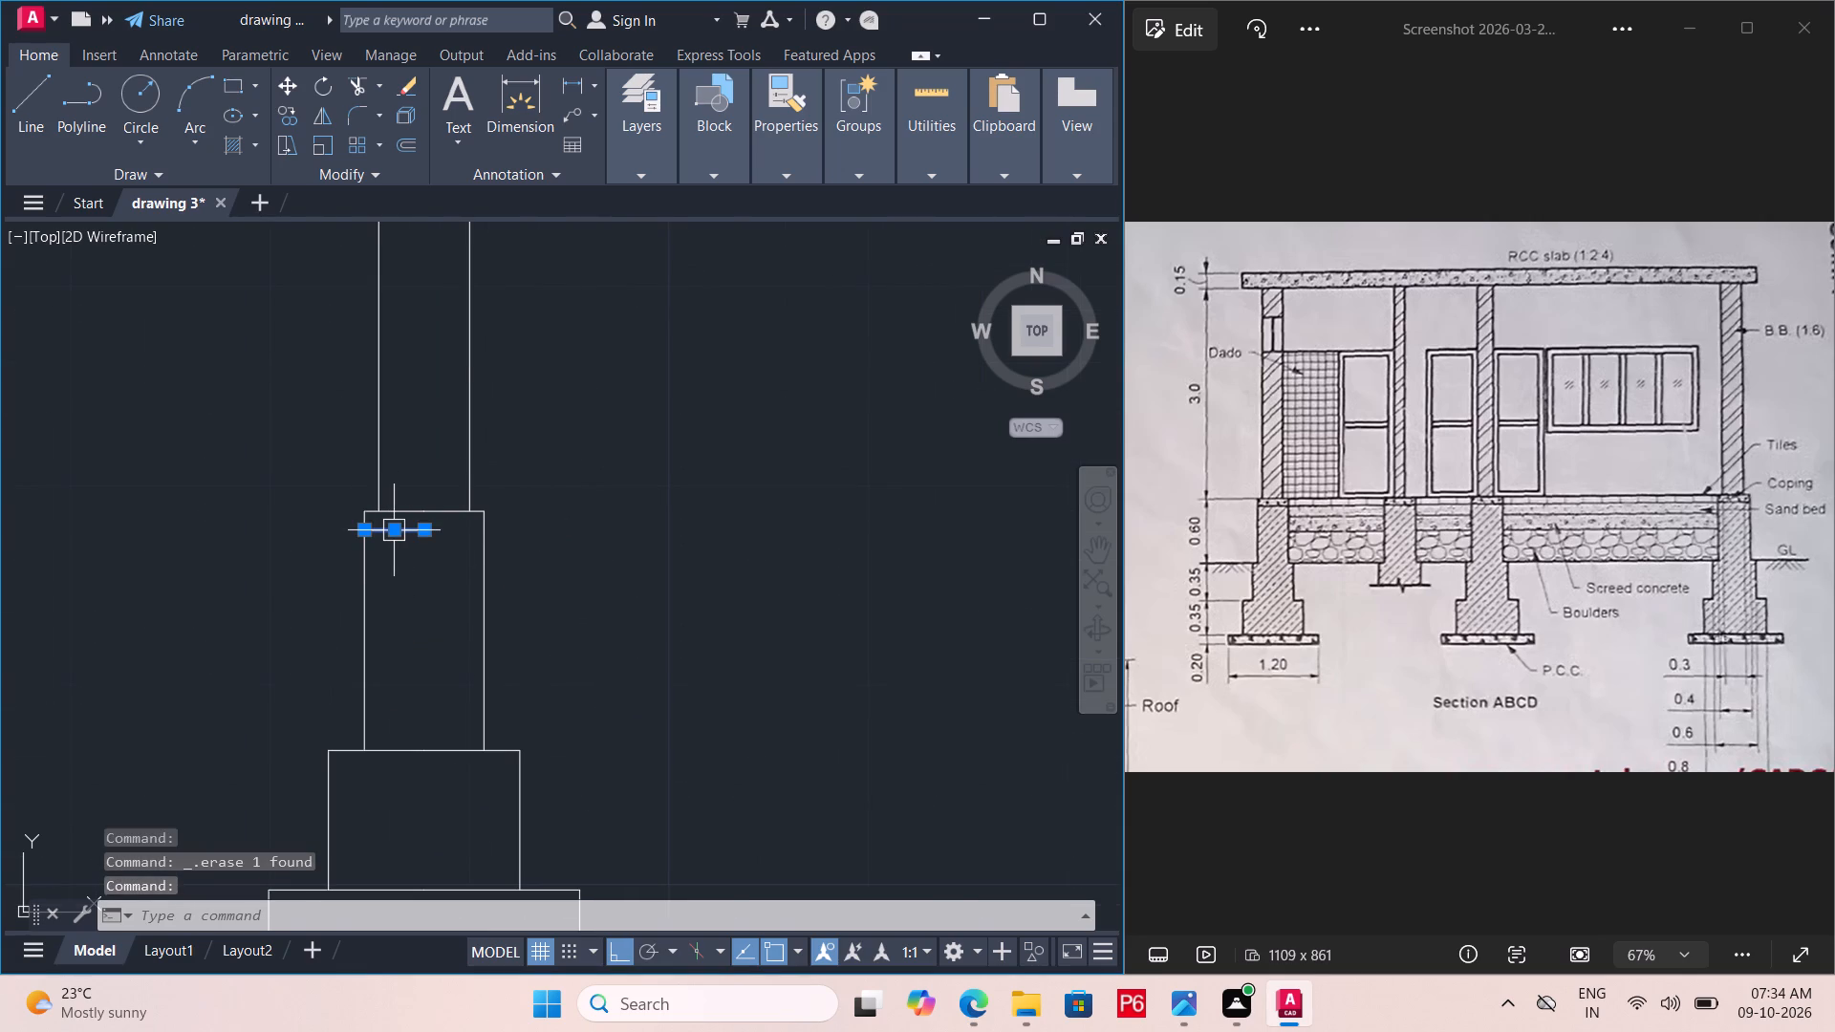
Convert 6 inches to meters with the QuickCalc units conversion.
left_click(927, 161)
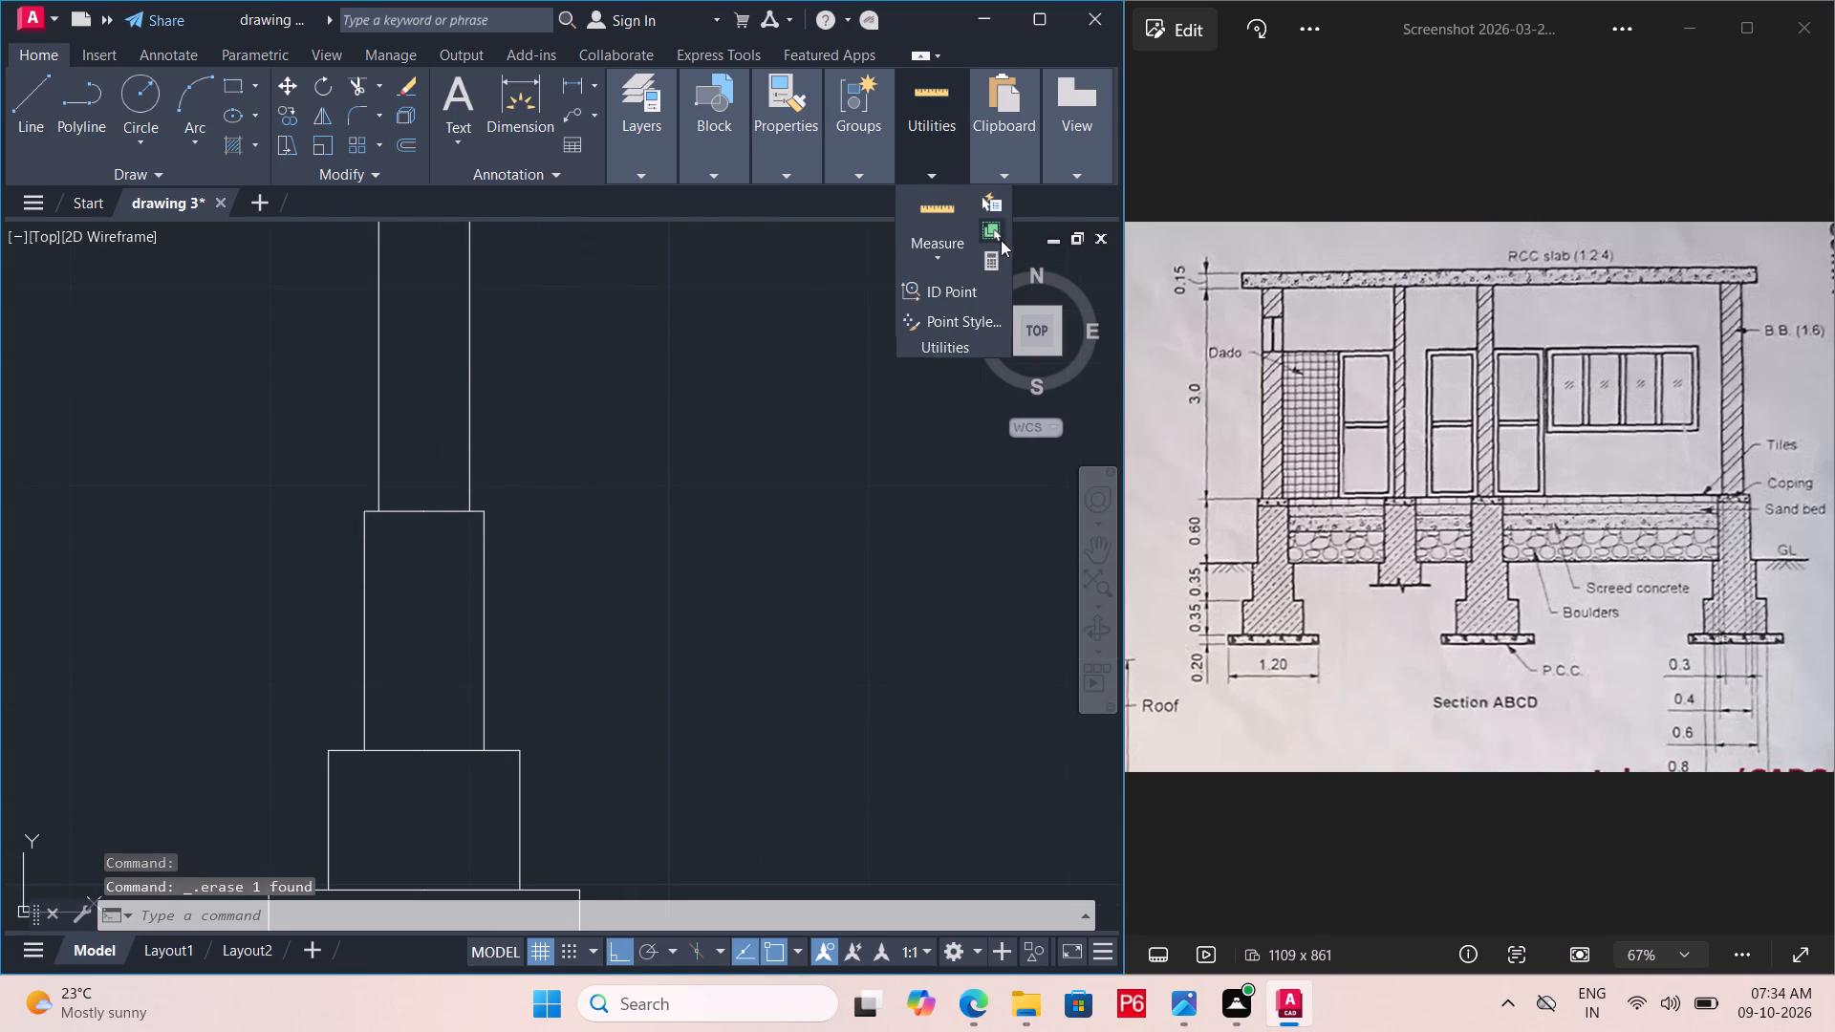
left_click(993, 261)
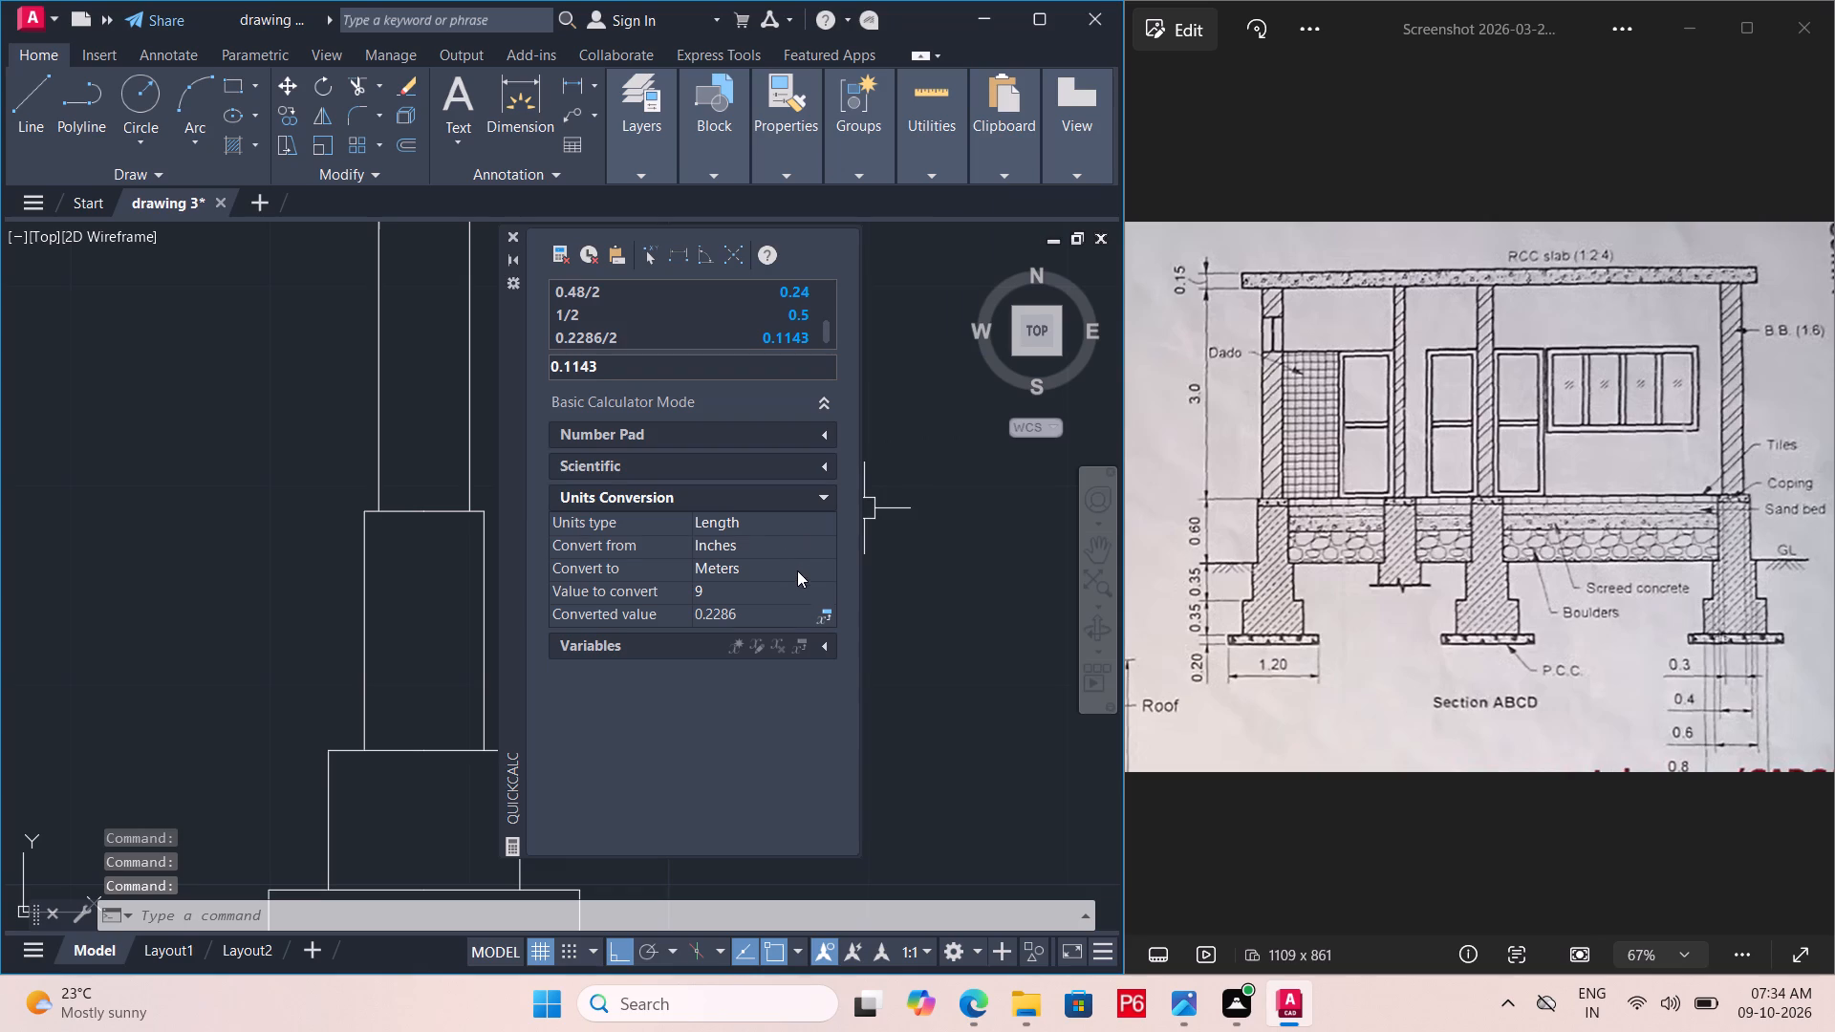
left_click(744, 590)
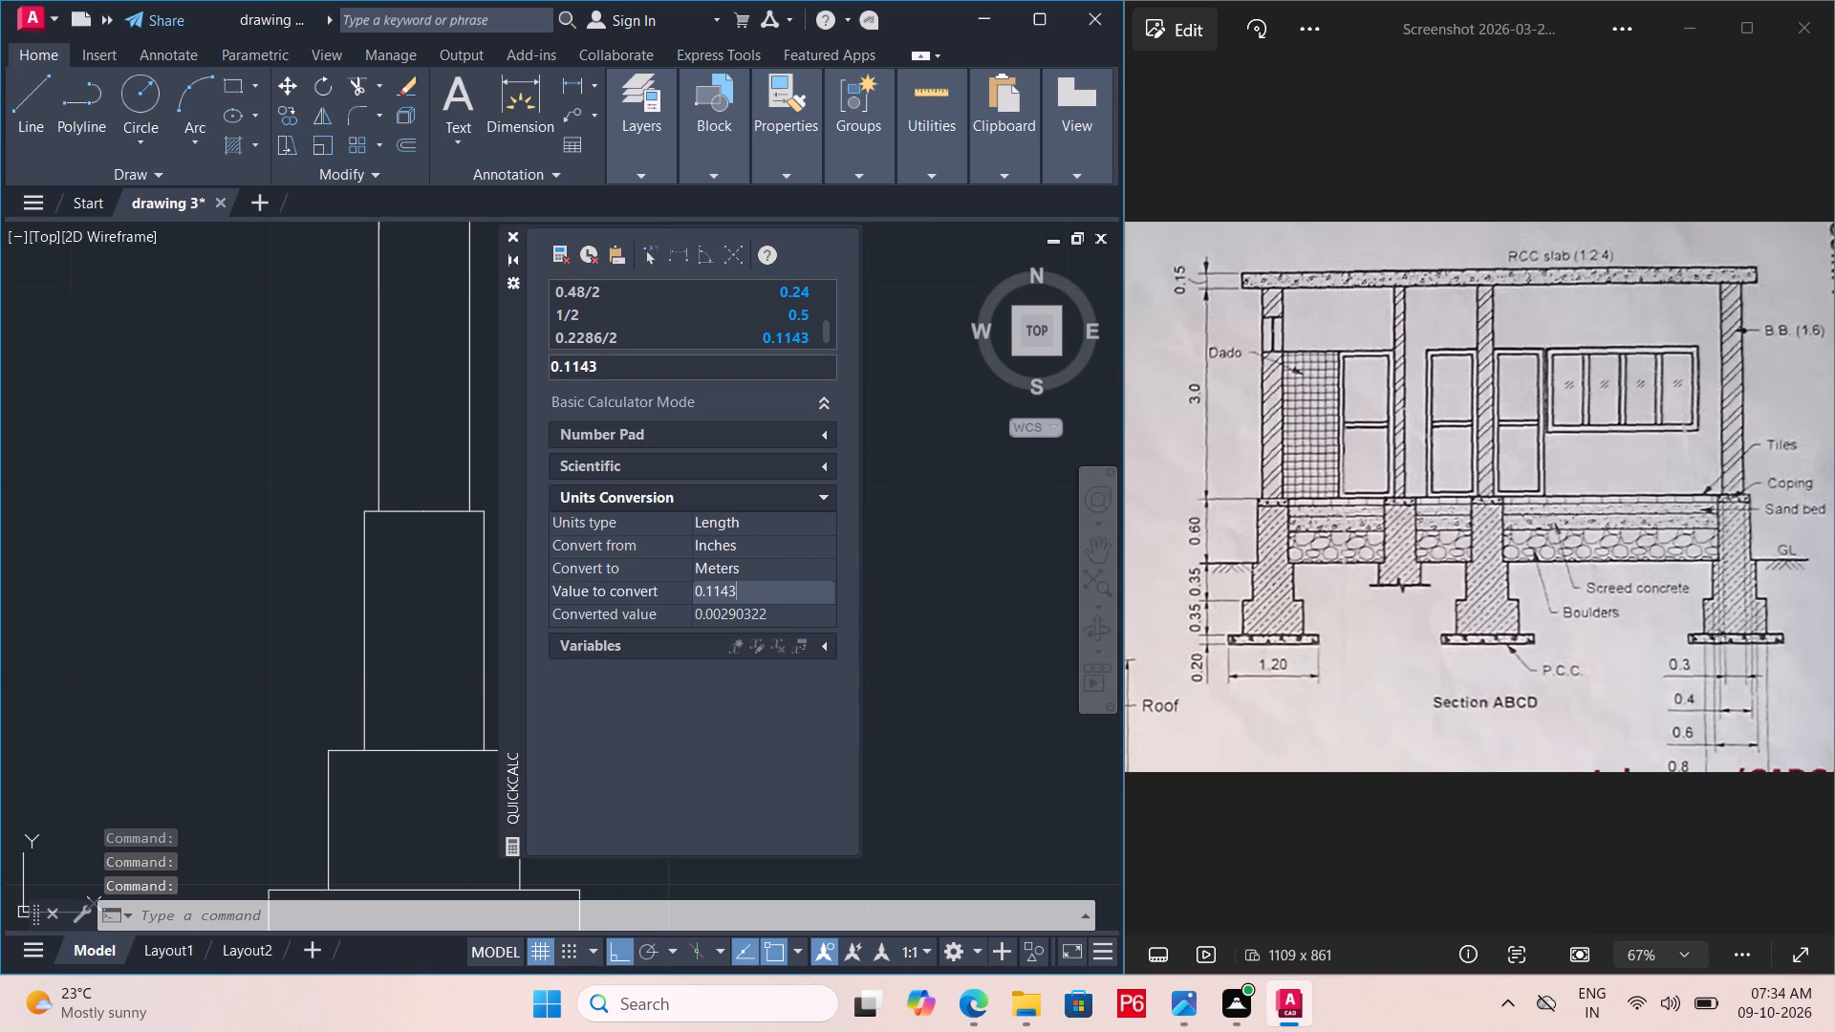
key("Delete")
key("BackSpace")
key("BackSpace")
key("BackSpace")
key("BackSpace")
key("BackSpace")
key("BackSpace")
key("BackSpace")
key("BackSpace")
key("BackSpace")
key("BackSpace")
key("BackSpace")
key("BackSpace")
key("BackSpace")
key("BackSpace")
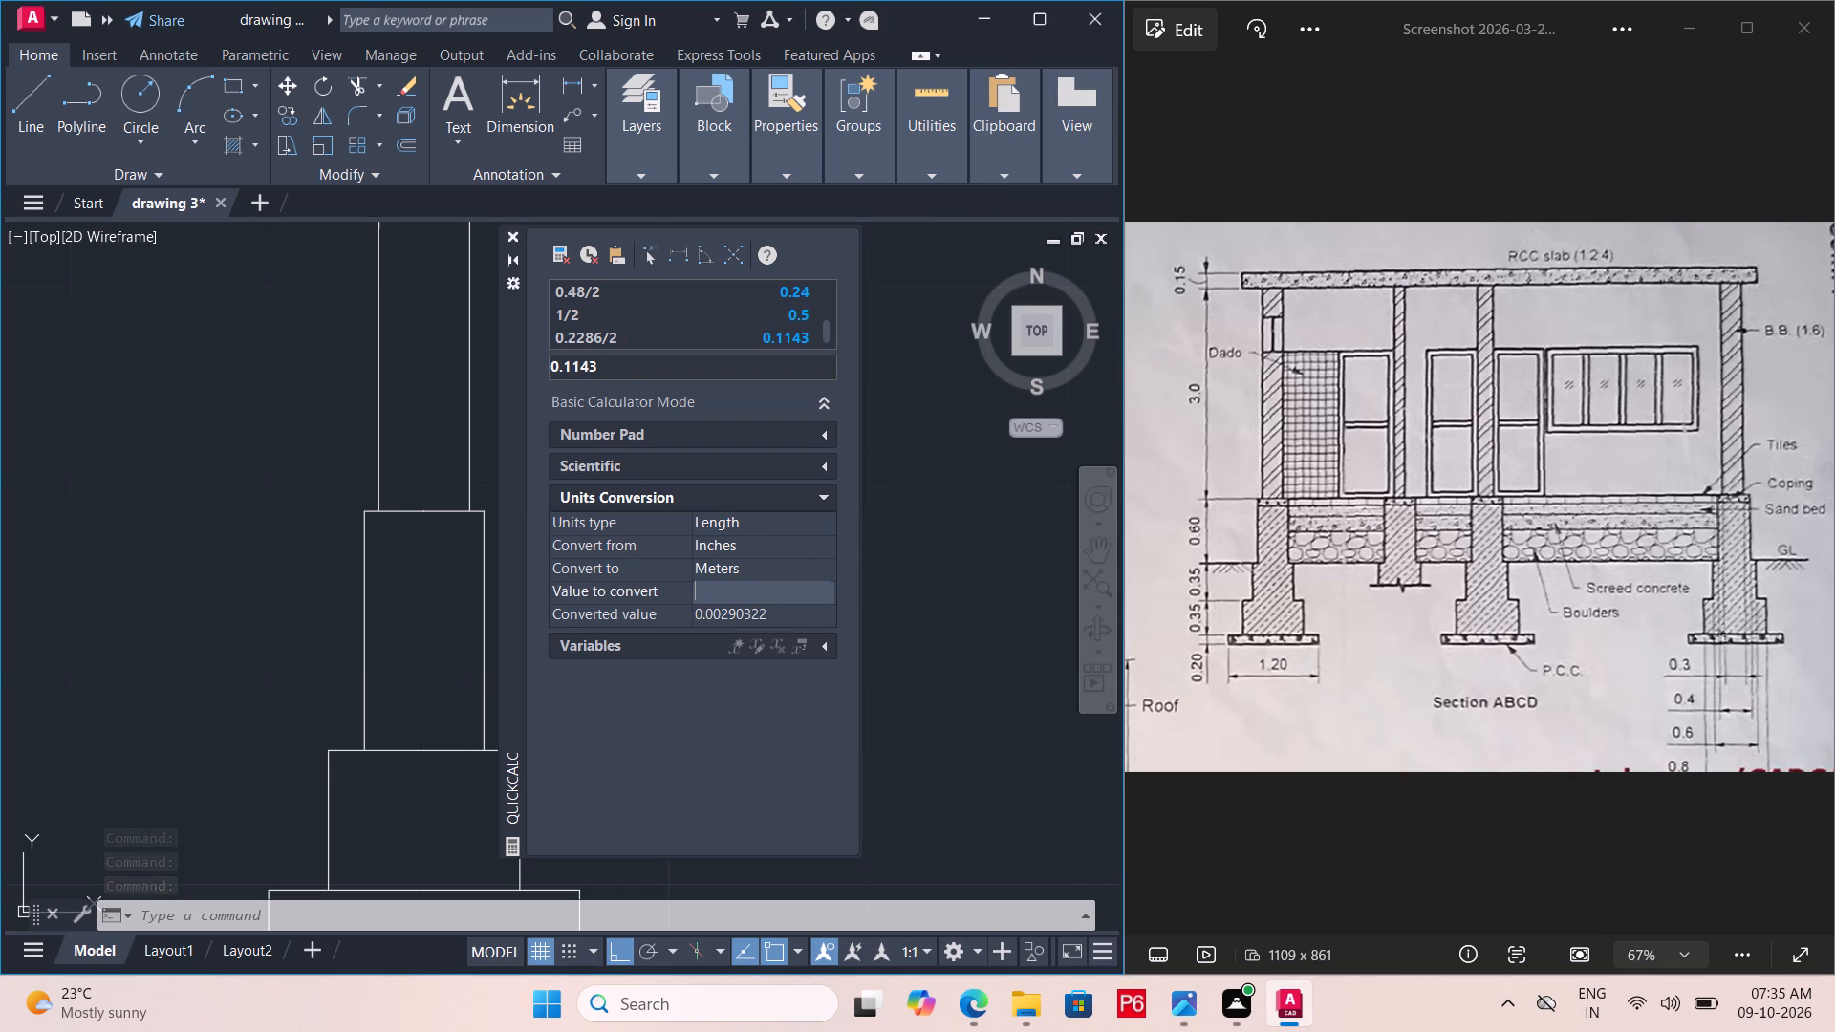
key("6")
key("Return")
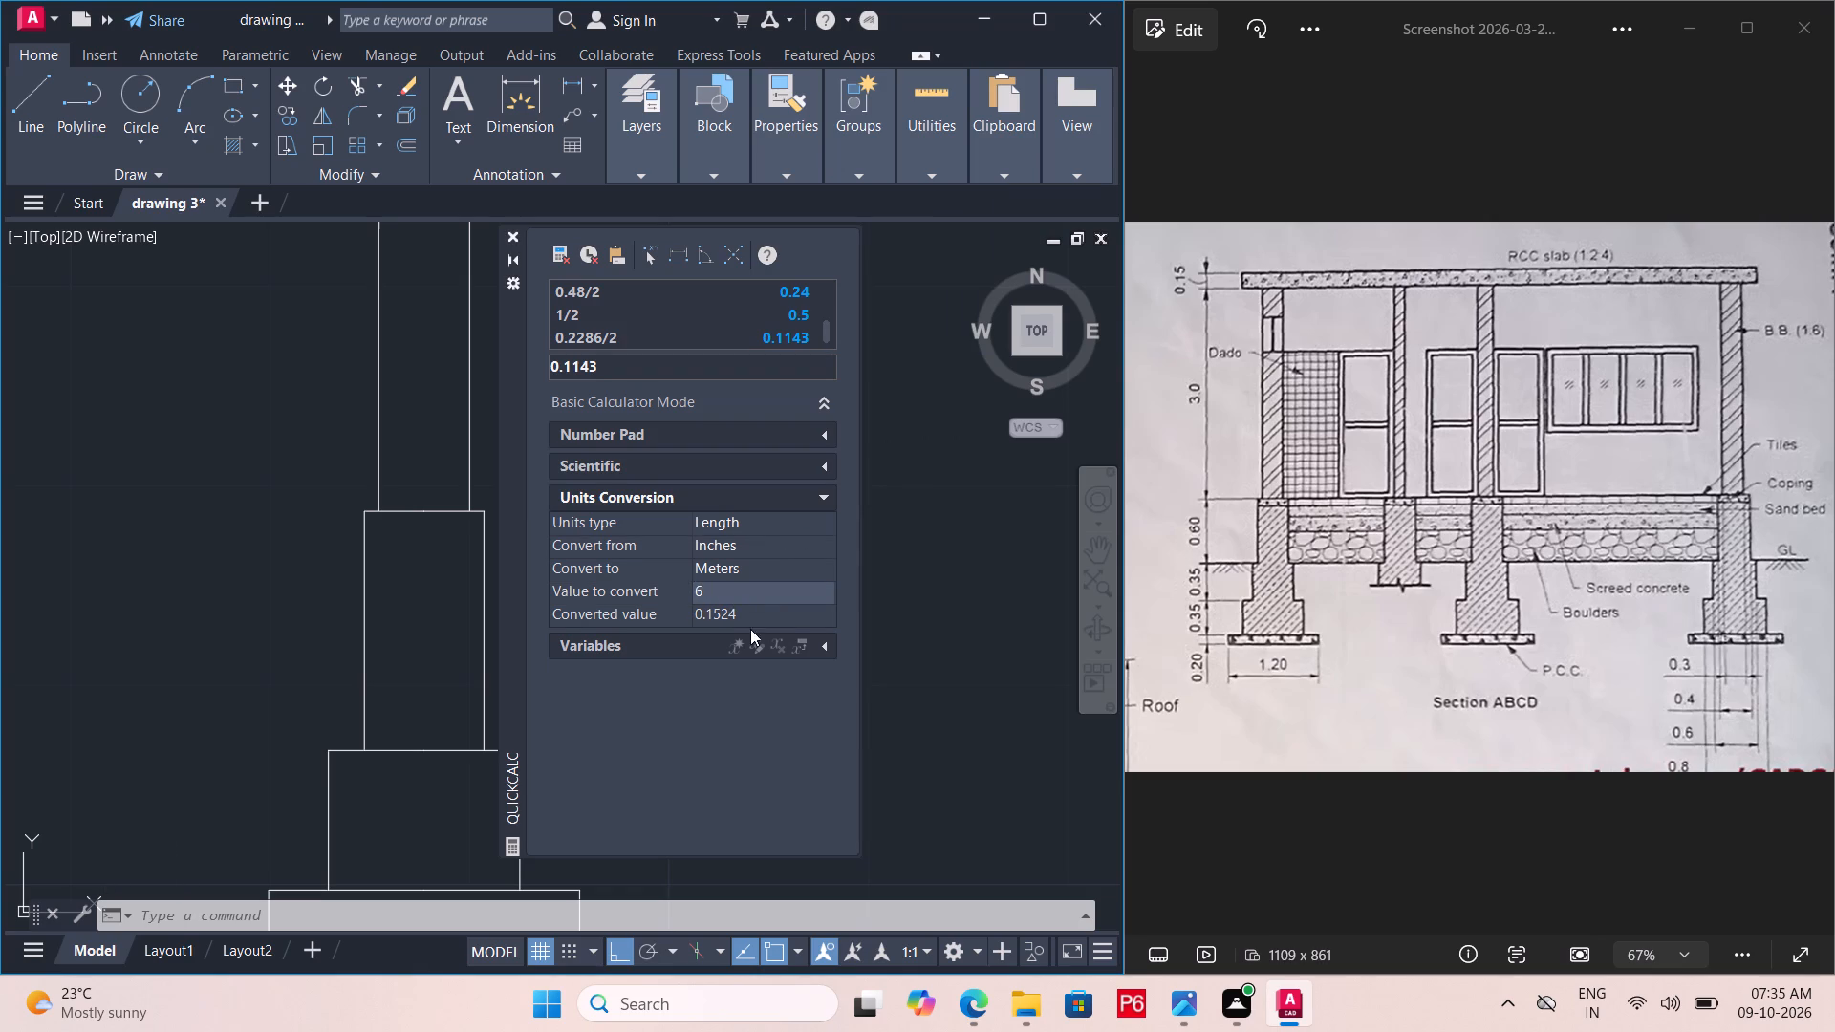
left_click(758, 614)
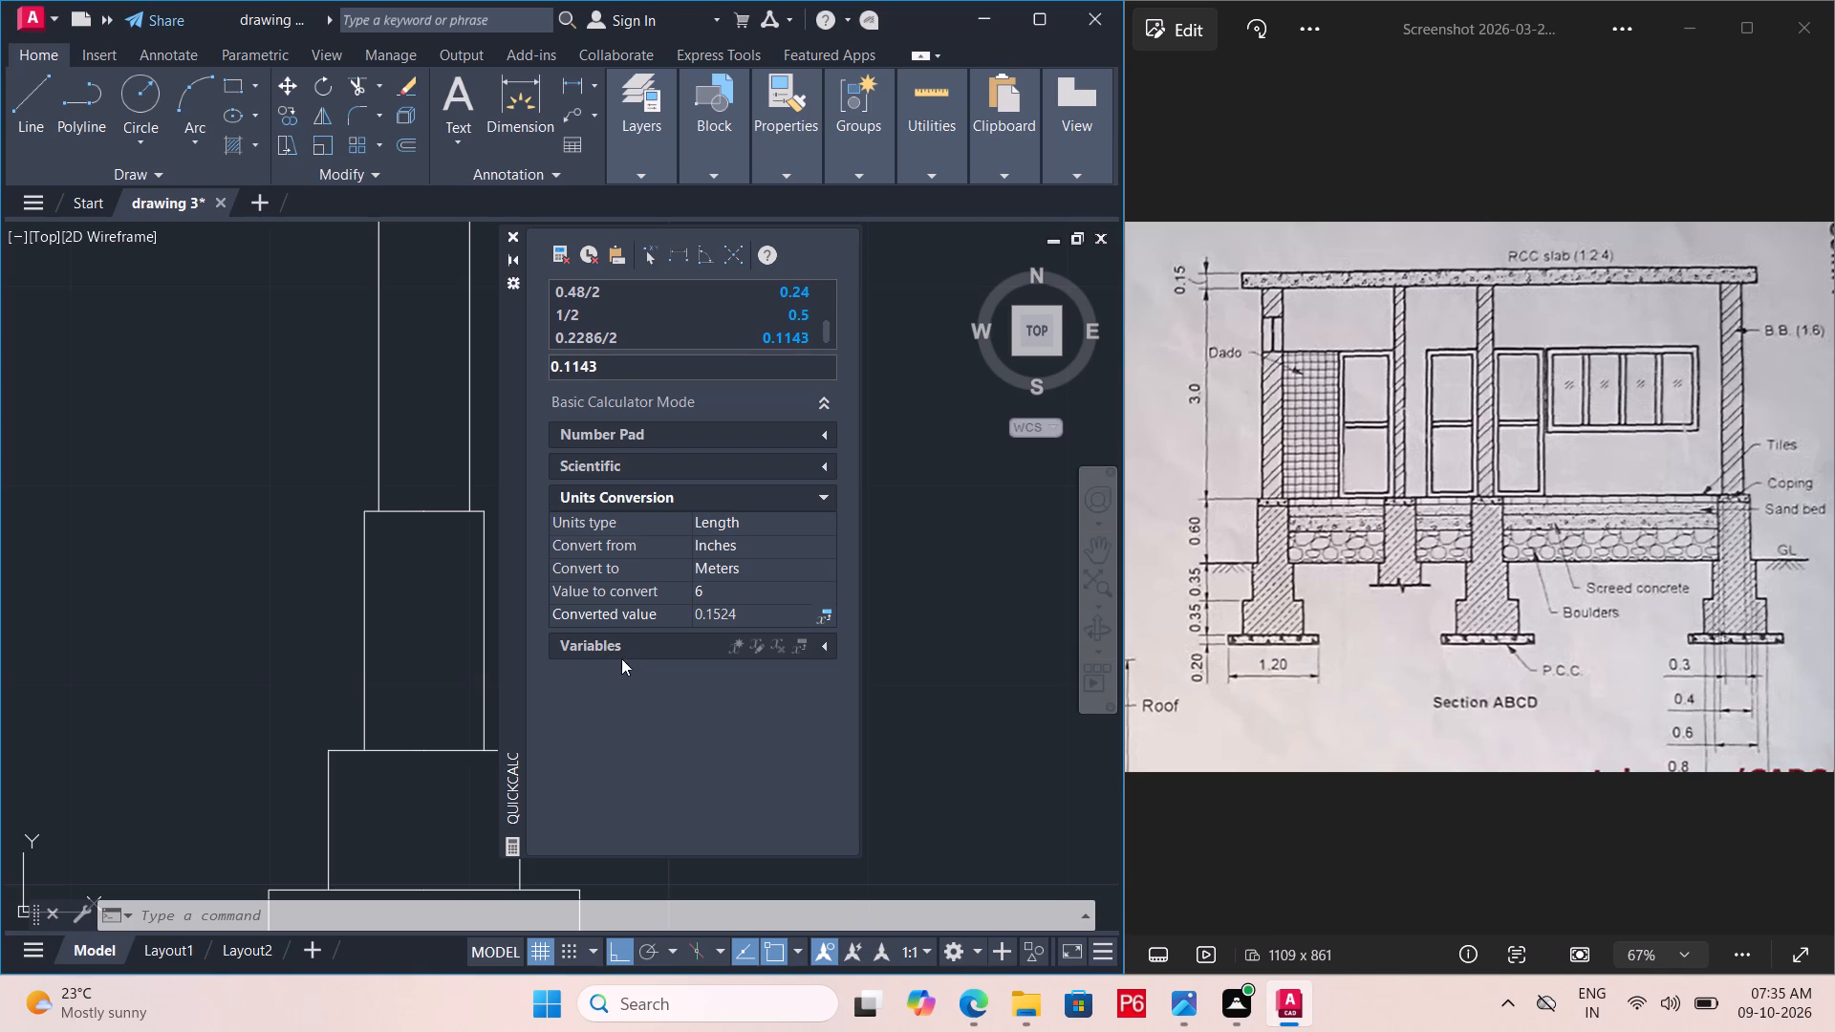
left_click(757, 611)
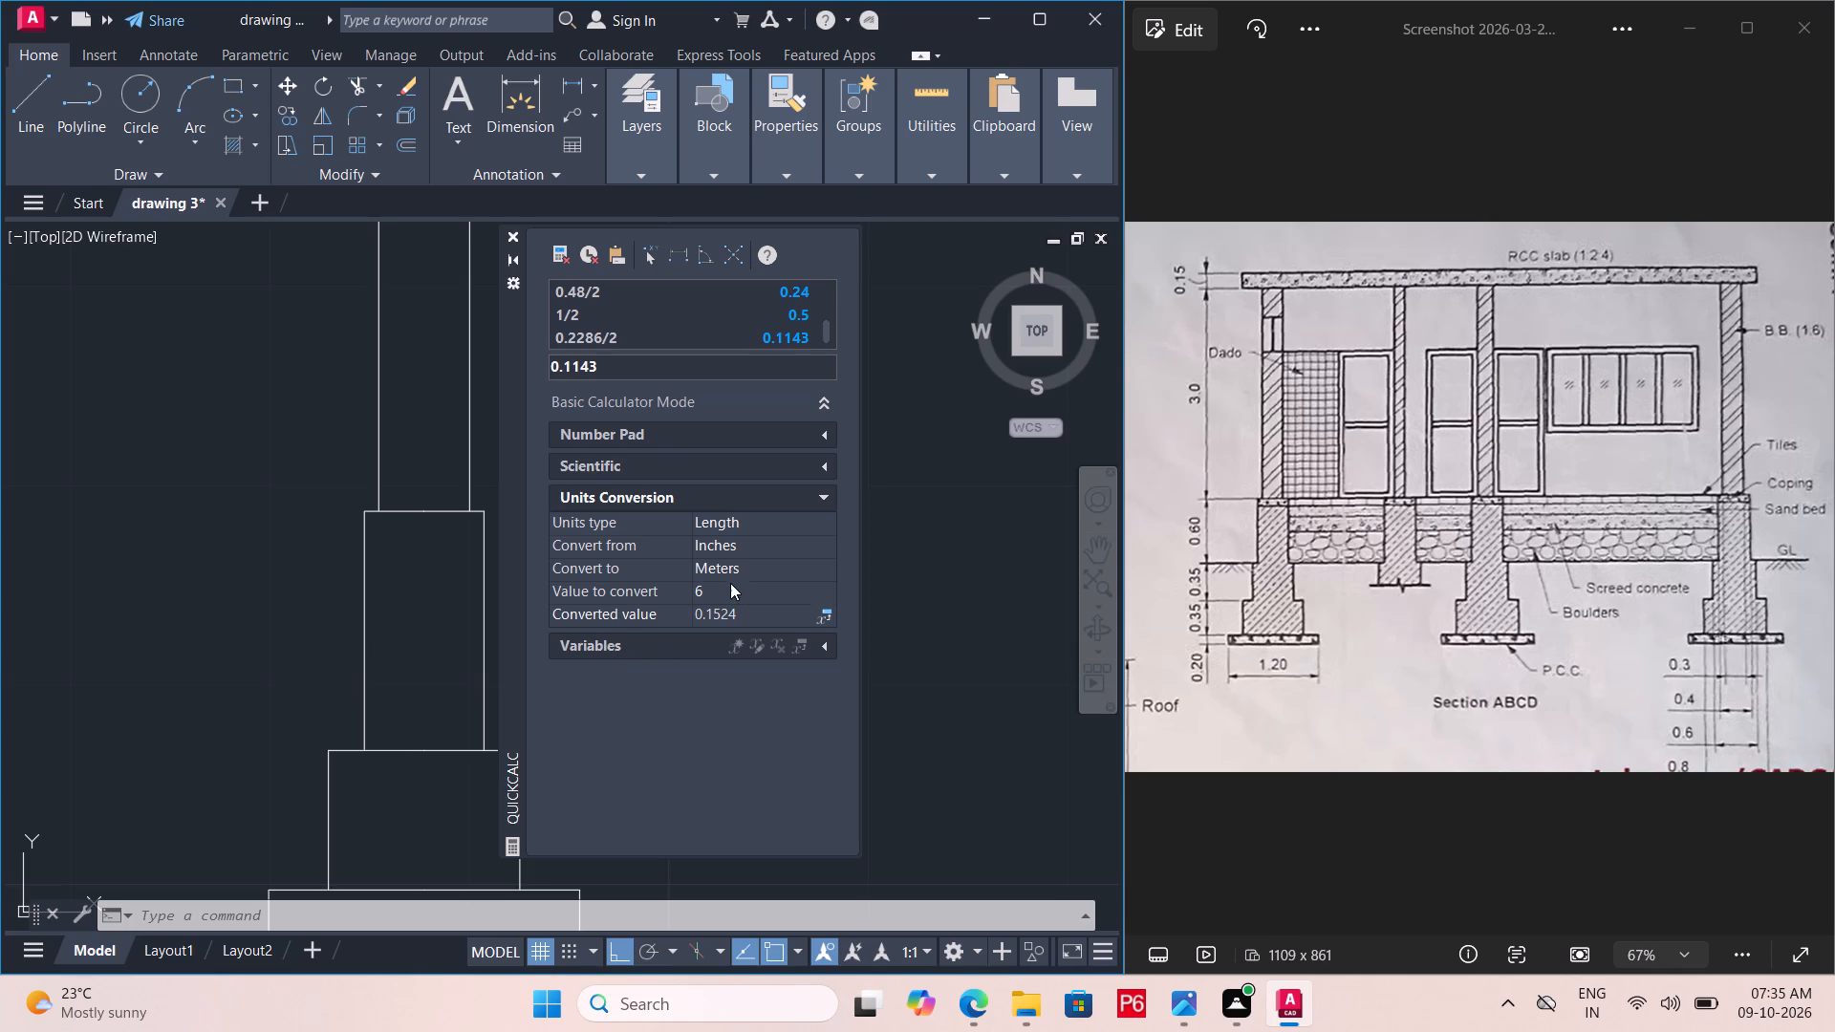
Convert 4 inches to meters with the QuickCalc units conversion.
left_click(729, 590)
left_click_drag(729, 590, 683, 598)
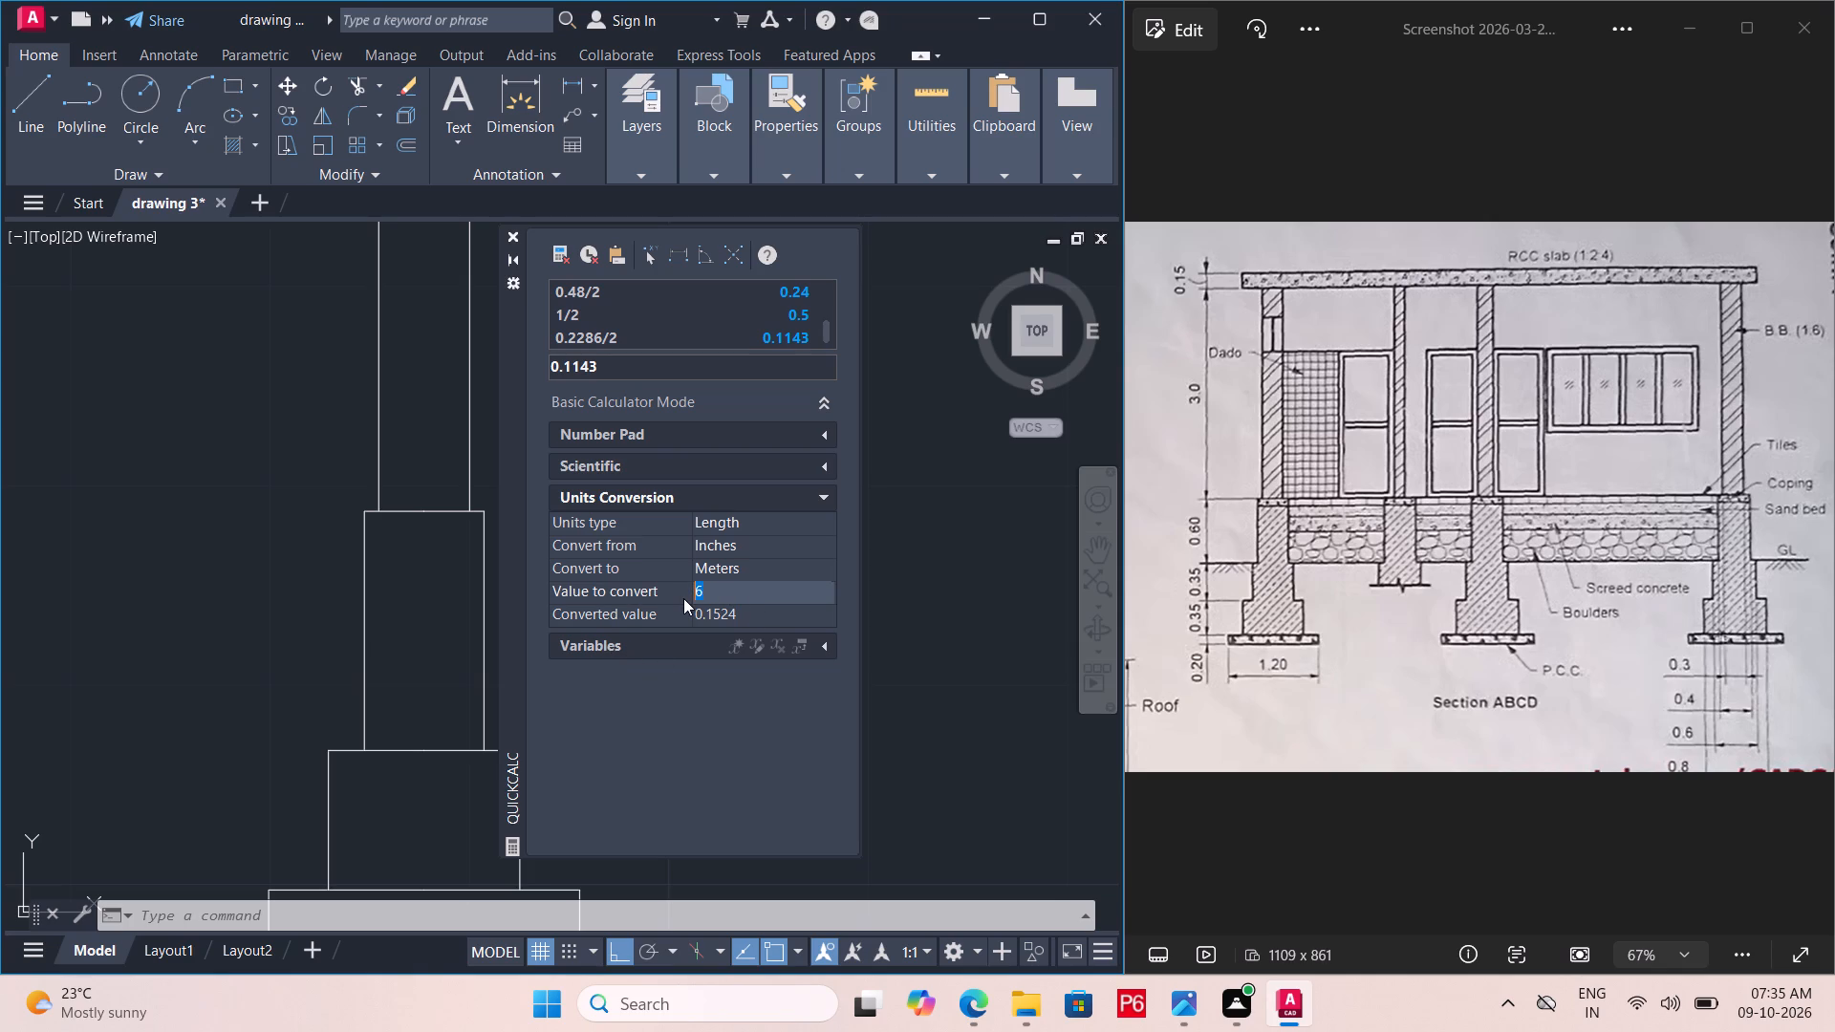
key("4")
left_click(761, 621)
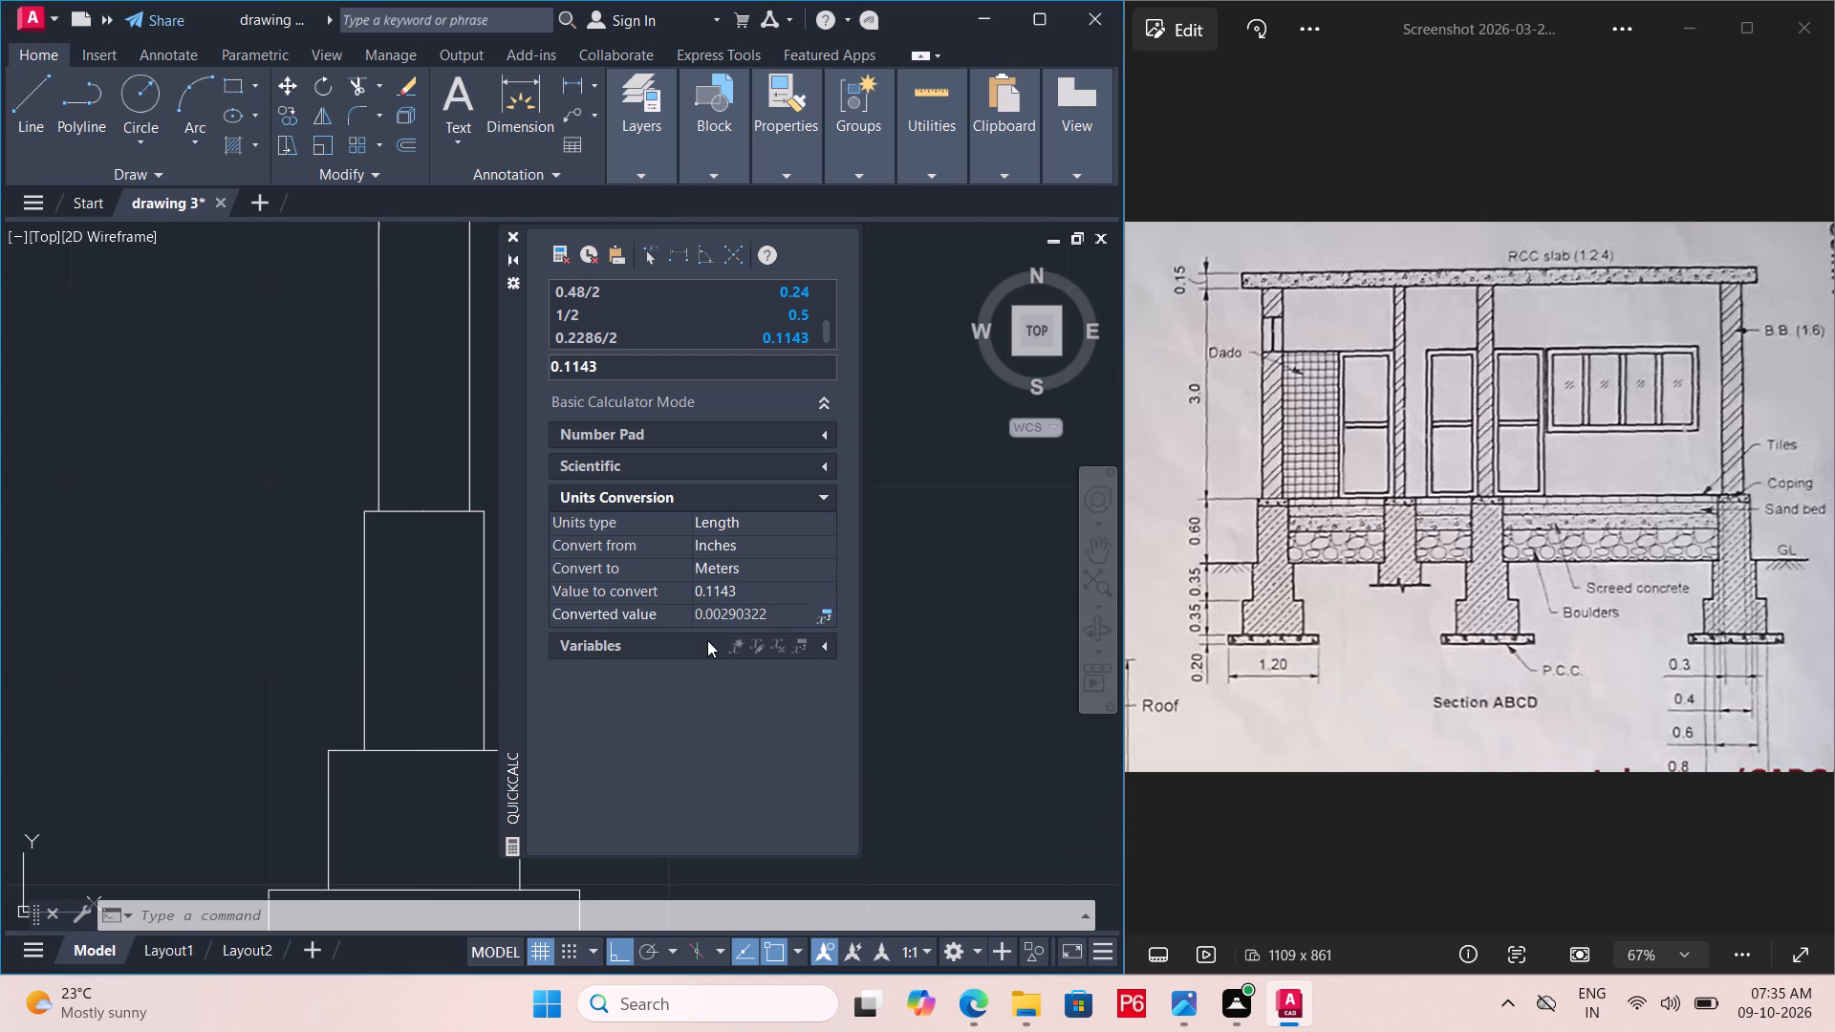
left_click(742, 597)
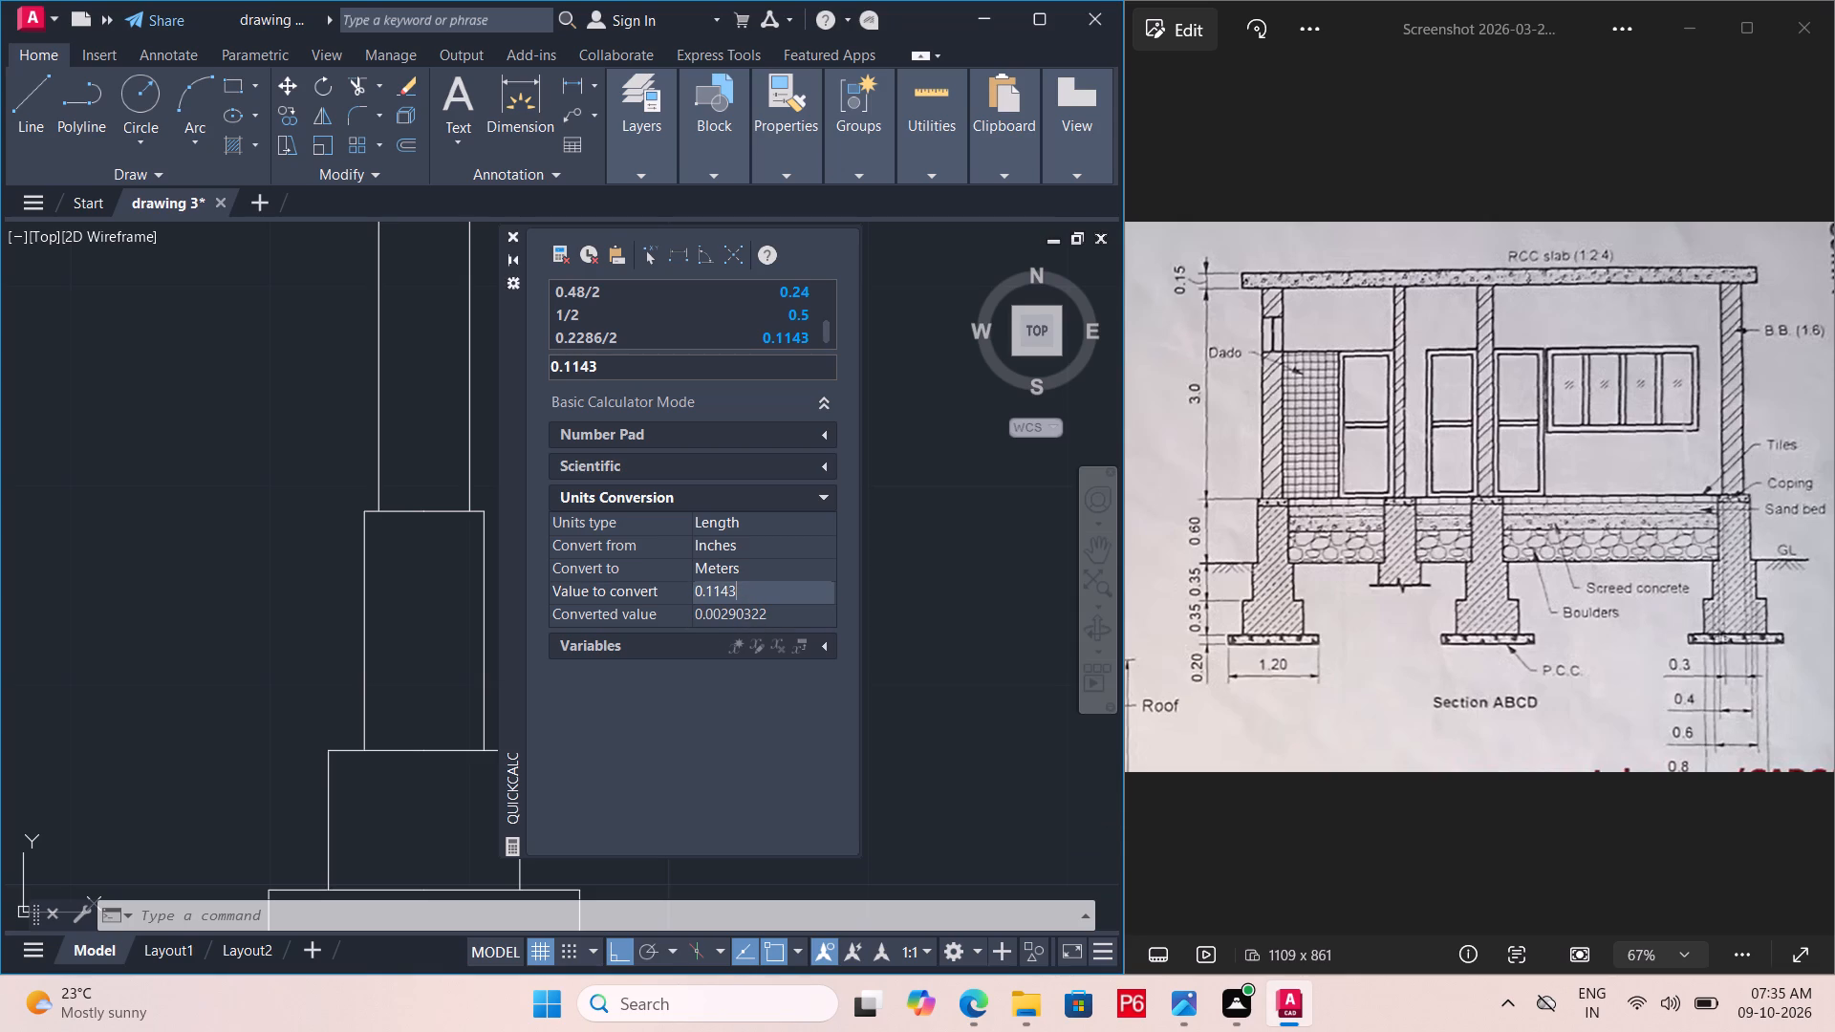
triple_click(744, 596)
left_click(744, 593)
key("BackSpace")
key("BackSpace")
key("BackSpace")
key("BackSpace")
key("BackSpace")
key("BackSpace")
key("BackSpace")
key("BackSpace")
key("BackSpace")
key("4")
key("Return")
Delete the right half of the split horizontal line at the top of the plinth wall.
left_click(518, 236)
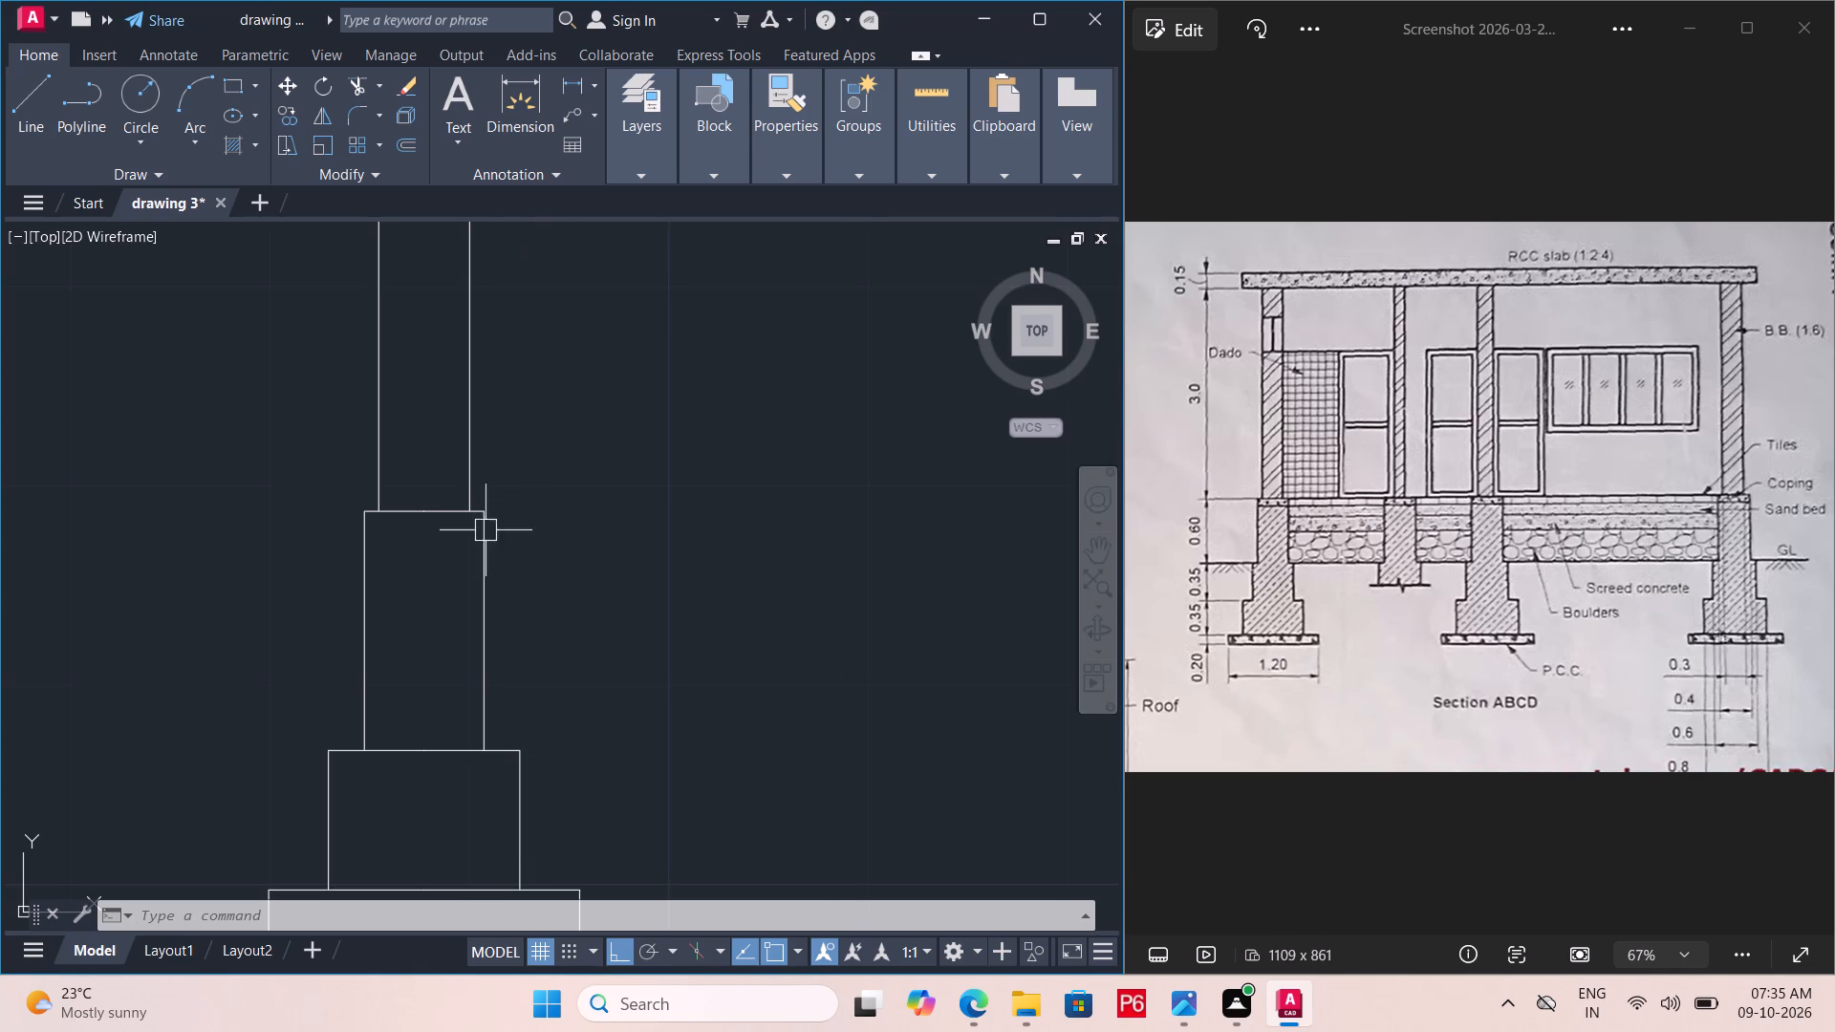
middle_click_drag(463, 639, 658, 591)
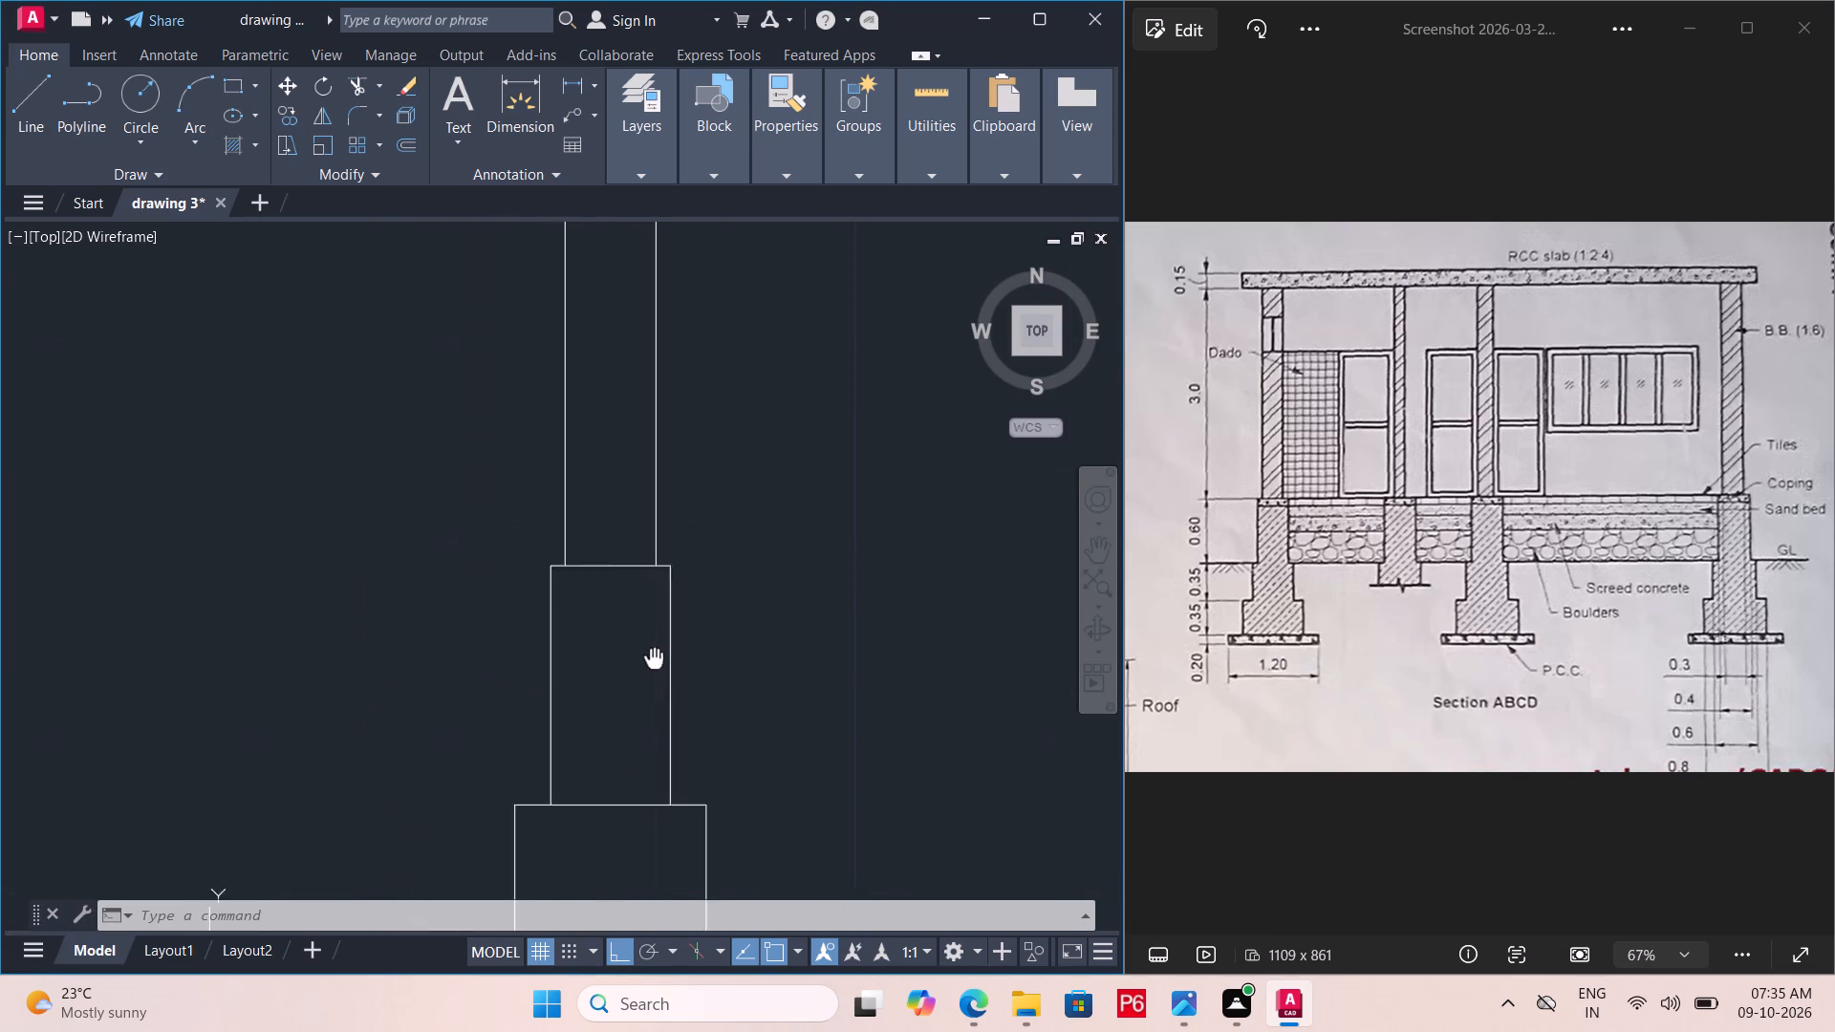
middle_click_drag(658, 591, 613, 488)
middle_click_drag(613, 488, 613, 448)
middle_click_drag(612, 448, 614, 602)
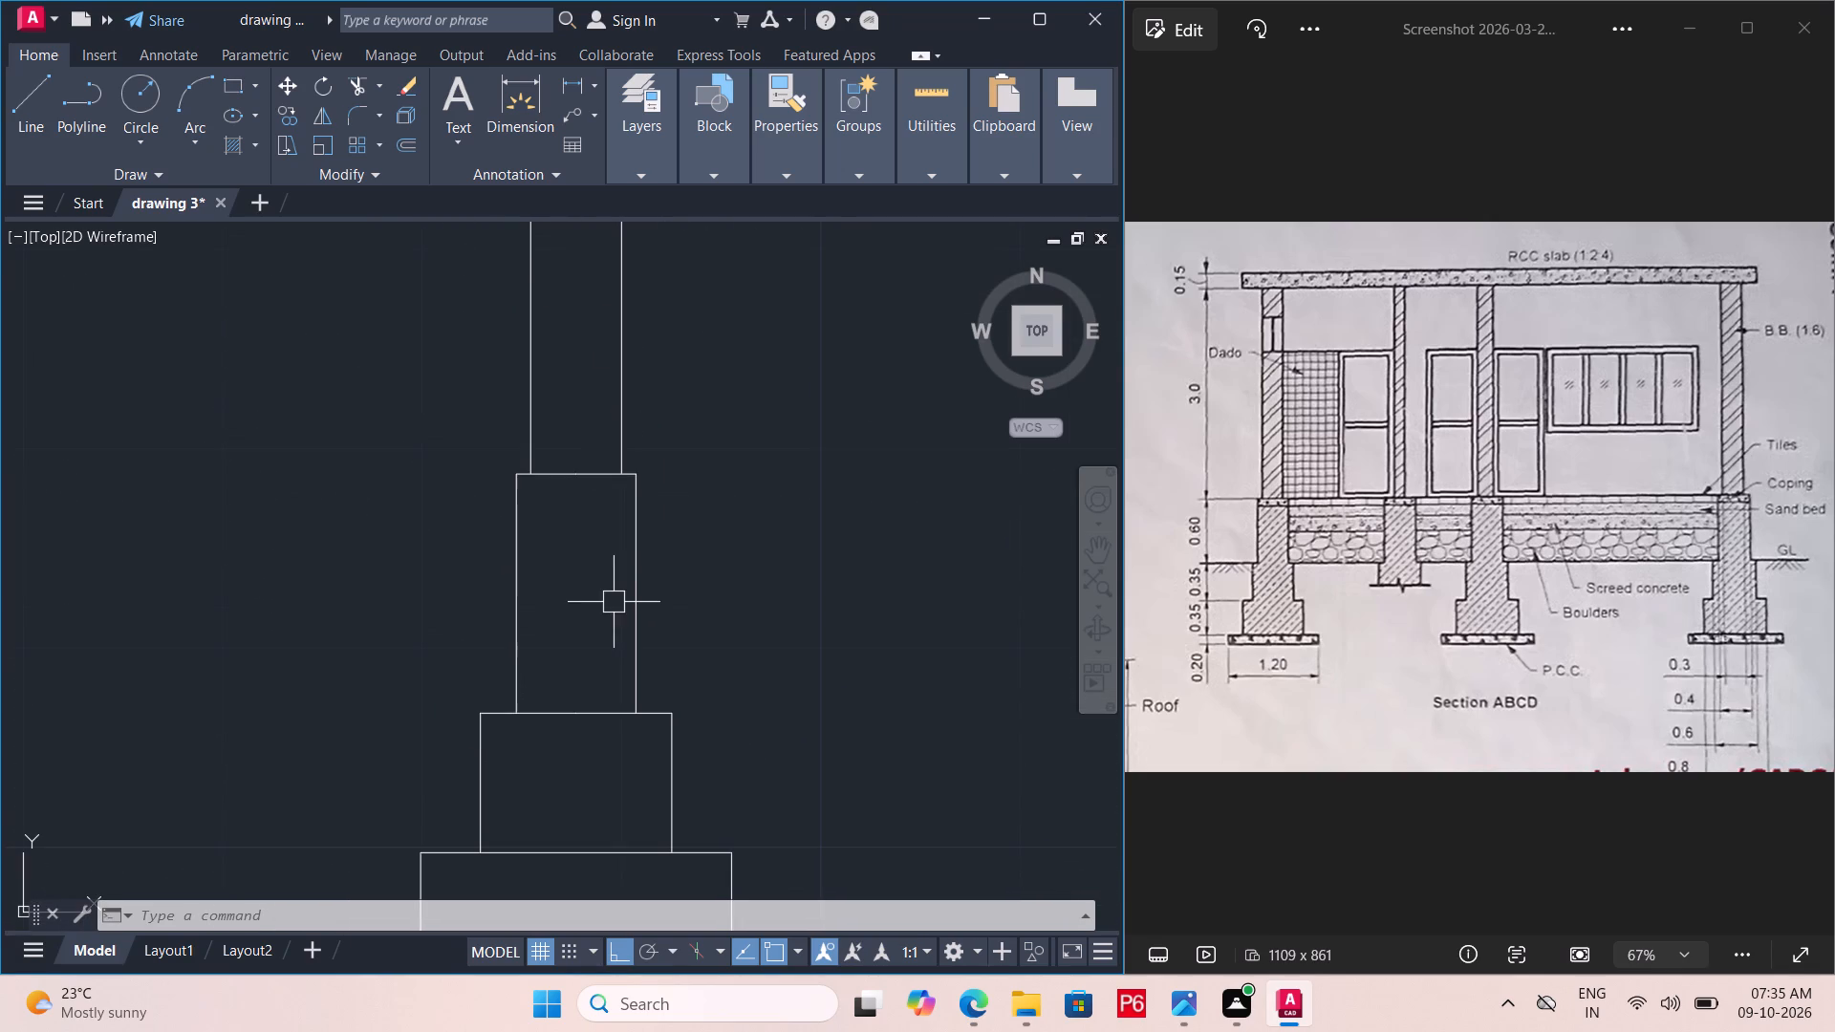
left_click(571, 472)
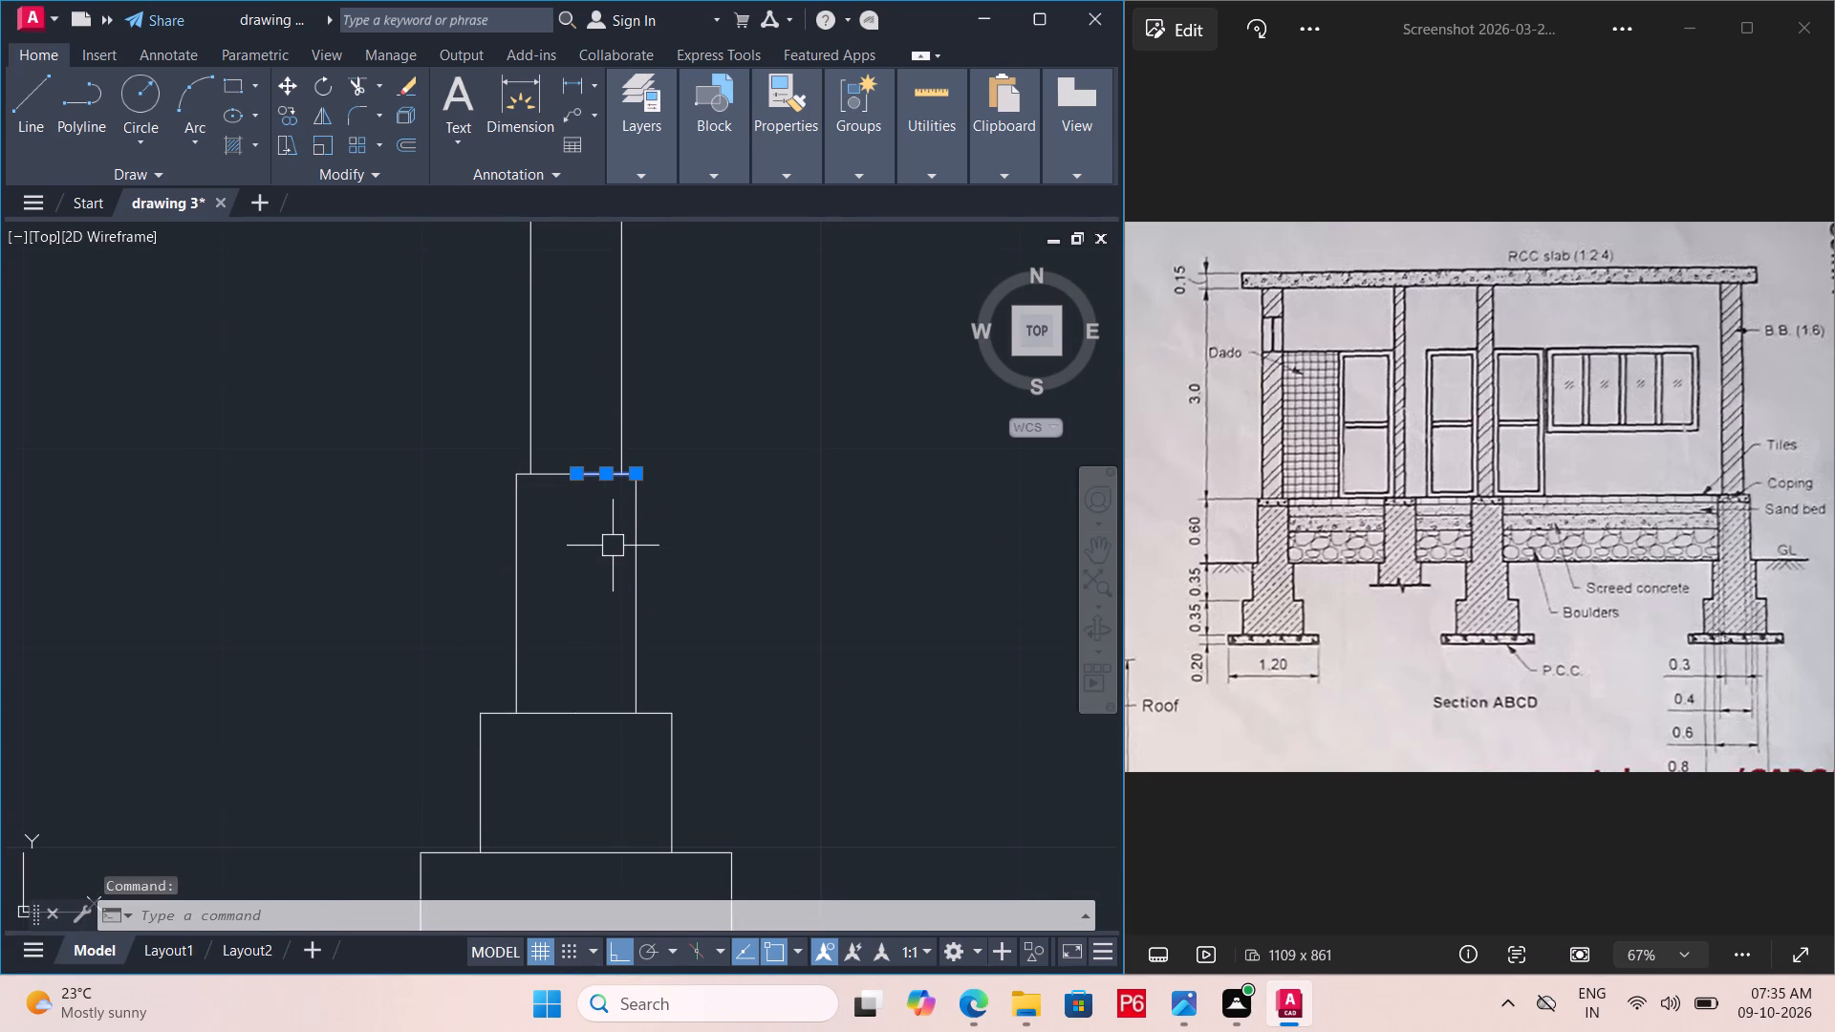
key("Delete")
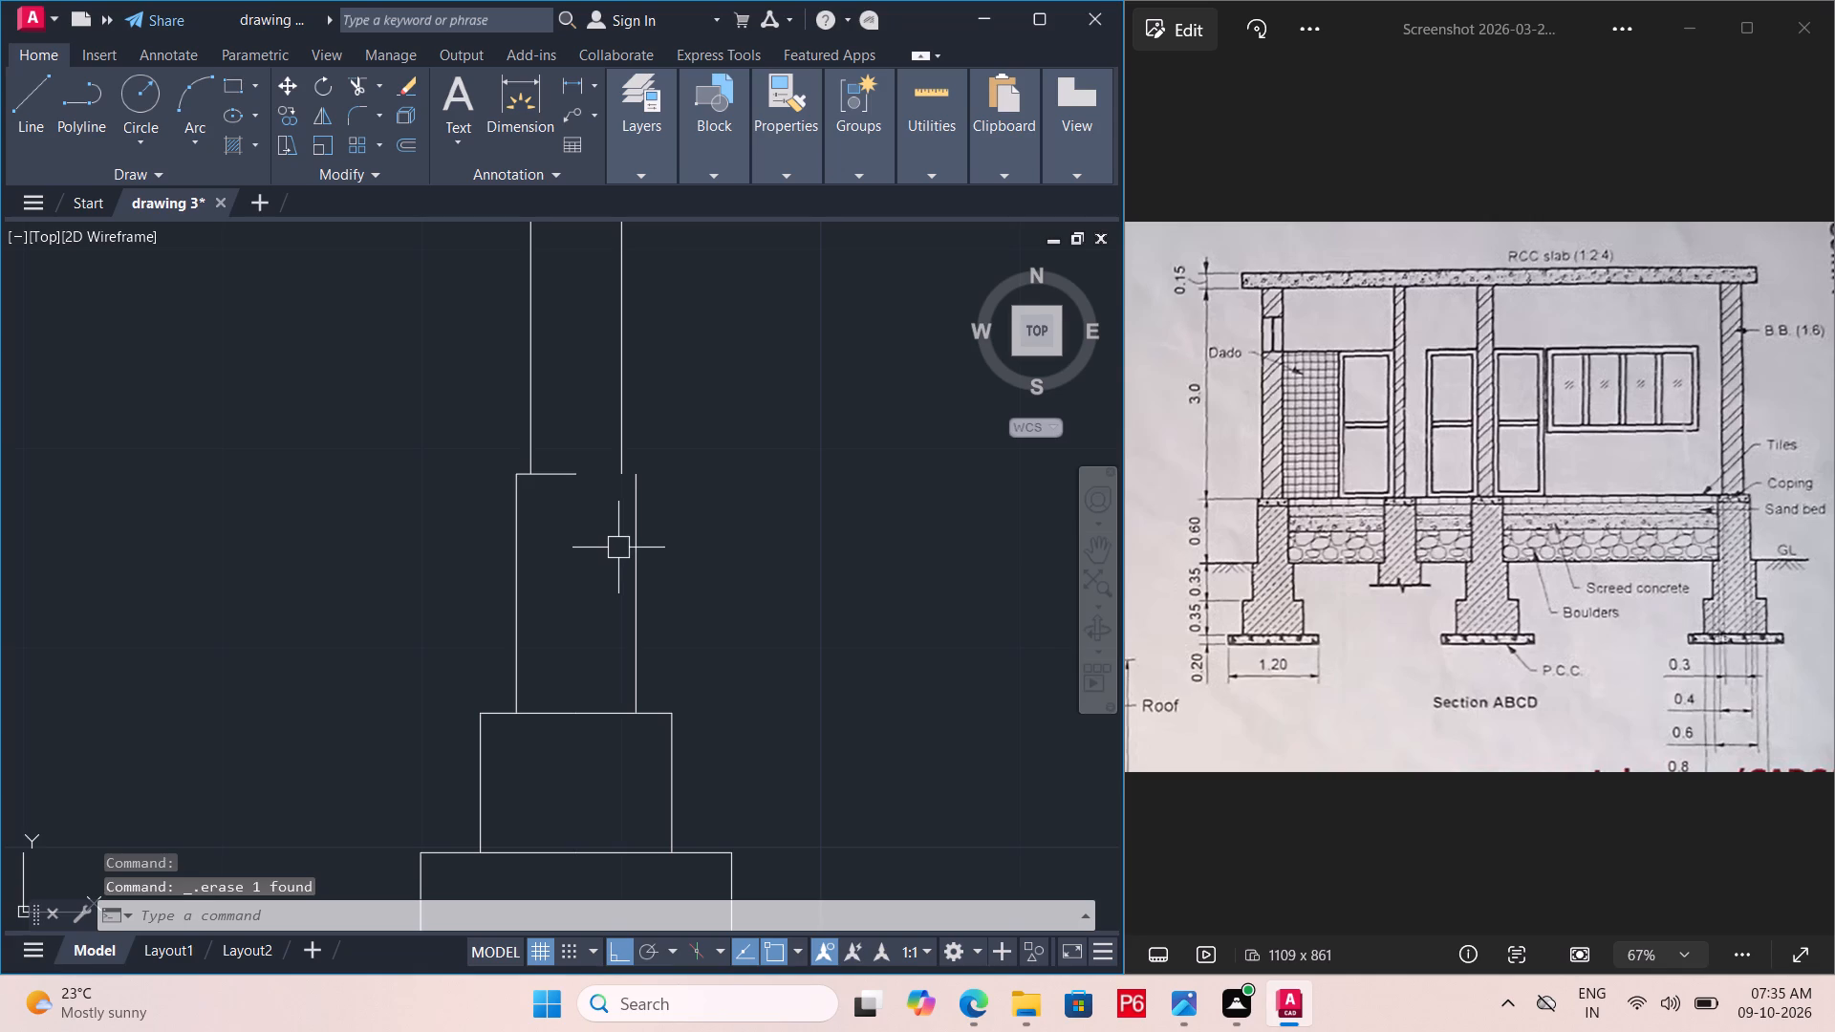
Extend the remaining left half of the plinth wall's top line to the wall's right edge.
type("ex")
key("space")
key("space")
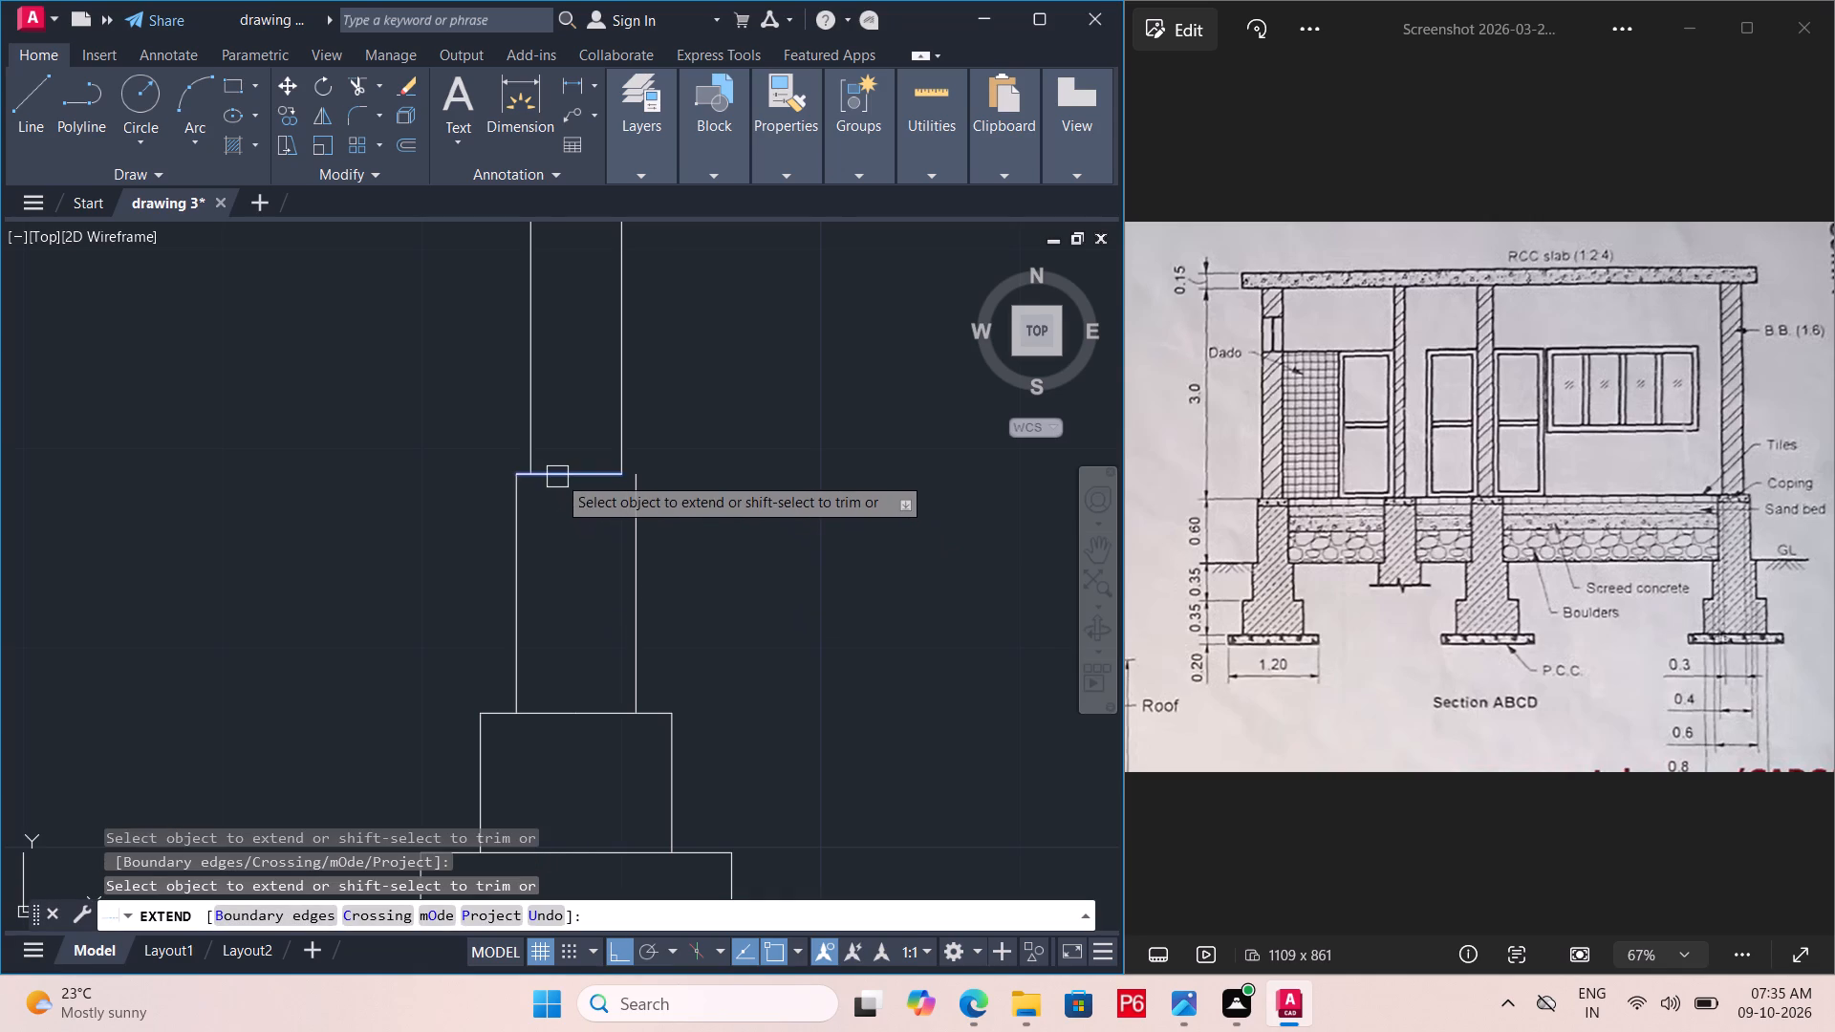
left_click(557, 472)
left_click(592, 469)
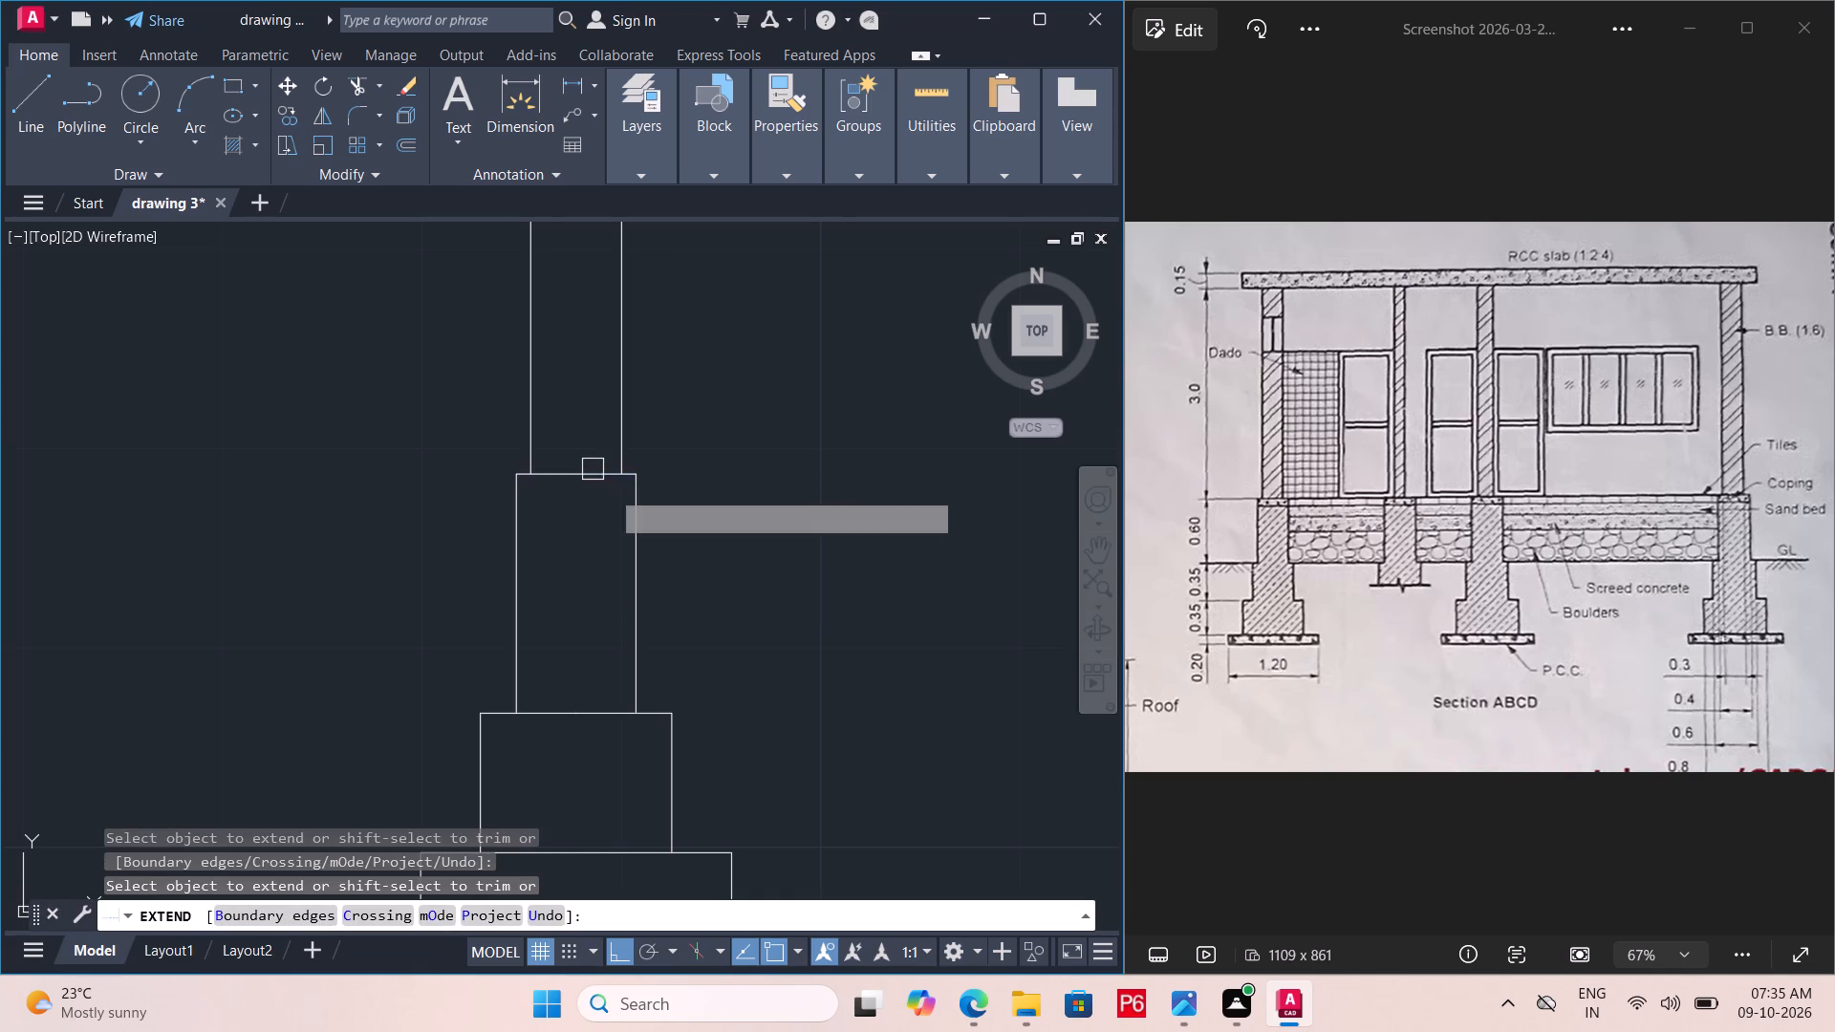
Save the drawing.
key("ctrl+s")
key("ctrl+s")
key("ctrl+s")
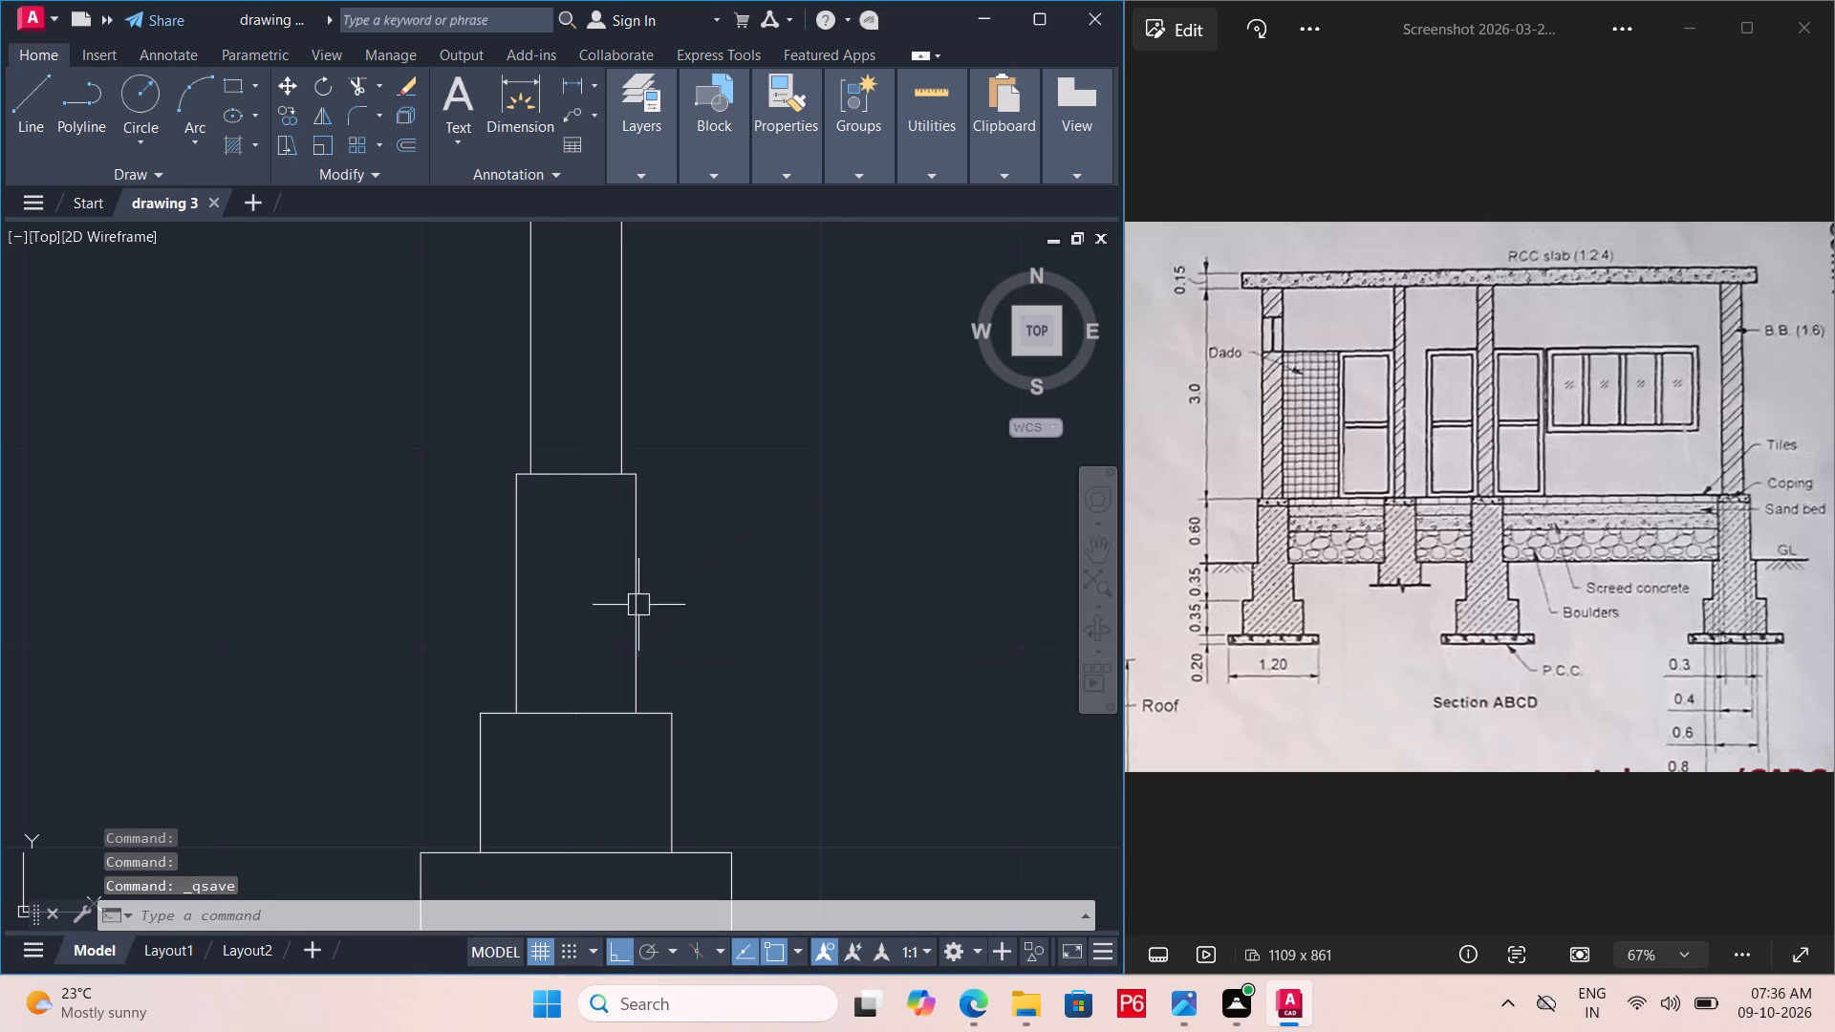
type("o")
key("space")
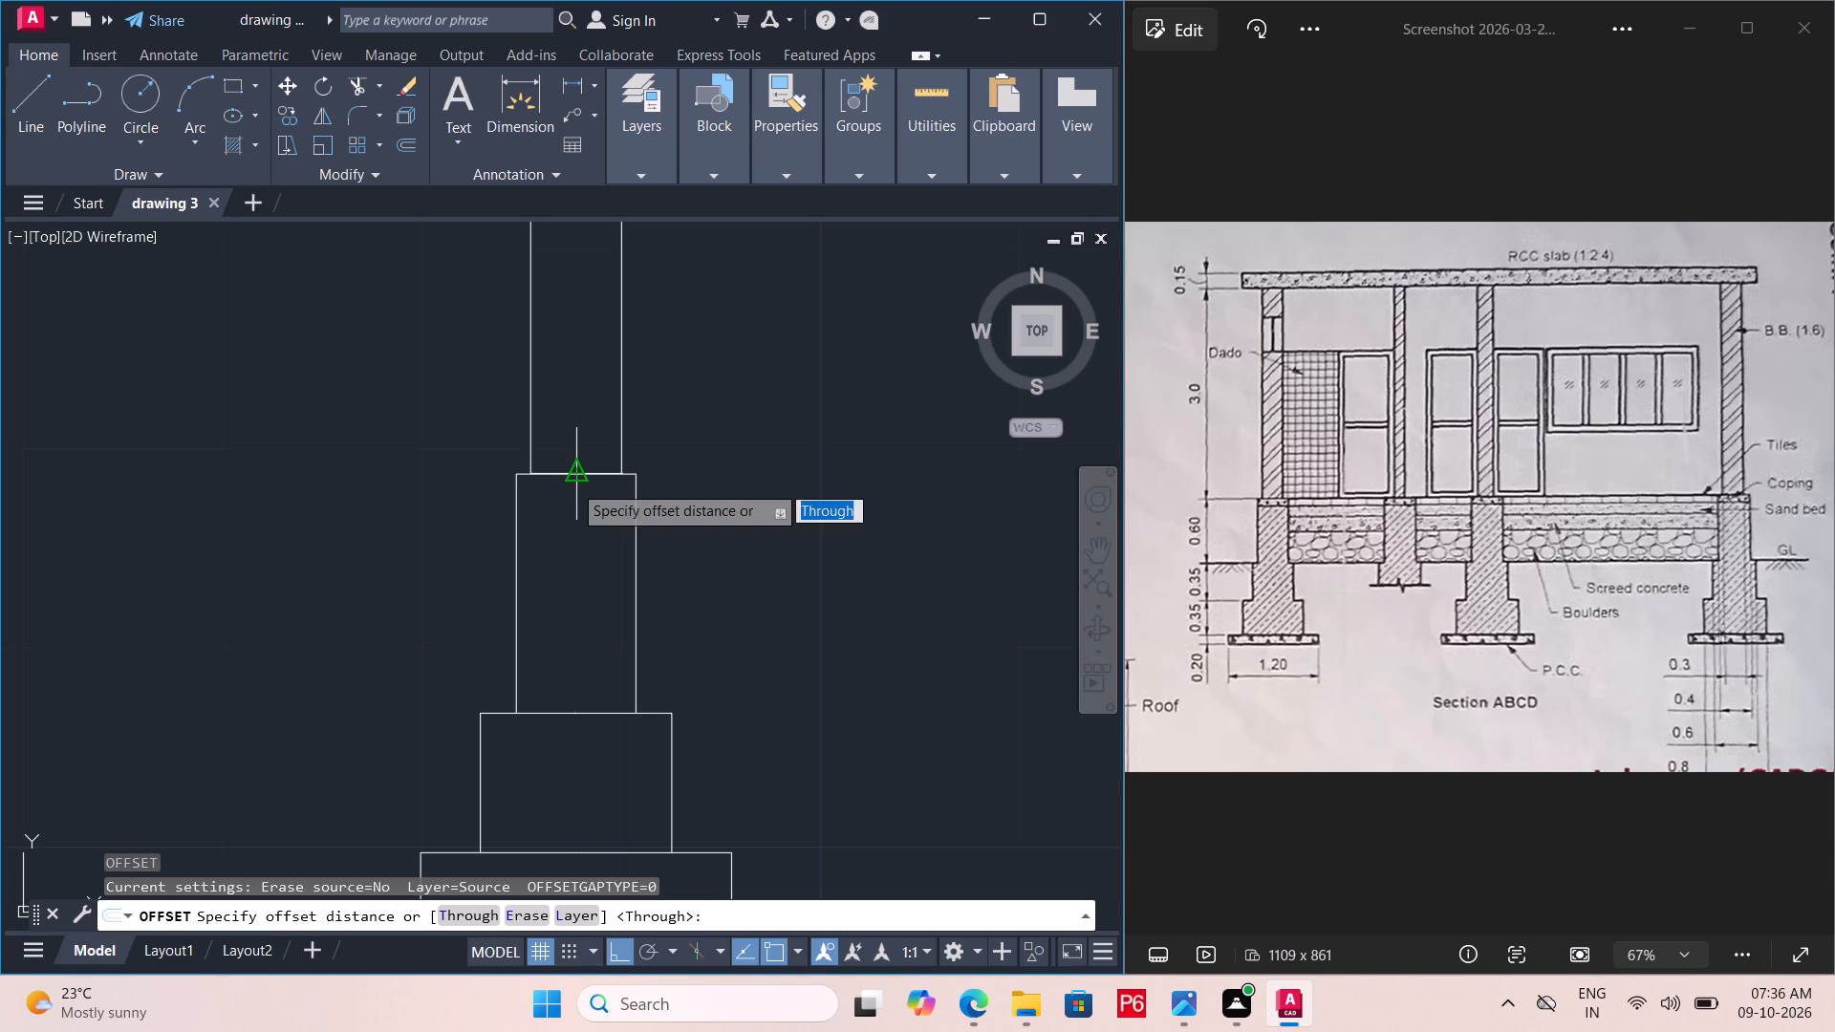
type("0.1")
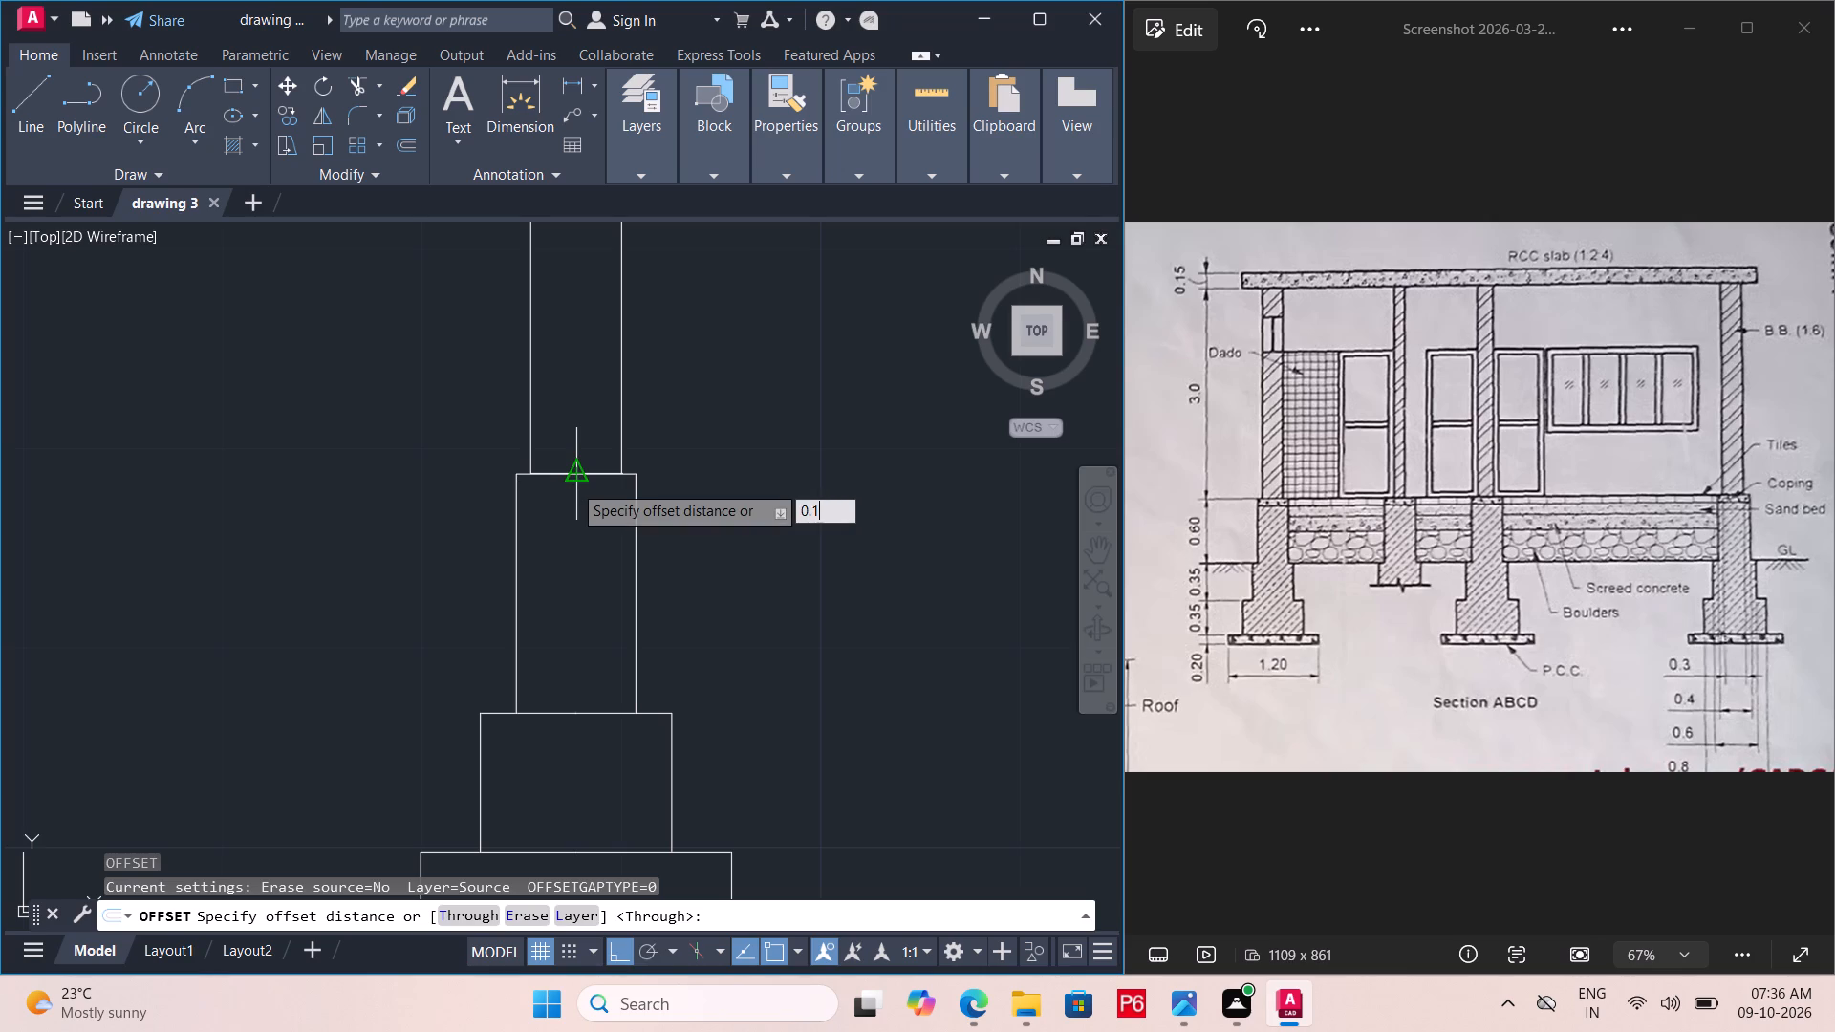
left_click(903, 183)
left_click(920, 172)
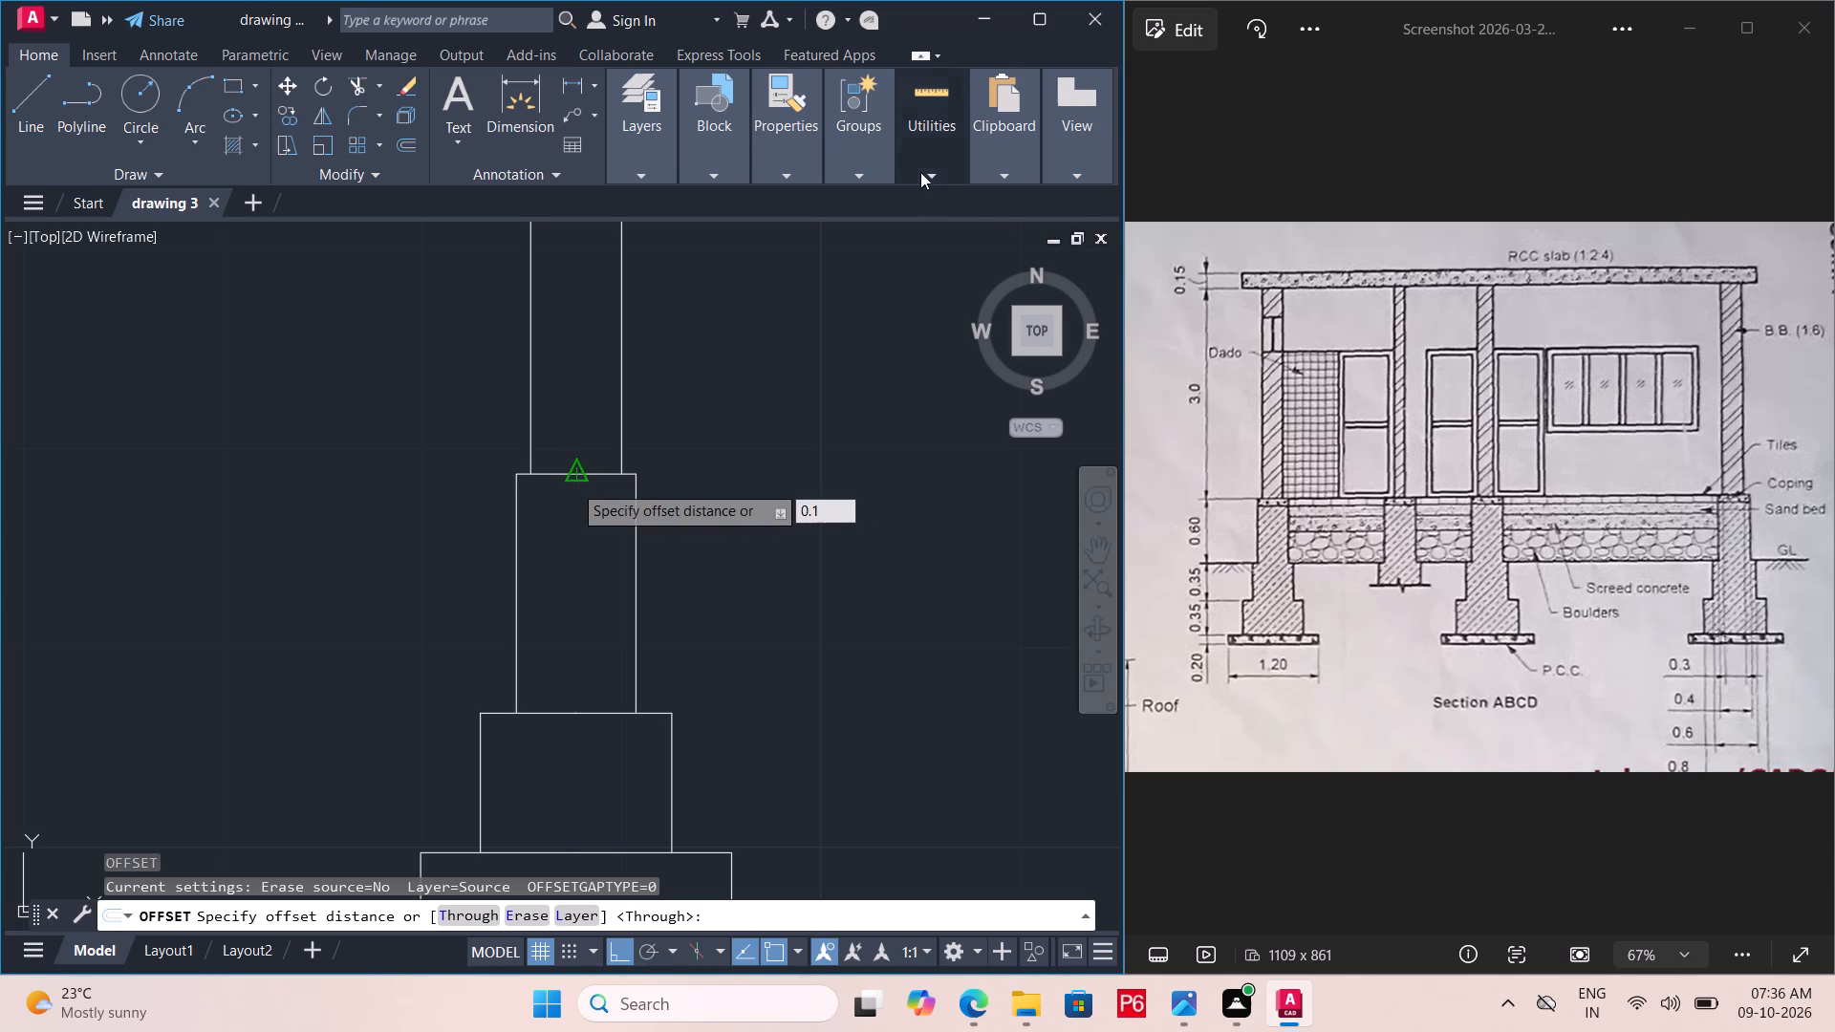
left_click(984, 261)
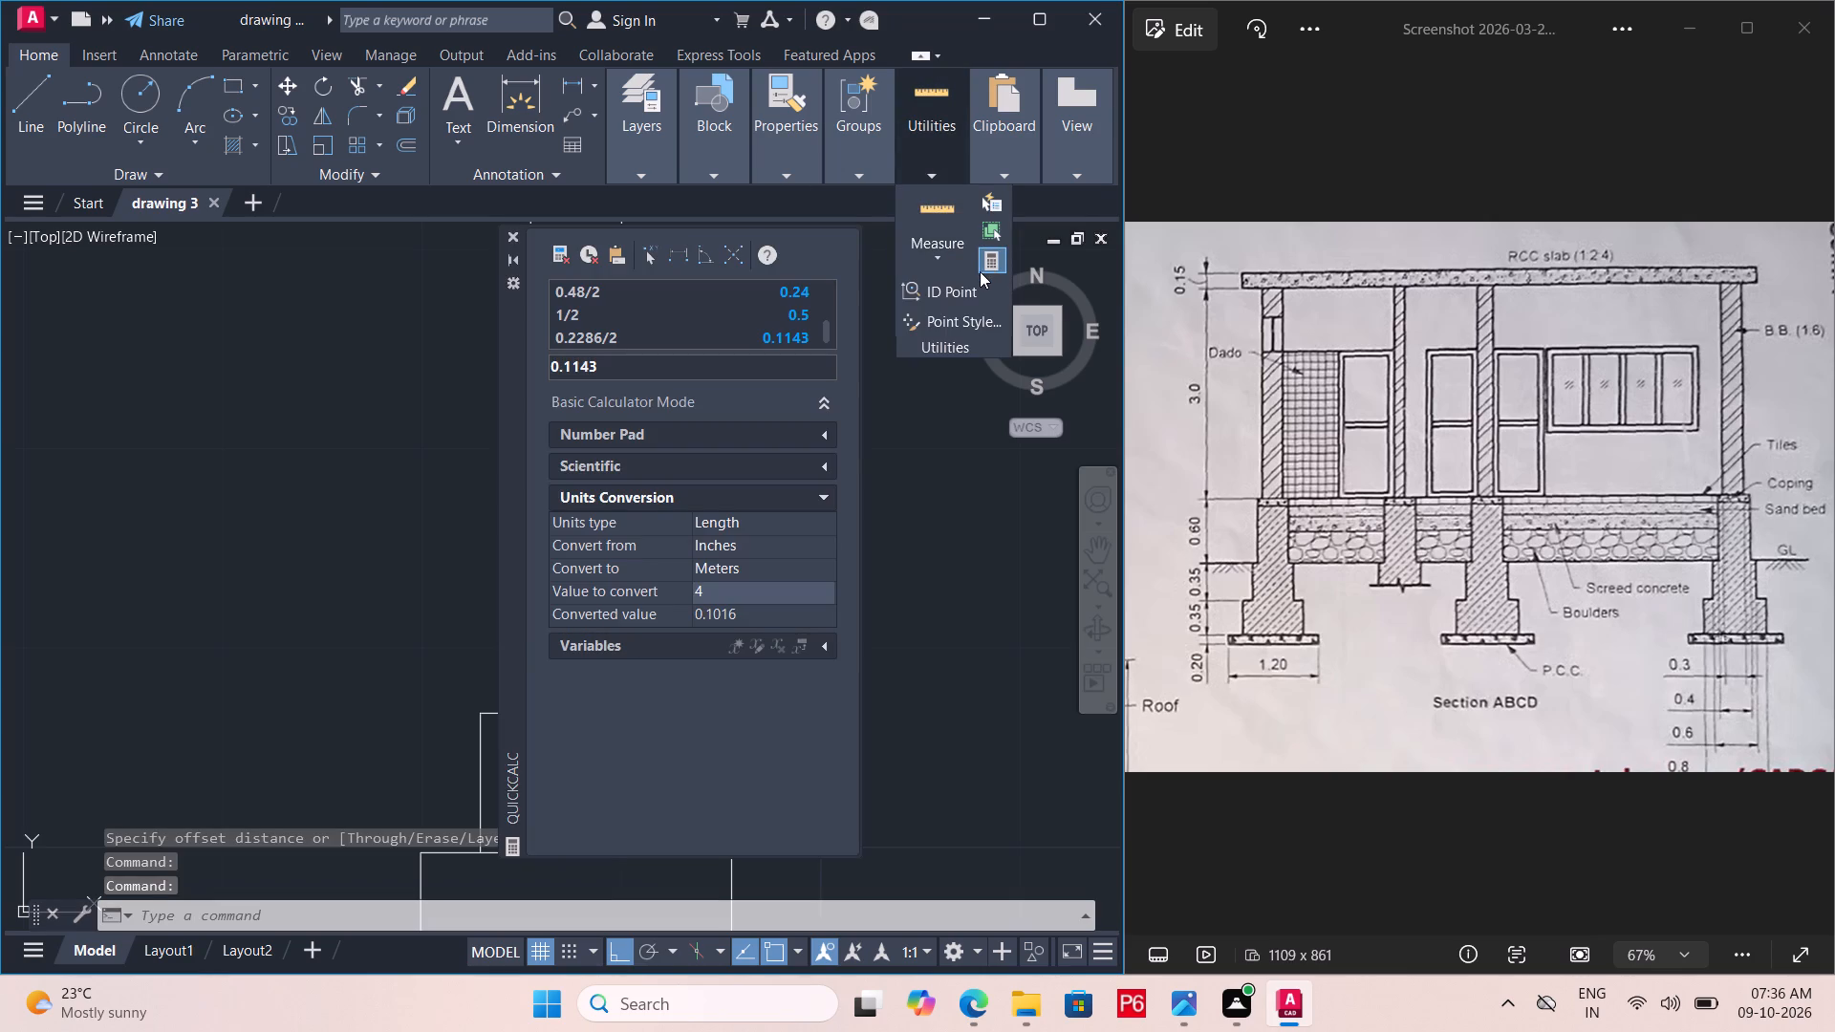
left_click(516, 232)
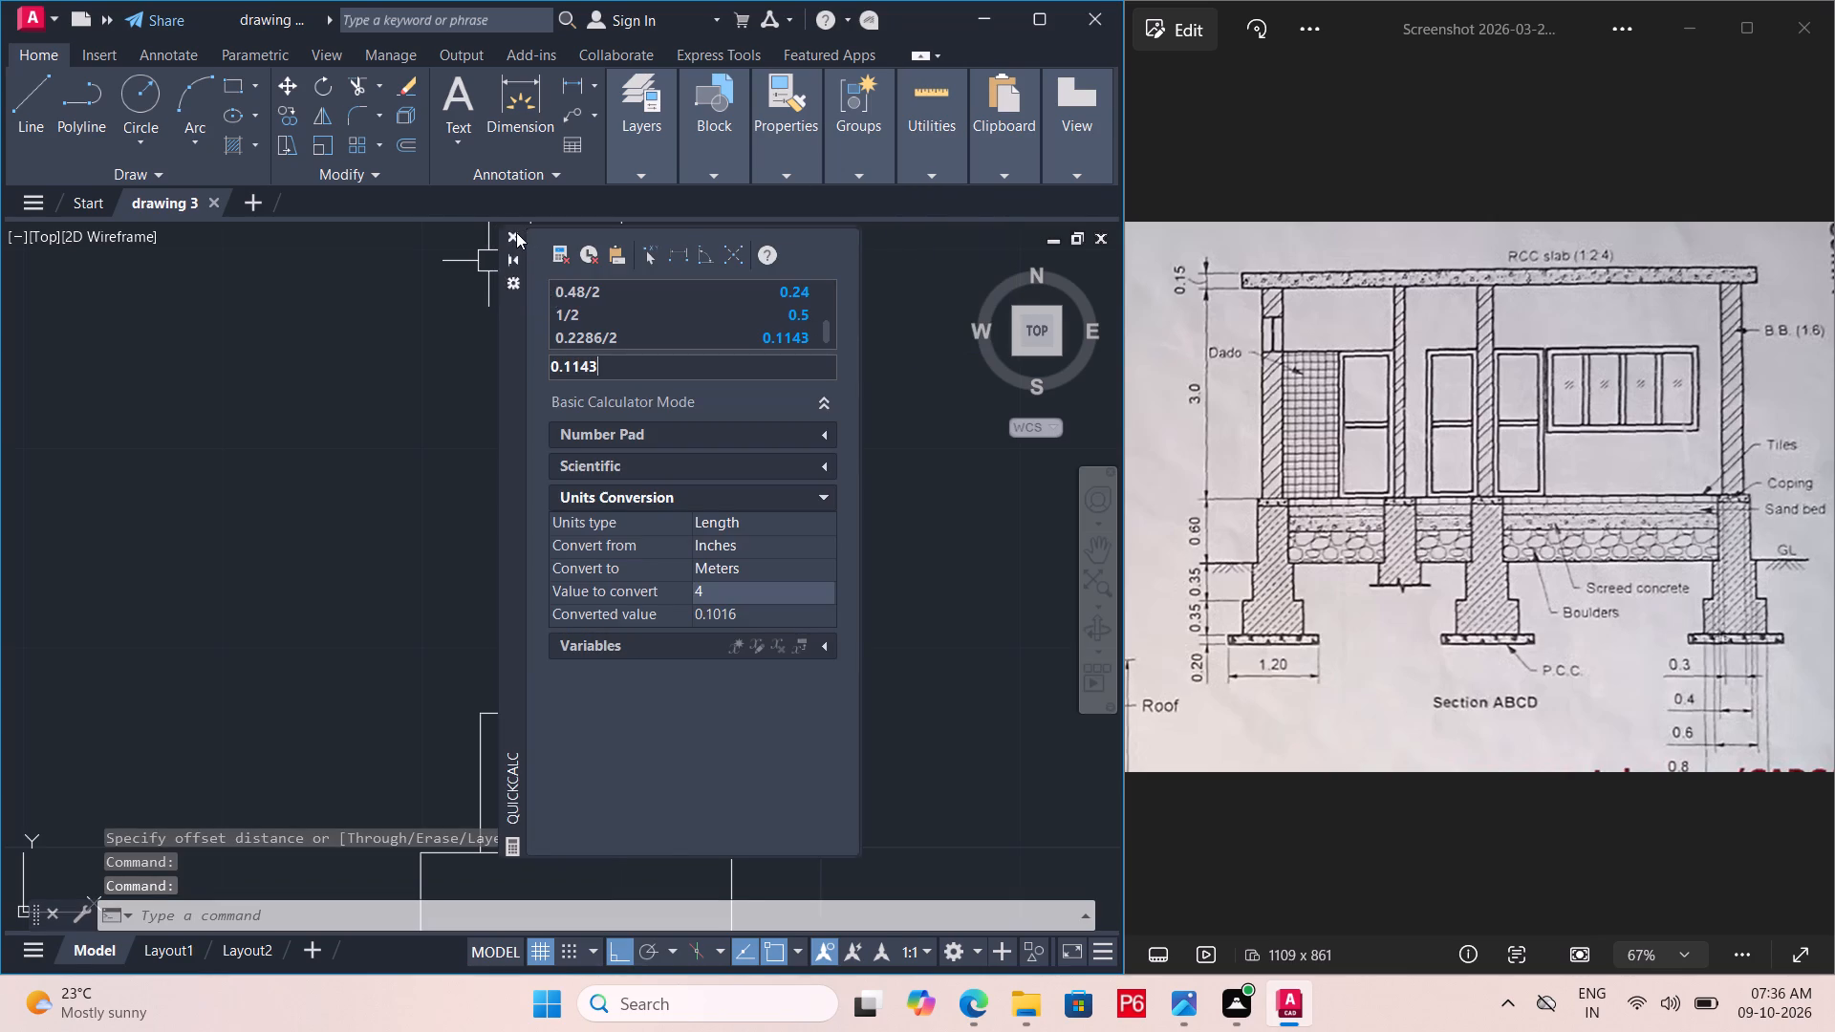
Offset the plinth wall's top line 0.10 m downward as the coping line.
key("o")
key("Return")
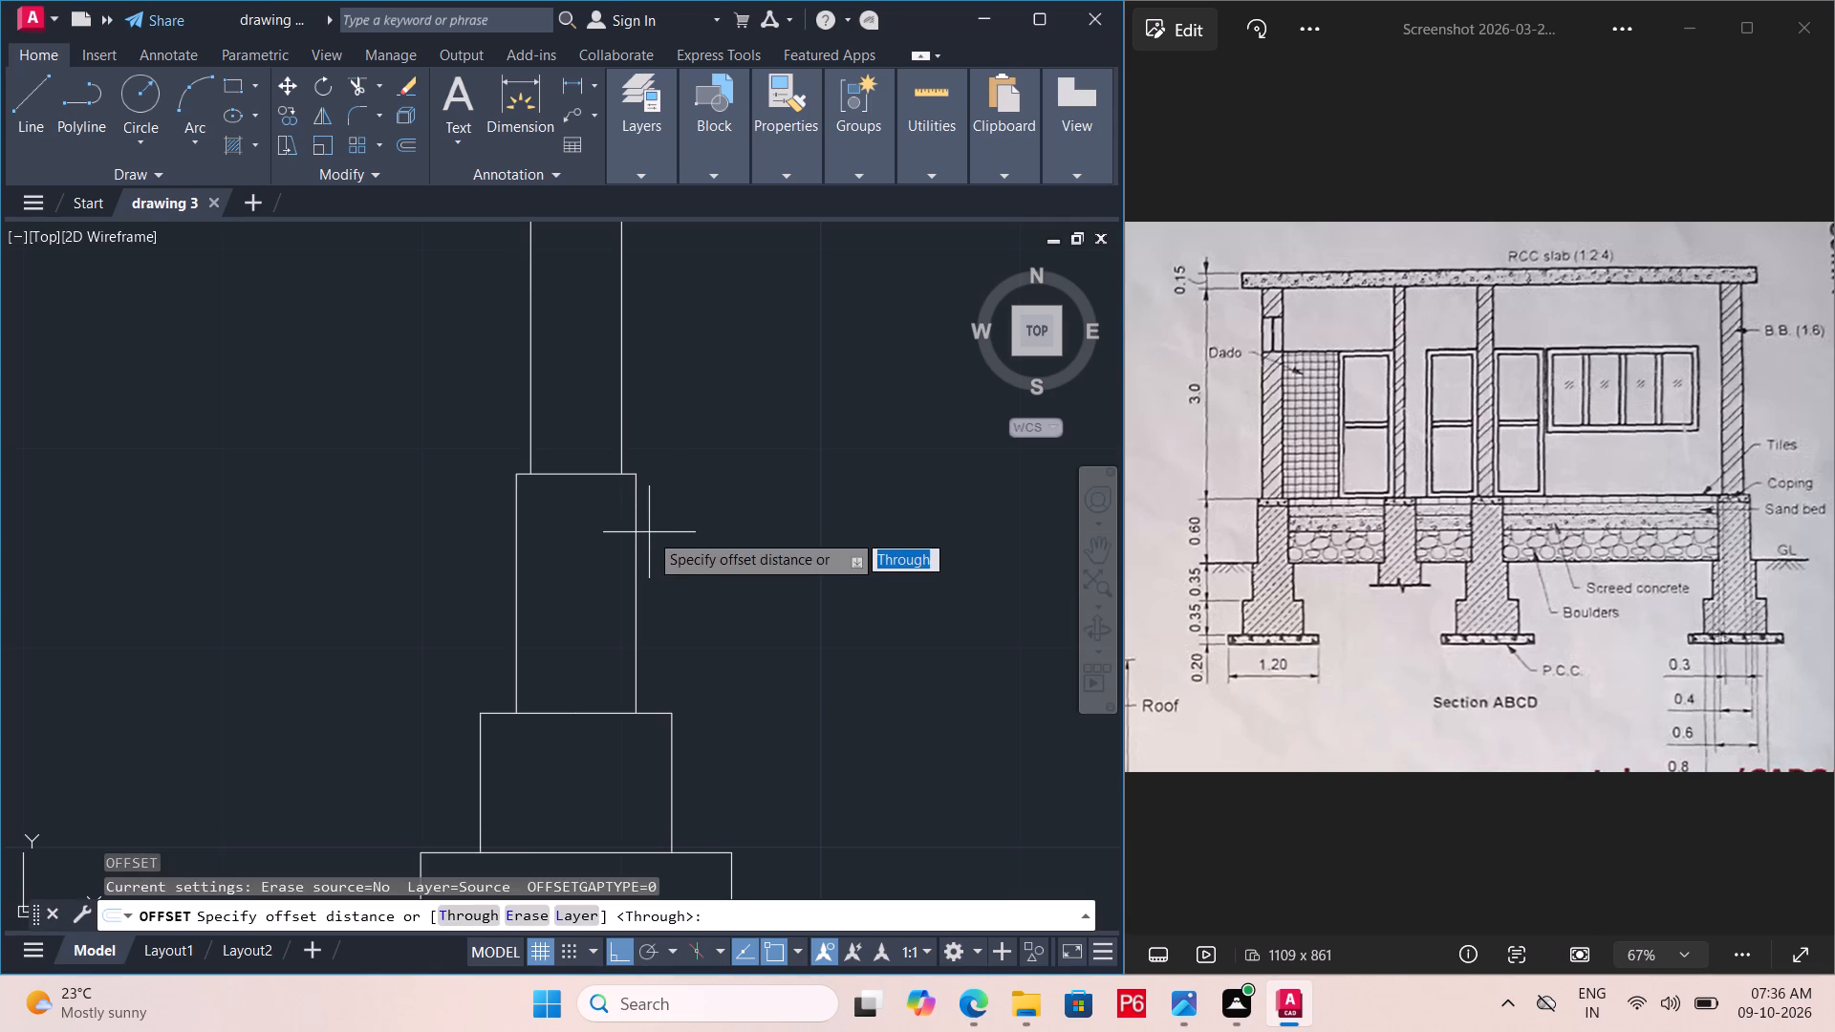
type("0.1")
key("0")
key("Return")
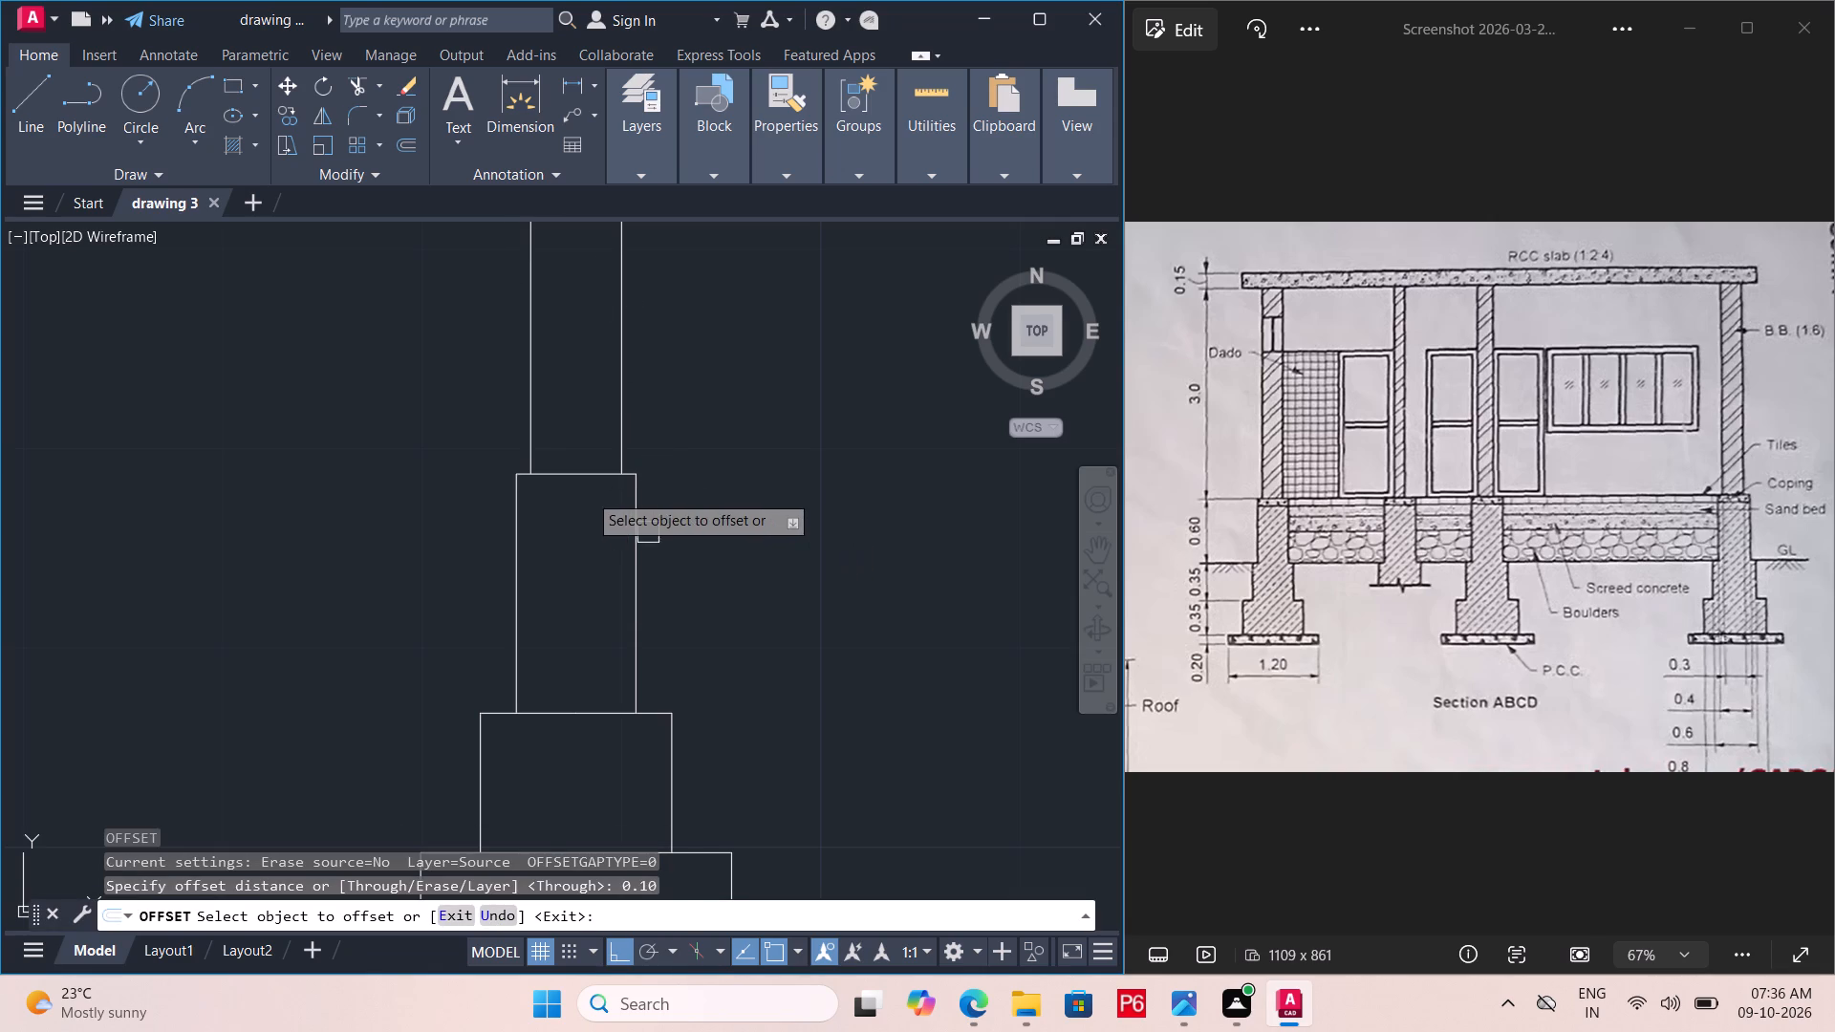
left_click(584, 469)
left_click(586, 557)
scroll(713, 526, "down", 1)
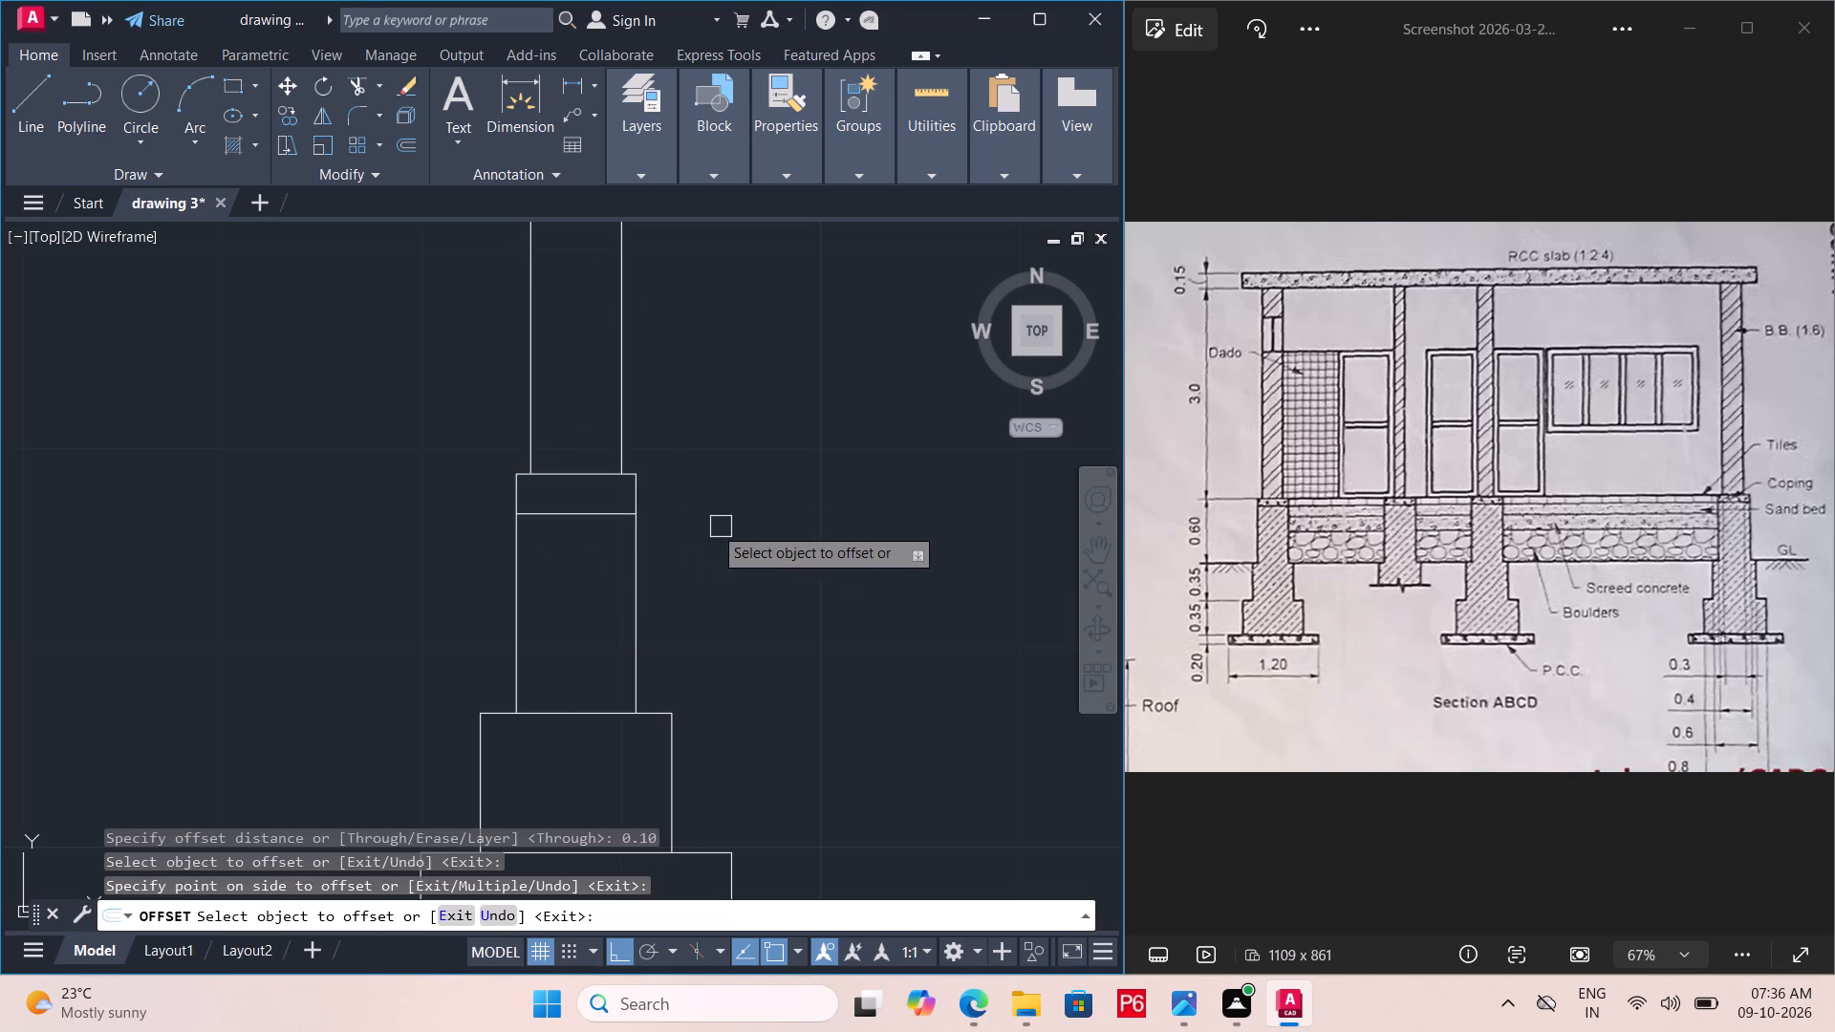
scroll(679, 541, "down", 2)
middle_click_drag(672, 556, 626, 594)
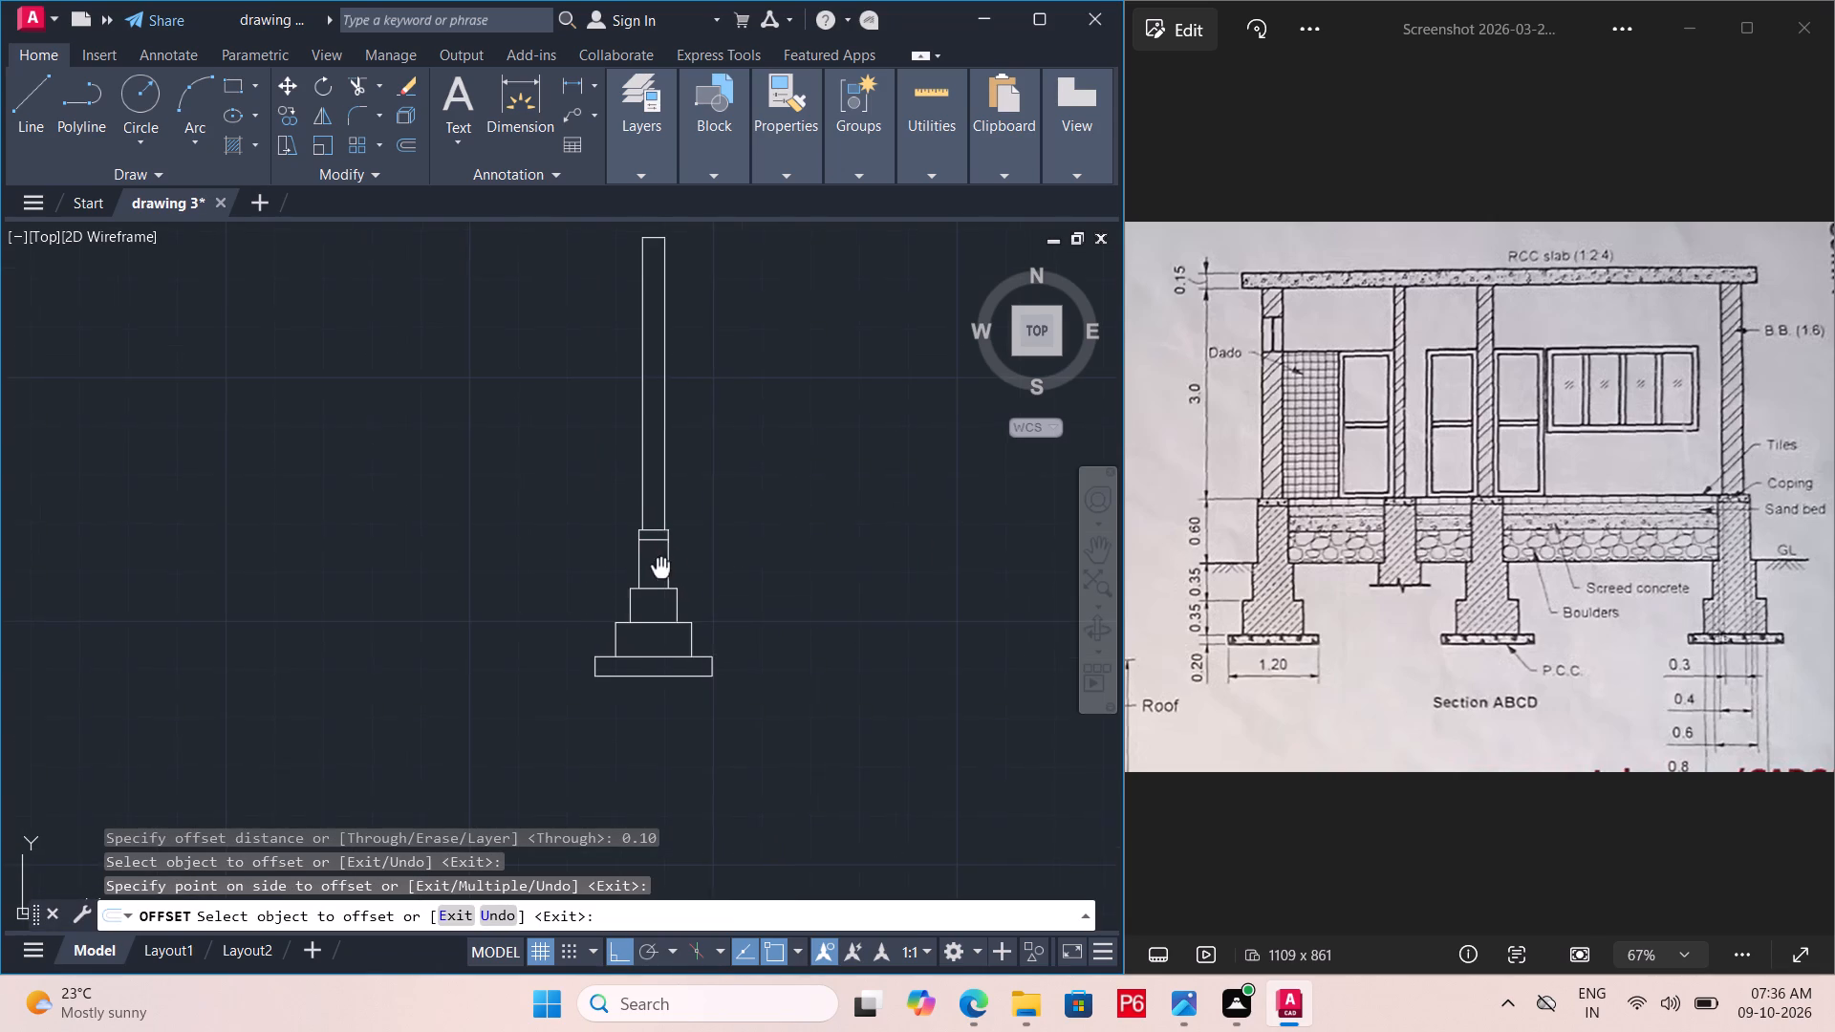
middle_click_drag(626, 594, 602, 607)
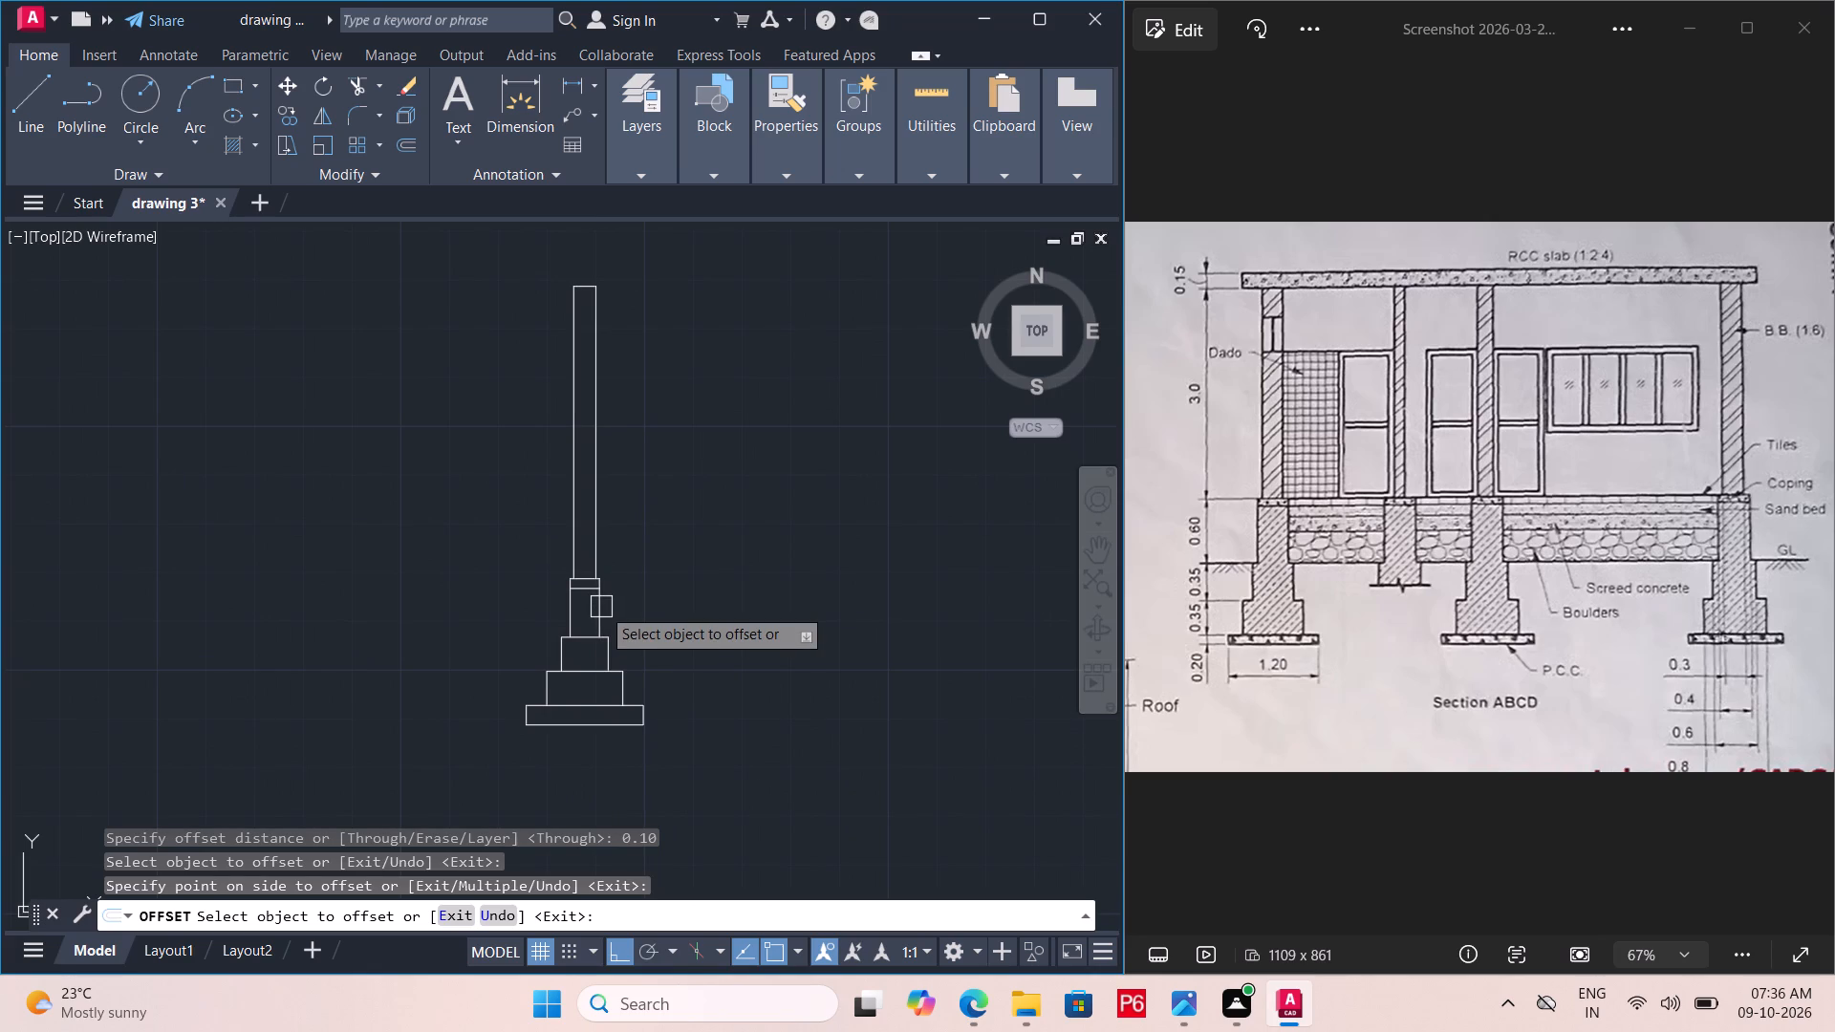
Save the drawing.
key("ctrl+s")
key("ctrl+s")
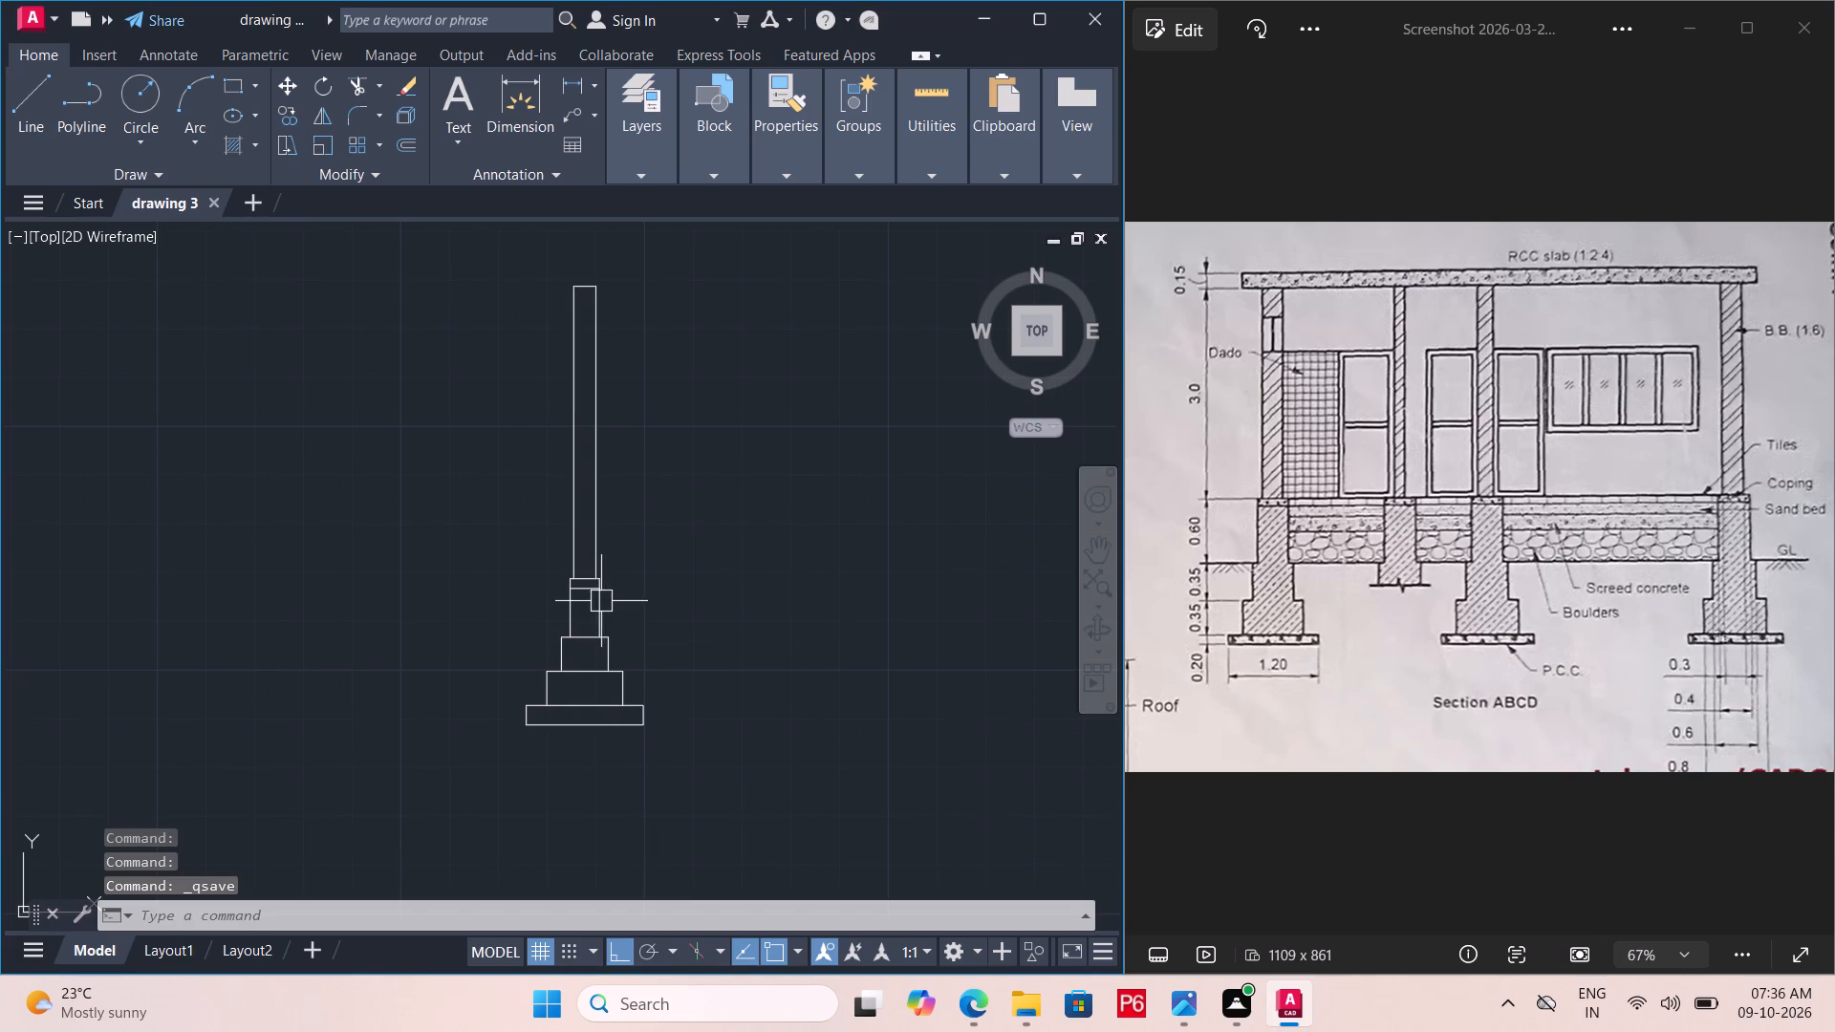
key("ctrl+s")
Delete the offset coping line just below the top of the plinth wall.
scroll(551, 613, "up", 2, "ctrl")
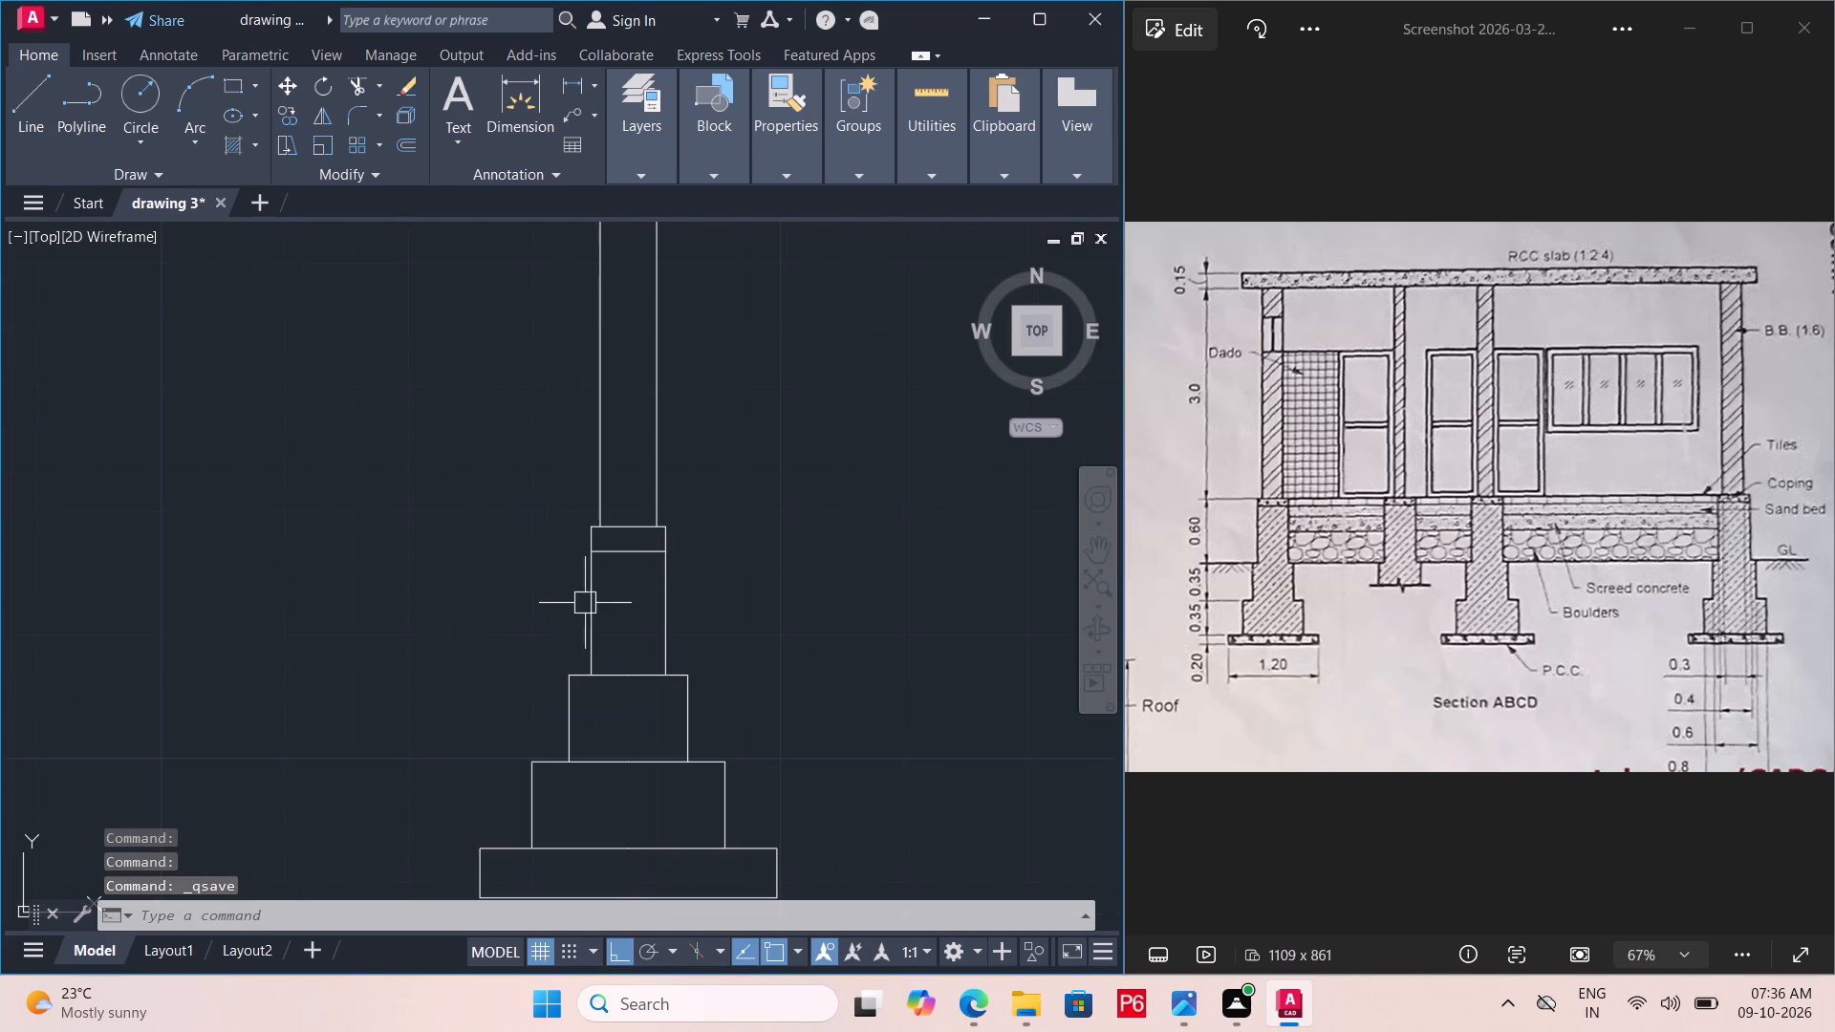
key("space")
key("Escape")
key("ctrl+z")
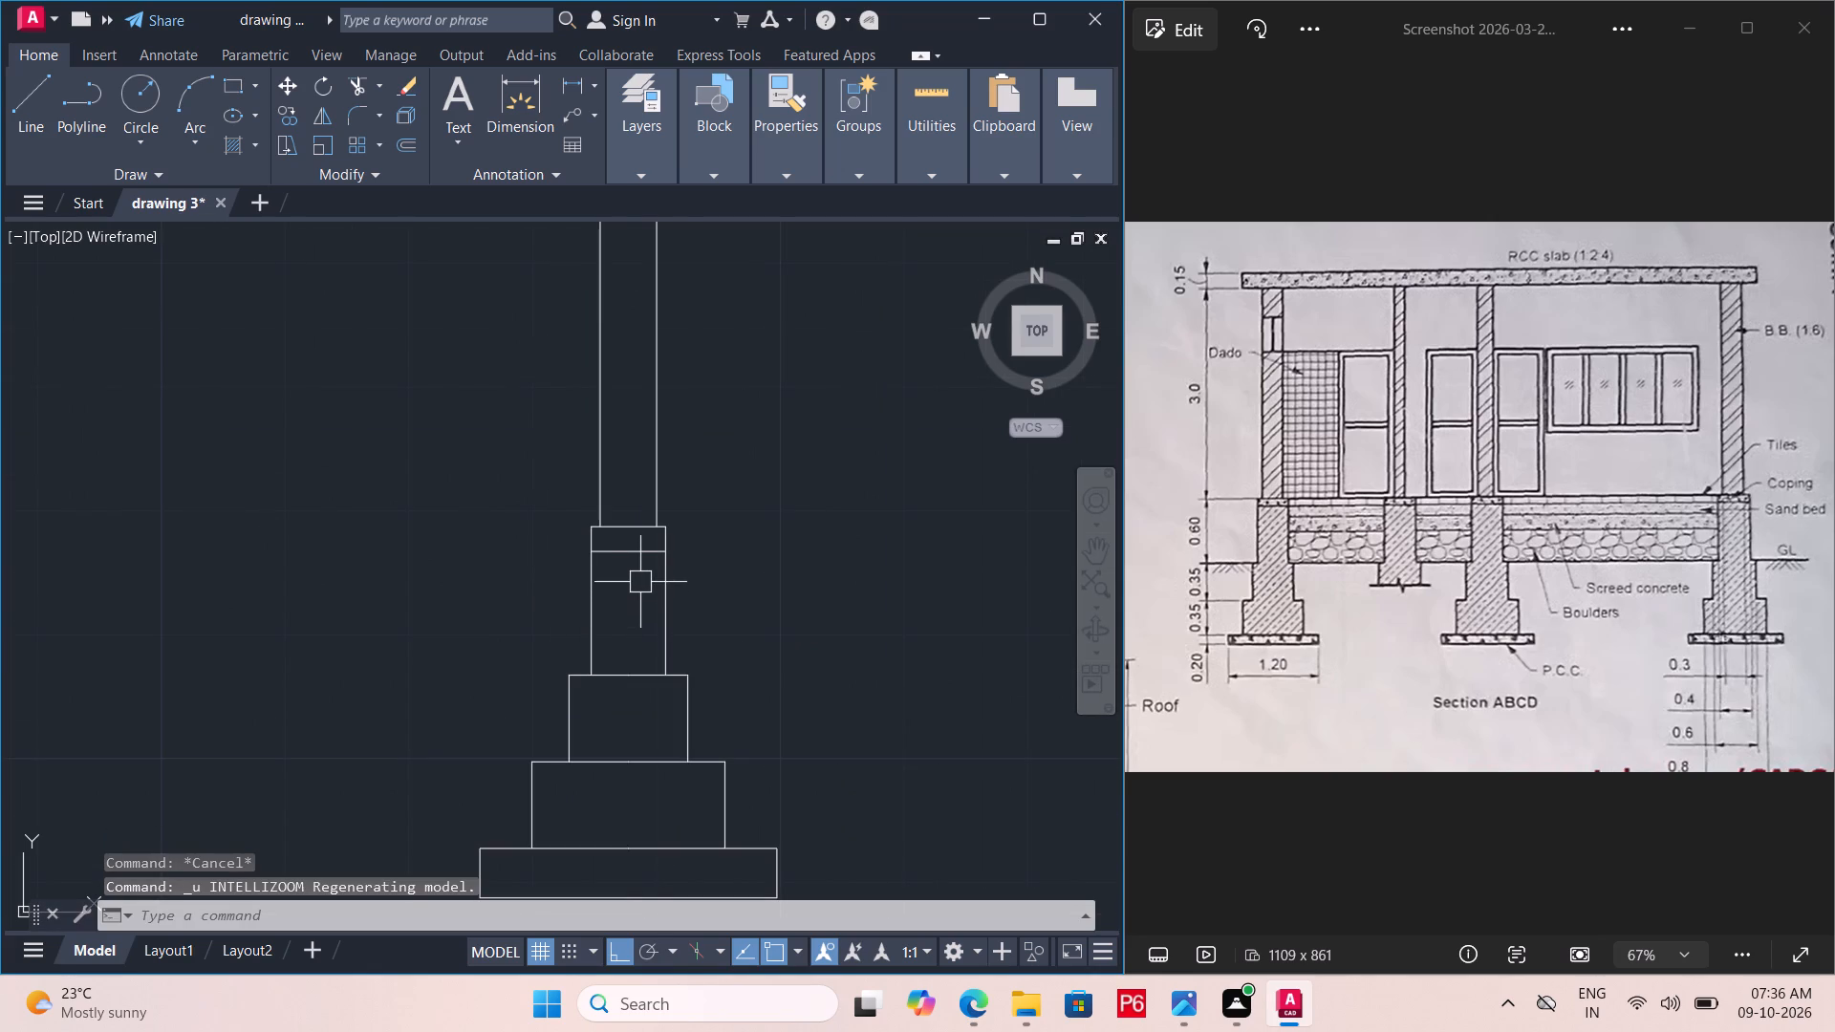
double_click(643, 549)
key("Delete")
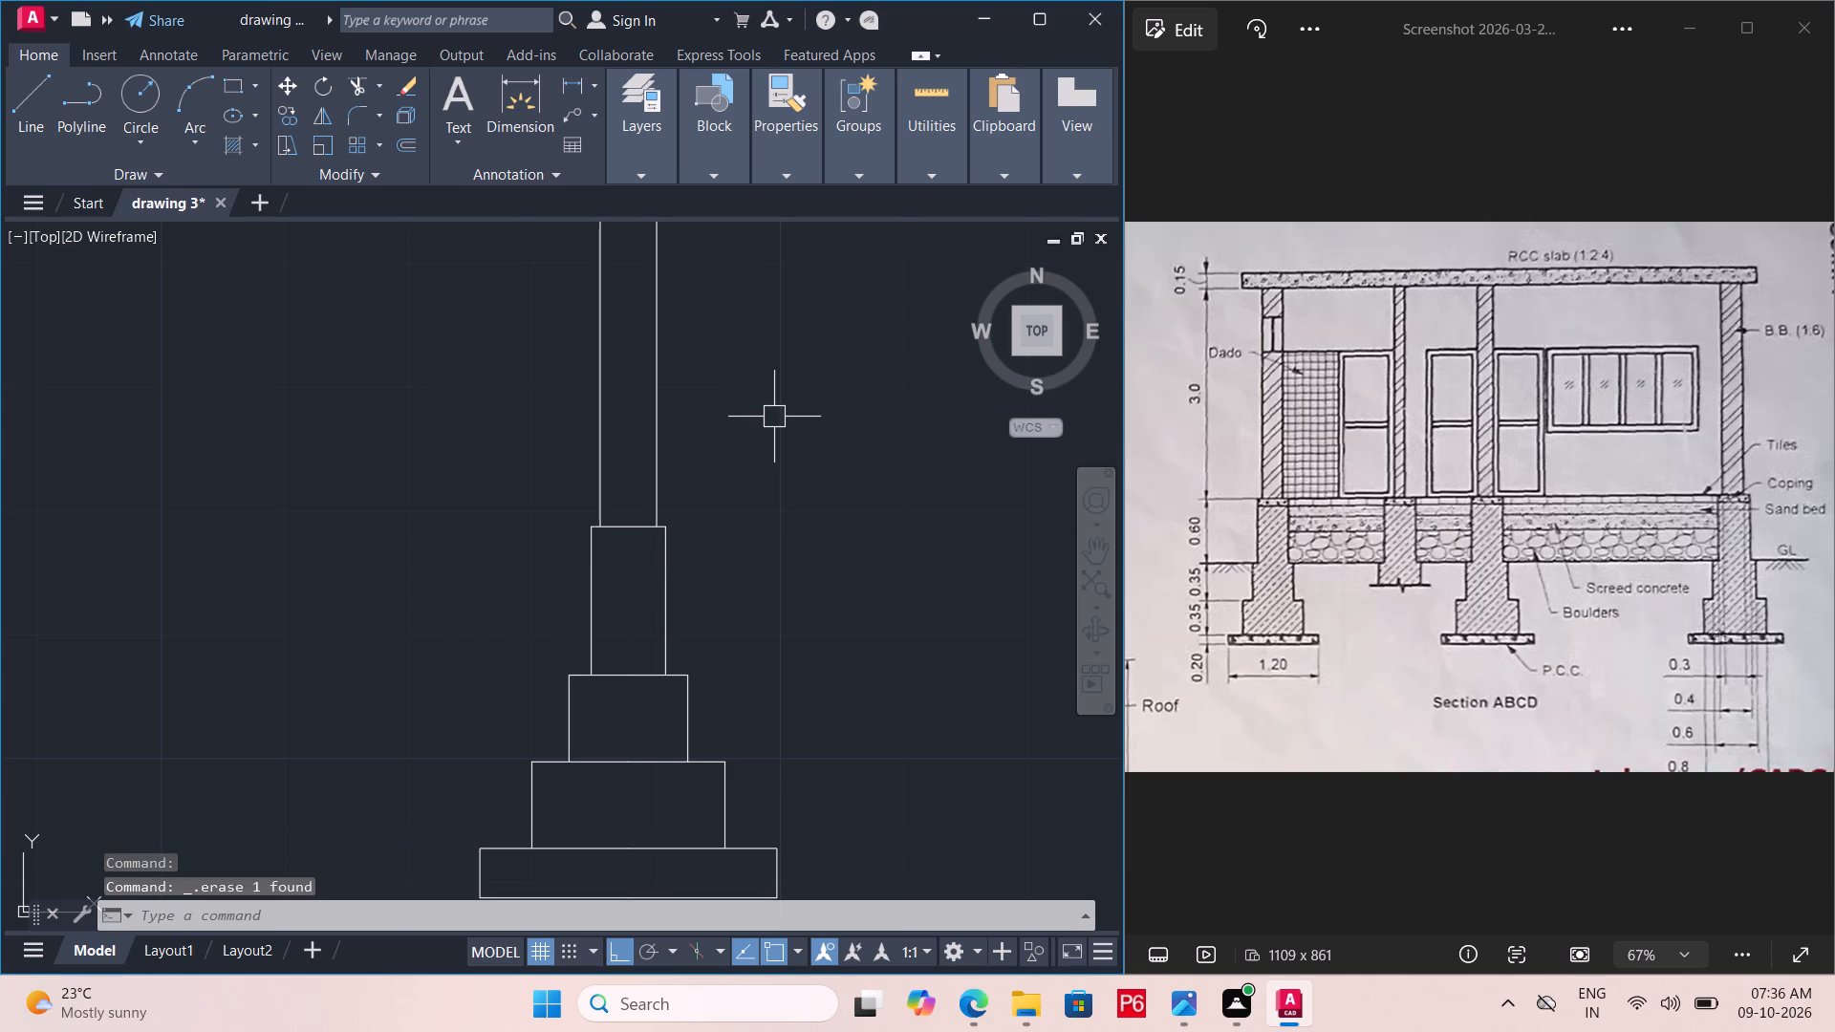
Convert 3 inches to meters with the QuickCalc units conversion.
double_click(958, 160)
left_click(984, 258)
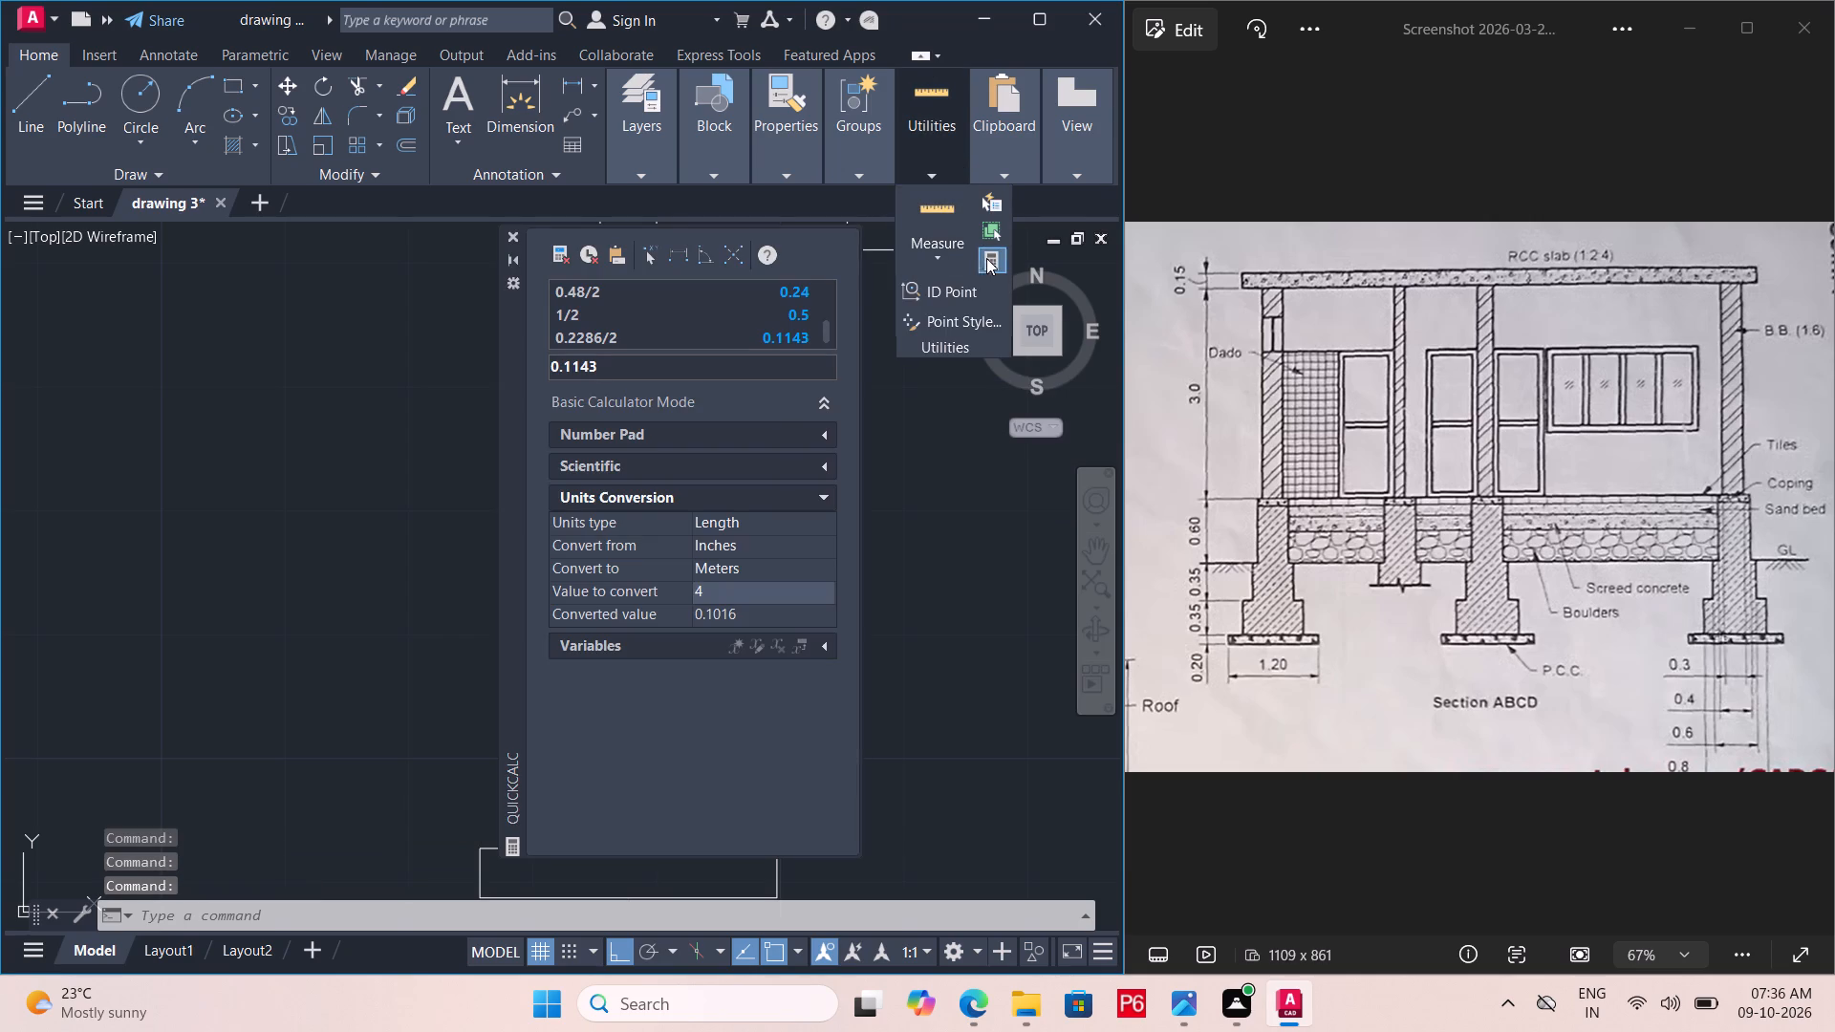
left_click(717, 592)
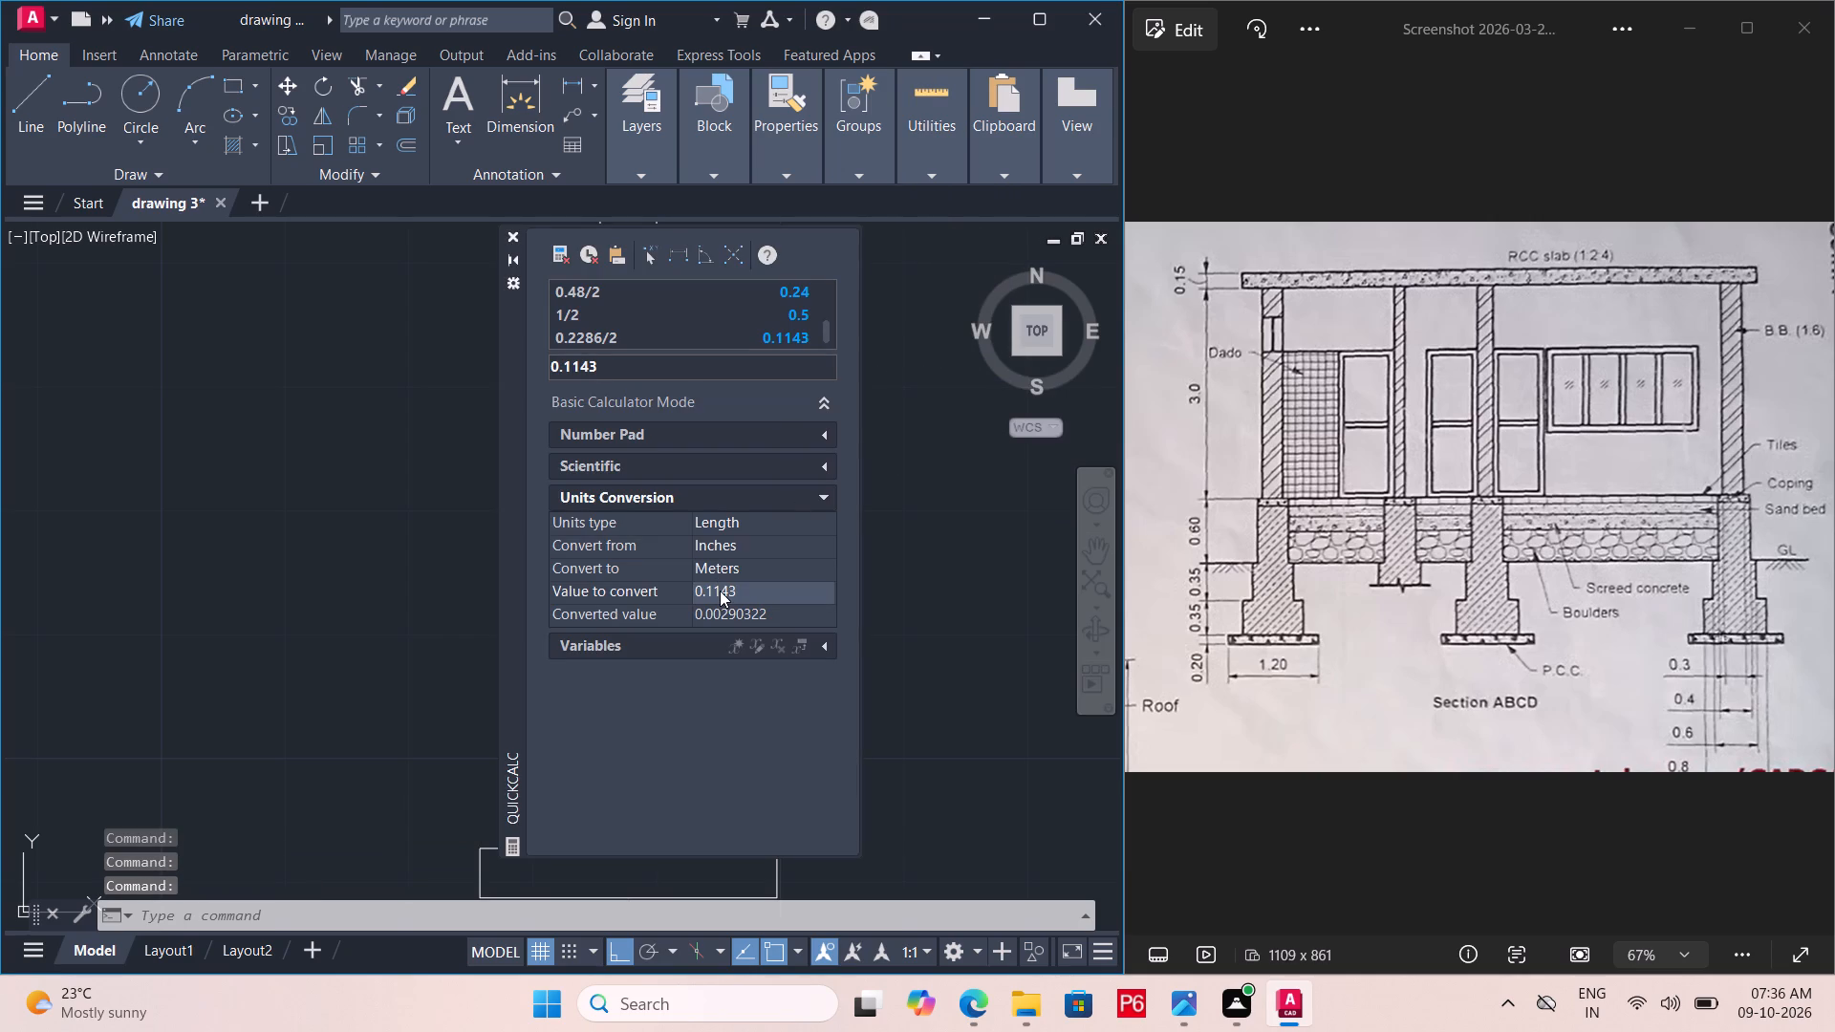
left_click(745, 587)
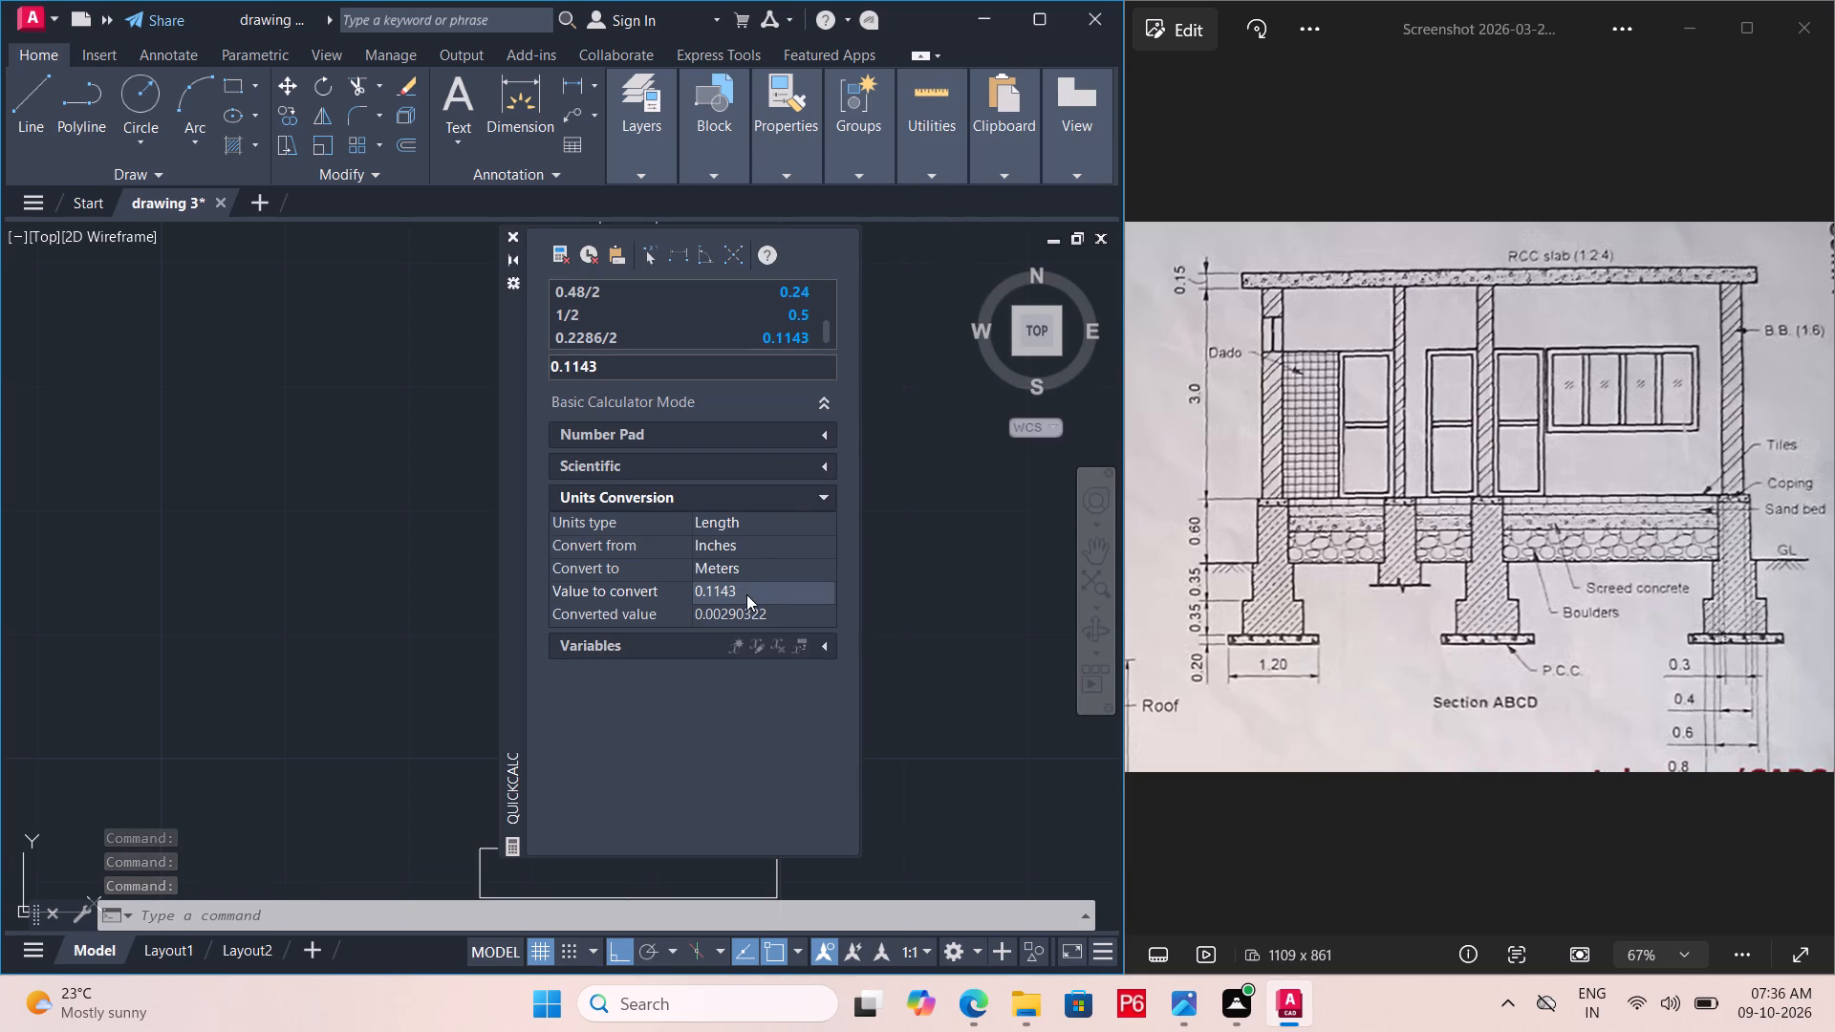
left_click(746, 594)
left_click_drag(741, 589, 766, 581)
left_click(827, 591)
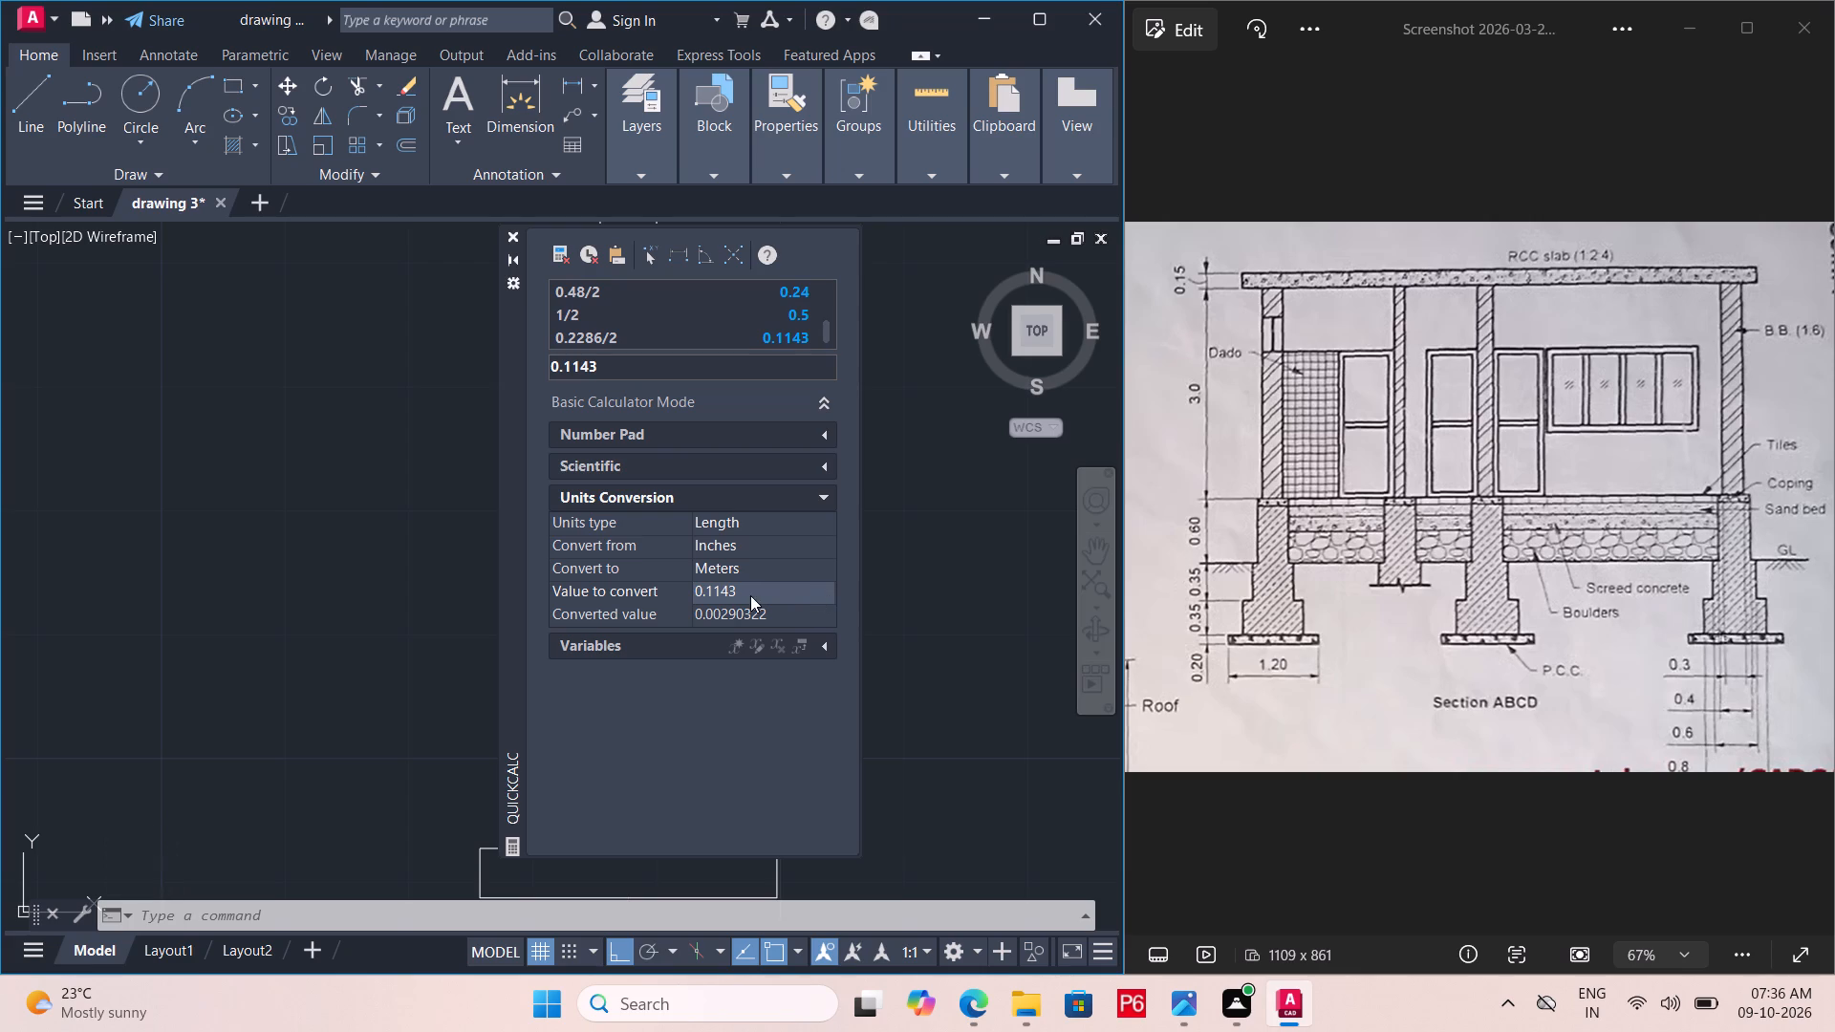
triple_click(738, 595)
key("BackSpace")
key("BackSpace")
key("BackSpace")
key("BackSpace")
key("BackSpace")
key("BackSpace")
key("BackSpace")
key("BackSpace")
key("BackSpace")
key("BackSpace")
key("3")
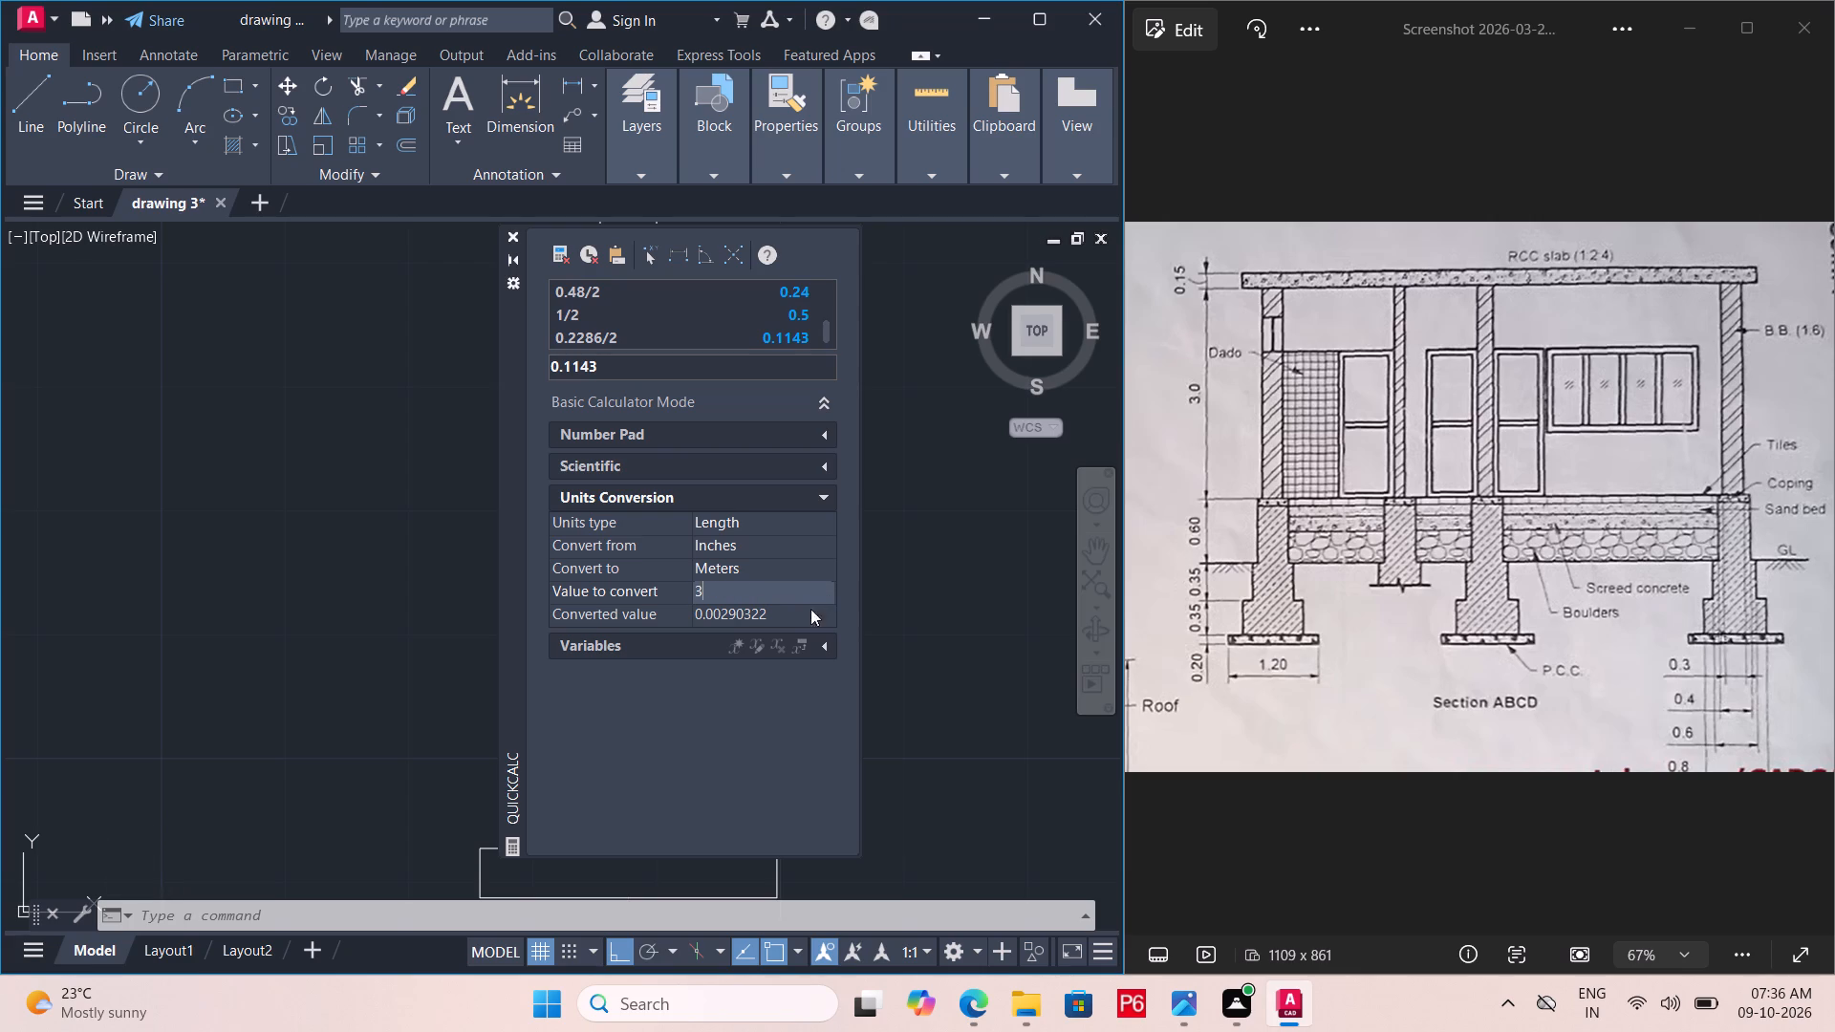
left_click(805, 619)
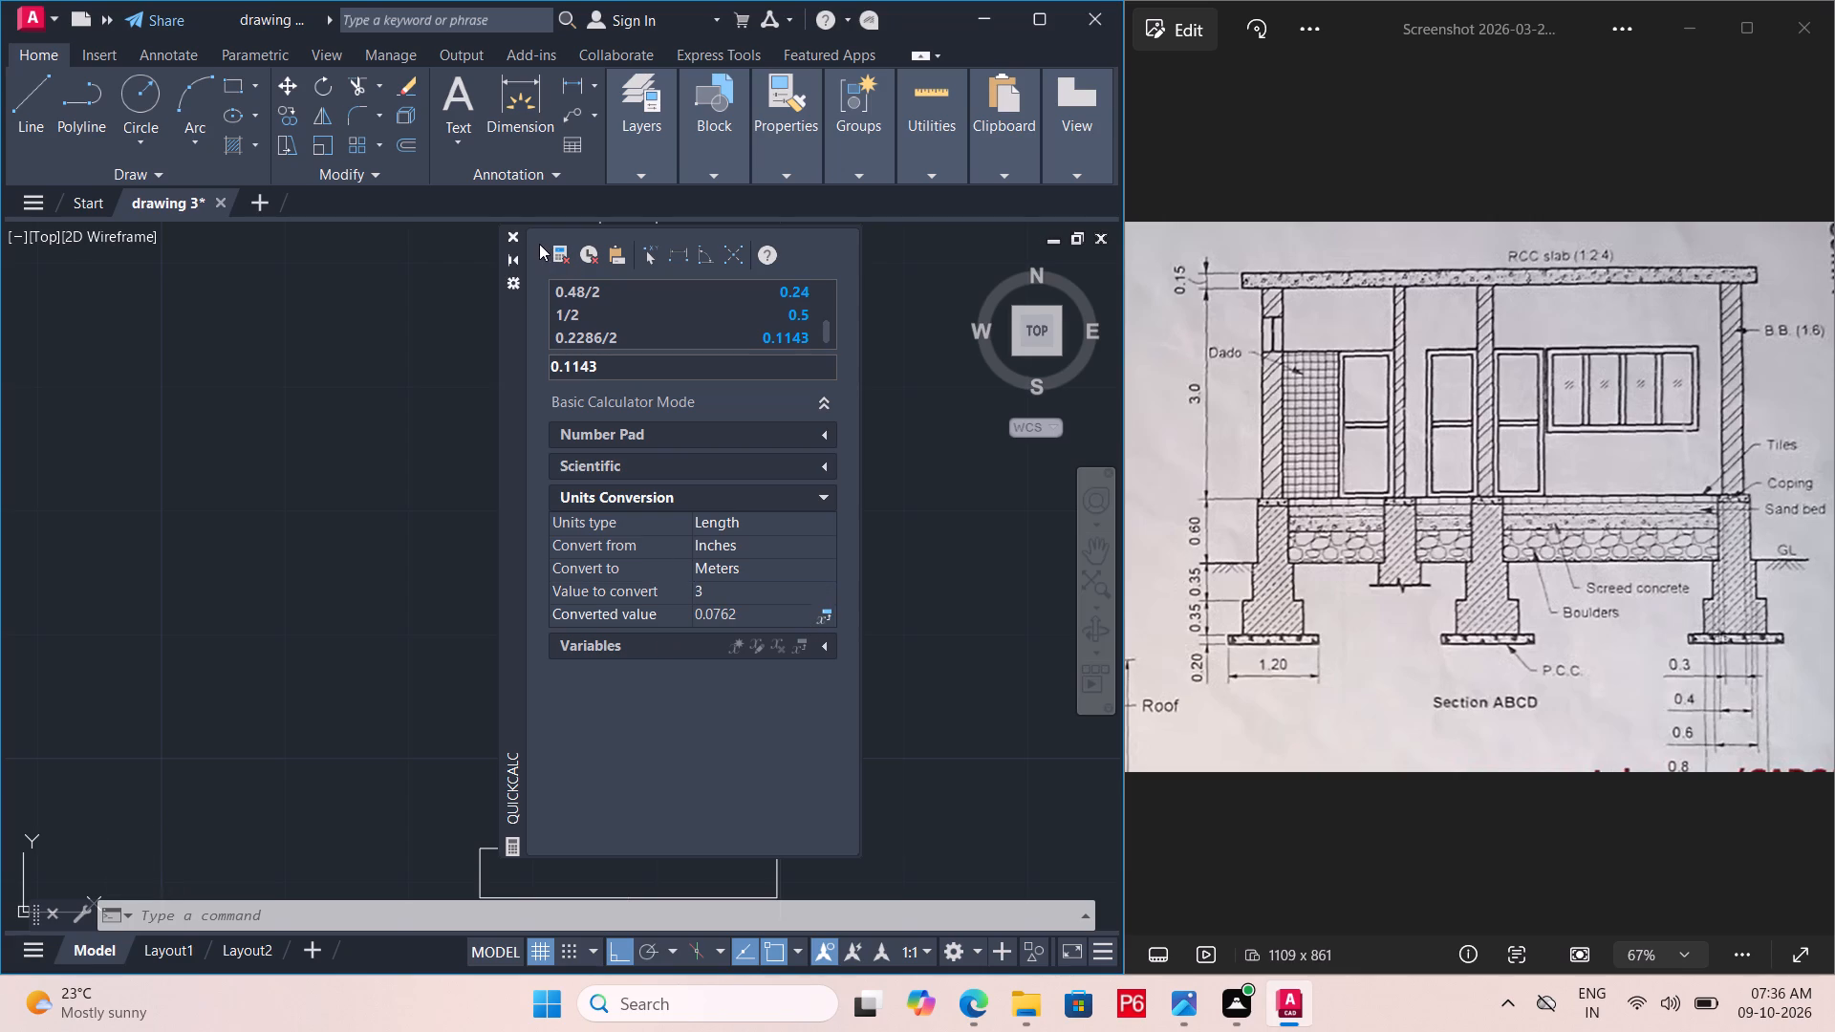
triple_click(759, 616)
left_click(759, 616)
left_click(511, 240)
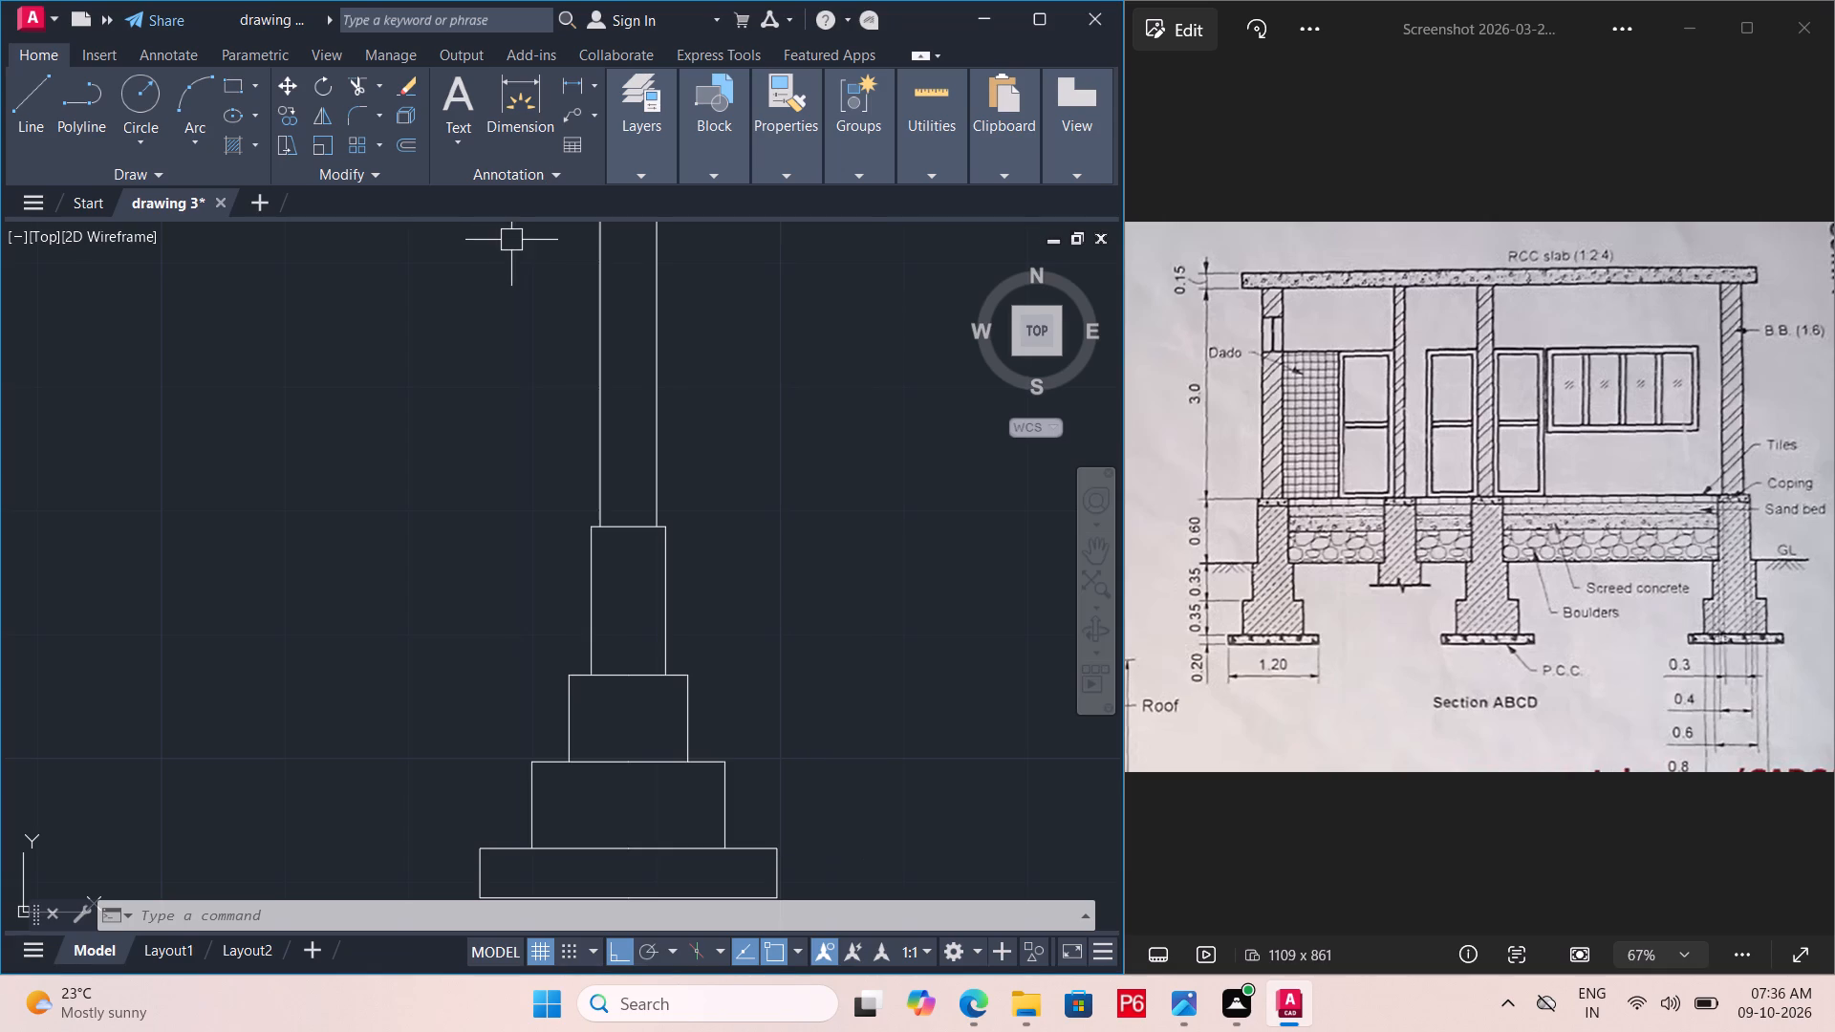
Offset the plinth wall's top line 0.07 m downward as the coping line.
key("o")
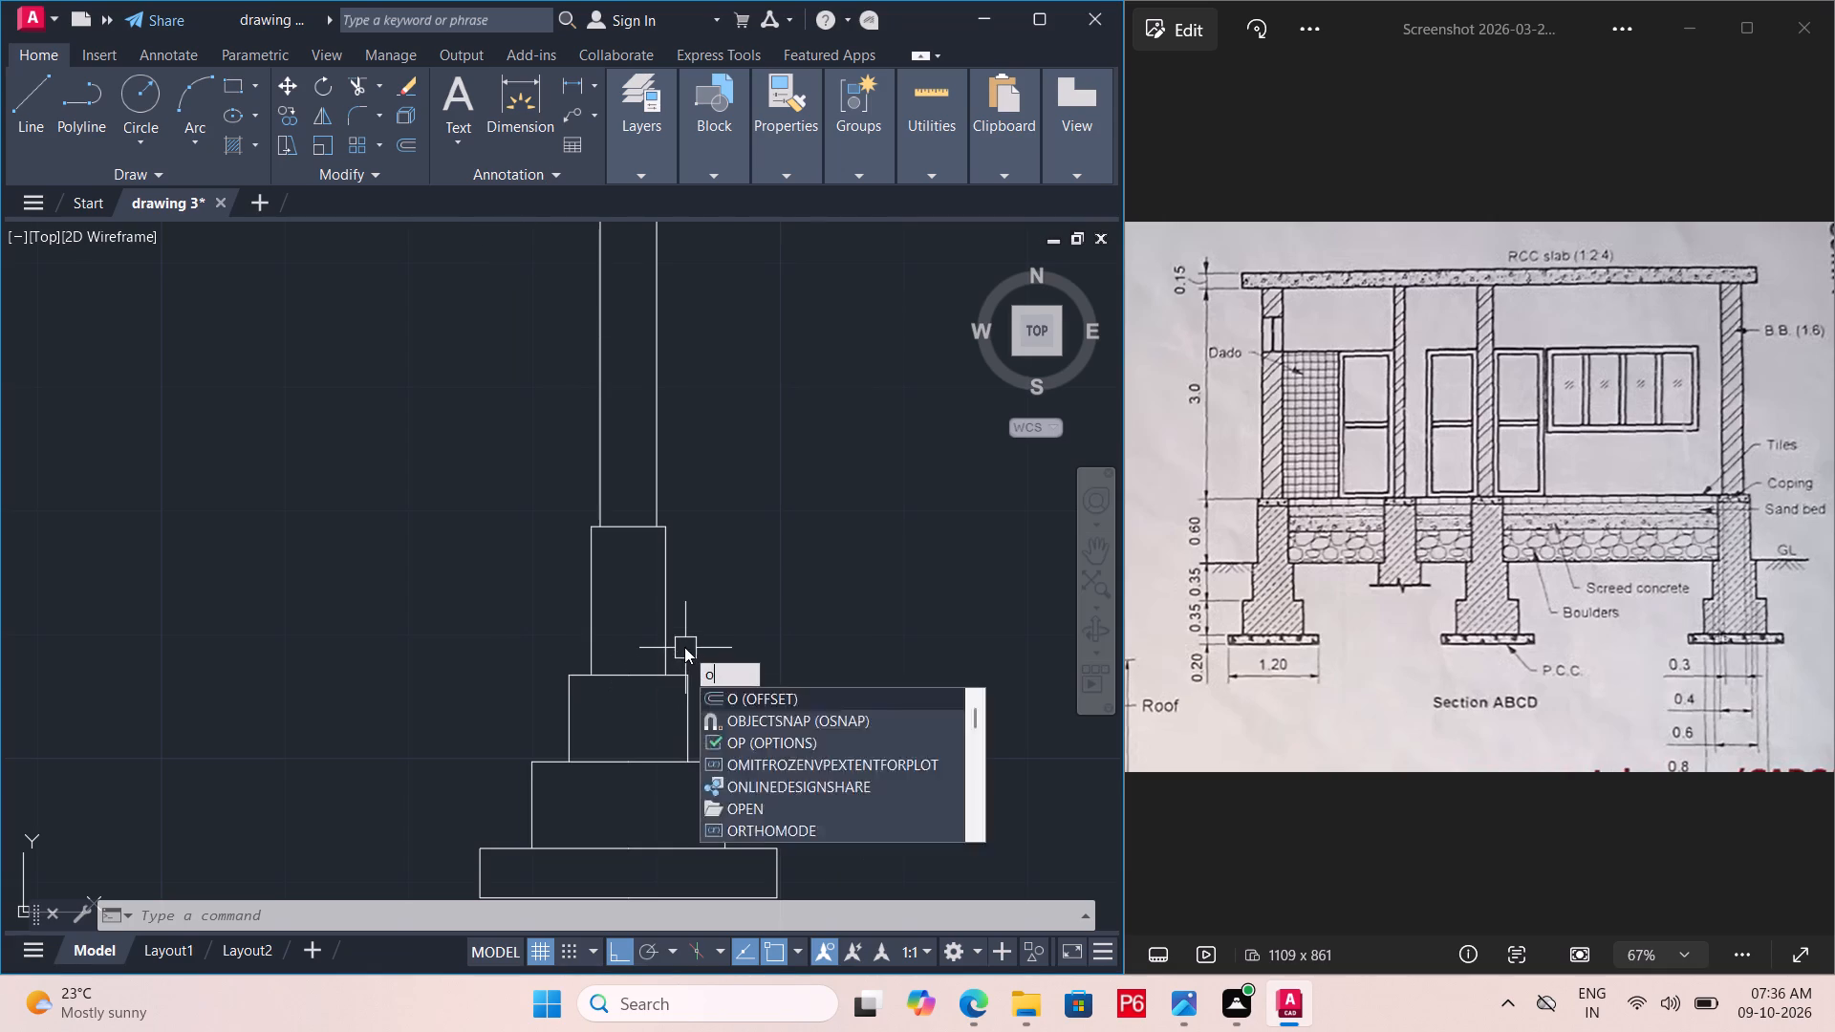
key("Return")
type("0.07")
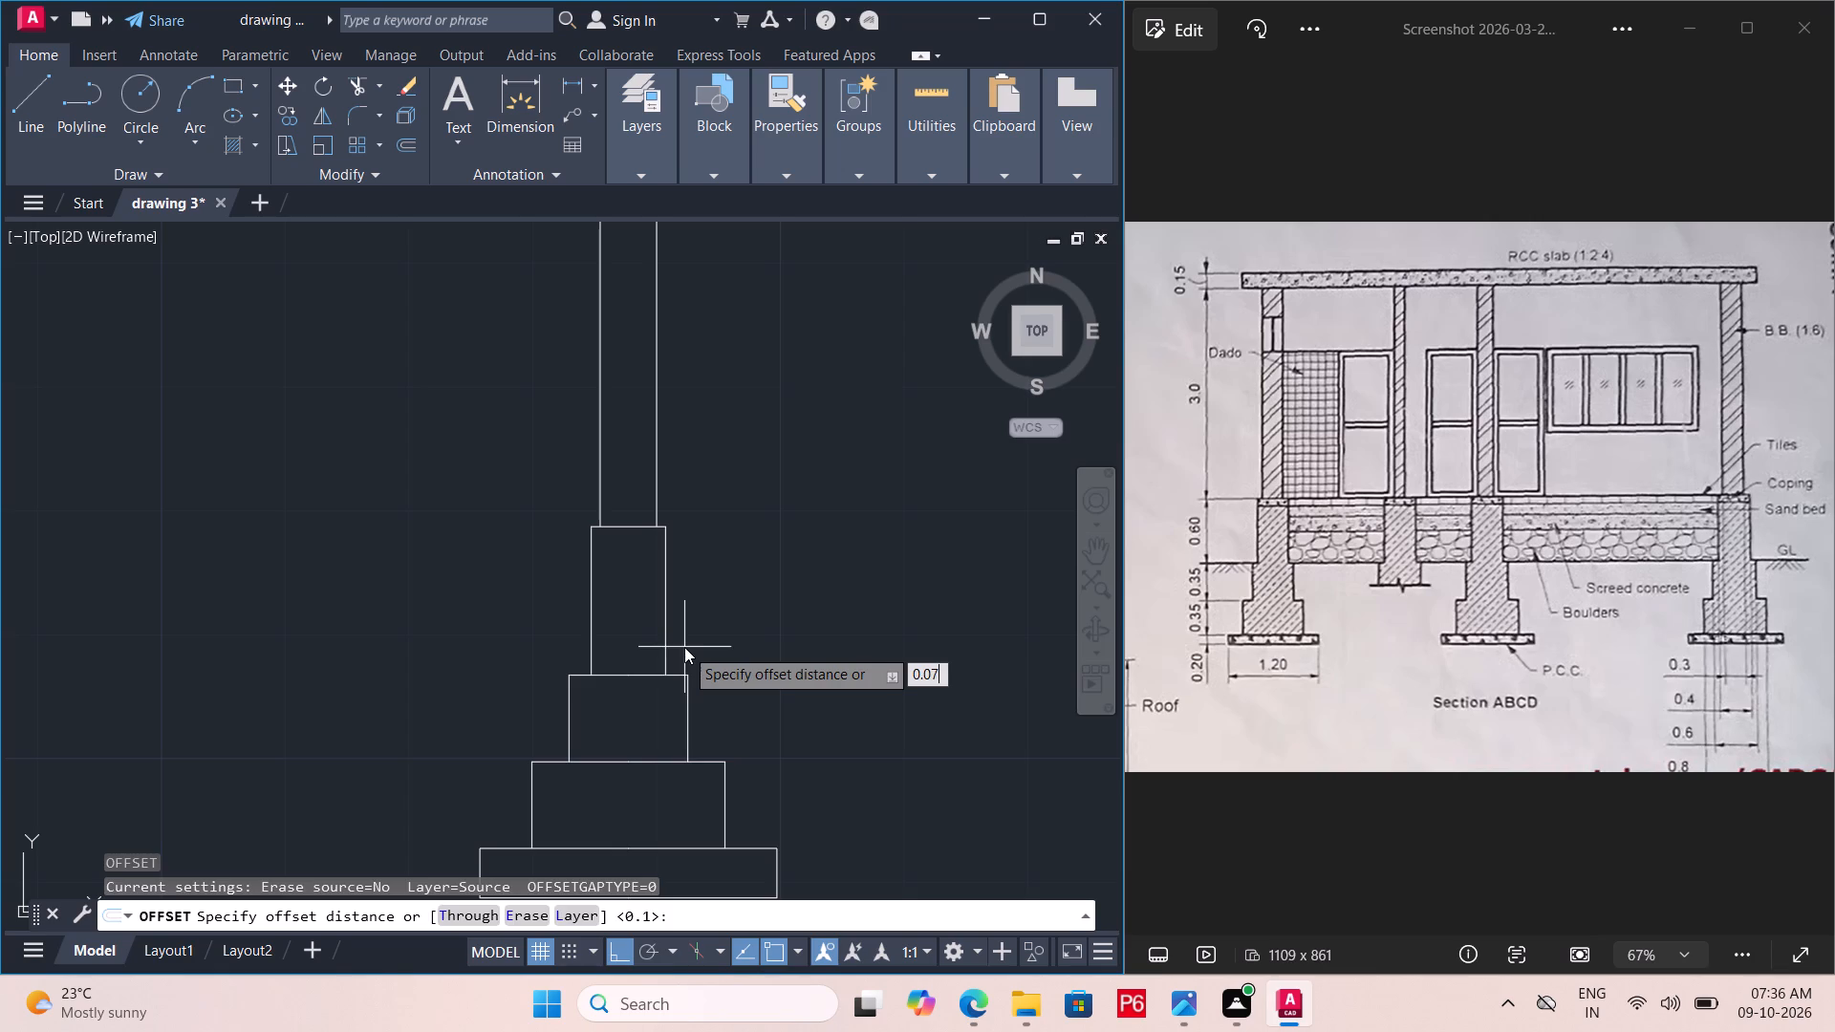
key("Return")
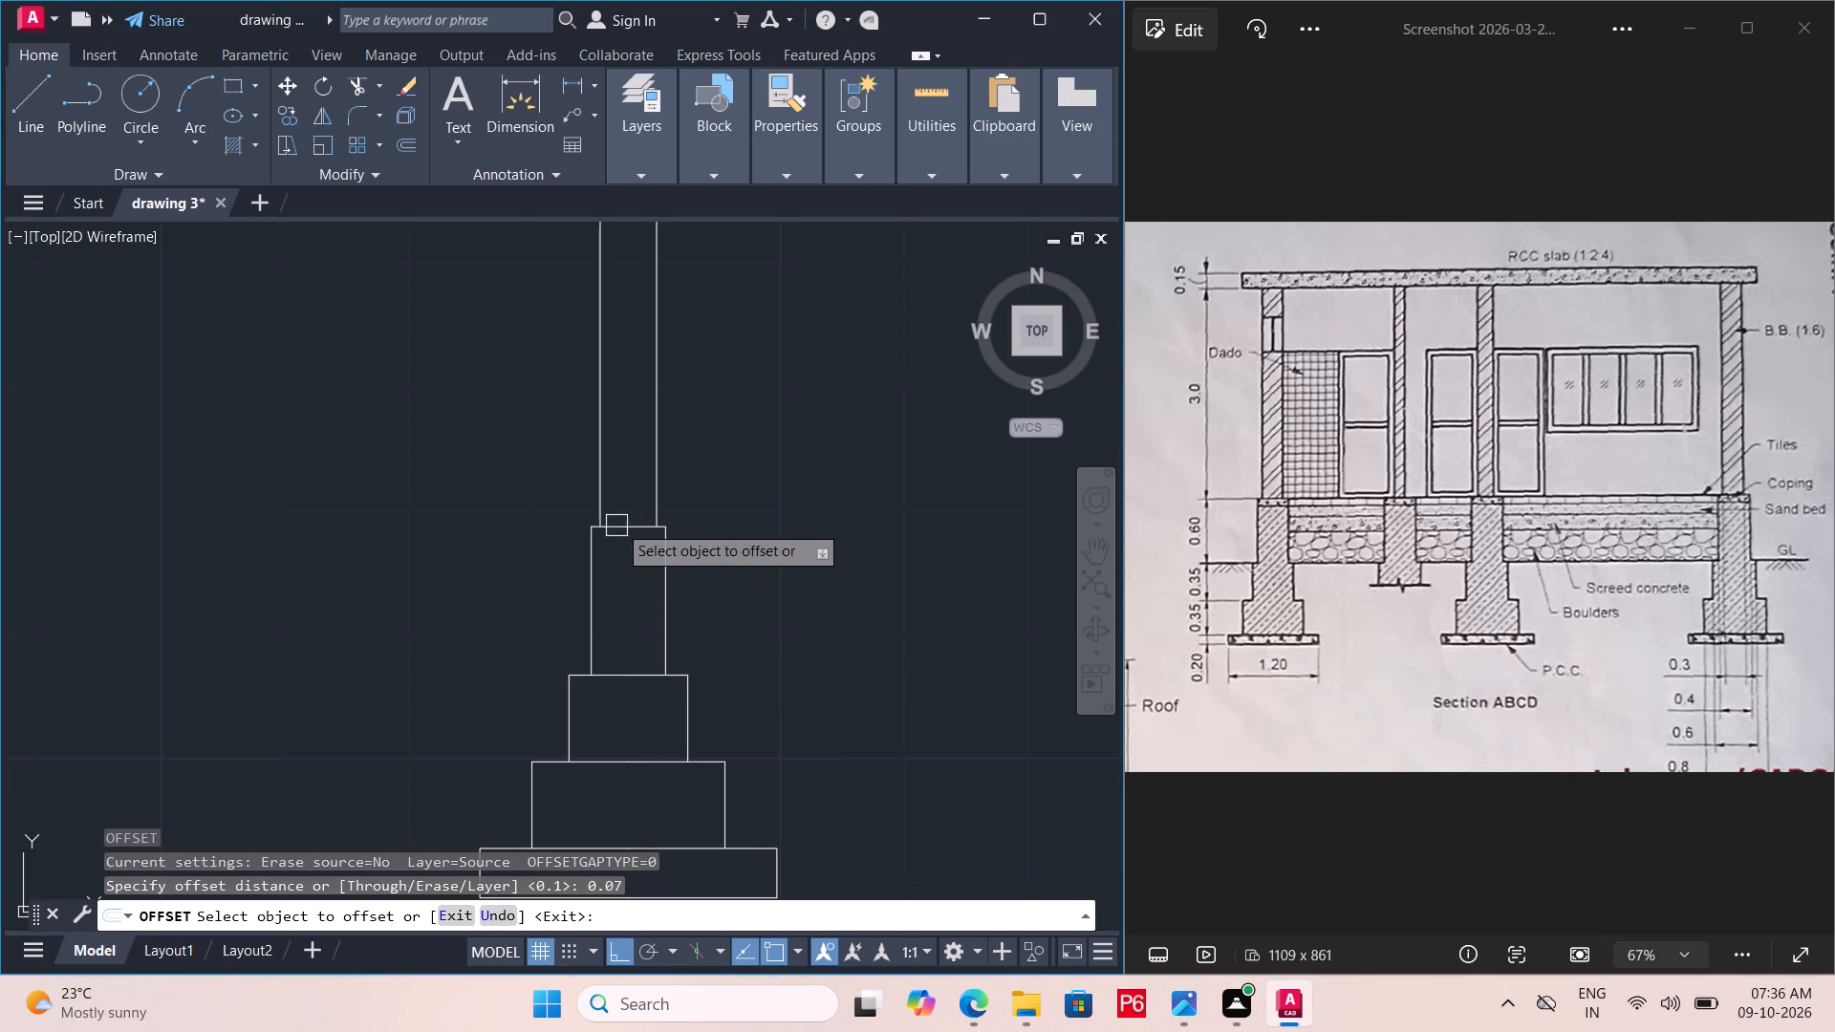
left_click(618, 523)
left_click(619, 611)
scroll(532, 564, "down", 1)
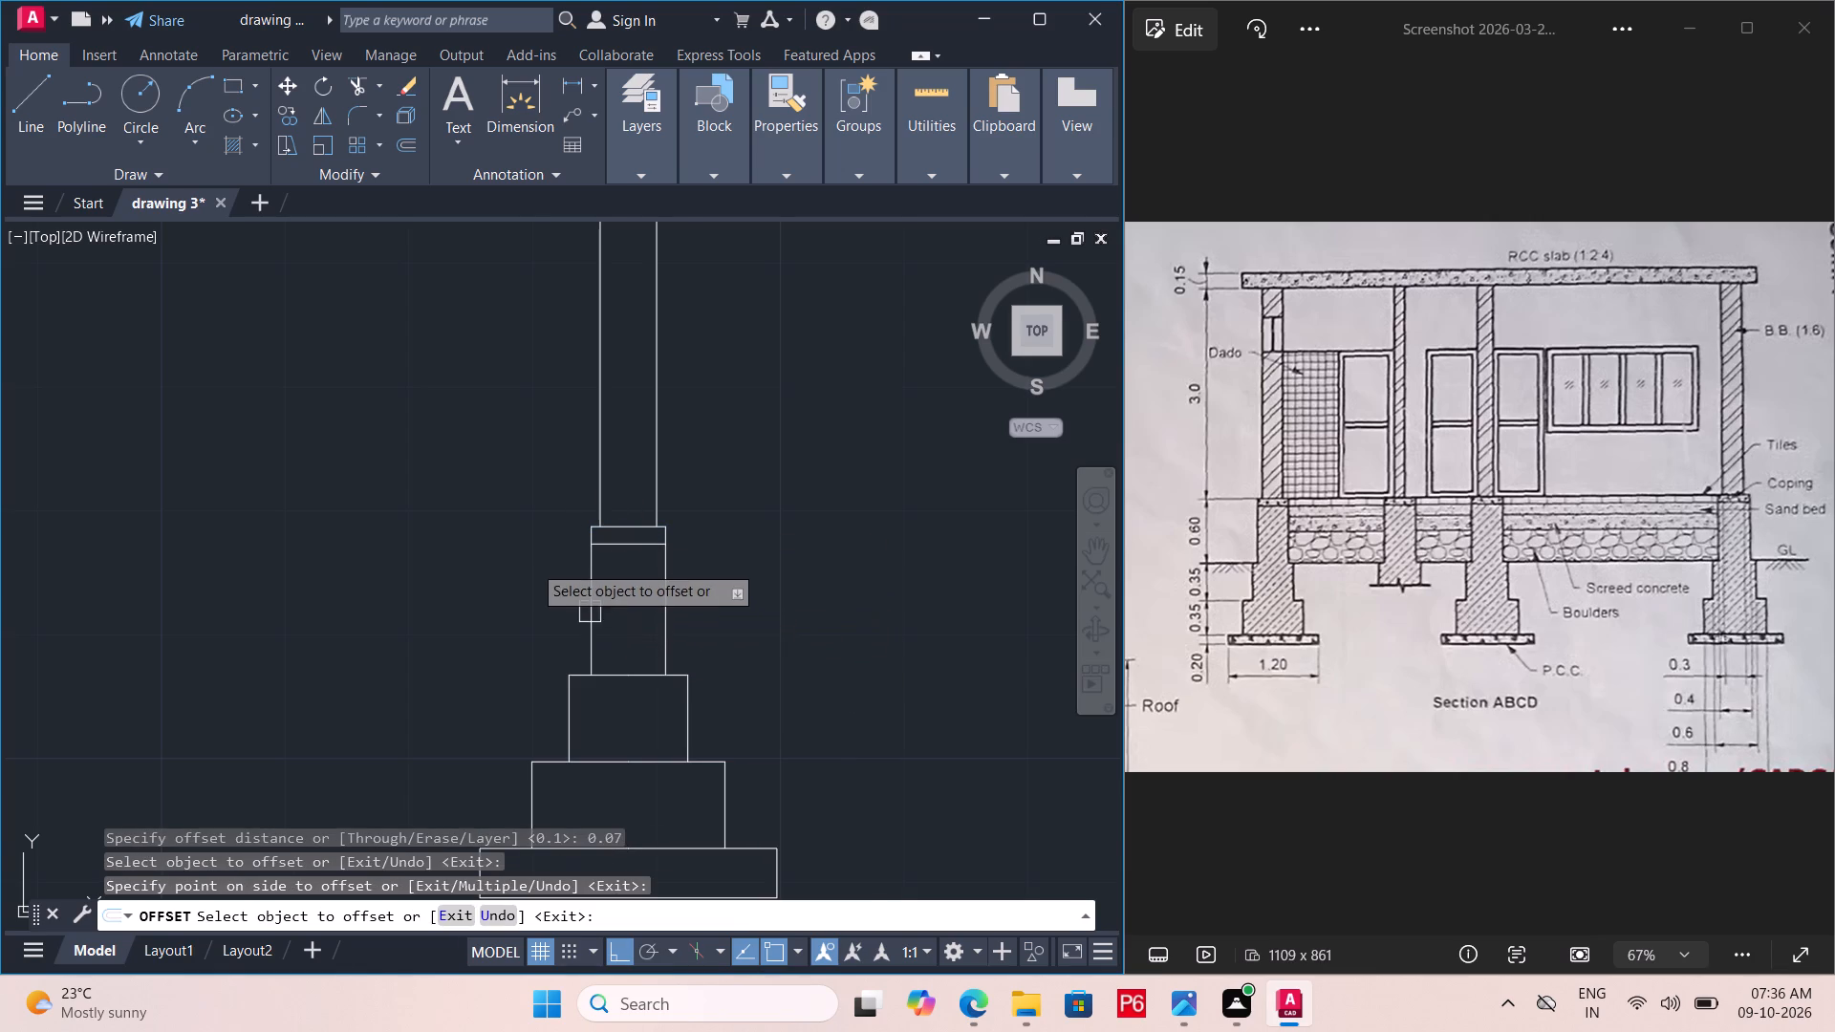
Save the drawing.
scroll(531, 563, "down", 1)
key("ctrl+s")
key("ctrl+s")
key("ctrl+s")
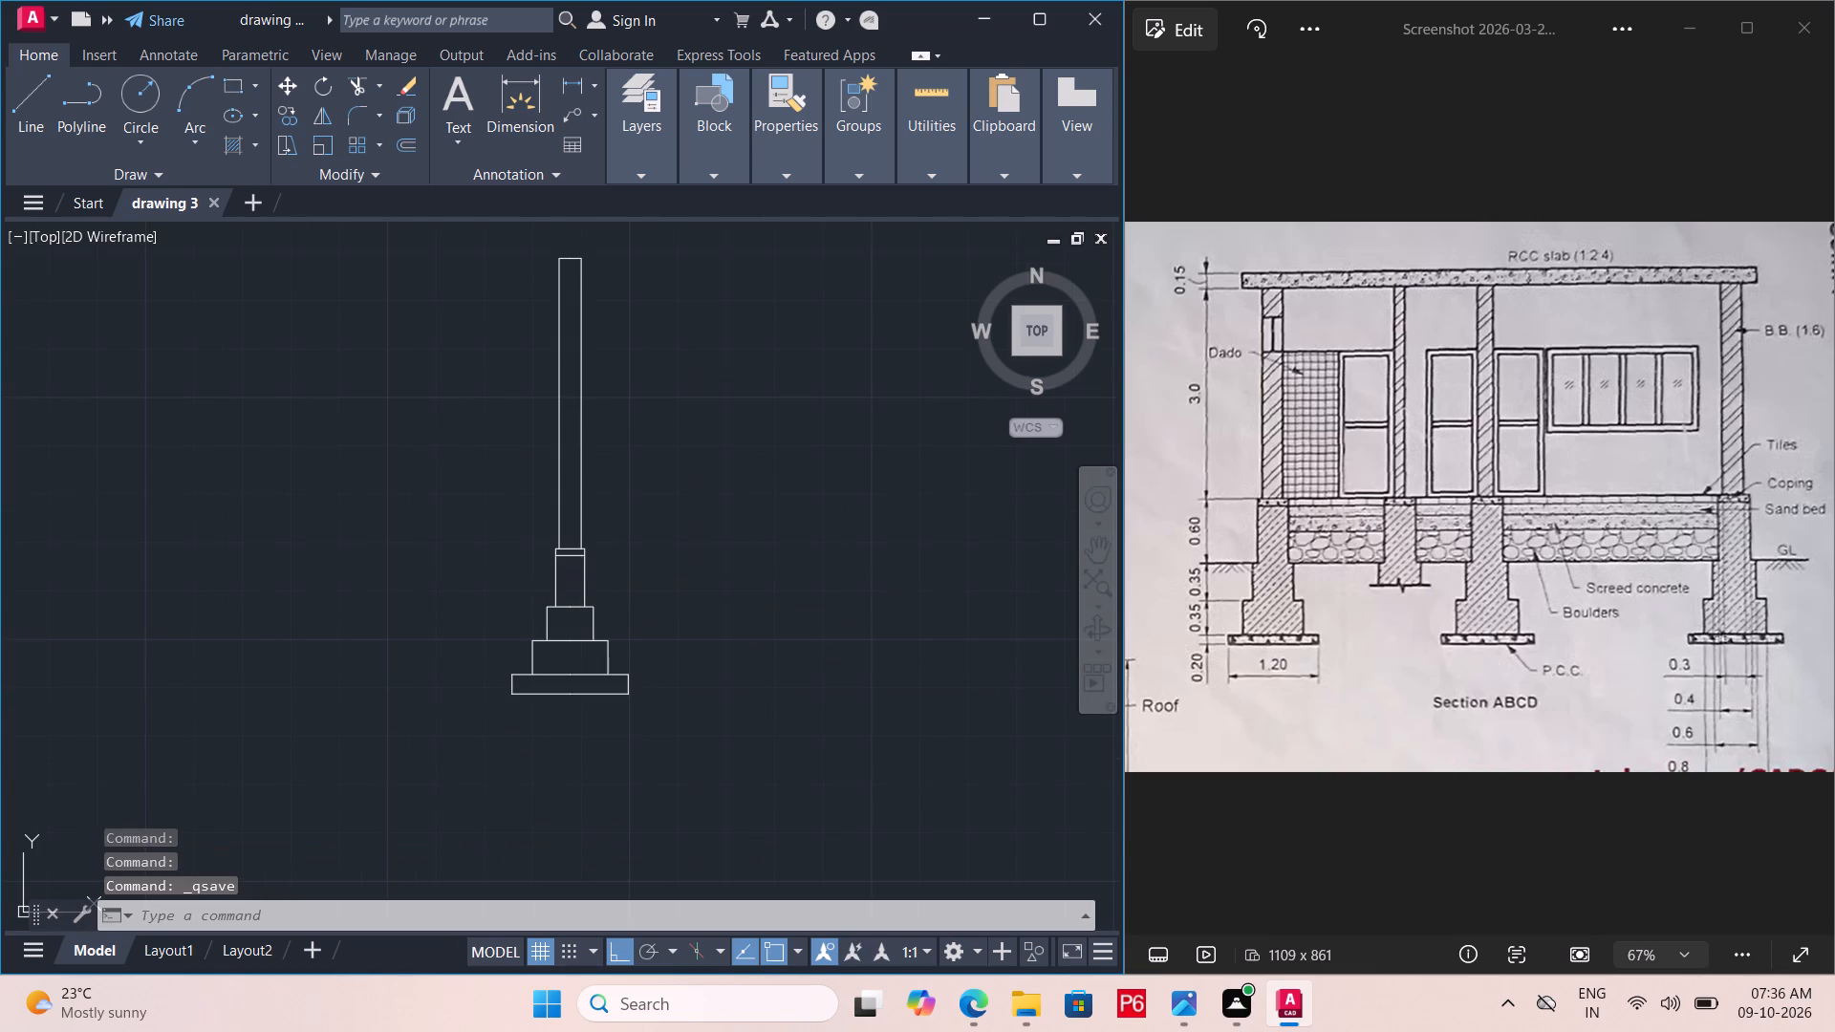
key("ctrl+s")
key("ctrl+s")
Start the second footing beside the first wall with connected lines: 1.20 m rightward base, 0.20 m up, 0.6 m back left to mid-width.
middle_click_drag(534, 566, 334, 644)
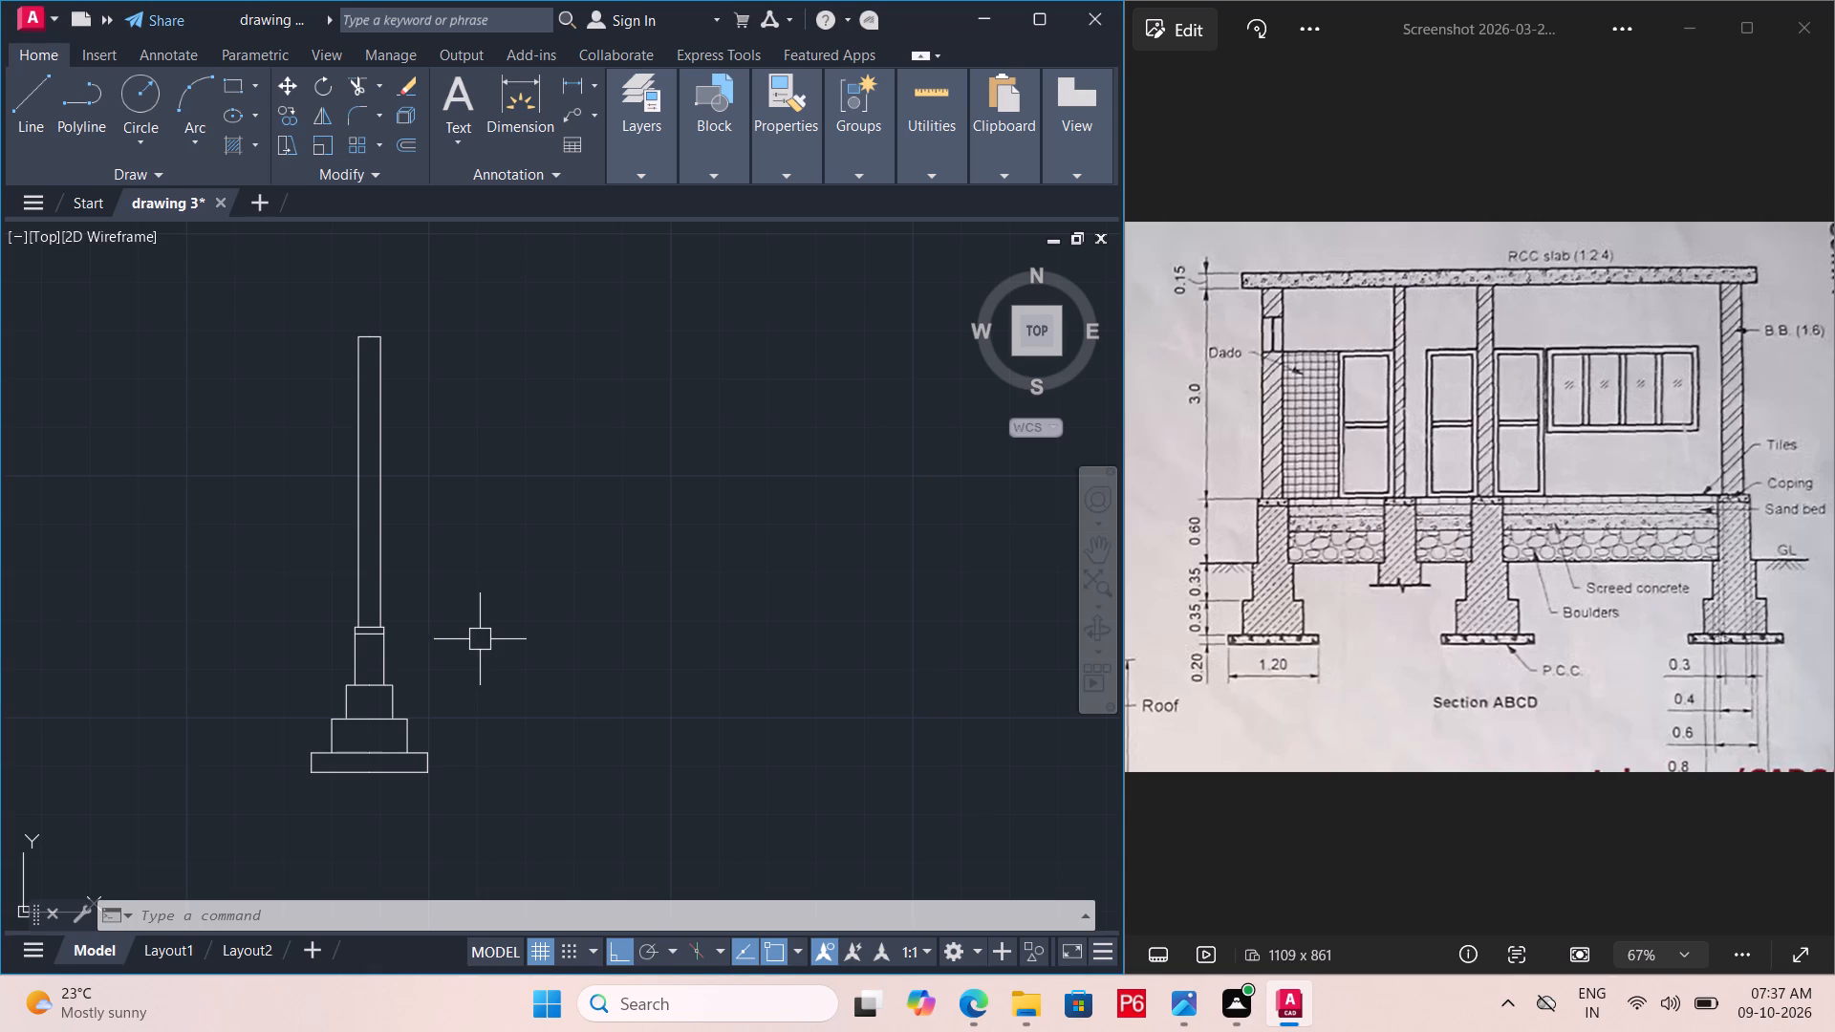
middle_click_drag(1728, 757, 1729, 745)
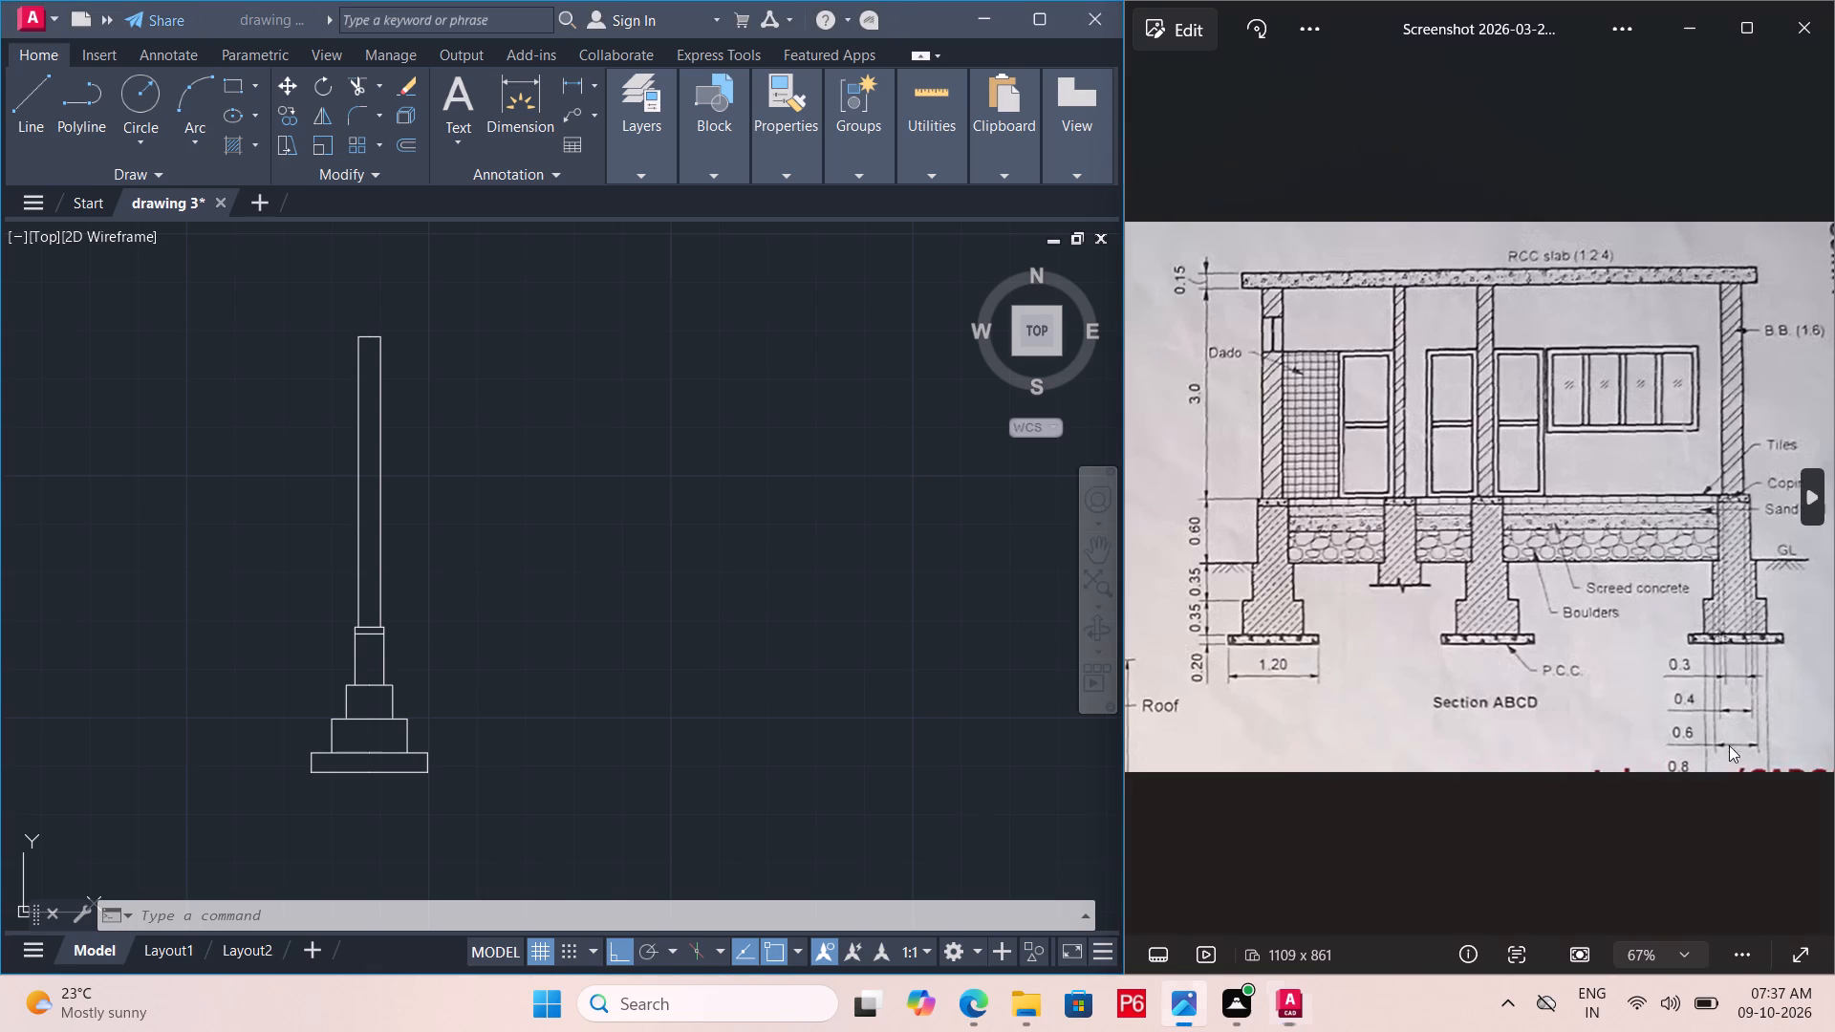
middle_click_drag(1729, 745, 1707, 685)
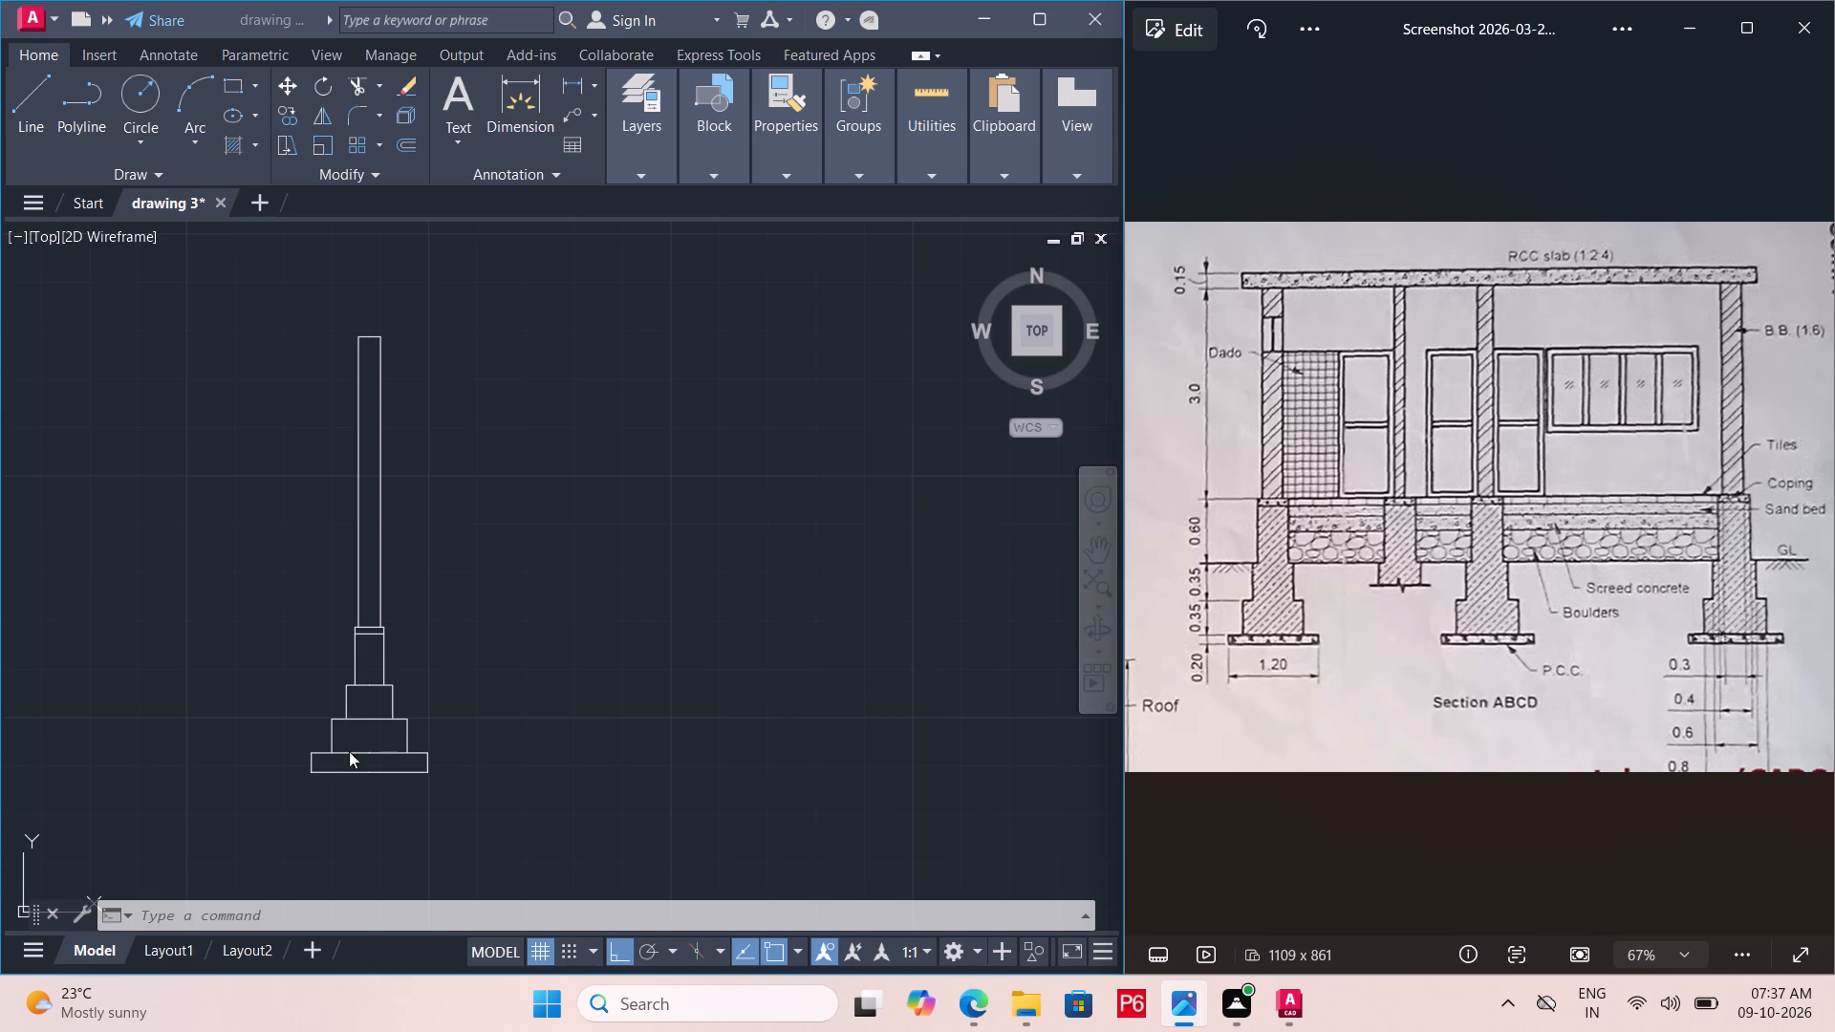
middle_click_drag(507, 769, 403, 765)
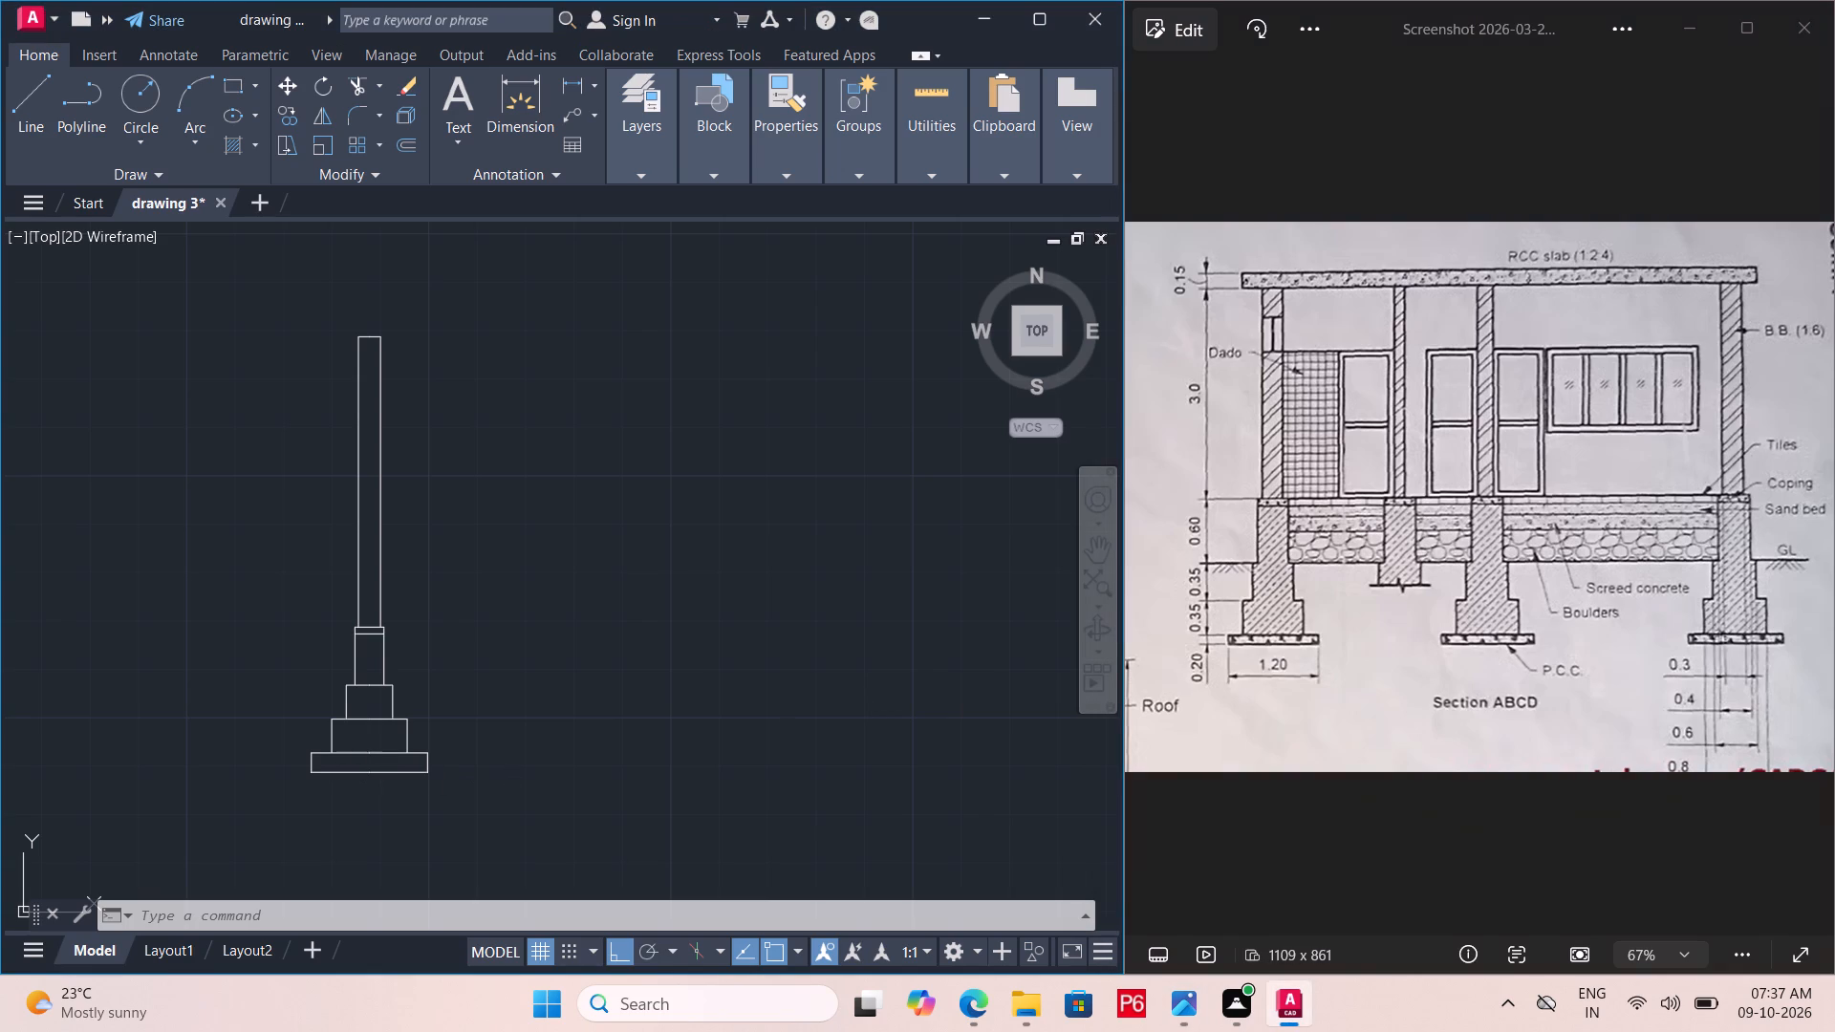
middle_click_drag(403, 765, 392, 733)
middle_click_drag(441, 720, 298, 697)
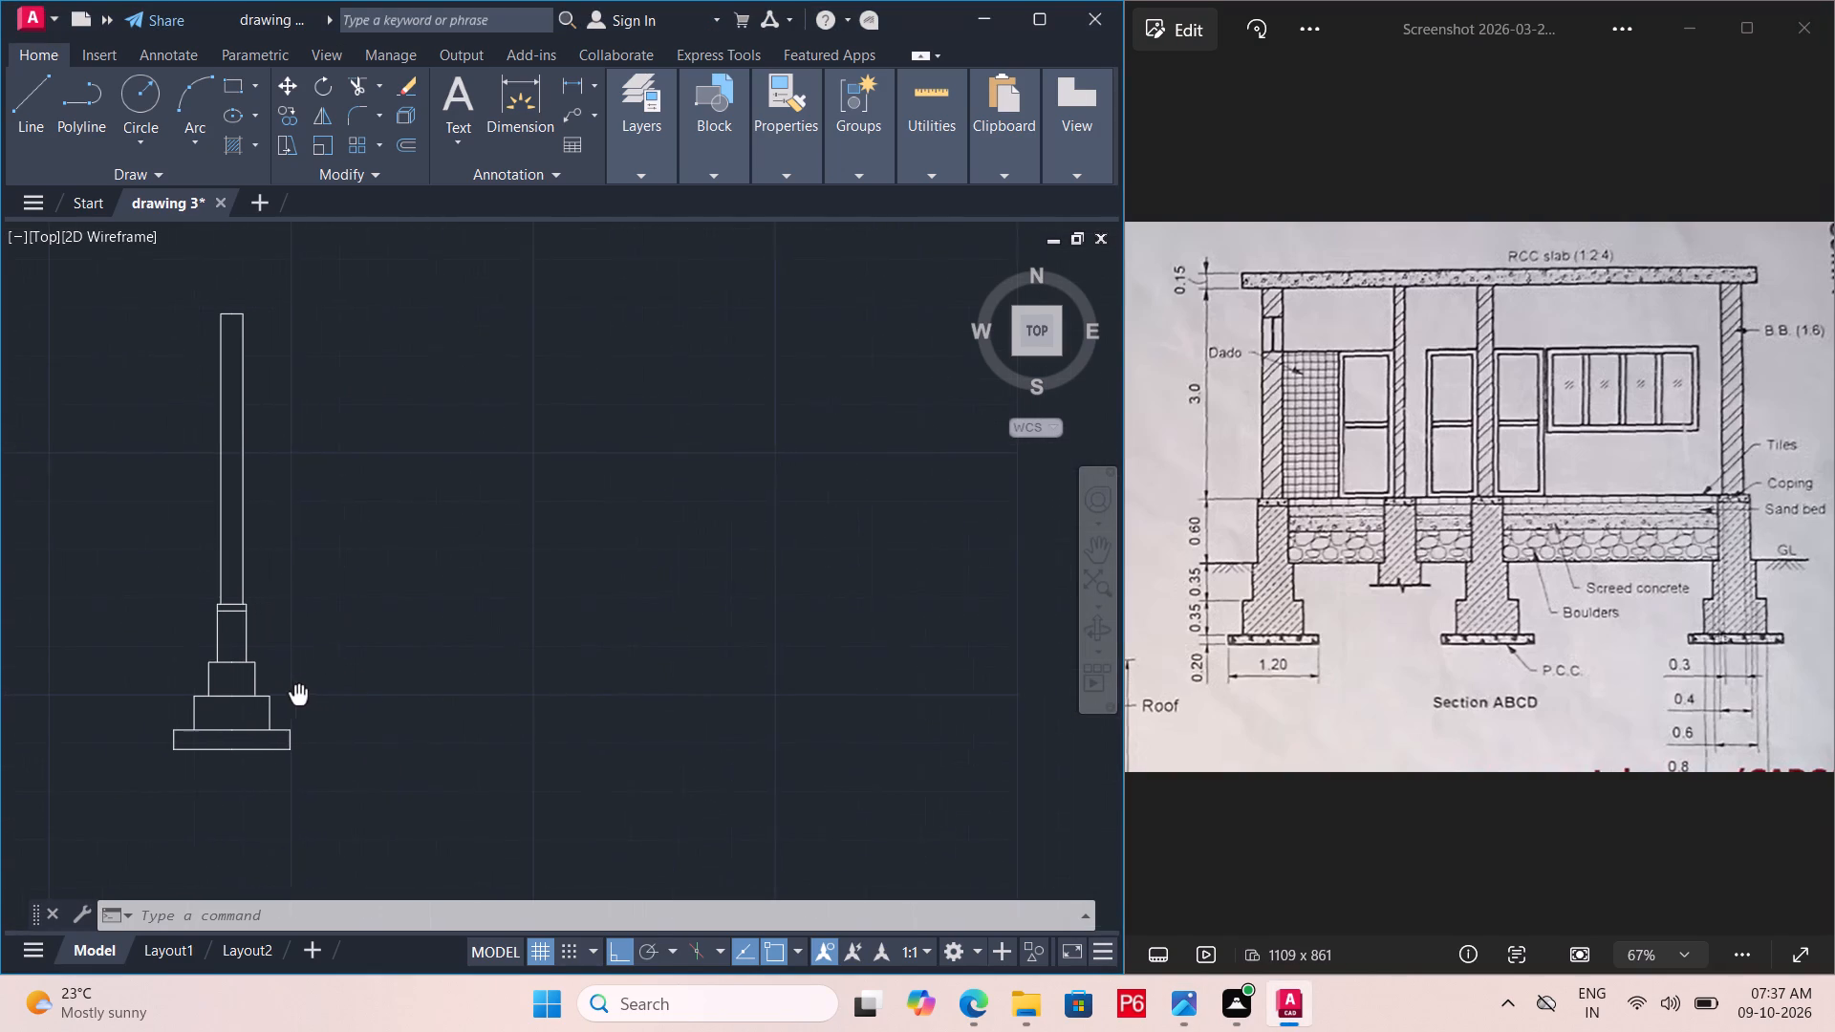
left_click(33, 133)
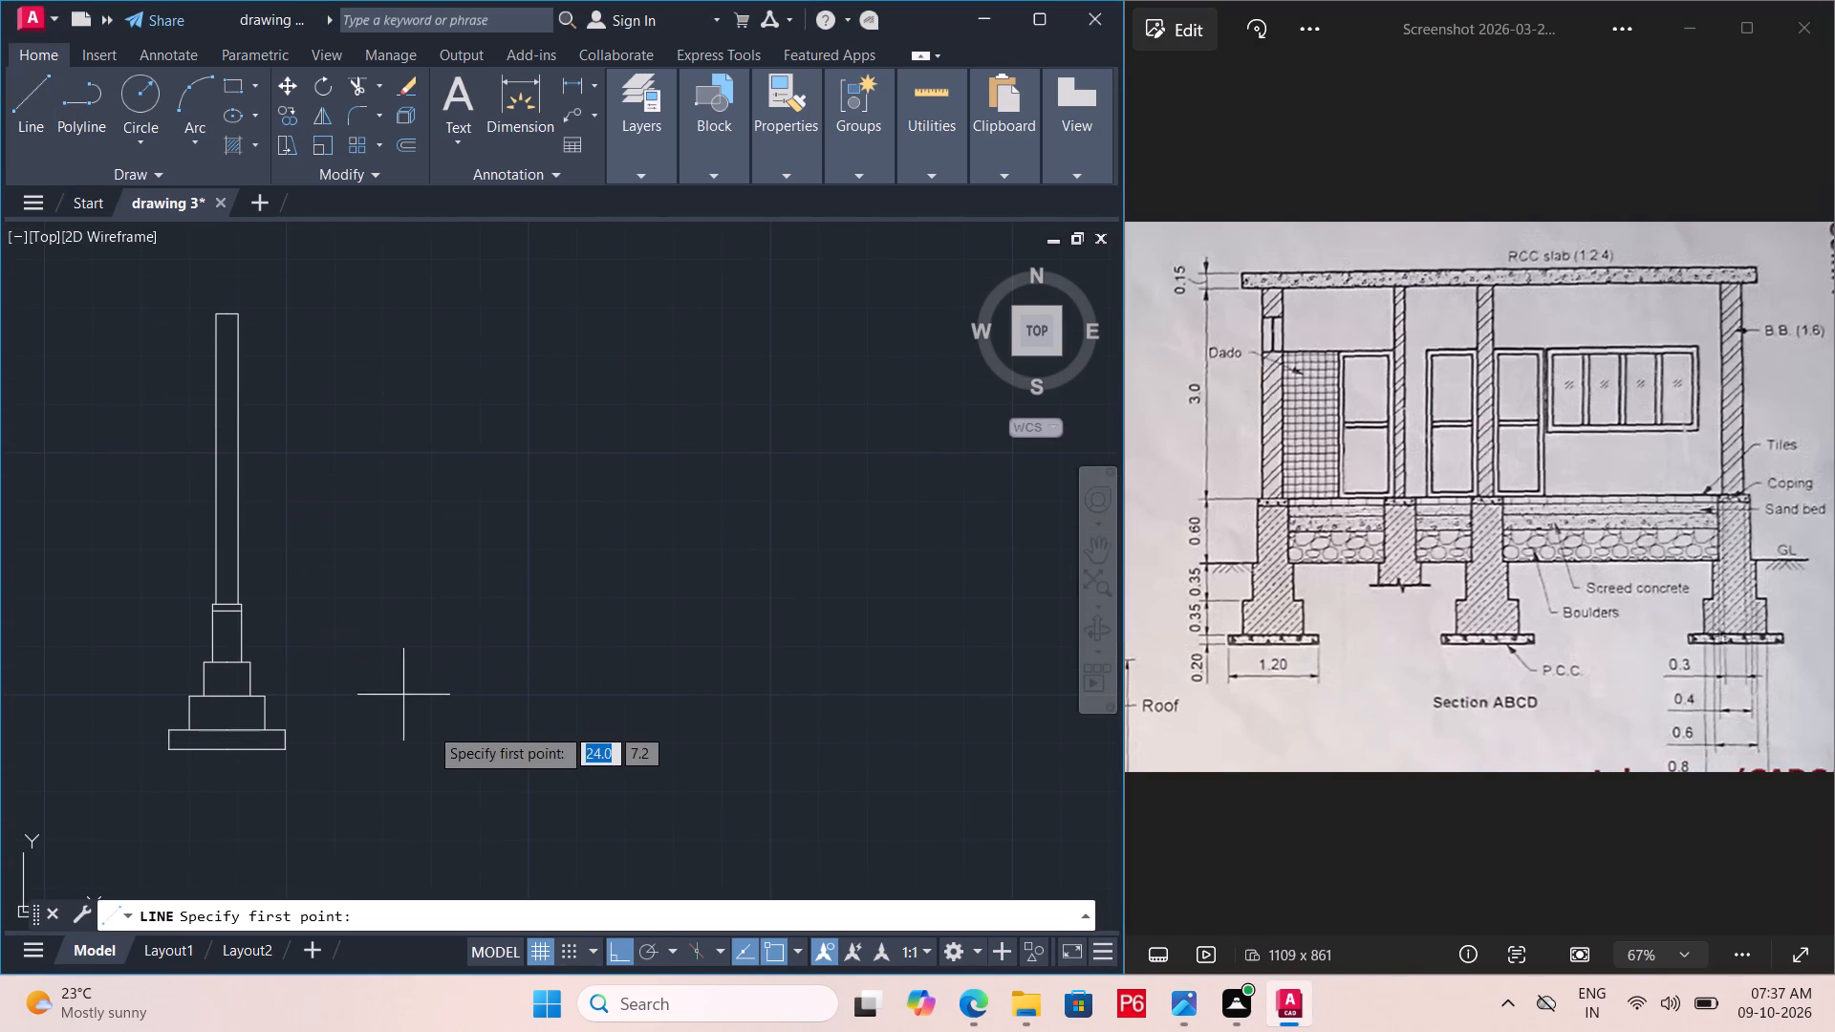
left_click(430, 742)
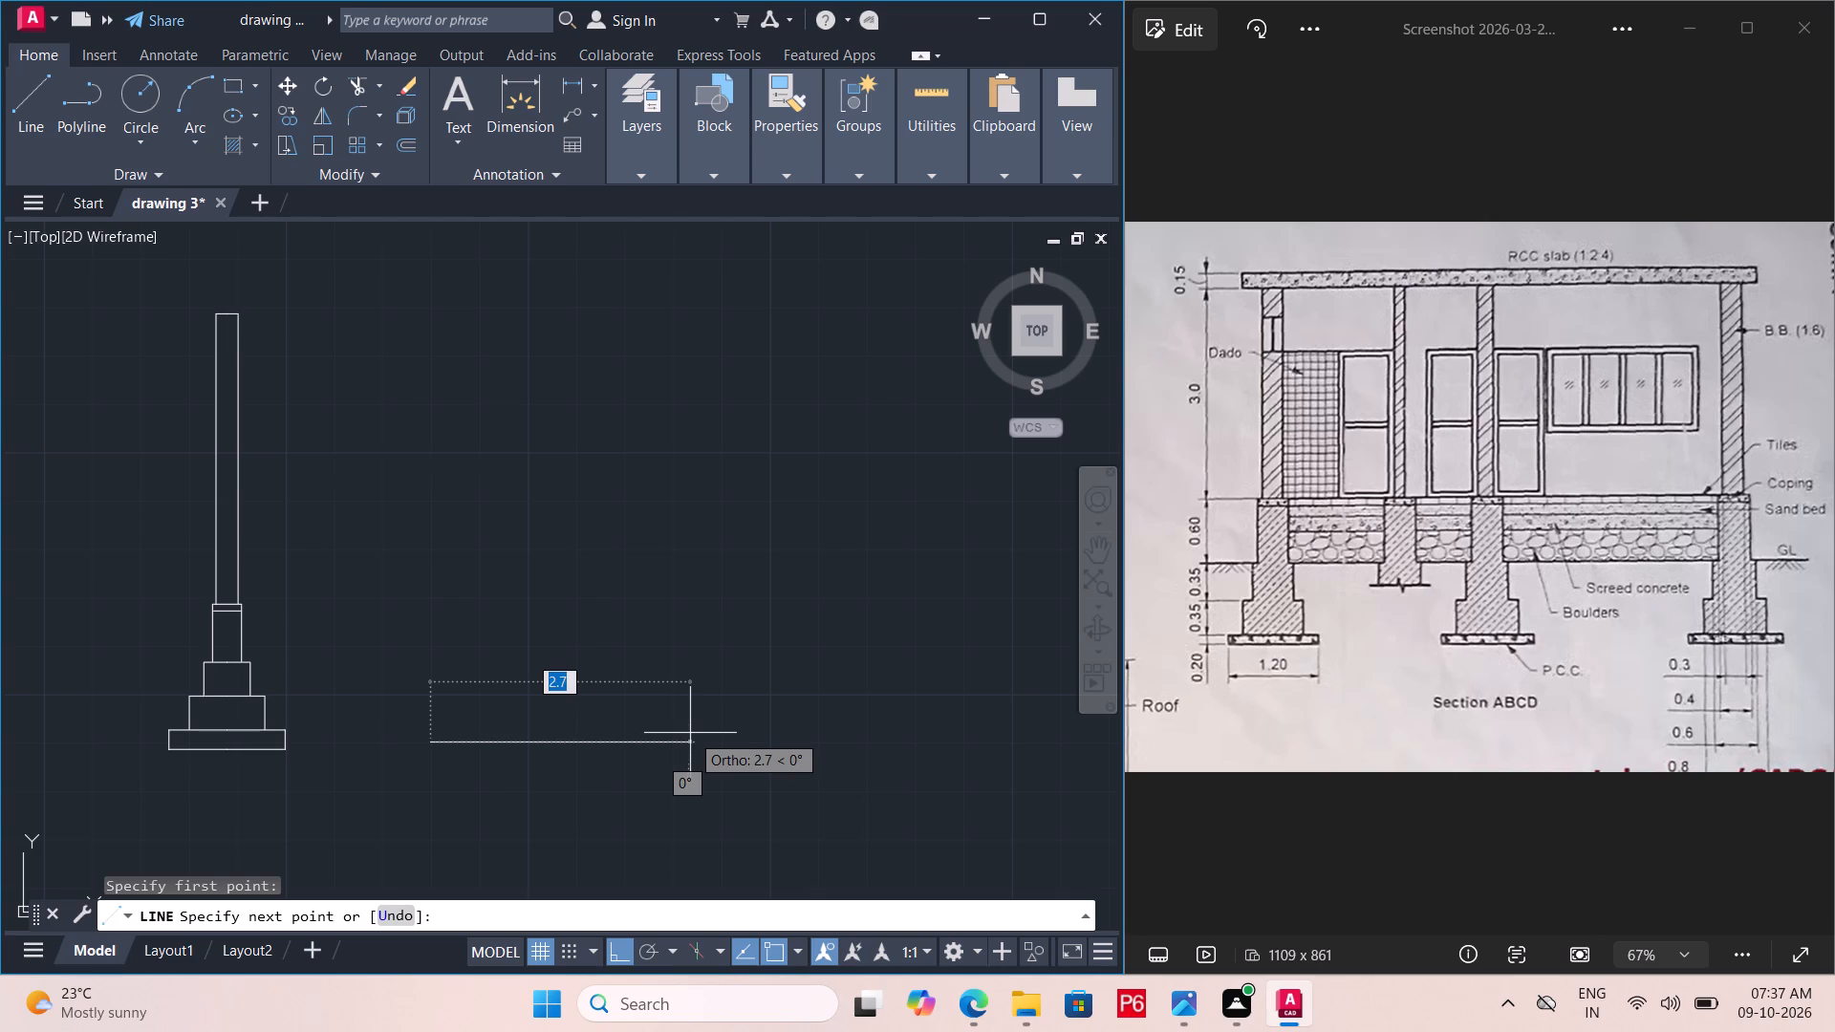
type("1.20")
key("Return")
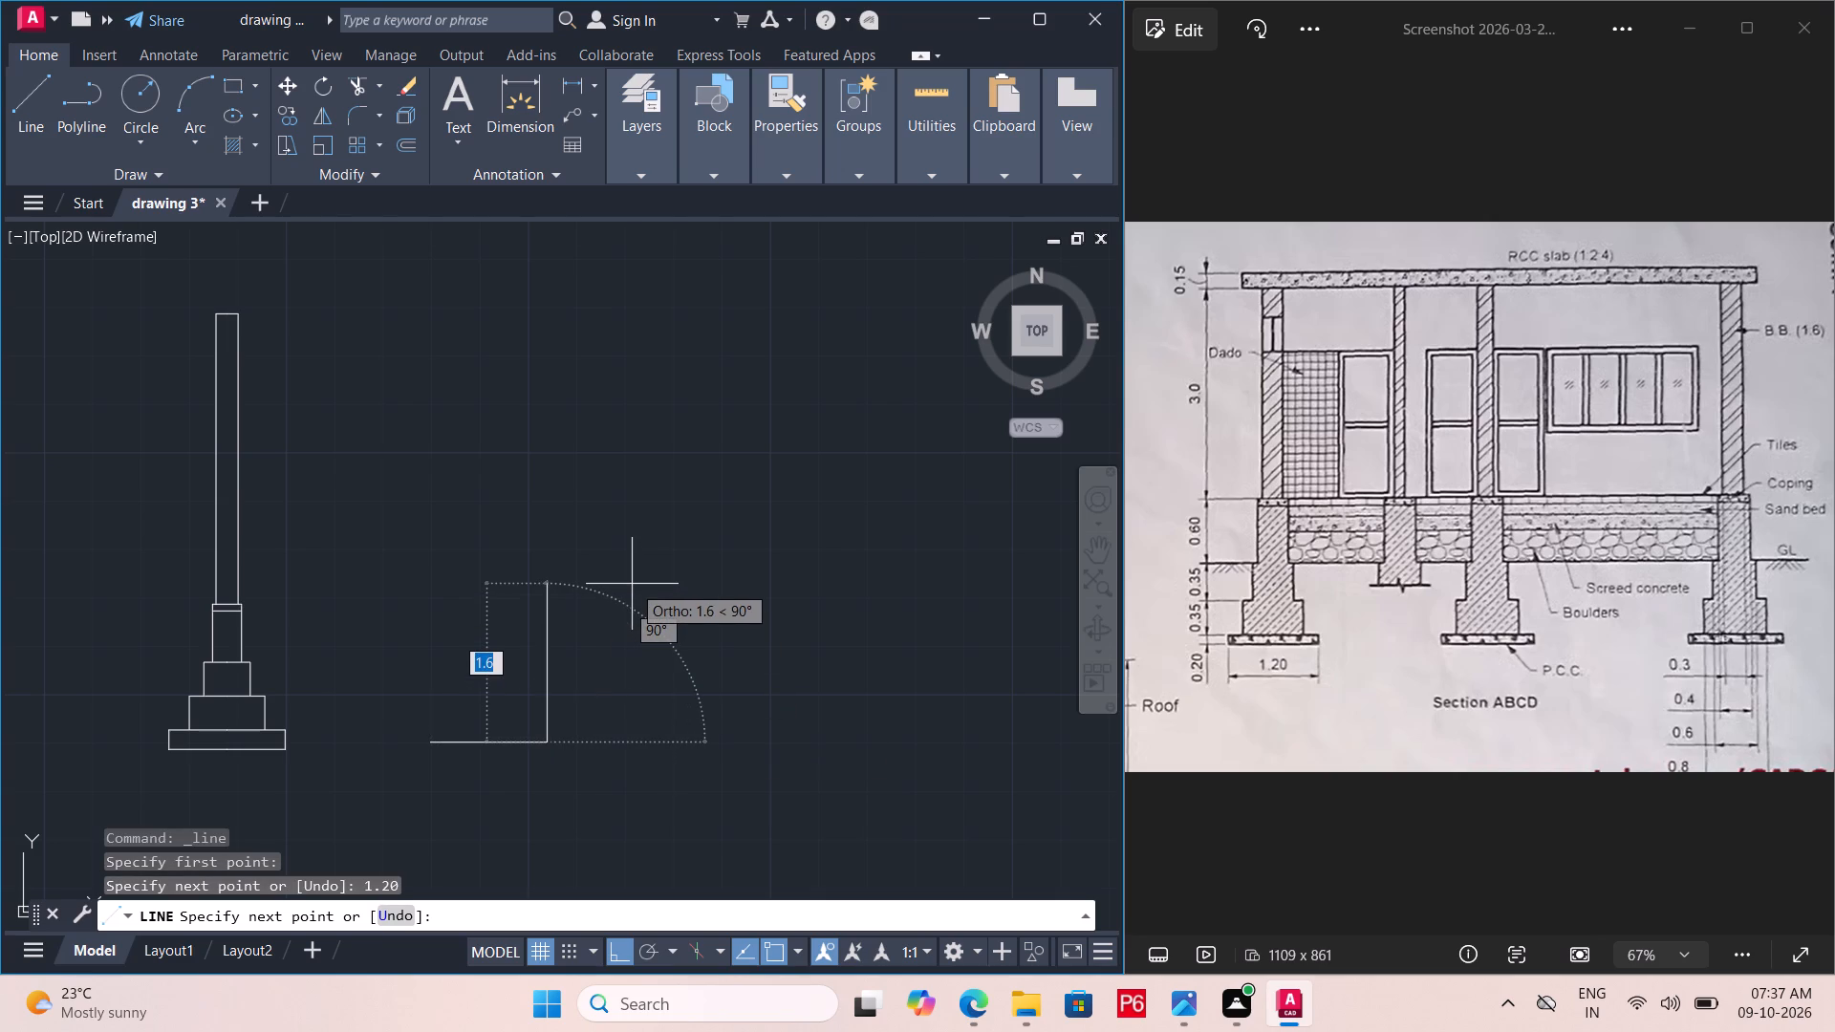
type("0.20")
key("Return")
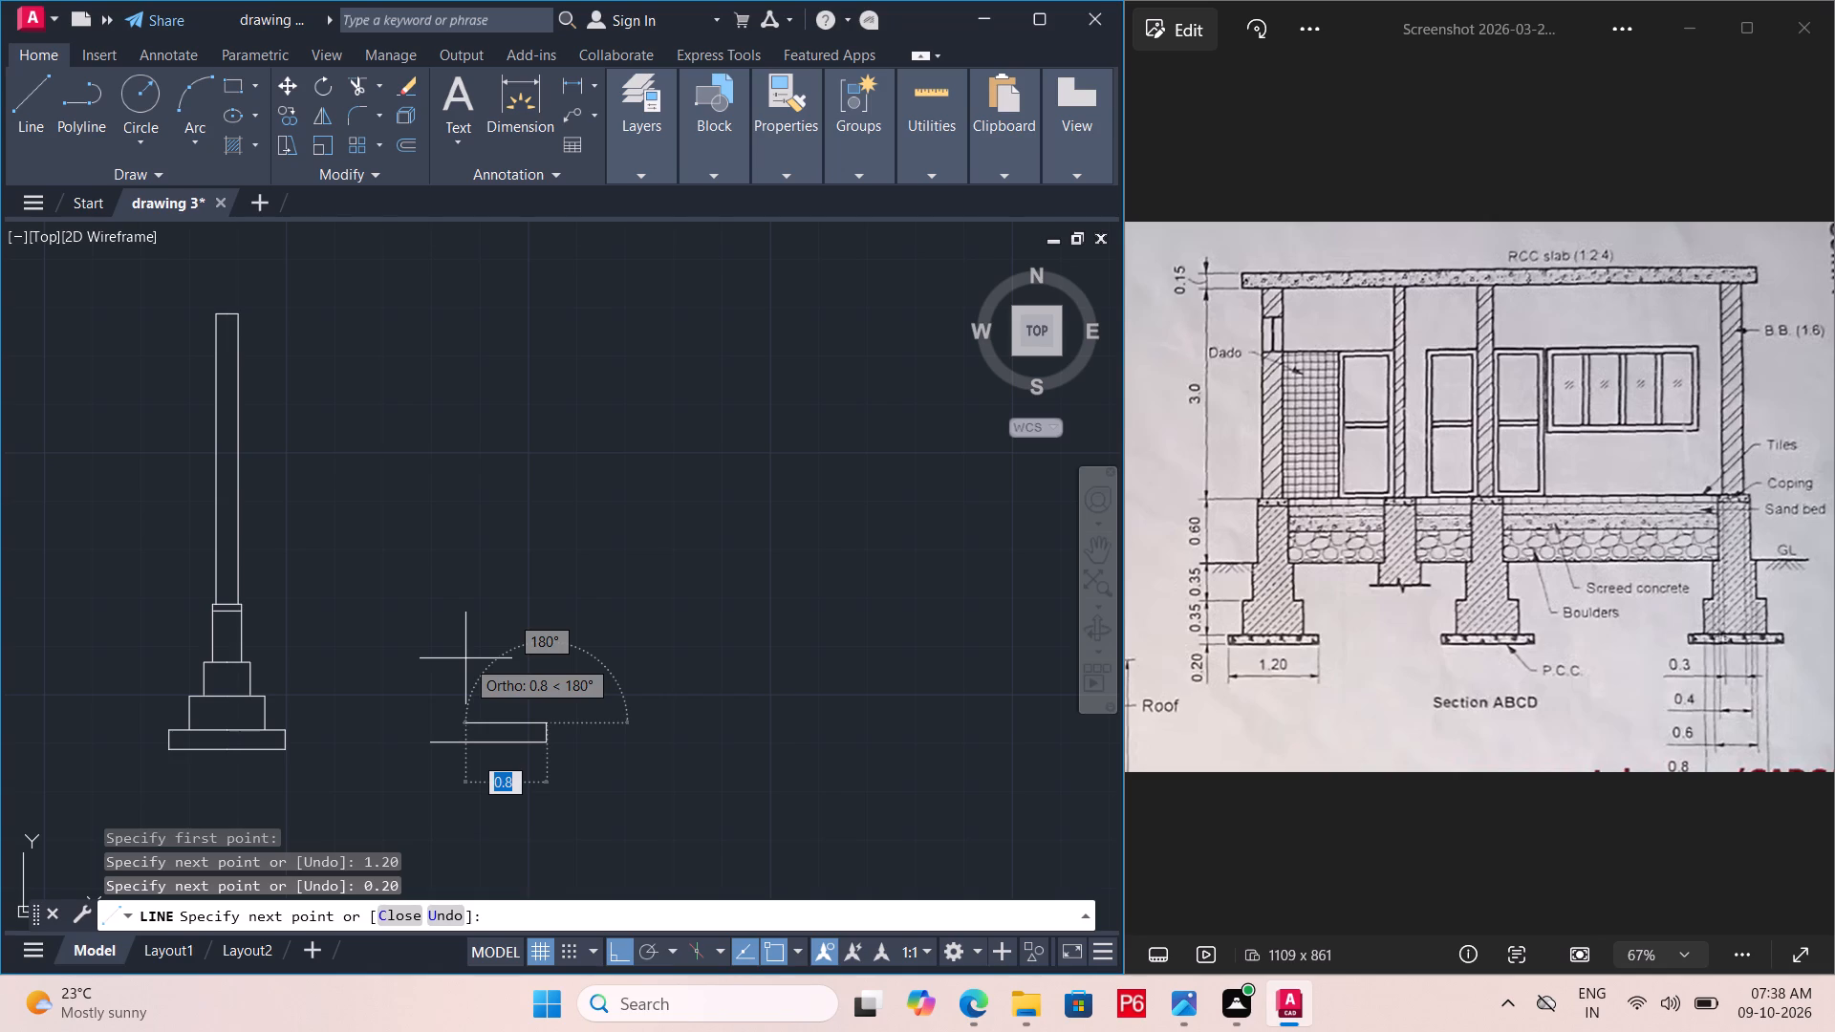
type("0.6")
key("Return")
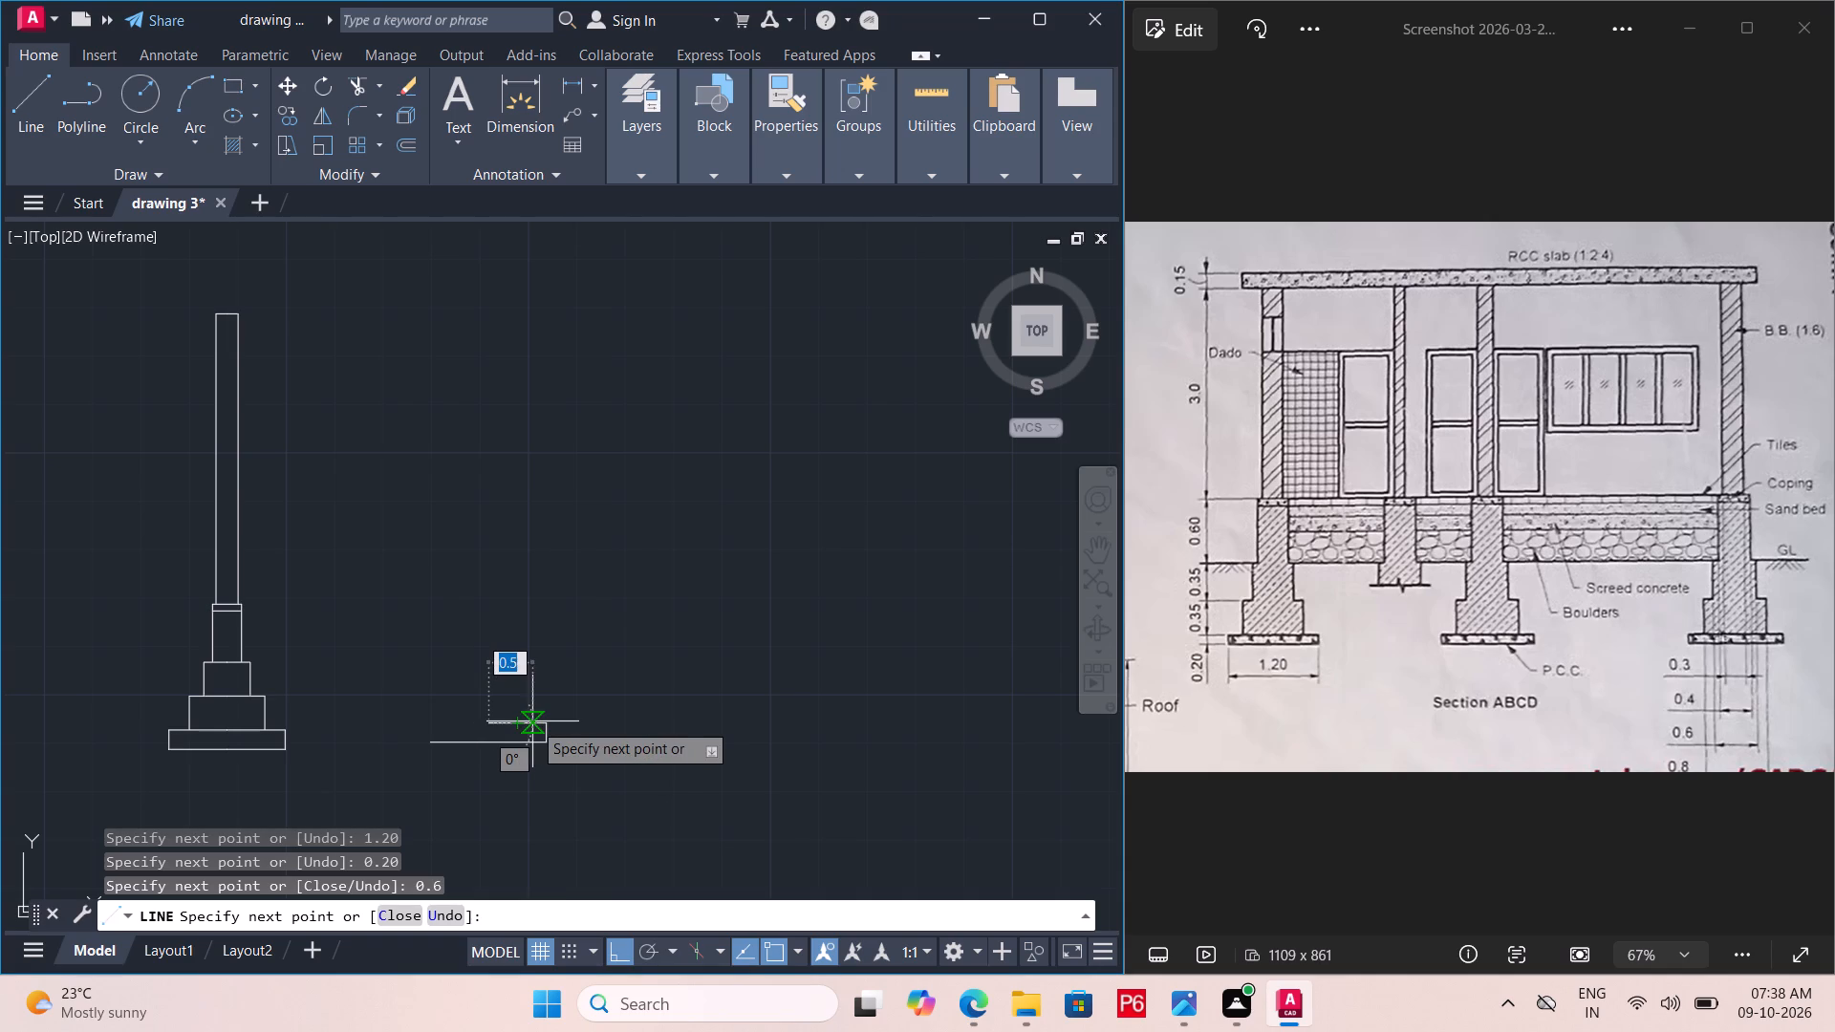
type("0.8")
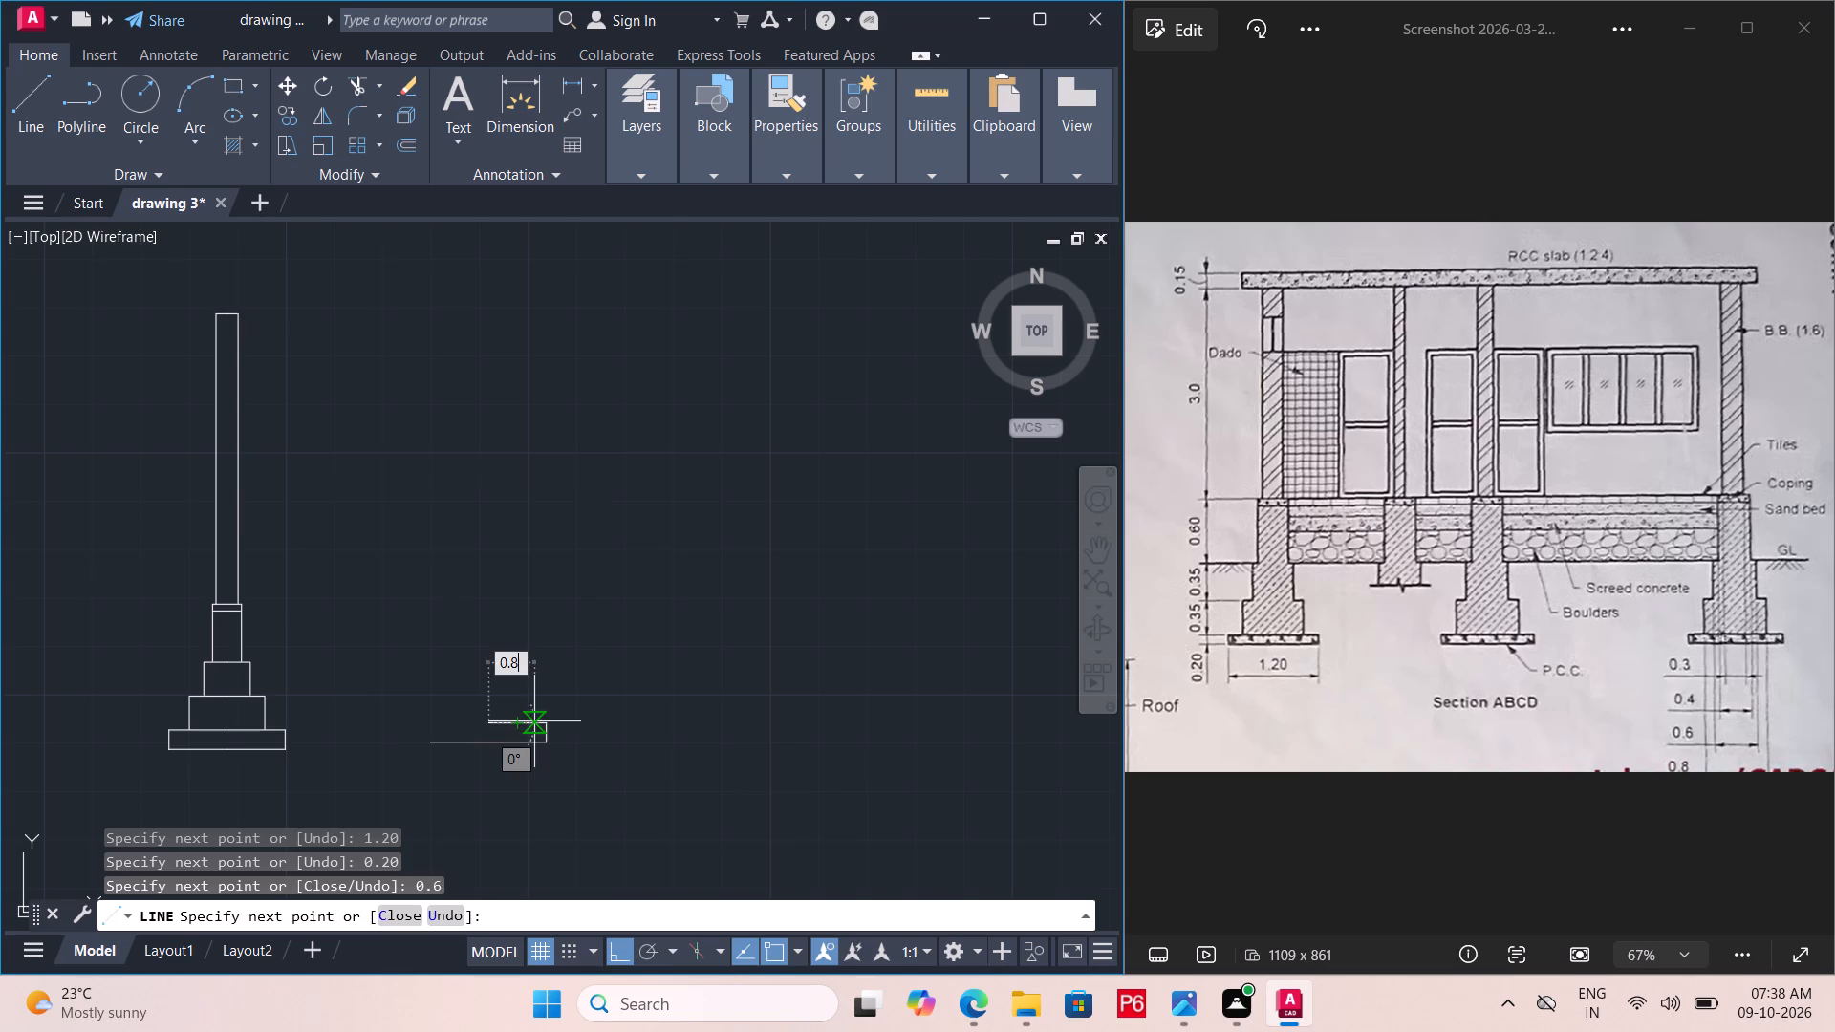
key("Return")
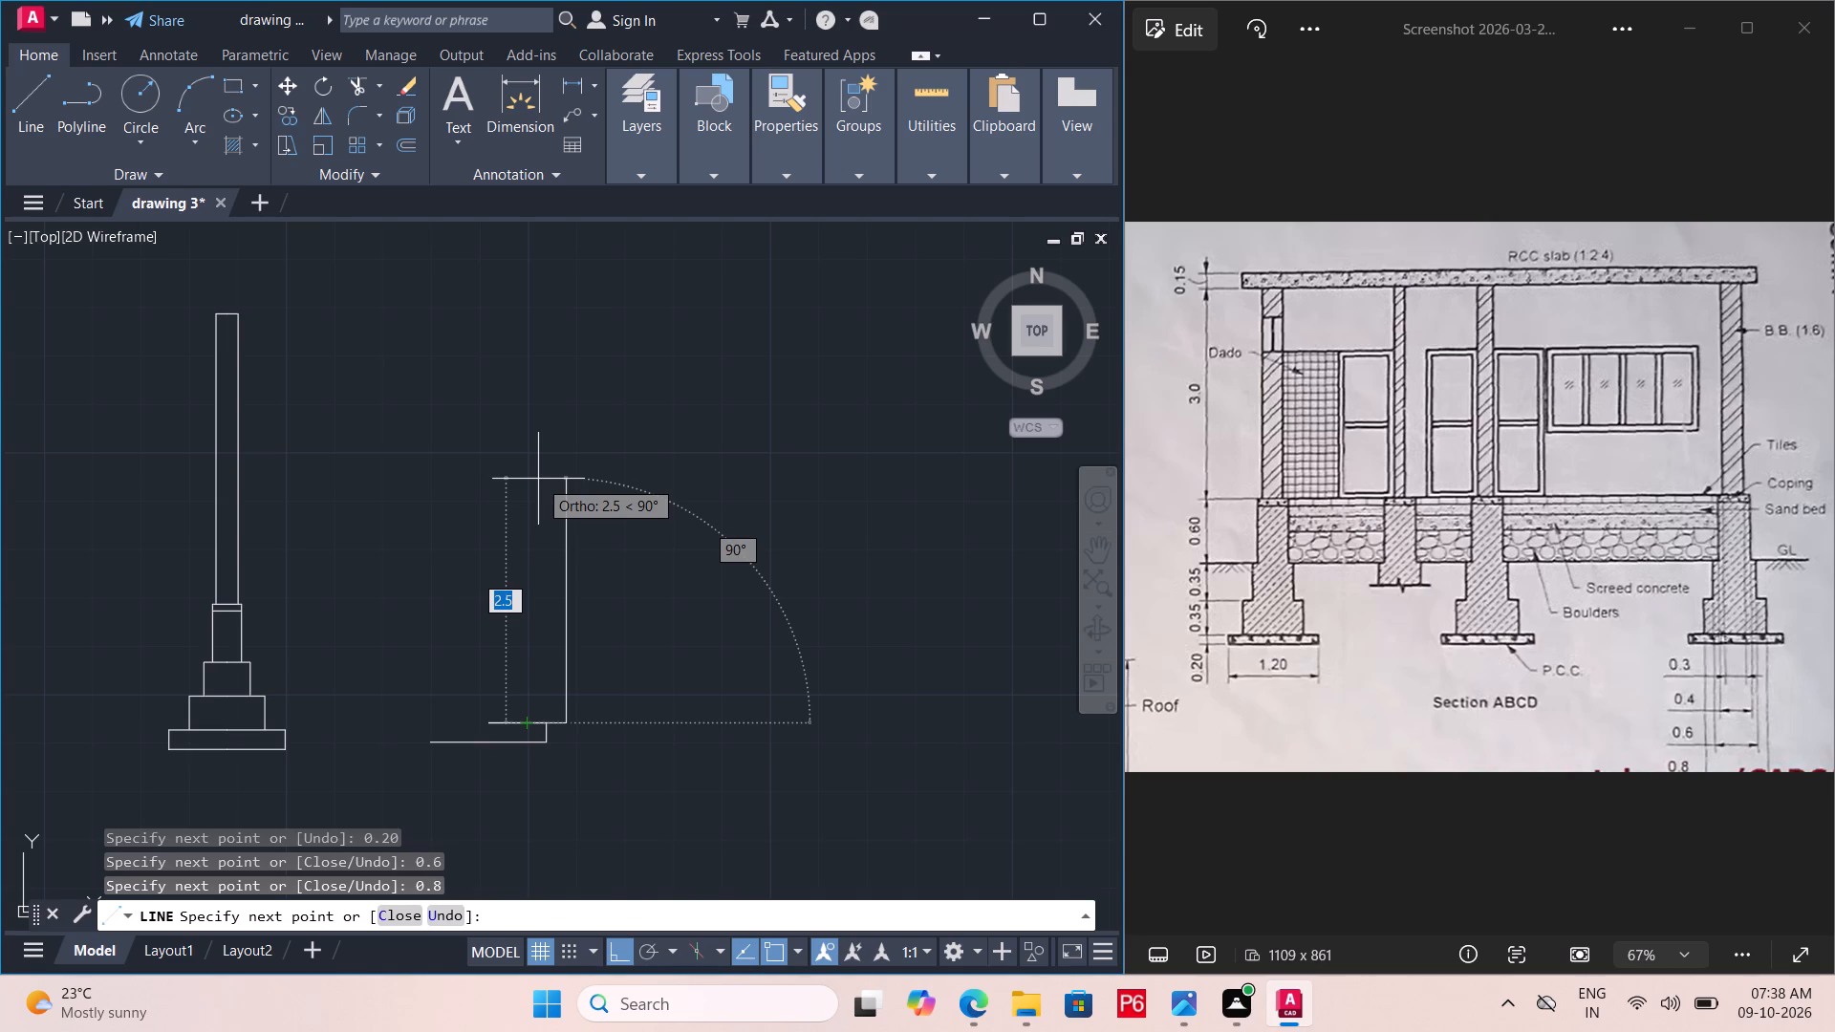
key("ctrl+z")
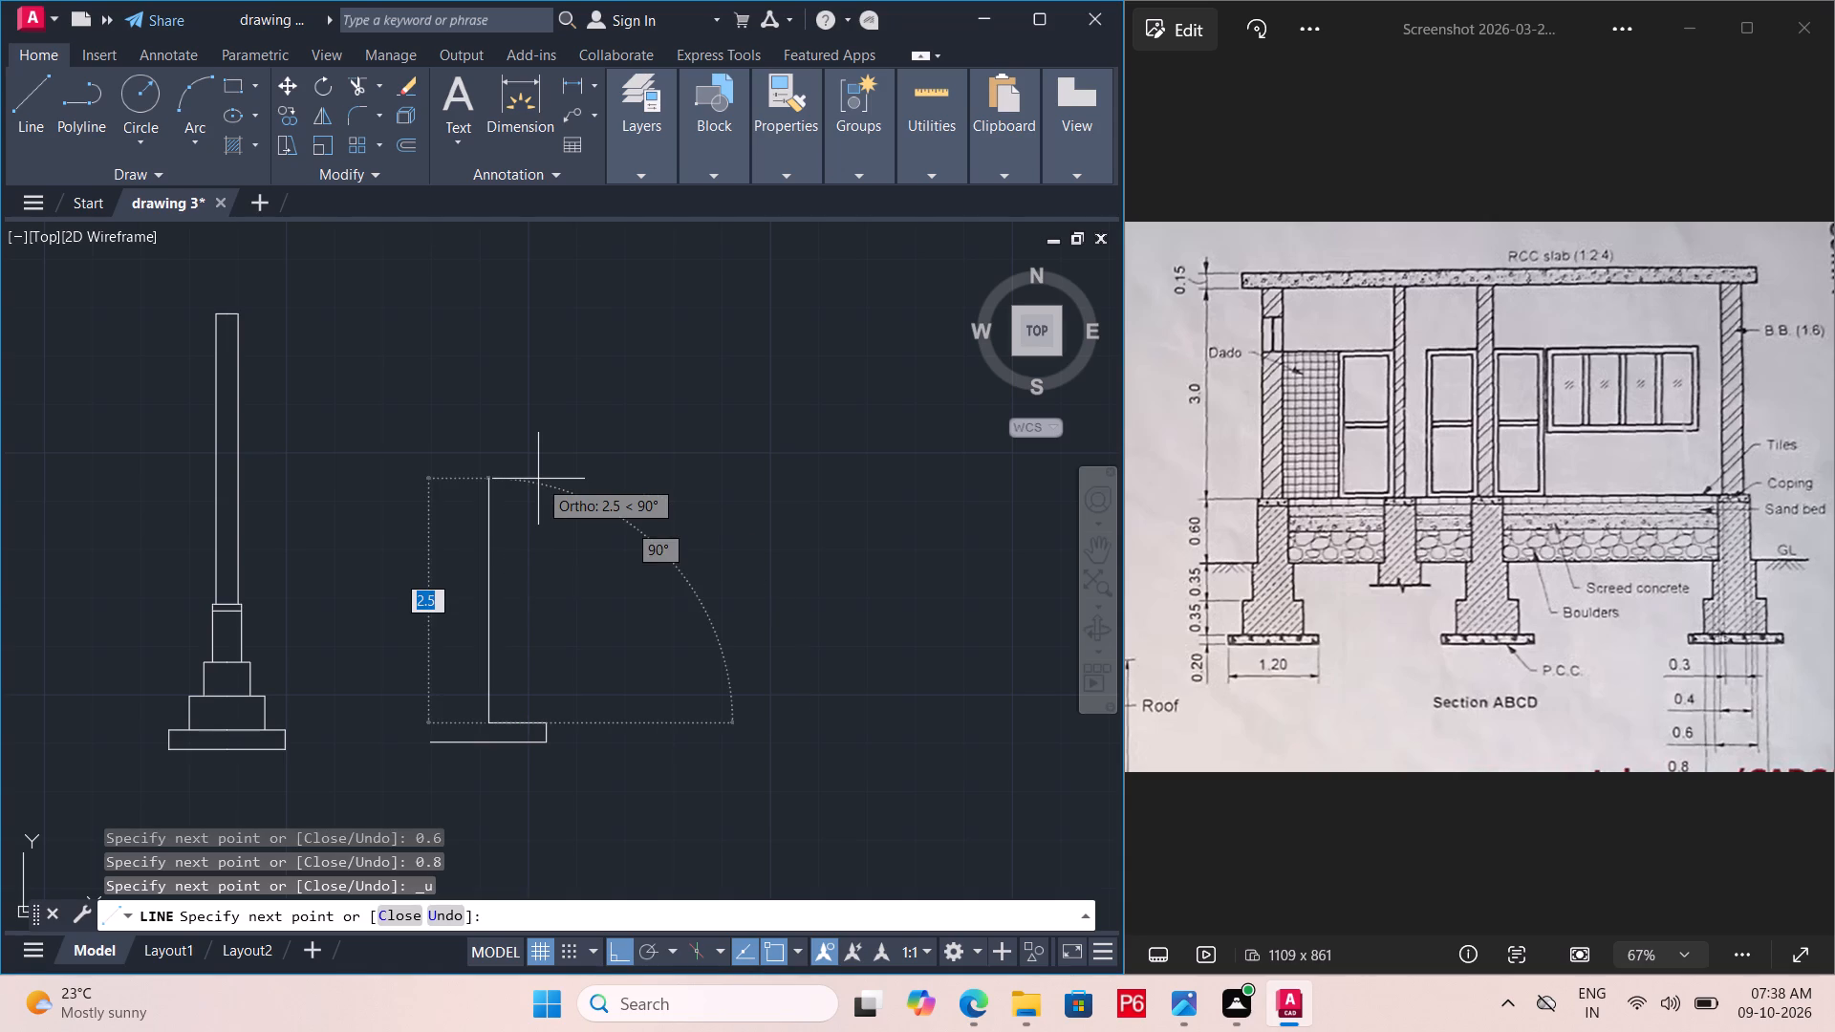
Continue the second footing's outline from the base's mid-width: 0.4 m right, 0.35 m up, 0.4 m left, and 0.15 m right.
type("0.4")
key("Return")
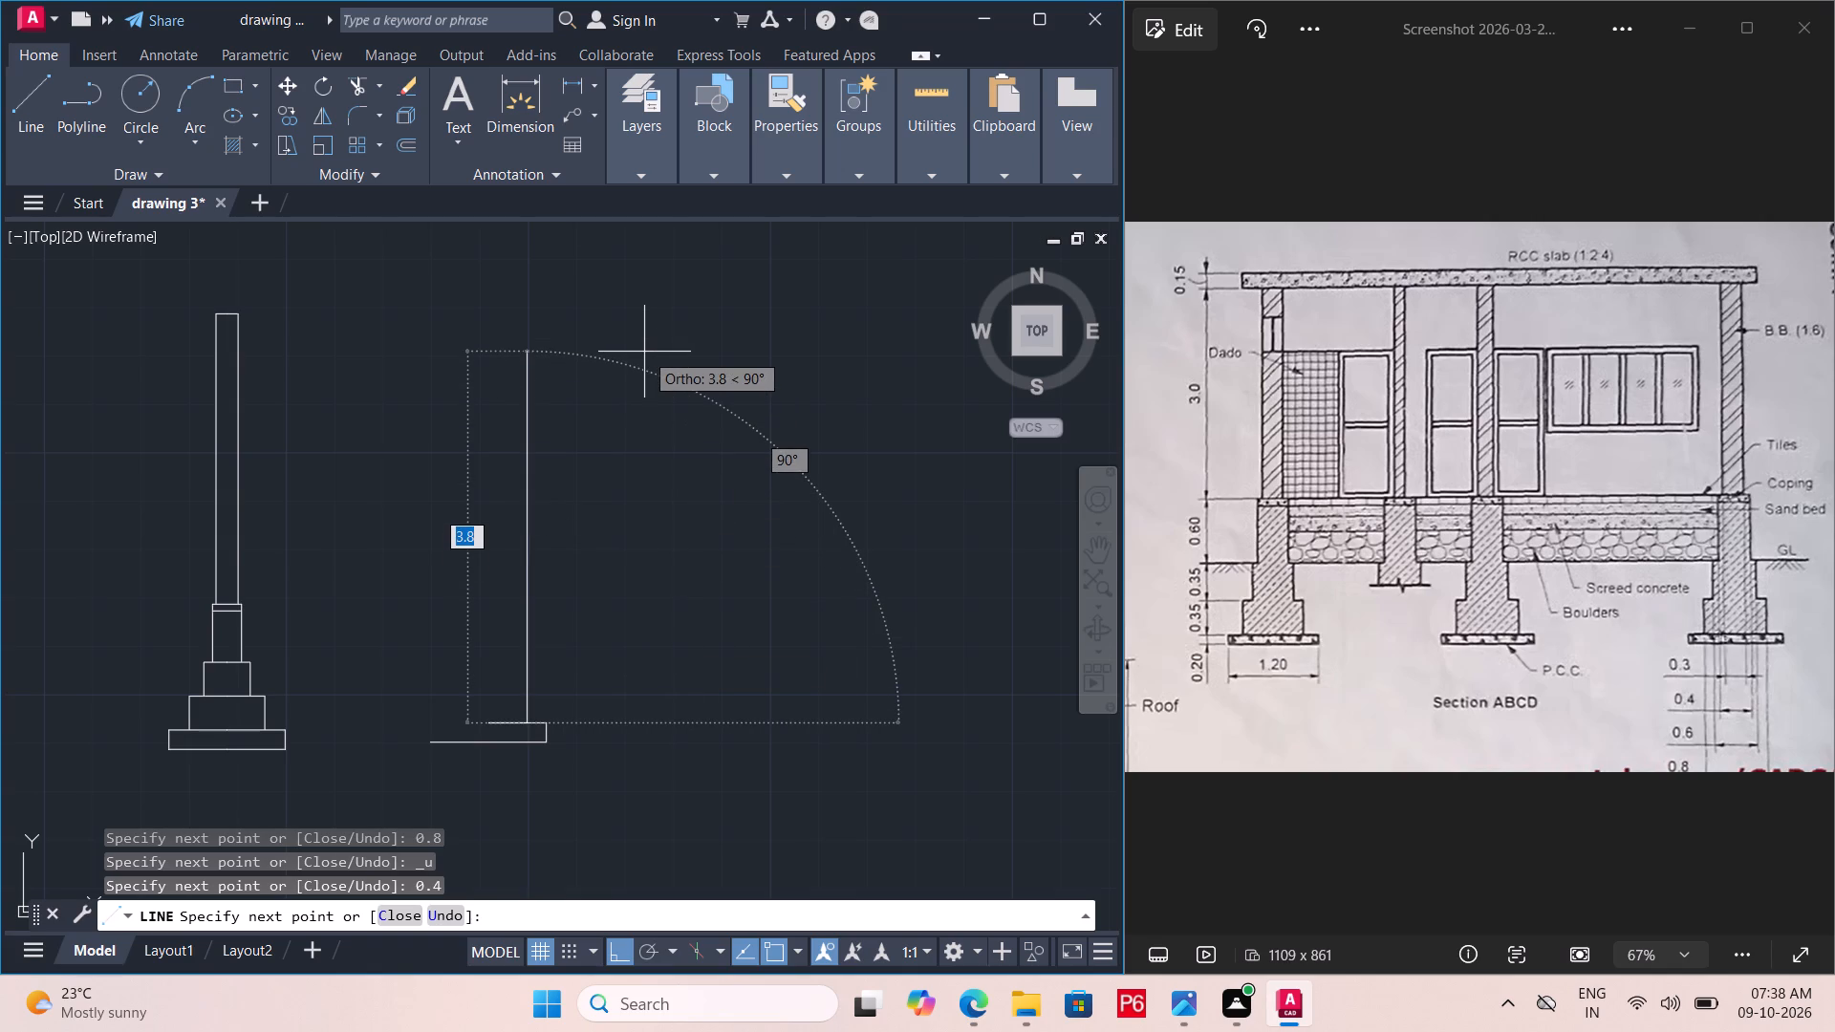
type("0.35")
key("Return")
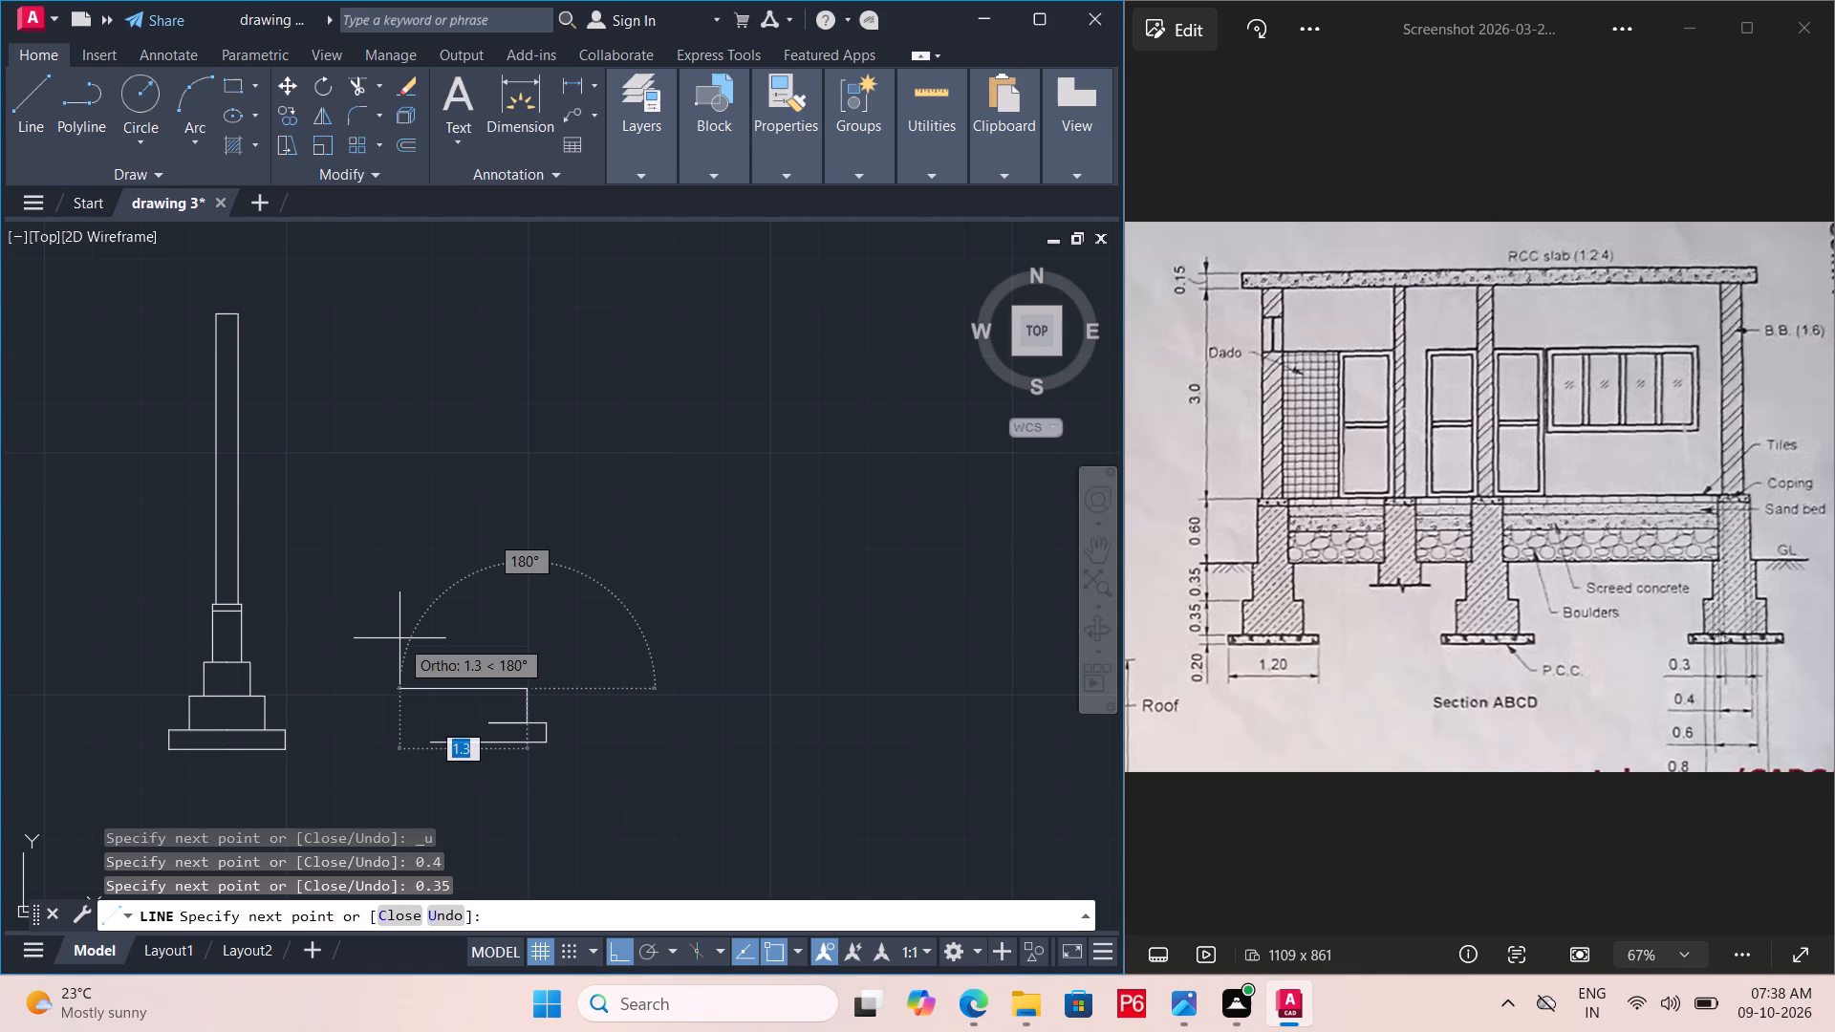
type("0.4")
key("Return")
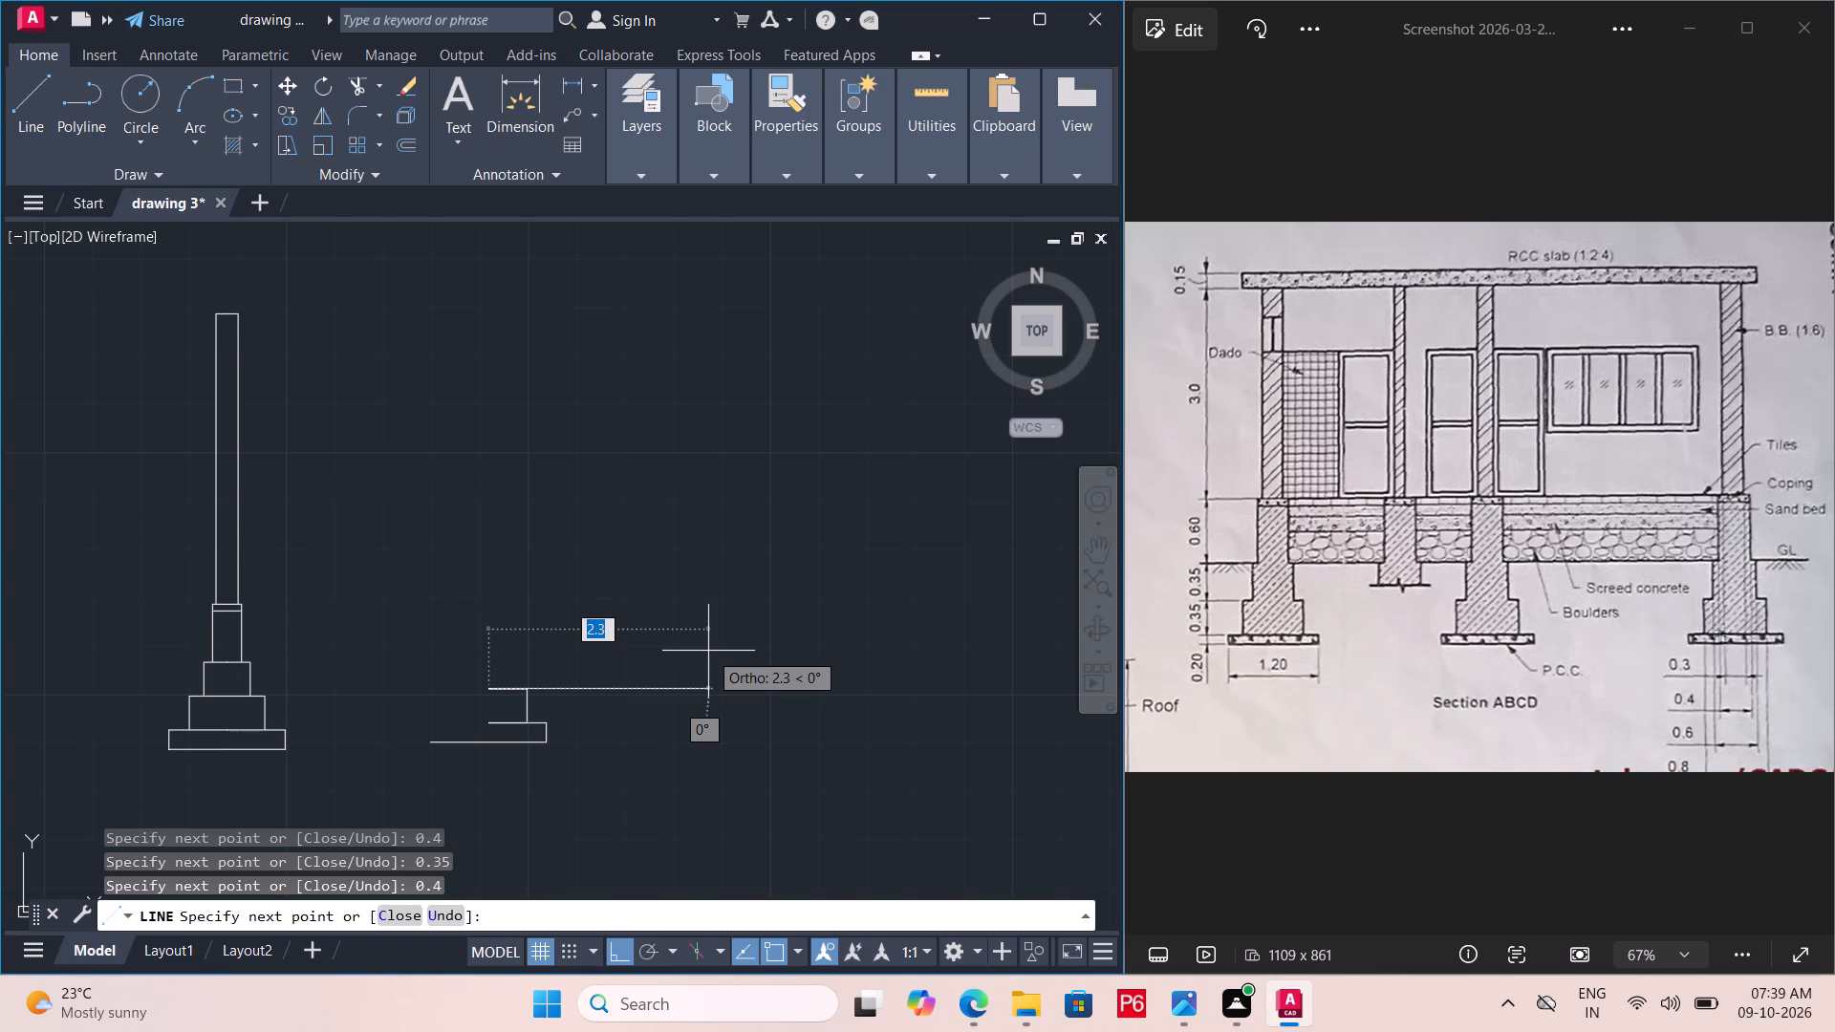
type("0.15")
key("Return")
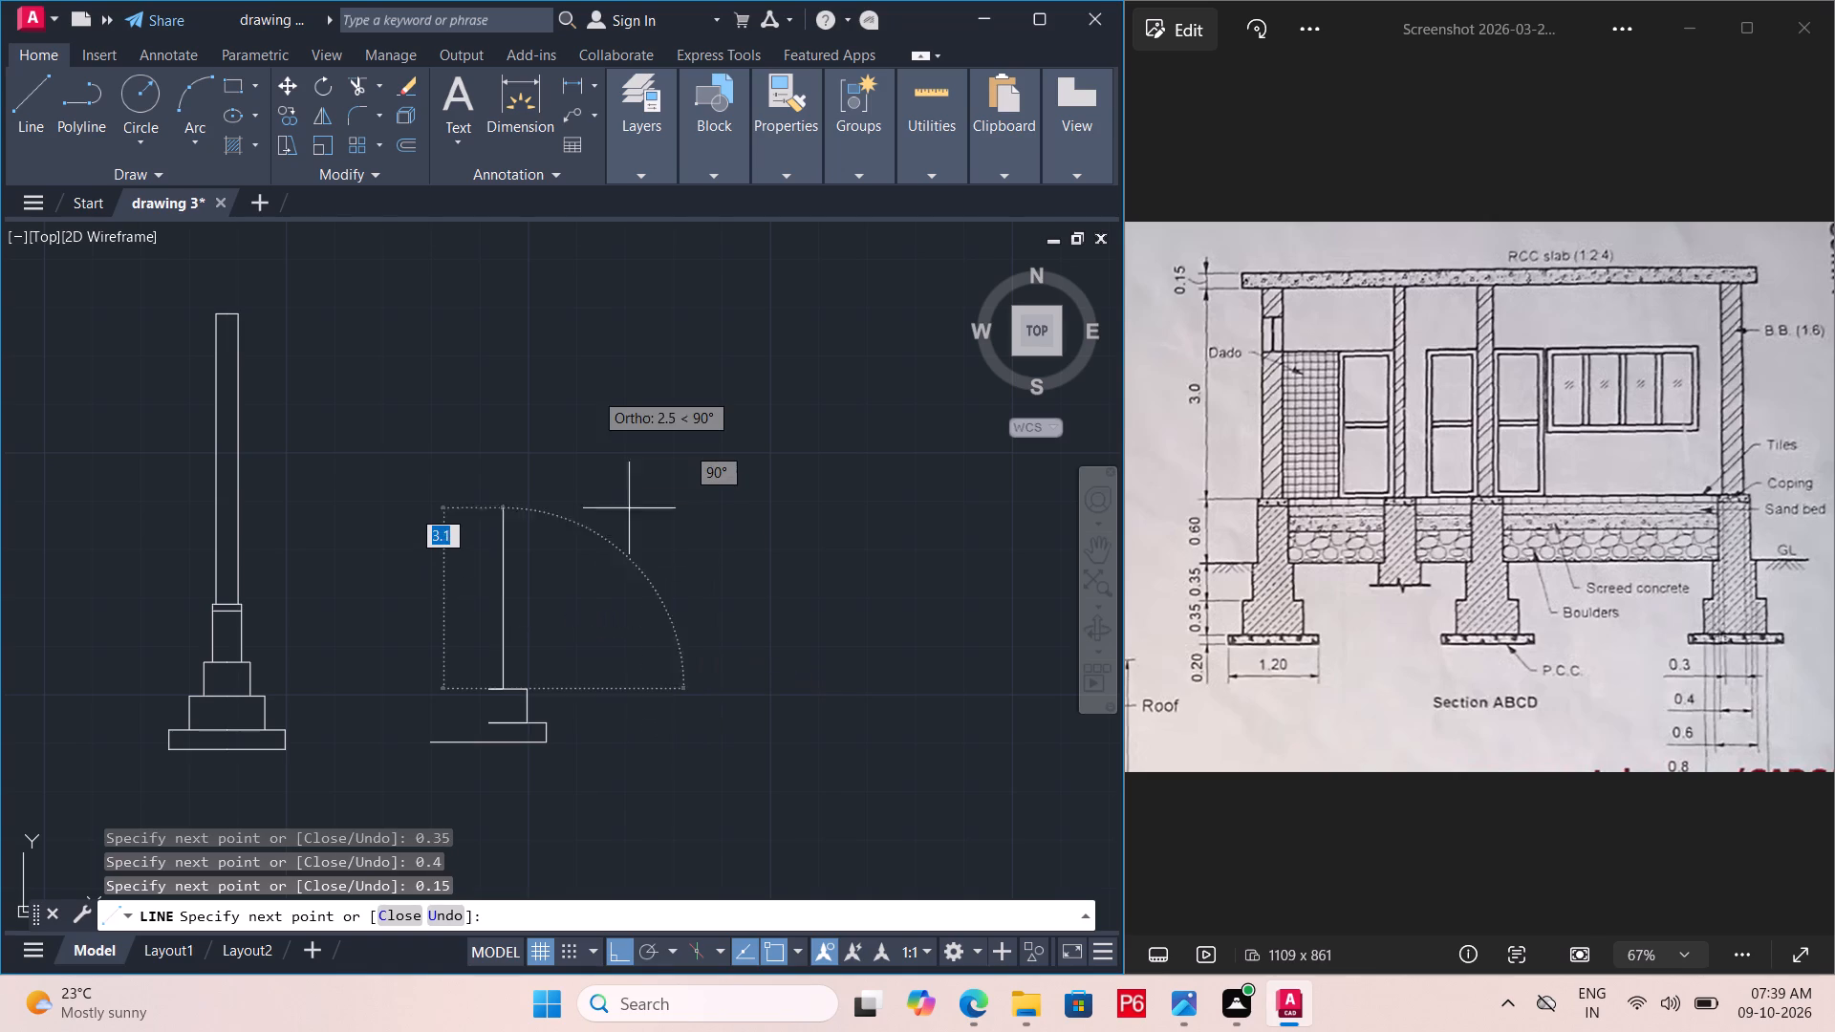
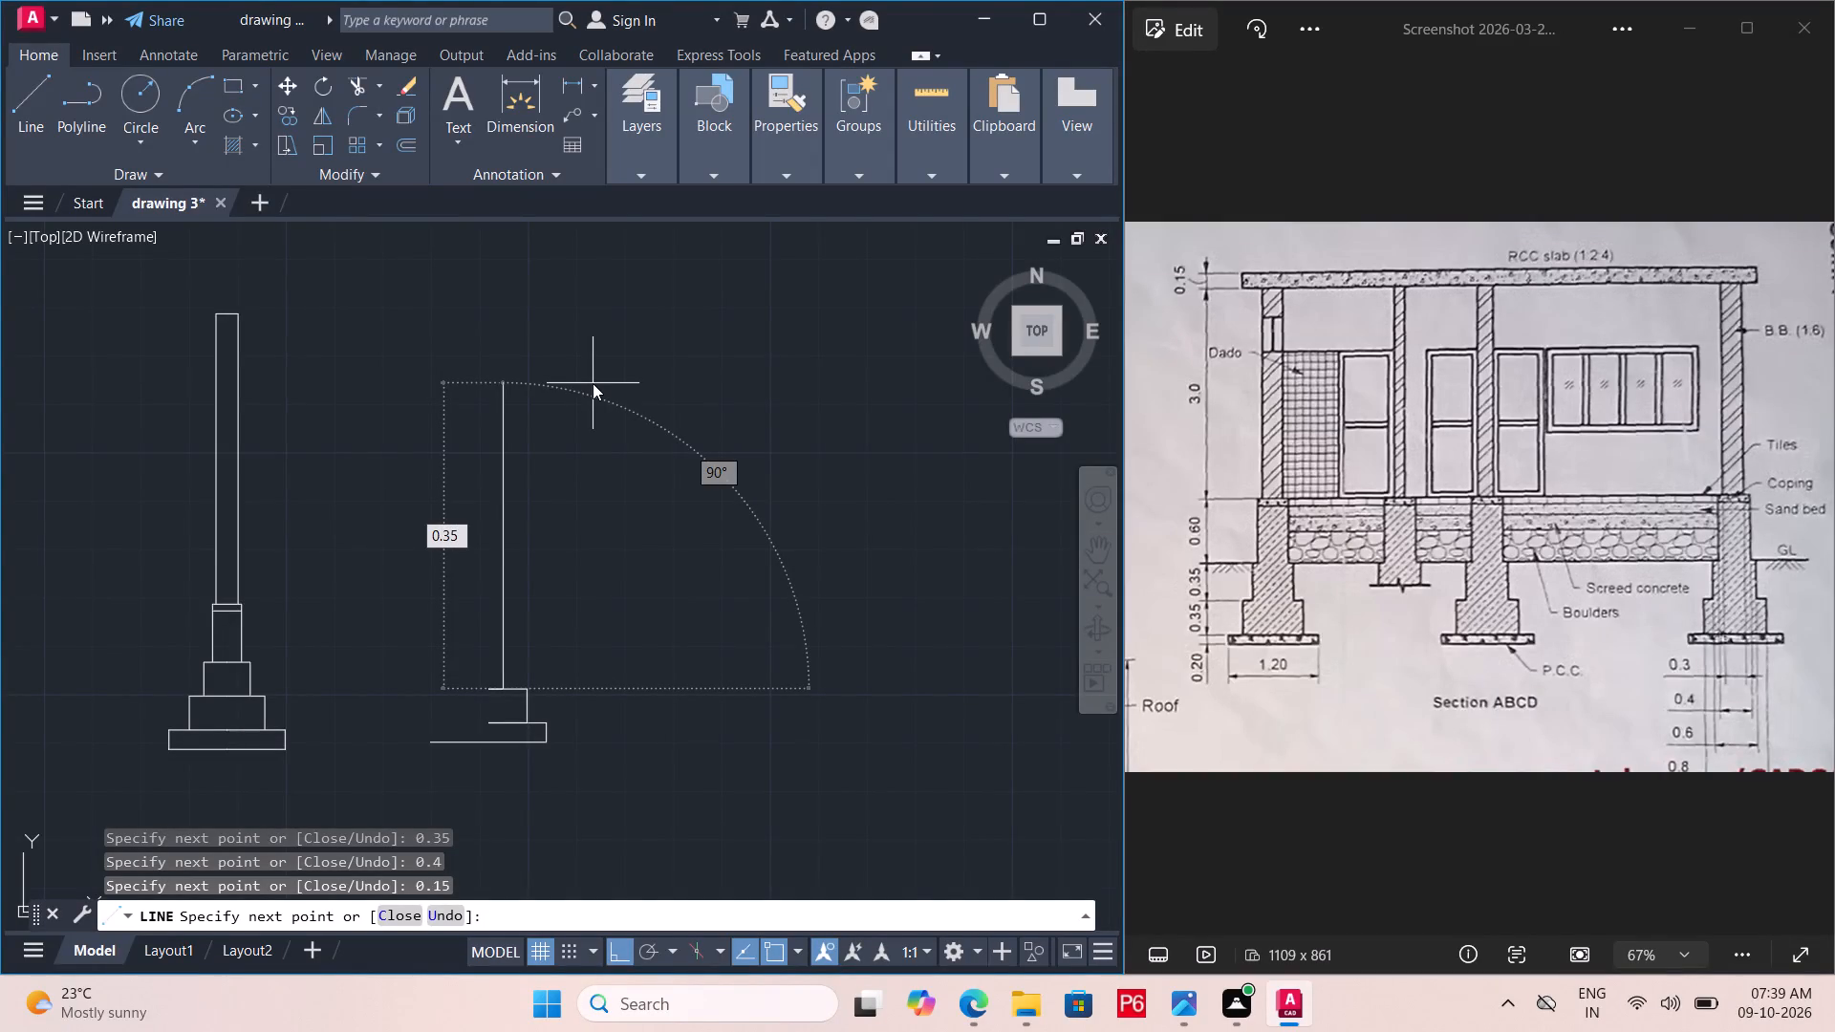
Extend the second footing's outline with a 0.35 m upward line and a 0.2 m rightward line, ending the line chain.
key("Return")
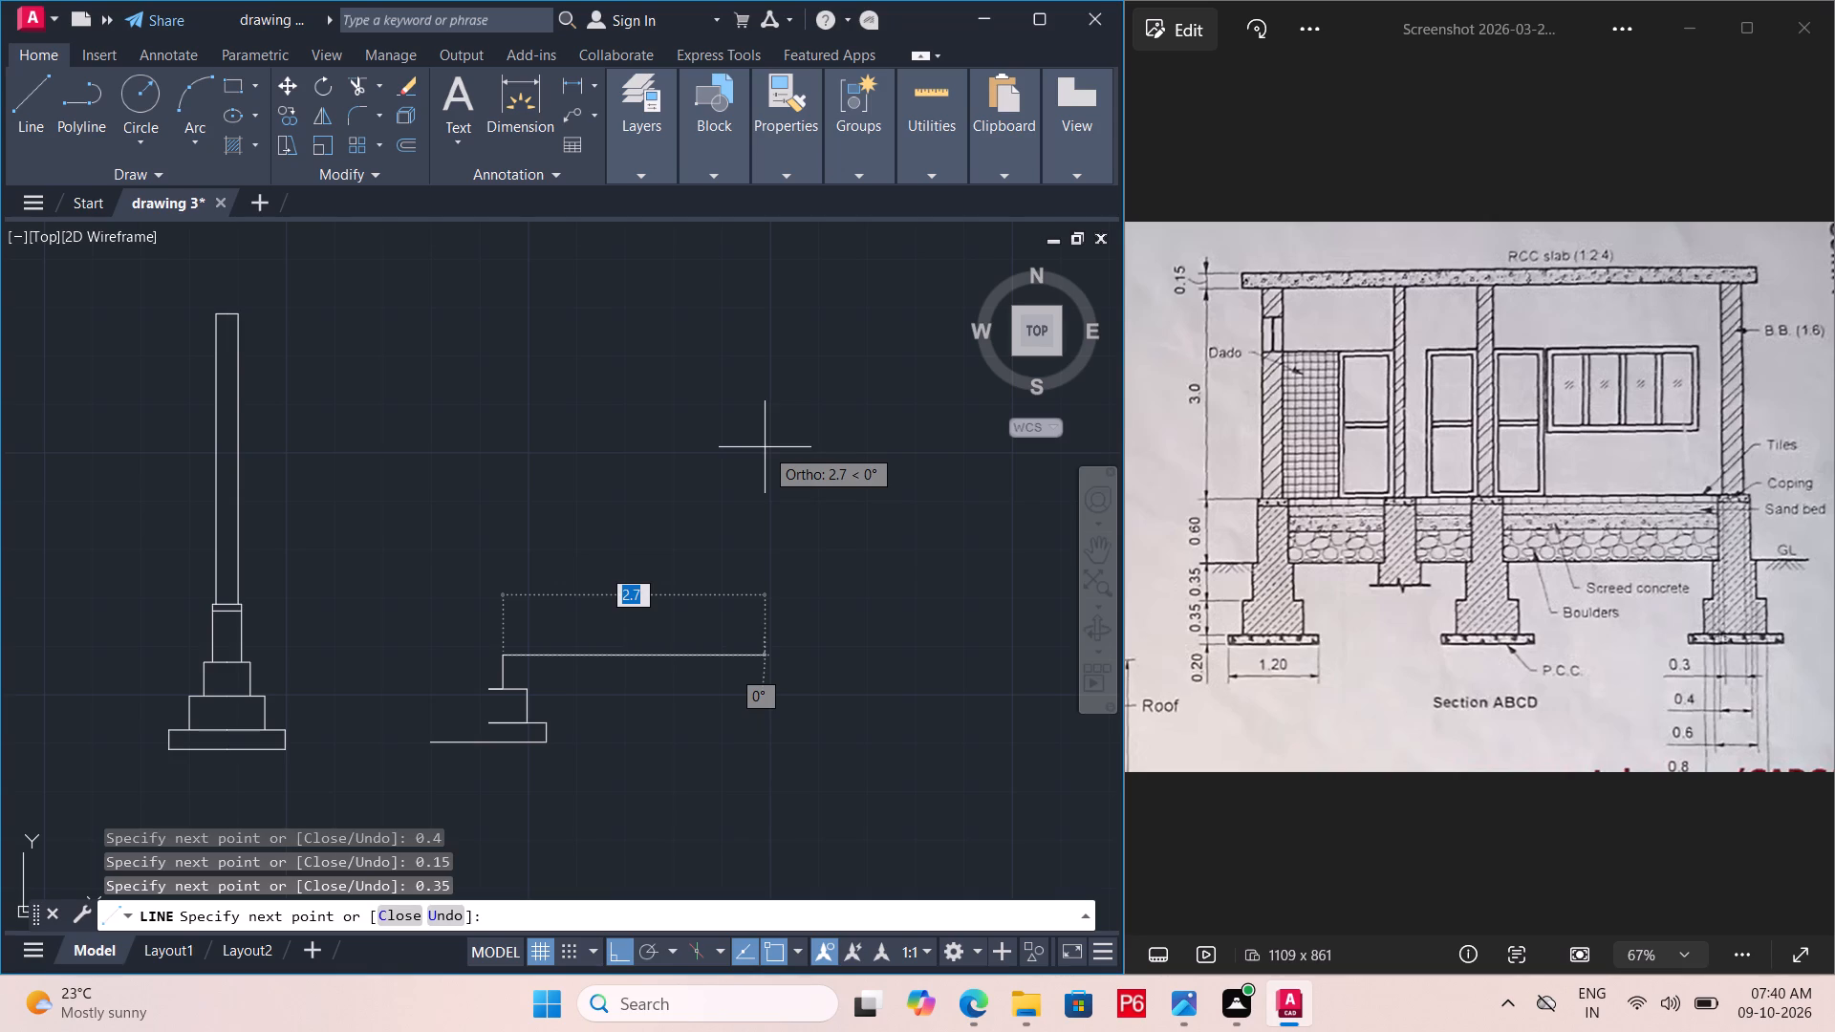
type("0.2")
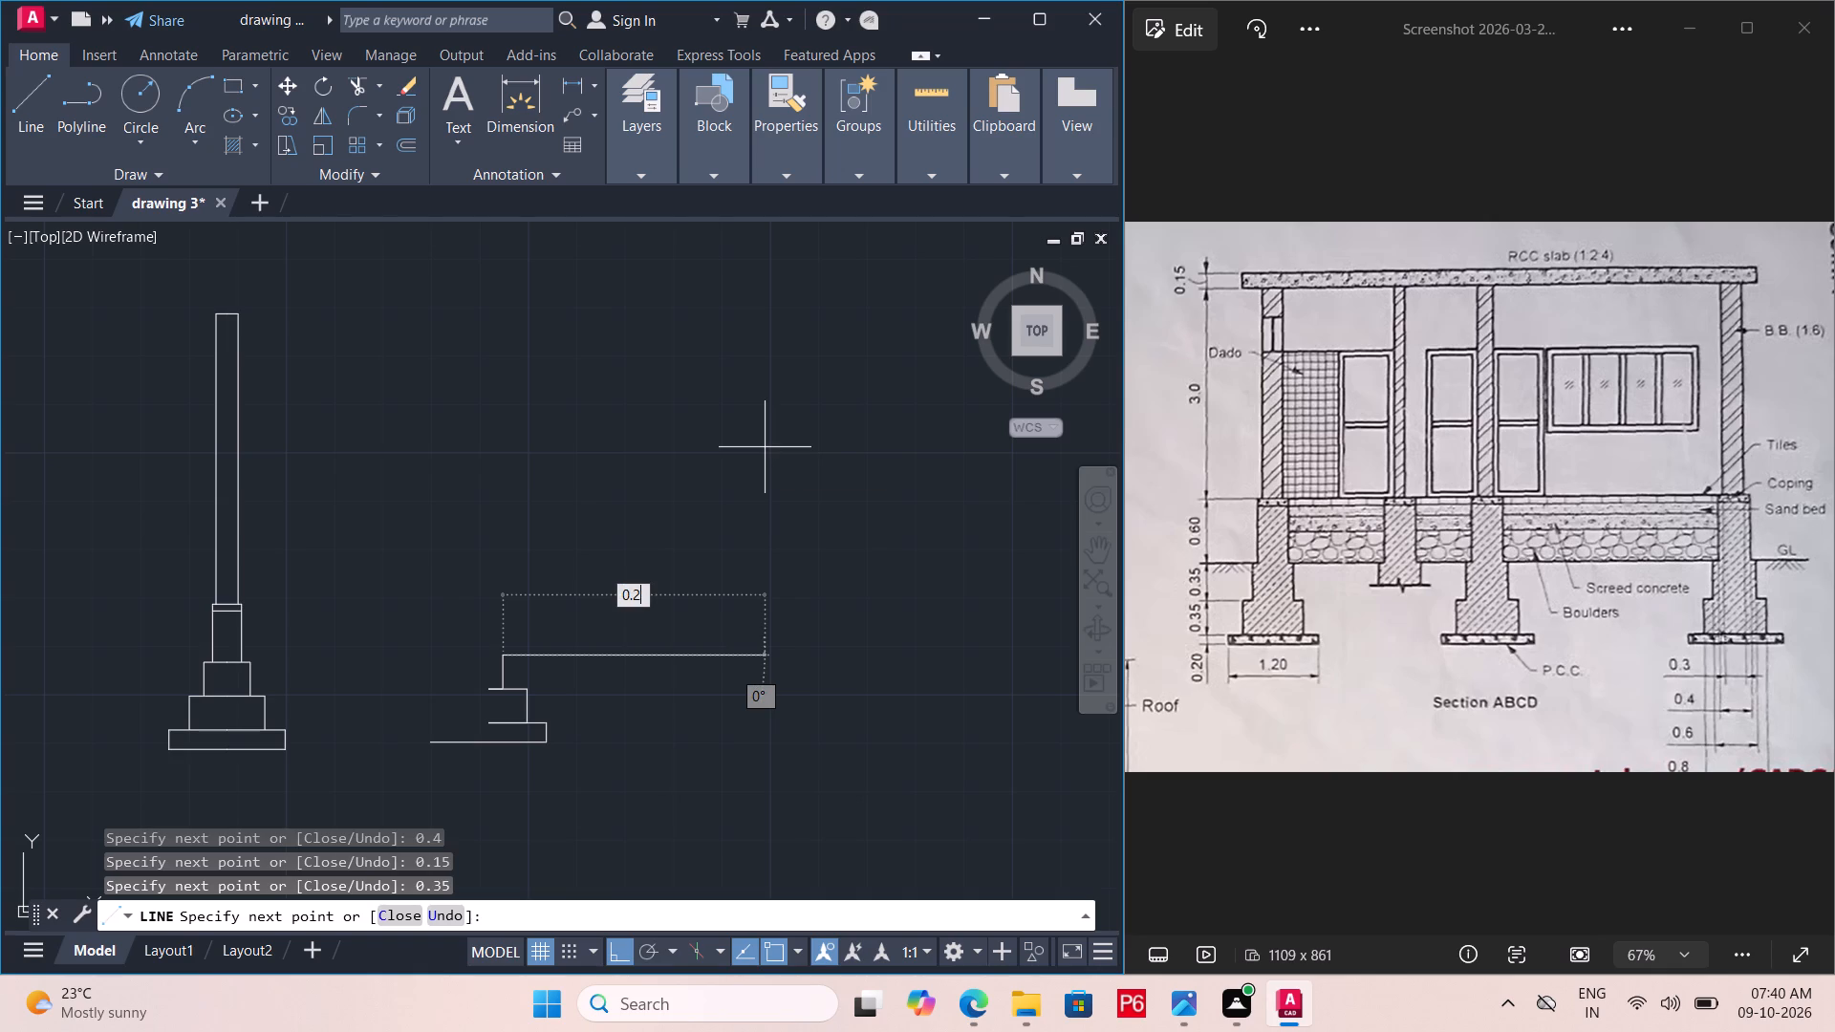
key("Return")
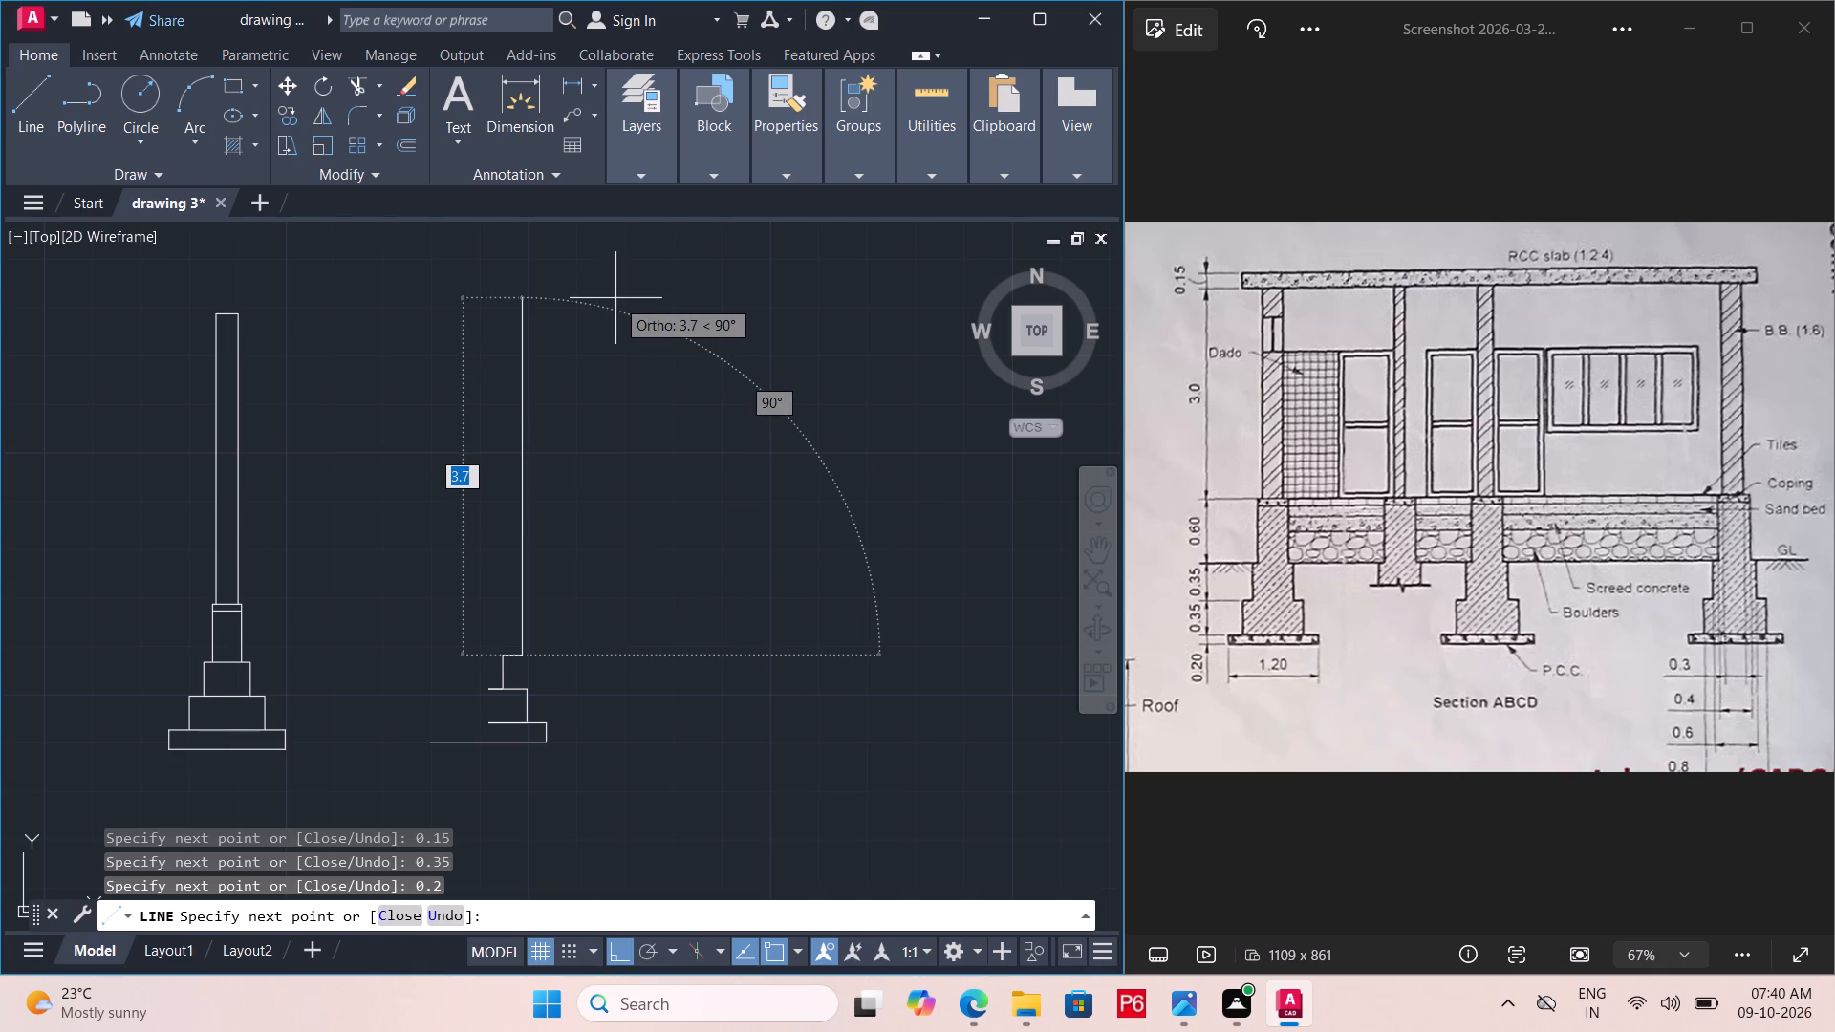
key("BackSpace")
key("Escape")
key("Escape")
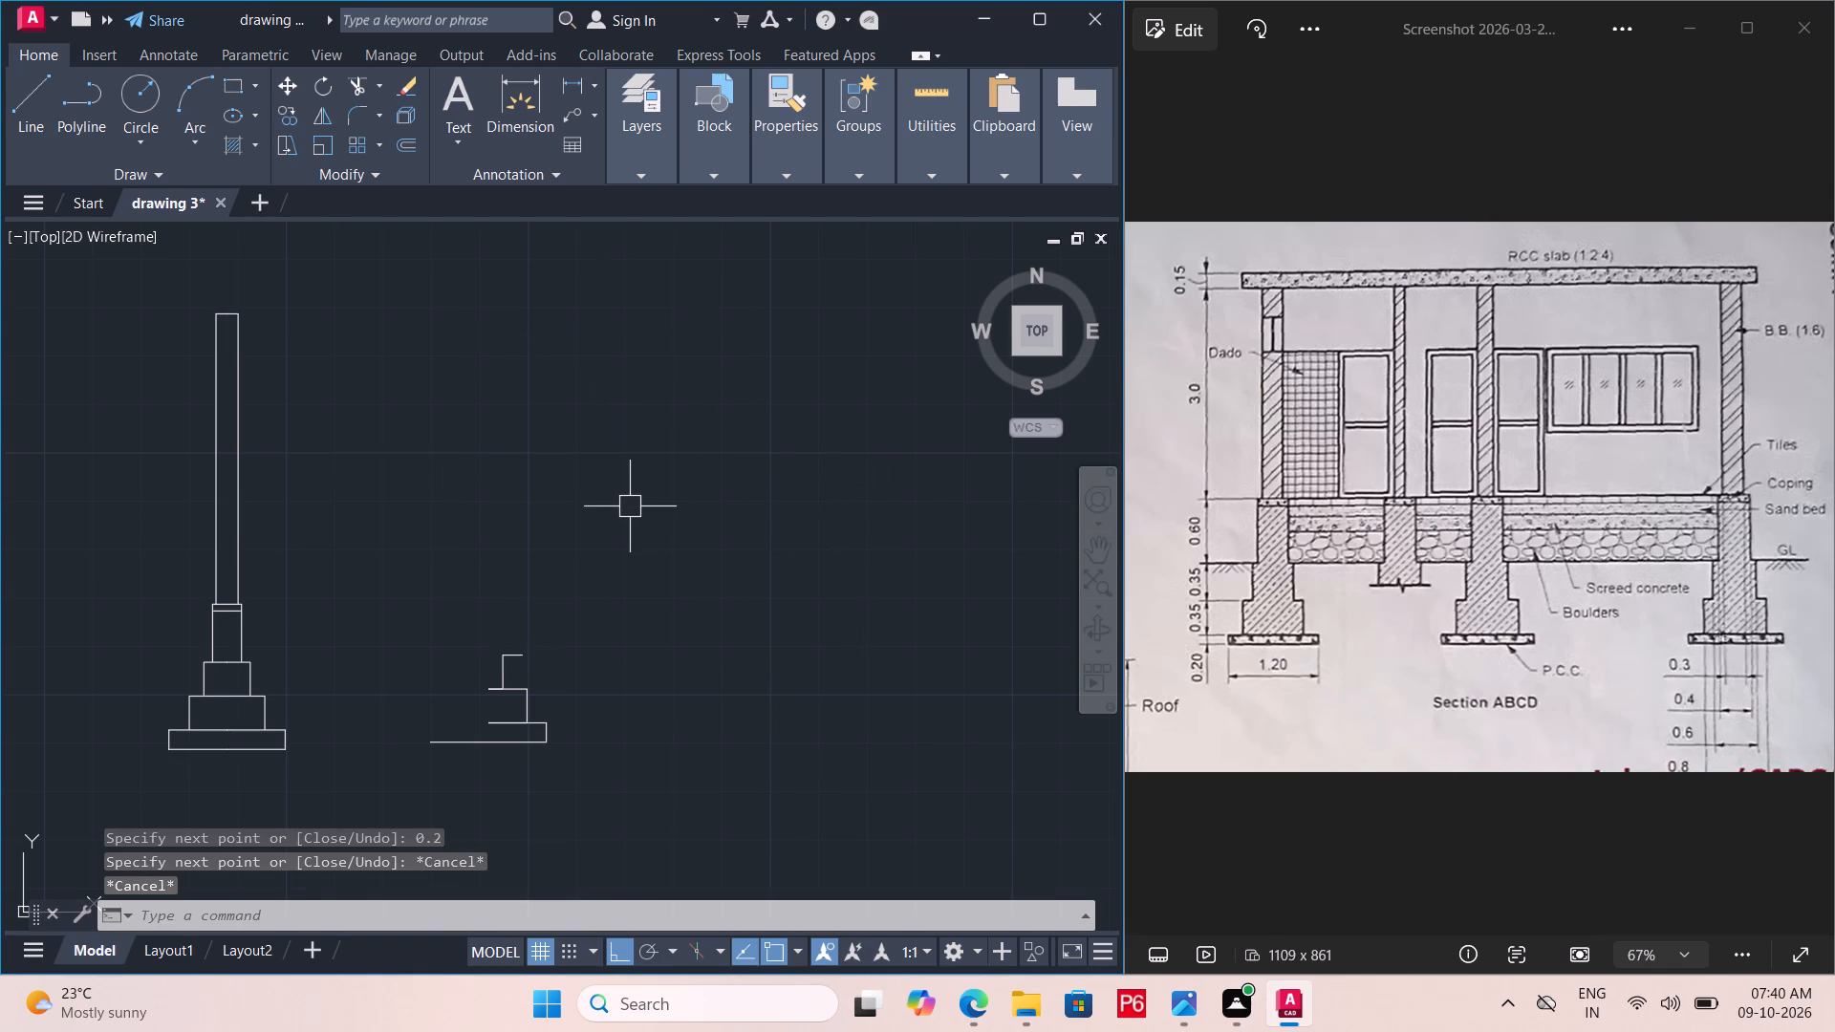
Erase the second footing's topmost 0.2 m line, the 0.35 m vertical beneath it, and the overlapping 0.15 m line at its foot.
key("ctrl+z")
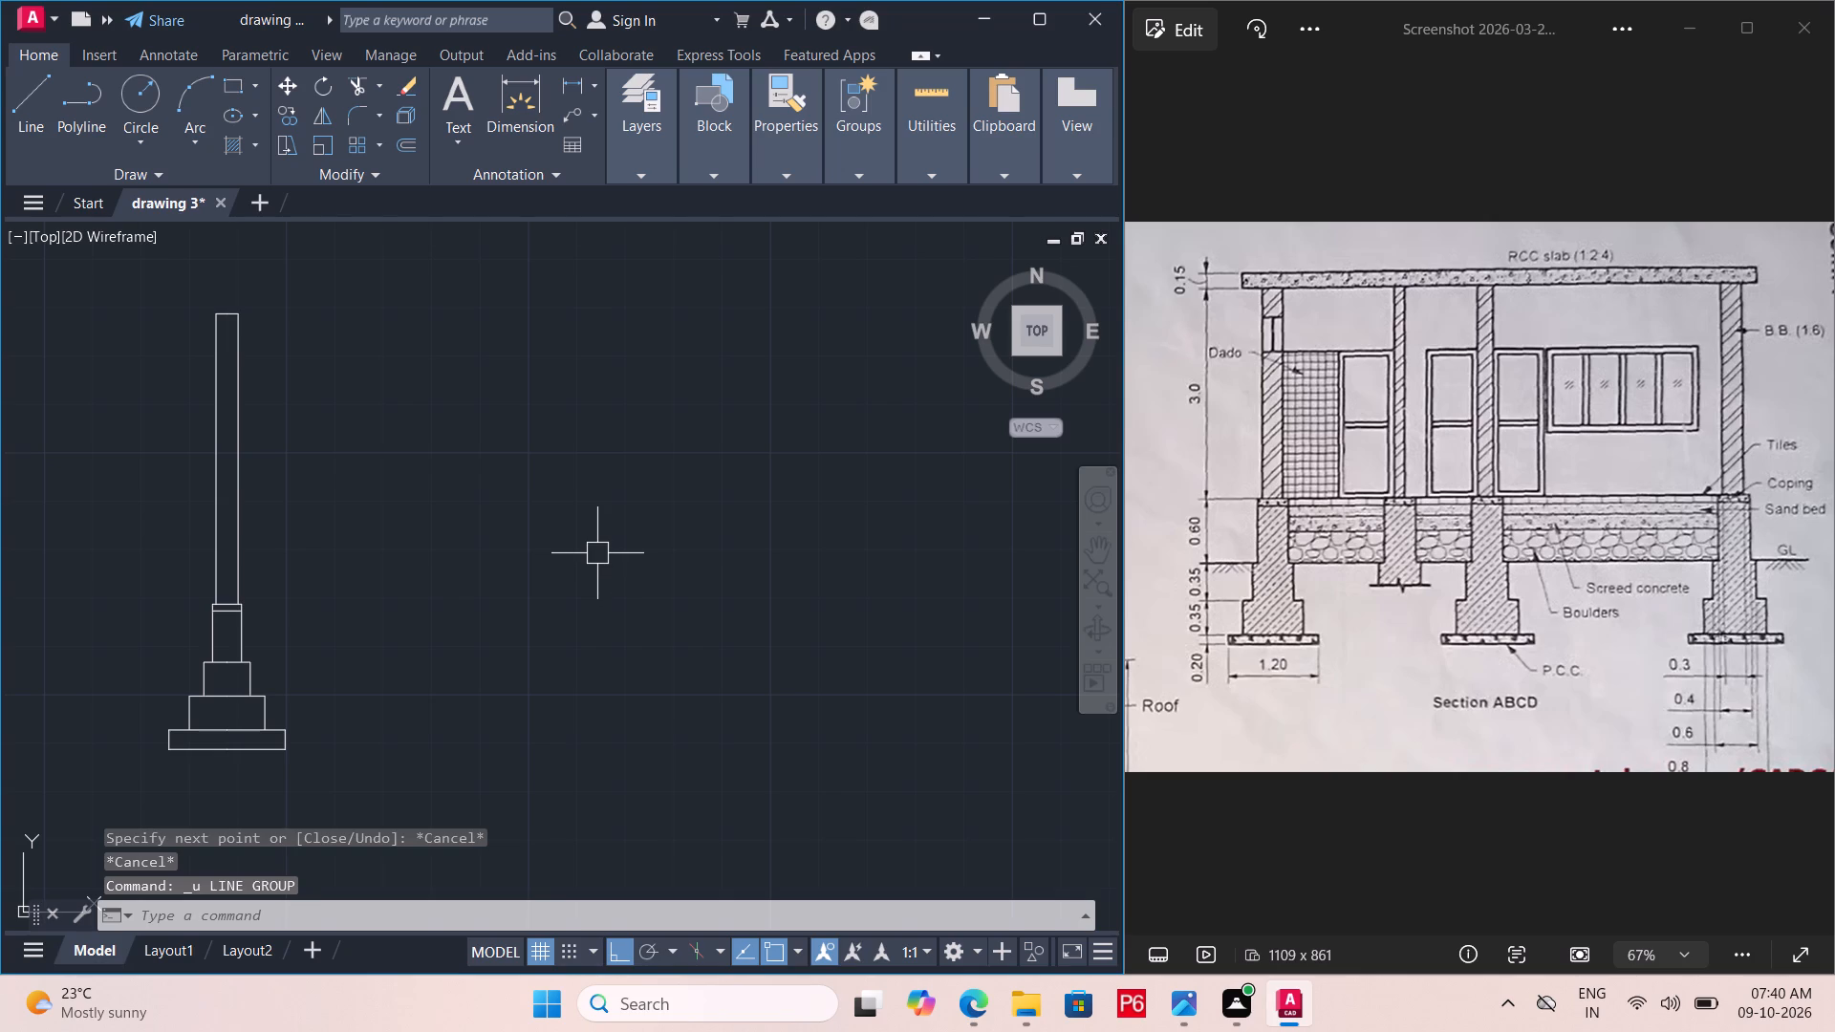
key("ctrl+y")
left_click(507, 652)
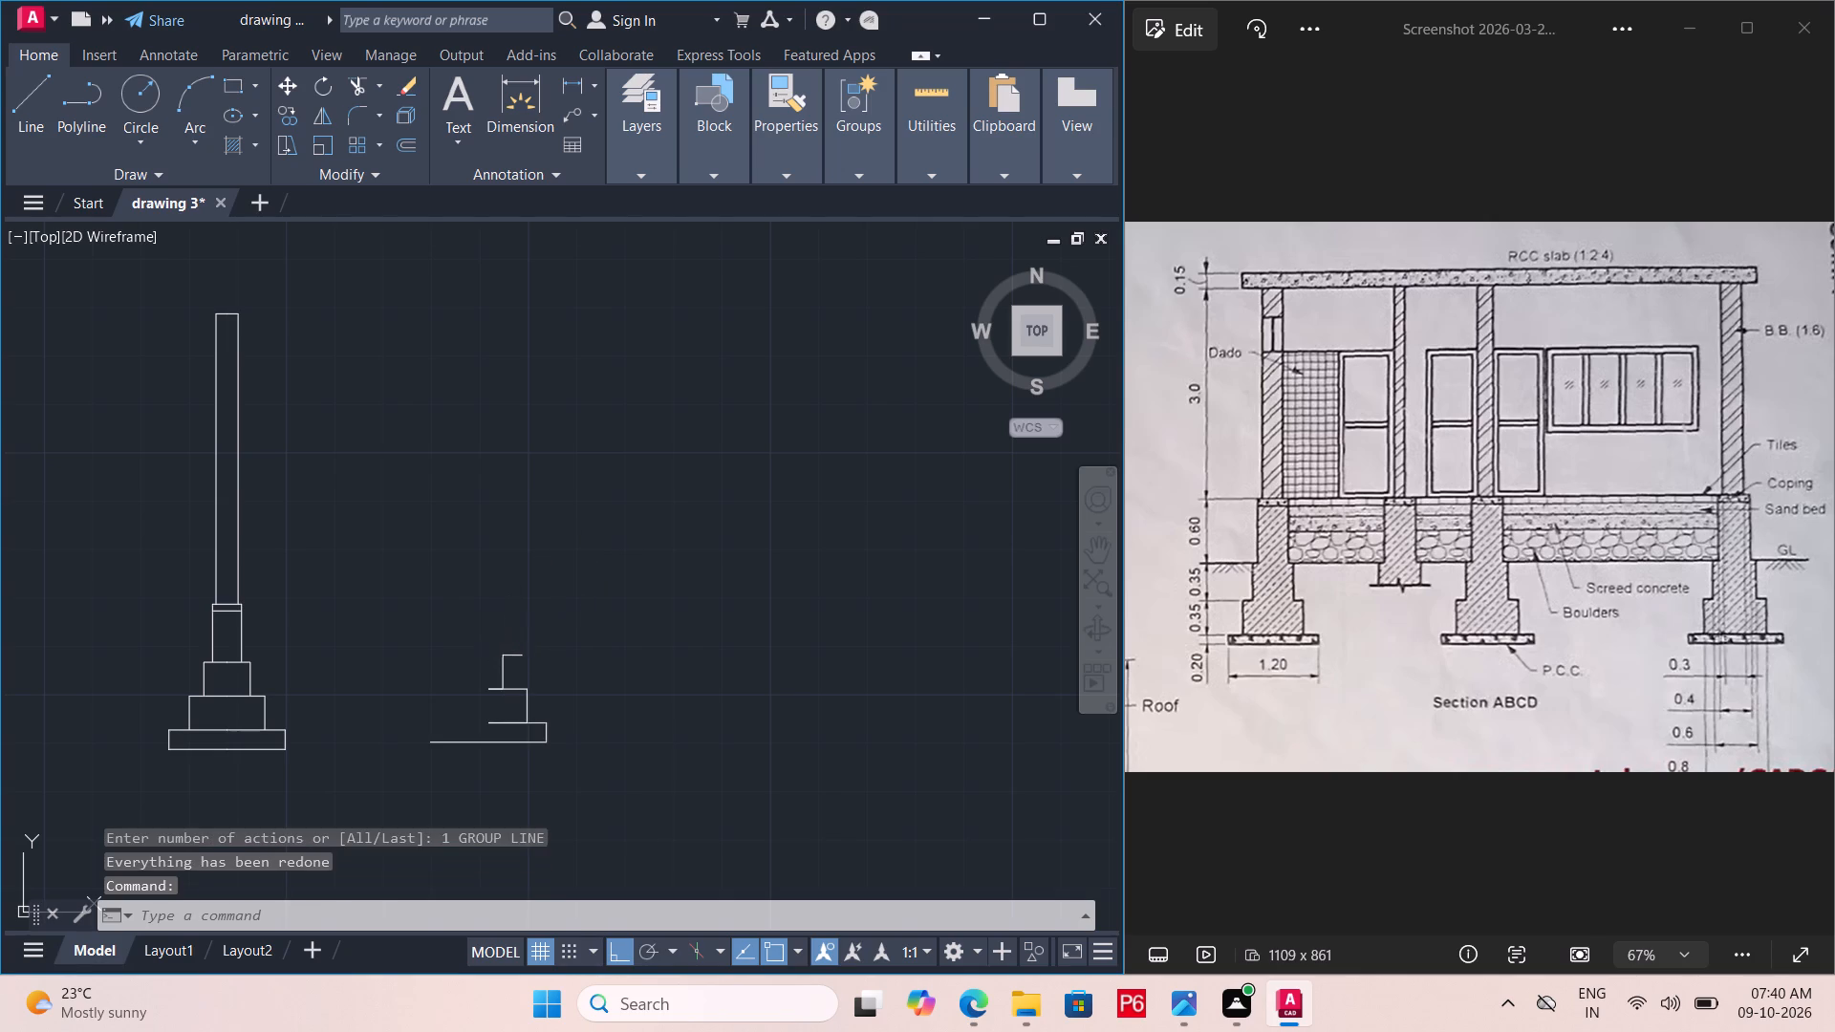
key("BackSpace")
key("Delete")
scroll(460, 692, "up", 2)
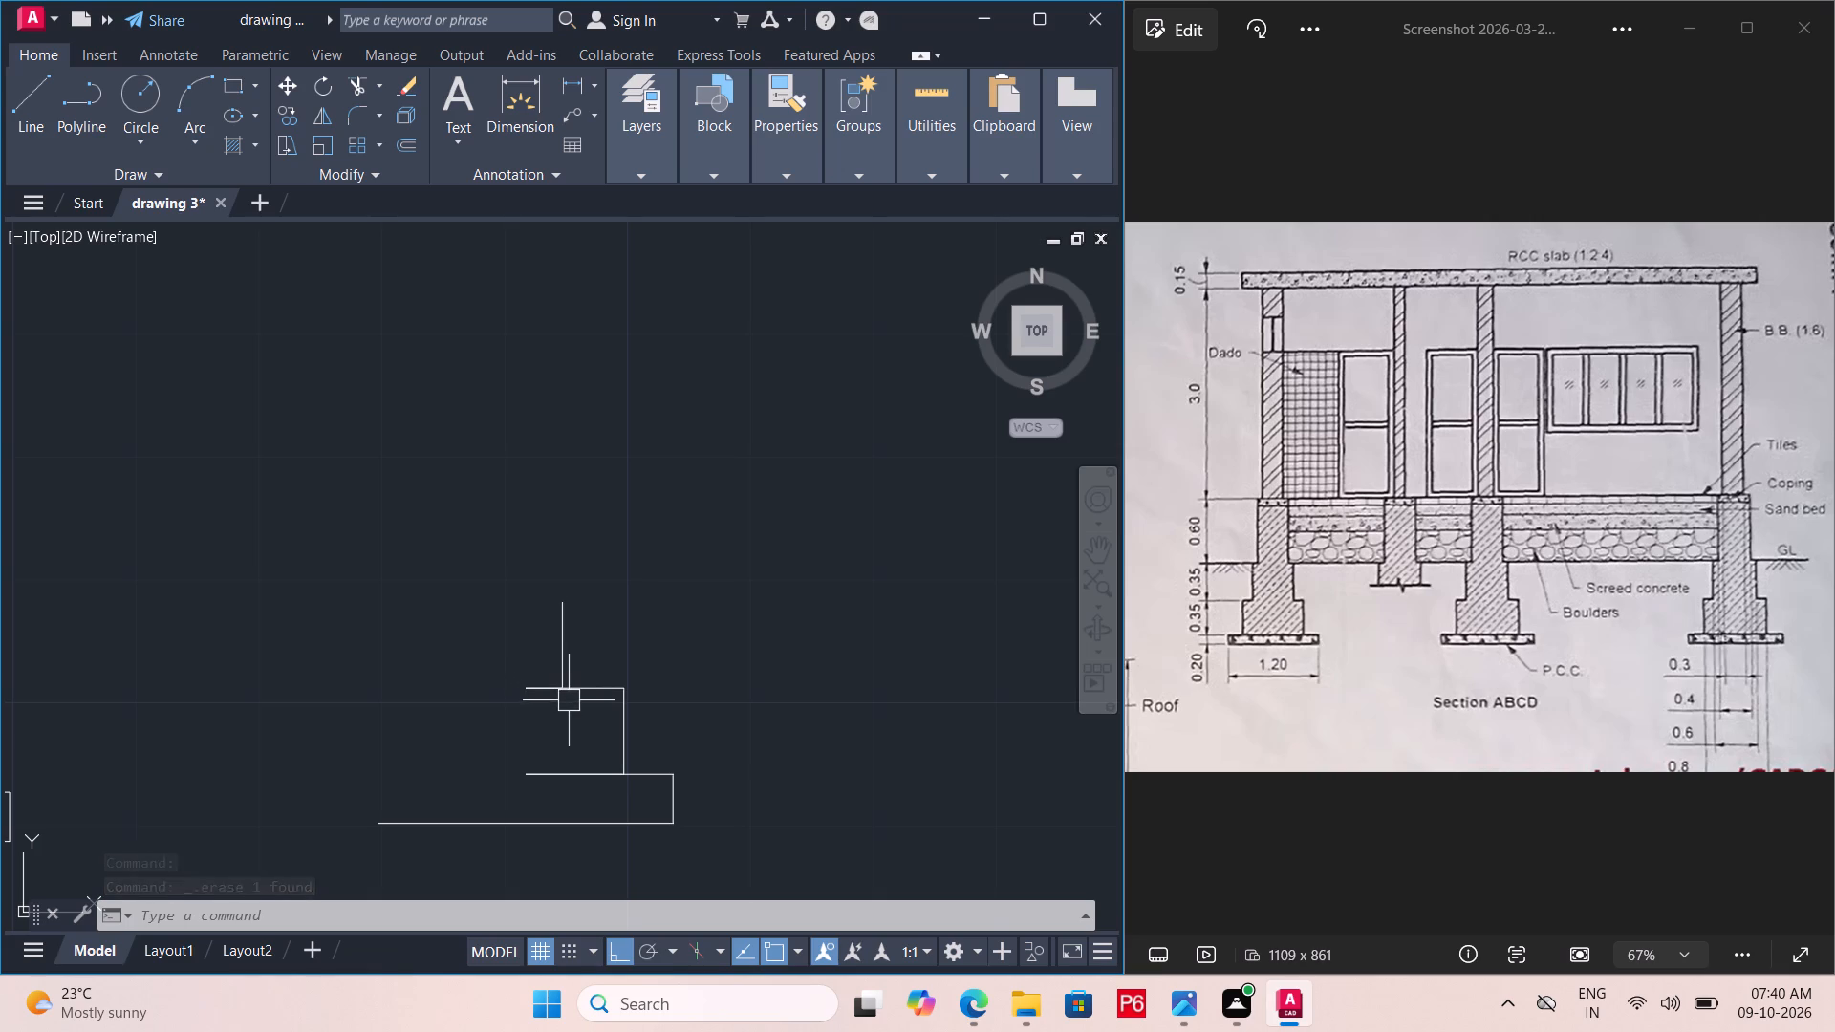
left_click(555, 650)
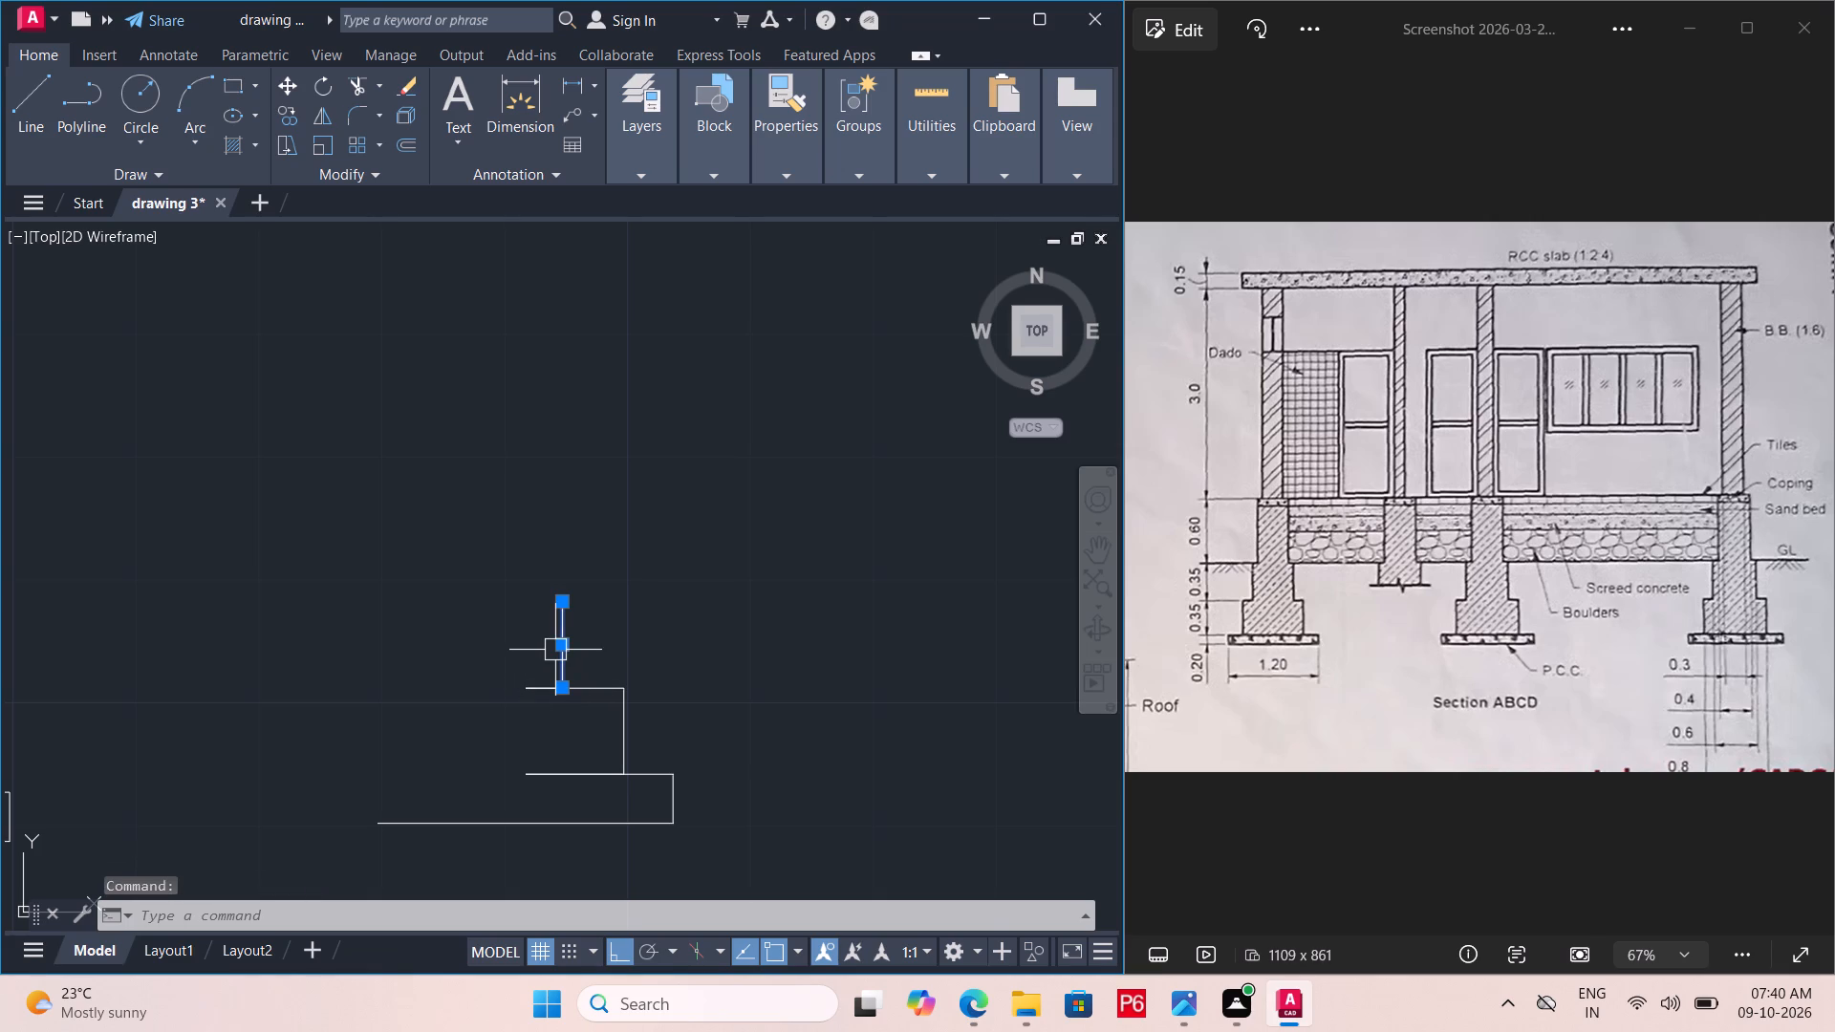
key("Delete")
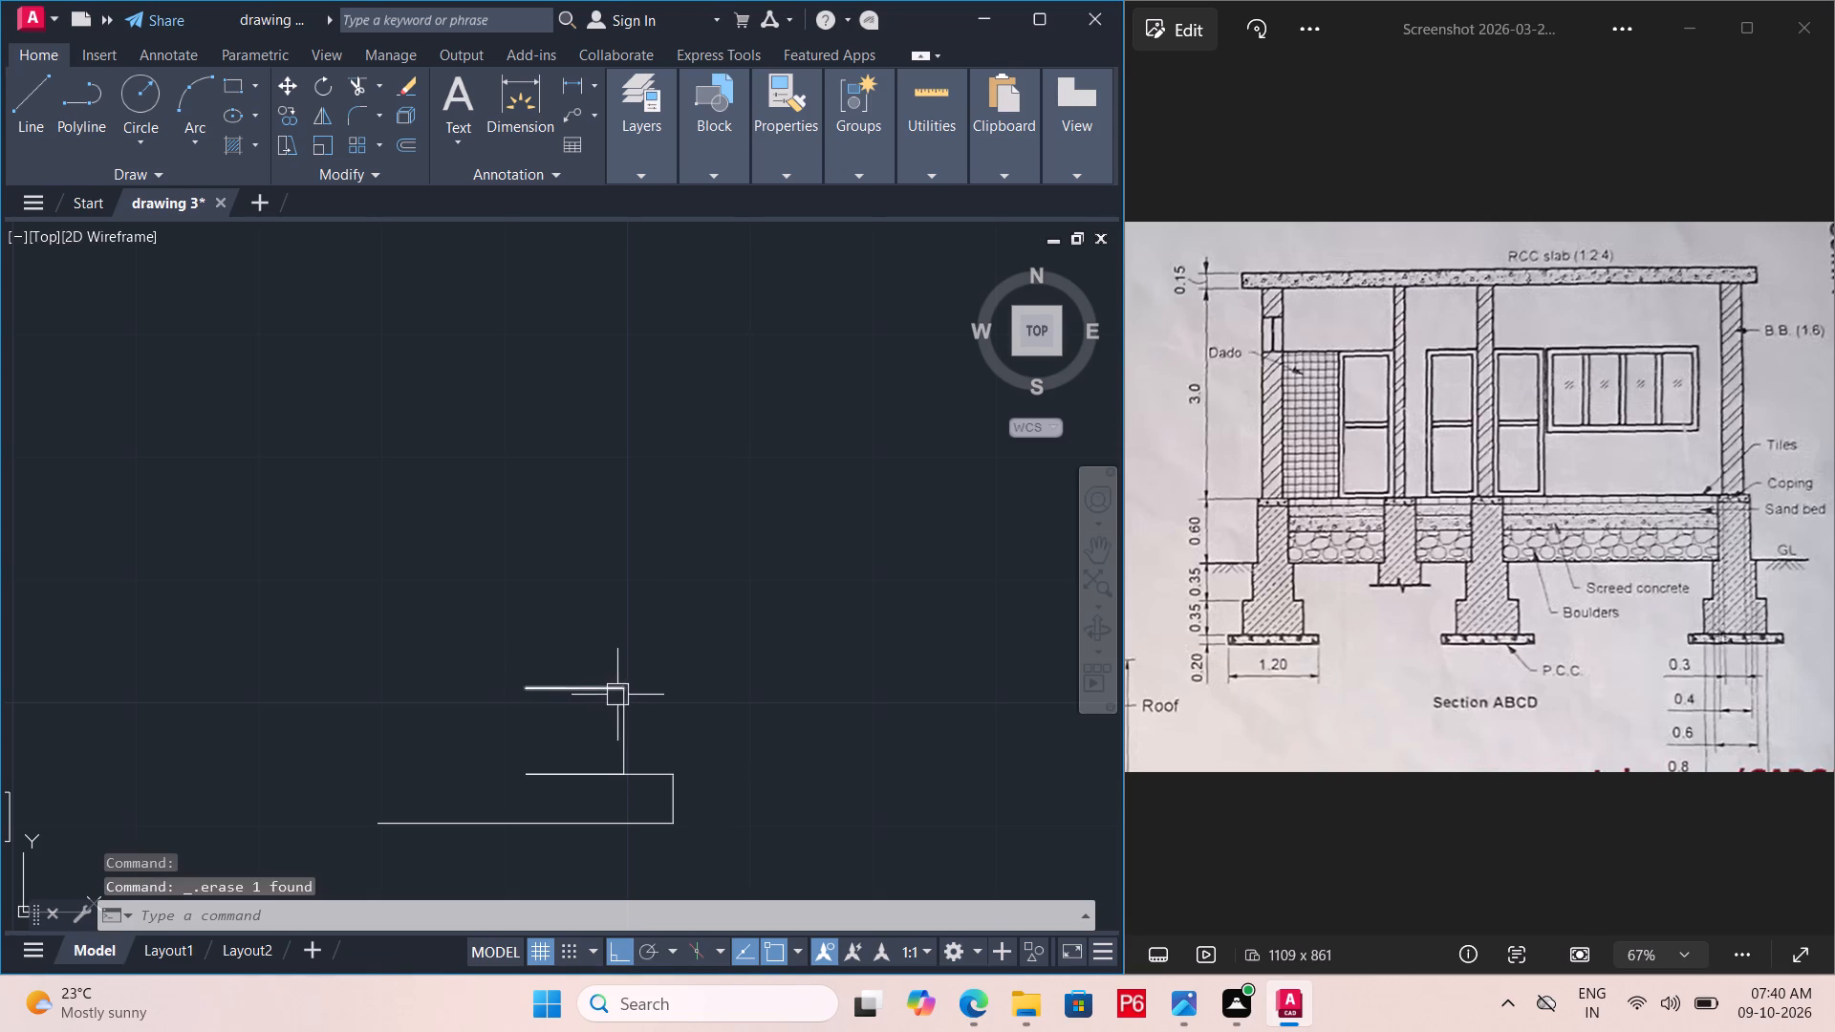
left_click(543, 684)
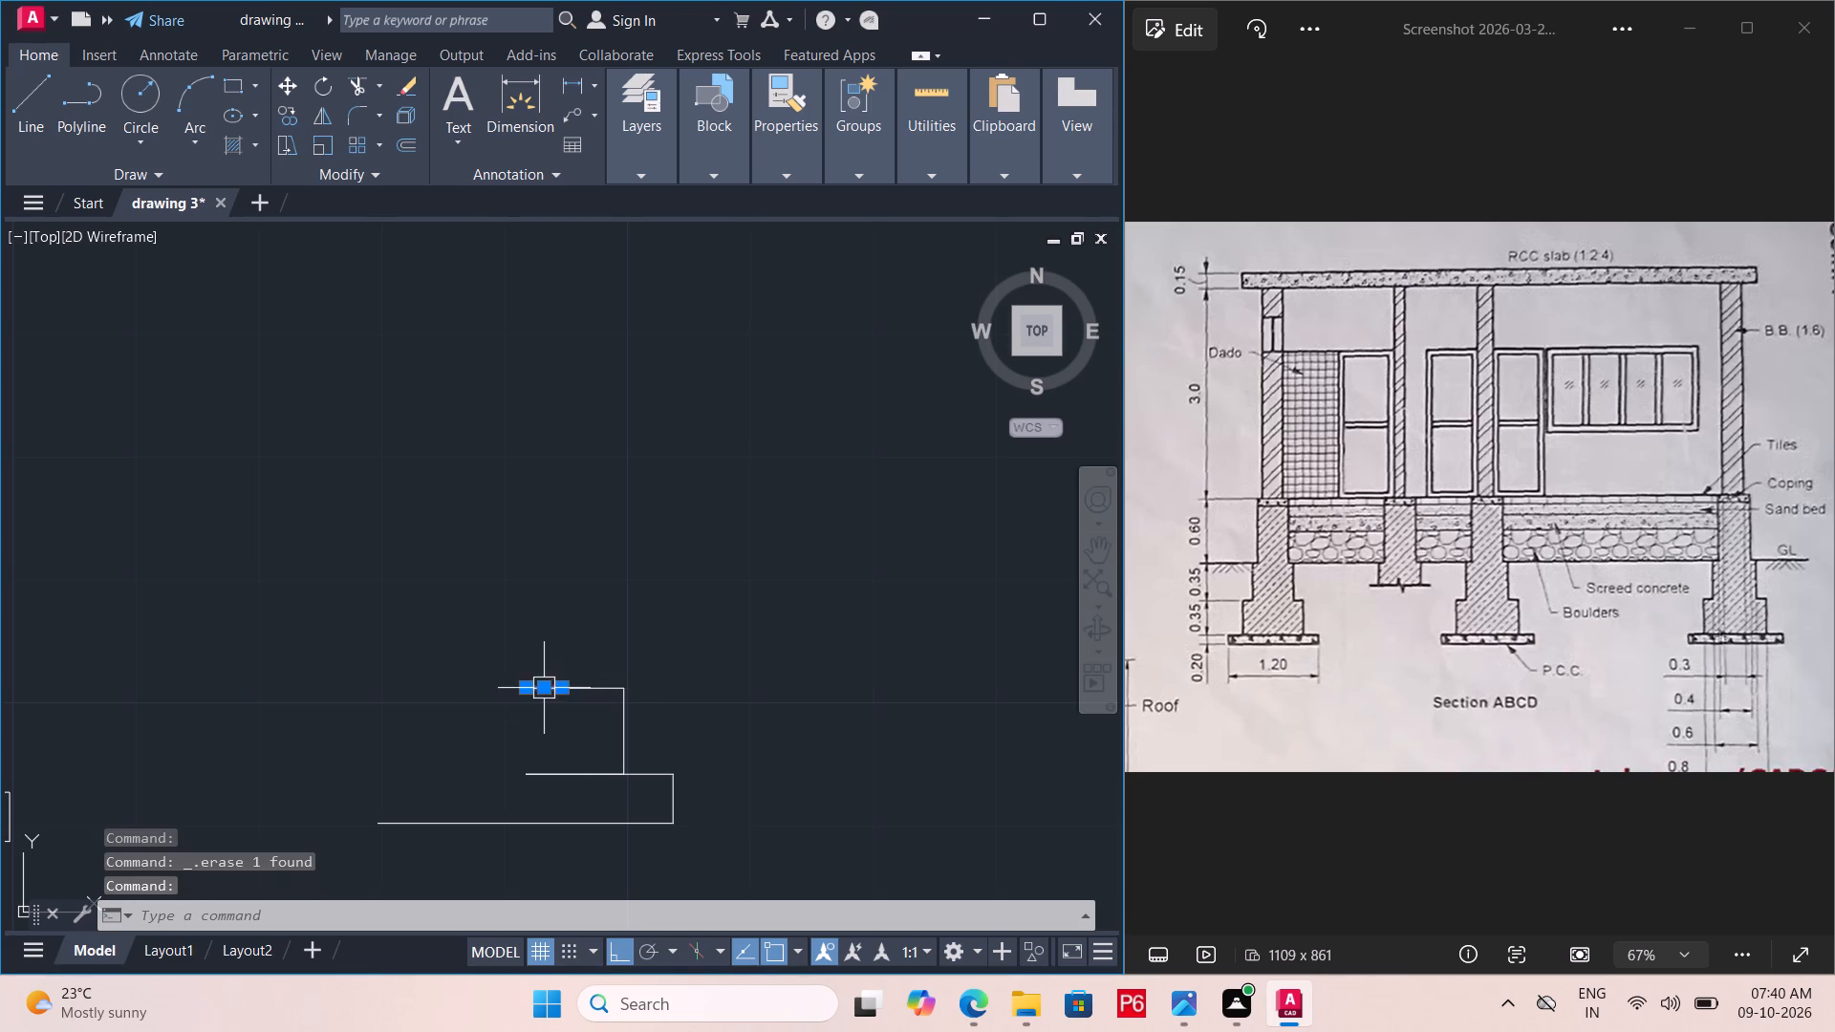
key("Delete")
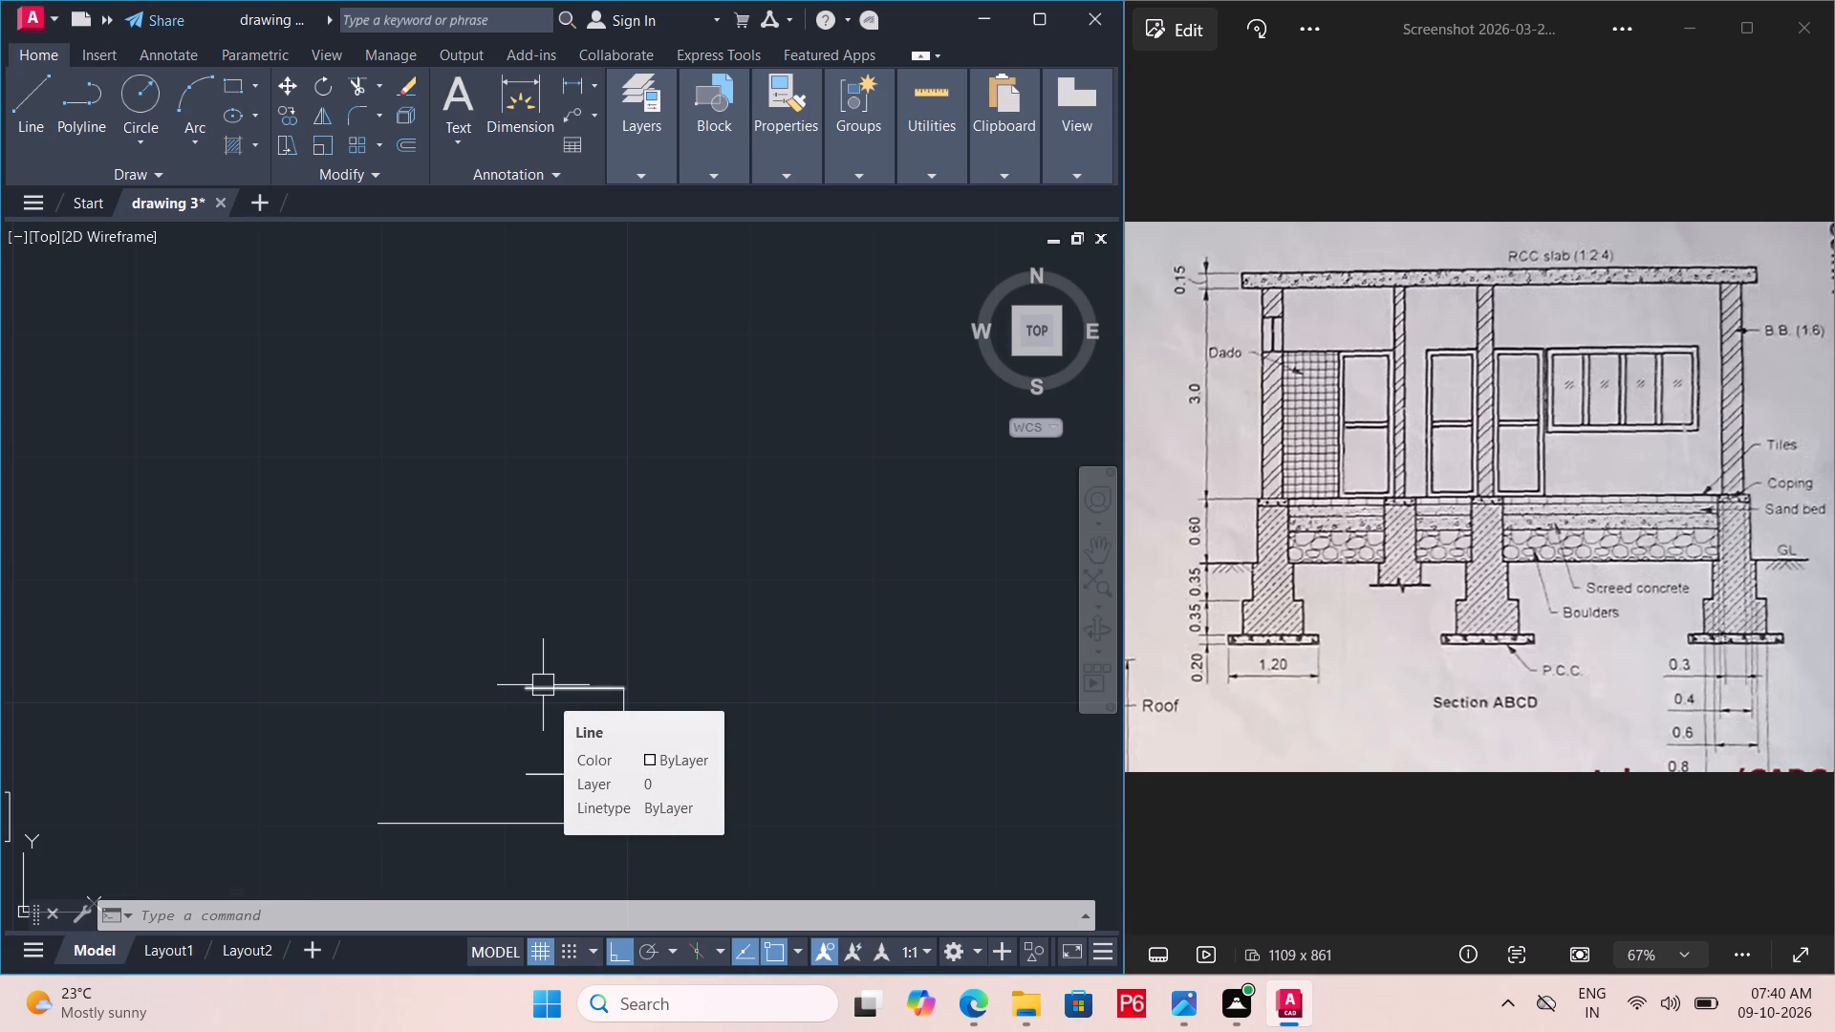
Draw connected lines from the inner end of the second footing's top edge: 0.3 m right, 0.35 m up, 0.3 m left, 0.2 m right.
key("l")
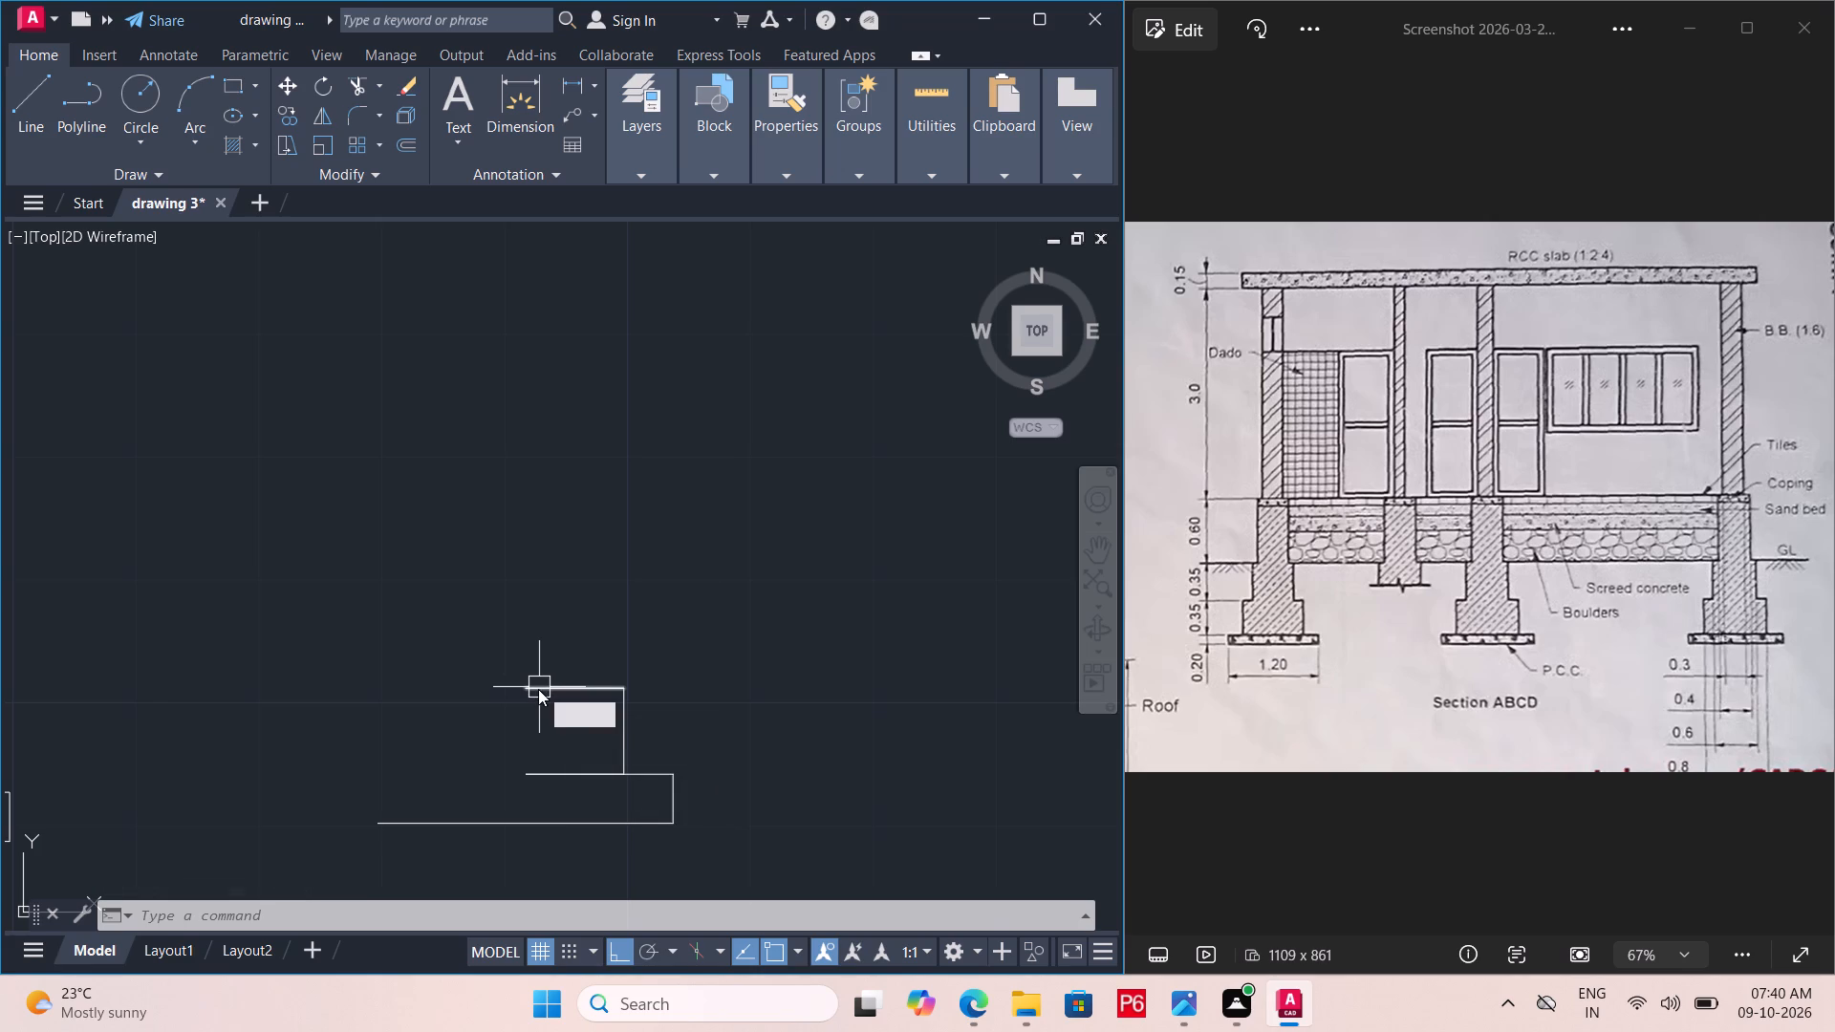
key("space")
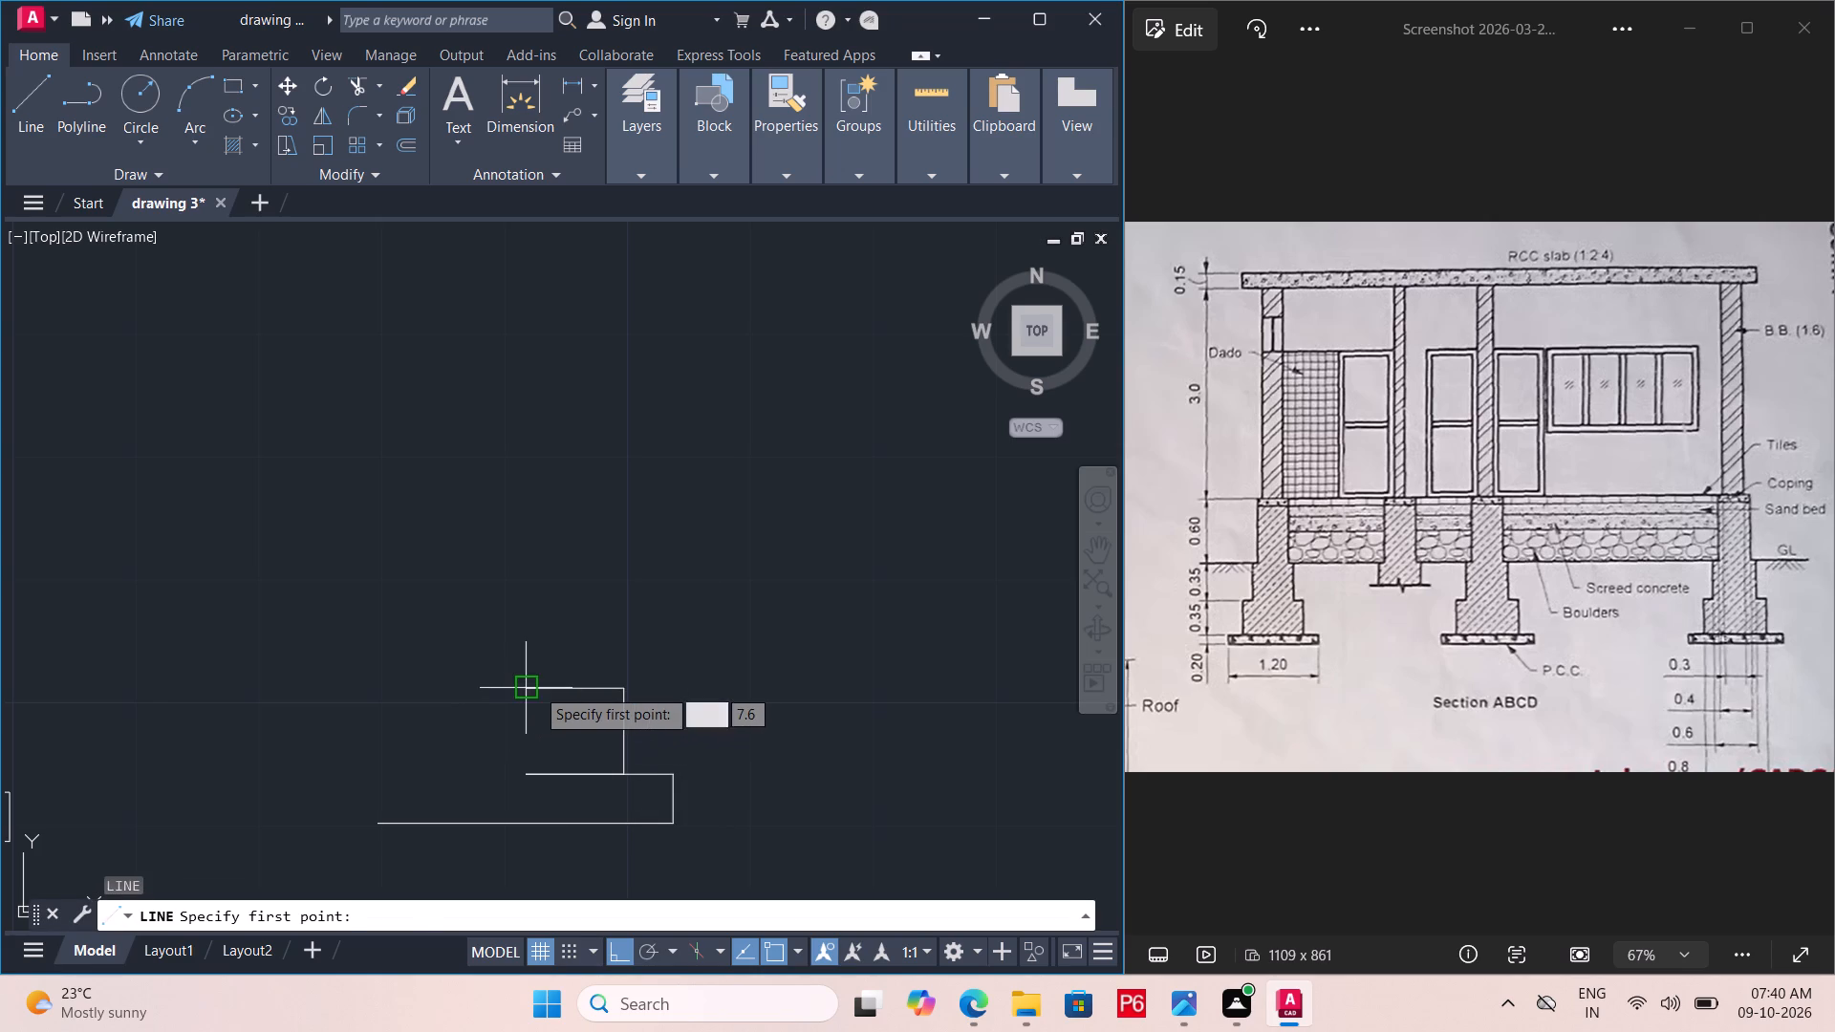
left_click(531, 687)
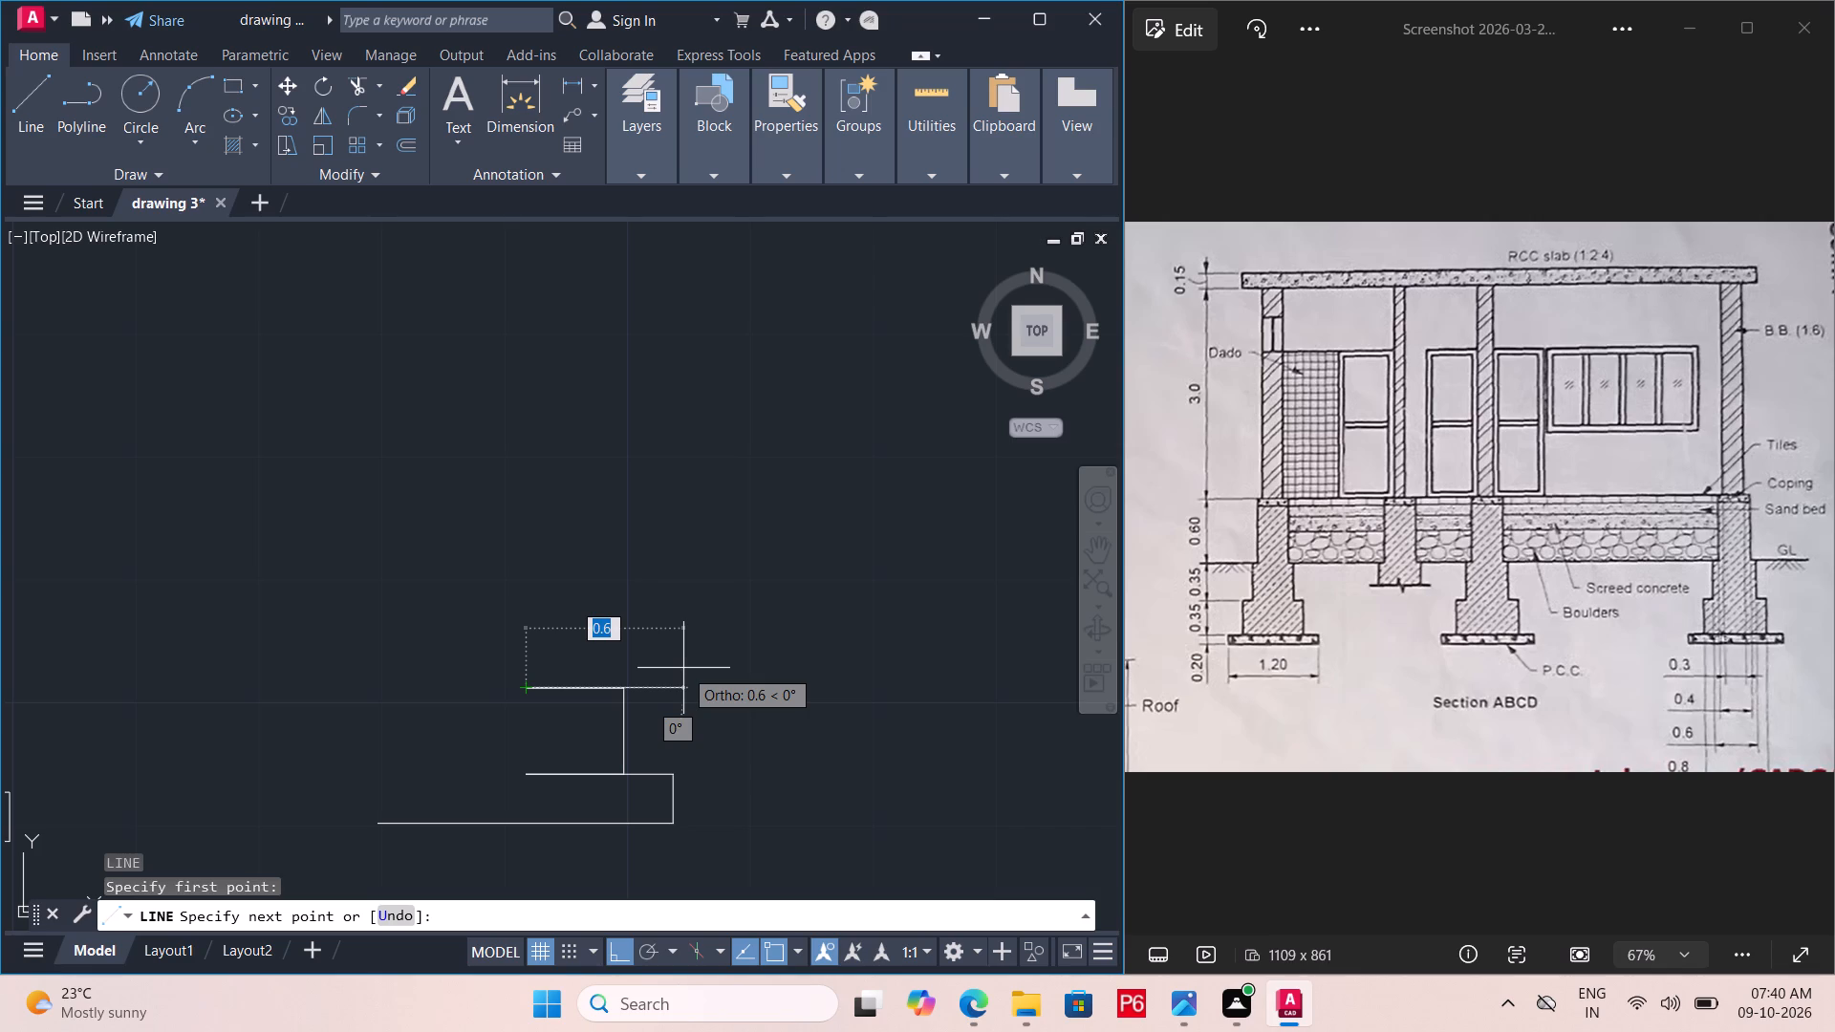
type("0.3")
key("Return")
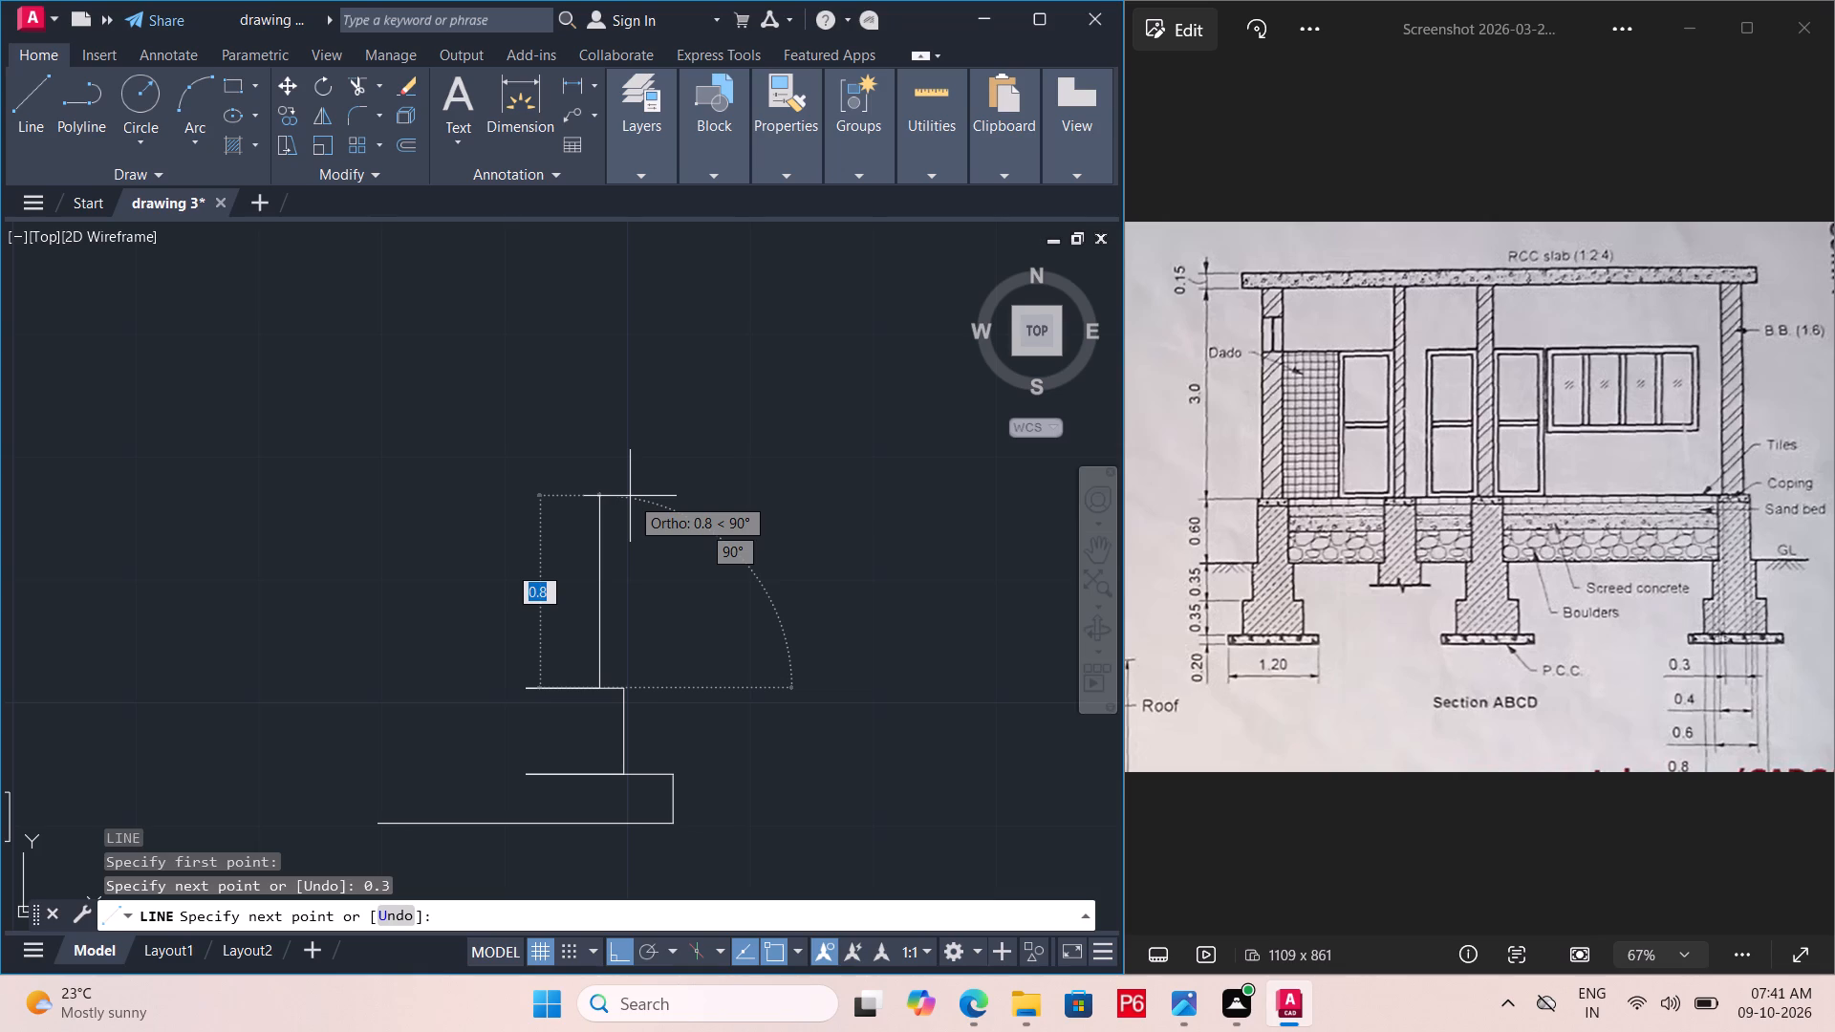
type("0.35")
key("Return")
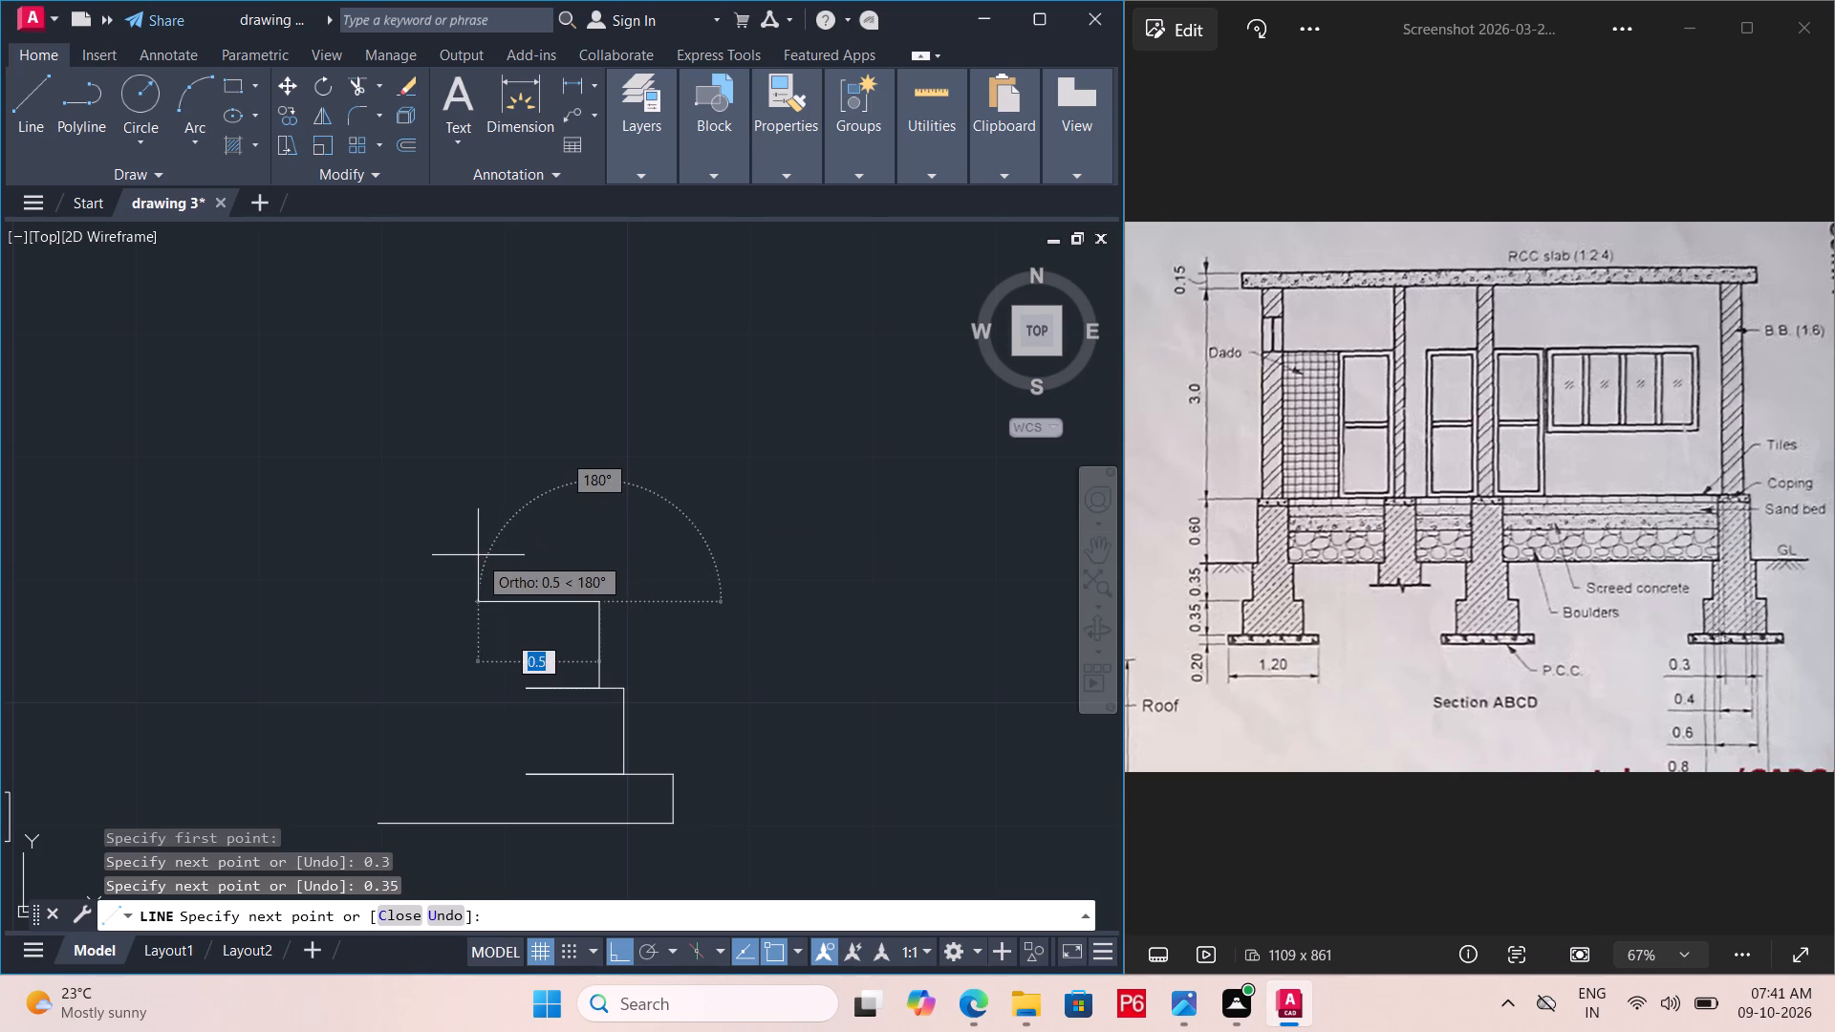
type("0.3")
key("Return")
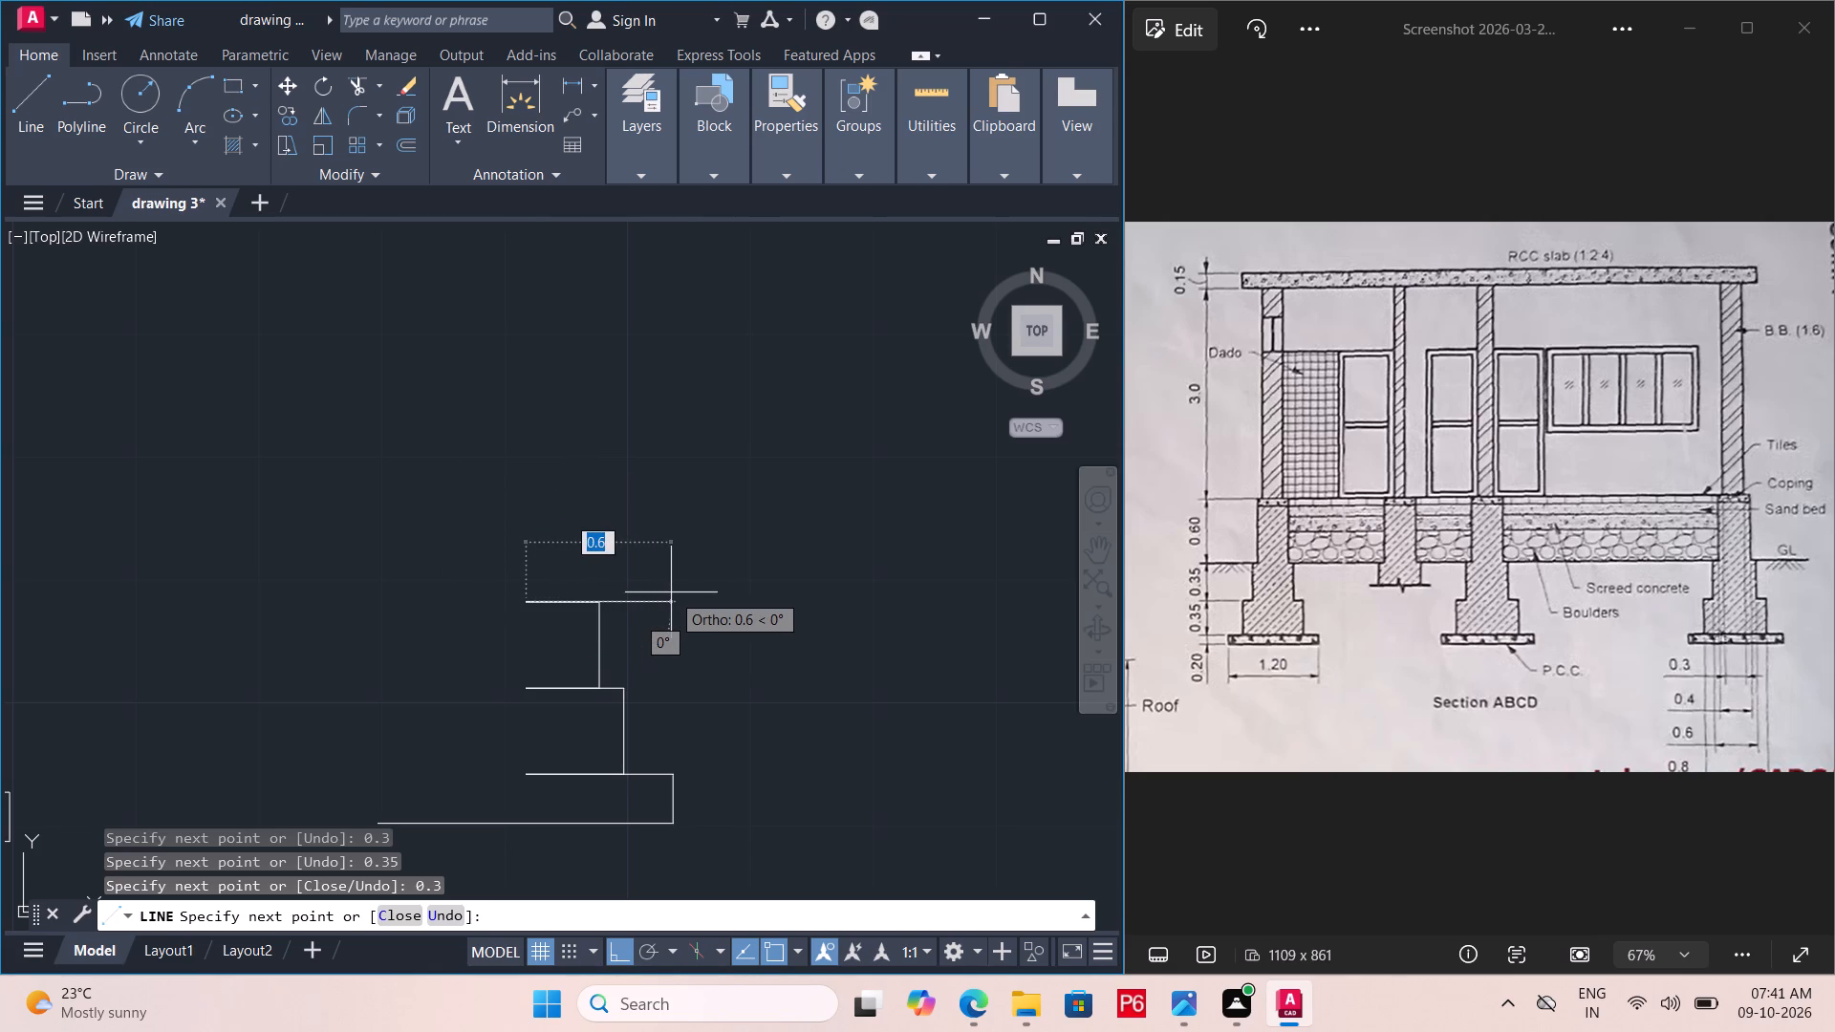
type("0.2")
key("Return")
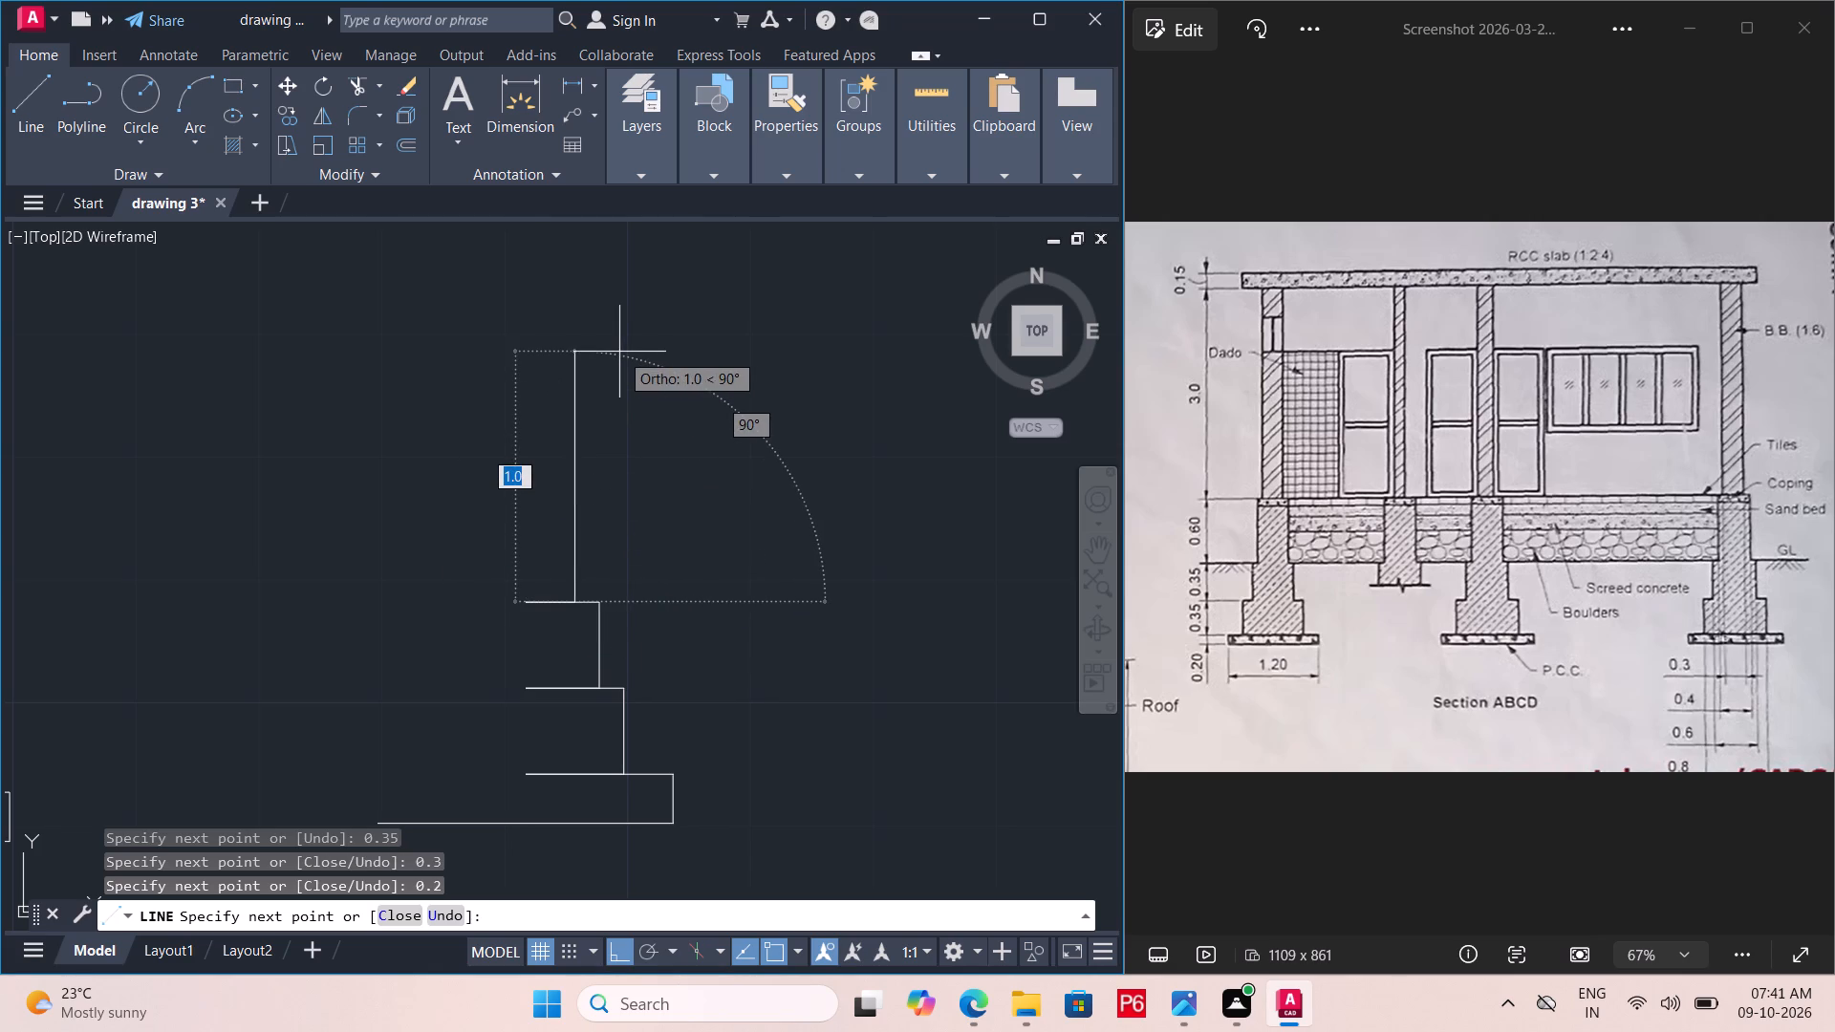
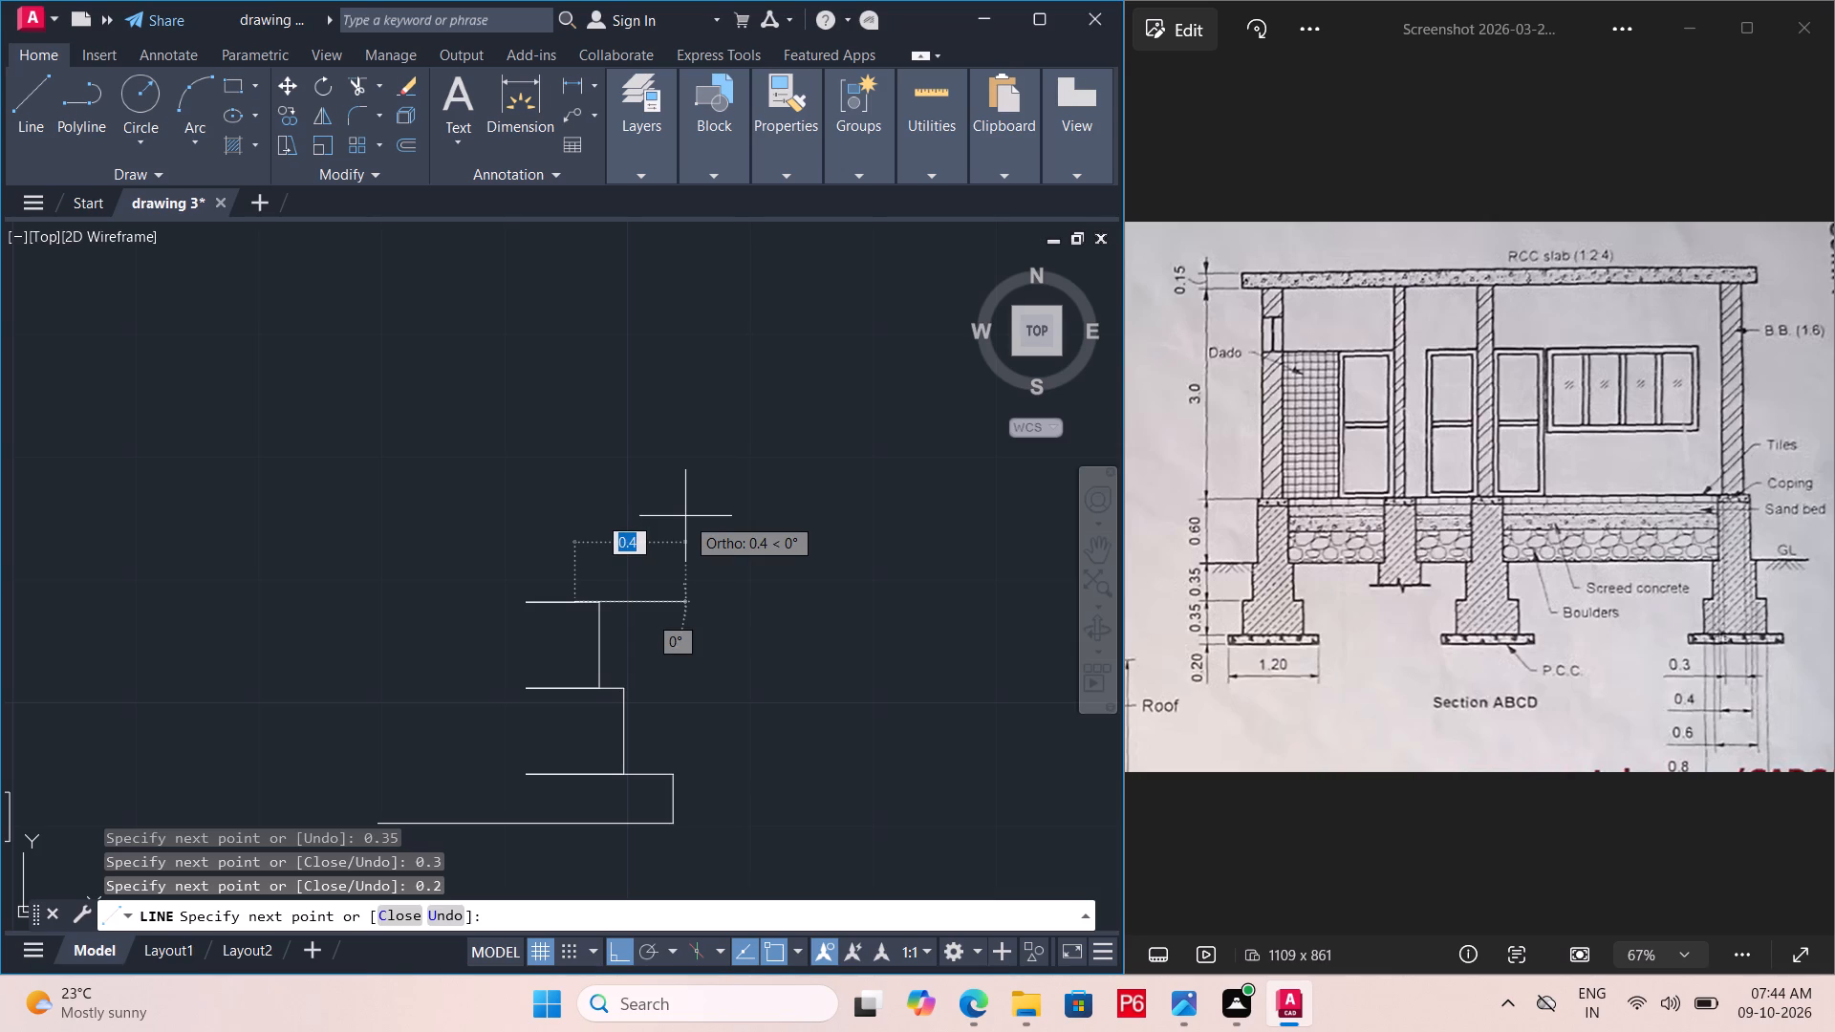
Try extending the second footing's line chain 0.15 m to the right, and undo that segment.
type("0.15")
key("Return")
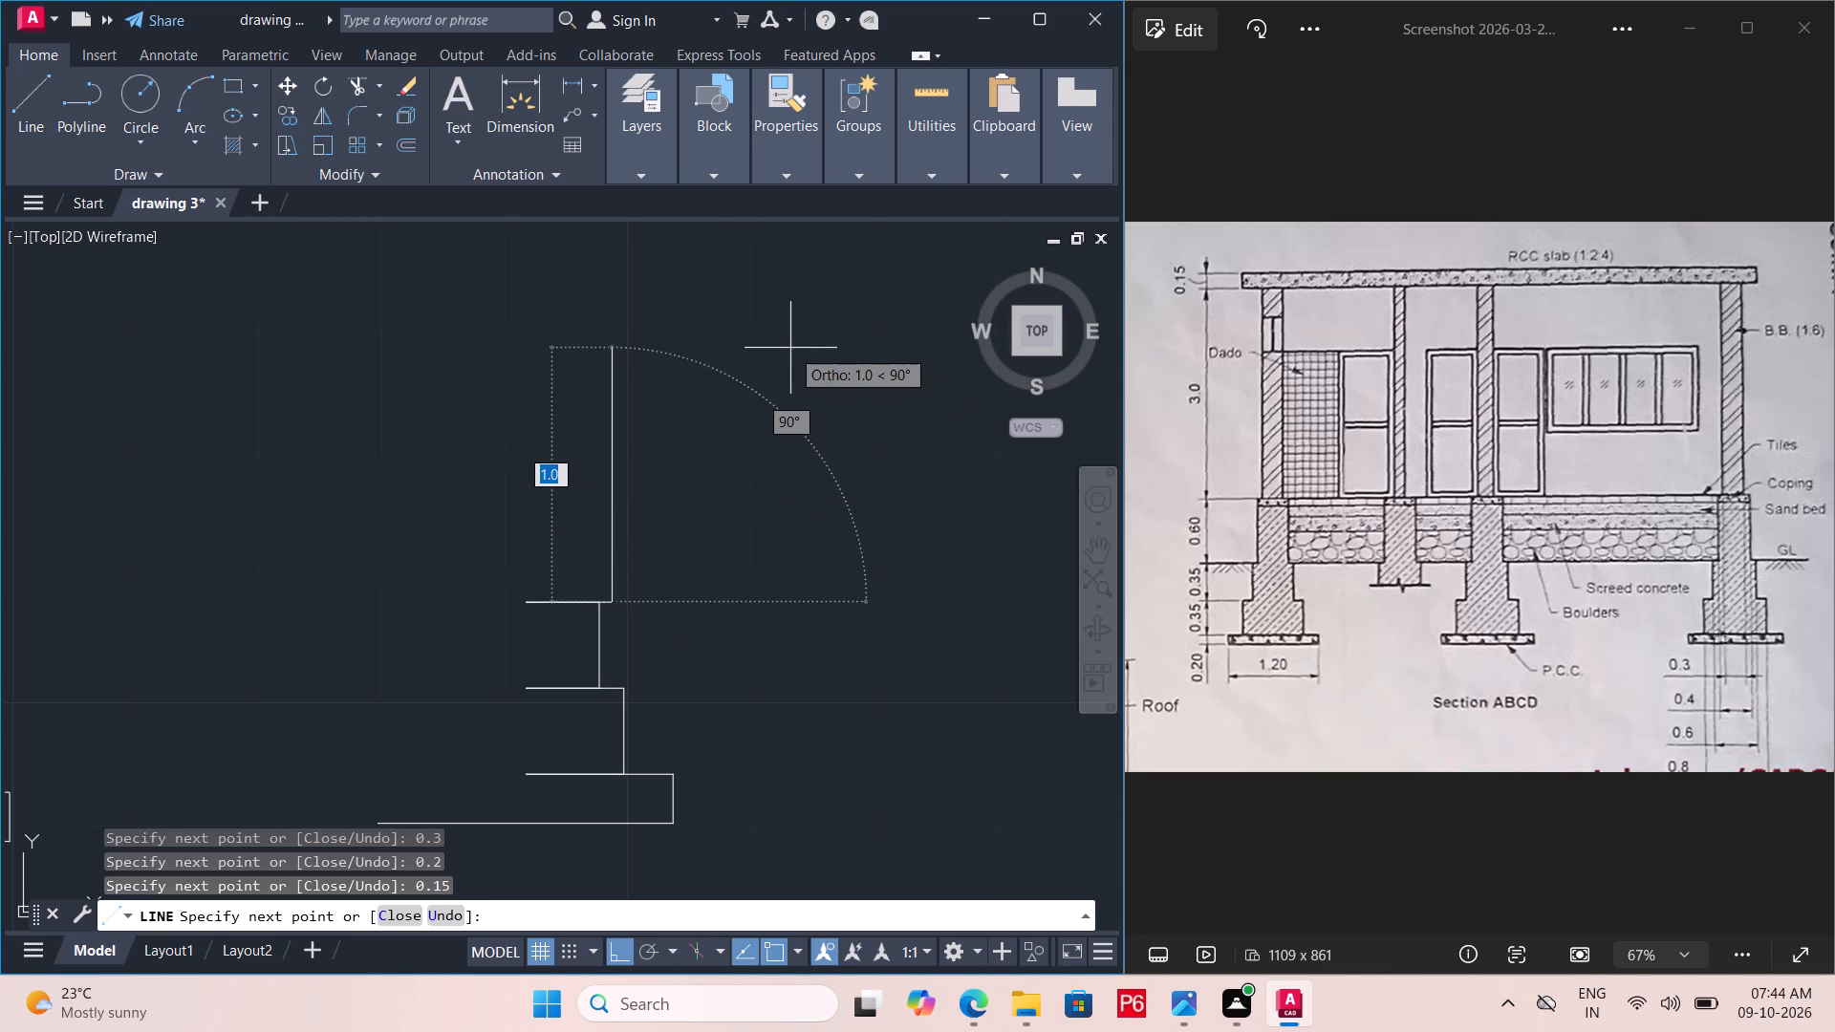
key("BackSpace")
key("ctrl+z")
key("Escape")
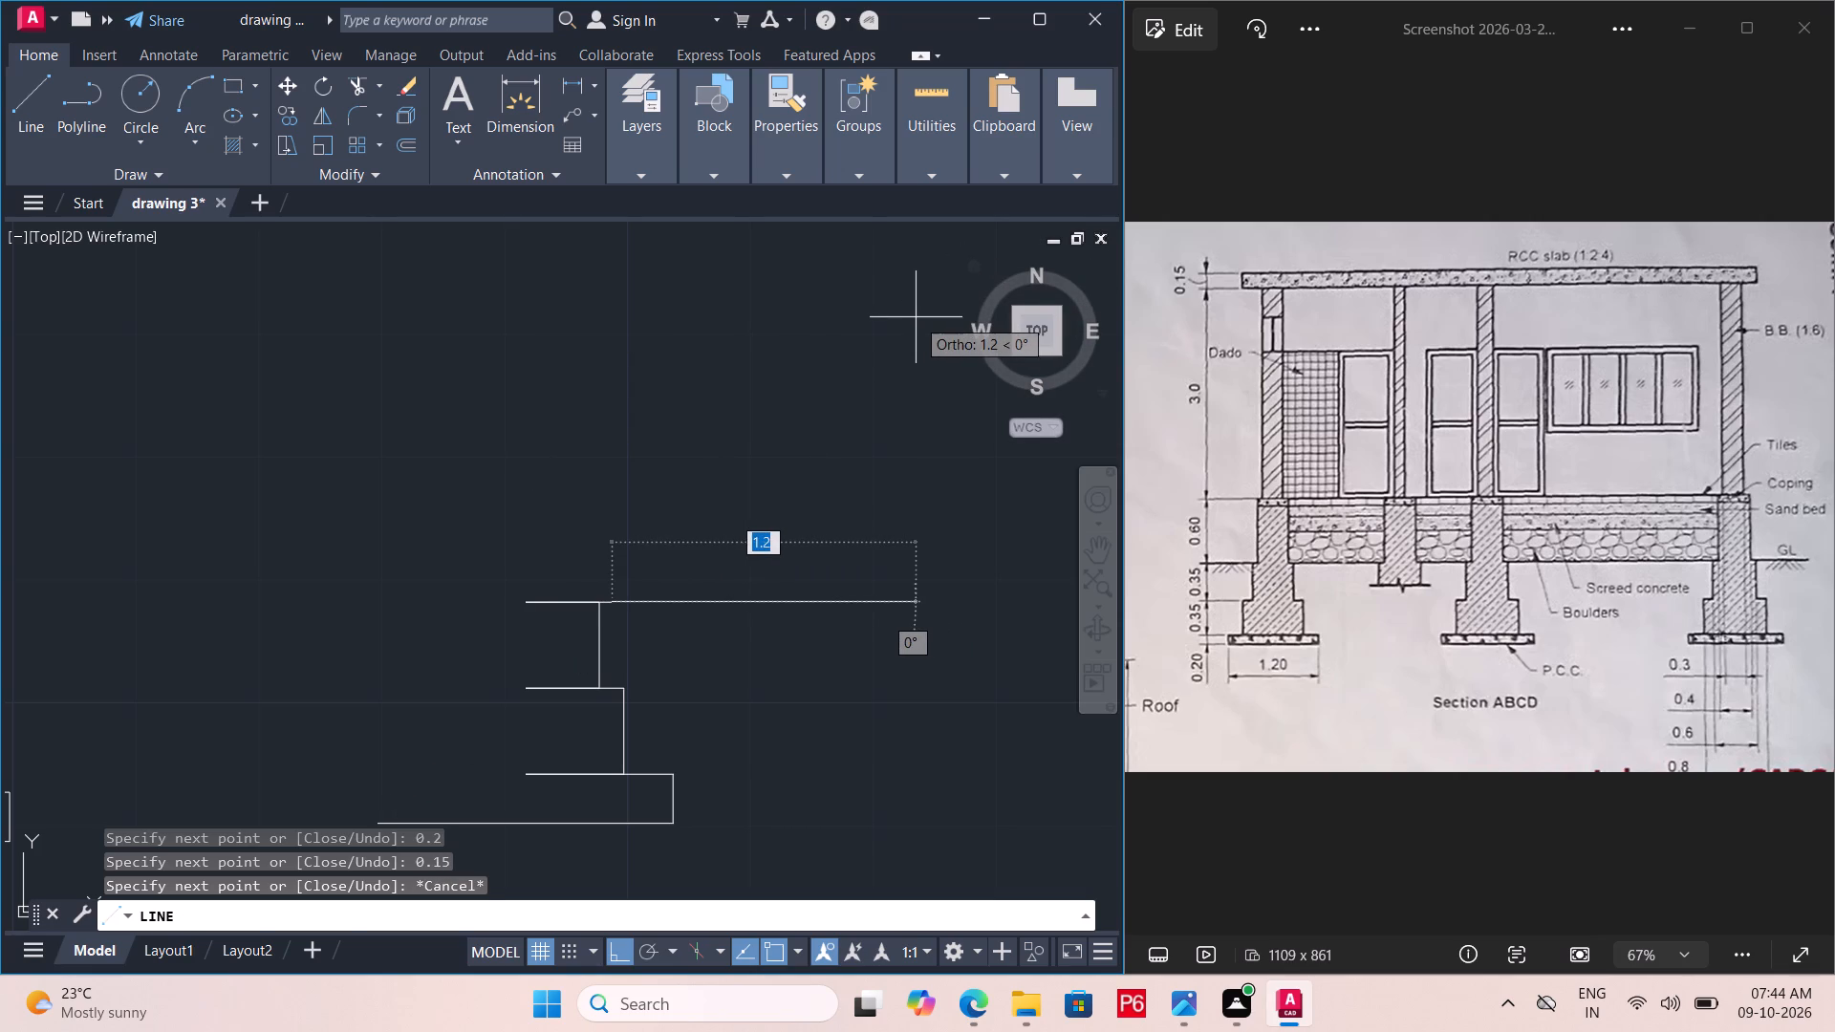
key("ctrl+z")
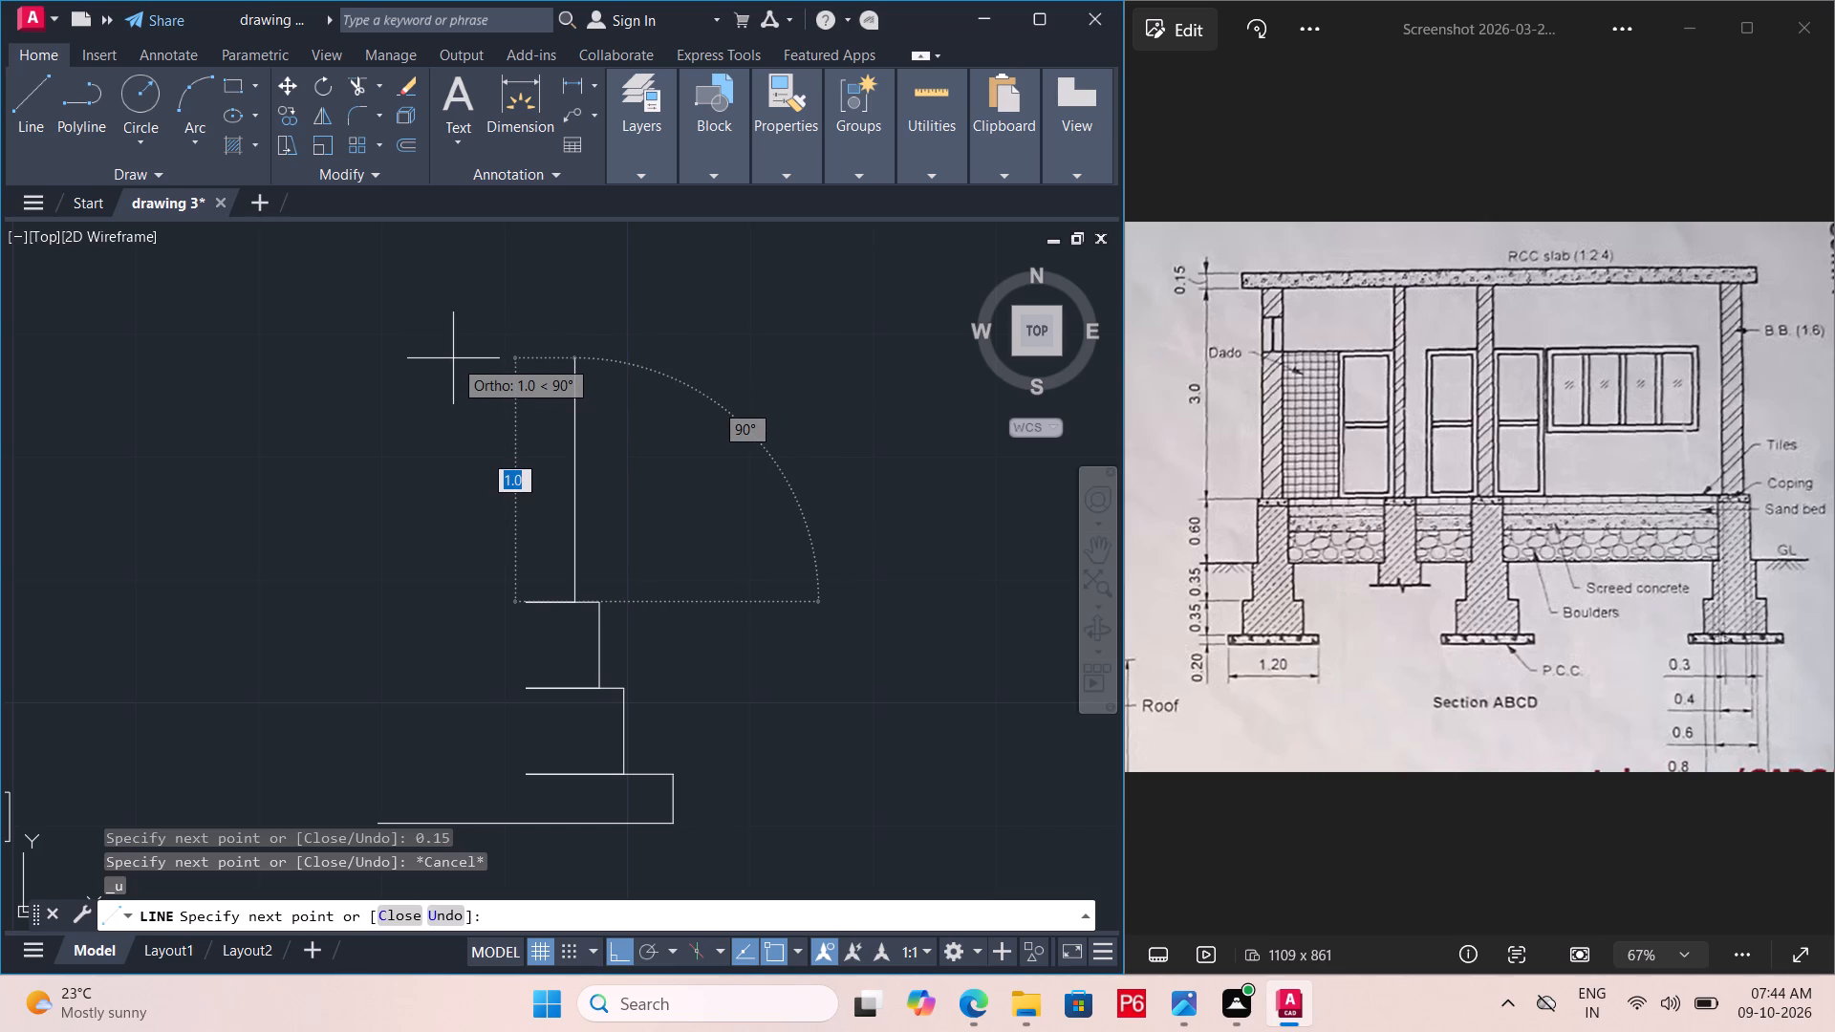
Extend the second footing's outline with a 0.60 m upward line and a 0.15 m leftward line, ending the chain.
type("0.60")
key("Return")
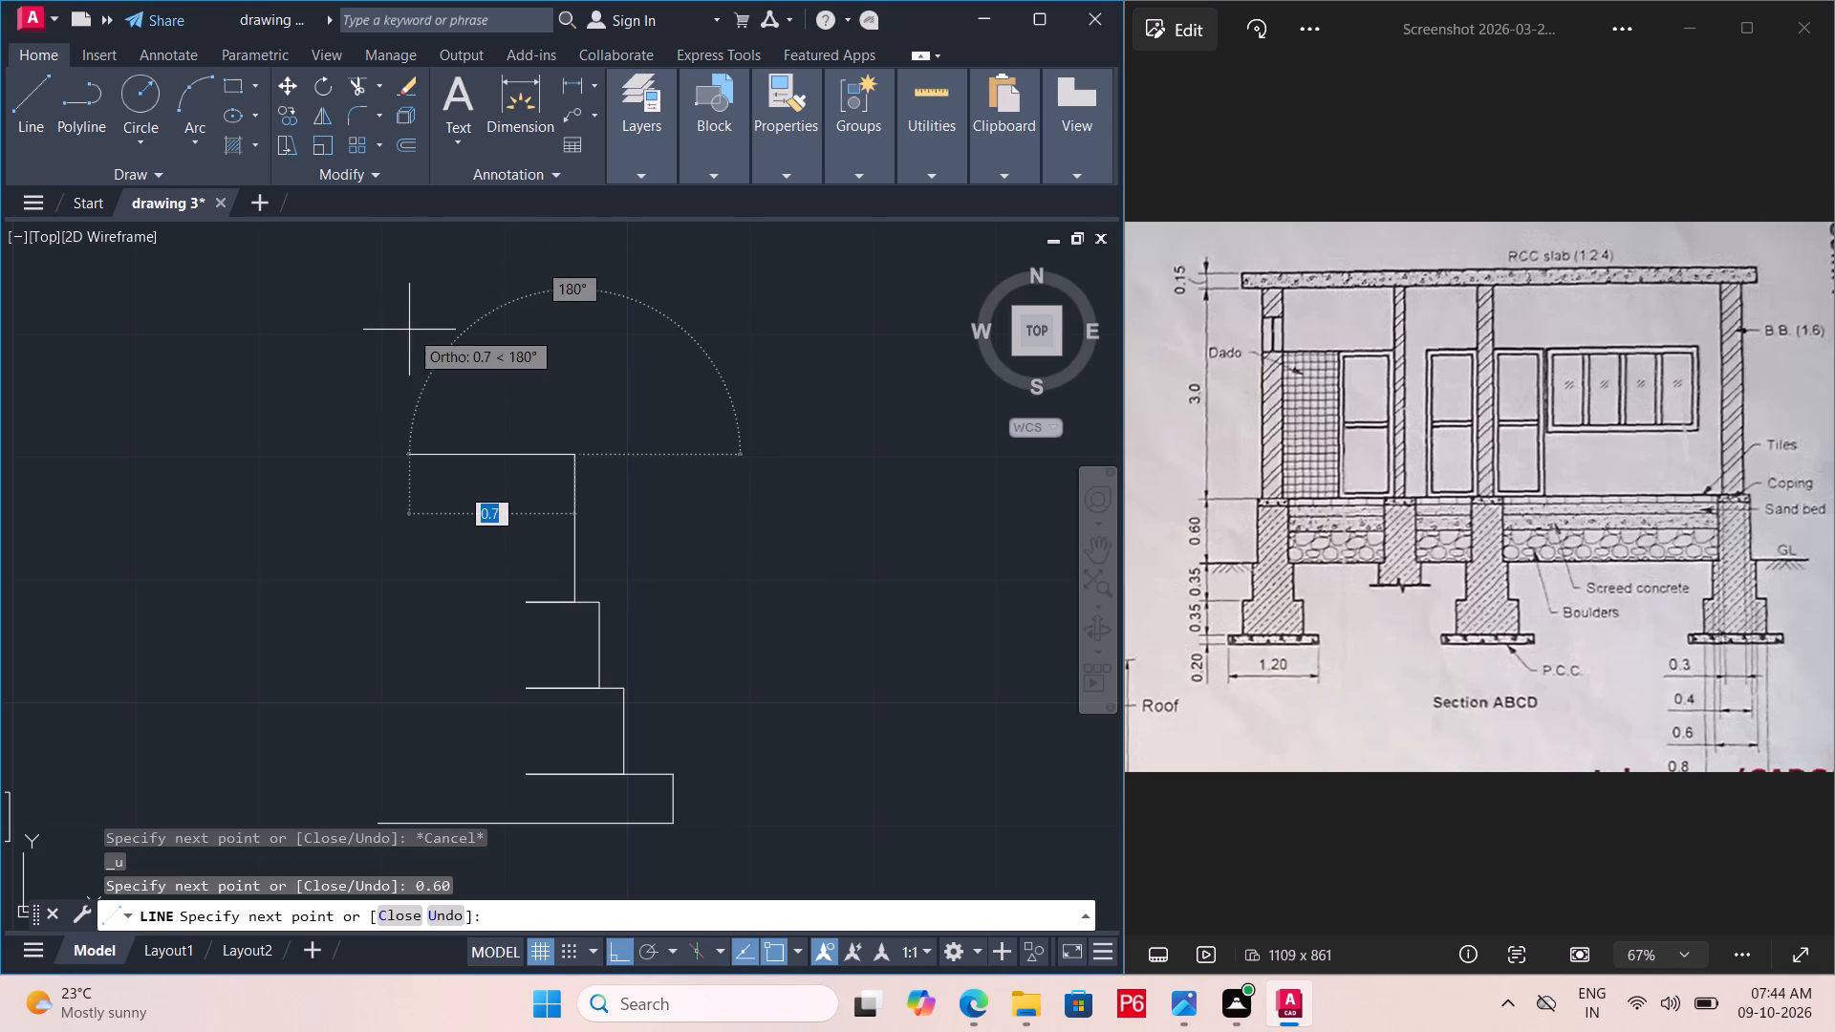
type("0.15")
key("Return")
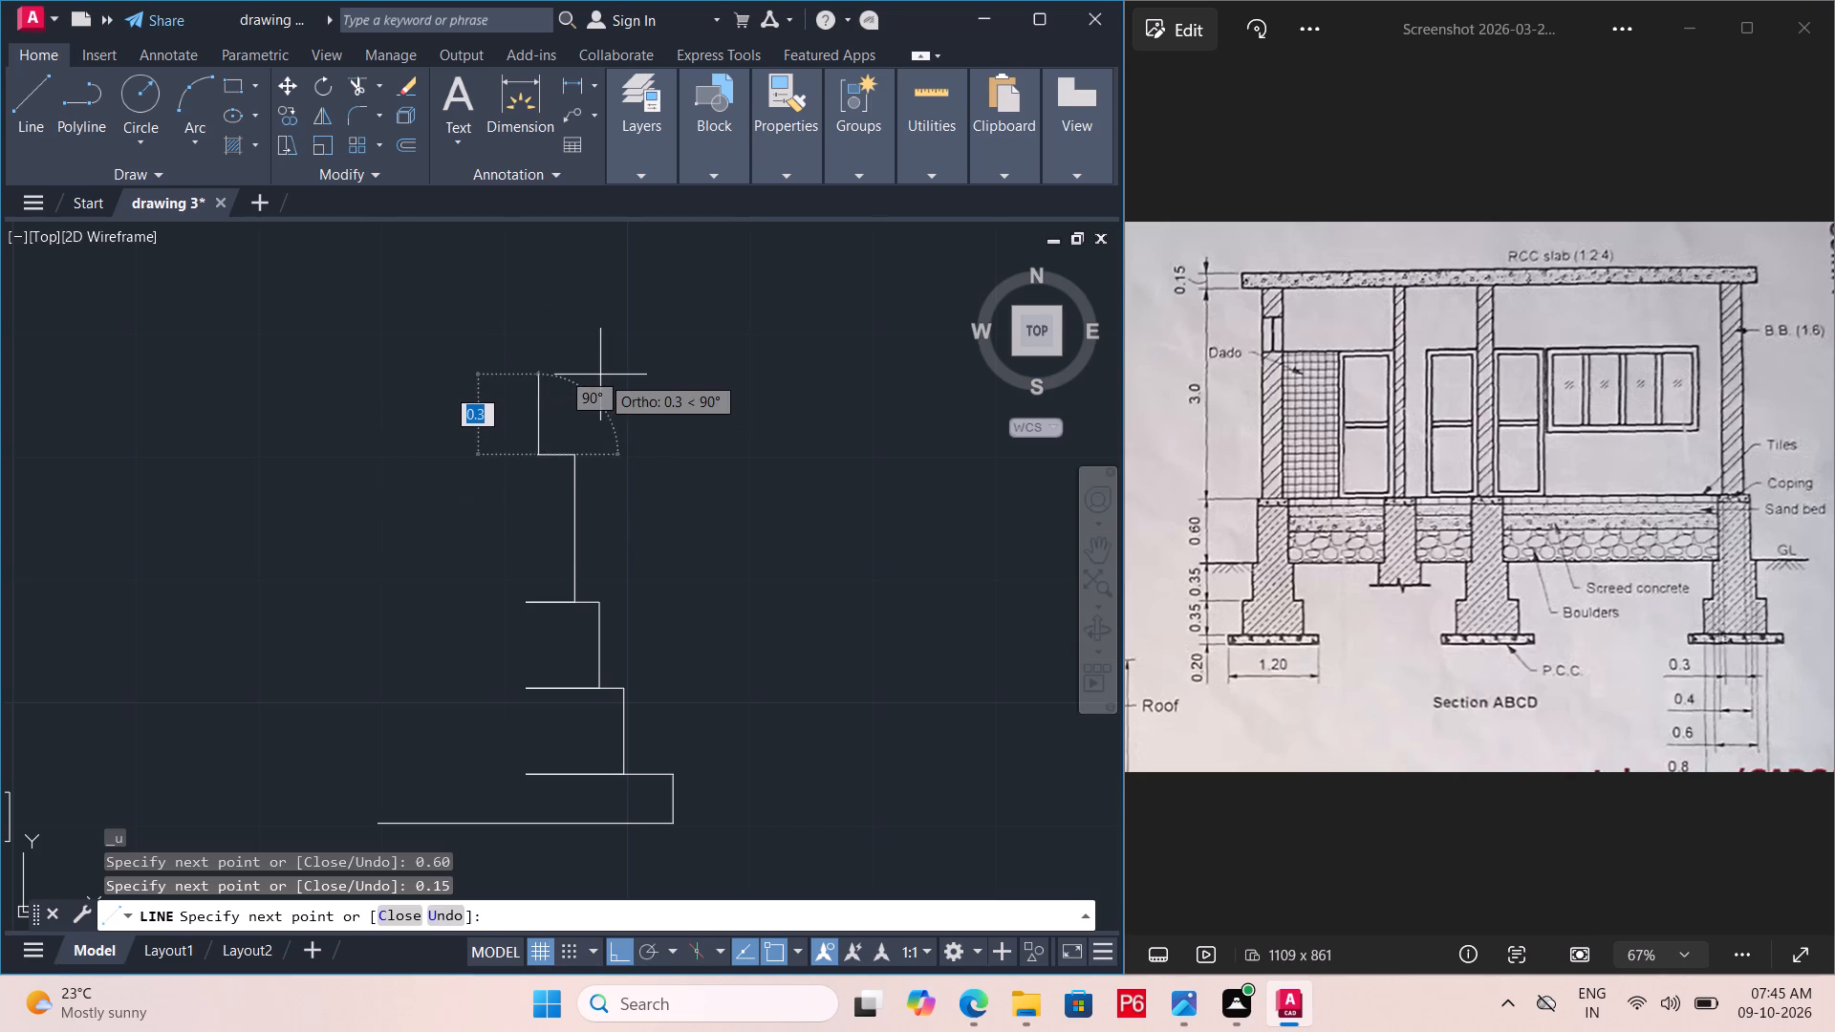
key("Escape")
Convert 9 inches to meters with the QuickCalc unit converter.
double_click(913, 144)
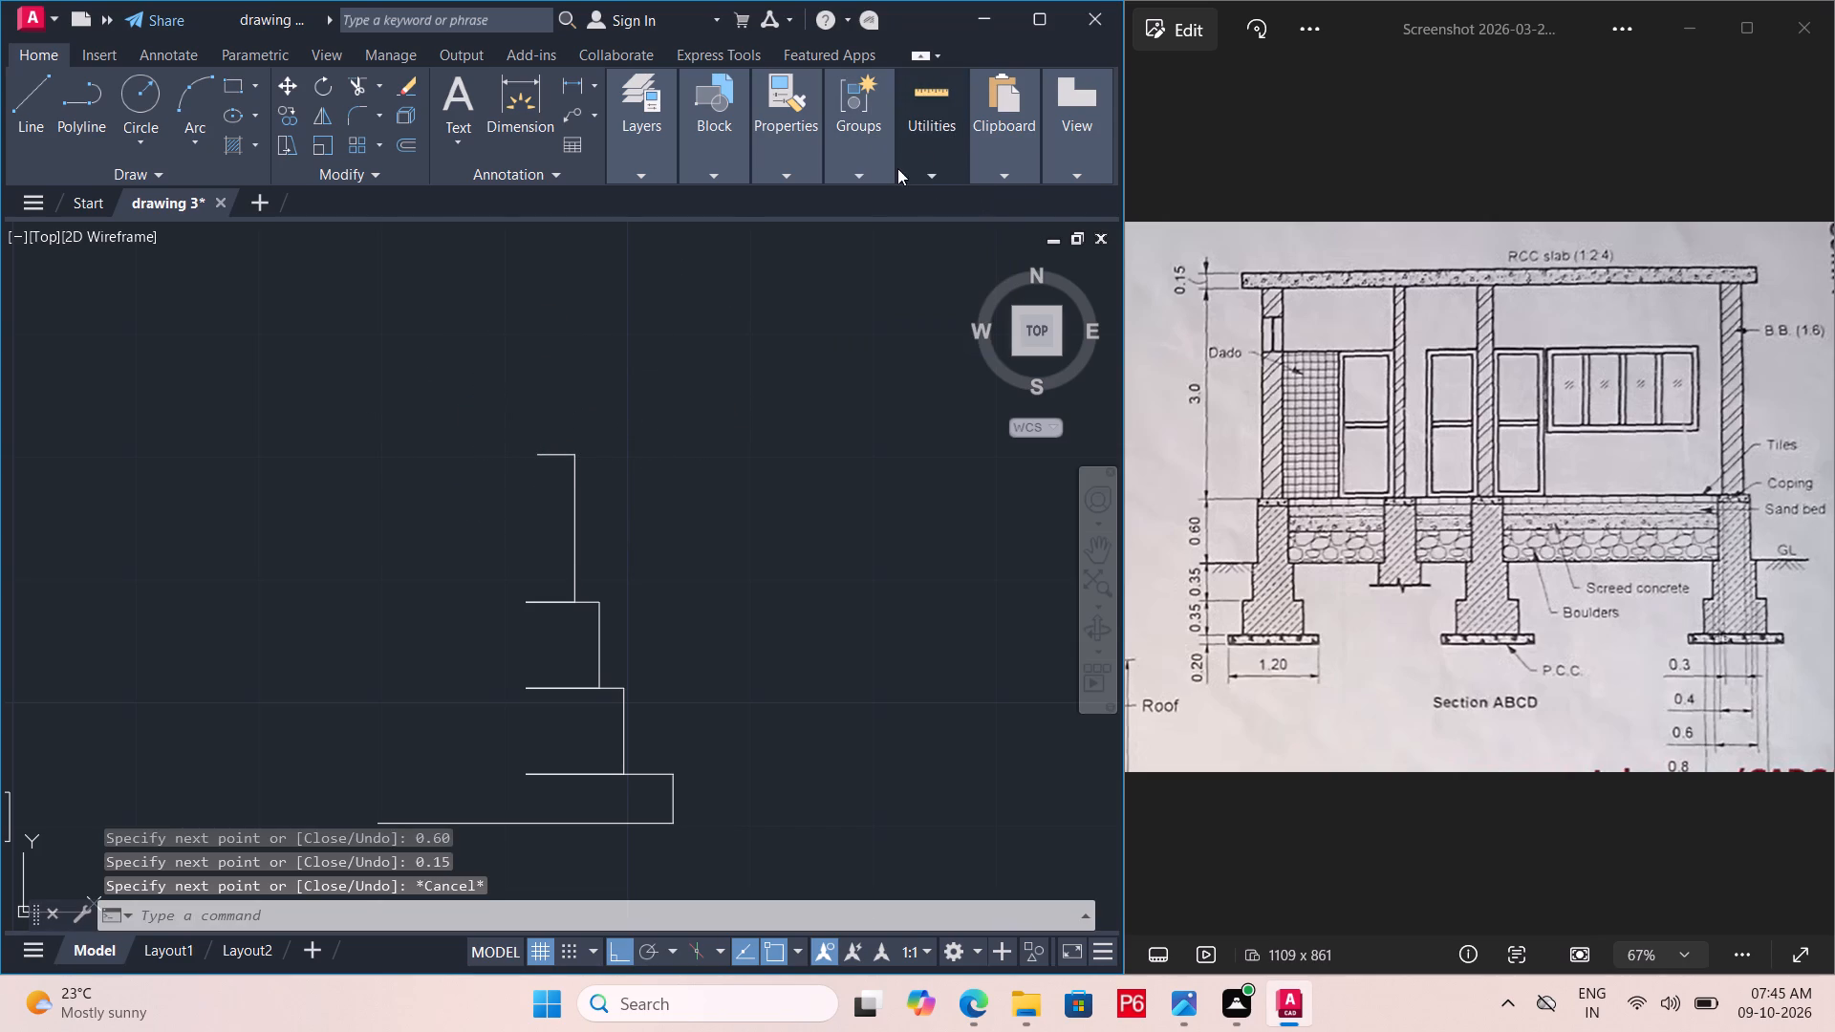
left_click(917, 158)
left_click(944, 171)
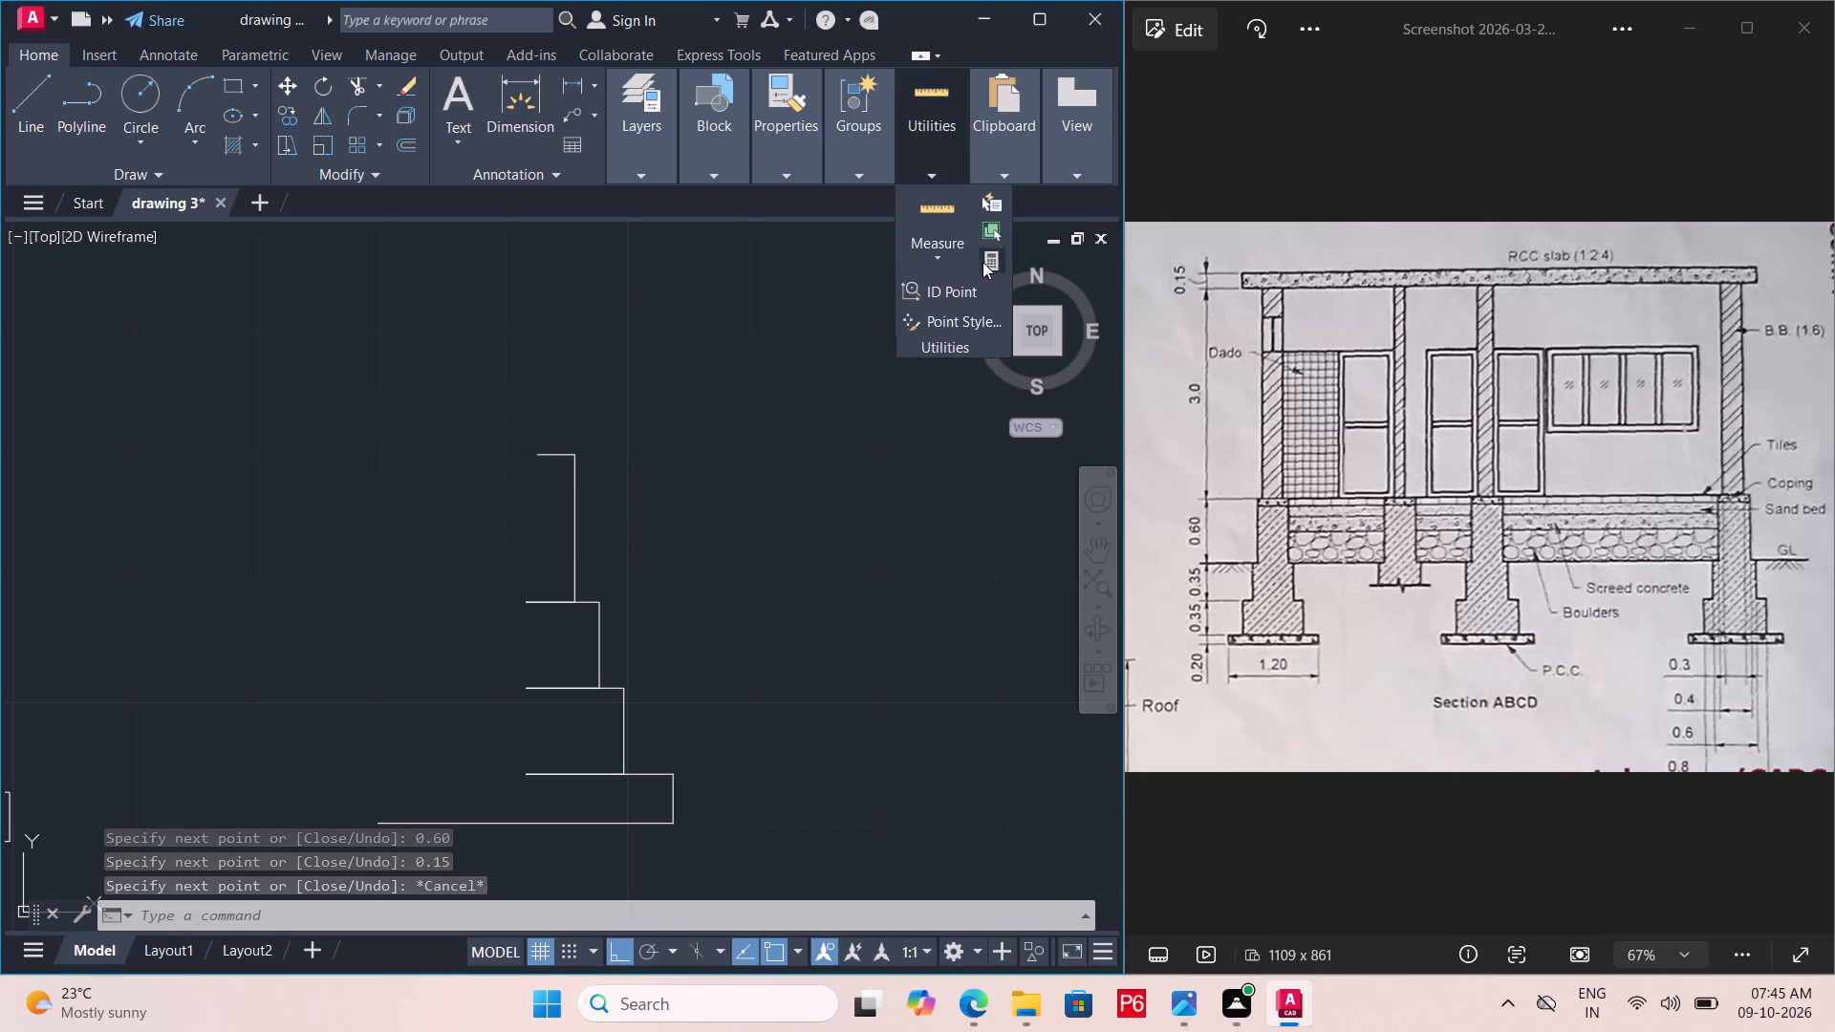
left_click(984, 262)
left_click(738, 593)
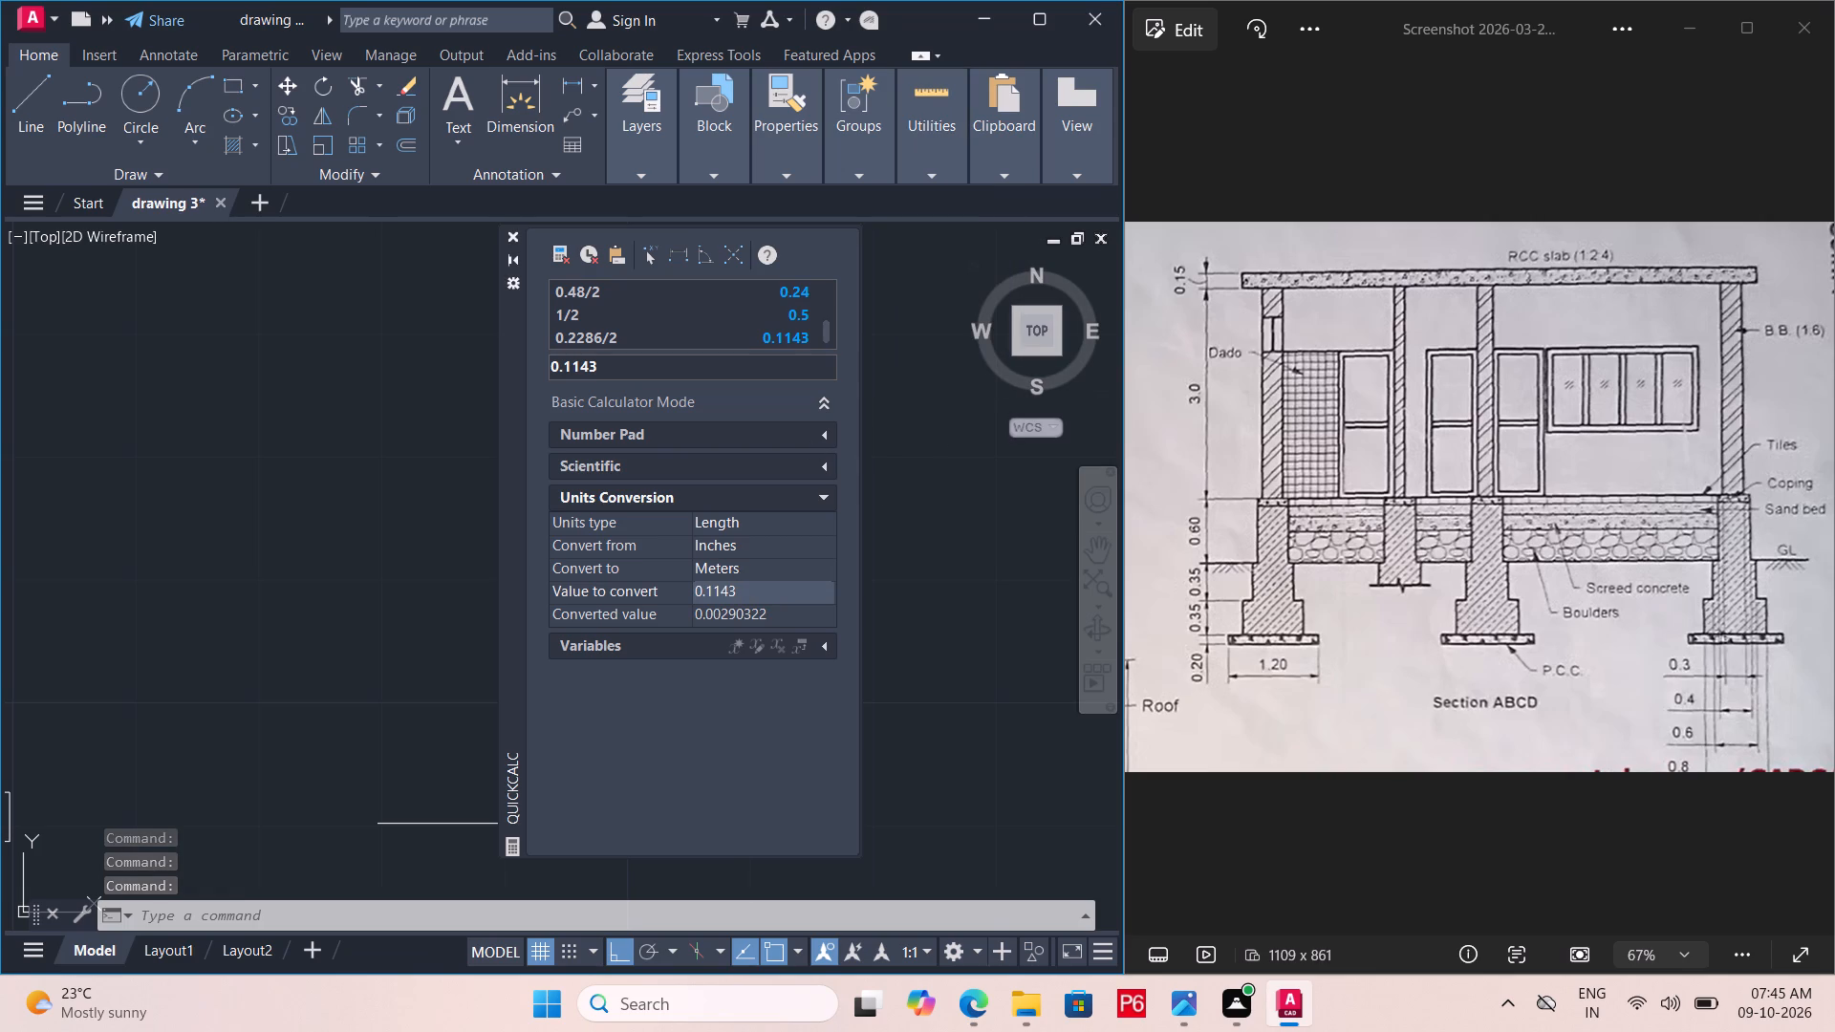
key("BackSpace")
key("BackSpace")
key("BackSpace")
key("BackSpace")
key("BackSpace")
key("BackSpace")
key("BackSpace")
key("BackSpace")
key("BackSpace")
key("BackSpace")
key("BackSpace")
key("BackSpace")
key("BackSpace")
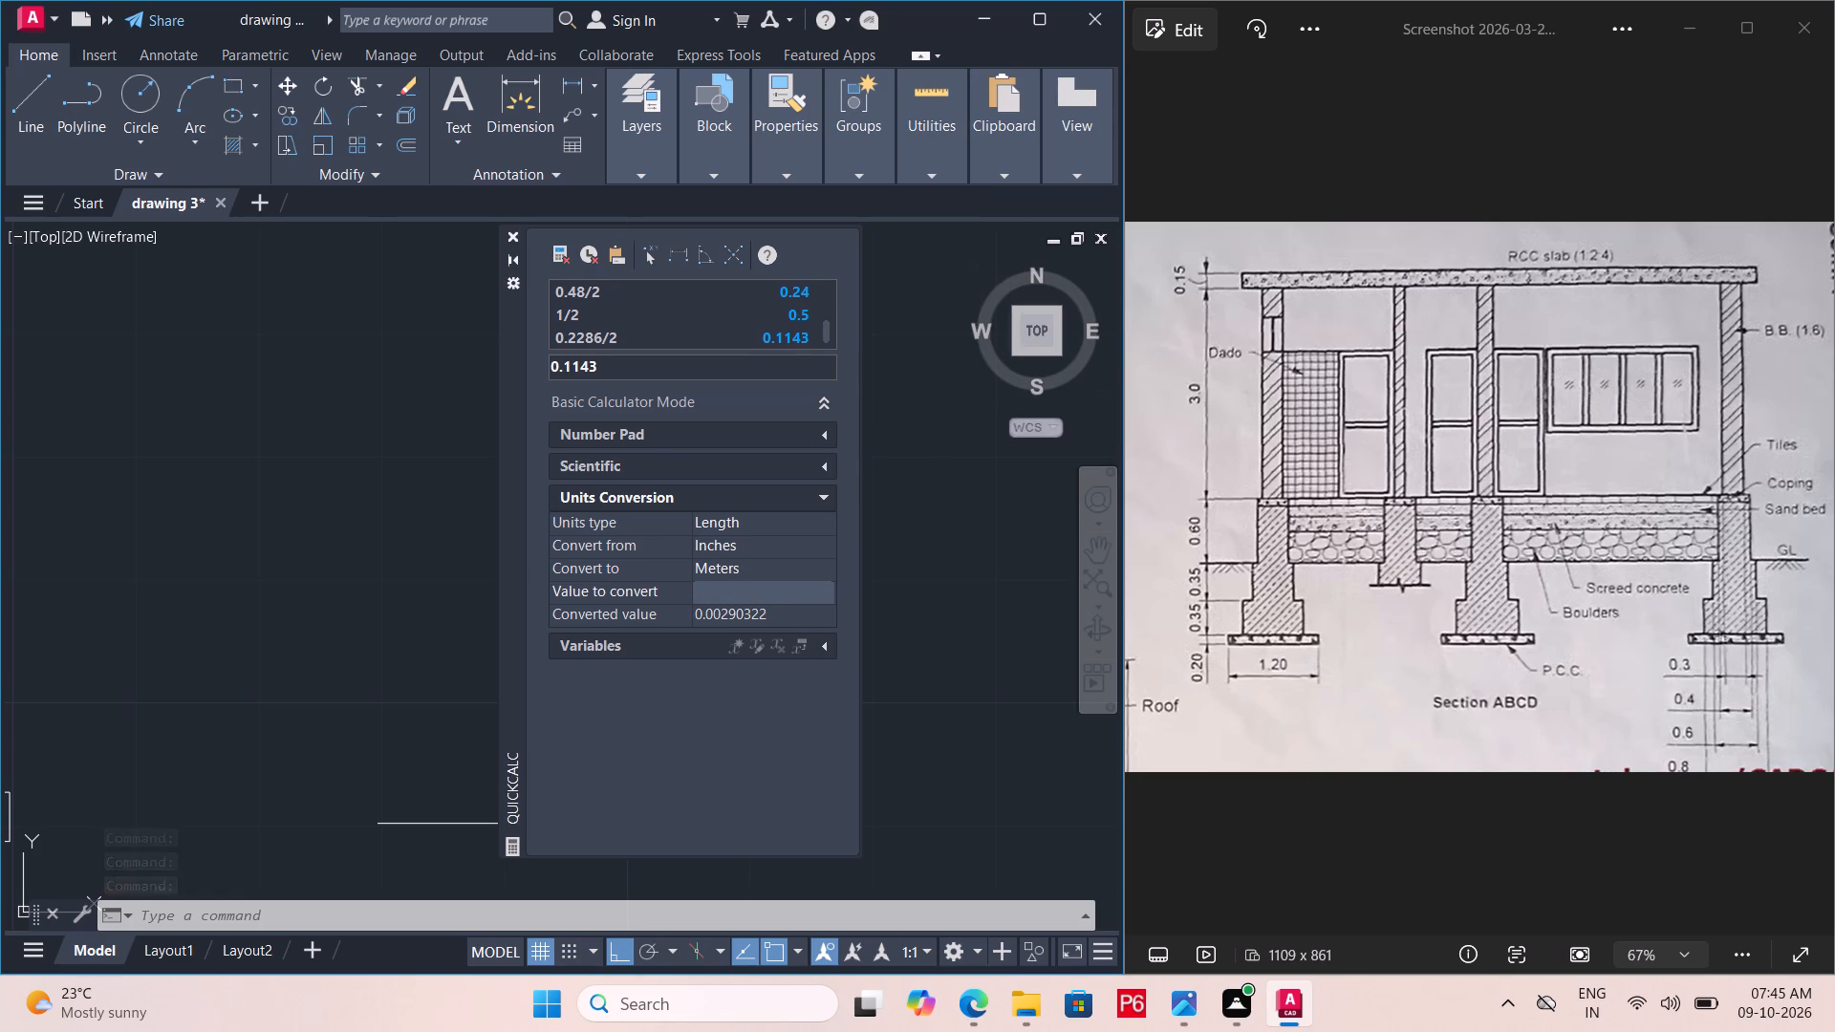
key("9")
key("Return")
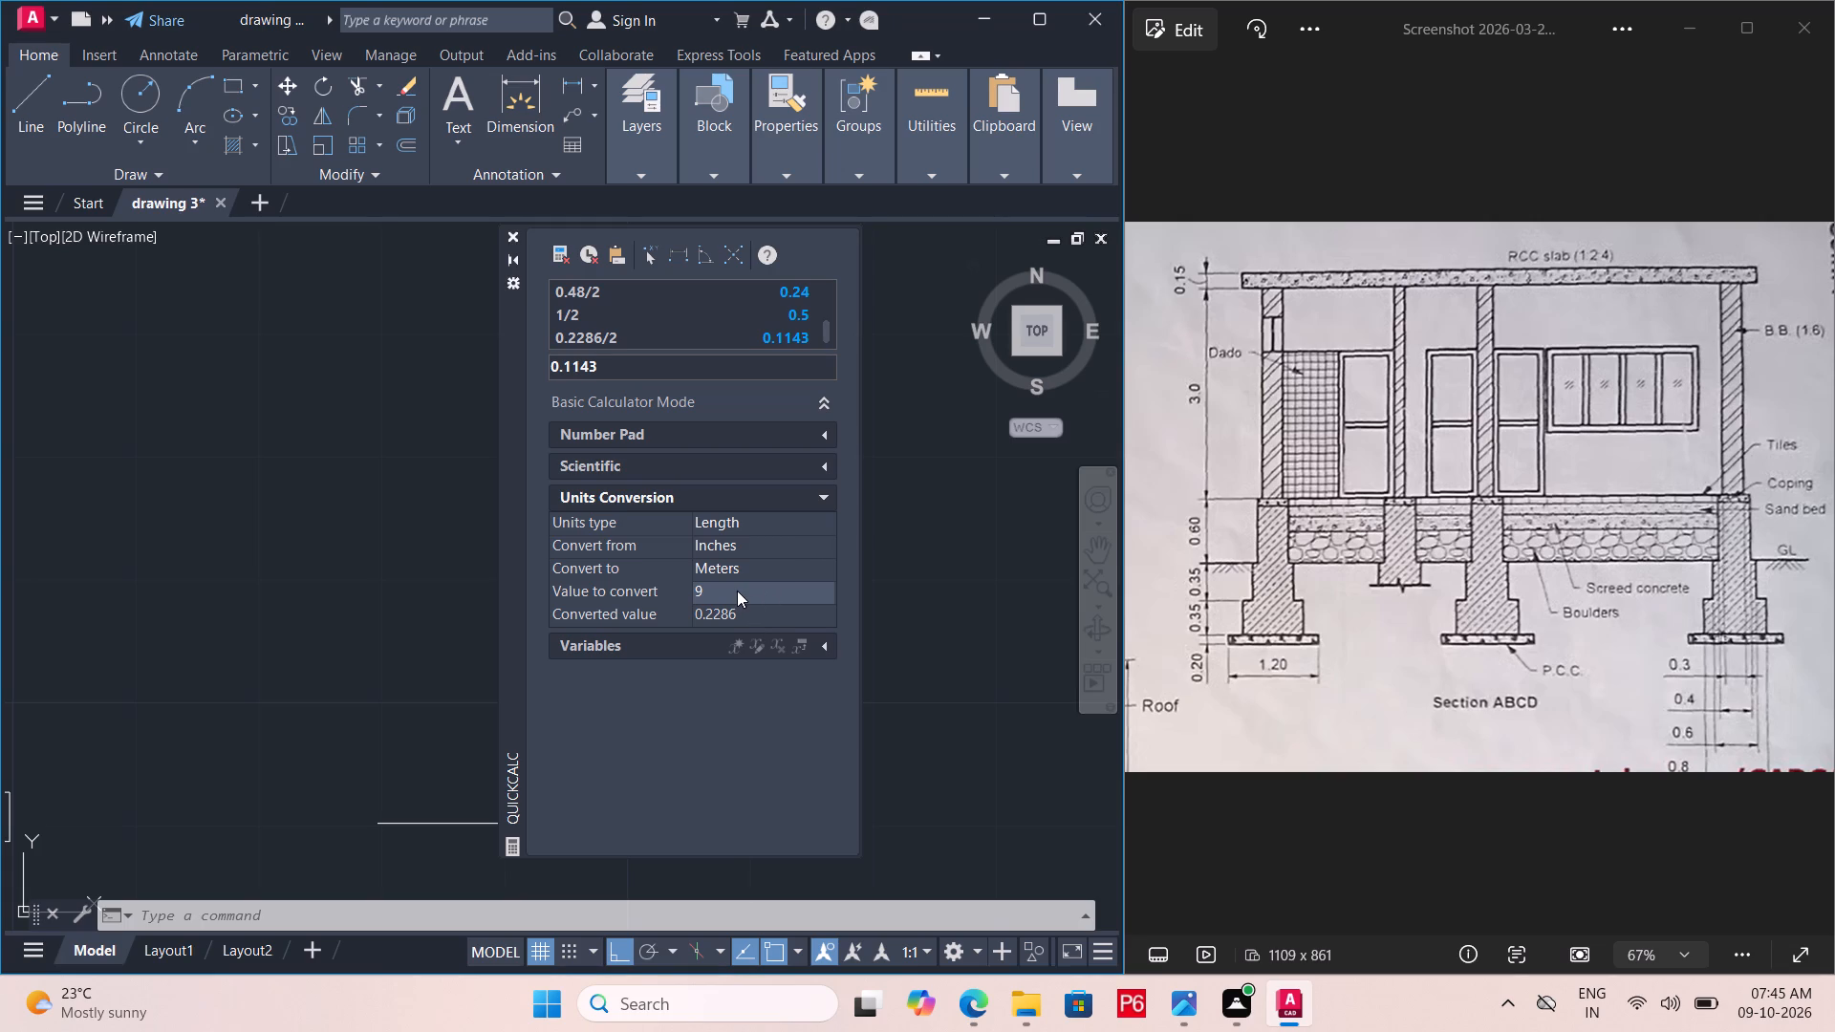
key("Escape")
Convert the value 9 from feet to meters in QuickCalc and close the calculator.
left_click(747, 591)
left_click(774, 548)
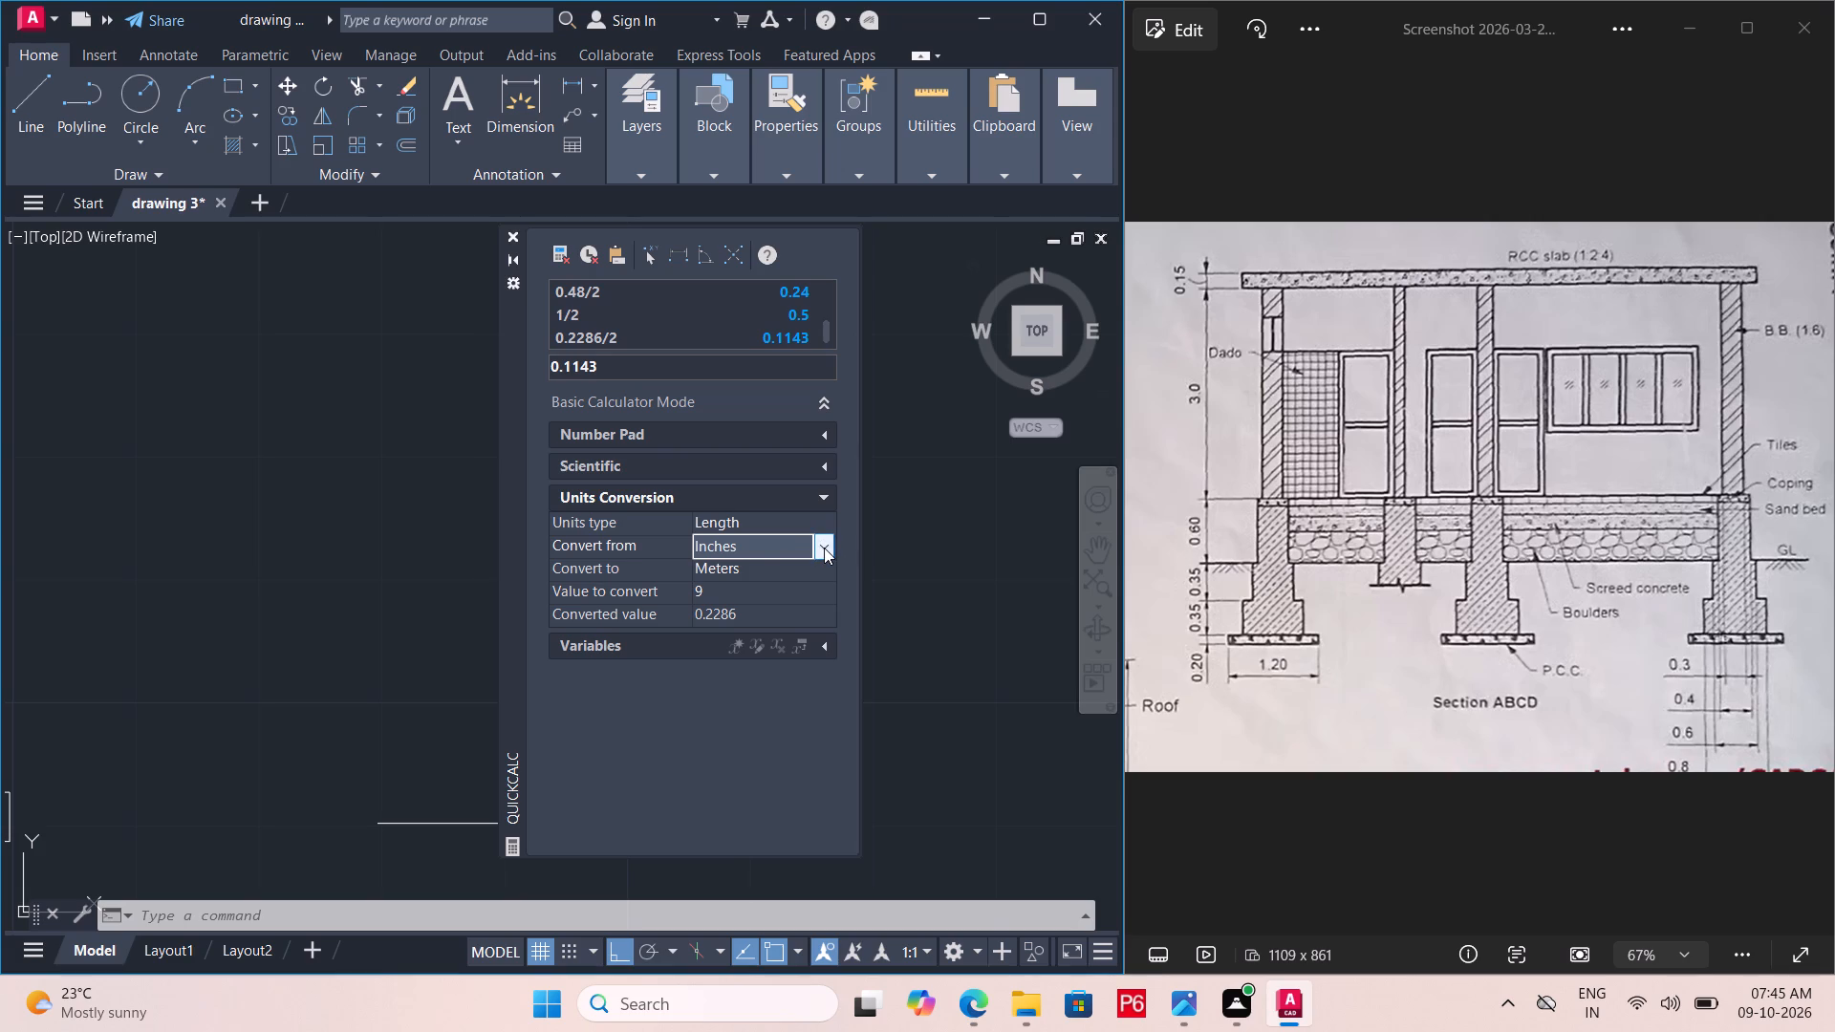
left_click(824, 548)
left_click(767, 592)
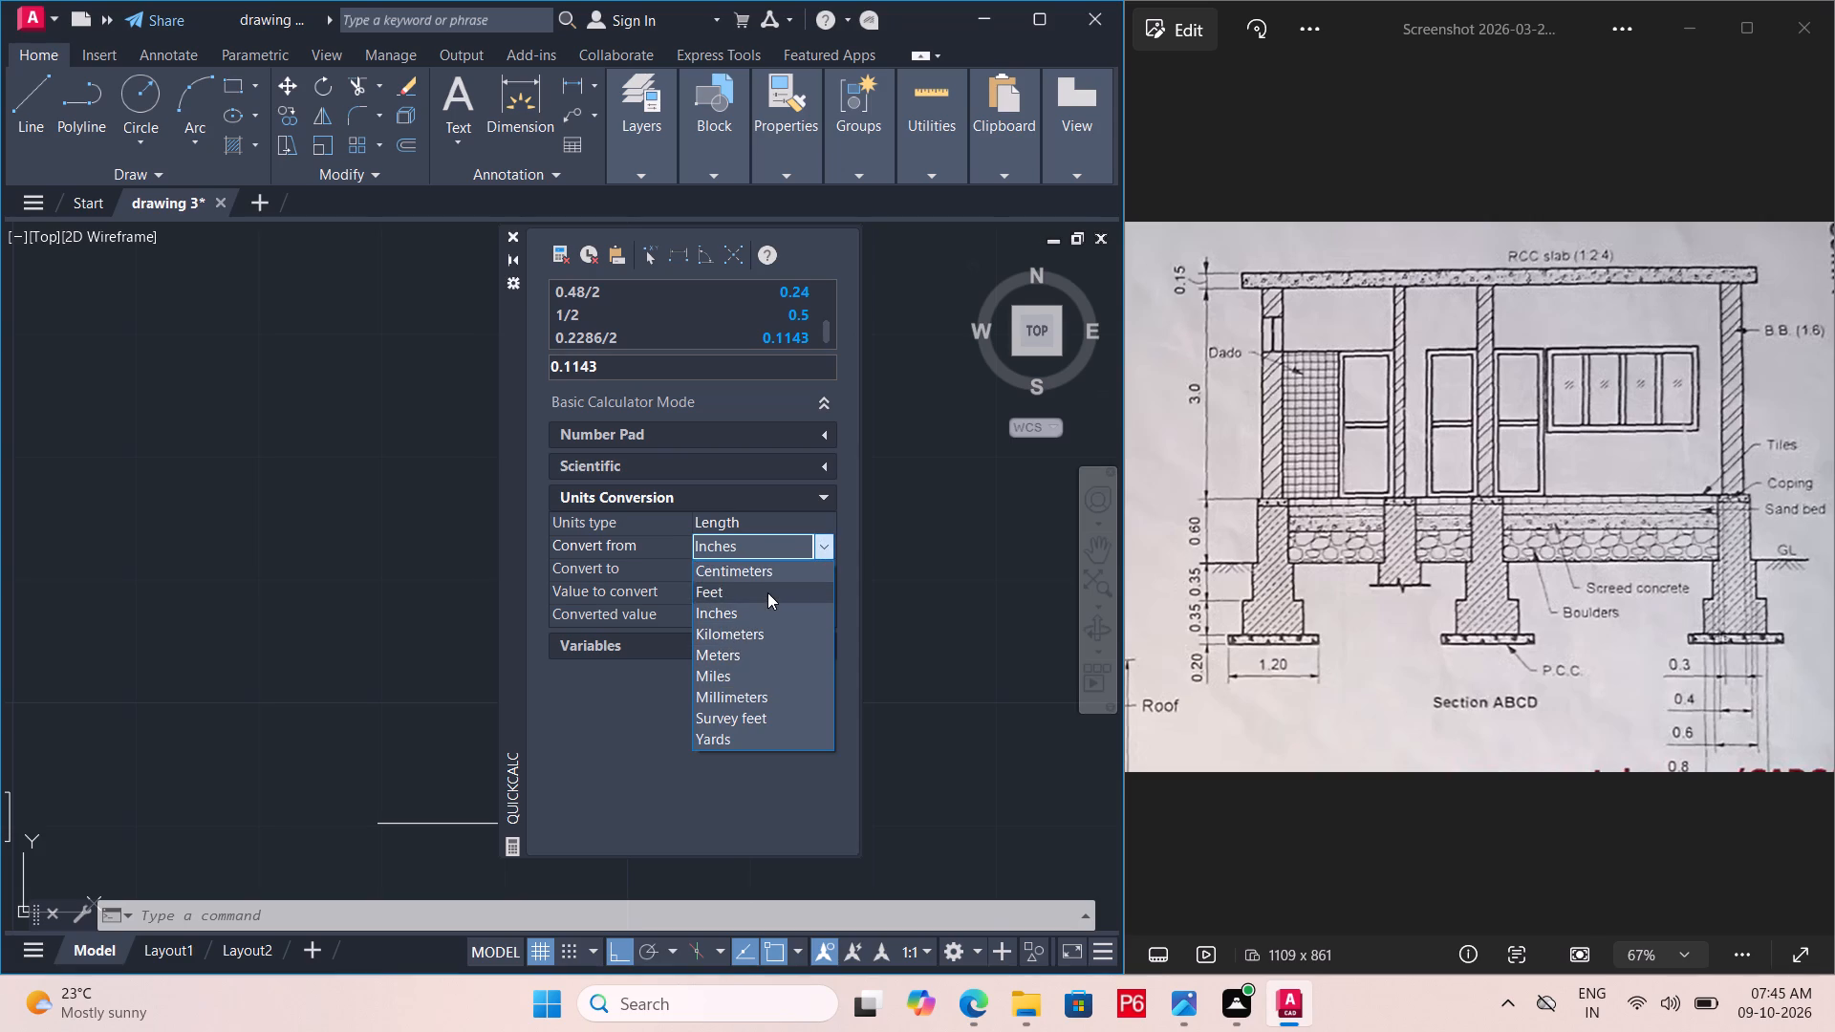
left_click(508, 234)
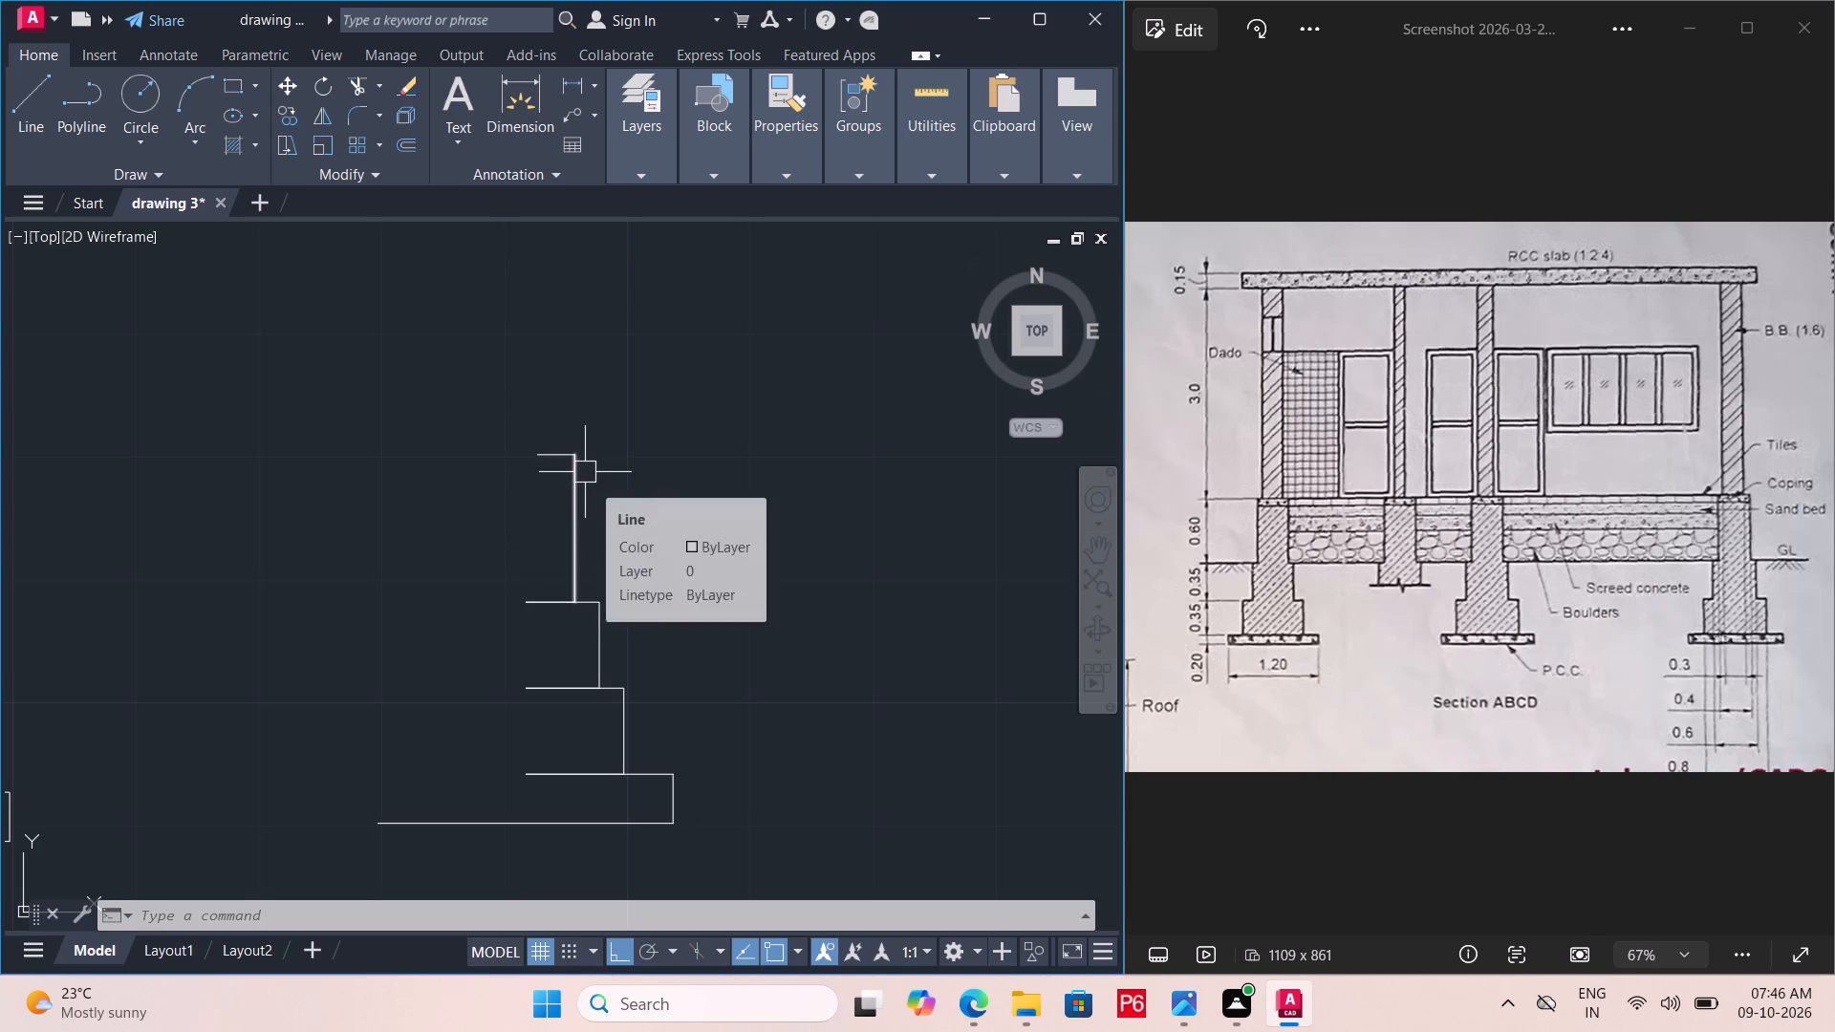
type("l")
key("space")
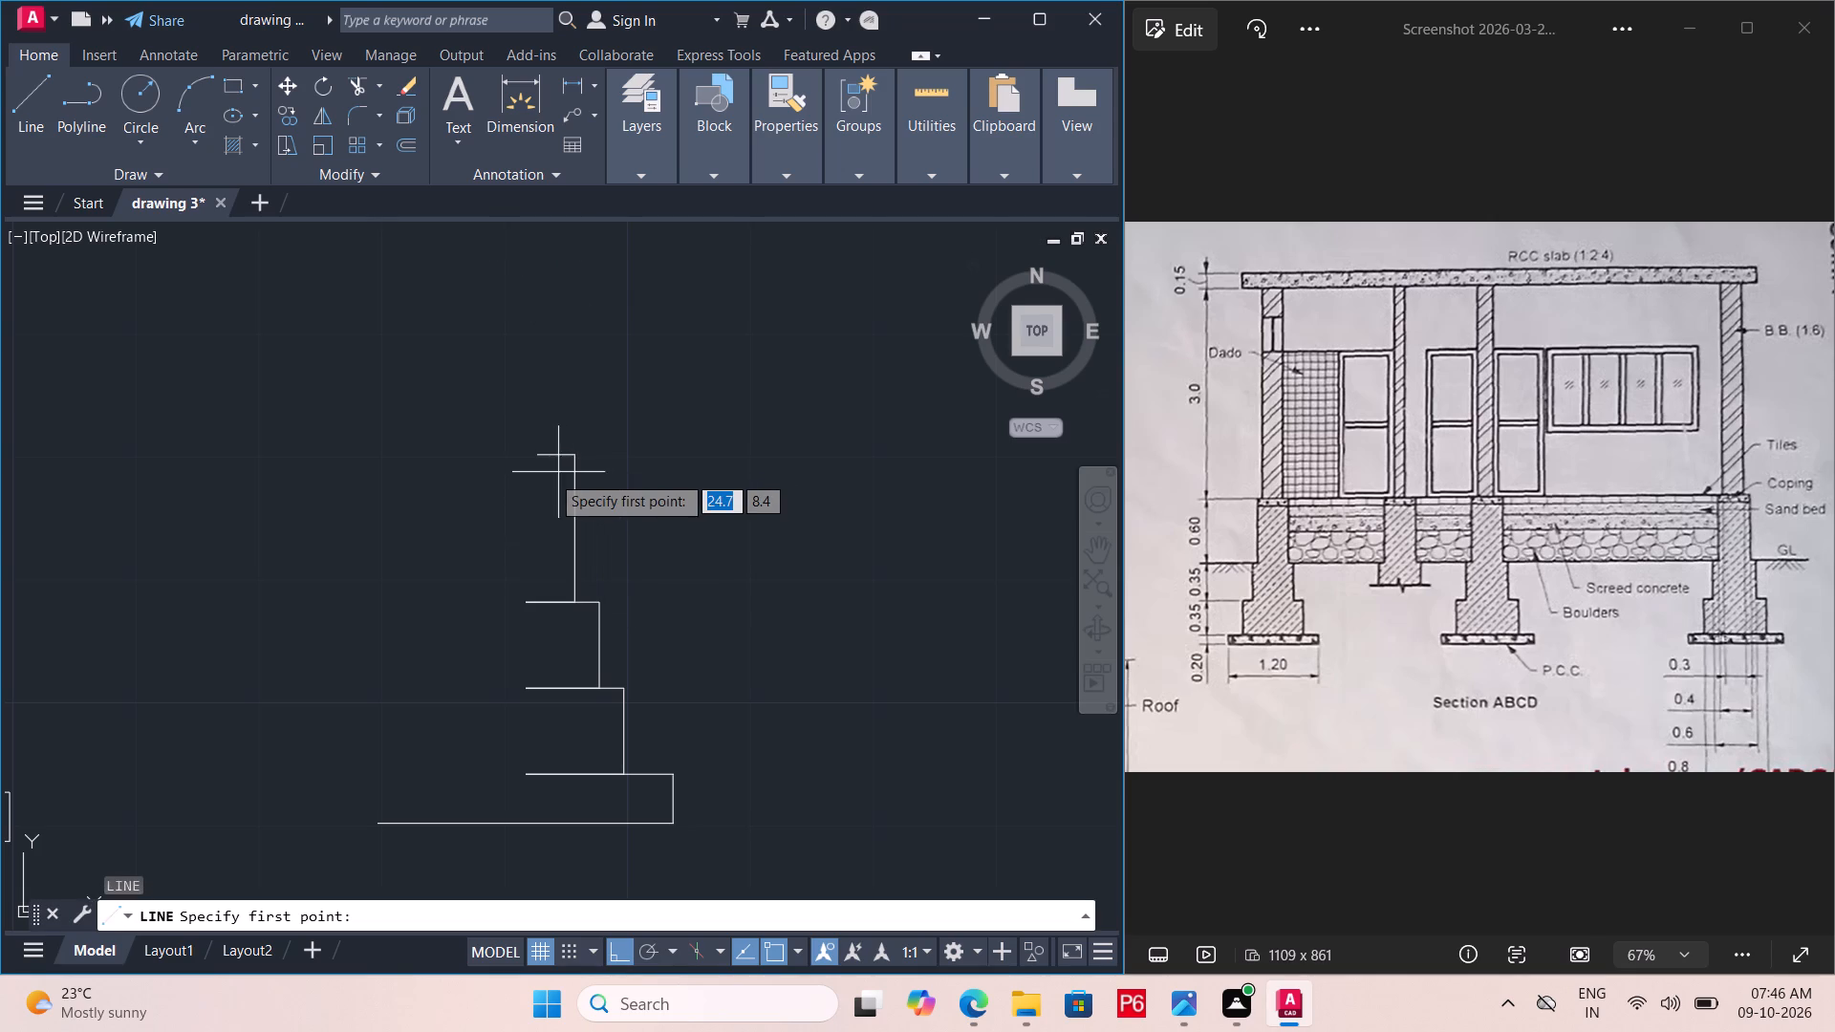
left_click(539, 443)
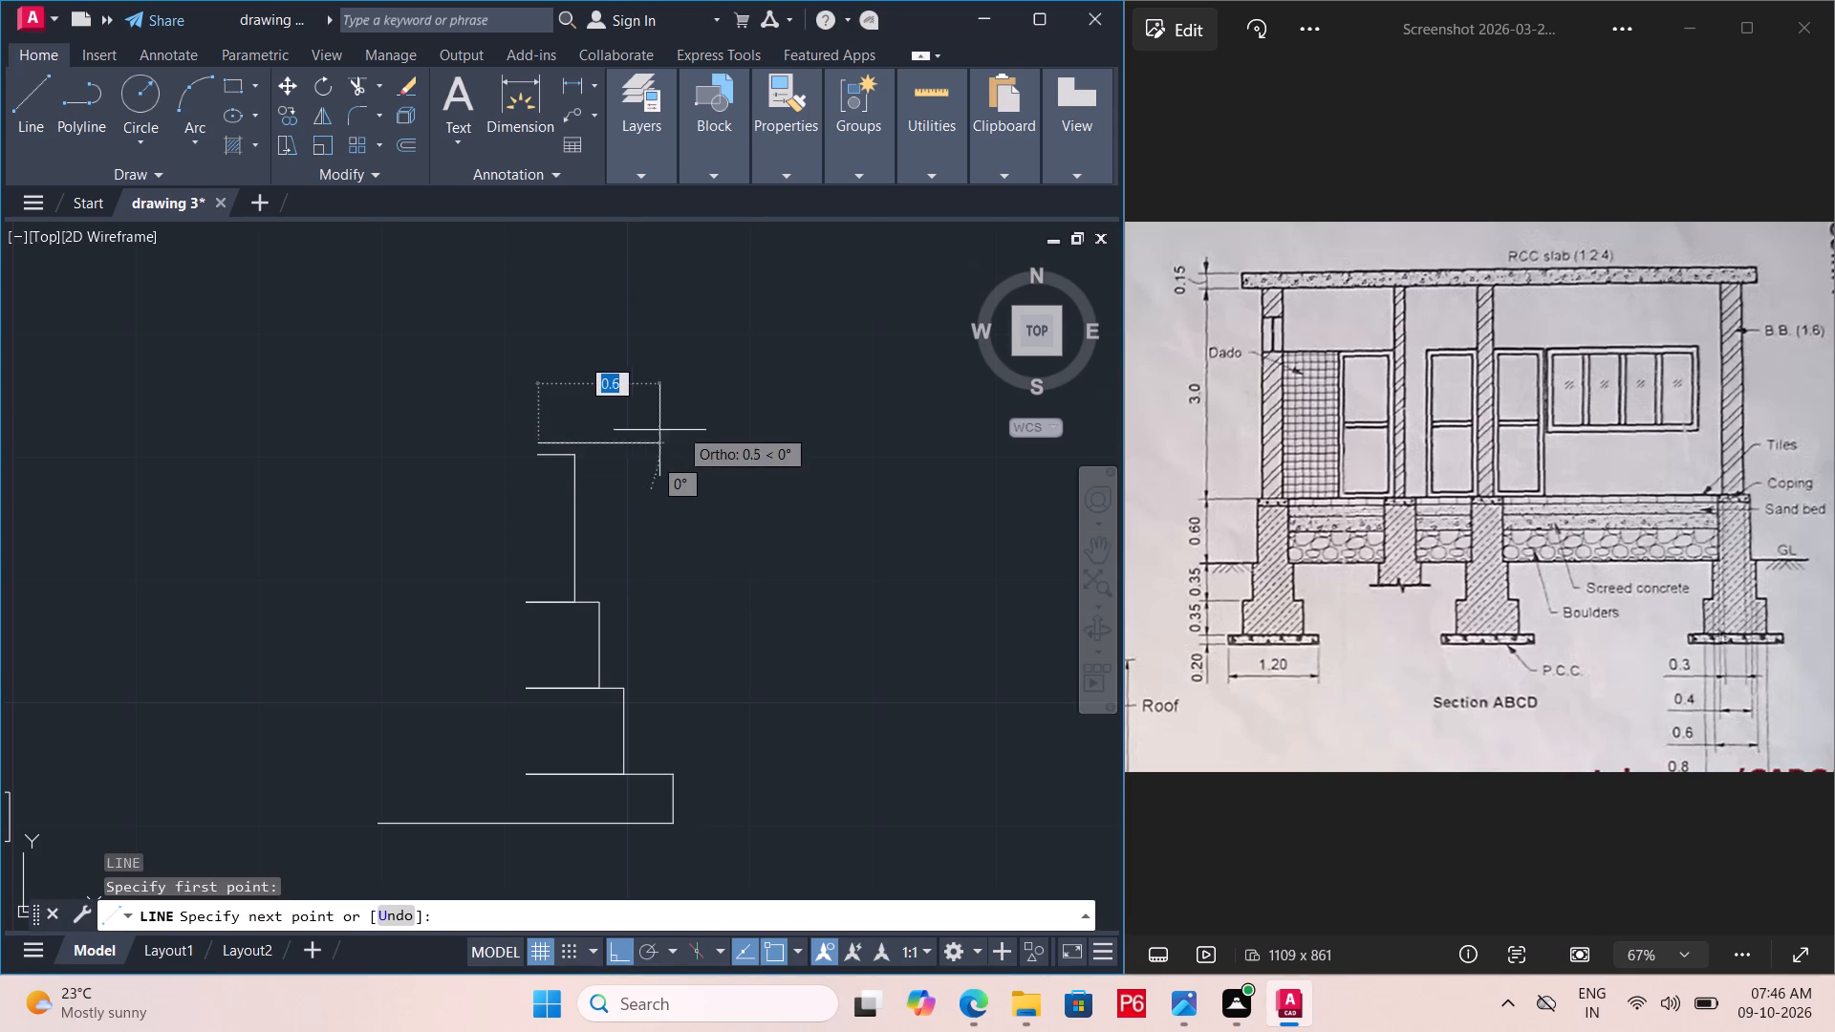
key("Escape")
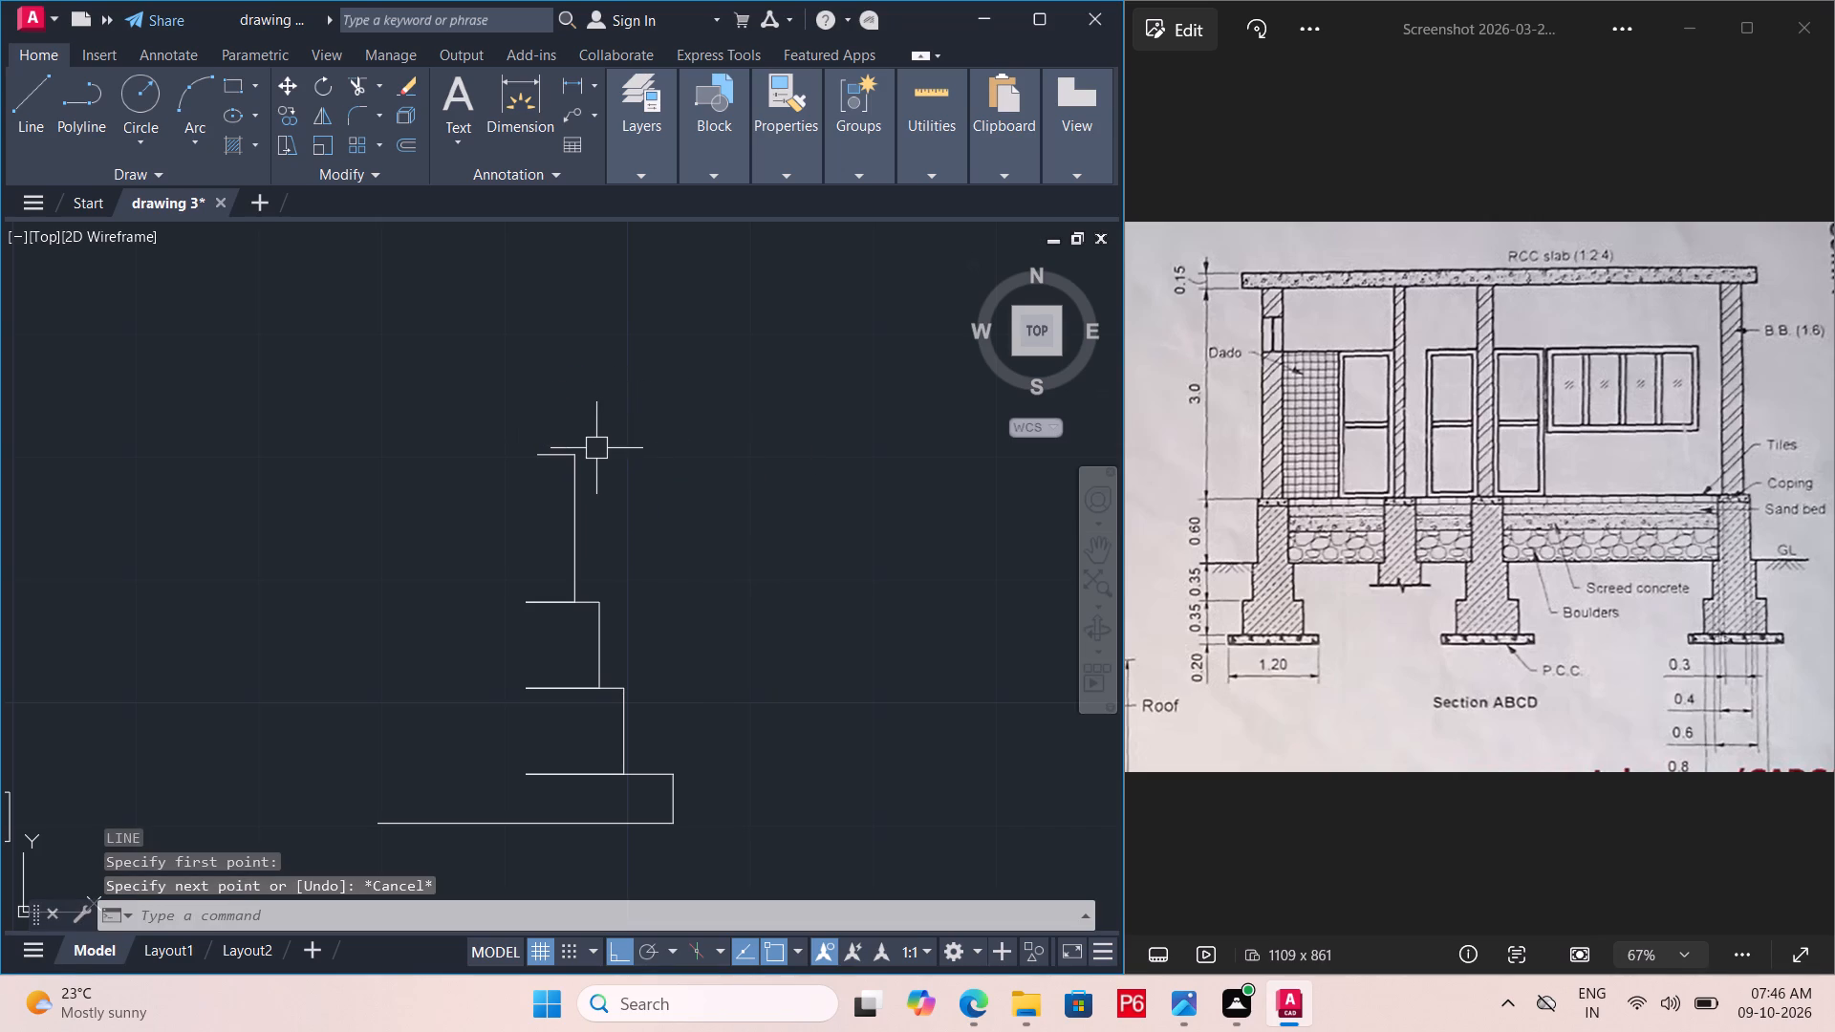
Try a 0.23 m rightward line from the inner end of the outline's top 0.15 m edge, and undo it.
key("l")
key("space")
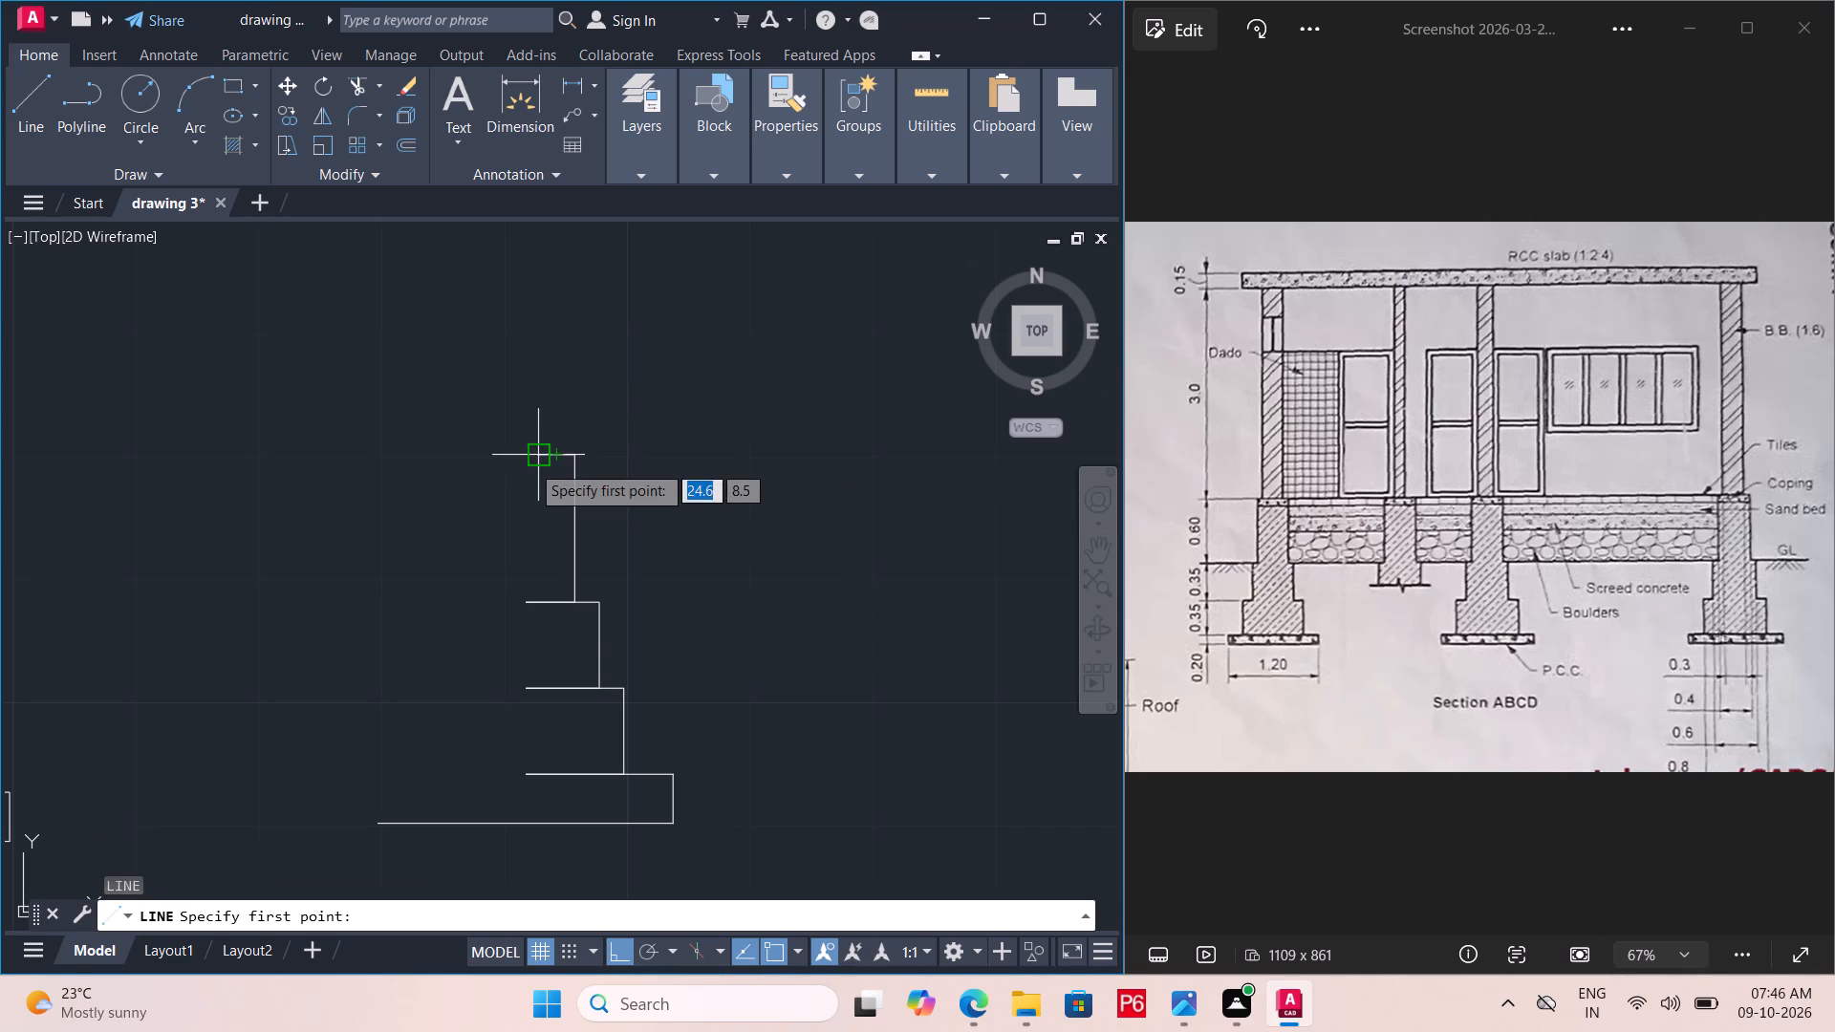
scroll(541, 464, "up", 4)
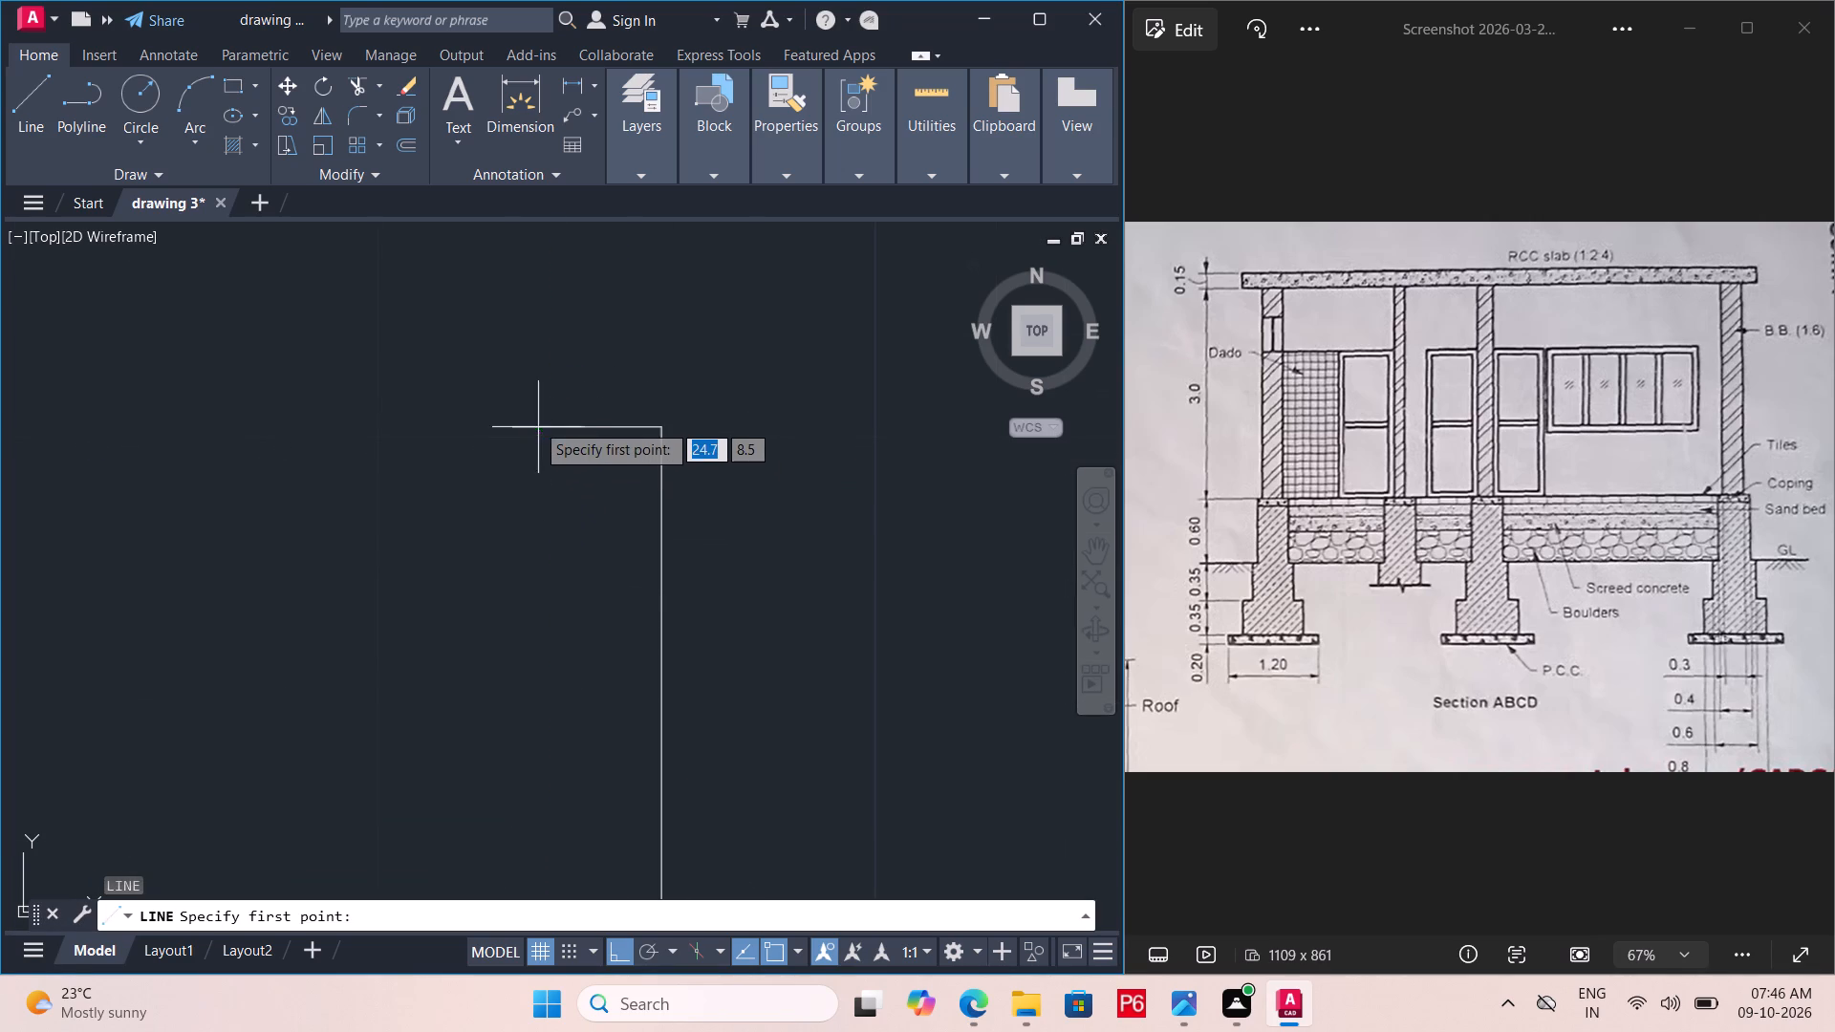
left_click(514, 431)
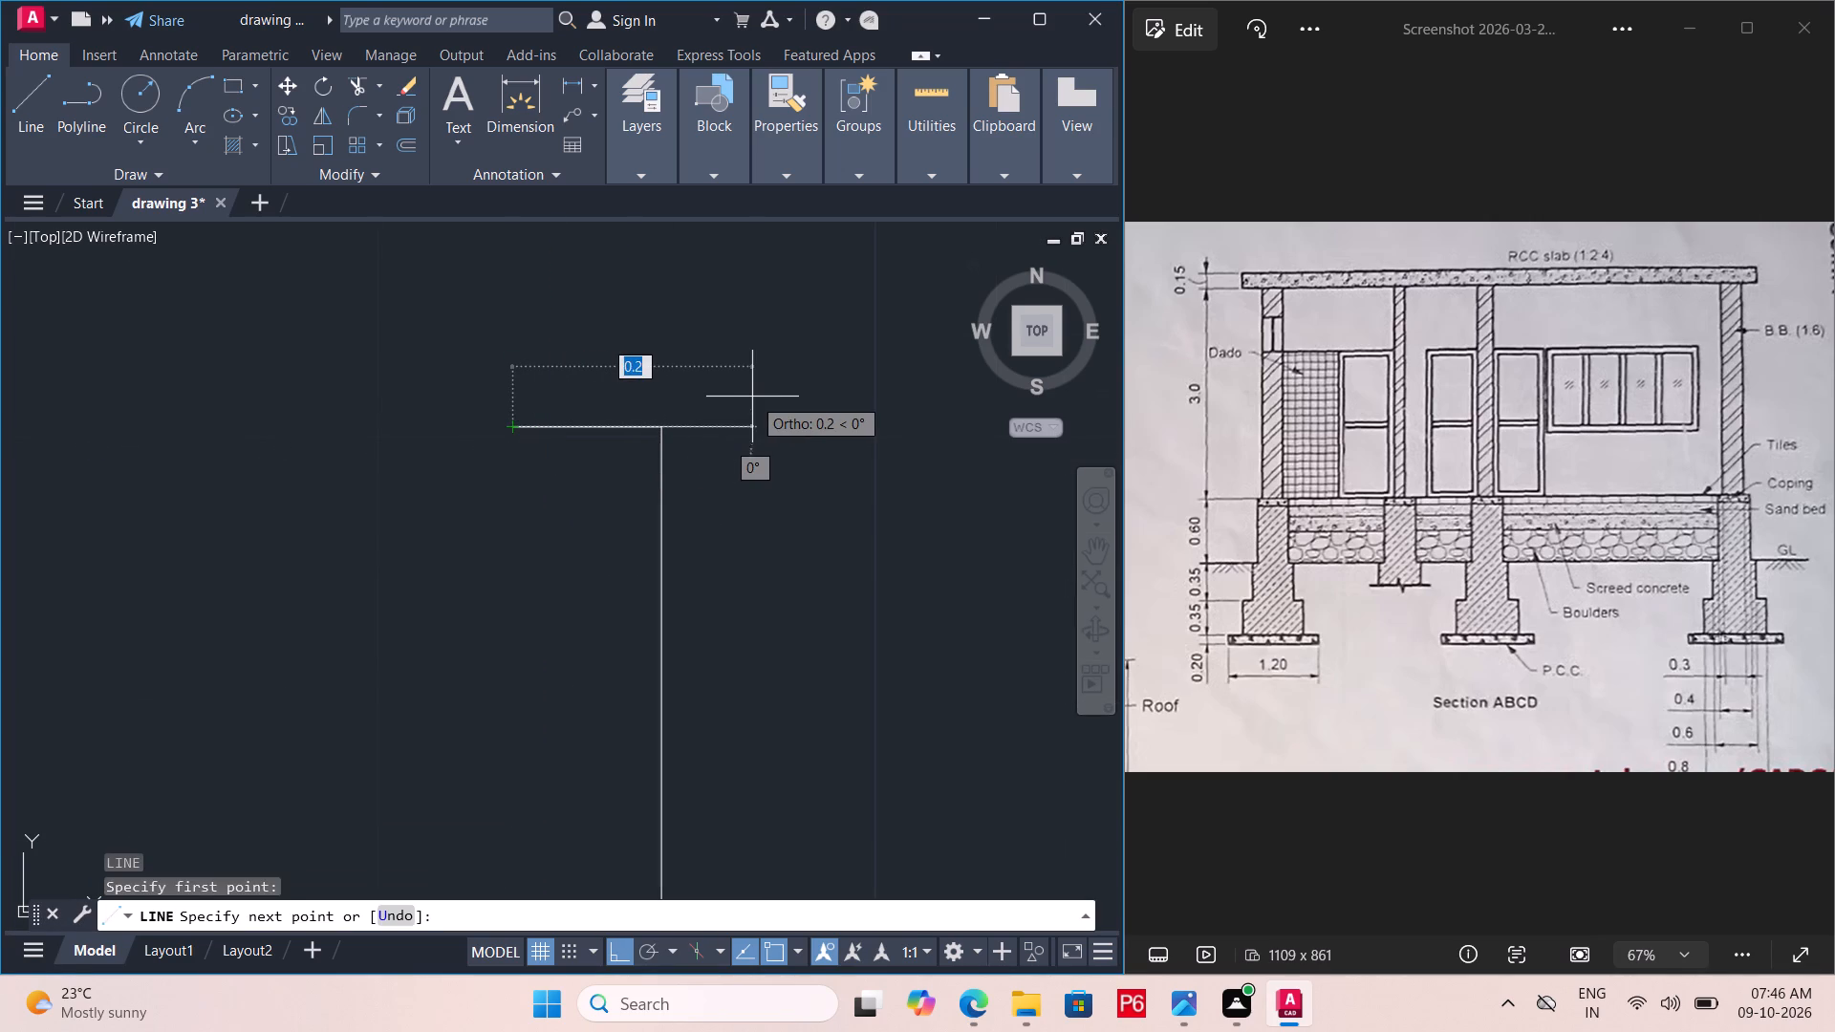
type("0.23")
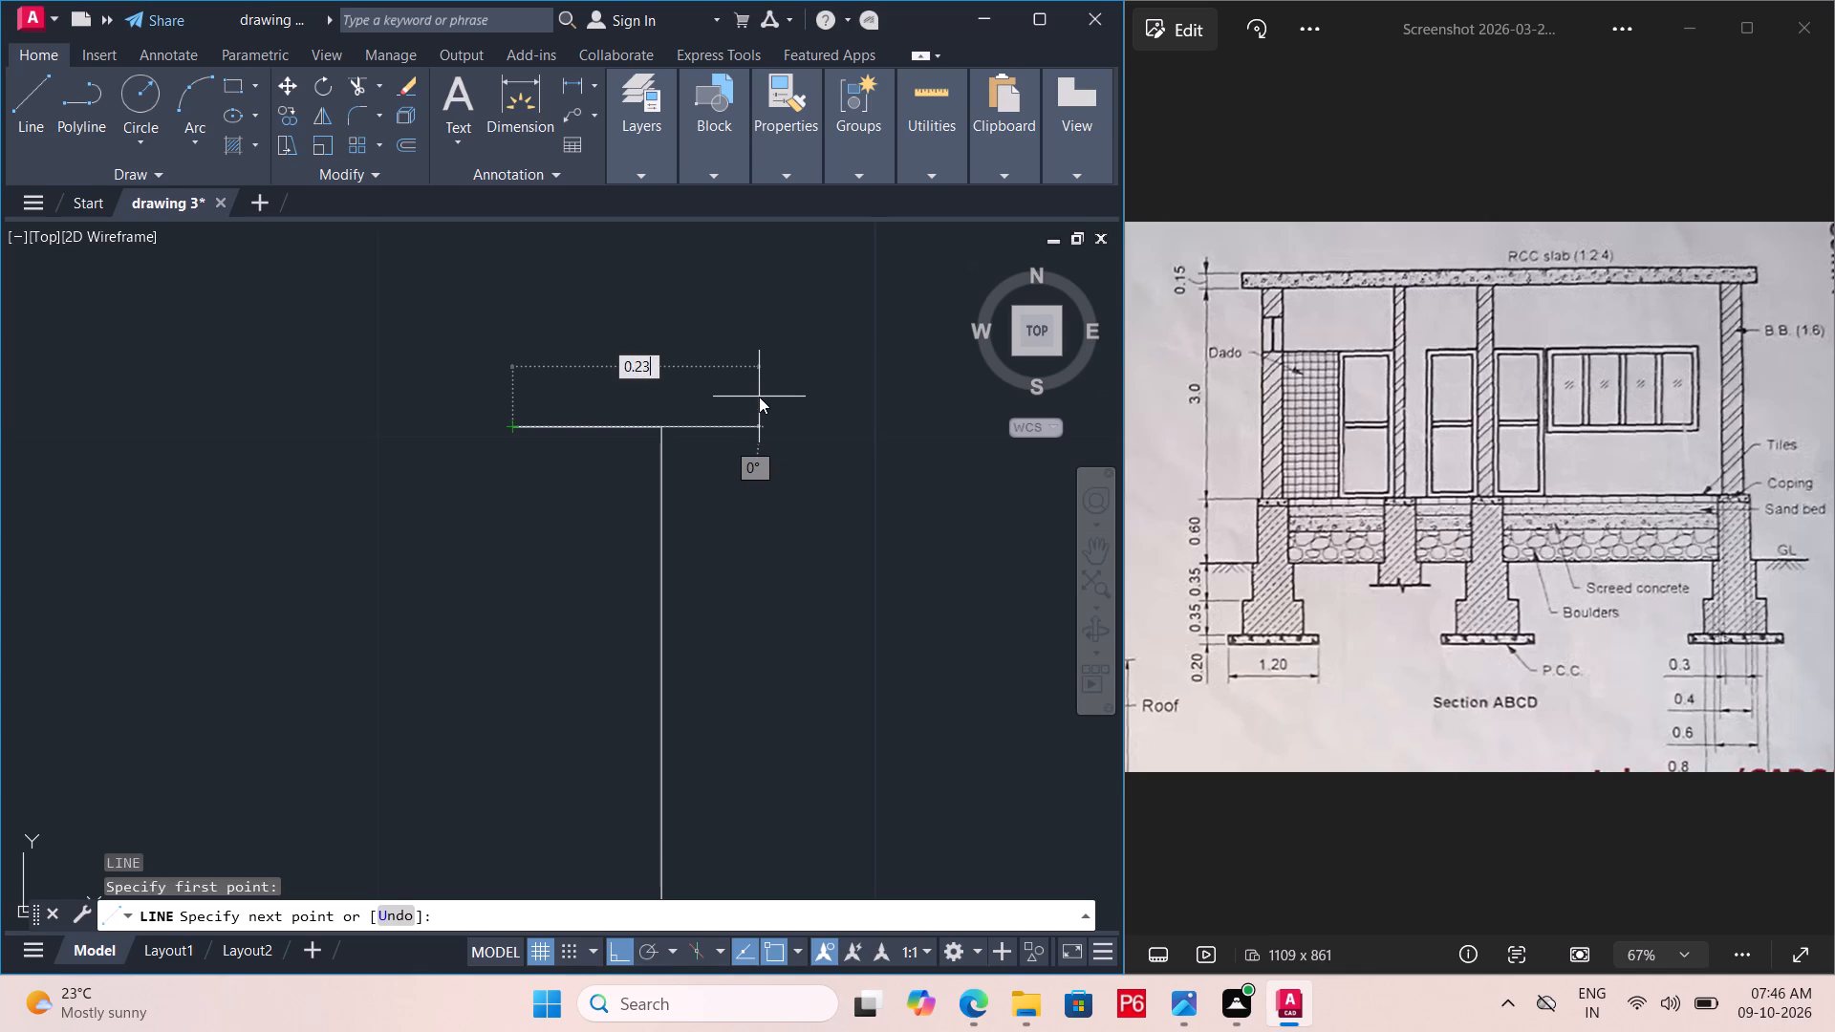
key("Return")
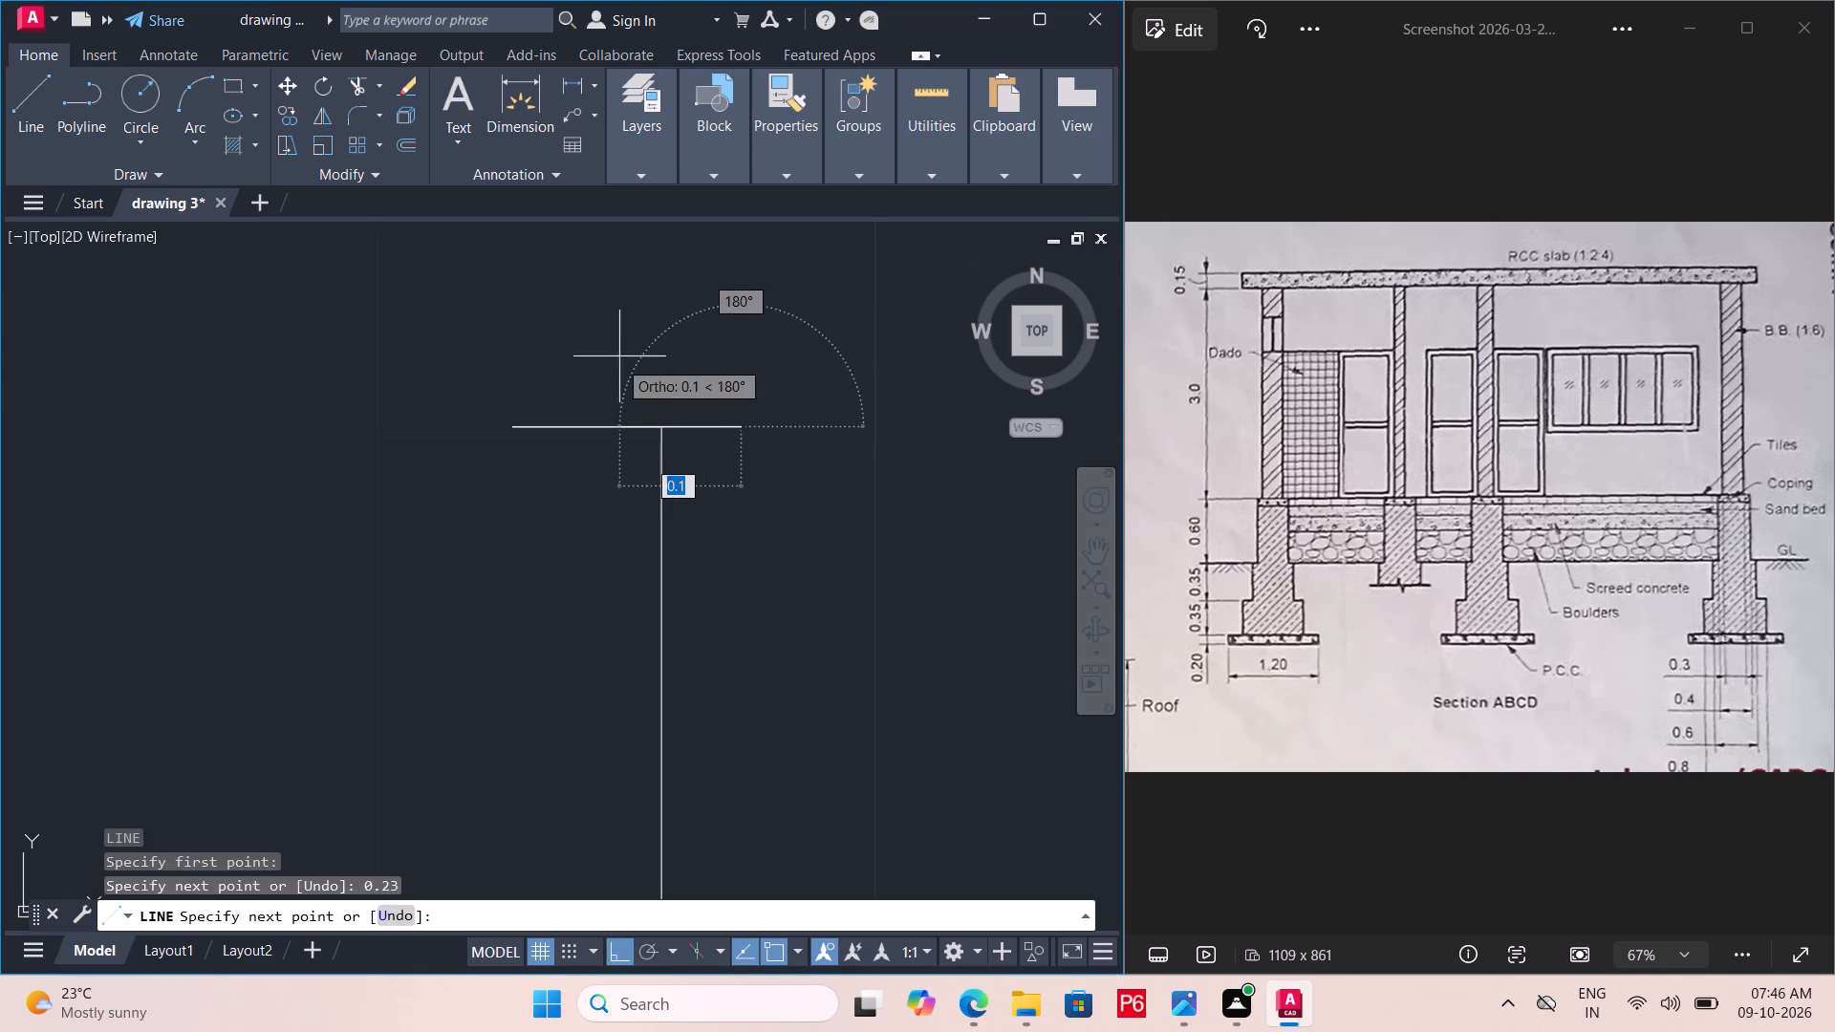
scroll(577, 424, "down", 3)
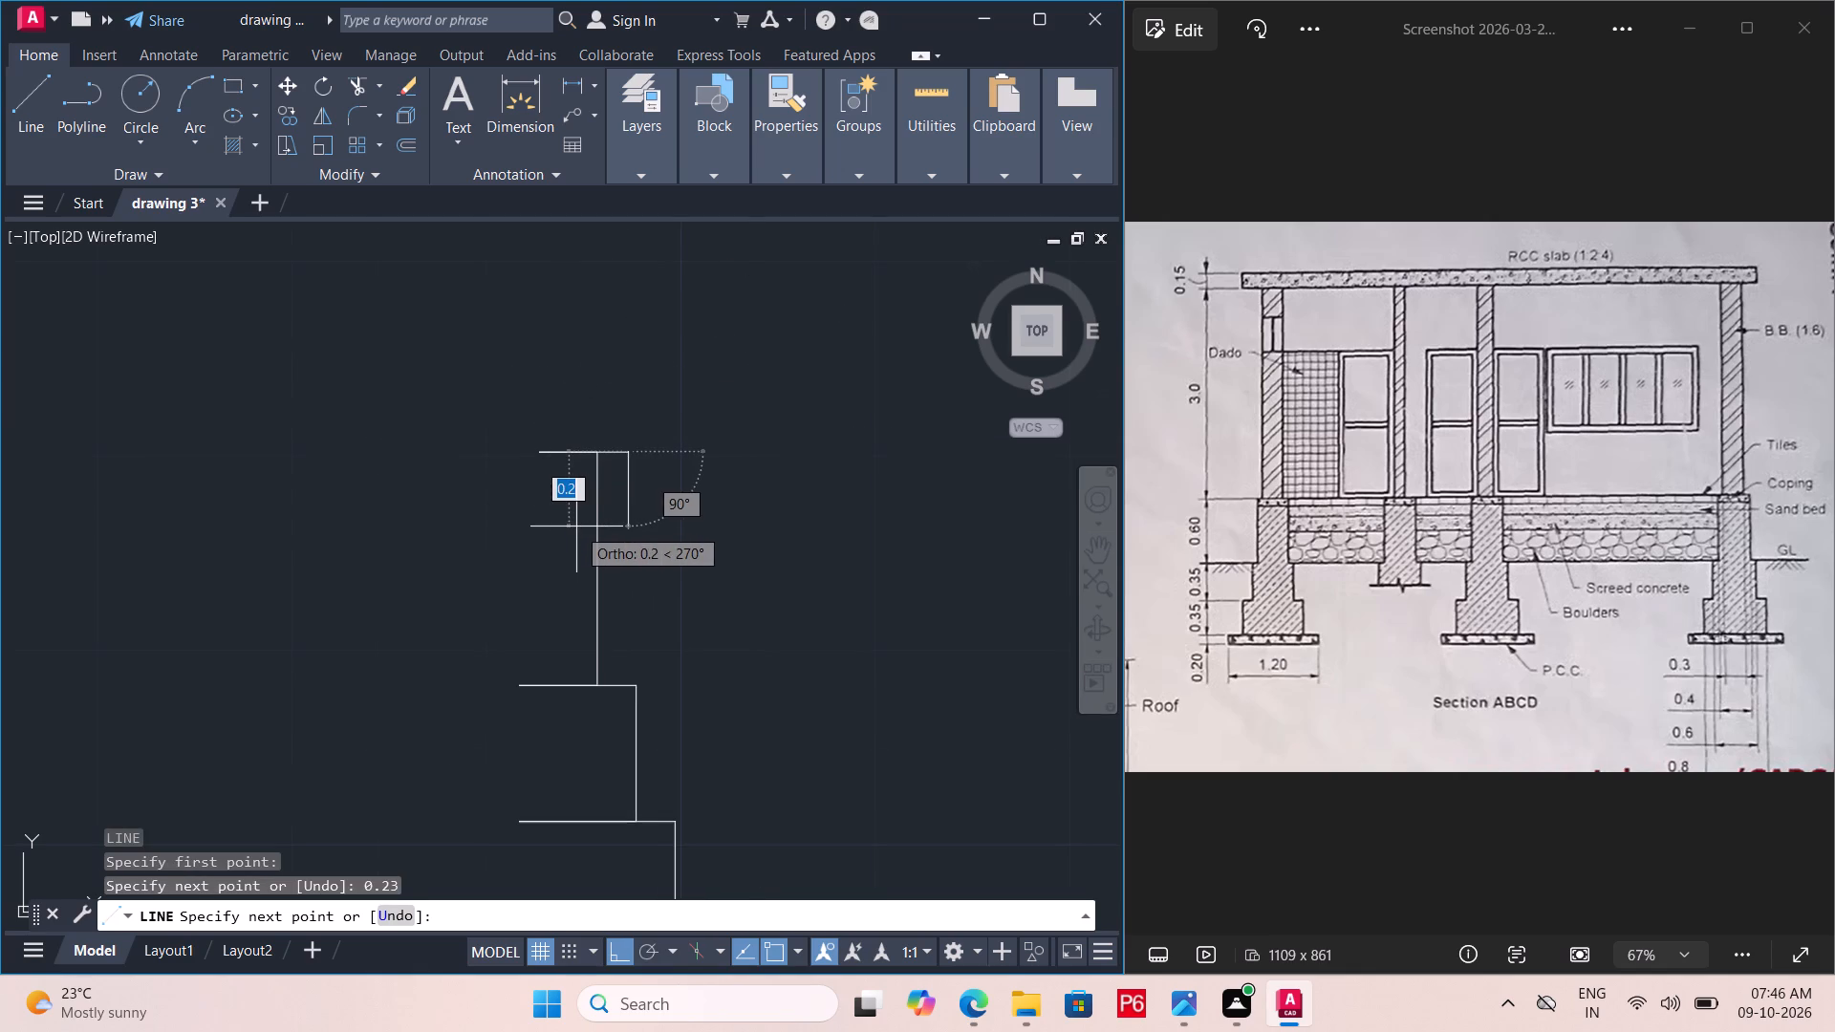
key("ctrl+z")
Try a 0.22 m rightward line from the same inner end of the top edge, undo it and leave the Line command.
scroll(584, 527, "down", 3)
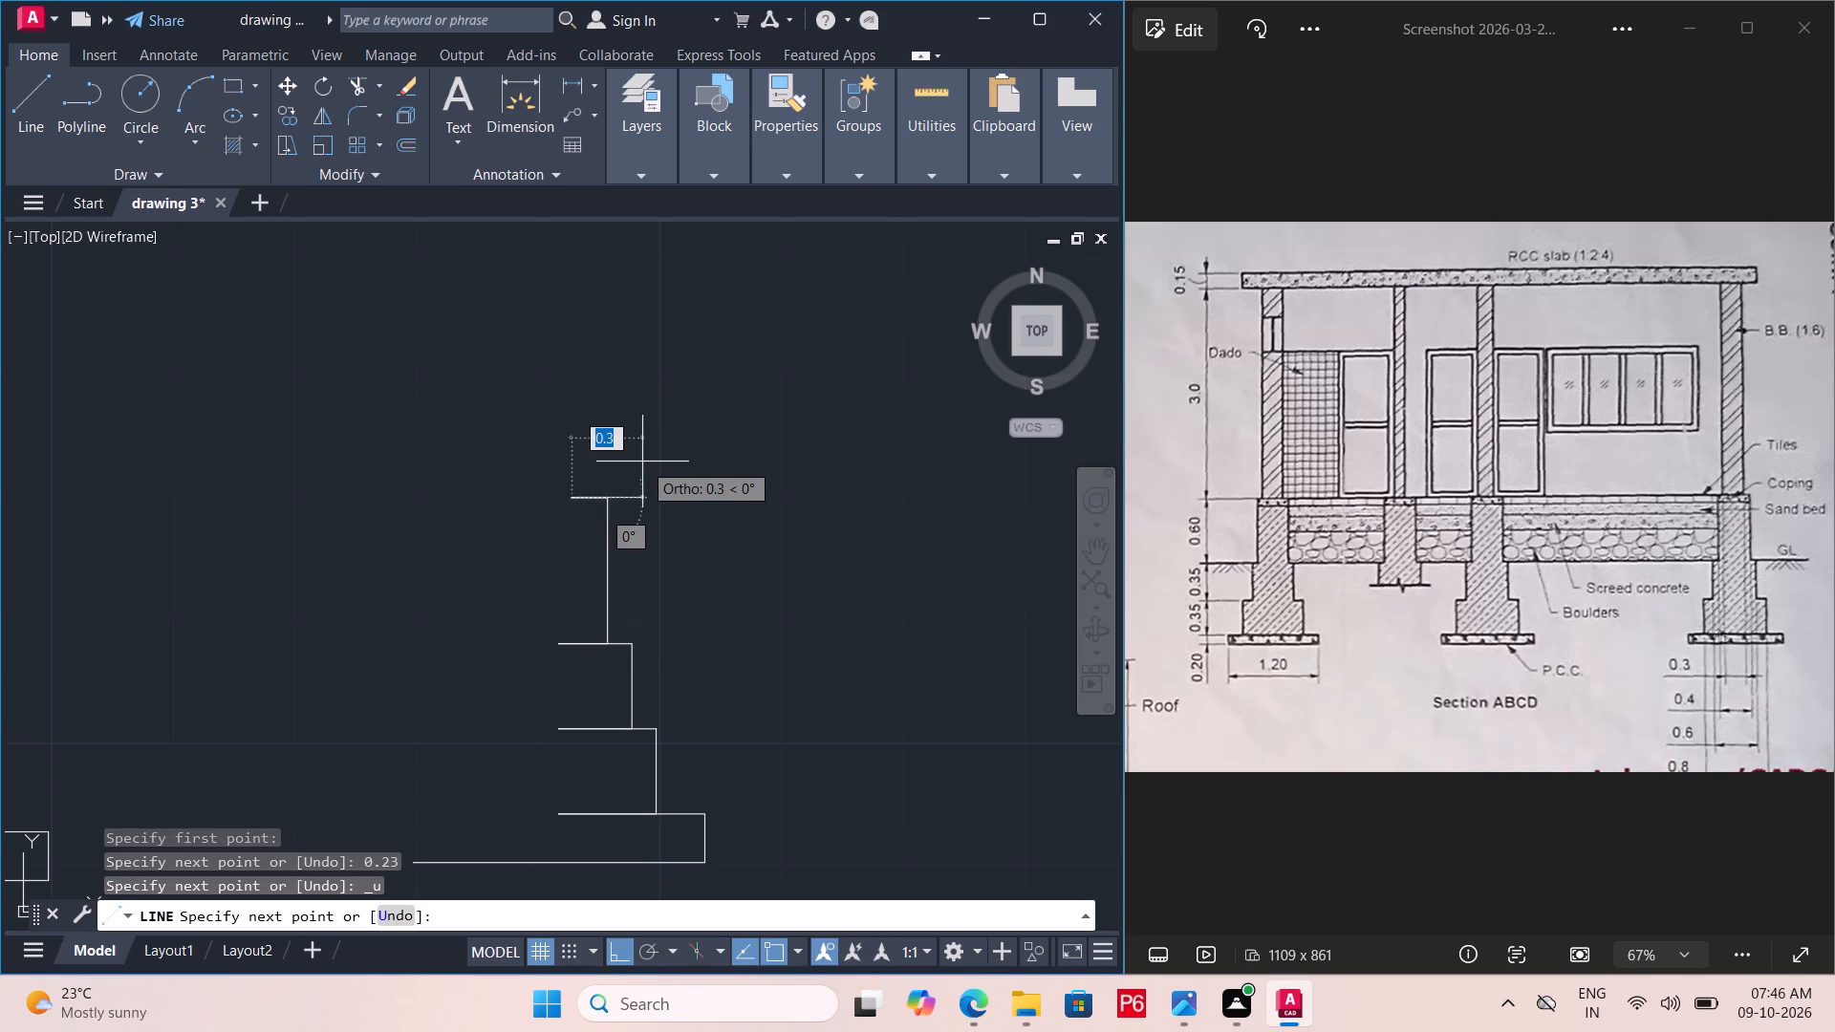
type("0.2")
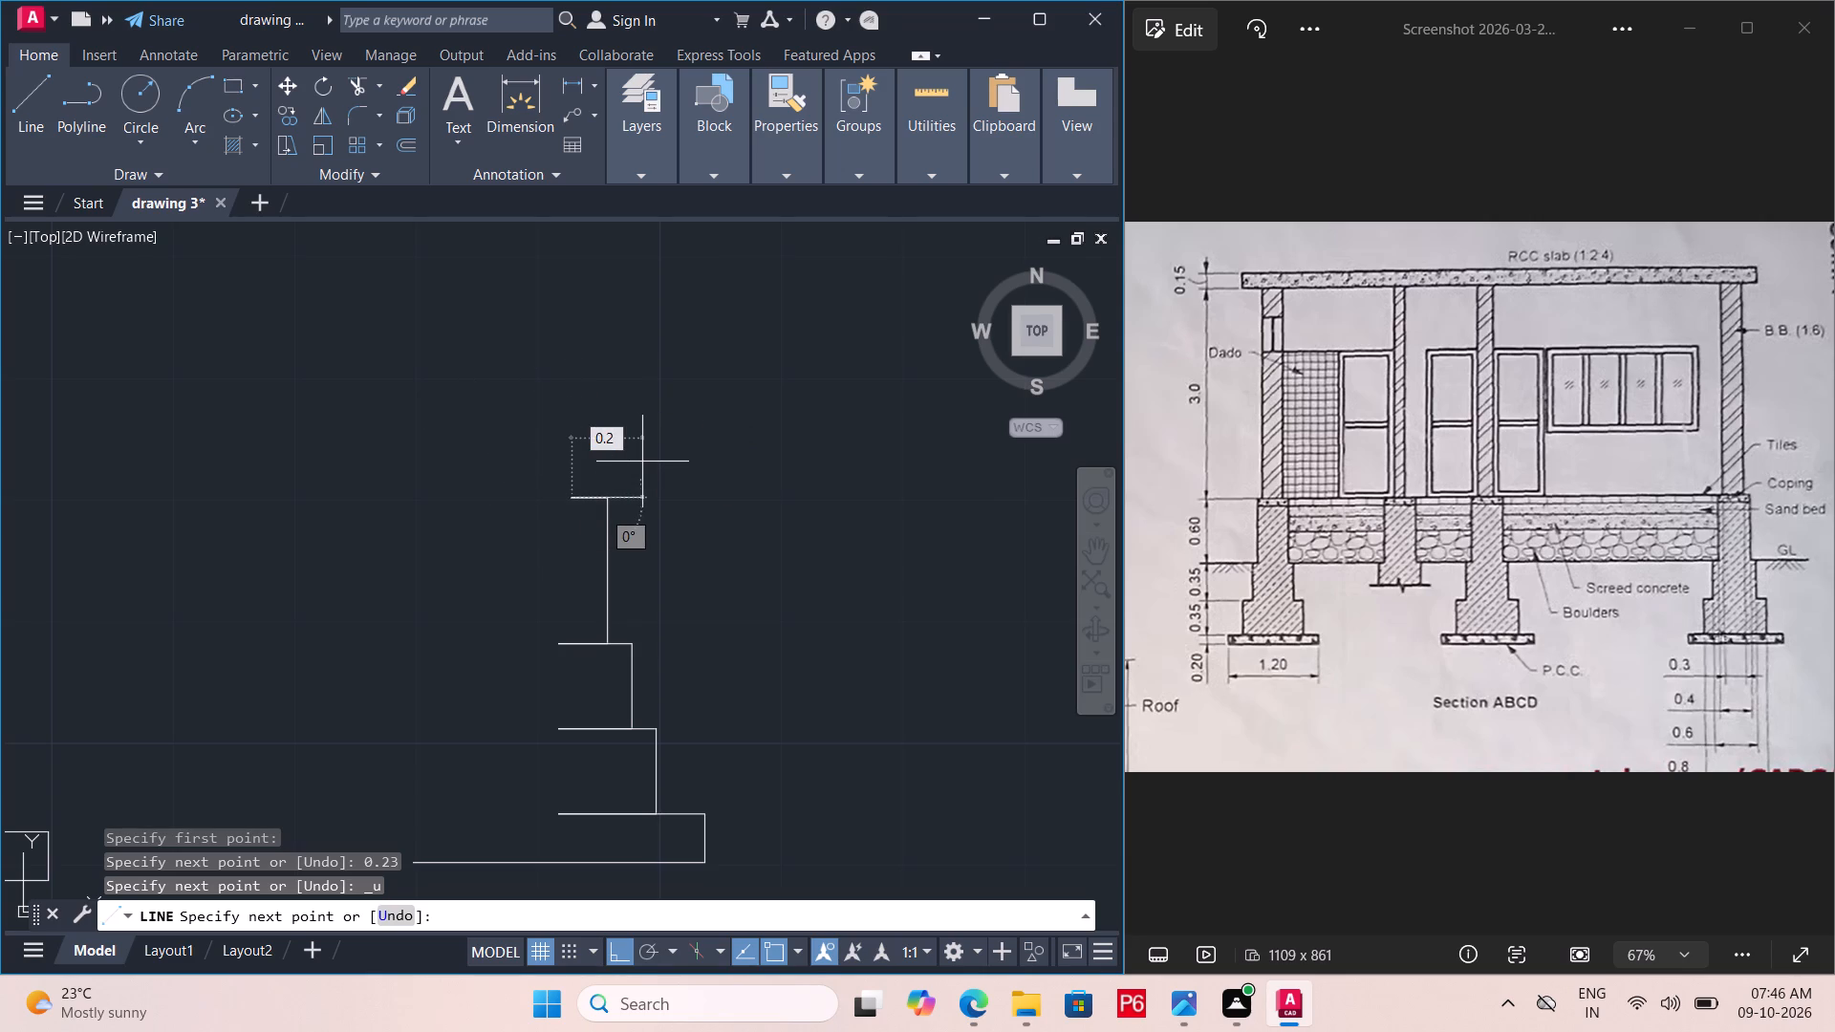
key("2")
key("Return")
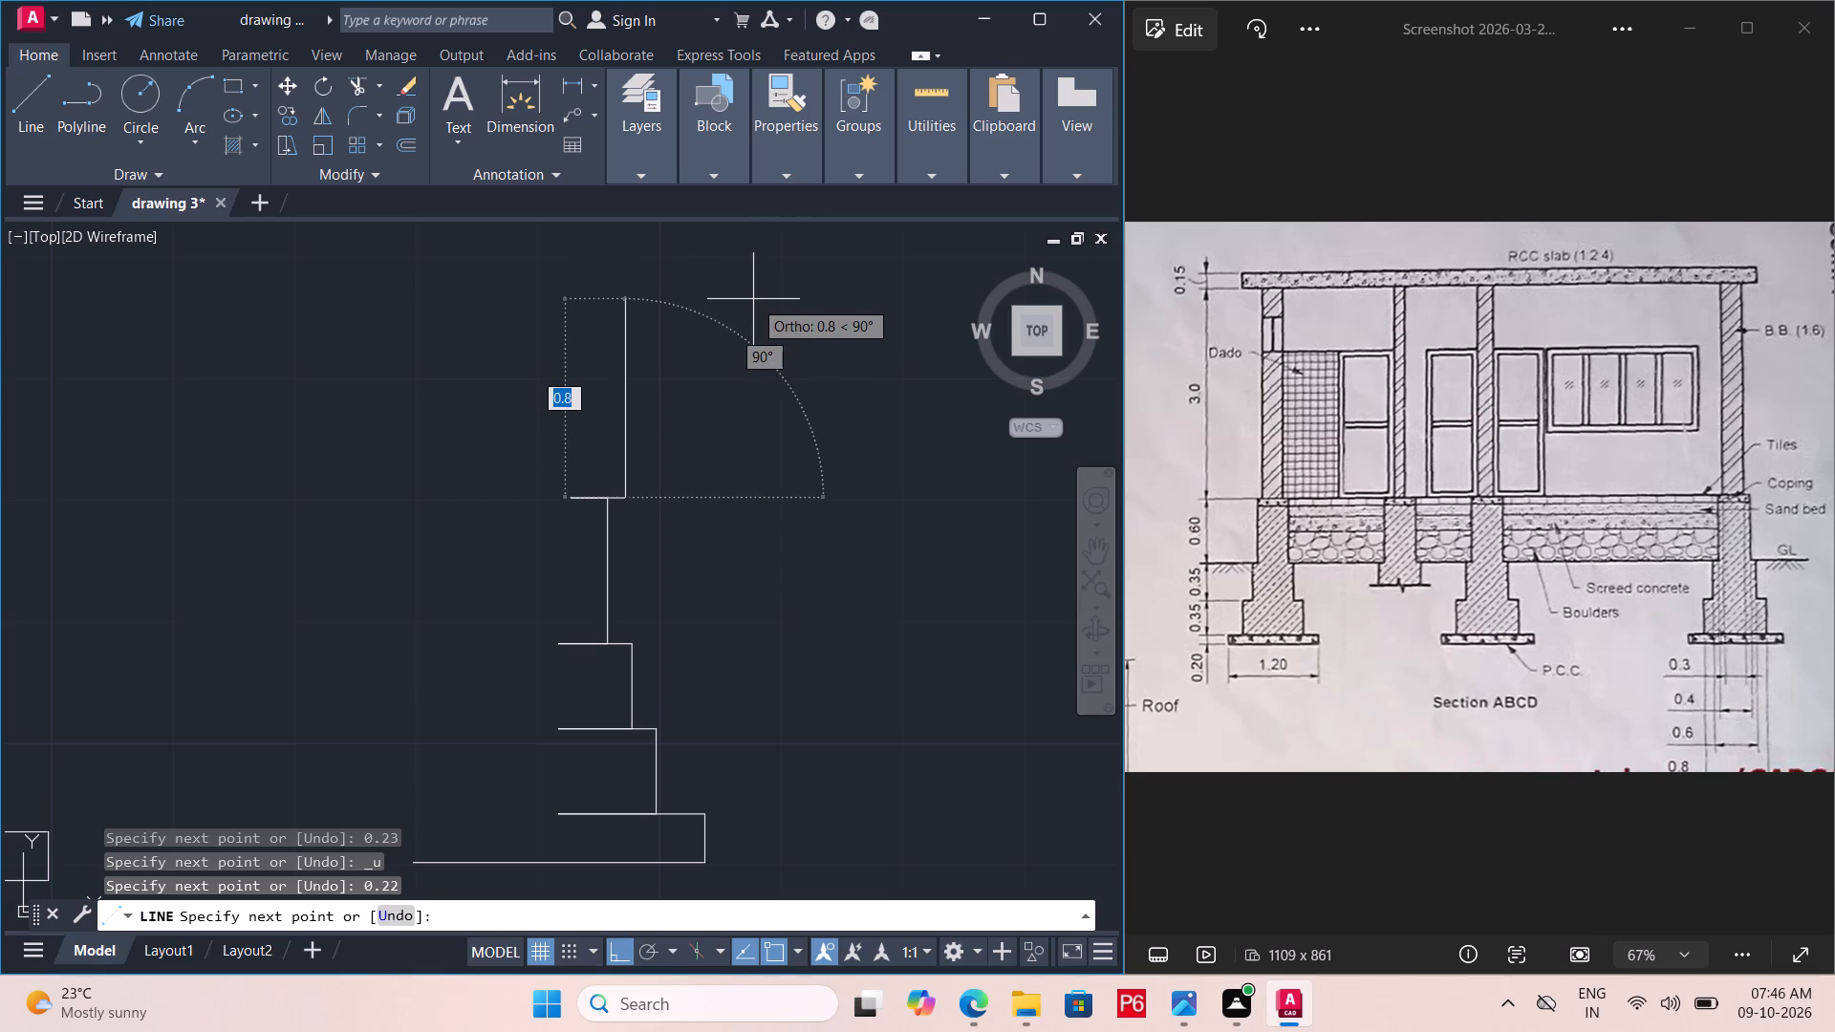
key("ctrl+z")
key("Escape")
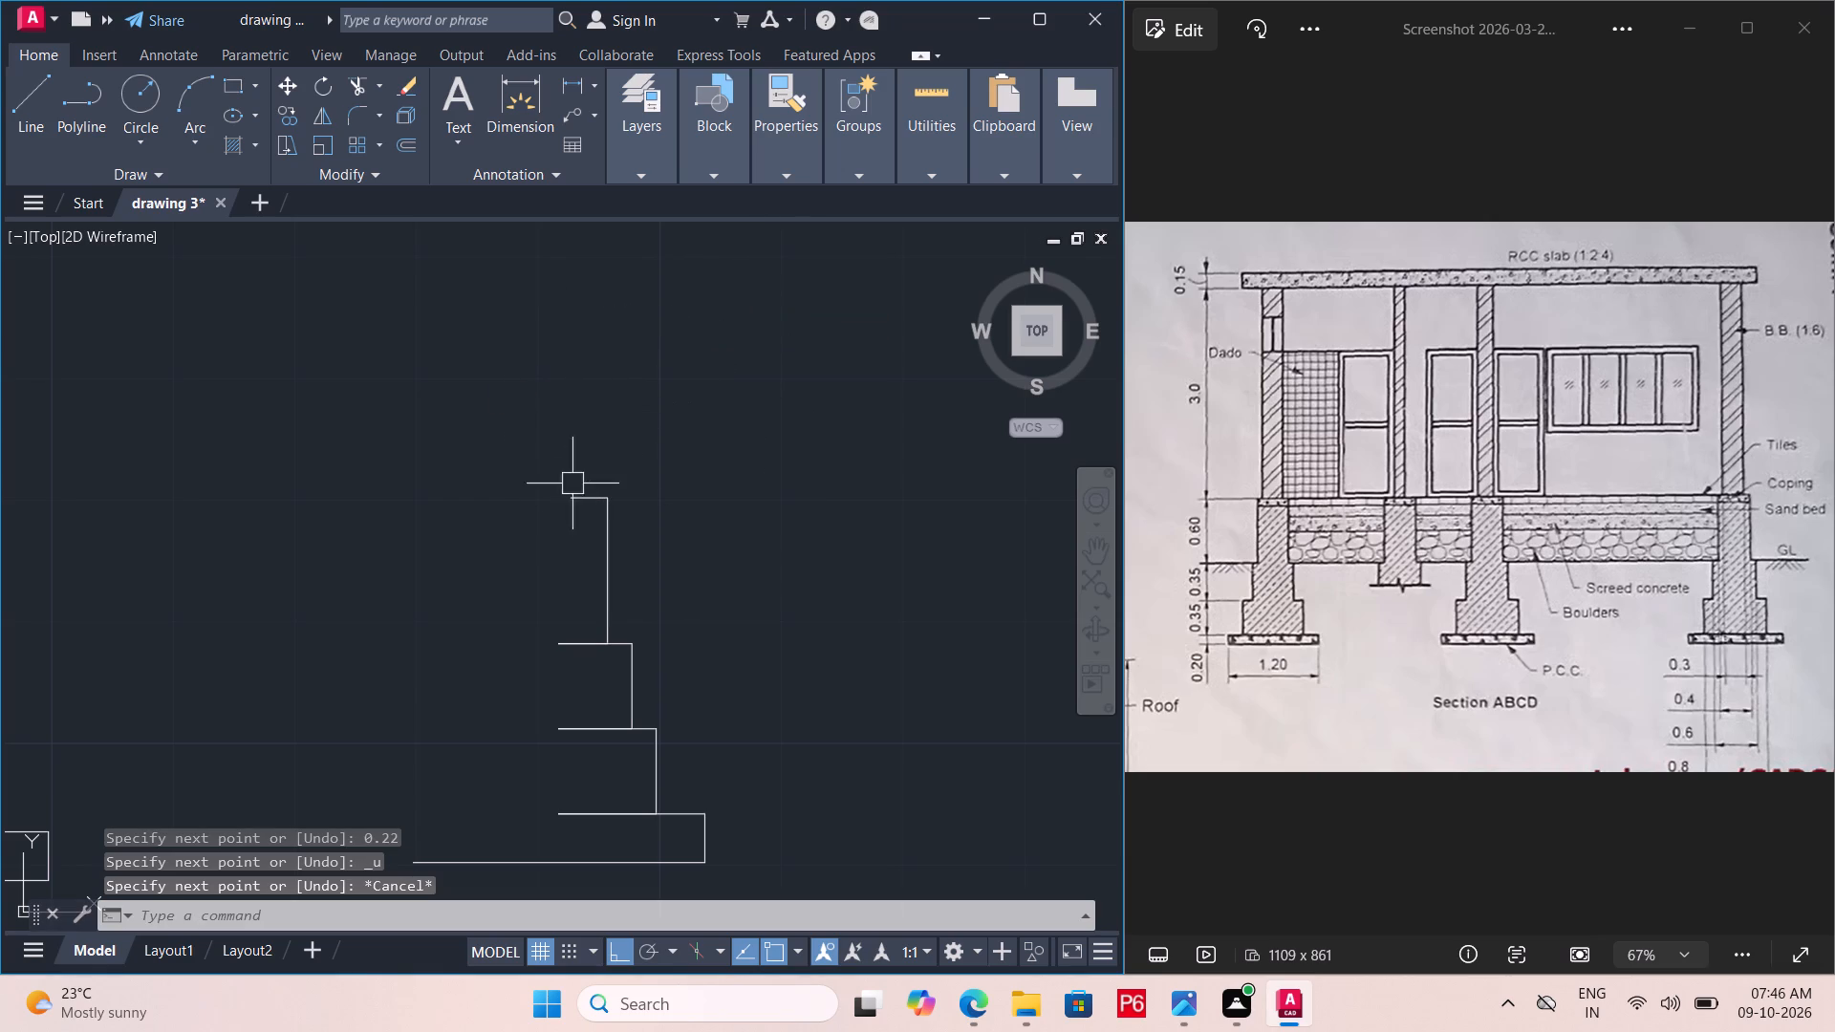
Check the length of the outline's top edge with a linear dimension from end to end, without placing it.
key("d")
type("imli")
key("n")
key("space")
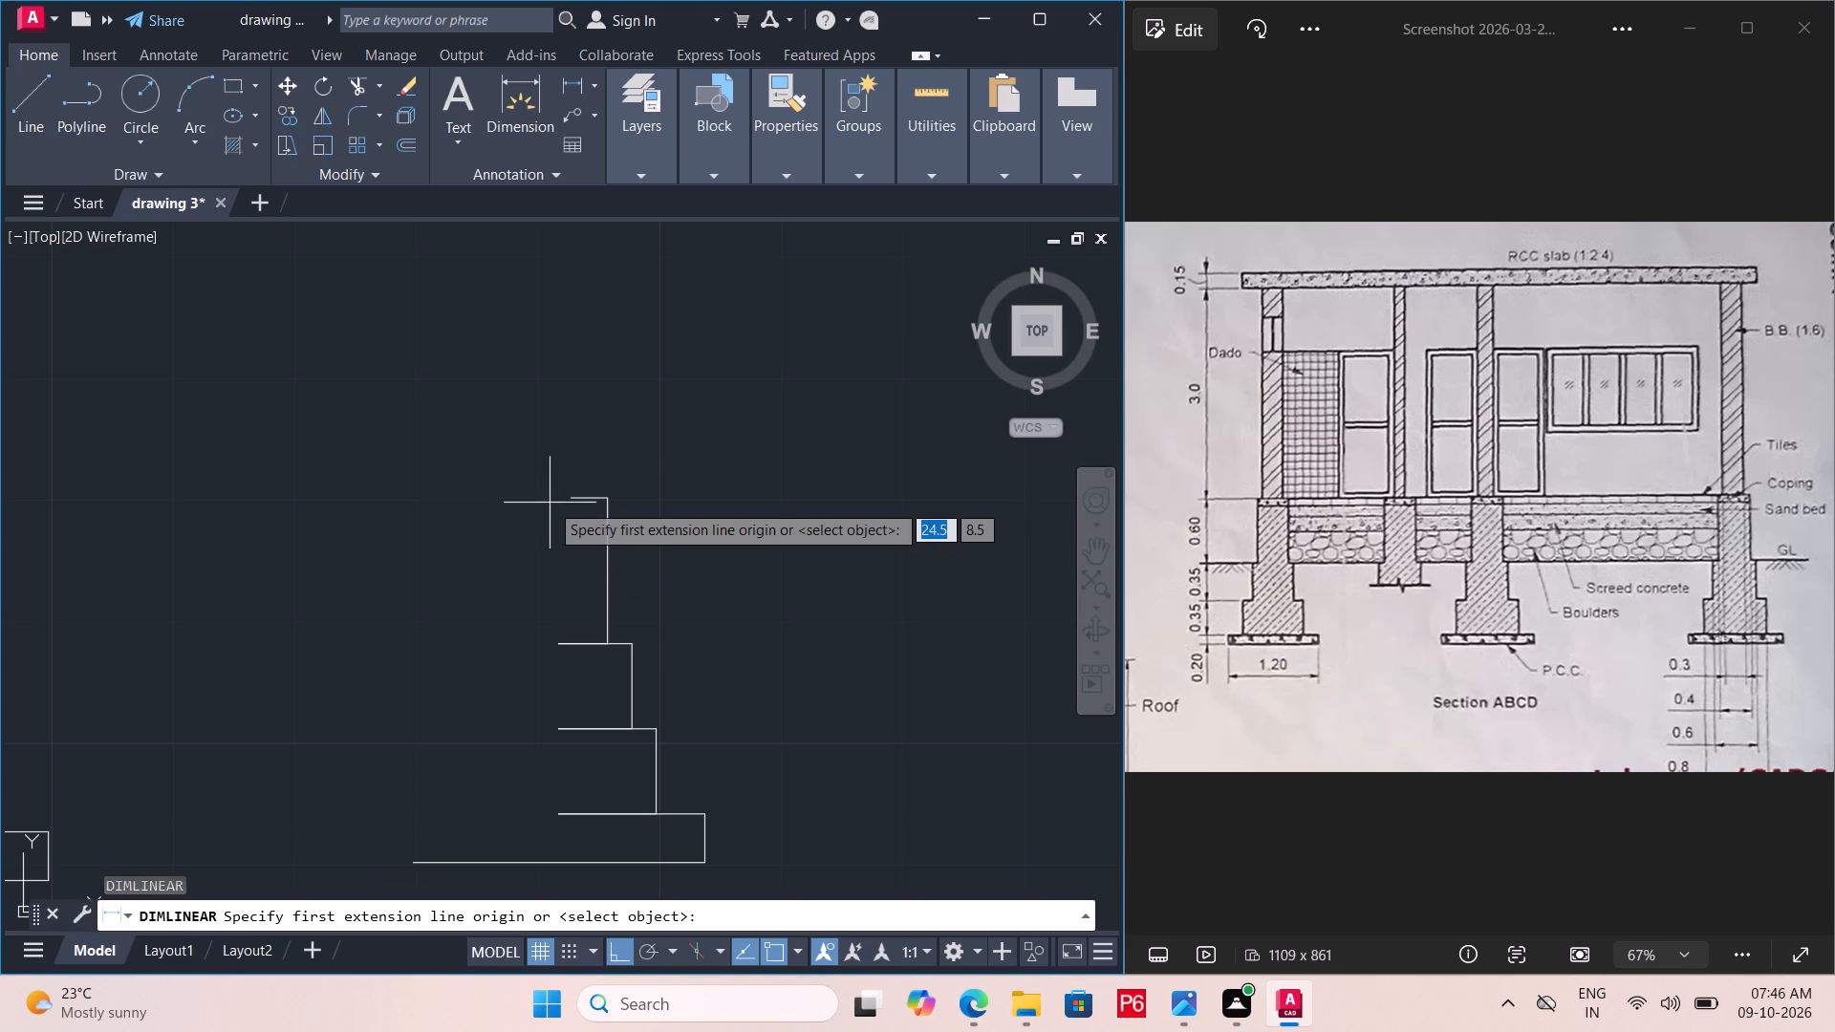
left_click(578, 500)
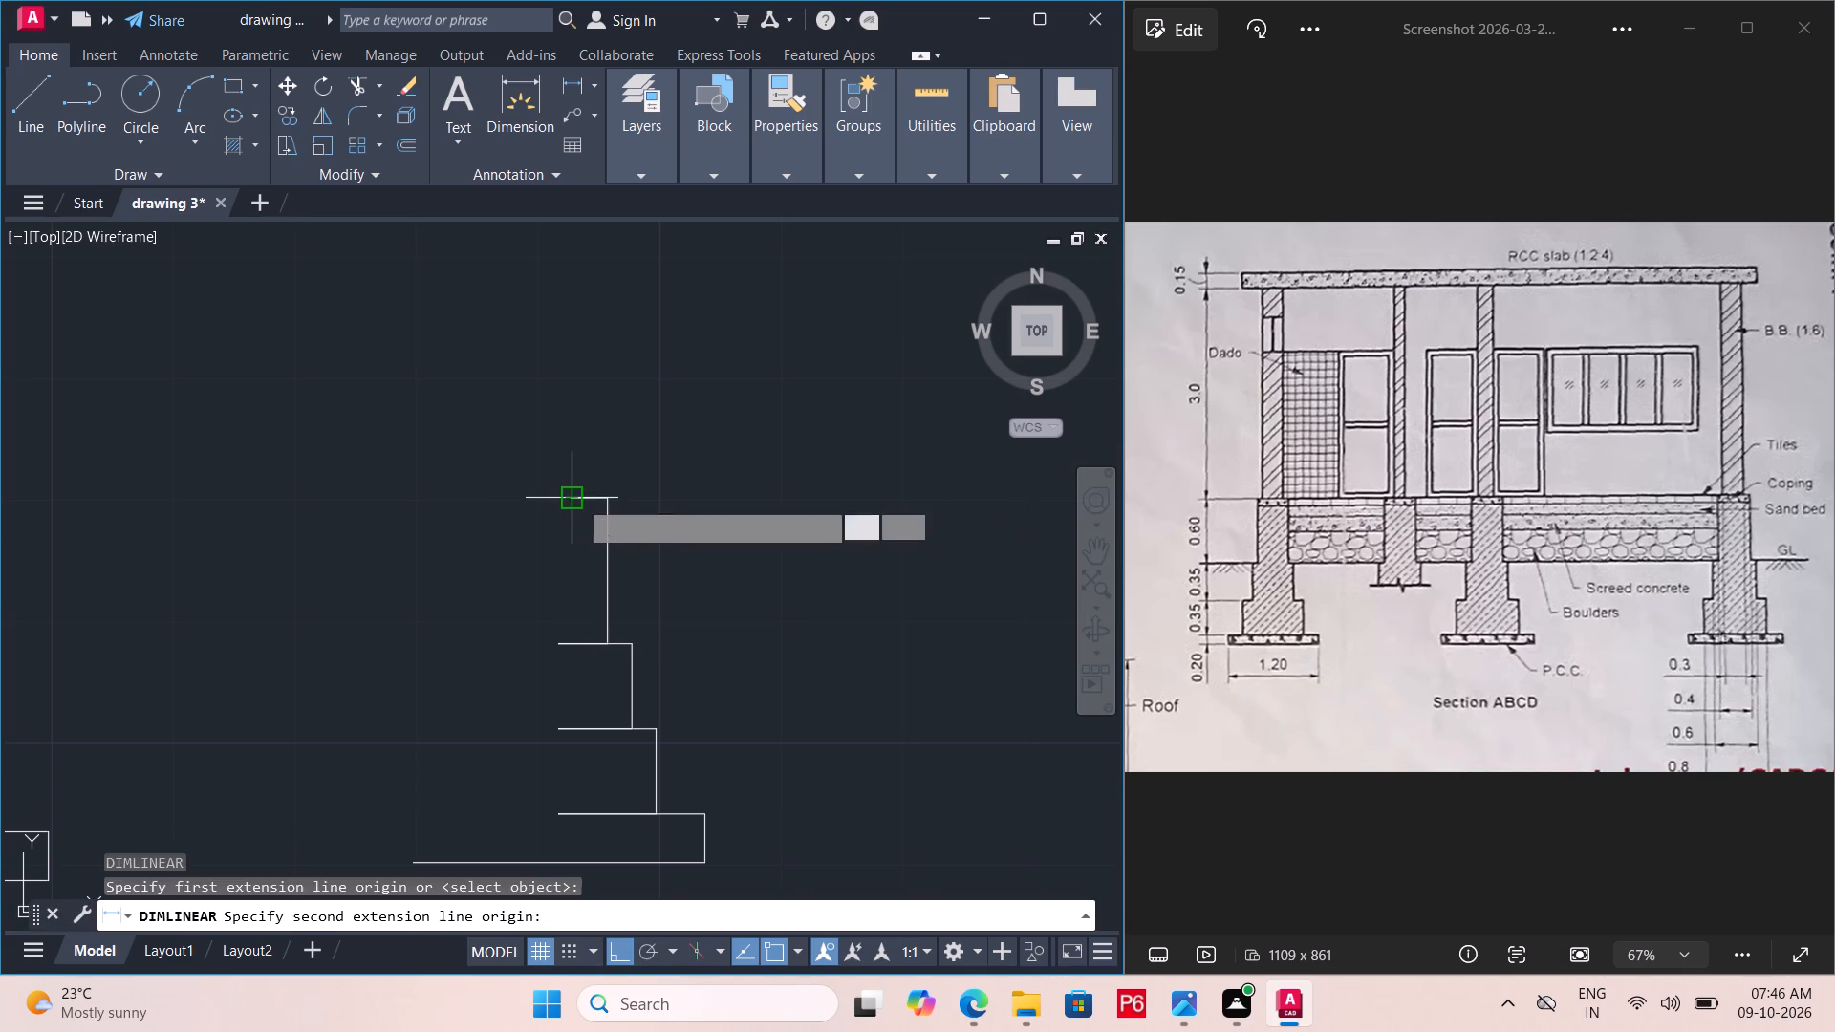
left_click(606, 500)
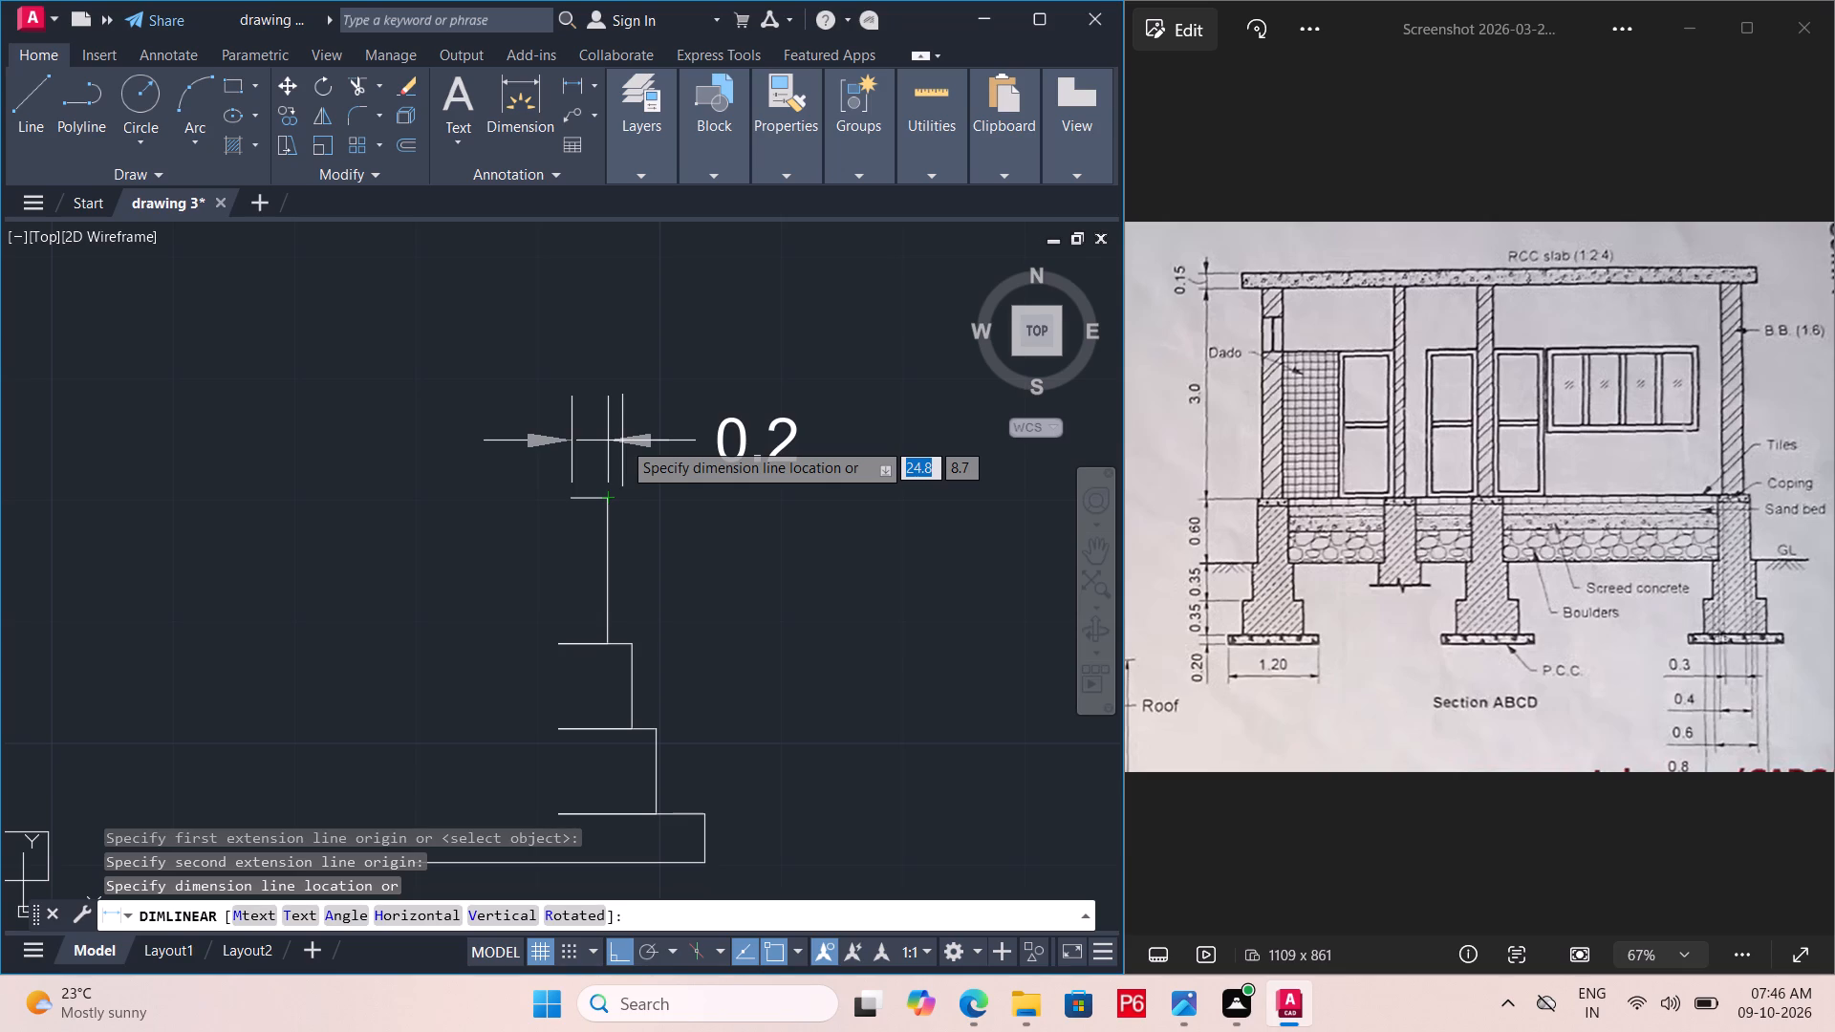
key("Escape")
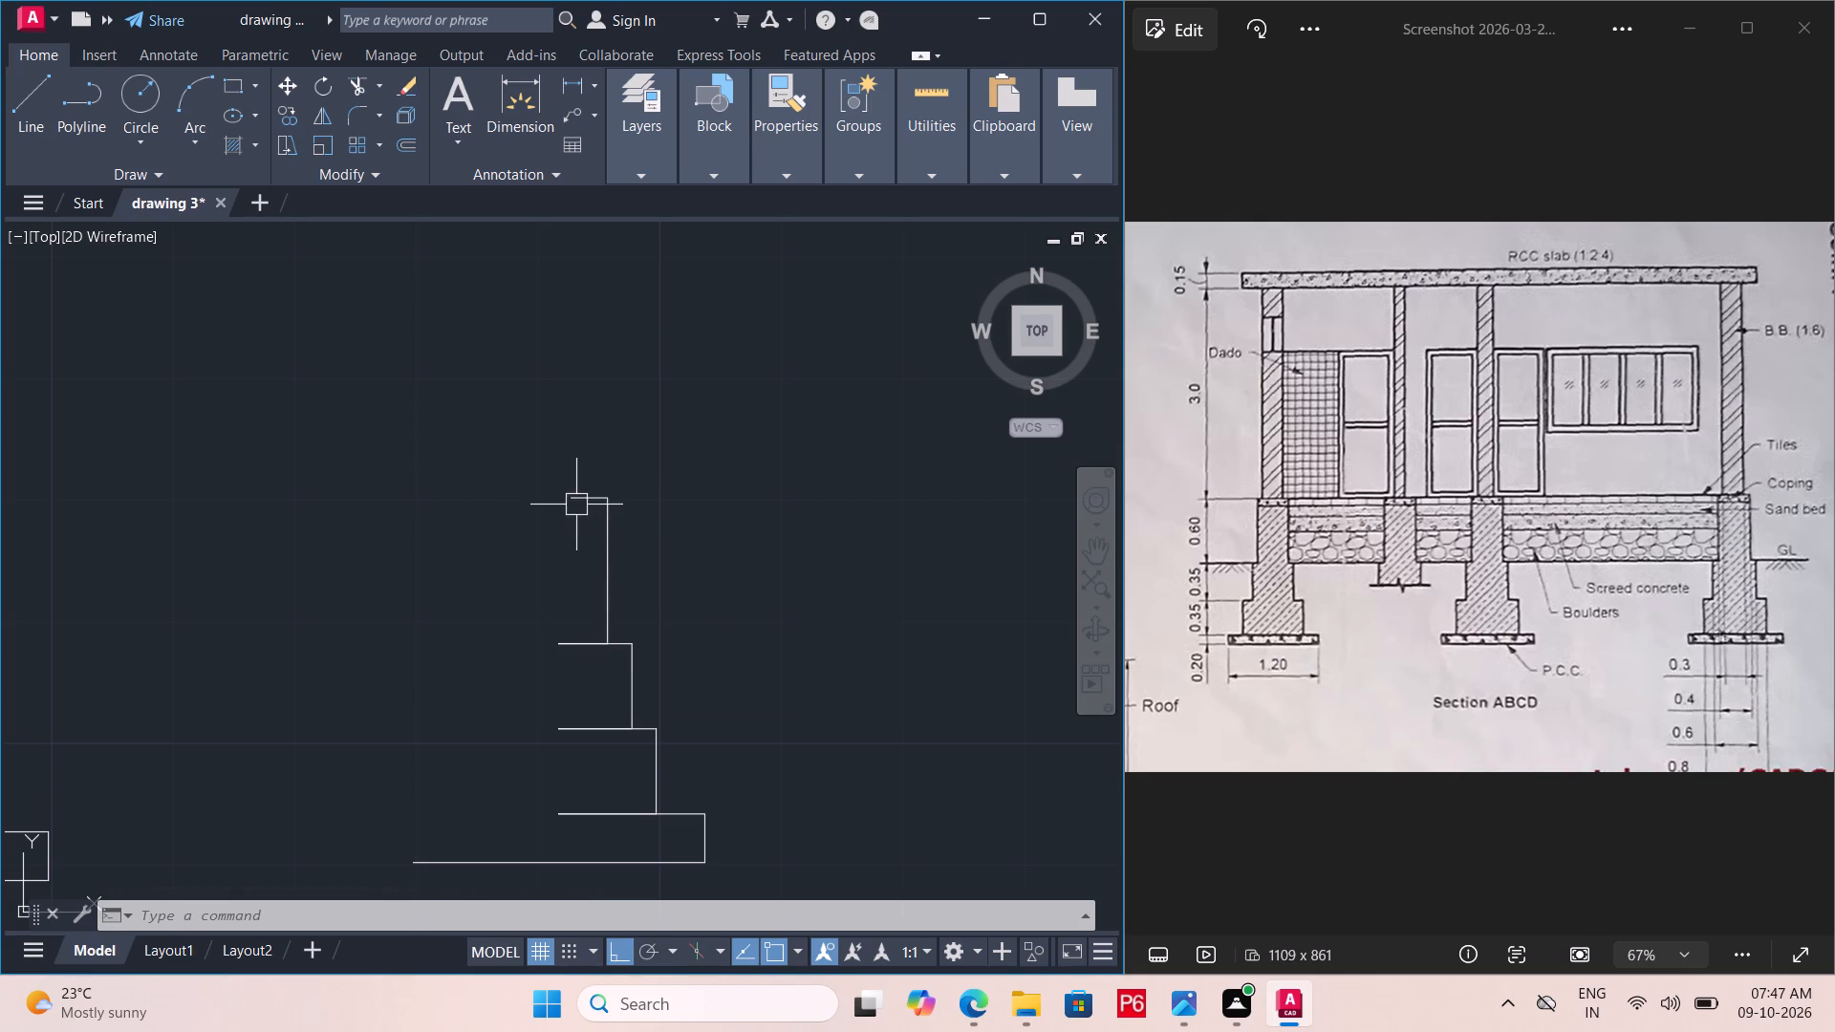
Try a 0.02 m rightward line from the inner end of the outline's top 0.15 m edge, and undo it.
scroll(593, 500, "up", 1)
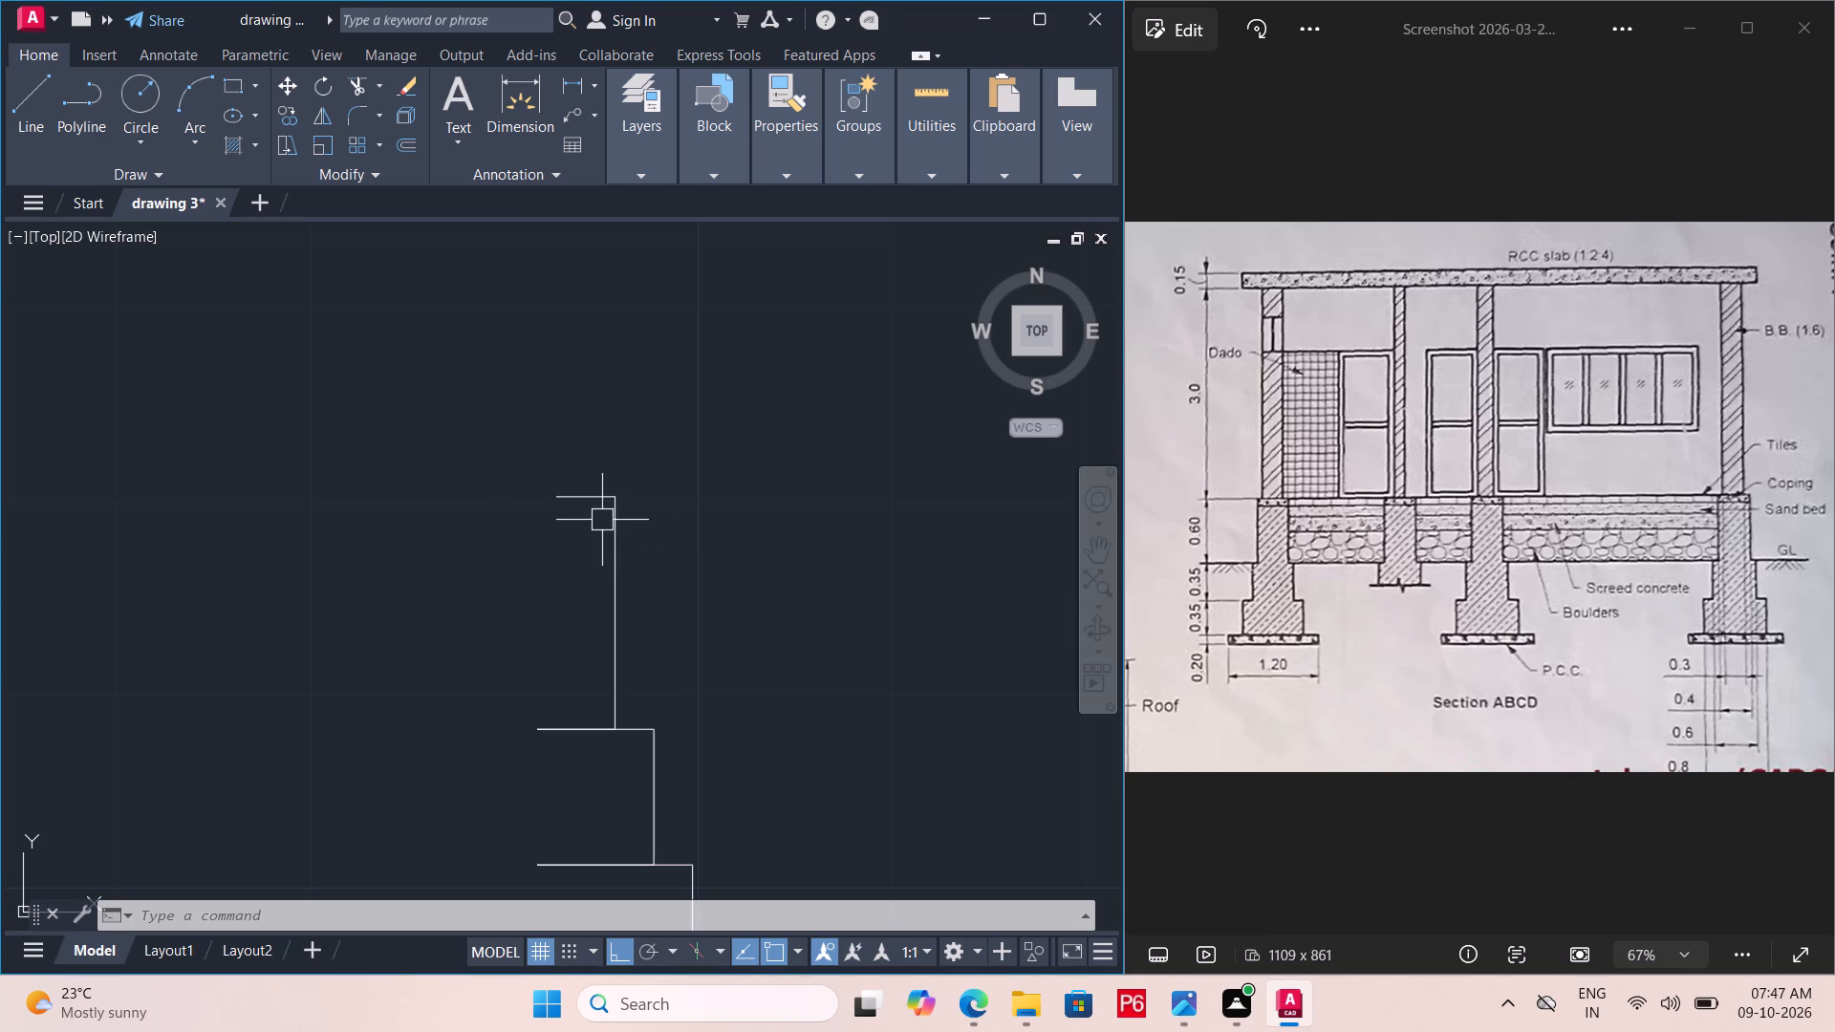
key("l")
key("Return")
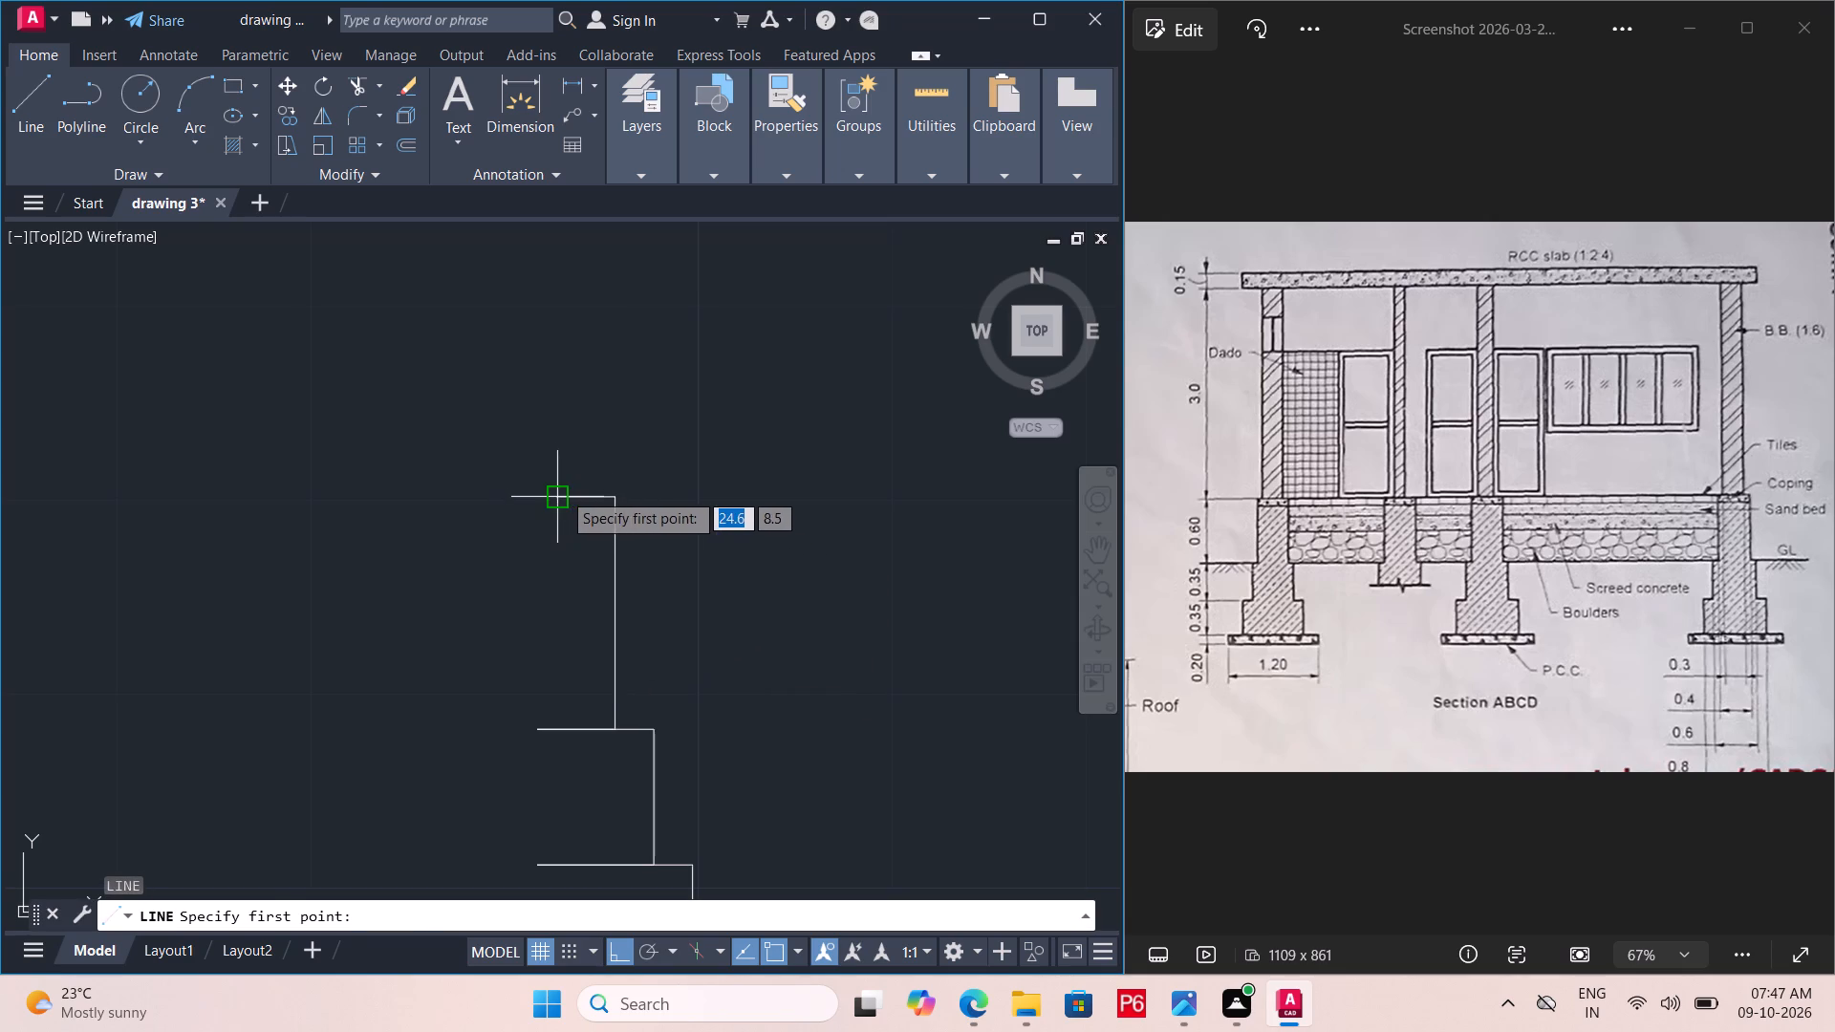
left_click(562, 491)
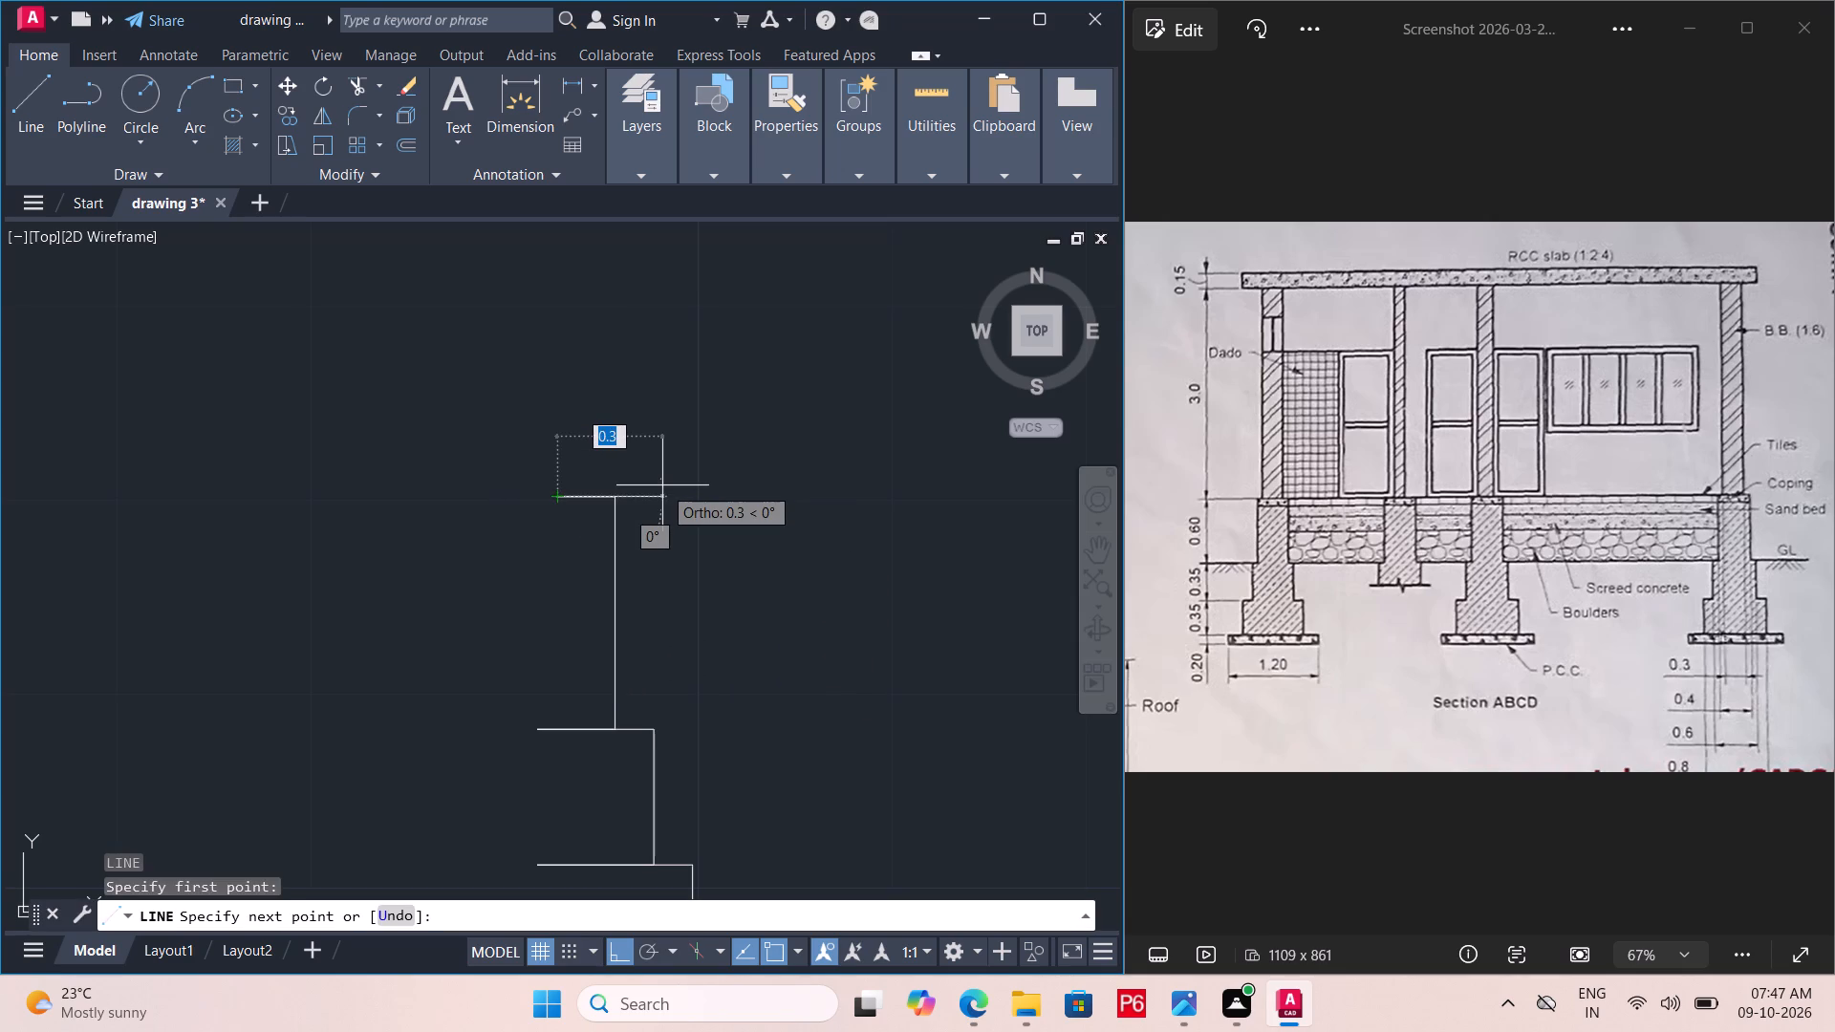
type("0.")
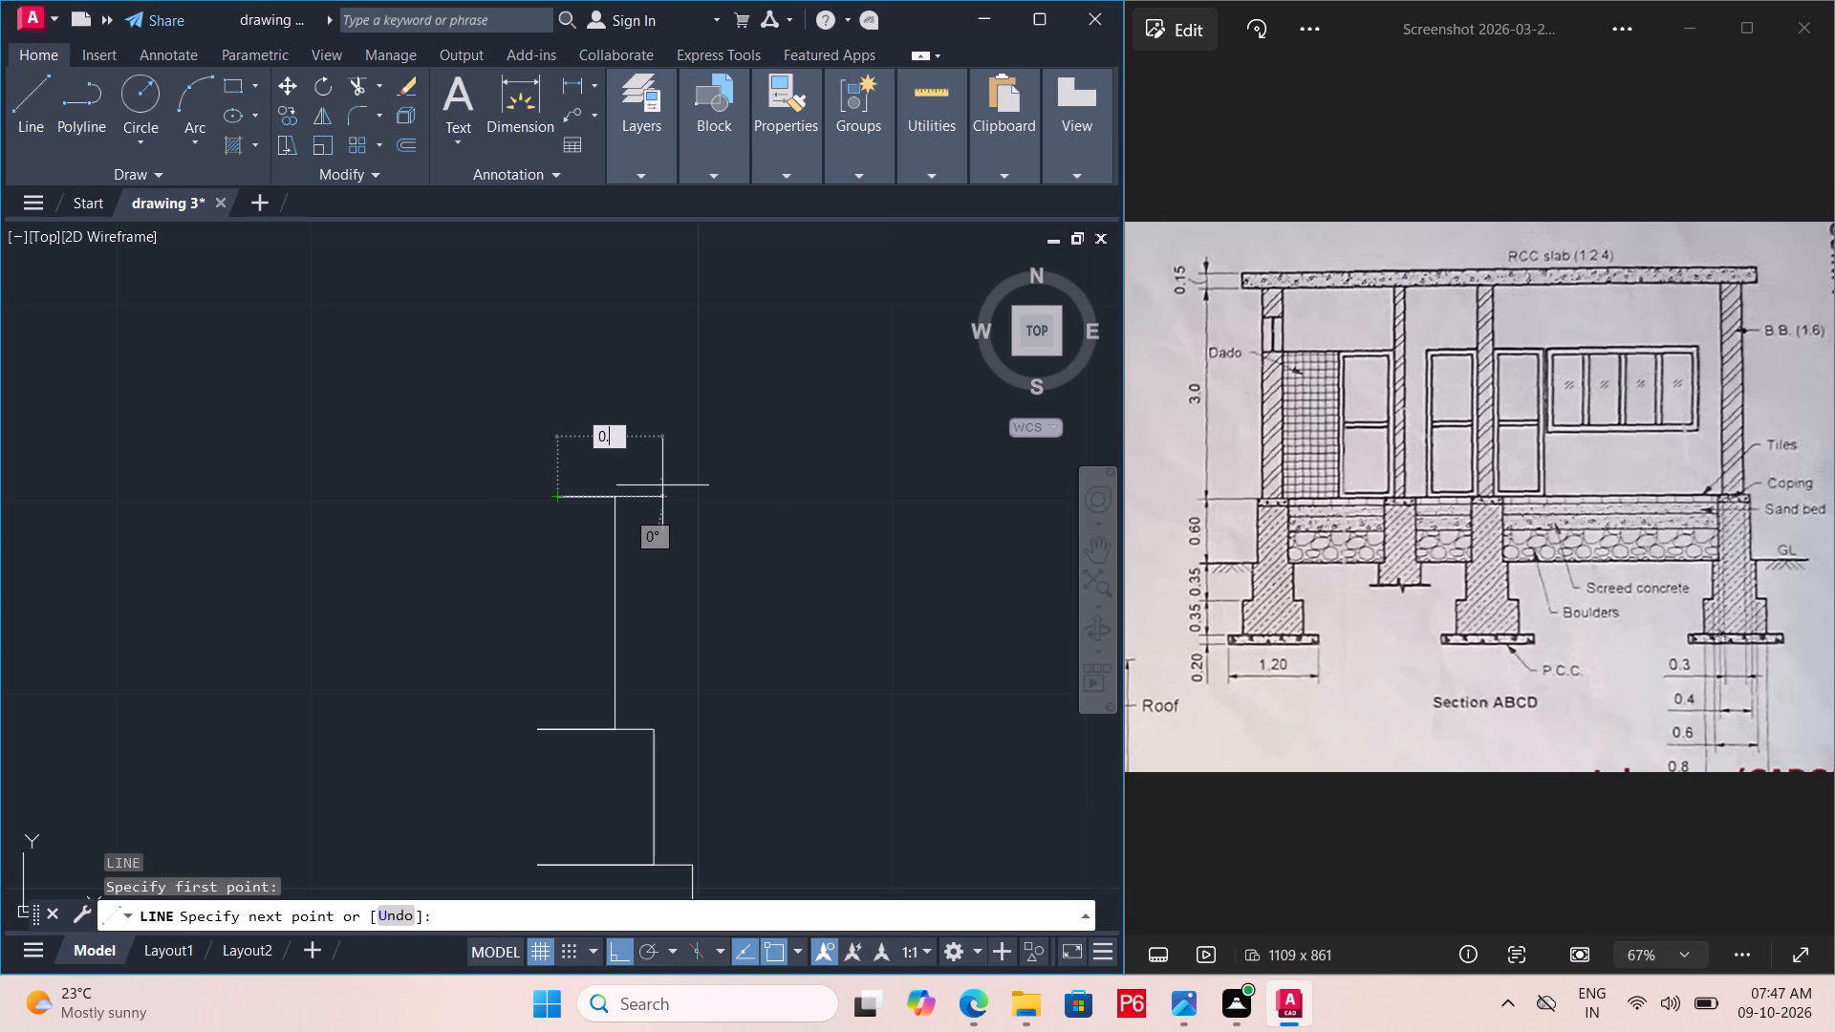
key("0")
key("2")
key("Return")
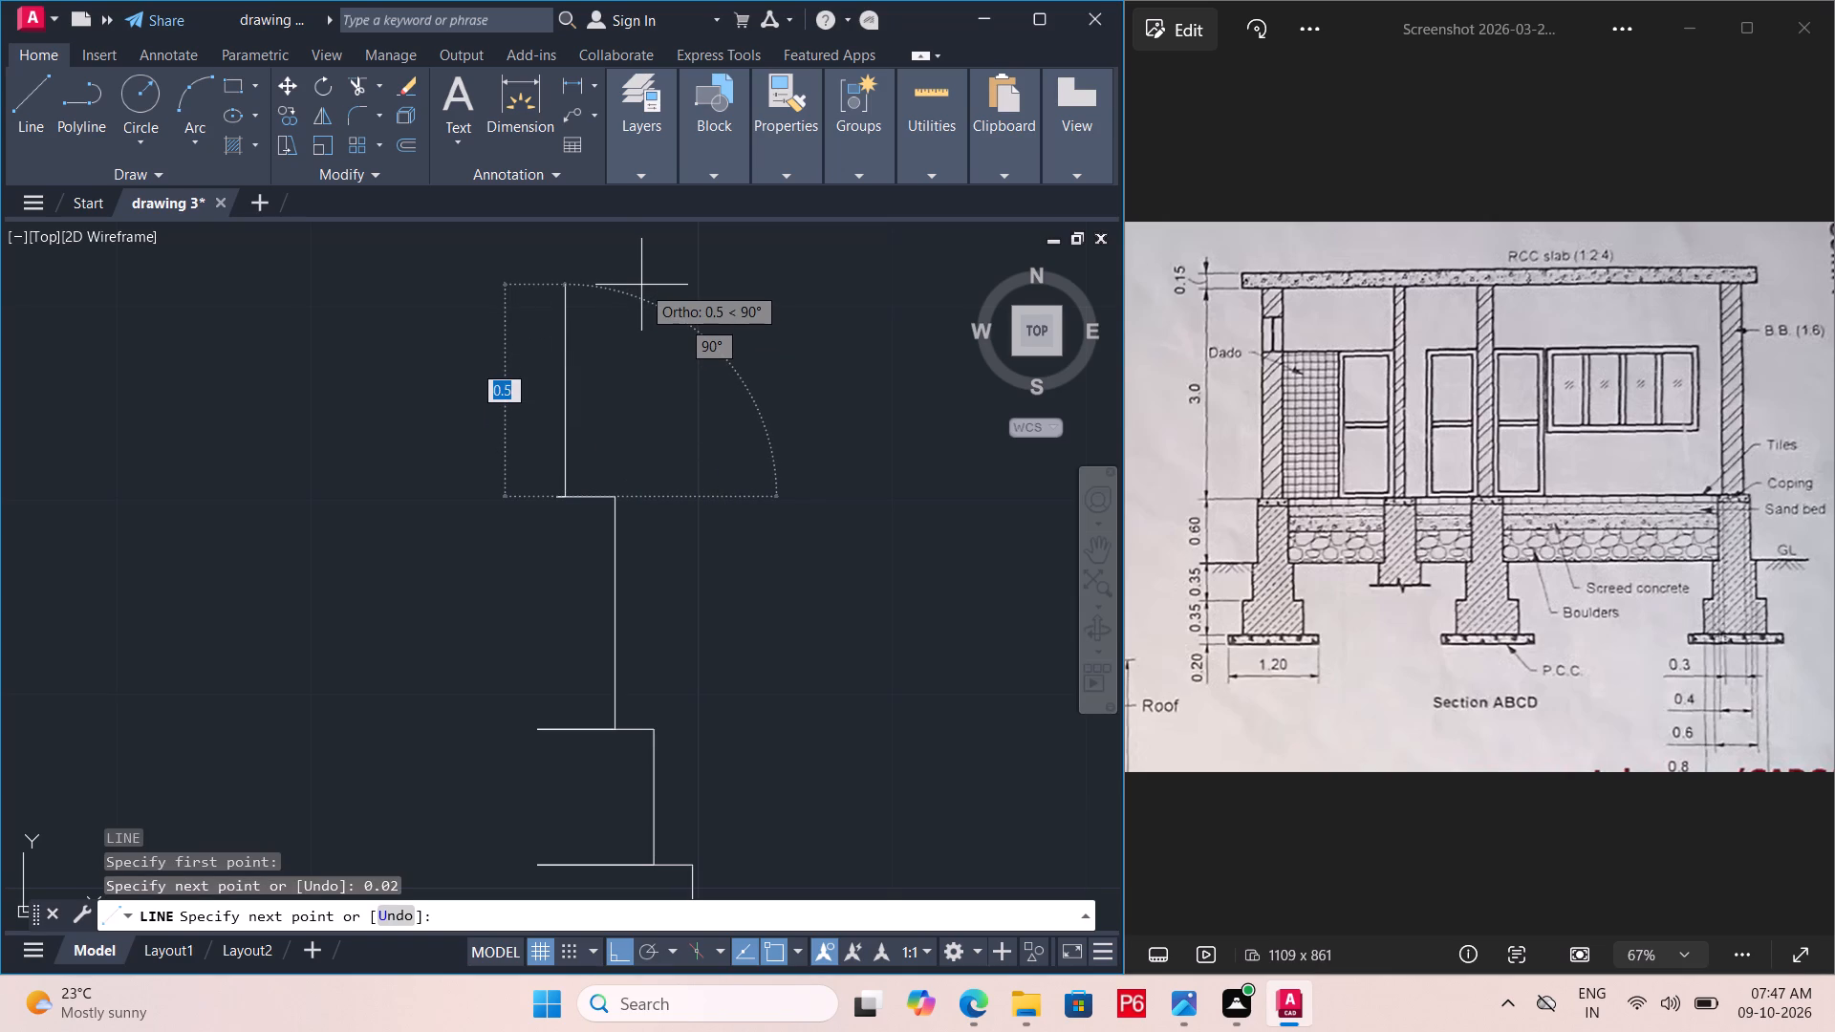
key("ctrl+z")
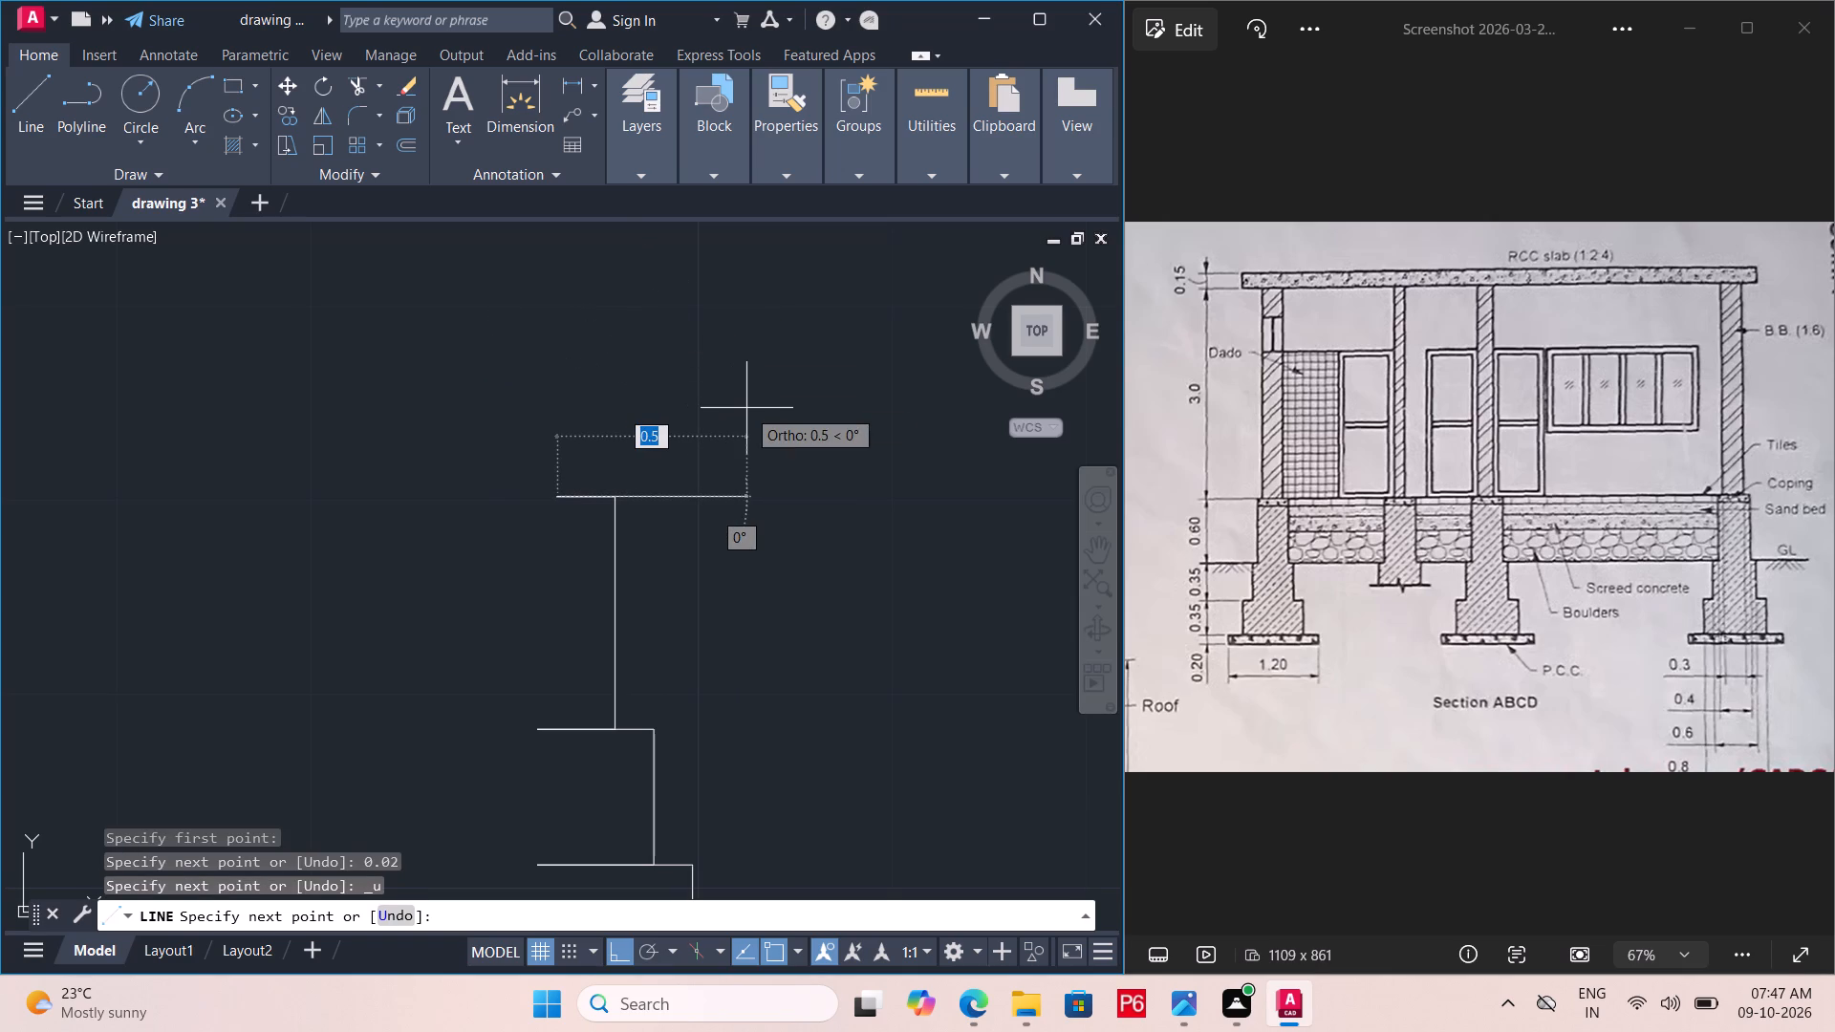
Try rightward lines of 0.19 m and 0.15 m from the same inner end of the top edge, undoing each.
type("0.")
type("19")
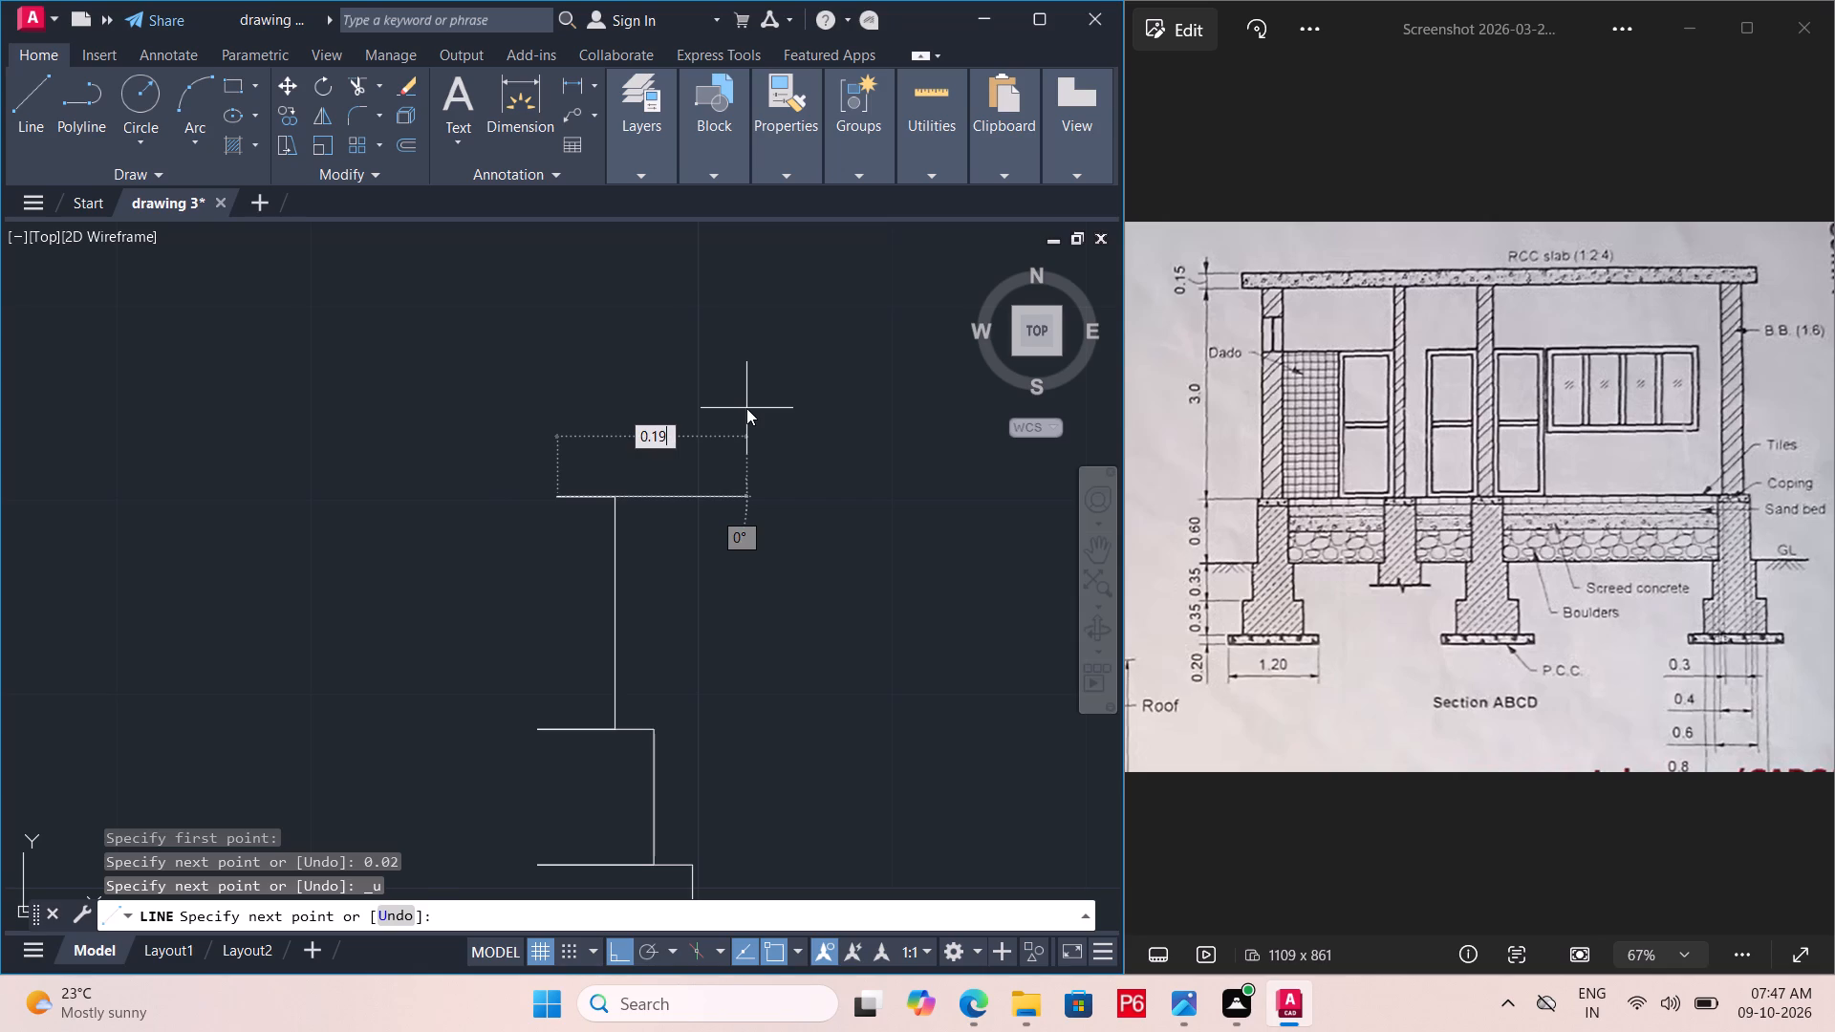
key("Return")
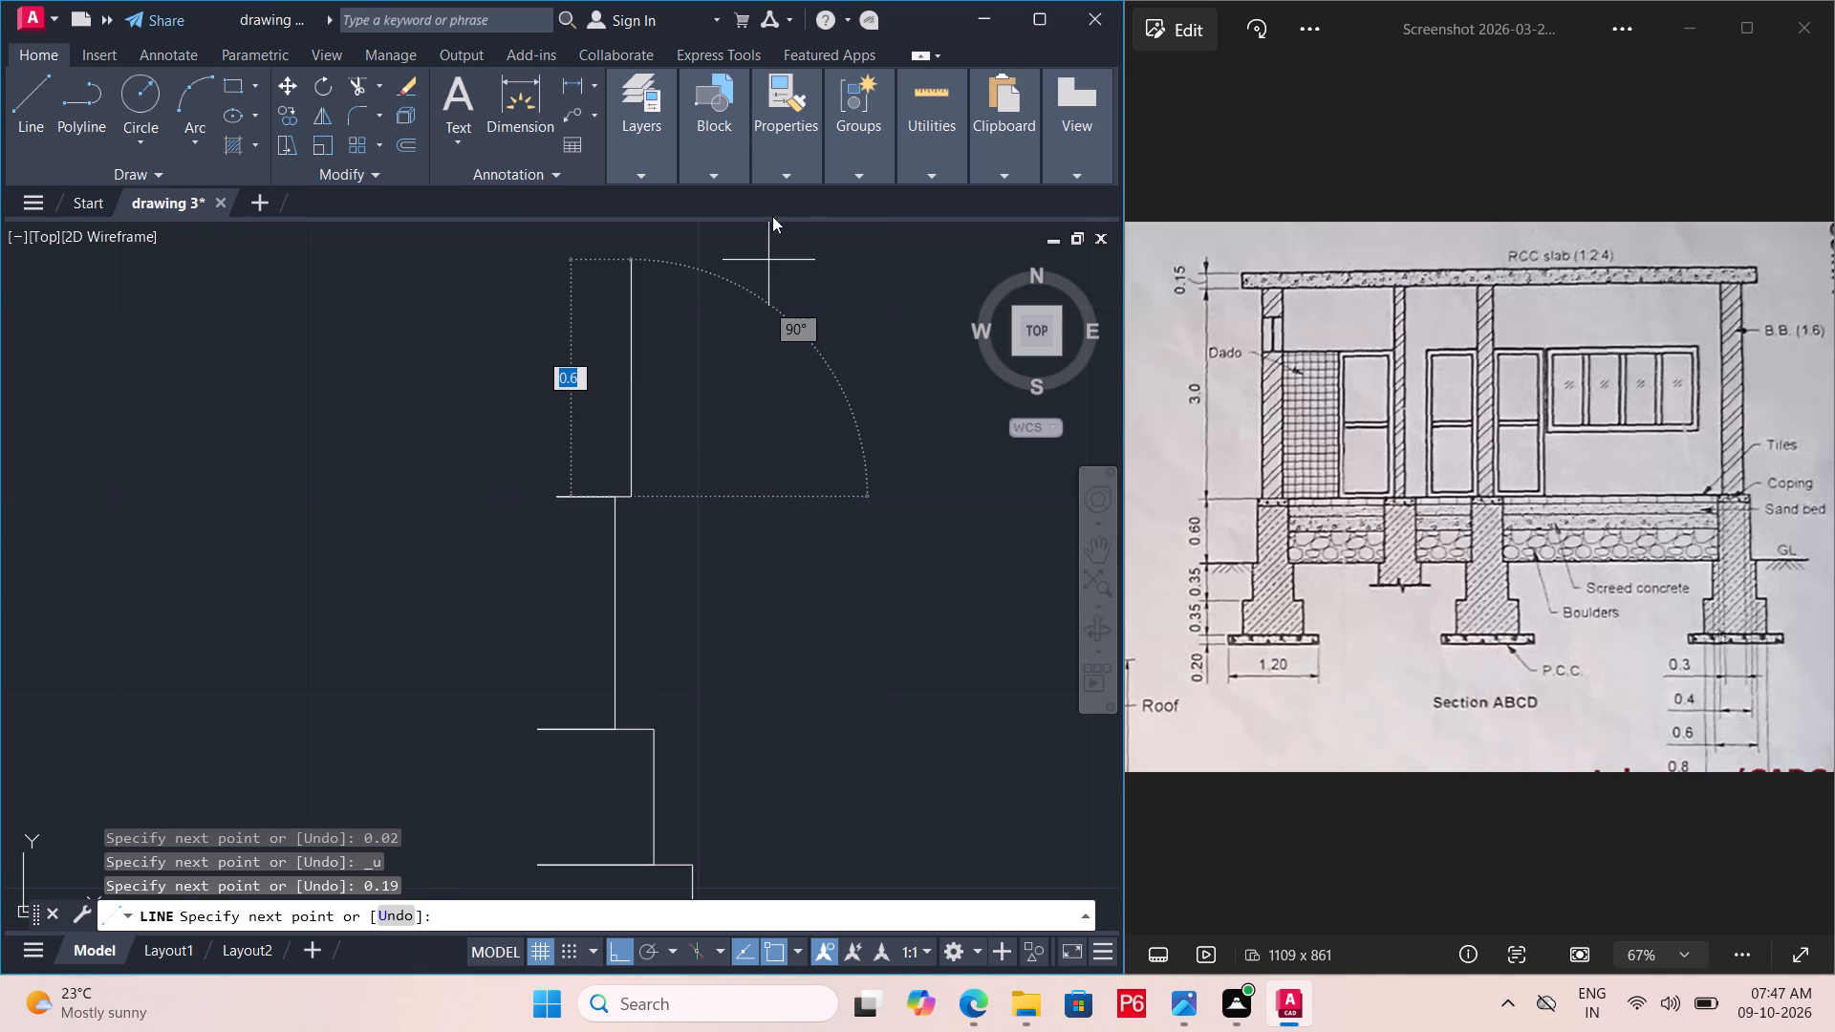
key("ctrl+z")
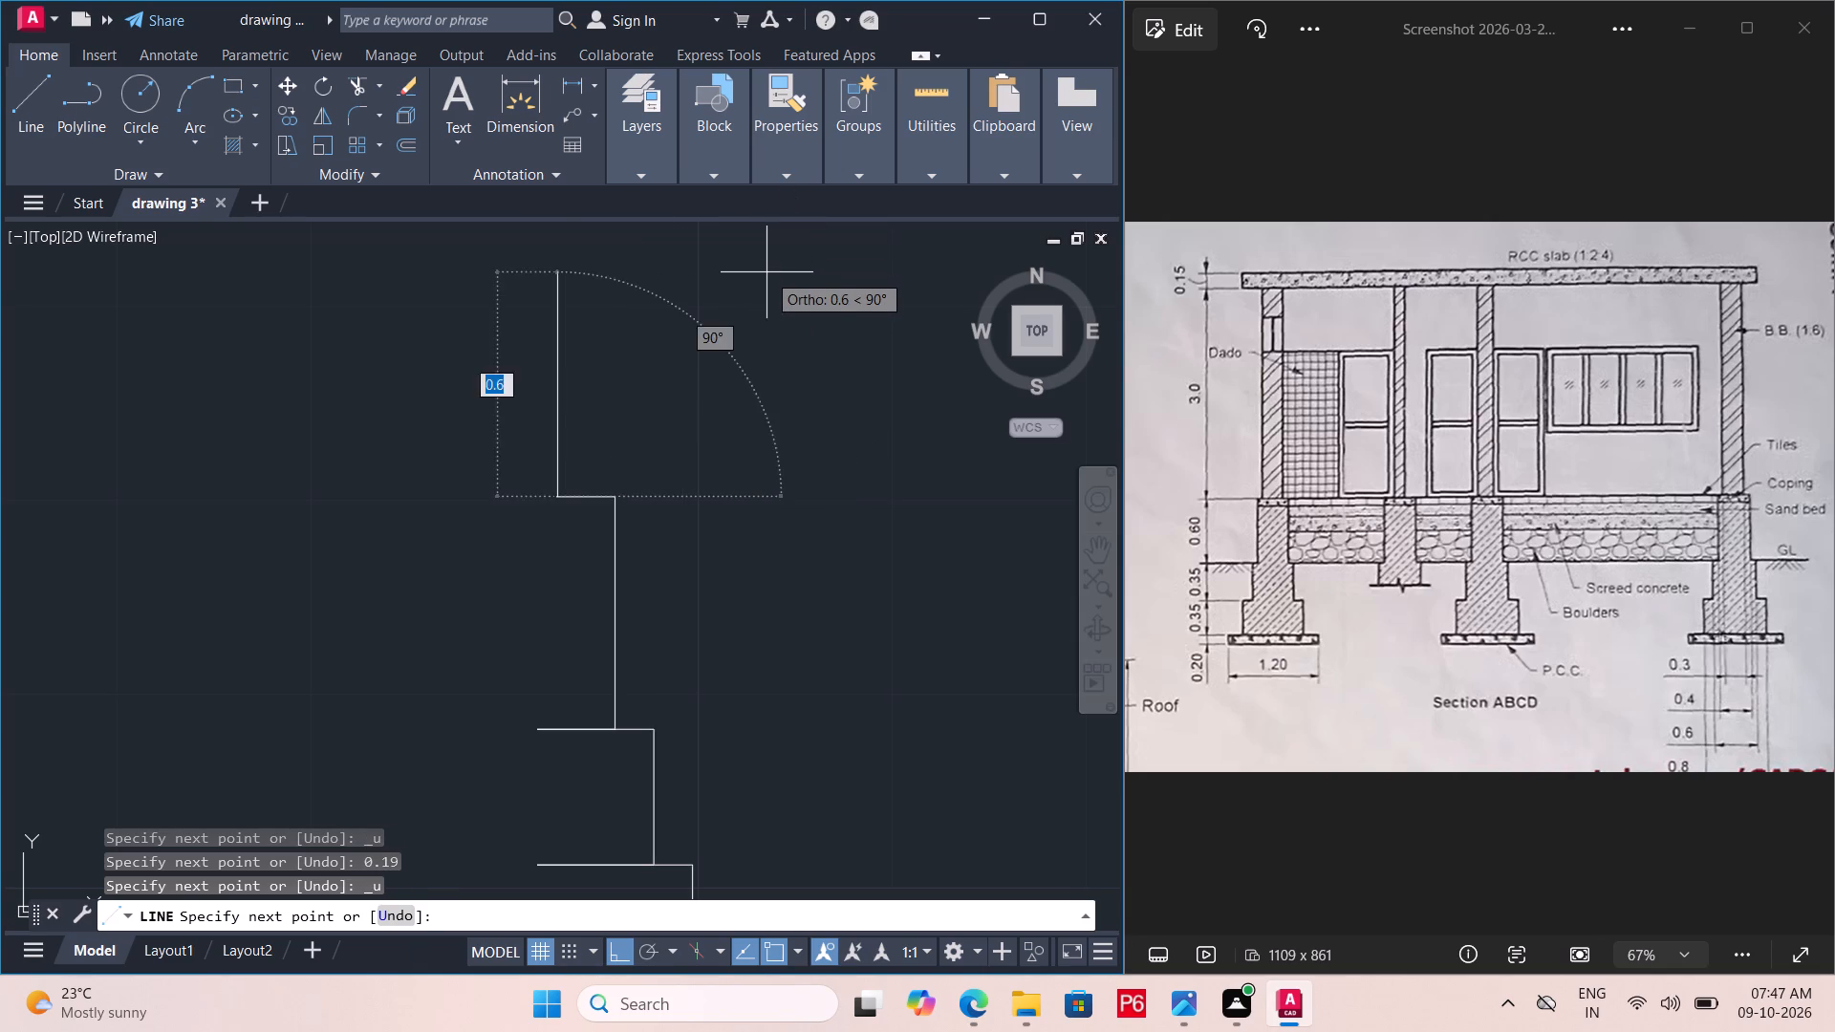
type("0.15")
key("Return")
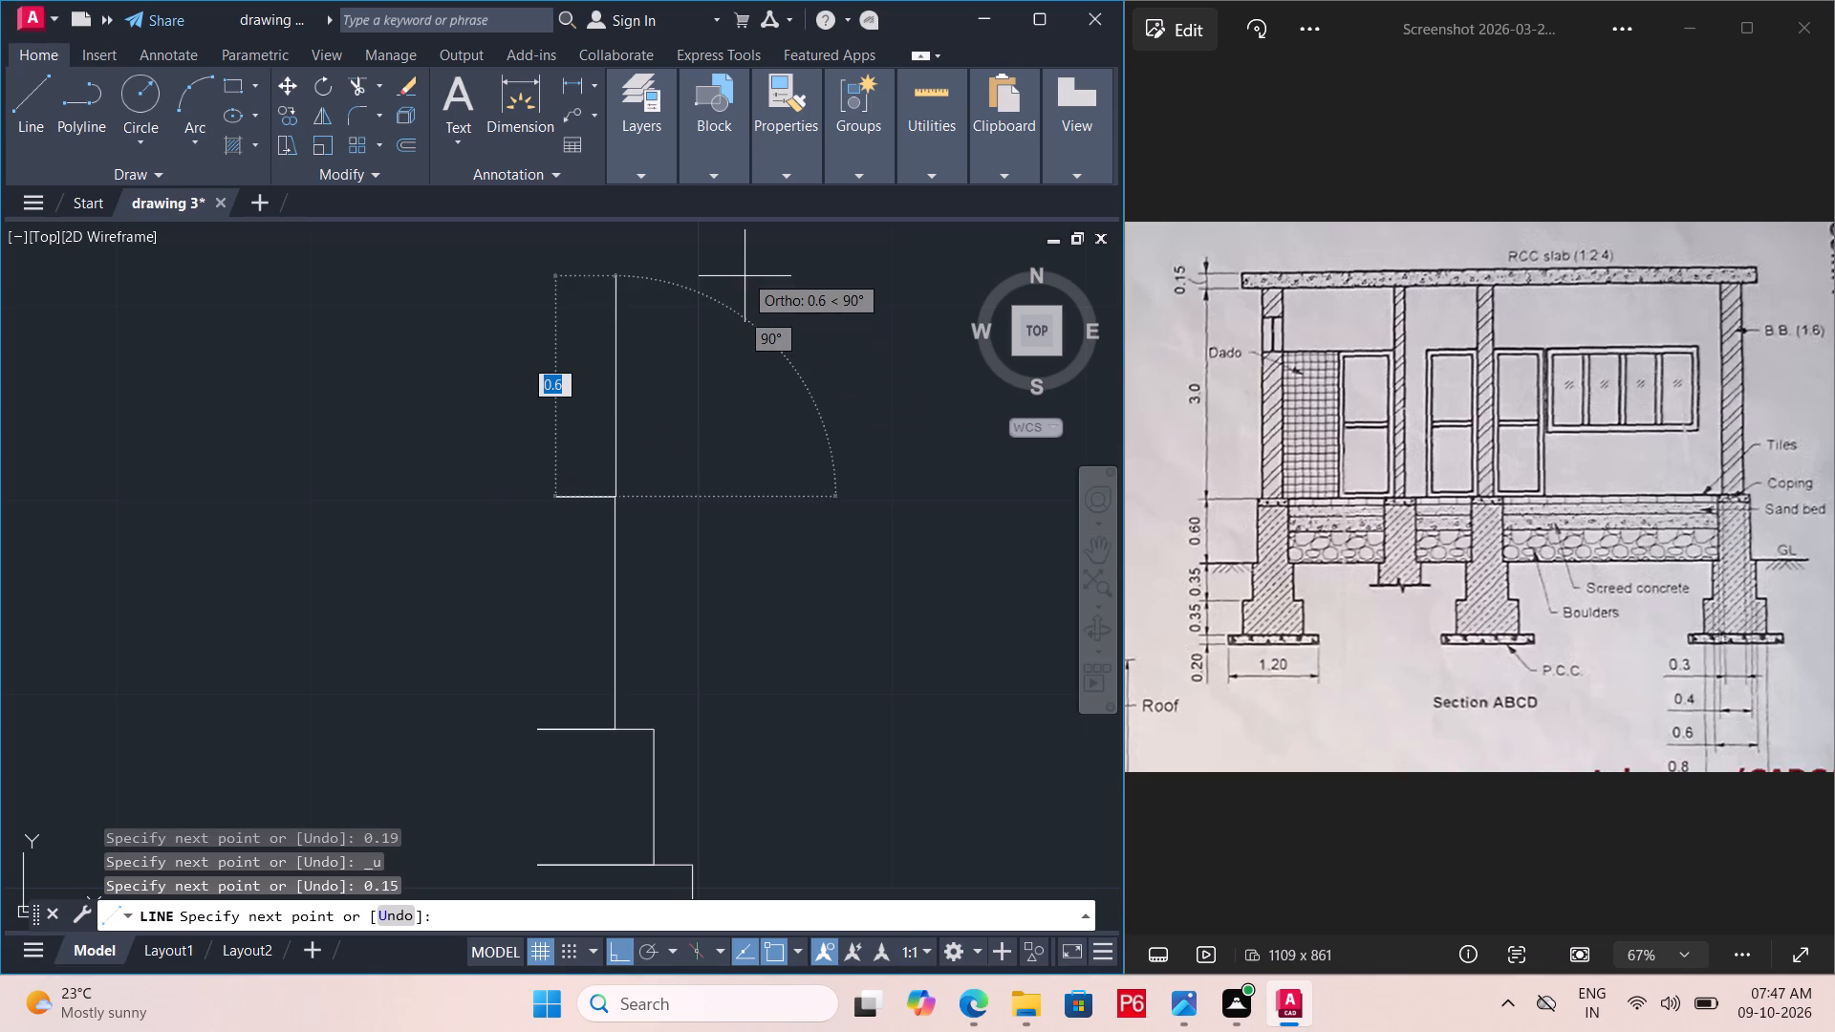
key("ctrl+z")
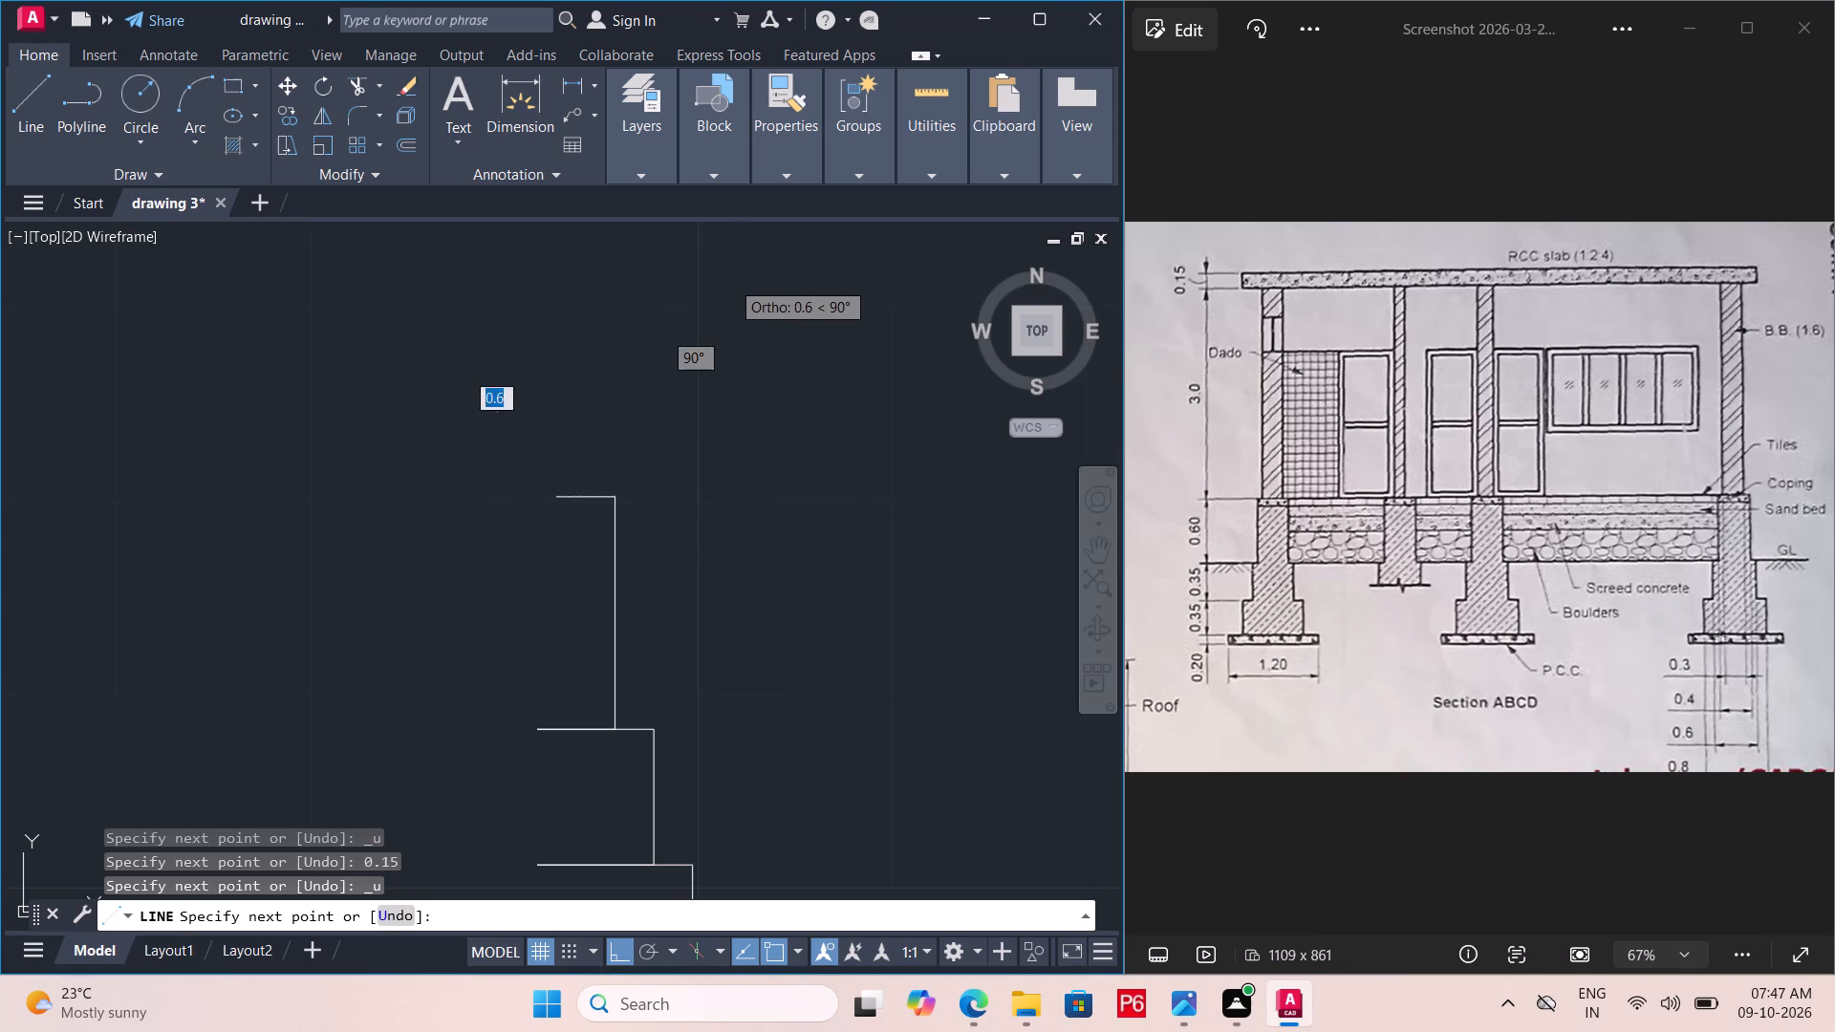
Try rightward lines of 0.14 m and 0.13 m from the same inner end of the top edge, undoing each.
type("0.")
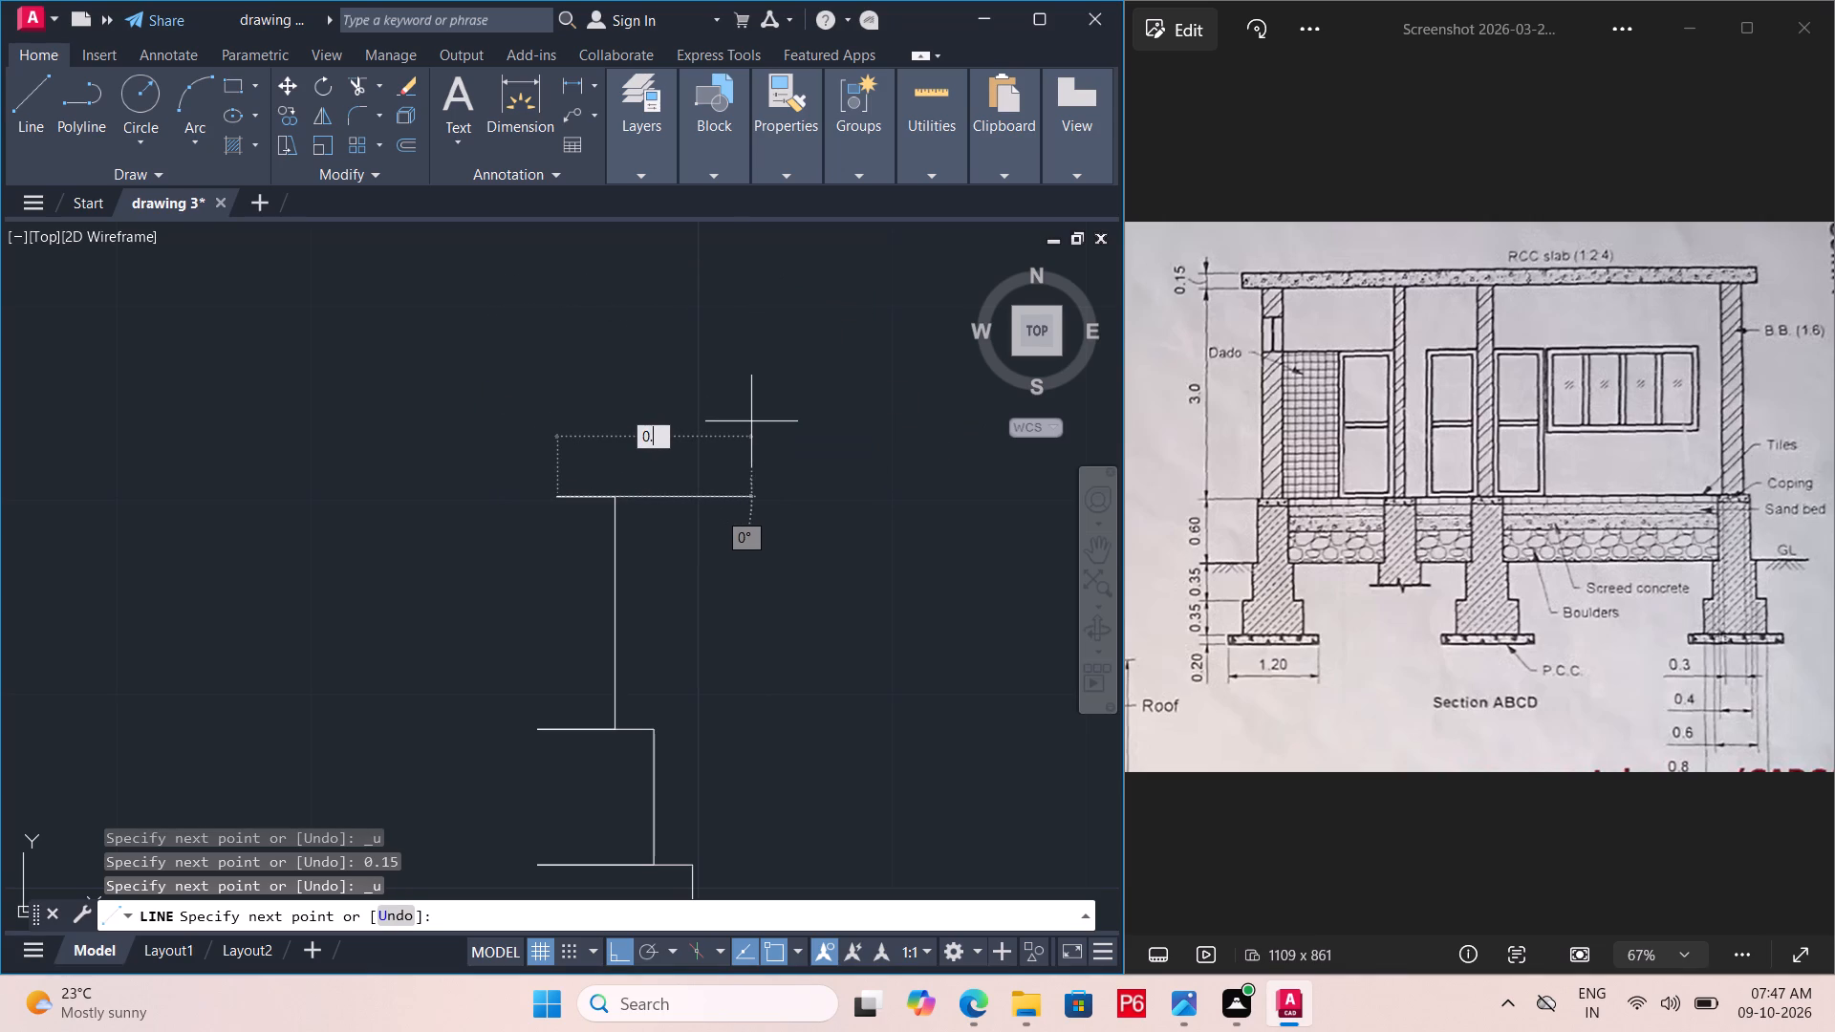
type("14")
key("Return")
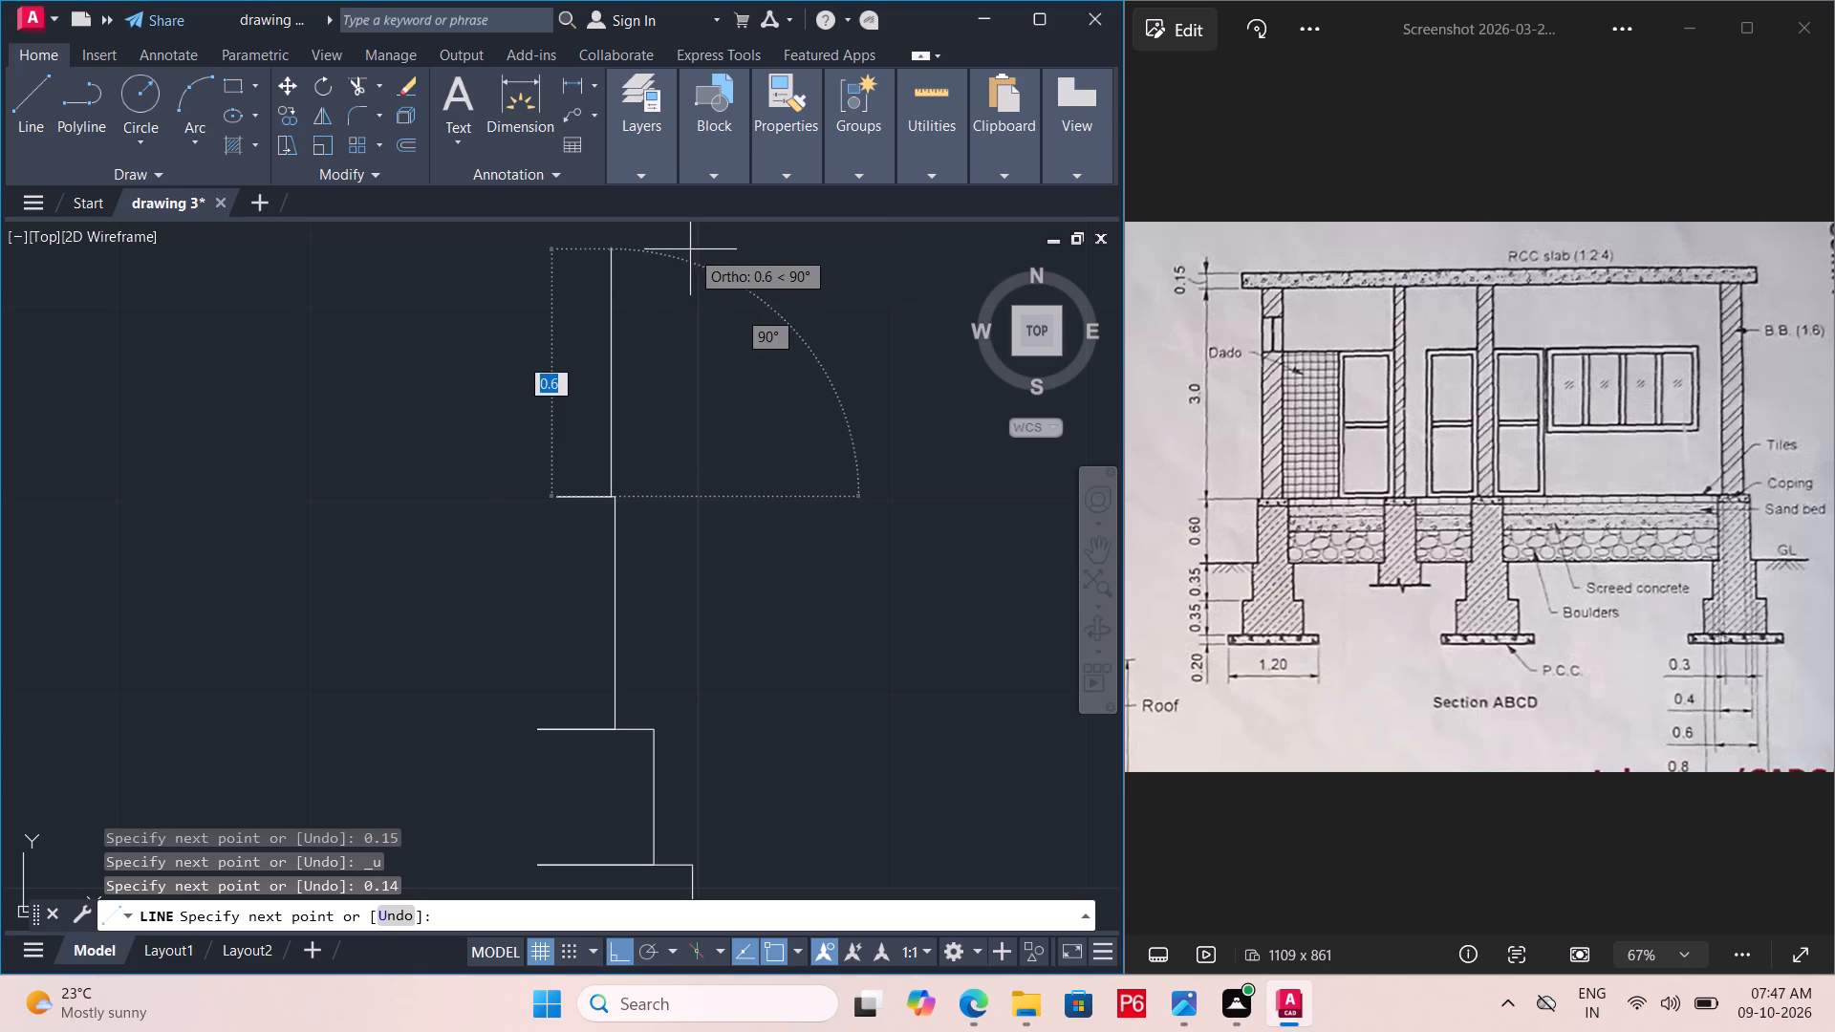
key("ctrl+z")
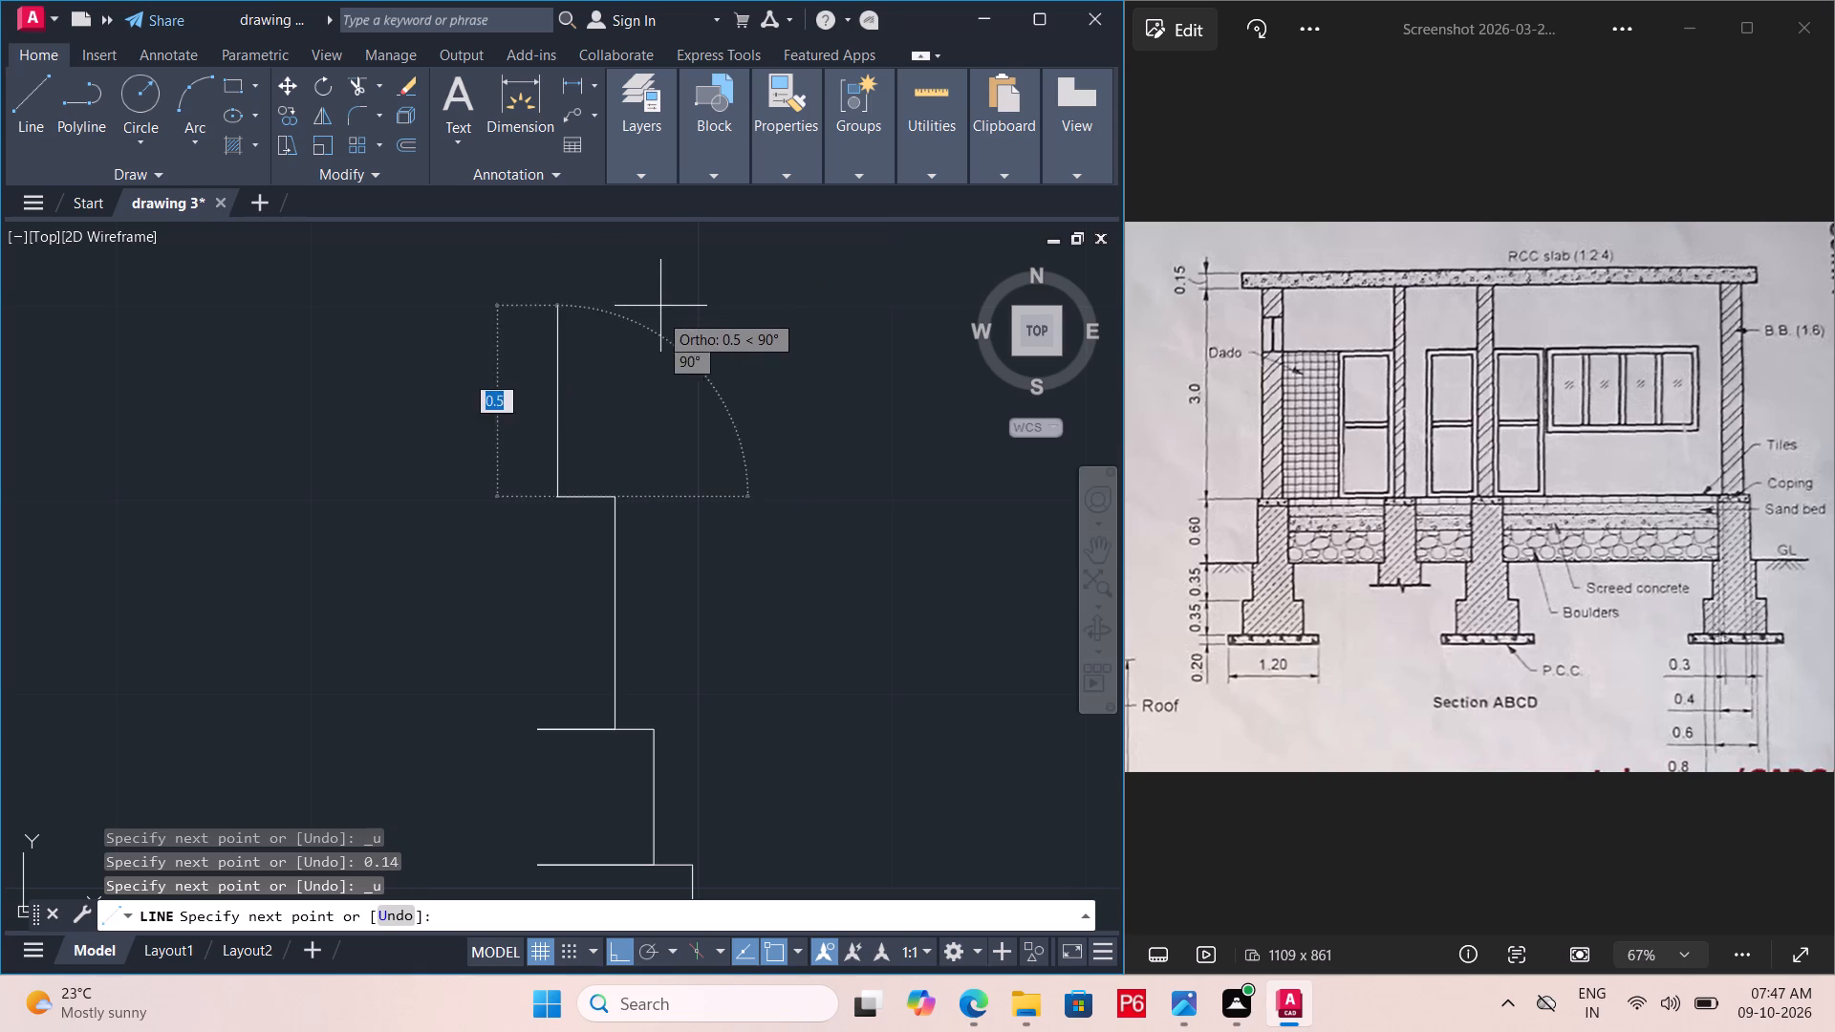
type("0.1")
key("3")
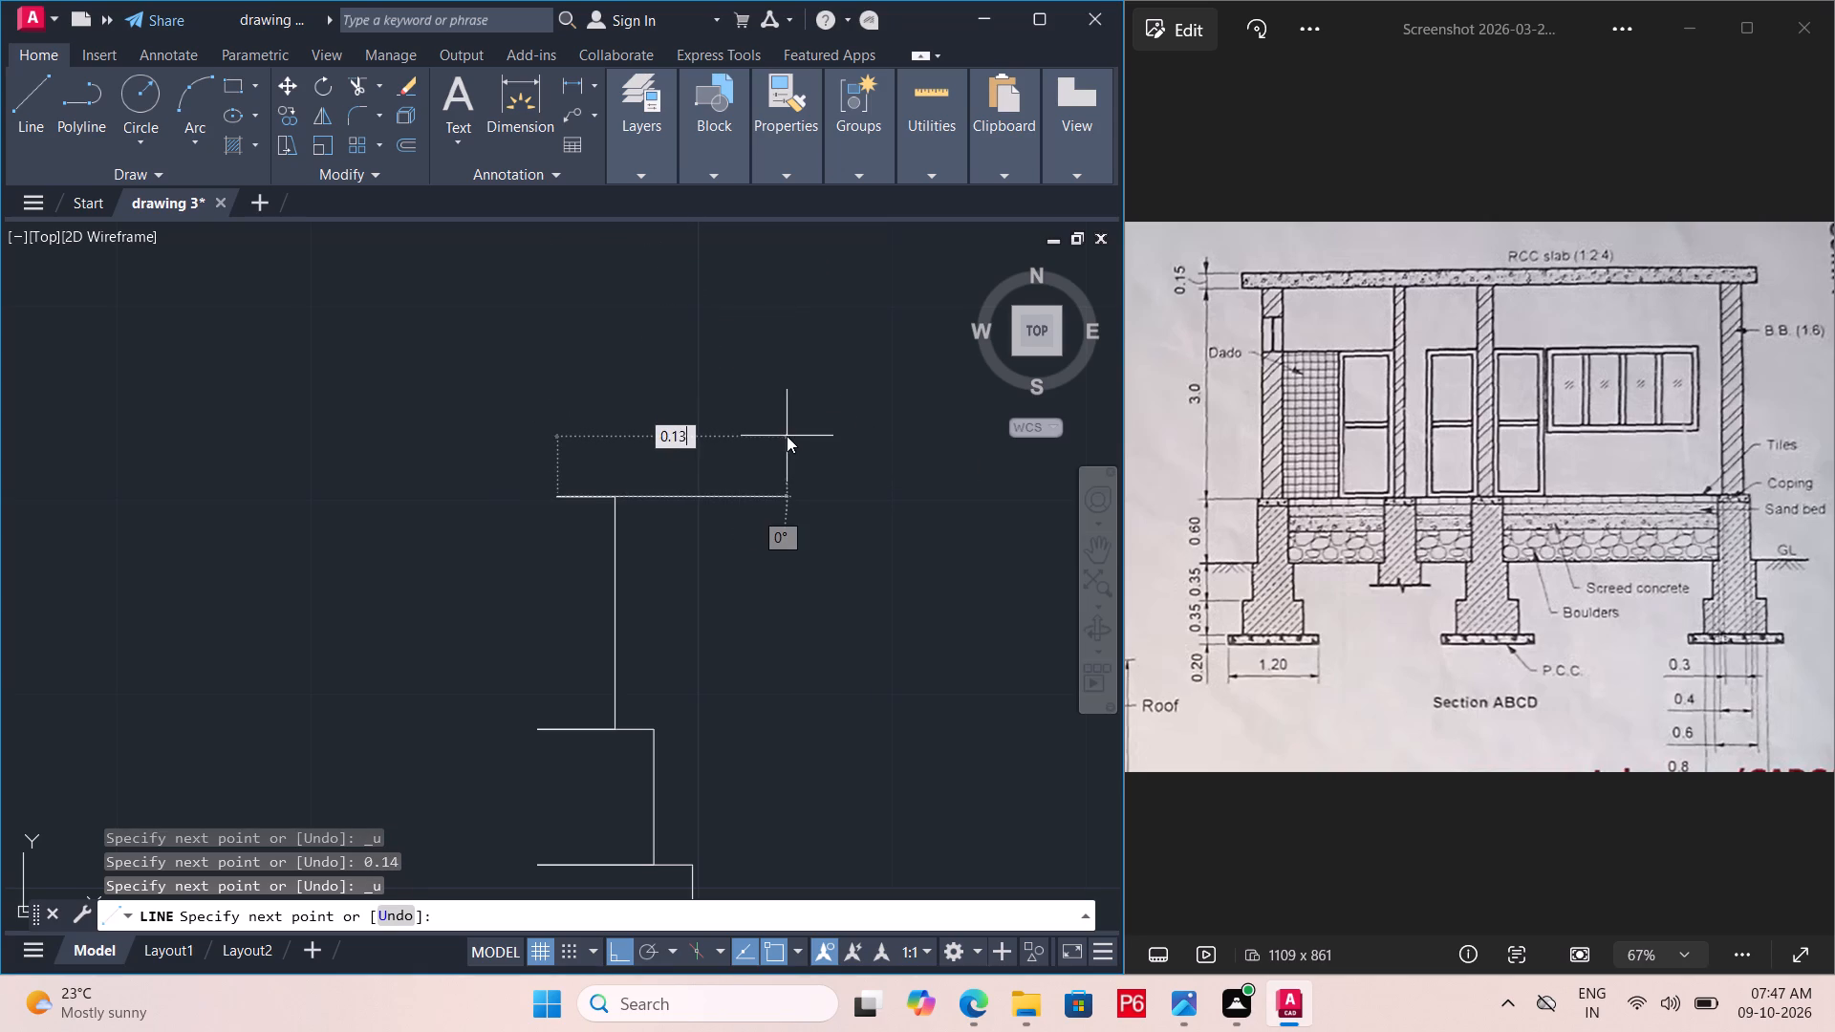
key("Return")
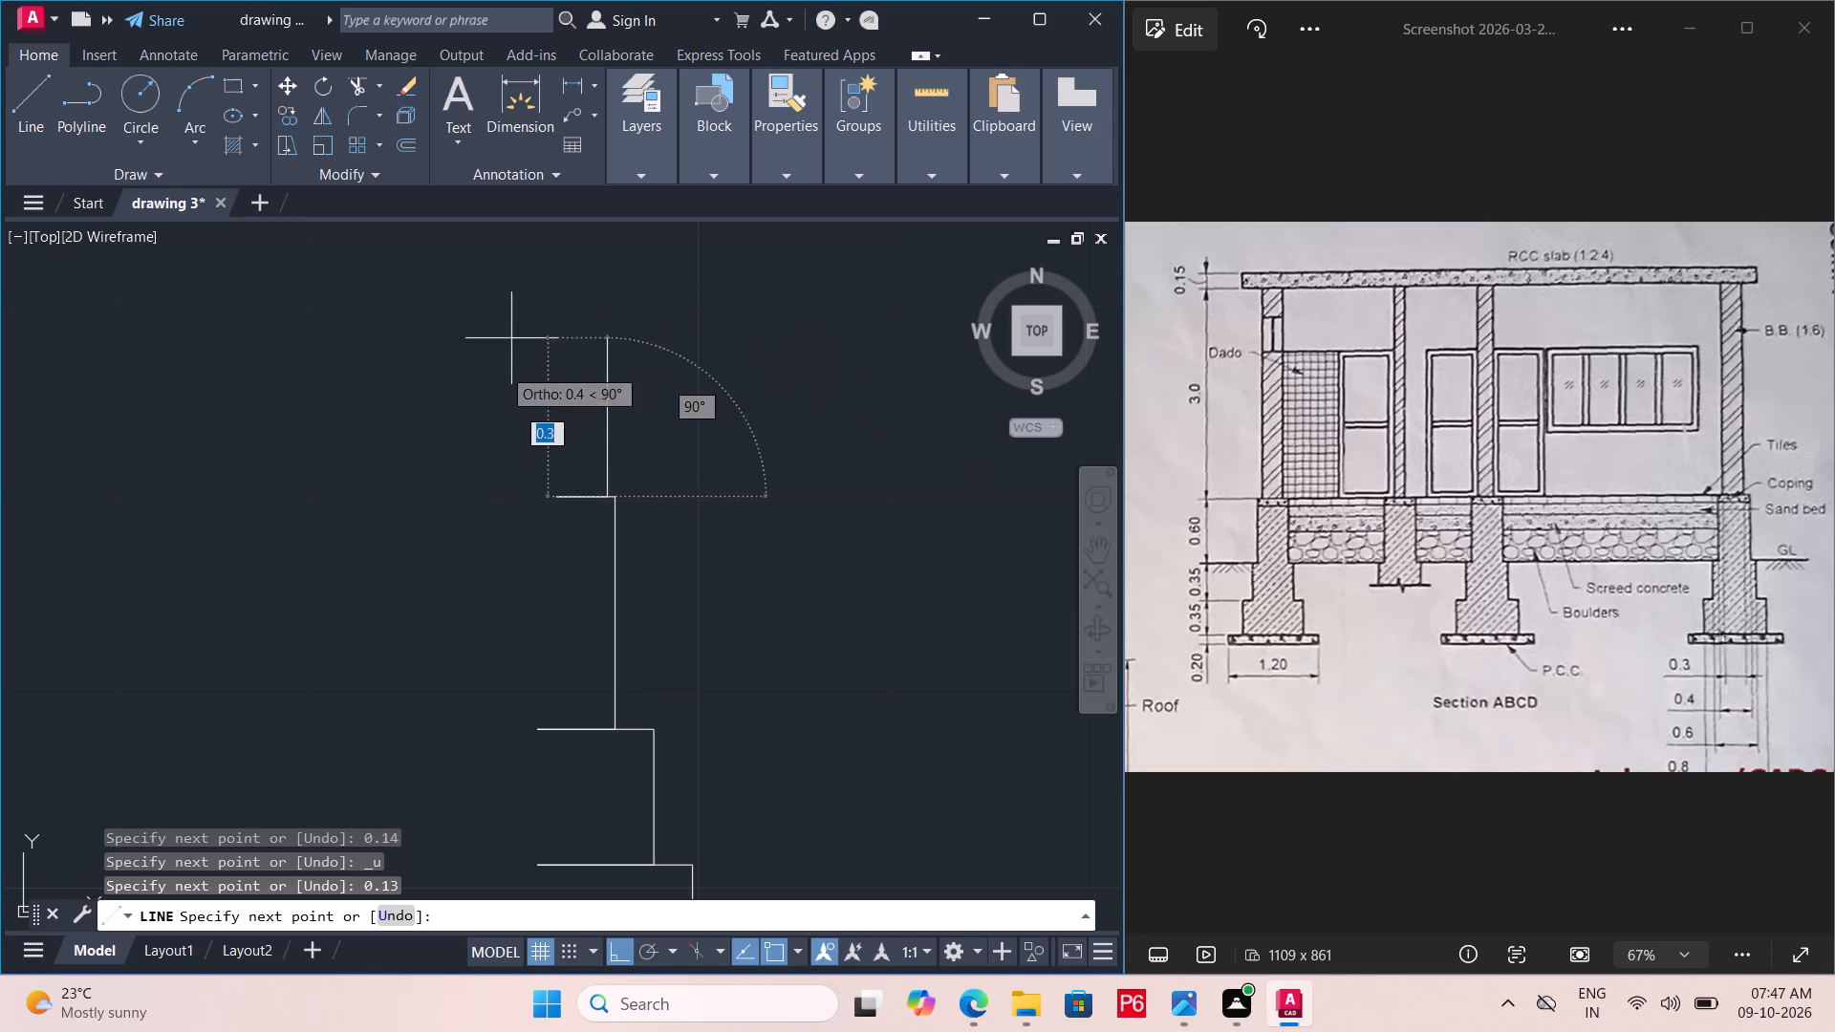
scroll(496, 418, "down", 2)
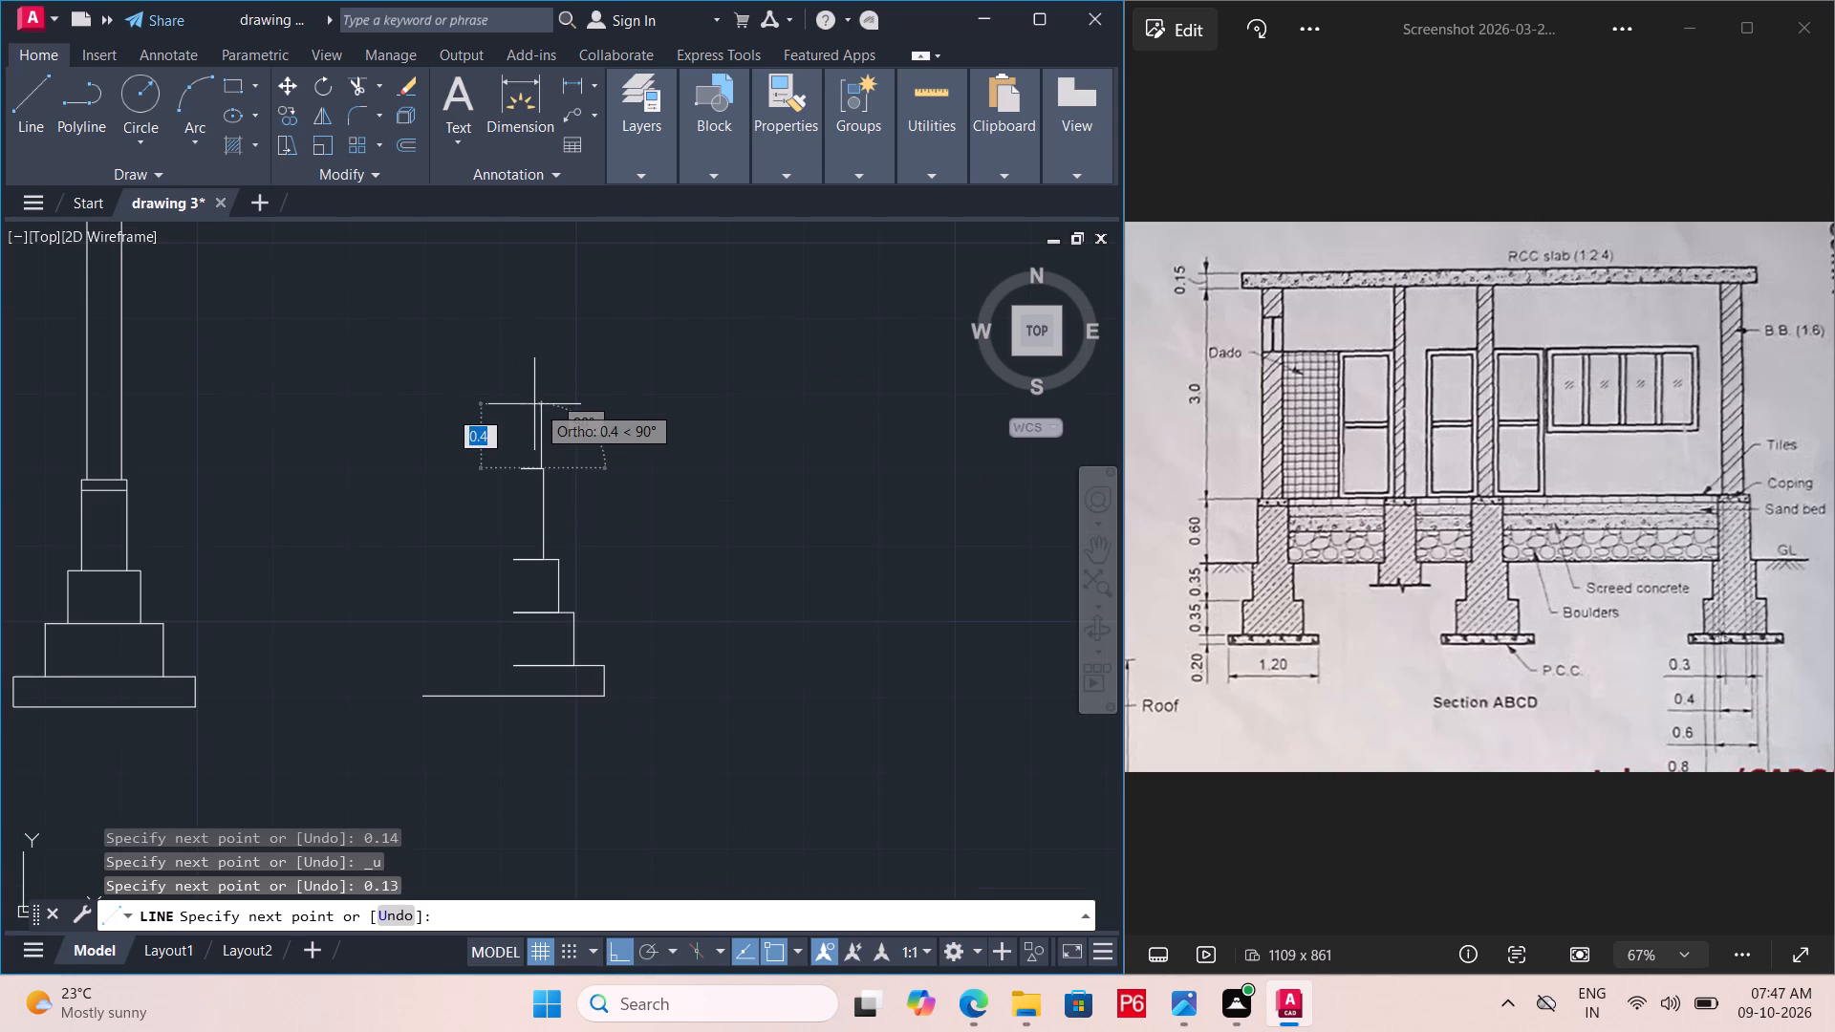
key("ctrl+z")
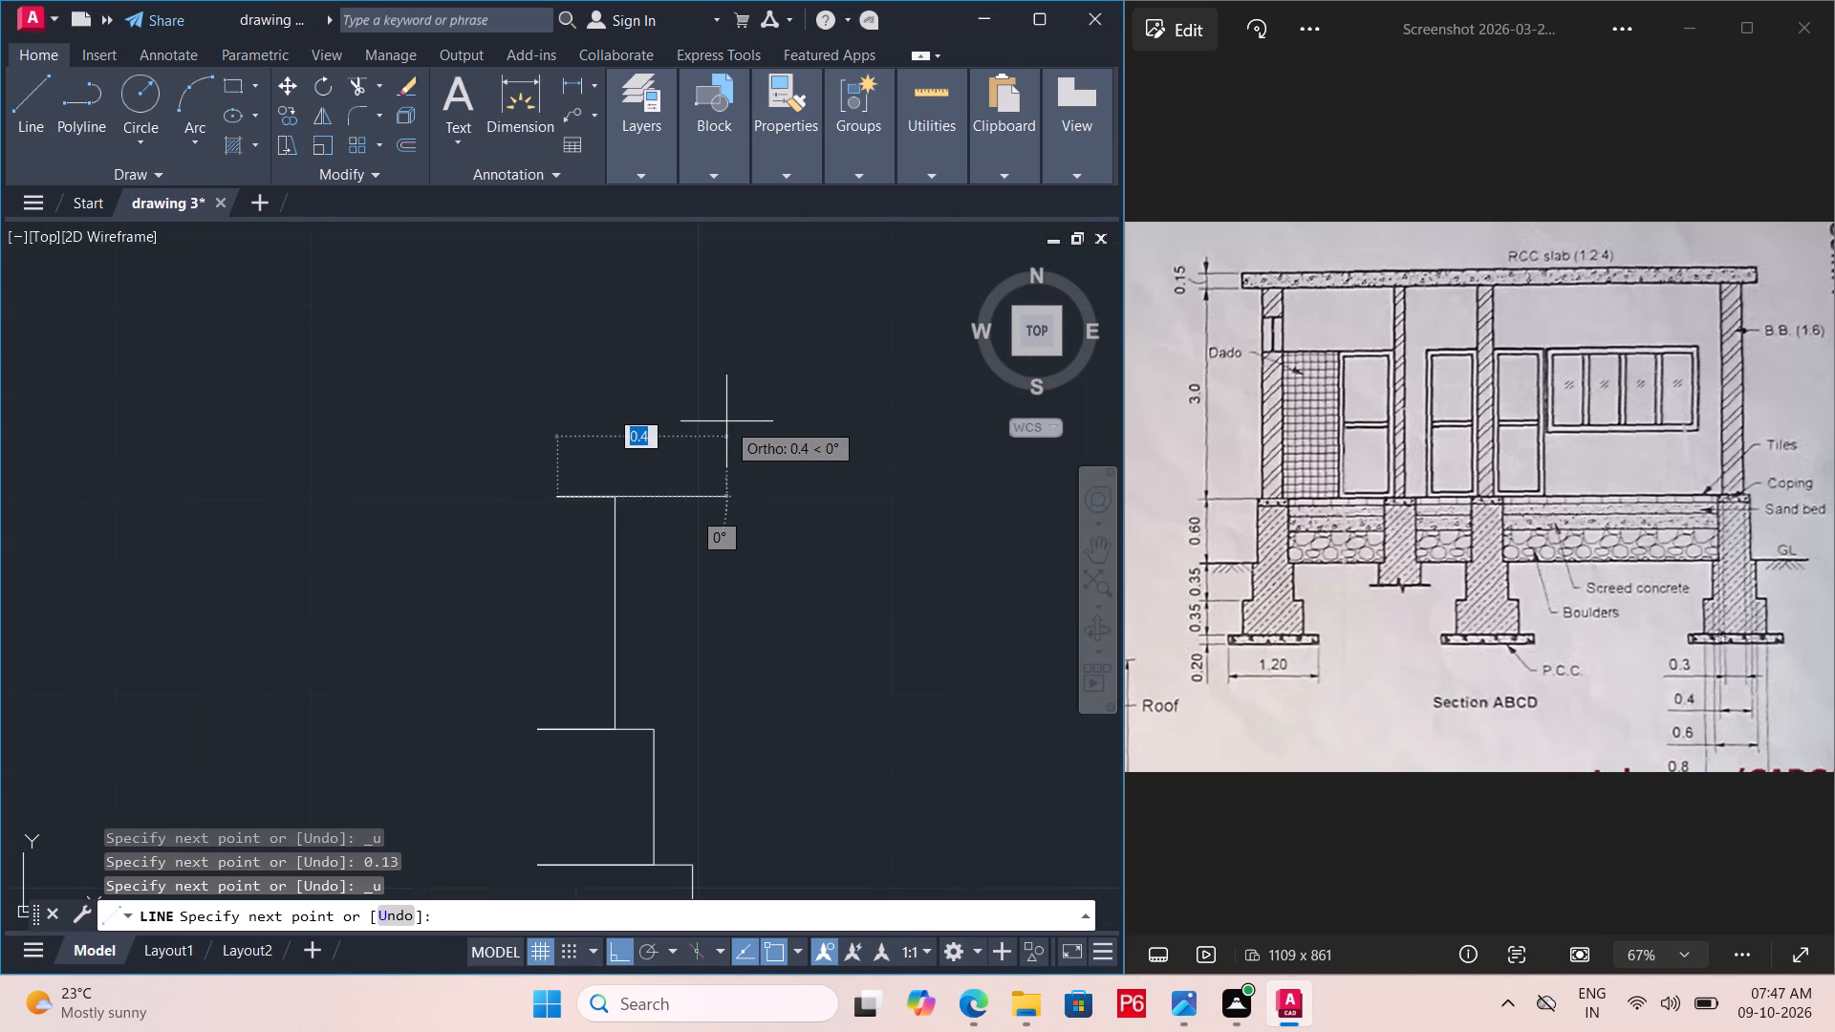
Draw the wall's half-outline from the top edge's inner end: 0.12 m rightward, 3 m up and 0.12 m back leftward.
type("0.12")
key("Return")
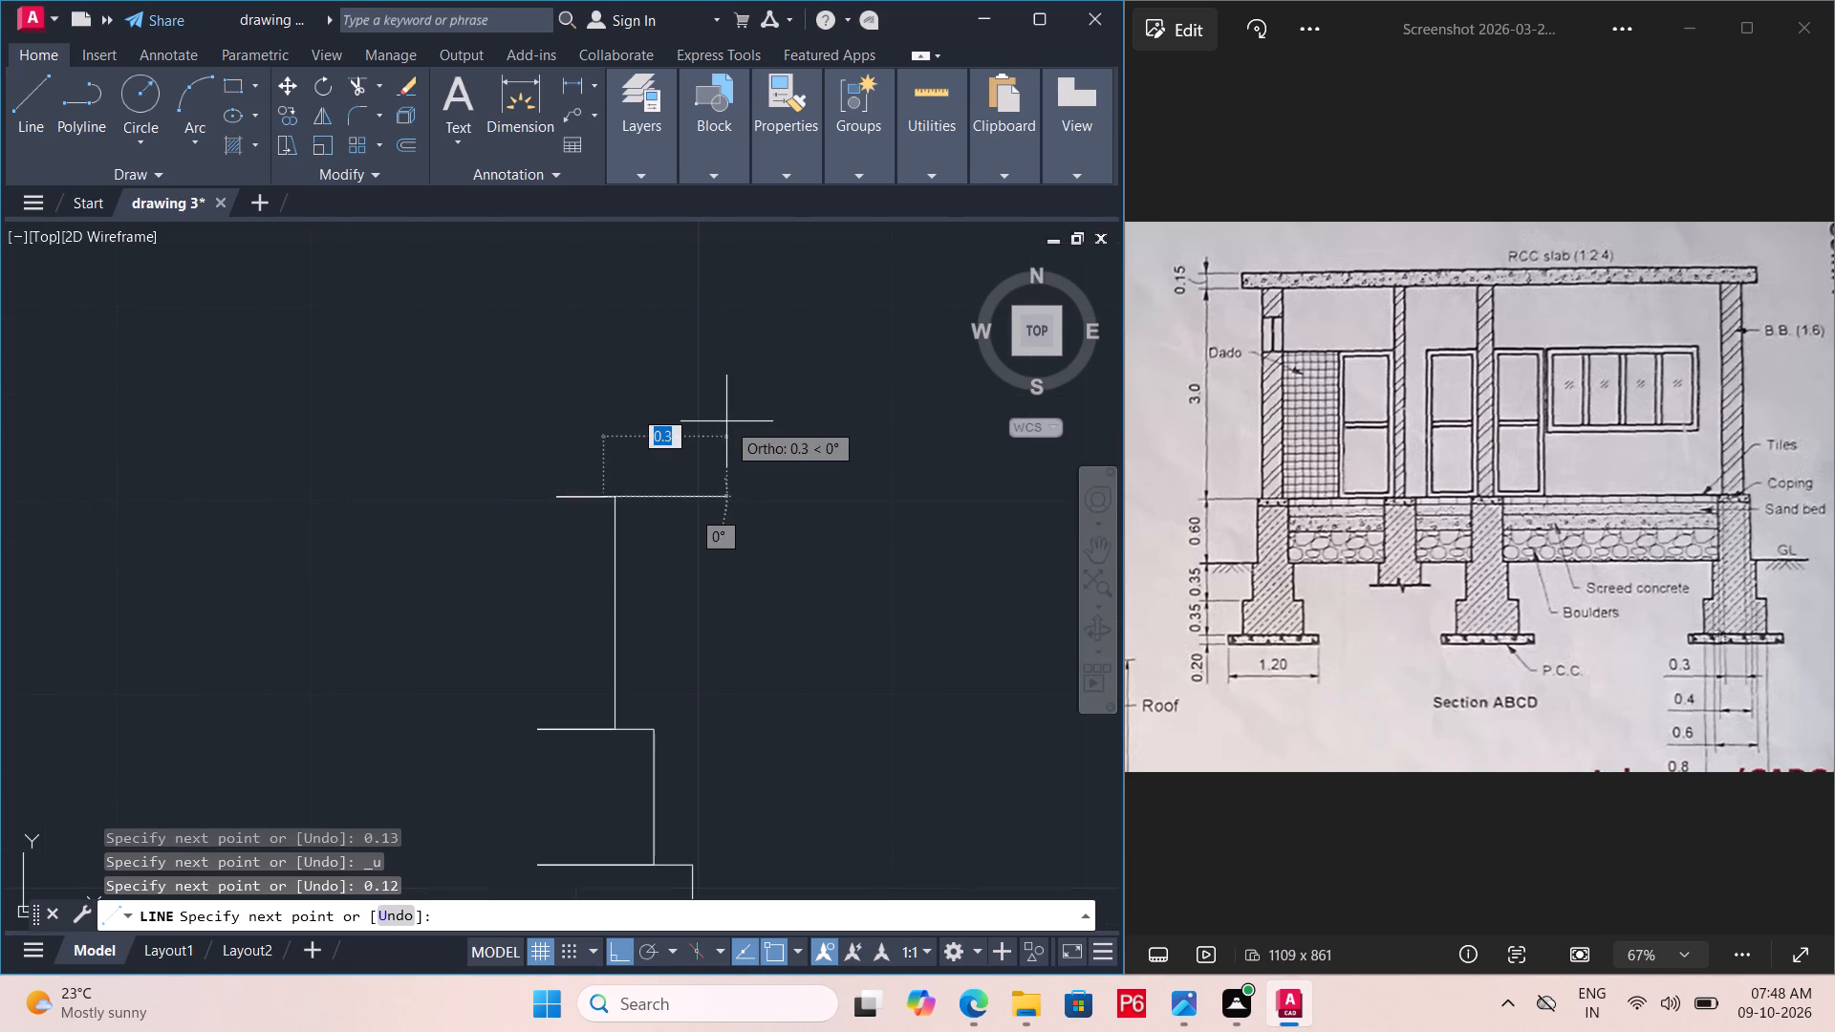
scroll(640, 520, "down", 1)
middle_click_drag(641, 533, 618, 765)
scroll(641, 533, "down", 1)
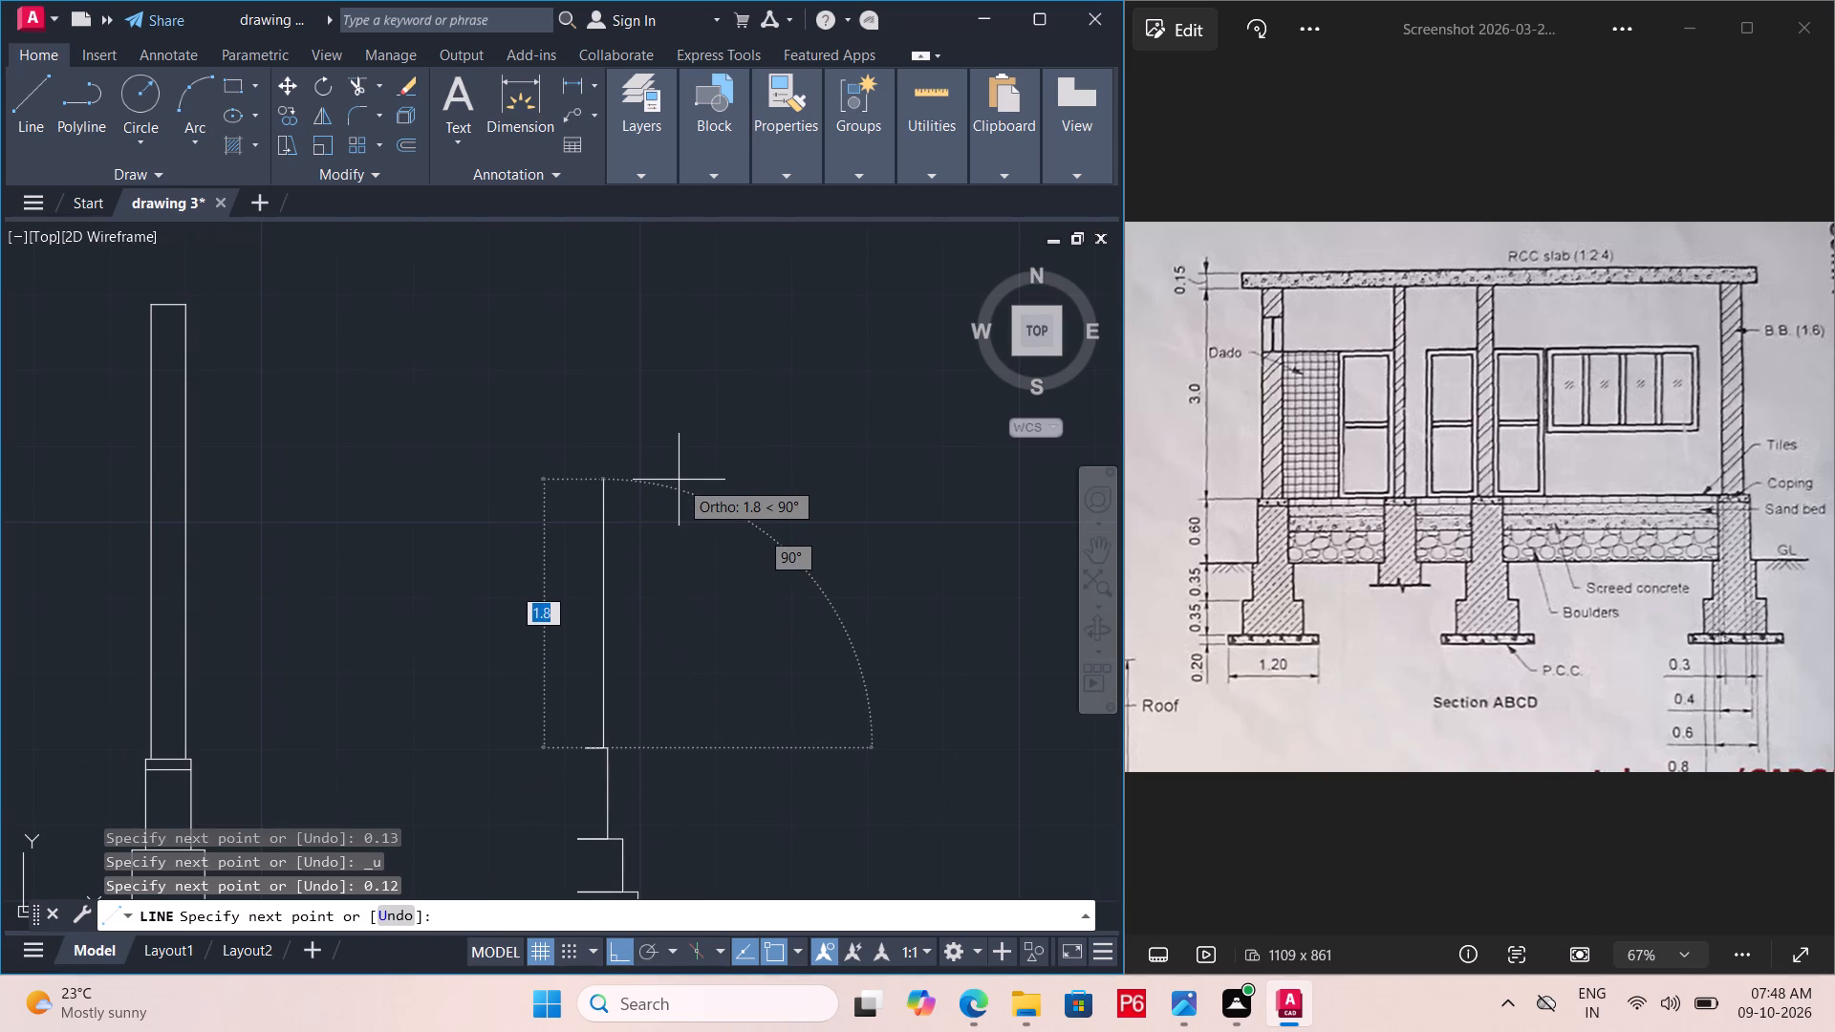
key("3")
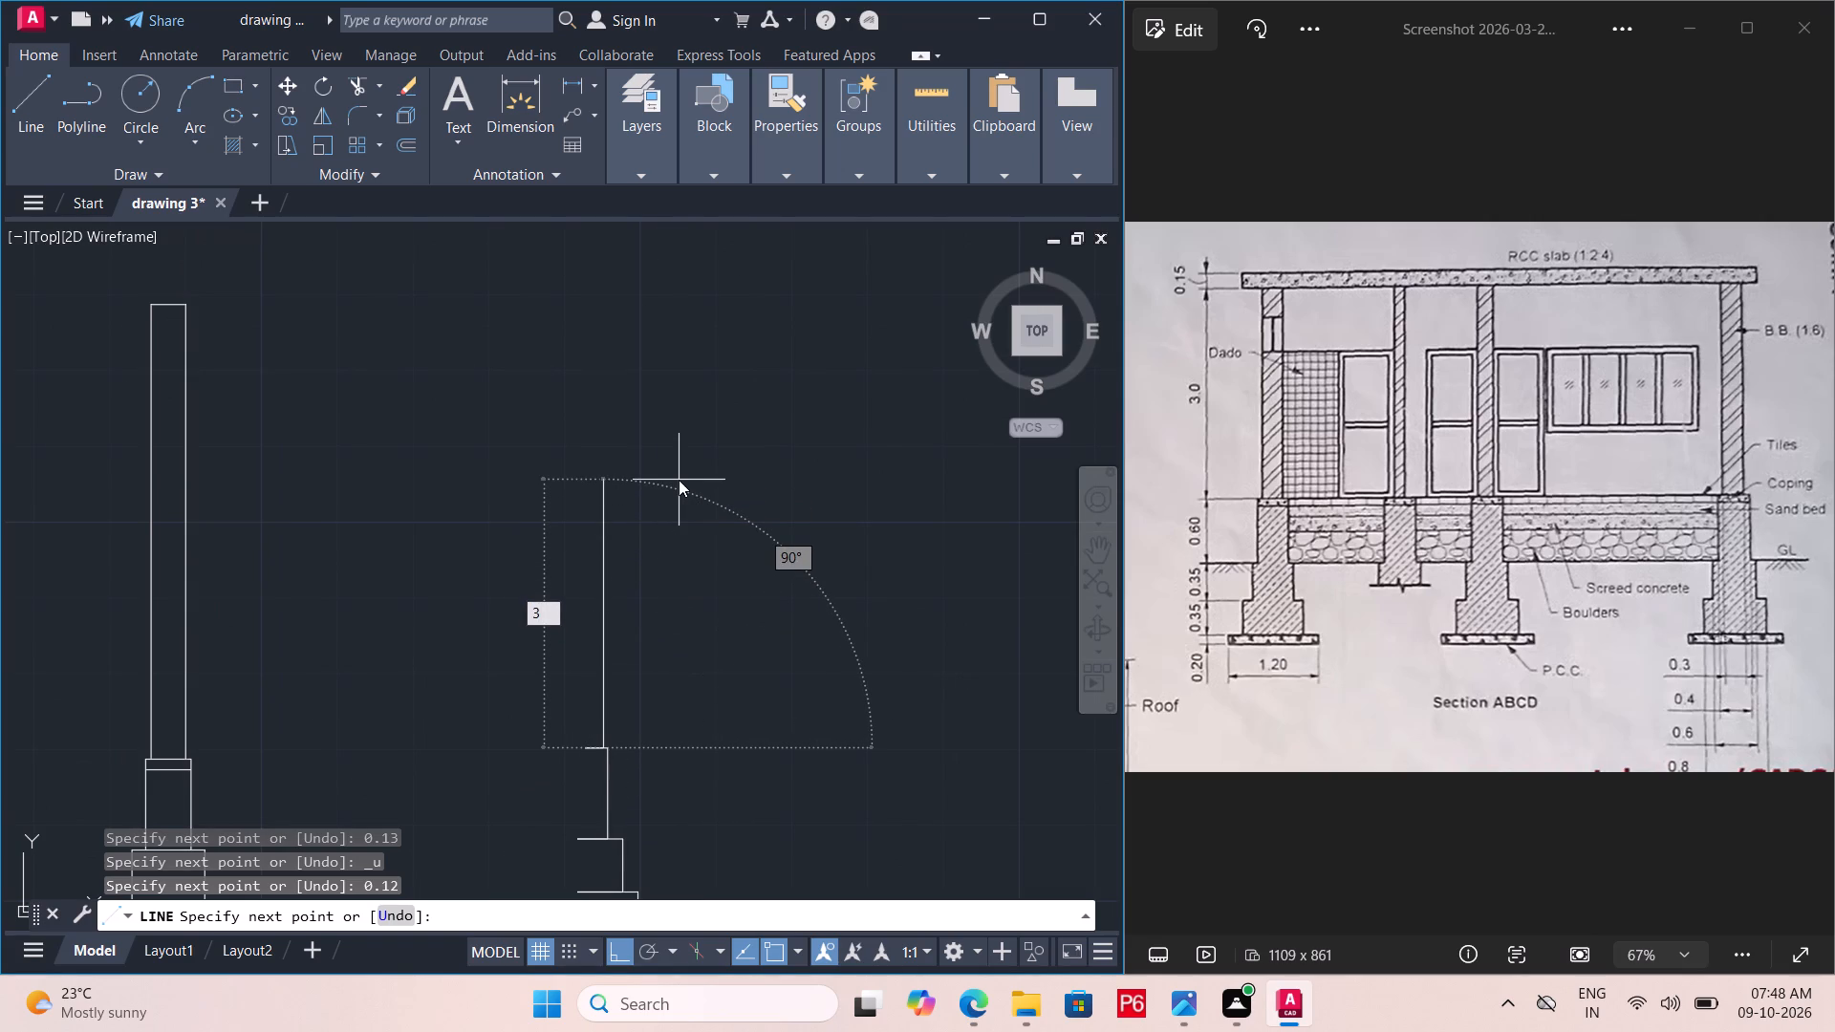
key("Return")
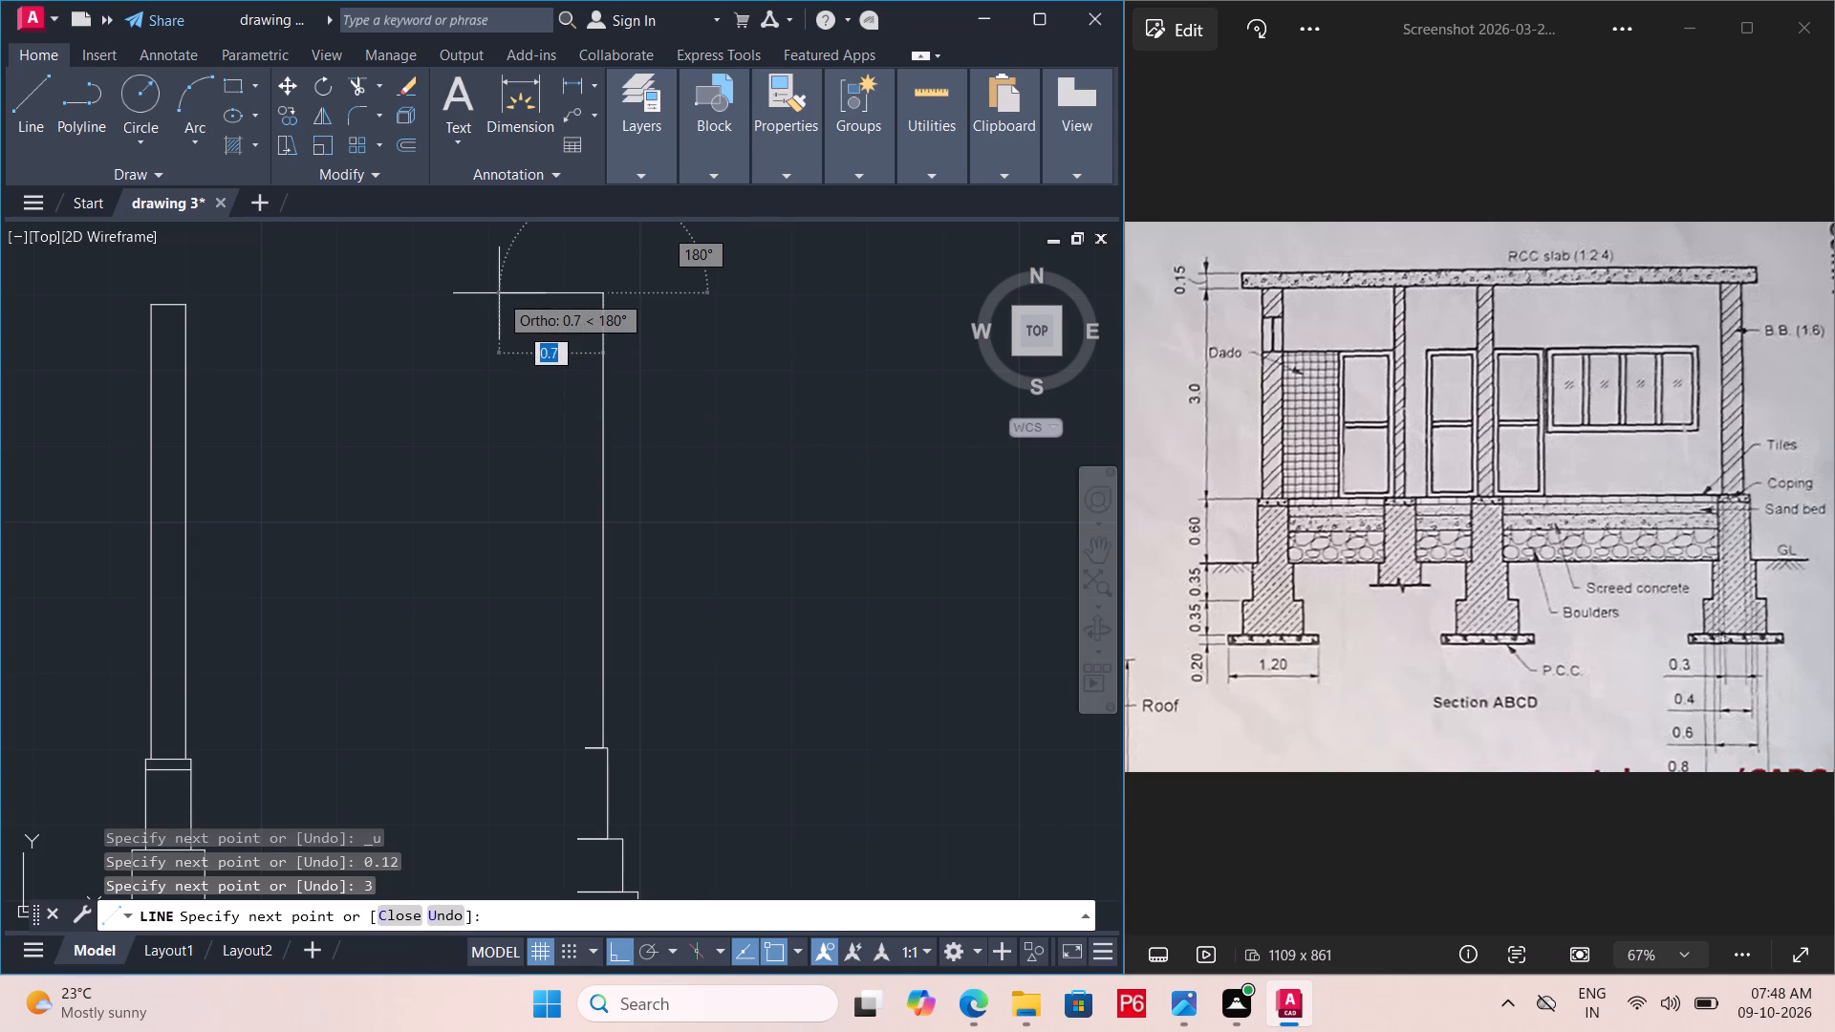
type("0.12")
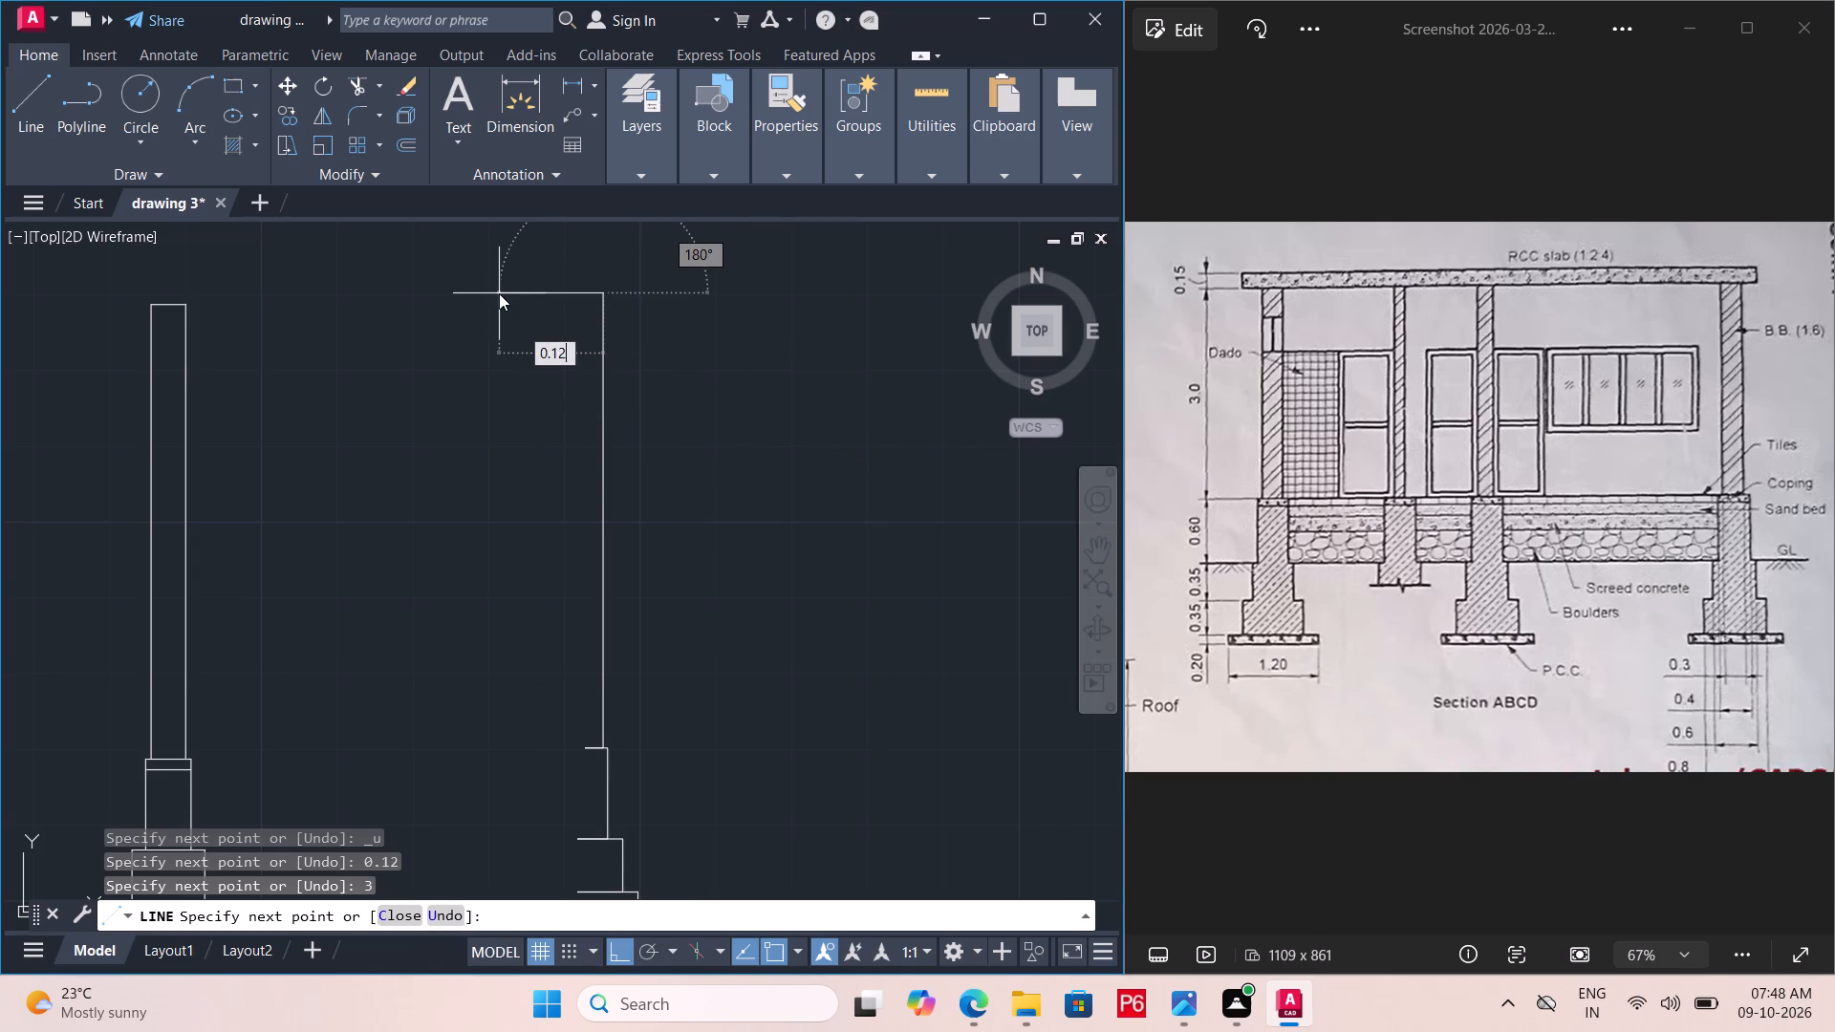
key("Return")
key("Escape")
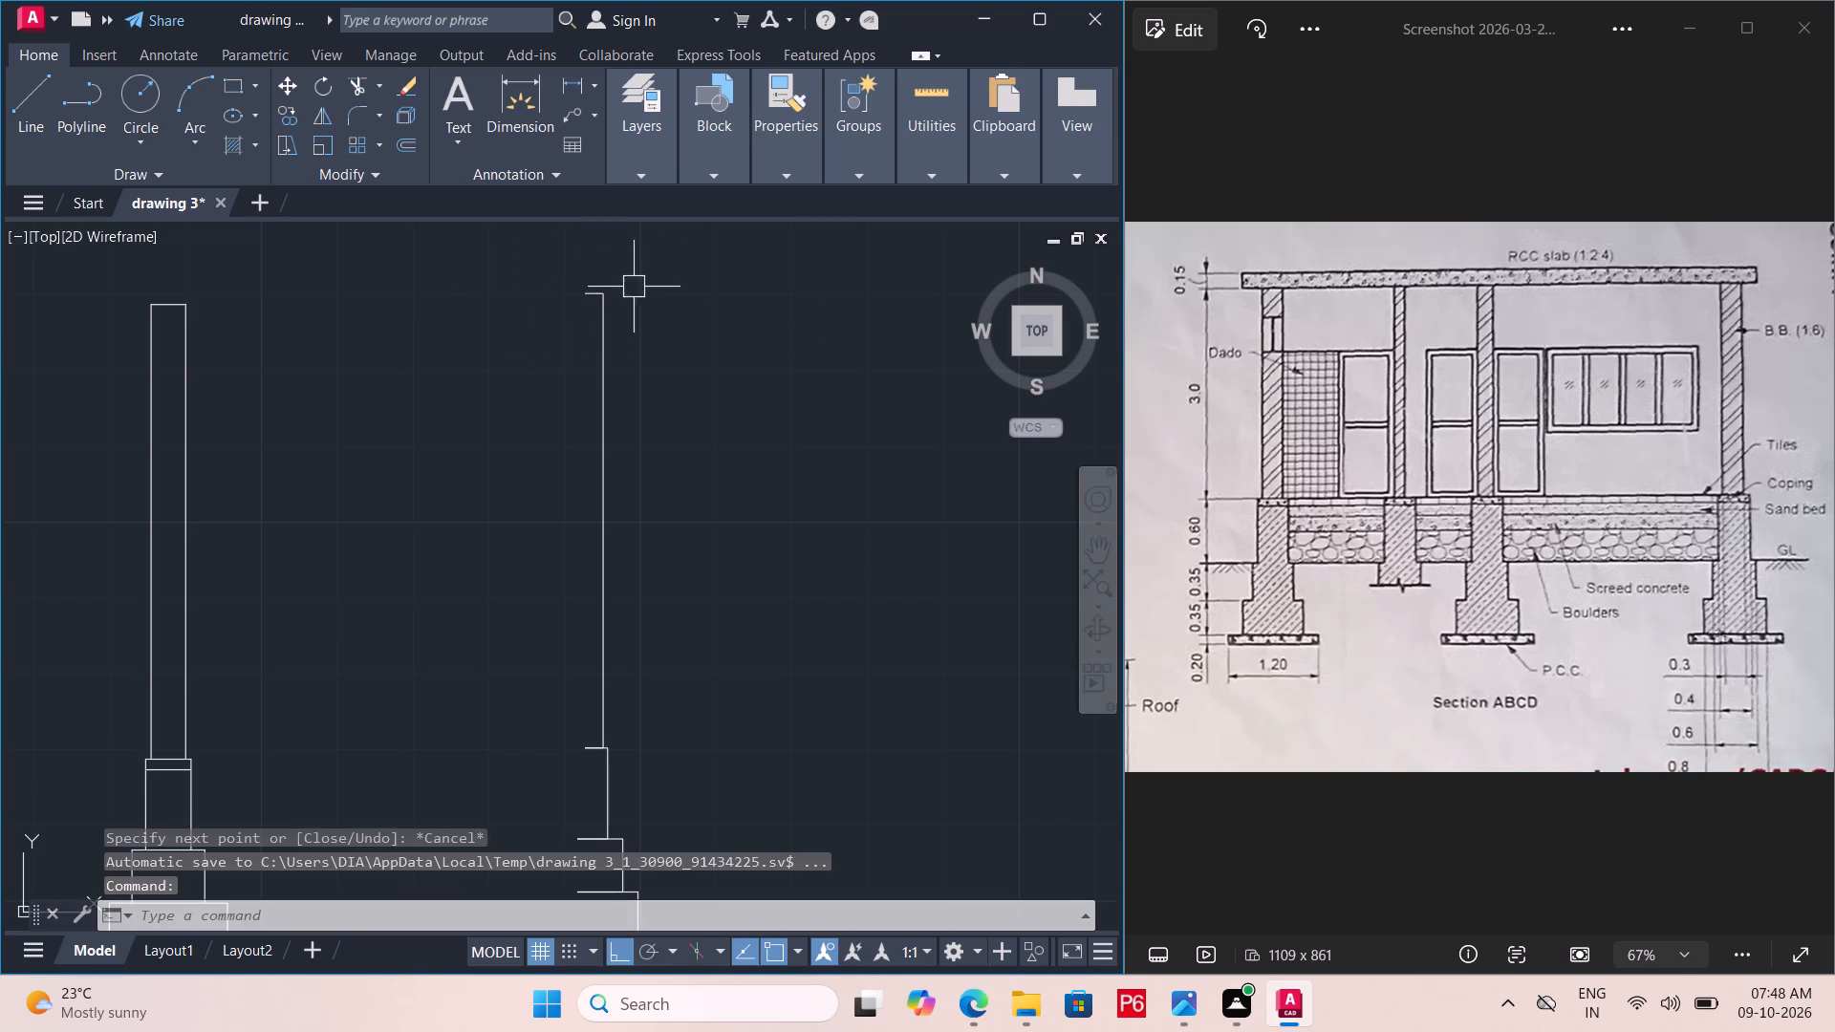
Save the drawing.
scroll(586, 290, "down", 2)
middle_click_drag(641, 419, 608, 502)
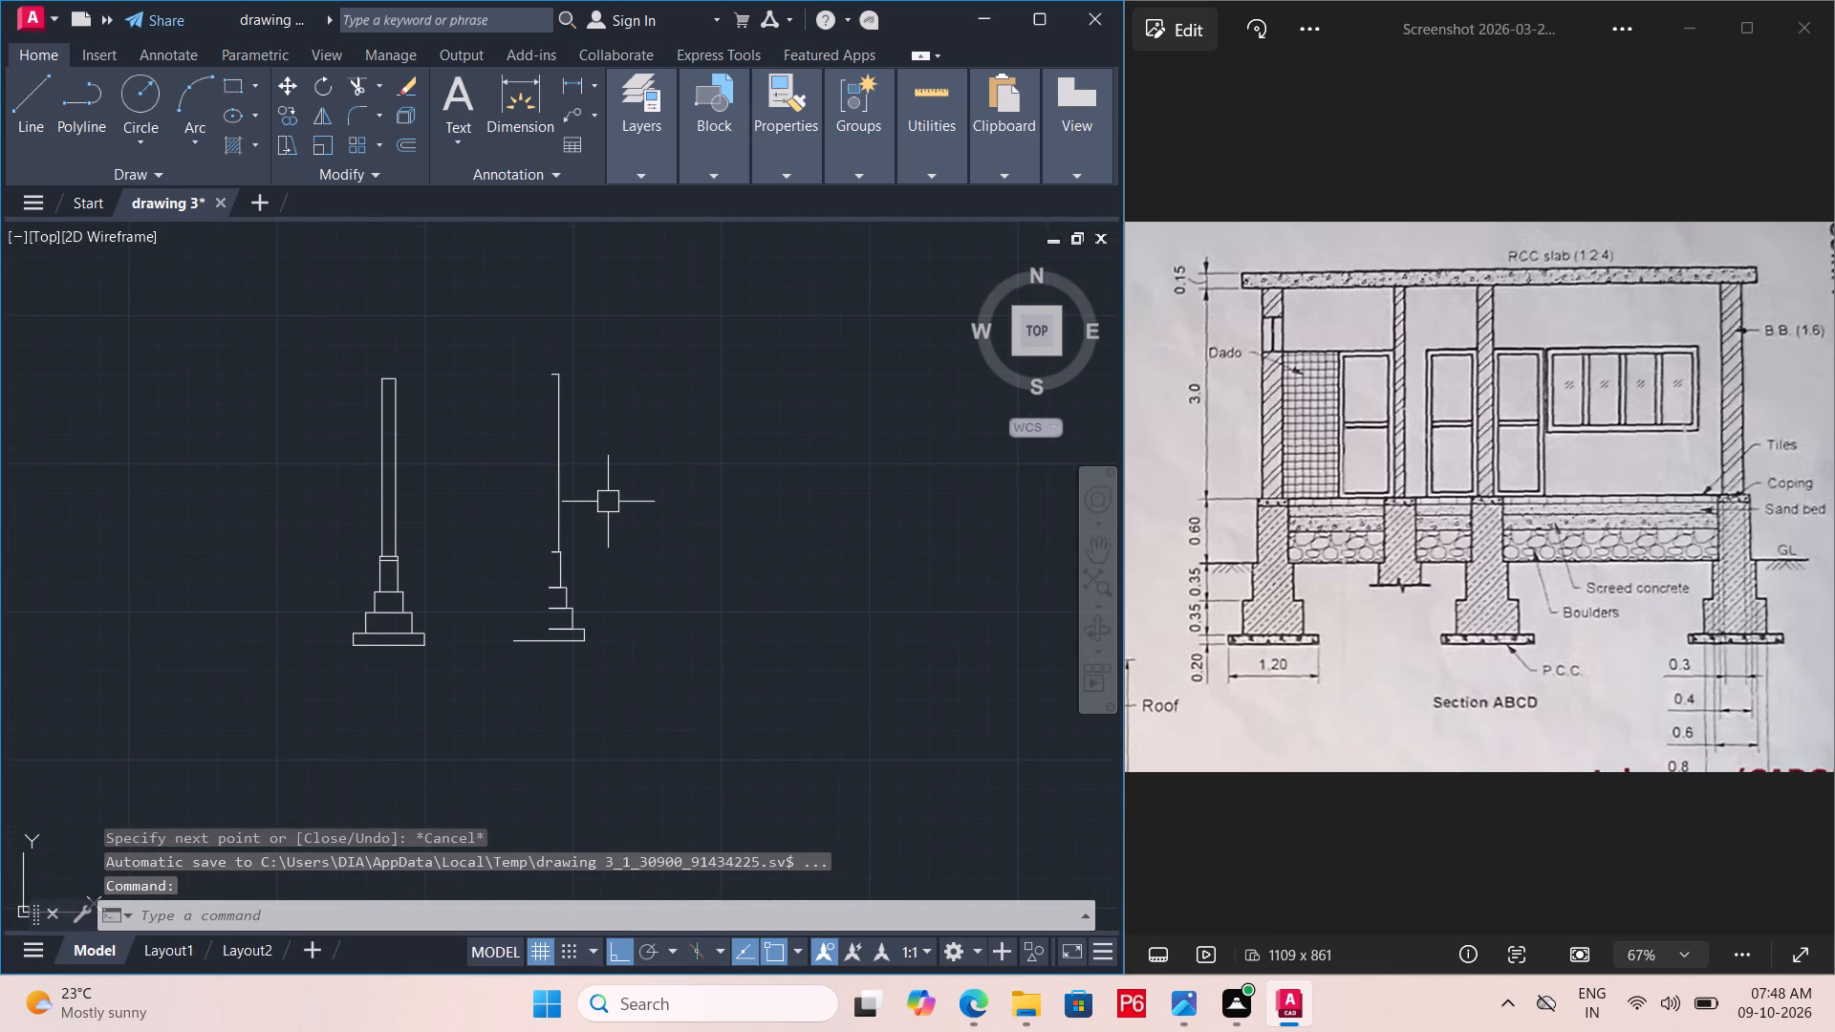
key("ctrl+s")
key("ctrl+s")
key("ctrl+s")
Delete the entire older footing and wall outline standing beside the new half-outline.
left_click(297, 370)
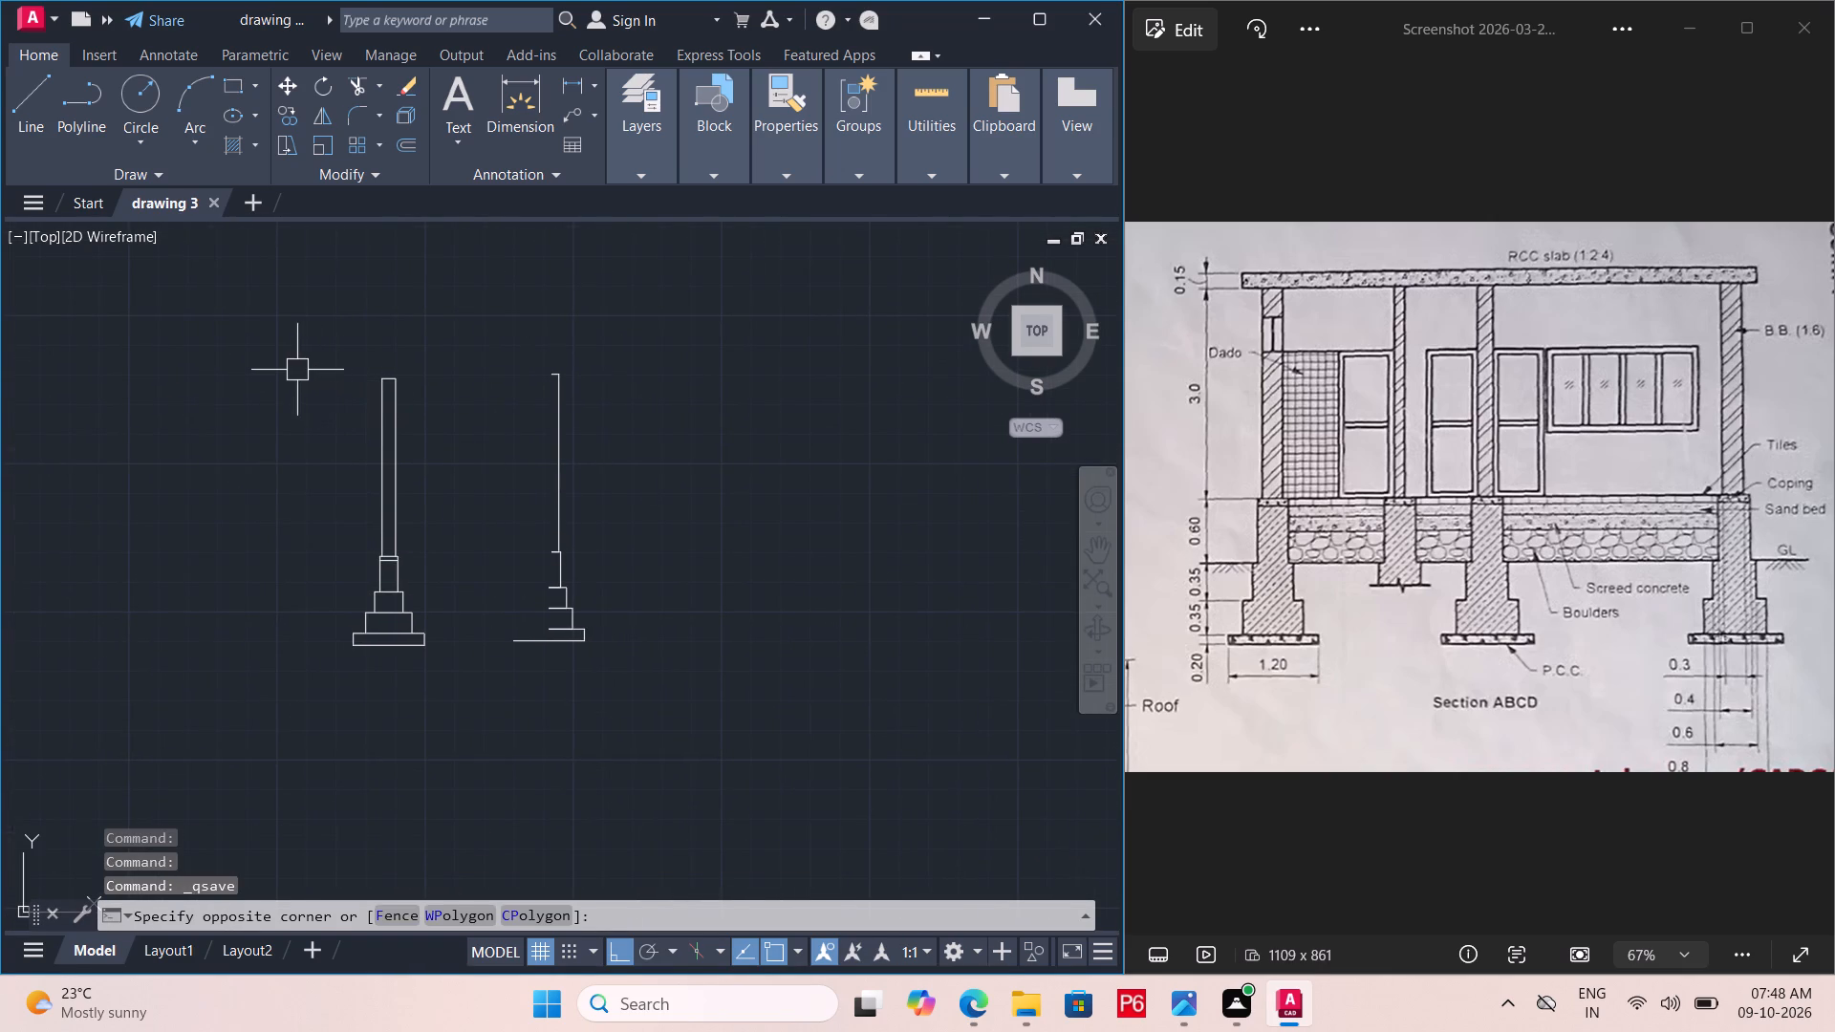
double_click(433, 702)
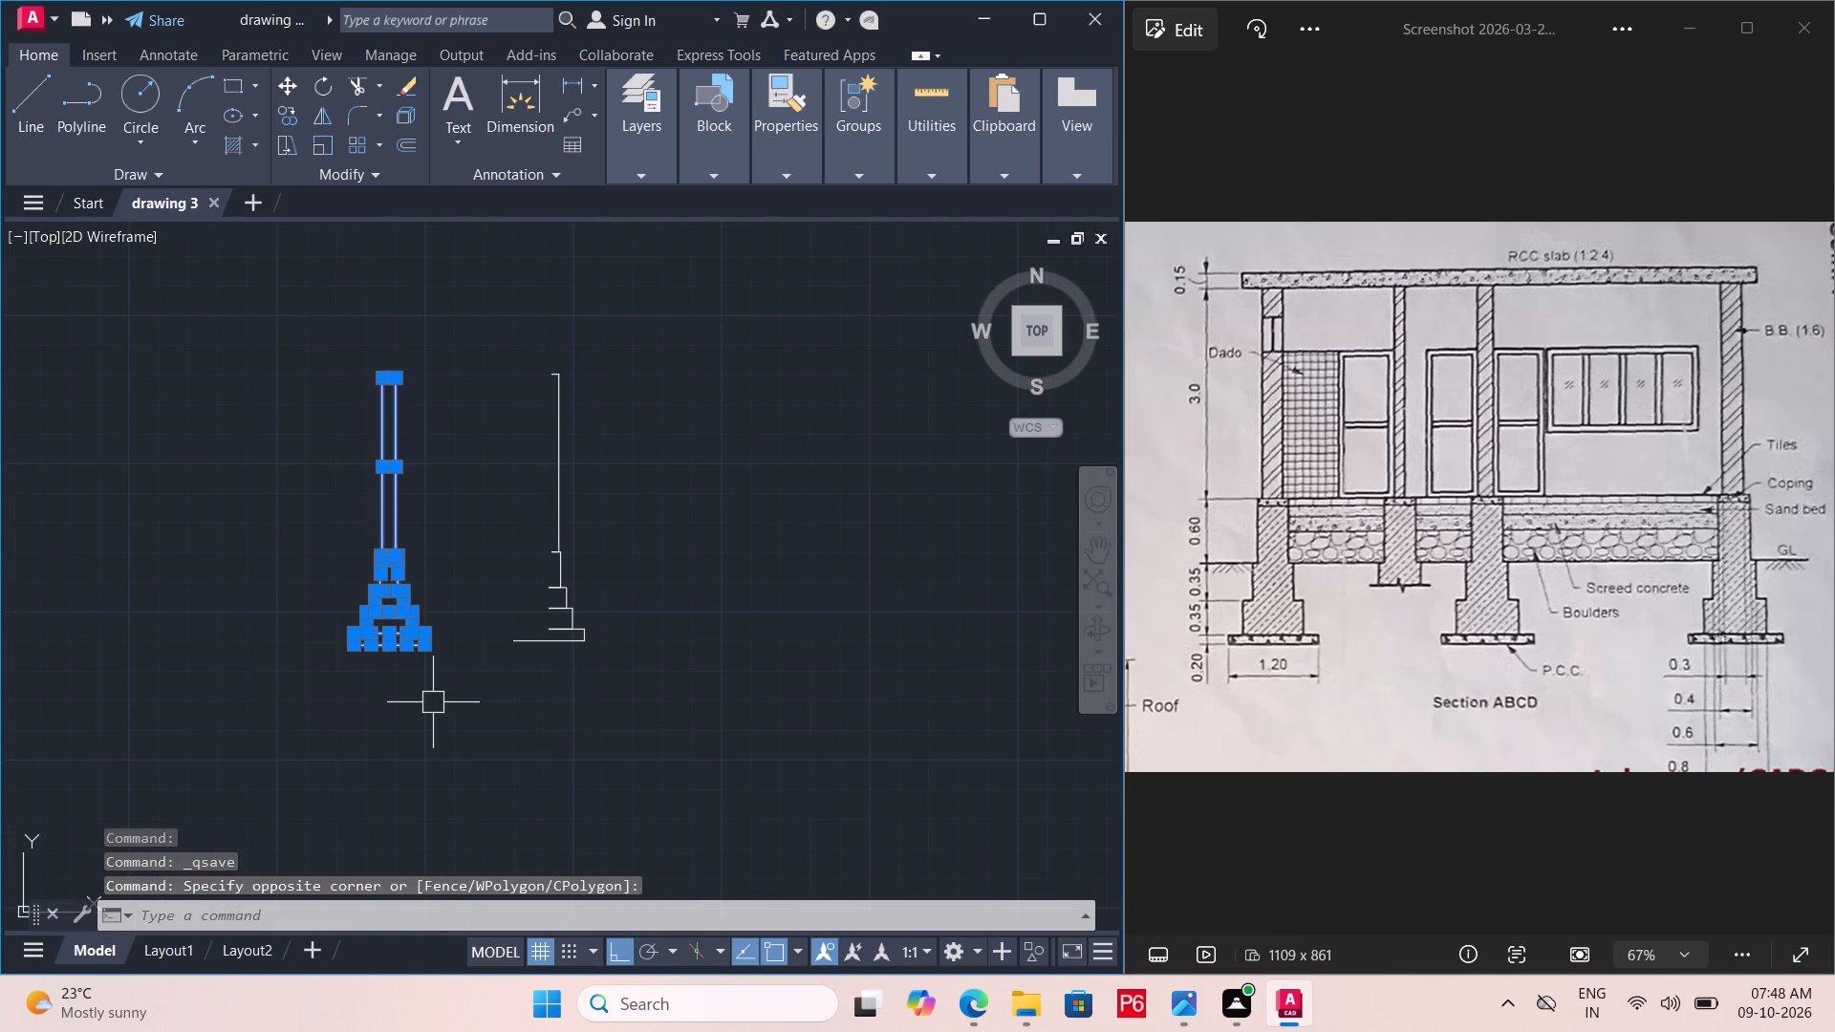
key("Delete")
Mirror the whole half-outline about the vertical axis through the top edge's inner end, keeping the source objects.
scroll(574, 610, "up", 1)
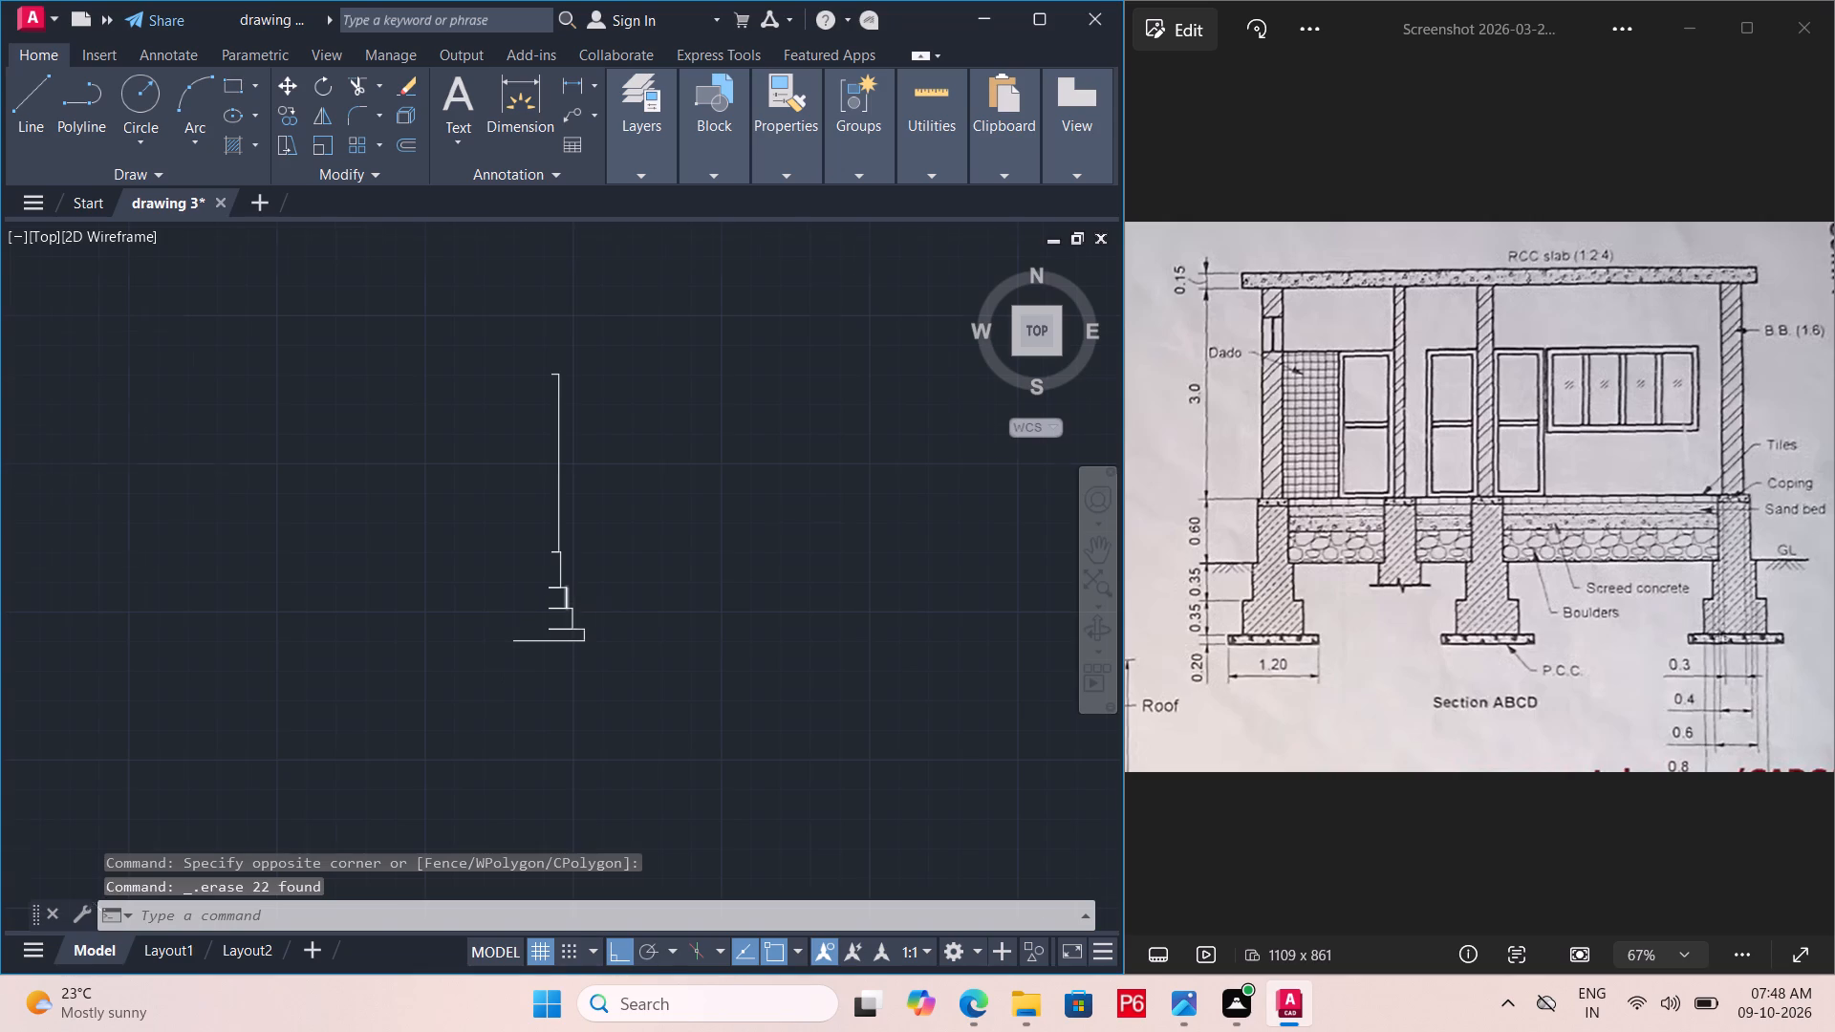
middle_click_drag(653, 590, 662, 640)
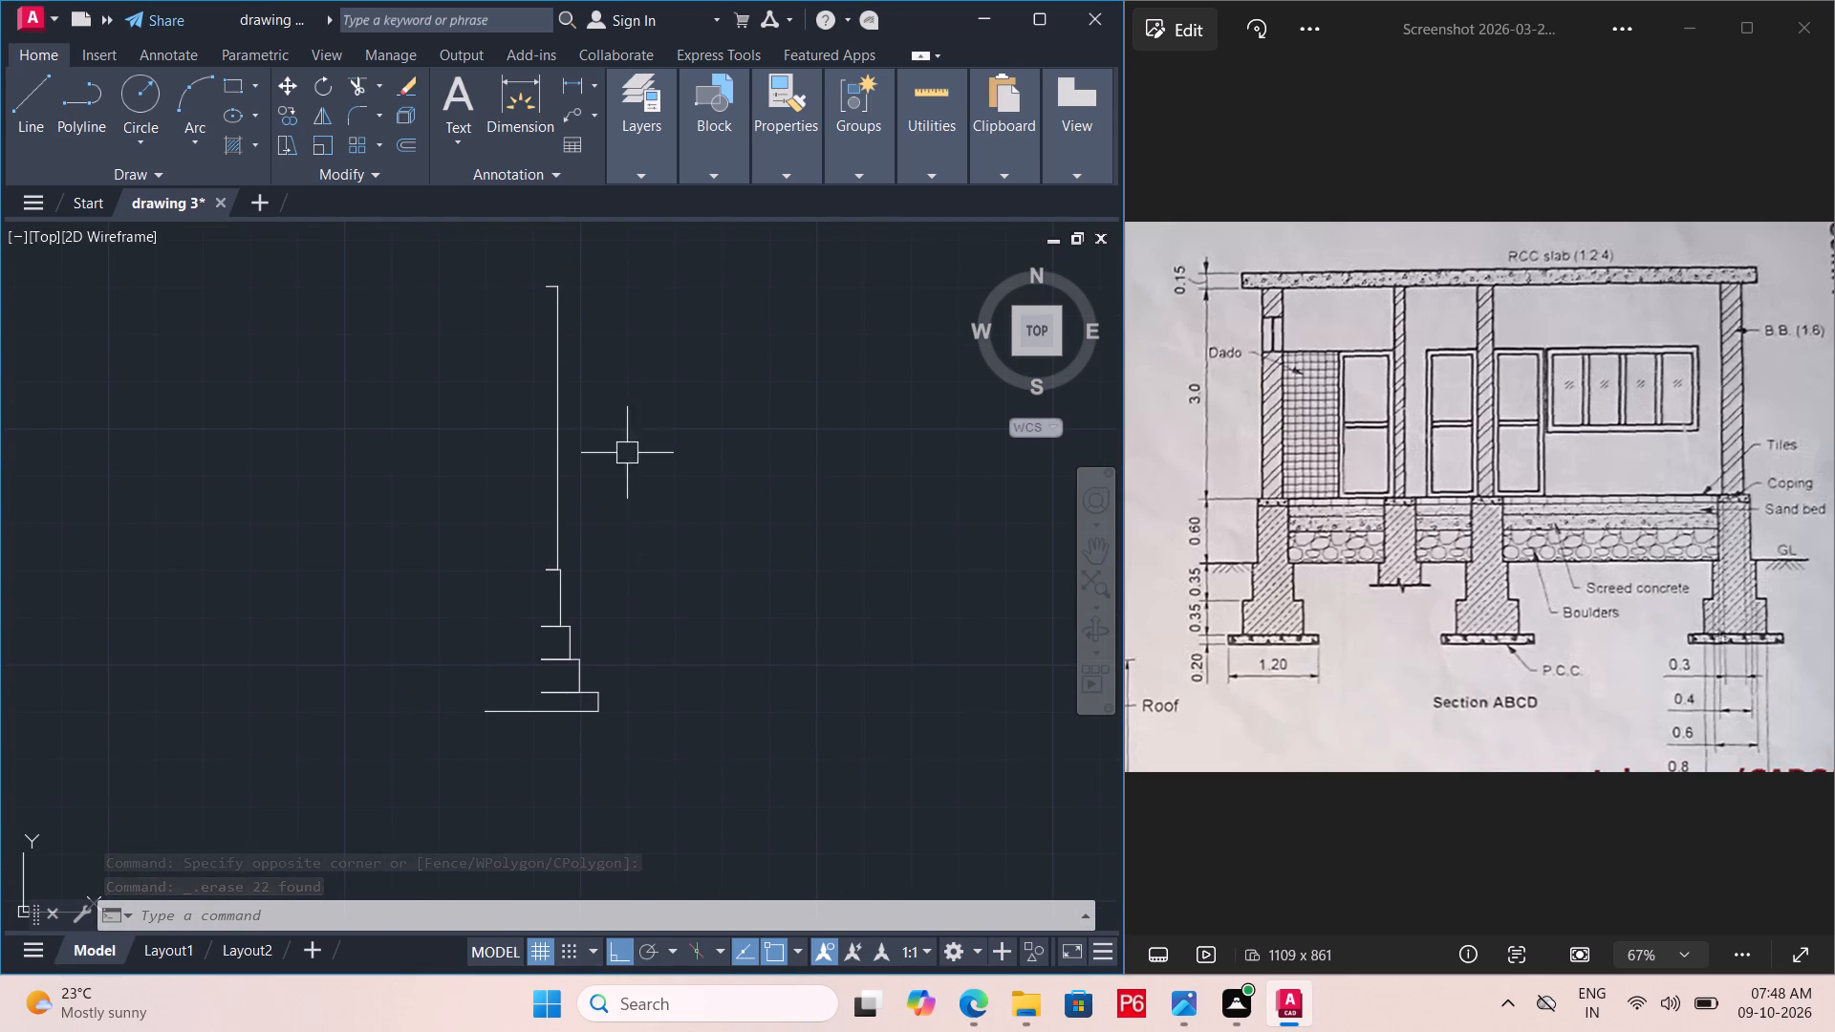
left_click(427, 247)
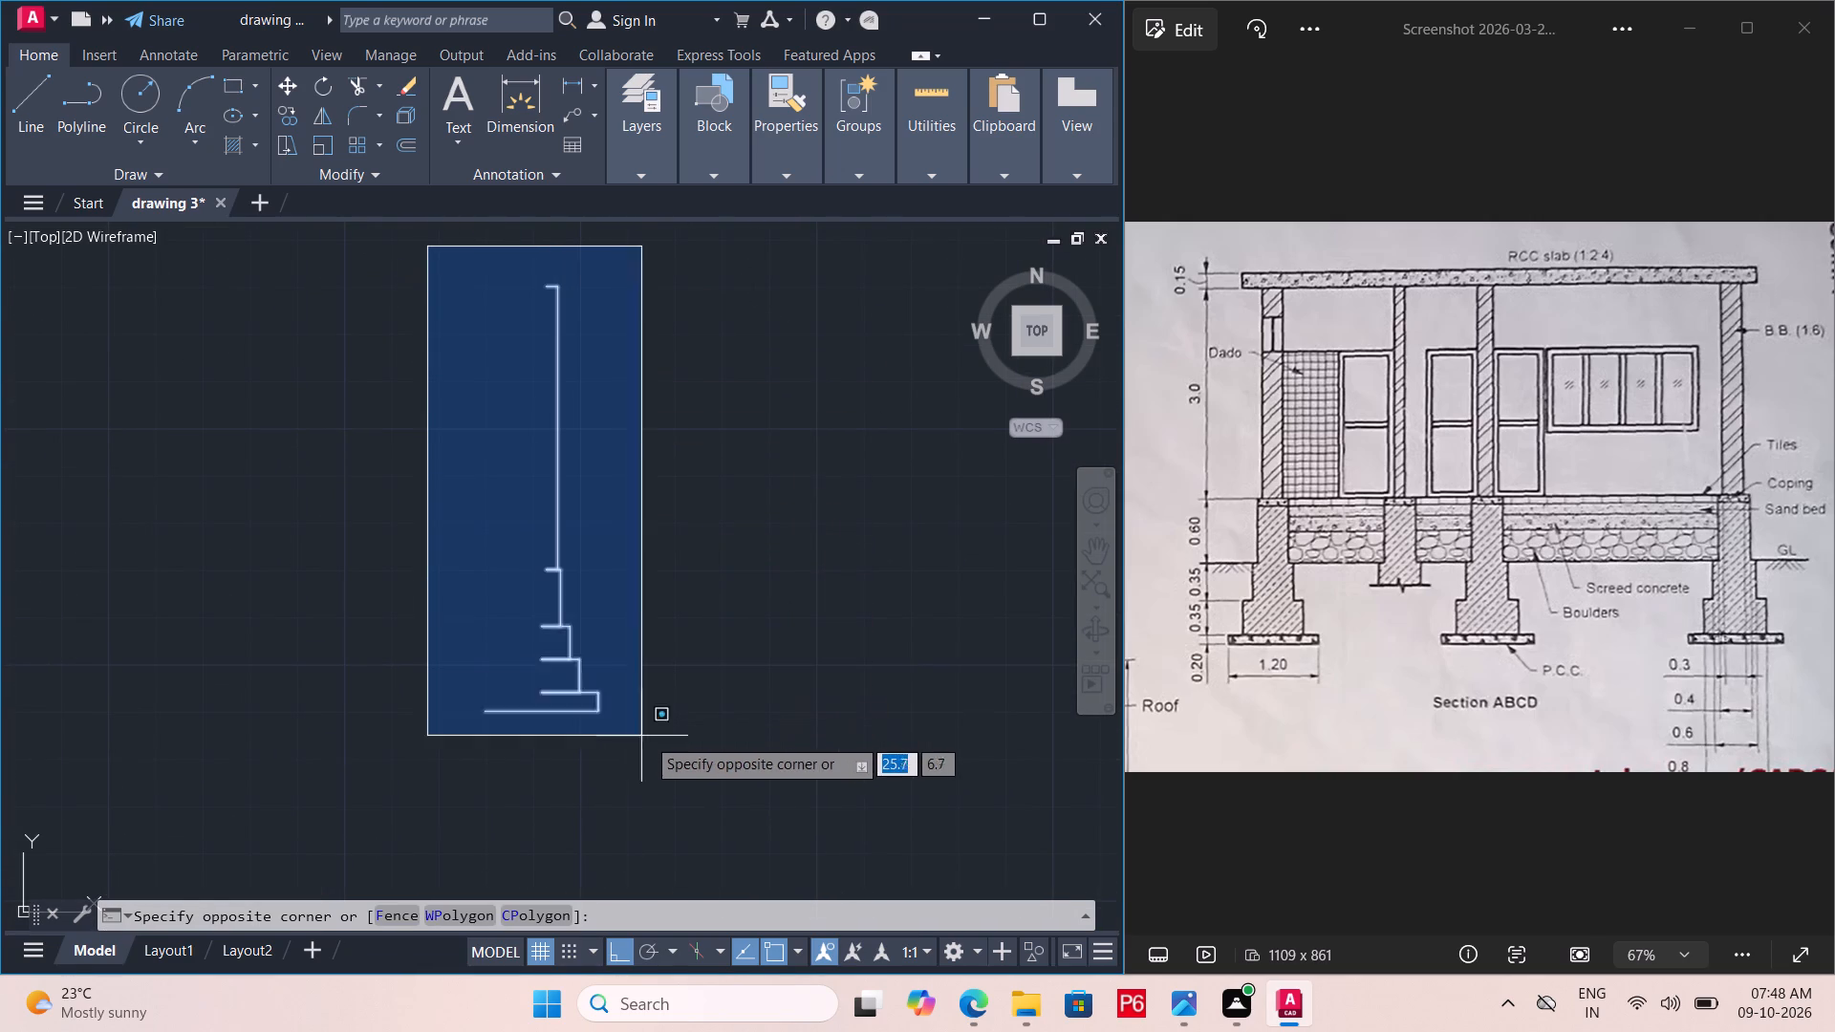
left_click(653, 763)
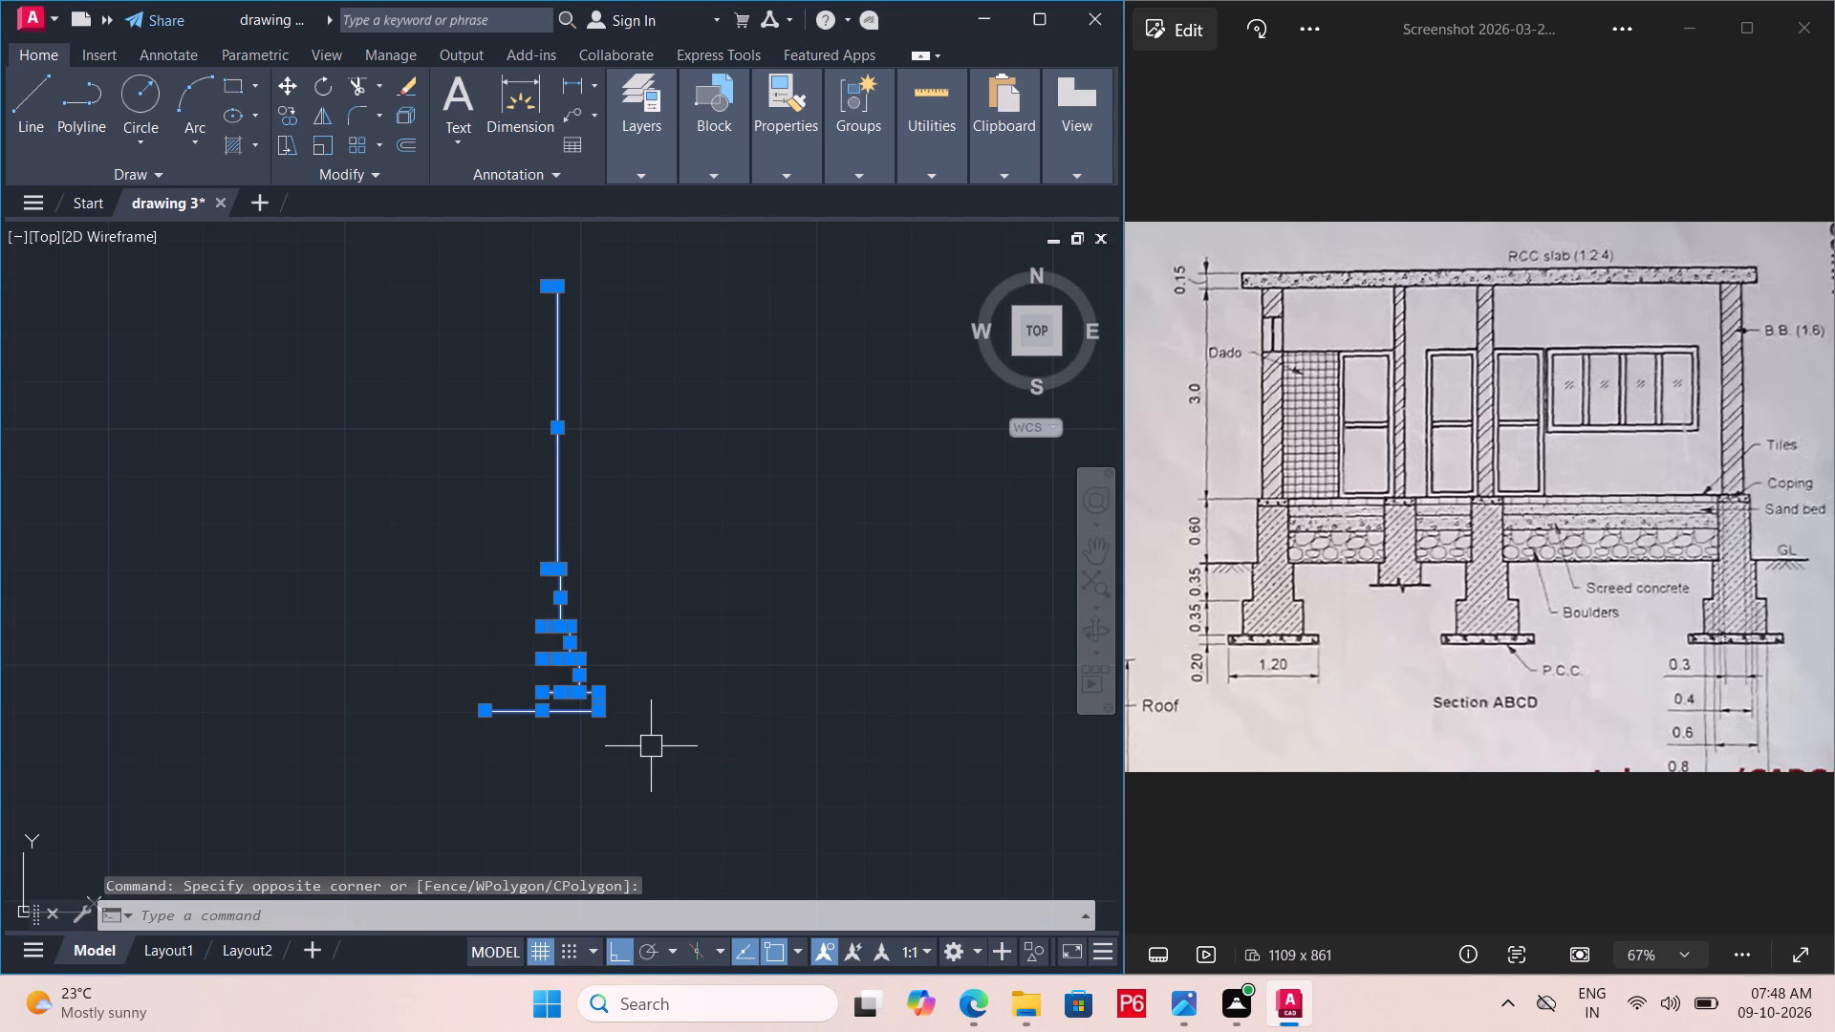
key("m")
key("i")
key("space")
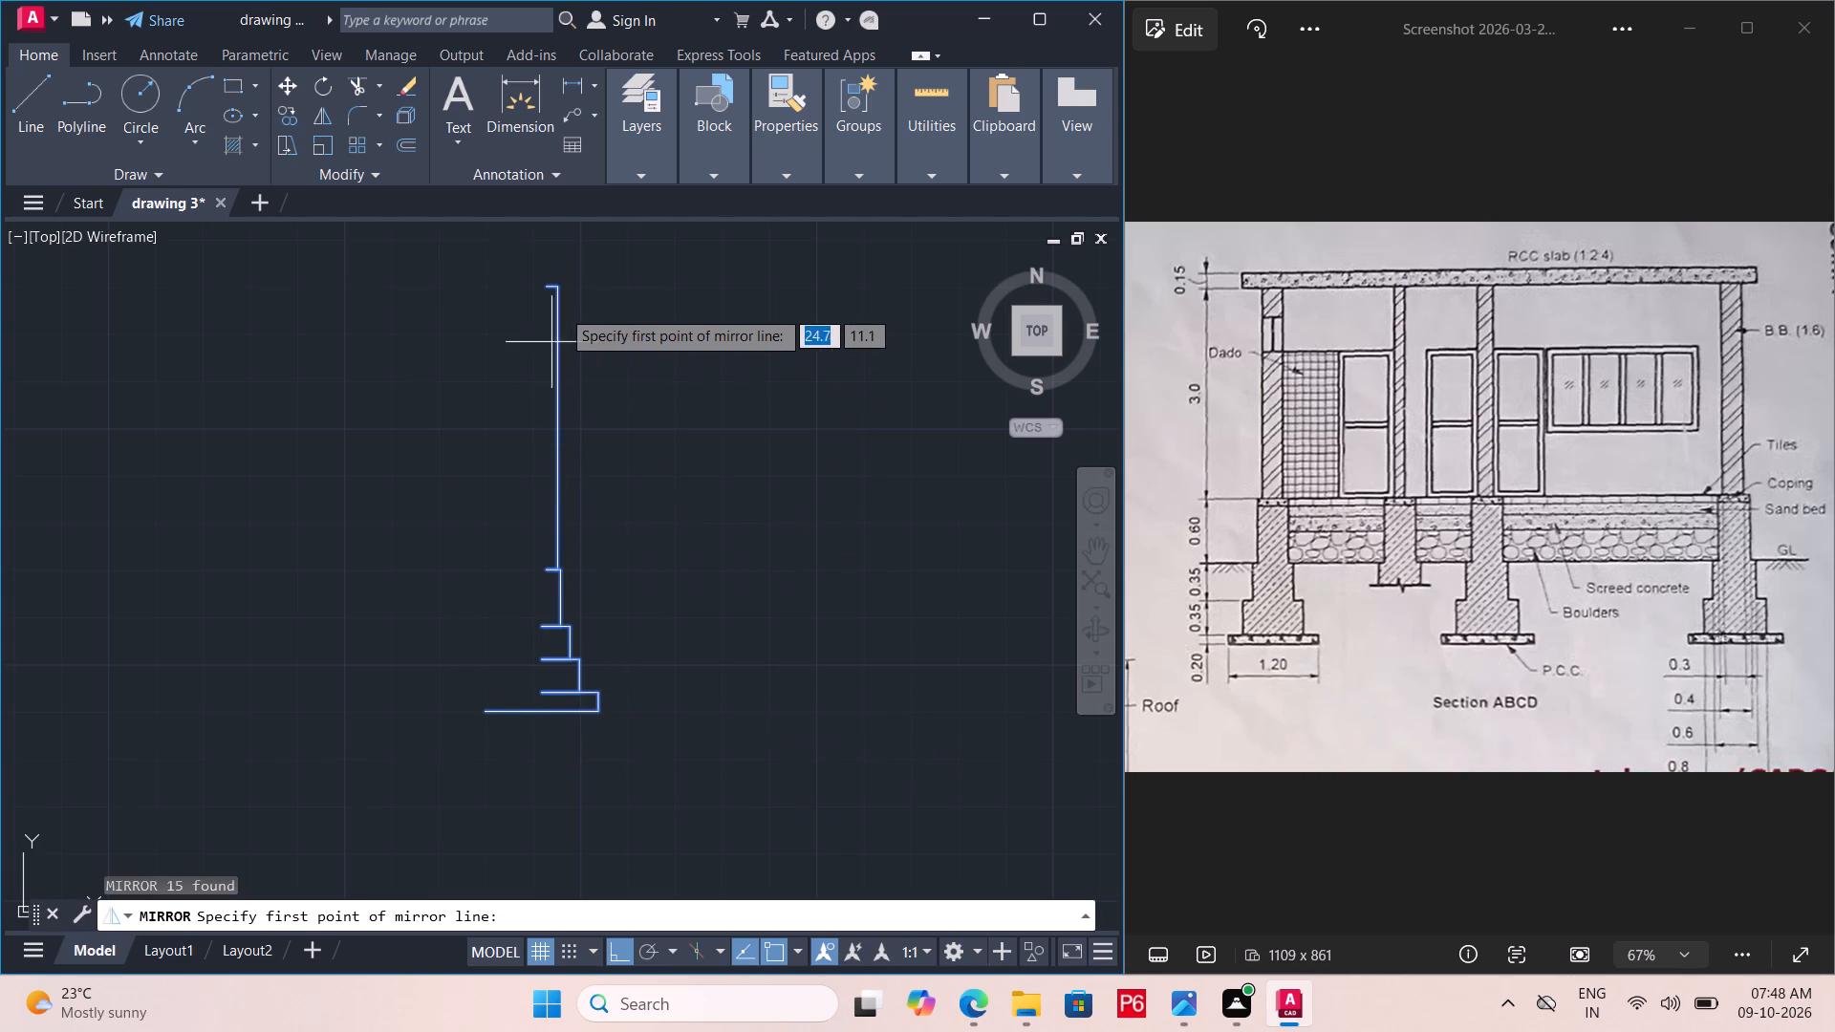
left_click(542, 286)
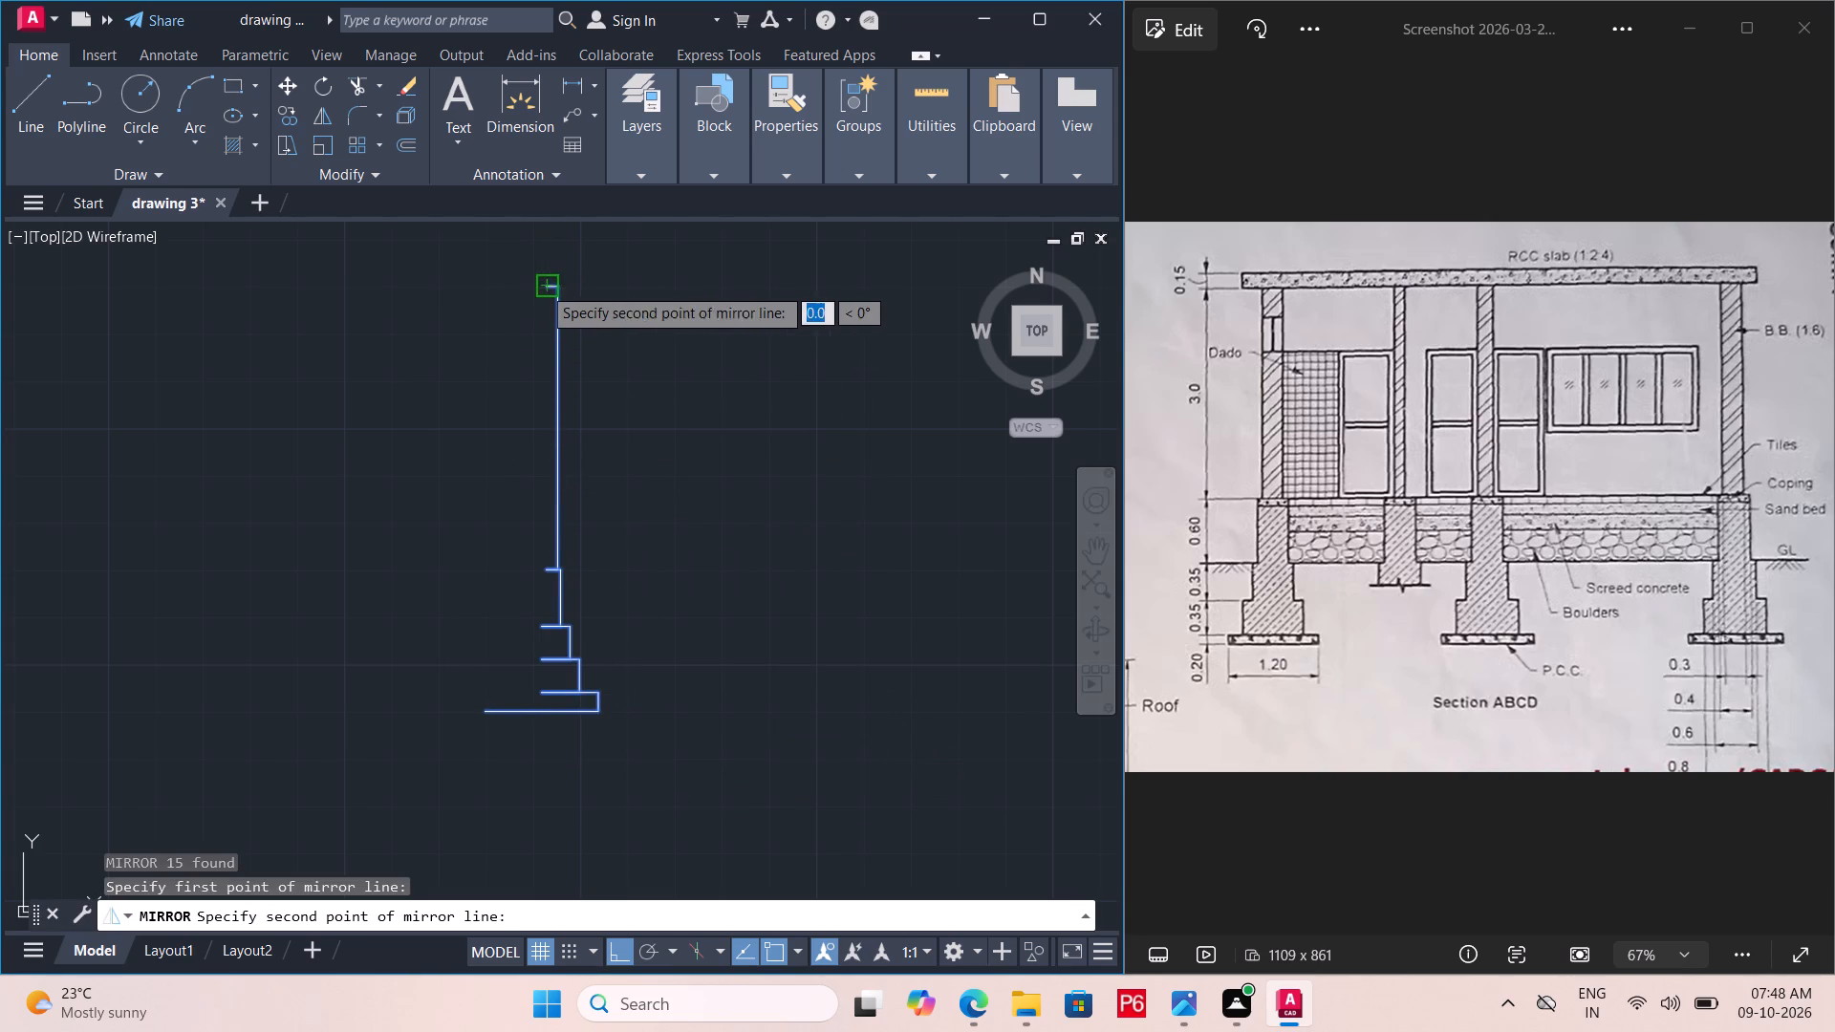
left_click(547, 712)
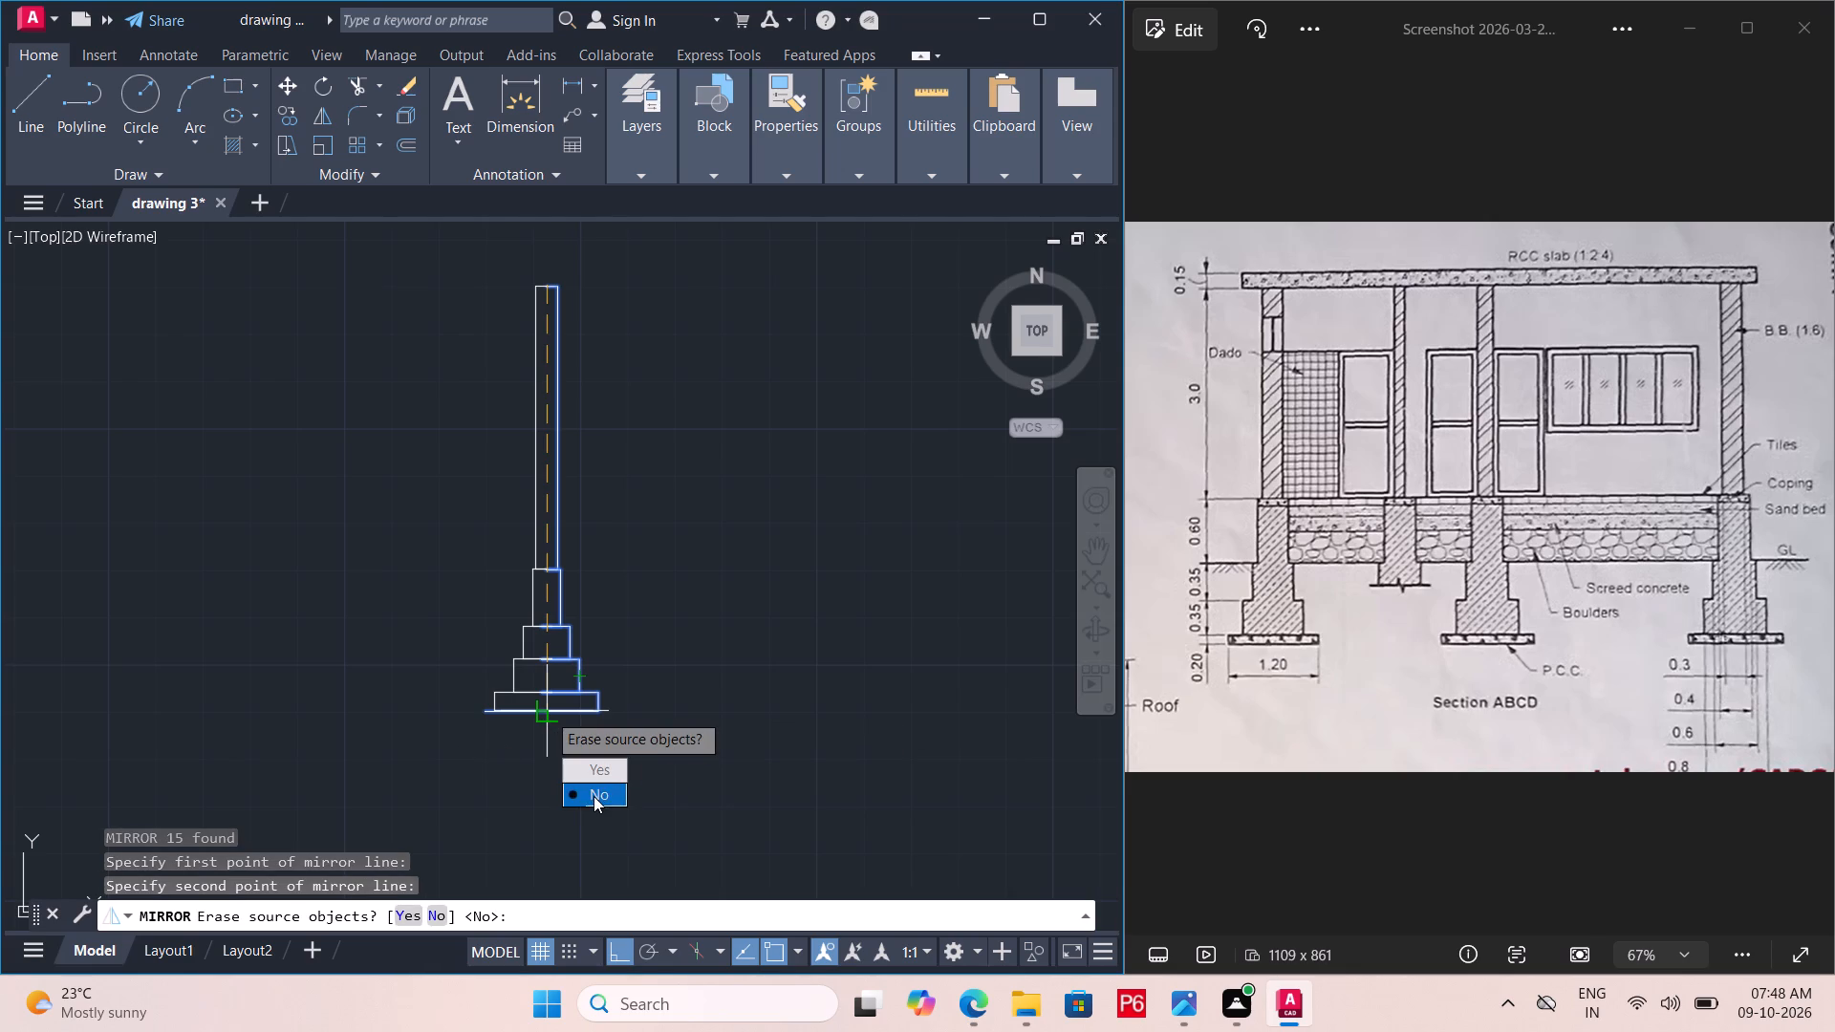
left_click_drag(594, 796, 547, 712)
Save the drawing.
key("ctrl+s")
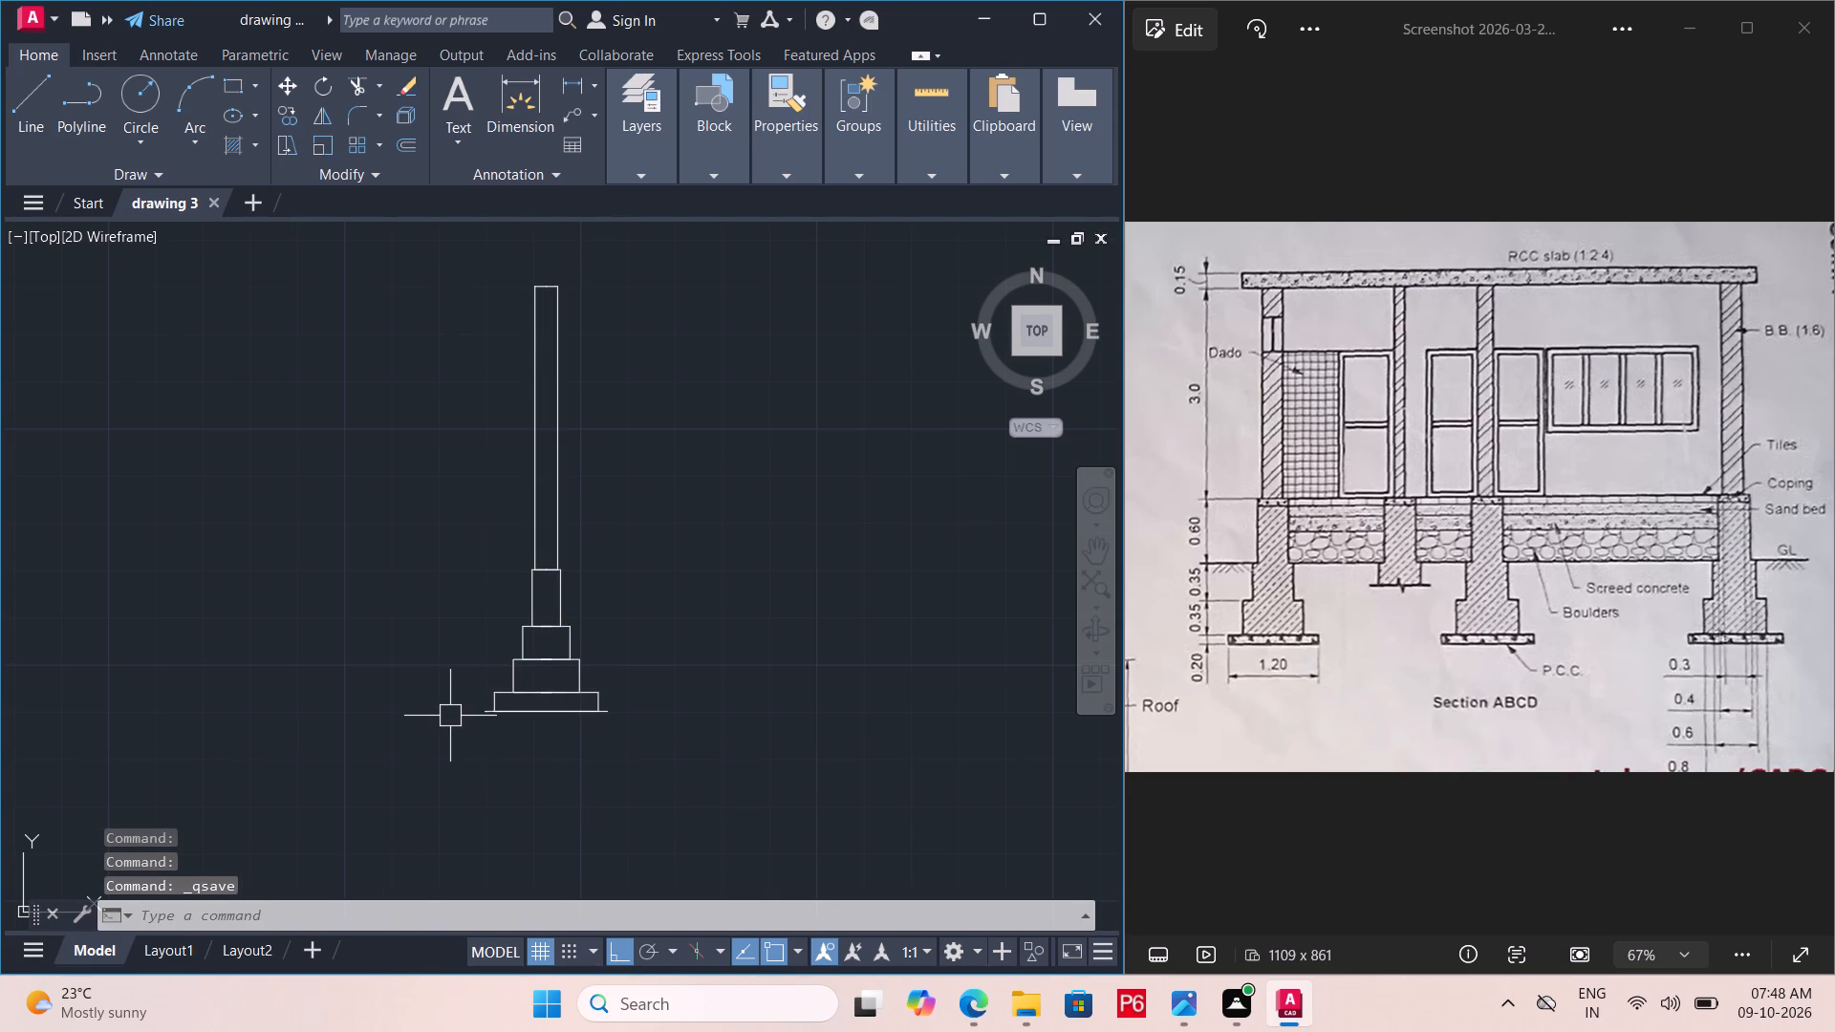
key("ctrl+s")
key("ctrl+s")
key("ctrl+s")
Measure the overall length of the footing's bottom line with a linear dimension, without placing it.
middle_click_drag(538, 693, 392, 744)
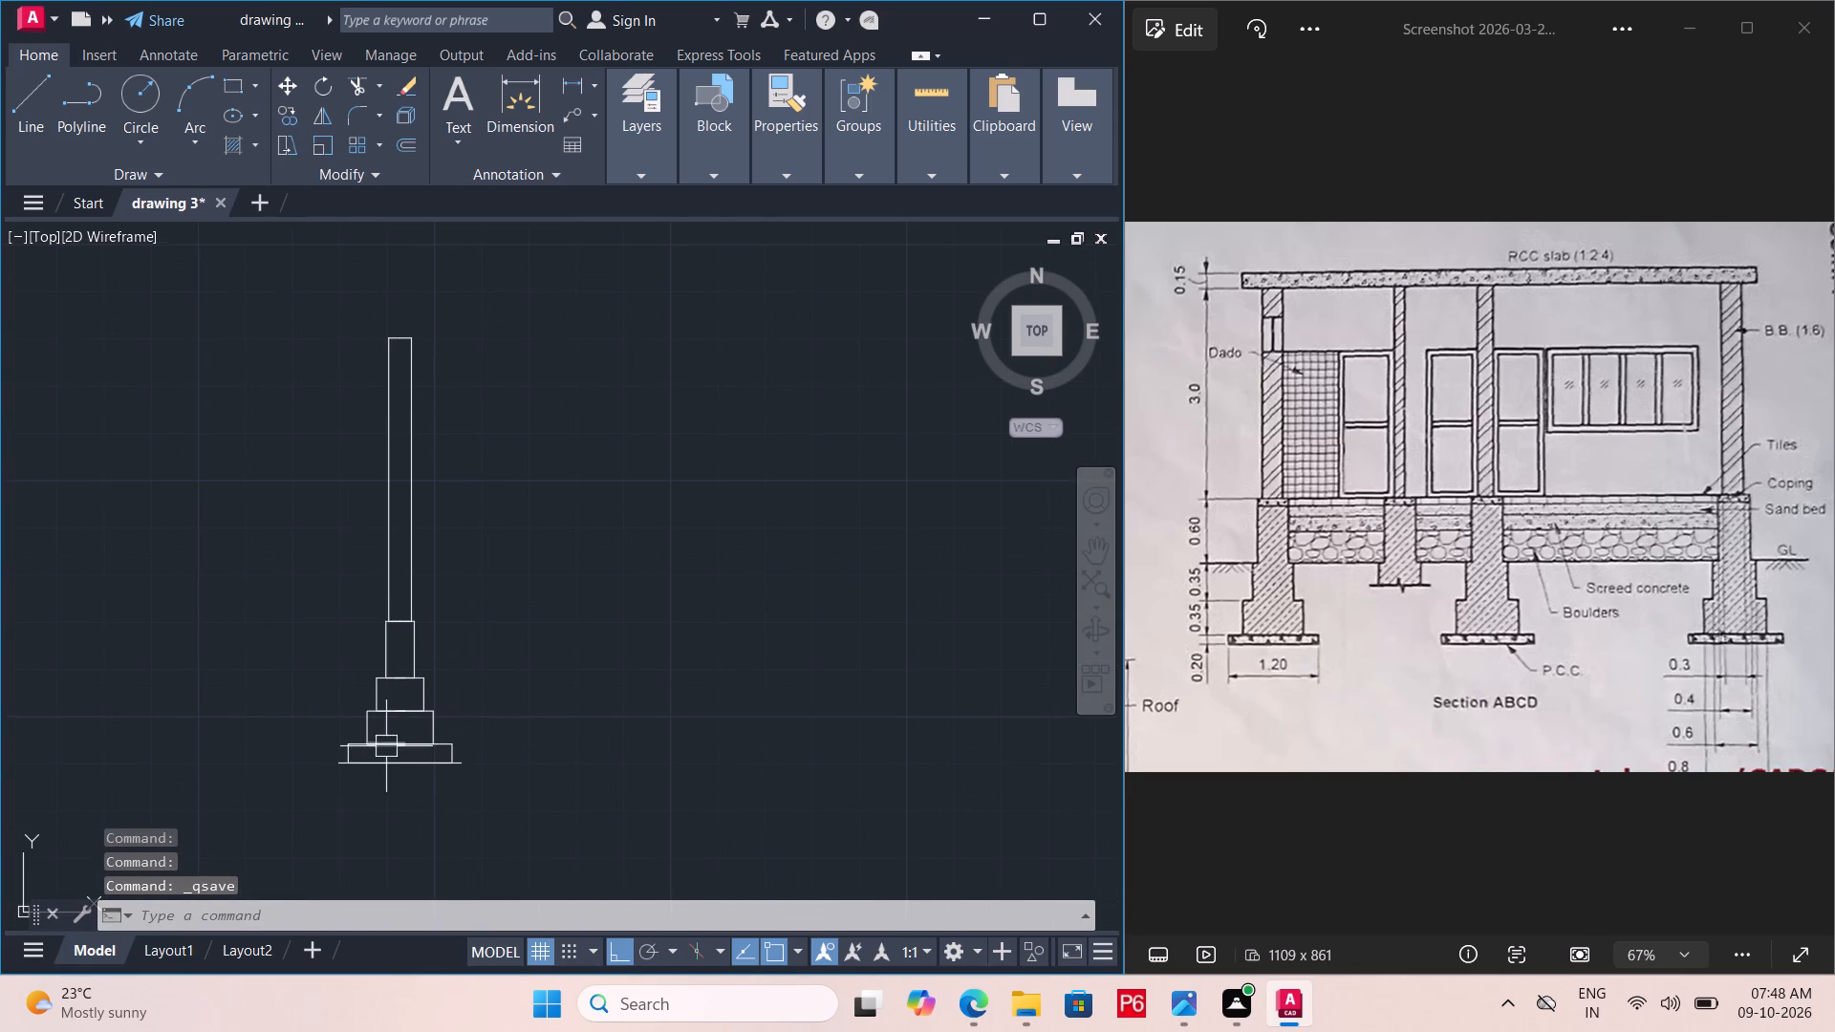
middle_click_drag(356, 781, 374, 767)
scroll(374, 767, "up", 2)
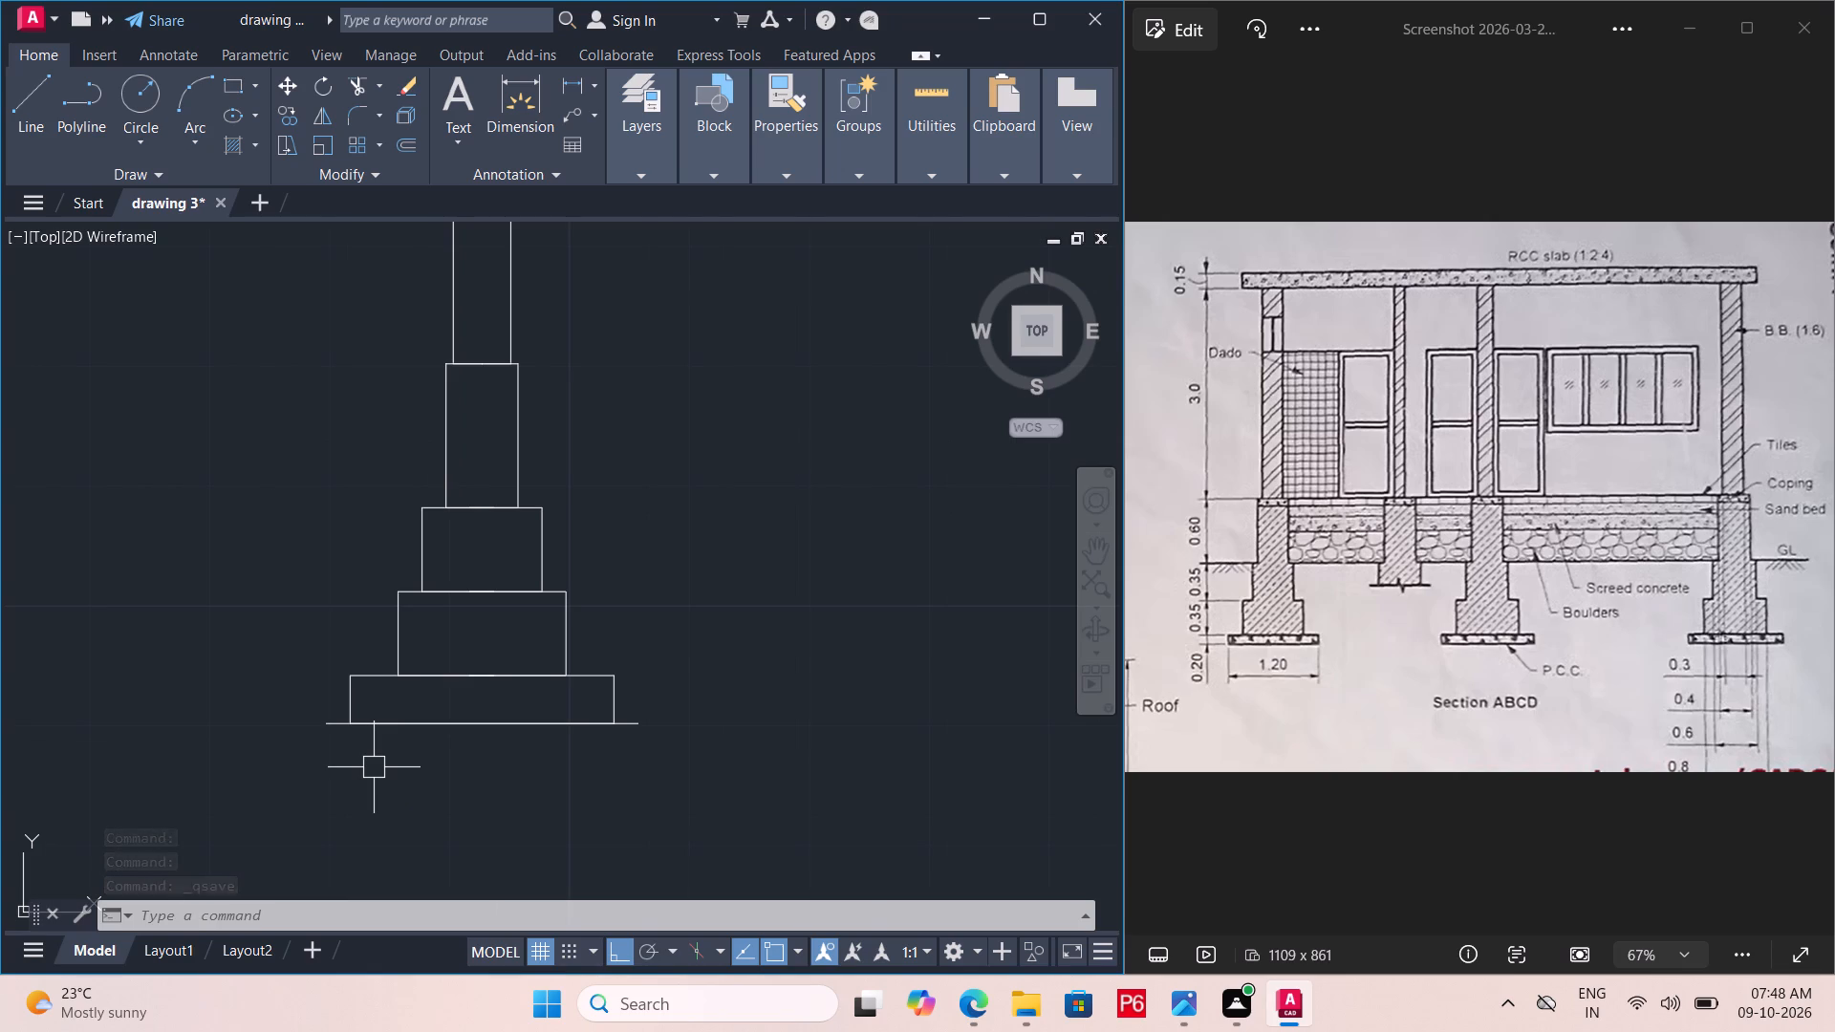
left_click(326, 721)
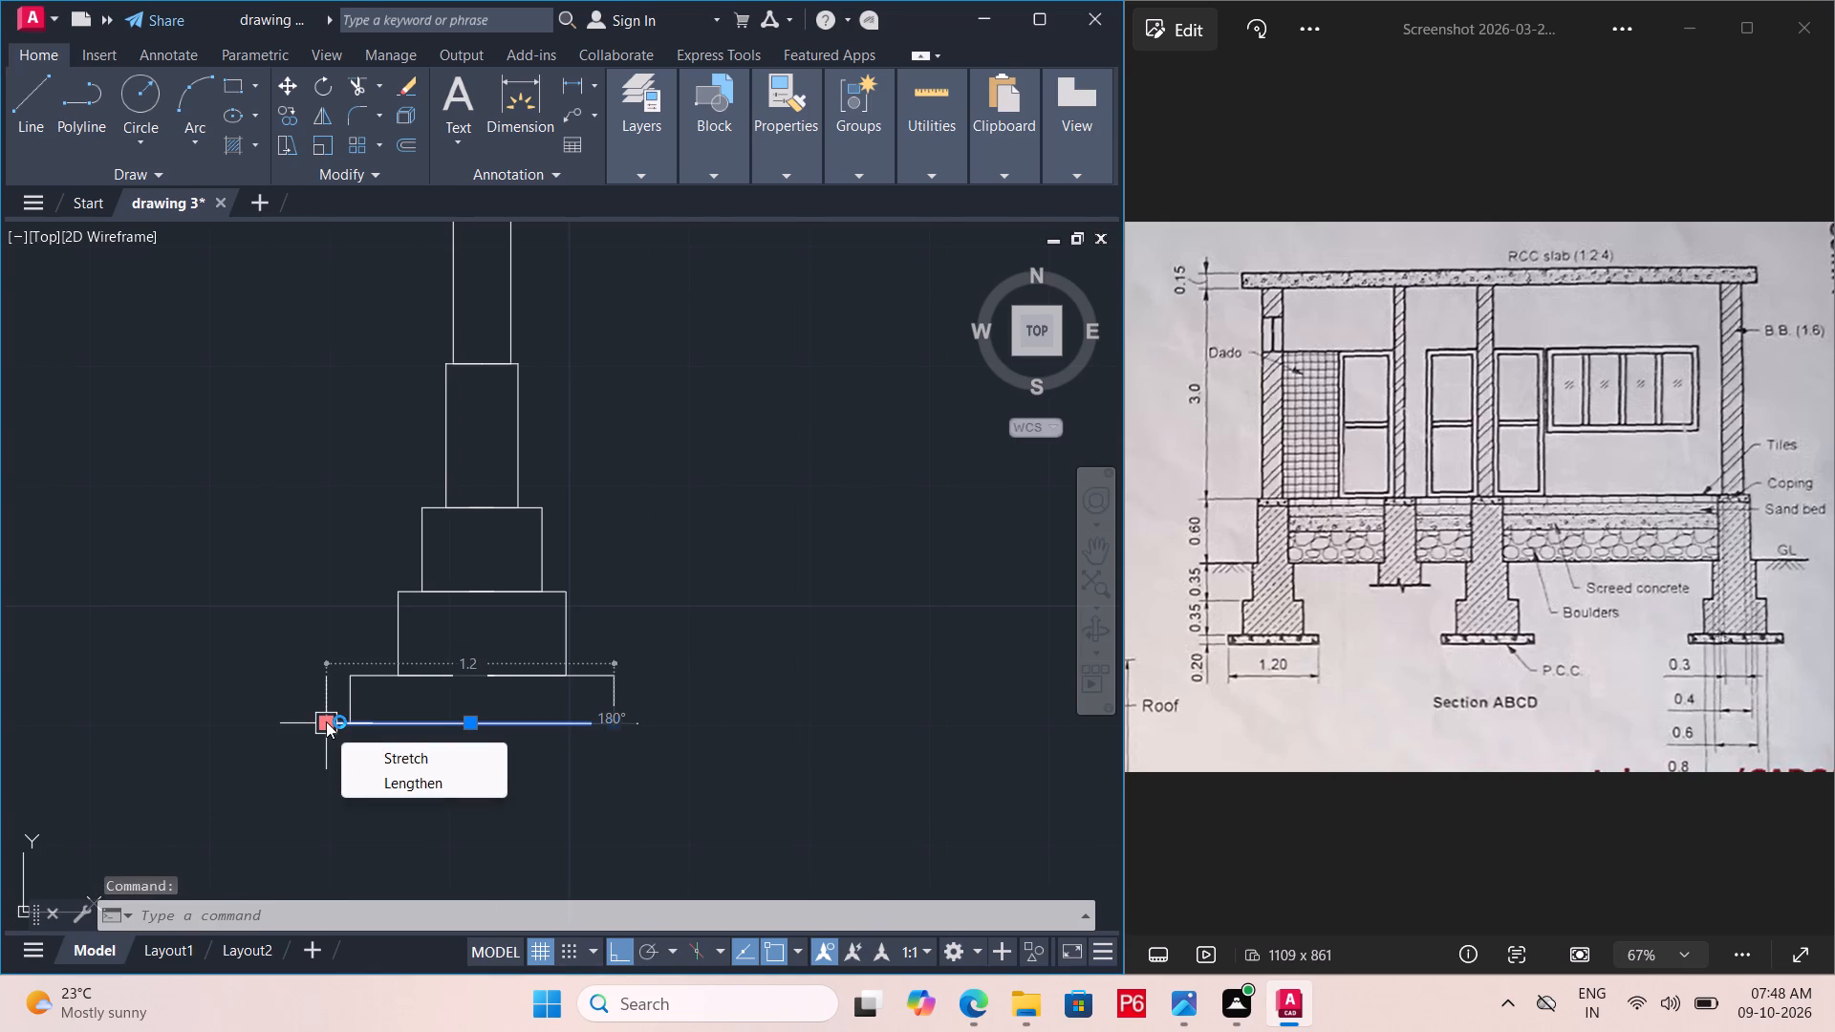
key("Escape")
key("Escape")
key("Escape")
key("Escape")
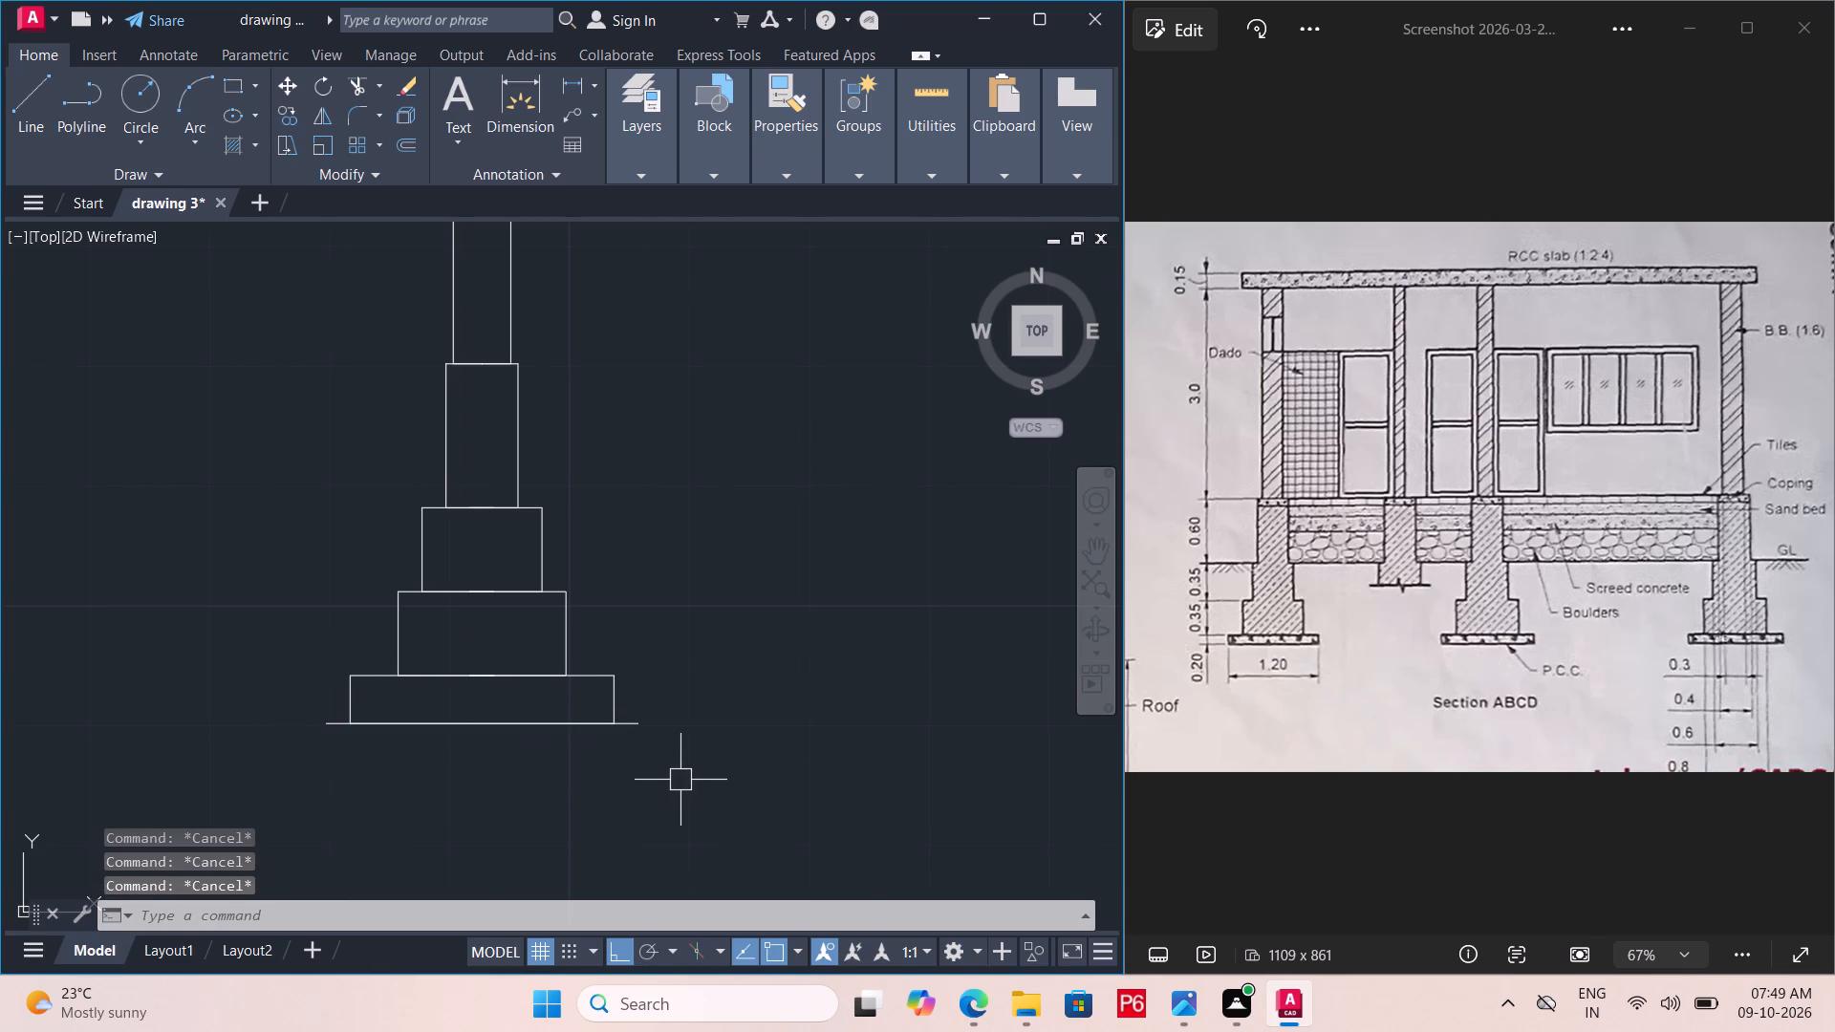
type("dim")
type("lin")
key("space")
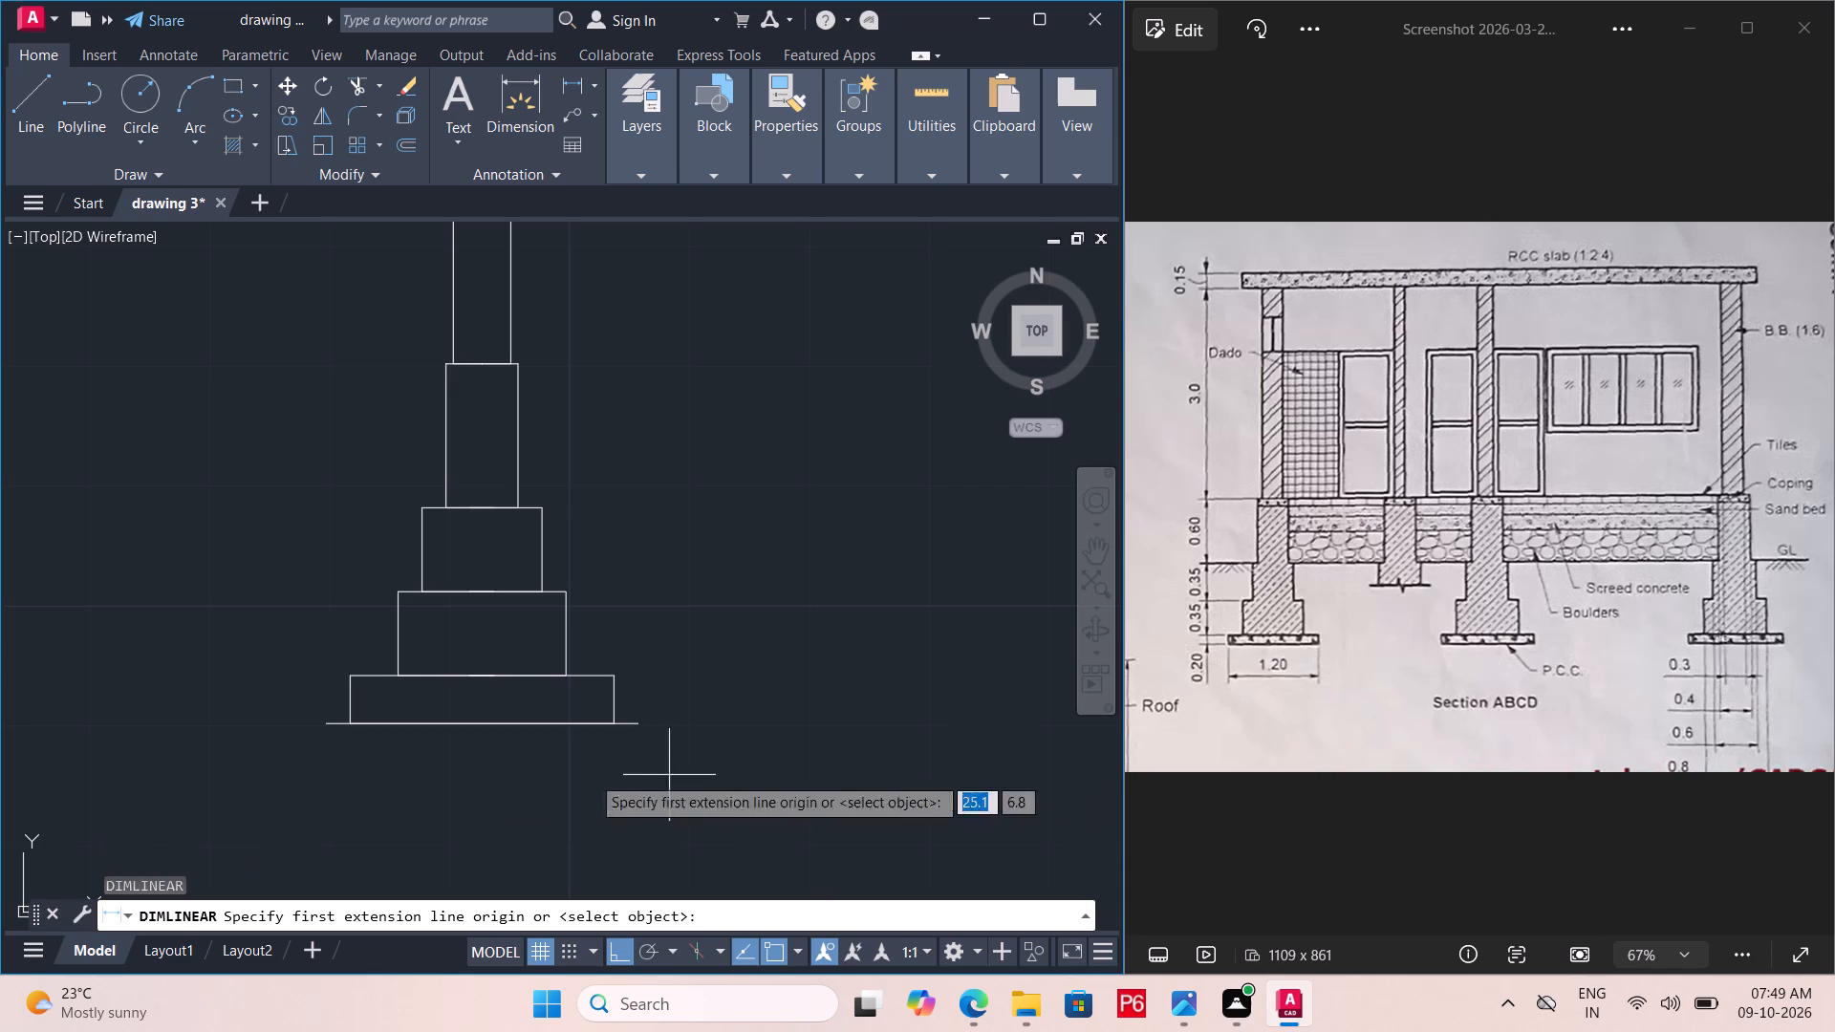
left_click(318, 731)
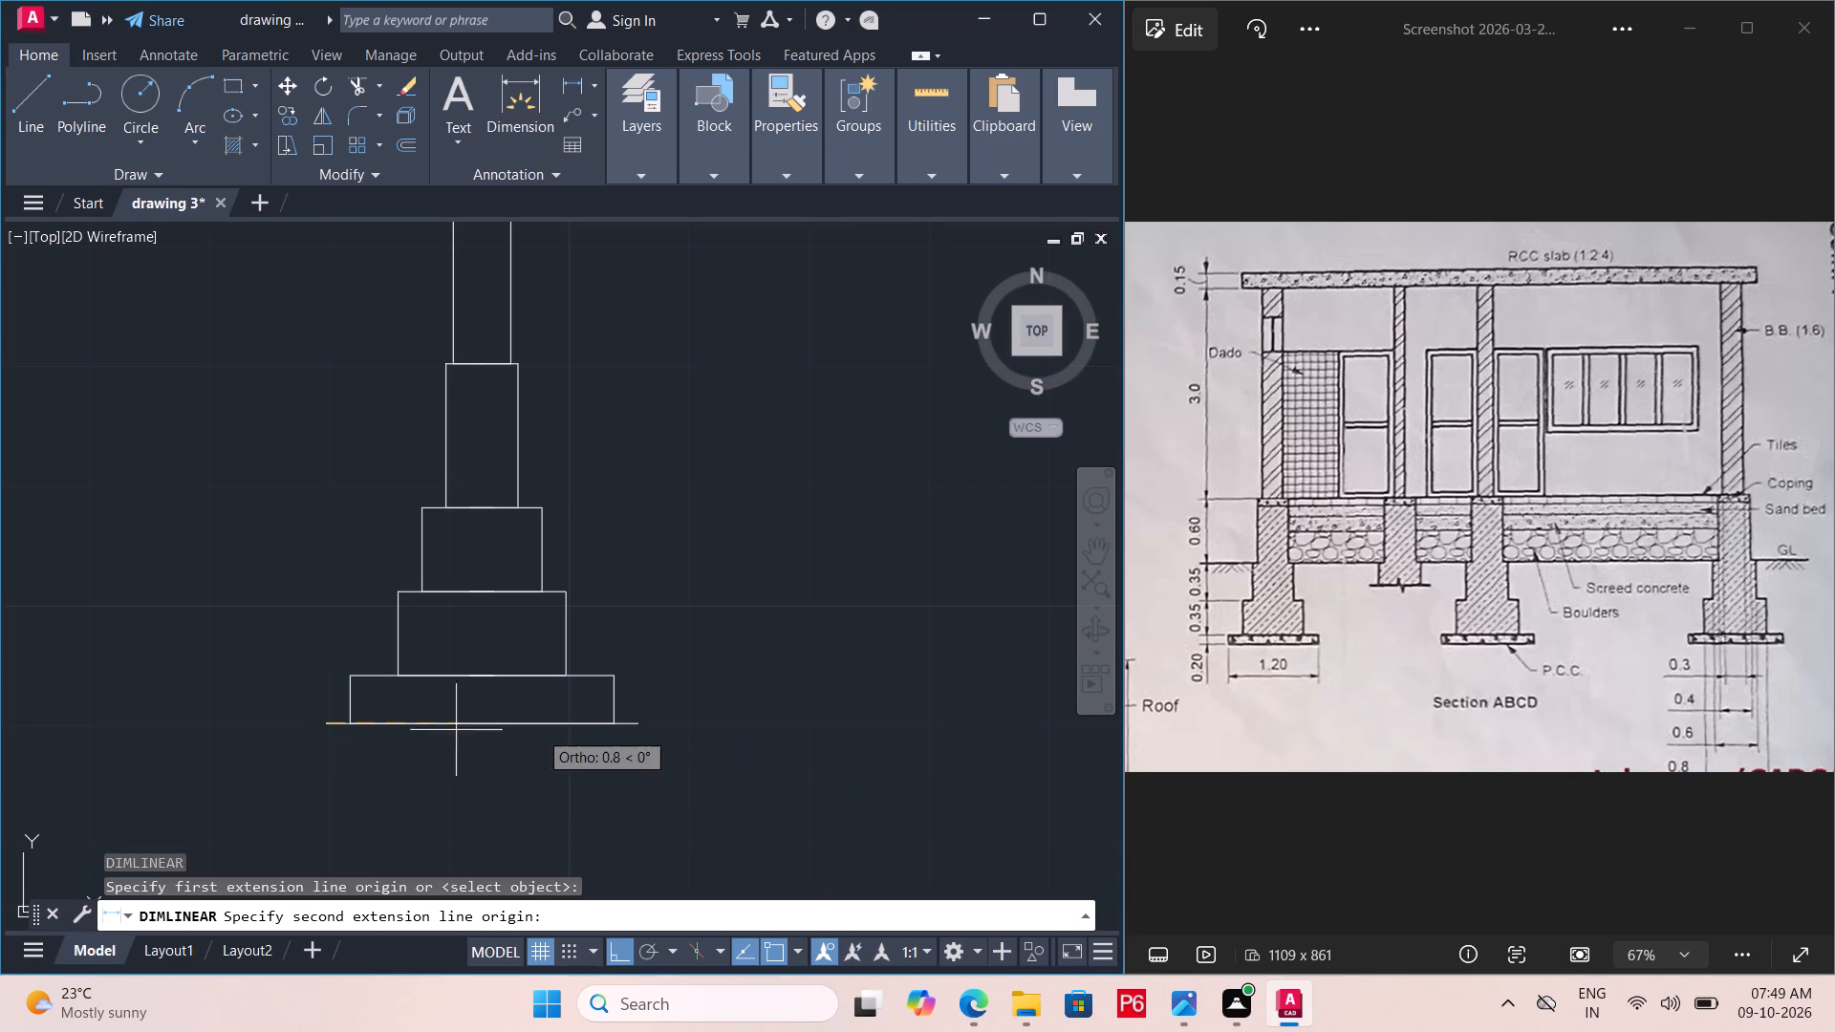
left_click(641, 722)
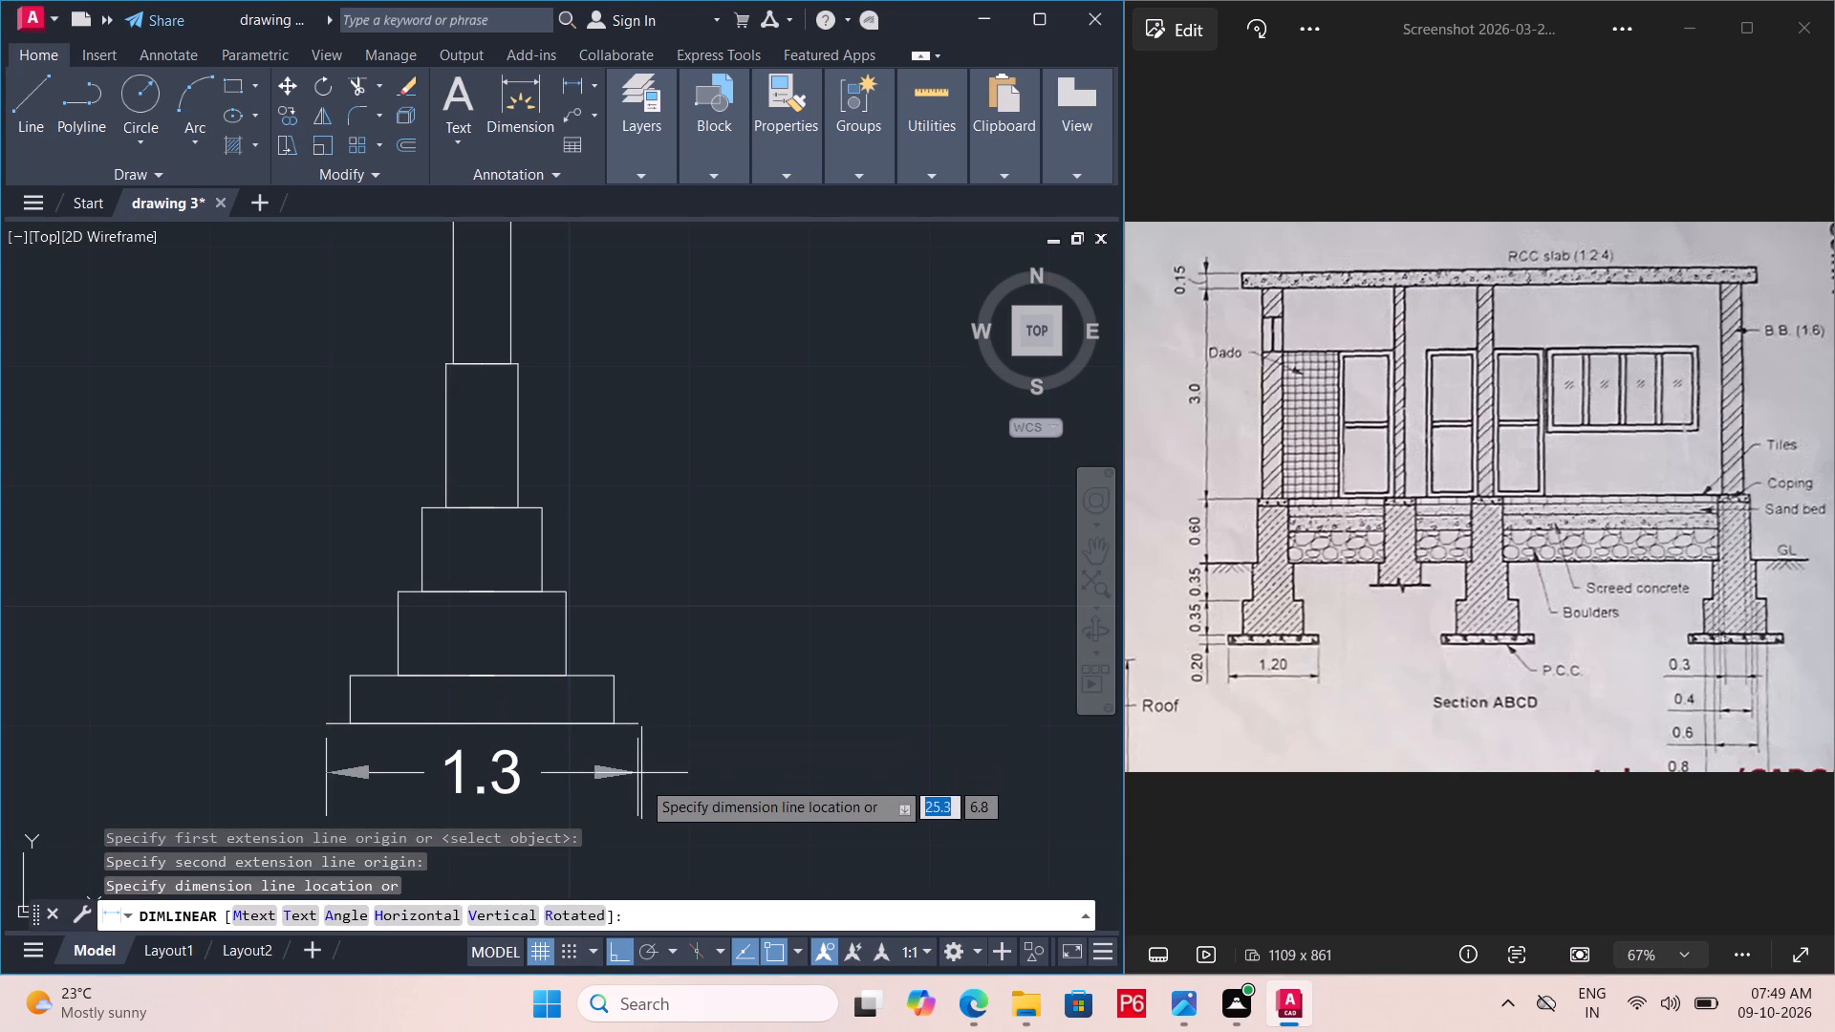
key("Escape")
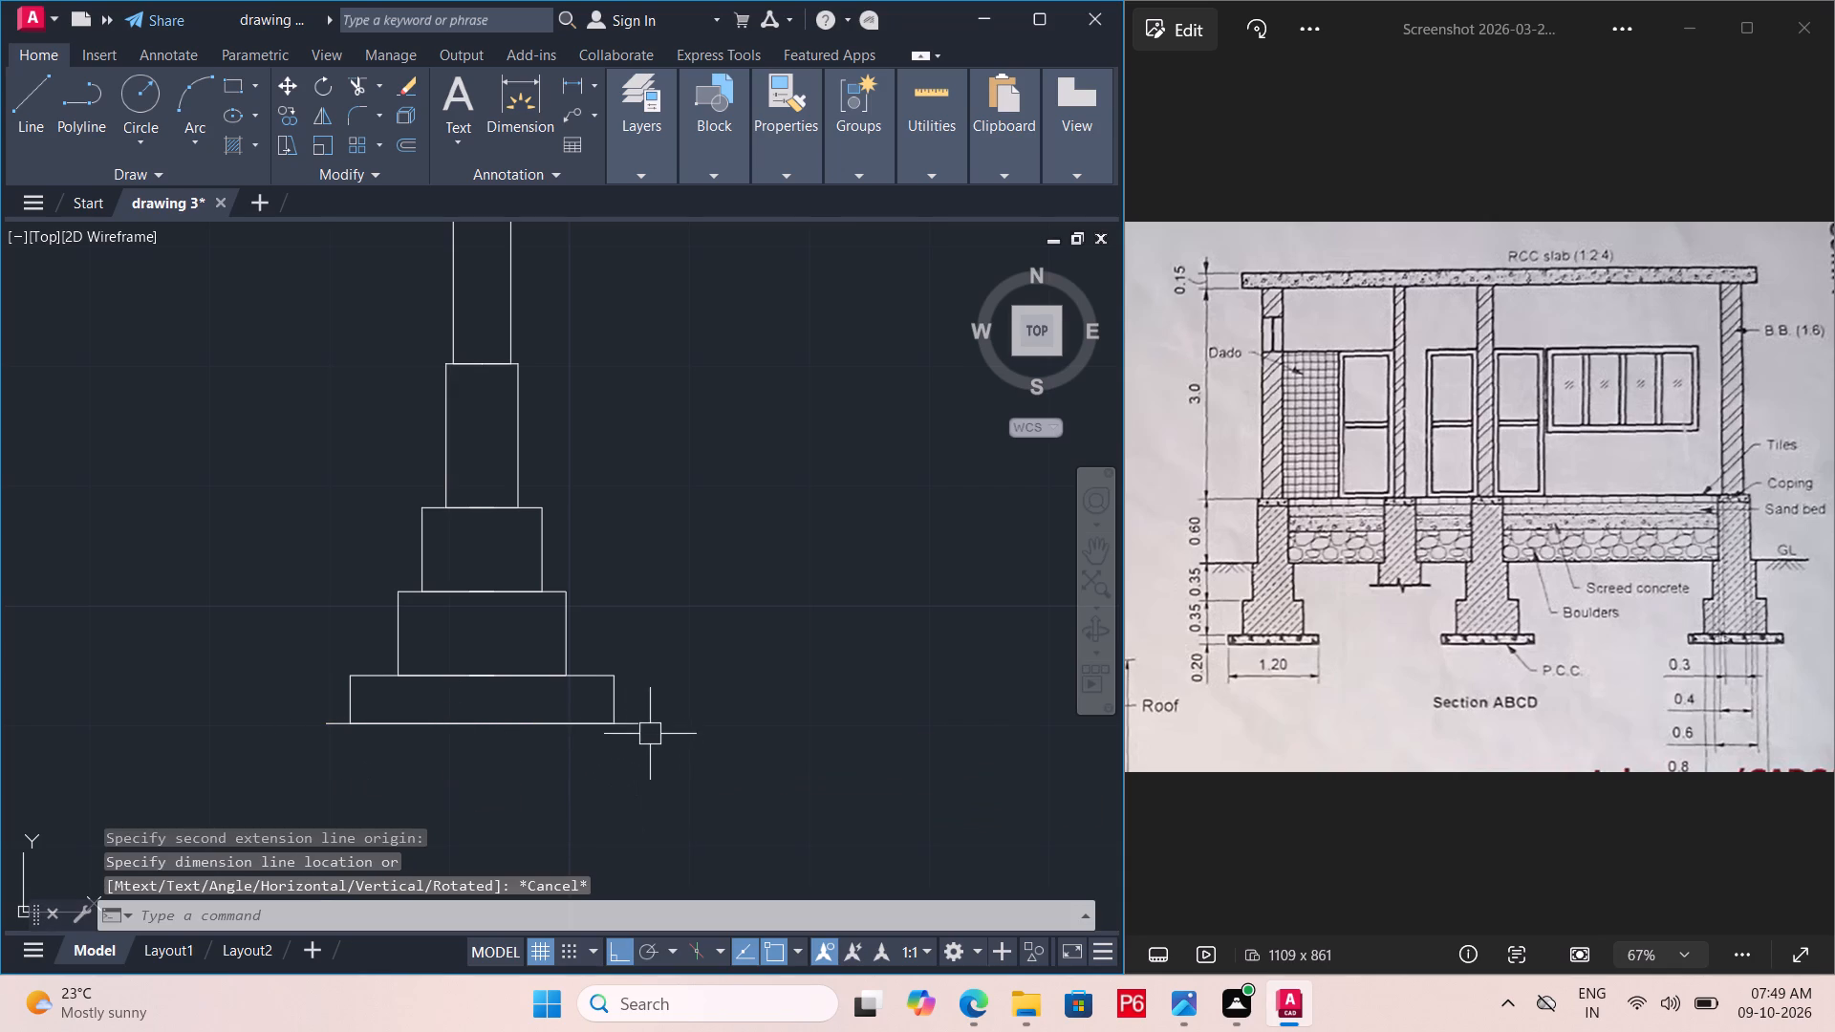
Delete both overlapping bottom lines that extend beyond the sides of the footing's lowest block.
left_click(637, 720)
key("Delete")
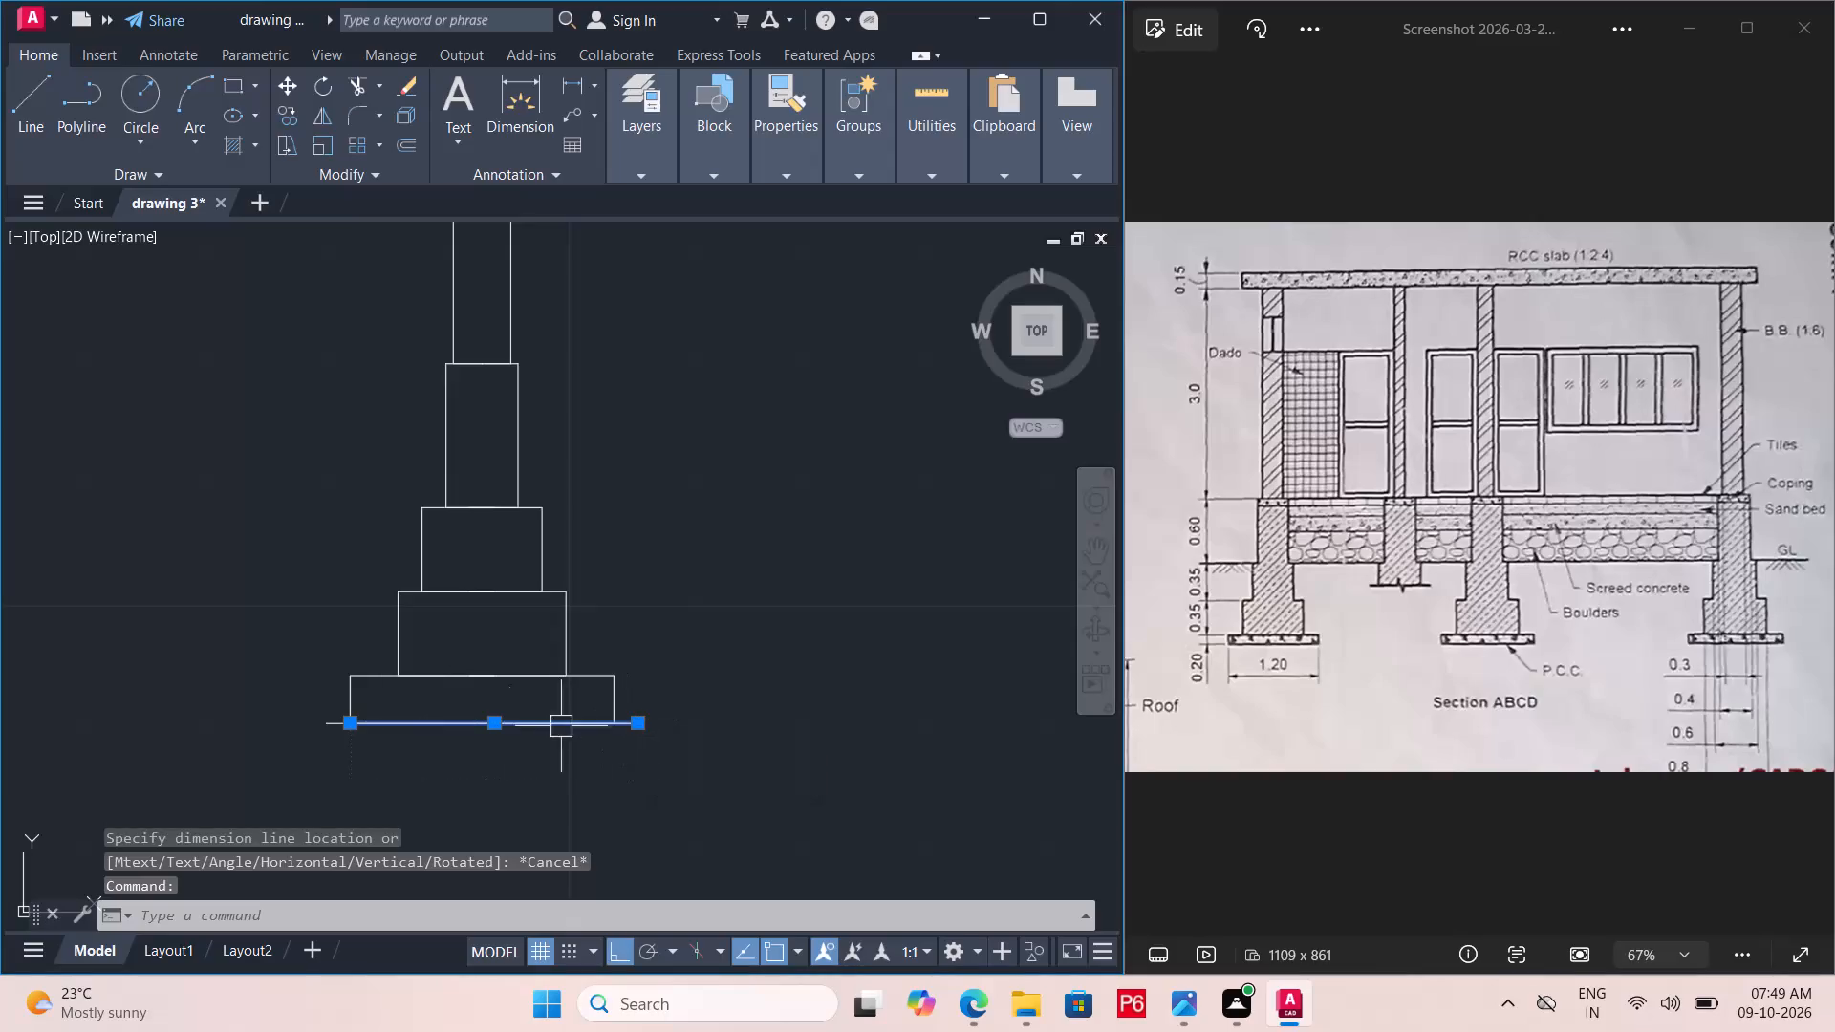
key("Delete")
left_click(341, 723)
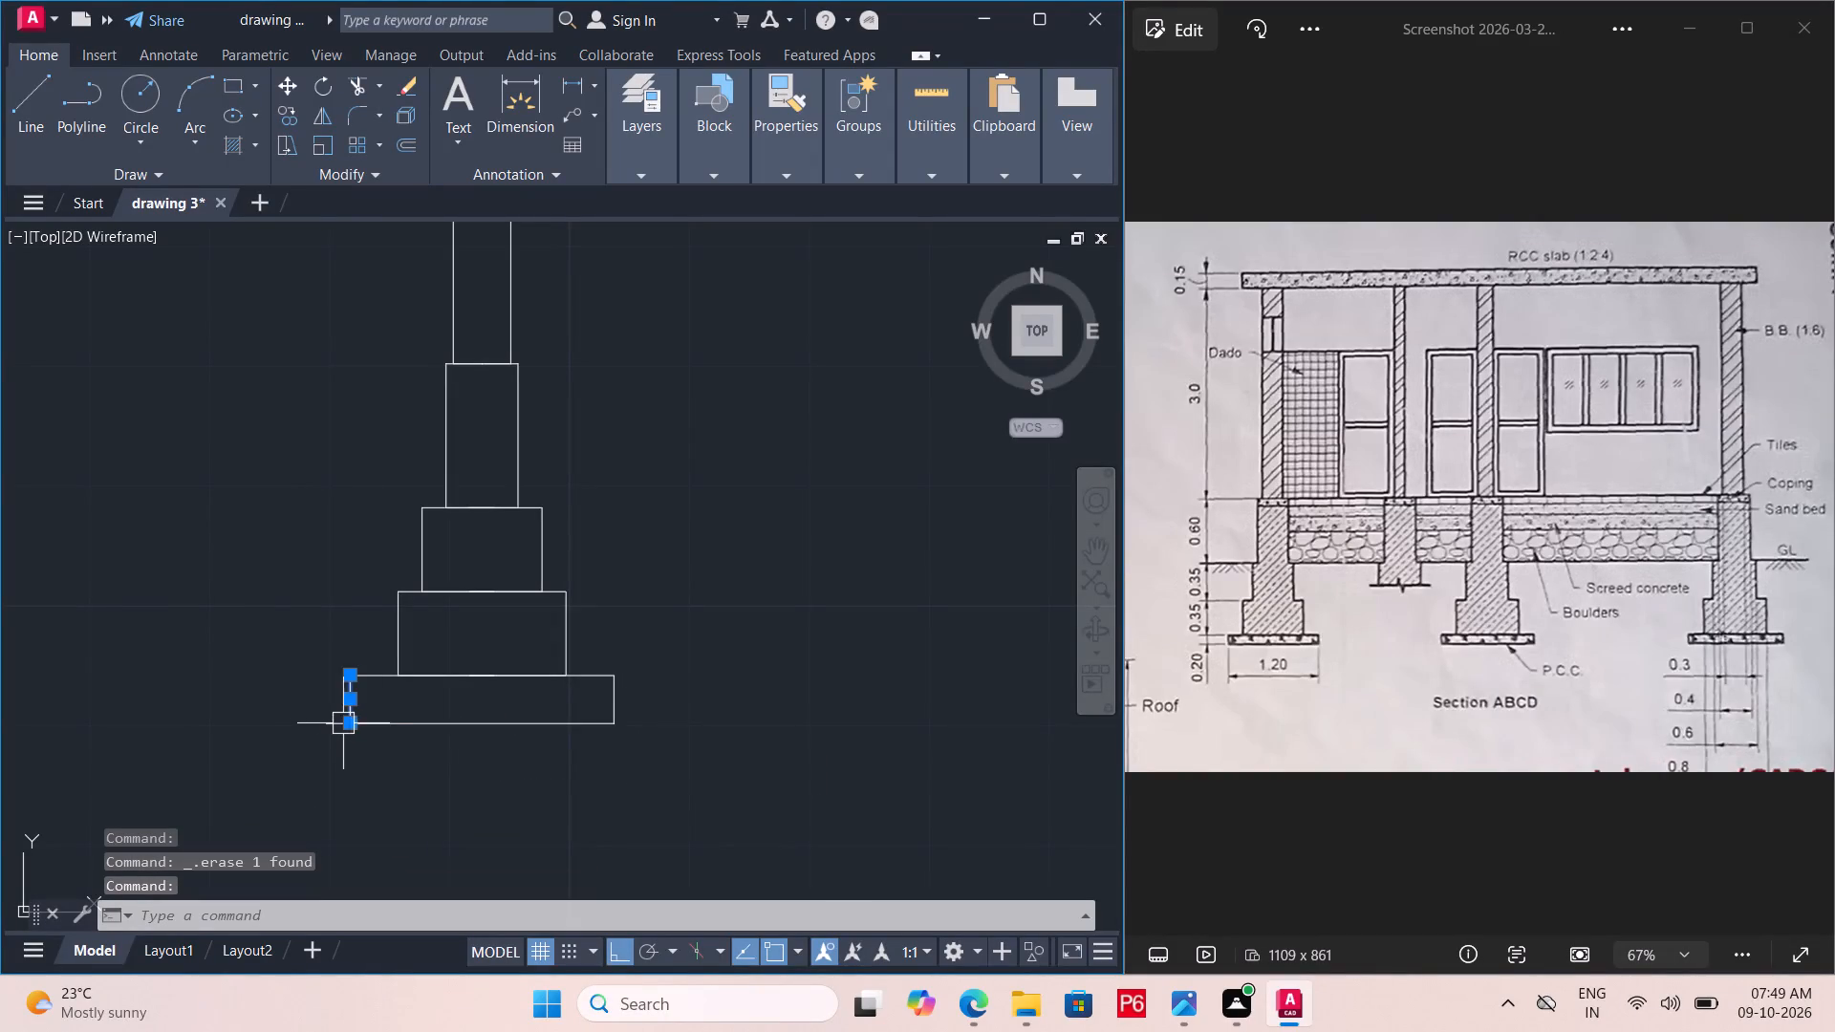
left_click(316, 729)
key("Escape")
key("Escape")
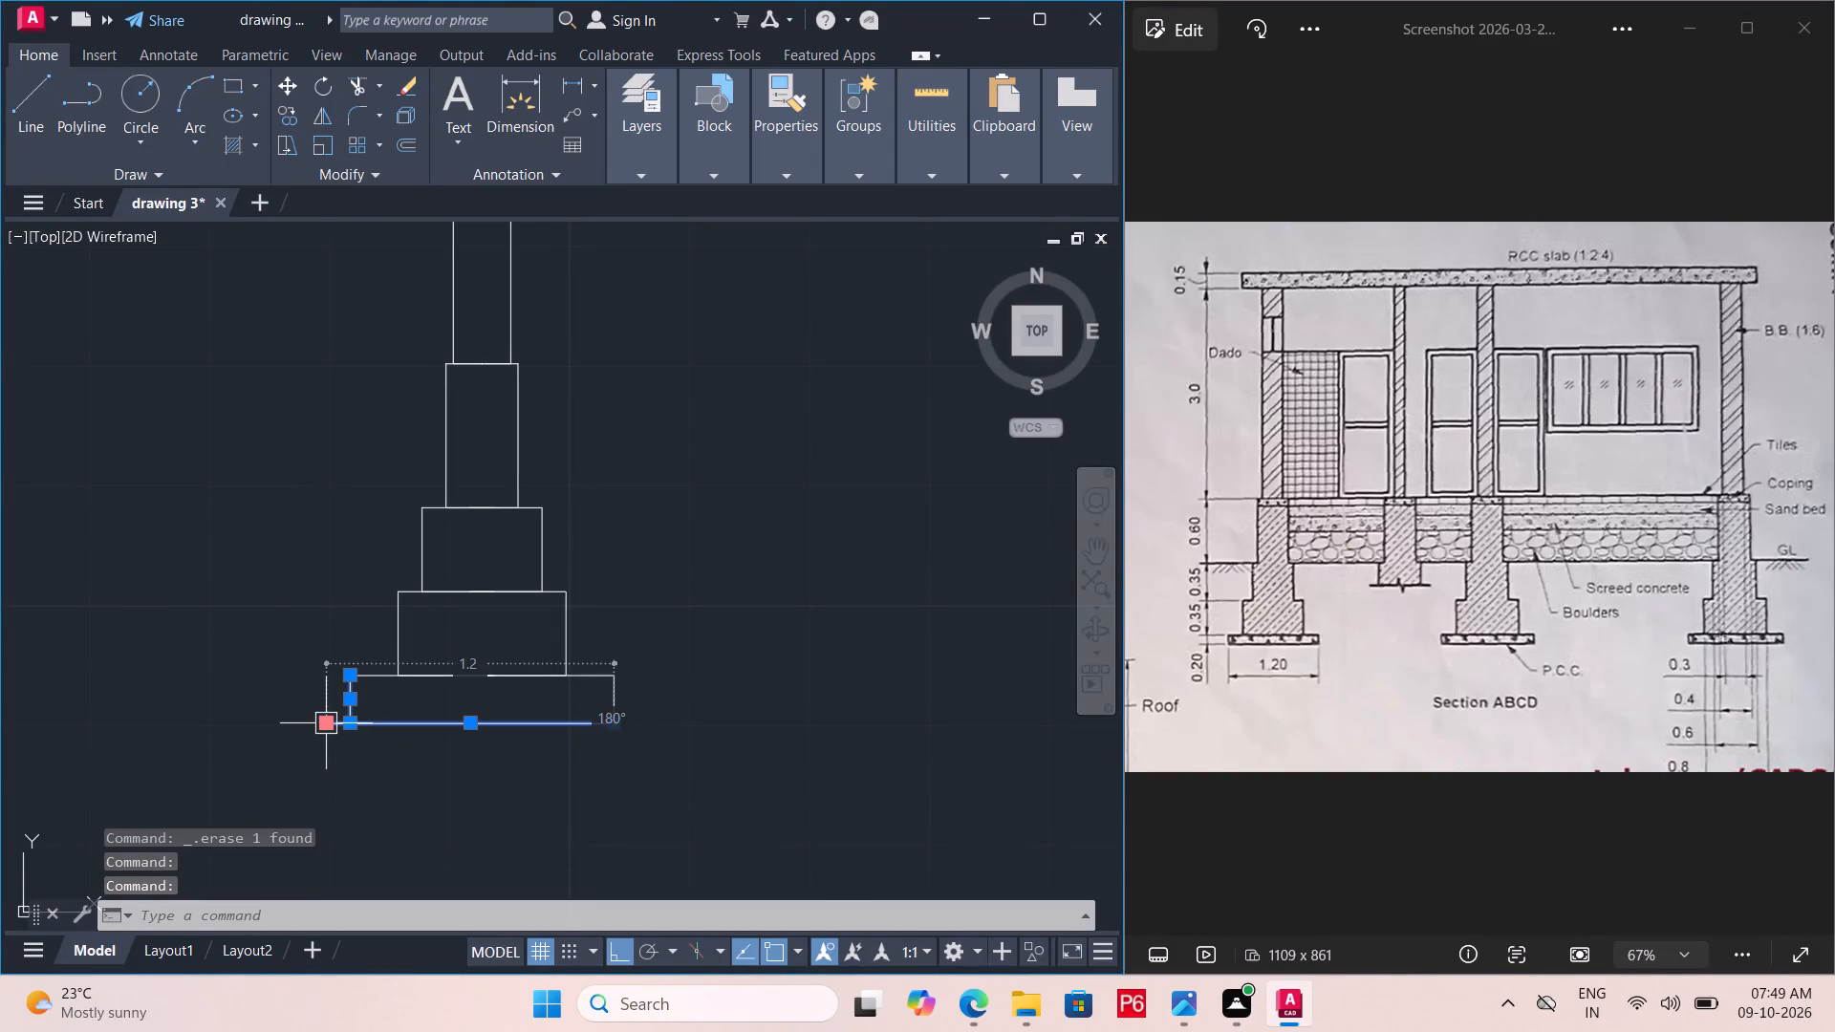
key("Escape")
left_click(322, 730)
key("Delete")
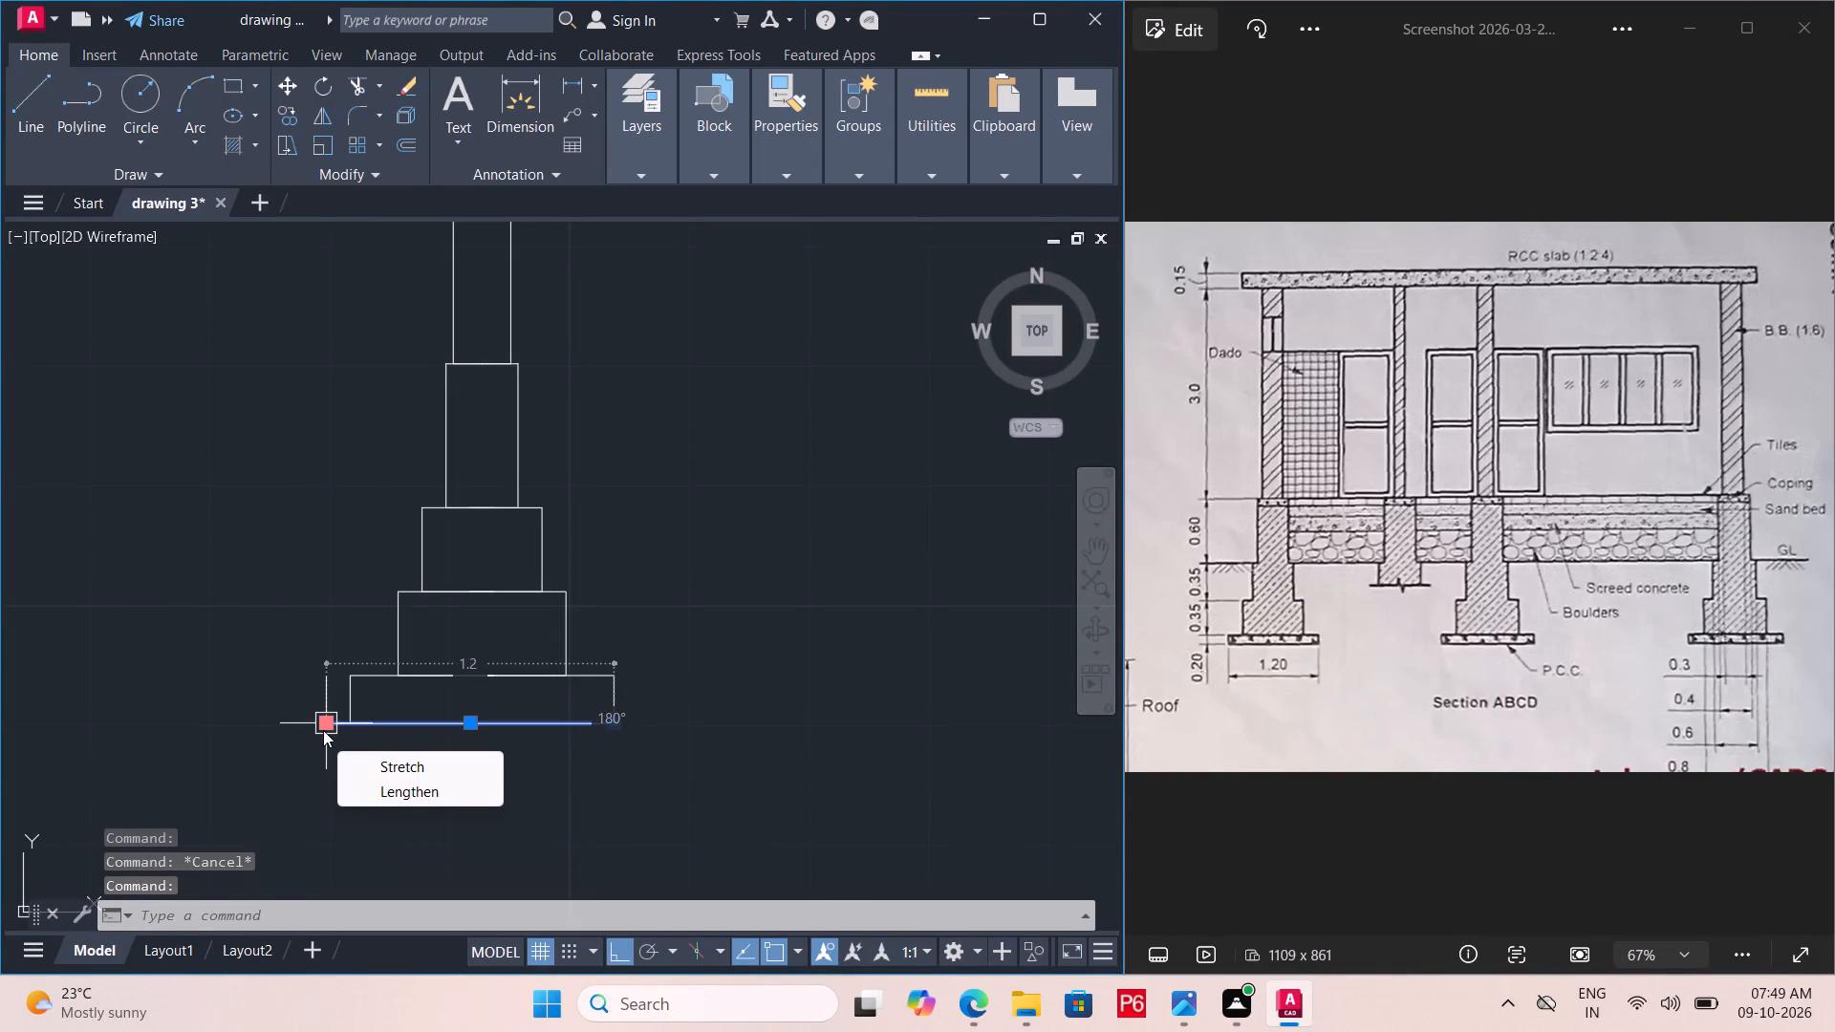
key("Delete")
key("Delete")
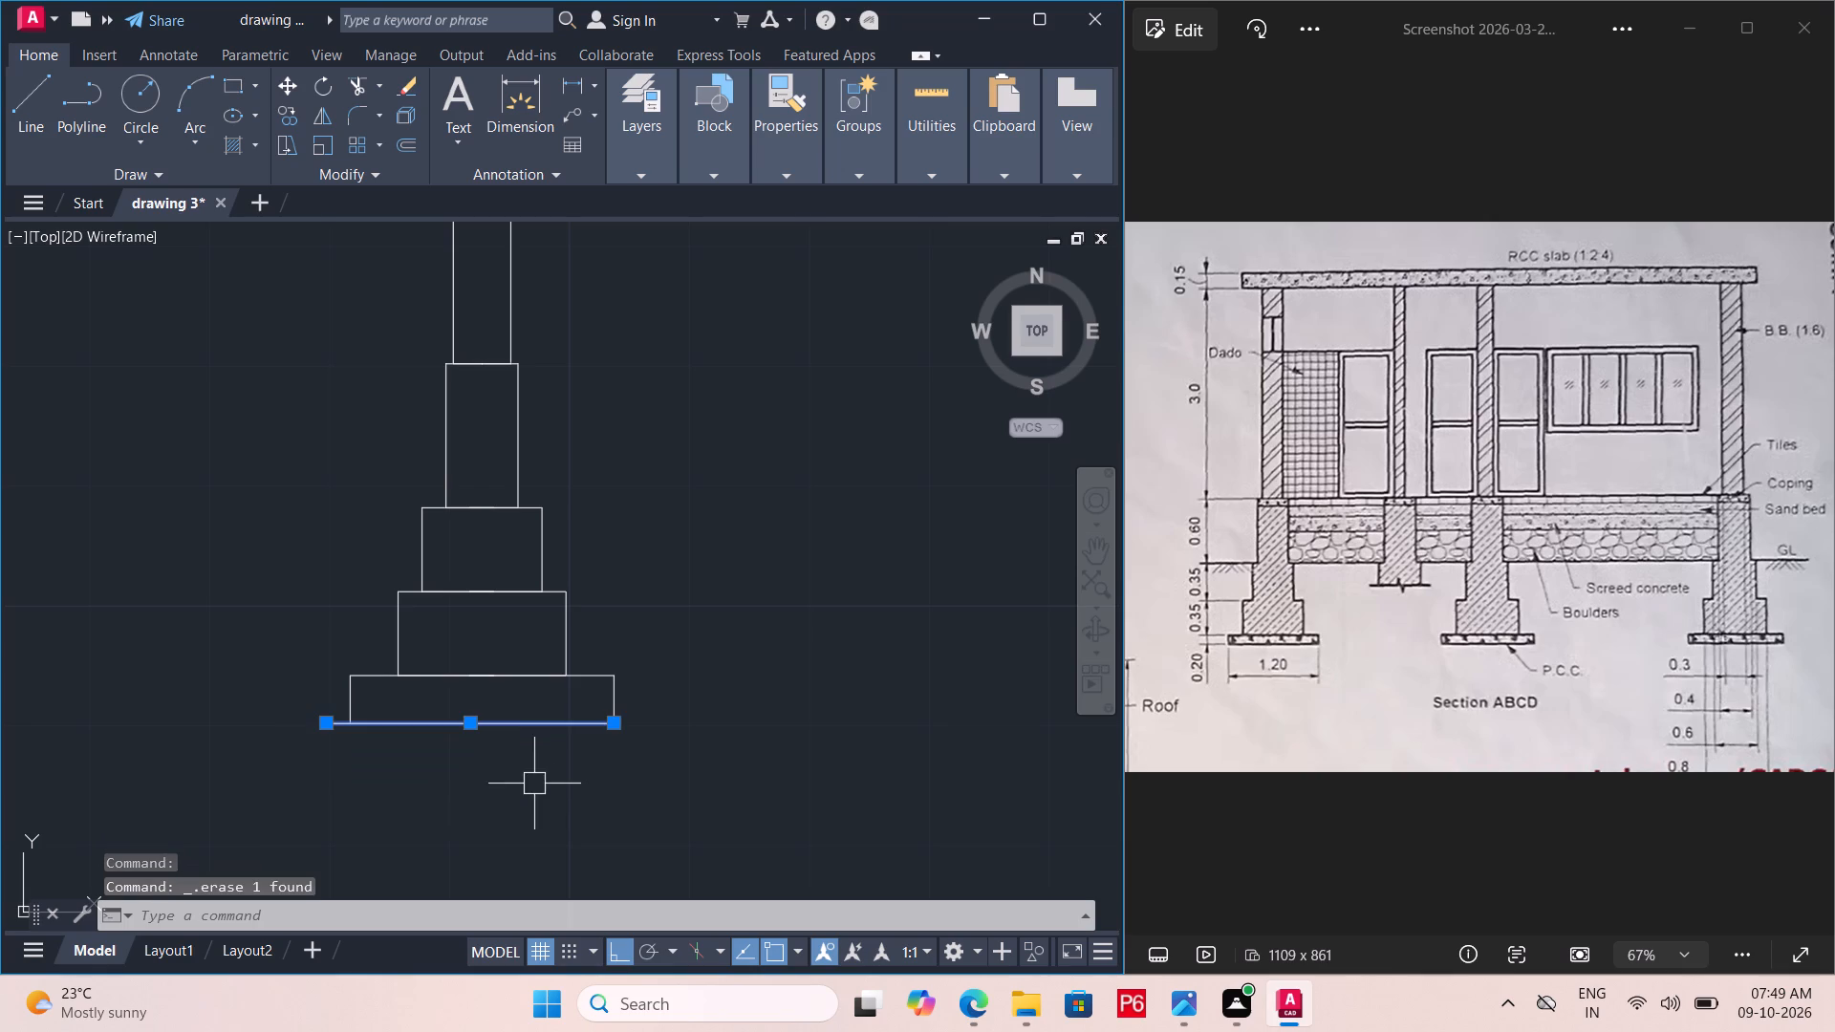
Draw a line about 1.1 m long closing the bottom of the footing between its two side edges.
type("l")
key("space")
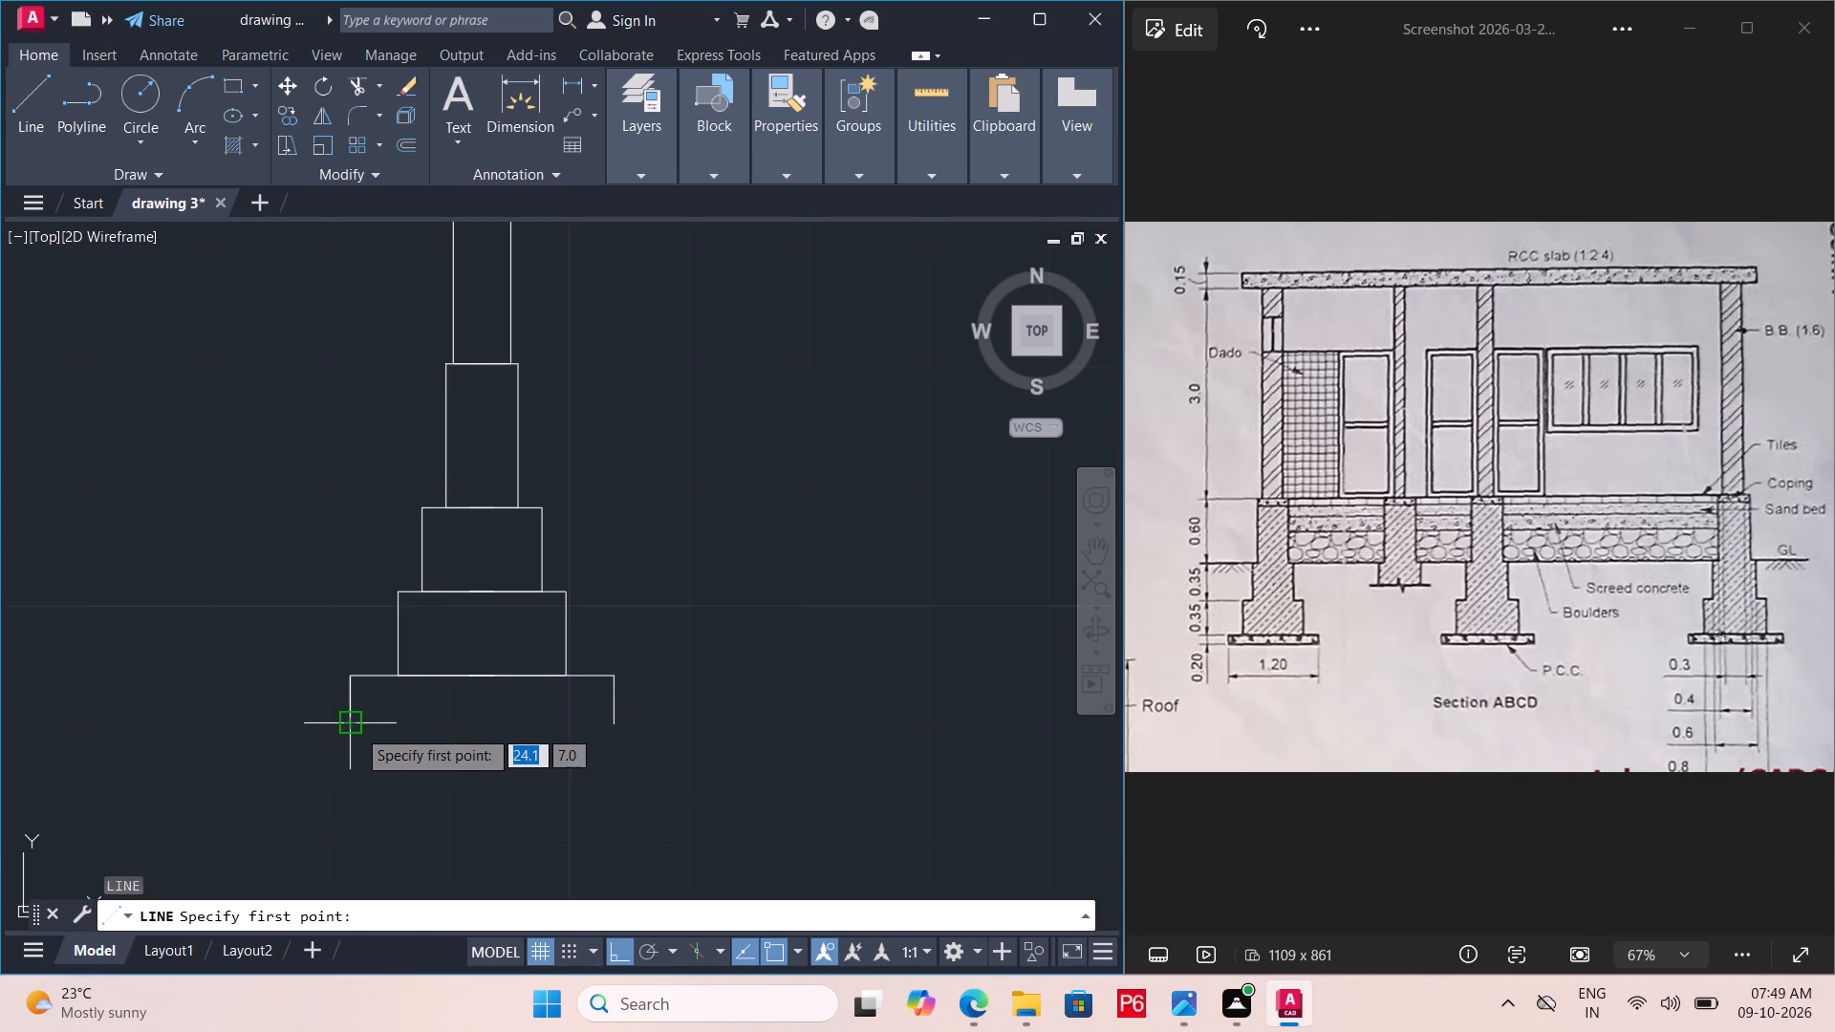
left_click_drag(356, 728, 370, 728)
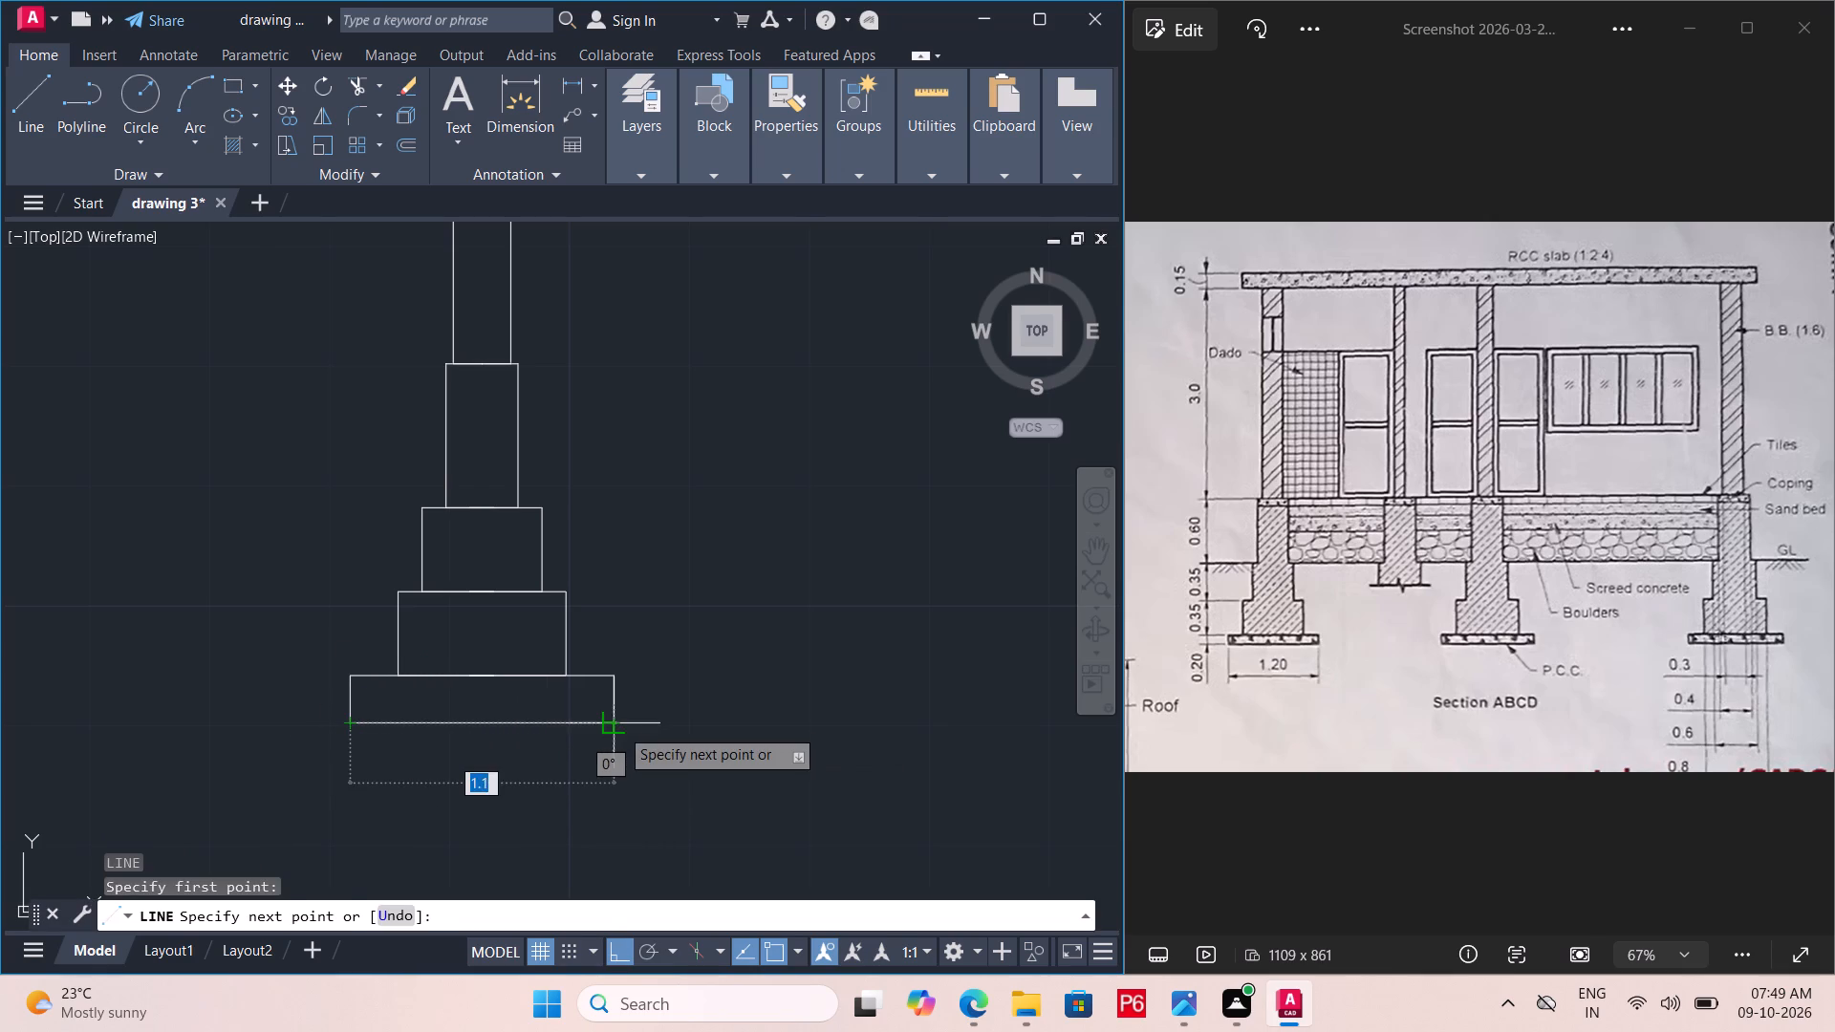
left_click(619, 727)
key("Escape")
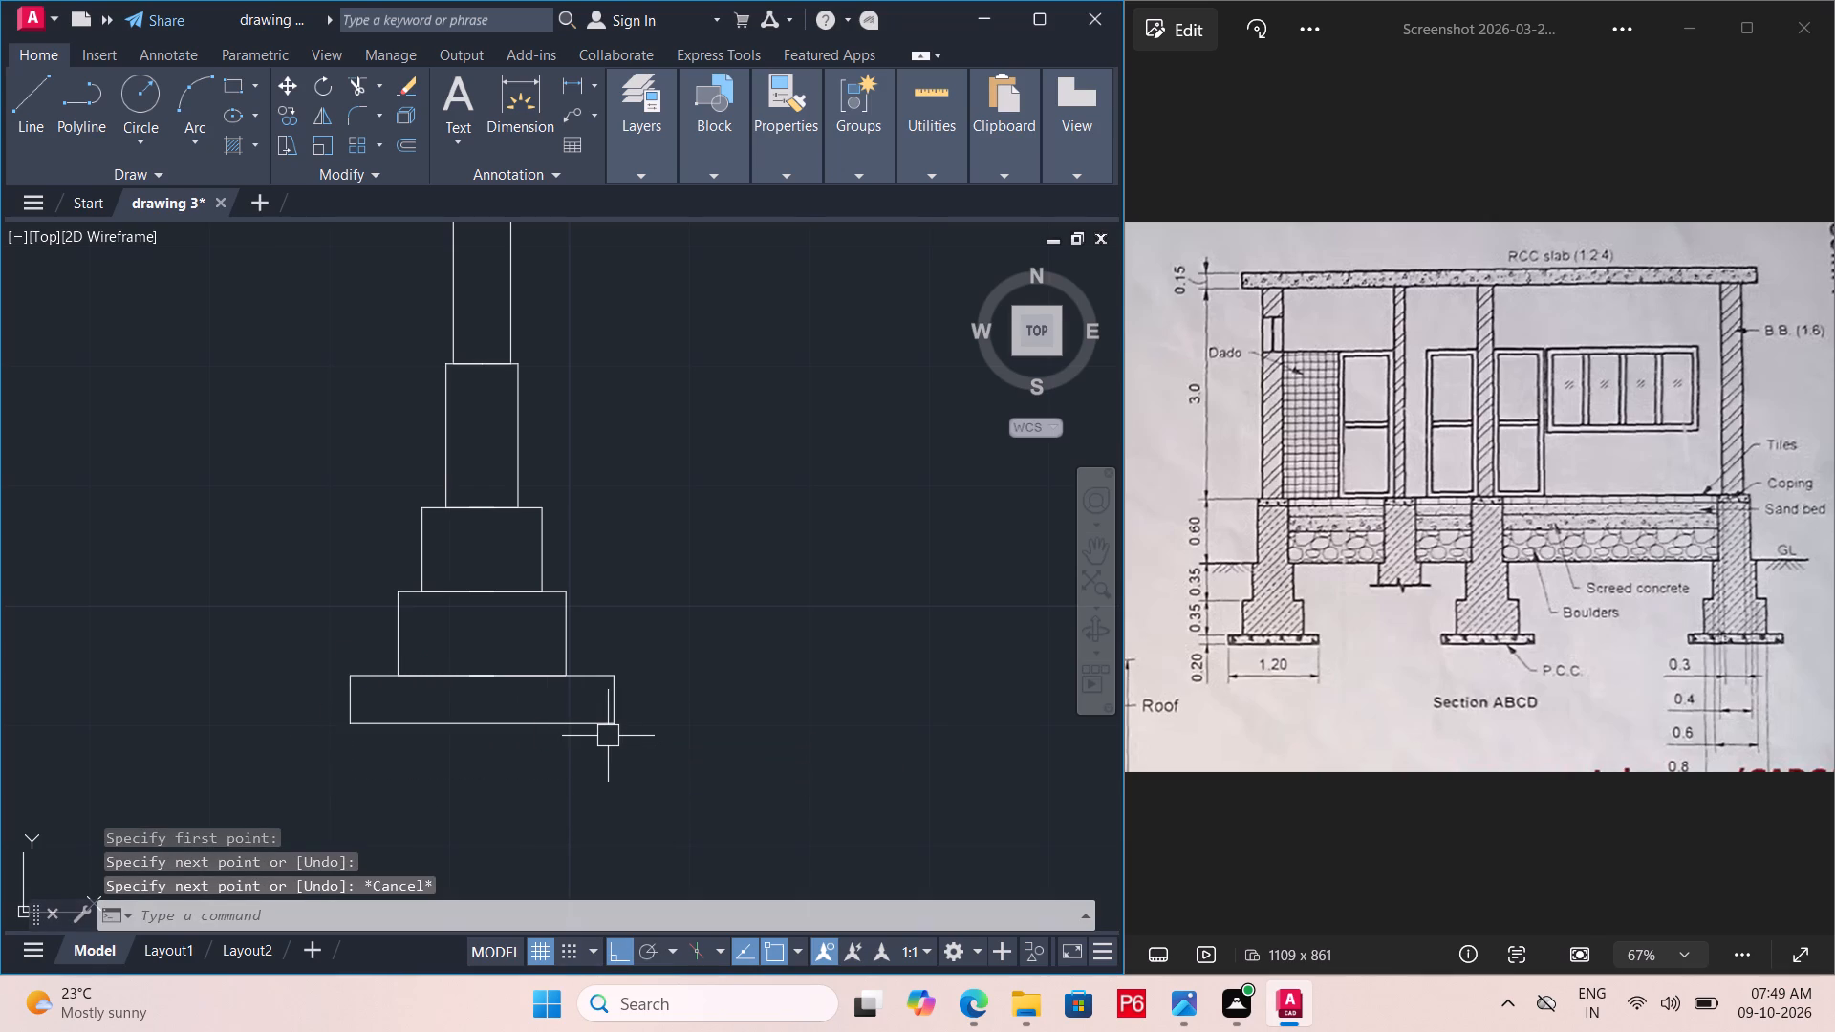
Save the drawing.
key("ctrl+s")
key("ctrl+s")
key("ctrl+s")
key("ctrl+s")
key("ctrl+s")
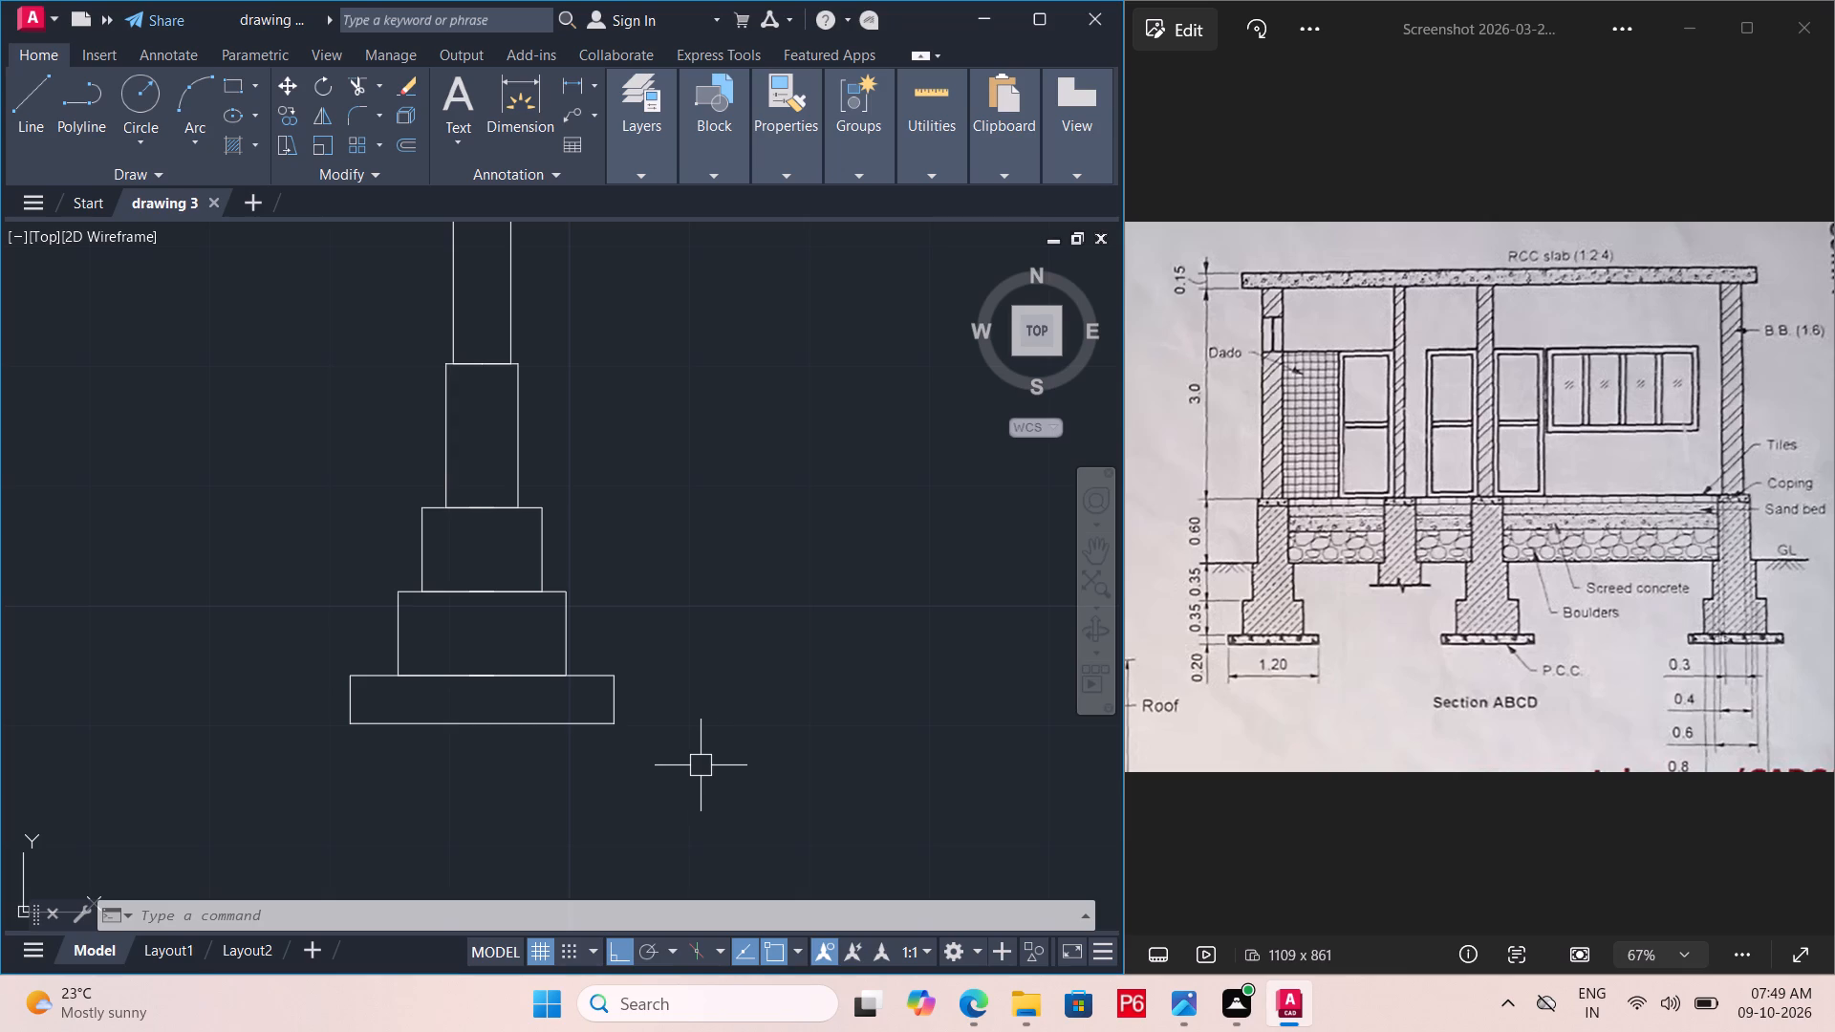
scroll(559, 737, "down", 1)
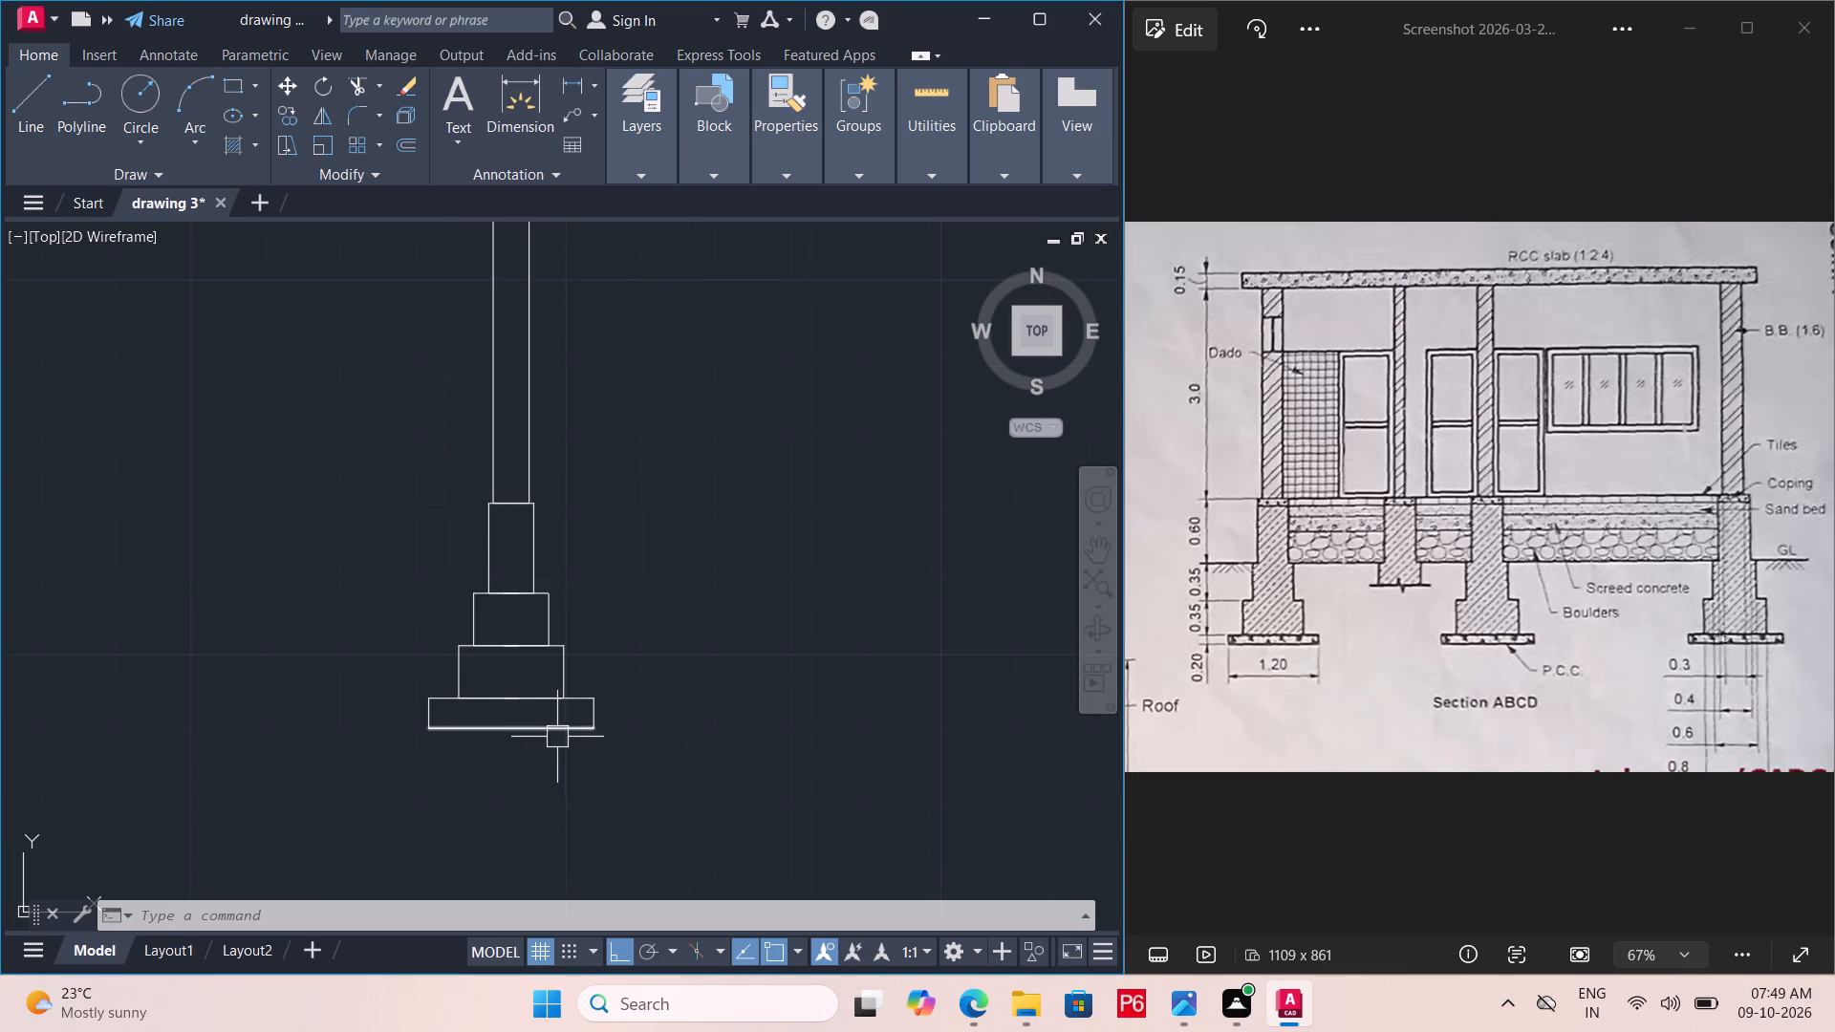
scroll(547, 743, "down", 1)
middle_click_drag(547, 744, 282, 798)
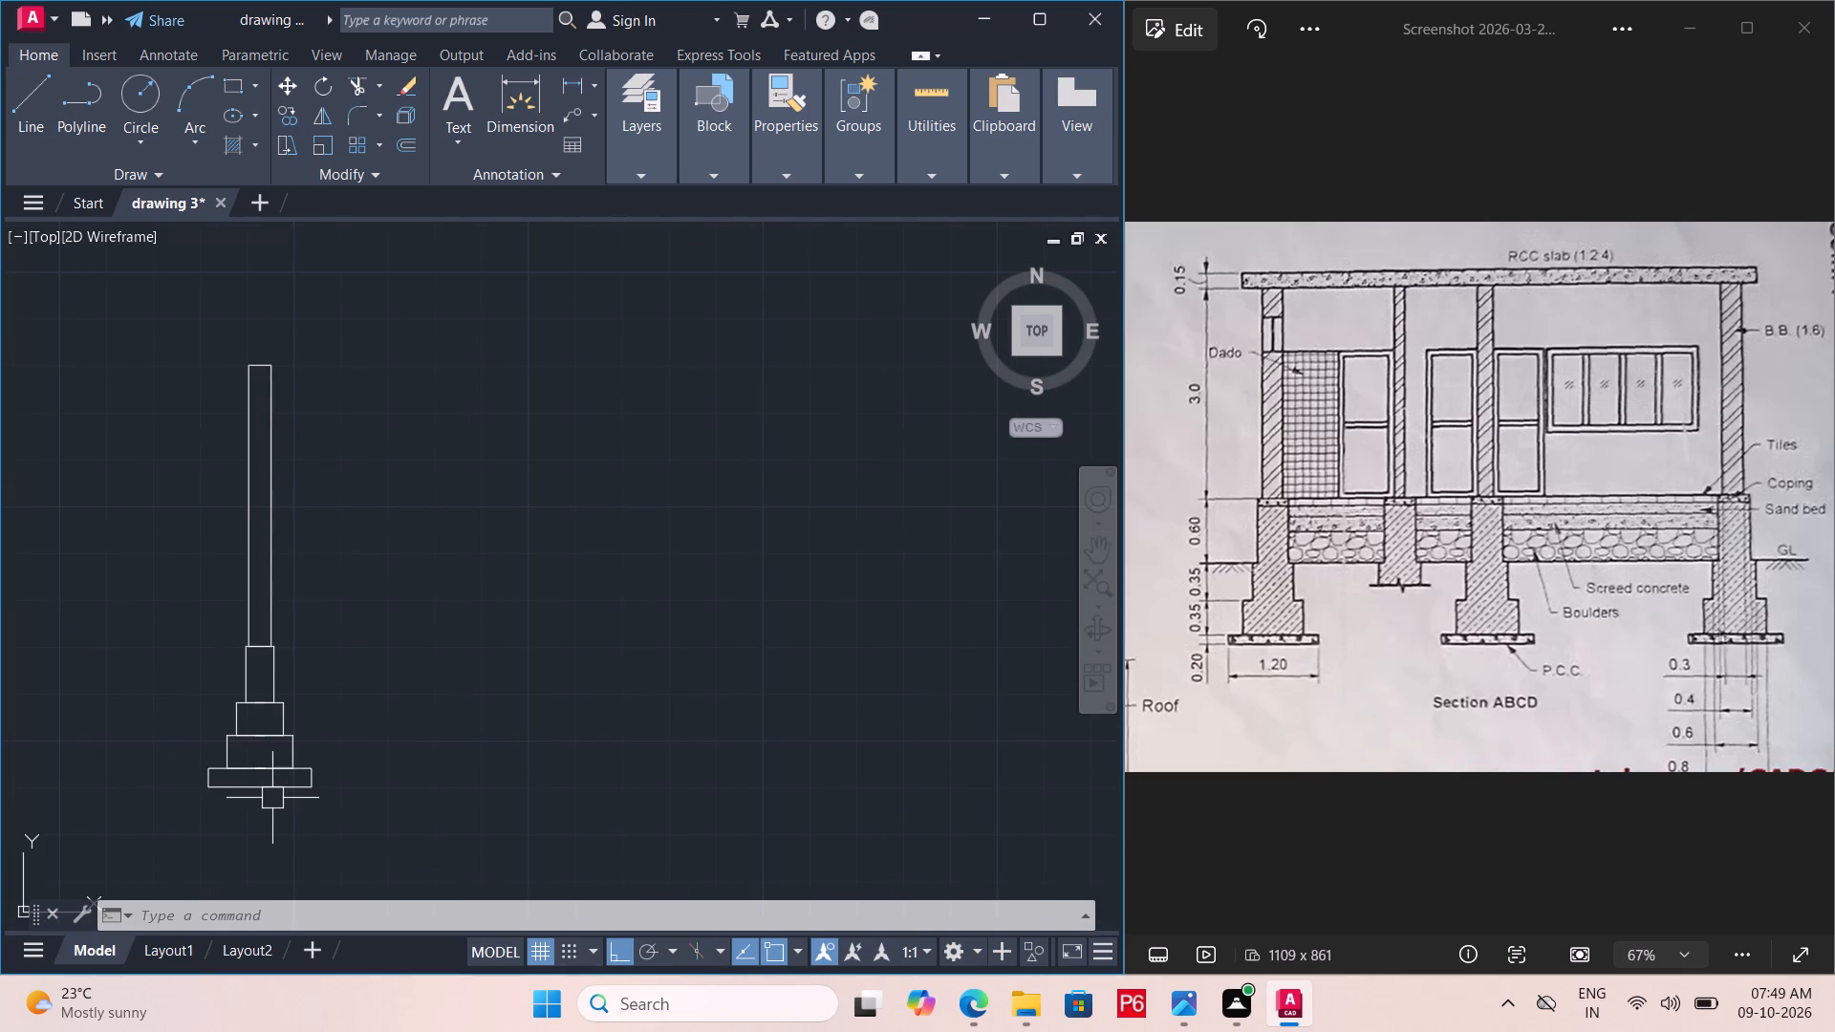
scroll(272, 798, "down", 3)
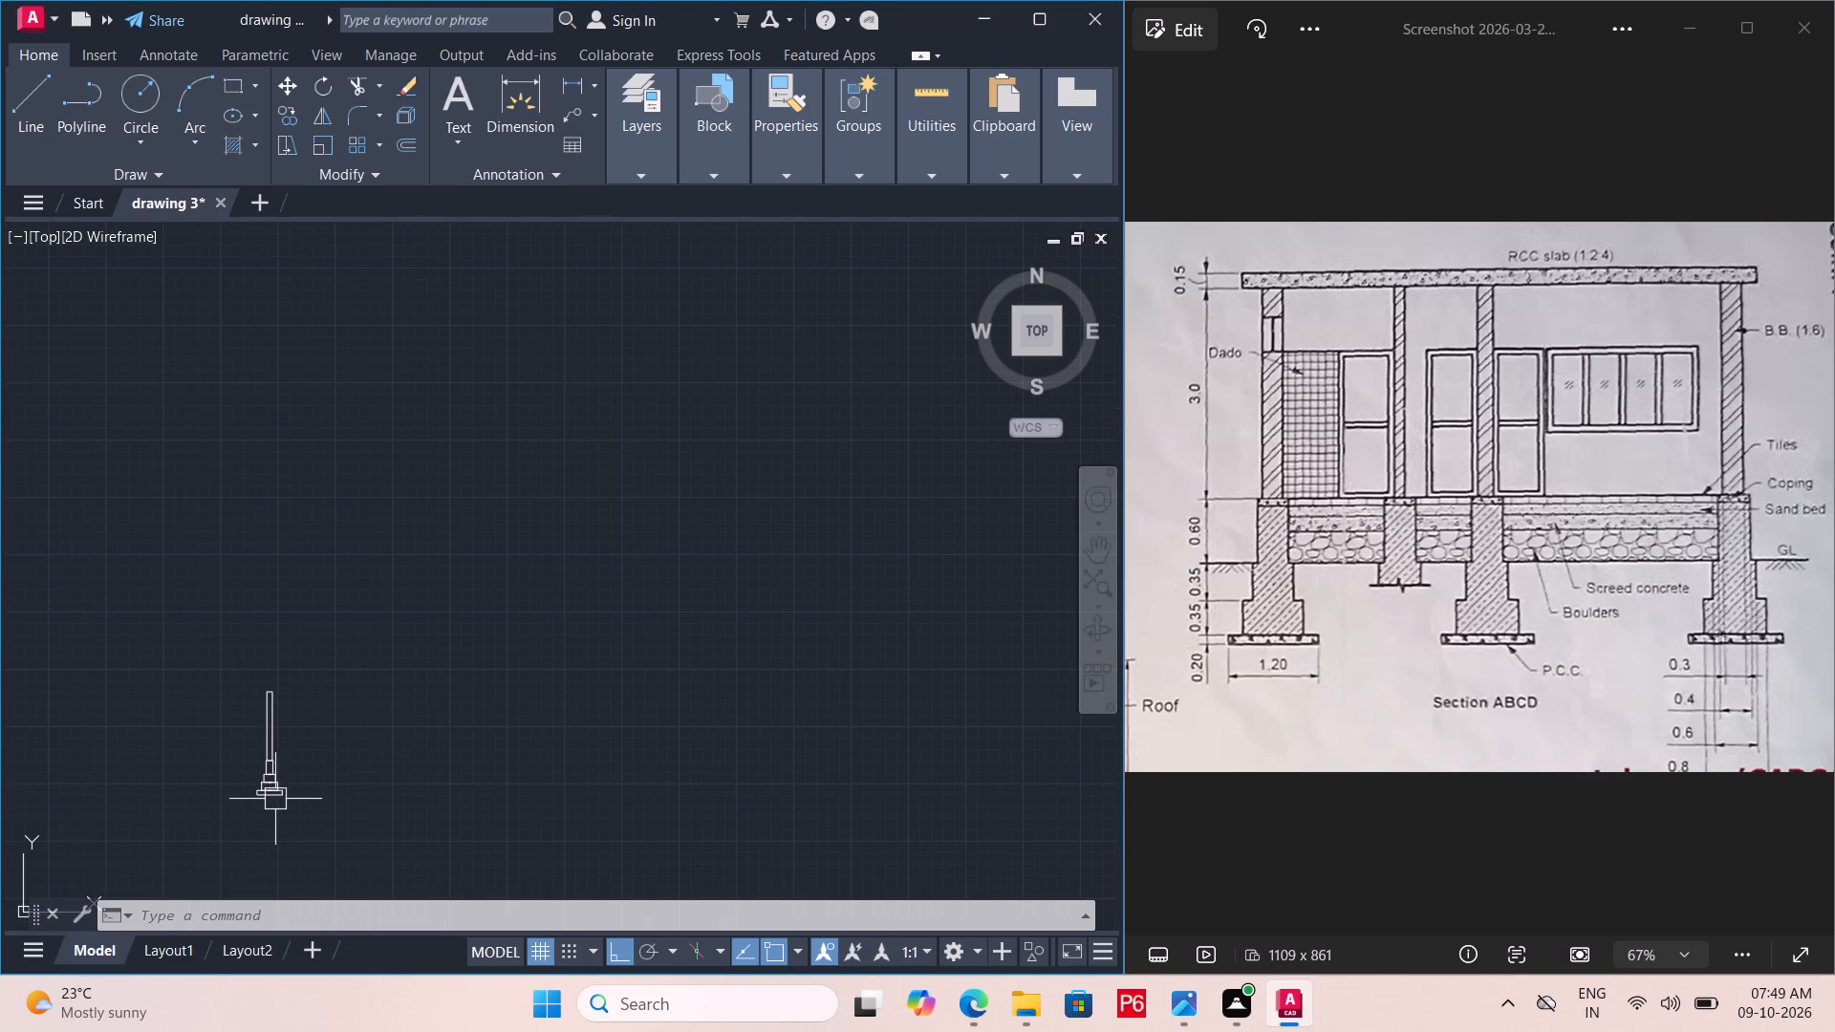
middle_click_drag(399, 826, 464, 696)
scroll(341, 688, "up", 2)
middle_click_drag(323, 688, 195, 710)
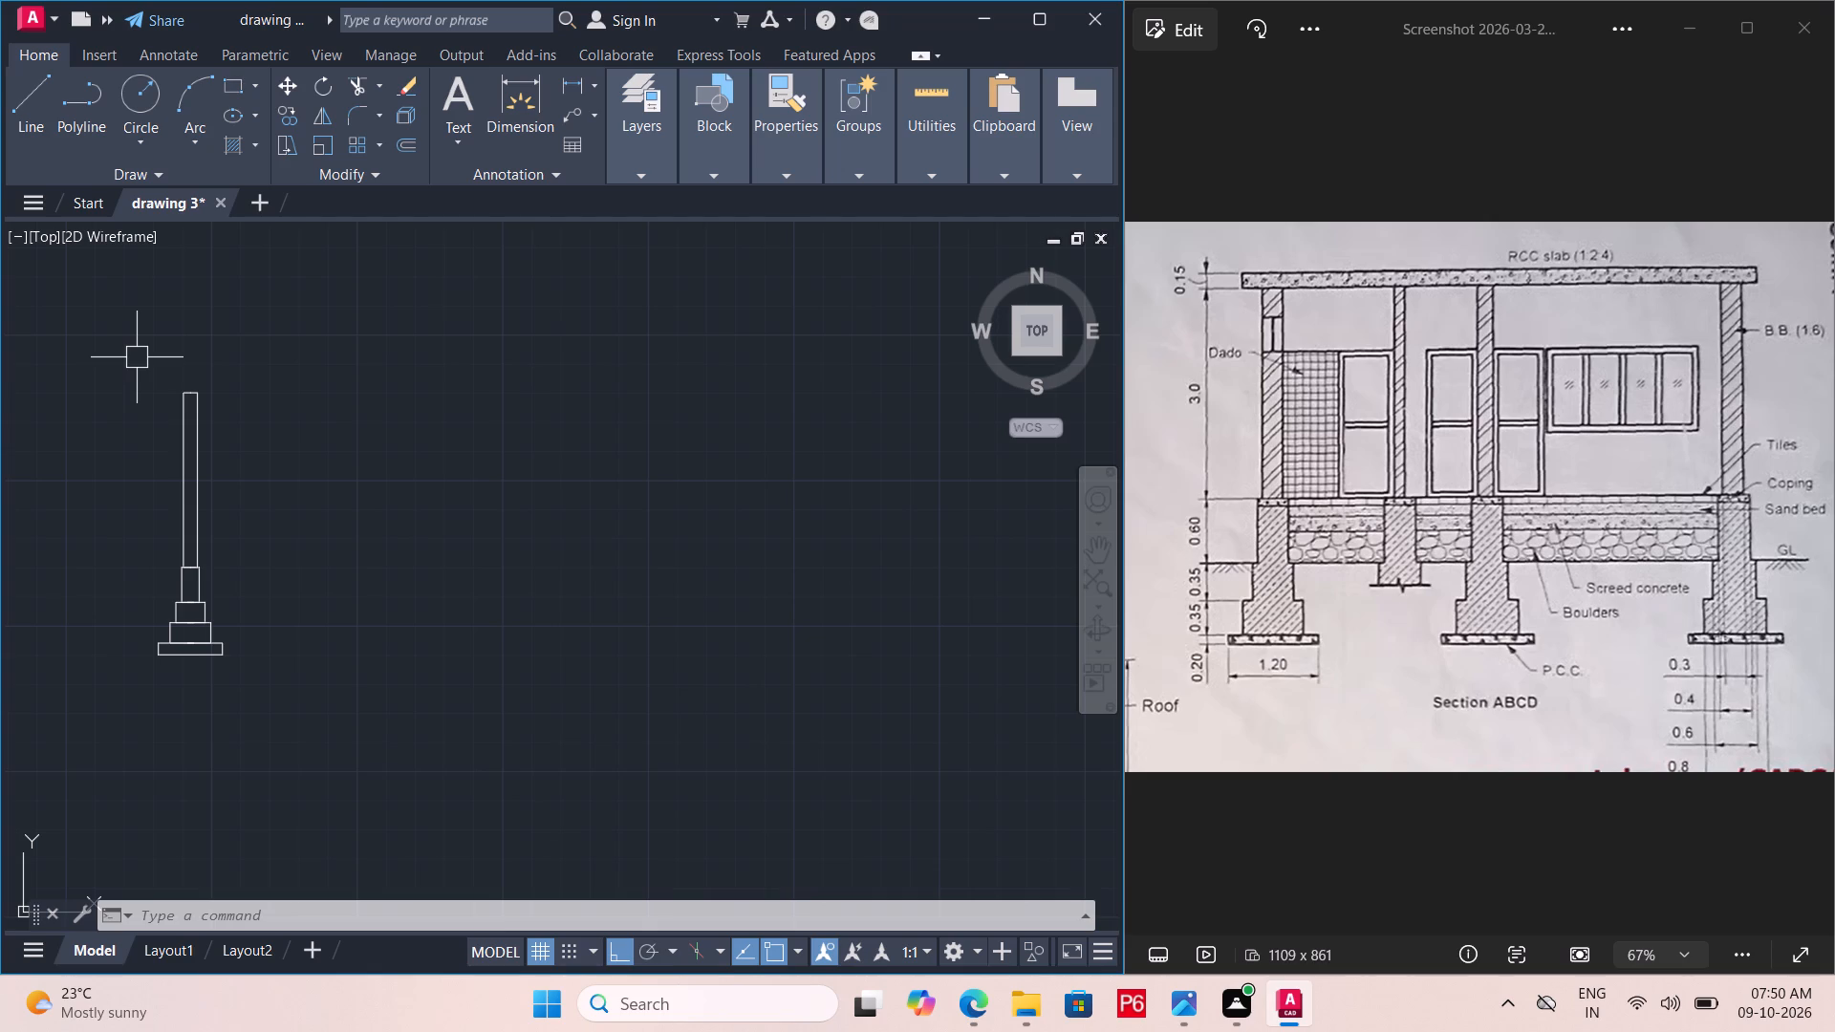
Trim the inner horizontal lines between the footing's stepped blocks, including the middle part of the lowest block's top line.
scroll(174, 604, "up", 3)
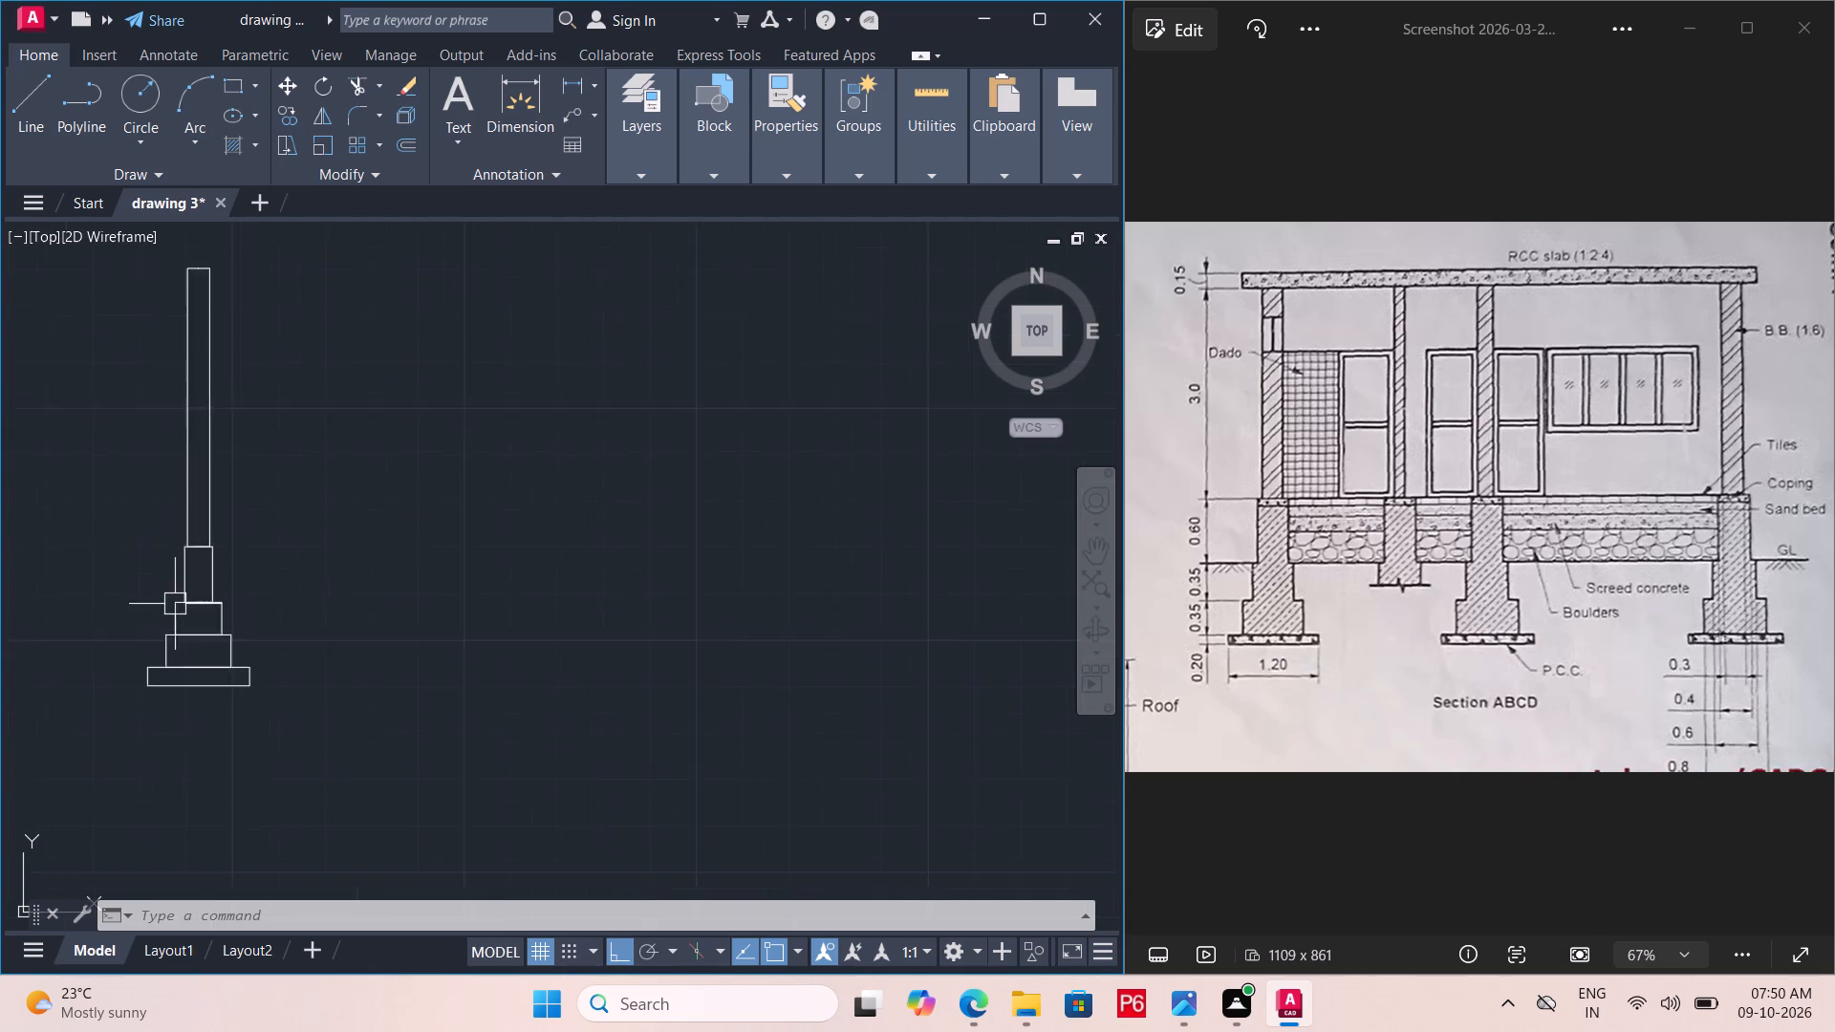
scroll(182, 617, "up", 1)
middle_click_drag(182, 617, 418, 610)
scroll(404, 559, "down", 1)
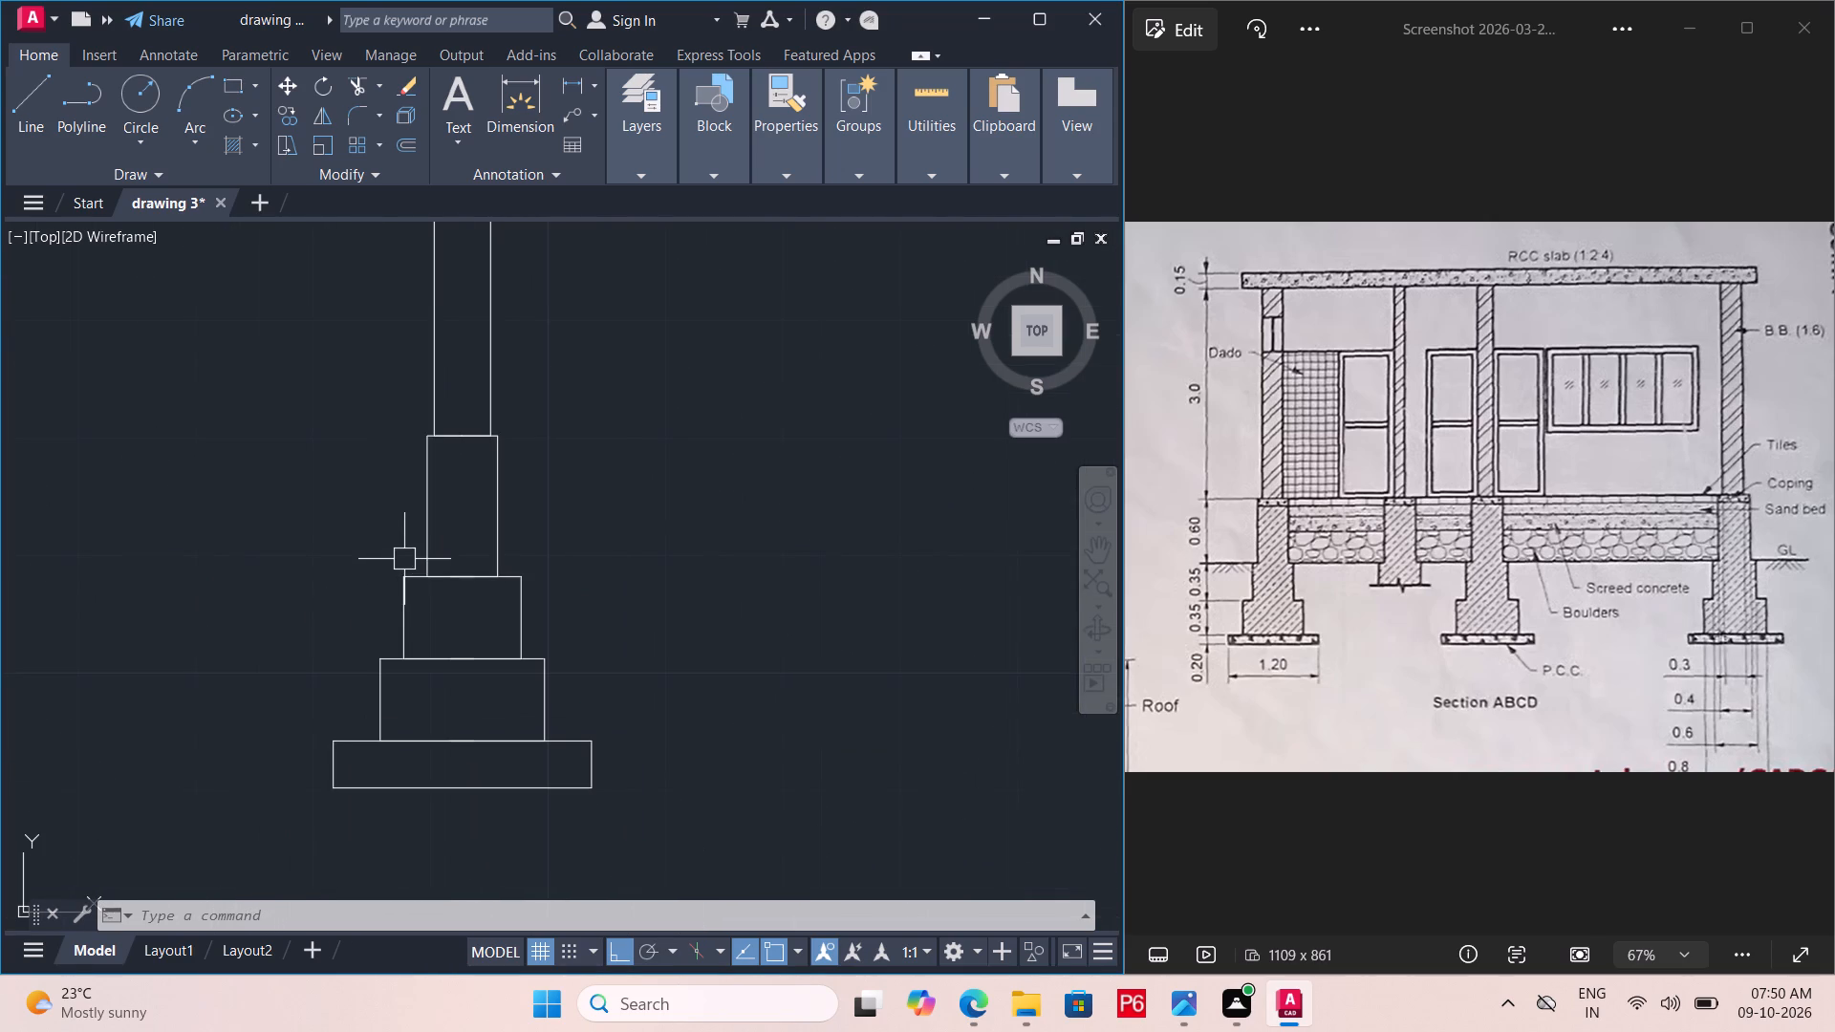
middle_click_drag(412, 593, 421, 551)
type("tr")
key("space")
key("space")
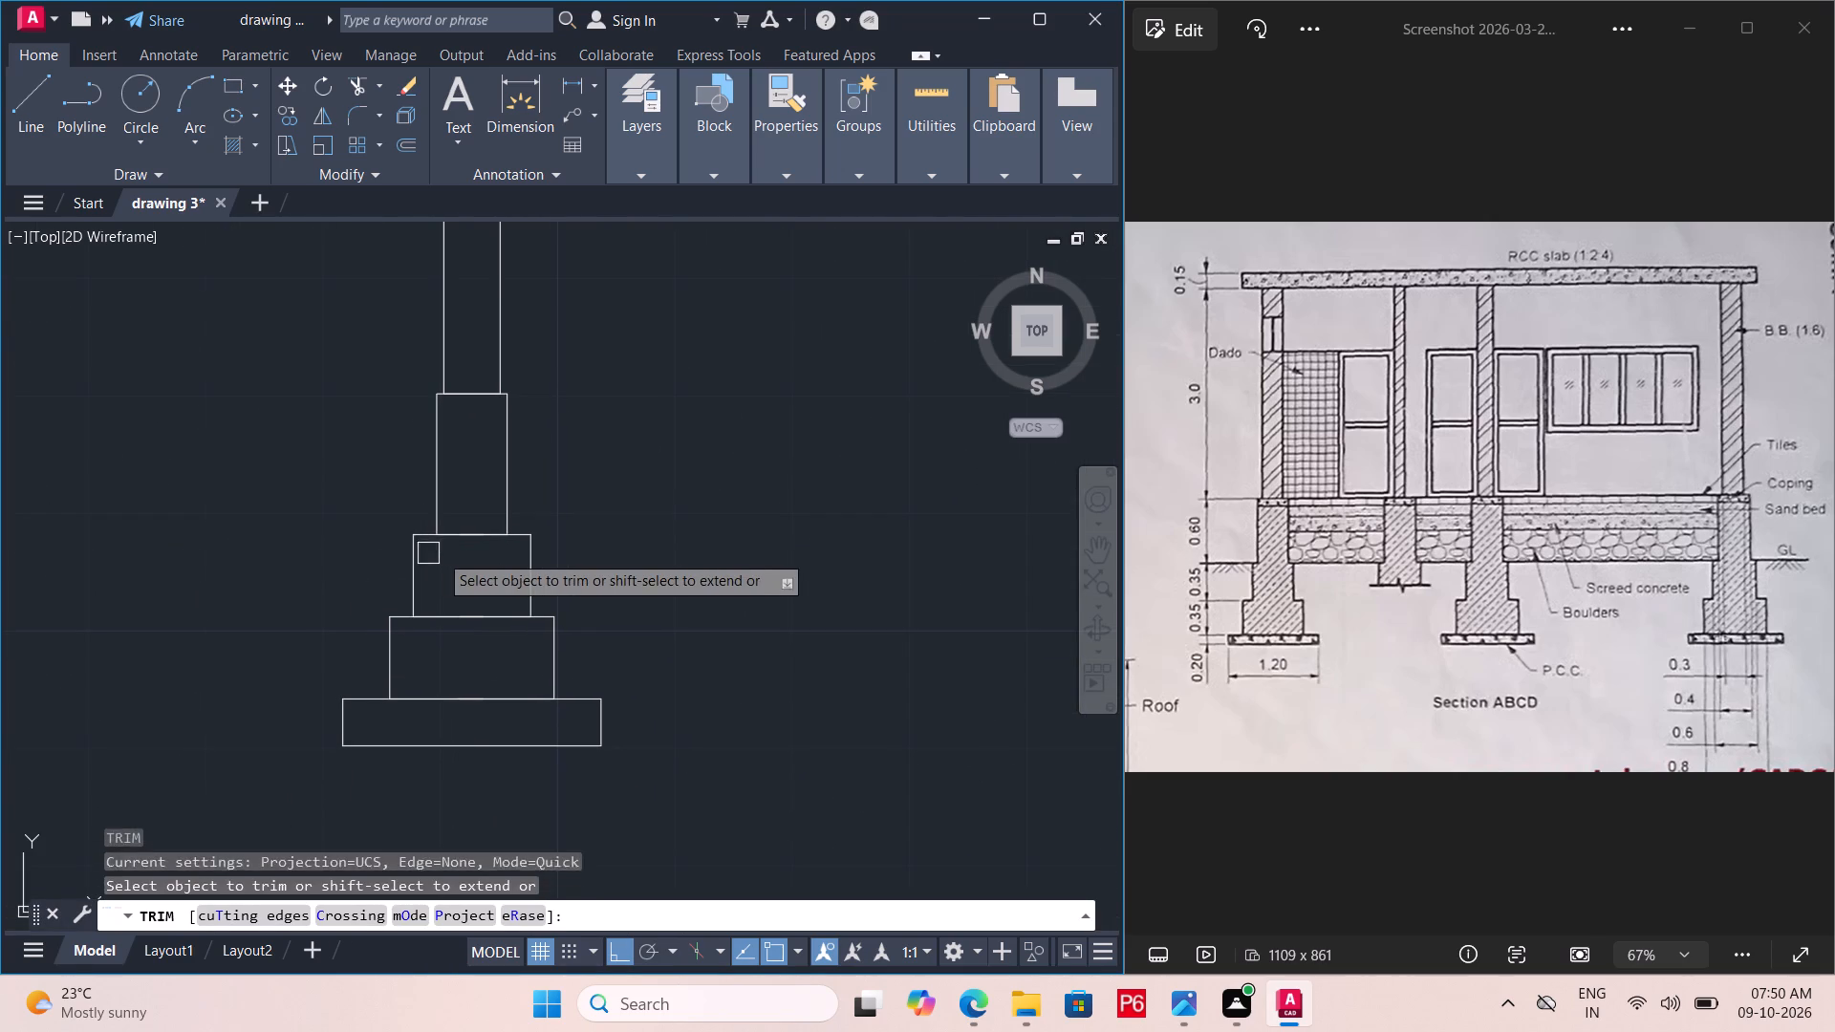
double_click(460, 535)
left_click(476, 534)
left_click(480, 542)
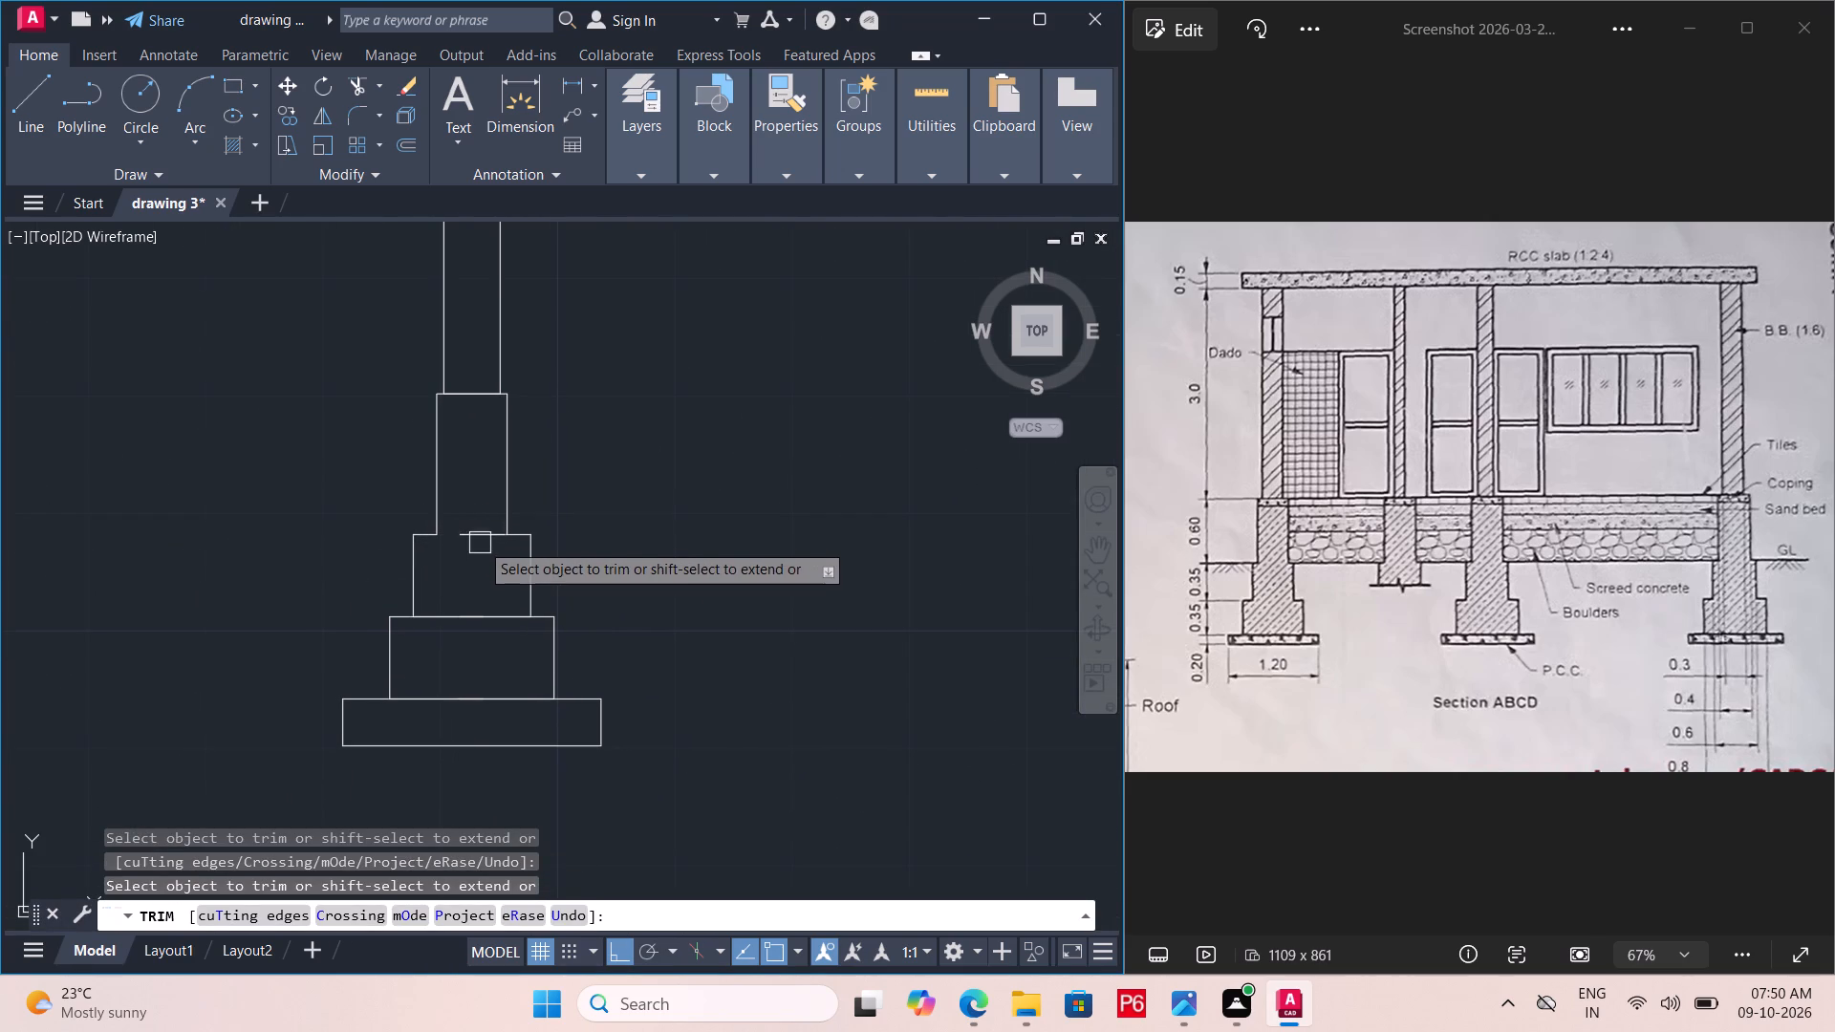
left_click(475, 623)
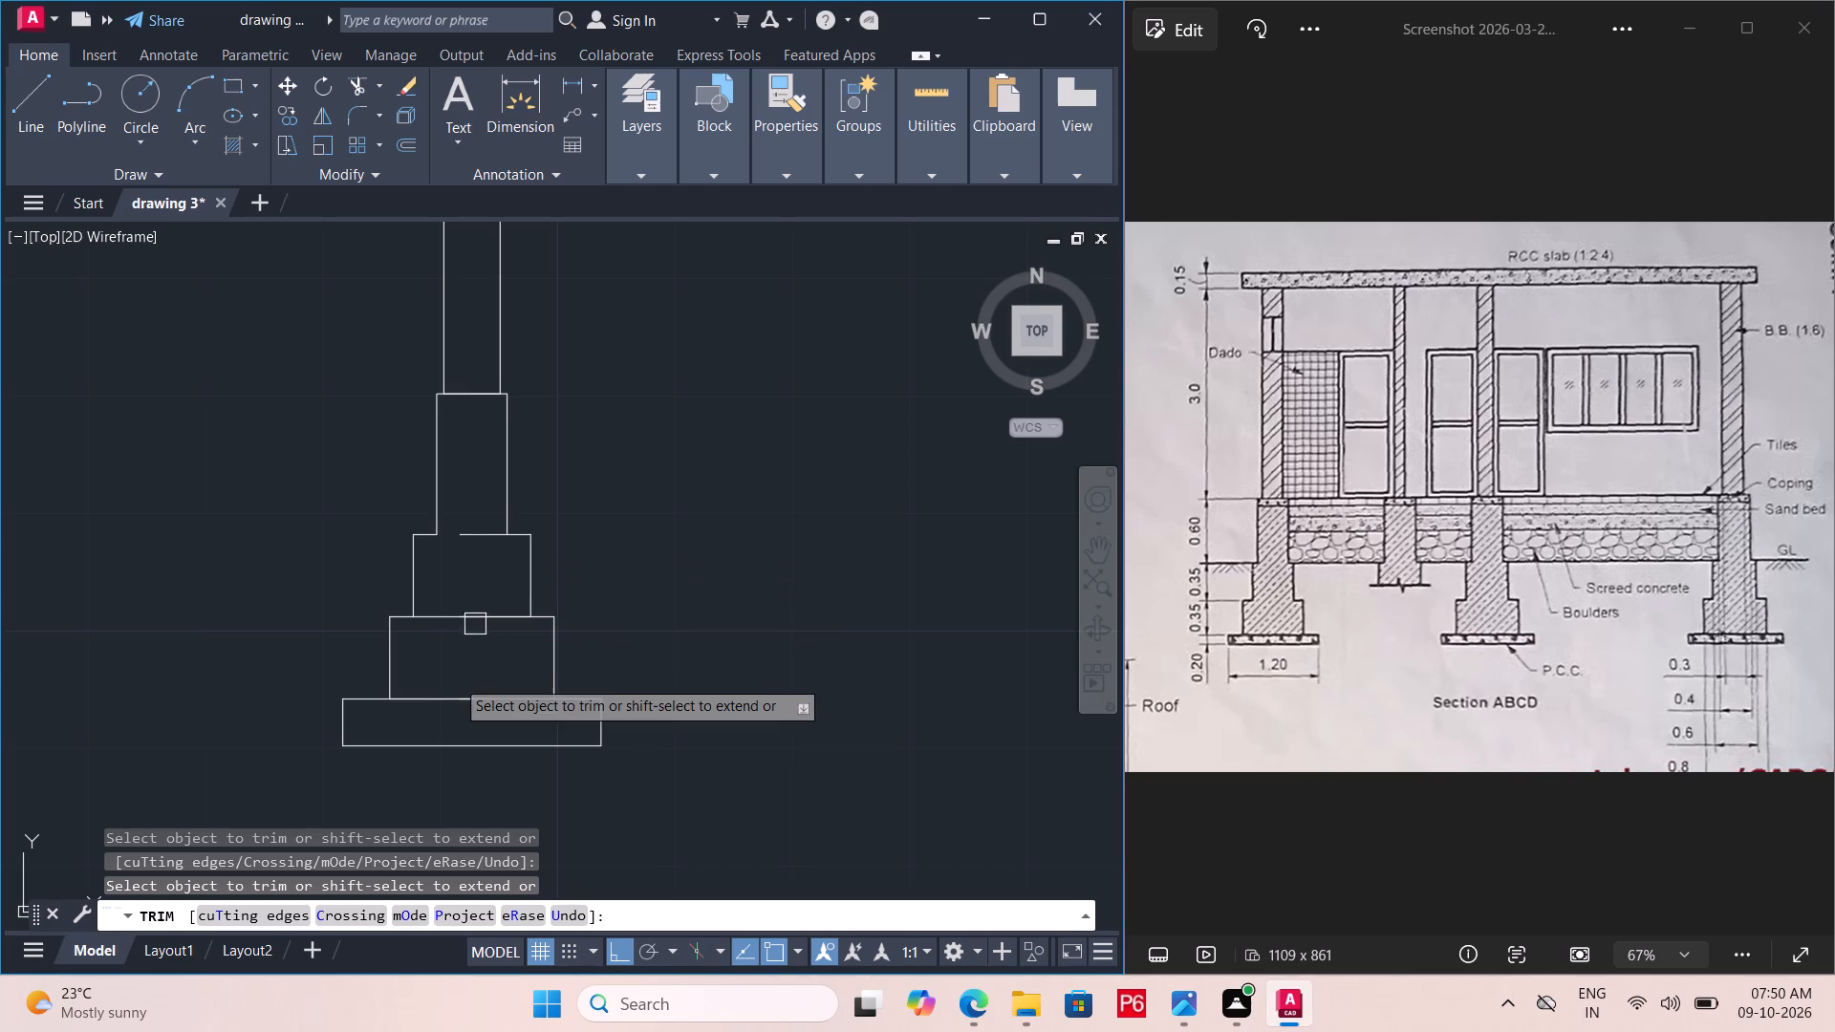
left_click(471, 586)
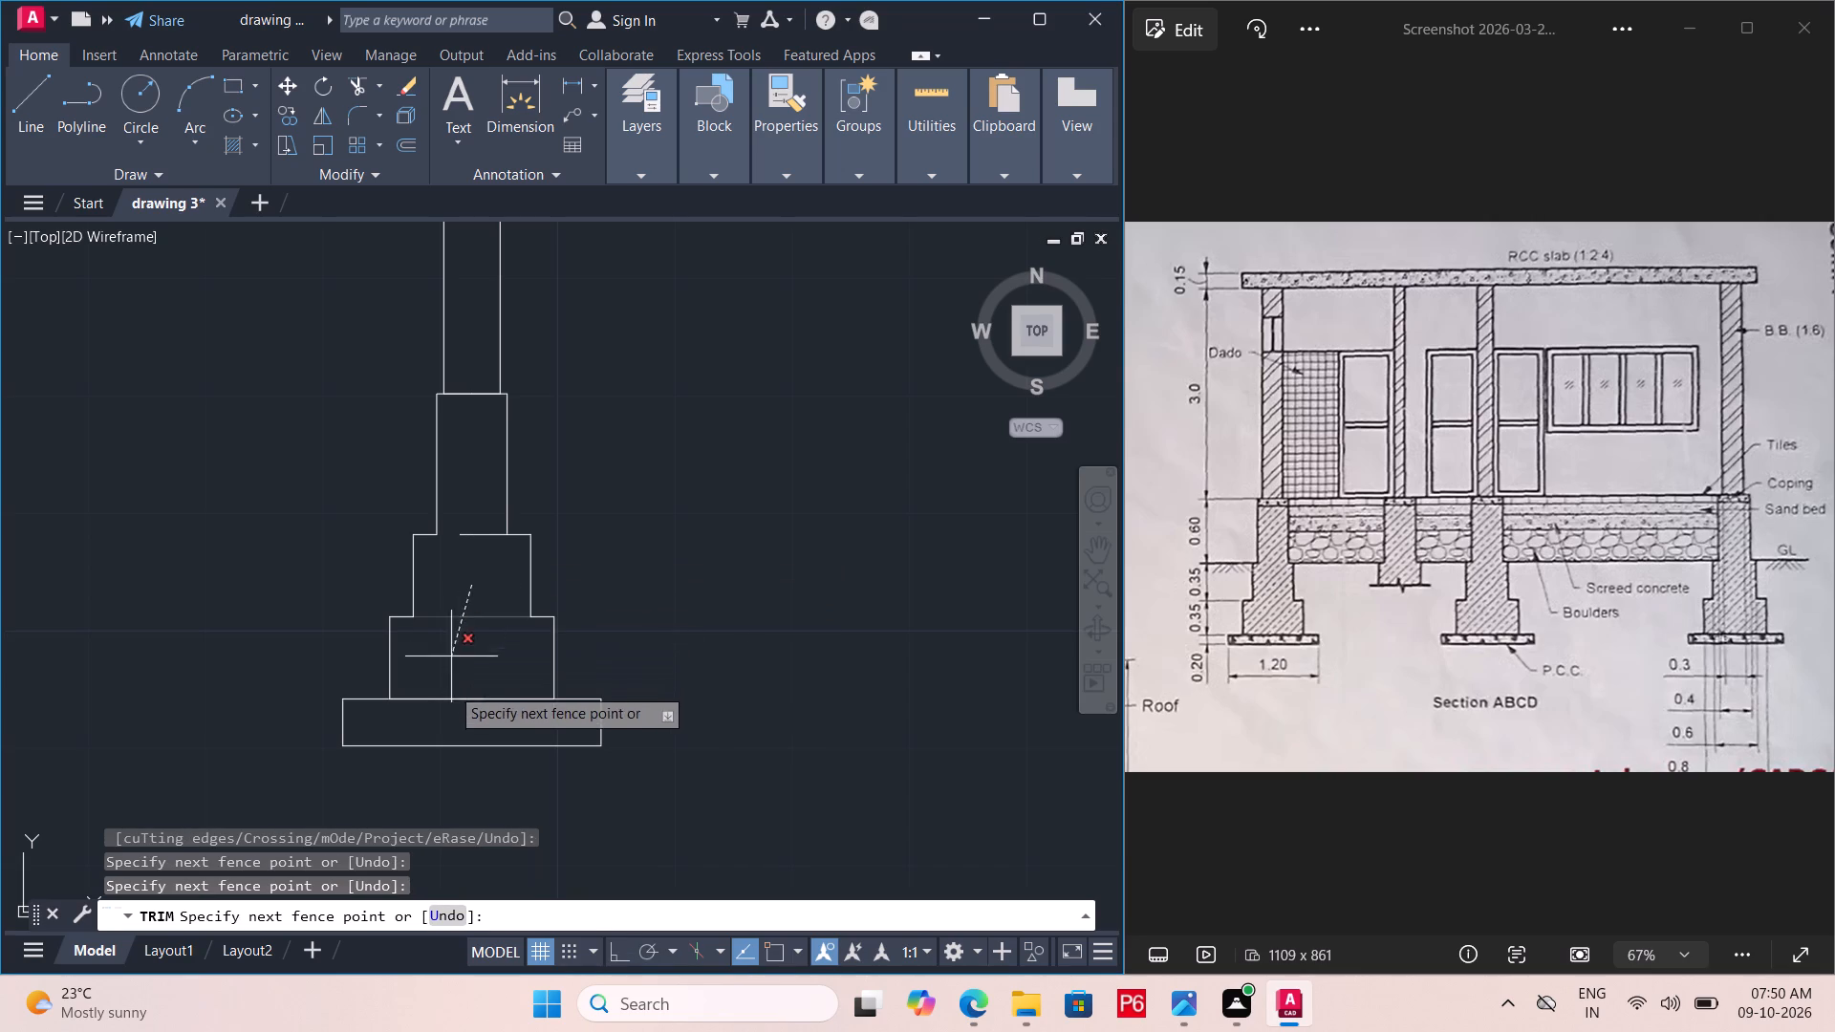
left_click(460, 716)
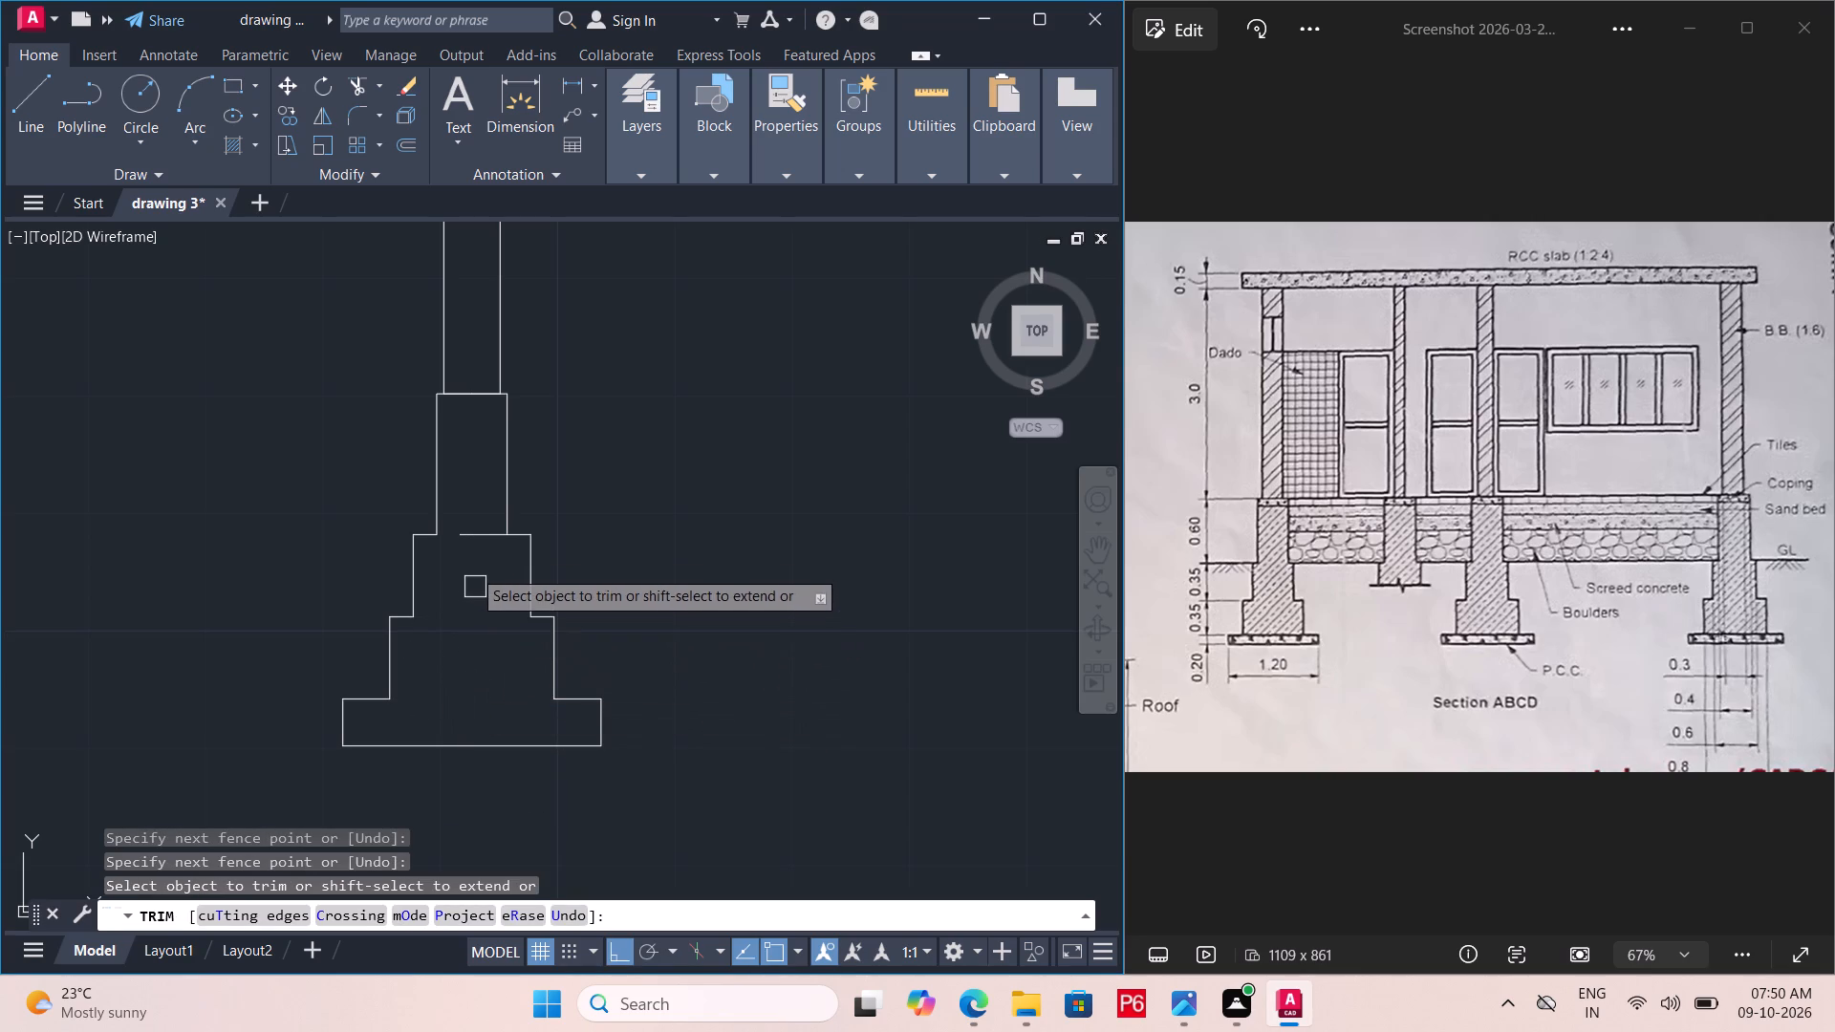
left_click(482, 540)
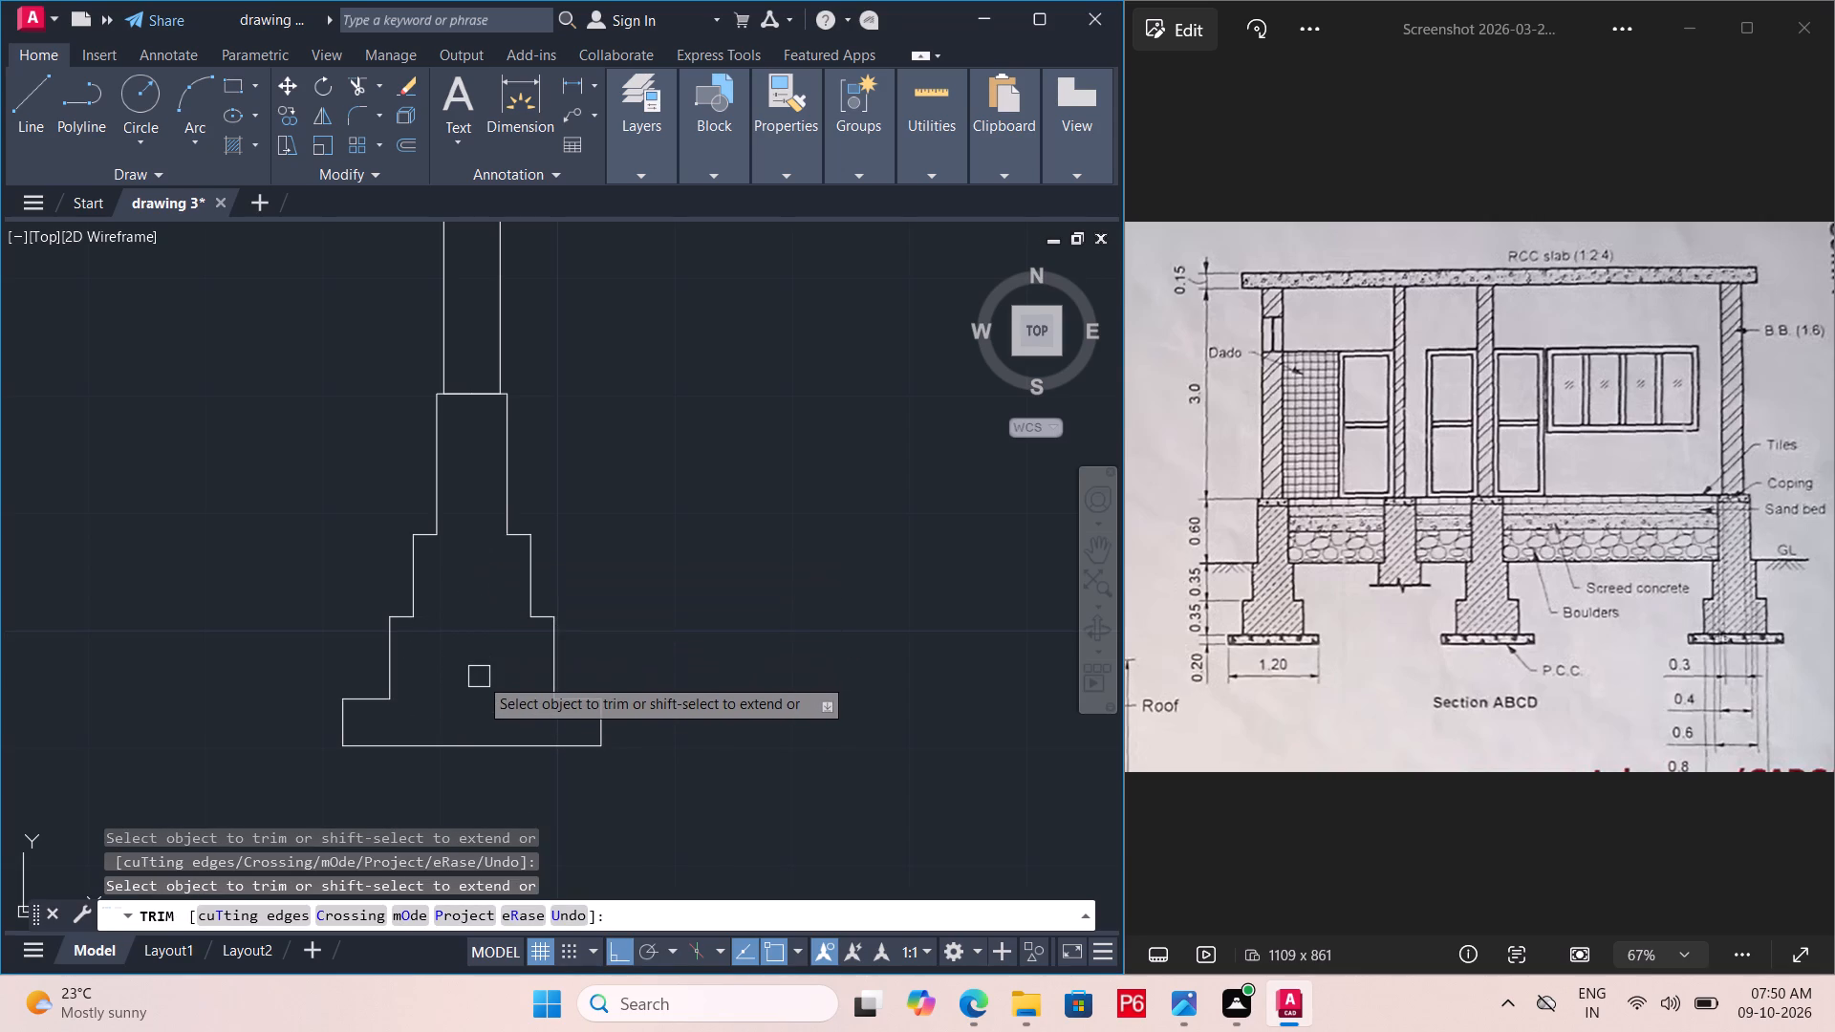
Save the drawing.
key("ctrl+s")
key("ctrl+s")
key("ctrl+s")
Extend the short top line of the footing's lowest block across its full width to close the block again.
scroll(473, 693, "down", 1)
middle_click_drag(473, 696, 474, 727)
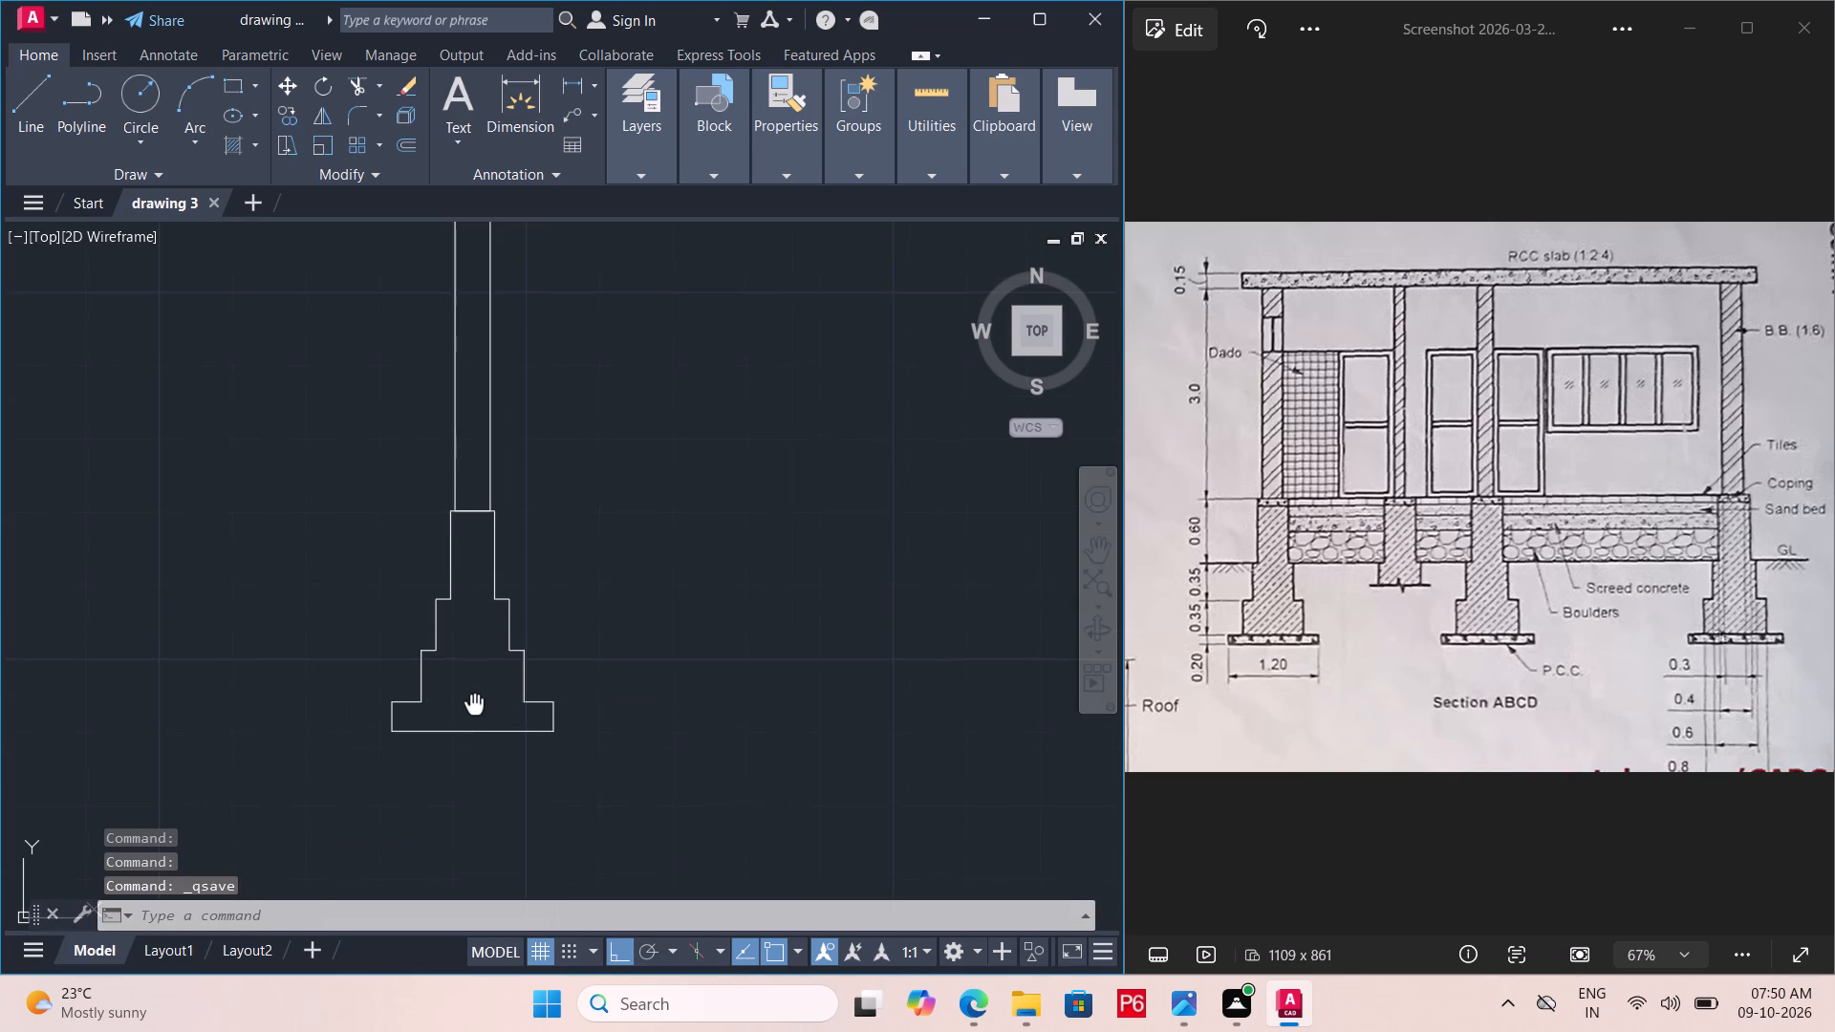
middle_click_drag(474, 727, 471, 739)
scroll(440, 754, "up", 2)
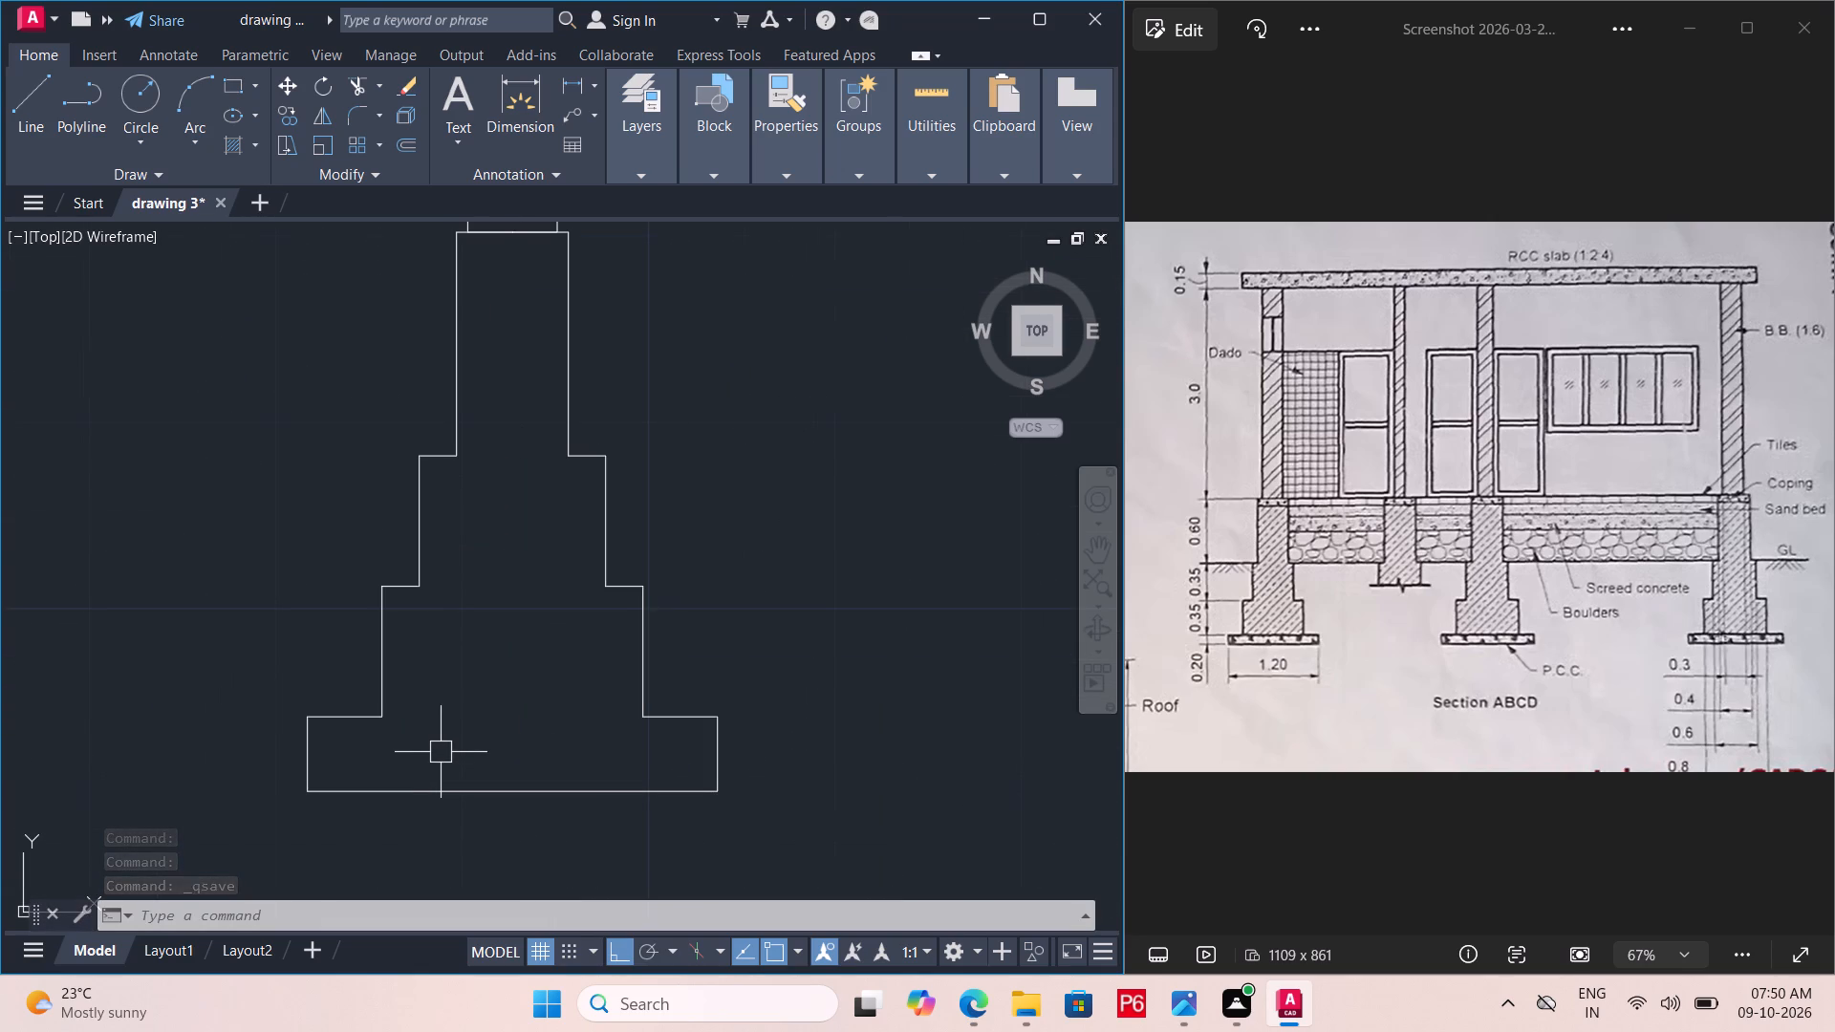
type("ex")
key("space")
key("space")
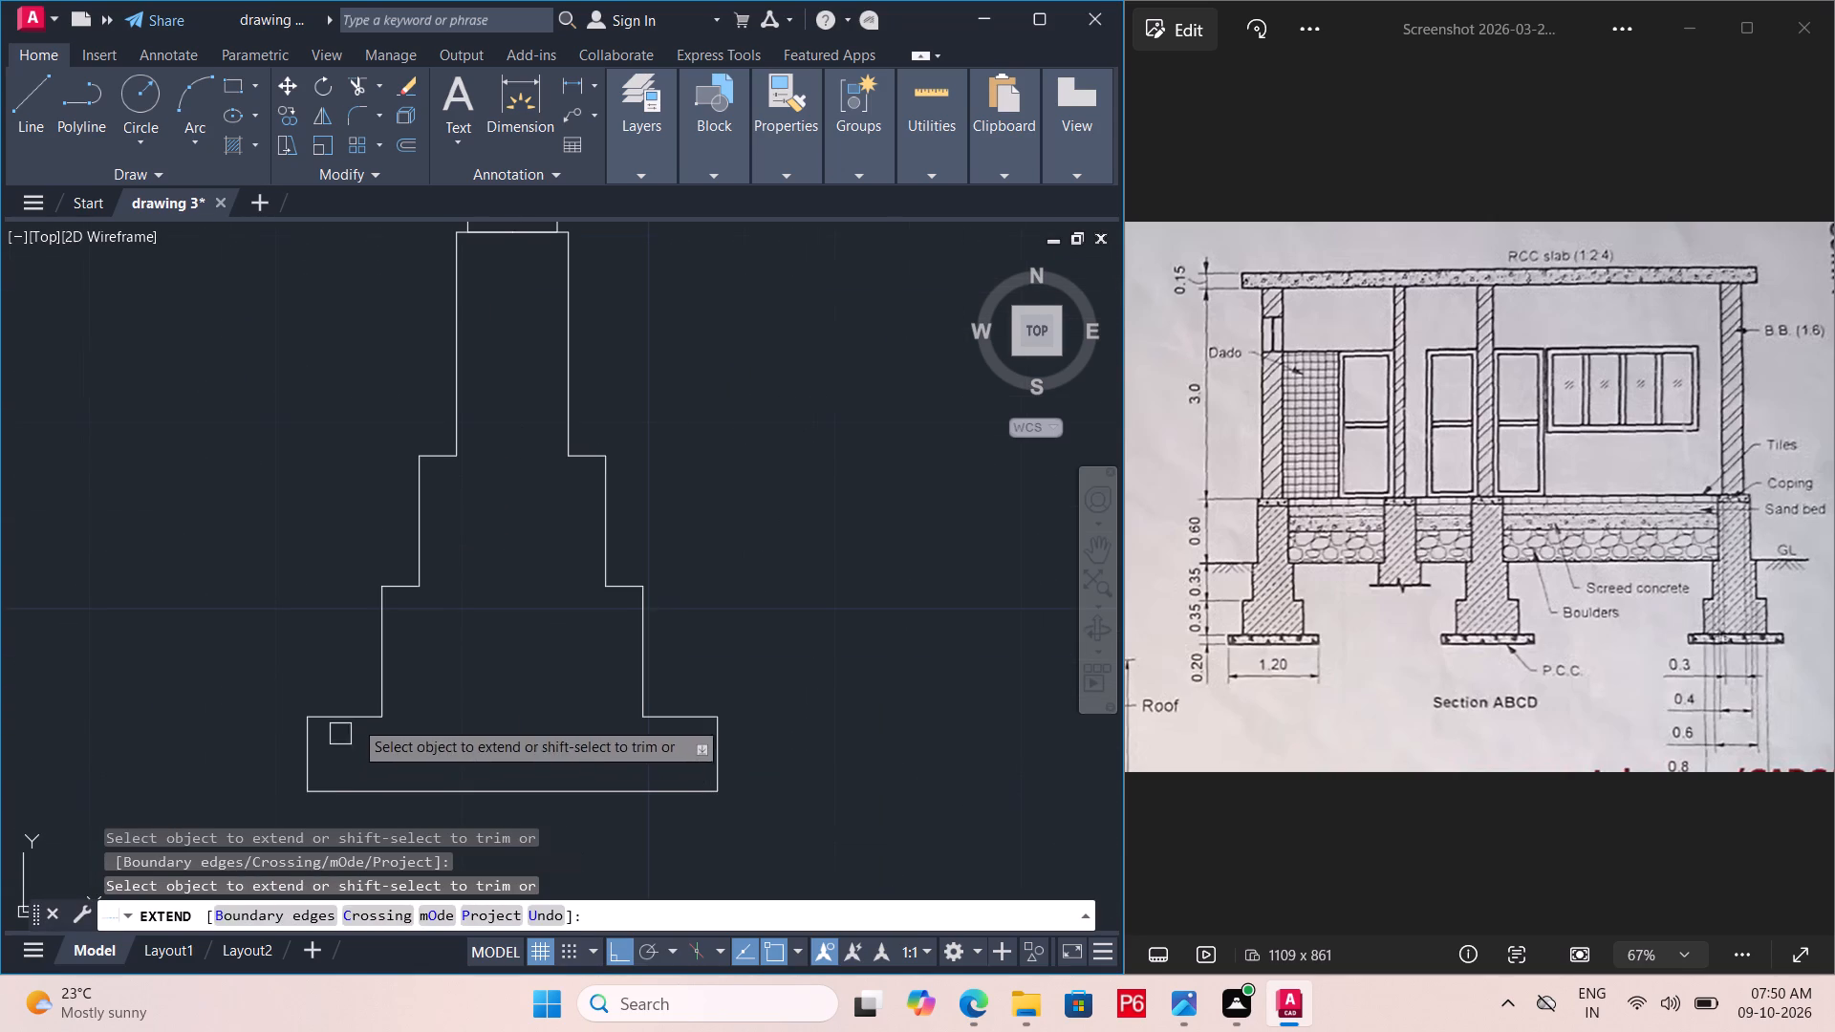
left_click(356, 717)
scroll(462, 780, "down", 1)
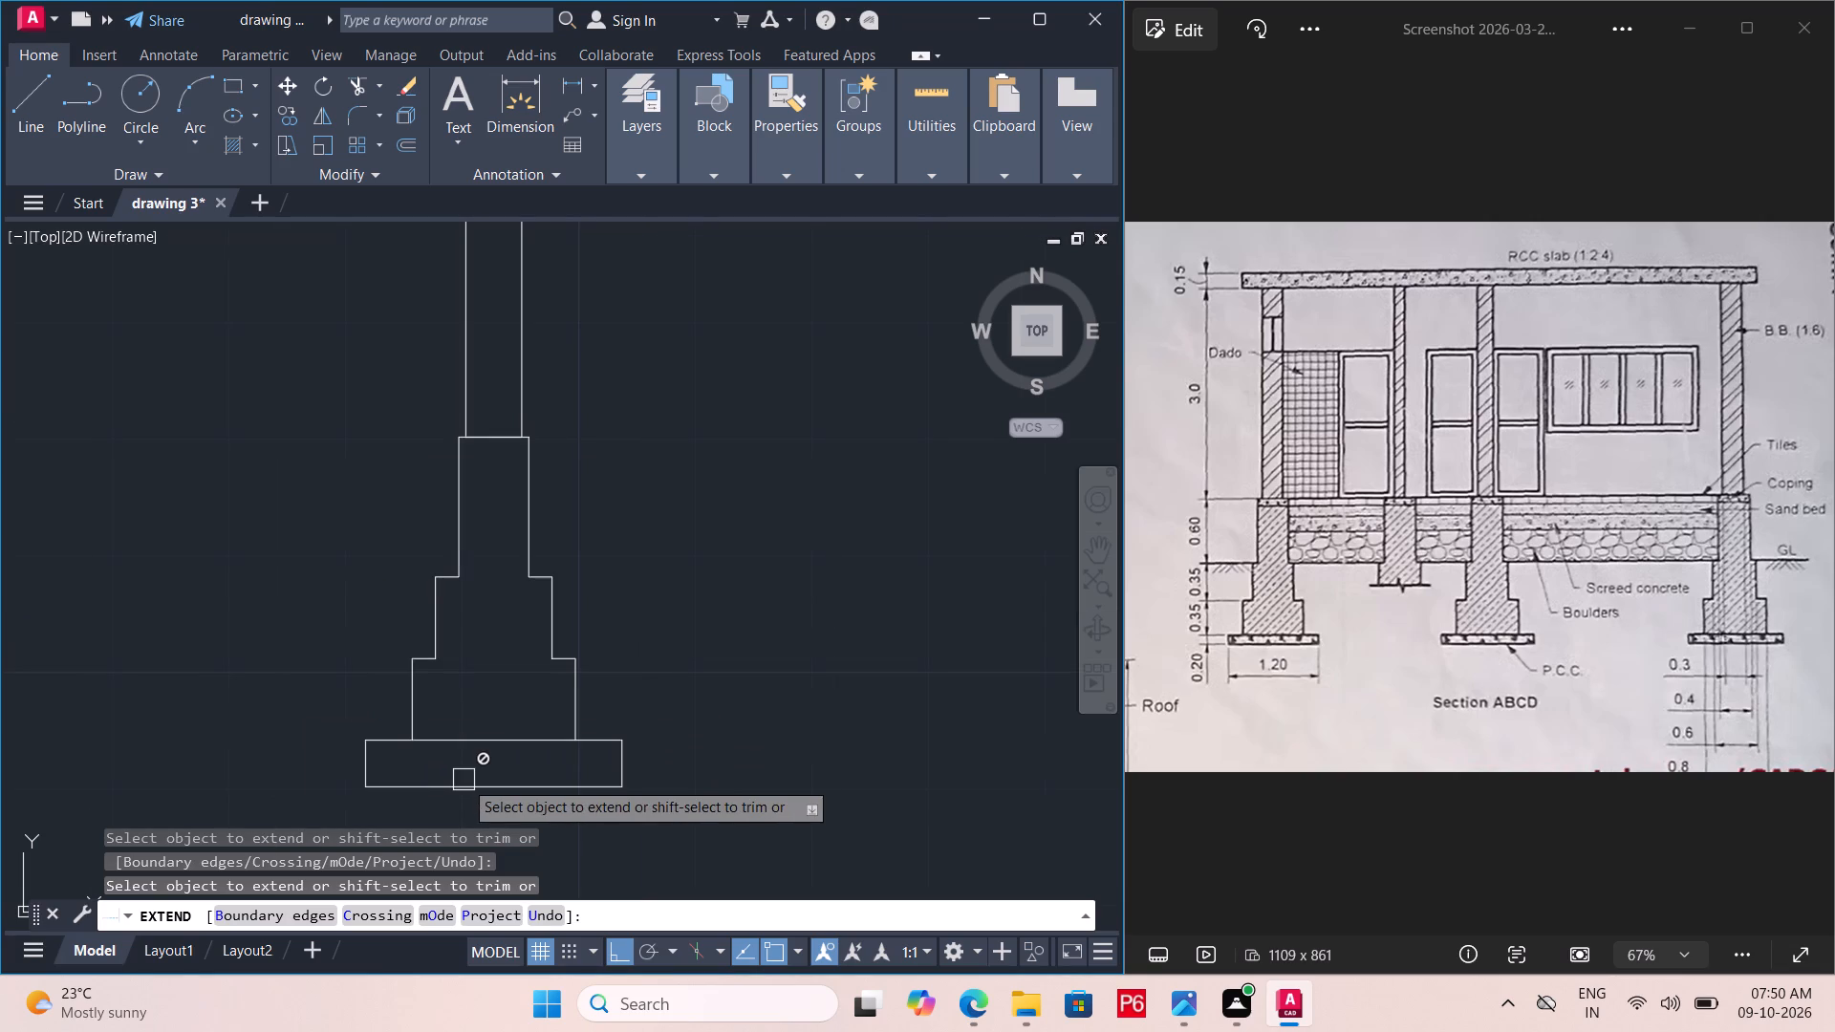
Save the drawing.
key("ctrl+s")
key("ctrl+s")
key("ctrl+s")
Convert a length of 7 feet to meters with the calculator's units conversion.
scroll(464, 782, "down", 1)
middle_click_drag(464, 783, 449, 863)
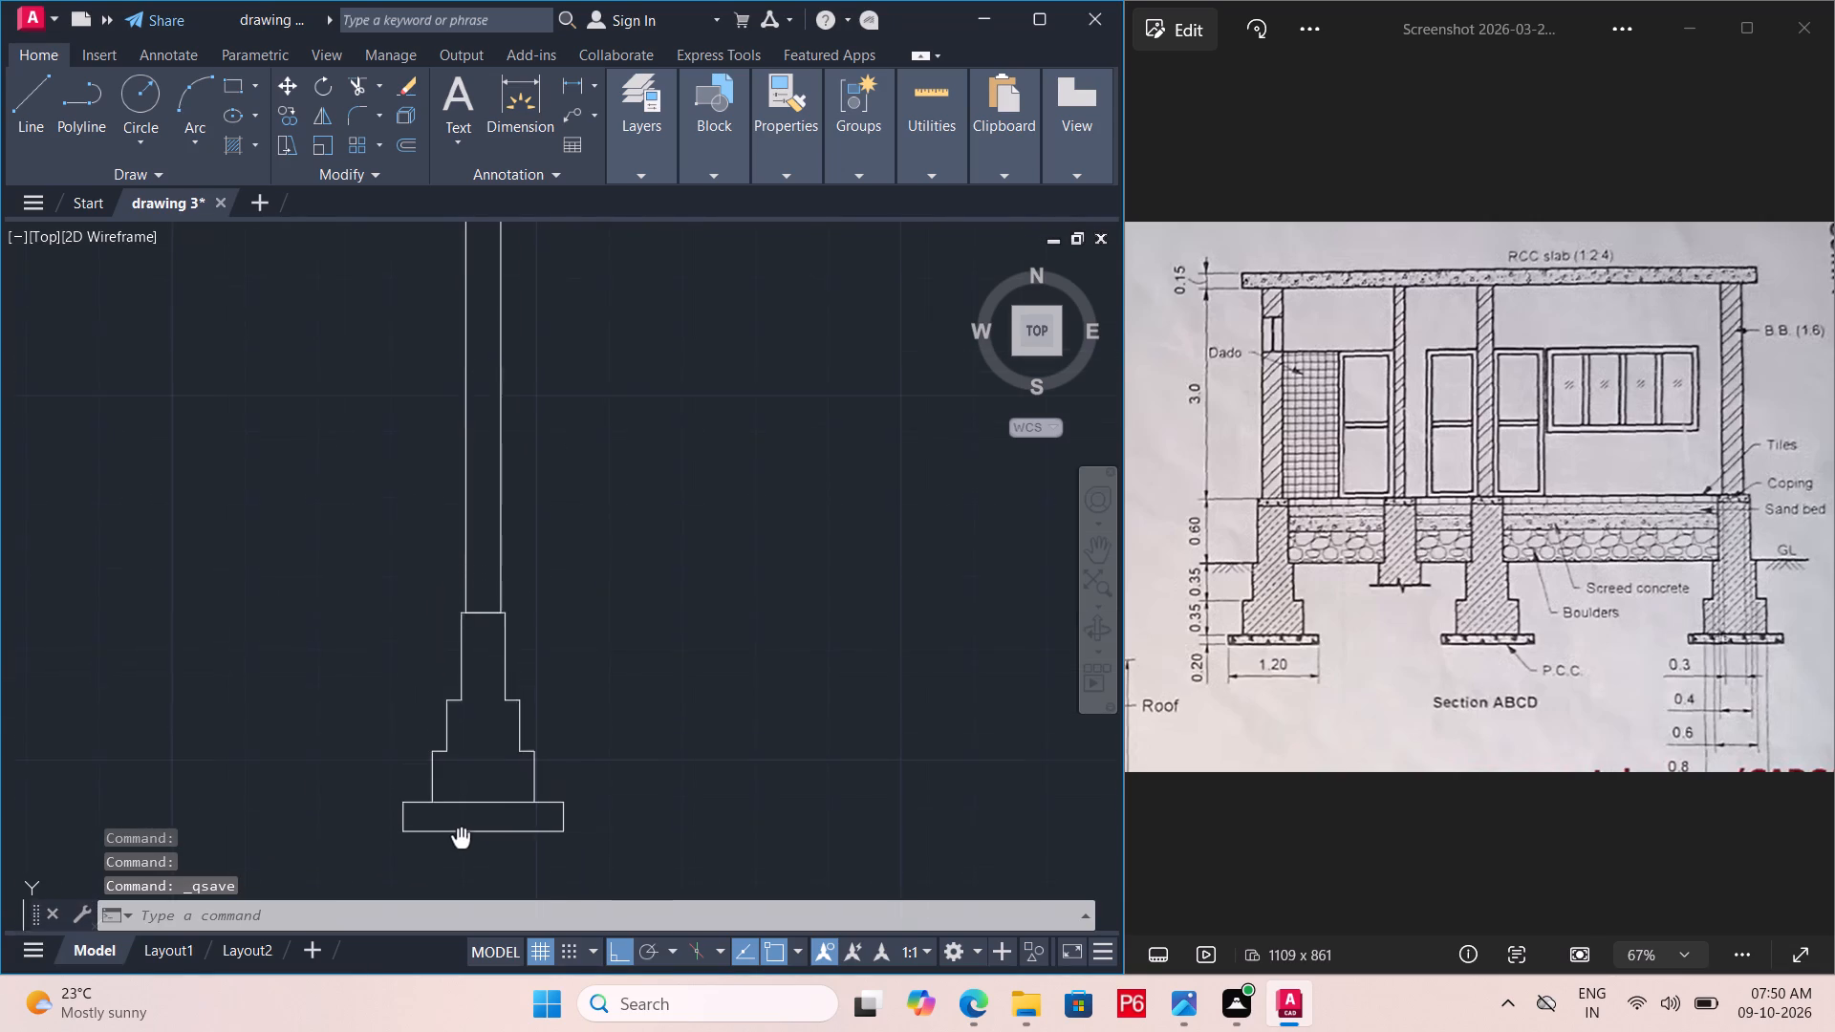
middle_click_drag(449, 863, 448, 865)
scroll(464, 815, "down", 1)
middle_click_drag(464, 811, 479, 743)
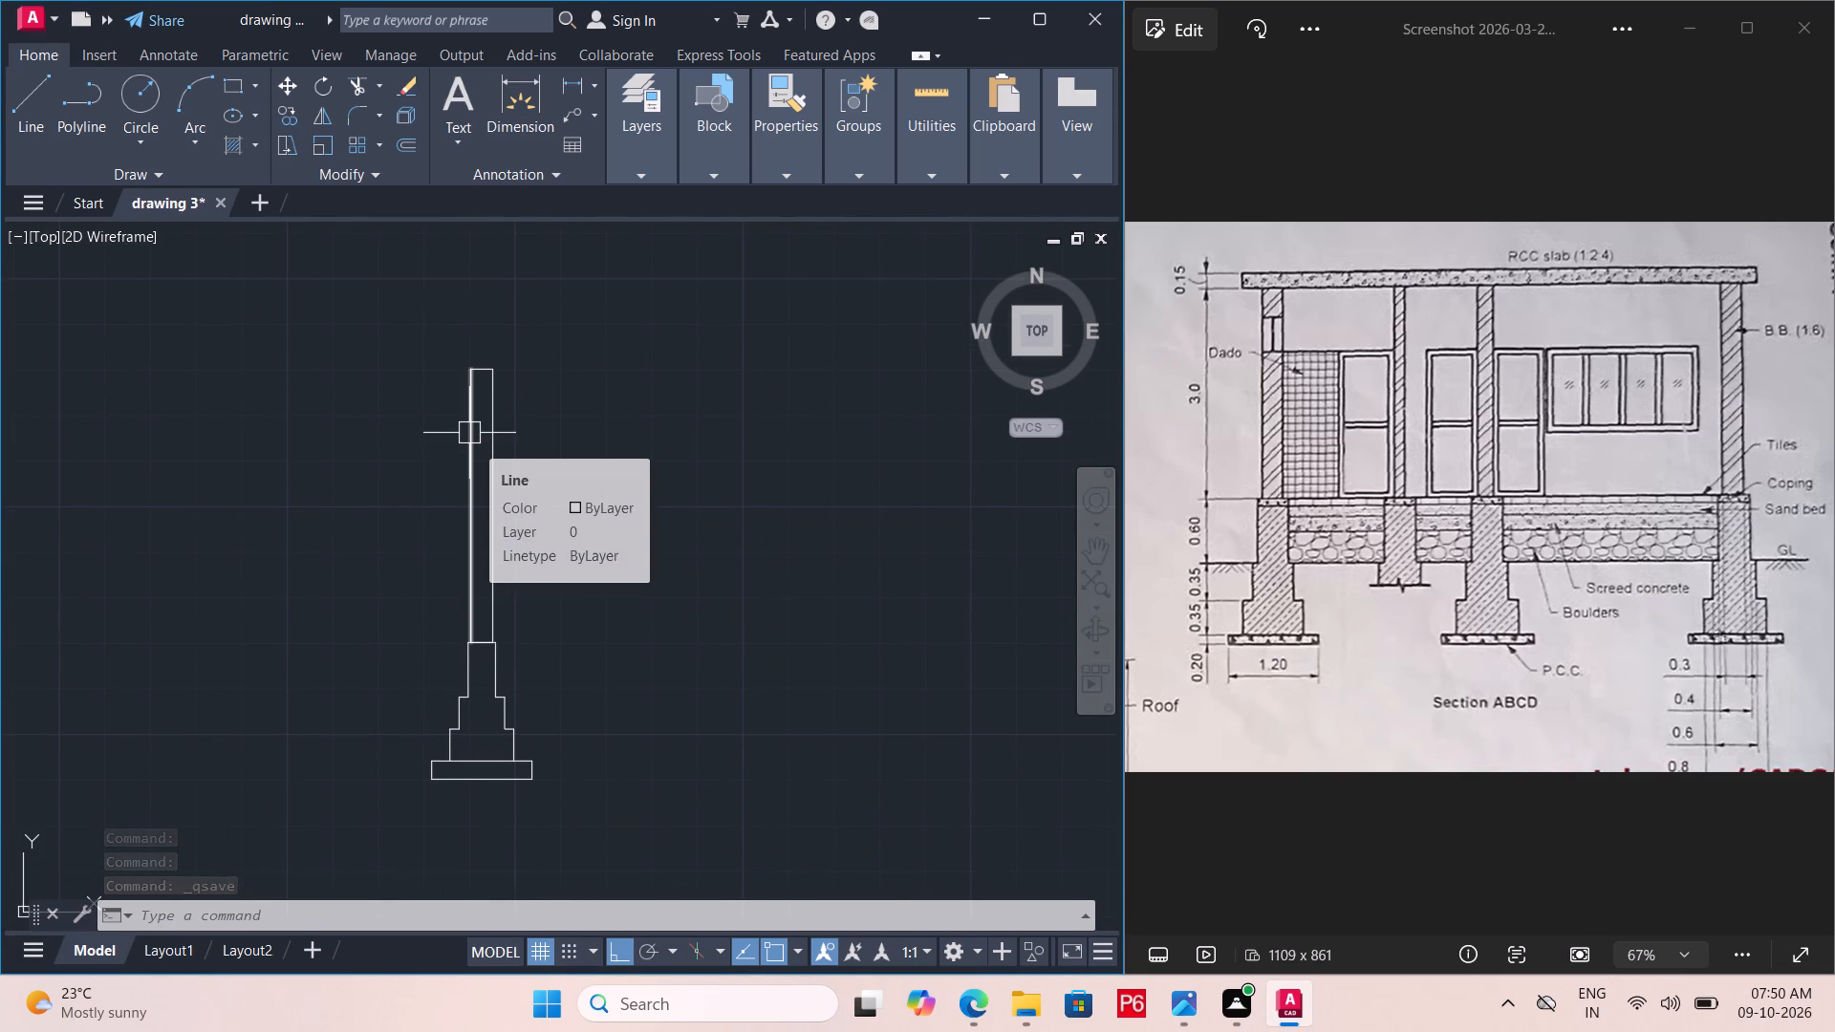
scroll(484, 628, "up", 1)
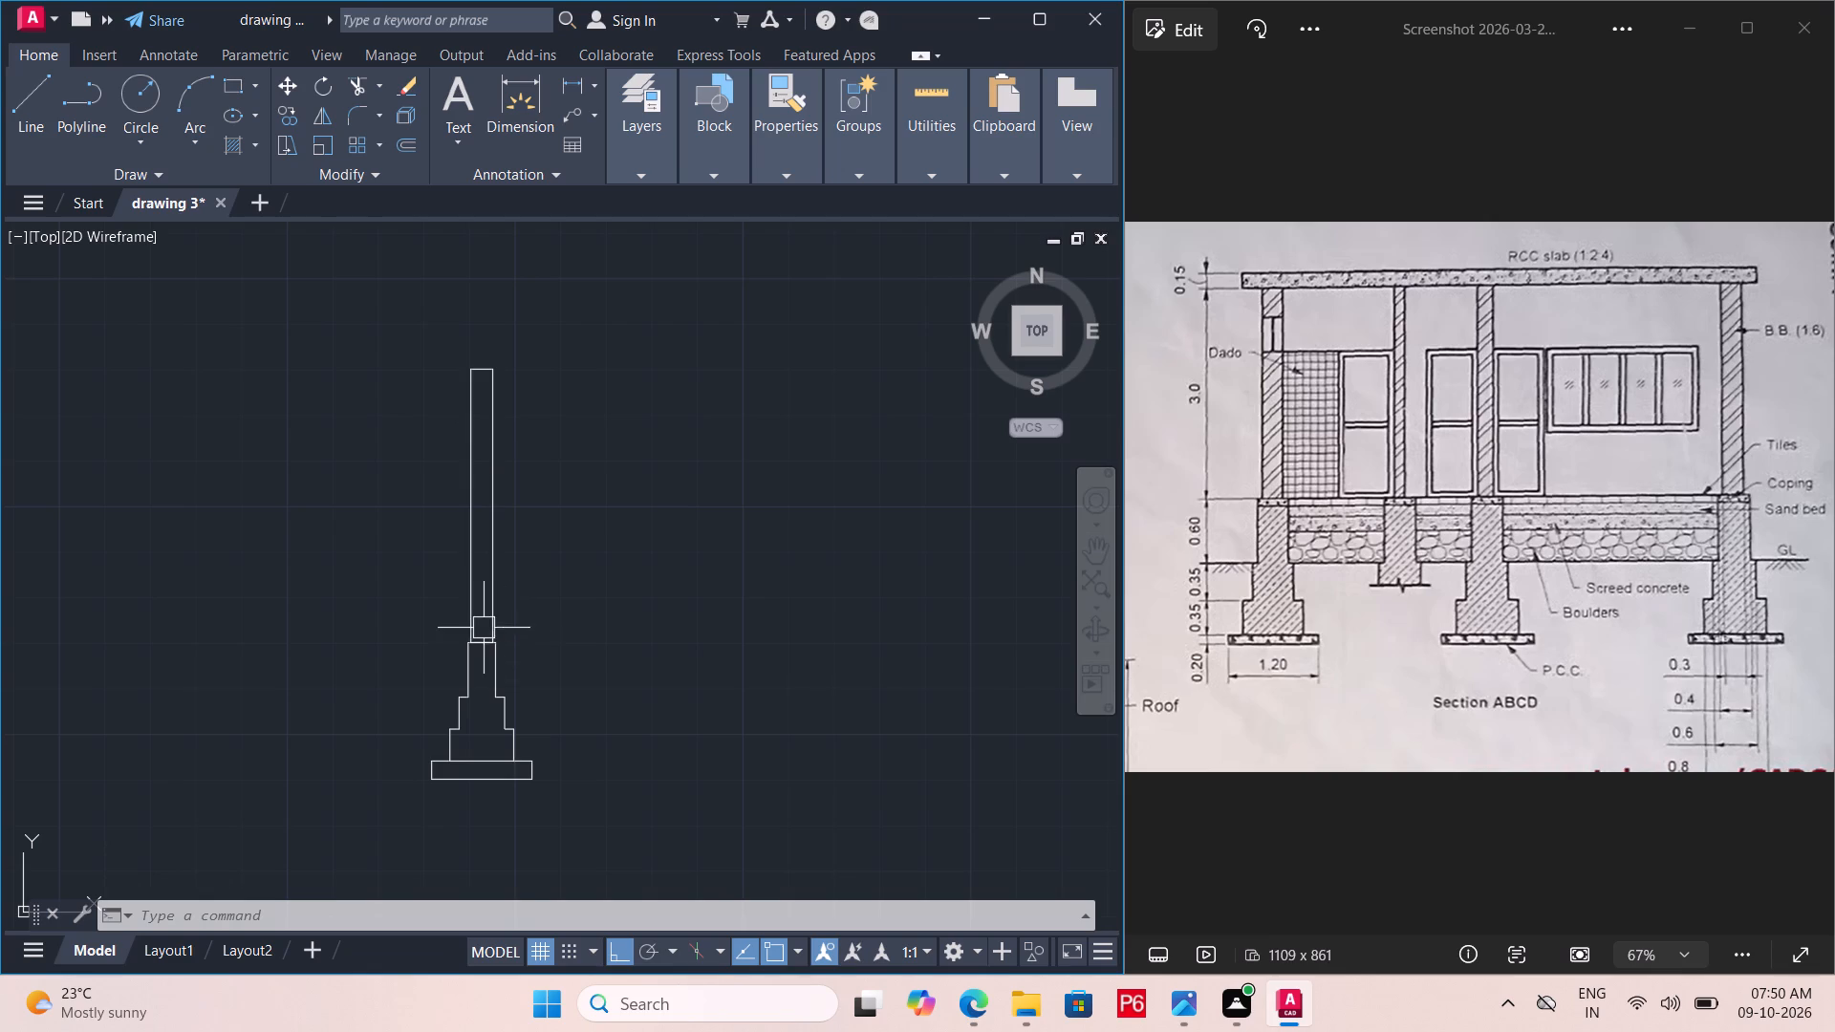
scroll(484, 628, "up", 1)
middle_click_drag(487, 637, 544, 745)
scroll(544, 745, "down", 1)
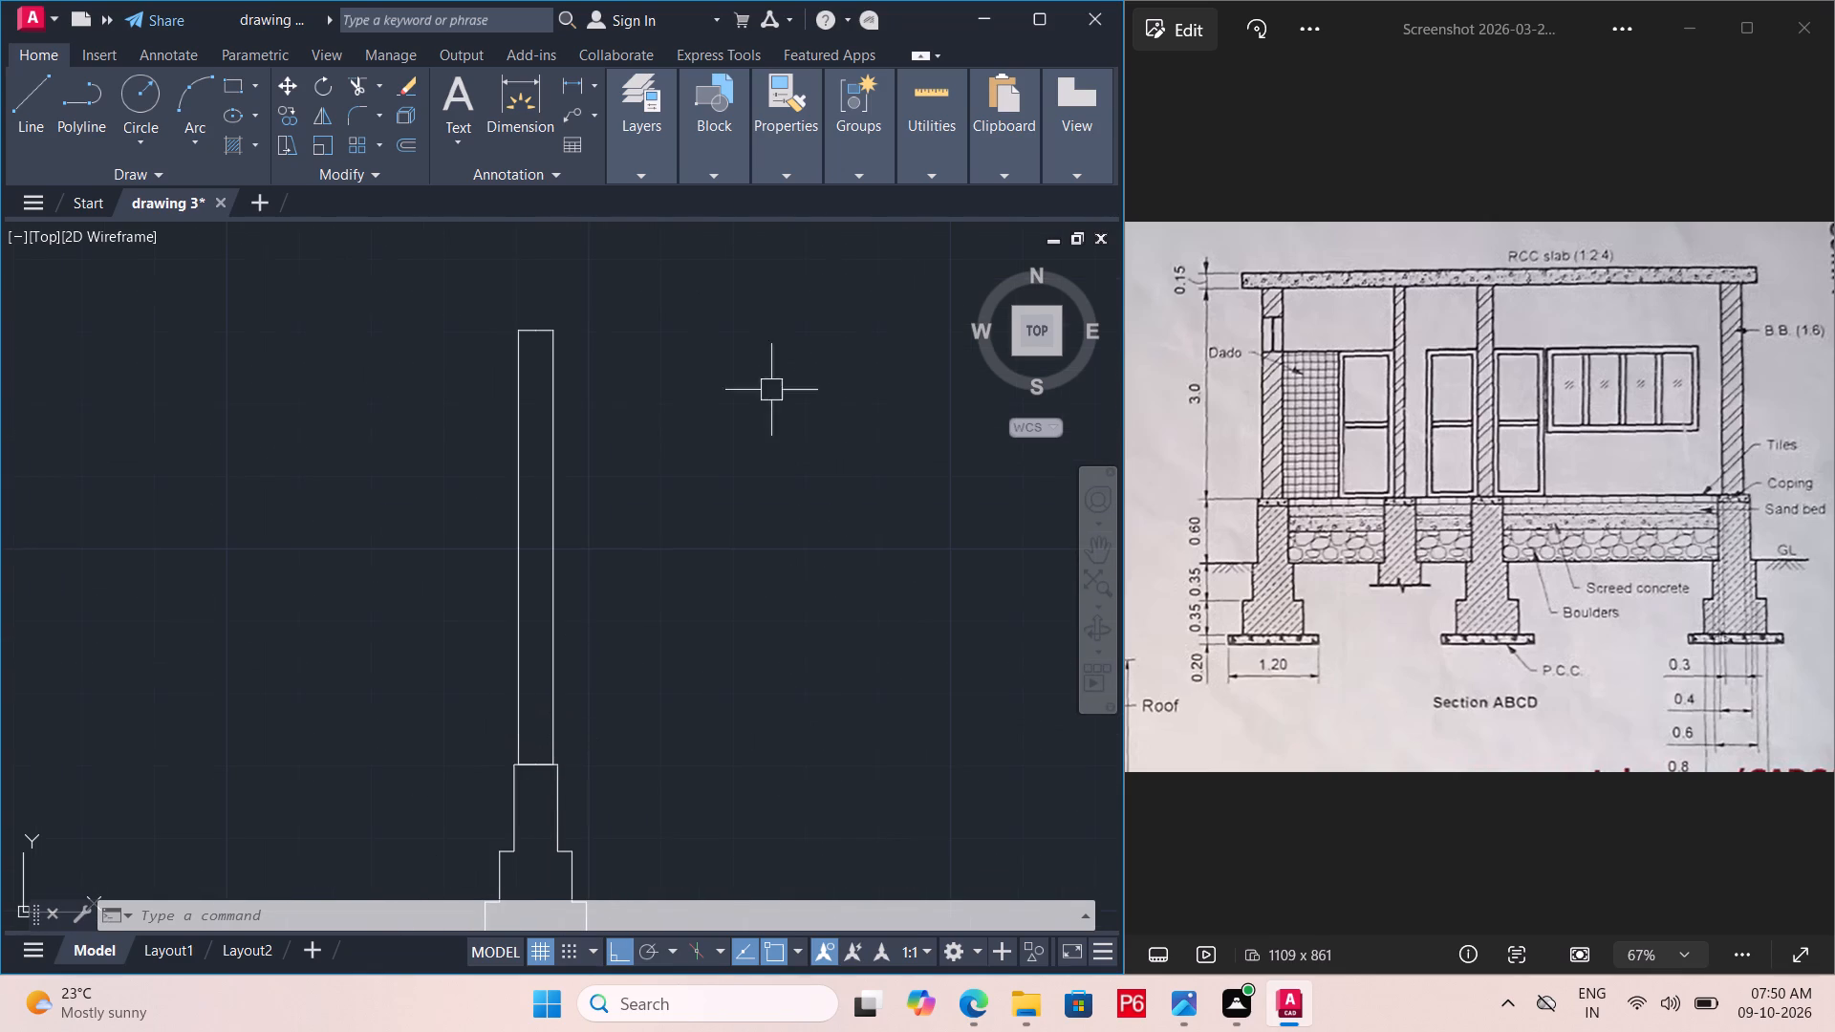
left_click_drag(934, 190, 937, 182)
double_click(937, 181)
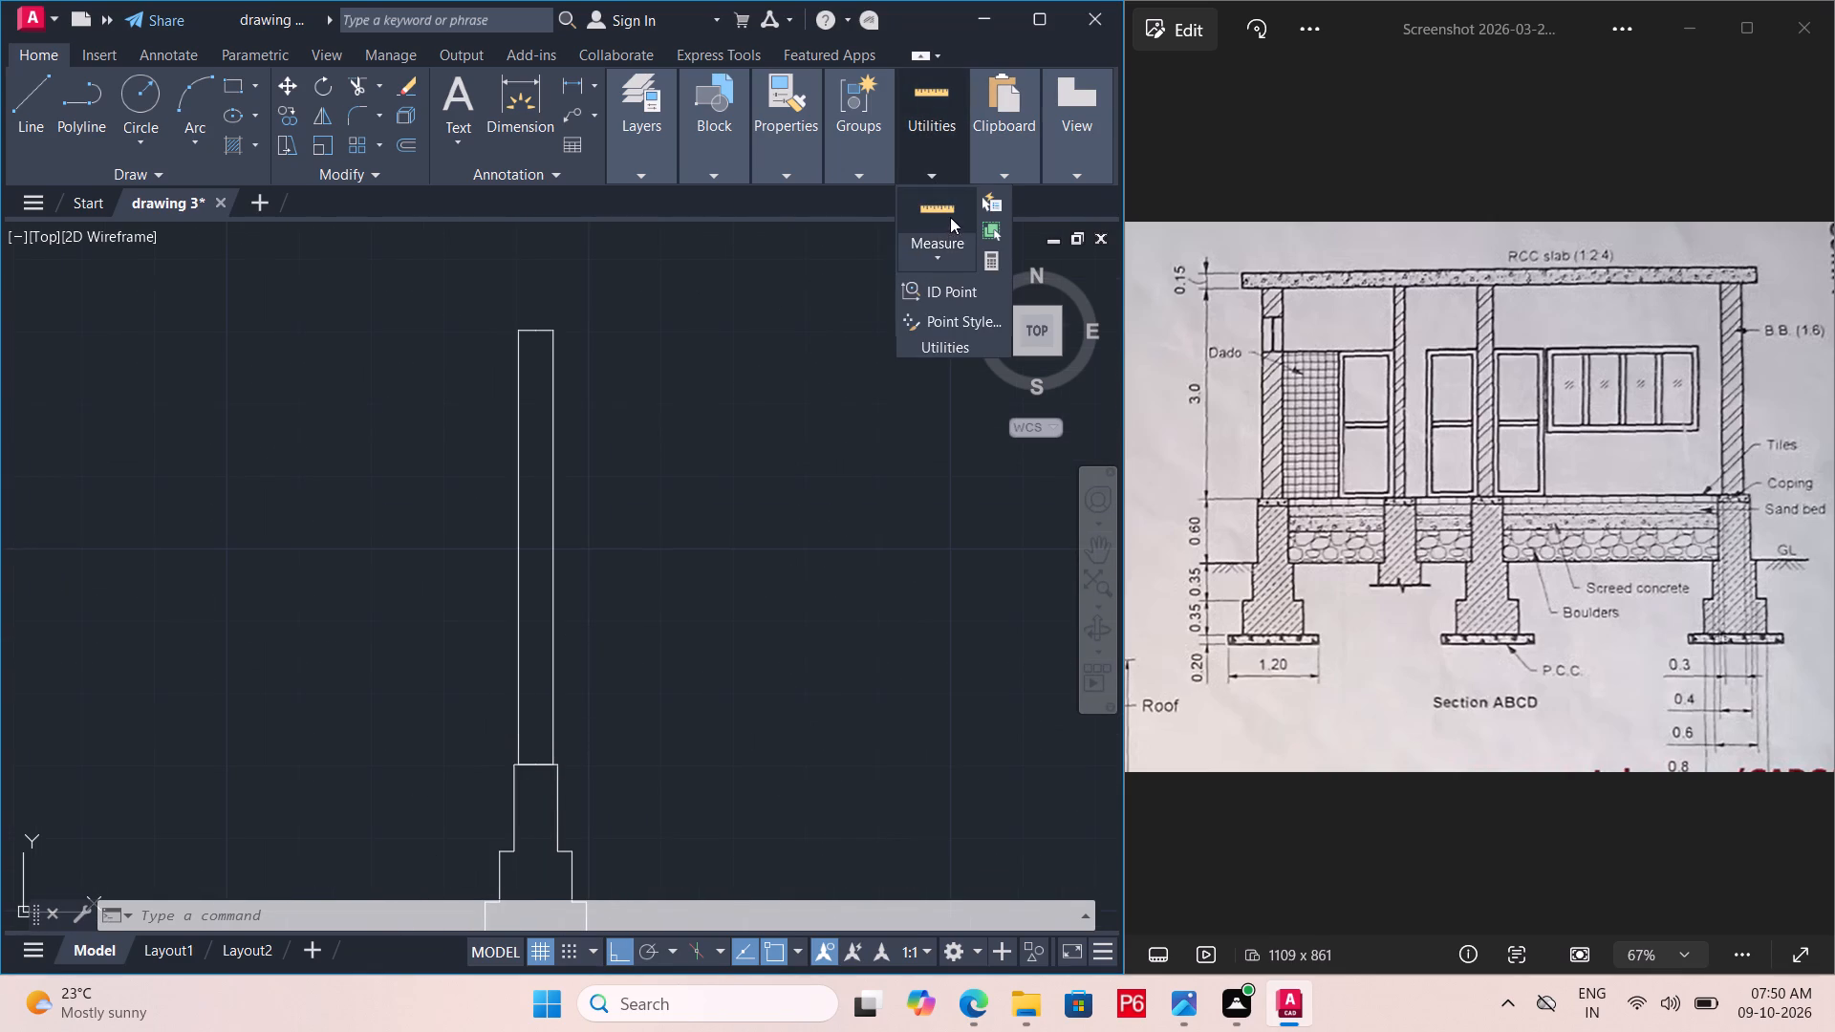
left_click(984, 258)
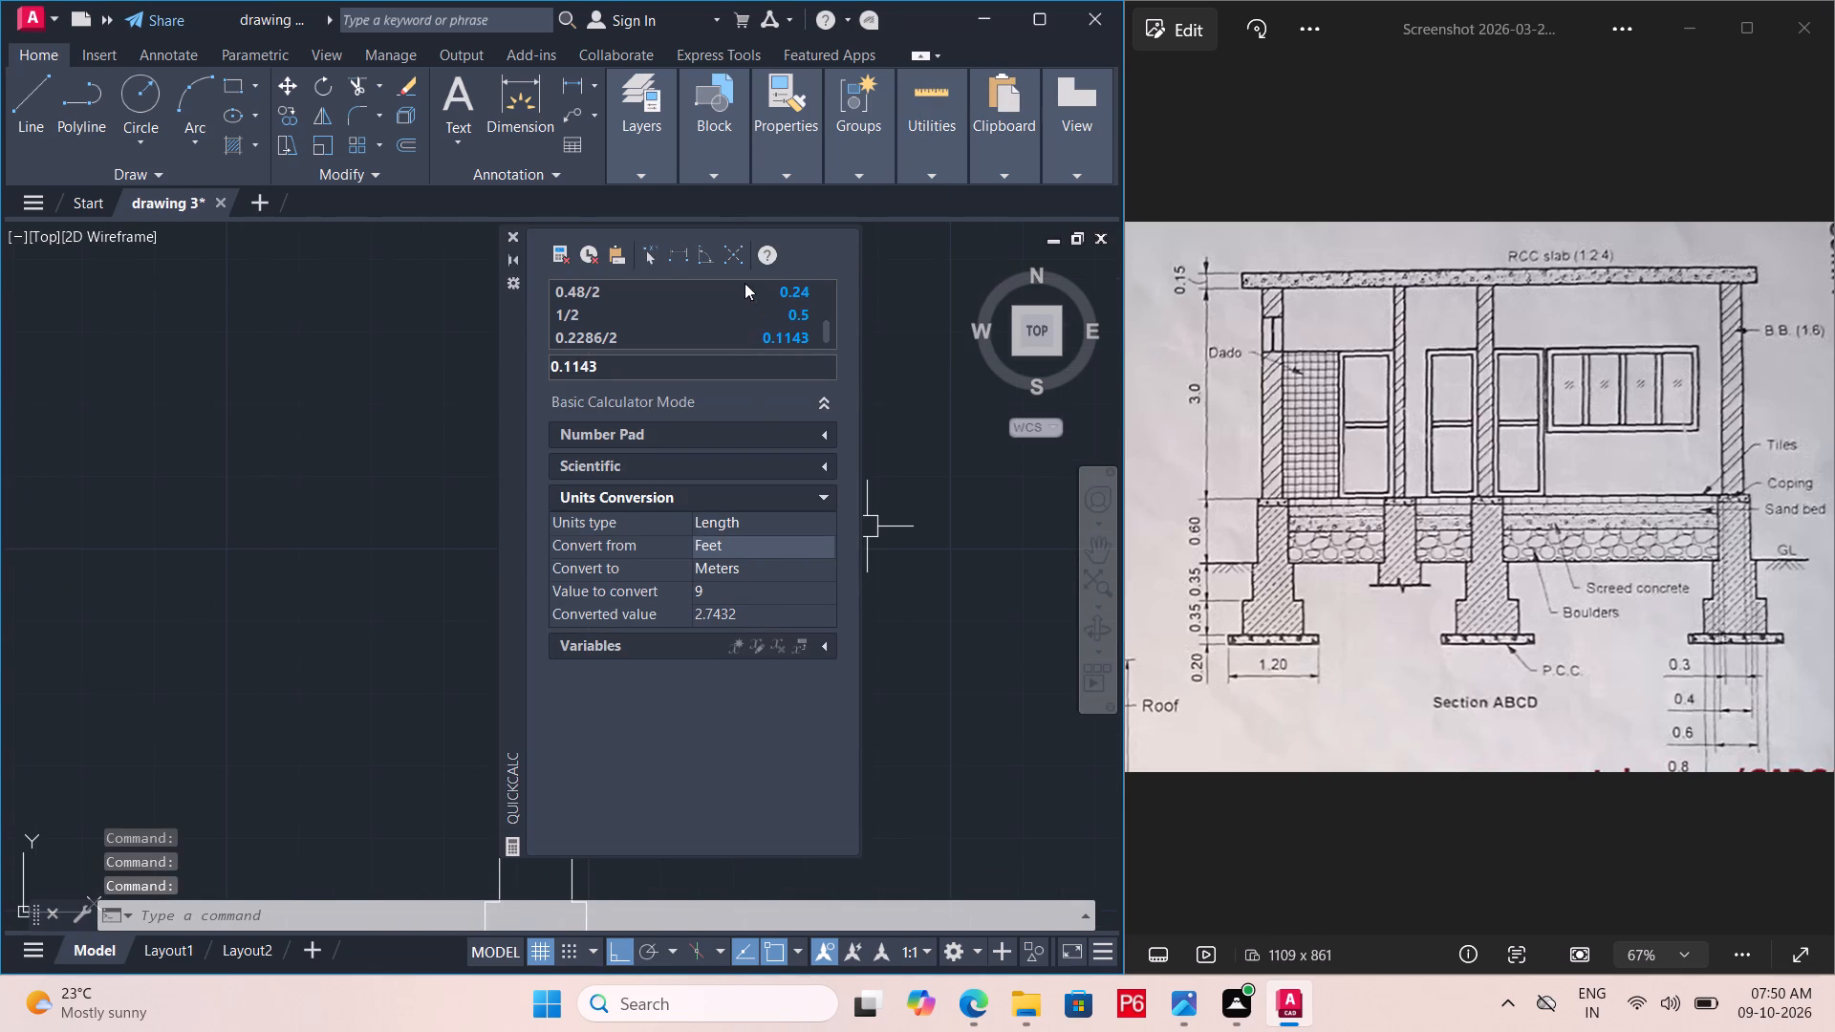
double_click(718, 595)
left_click_drag(753, 593, 691, 585)
key("7")
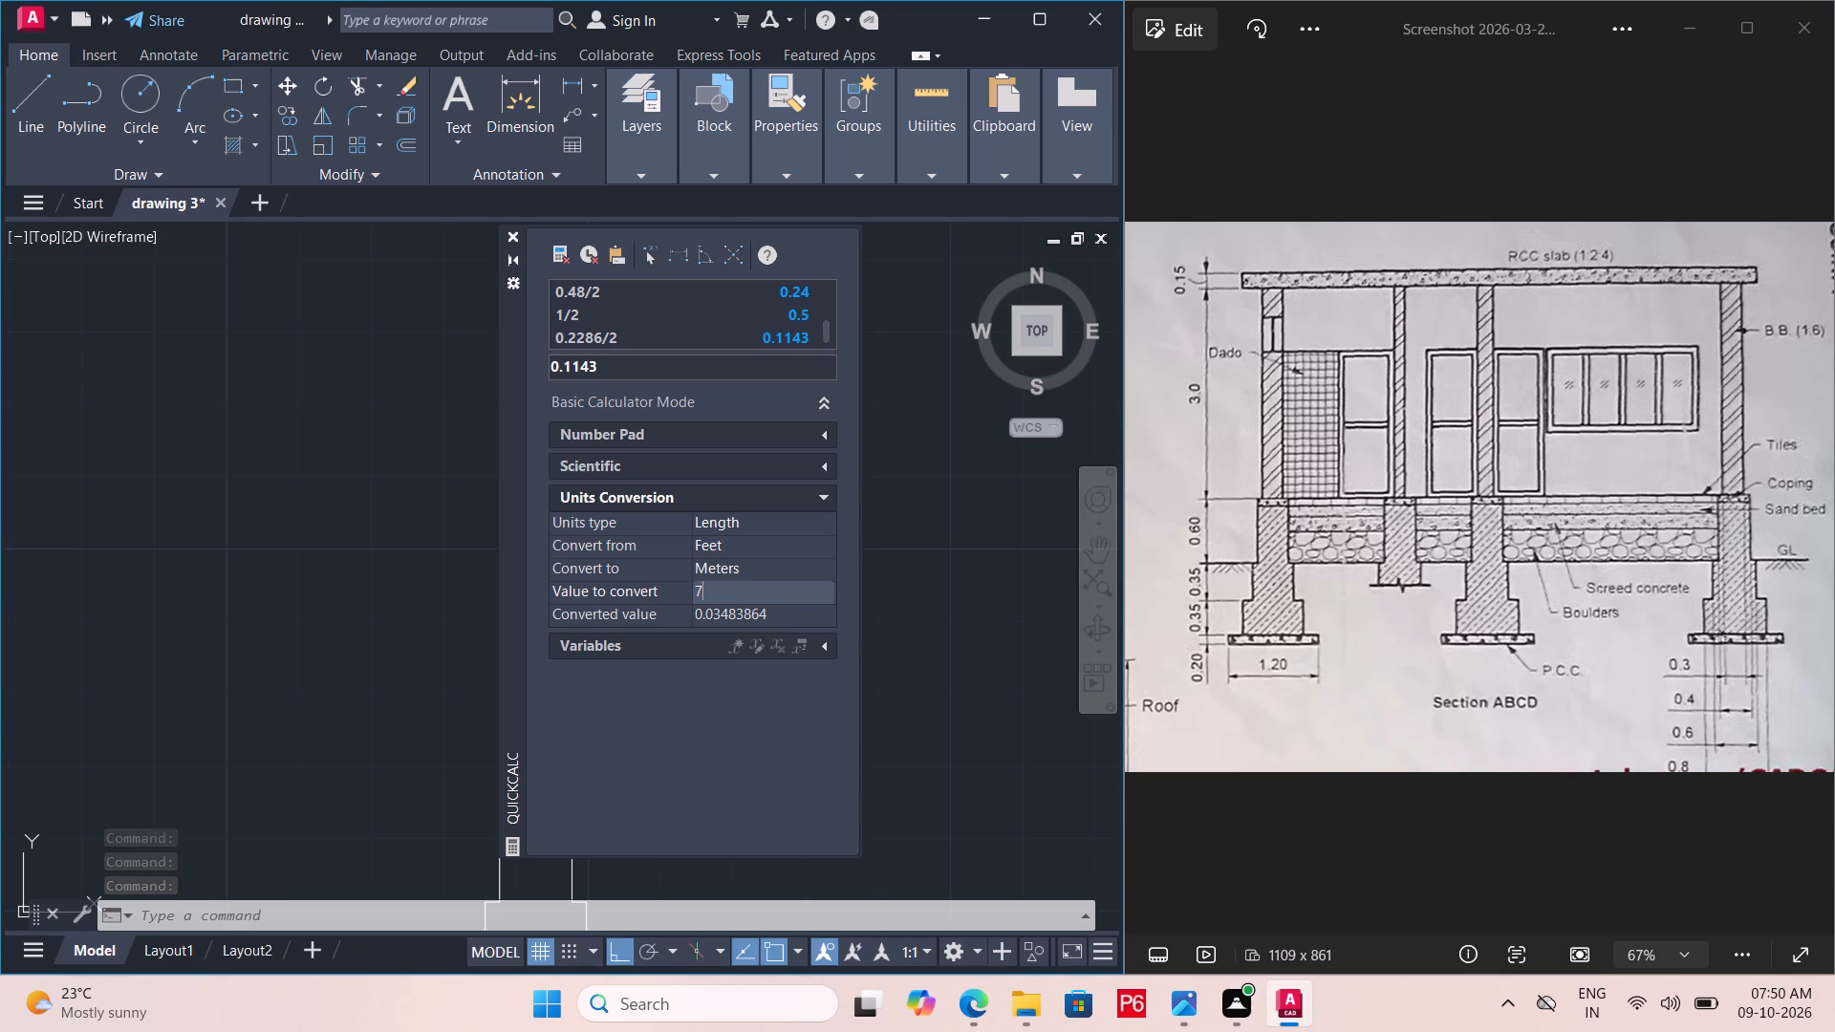
key("Return")
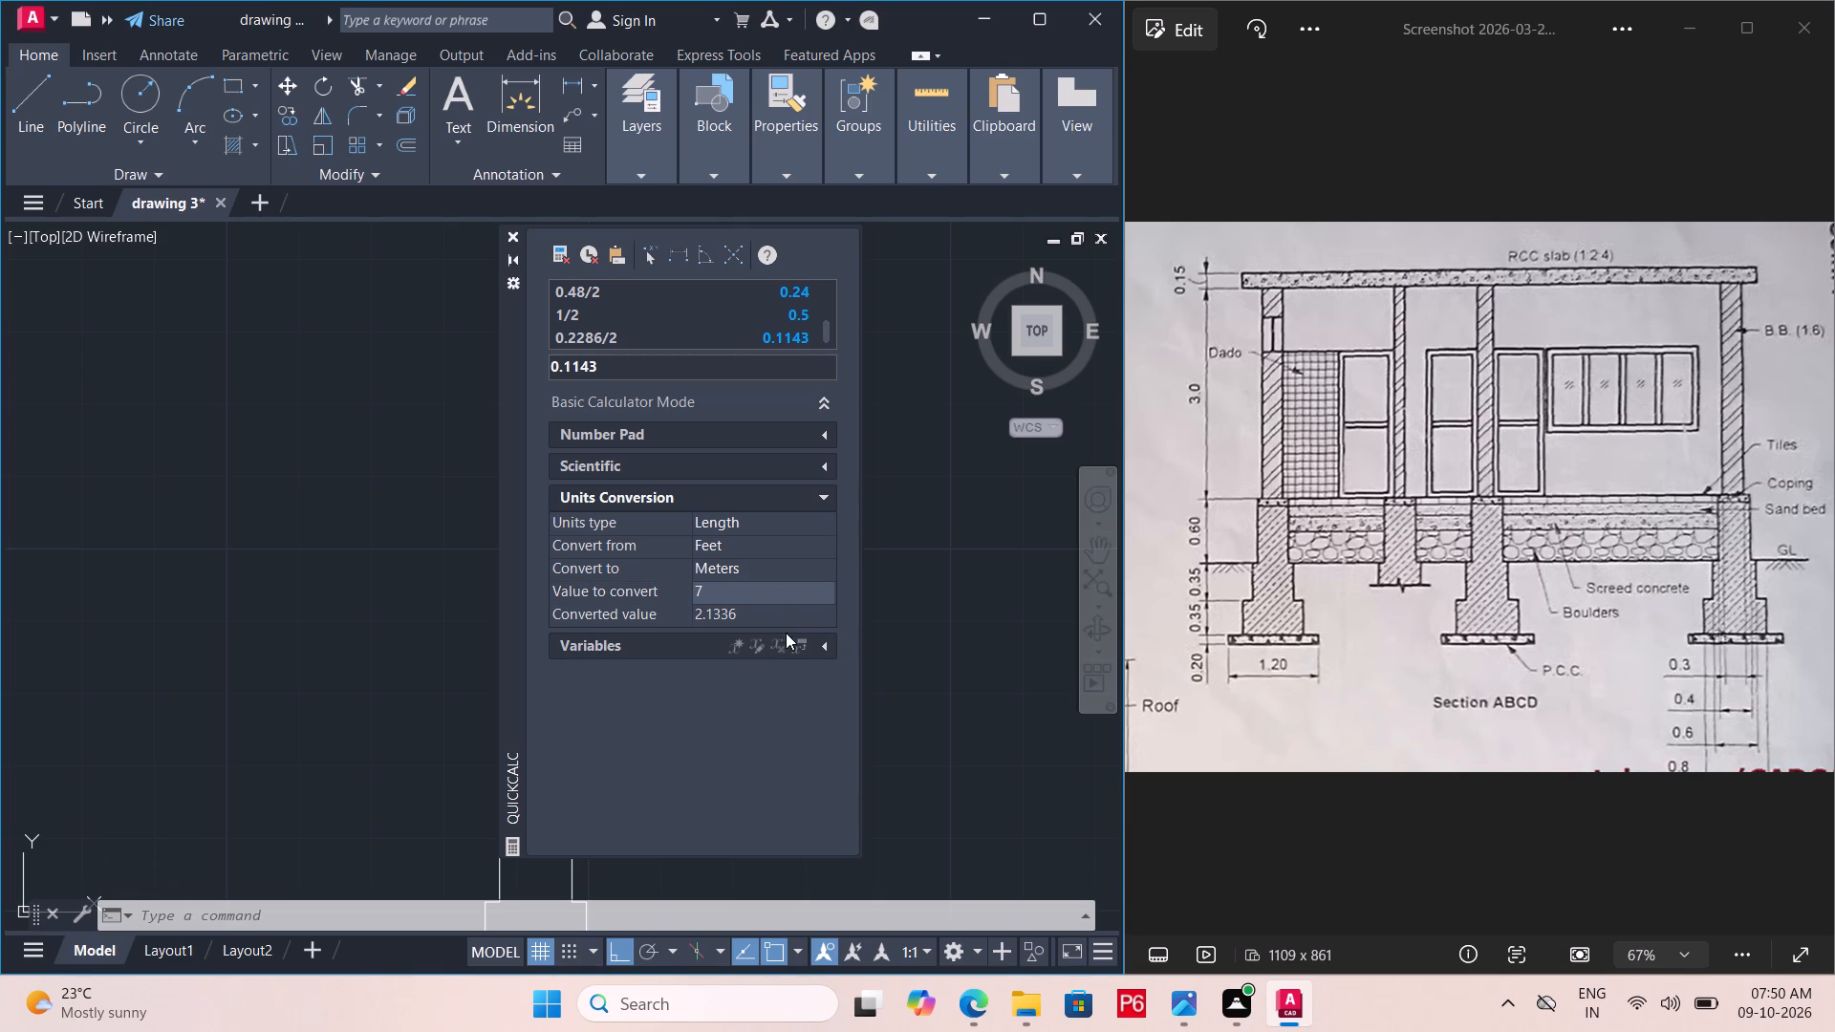
left_click(510, 236)
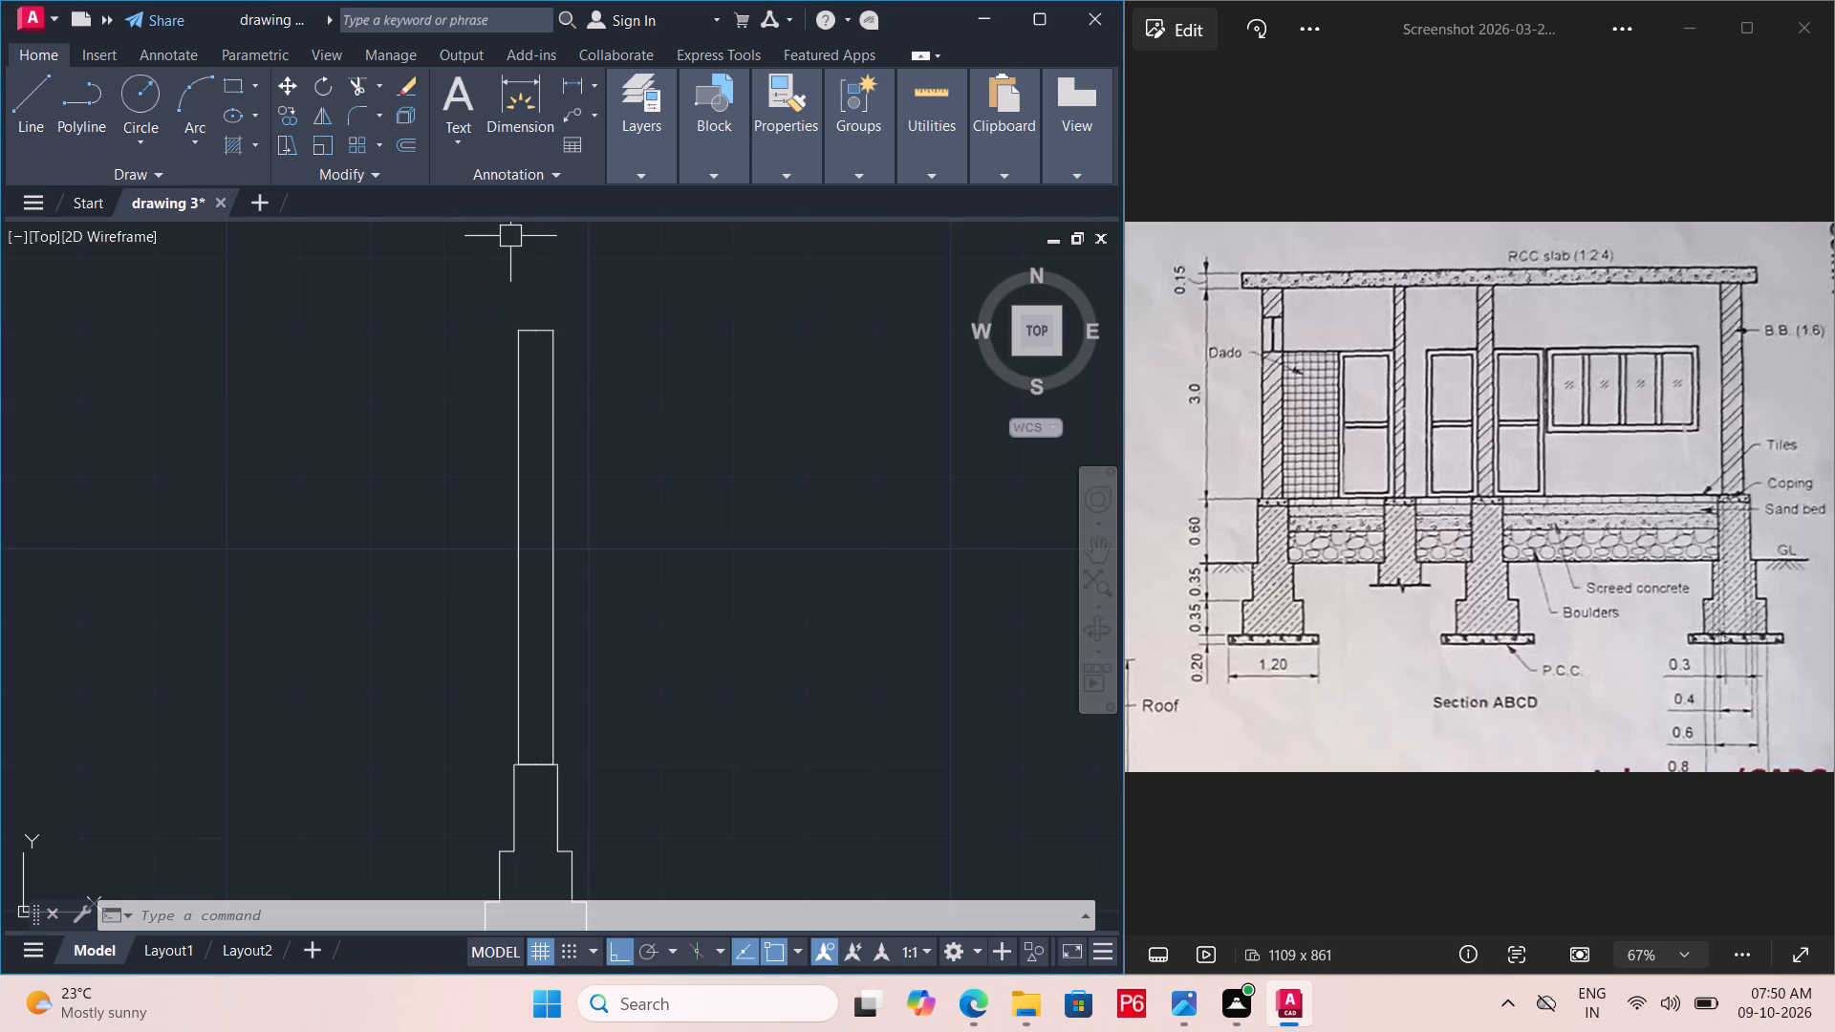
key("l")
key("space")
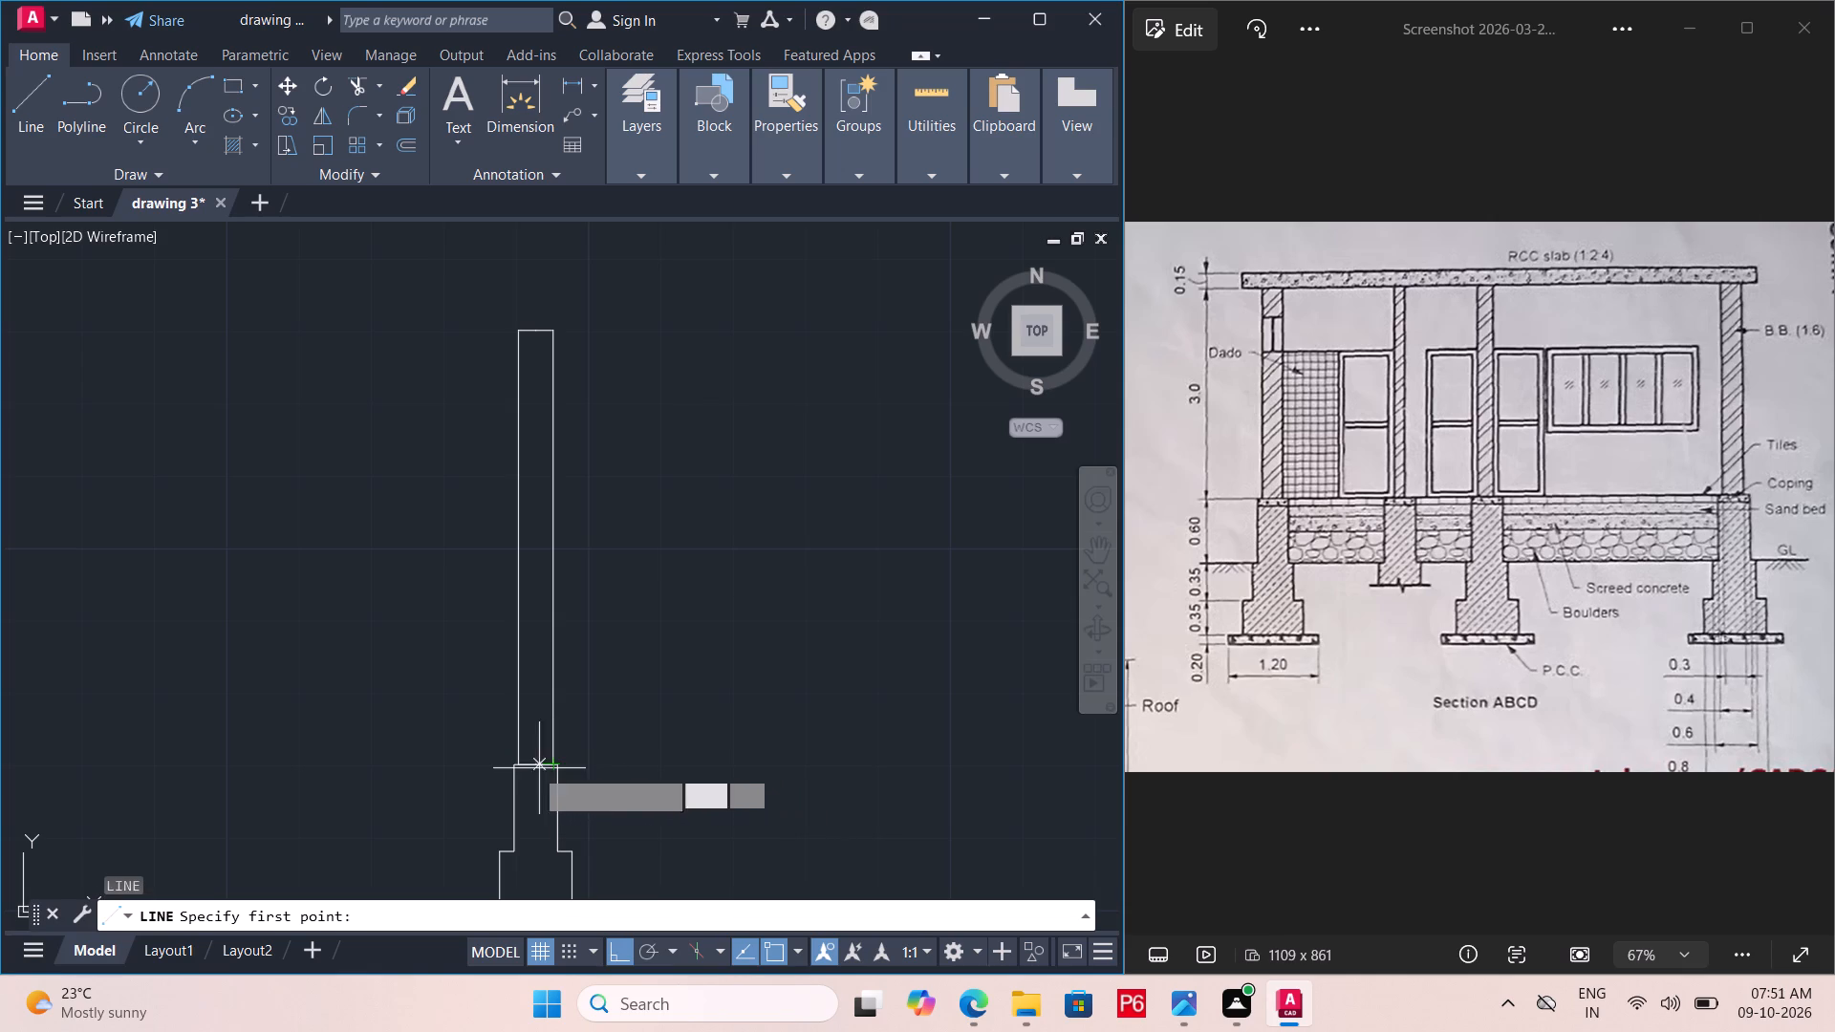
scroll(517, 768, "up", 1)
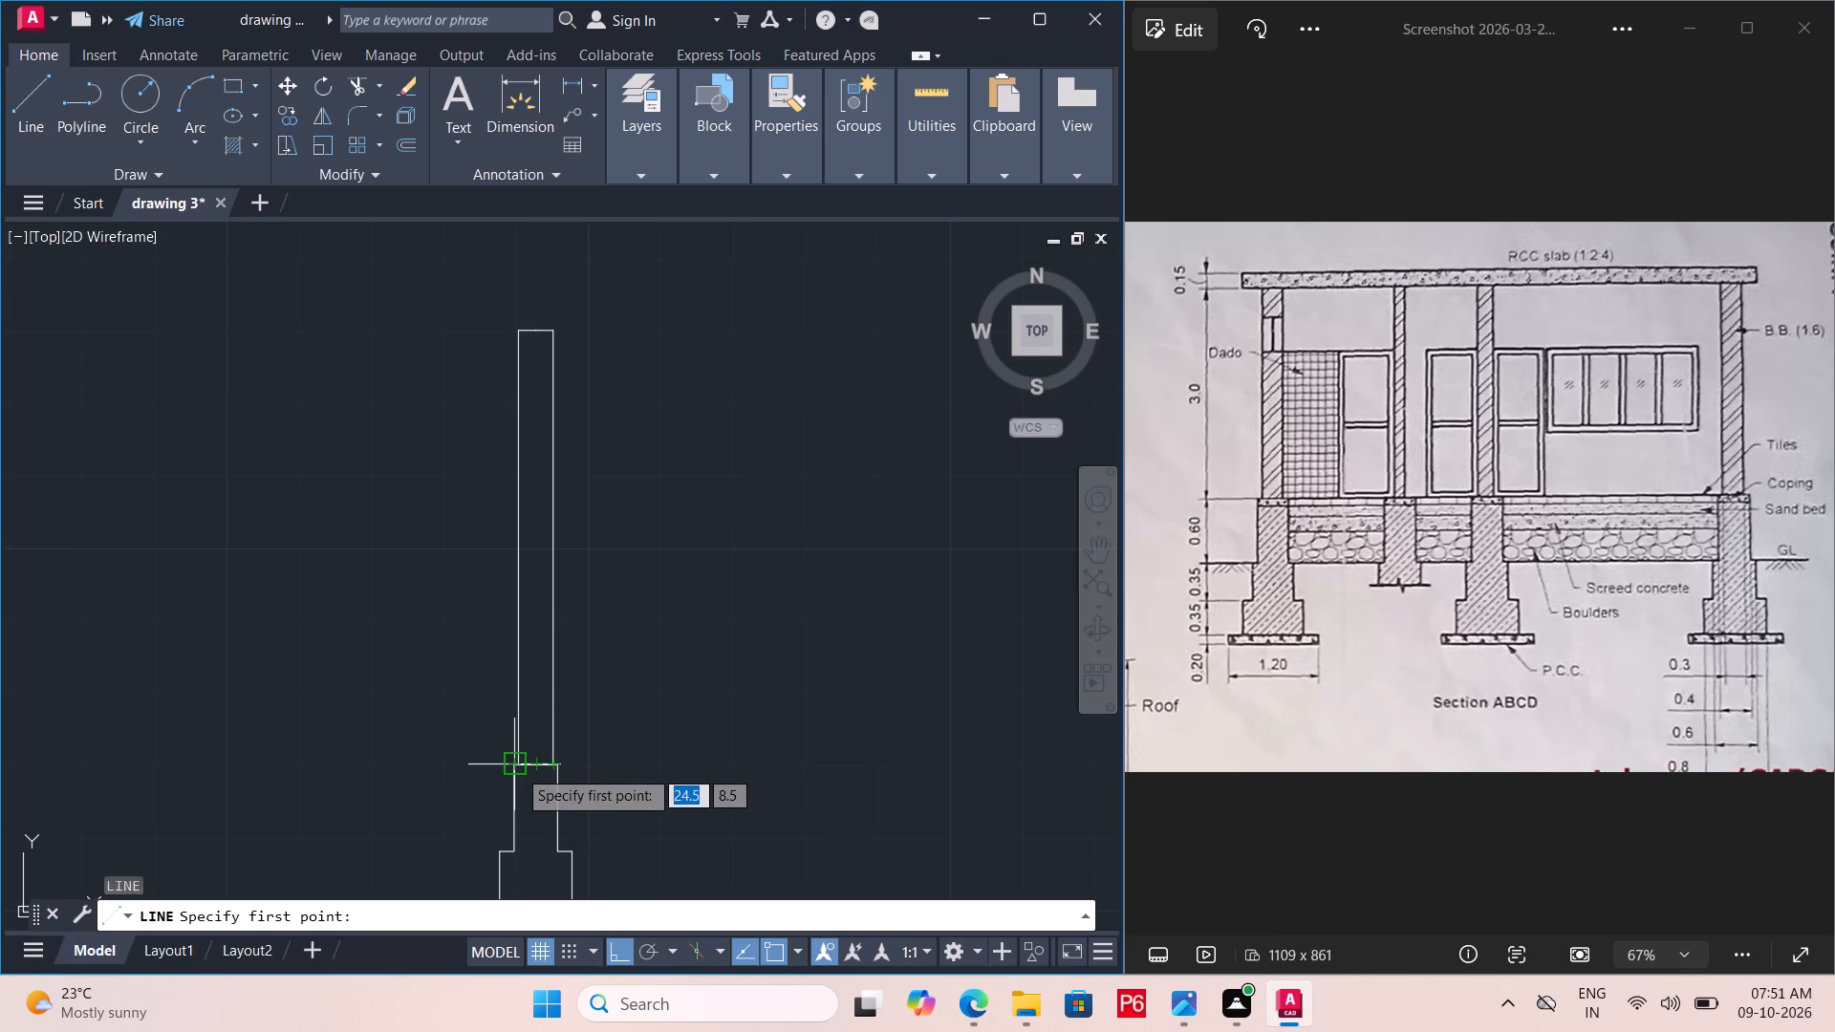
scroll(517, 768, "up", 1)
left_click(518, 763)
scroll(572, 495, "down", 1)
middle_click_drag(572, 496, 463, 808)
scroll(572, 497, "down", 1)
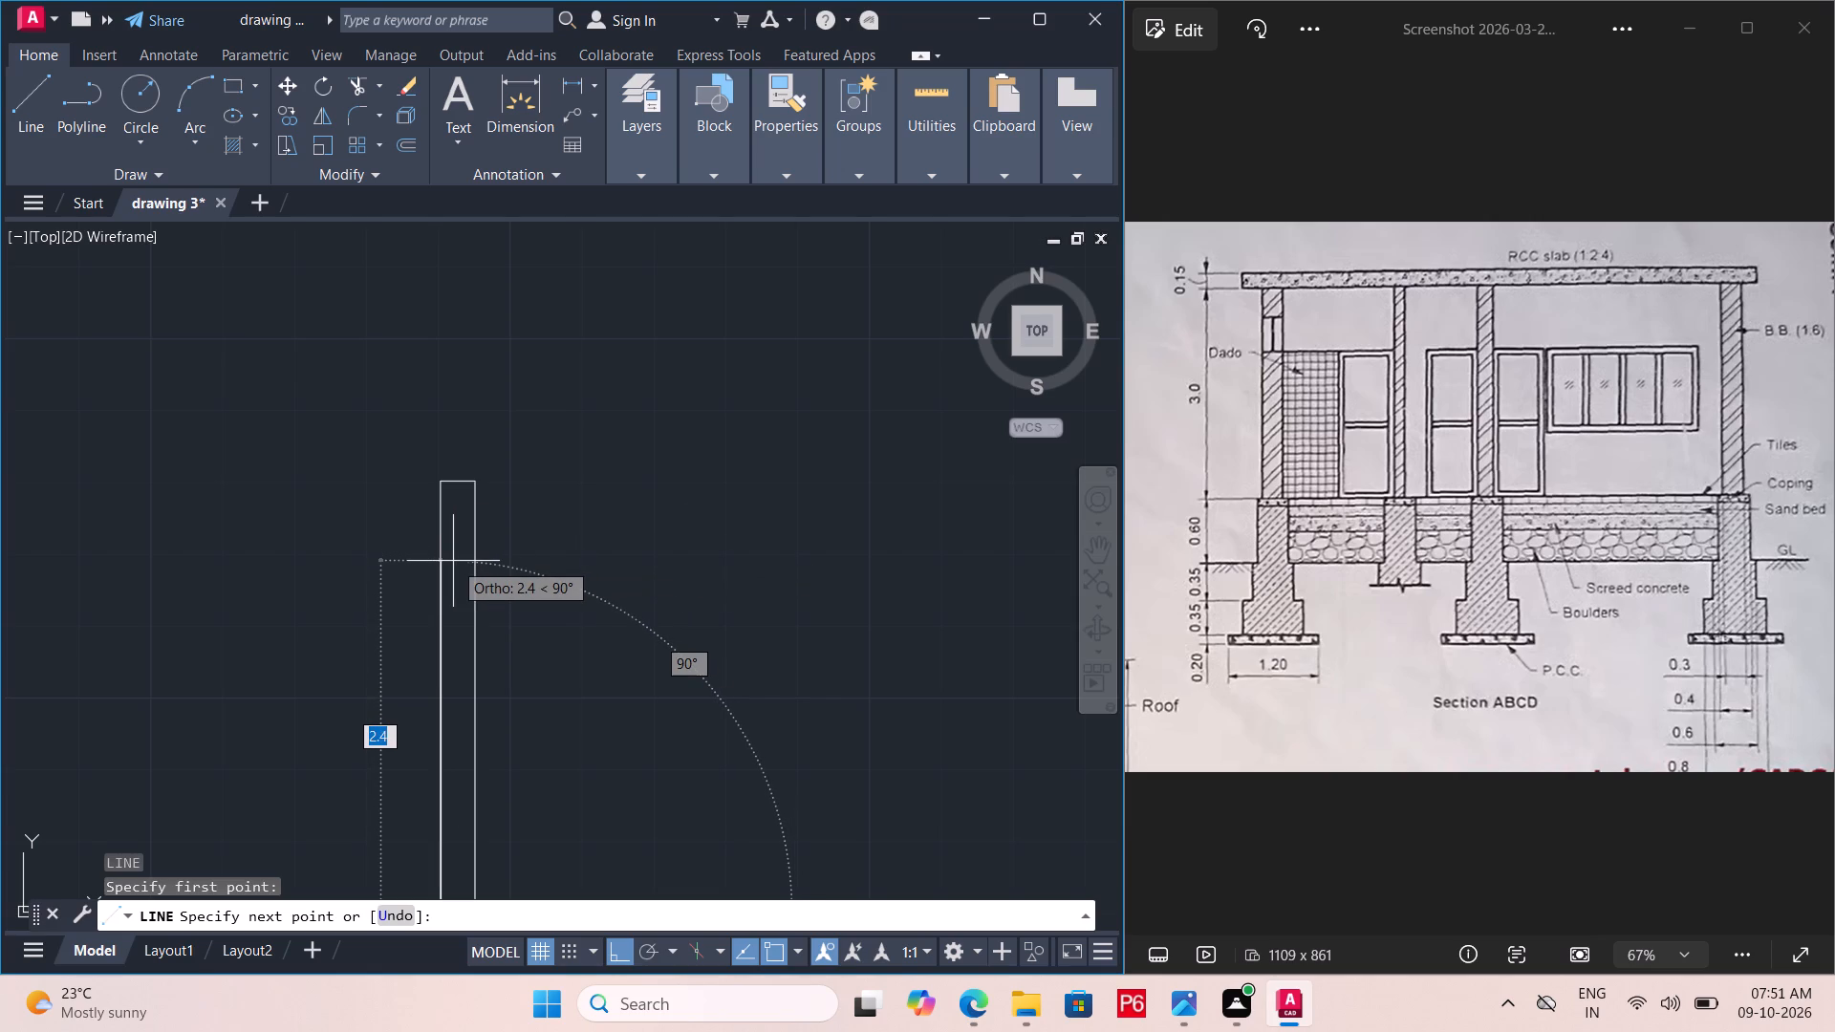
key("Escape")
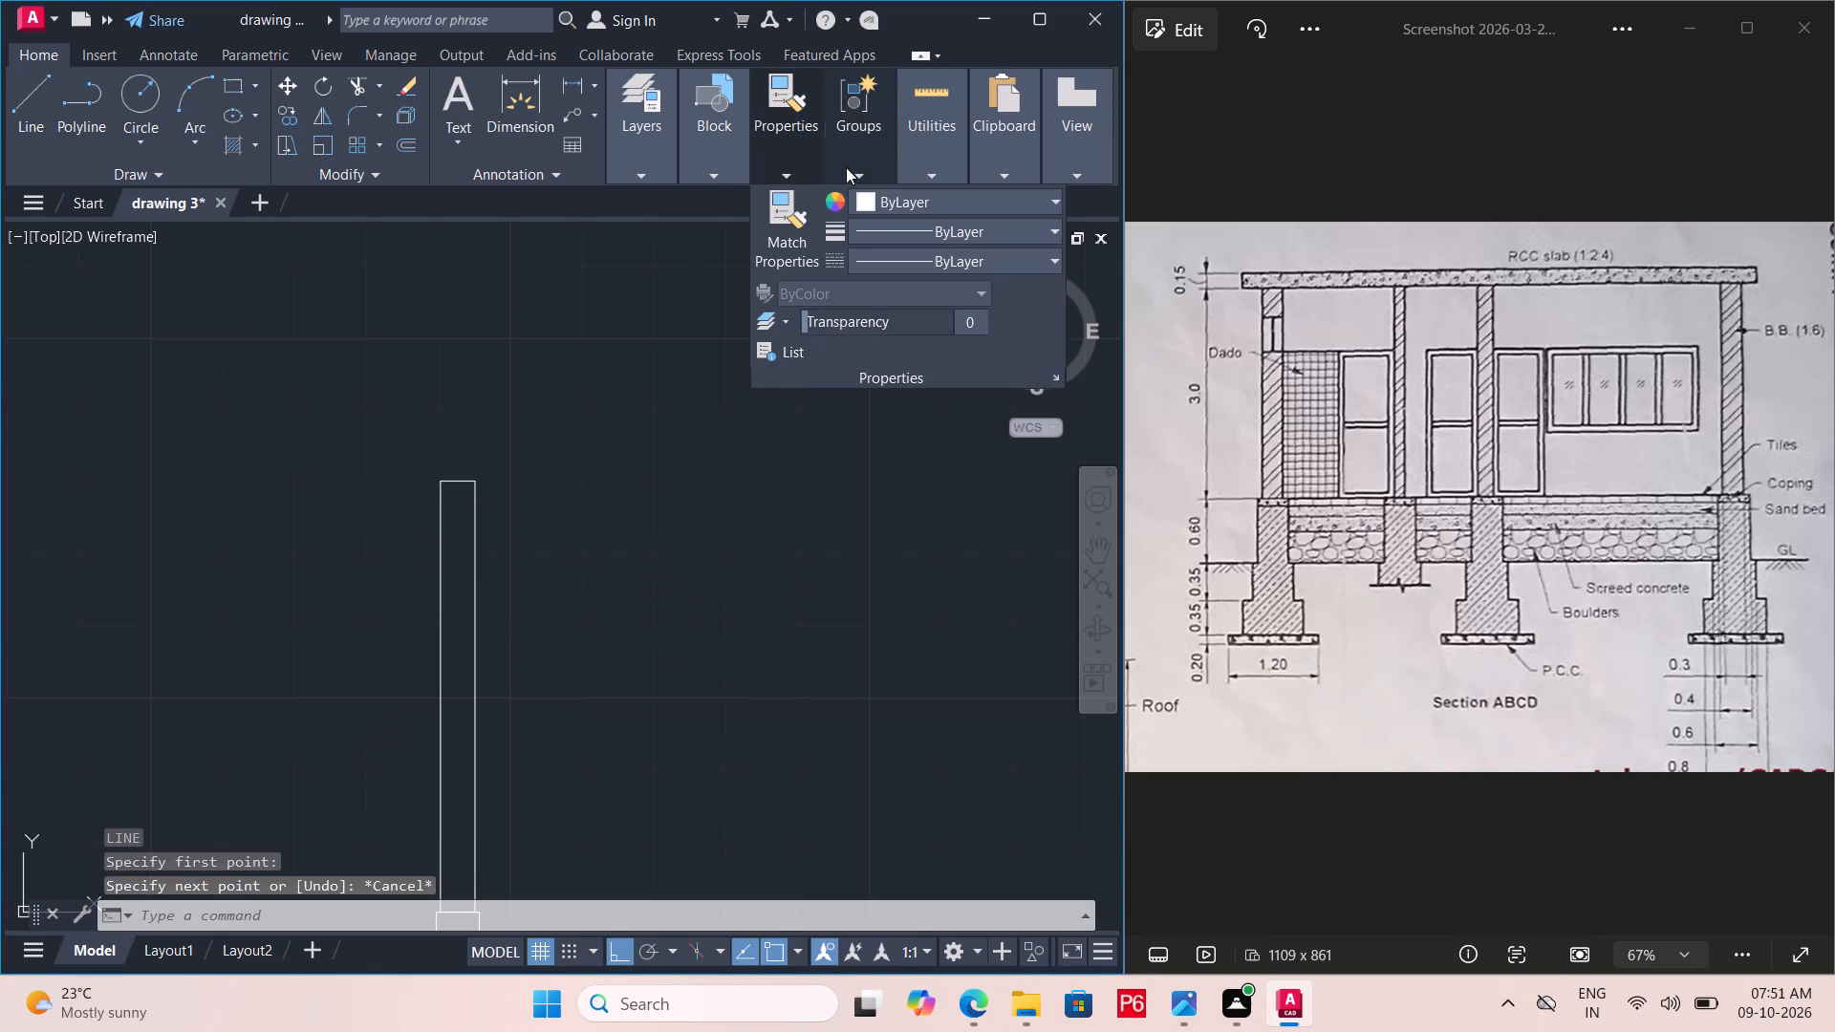
Recheck the meter equivalent of 7 feet in the calculator.
left_click(918, 180)
left_click(978, 259)
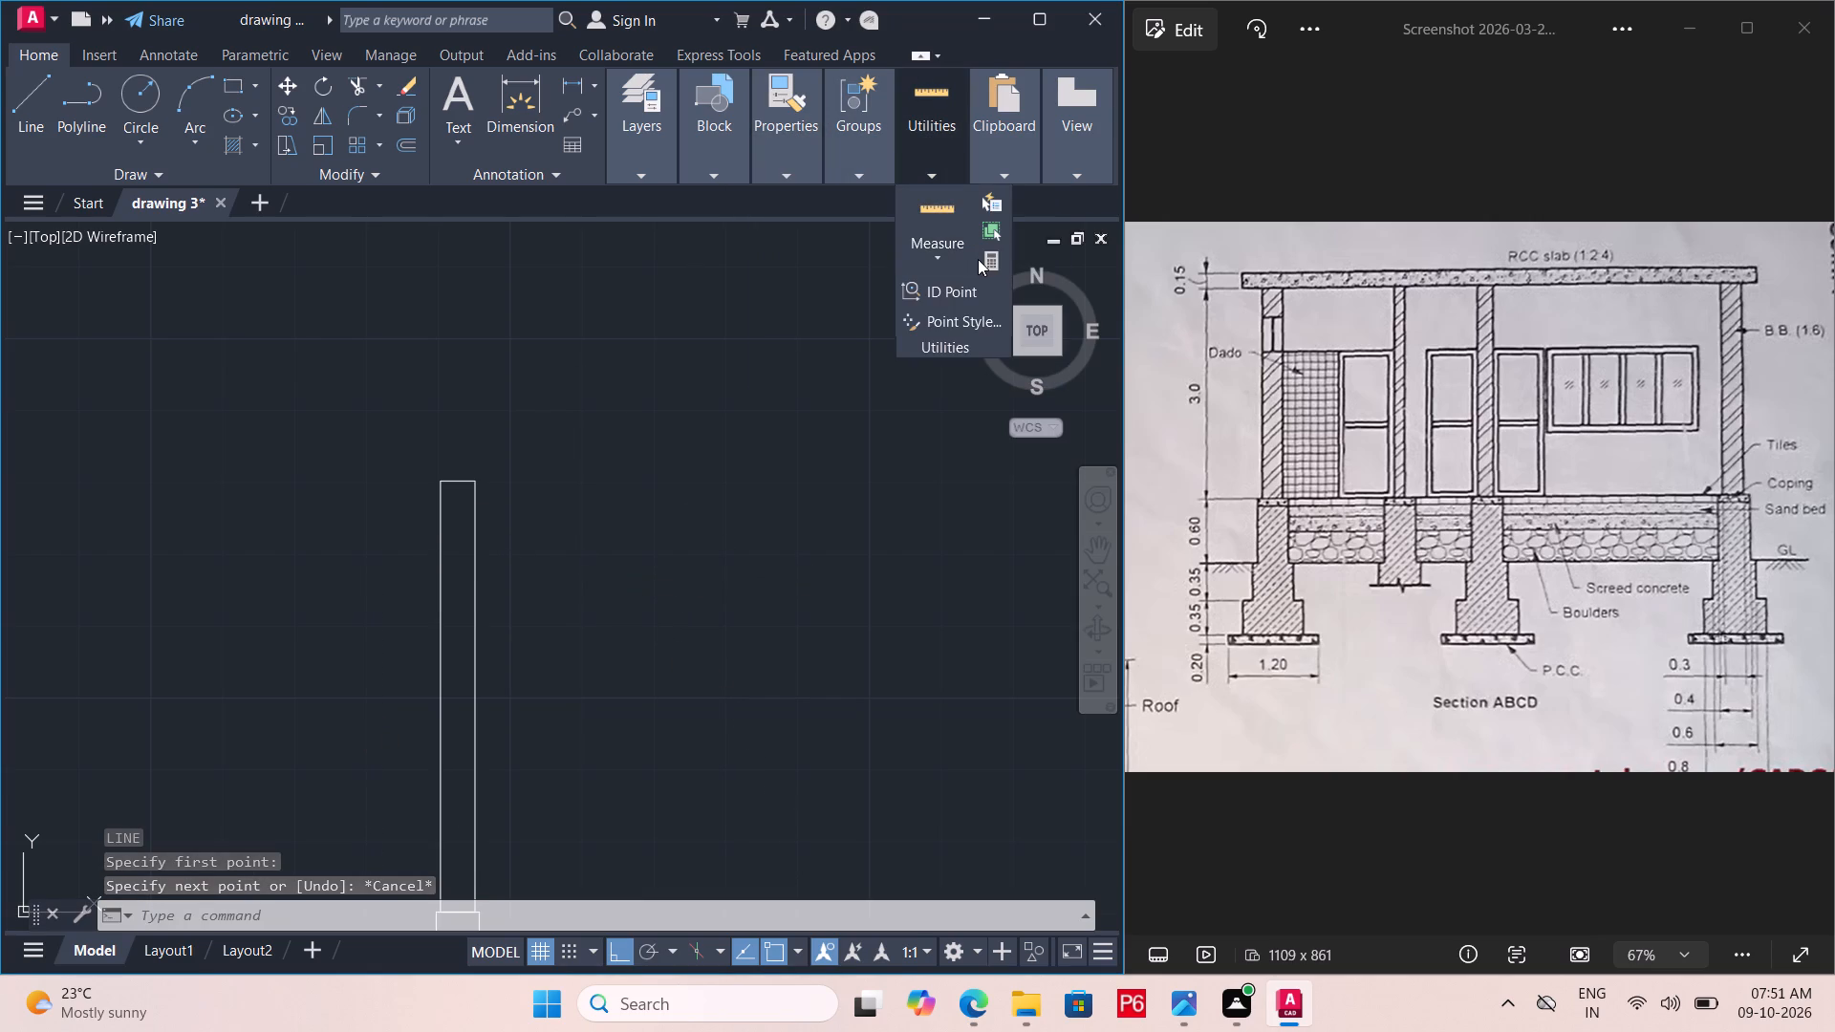
left_click(983, 259)
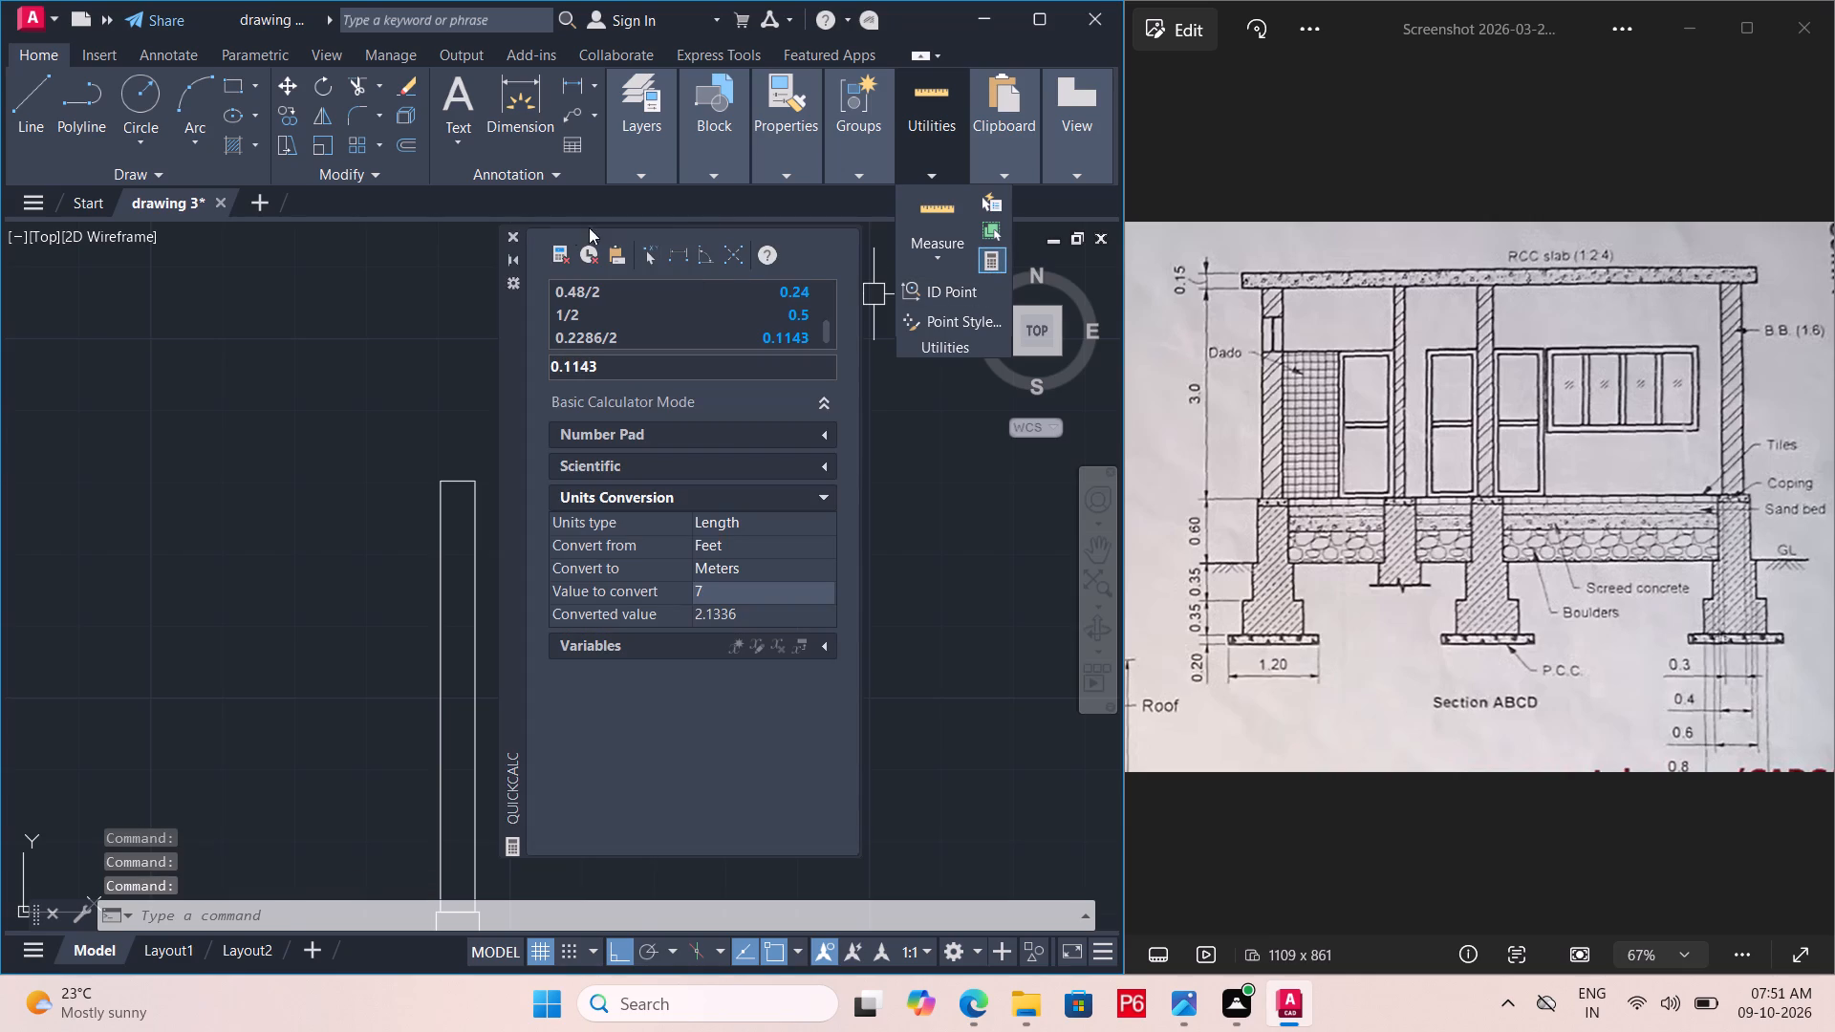
left_click(514, 235)
Draw a line 2.13 m up the wall's left edge from its base, continuing horizontally across to the right edge.
scroll(521, 677, "down", 2)
middle_click_drag(524, 662, 571, 499)
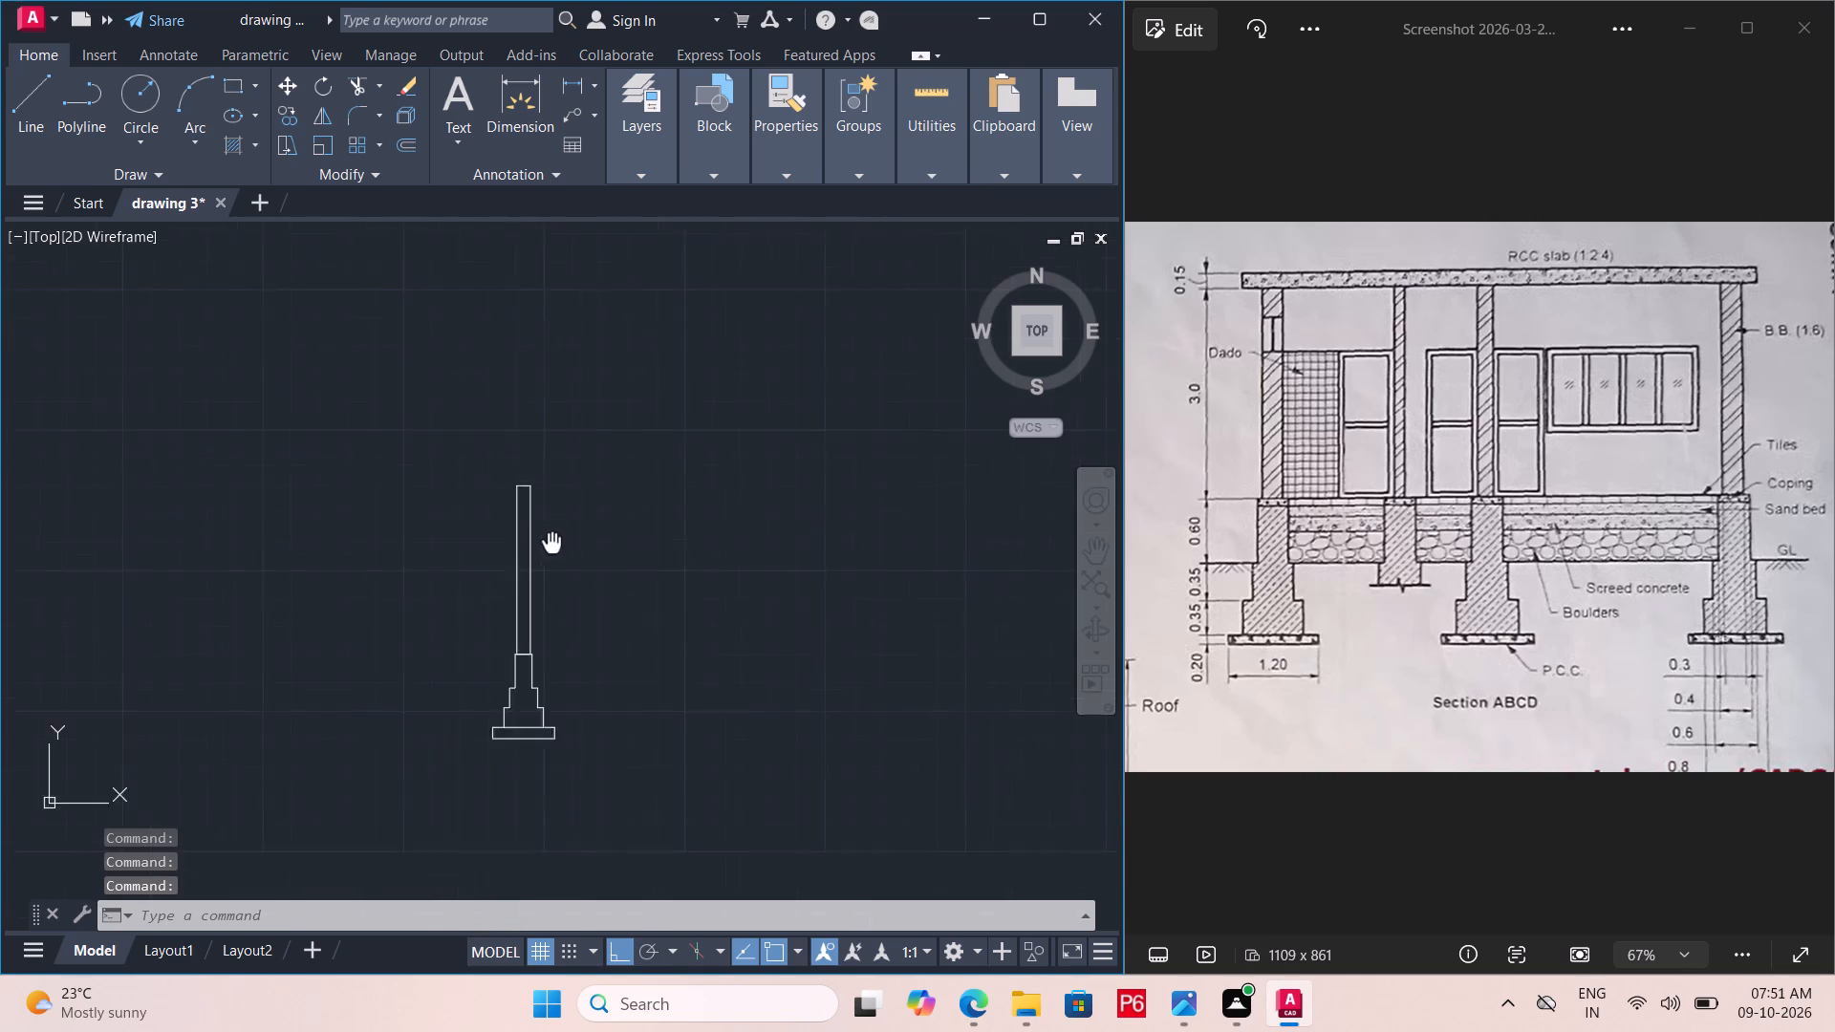
middle_click_drag(571, 499, 579, 486)
scroll(578, 489, "up", 2)
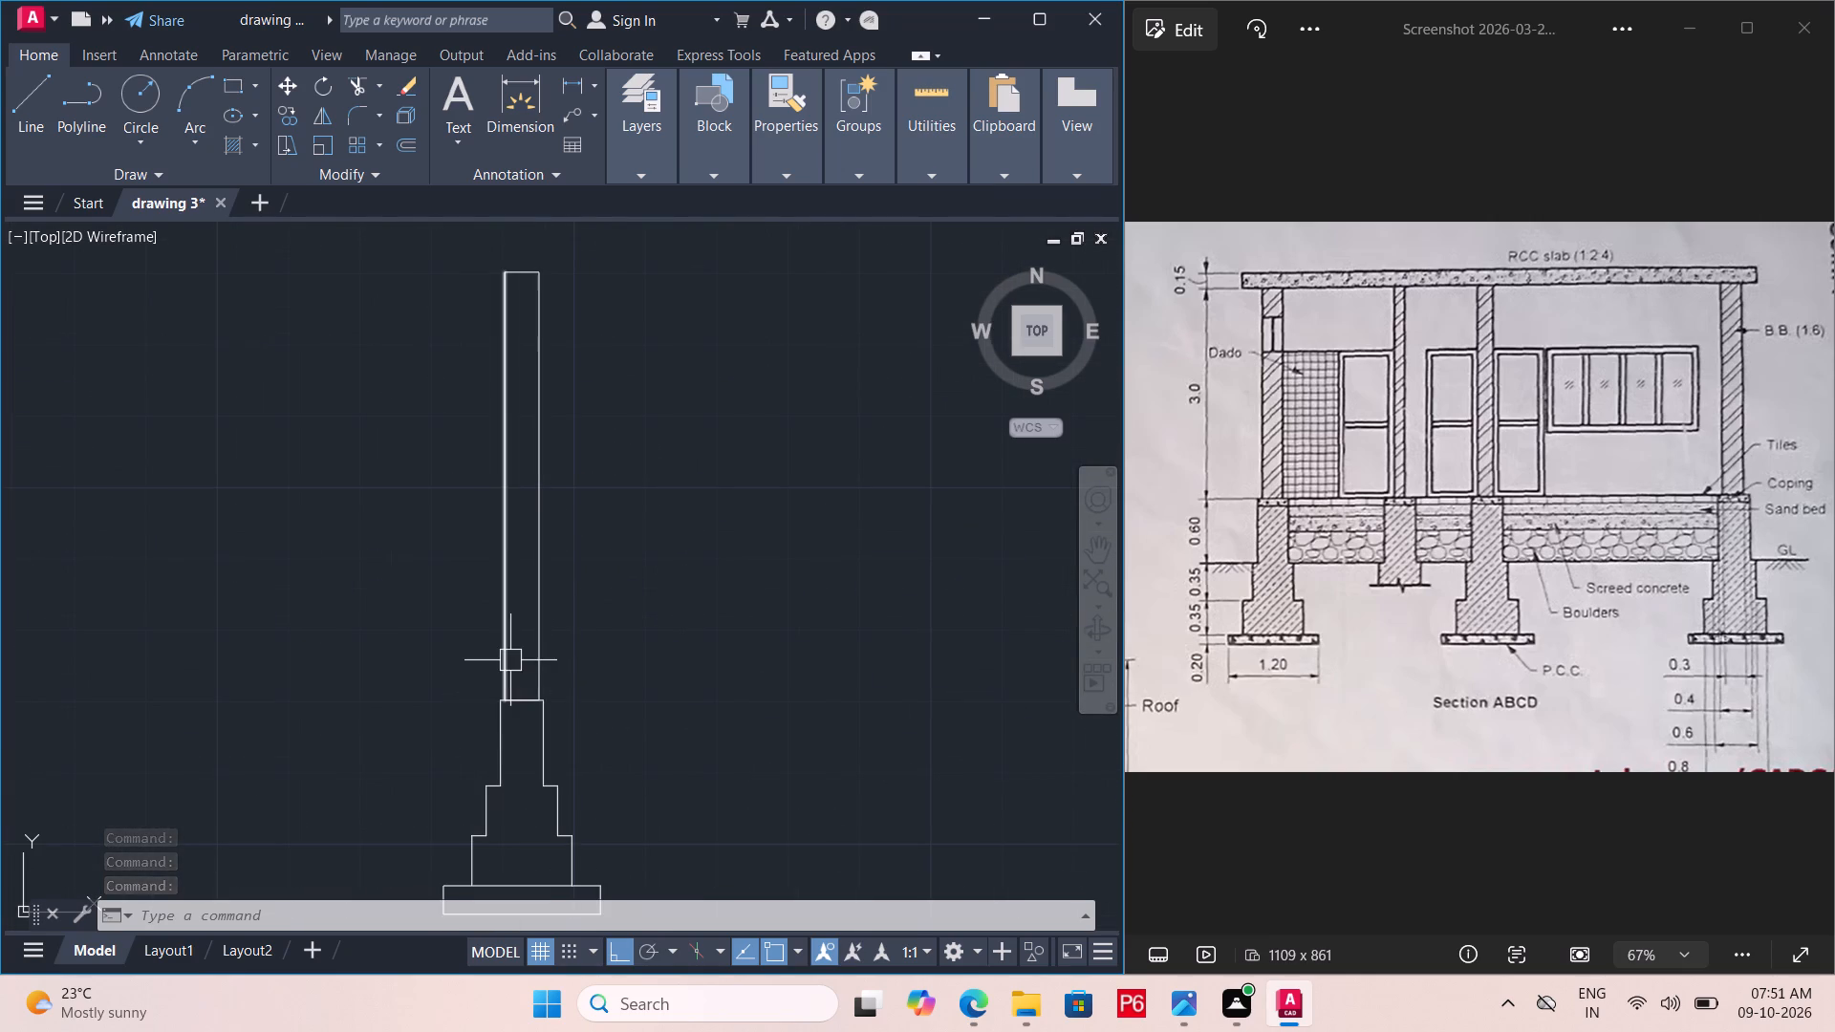
key("l")
key("space")
scroll(515, 699, "up", 2)
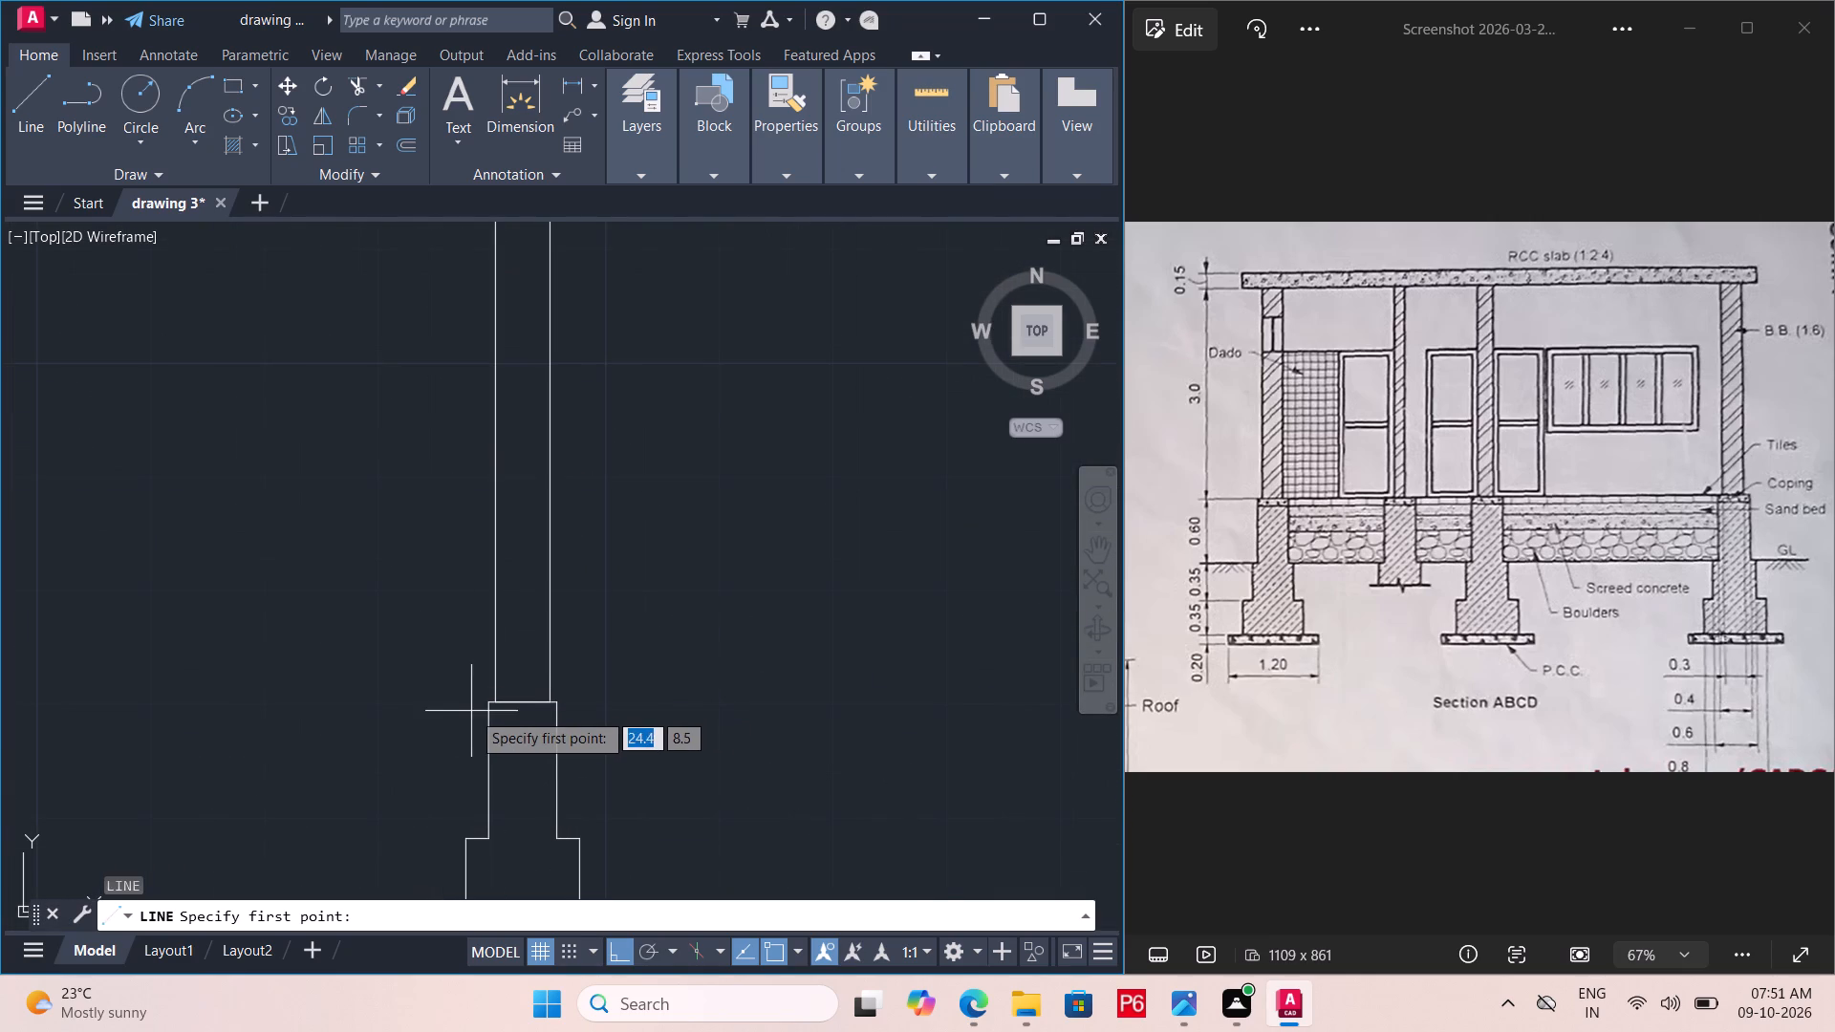
scroll(489, 702, "up", 2)
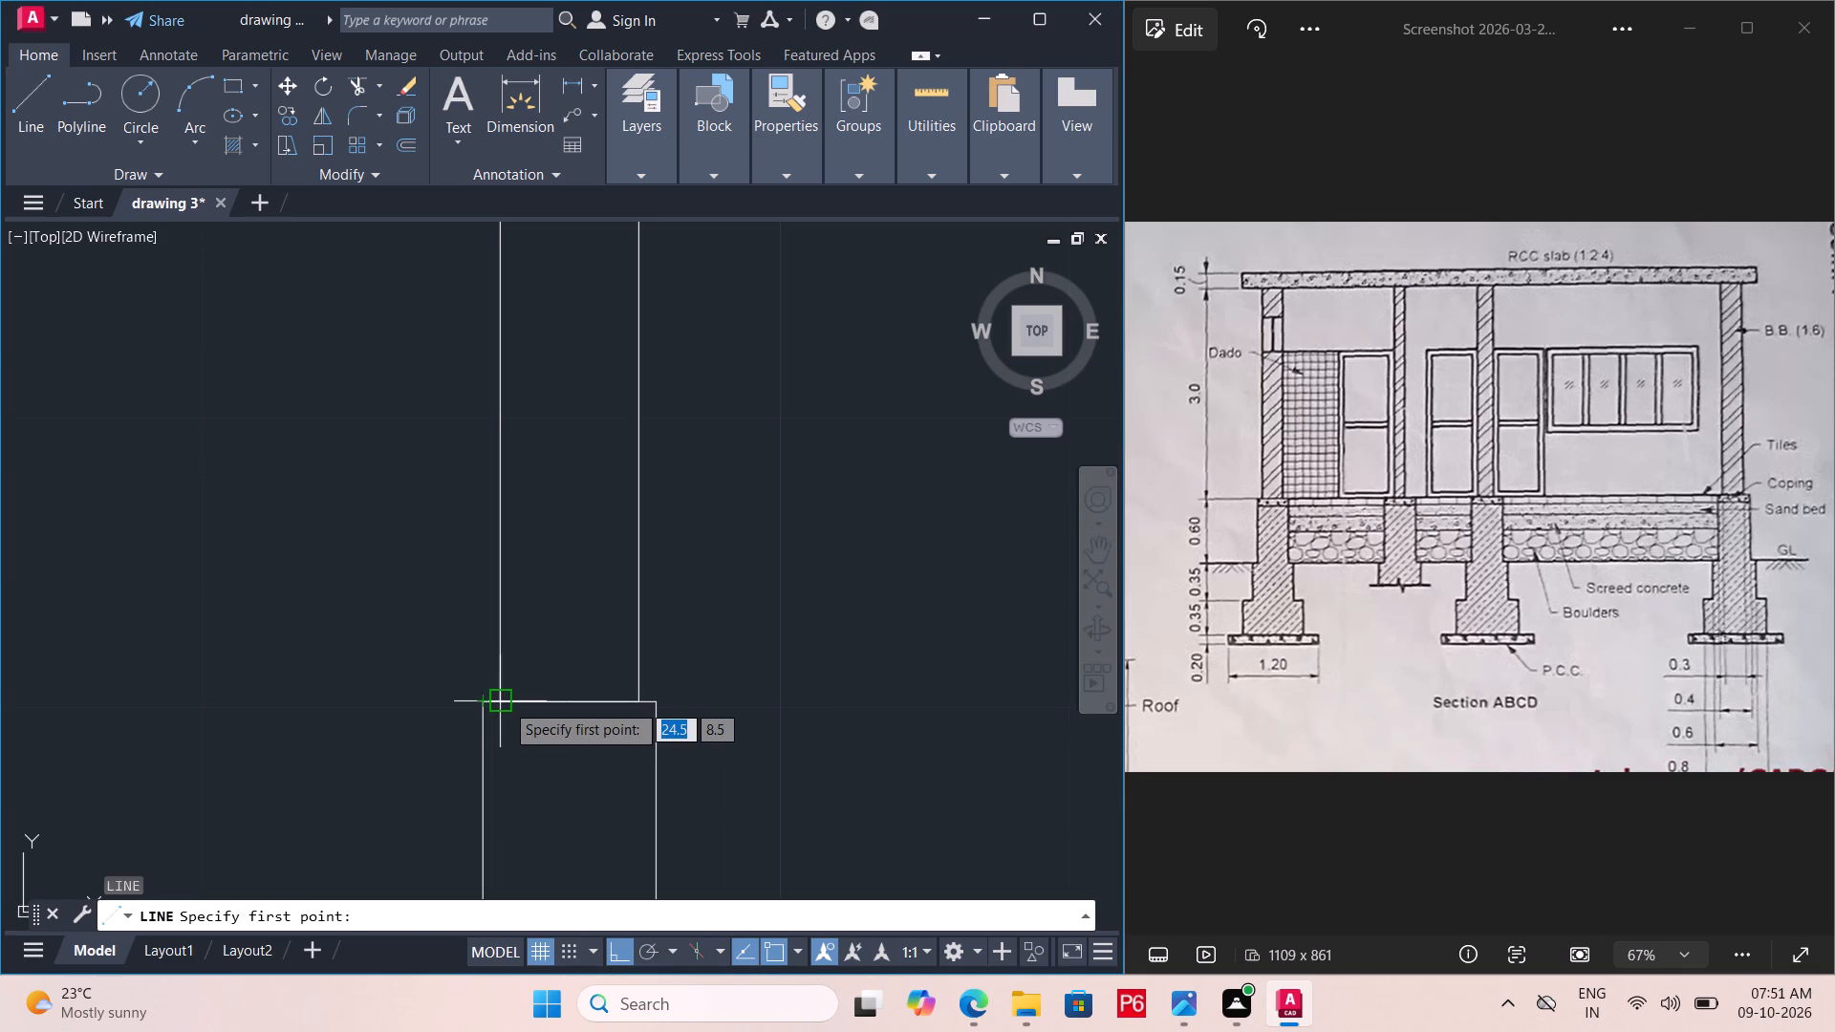
left_click(506, 702)
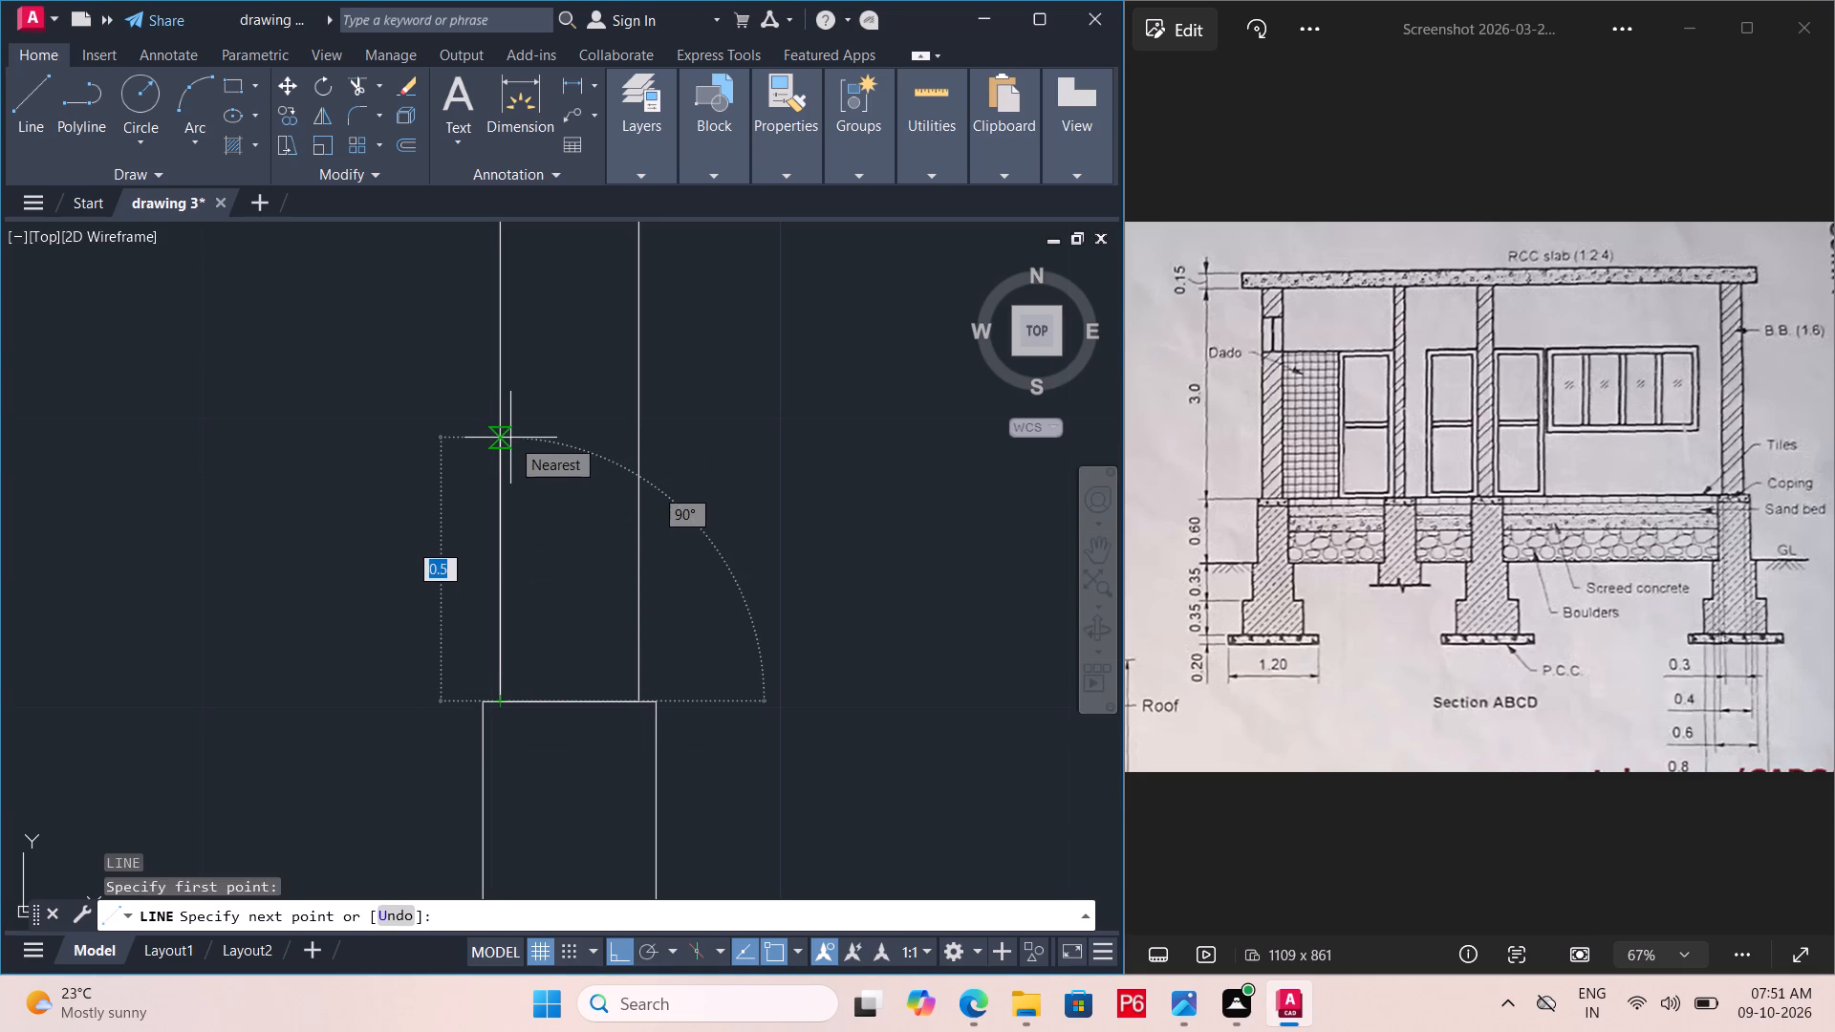
type("2.13")
key("Return")
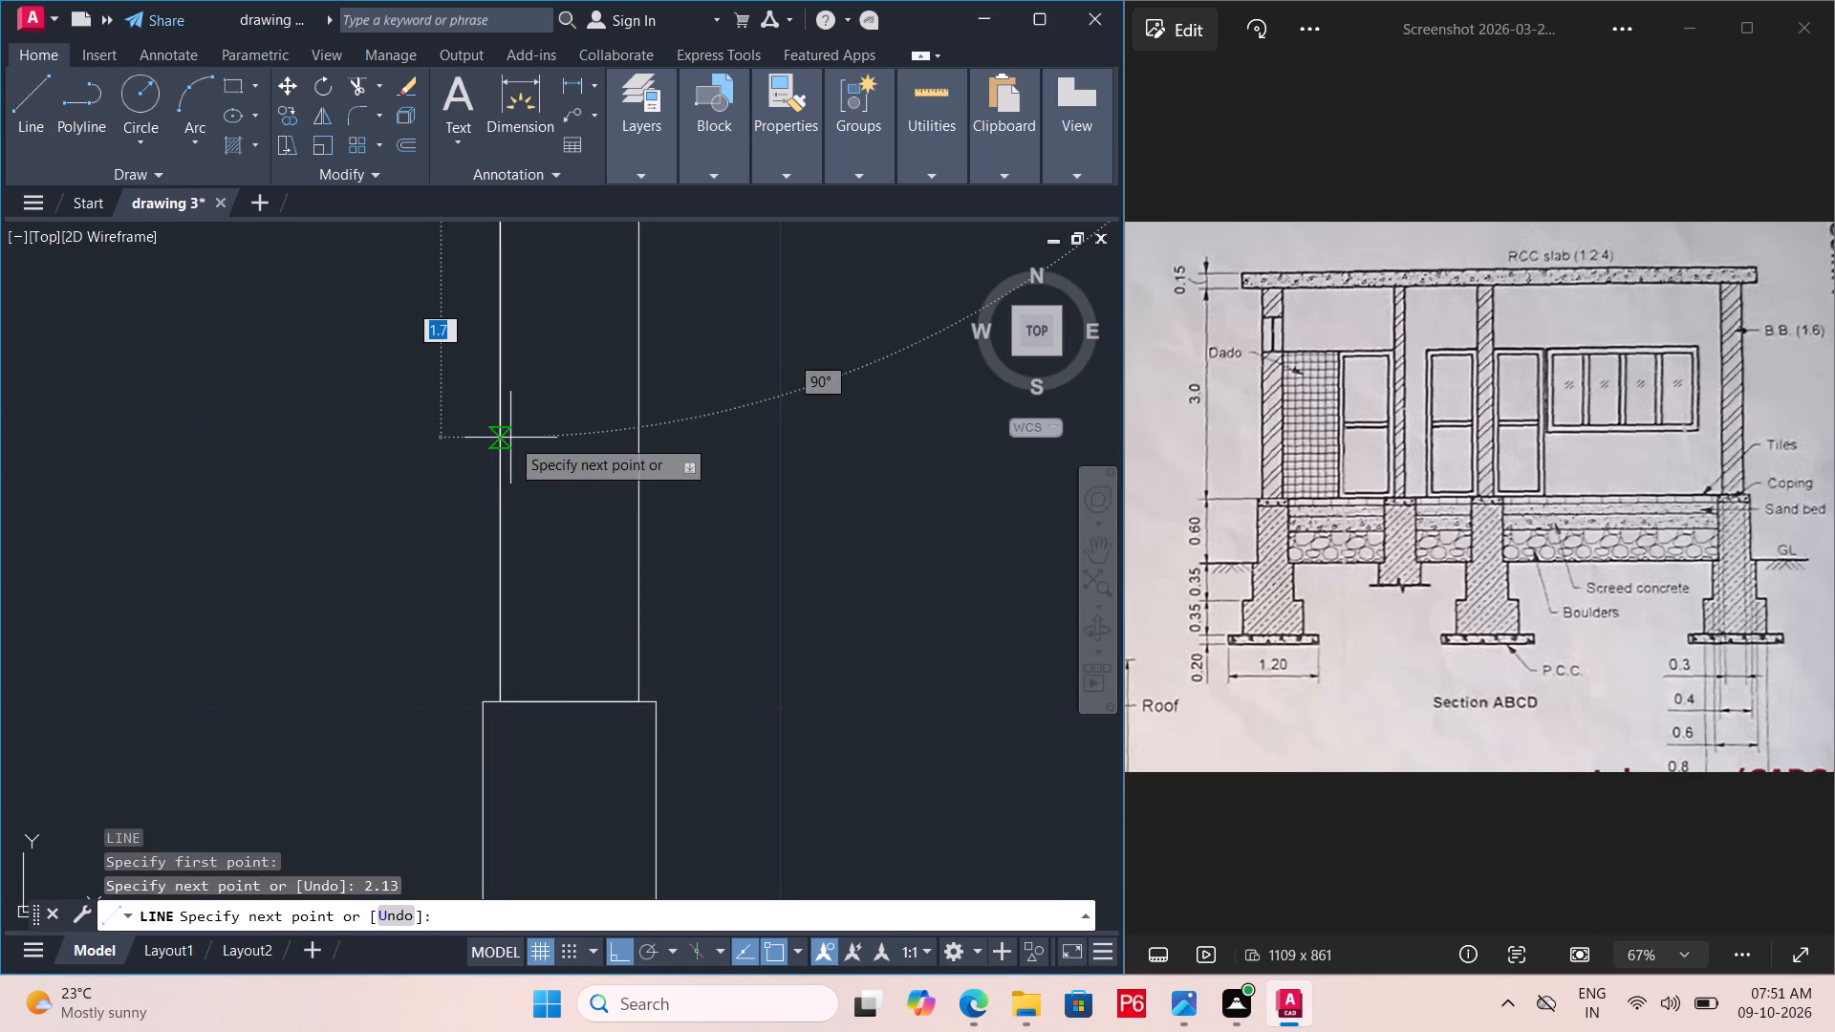
scroll(549, 490, "down", 3)
middle_click_drag(562, 544, 503, 920)
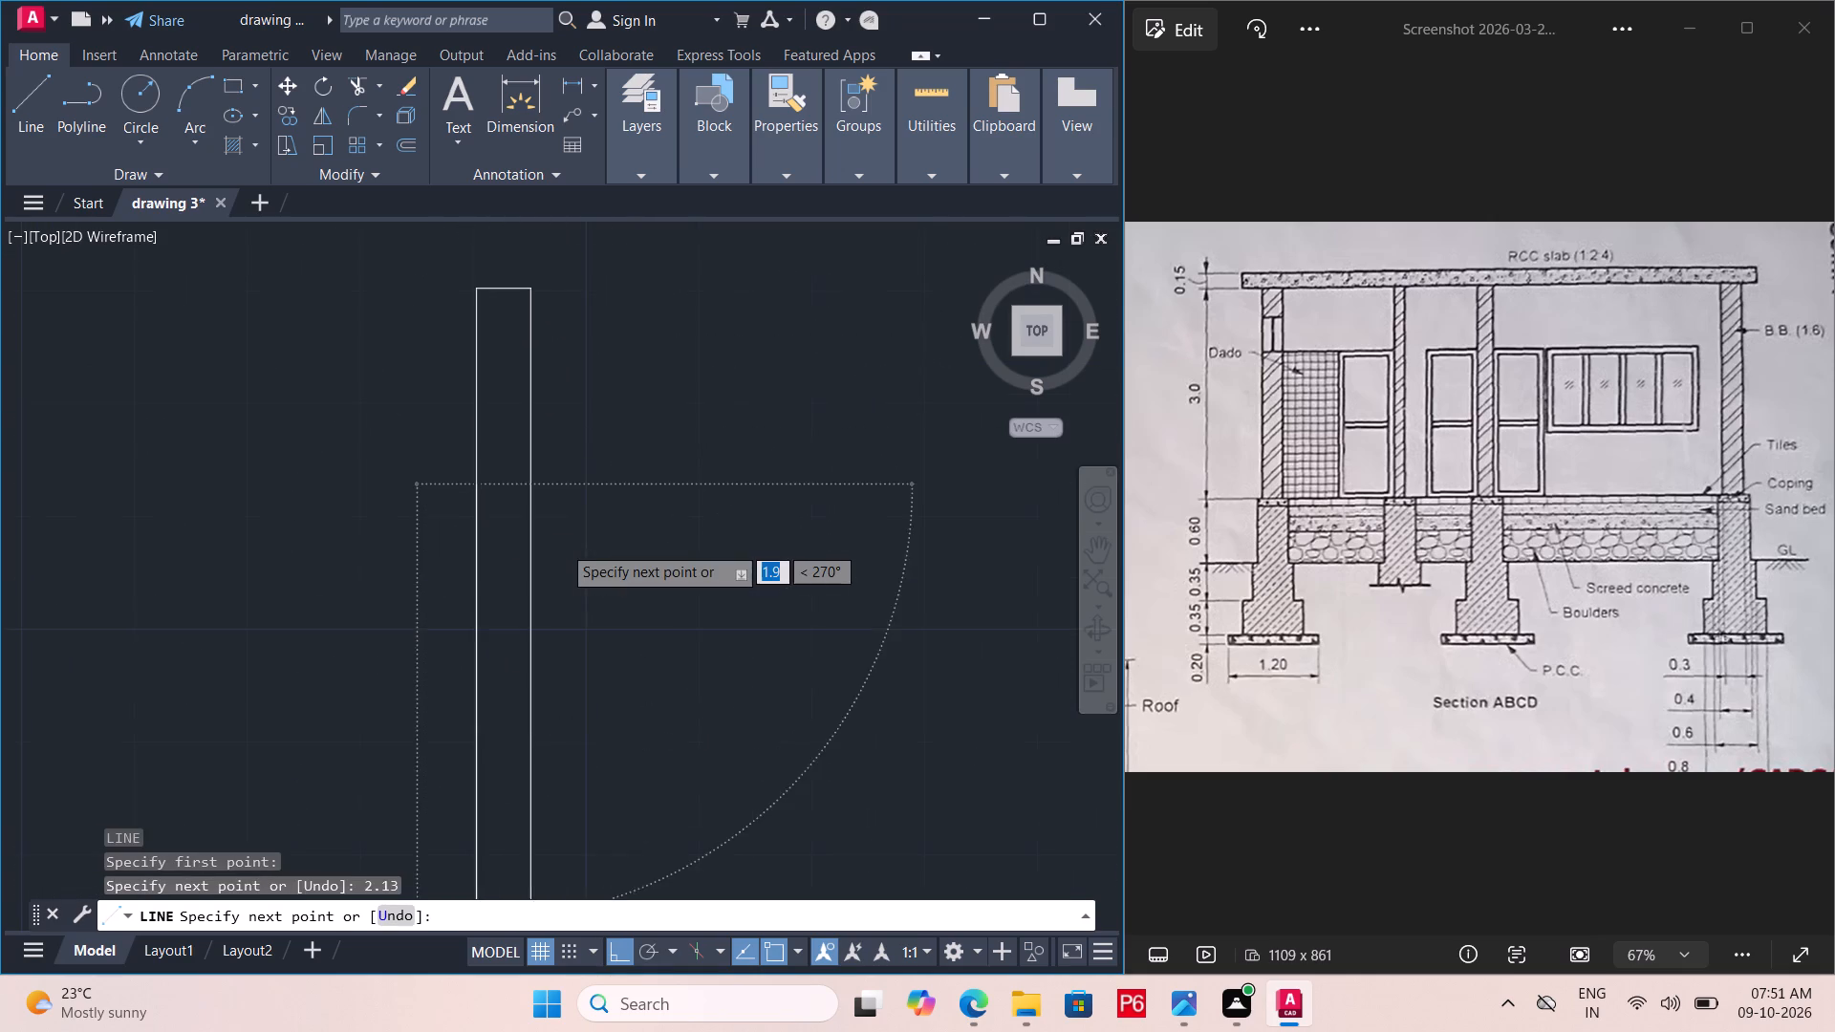
left_click(529, 479)
key("Escape")
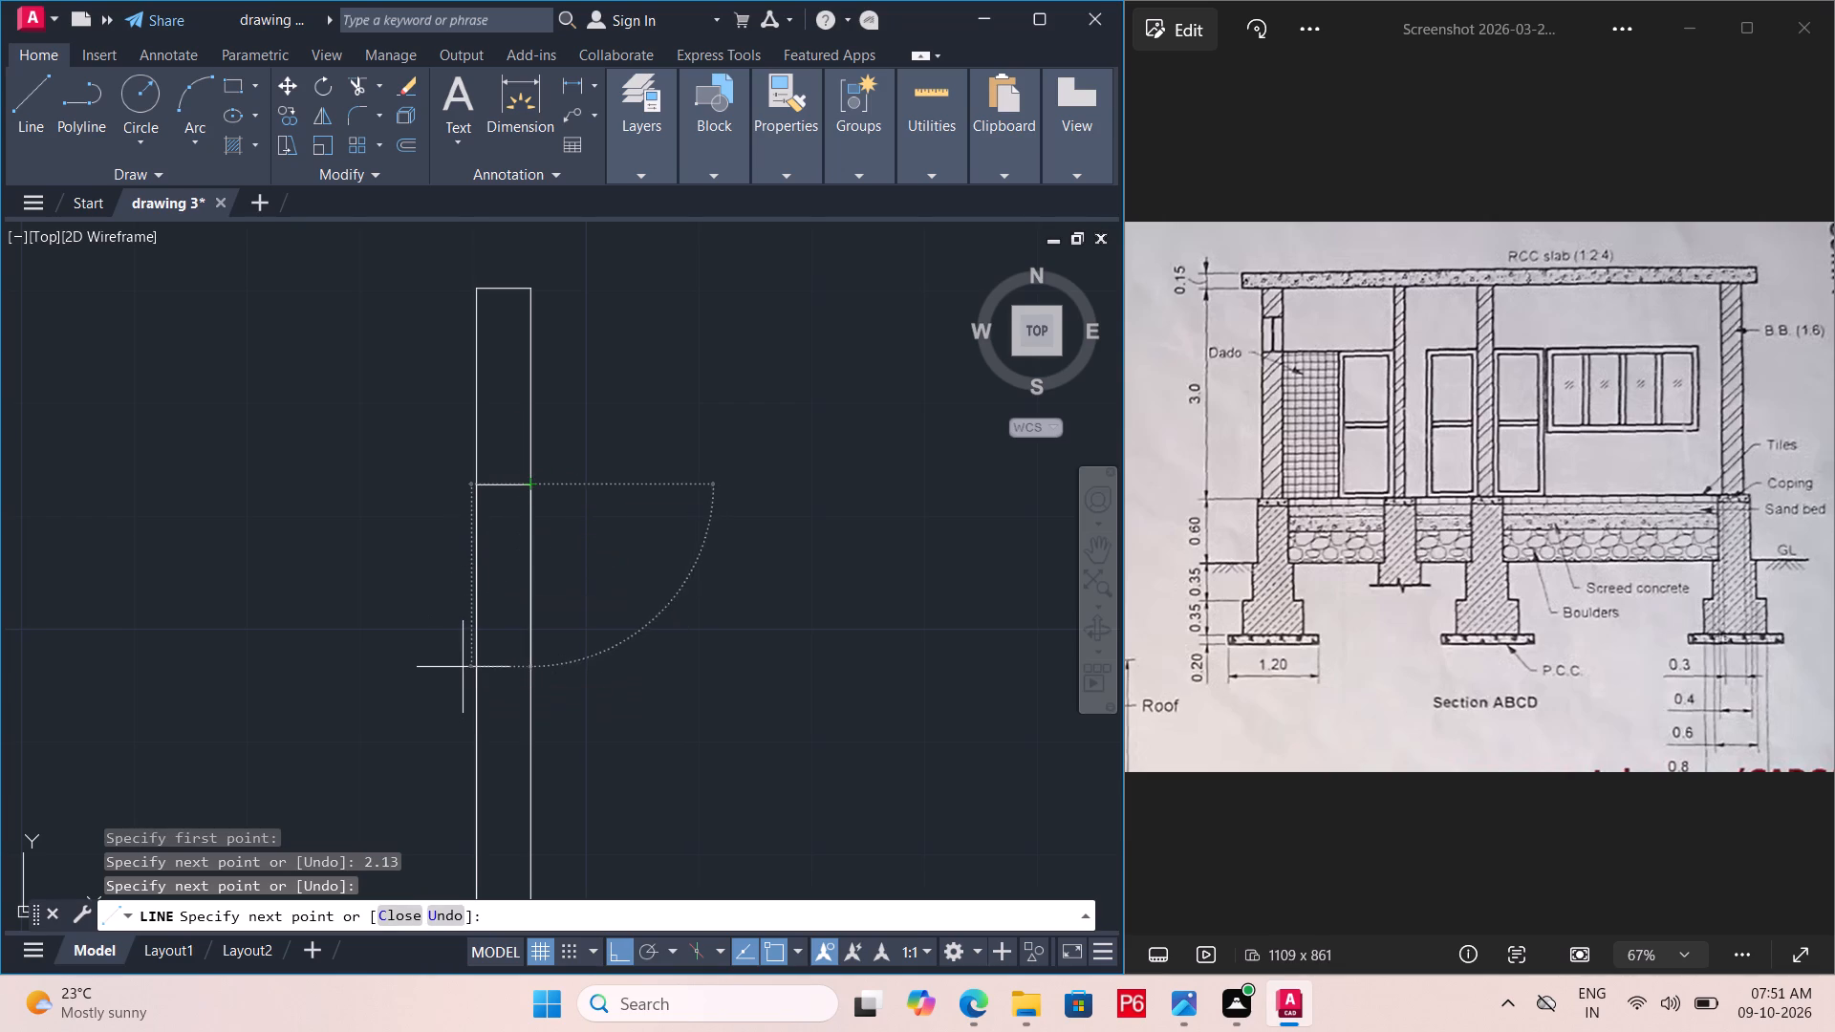
Erase the 2.13 m vertical construction line along the wall's left edge, keeping the horizontal opening-level line.
double_click(475, 644)
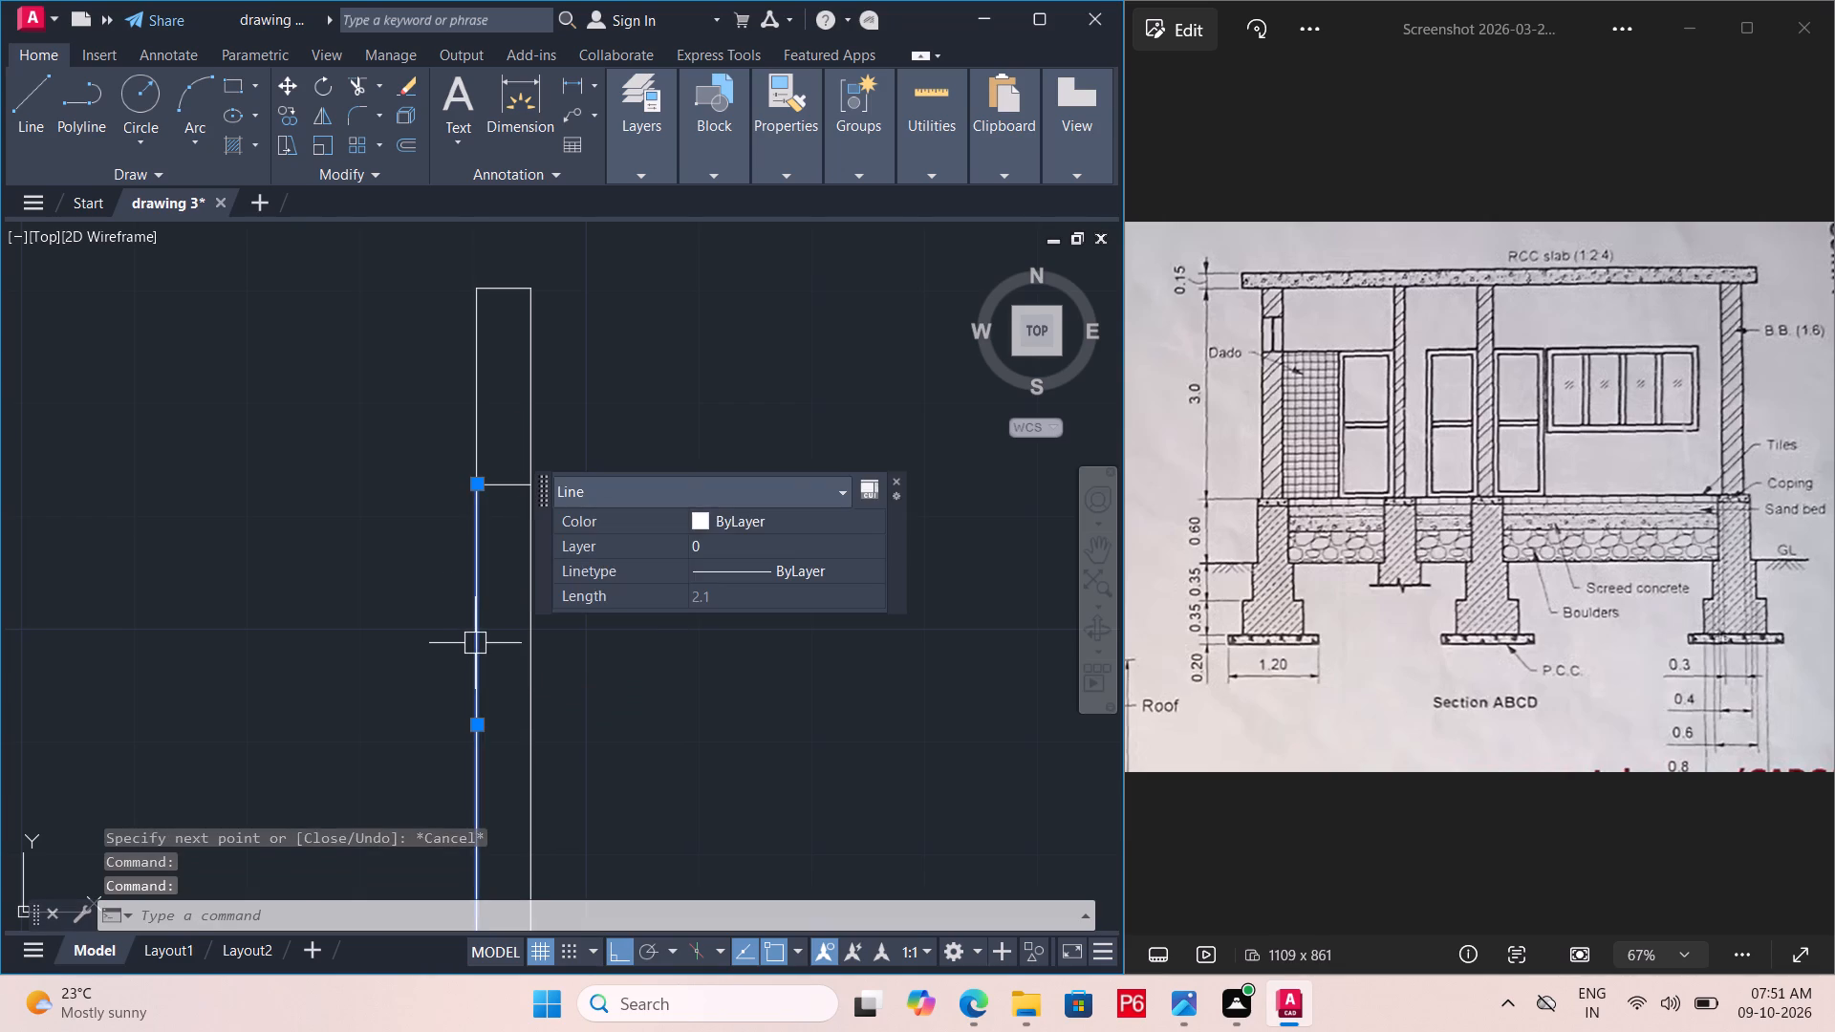
key("Delete")
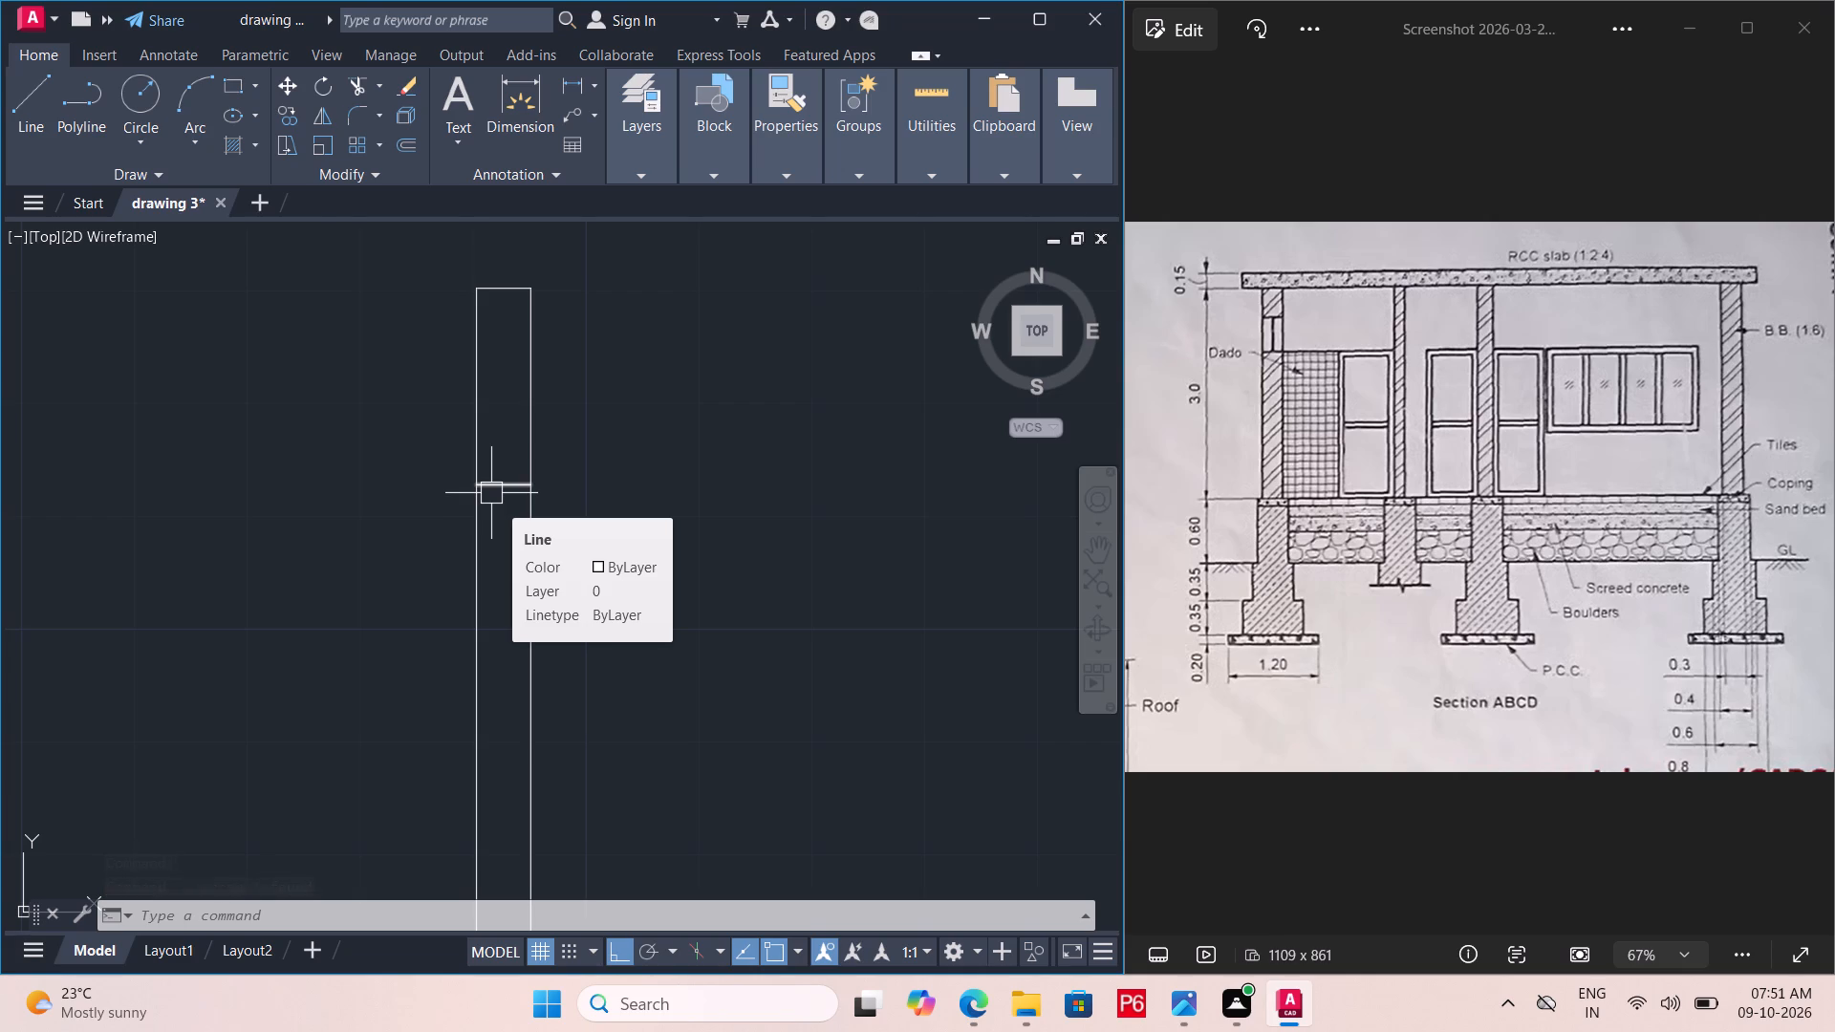
key("Escape")
Copy the complete footing and wall horizontally to the right twice, at about 3.3 m and 7.0 m from the original.
scroll(491, 493, "down", 2)
middle_click_drag(554, 634, 538, 611)
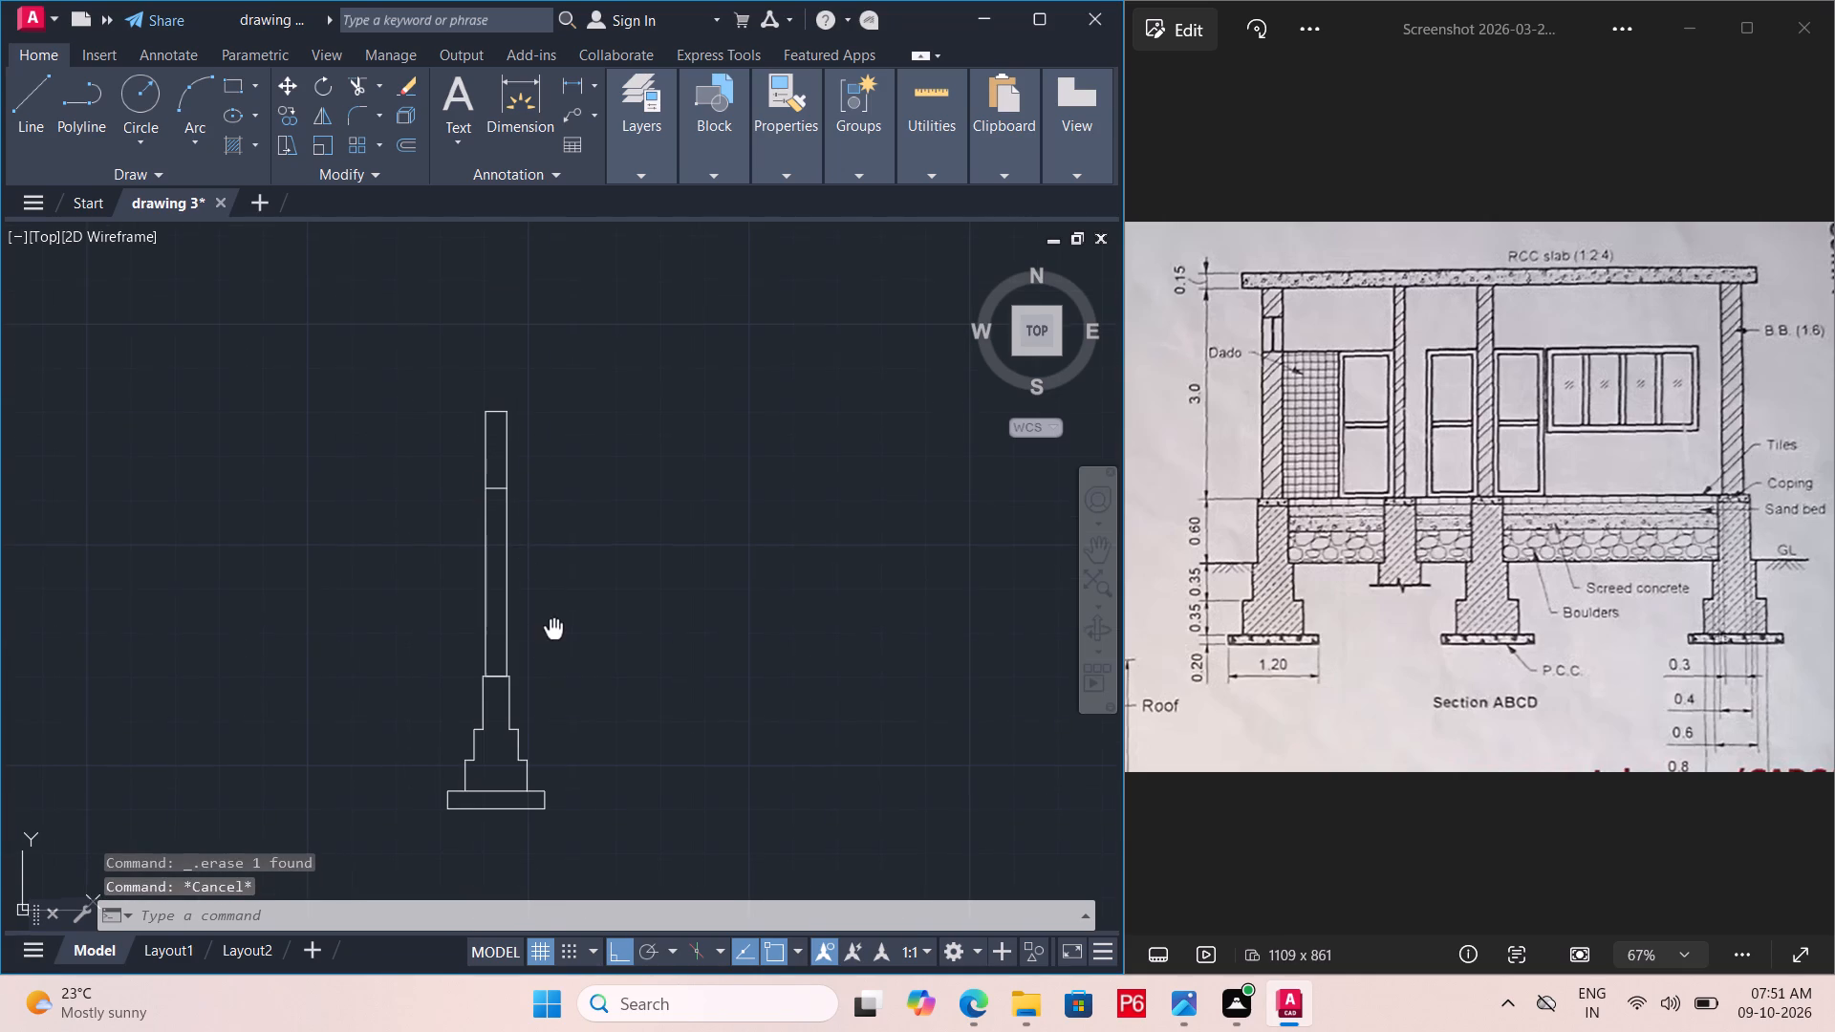
middle_click_drag(538, 611, 500, 588)
scroll(494, 606, "down", 1)
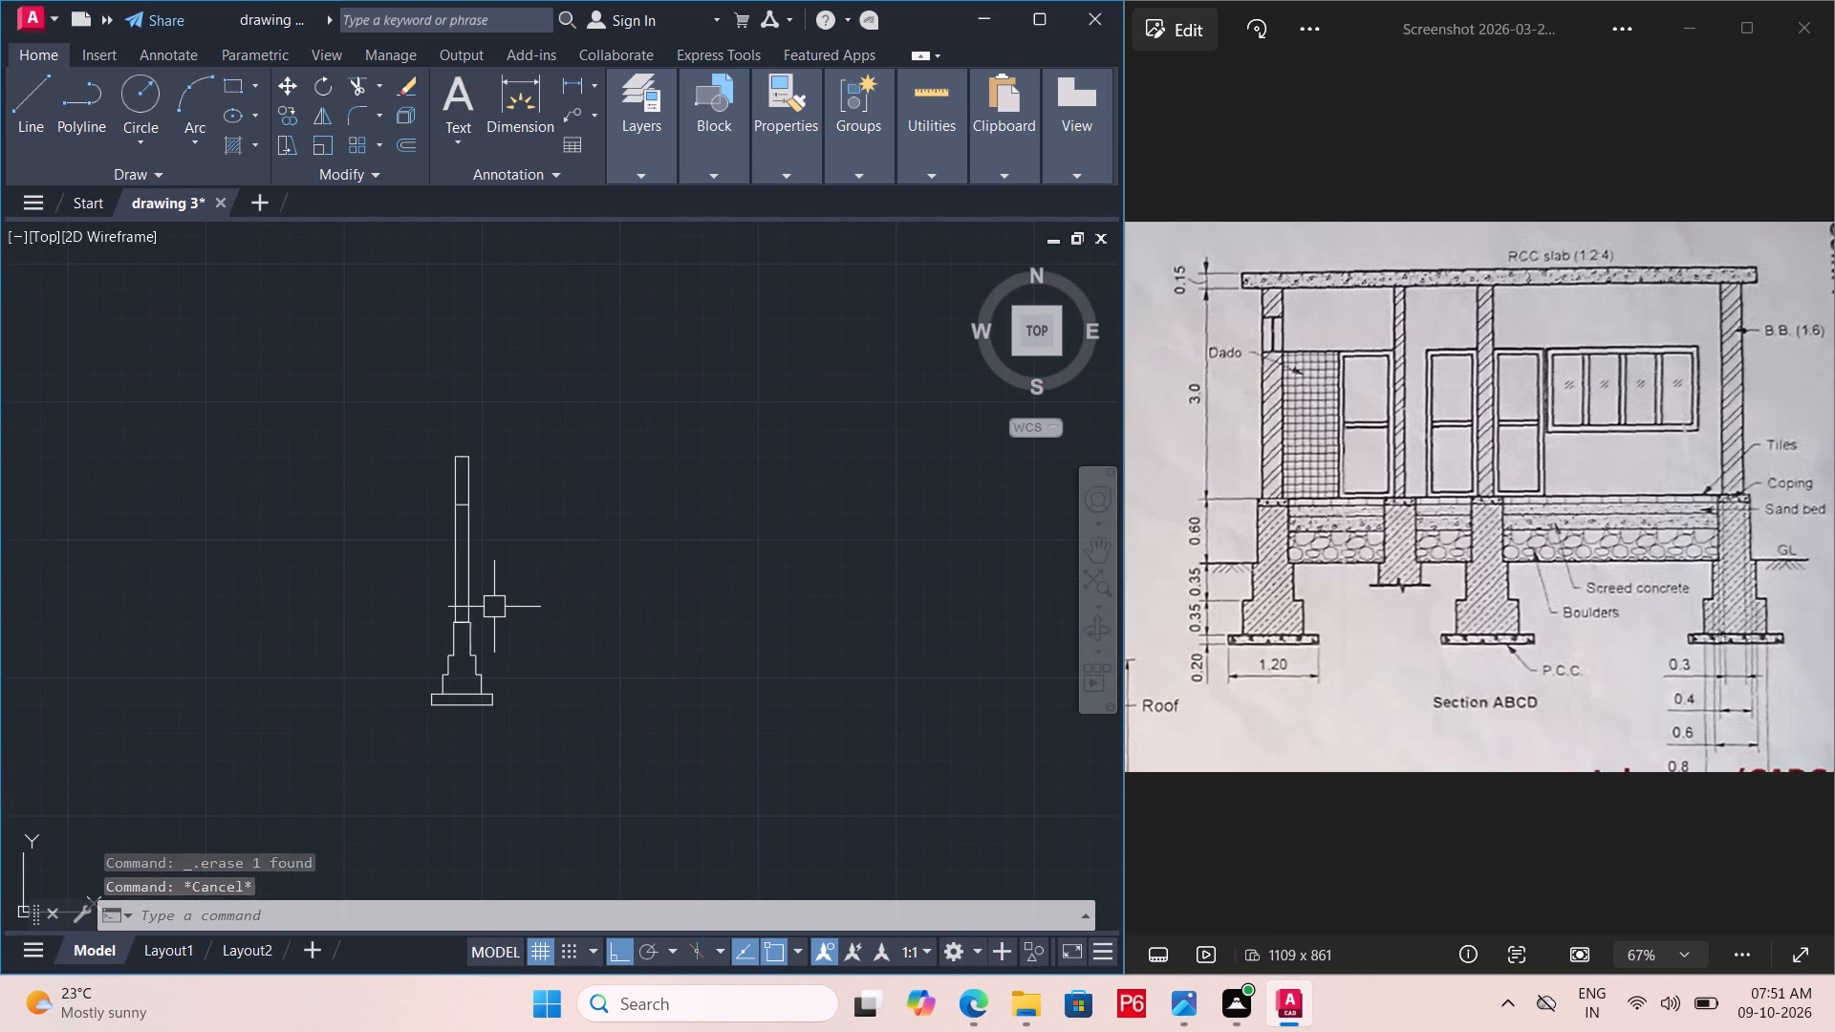
left_click(368, 418)
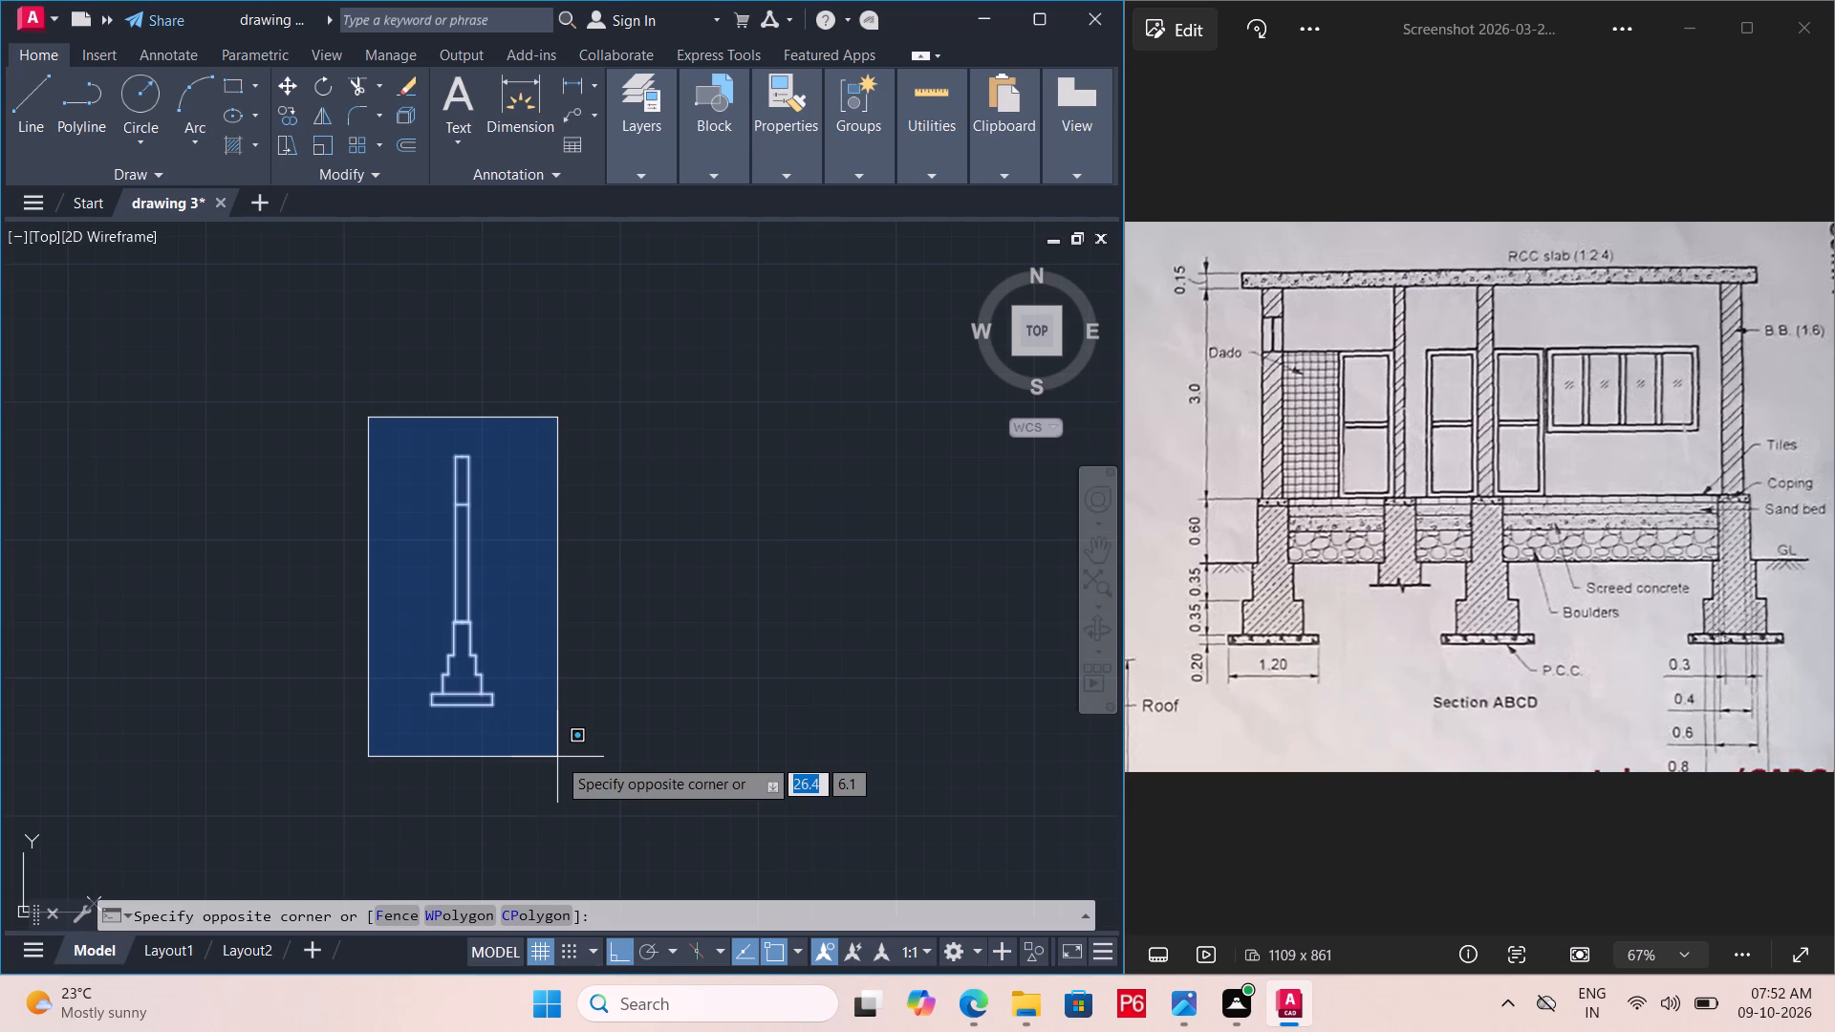
left_click(557, 757)
scroll(471, 764, "up", 2)
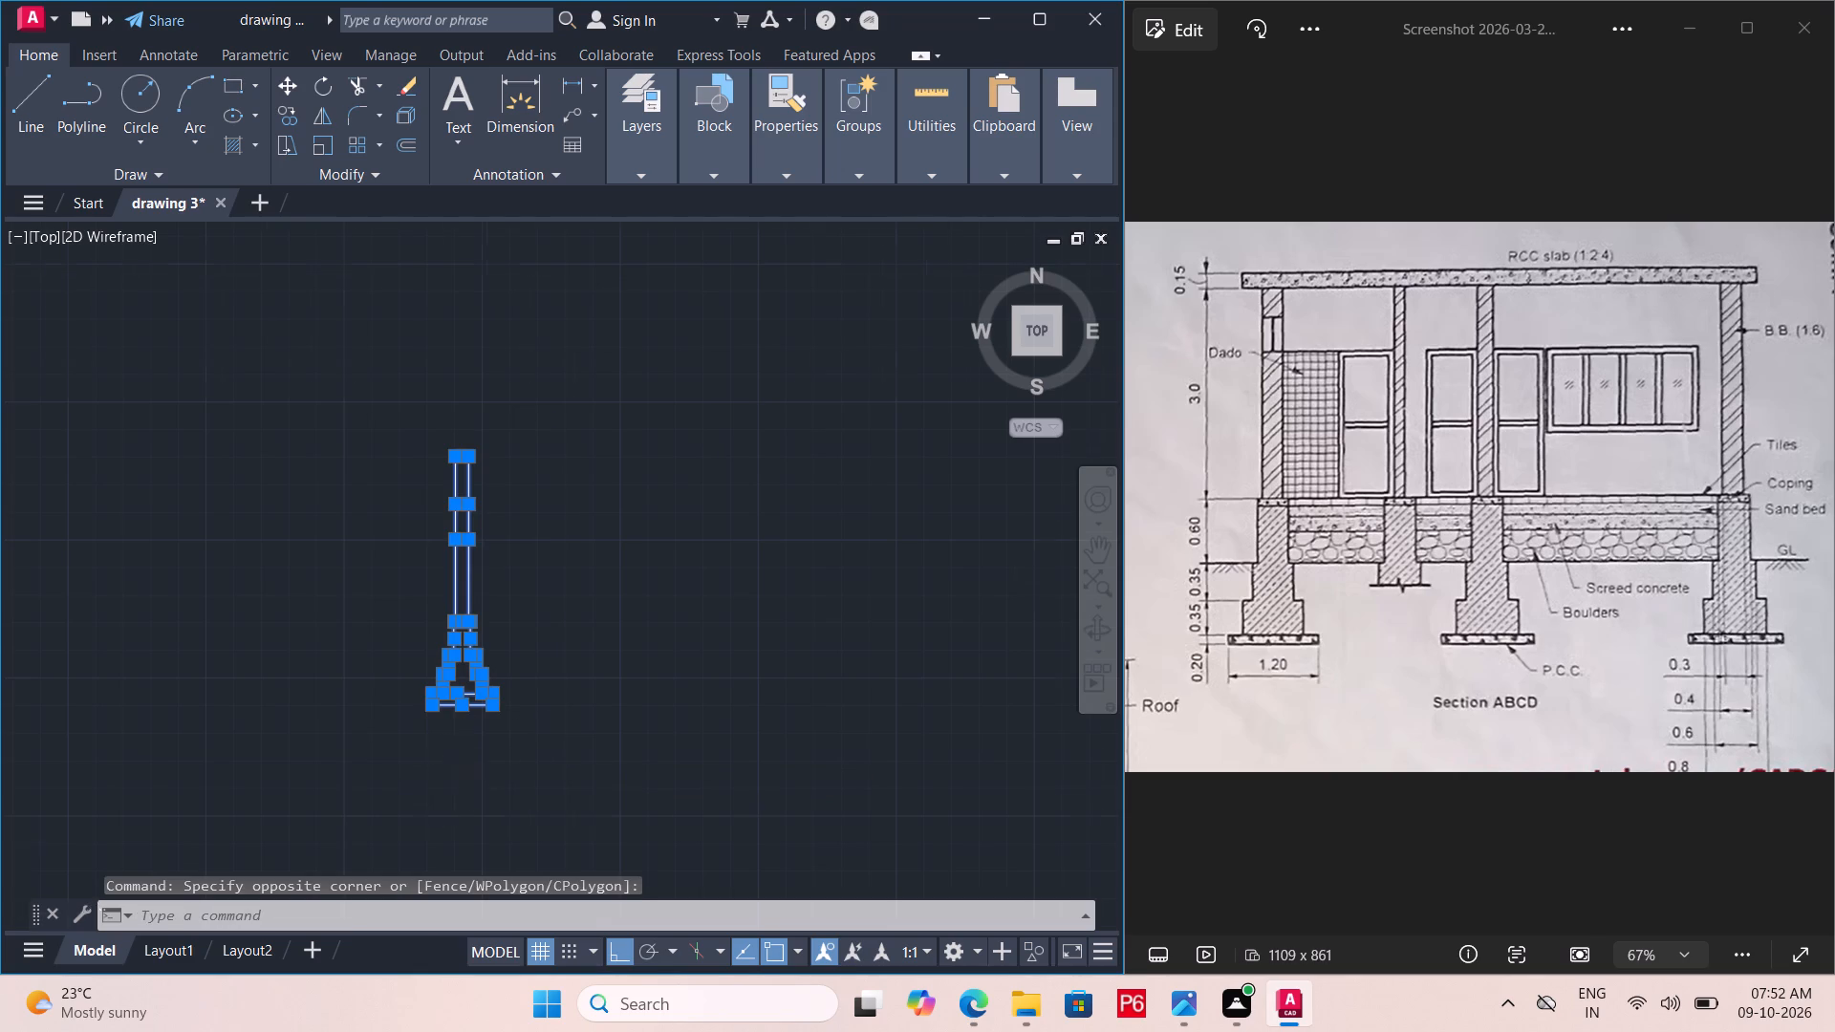
middle_click_drag(471, 764, 237, 906)
scroll(204, 900, "down", 1)
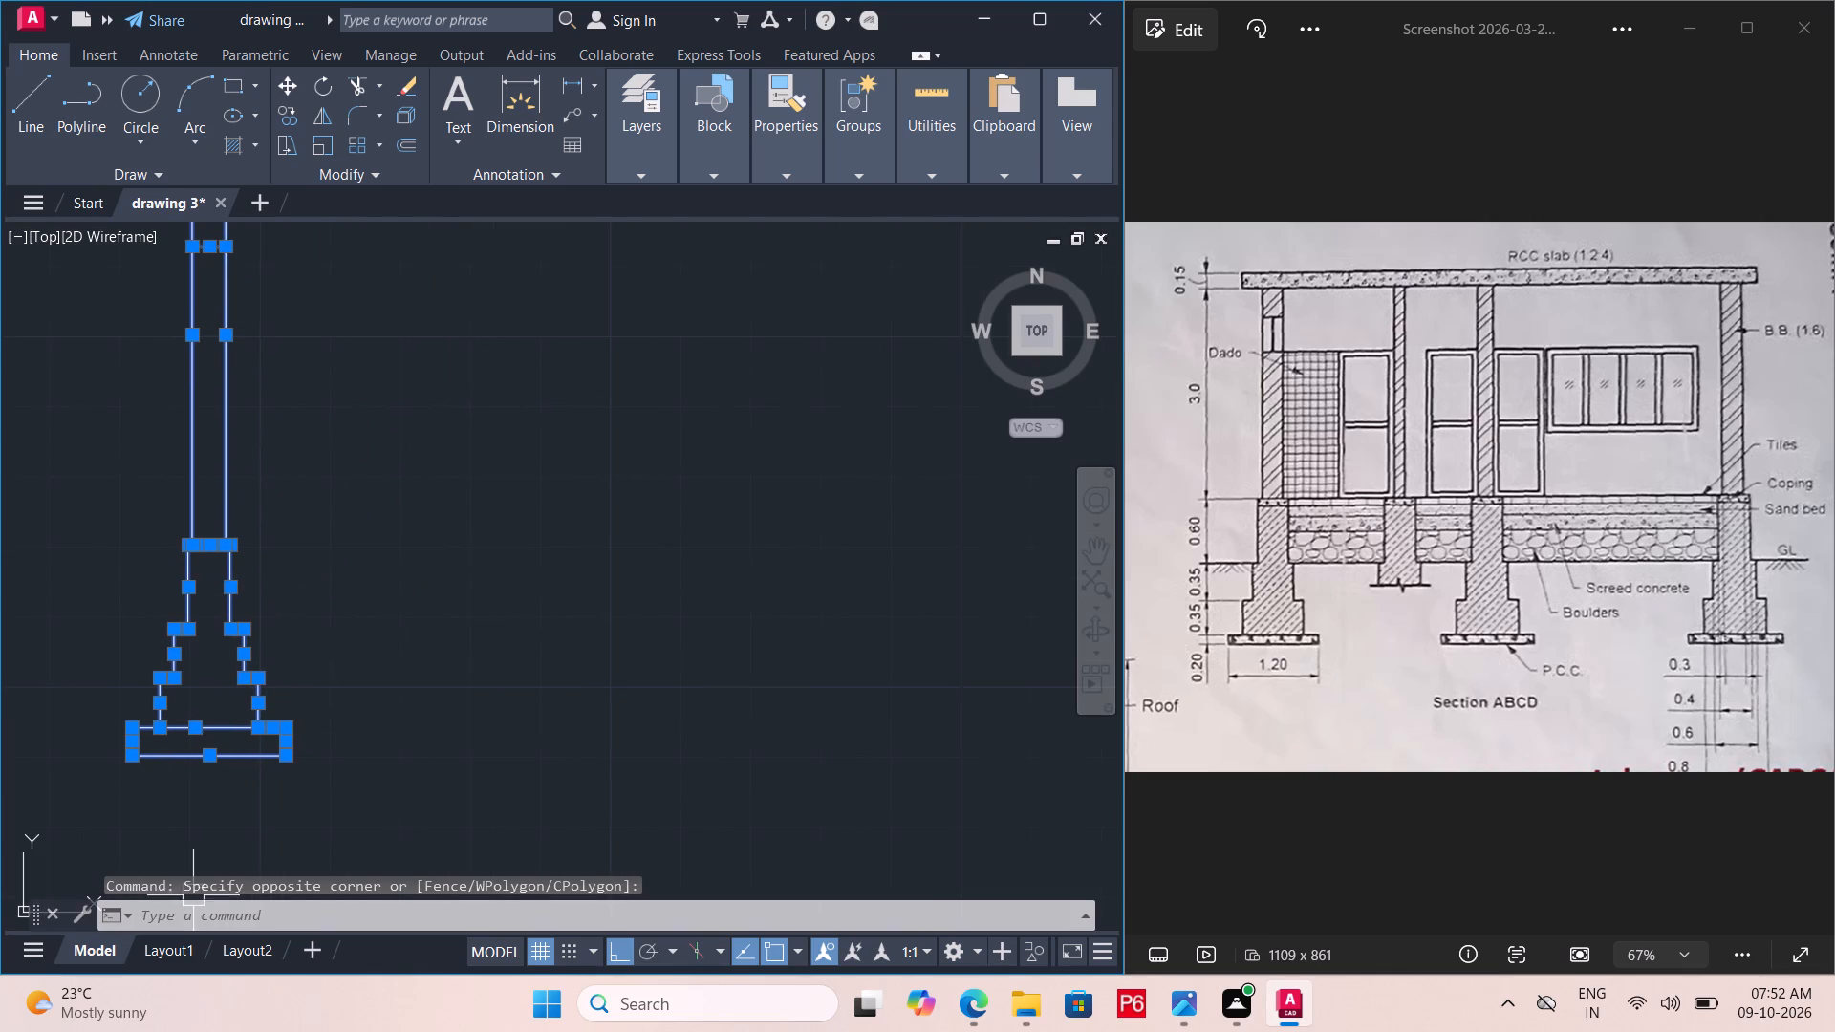
scroll(298, 788, "down", 1)
scroll(305, 791, "up", 1)
middle_click_drag(305, 791, 262, 787)
middle_click_drag(262, 787, 372, 780)
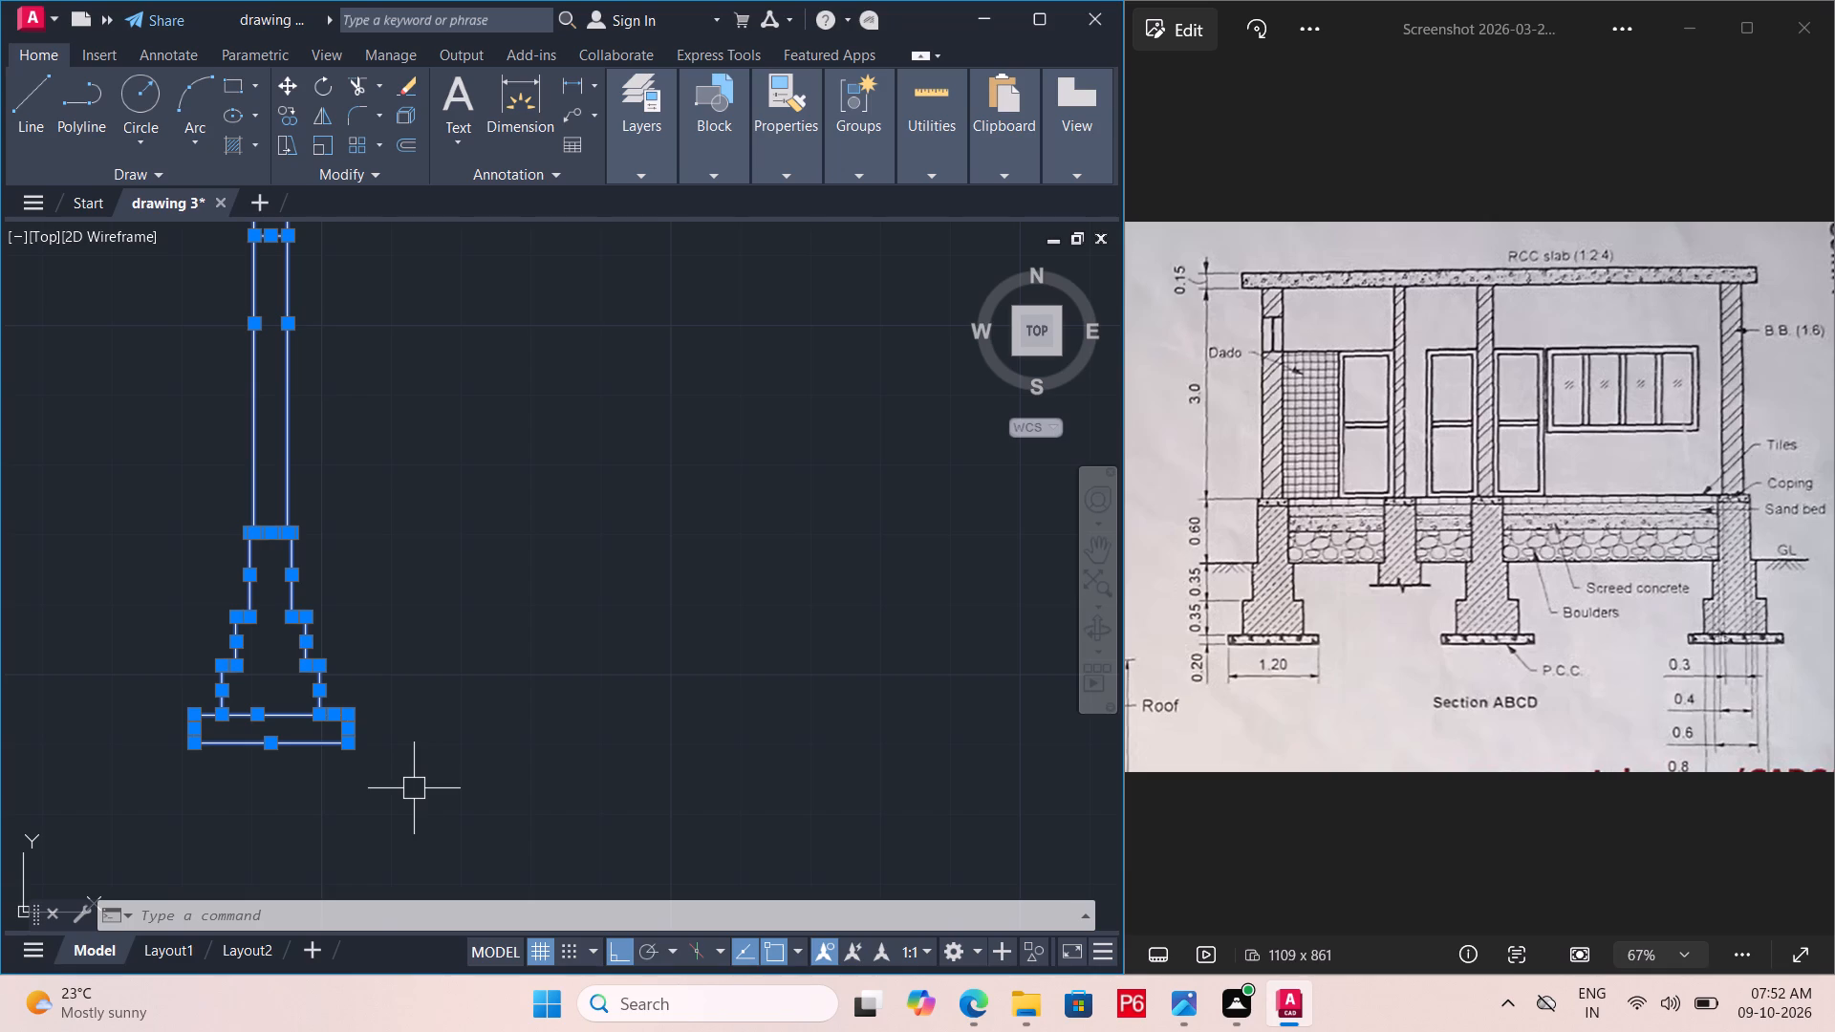
type("co")
key("space")
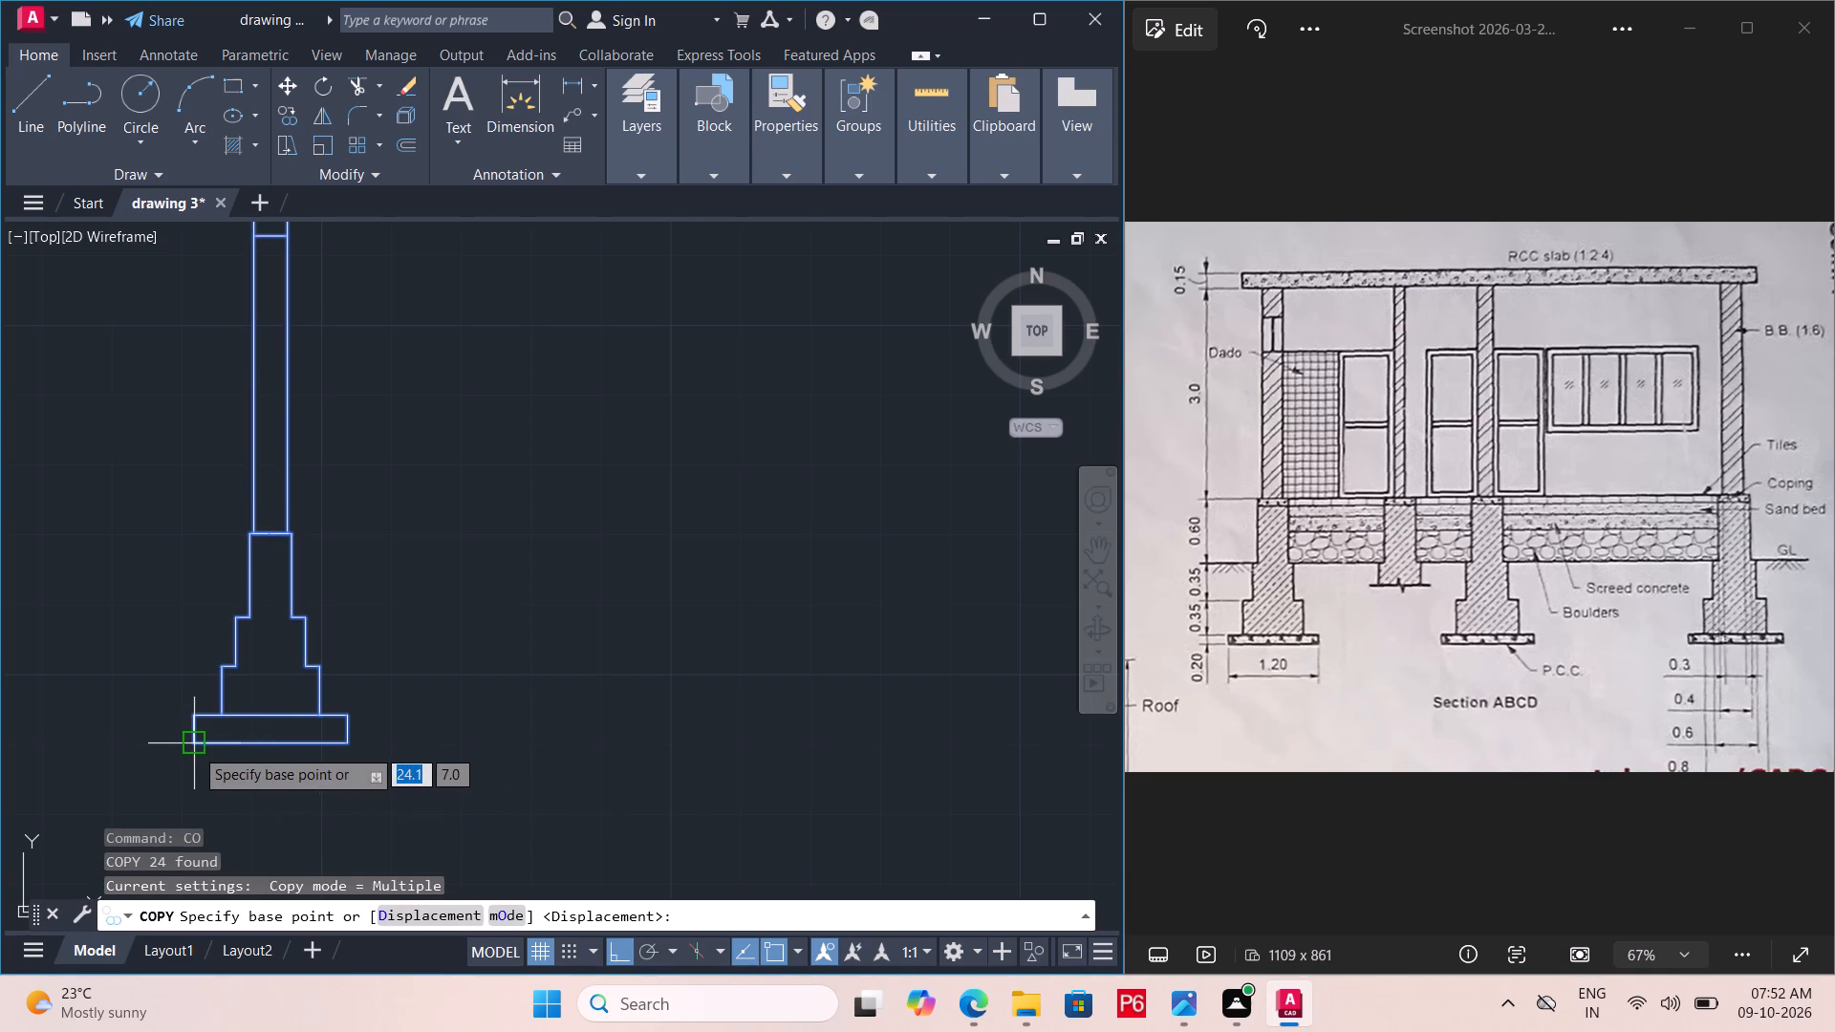
left_click(194, 747)
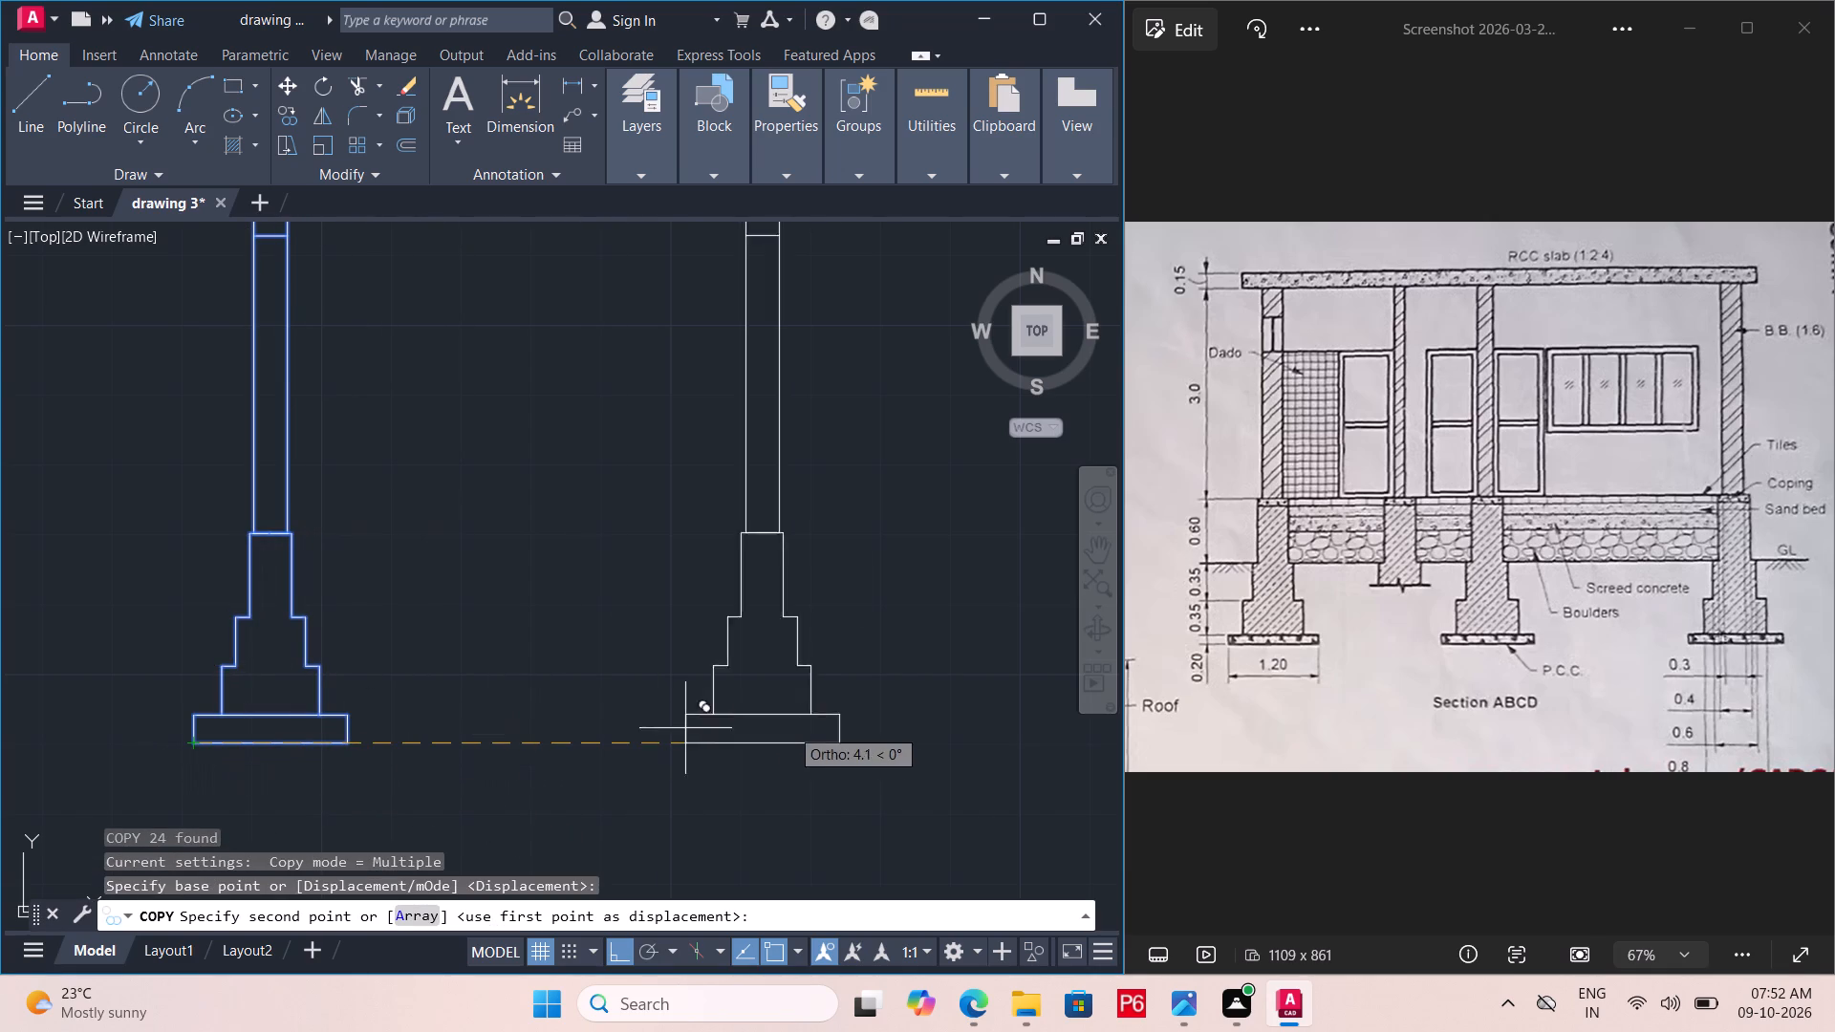
scroll(437, 839, "down", 2)
middle_click_drag(462, 791, 395, 693)
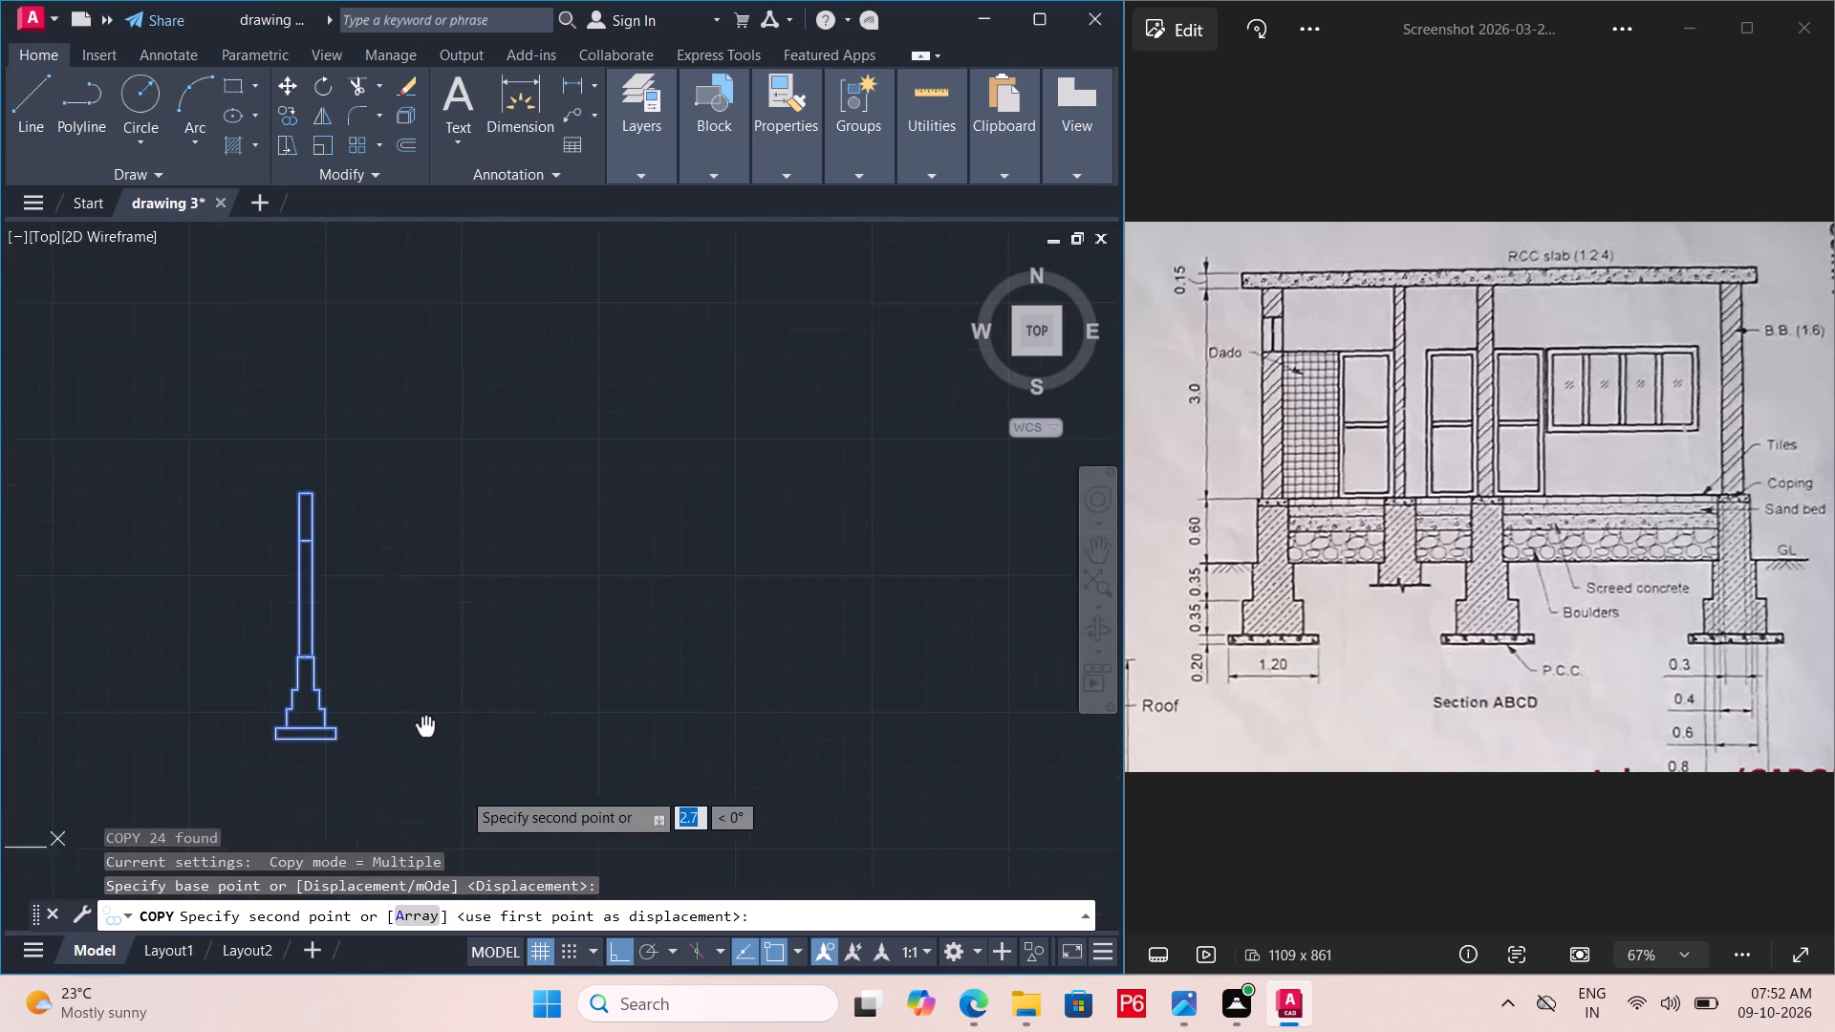
middle_click_drag(395, 693, 386, 685)
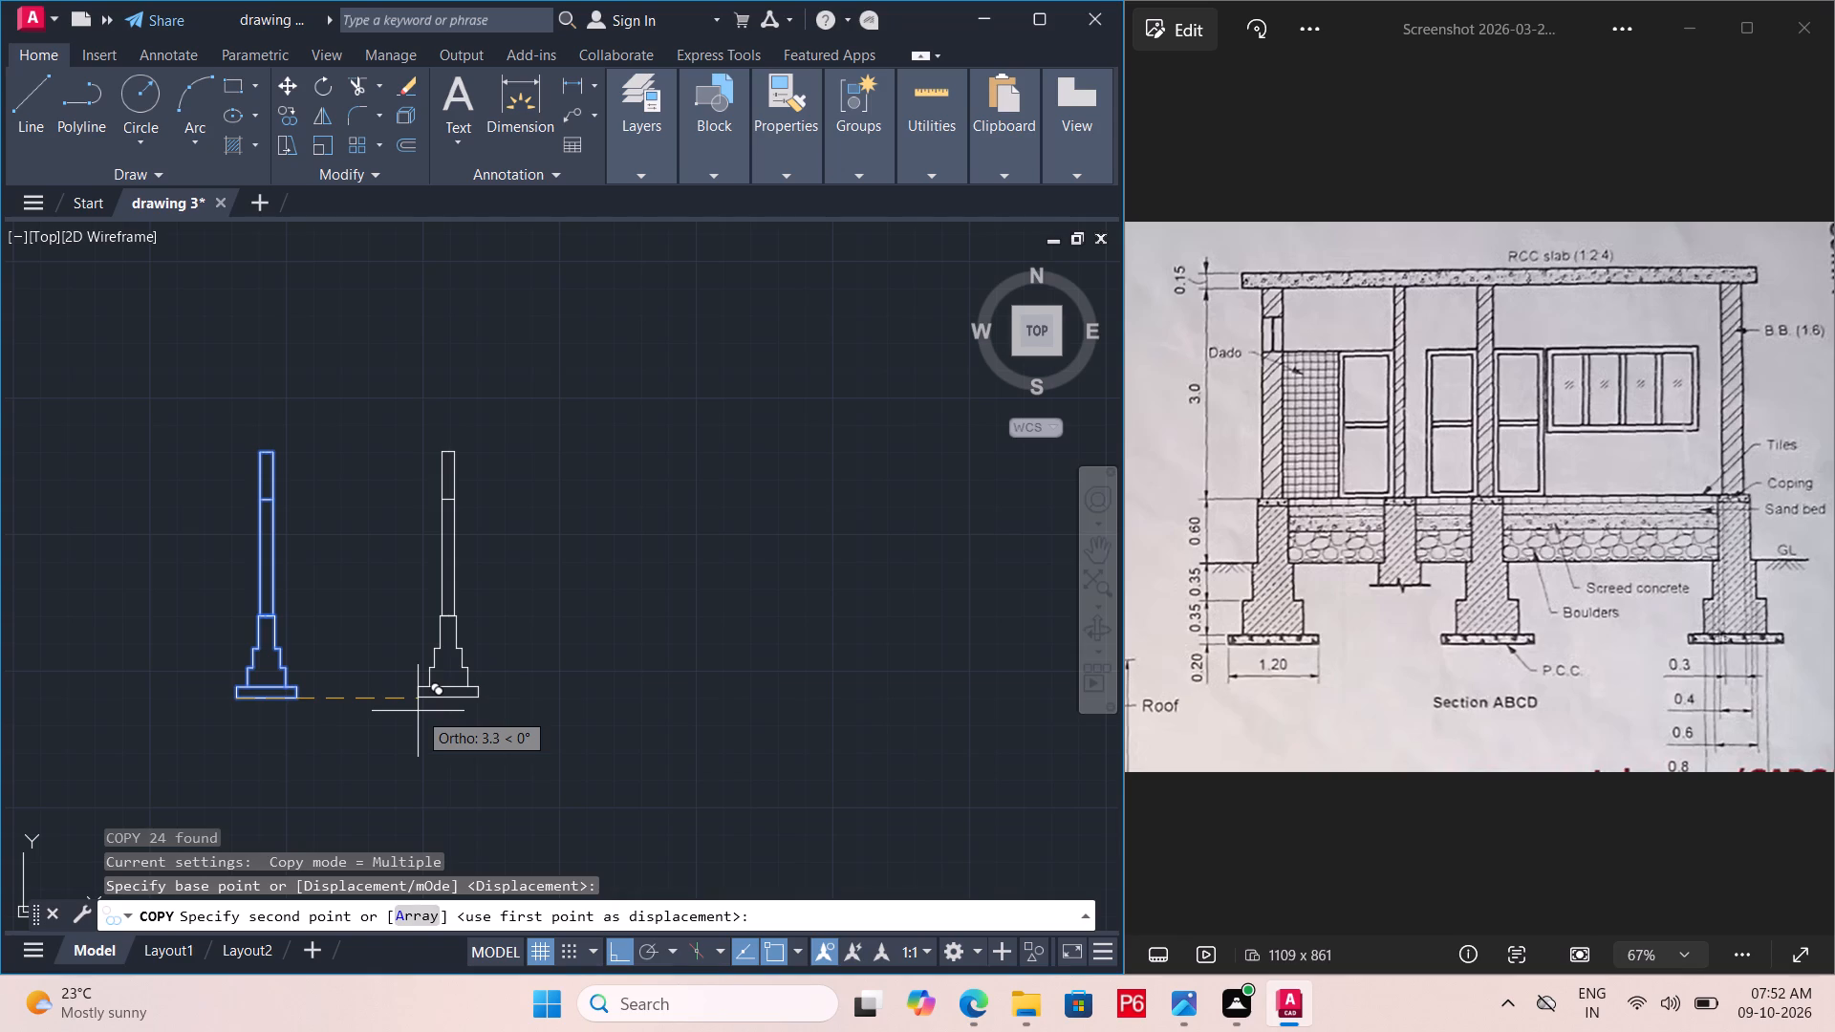
left_click(419, 711)
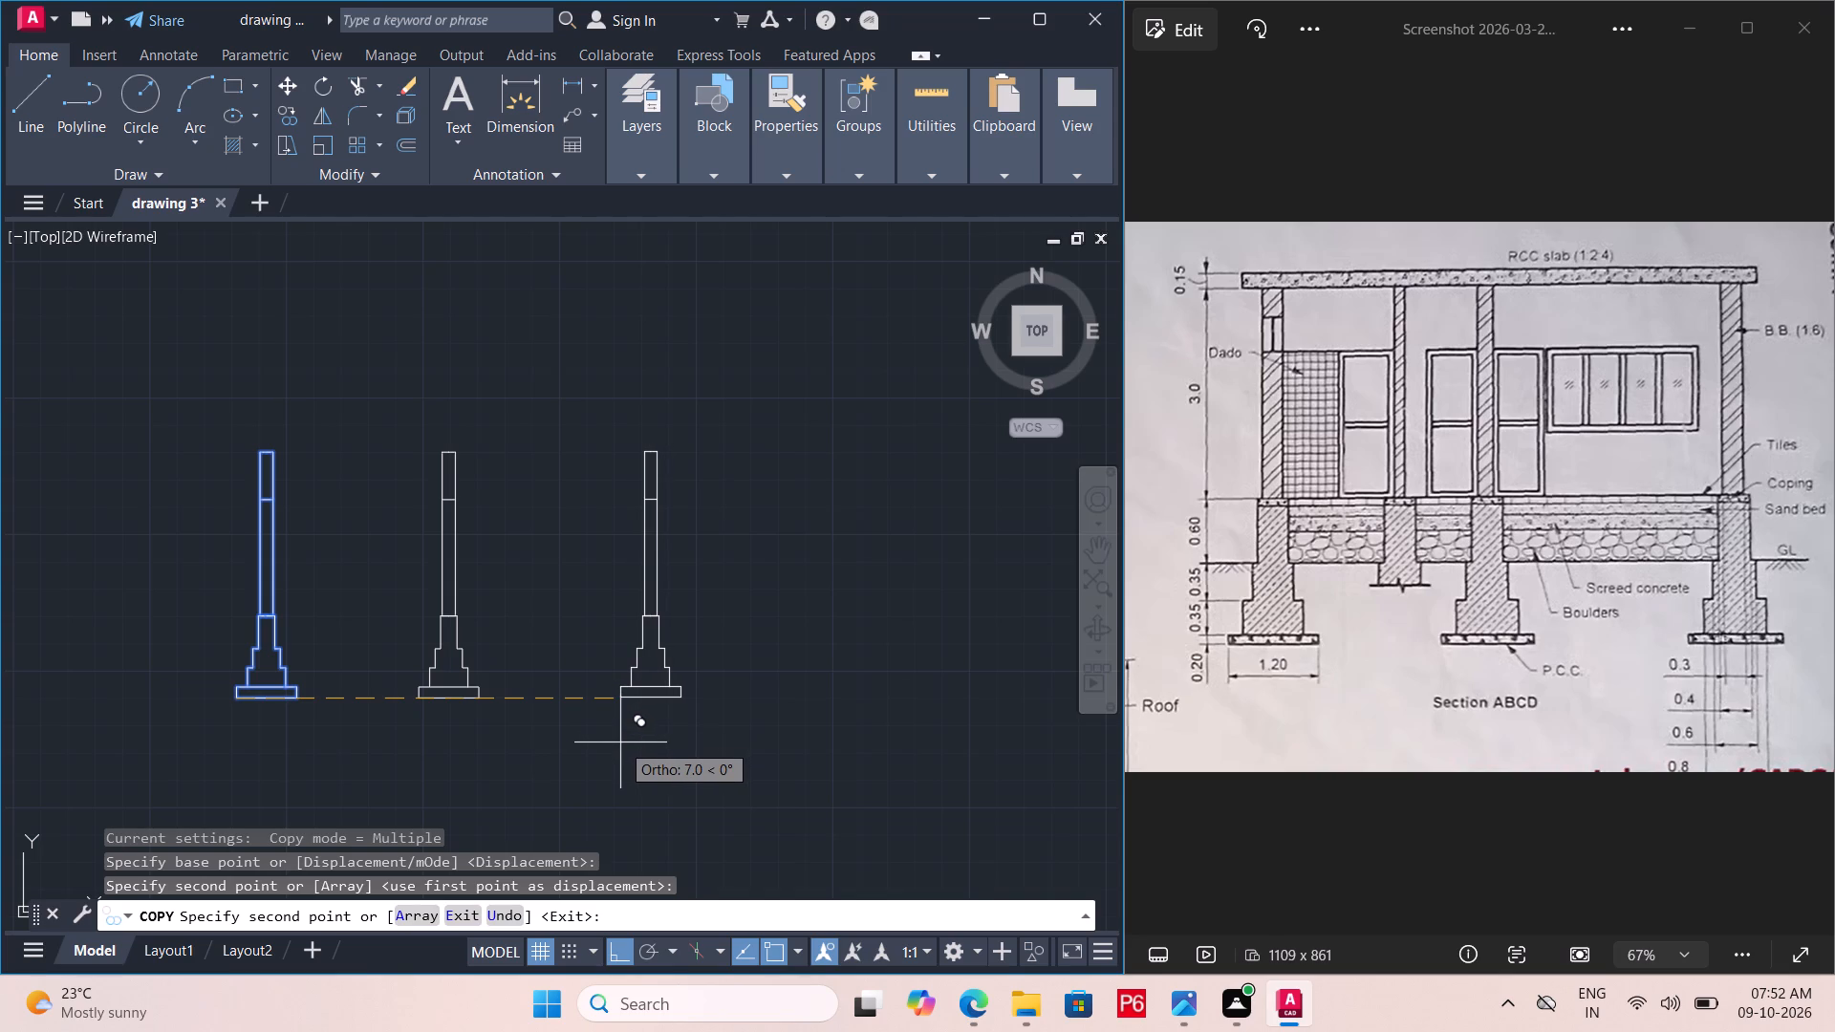
left_click(620, 742)
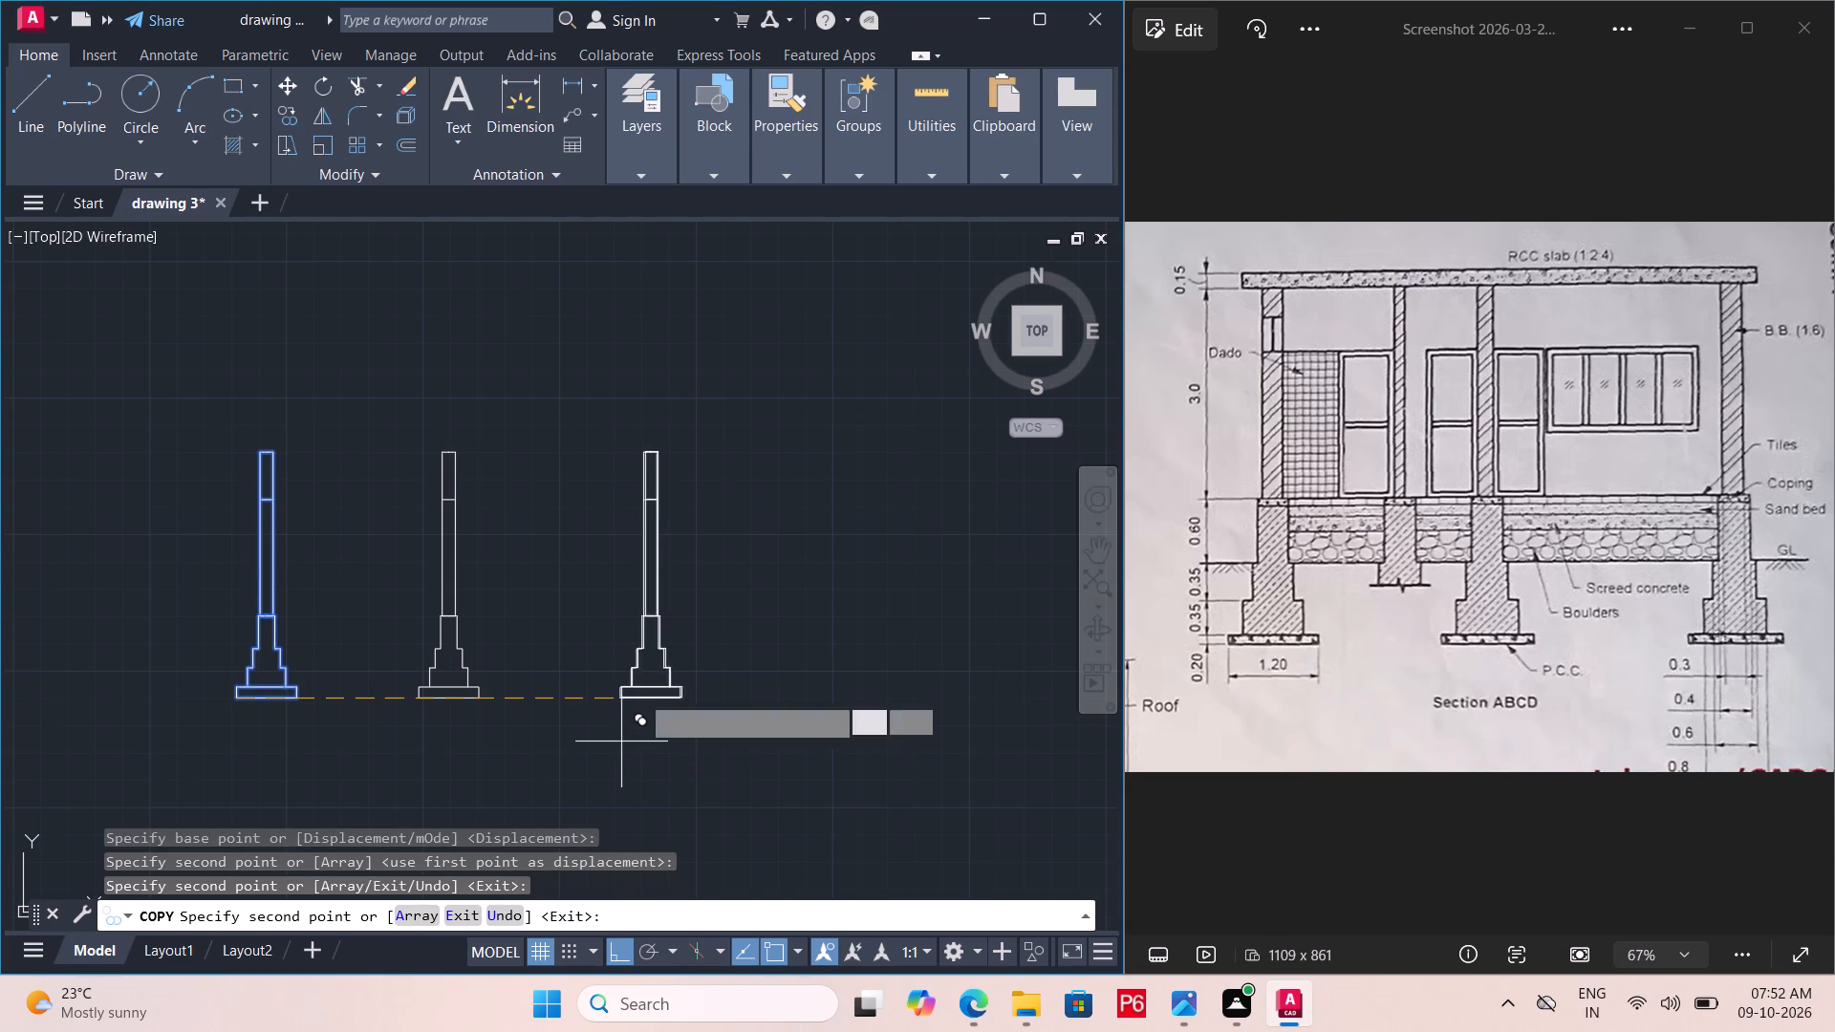
key("Escape")
Save the drawing.
key("ctrl+s")
key("ctrl+s")
key("ctrl+s")
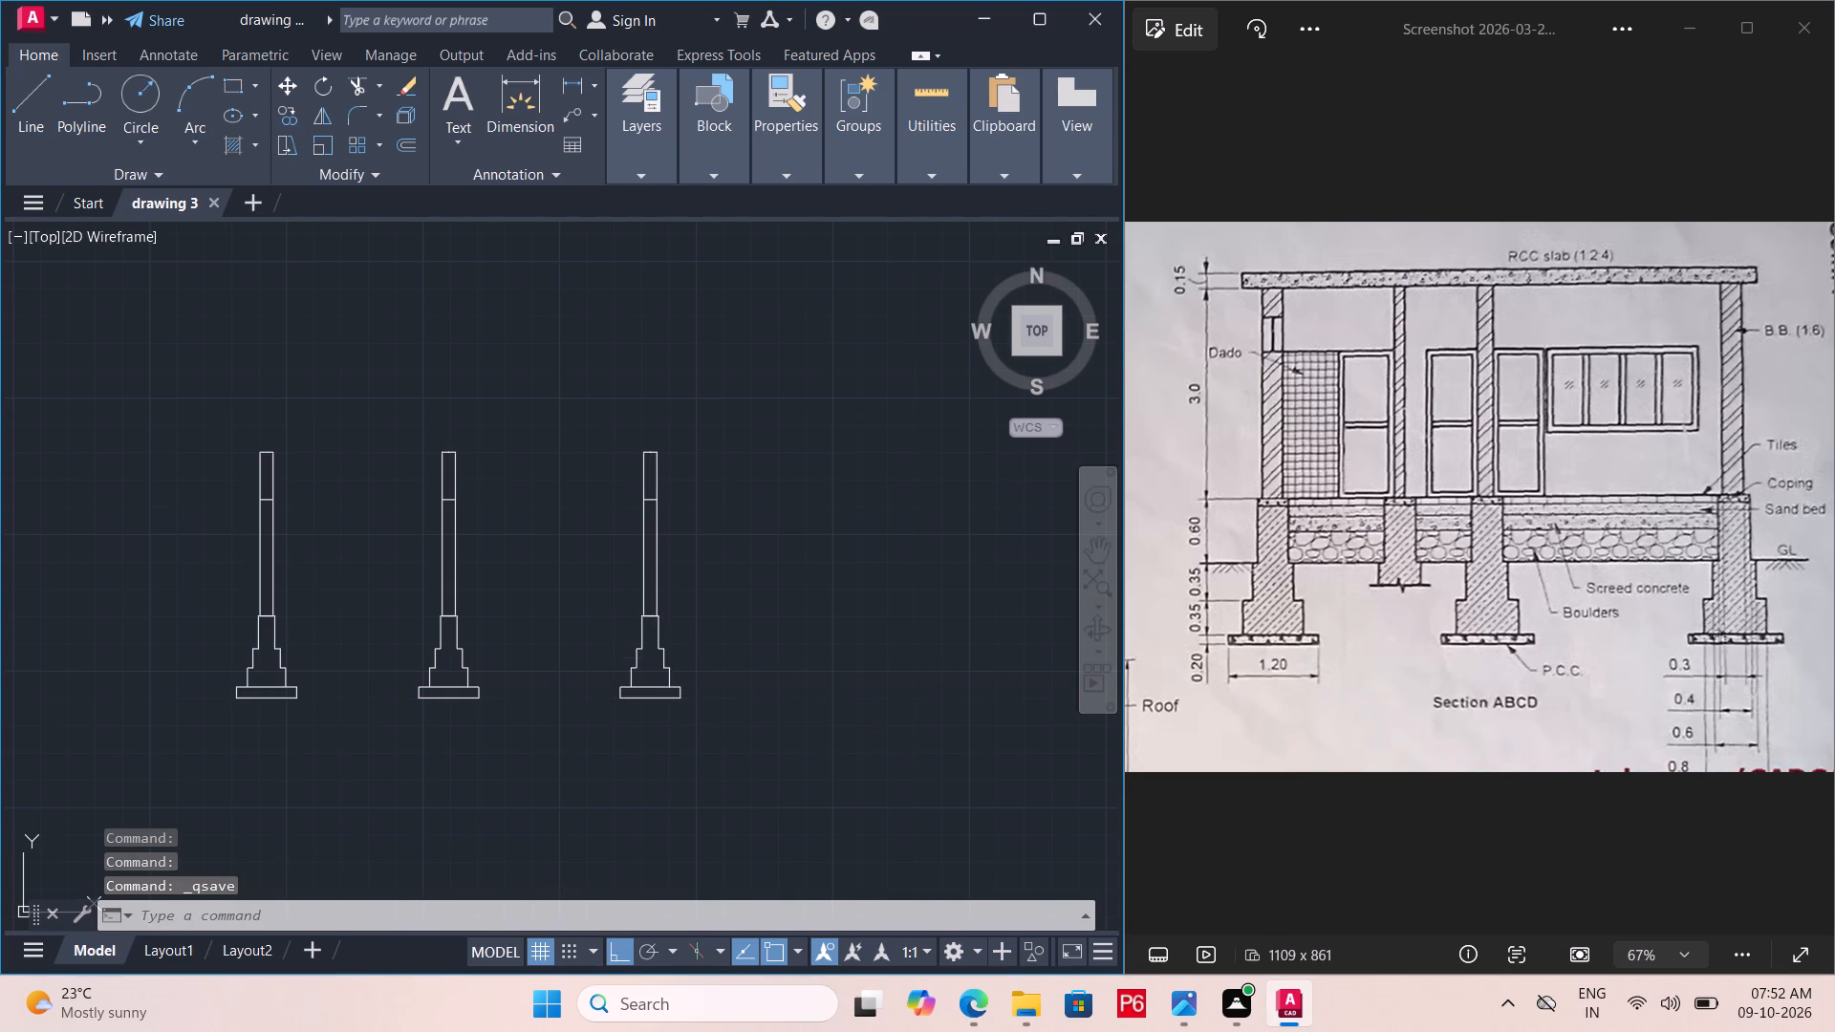
key("ctrl+s")
Delete the horizontal opening-level line from the walls of both copied footings.
scroll(654, 578, "up", 4)
scroll(654, 482, "down", 1)
middle_click_drag(654, 490, 635, 782)
left_click(606, 527)
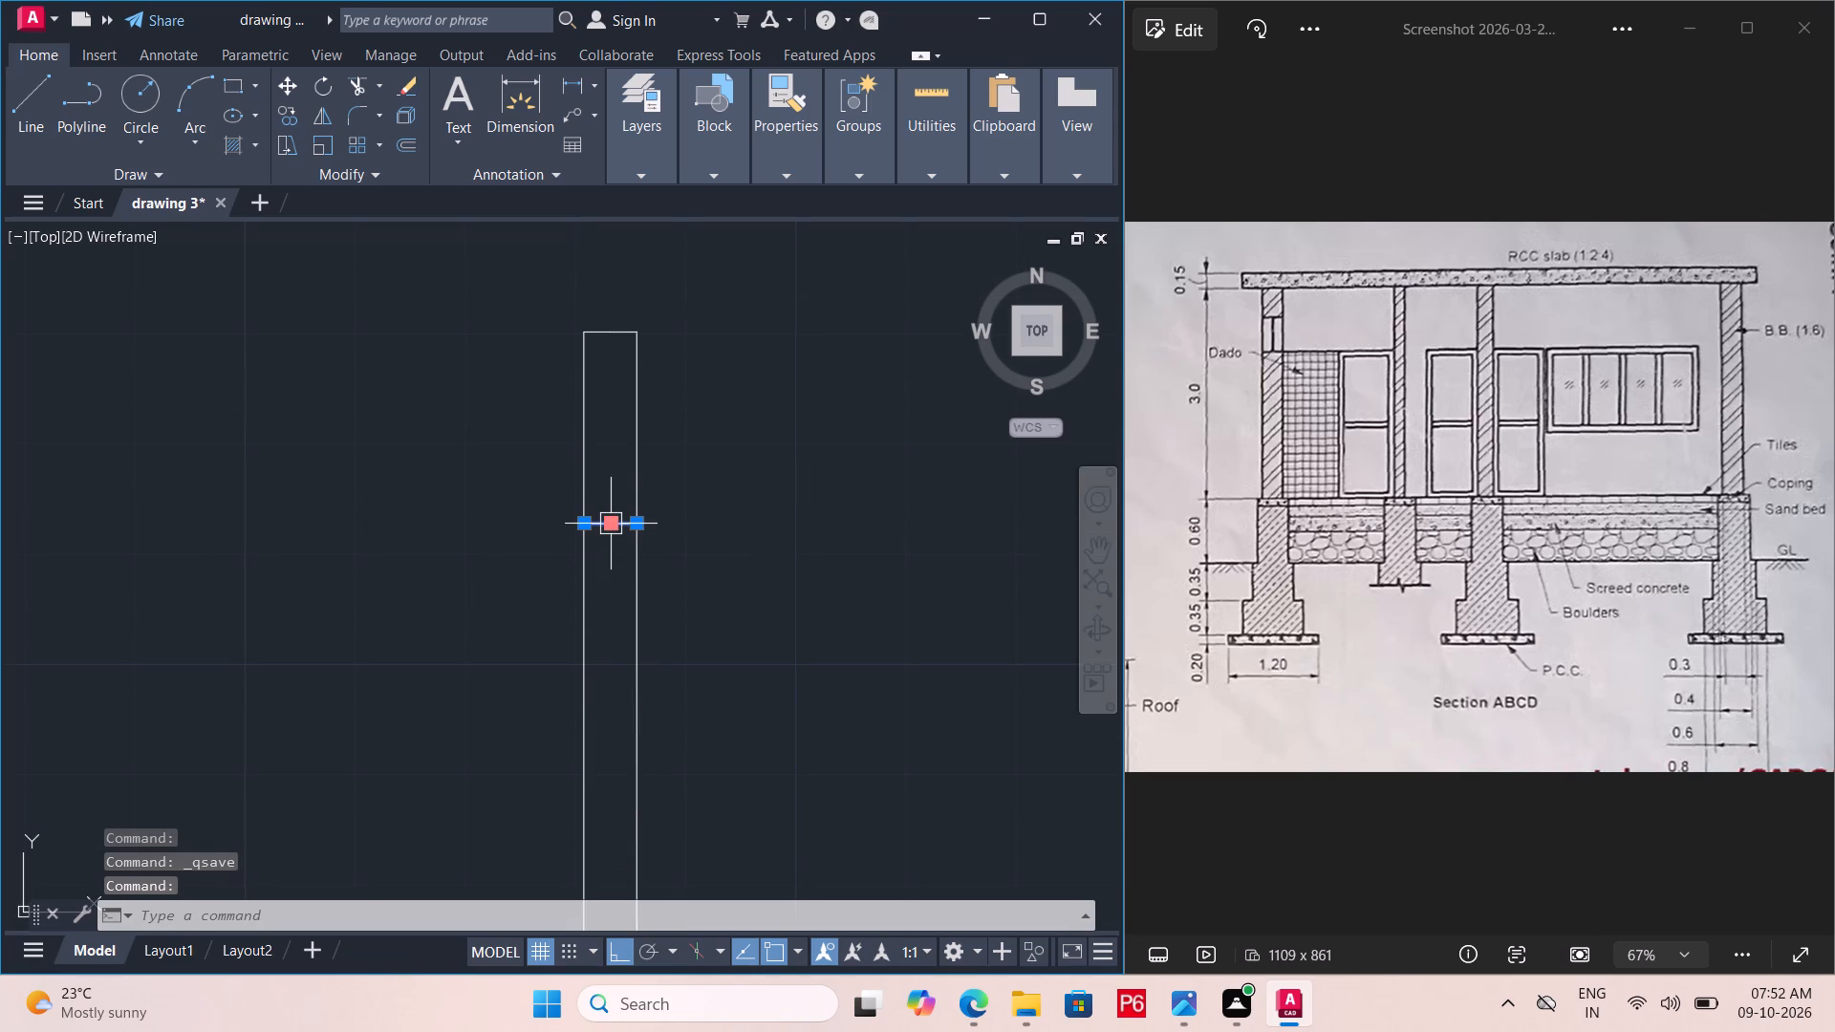
key("Delete")
scroll(711, 538, "down", 3)
scroll(246, 509, "up", 3)
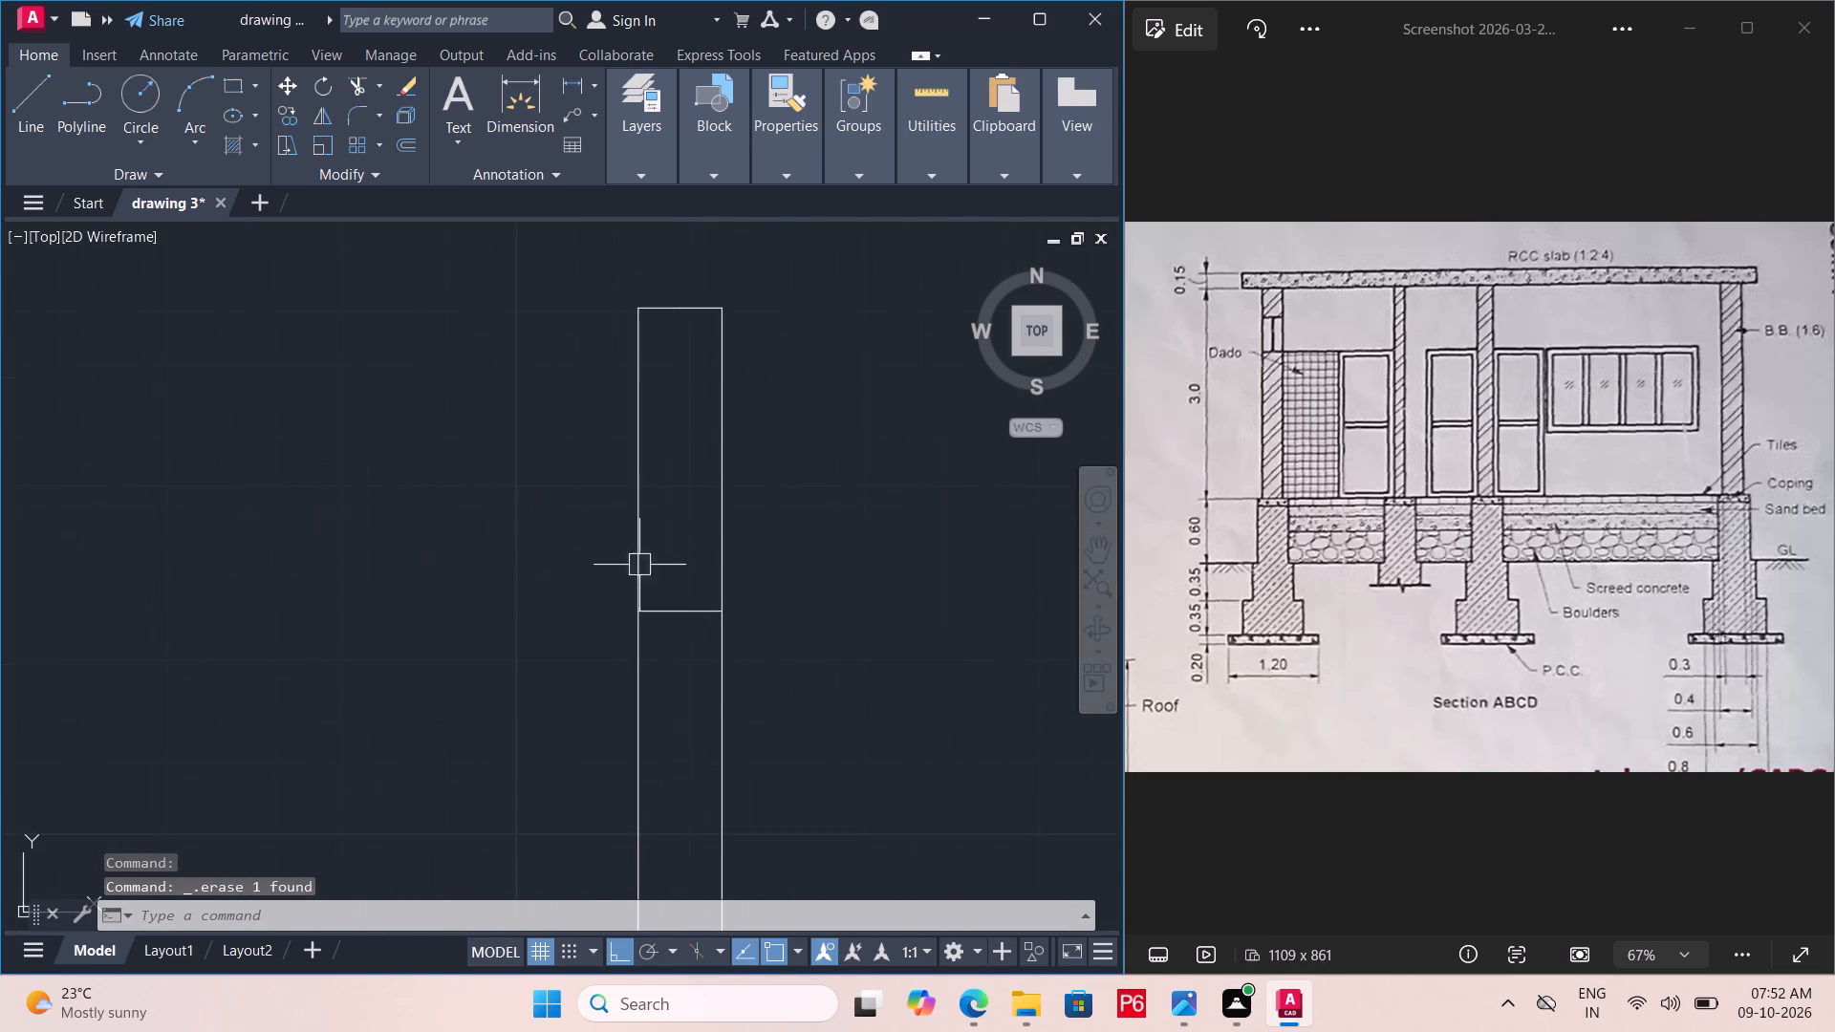
double_click(695, 615)
key("Delete")
scroll(489, 587, "down", 2)
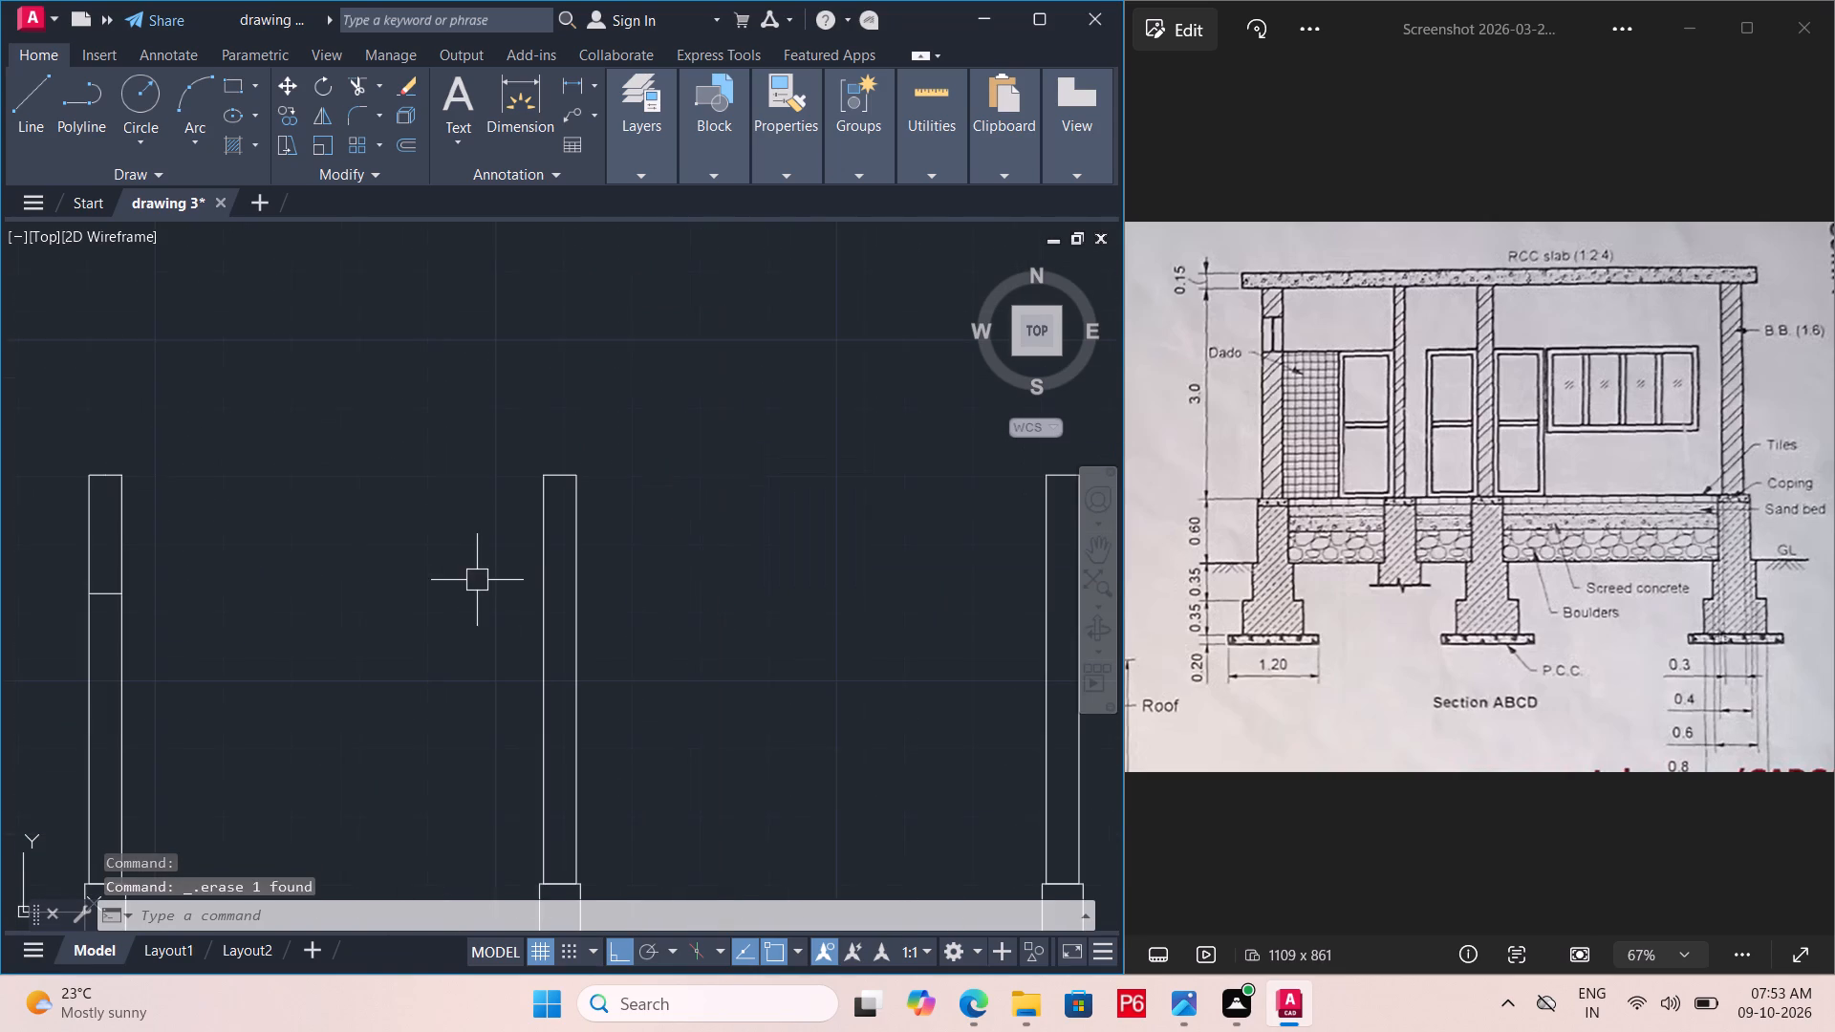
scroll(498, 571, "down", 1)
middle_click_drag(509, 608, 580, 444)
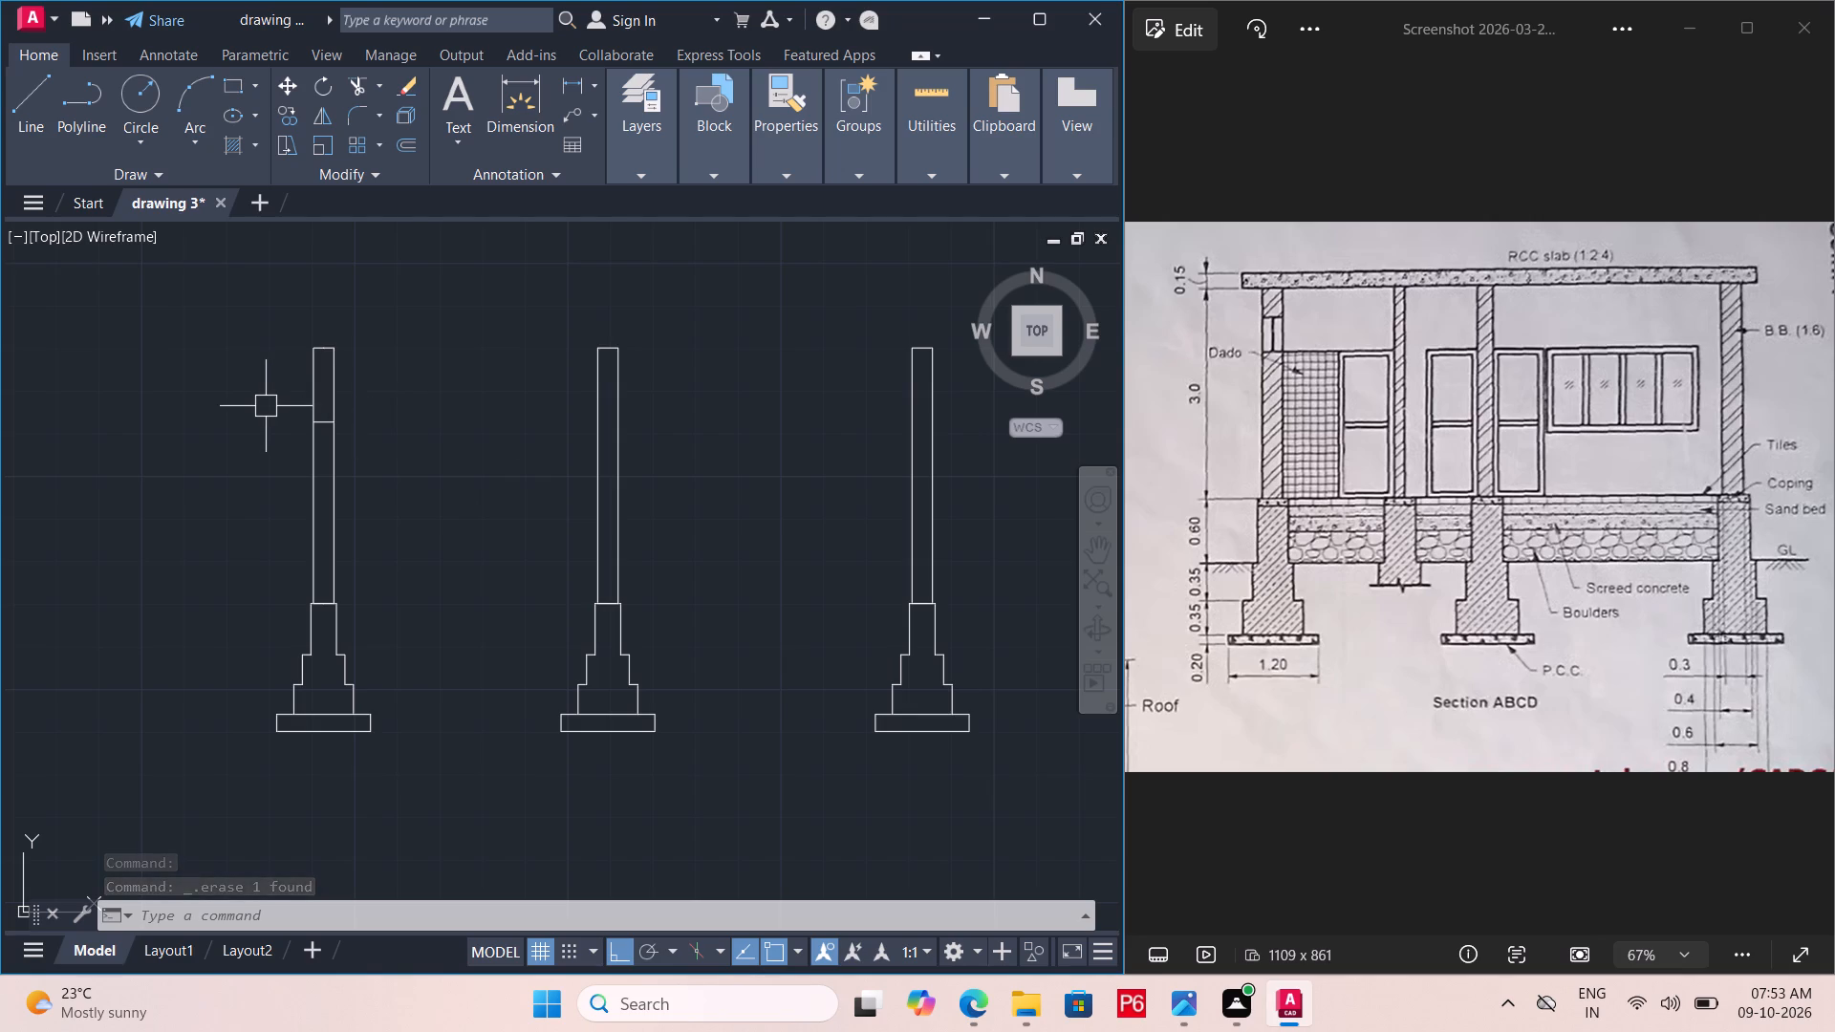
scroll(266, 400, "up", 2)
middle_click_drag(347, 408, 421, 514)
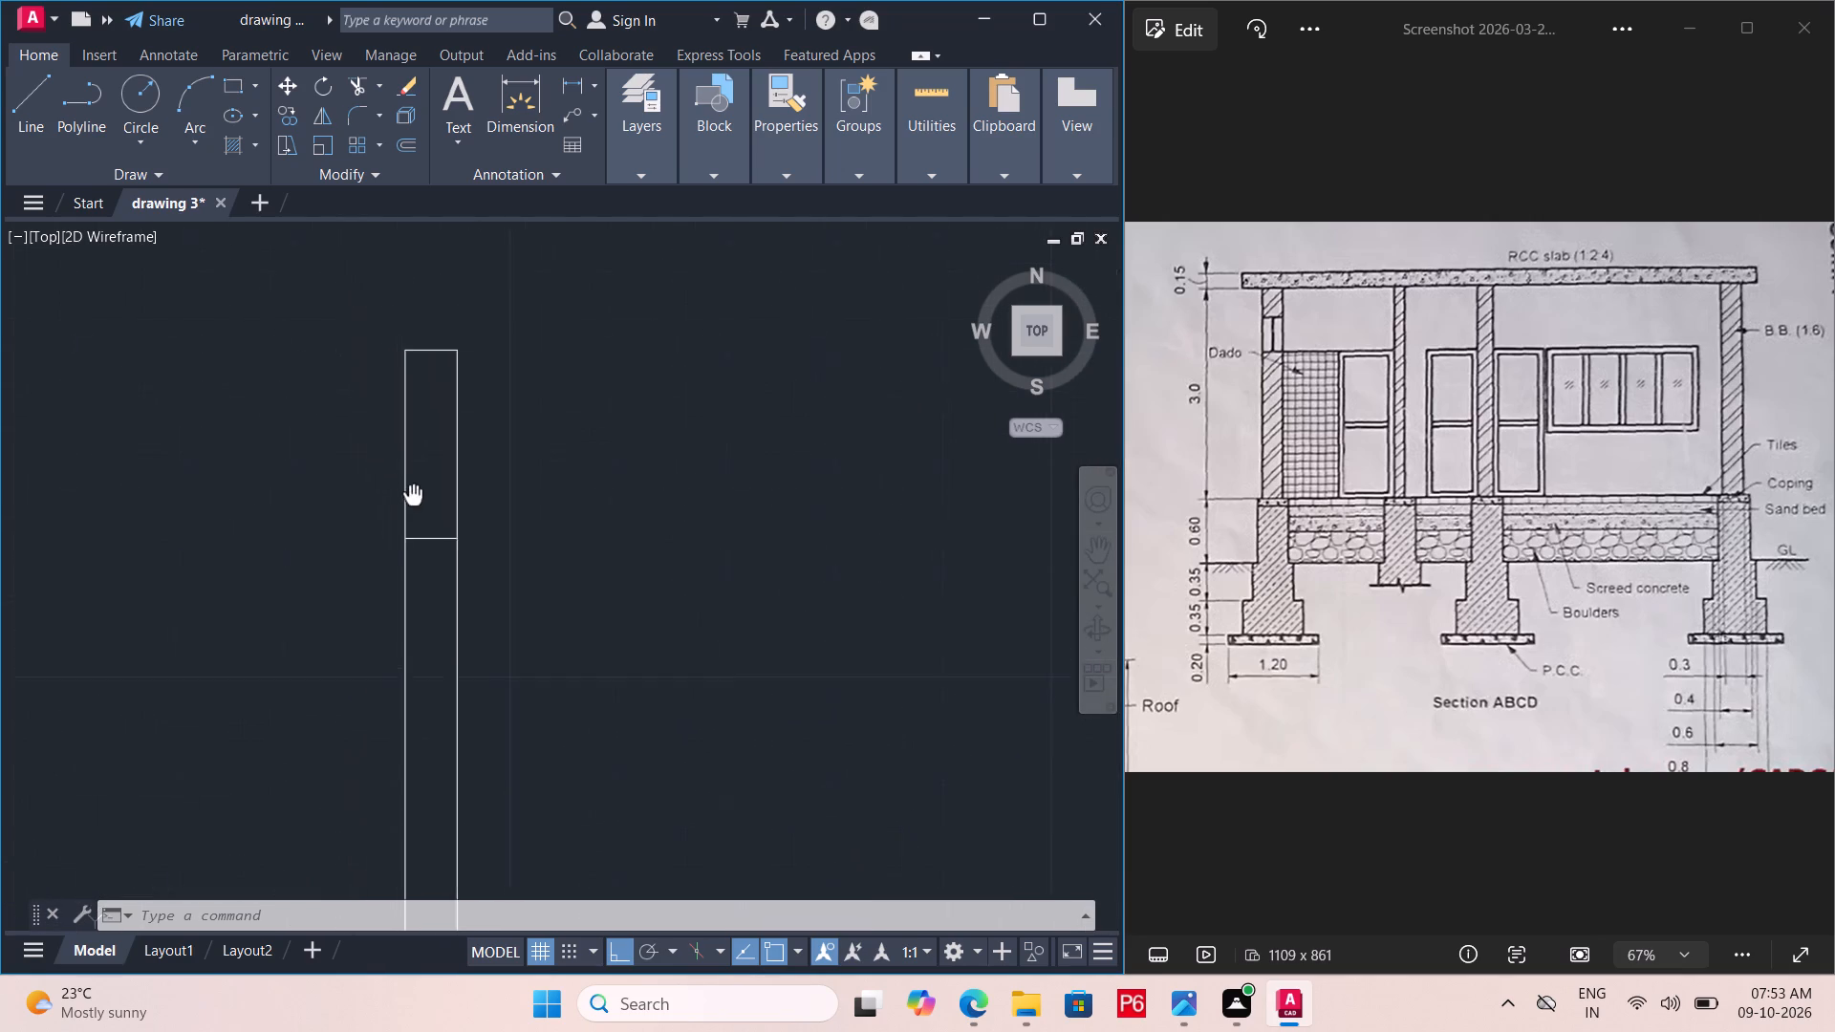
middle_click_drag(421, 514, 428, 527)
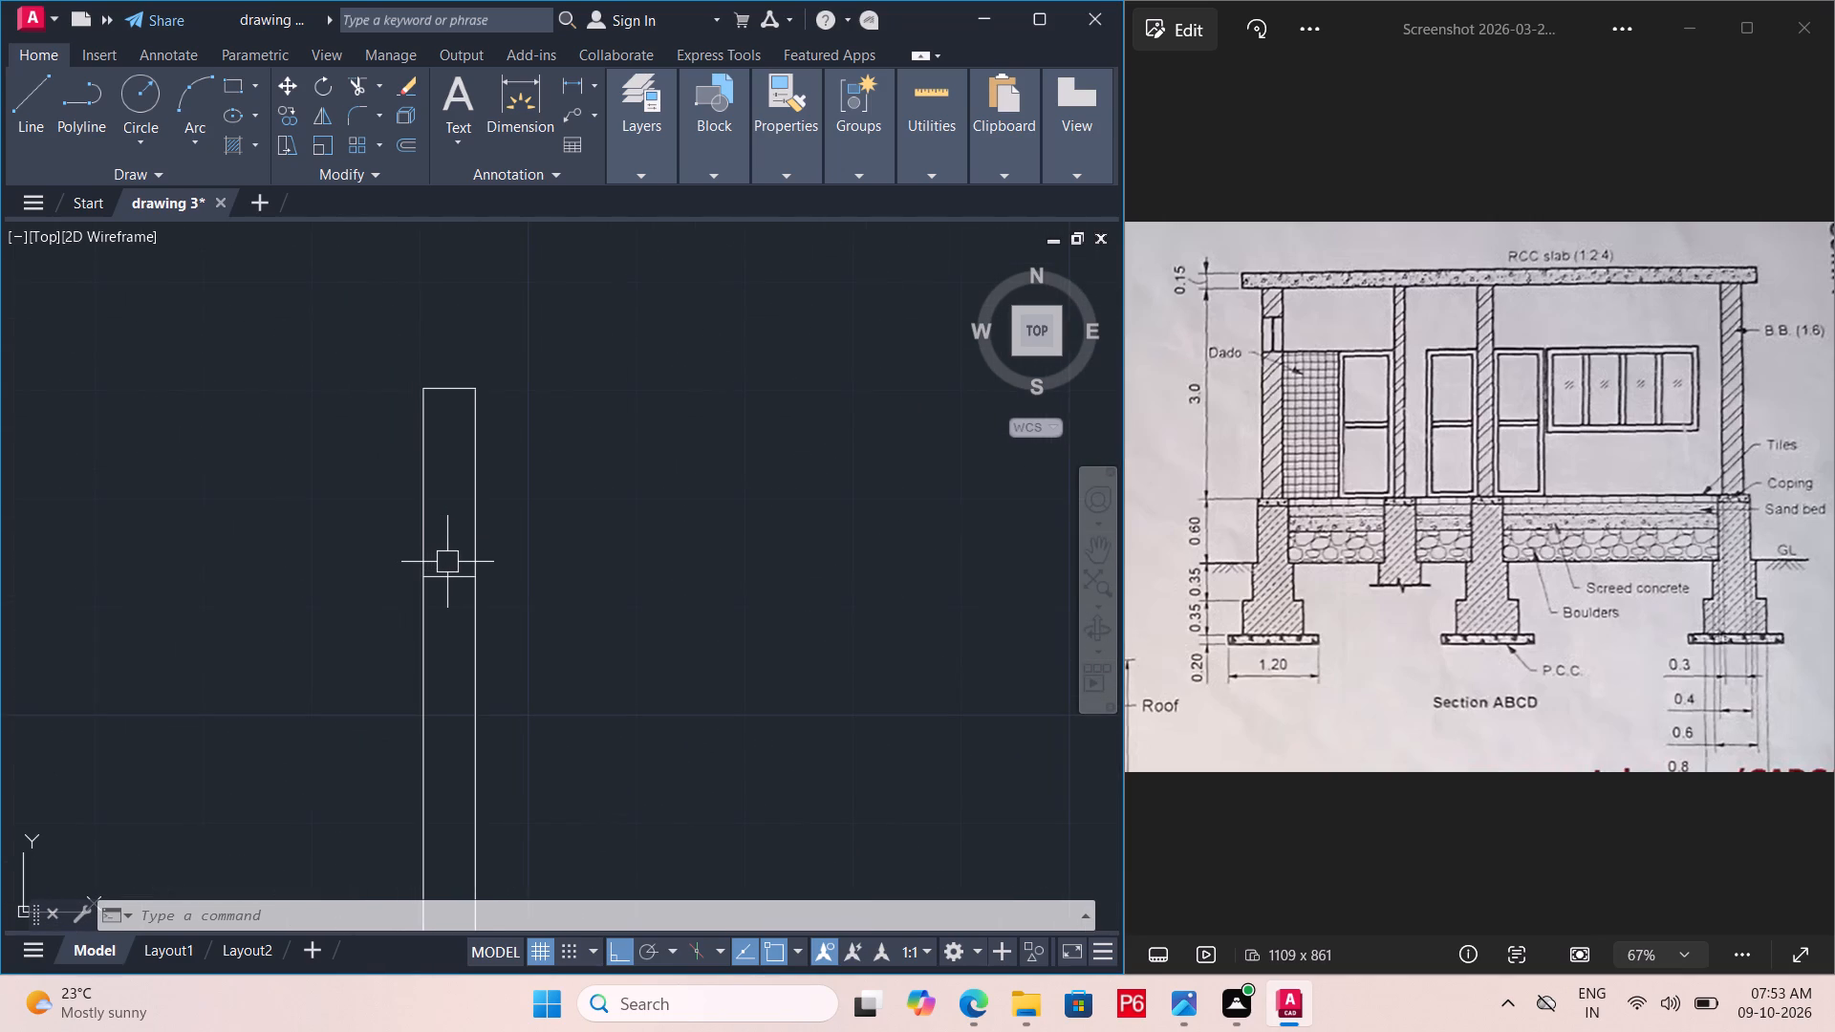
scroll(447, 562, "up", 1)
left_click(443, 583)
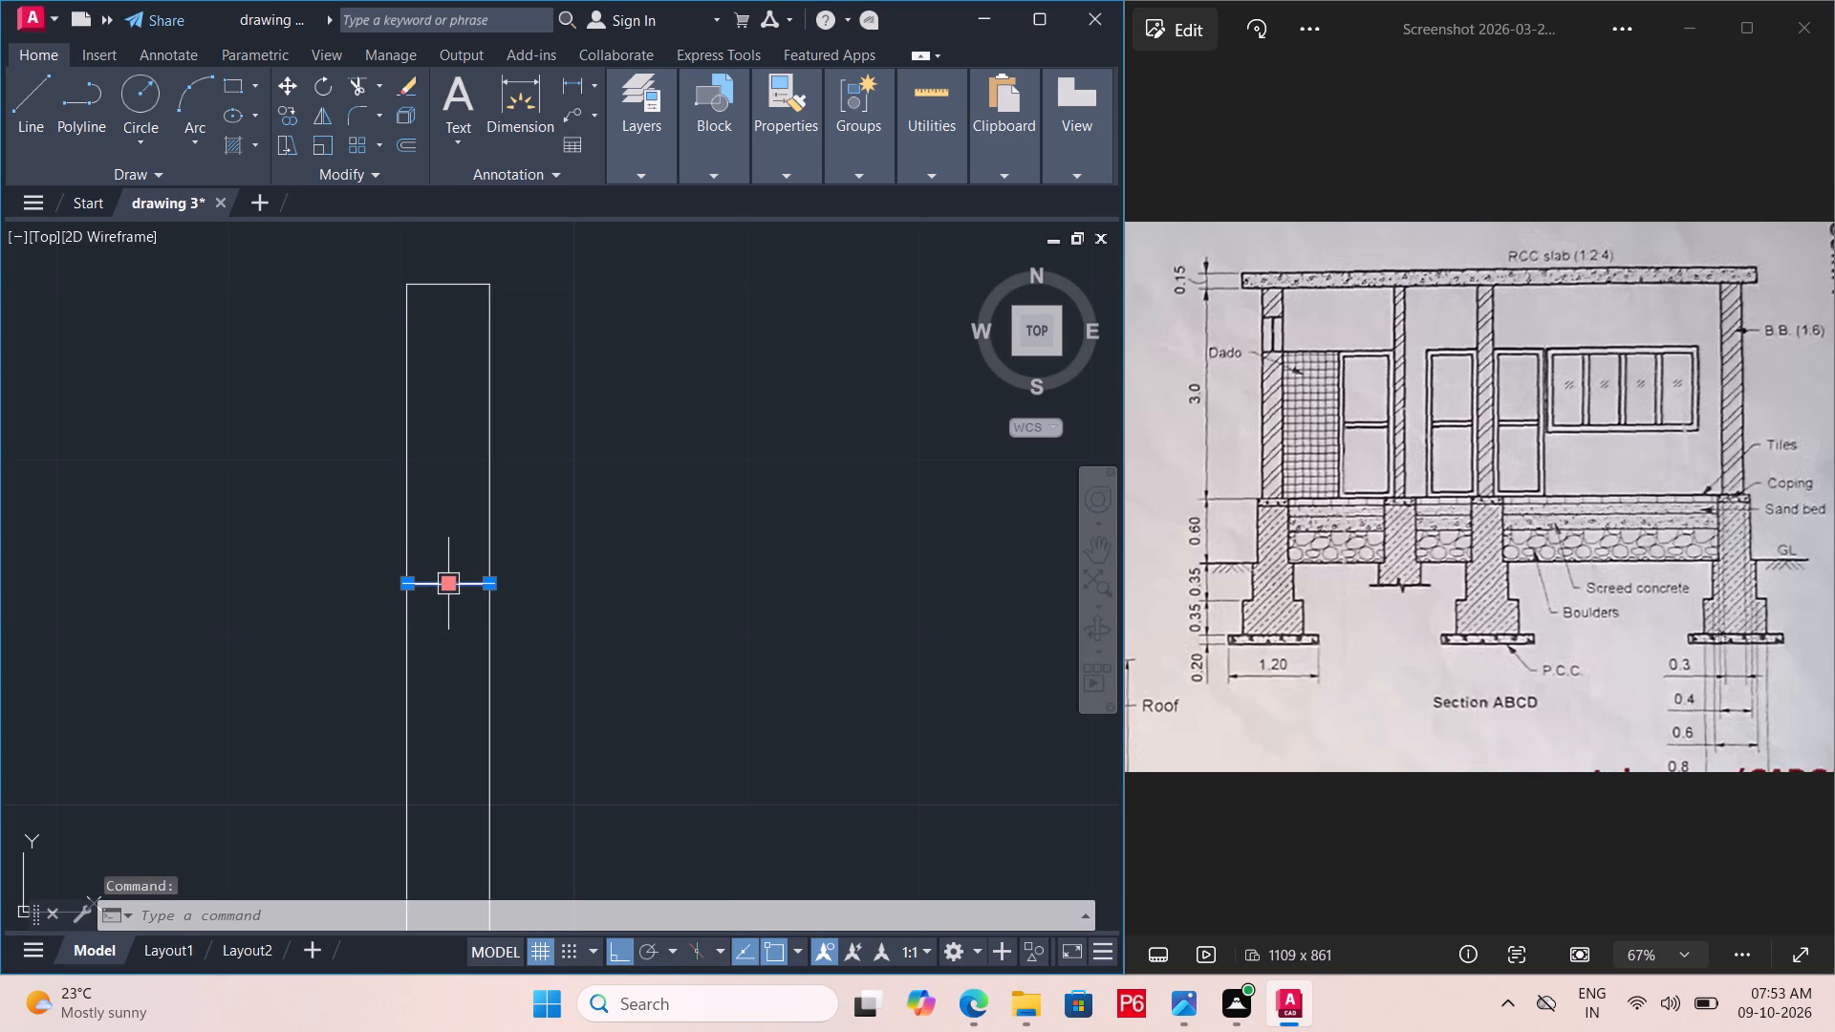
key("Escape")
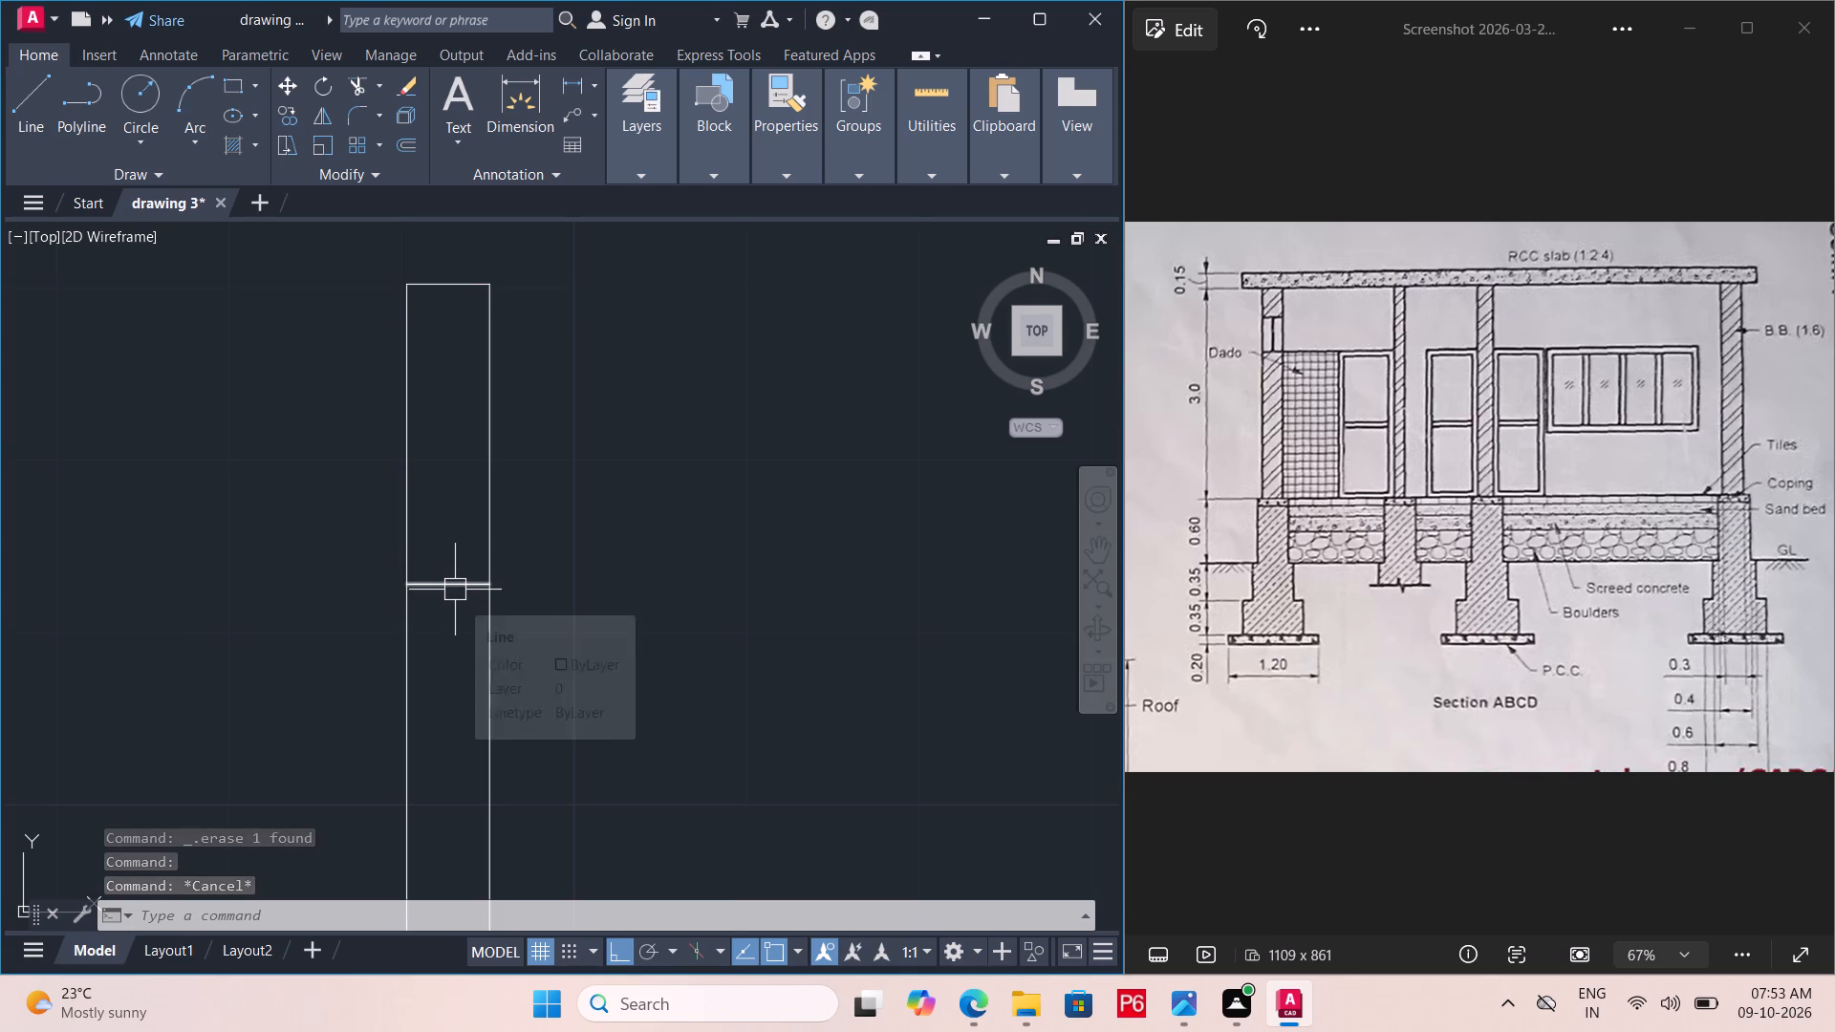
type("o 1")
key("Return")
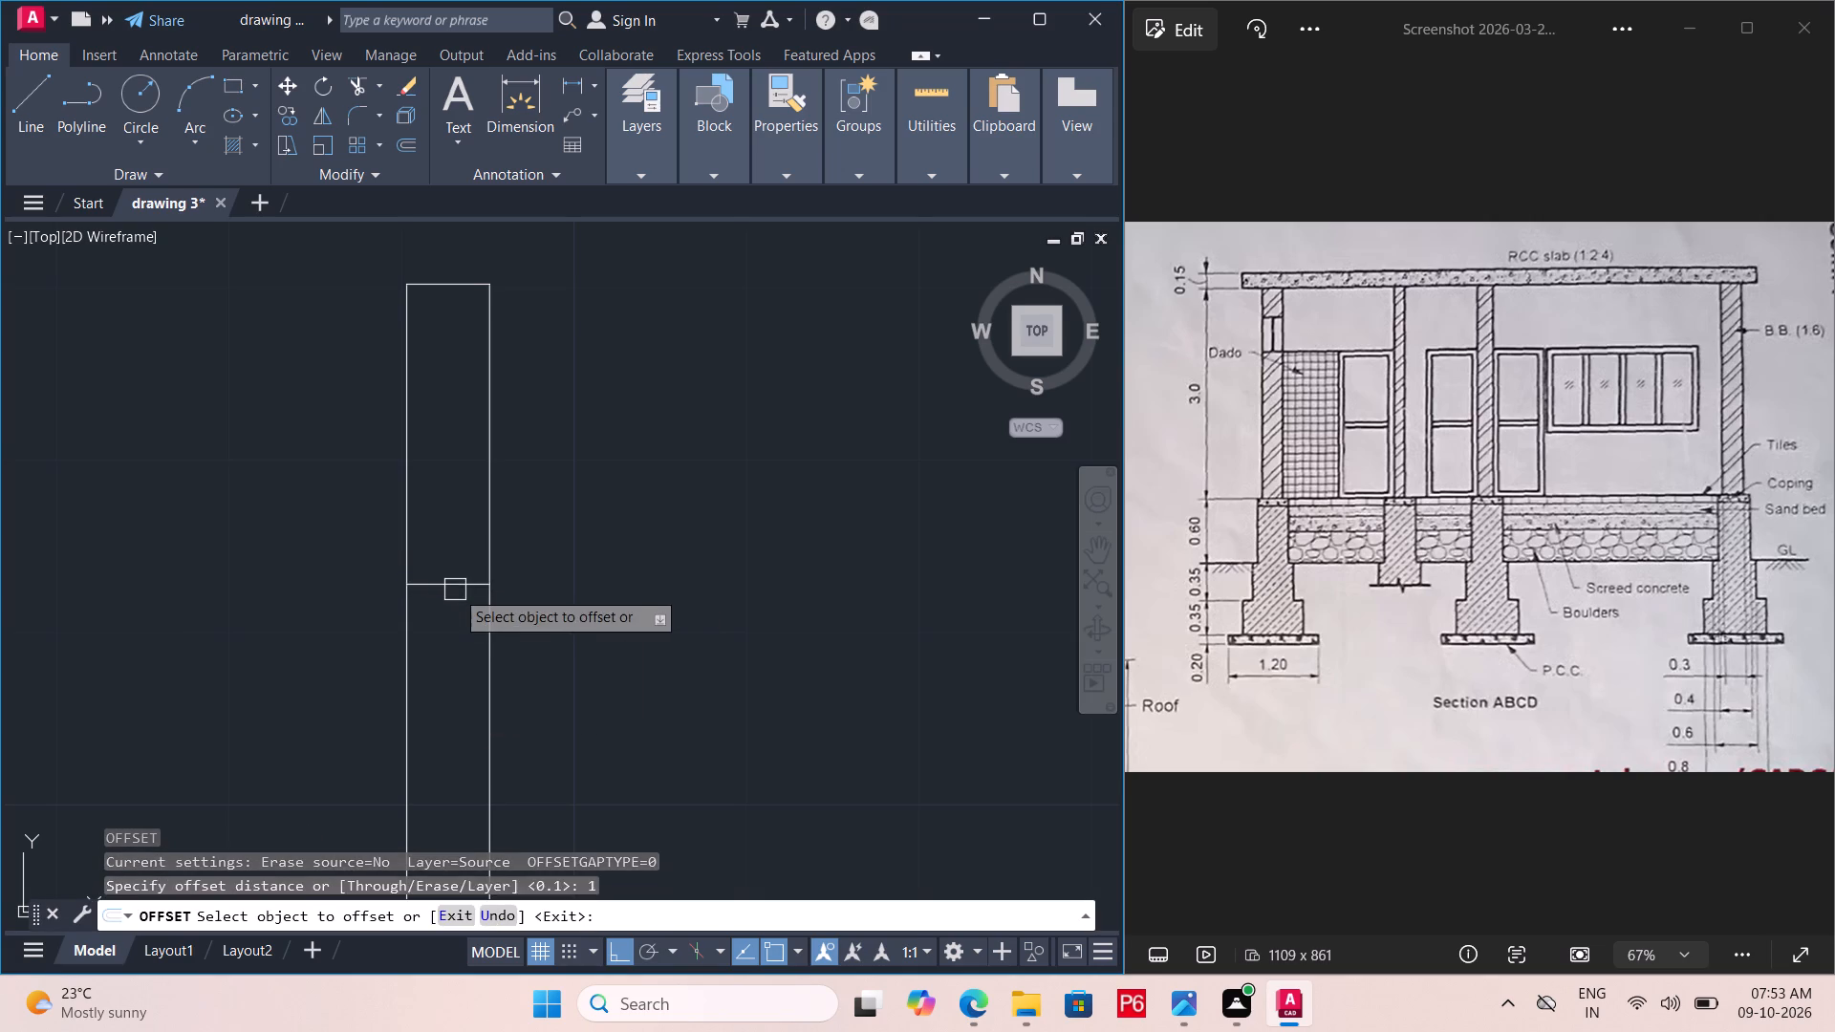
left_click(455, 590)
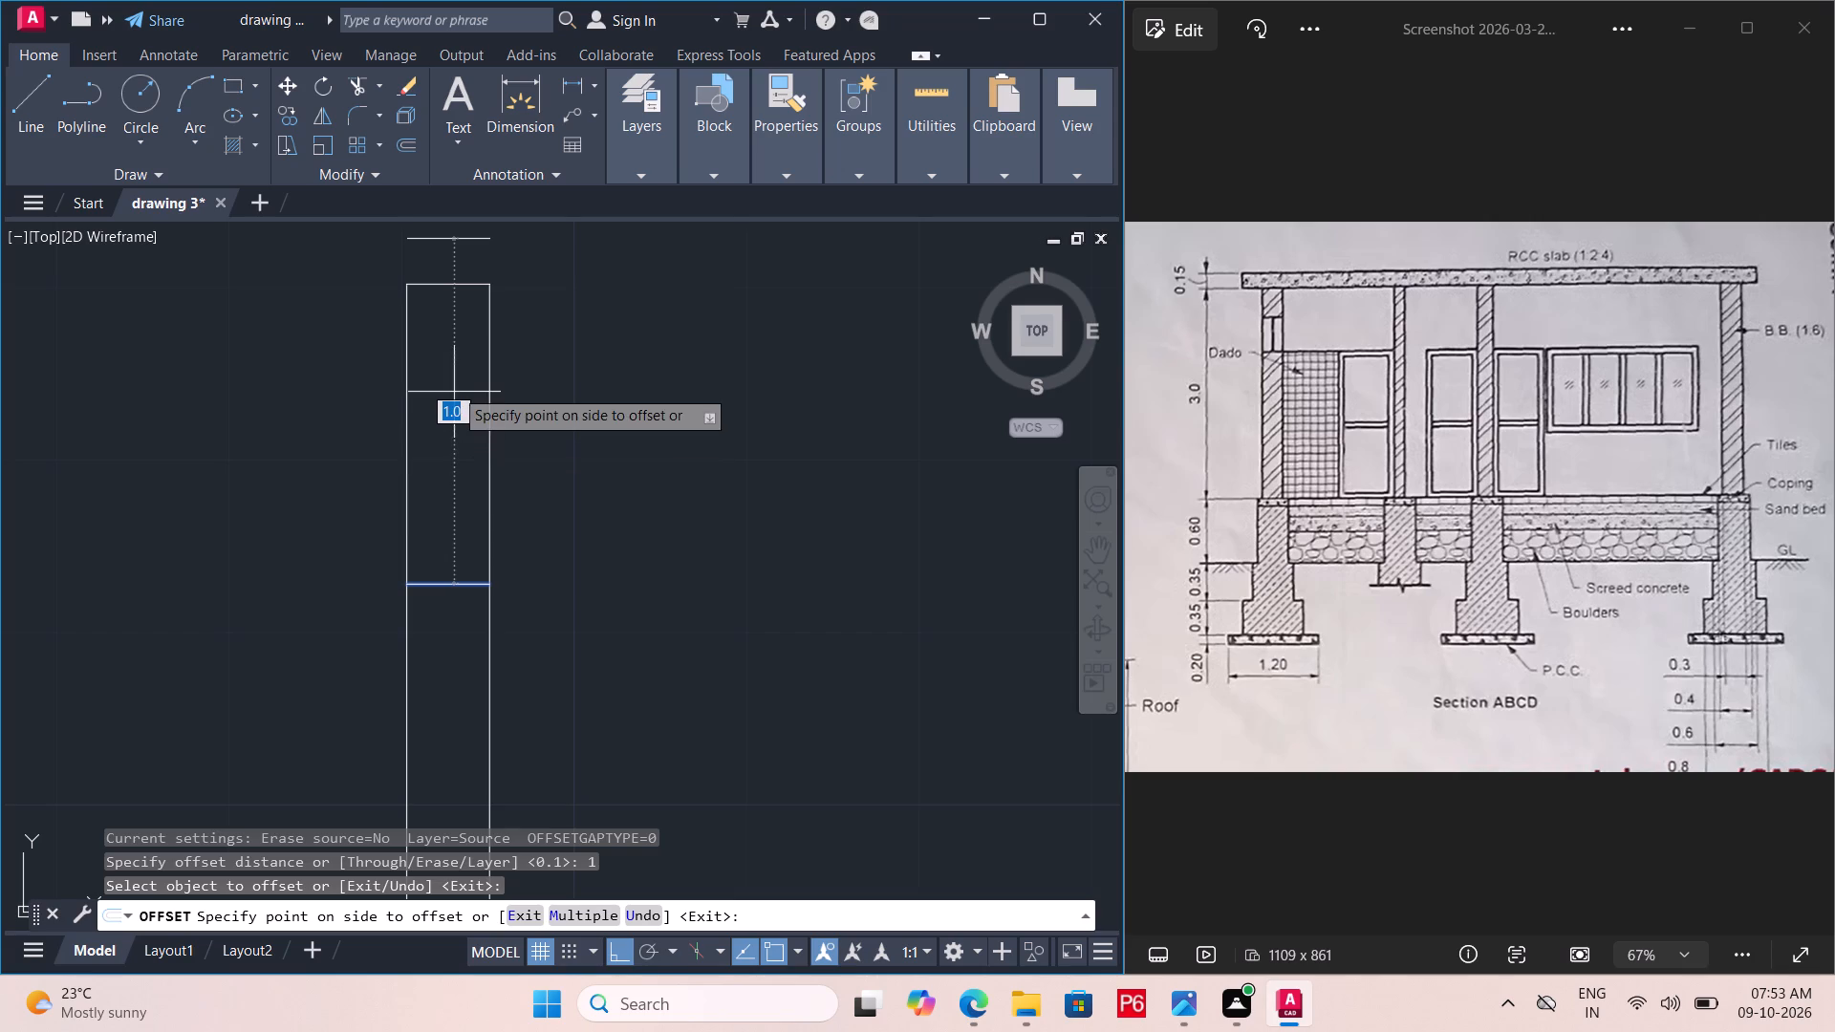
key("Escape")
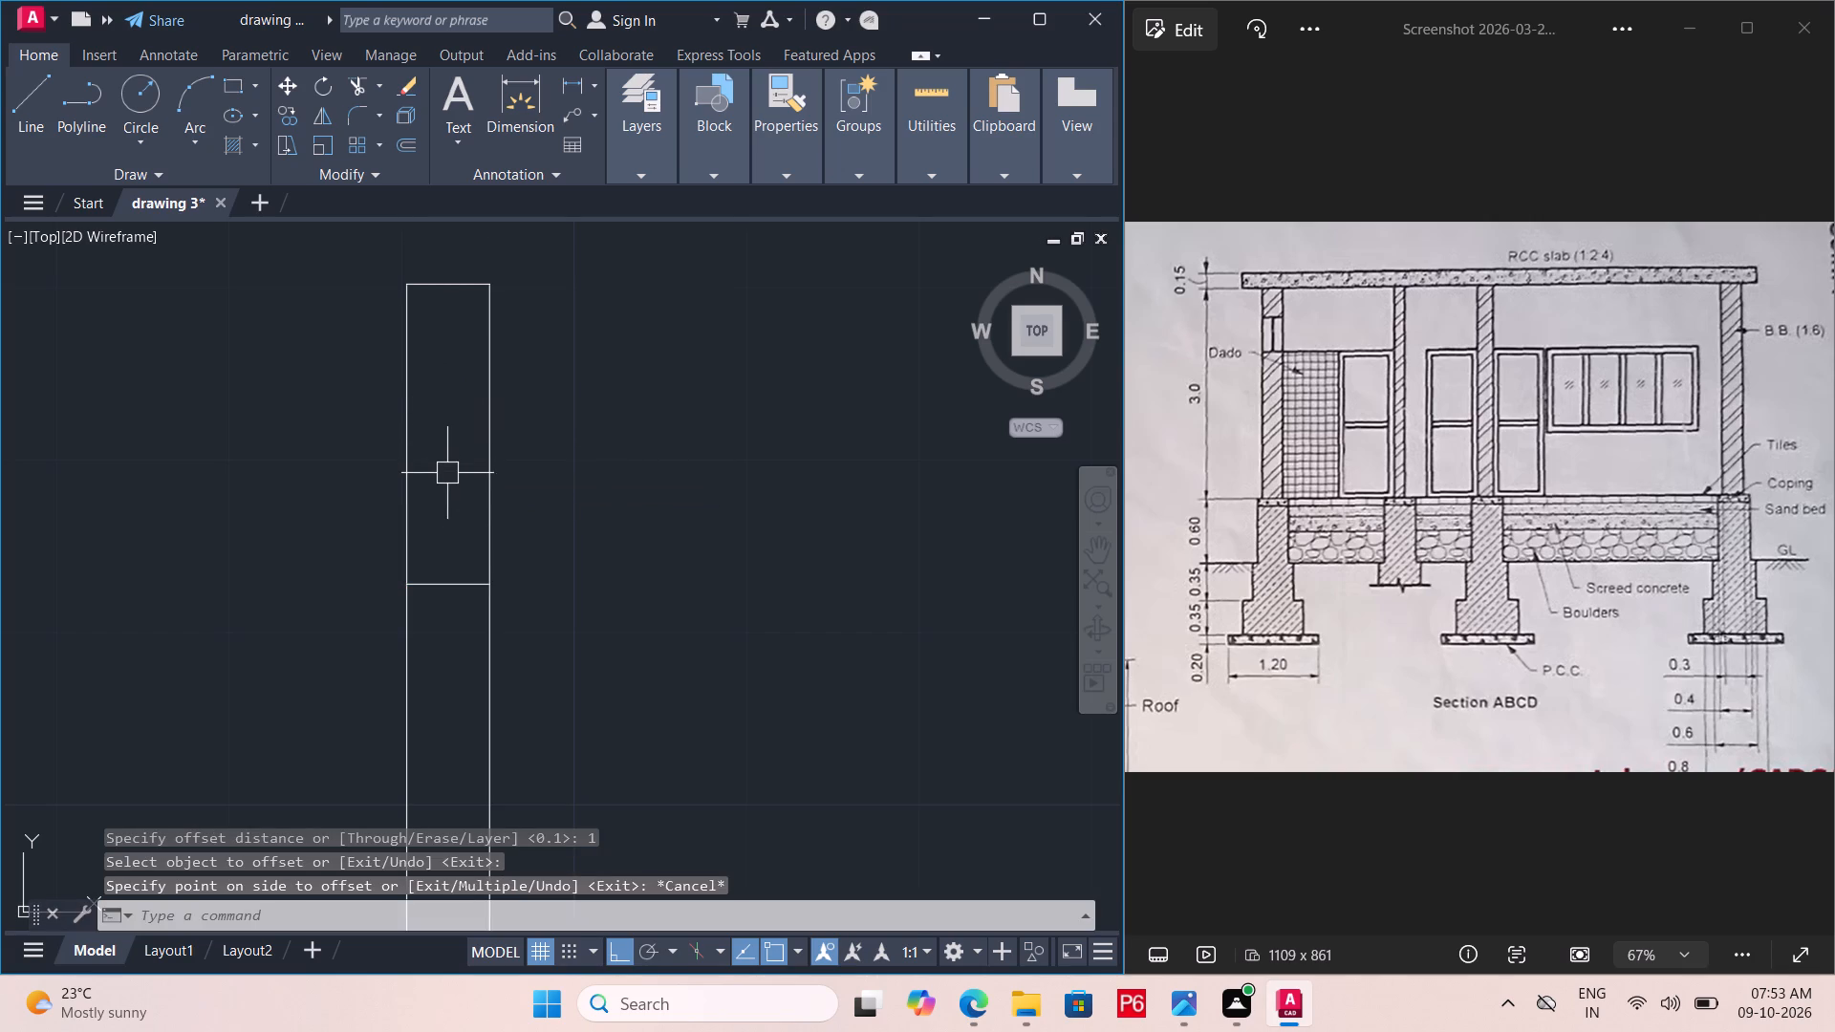
Measure the height from the opening-level line to the top of the first wall with a linear dimension.
type("dimli")
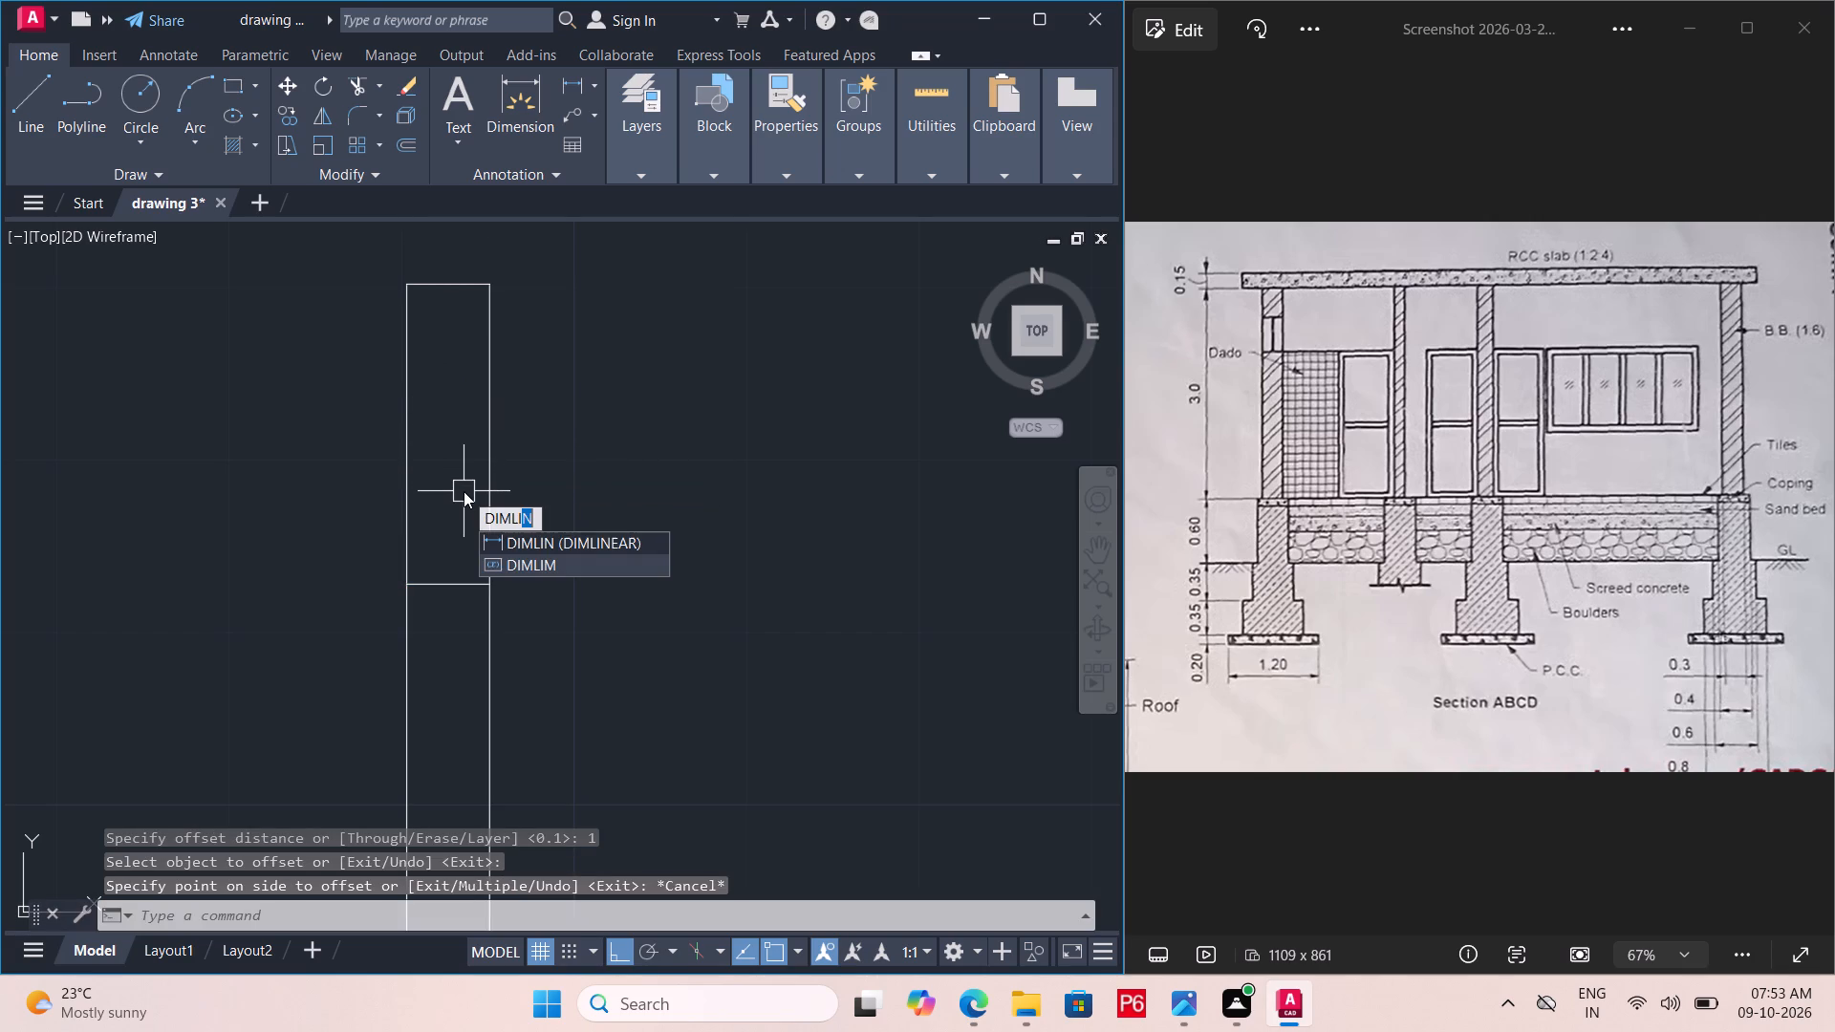
key("n")
key("space")
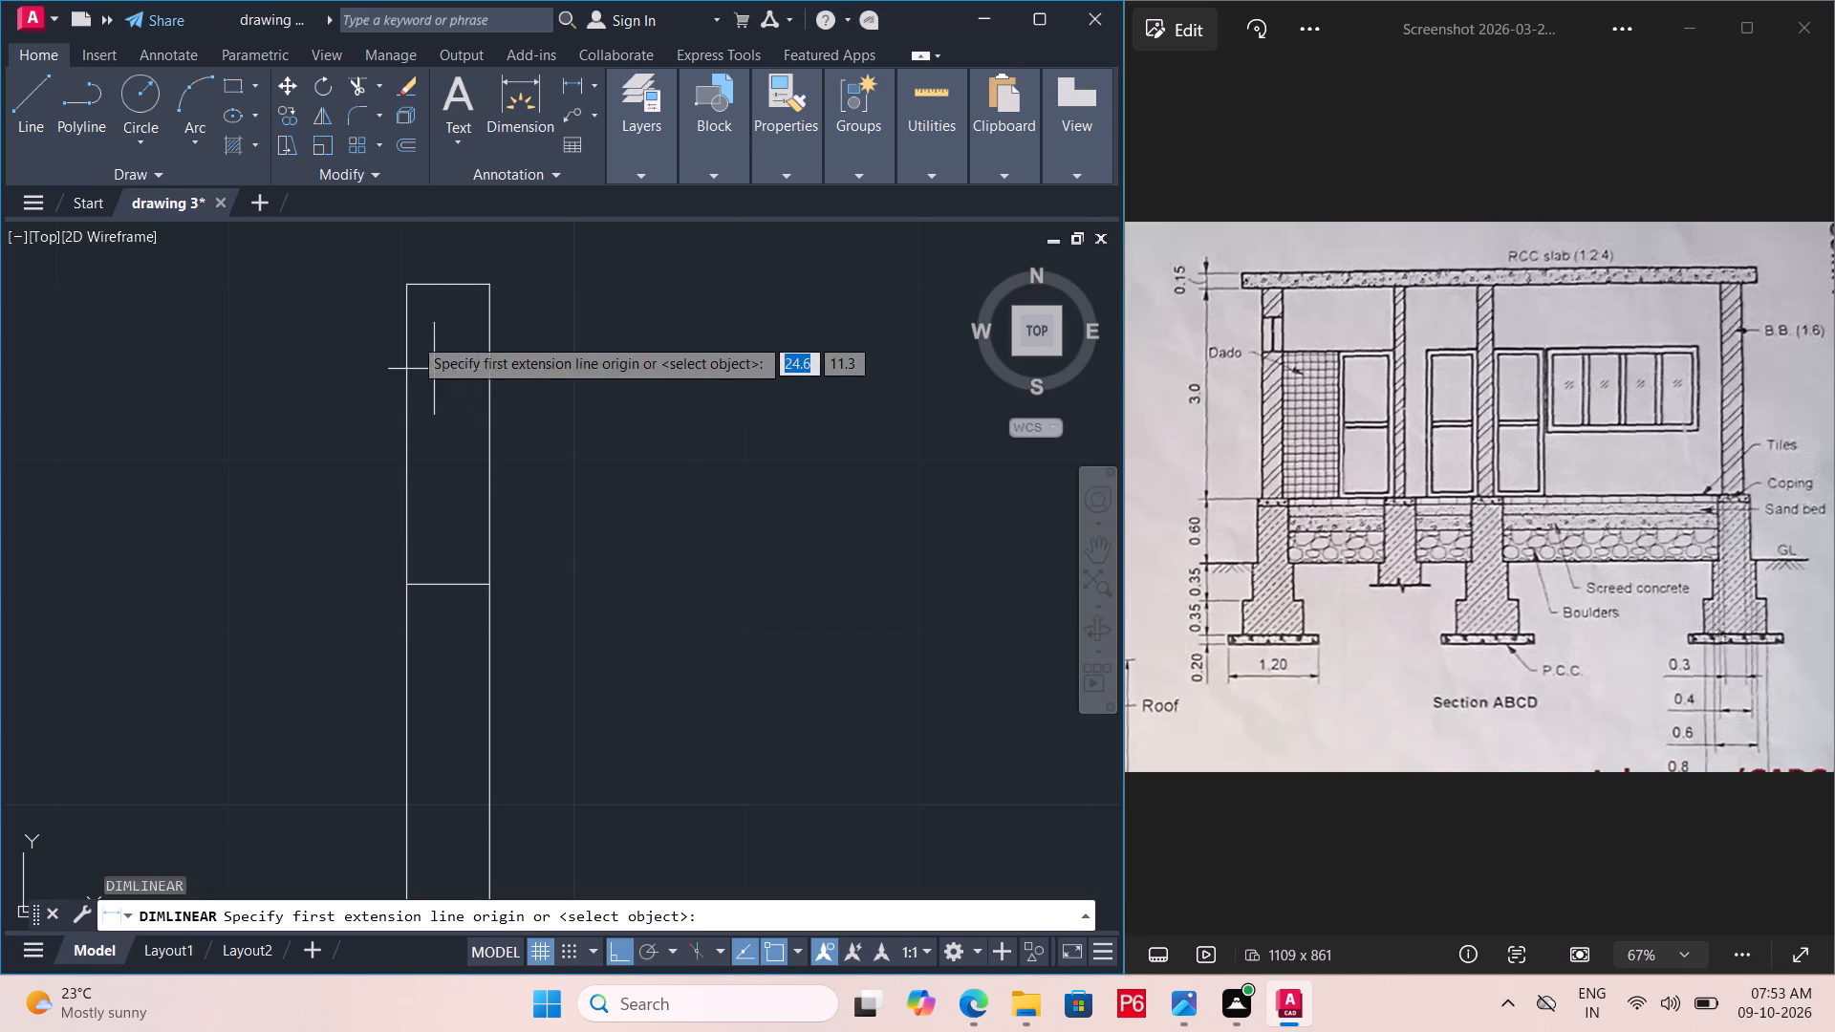
left_click(408, 287)
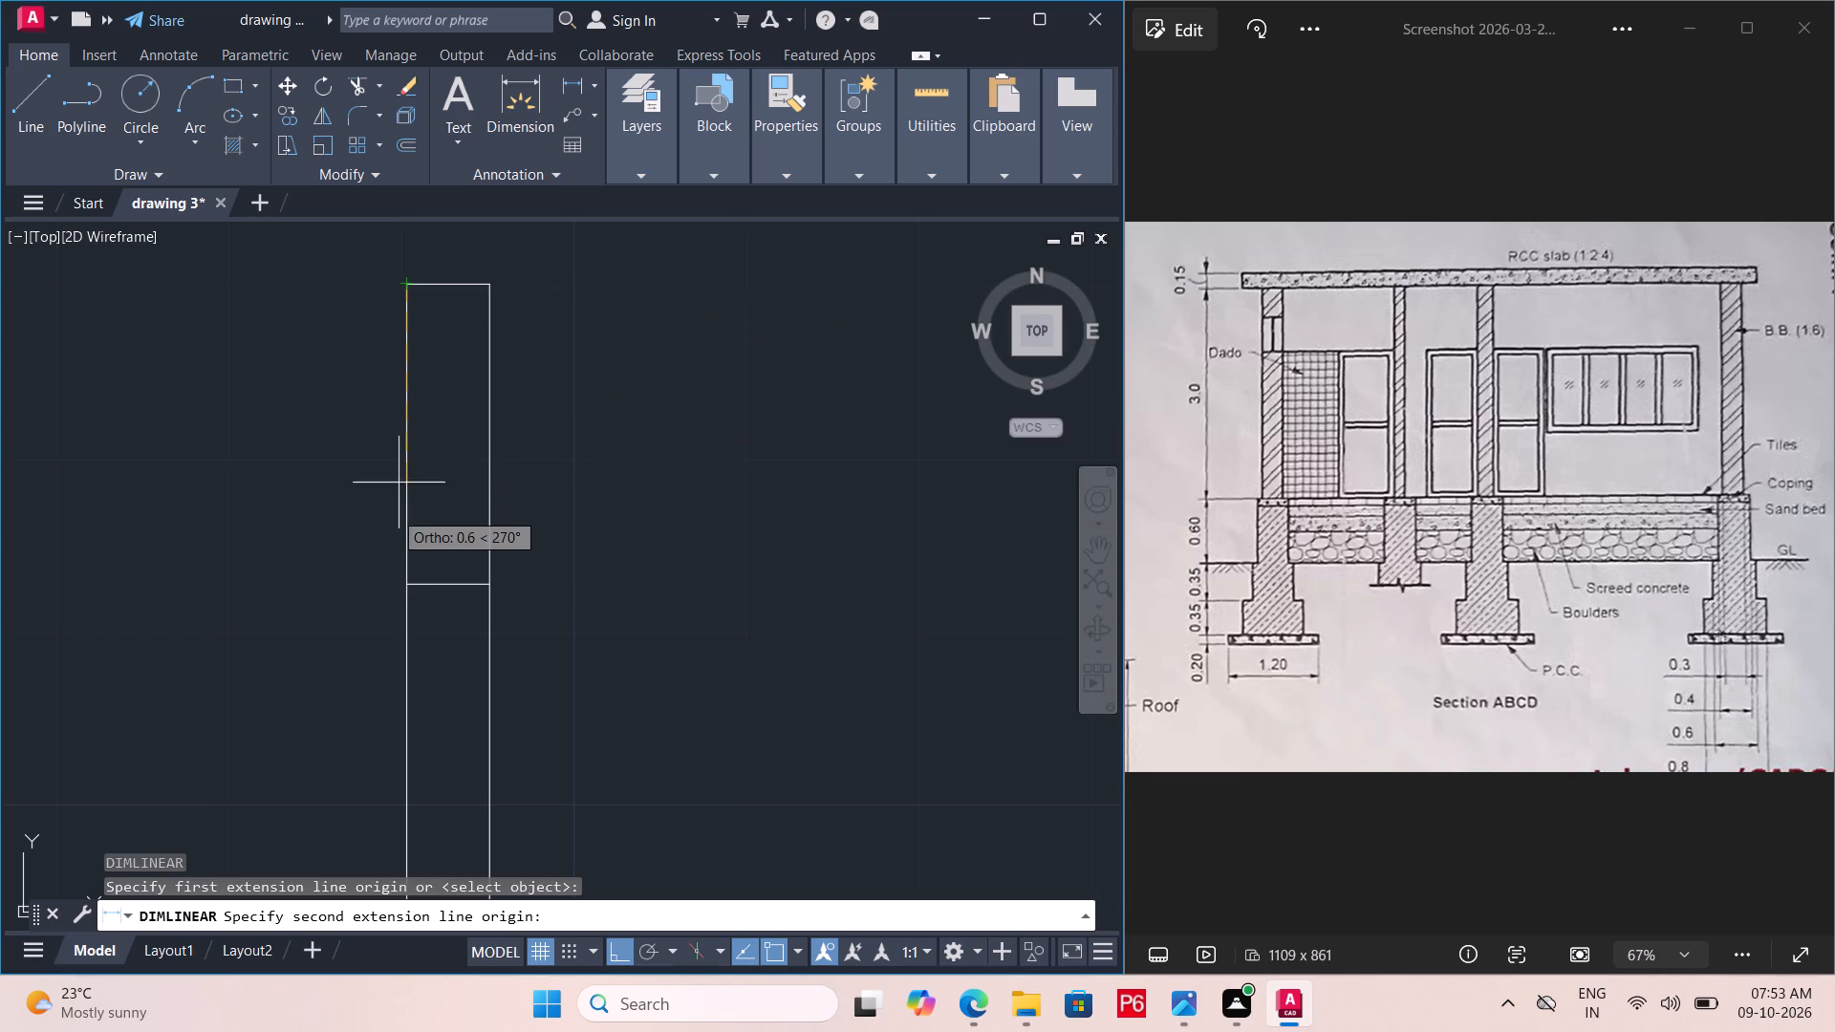
left_click(410, 585)
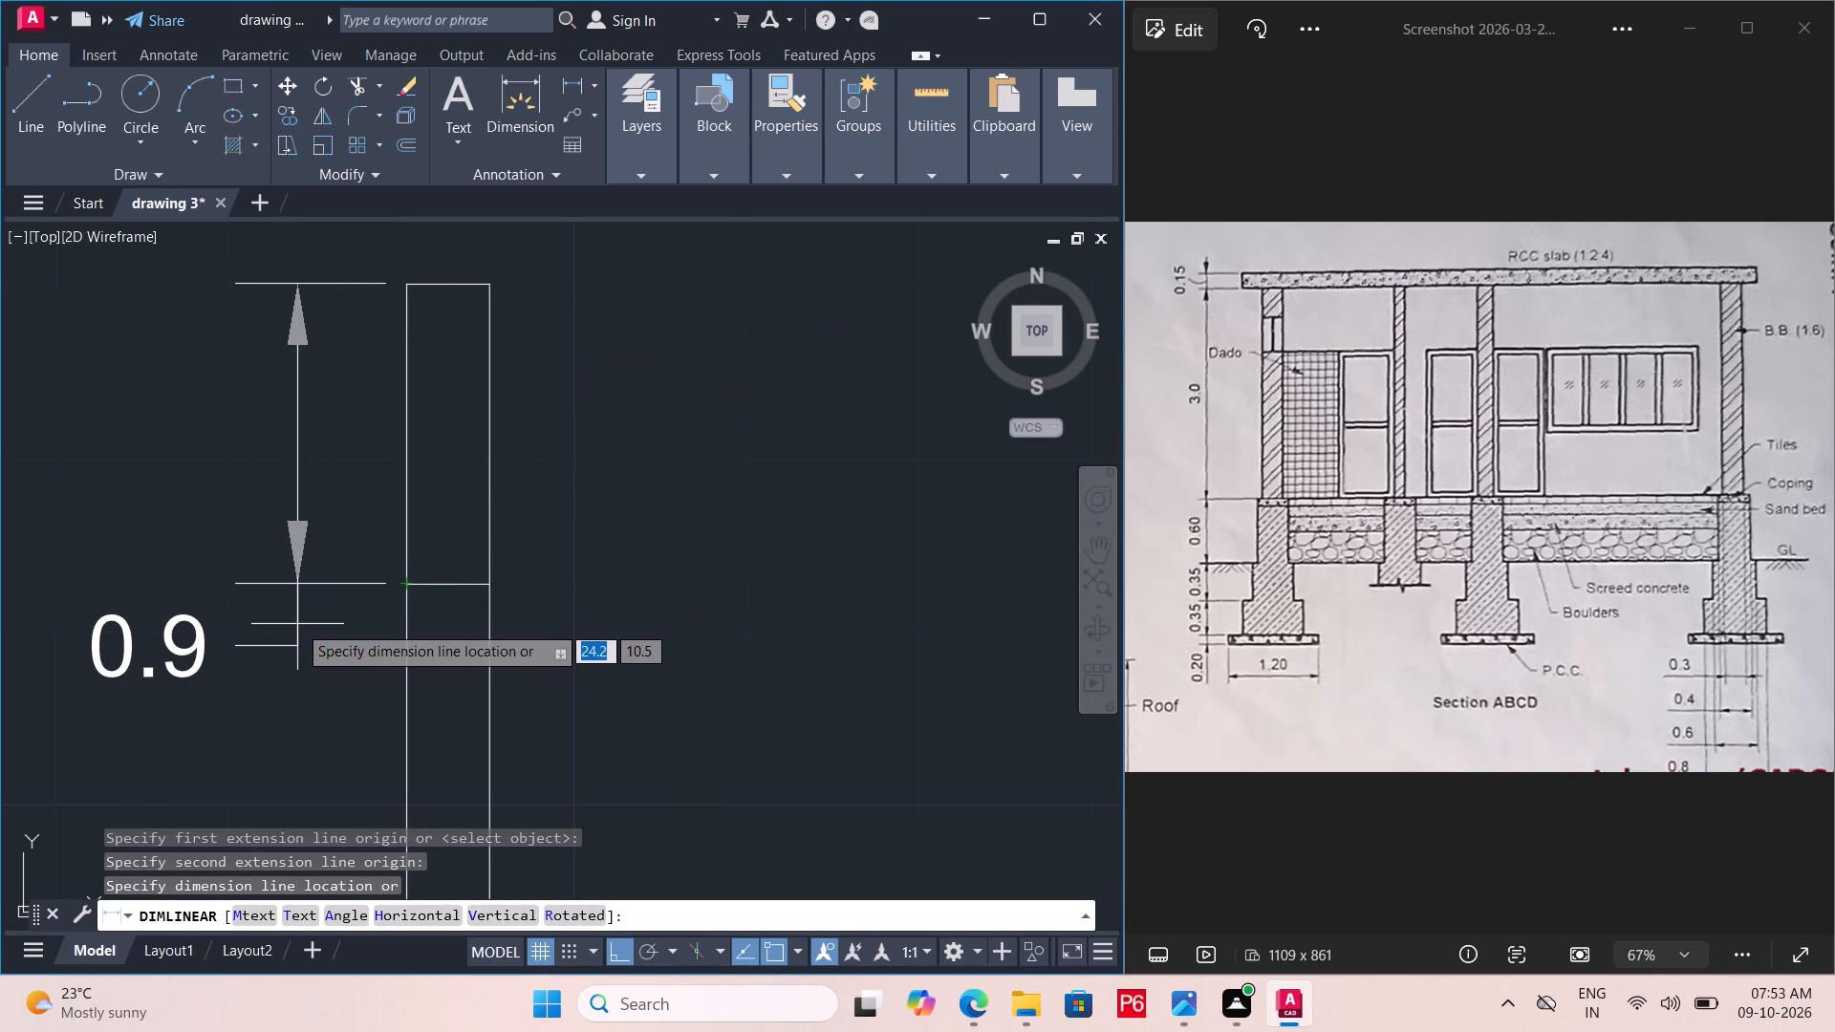
key("Escape")
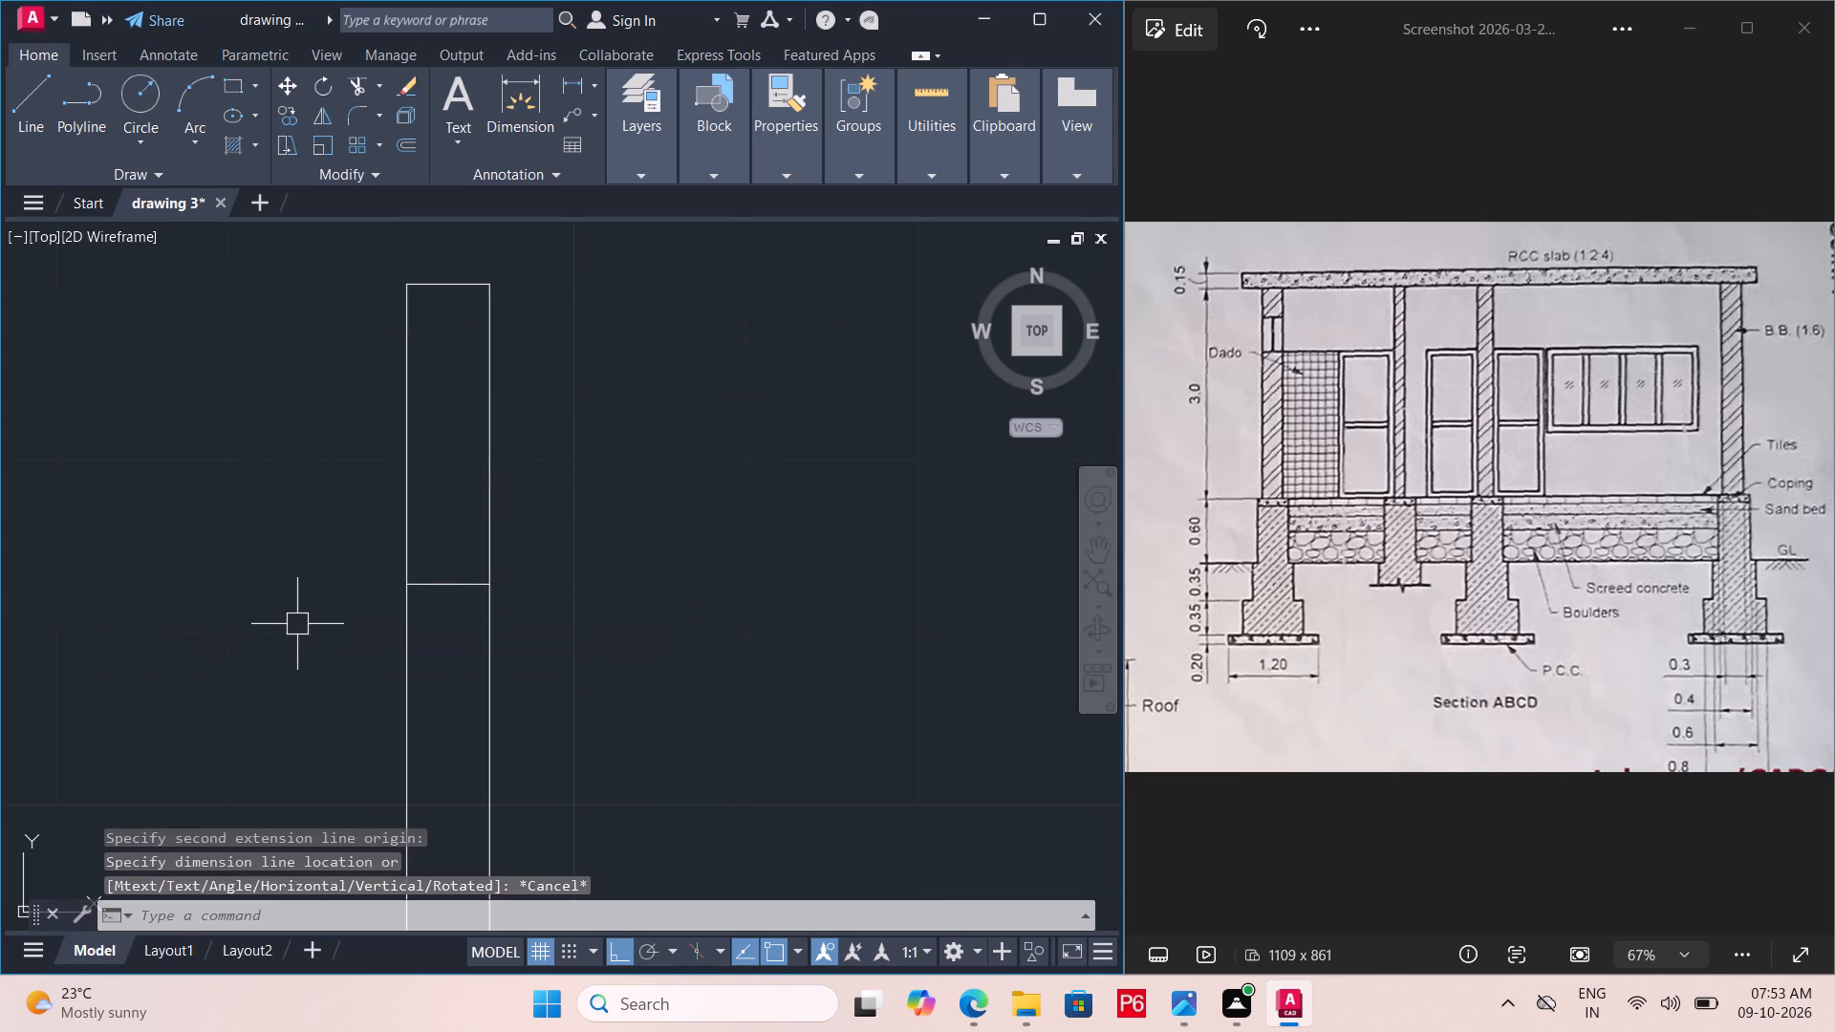
Measure the first wall's full height, from the top of its footing to the wall top, with a linear dimension.
scroll(374, 433, "down", 4)
scroll(396, 561, "up", 1)
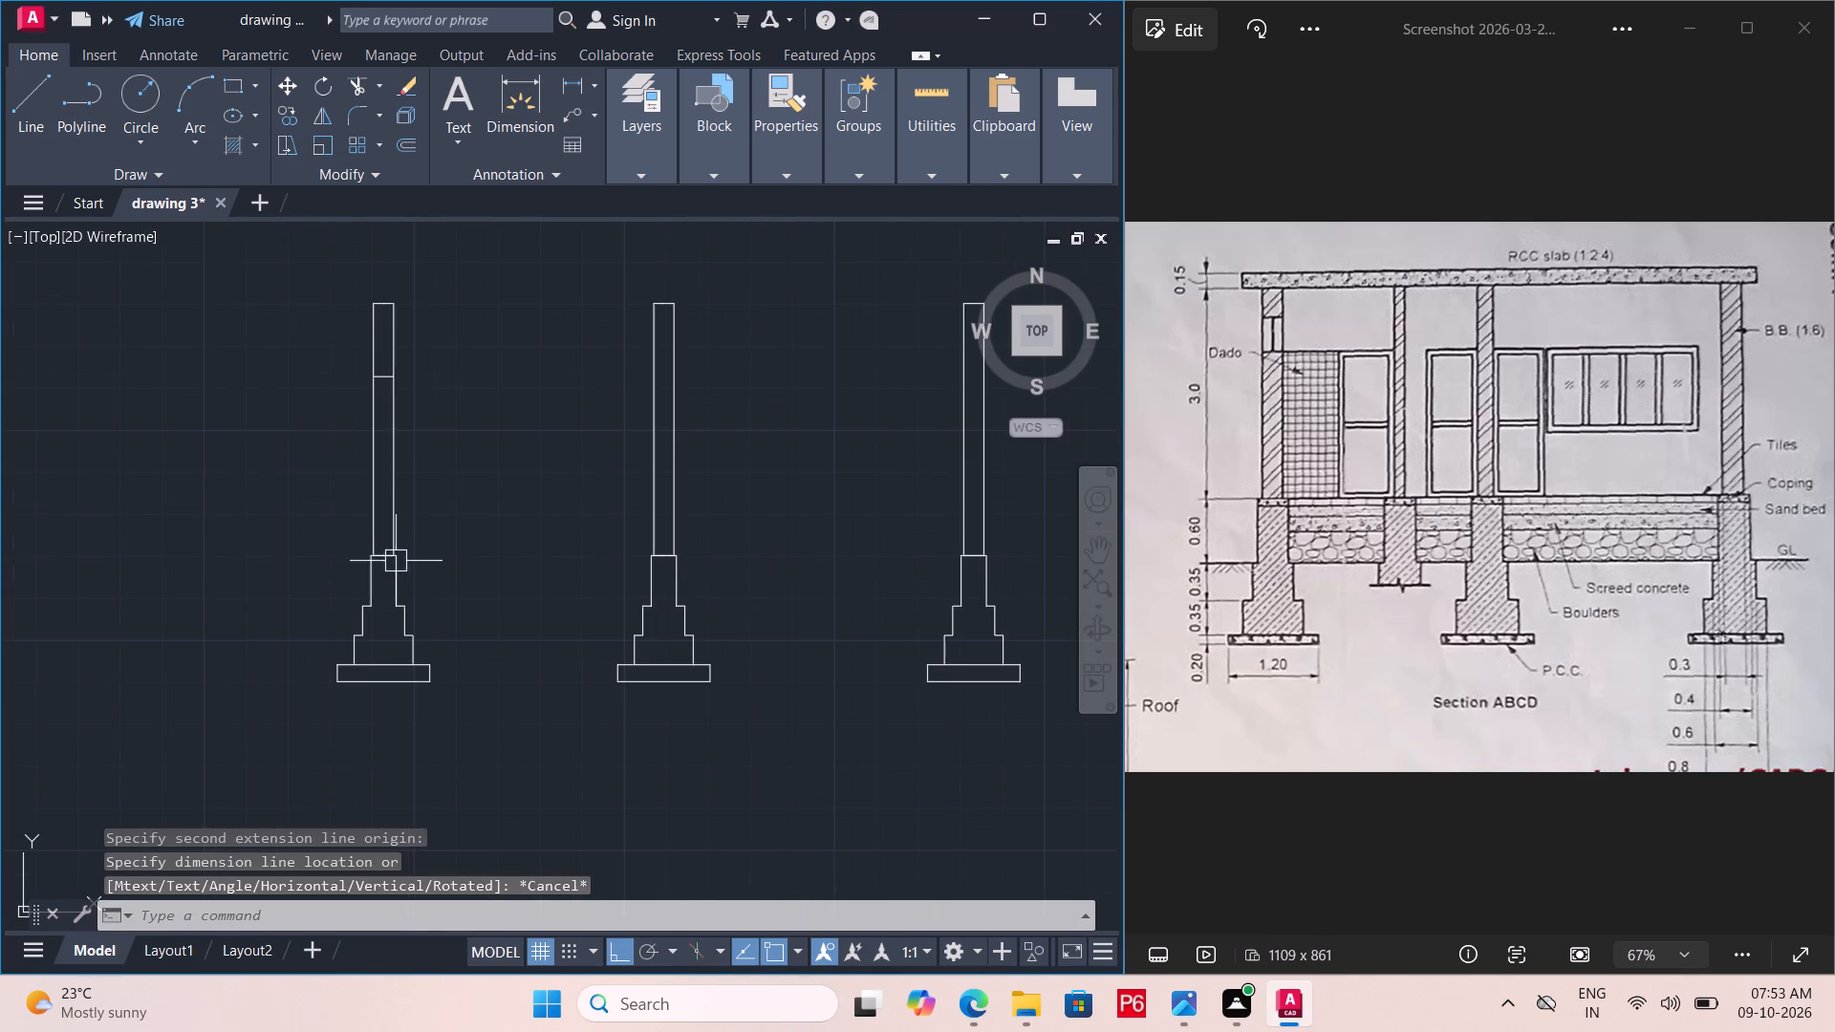
middle_click_drag(396, 564, 497, 614)
scroll(481, 608, "up", 2)
middle_click_drag(486, 613, 524, 681)
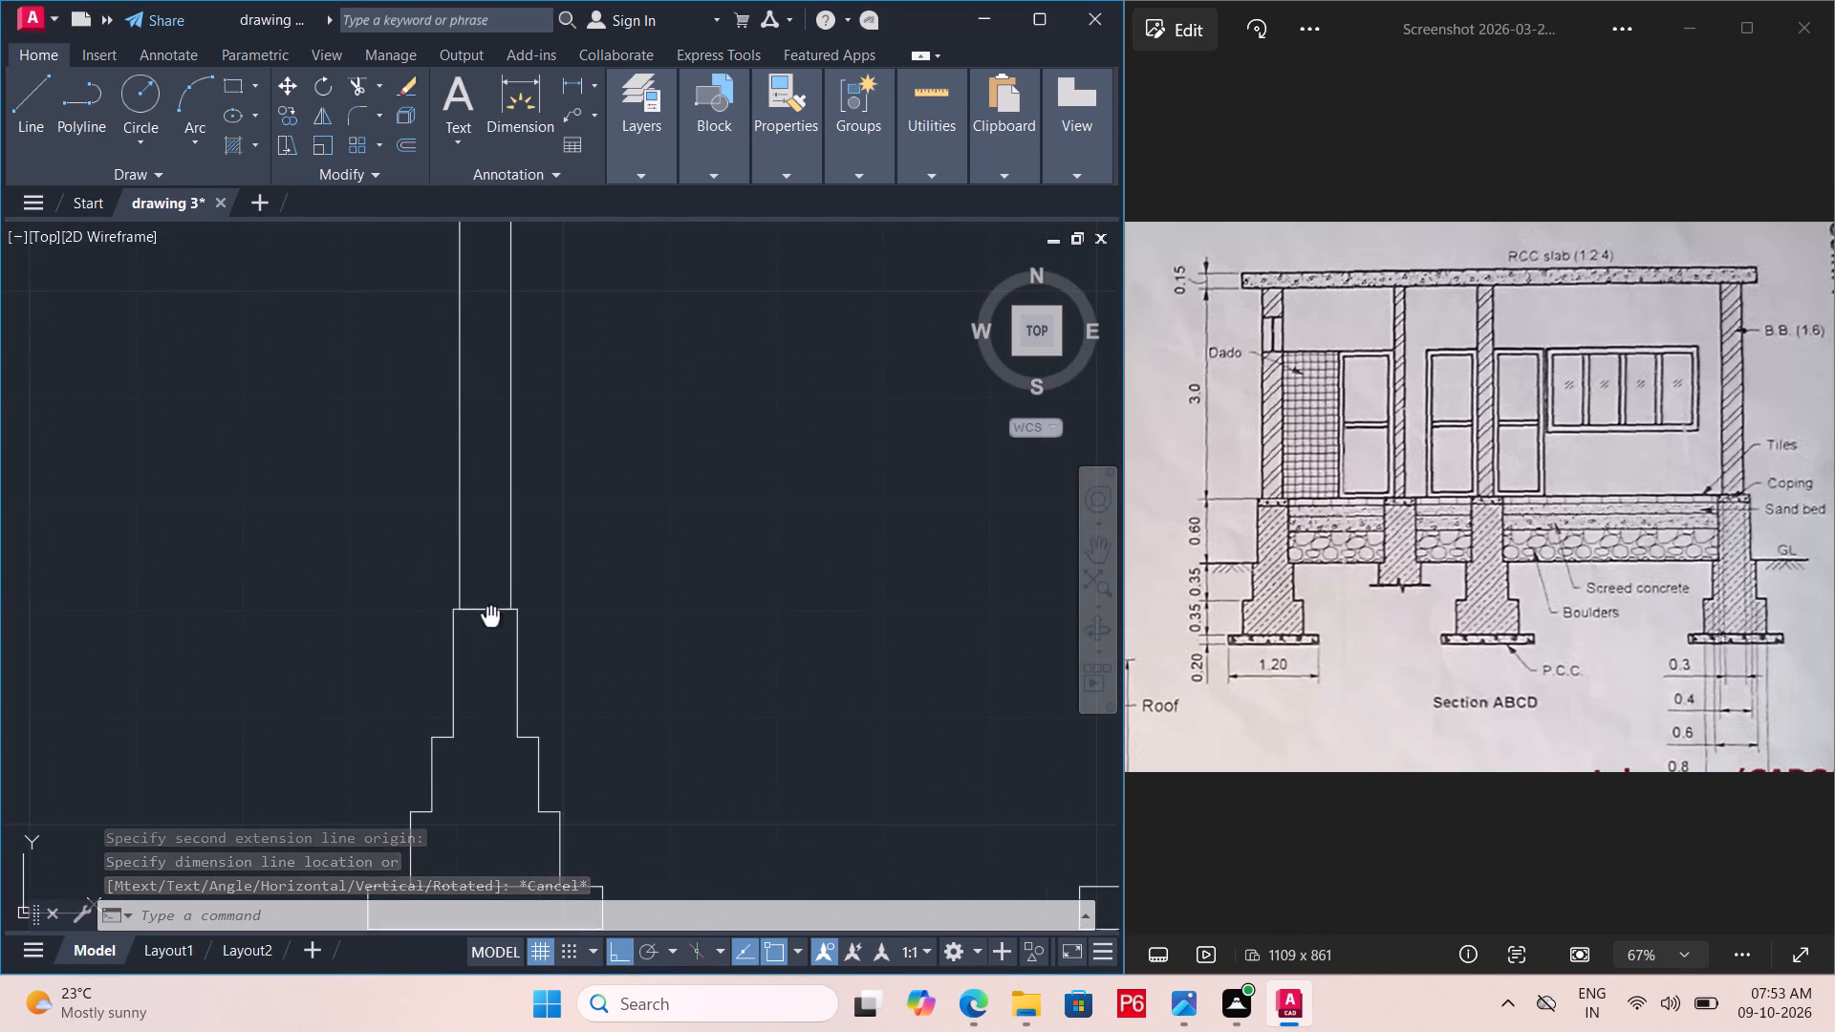
middle_click_drag(524, 681, 610, 807)
scroll(561, 731, "down", 1)
middle_click_drag(556, 720, 565, 644)
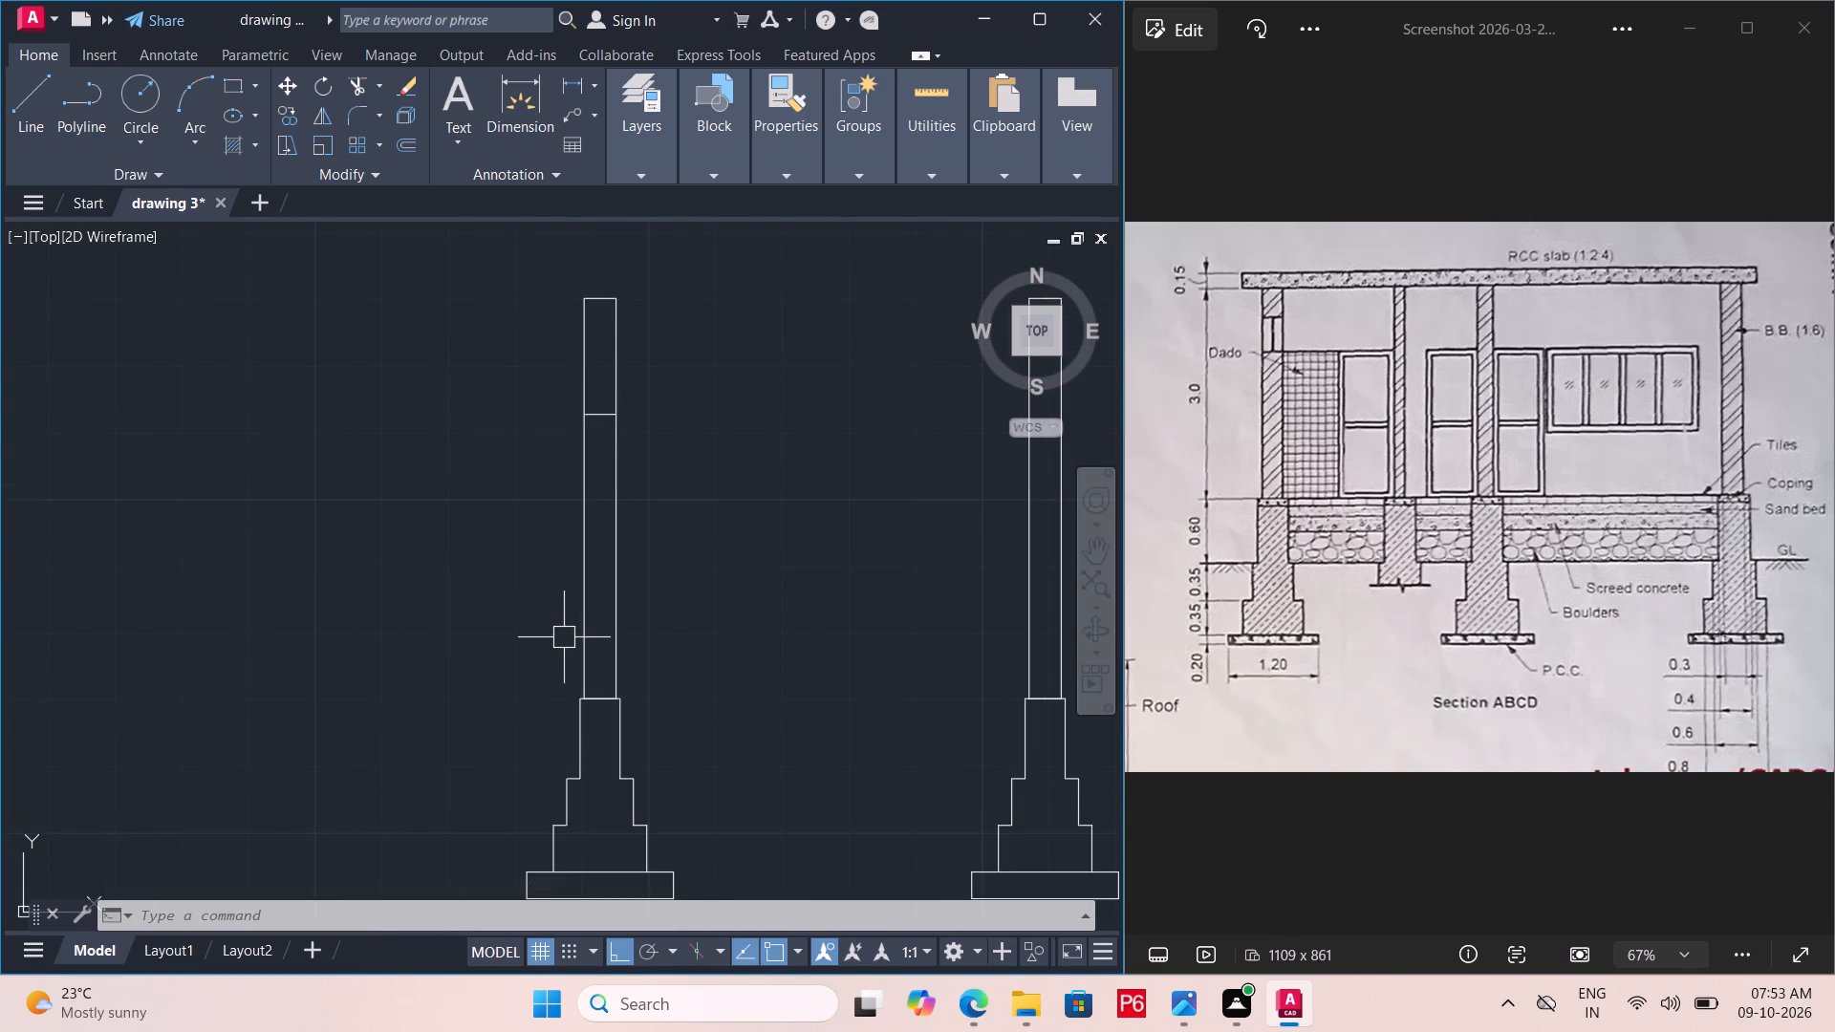
key("d")
key("i")
type("mli")
type("n")
key("space")
middle_click_drag(600, 684, 588, 717)
scroll(588, 717, "up", 1)
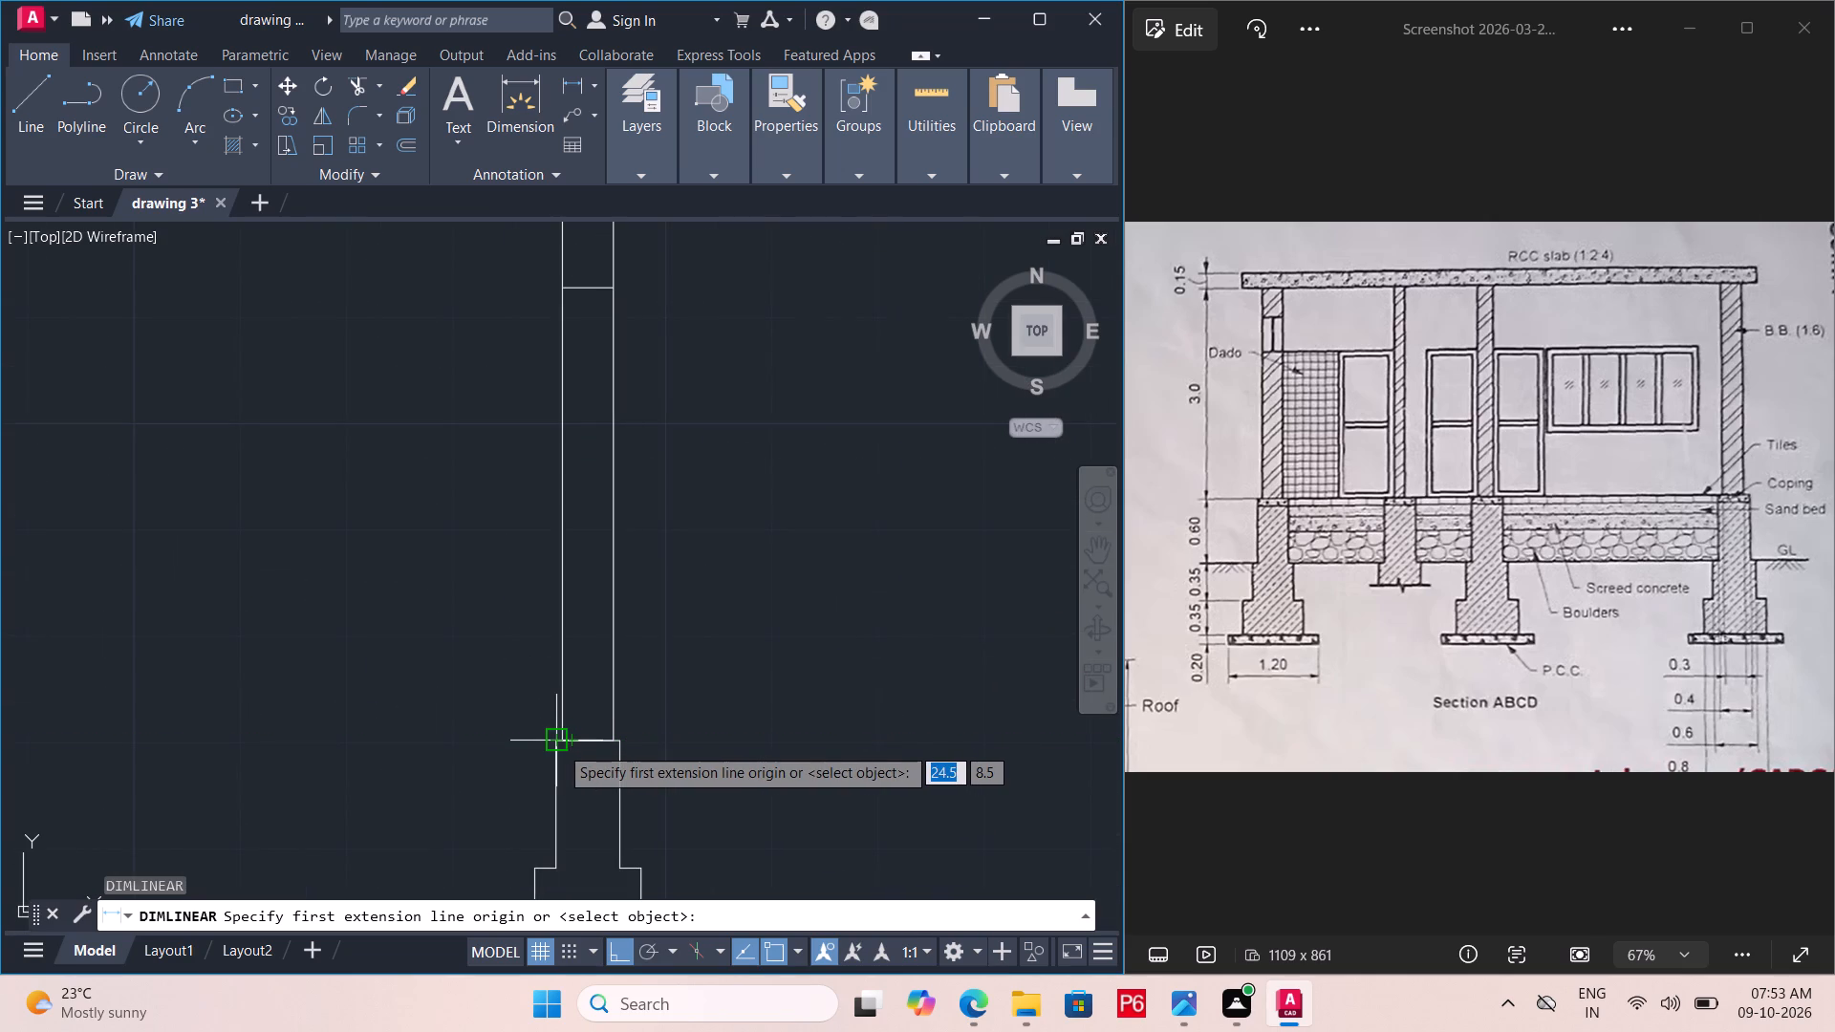
scroll(570, 745, "up", 2)
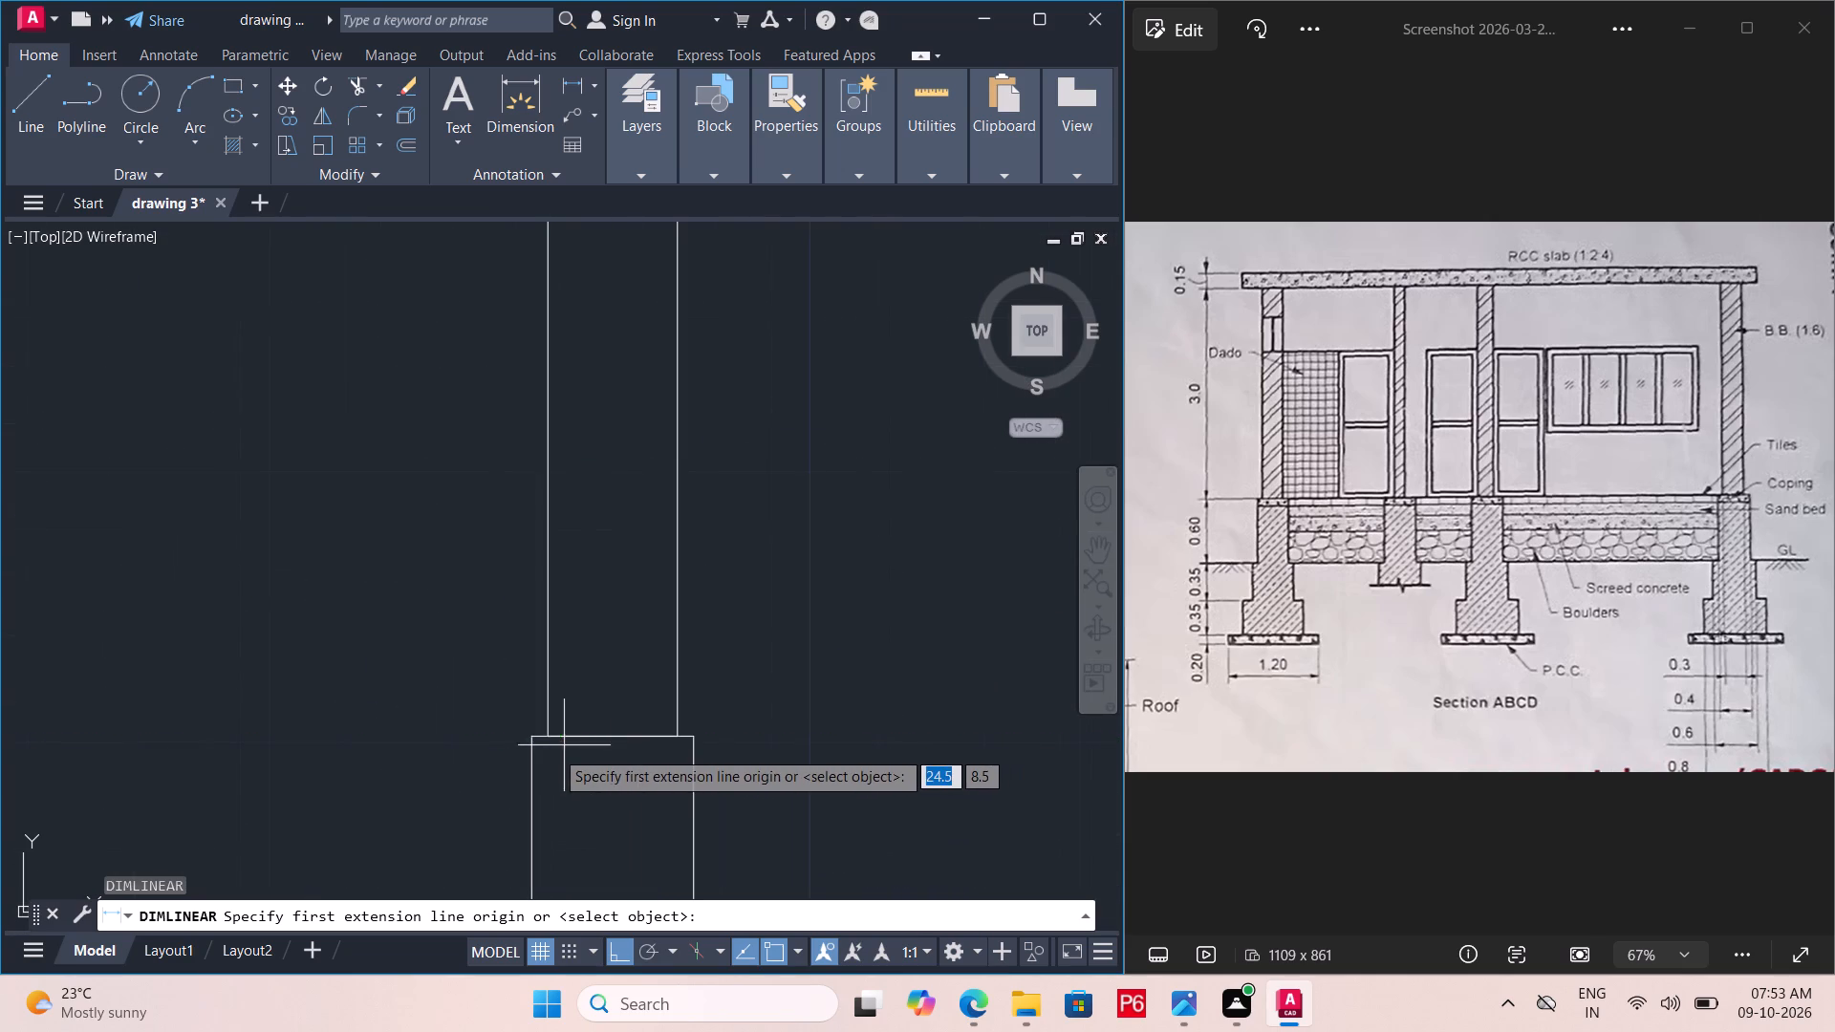
left_click(550, 733)
scroll(575, 509, "down", 1)
middle_click_drag(575, 514, 554, 854)
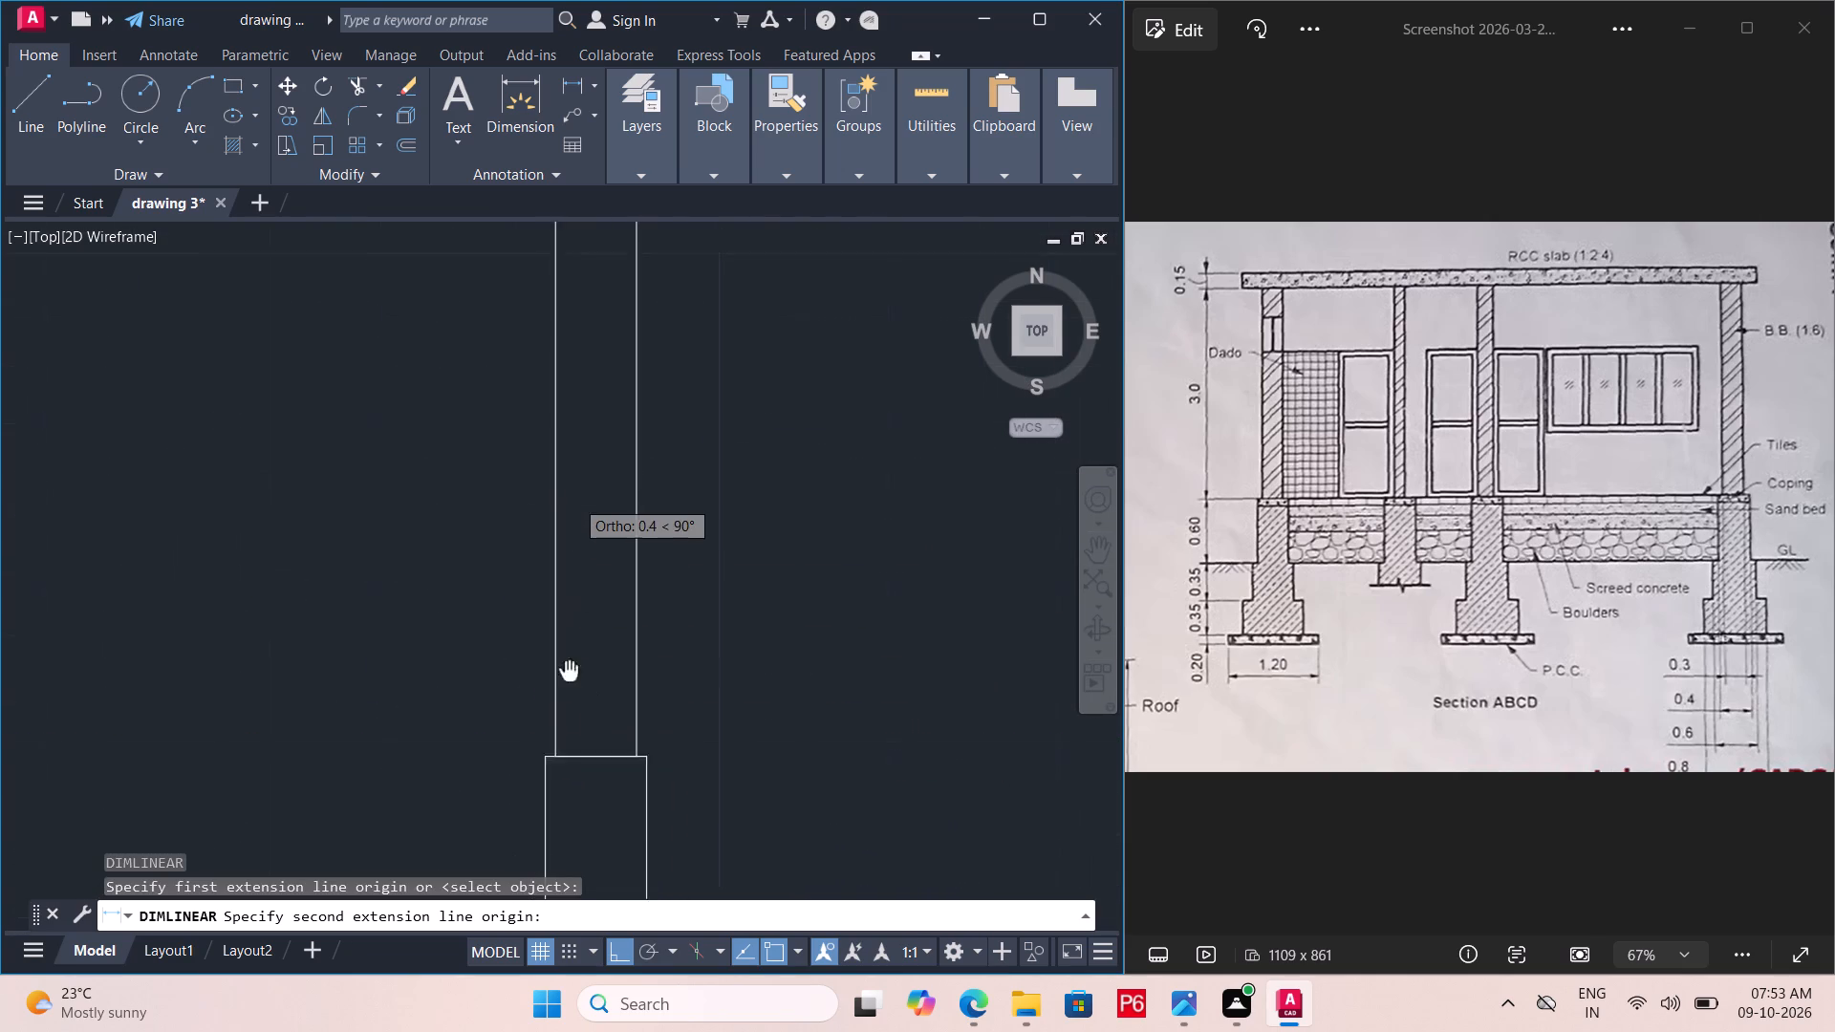
middle_click_drag(554, 854, 554, 946)
scroll(555, 628, "down", 2)
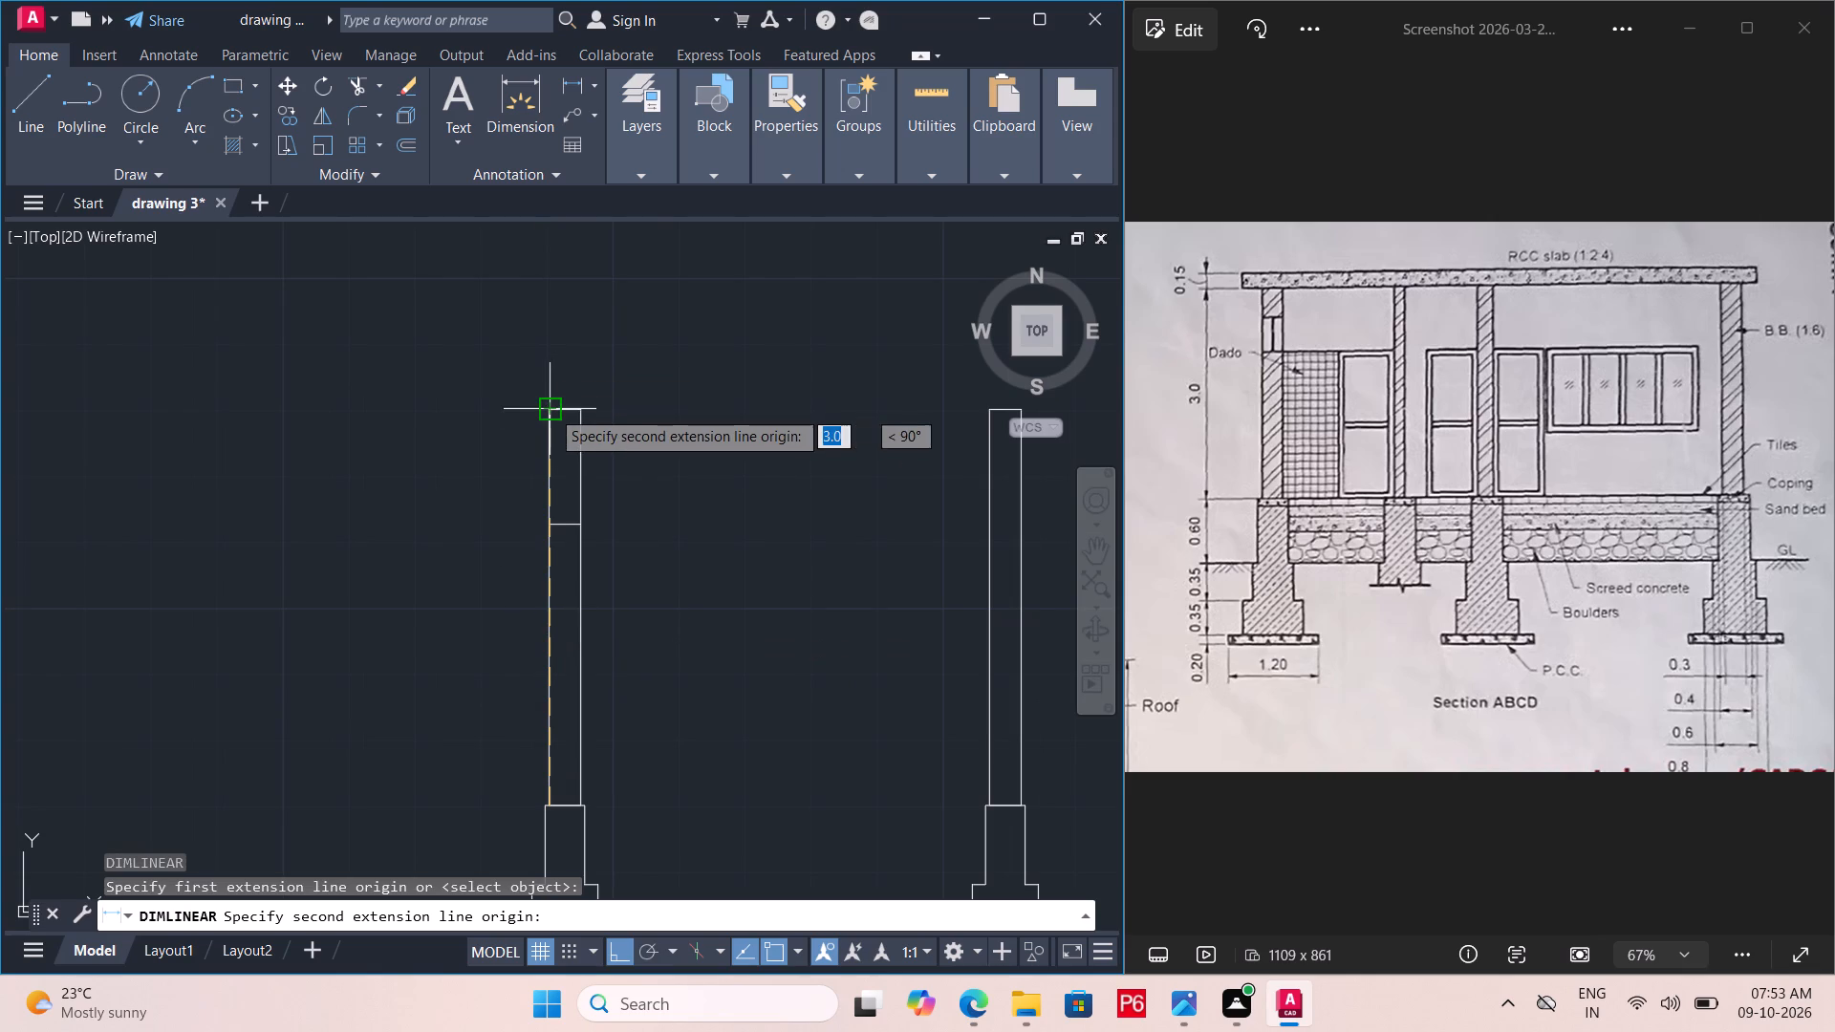
left_click(550, 409)
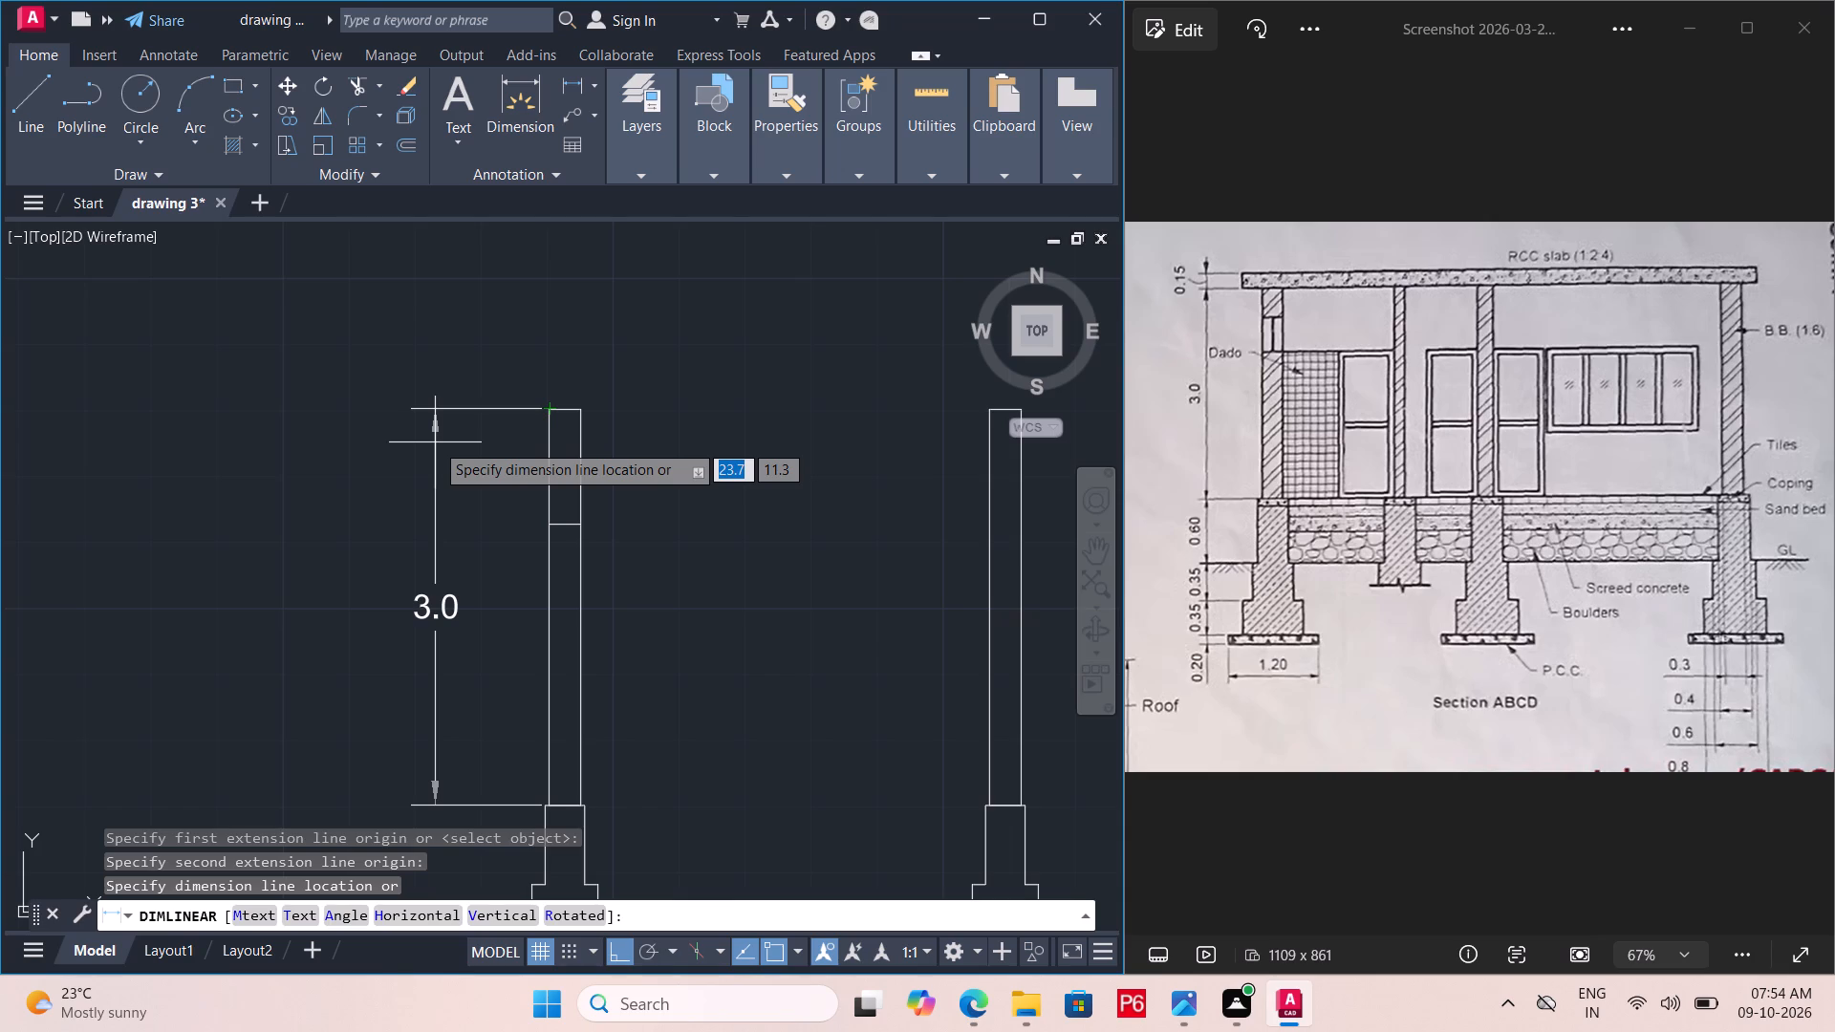
key("Escape")
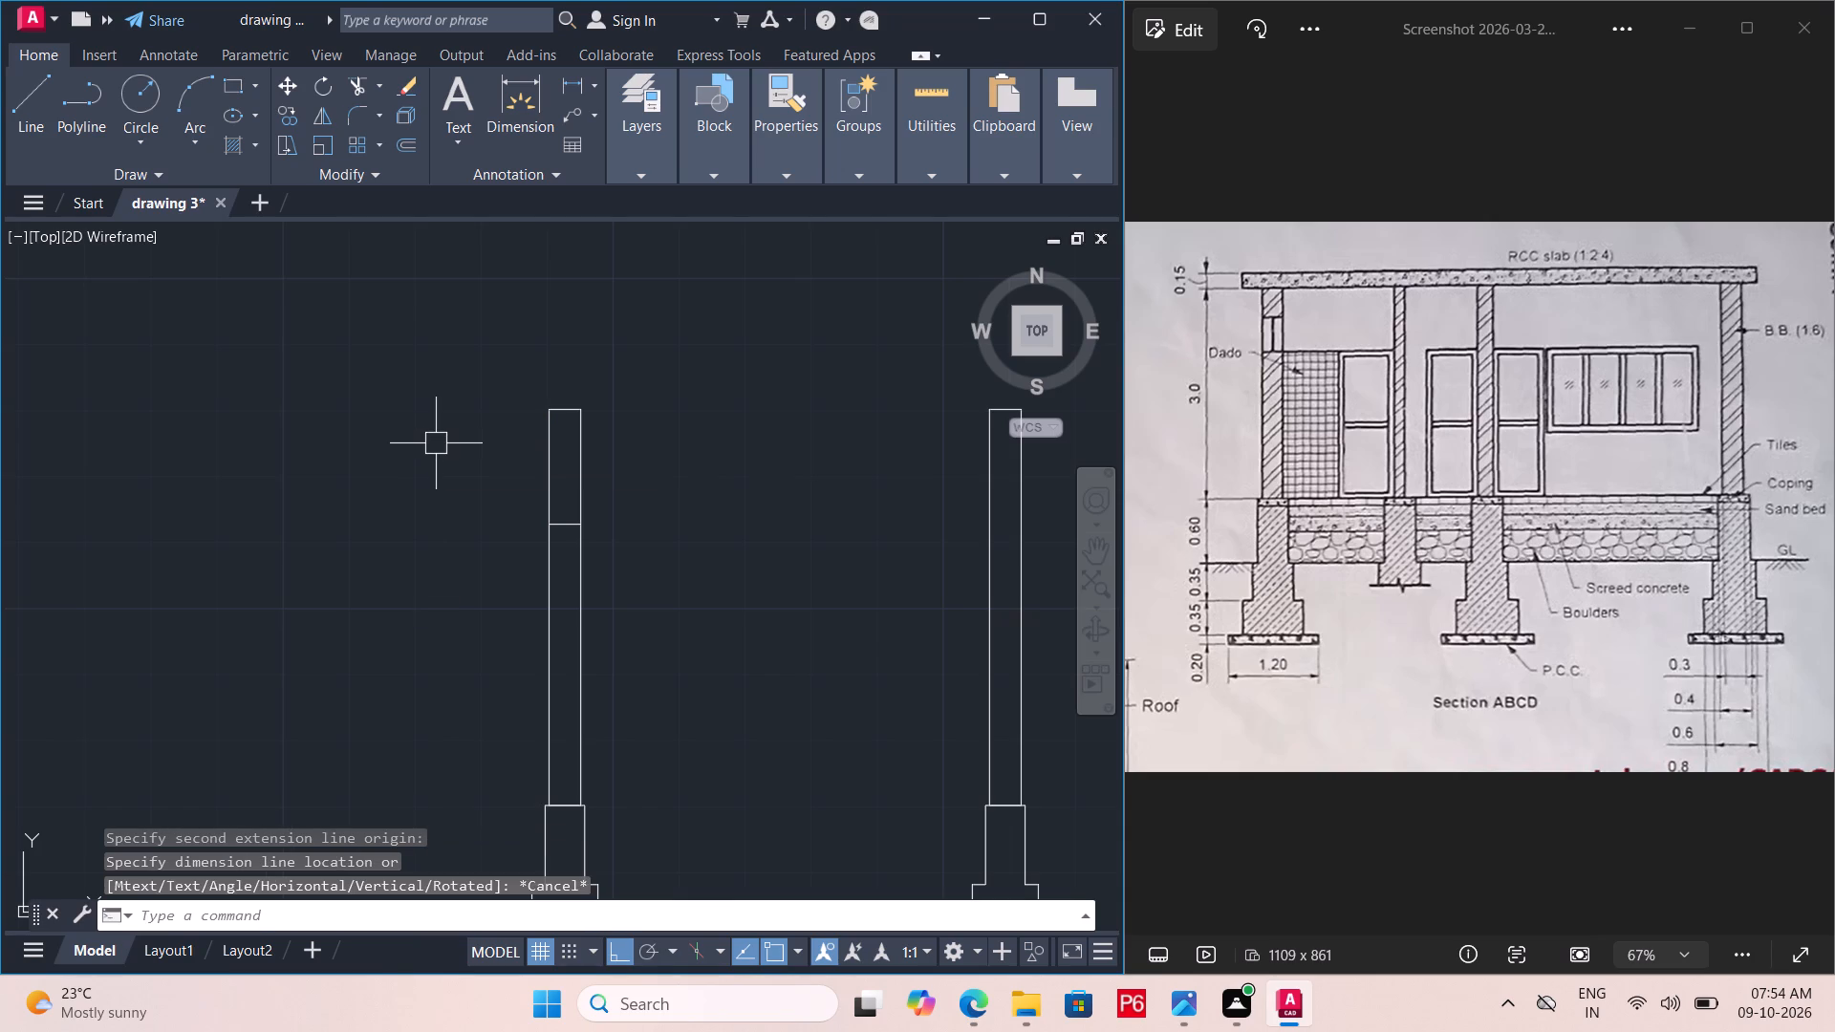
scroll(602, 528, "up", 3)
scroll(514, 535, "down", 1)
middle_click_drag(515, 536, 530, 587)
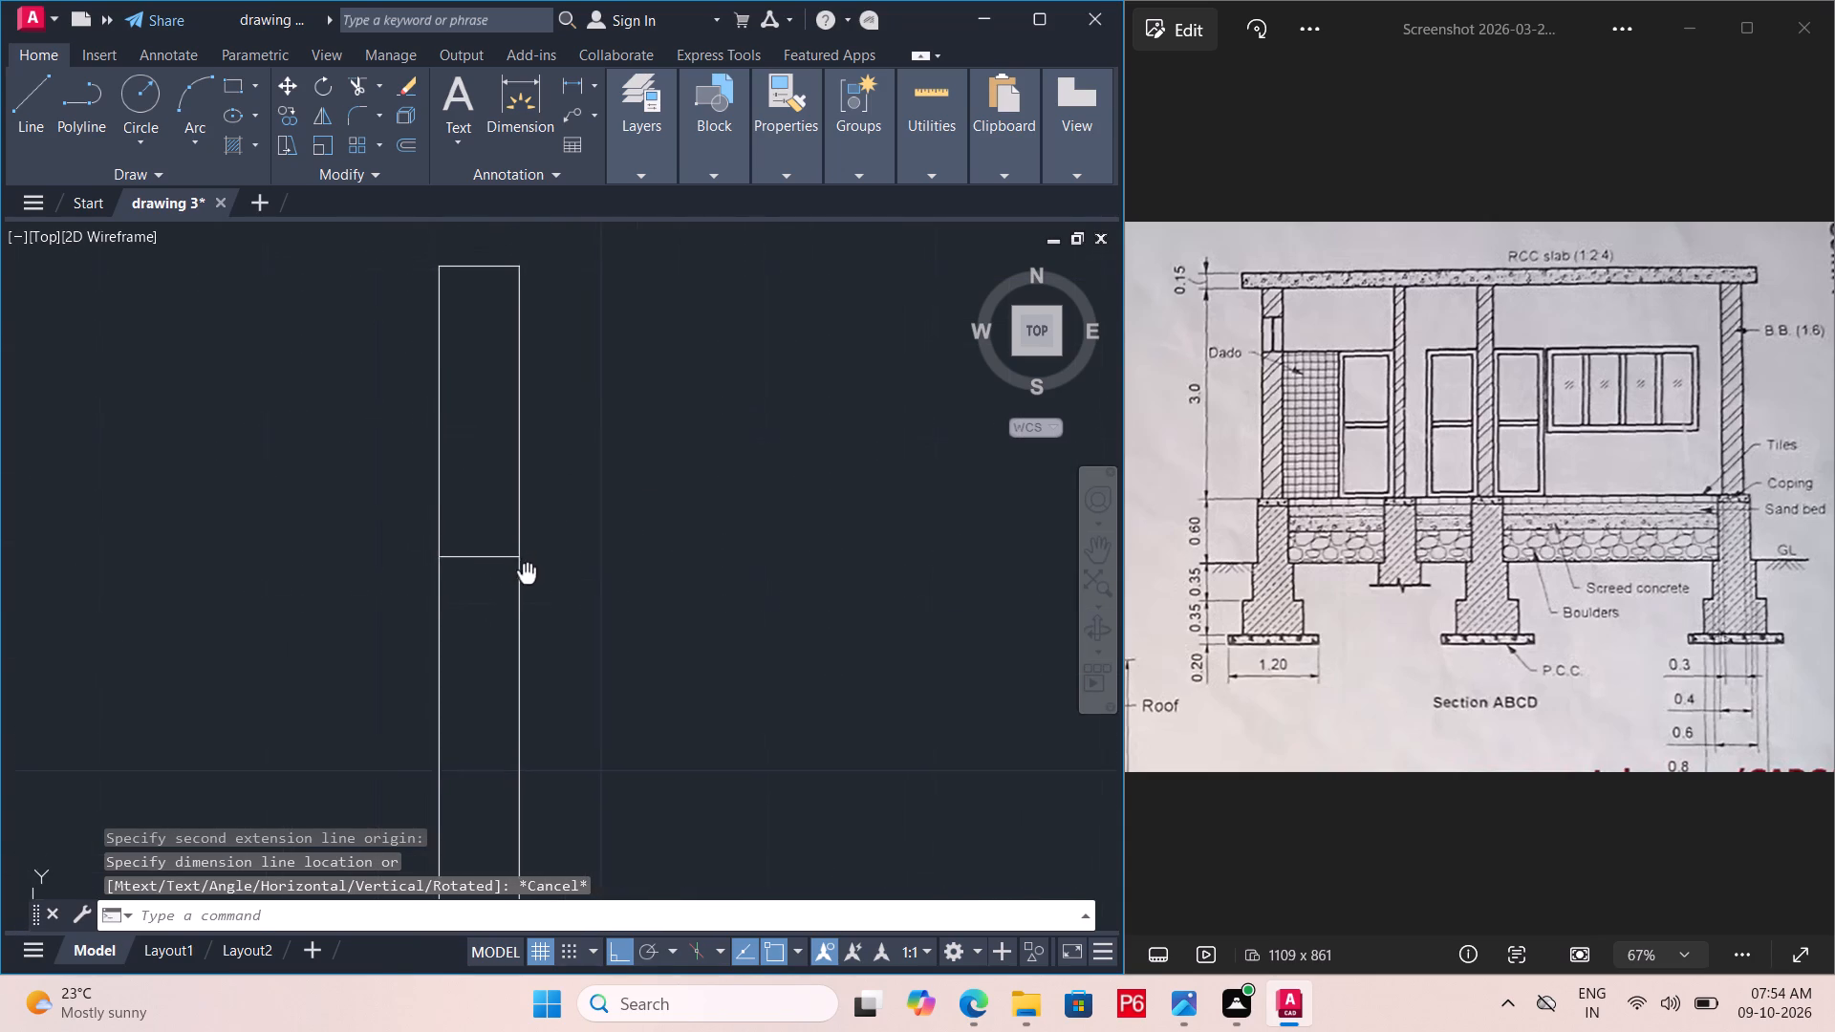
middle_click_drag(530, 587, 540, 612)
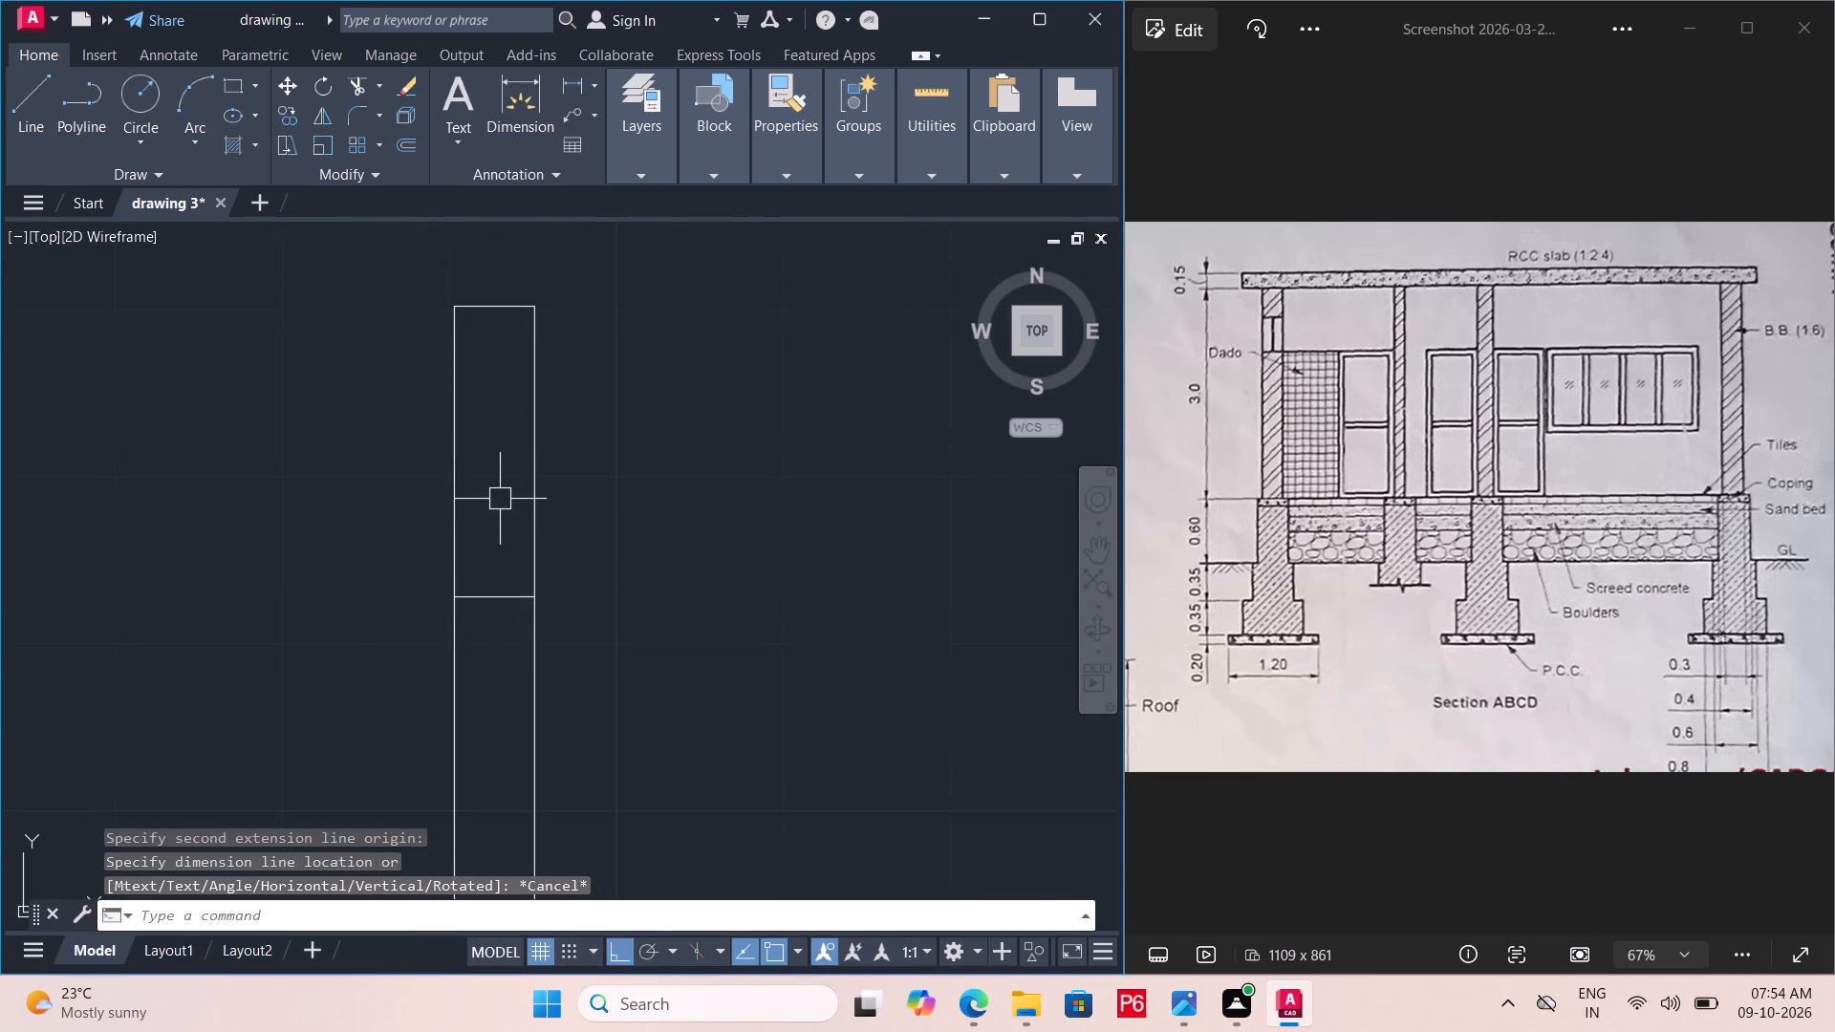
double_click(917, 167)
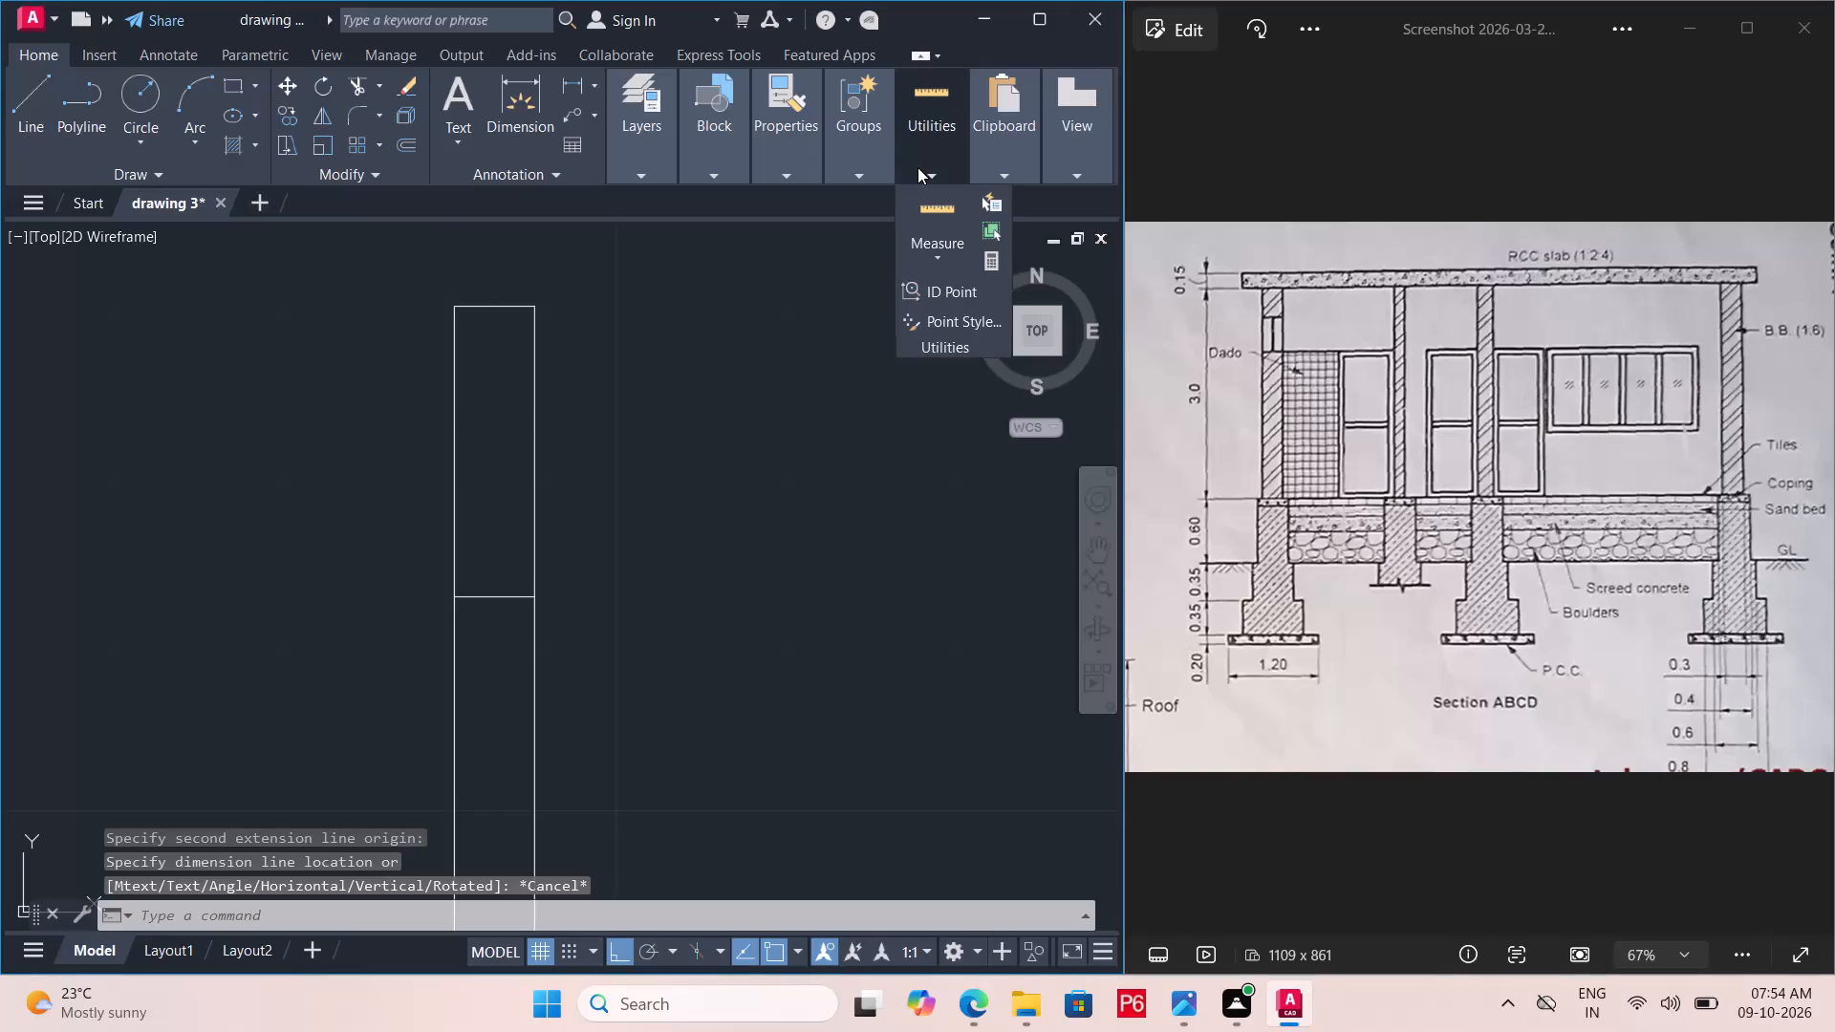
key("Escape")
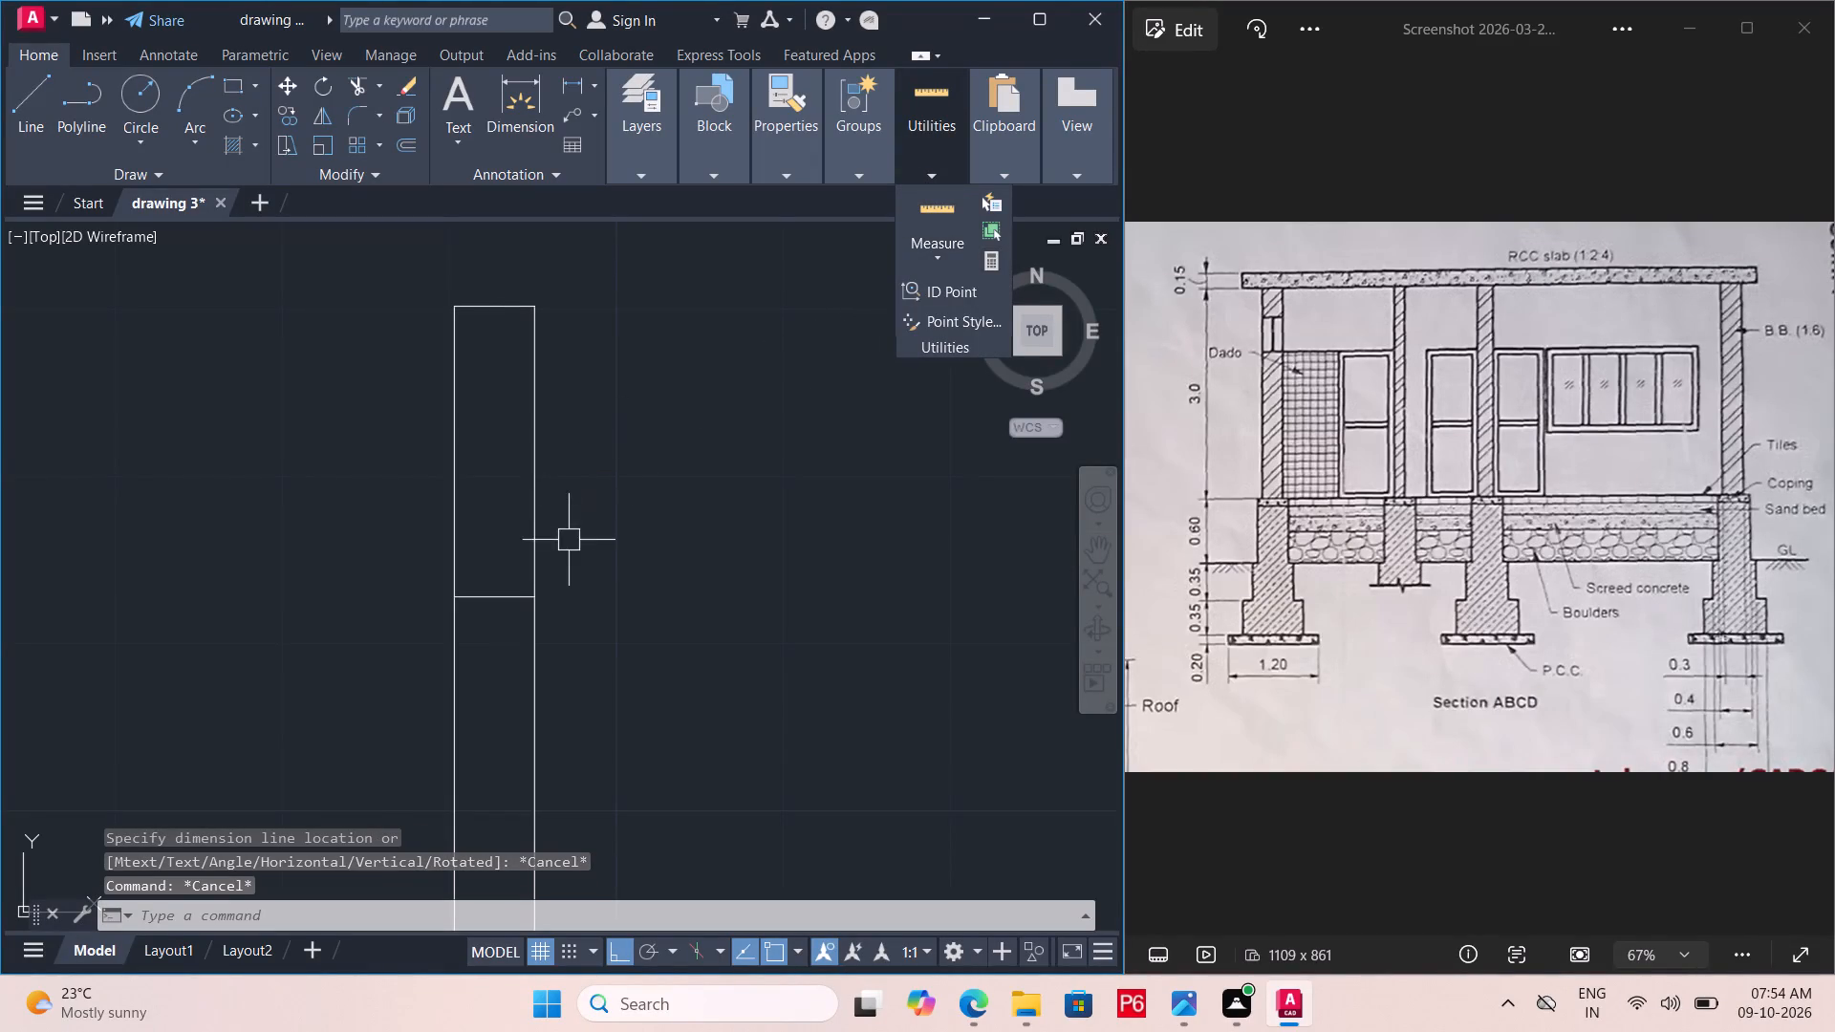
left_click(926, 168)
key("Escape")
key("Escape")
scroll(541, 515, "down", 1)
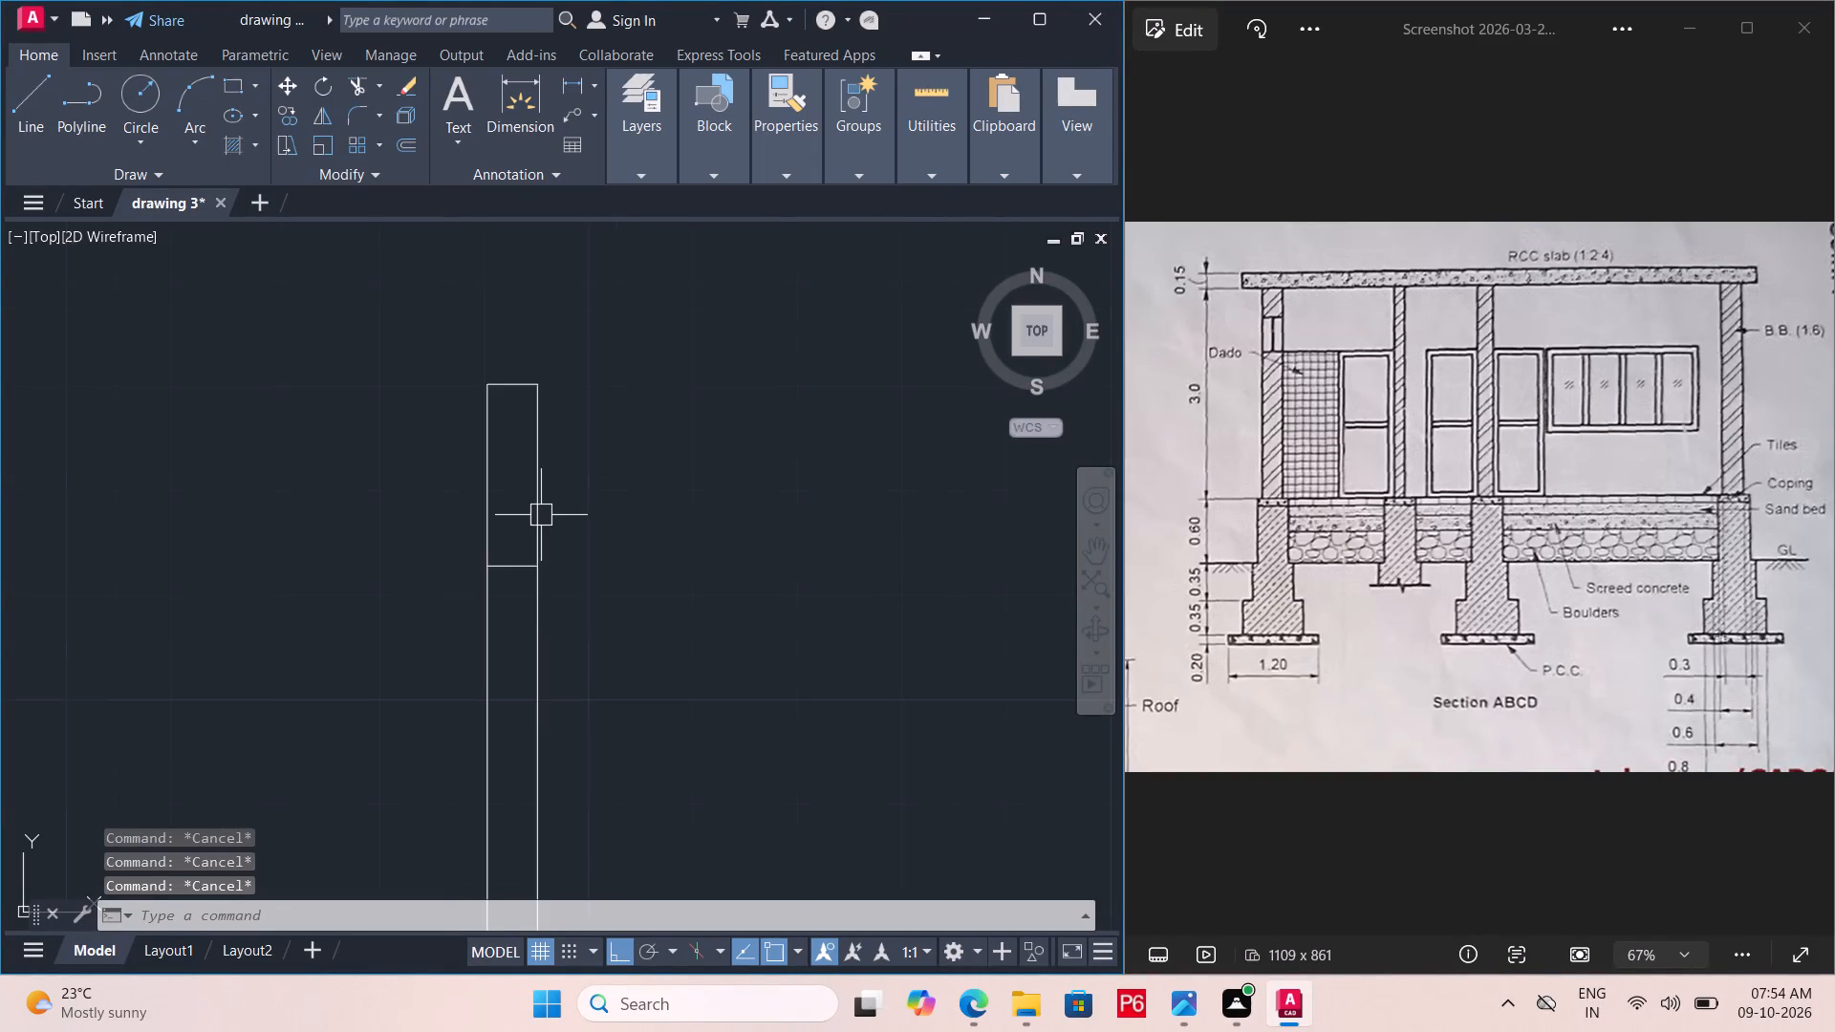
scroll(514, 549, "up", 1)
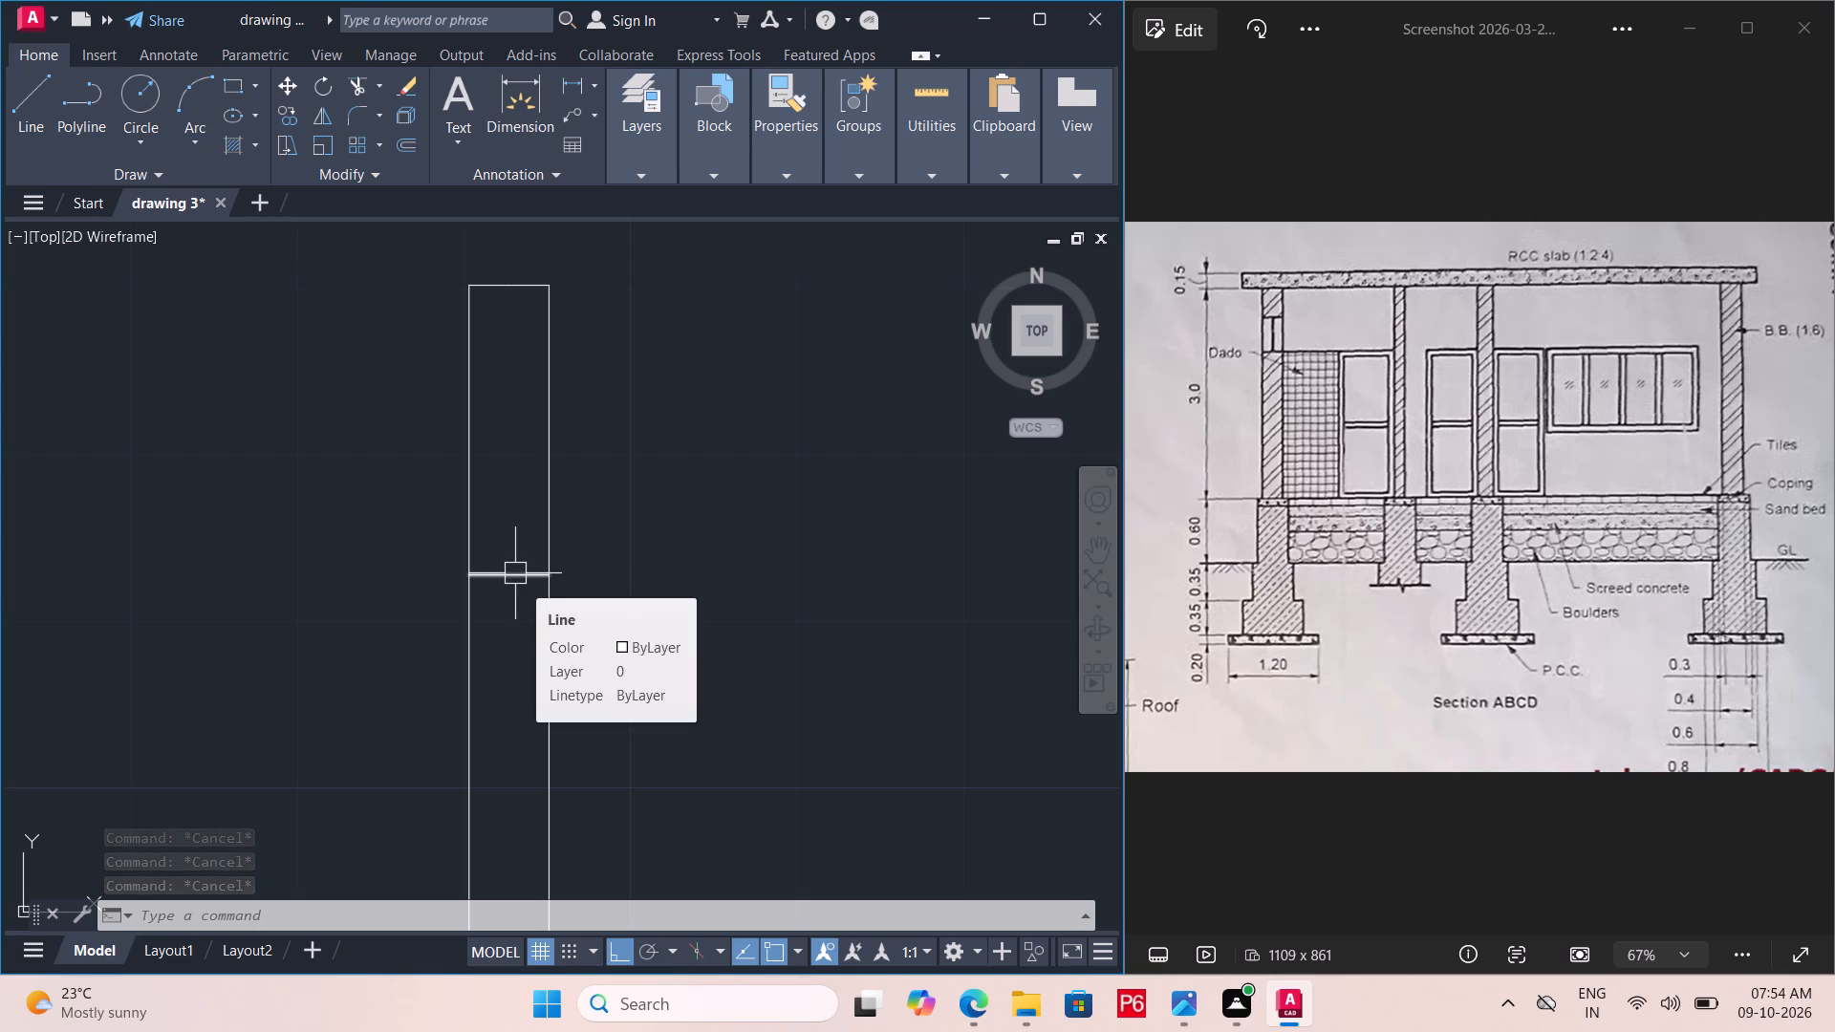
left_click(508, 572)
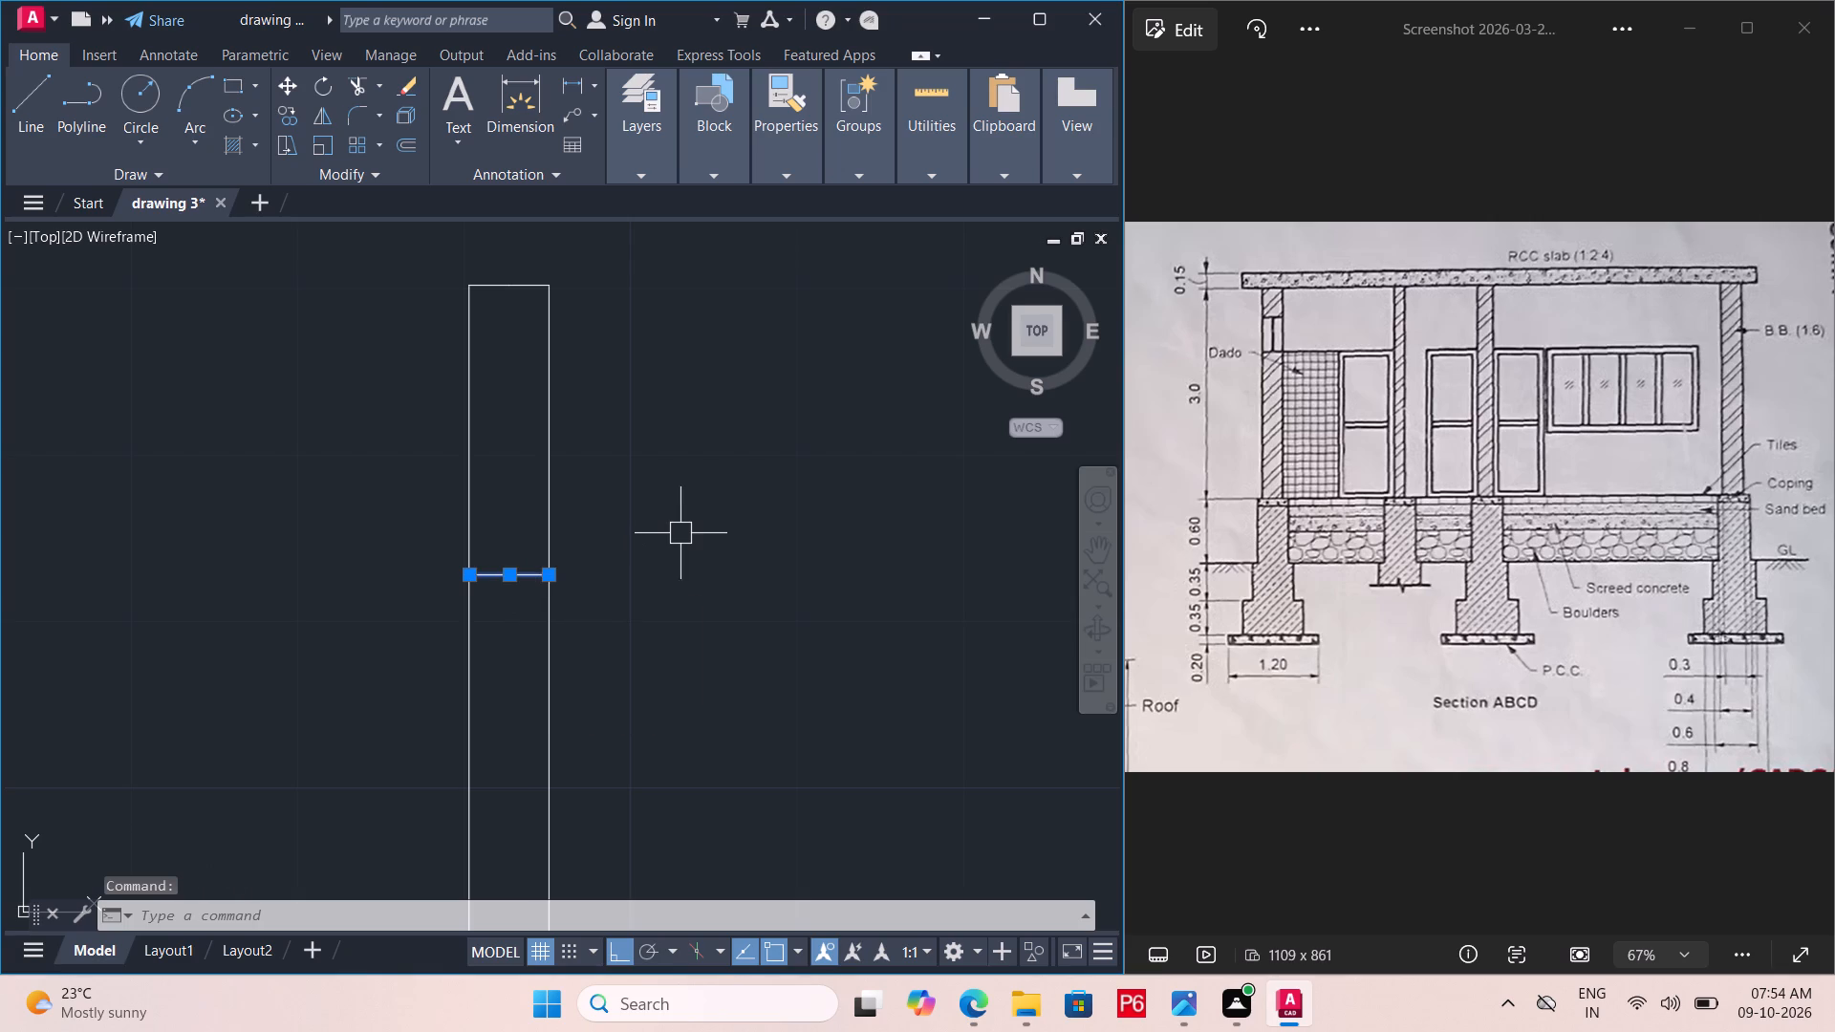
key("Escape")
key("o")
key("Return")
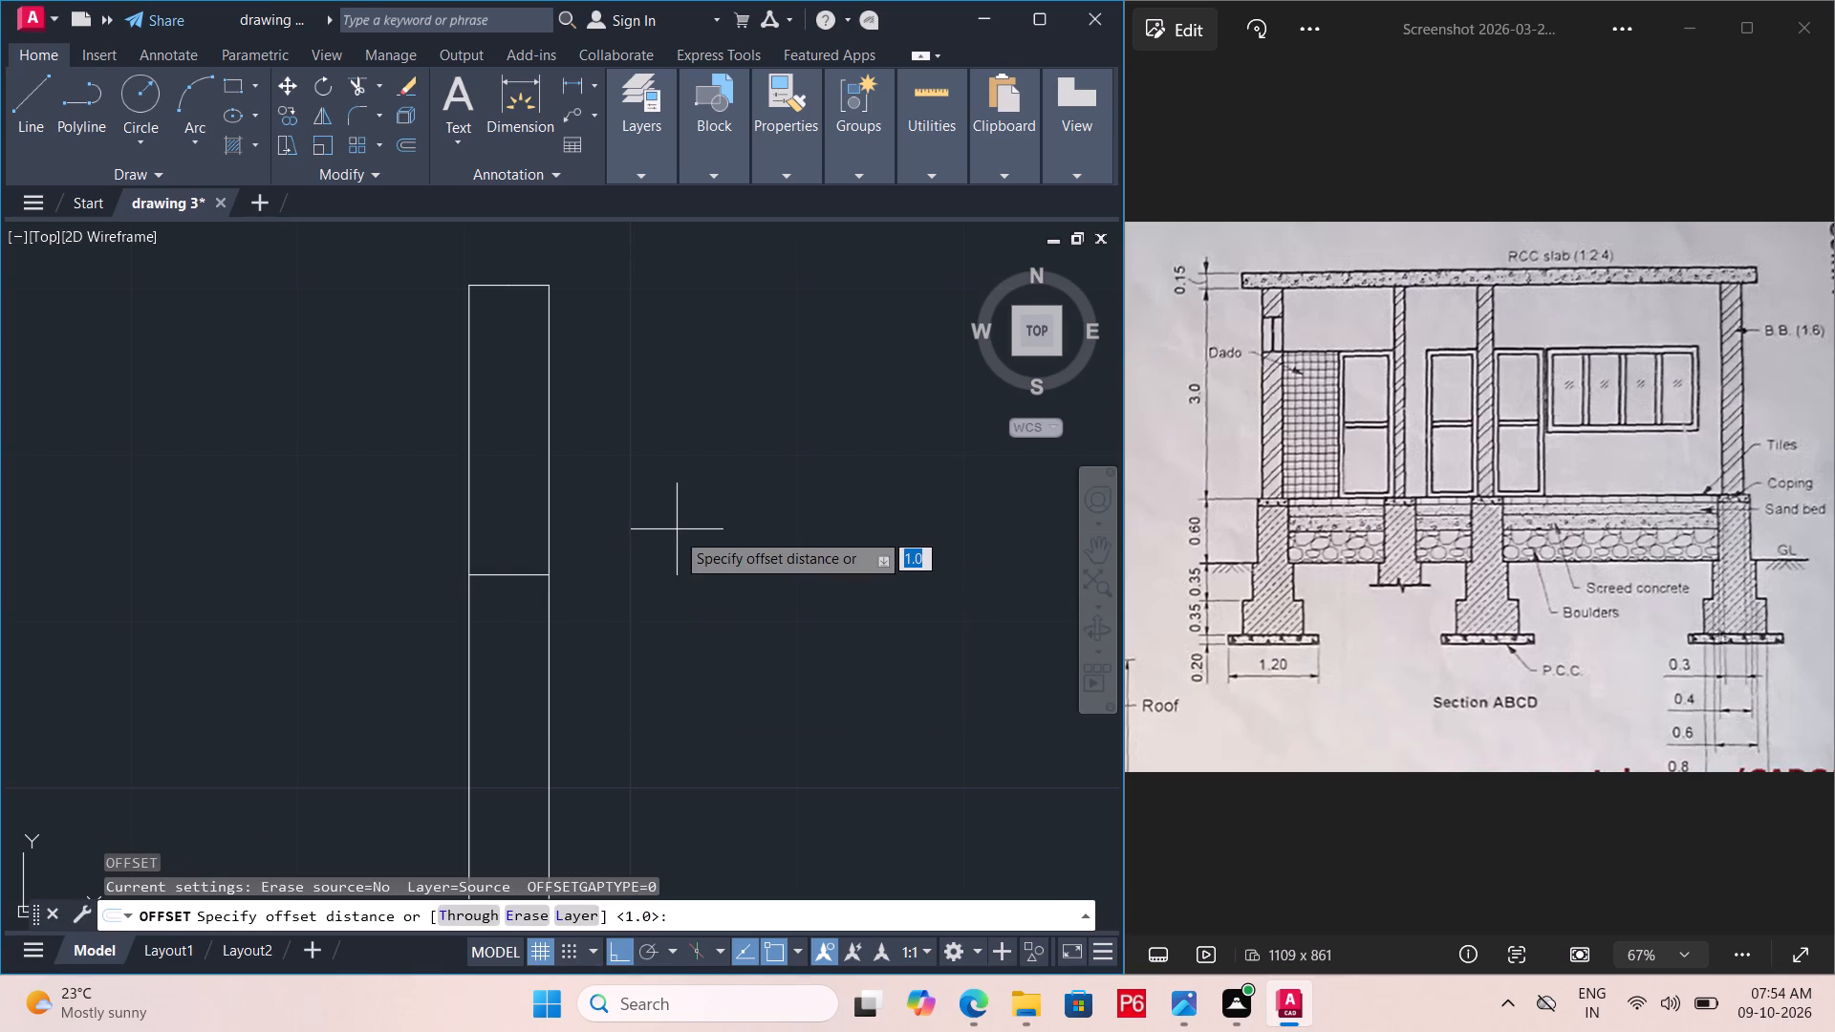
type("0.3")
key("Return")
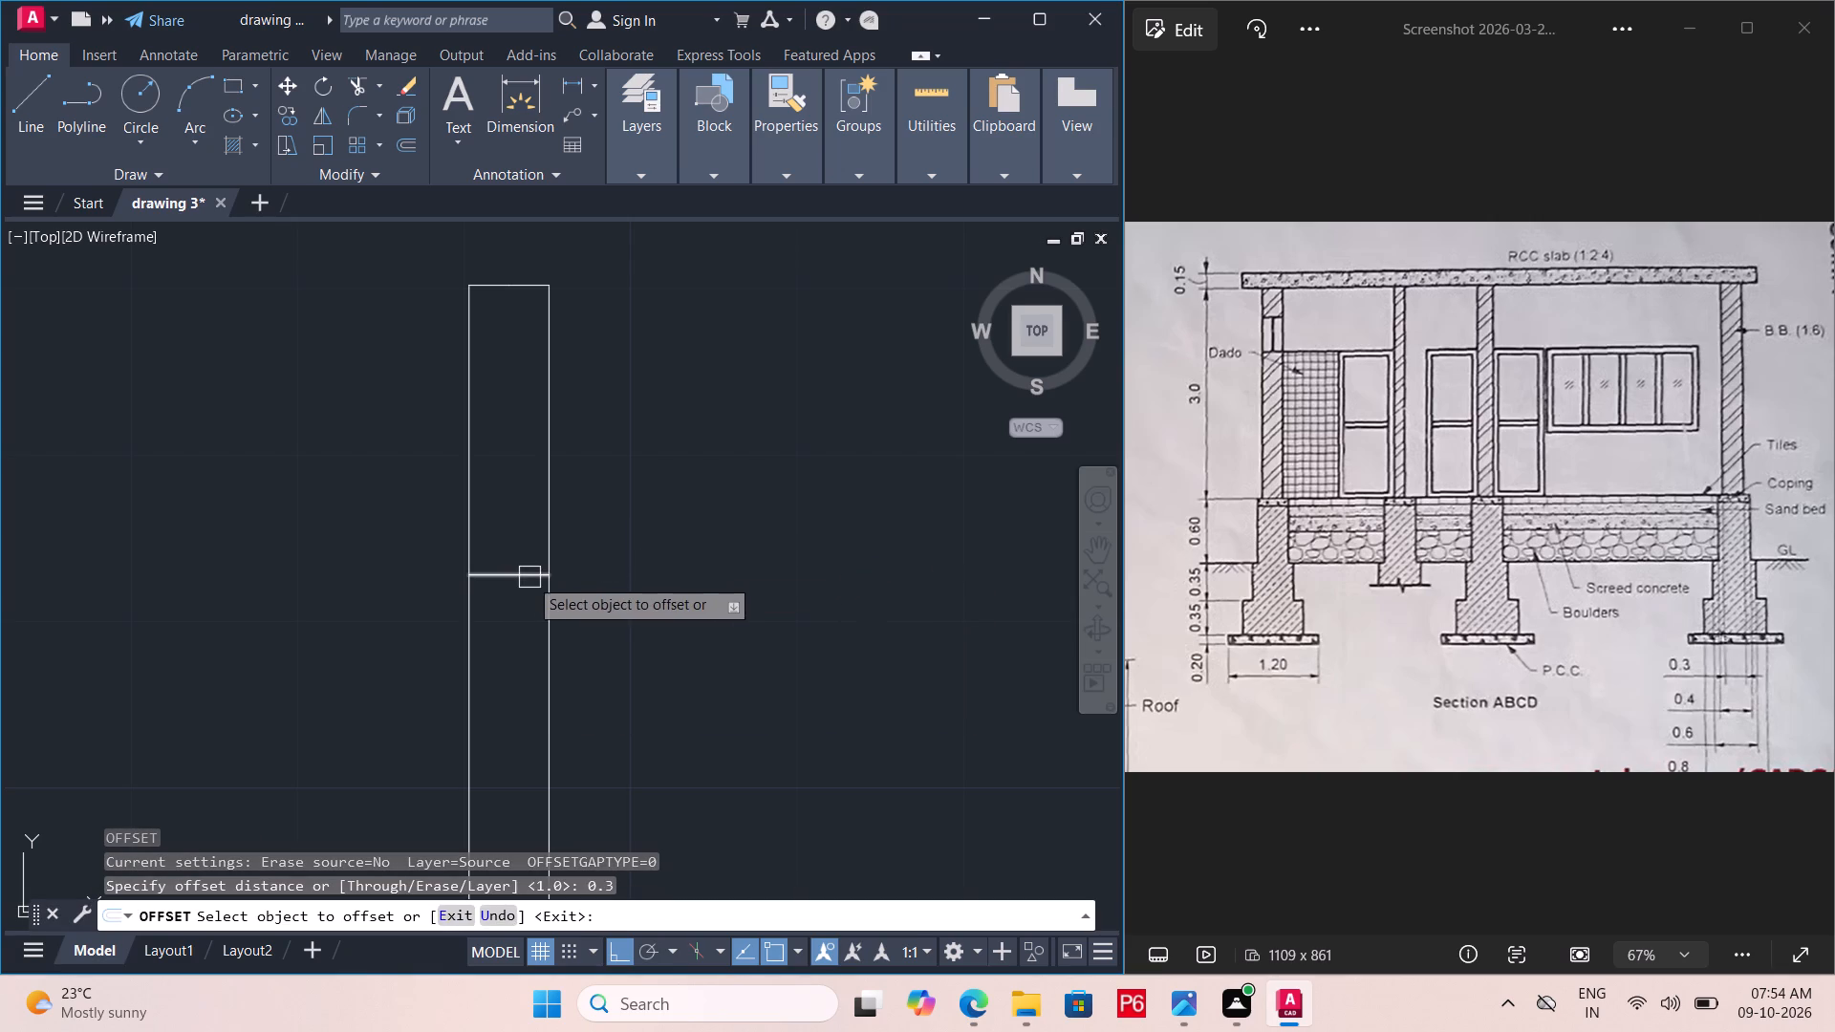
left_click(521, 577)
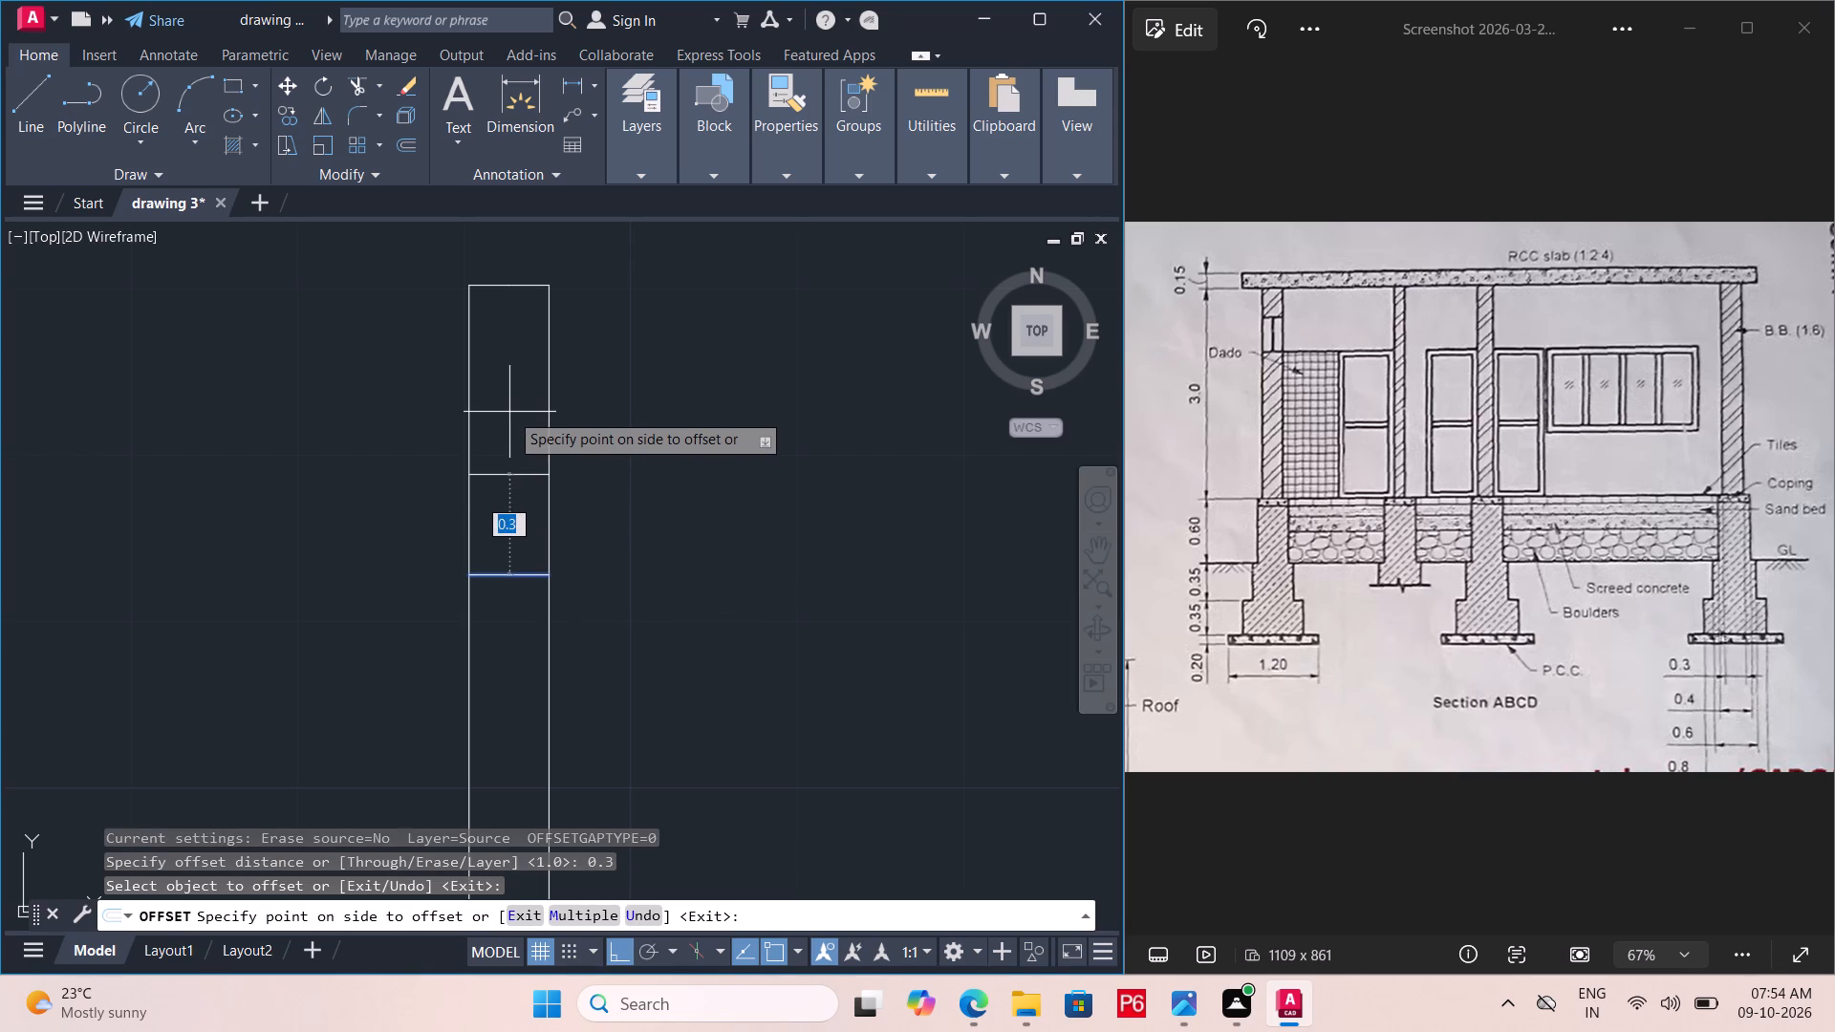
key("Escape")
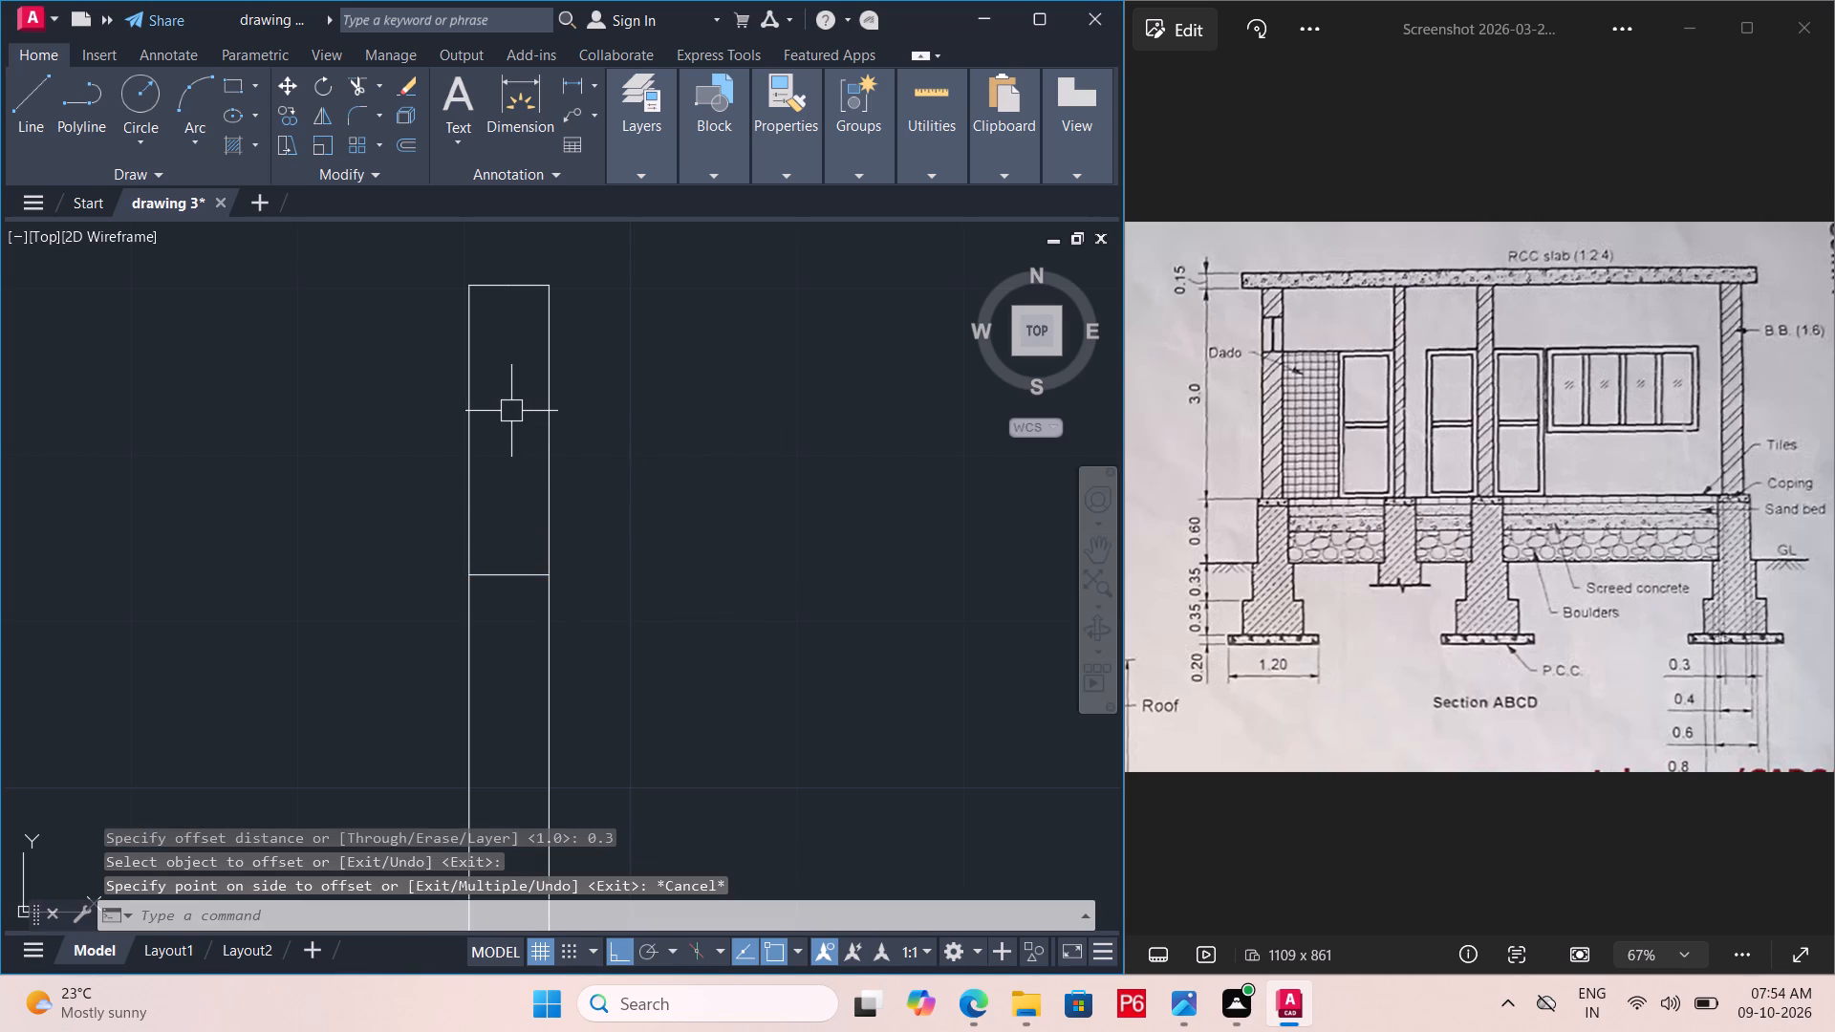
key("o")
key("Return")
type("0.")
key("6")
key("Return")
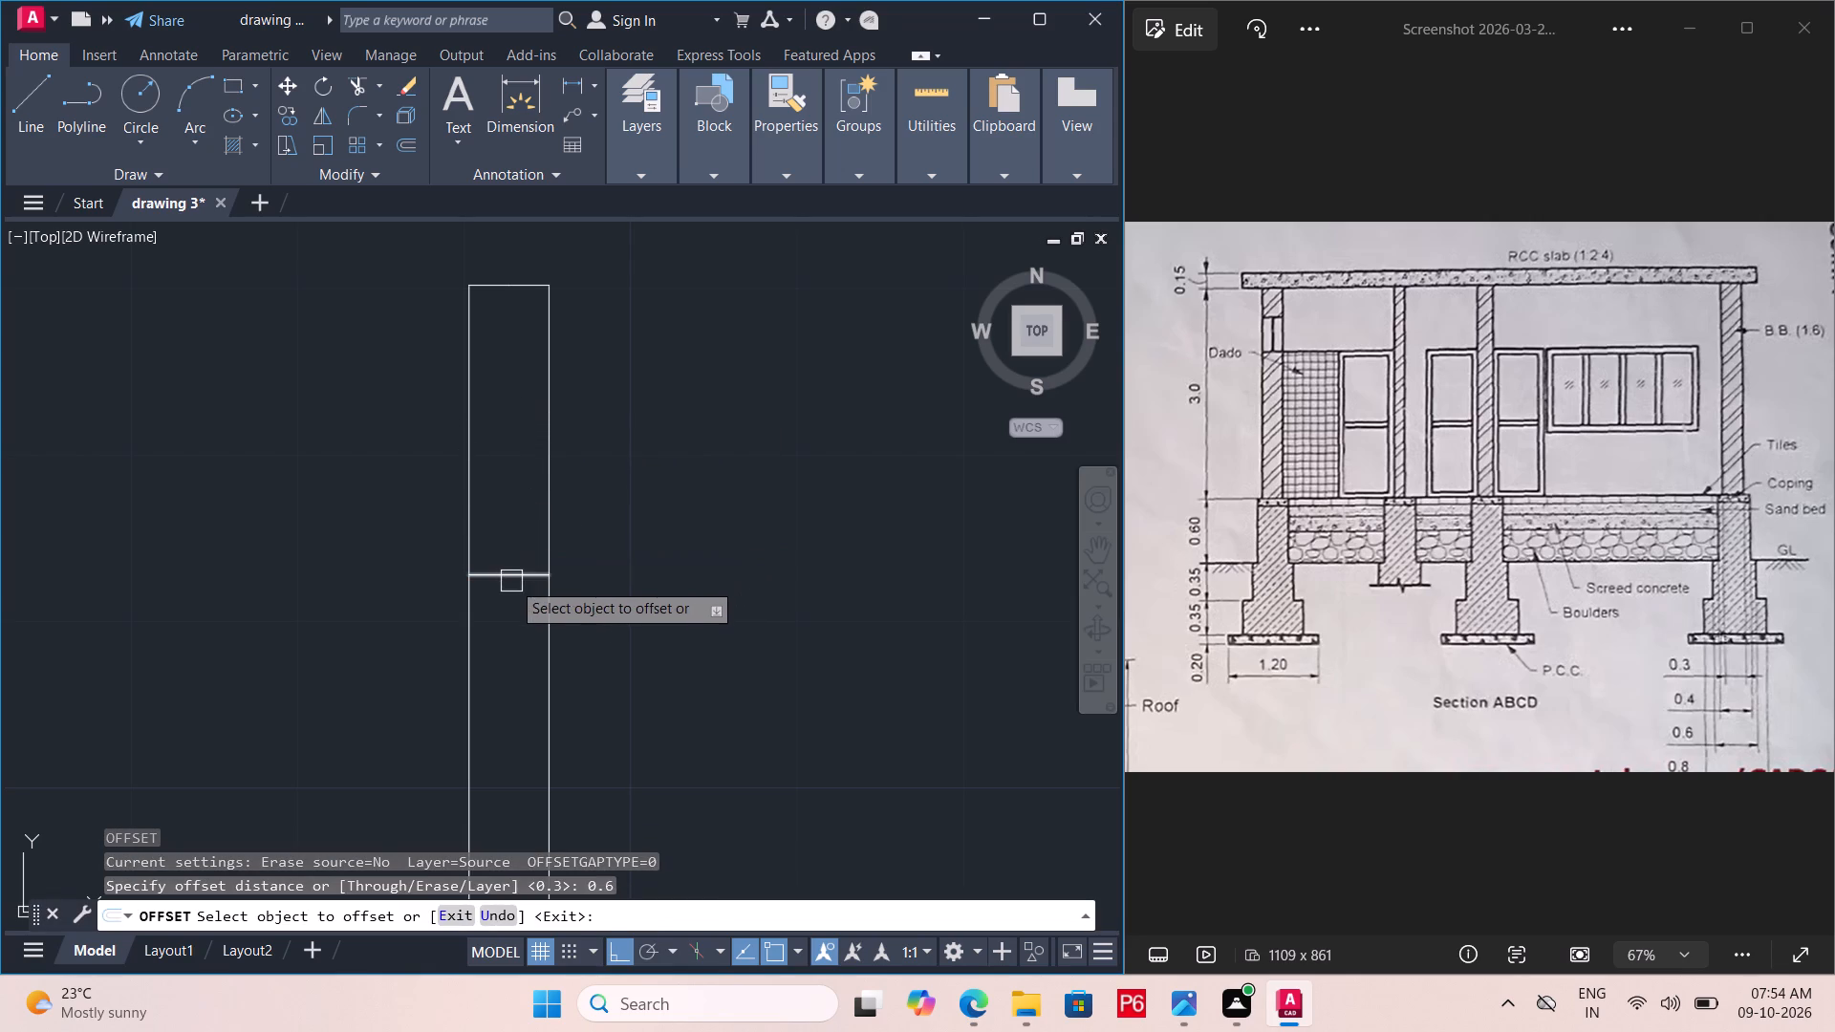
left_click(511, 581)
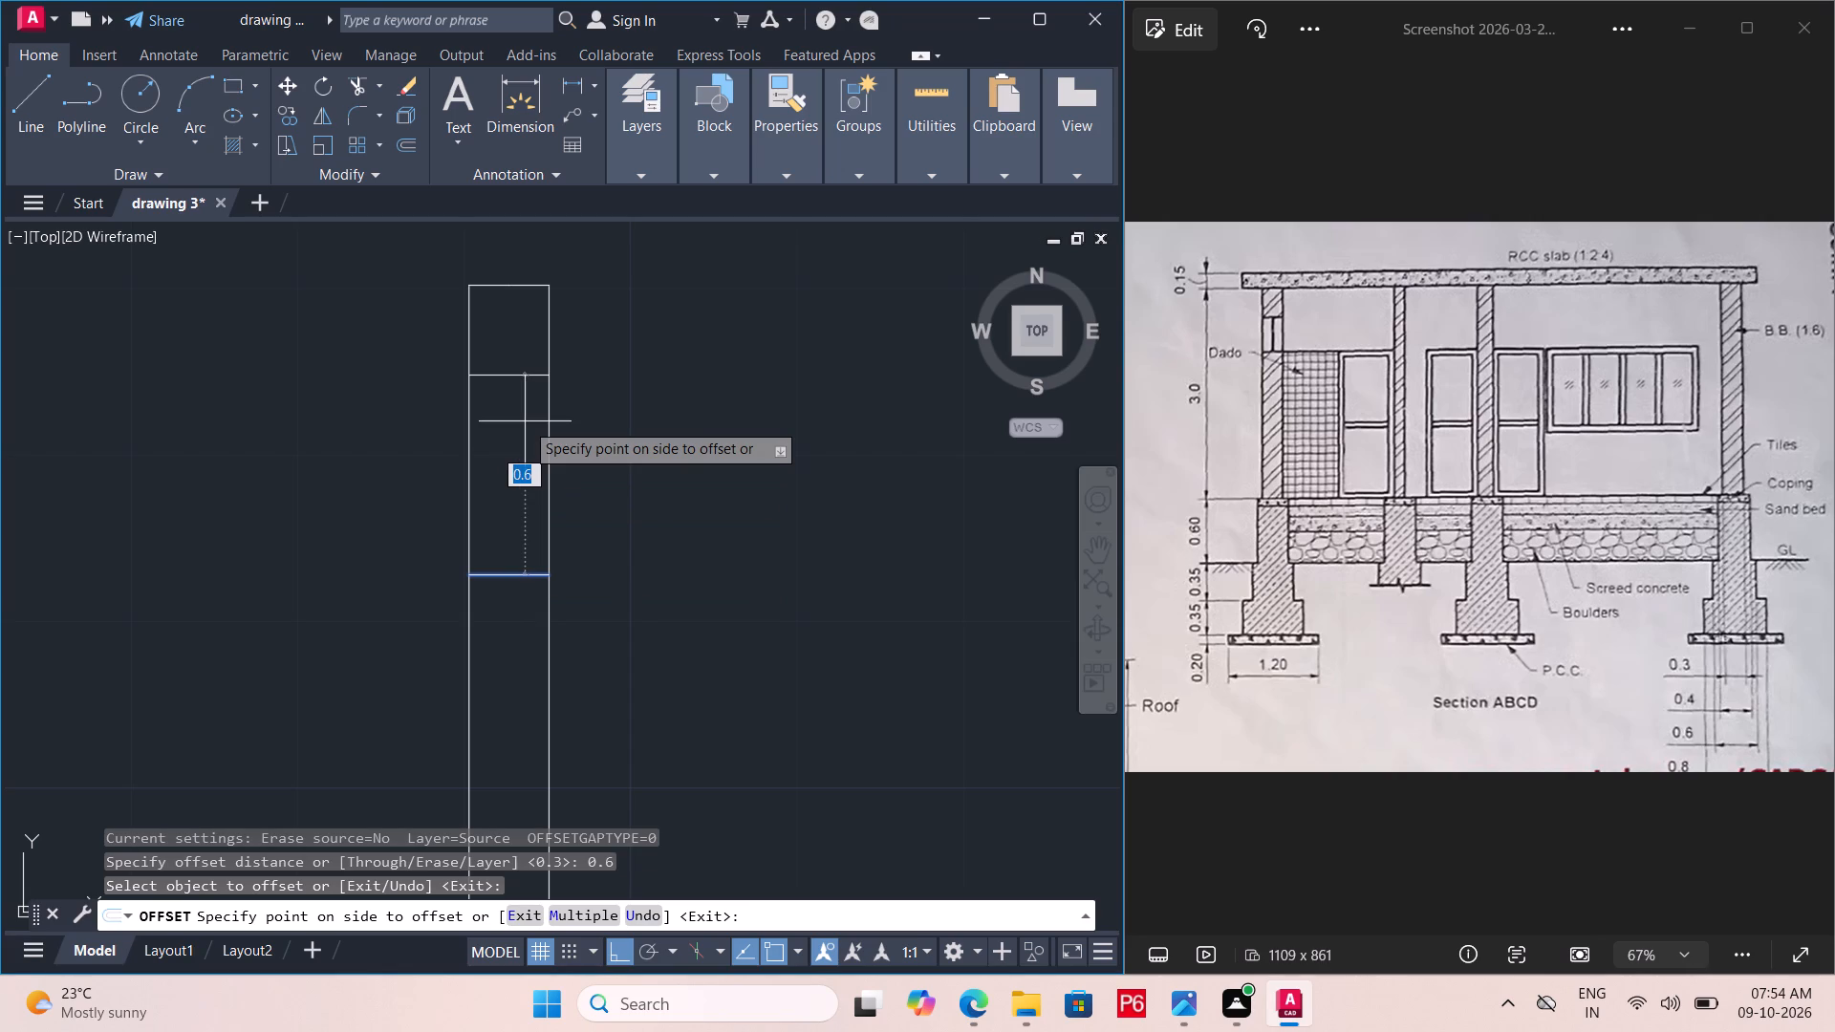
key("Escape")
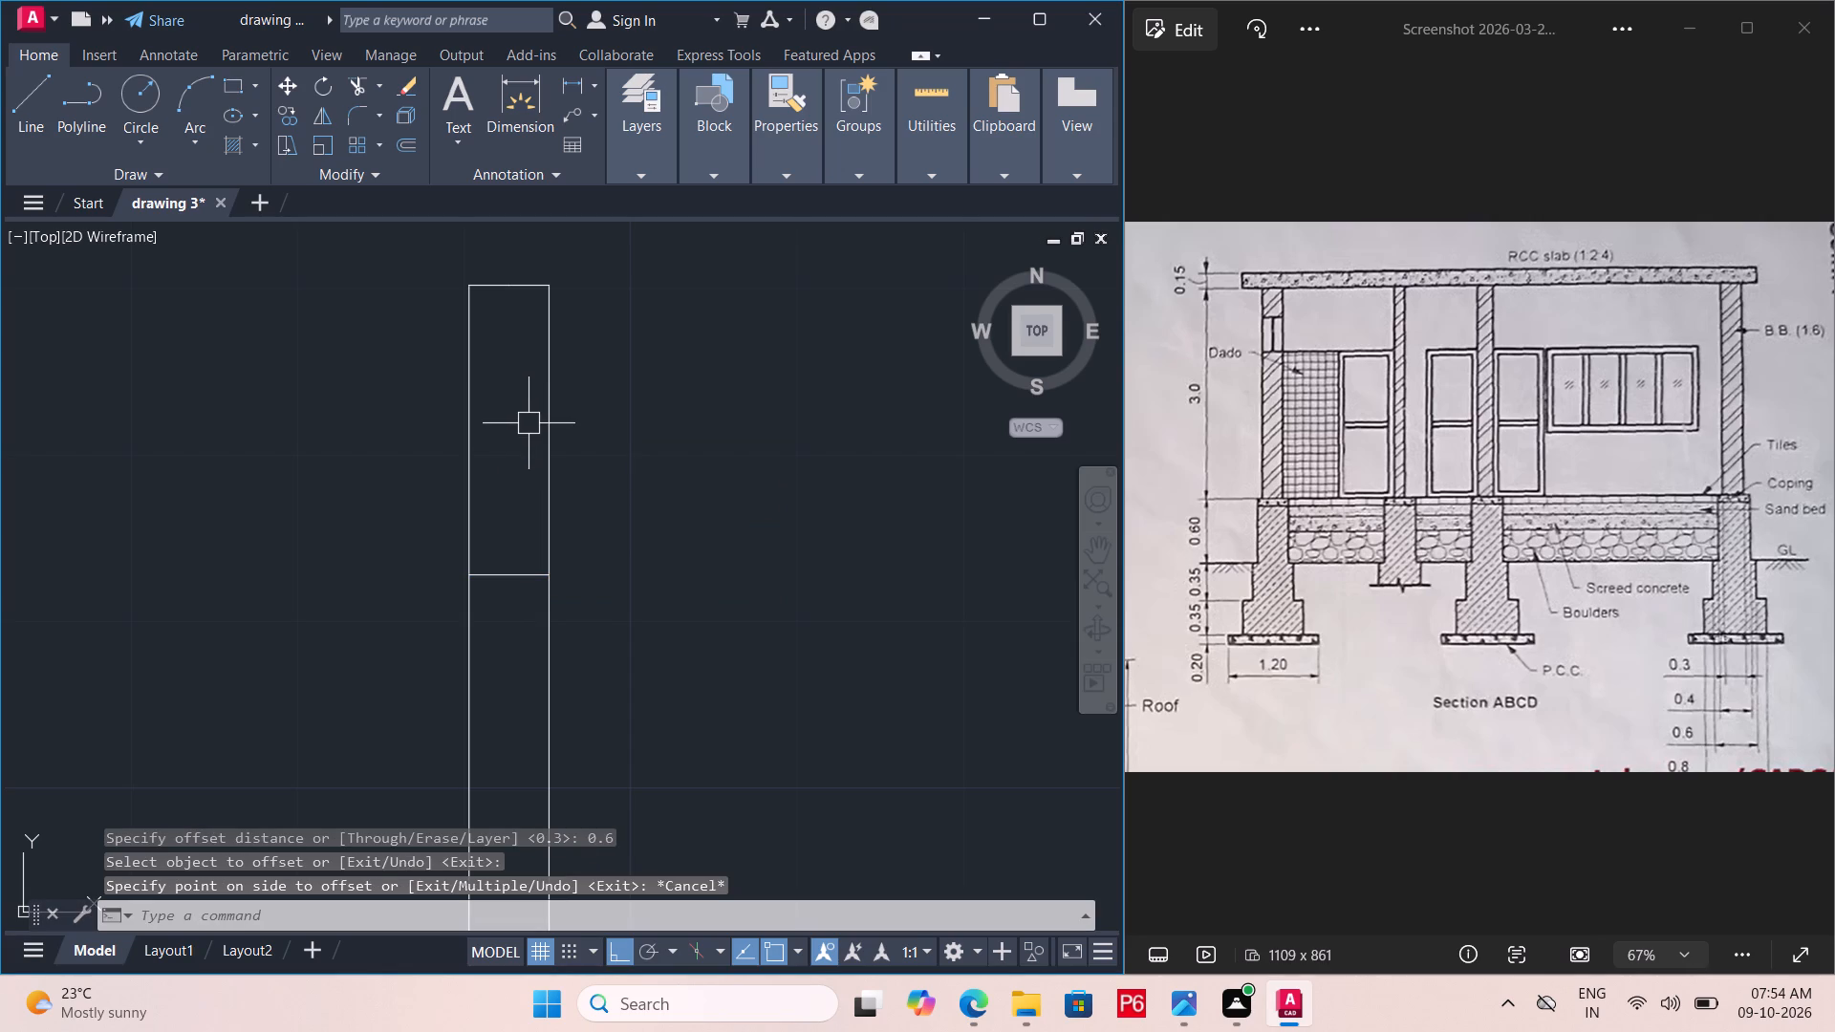
Offset the first wall's horizontal opening-level line upward by 0.5 m to mark the top of the opening.
key("o")
key("Return")
type("0.5")
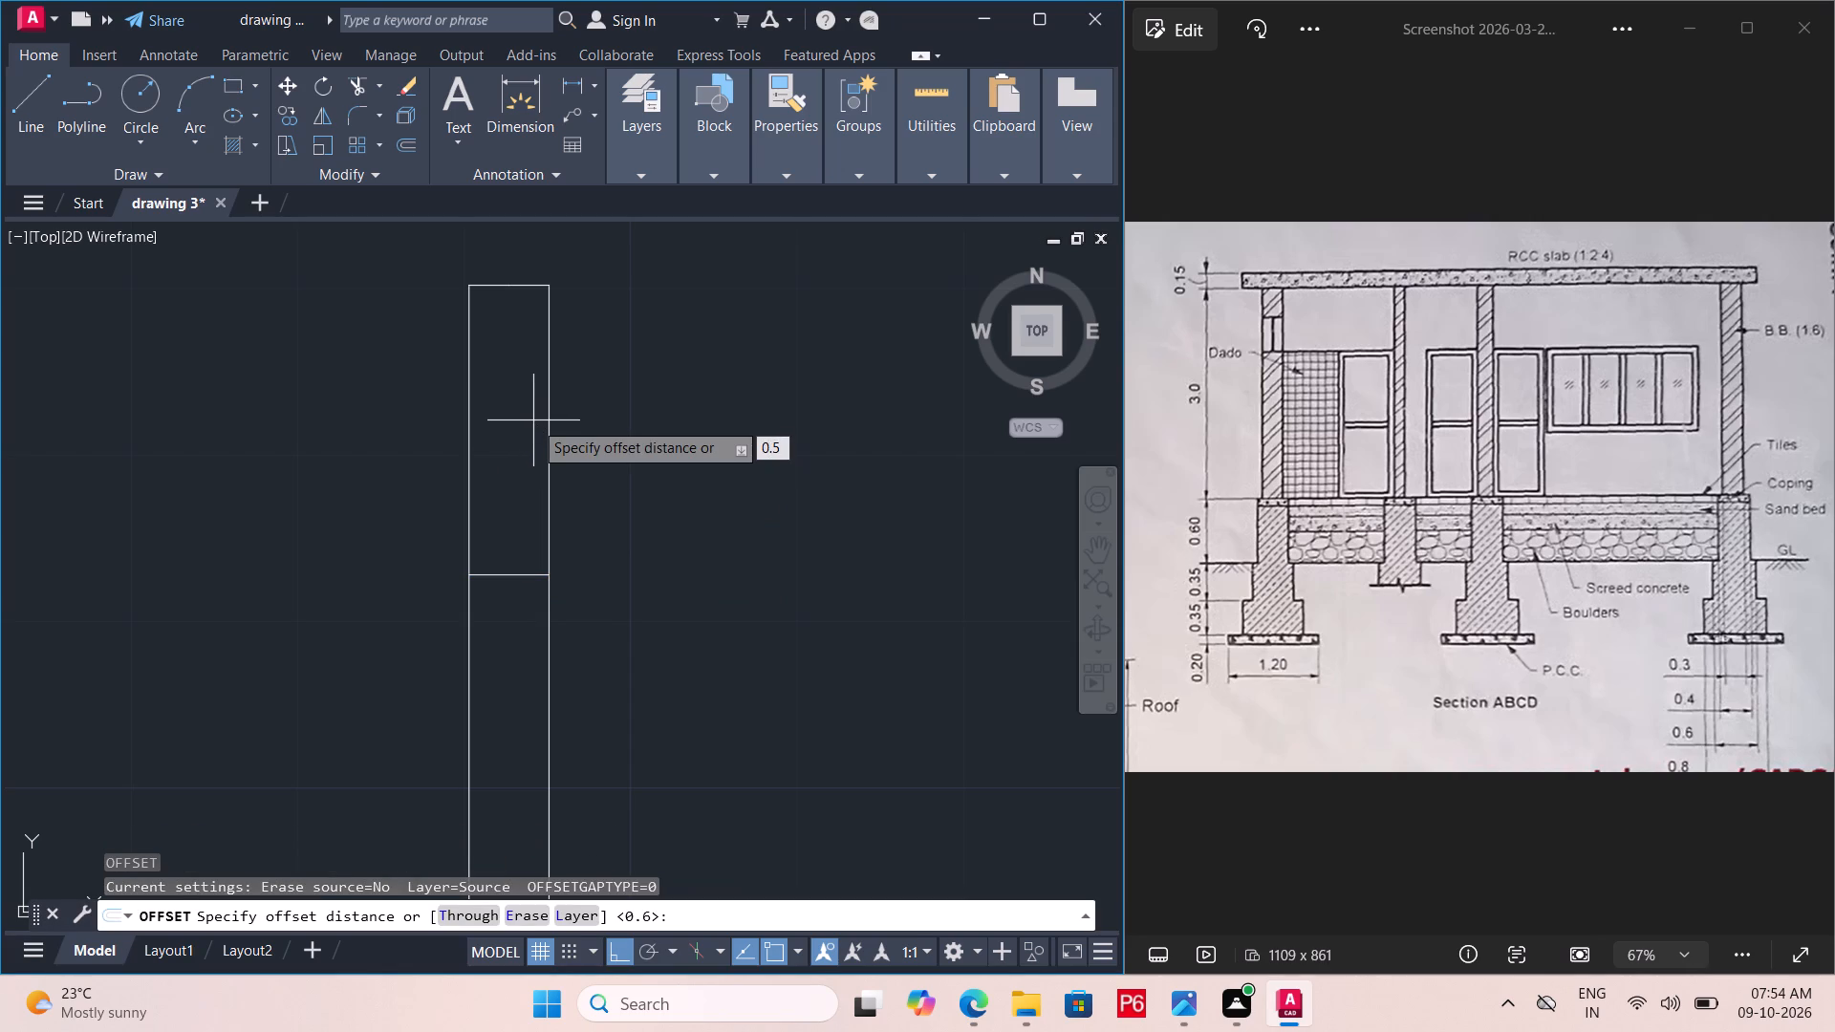
key("Return")
left_click(515, 582)
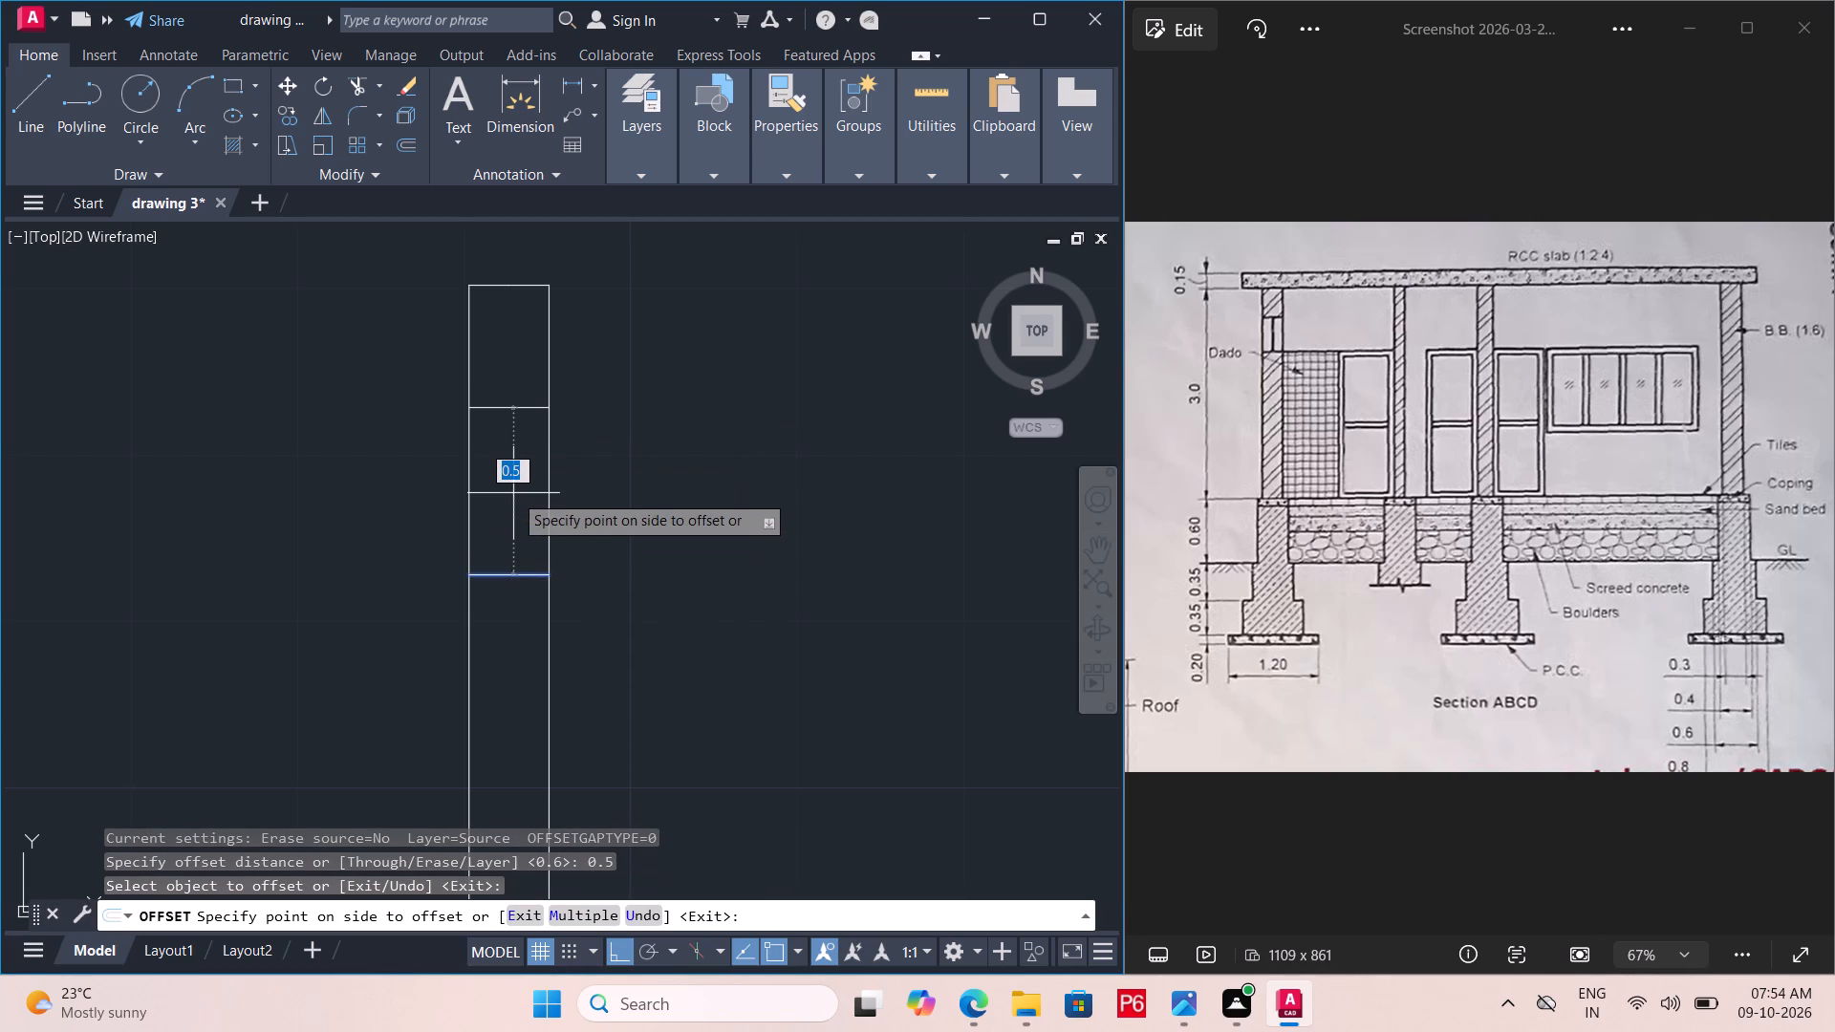
left_click(513, 493)
scroll(452, 547, "down", 1)
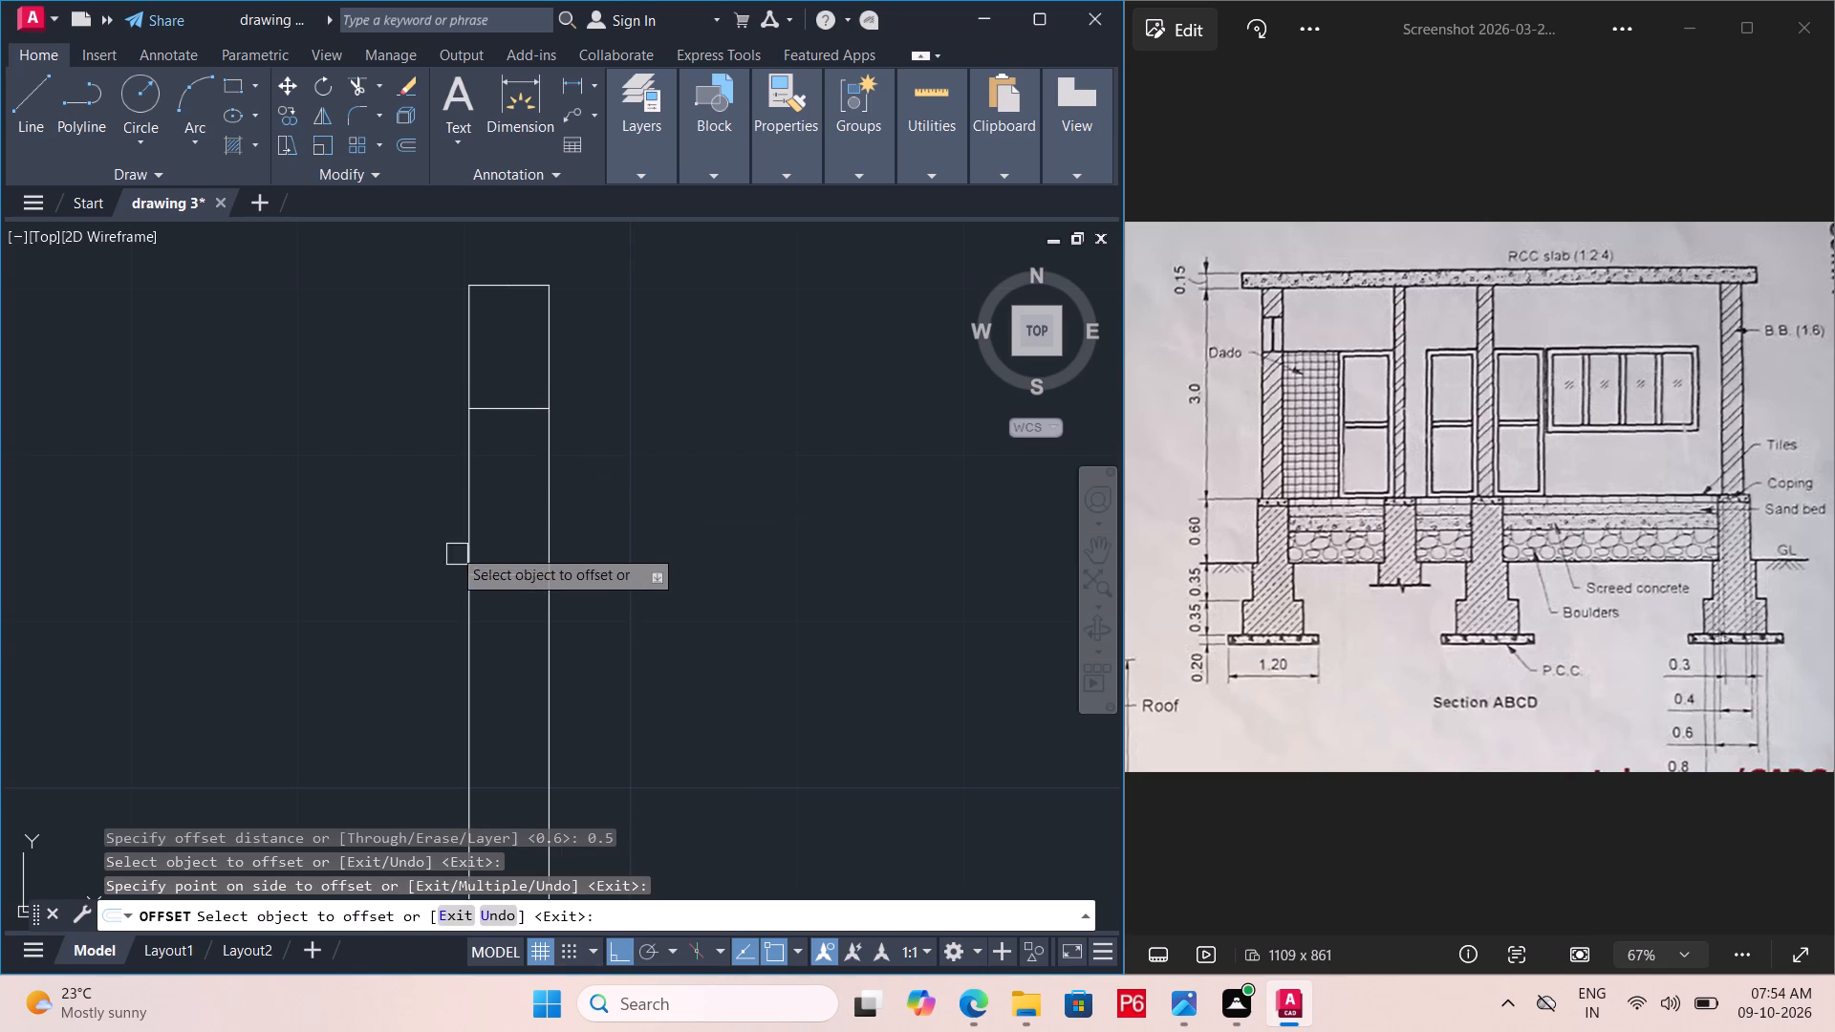
scroll(452, 542, "down", 1)
middle_click_drag(433, 527, 419, 432)
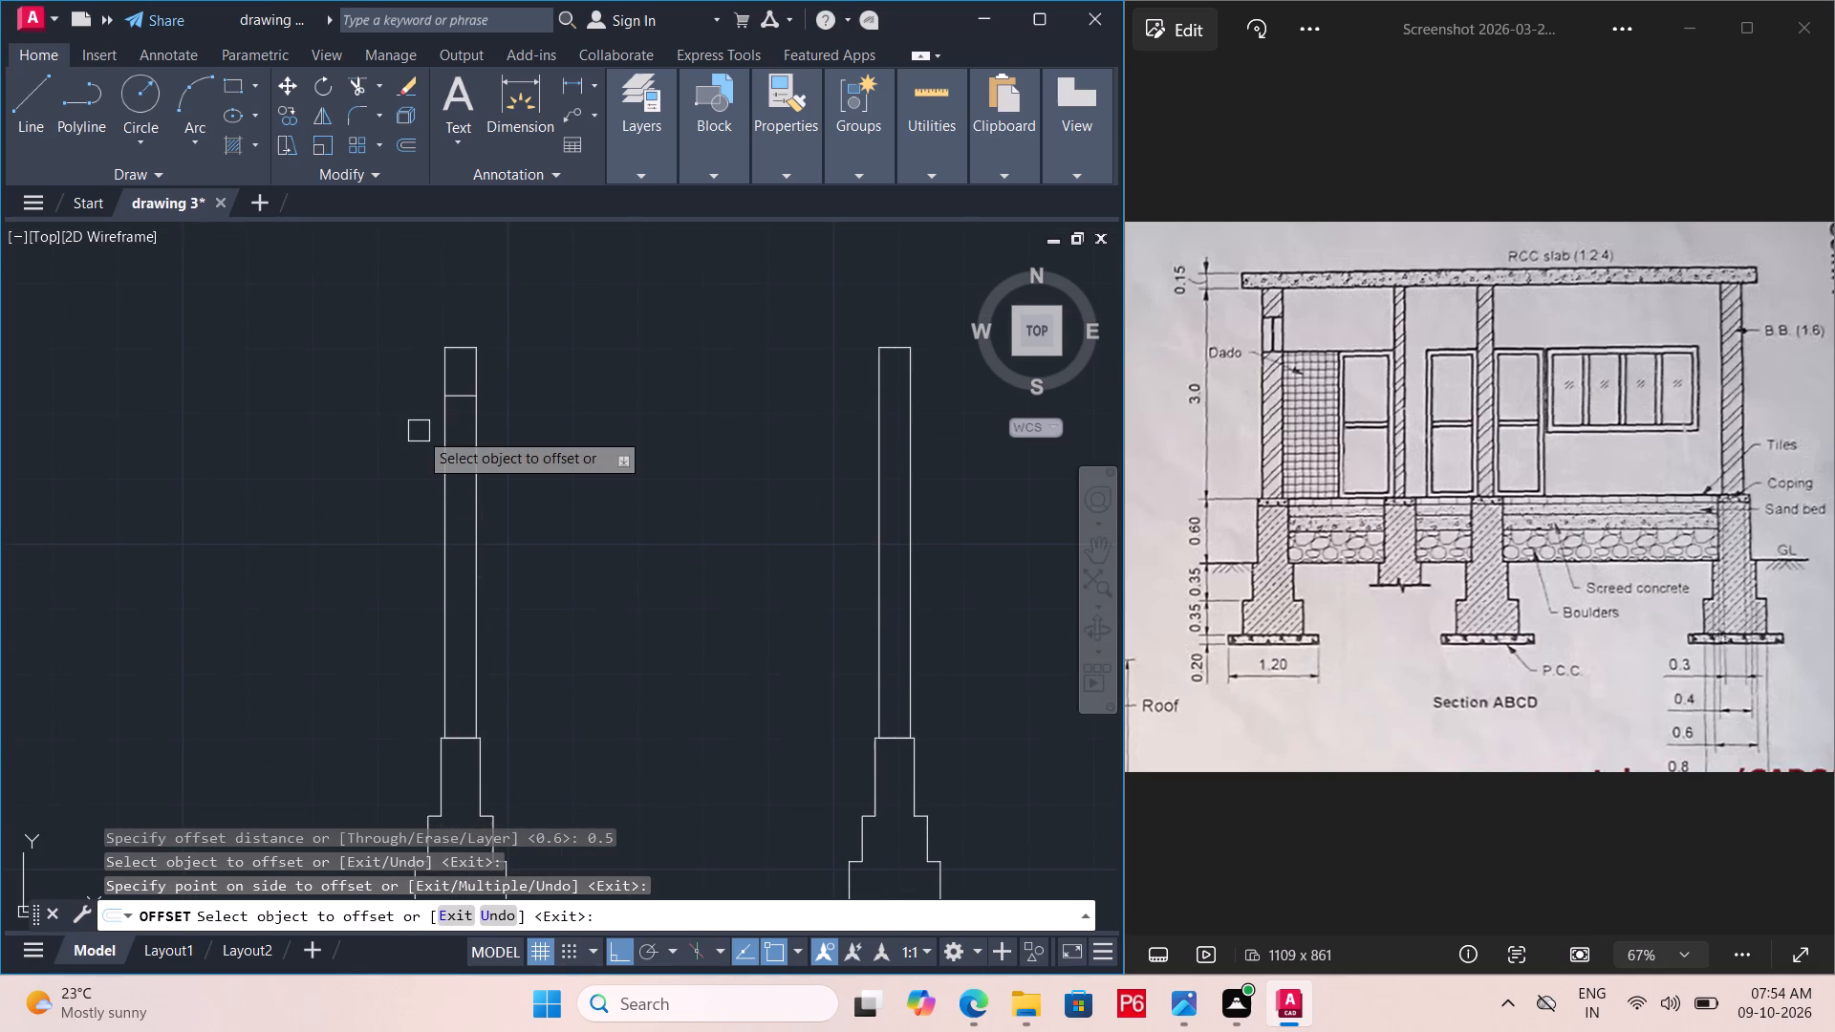
Save the drawing.
key("ctrl+s")
key("ctrl+s")
key("ctrl+s")
key("ctrl+s")
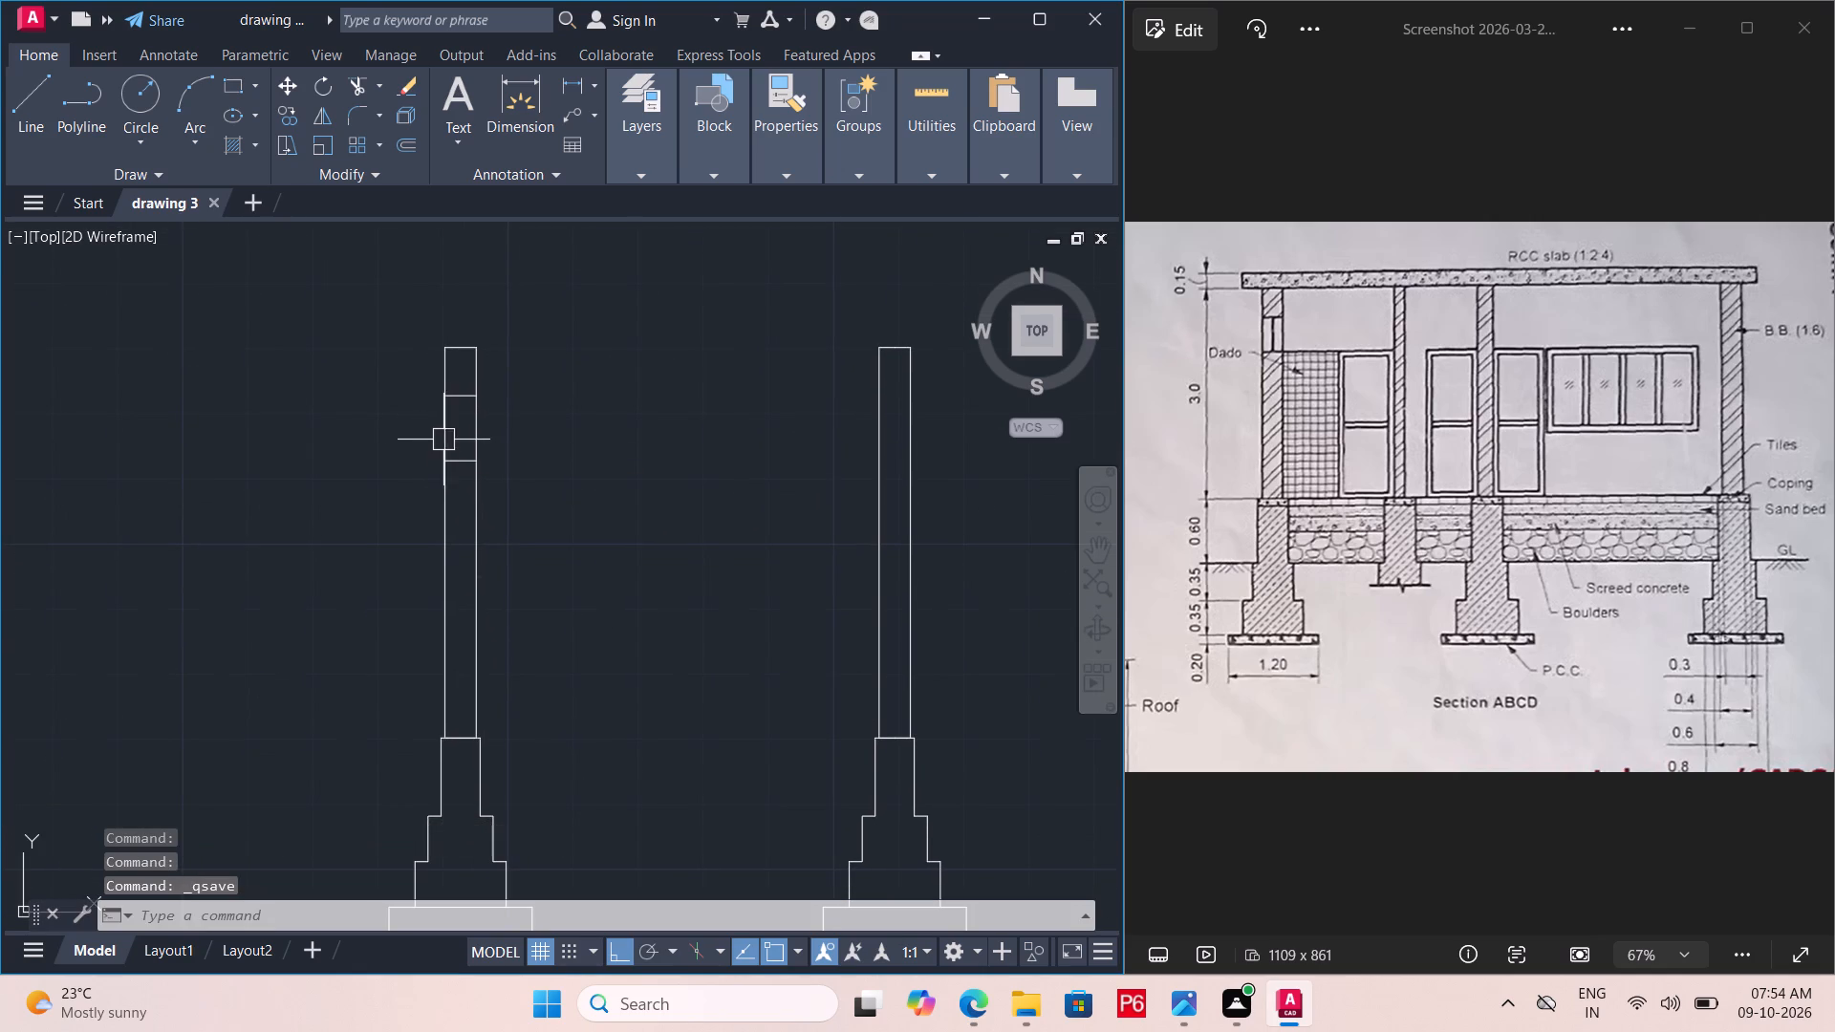
Draw a vertical line down the middle of the first wall's opening, joining the midpoints of its upper and lower horizontal lines.
scroll(464, 432, "up", 3)
key("l")
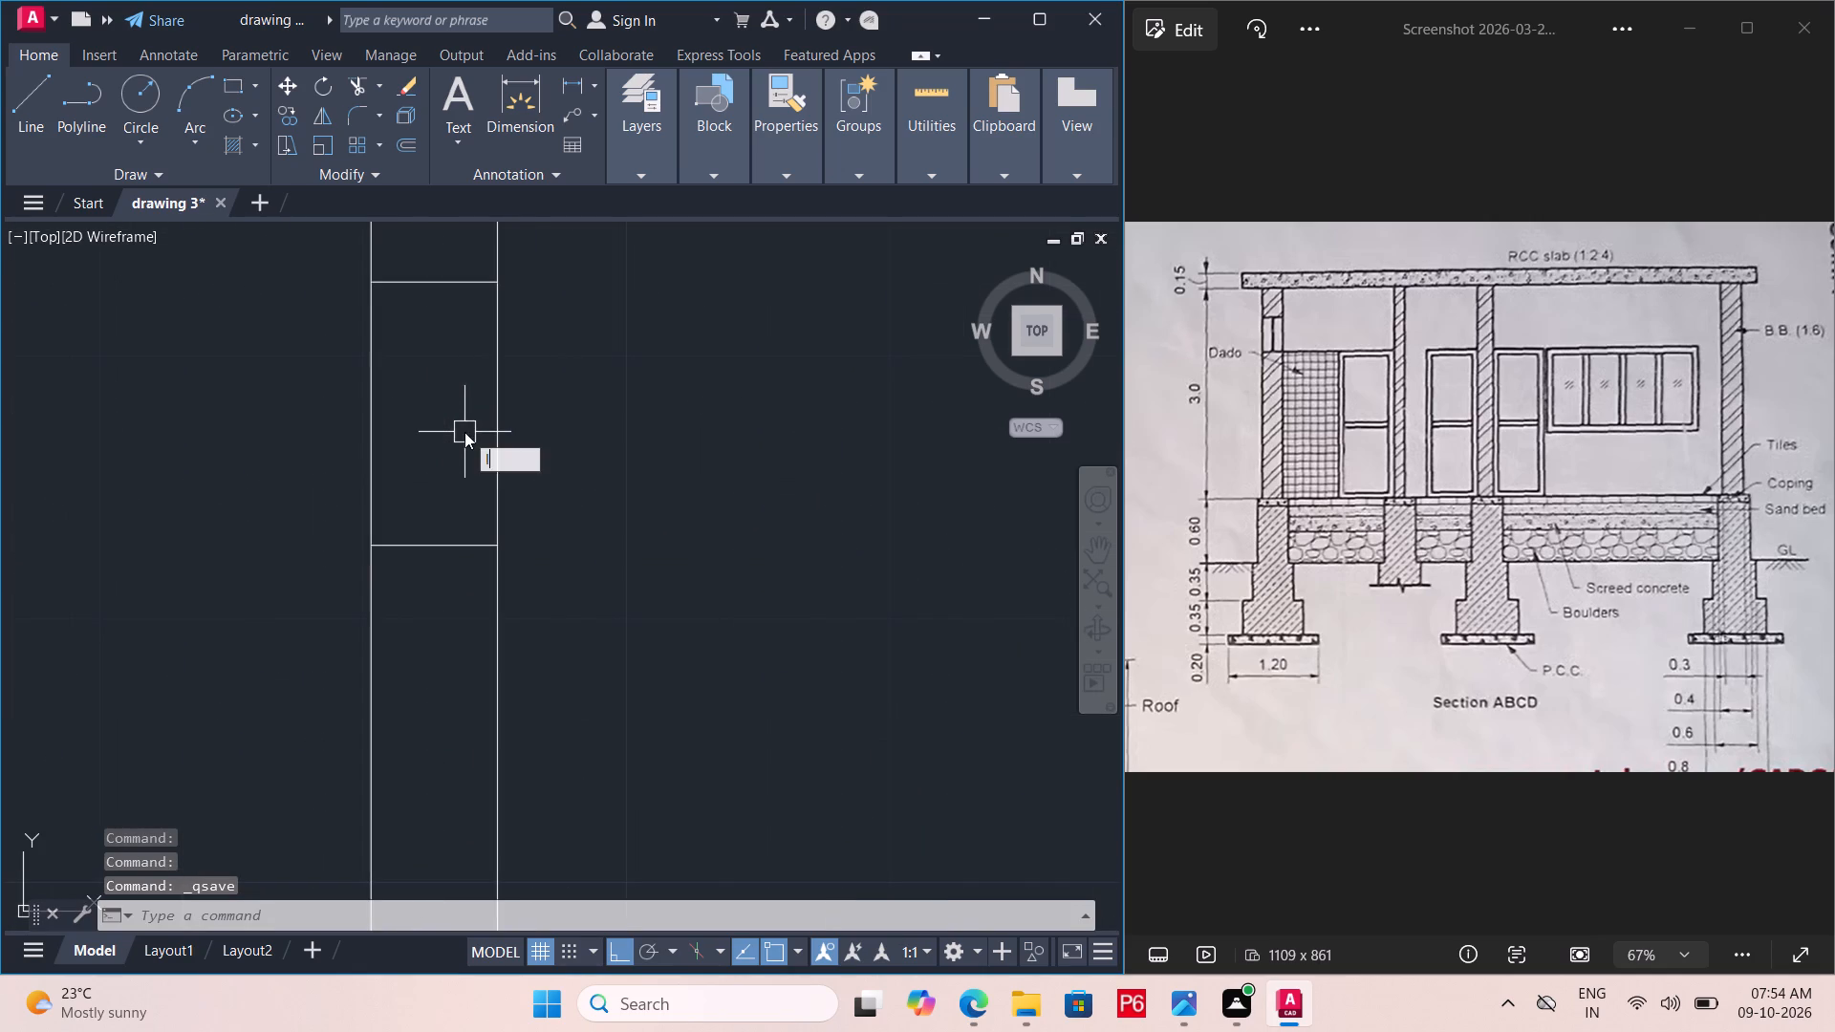
key("Return")
double_click(431, 276)
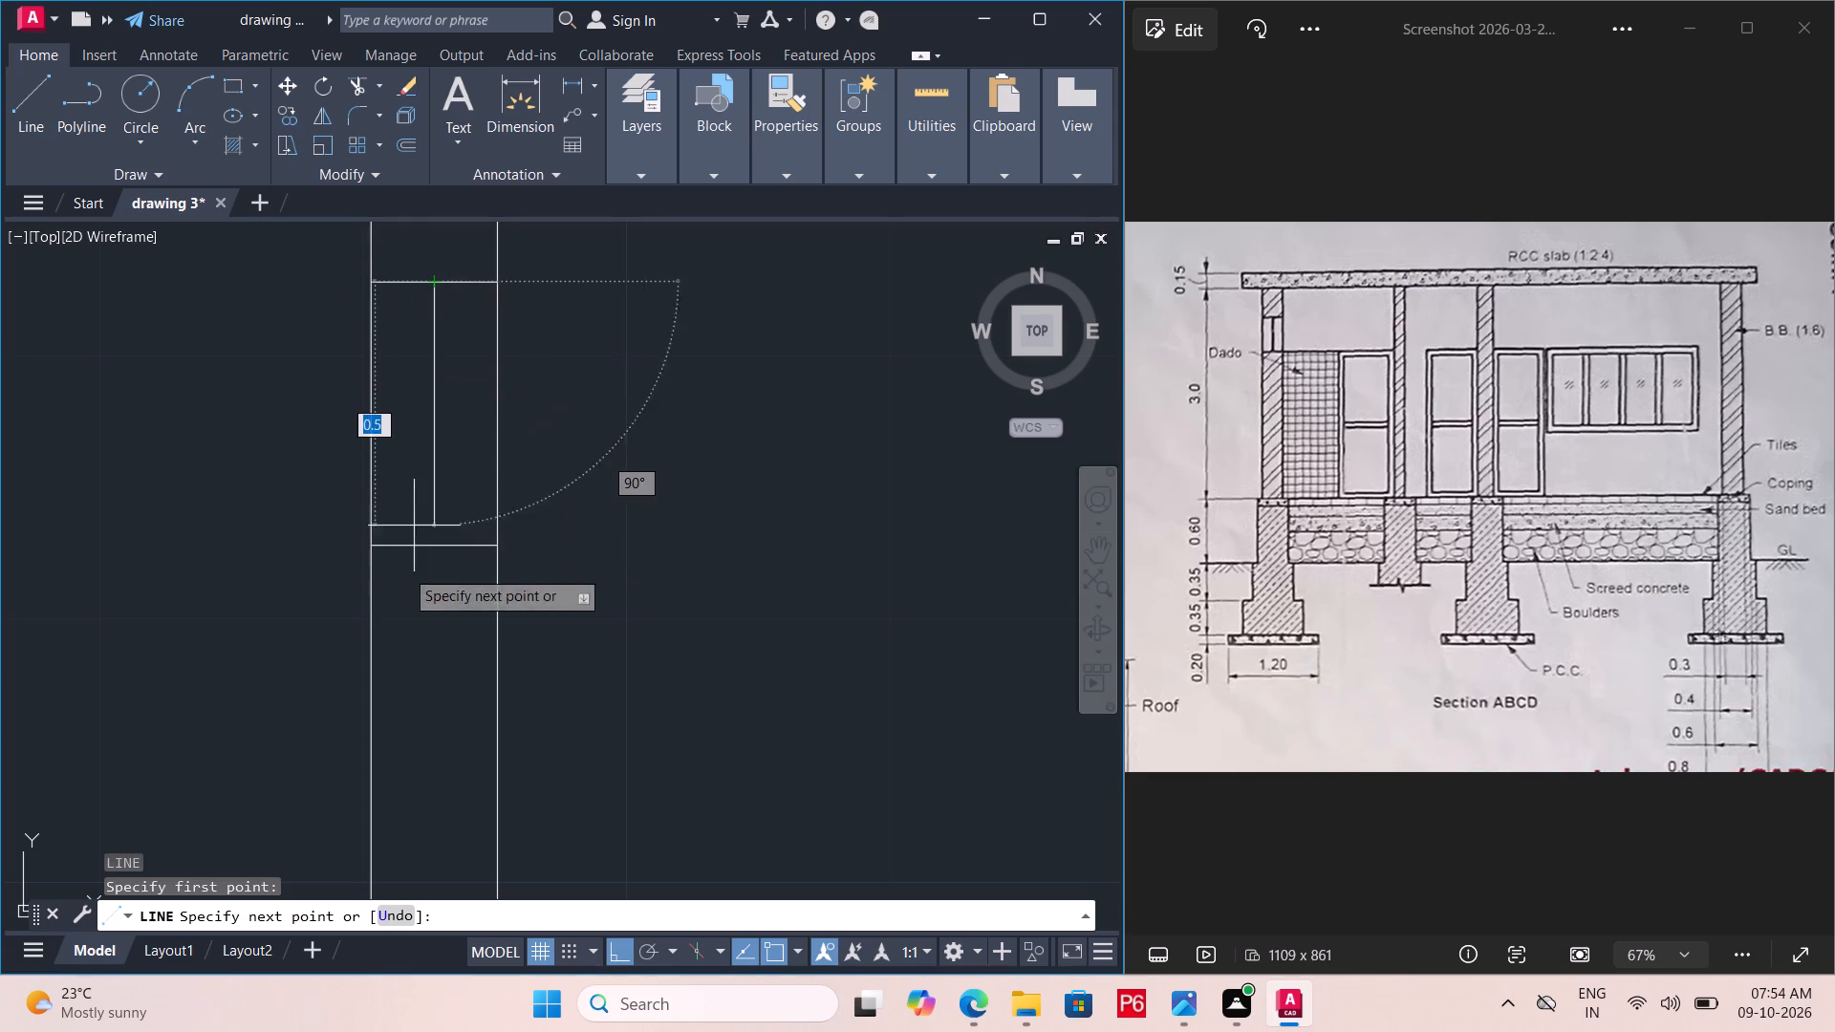
left_click(426, 552)
key("Escape")
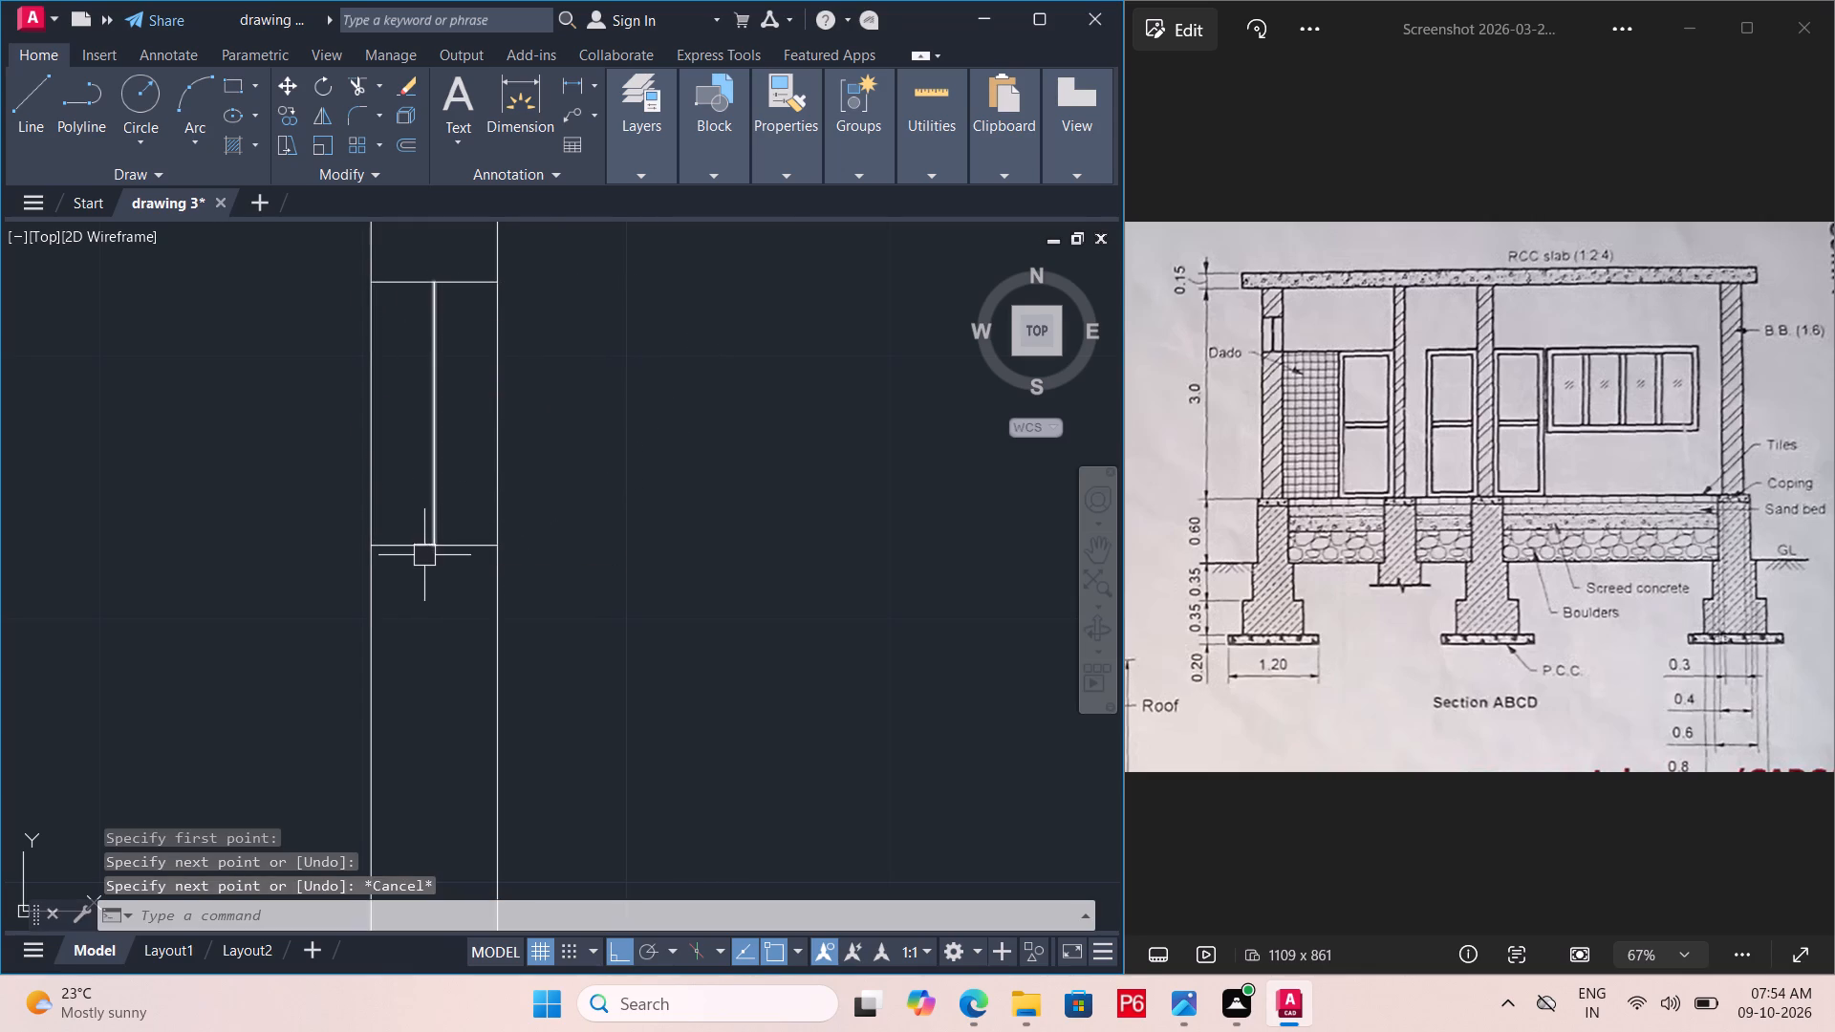
Save the drawing.
scroll(420, 602, "down", 3)
key("ctrl+s")
key("ctrl+s")
key("ctrl+s")
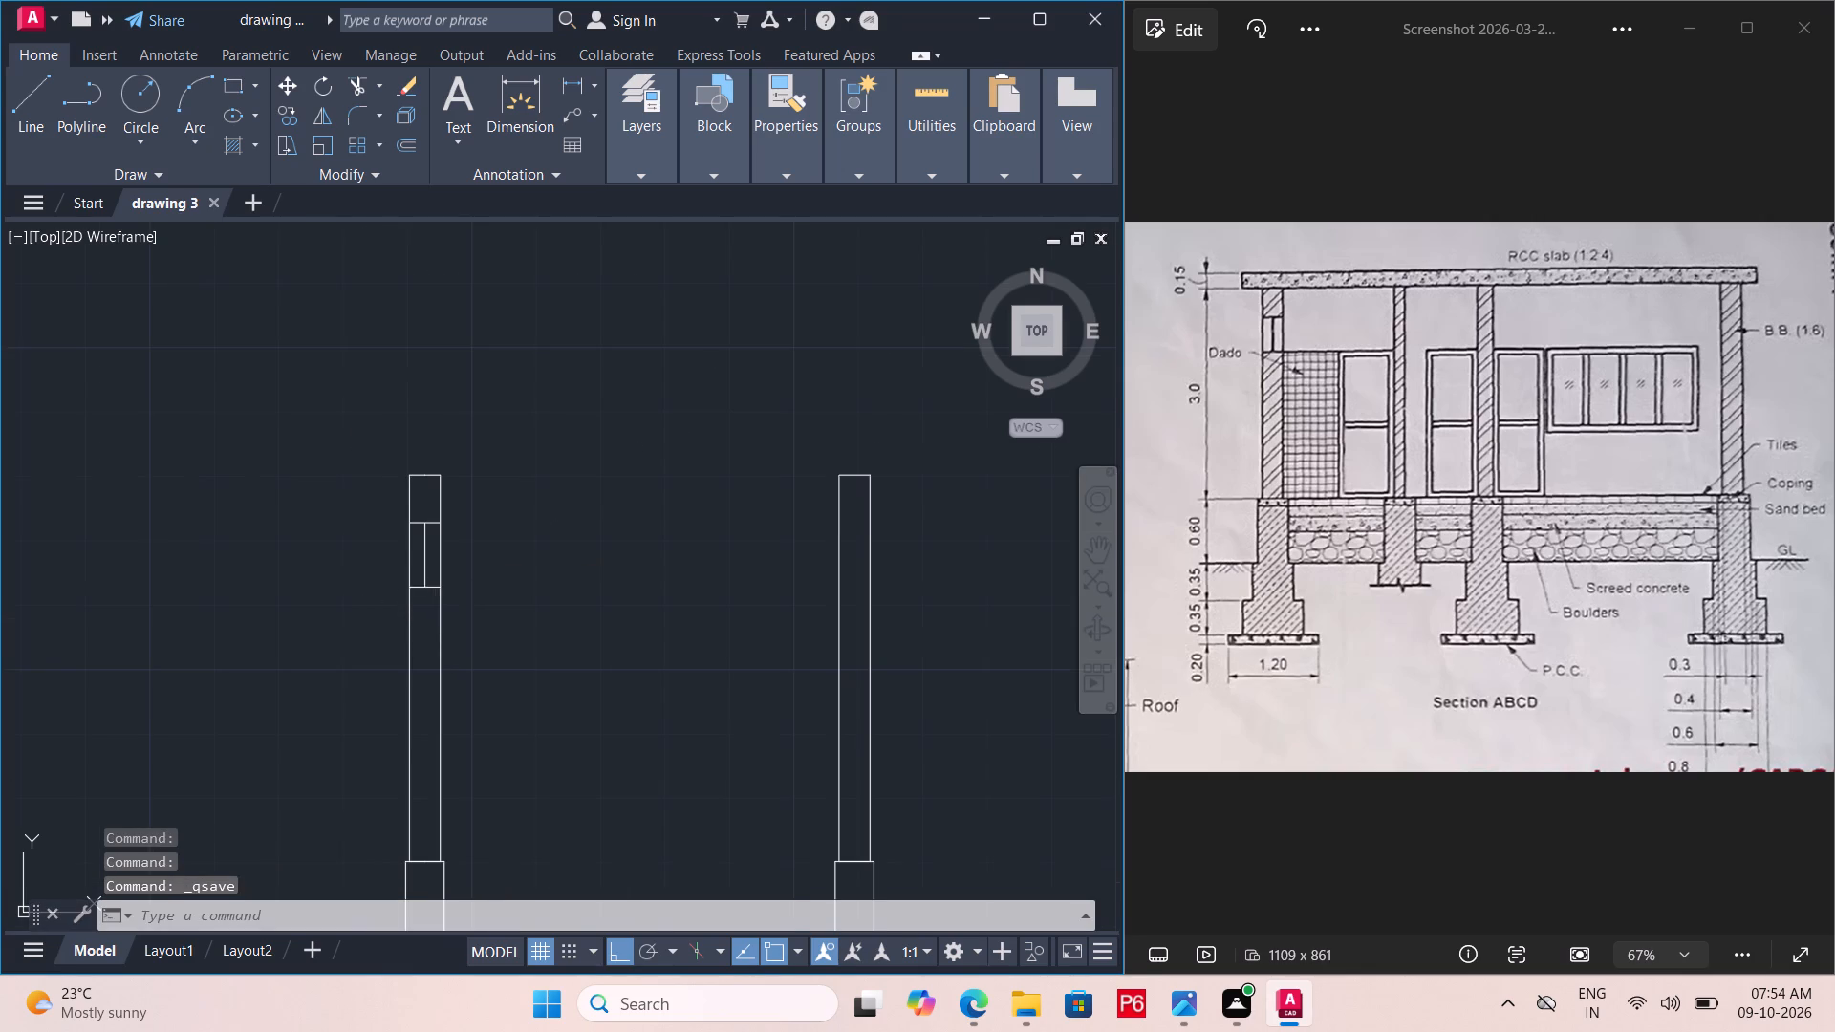
Draw a horizontal line along the wall tops from the first wall's outer top corner to the last wall's outer top corner.
scroll(431, 562, "down", 1)
middle_click_drag(405, 529, 349, 453)
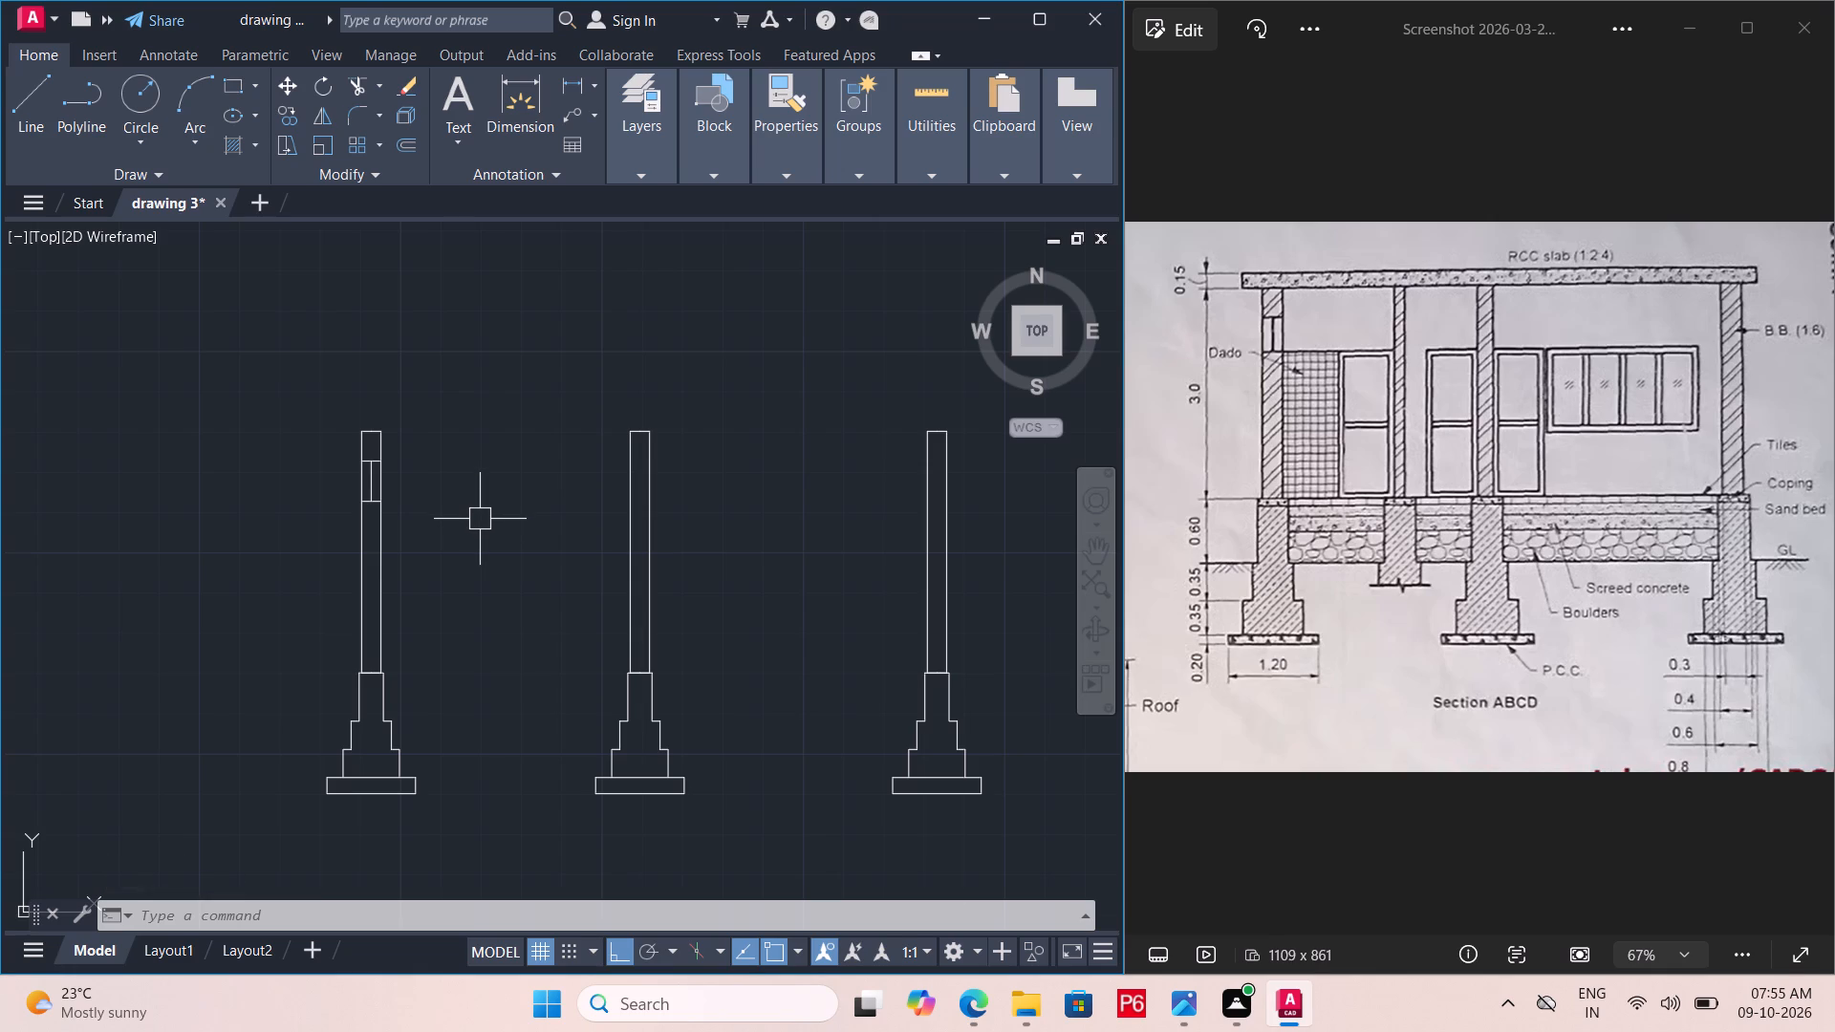
middle_click_drag(445, 504, 357, 504)
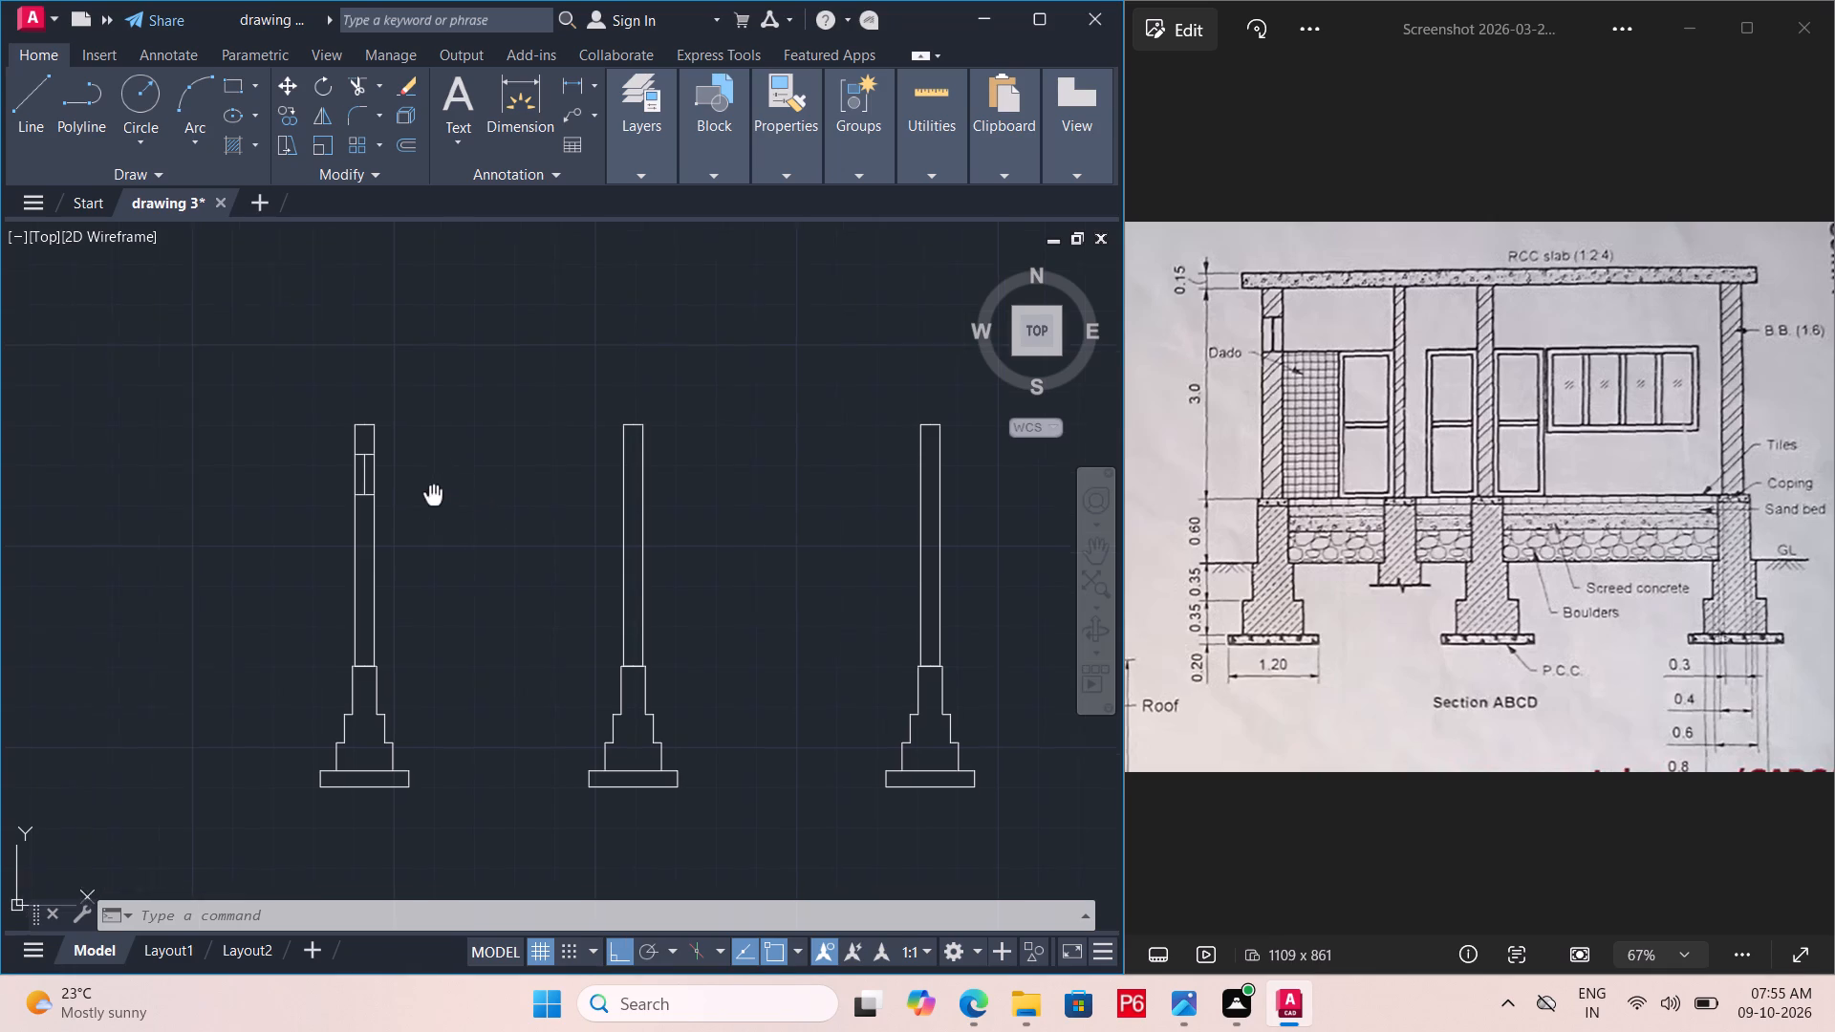
middle_click_drag(357, 504, 335, 501)
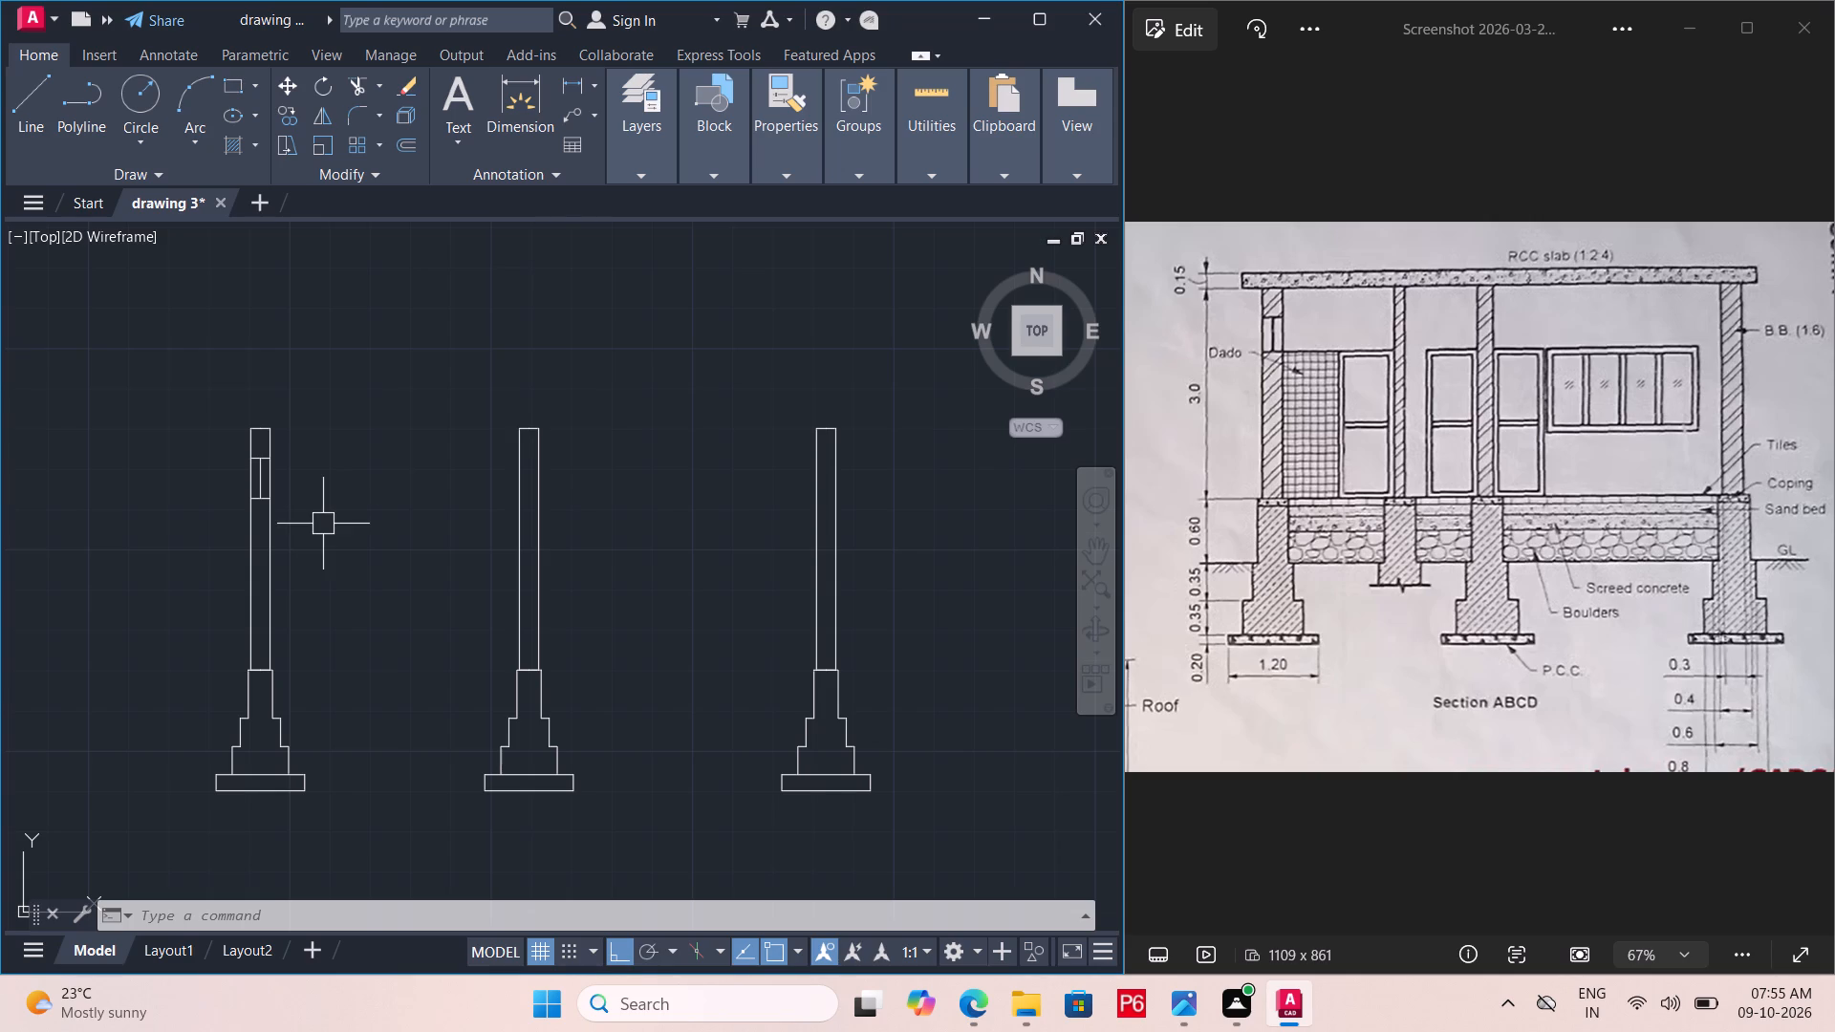
key("l")
key("space")
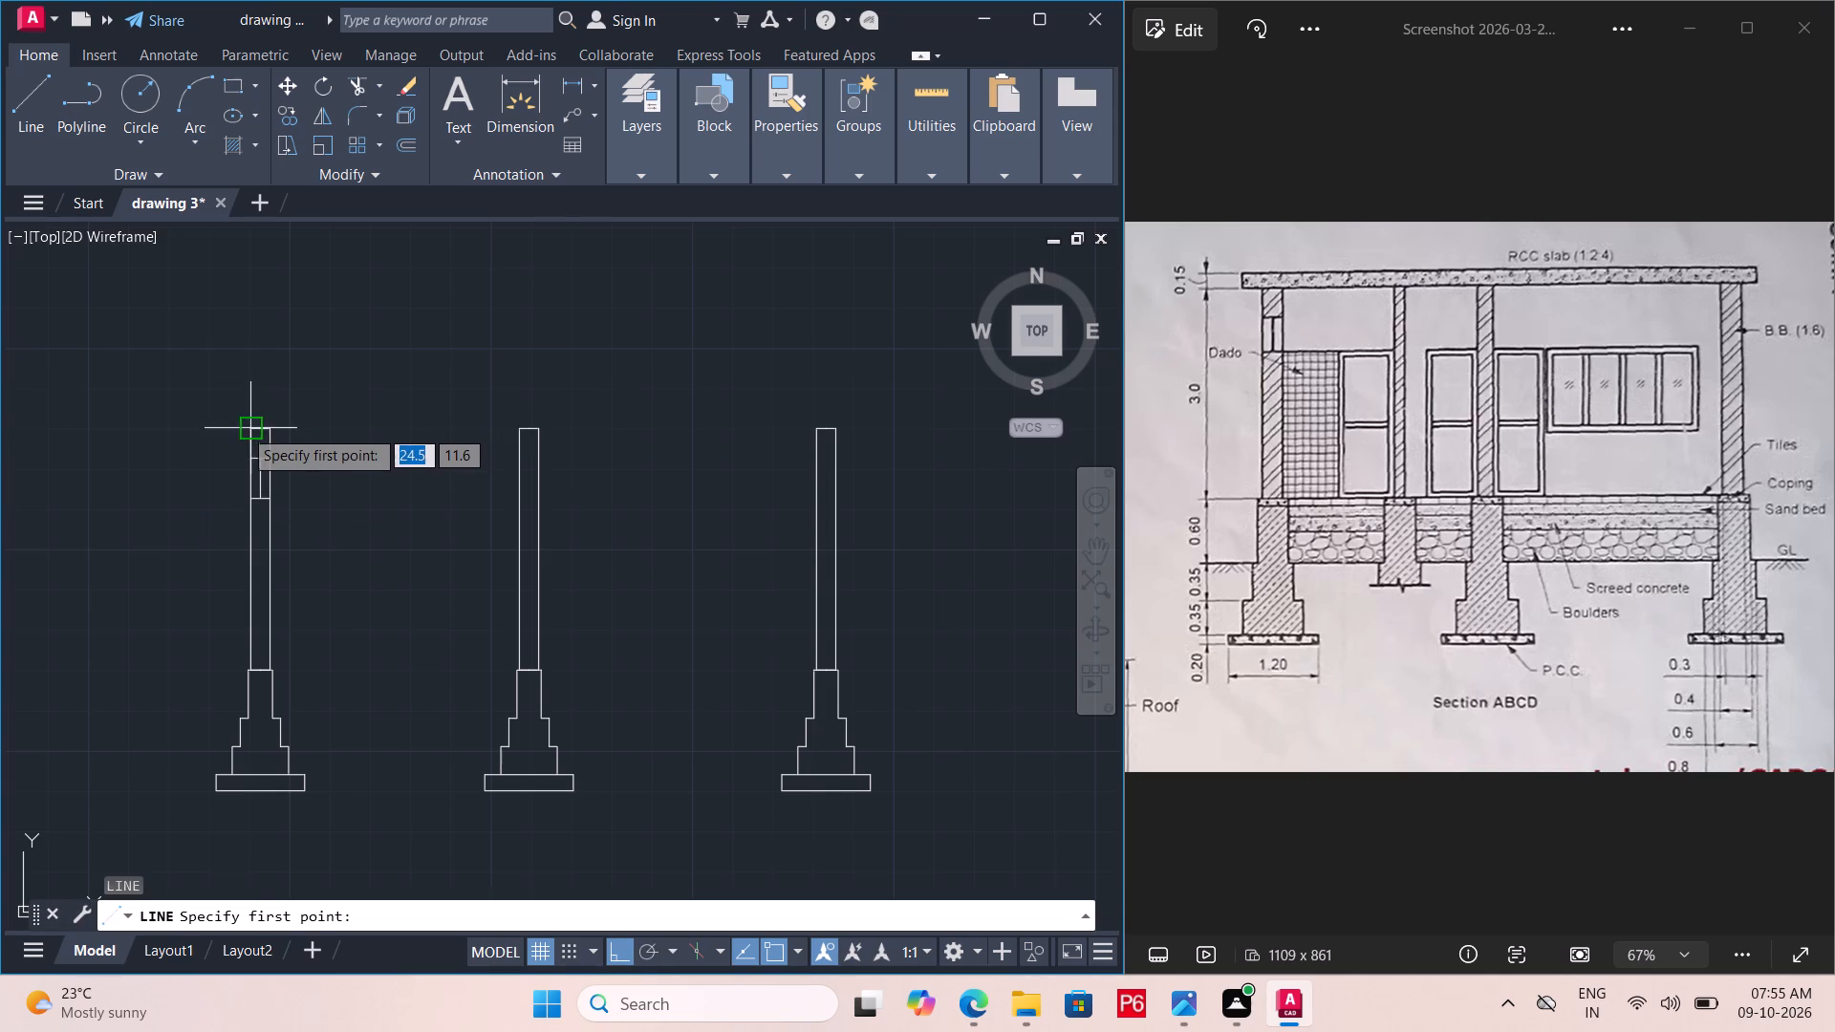
scroll(243, 428, "up", 3)
double_click(269, 430)
scroll(392, 490, "down", 4)
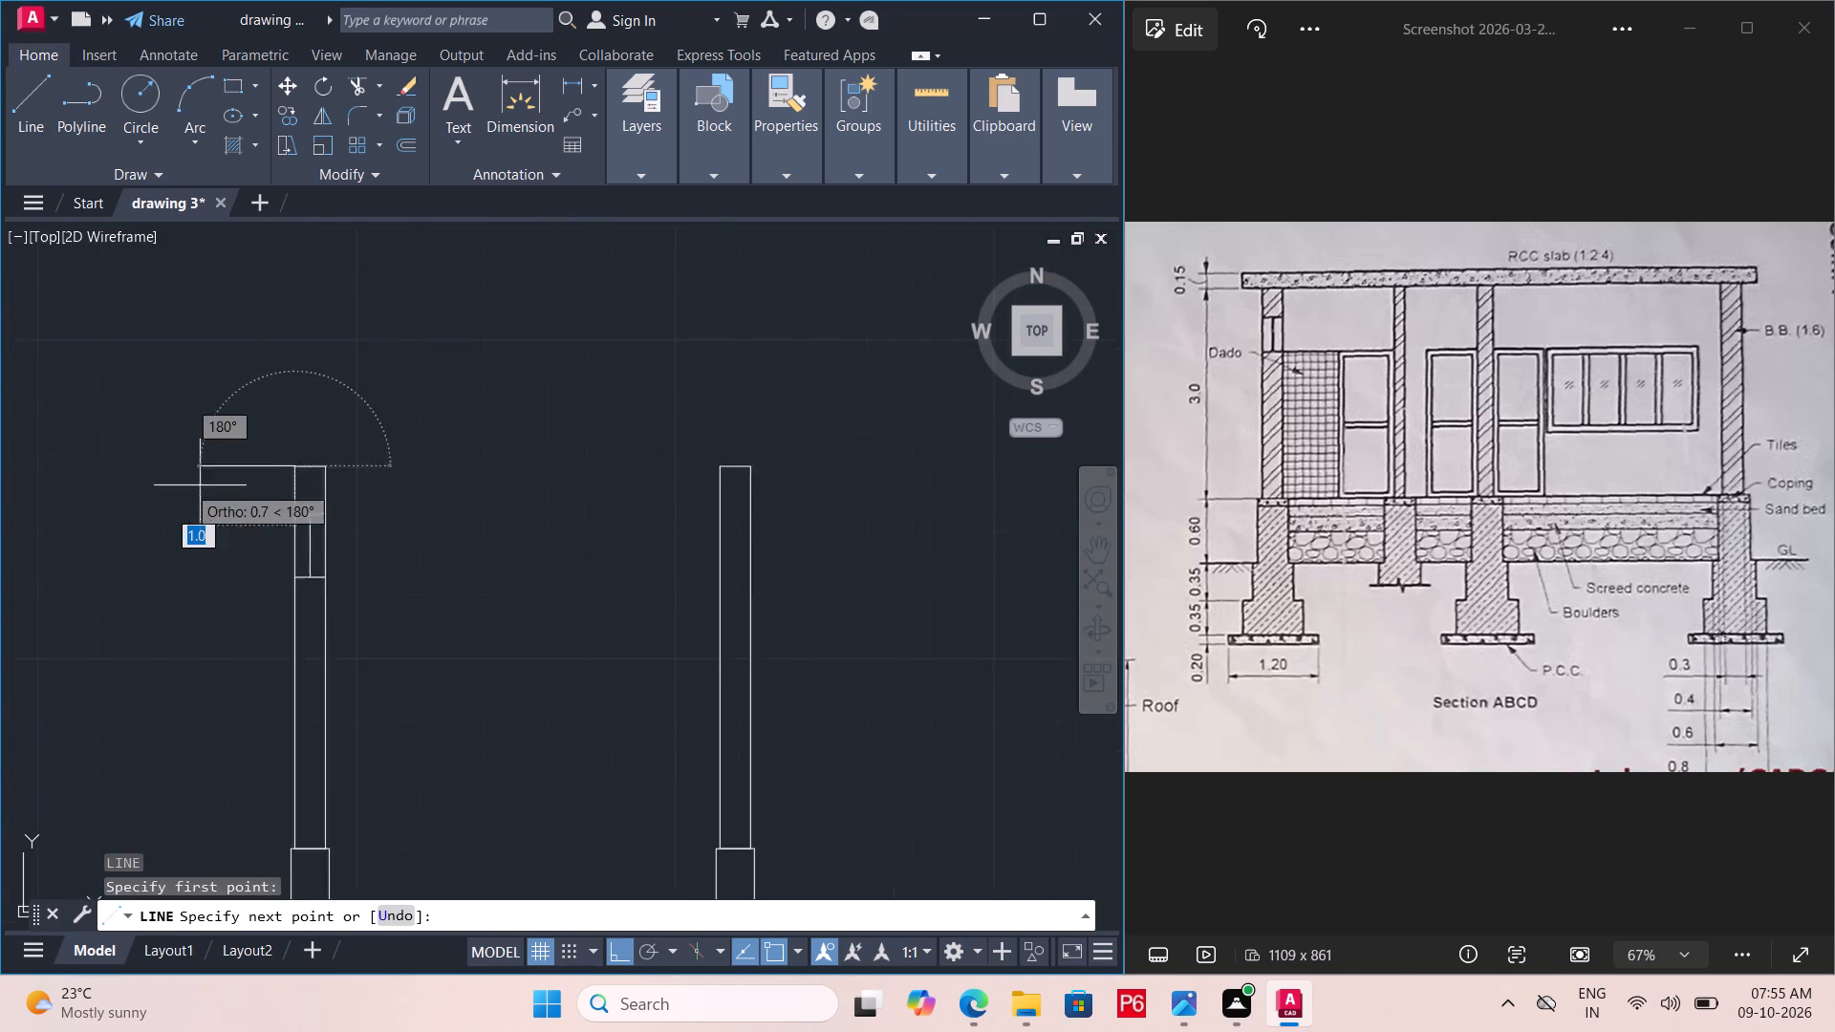
scroll(580, 480, "up", 3)
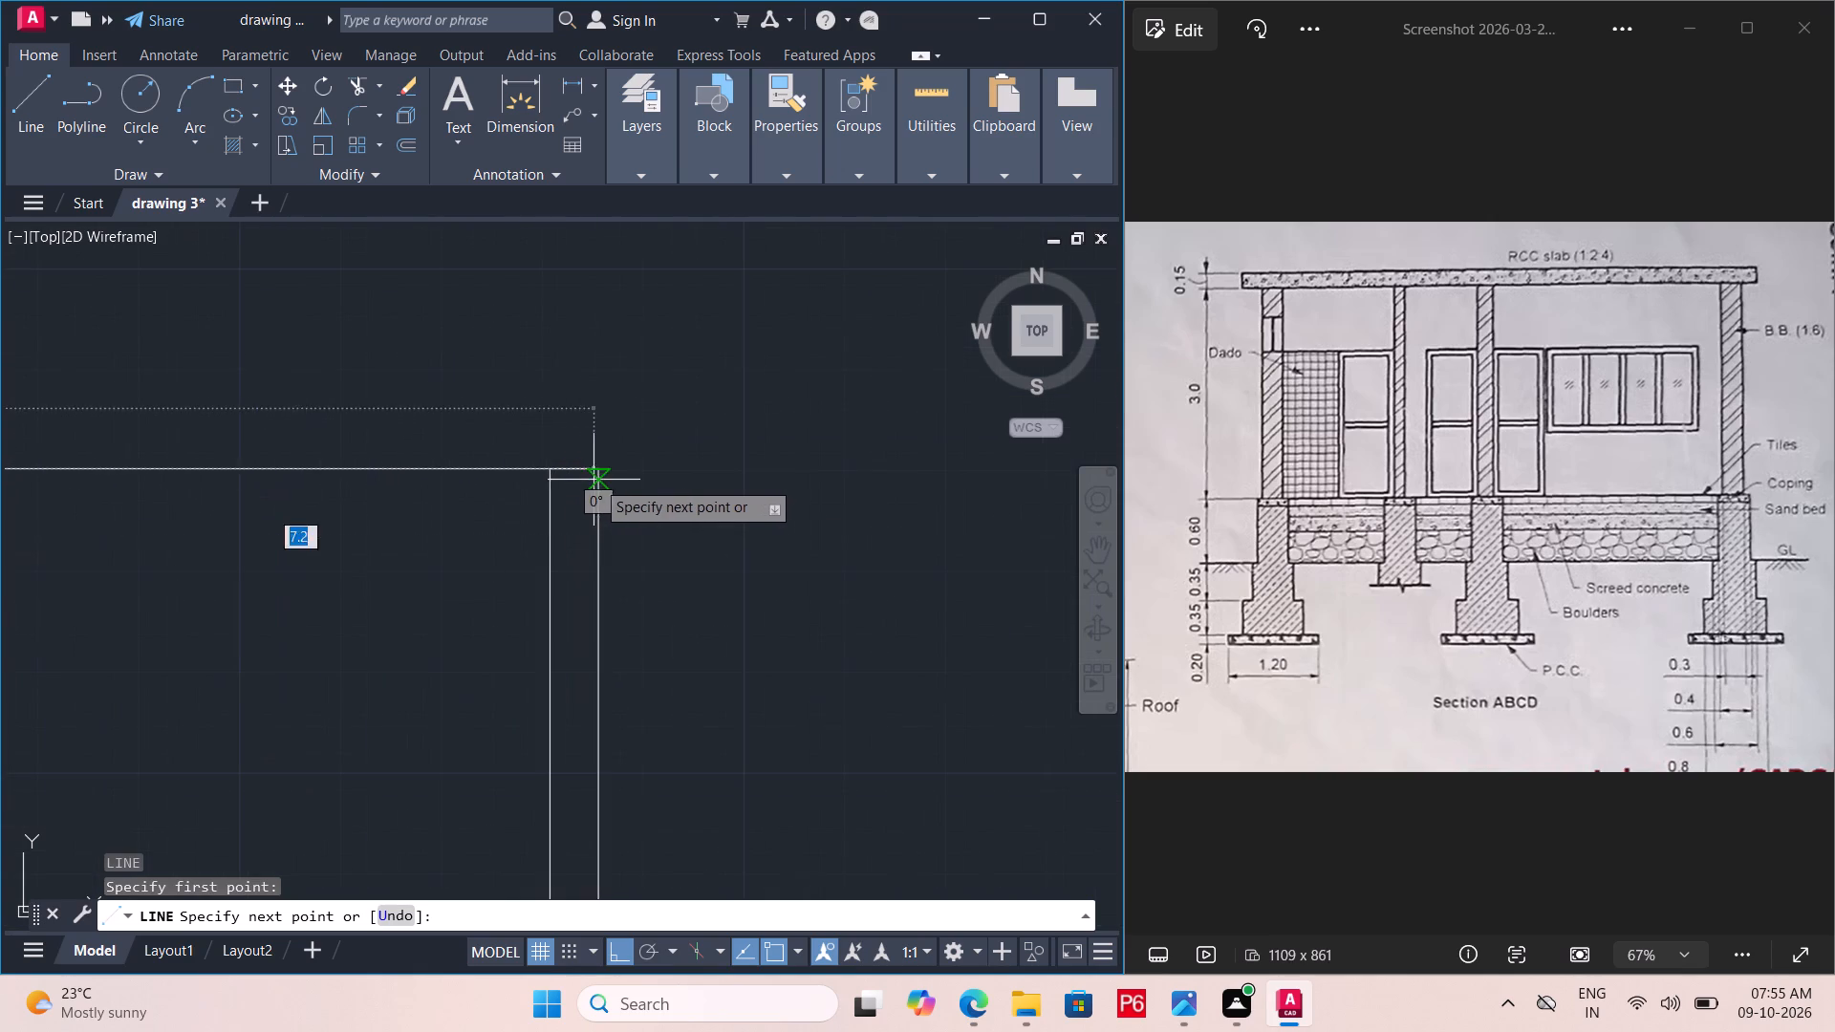
left_click(601, 476)
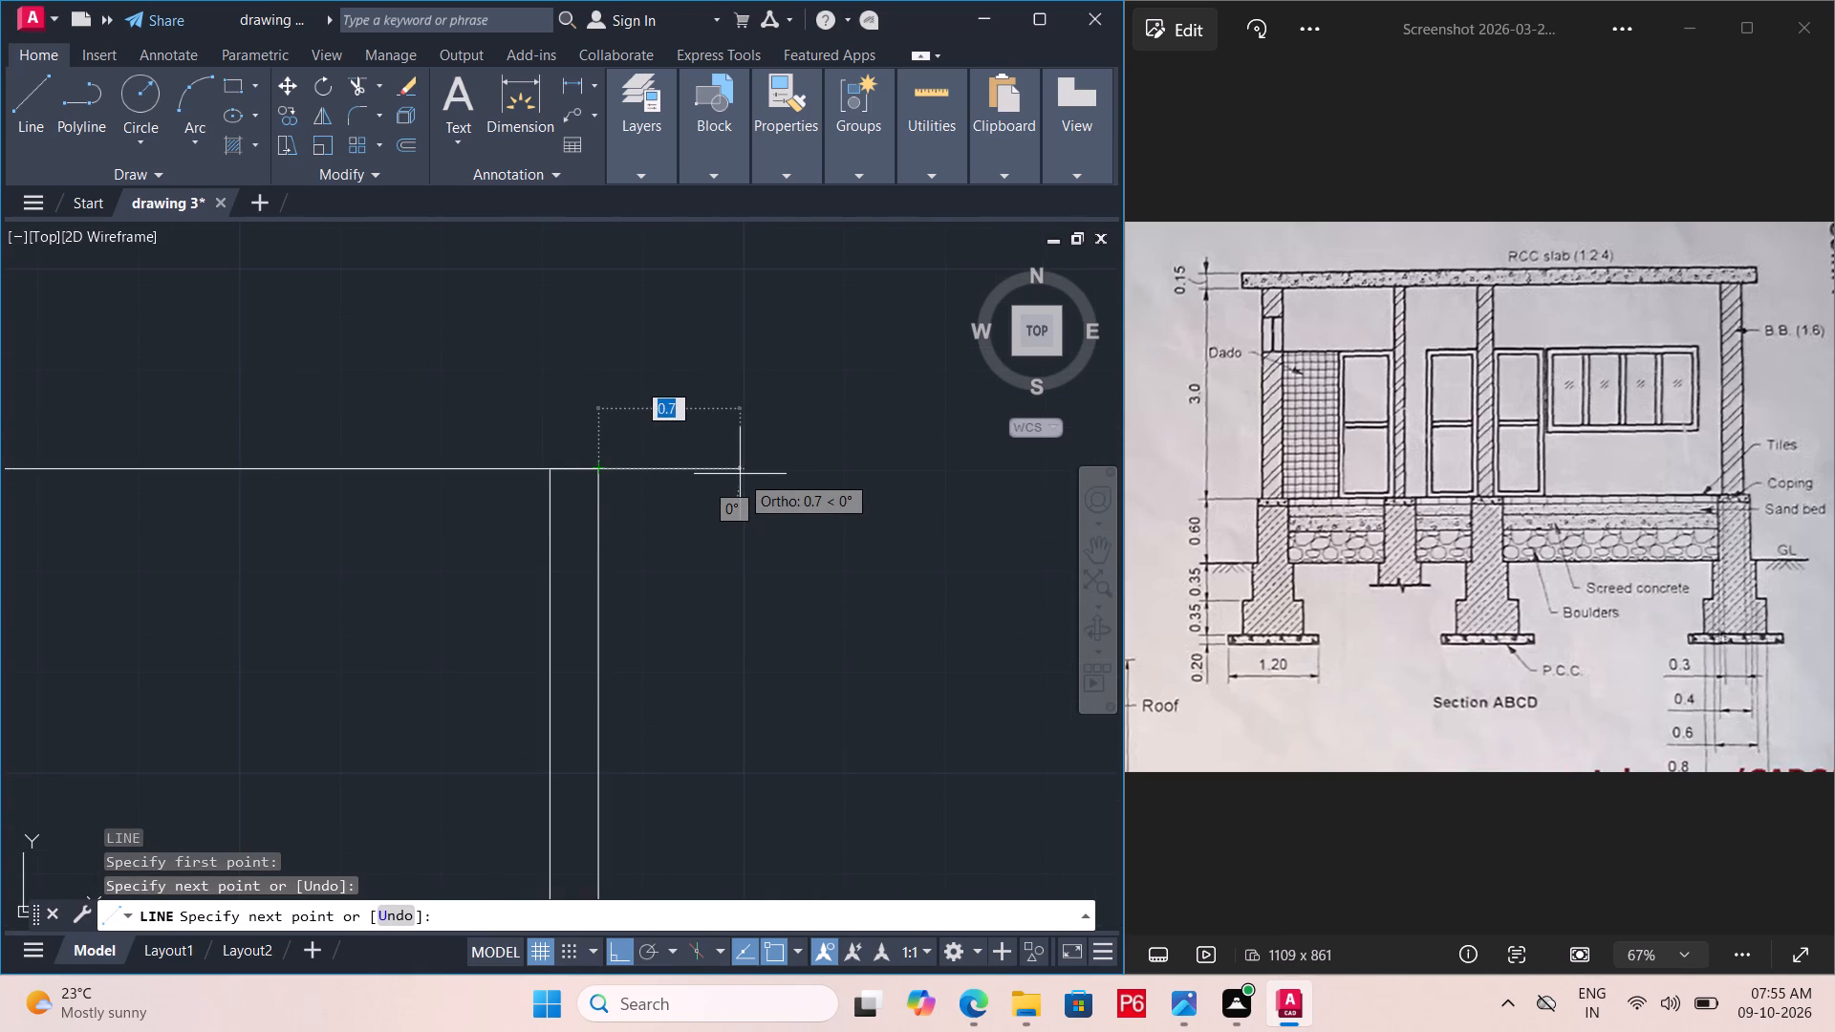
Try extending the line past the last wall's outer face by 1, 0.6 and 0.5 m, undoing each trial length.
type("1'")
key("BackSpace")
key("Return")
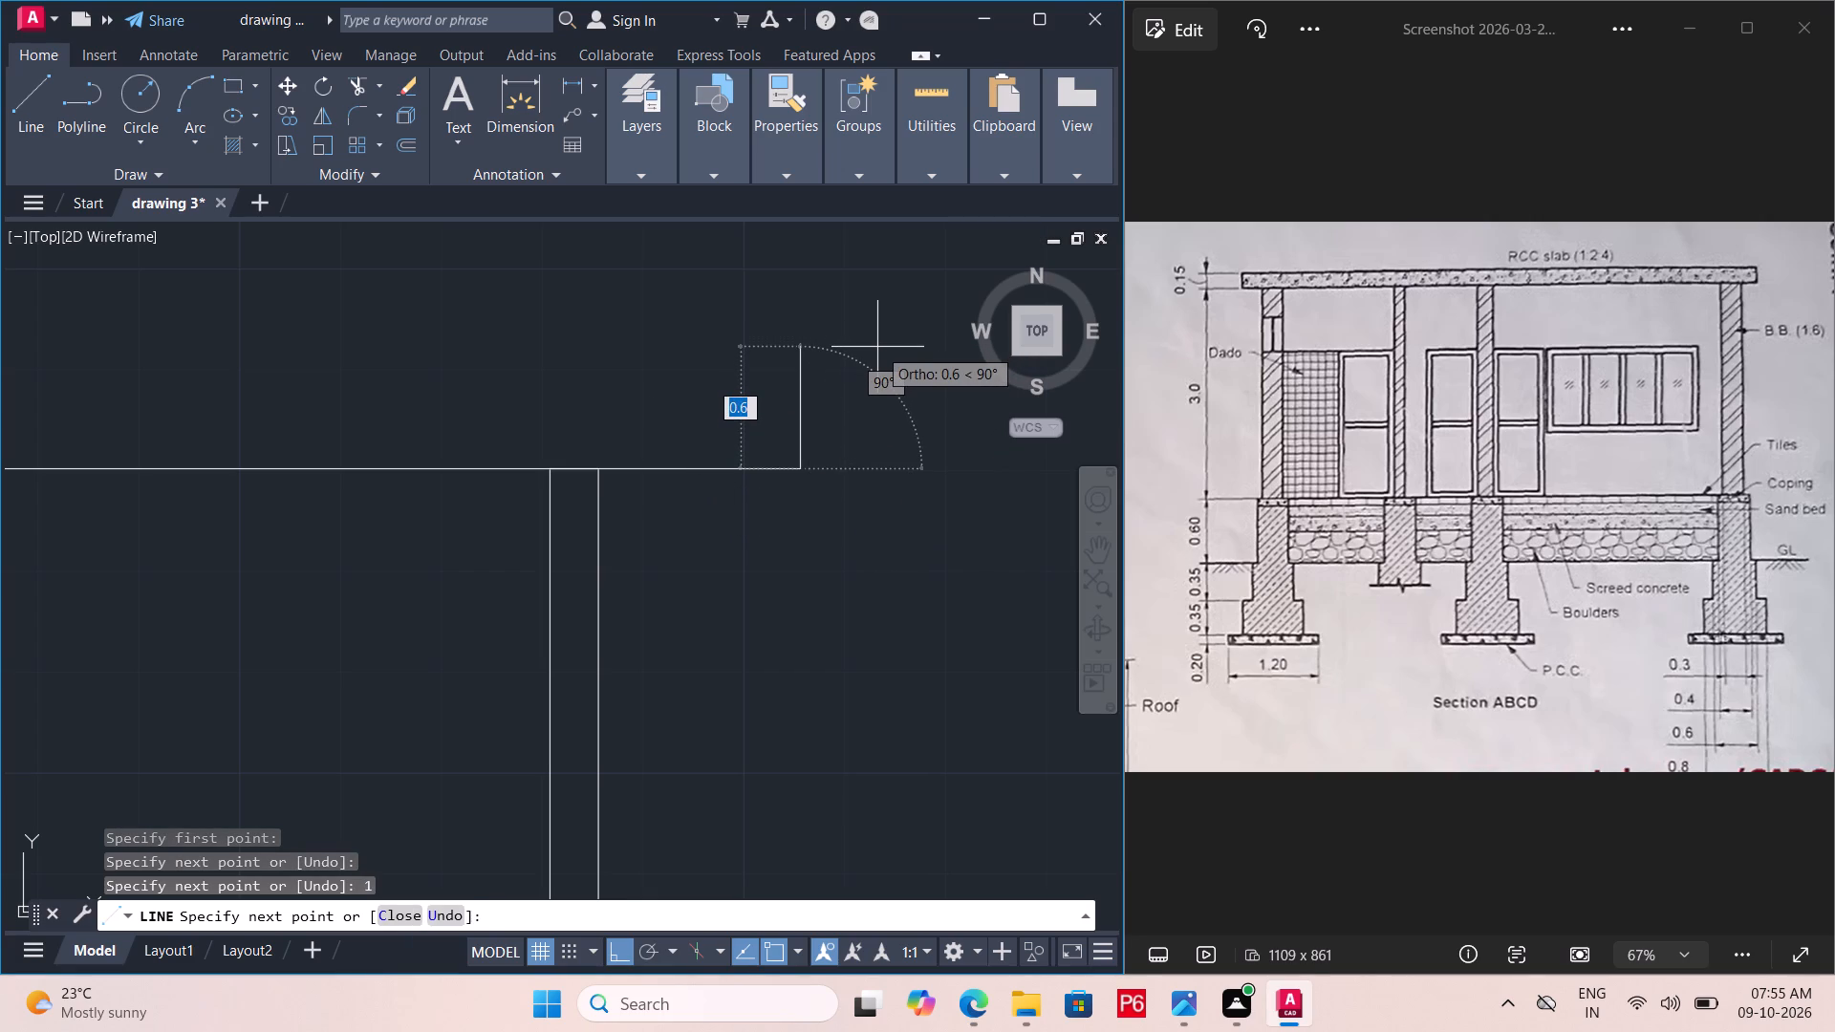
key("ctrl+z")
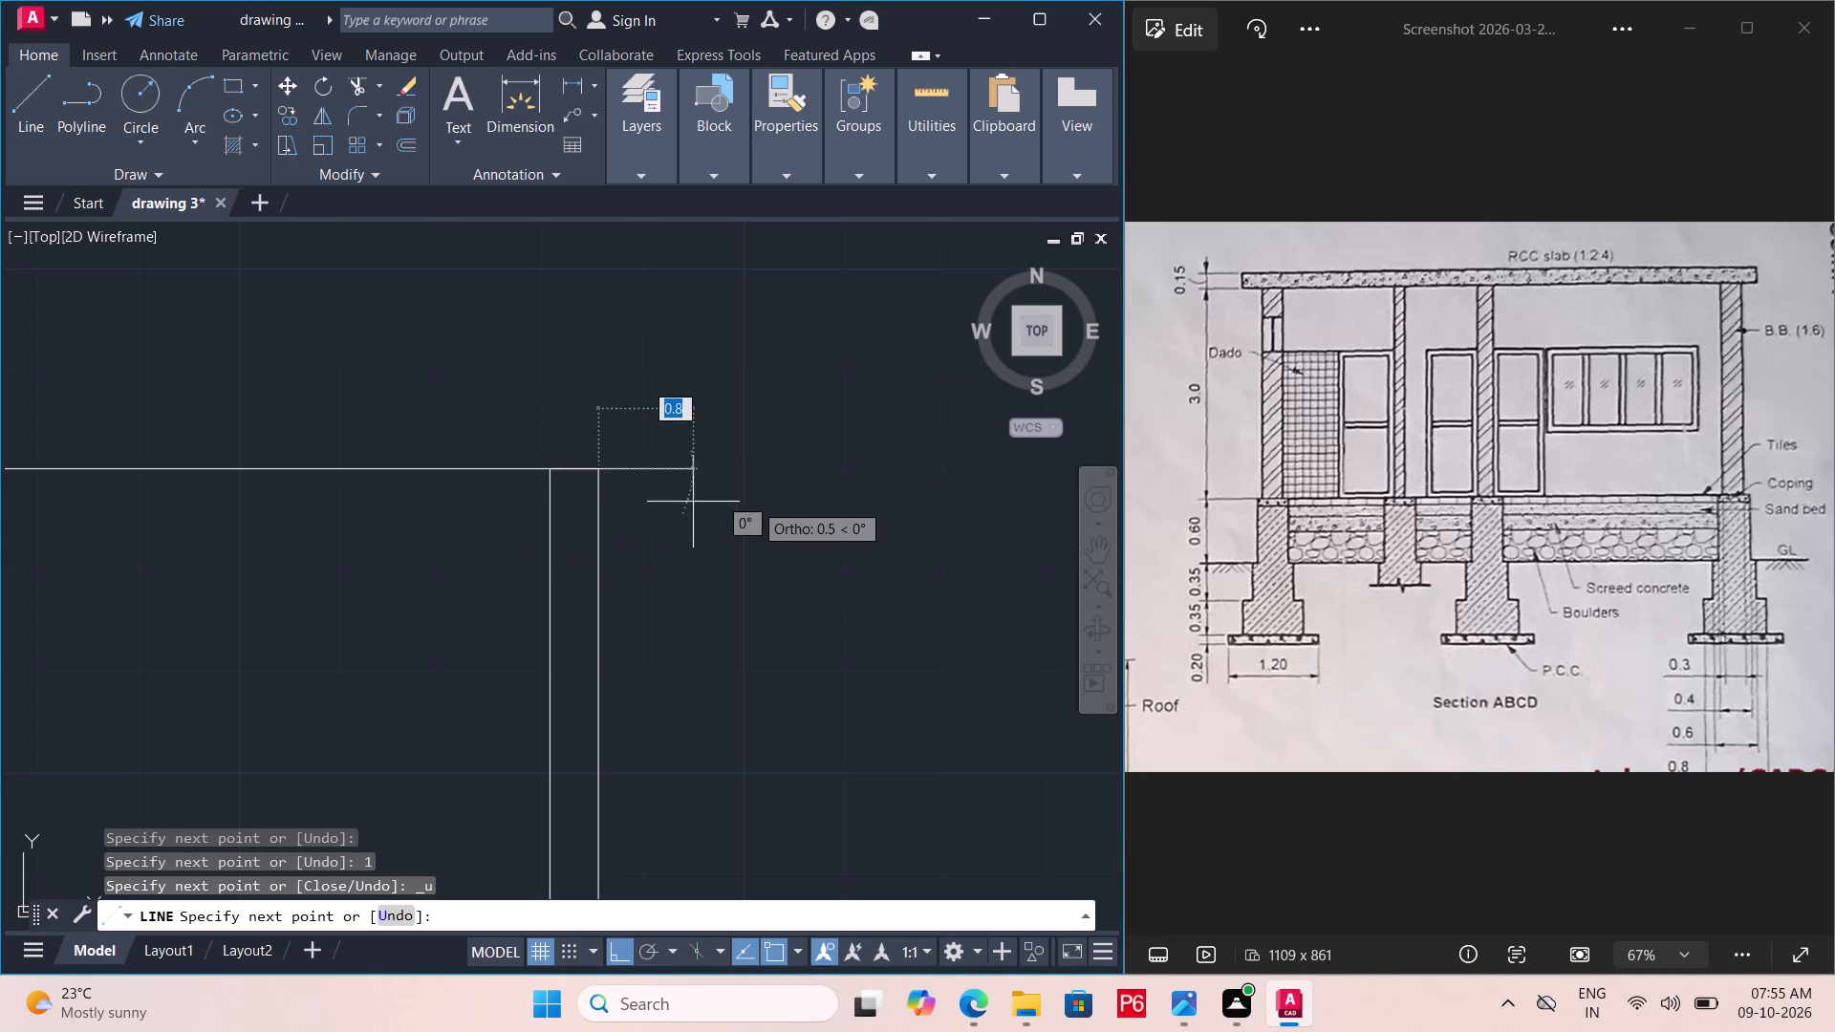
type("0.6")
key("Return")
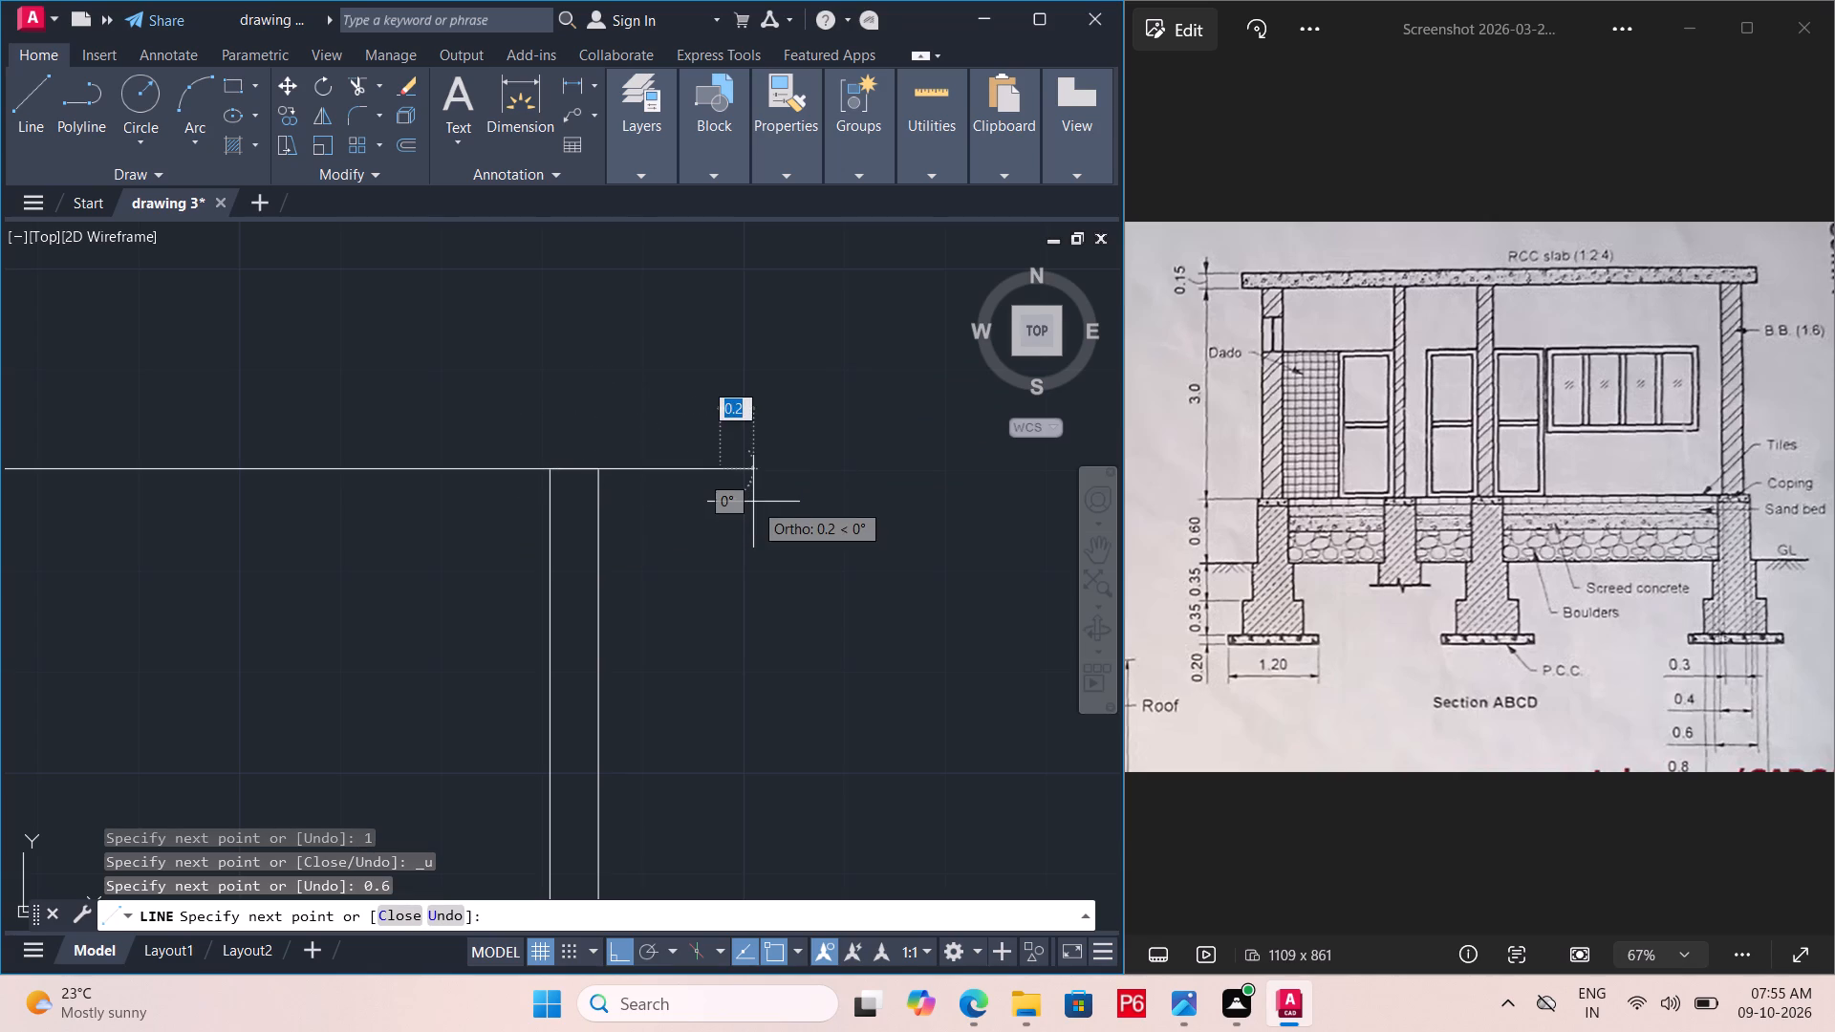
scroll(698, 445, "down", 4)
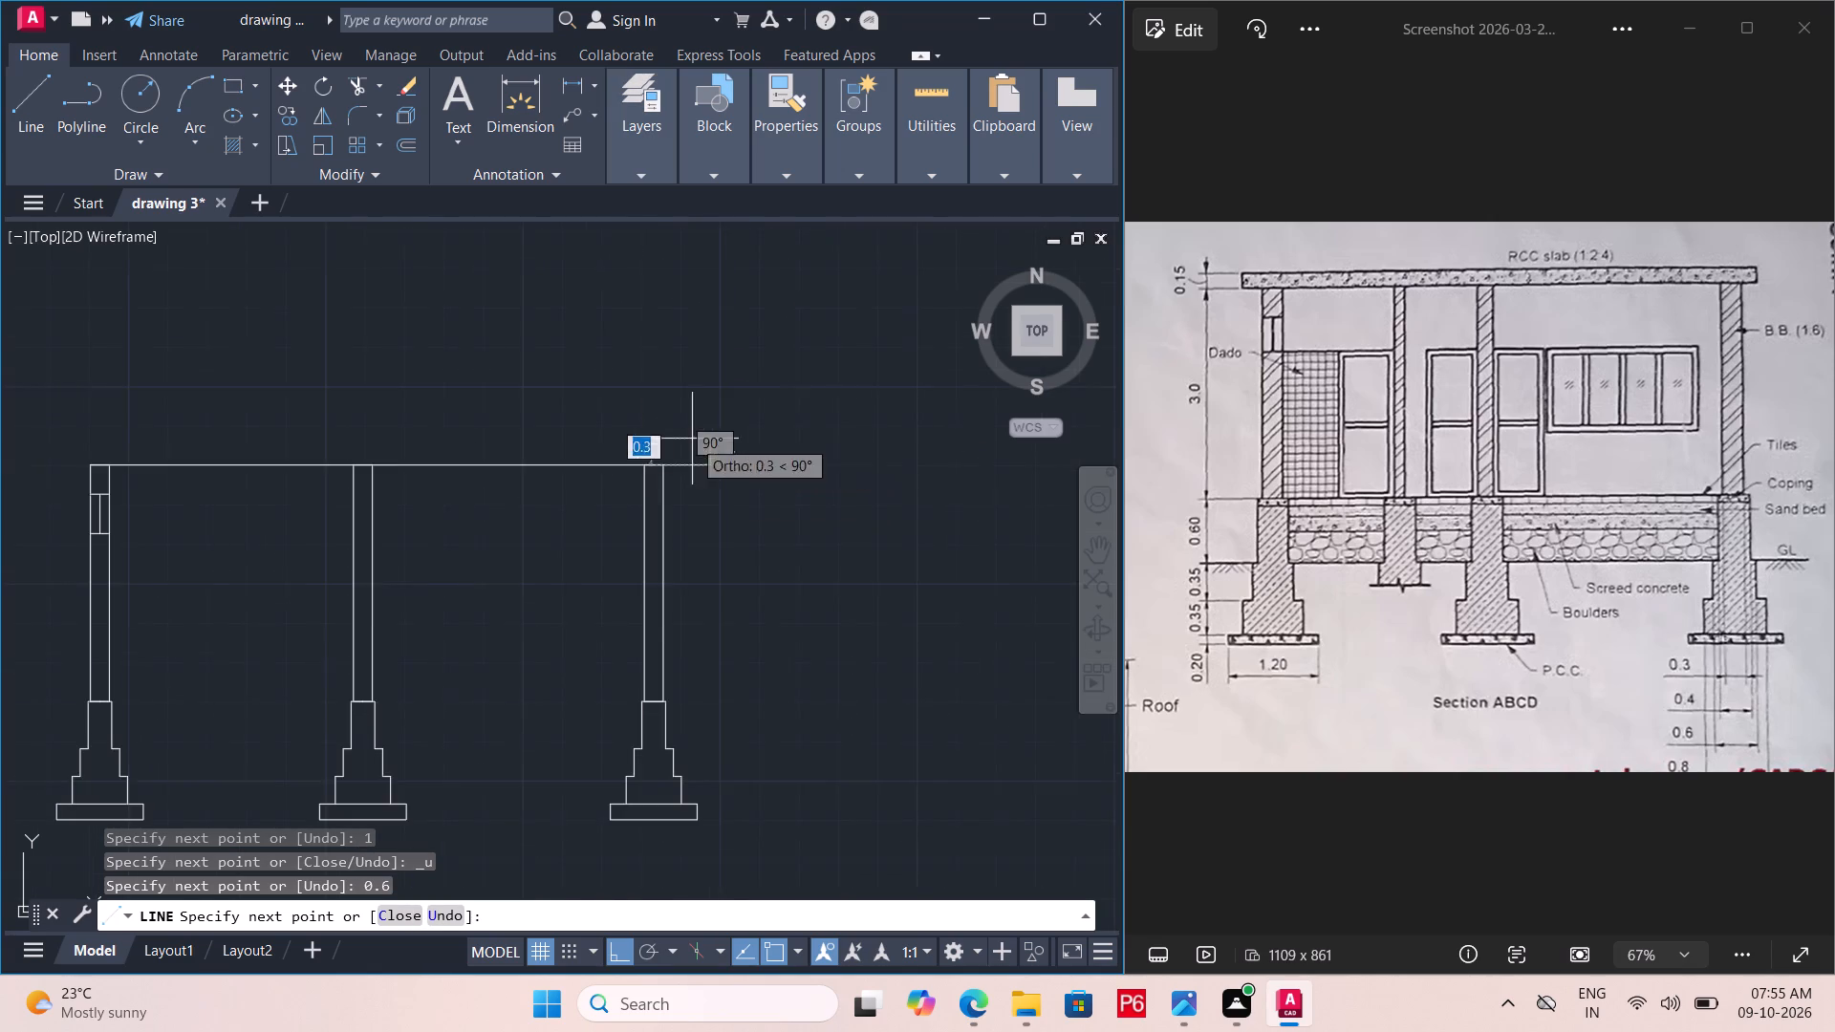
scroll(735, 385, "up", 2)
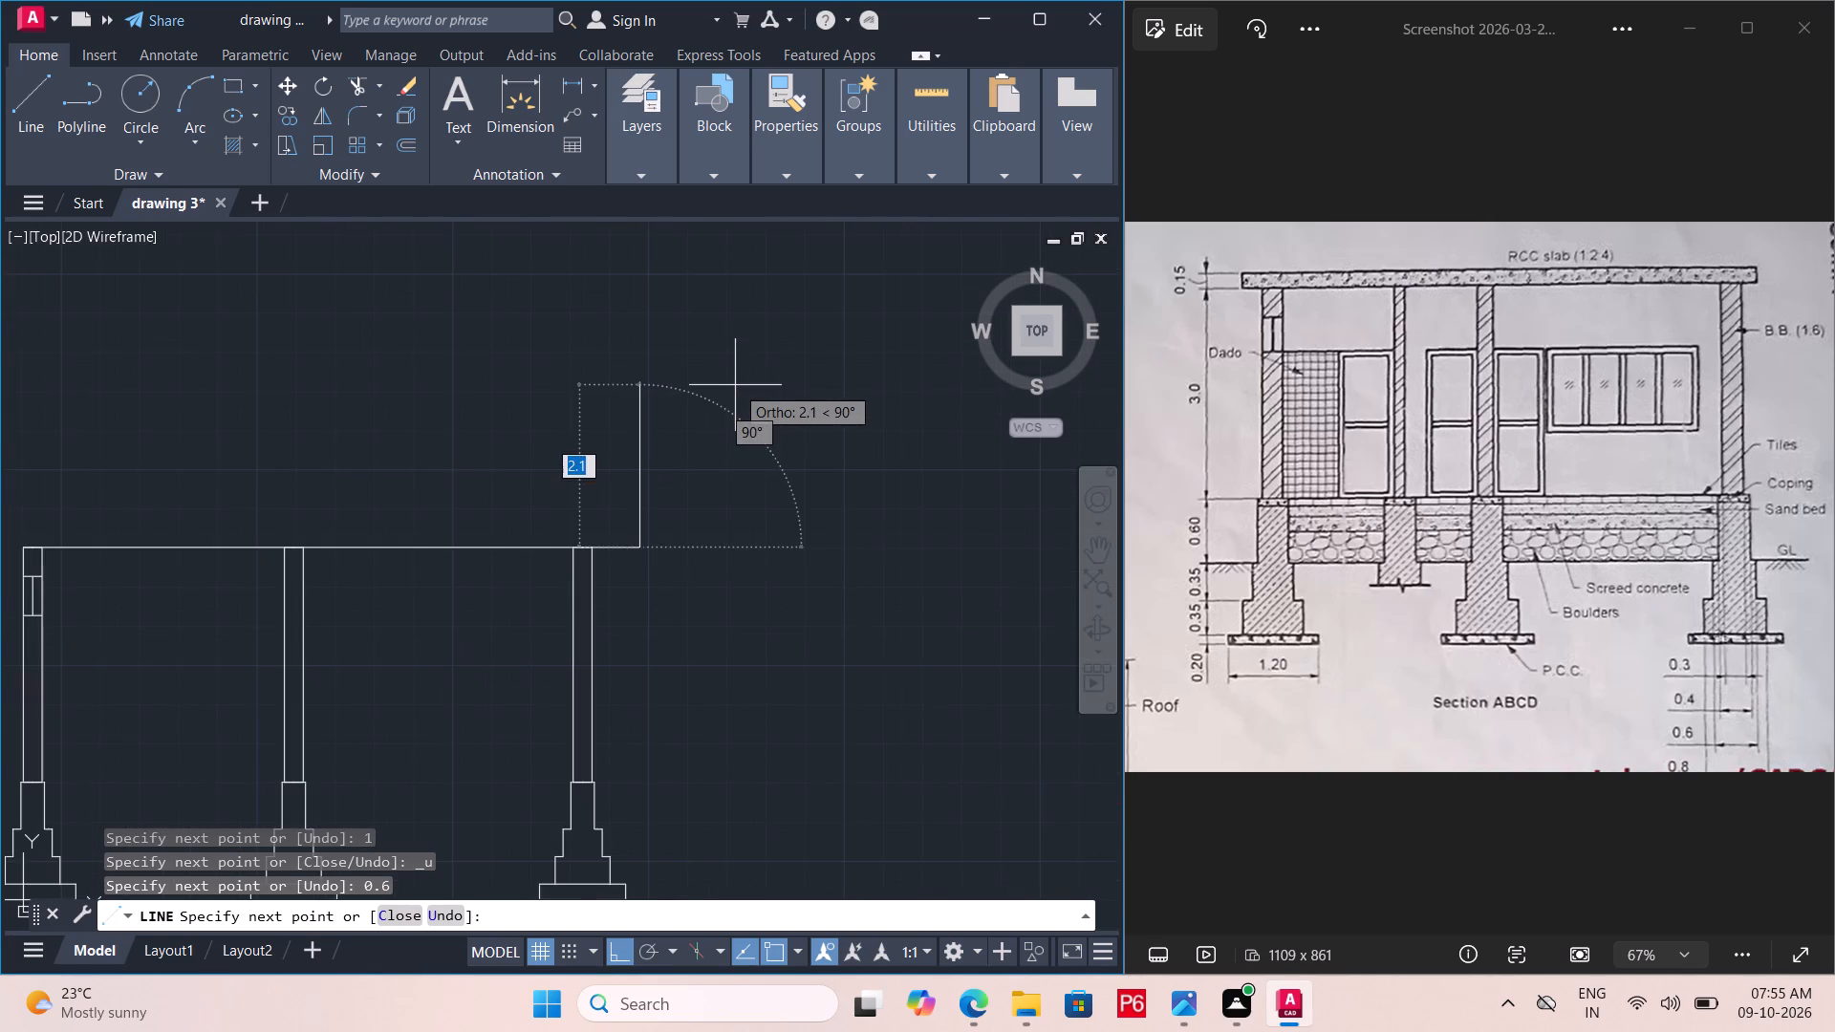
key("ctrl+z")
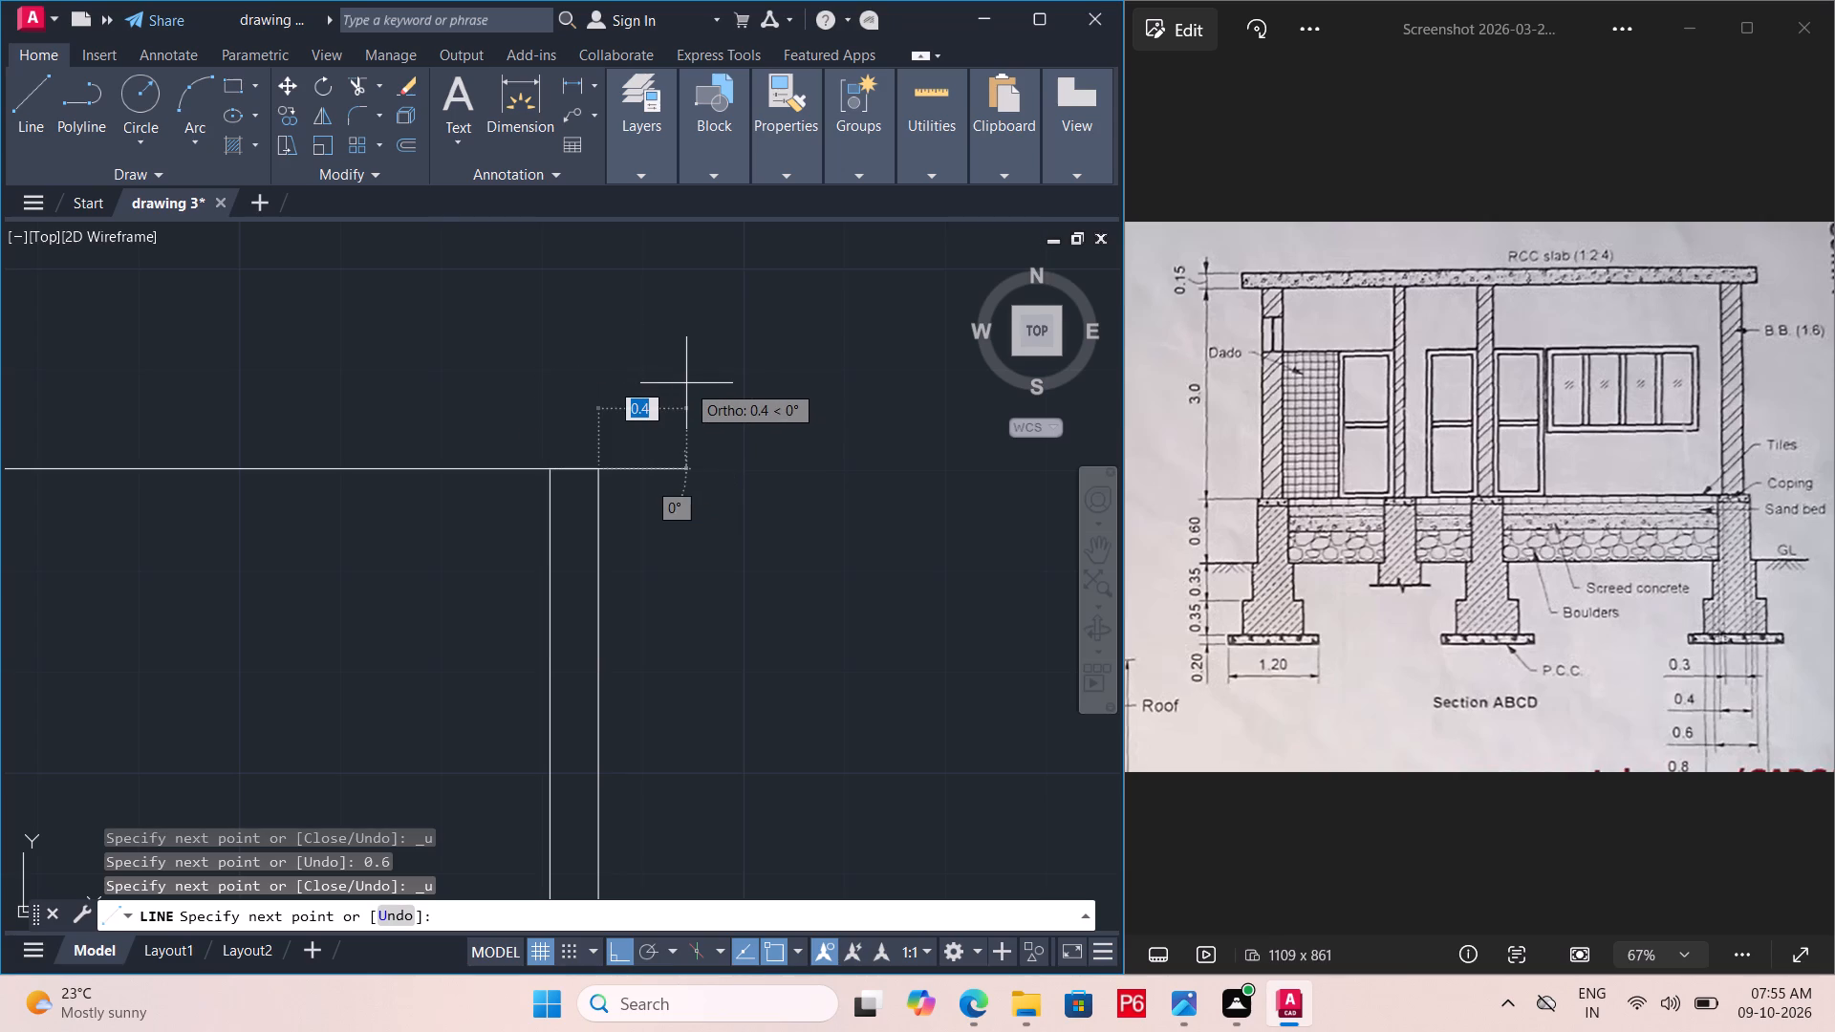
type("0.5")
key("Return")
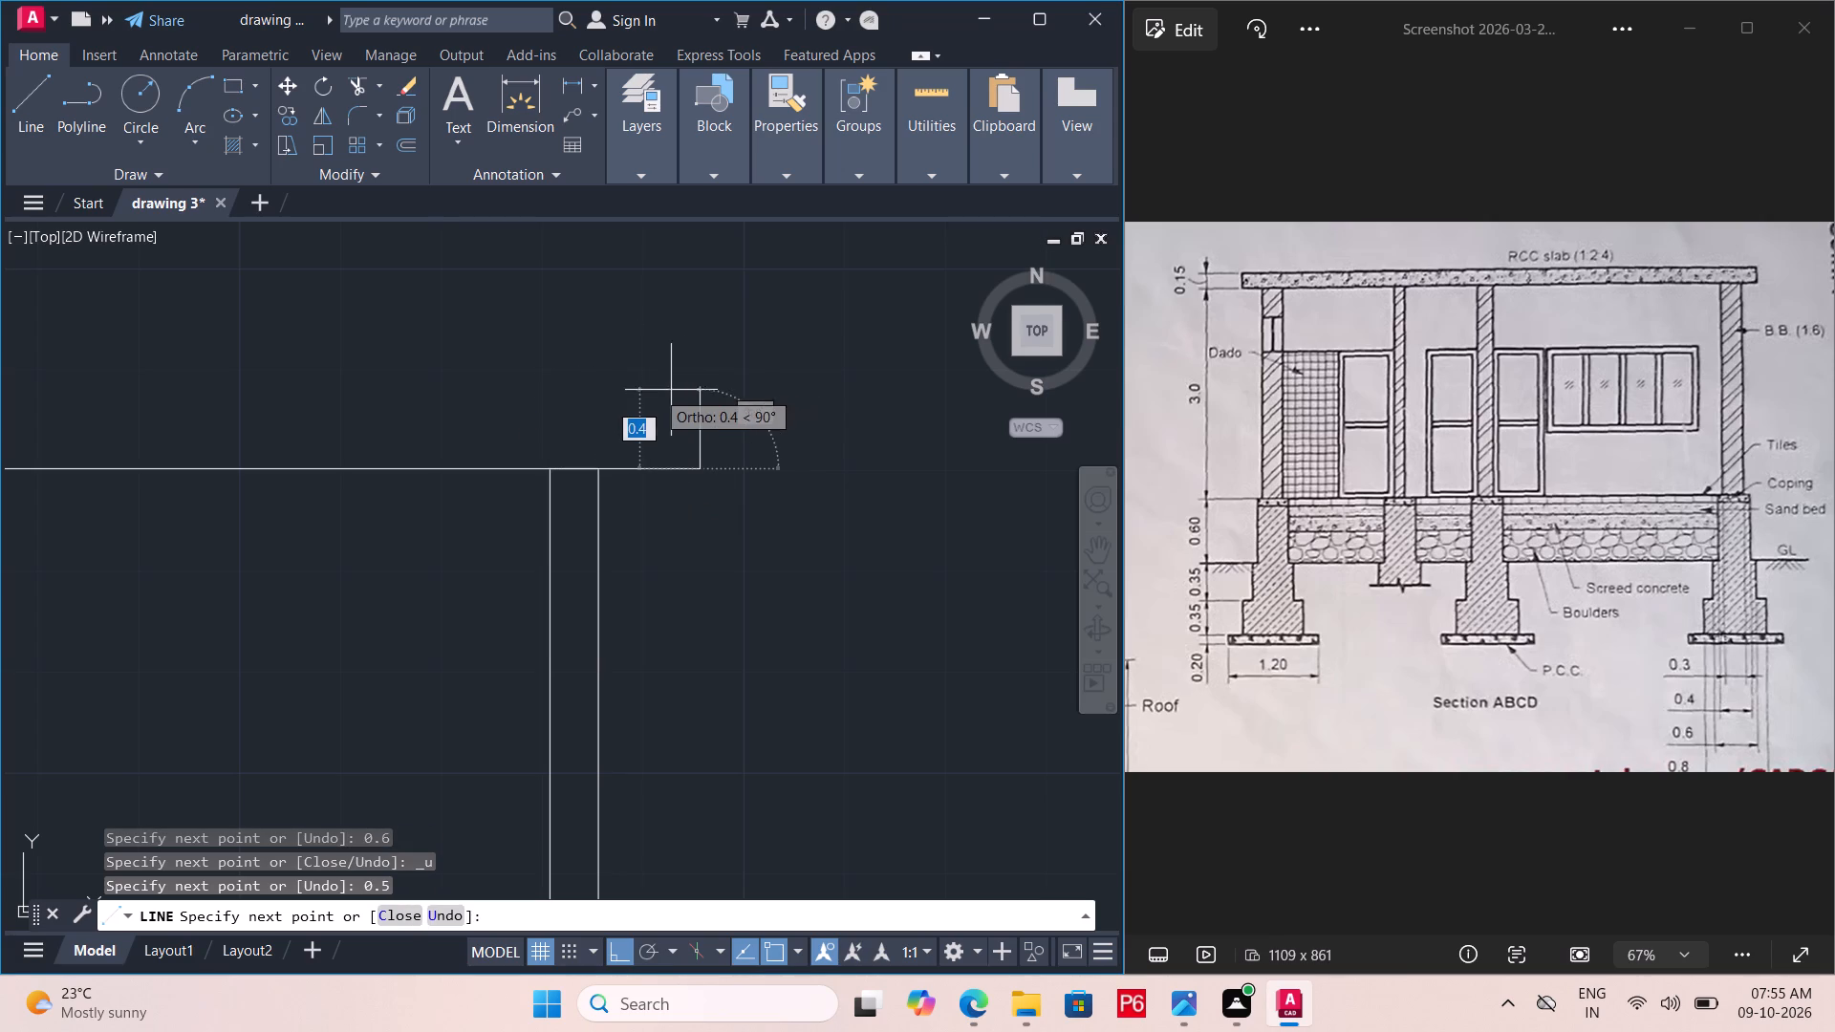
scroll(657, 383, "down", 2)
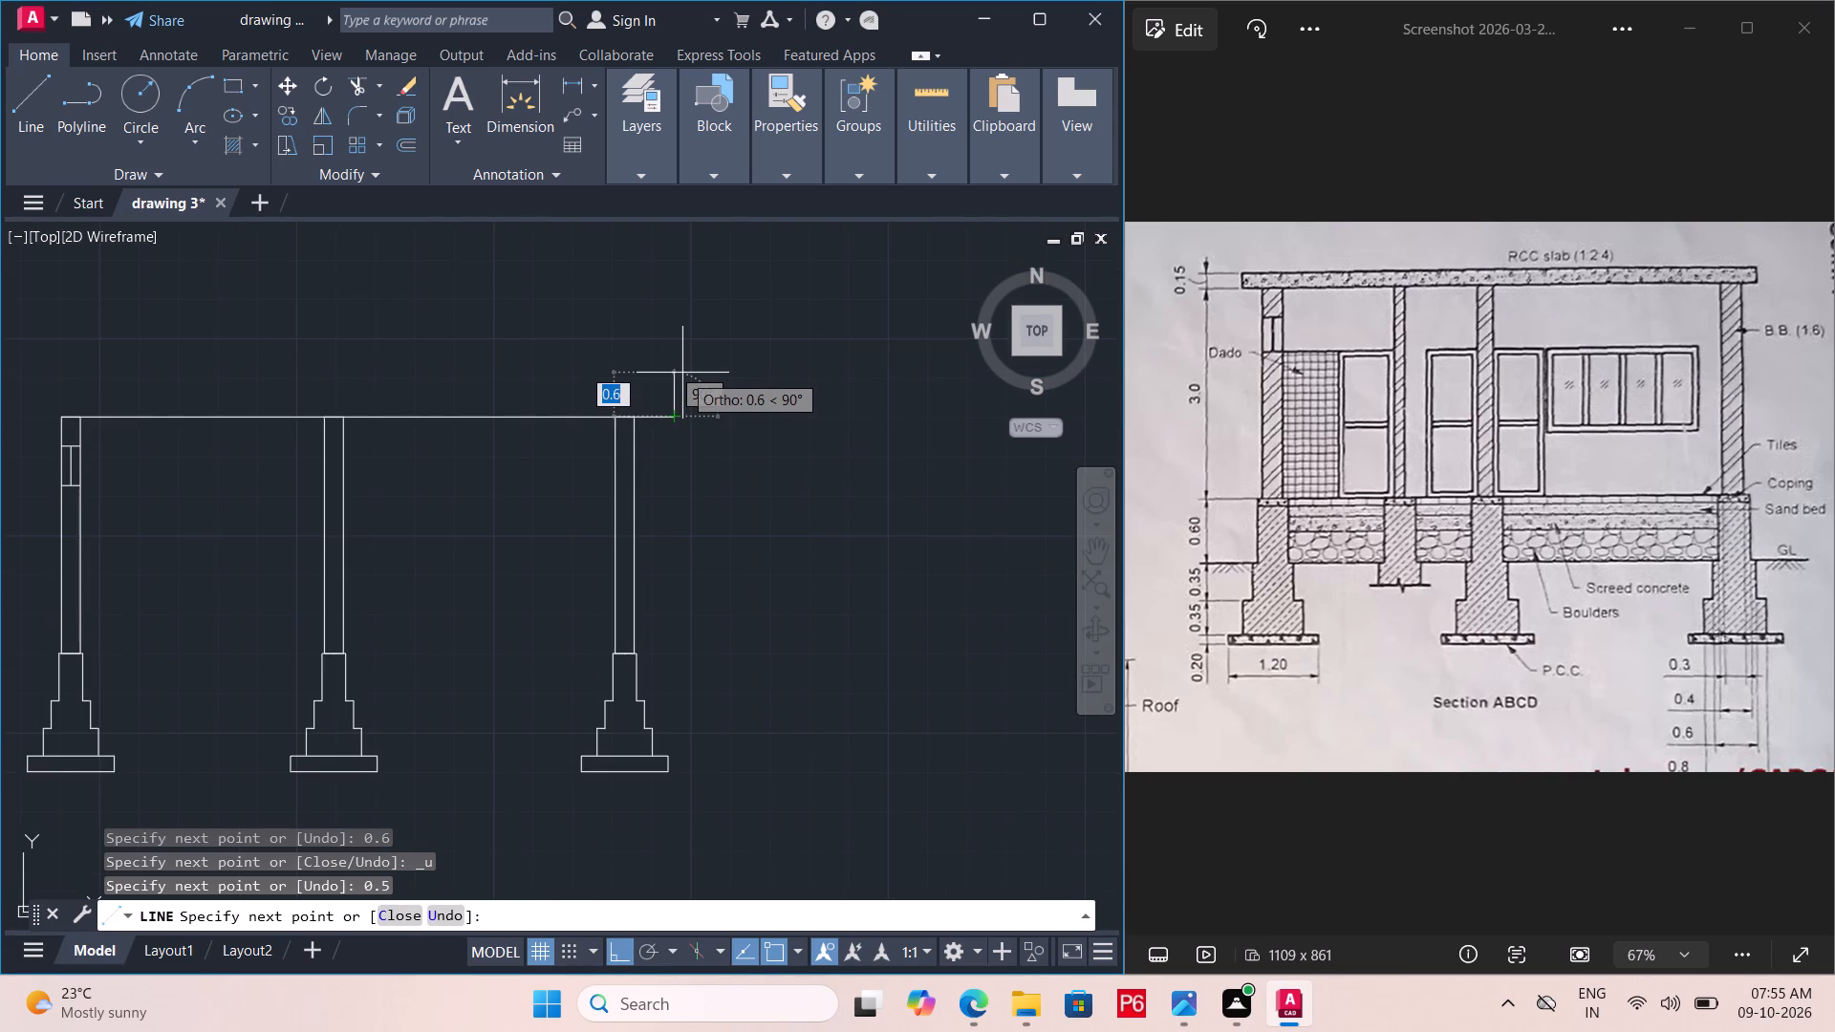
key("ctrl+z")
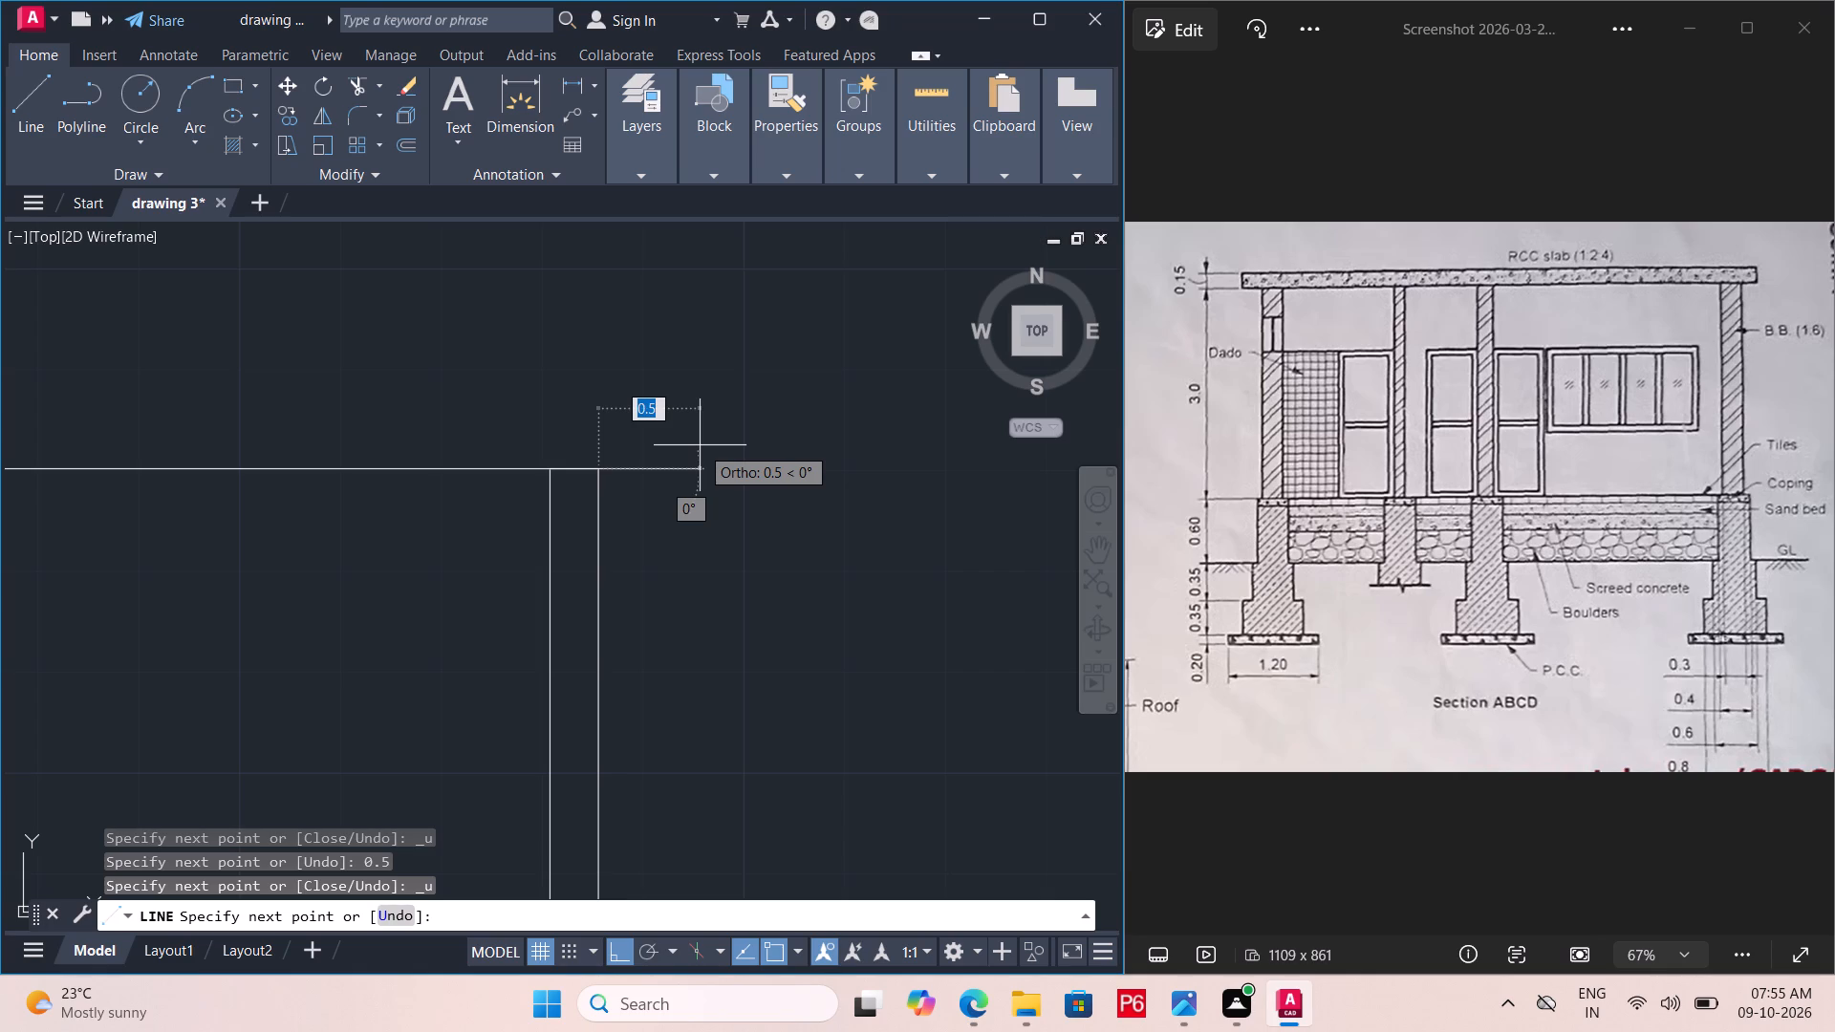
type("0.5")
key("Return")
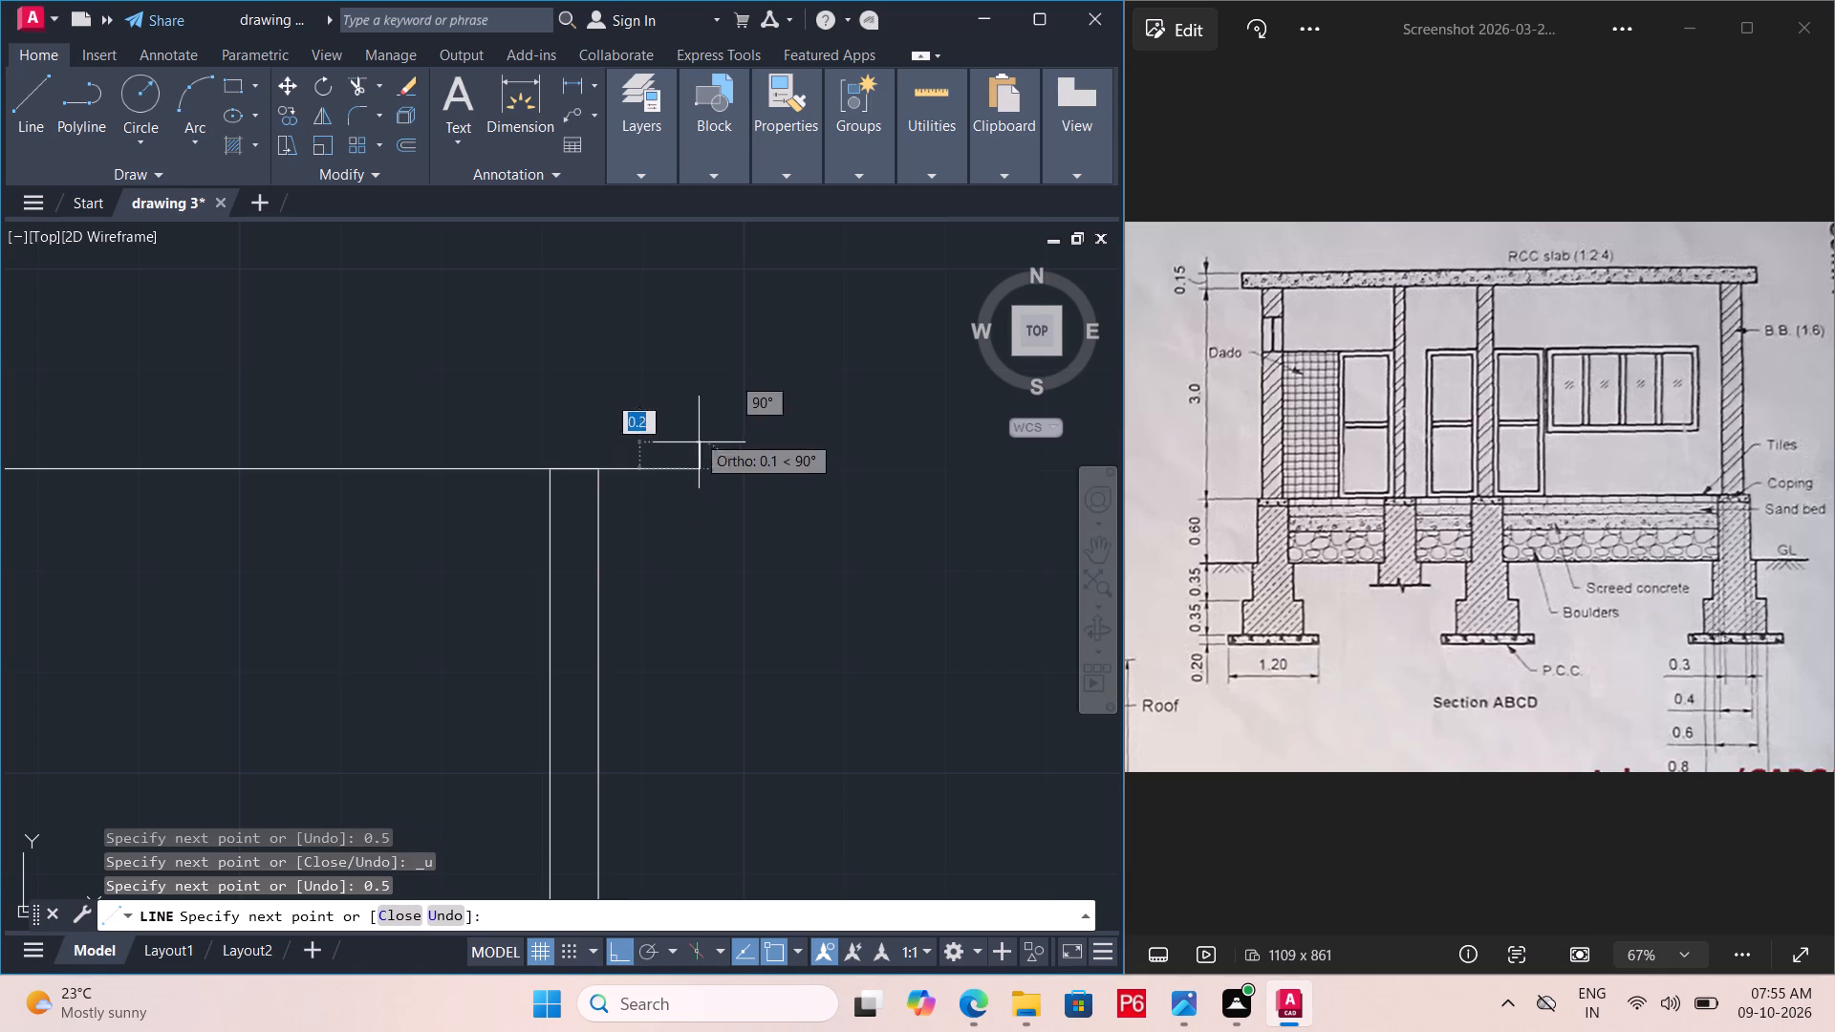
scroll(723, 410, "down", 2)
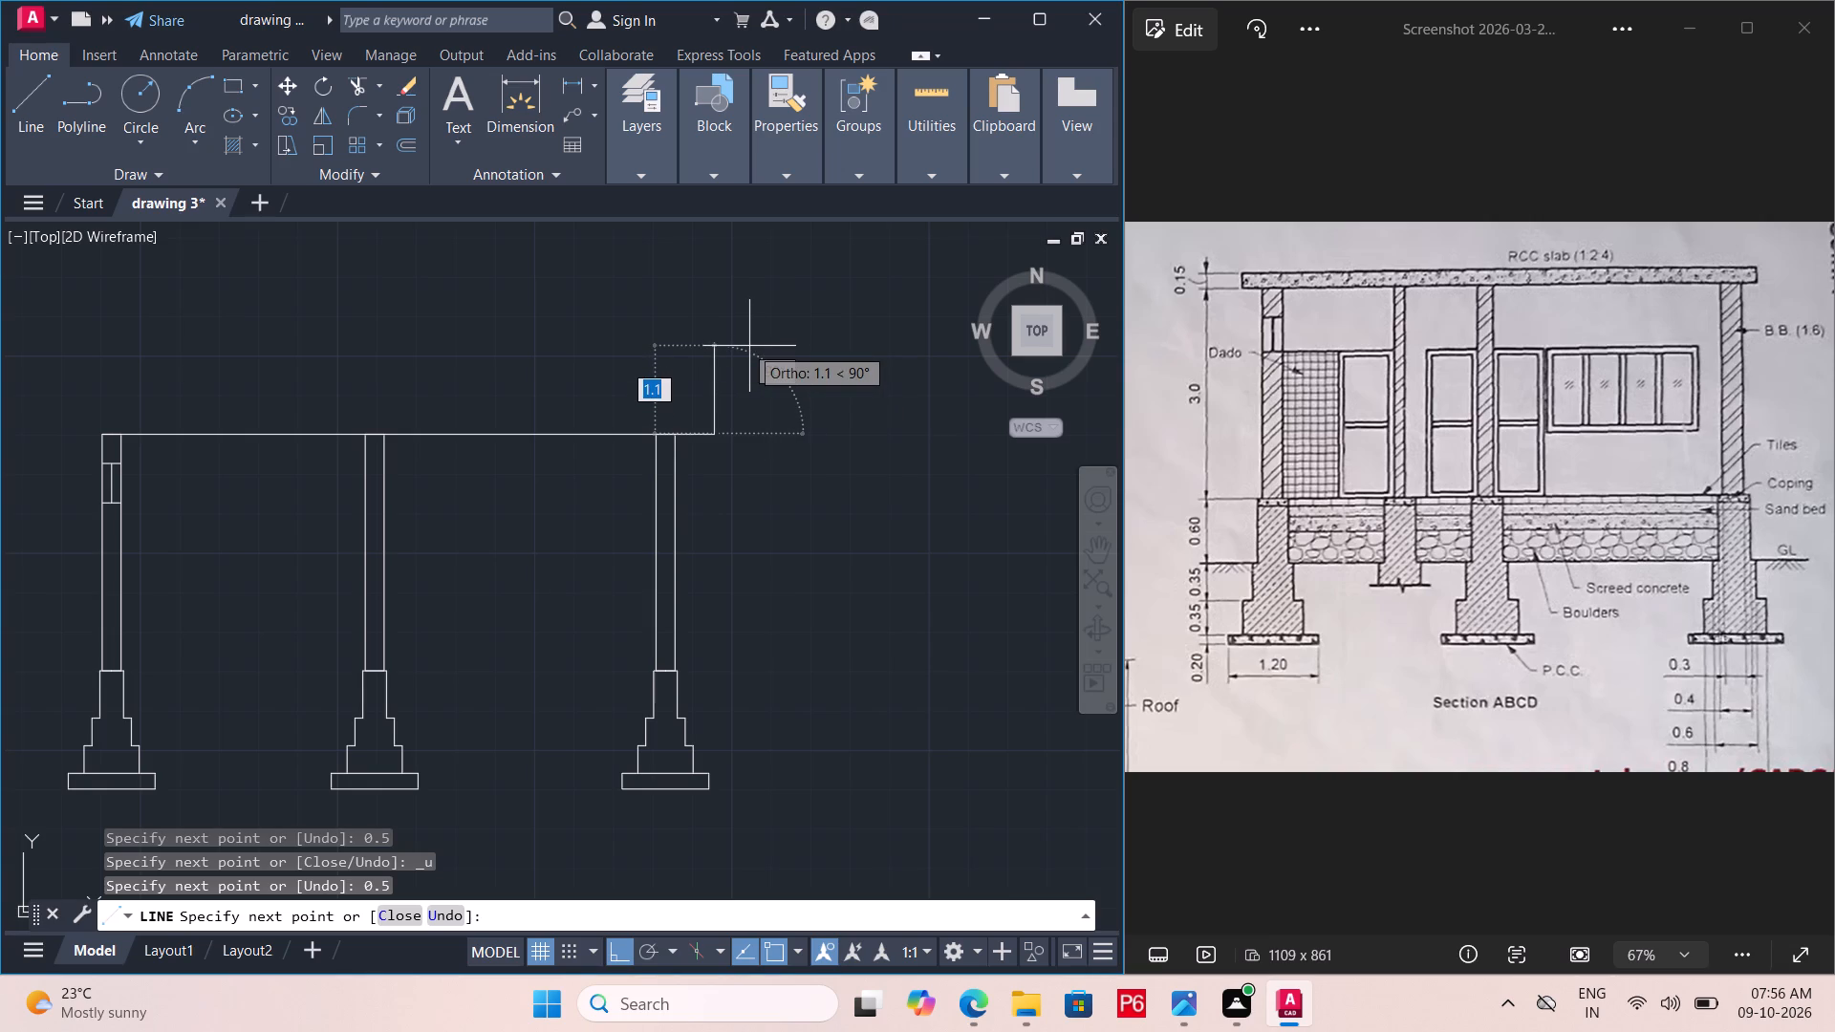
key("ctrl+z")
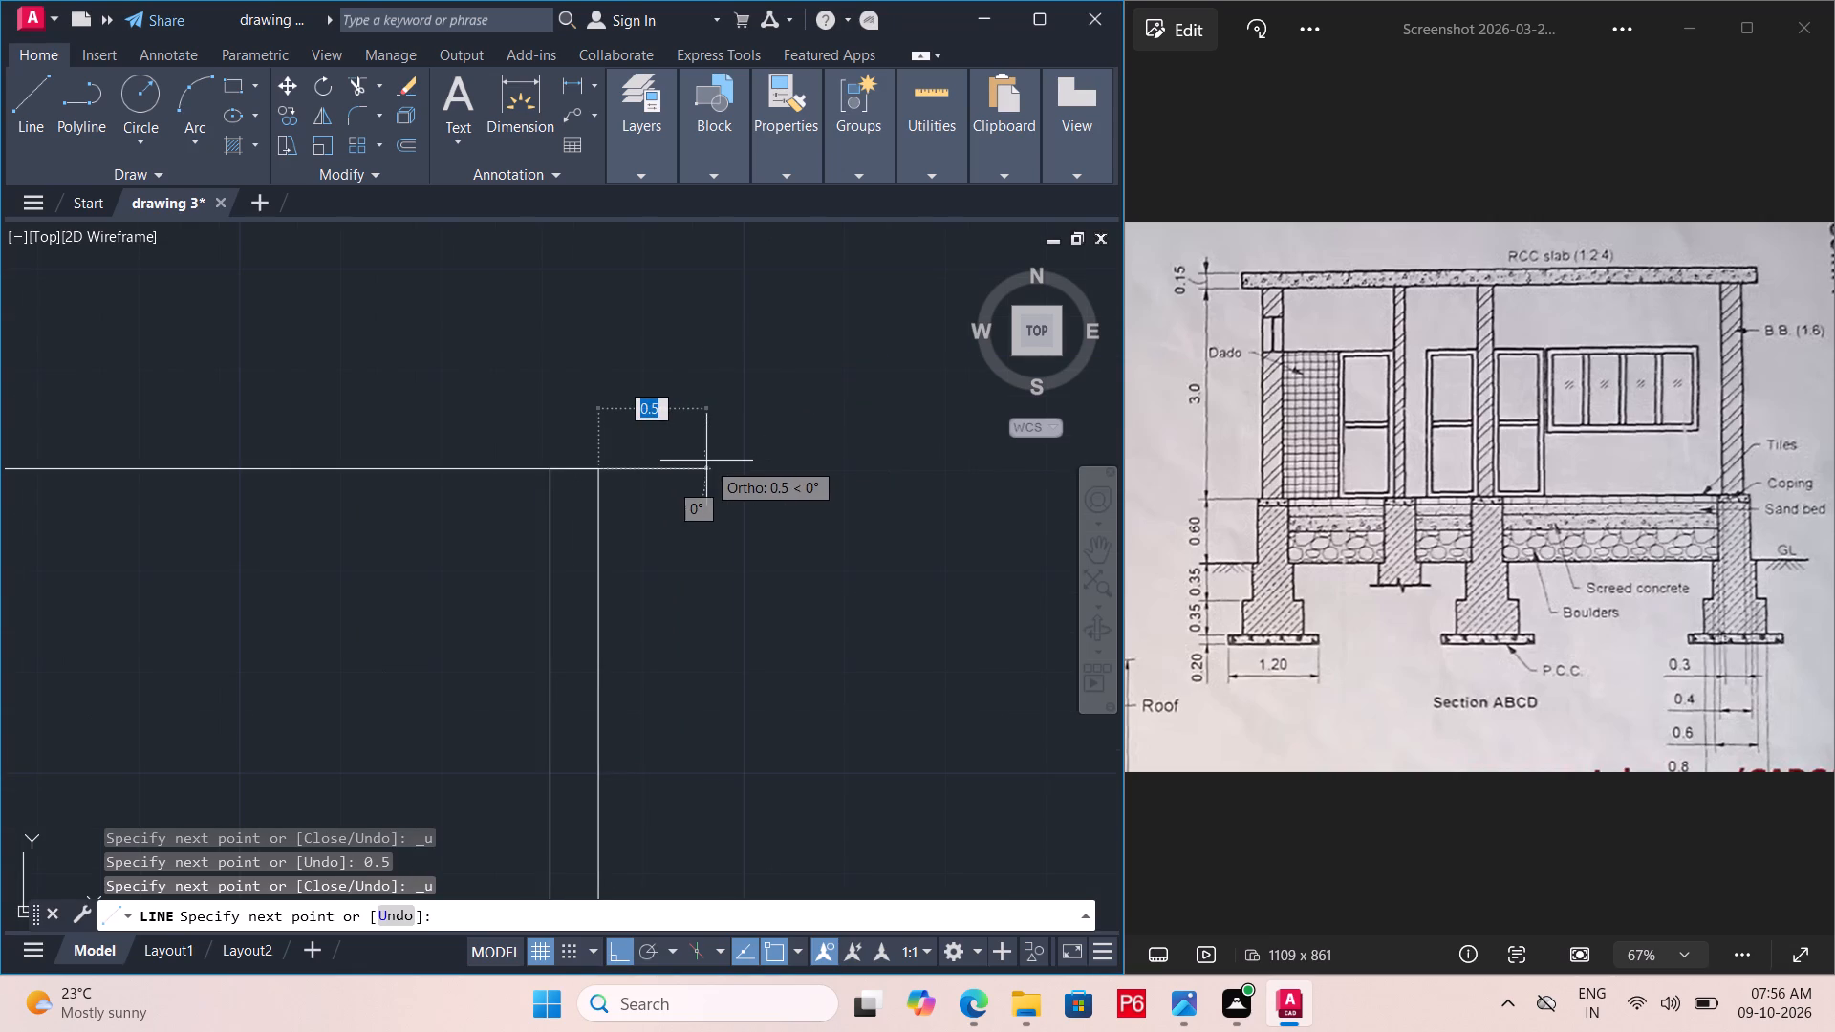
Extend the slab's bottom line 0.3 m beyond the last wall and draw its end edge 0.15 m upward.
type("0.3")
key("Return")
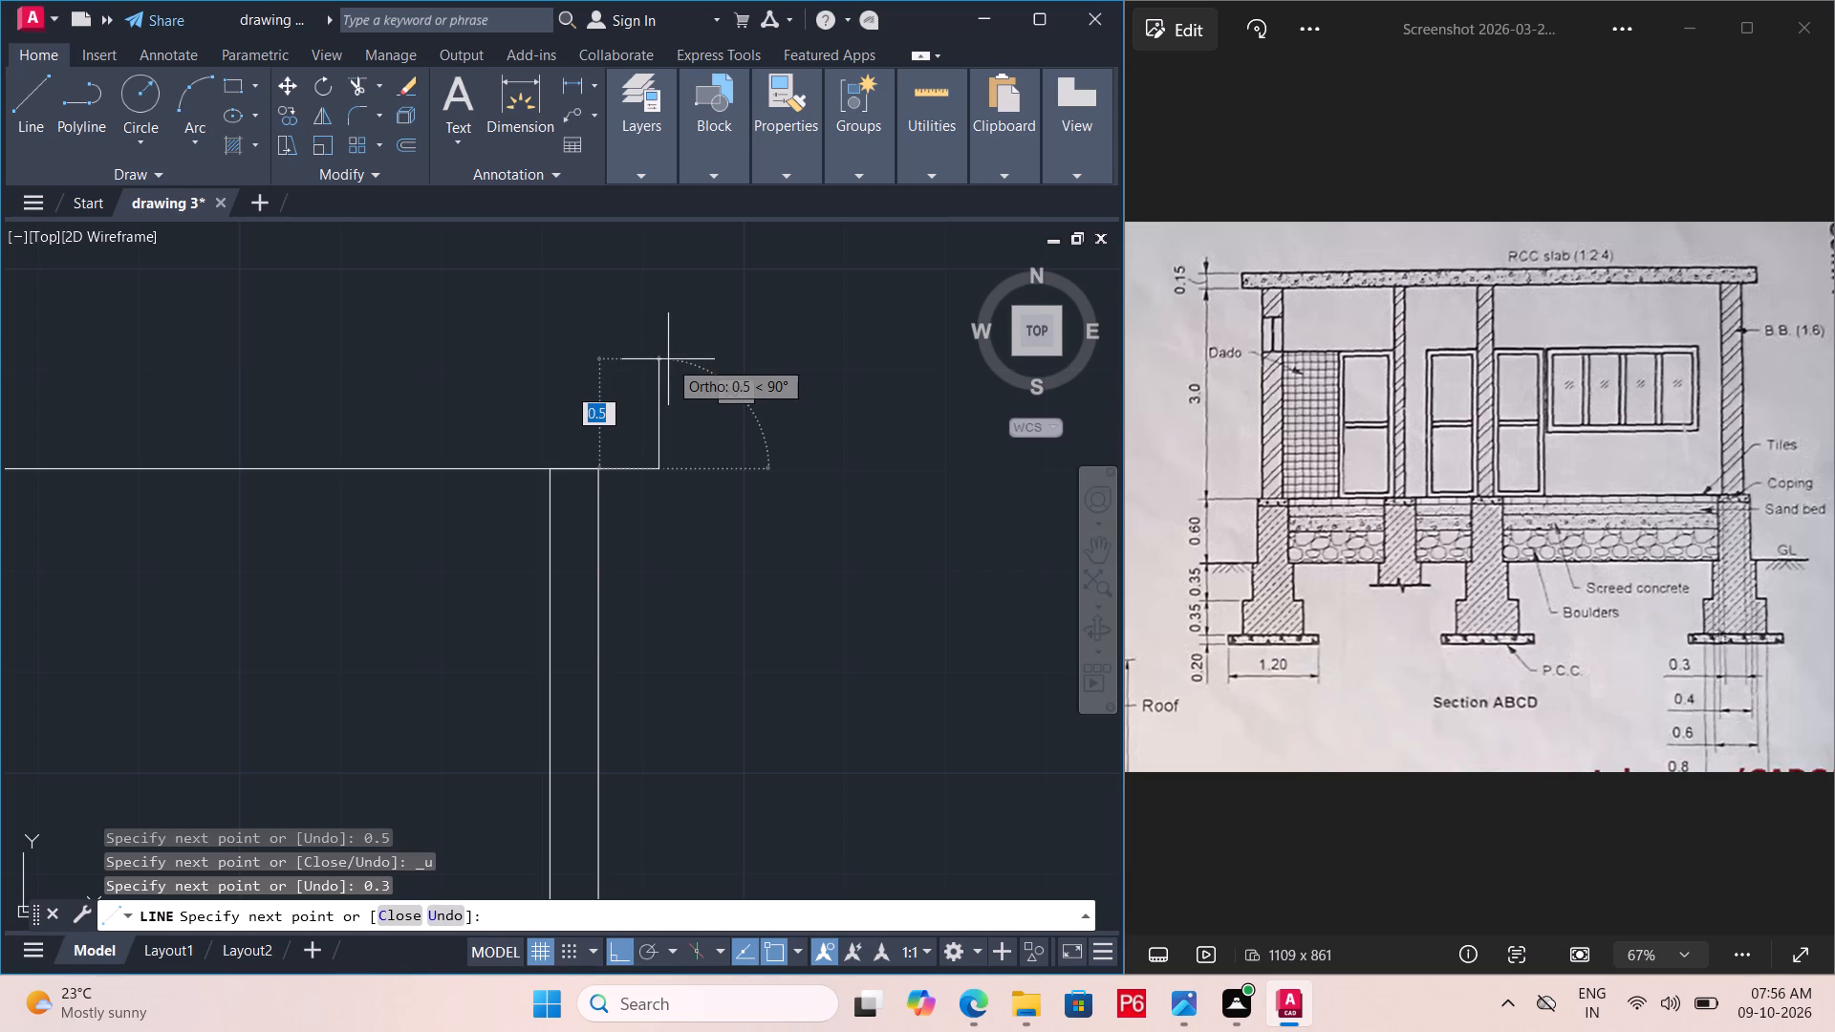
type("0.15")
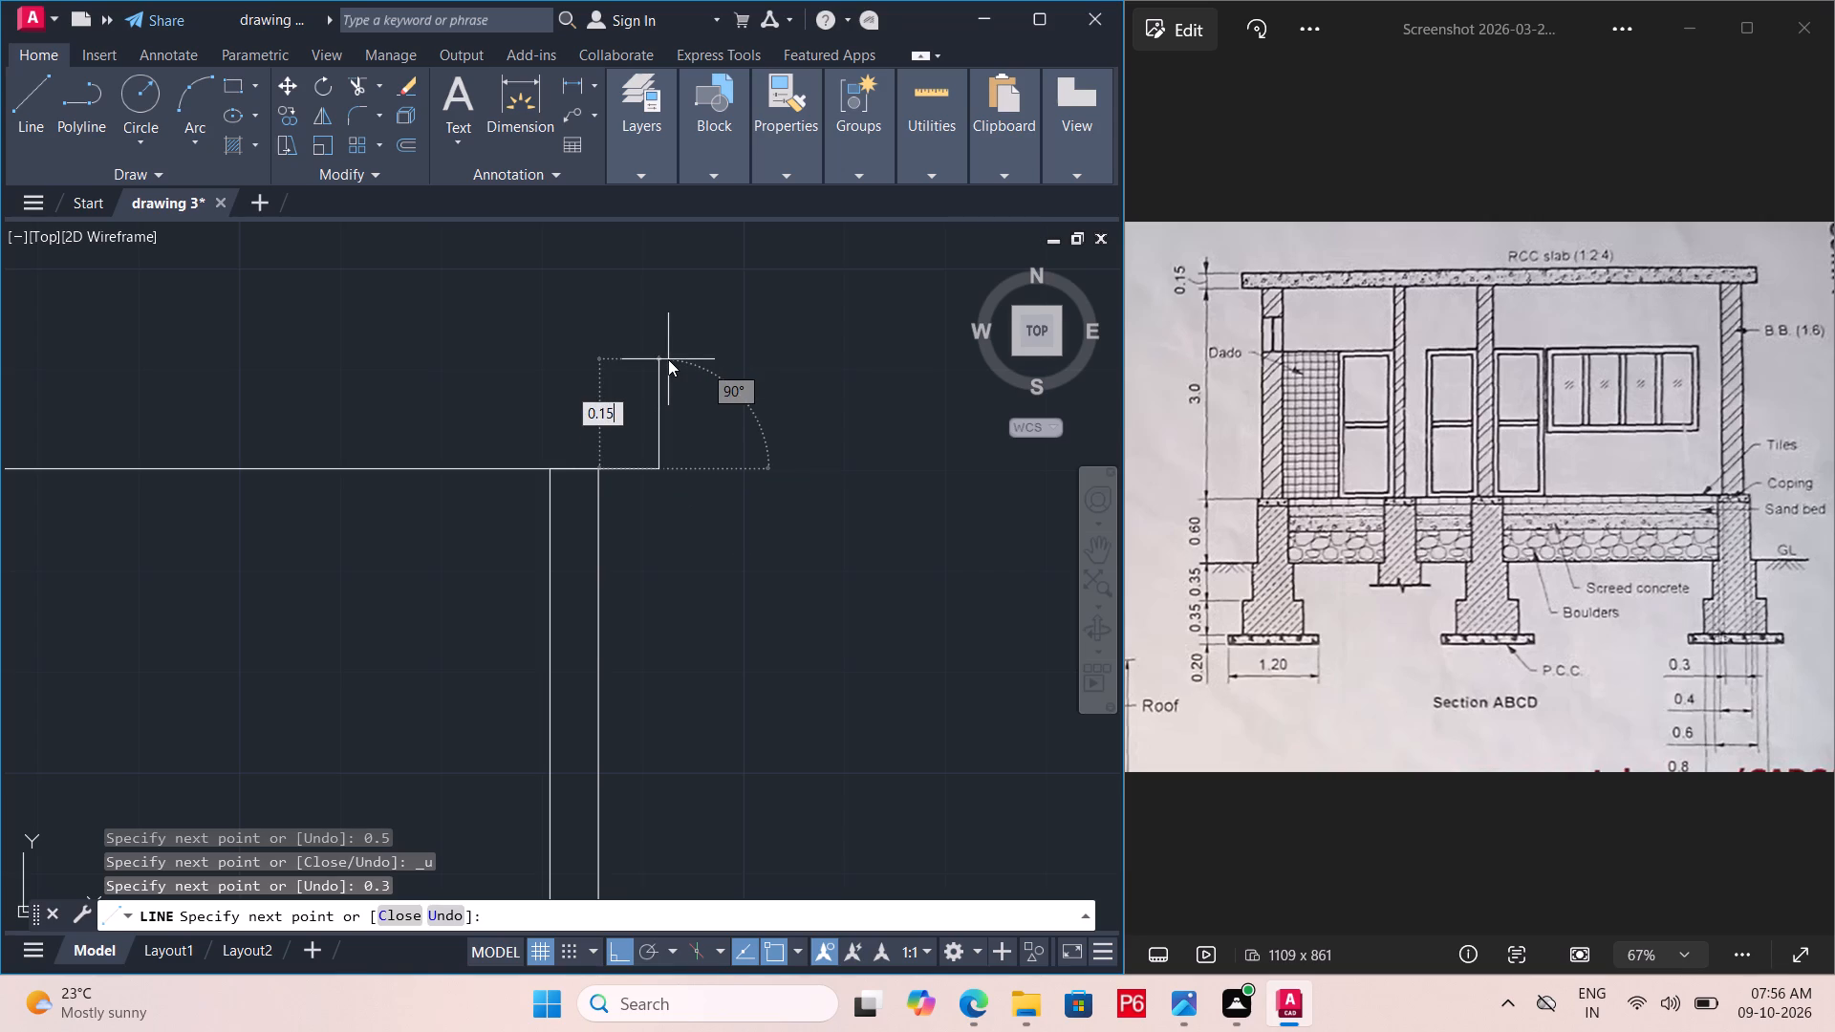
key("Return")
Draw the slab's top line horizontally back past the first wall's outer face, about 8.2 m long, and end the line.
scroll(399, 382, "down", 4)
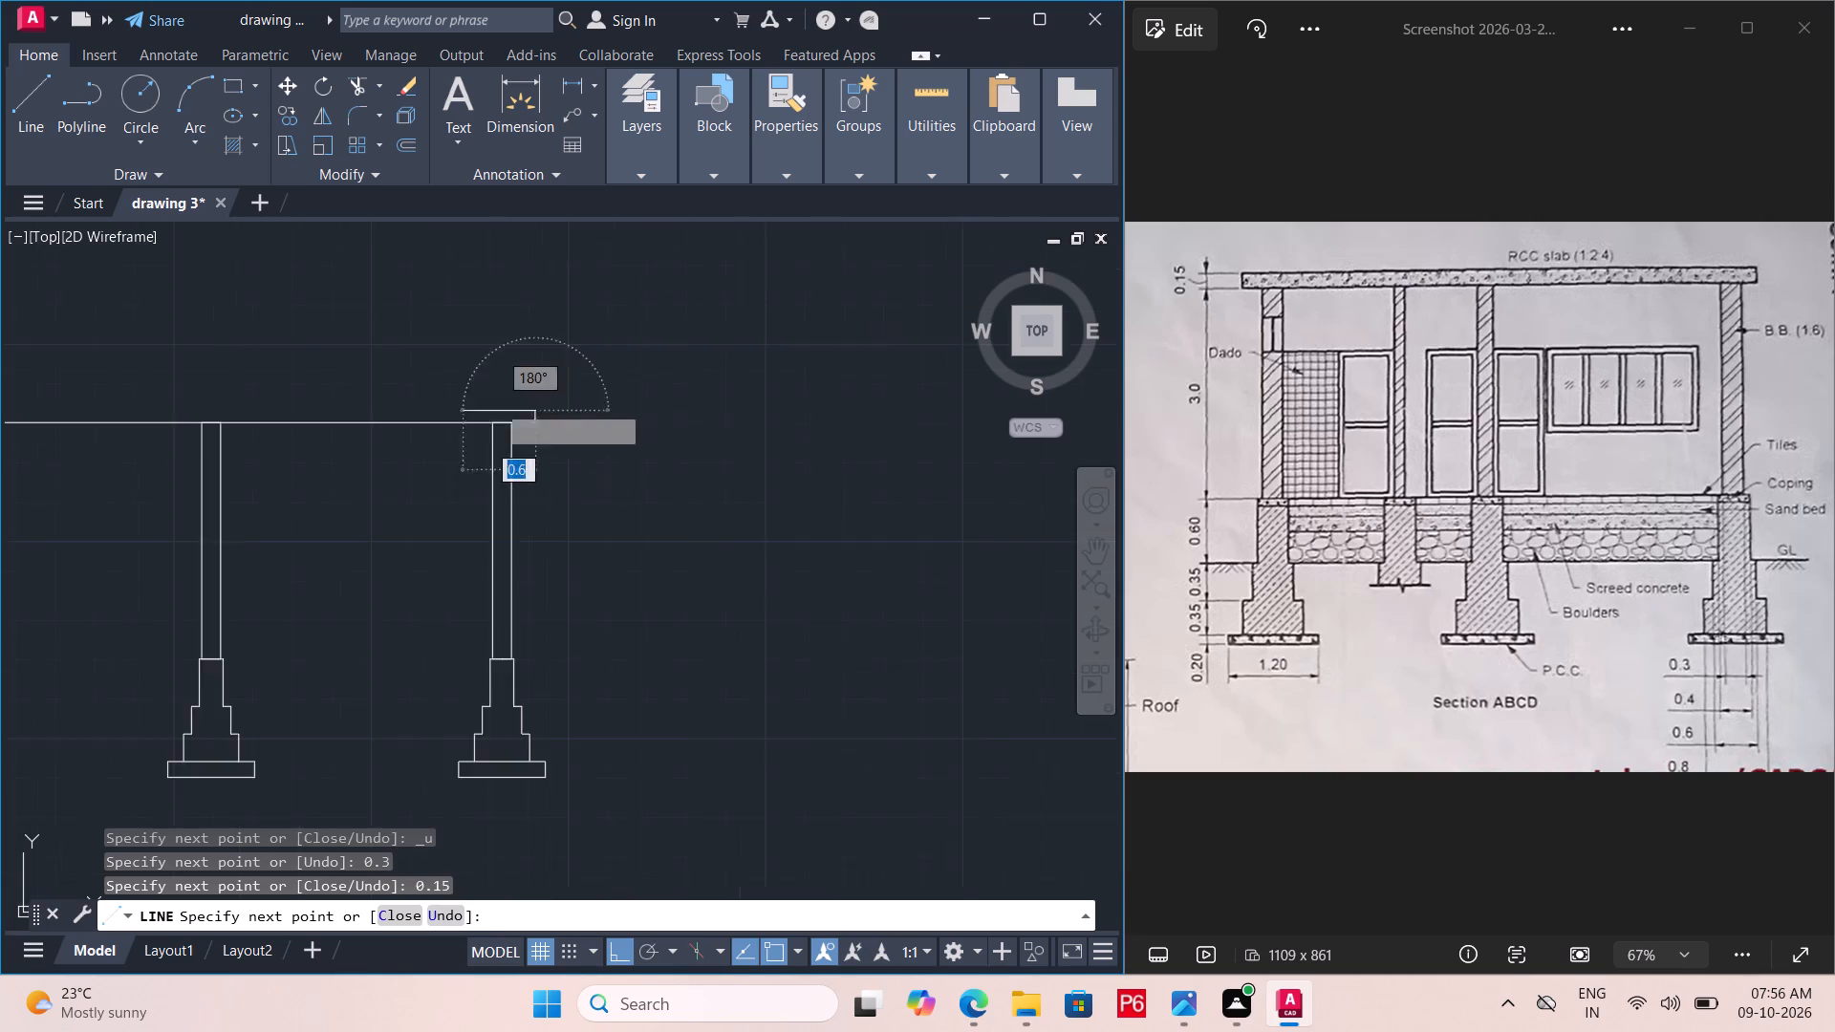
middle_click_drag(510, 416, 1117, 561)
scroll(1117, 561, "up", 1)
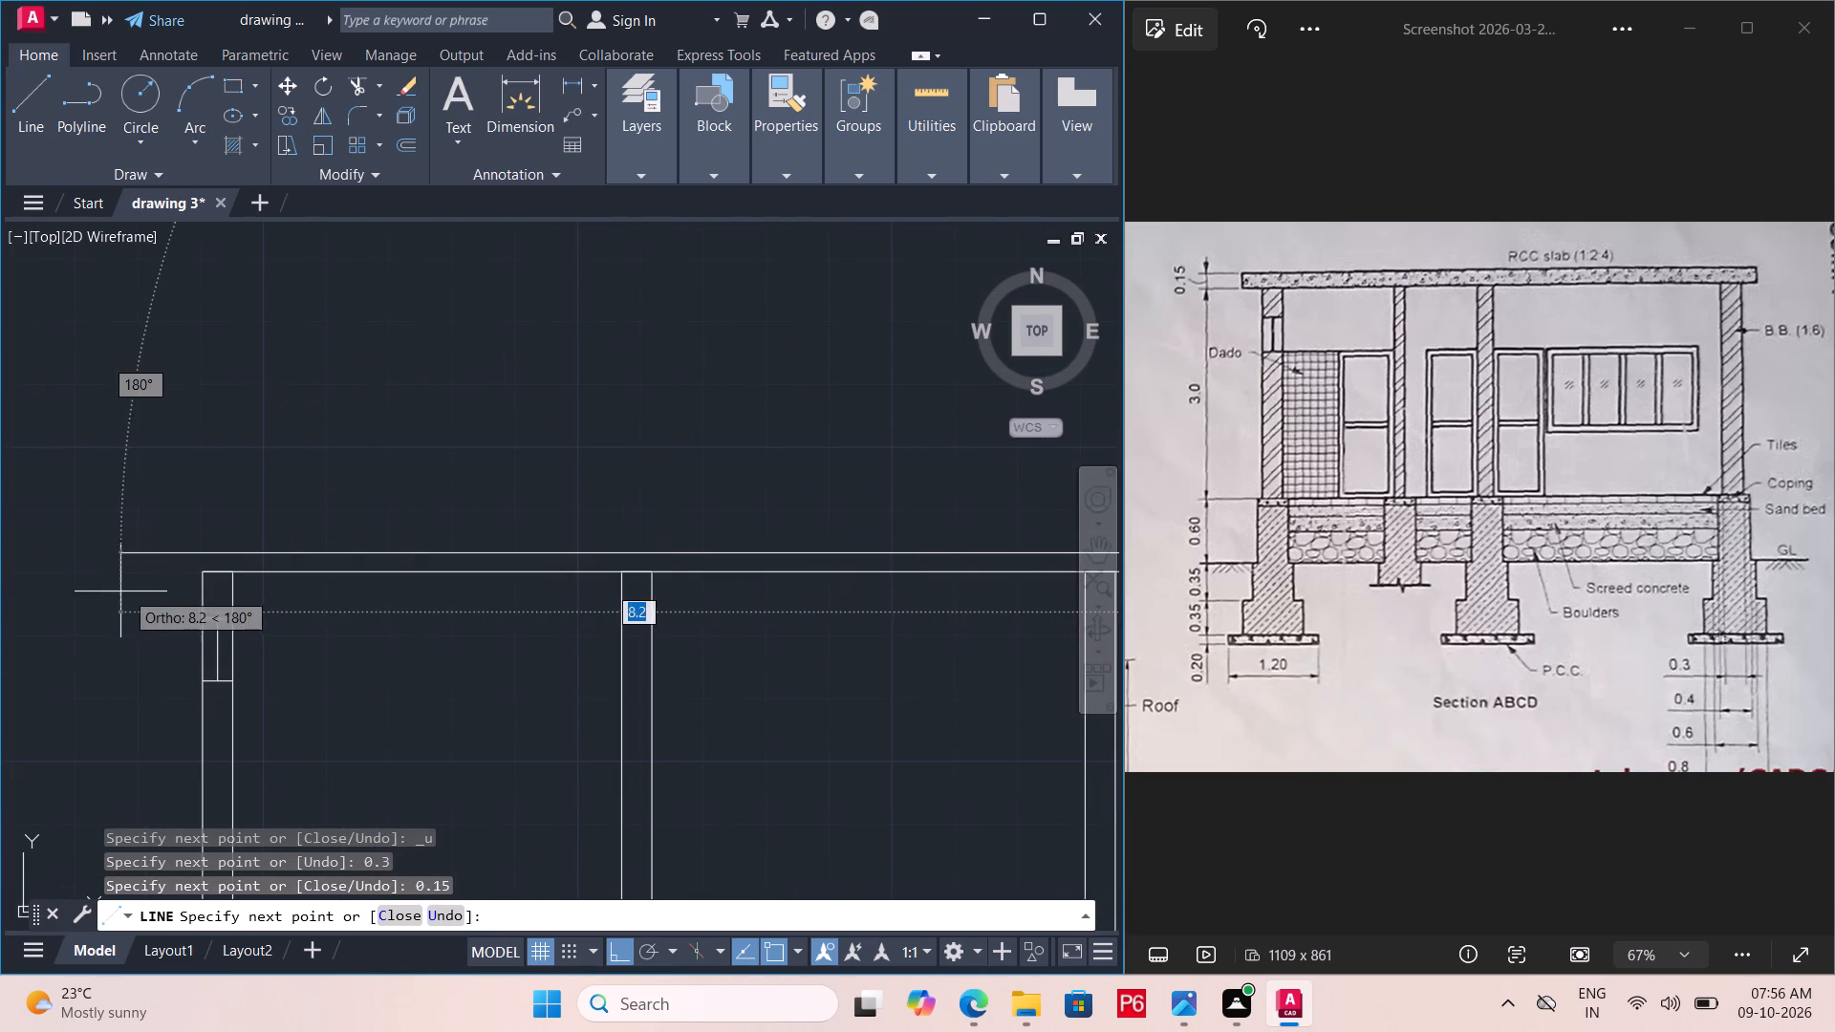
scroll(114, 465, "down", 1)
middle_click_drag(114, 465, 163, 436)
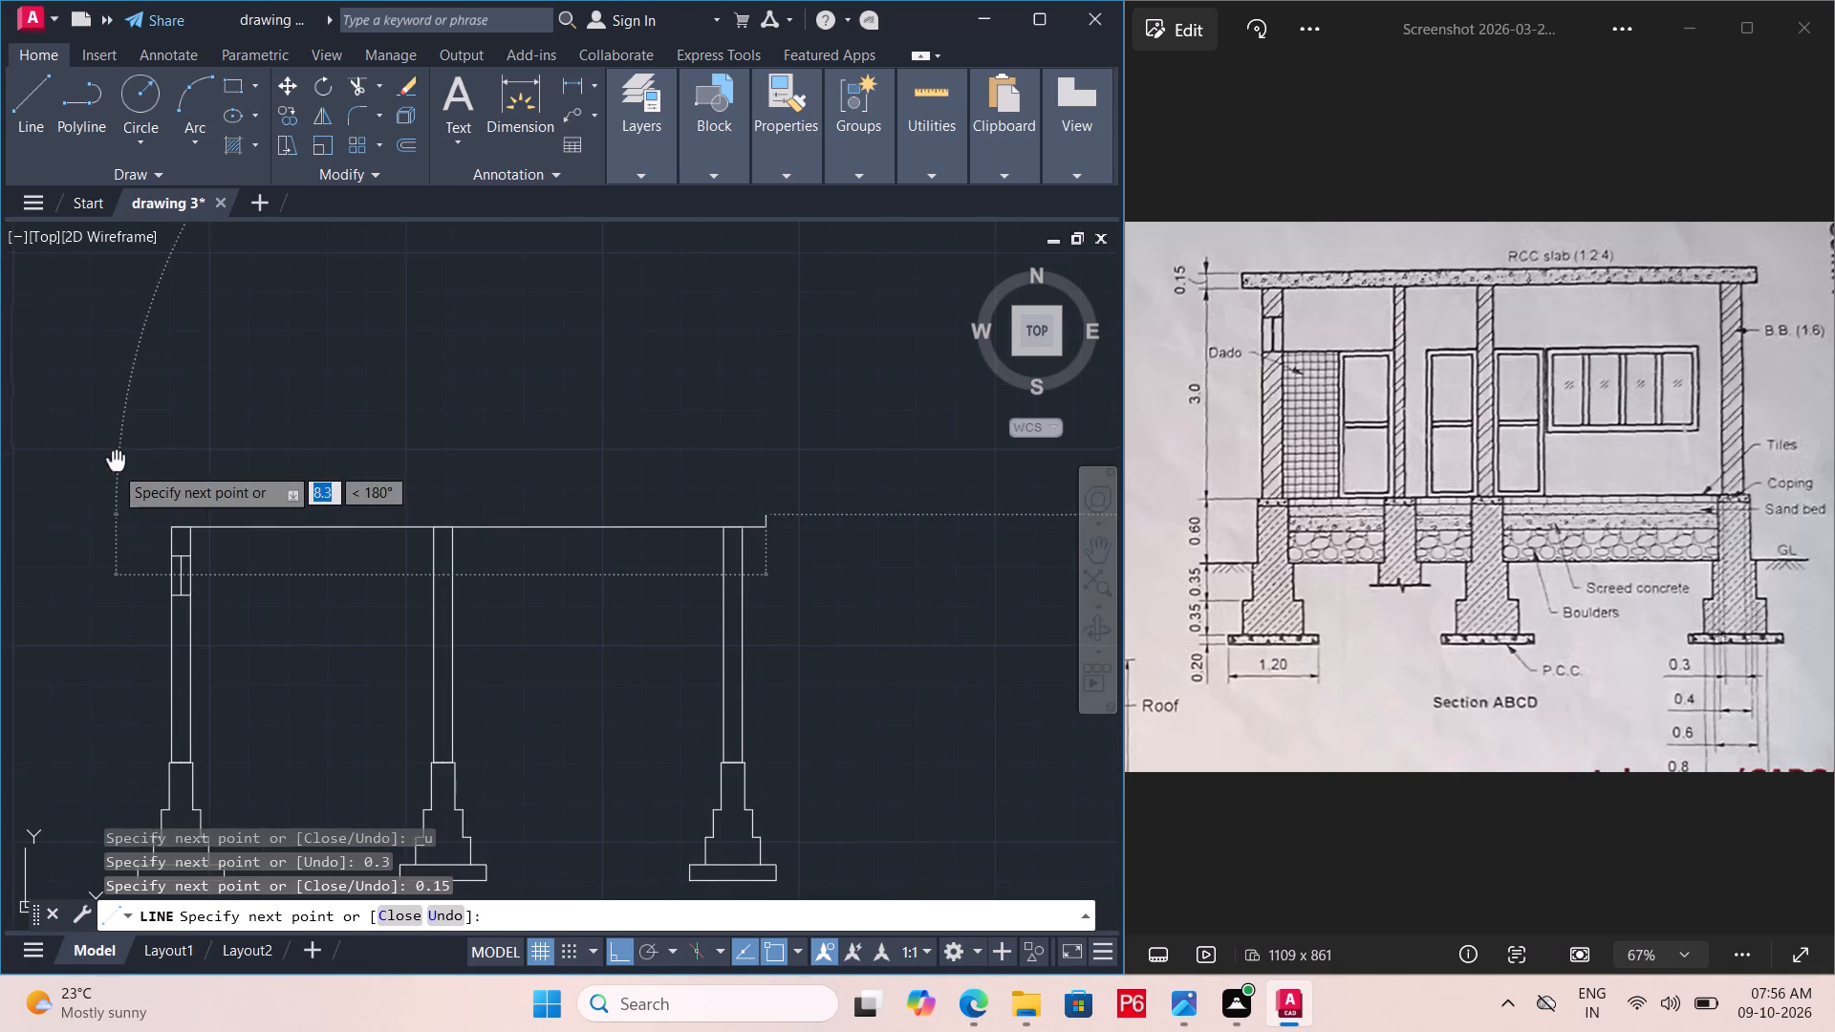
middle_click_drag(163, 436, 254, 401)
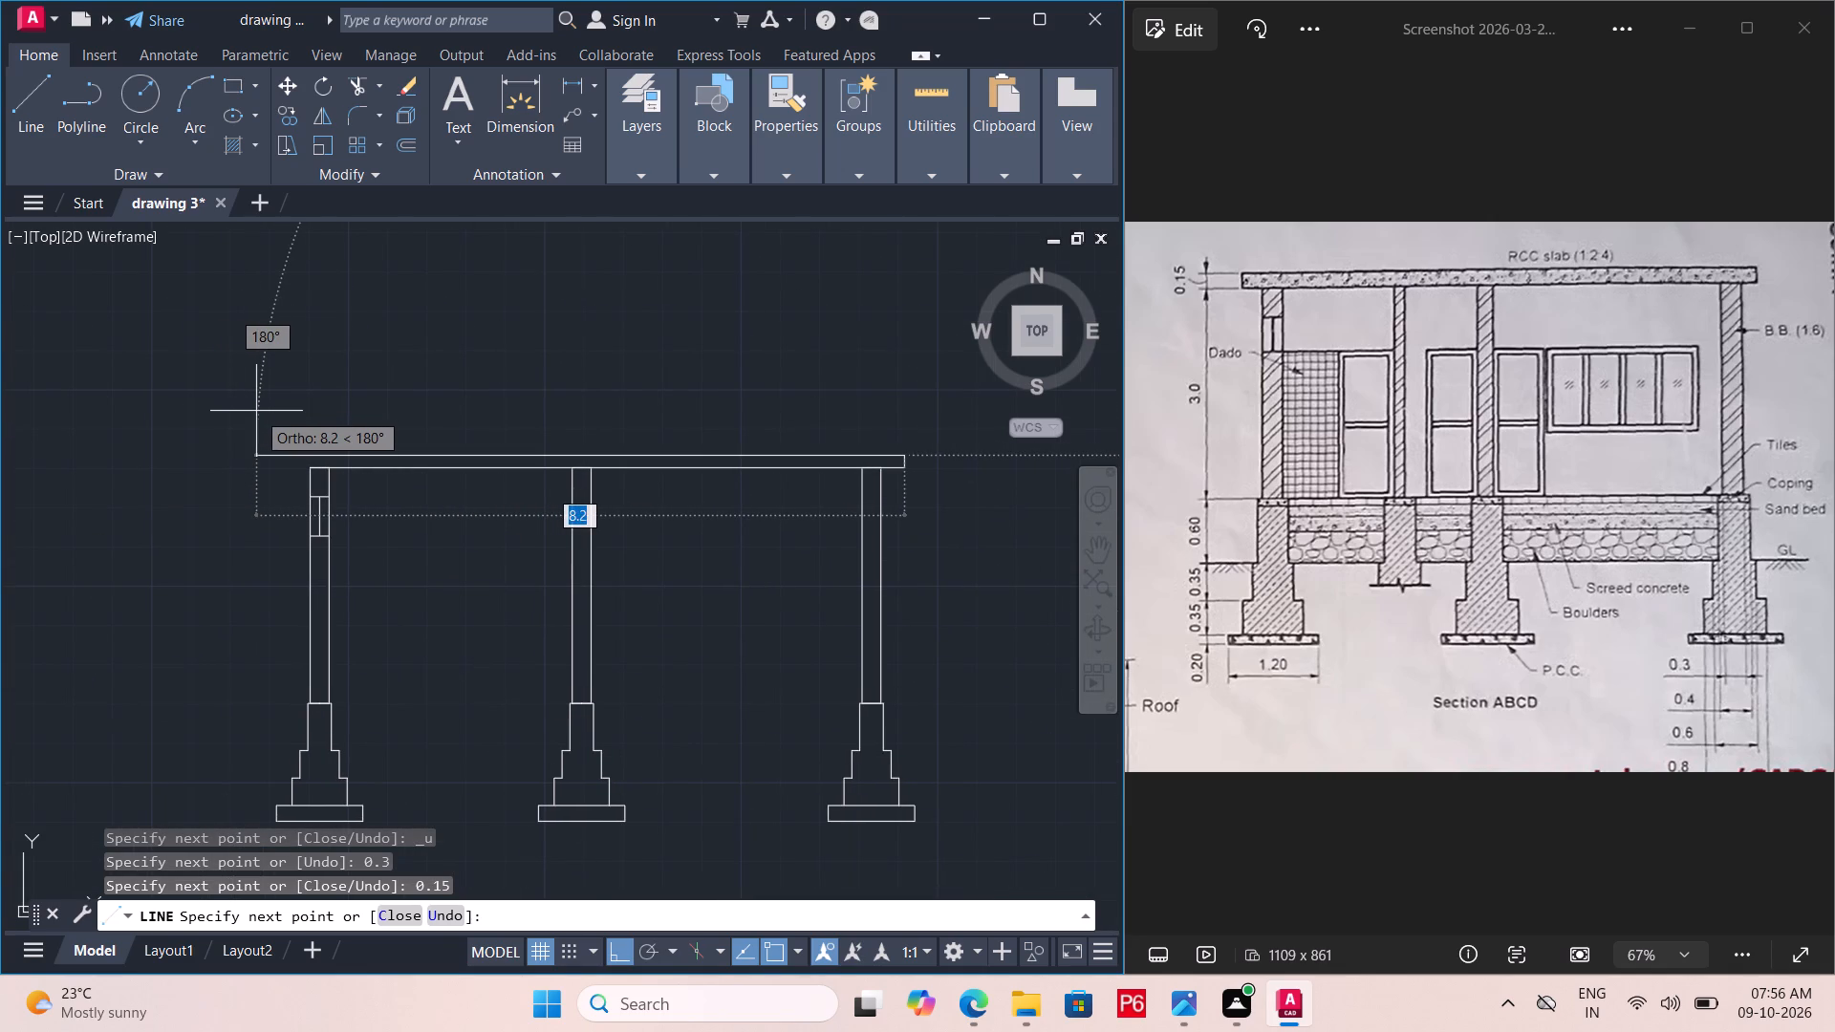
double_click(256, 411)
key("Escape")
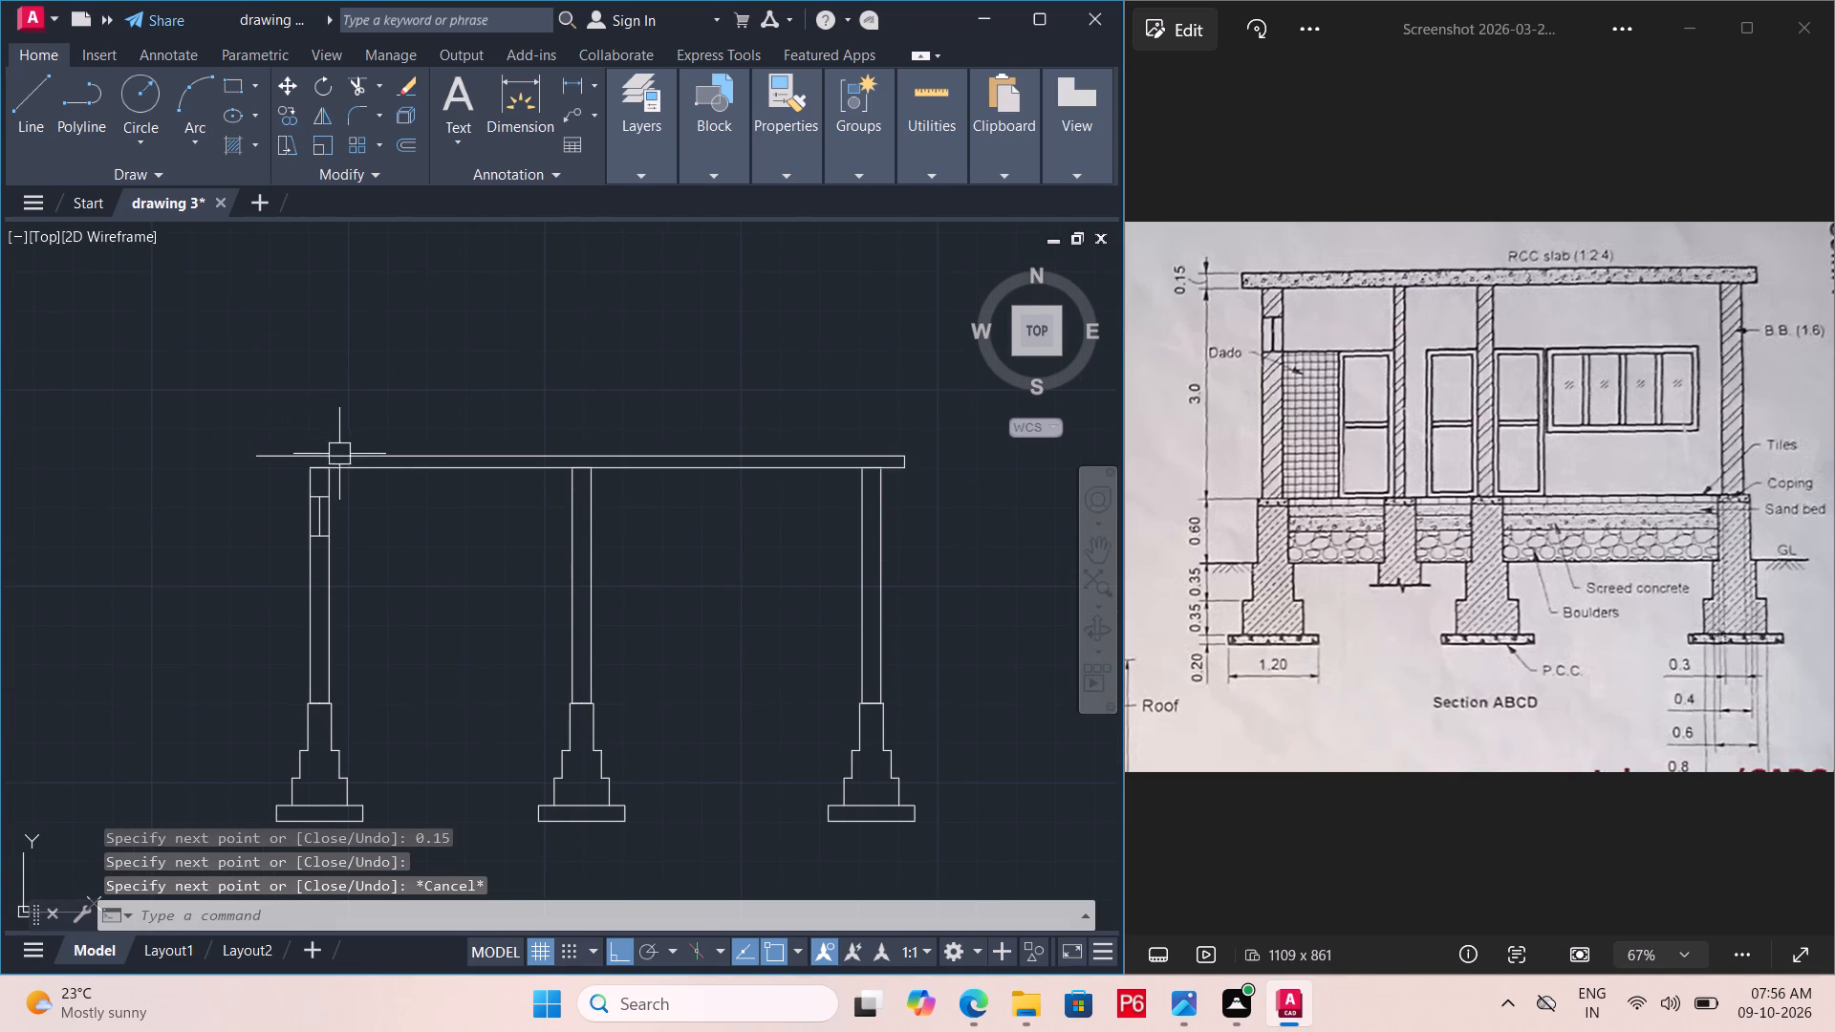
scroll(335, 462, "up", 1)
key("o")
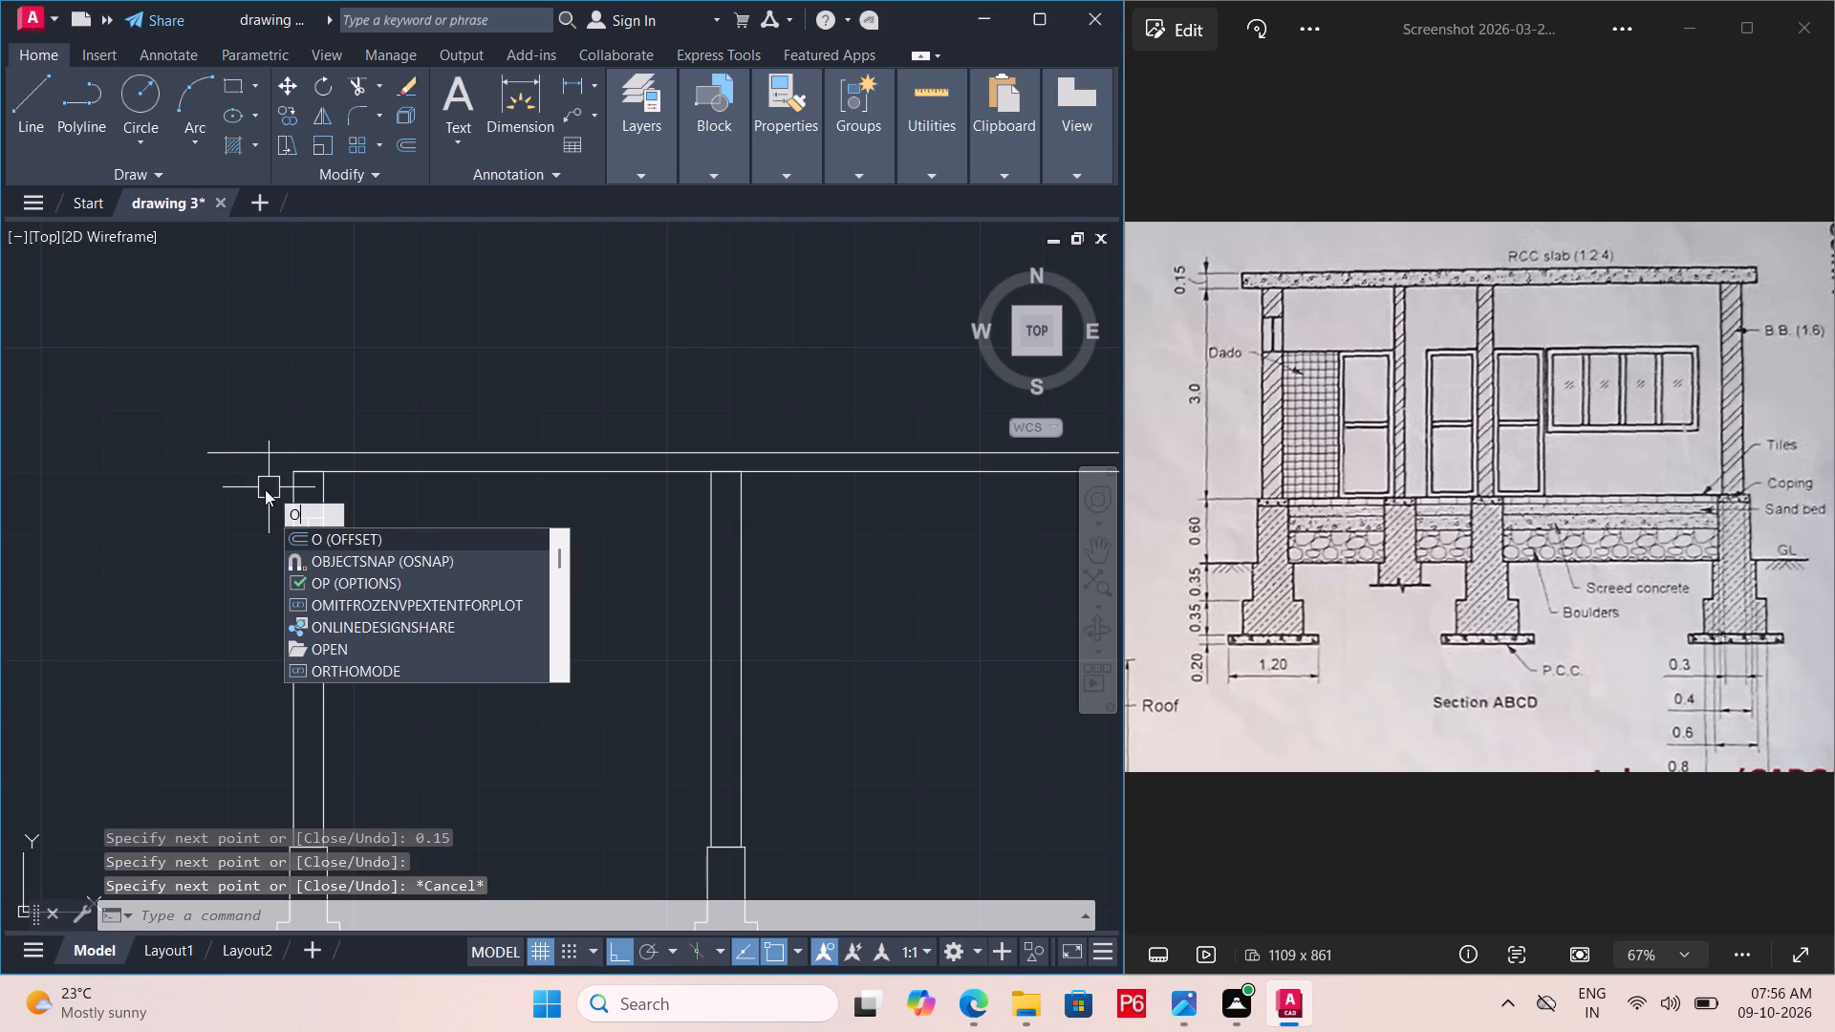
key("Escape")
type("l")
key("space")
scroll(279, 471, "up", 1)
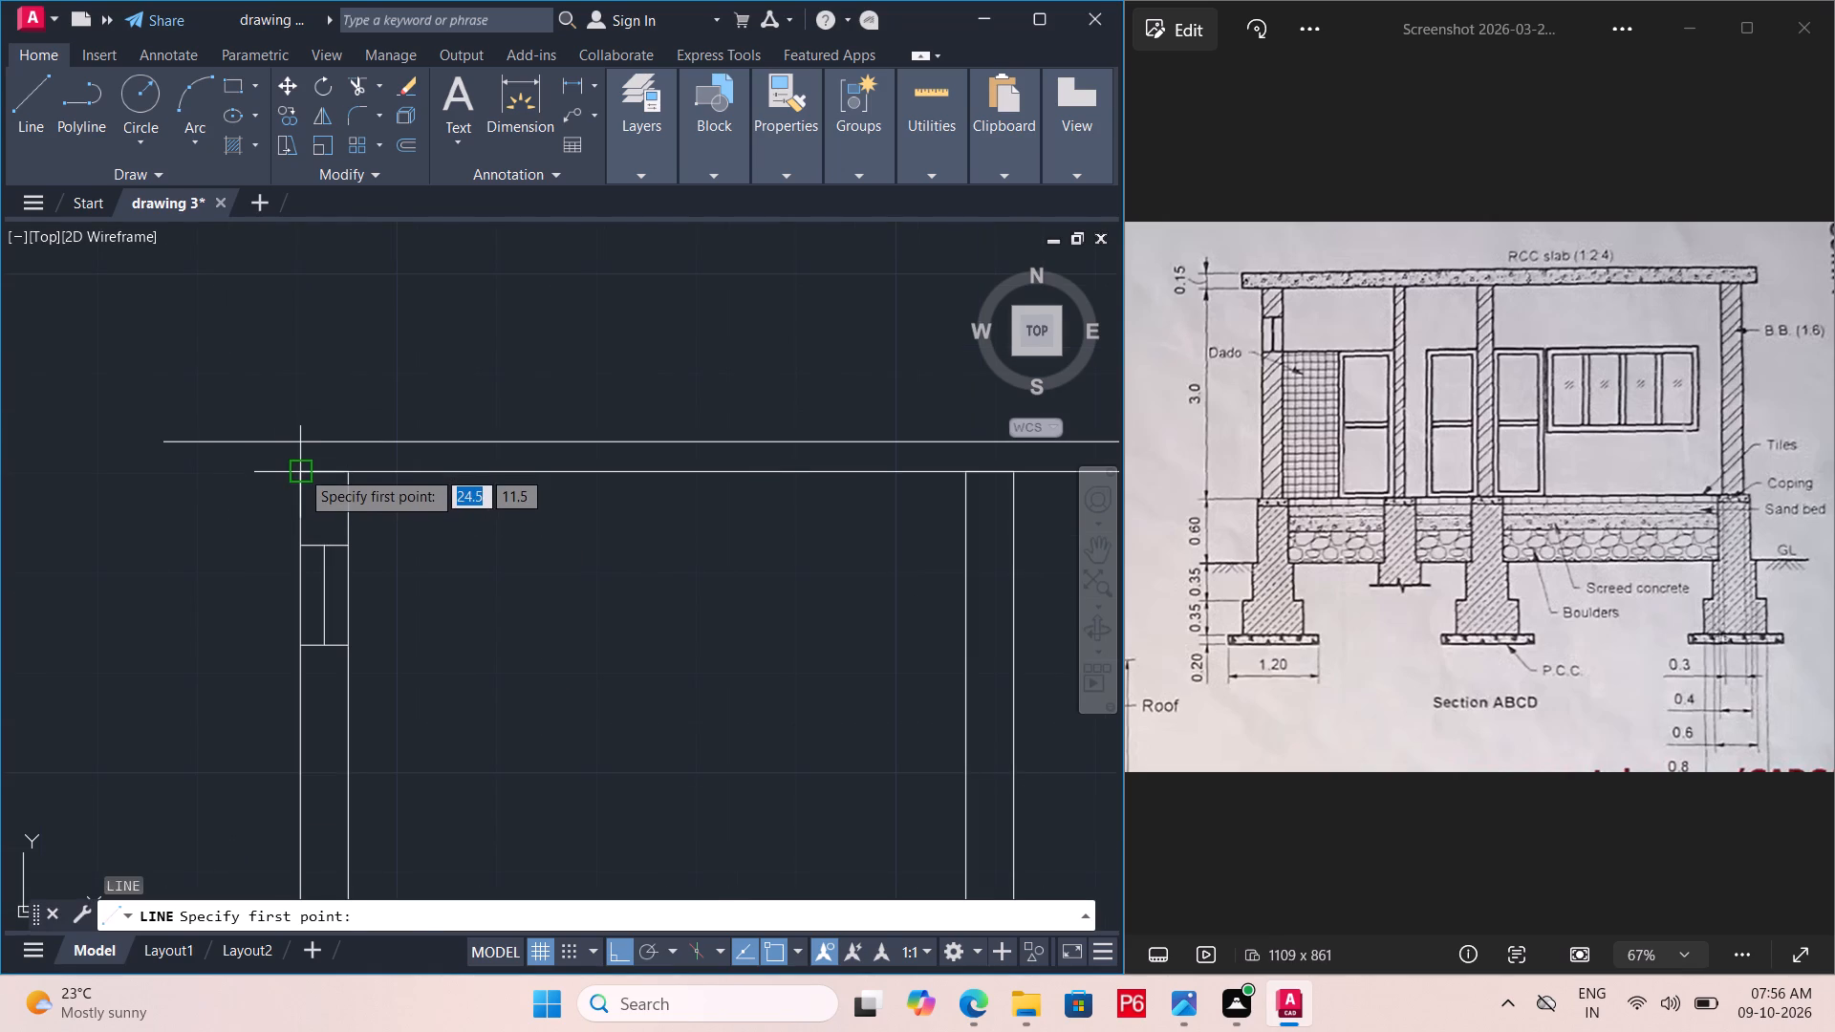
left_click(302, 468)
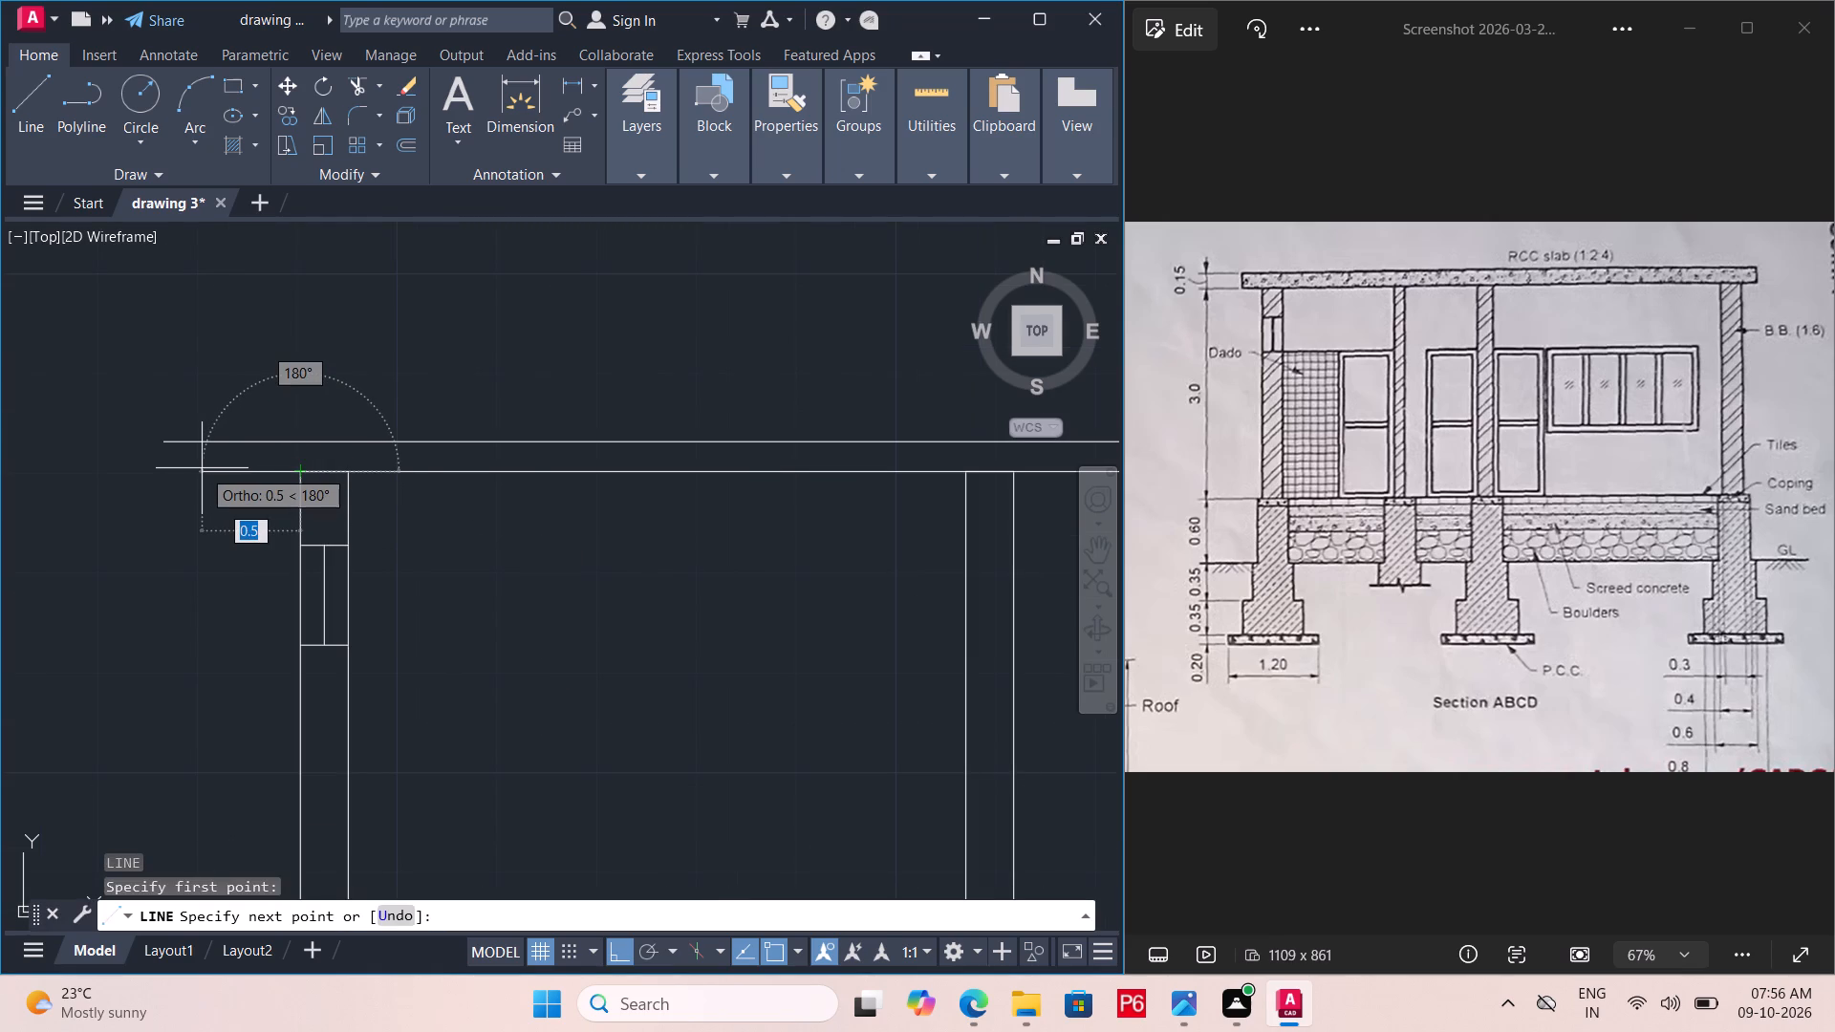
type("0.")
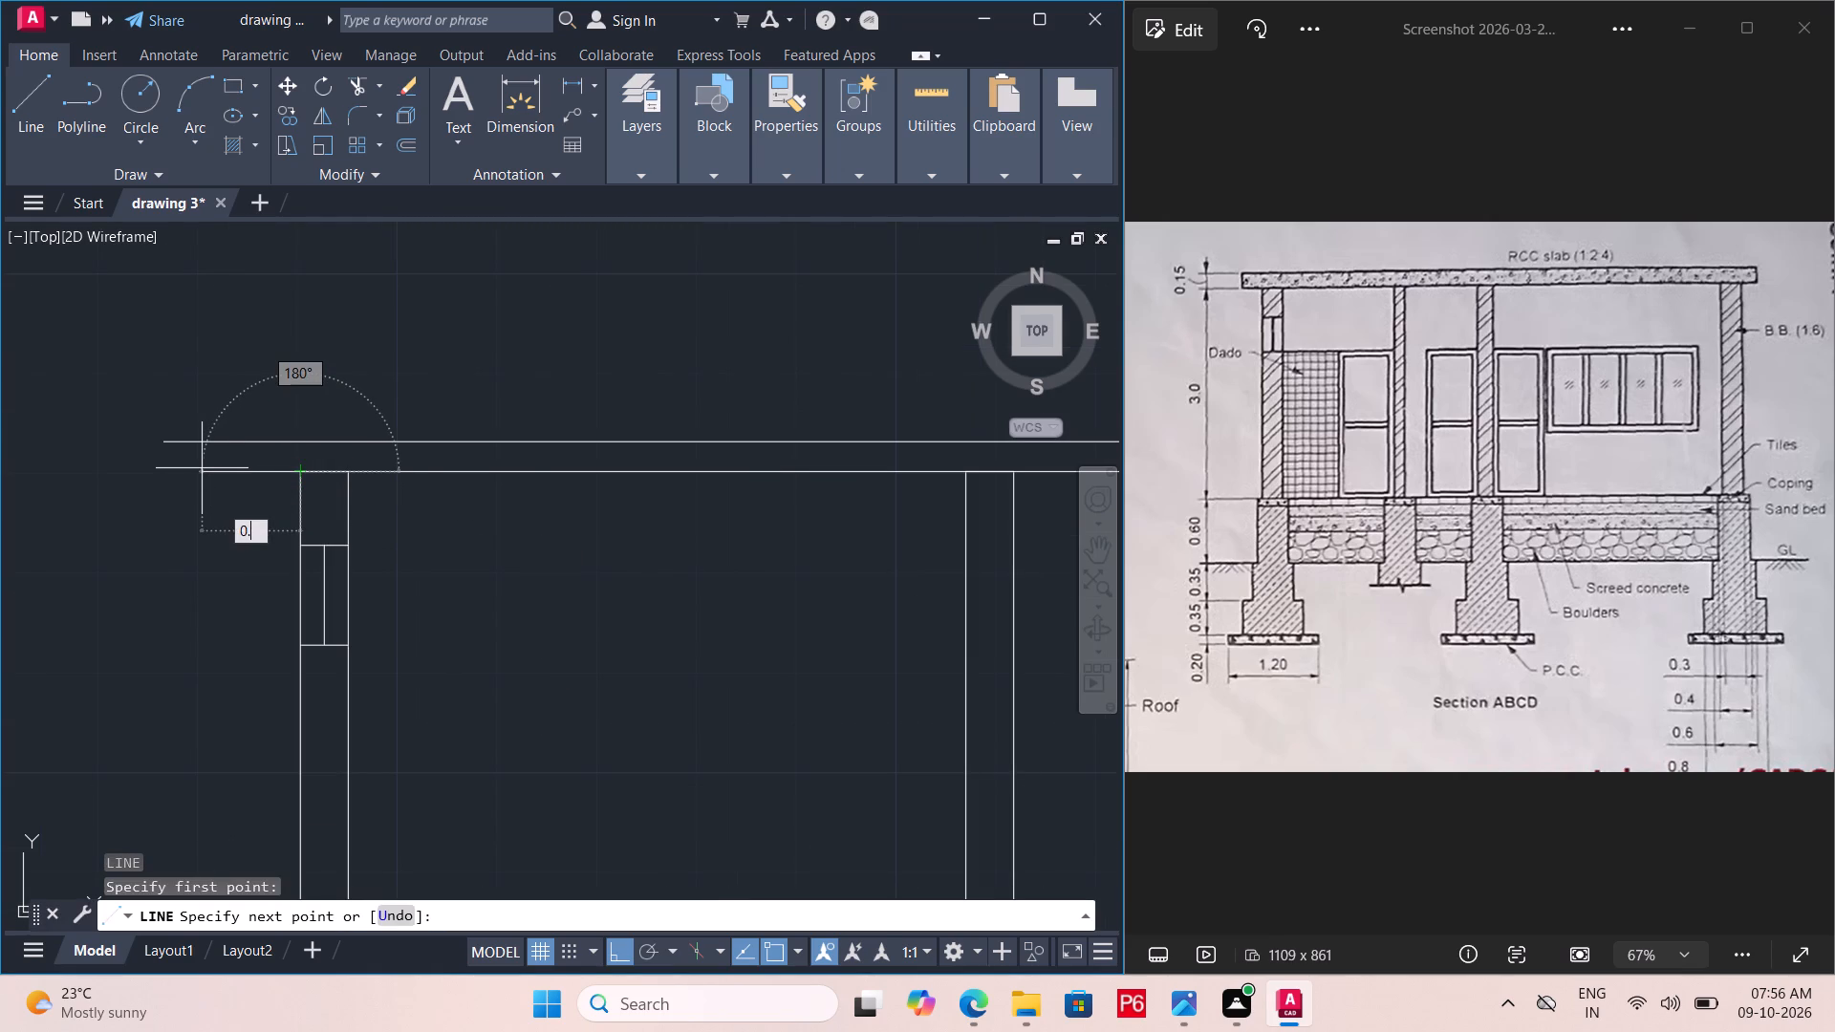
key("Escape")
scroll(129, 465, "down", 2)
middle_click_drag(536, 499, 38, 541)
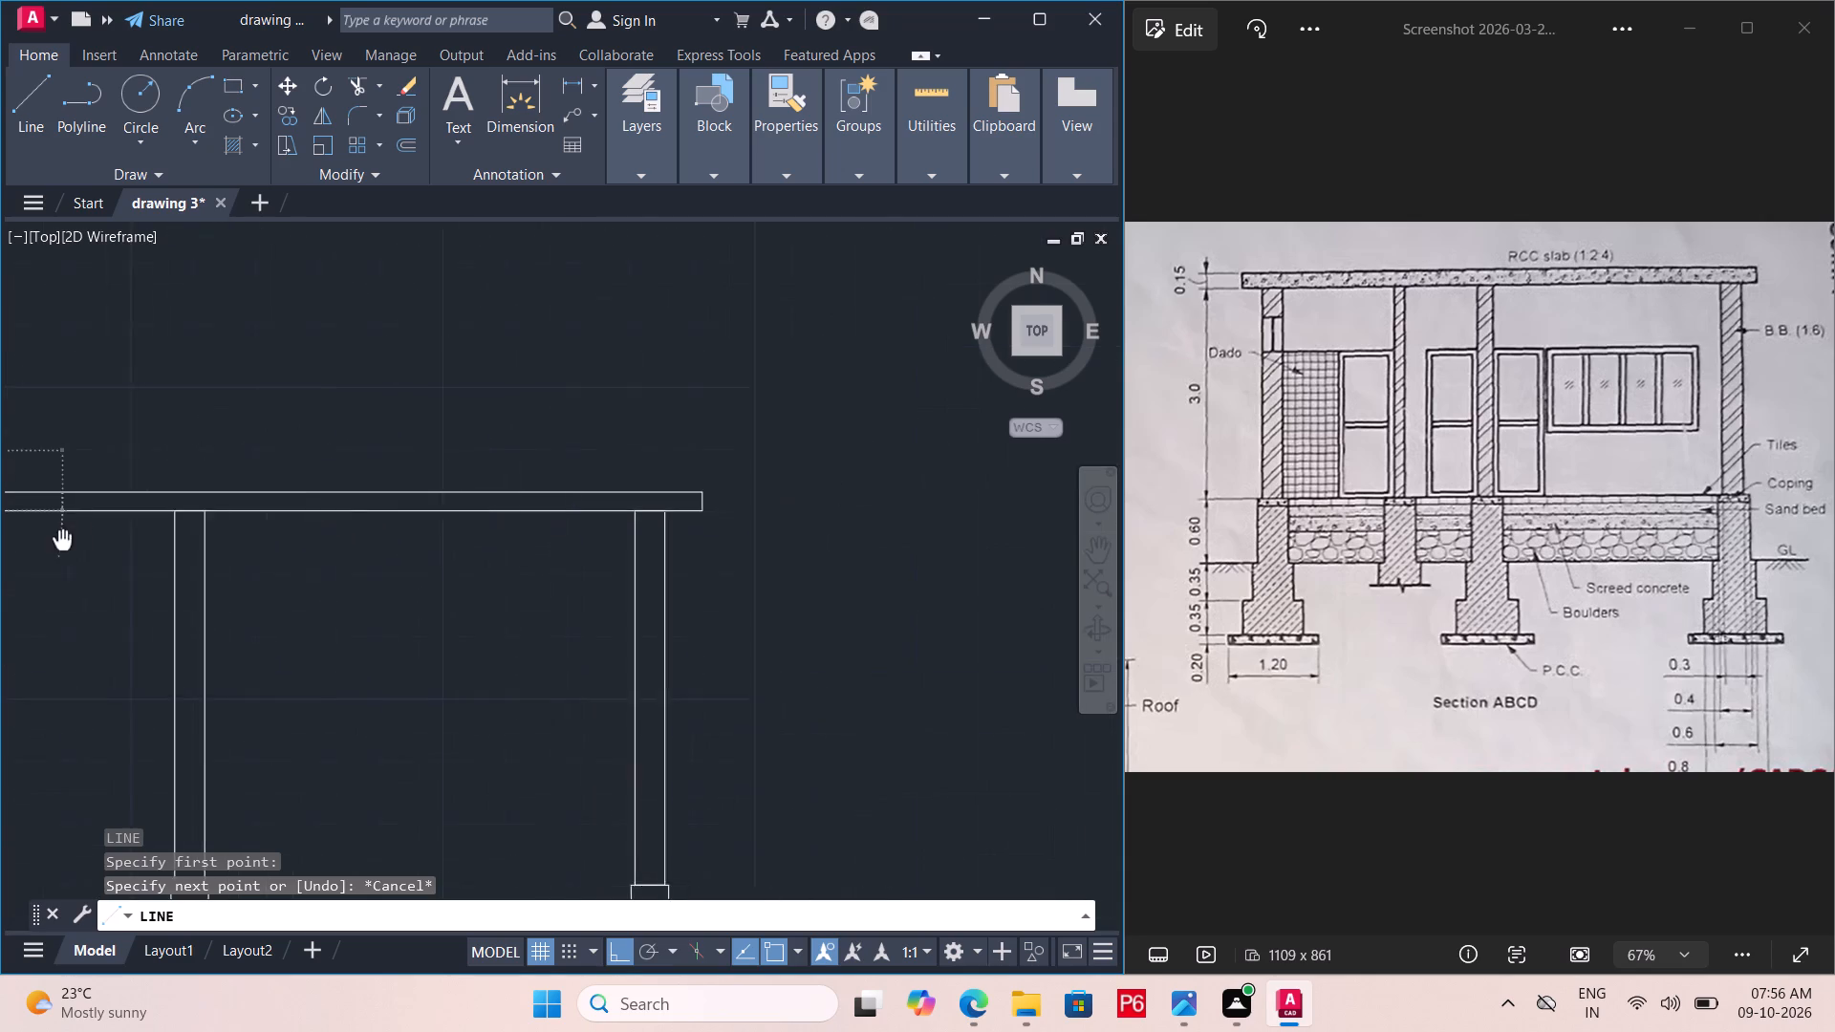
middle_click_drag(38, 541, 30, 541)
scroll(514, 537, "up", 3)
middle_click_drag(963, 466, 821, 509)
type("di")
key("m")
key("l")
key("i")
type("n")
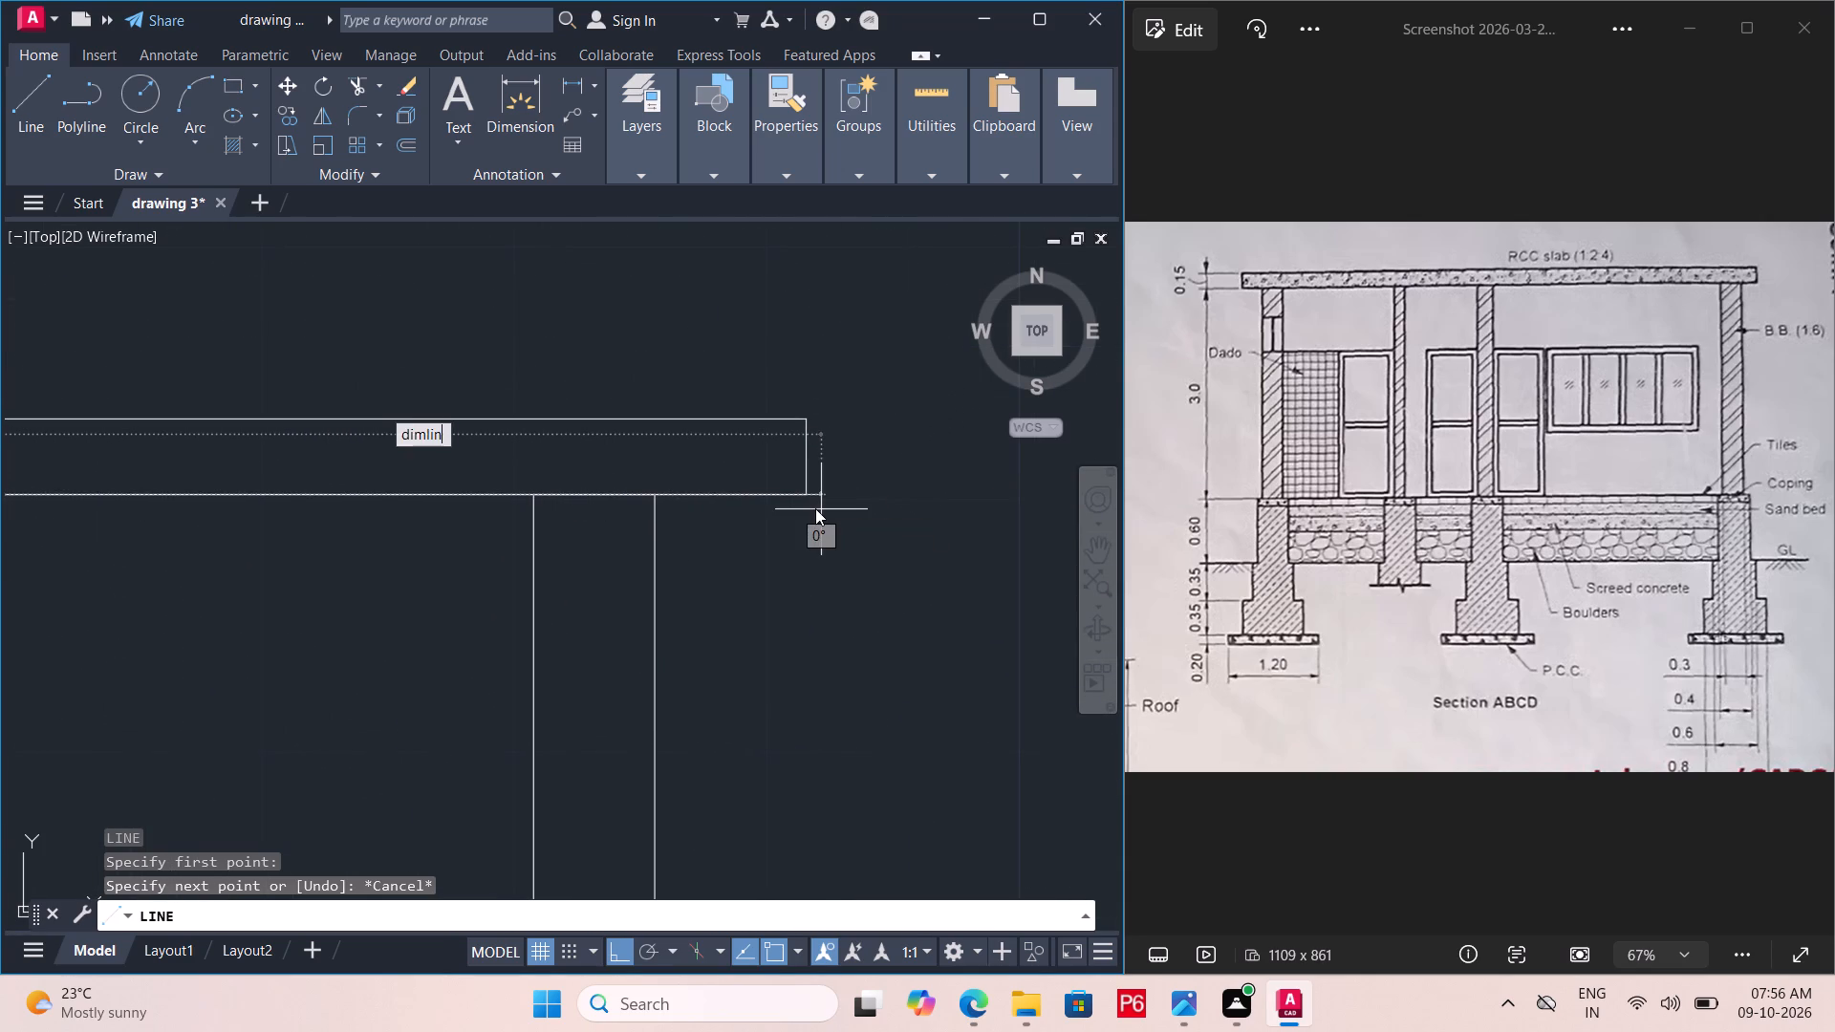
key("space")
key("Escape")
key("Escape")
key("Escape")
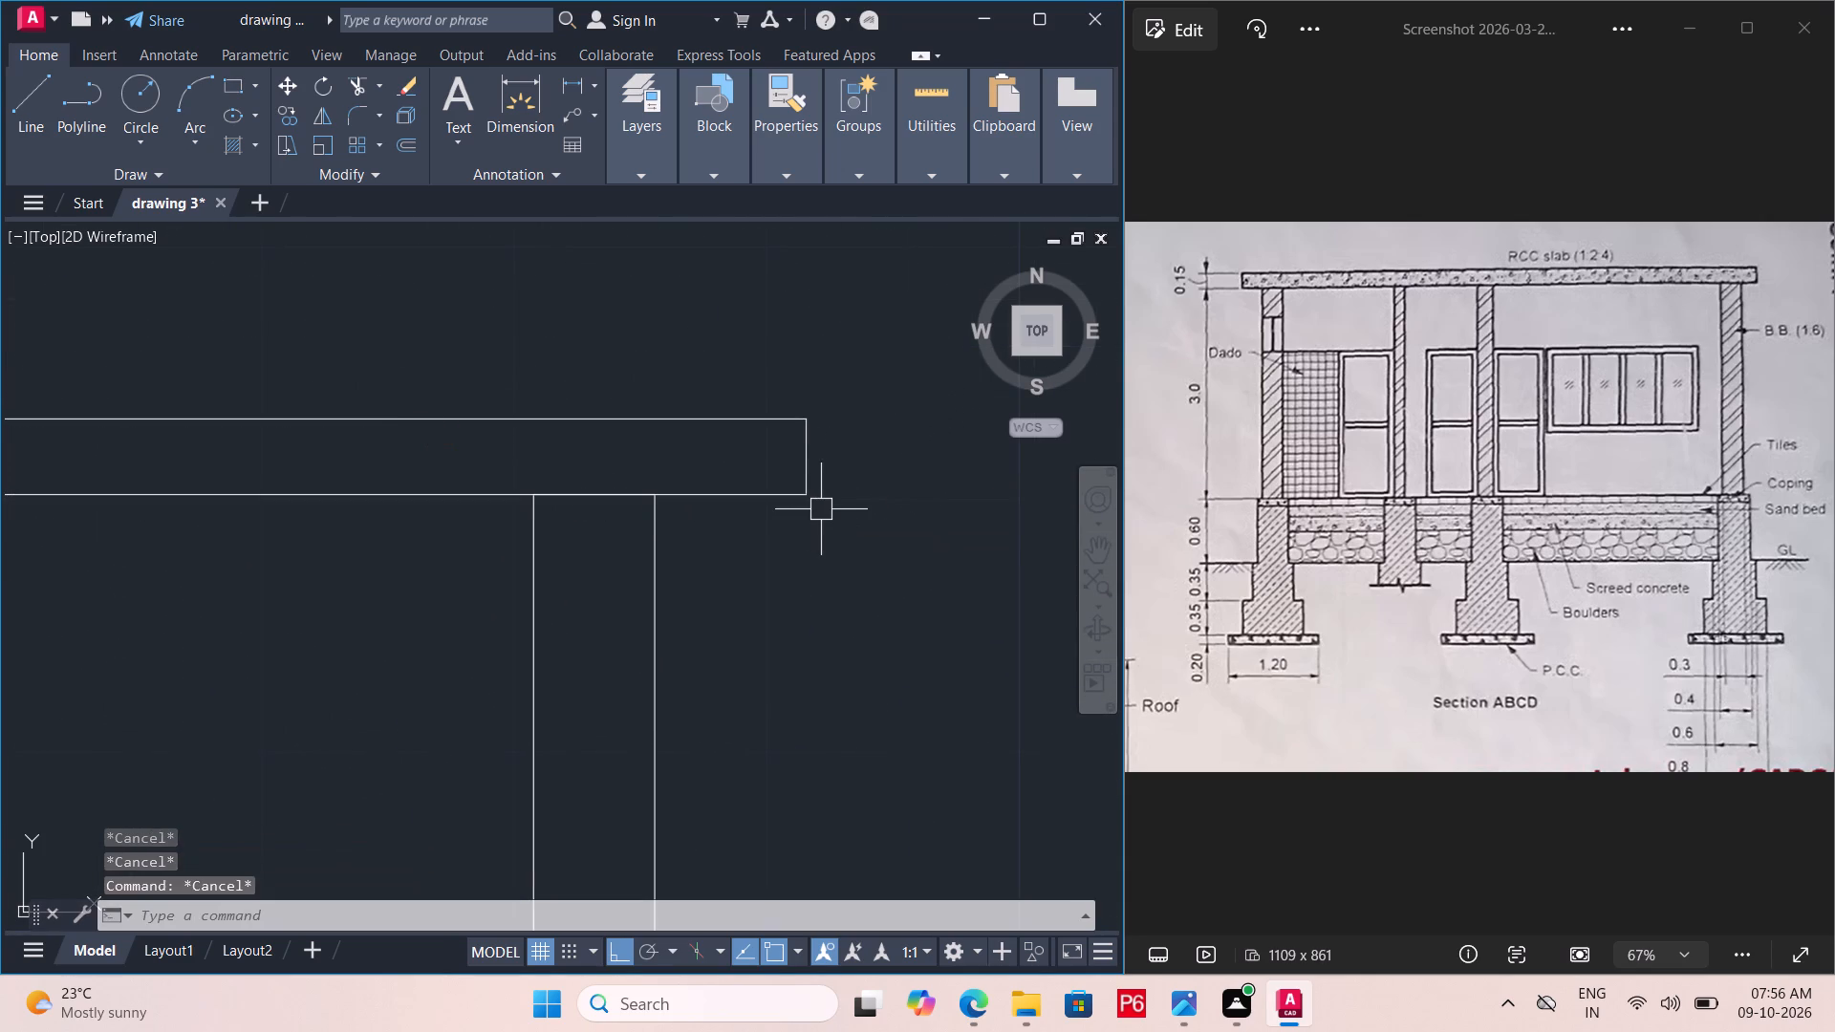
Measure the slab's overhang from the last wall's outer face to the slab's end edge.
key("d")
key("i")
key("m")
type("lin")
key("space")
left_click(652, 495)
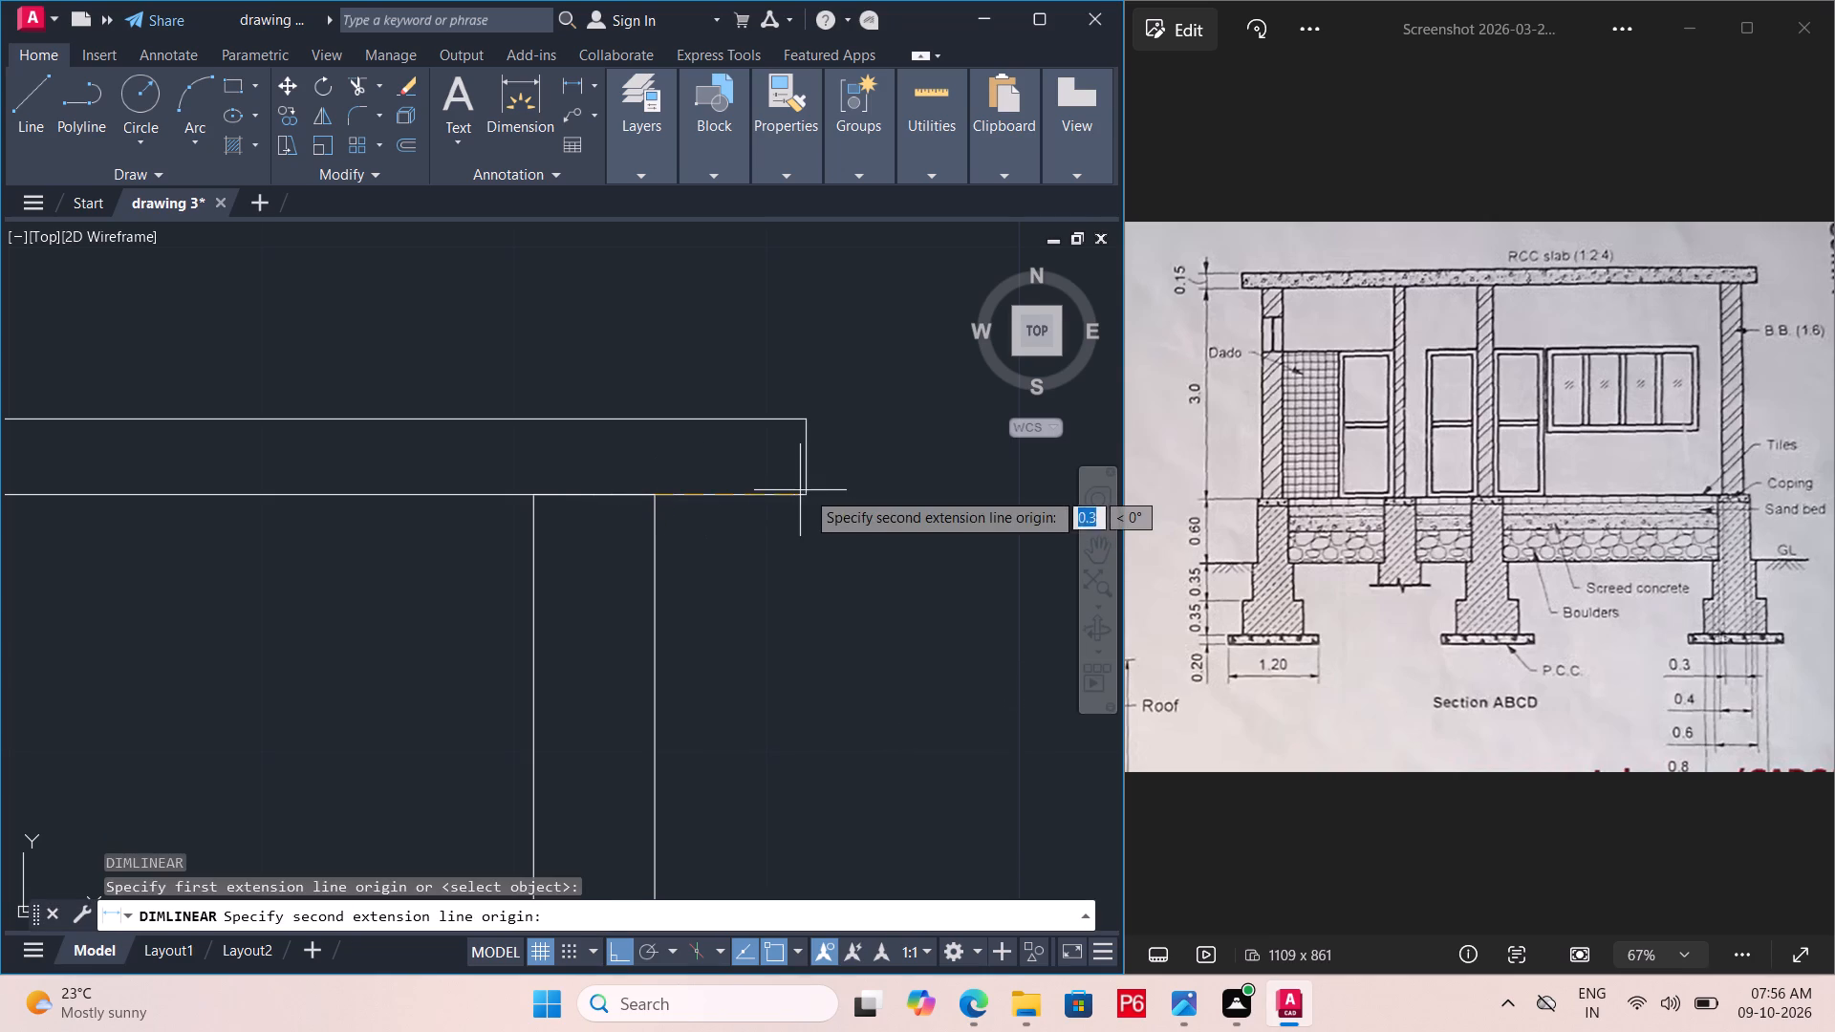
left_click(806, 490)
scroll(713, 574, "down", 2)
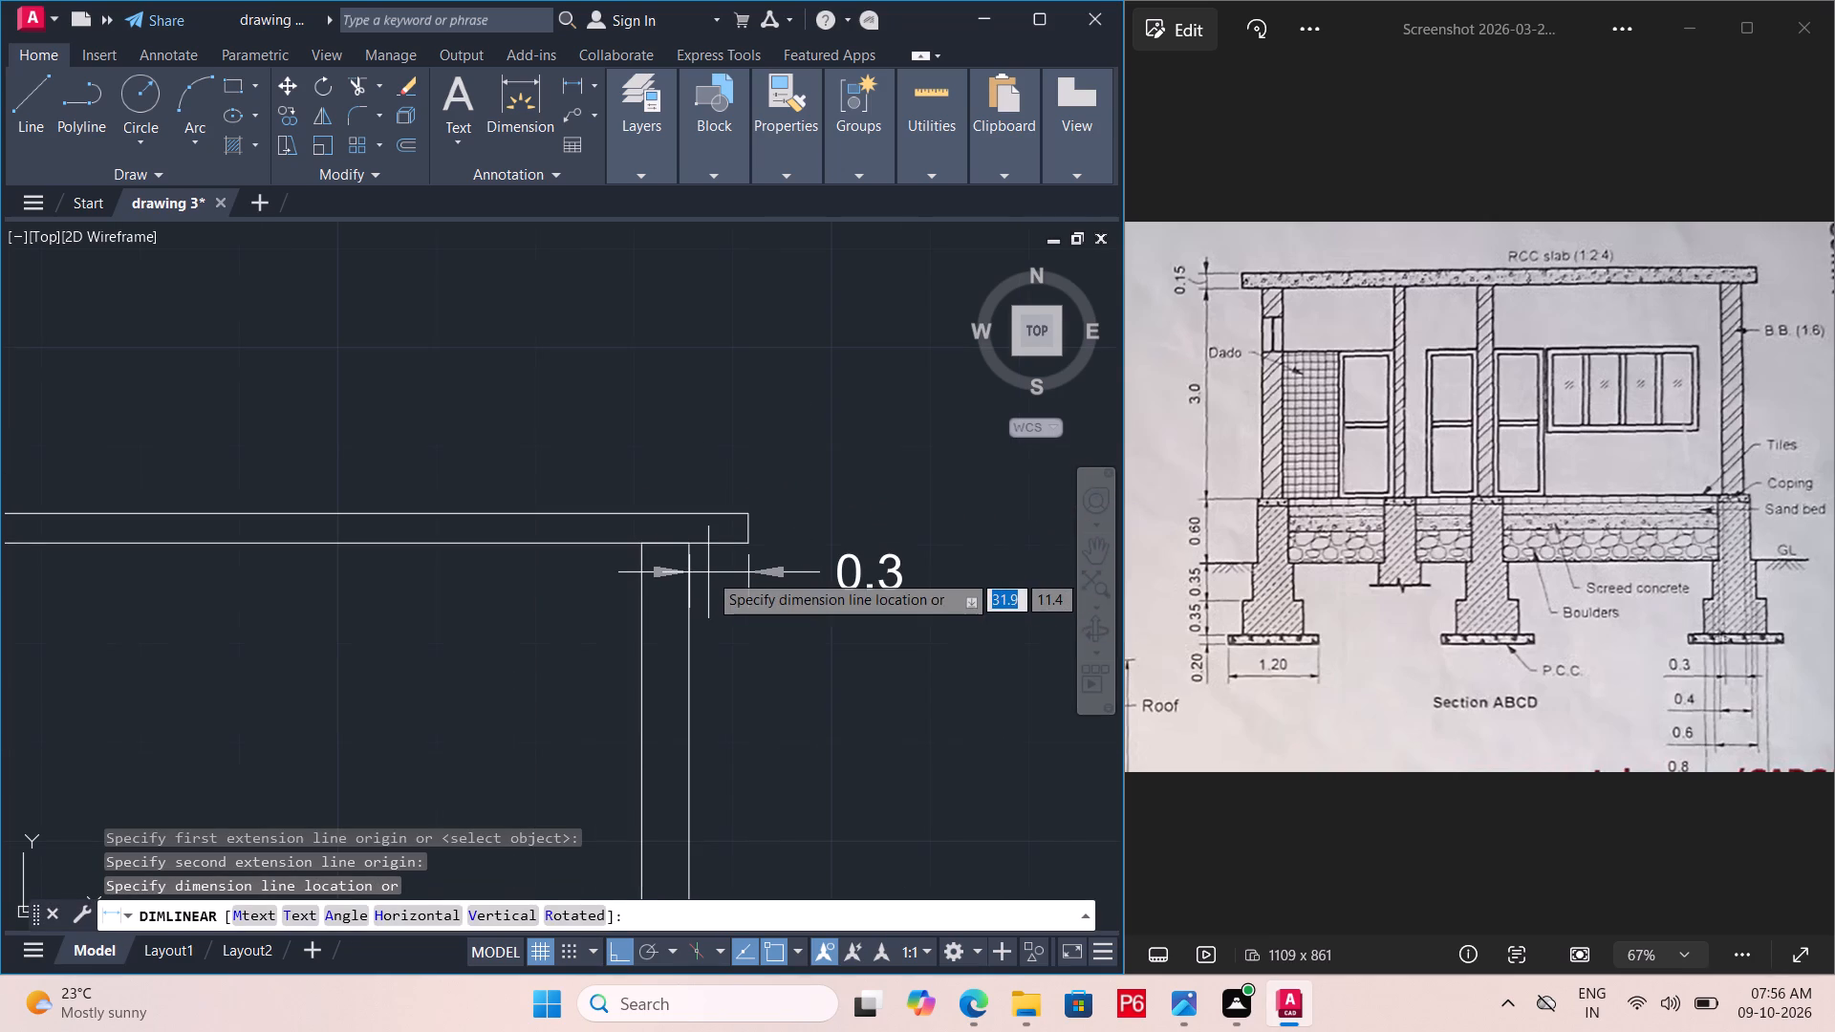
key("Escape")
Extend the slab's bottom line 0.2 m beyond the first wall's outer face and draw its end edge about 0.3 m upward.
middle_click_drag(654, 569, 1035, 611)
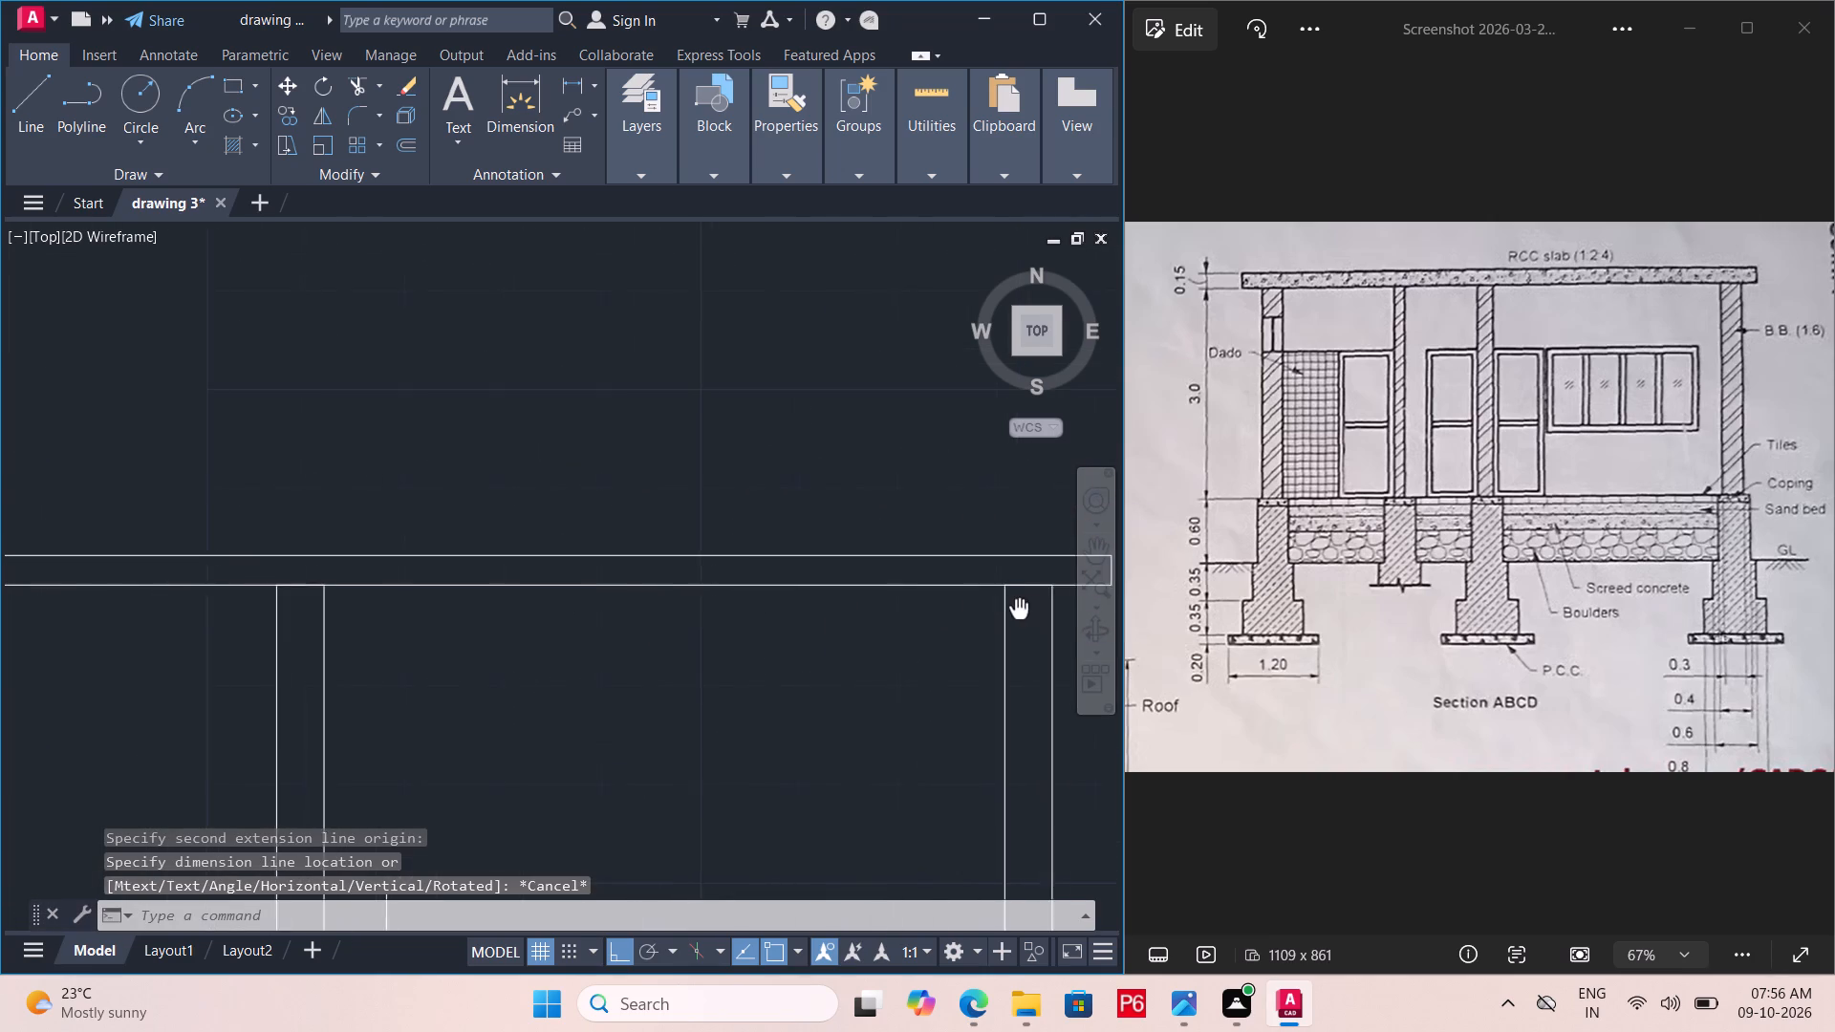
middle_click_drag(1035, 611, 1039, 611)
scroll(497, 570, "down", 2)
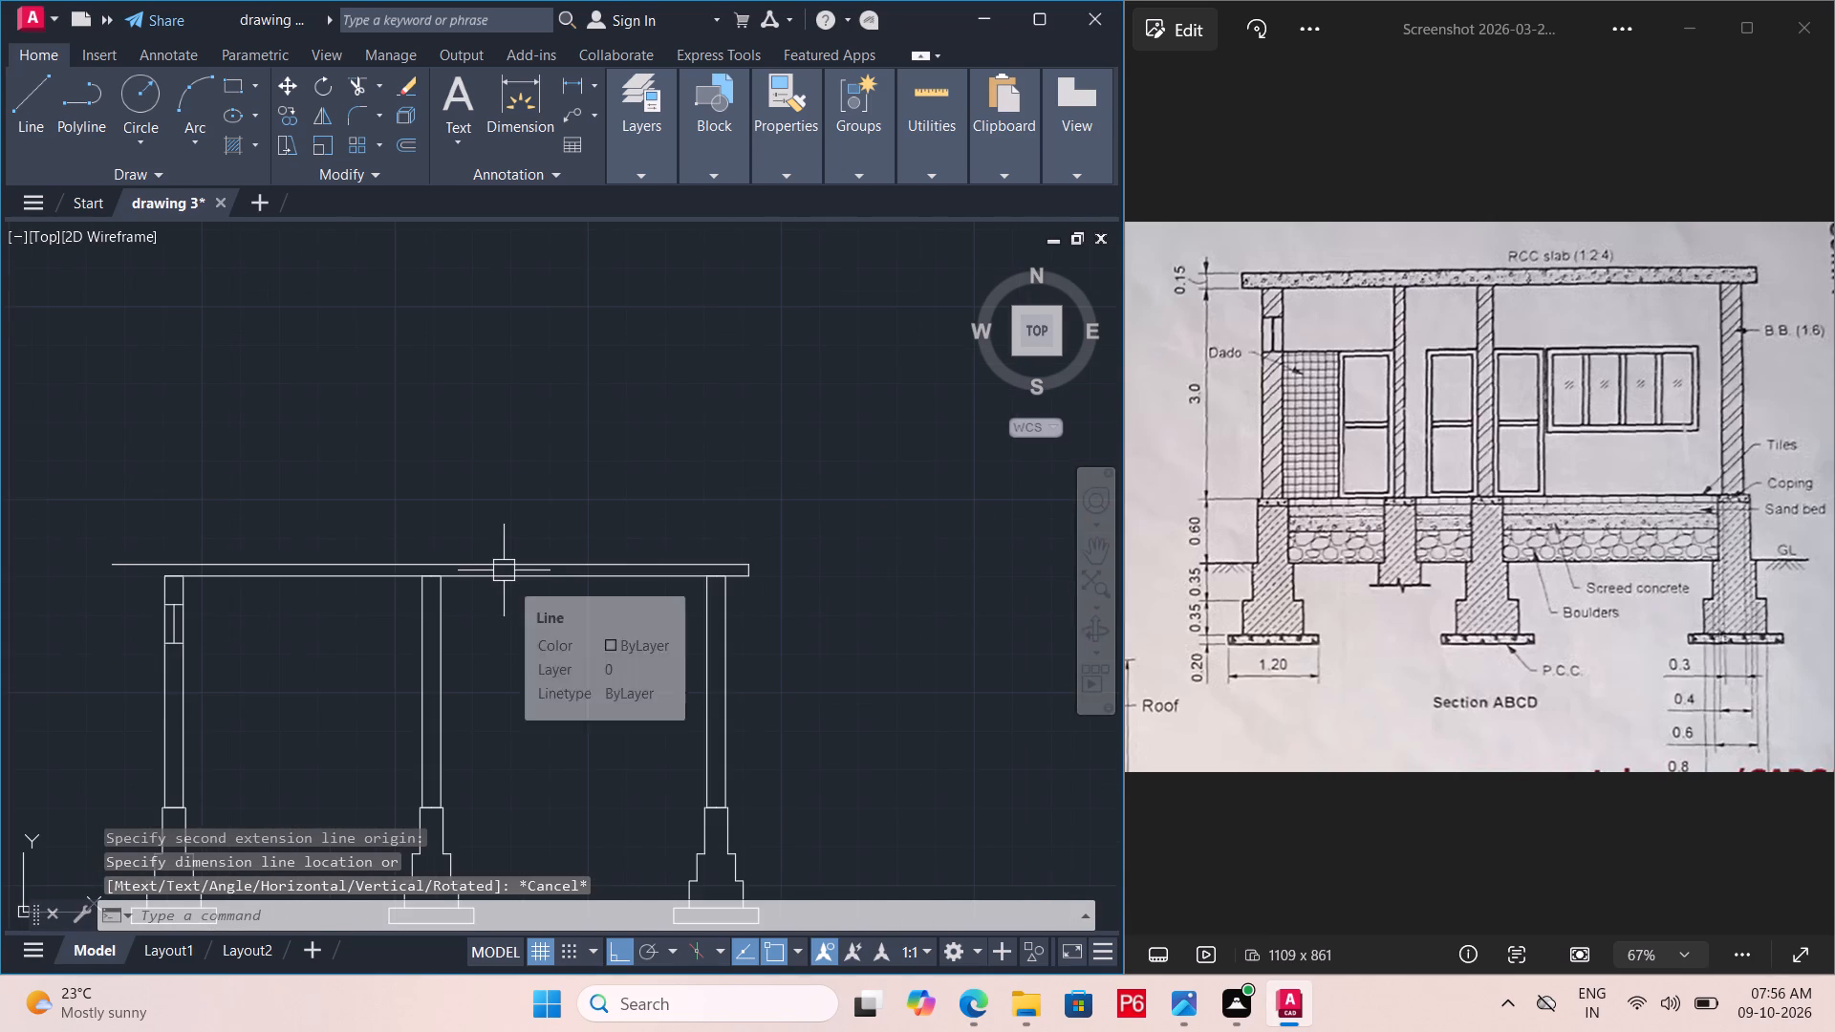
middle_click_drag(439, 594, 726, 611)
scroll(362, 593, "up", 2)
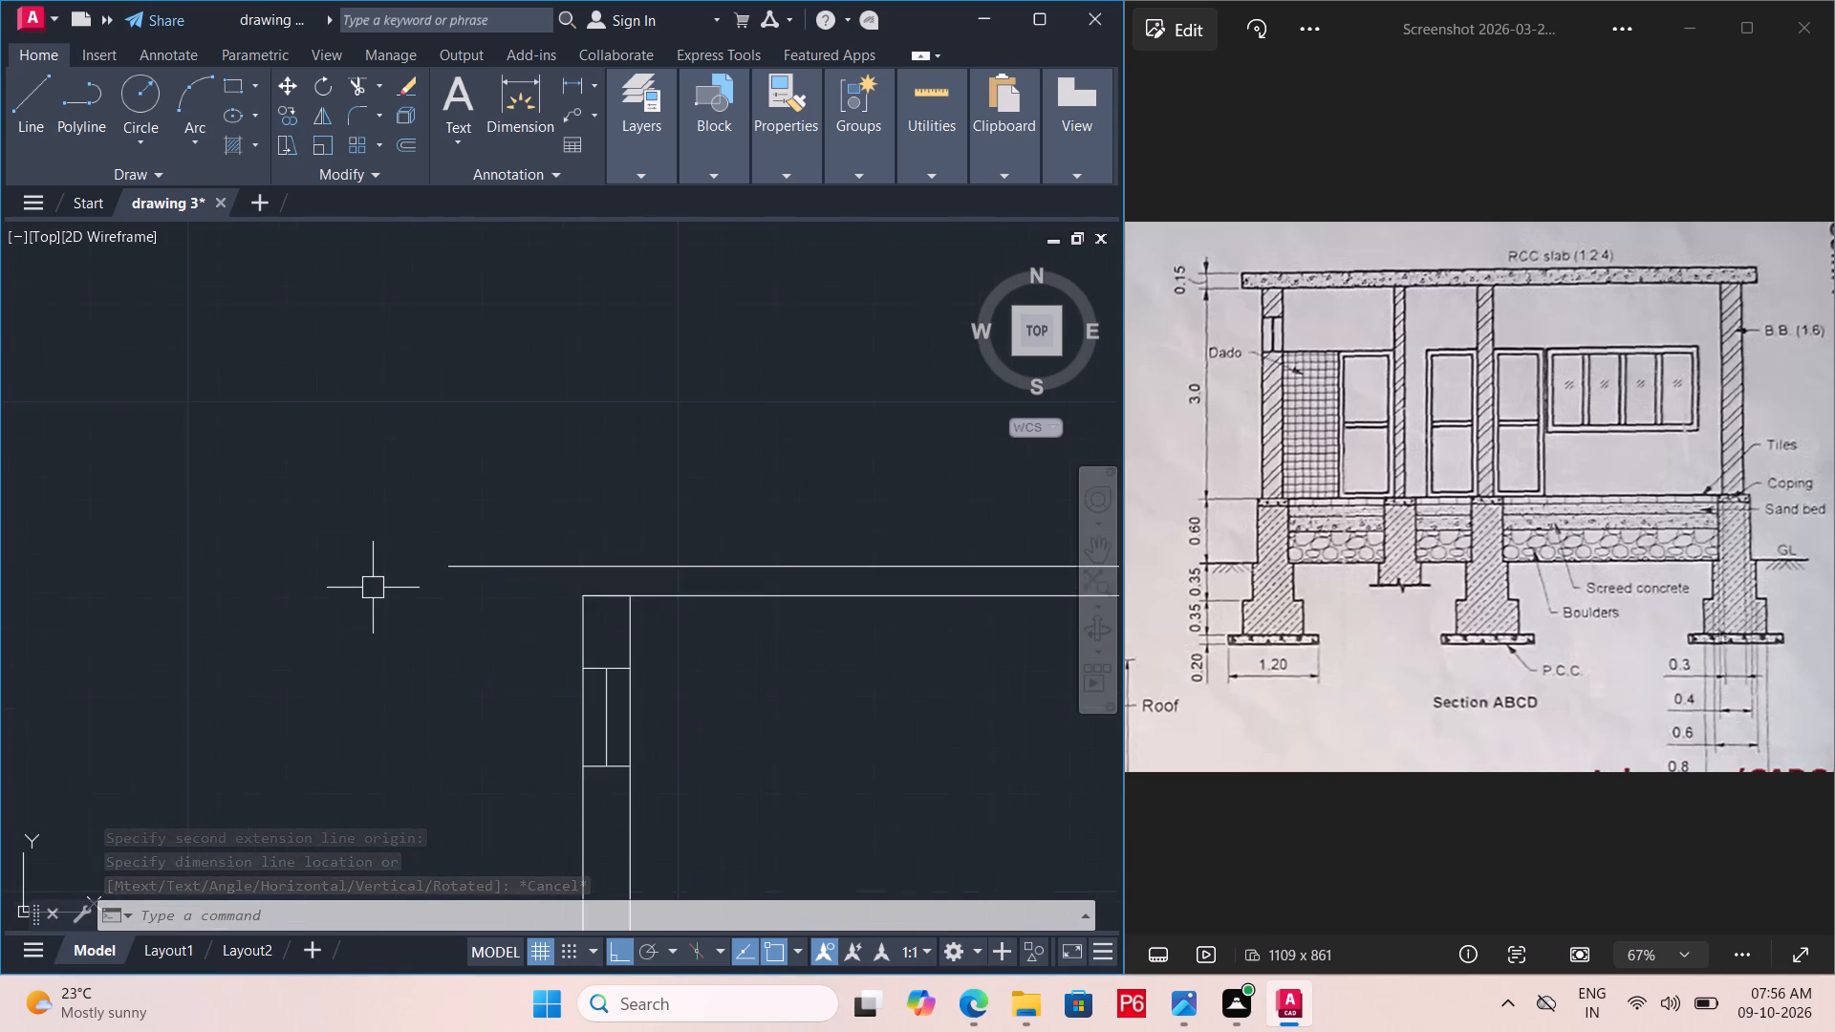
scroll(577, 606, "up", 1)
key("l")
key("Return")
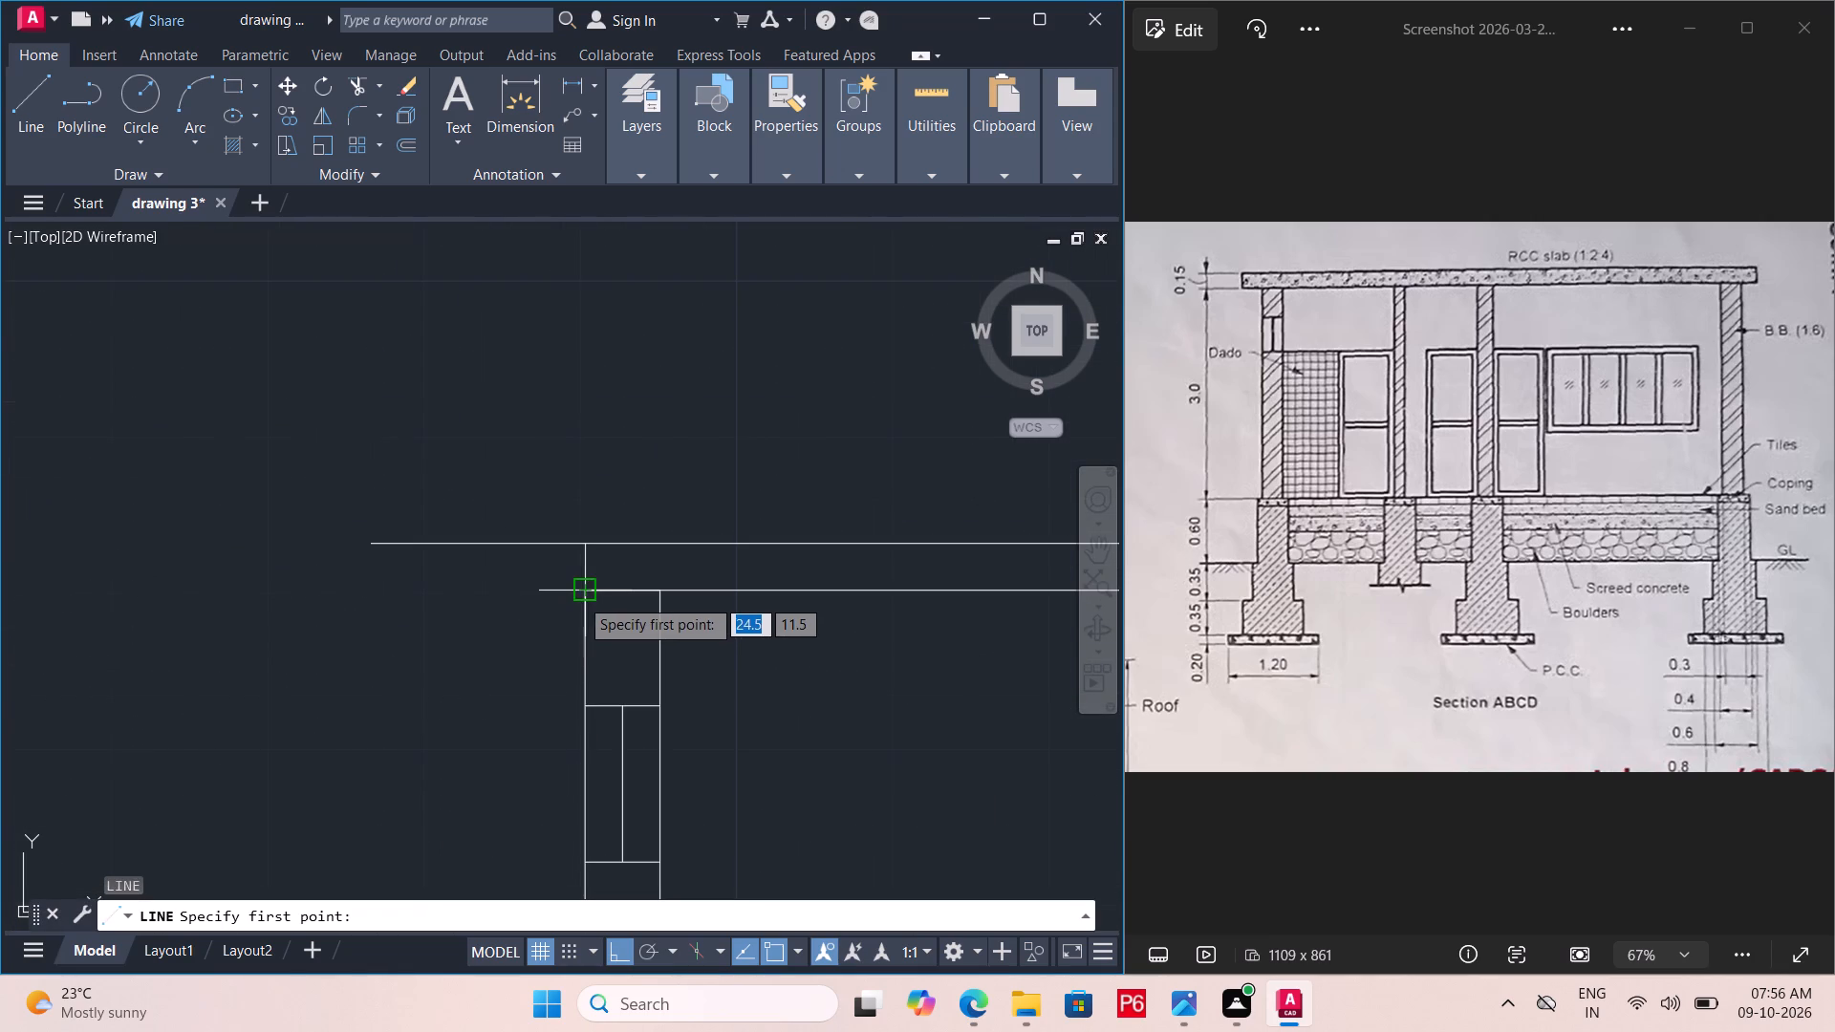
left_click(580, 596)
type("0.2")
key("Return")
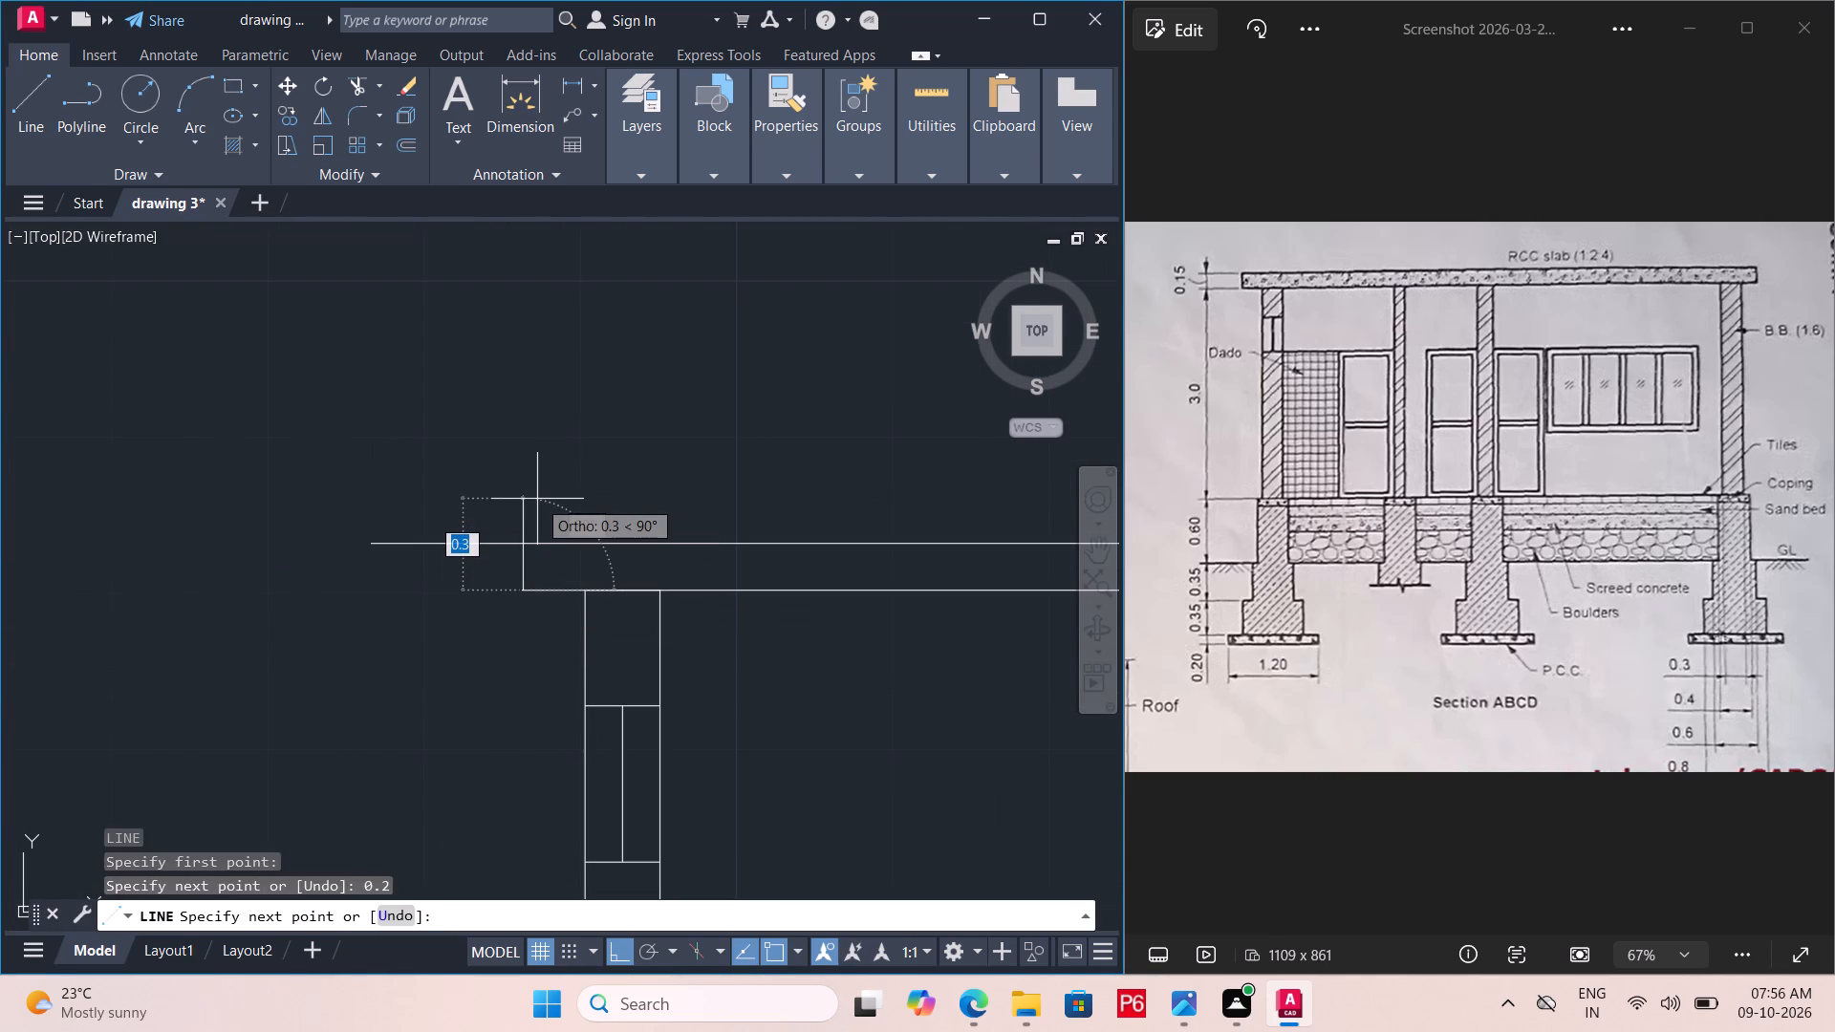
double_click(537, 499)
key("Escape")
Trim the end edge above the slab's top line and the top line's excess beyond it at the first wall.
type("tr")
key("space")
key("space")
left_click(518, 504)
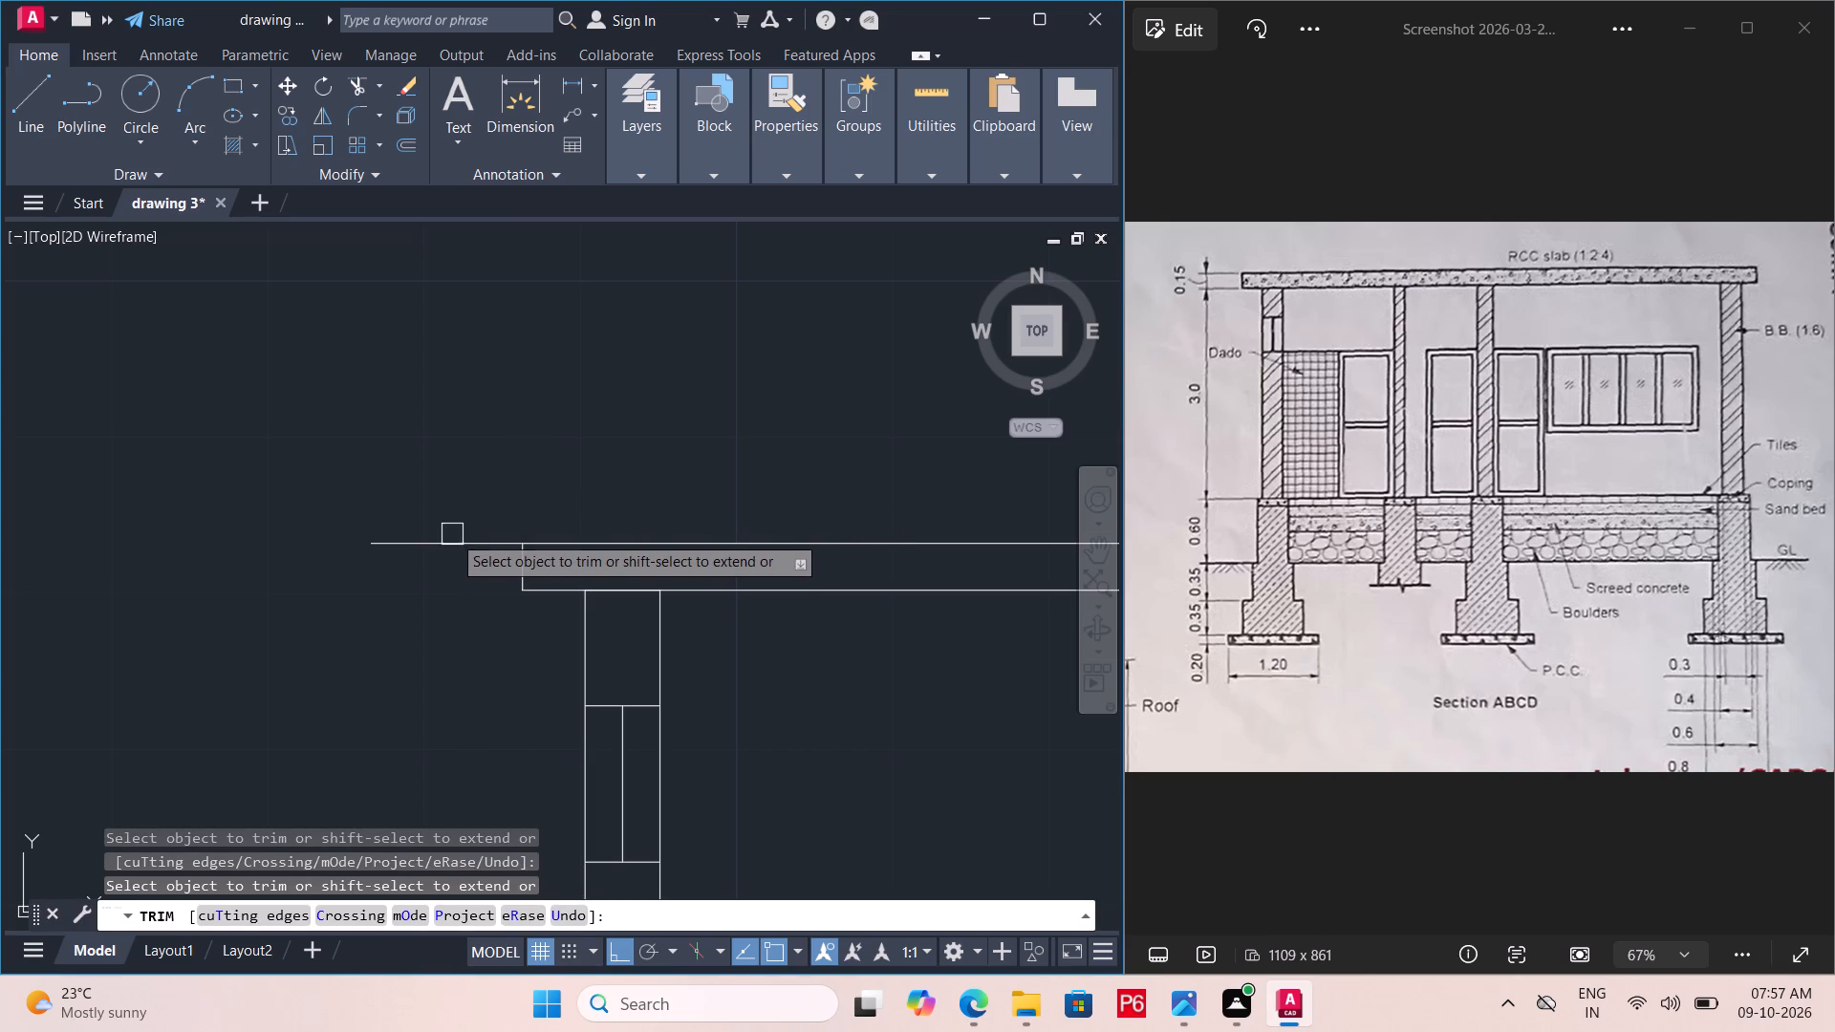
double_click(449, 545)
Trim away the slab's end edge and the bottom line's extension beyond the last wall's outer face.
scroll(317, 582, "down", 7)
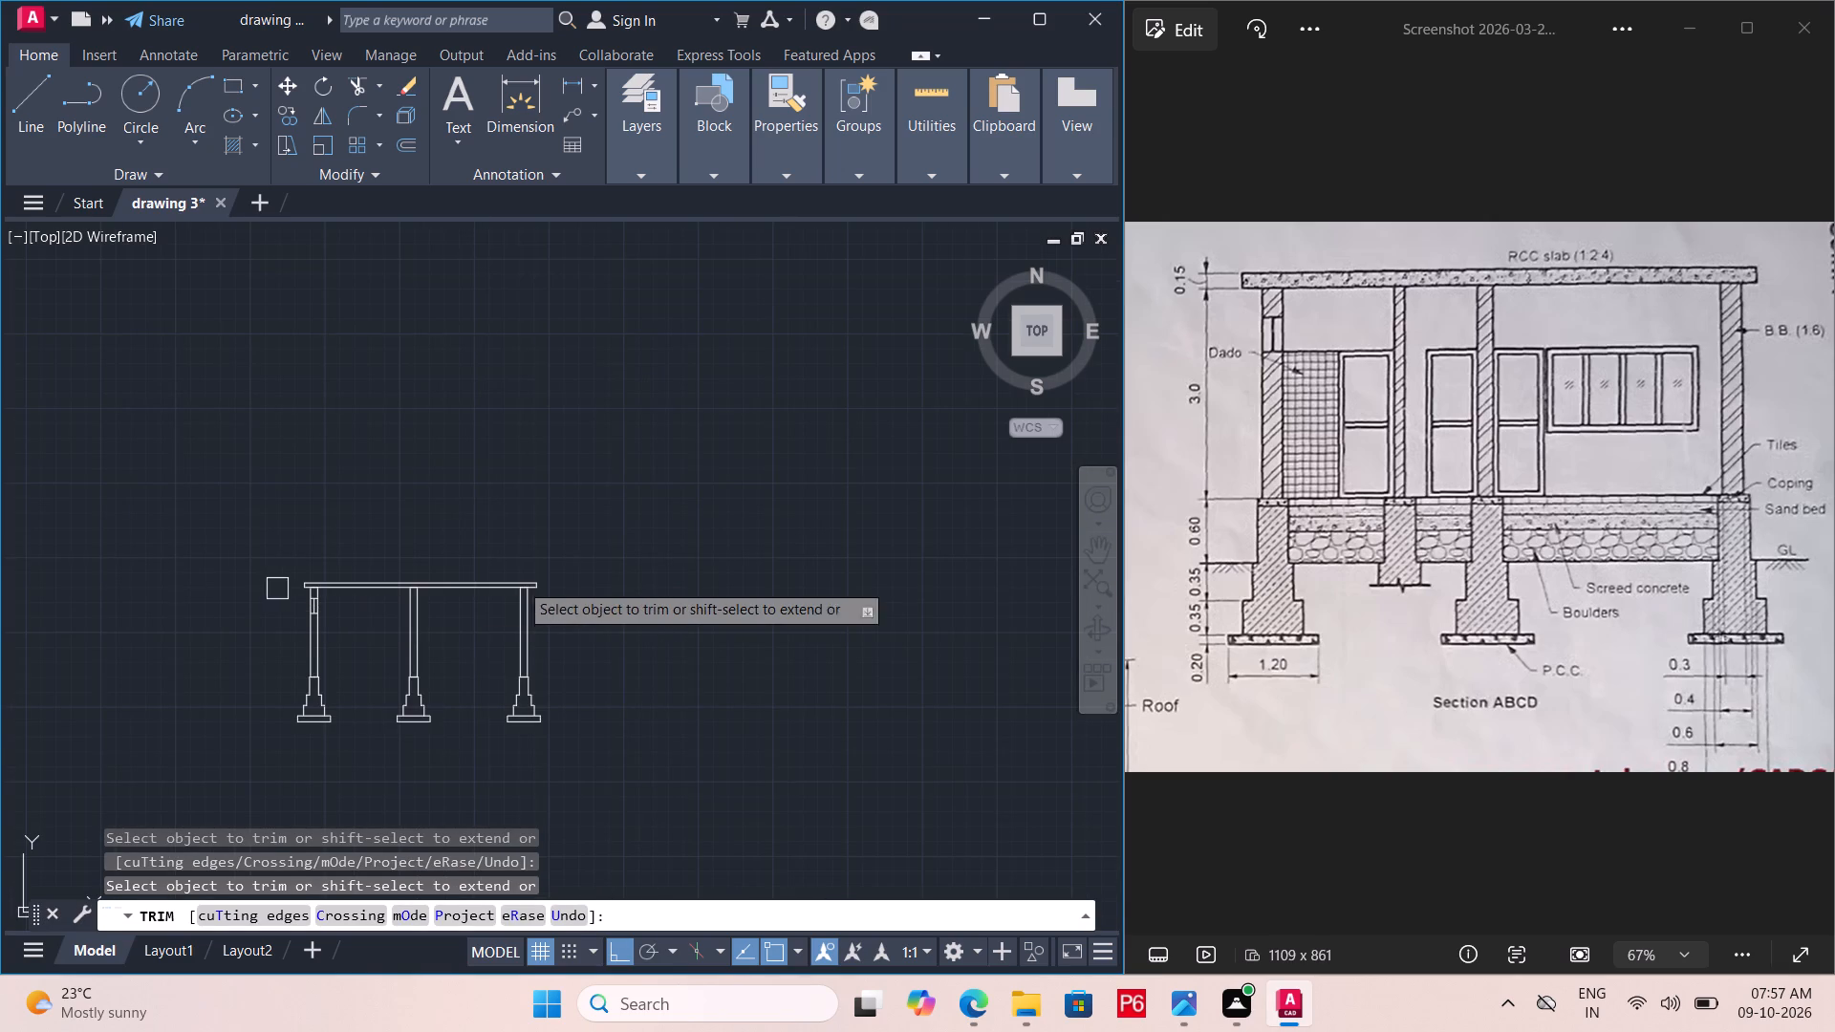
scroll(541, 588, "up", 3)
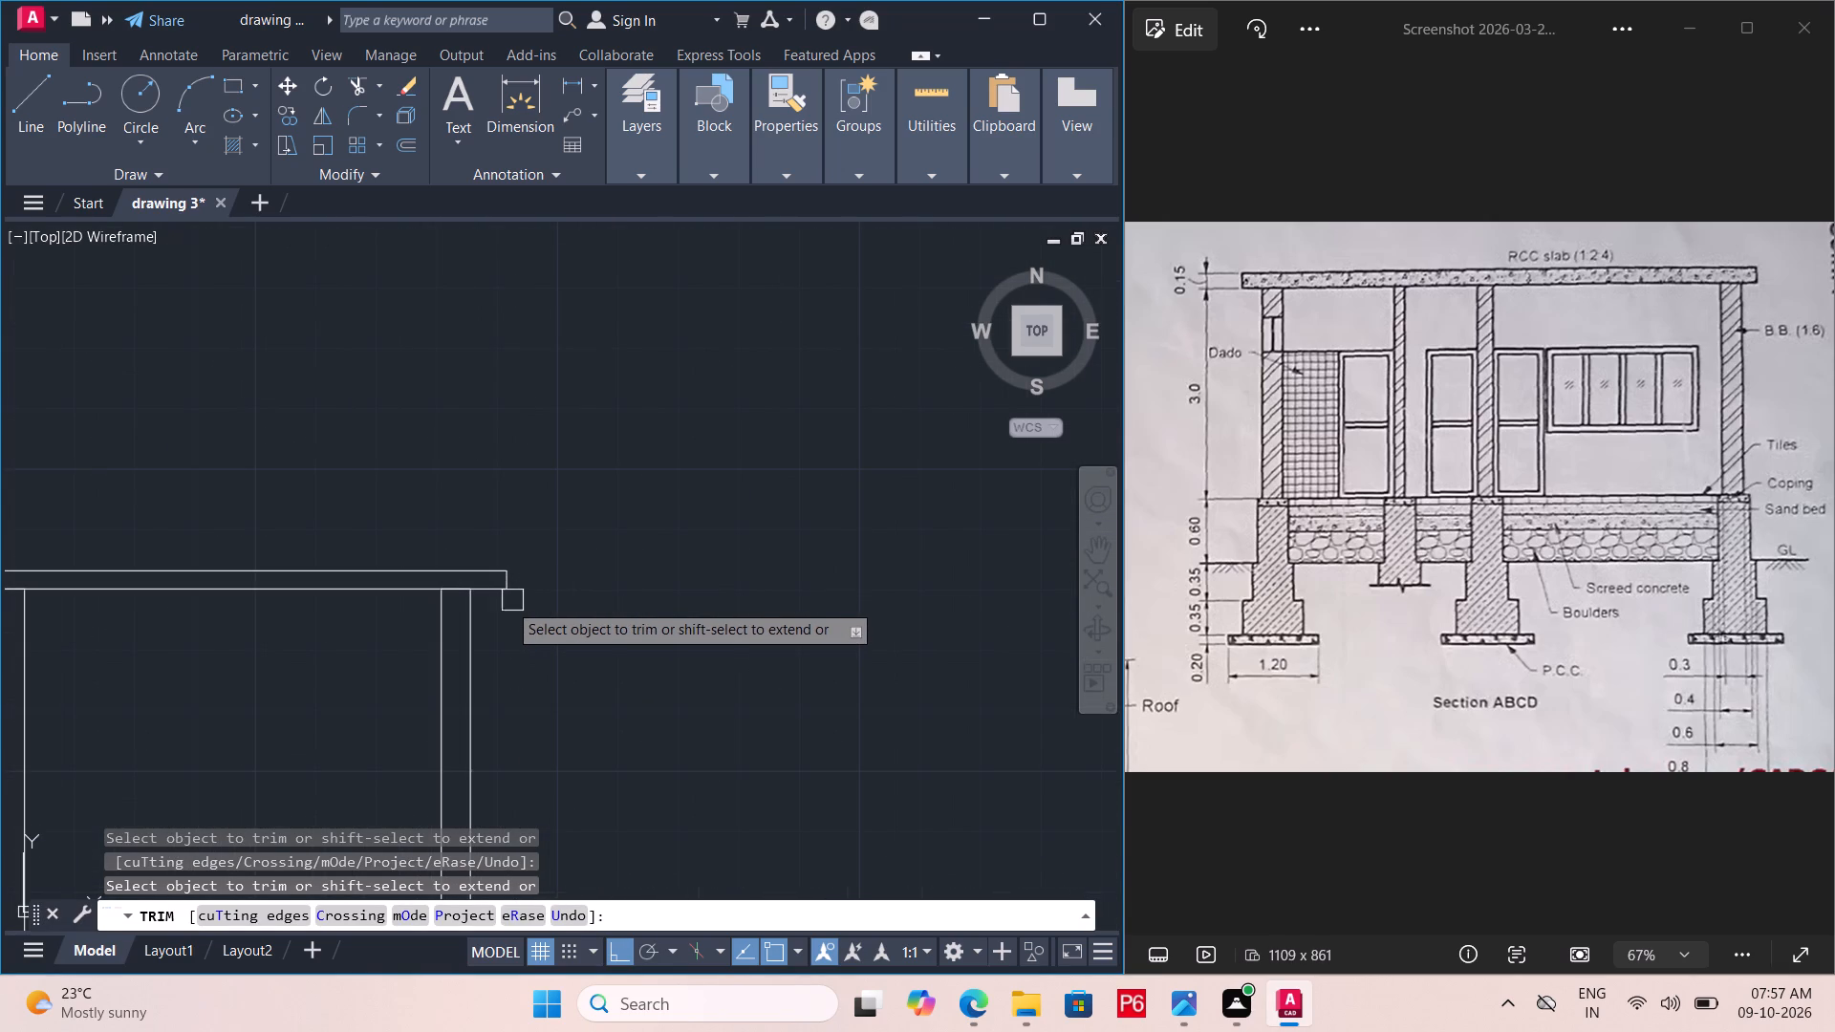
scroll(512, 599, "up", 2)
double_click(493, 570)
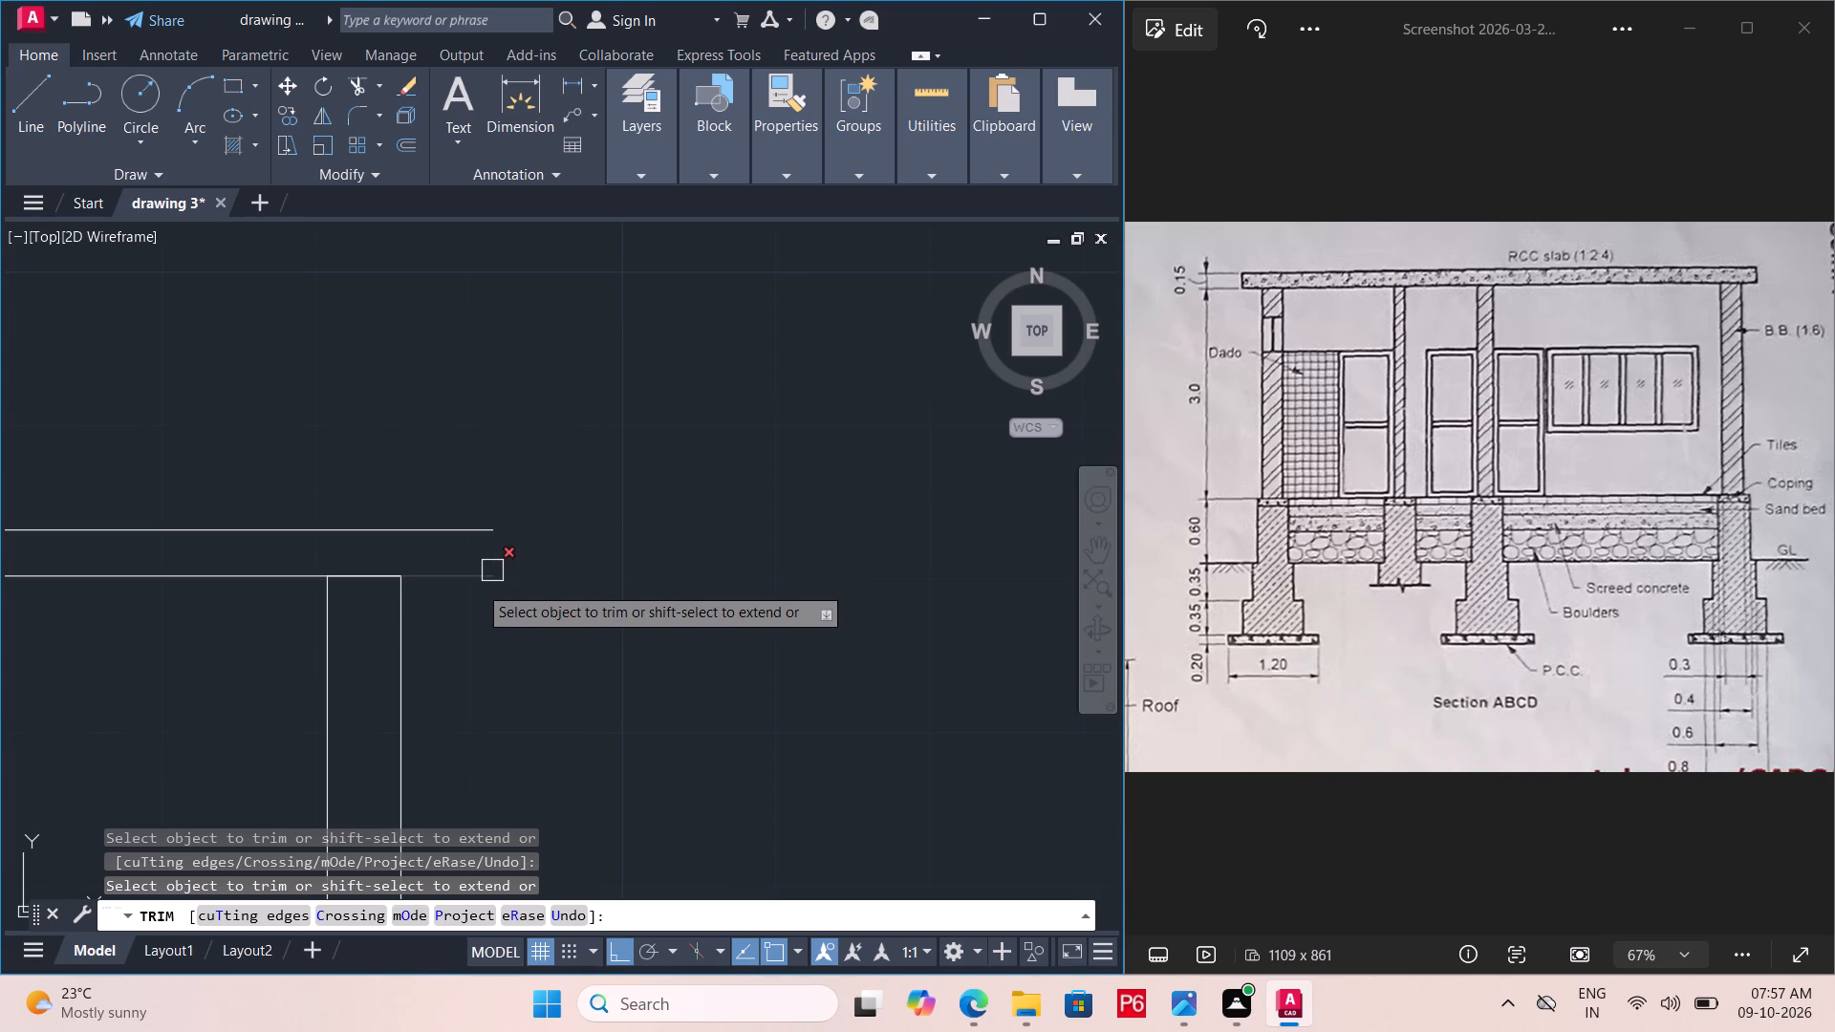
left_click(470, 580)
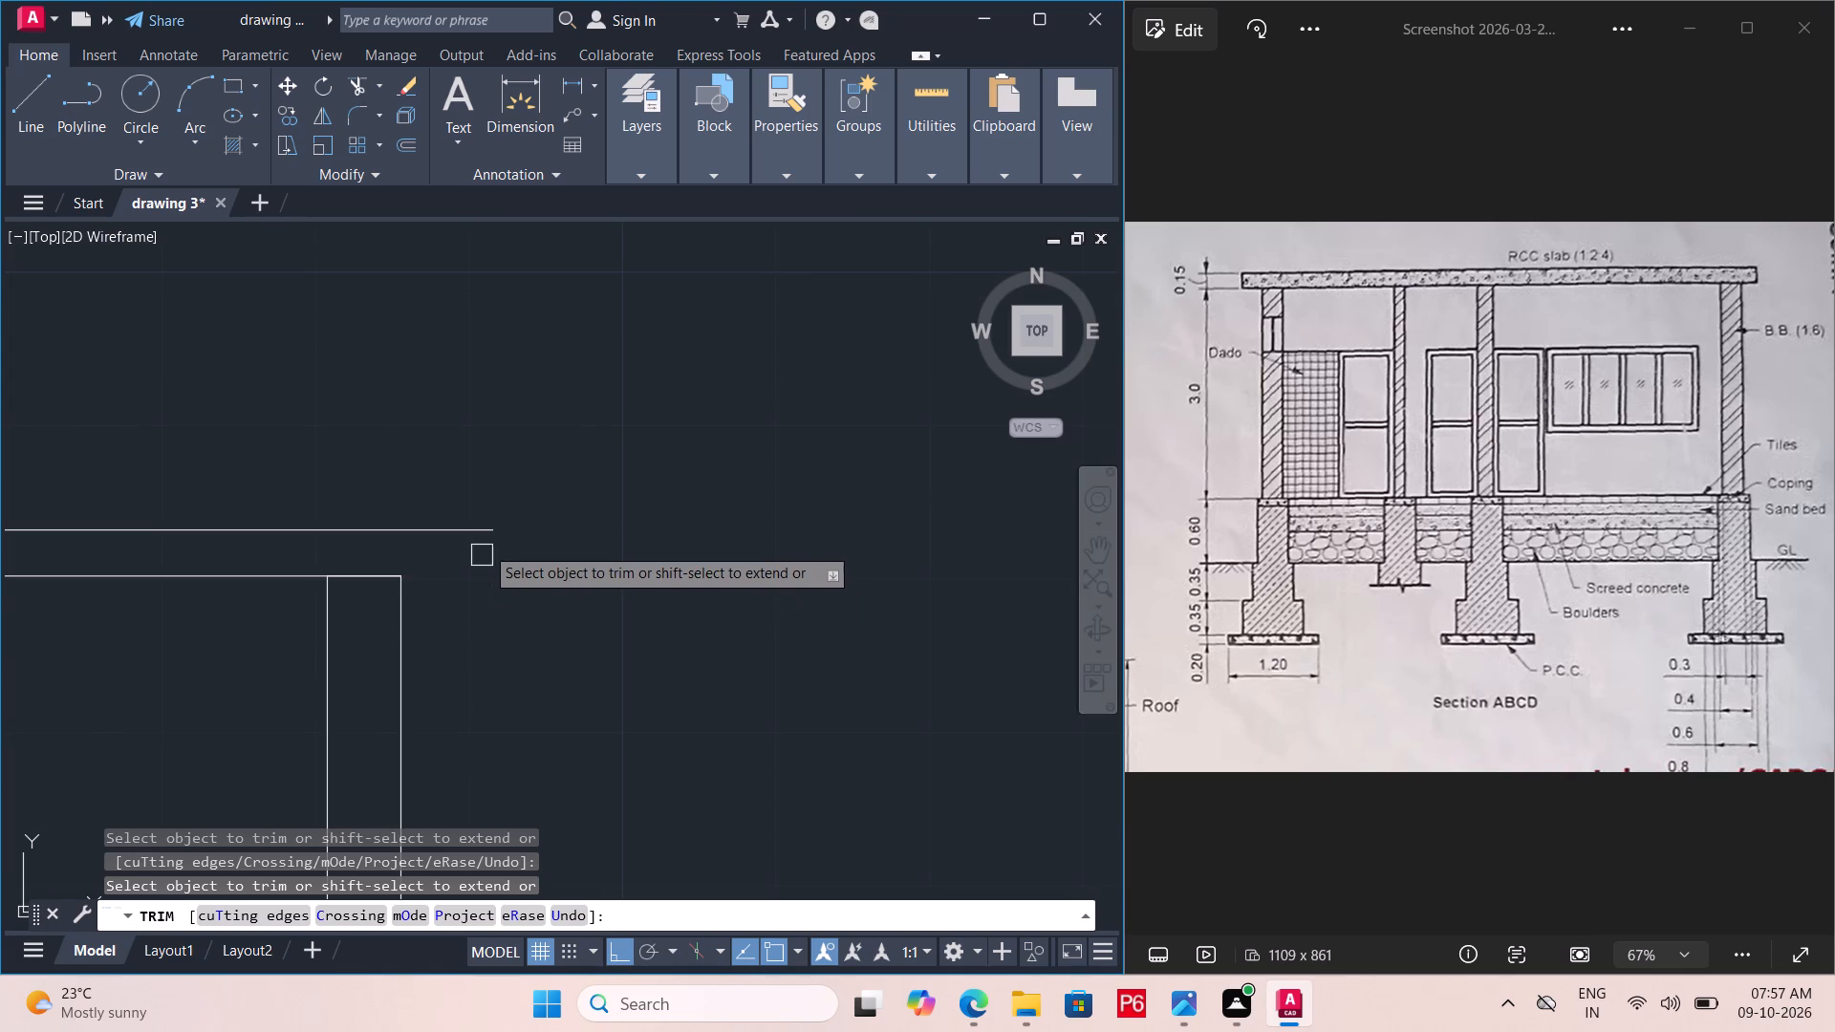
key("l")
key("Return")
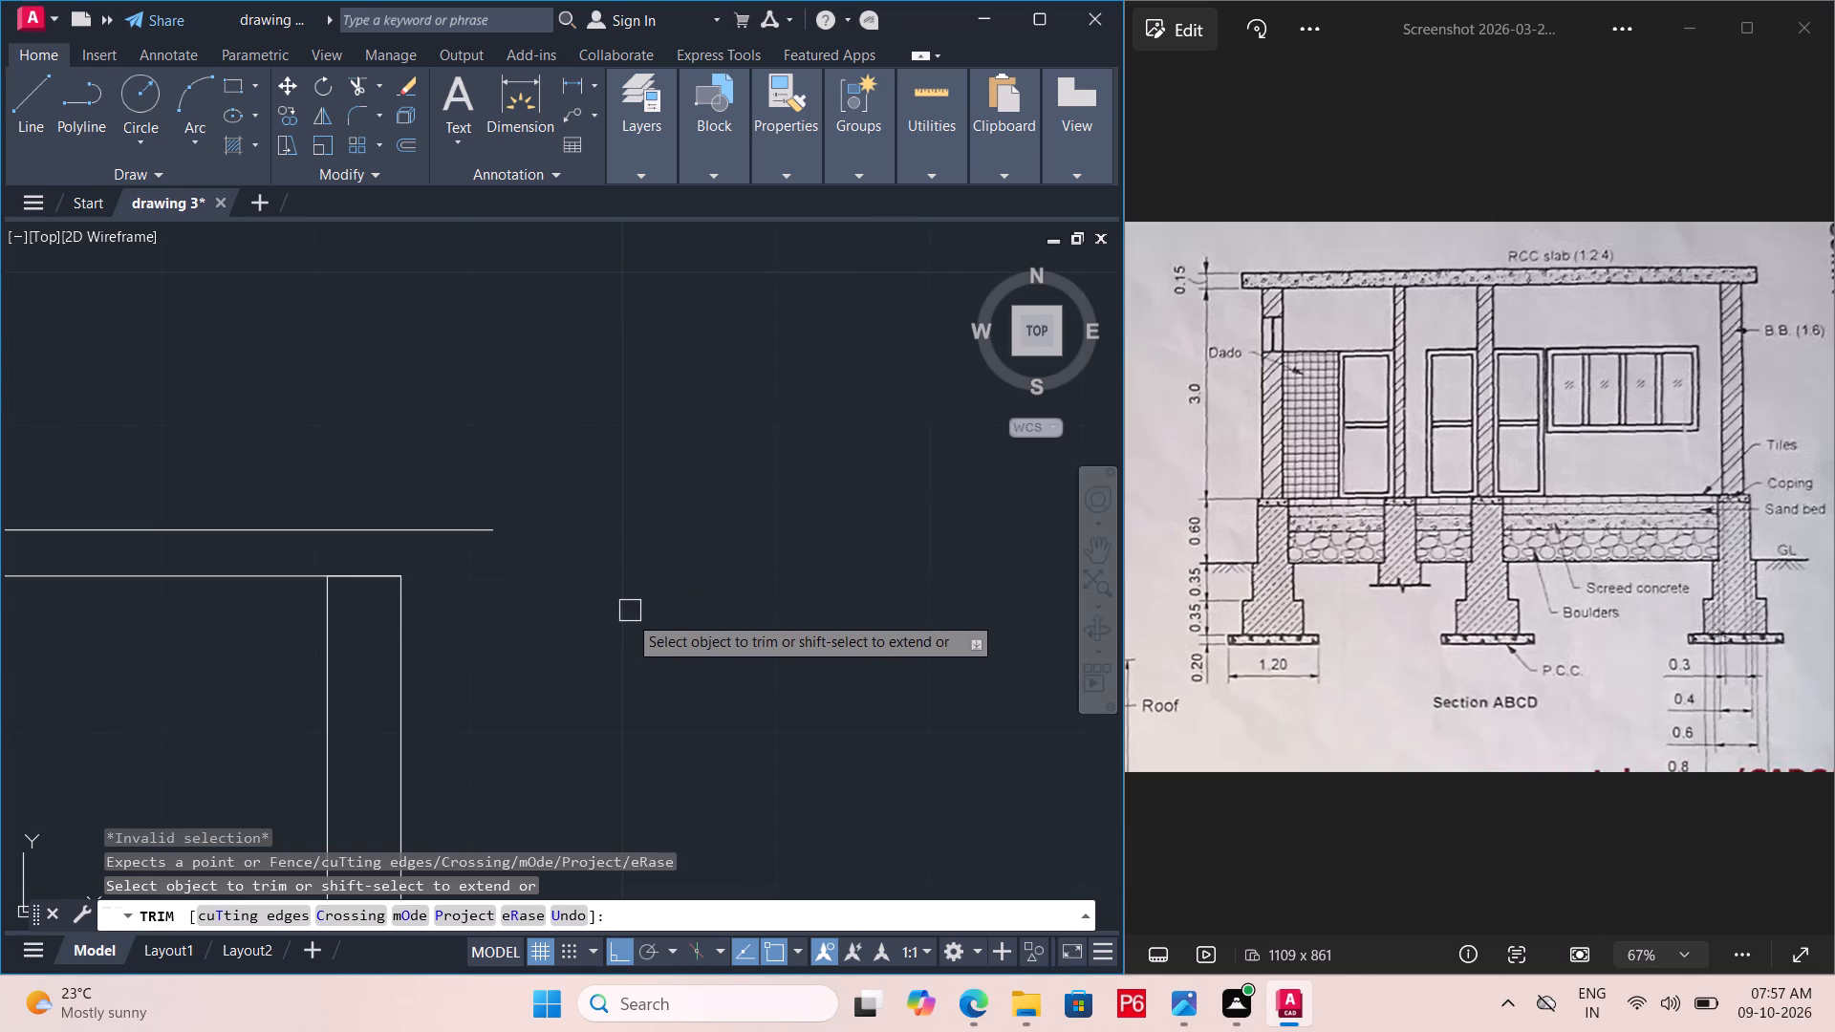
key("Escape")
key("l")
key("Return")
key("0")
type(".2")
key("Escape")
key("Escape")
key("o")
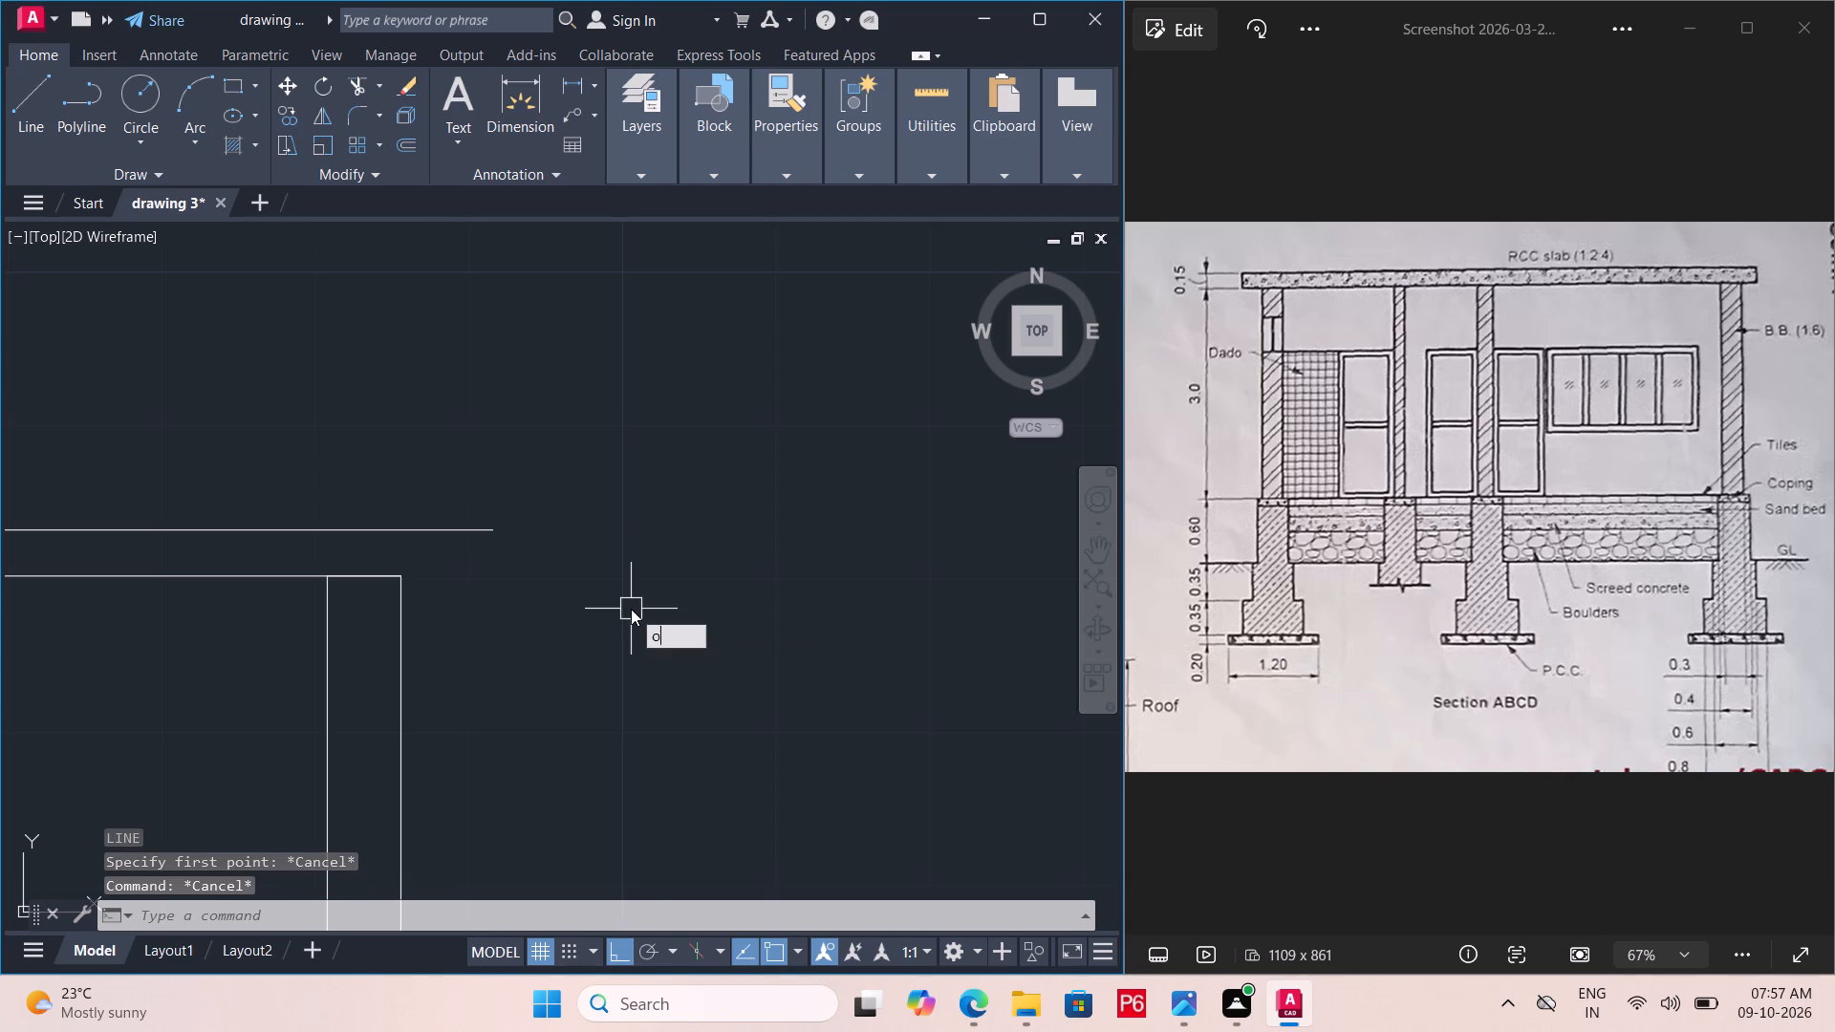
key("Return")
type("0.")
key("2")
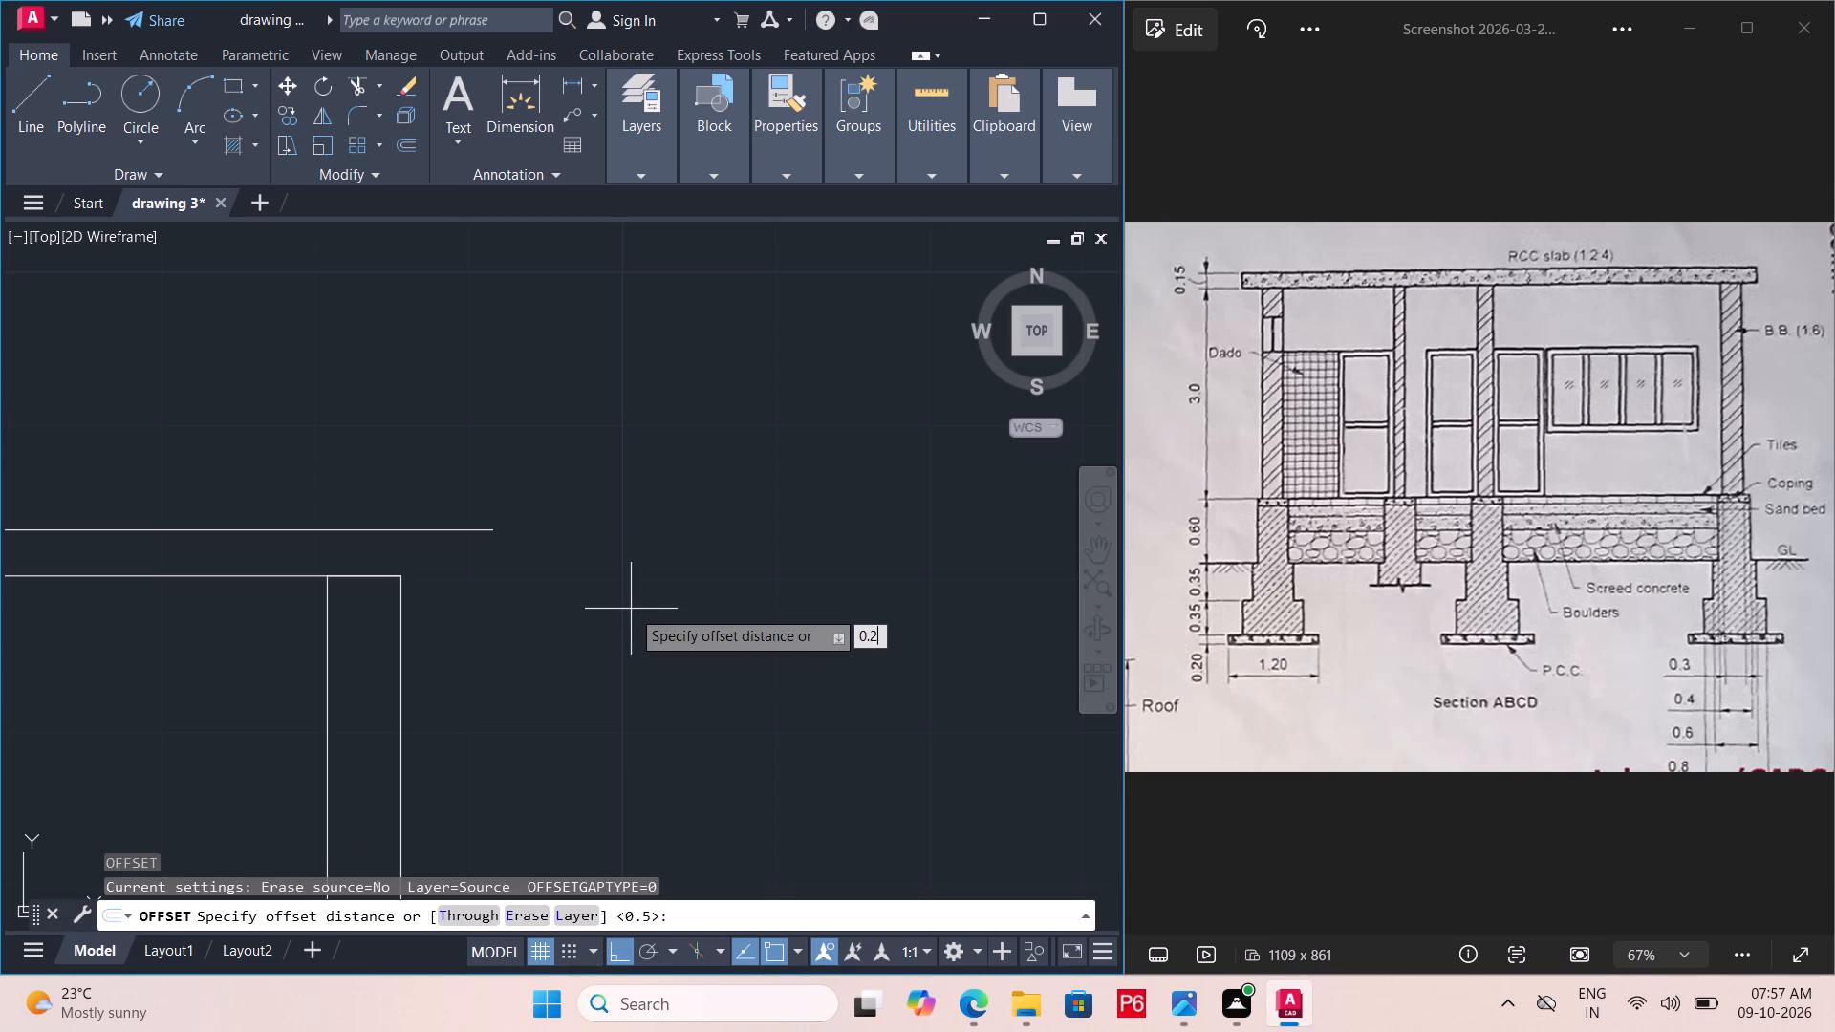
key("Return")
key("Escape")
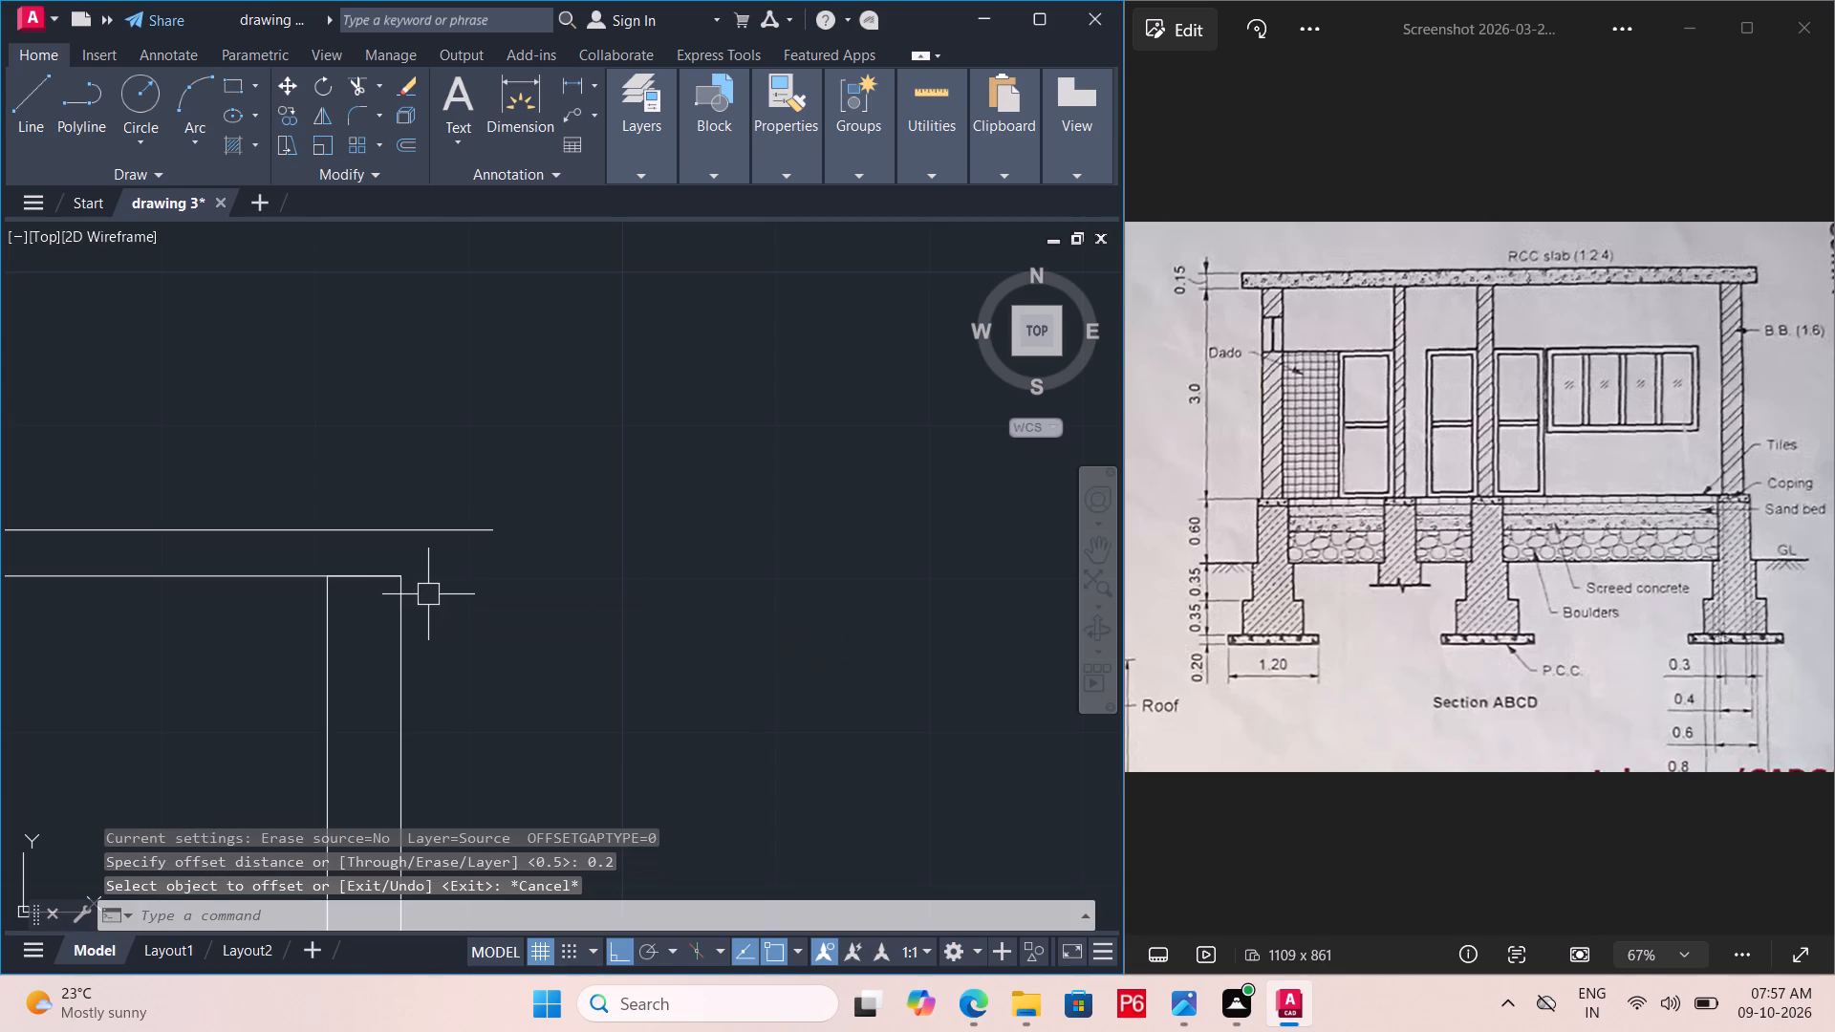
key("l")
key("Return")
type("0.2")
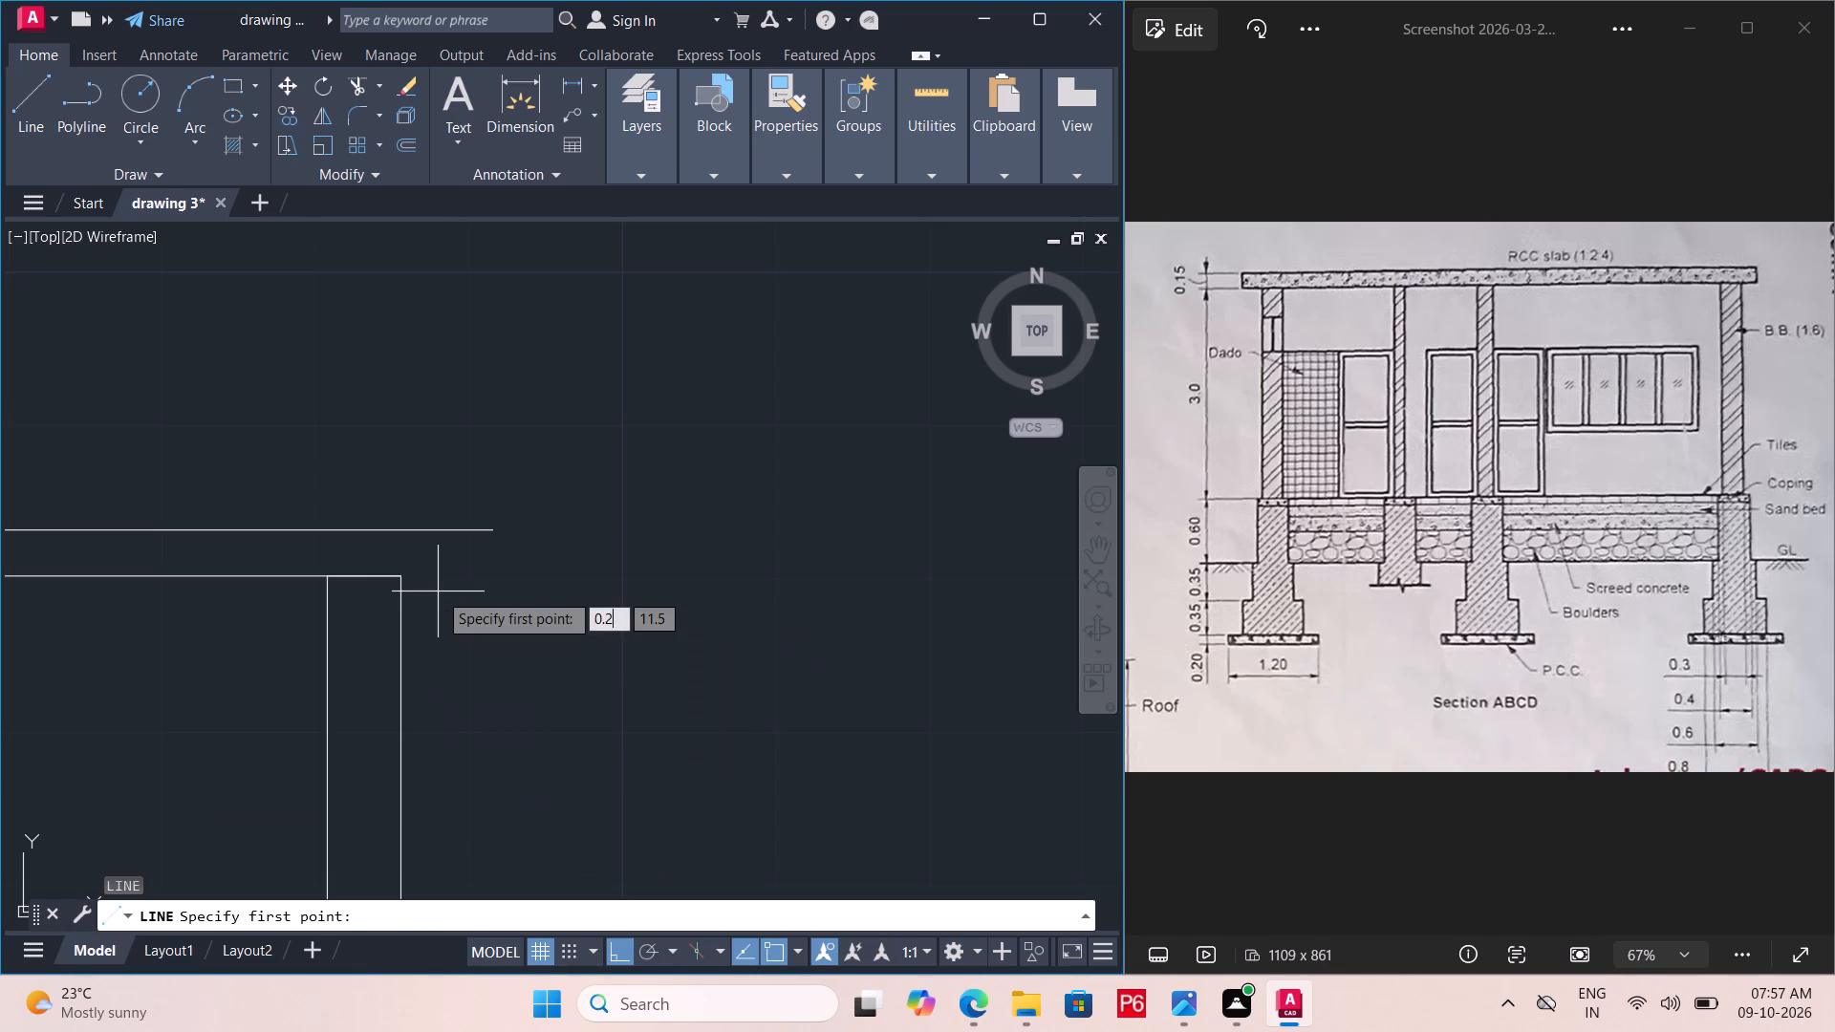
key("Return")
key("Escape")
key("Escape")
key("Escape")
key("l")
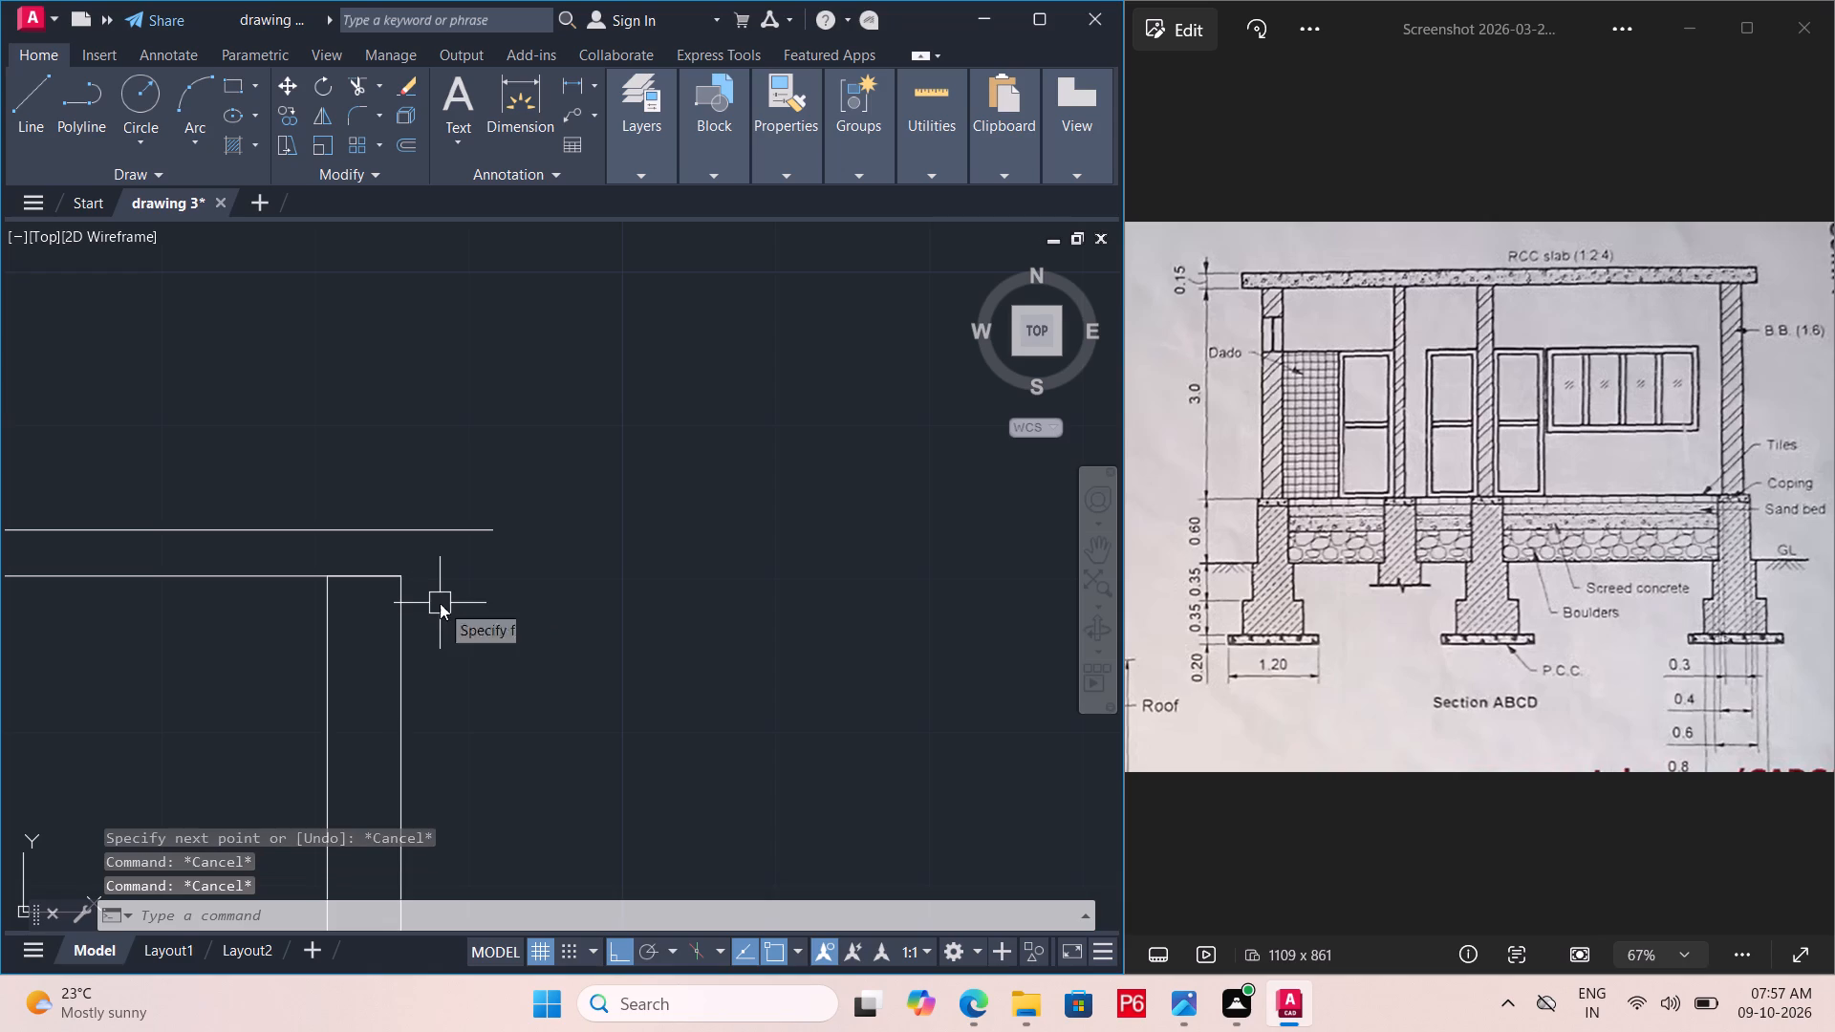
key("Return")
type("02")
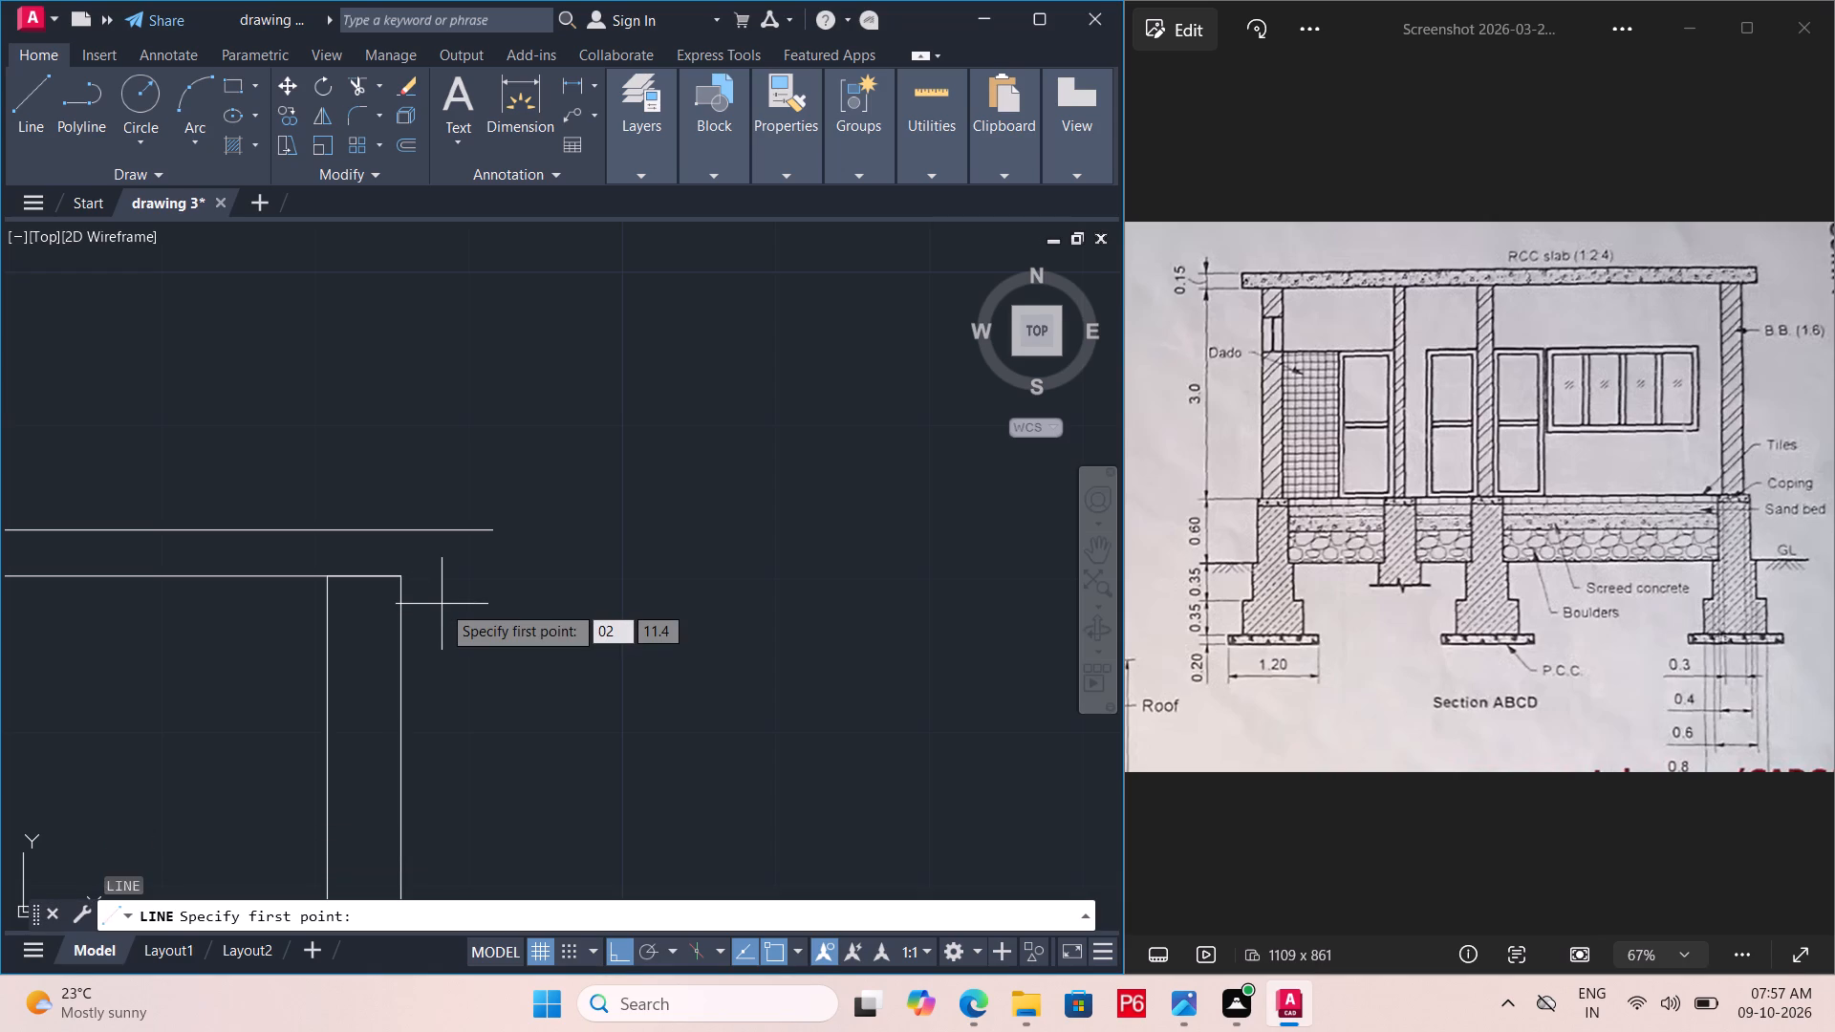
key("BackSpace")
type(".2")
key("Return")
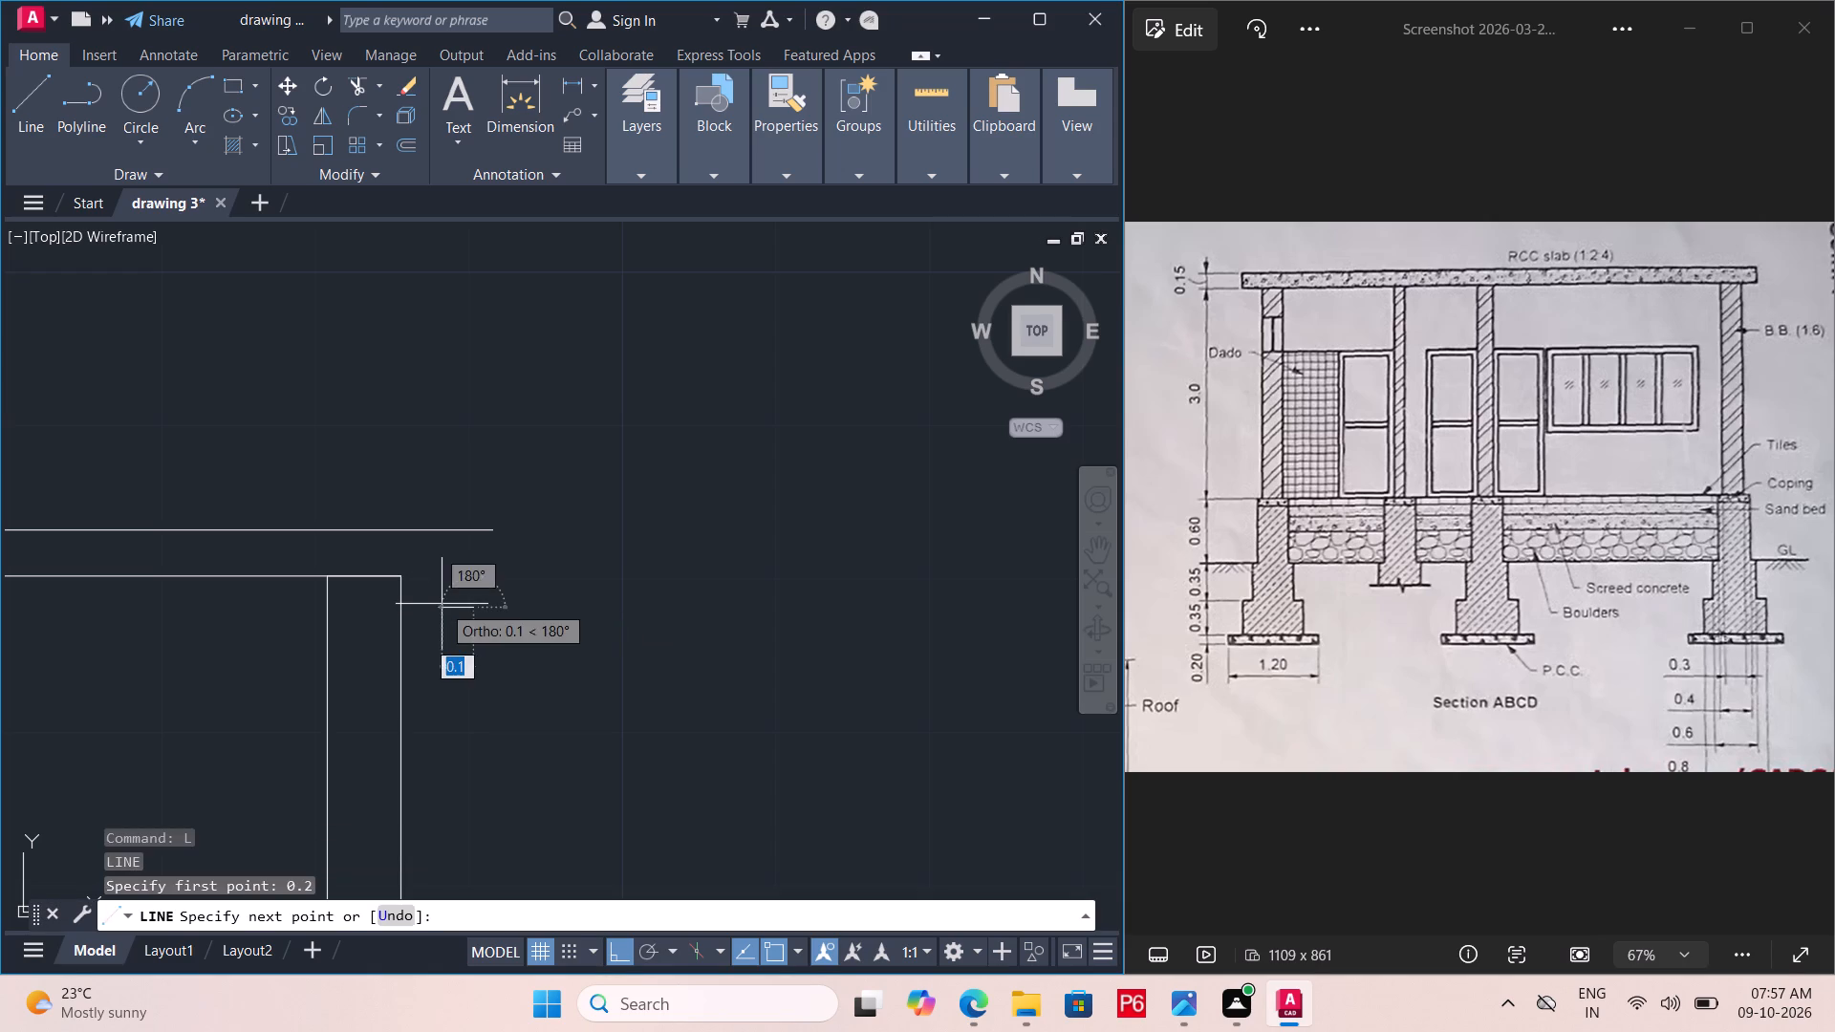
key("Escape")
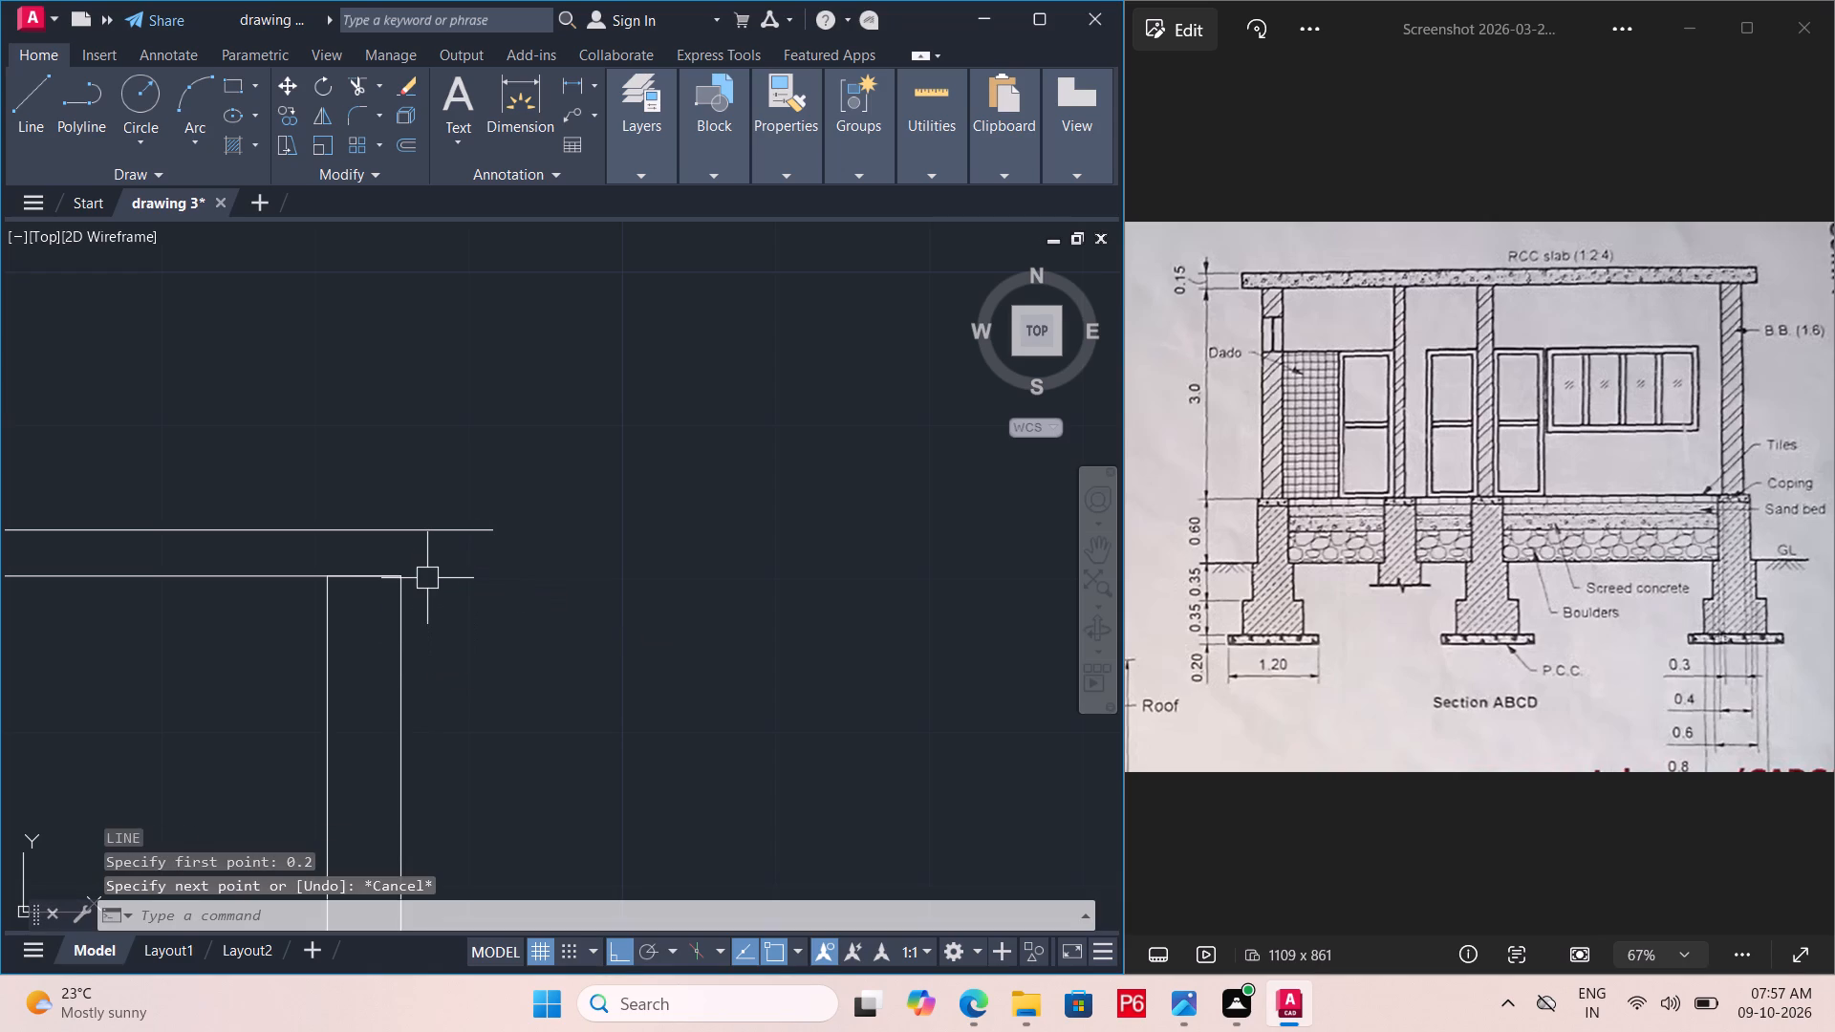
Extend the slab's bottom line 0.2 m beyond the last wall's outer face and draw an end edge upward past the top line.
key("l")
key("Return")
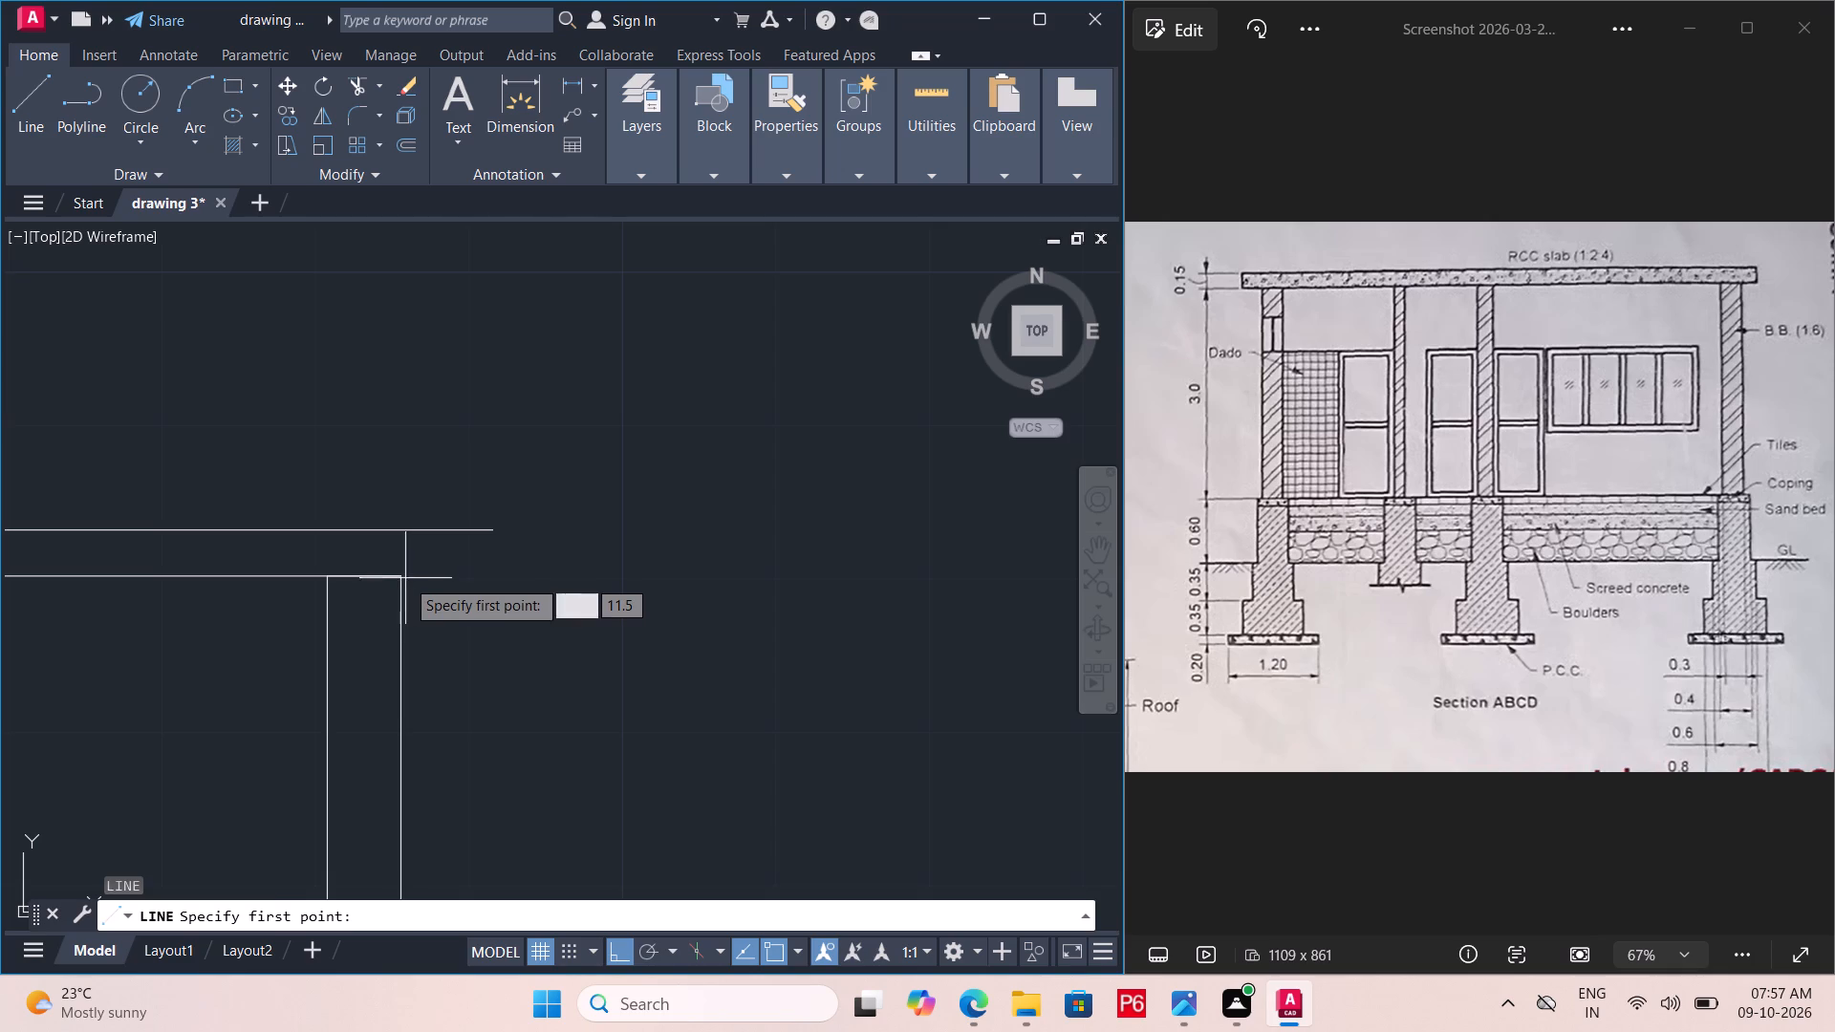
left_click(405, 578)
key("0")
type(".2")
key("Return")
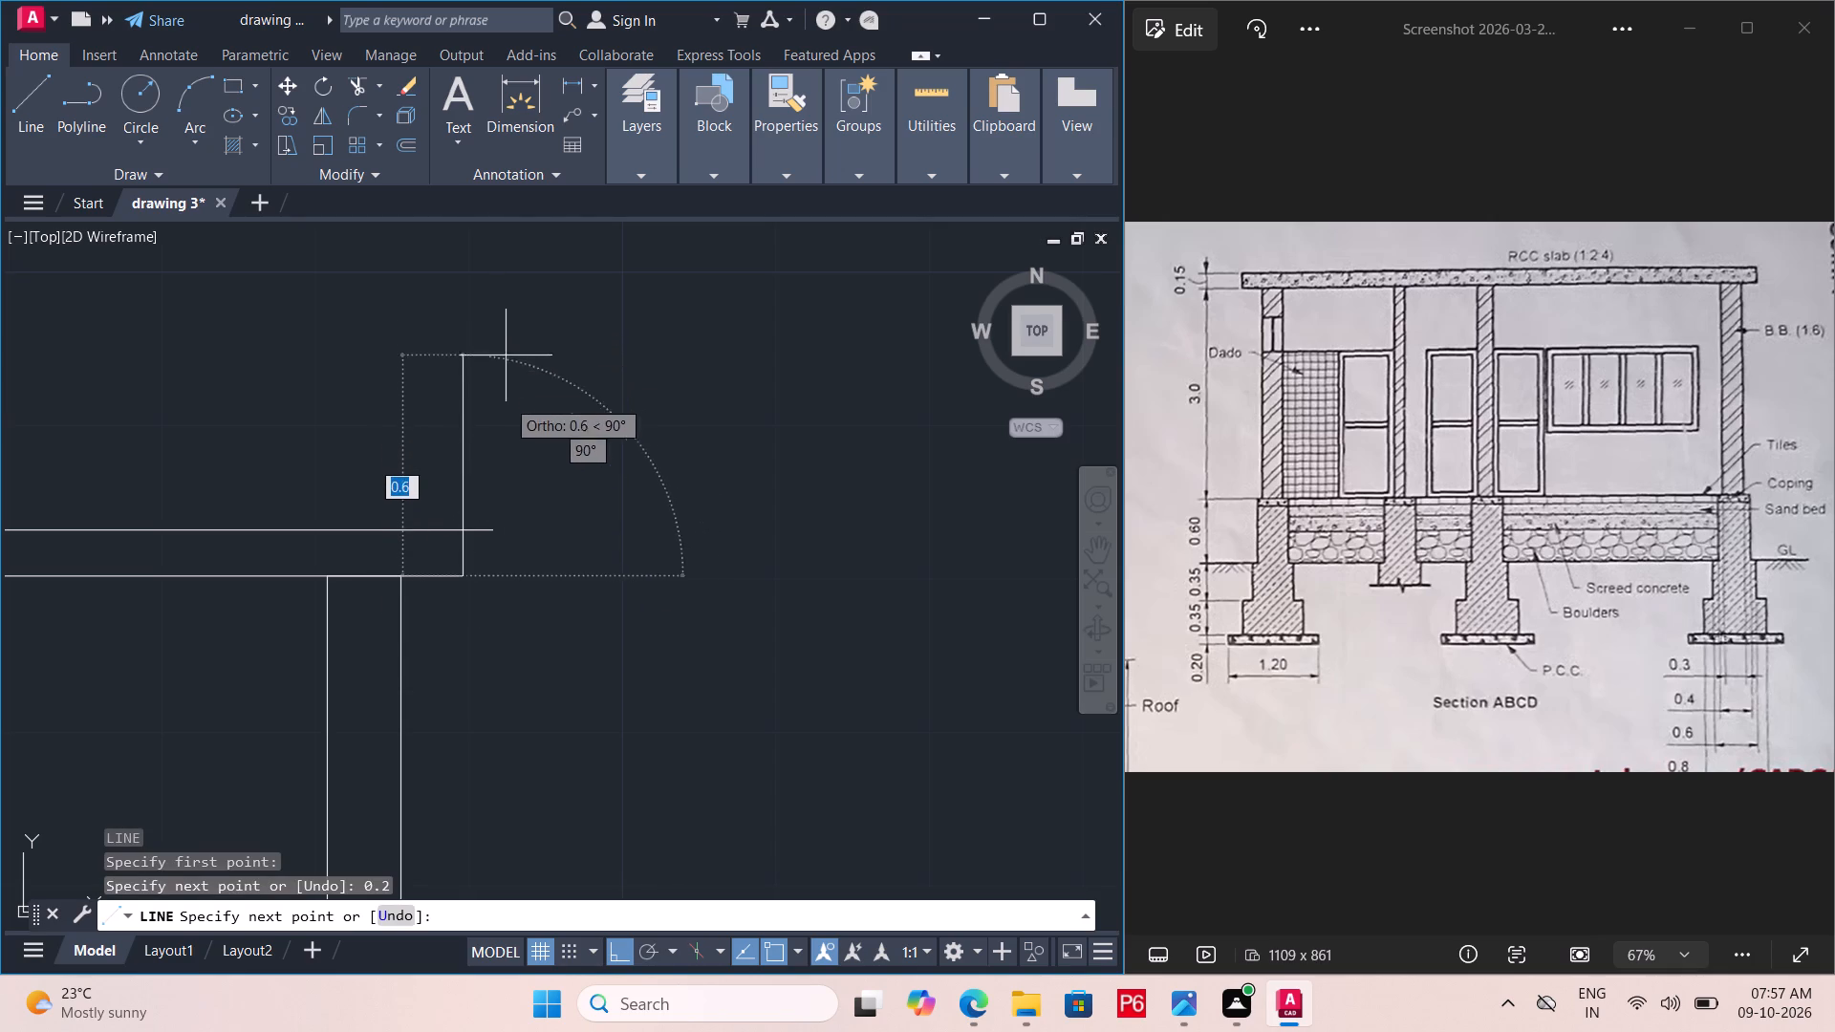
left_click(506, 446)
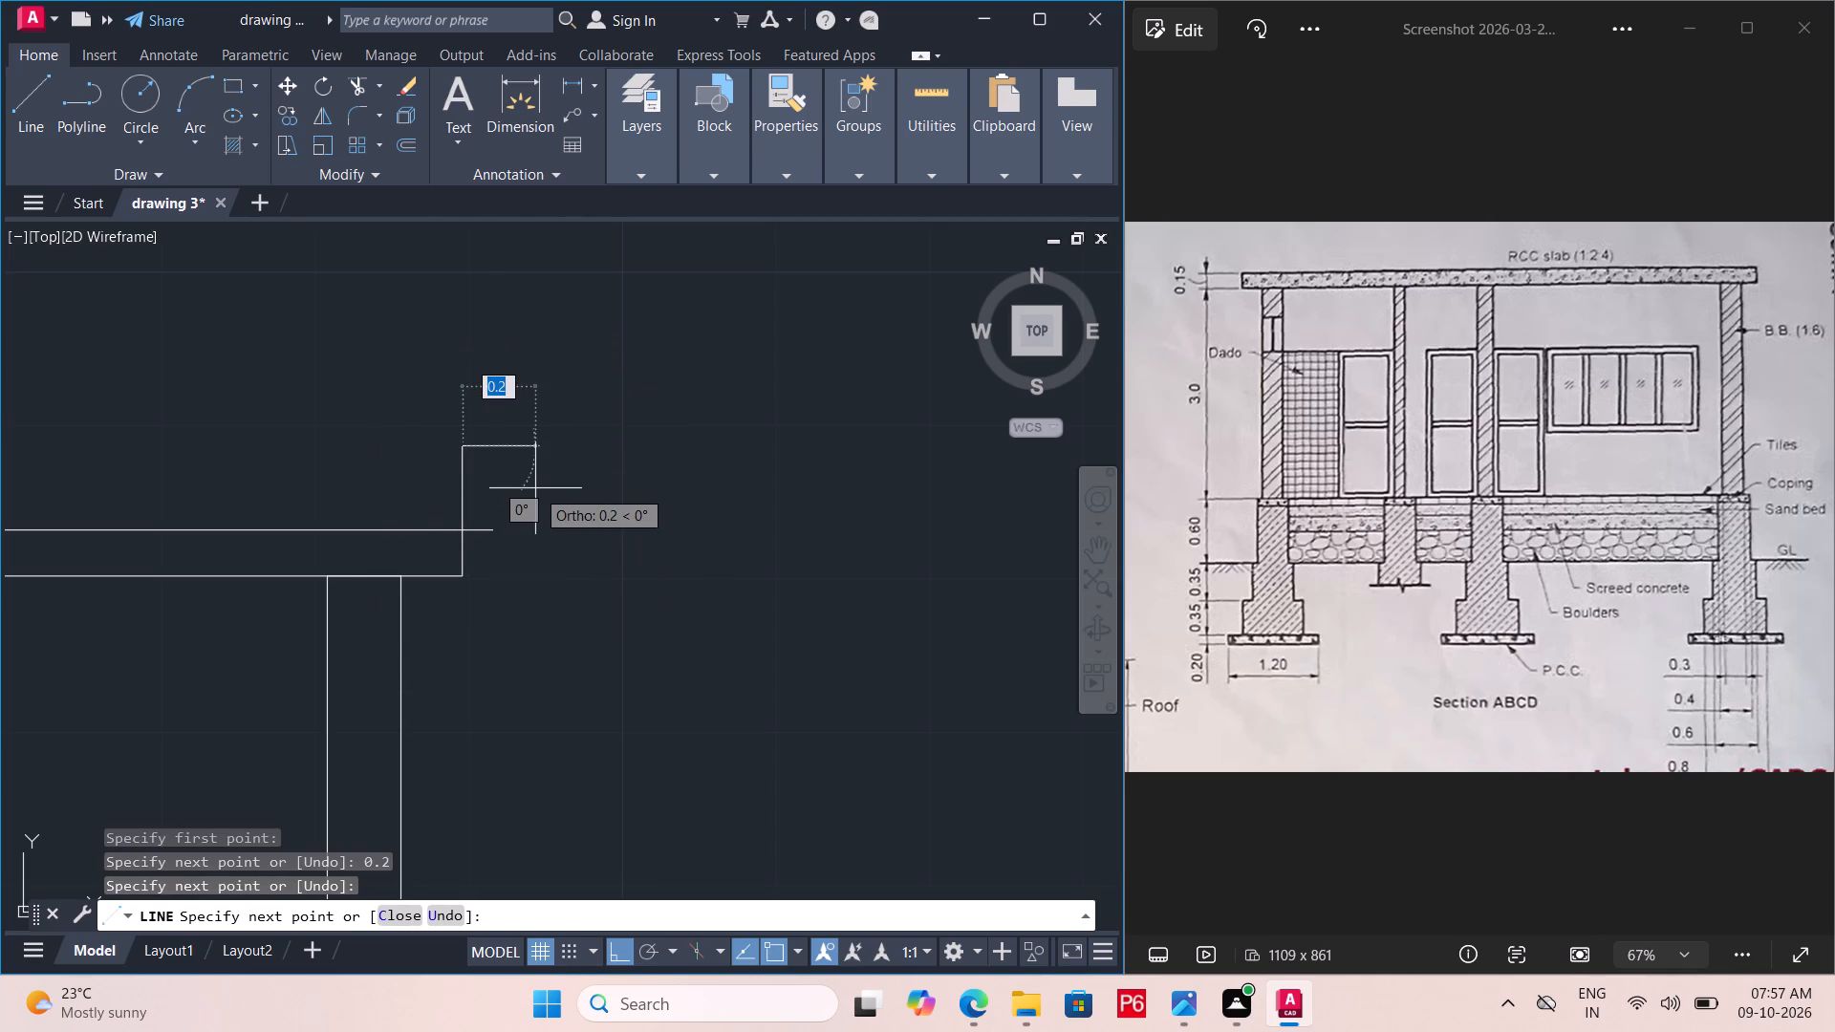
key("Escape")
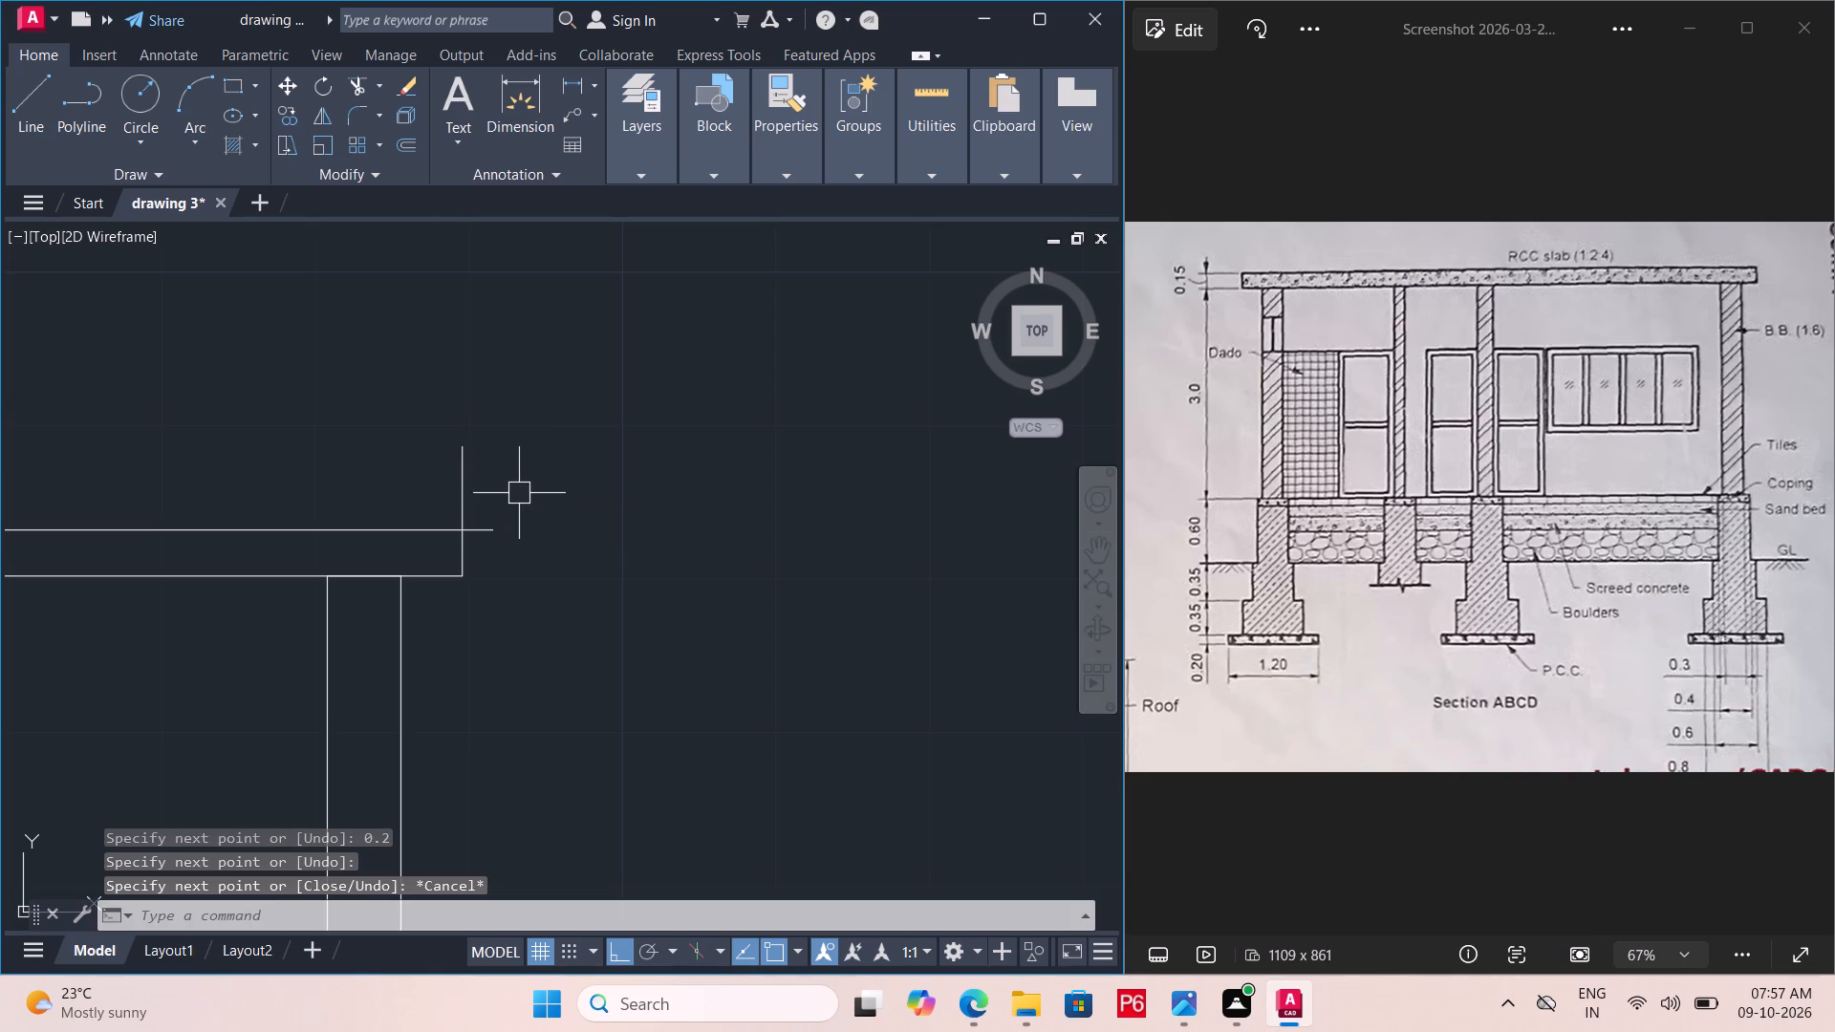
Trim the end edge above the slab's top line and the top line's excess beyond it at the last wall.
type("tr")
key("space")
key("space")
left_click(441, 460)
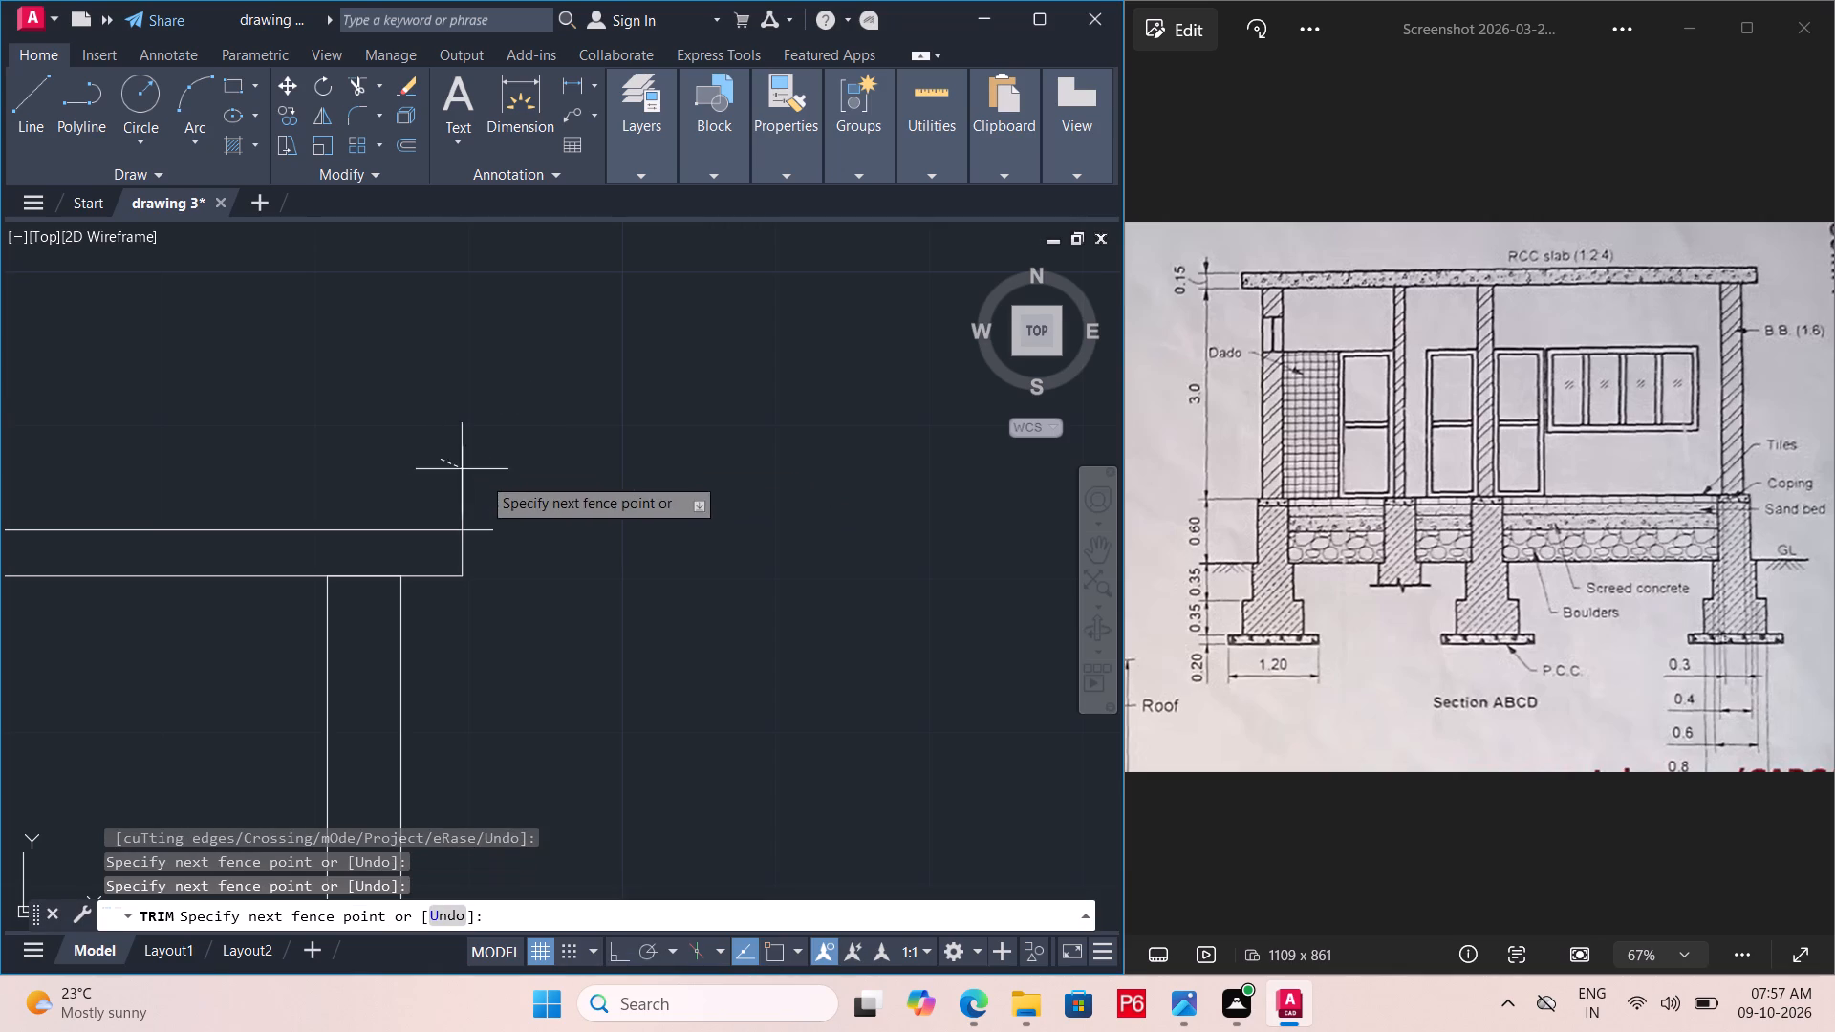
left_click(498, 493)
left_click(471, 523)
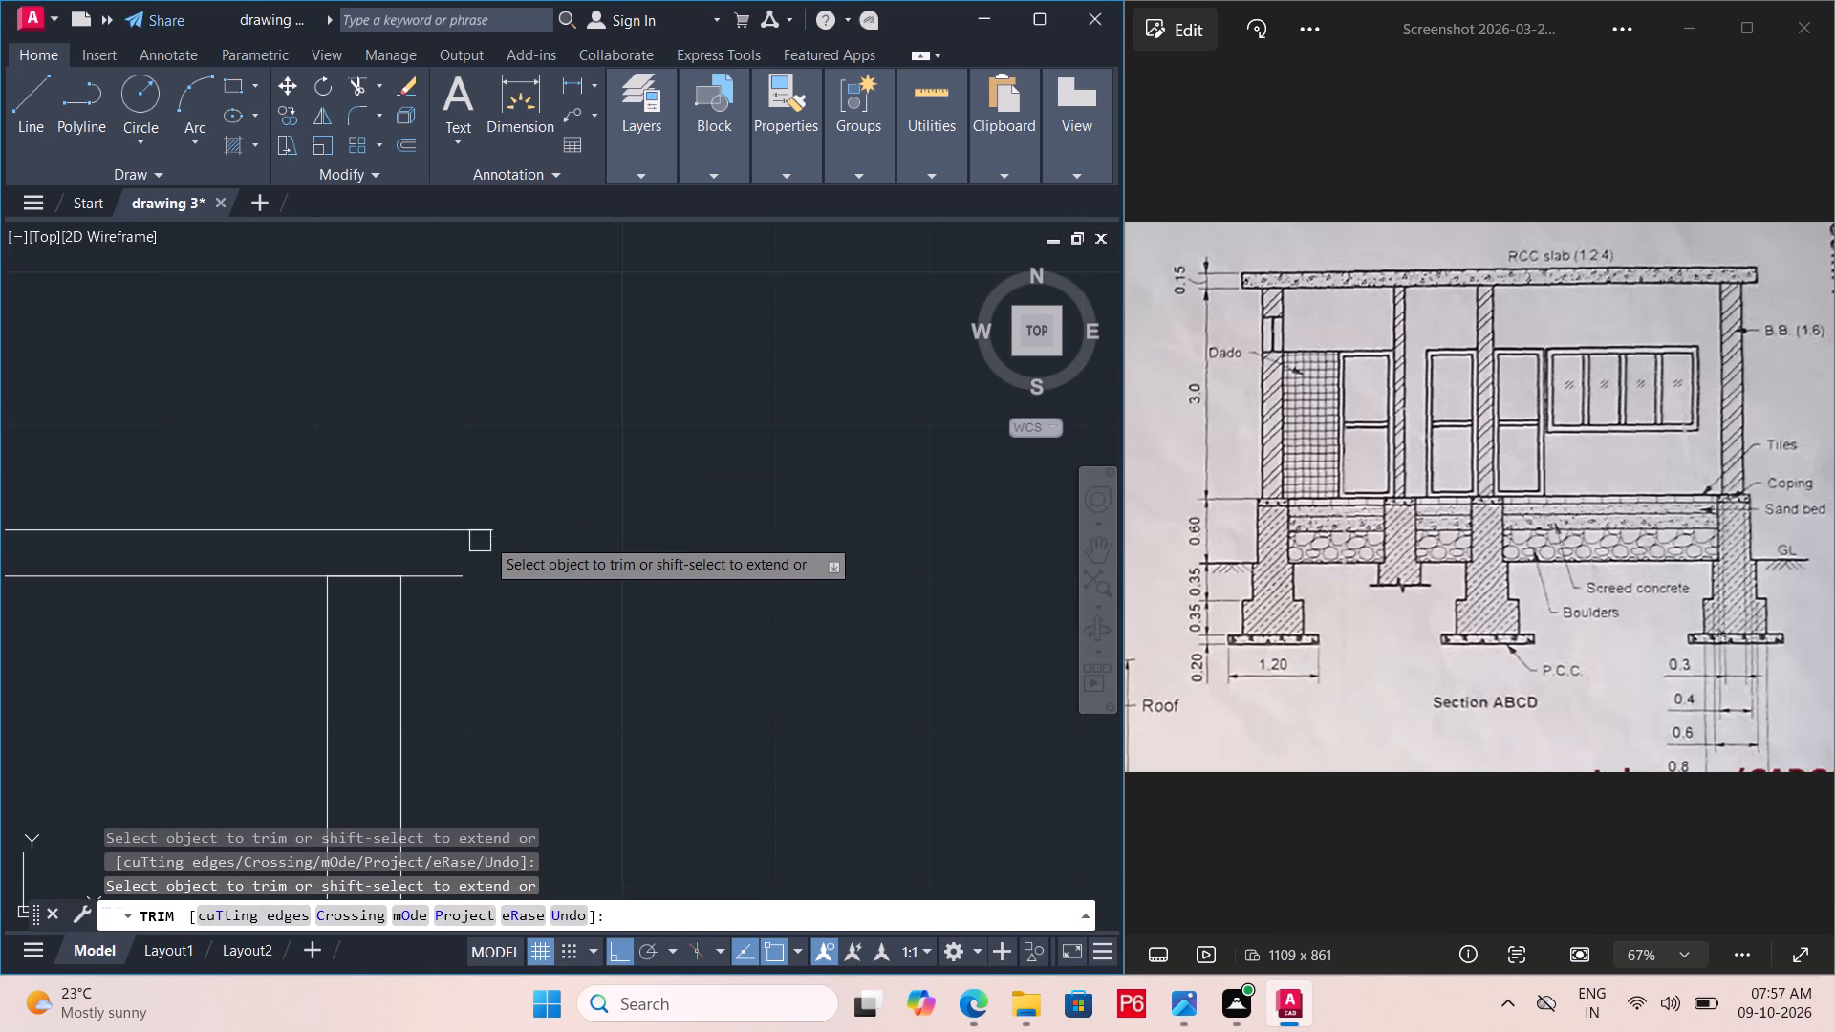
key("ctrl+z")
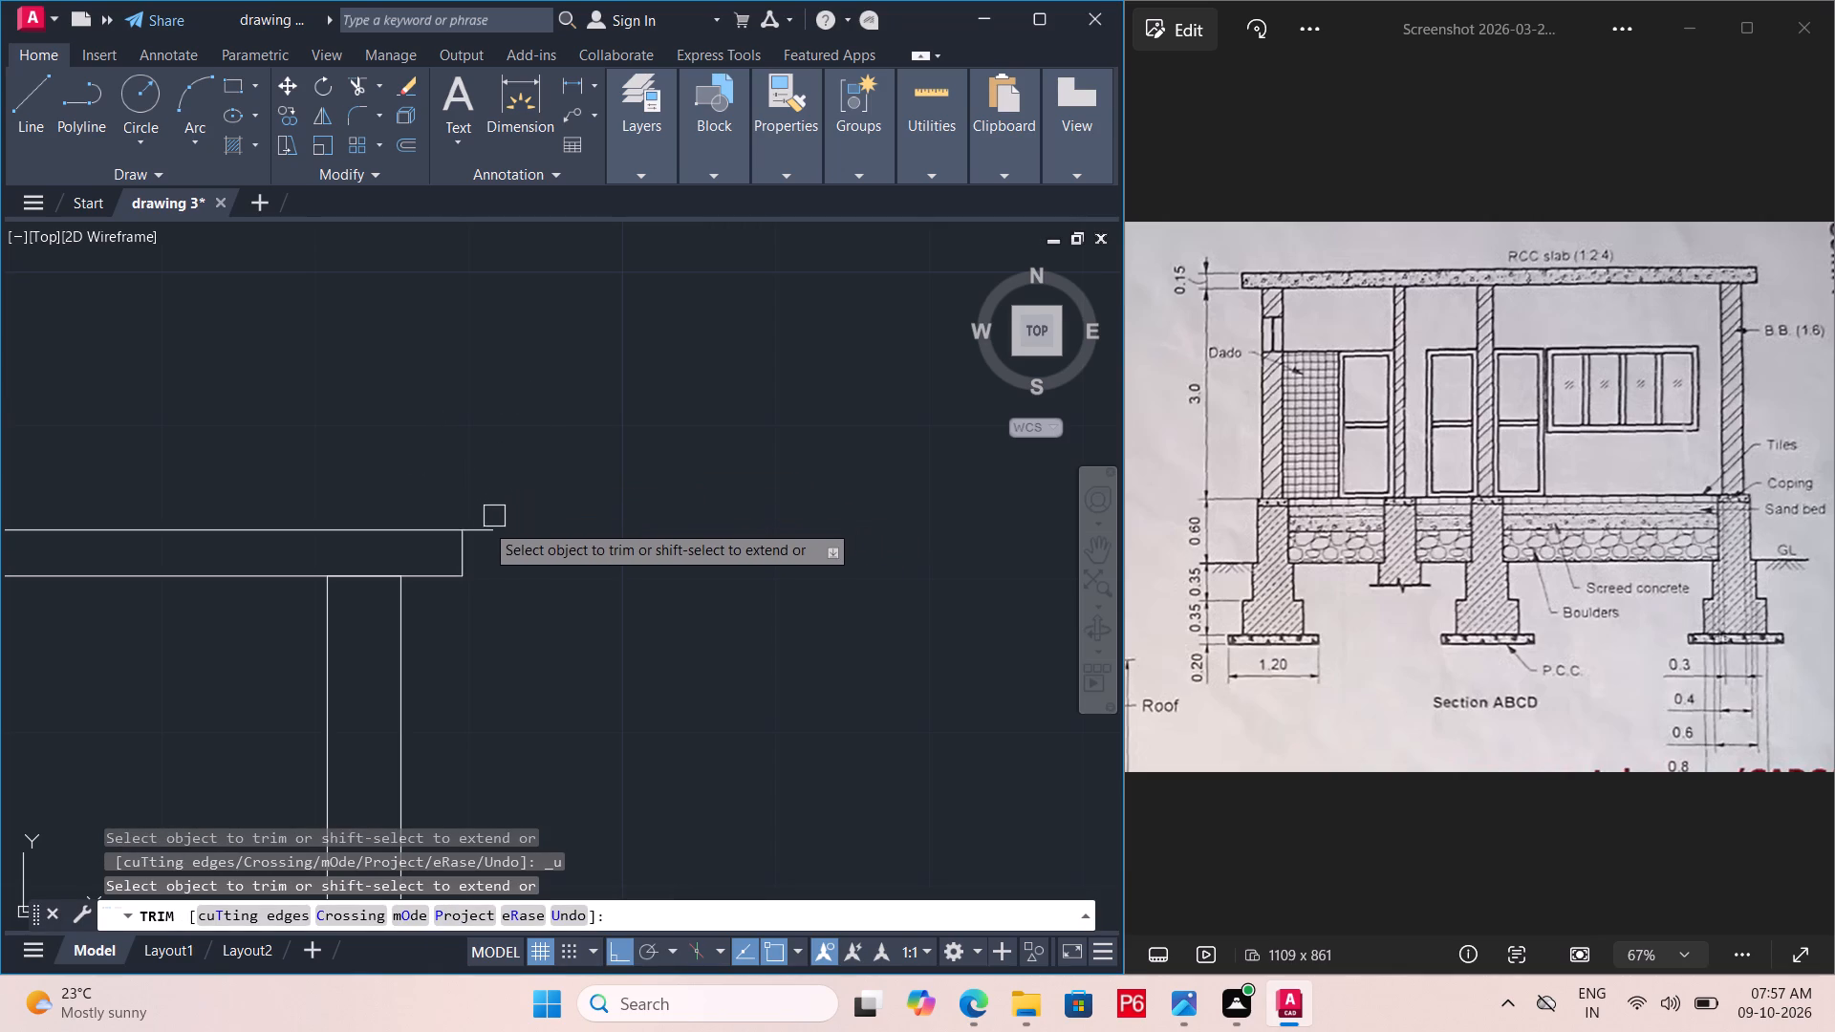
left_click(485, 531)
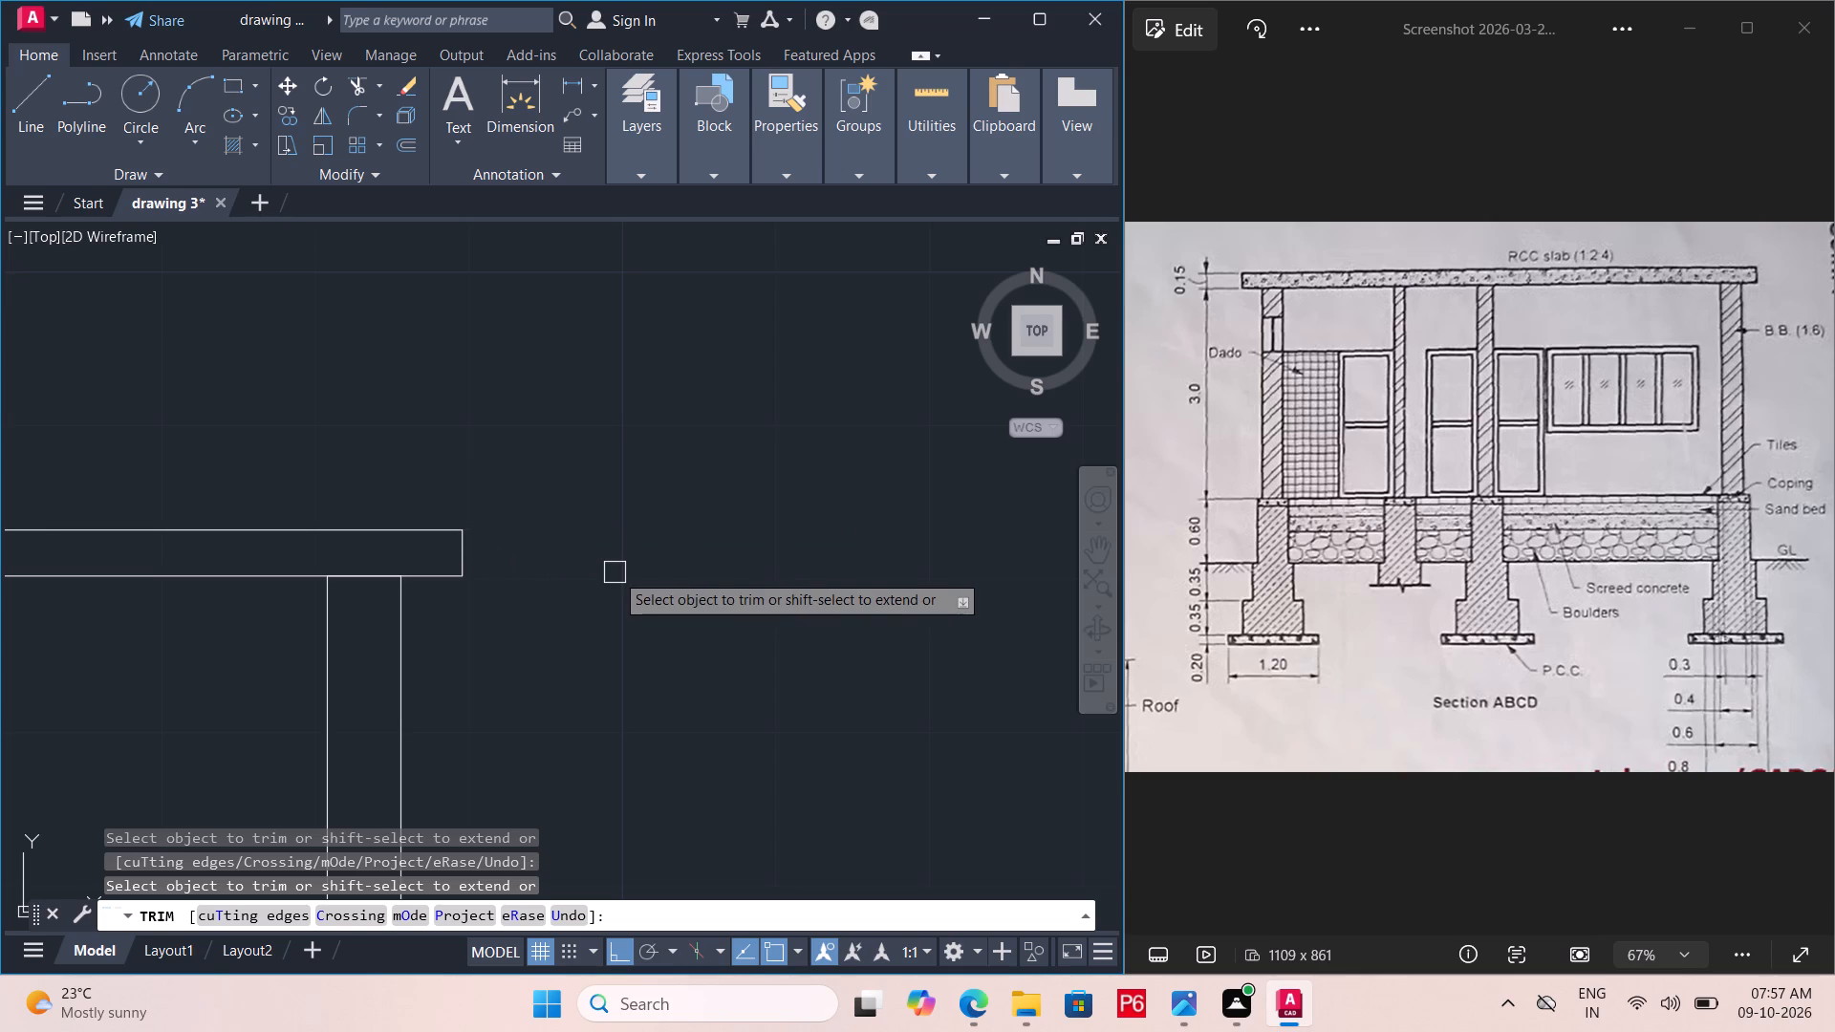
Save the drawing.
key("ctrl+s")
key("ctrl+s")
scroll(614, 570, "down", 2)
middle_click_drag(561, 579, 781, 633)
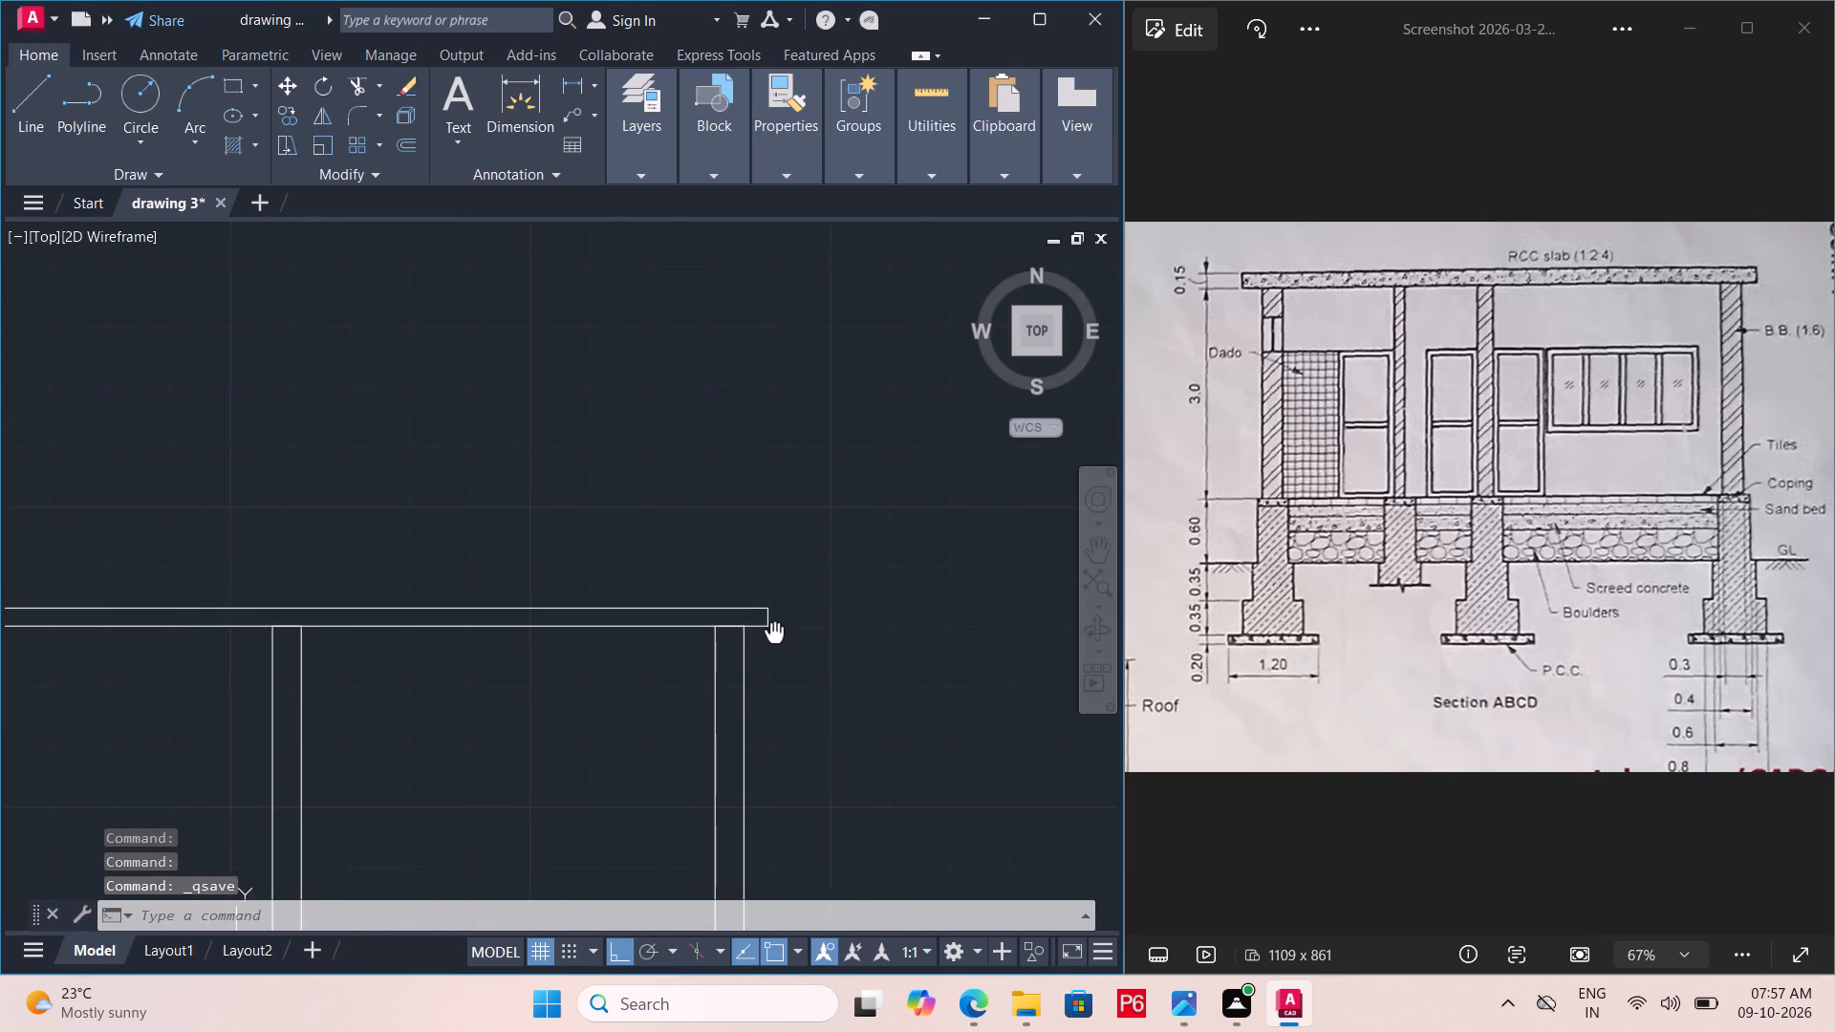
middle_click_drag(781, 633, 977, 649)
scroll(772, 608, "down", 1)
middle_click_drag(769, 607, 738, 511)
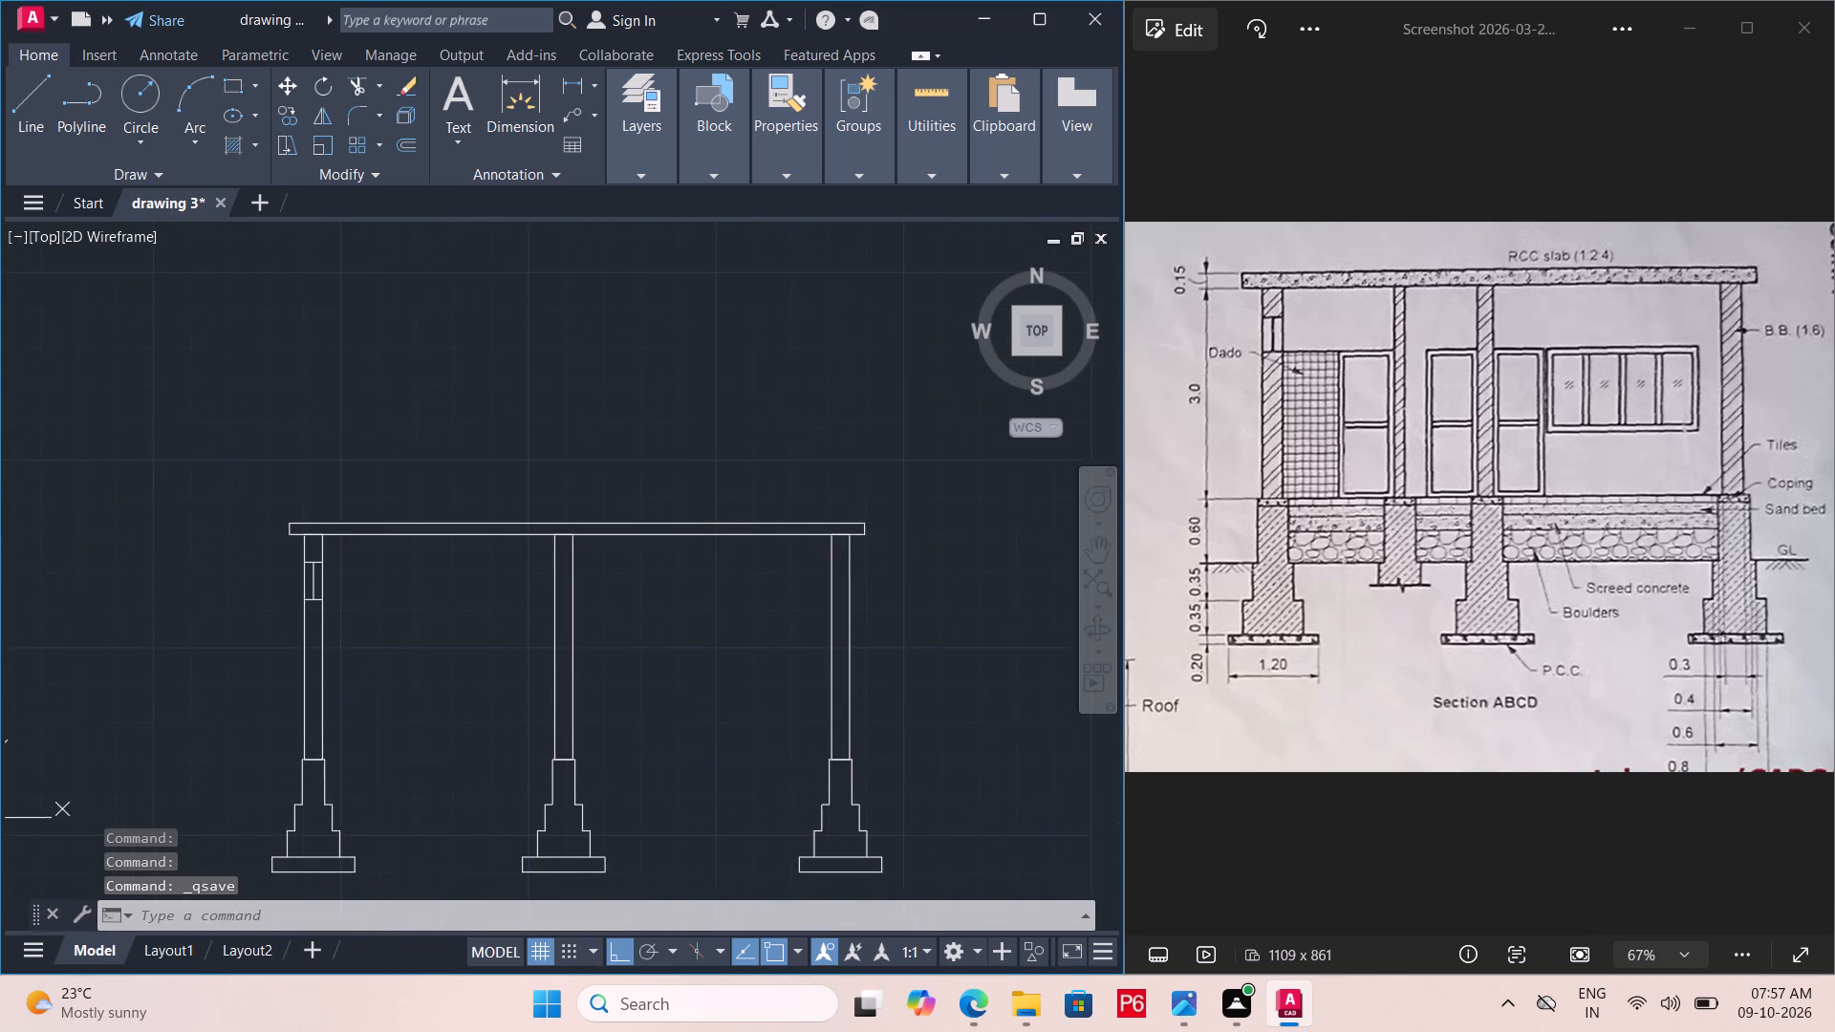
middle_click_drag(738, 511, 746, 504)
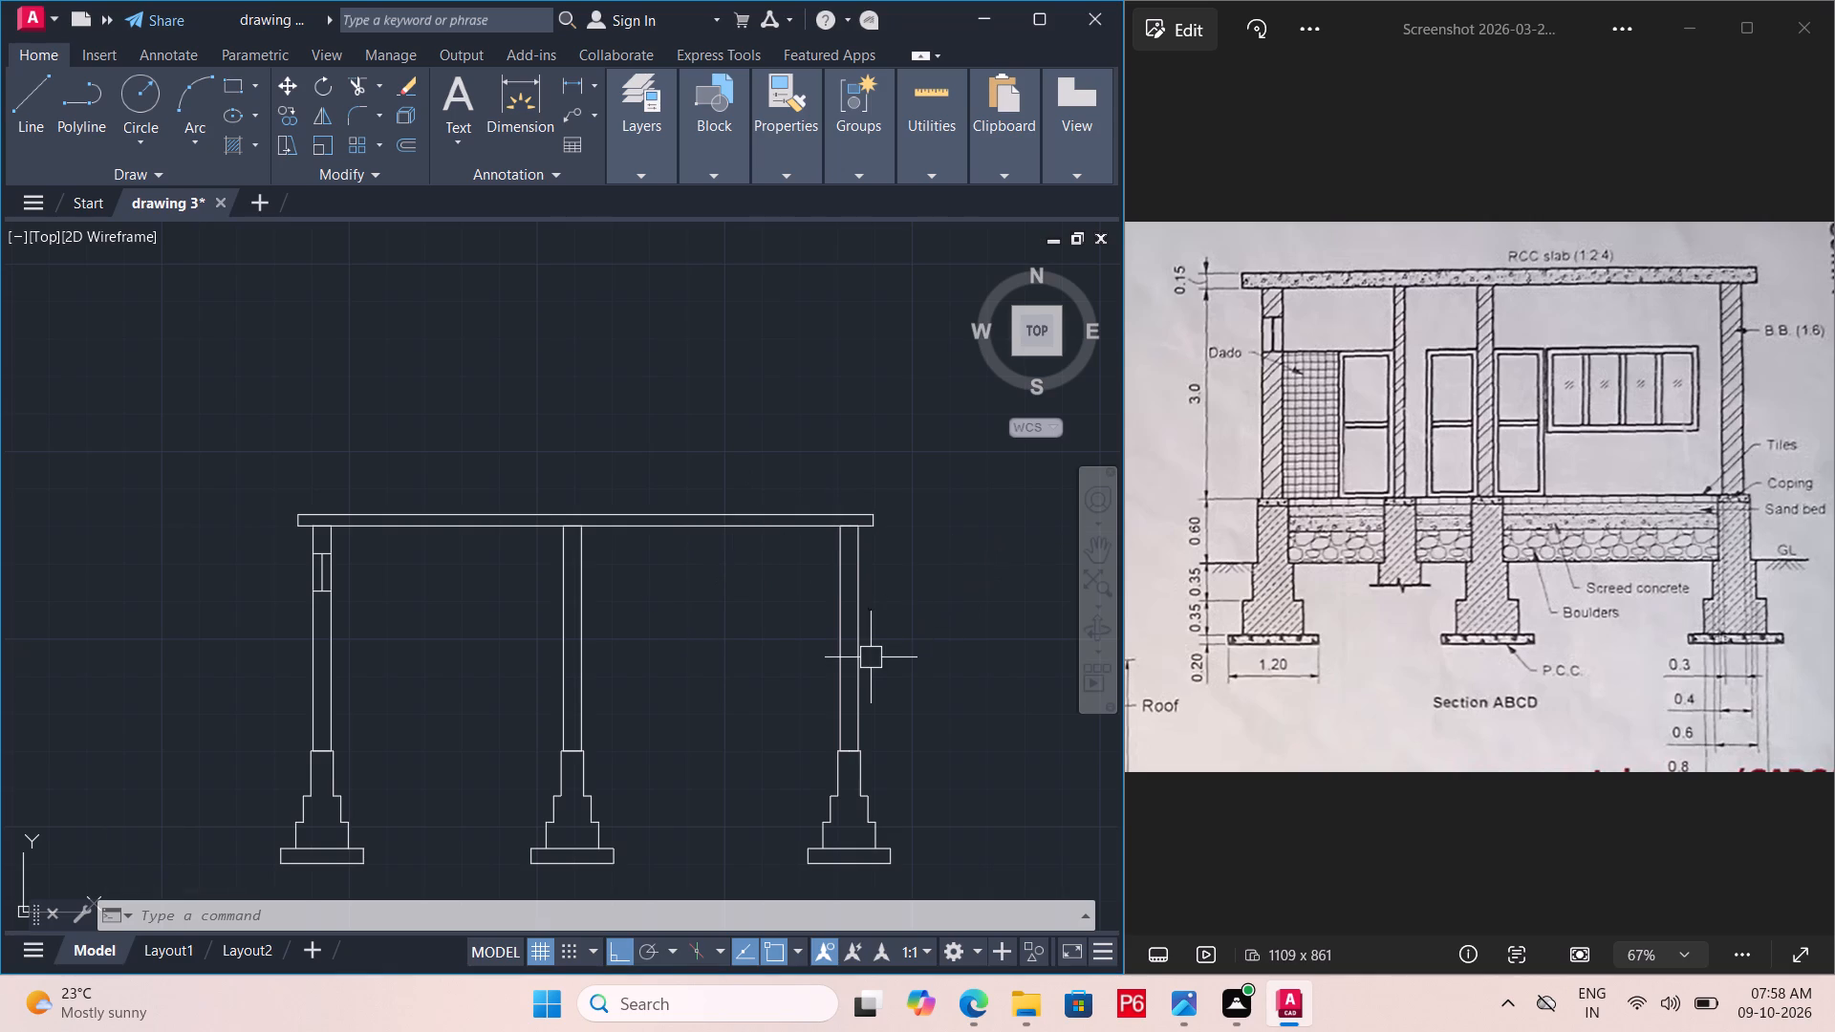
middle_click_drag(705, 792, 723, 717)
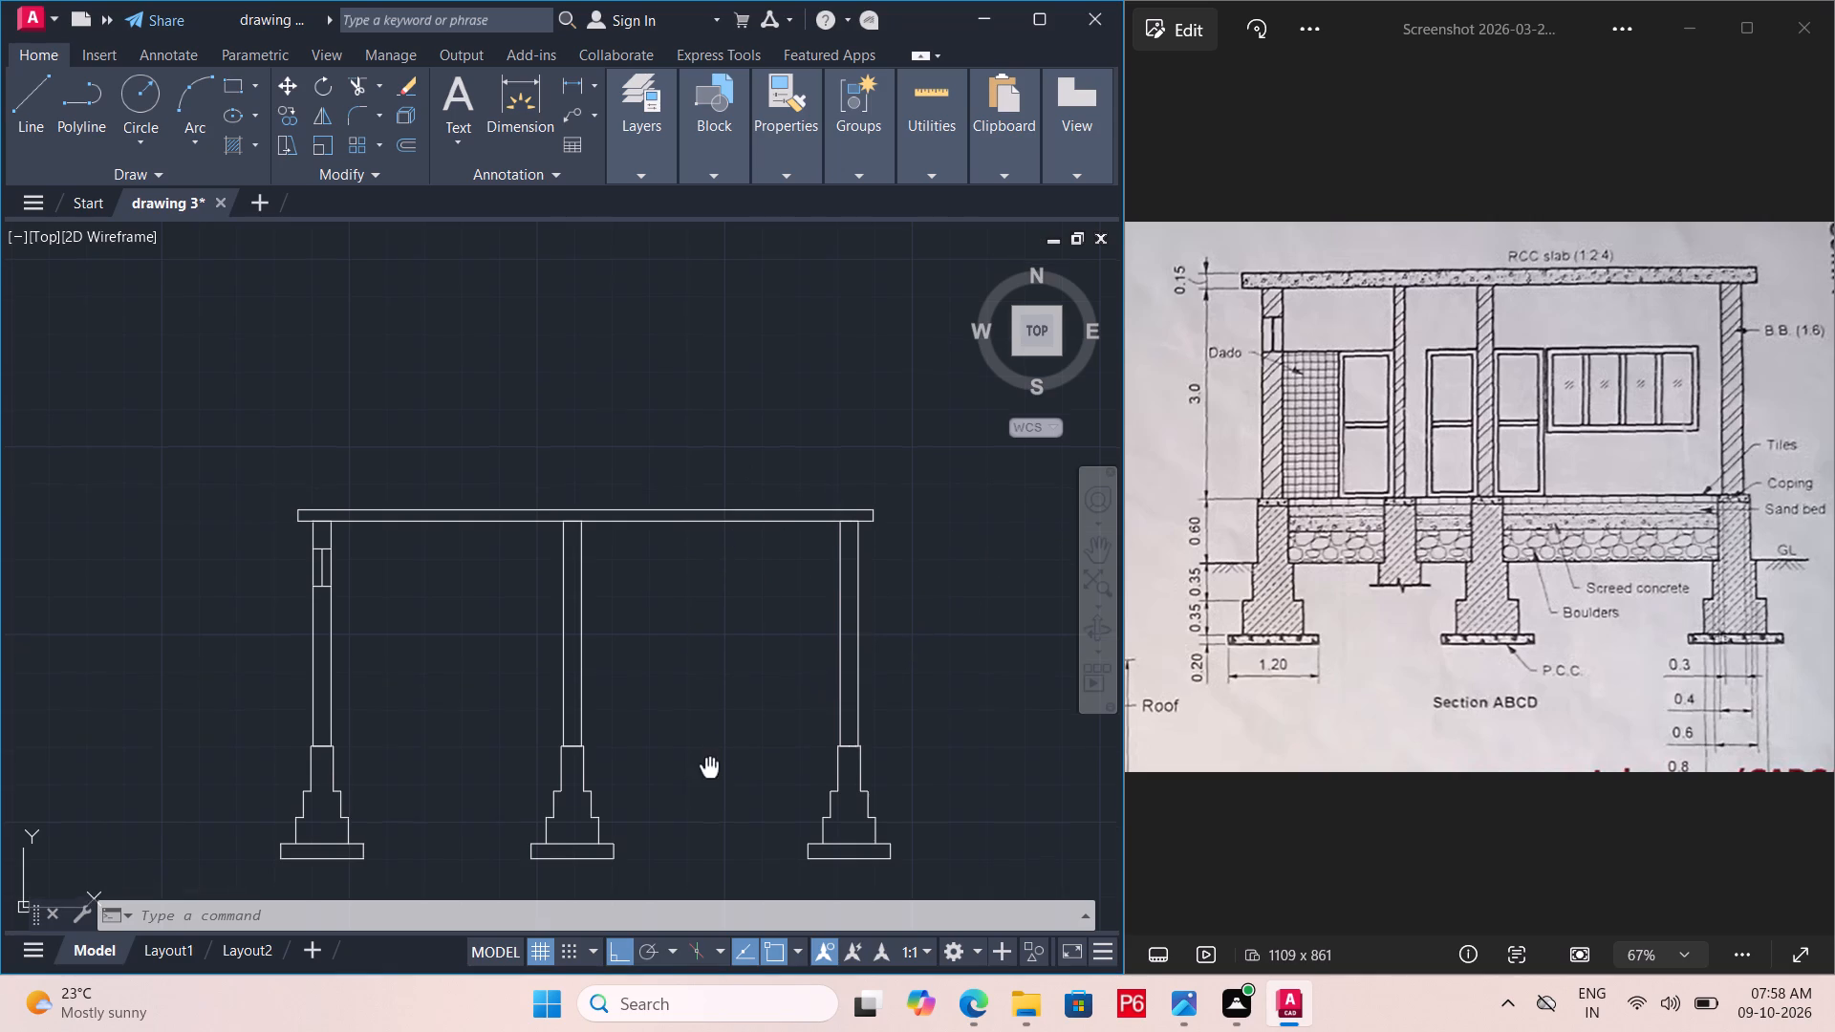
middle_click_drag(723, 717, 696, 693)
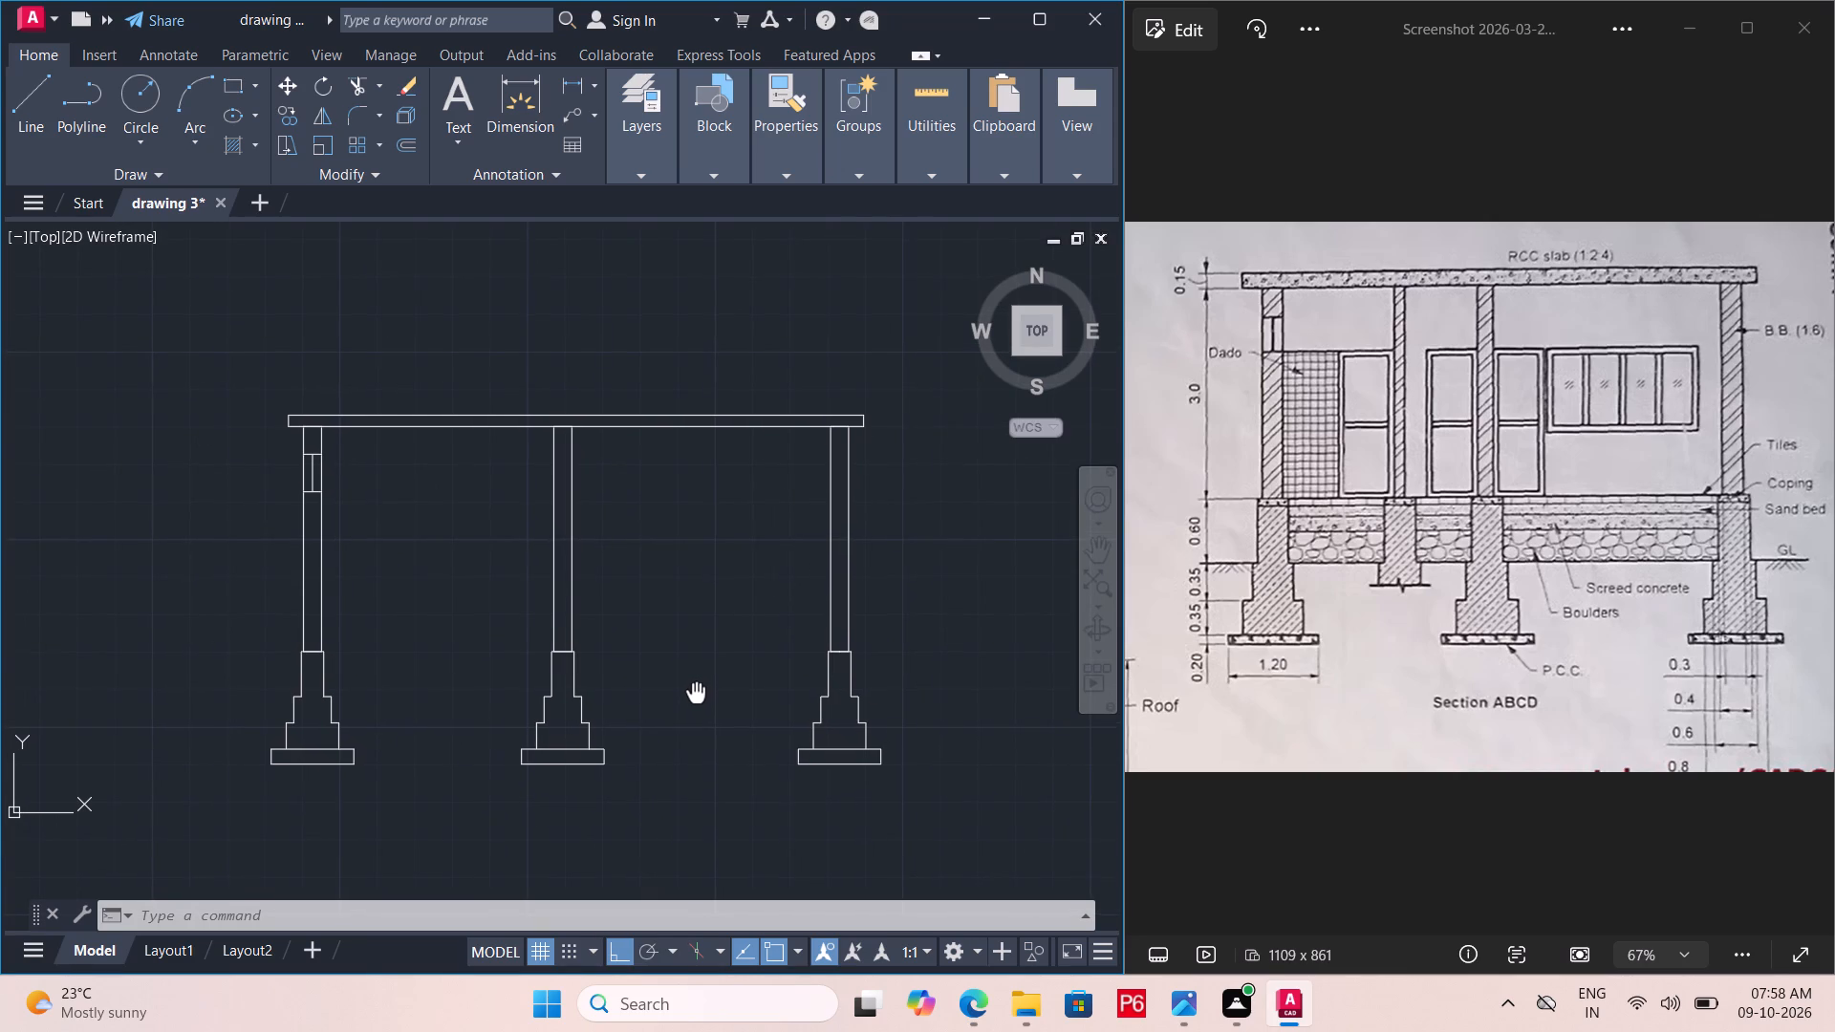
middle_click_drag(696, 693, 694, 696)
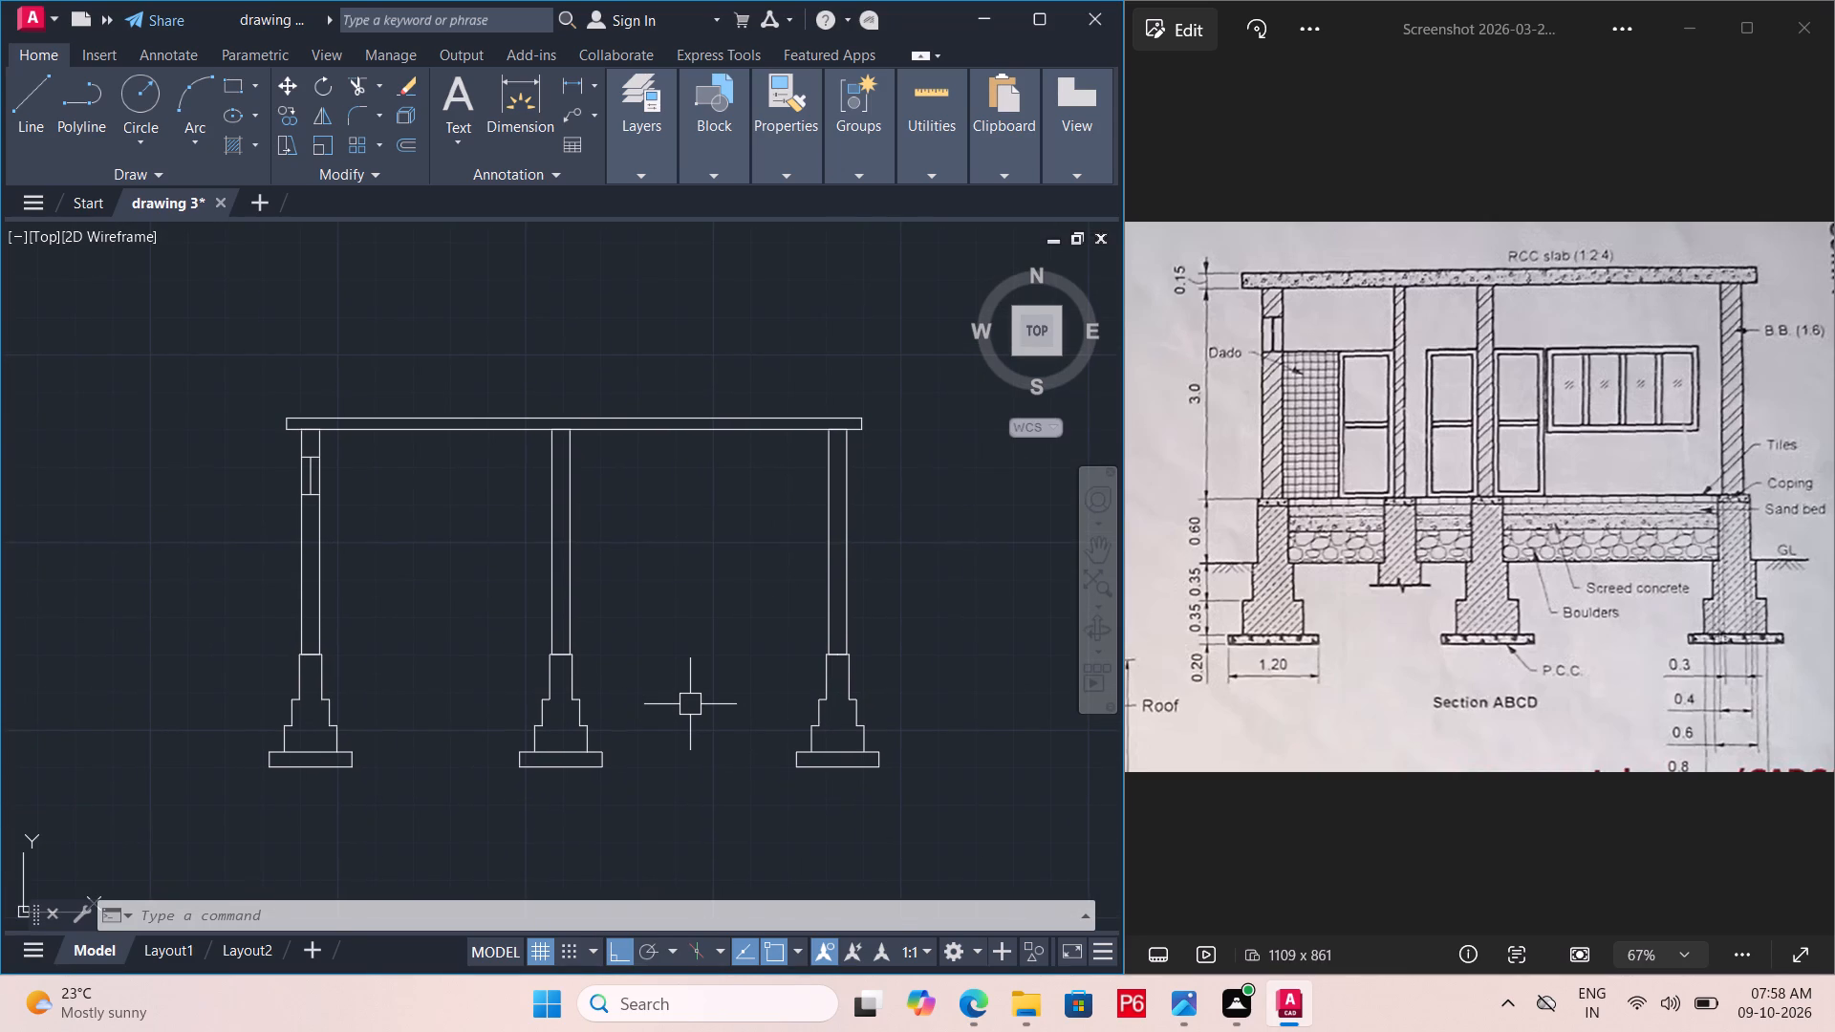
Draw a horizontal floor line about 6.7 m long between the inner top corners of the first and last plinth walls.
type("l")
key("space")
middle_click_drag(421, 662, 409, 670)
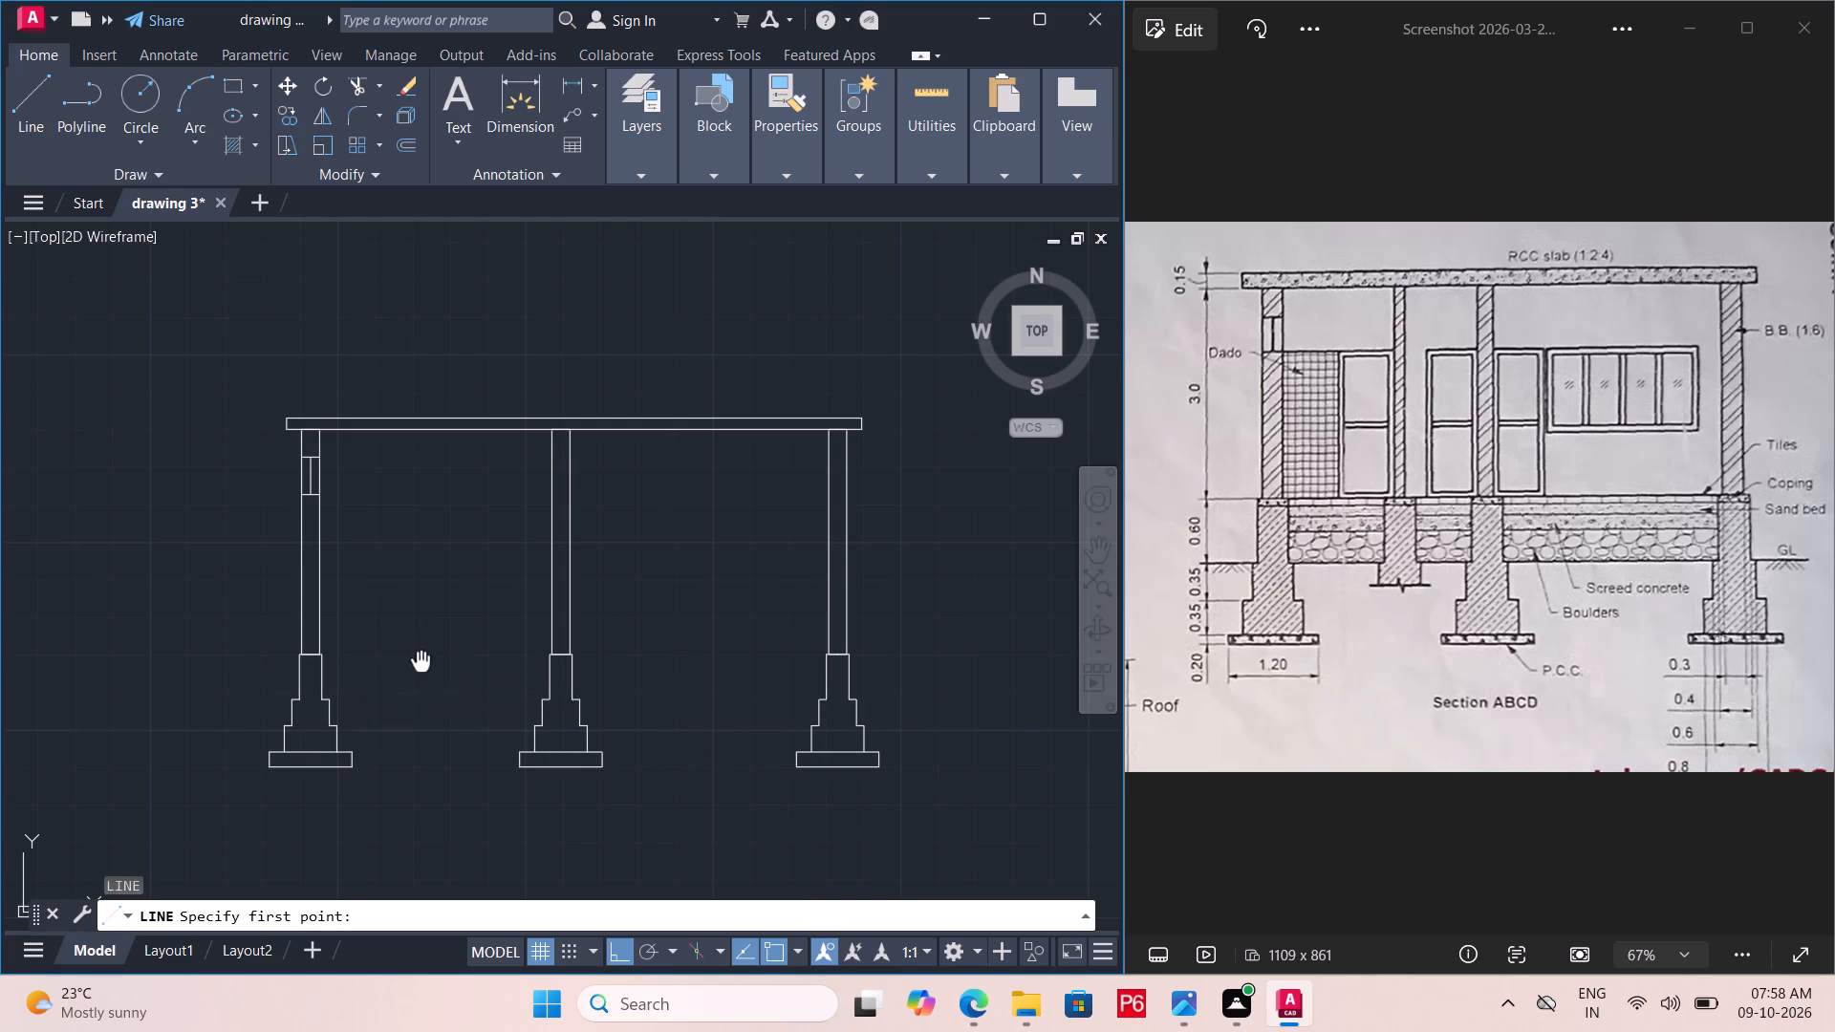
middle_click_drag(409, 670, 326, 720)
scroll(214, 720, "up", 3)
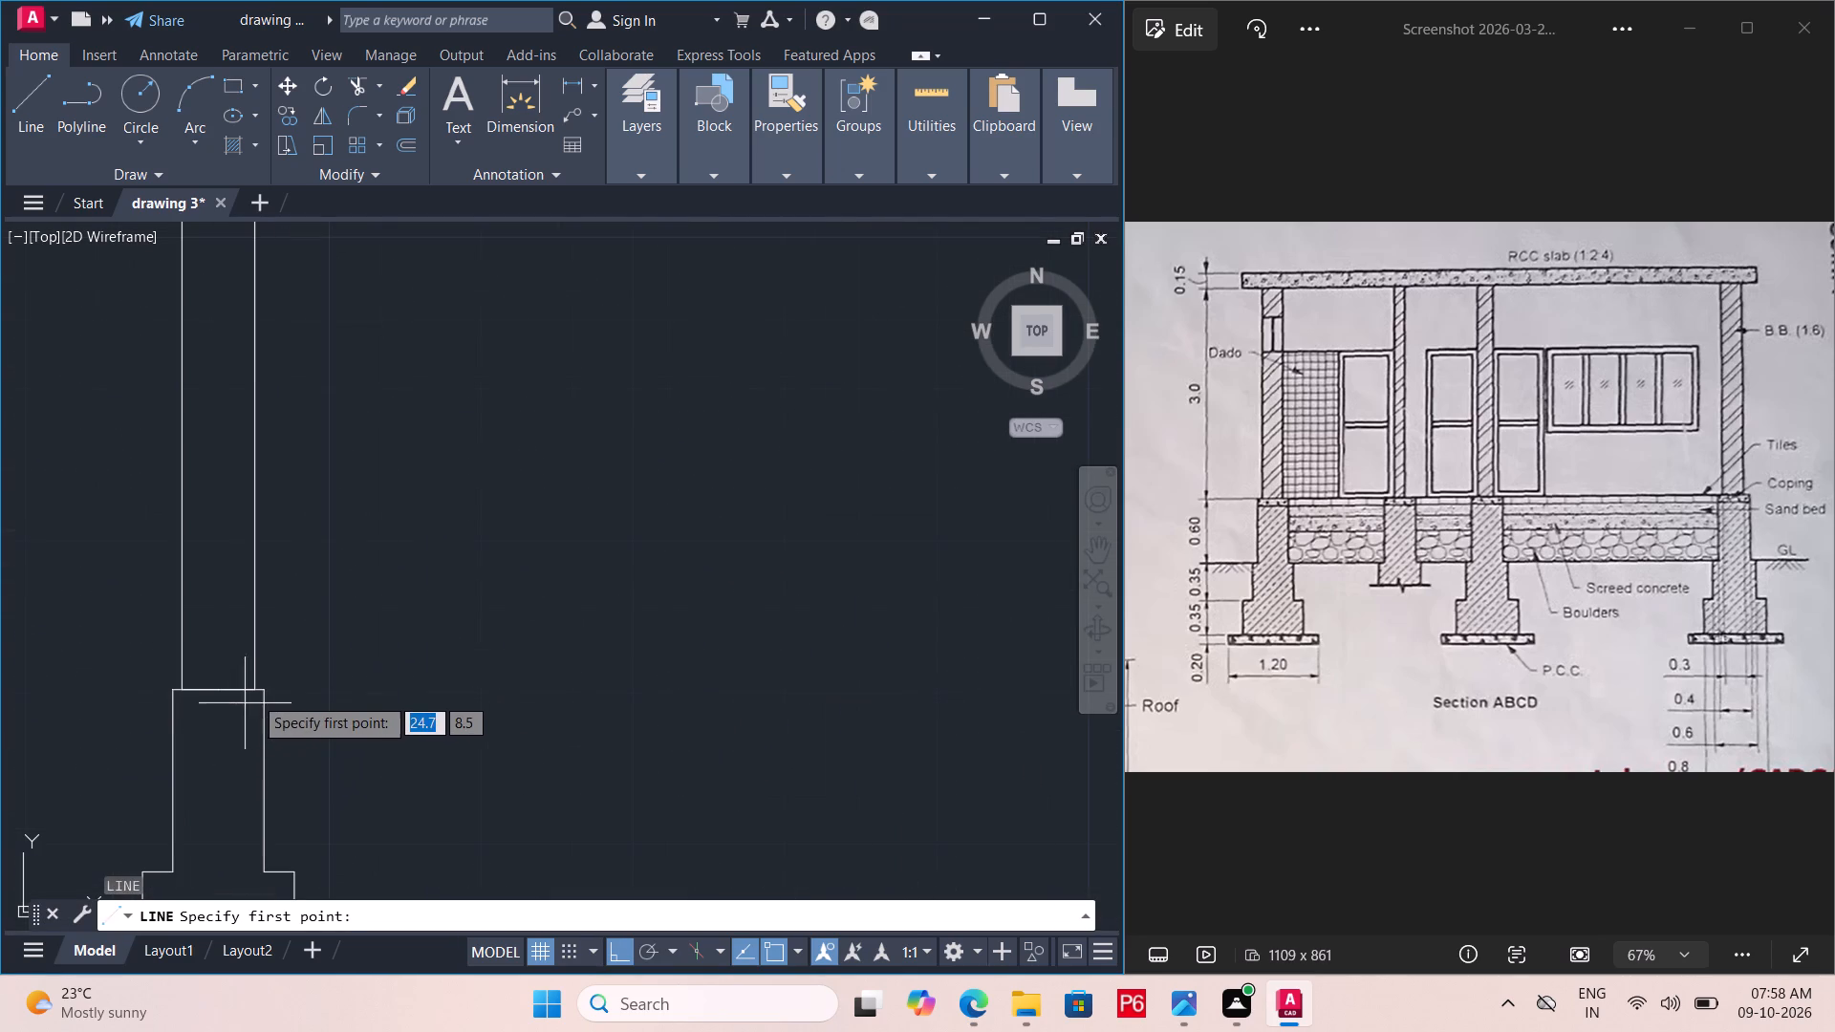
left_click(263, 691)
scroll(253, 646, "down", 4)
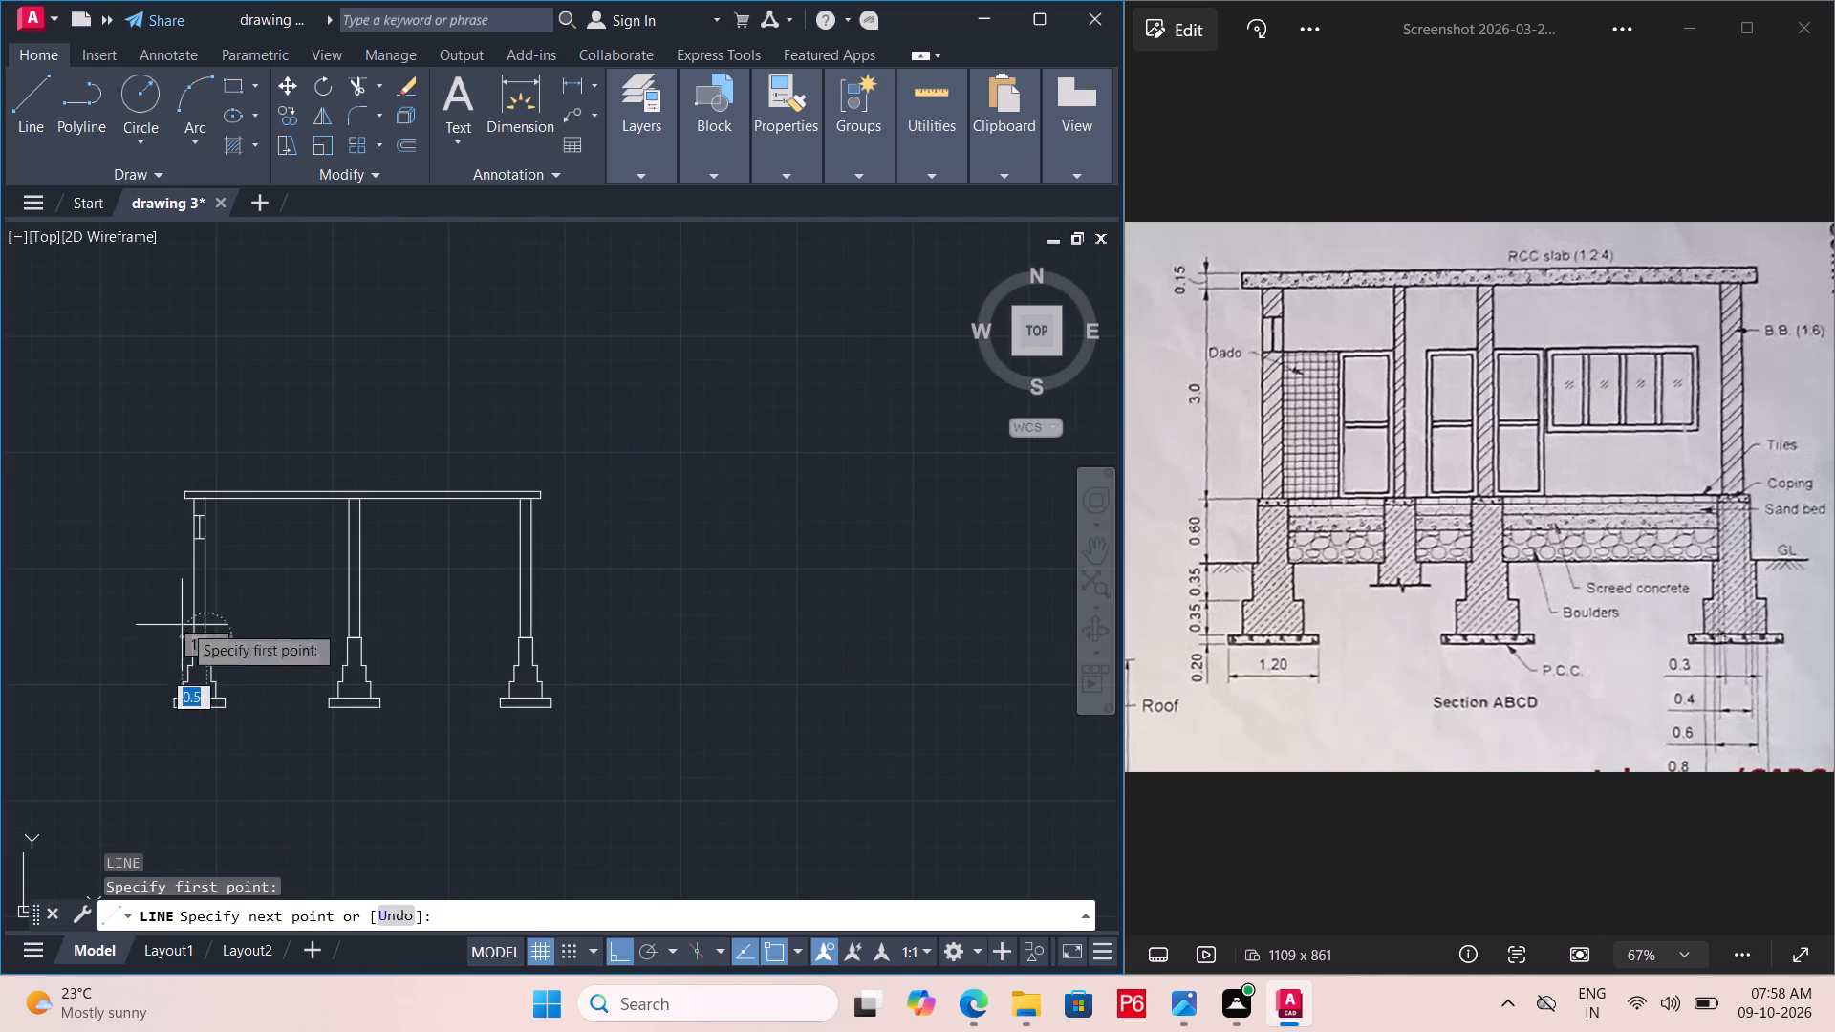
scroll(504, 628, "up", 3)
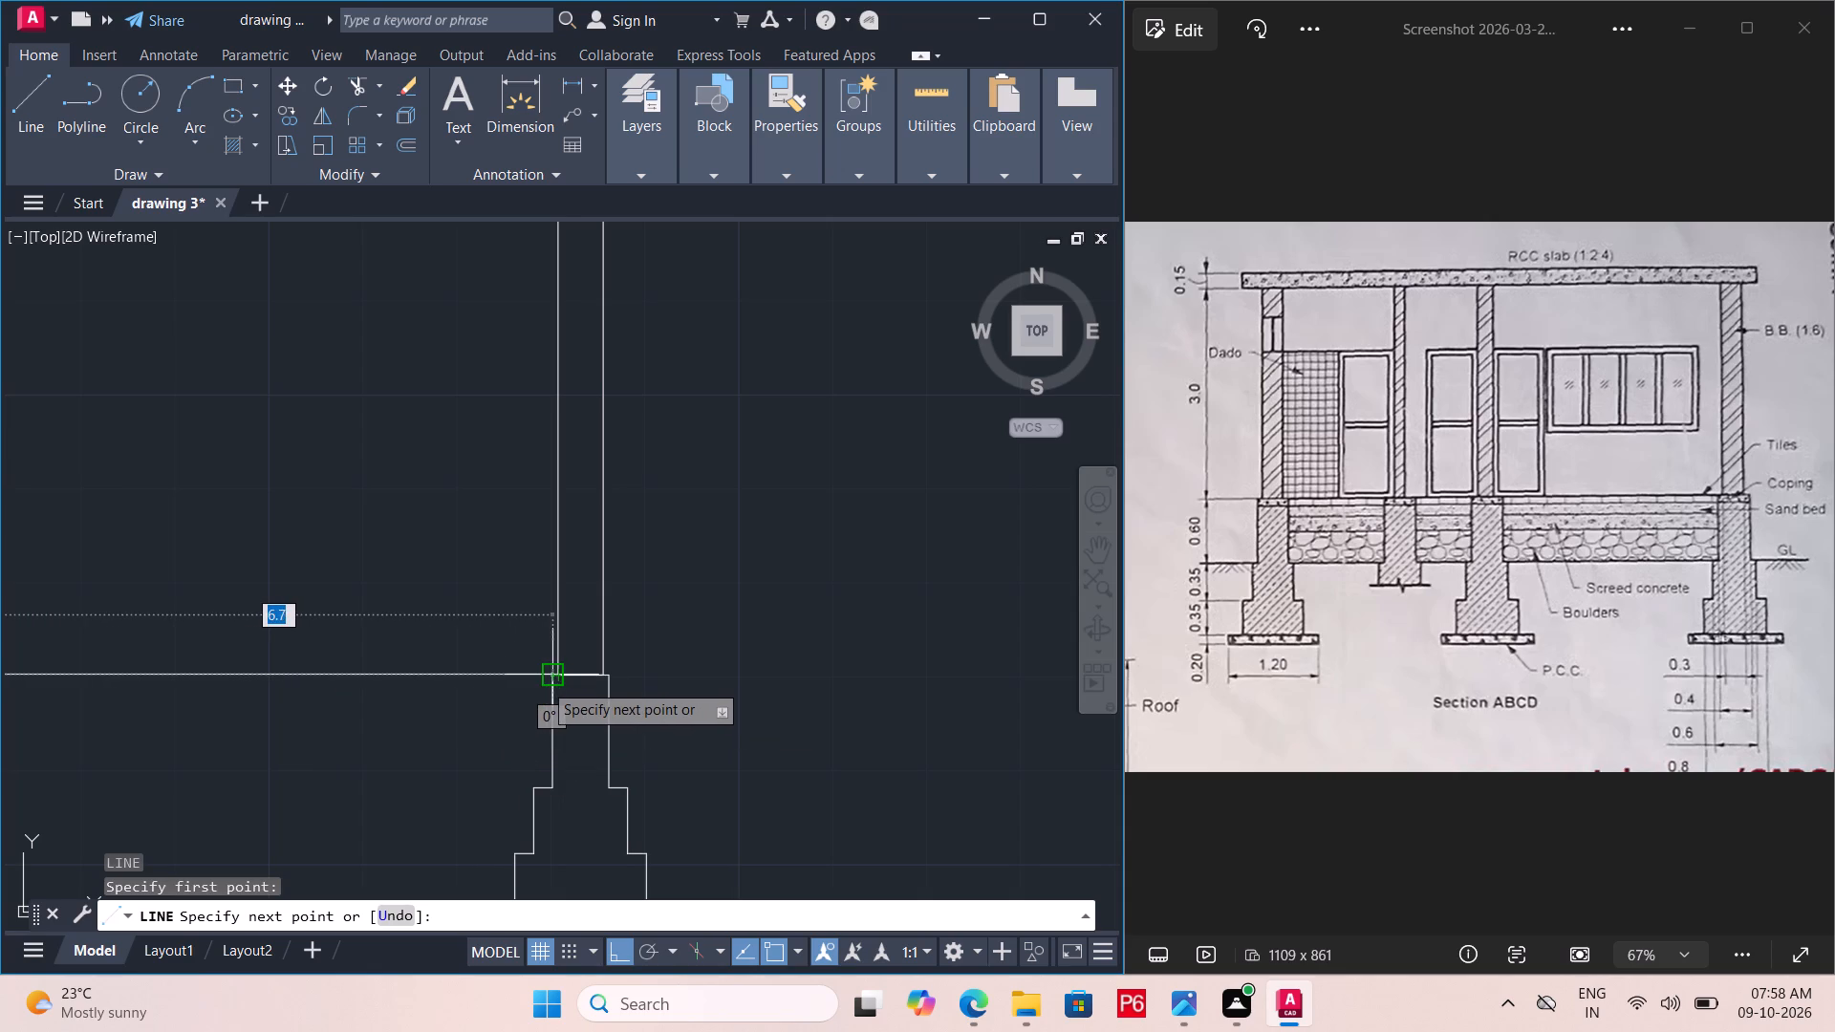
scroll(543, 682, "up", 3)
left_click(565, 660)
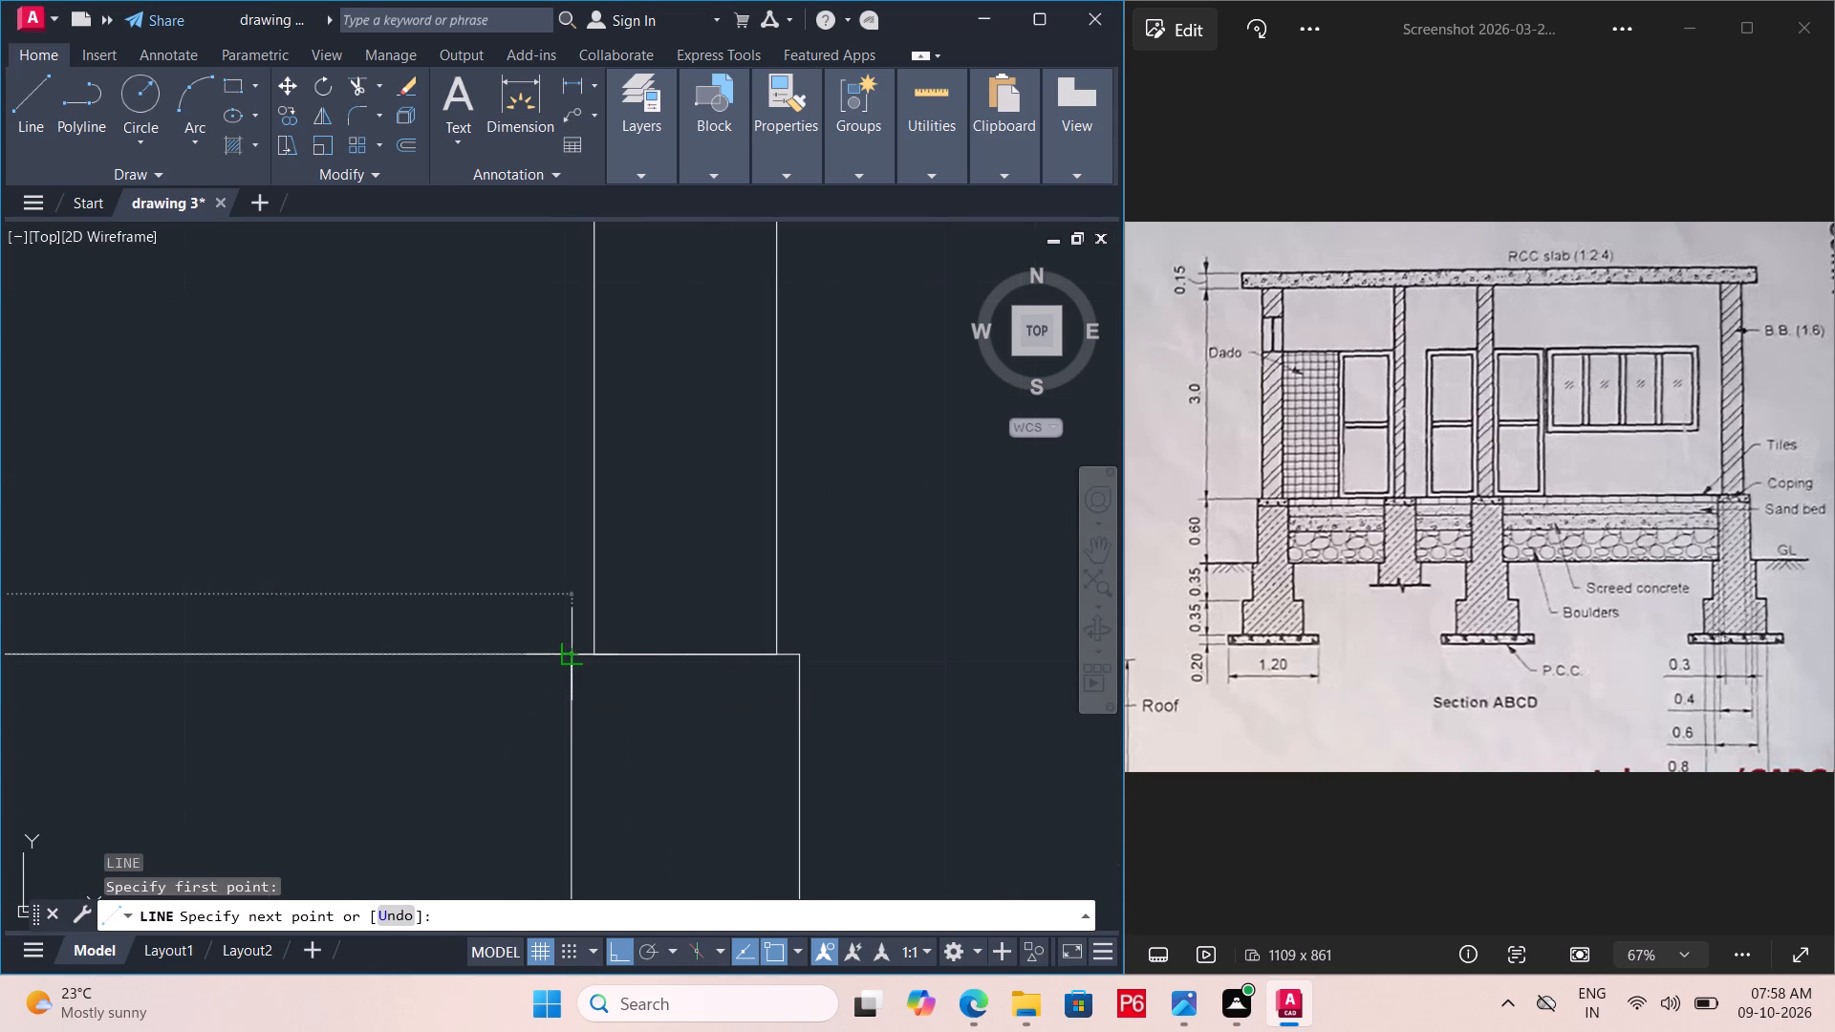
key("Escape")
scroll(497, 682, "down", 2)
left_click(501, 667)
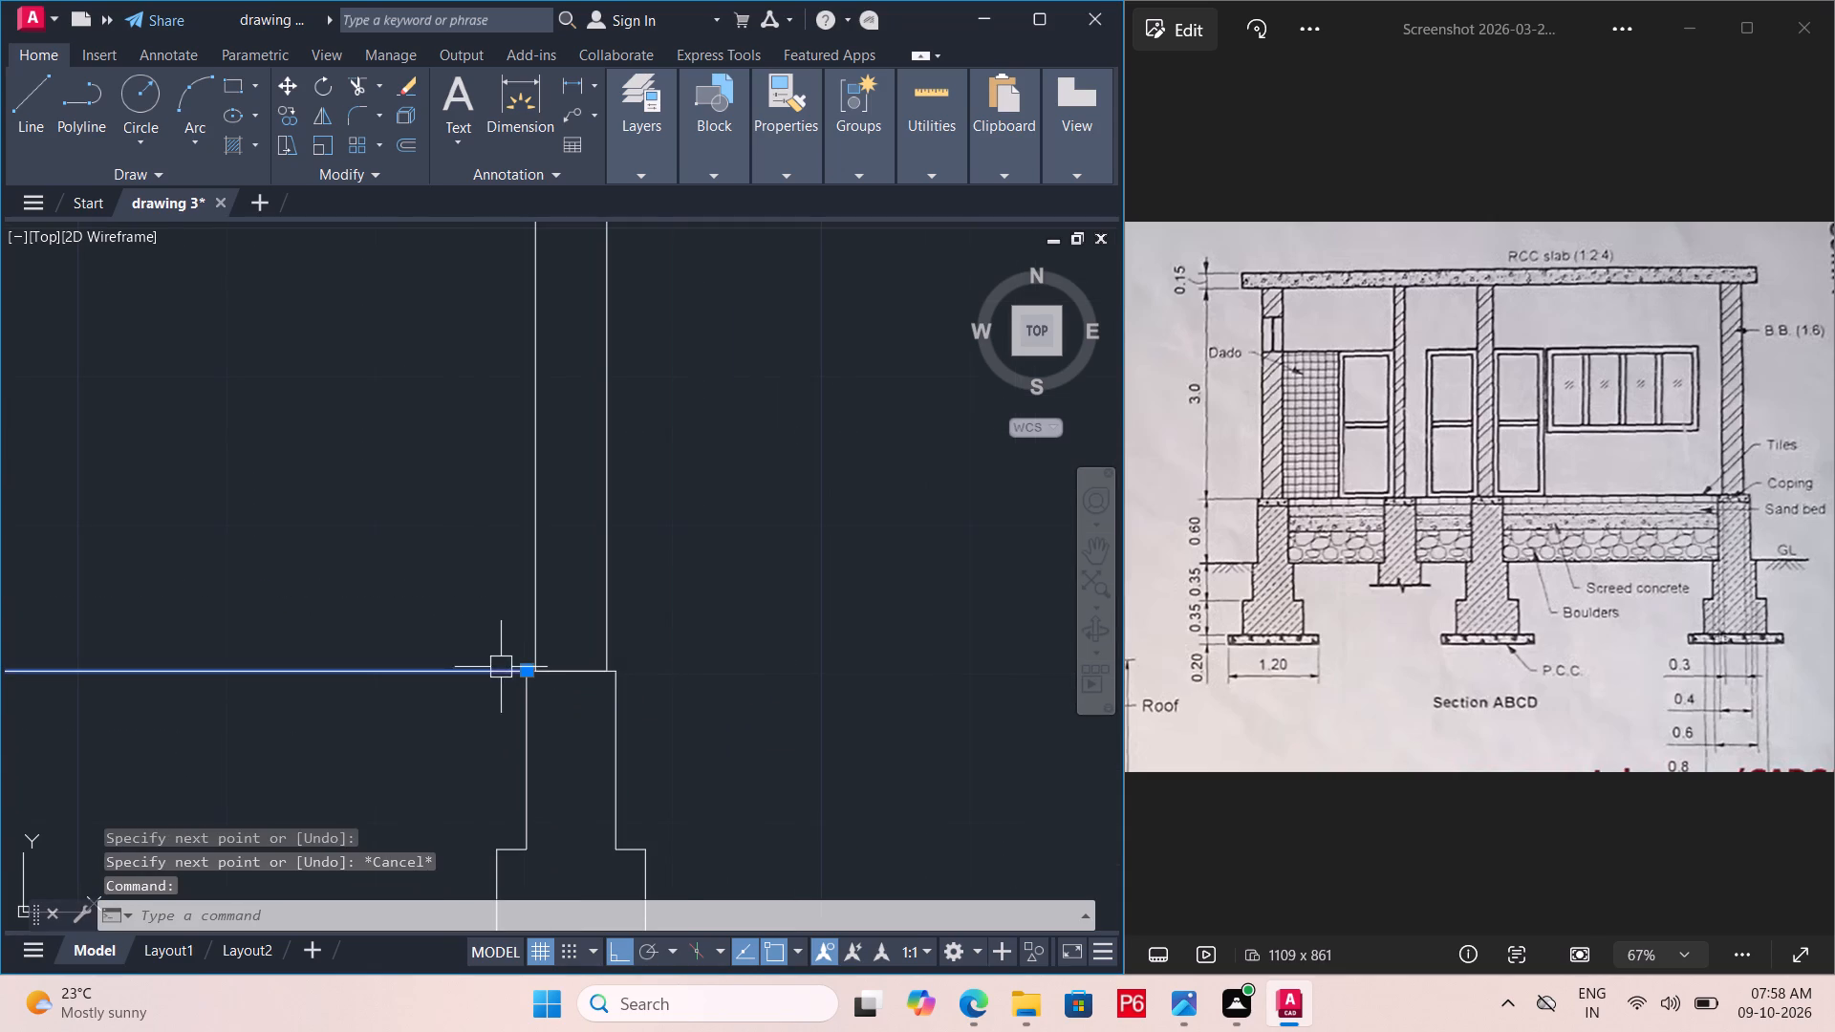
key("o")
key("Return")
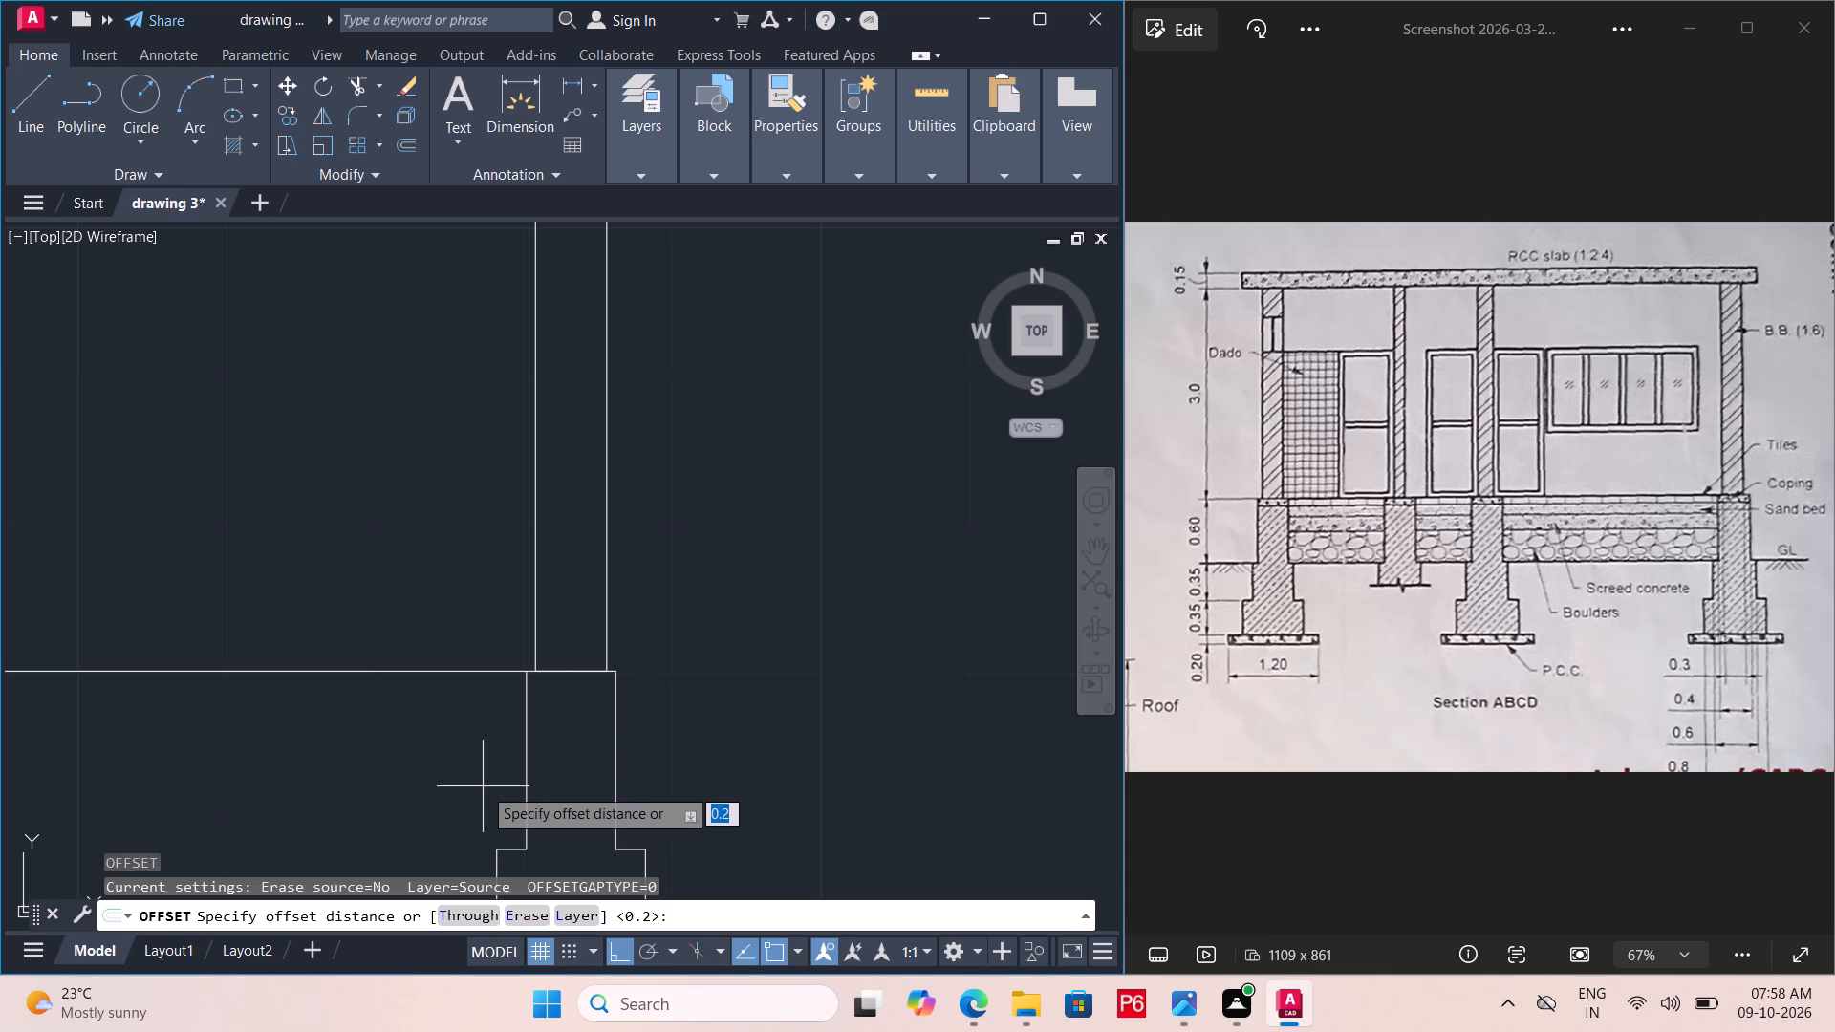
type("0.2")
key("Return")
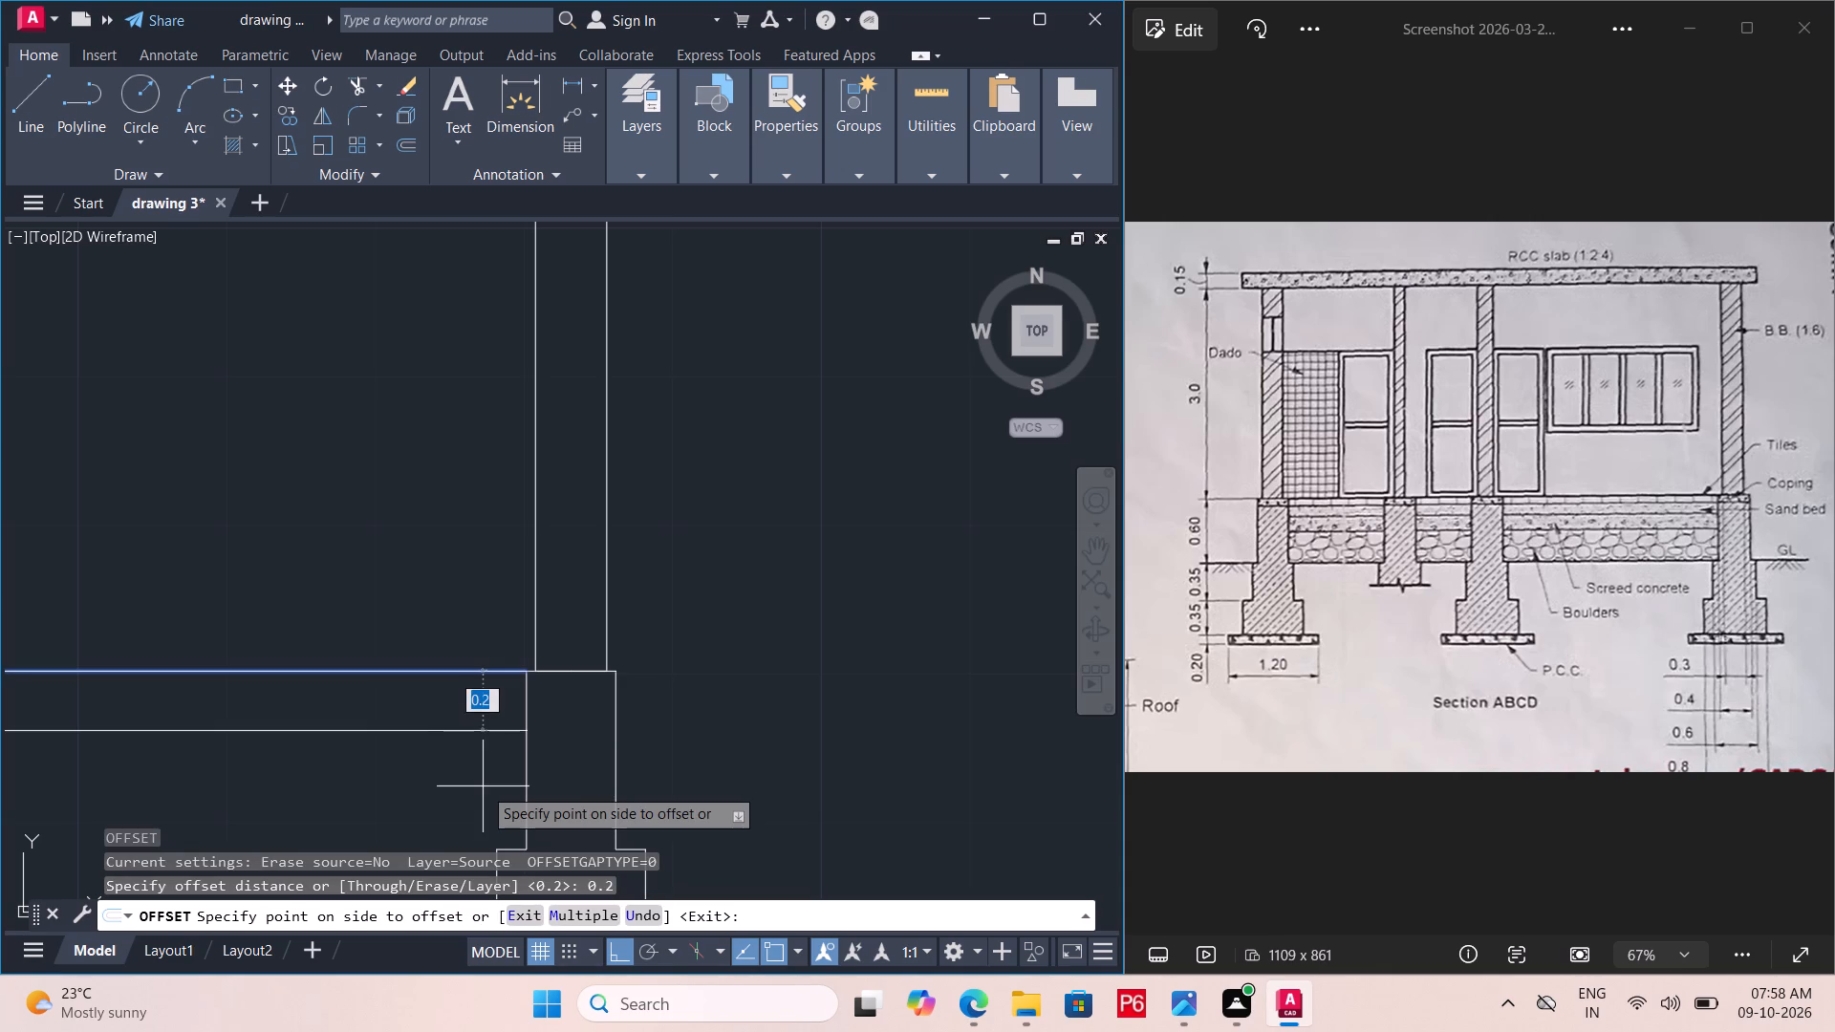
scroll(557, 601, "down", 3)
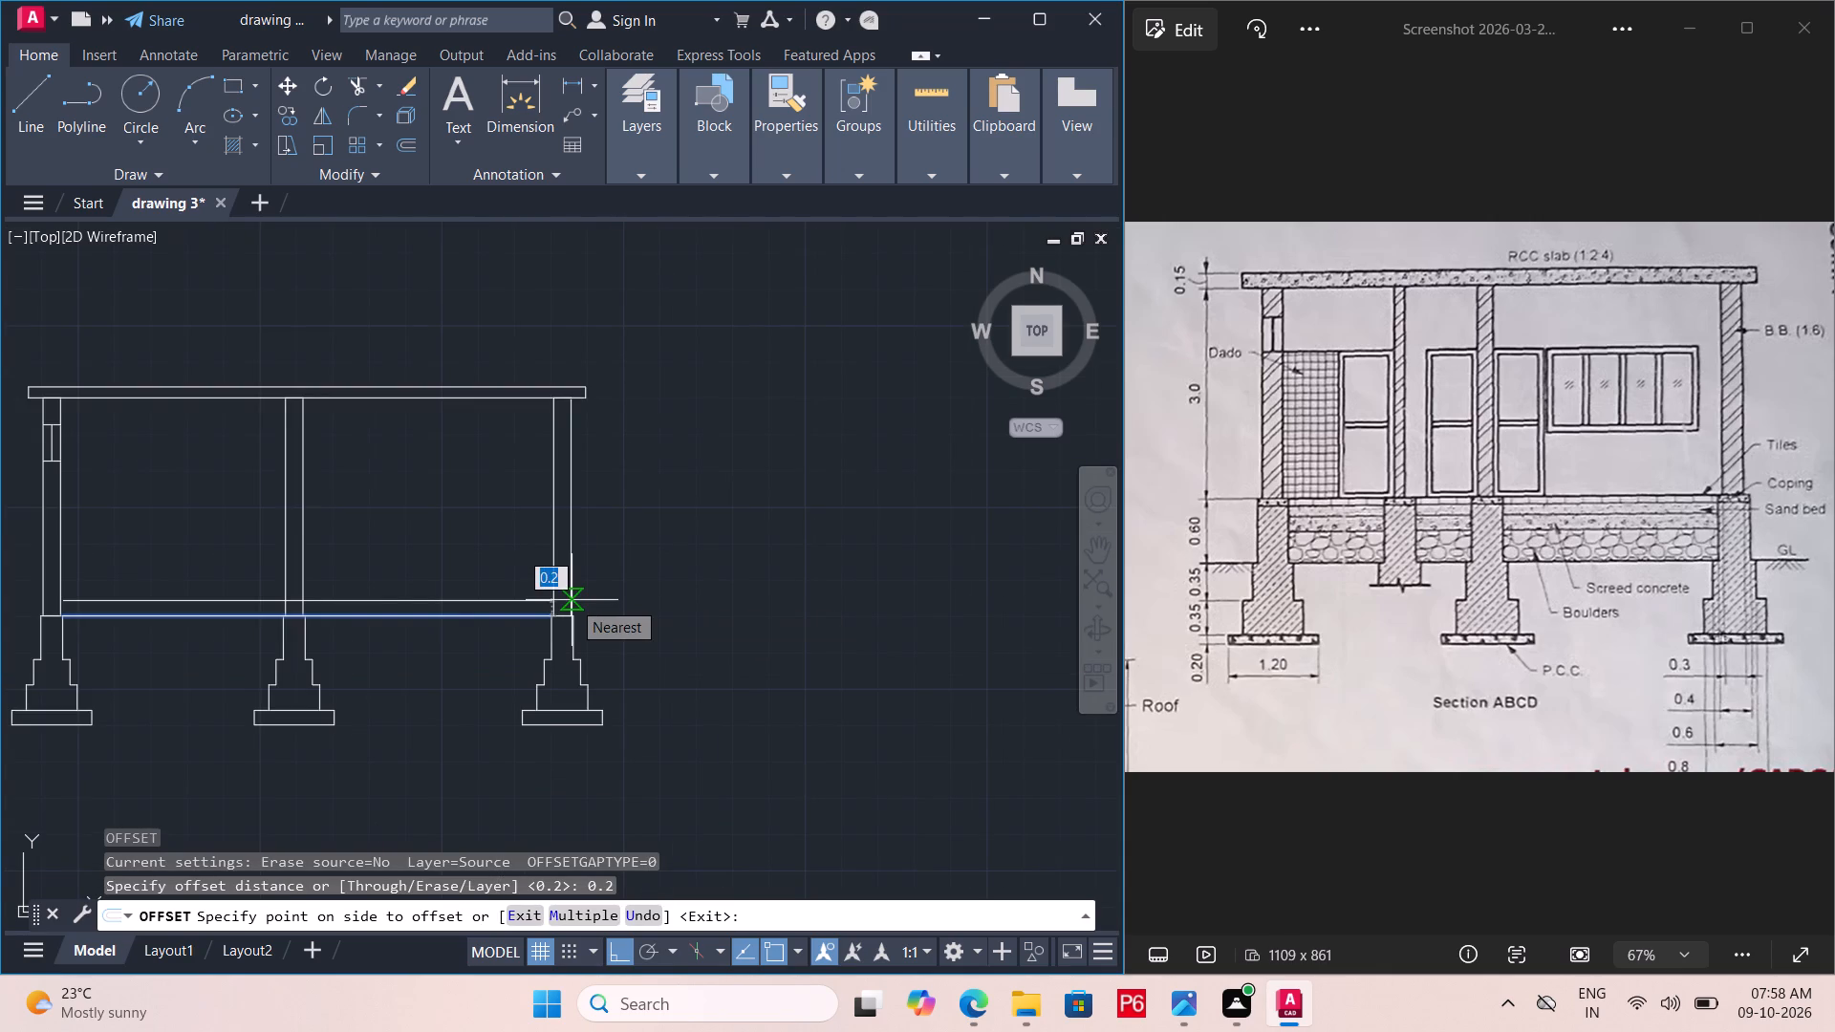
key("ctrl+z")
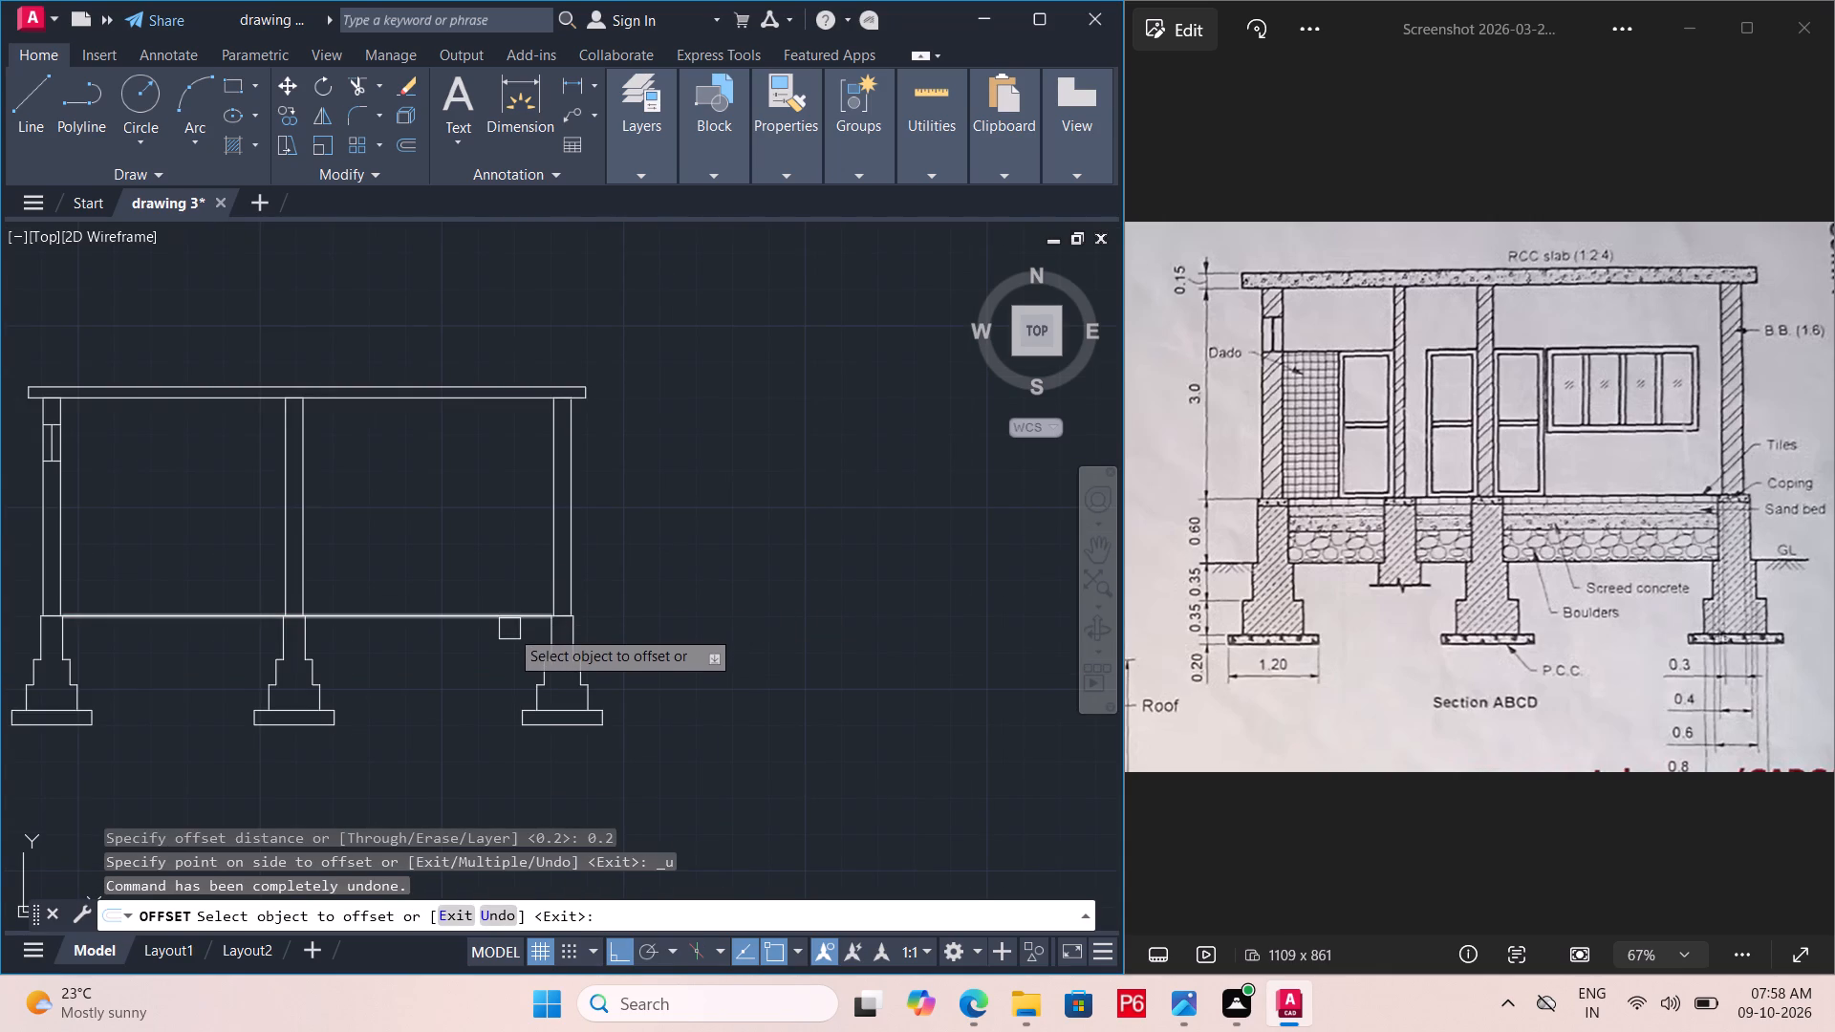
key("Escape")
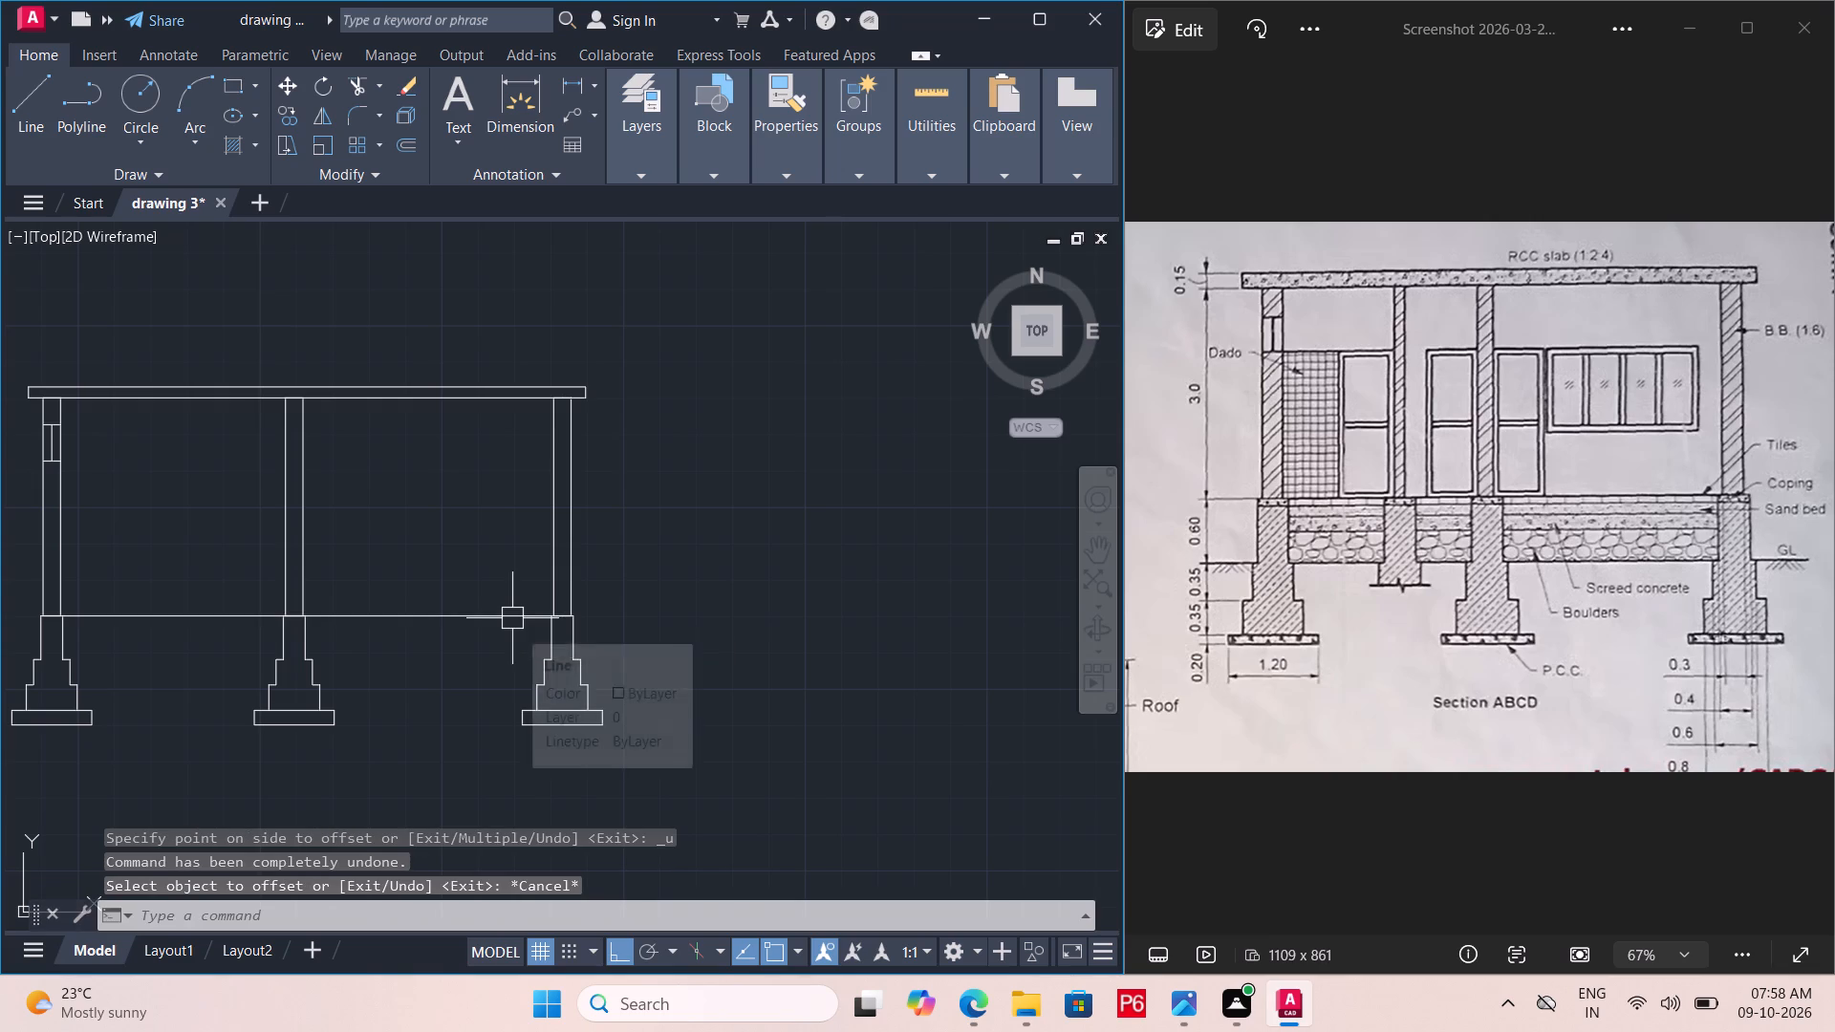
Offset the floor line 0.1 m downward.
key("o")
key("Return")
type("0.1")
key("Return")
left_click(512, 618)
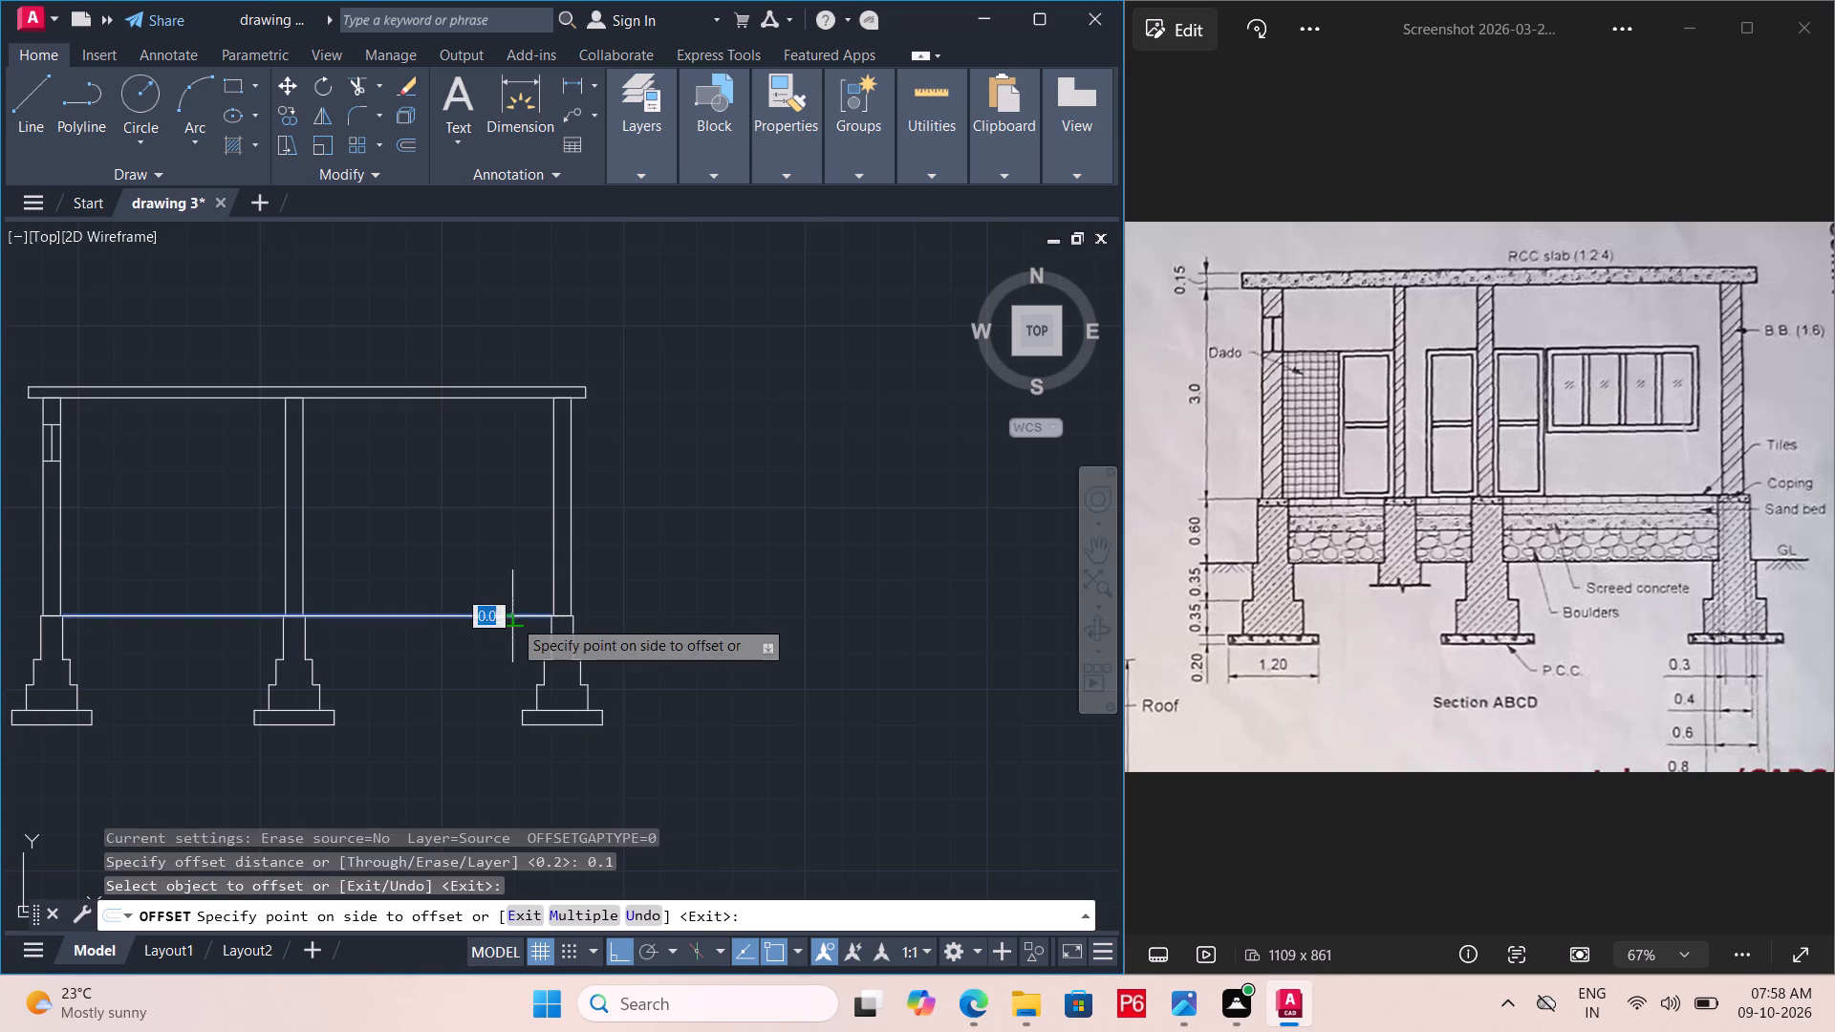
left_click(509, 674)
scroll(524, 622, "up", 3)
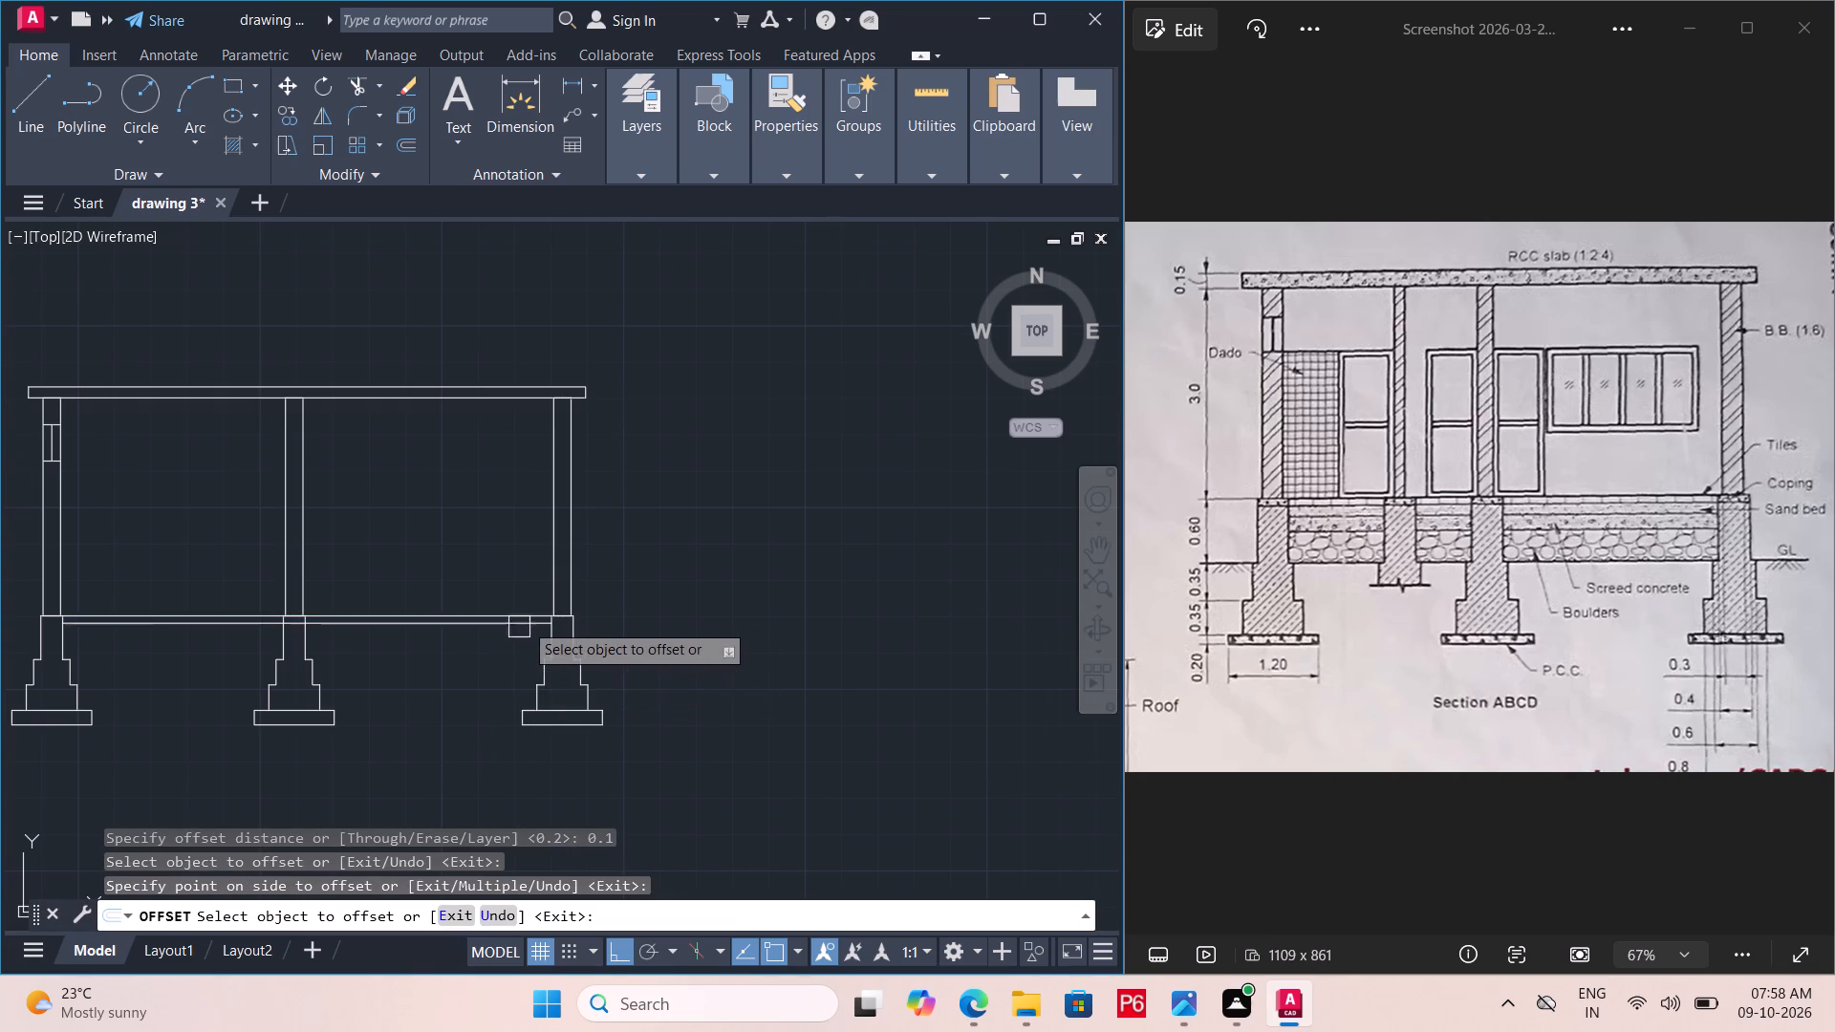
scroll(605, 613, "up", 3)
key("Escape")
Extend the offset line at both ends to the outer faces of the first and last plinth walls.
key("e")
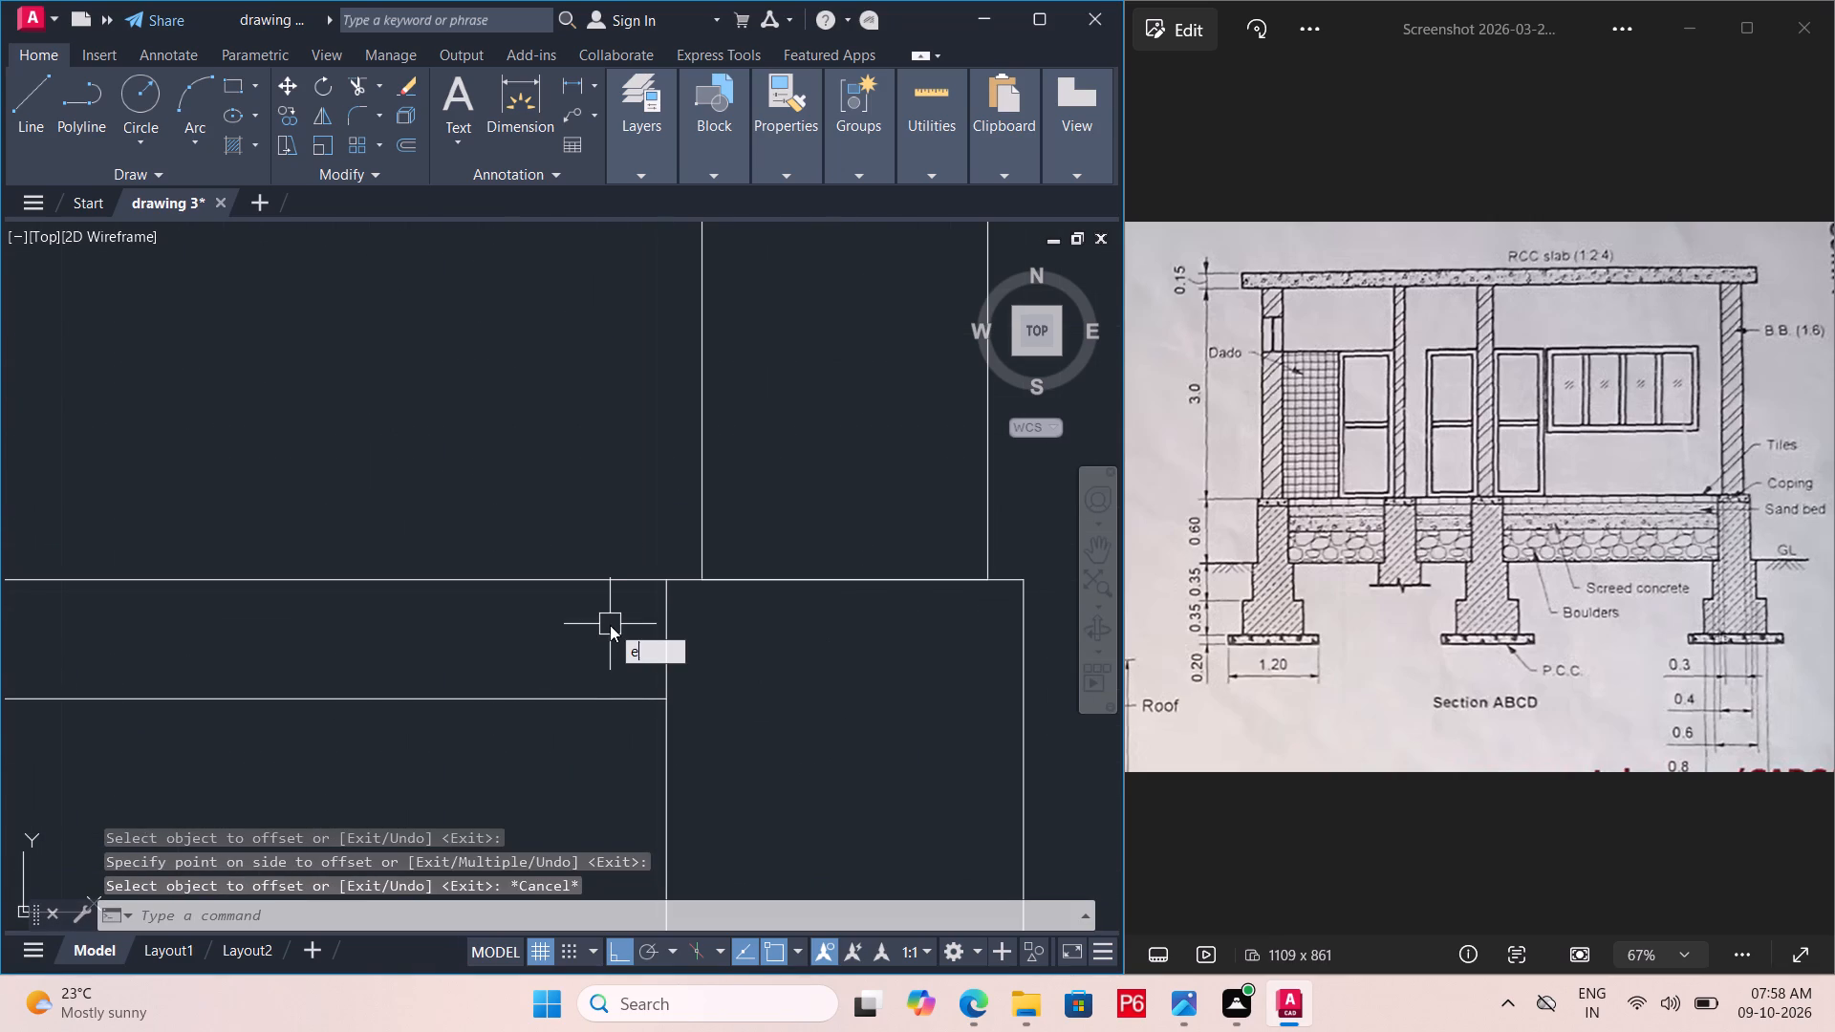
key("s")
key("Escape")
type("ex")
key("space")
key("space")
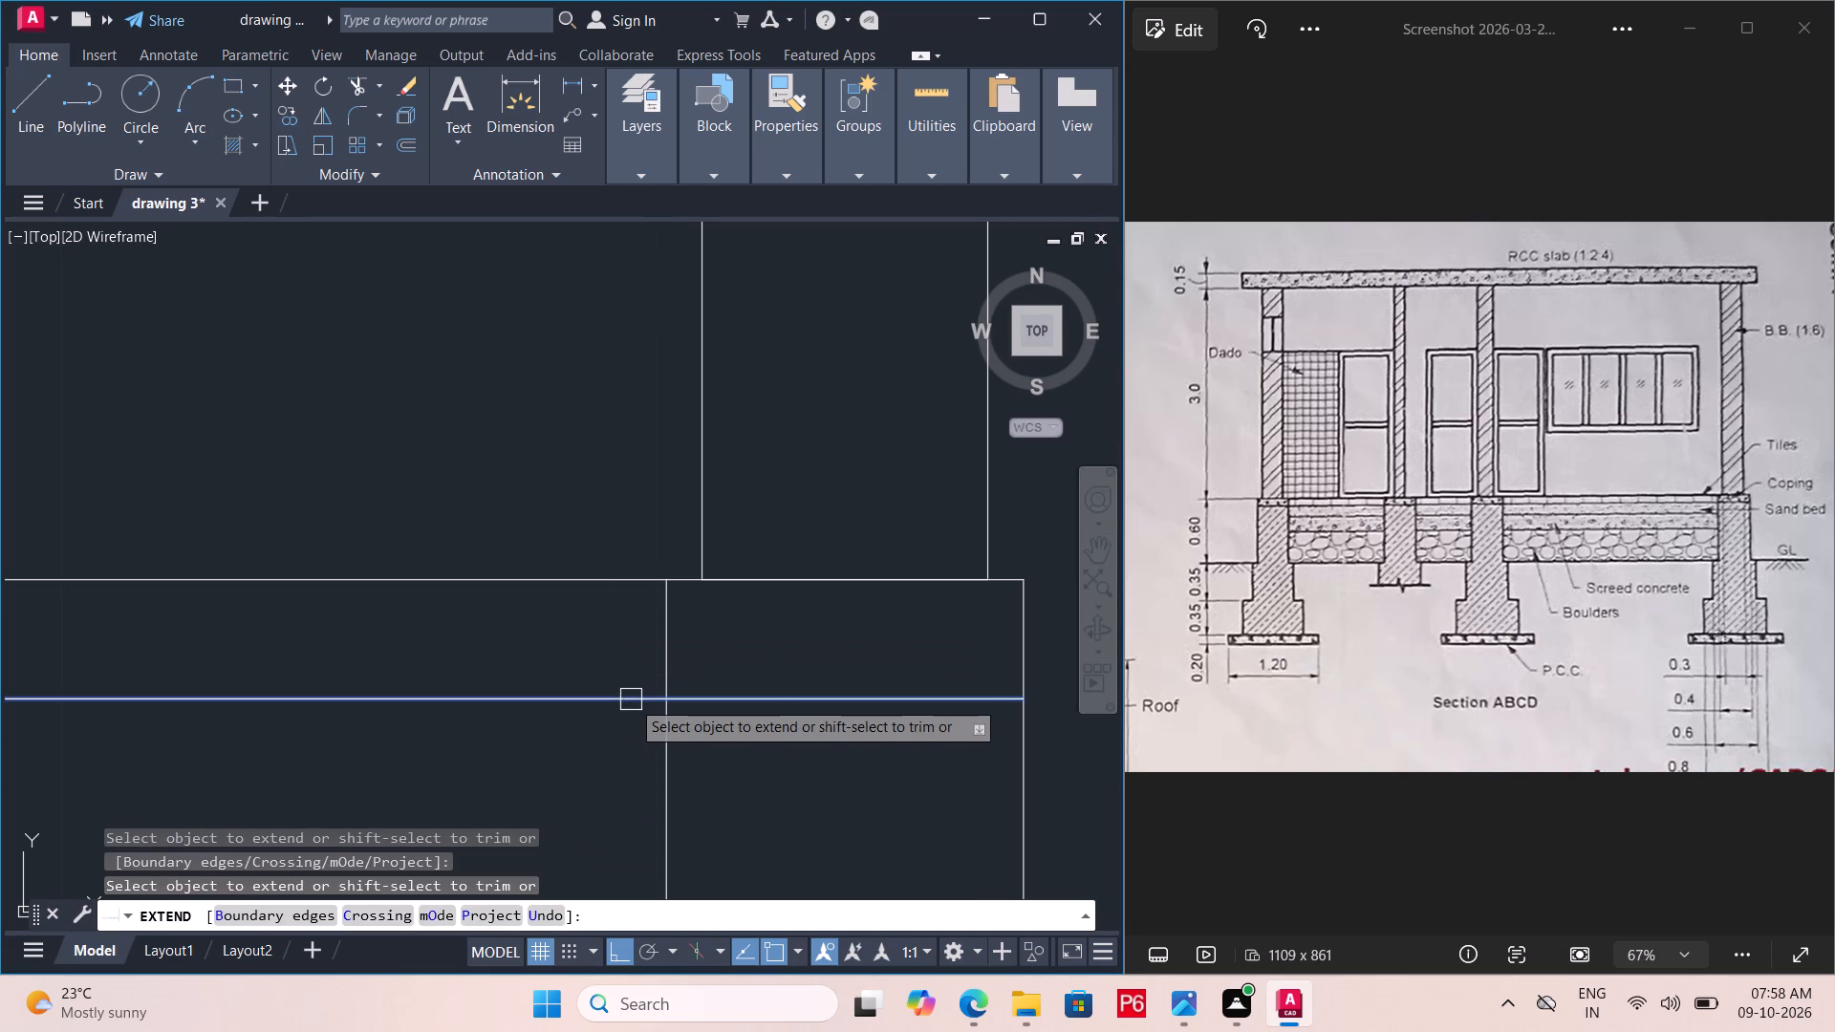
left_click(631, 699)
scroll(693, 653, "down", 12)
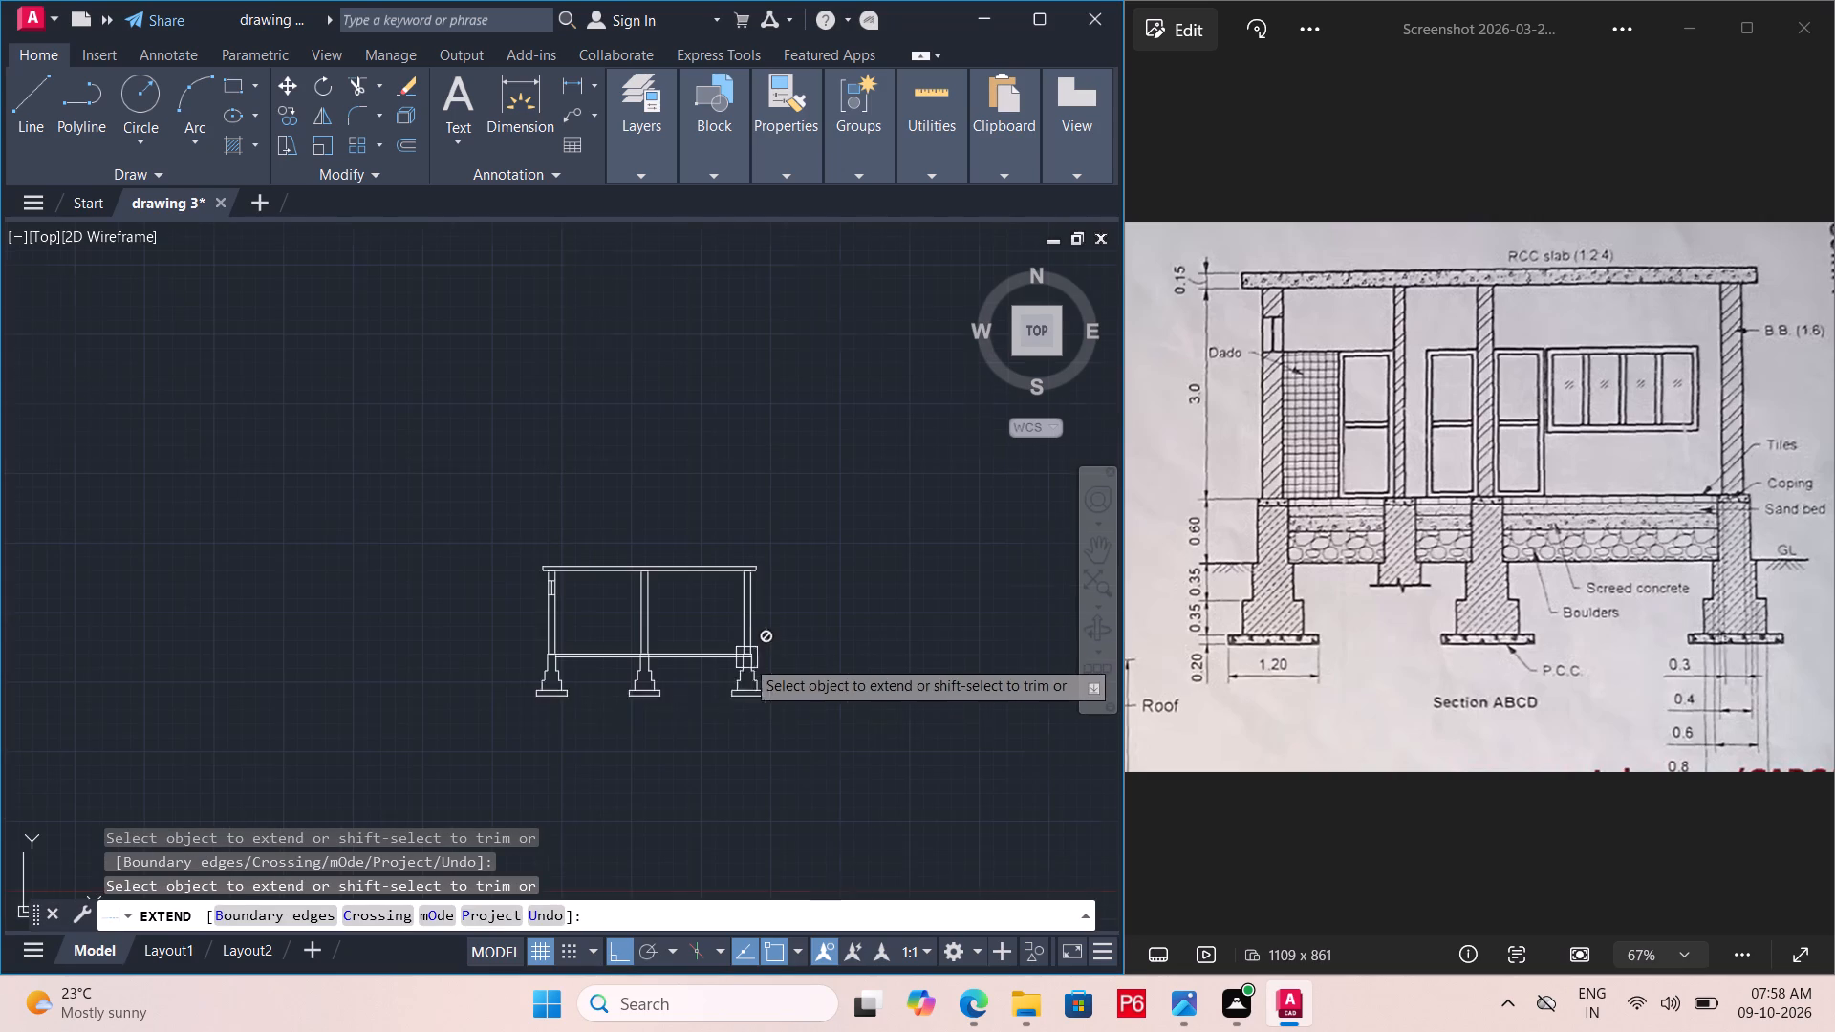
scroll(565, 652, "up", 5)
left_click(472, 709)
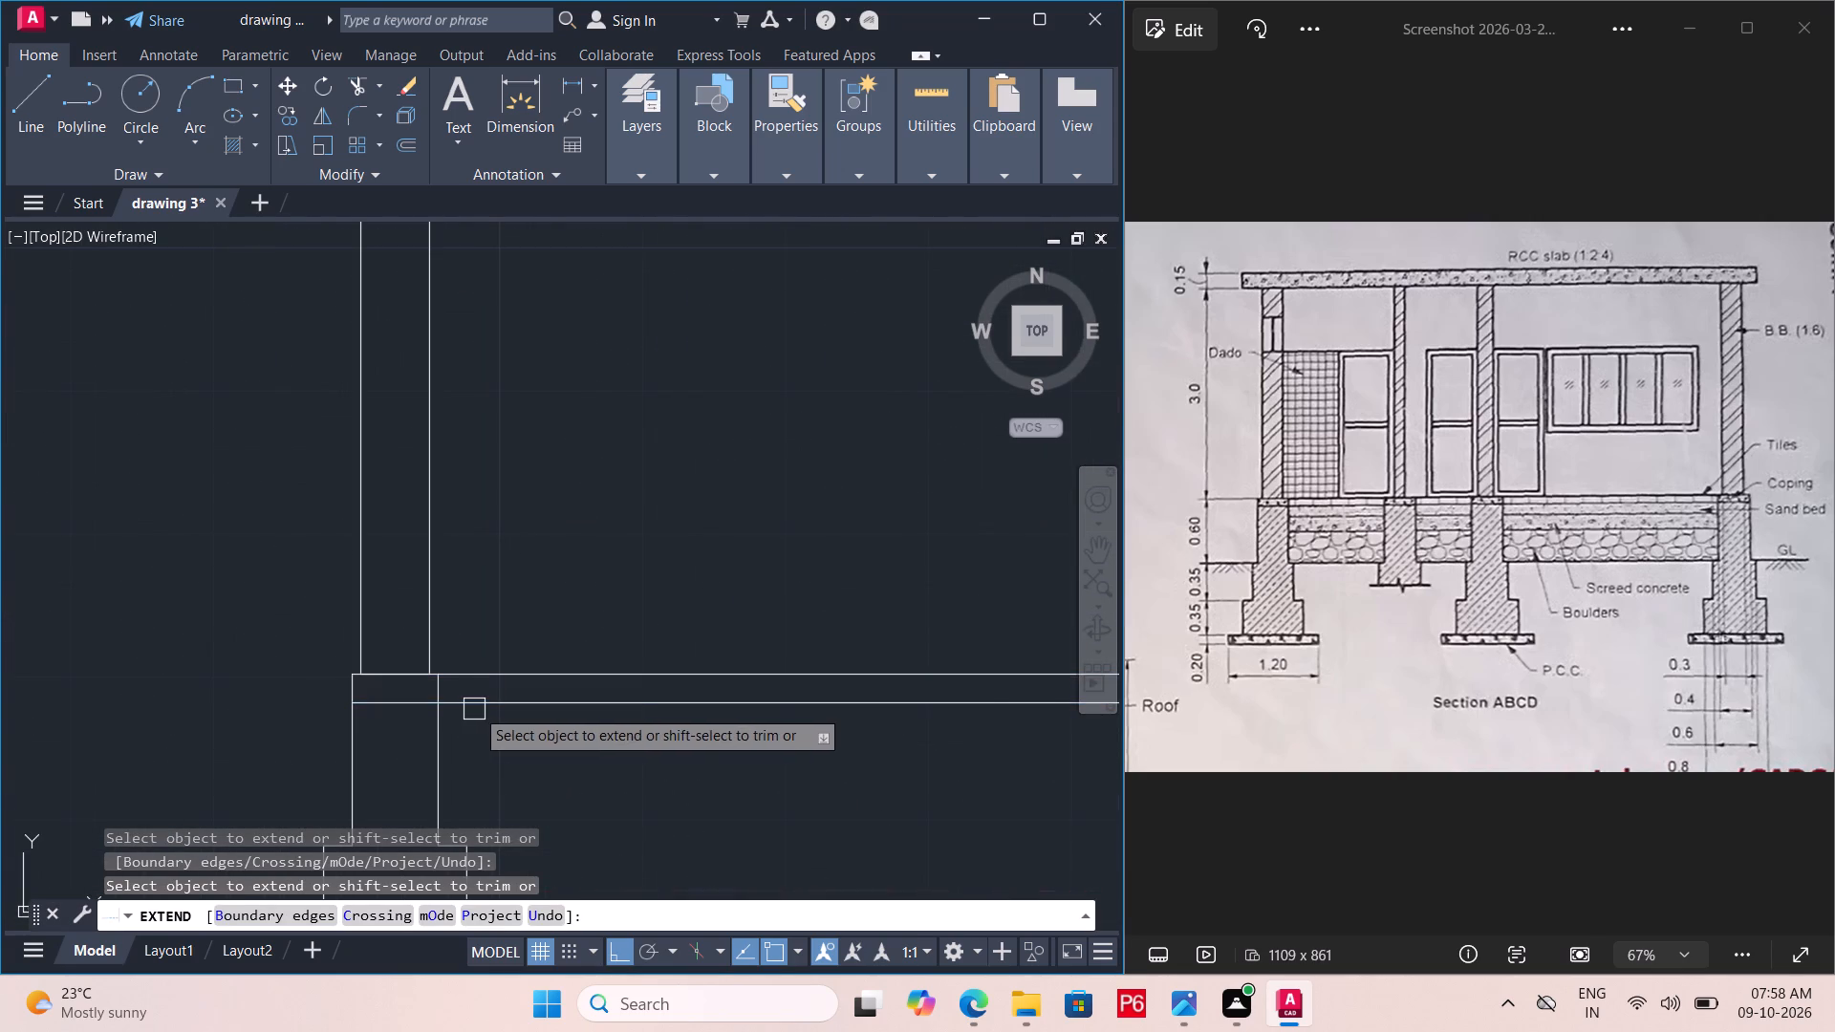
scroll(473, 708, "down", 7)
key("Escape")
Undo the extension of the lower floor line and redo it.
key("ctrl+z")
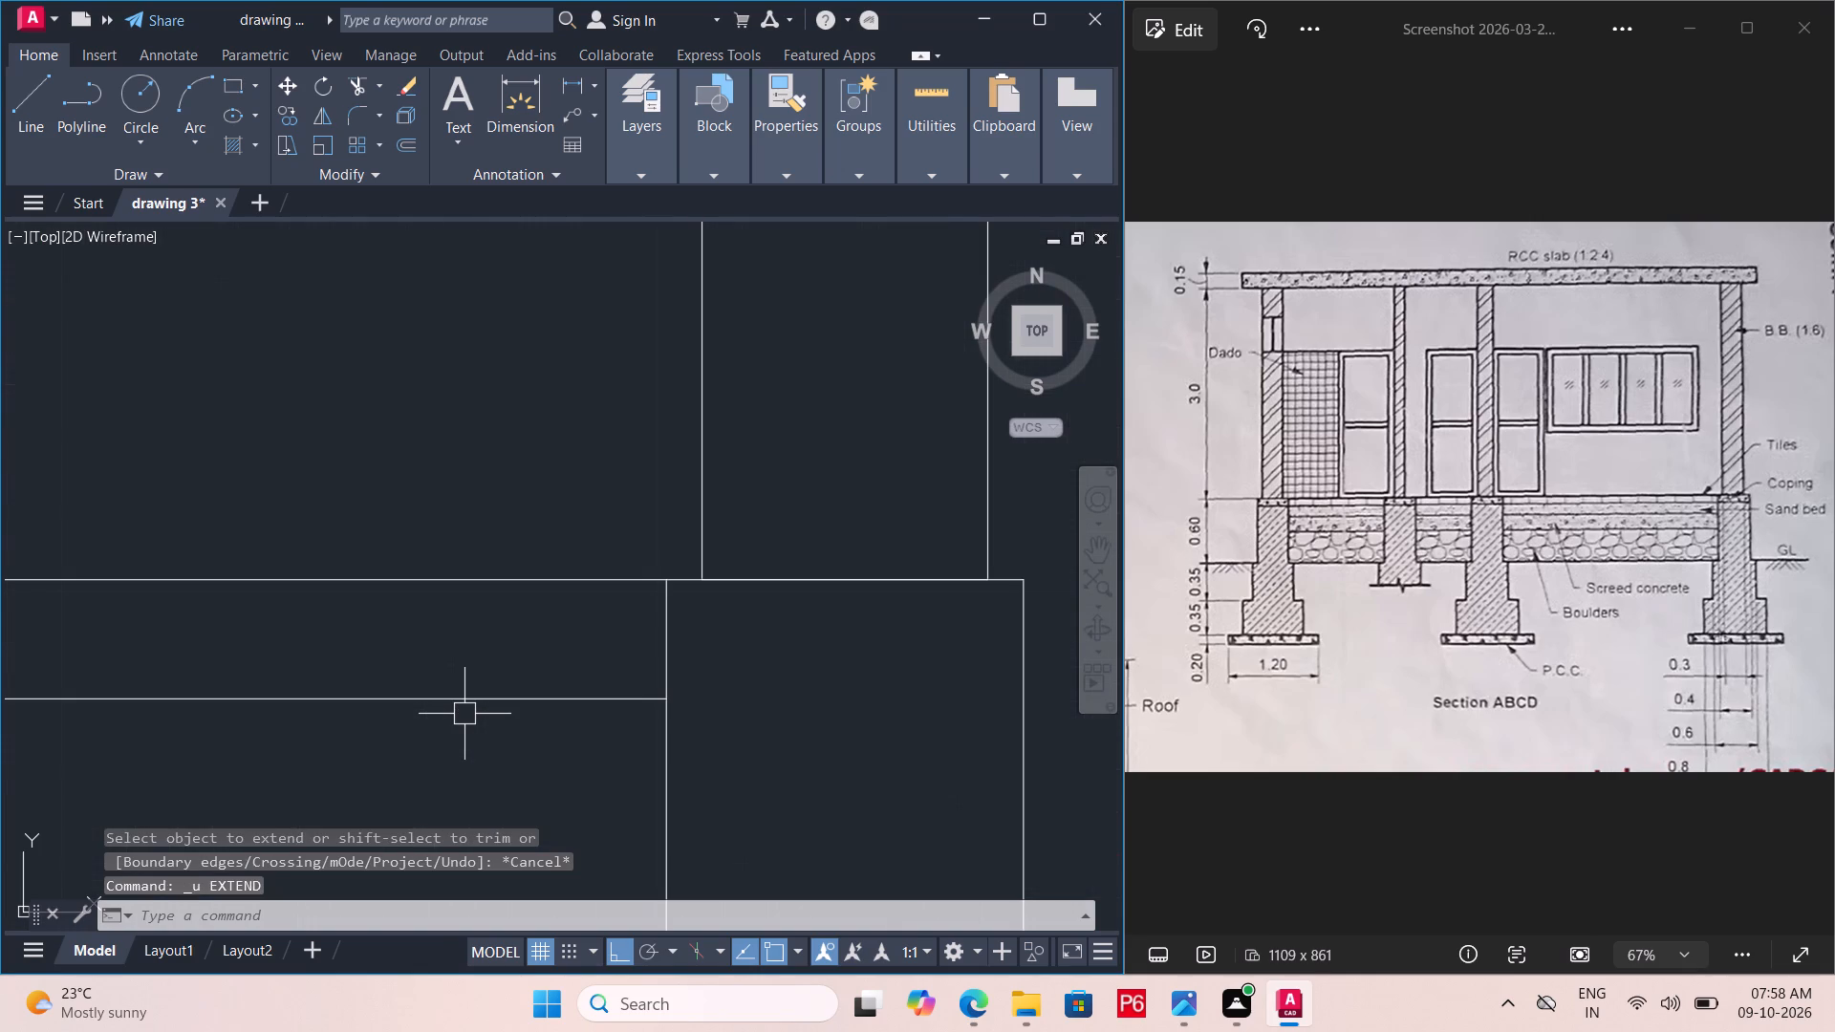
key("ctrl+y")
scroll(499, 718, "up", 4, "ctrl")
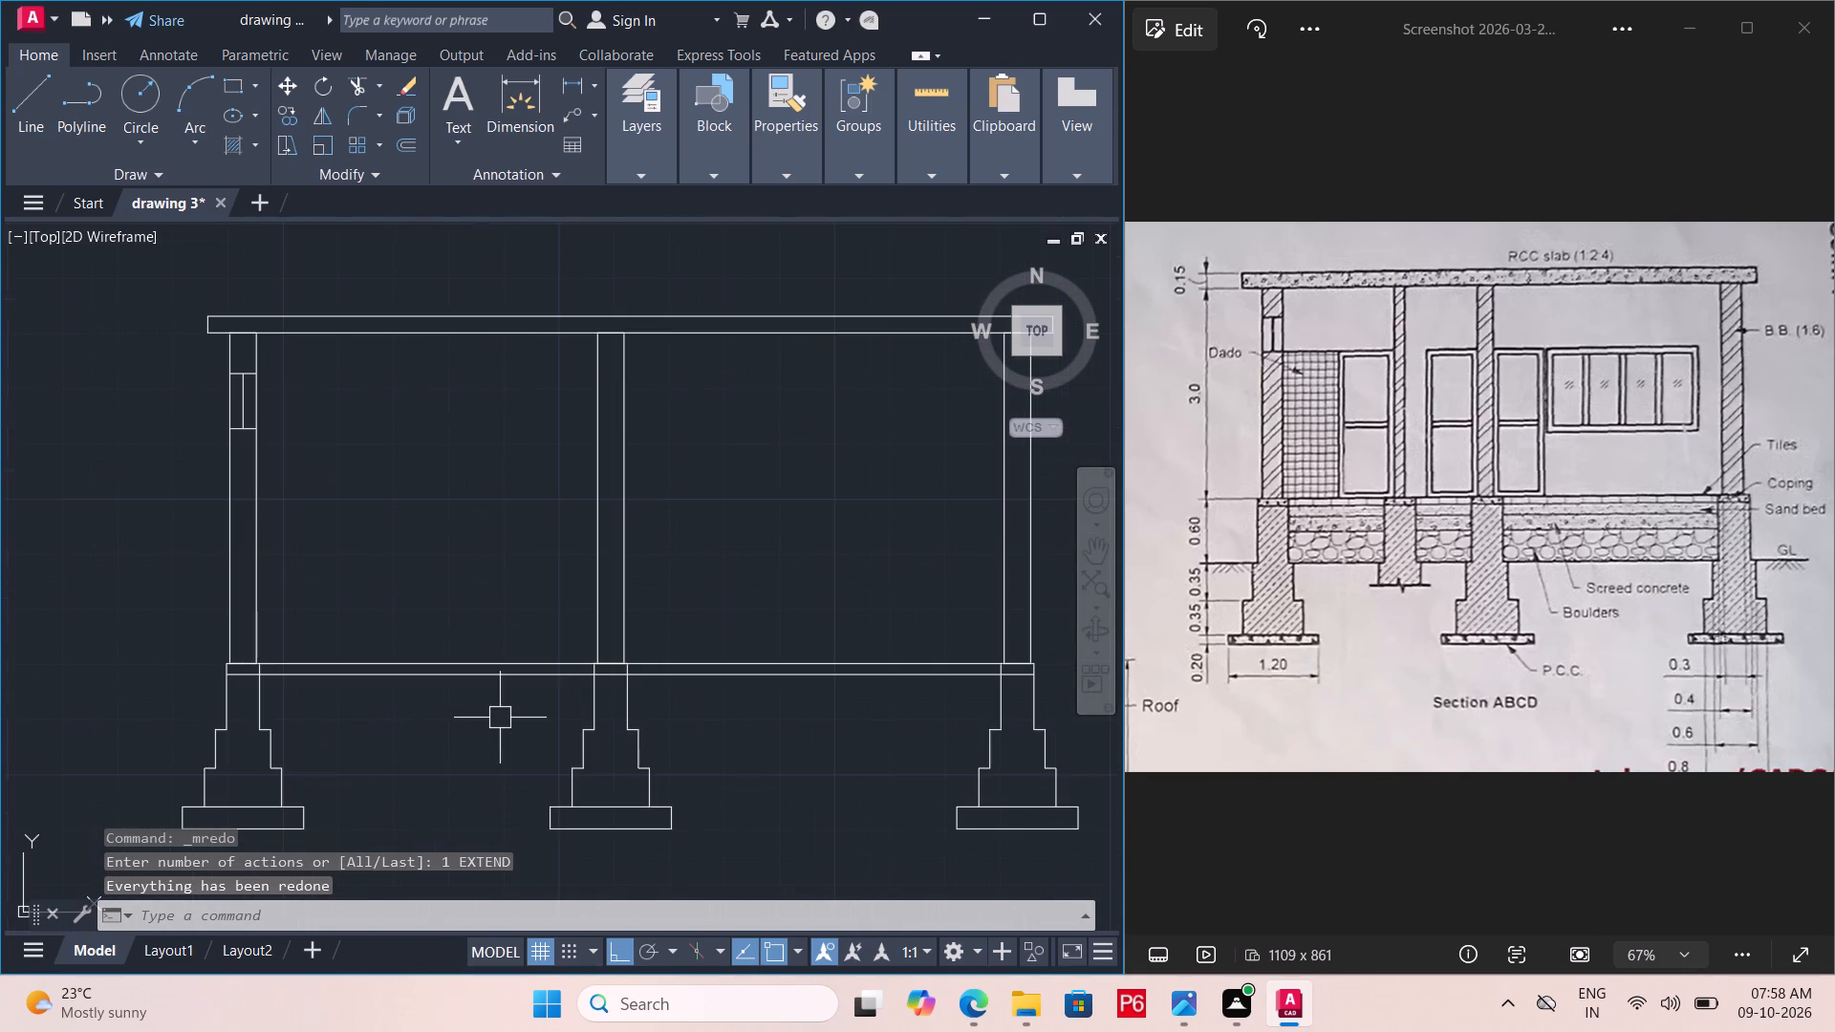
Save the drawing.
key("ctrl+s")
key("ctrl+s")
key("ctrl+s")
key("ctrl+s")
Draw a horizontal line about 6.5 m long between the facing upper footing-step corners of the first and last walls.
scroll(475, 719, "down", 1)
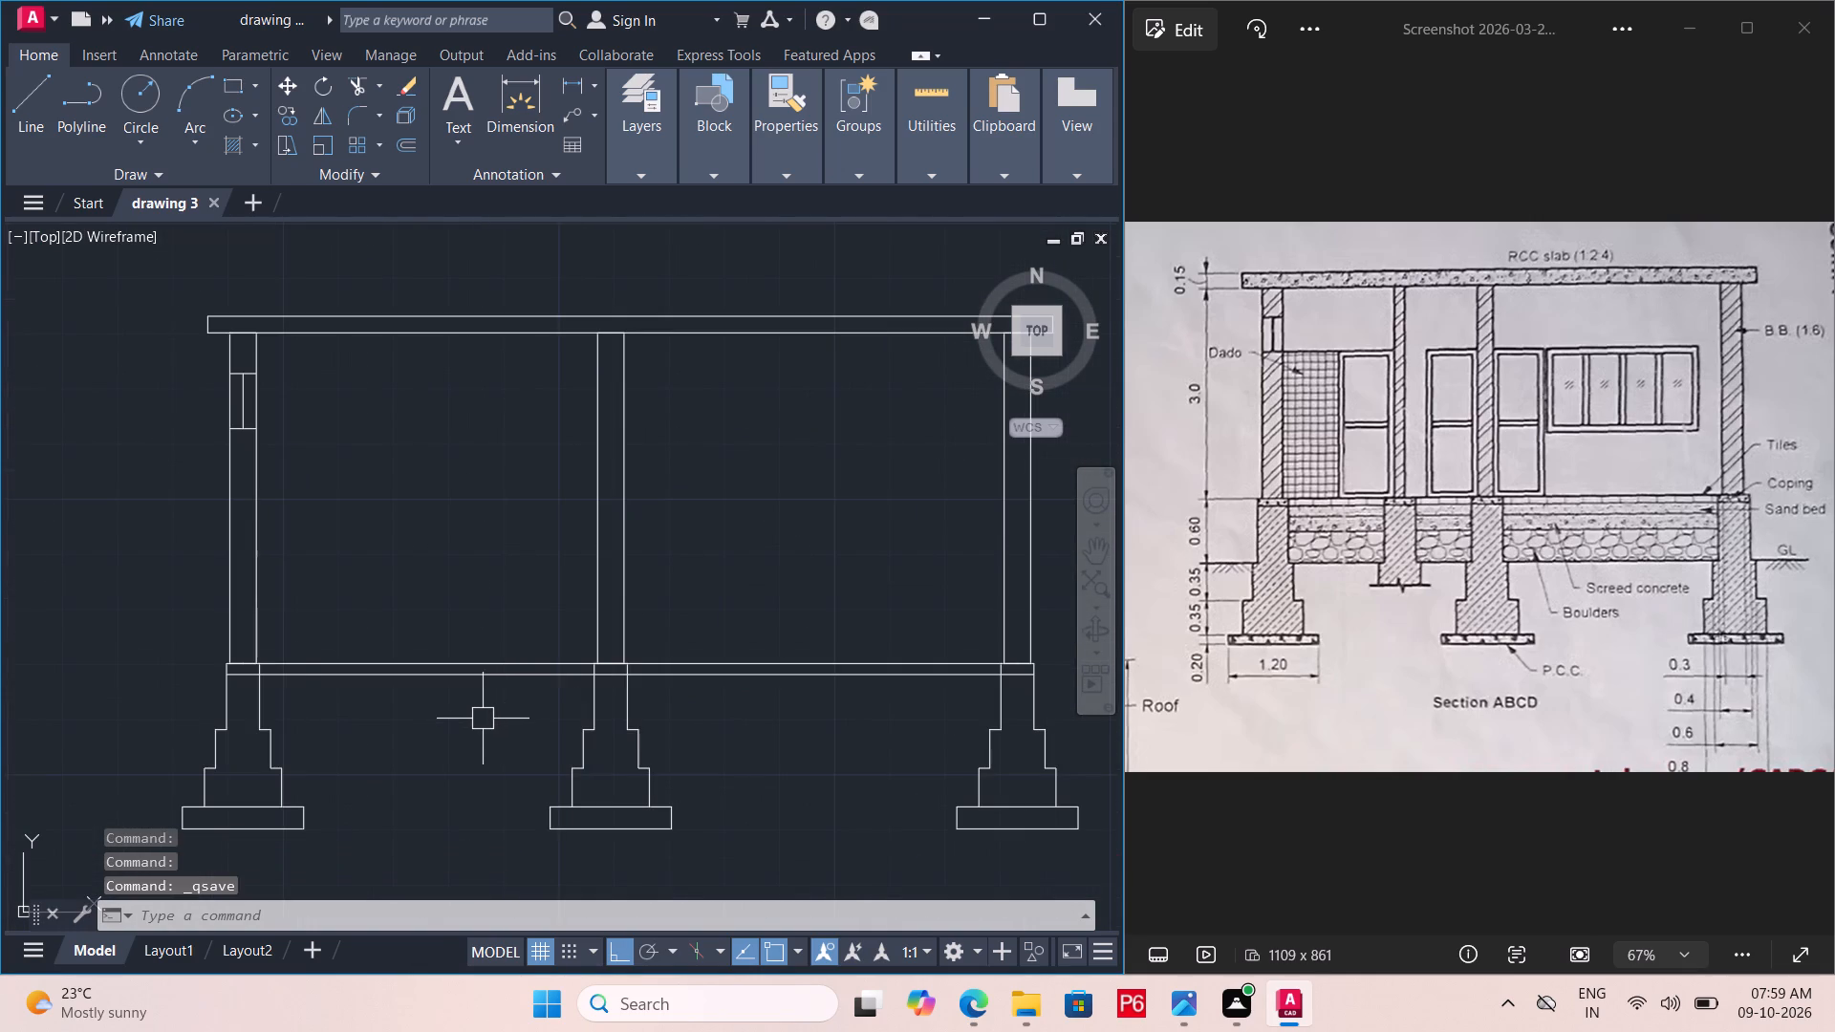
middle_click_drag(475, 719, 393, 722)
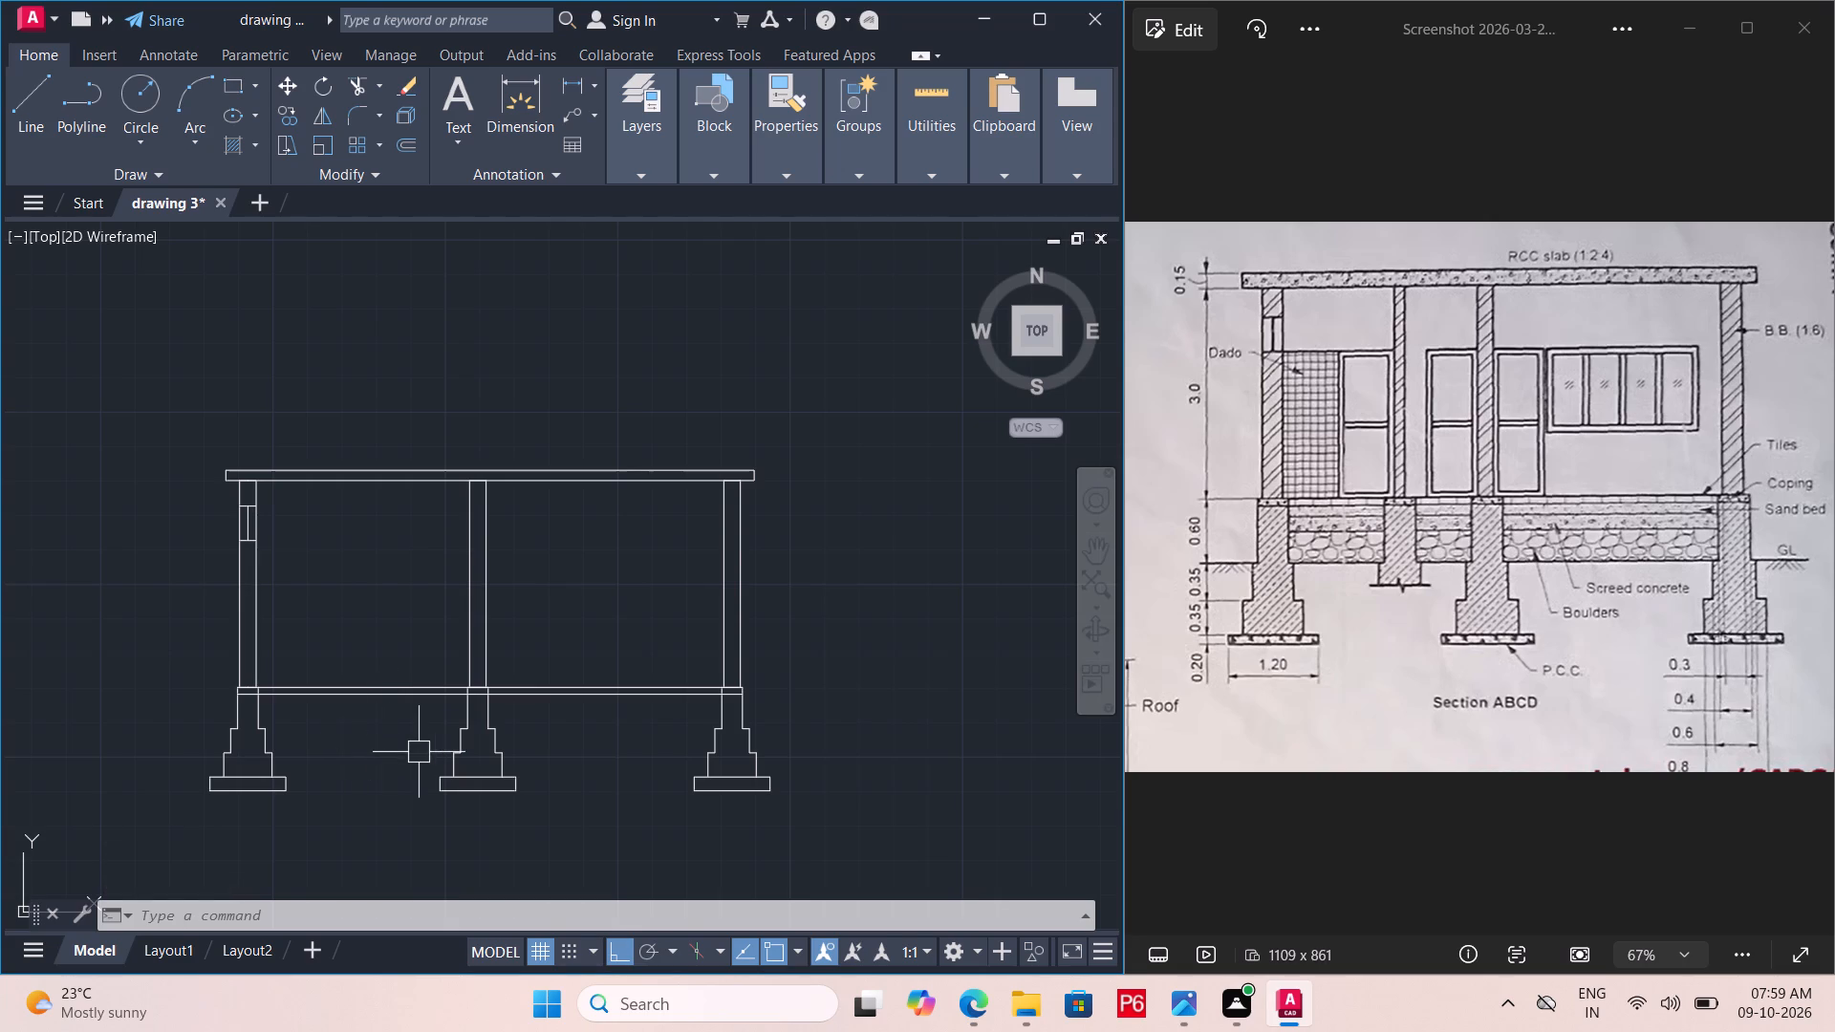
scroll(428, 756, "up", 2)
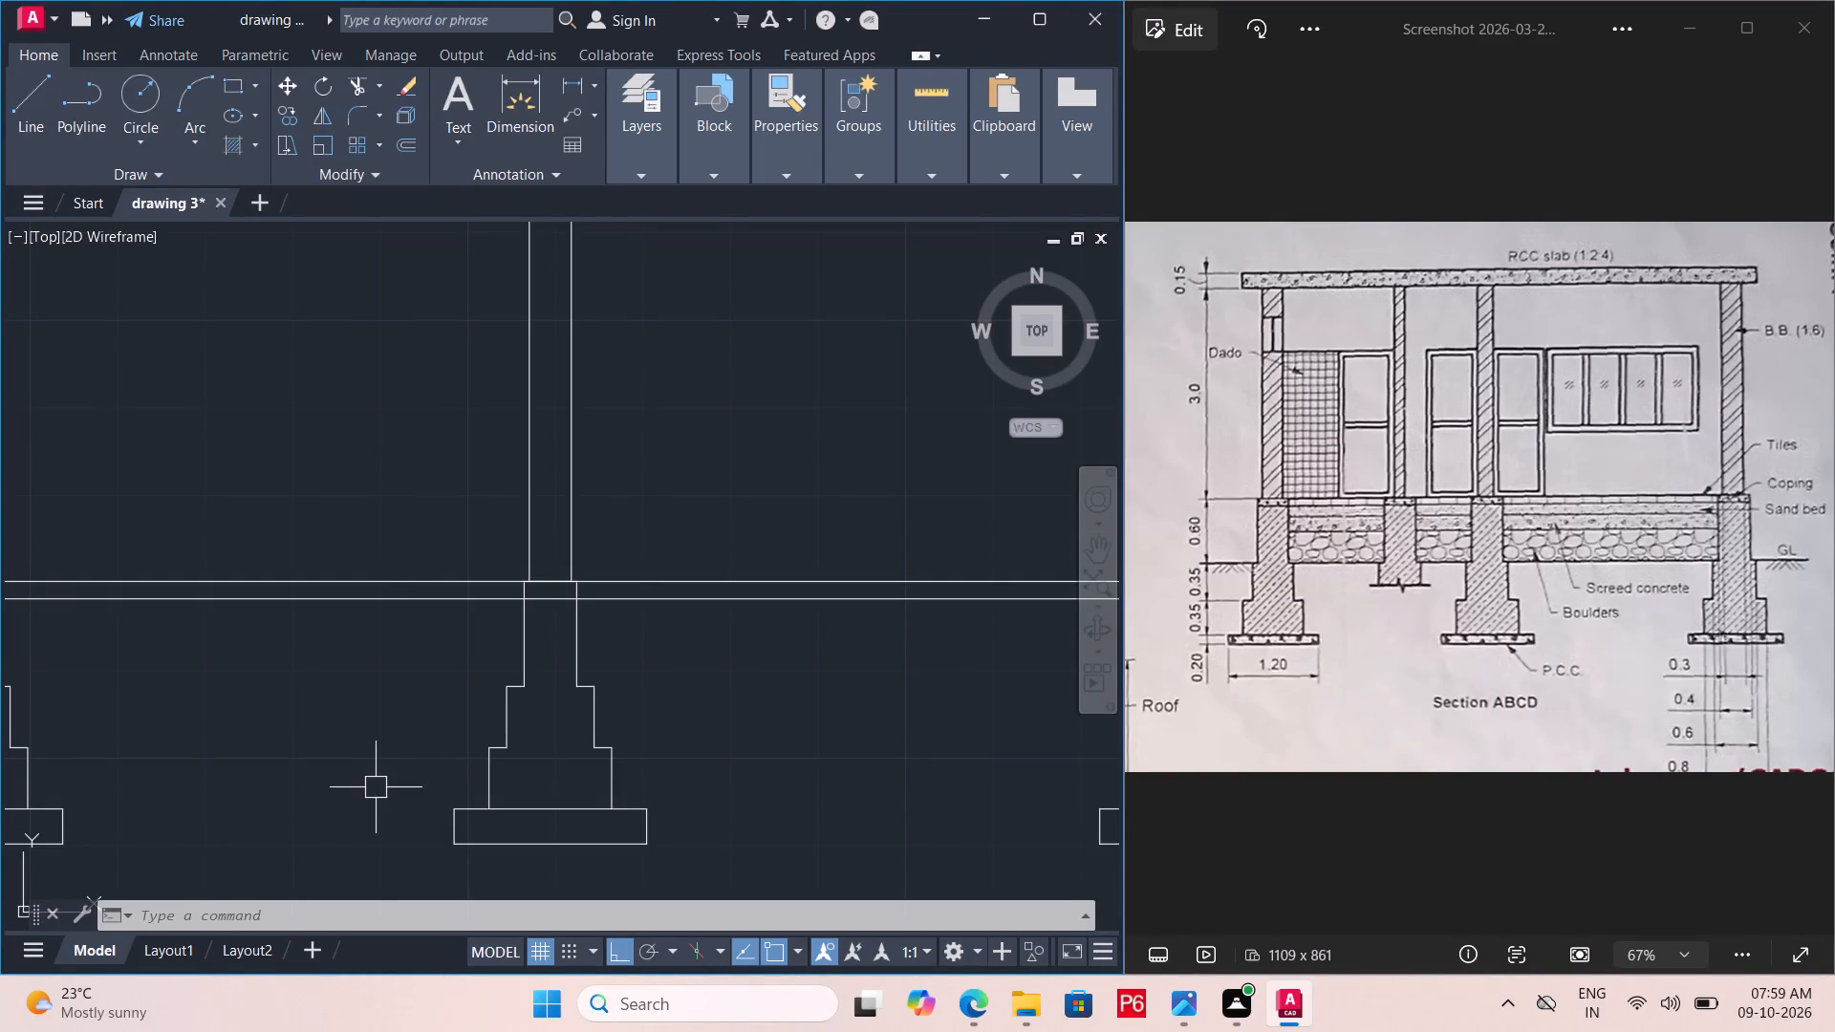
scroll(443, 699, "down", 1)
type("l")
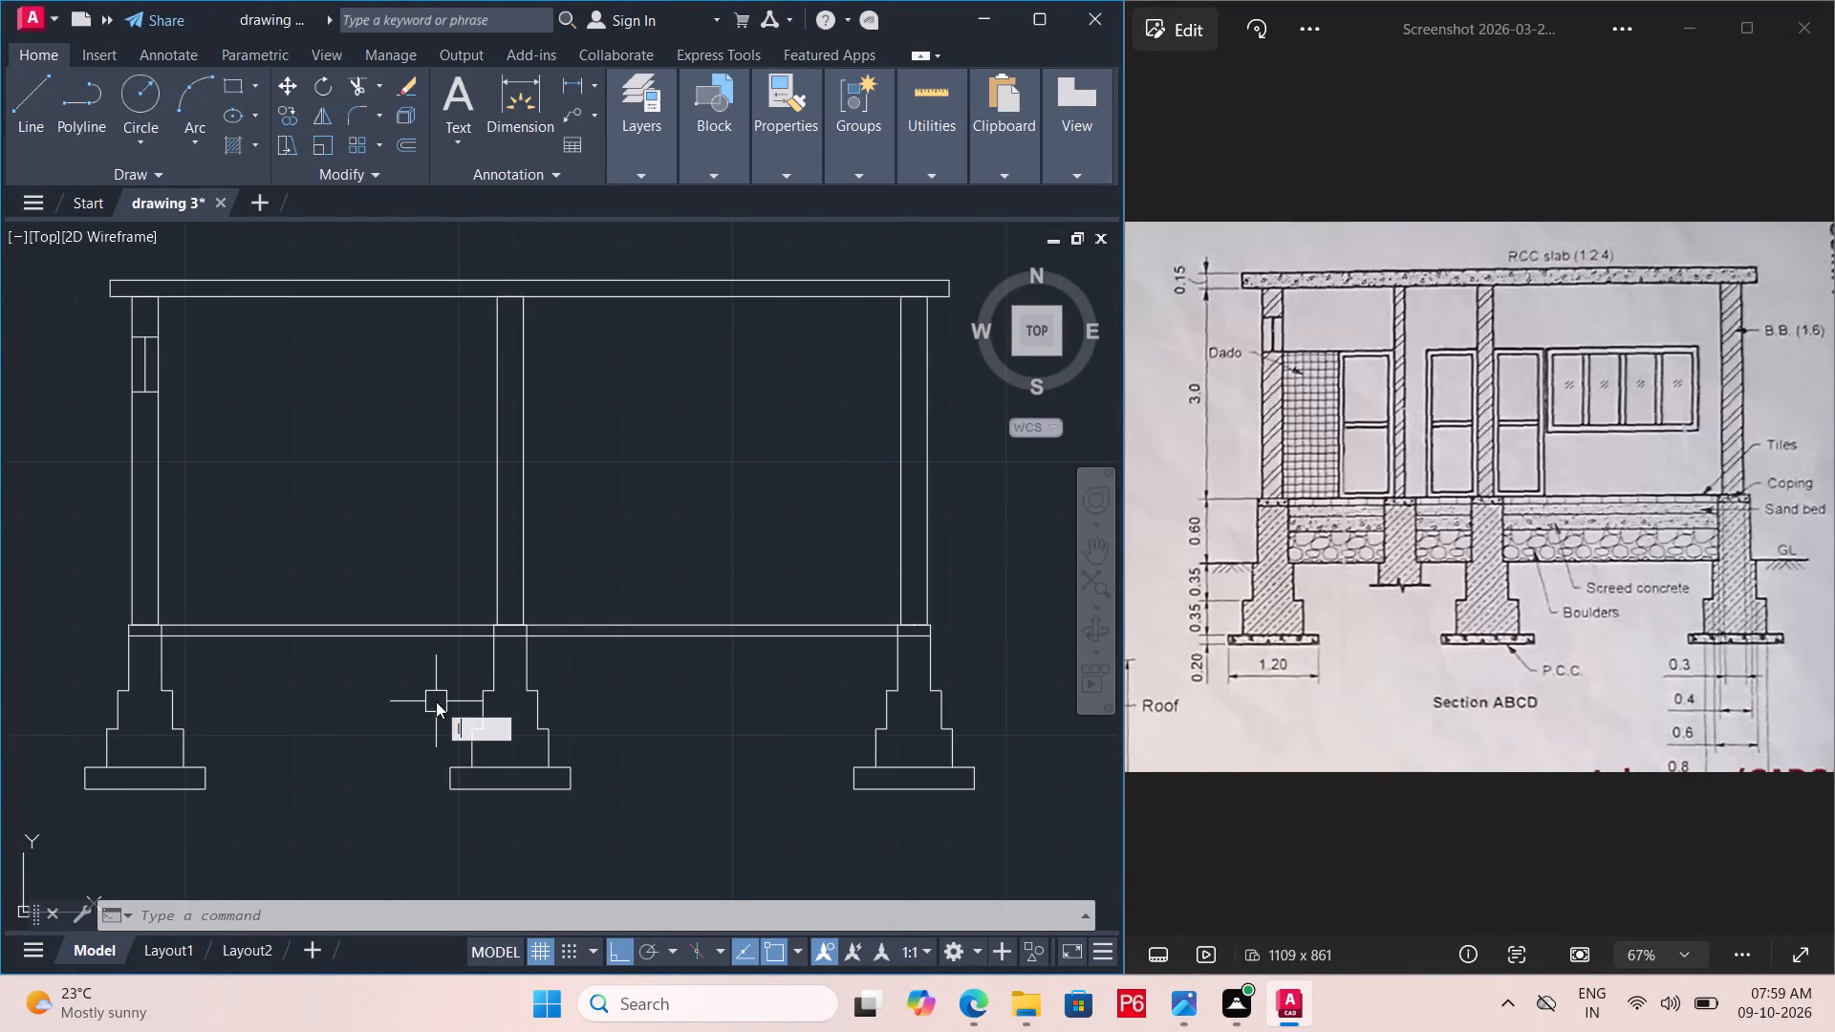
key("space")
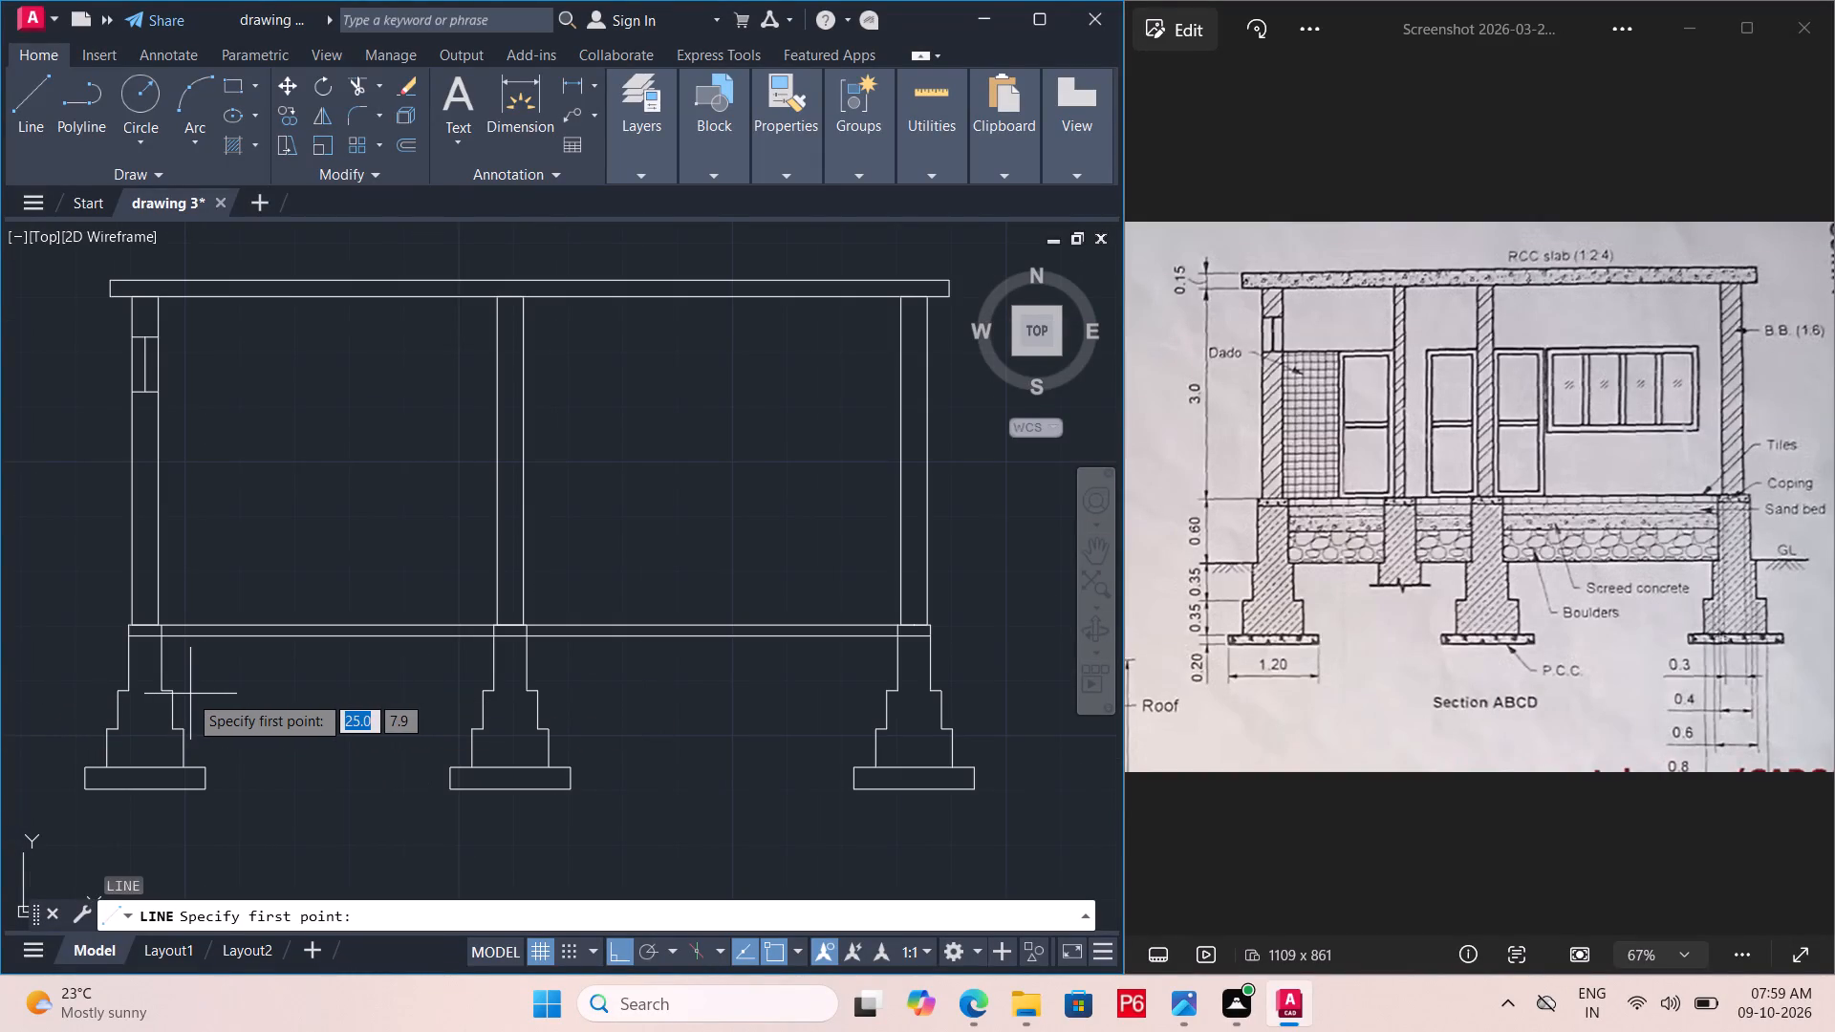
scroll(182, 694, "up", 2)
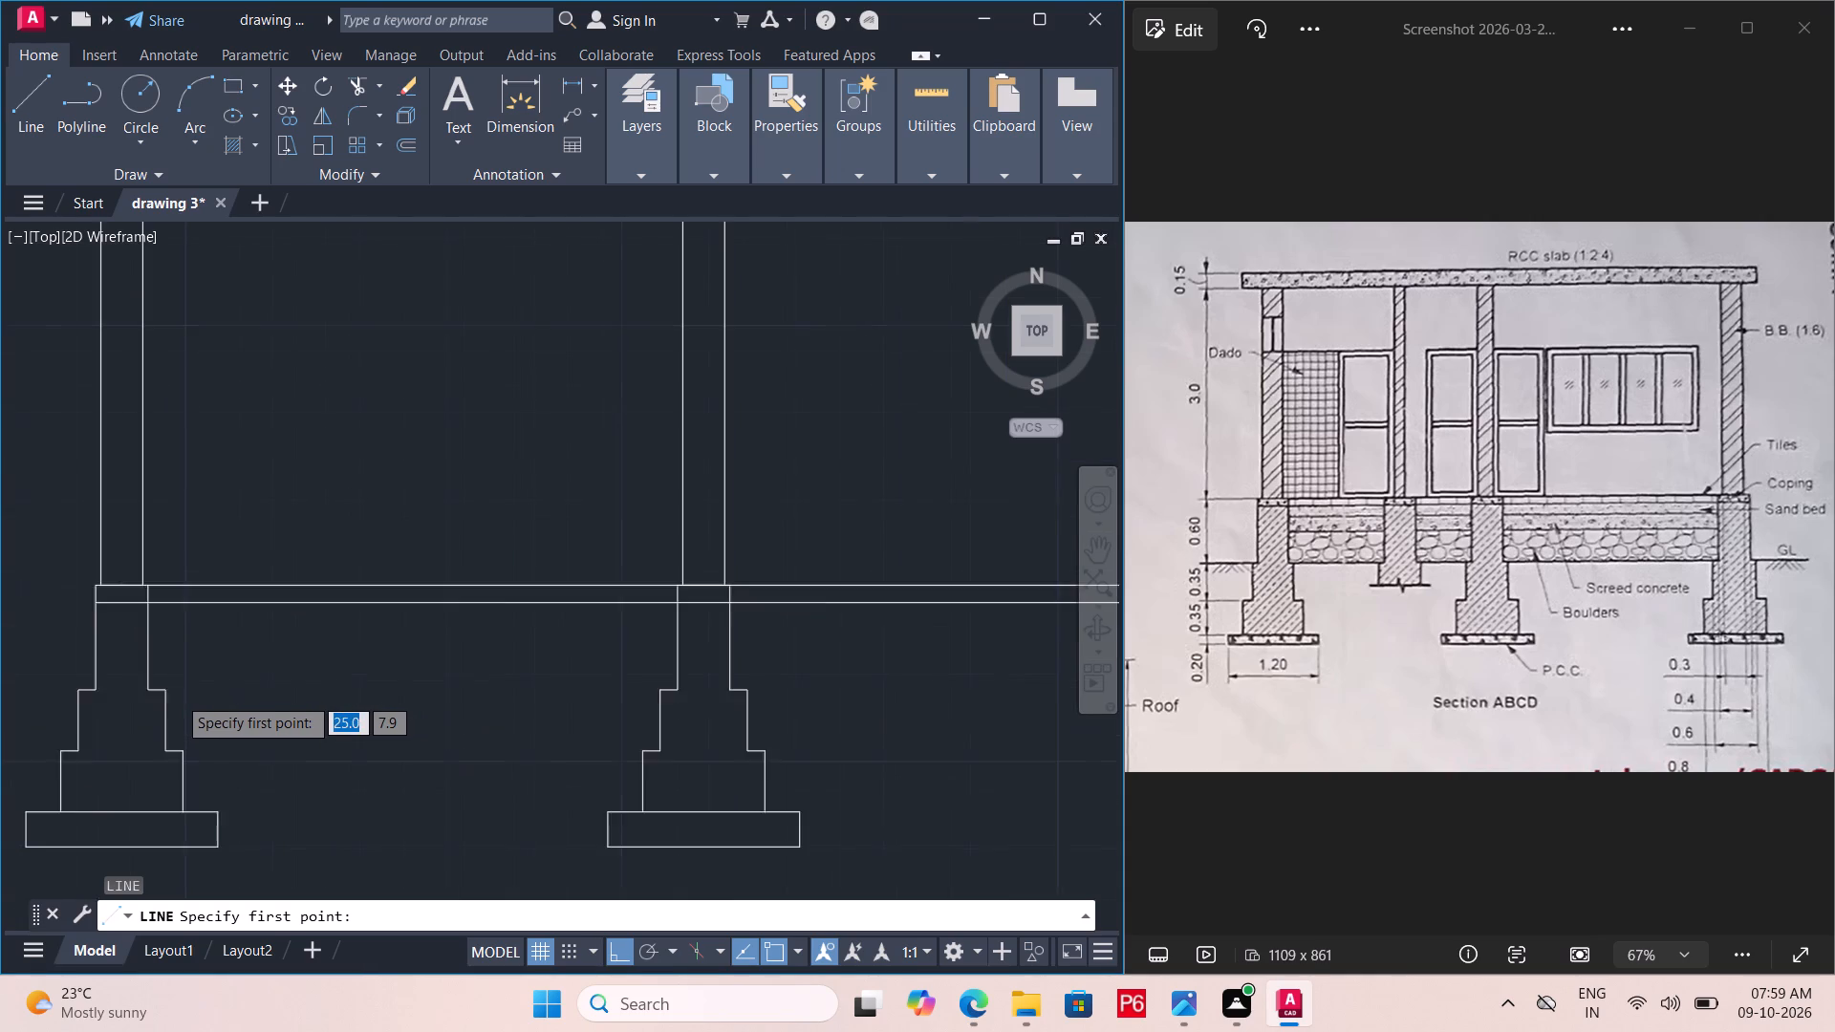
left_click(159, 694)
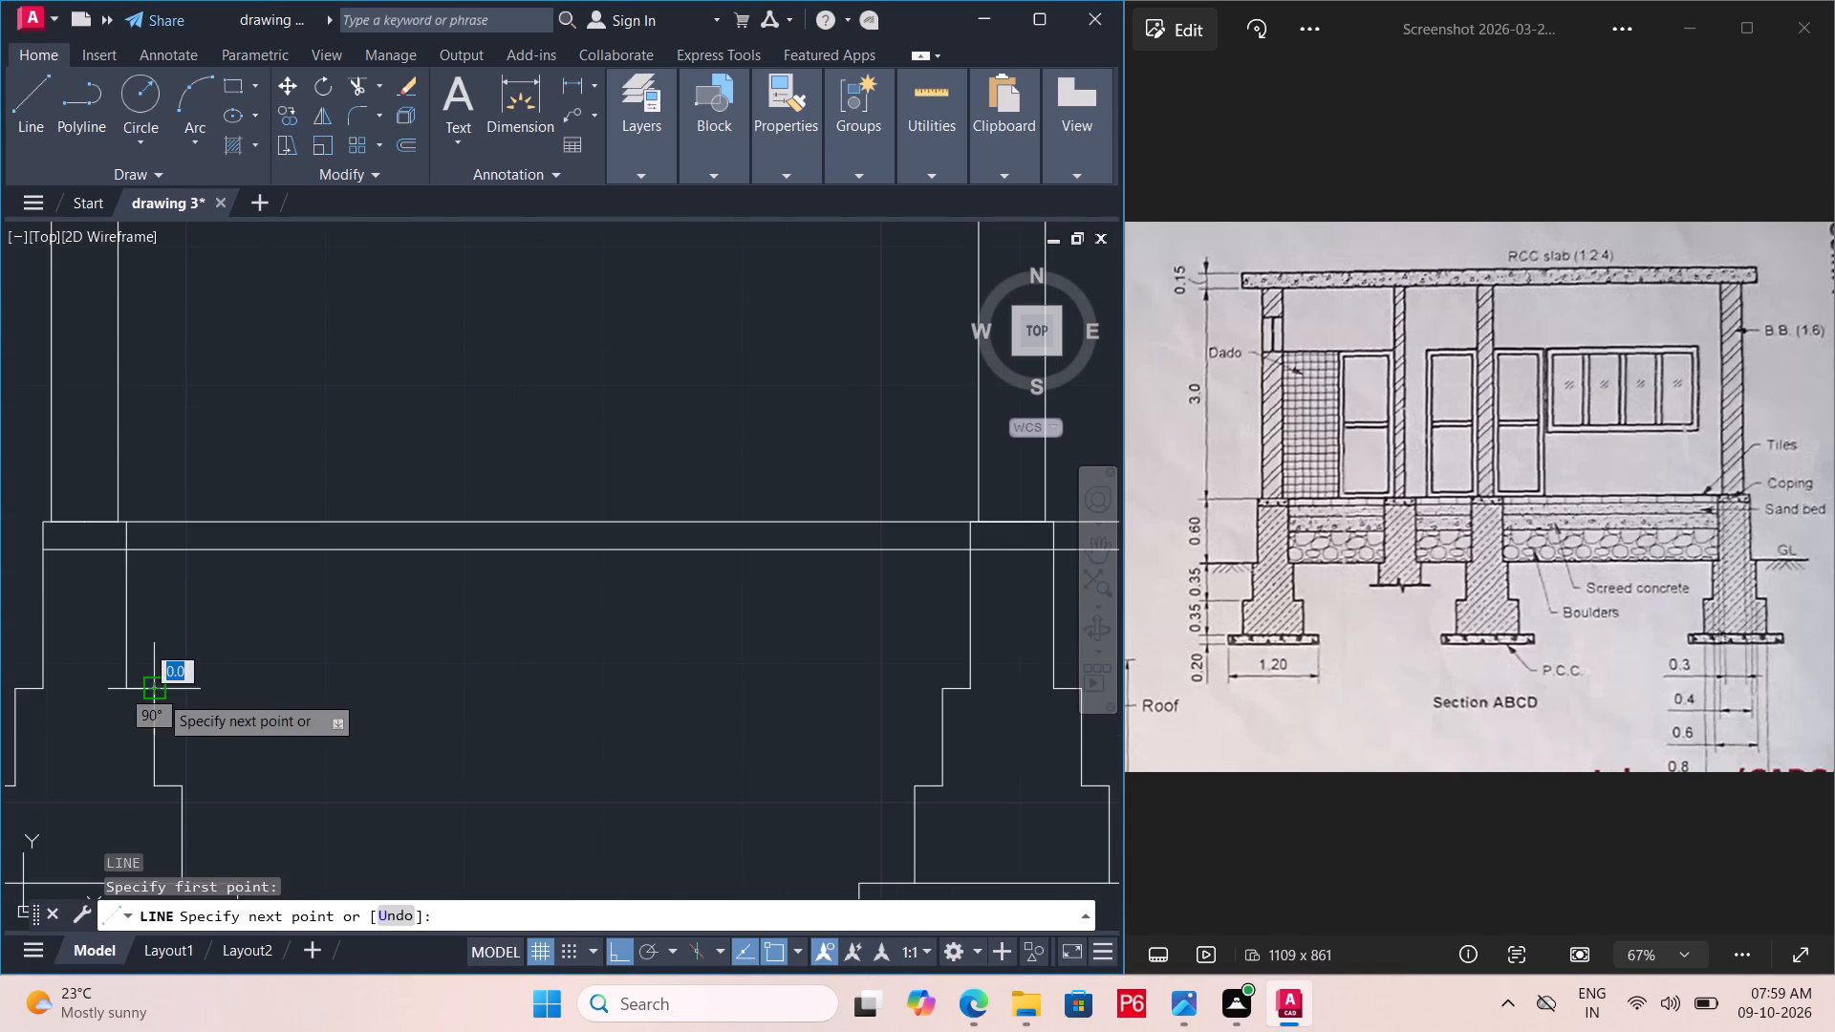
scroll(0, 727, "down", 7)
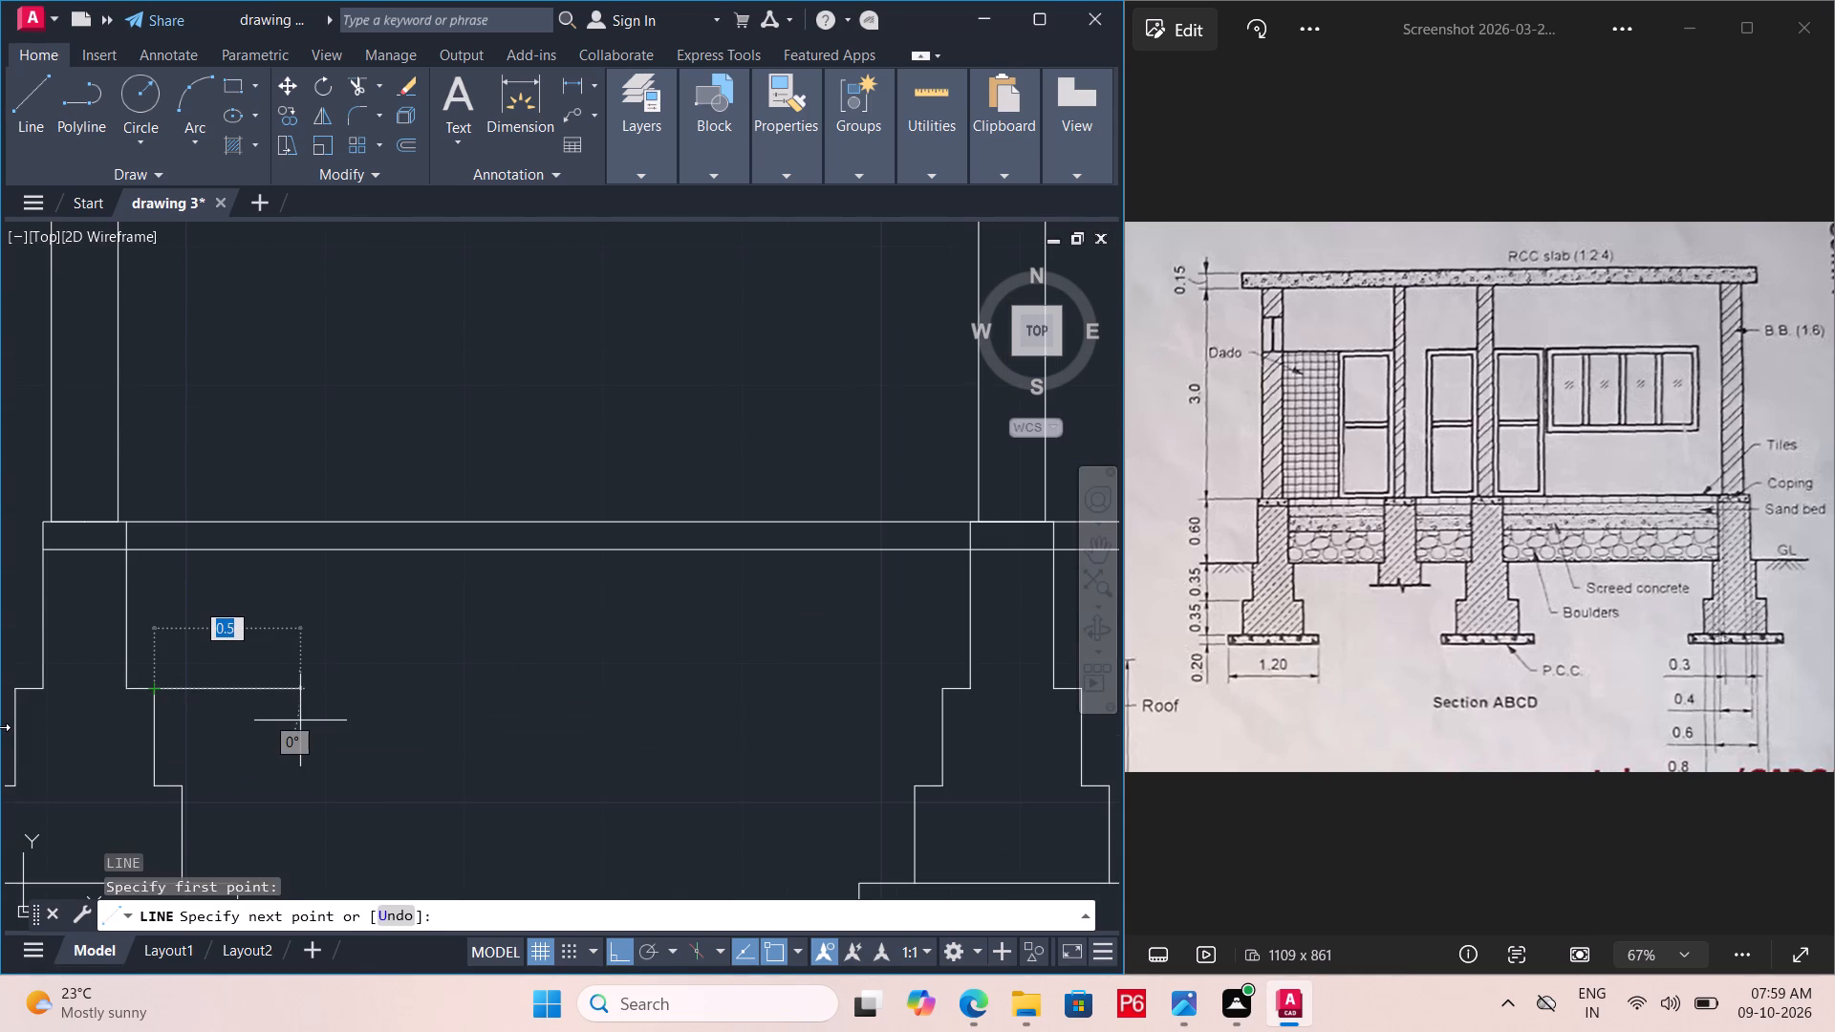
scroll(90, 560, "down", 2)
scroll(146, 633, "down", 2)
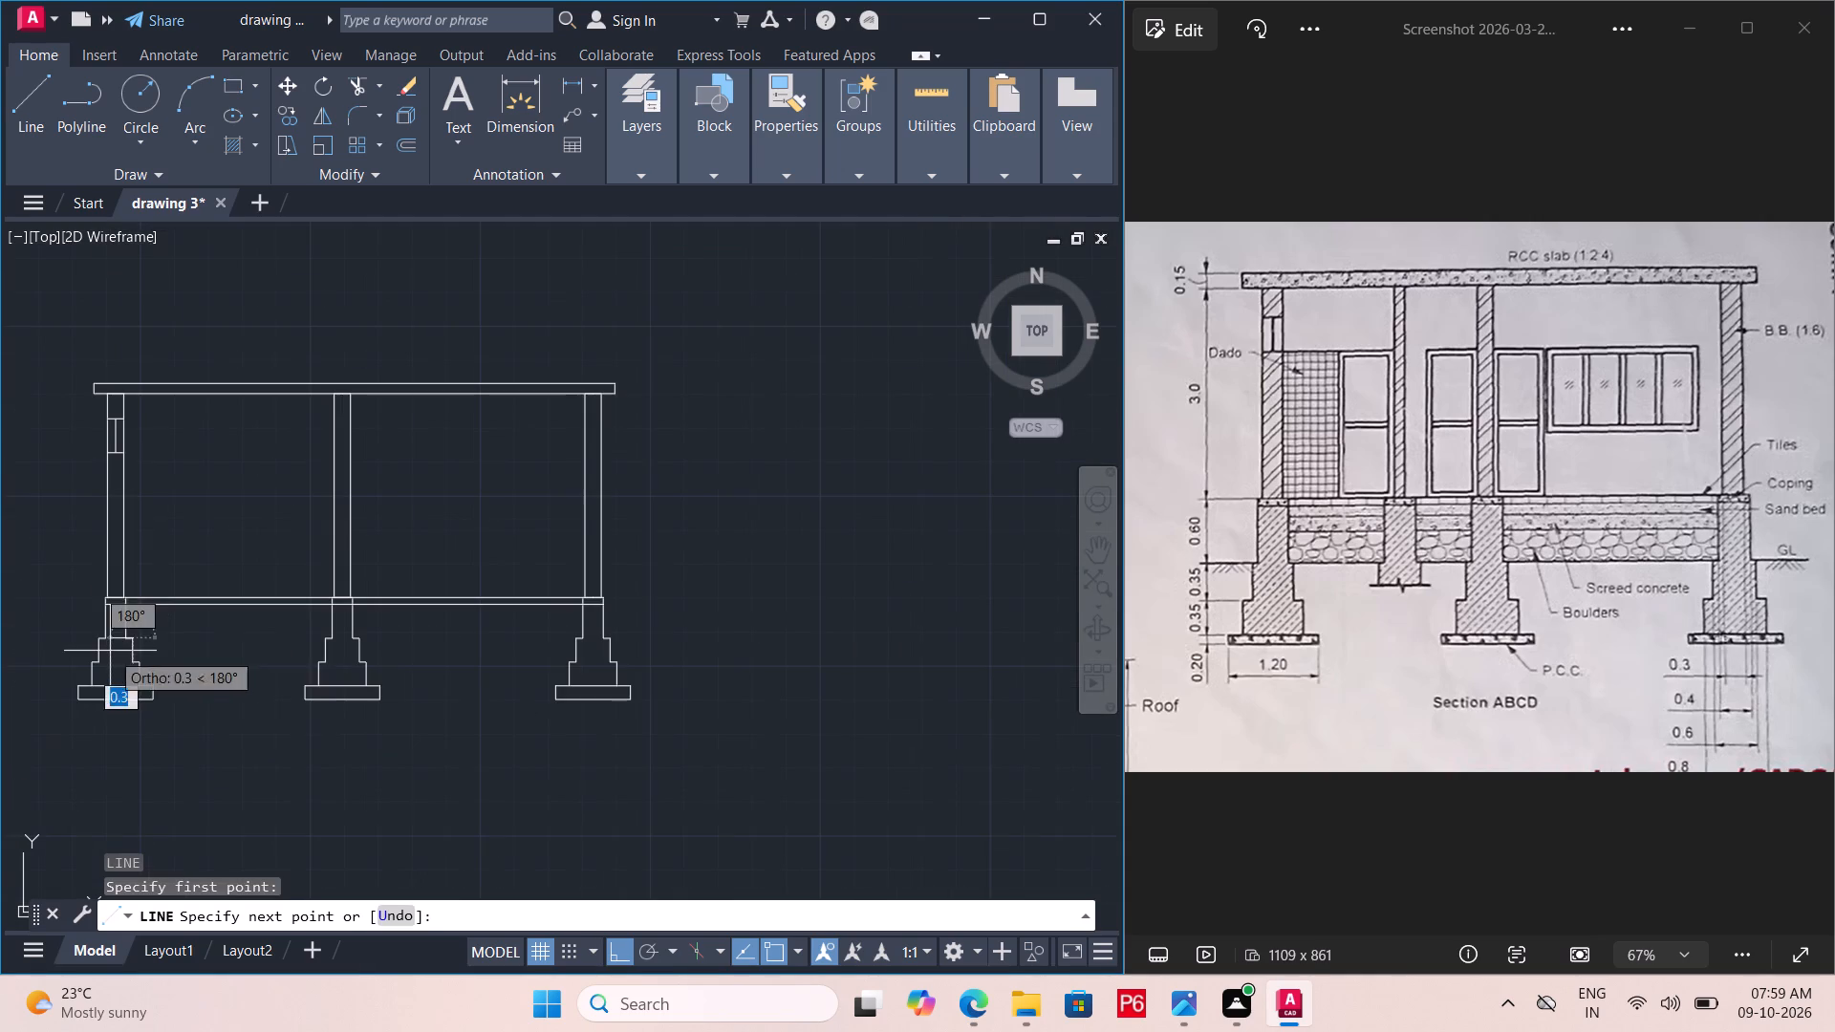
scroll(495, 665, "up", 3)
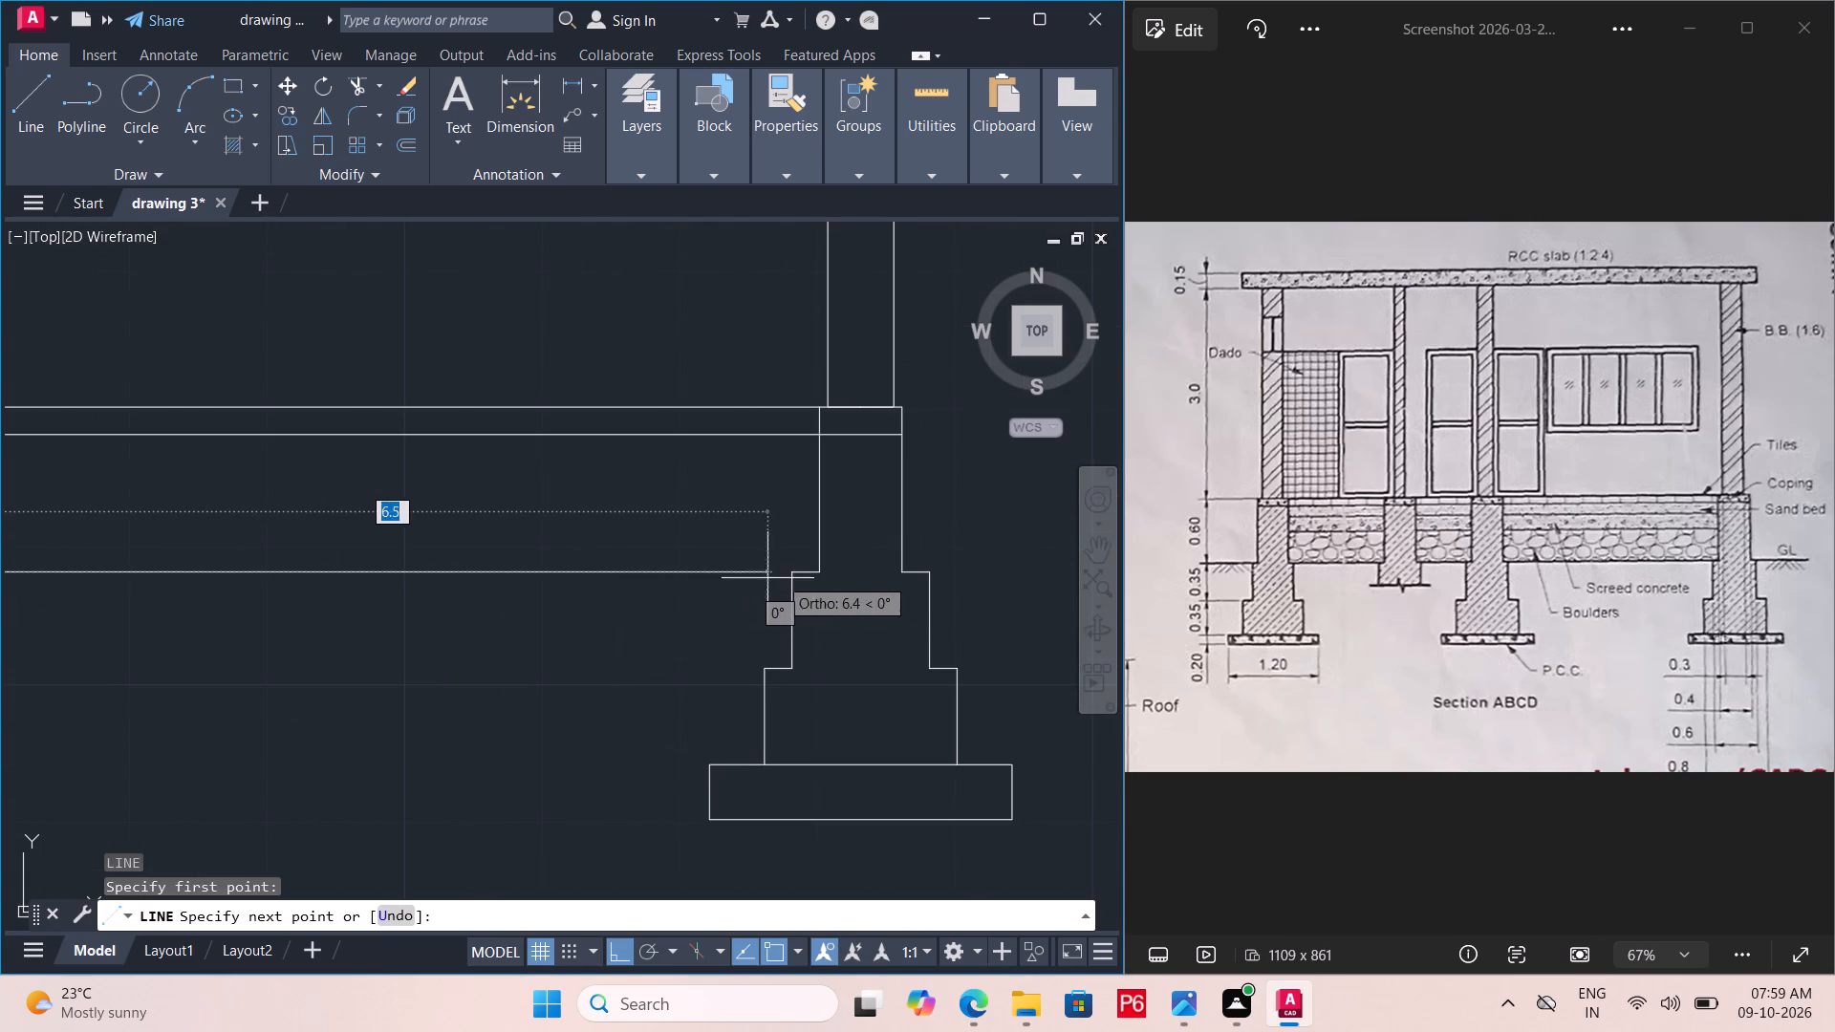
left_click(783, 575)
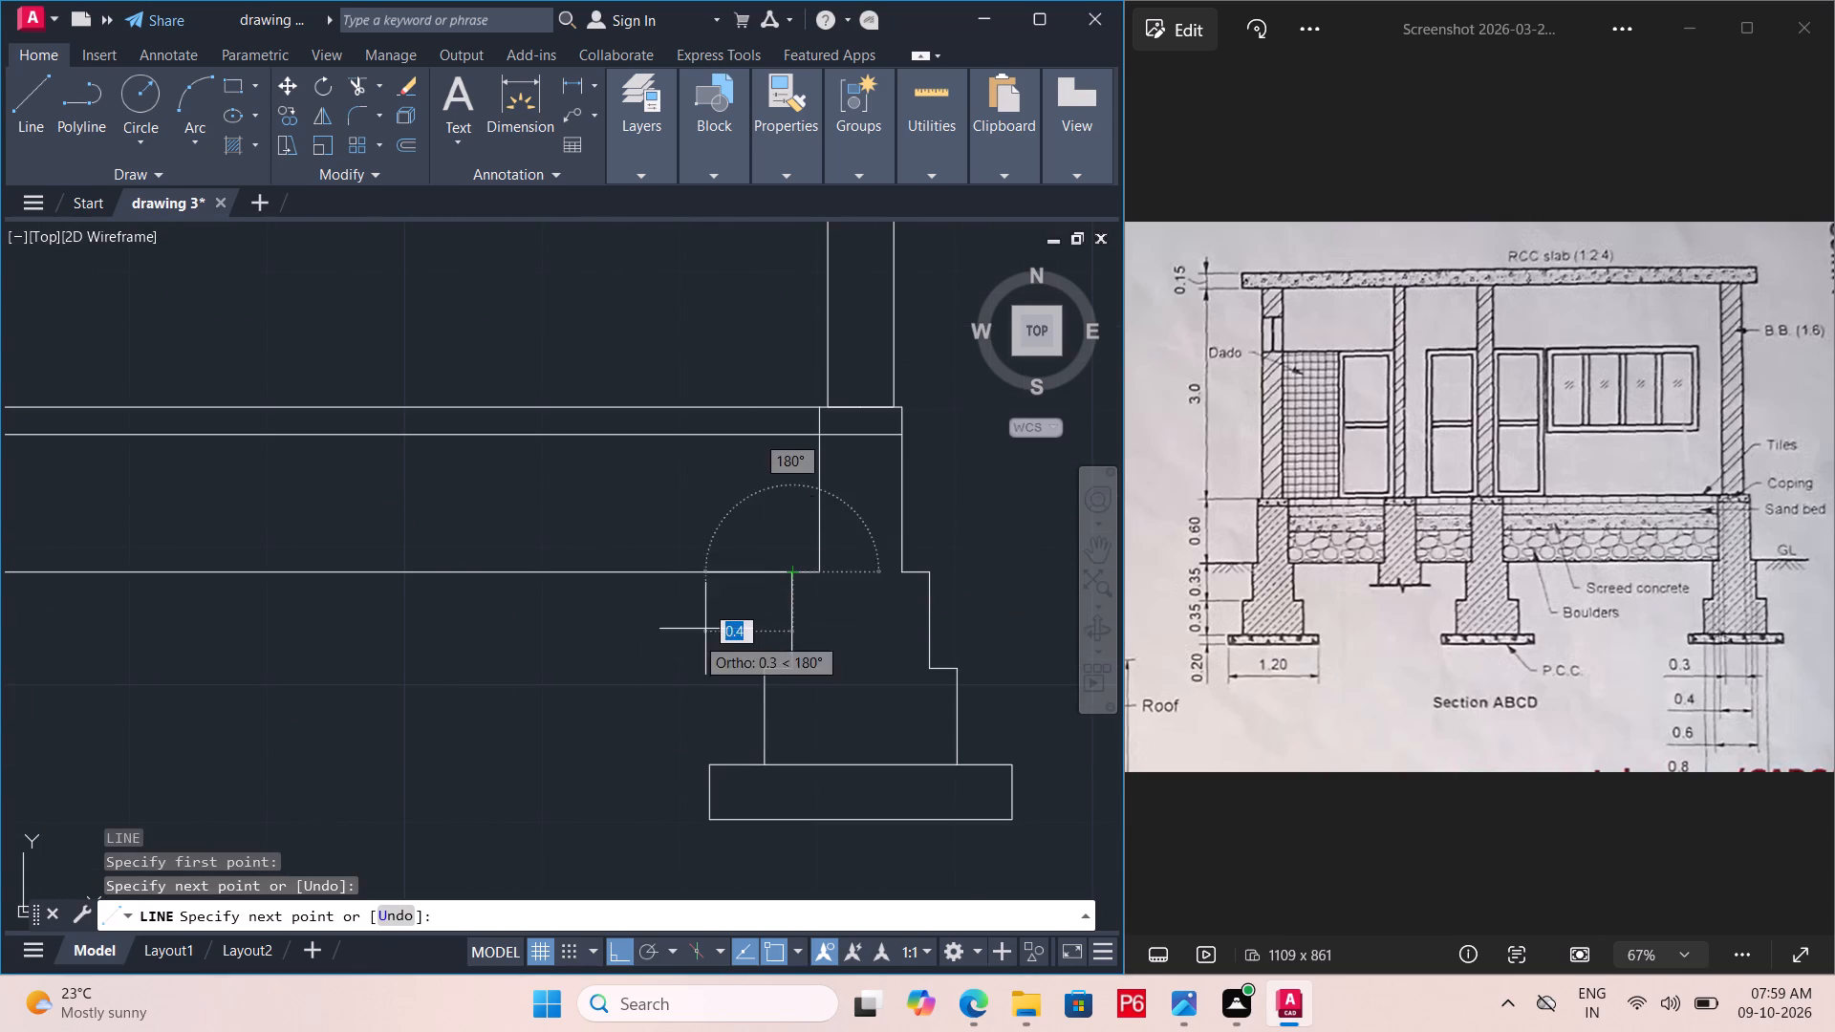
key("Escape")
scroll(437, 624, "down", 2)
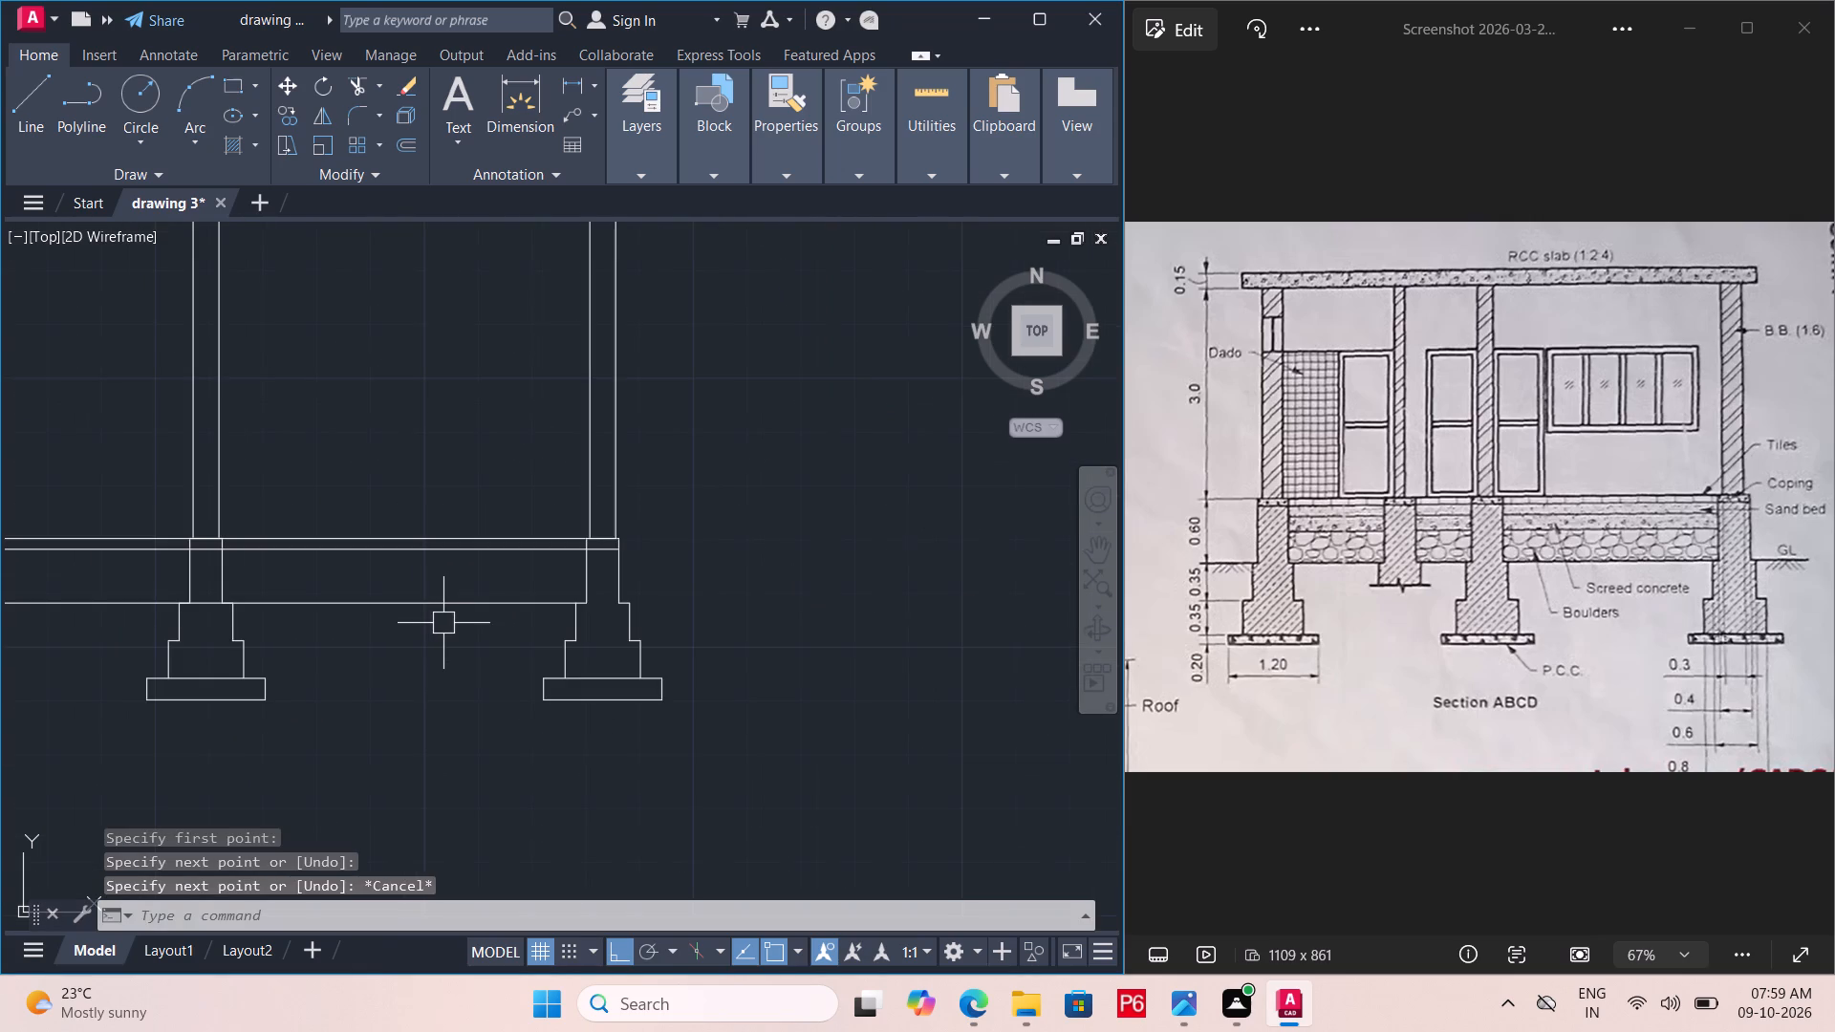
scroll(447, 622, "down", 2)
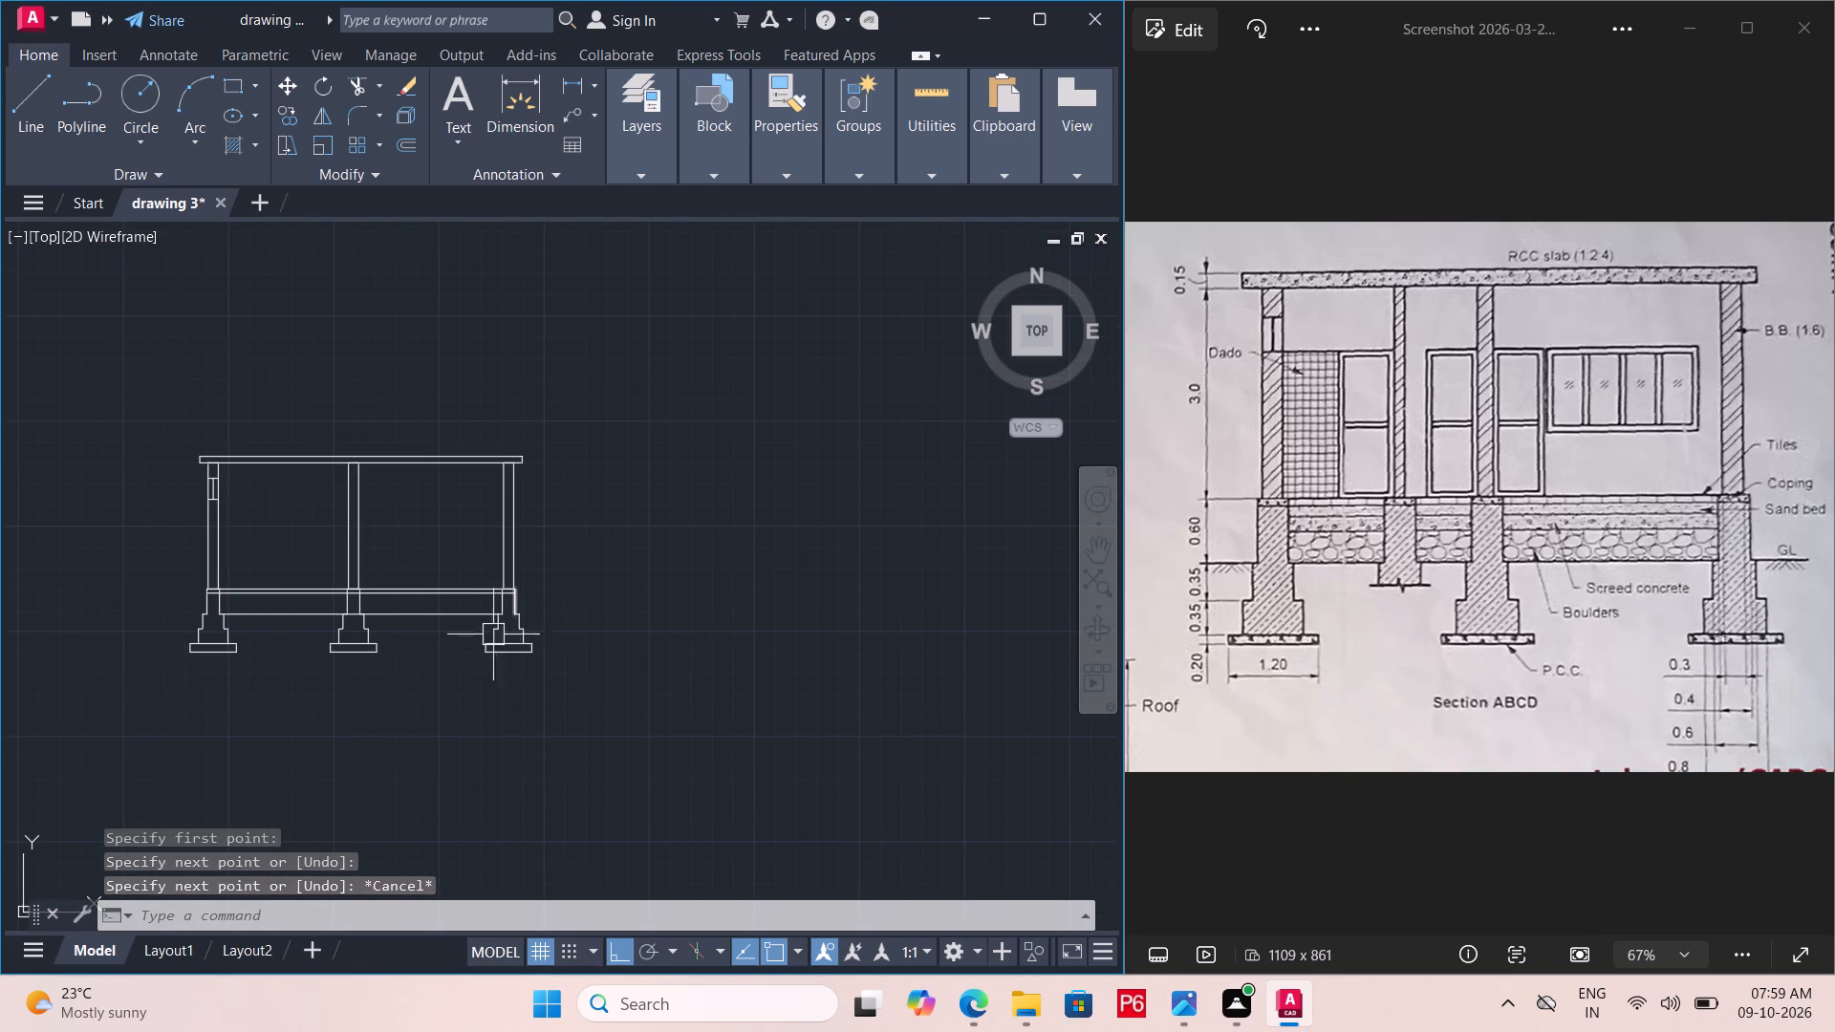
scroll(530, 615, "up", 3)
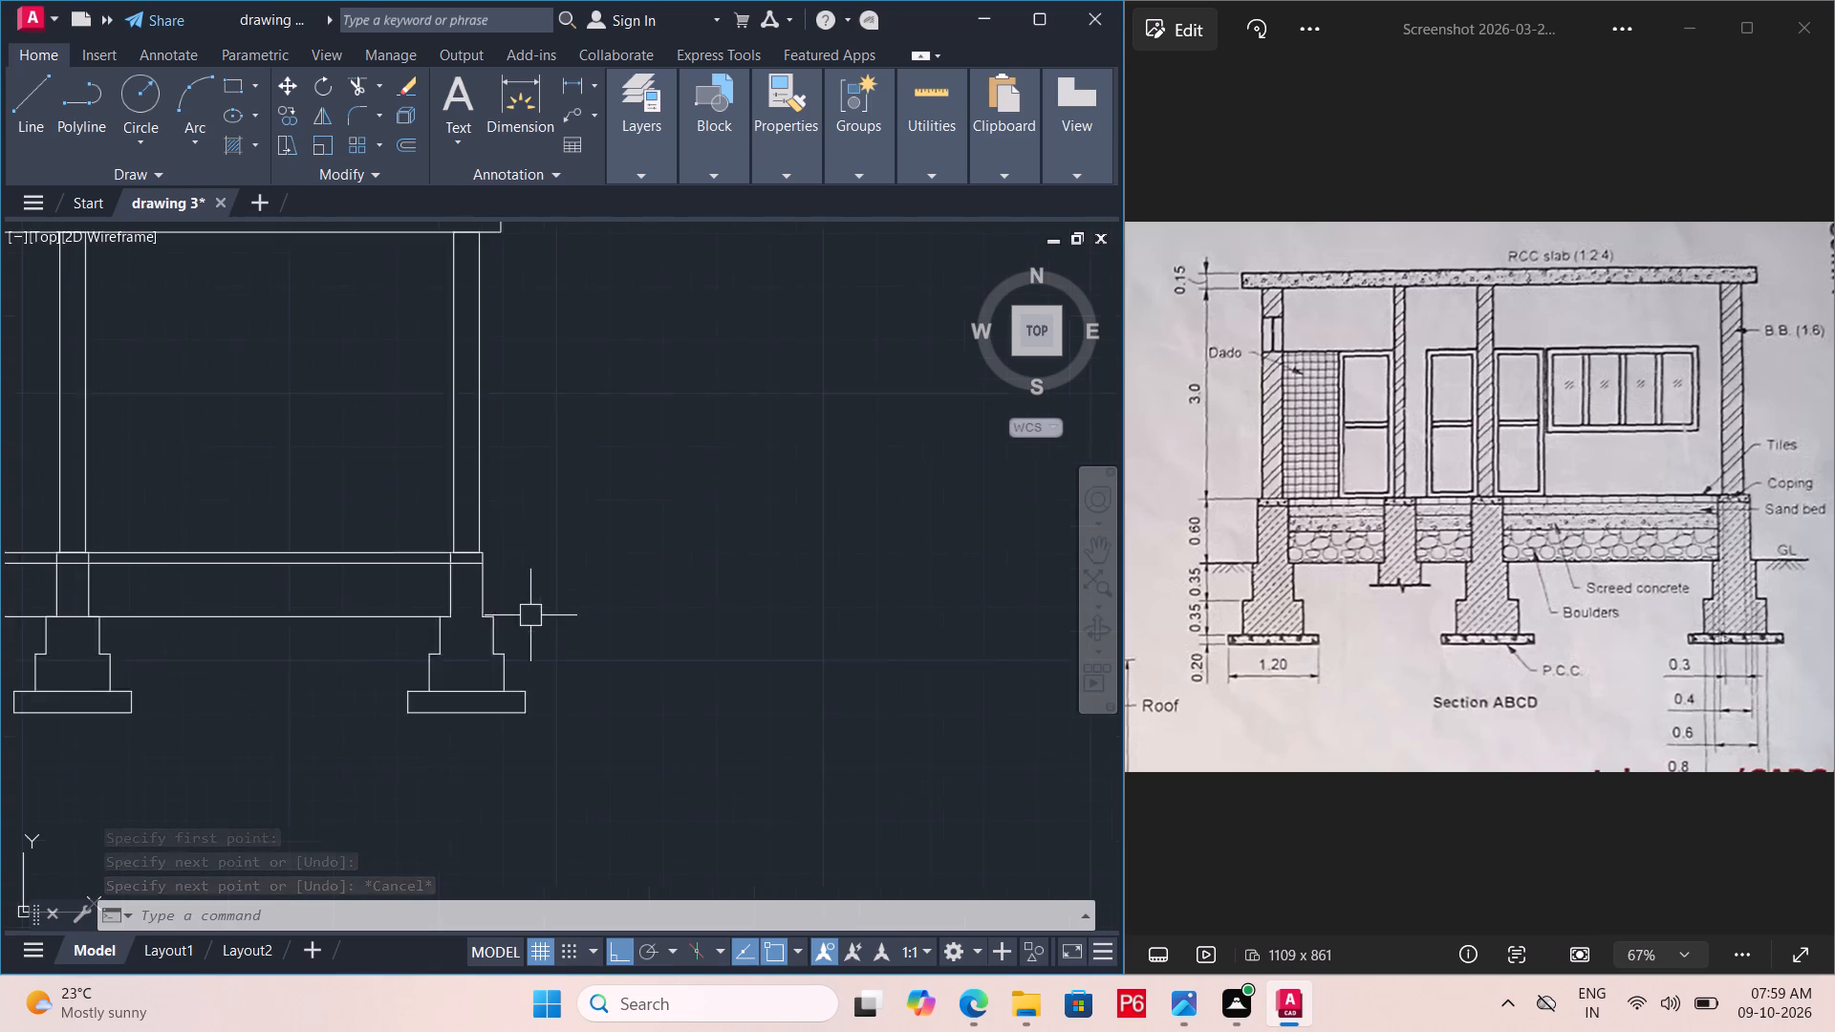
Draw a horizontal ground line about 1.2 m long outward from the last wall's outer upper footing-step corner.
key("l")
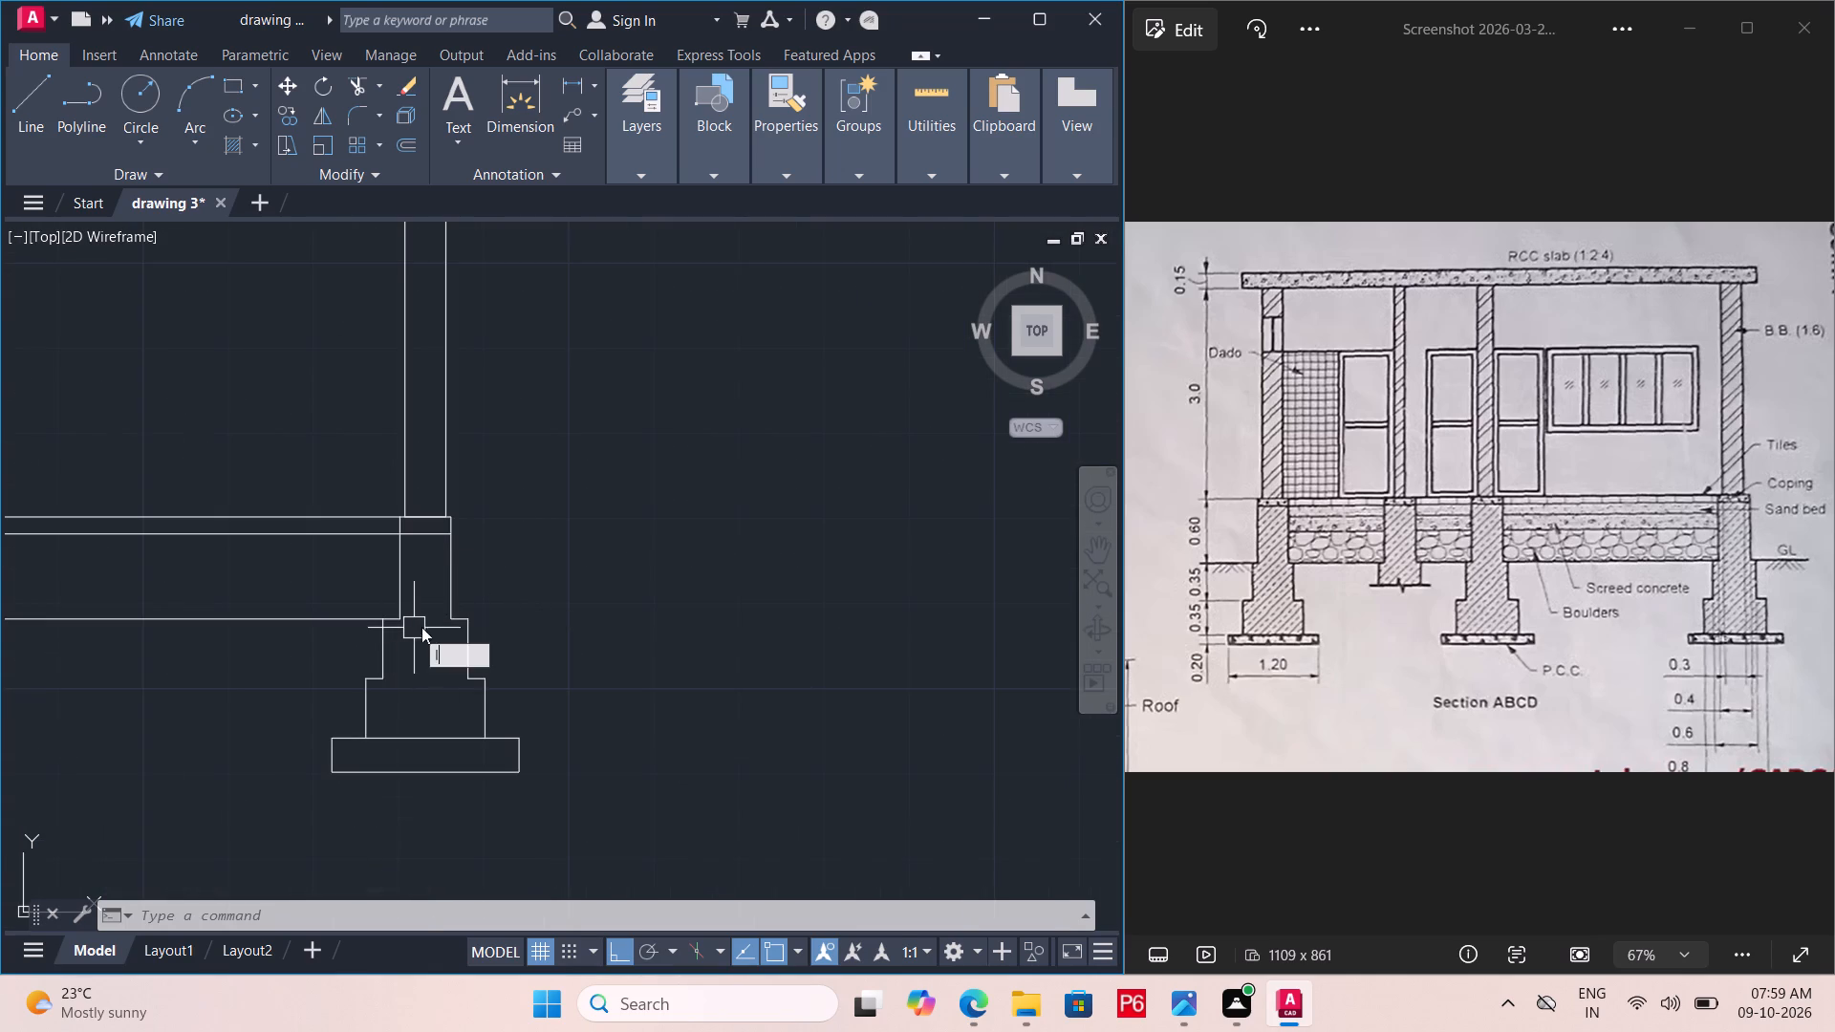
key("space")
left_click(472, 615)
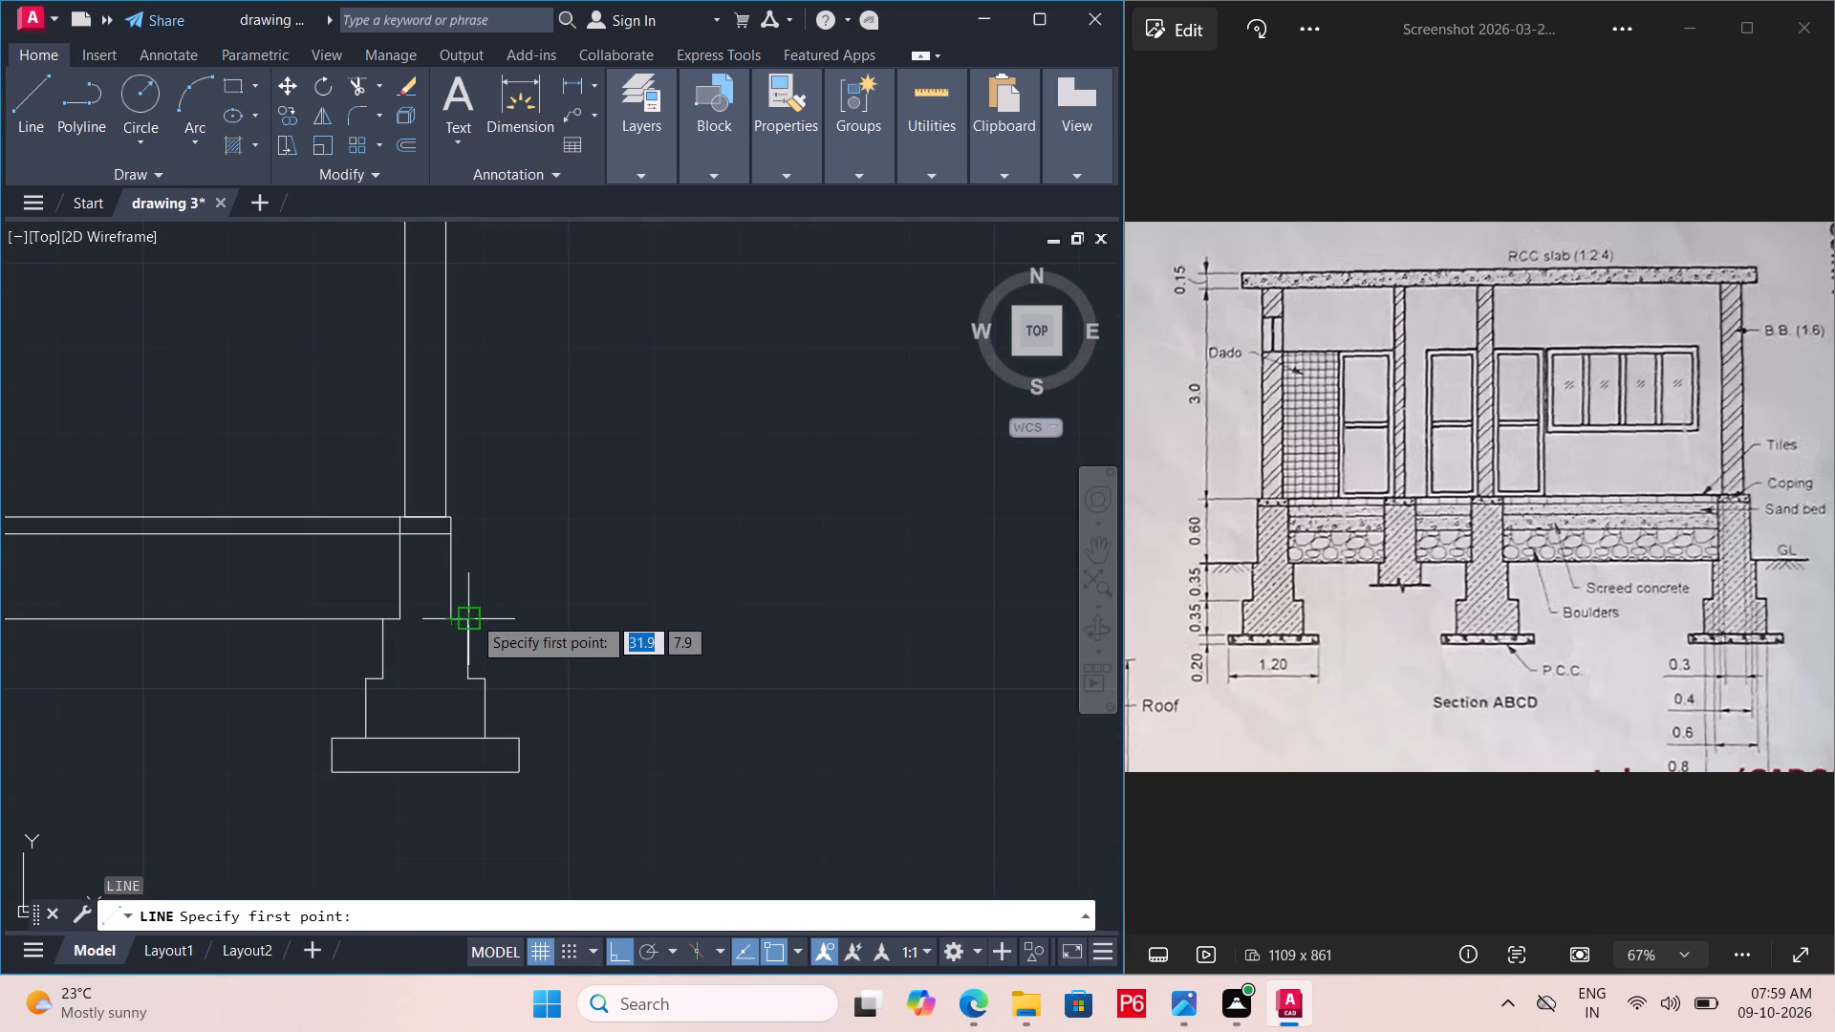
left_click(669, 627)
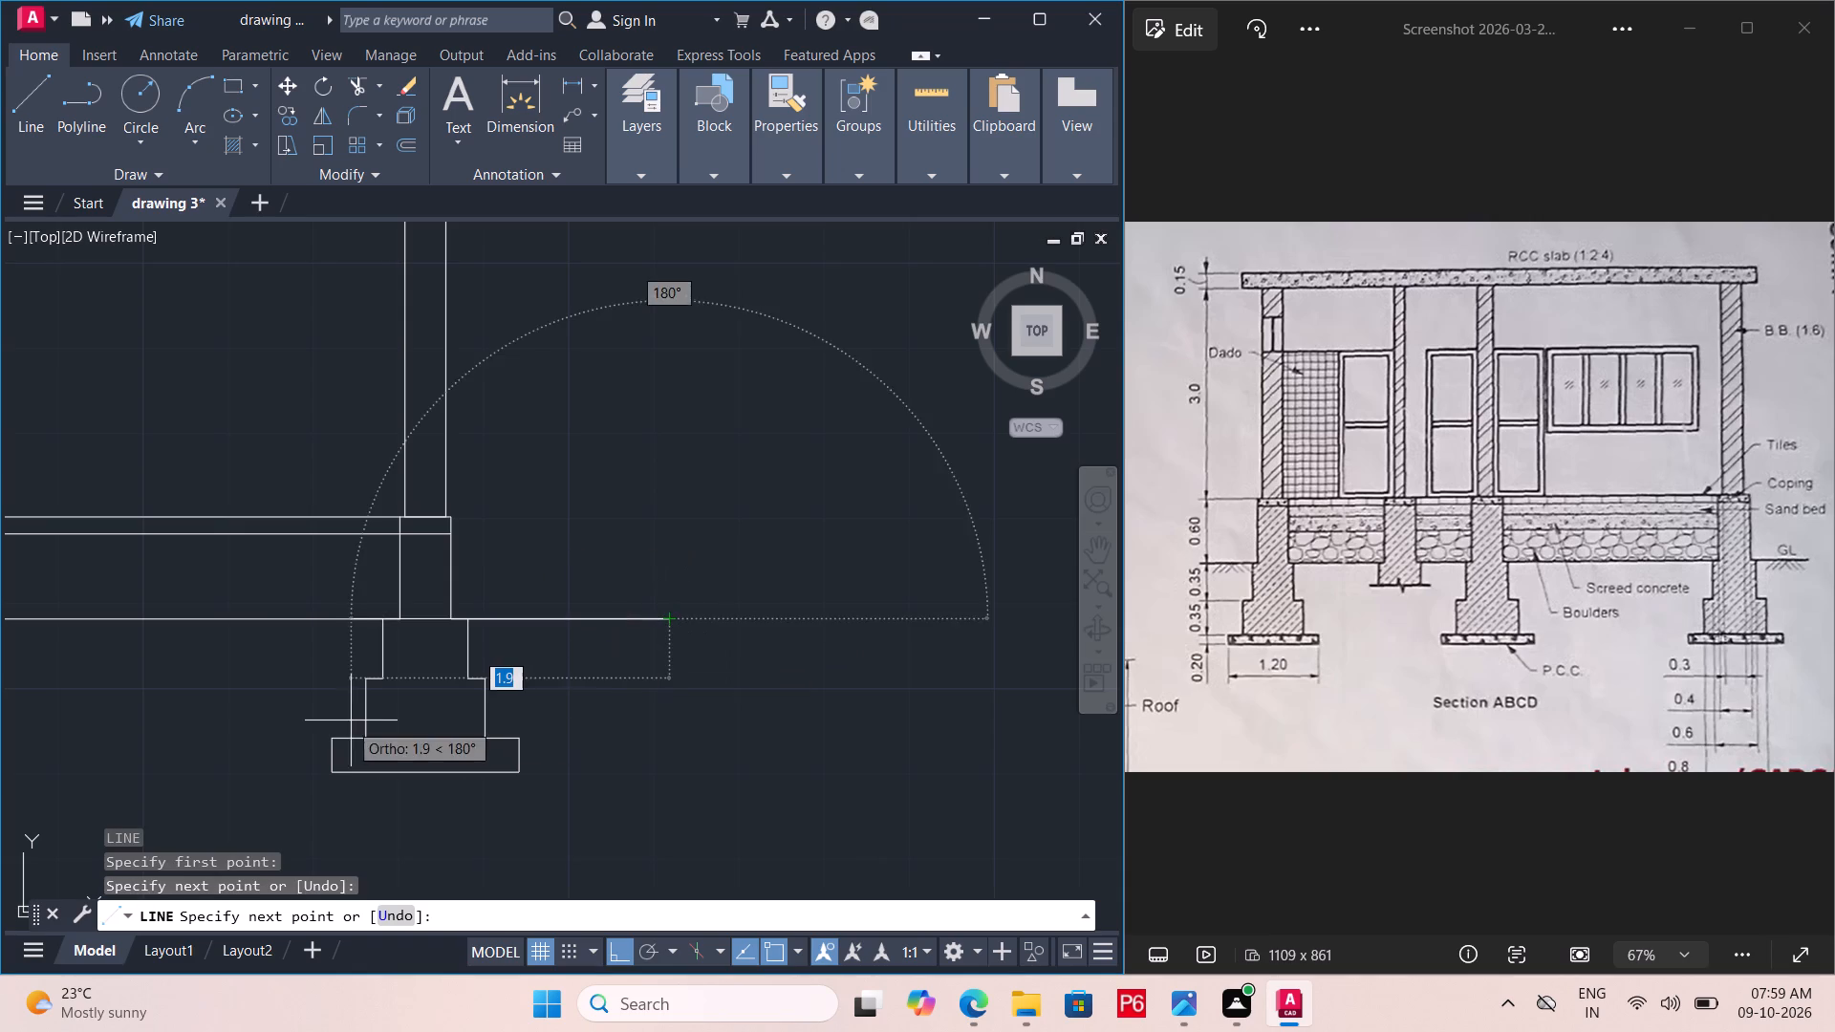
key("Escape")
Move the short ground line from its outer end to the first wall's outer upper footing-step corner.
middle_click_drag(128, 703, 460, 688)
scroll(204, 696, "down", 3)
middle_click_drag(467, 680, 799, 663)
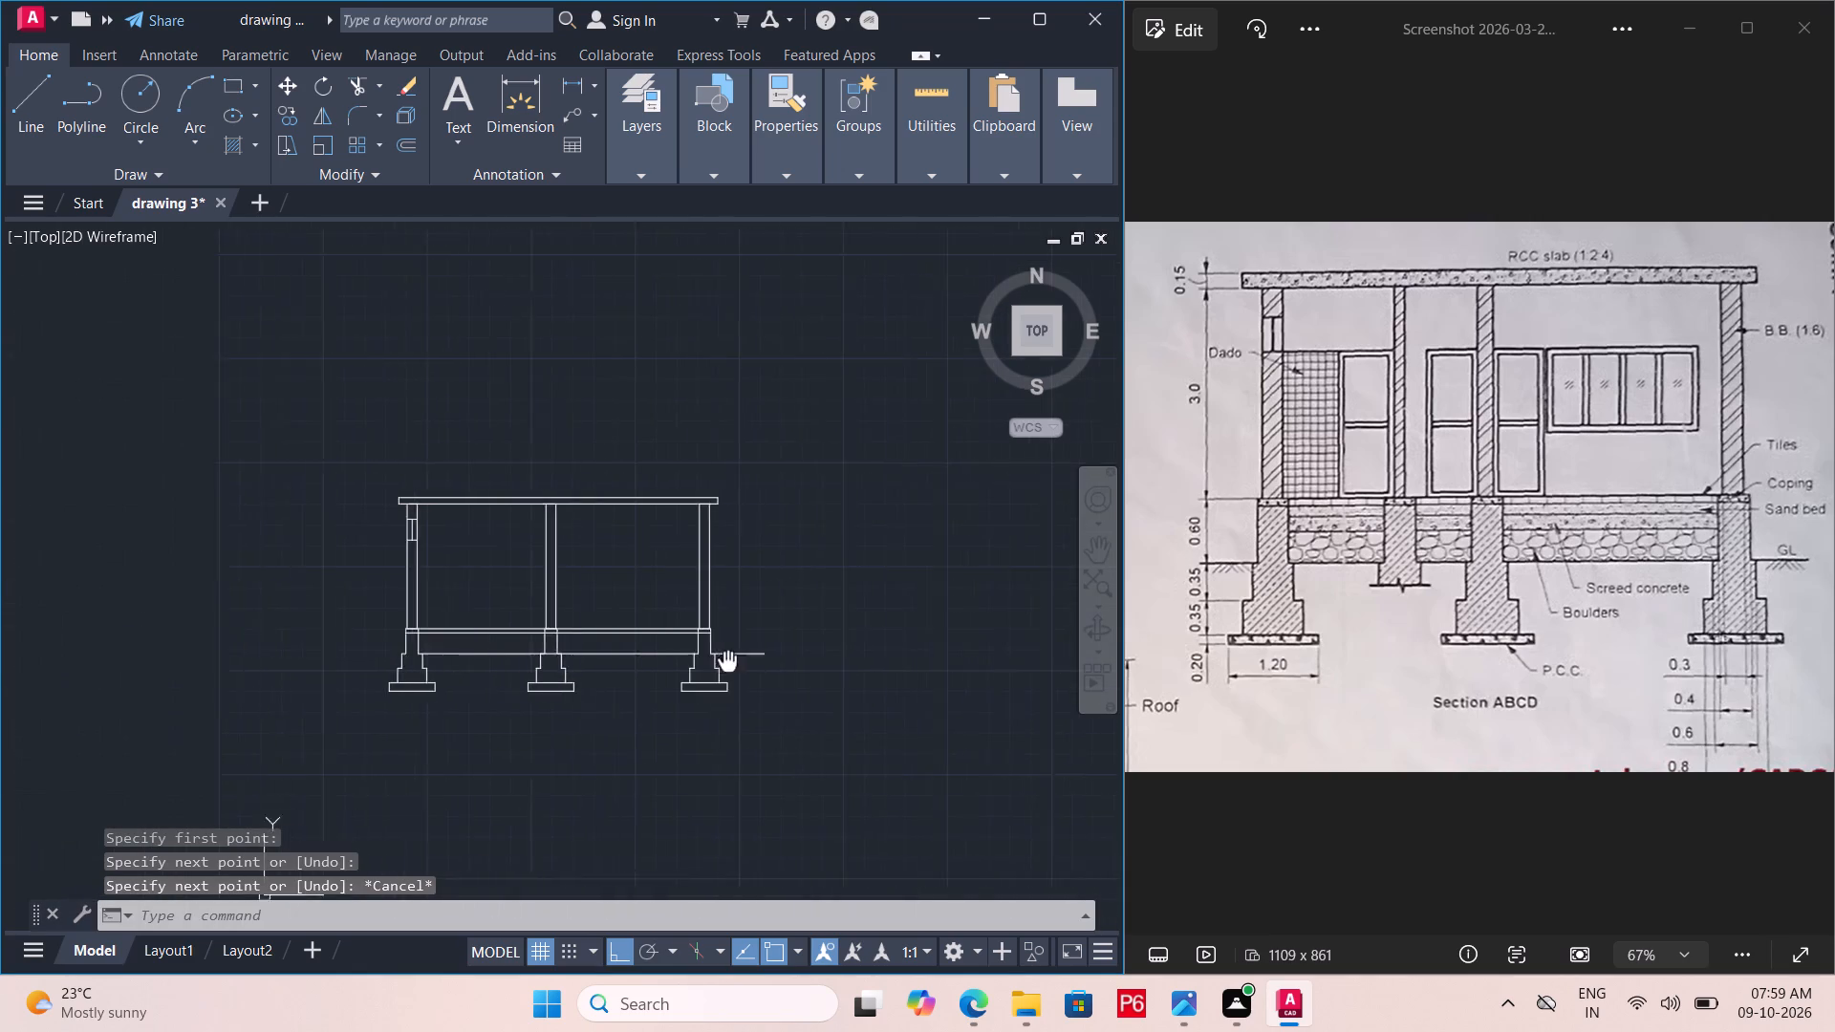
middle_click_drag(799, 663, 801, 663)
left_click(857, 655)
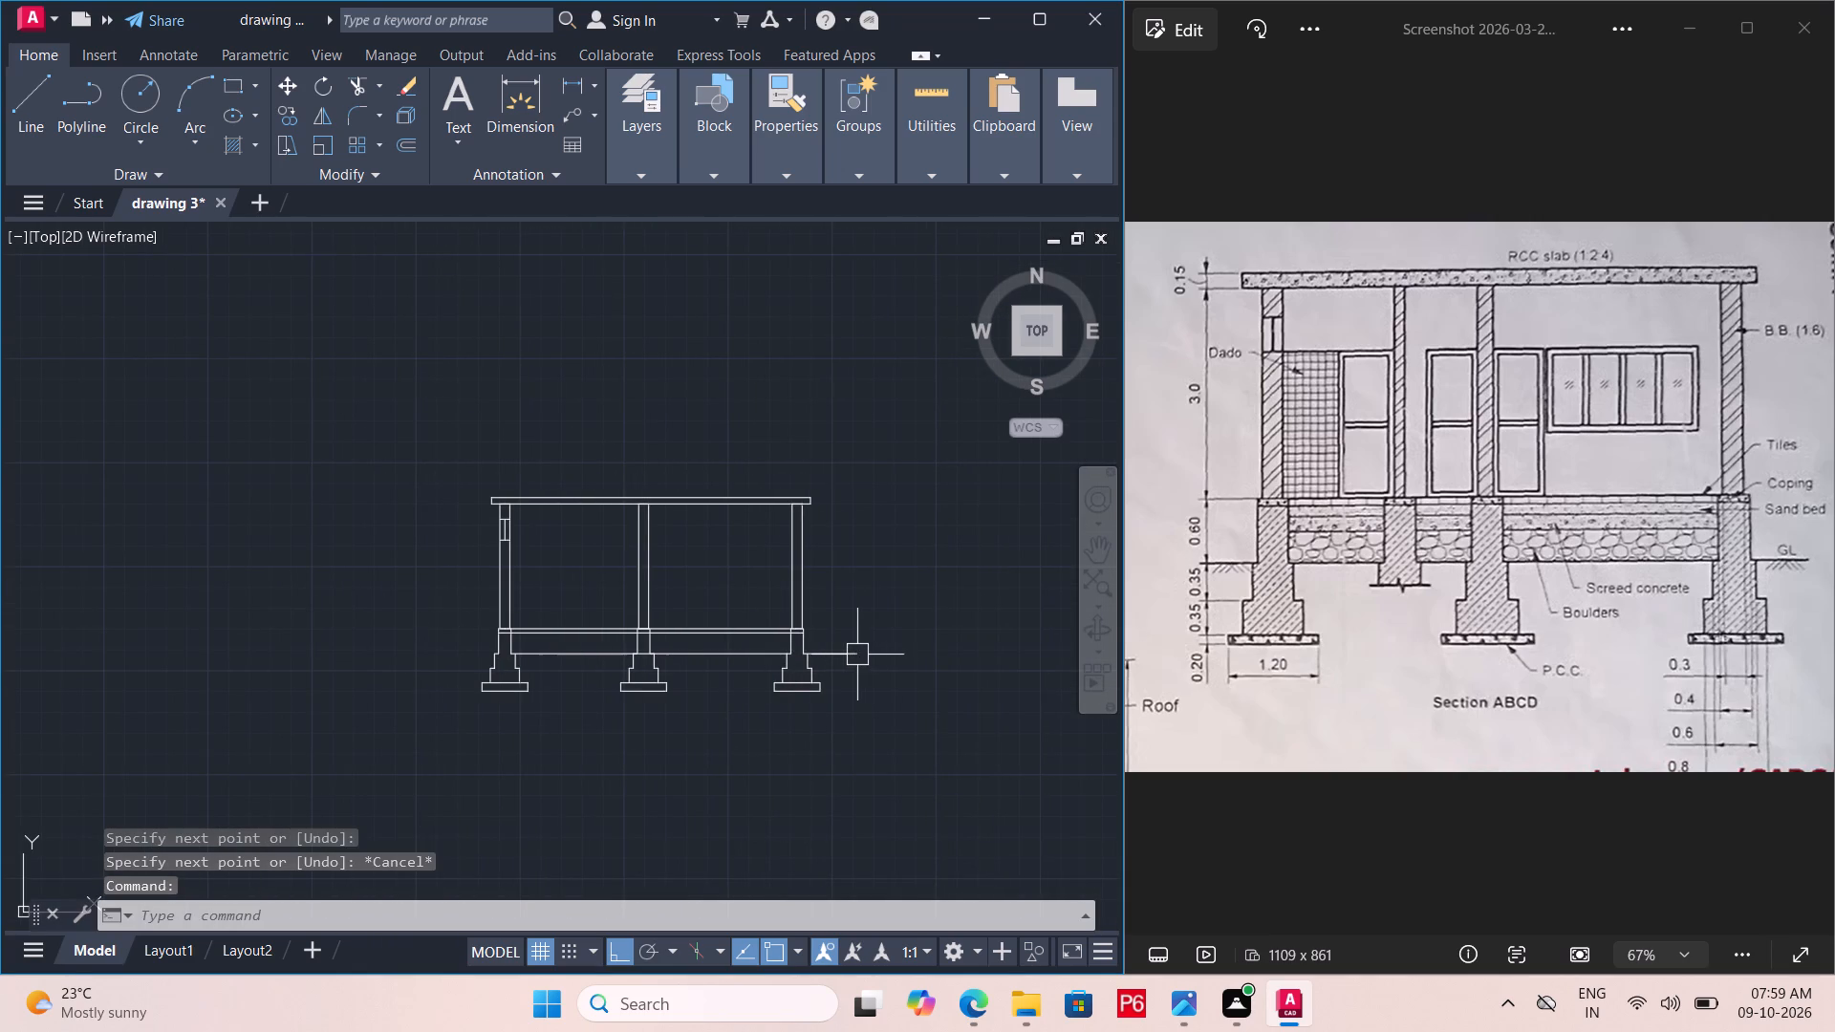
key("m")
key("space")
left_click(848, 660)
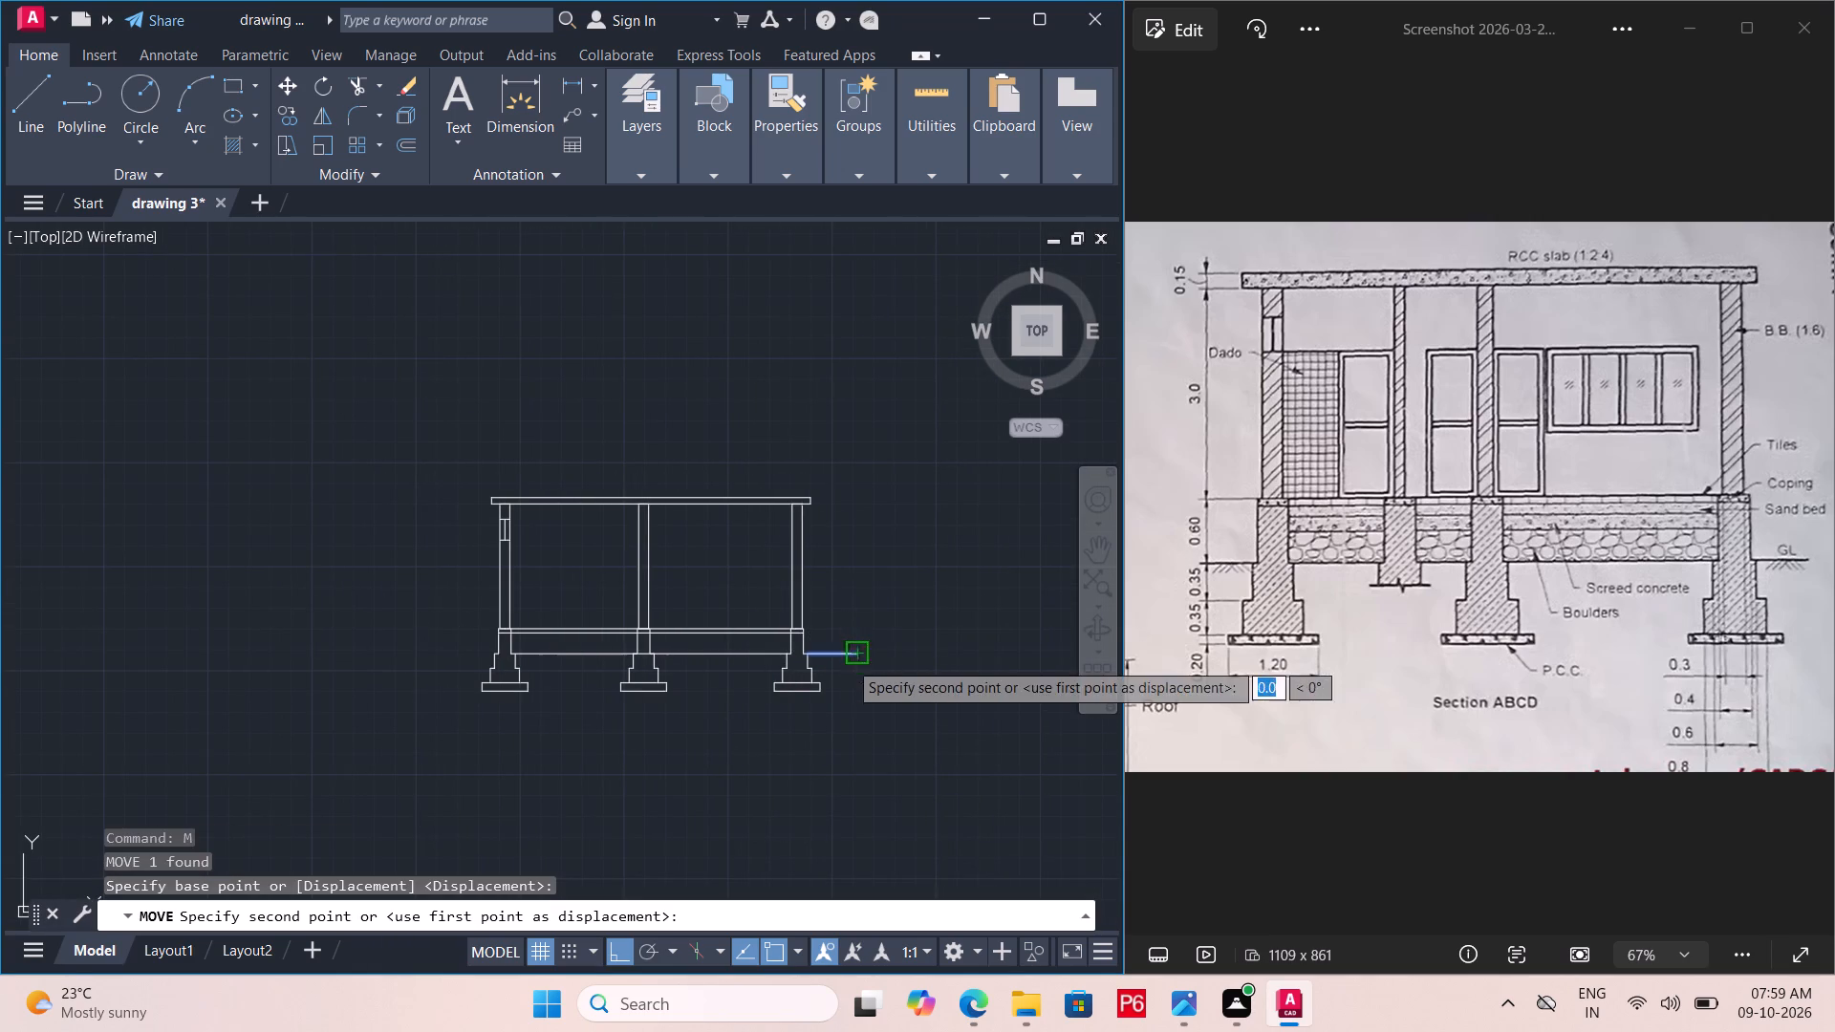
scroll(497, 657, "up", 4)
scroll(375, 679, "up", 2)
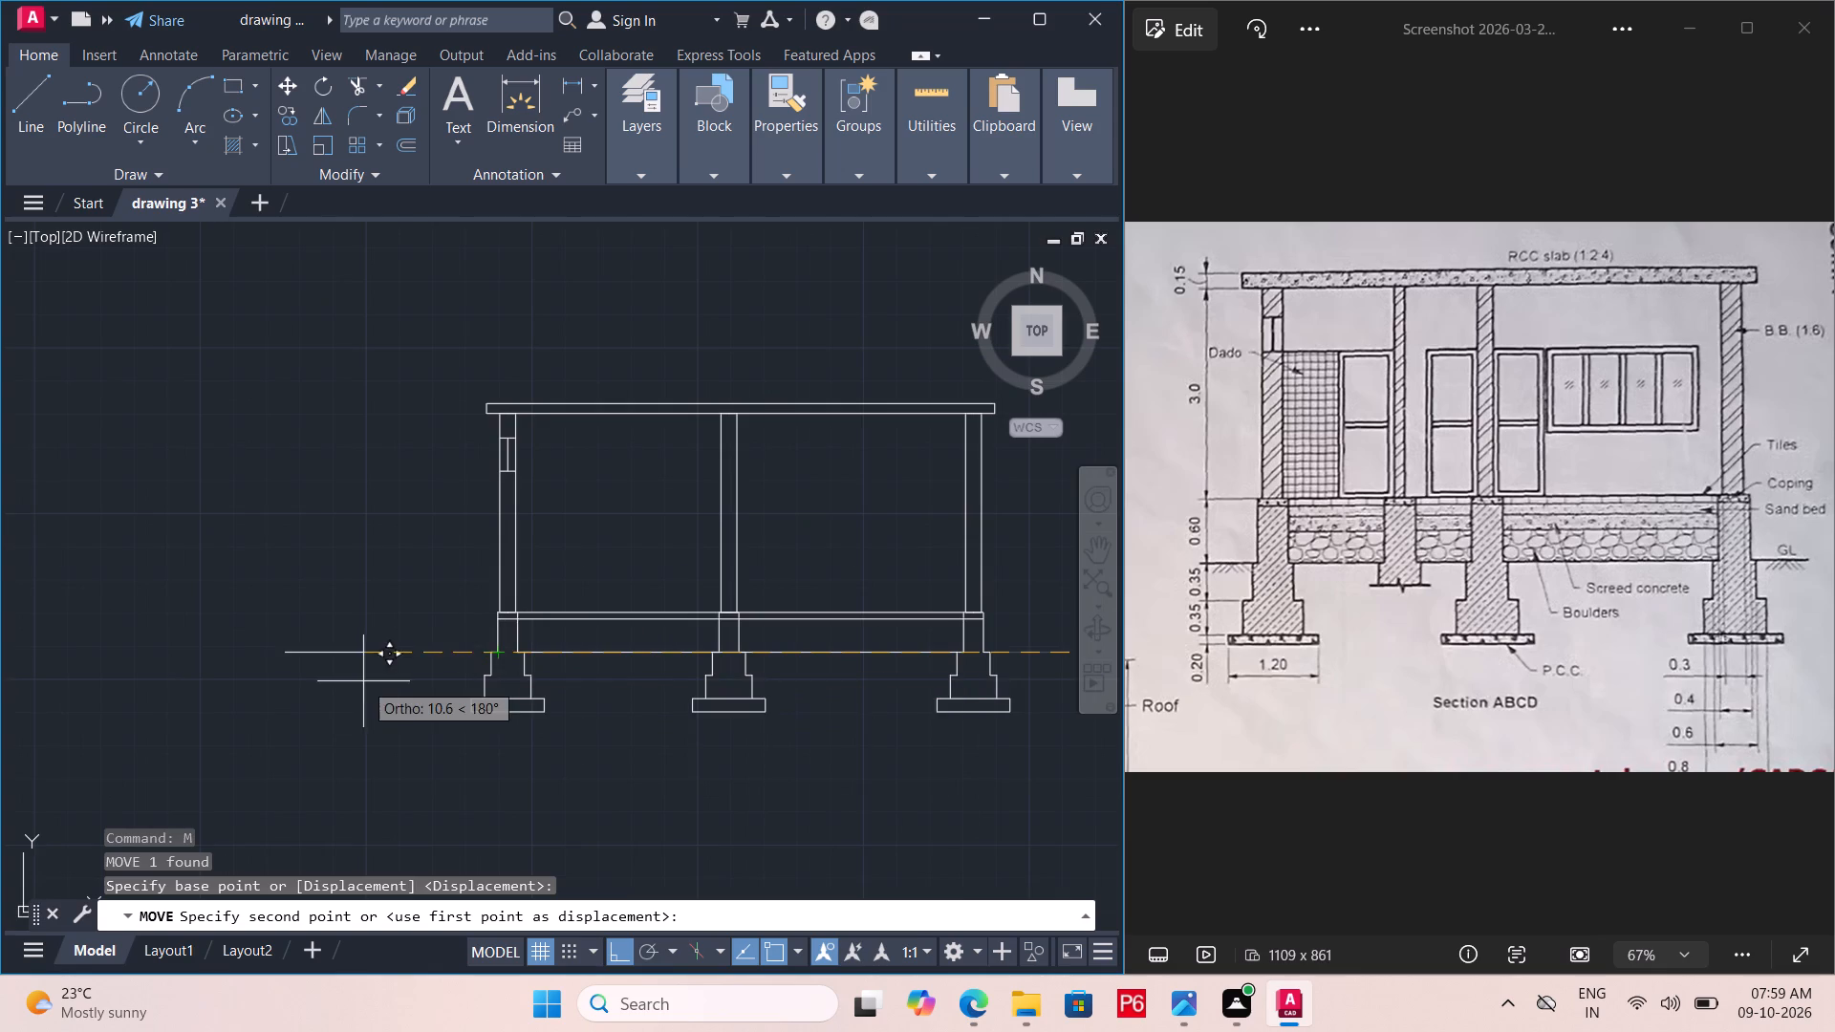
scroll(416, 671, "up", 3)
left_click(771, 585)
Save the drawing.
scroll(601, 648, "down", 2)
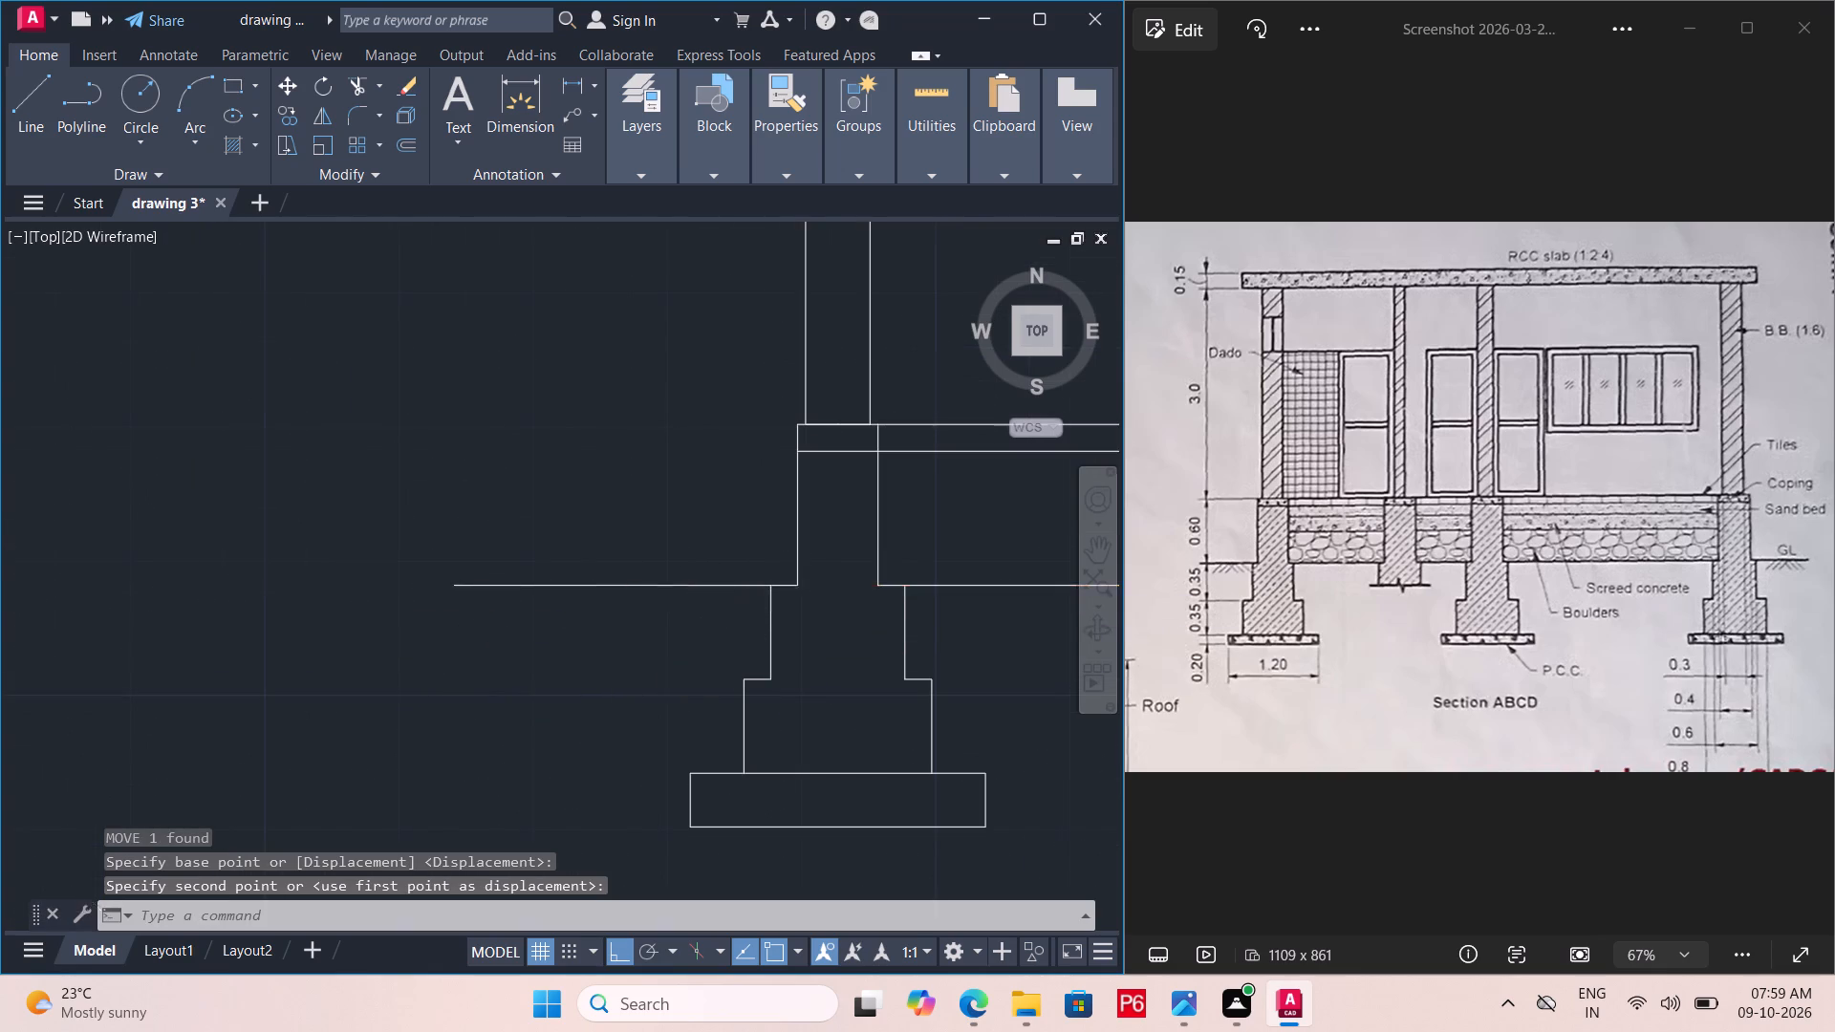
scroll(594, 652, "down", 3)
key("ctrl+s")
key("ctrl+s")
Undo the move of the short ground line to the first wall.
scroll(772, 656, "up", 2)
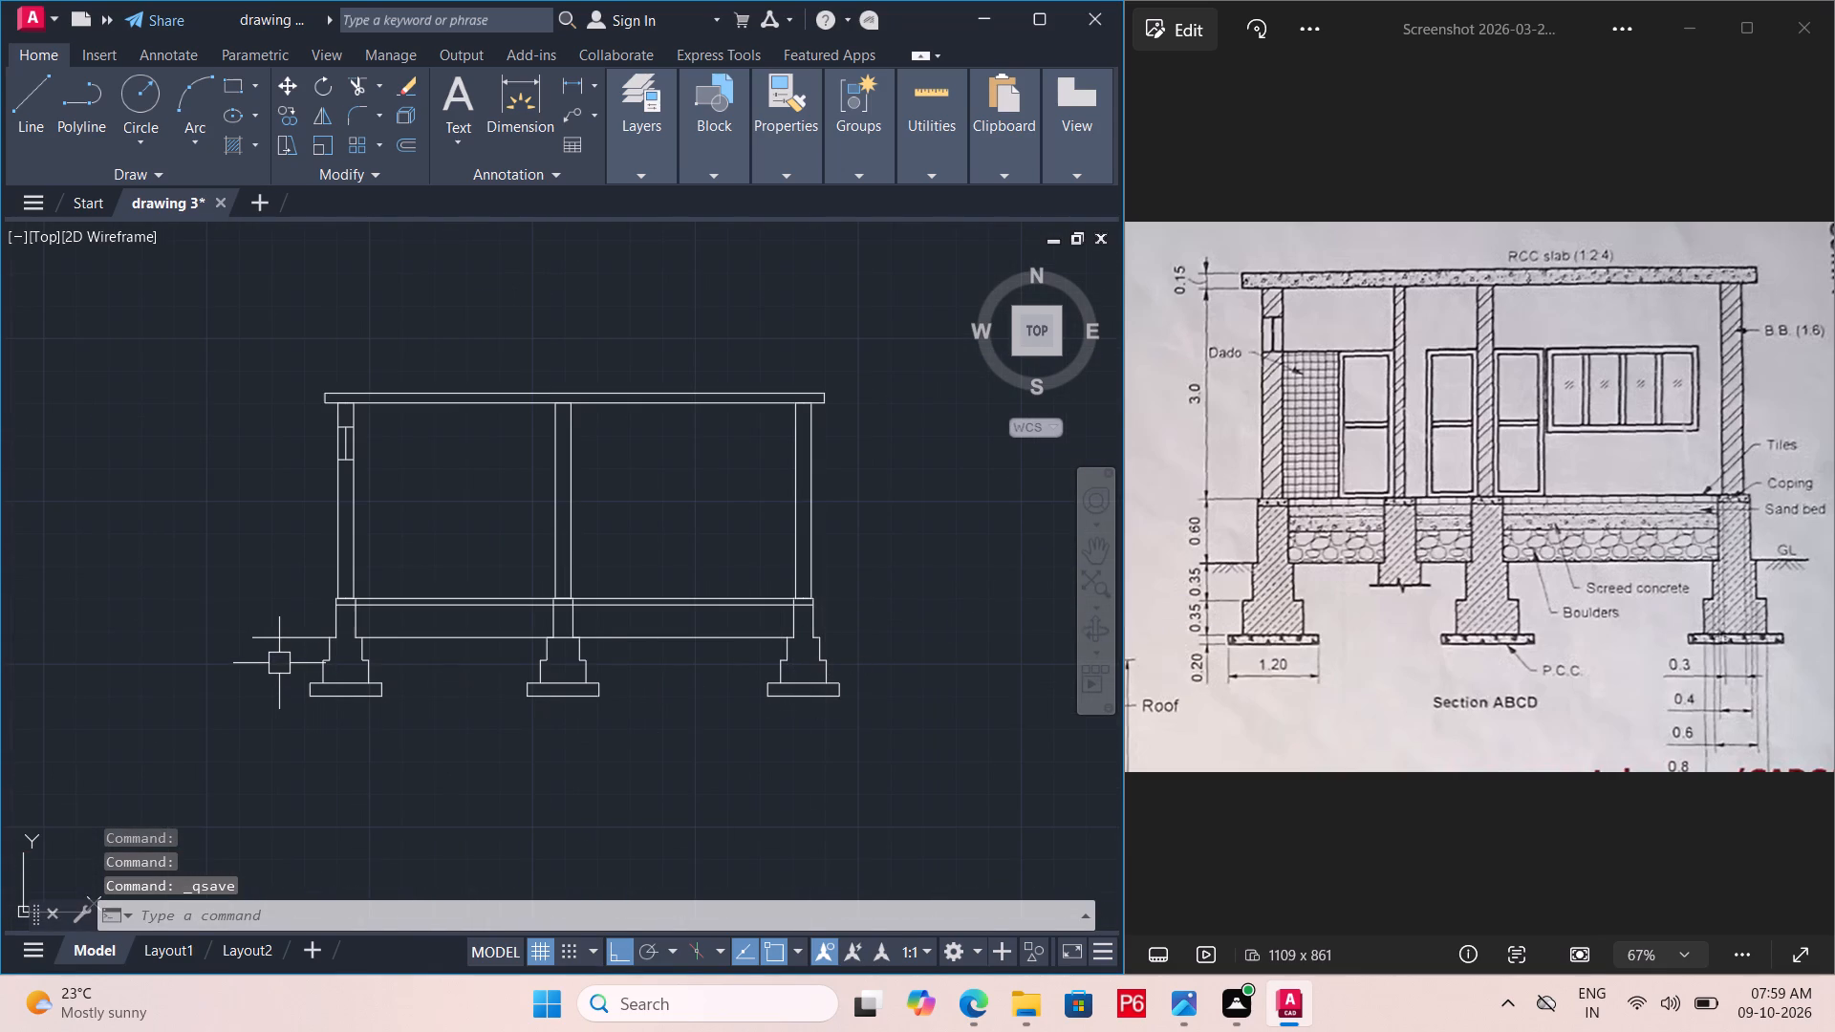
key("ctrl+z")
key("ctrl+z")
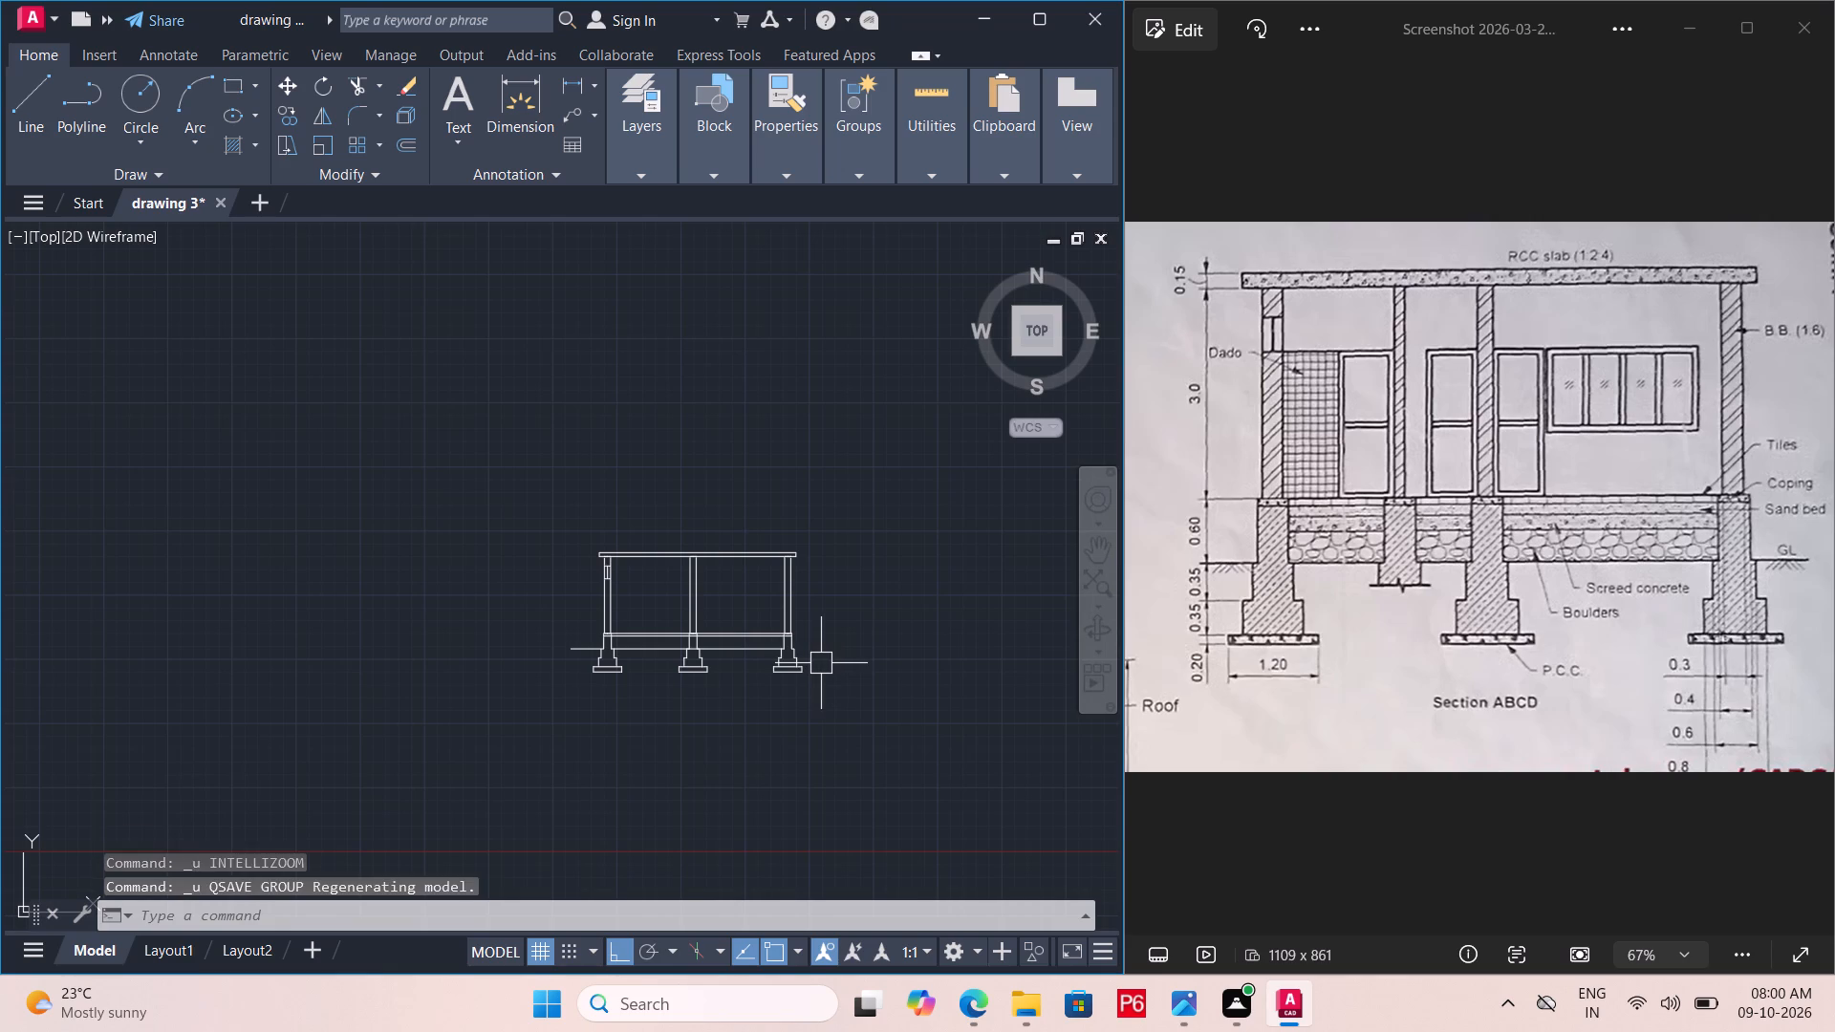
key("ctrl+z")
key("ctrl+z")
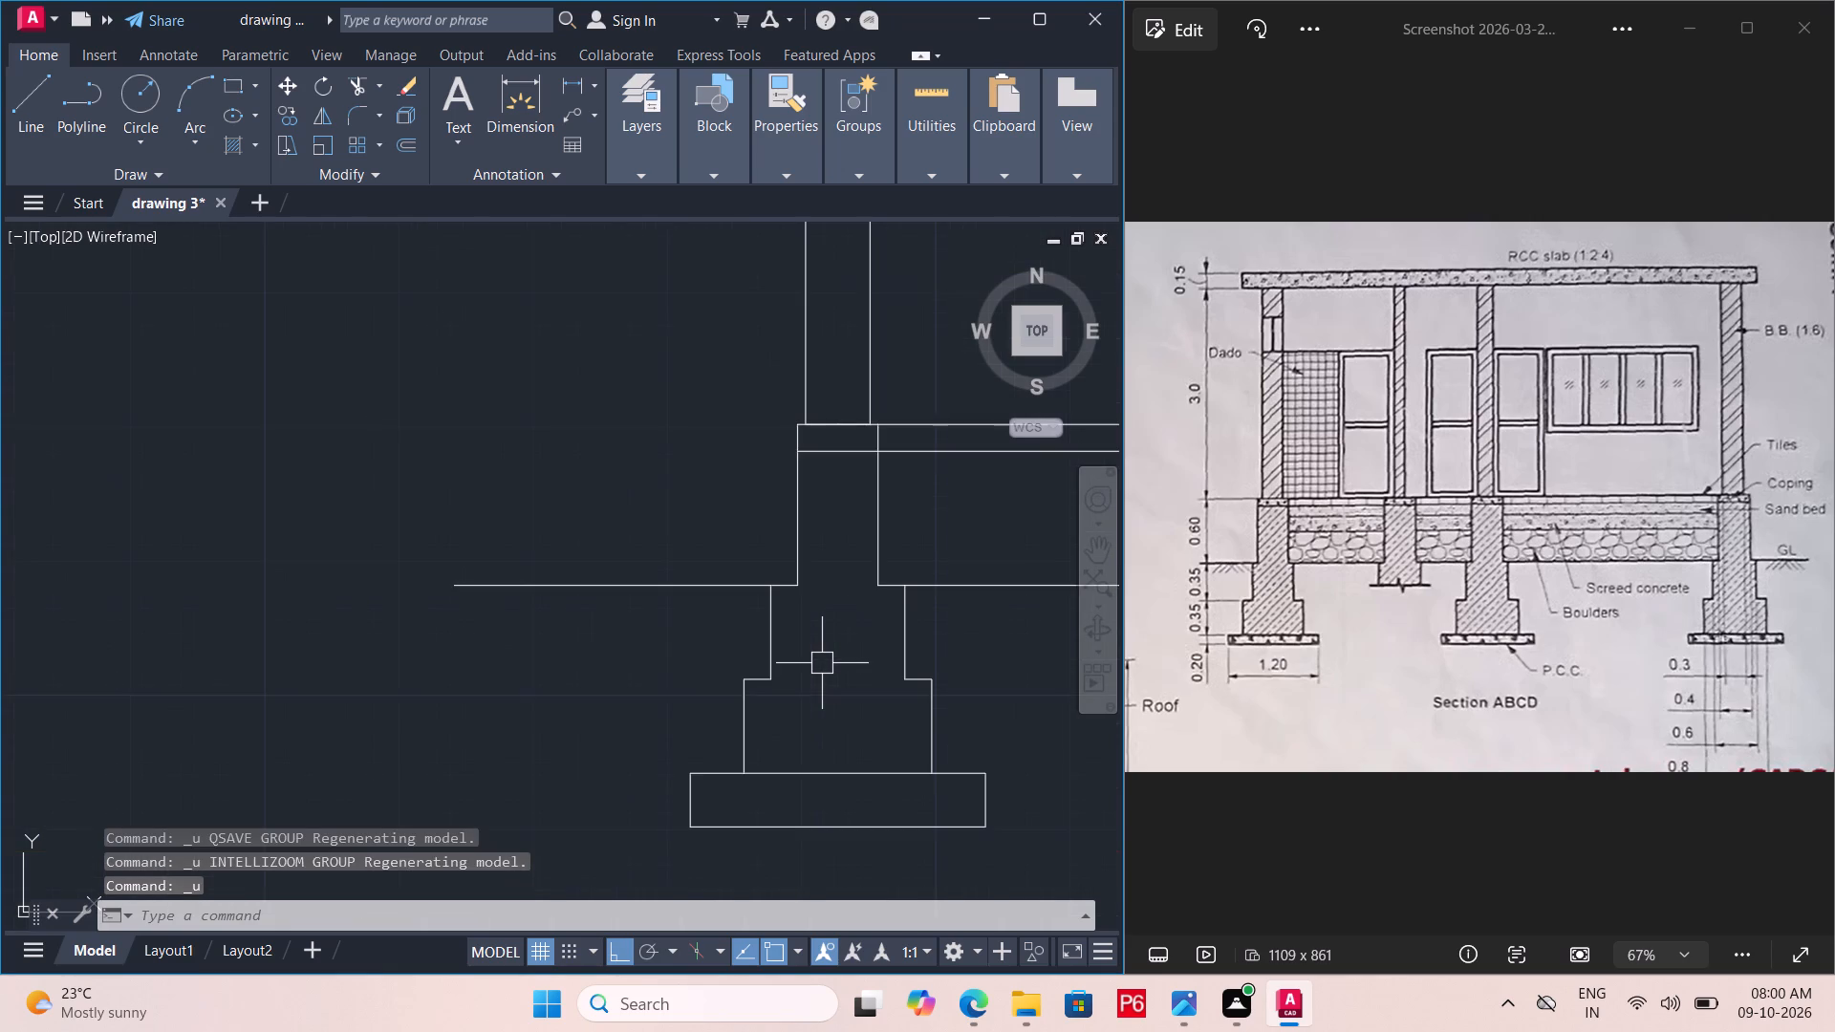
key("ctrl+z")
Copy the last wall's short ground line from its outer end to the first wall's outer upper footing-step corner.
scroll(851, 663, "up", 3)
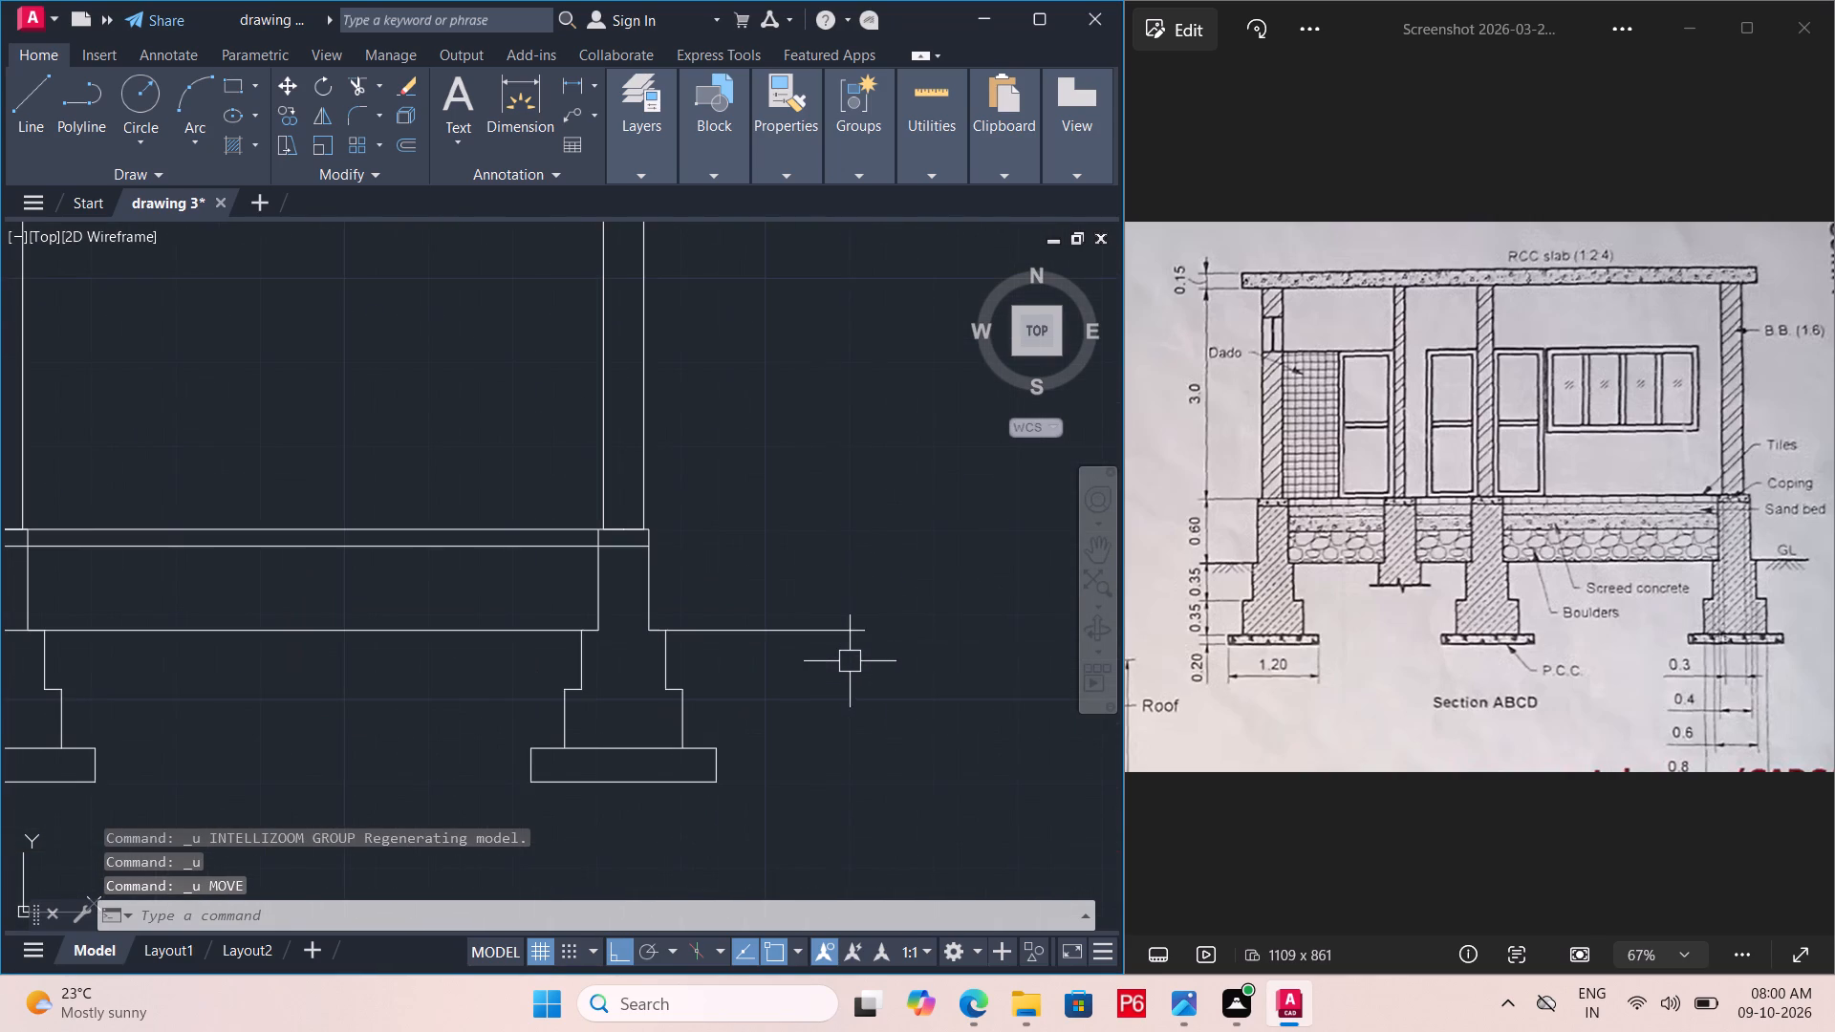
left_click(842, 636)
type("co")
key("space")
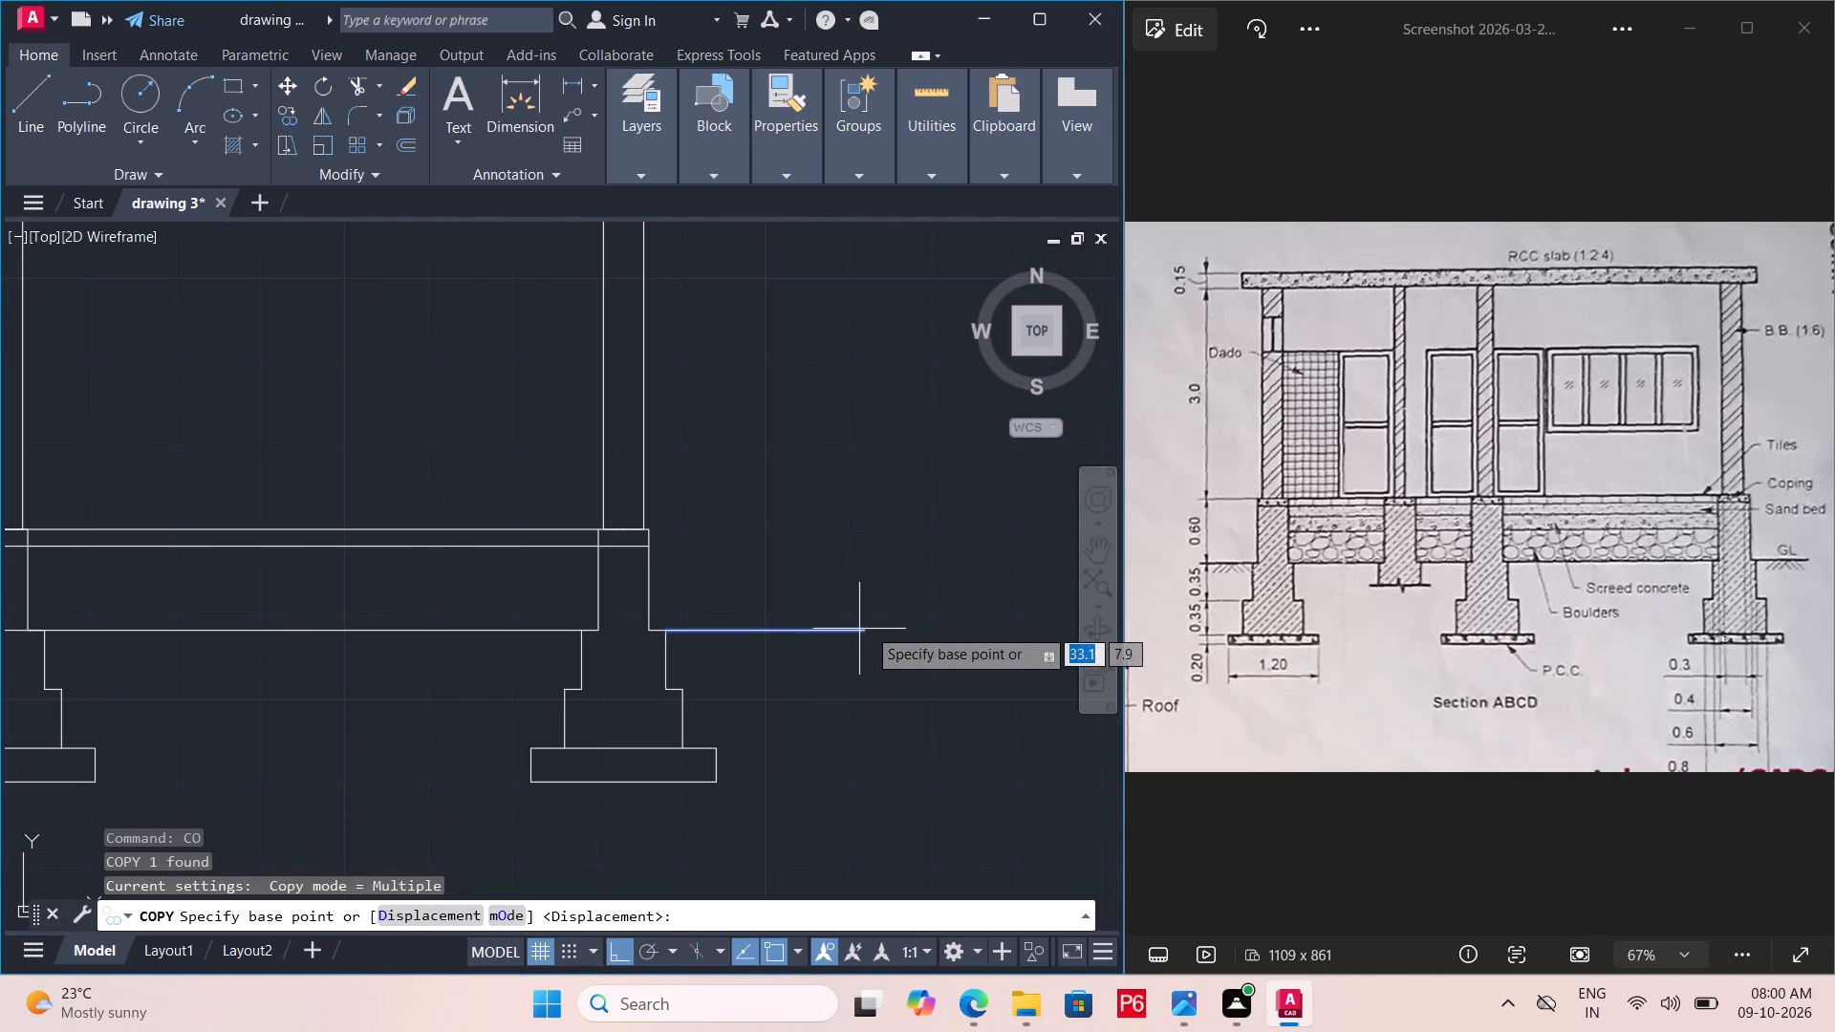
left_click(863, 627)
scroll(561, 553, "down", 4)
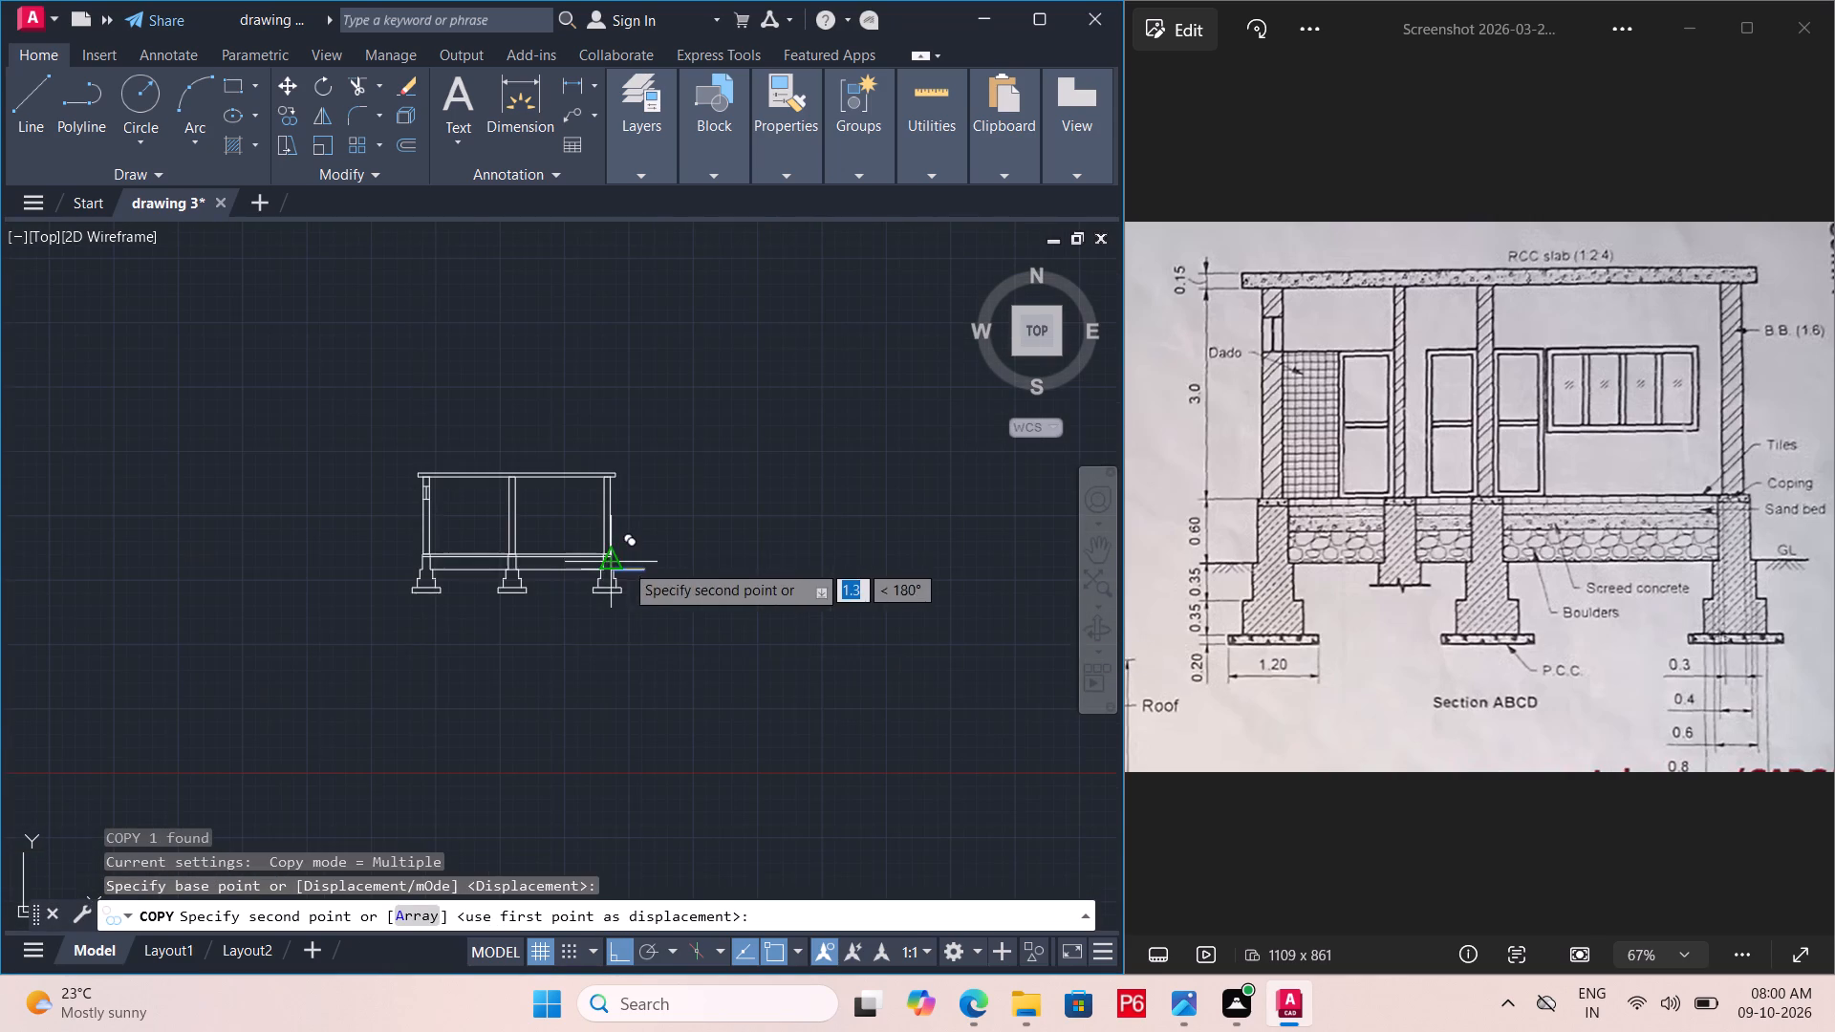
scroll(398, 579, "up", 4)
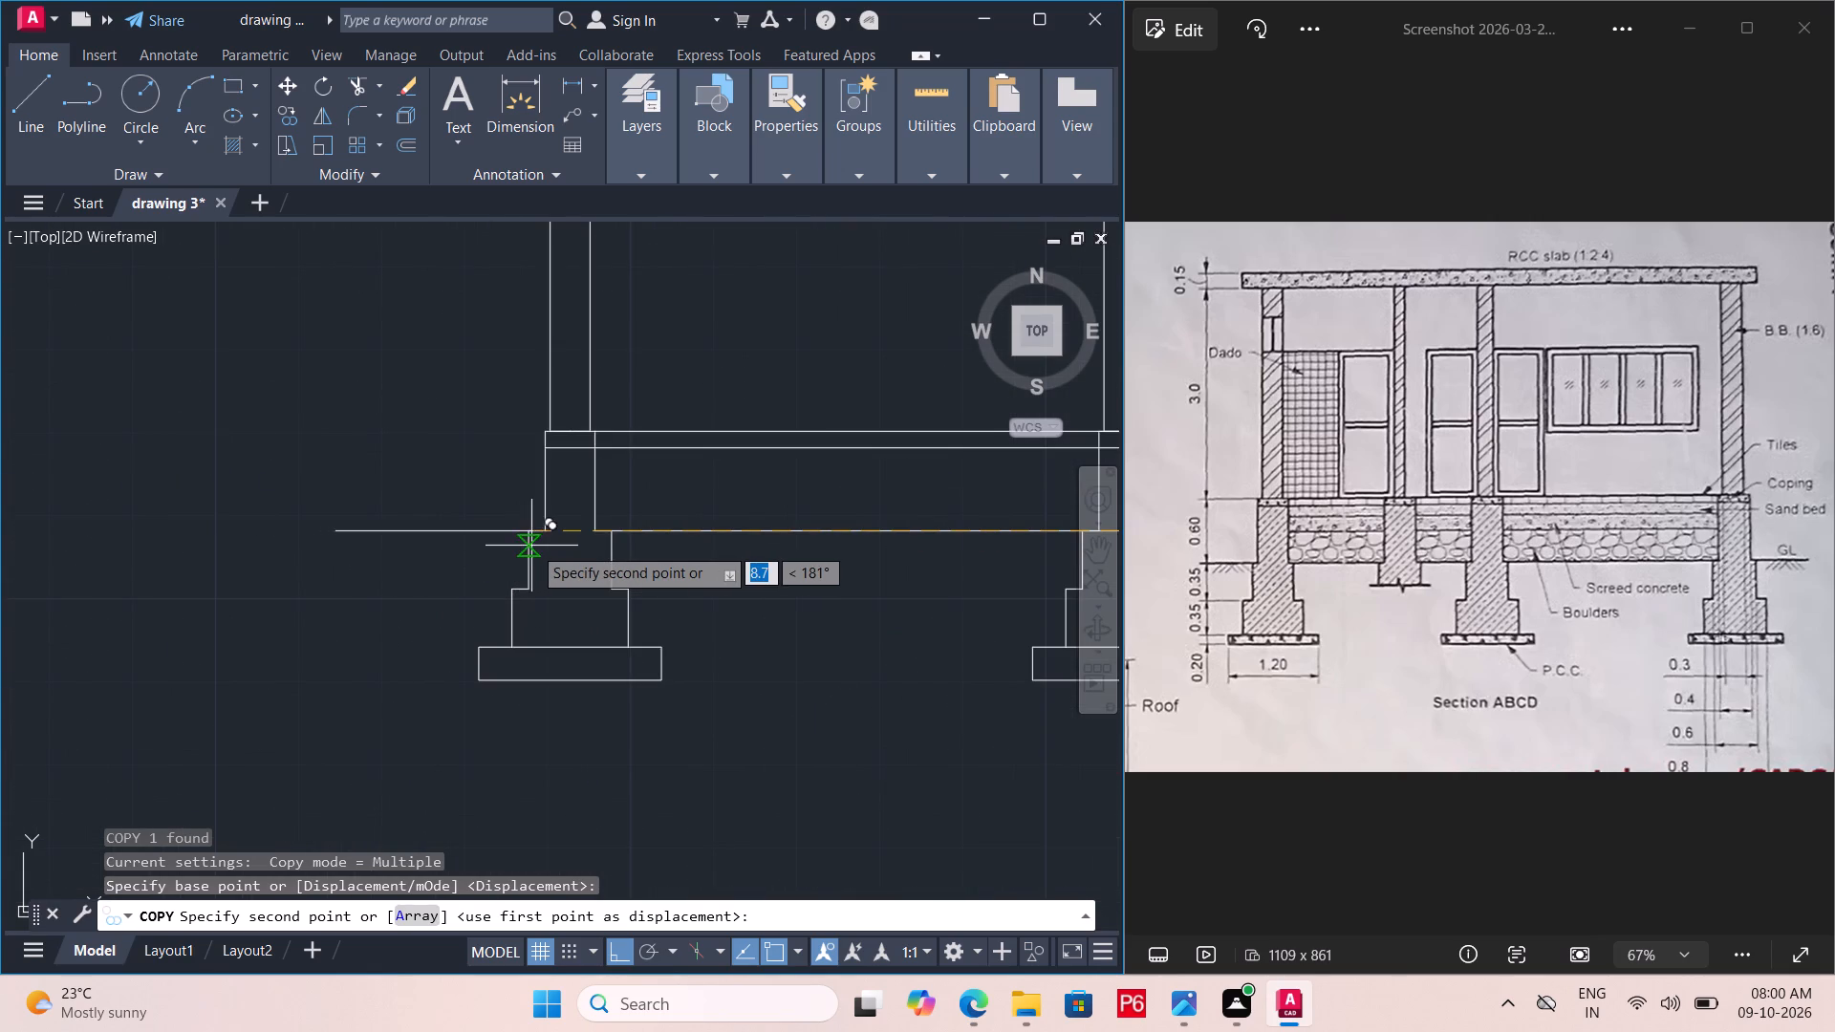
left_click(528, 535)
scroll(470, 665, "down", 3)
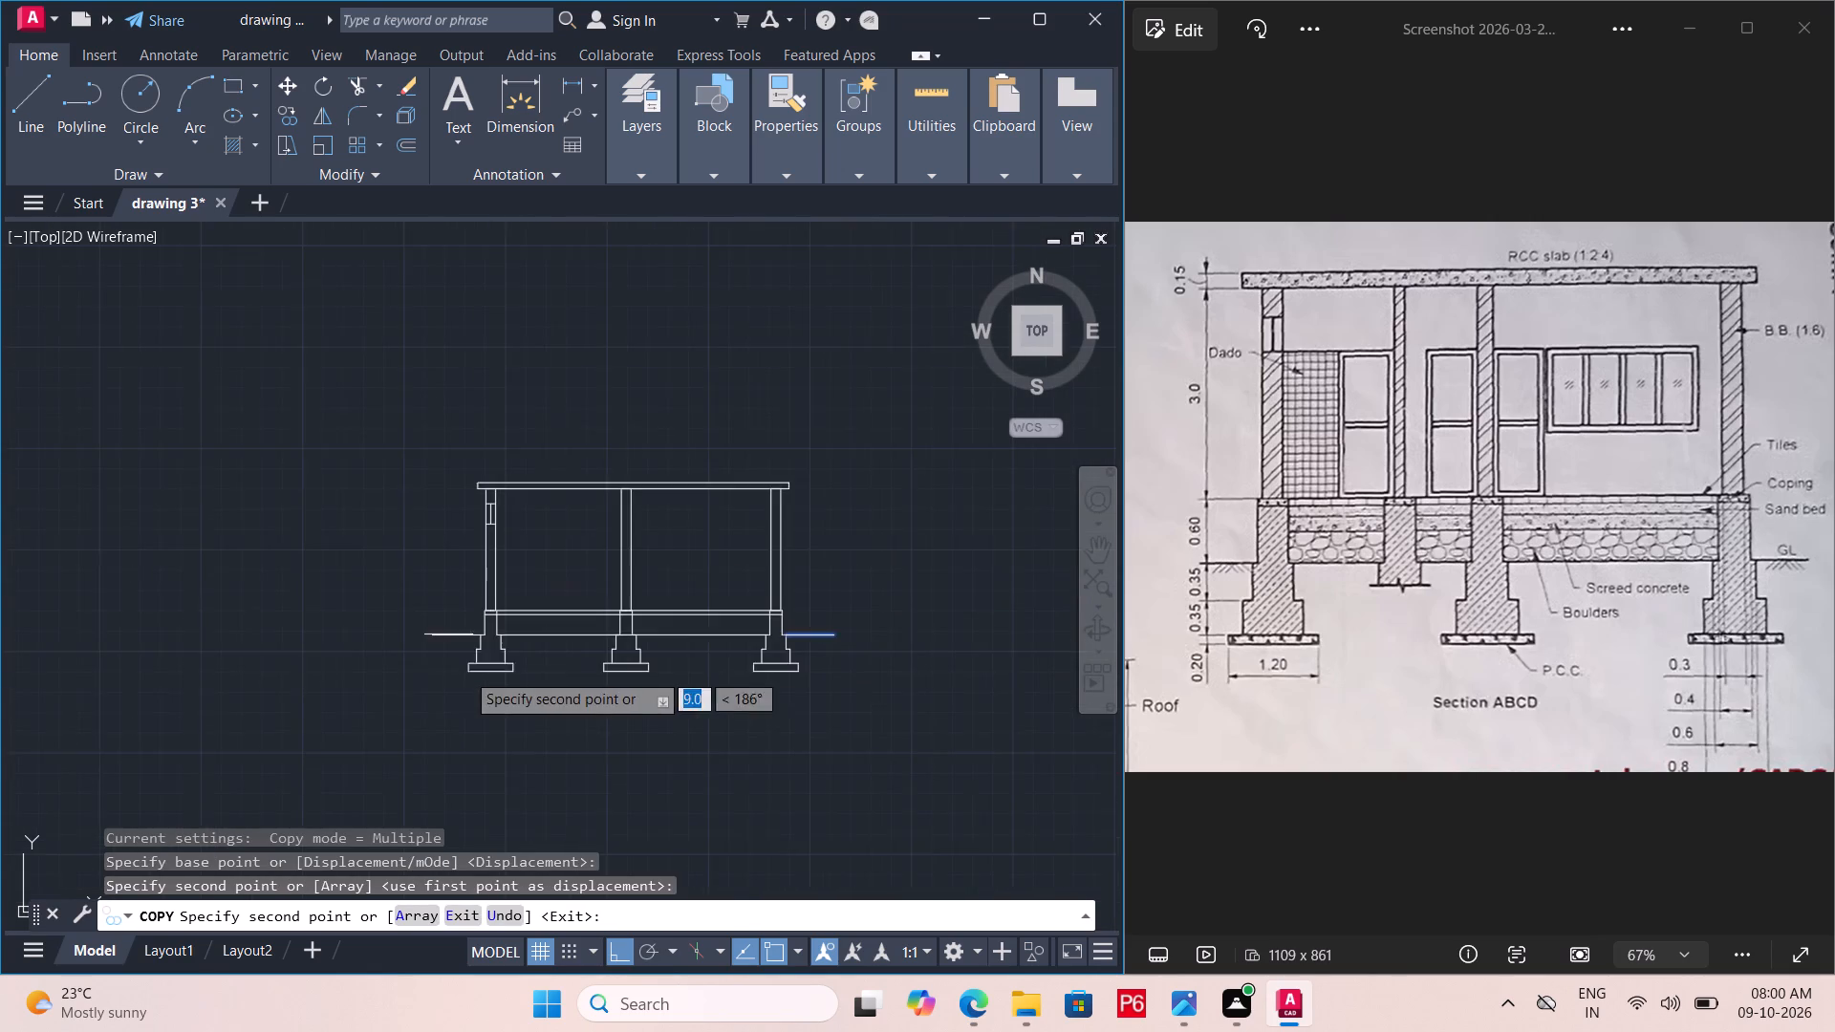
scroll(478, 662, "down", 2)
key("Escape")
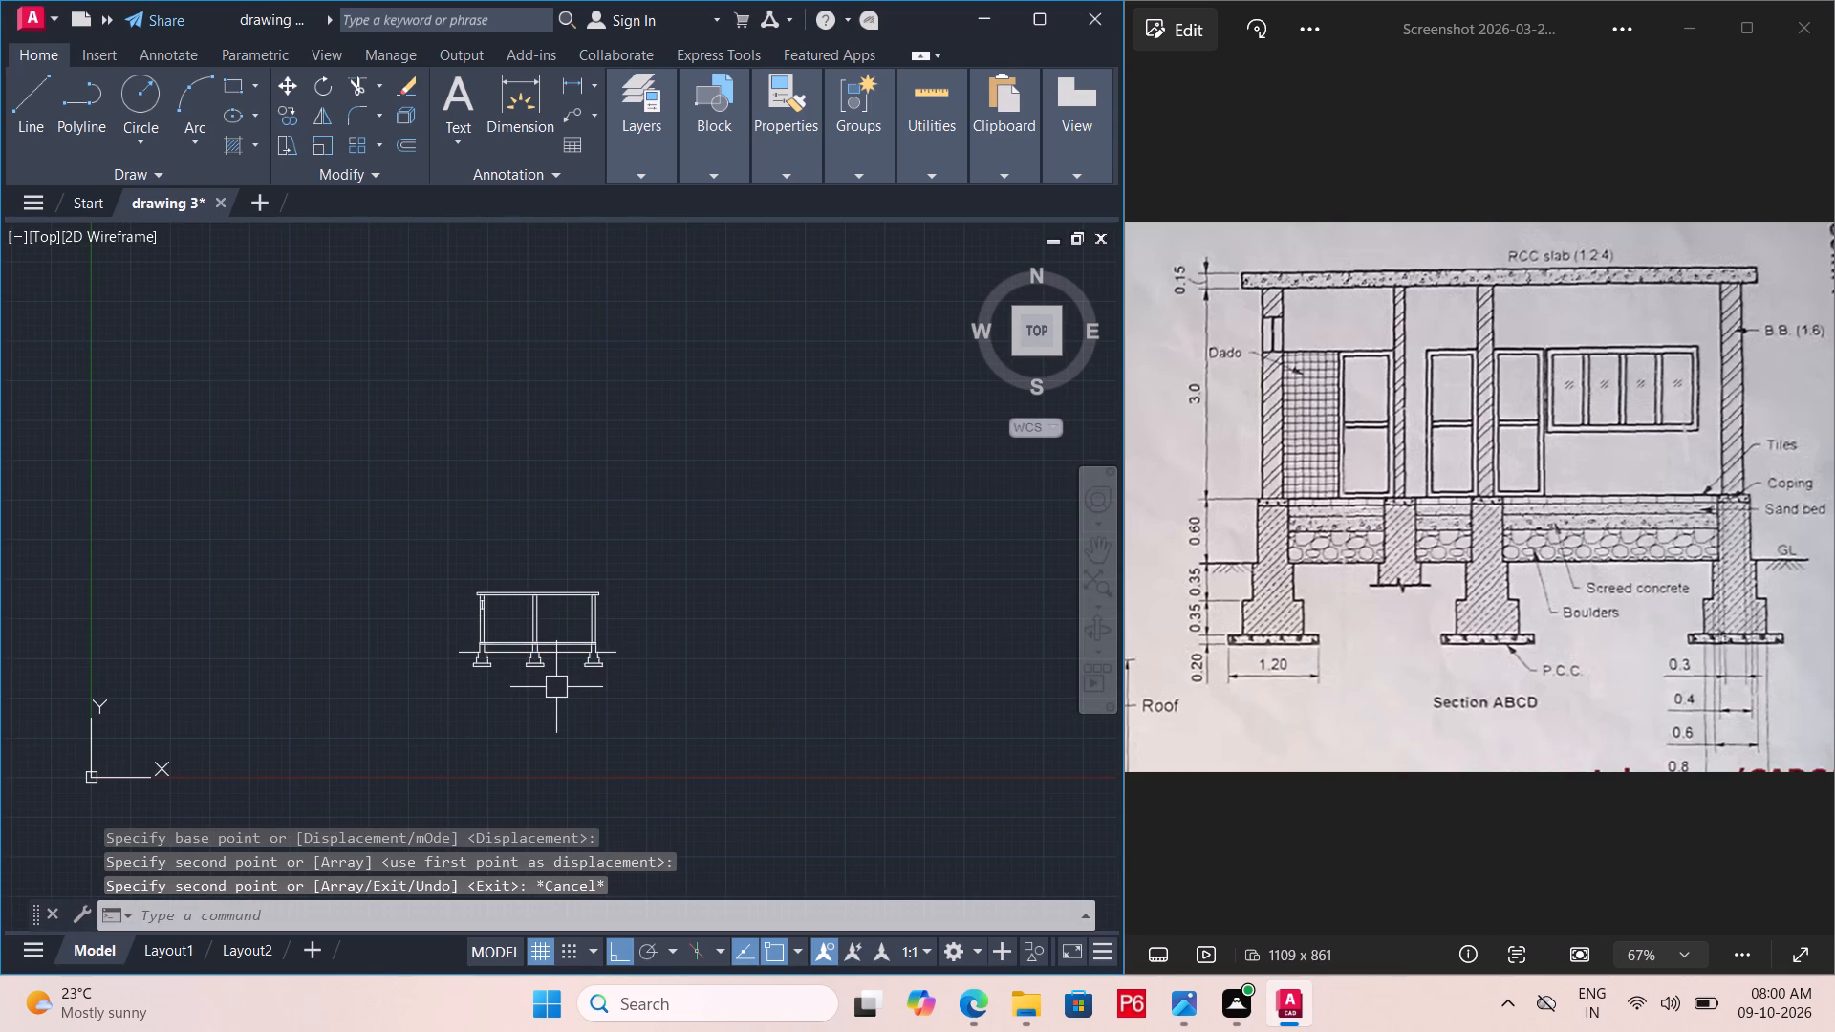
Save the drawing.
key("ctrl+s")
key("ctrl+s")
key("ctrl+s")
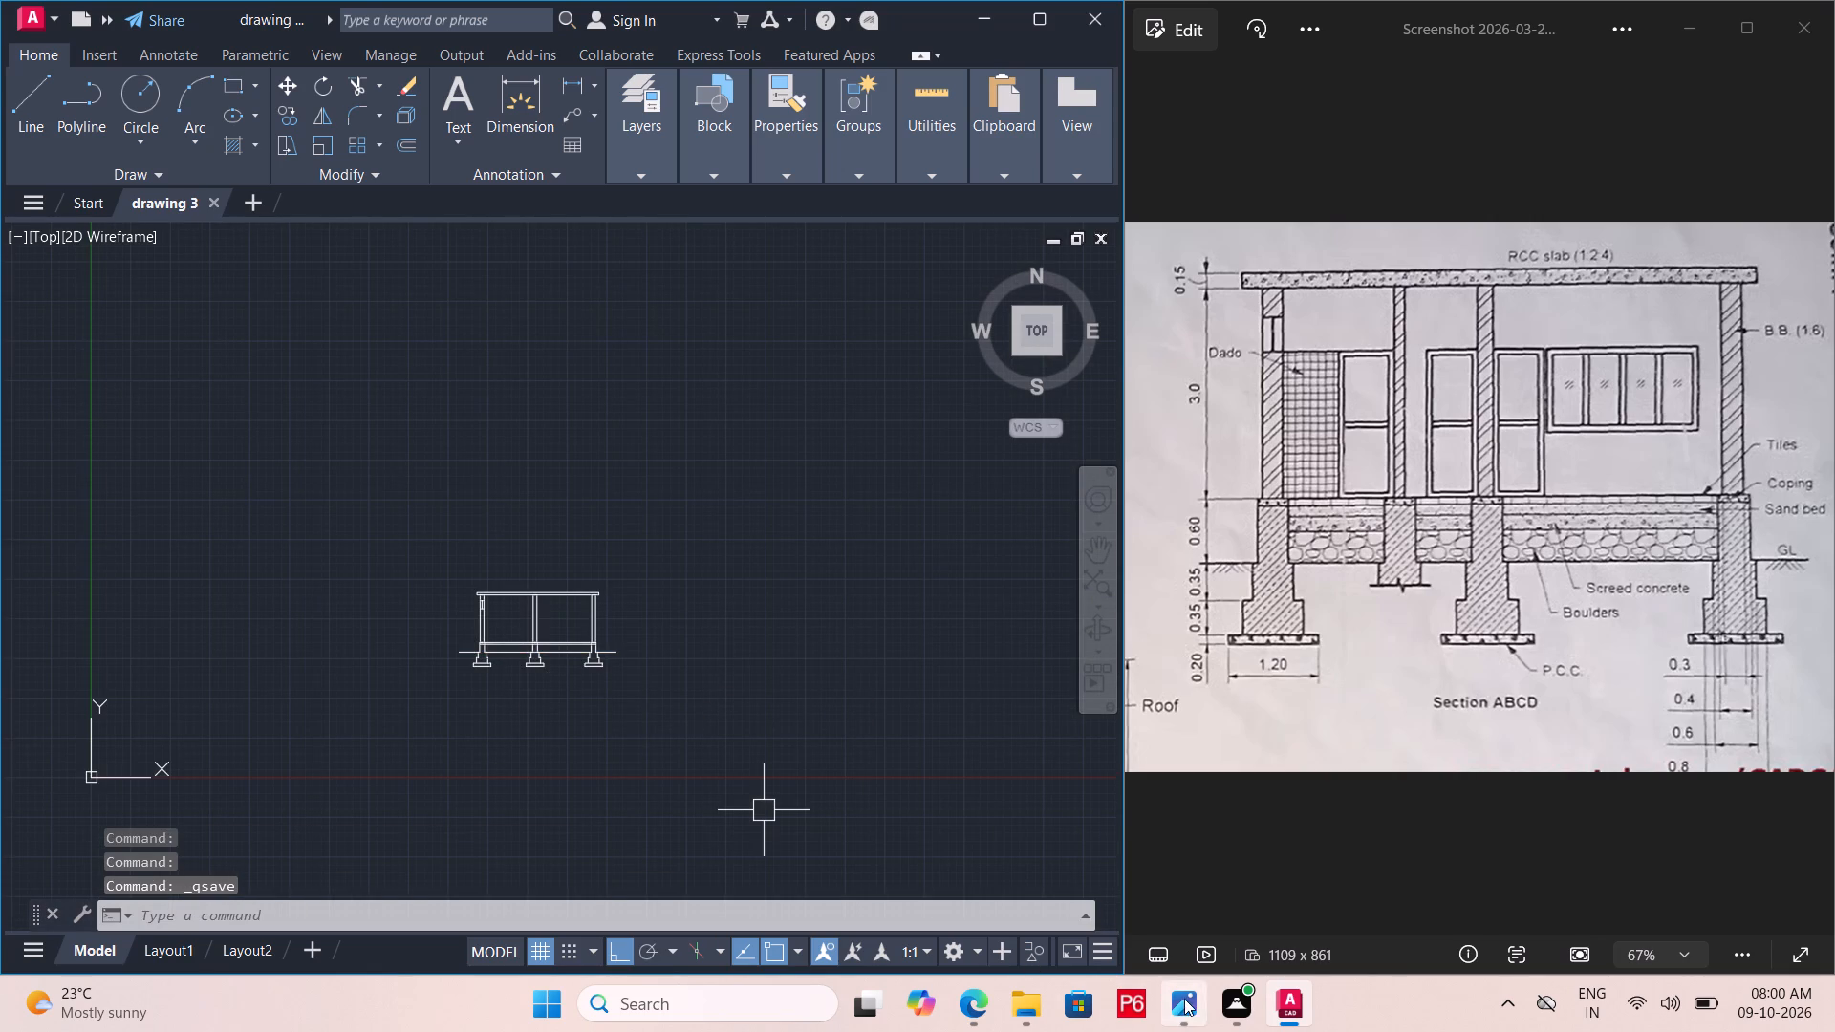
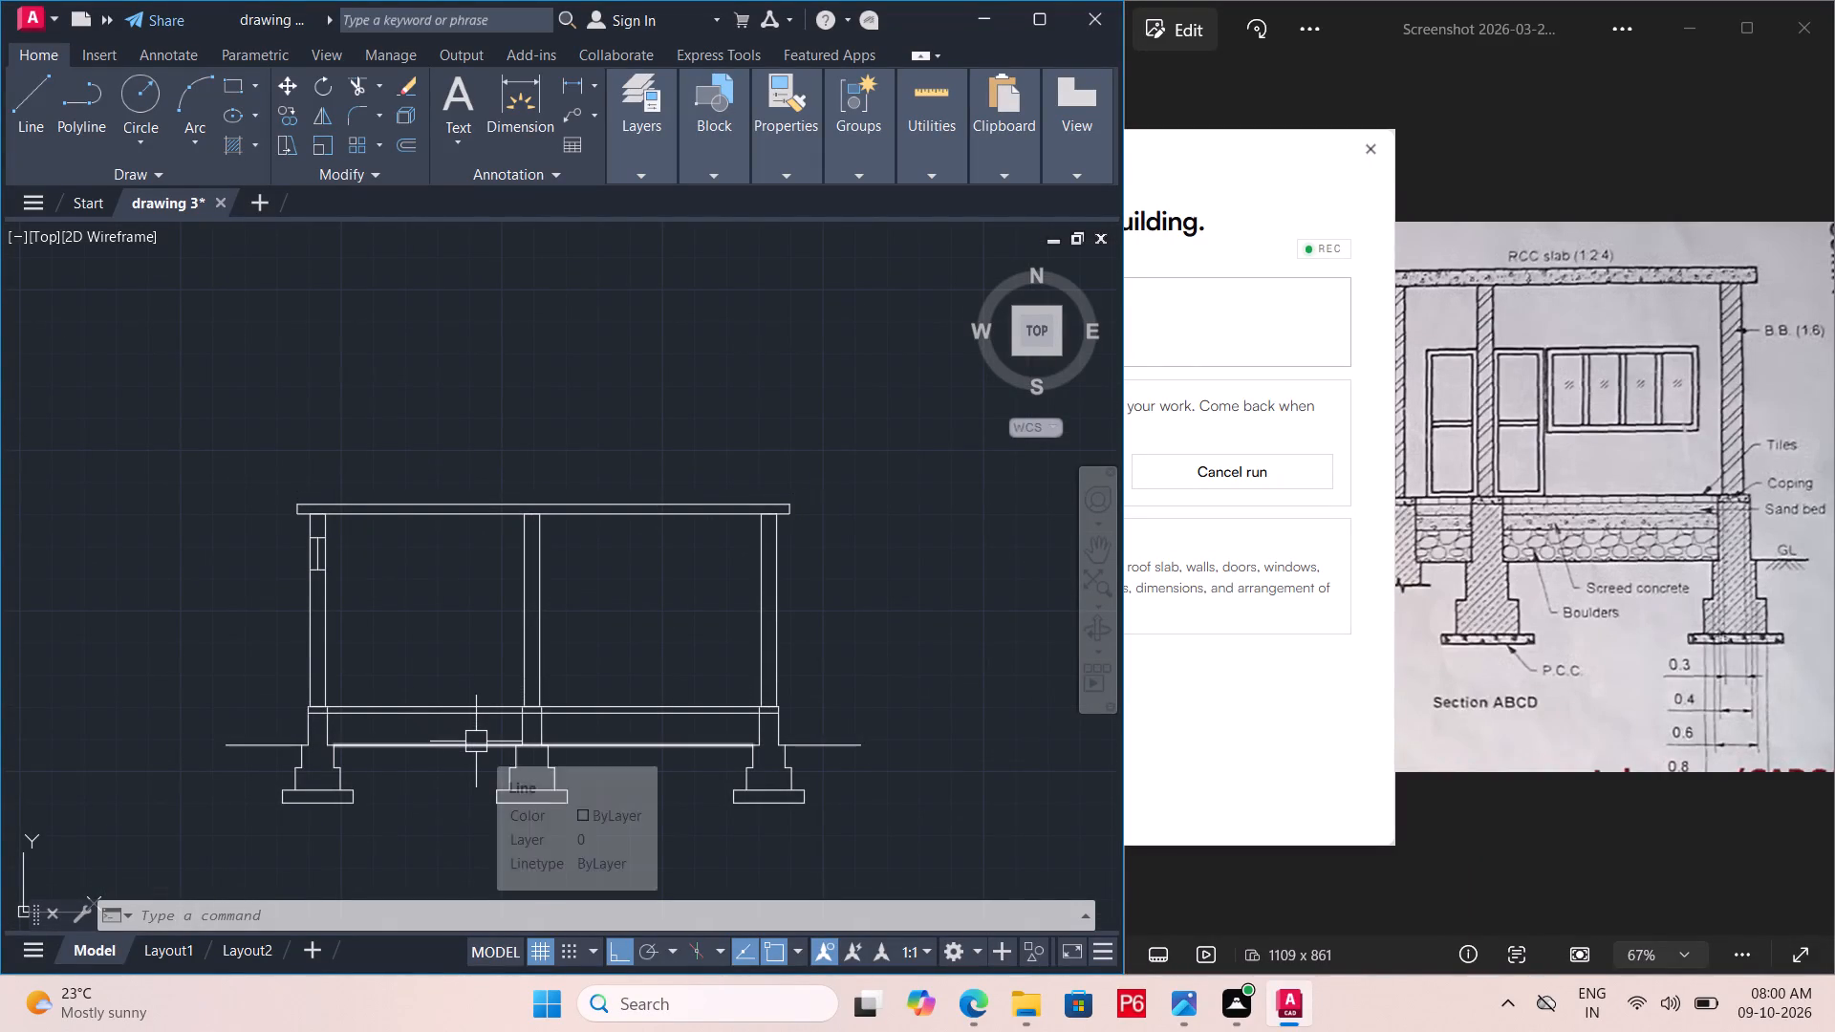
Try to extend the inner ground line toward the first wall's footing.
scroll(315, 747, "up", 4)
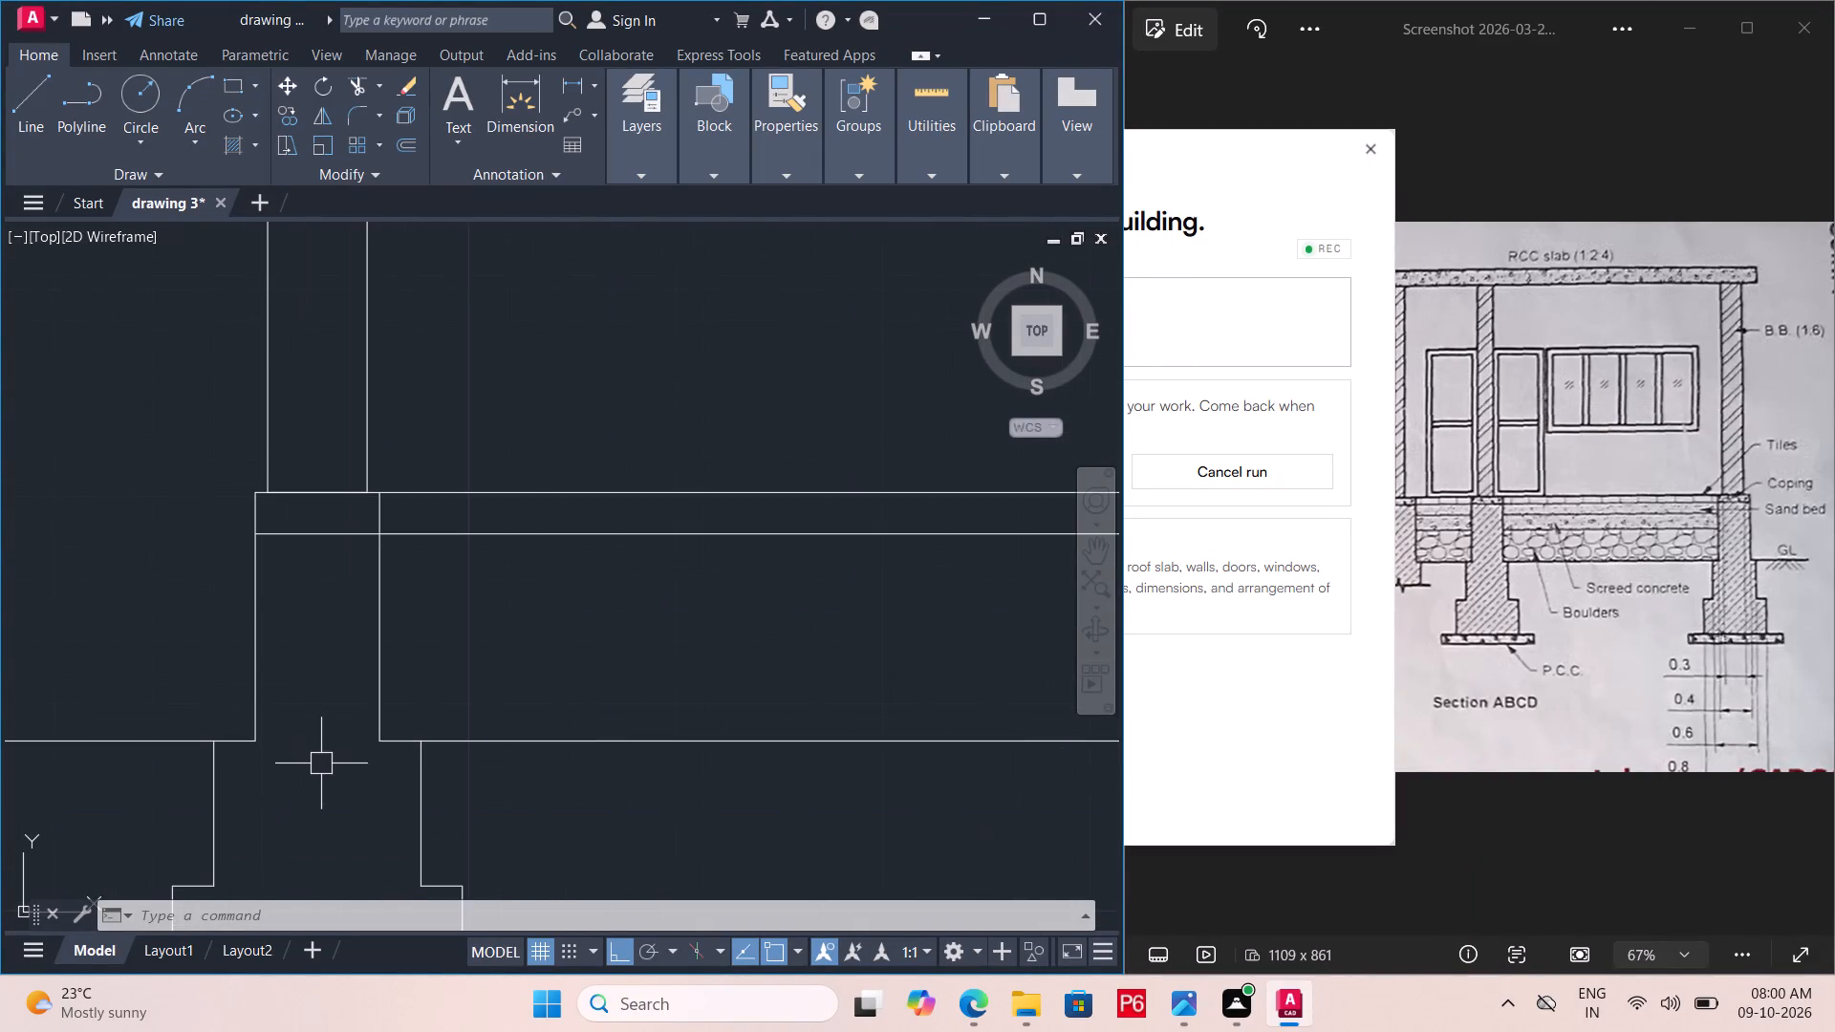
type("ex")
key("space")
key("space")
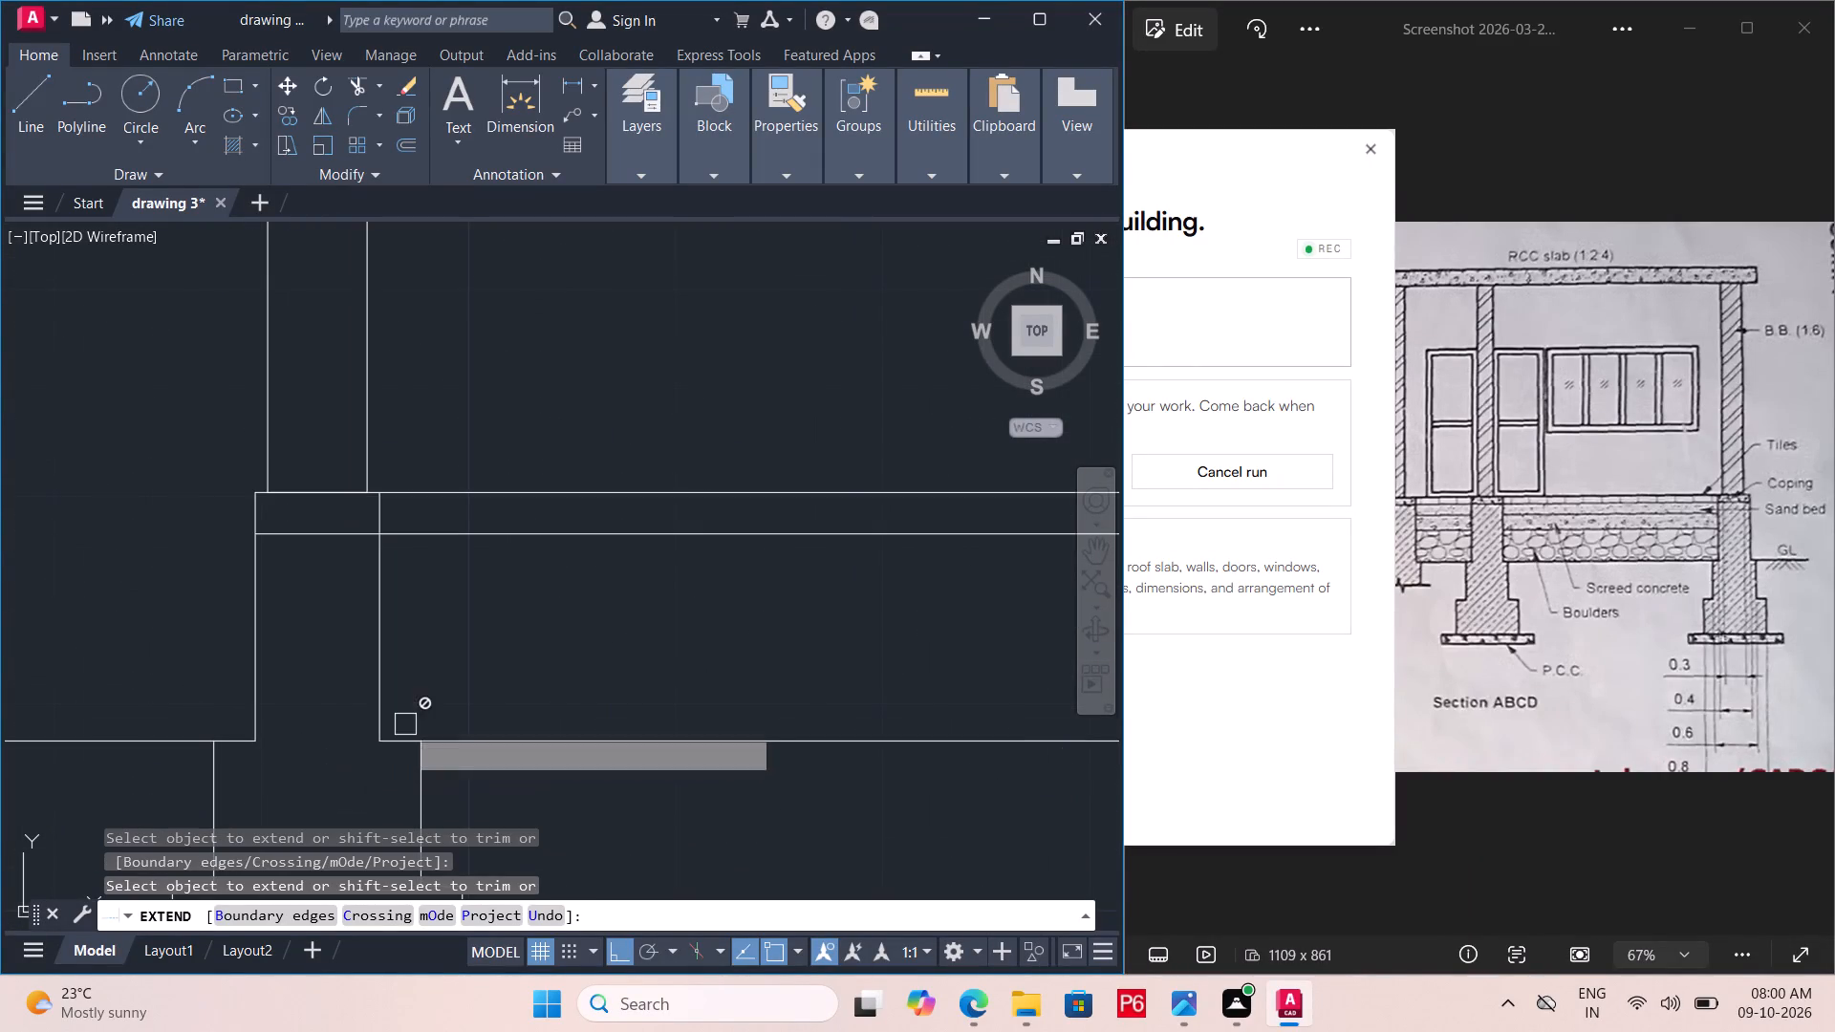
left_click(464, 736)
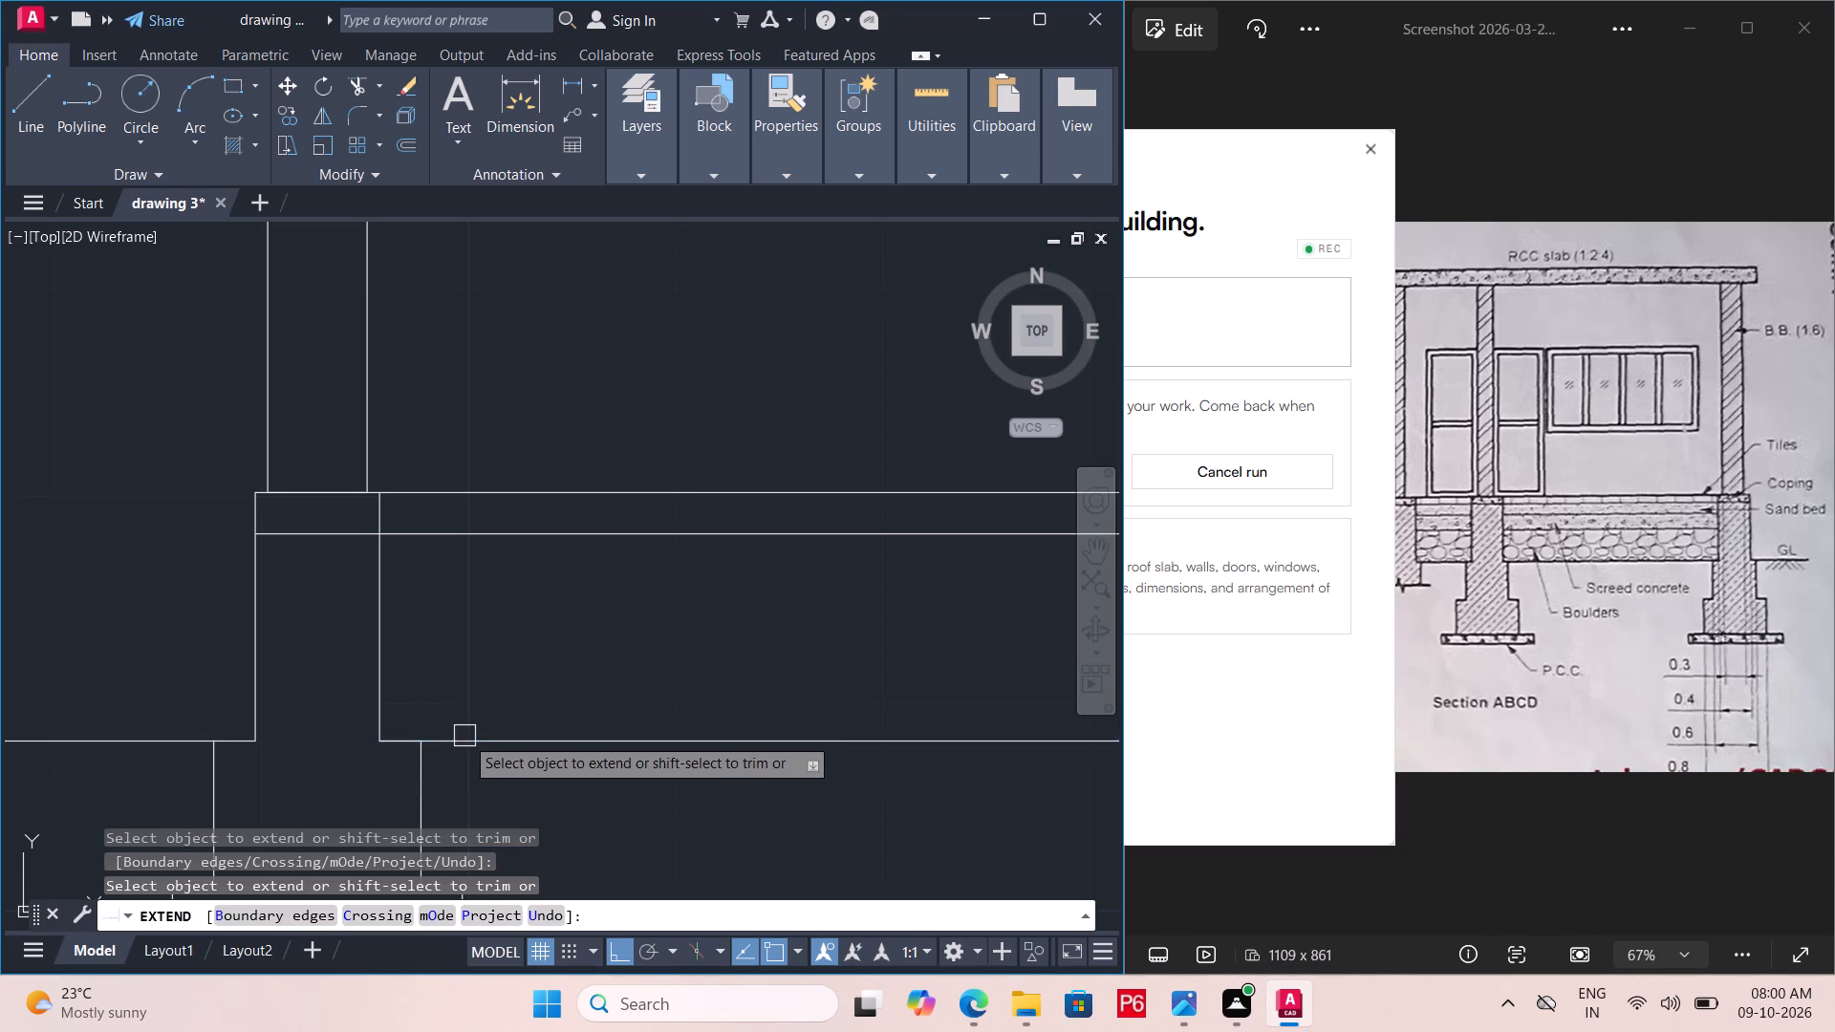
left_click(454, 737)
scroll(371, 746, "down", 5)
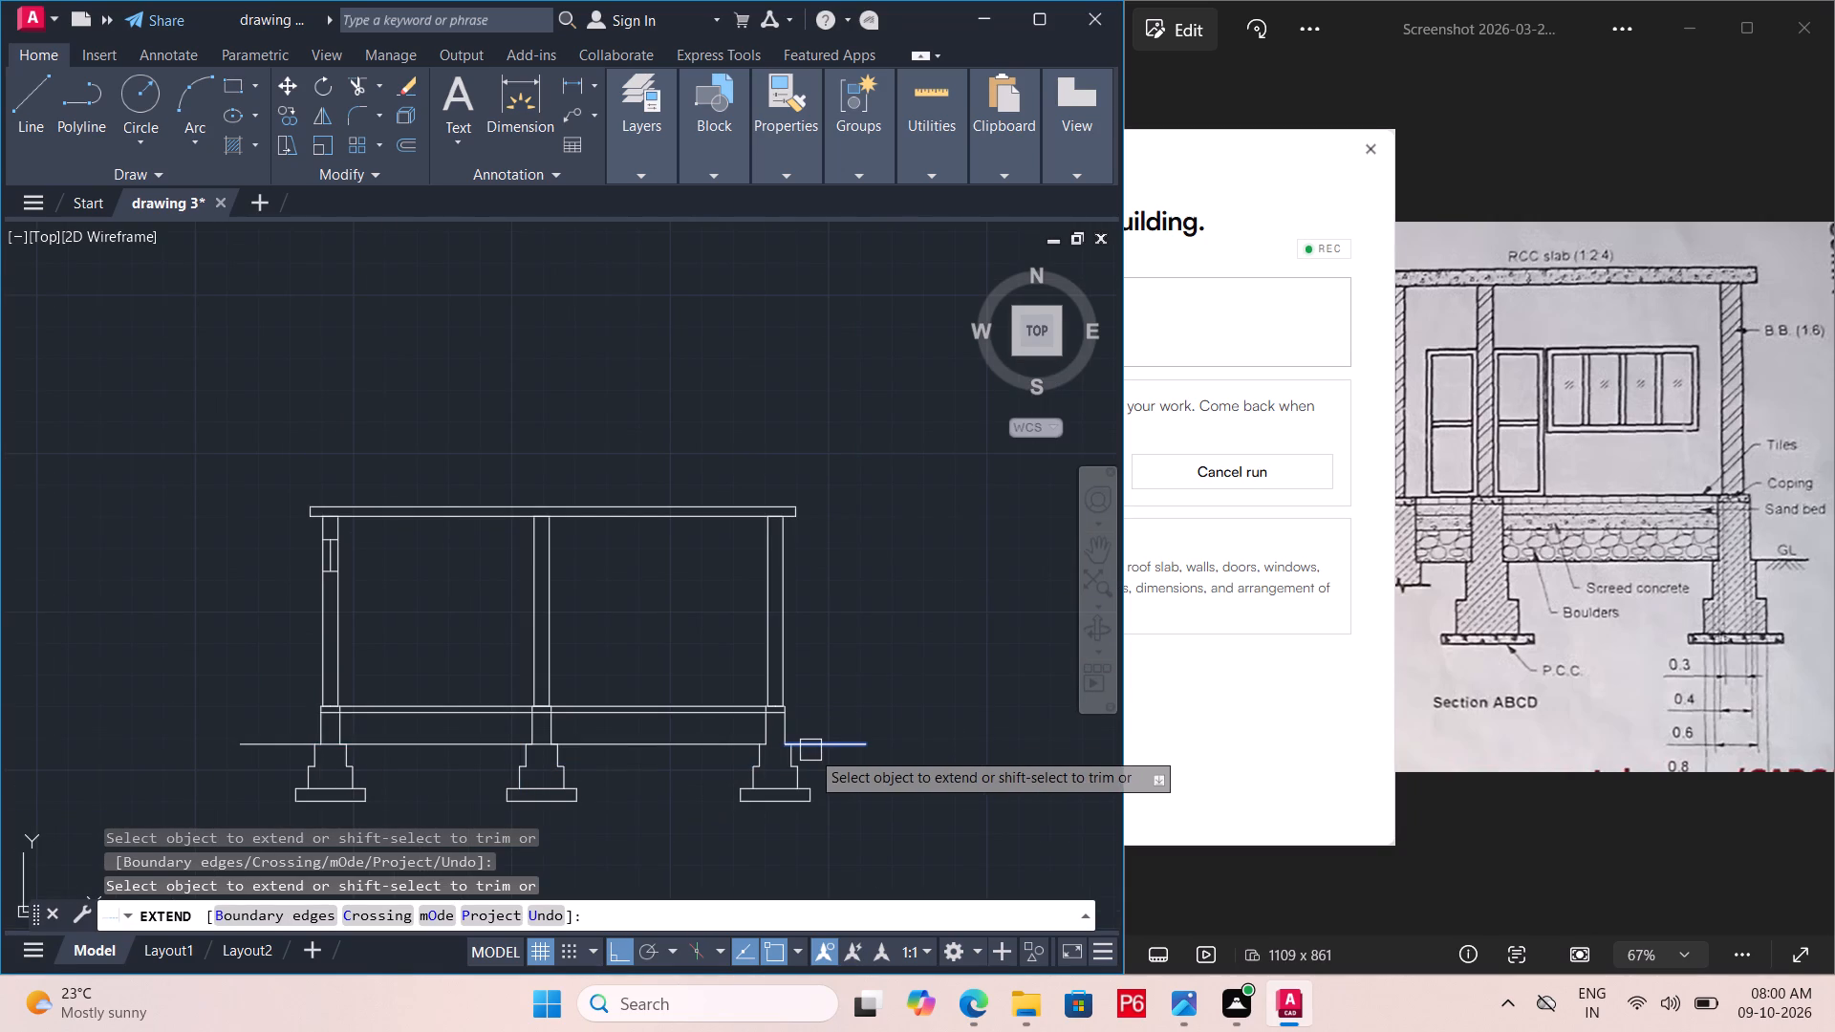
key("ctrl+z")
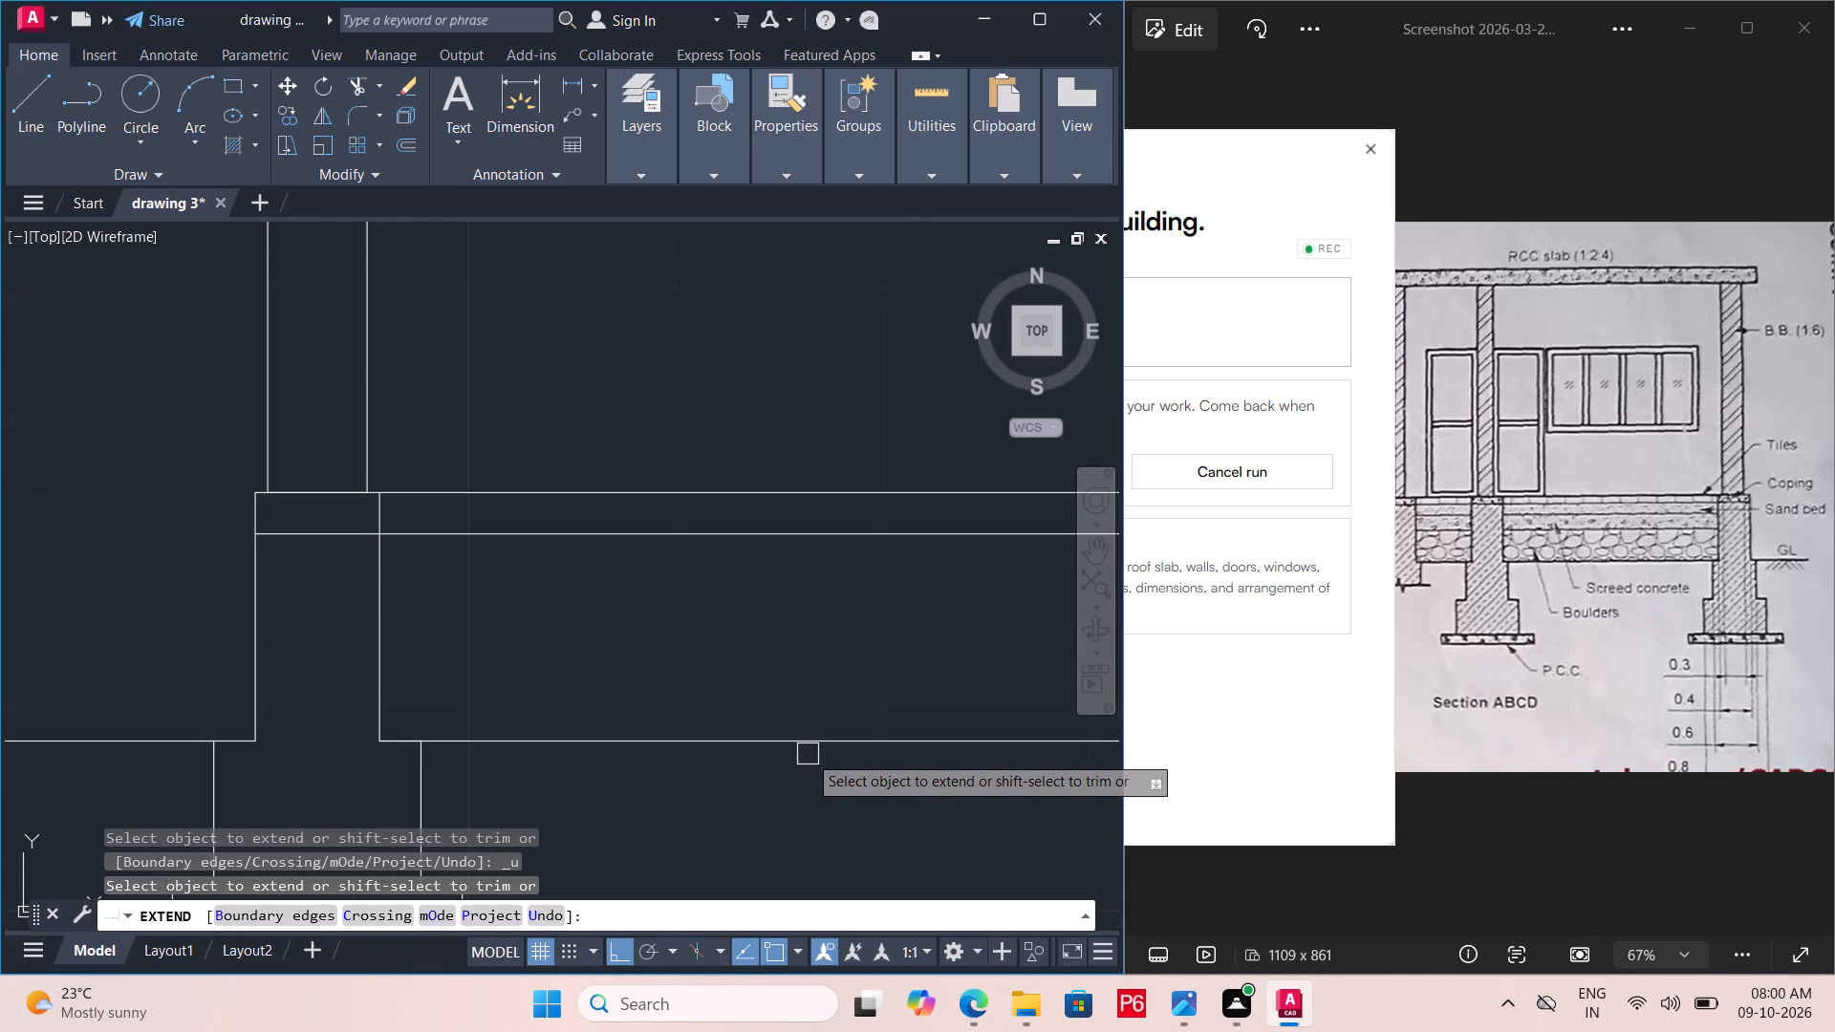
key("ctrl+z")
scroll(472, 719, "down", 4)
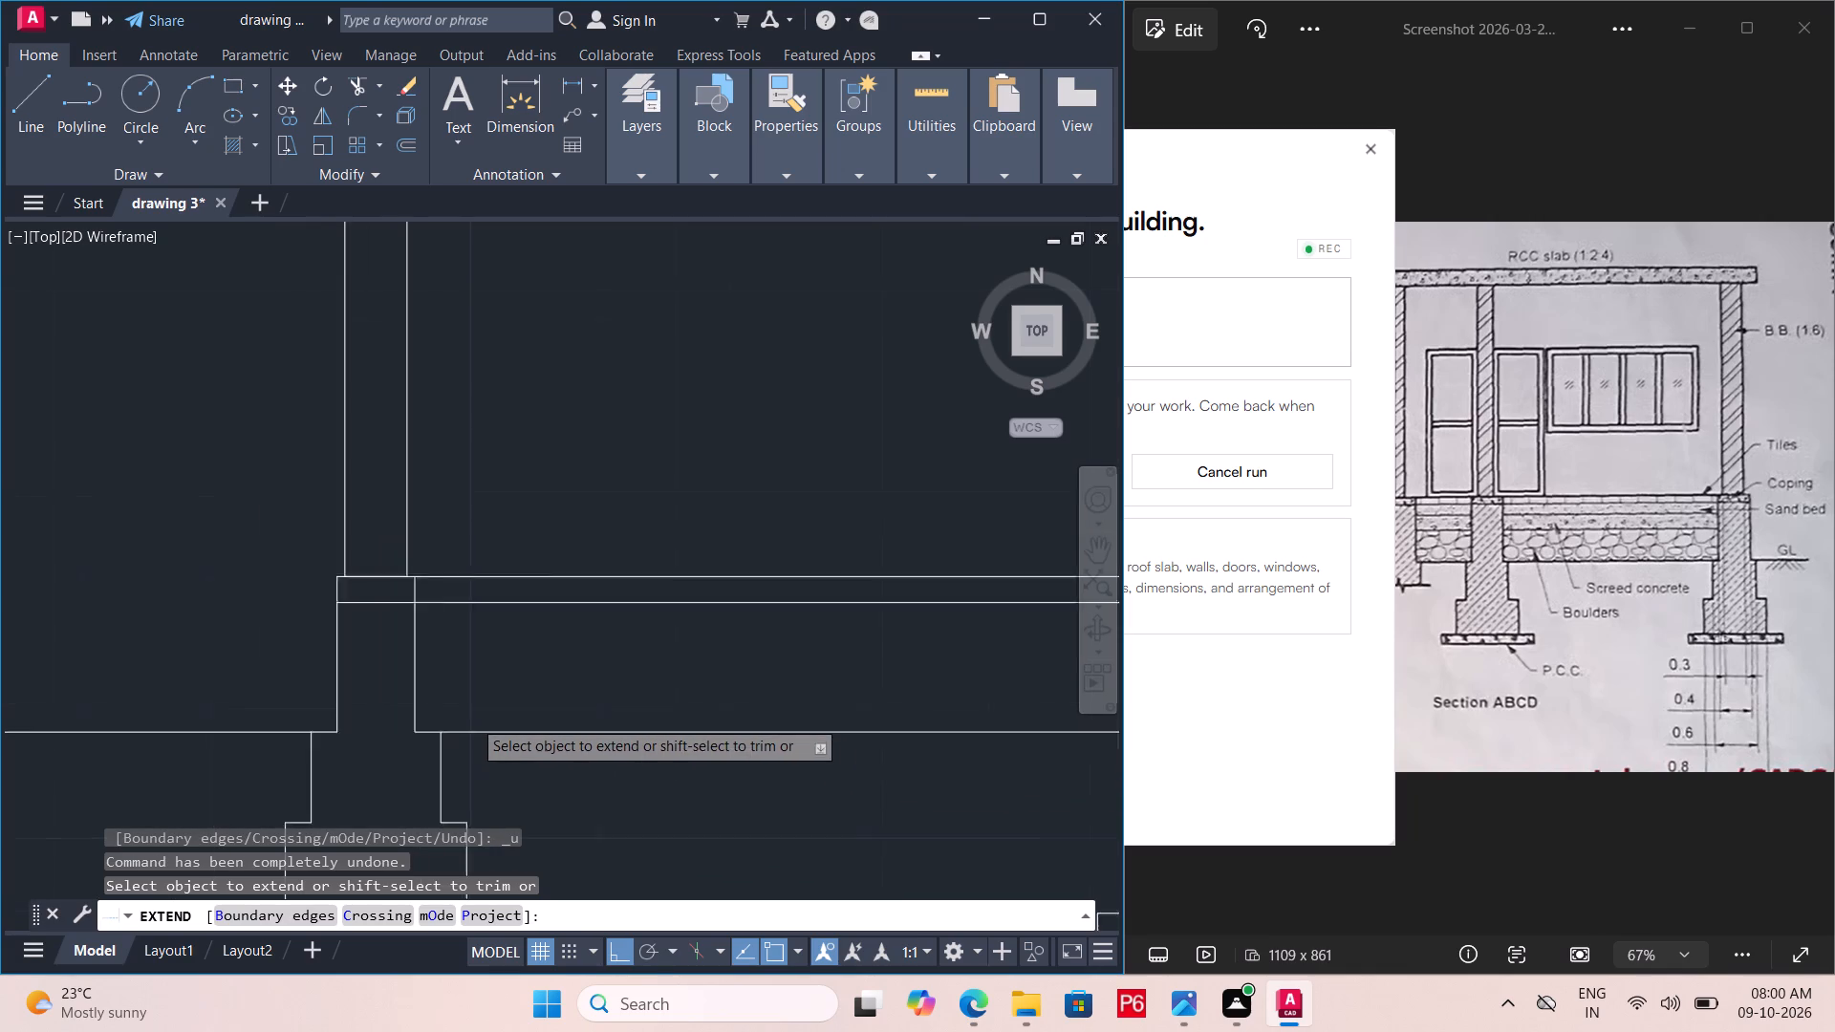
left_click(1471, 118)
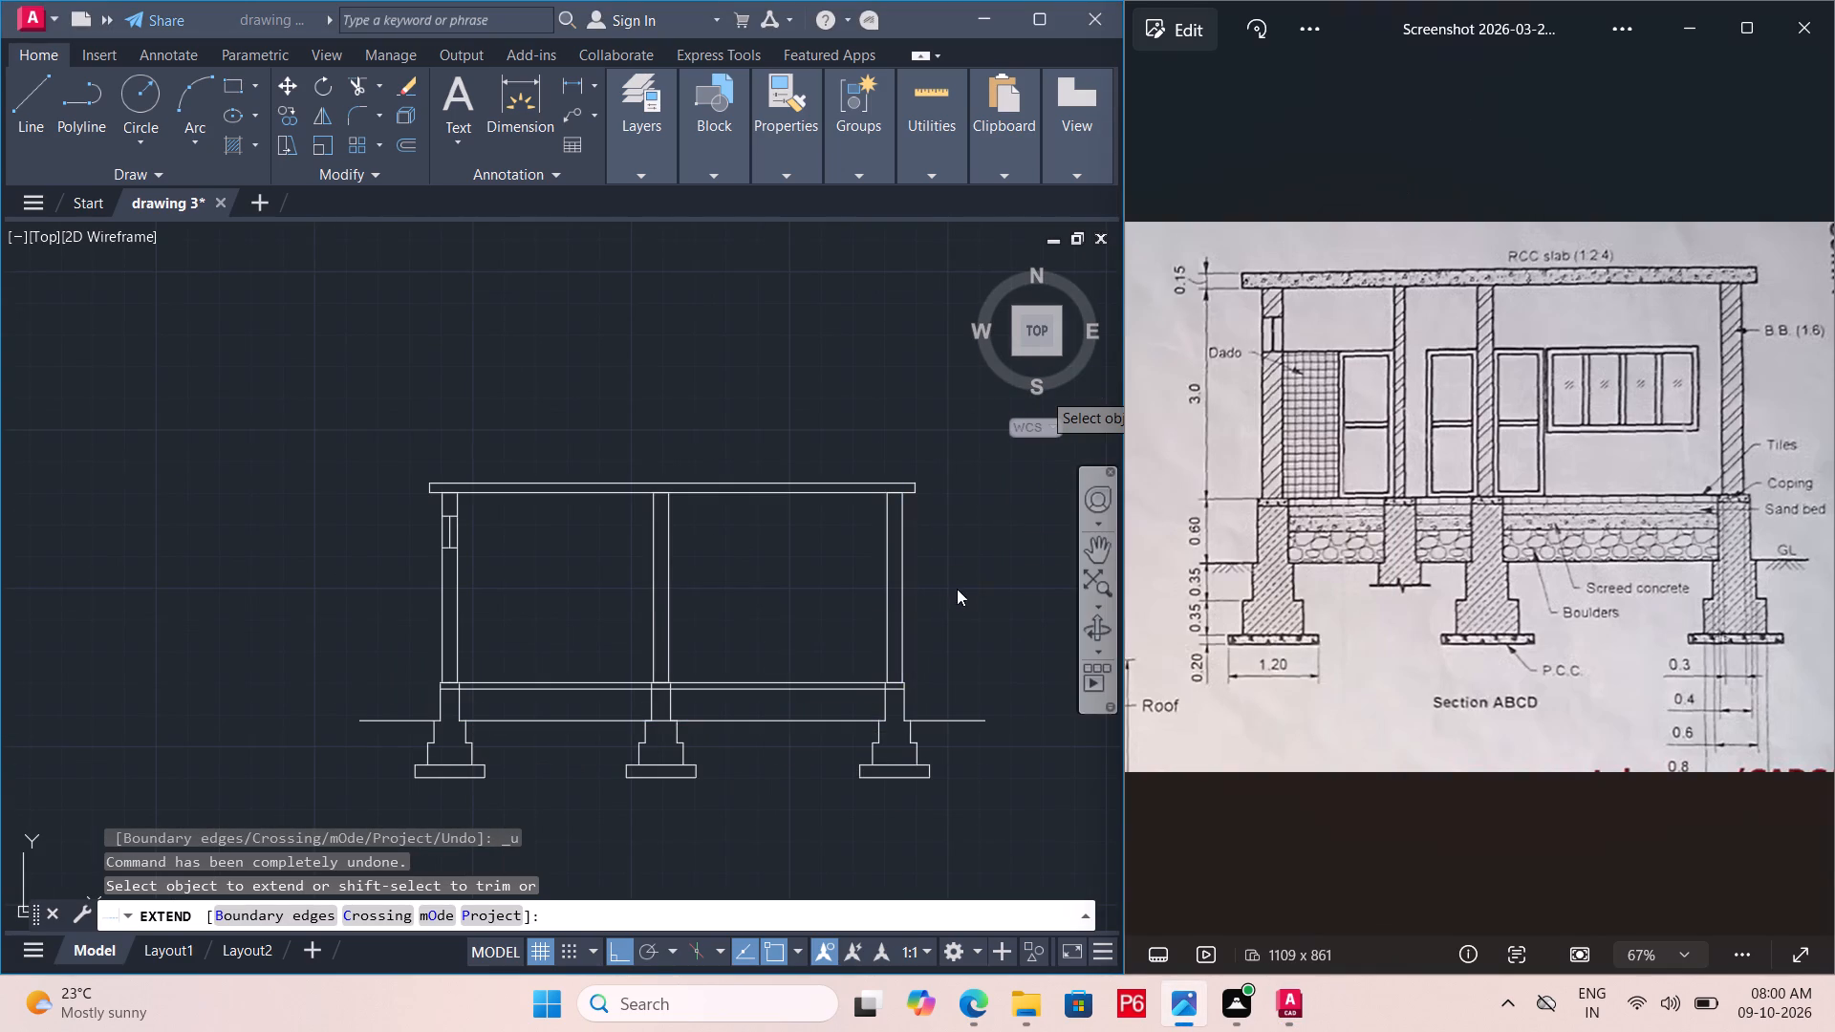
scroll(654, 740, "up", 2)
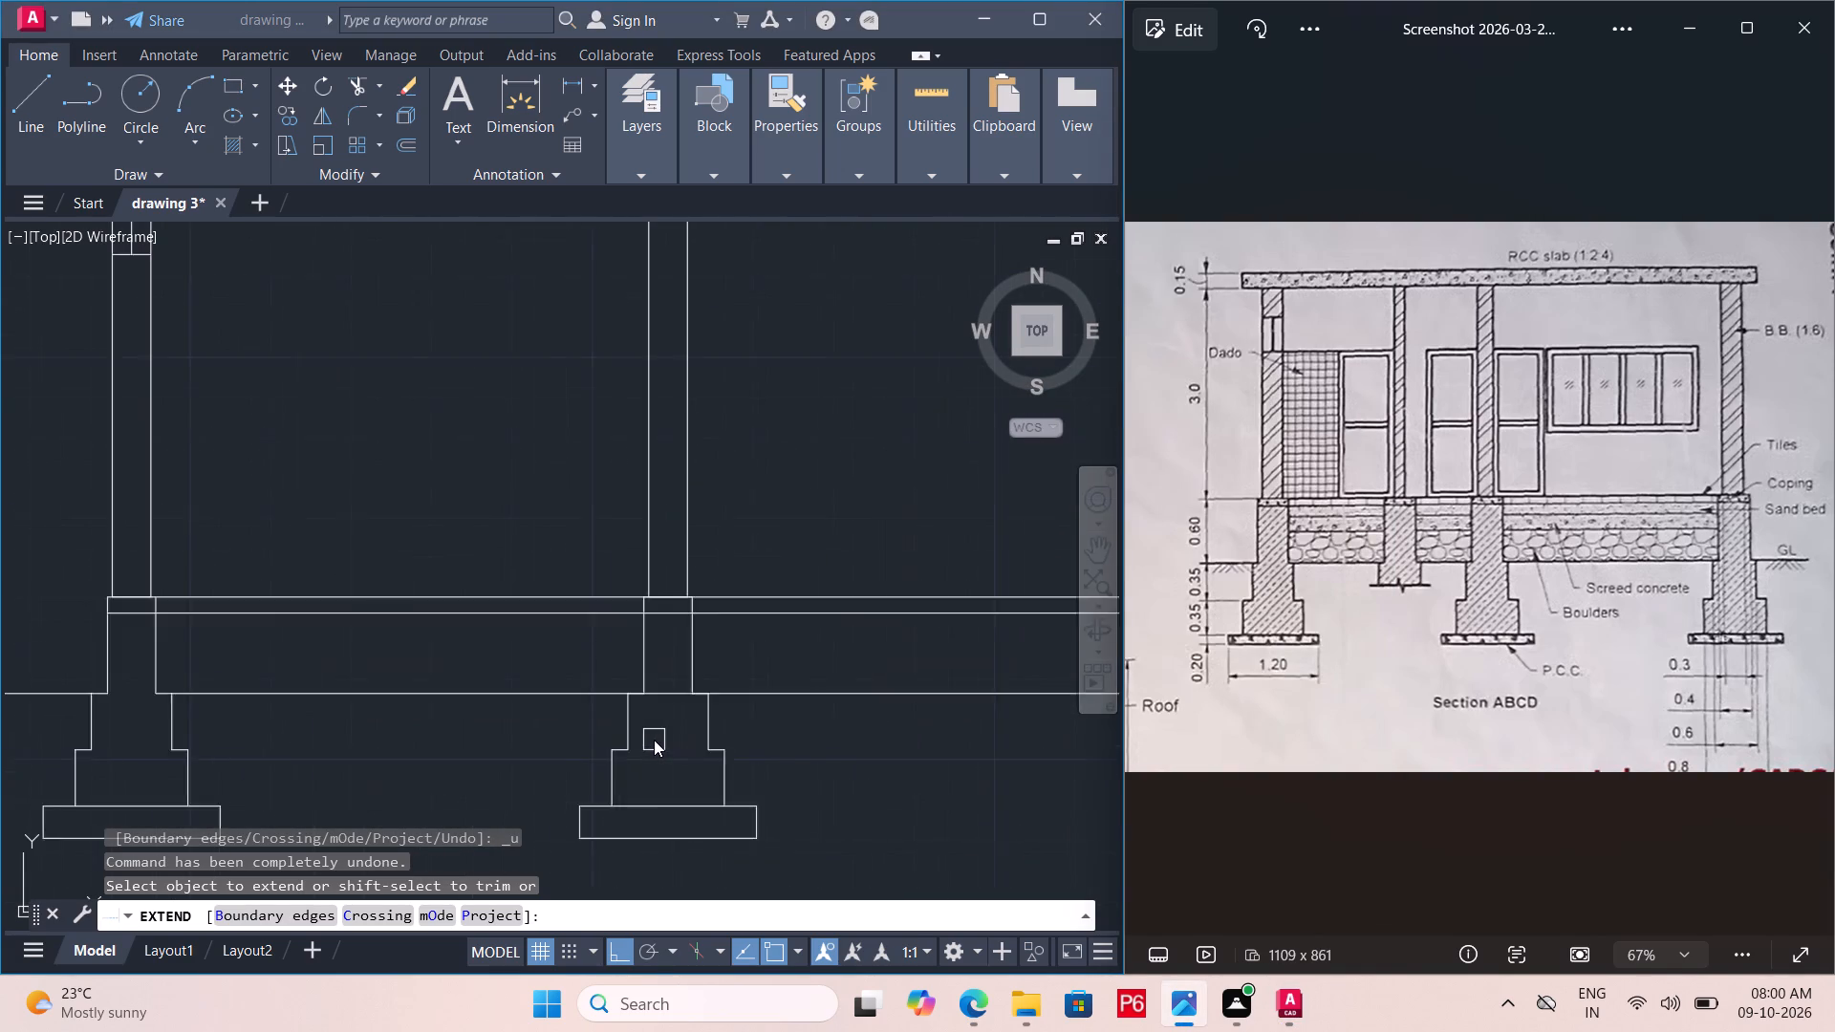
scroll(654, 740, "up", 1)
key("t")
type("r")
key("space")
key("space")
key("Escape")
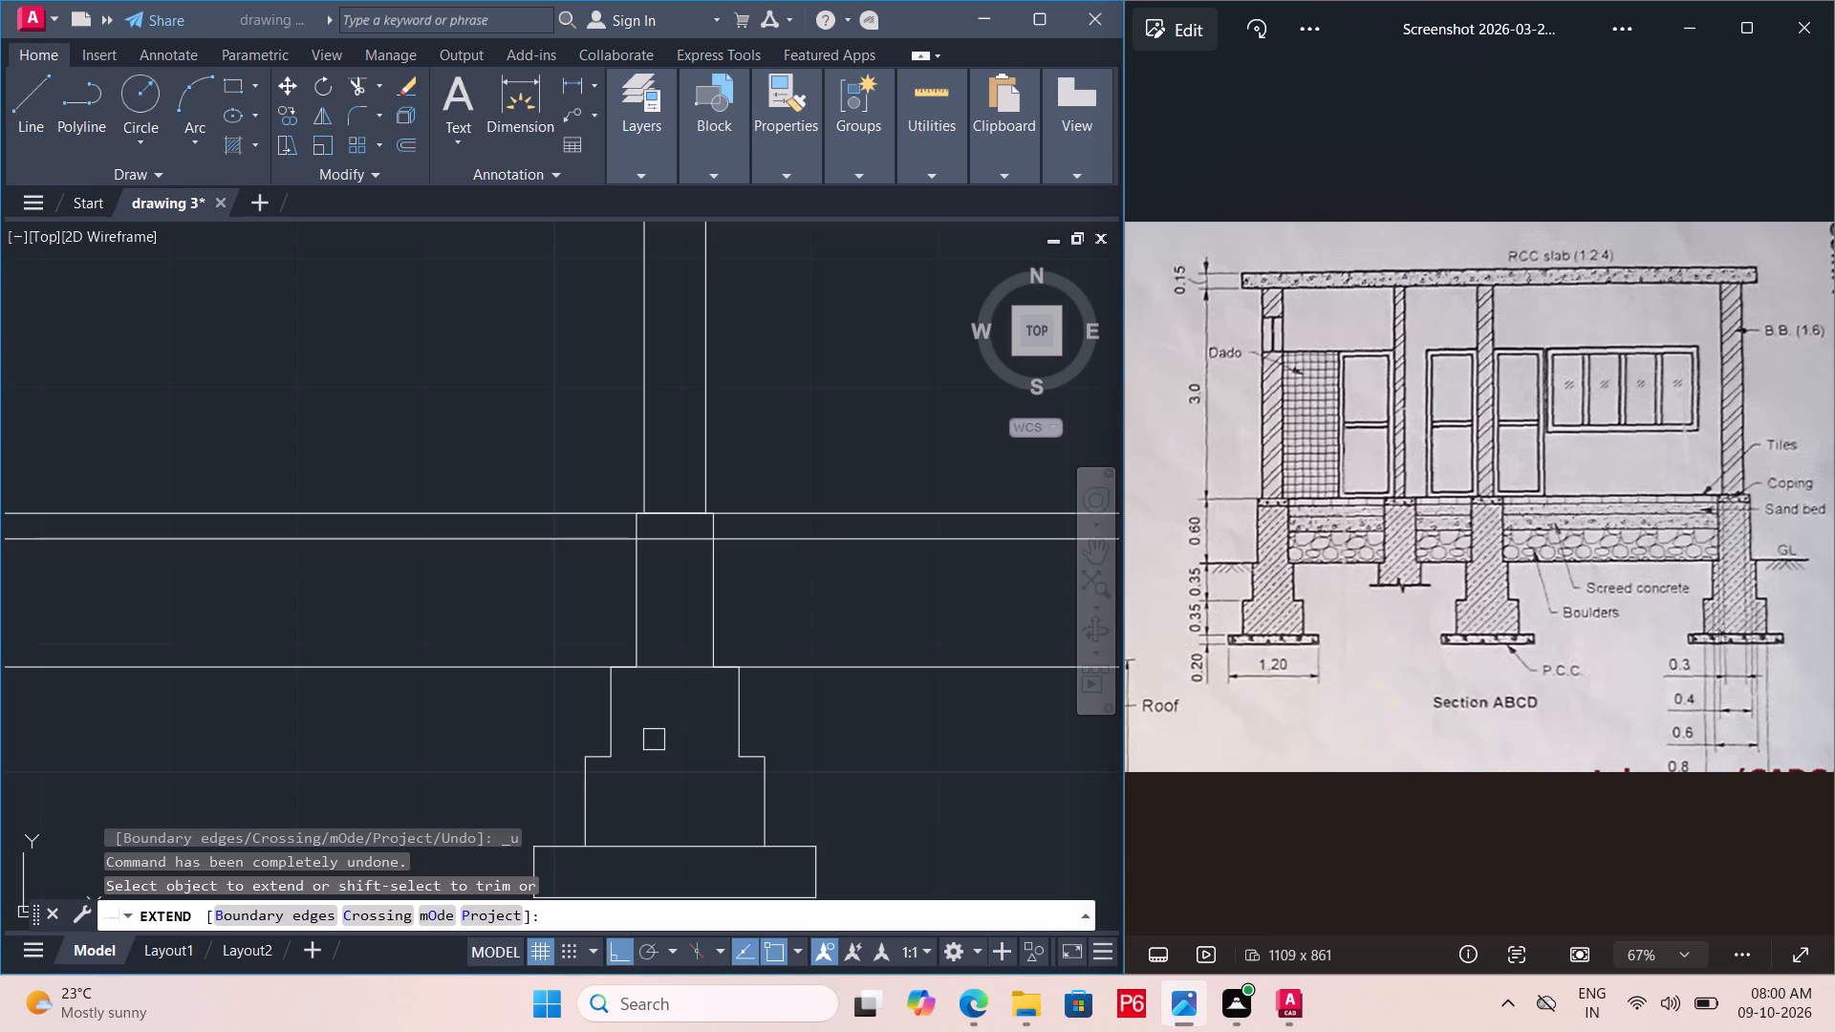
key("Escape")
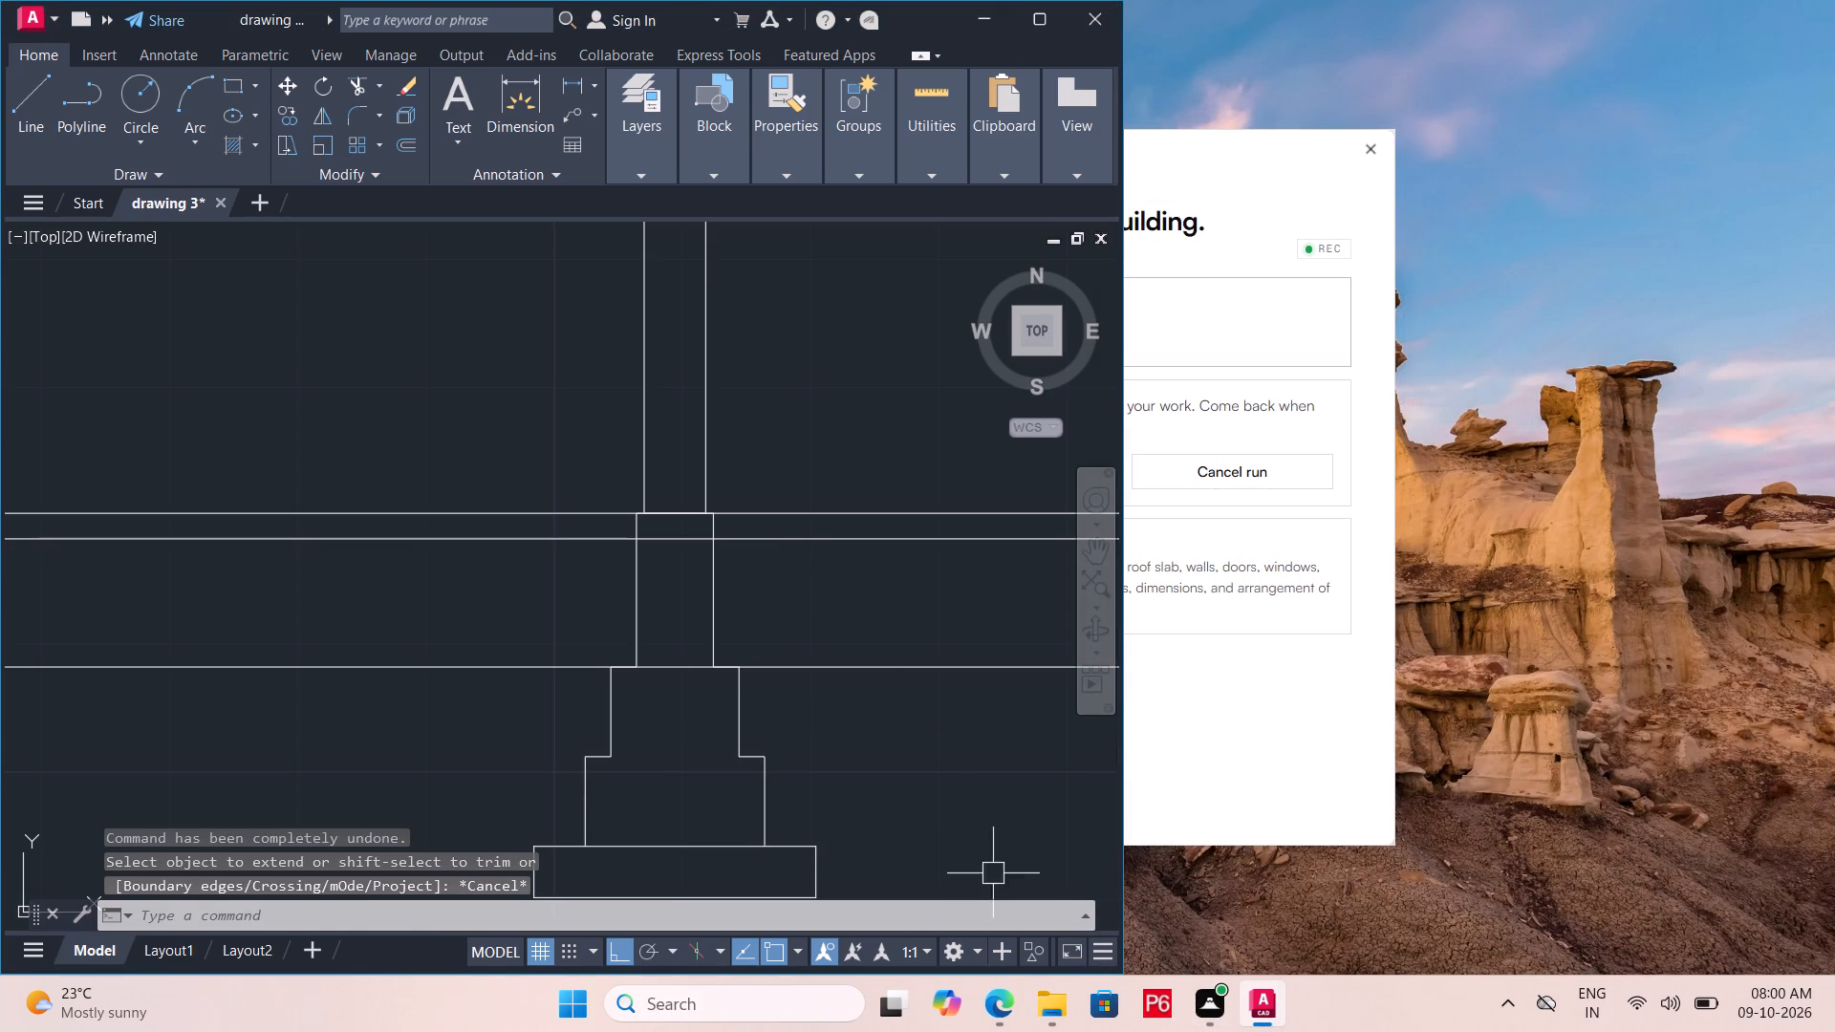
Reopen the section ABCD reference screenshot from the FILES folder and switch back to AutoCAD.
left_click(822, 699)
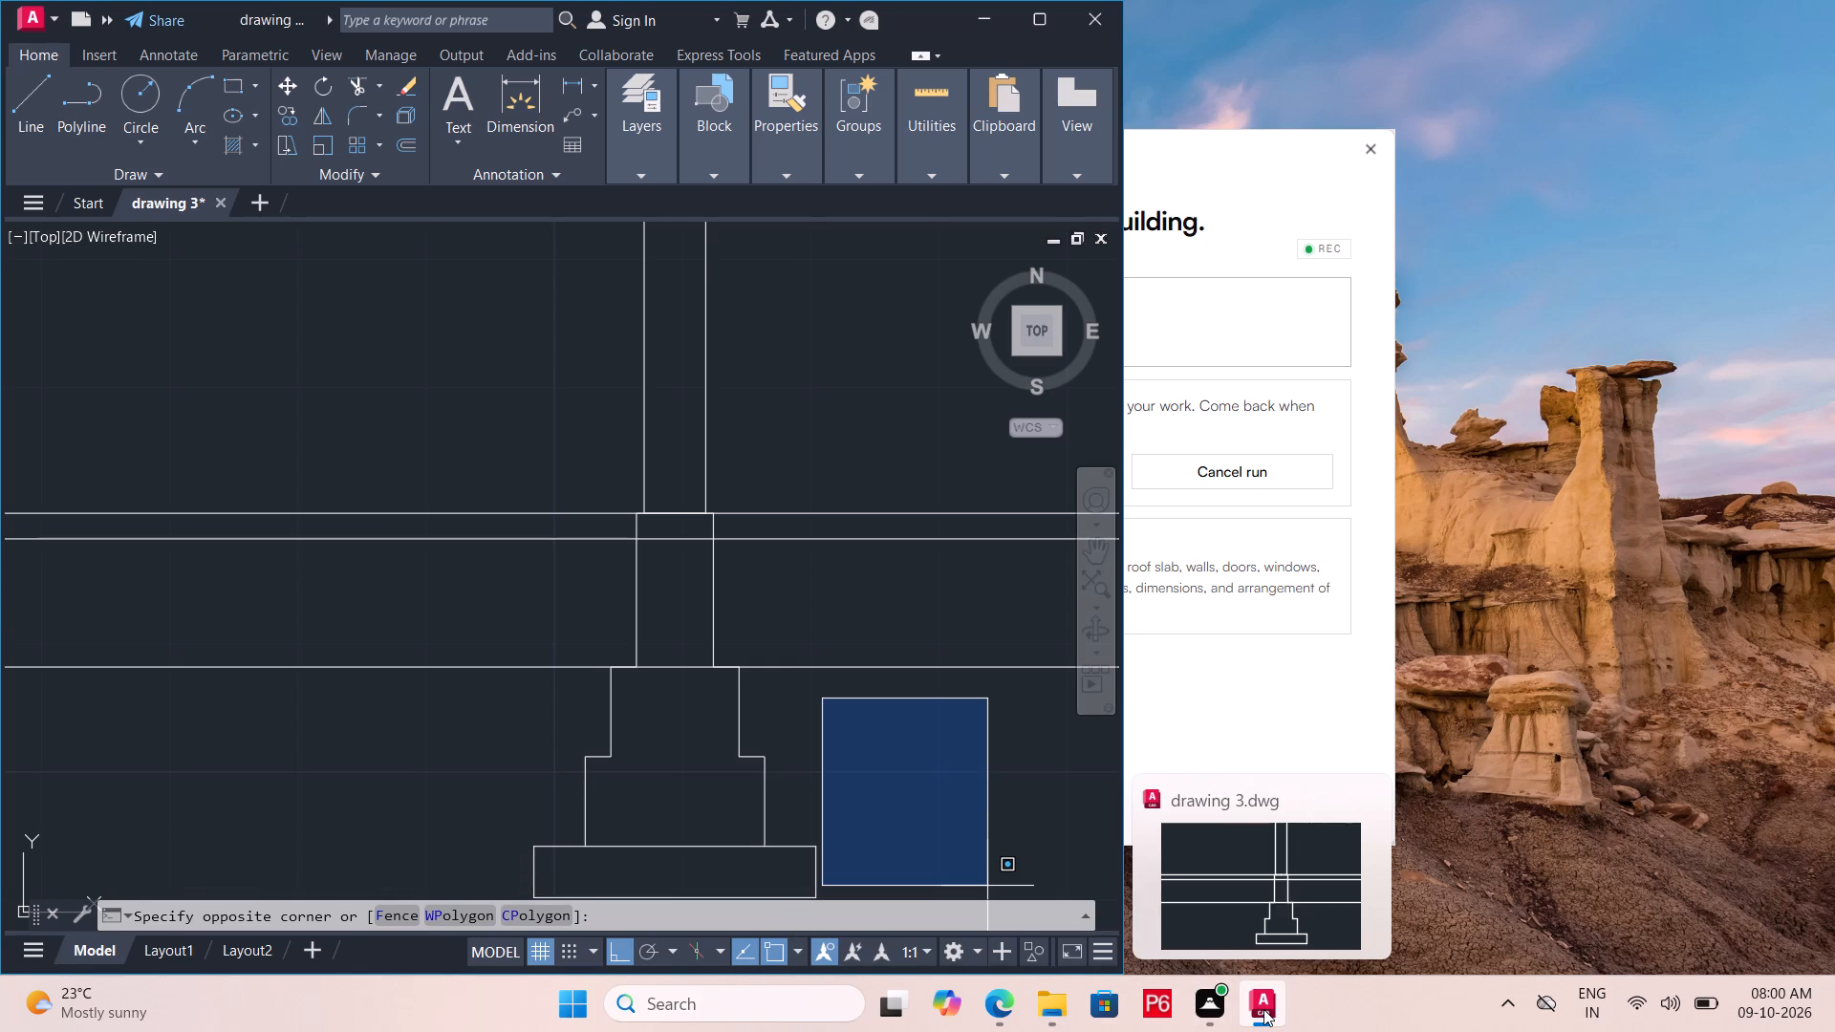
double_click(1050, 1006)
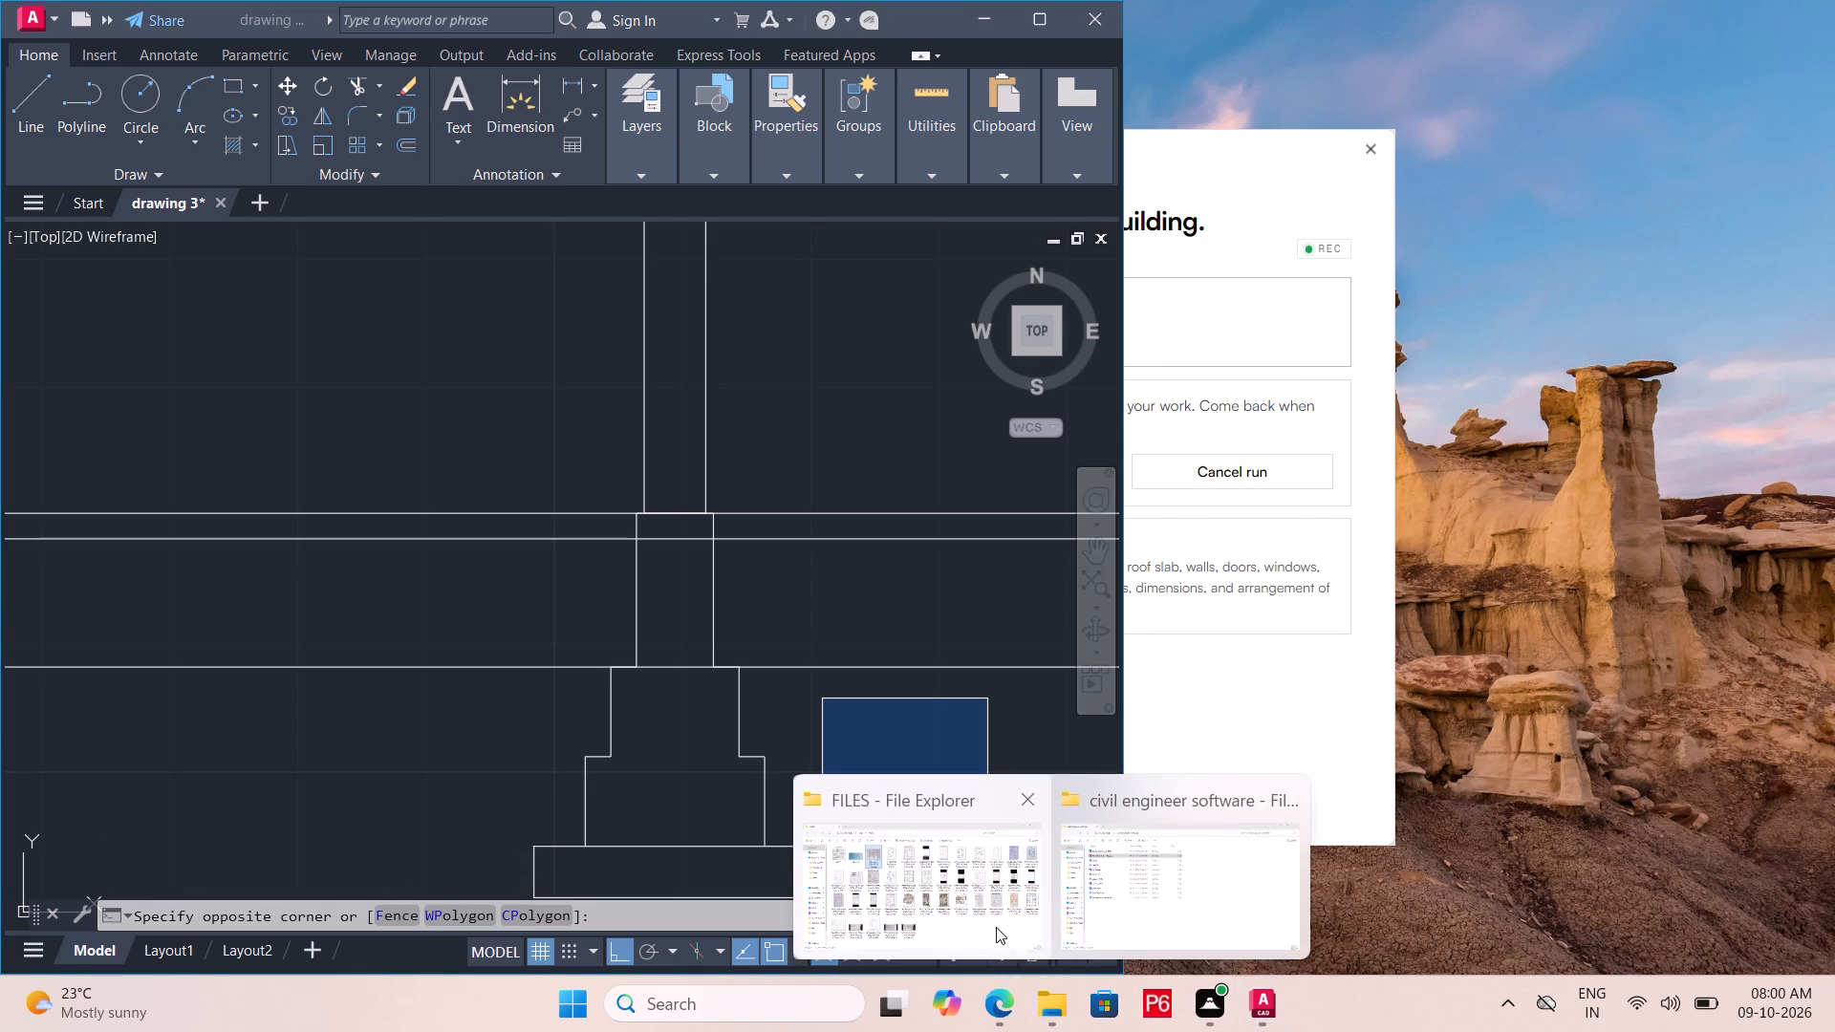
left_click(982, 922)
double_click(533, 263)
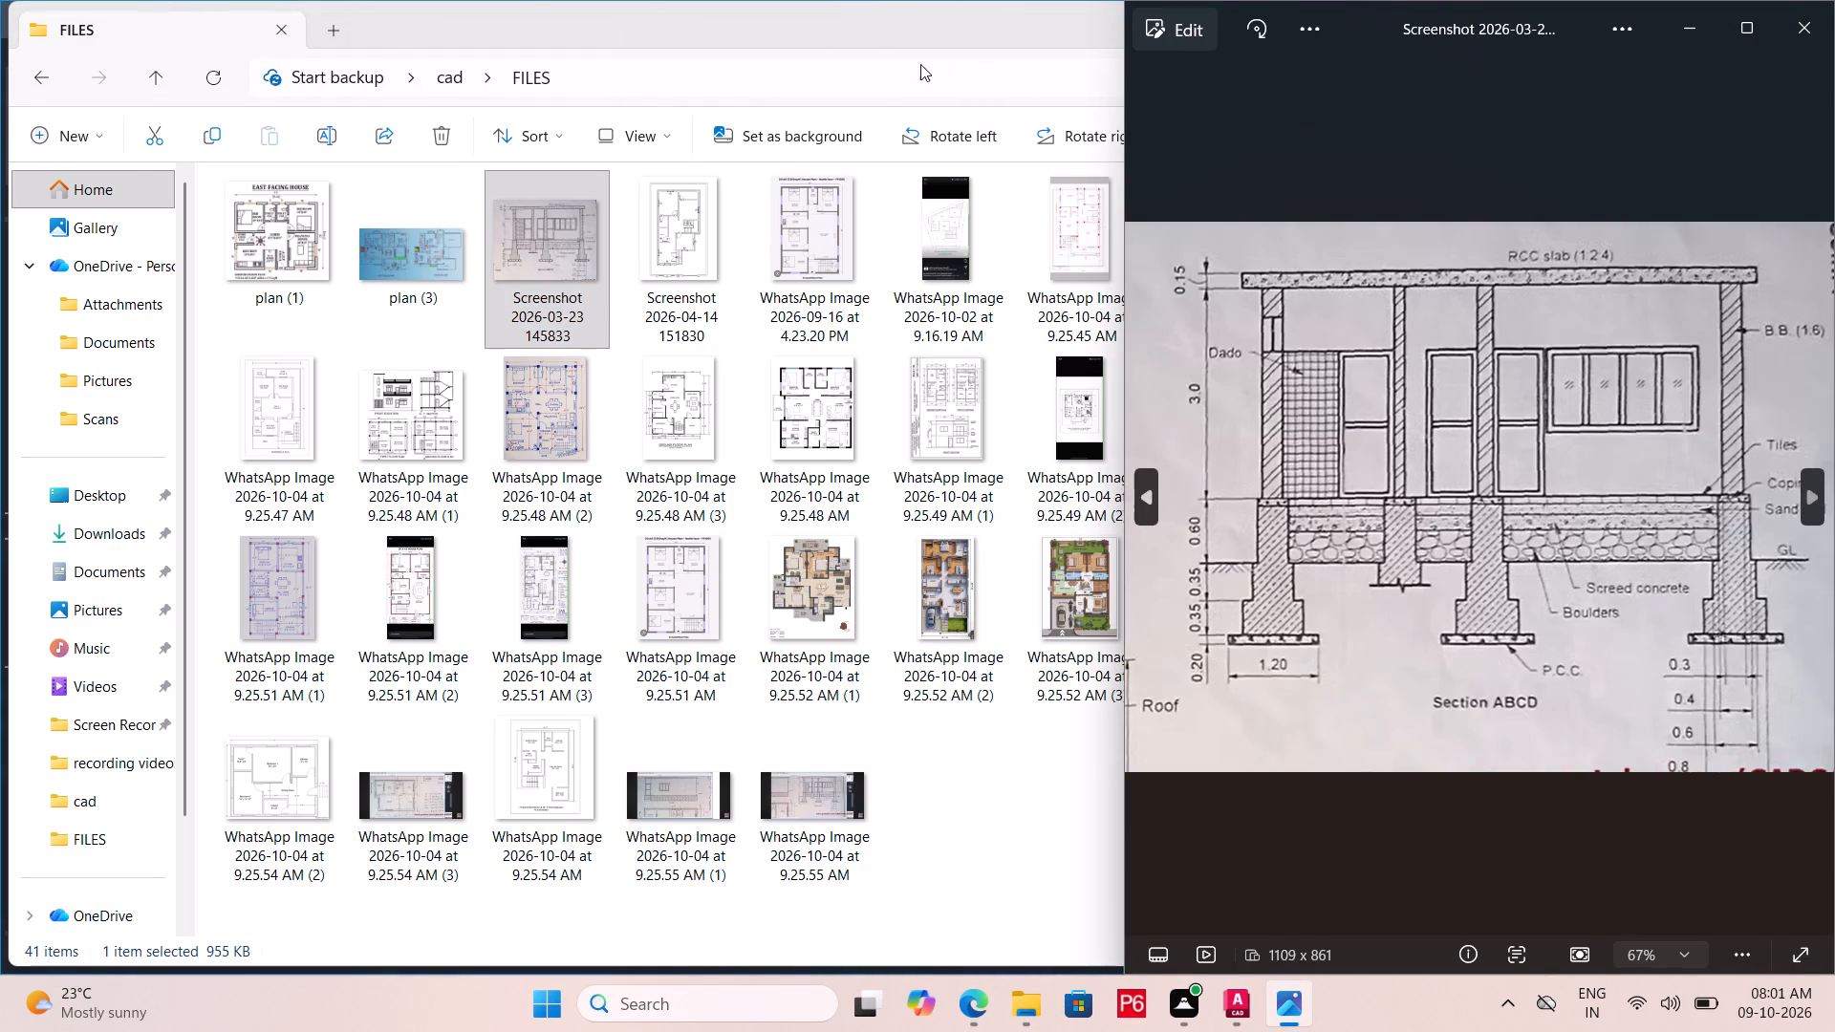
left_click(1236, 998)
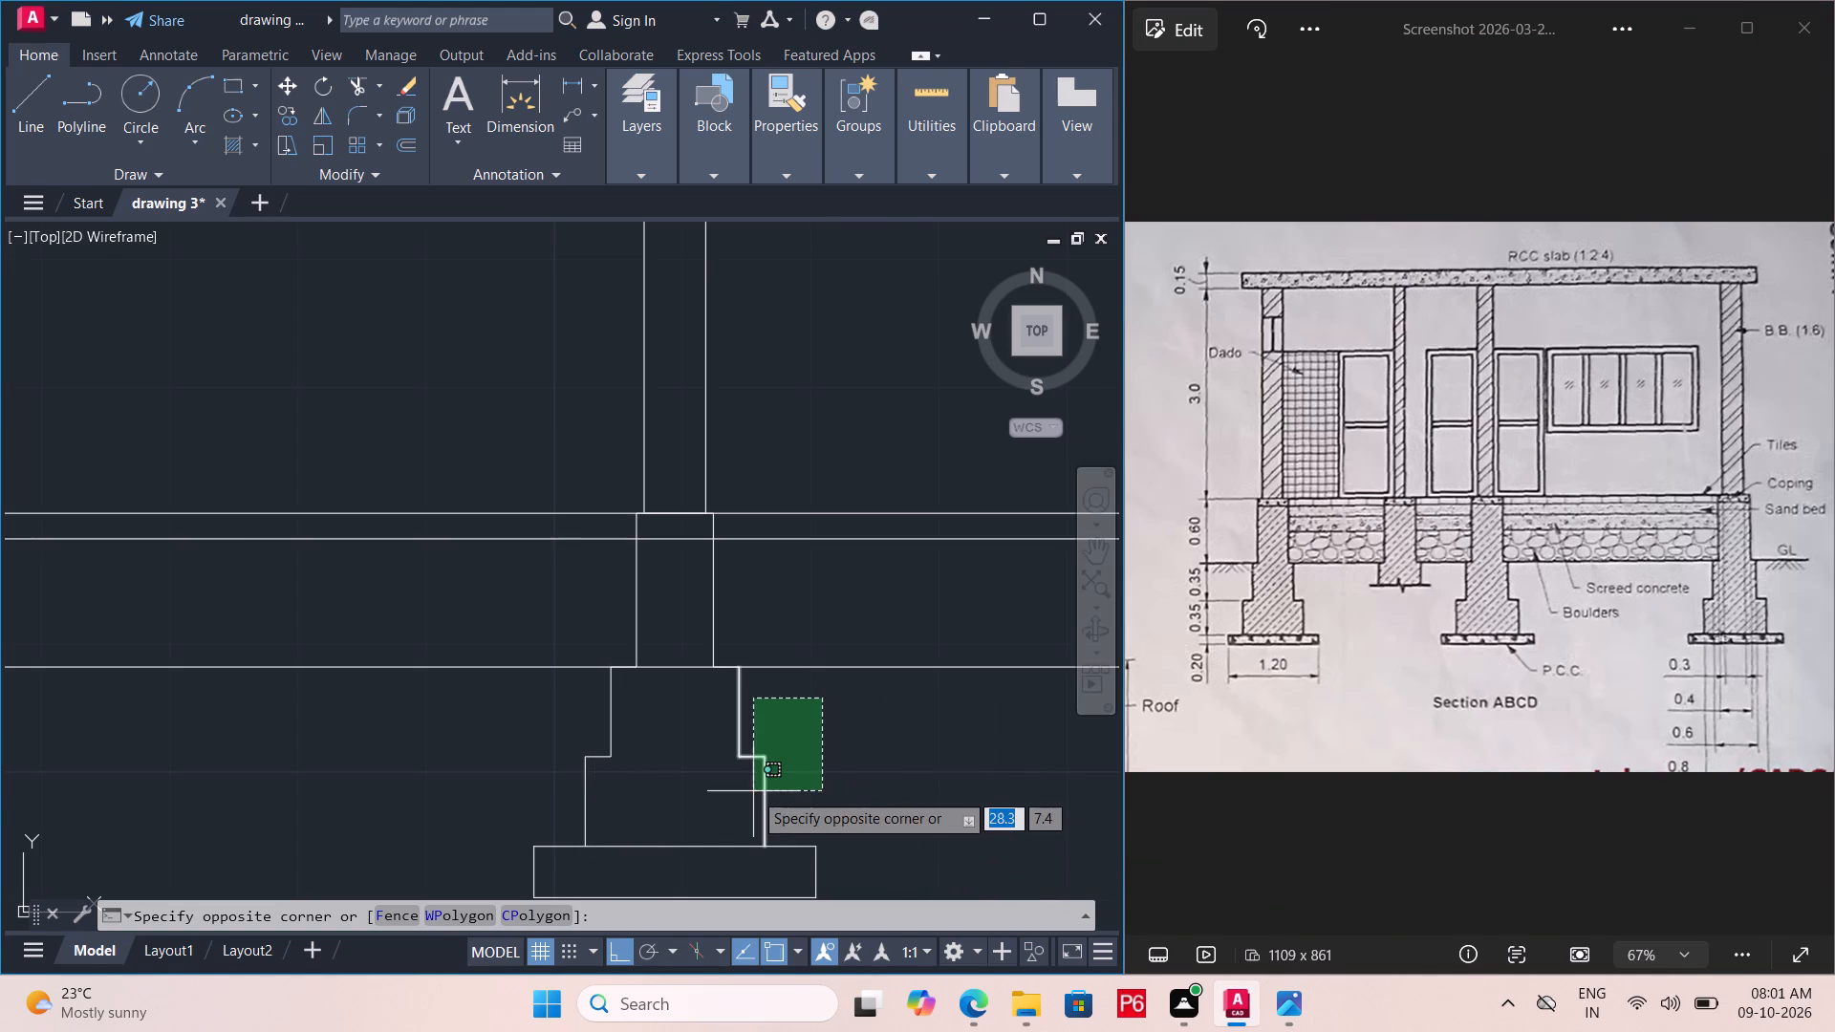
key("Escape")
Trim the ground line segment crossing the middle wall's base at the top of its footing.
type("tr")
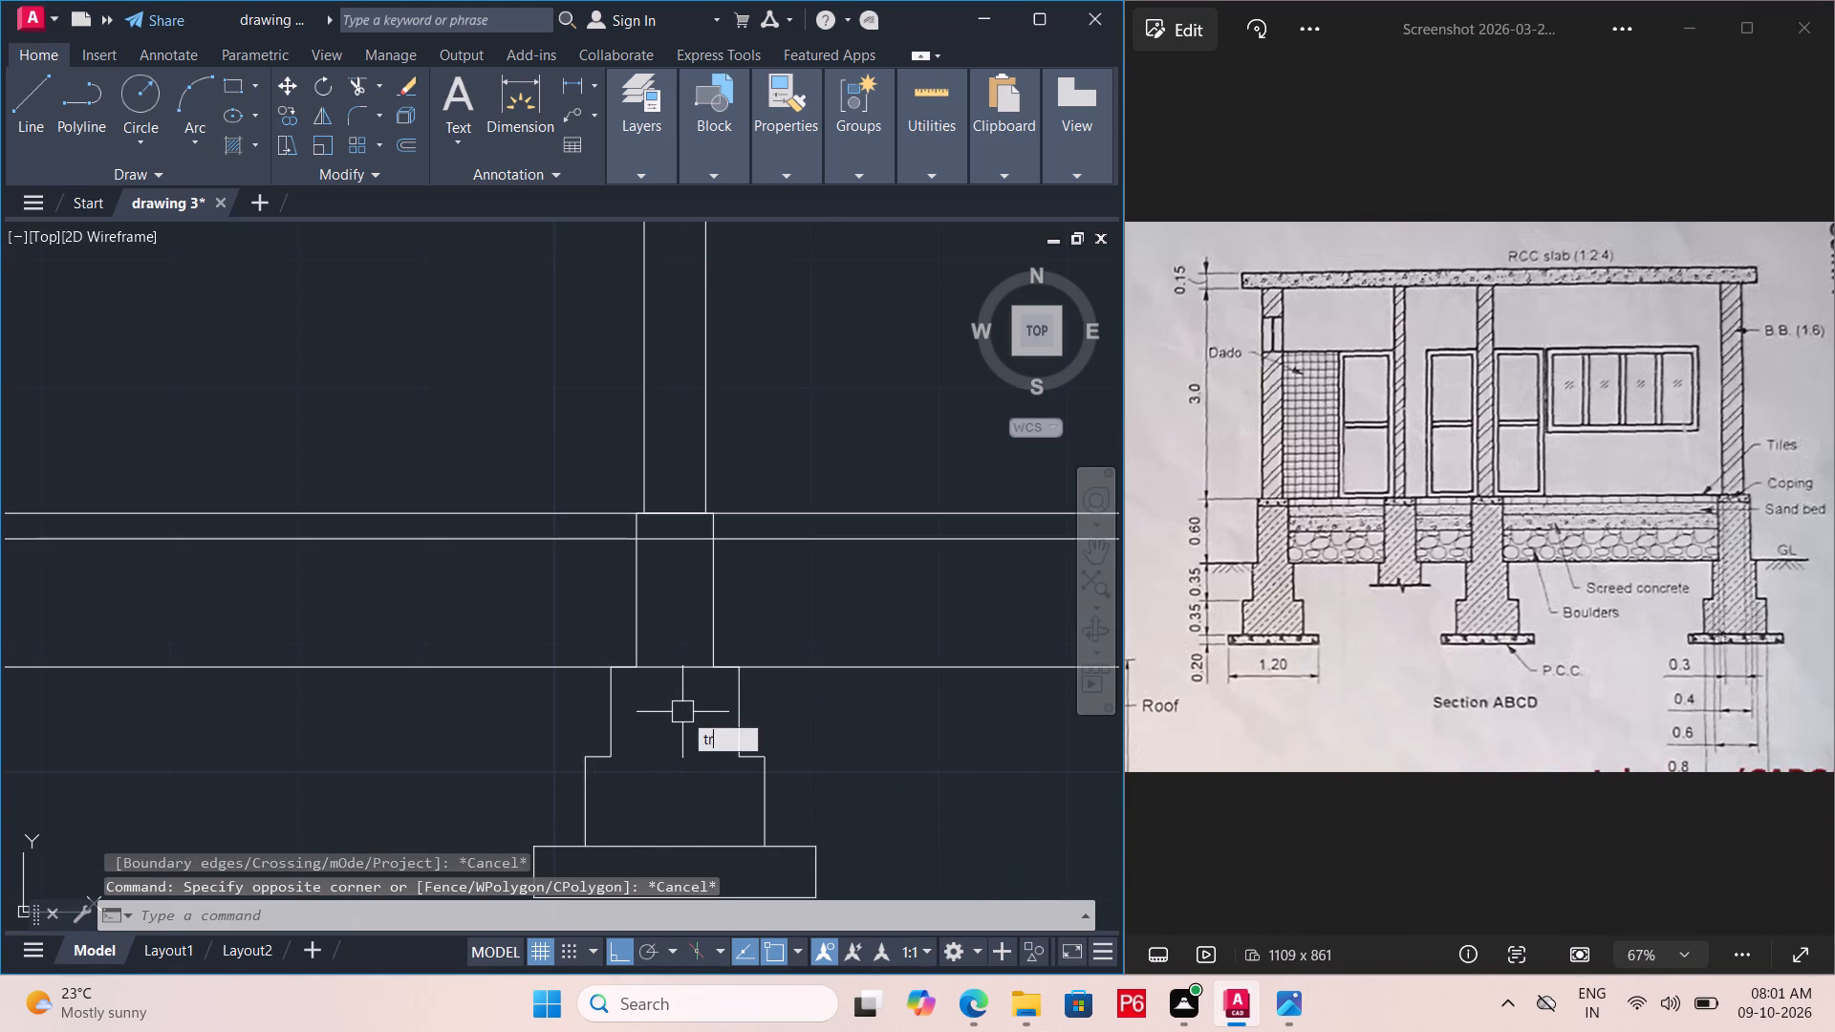
key("space")
key("space")
left_click(677, 672)
scroll(576, 722, "down", 4)
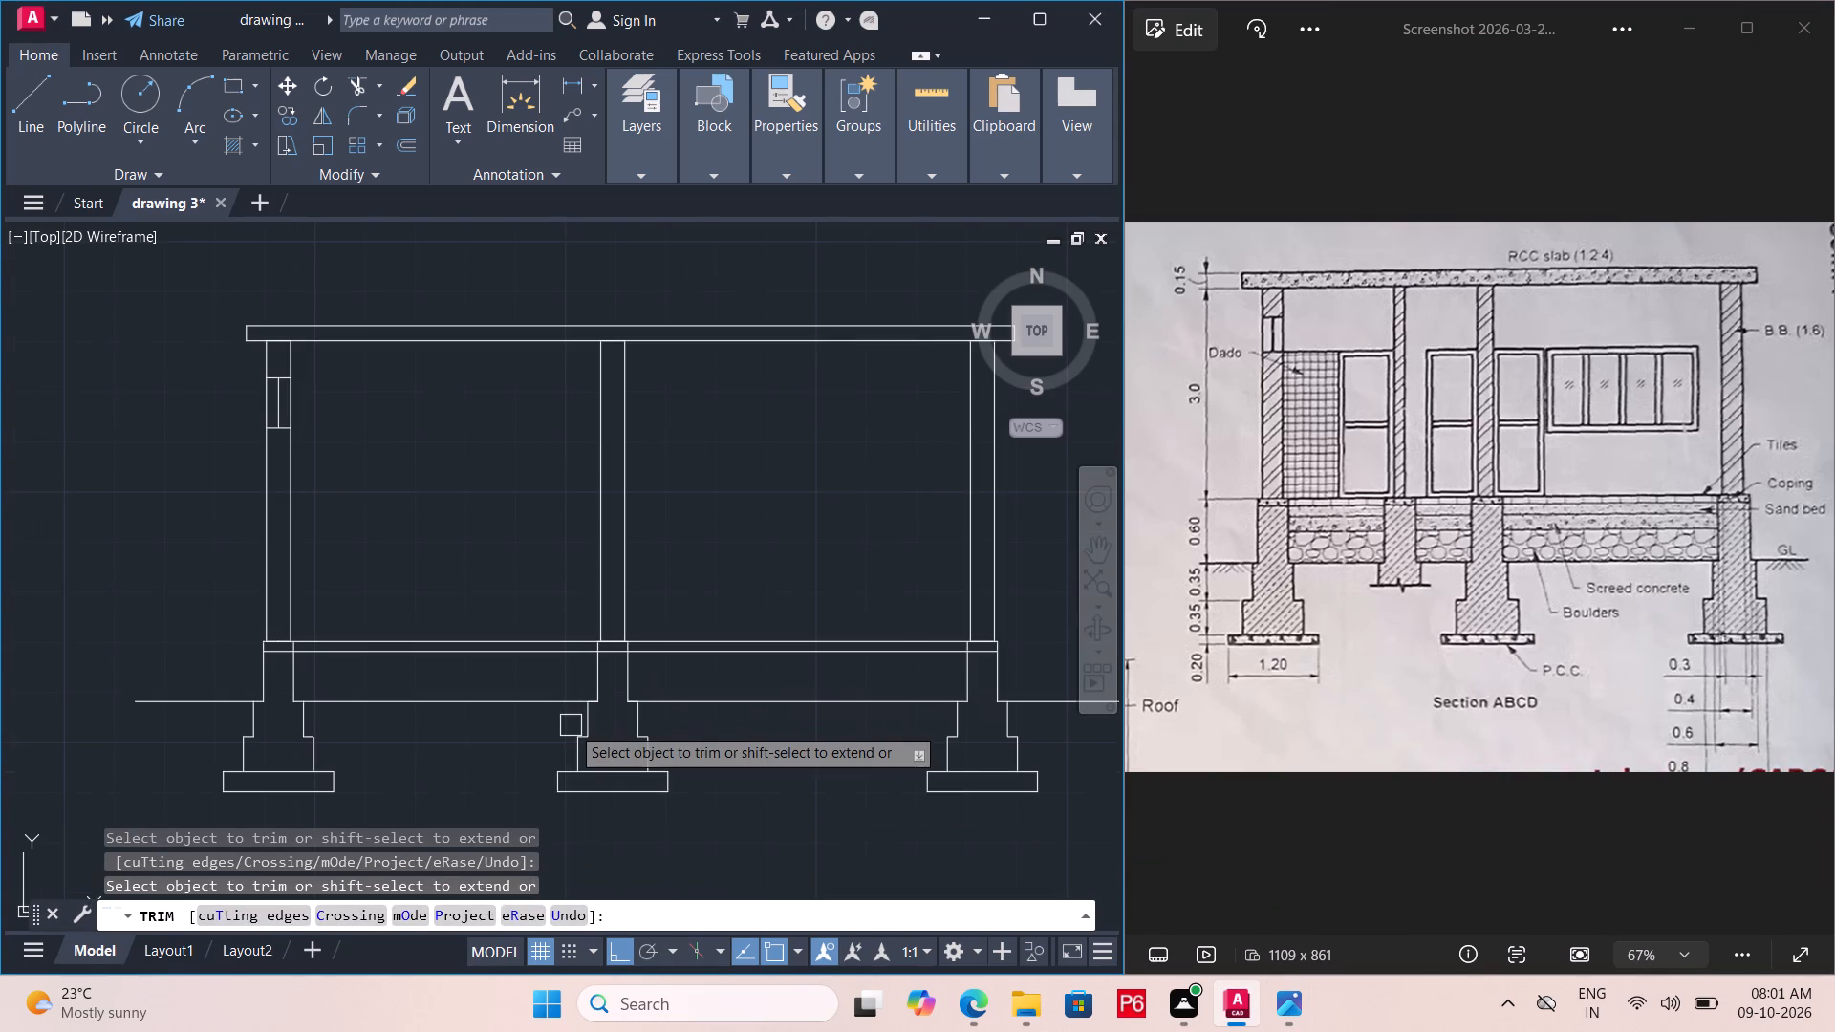
Save the drawing.
key("ctrl+s")
key("ctrl+s")
key("ctrl+s")
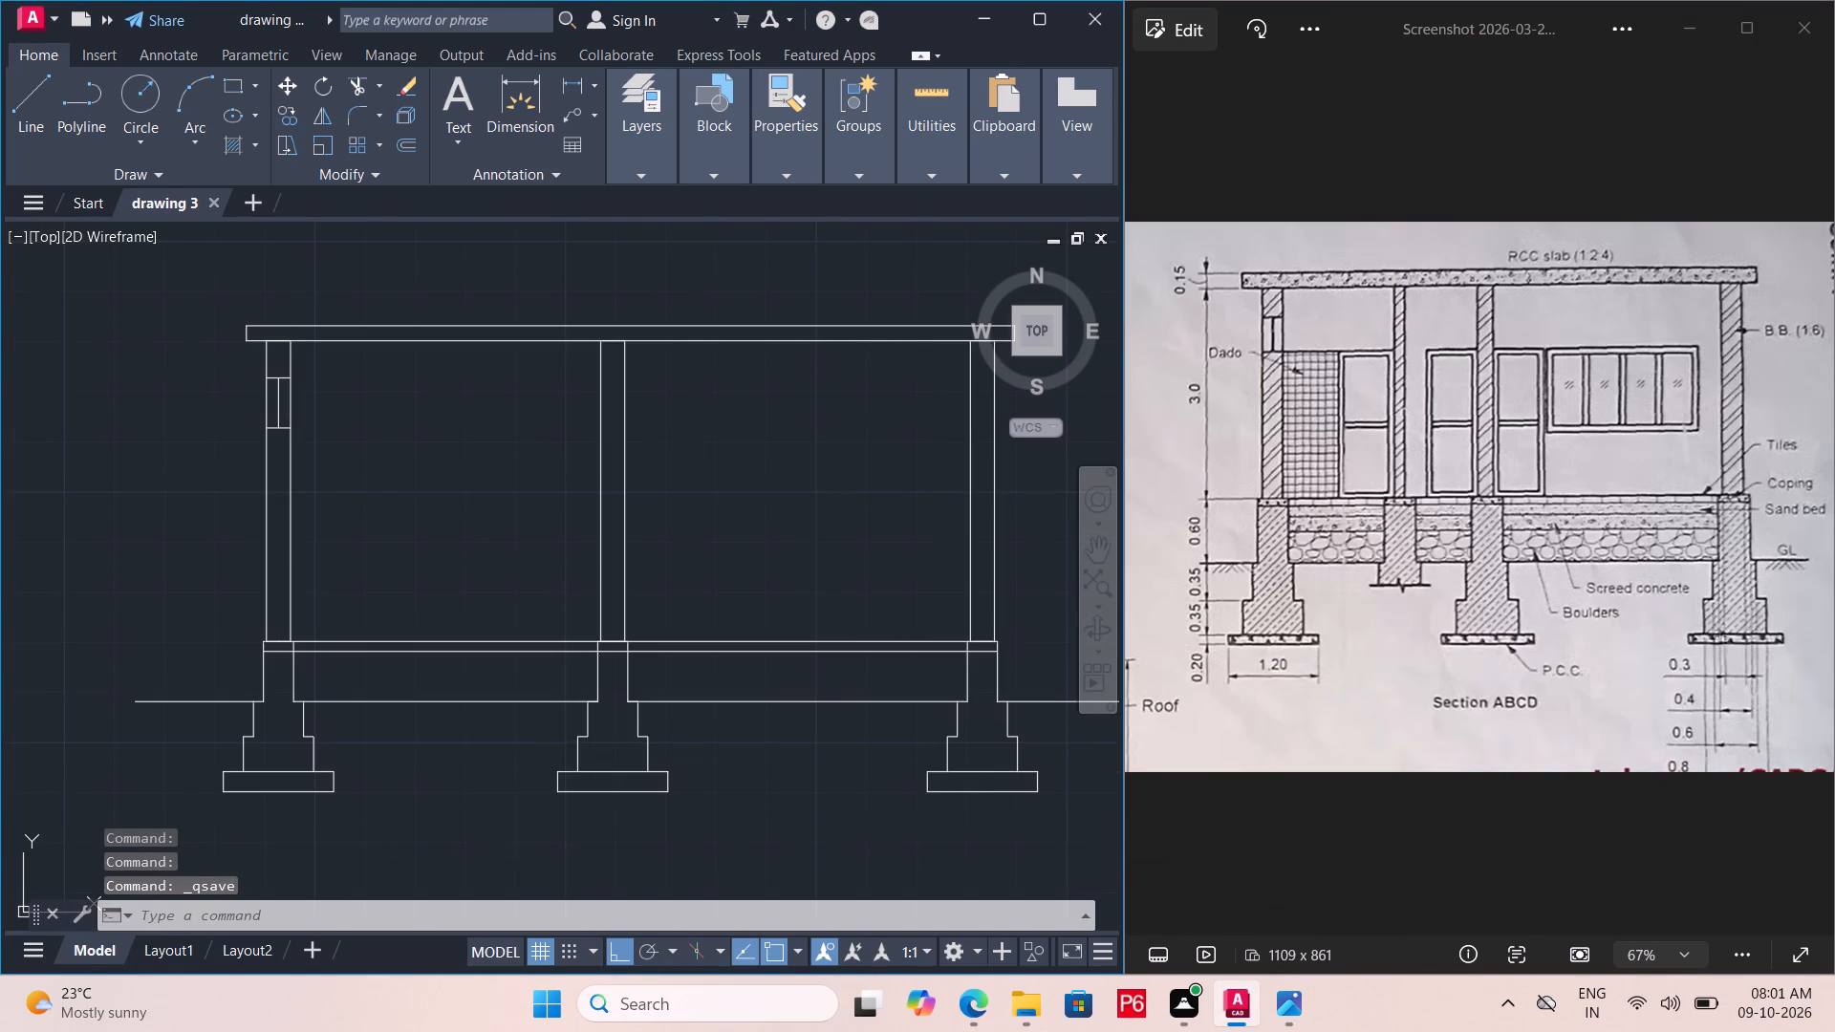
key("ctrl+s")
Open the quick calculator and set its length conversion source unit to inches.
middle_click_drag(587, 768, 541, 785)
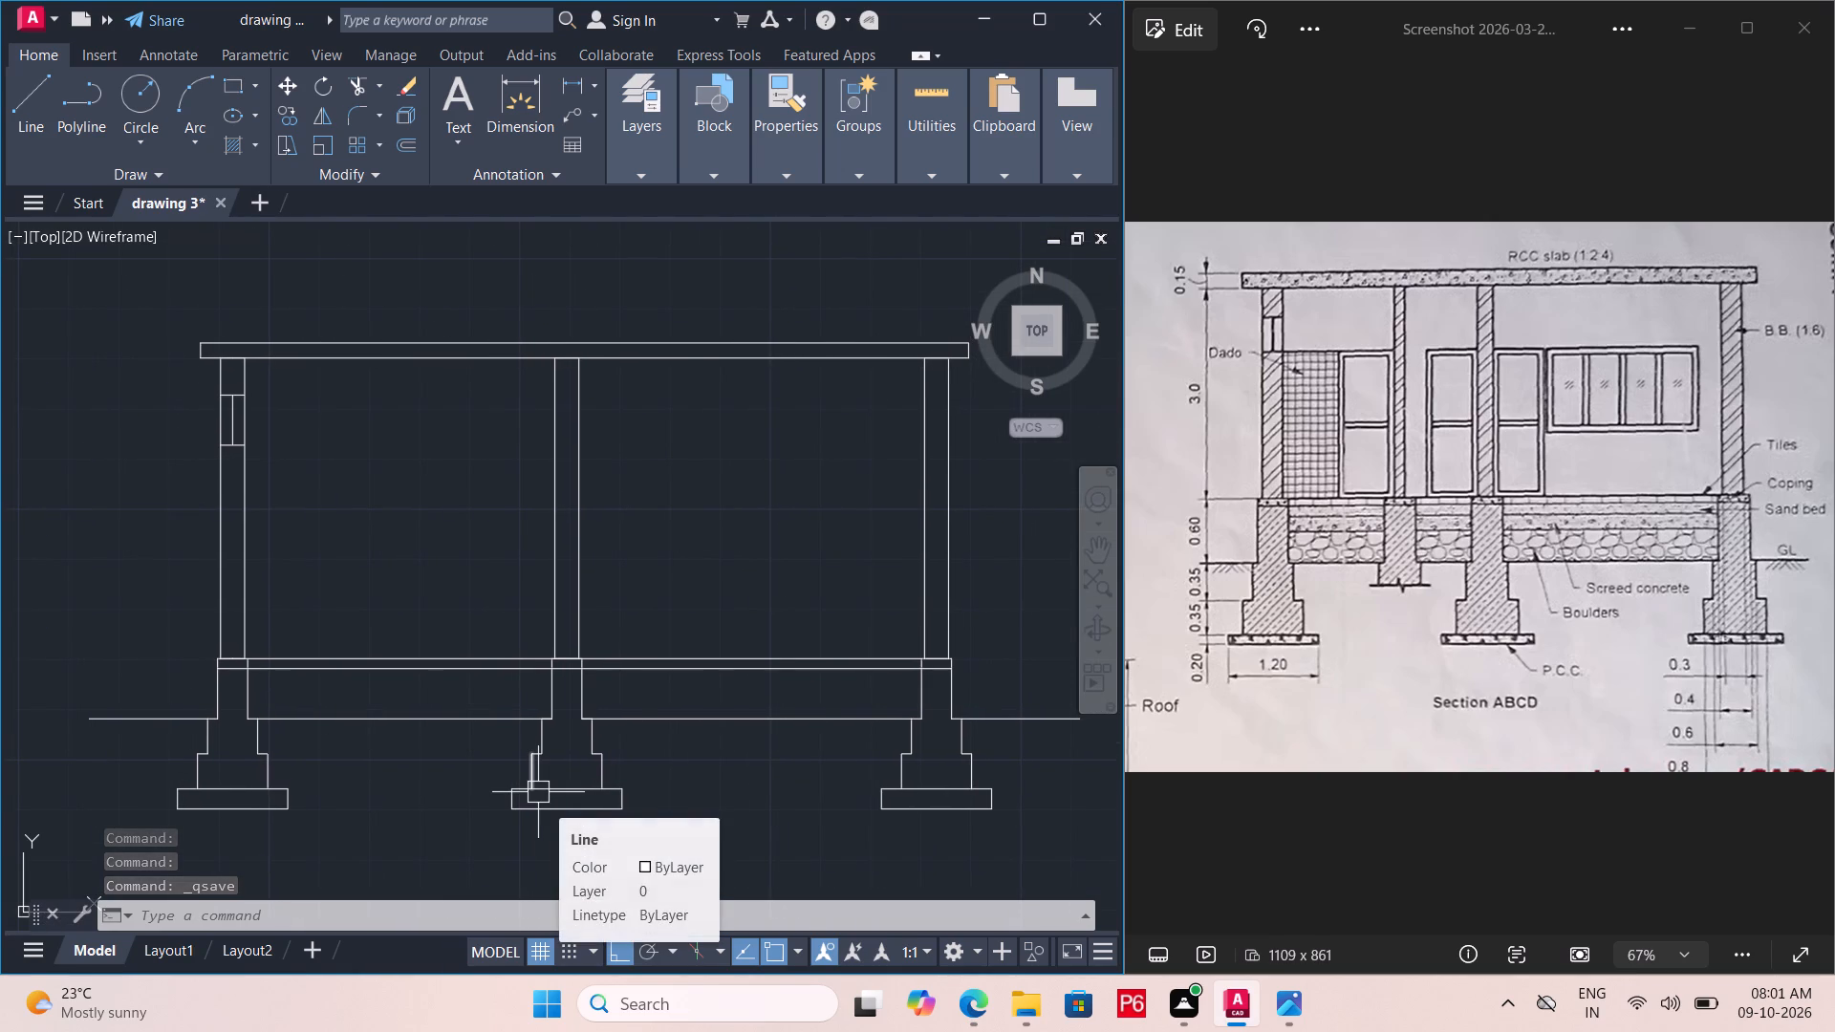
scroll(405, 699, "down", 1)
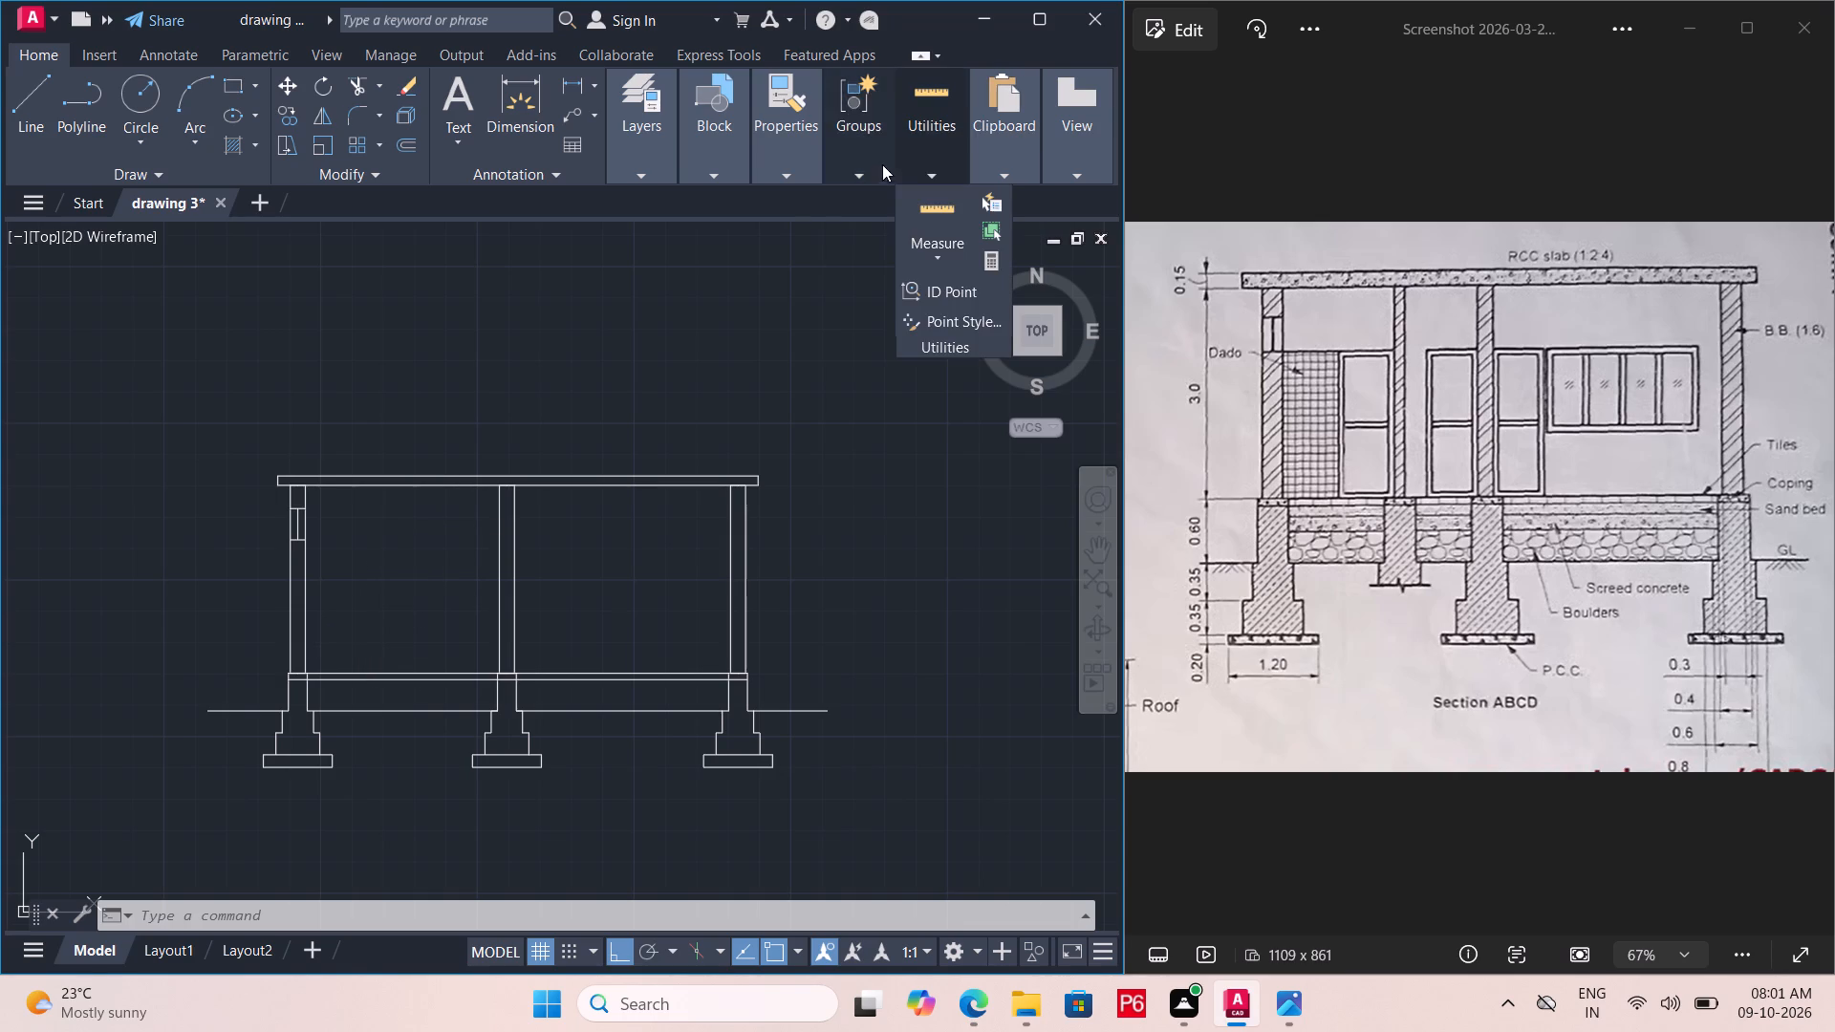
left_click(937, 153)
left_click(993, 263)
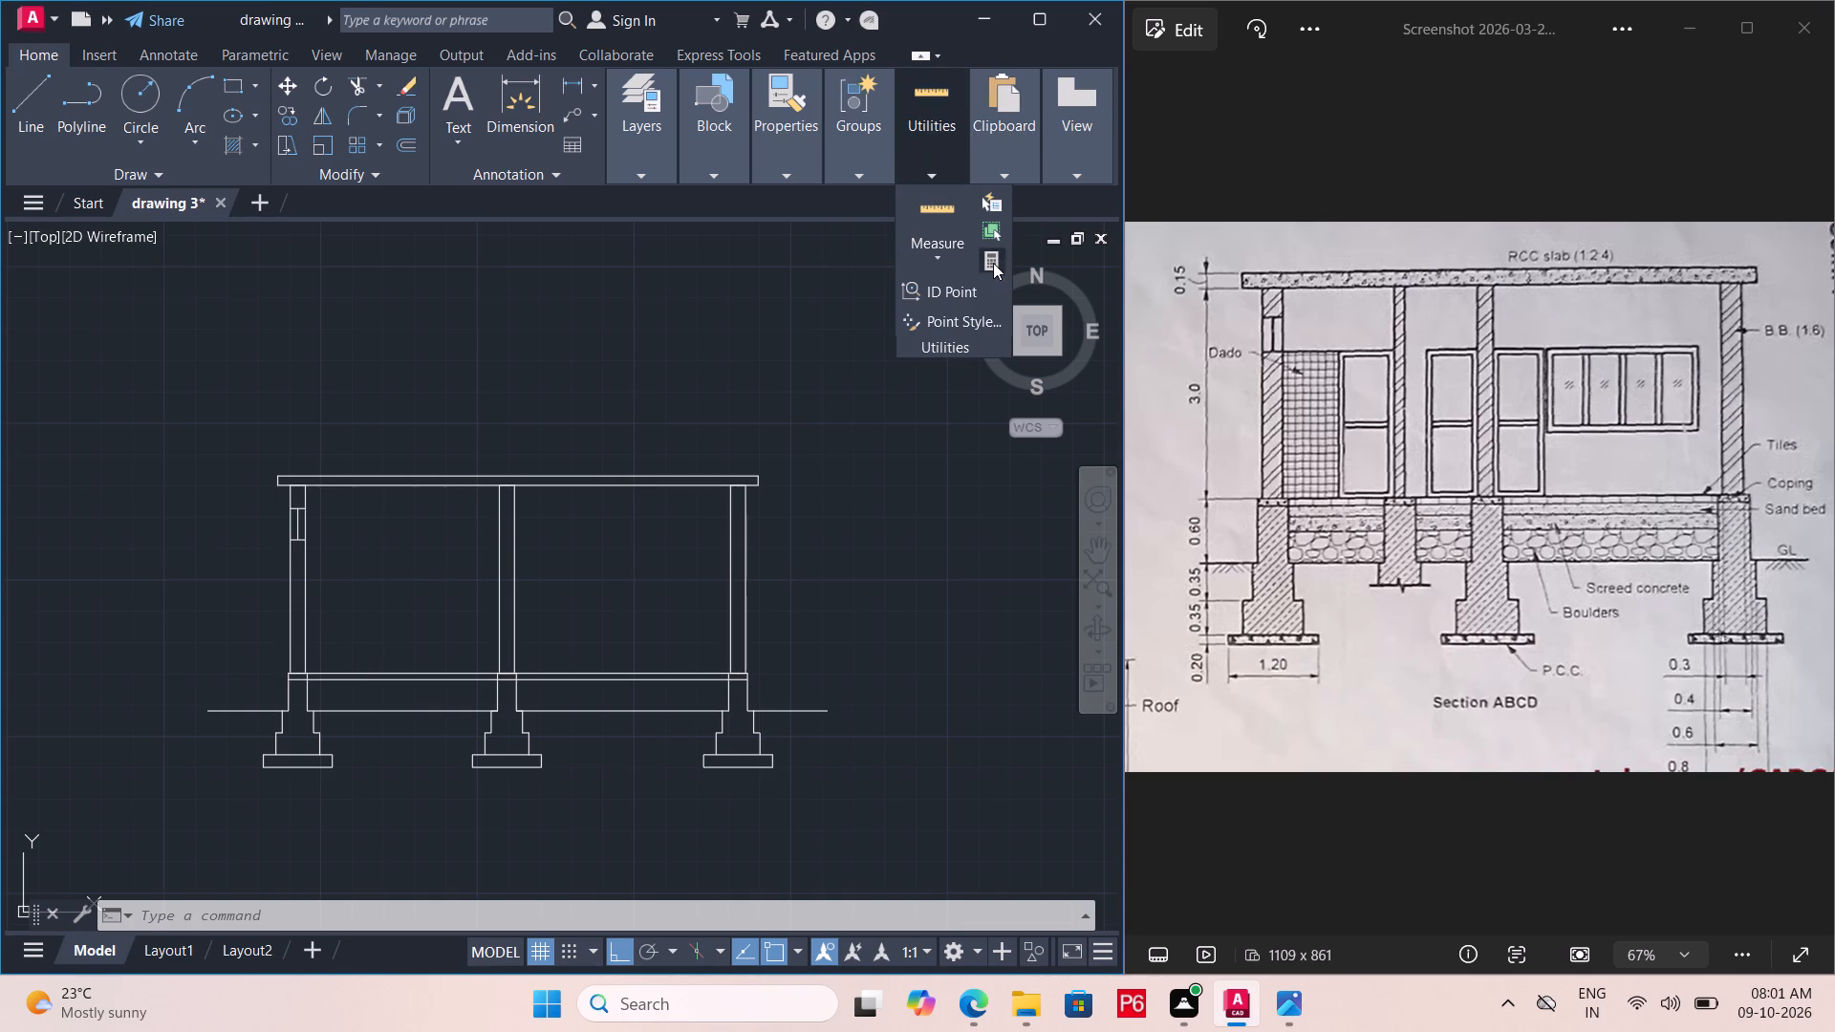
left_click(824, 547)
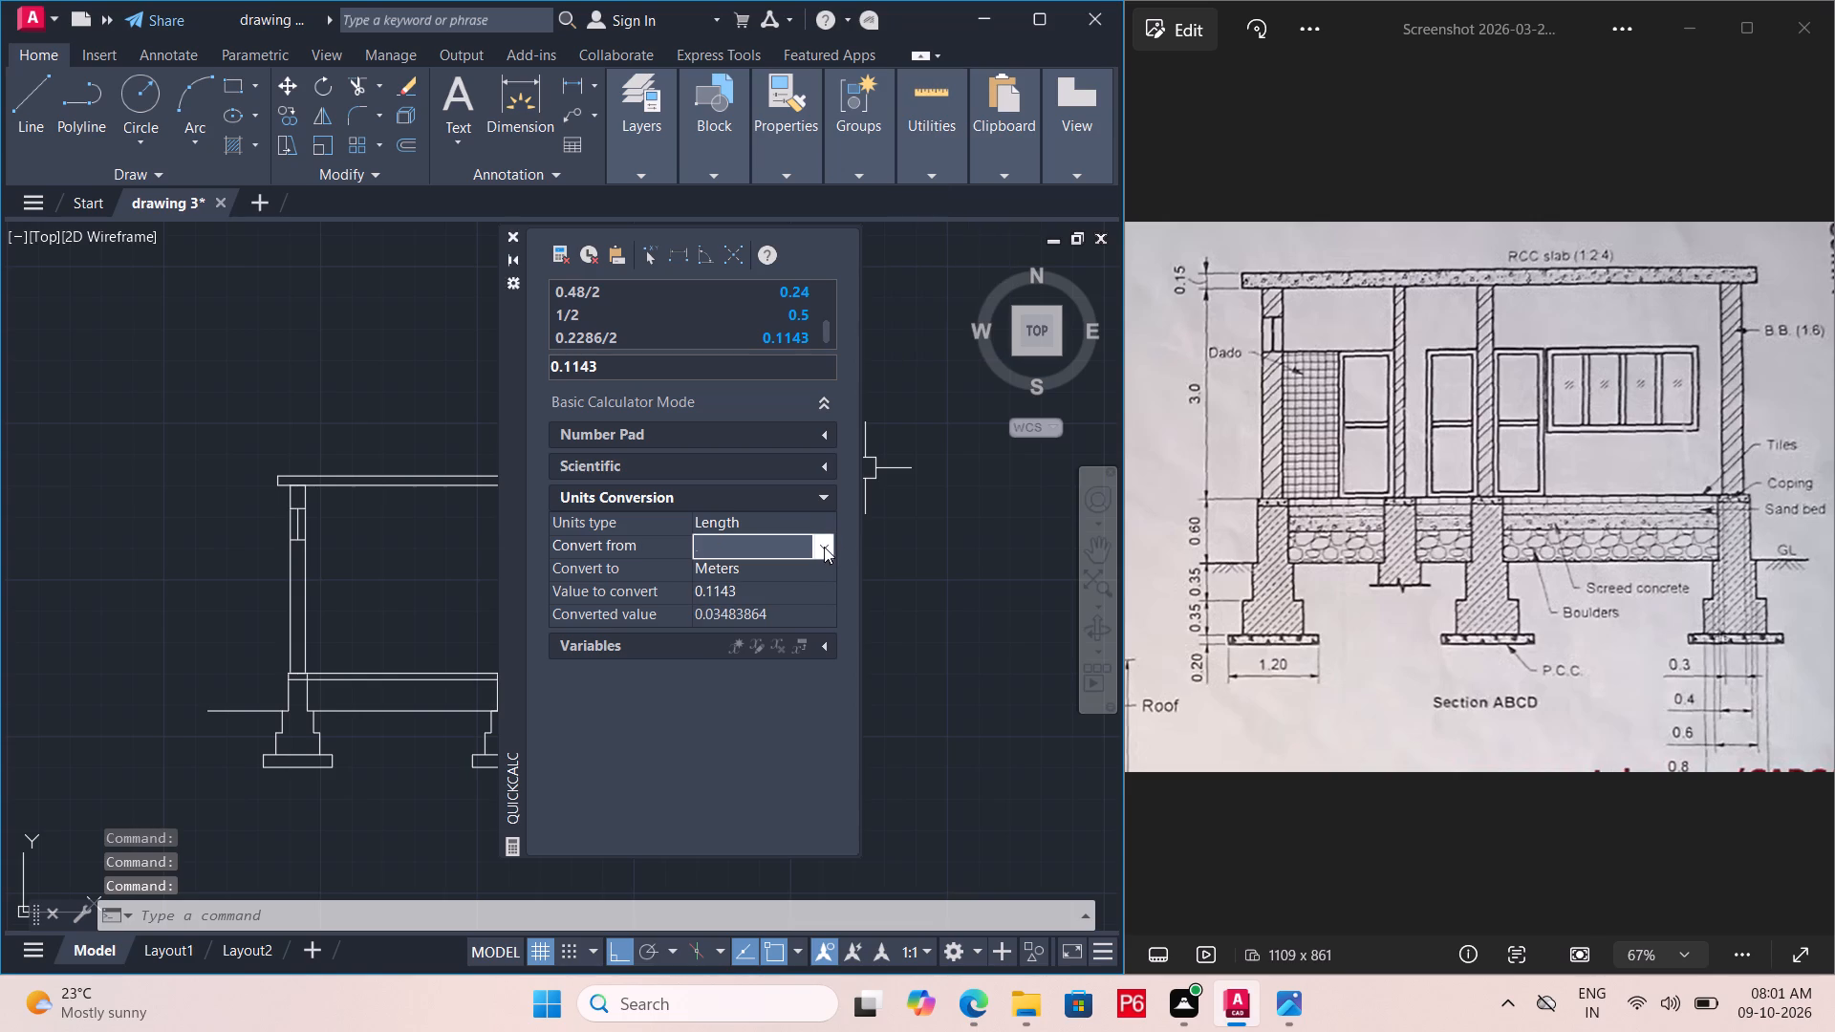
double_click(818, 549)
left_click(822, 549)
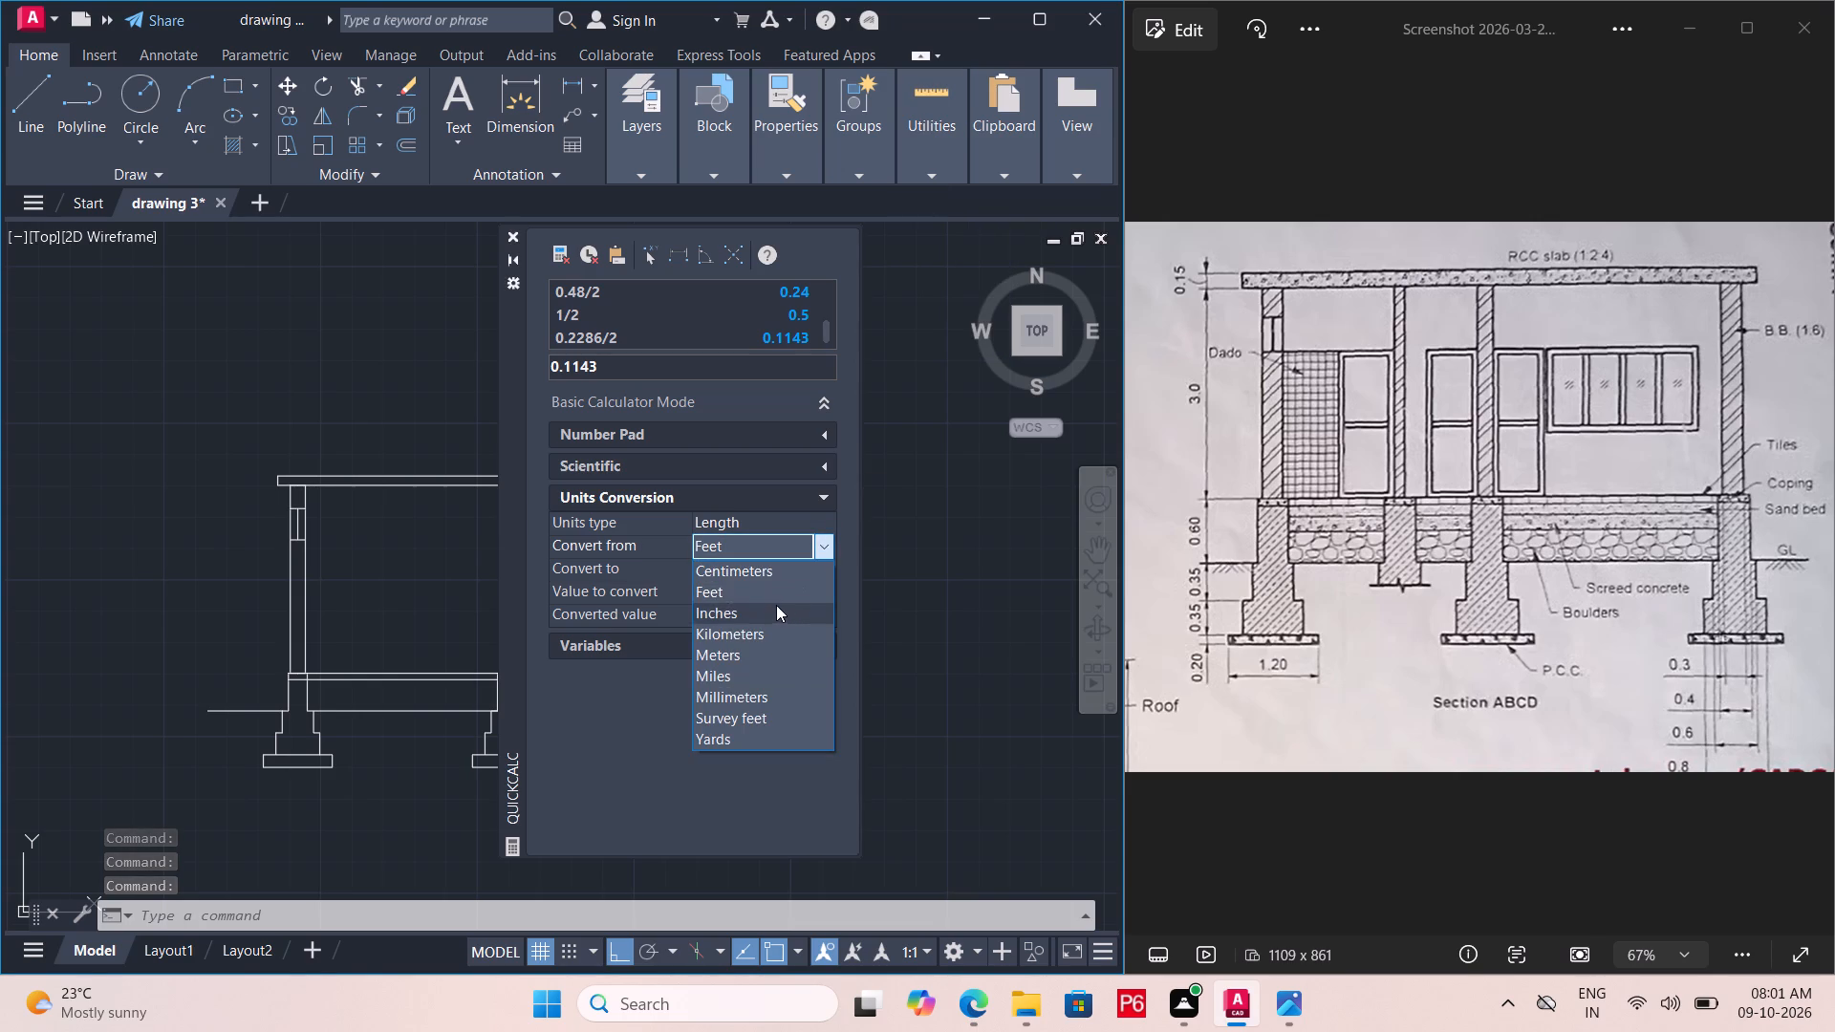
left_click(775, 606)
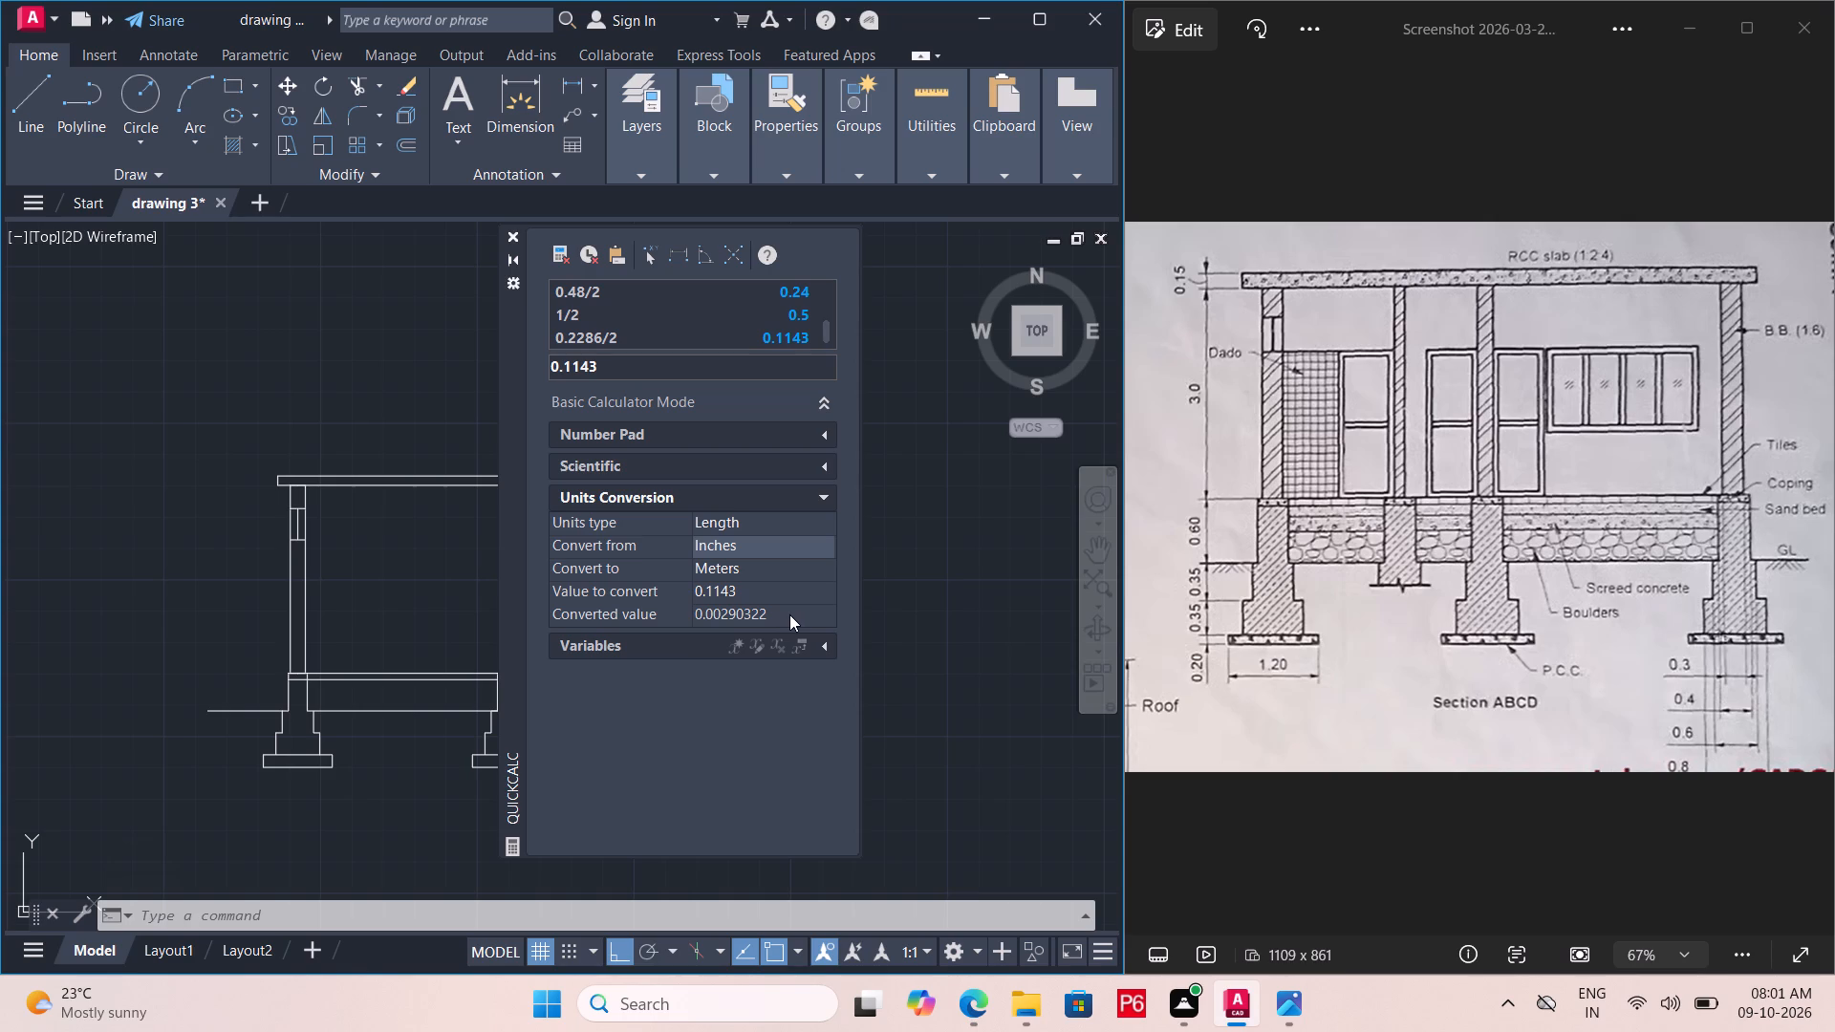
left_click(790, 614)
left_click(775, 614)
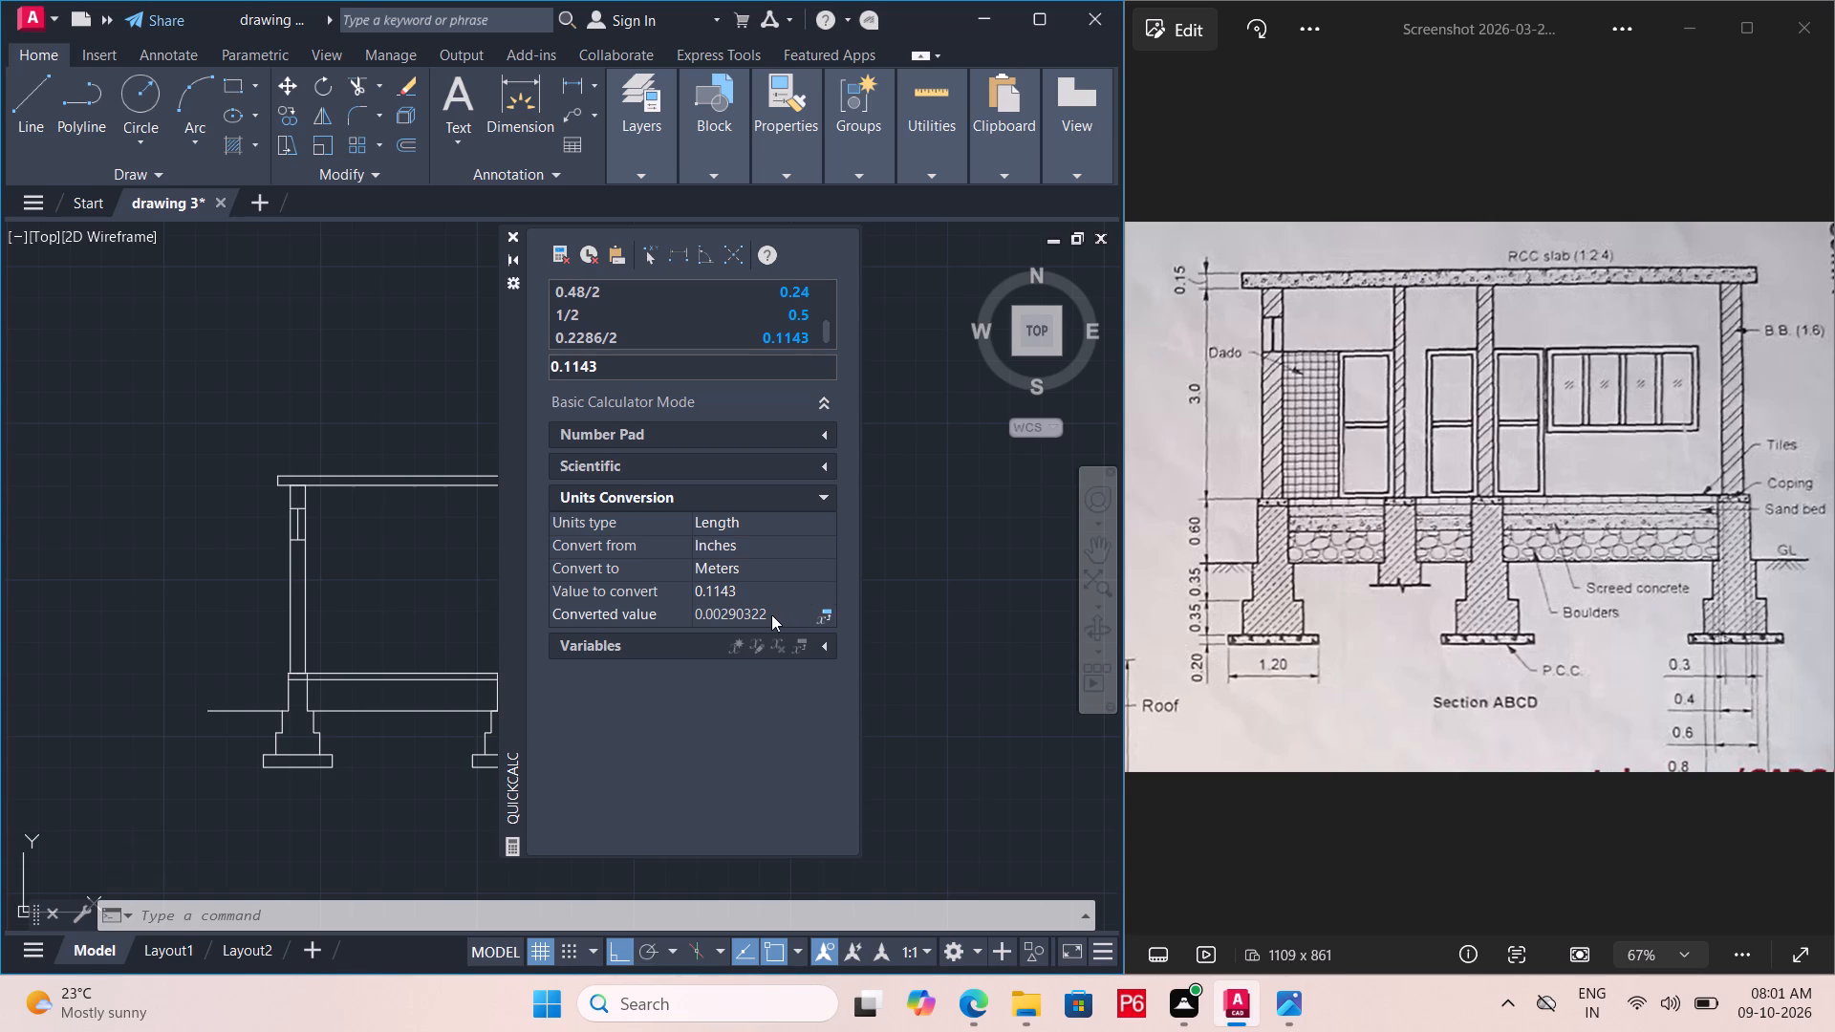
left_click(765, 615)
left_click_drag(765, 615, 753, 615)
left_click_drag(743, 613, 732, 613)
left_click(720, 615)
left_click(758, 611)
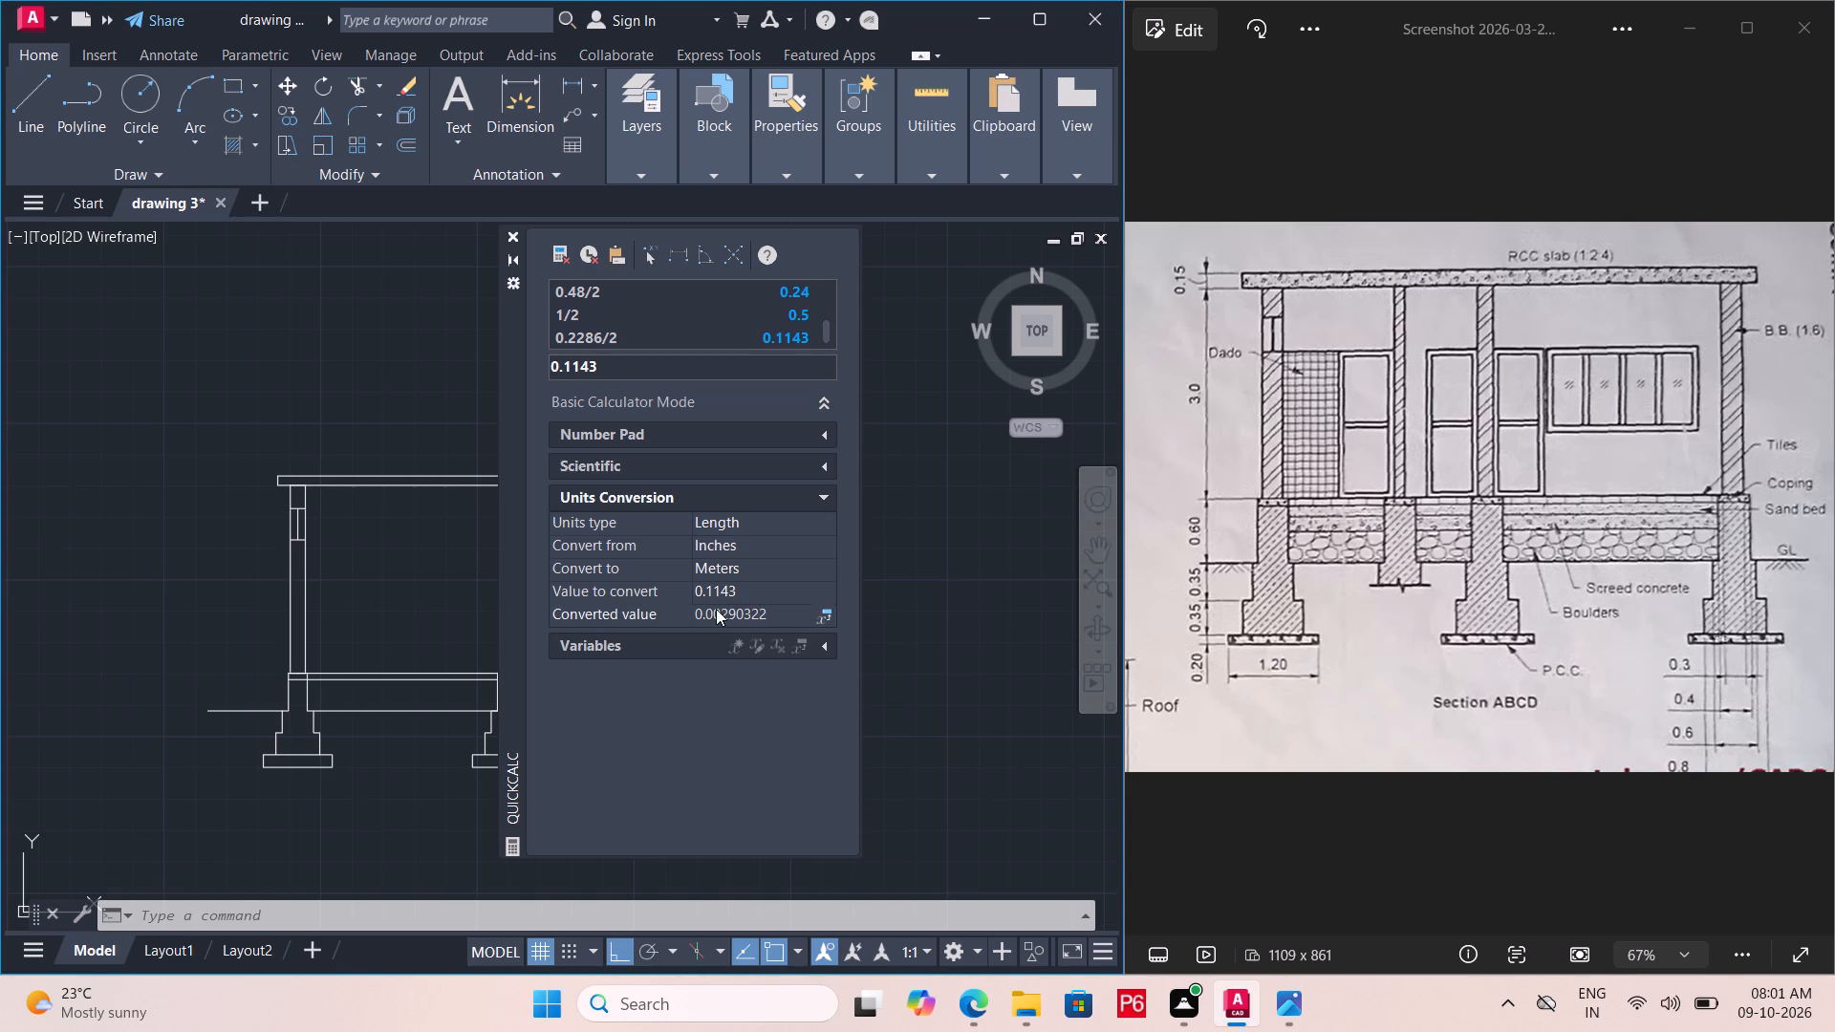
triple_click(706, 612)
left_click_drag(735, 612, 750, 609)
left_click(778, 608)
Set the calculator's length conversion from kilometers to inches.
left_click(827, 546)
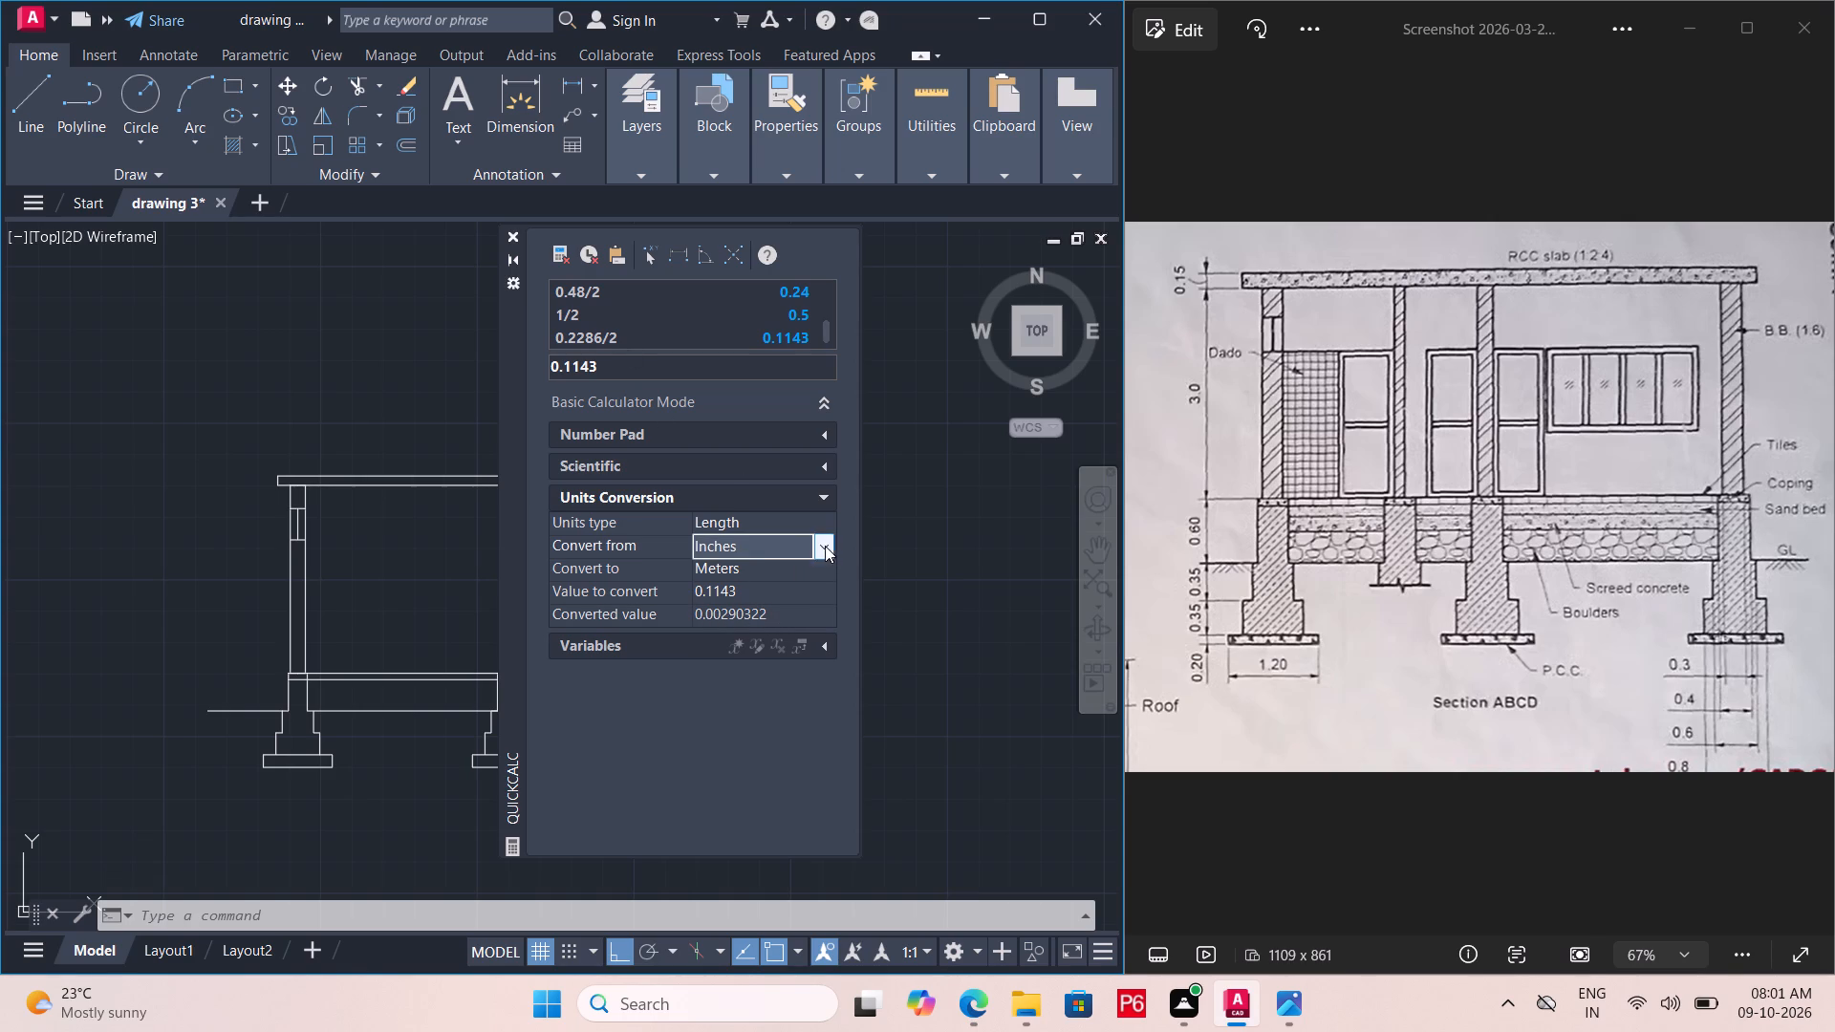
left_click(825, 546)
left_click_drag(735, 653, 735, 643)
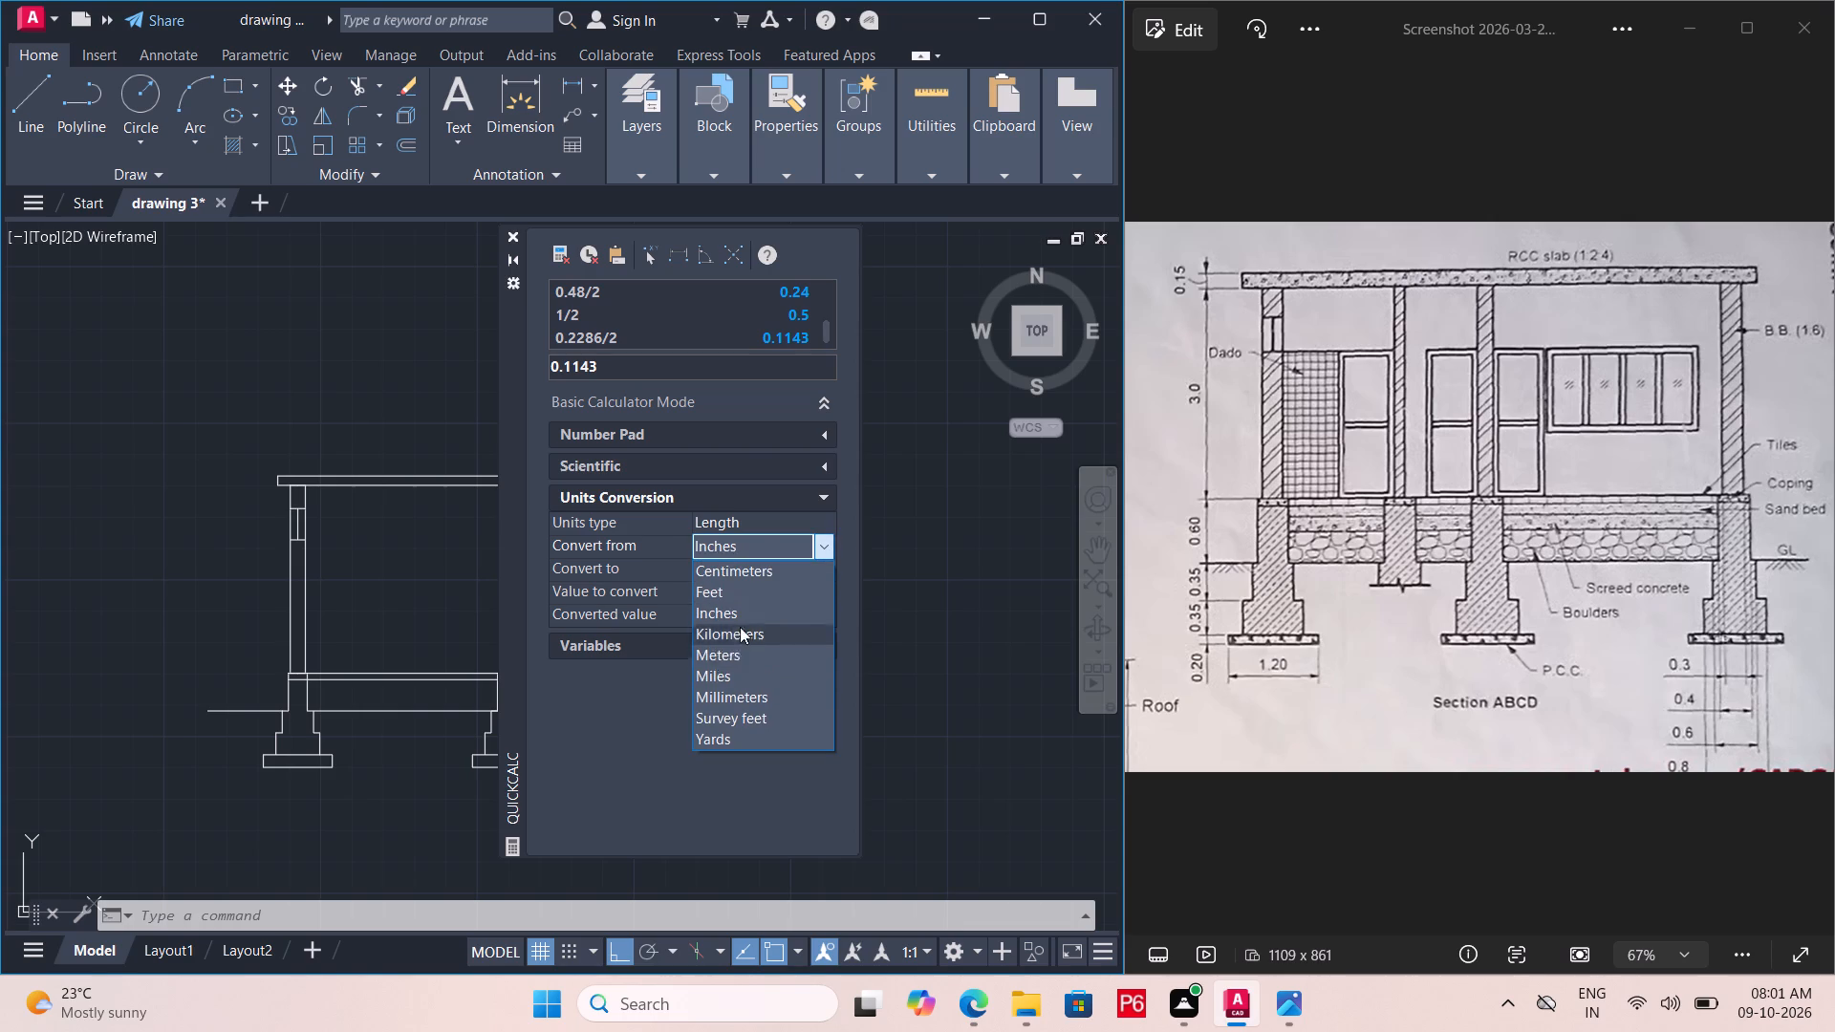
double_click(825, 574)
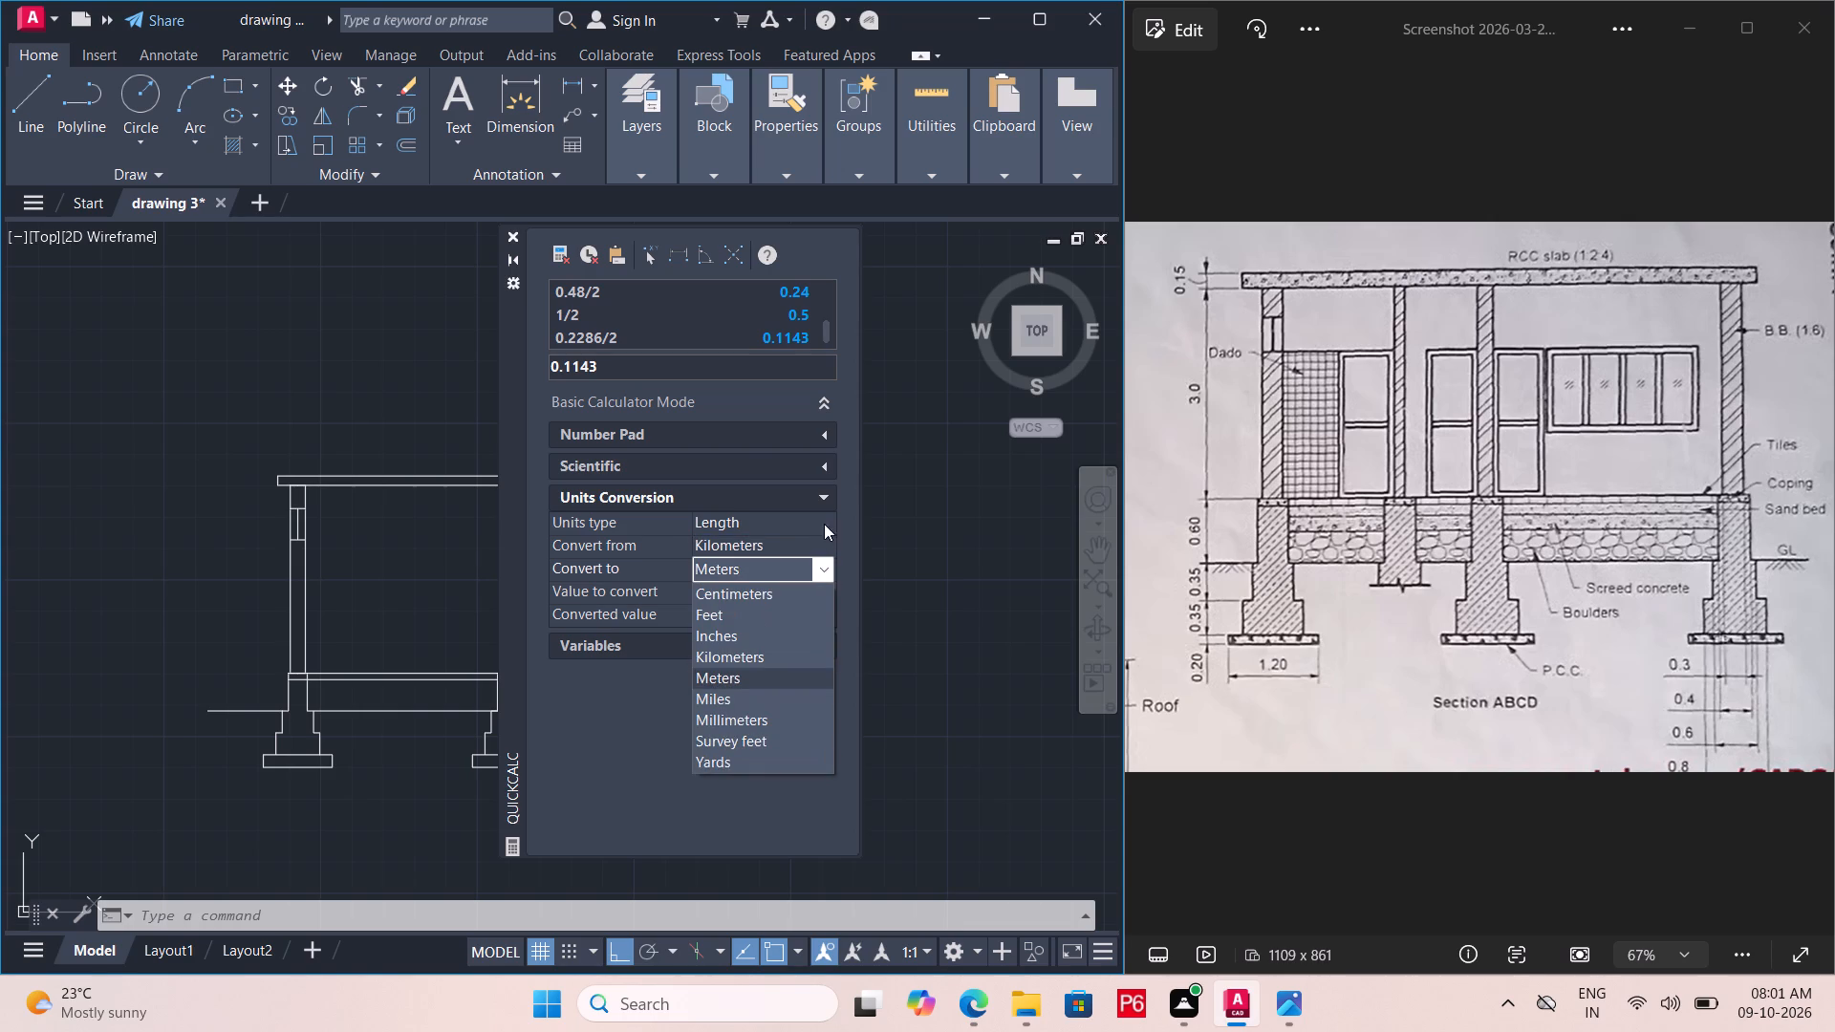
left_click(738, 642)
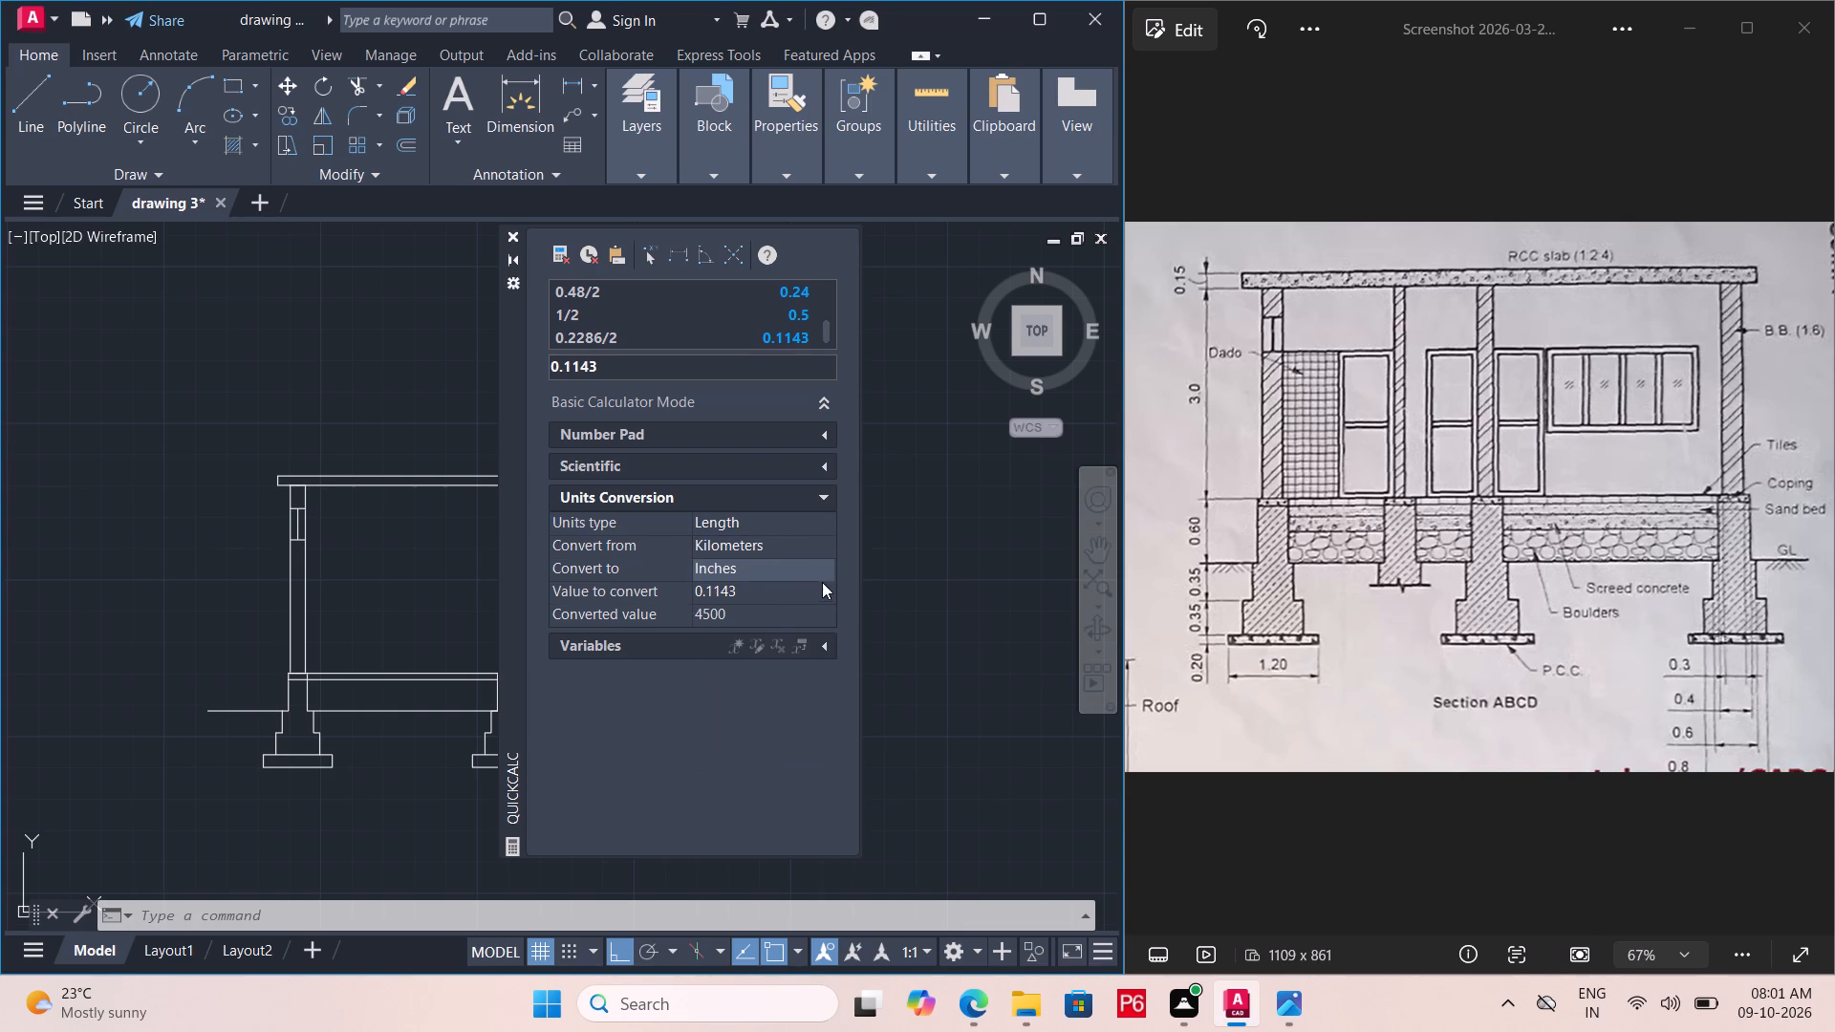
Set the calculator's length conversion from inches to meters.
left_click(829, 539)
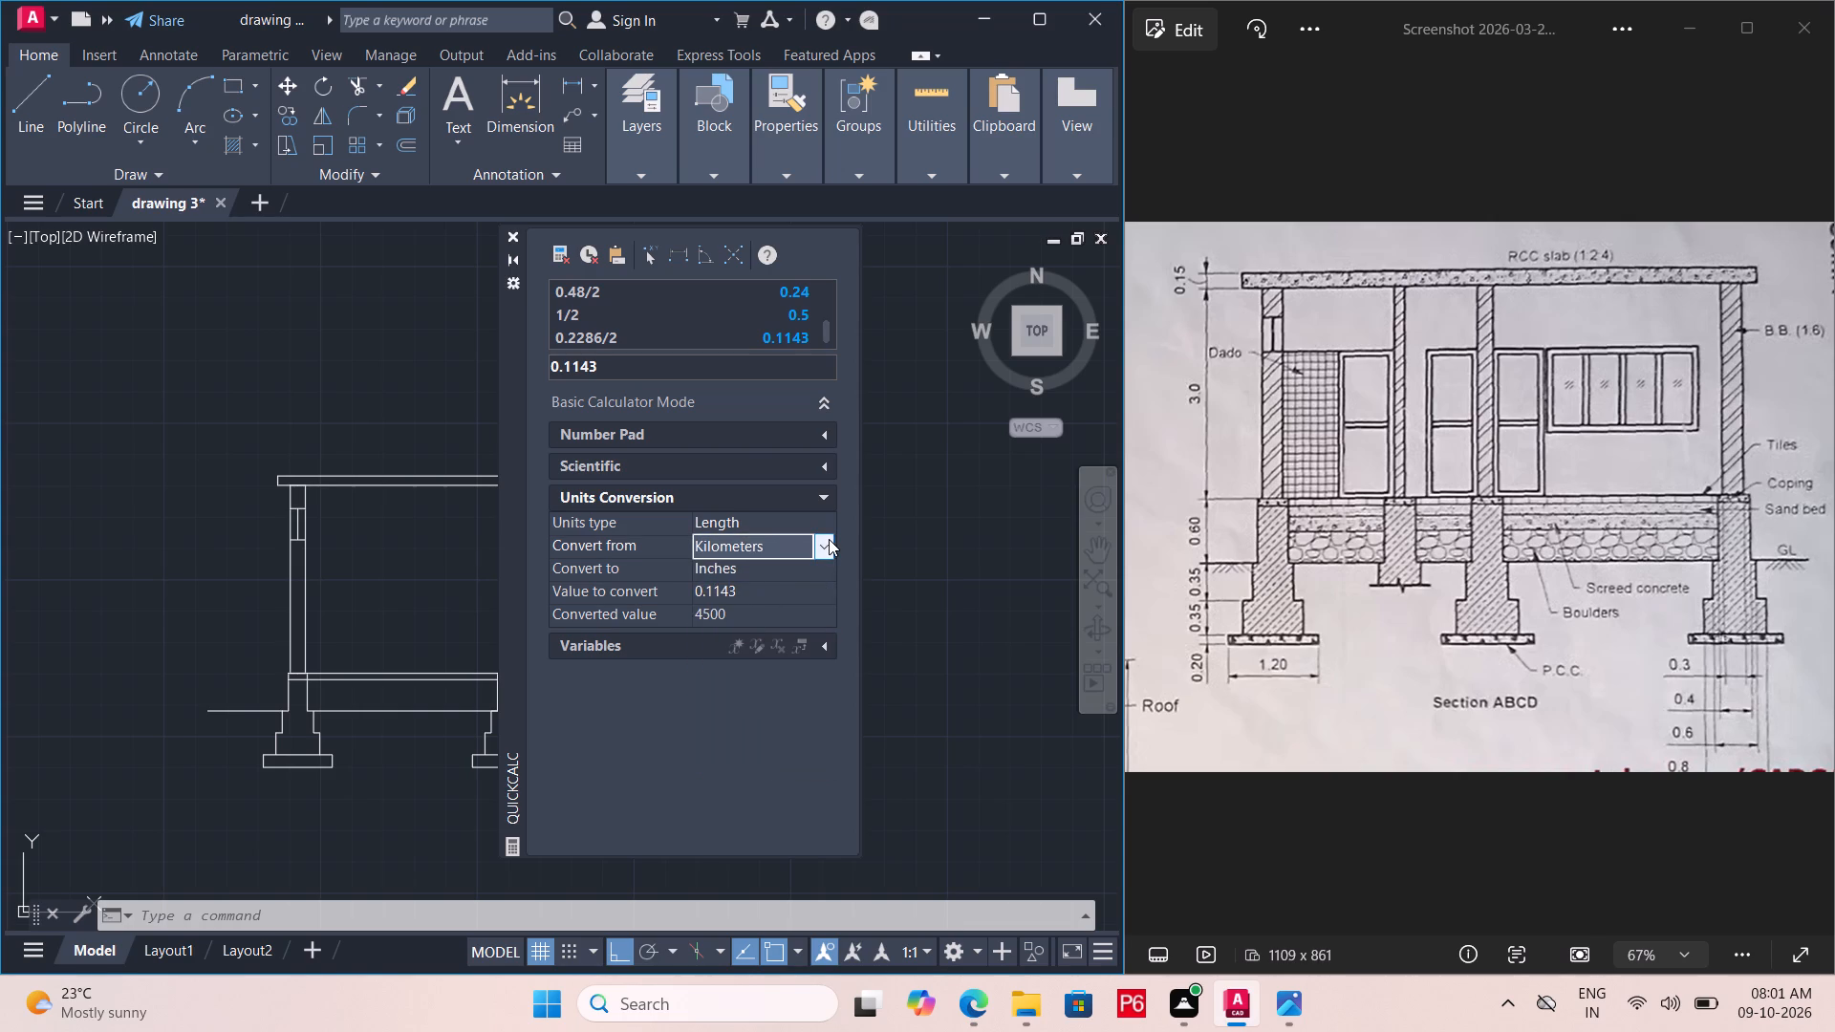
left_click(829, 539)
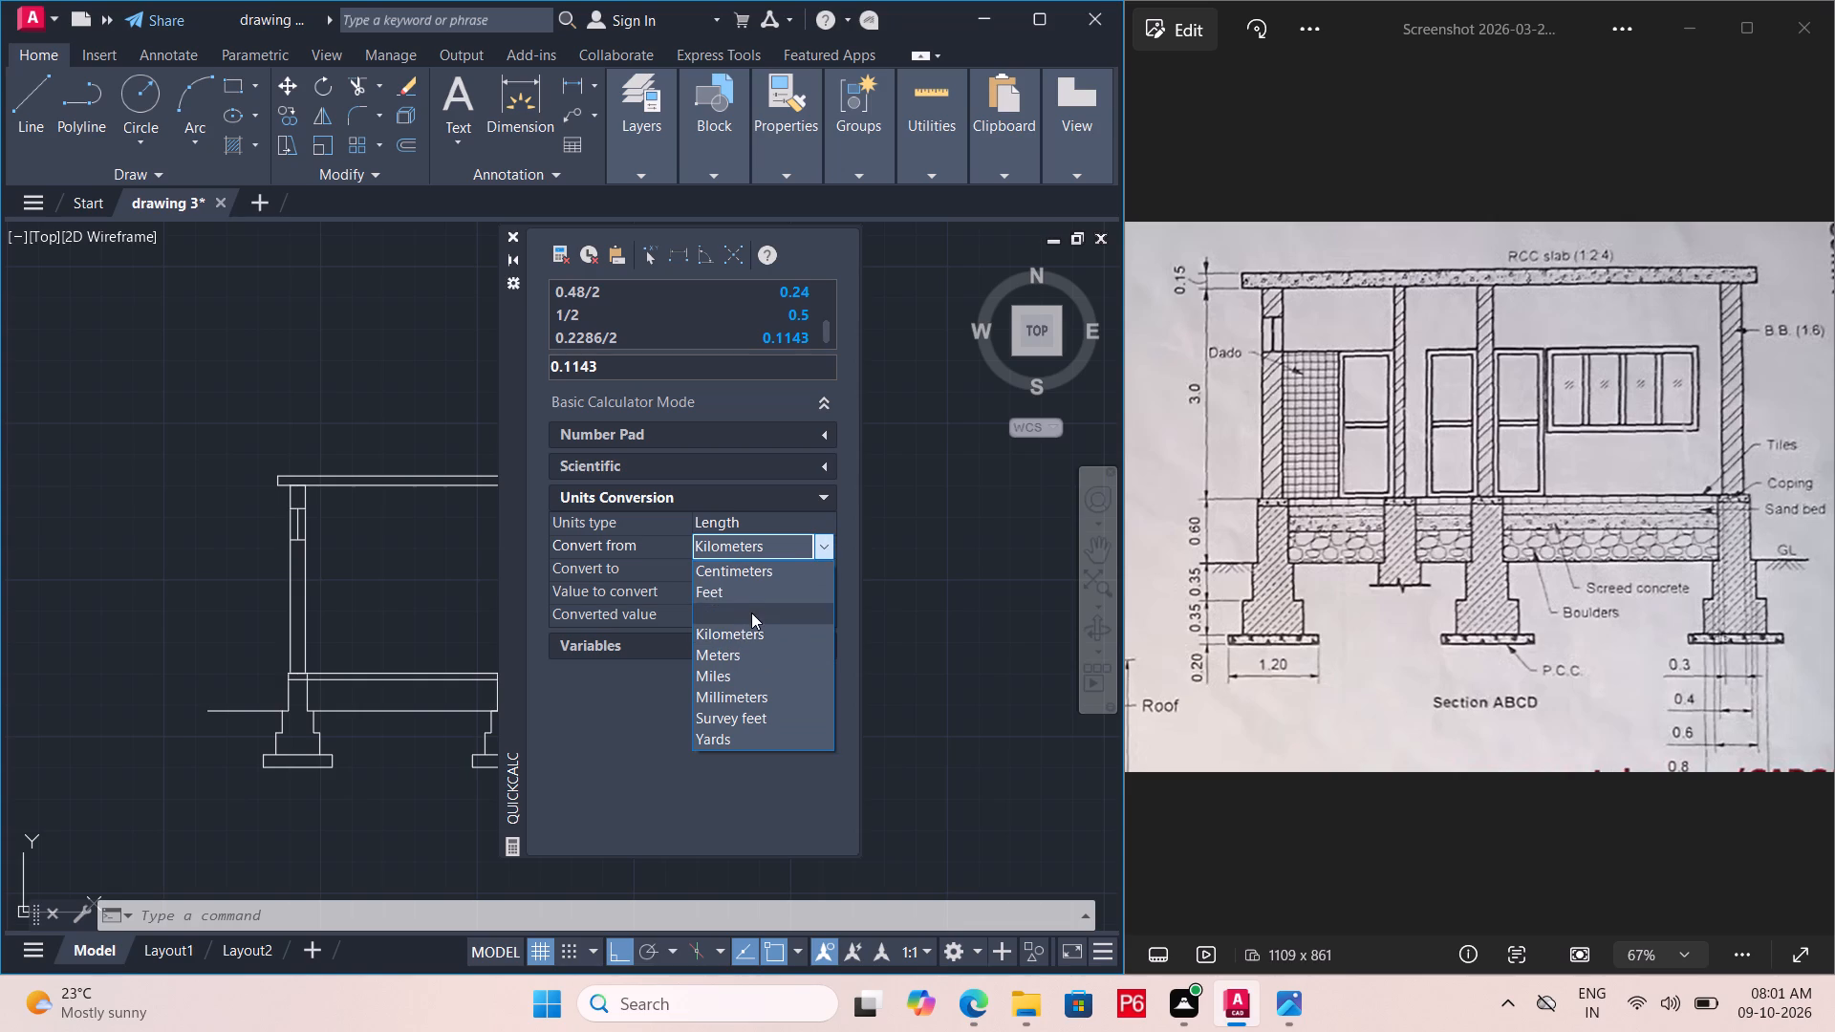
left_click(751, 613)
left_click(814, 564)
left_click(814, 564)
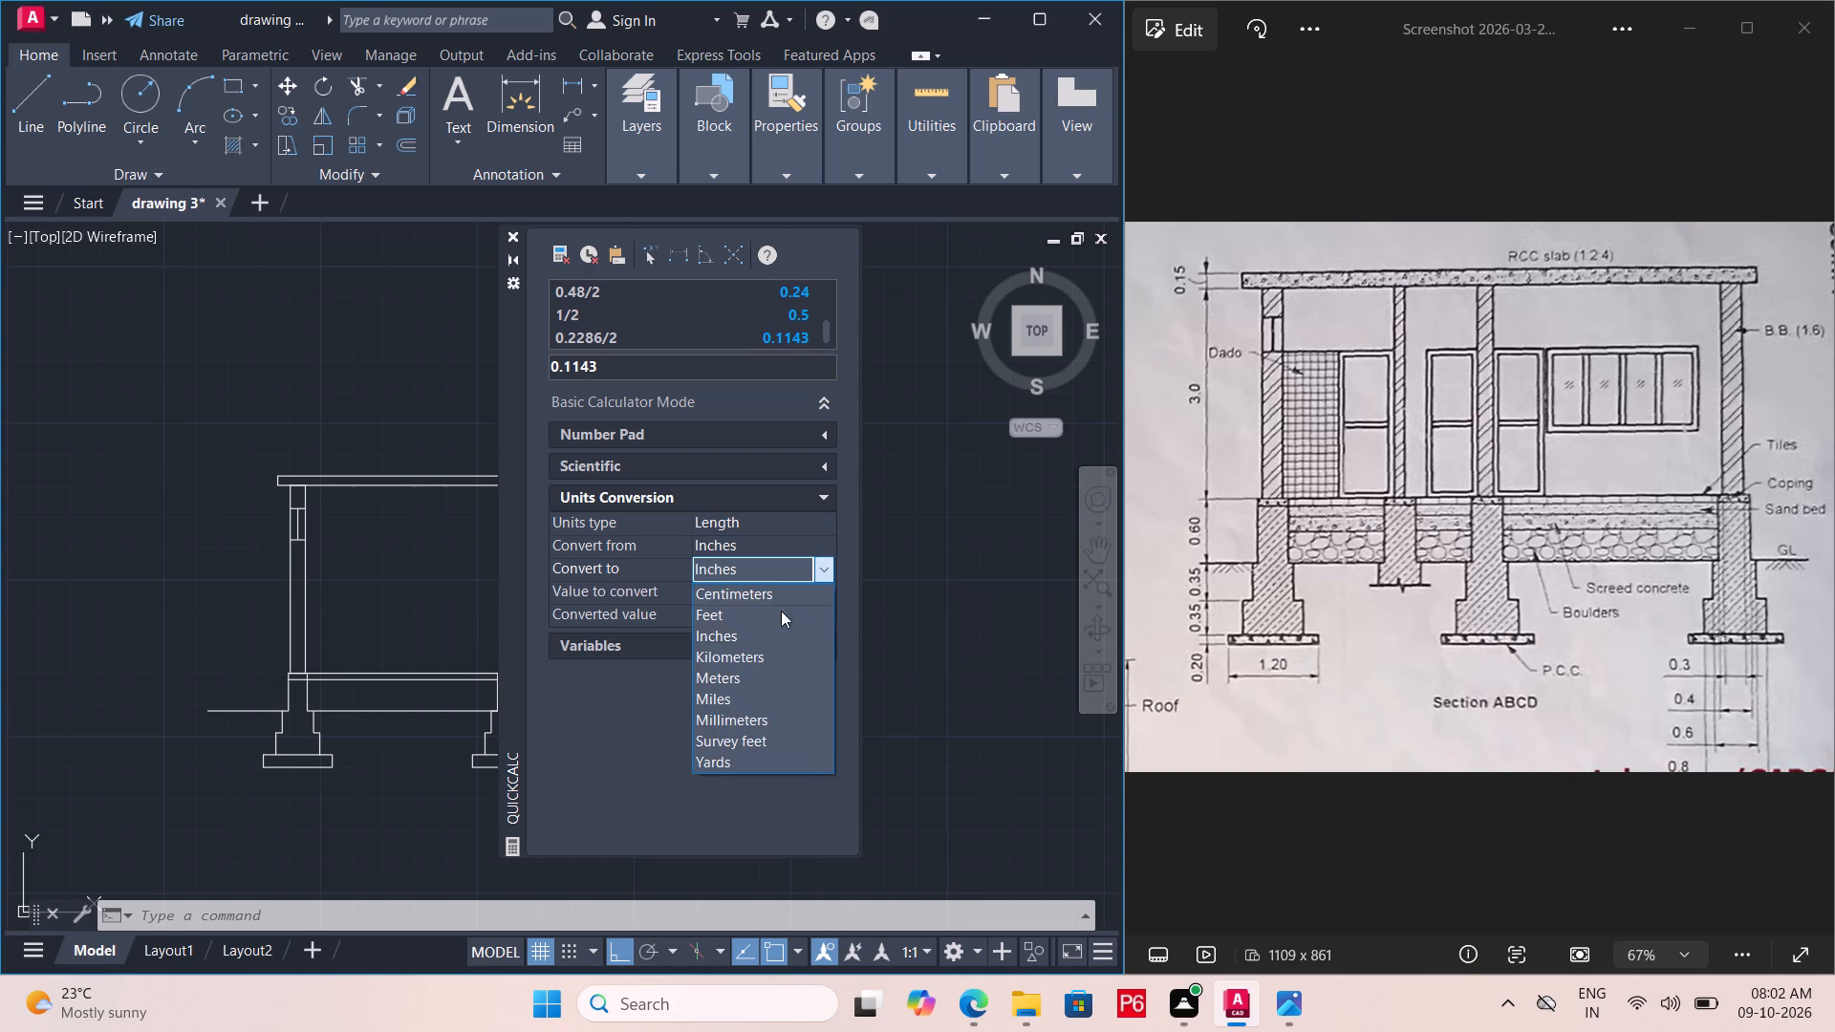
left_click(762, 676)
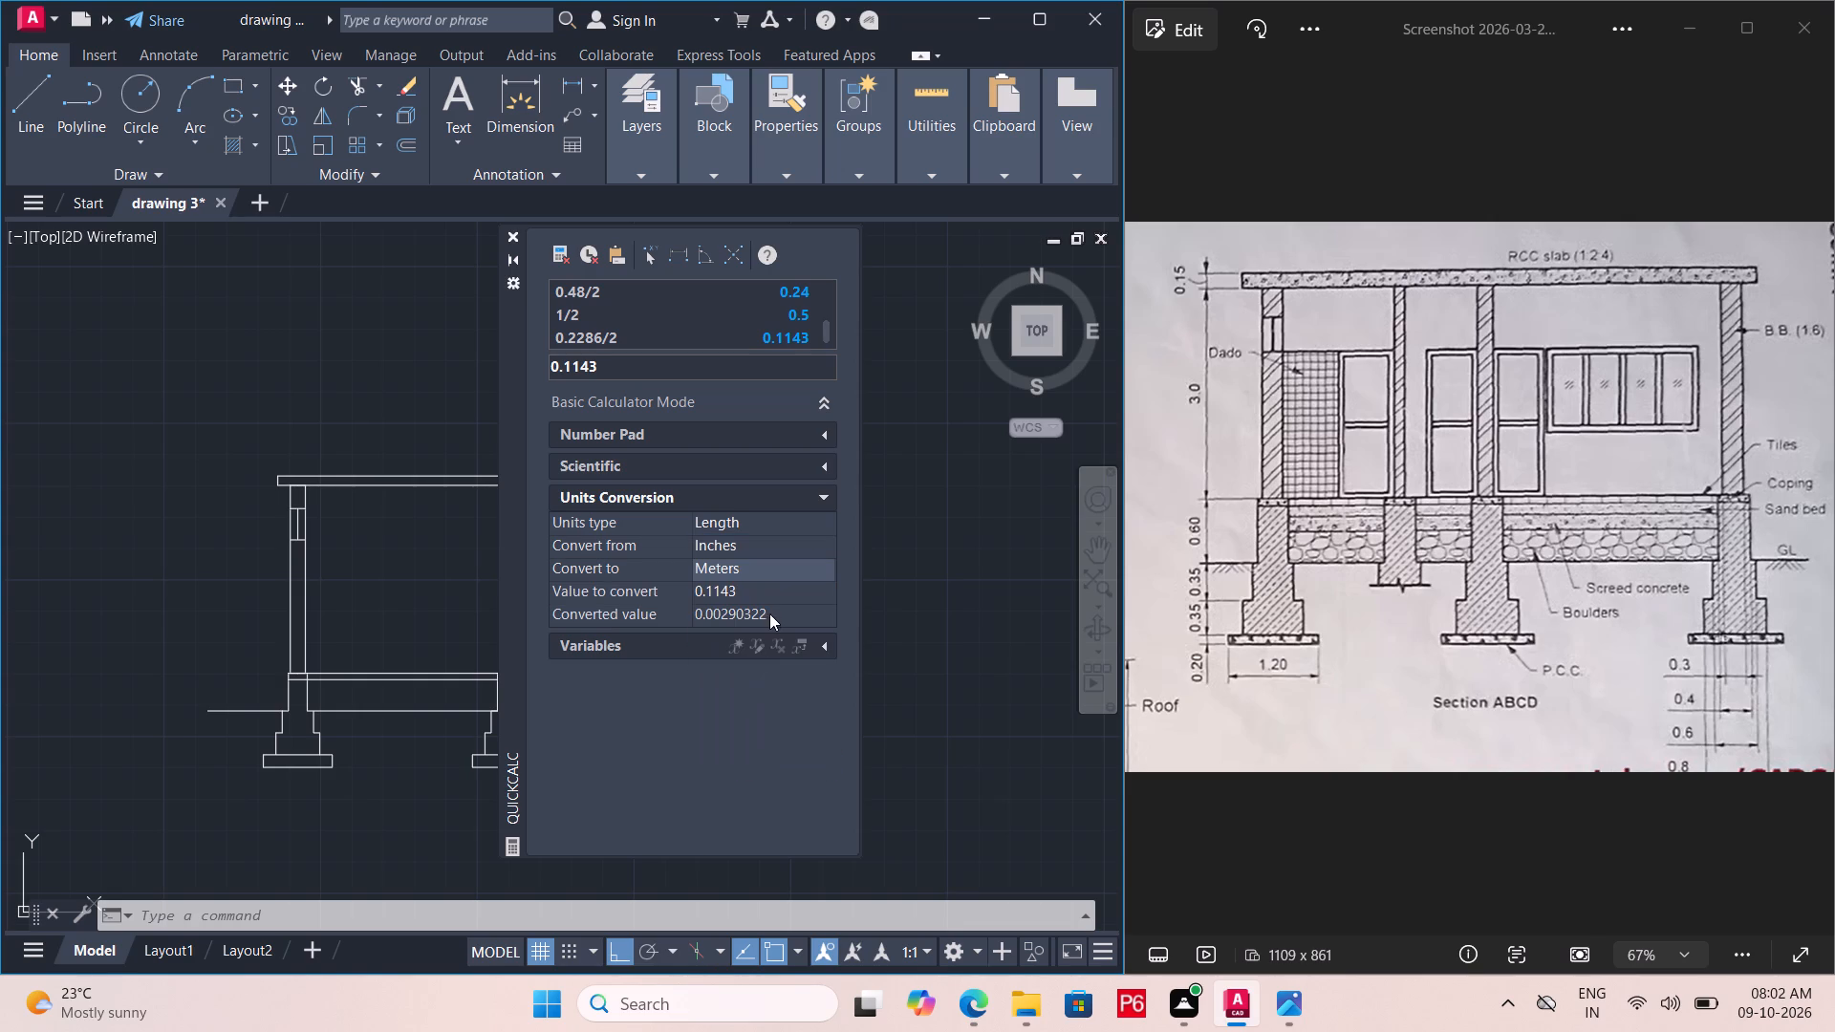
Convert a length of 6 inches to meters in the quick calculator and close the calculator.
left_click(754, 594)
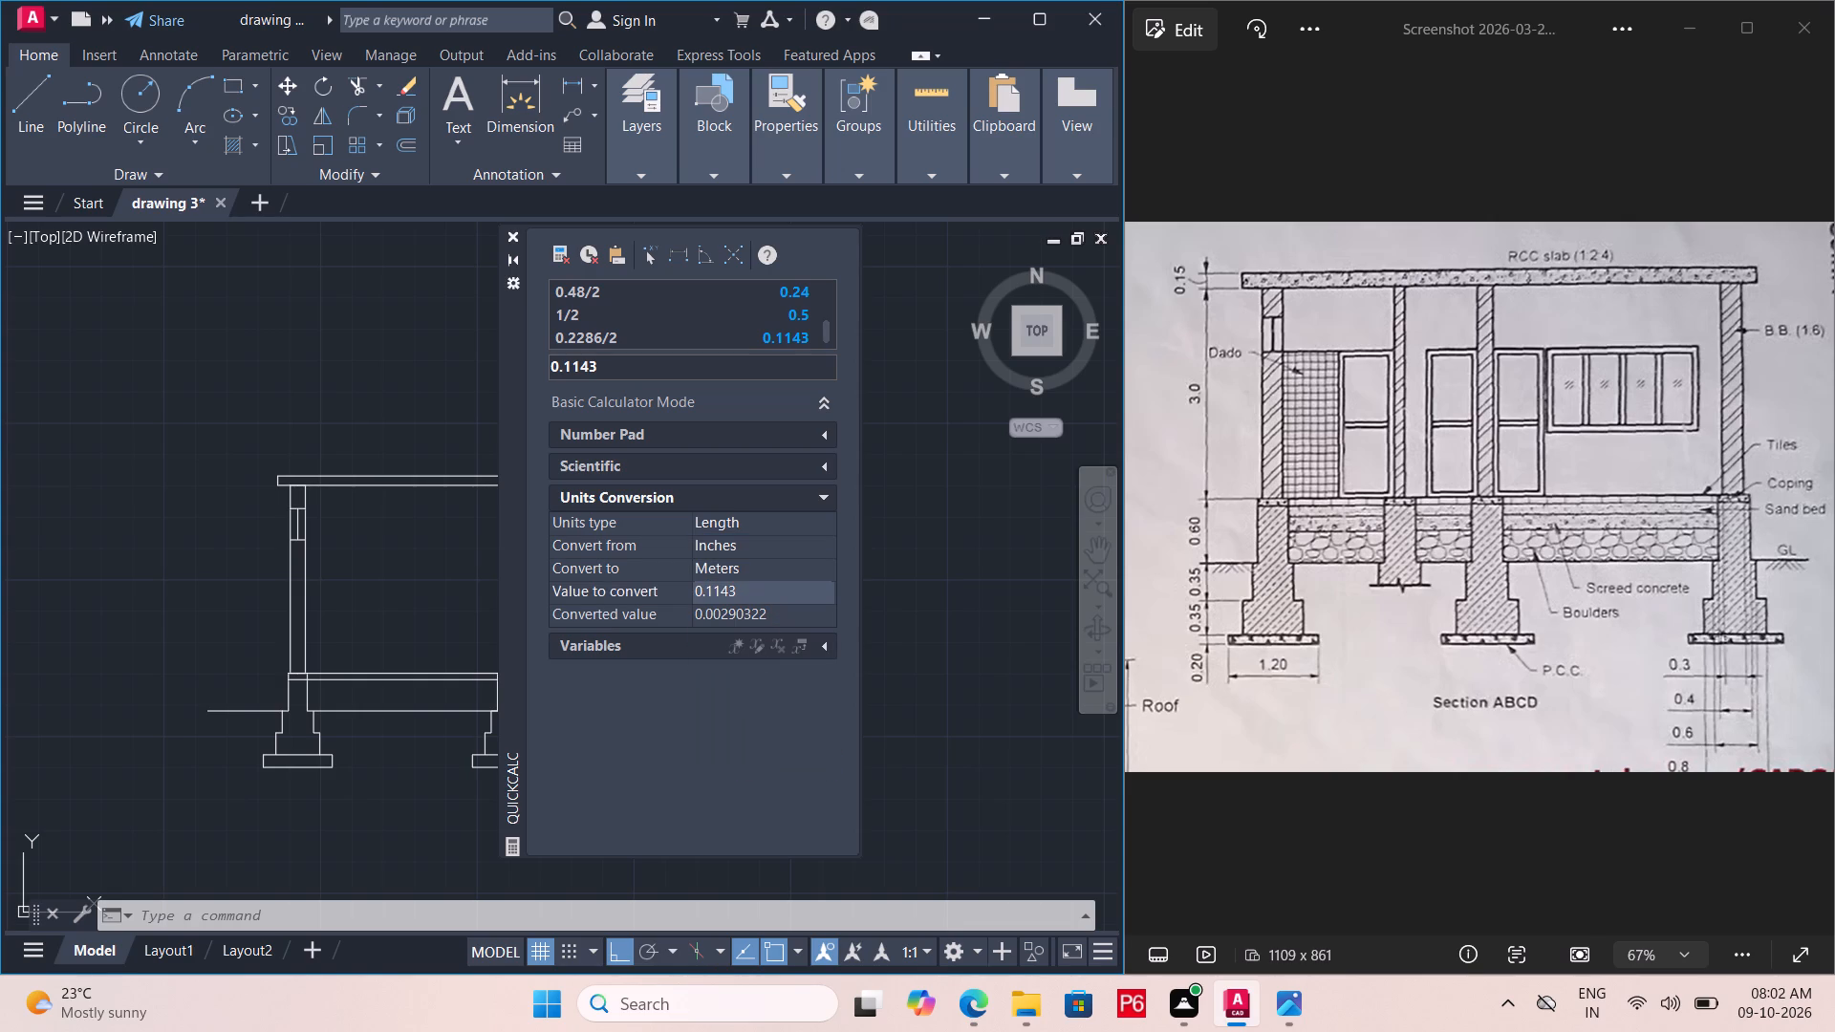
key("BackSpace")
key("BackSpace")
key("BackSpace")
key("BackSpace")
key("BackSpace")
key("BackSpace")
key("BackSpace")
key("BackSpace")
key("BackSpace")
key("BackSpace")
key("BackSpace")
key("BackSpace")
key("BackSpace")
key("BackSpace")
key("BackSpace")
key("6")
left_click(773, 618)
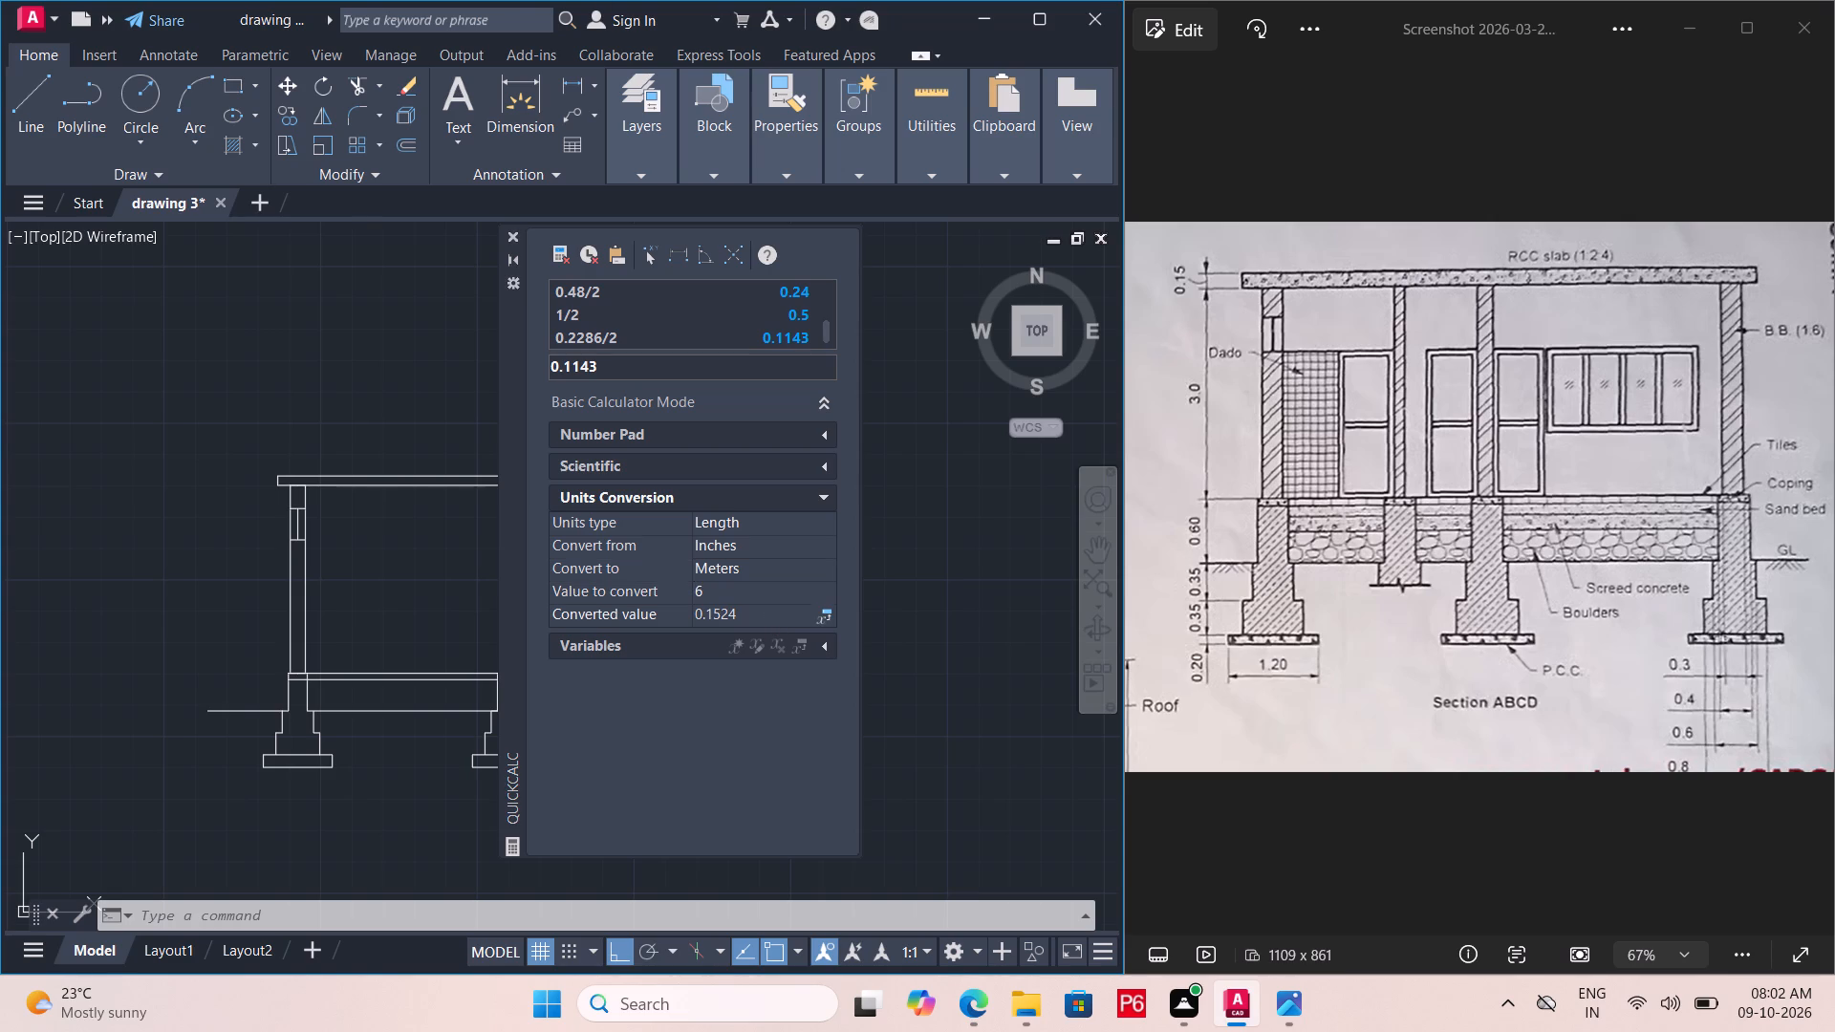
left_click(512, 235)
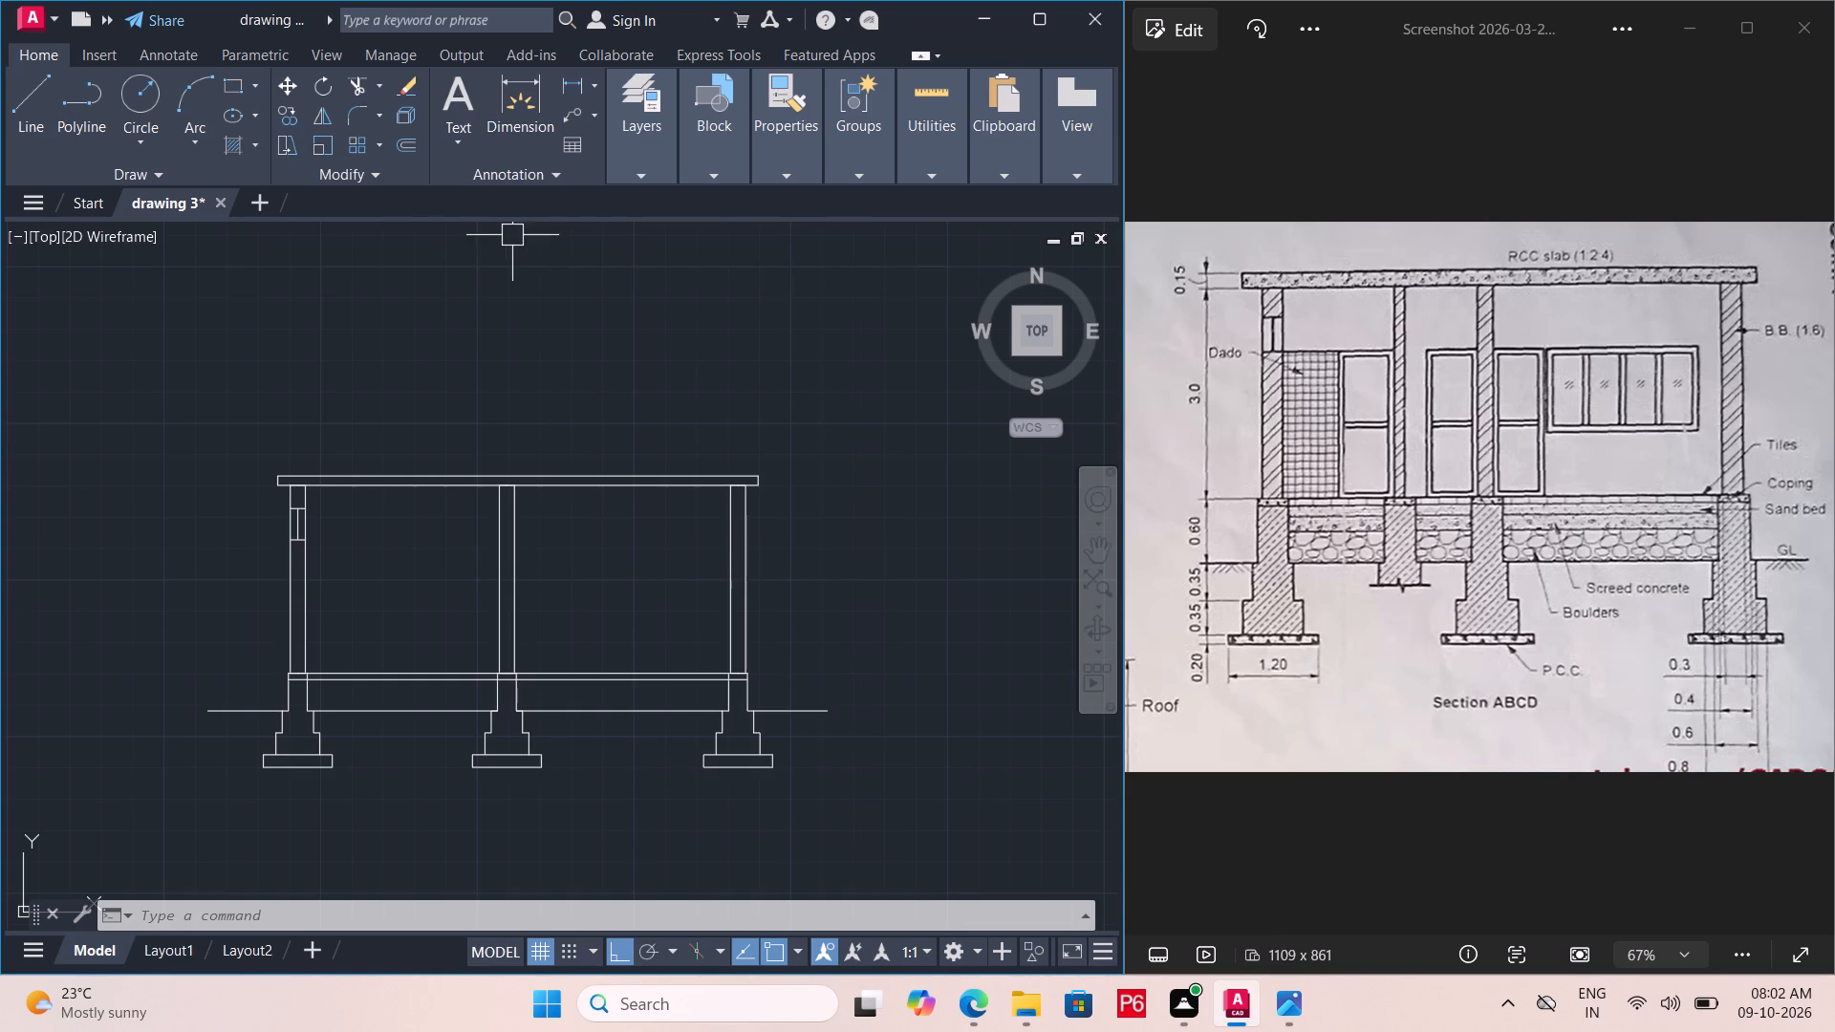
Copy the middle footing's upper stem and upper-step edges, with the adjoining floor and ground lines, to open space about 10 m left of the section.
middle_click_drag(439, 560, 439, 561)
middle_click_drag(439, 561, 729, 506)
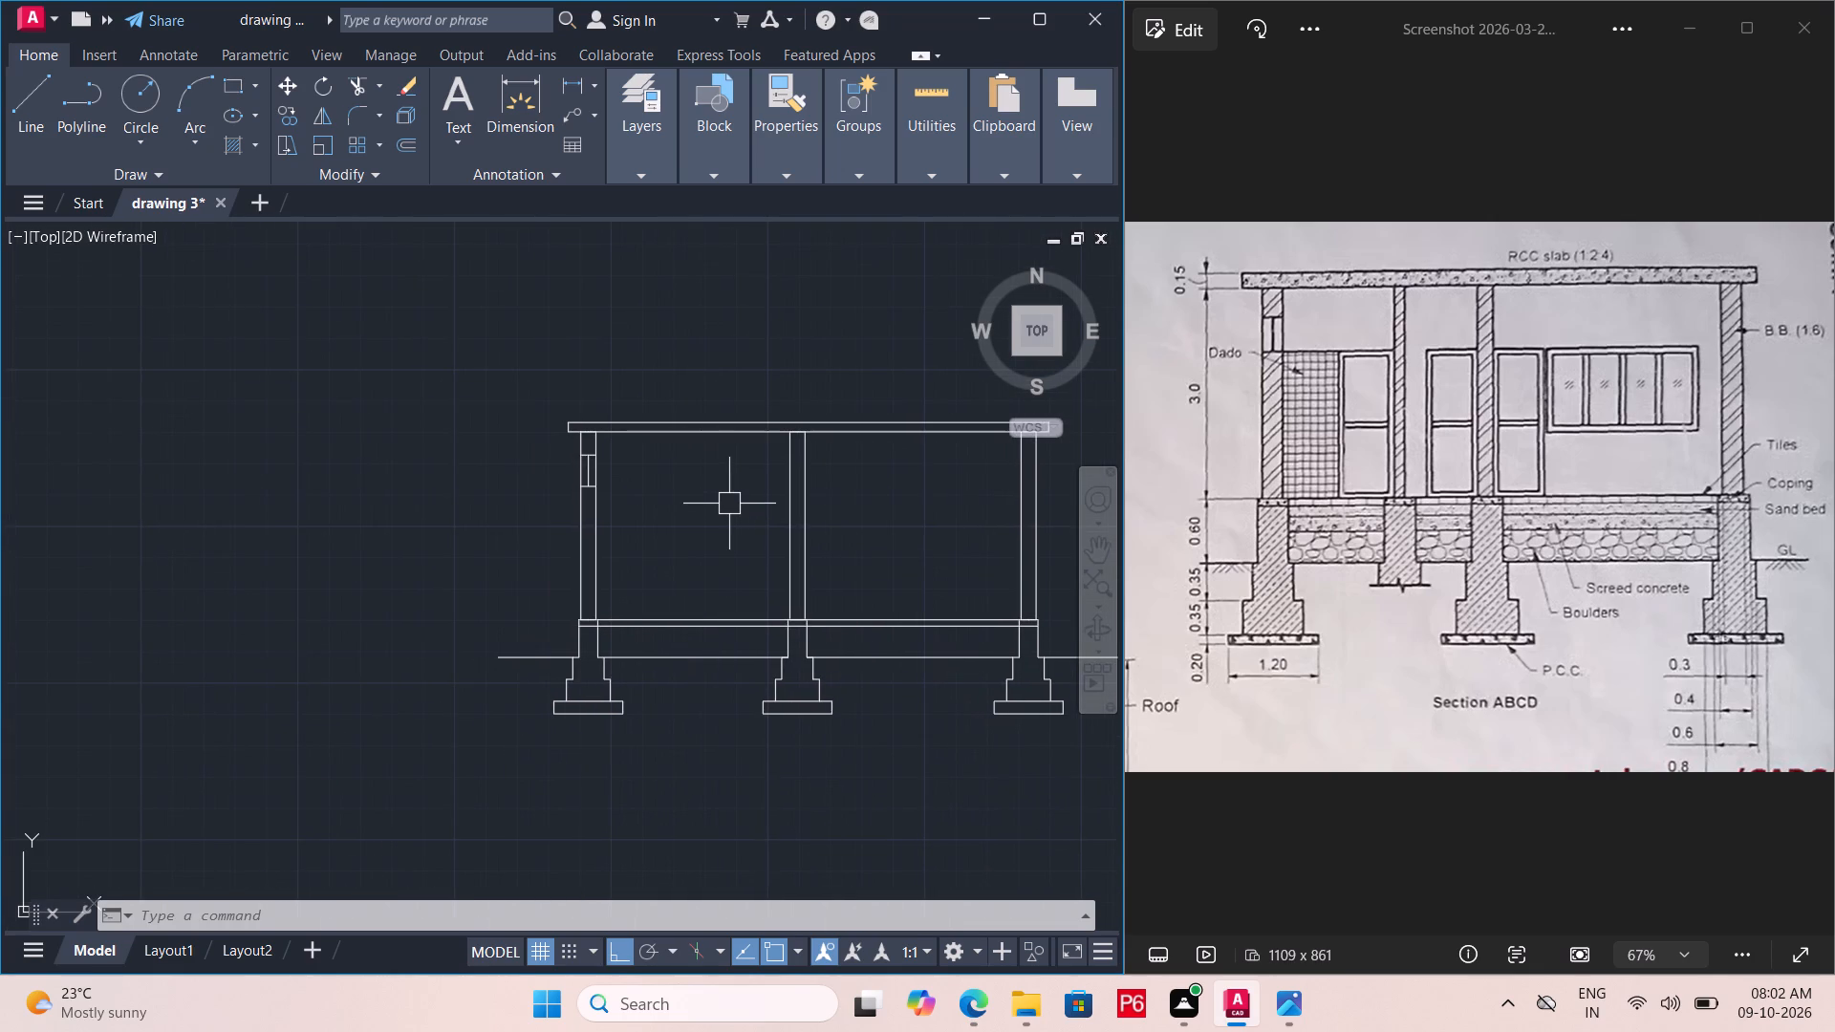
middle_click_drag(850, 635, 831, 634)
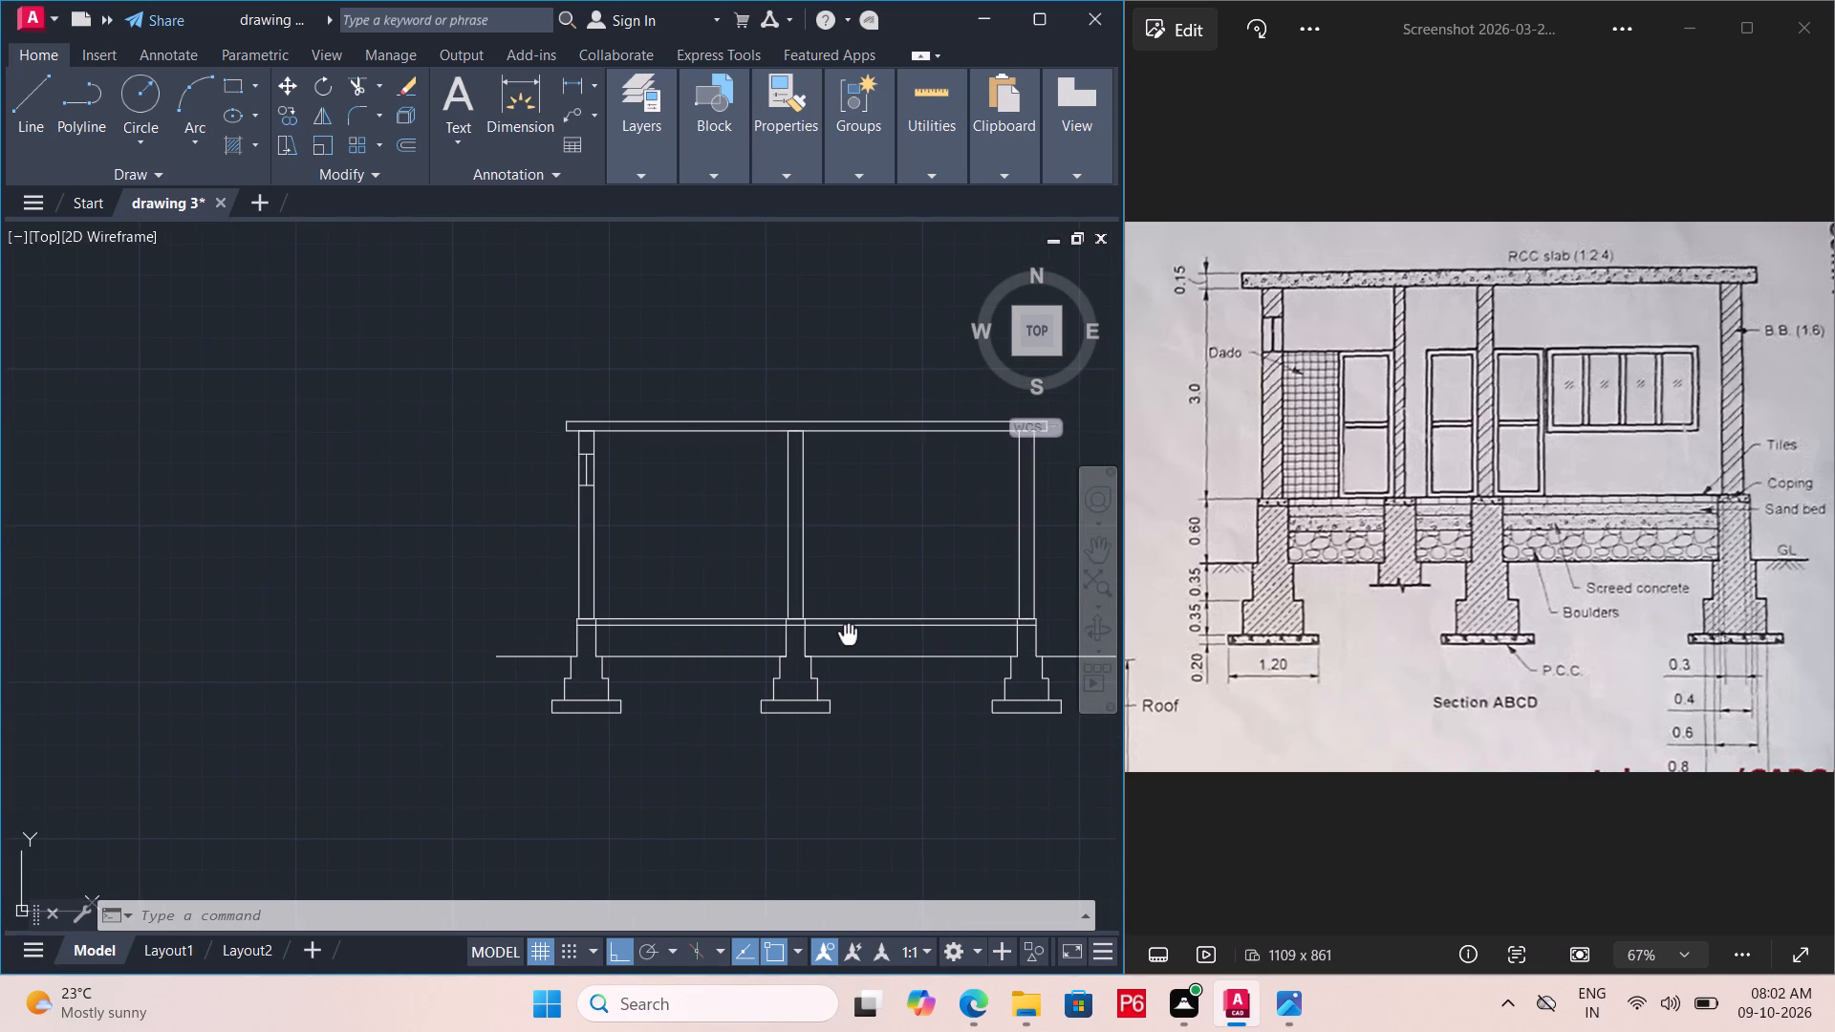
middle_click_drag(831, 634, 777, 633)
scroll(764, 635, "up", 2)
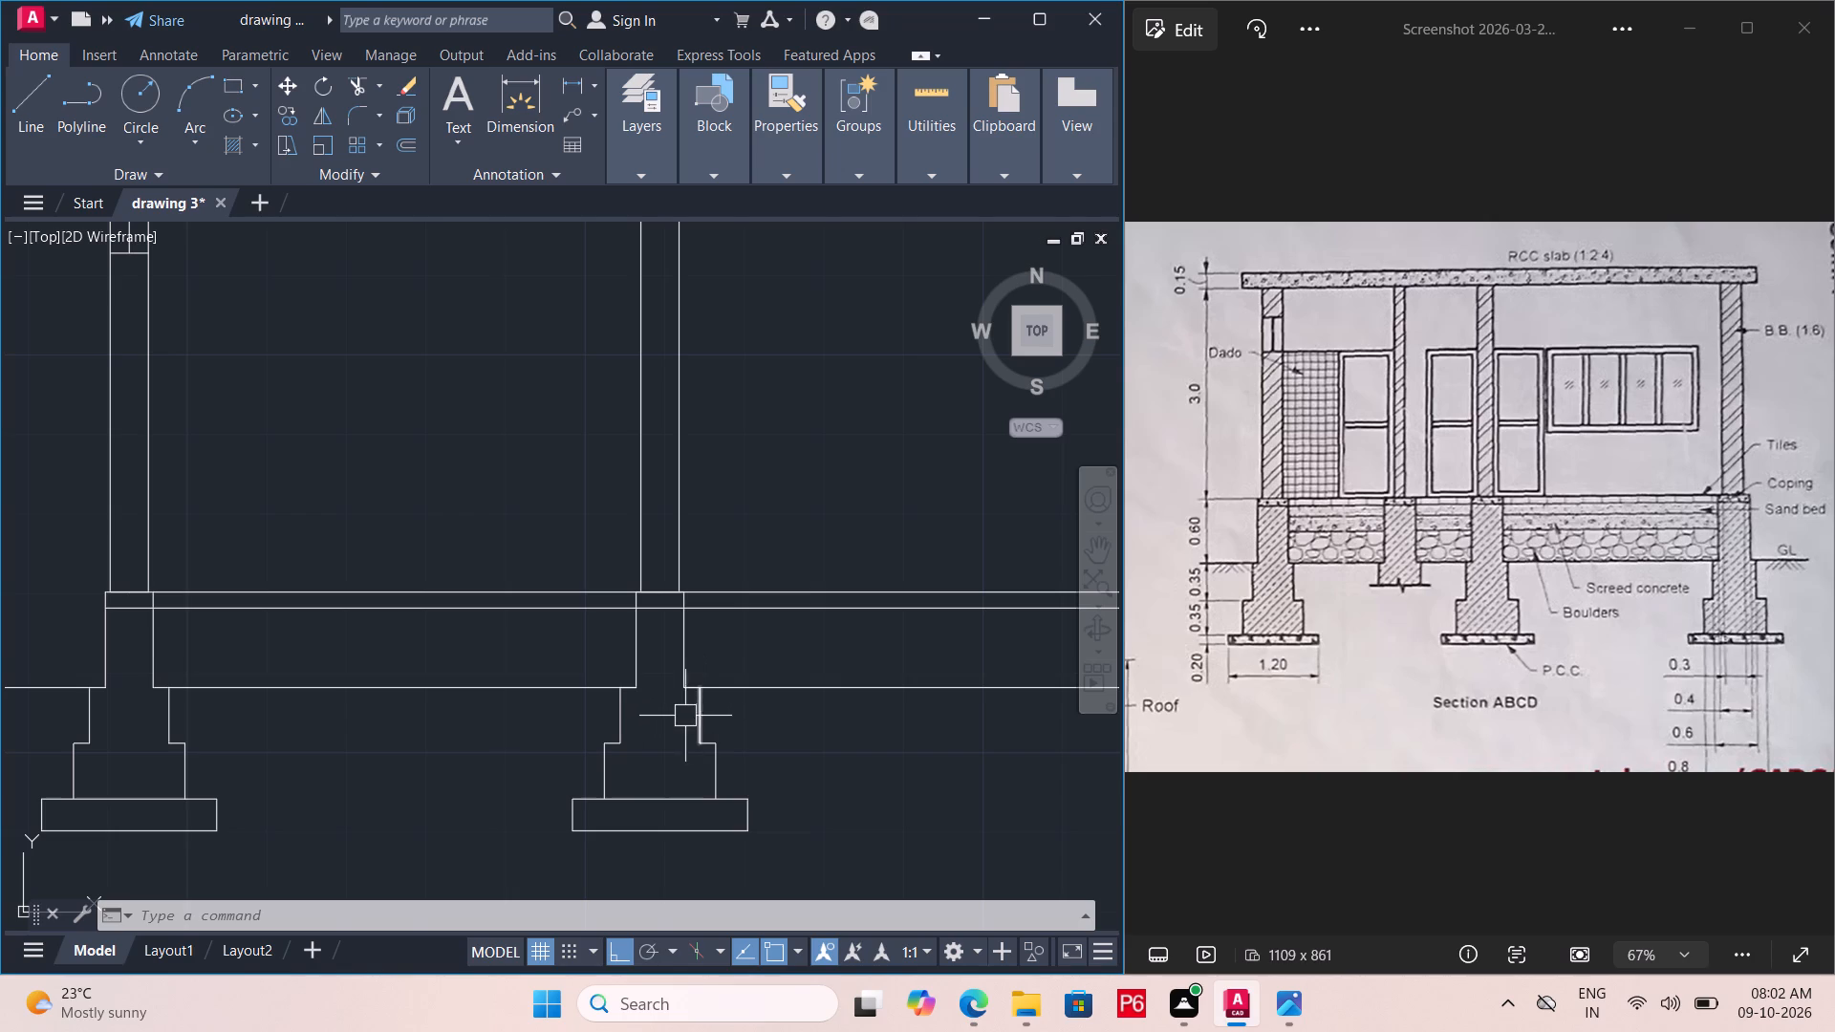
scroll(666, 733, "up", 1)
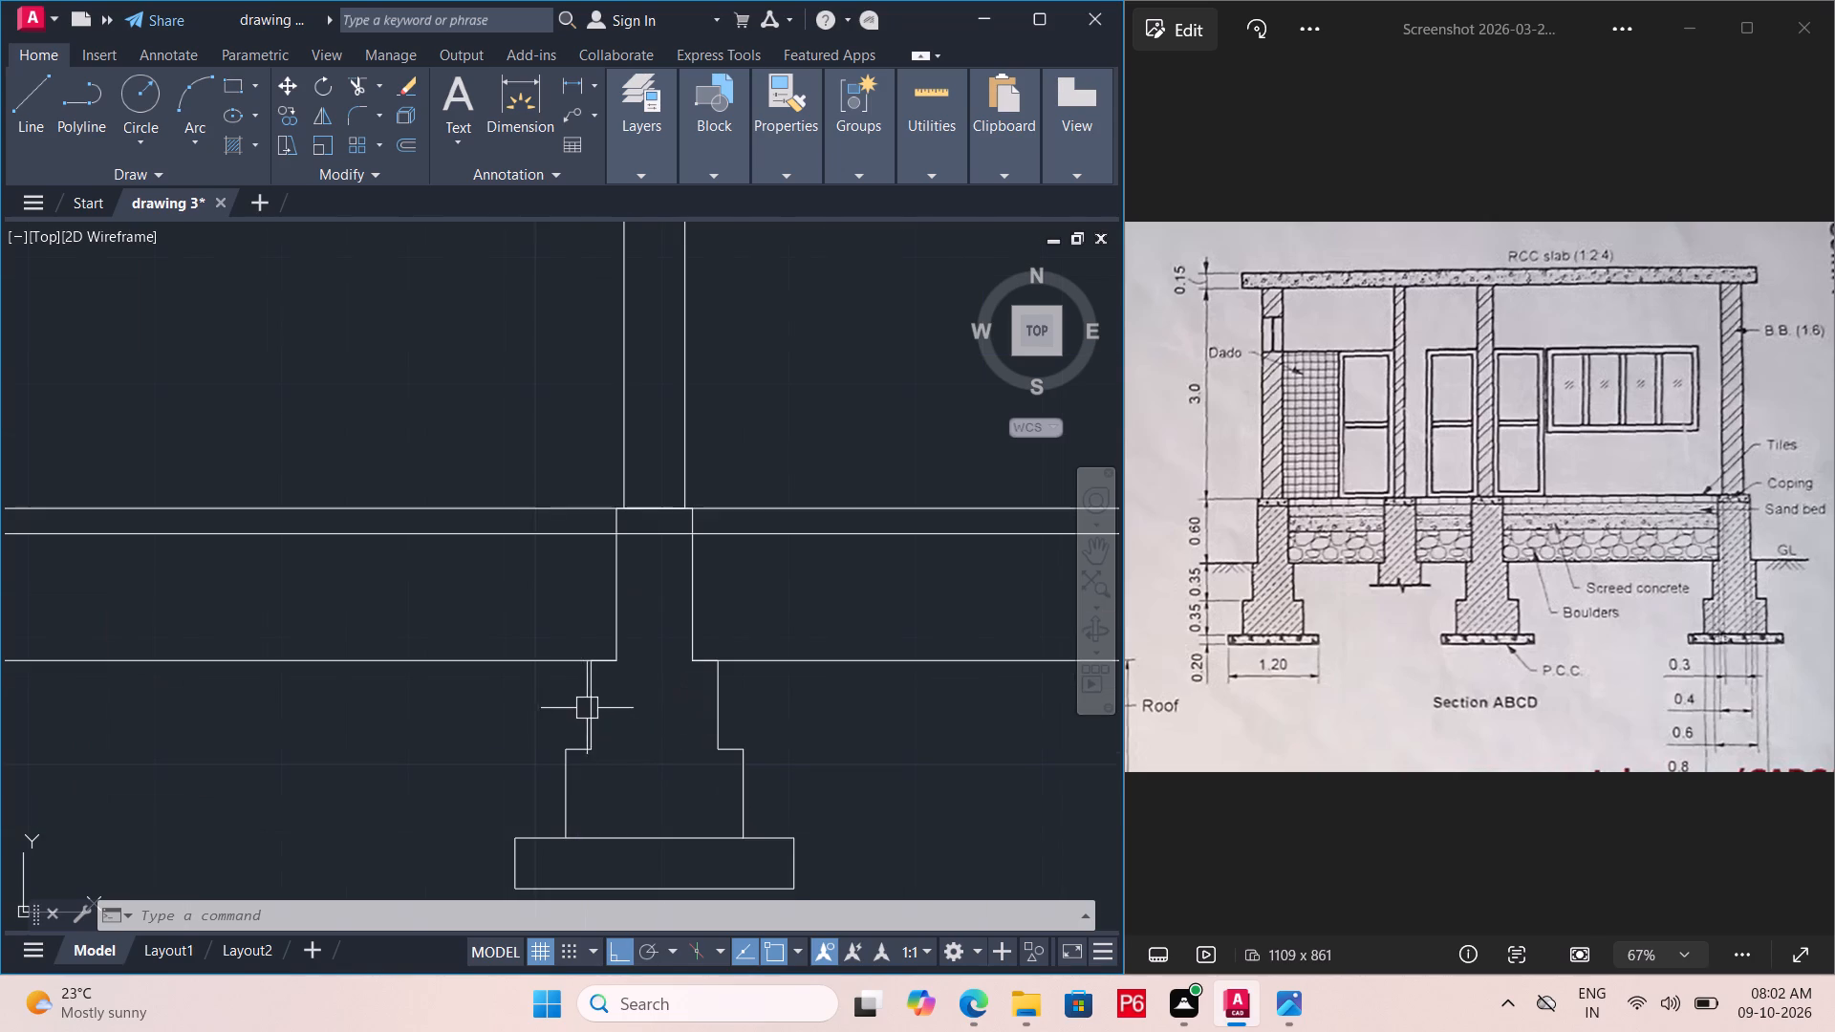
left_click(594, 702)
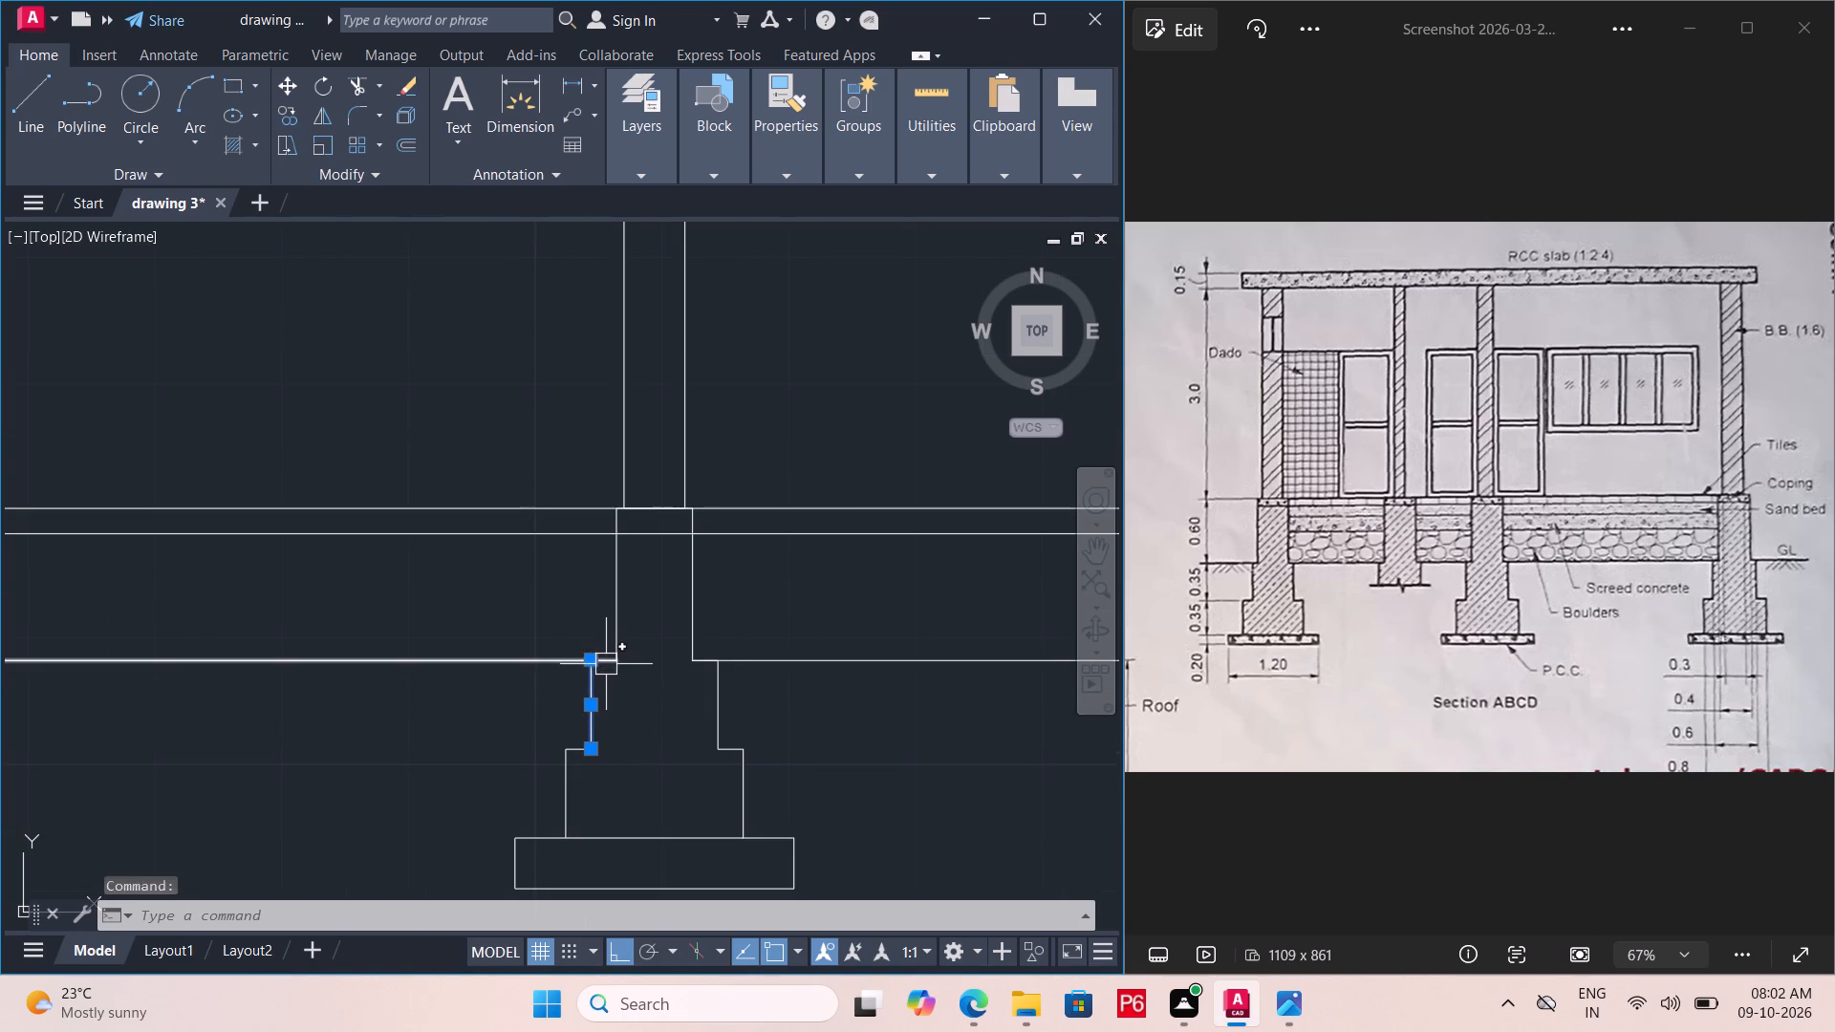
scroll(610, 663, "up", 3)
left_click(605, 665)
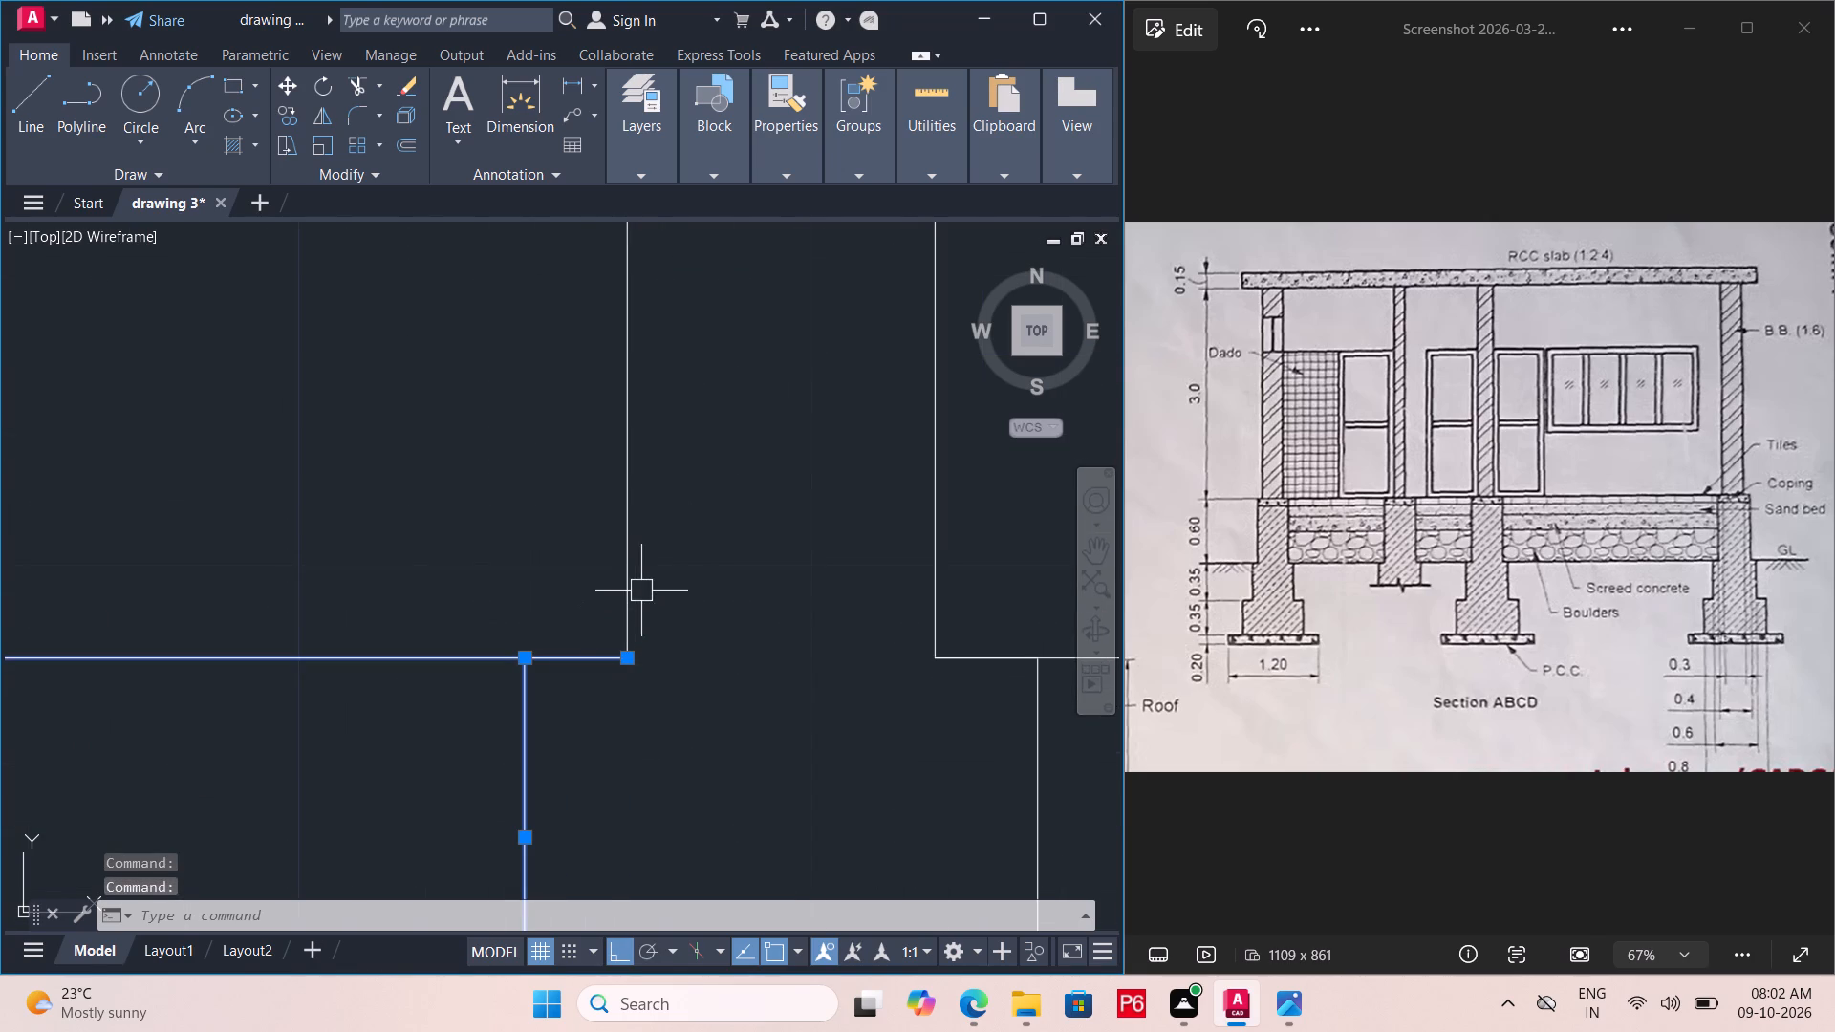
left_click(625, 597)
scroll(600, 634, "down", 4)
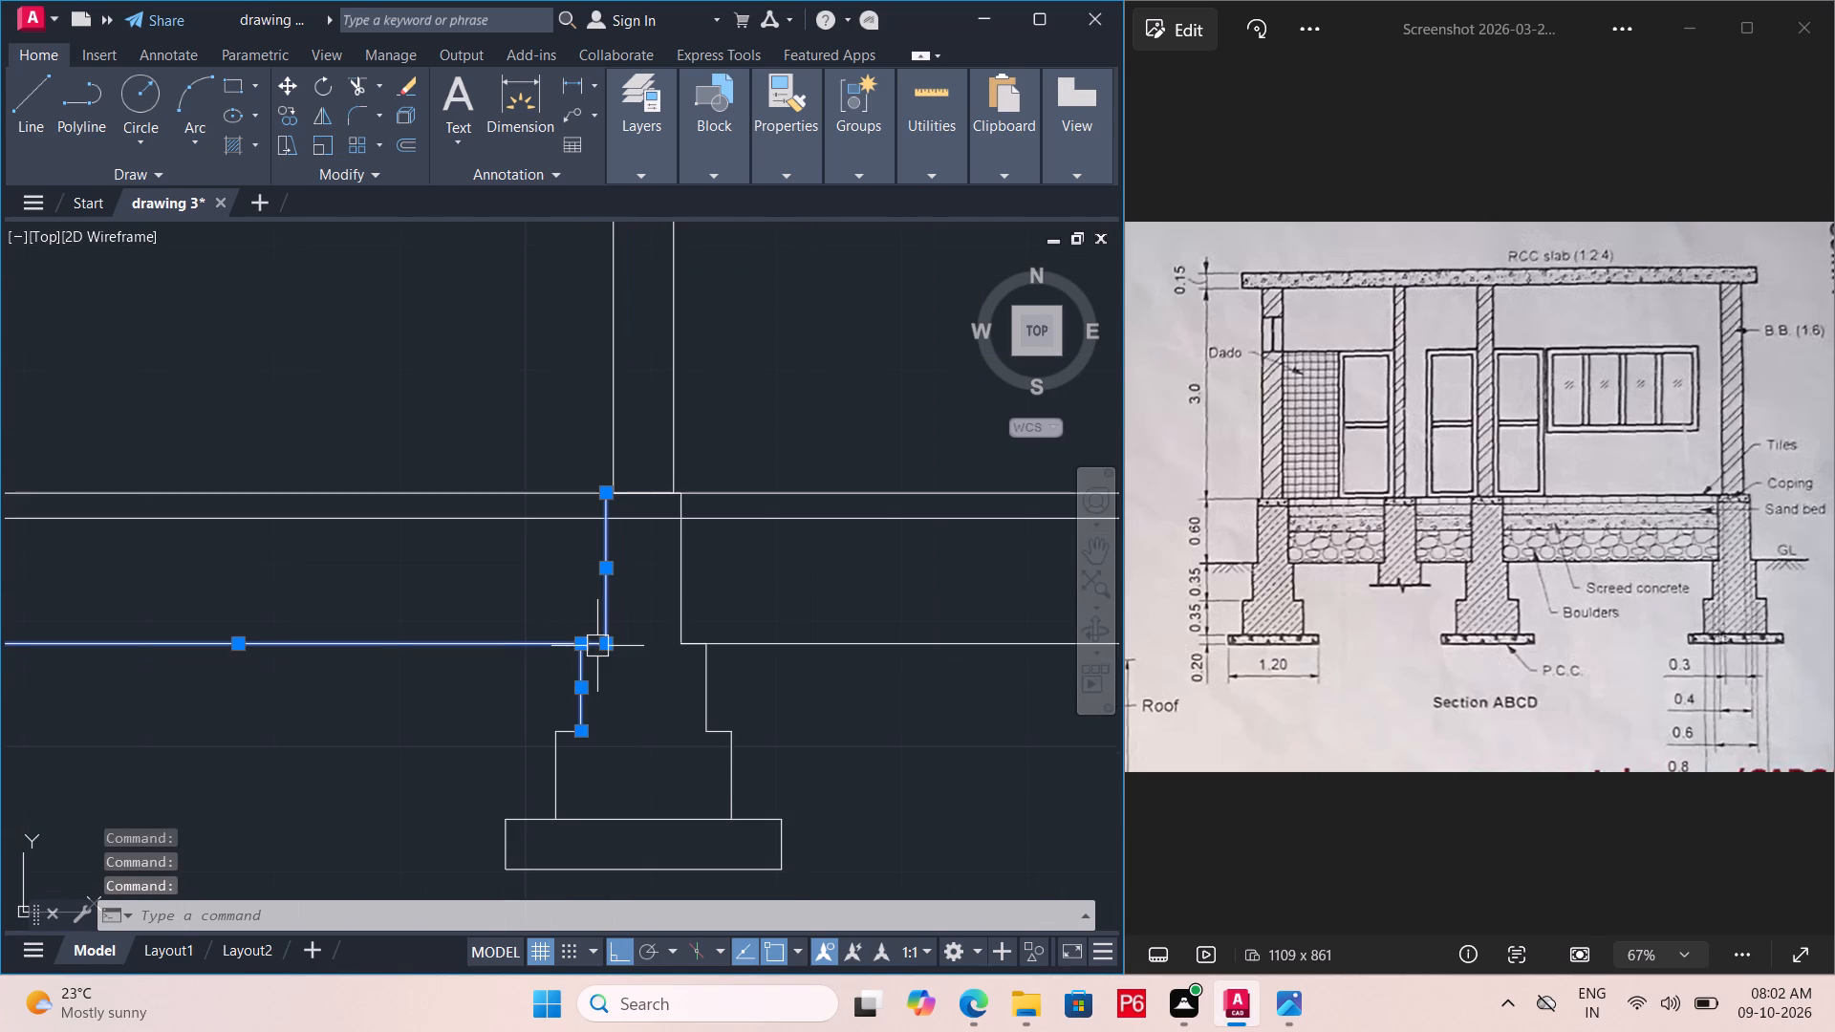
middle_click_drag(597, 646, 596, 692)
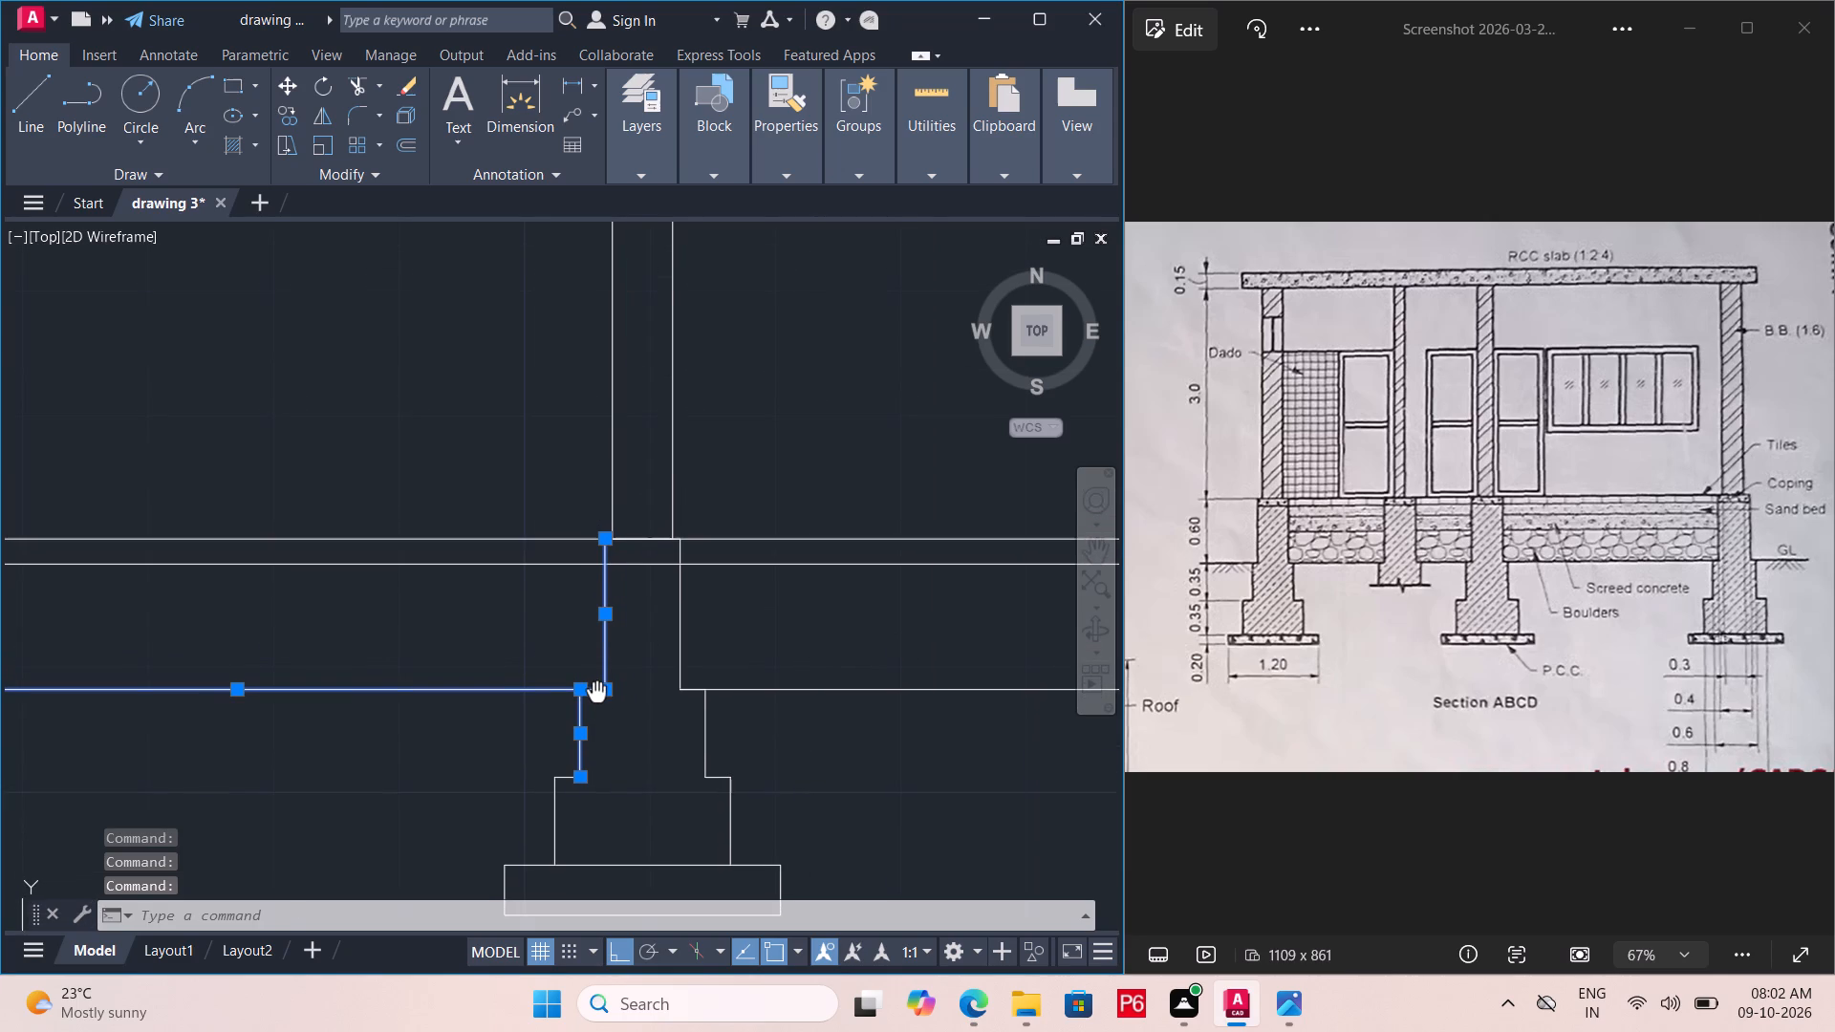
scroll(636, 573, "up", 2)
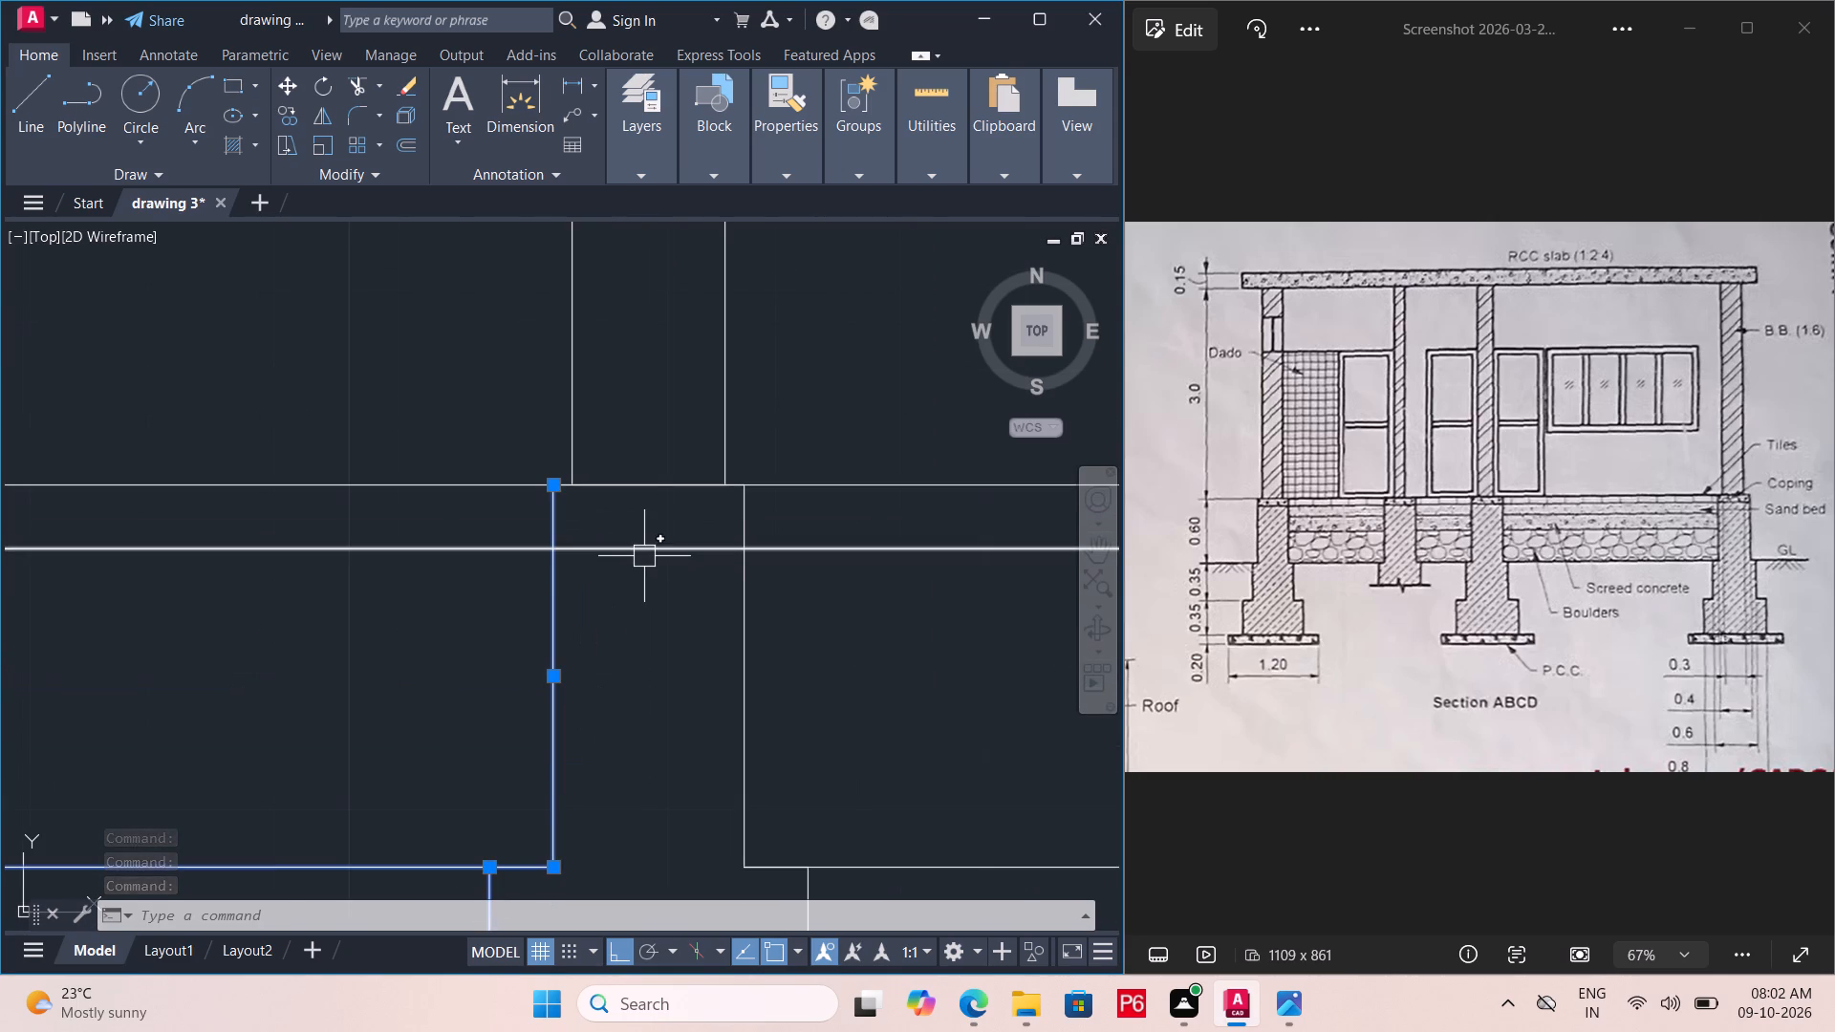
left_click(644, 556)
left_click(666, 469)
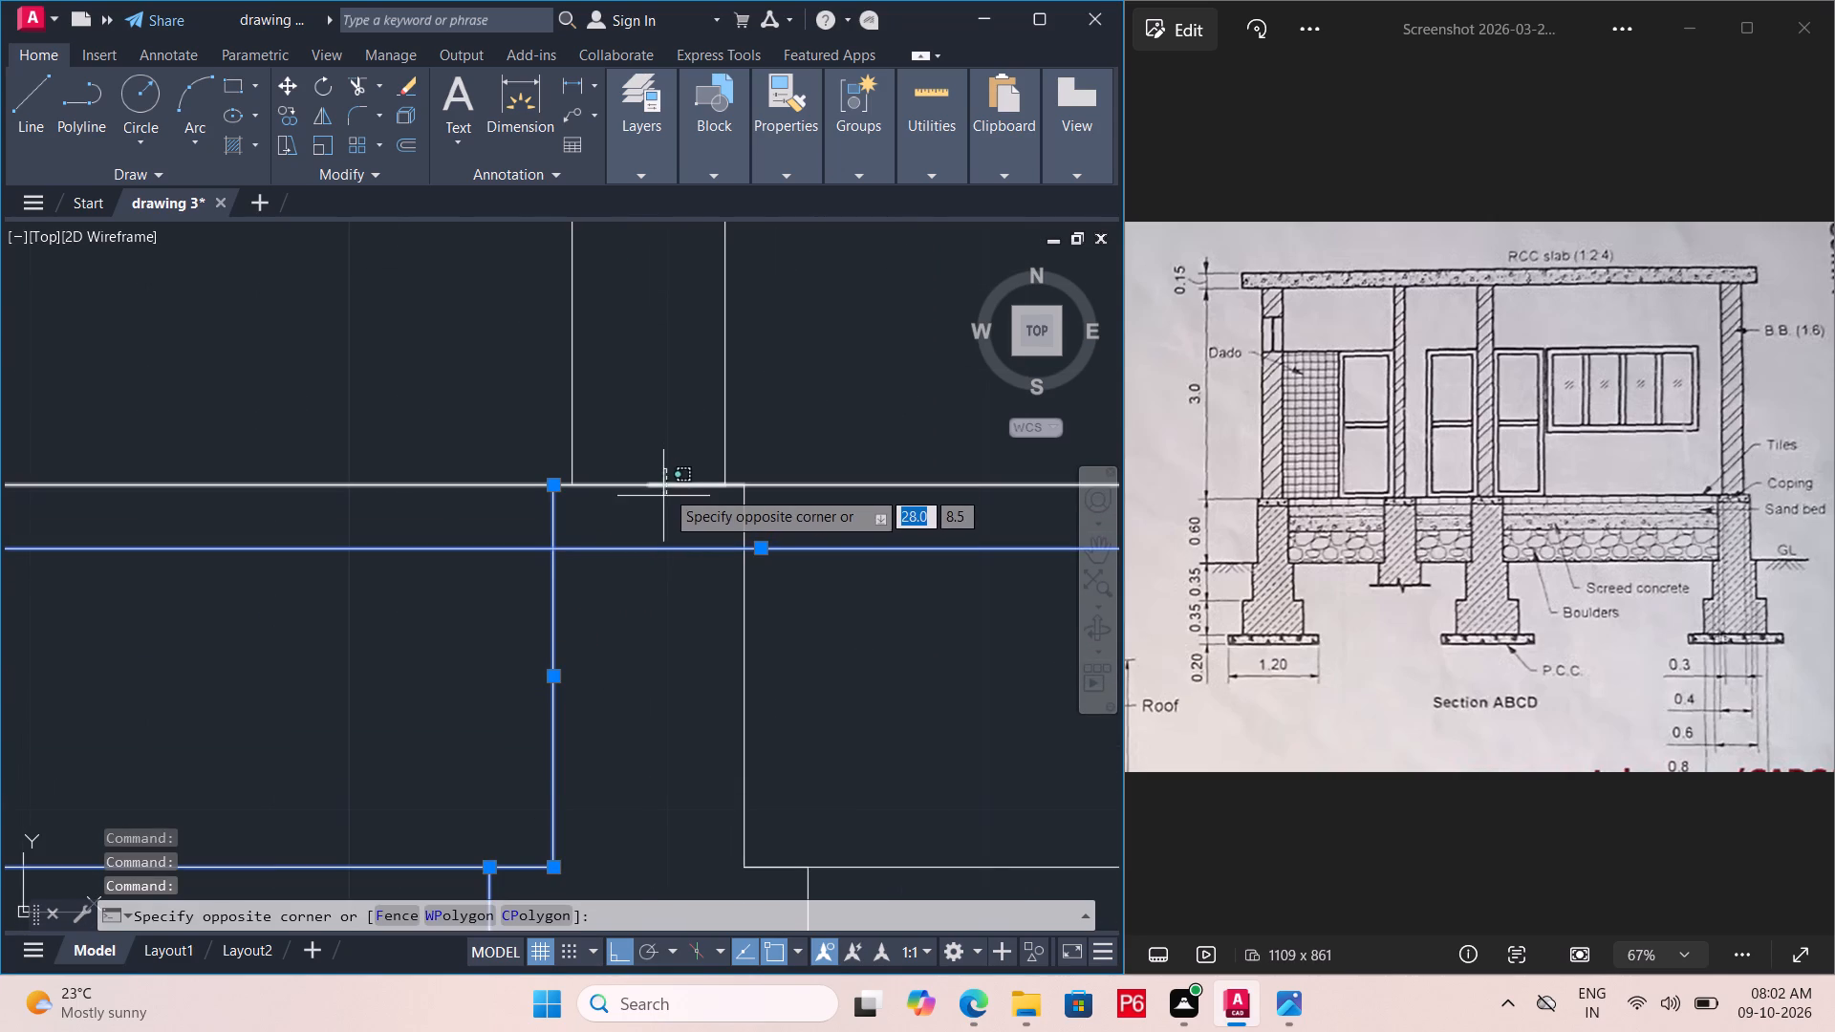
left_click(665, 489)
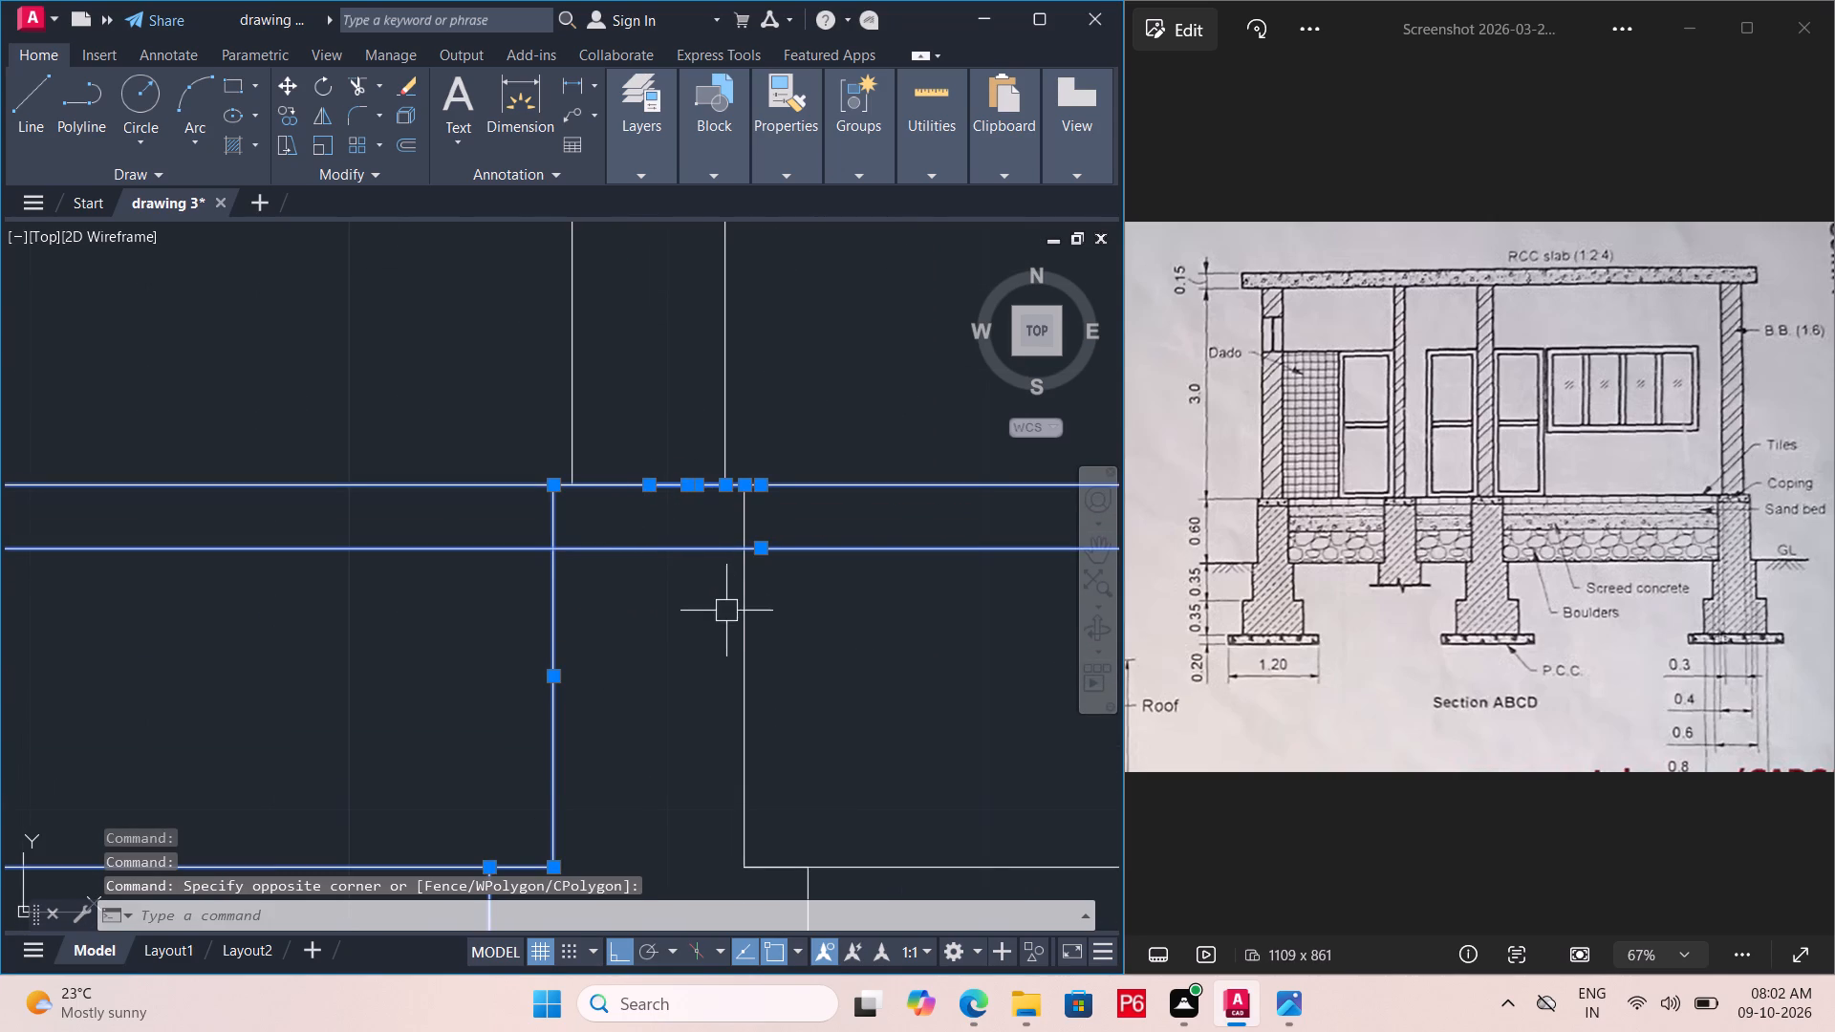
left_click(738, 620)
scroll(639, 582, "down", 2)
middle_click_drag(624, 567, 602, 470)
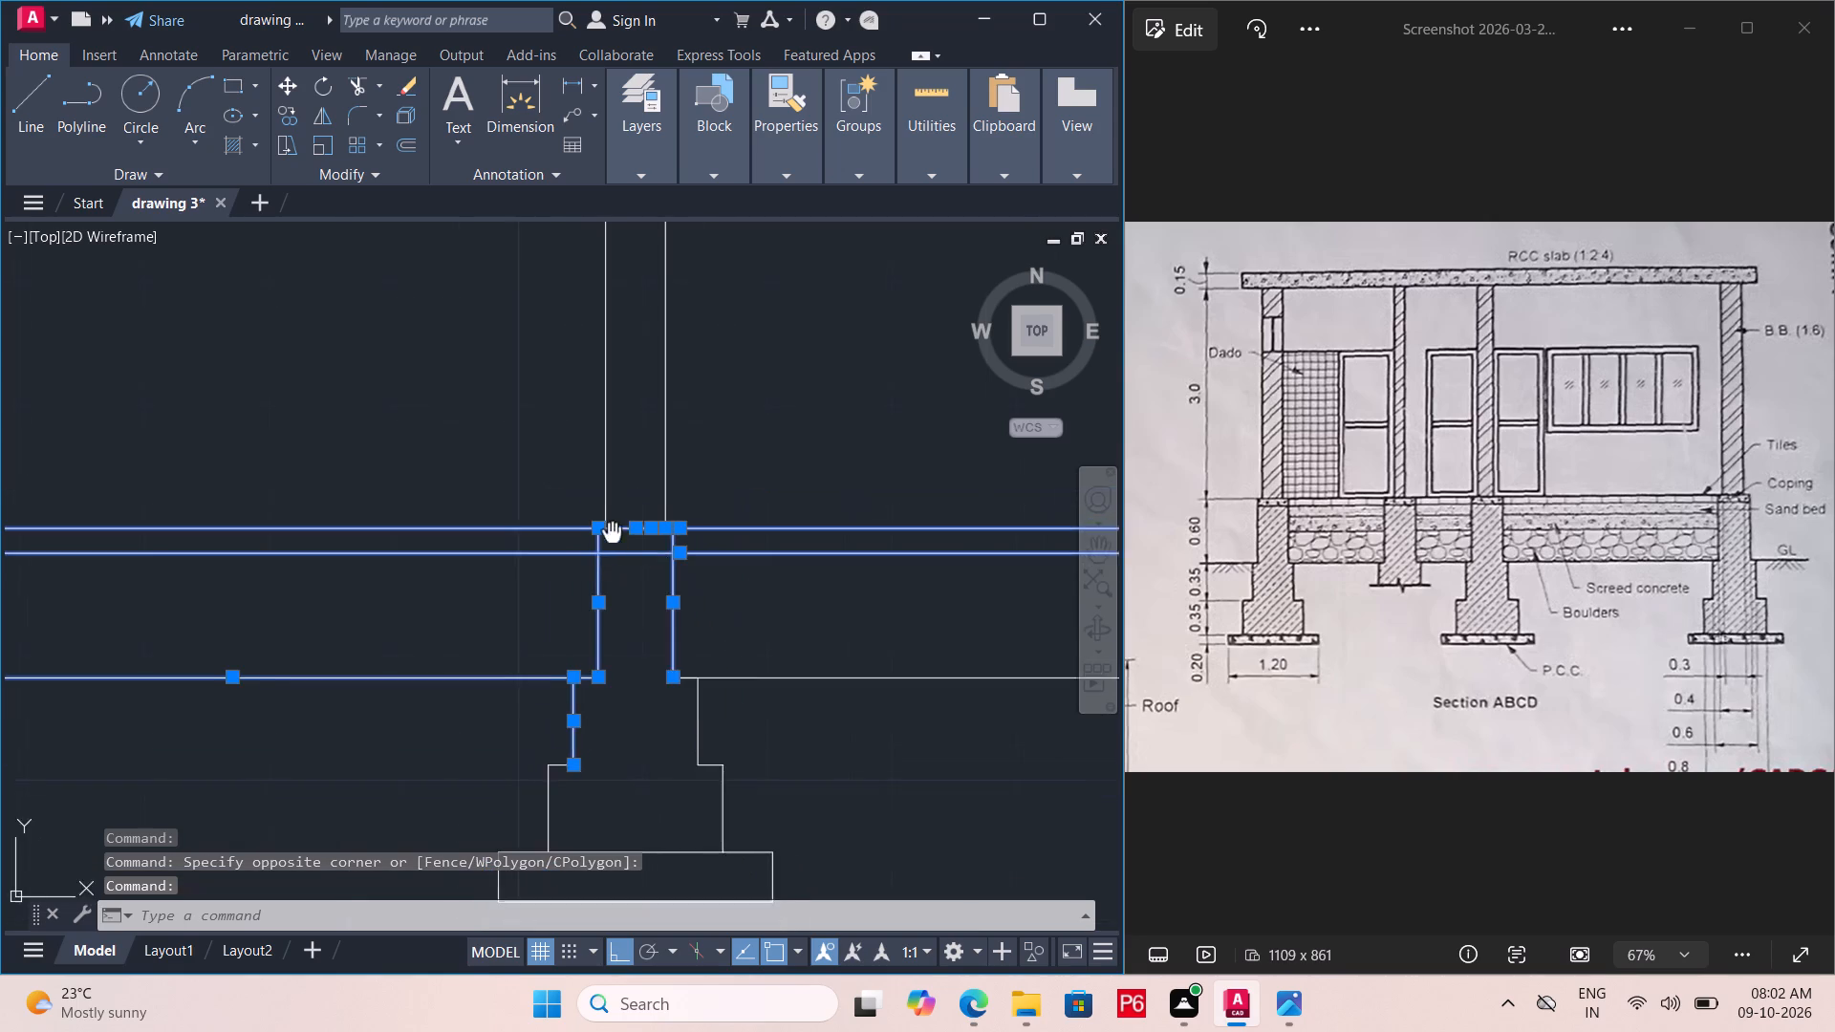
middle_click_drag(602, 470, 594, 443)
scroll(664, 585, "up", 4)
left_click(668, 501)
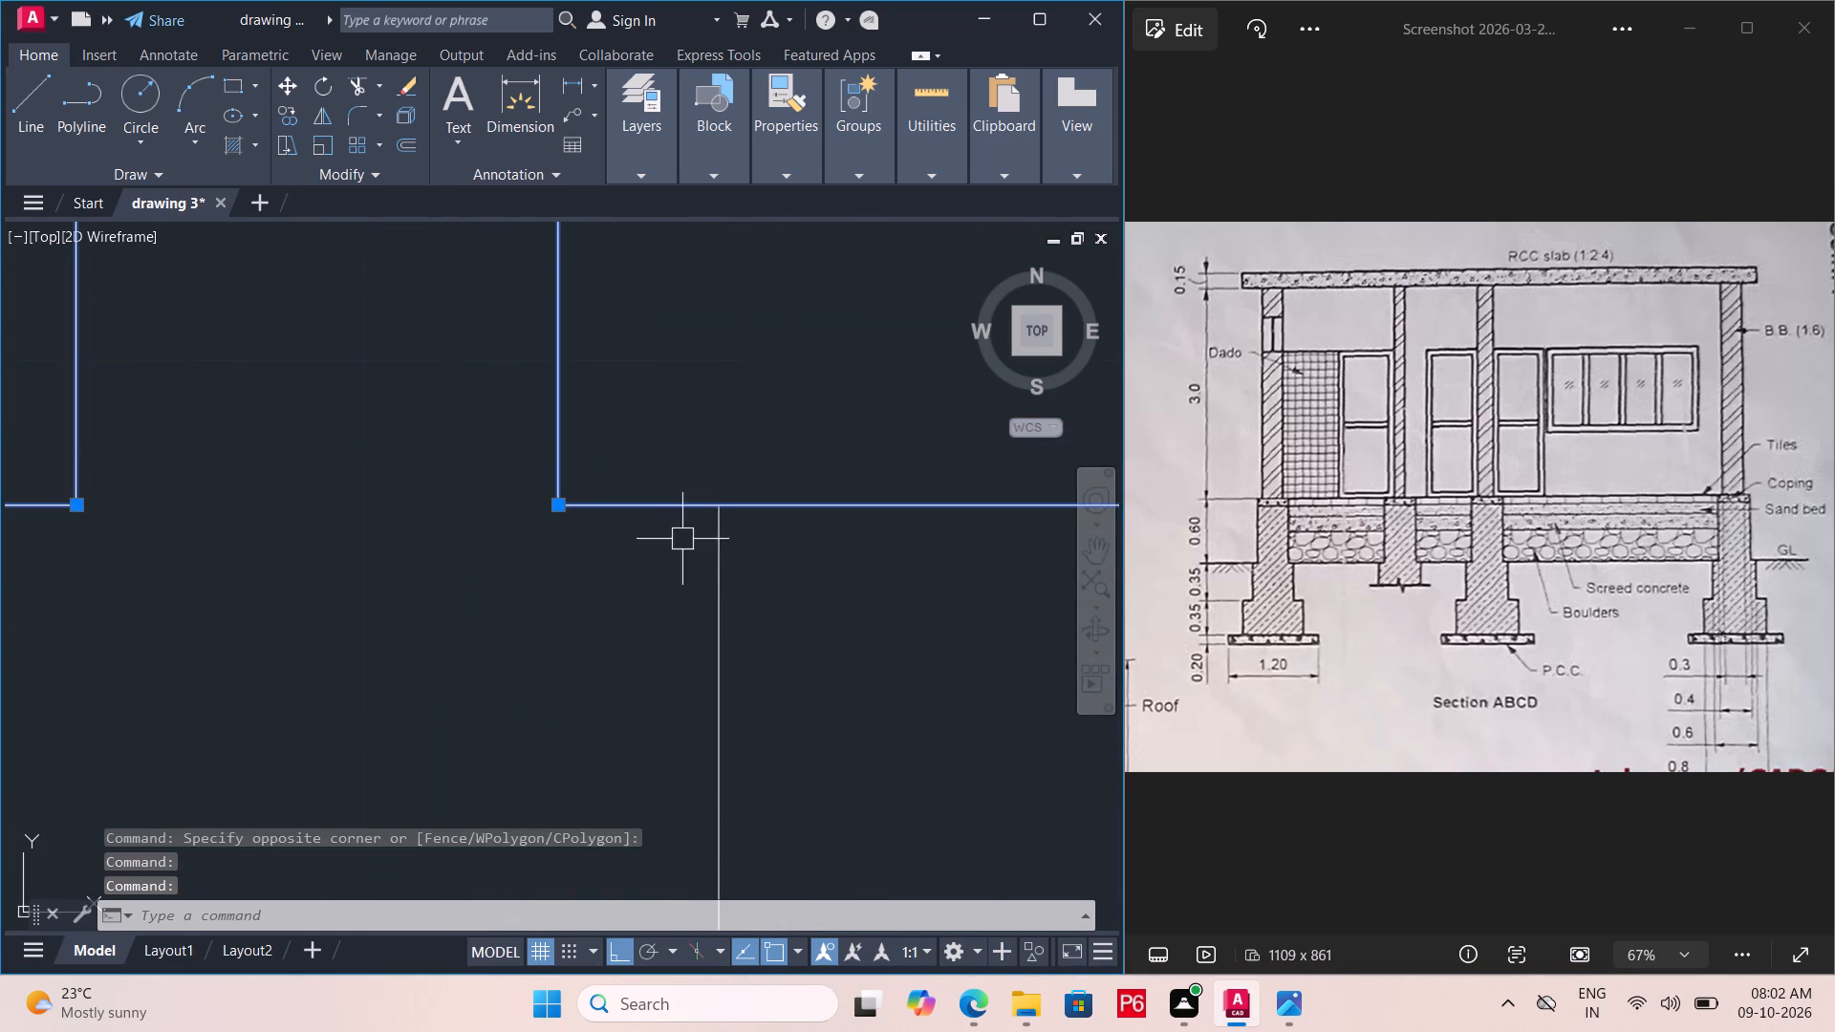
left_click(722, 577)
scroll(686, 616, "down", 3)
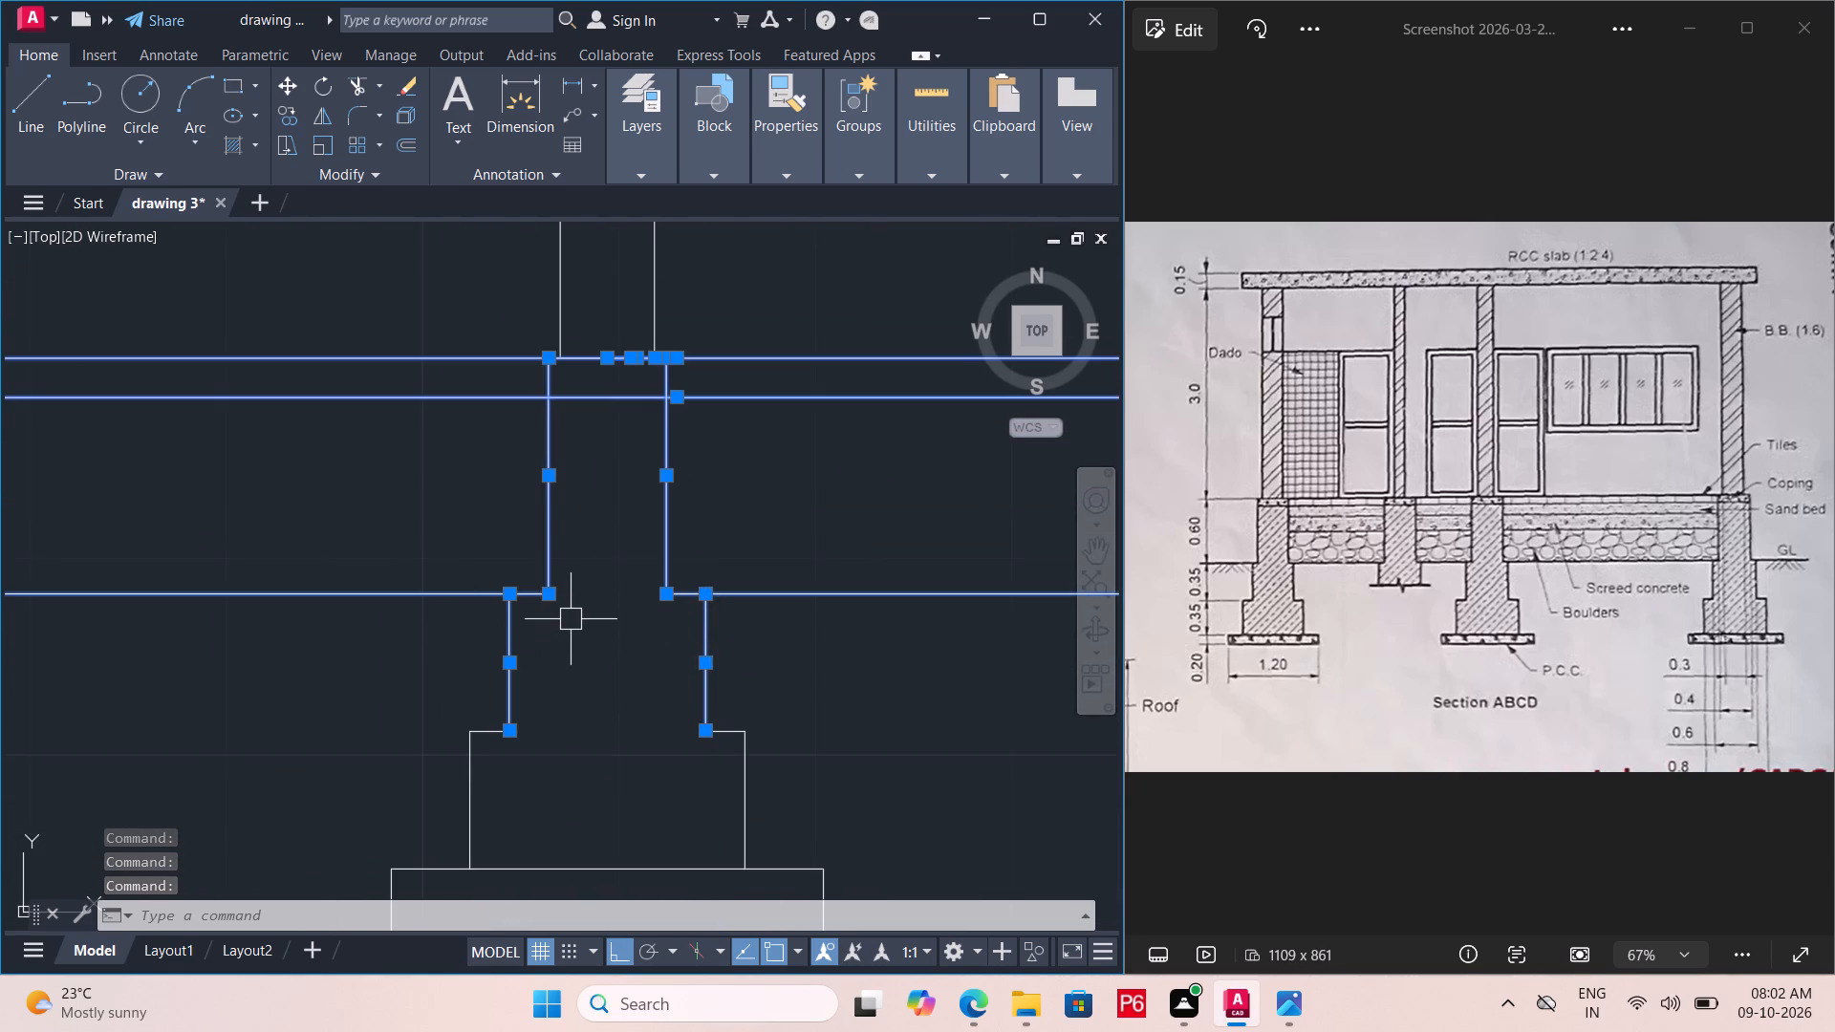
type("co")
key("space")
left_click(502, 732)
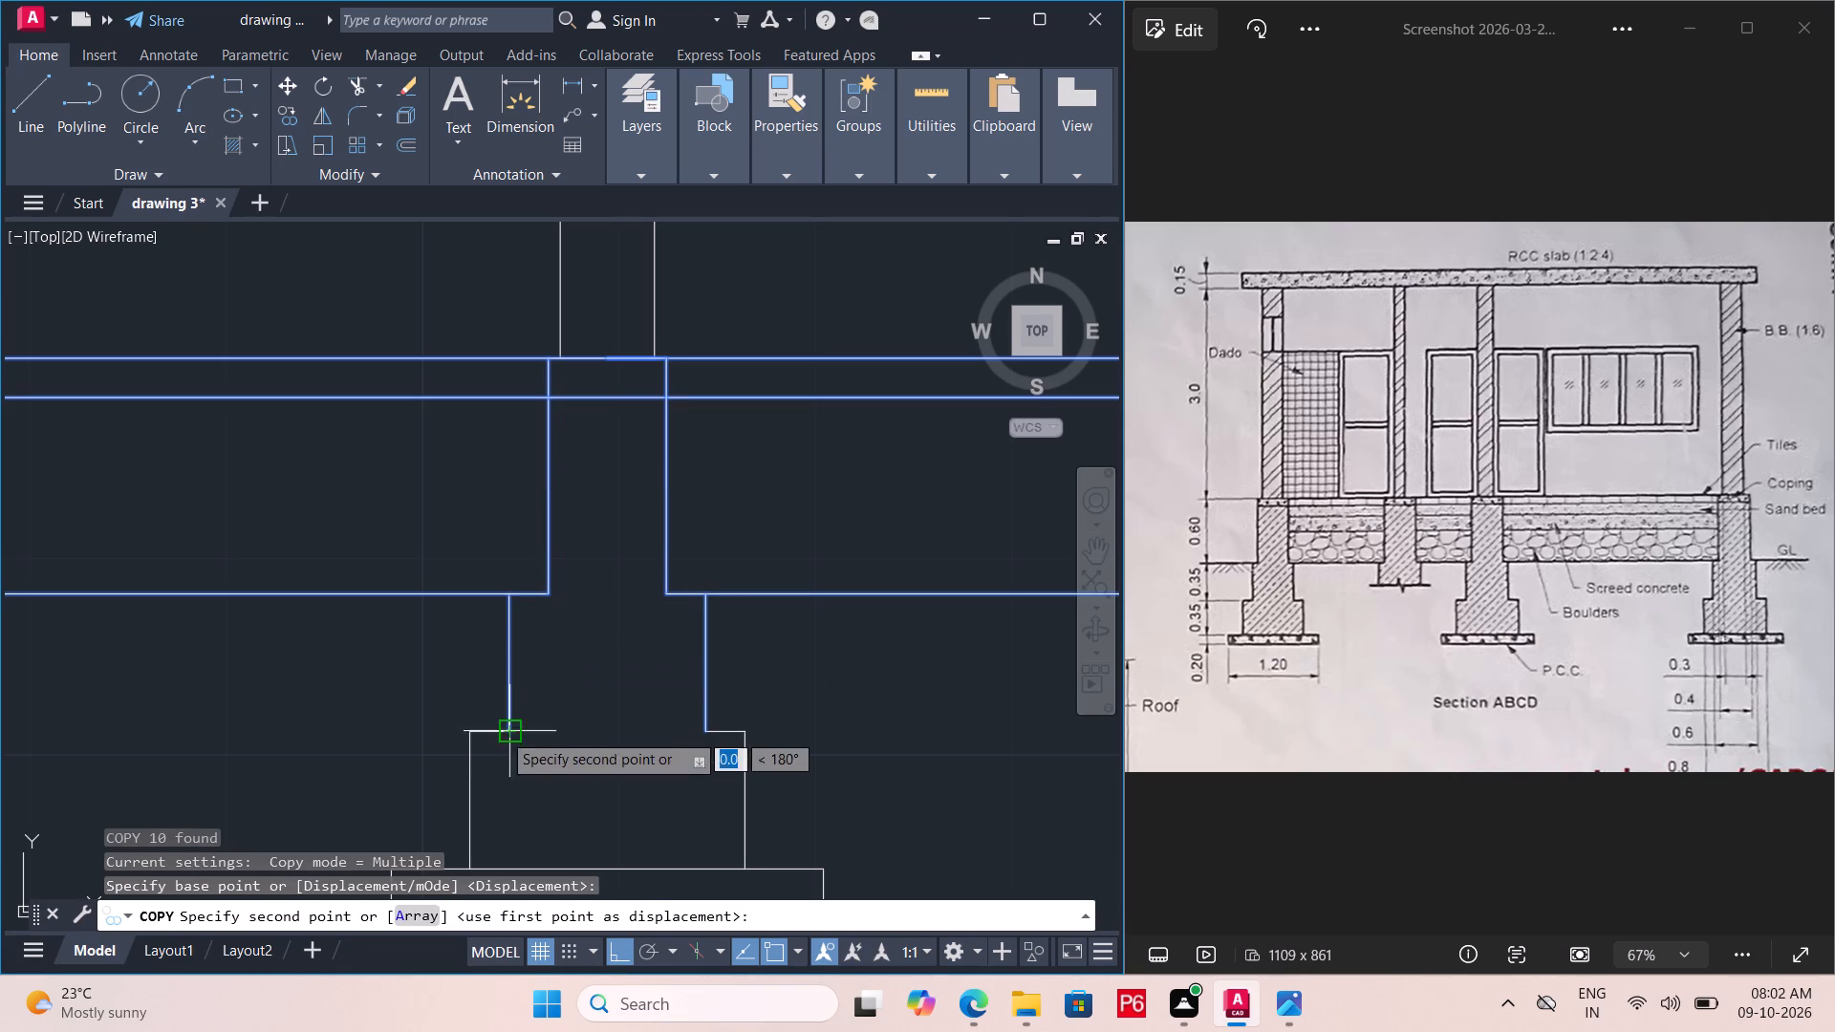
scroll(306, 555, "down", 6)
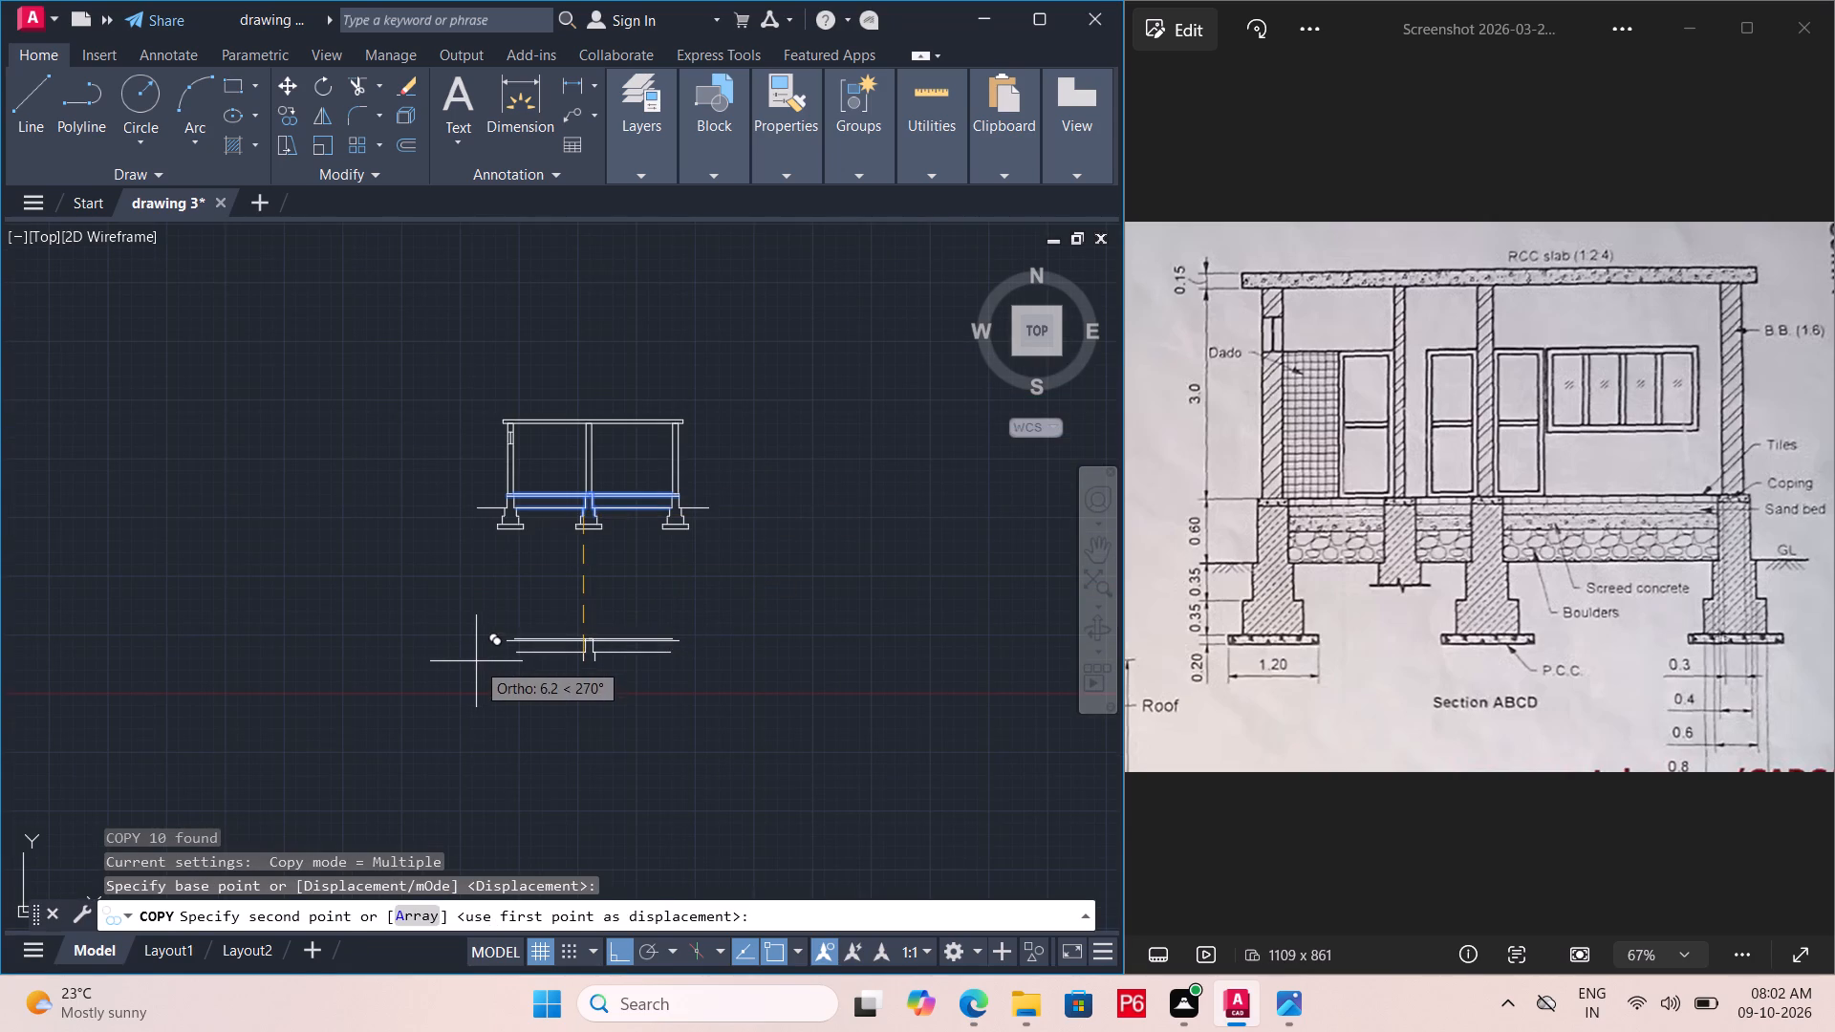
left_click(483, 670)
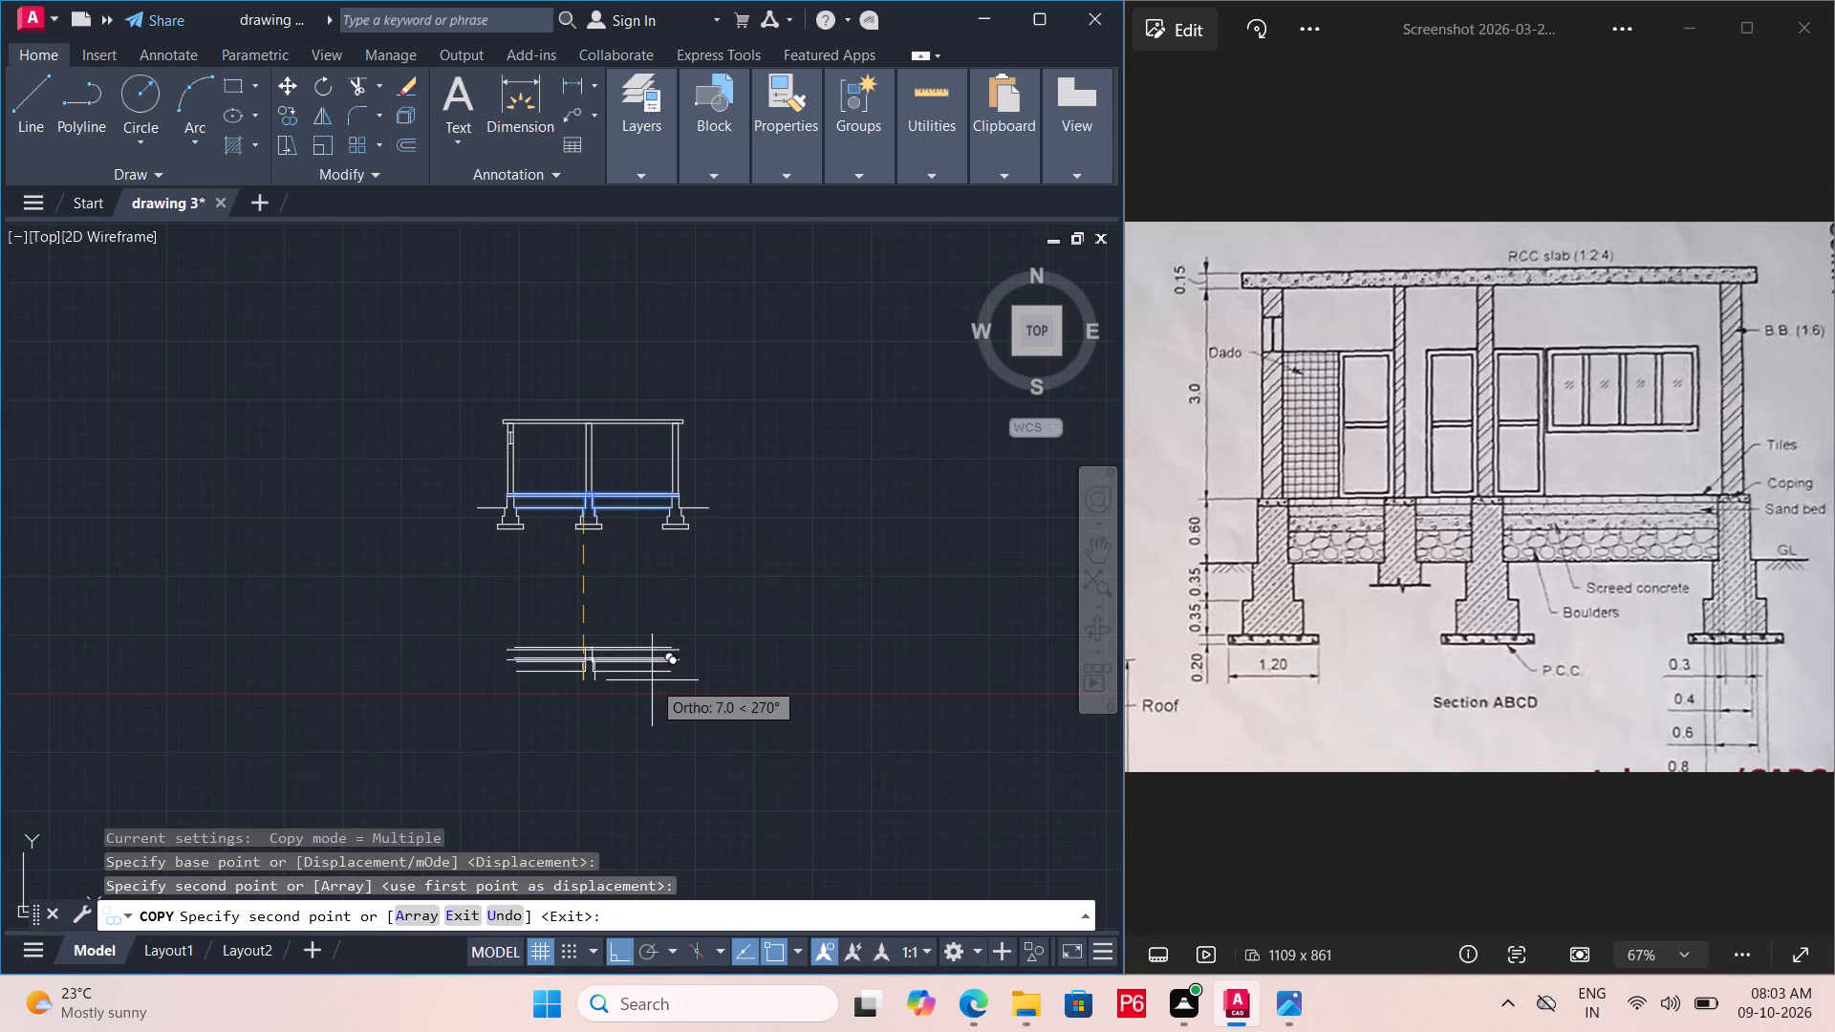
key("ctrl+z")
scroll(426, 573, "down", 5)
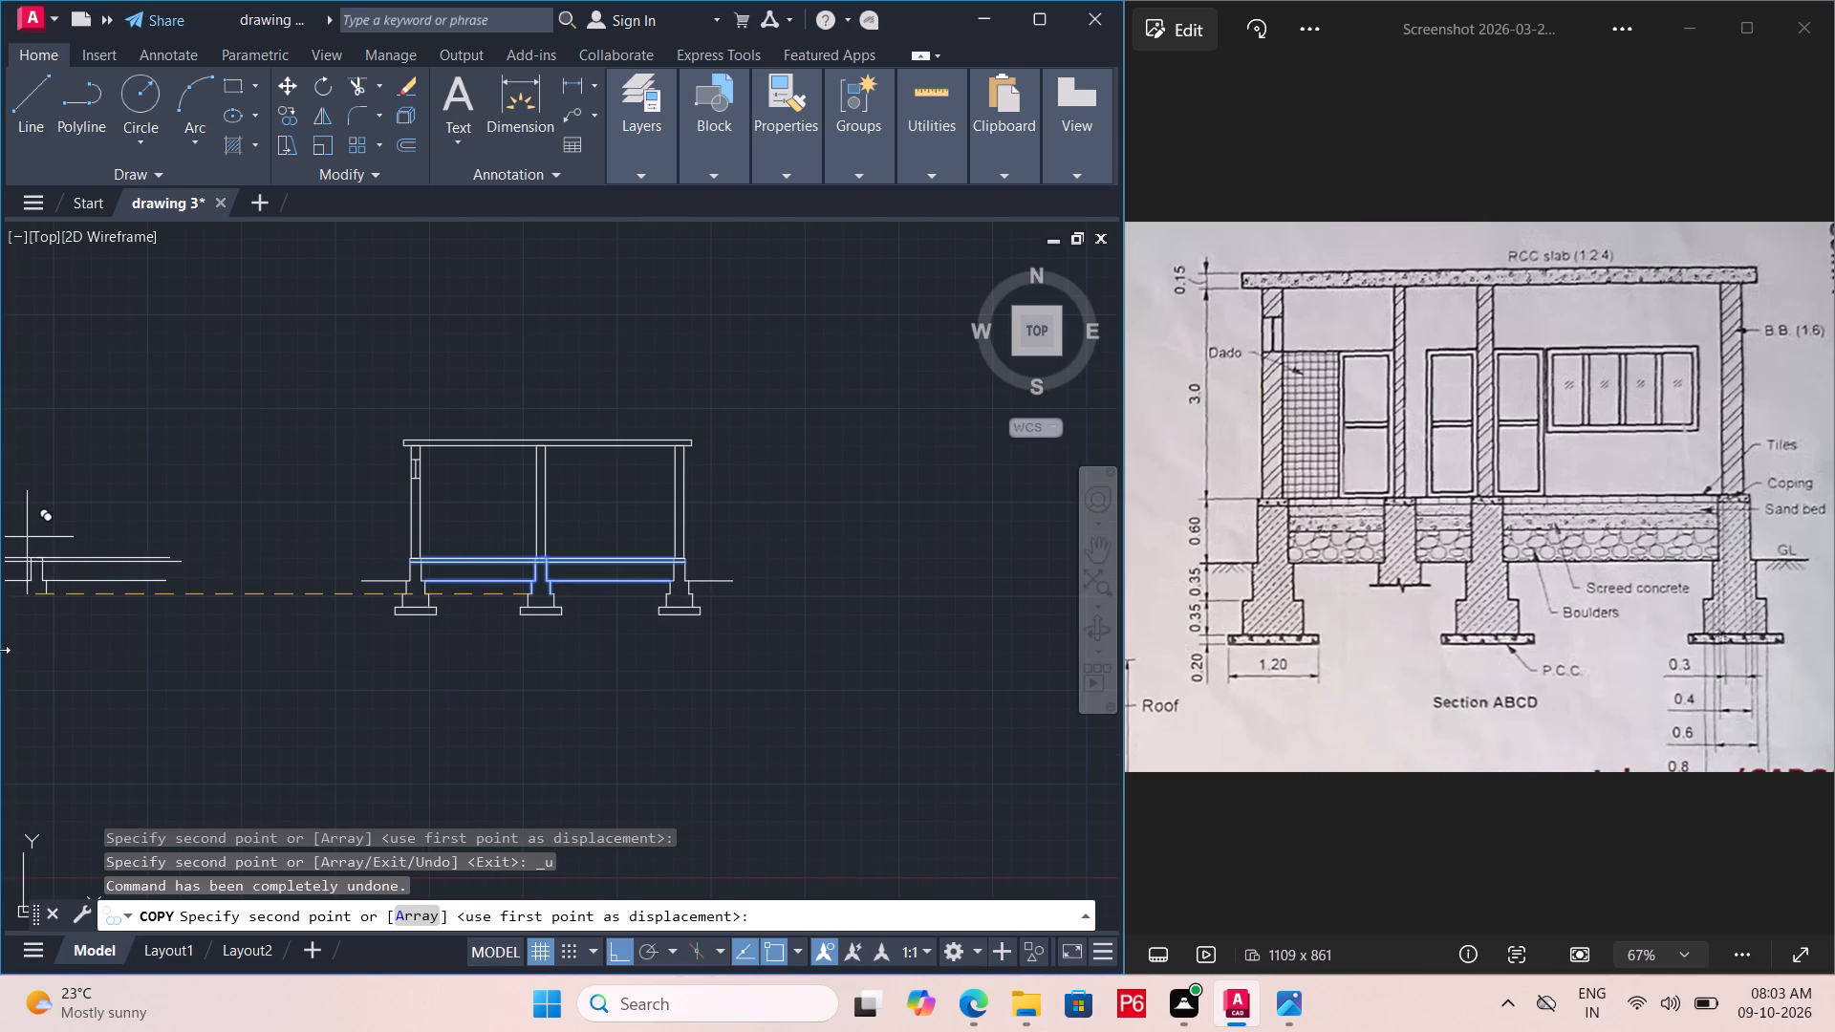
left_click(150, 633)
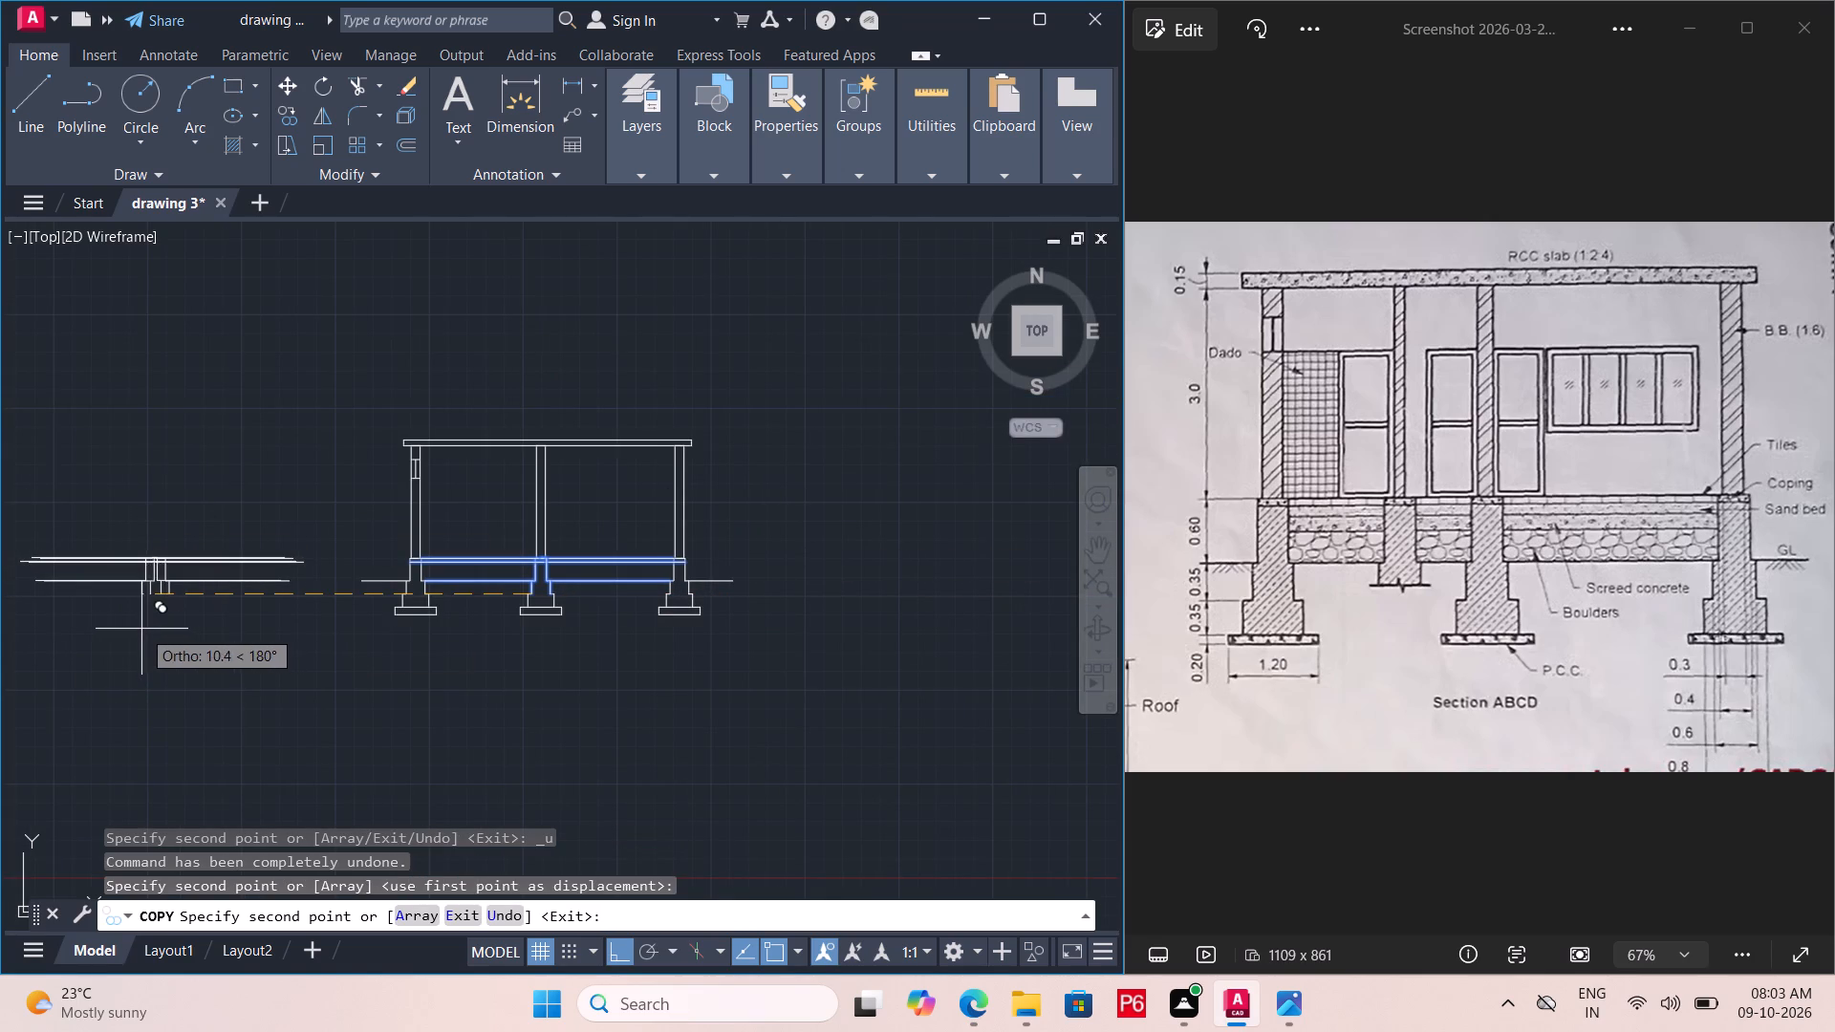
middle_click_drag(141, 629, 452, 725)
key("Escape")
scroll(507, 678, "up", 3)
key("Escape")
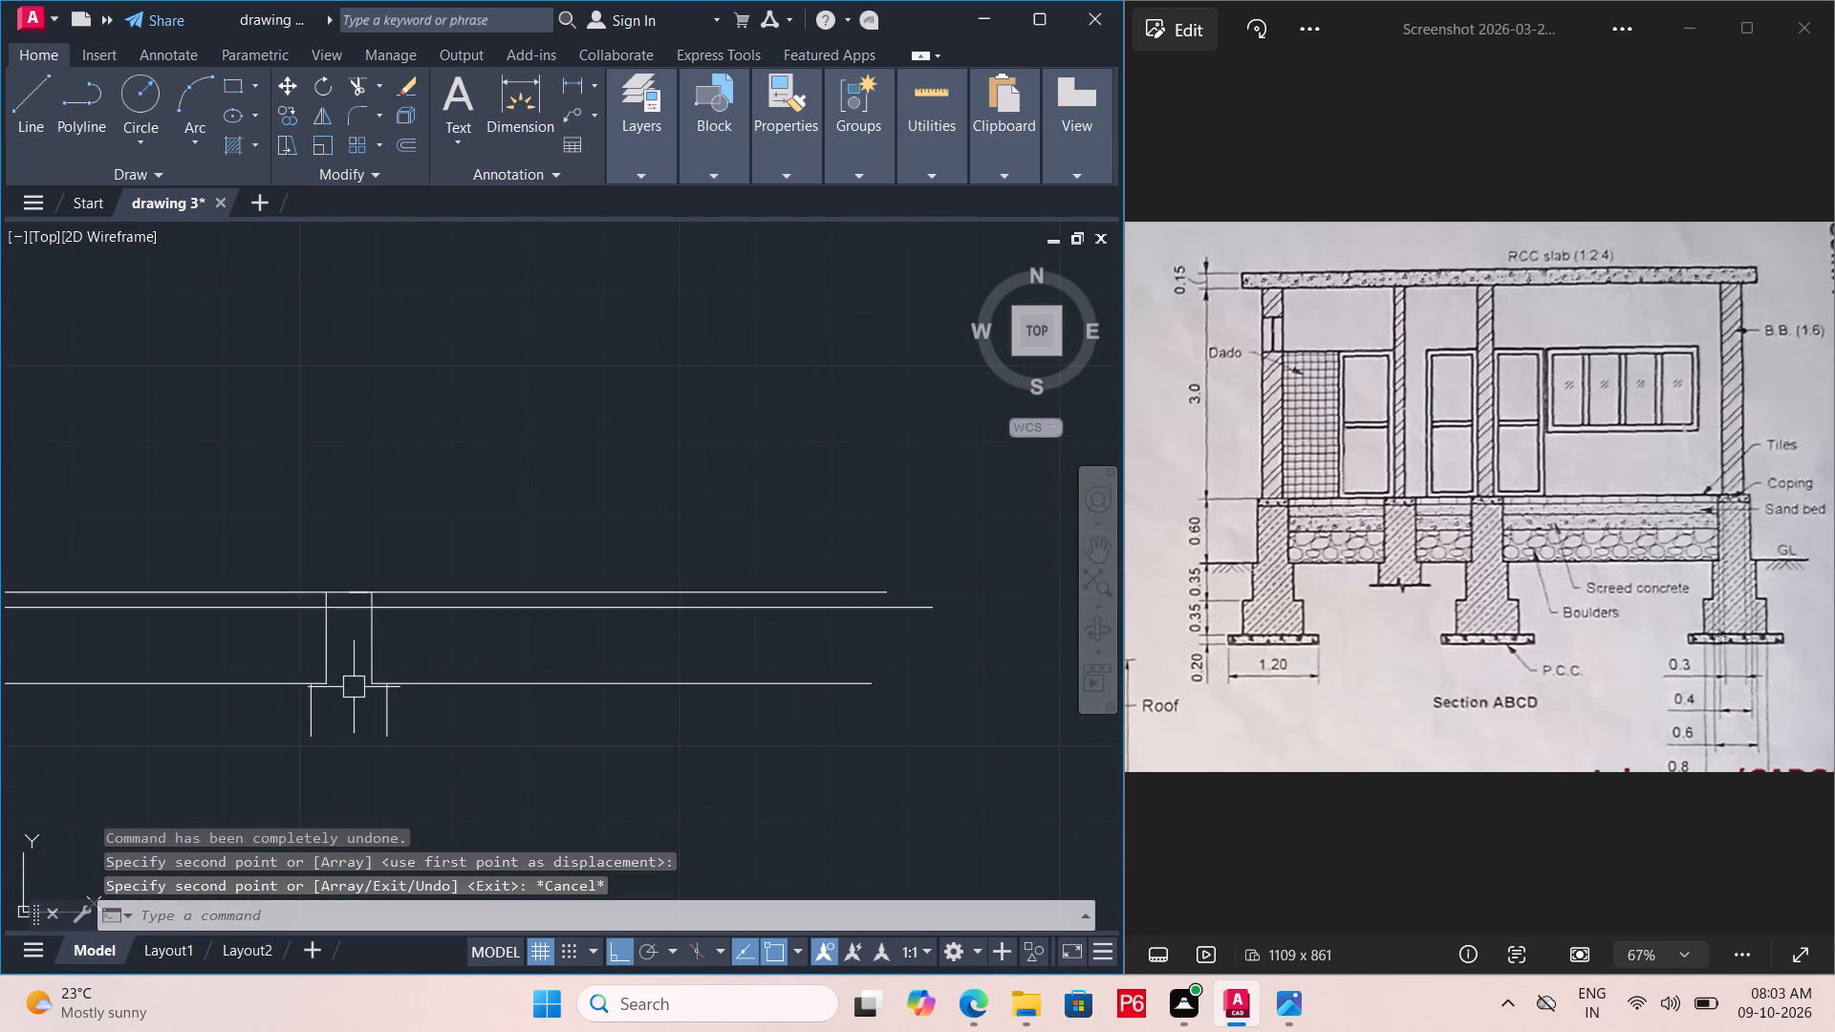
Trim the floor and ground lines projecting beyond both sides of the copied footing stem.
scroll(325, 628, "up", 1)
scroll(424, 609, "down", 2)
type("tr")
key("space")
key("space")
left_click(270, 564)
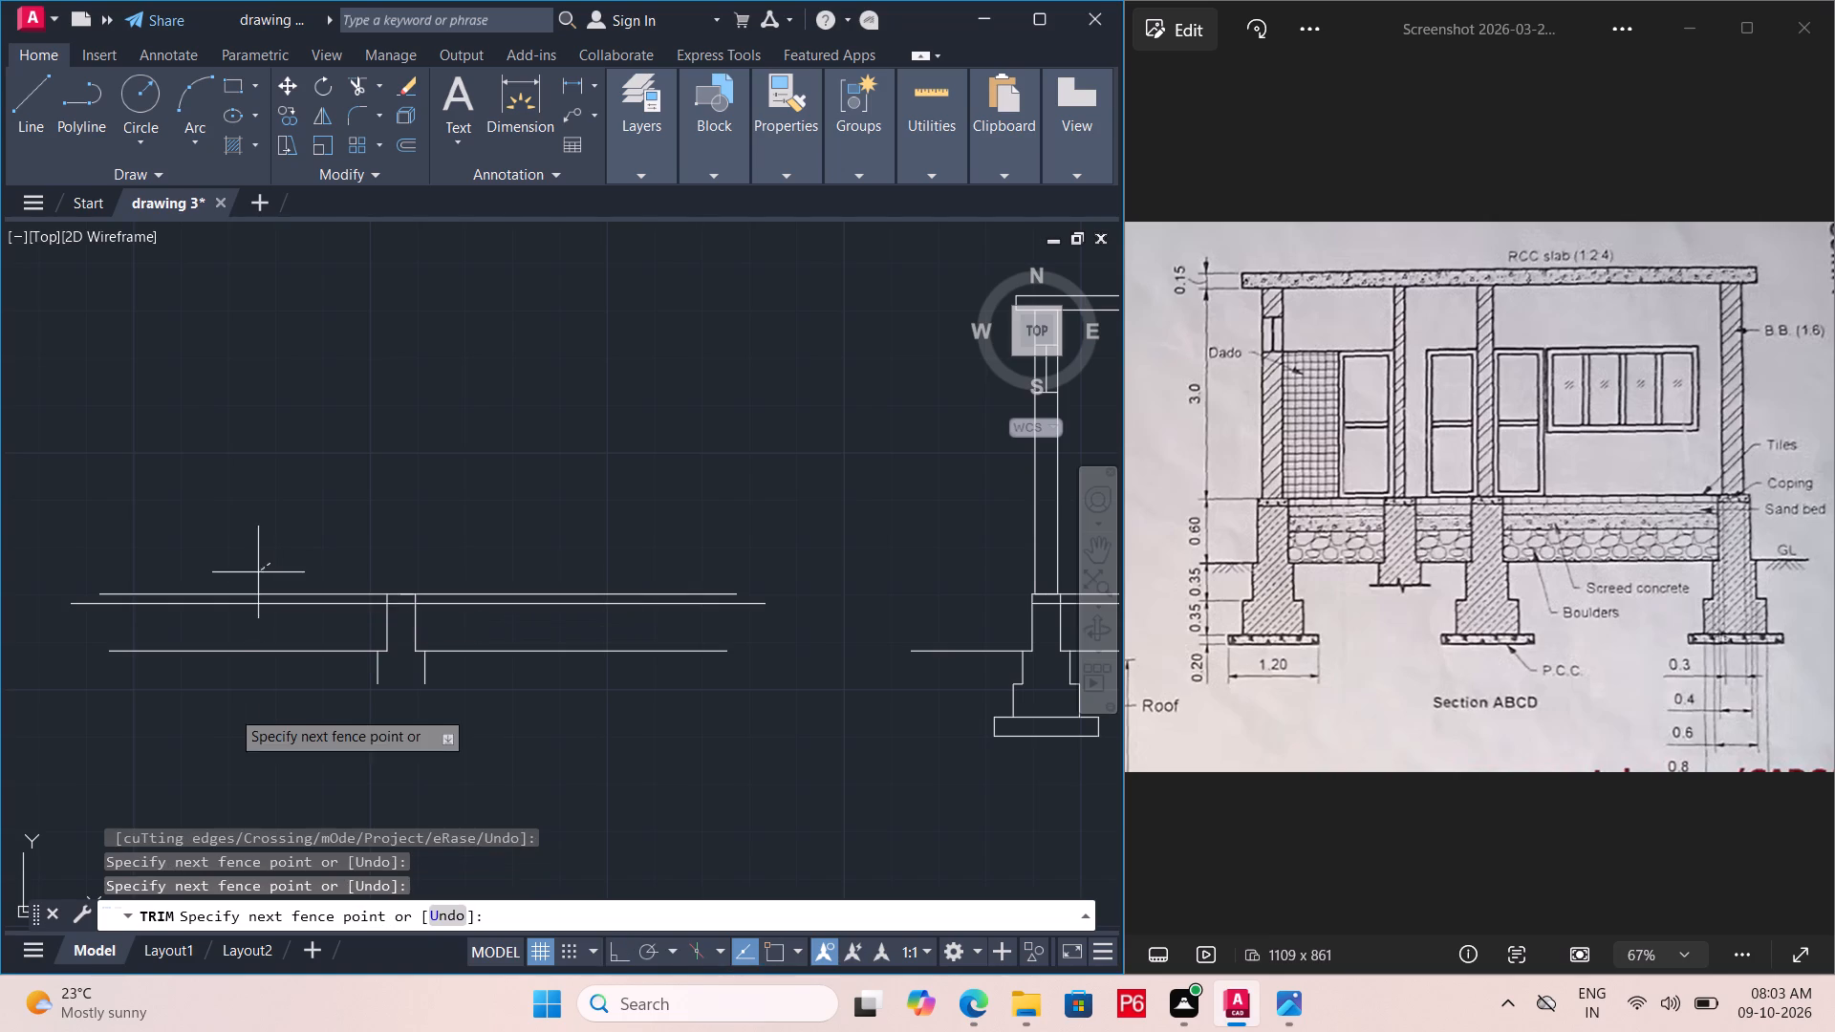
left_click(227, 741)
left_click(529, 525)
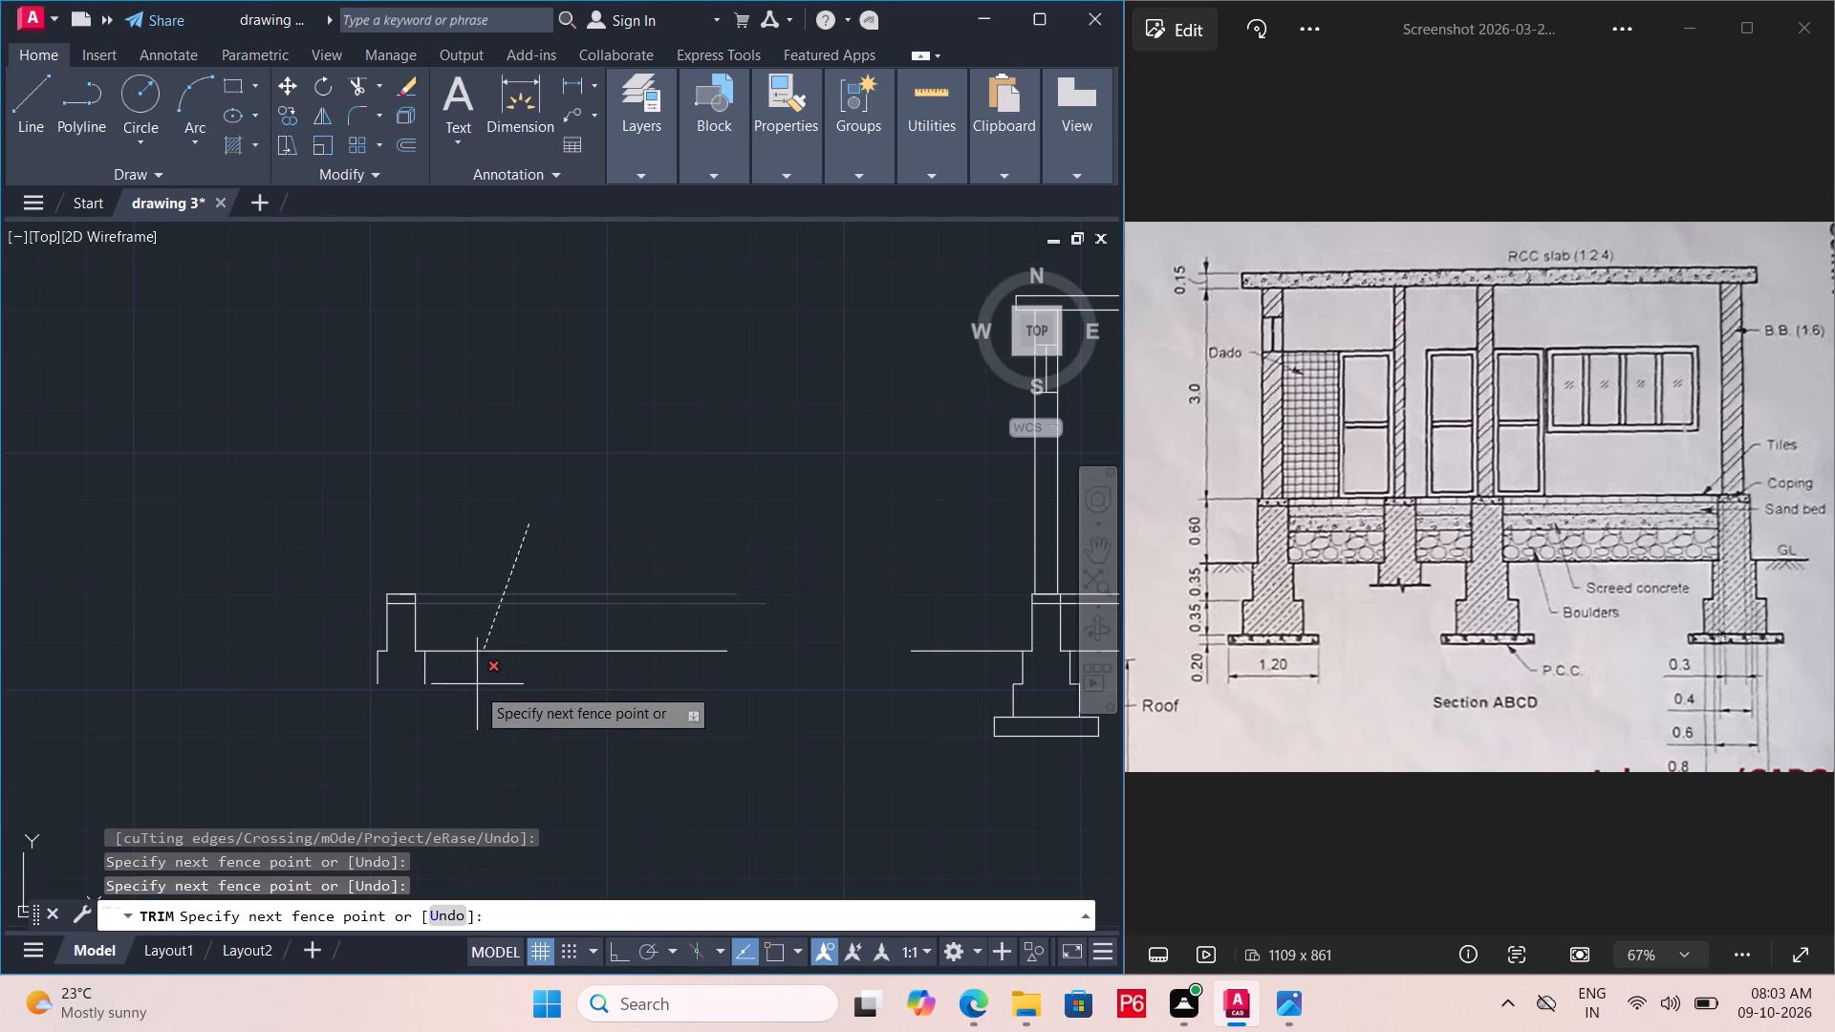
double_click(476, 688)
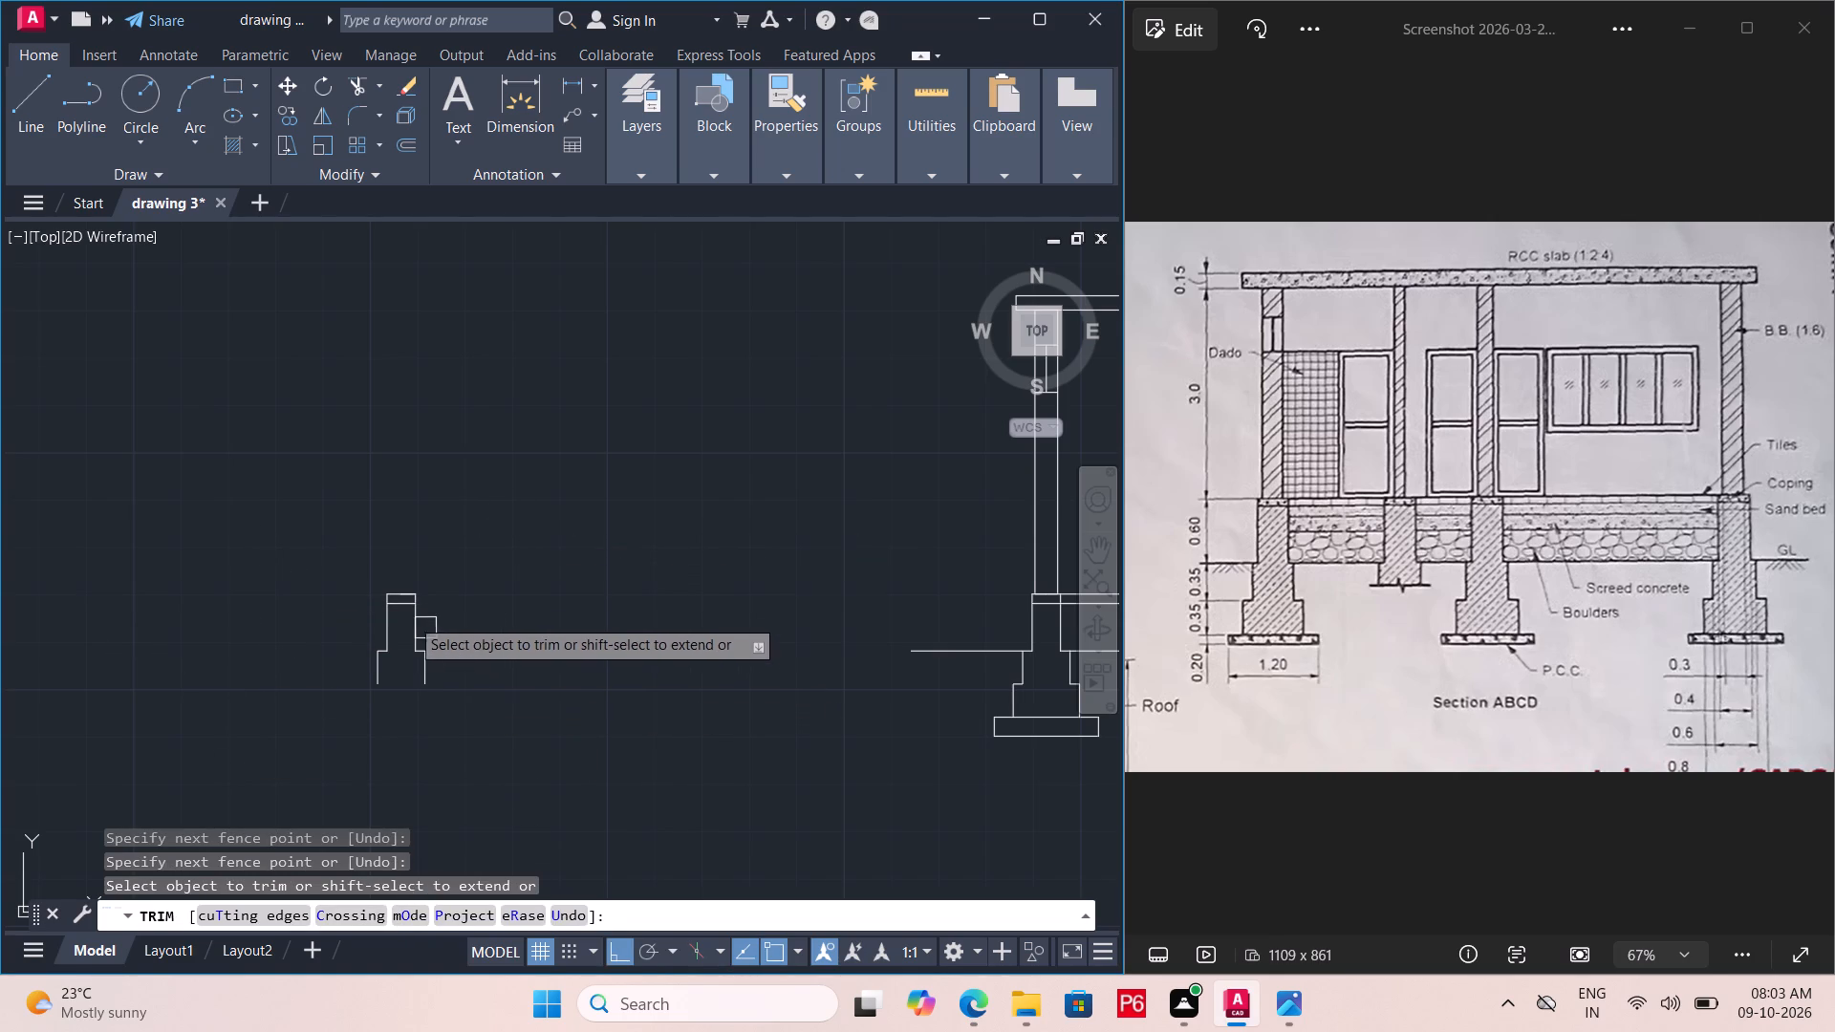
scroll(395, 610, "up", 4)
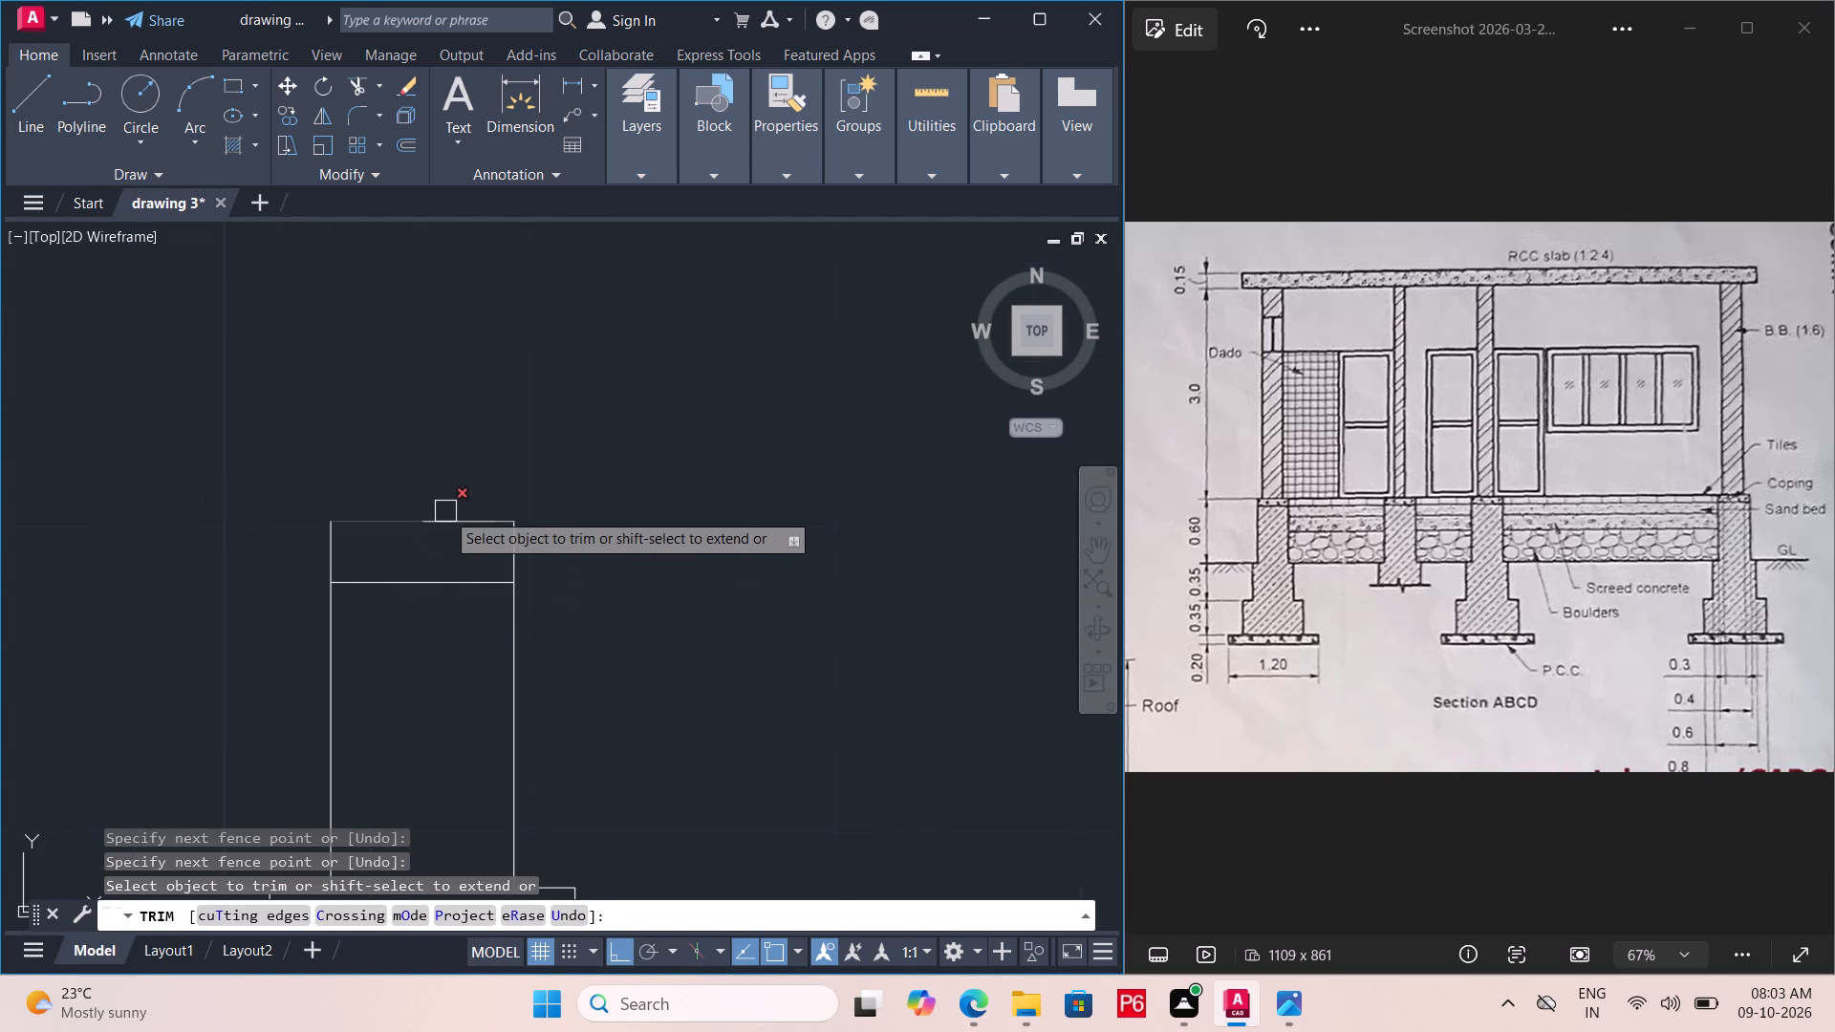
key("Escape")
key("Escape")
Delete the full-width line across the top of the copied footing stem.
left_click(456, 525)
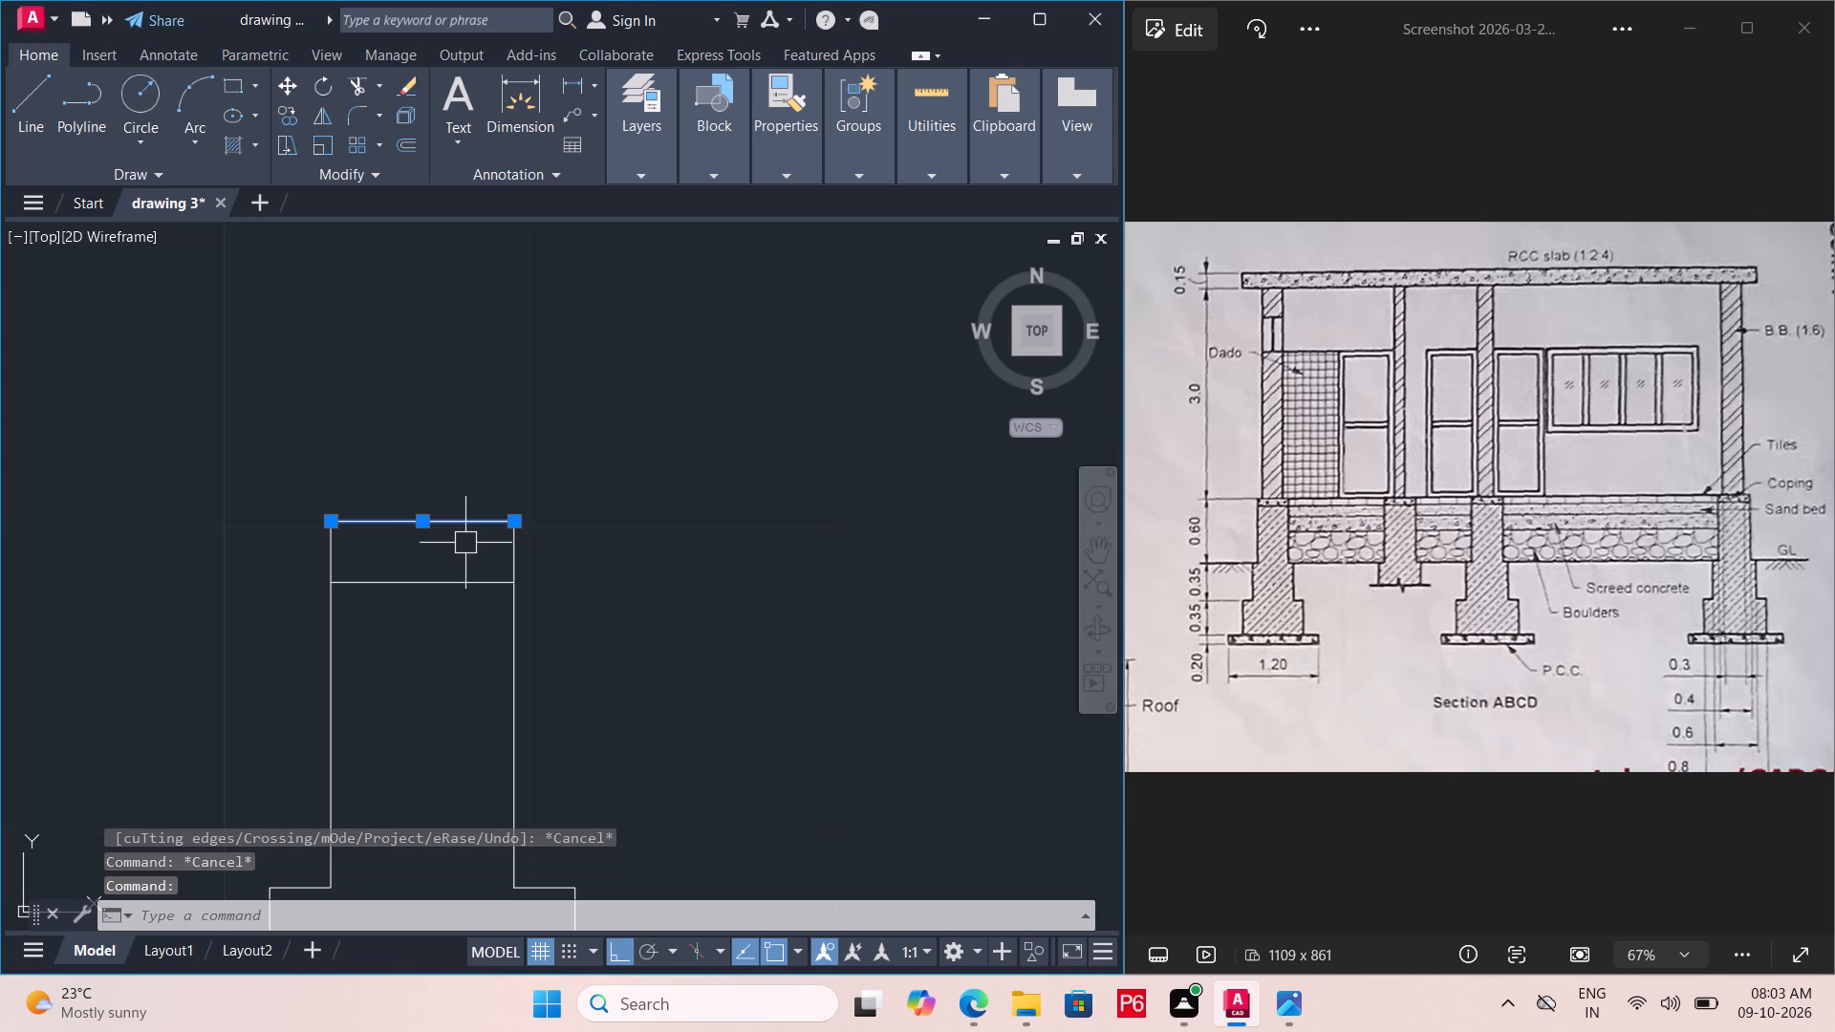
key("Delete")
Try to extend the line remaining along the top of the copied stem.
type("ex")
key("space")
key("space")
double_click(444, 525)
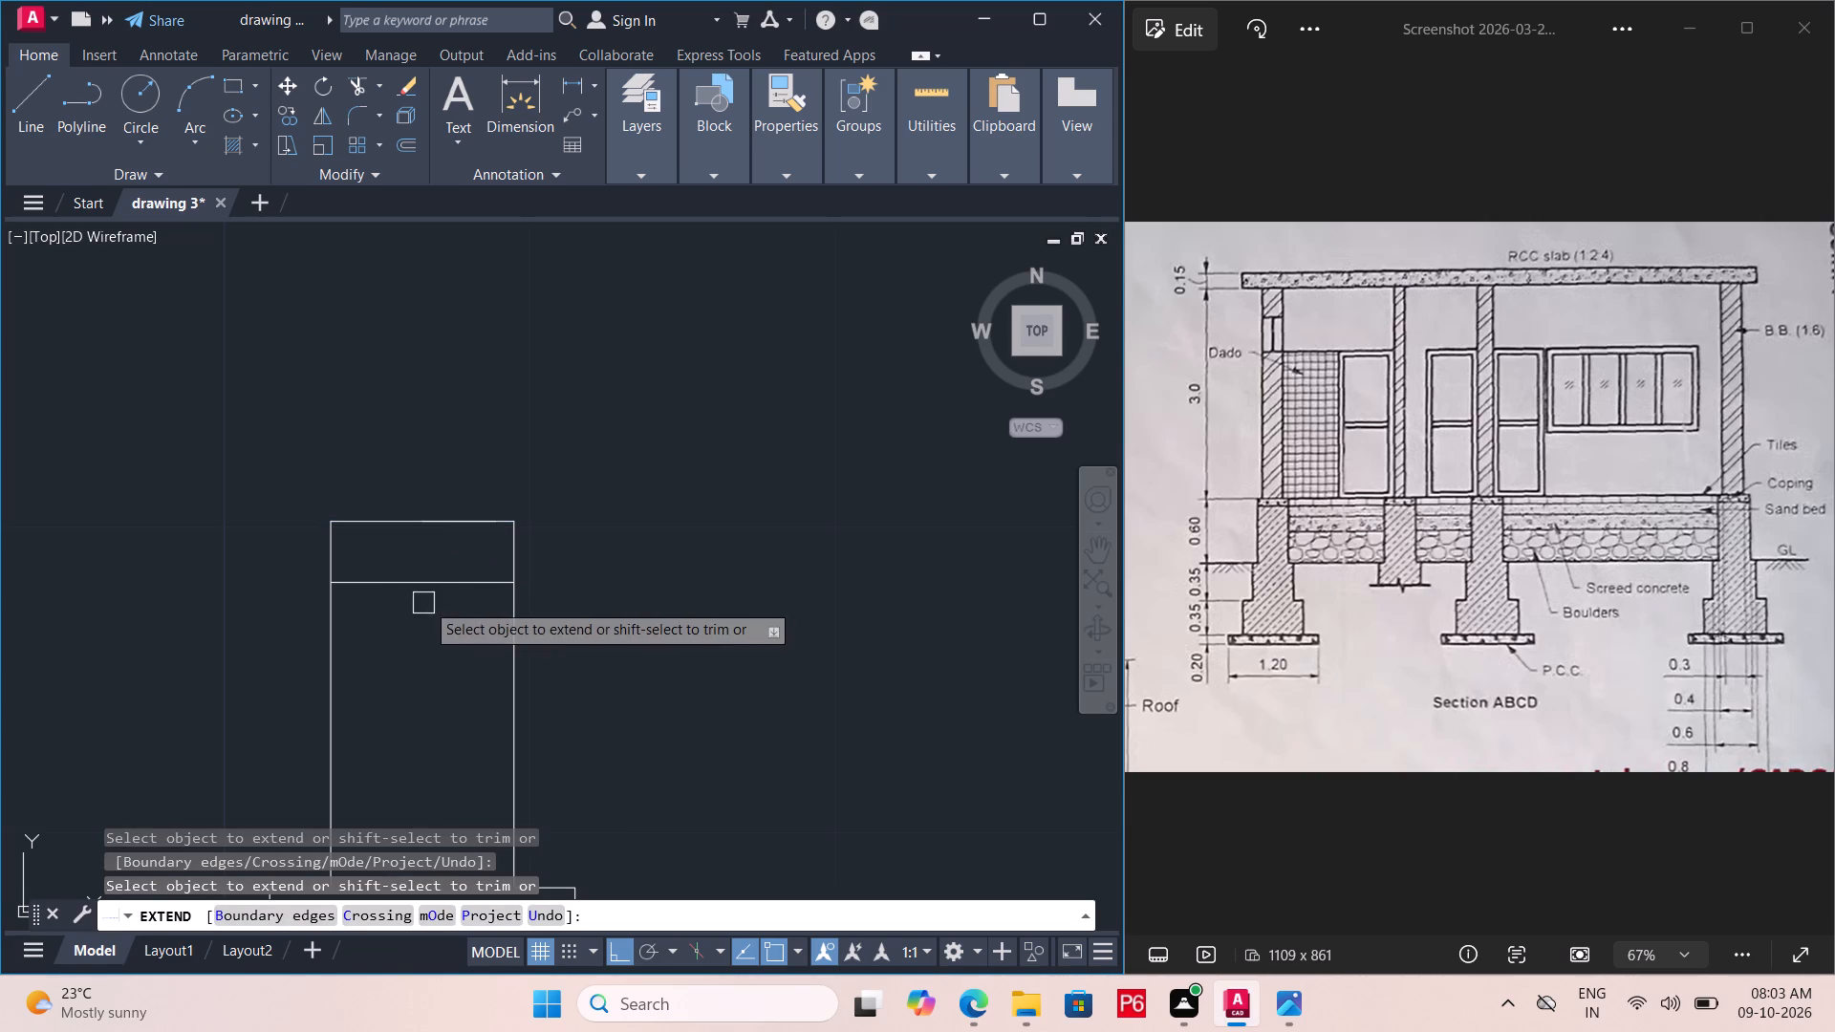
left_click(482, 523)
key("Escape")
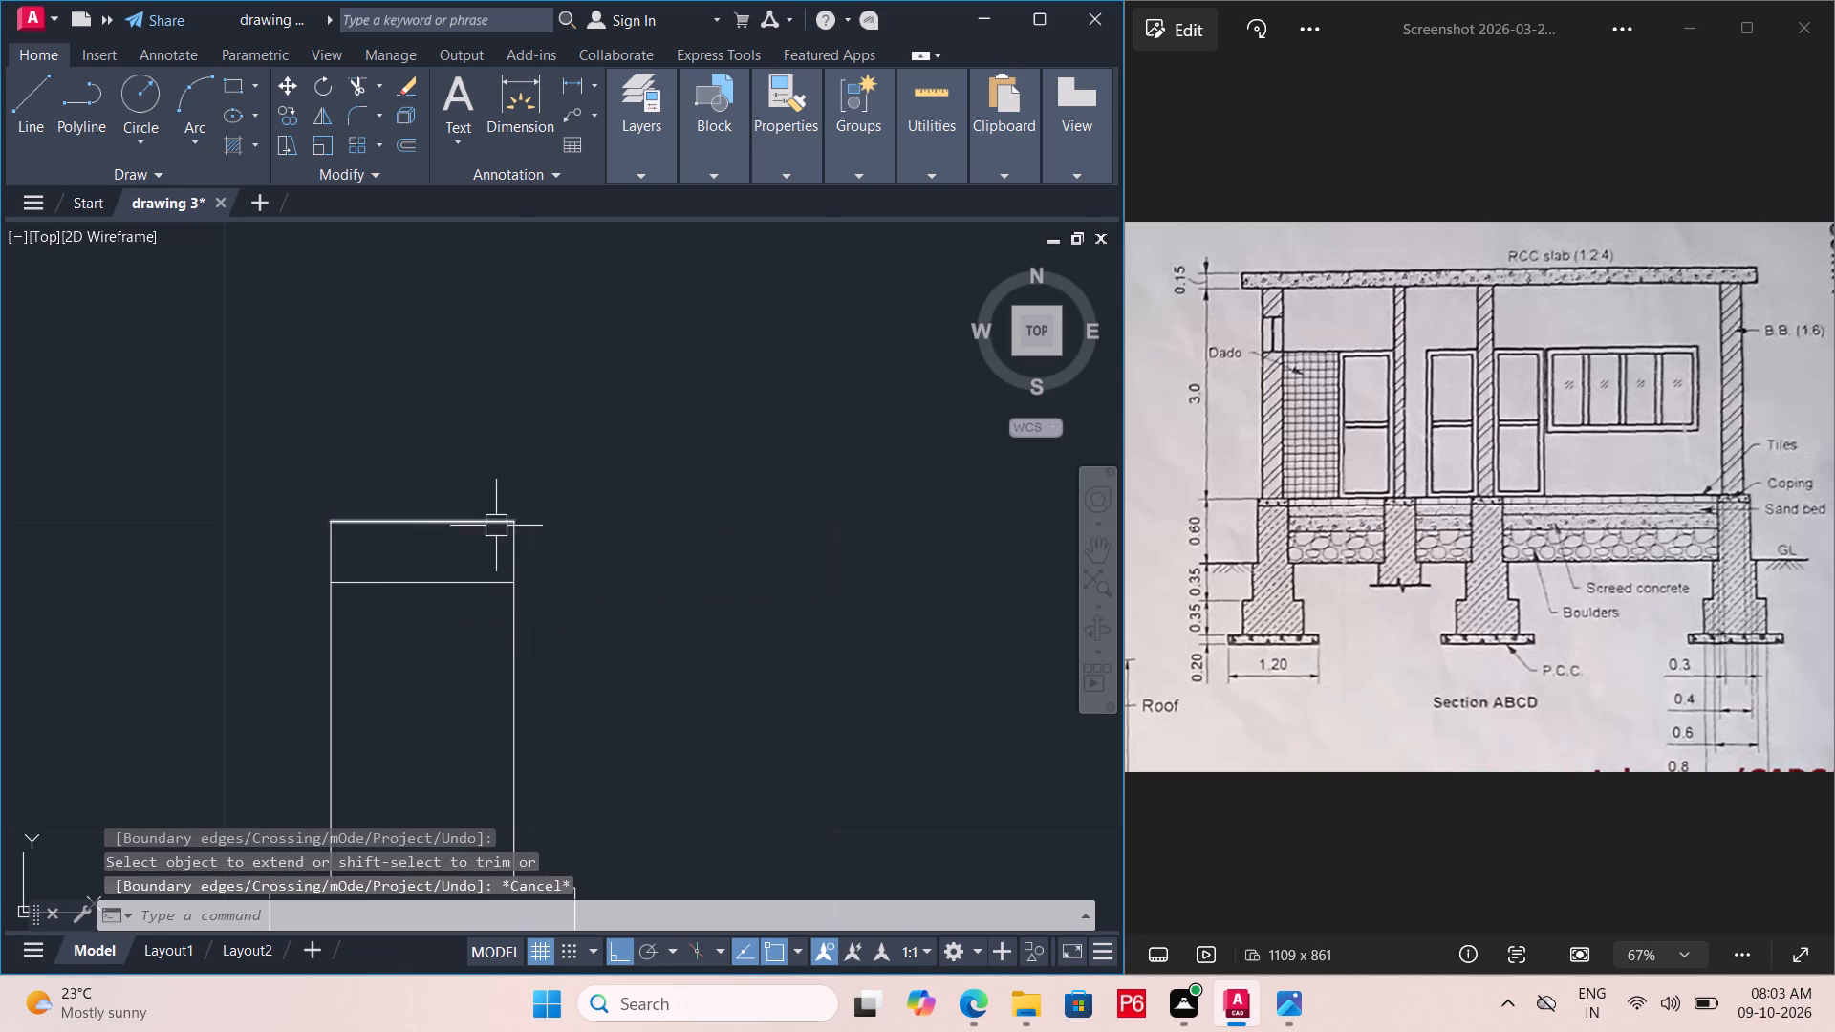
Delete the other overlapping full-width line at the top of the copied stem.
left_click(502, 522)
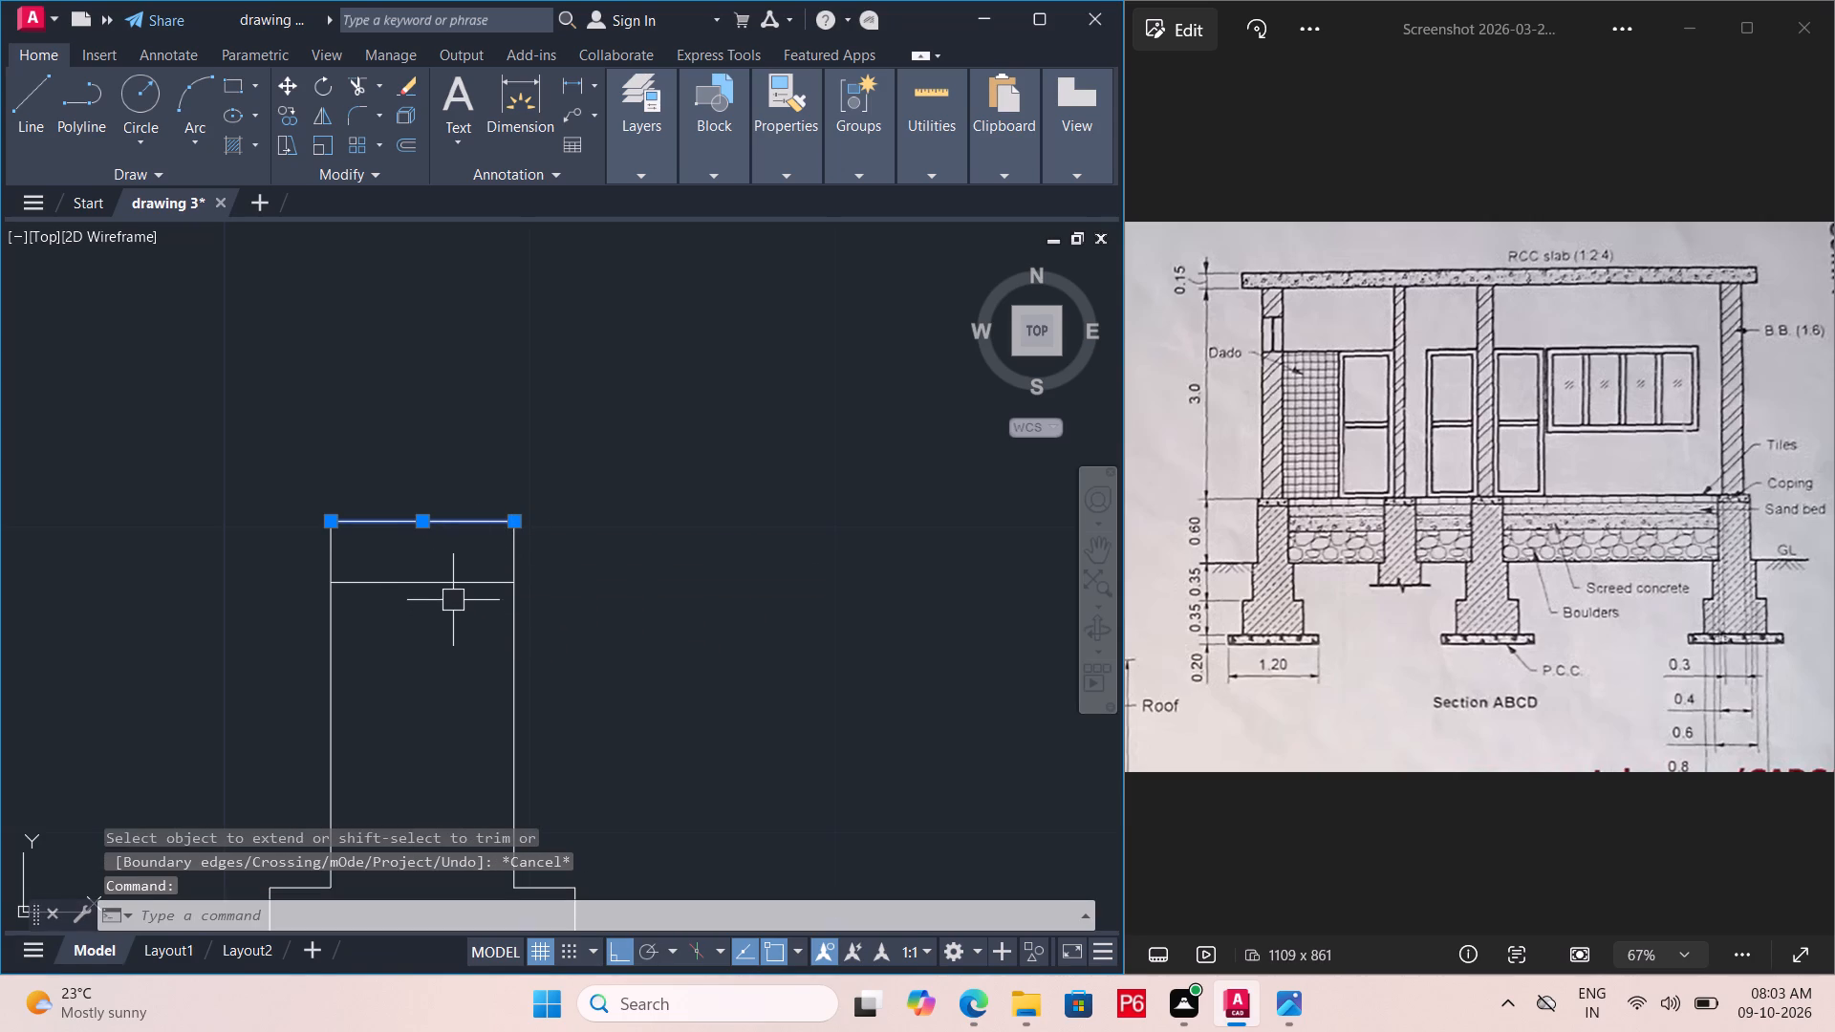
key("Delete")
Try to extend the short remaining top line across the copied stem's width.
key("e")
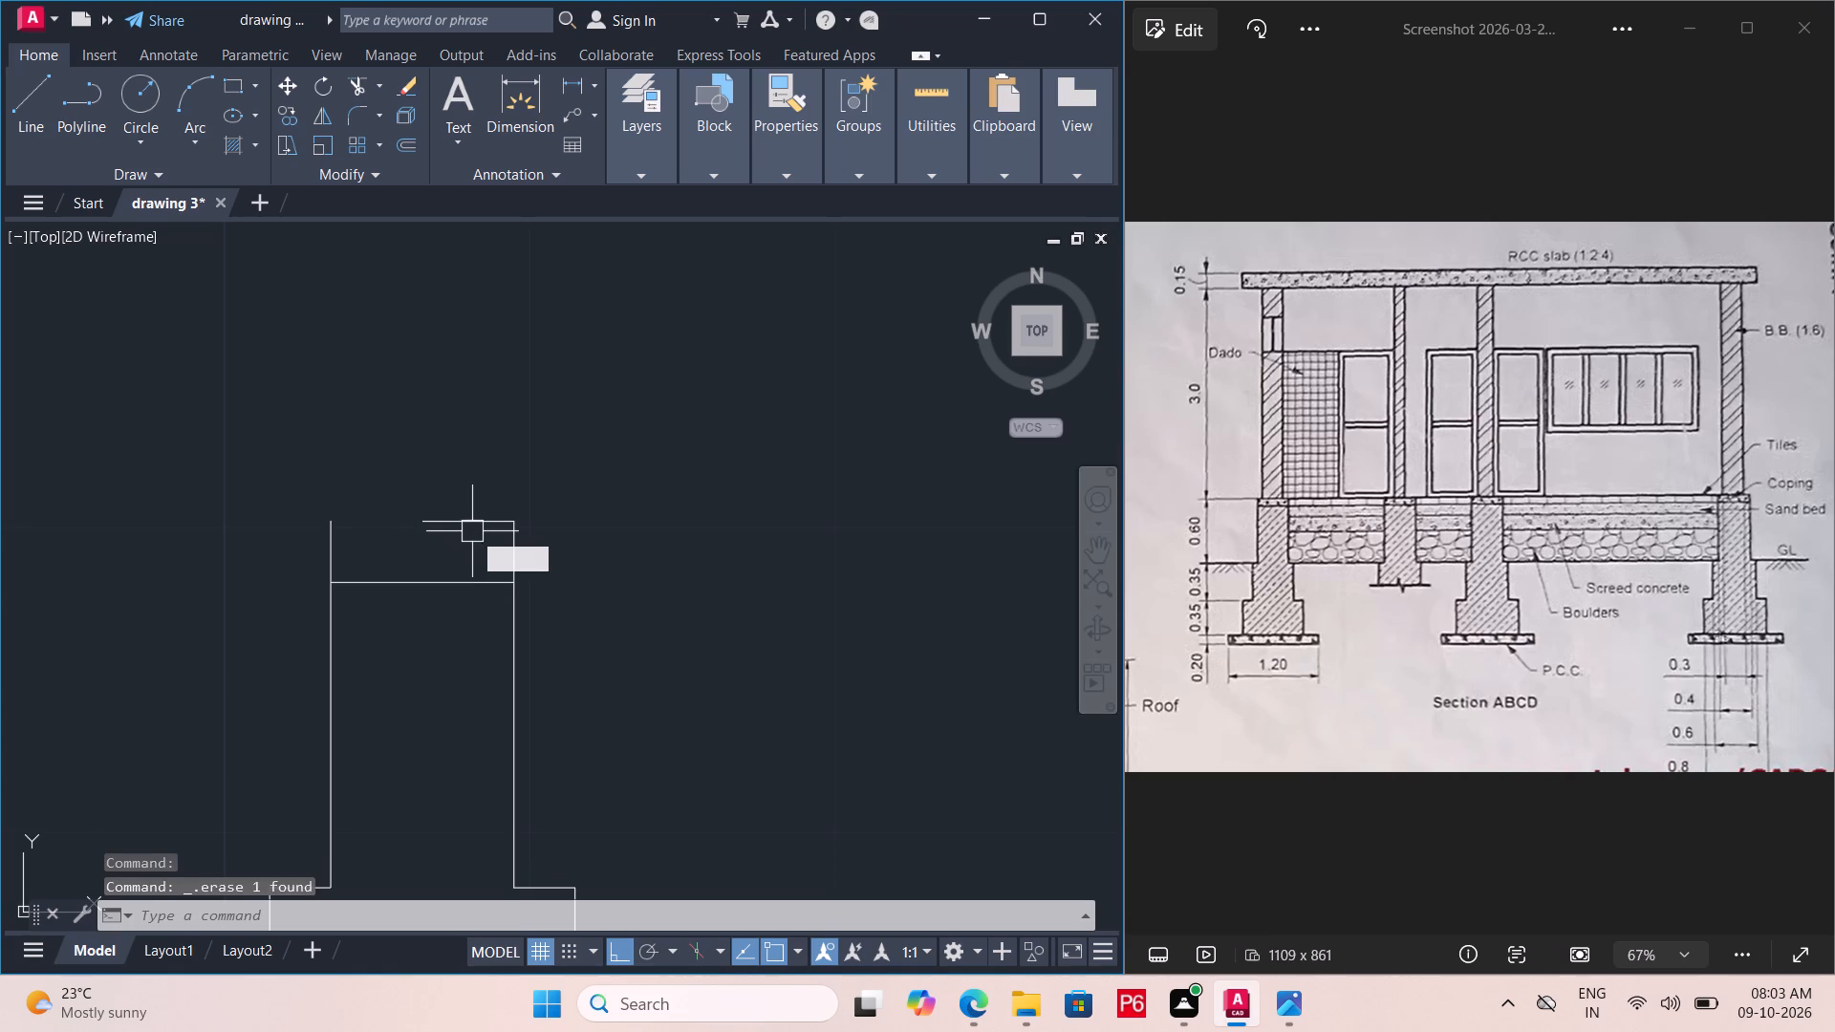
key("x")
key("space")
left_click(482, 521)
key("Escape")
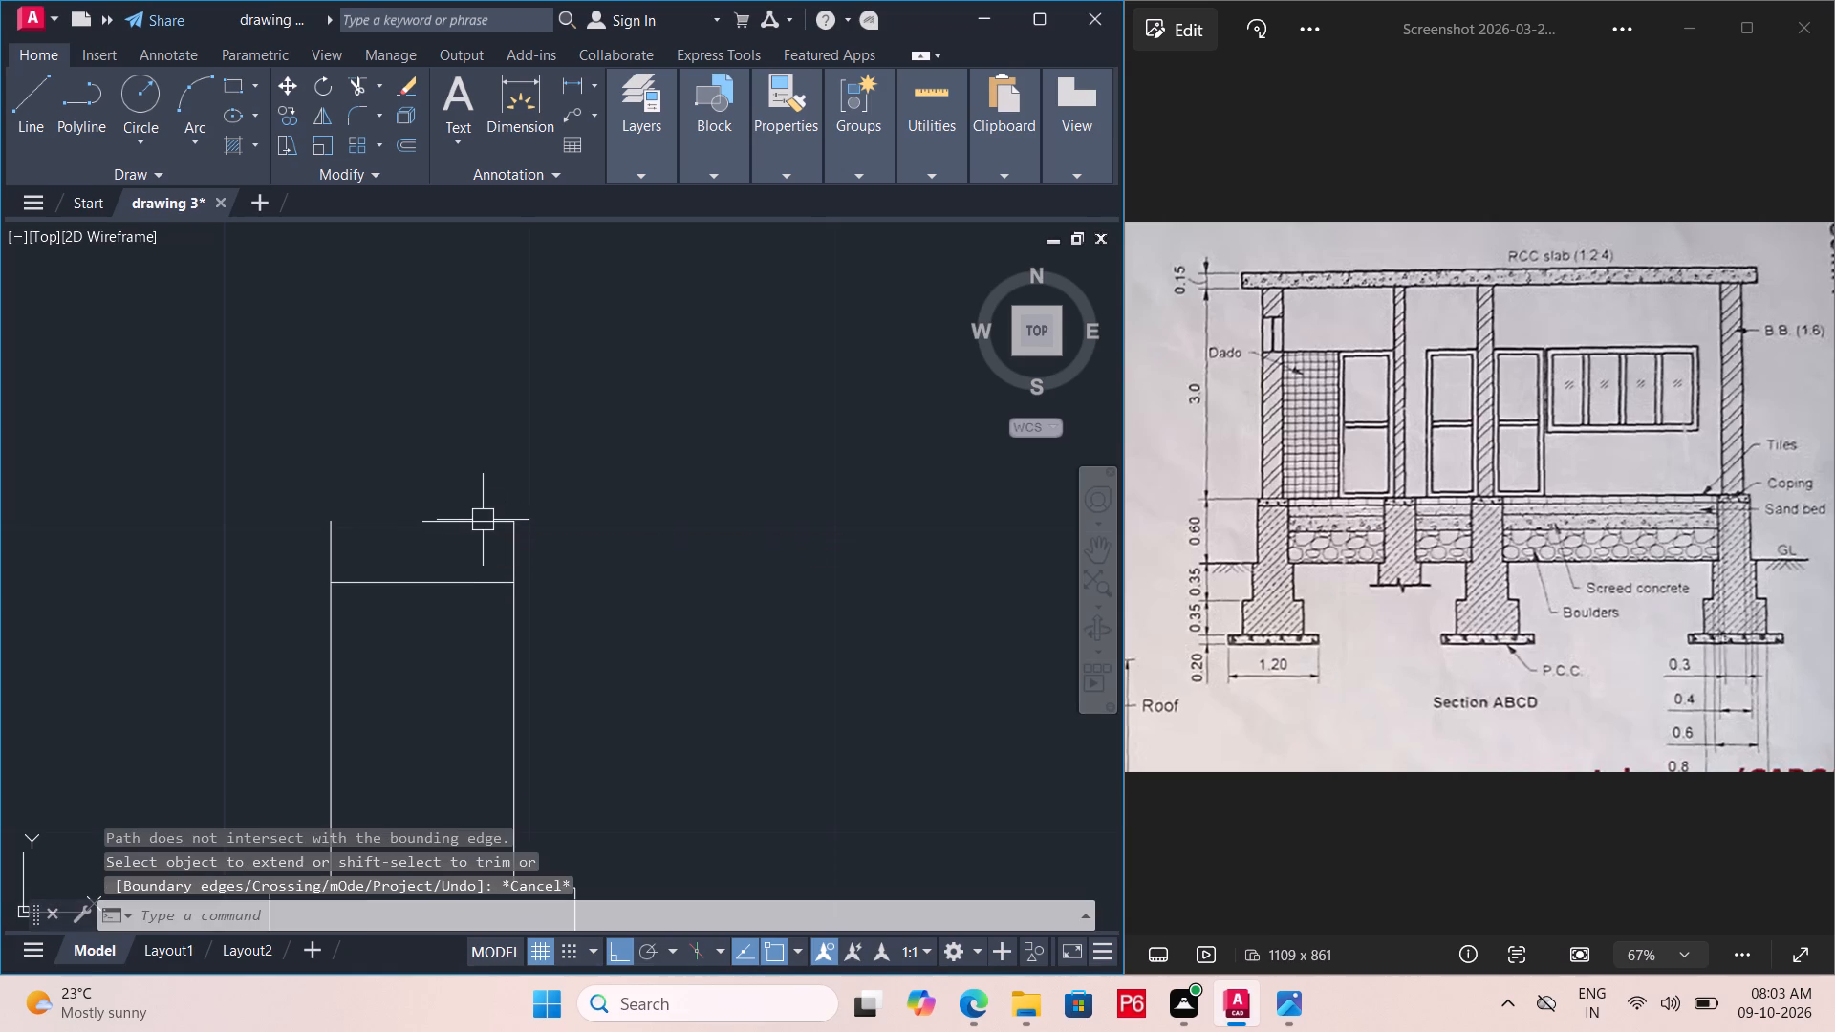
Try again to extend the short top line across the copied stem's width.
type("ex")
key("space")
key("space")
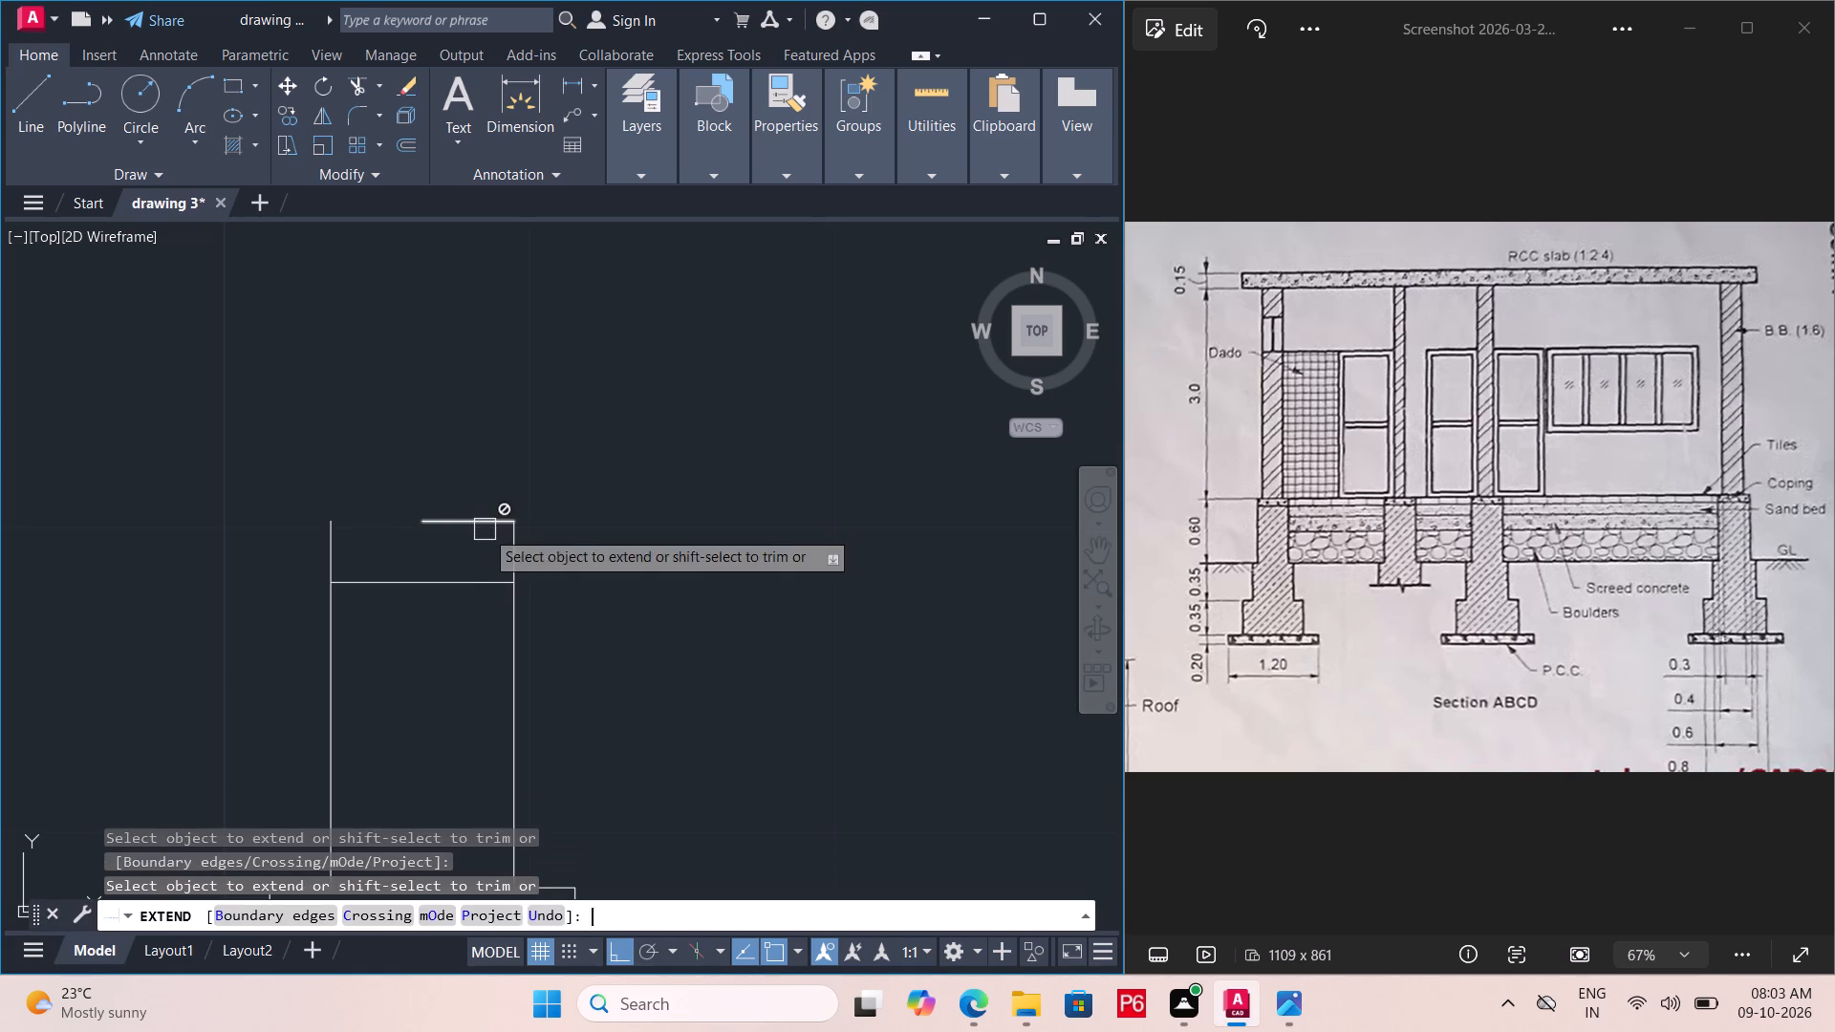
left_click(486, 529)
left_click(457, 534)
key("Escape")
Delete the short leftover line at the top of the copied stem.
left_click(456, 531)
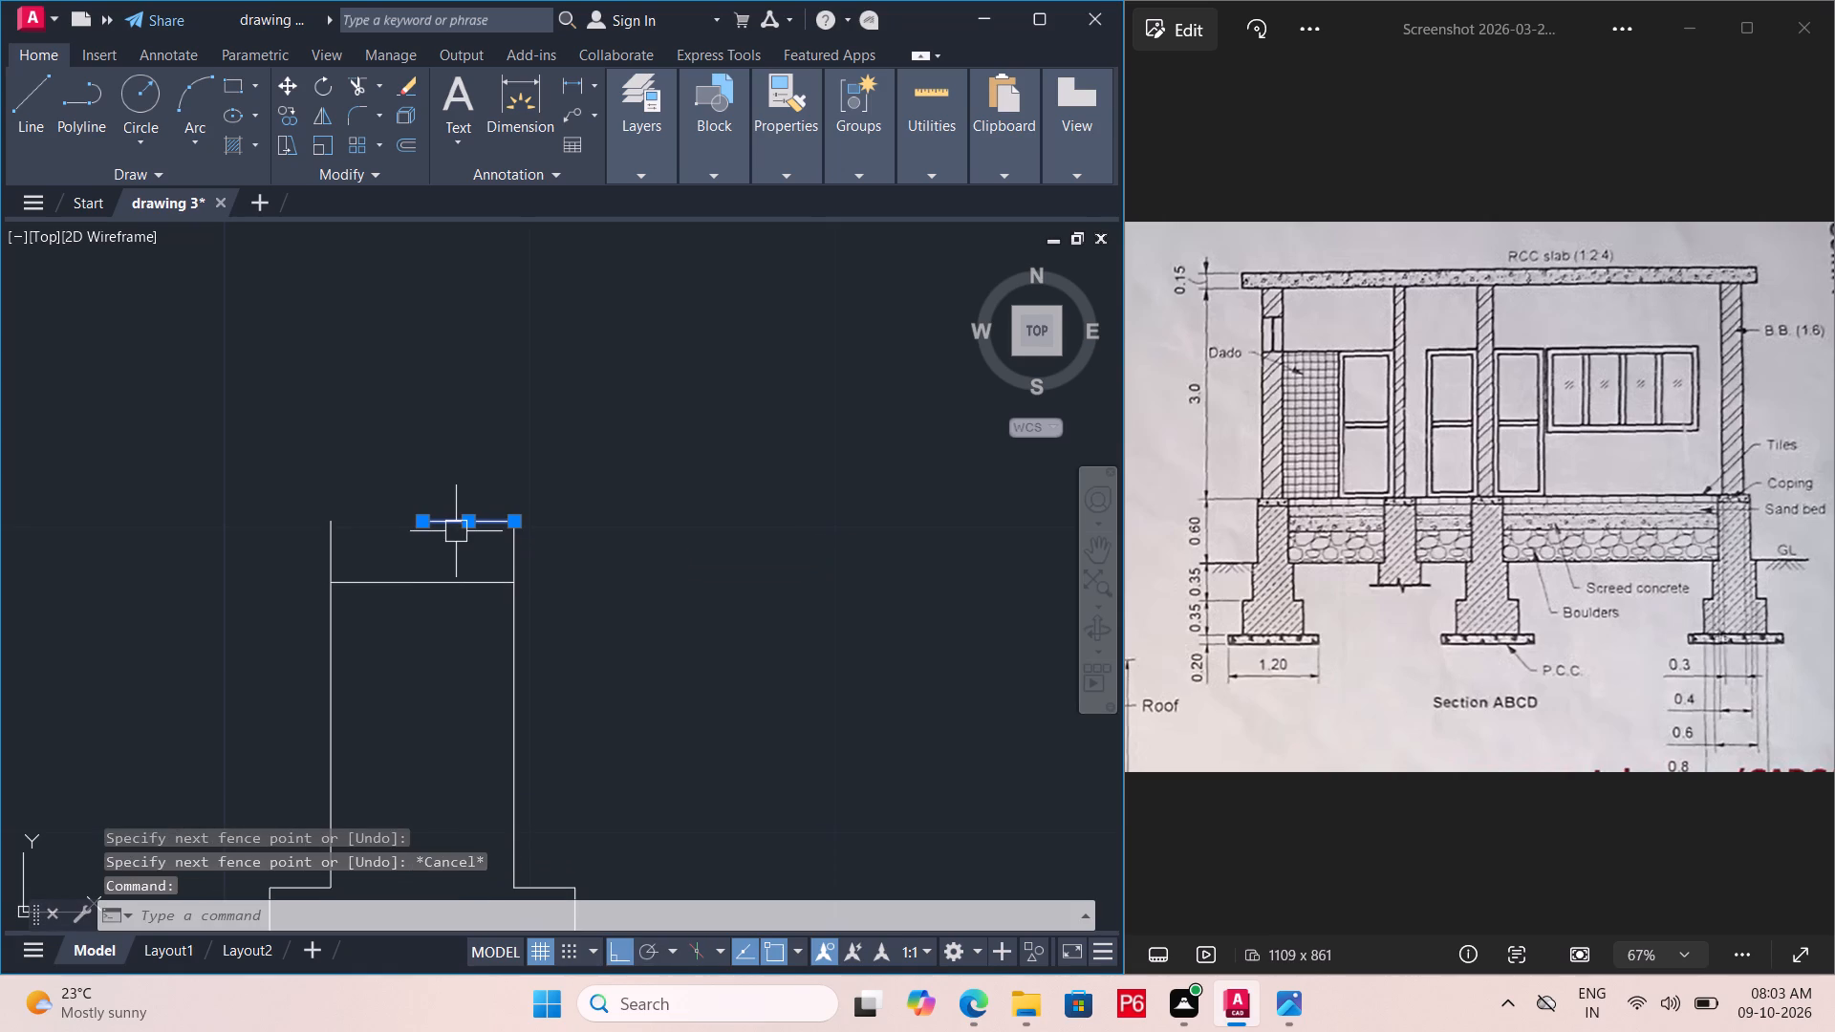
key("Delete")
Draw a horizontal line from the stem's upper-left corner across its top to slightly past the right edge.
type("l")
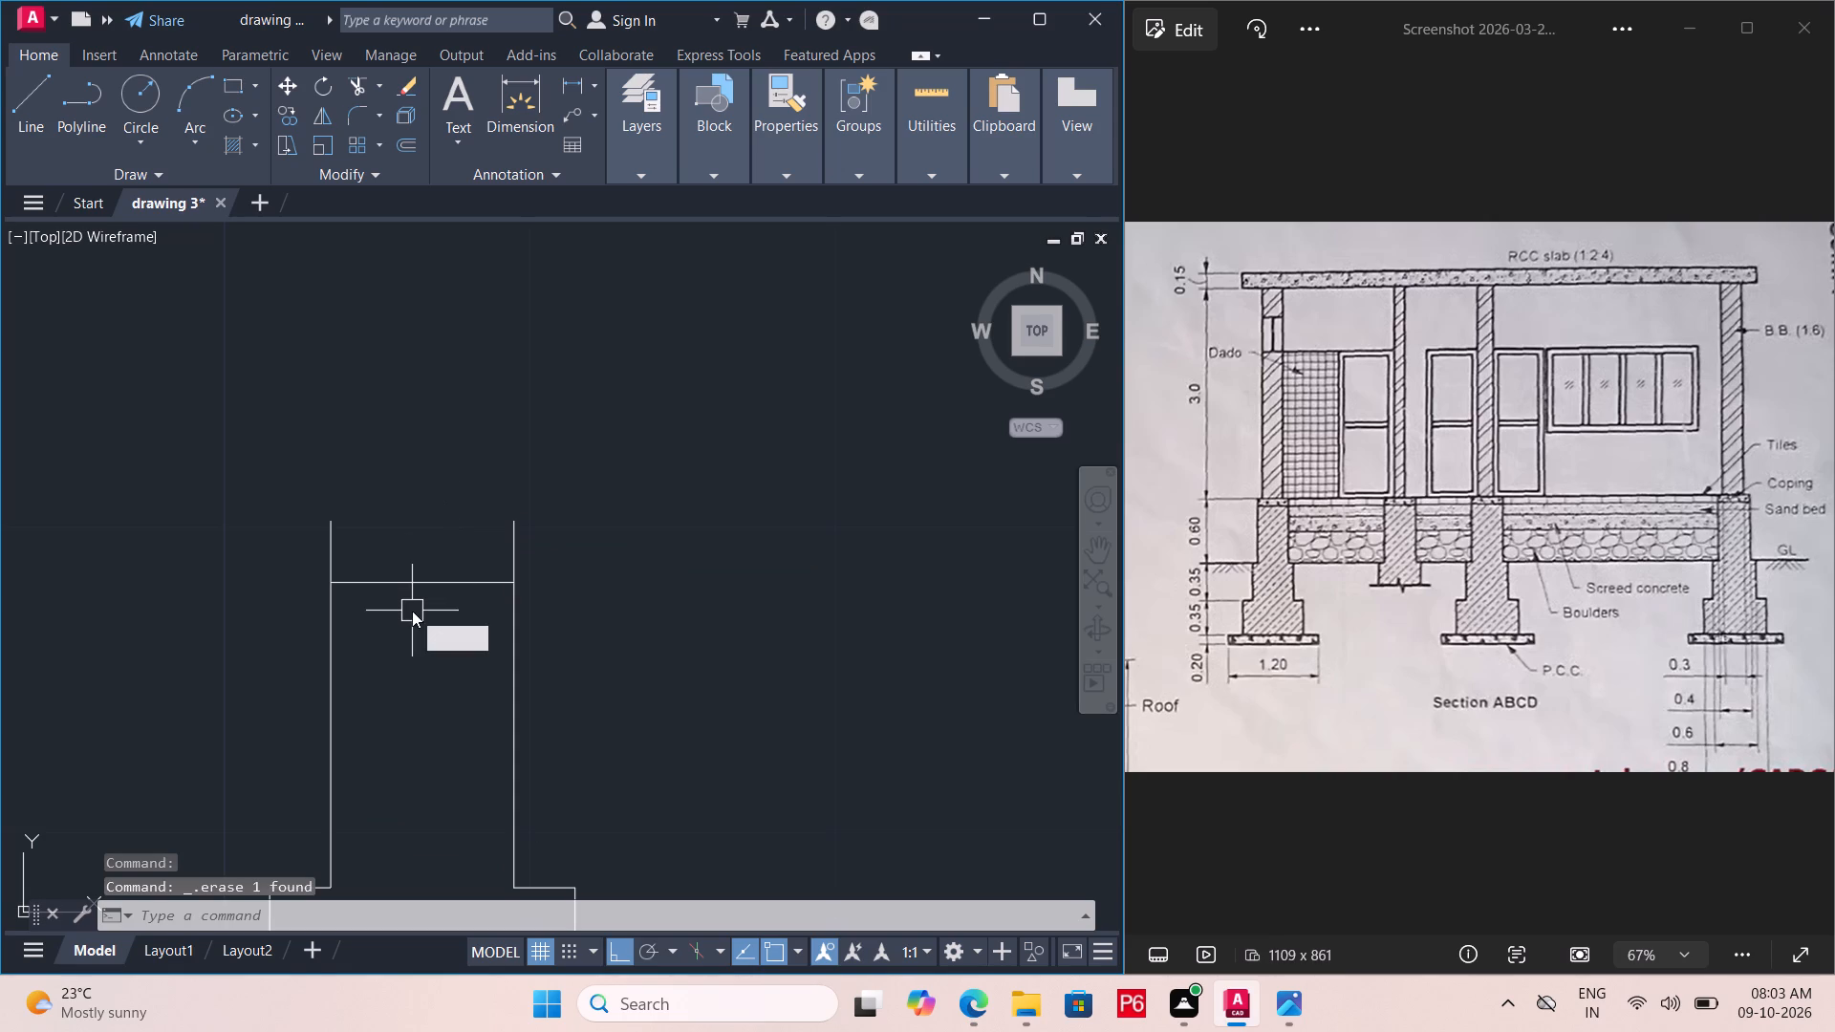
key("space")
left_click_drag(332, 531, 341, 531)
left_click(526, 527)
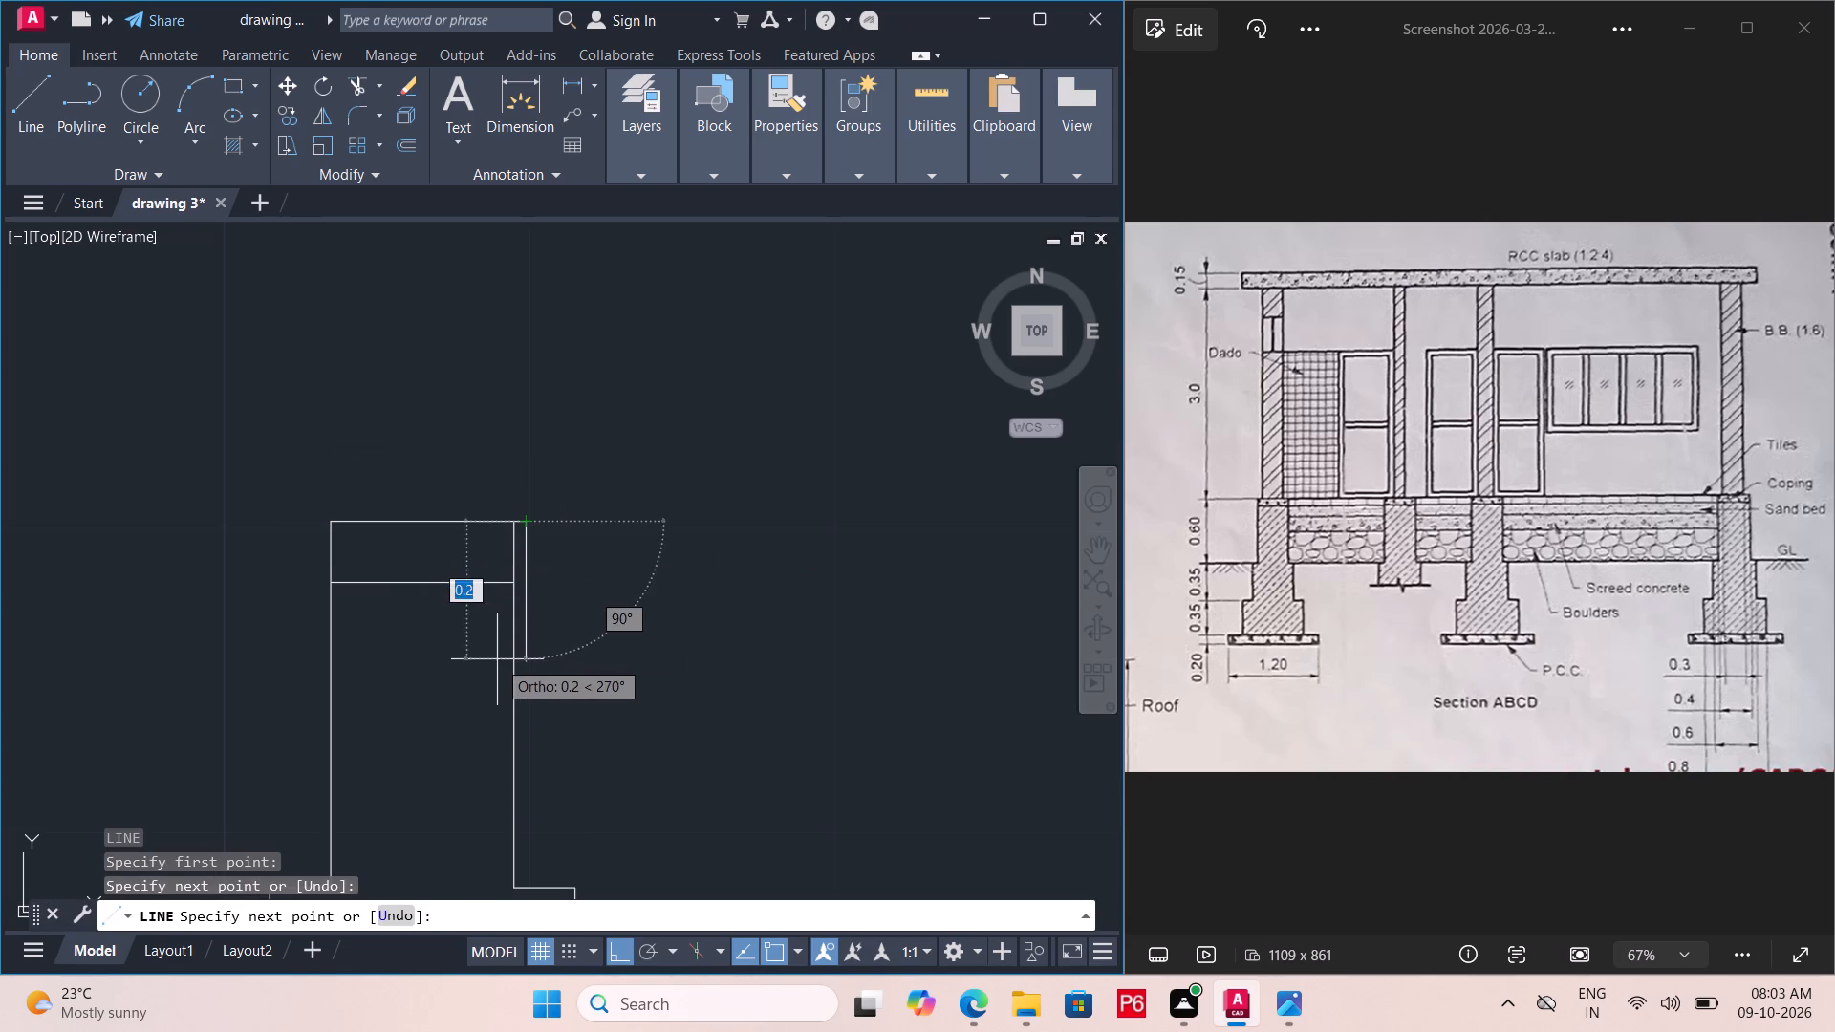
key("Escape")
Trim the overhang of the new top line at the stem's right edge.
scroll(561, 552, "up", 2)
type("tr")
key("space")
key("space")
left_click(460, 477)
key("Escape")
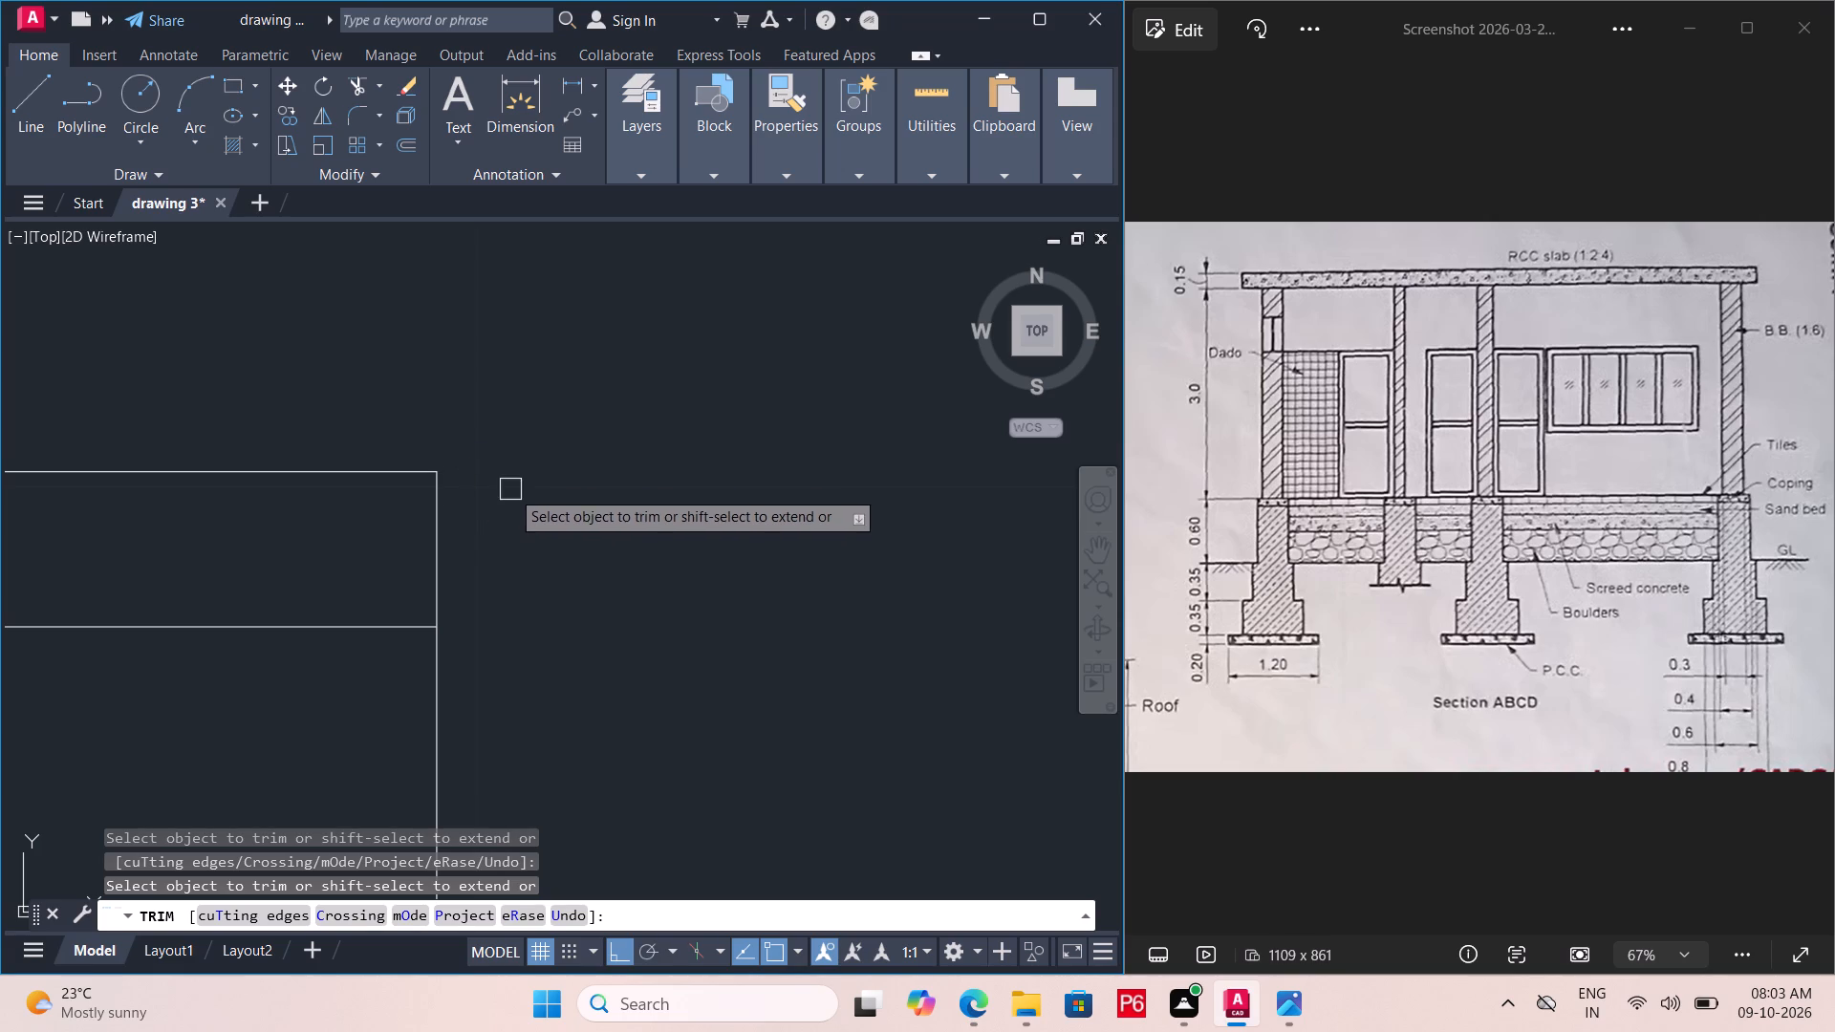
Save the drawing.
key("ctrl+s")
key("ctrl+s")
key("ctrl+s")
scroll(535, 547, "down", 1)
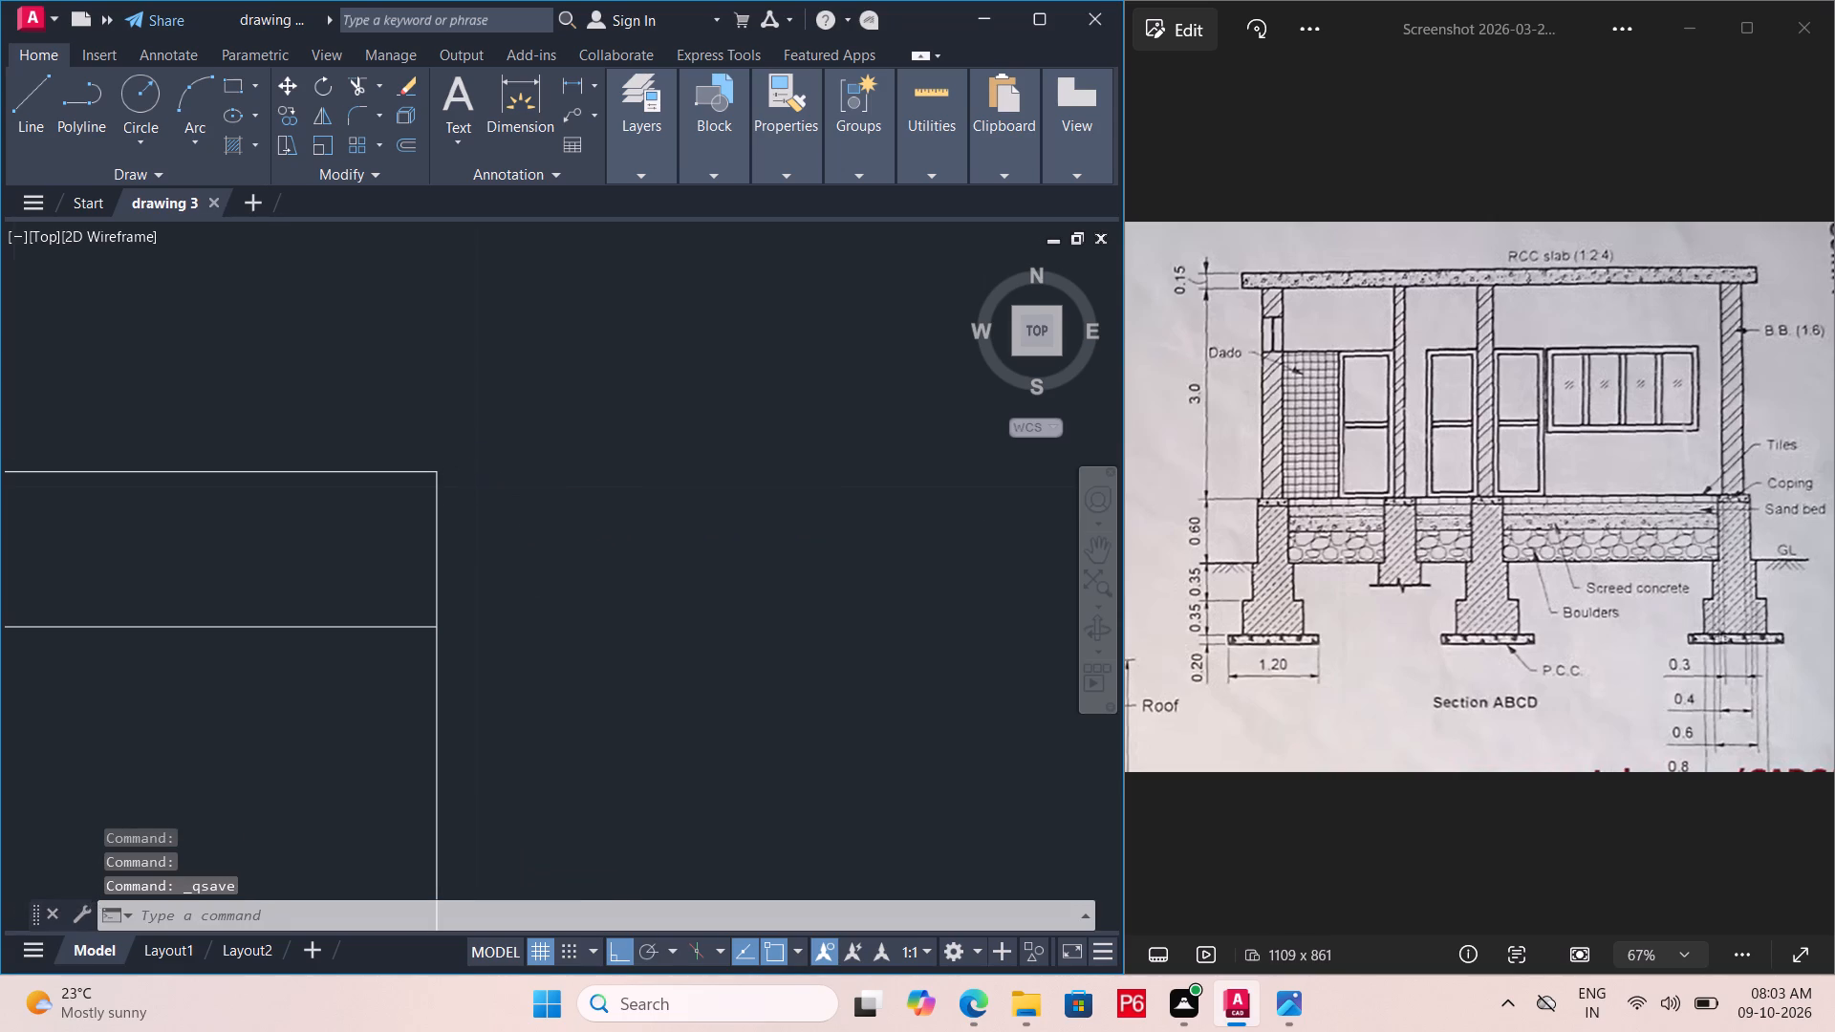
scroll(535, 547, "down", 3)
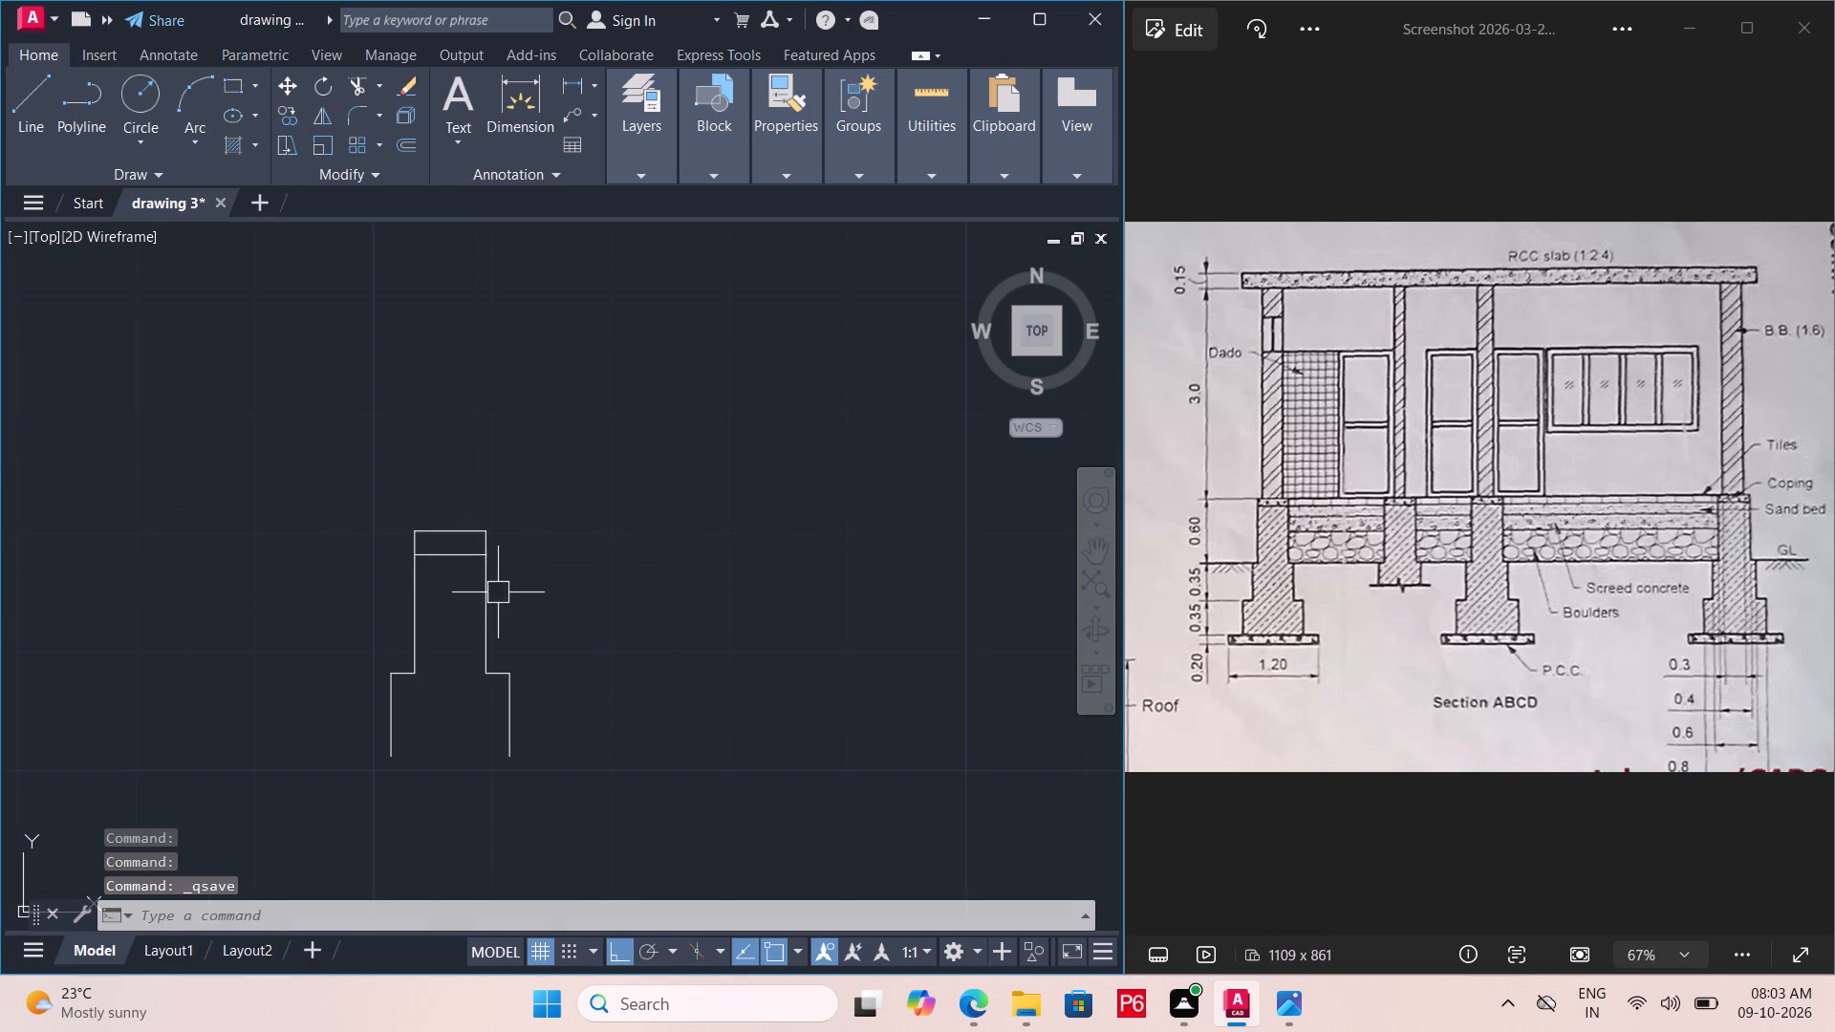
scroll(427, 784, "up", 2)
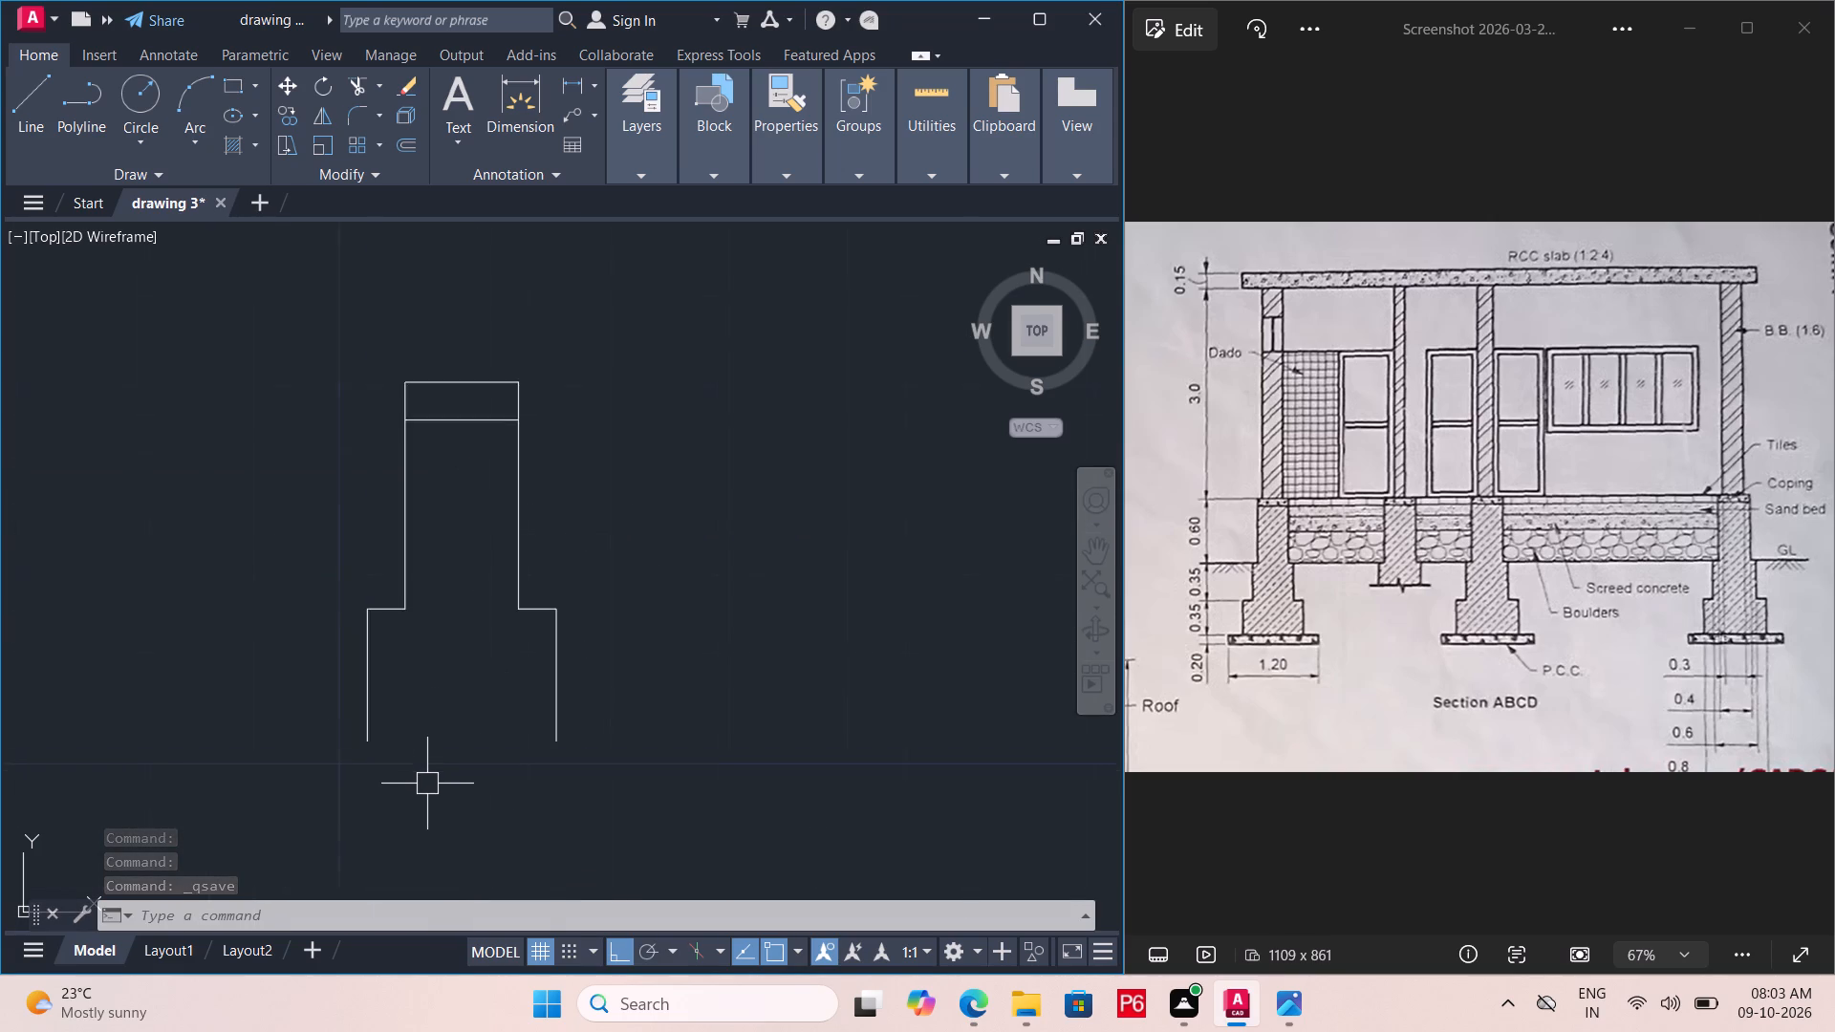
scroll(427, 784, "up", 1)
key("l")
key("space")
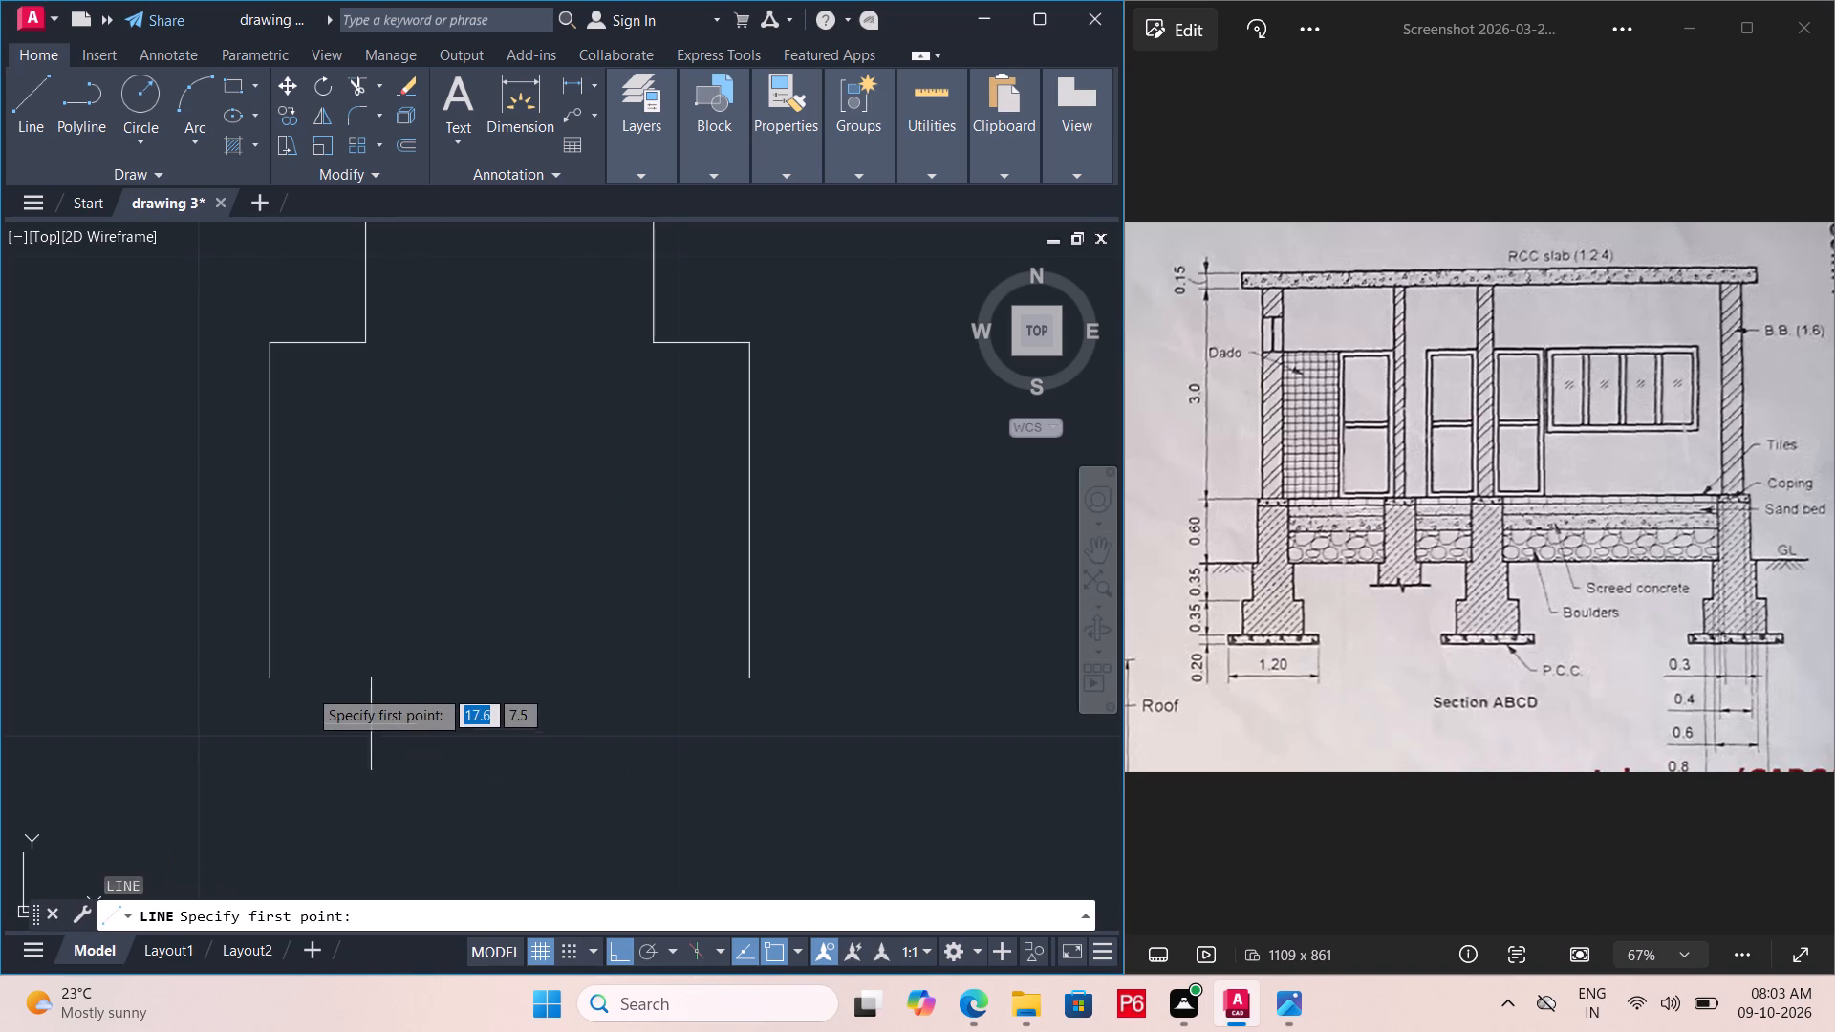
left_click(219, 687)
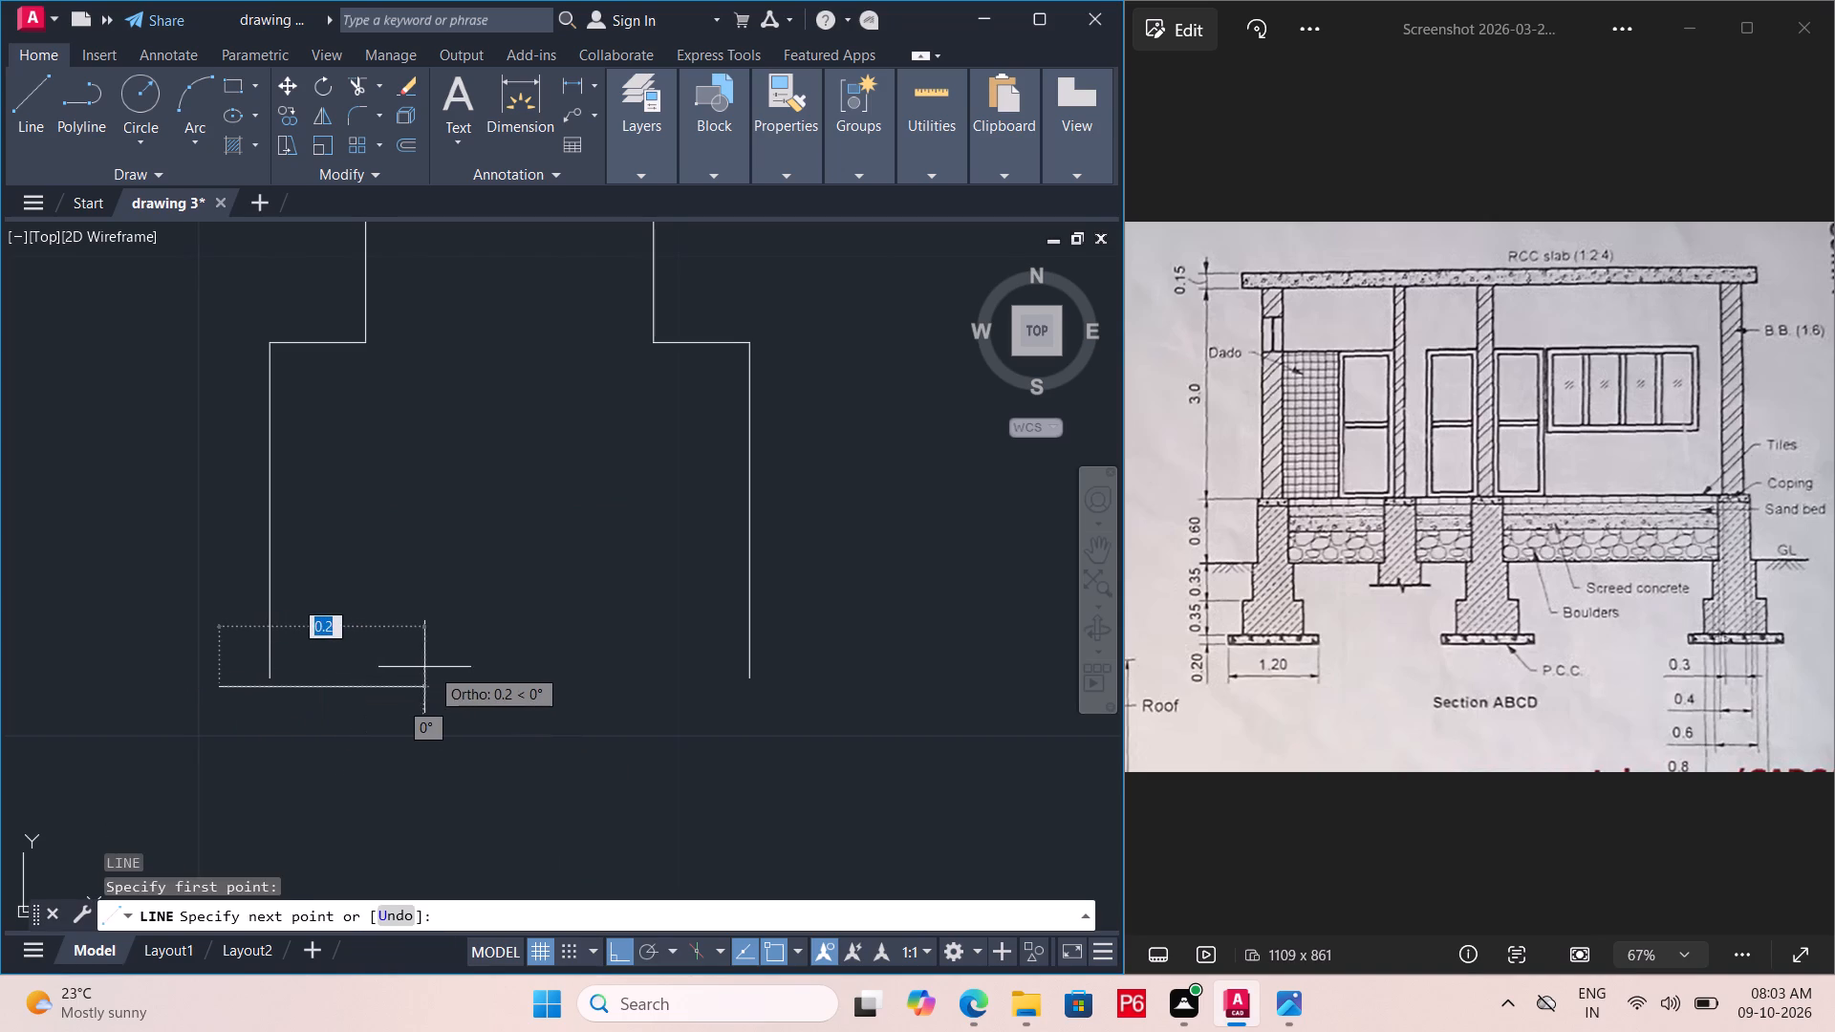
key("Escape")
Draw a break line across the stem's open base from its lower-left corner, with a mid-width zigzag rising about 0.1 m, ending just past the right edge.
key("l")
key("space")
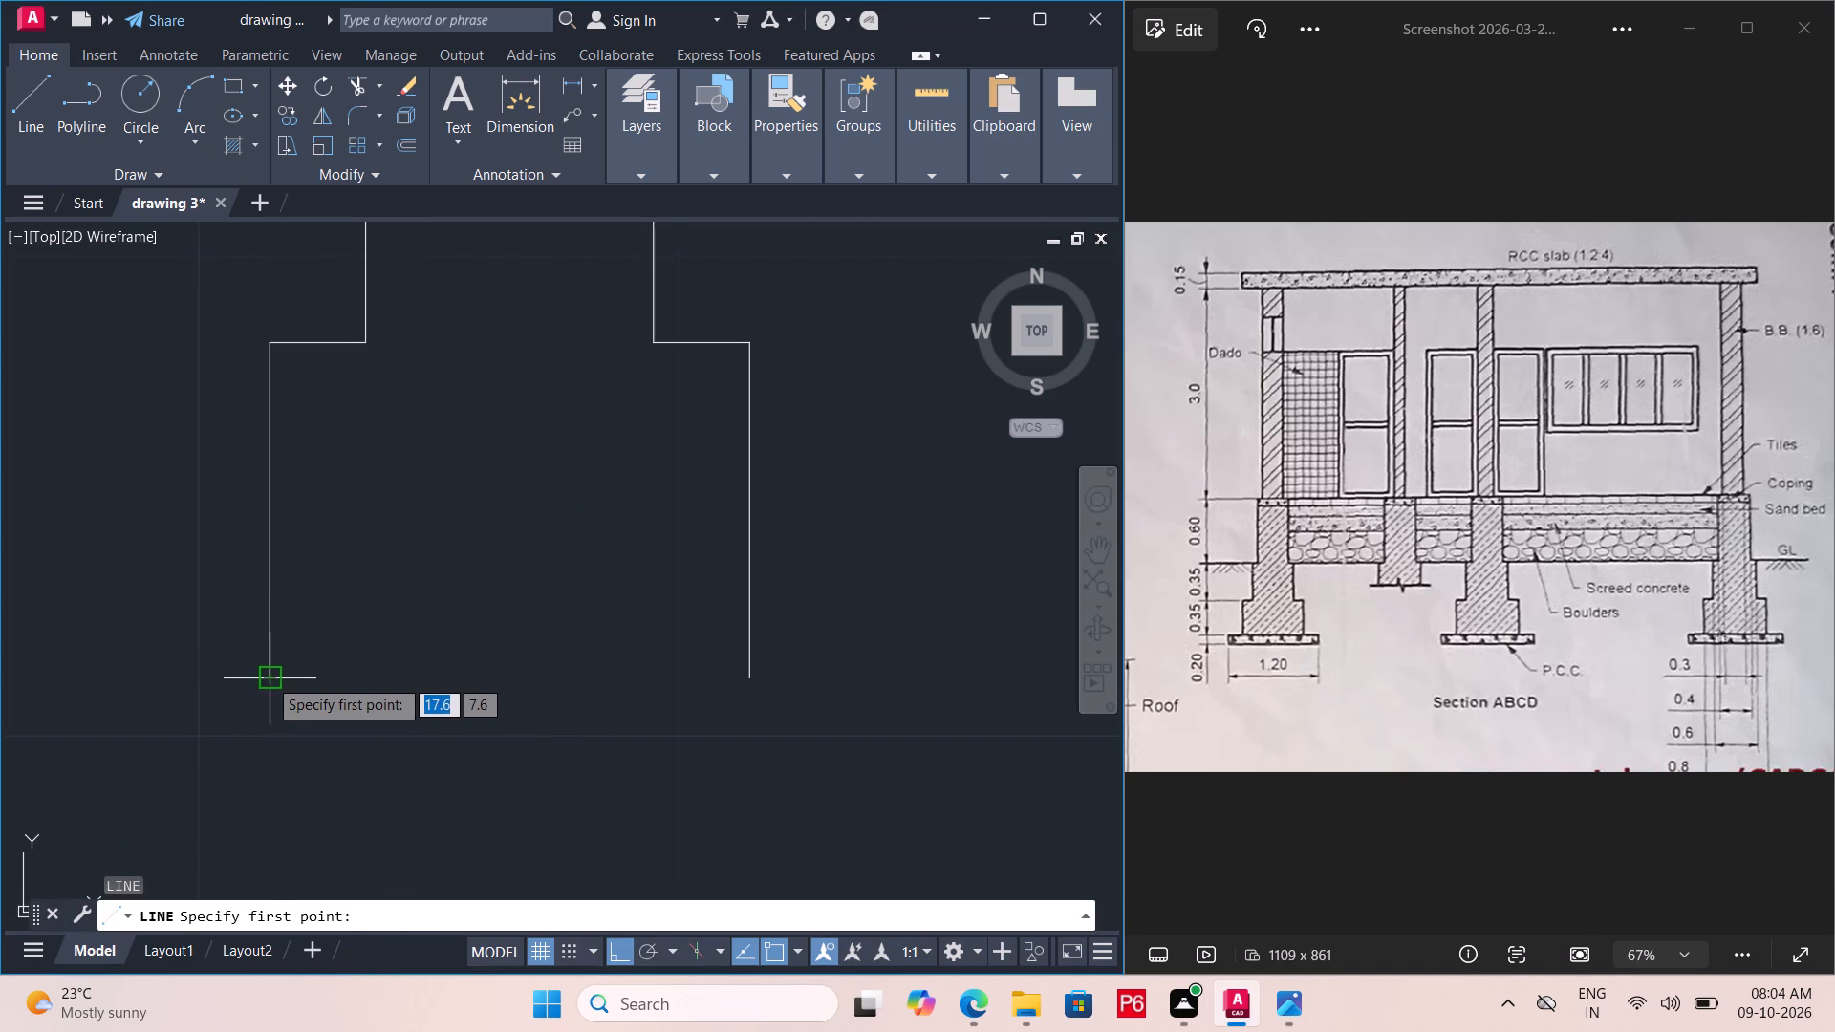
left_click_drag(268, 677, 283, 672)
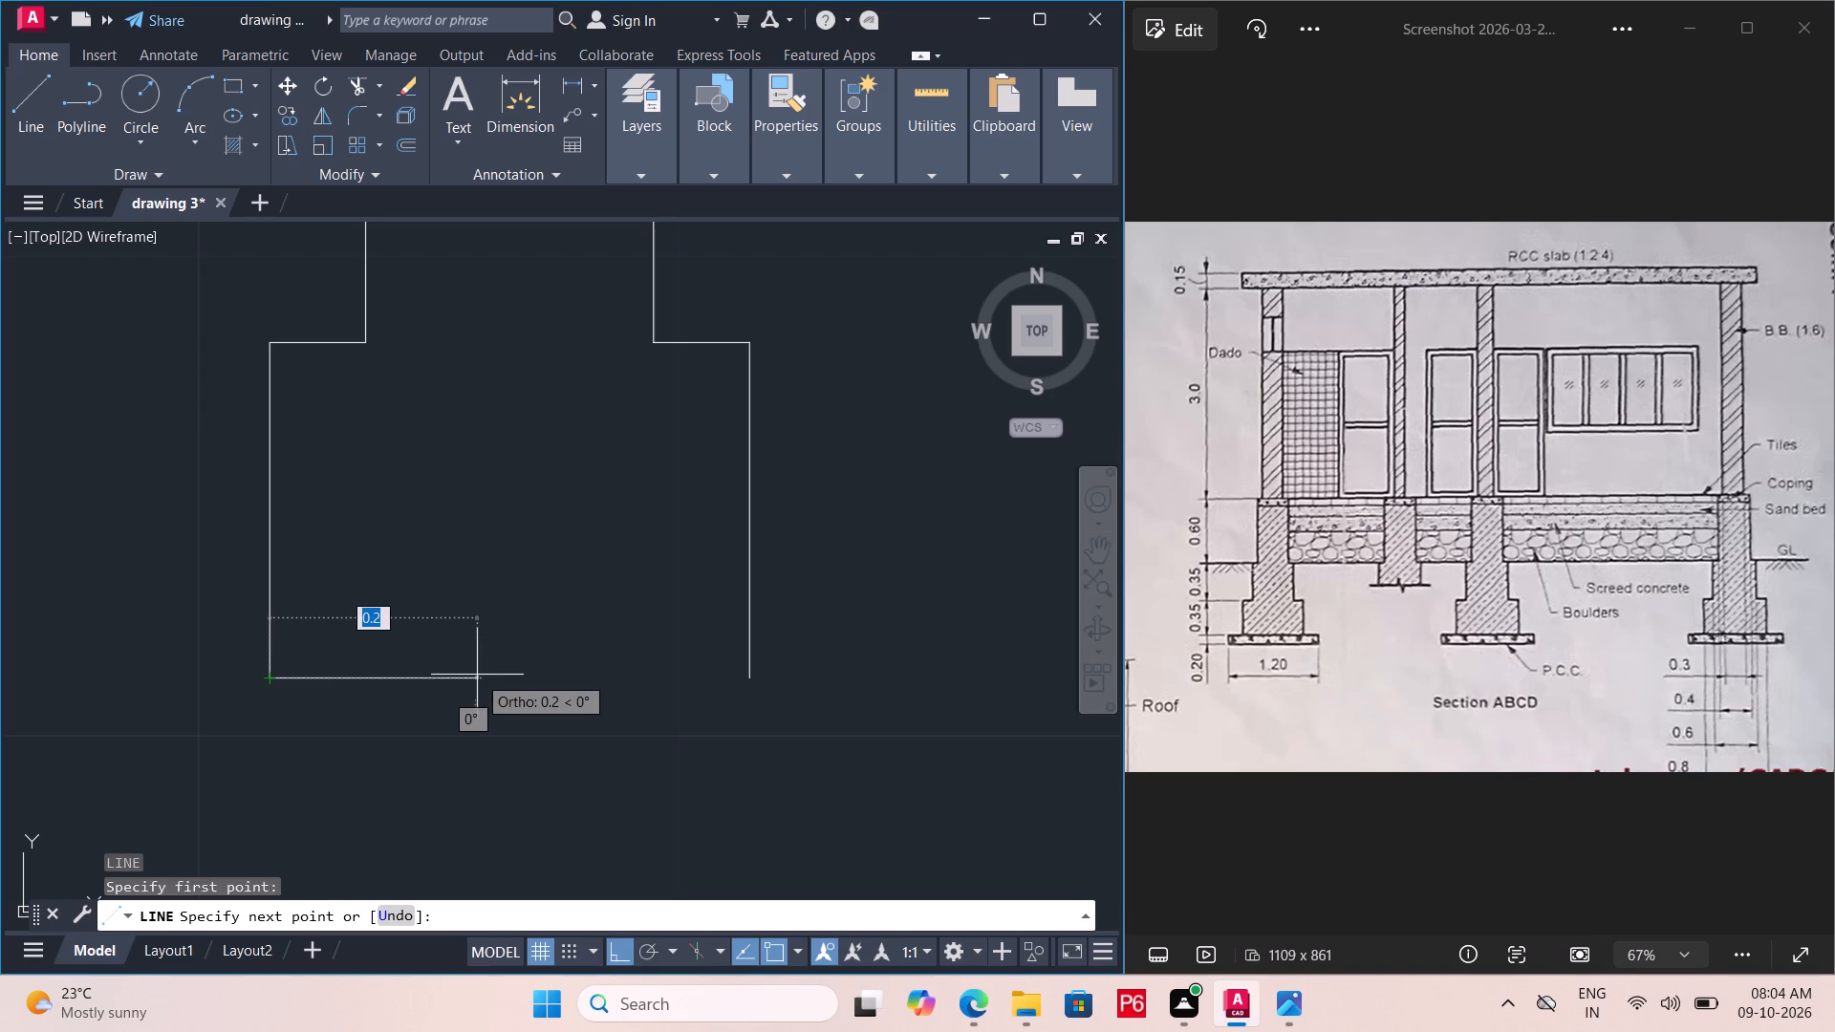
left_click(477, 675)
left_click(483, 628)
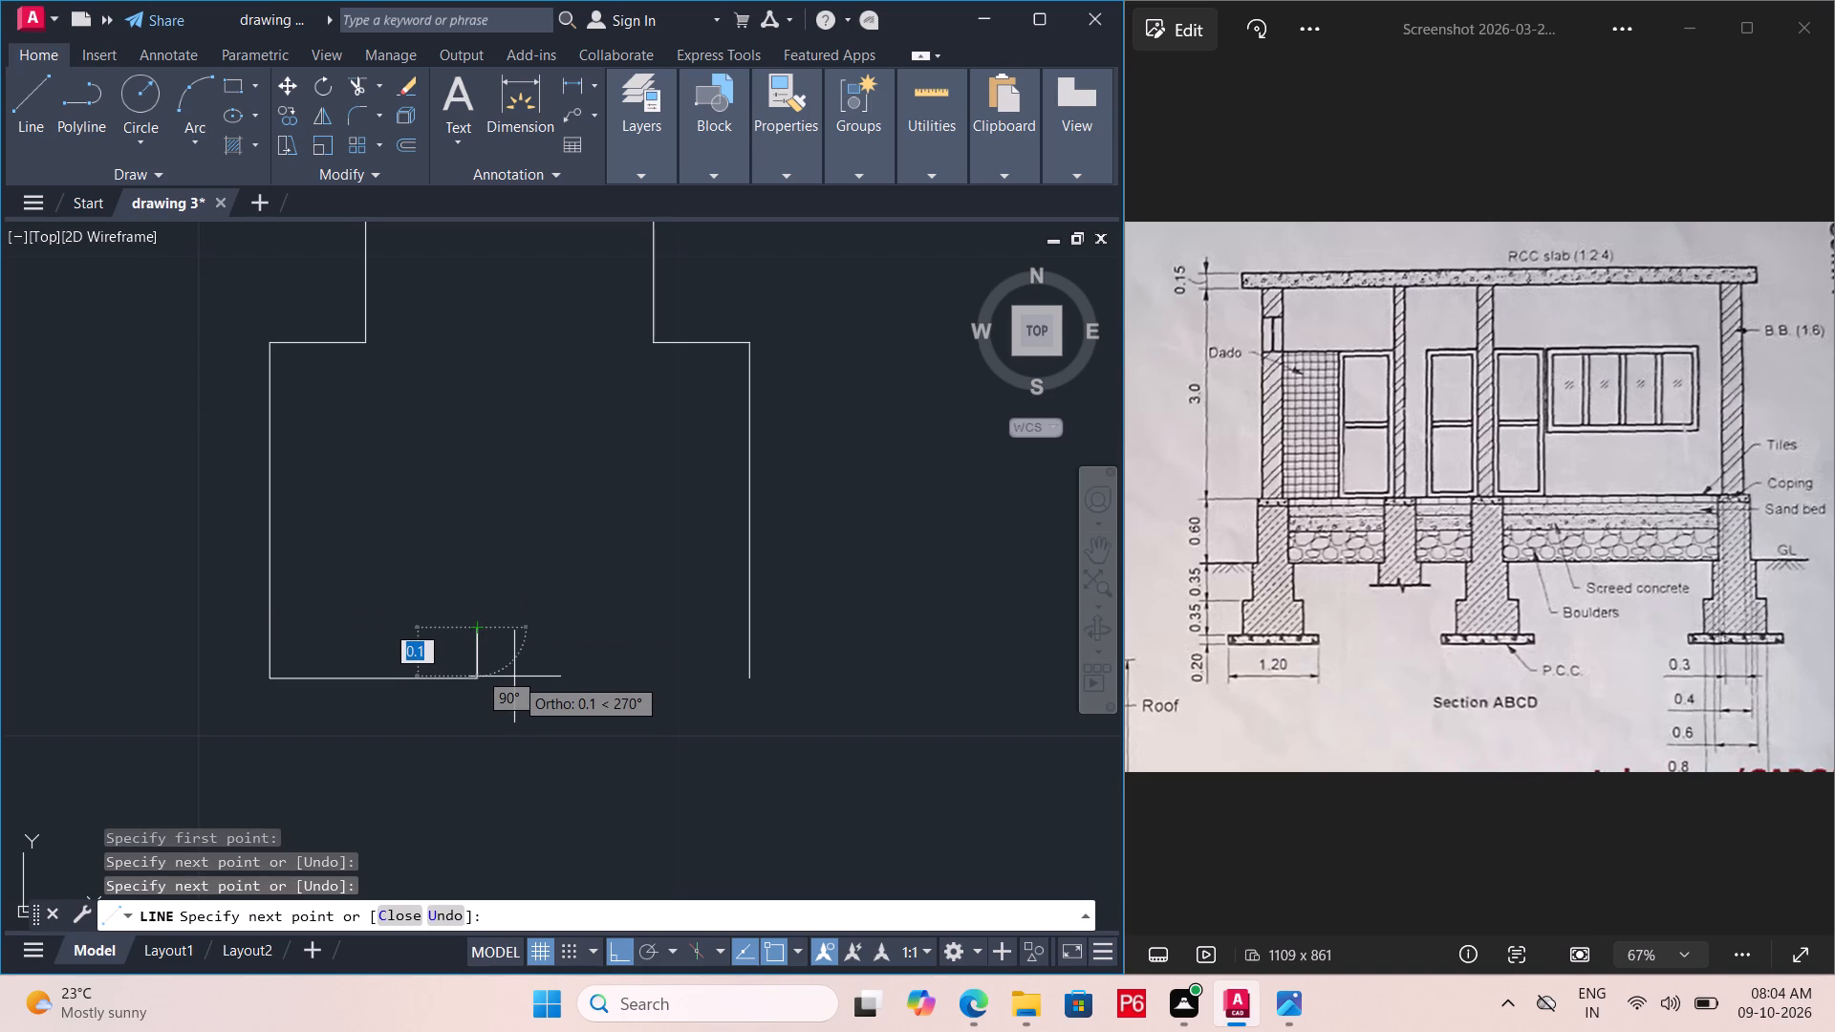
key("F8")
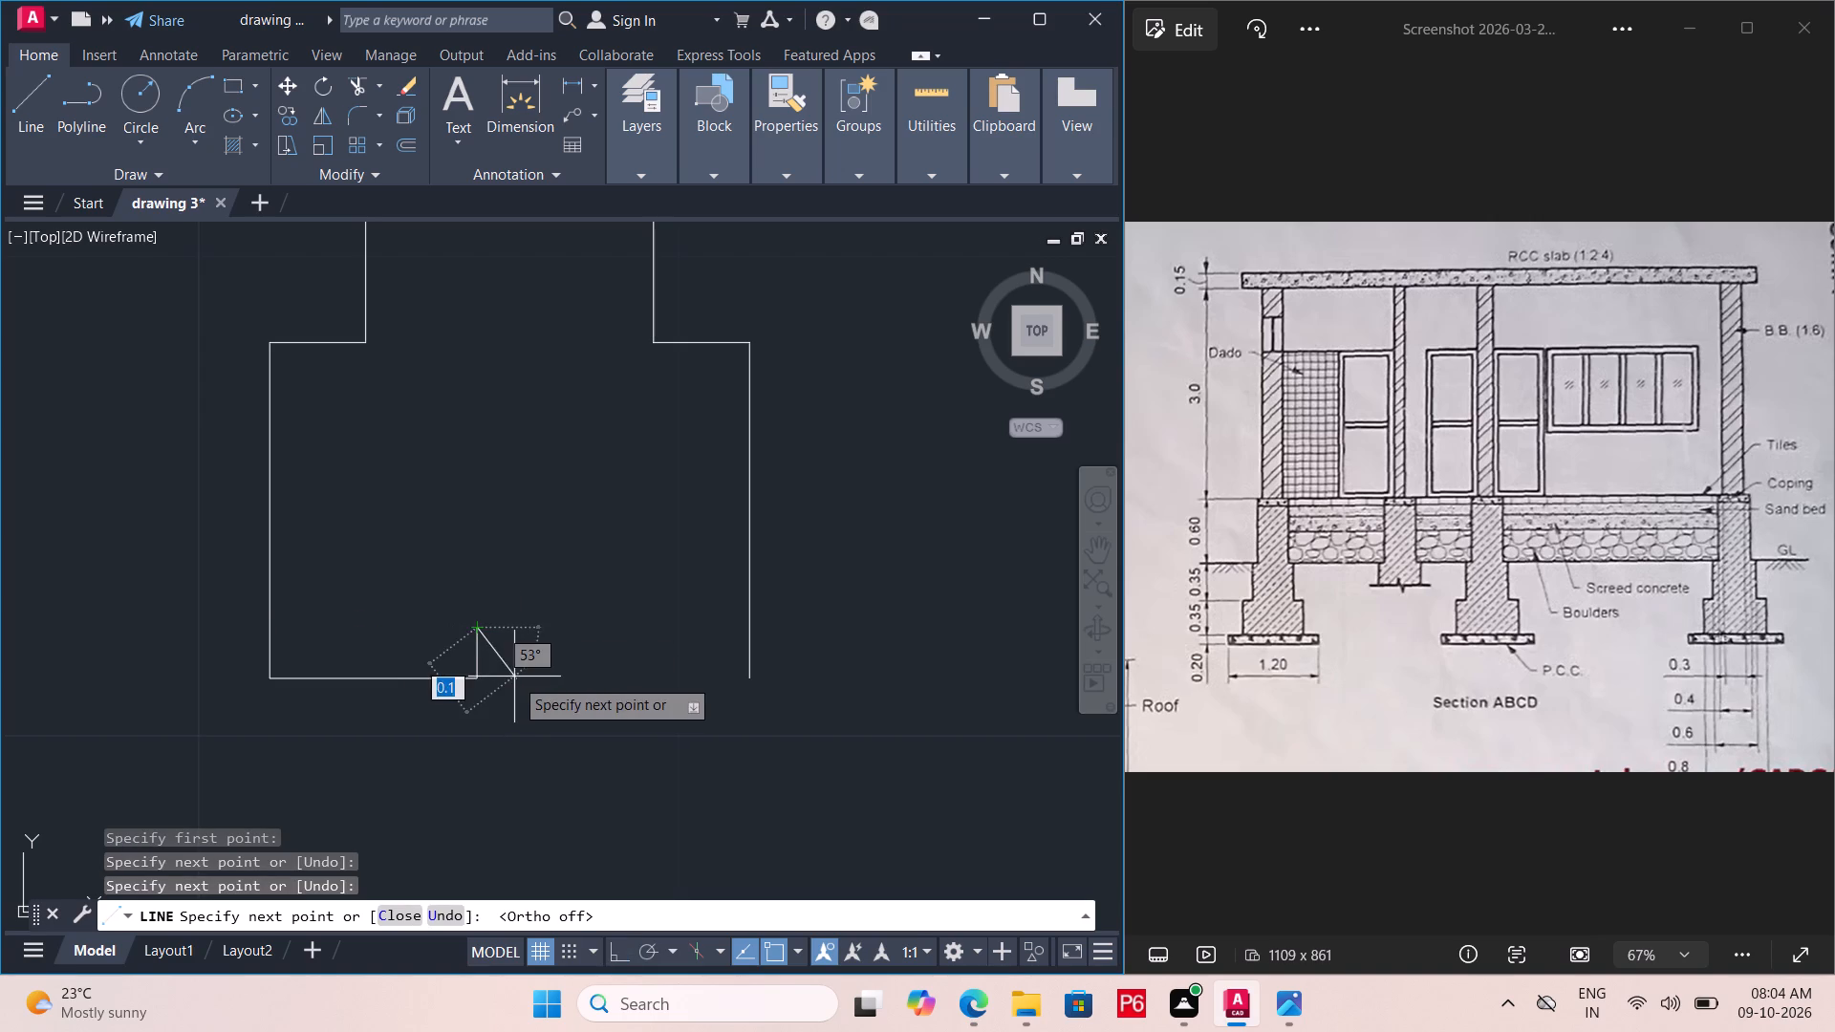
left_click_drag(497, 736, 500, 725)
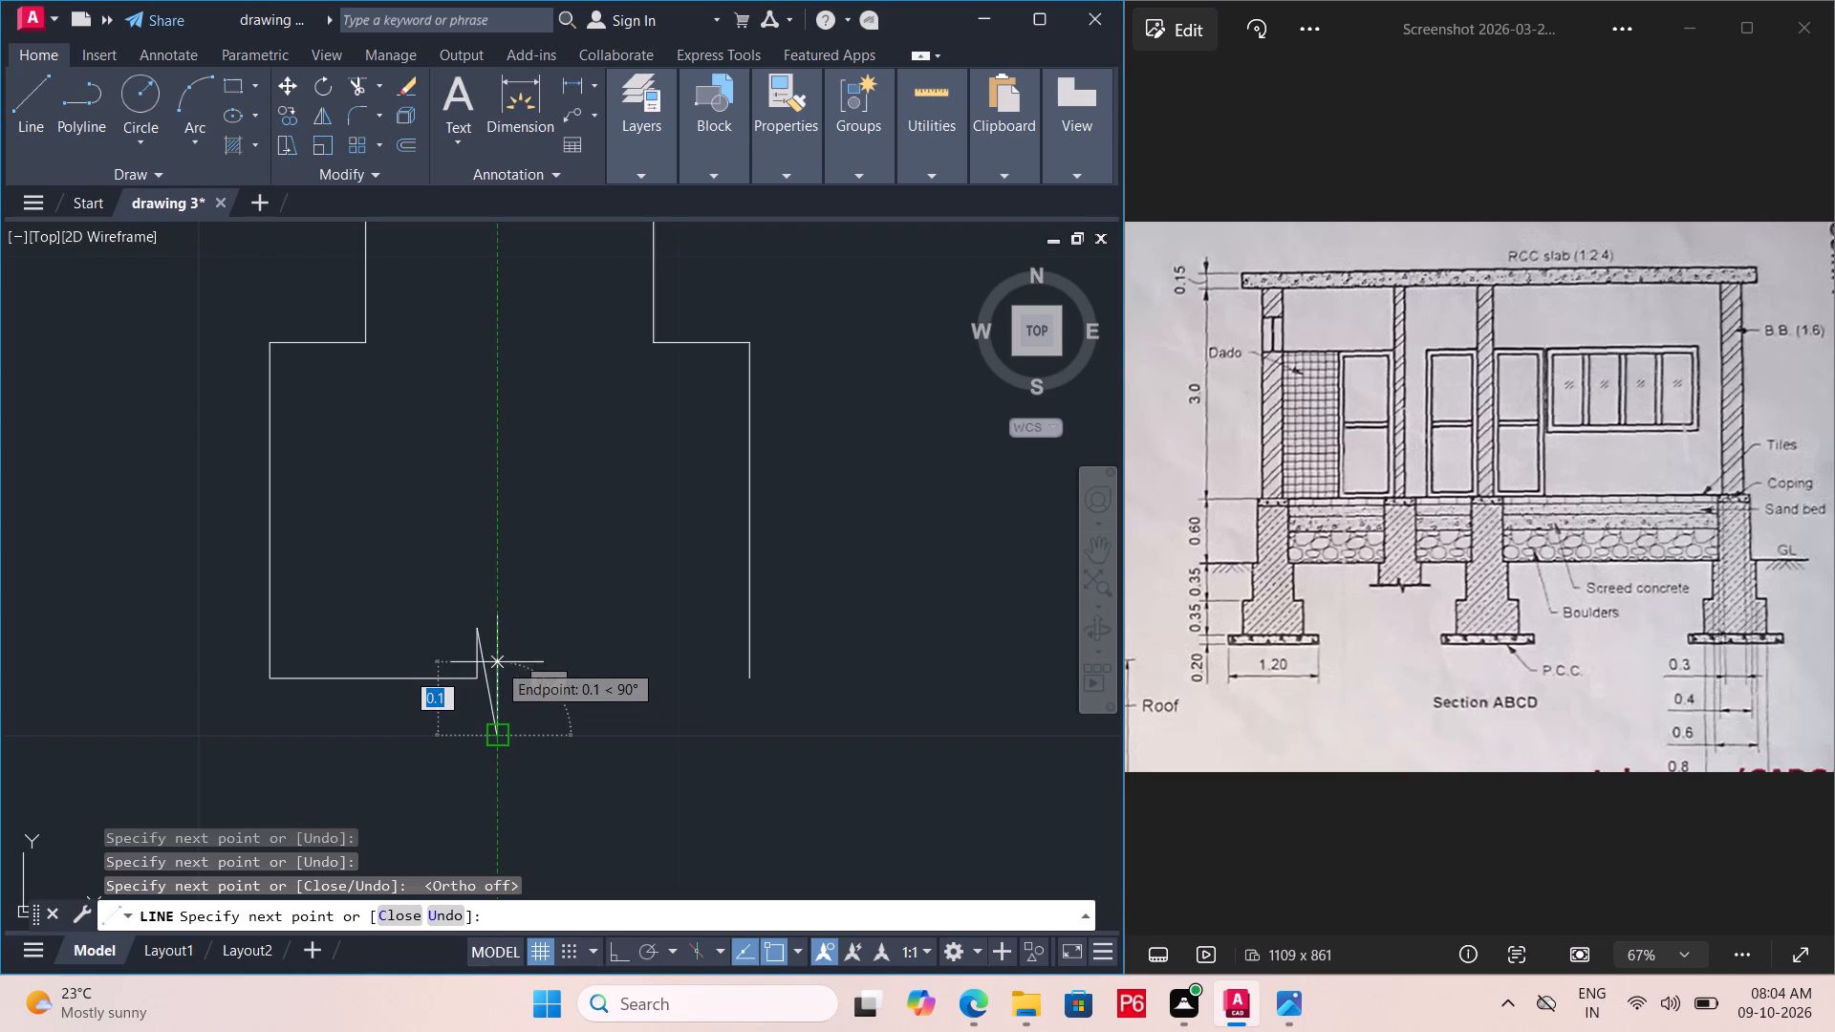
scroll(477, 673, "up", 3)
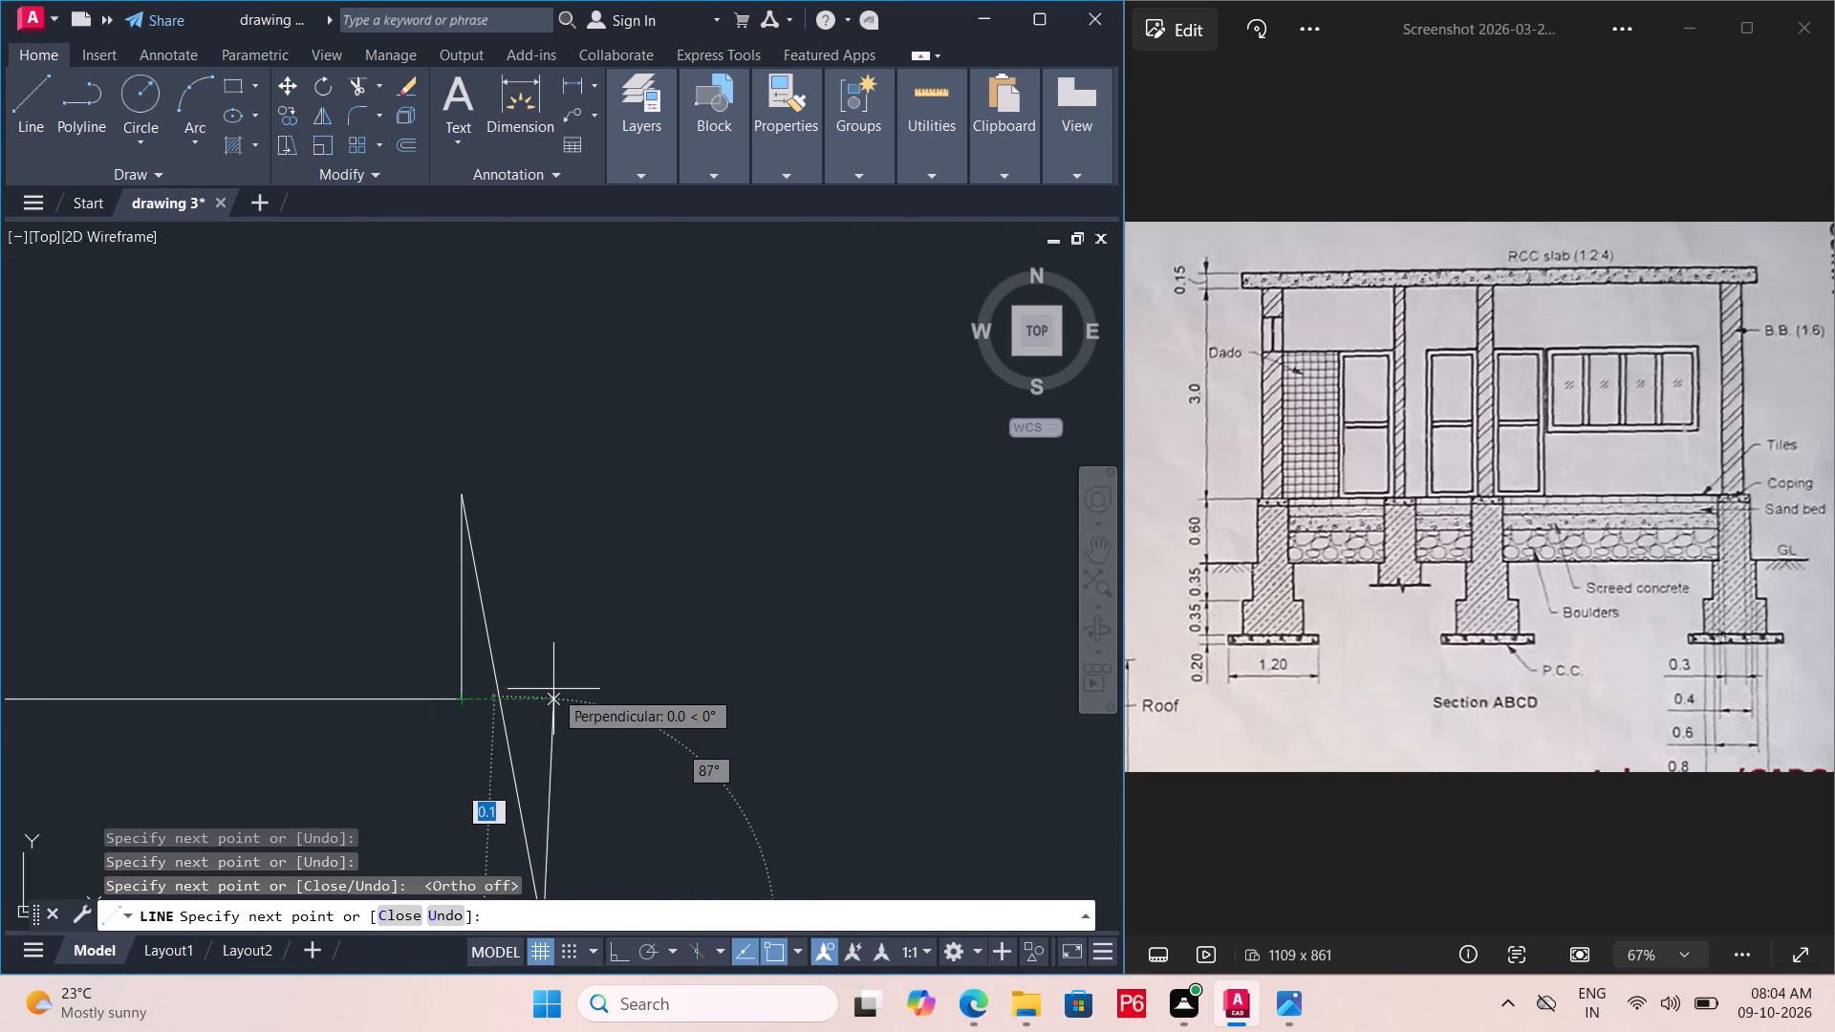
key("F8")
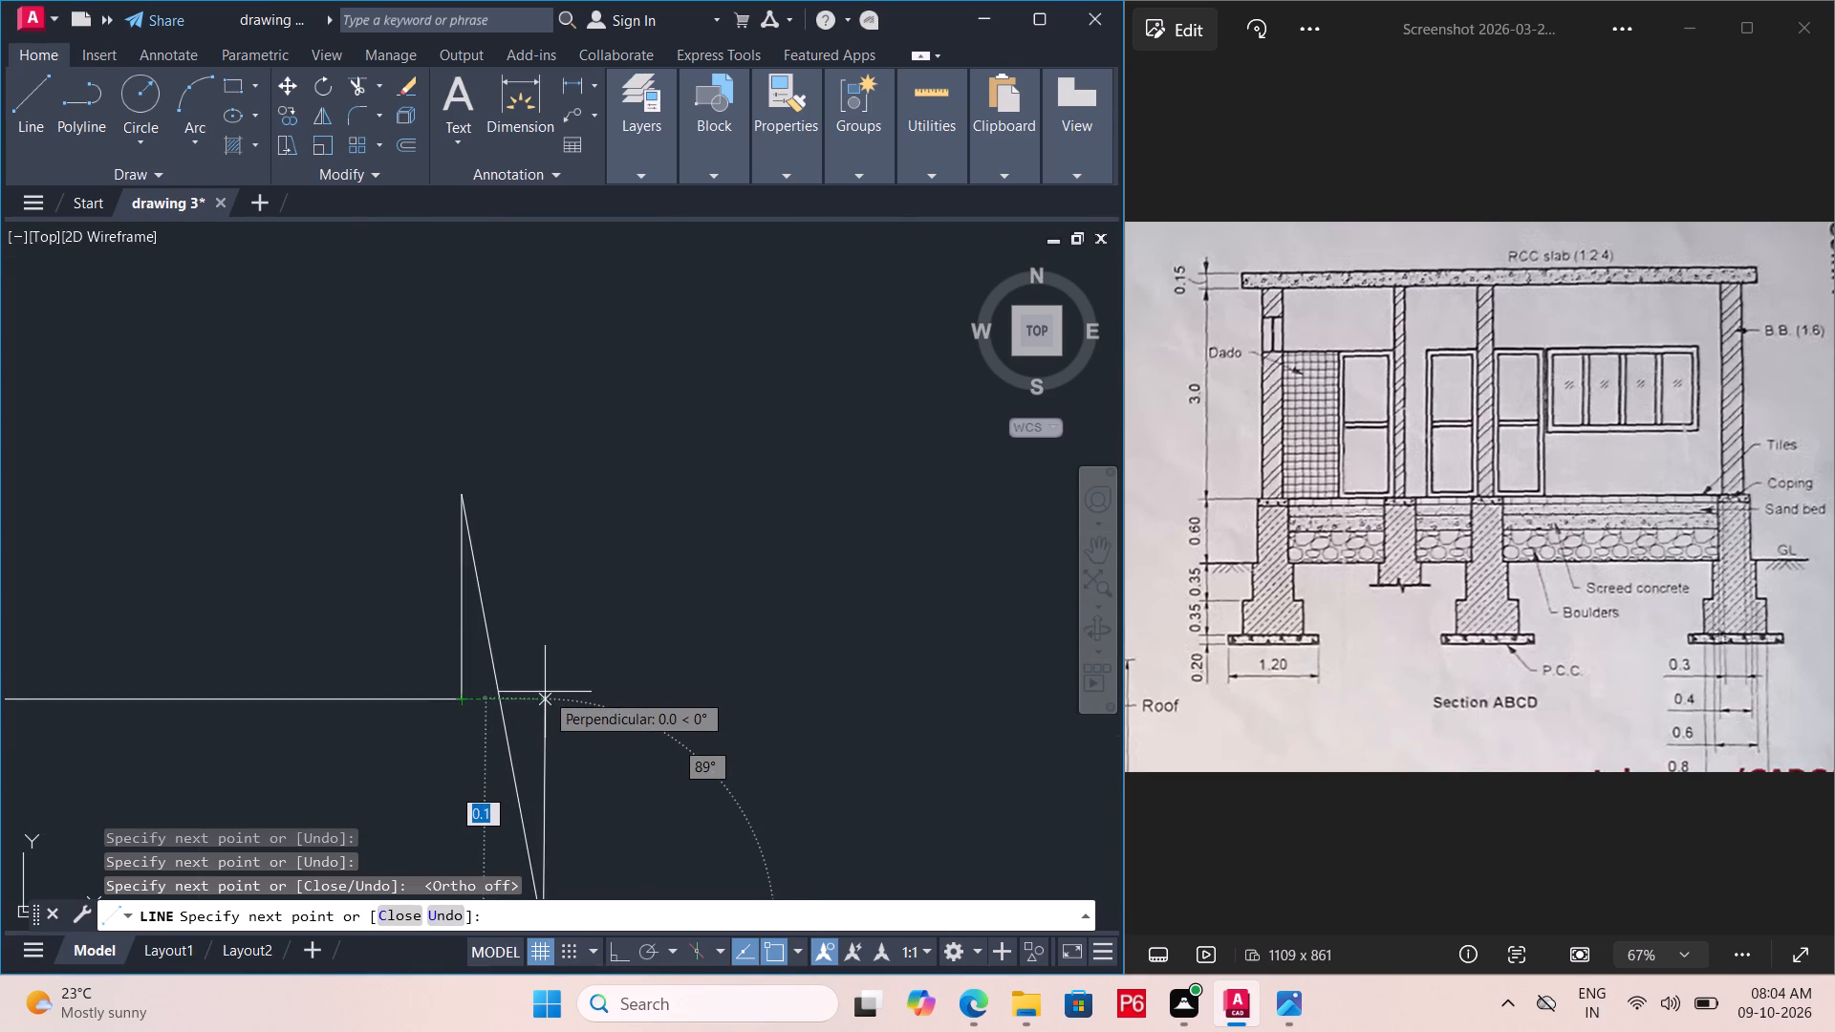
left_click(537, 694)
scroll(439, 662, "down", 4)
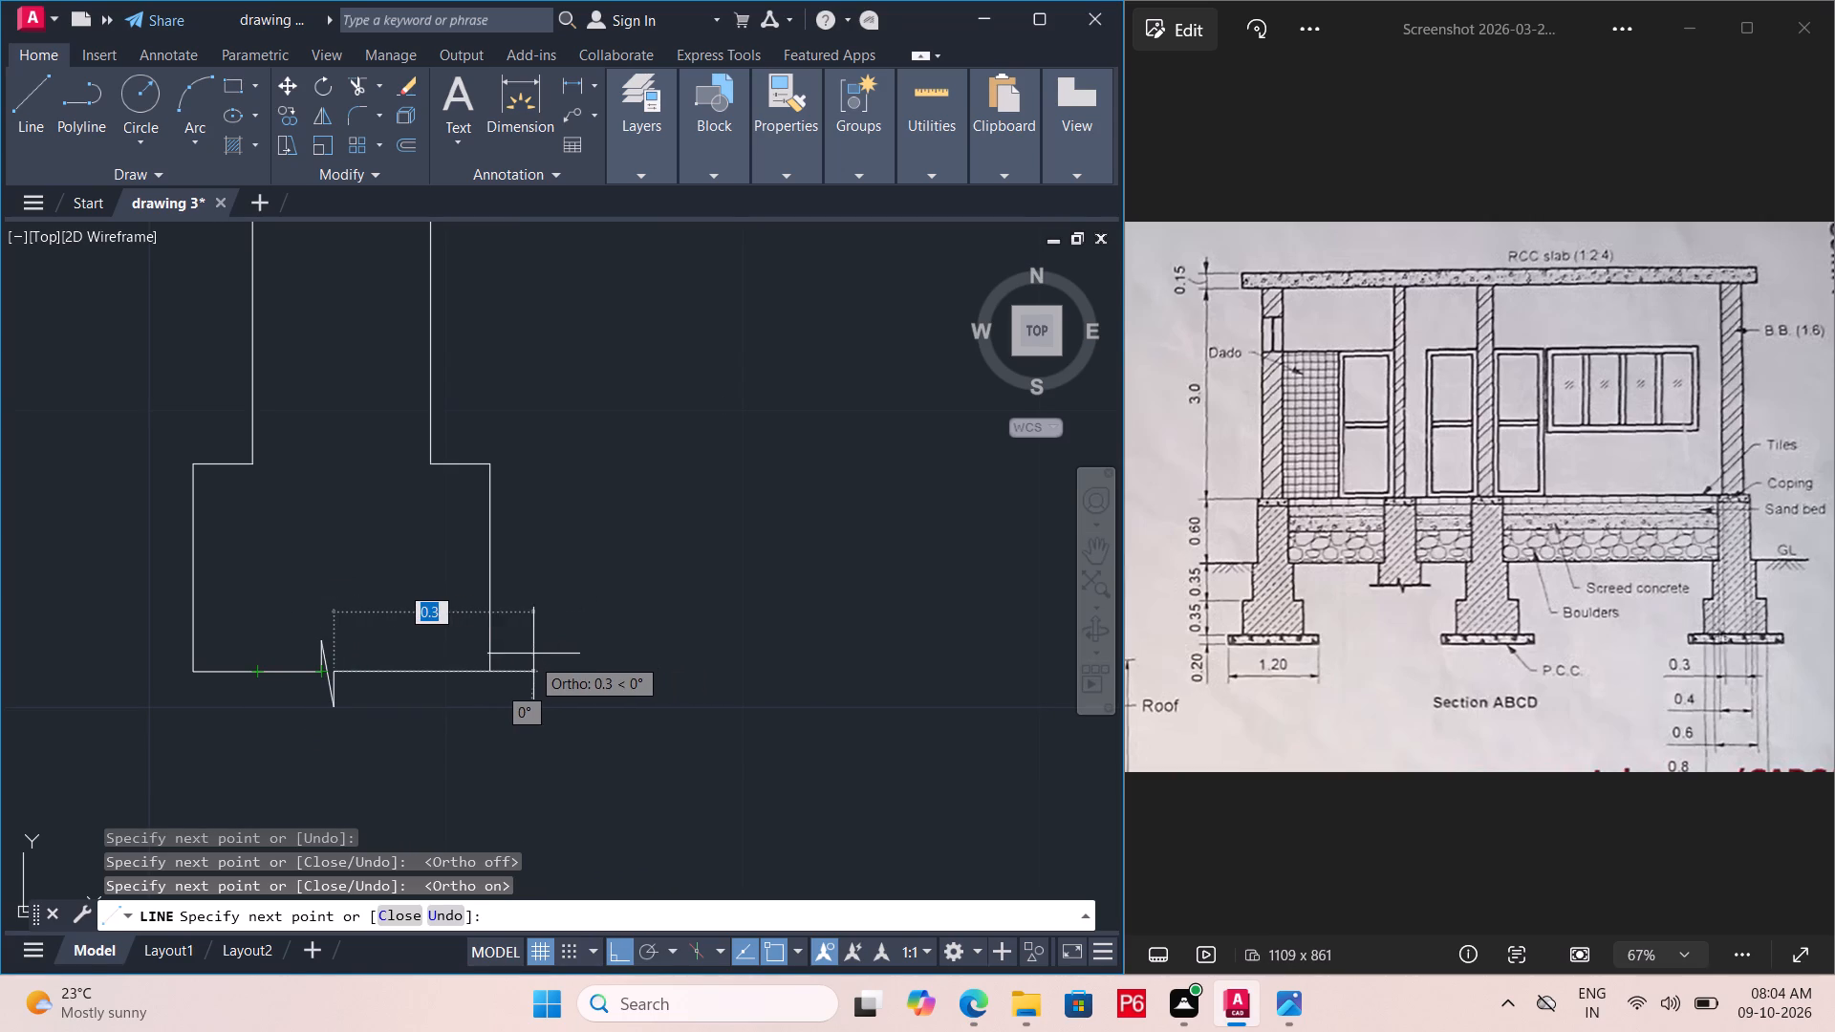
left_click(520, 659)
key("Escape")
Draw a short horizontal line continuing the break line outward past the stem's lower-left corner.
middle_click_drag(156, 701, 351, 712)
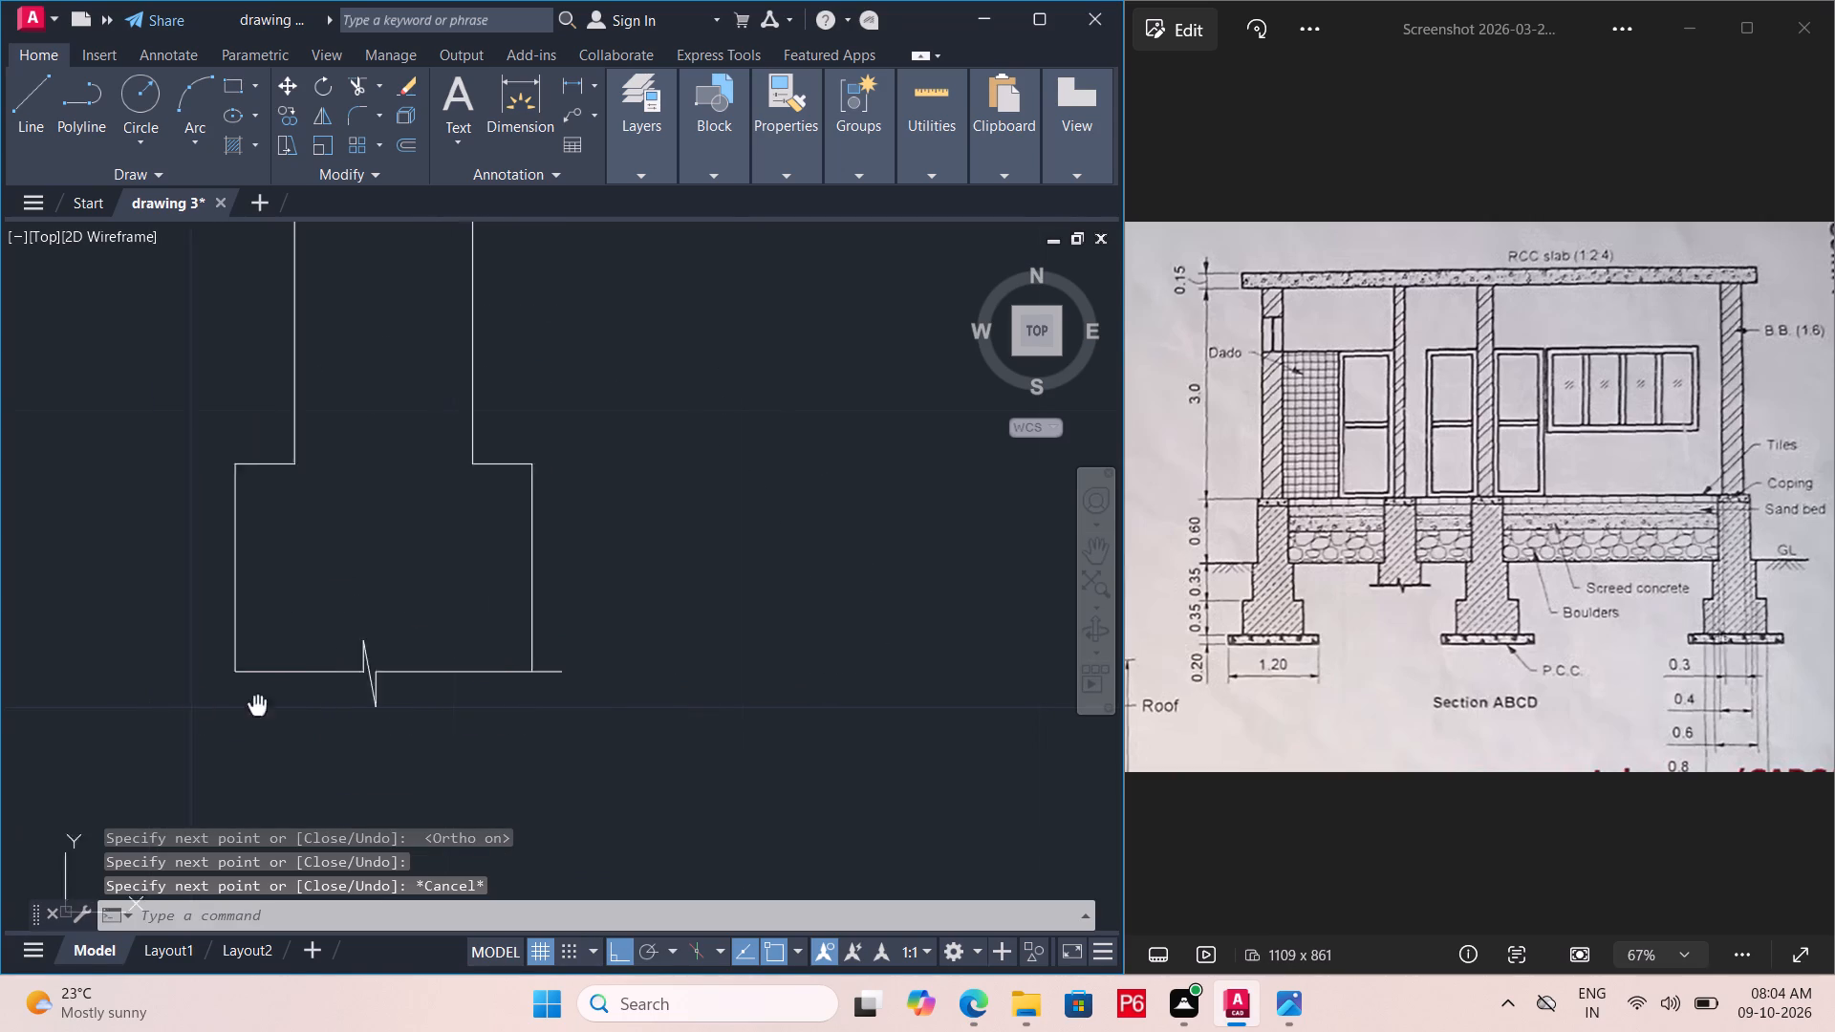
middle_click_drag(351, 712, 356, 712)
scroll(356, 712, "up", 2)
key("l")
key("space")
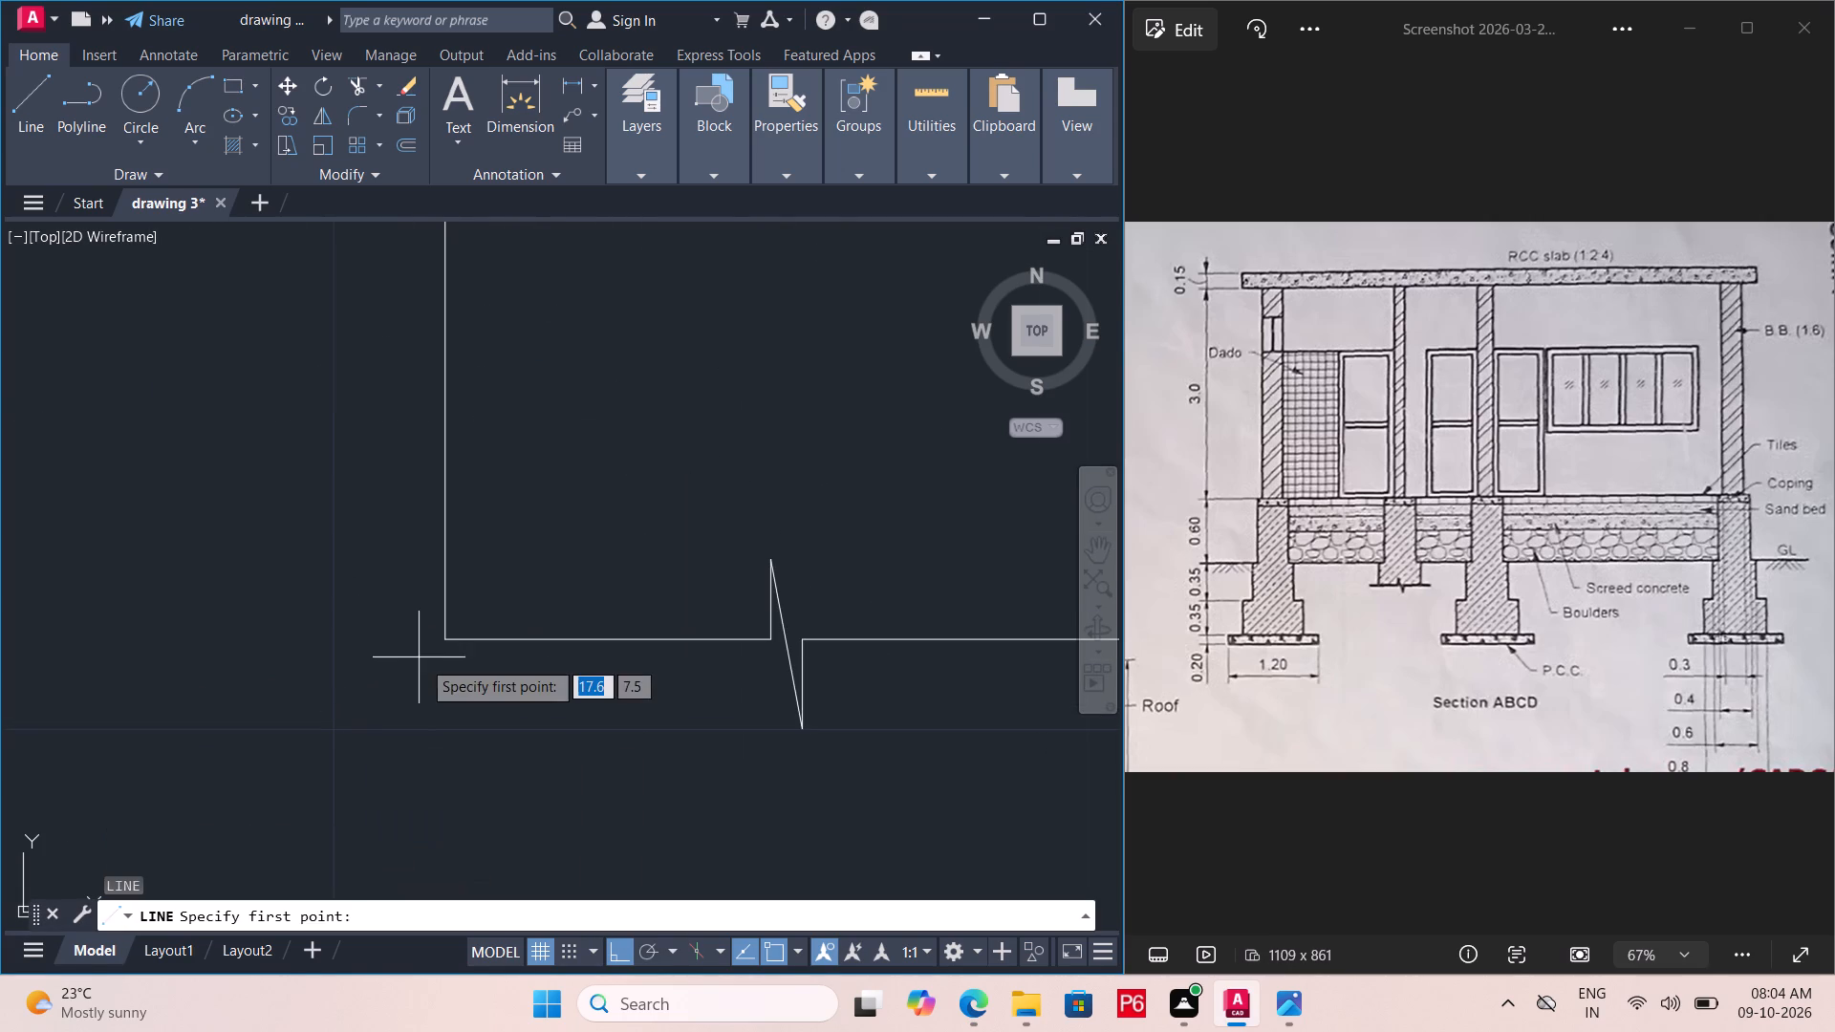
left_click(441, 640)
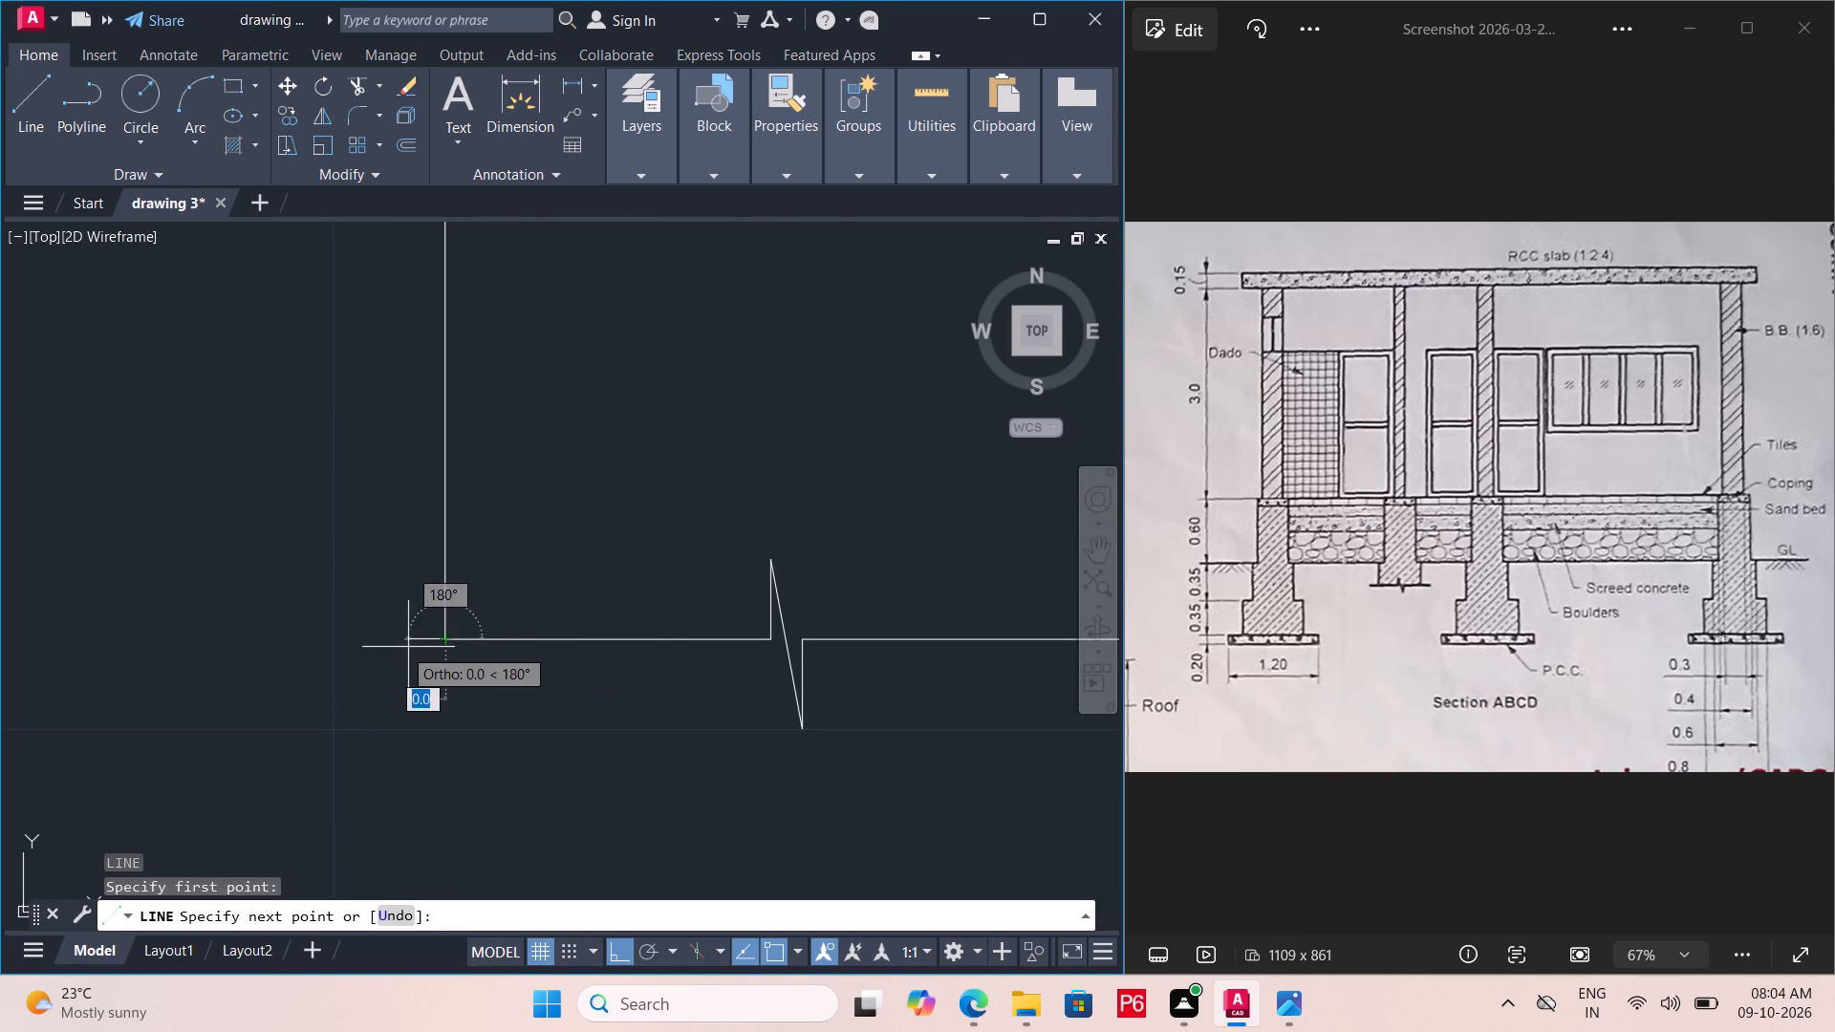
left_click(392, 647)
key("Escape")
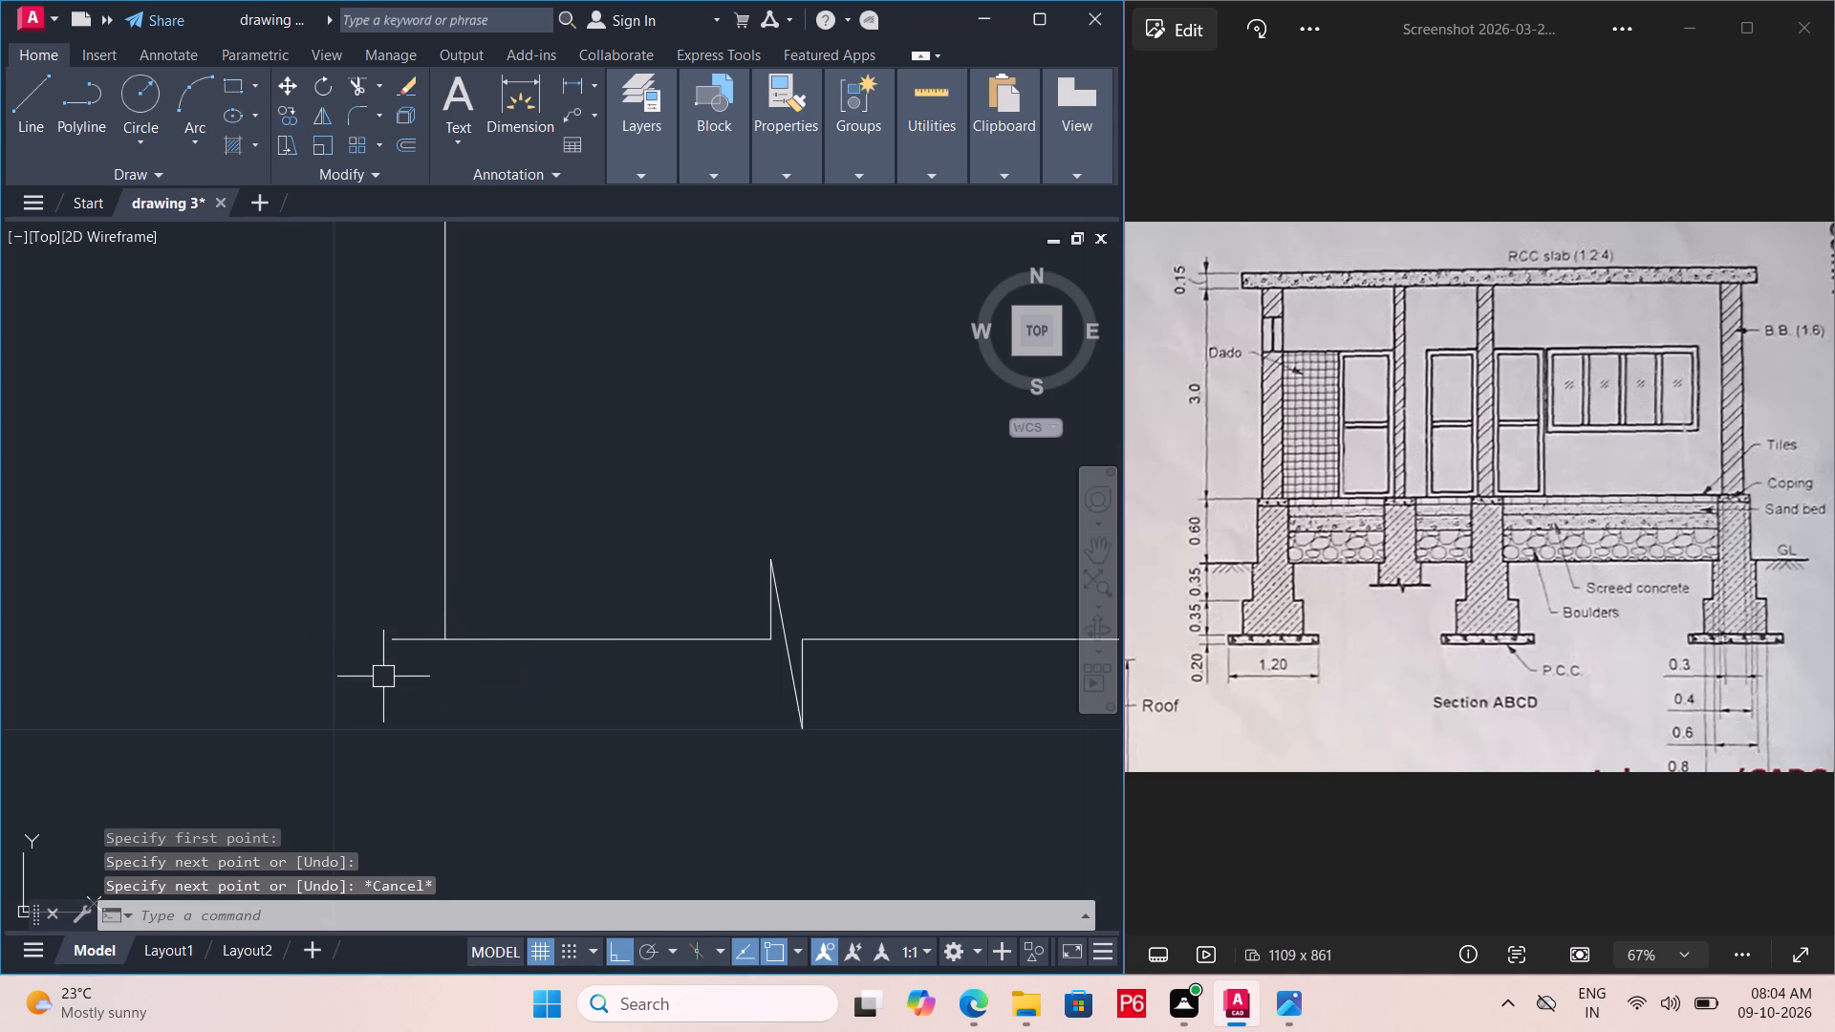
Save the drawing with the finished break line.
key("ctrl+s")
key("ctrl+s")
key("ctrl+s")
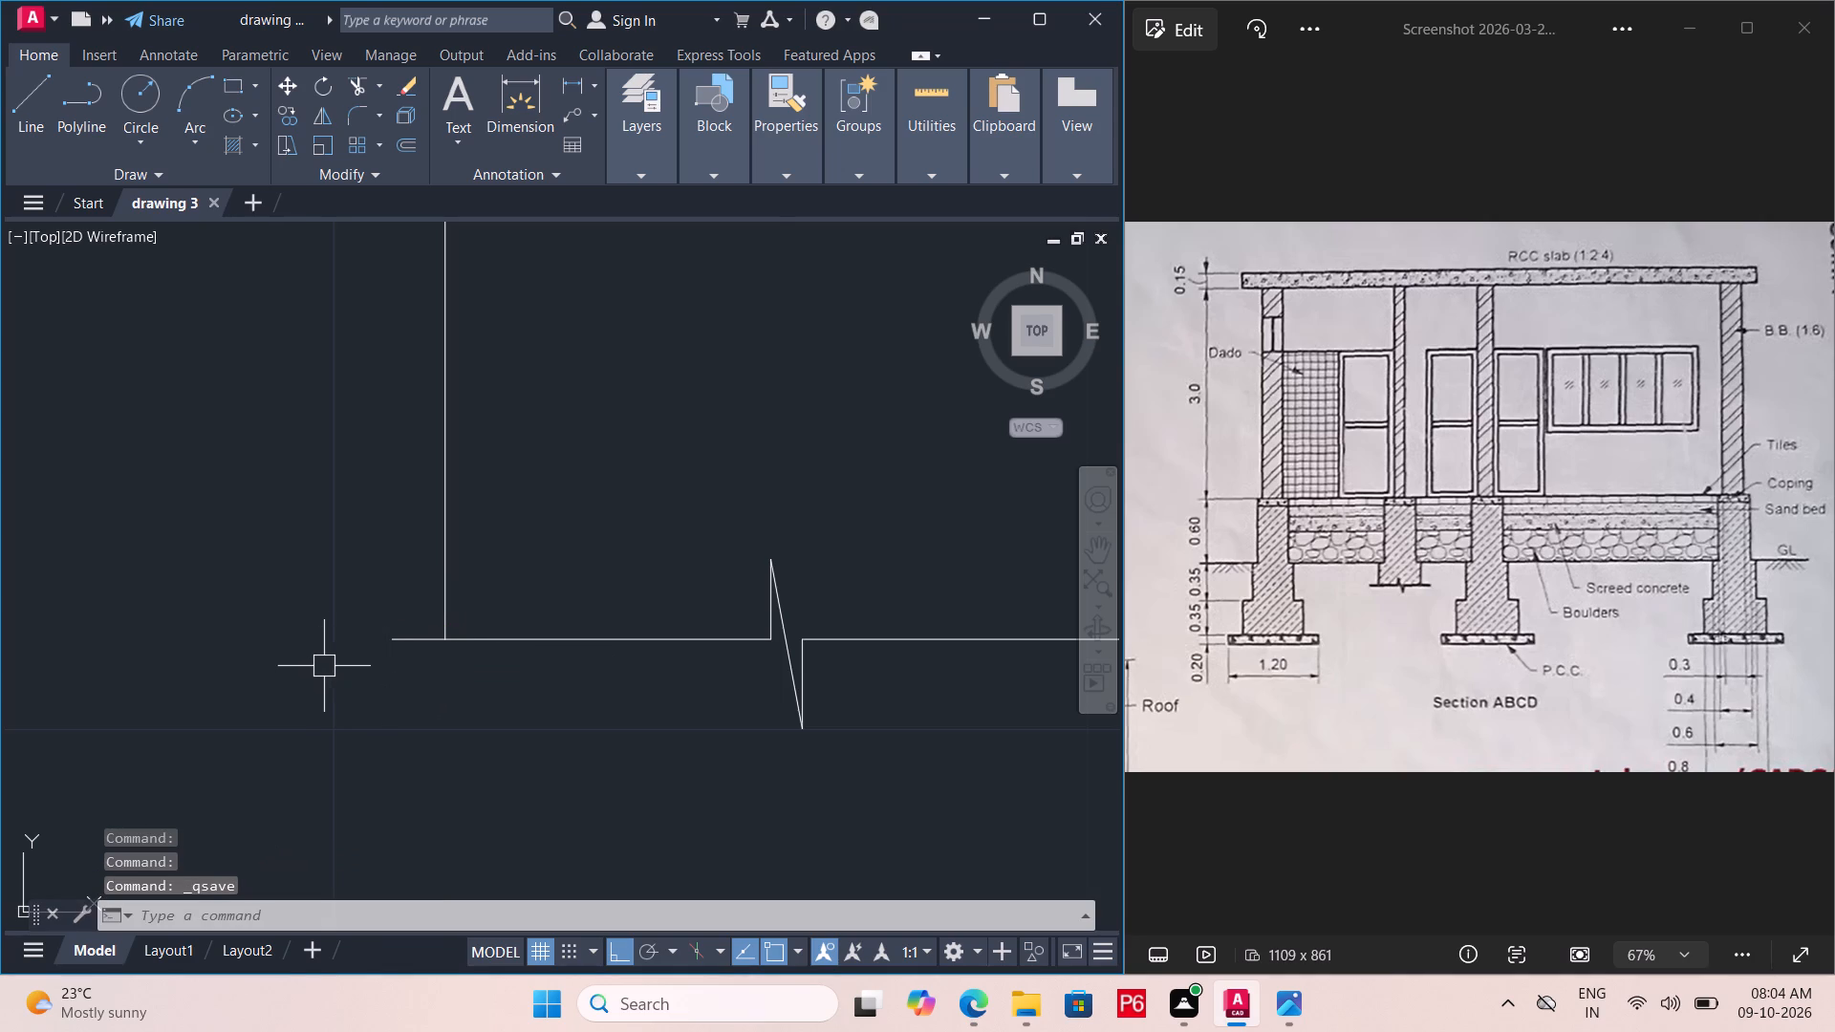
Draw a vertical centre line about 0.3 m upward from the midpoint of the stem's top edge.
scroll(328, 661, "down", 3)
middle_click_drag(333, 677, 412, 918)
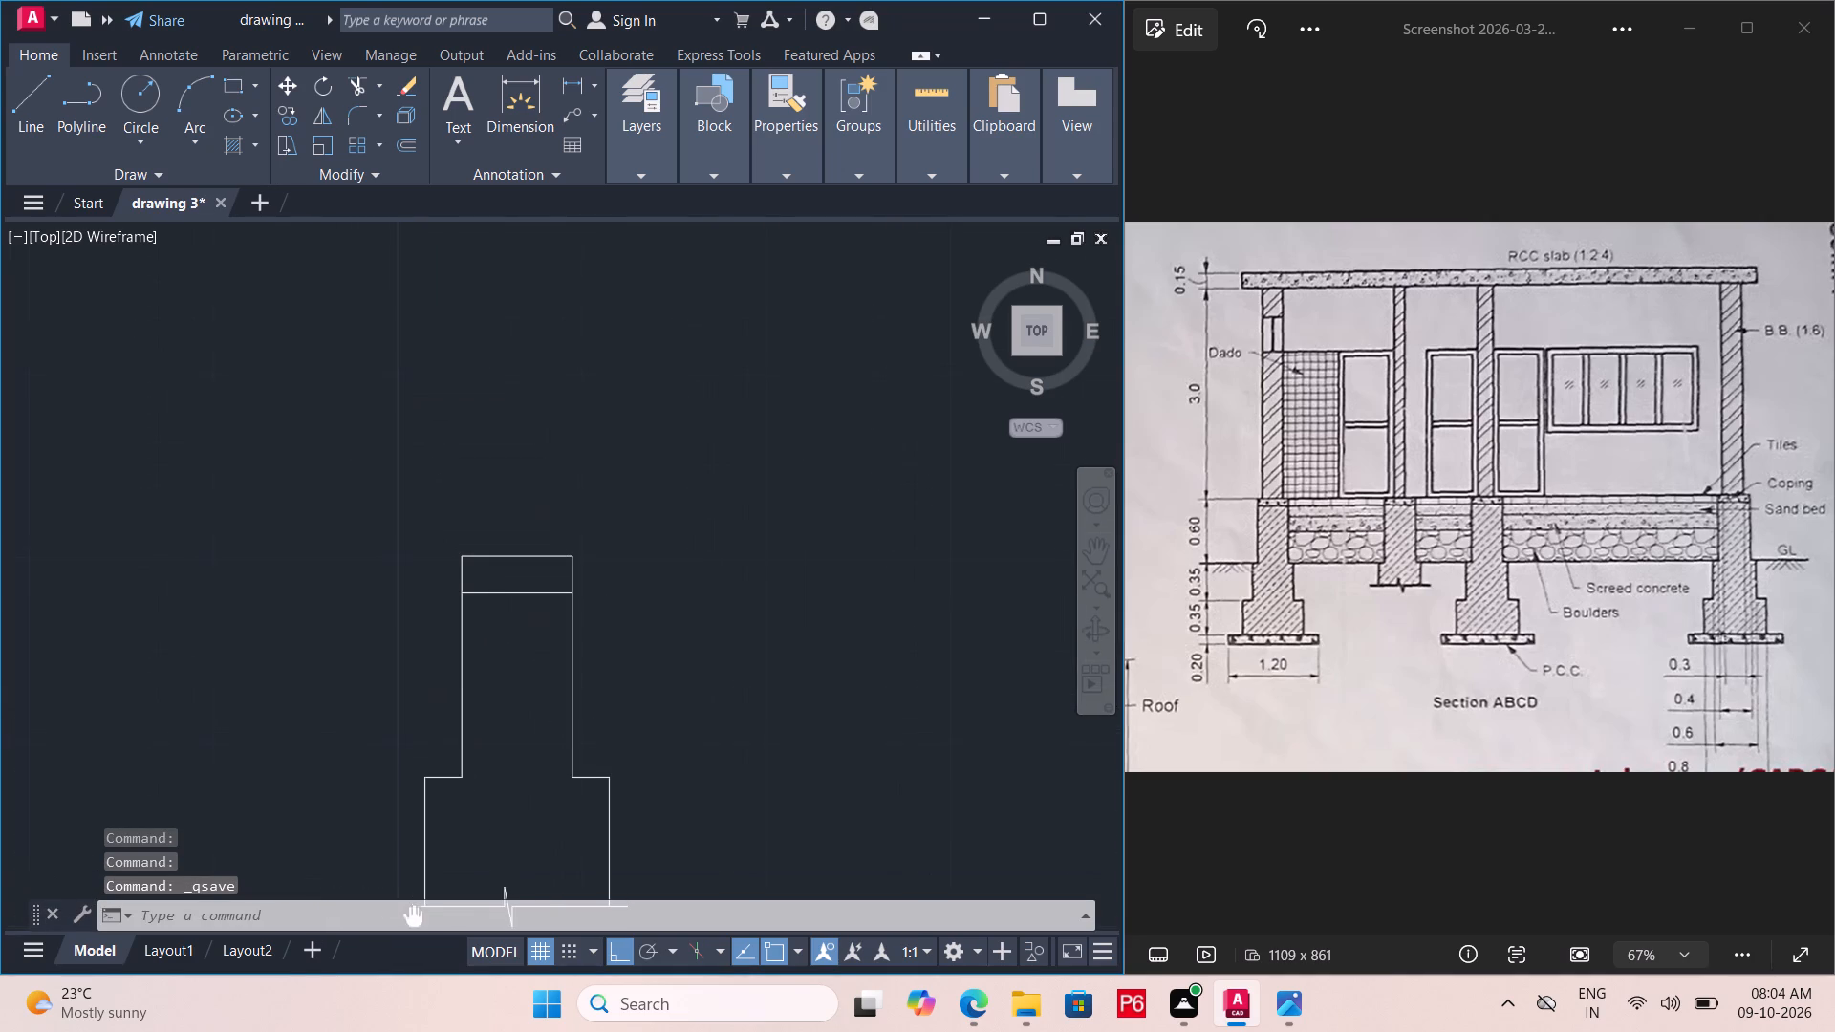
scroll(497, 564, "up", 1)
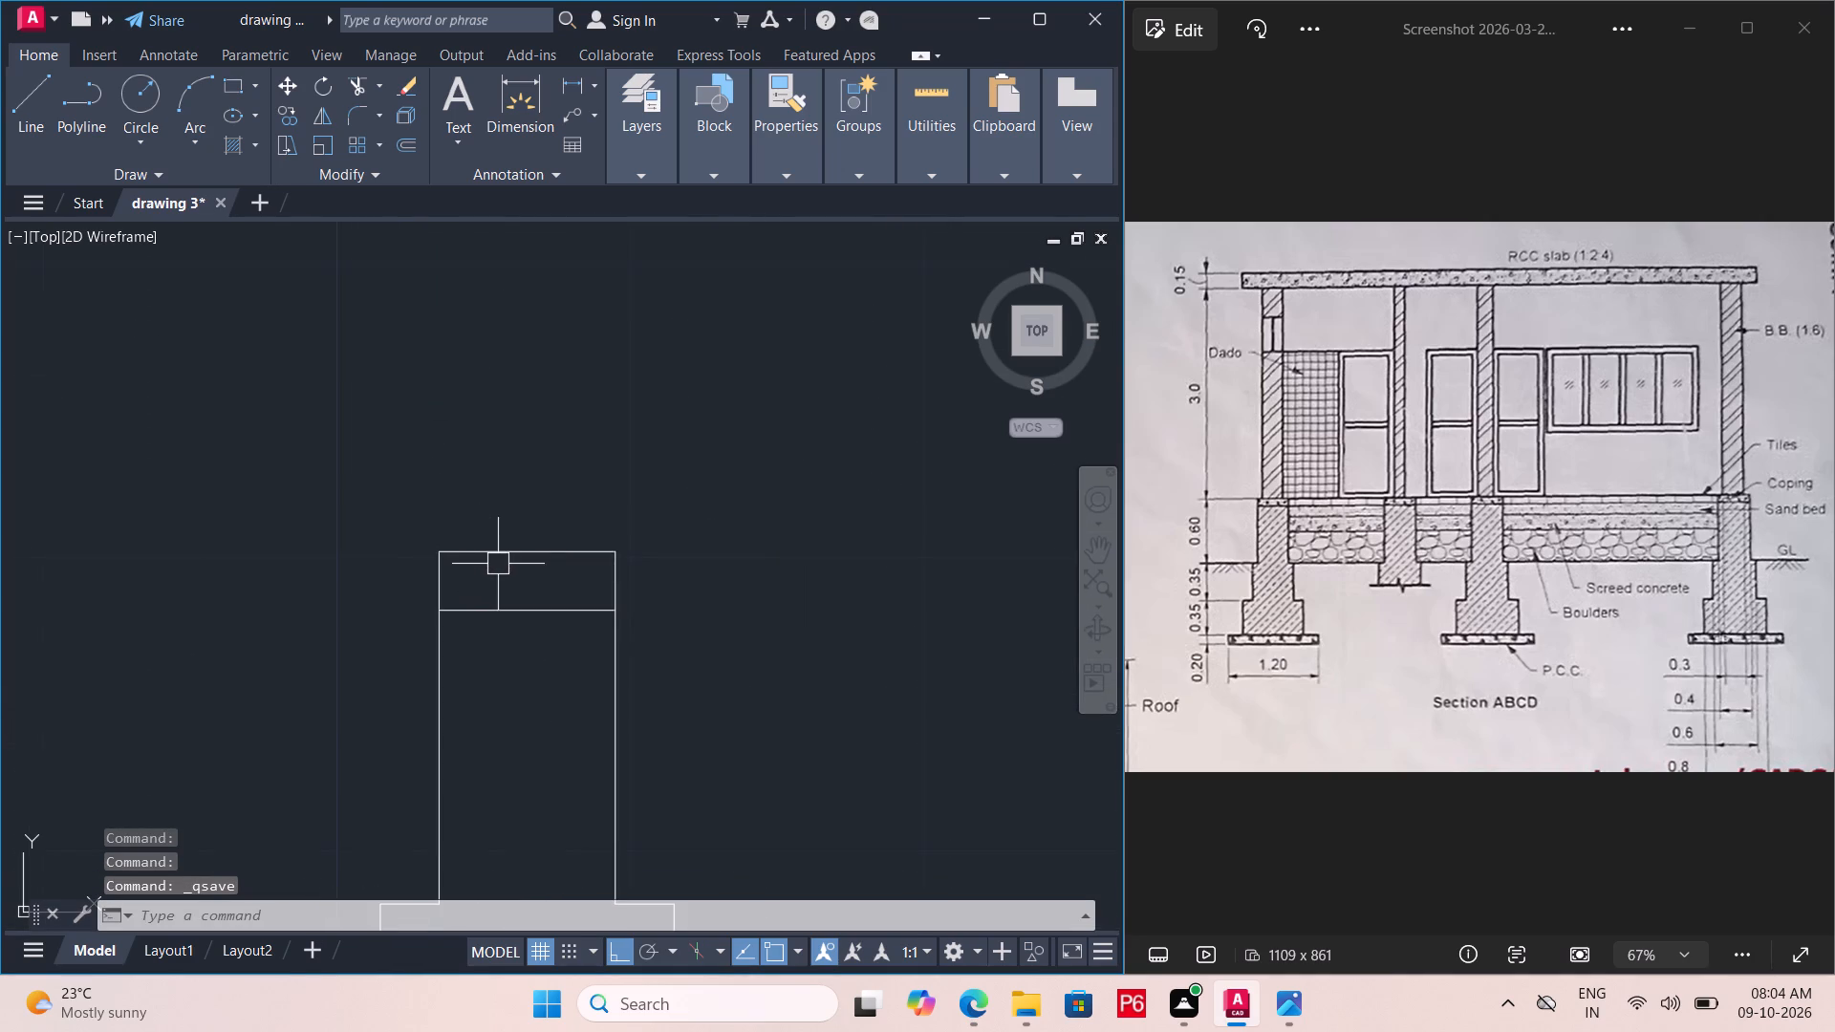
scroll(498, 564, "up", 1)
type("l")
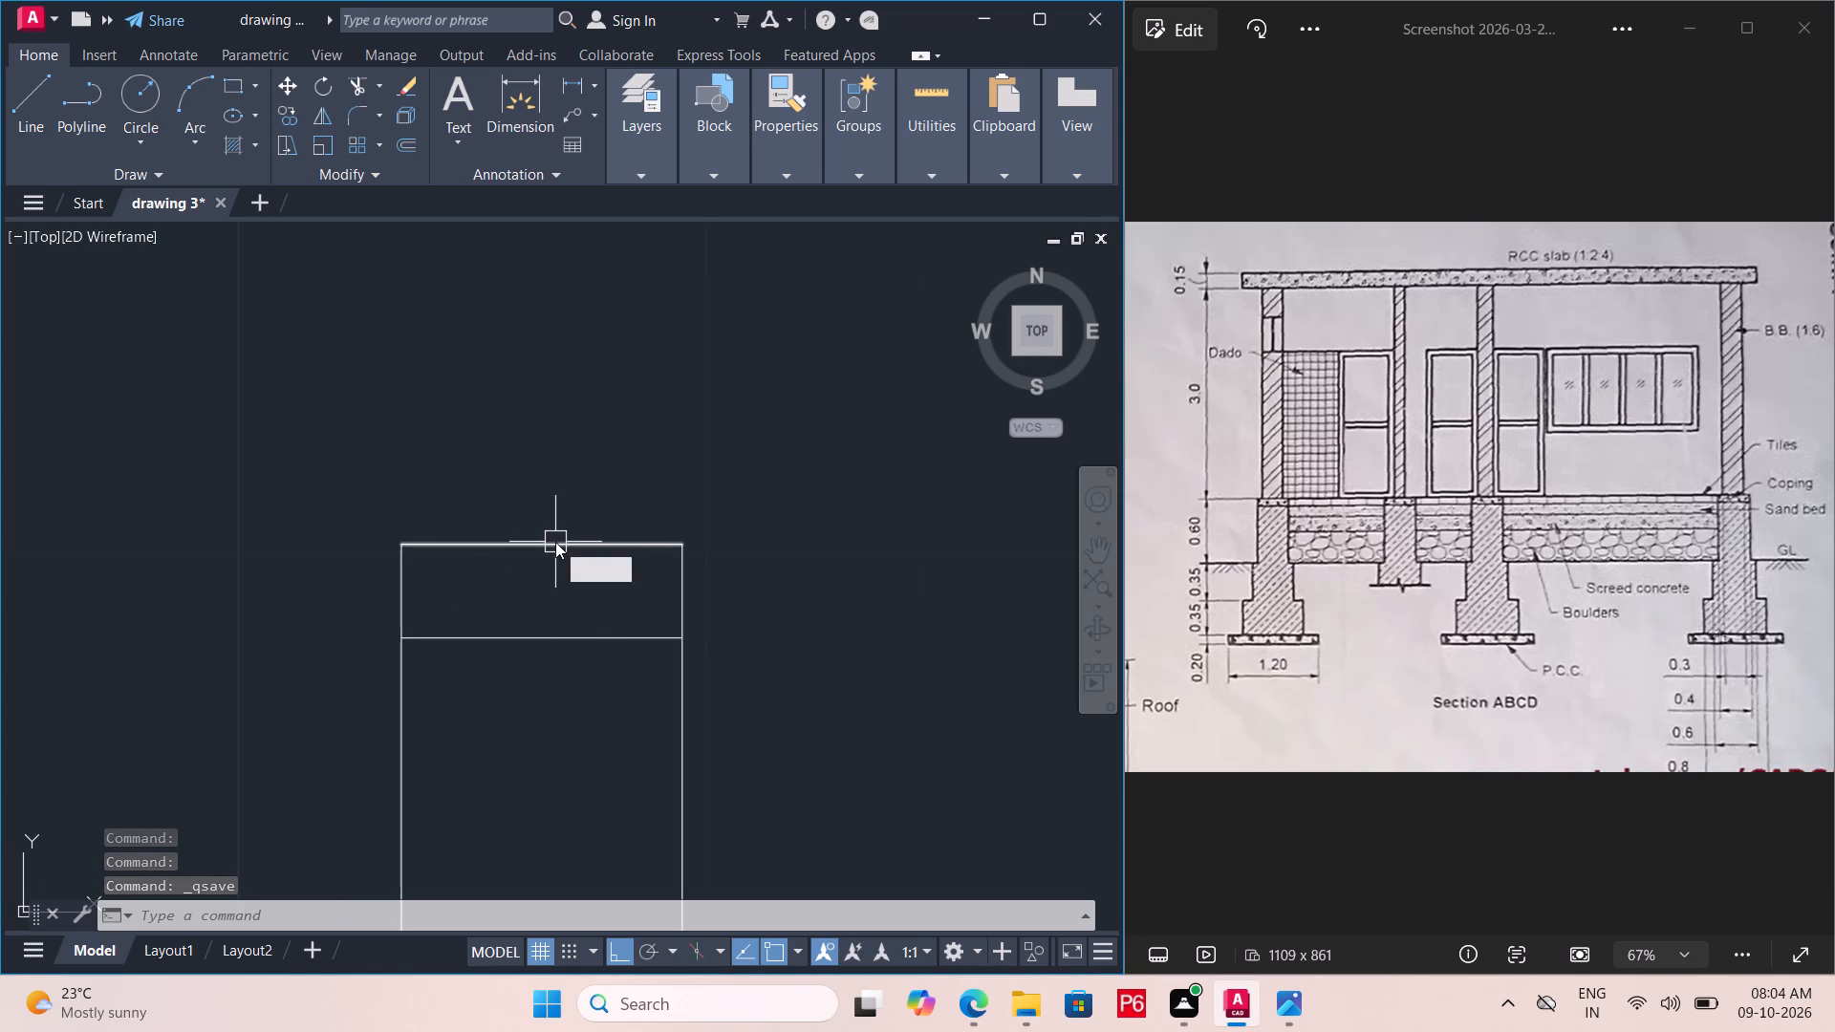
key("space")
double_click(544, 543)
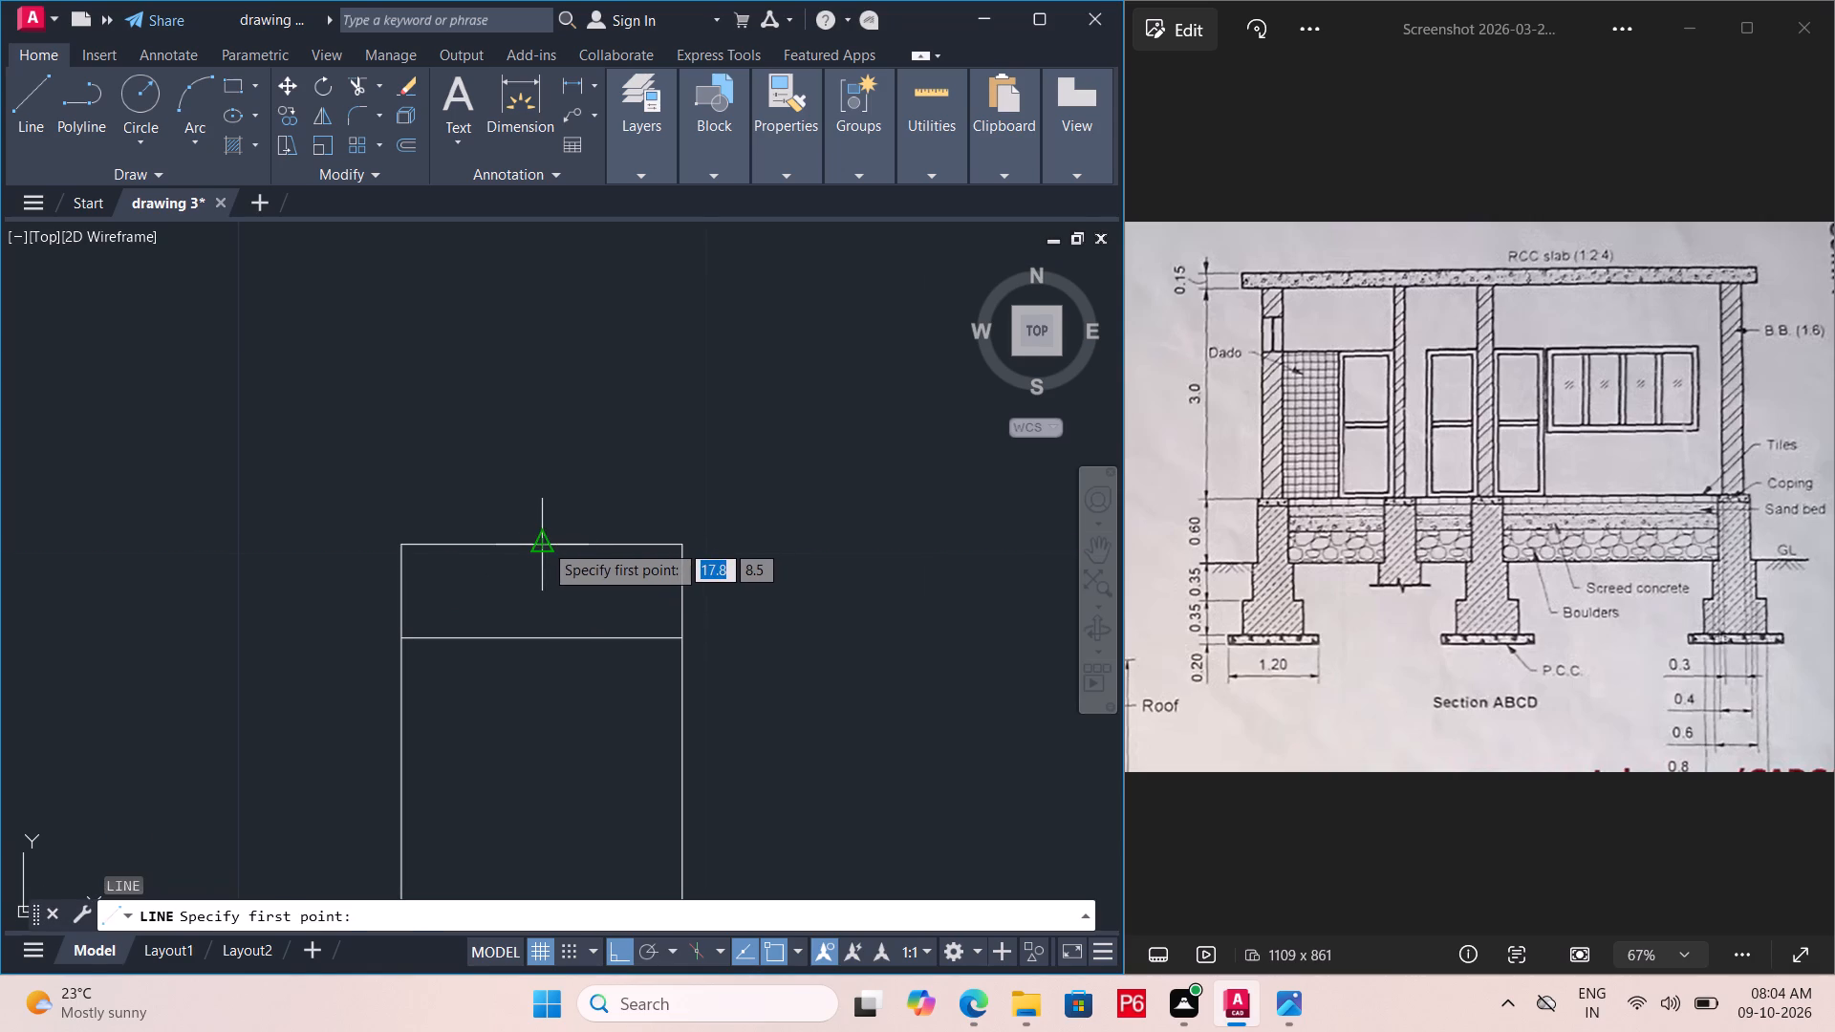
middle_click_drag(529, 421, 529, 829)
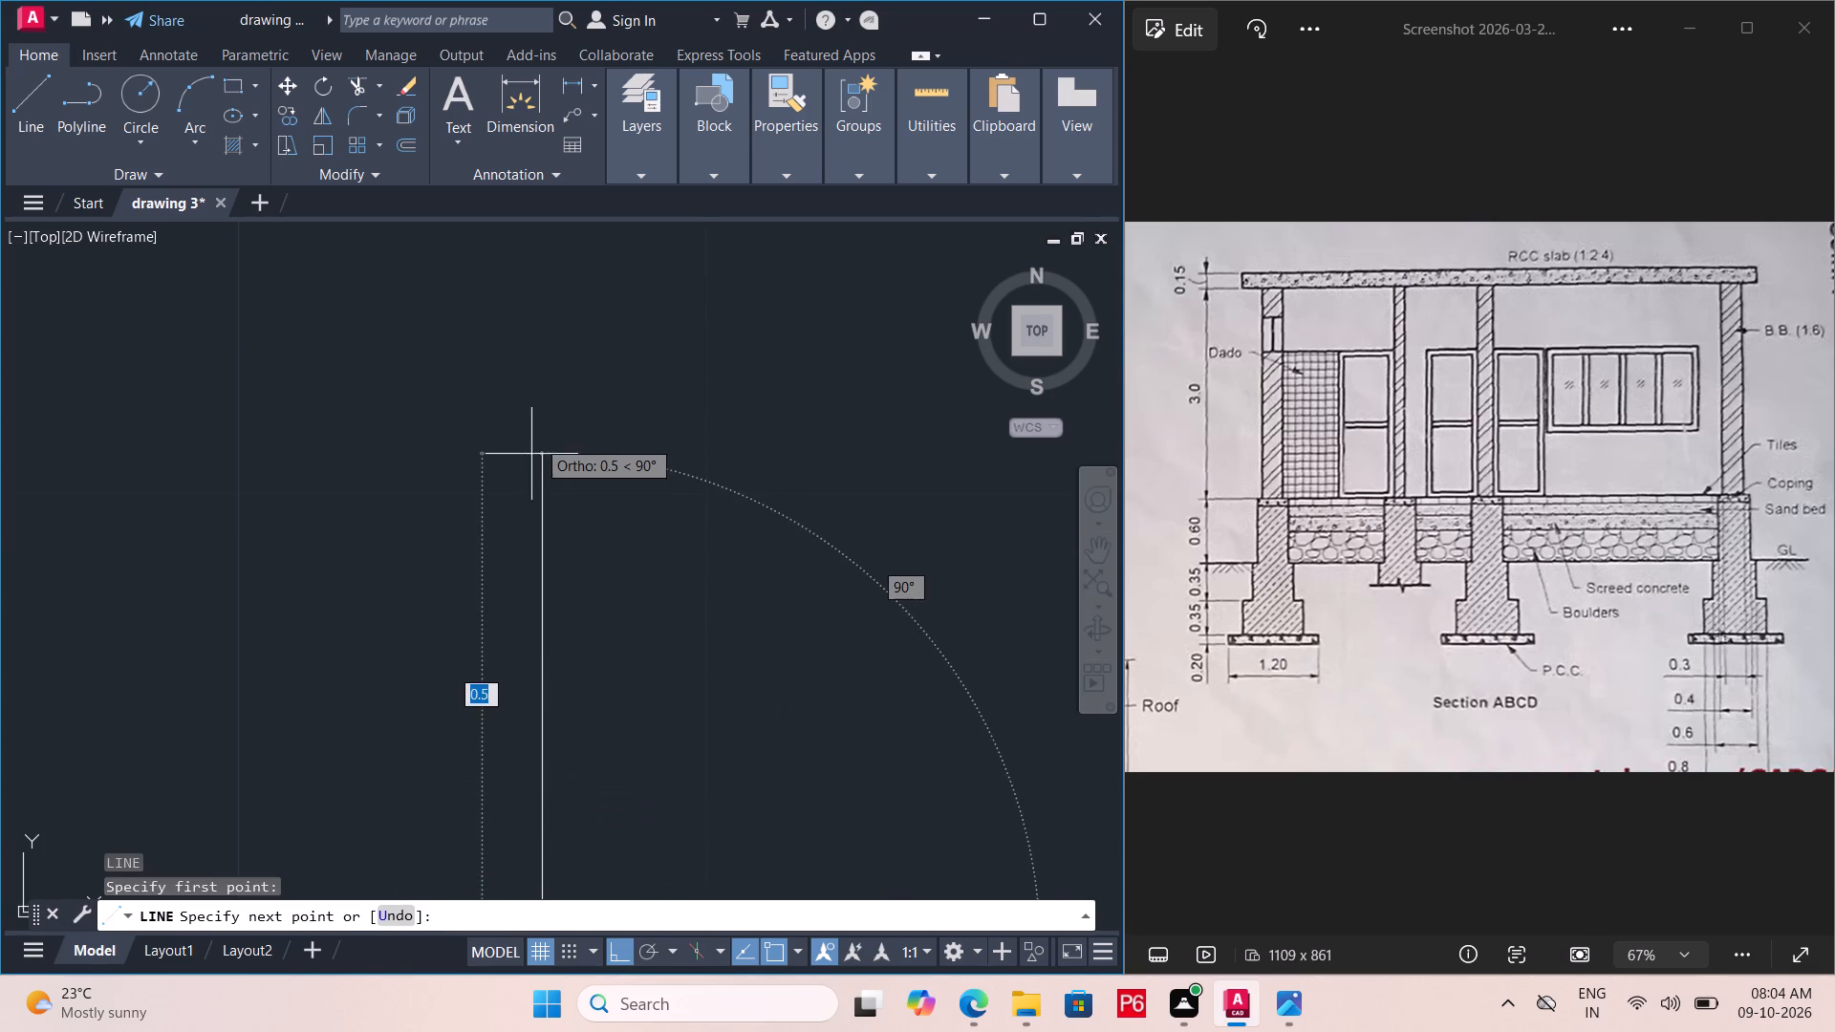
left_click(544, 654)
scroll(547, 640, "down", 3)
key("Escape")
Calculate half of the 0.15 m width as 0.15/2 in QuickCalc.
middle_click_drag(557, 639, 561, 581)
scroll(561, 646, "up", 2)
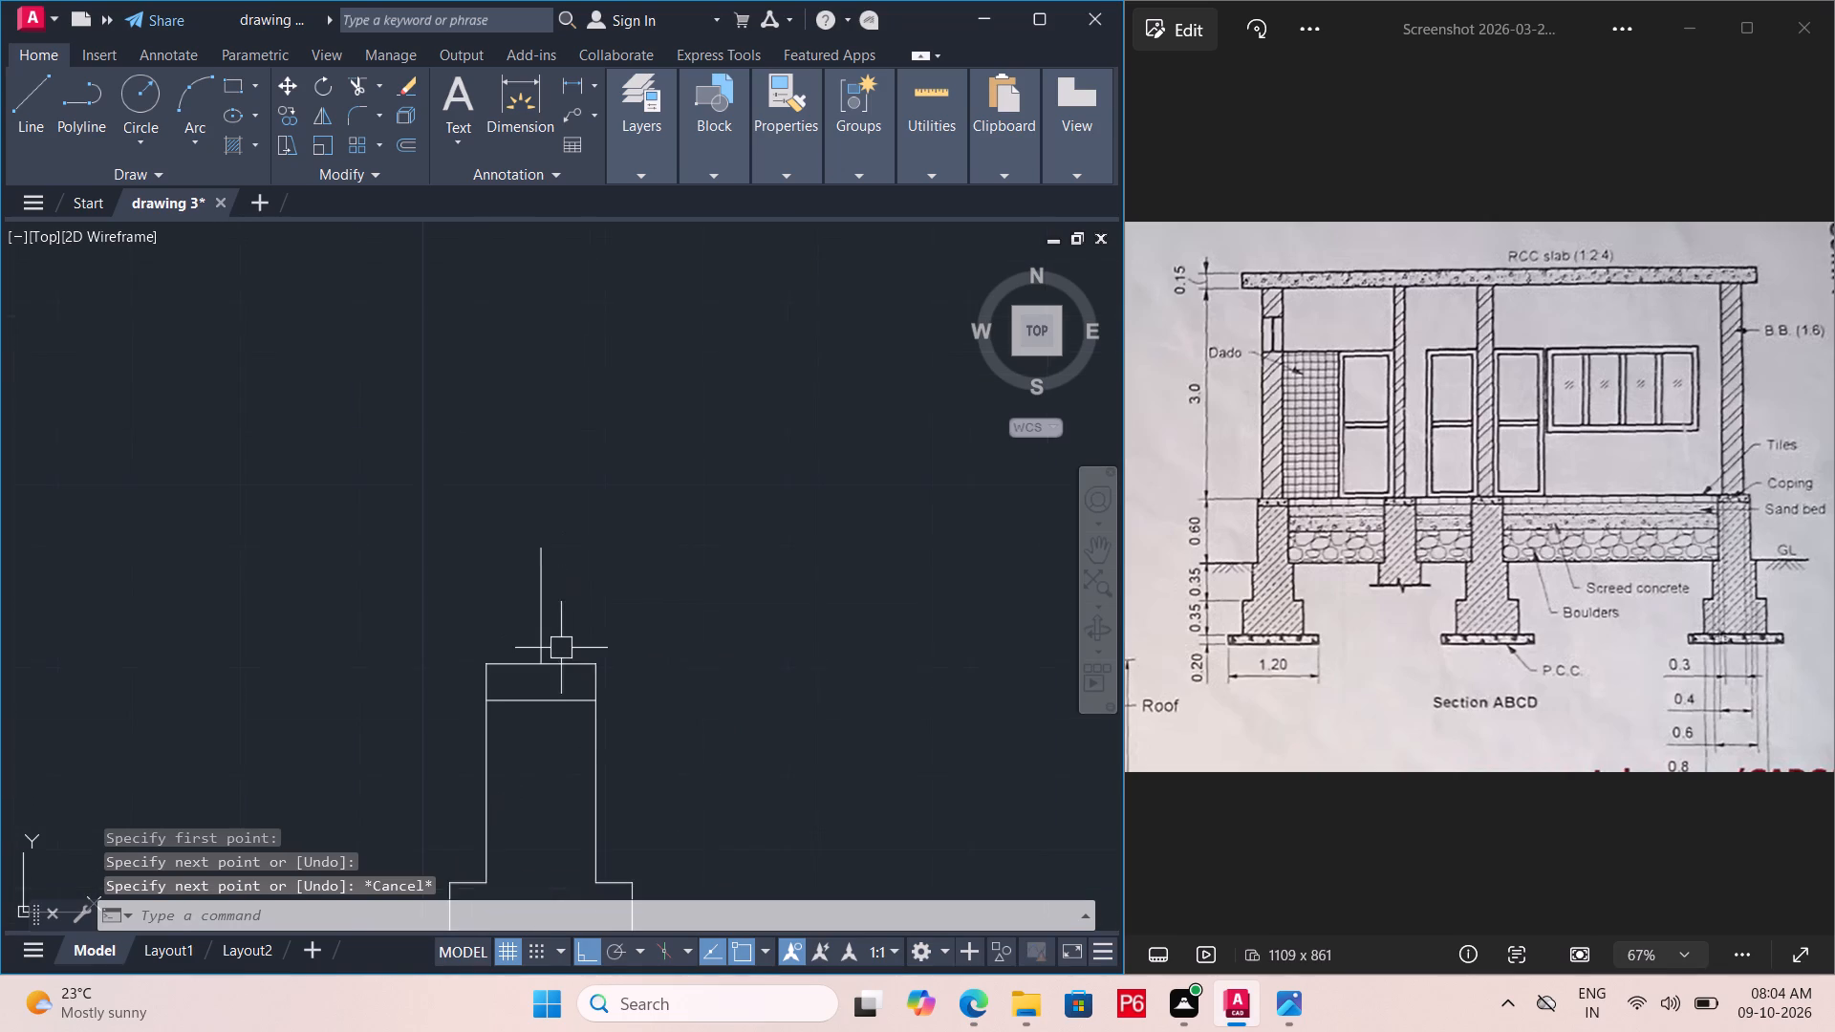
scroll(561, 650, "up", 1)
key("l")
key("space")
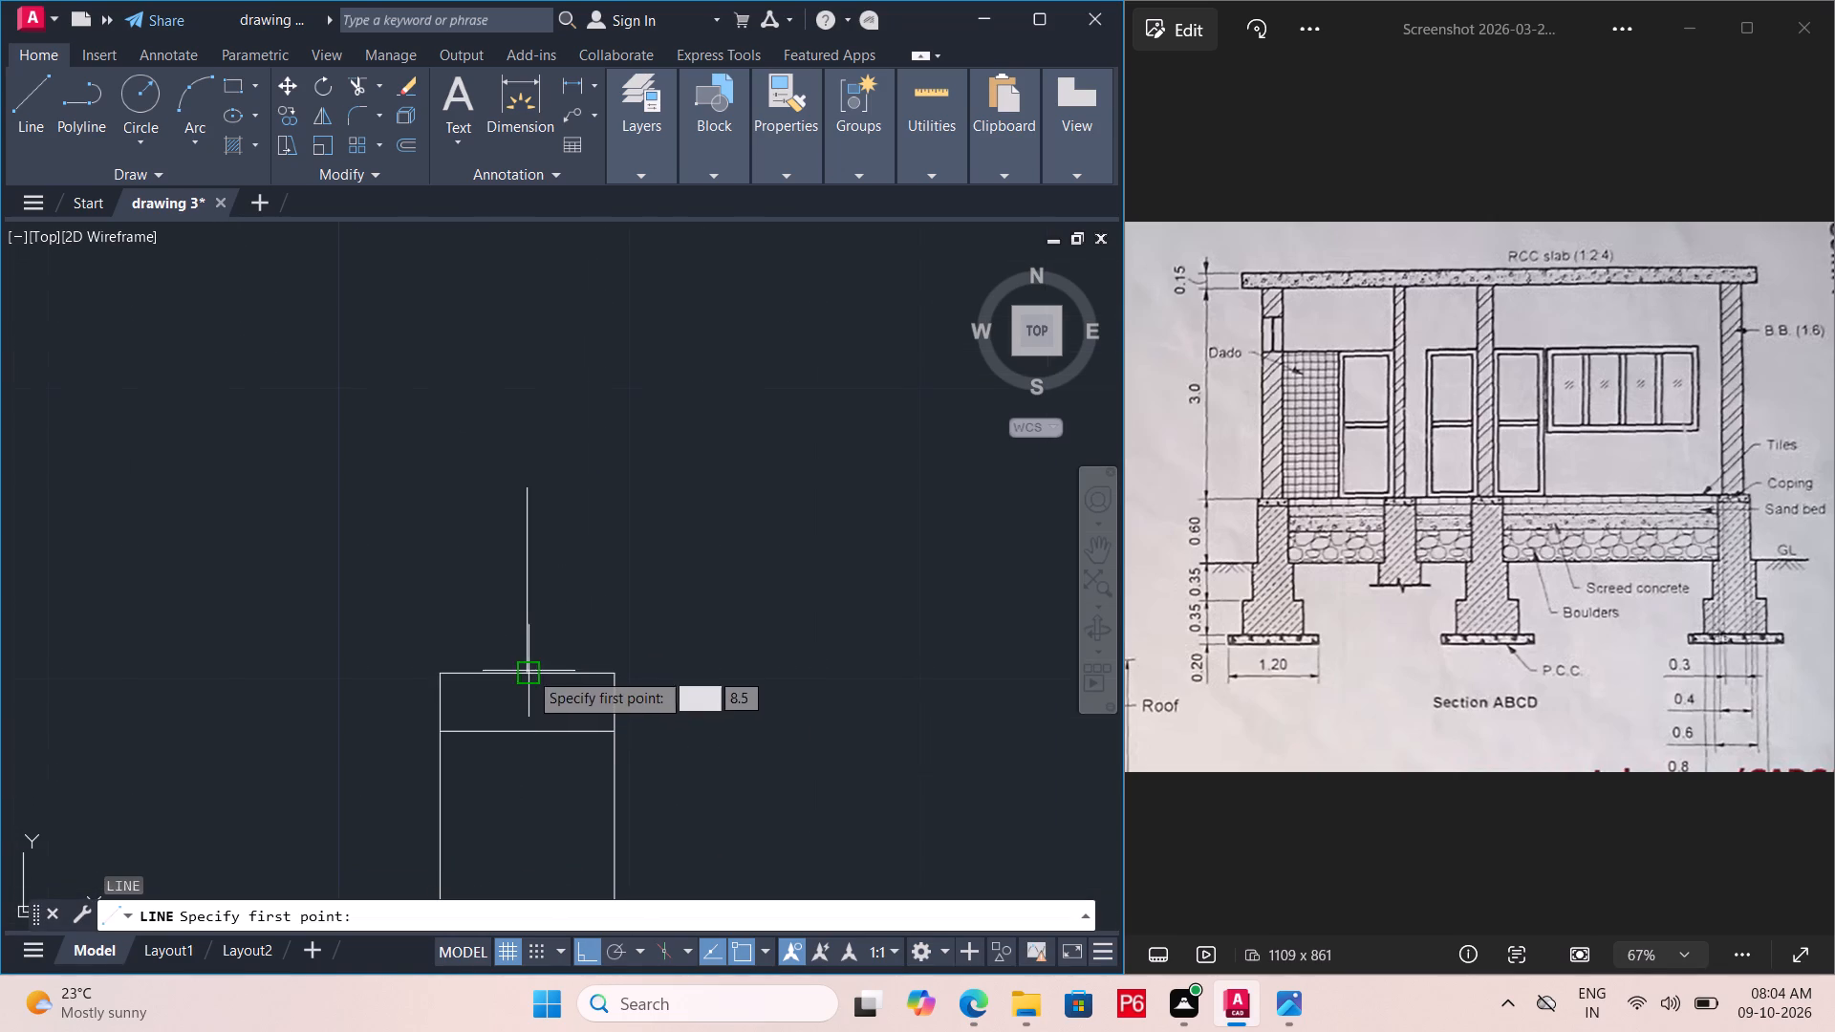
left_click(926, 162)
left_click(989, 267)
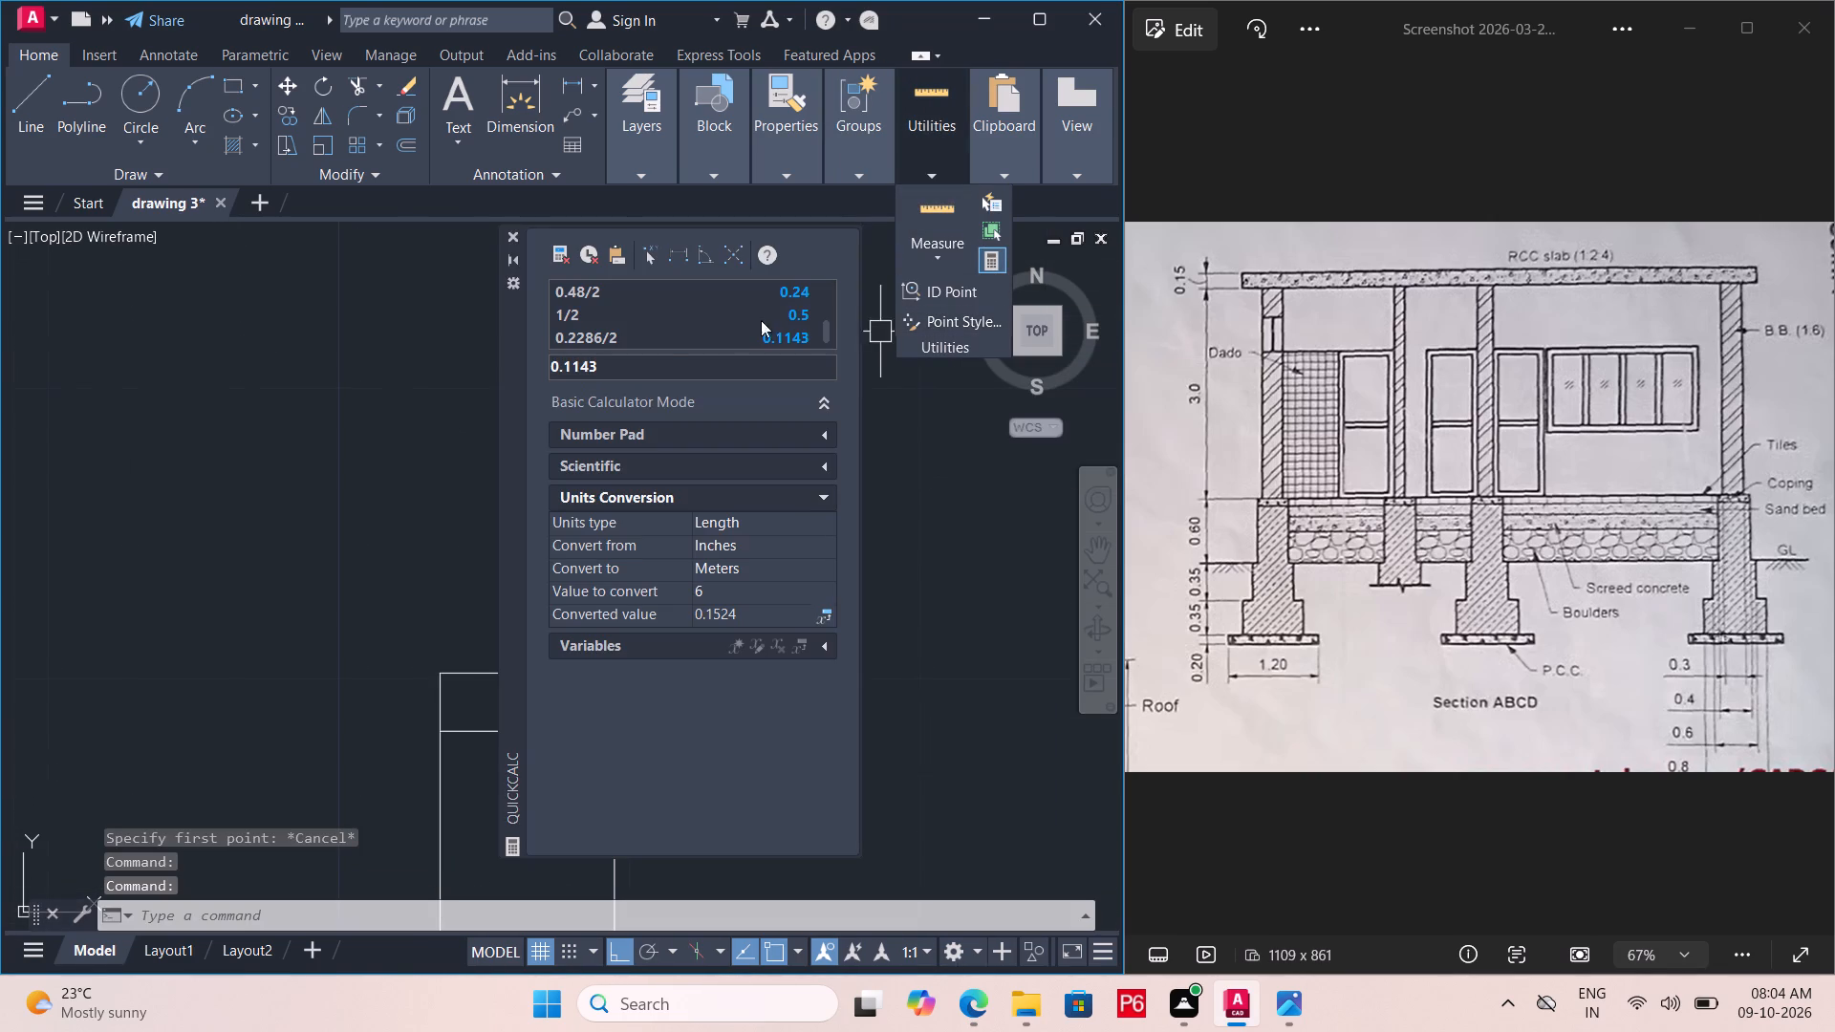
left_click(608, 367)
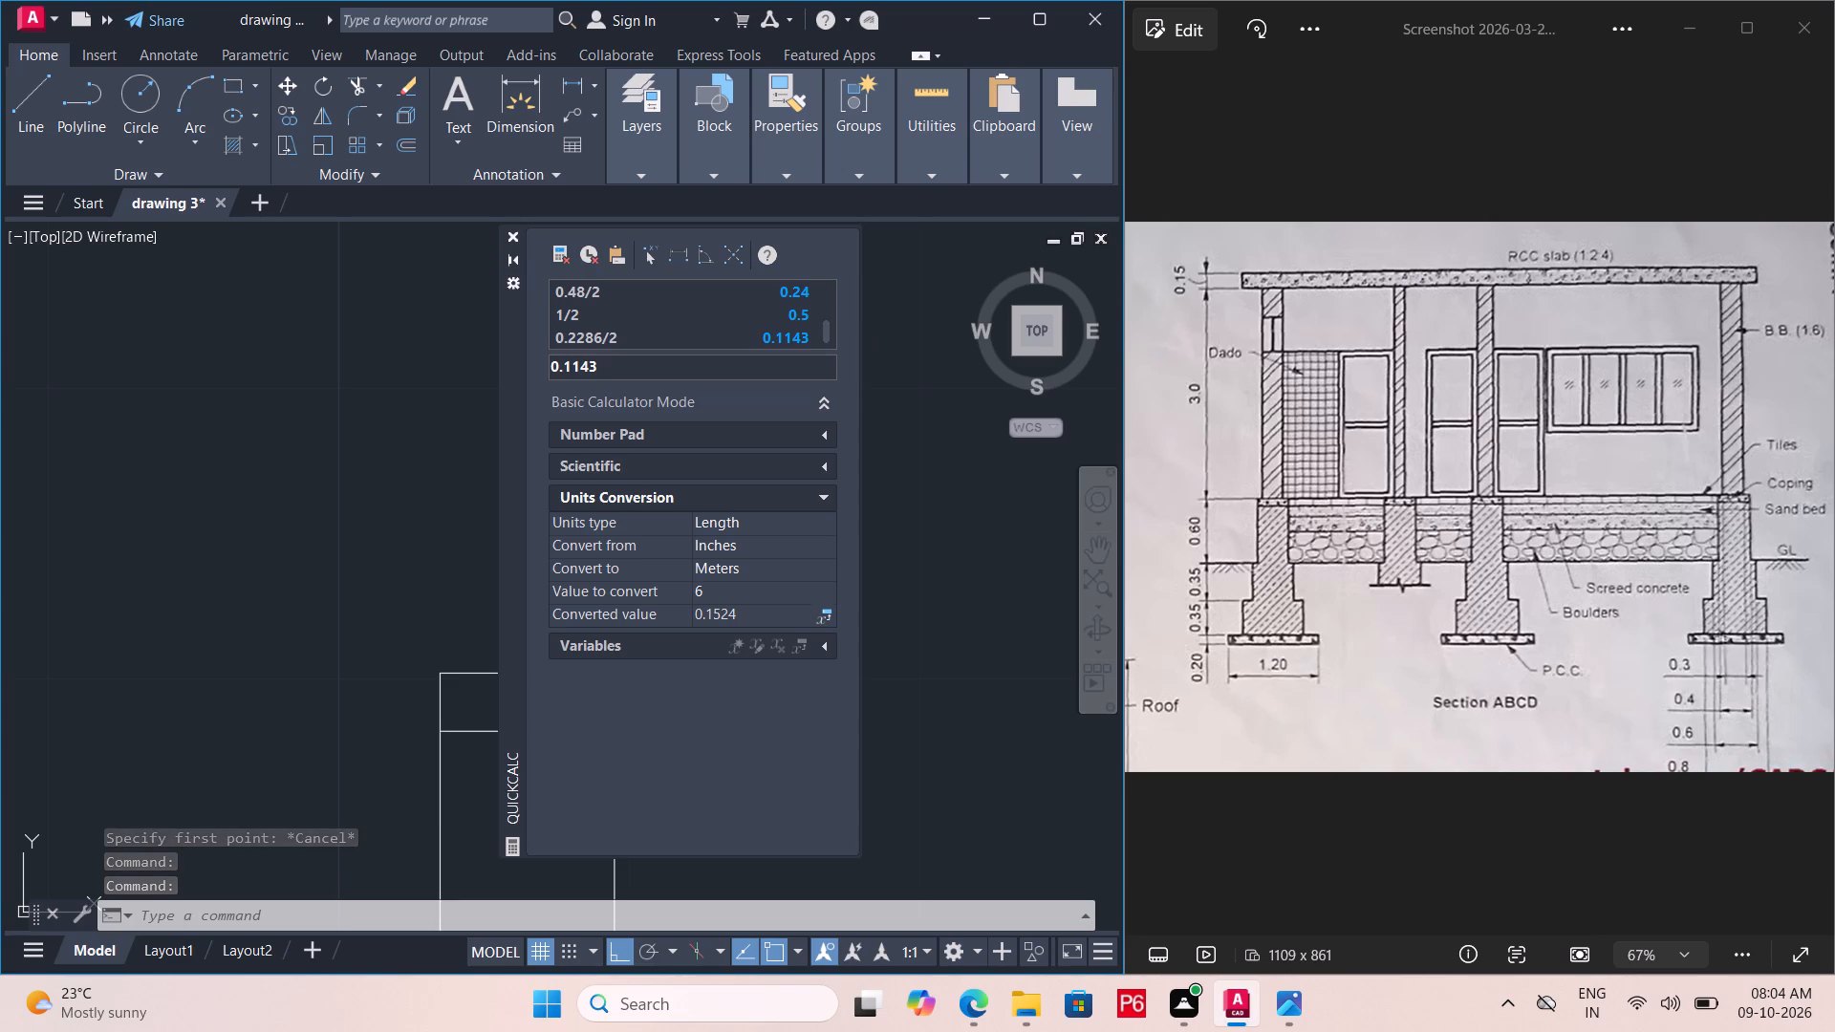
key("BackSpace")
key("BackSpace")
key("BackSpace")
key("BackSpace")
key("BackSpace")
key("BackSpace")
key("BackSpace")
key("BackSpace")
key("BackSpace")
key("BackSpace")
key("BackSpace")
key("BackSpace")
key("BackSpace")
key("BackSpace")
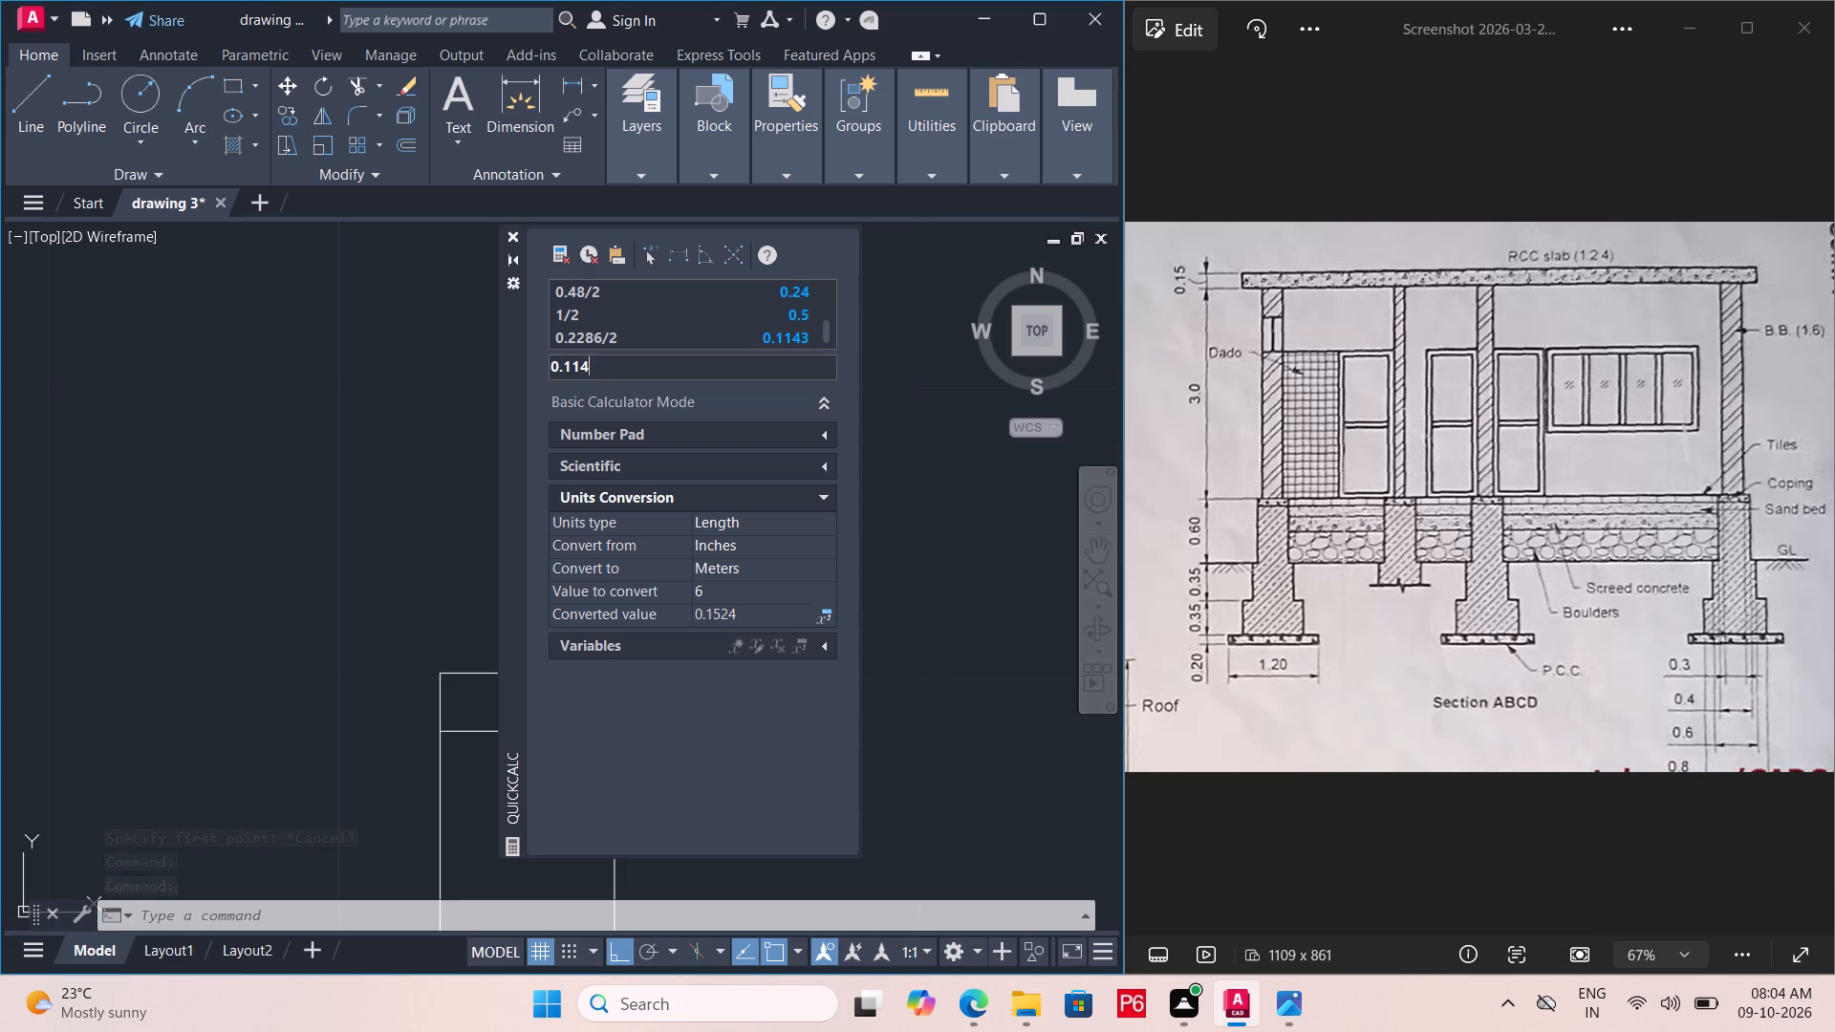
type("0.15")
type("/2")
key("Return")
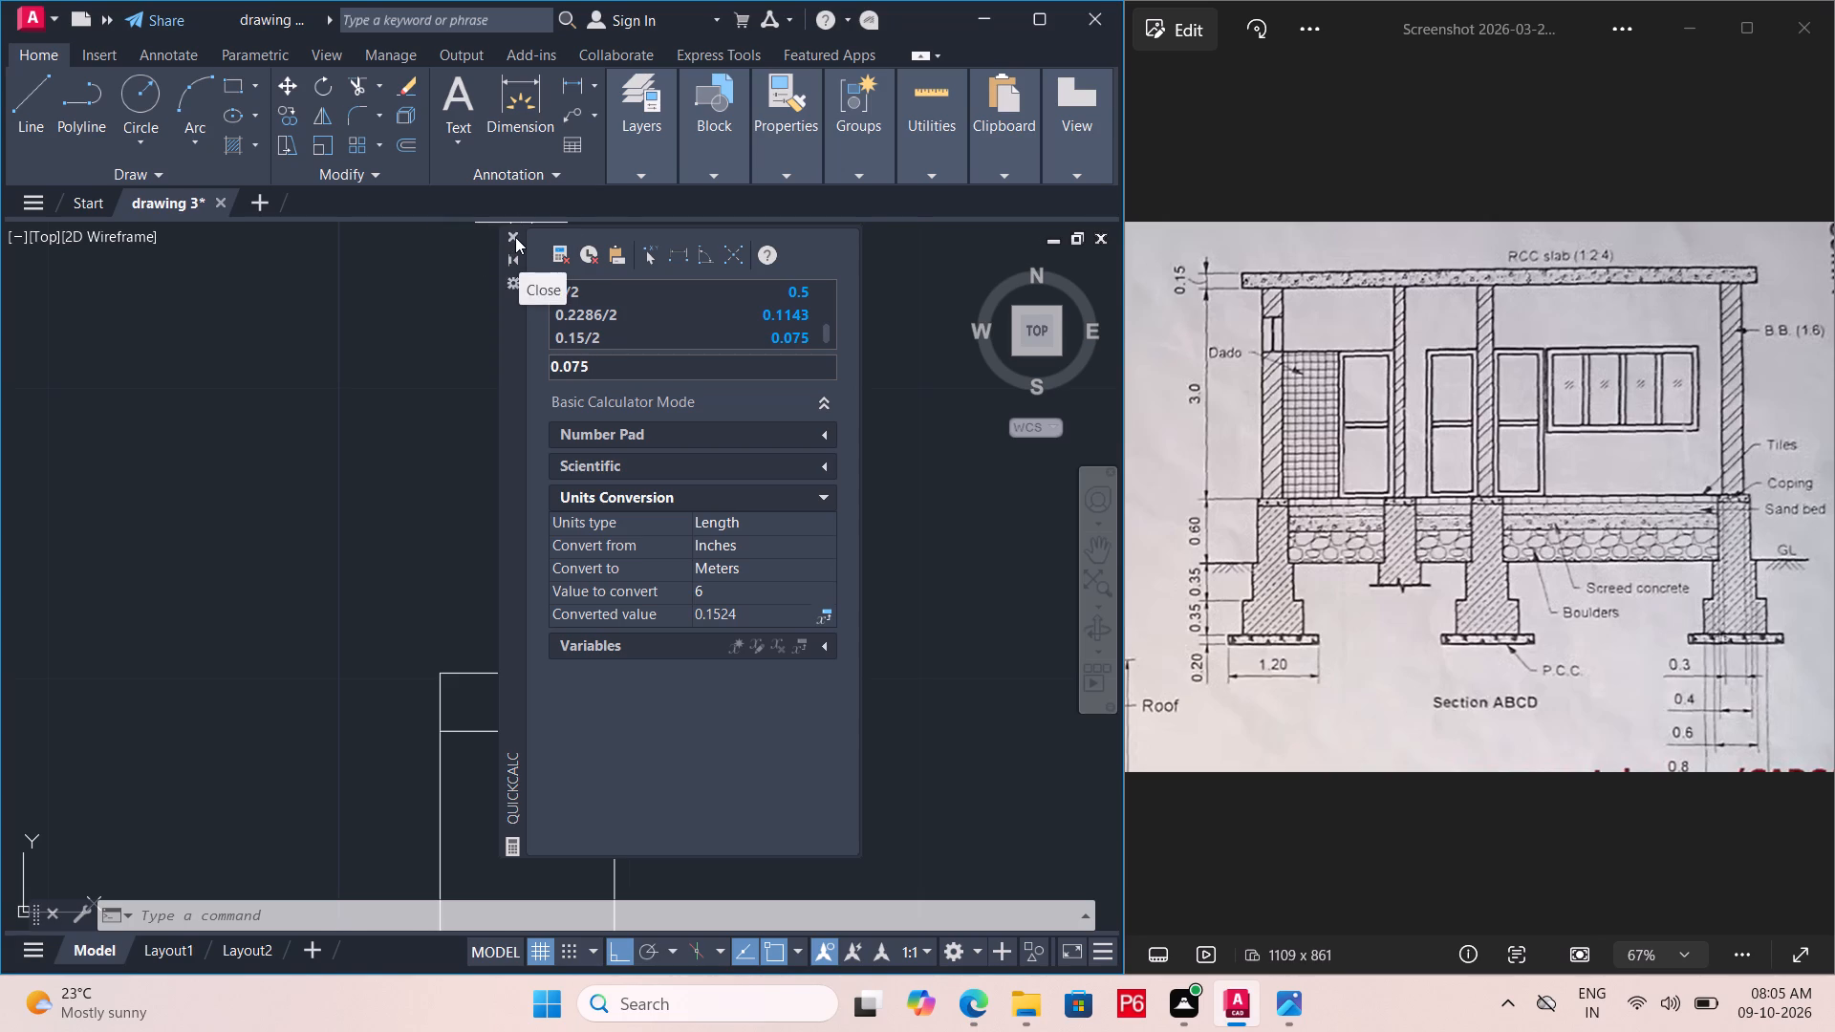
Close the QuickCalc calculator to return to the drawing.
double_click(515, 237)
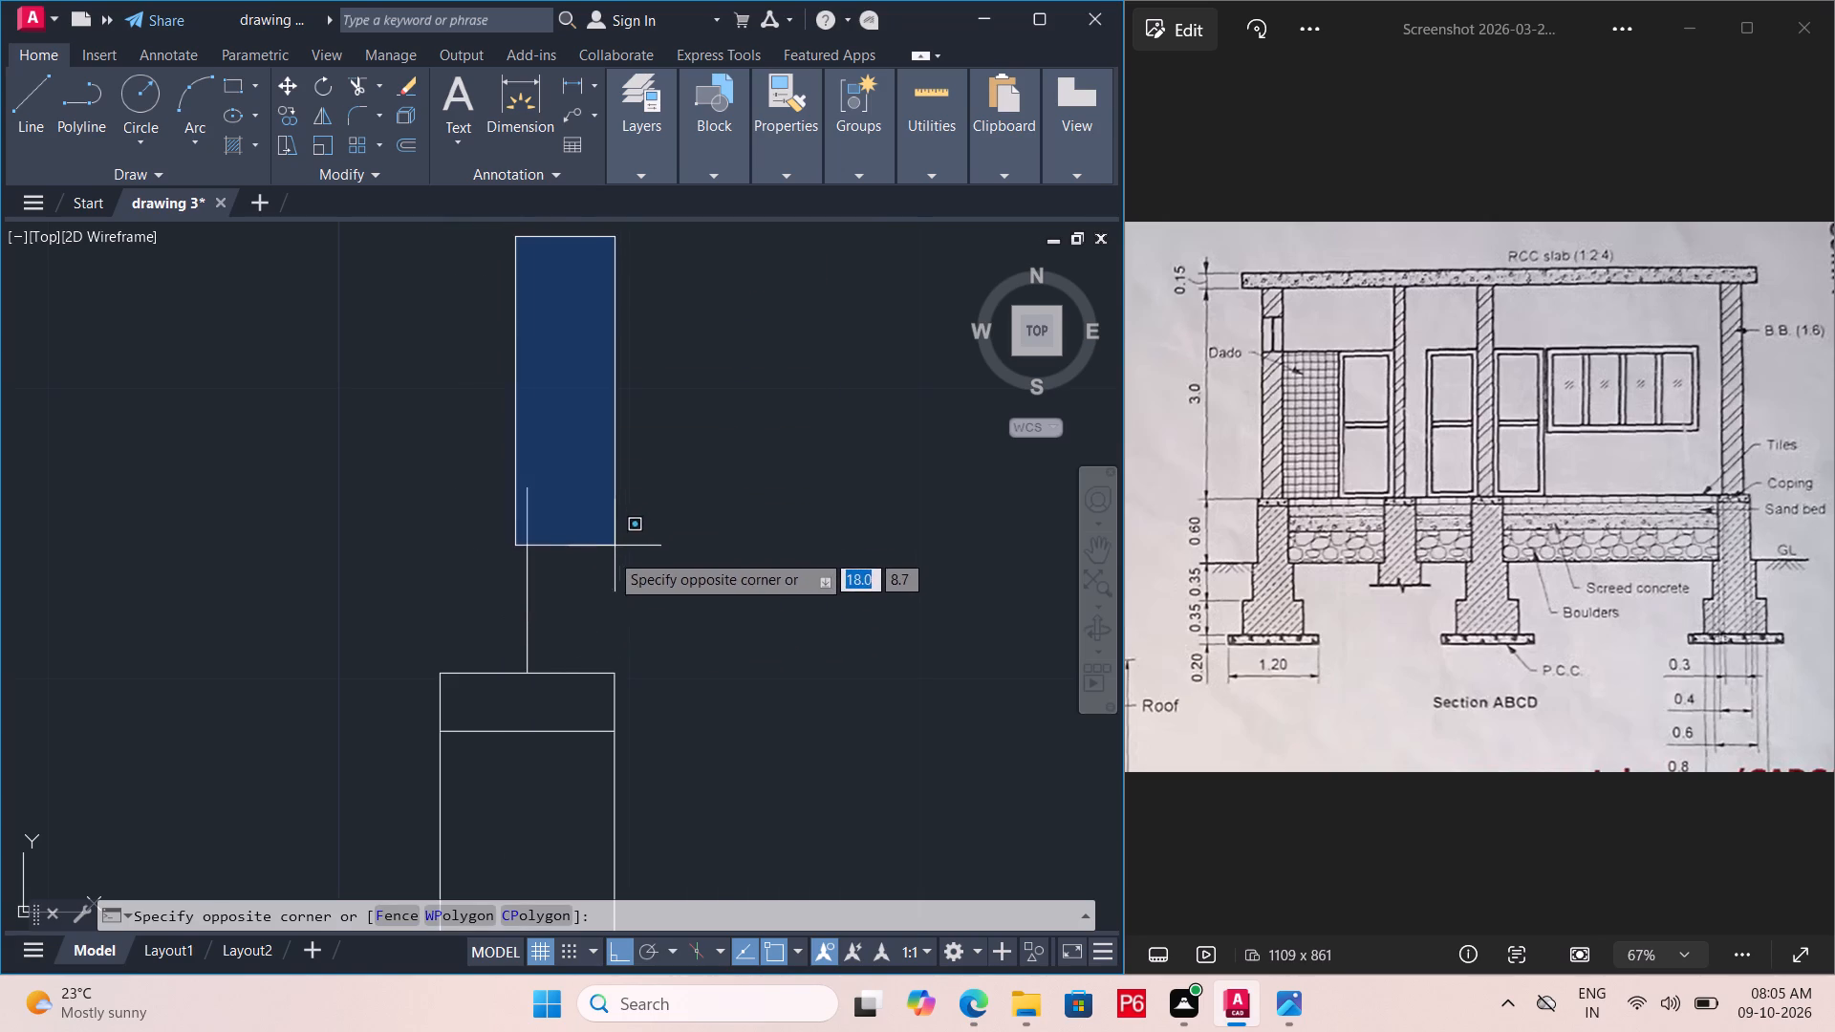
key("Escape")
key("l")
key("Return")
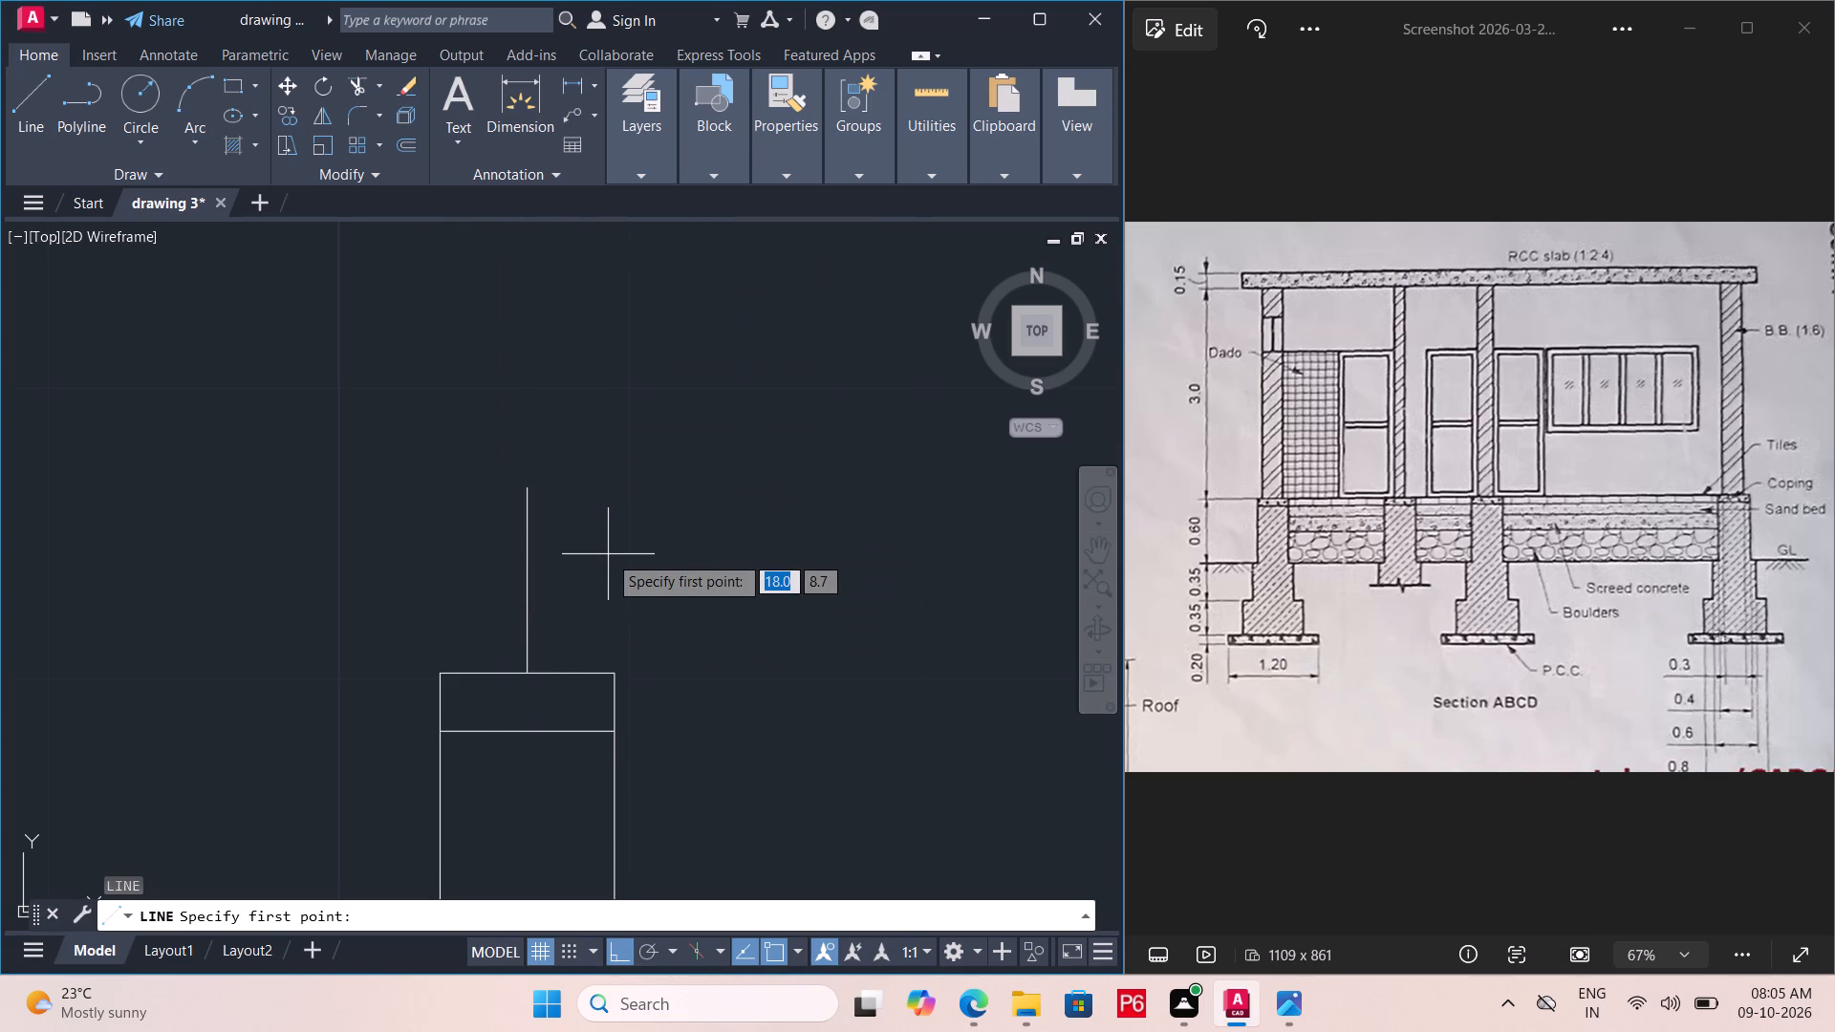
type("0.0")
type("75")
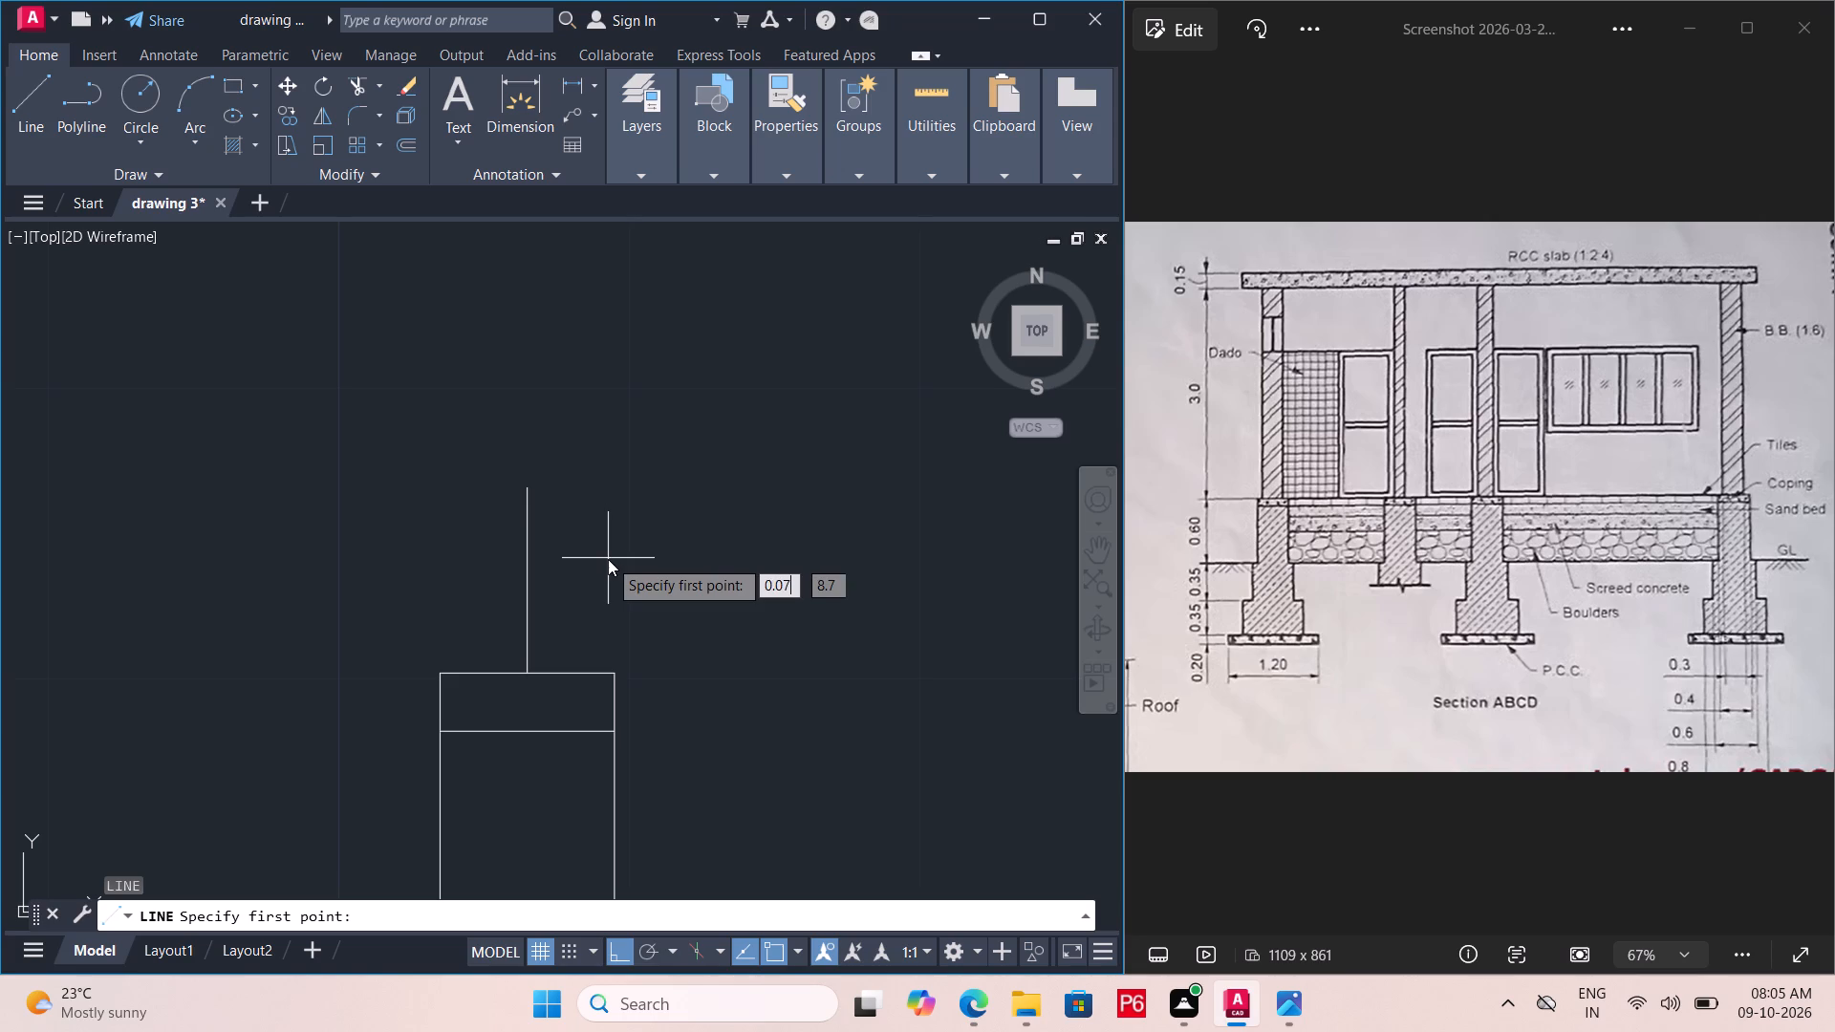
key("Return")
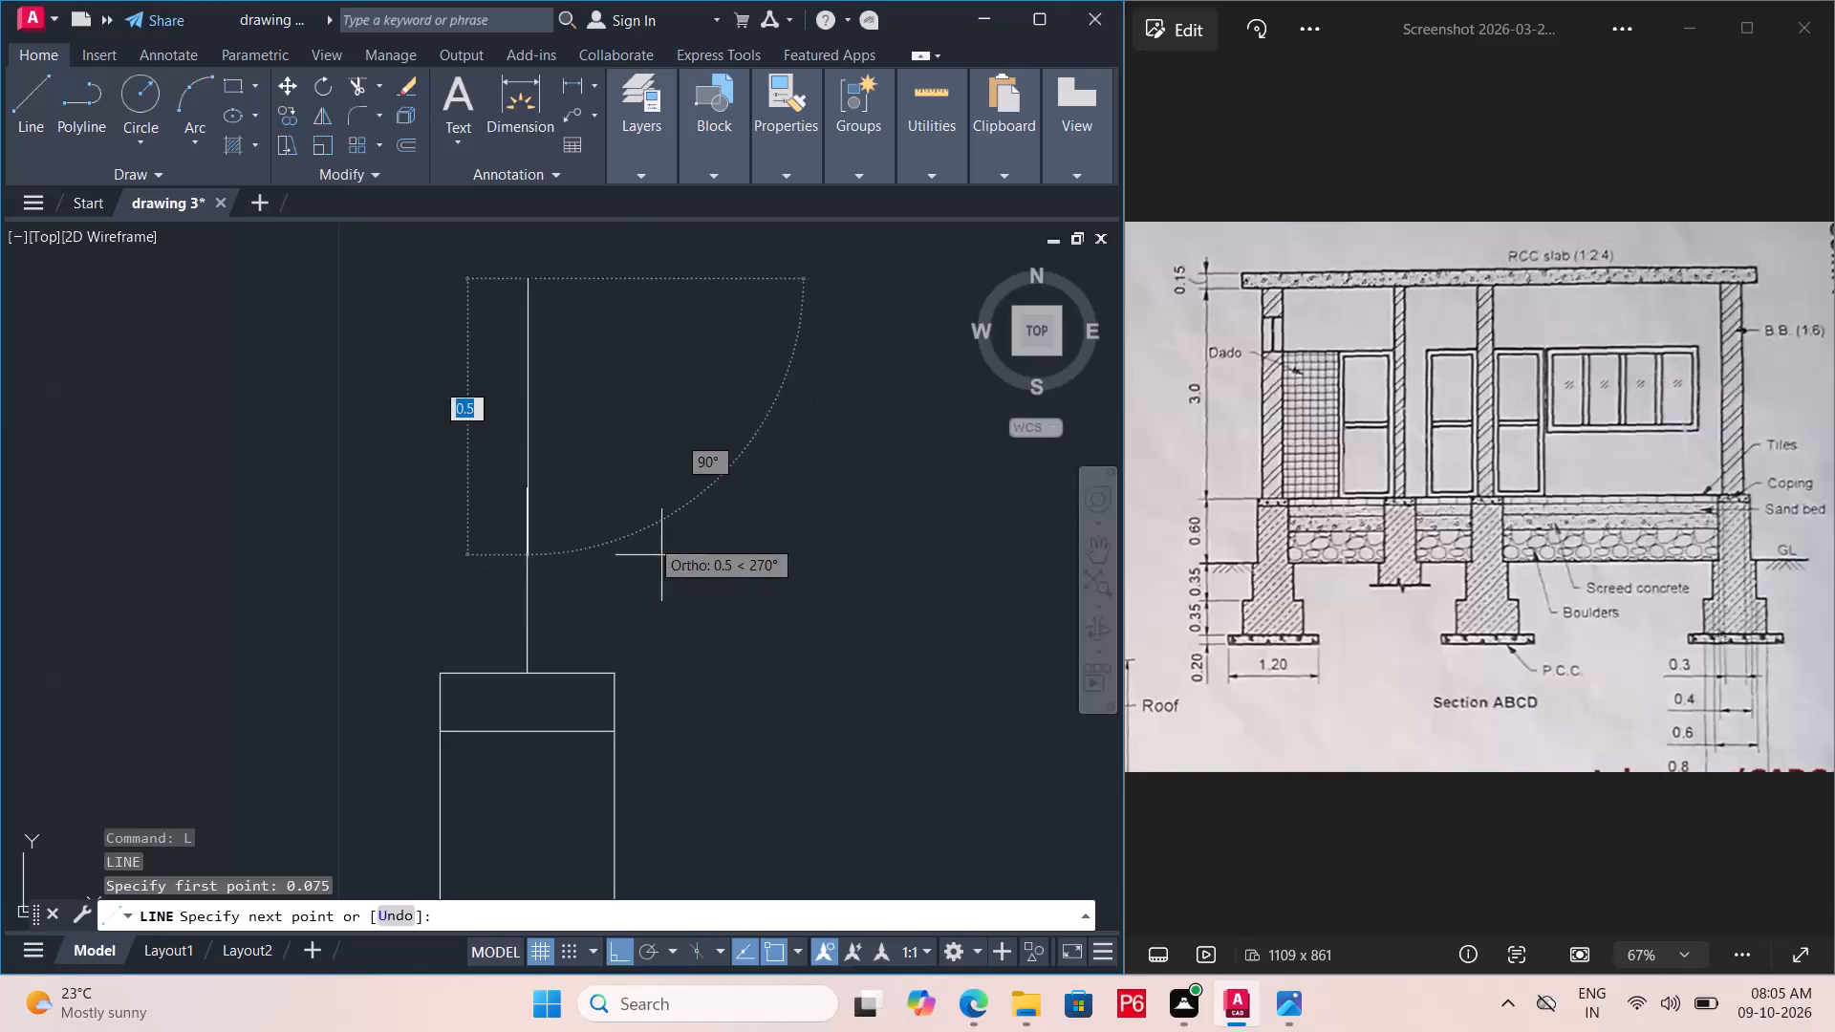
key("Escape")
Draw a line from the midpoint of the stem's top edge 0.075 m left and 3 m up as the wall's left face.
key("l")
key("Return")
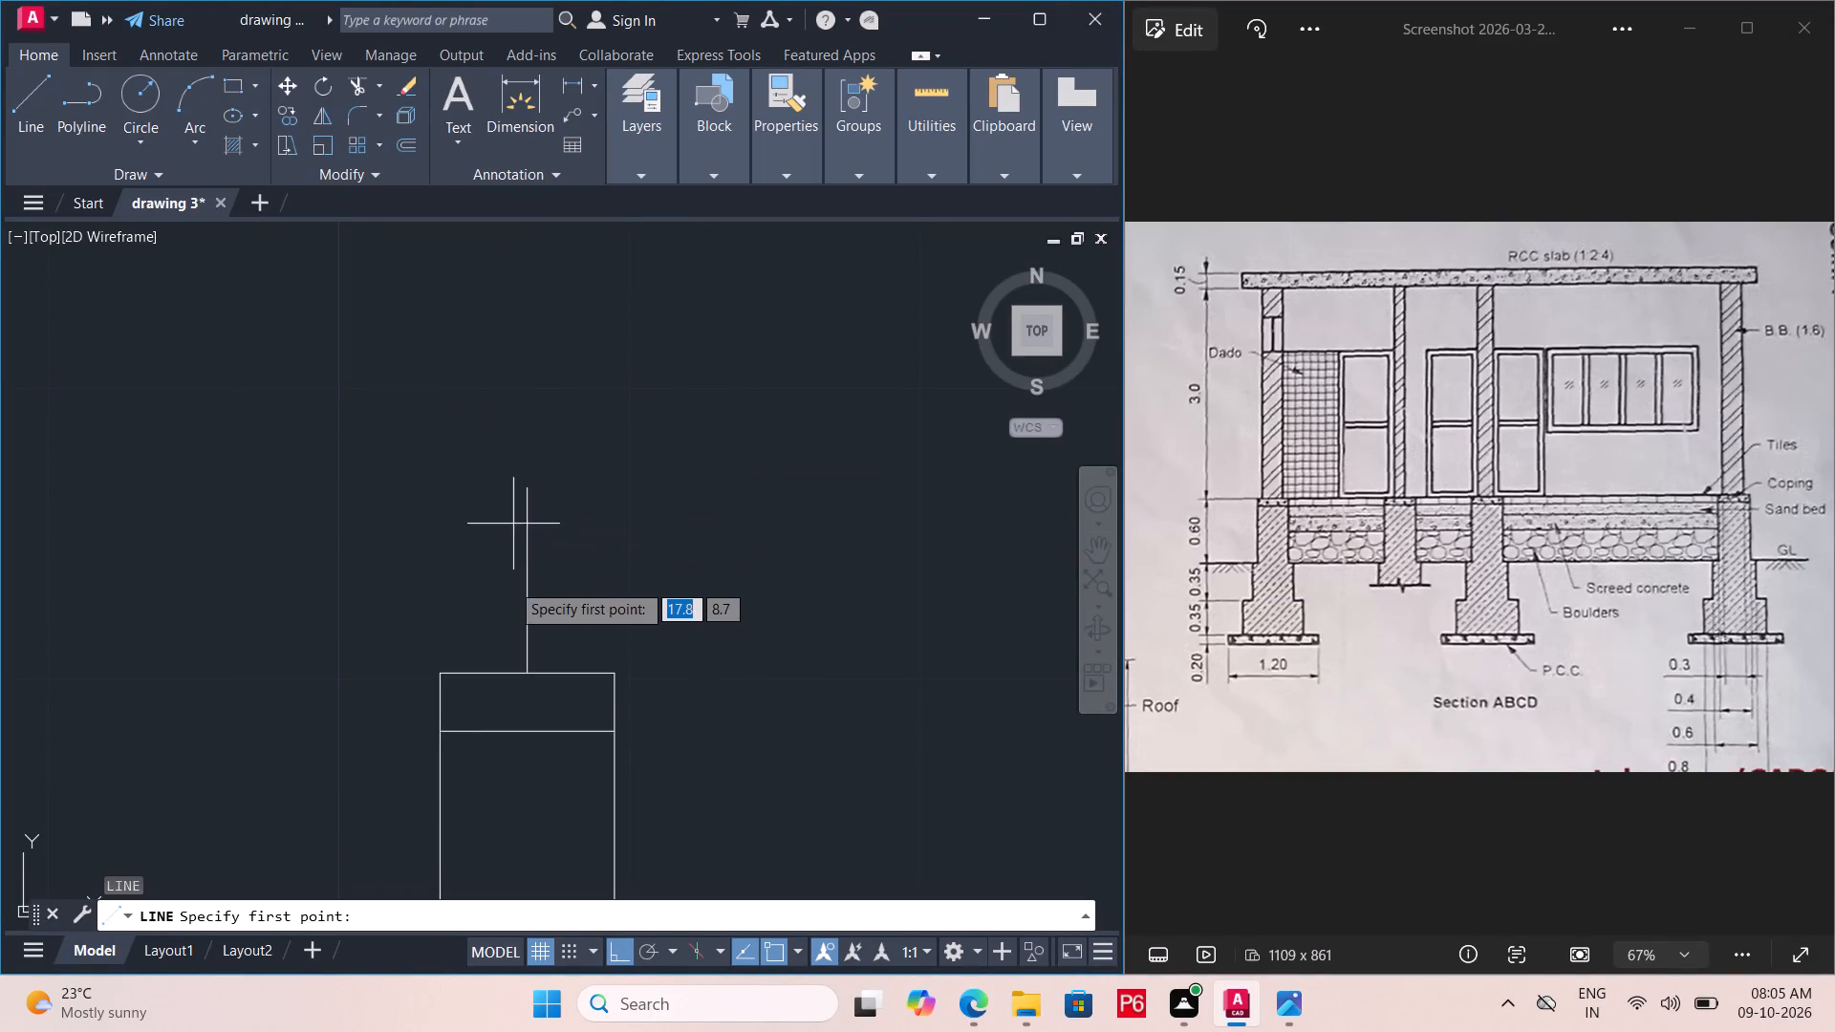
left_click(519, 672)
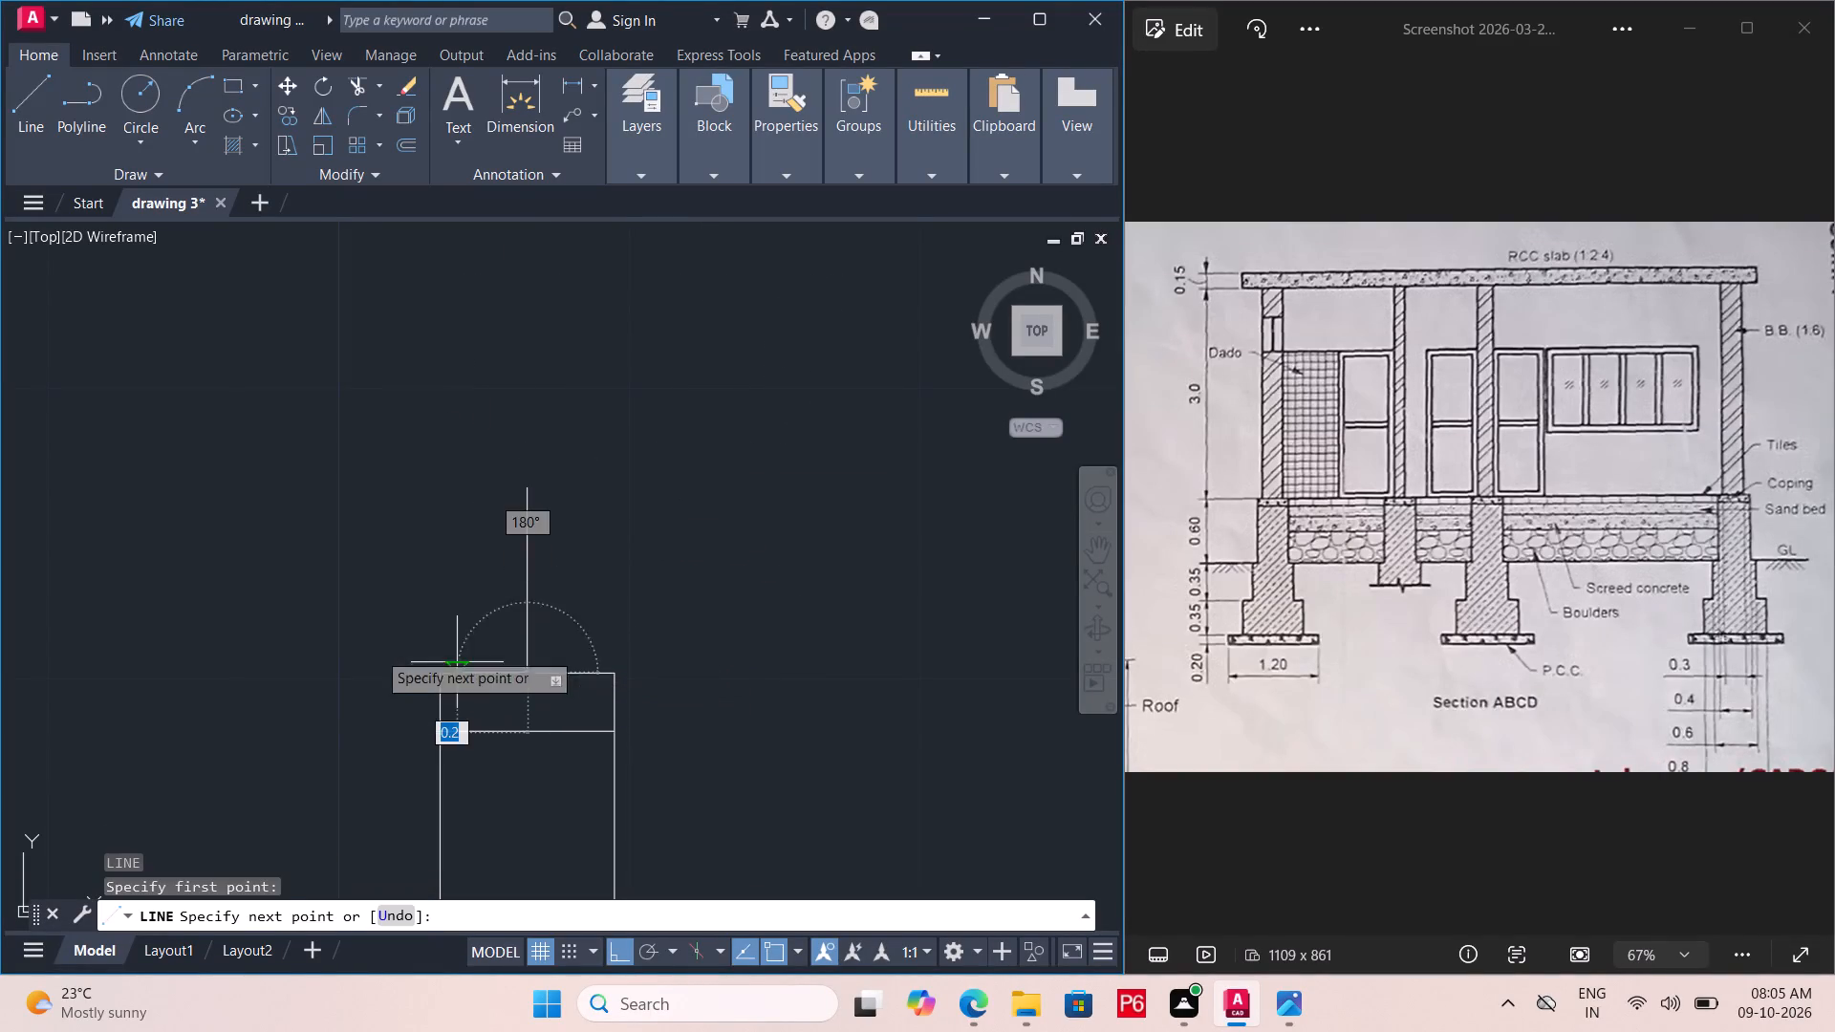
type("0.0")
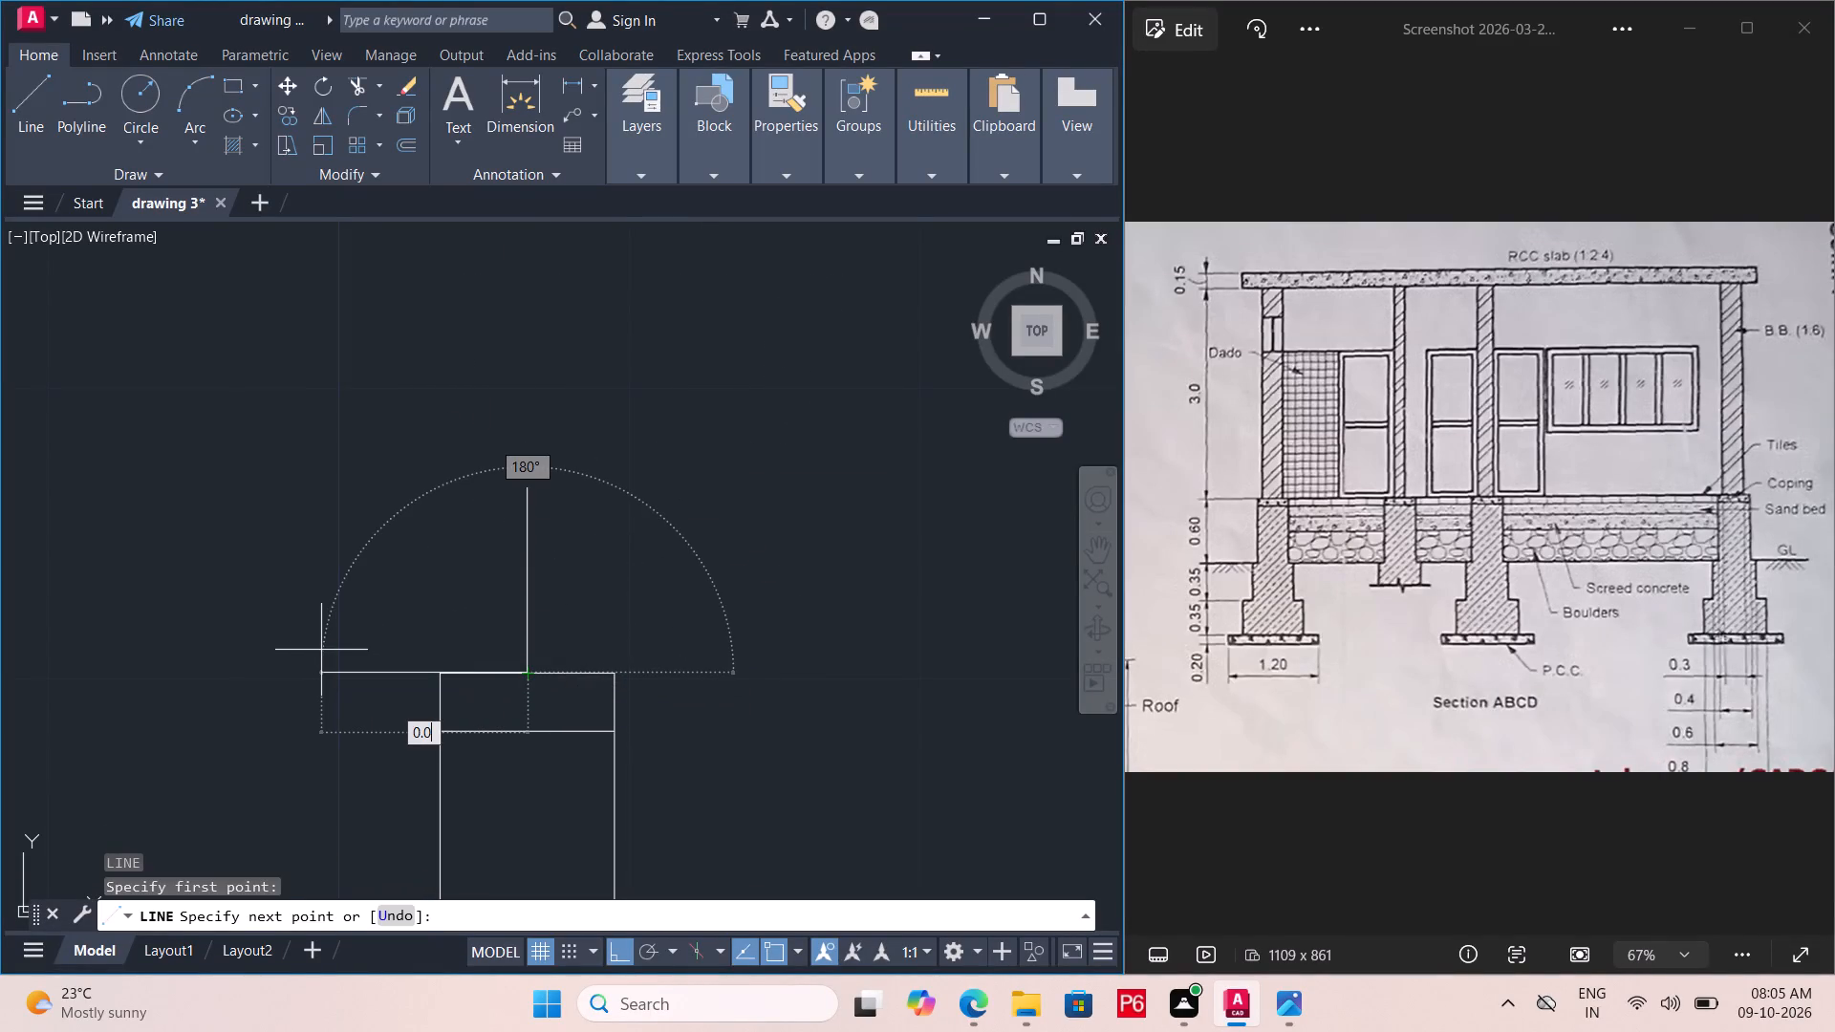
type("75")
key("Return")
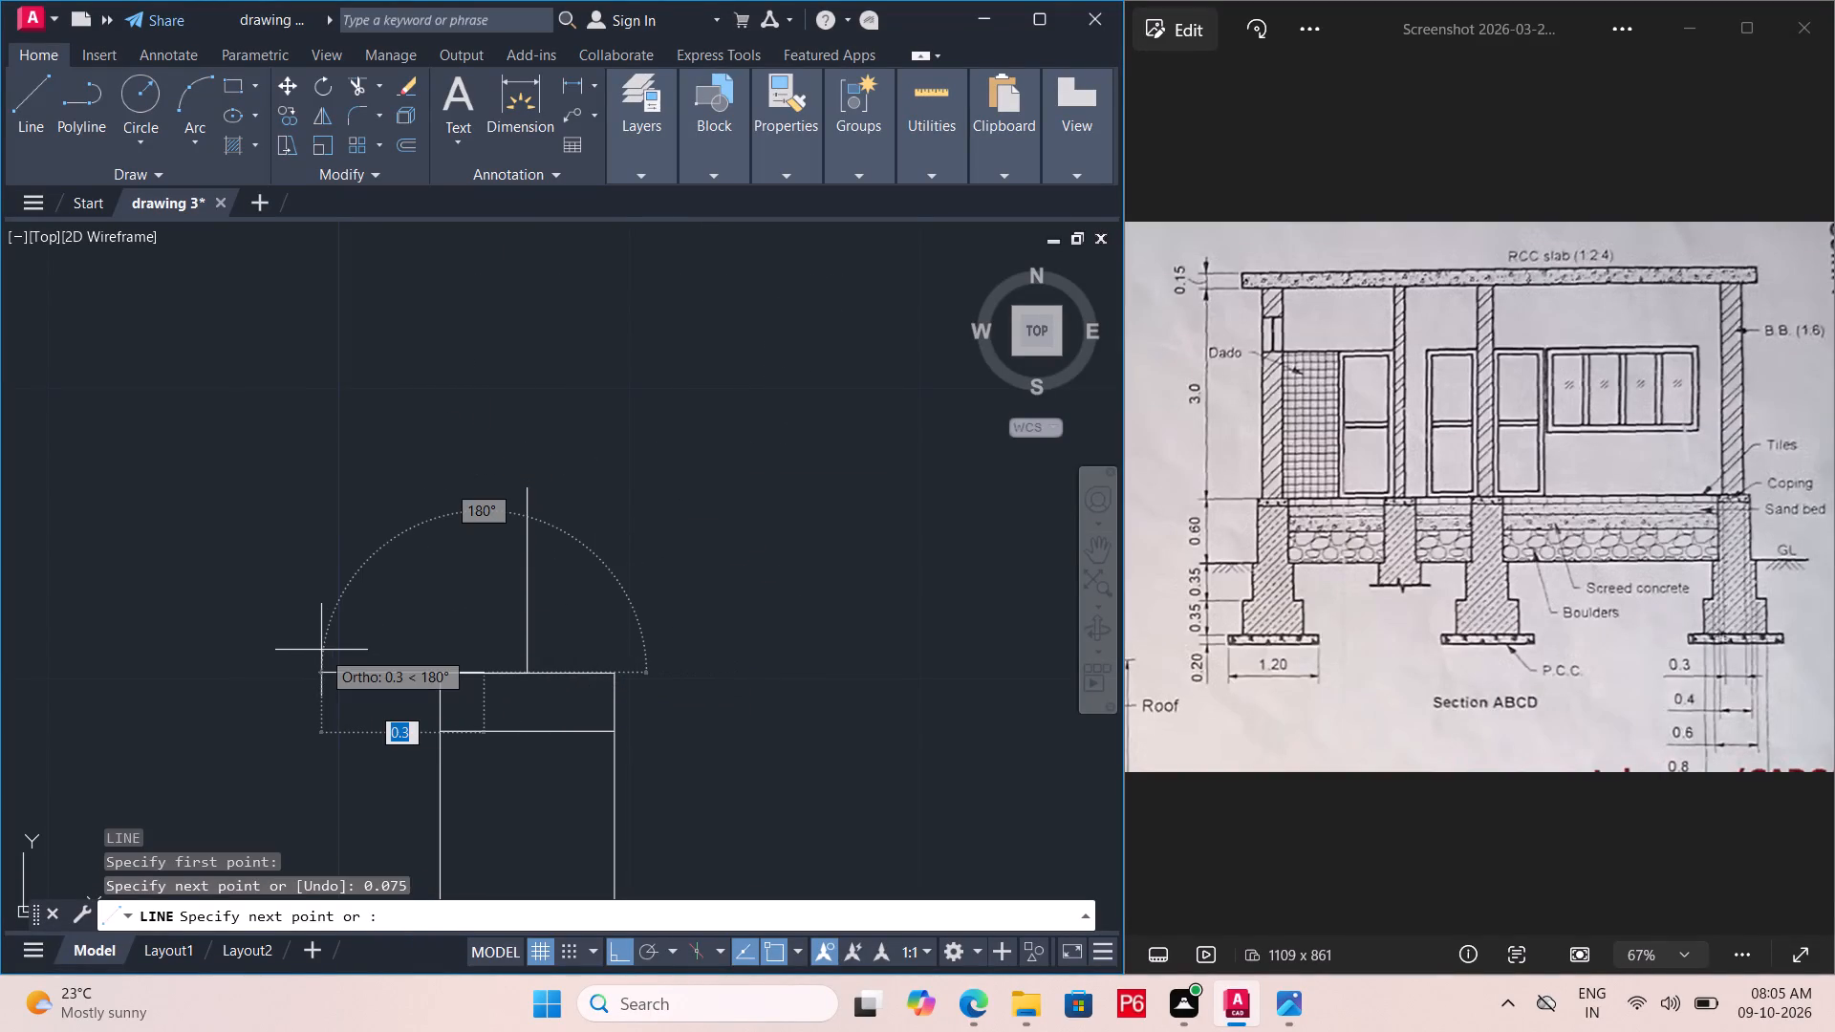
scroll(489, 429, "down", 2)
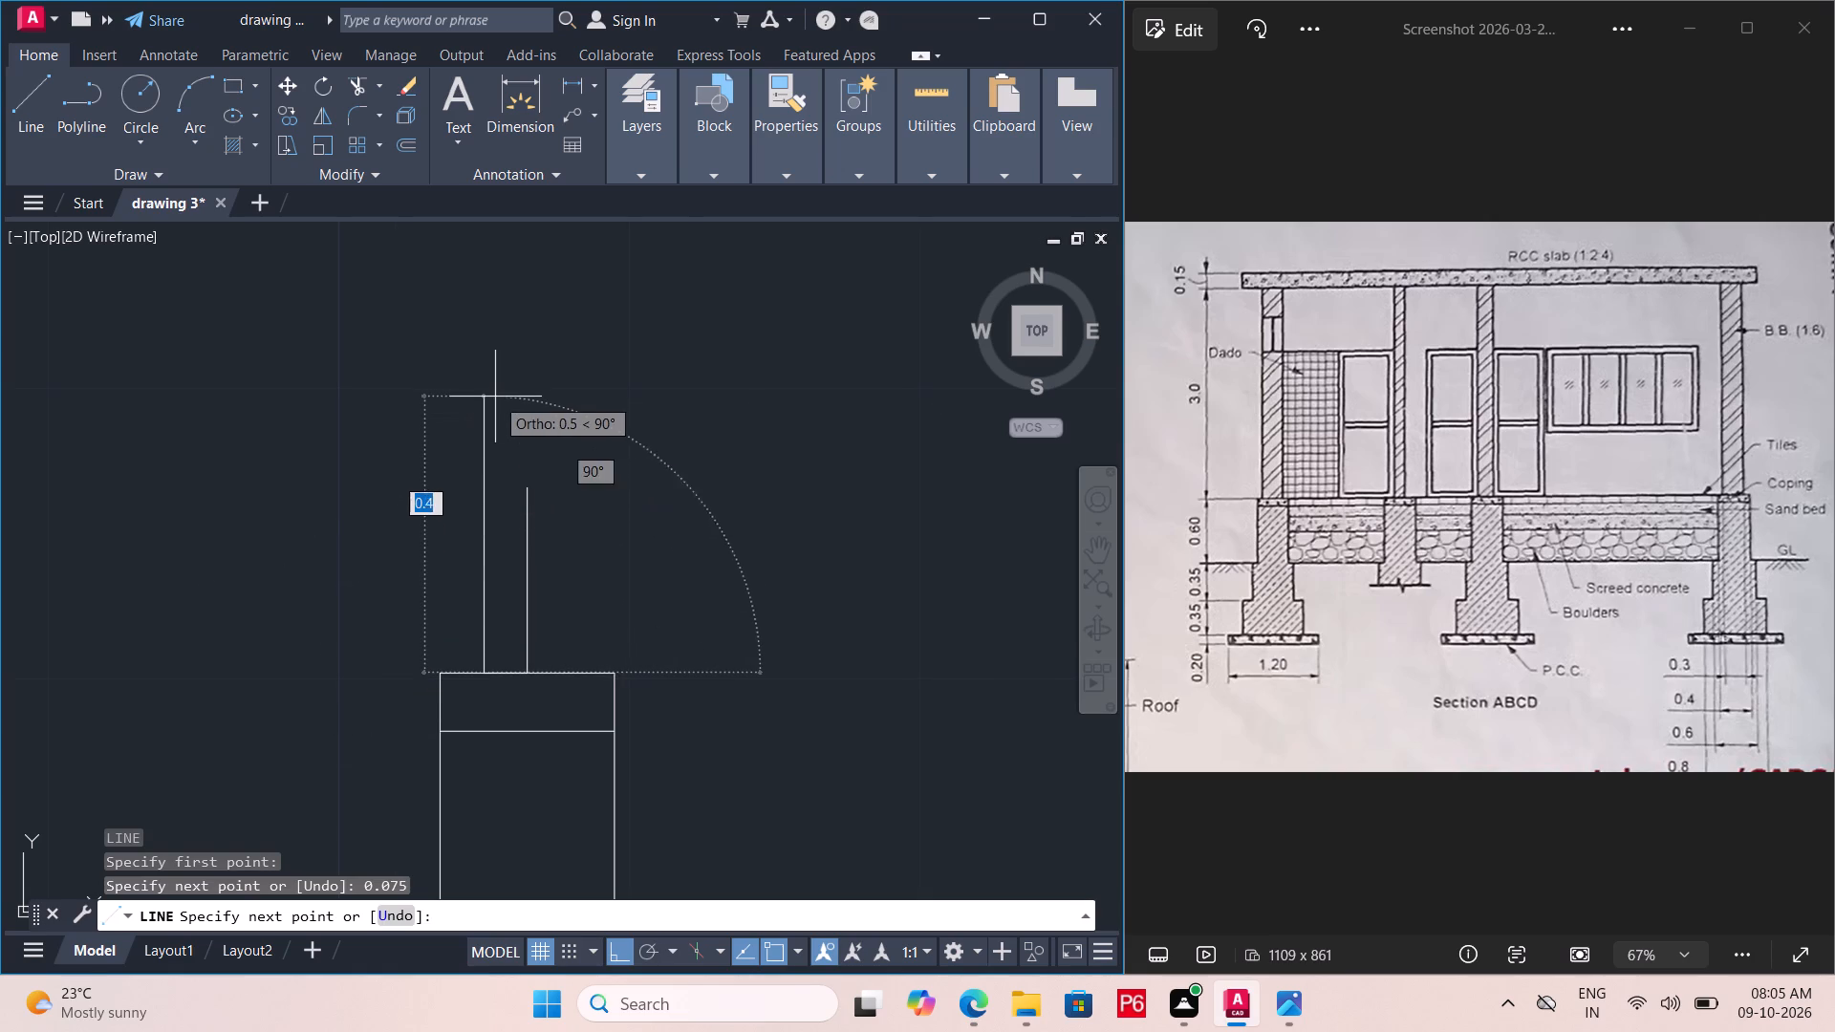
scroll(486, 454, "down", 2)
scroll(468, 633, "down", 1)
middle_click_drag(468, 642, 463, 844)
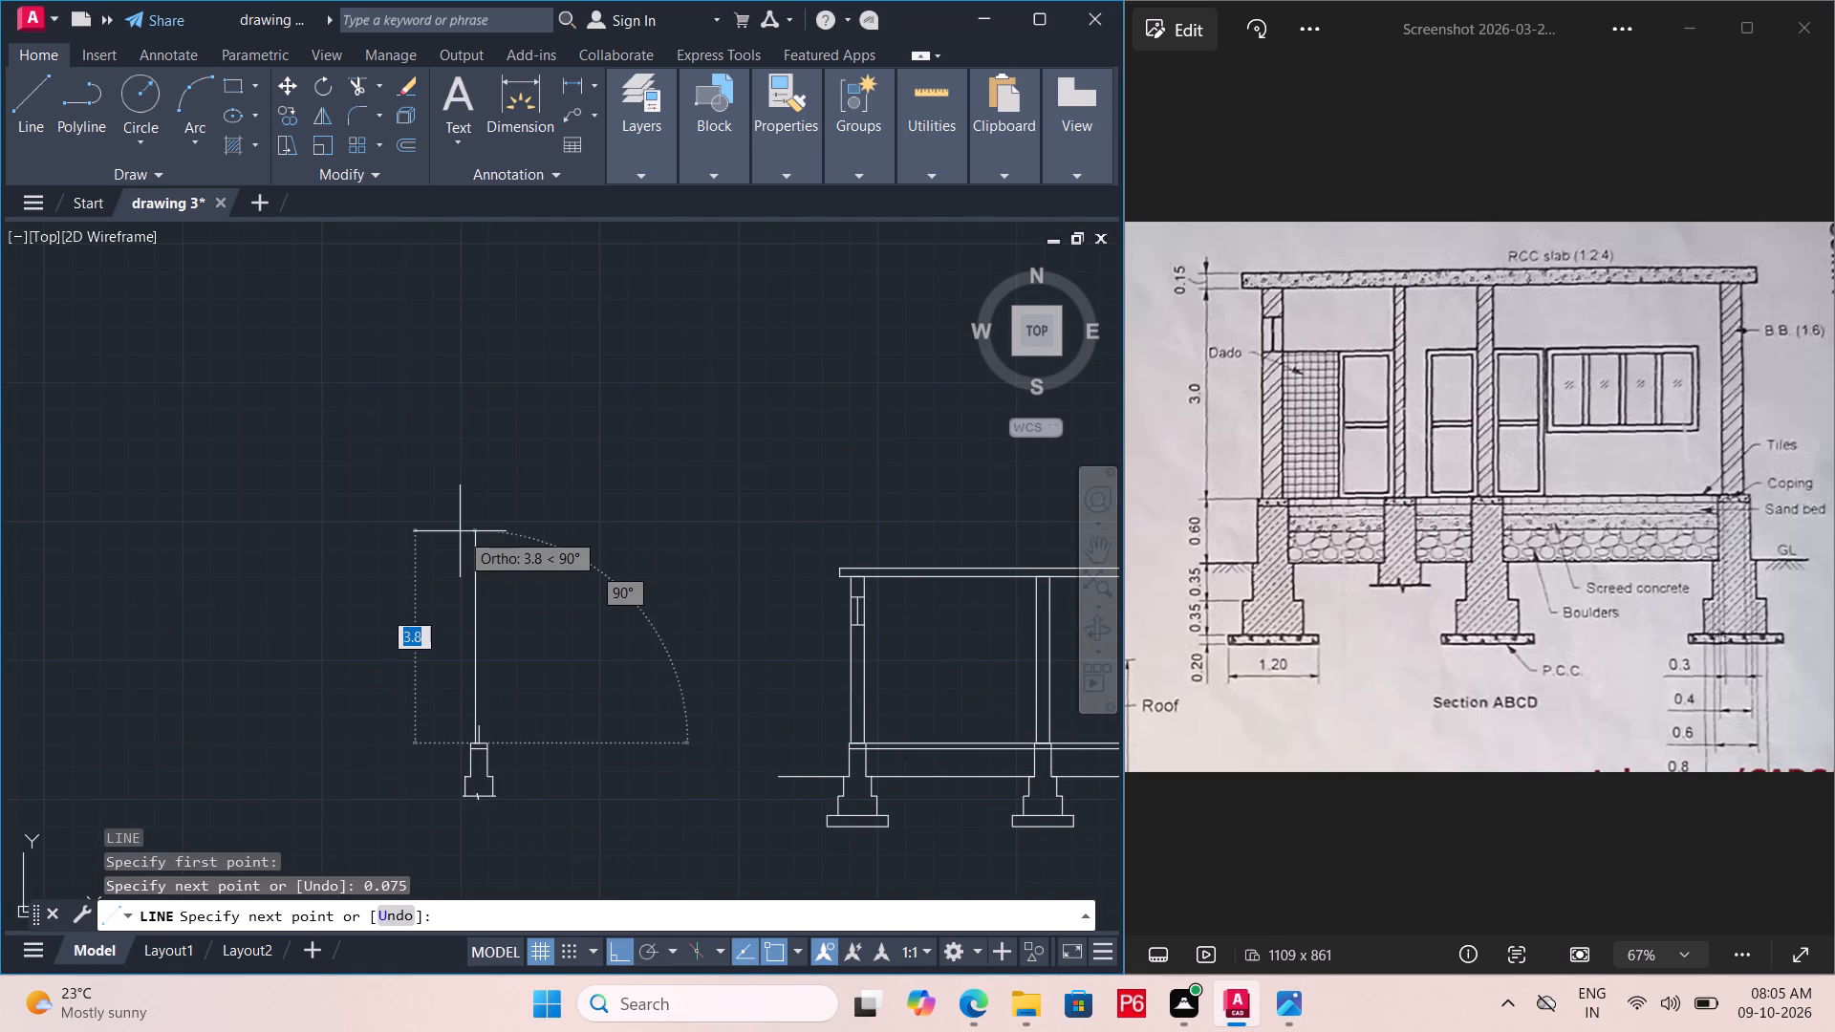
key("3")
key("Return")
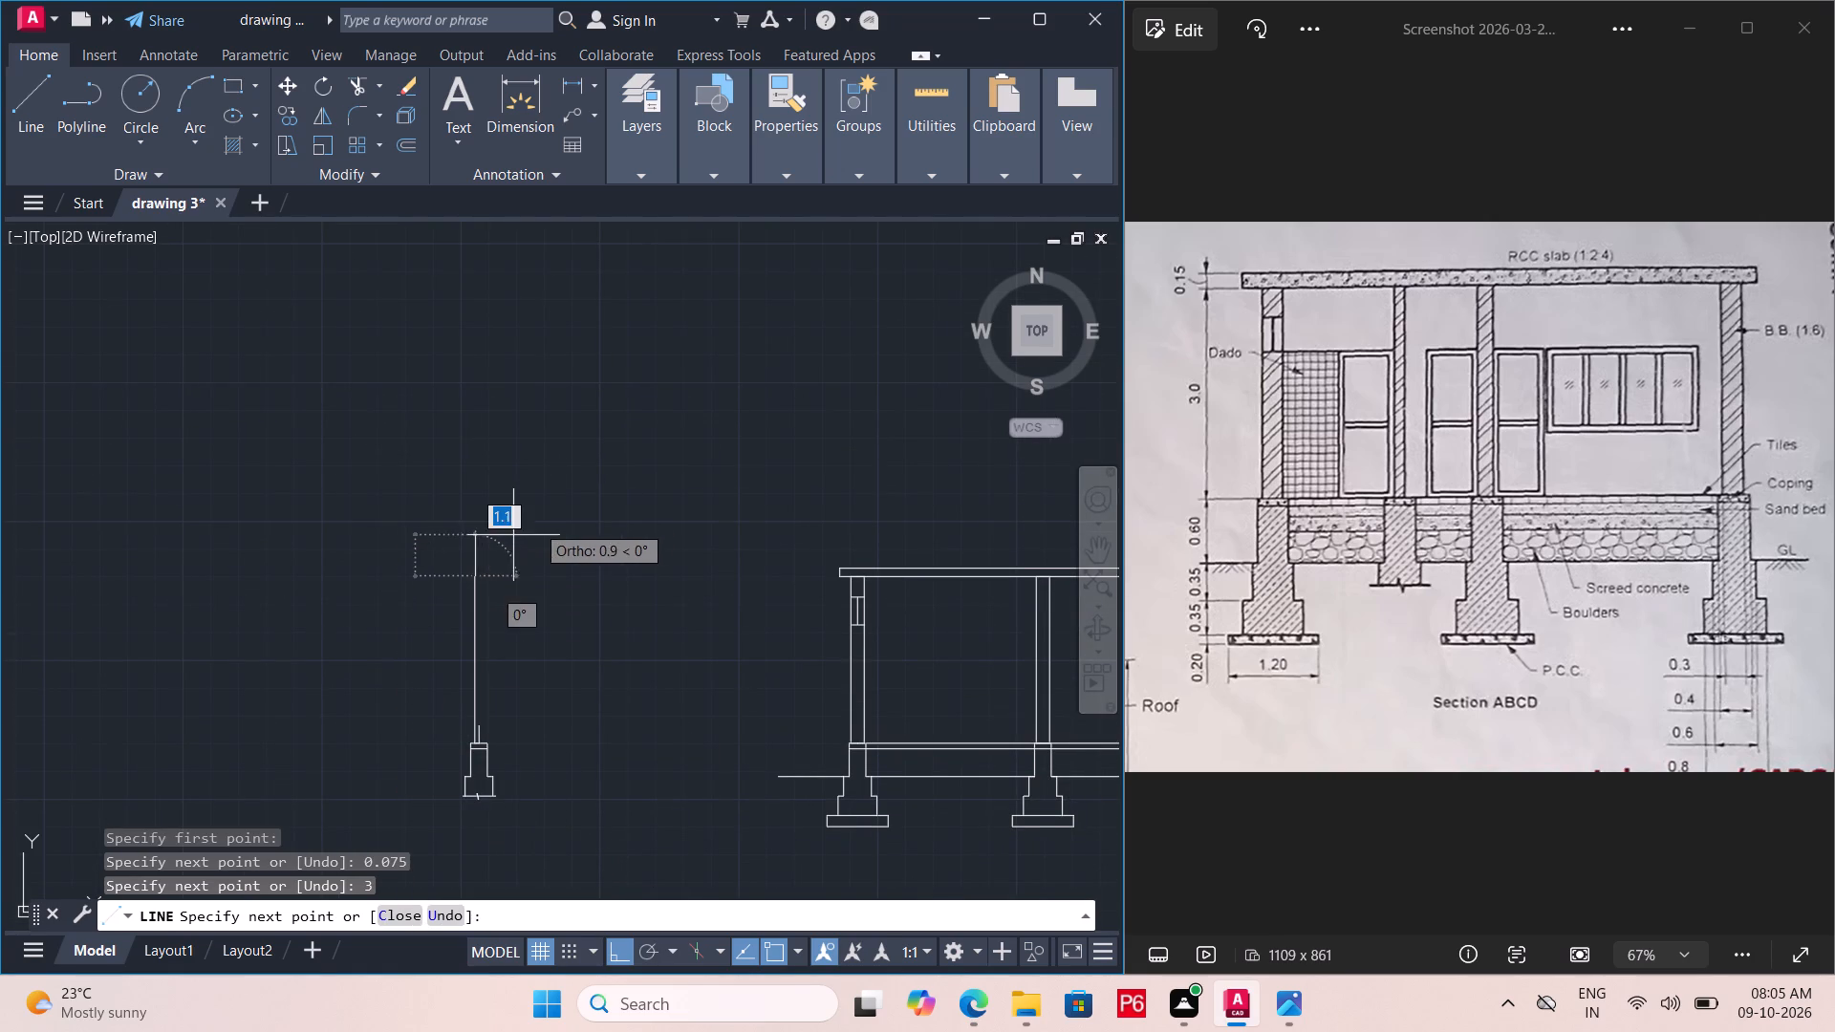
key("Escape")
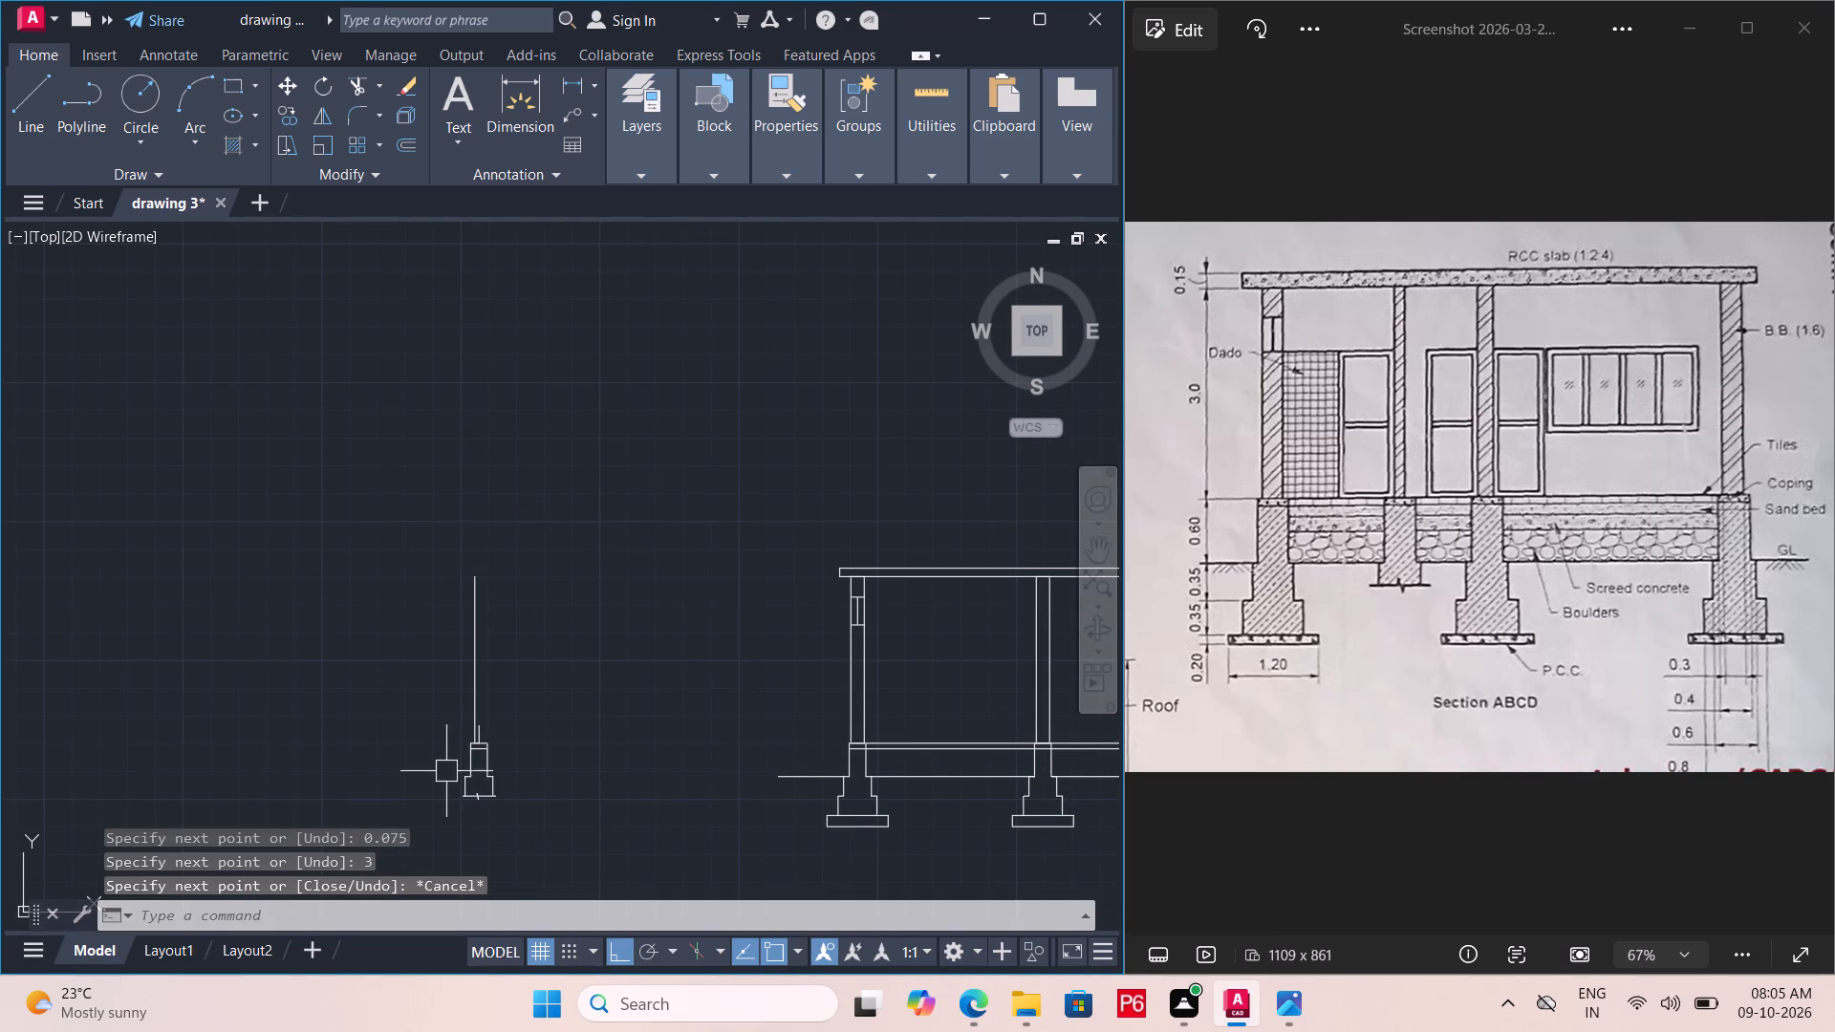
Erase the short vertical centre line and the 0.075 m helper segment on the stem's top edge.
scroll(458, 769, "up", 4)
left_click(561, 584)
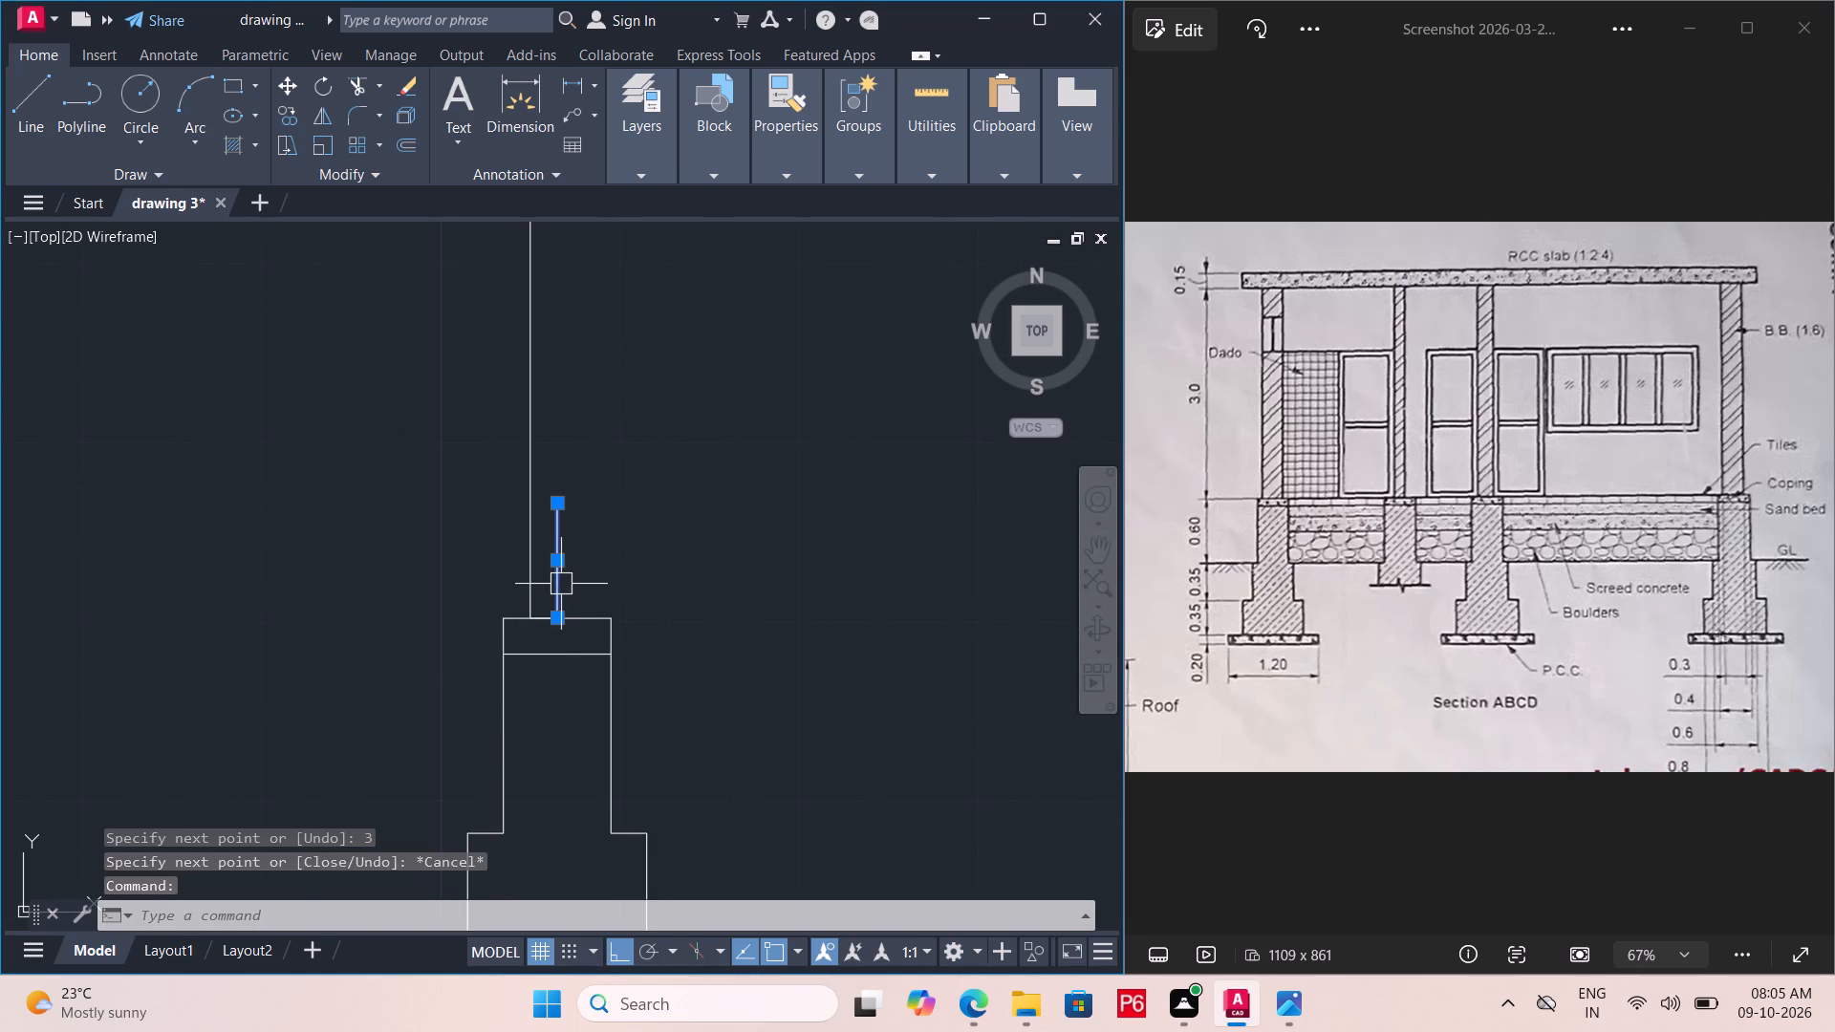
key("Delete")
left_click(545, 624)
key("Delete")
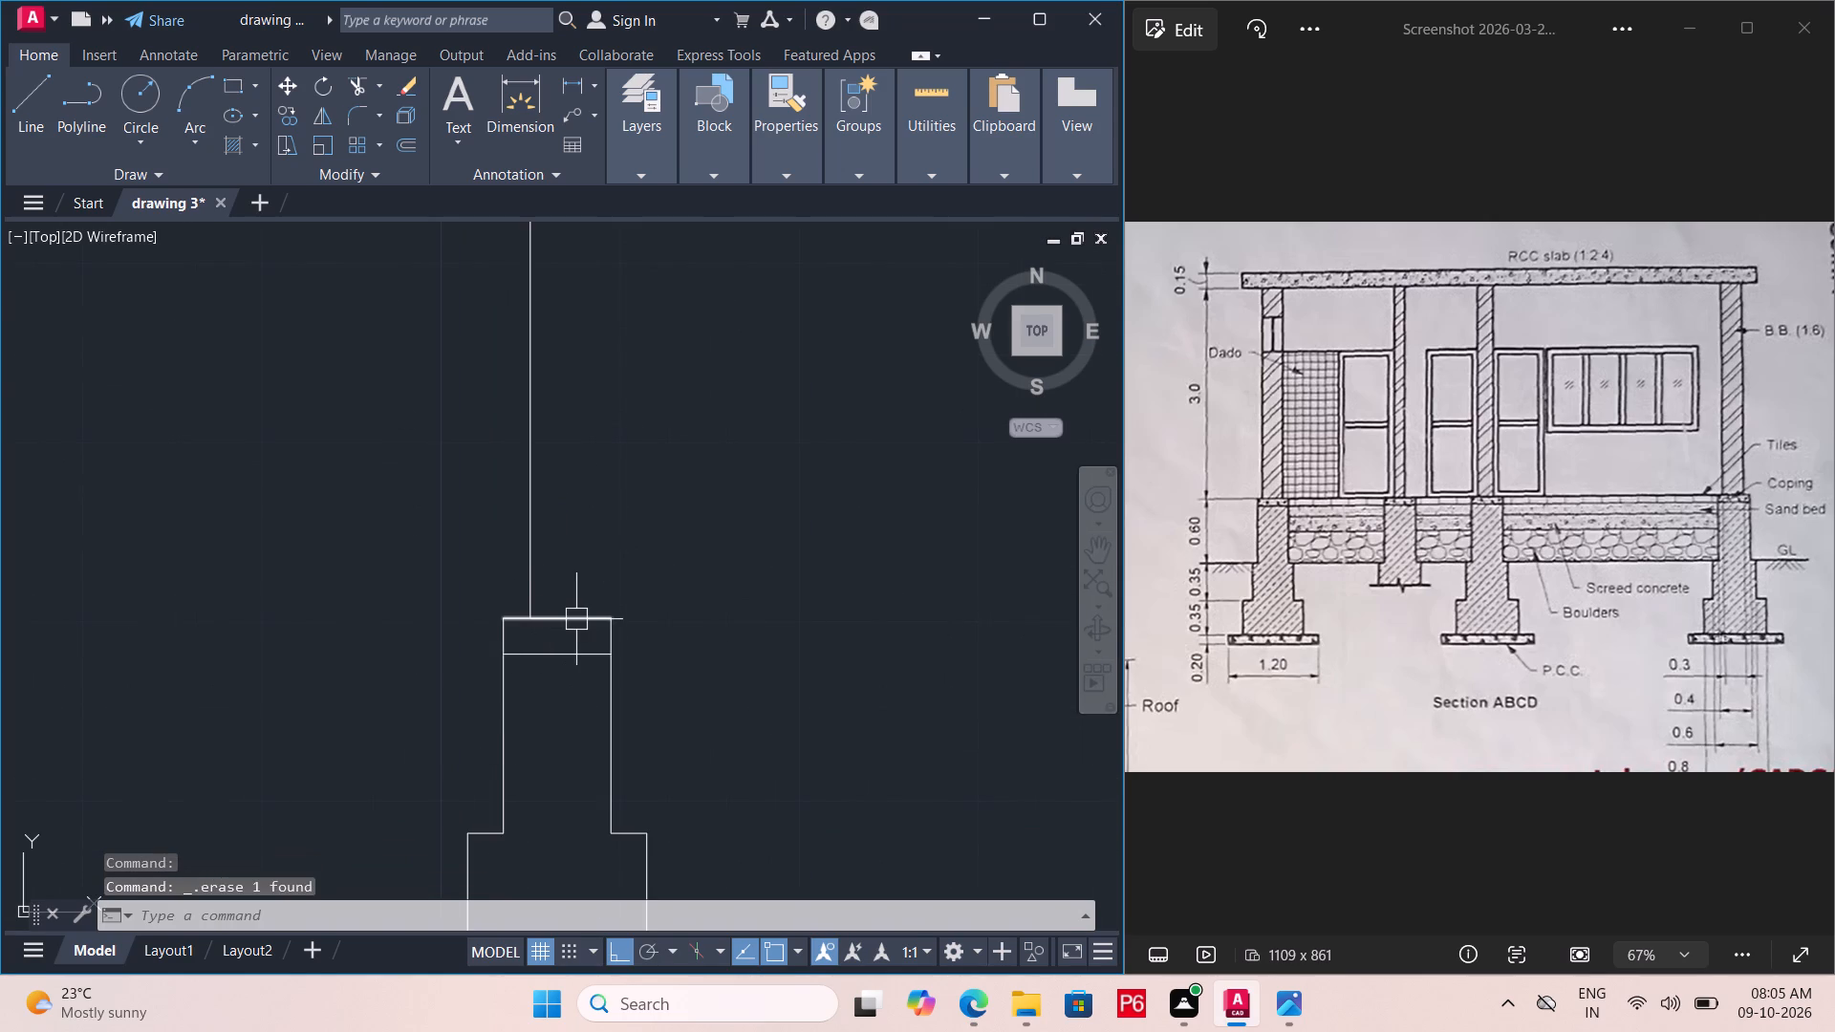
Draw the wall's 0.15 m wide top edge and its right face down to the top of the stem.
middle_click_drag(576, 620, 543, 864)
scroll(551, 724, "down", 2)
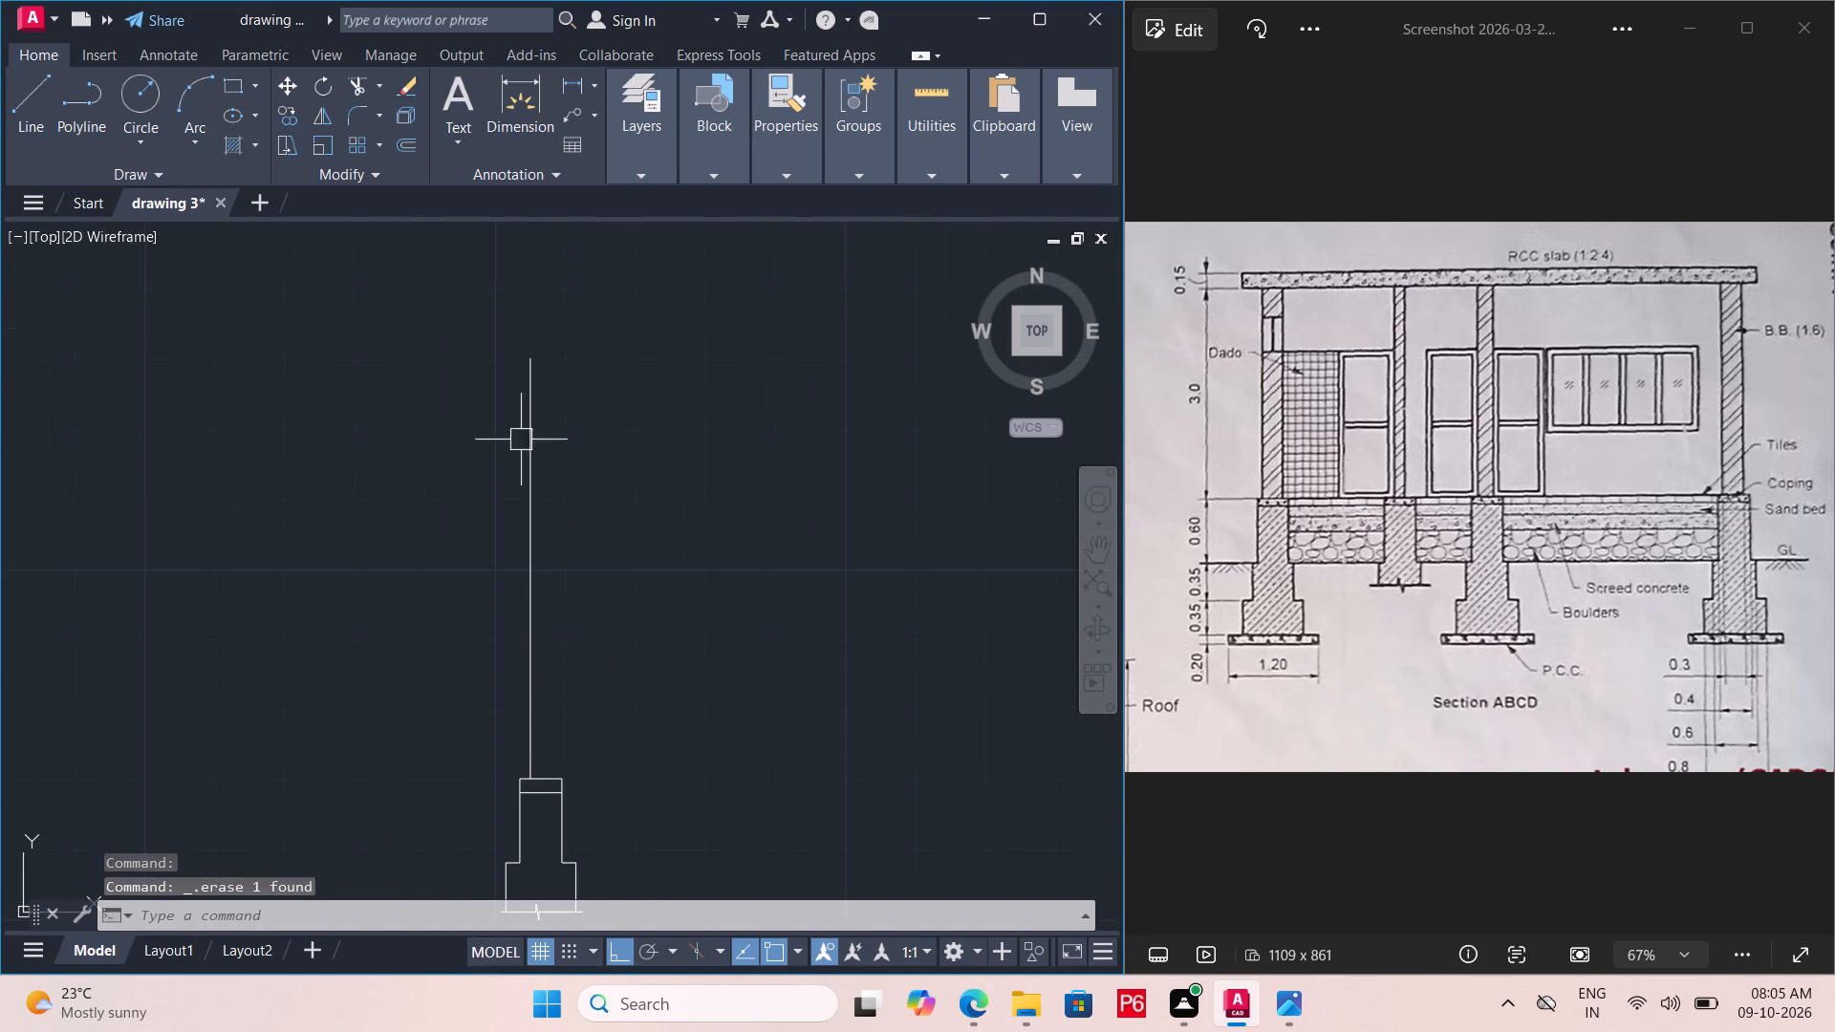
scroll(545, 365, "up", 3)
key("l")
key("Return")
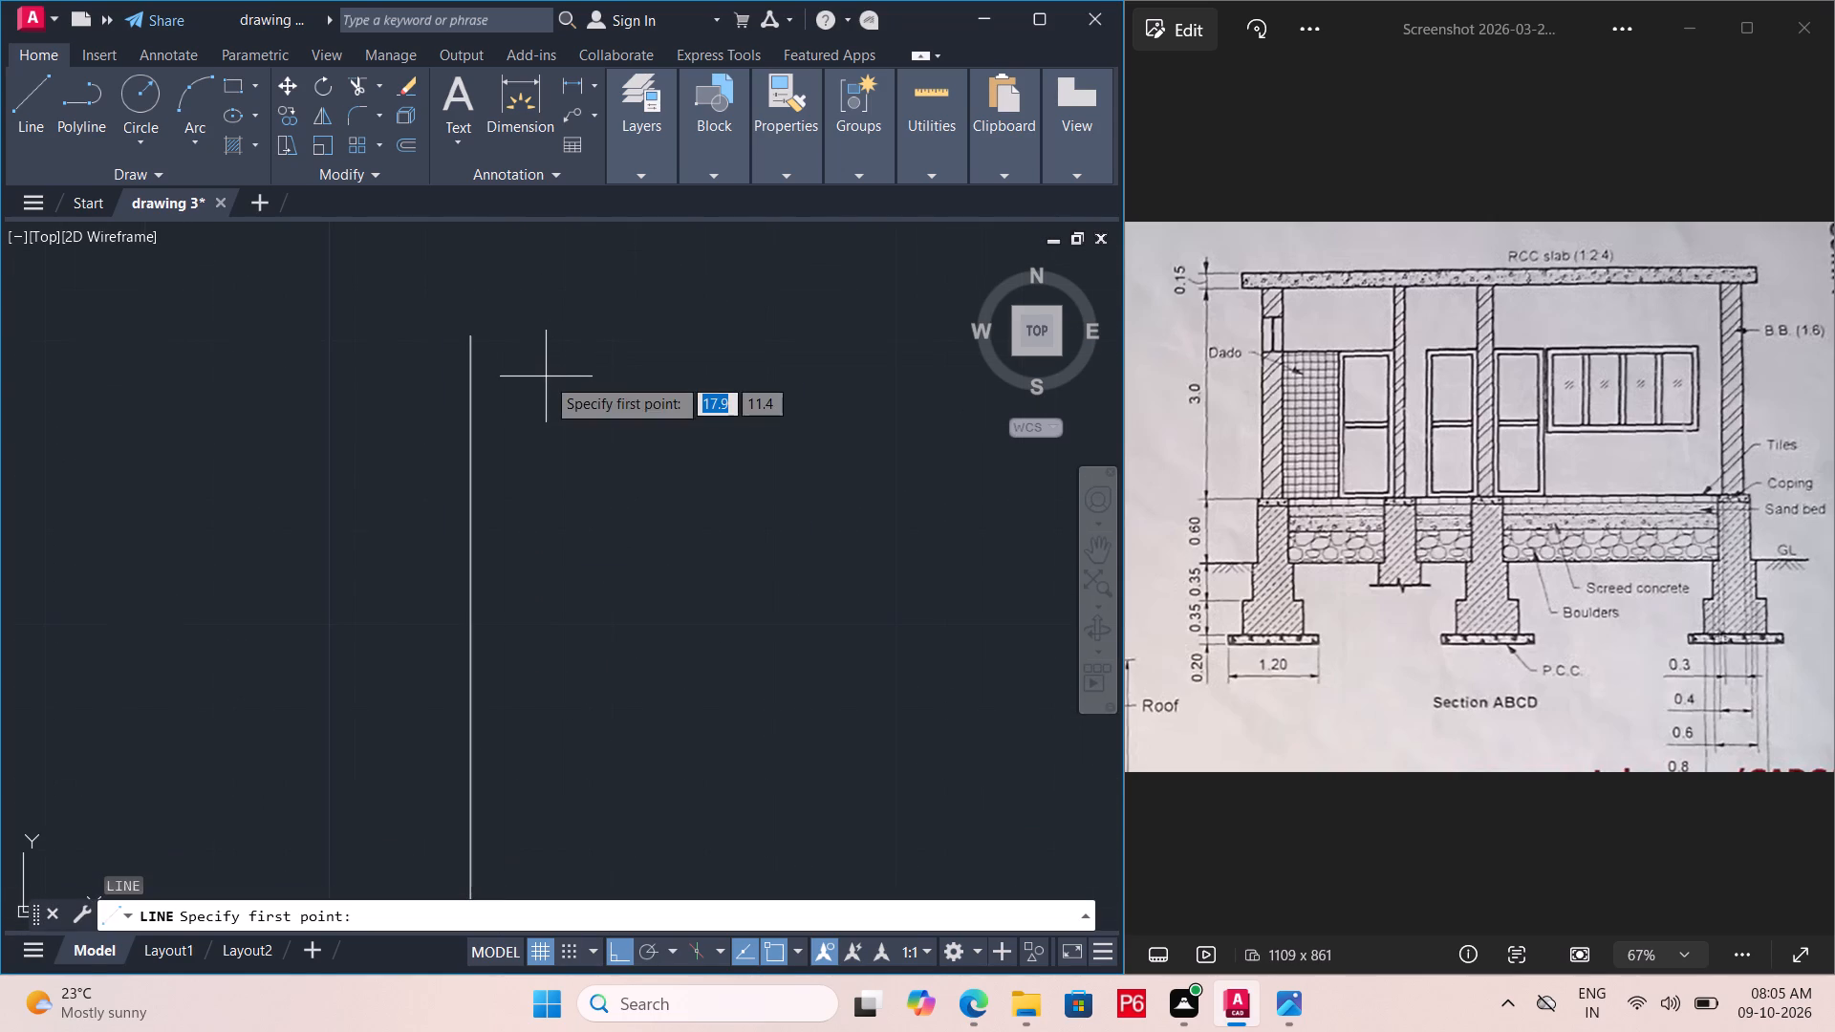
left_click(460, 342)
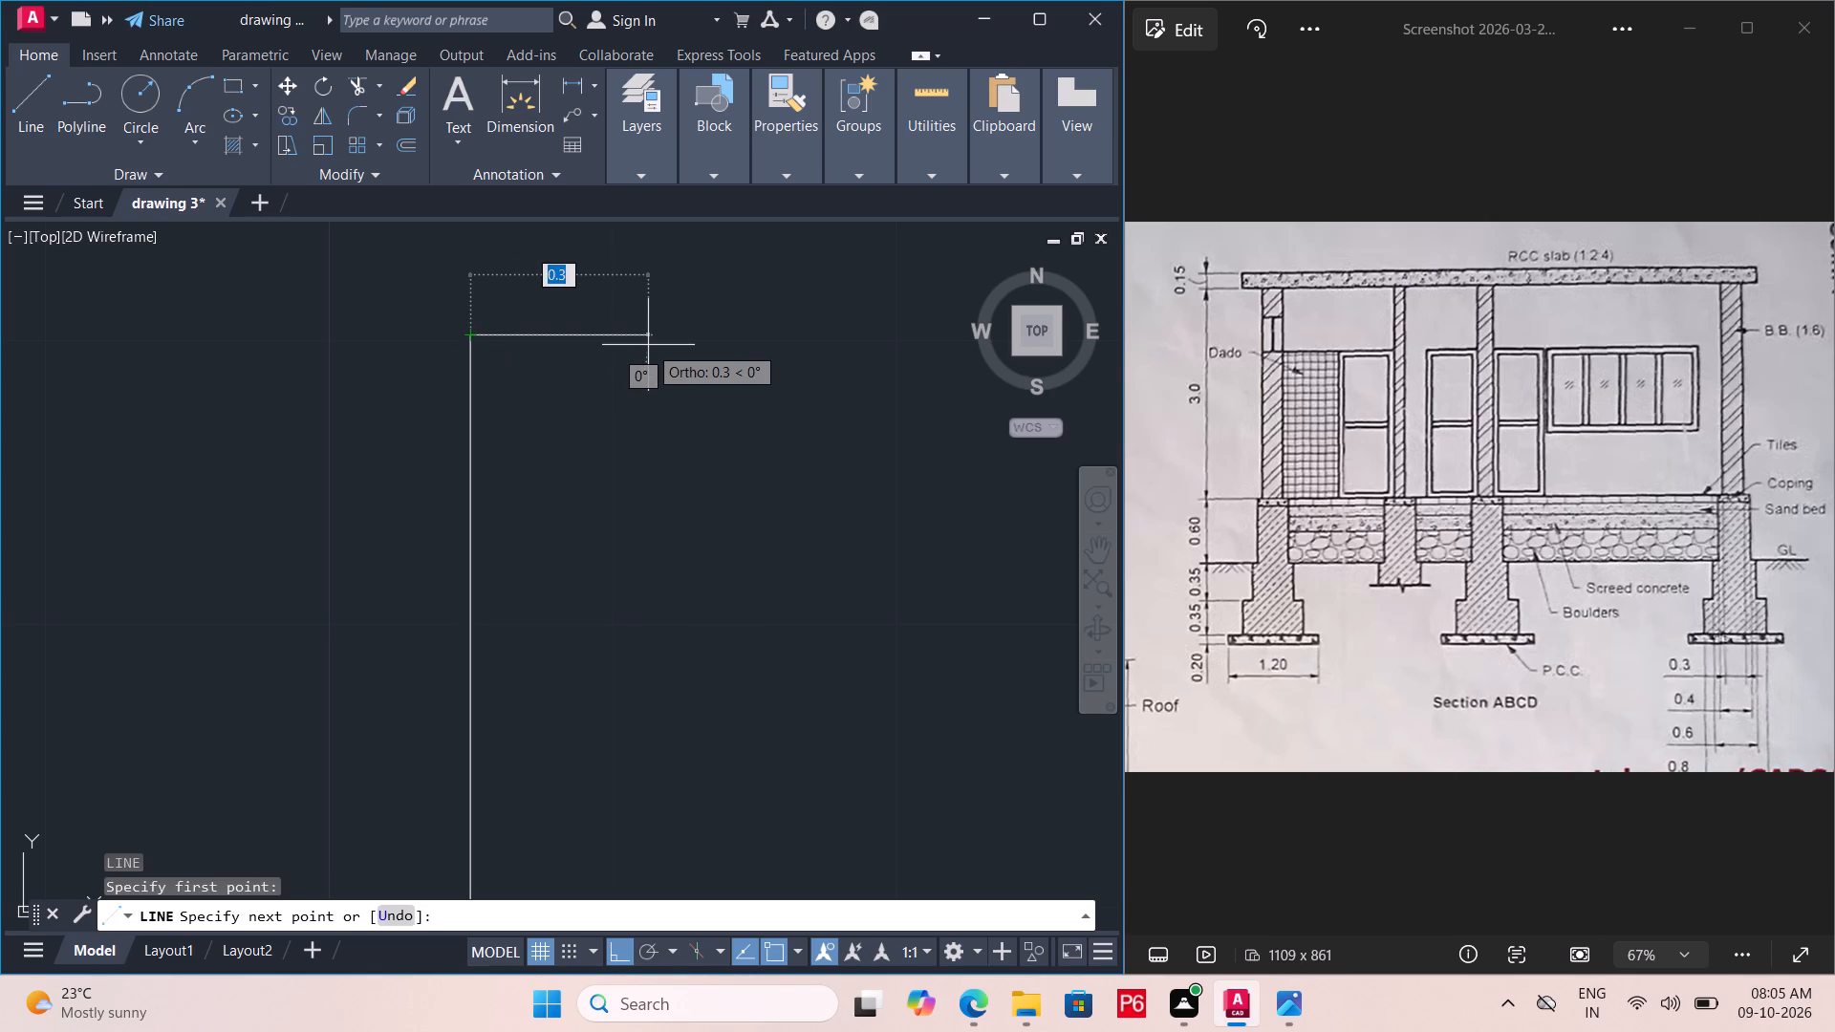
type("0.15")
key("Return")
scroll(640, 362, "down", 2)
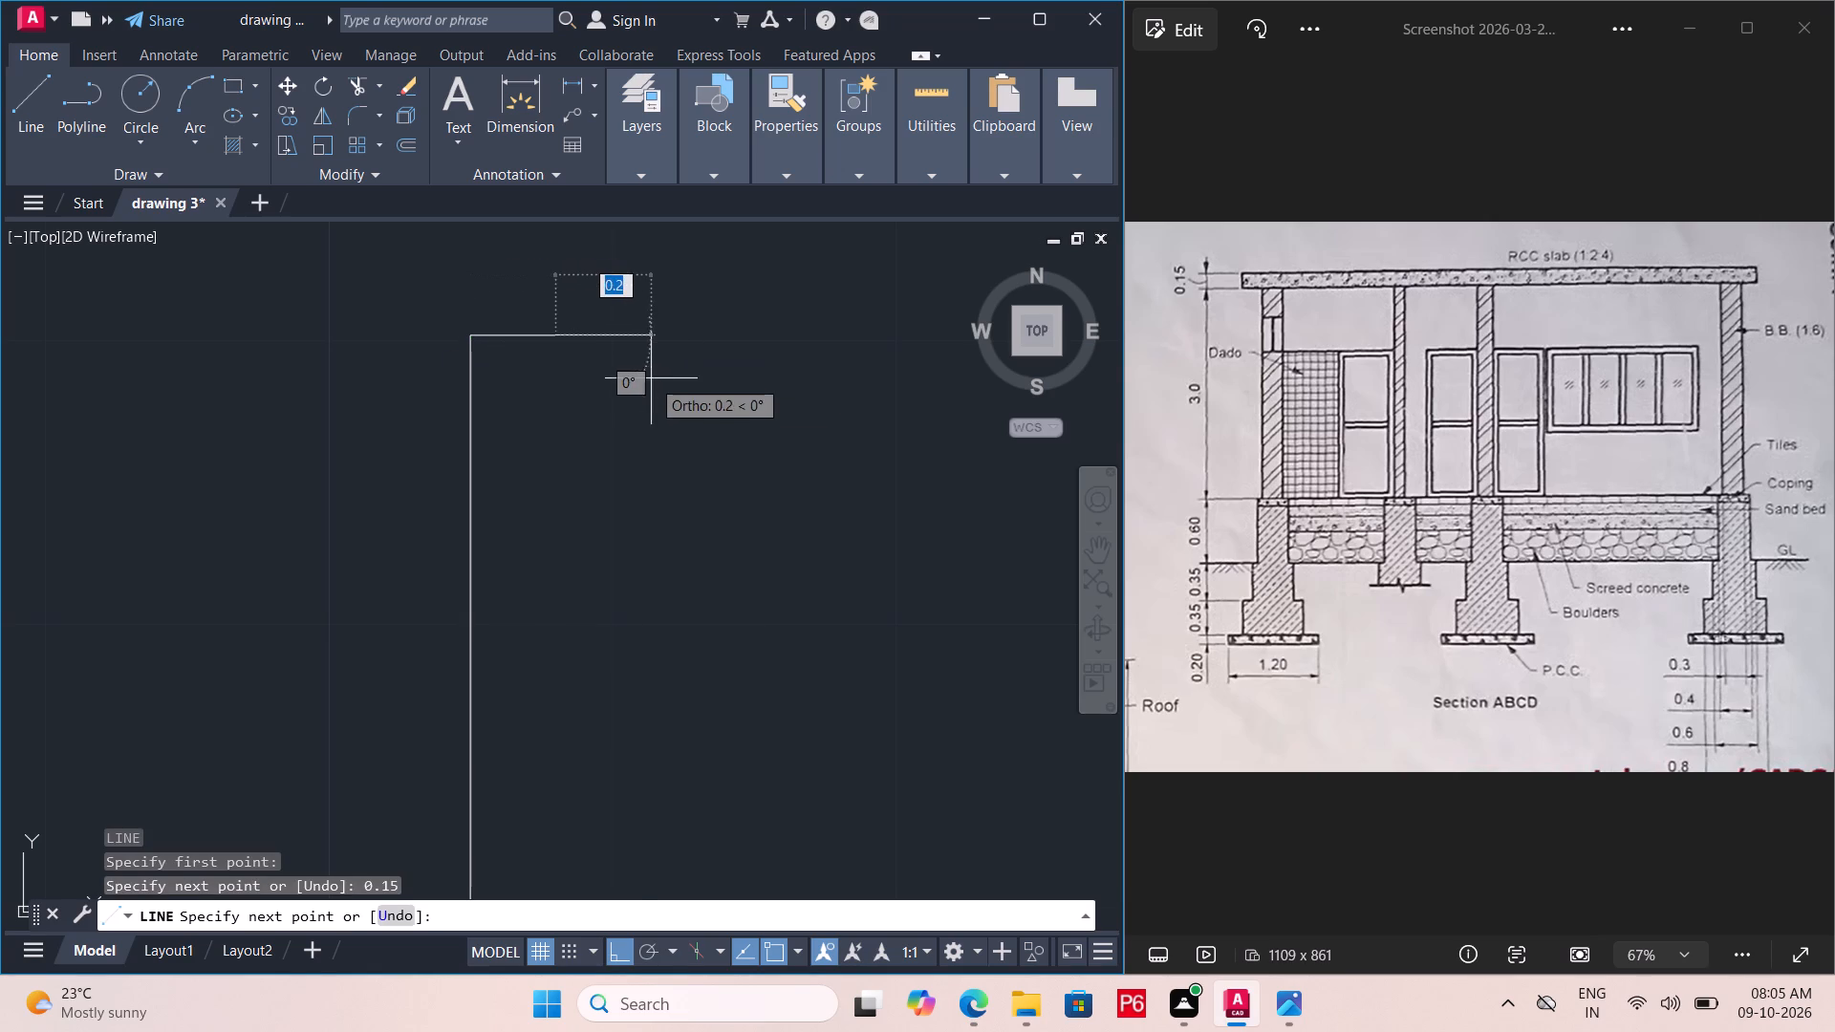
scroll(630, 353, "down", 1)
scroll(598, 794, "up", 4)
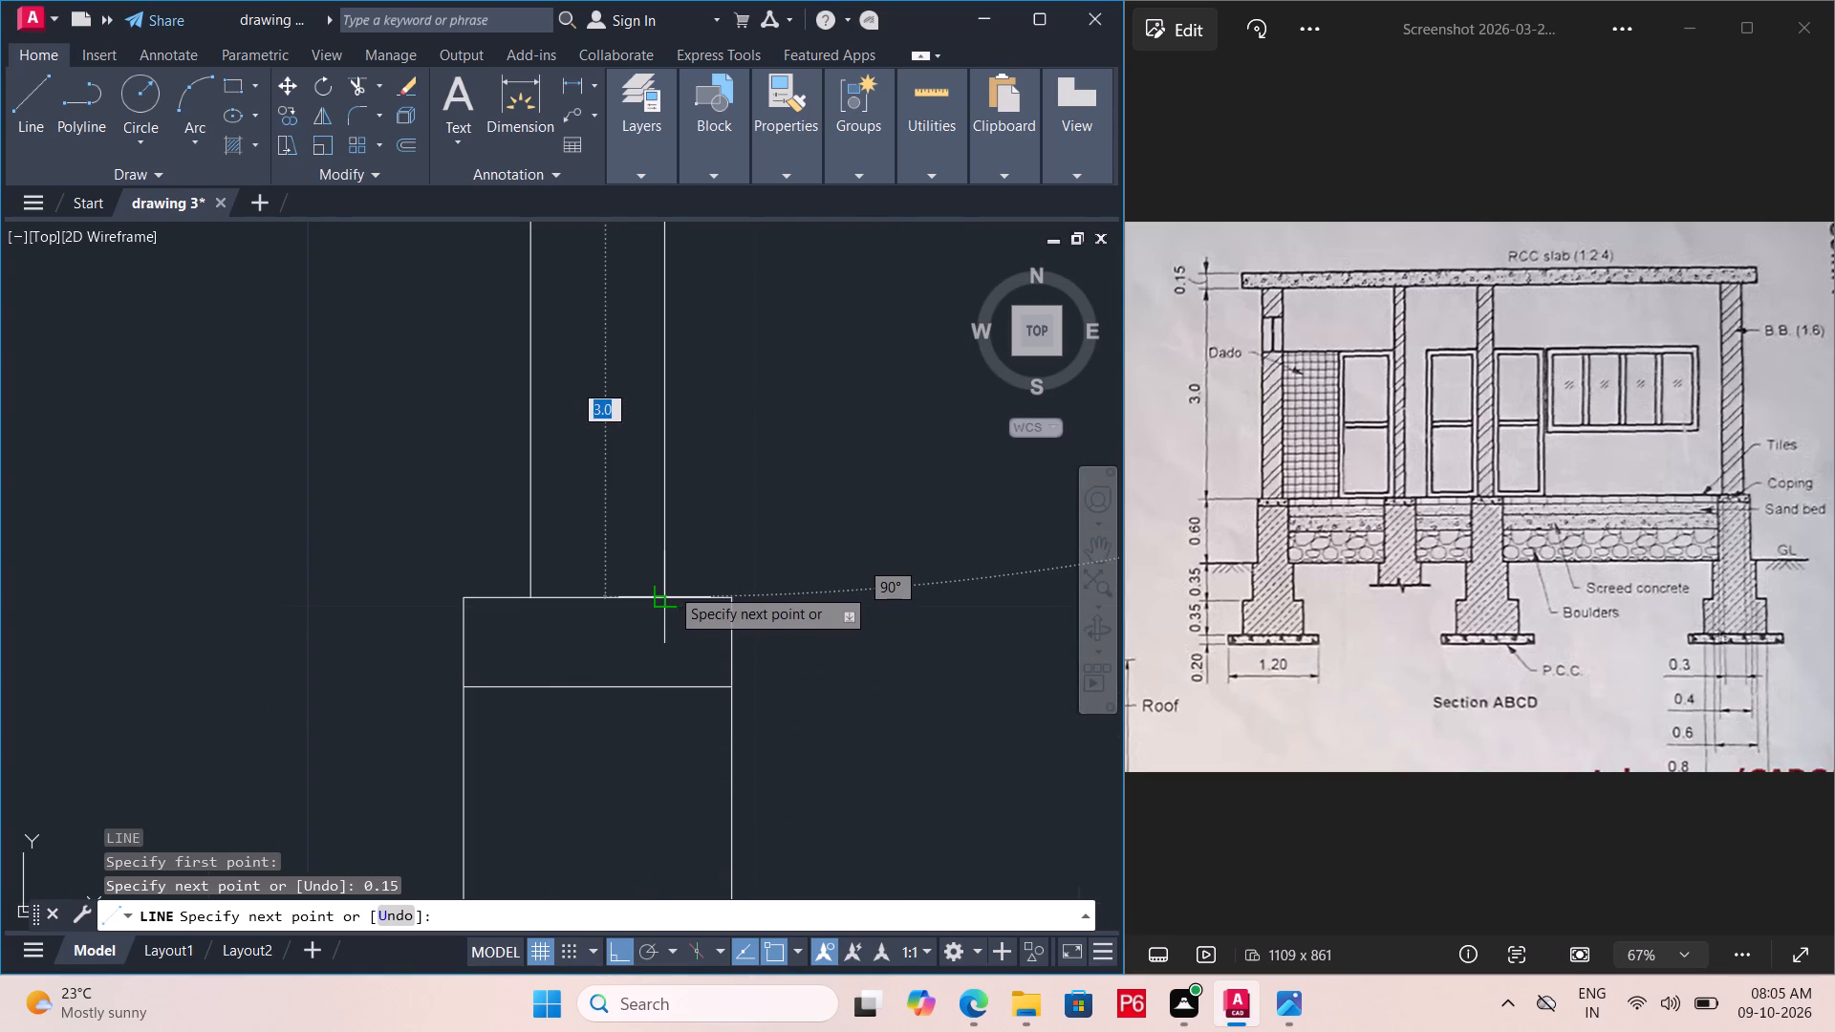
left_click(670, 587)
key("Escape")
scroll(589, 665, "down", 2)
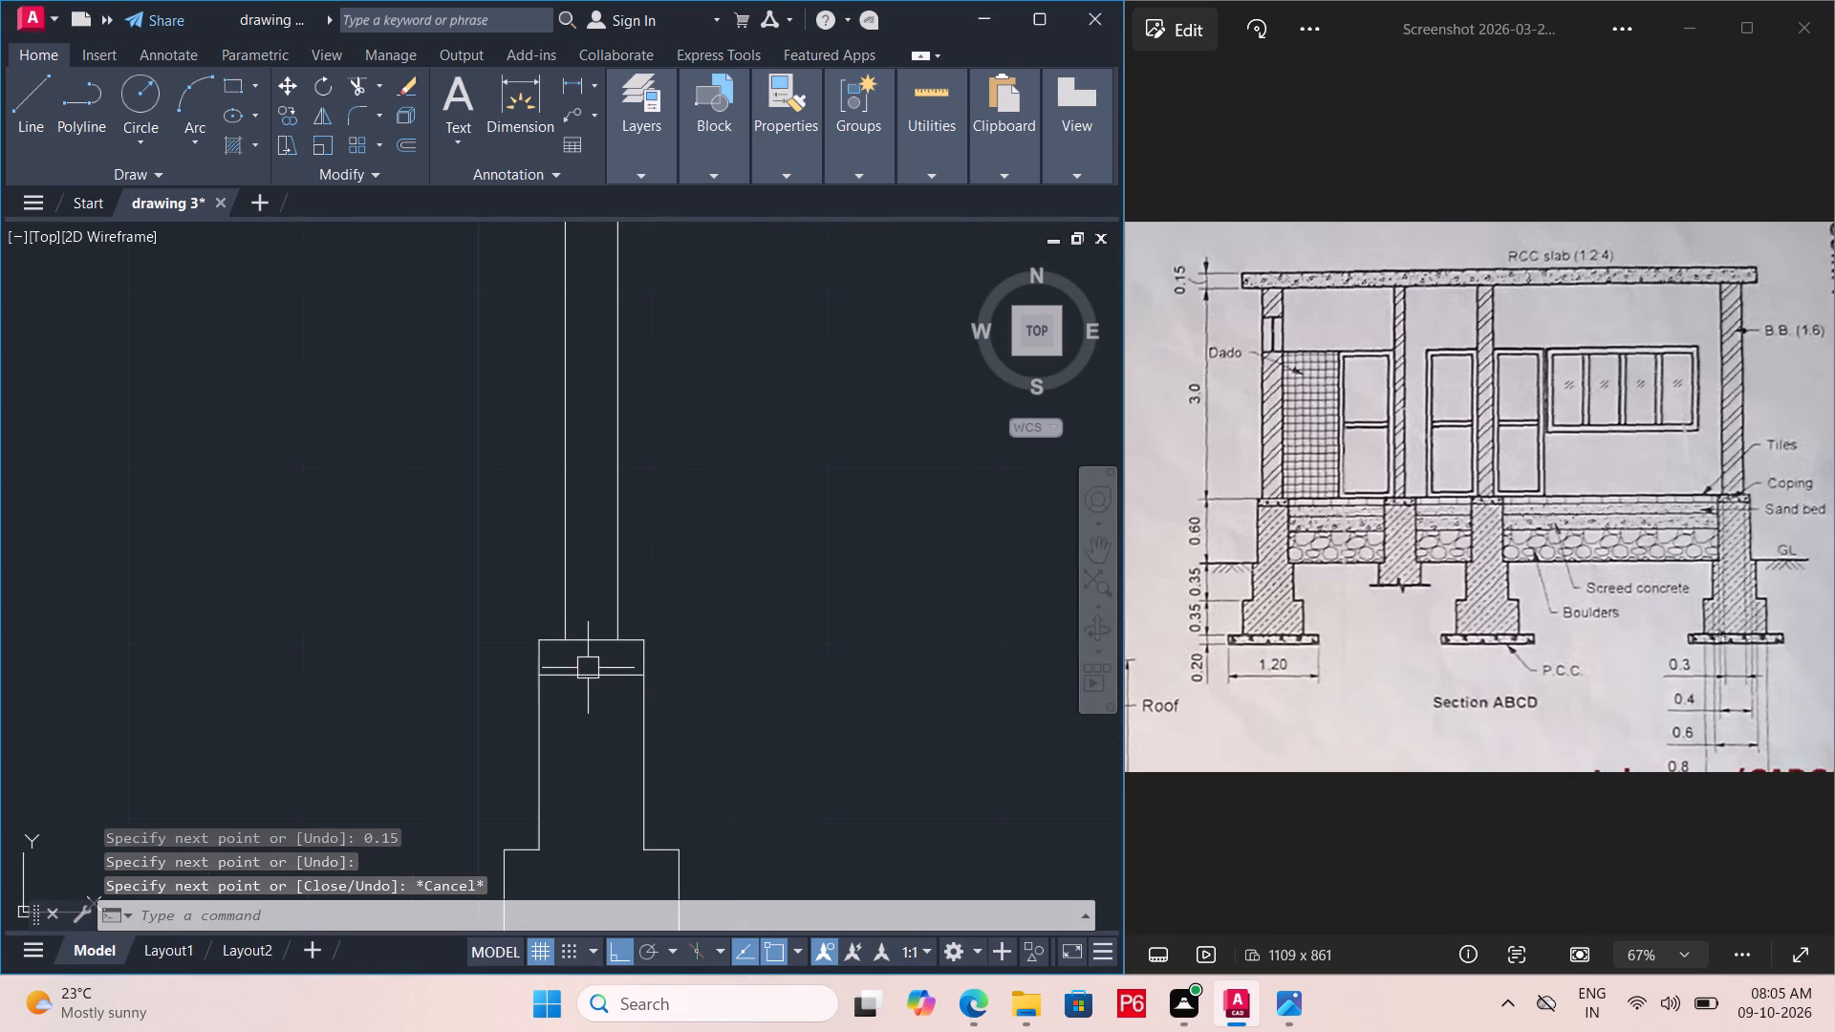
Save the drawing with the finished thin wall.
key("ctrl+s")
key("ctrl+s")
key("ctrl+s")
Copy the thin wall with its break-lined footing about 8.7 m horizontally into the section, between the left wall and the existing intermediate wall.
scroll(483, 691, "down", 2)
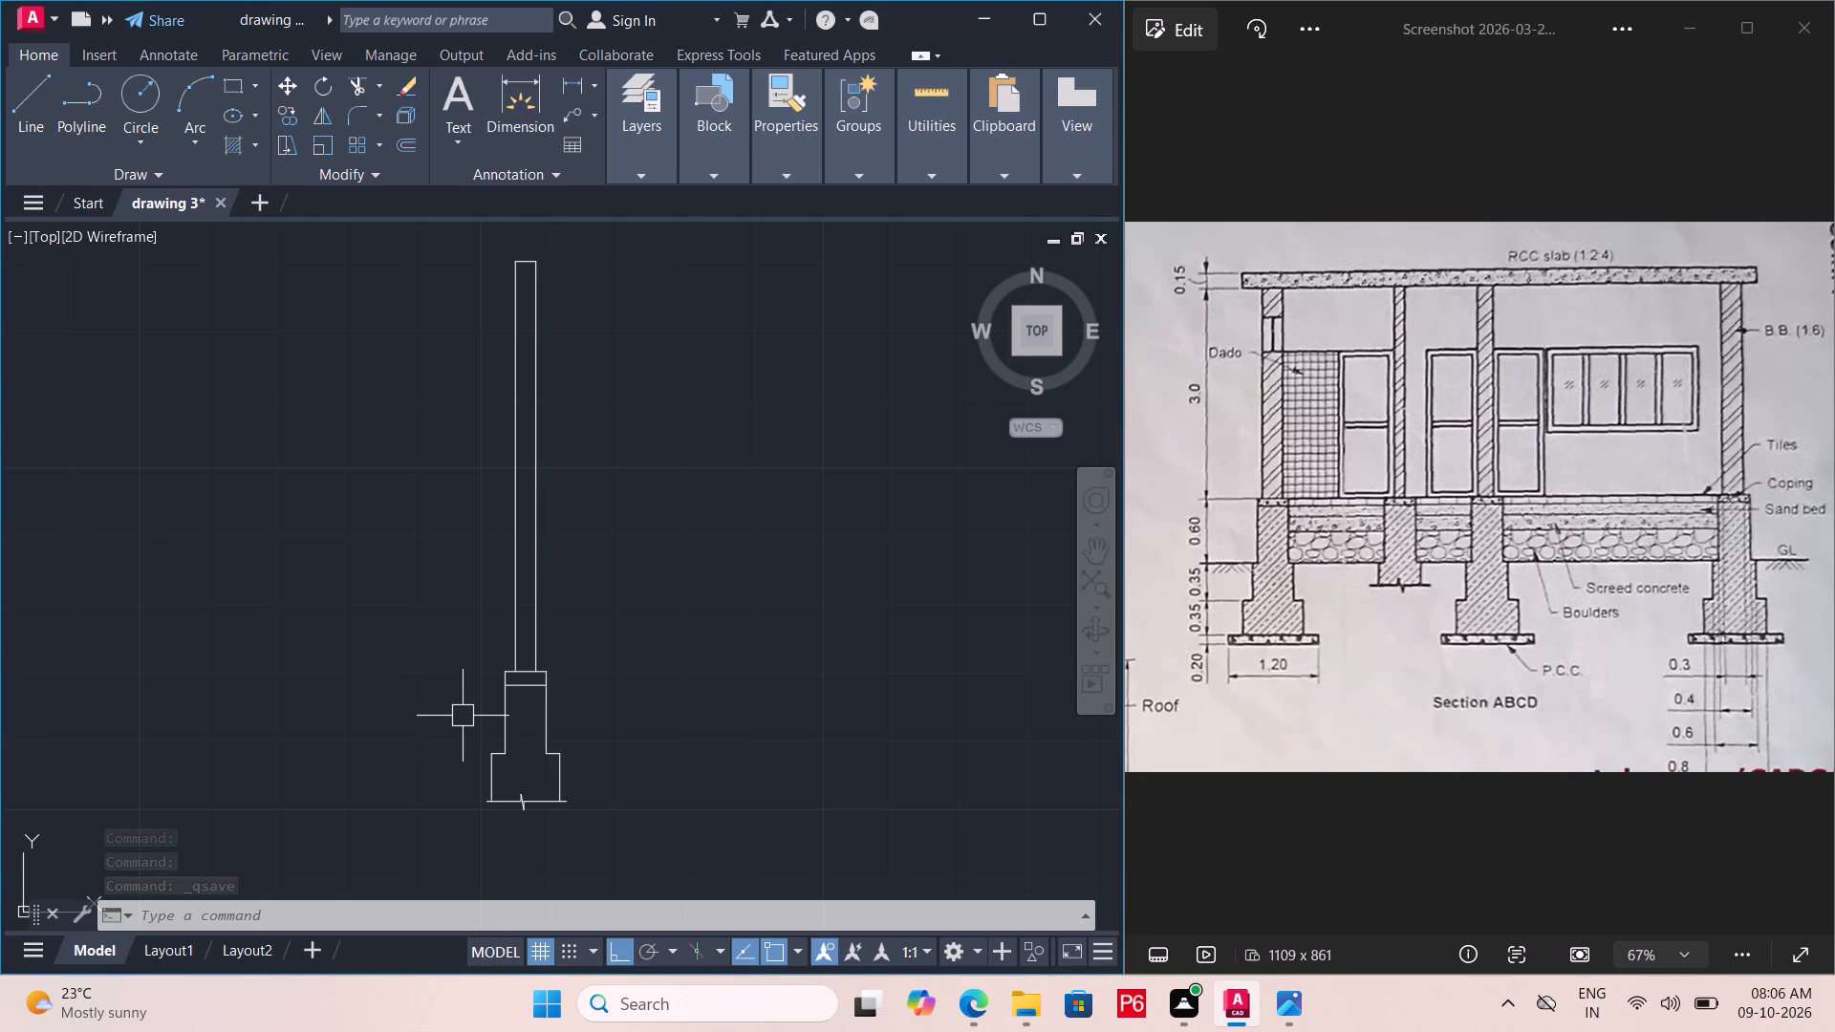
scroll(465, 716, "down", 1)
middle_click_drag(487, 742, 374, 674)
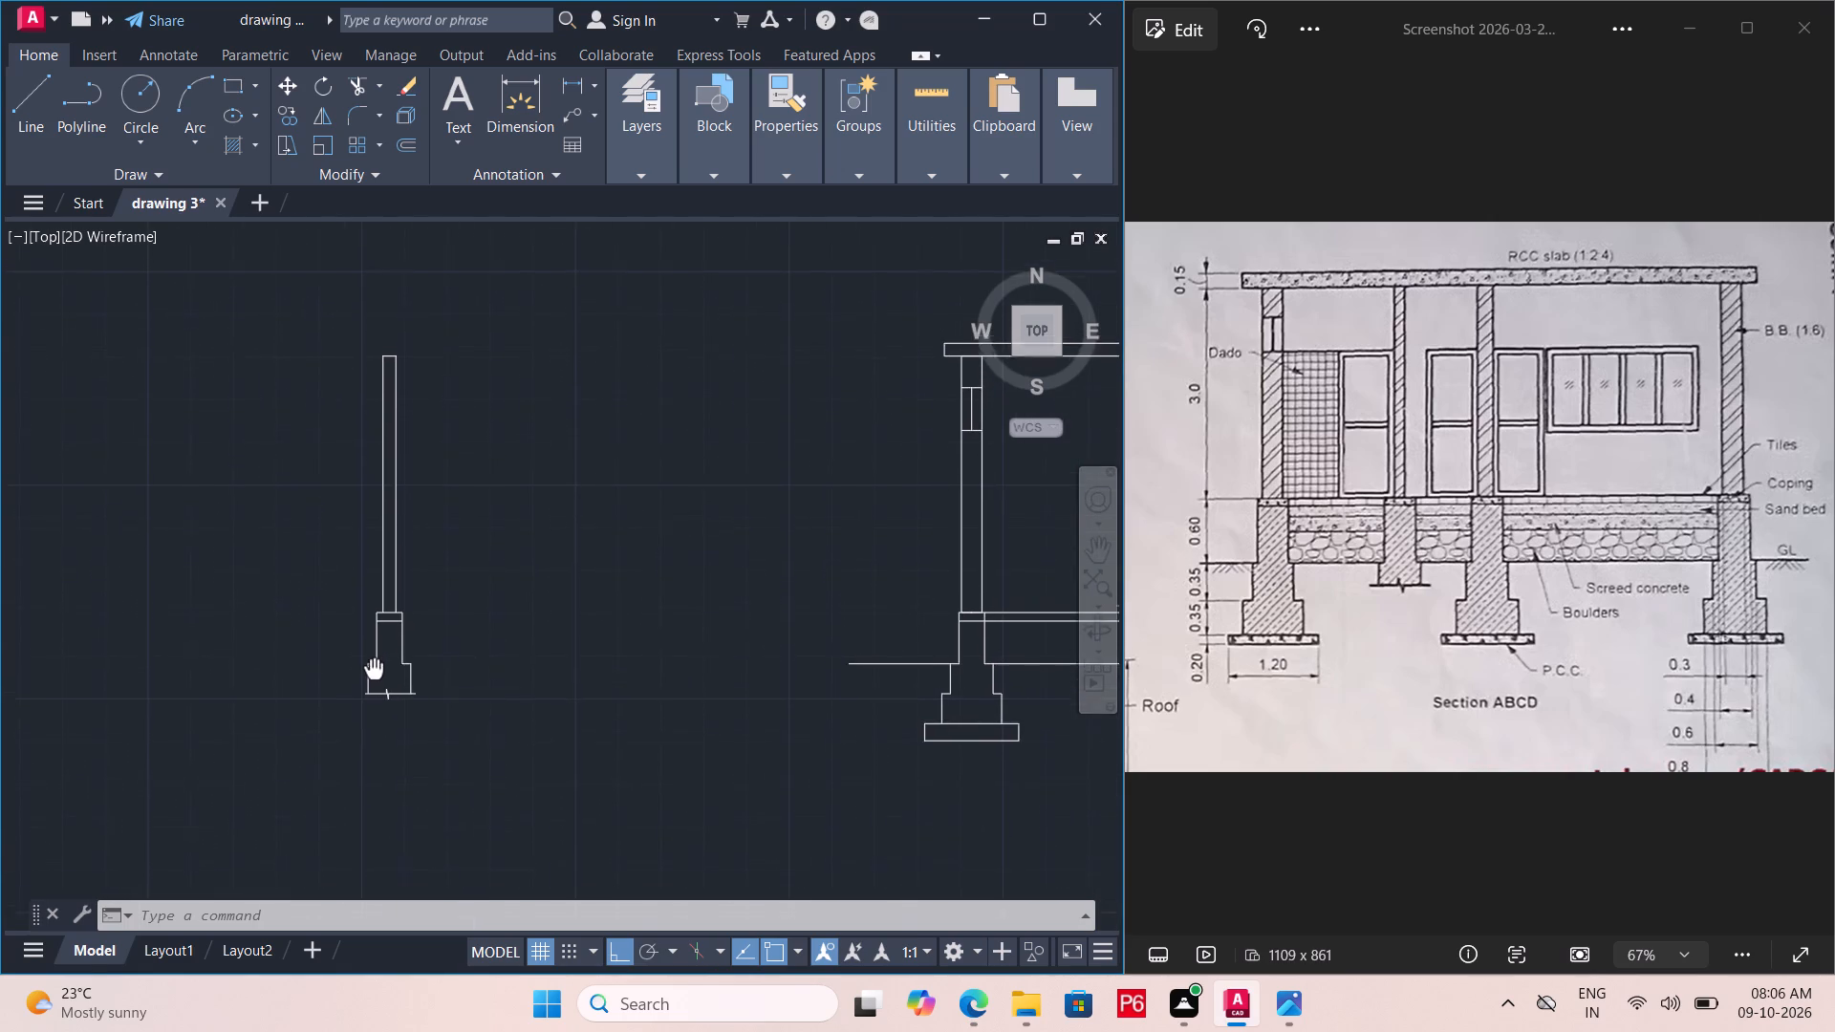
middle_click_drag(374, 674, 378, 692)
left_click(305, 329)
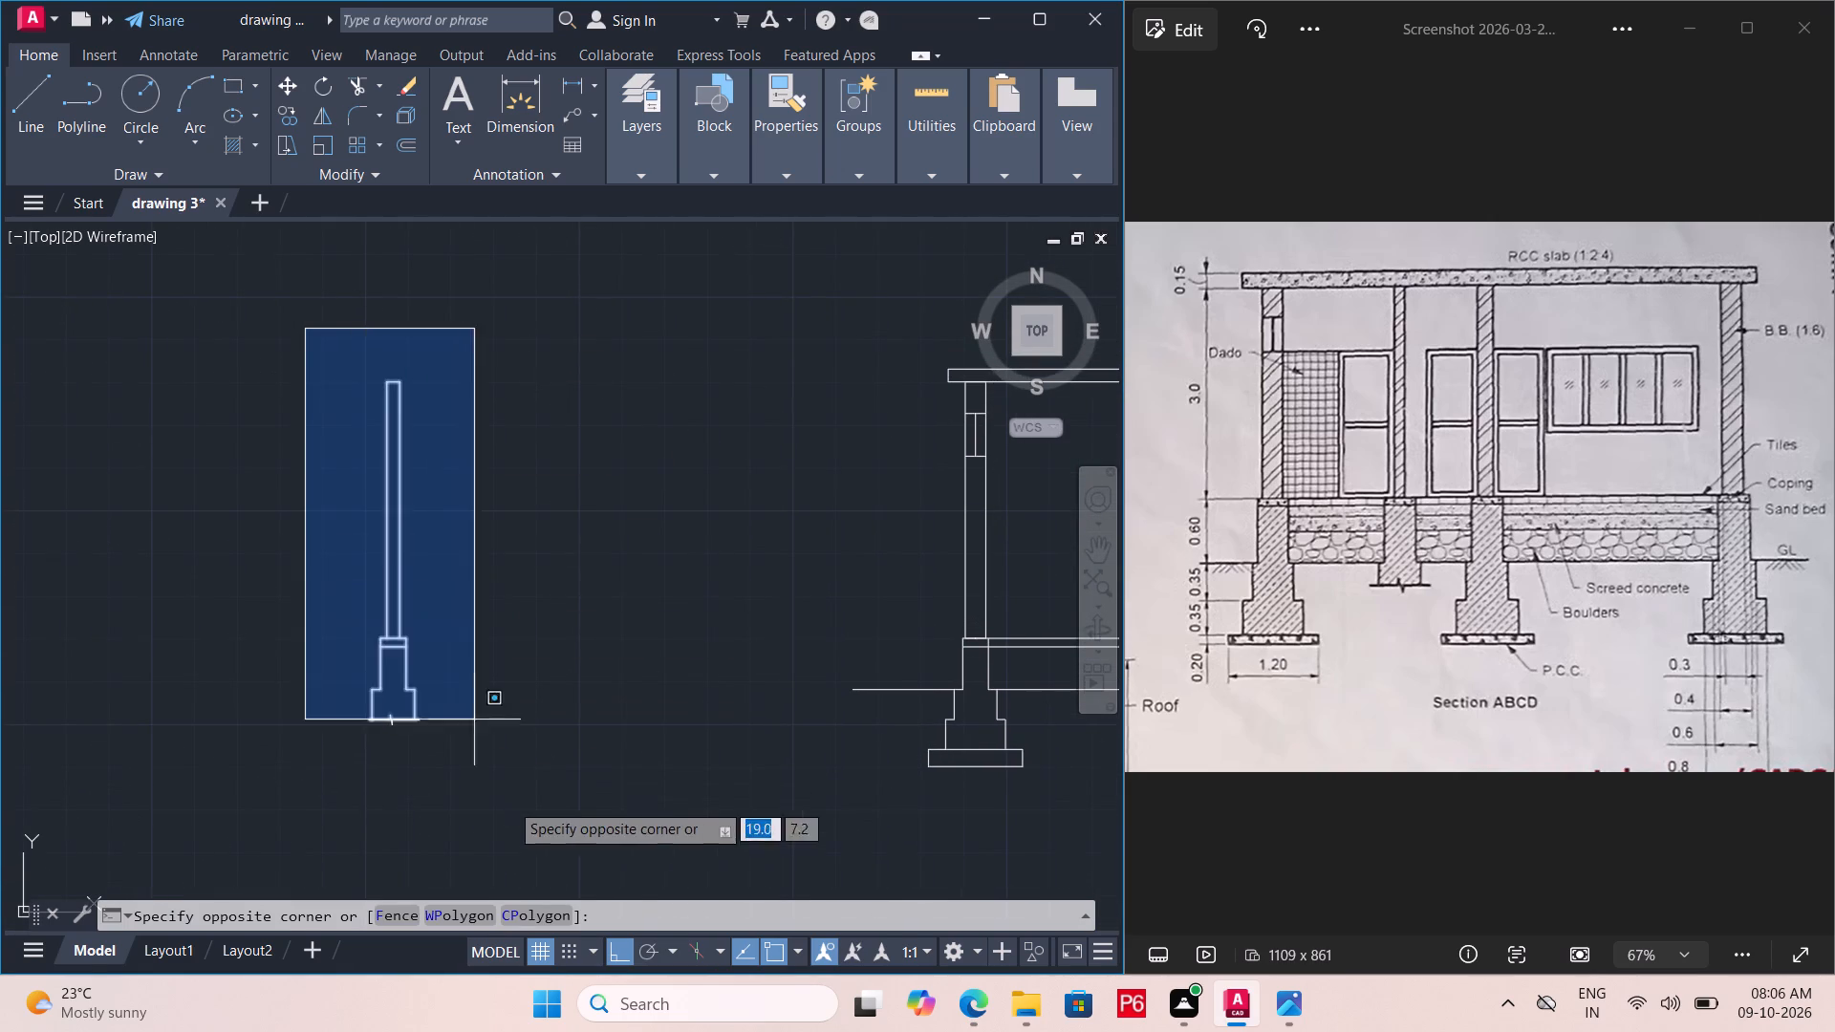
double_click(516, 818)
key("c")
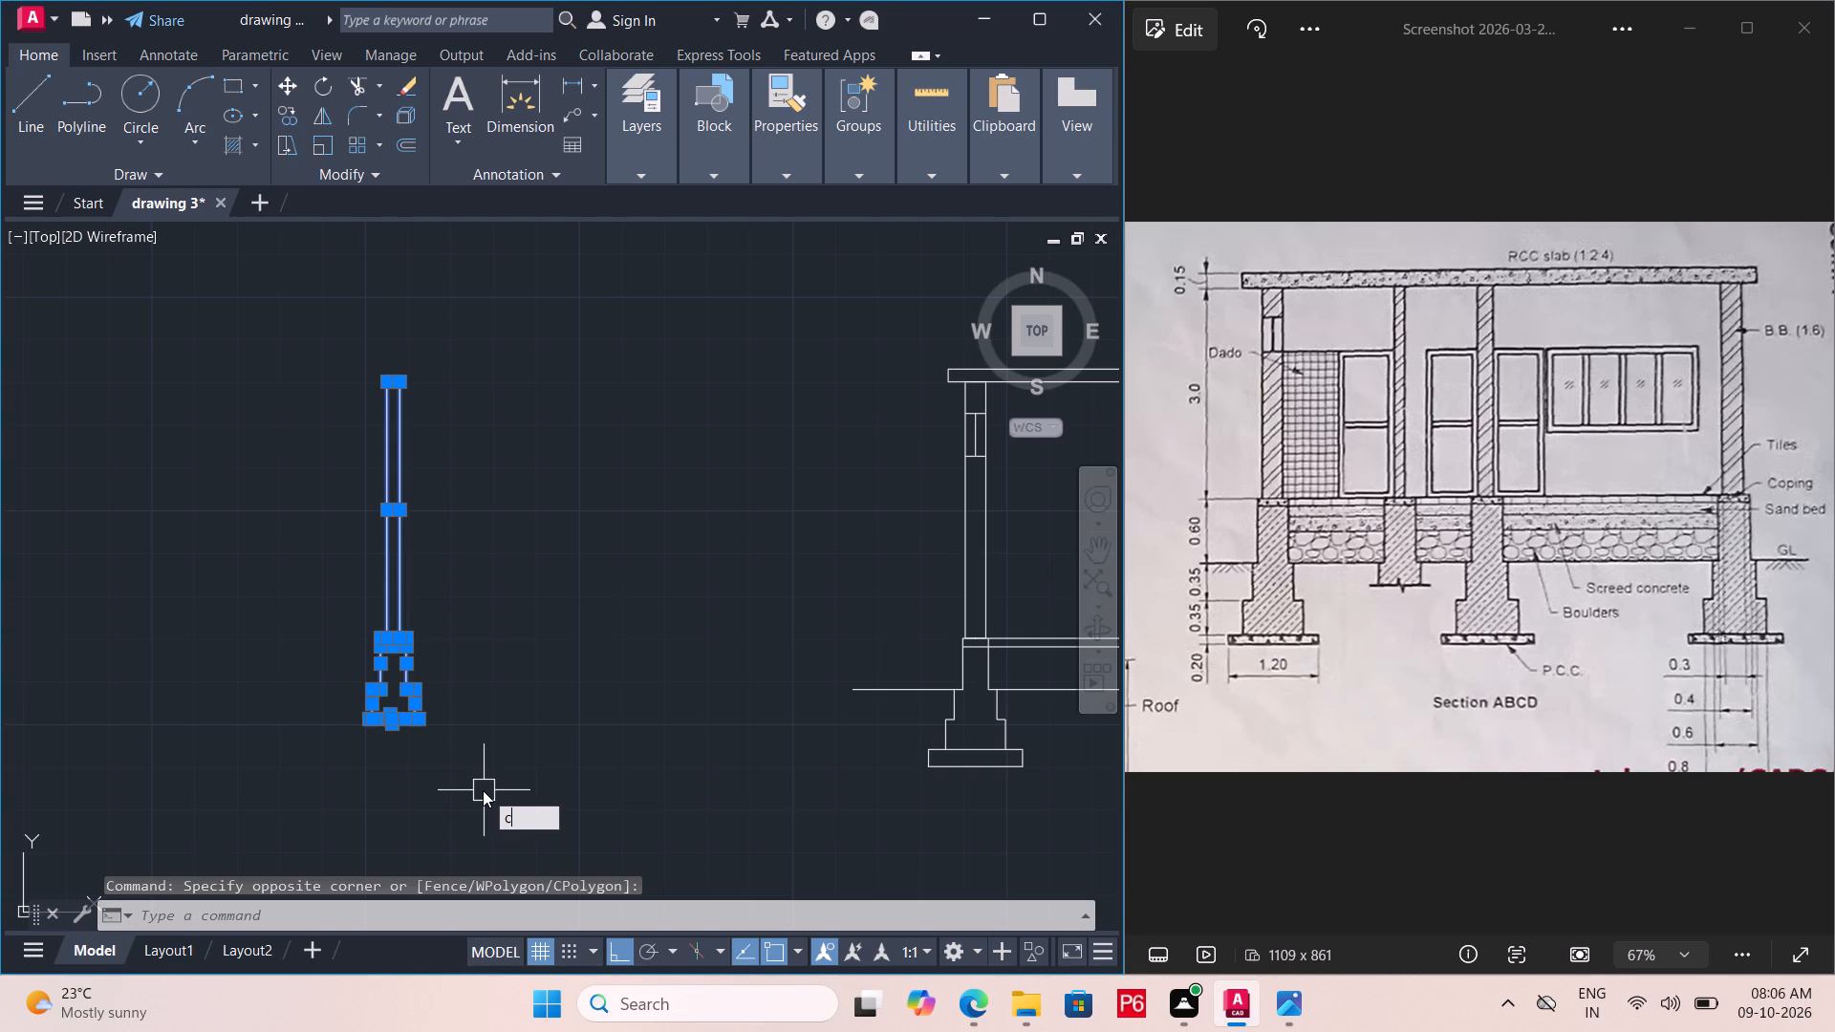
key("o")
key("space")
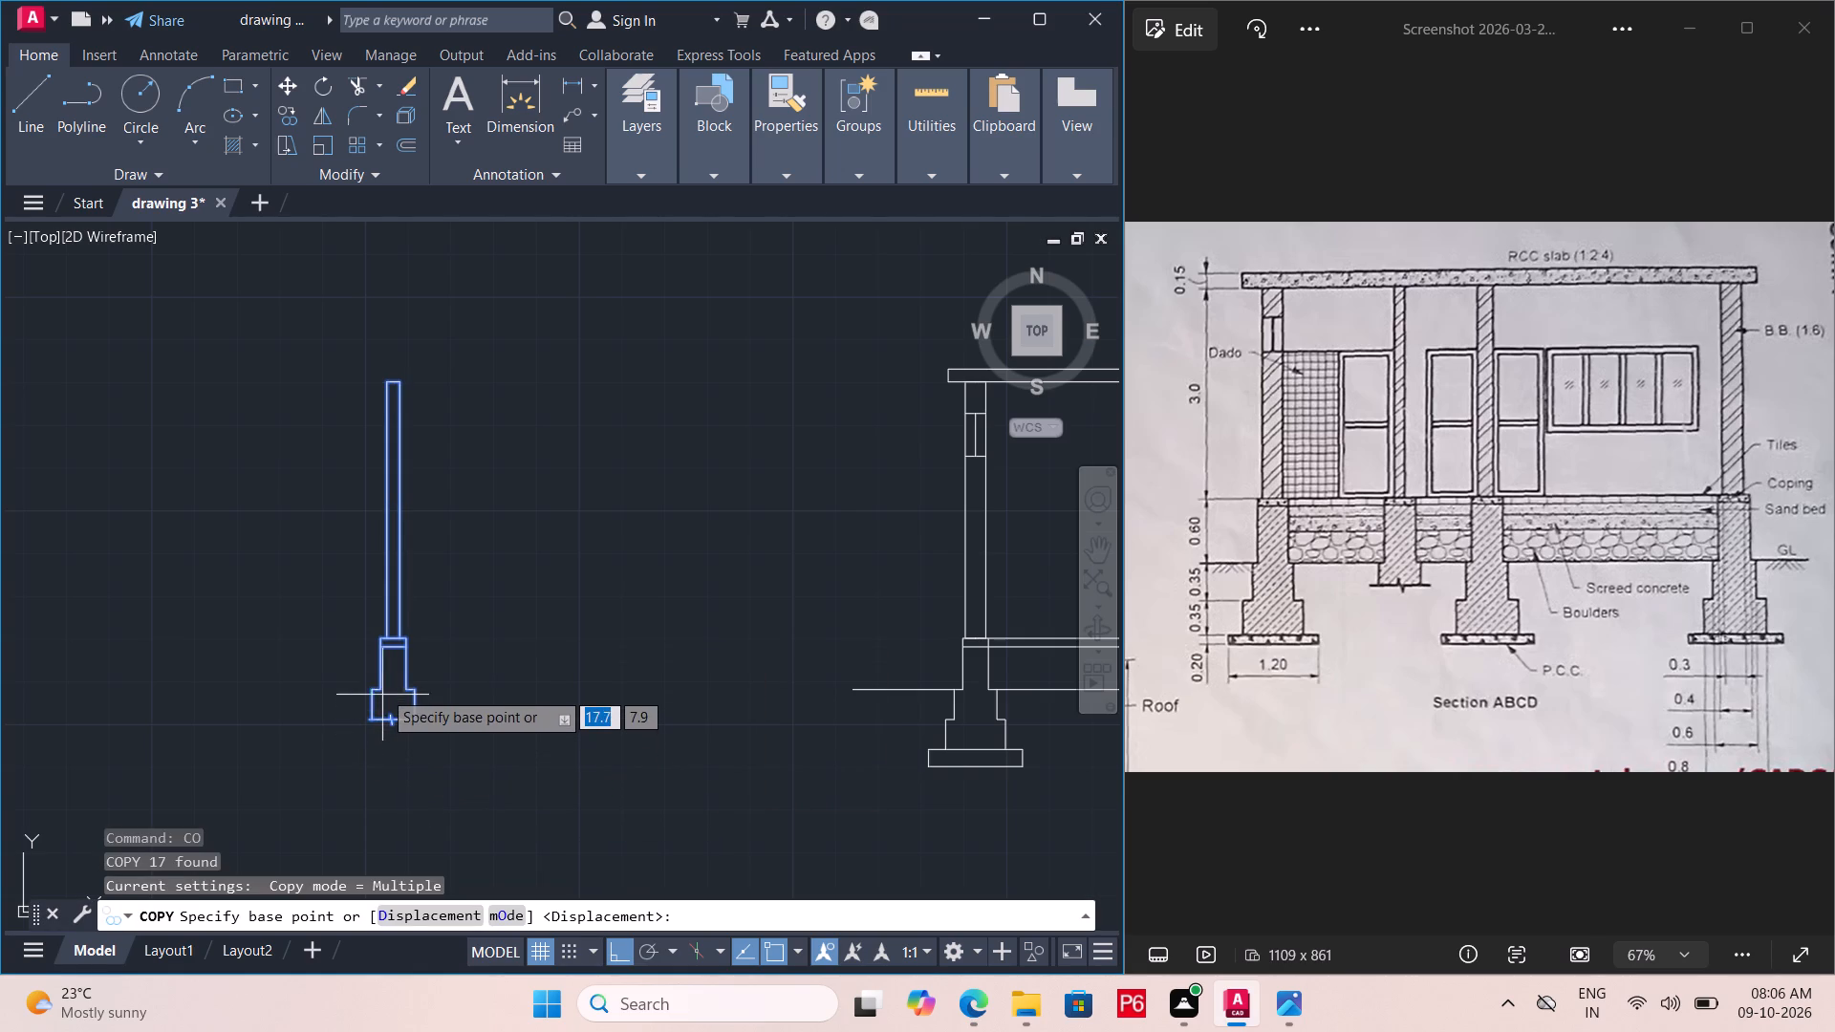
scroll(374, 674, "up", 4)
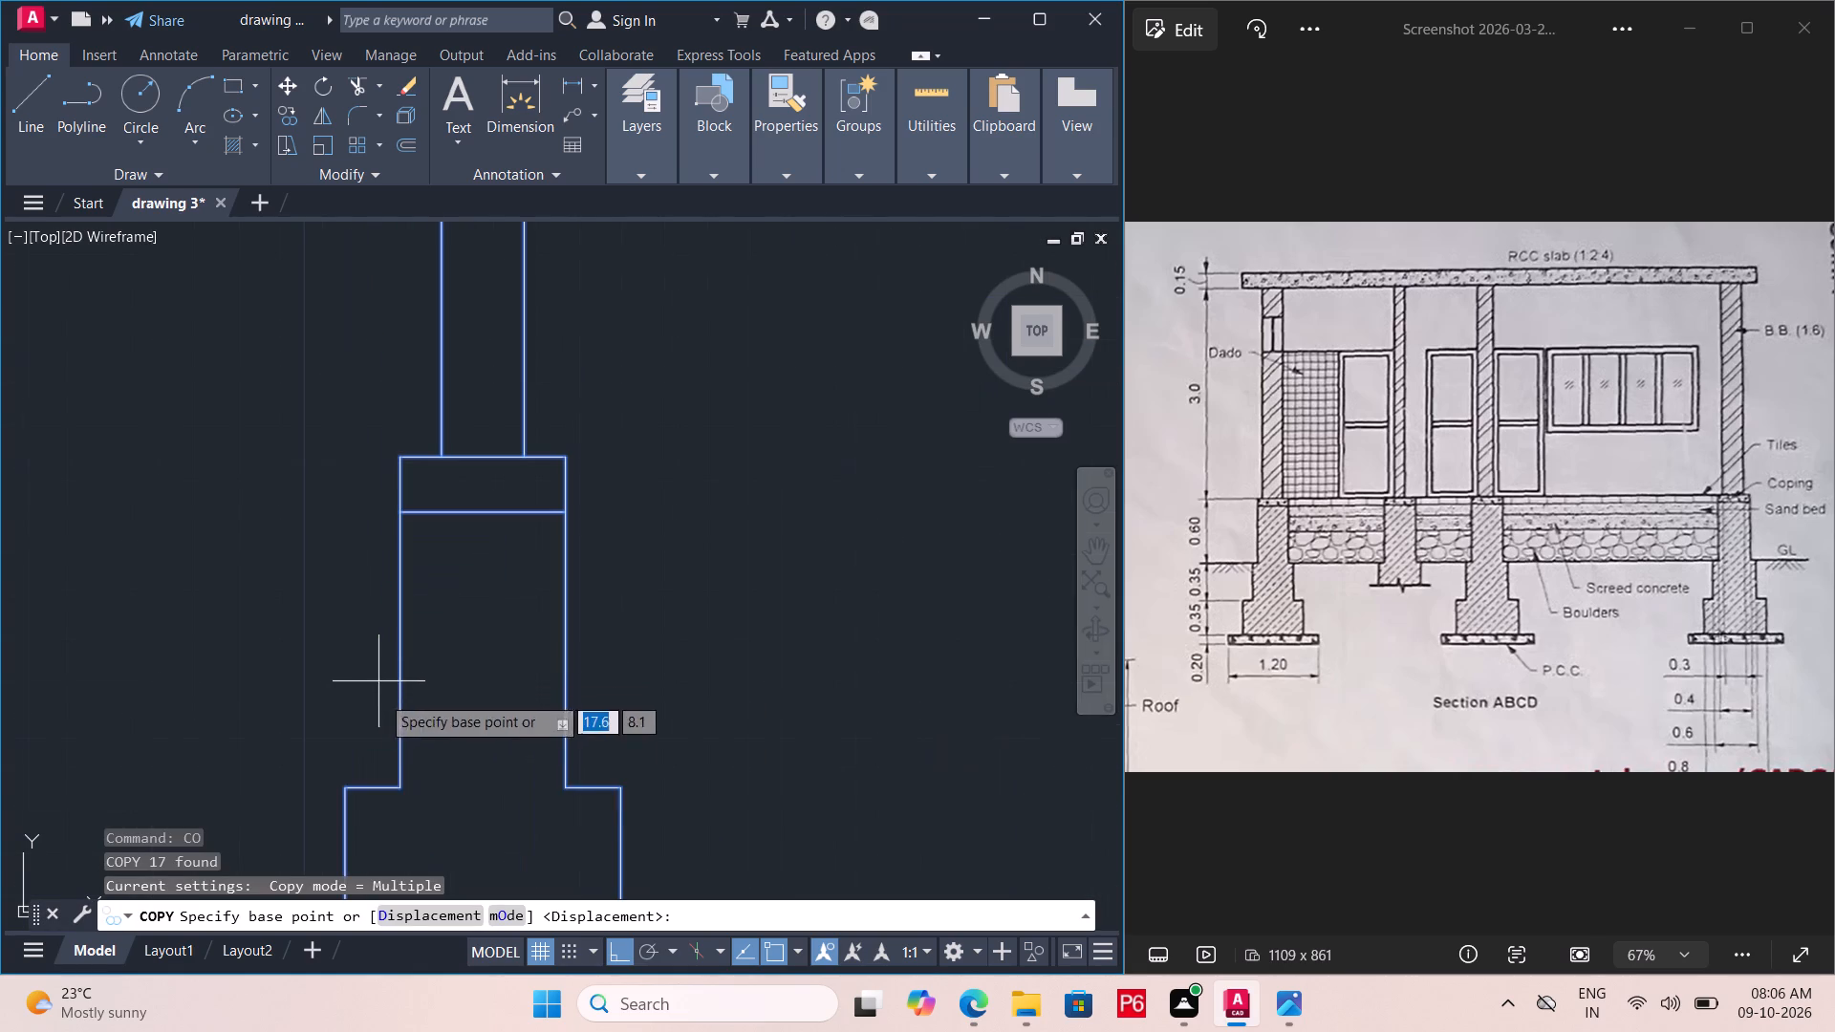
left_click(347, 788)
scroll(490, 474, "down", 6)
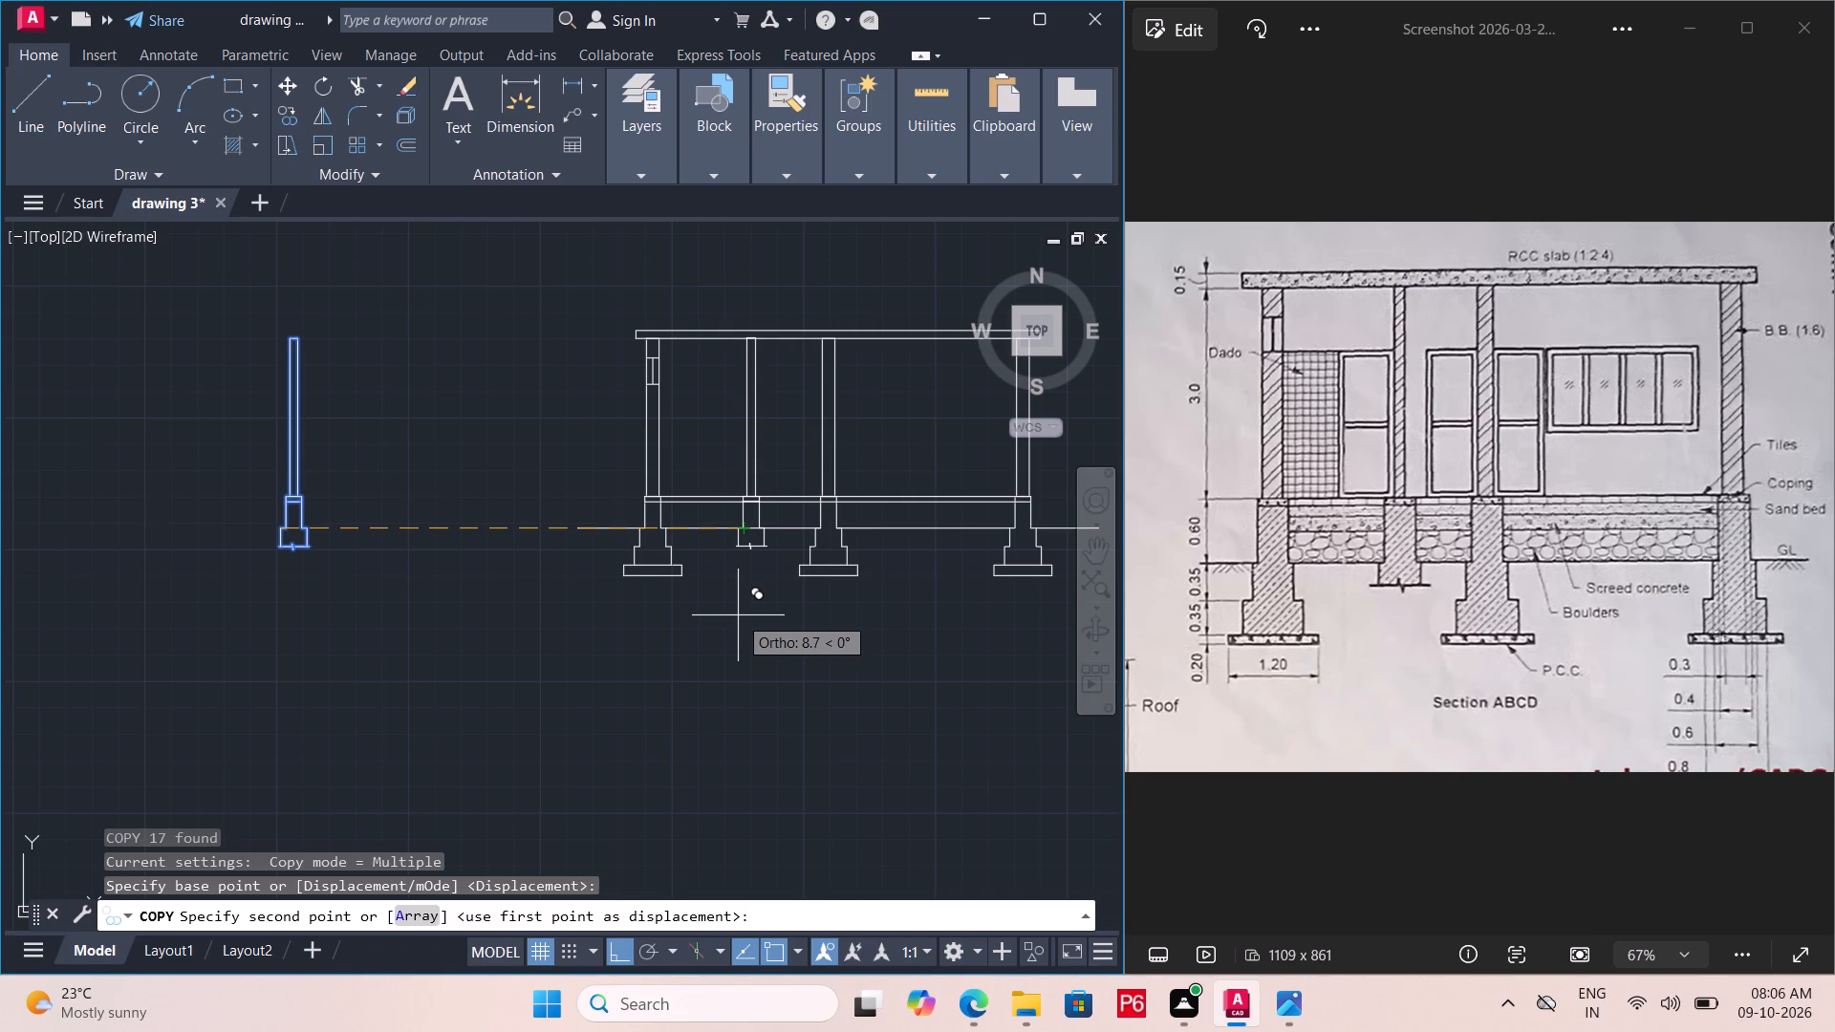
left_click(738, 615)
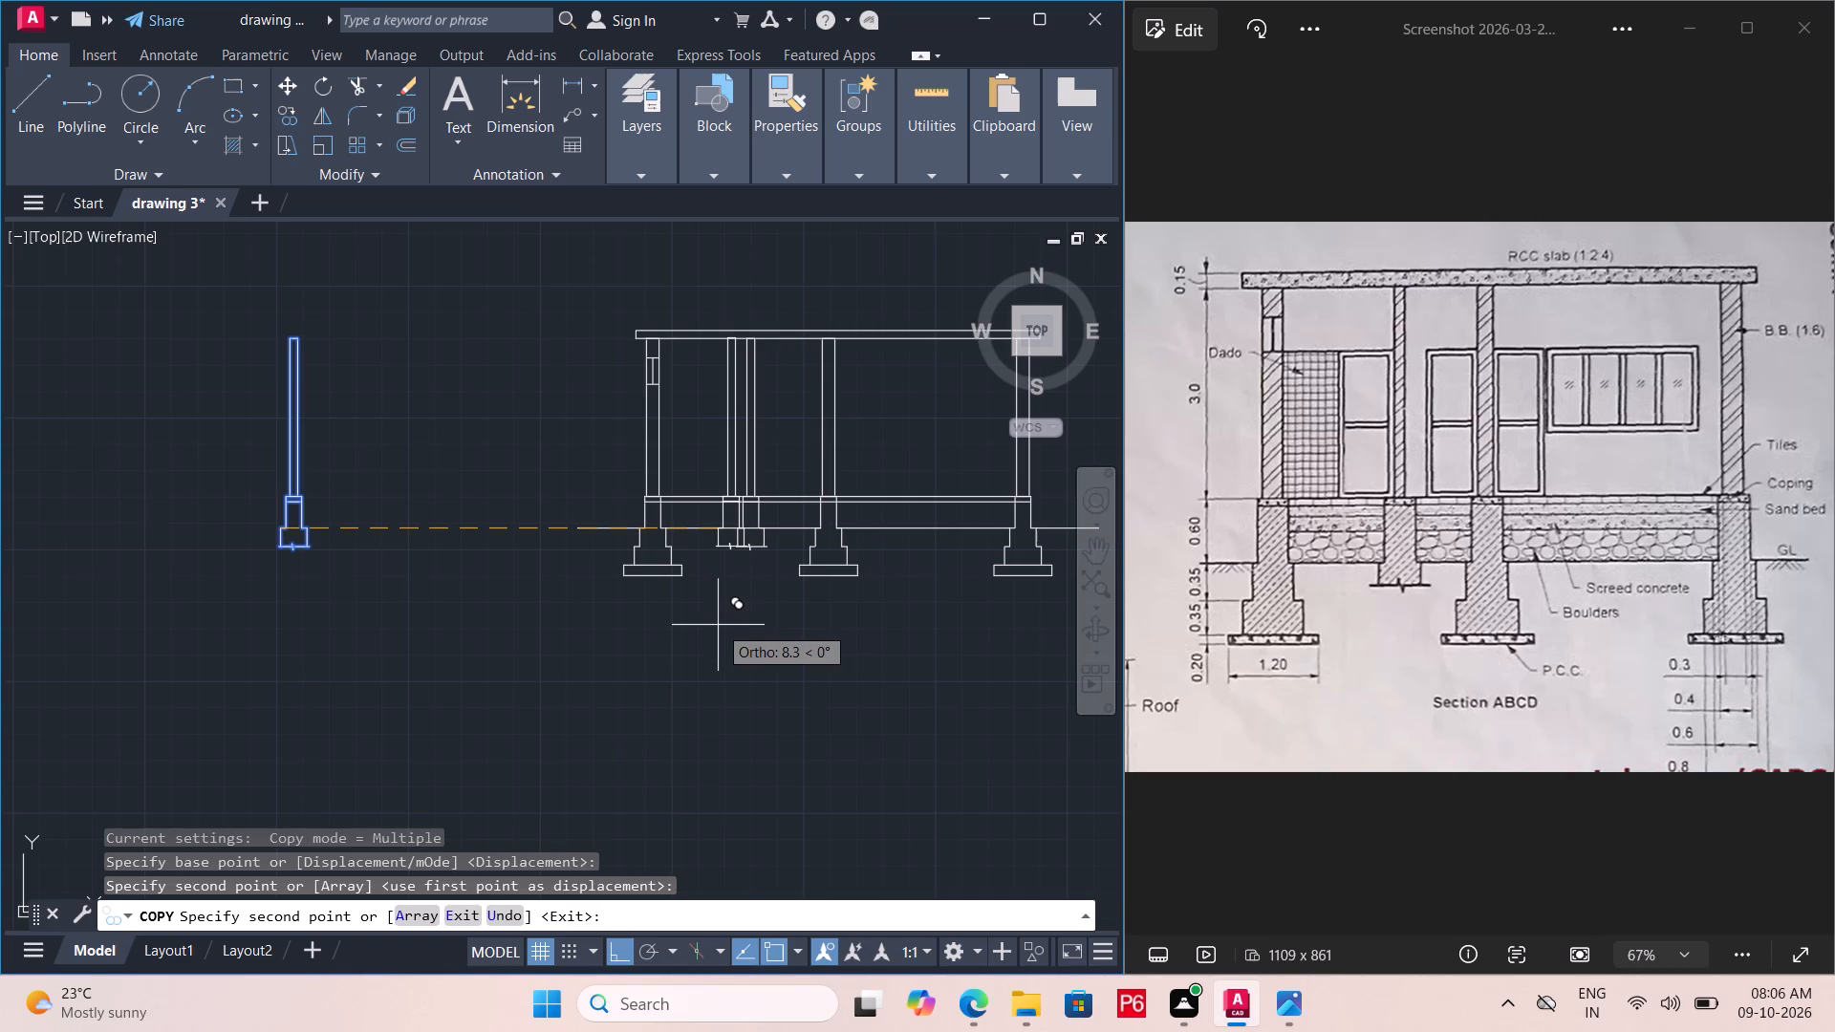
key("Escape")
Save the drawing with the thin wall placed in the section.
key("ctrl+s")
key("ctrl+s")
key("ctrl+s")
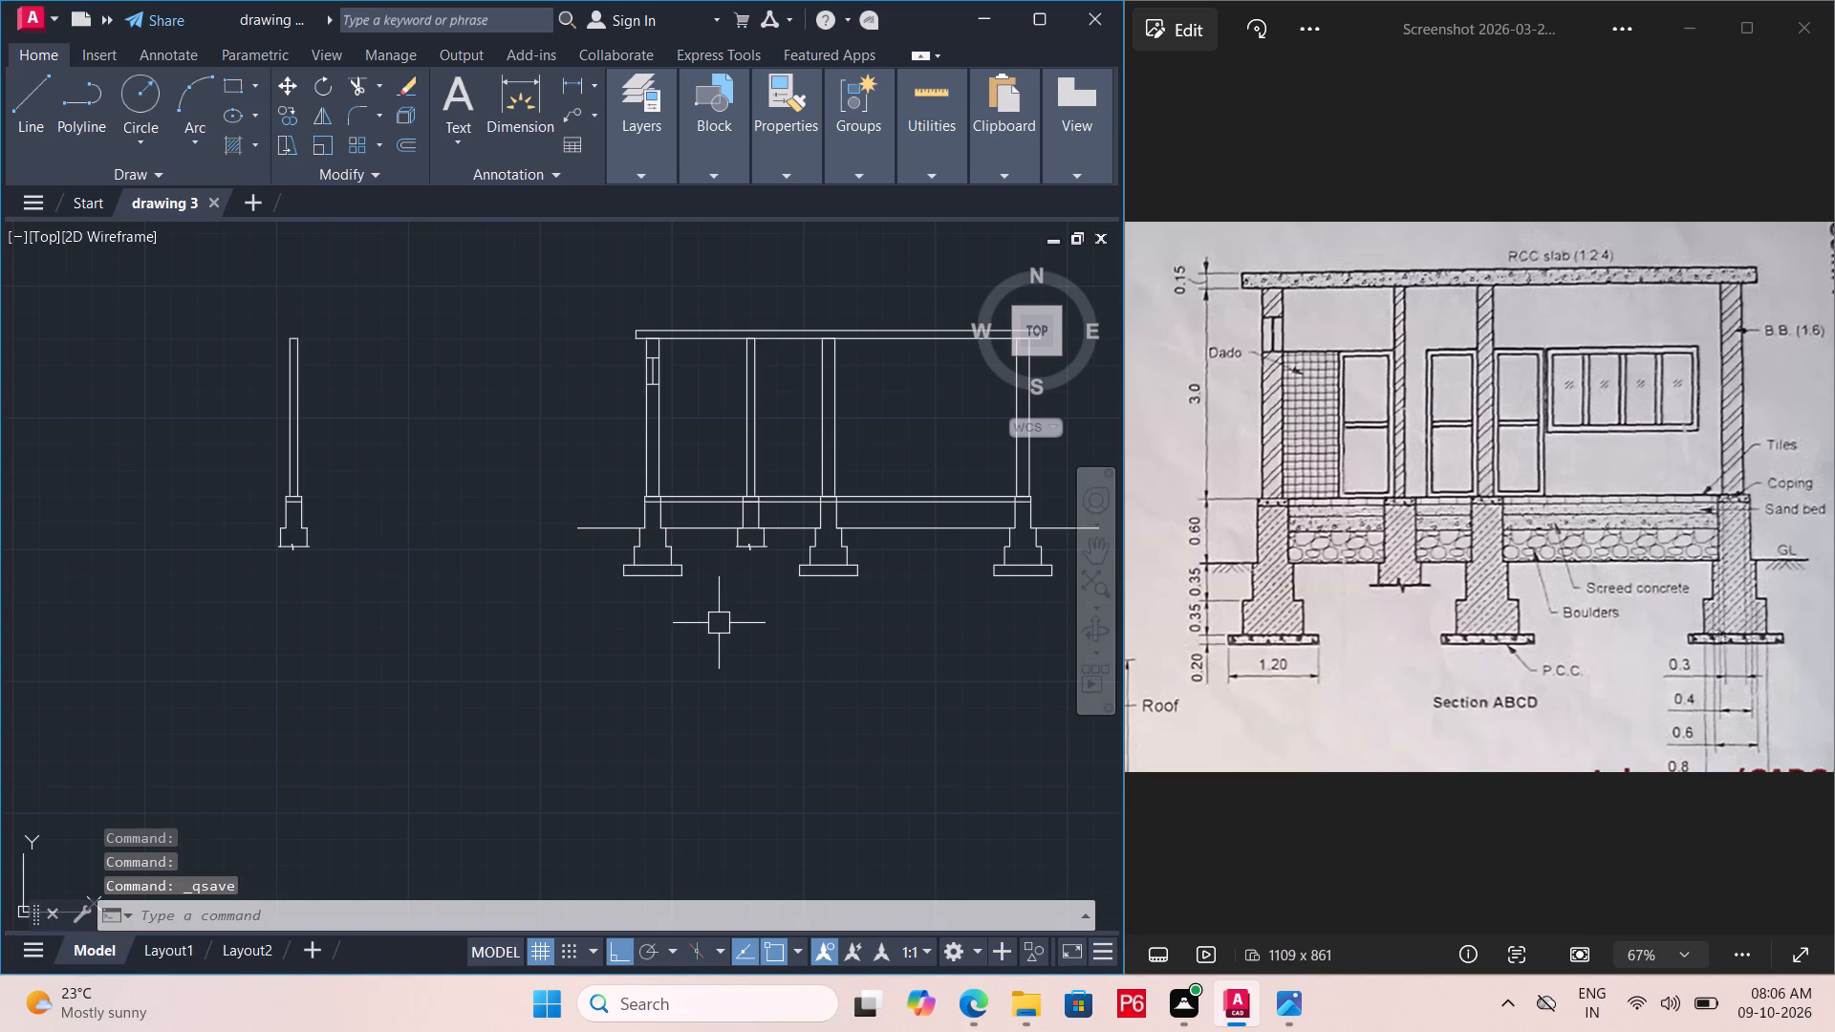
Trim the ground line segment that crosses the copied thin wall's footing stem.
middle_click_drag(699, 617, 544, 717)
scroll(548, 674, "up", 1)
middle_click_drag(531, 698, 428, 730)
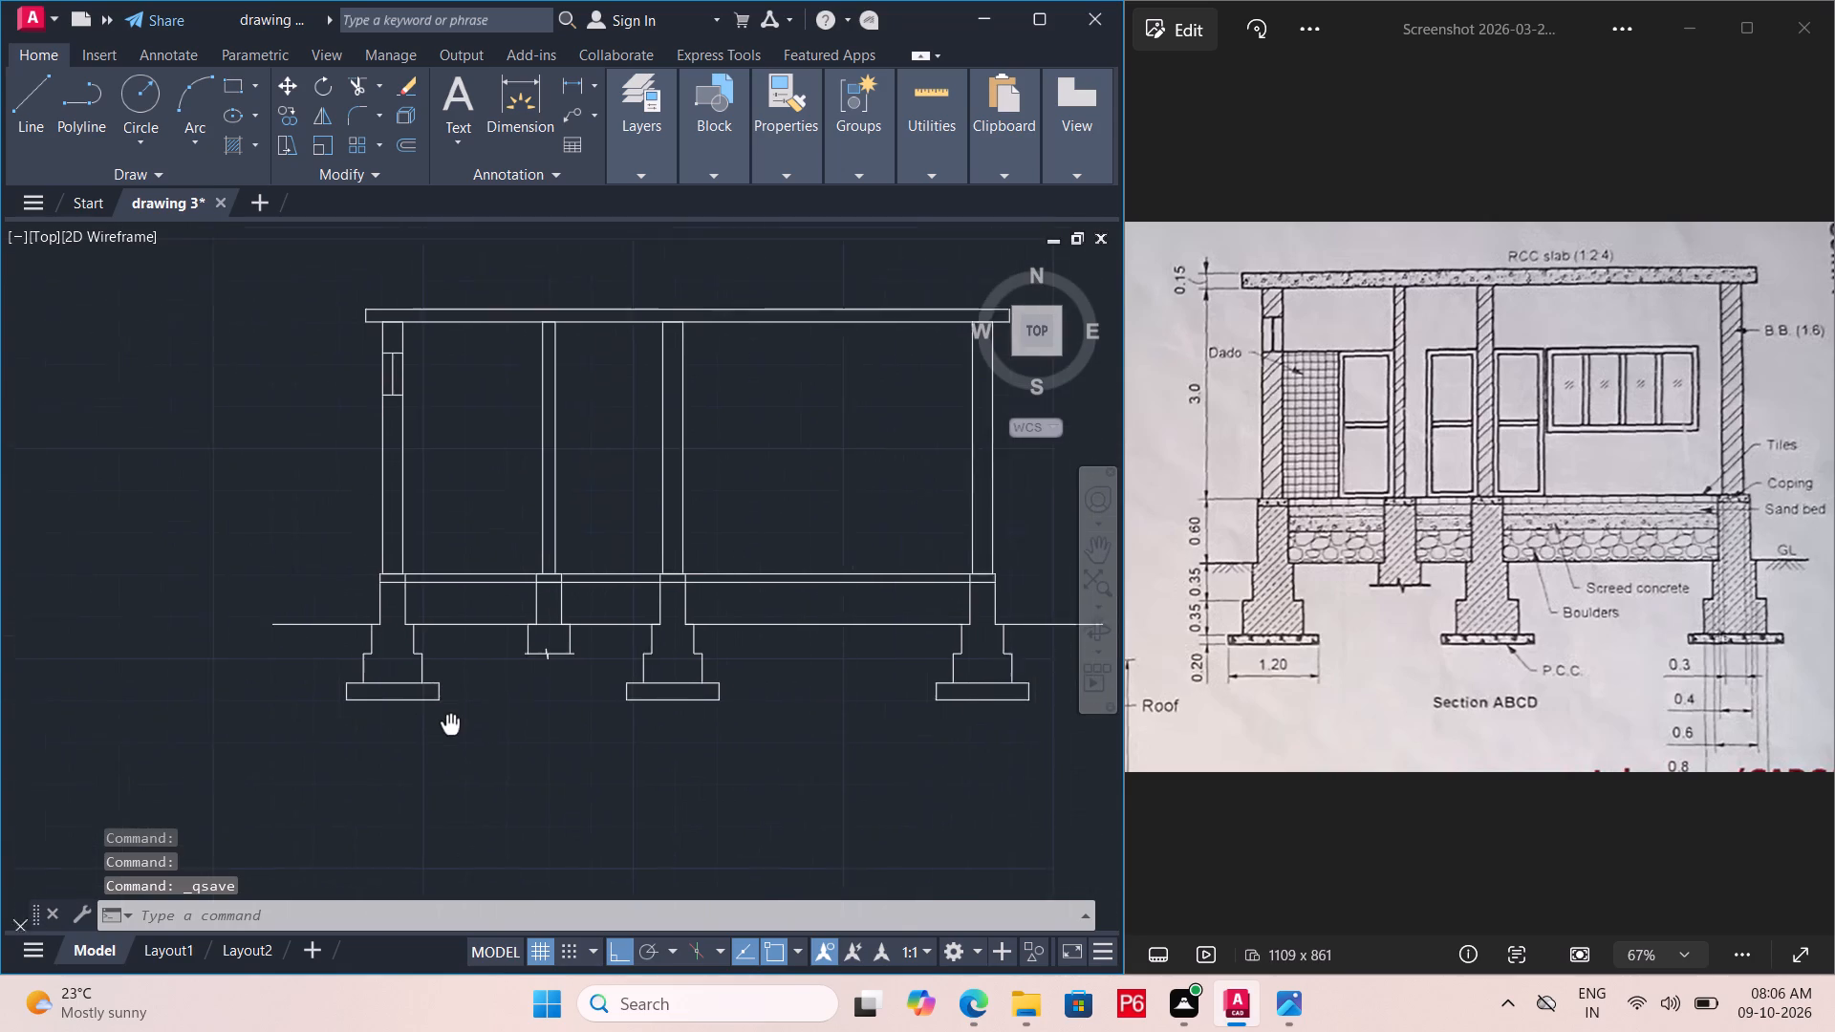
middle_click_drag(428, 730, 412, 735)
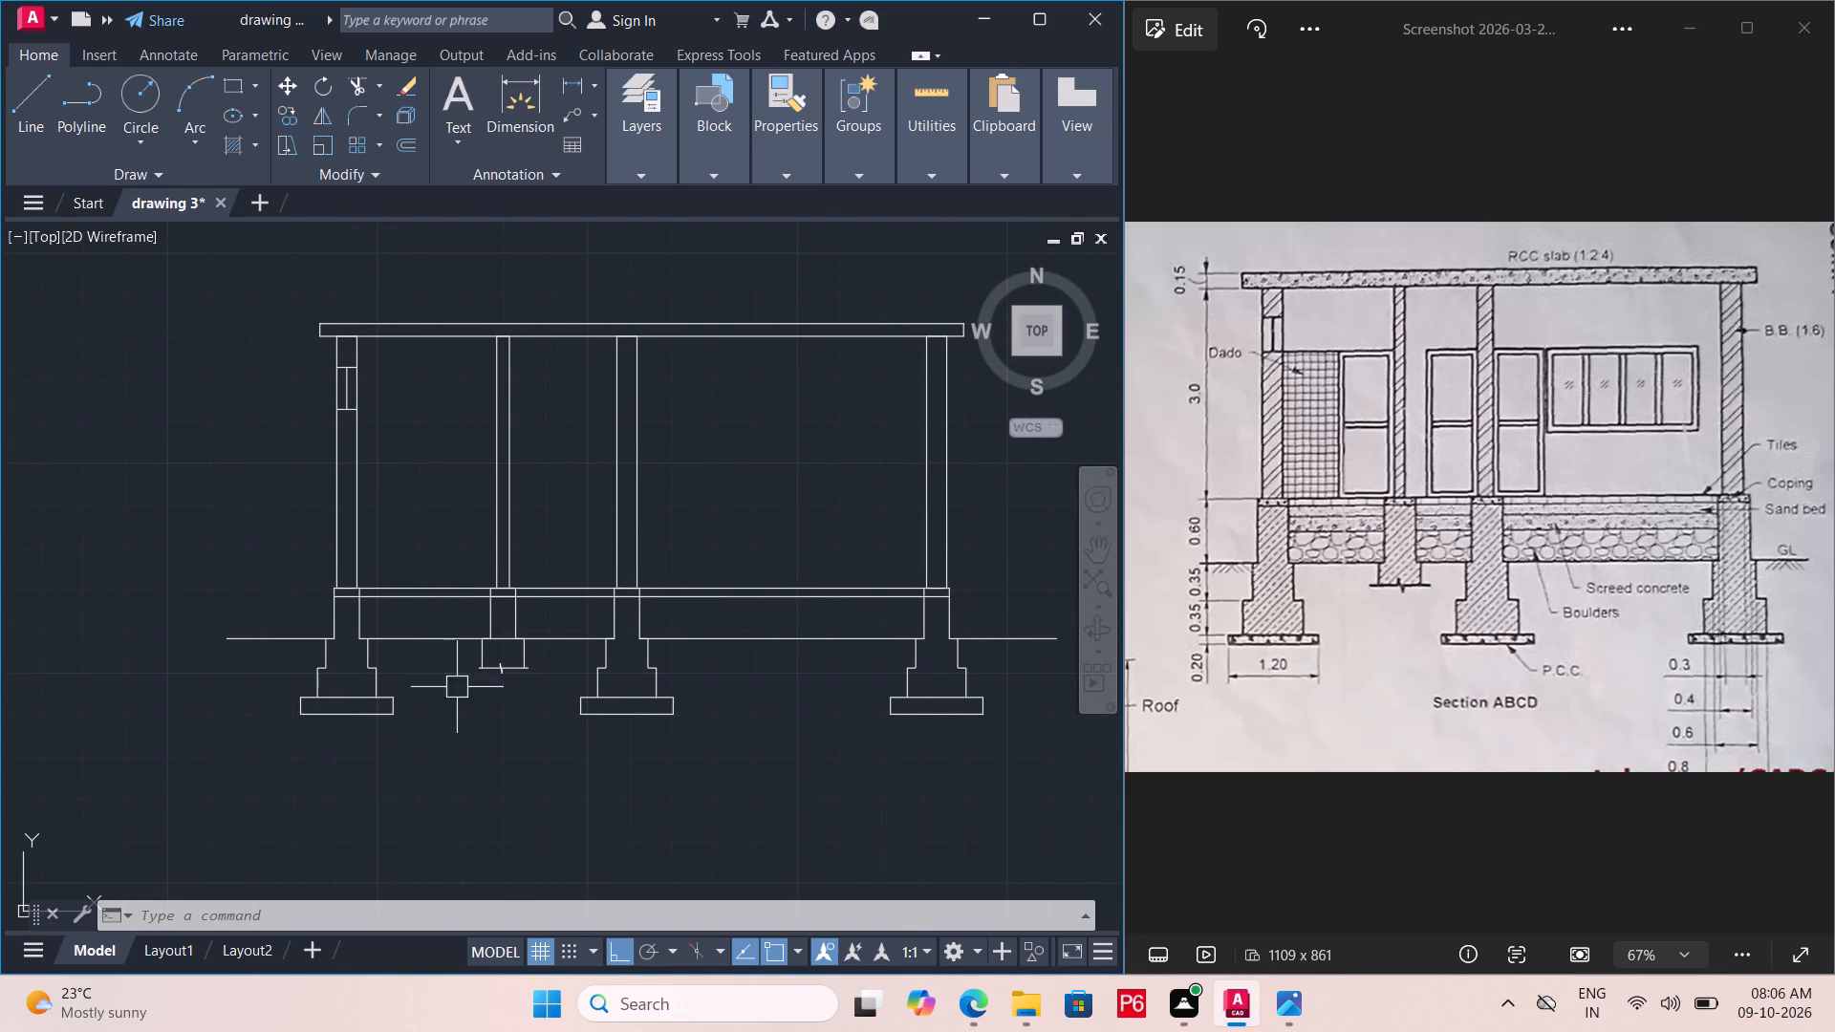
scroll(509, 641, "up", 3)
key("t")
key("r")
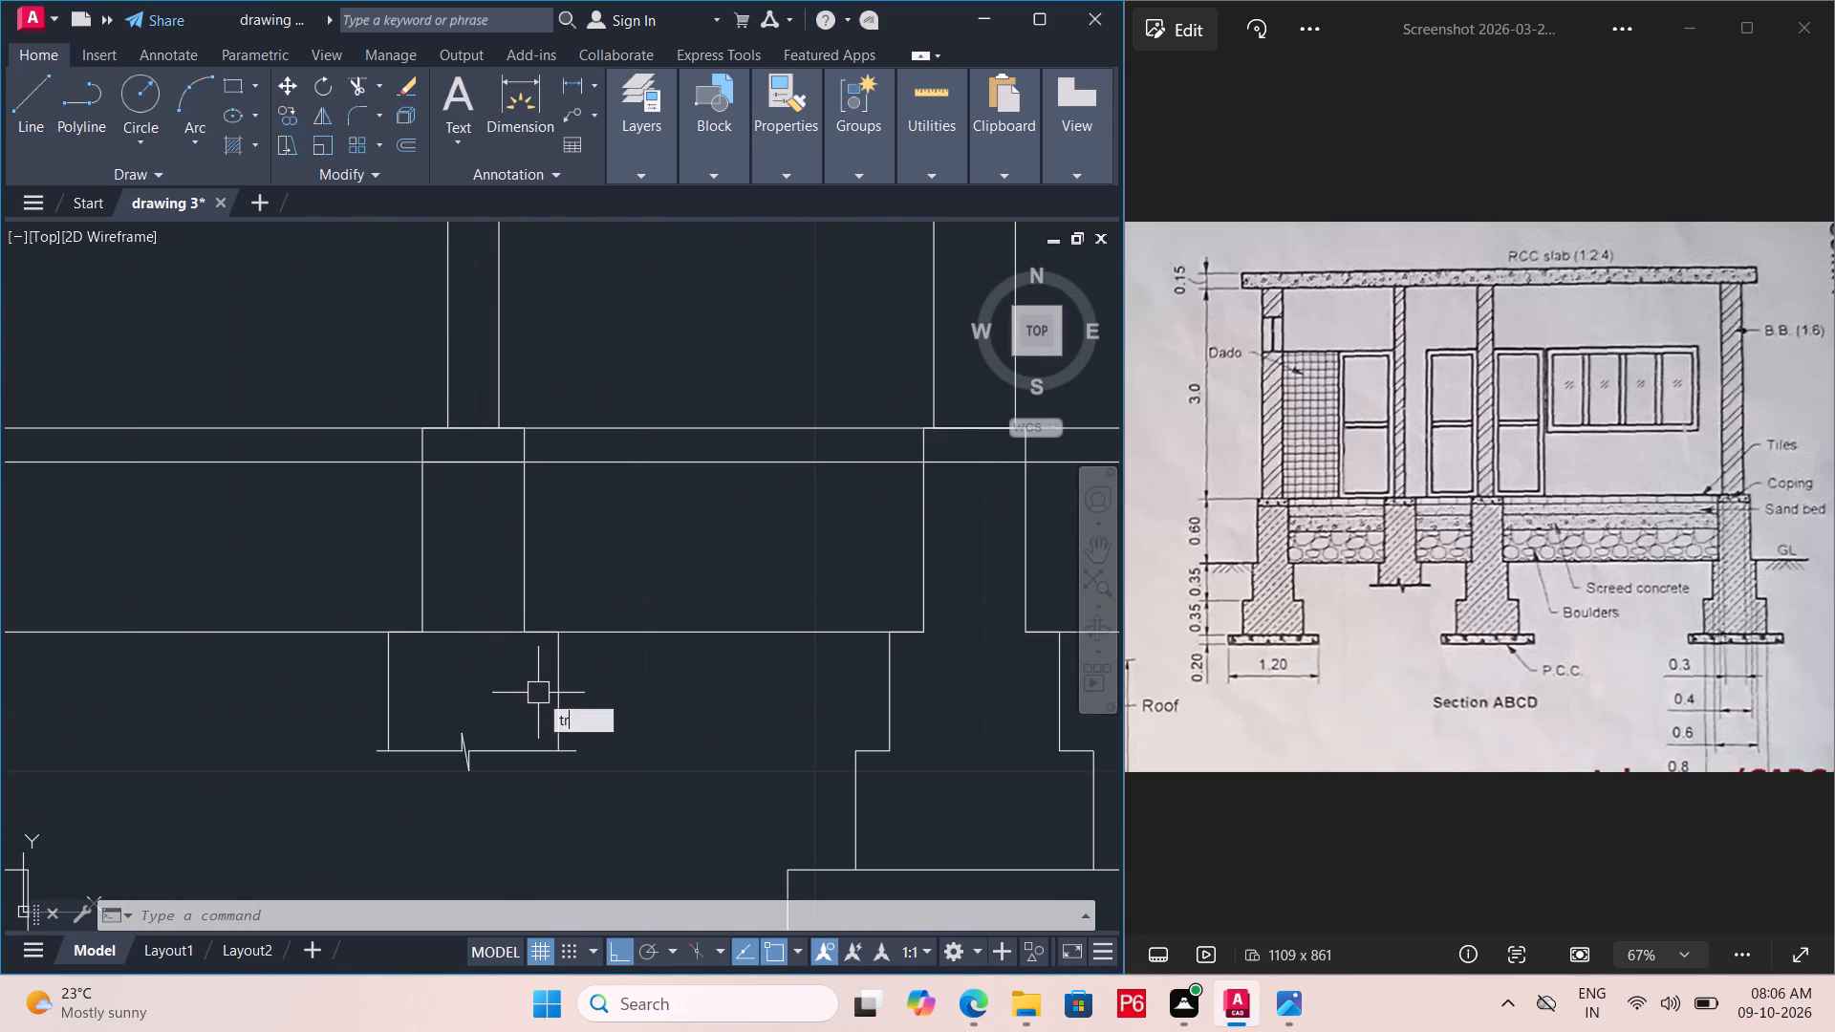
key("space")
key("space")
left_click(485, 635)
scroll(534, 686, "down", 2)
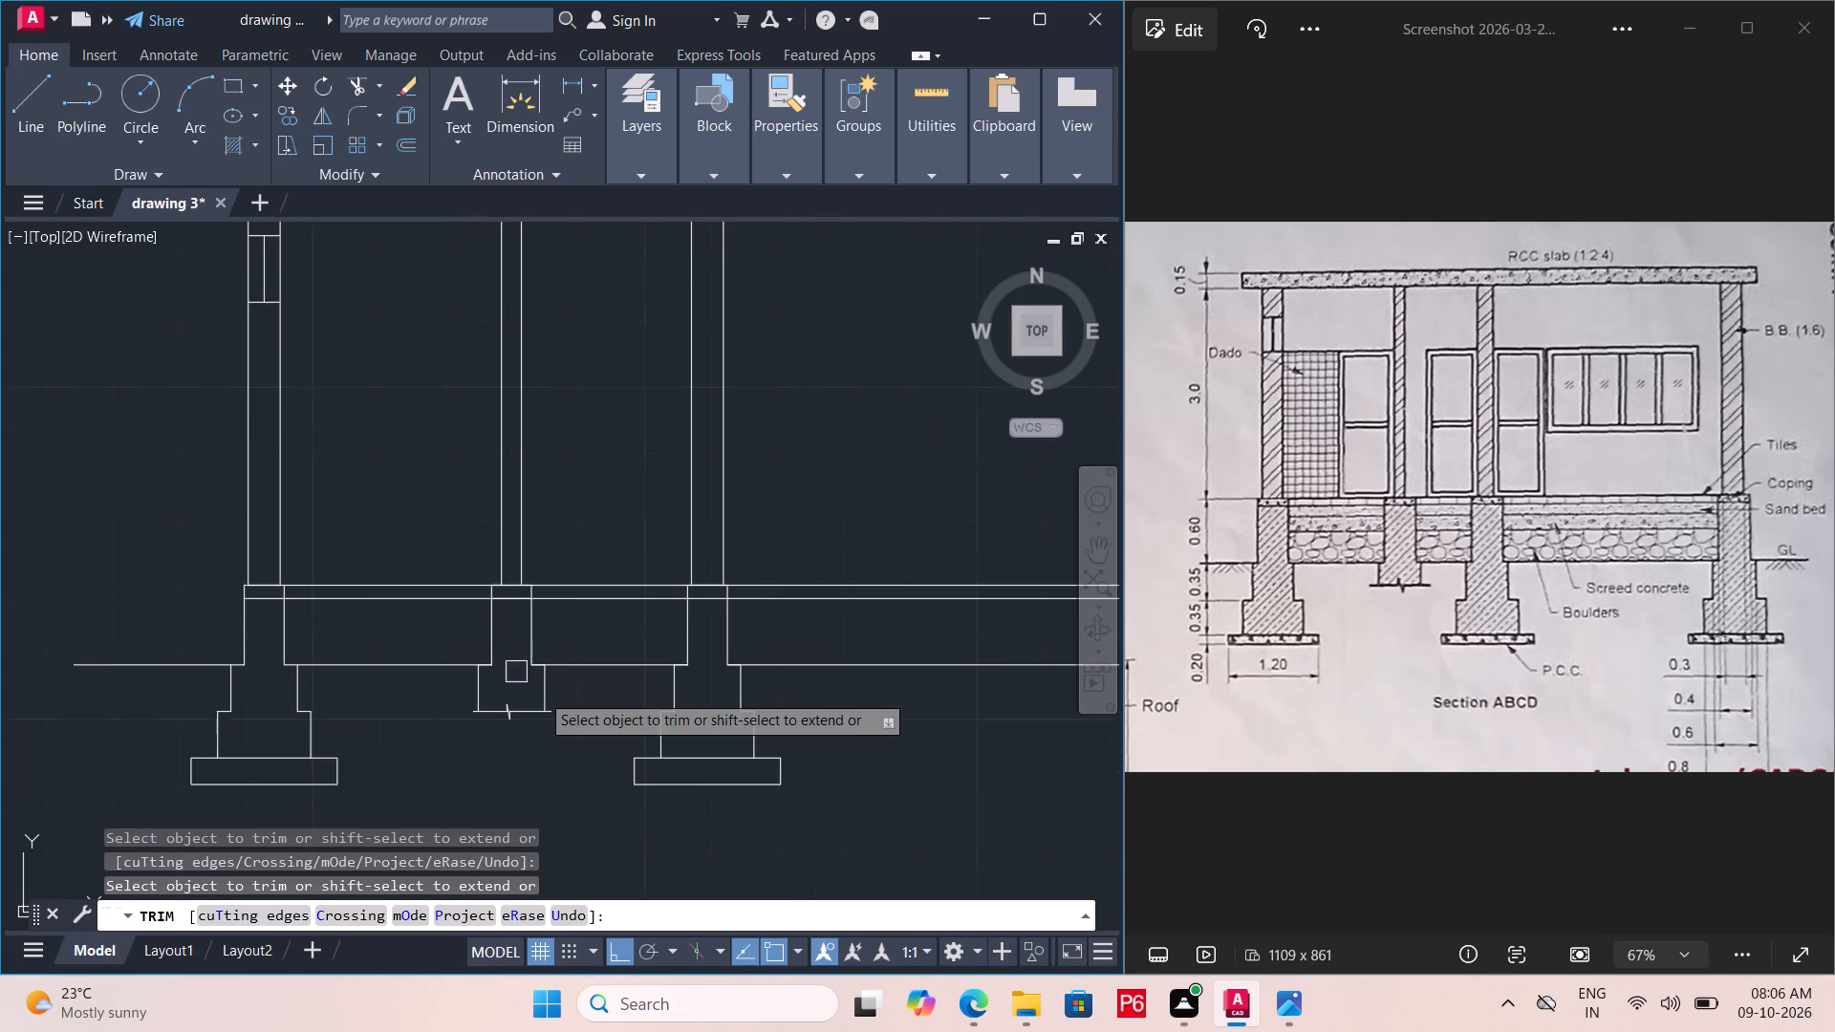
key("Escape")
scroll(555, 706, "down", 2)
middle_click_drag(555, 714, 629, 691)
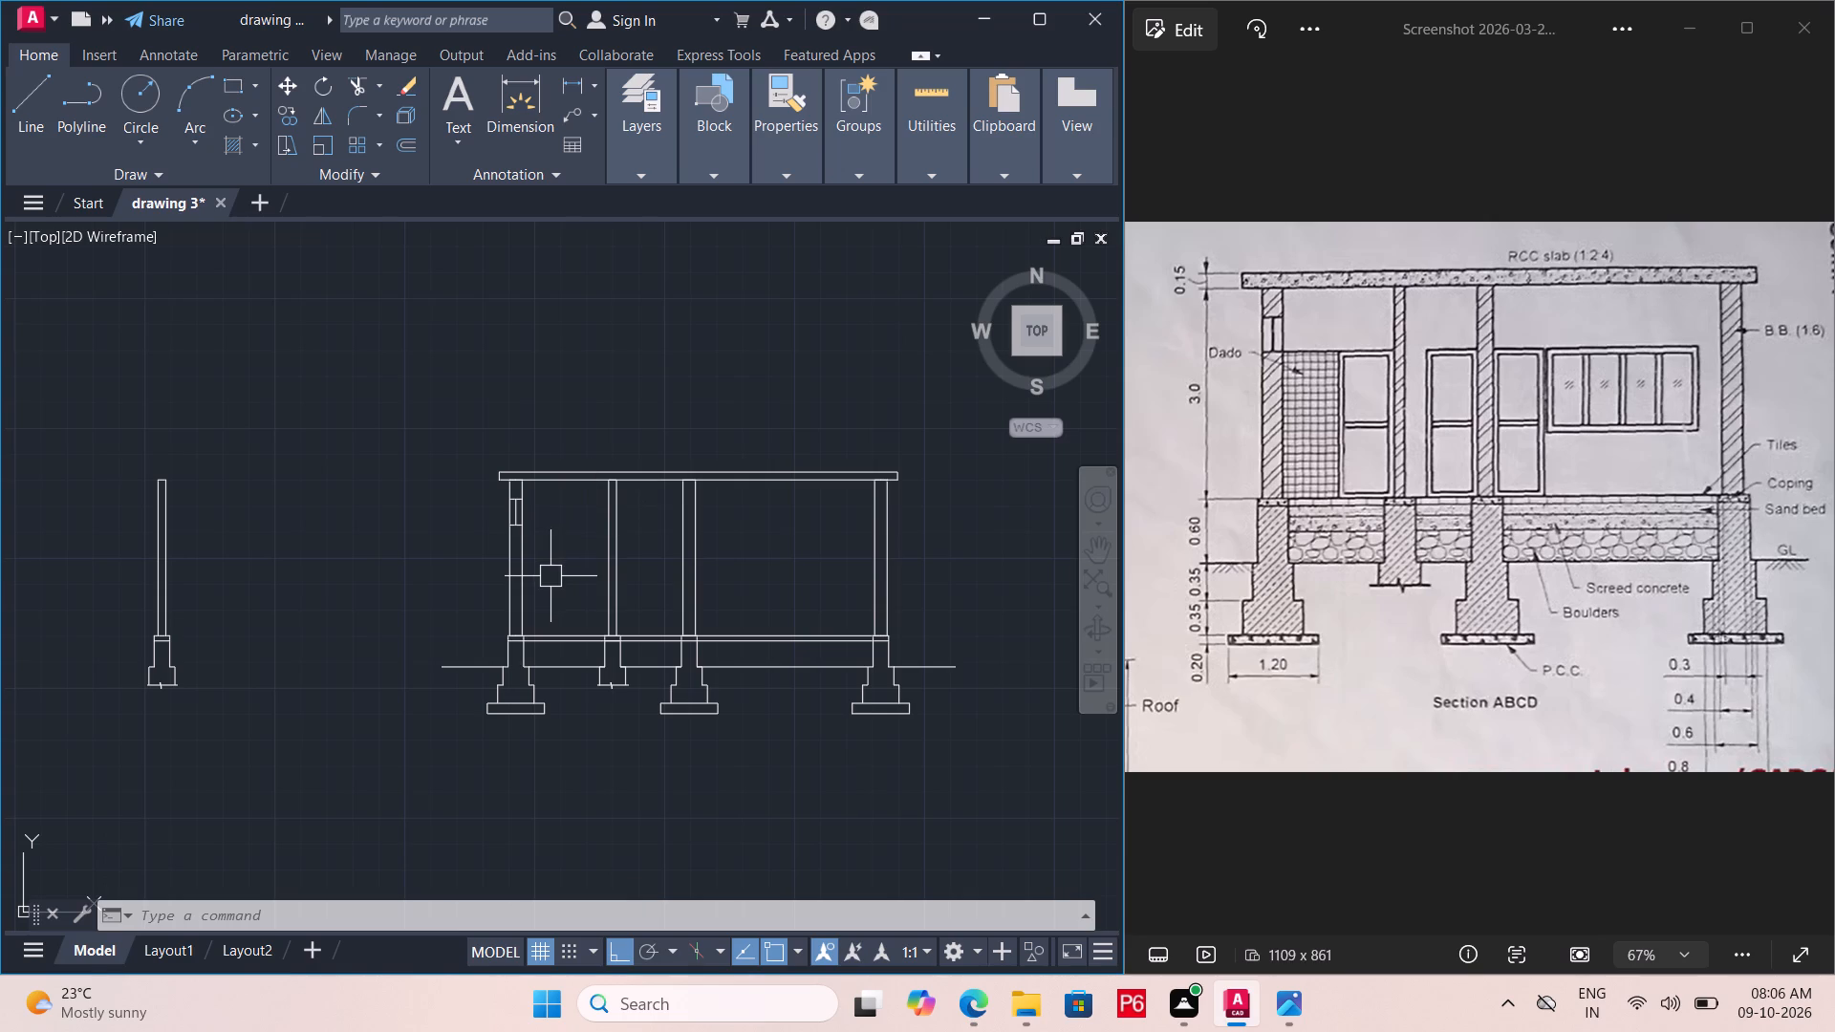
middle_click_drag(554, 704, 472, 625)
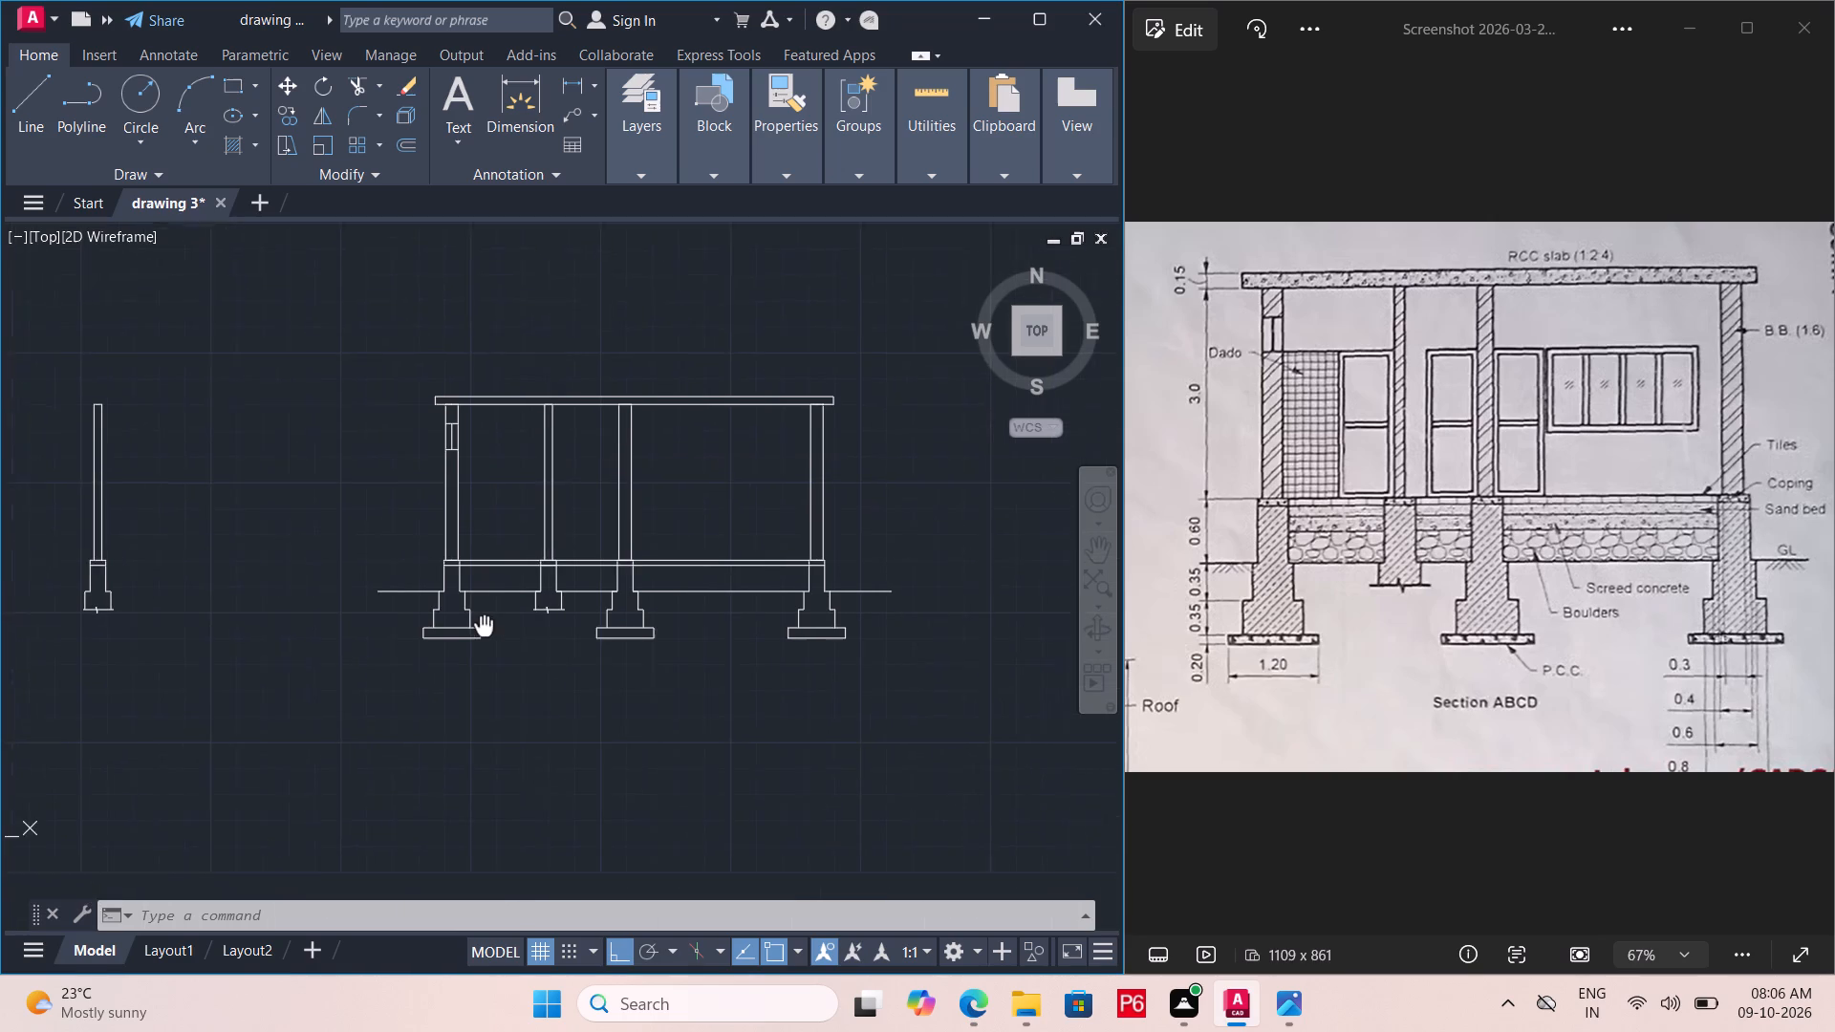
Convert a length of 7 feet to meters with the quick calculator's units conversion, for use as the door height.
middle_click_drag(472, 625, 471, 625)
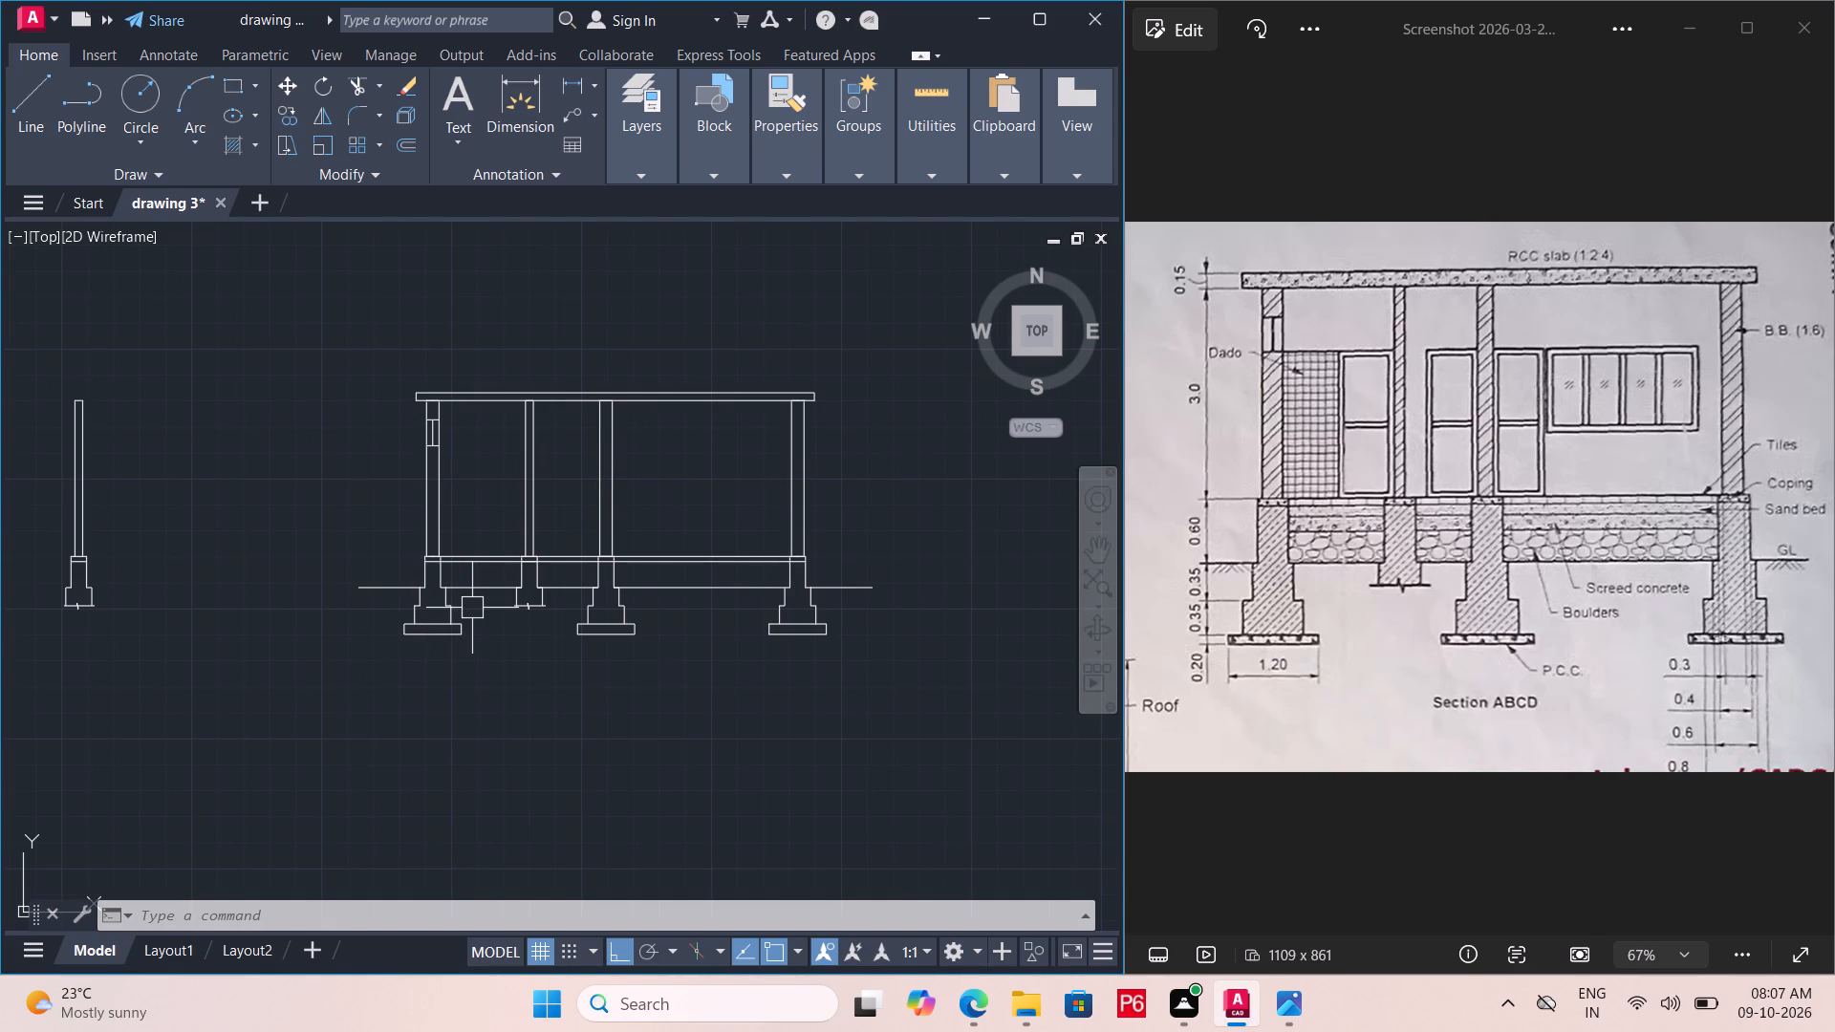
scroll(450, 503, "up", 2)
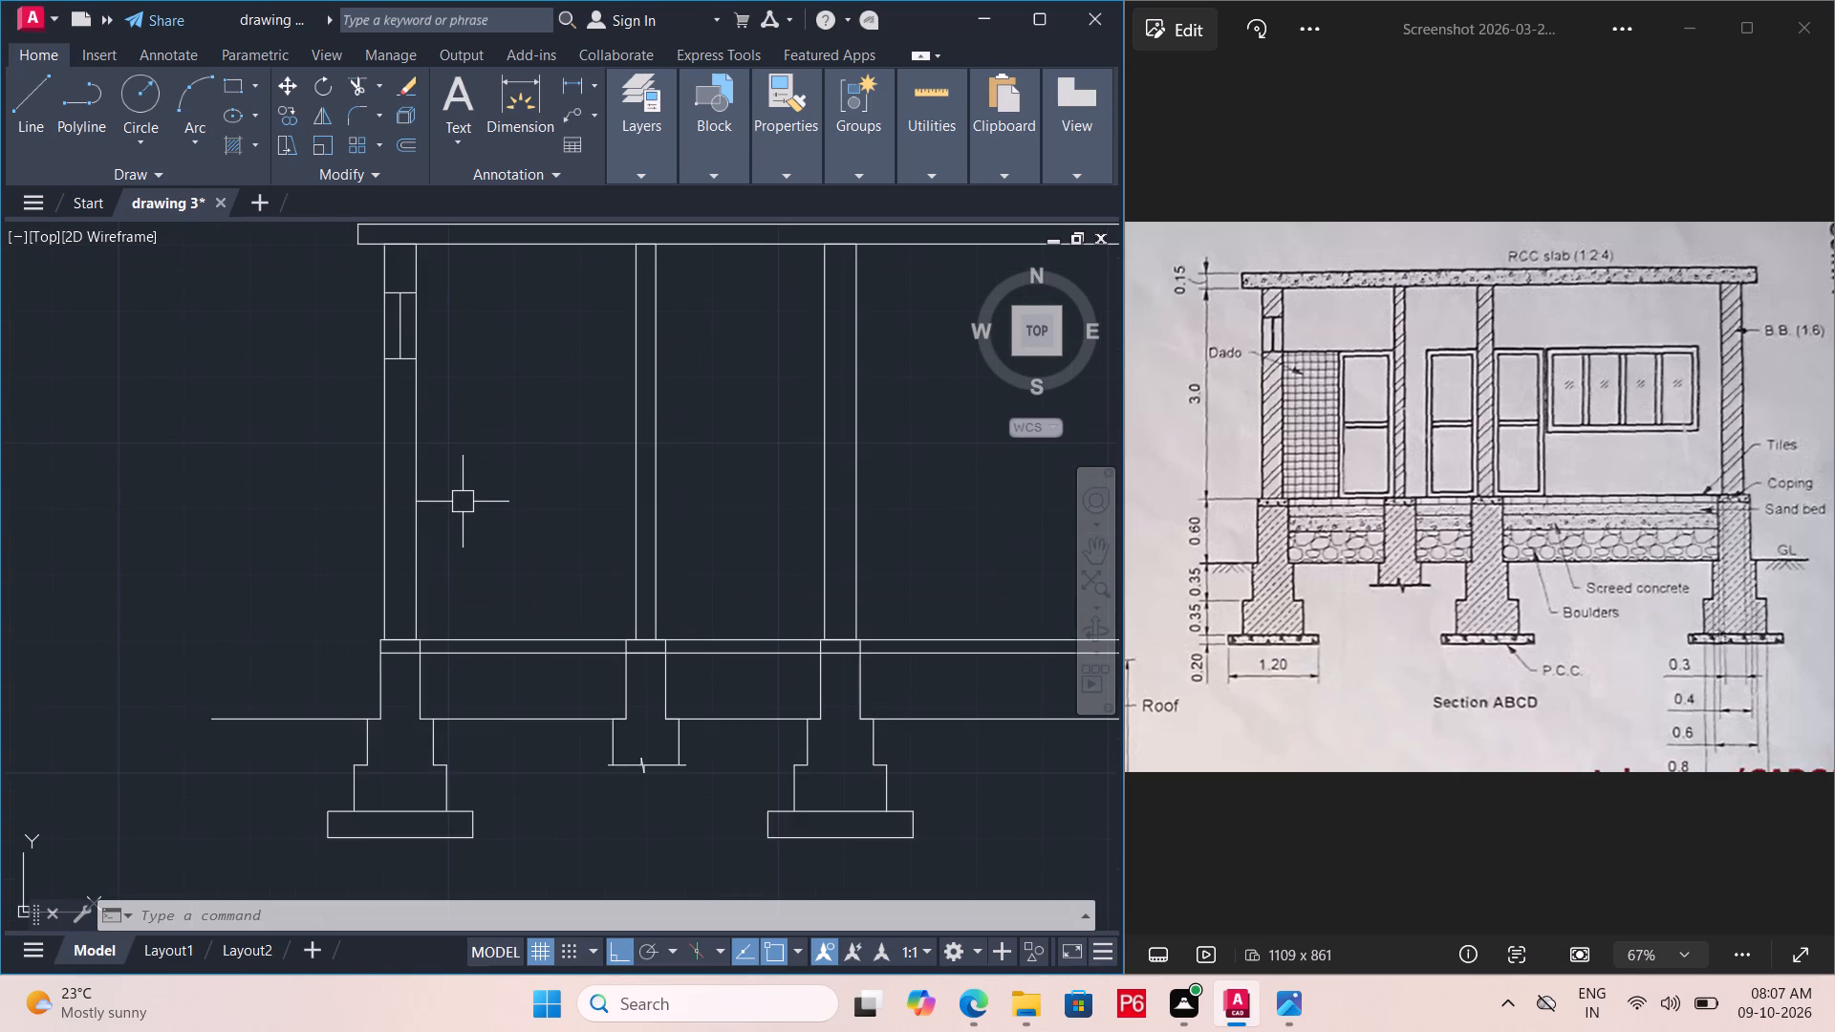
type("l")
key("space")
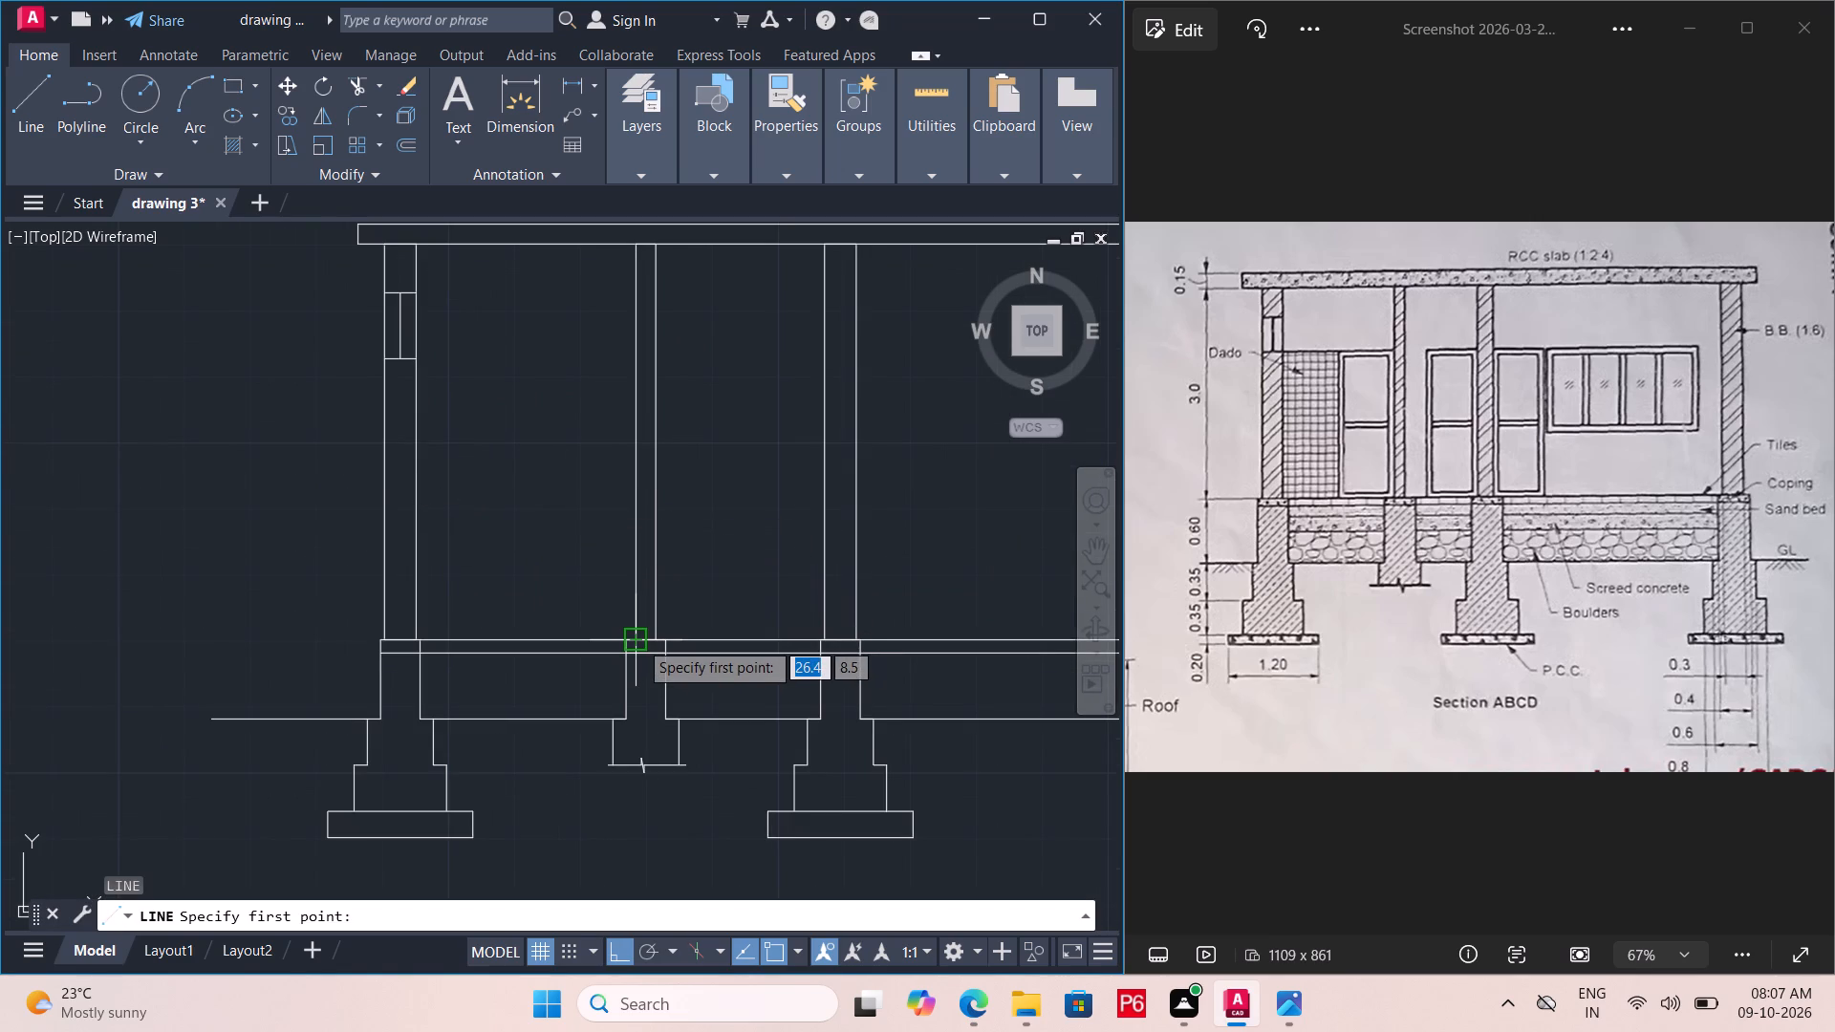
left_click(922, 171)
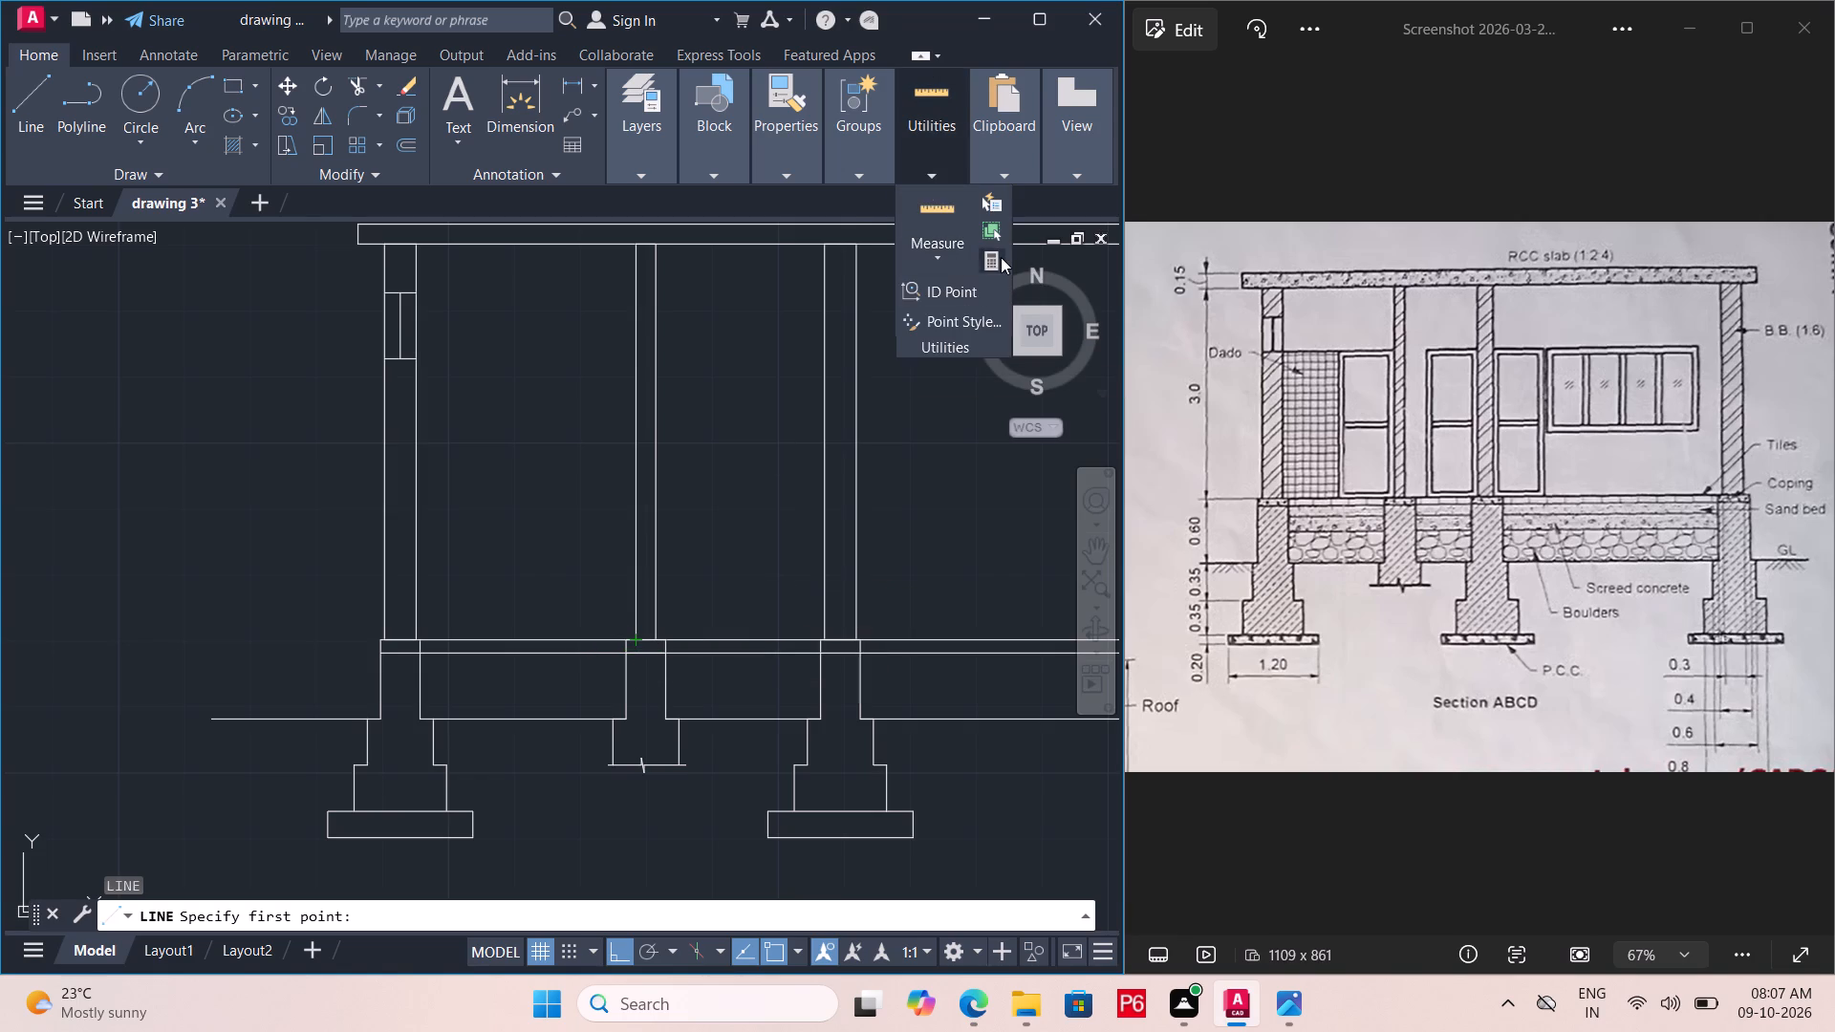
left_click(993, 258)
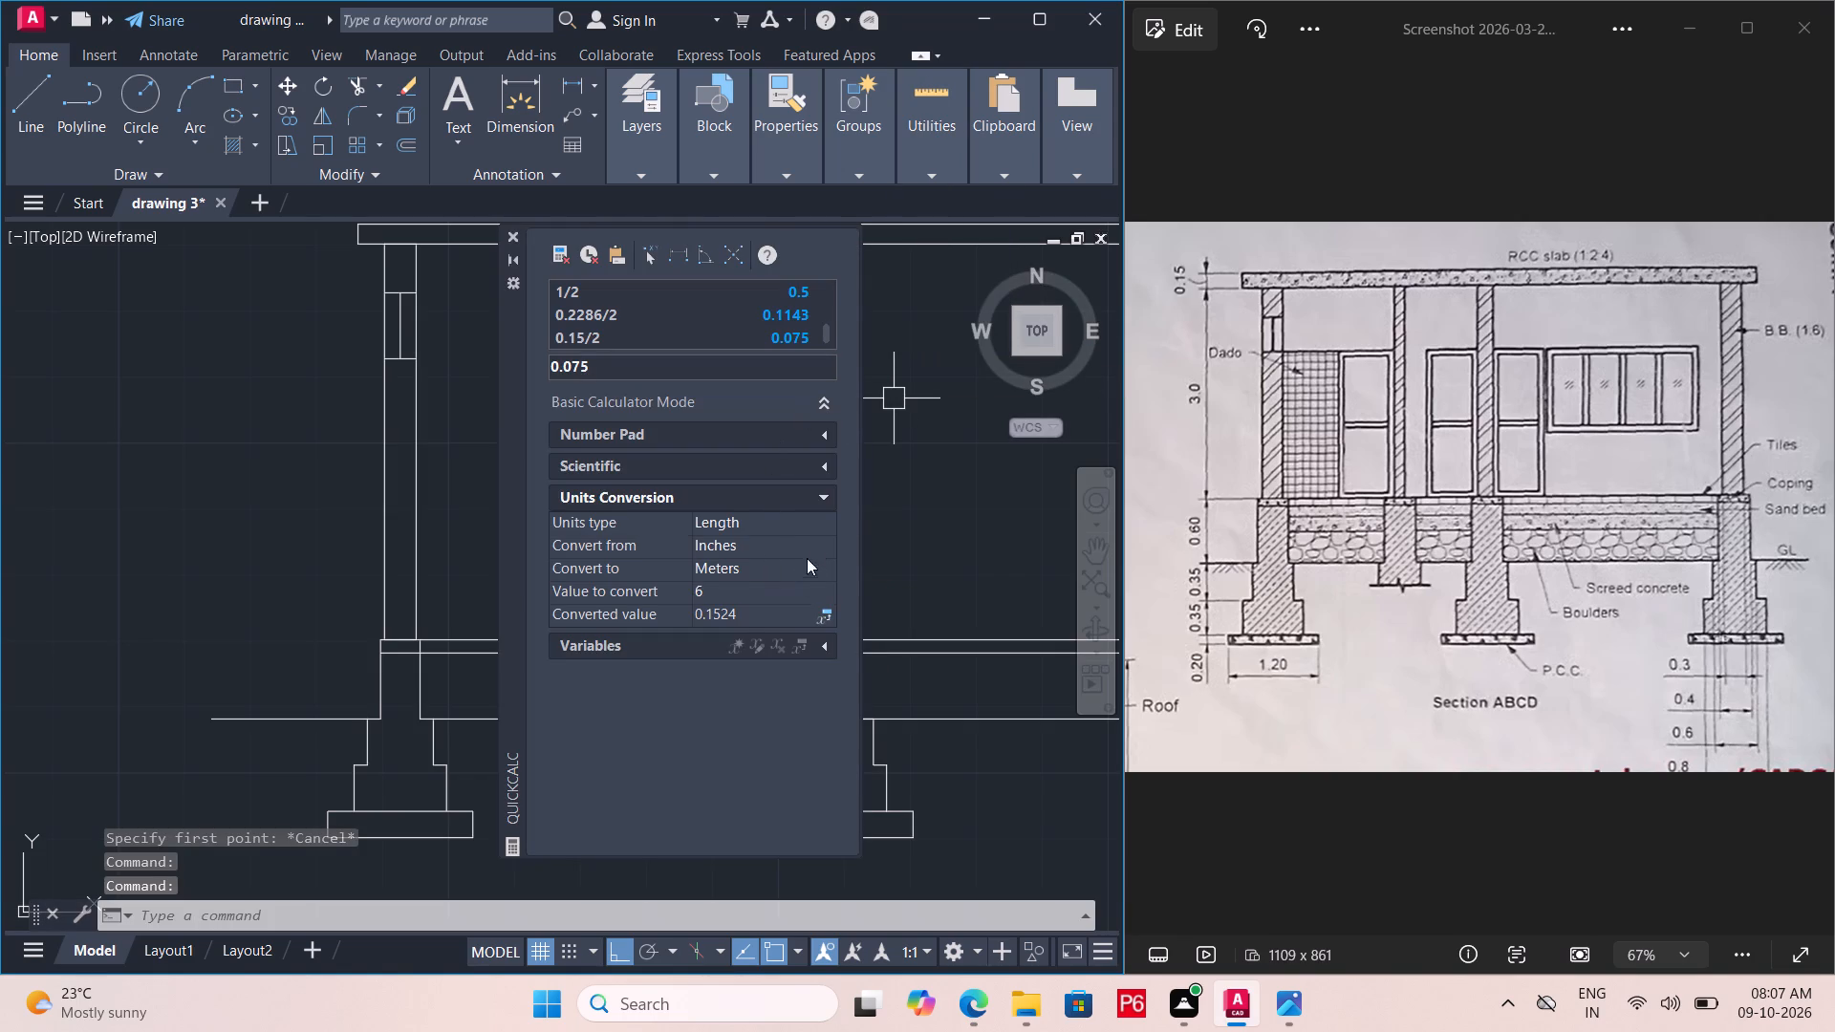
left_click(821, 544)
double_click(821, 544)
double_click(825, 546)
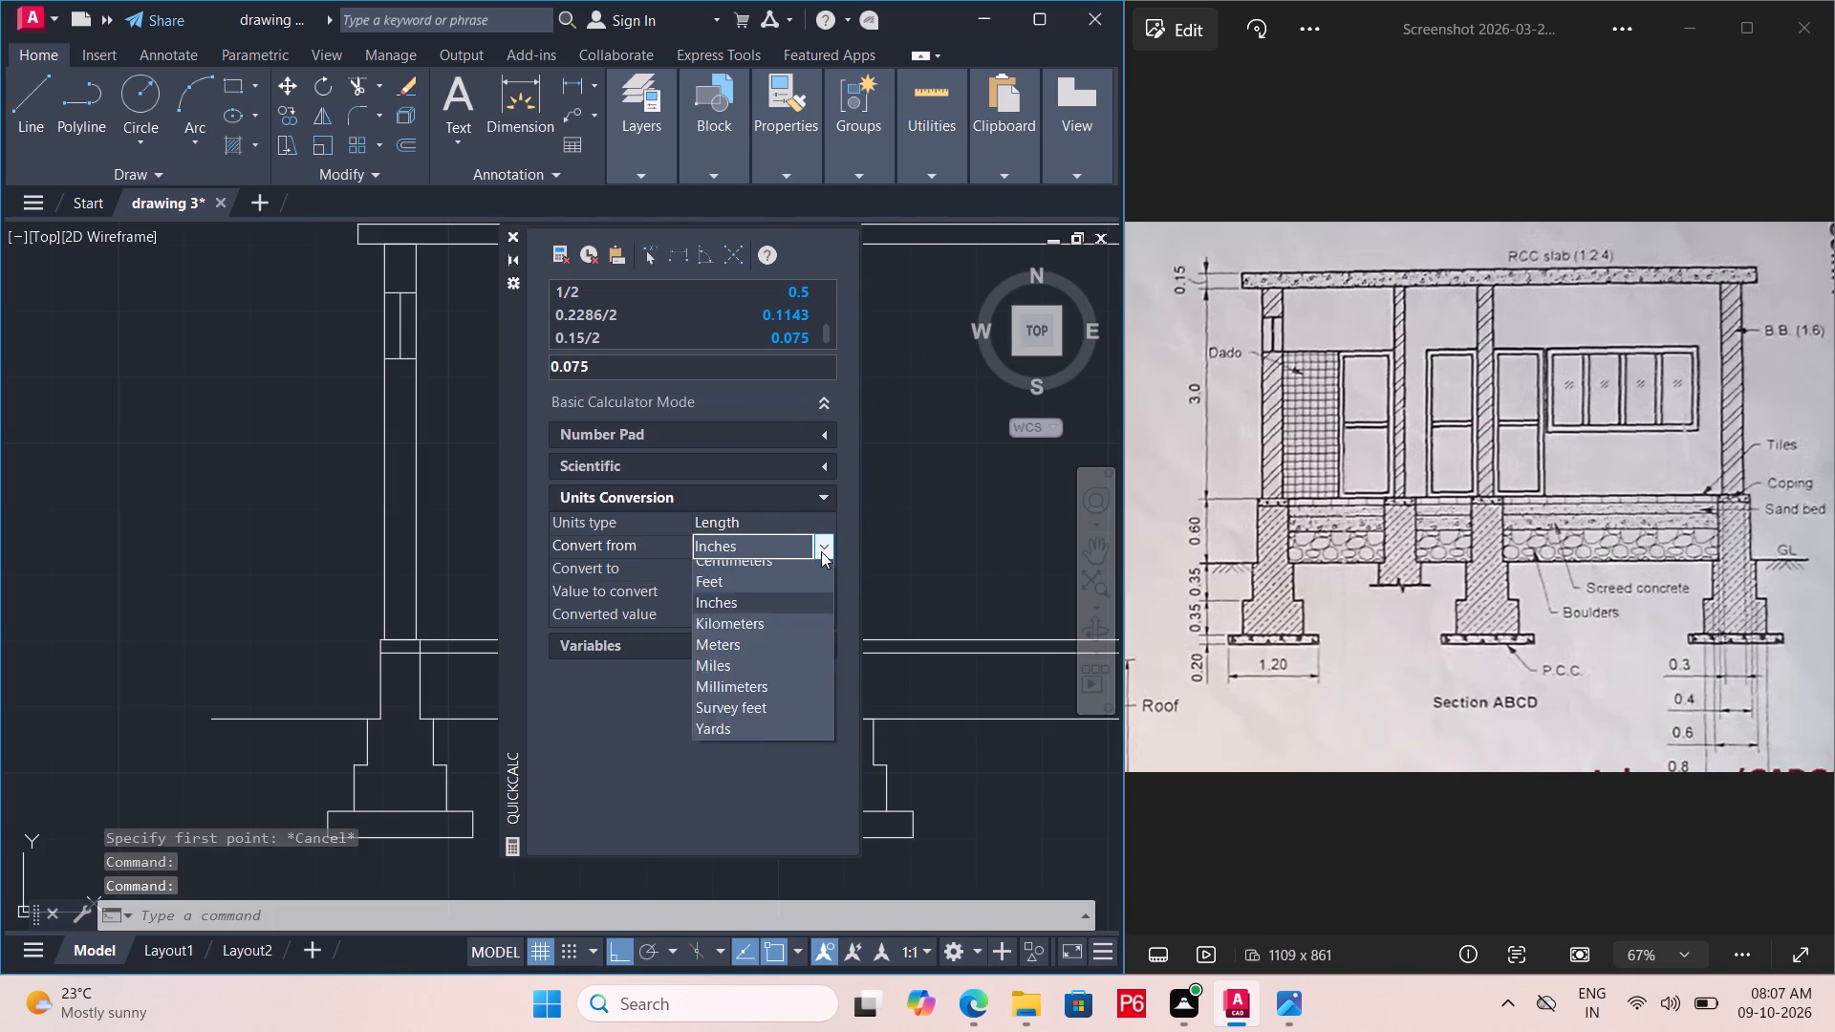
left_click(819, 544)
left_click(745, 598)
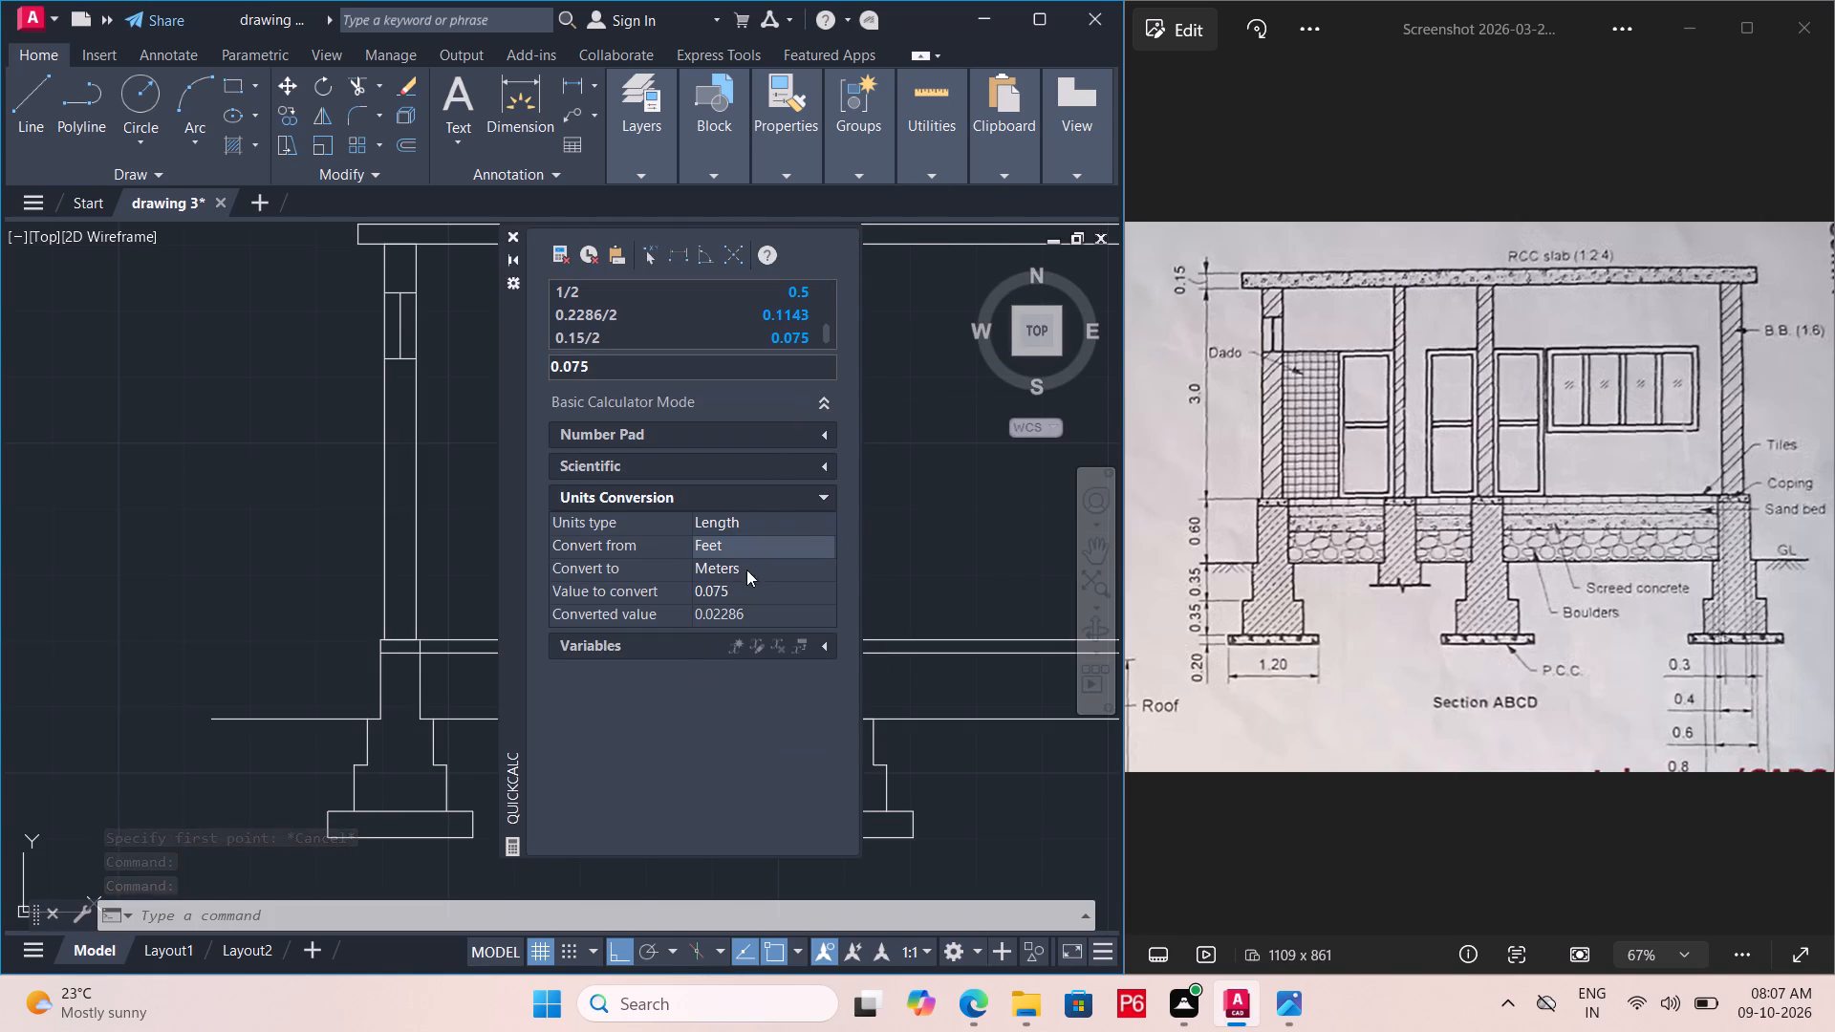
left_click(736, 591)
left_click(736, 591)
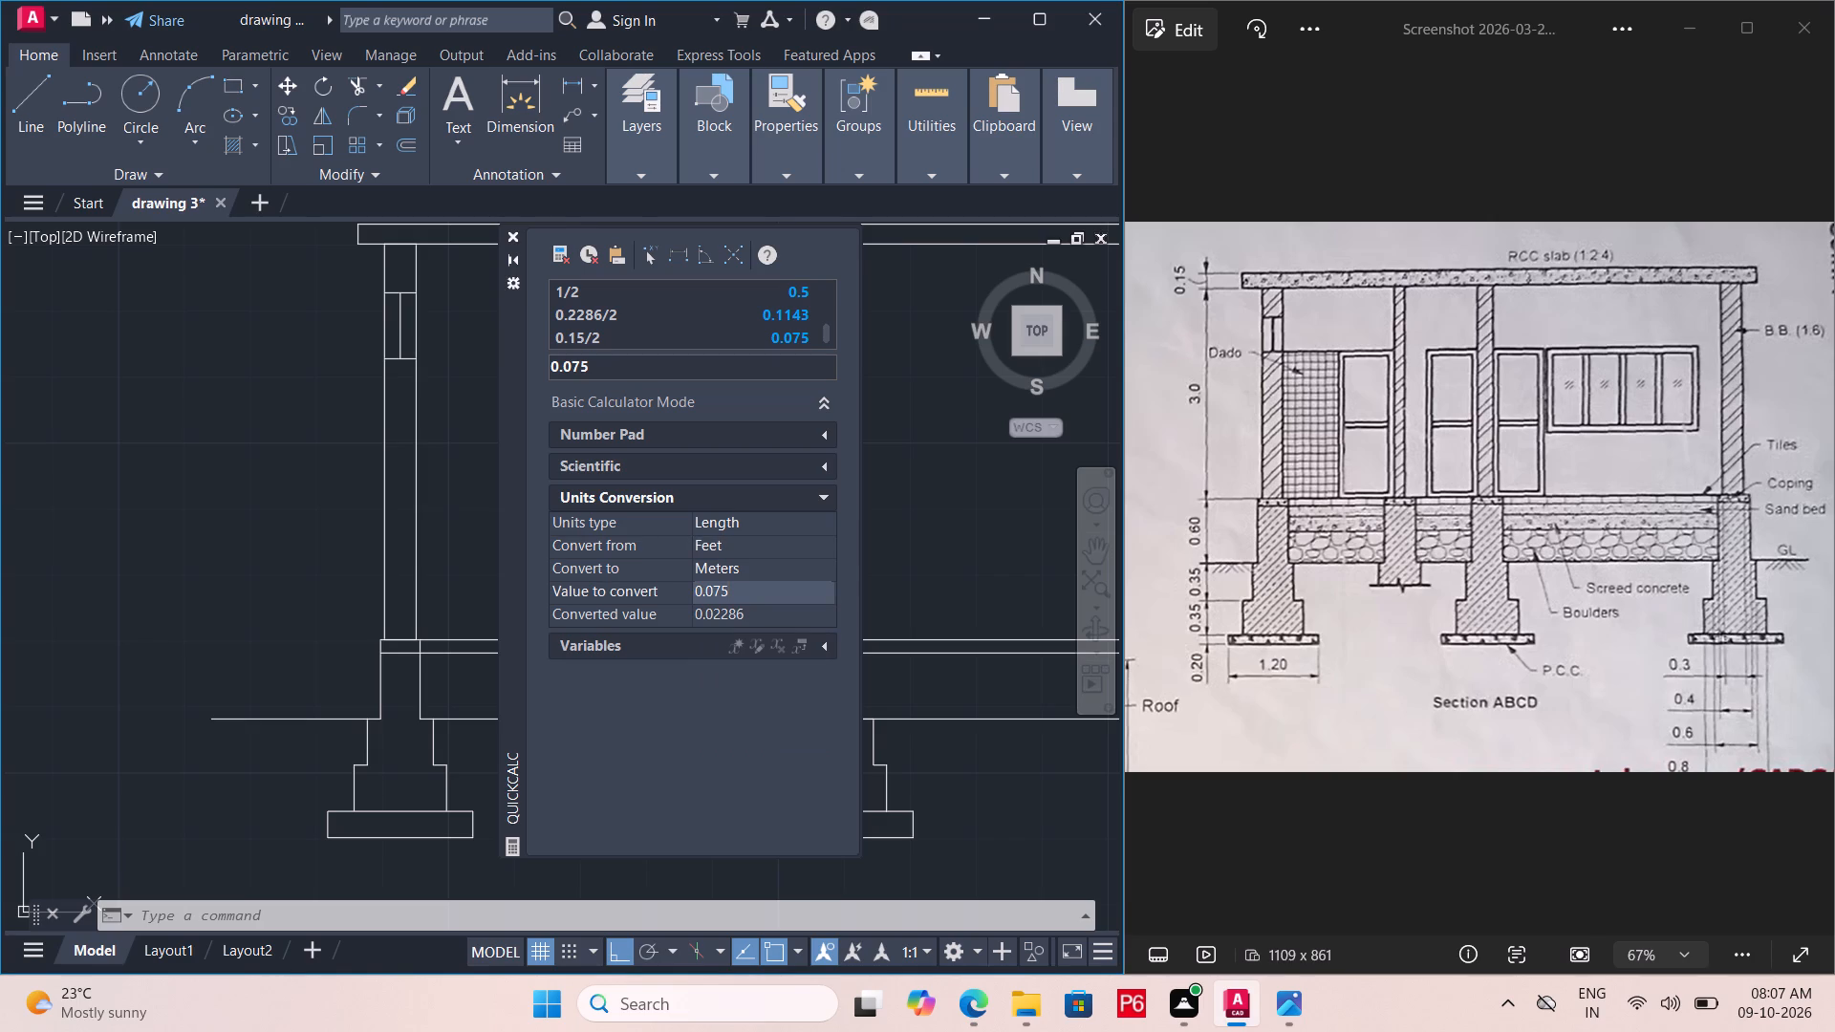
key("BackSpace")
key("BackSpace")
key("BackSpace")
key("BackSpace")
key("BackSpace")
key("BackSpace")
key("BackSpace")
key("BackSpace")
key("BackSpace")
key("BackSpace")
key("BackSpace")
key("BackSpace")
key("BackSpace")
key("BackSpace")
key("7")
key("Return")
left_click(512, 233)
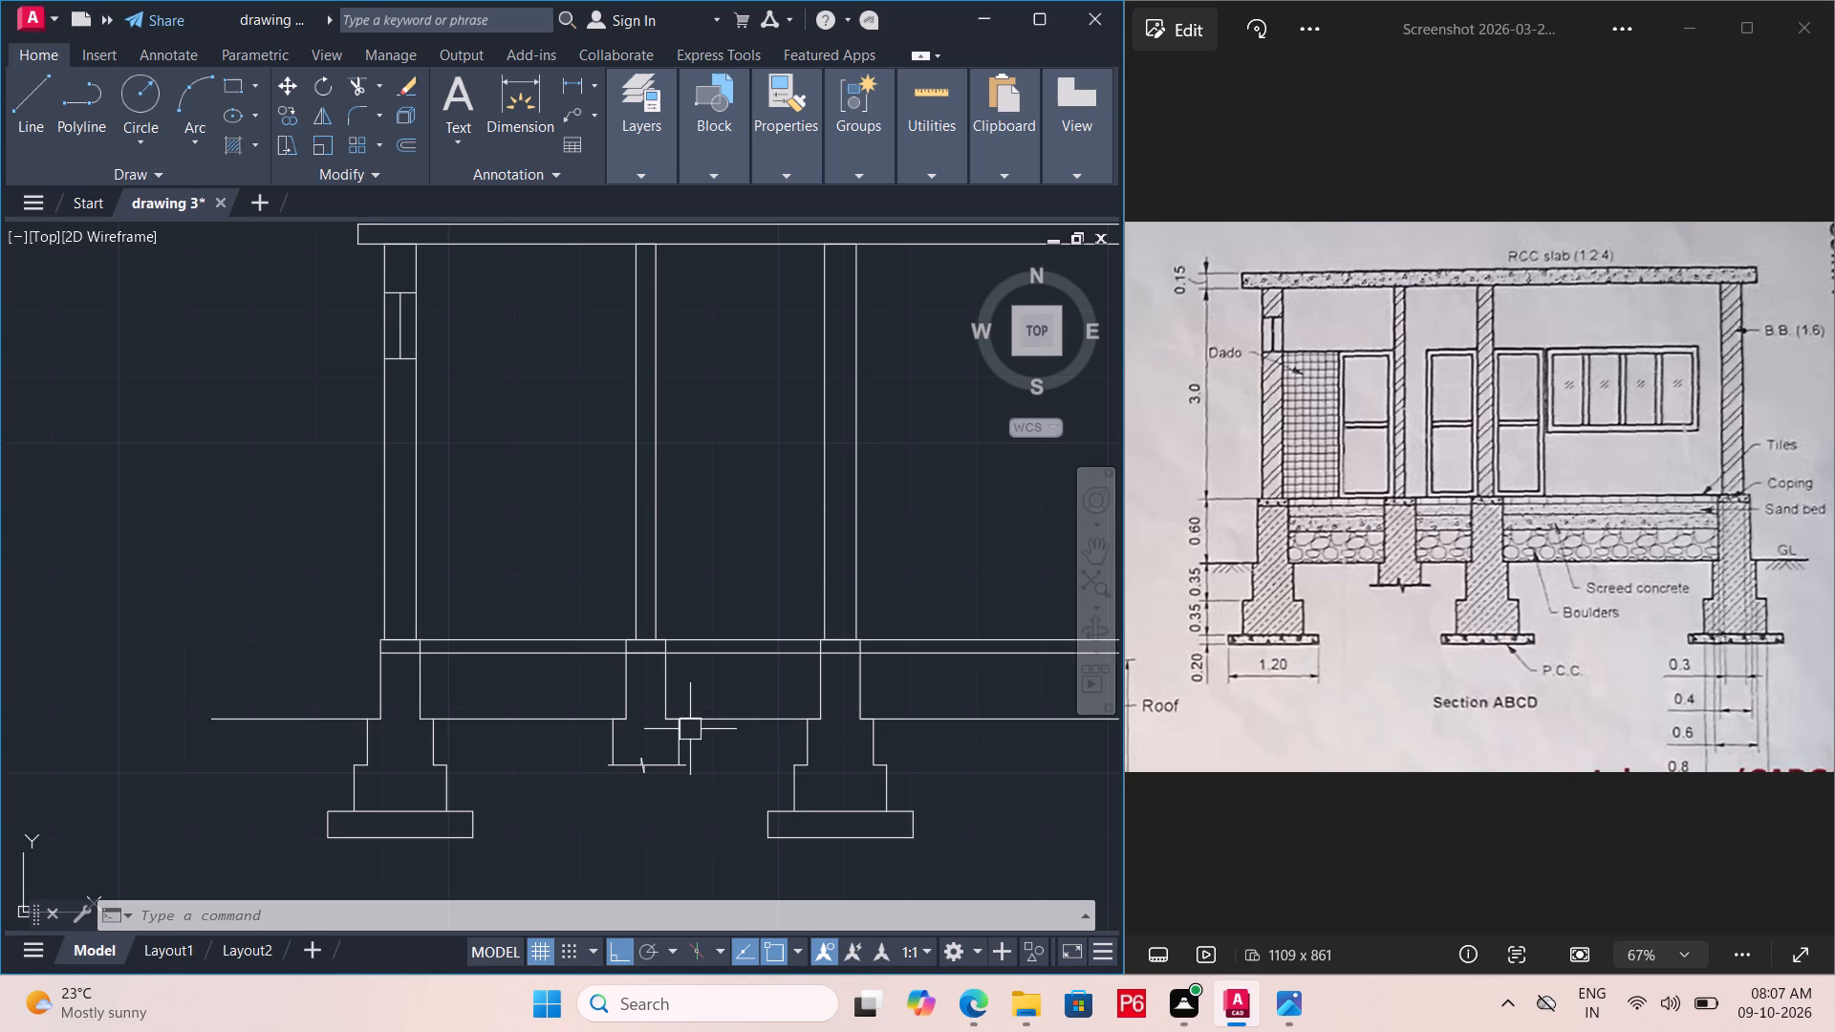
Draw a door outline 2.13 m high and about 0.8 m wide, from the floor line along the thin wall's left face.
scroll(532, 760, "down", 3)
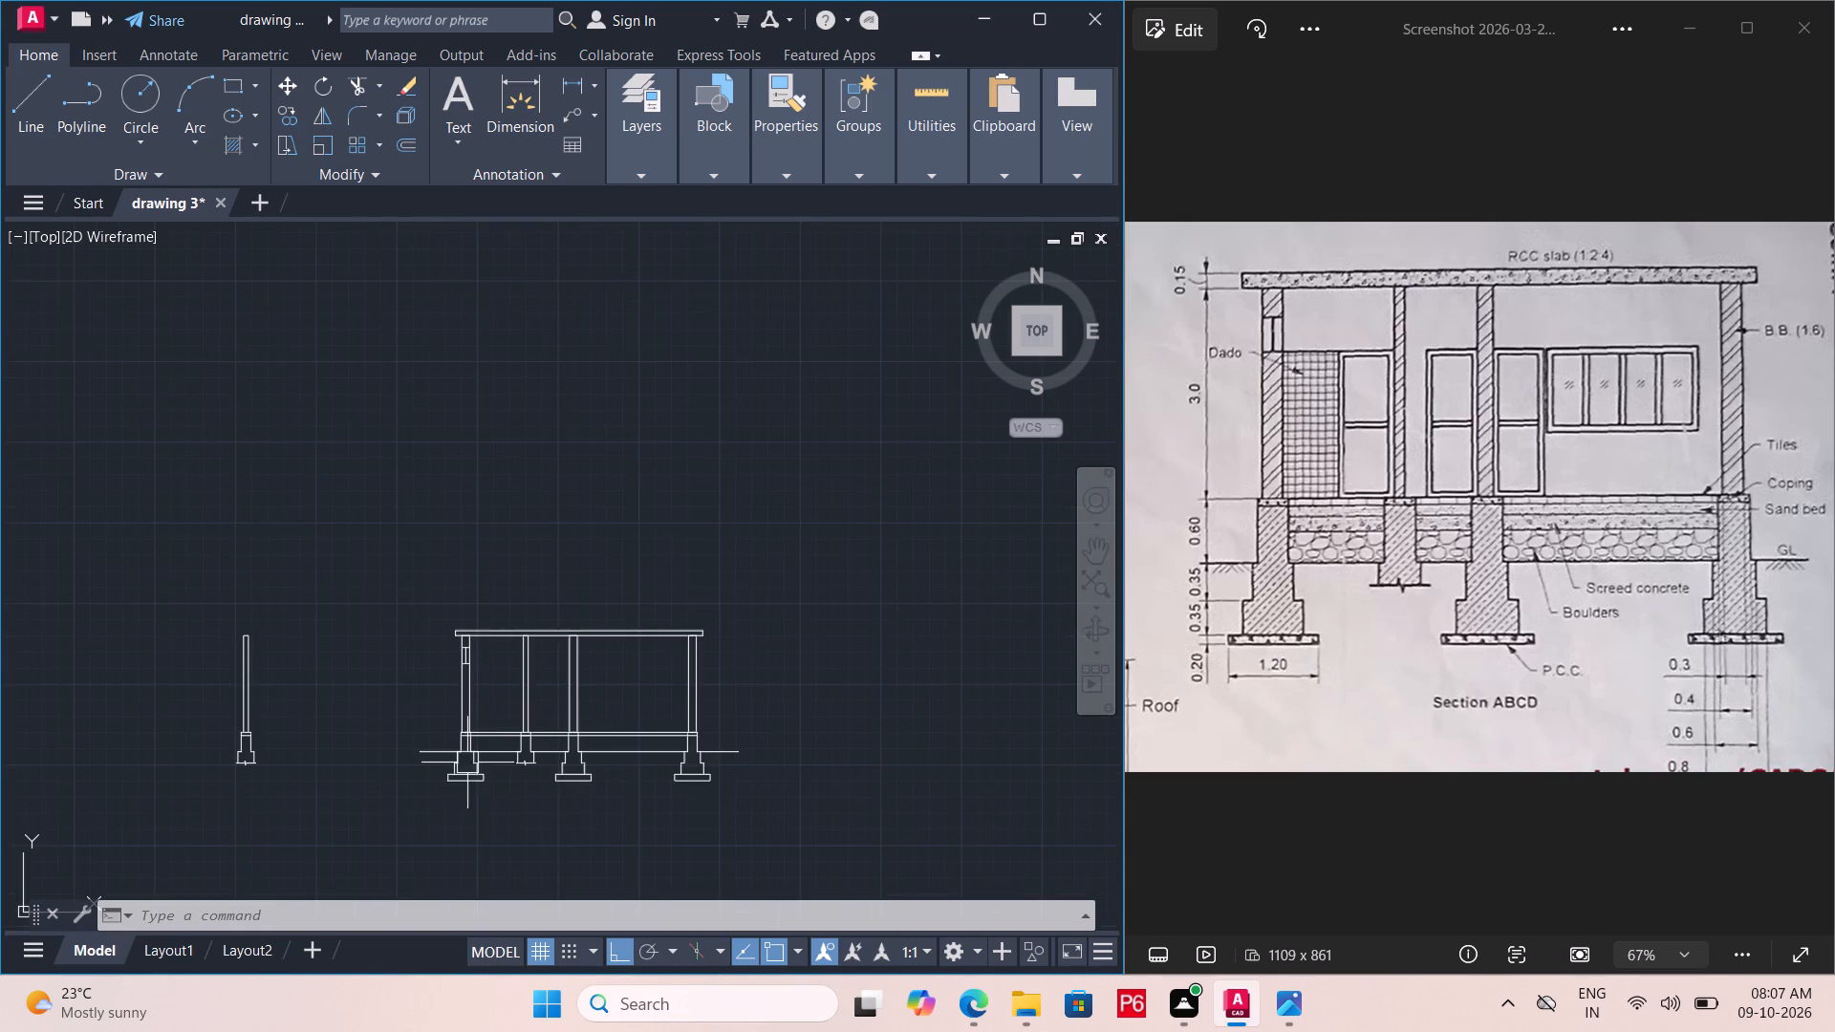
scroll(521, 754, "up", 2)
middle_click_drag(594, 793, 521, 758)
scroll(521, 758, "up", 1)
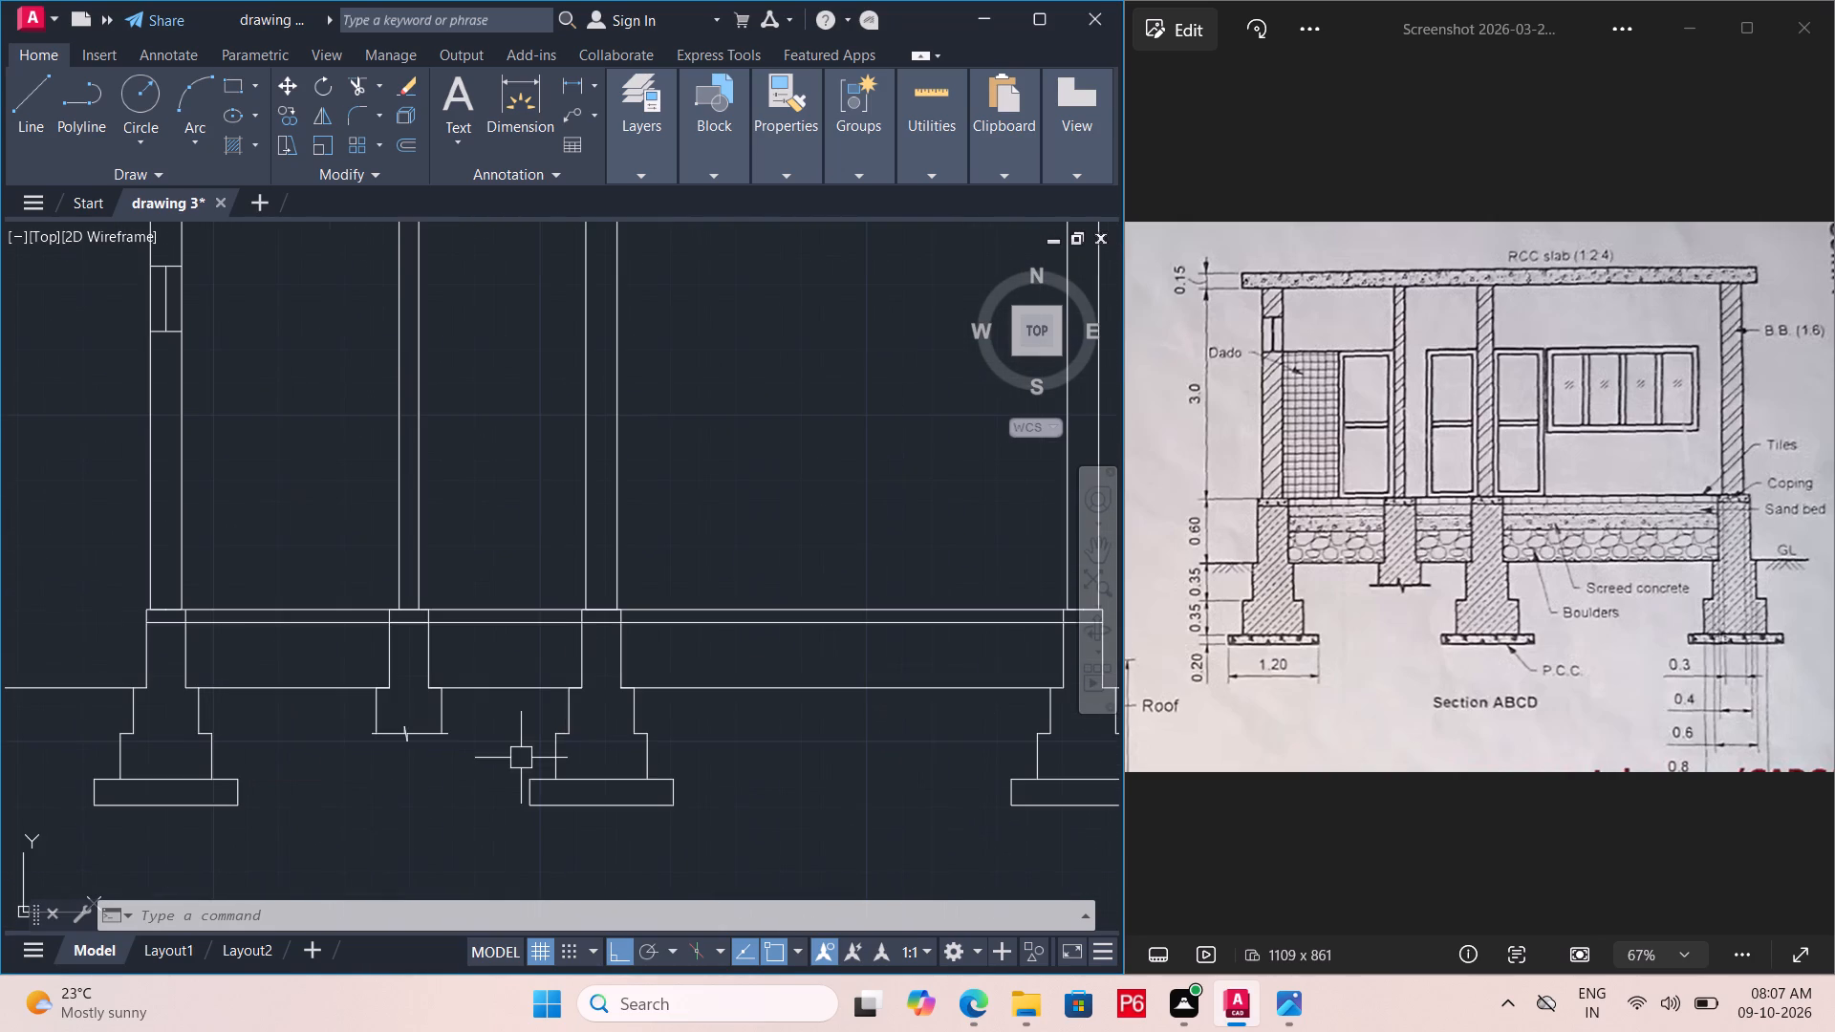
middle_click_drag(521, 758, 483, 784)
scroll(483, 784, "down", 1)
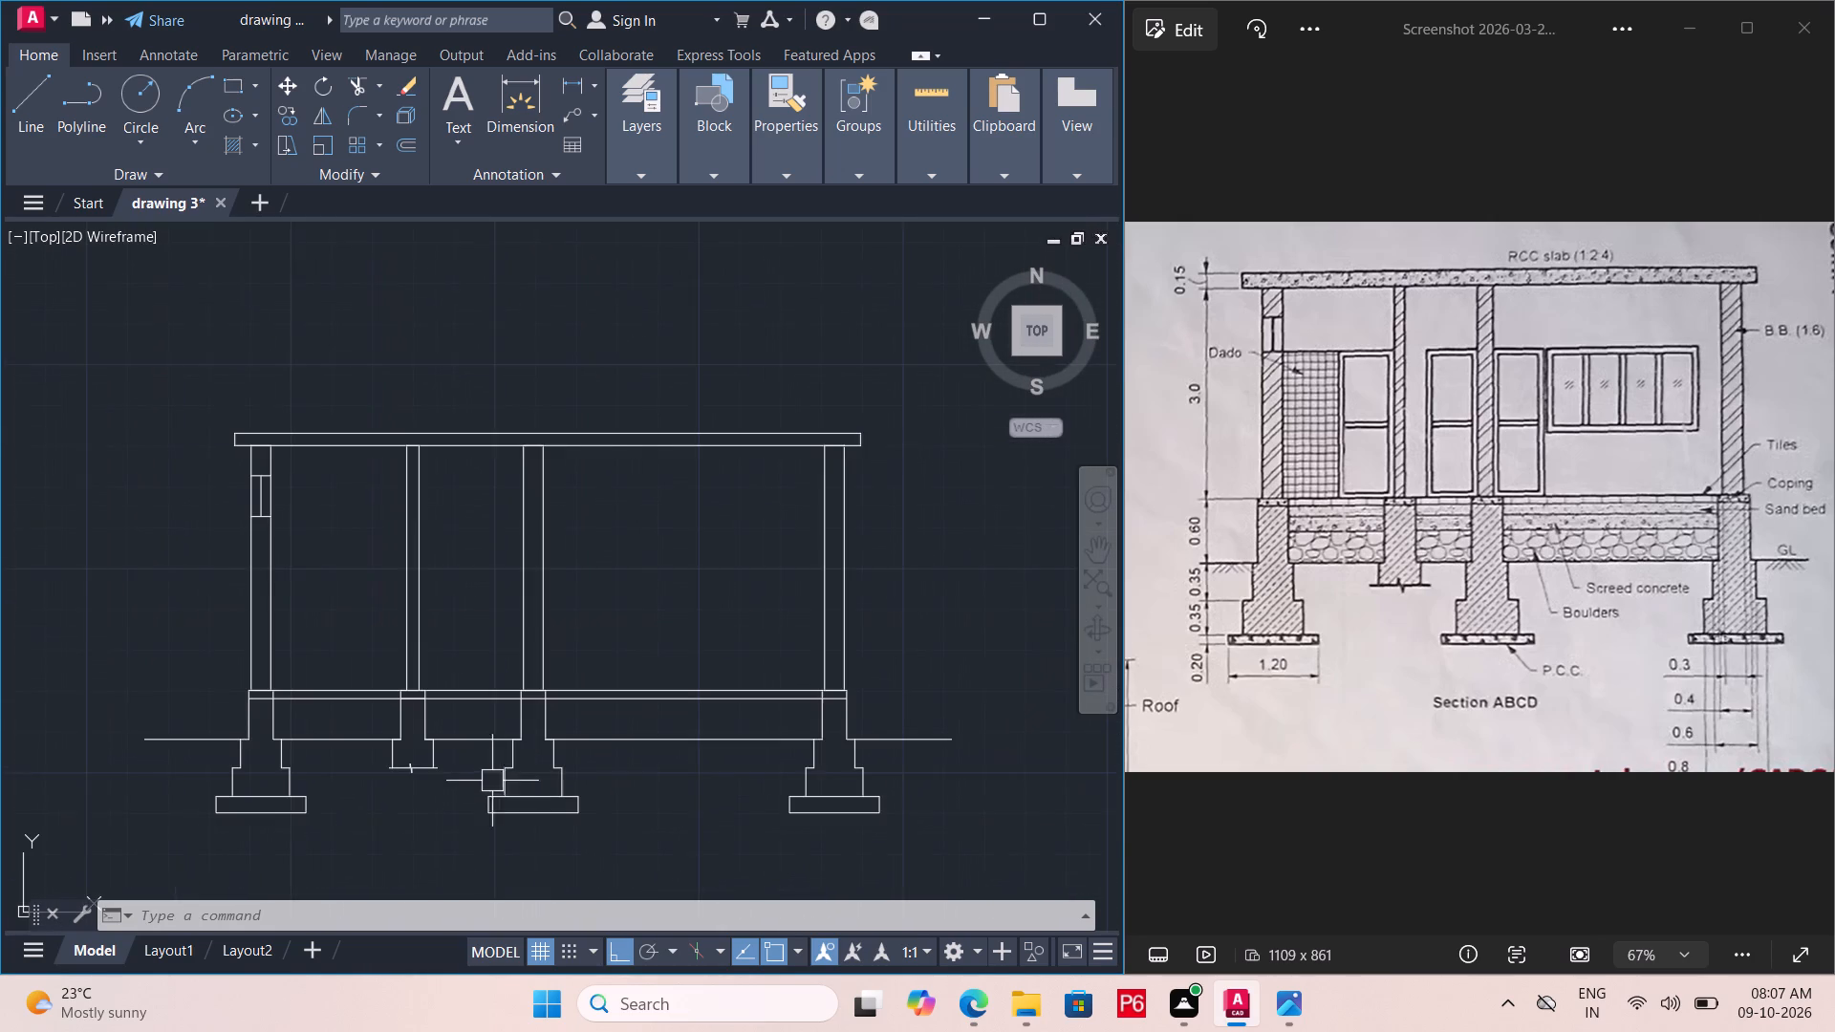
middle_click_drag(515, 780, 494, 752)
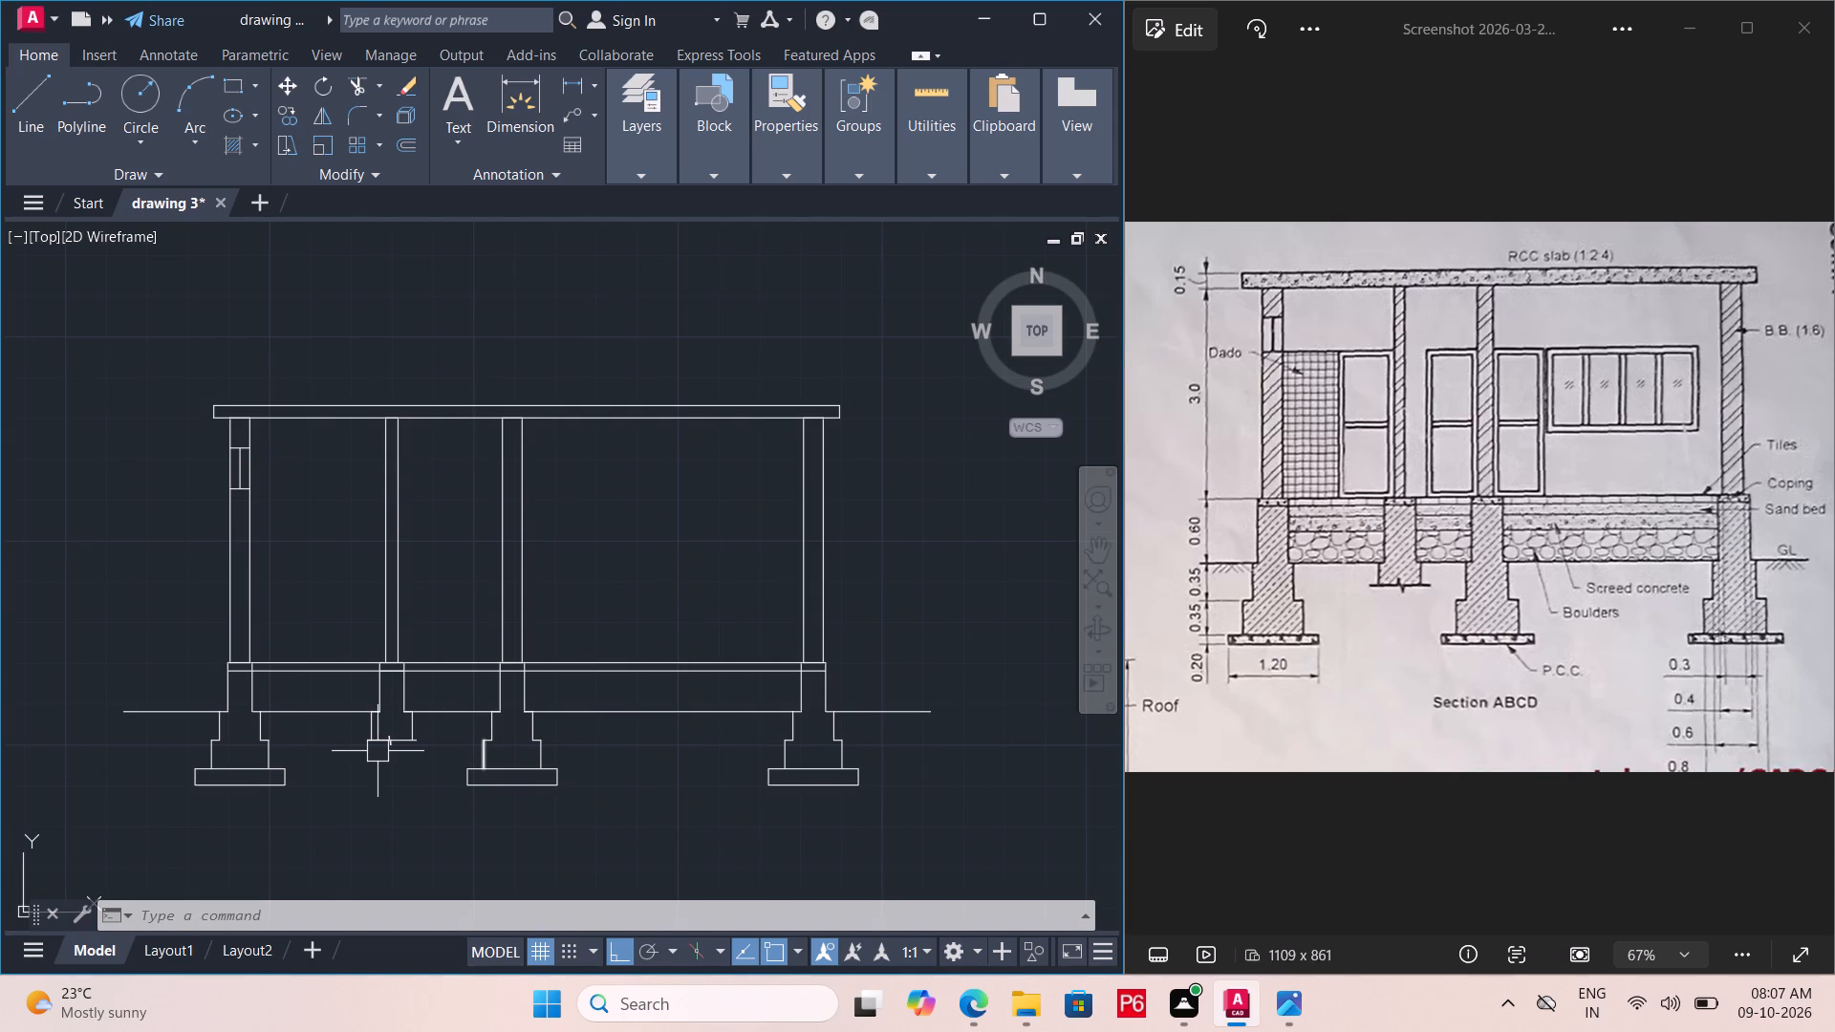
scroll(336, 693, "up", 2)
middle_click_drag(345, 692, 420, 833)
key("l")
key("Return")
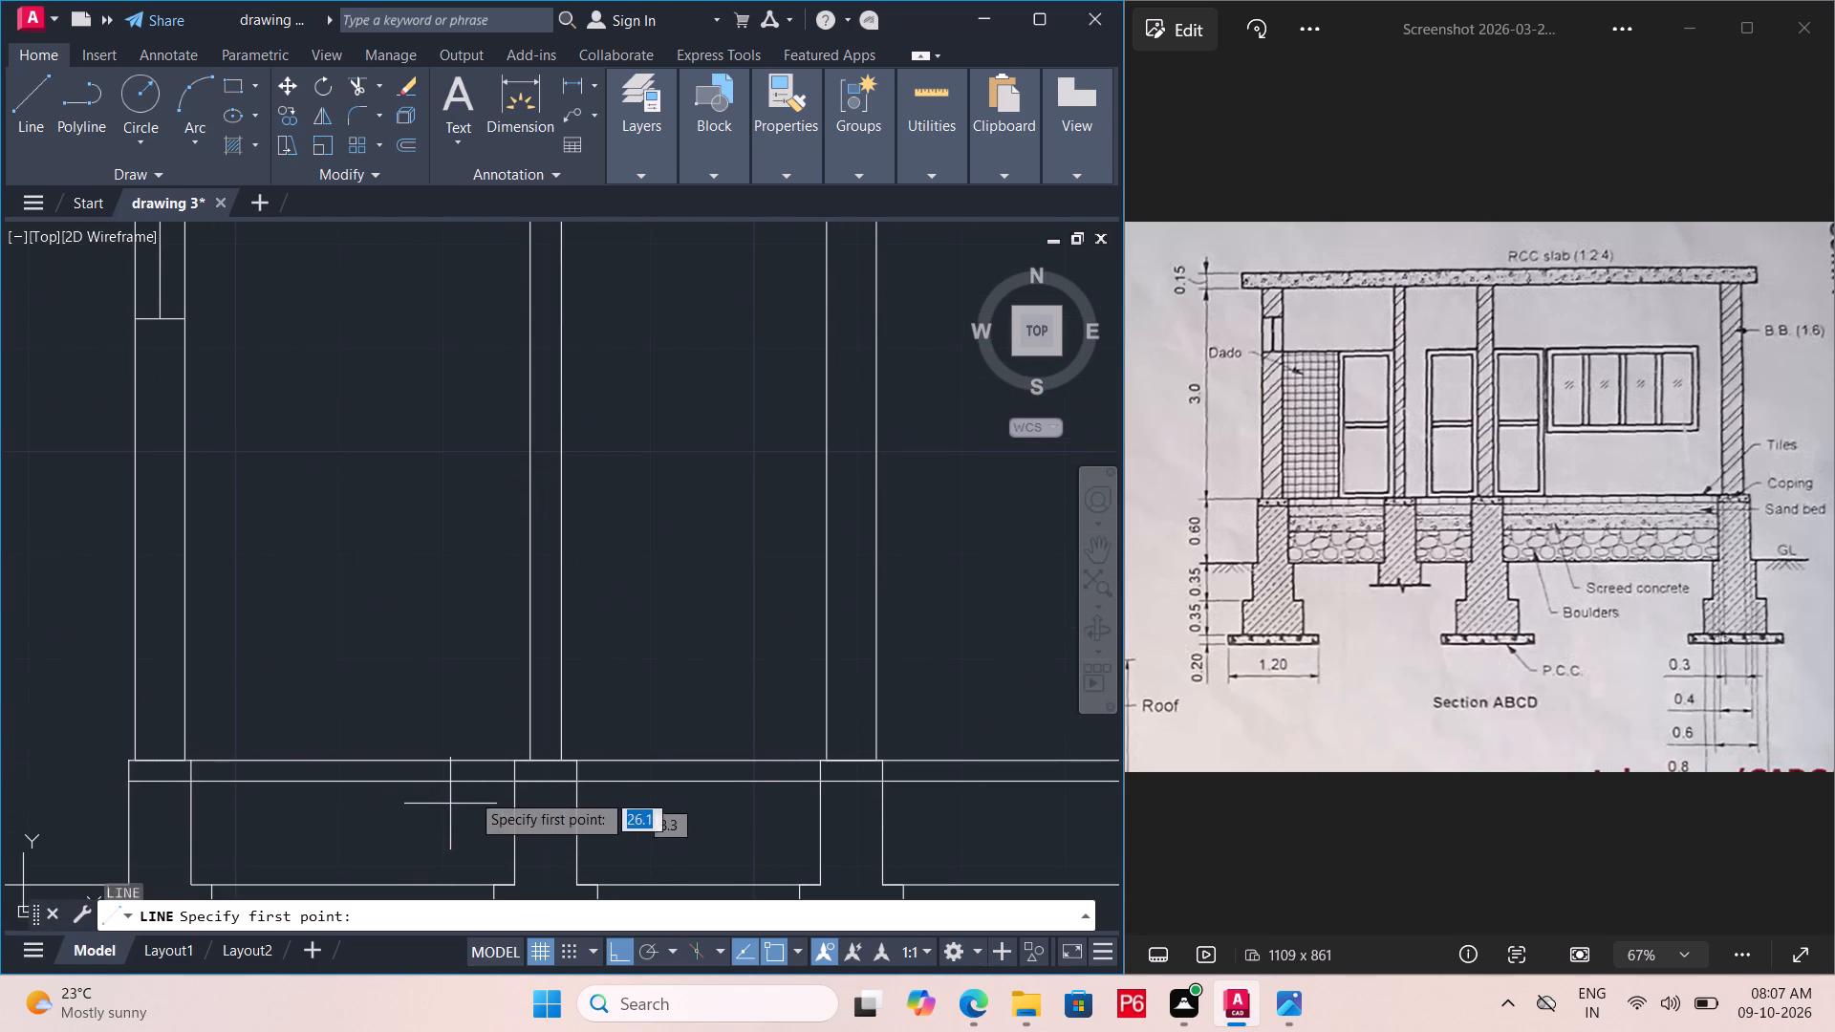
left_click(527, 756)
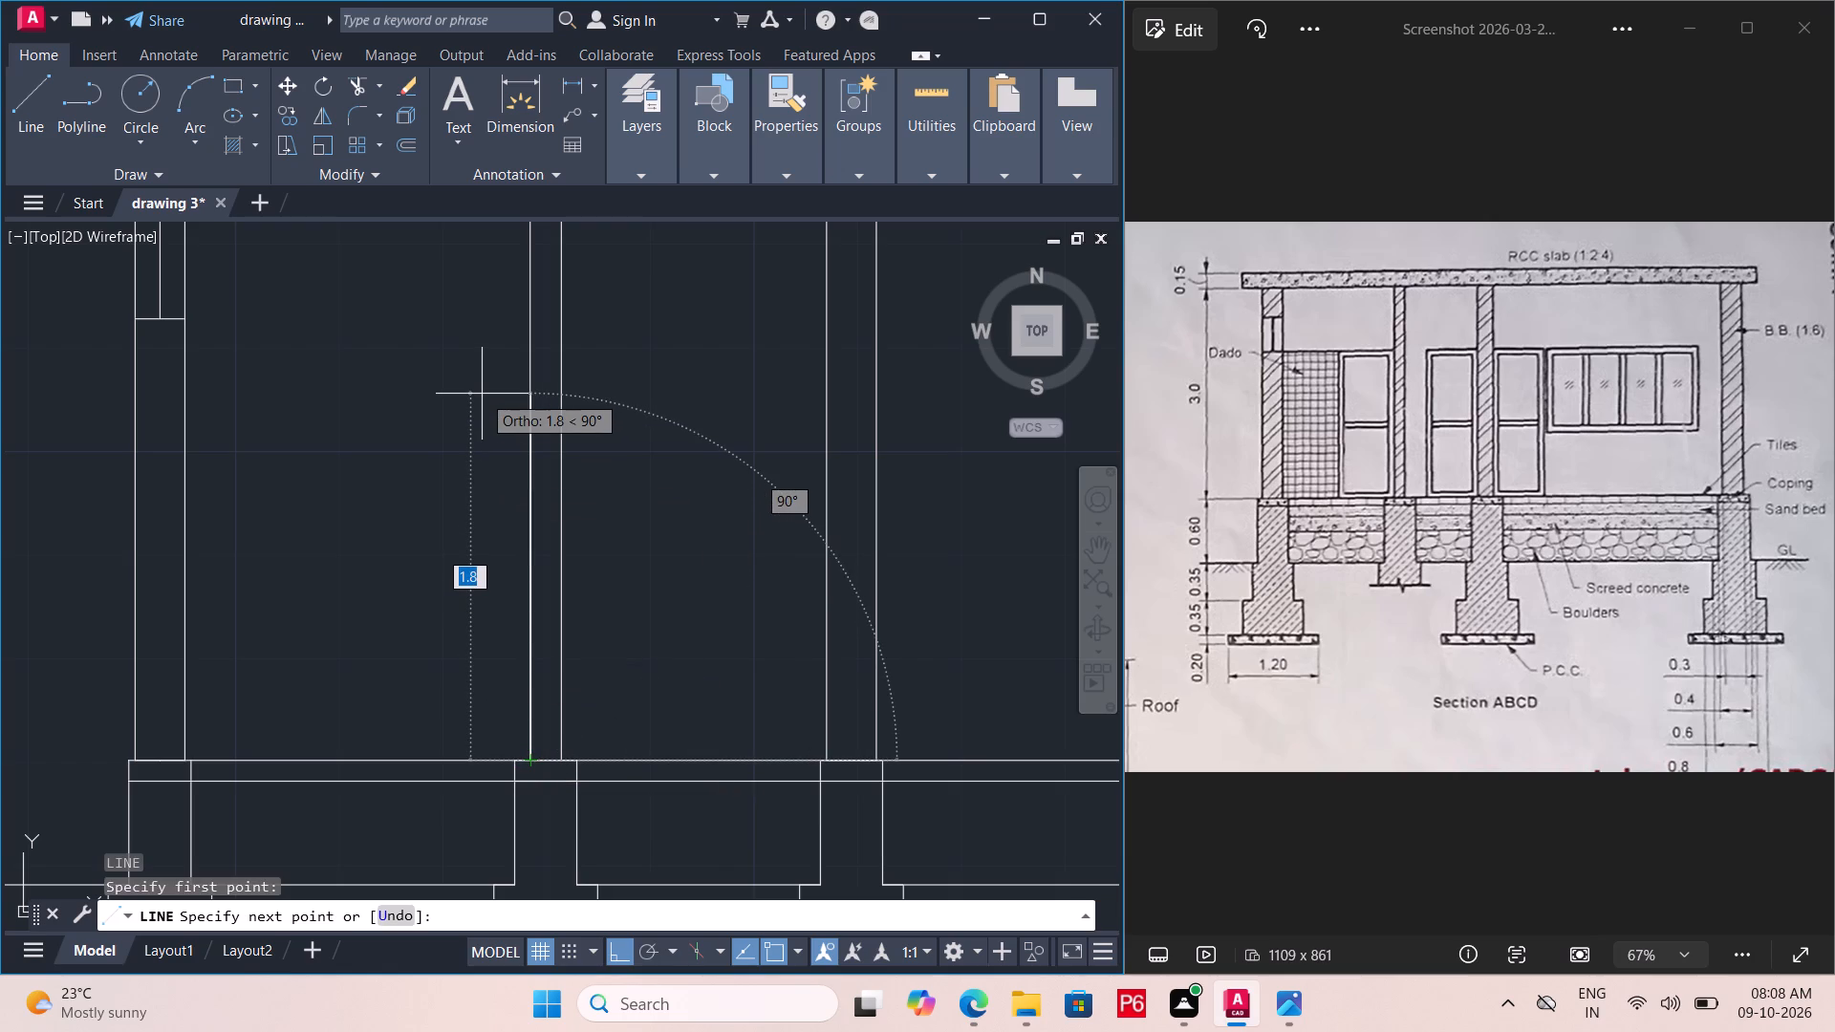
type("2.13")
key("Return")
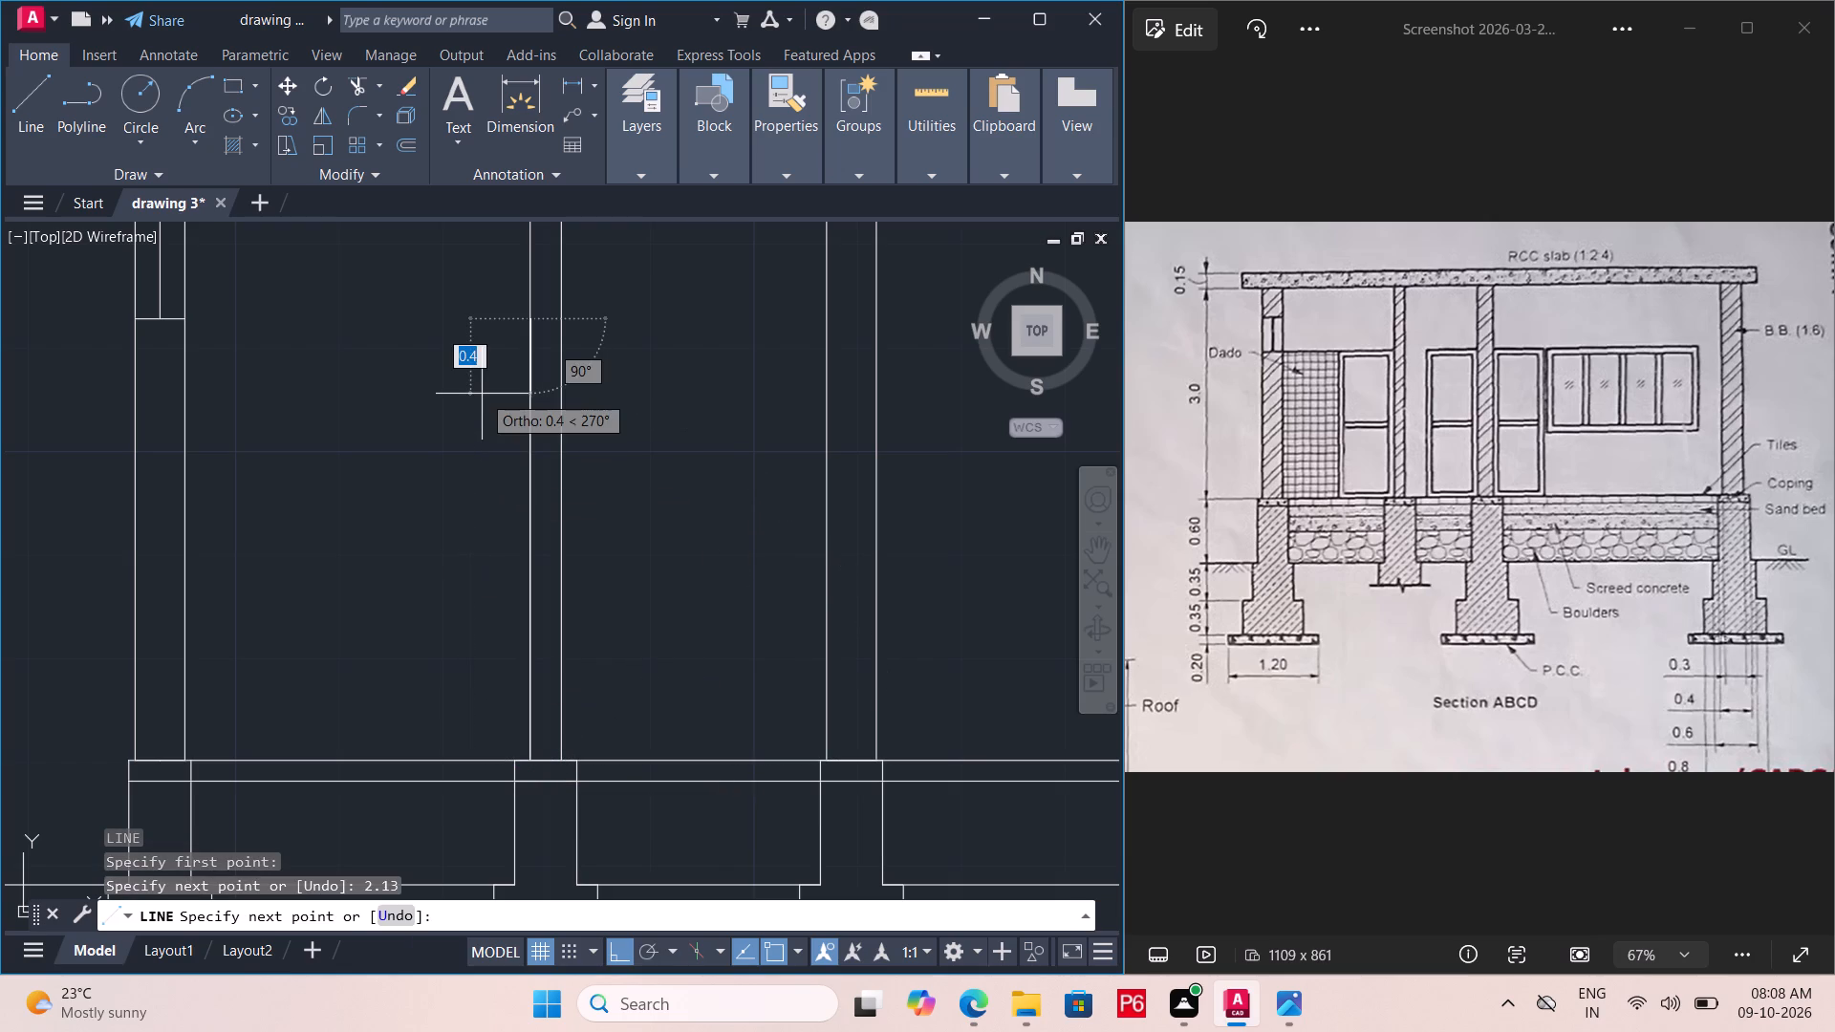
scroll(472, 457, "down", 3)
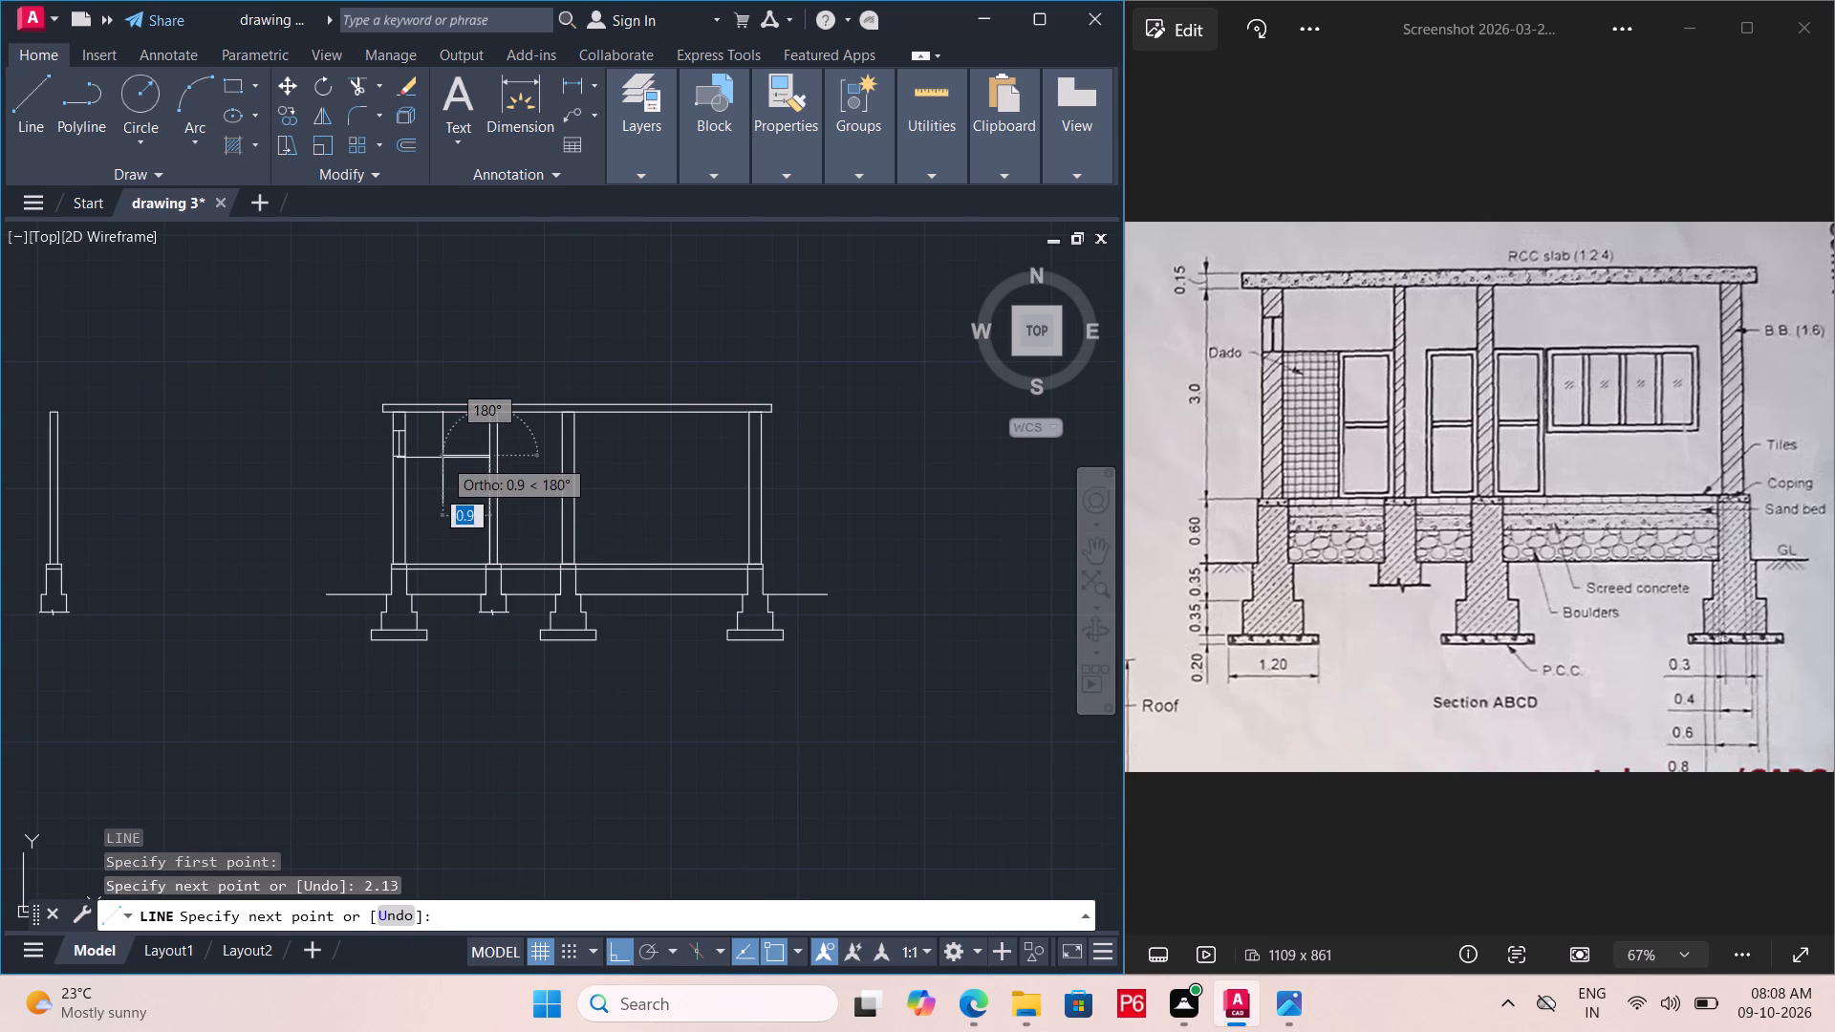
scroll(444, 461, "up", 3)
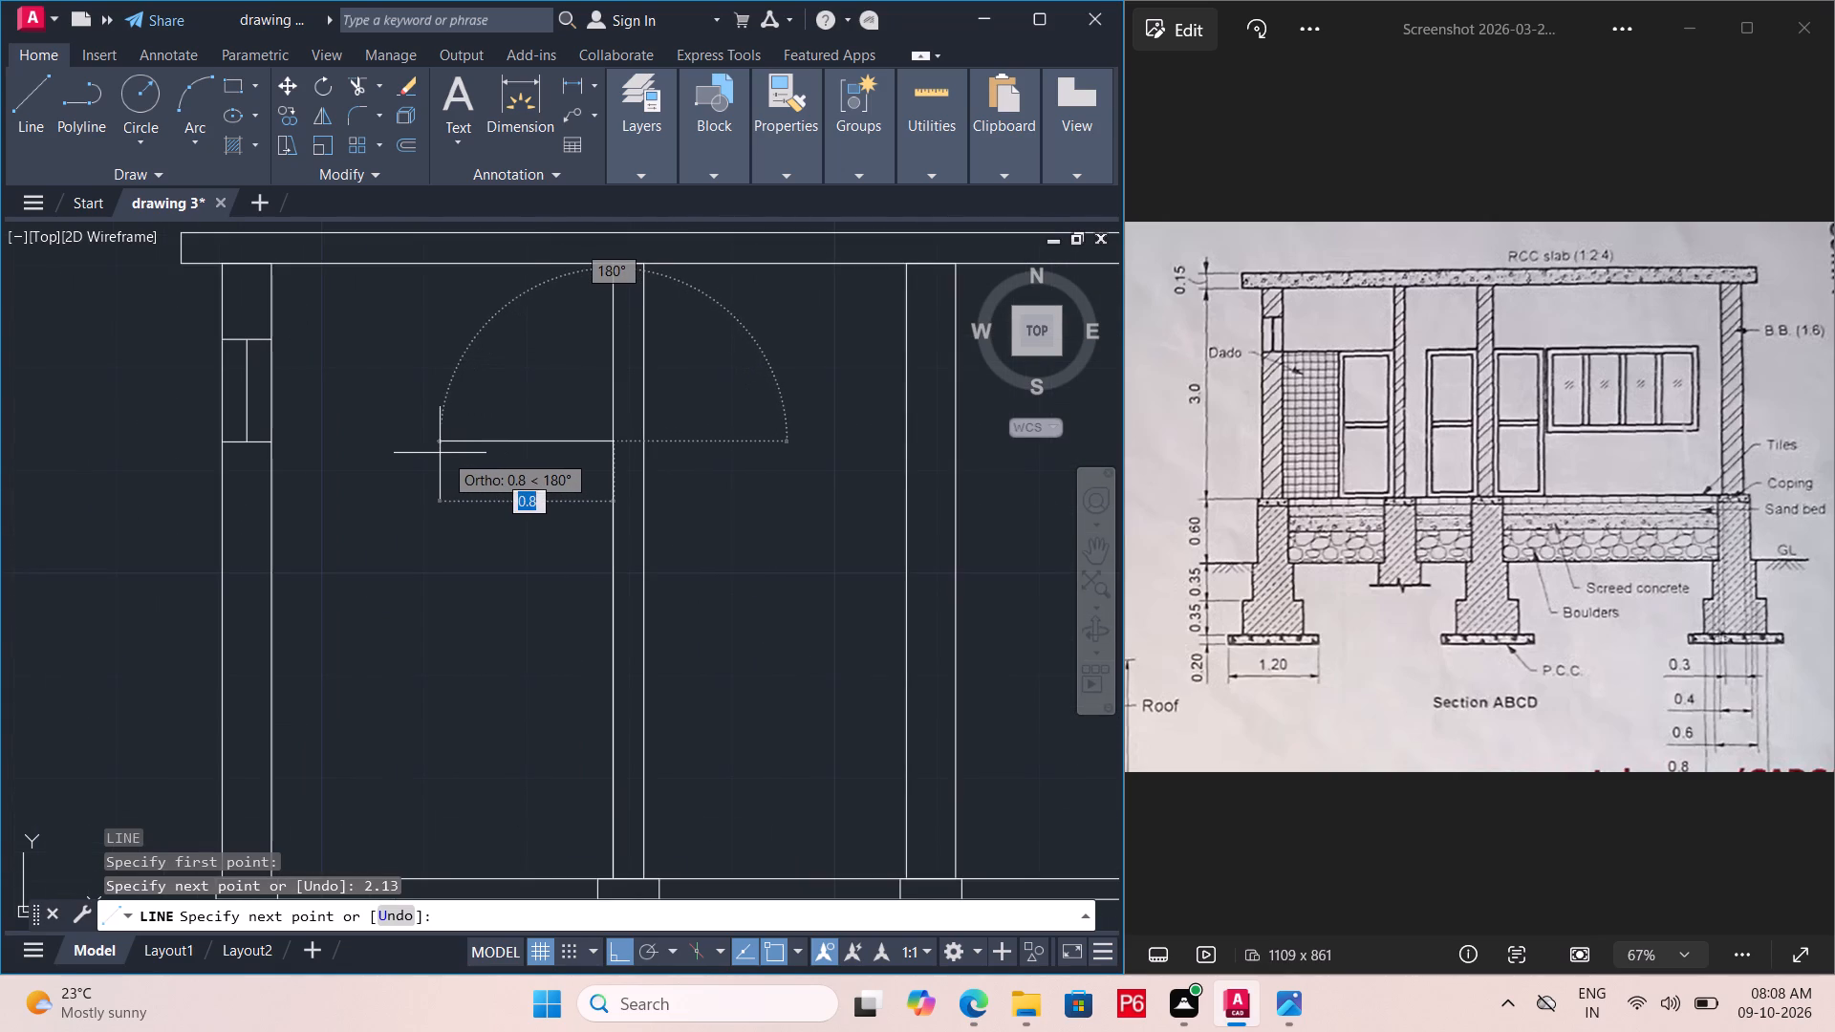
left_click(448, 452)
scroll(460, 654, "down", 1)
middle_click_drag(460, 654, 497, 542)
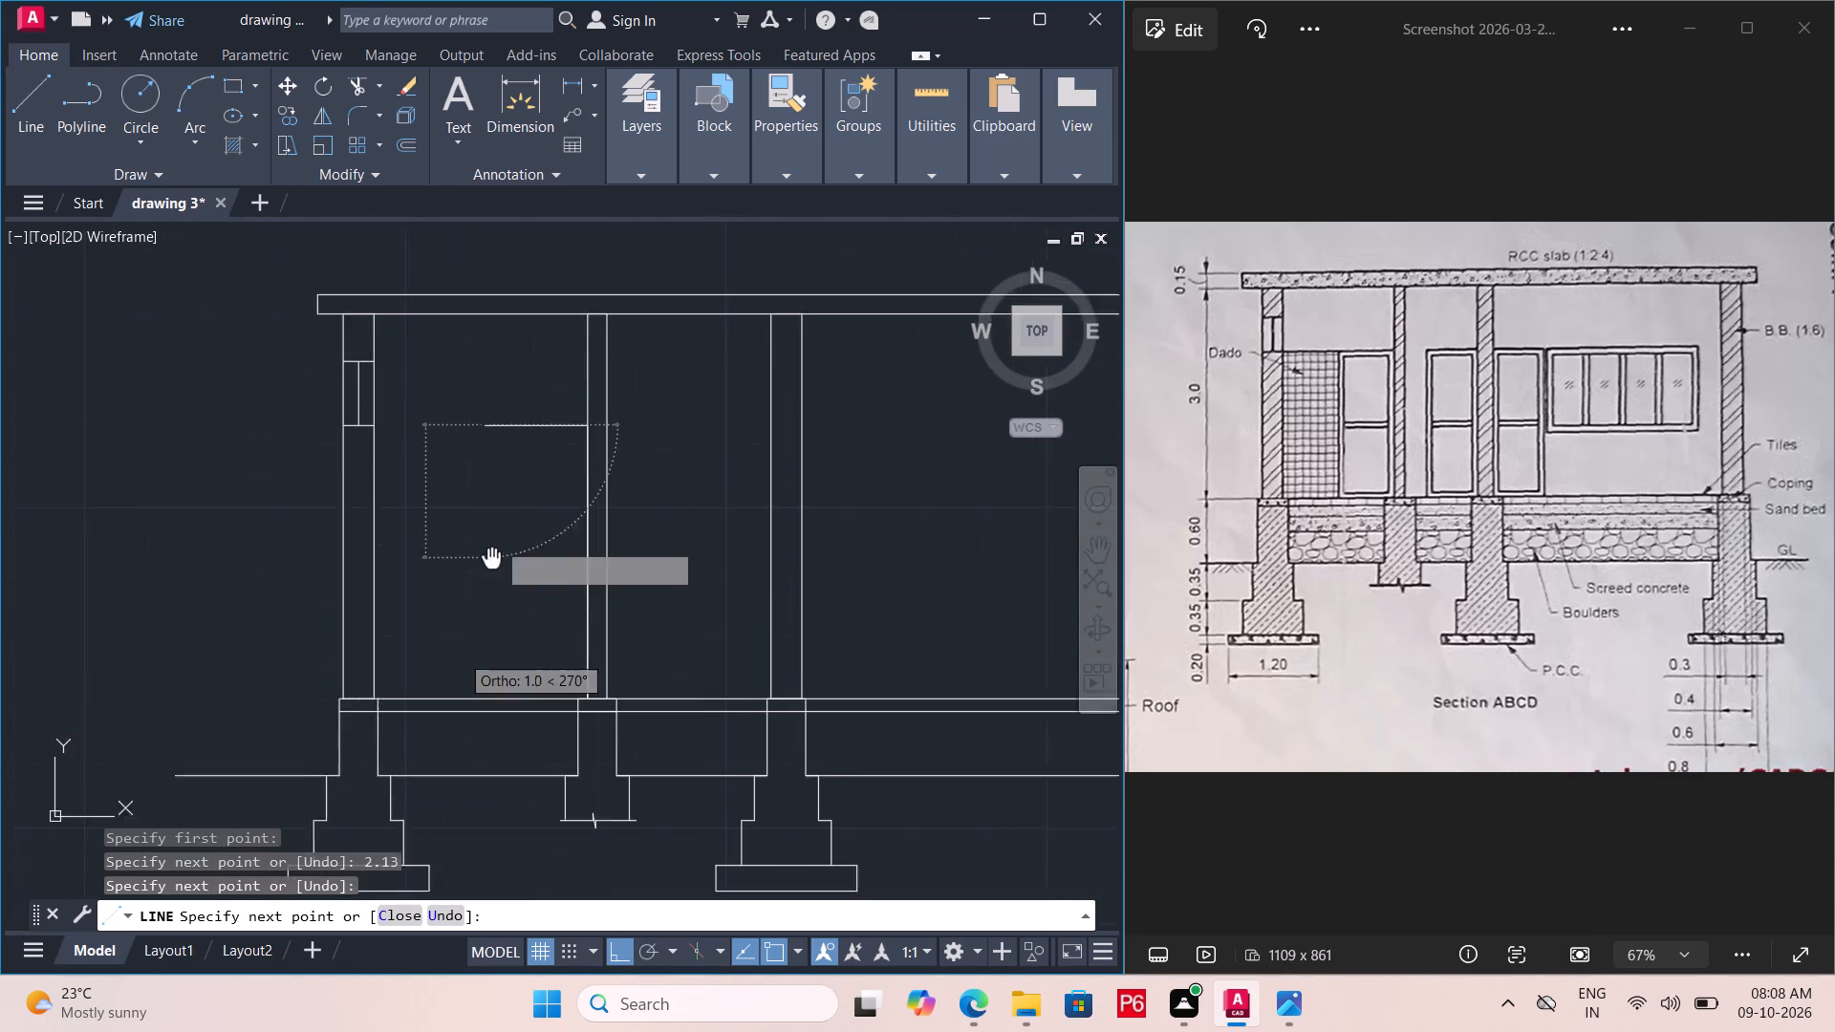
middle_click_drag(497, 542, 500, 526)
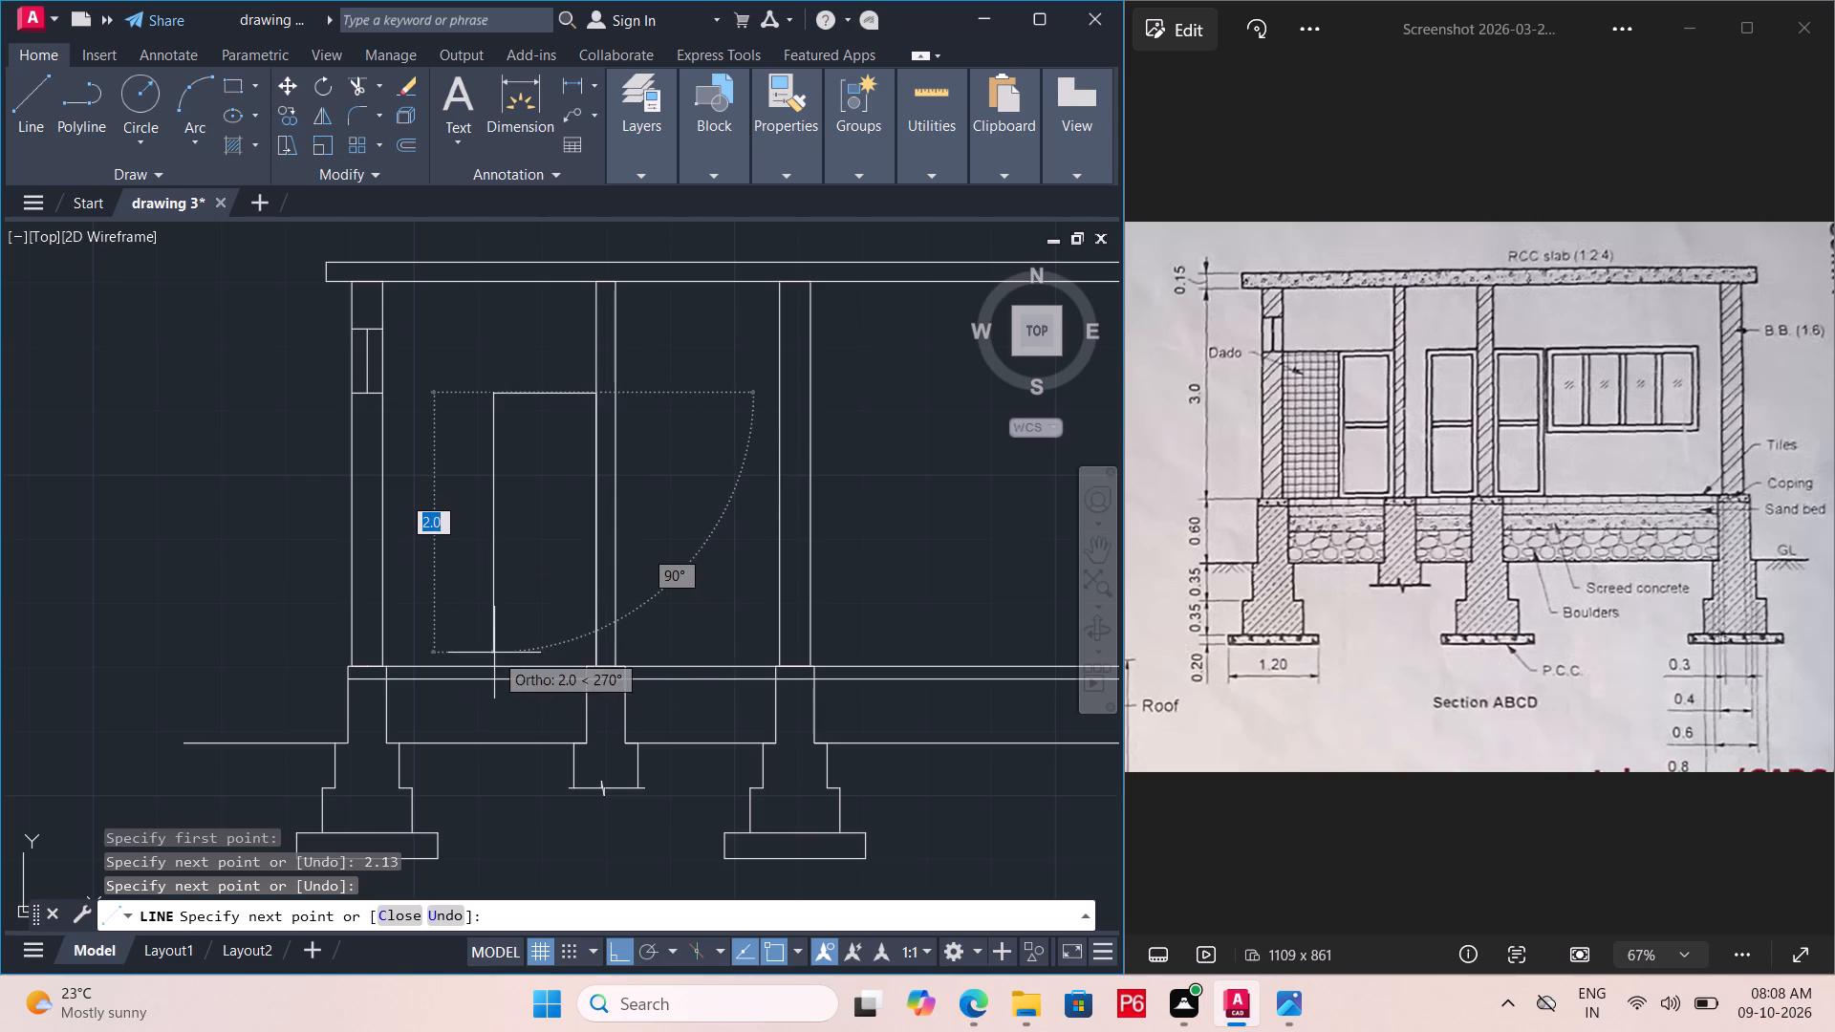
left_click(495, 666)
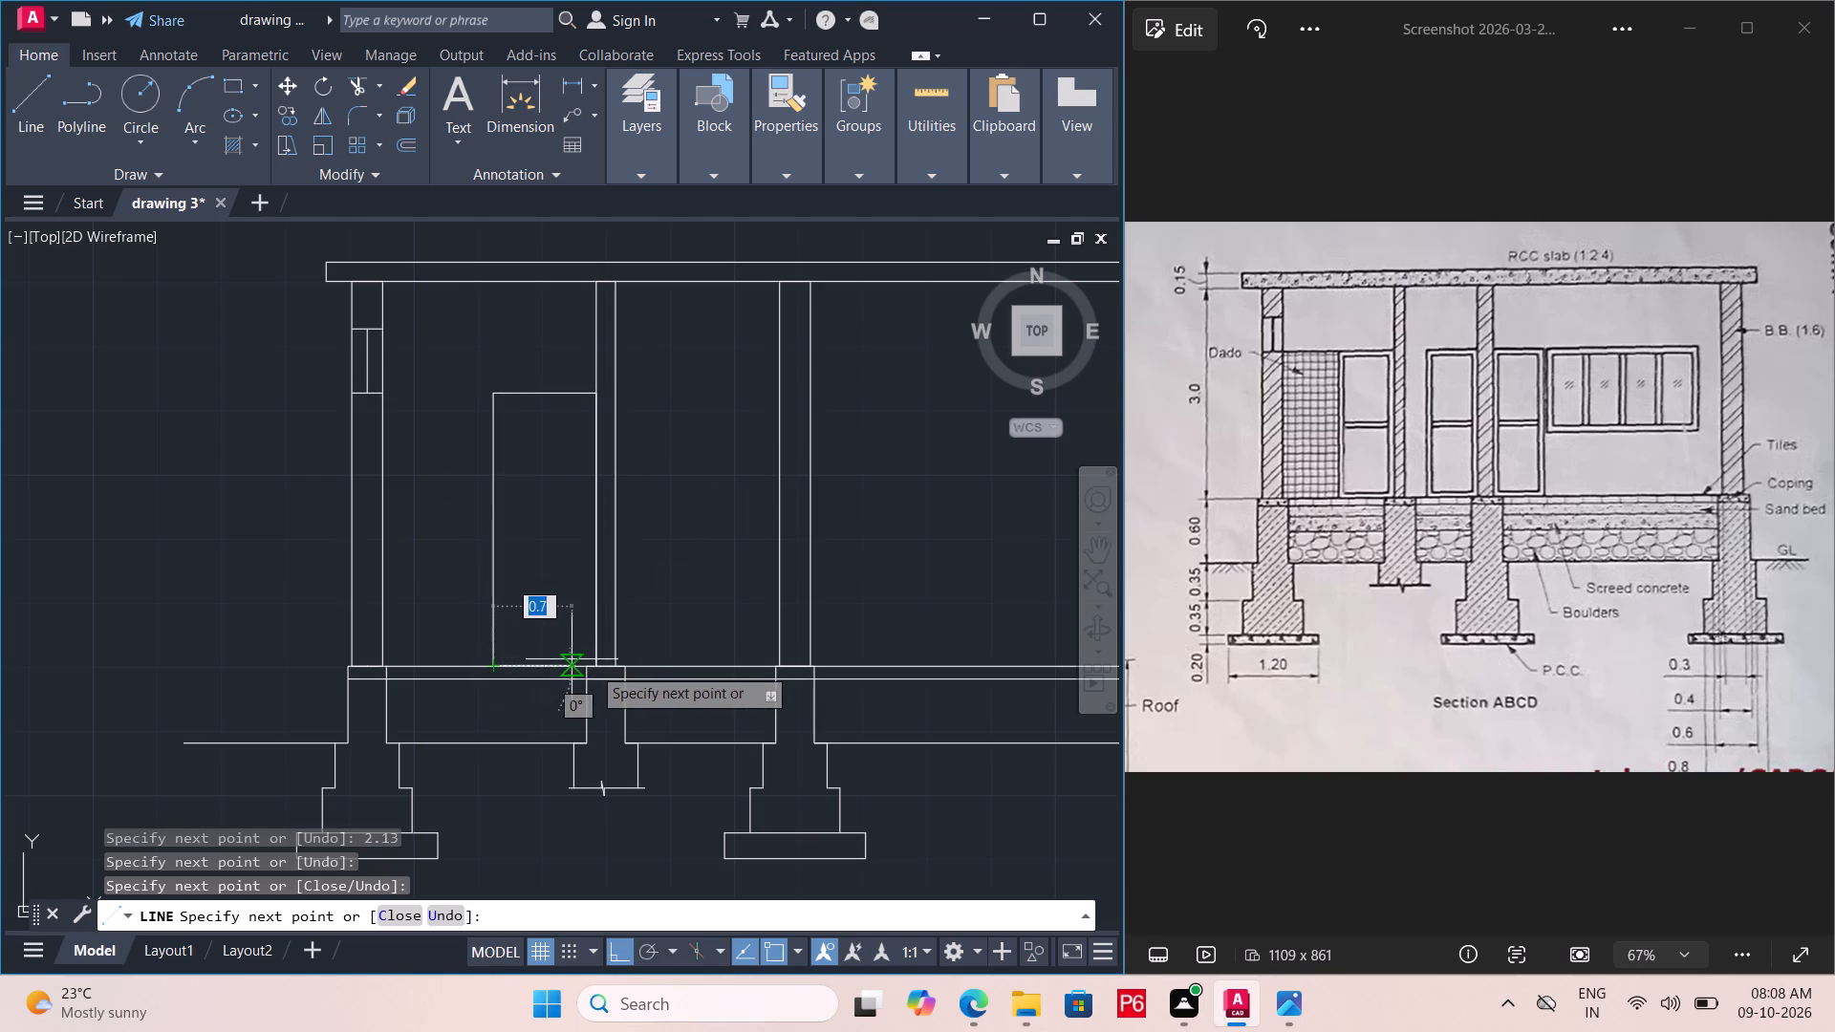
scroll(604, 661, "up", 3)
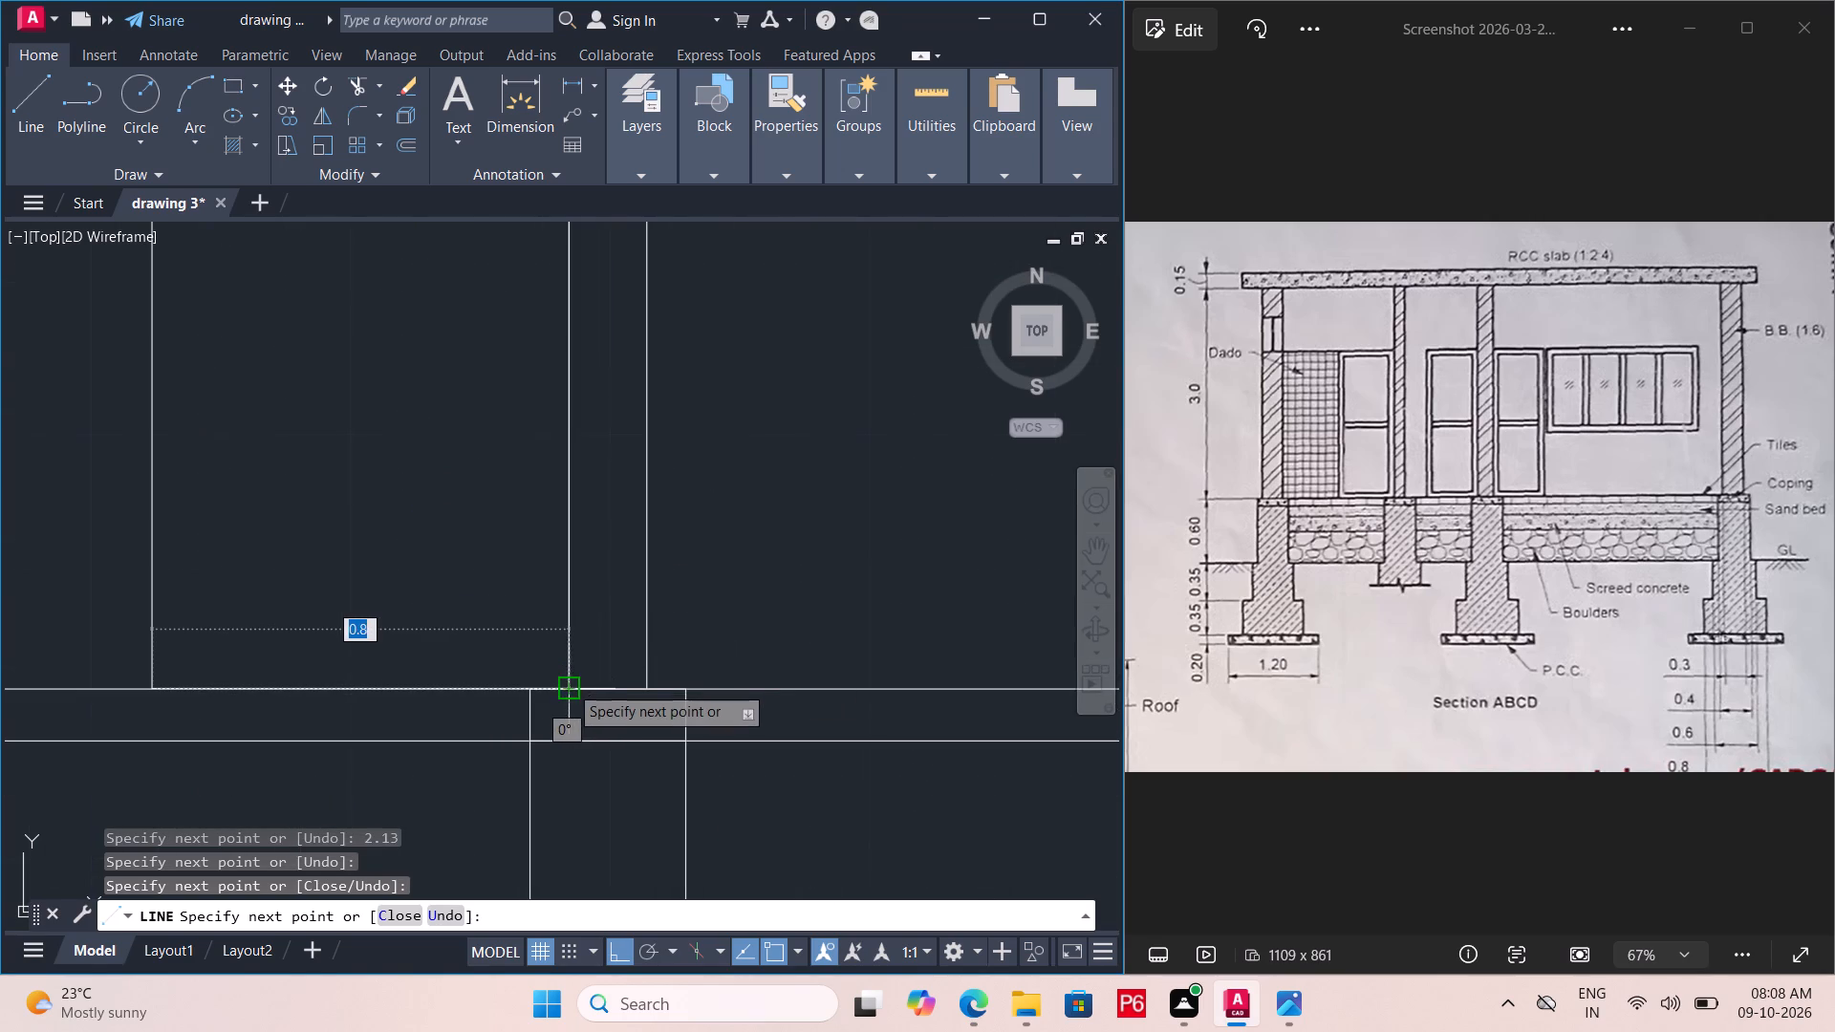
left_click(569, 684)
key("Escape")
Save the drawing with the door outline added.
scroll(611, 728, "down", 1)
key("ctrl+s")
key("ctrl+s")
key("ctrl+s")
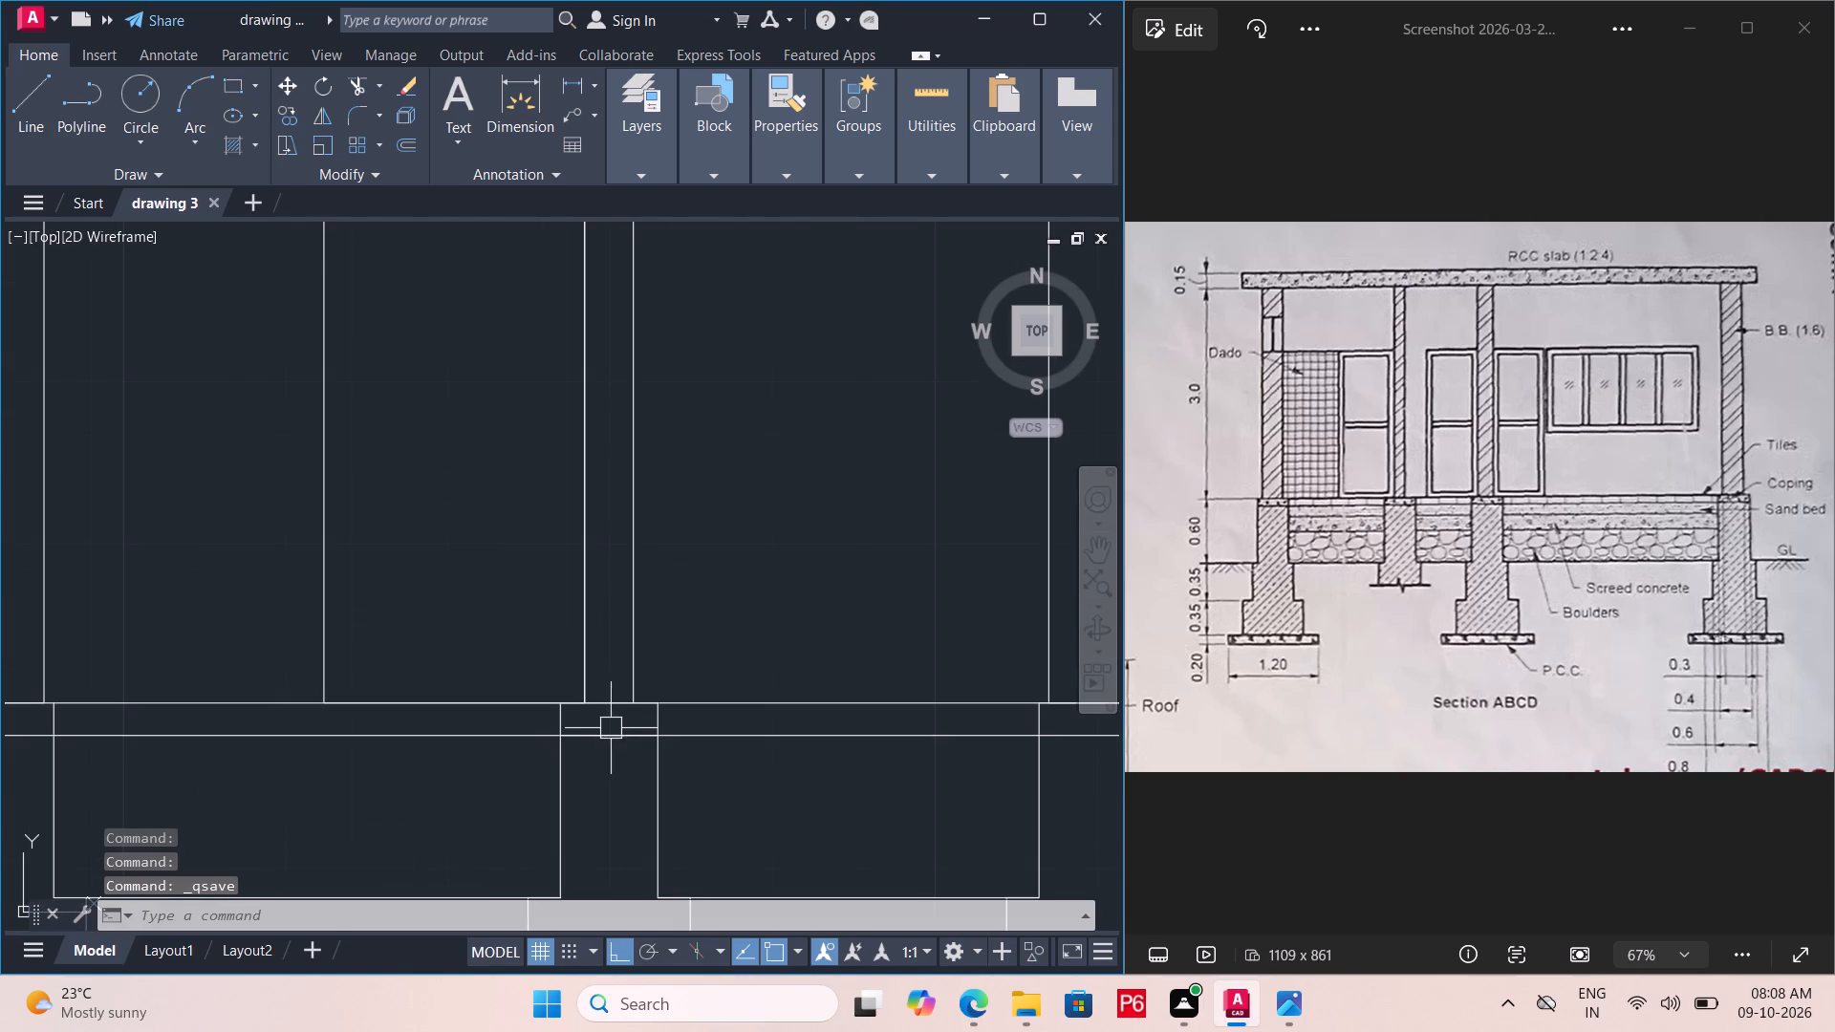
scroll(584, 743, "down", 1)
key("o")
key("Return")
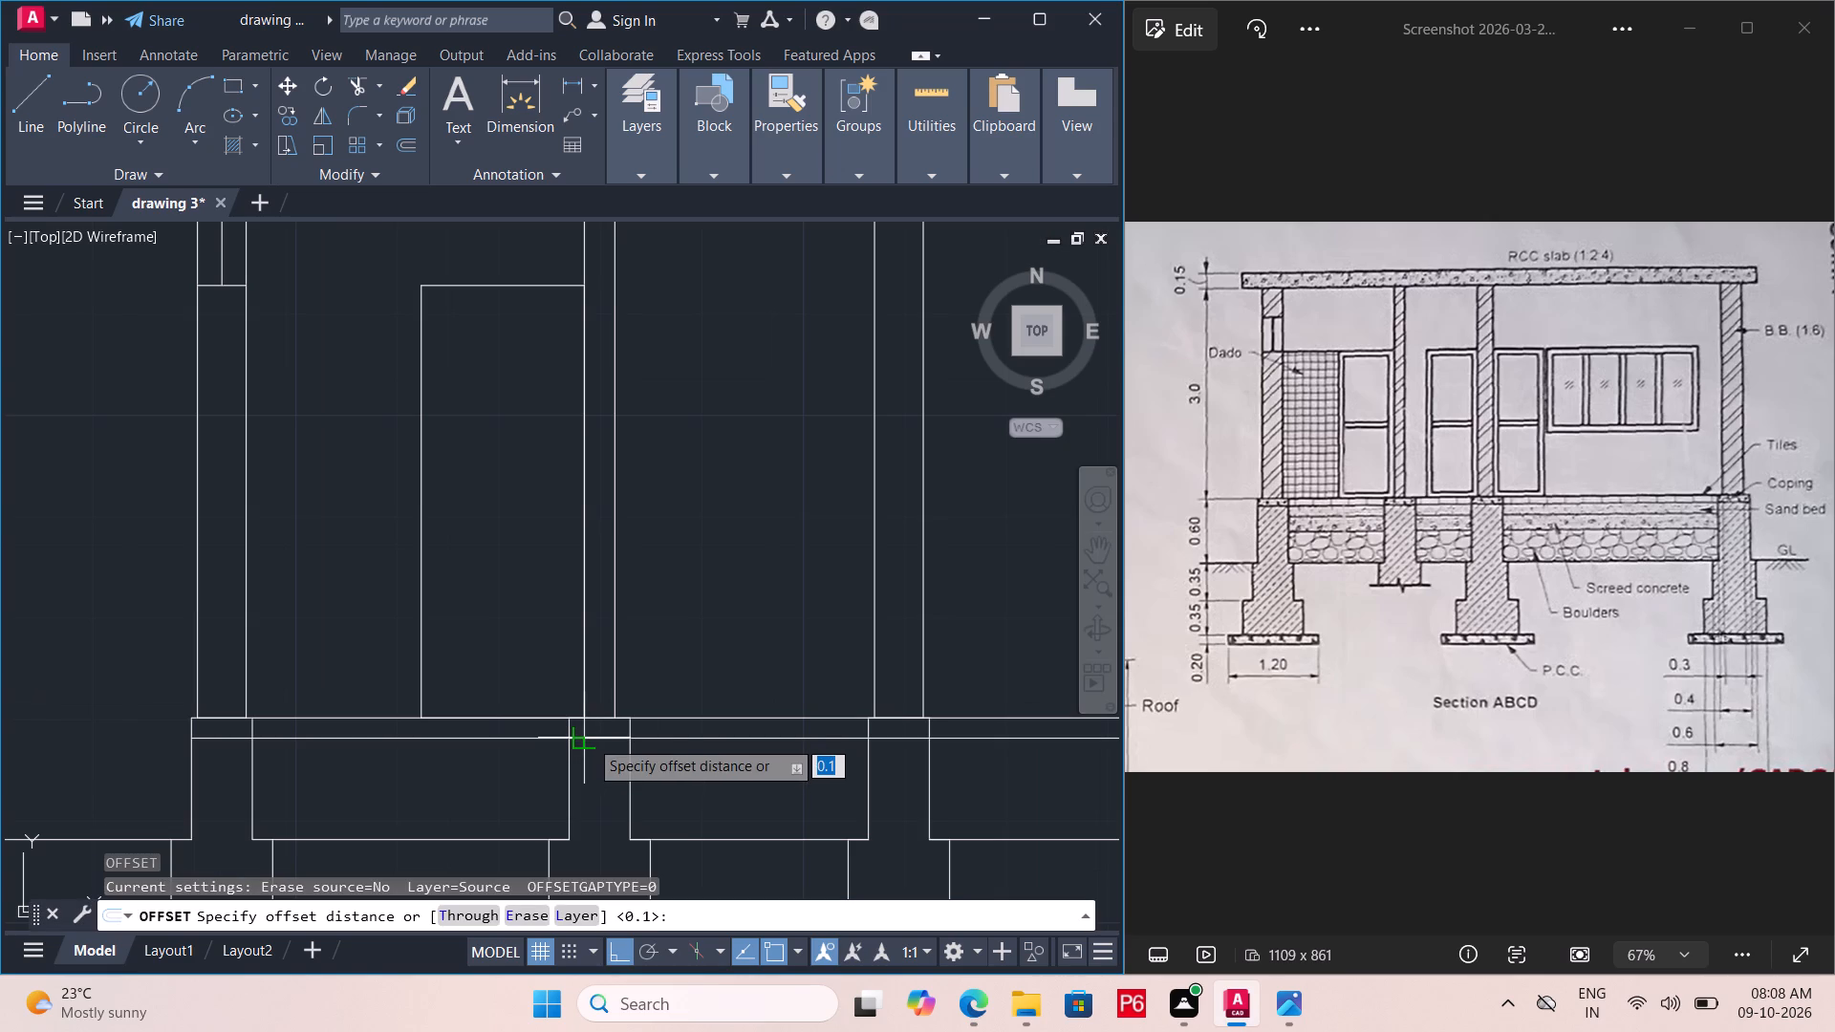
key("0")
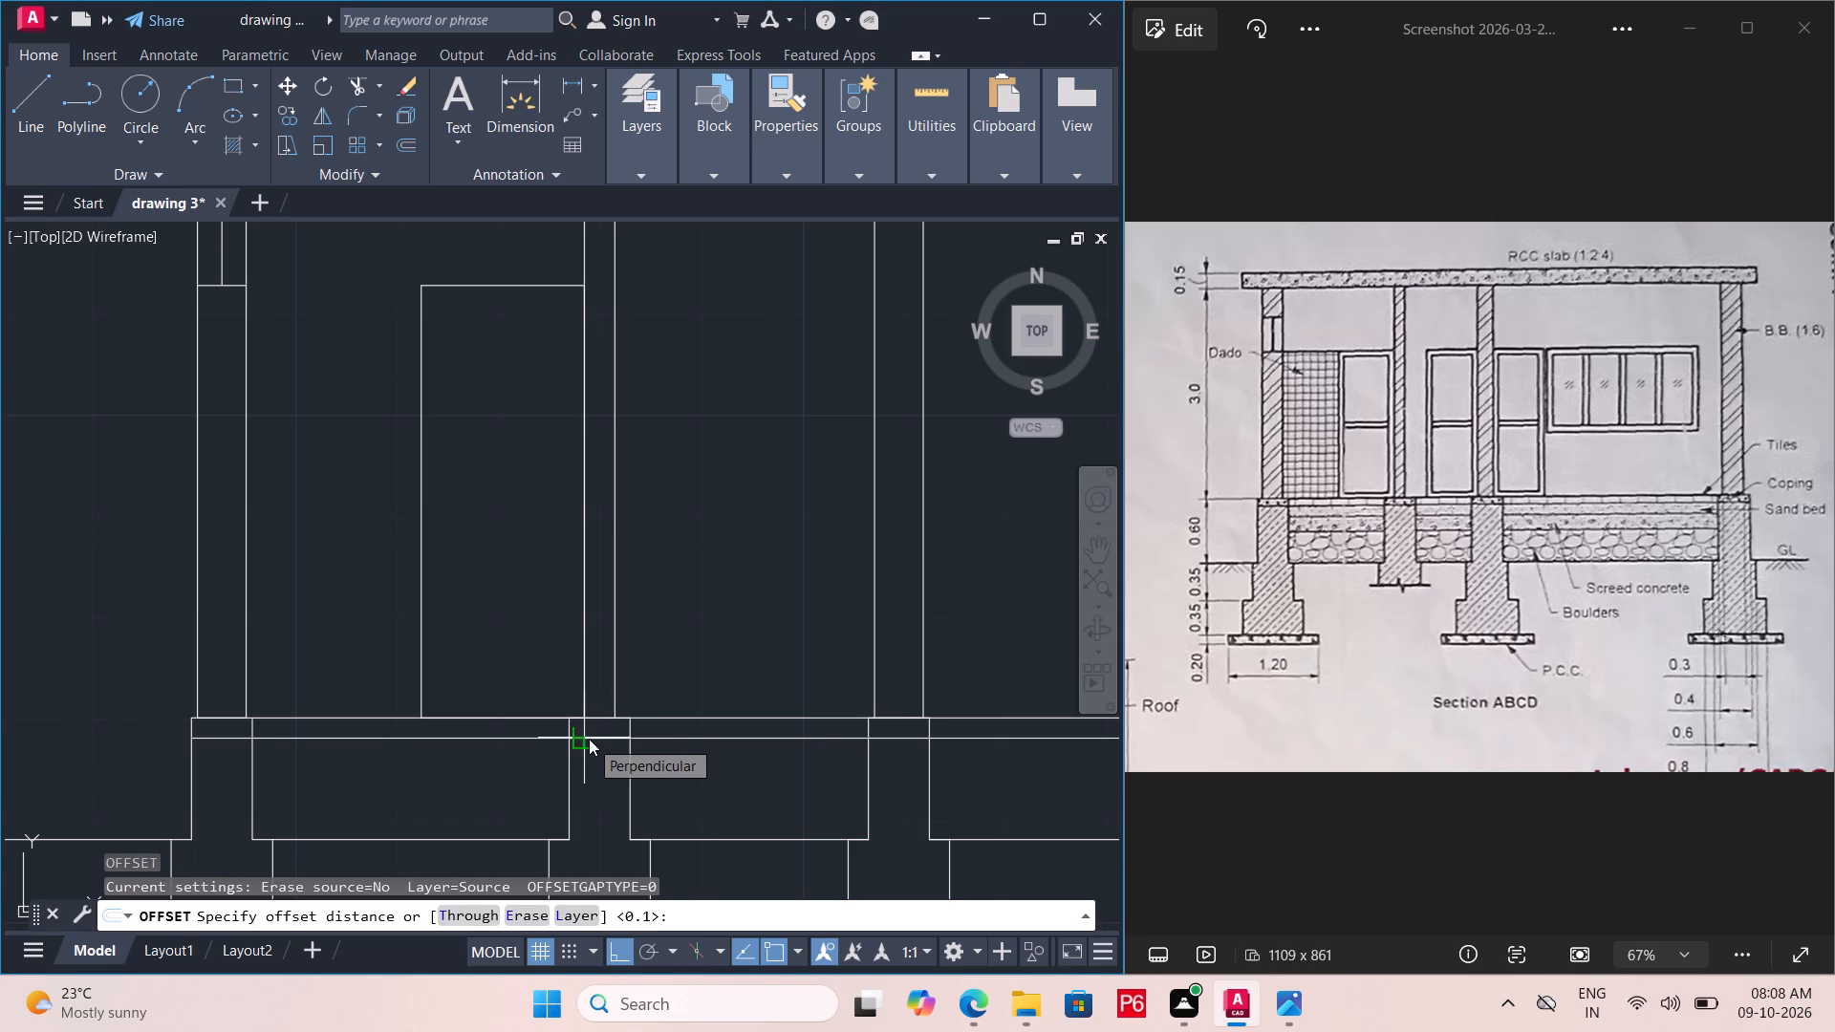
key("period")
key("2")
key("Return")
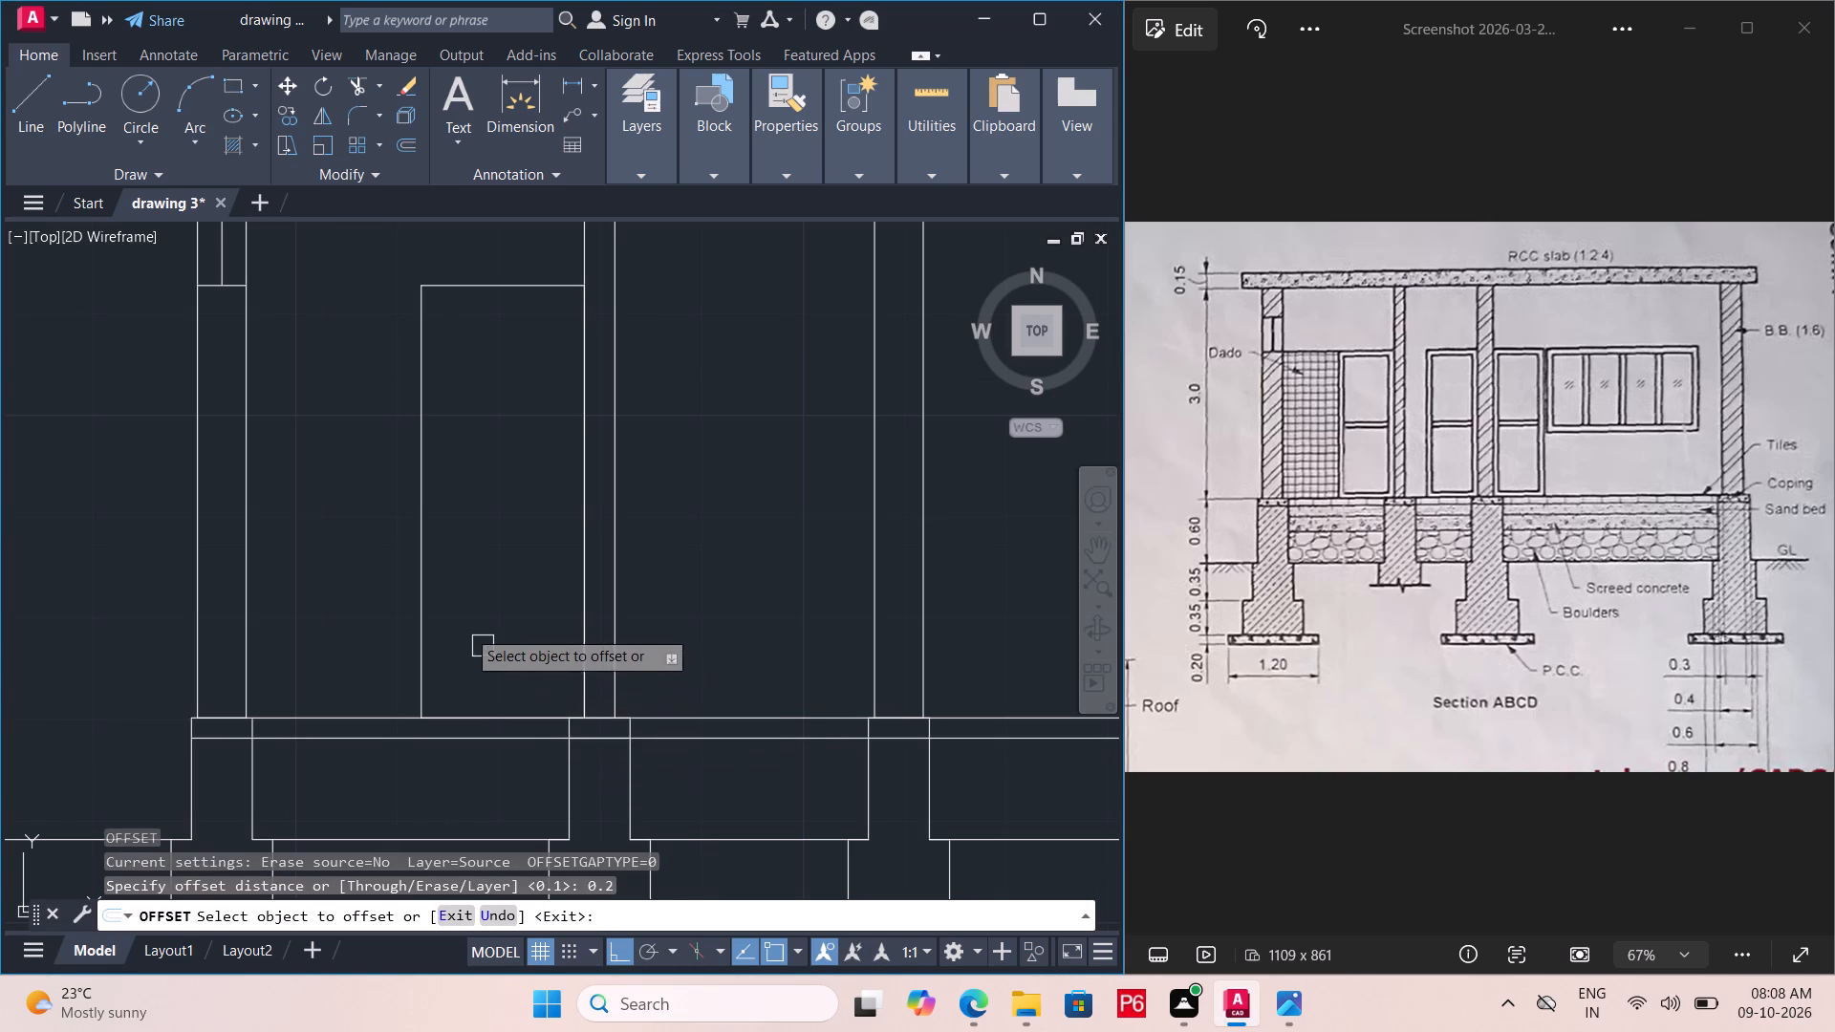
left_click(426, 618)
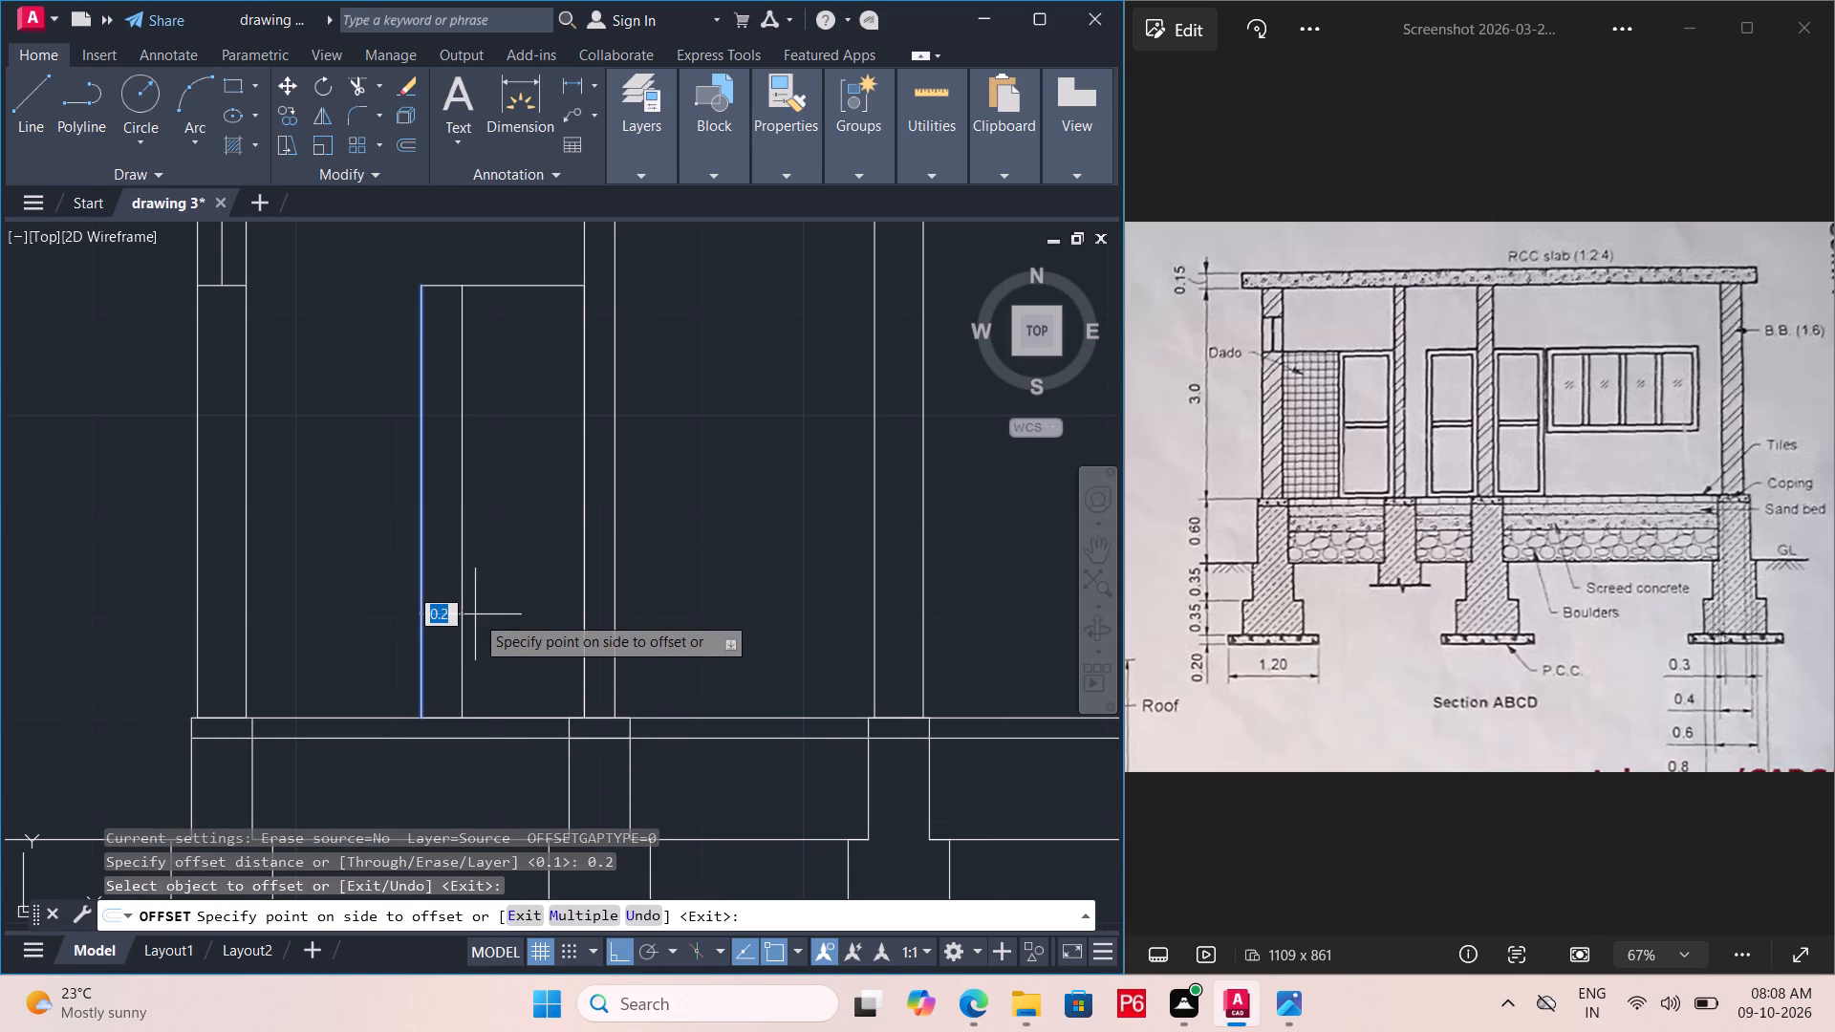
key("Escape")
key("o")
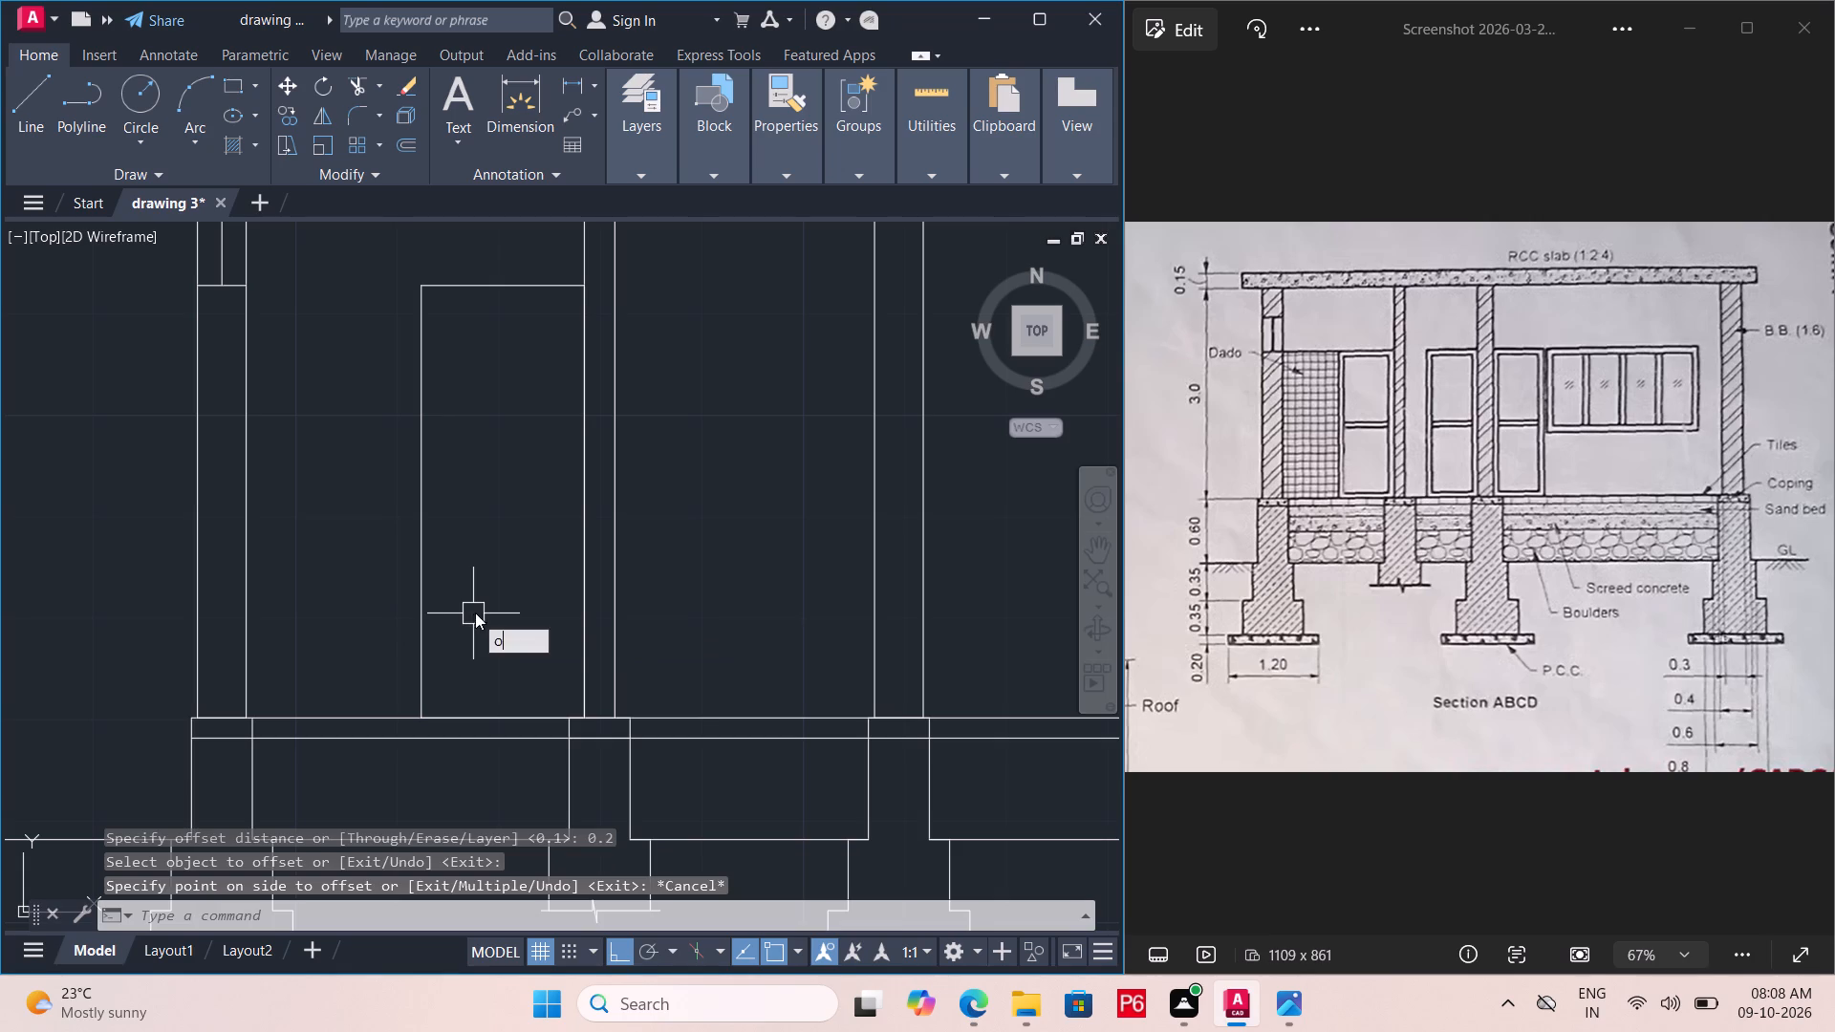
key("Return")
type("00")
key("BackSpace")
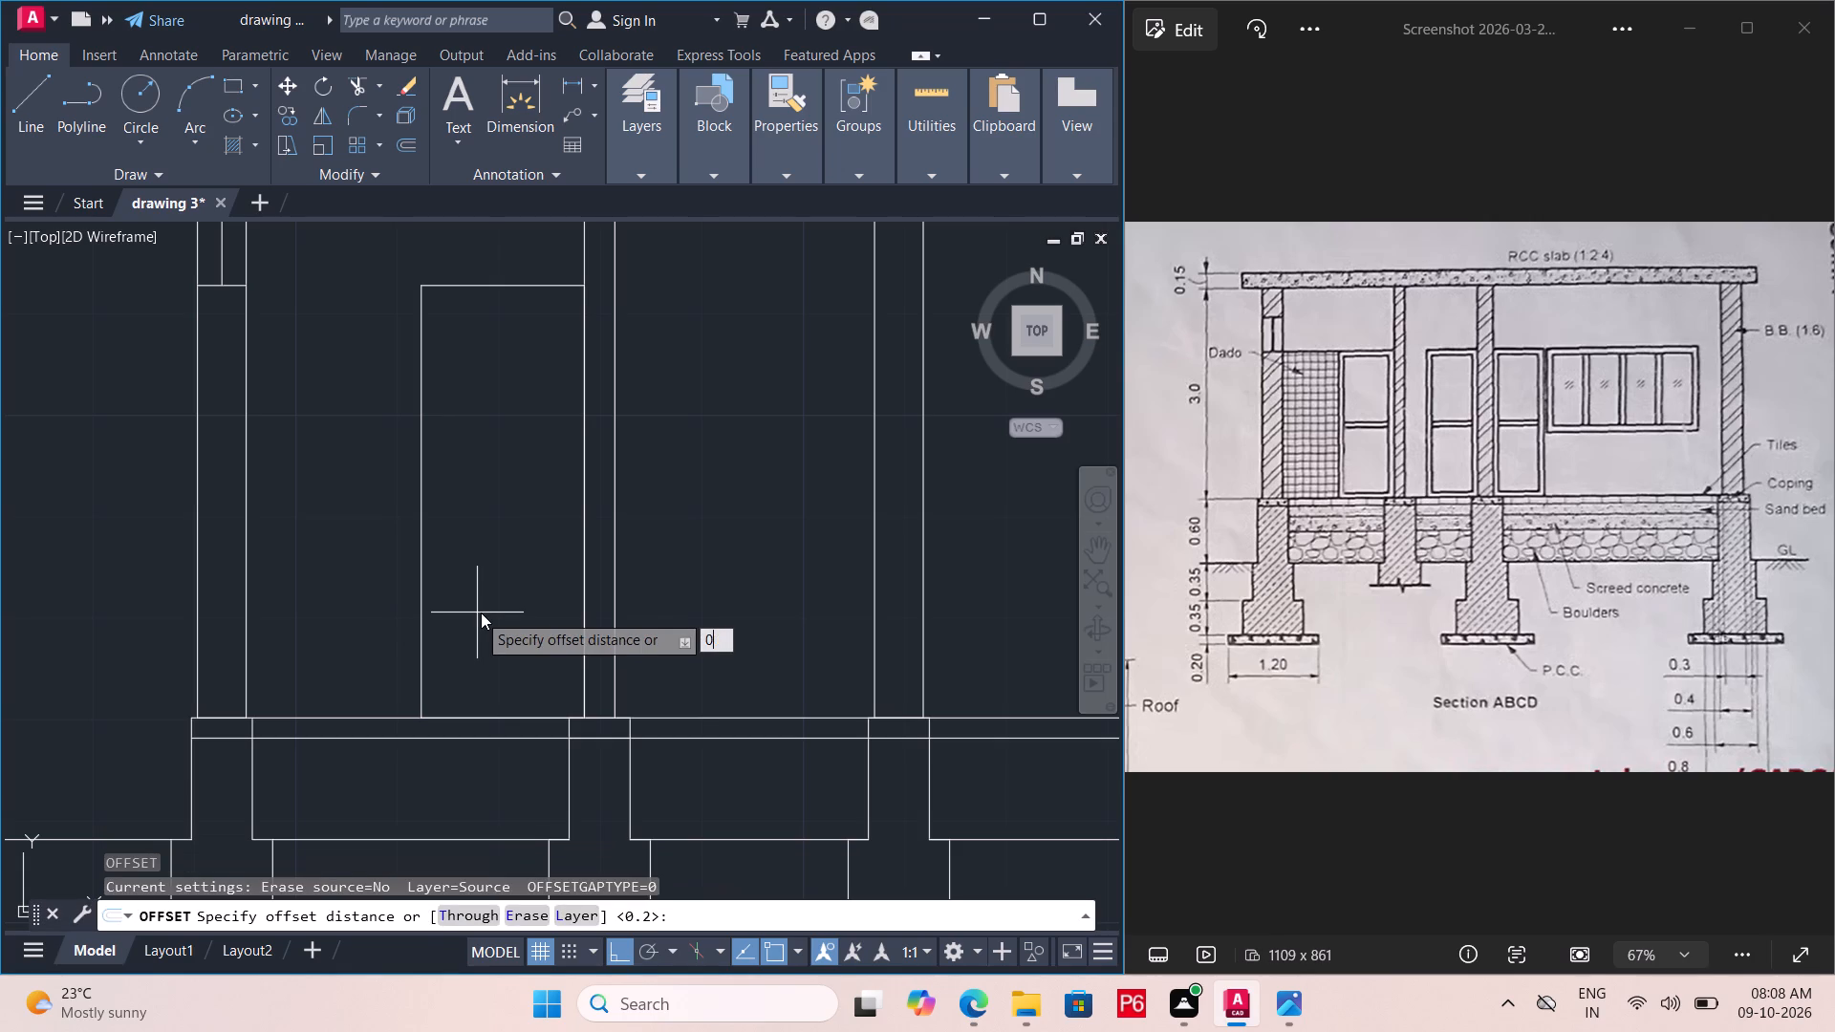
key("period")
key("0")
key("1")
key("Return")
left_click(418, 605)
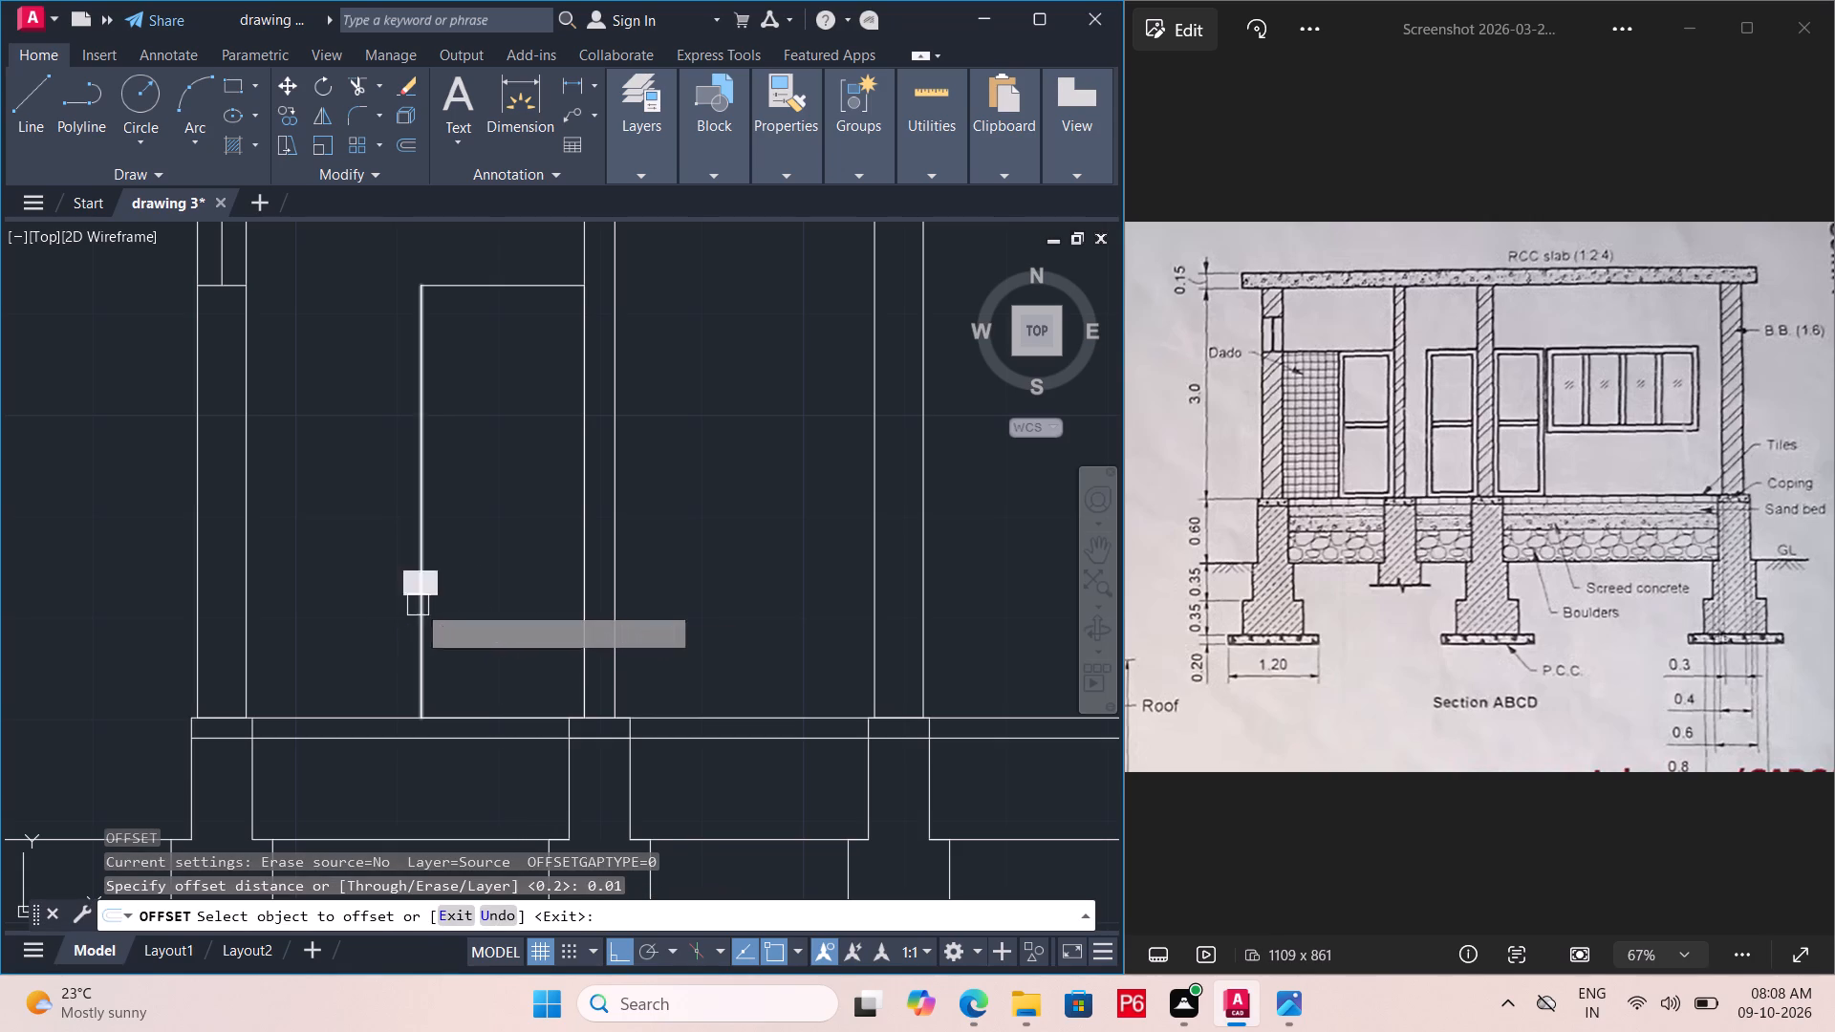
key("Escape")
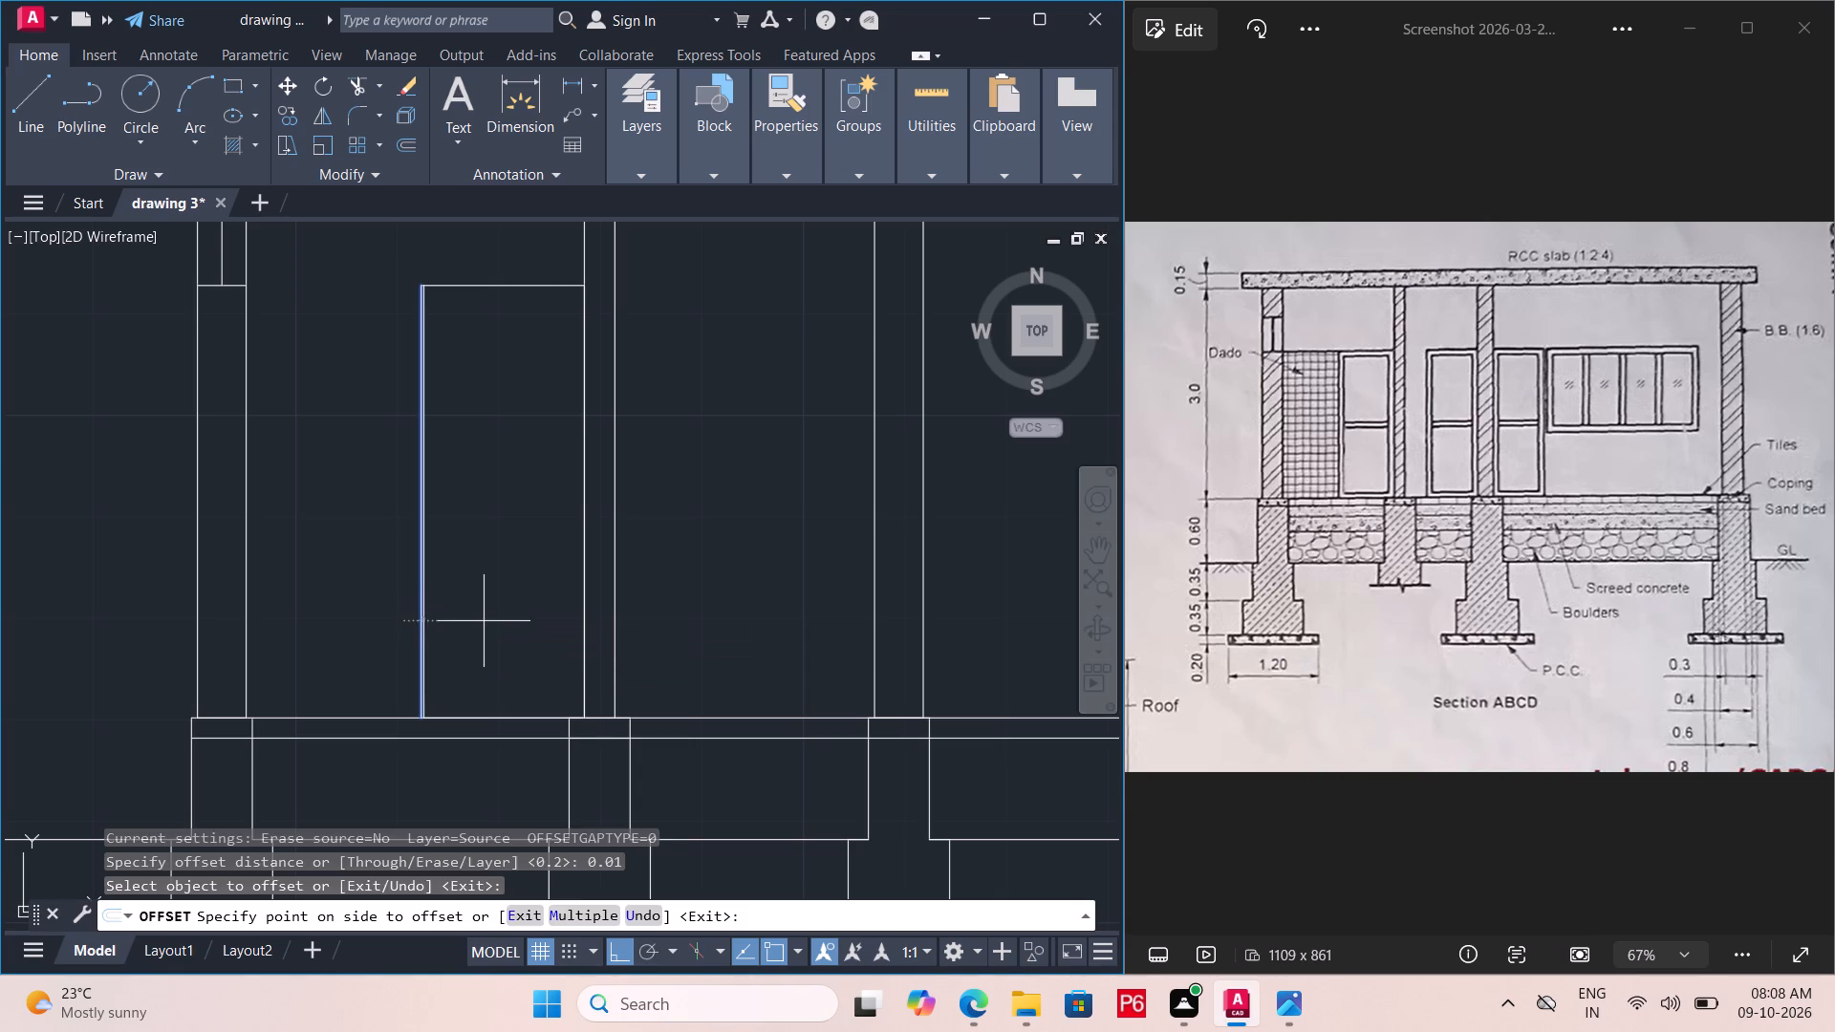
Offset all four edges of the door outline inward by 0.075 m to form the frame.
key("o")
key("Return")
type("0.0")
key("7")
key("5")
key("Return")
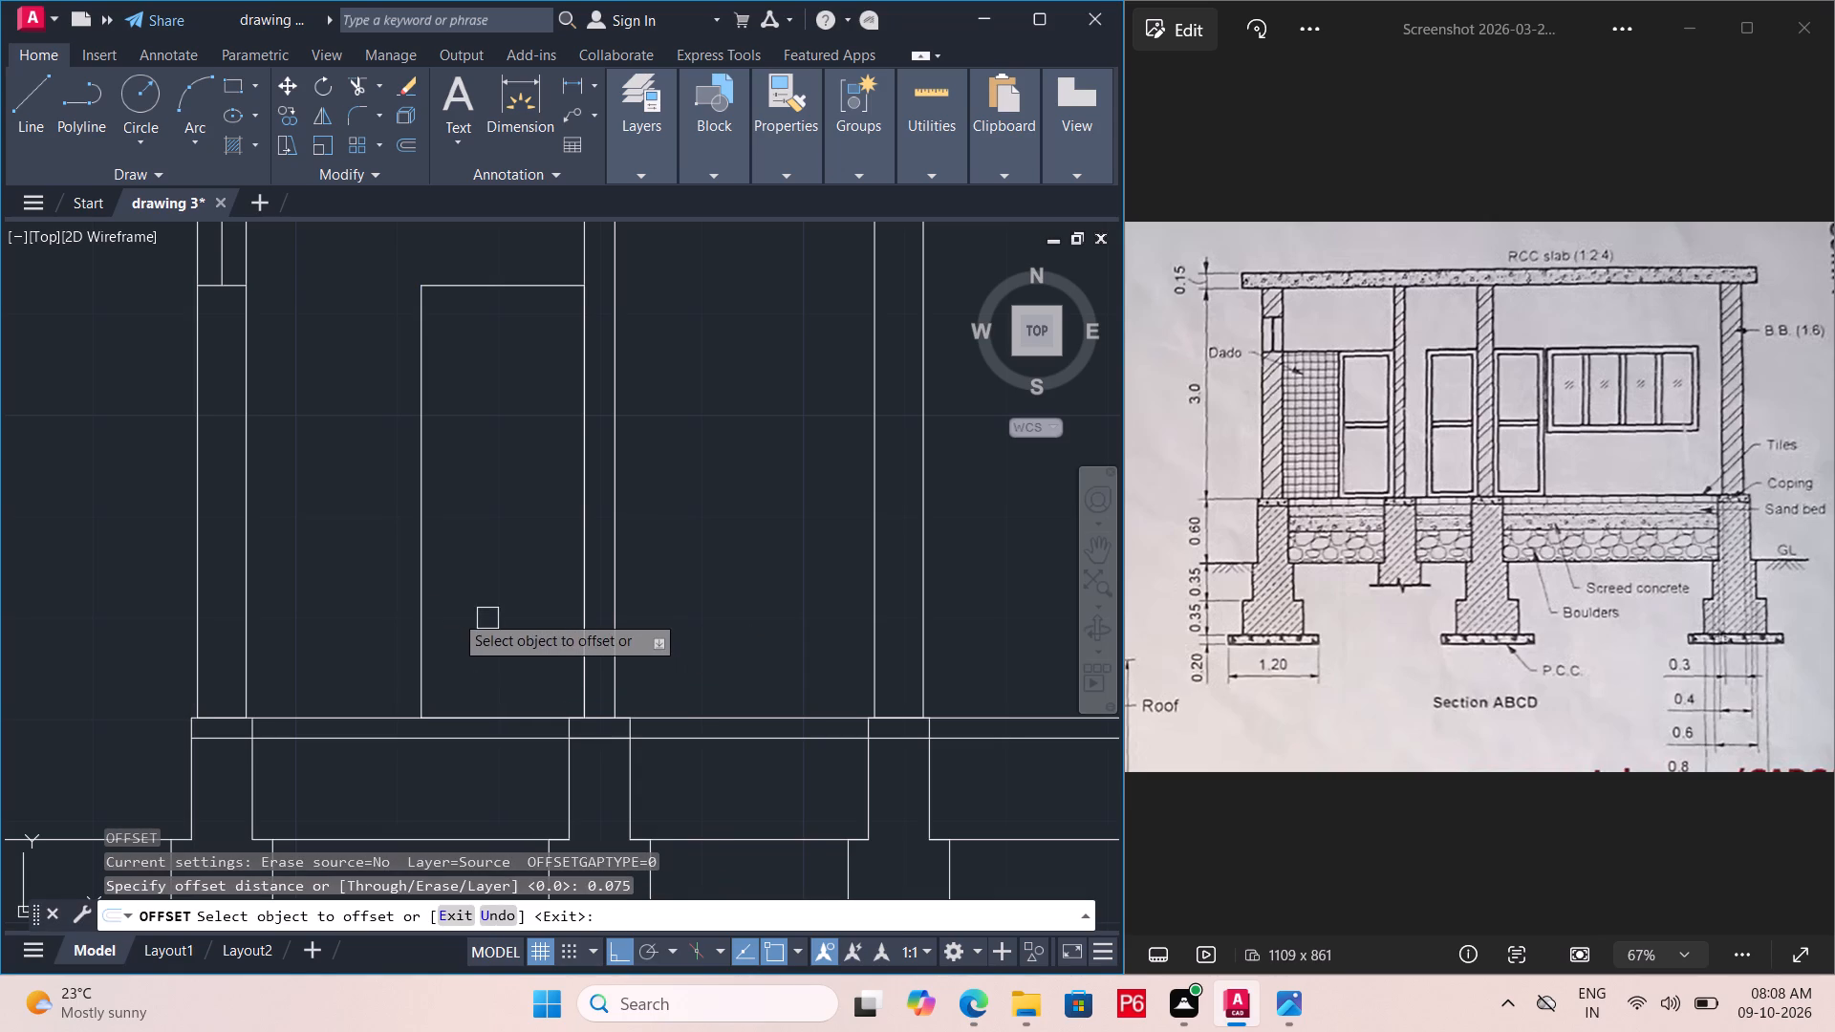
left_click(428, 623)
left_click(475, 628)
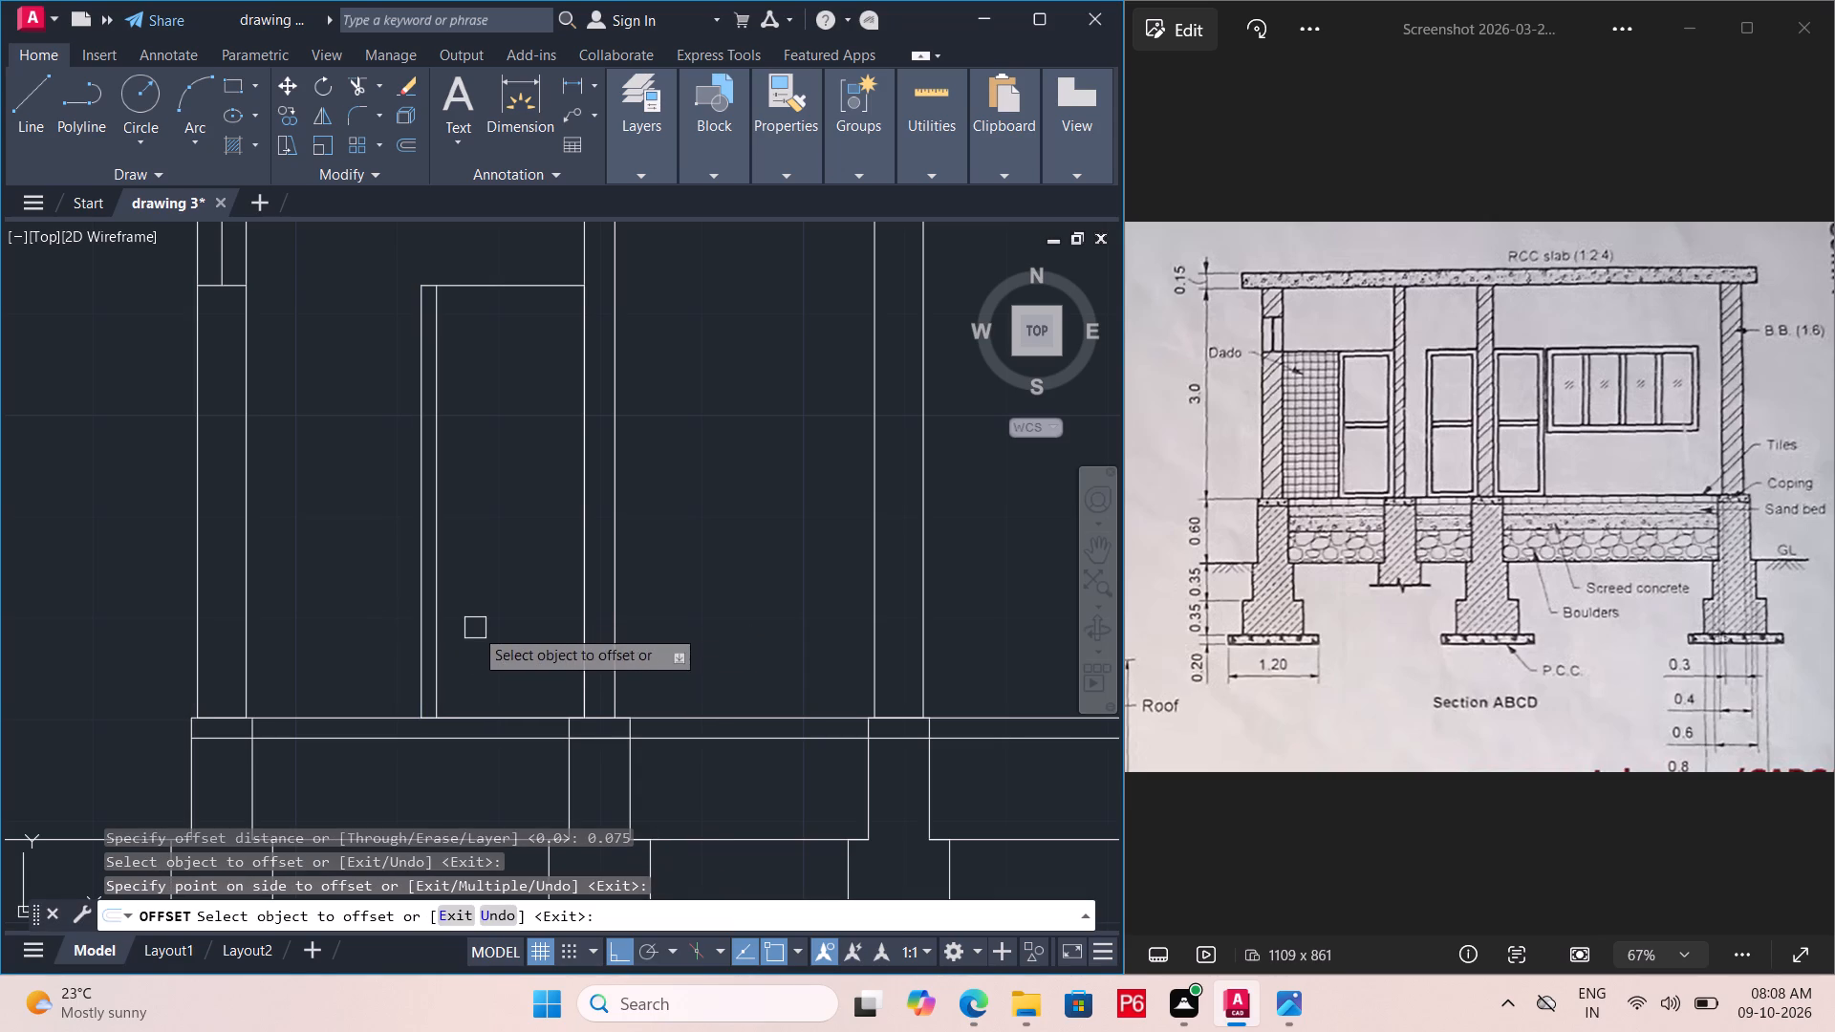
left_click(506, 288)
left_click(490, 348)
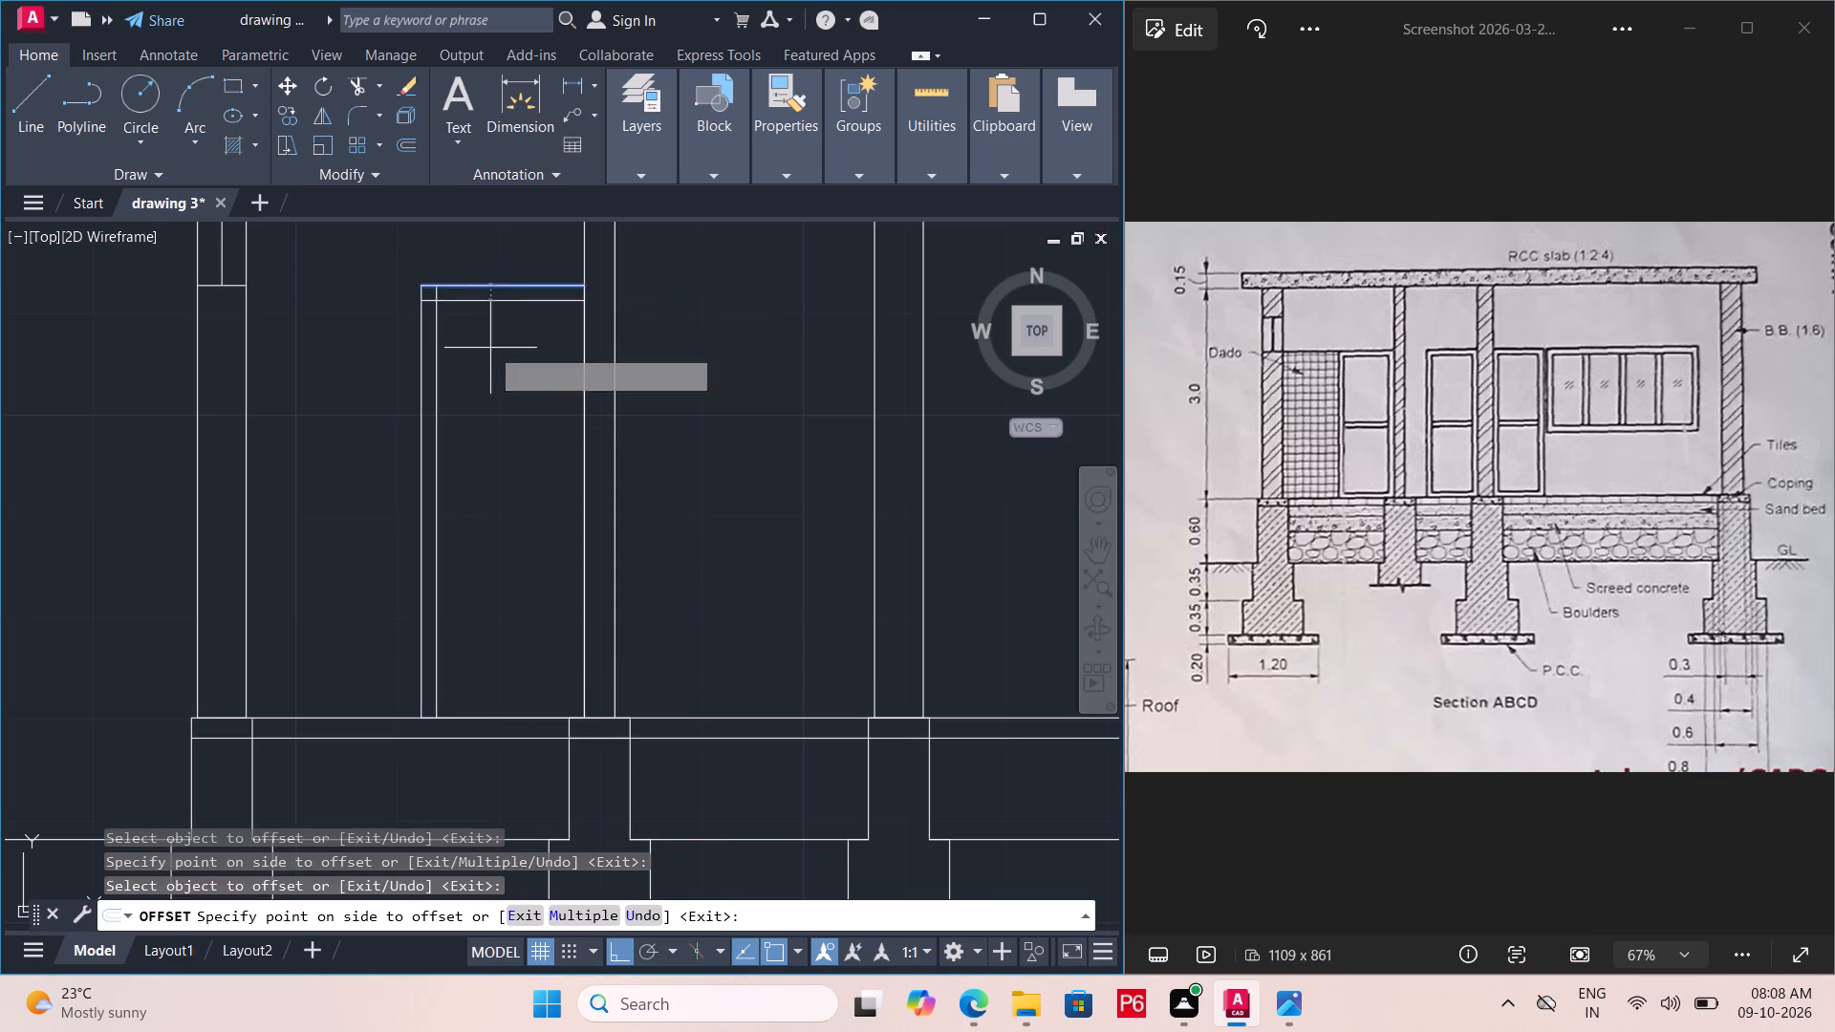
left_click(583, 398)
left_click(529, 431)
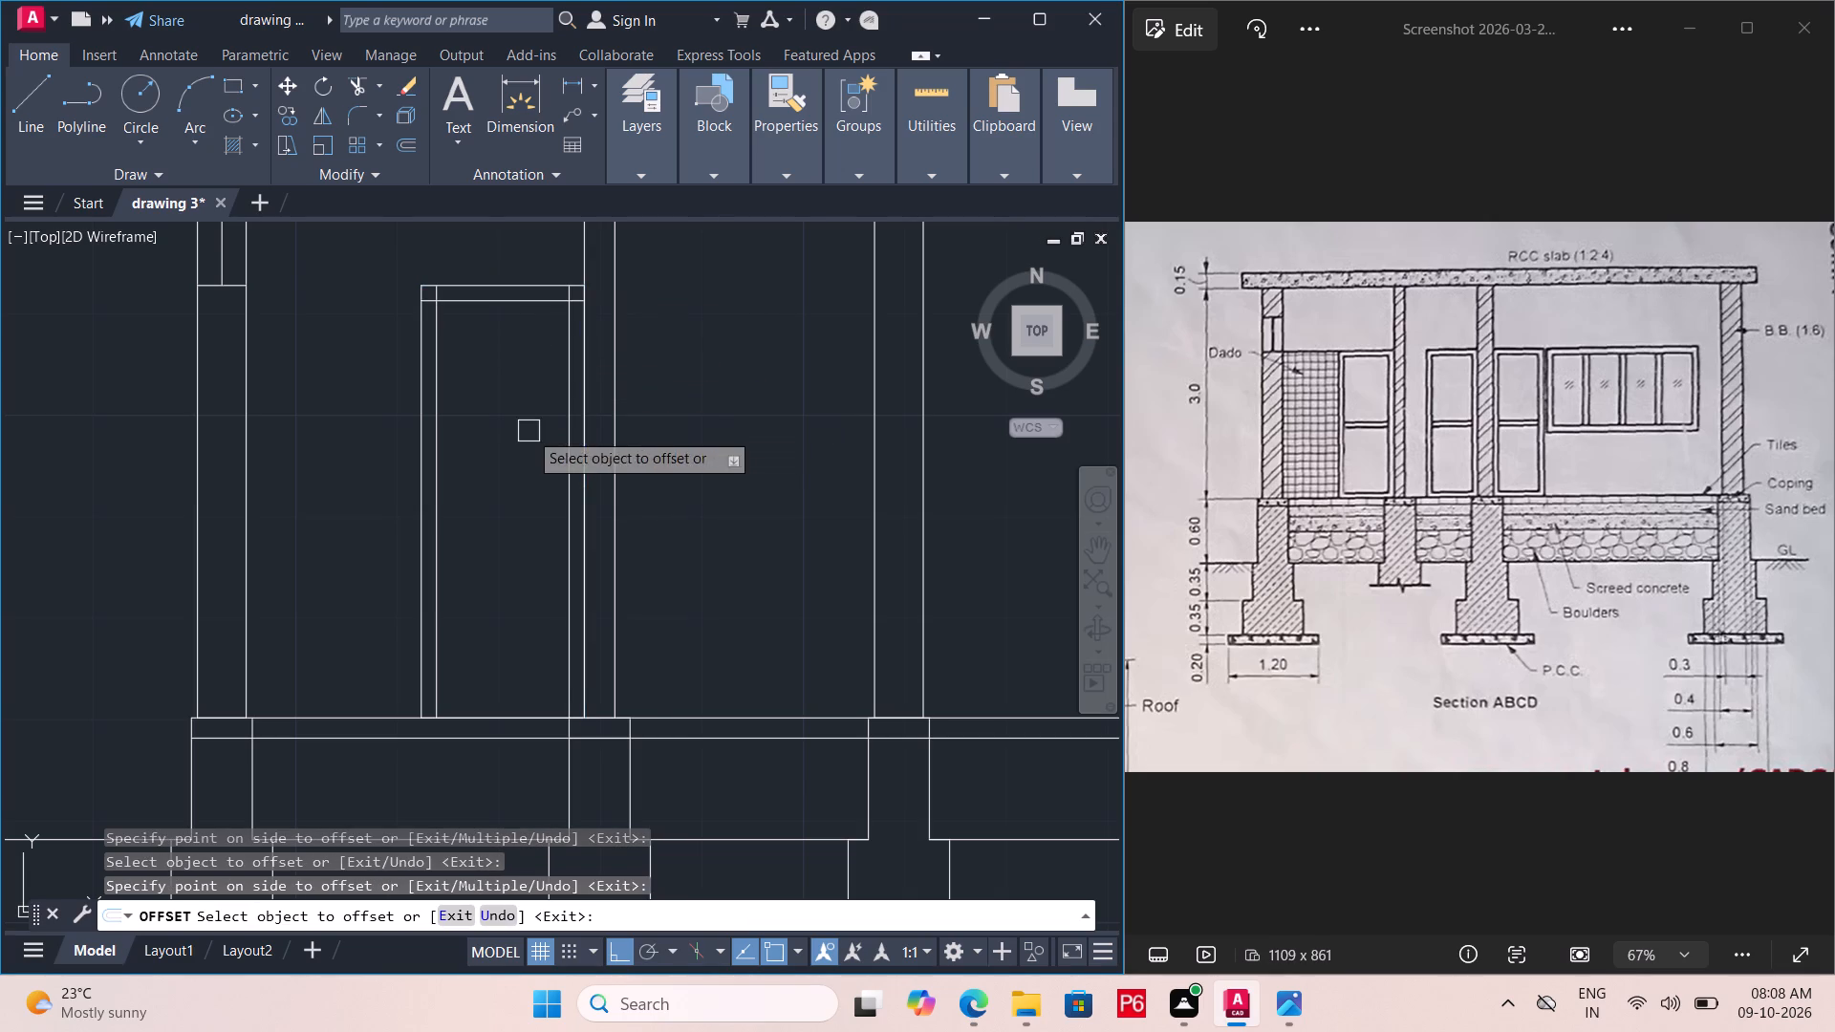
left_click(513, 713)
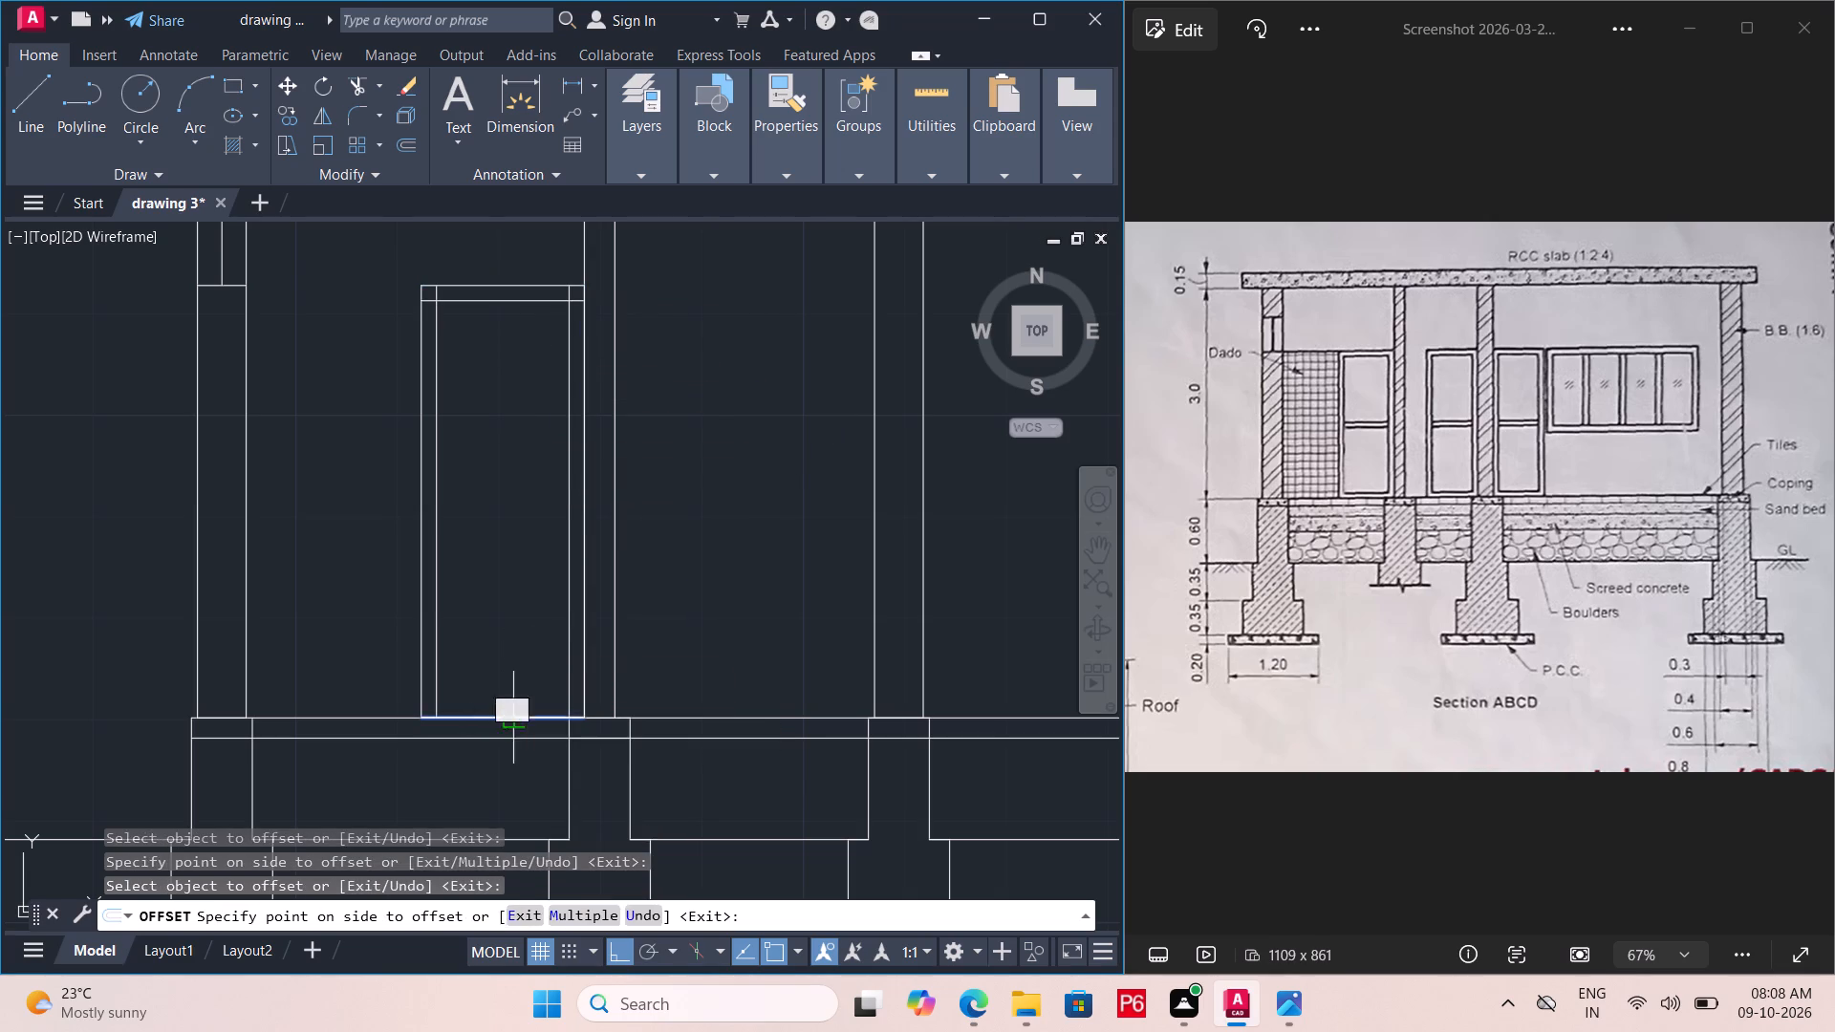
left_click(513, 676)
key("Escape")
key("Escape")
Trim the overlapping inner frame lines at the door's two bottom corners.
type("tr")
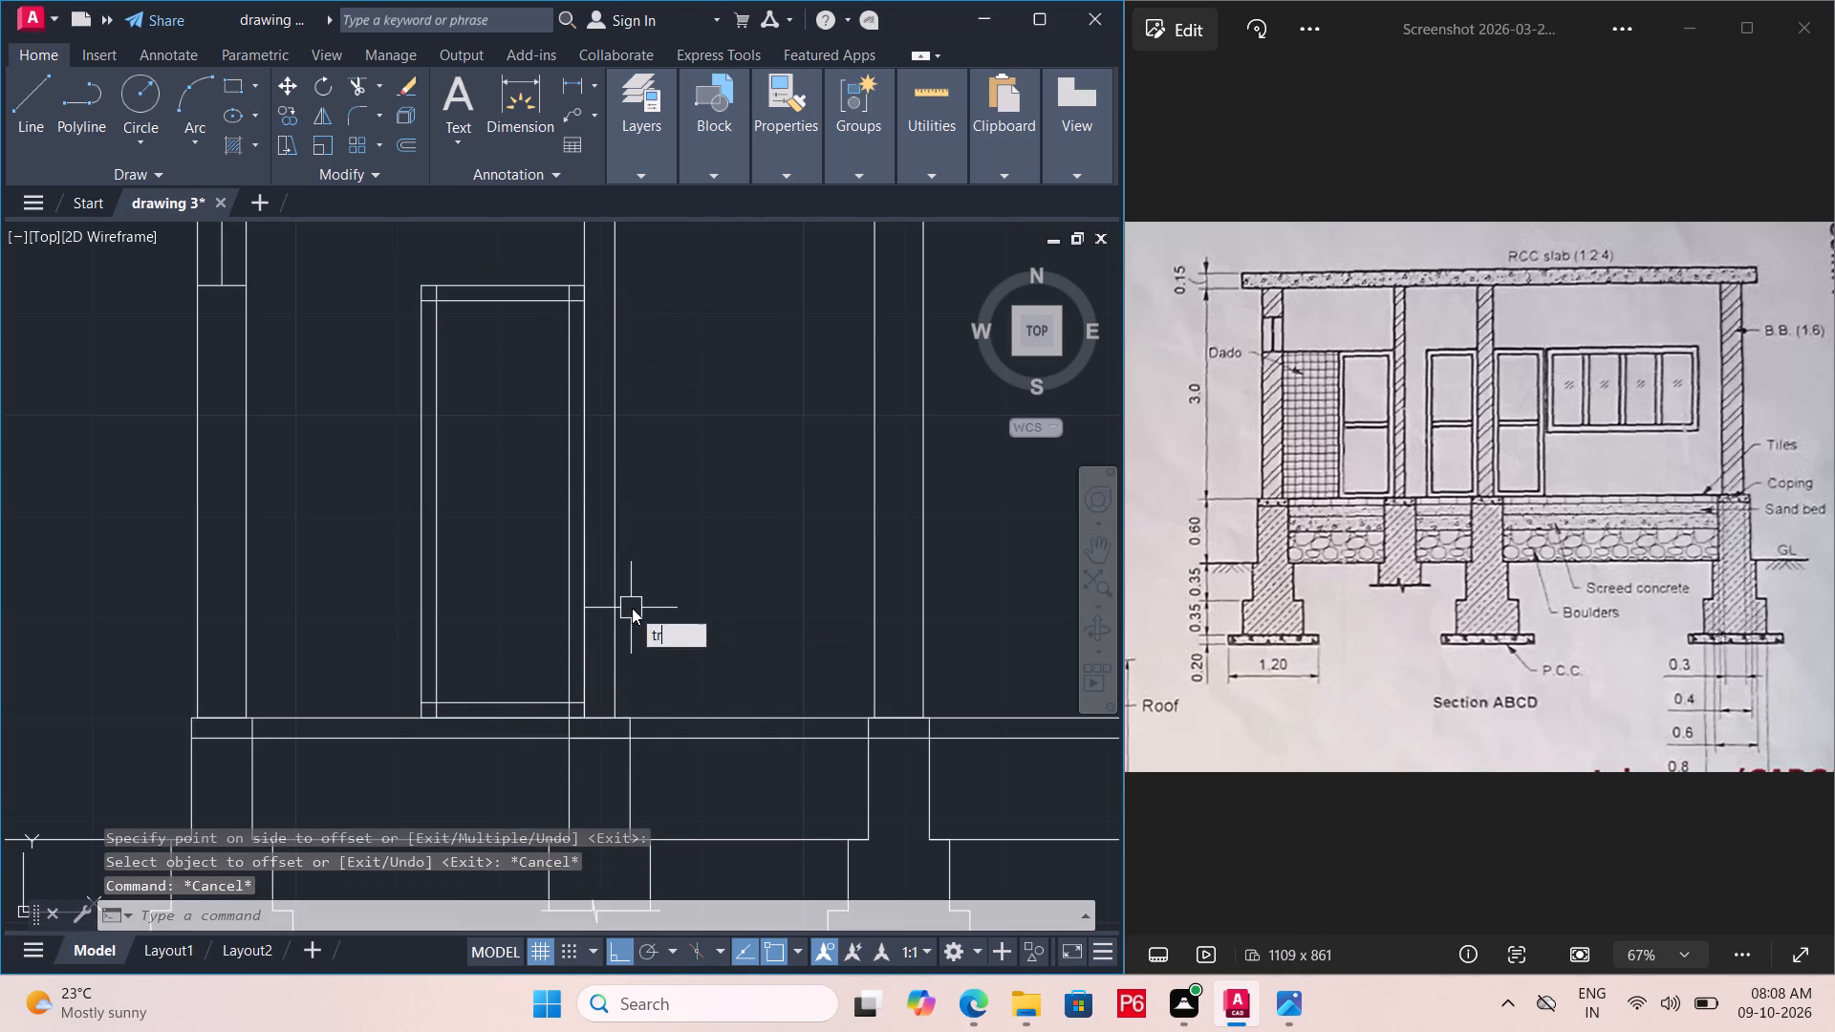
key("space")
key("space")
scroll(557, 706, "up", 4)
left_click_drag(615, 713, 618, 704)
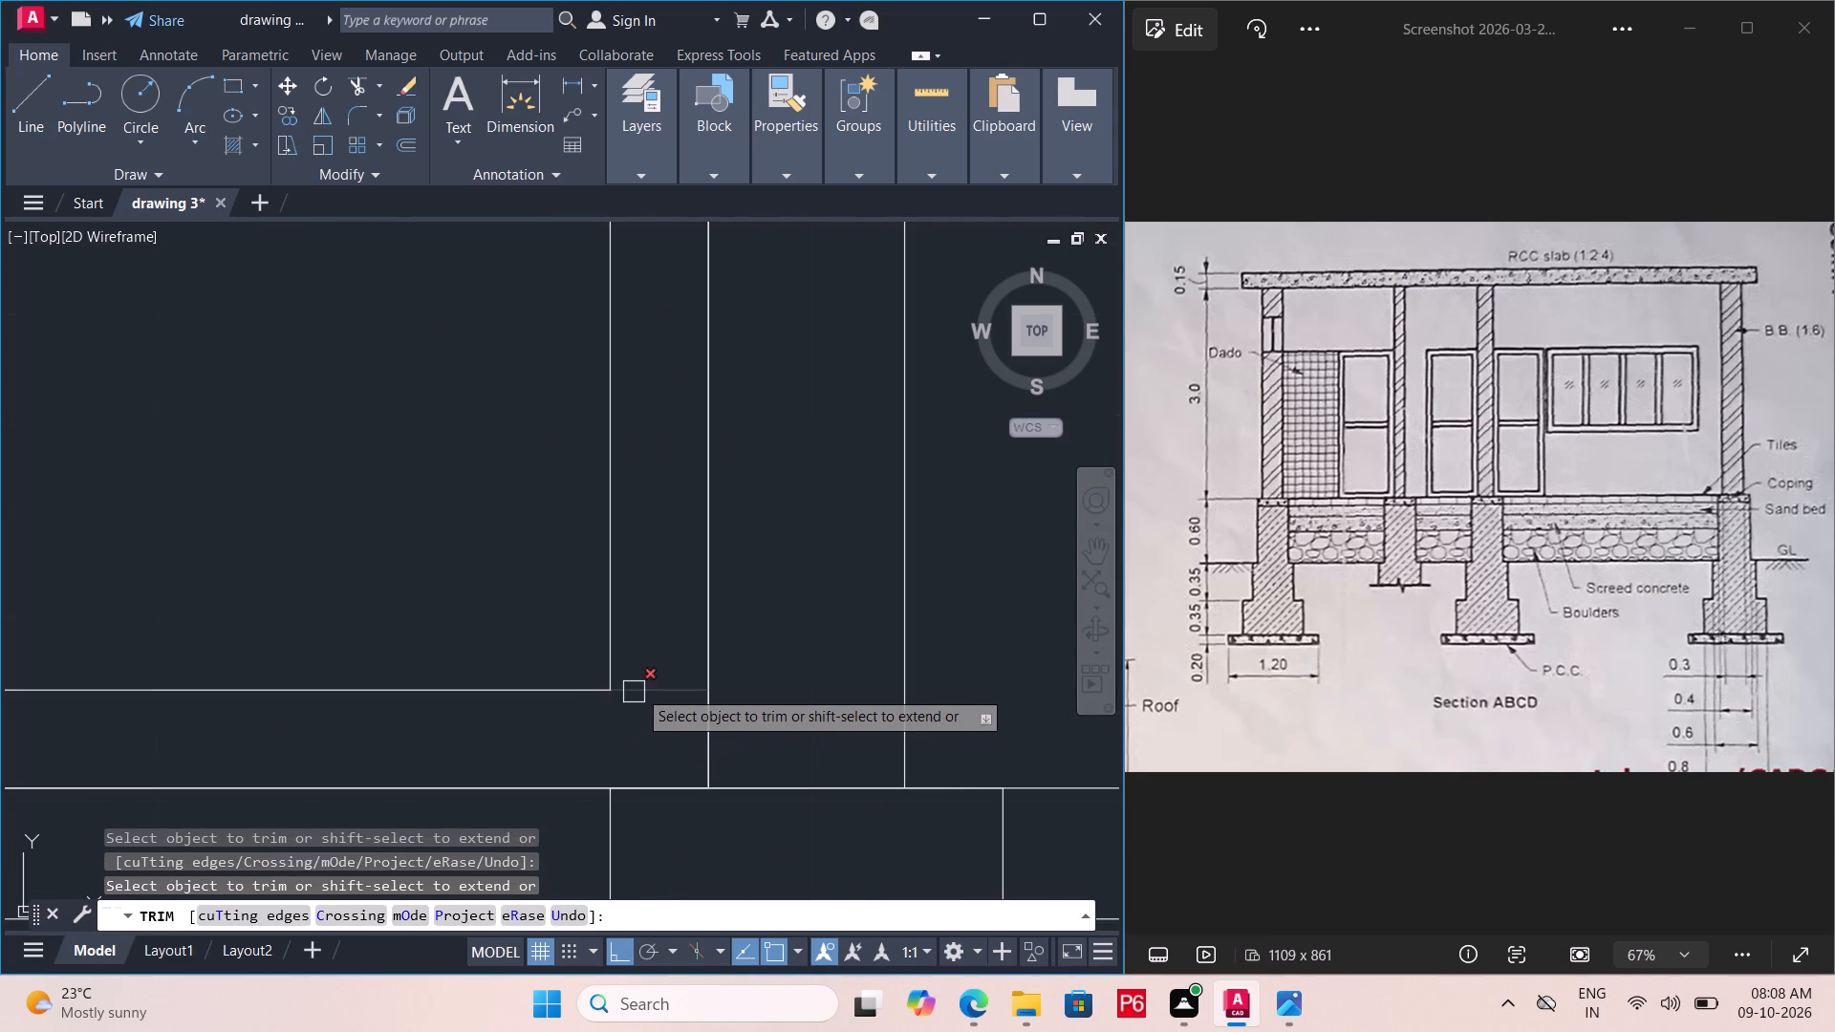
left_click(637, 689)
scroll(503, 731, "down", 3)
middle_click_drag(487, 741, 911, 754)
scroll(690, 756, "up", 3)
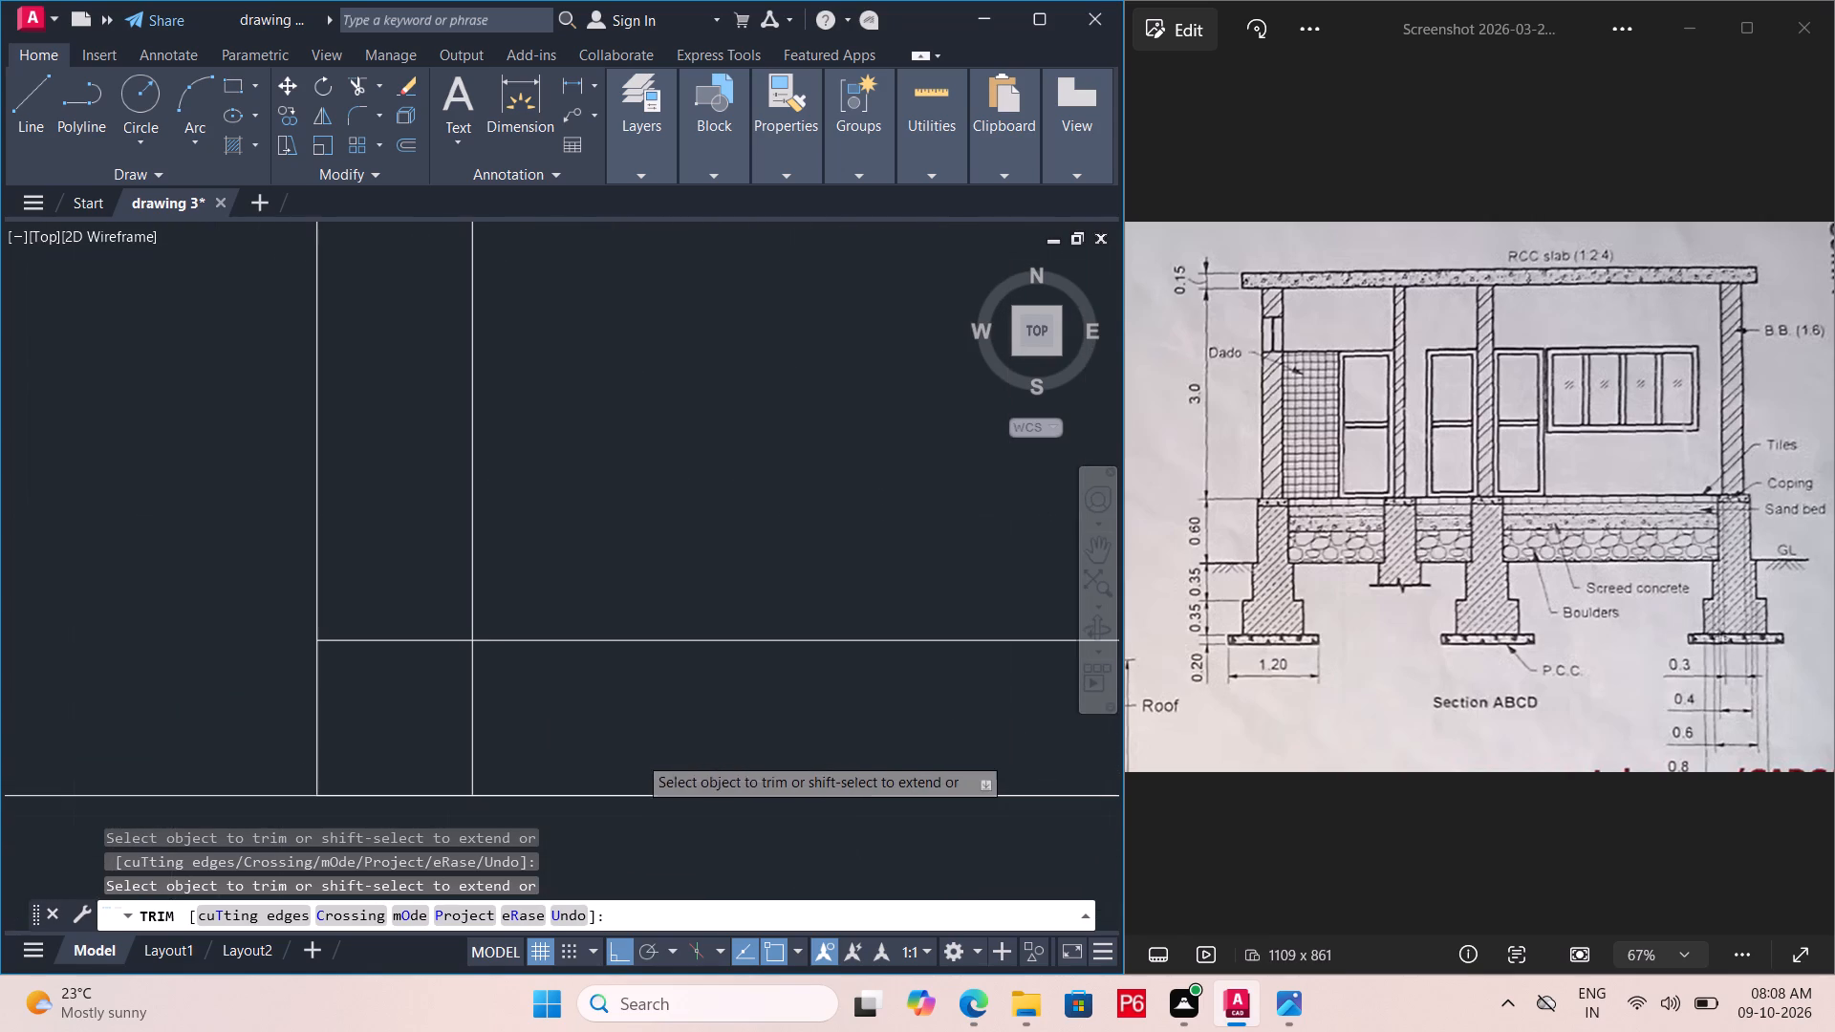
left_click(477, 731)
left_click(416, 649)
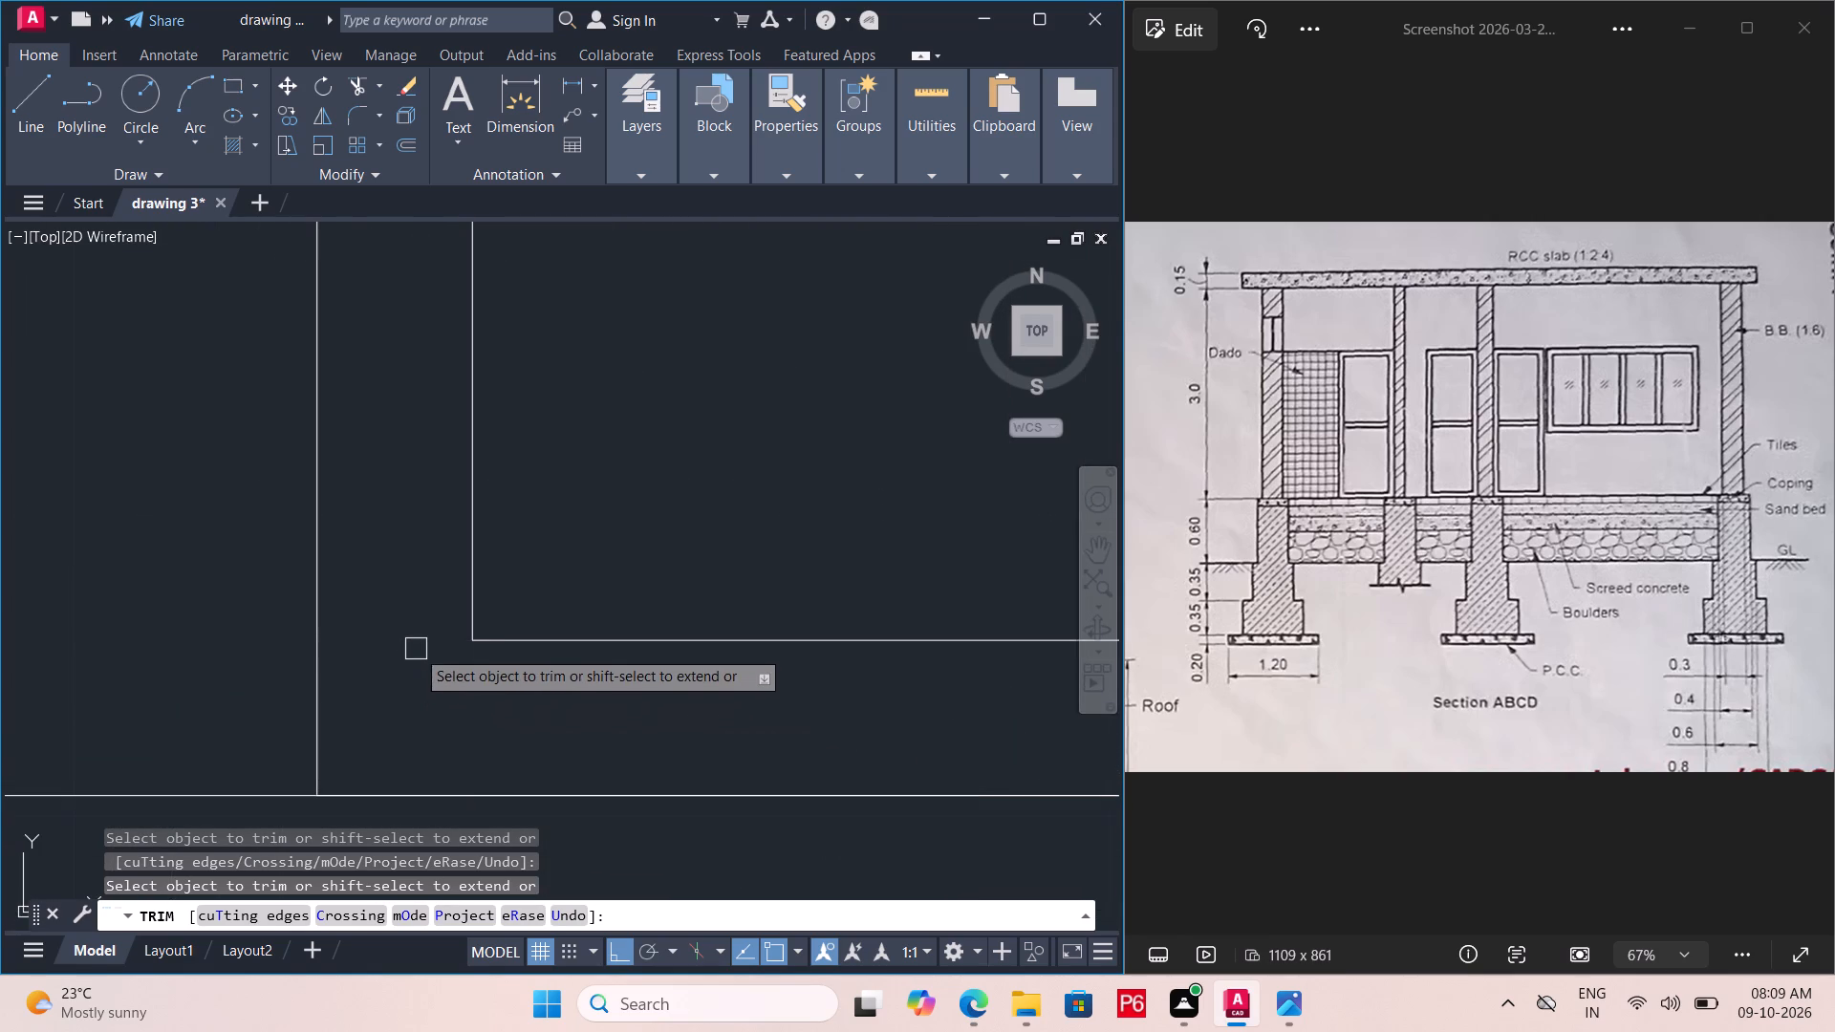
Trim the overlapping inner frame lines at the door's two top corners.
scroll(406, 677, "down", 8)
scroll(426, 469, "up", 4)
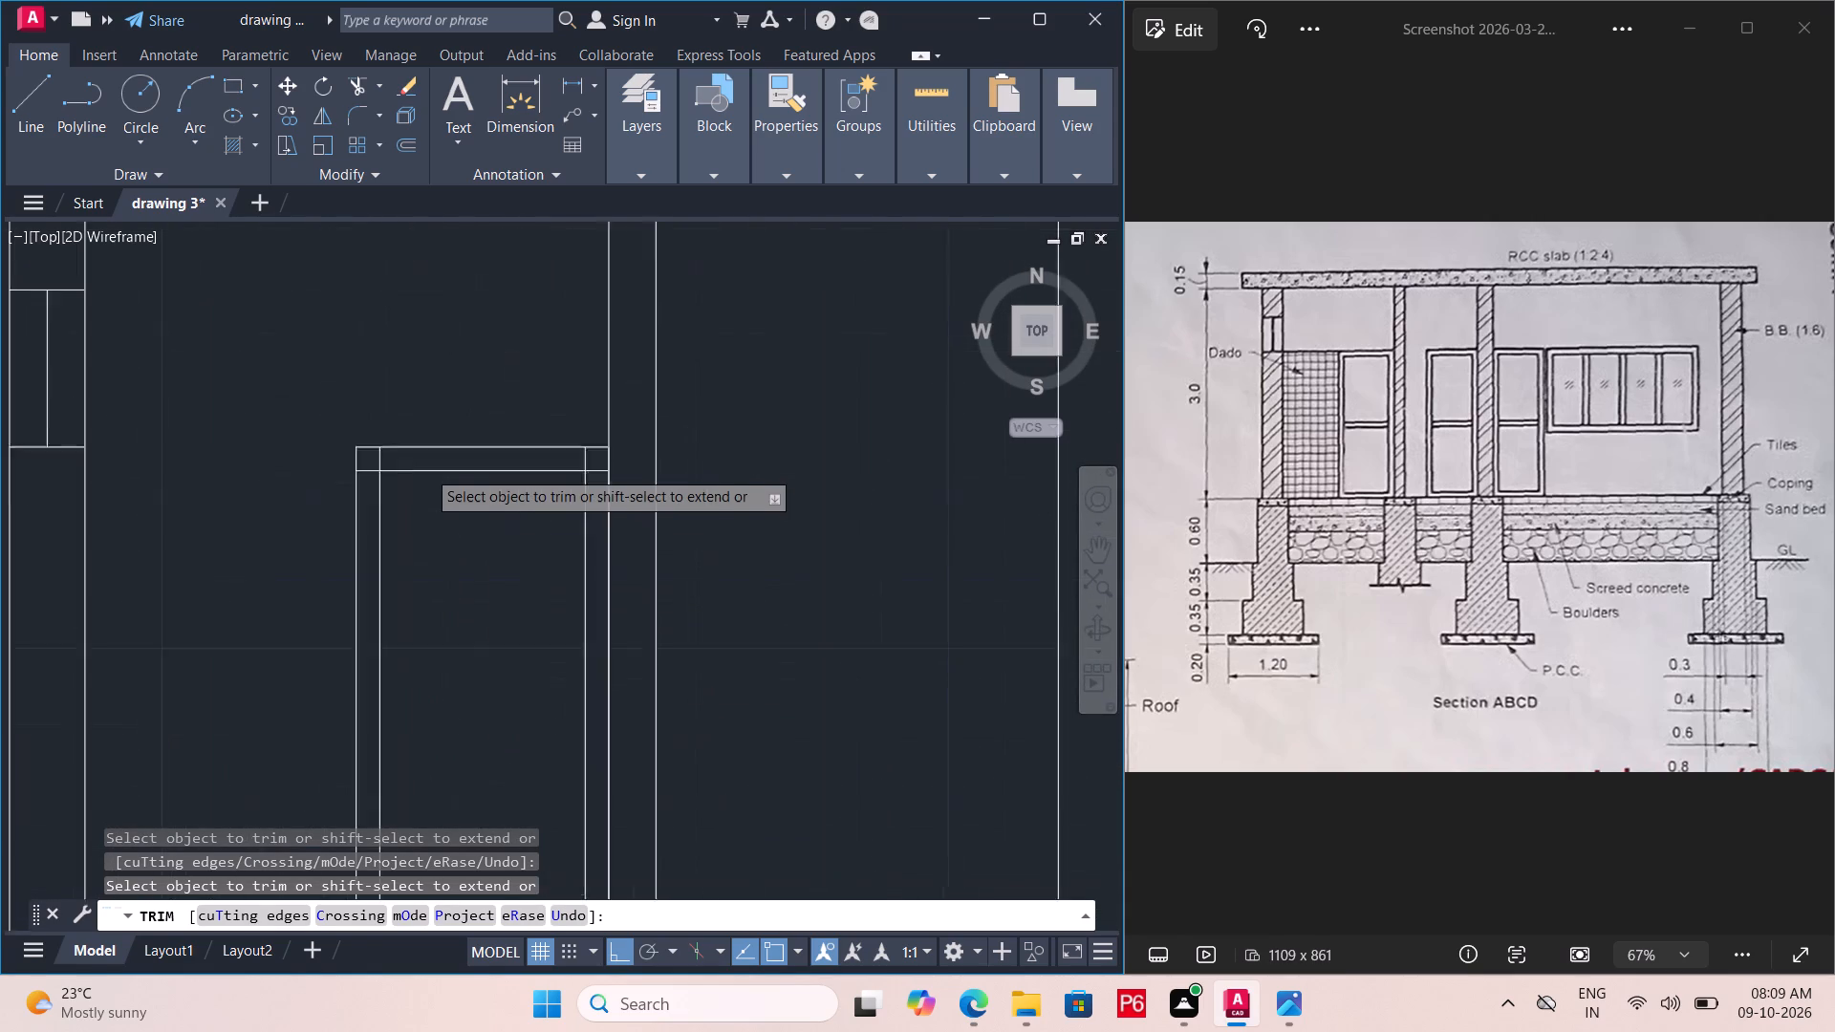
scroll(356, 446, "up", 2)
left_click(236, 469)
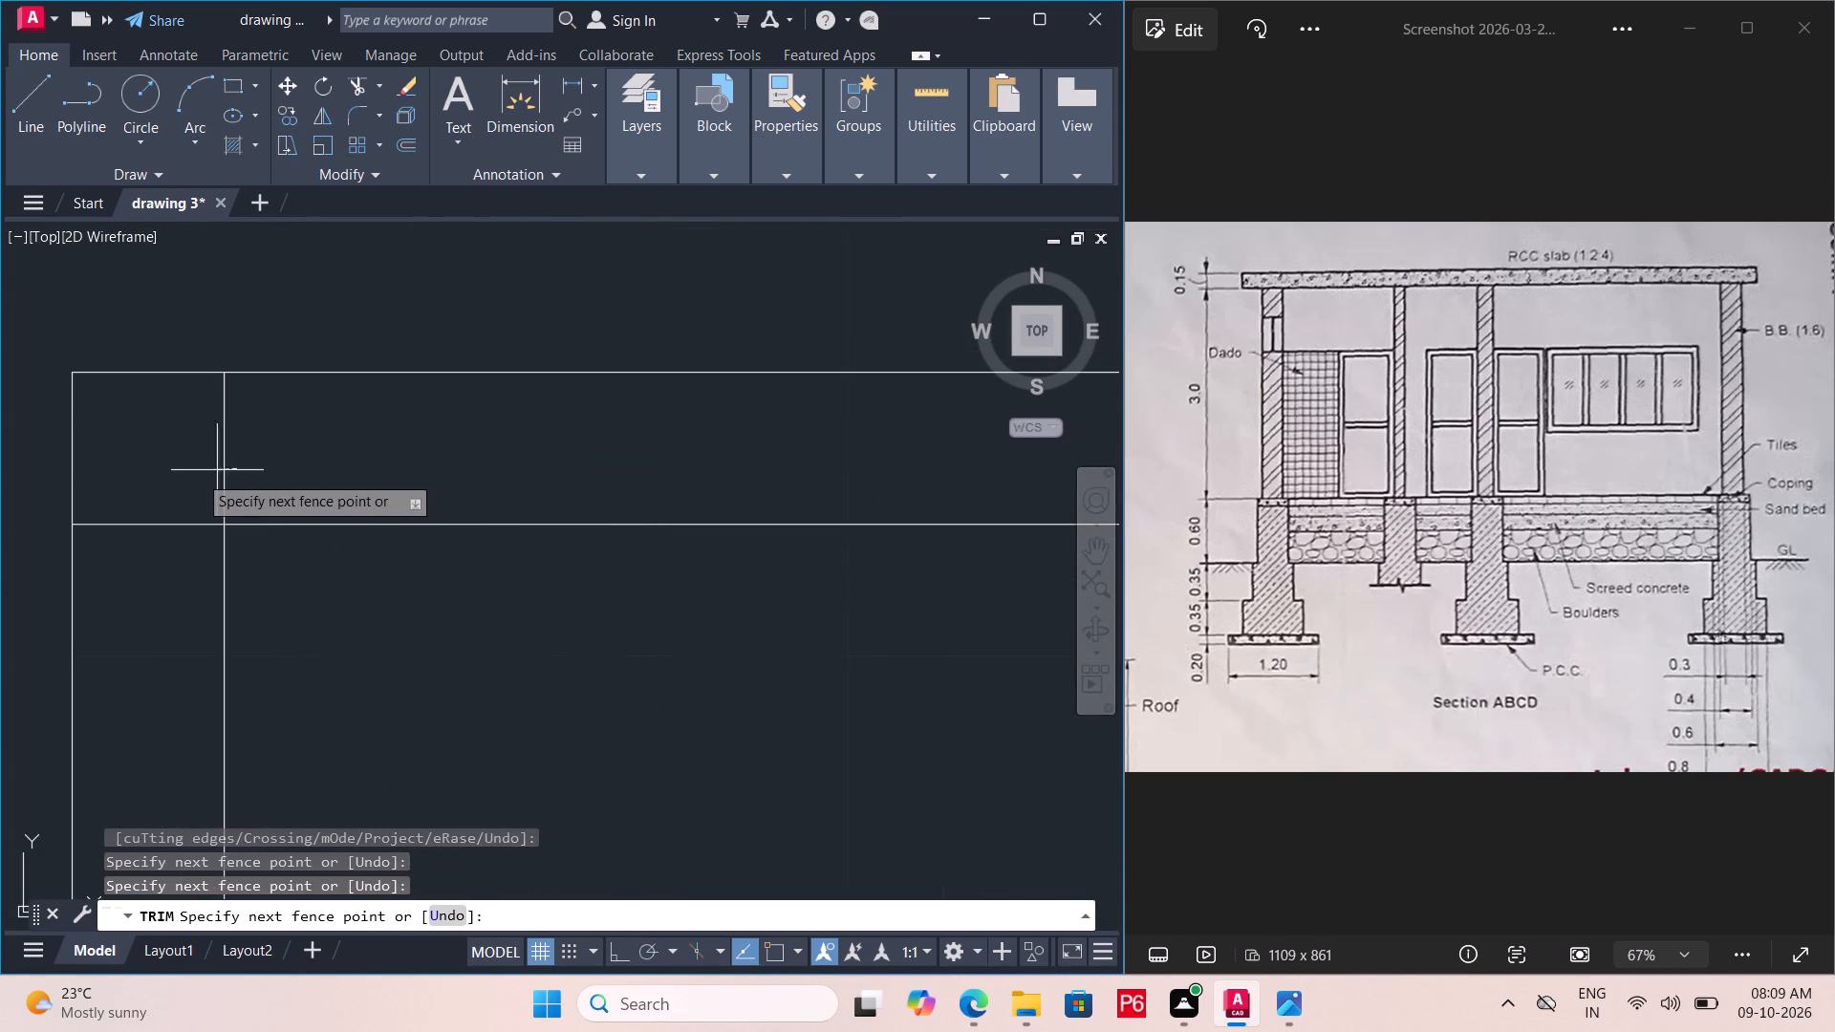
left_click(198, 474)
left_click_drag(187, 501, 184, 510)
double_click(165, 580)
scroll(151, 576, "down", 4)
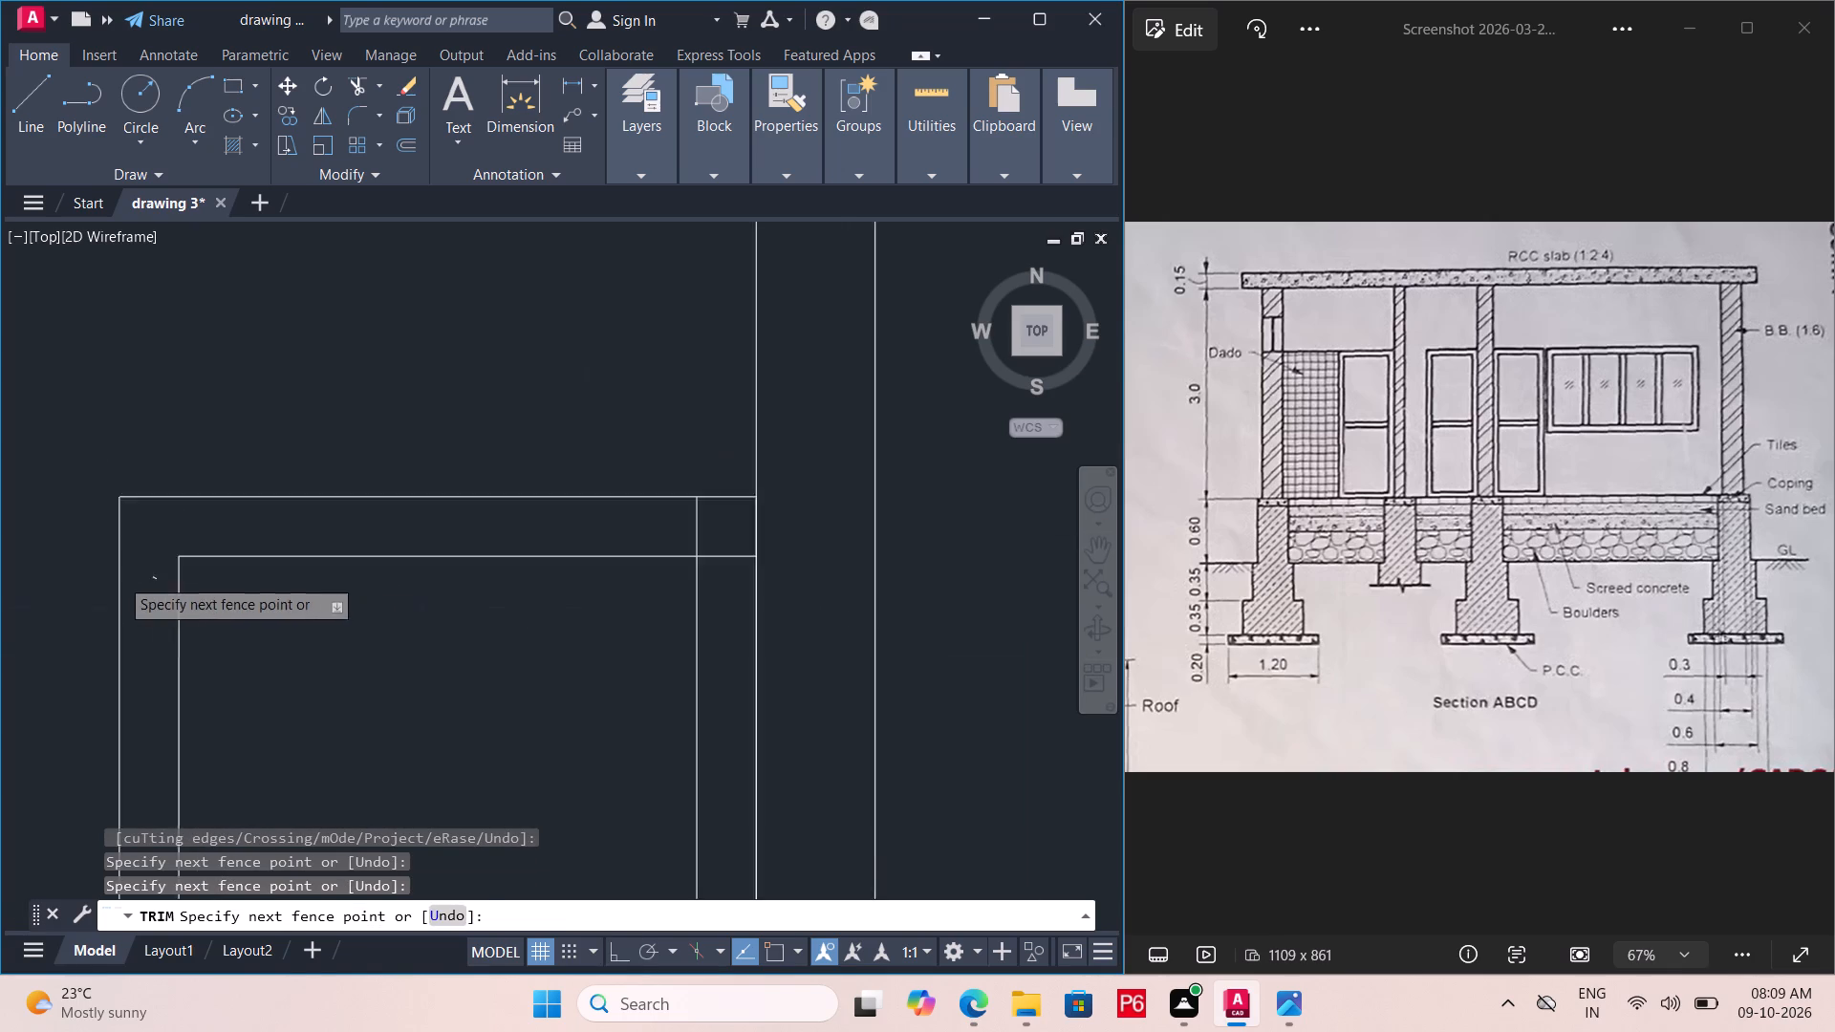
scroll(443, 540, "up", 1)
key("Escape")
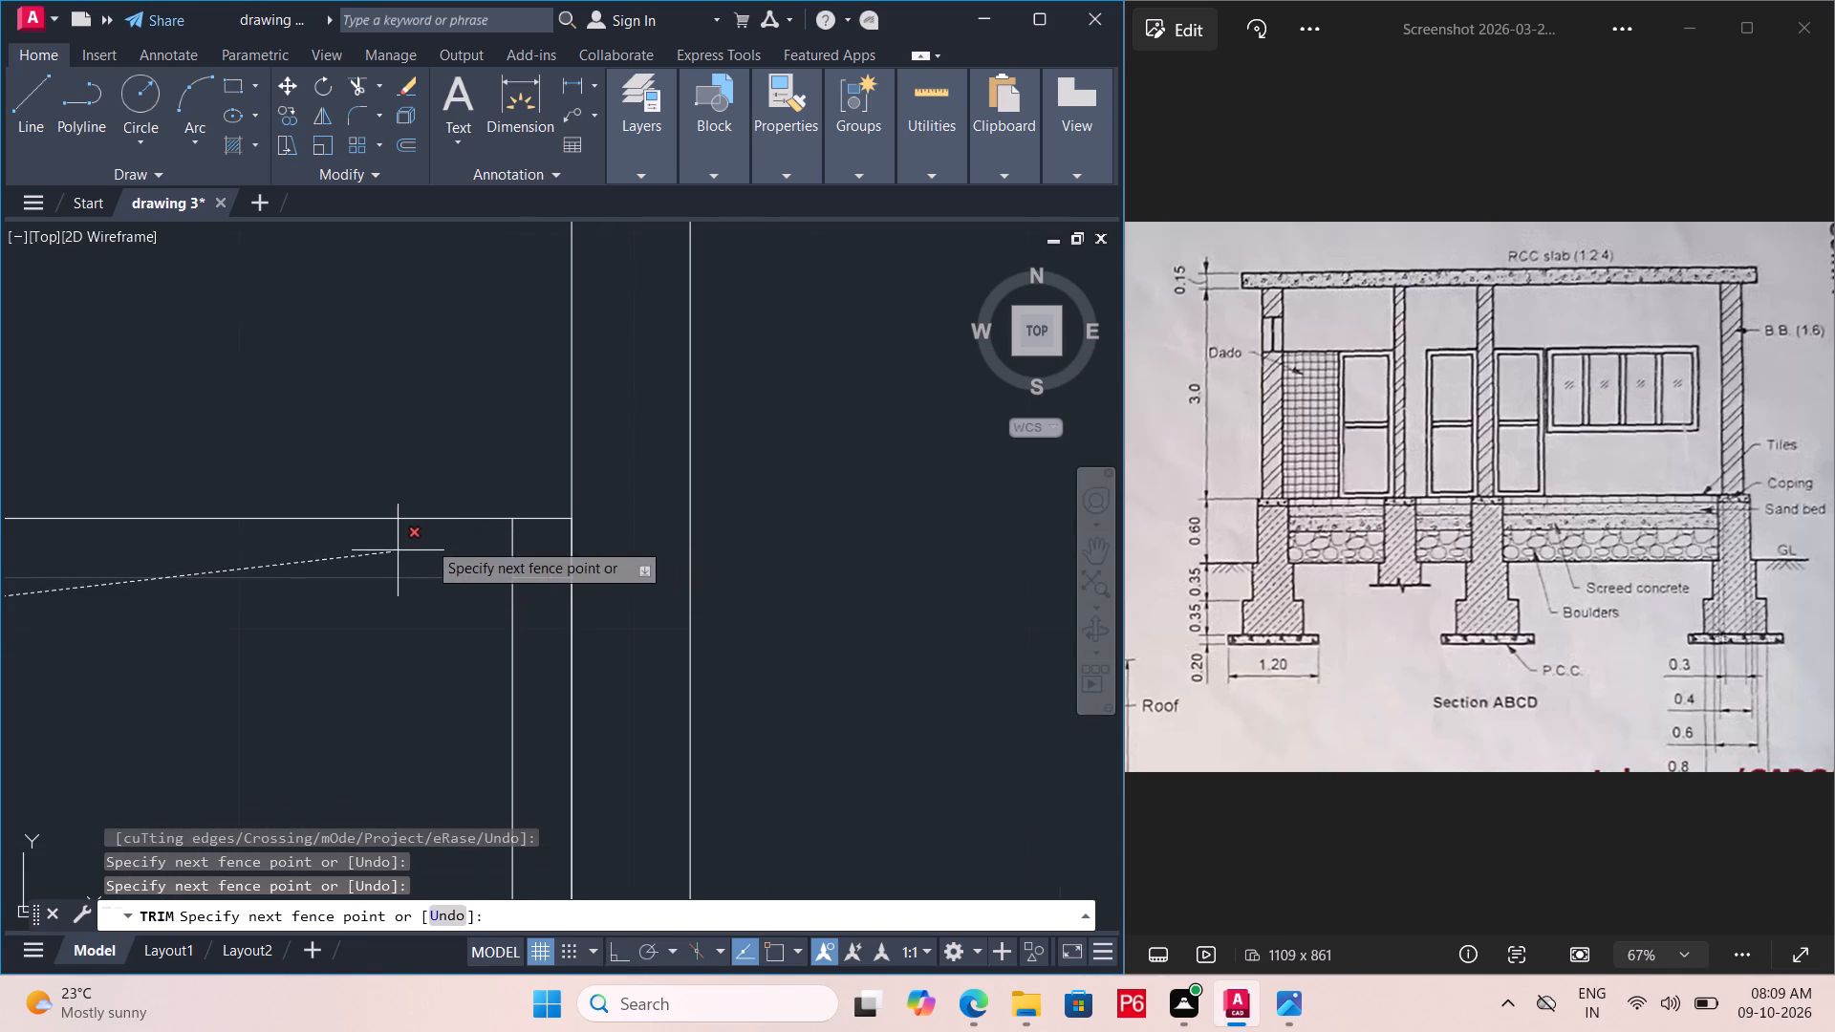
left_click(506, 538)
key("Escape")
key("t")
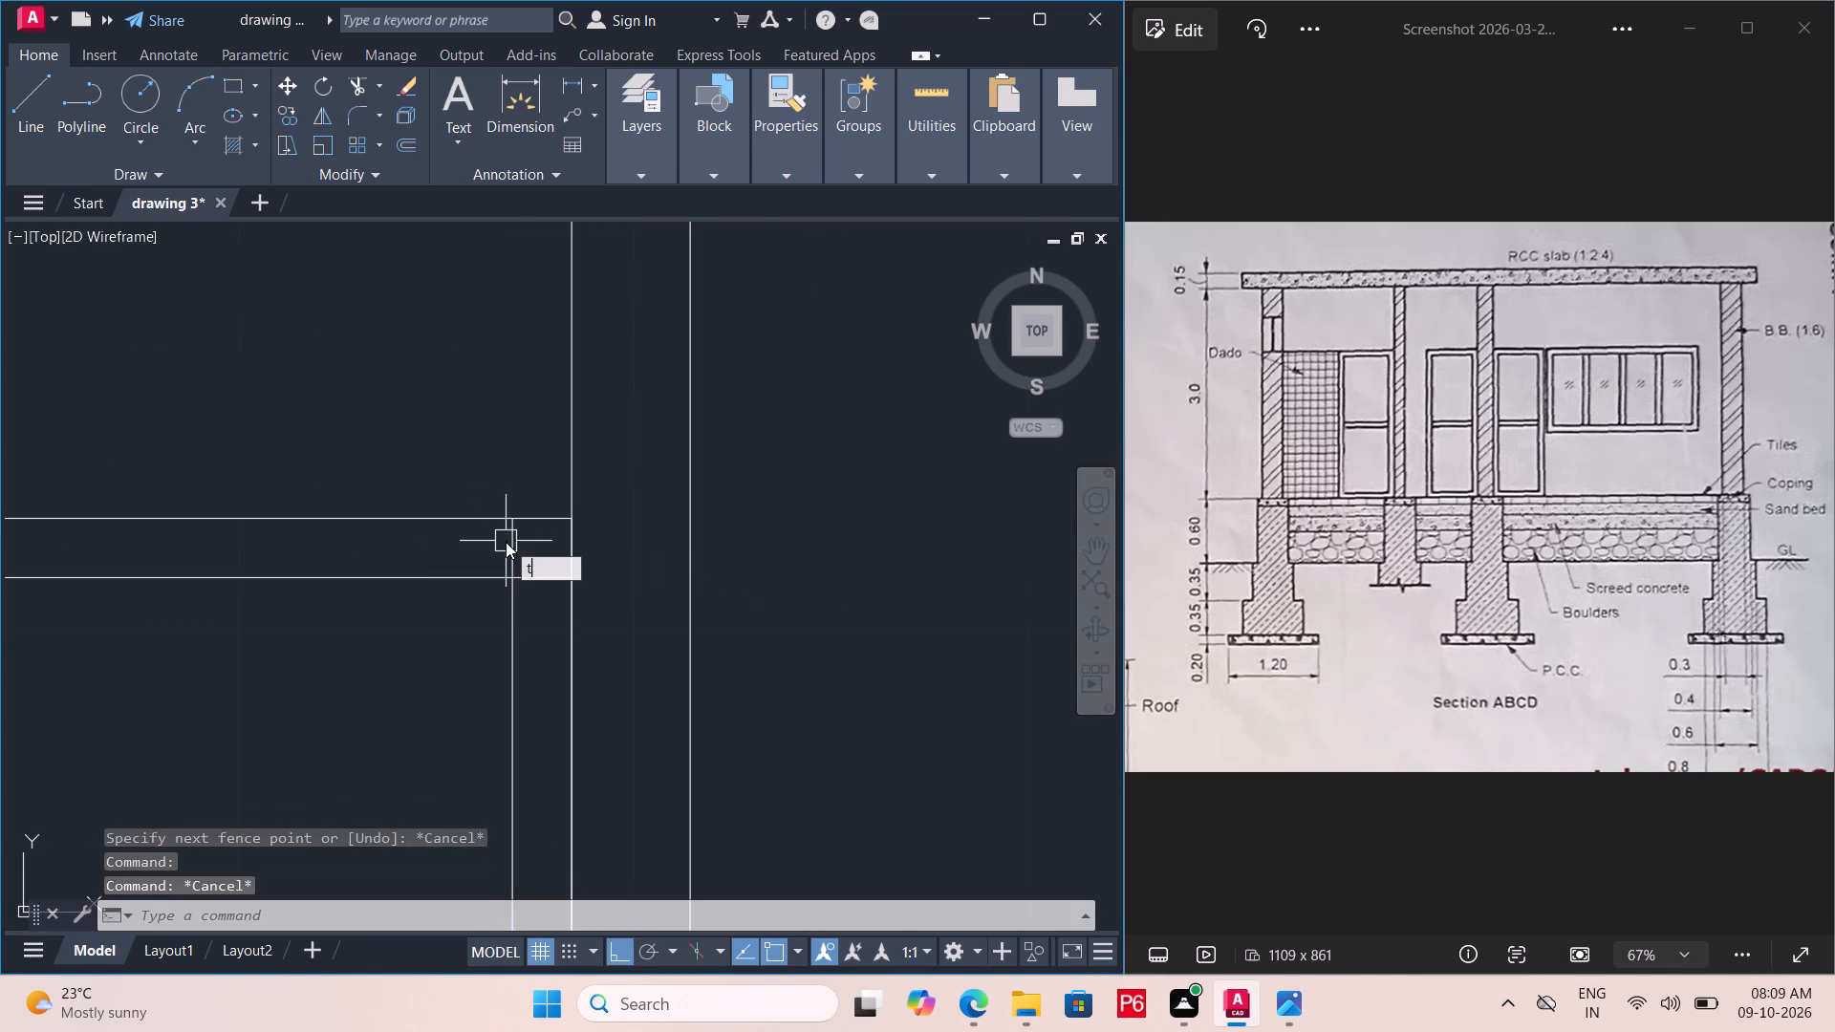
type("r")
key("space")
key("space")
left_click(497, 549)
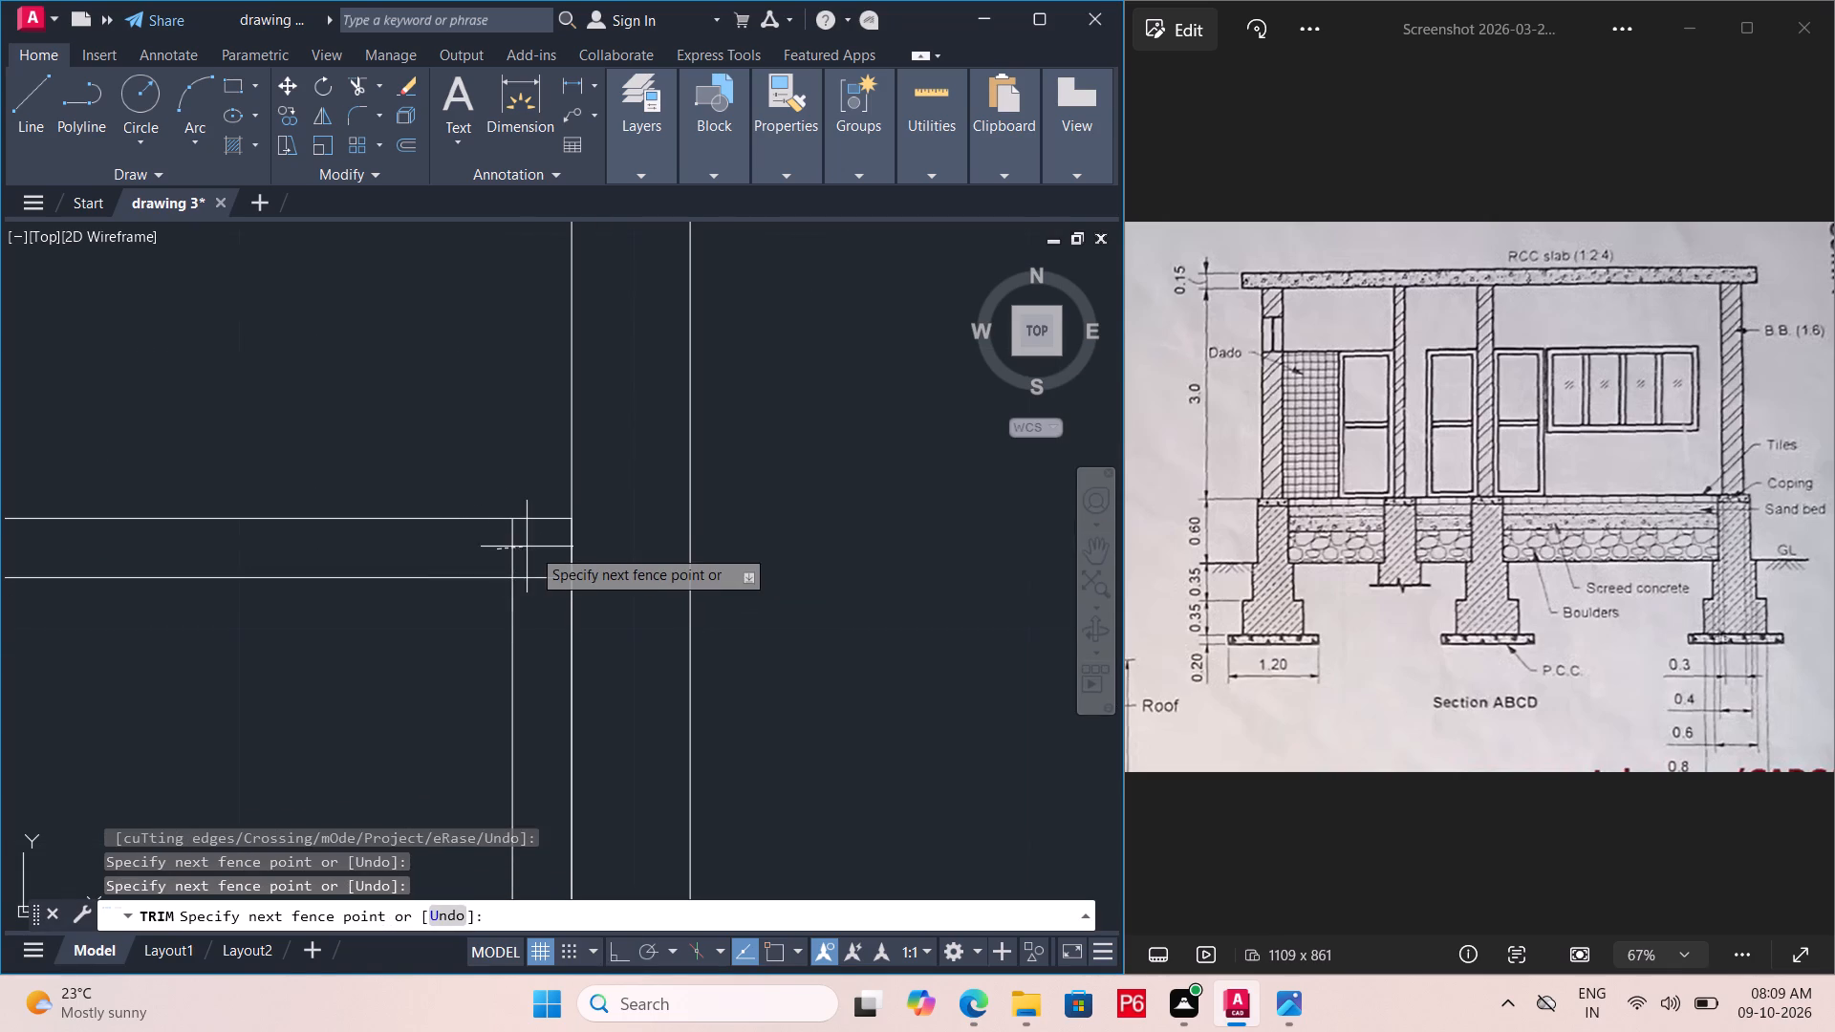
left_click(538, 549)
left_click(538, 551)
left_click(535, 613)
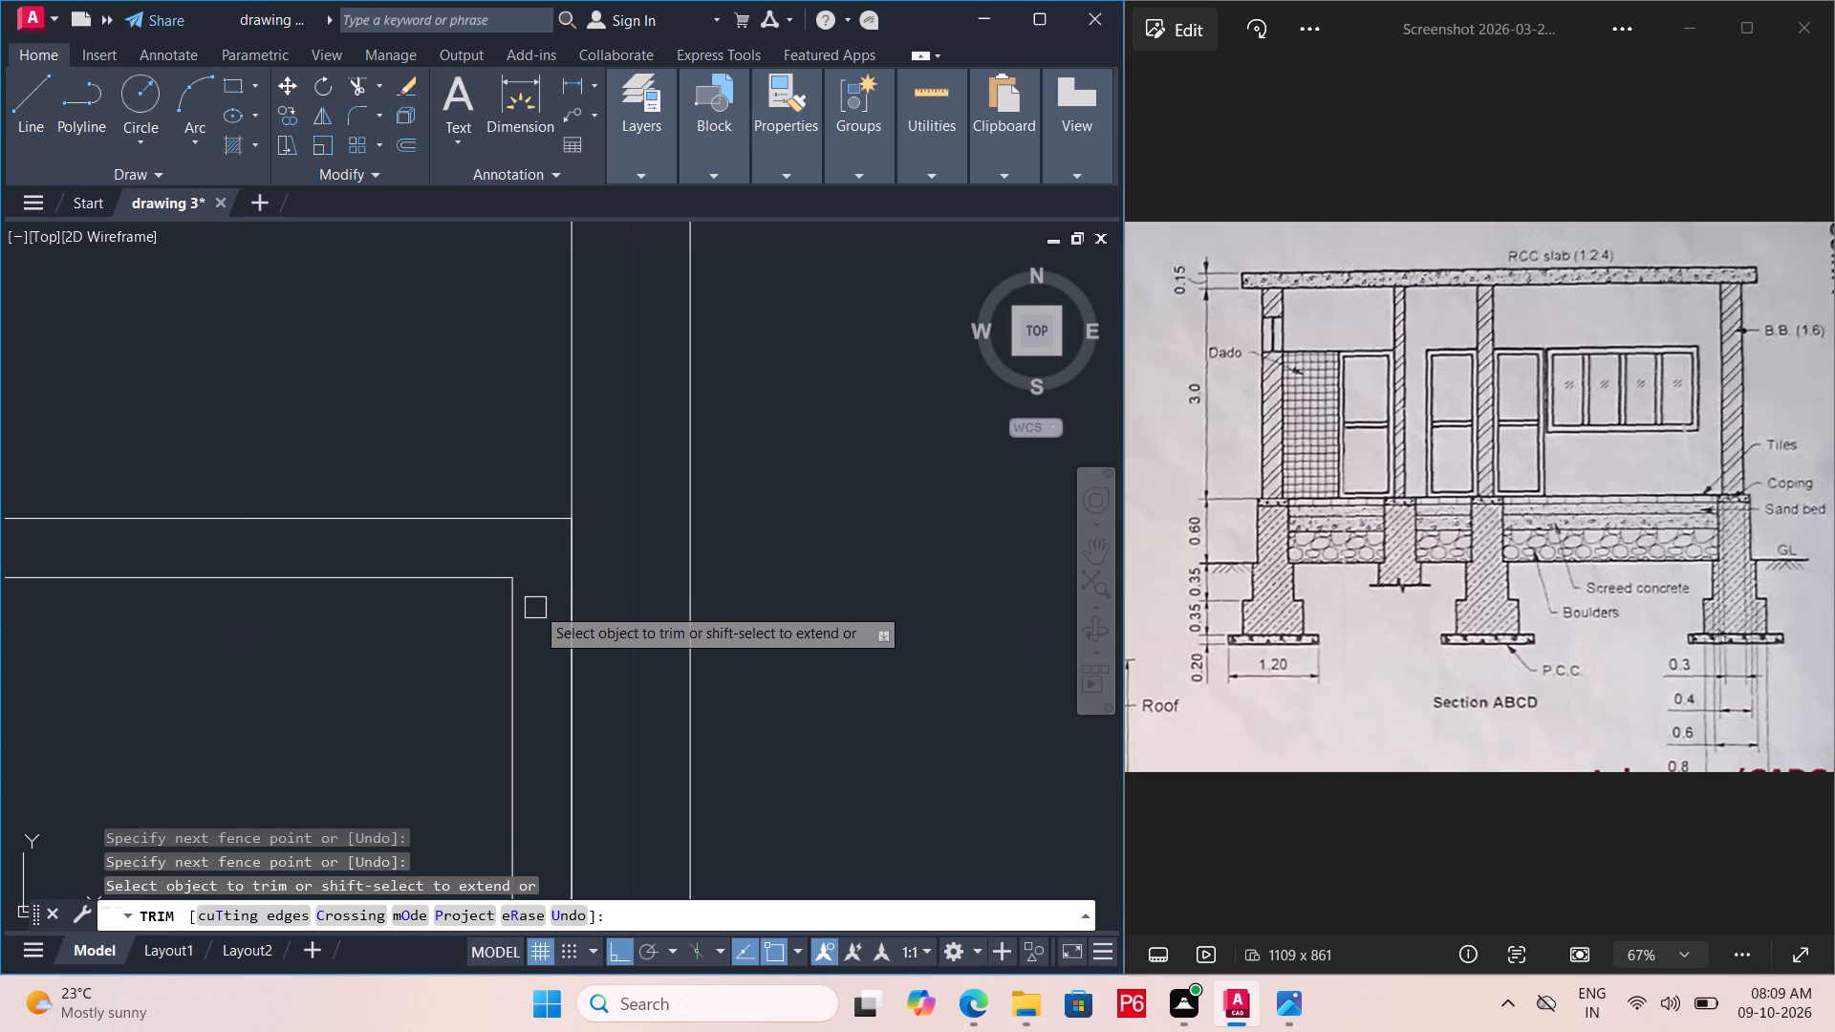
Save the drawing with the trimmed door frame.
key("ctrl+s")
key("ctrl+s")
key("ctrl+s")
key("ctrl+s")
Draw a horizontal line across the inside of the door frame at mid-height, between the inner side lines.
scroll(579, 592, "down", 4)
middle_click_drag(580, 591, 601, 497)
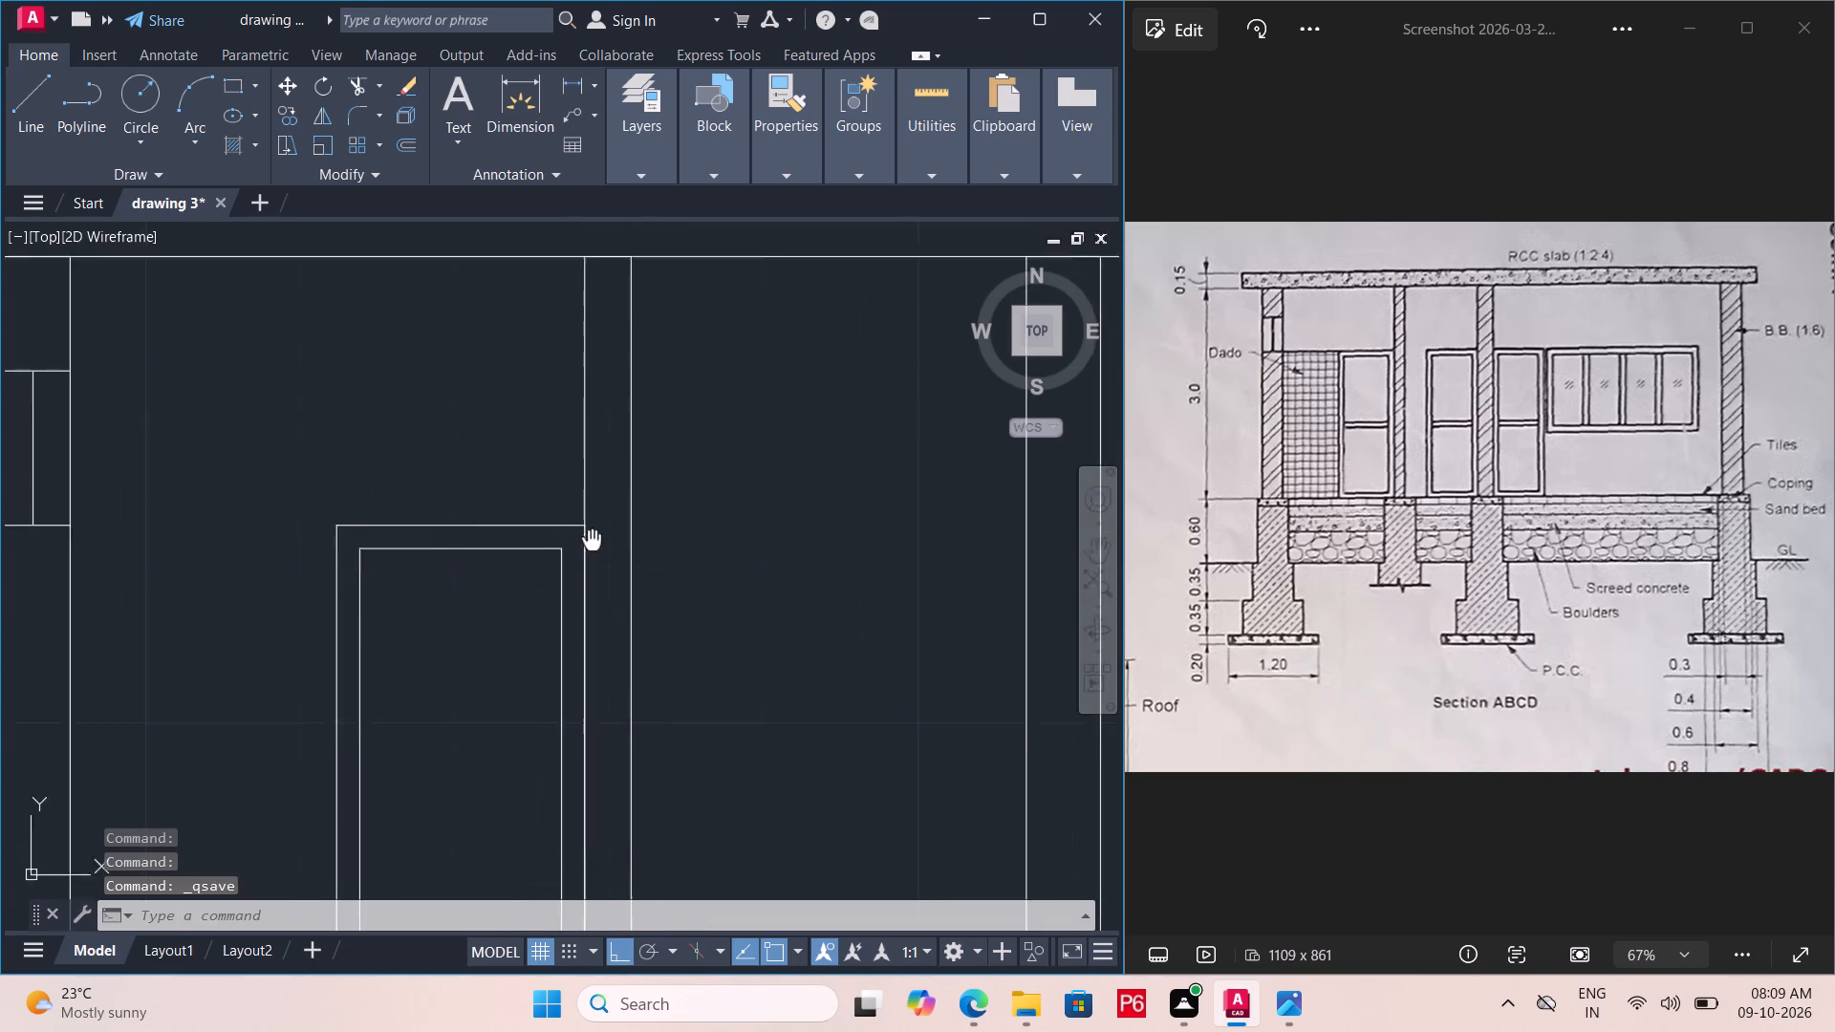
middle_click_drag(601, 497, 612, 399)
middle_click_drag(516, 738, 539, 530)
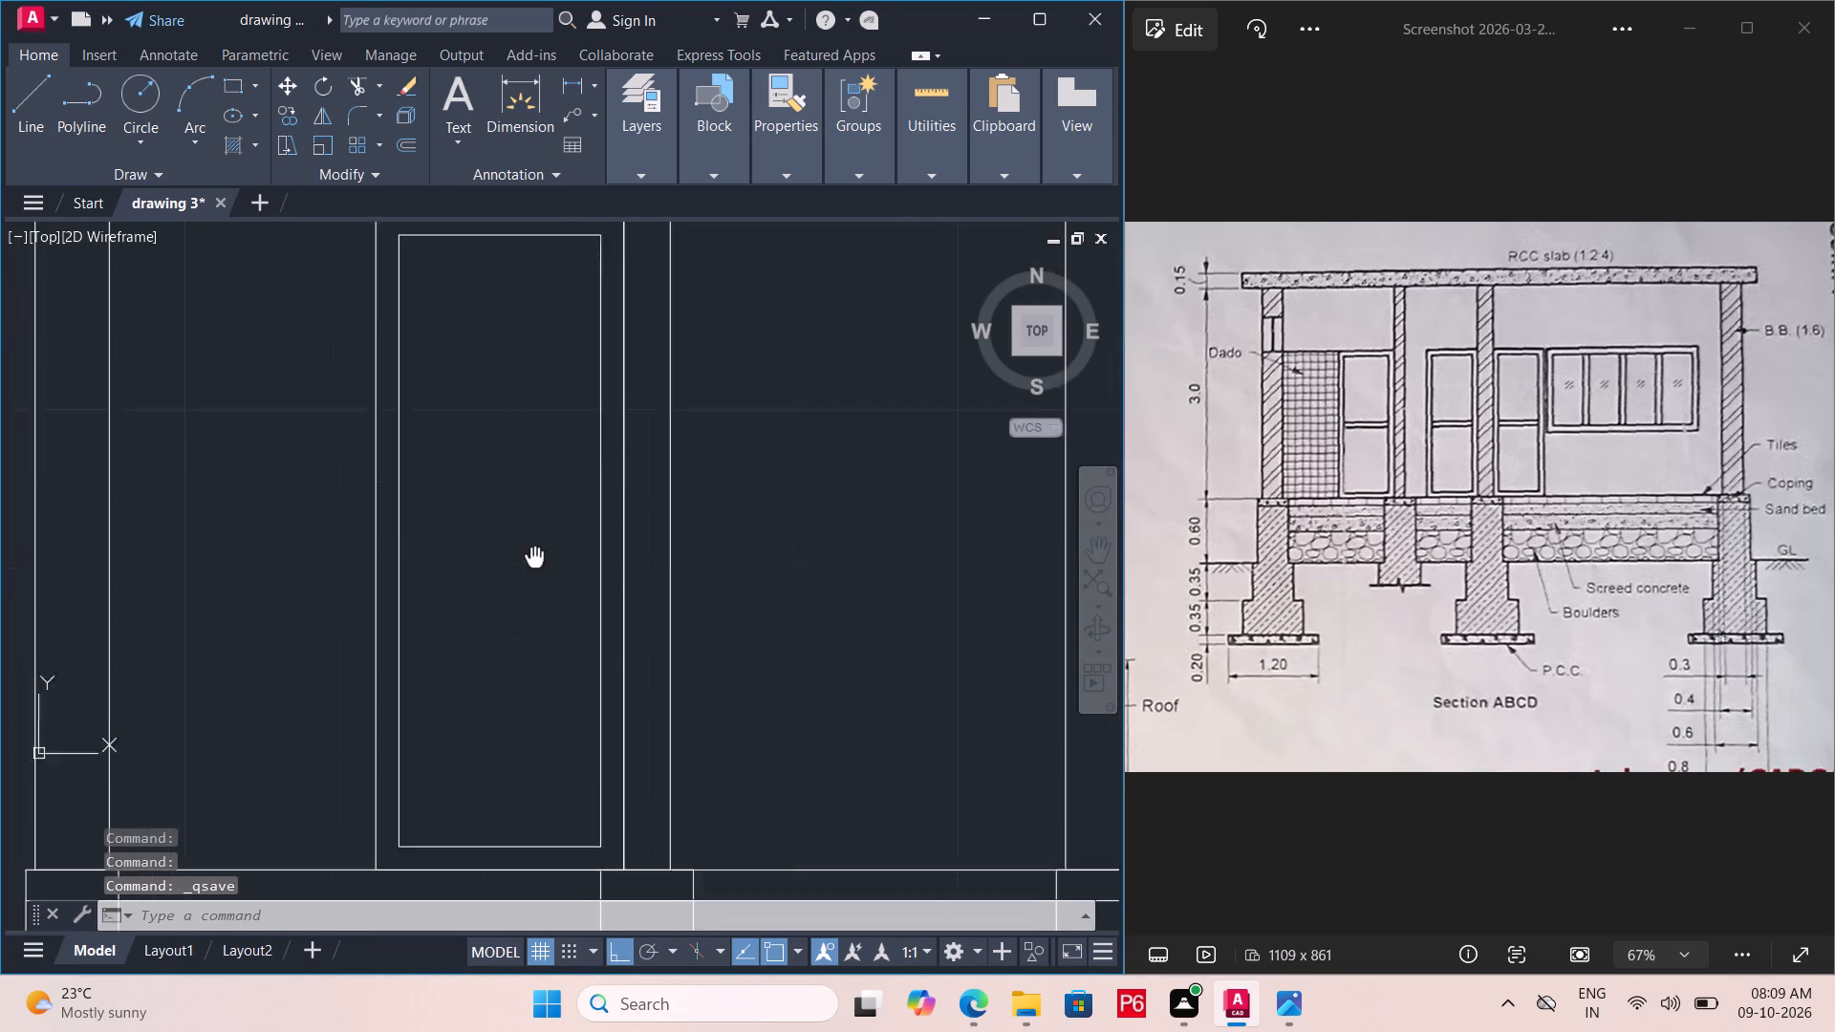
middle_click_drag(539, 530, 536, 585)
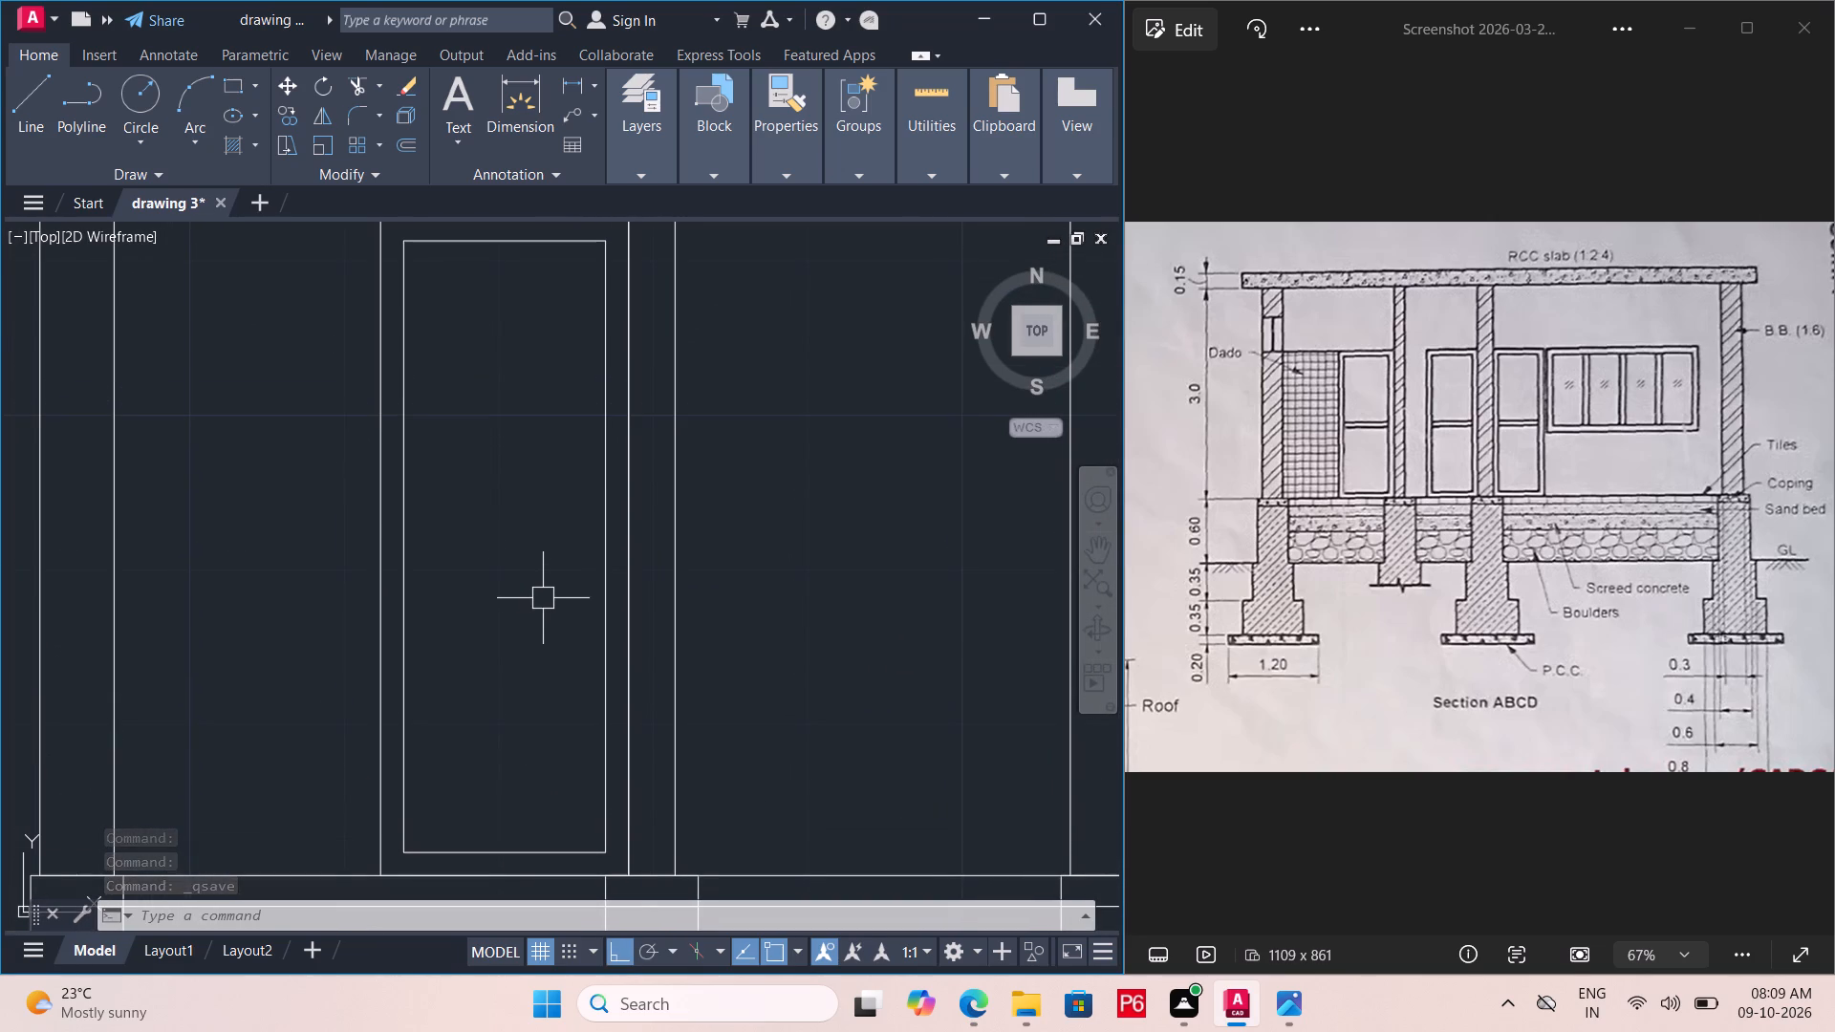
type("l")
key("space")
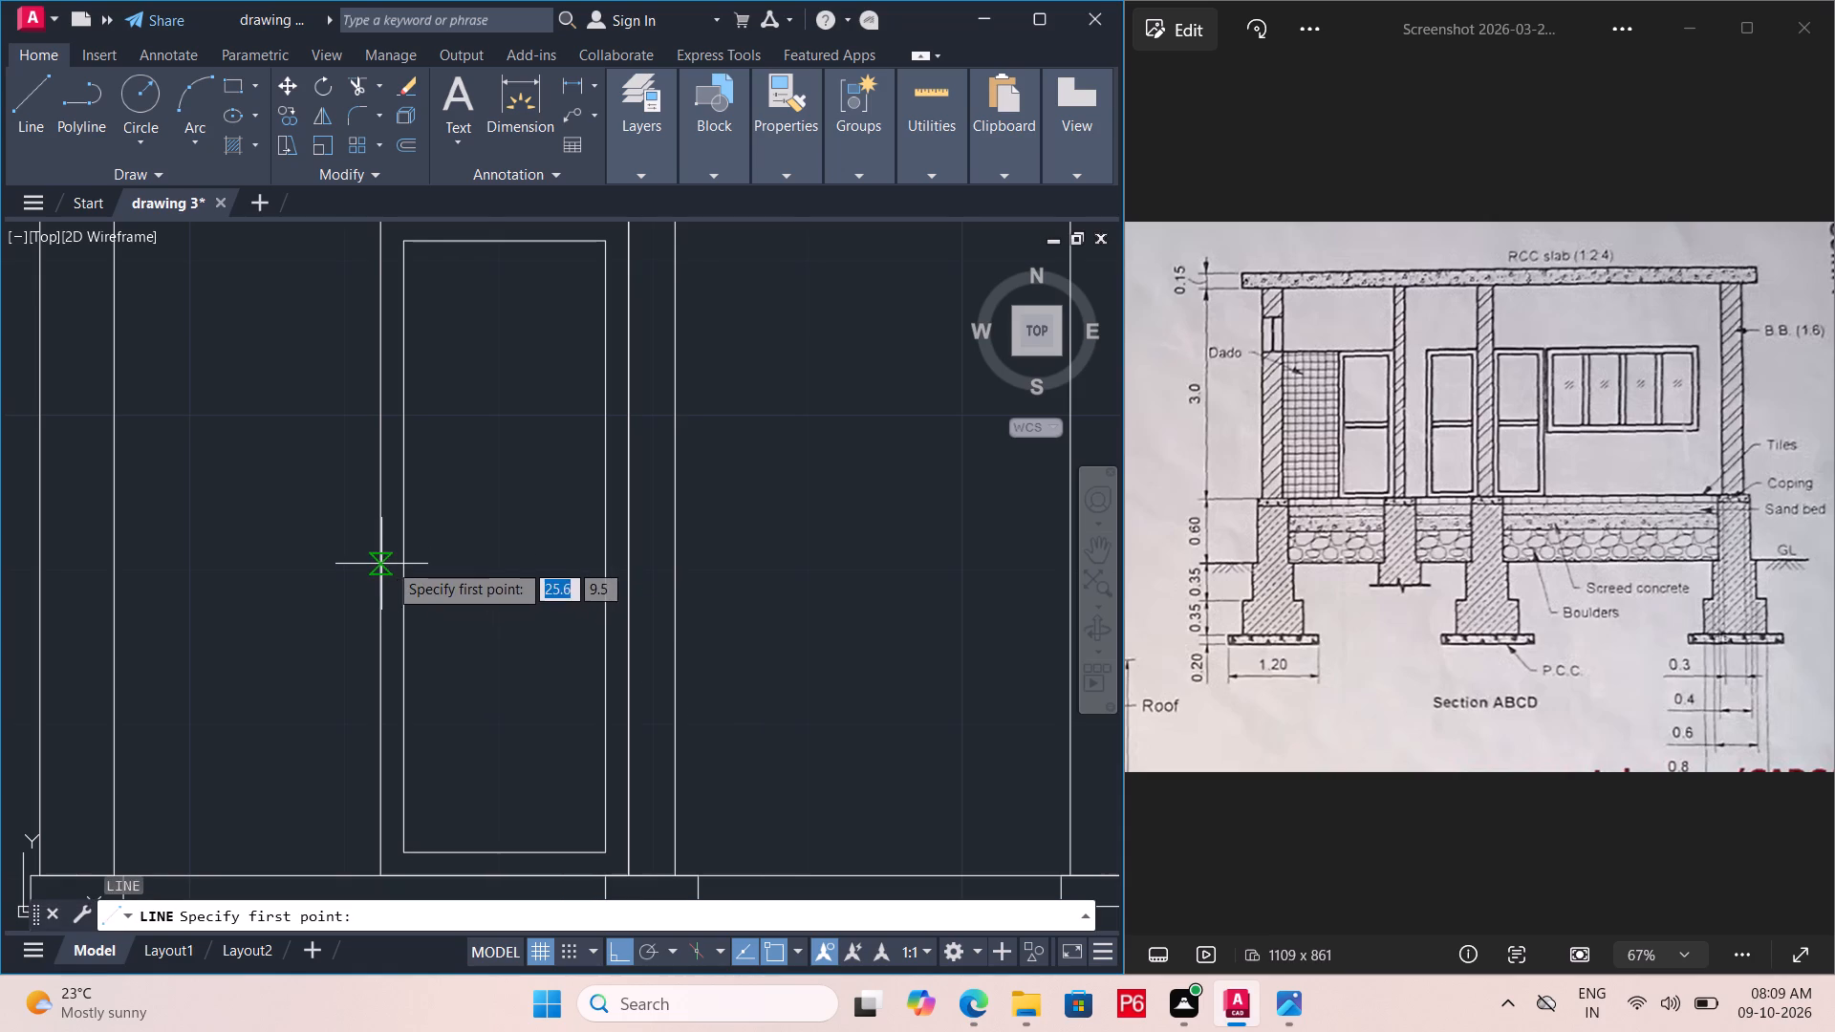
left_click_drag(406, 550, 430, 550)
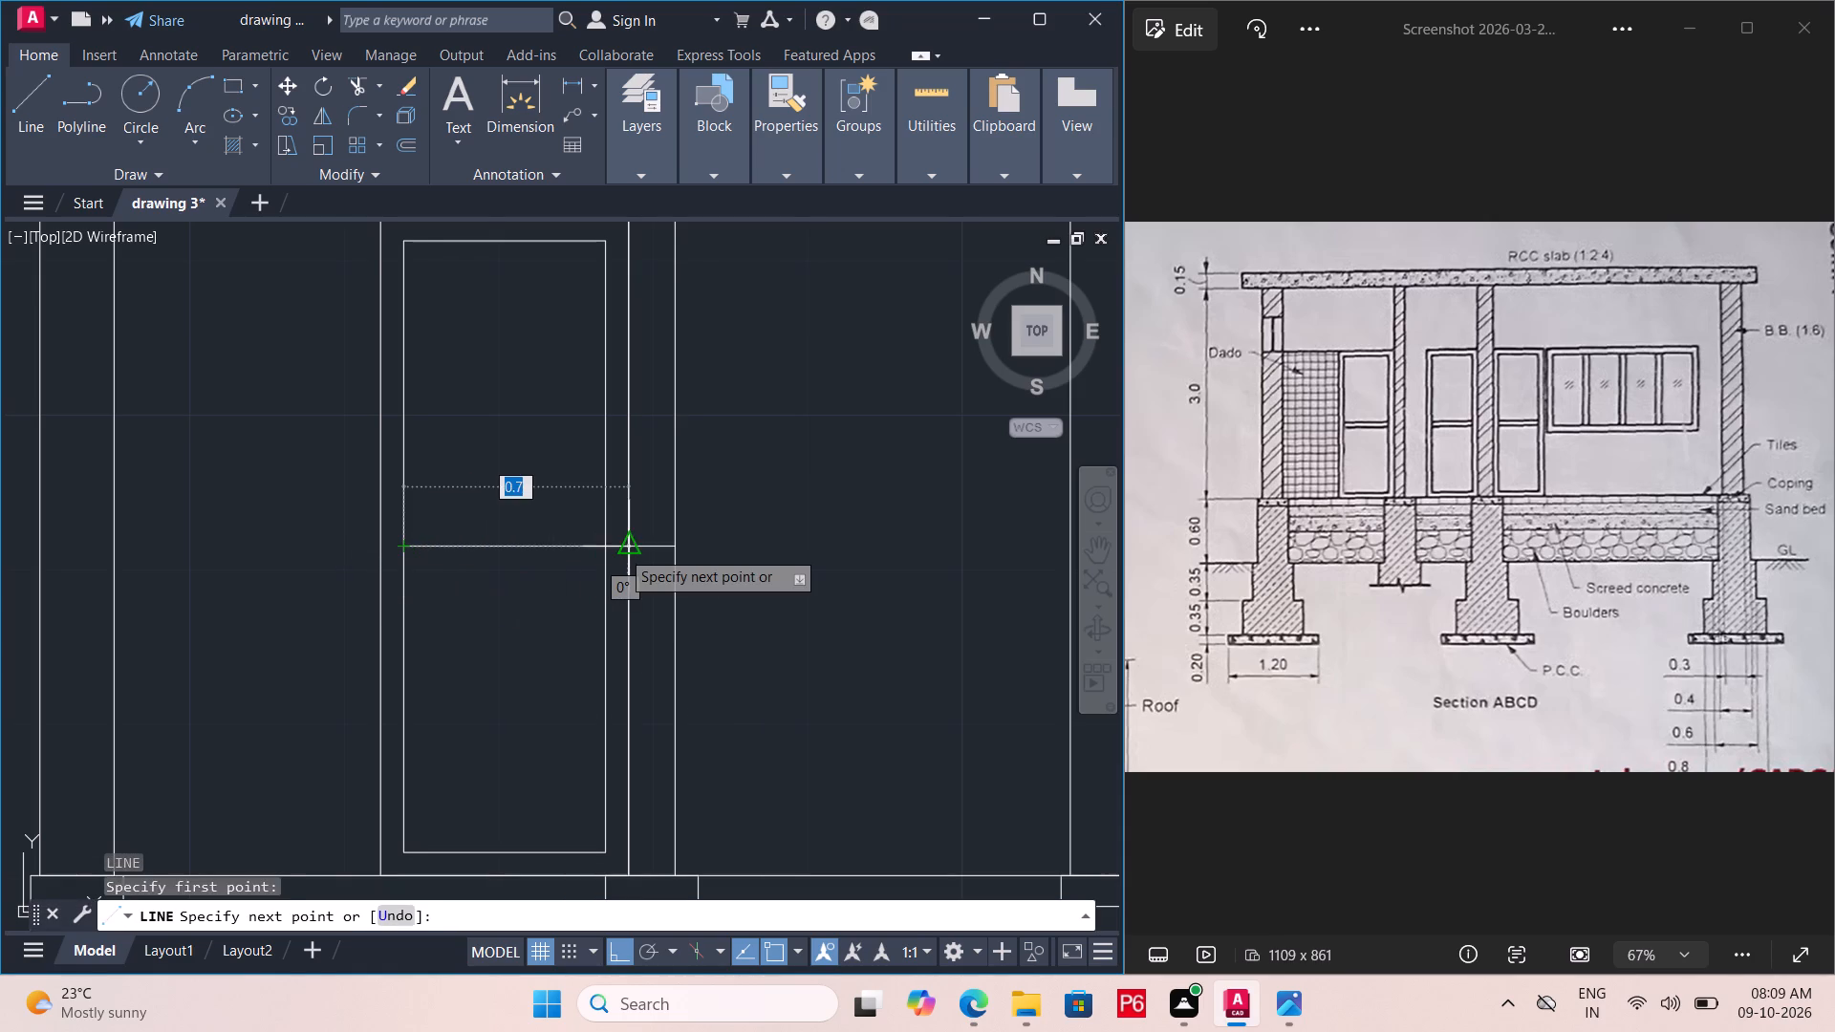
left_click(596, 551)
key("Escape")
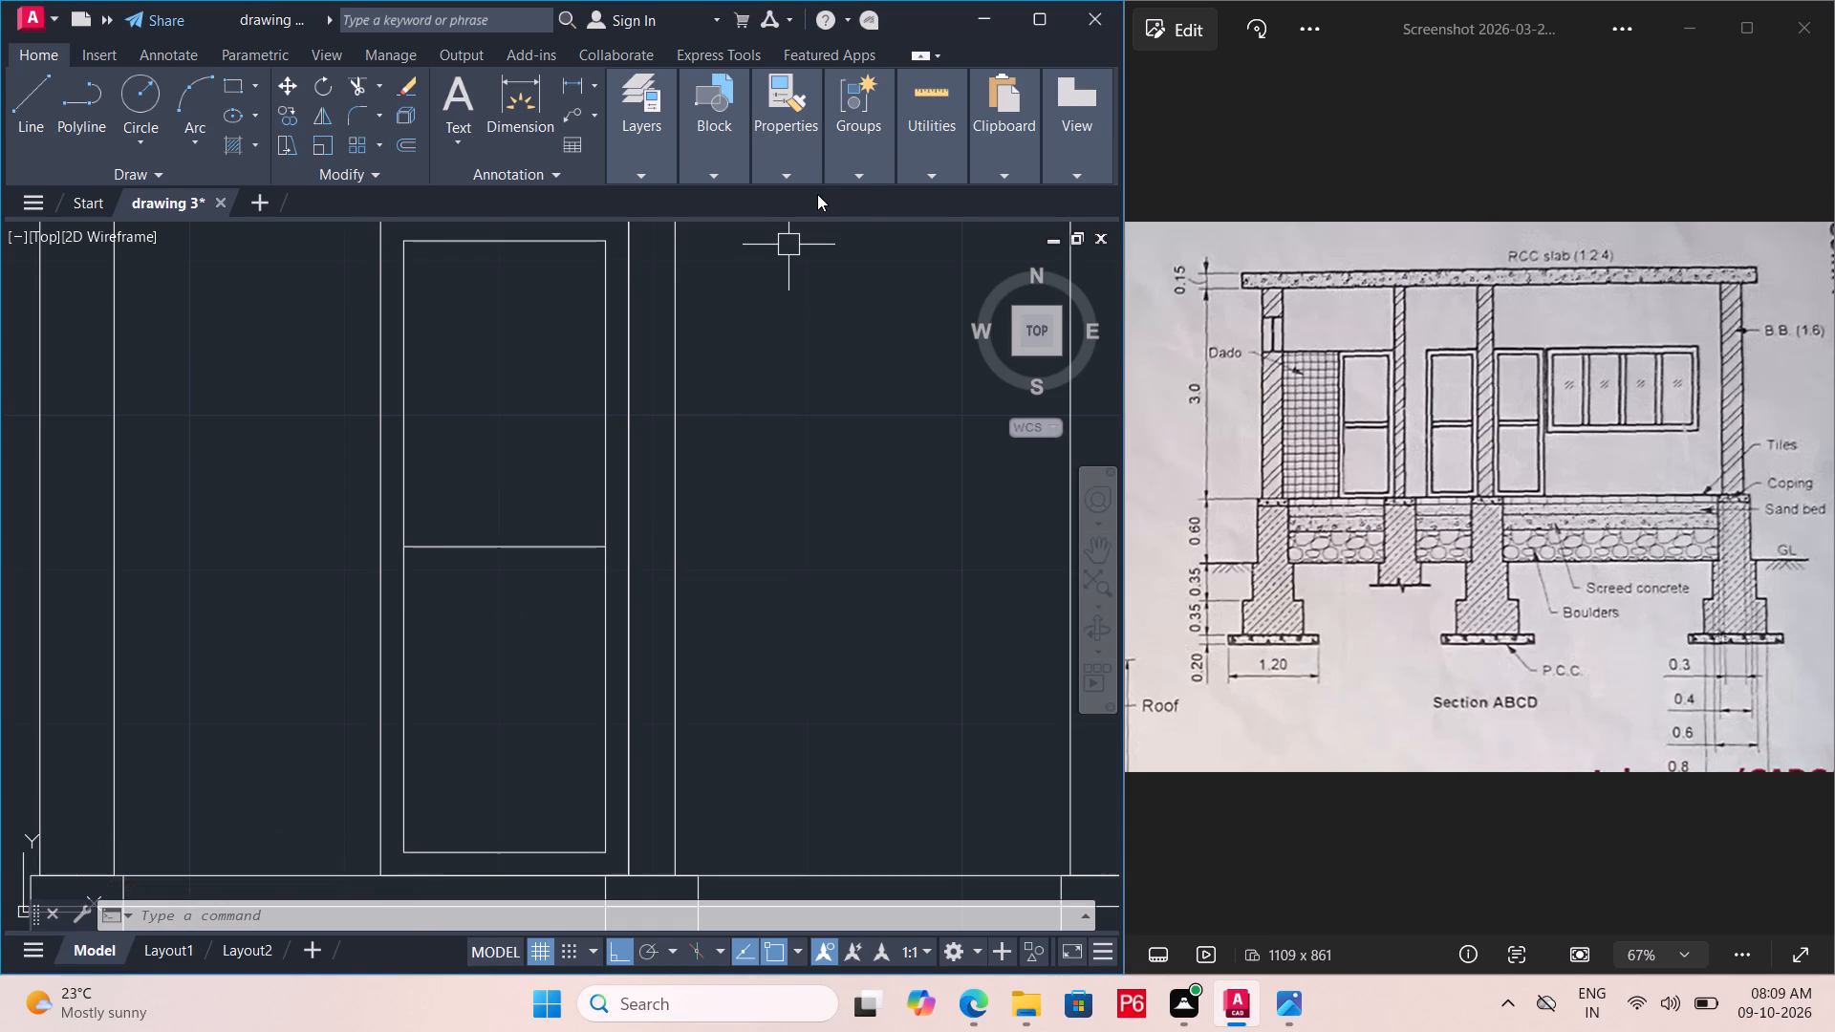
Calculate half of the 0.075 m frame width with the quick calculator.
left_click(902, 168)
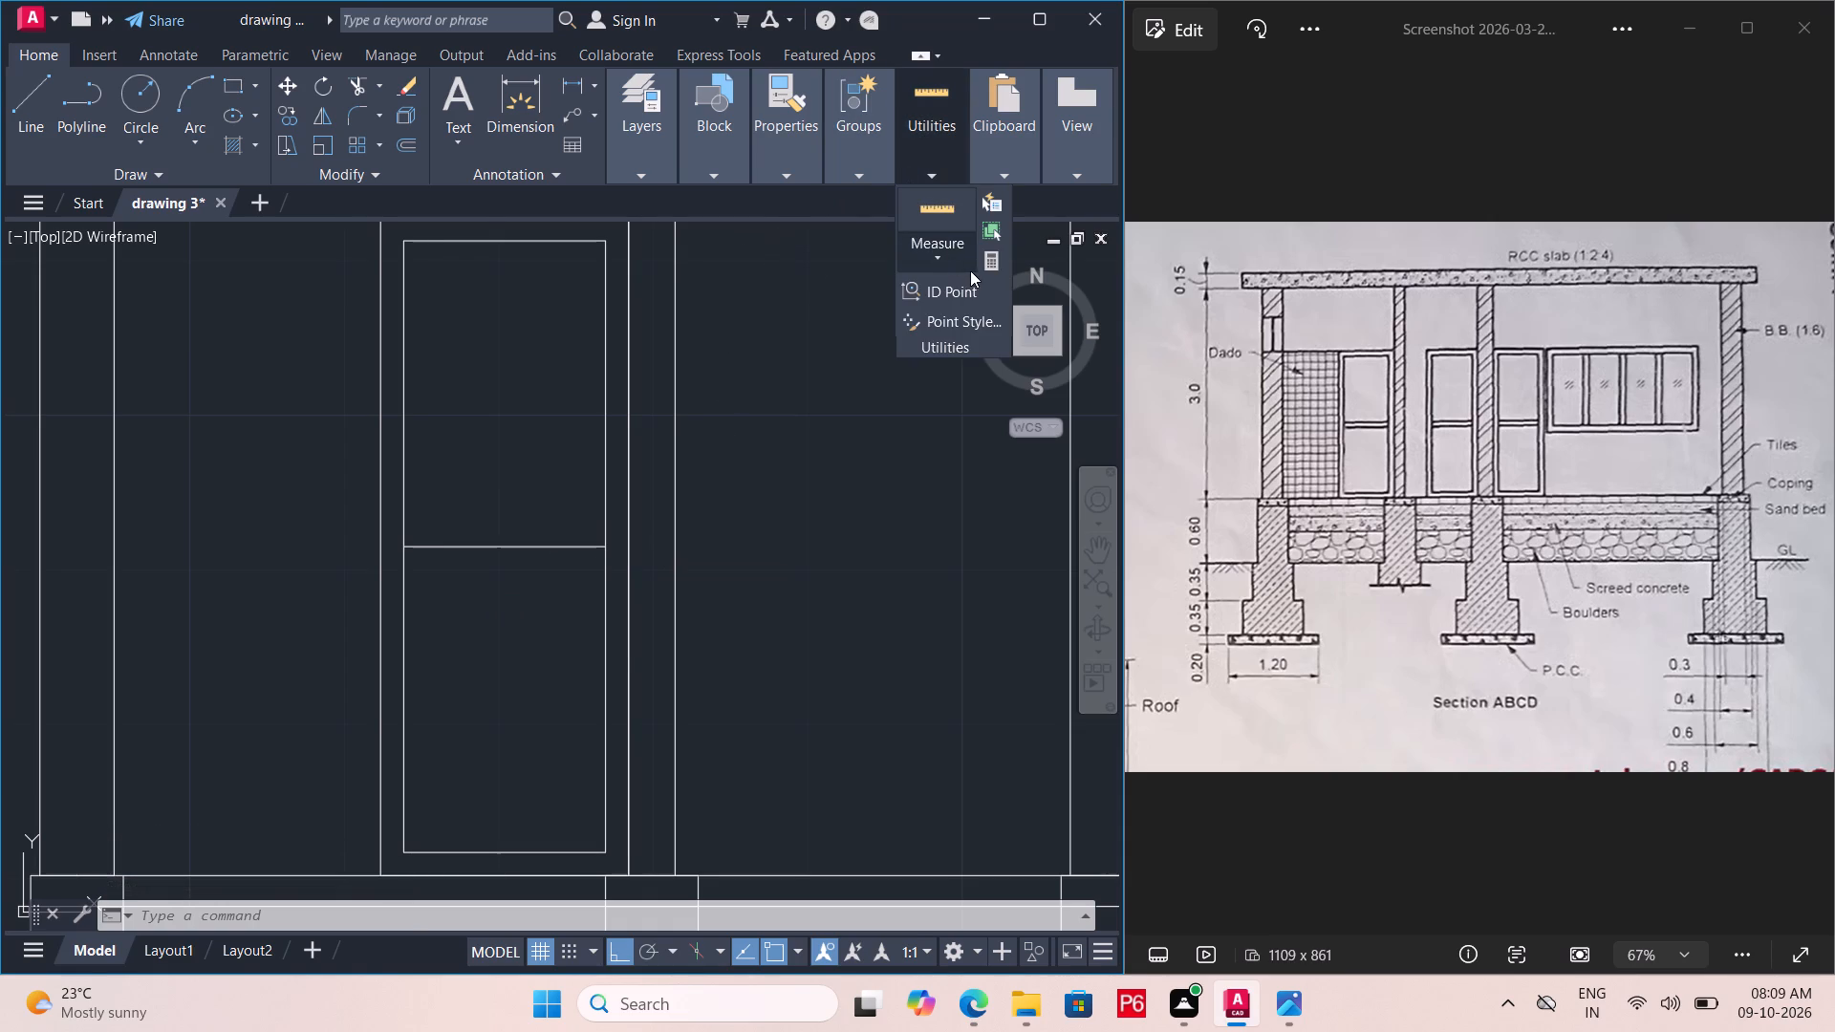
left_click(981, 265)
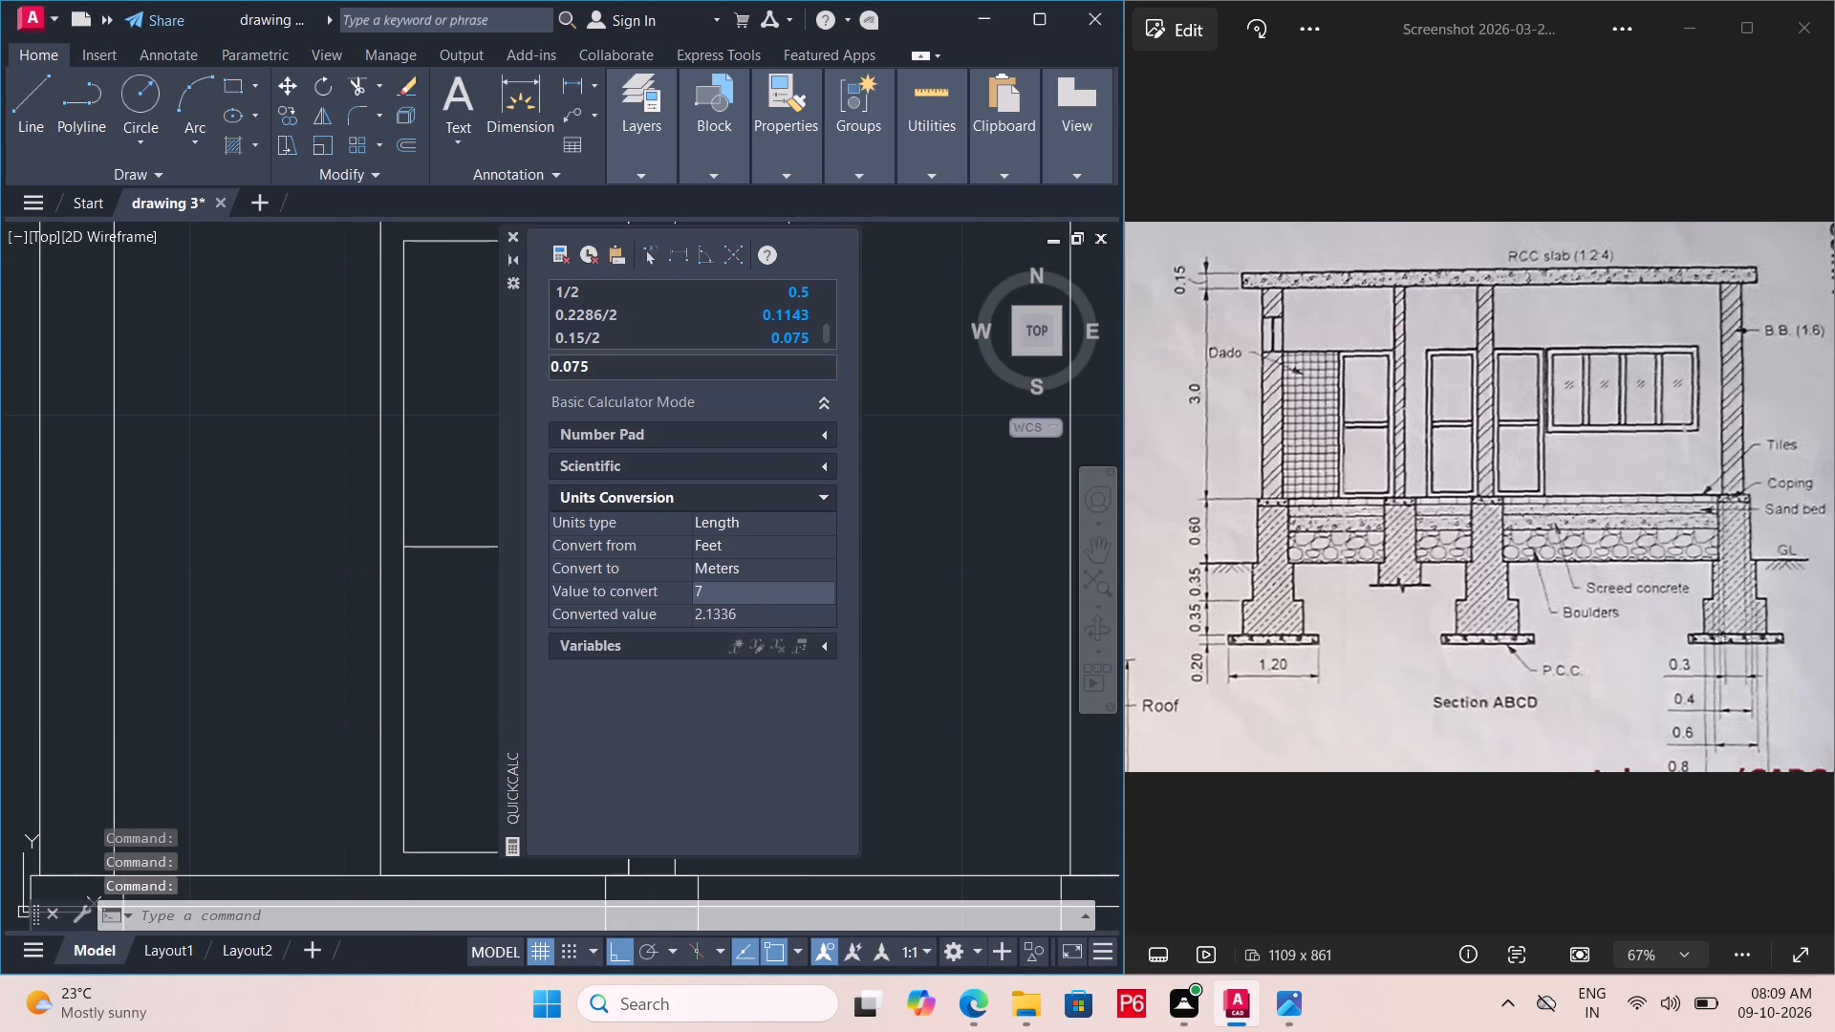
left_click(620, 370)
type("/2")
key("Return")
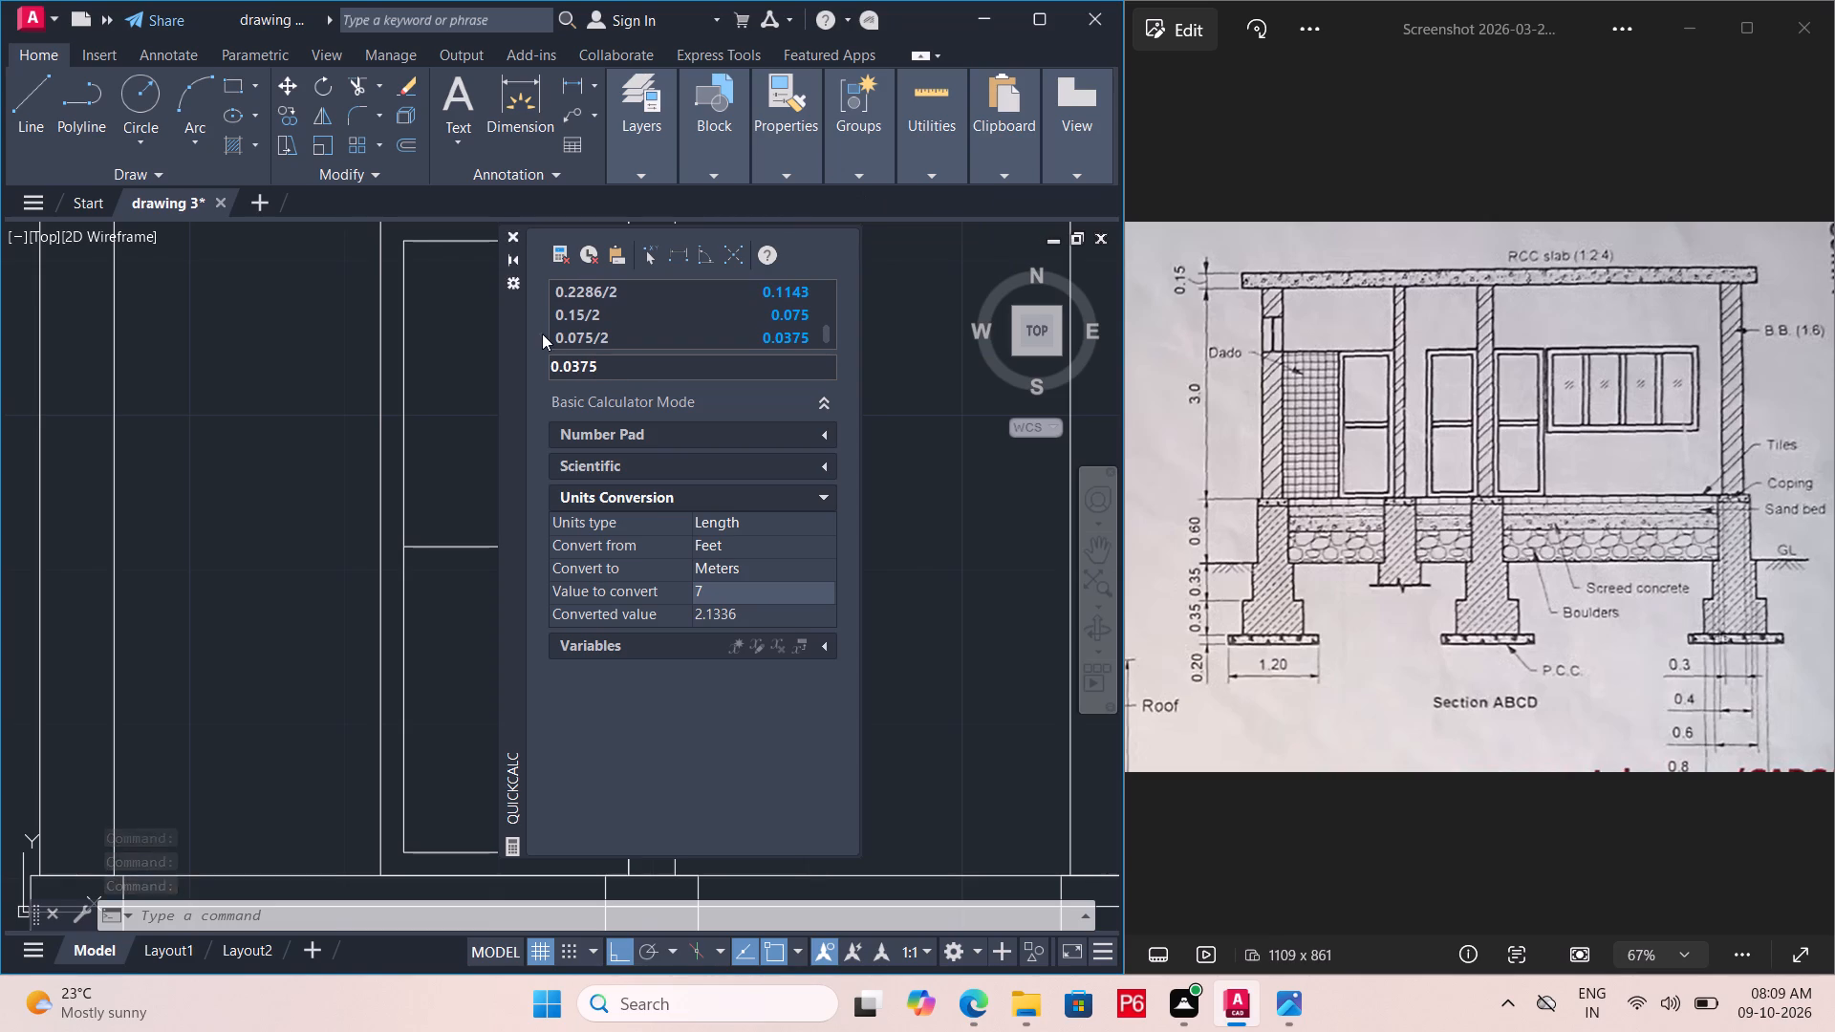
left_click(517, 230)
key("Escape")
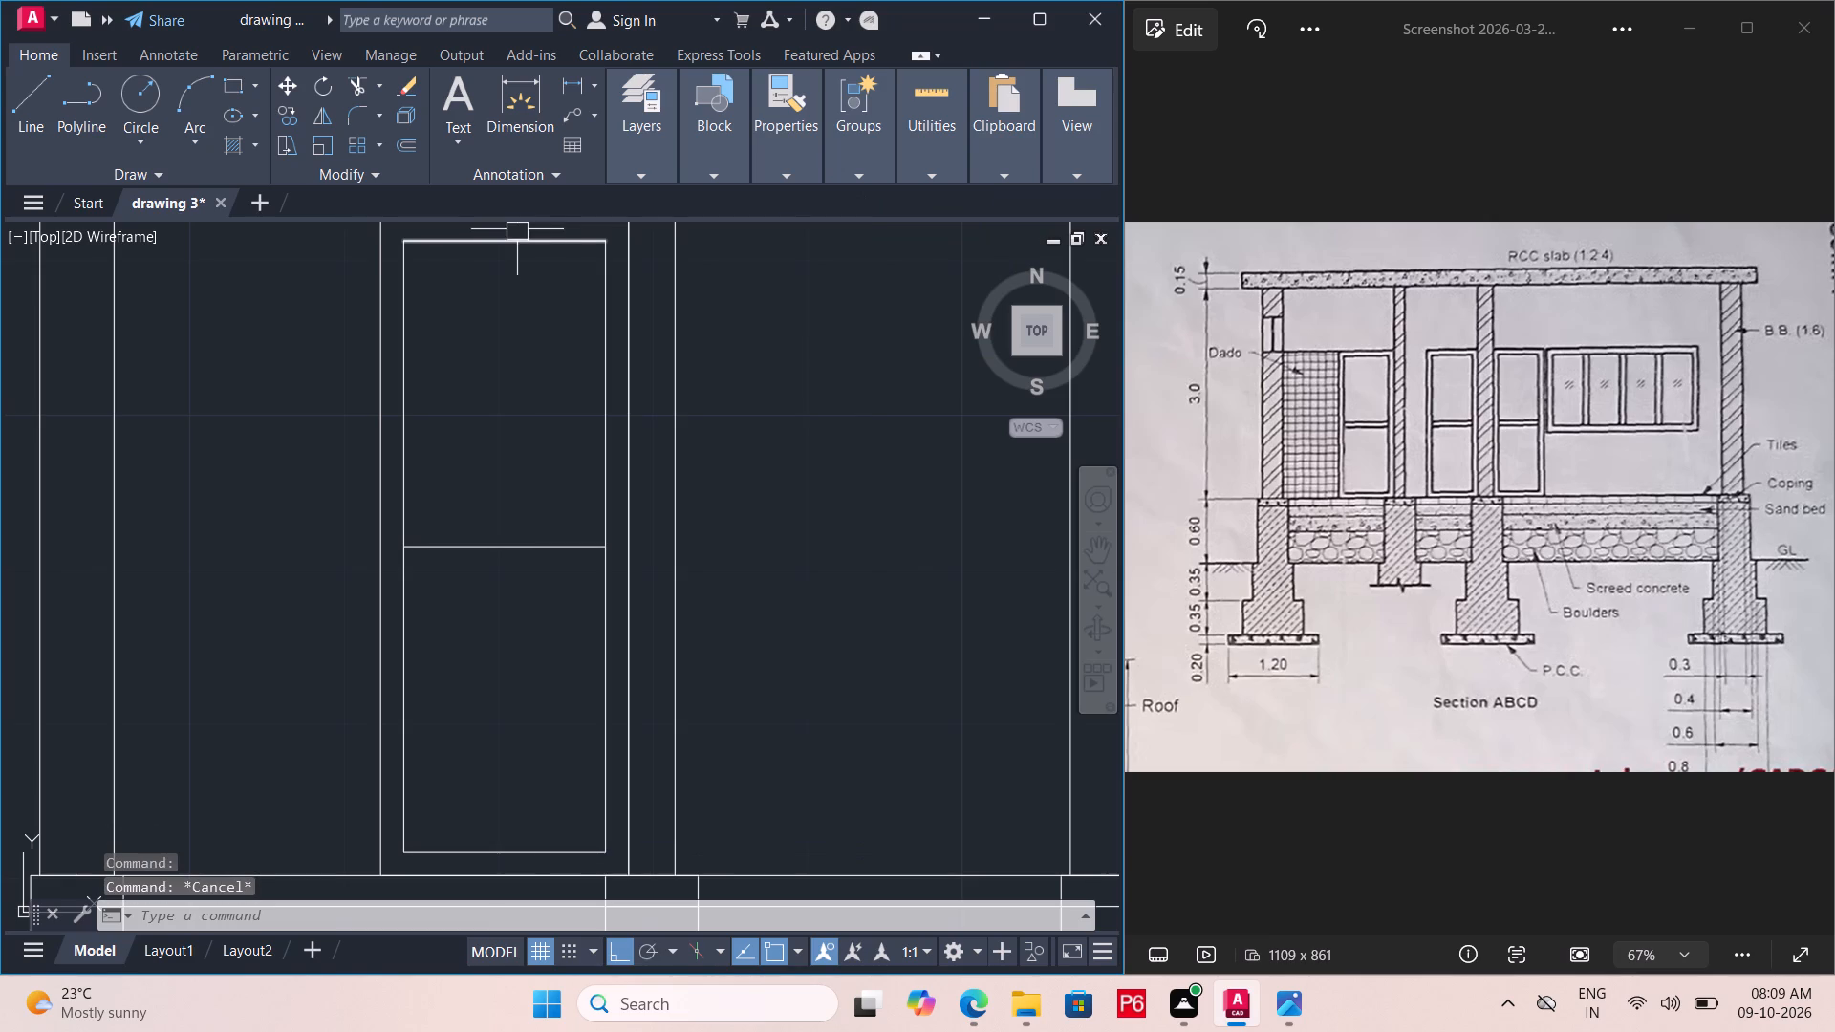
Offset the door's mid-height line by 0.035 m both upward and downward to form the middle rail.
key("o")
key("Return")
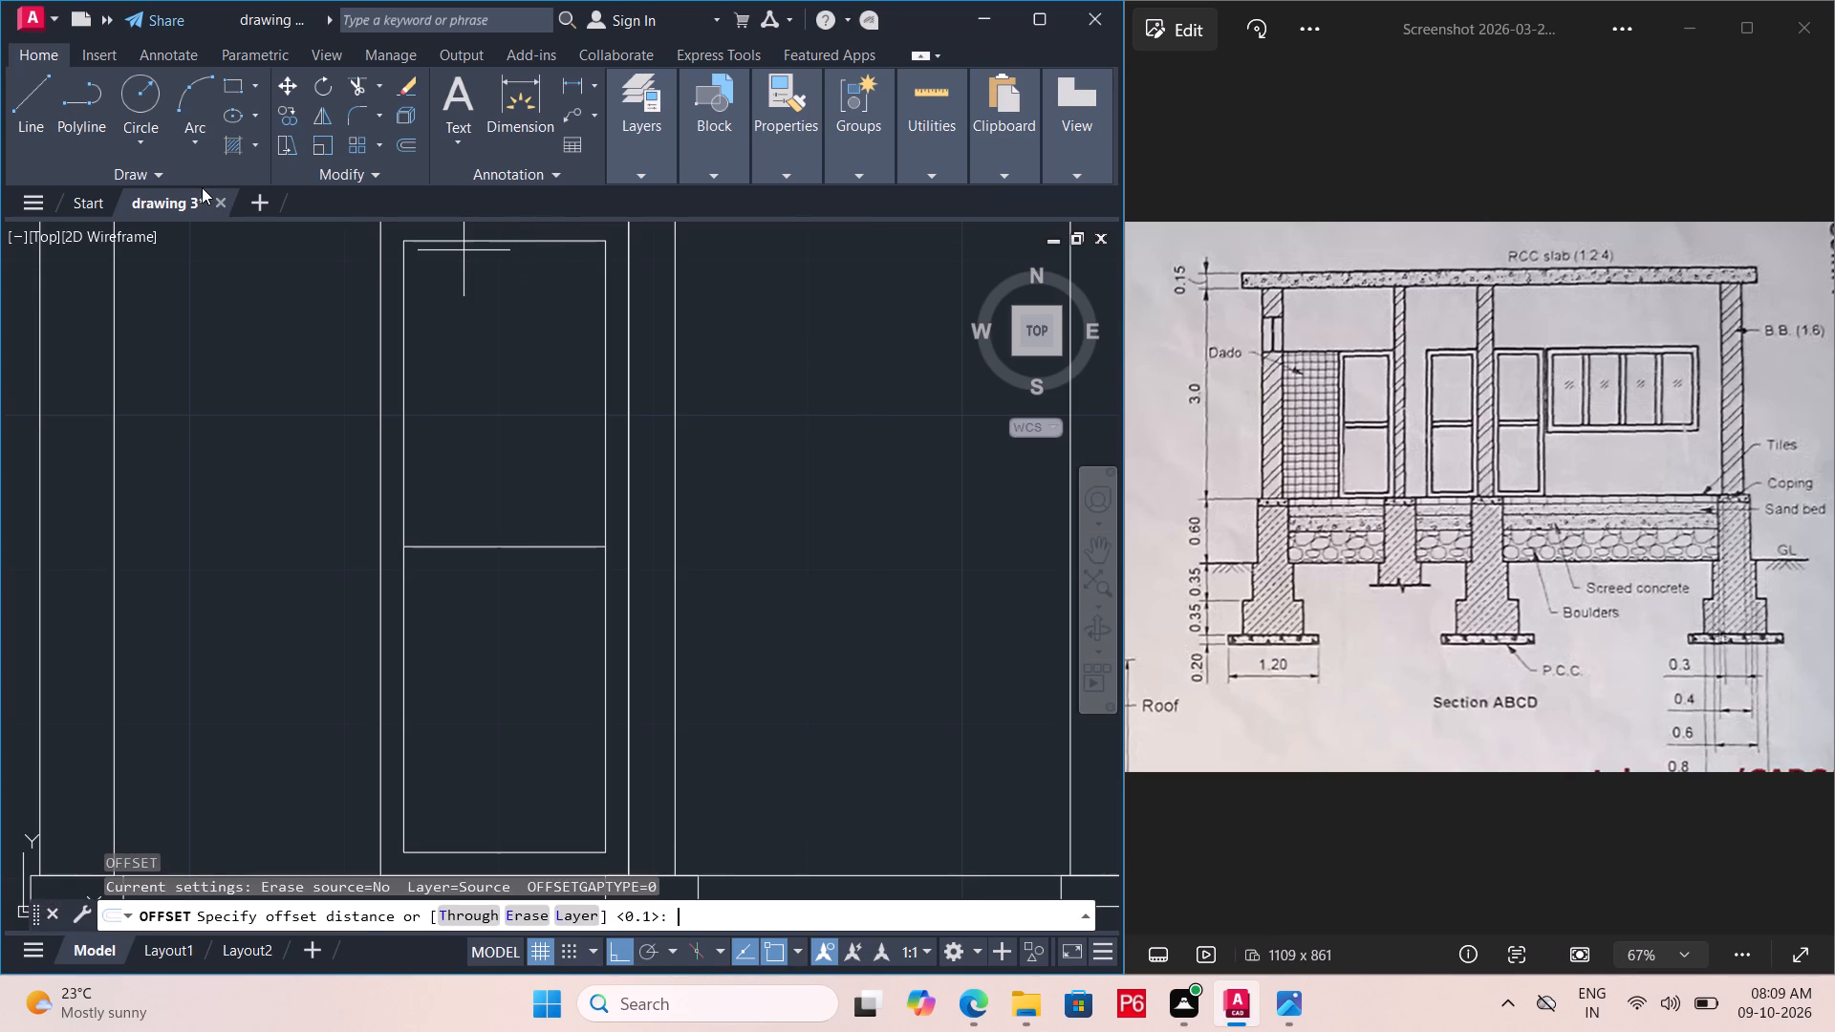
type("0.035")
key("Return")
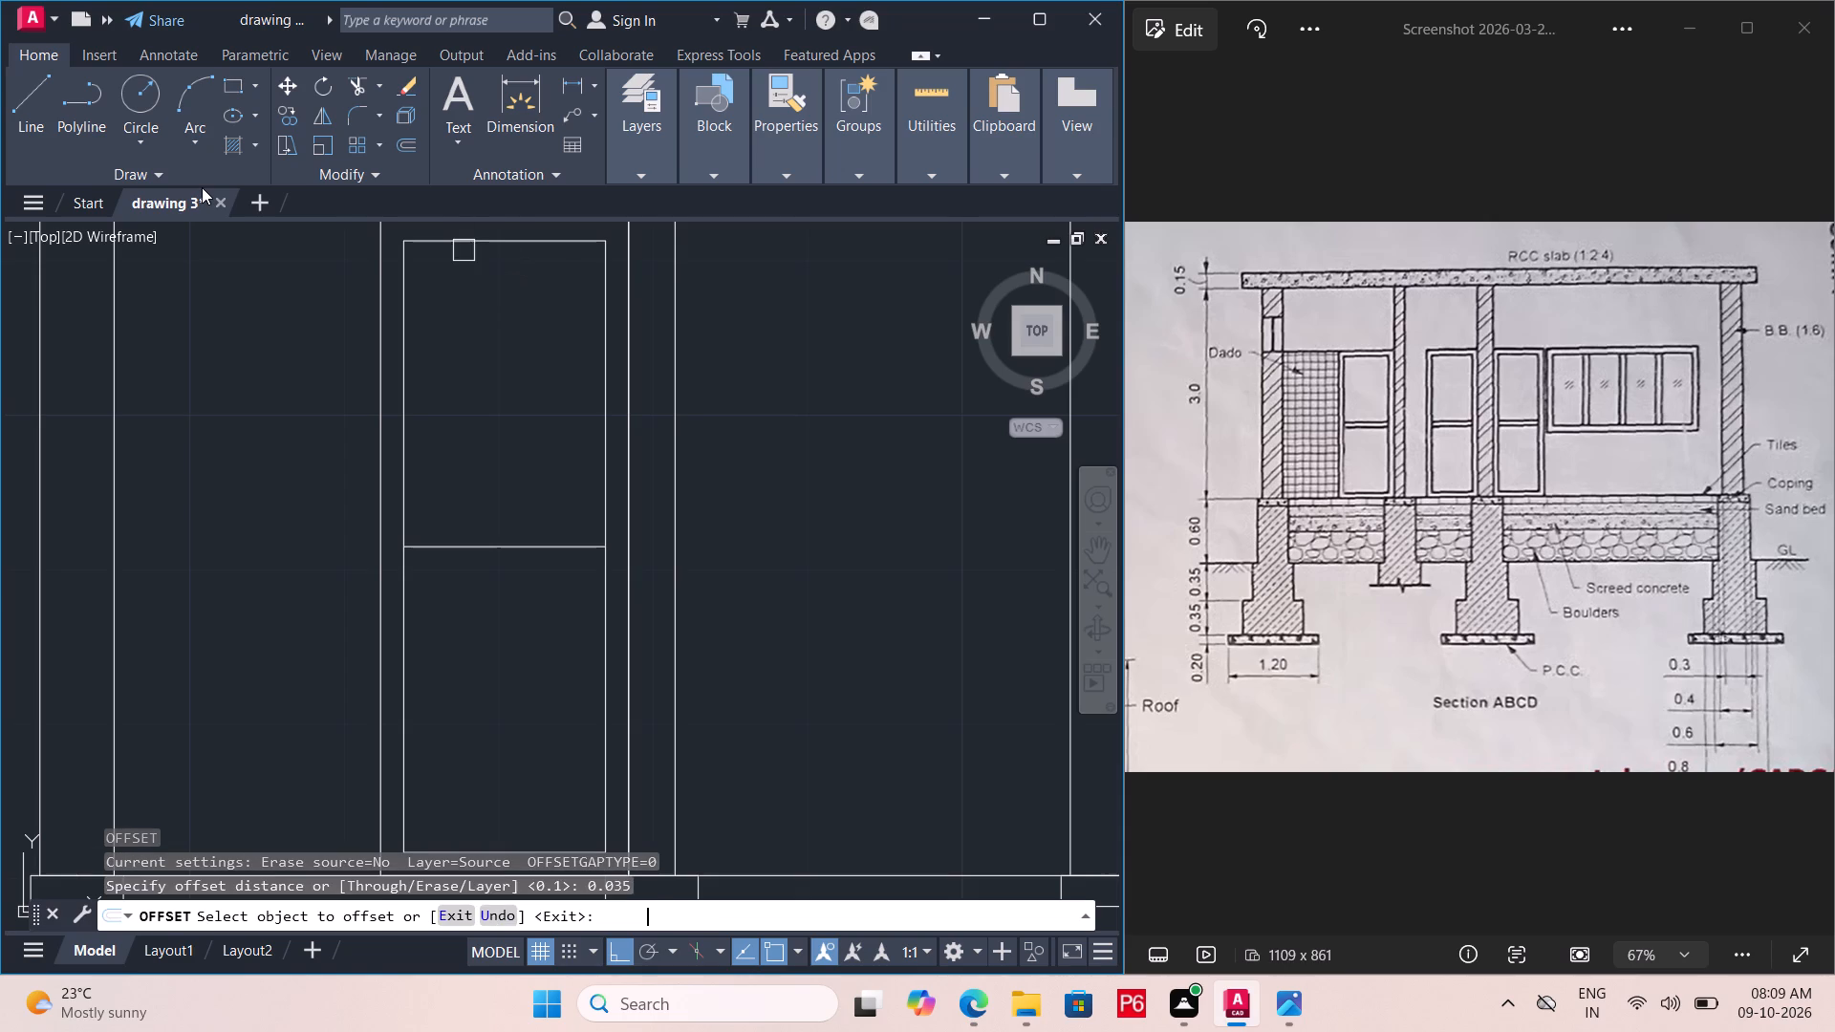
left_click(559, 553)
left_click(565, 514)
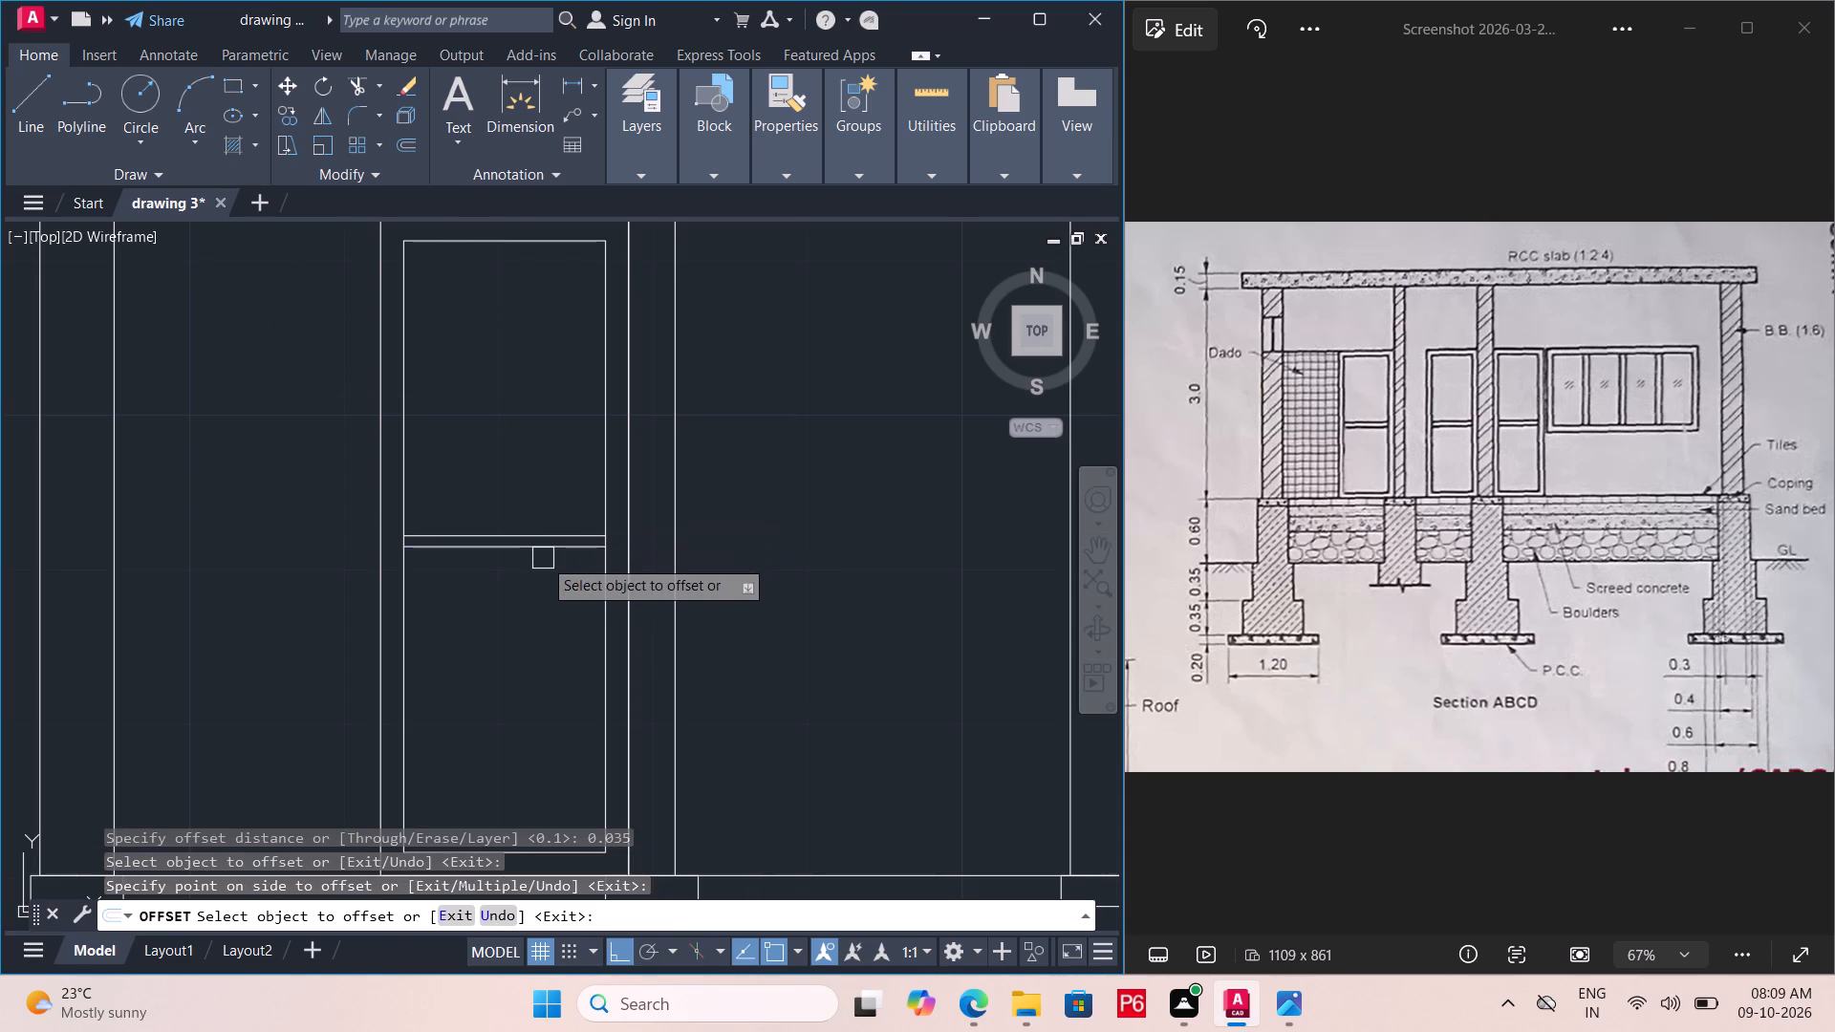
left_click(543, 554)
double_click(530, 606)
key("Escape")
Delete the original centre line between the two offset lines of the door's middle rail.
scroll(525, 582, "up", 1)
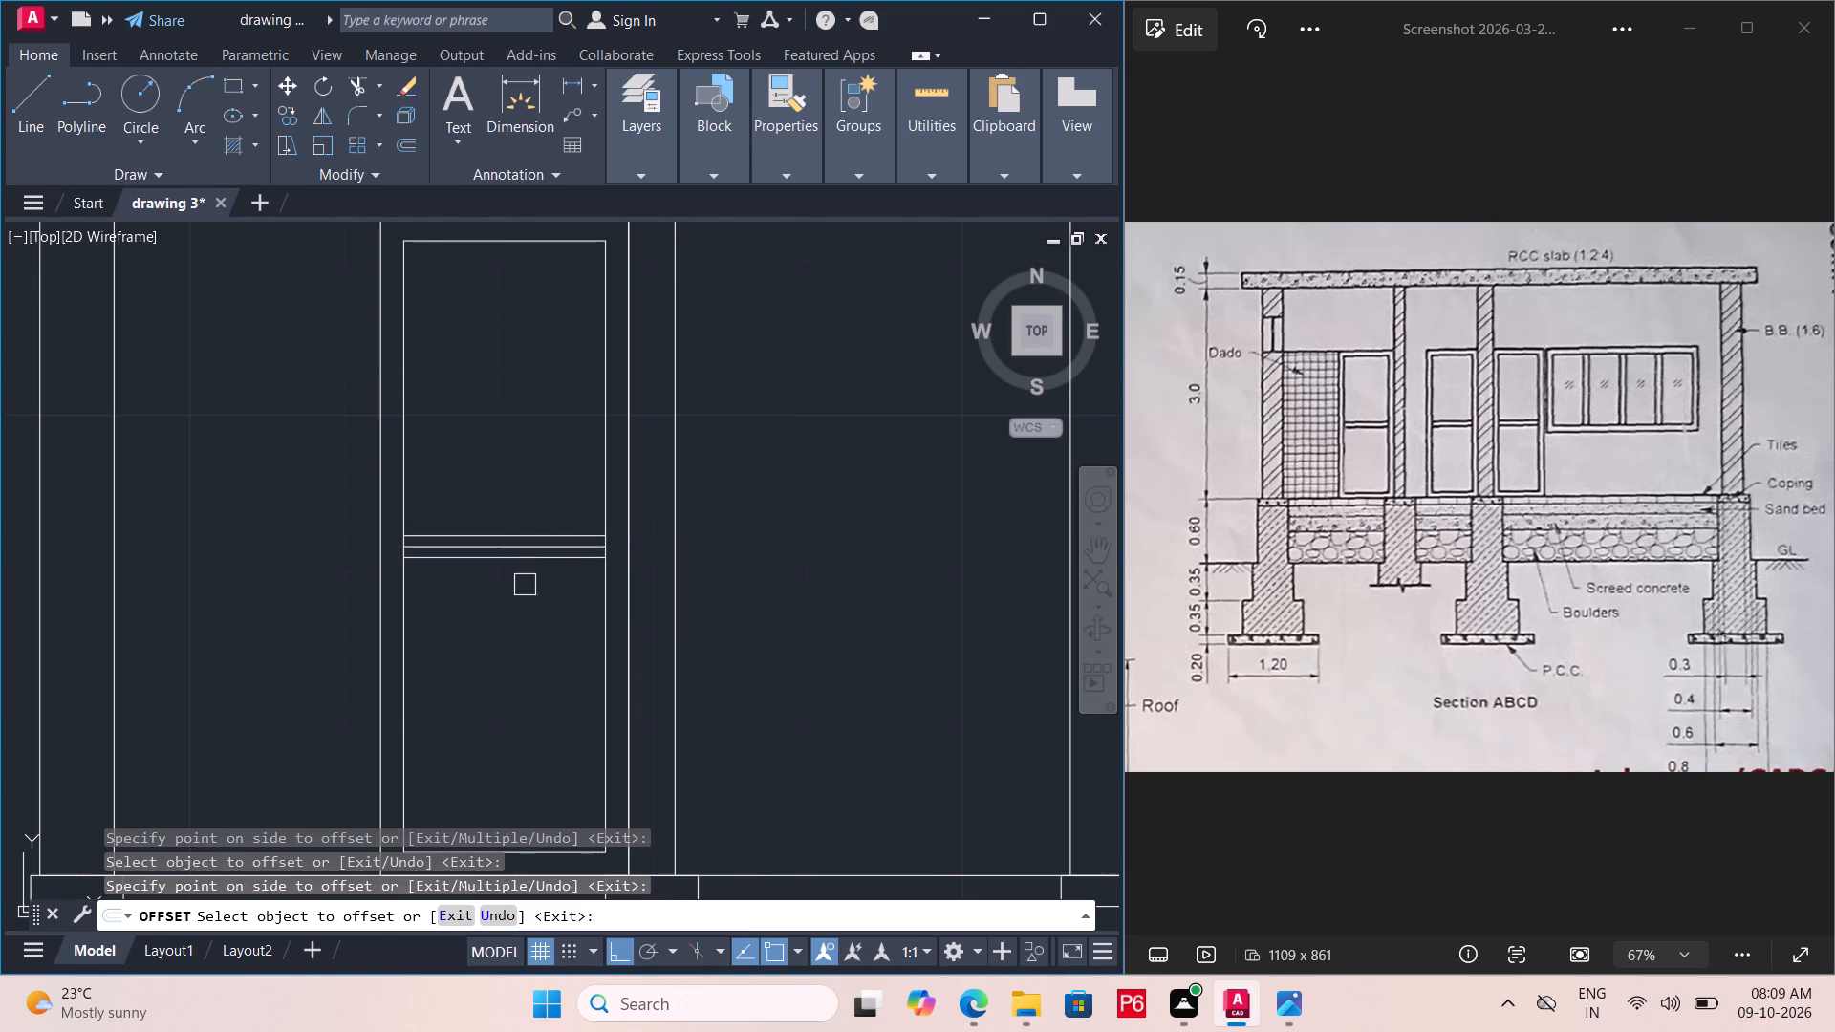
scroll(525, 580, "up", 1)
left_click(589, 488)
key("Delete")
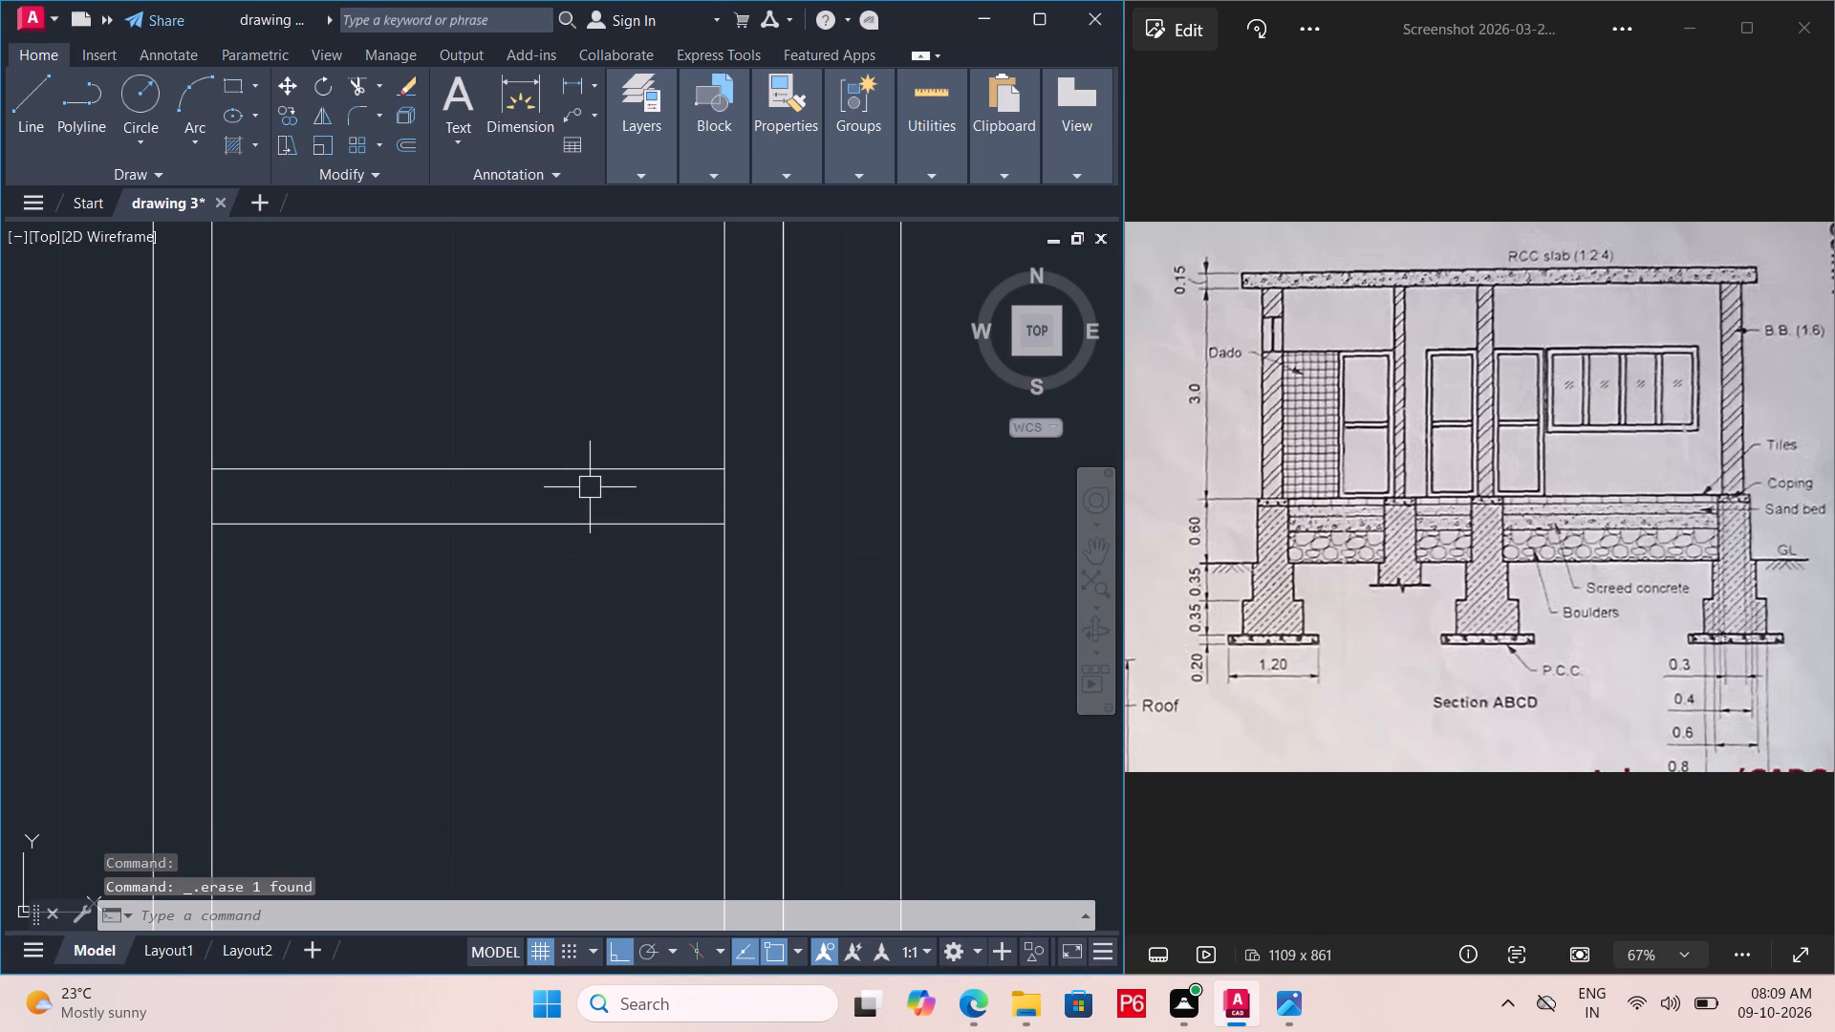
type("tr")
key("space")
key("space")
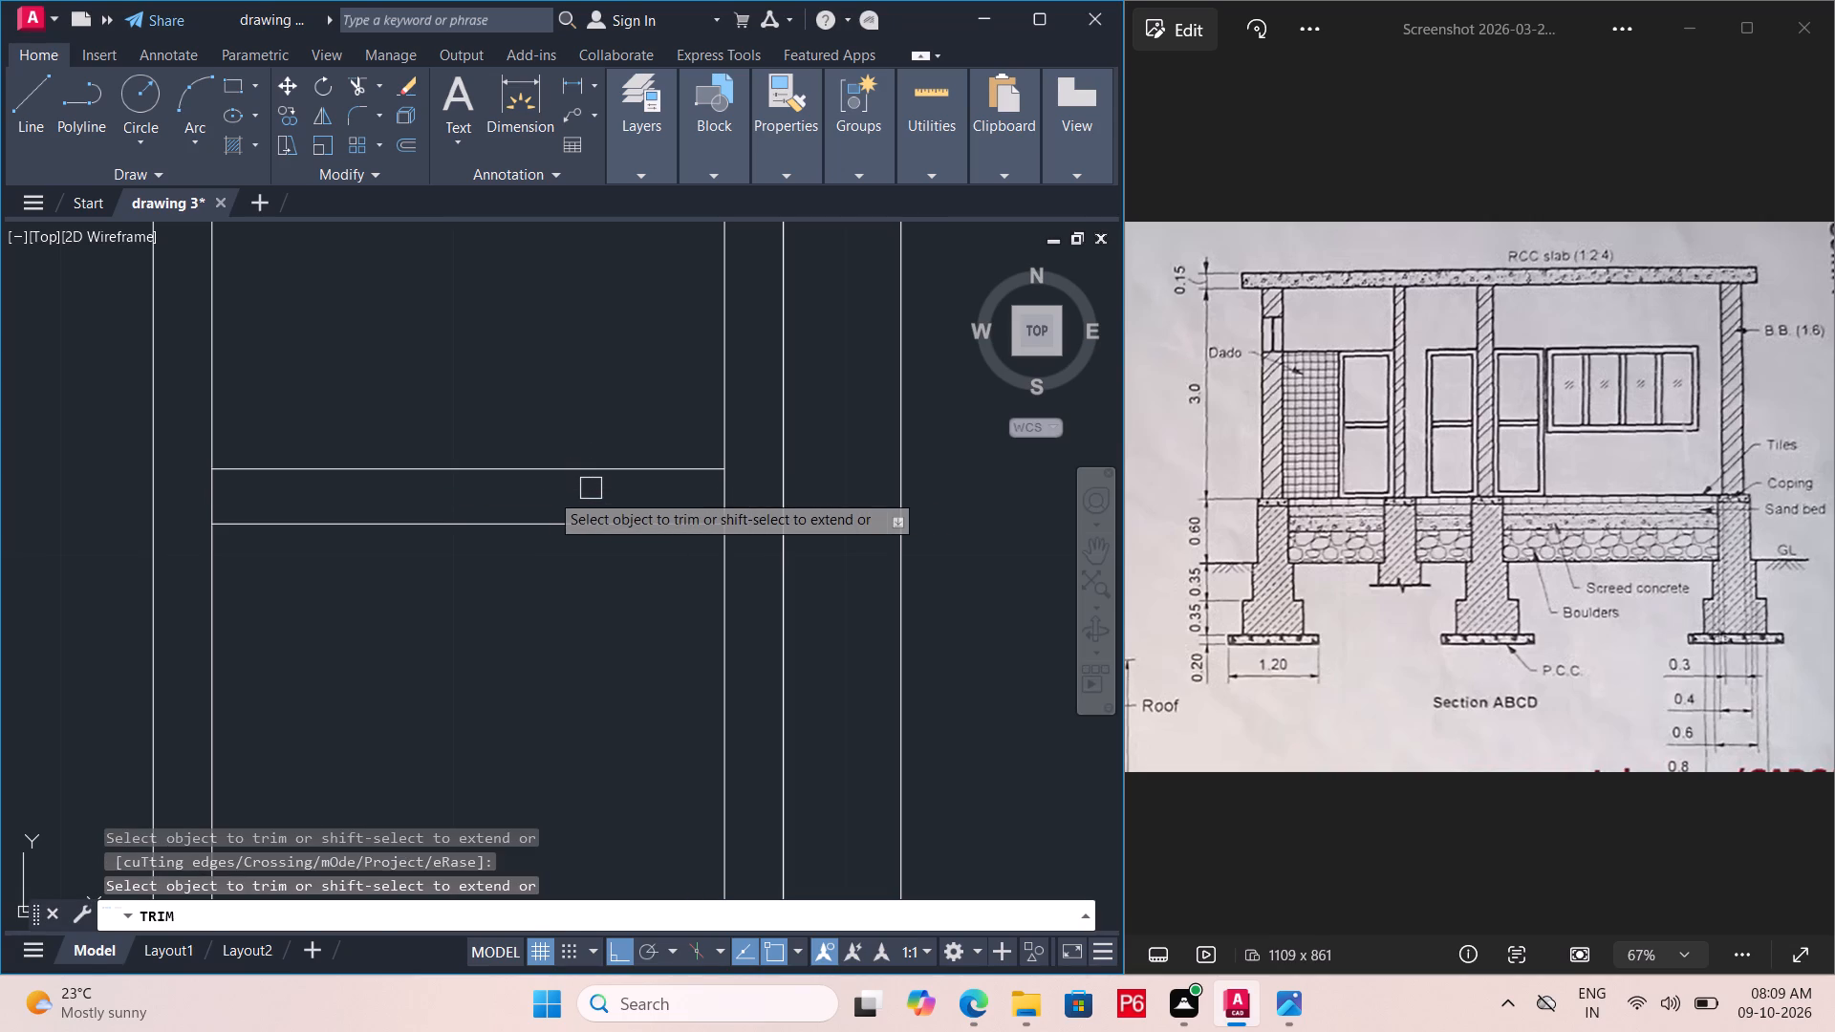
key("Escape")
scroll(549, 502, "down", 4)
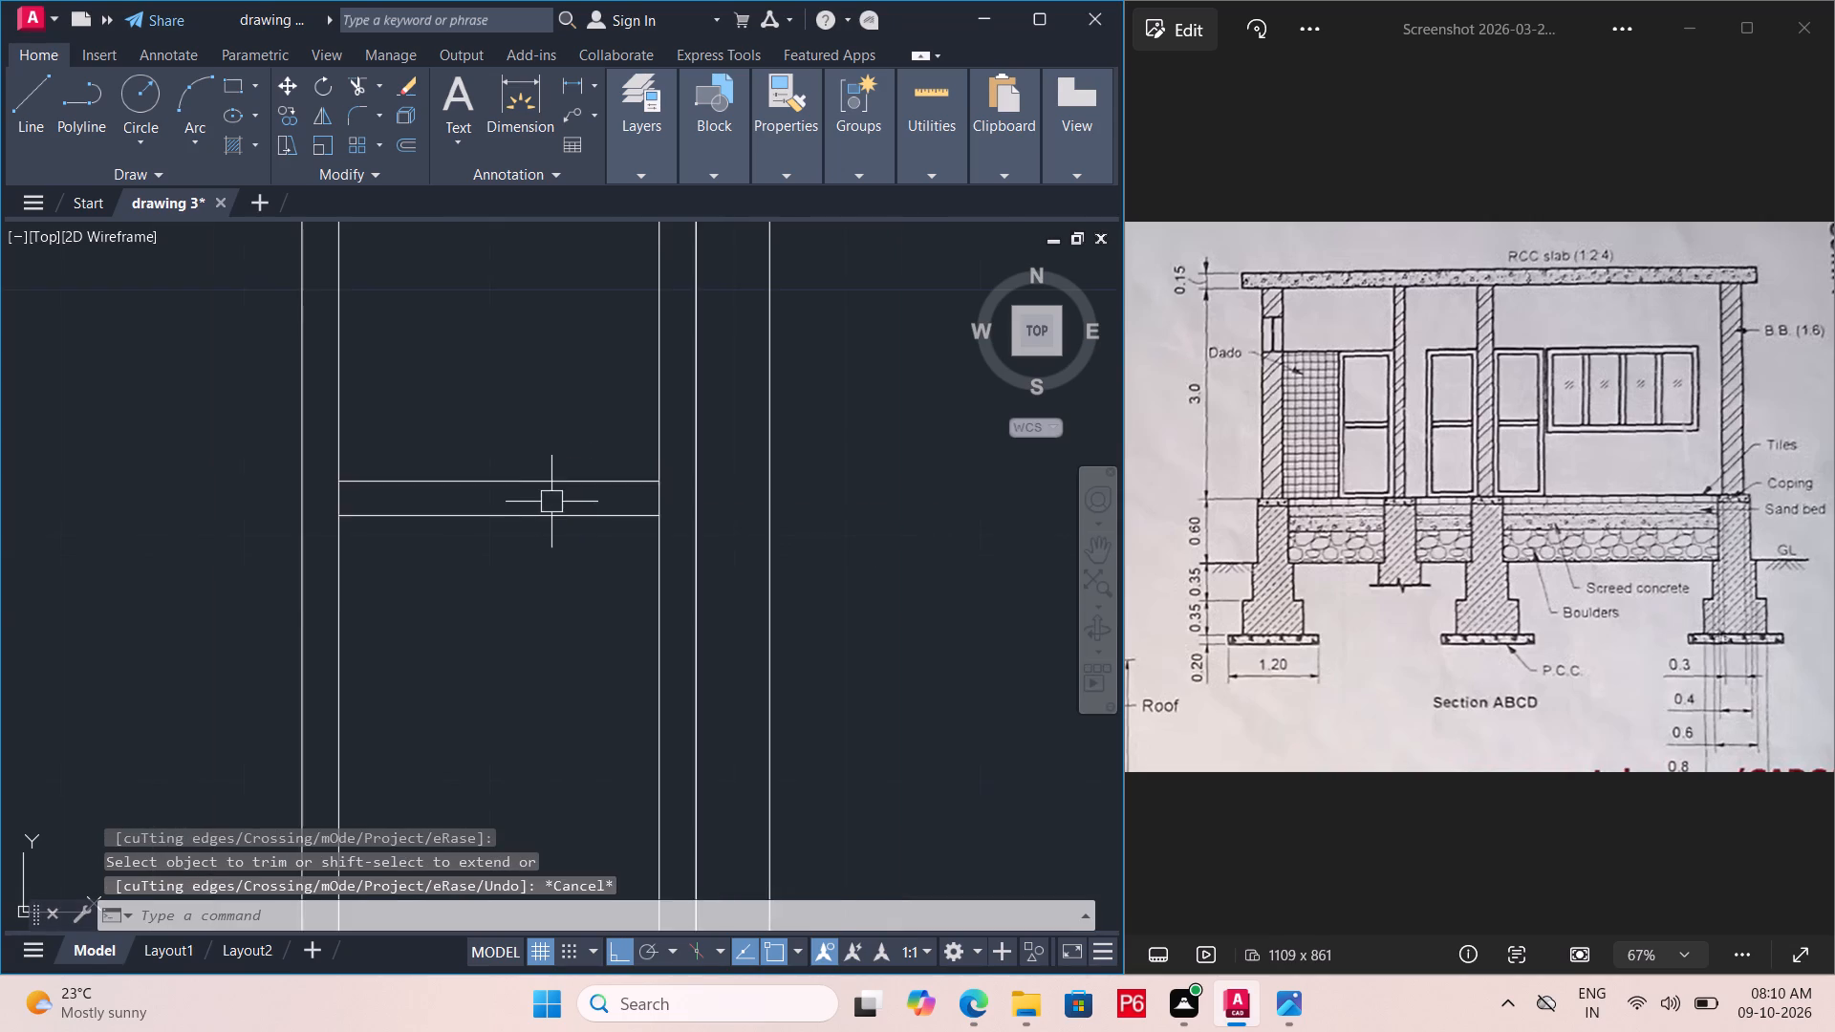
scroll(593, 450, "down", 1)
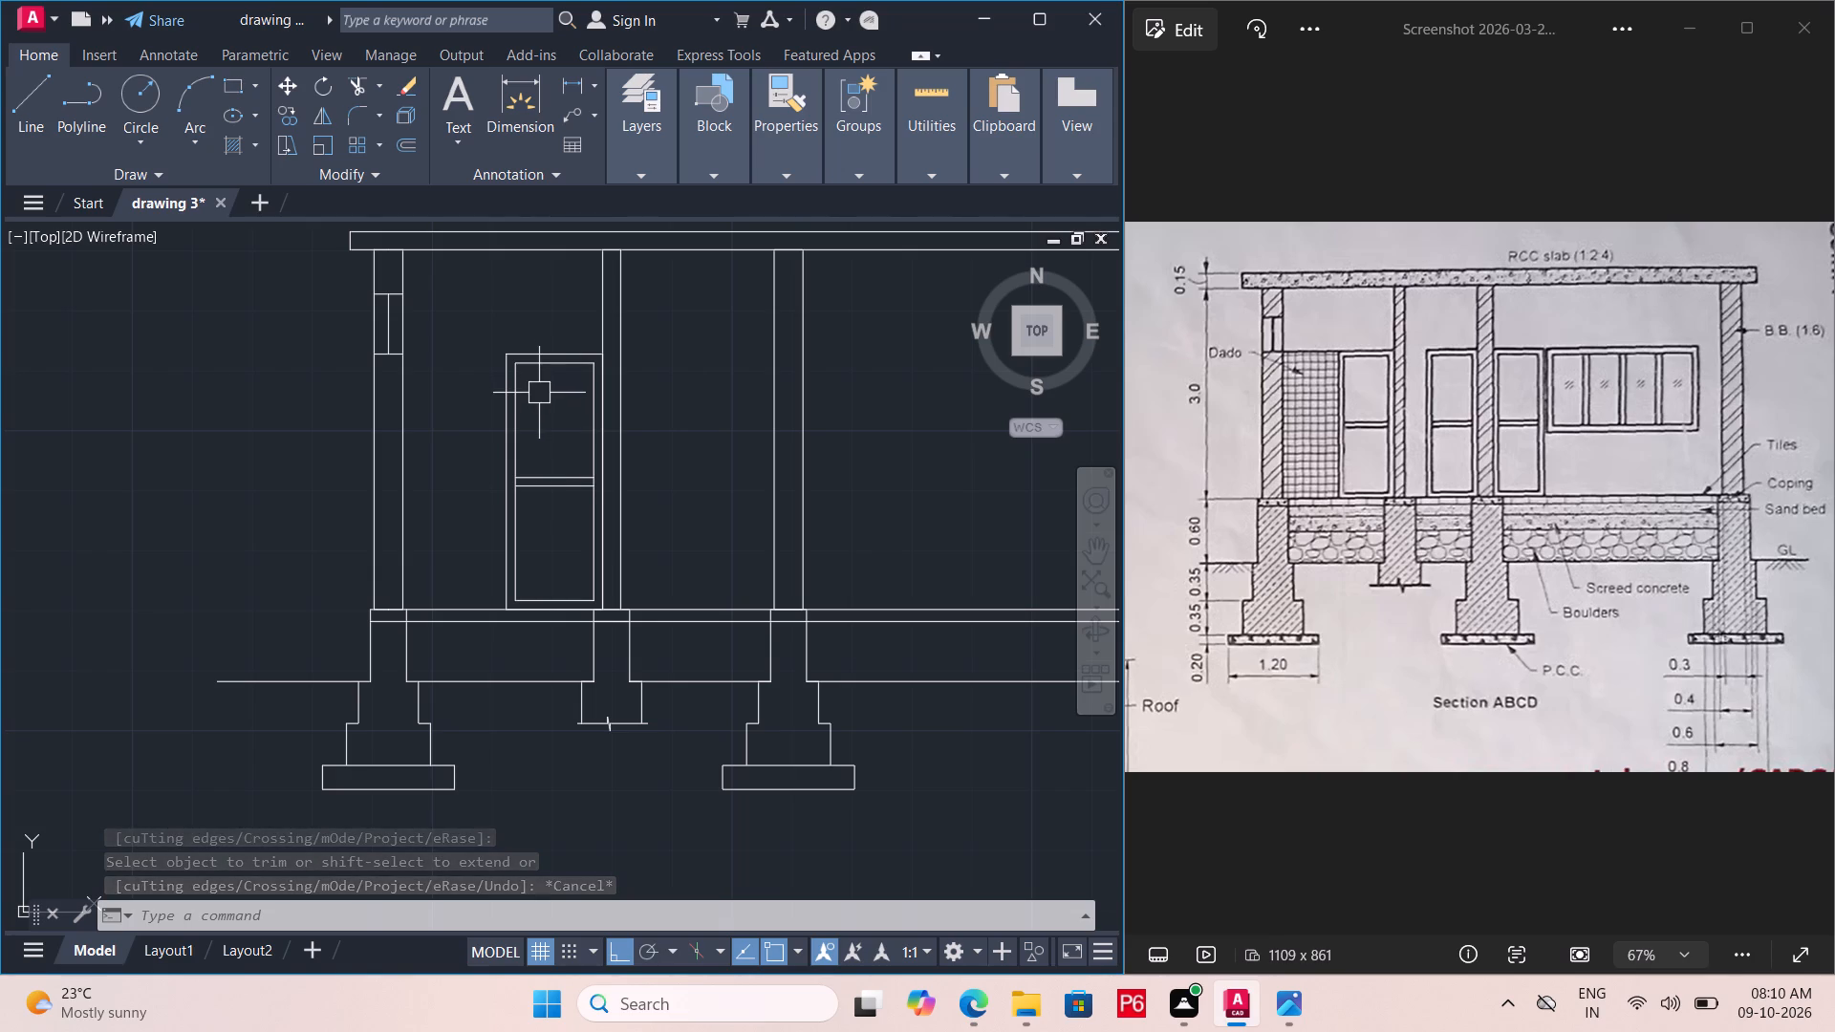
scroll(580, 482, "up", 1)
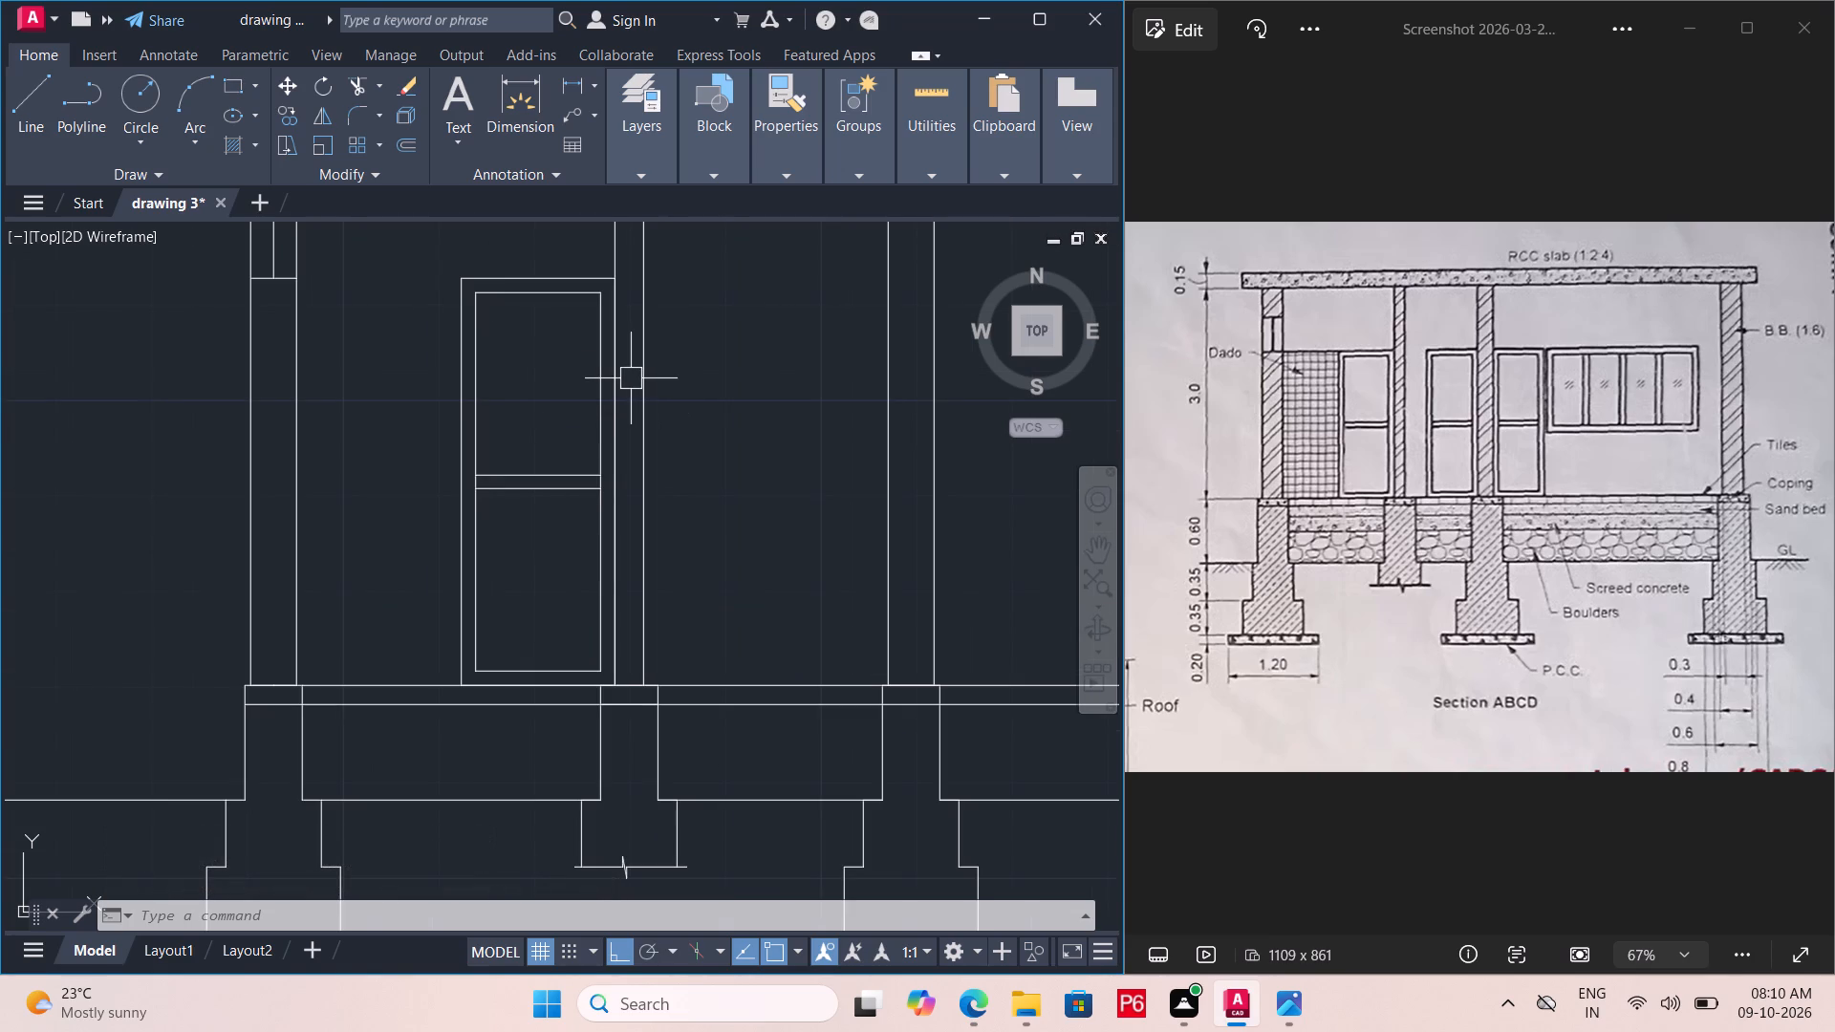
Copy the complete framed door from its bottom-right corner to the base of the thick interior wall's left face.
scroll(630, 461, "down", 2)
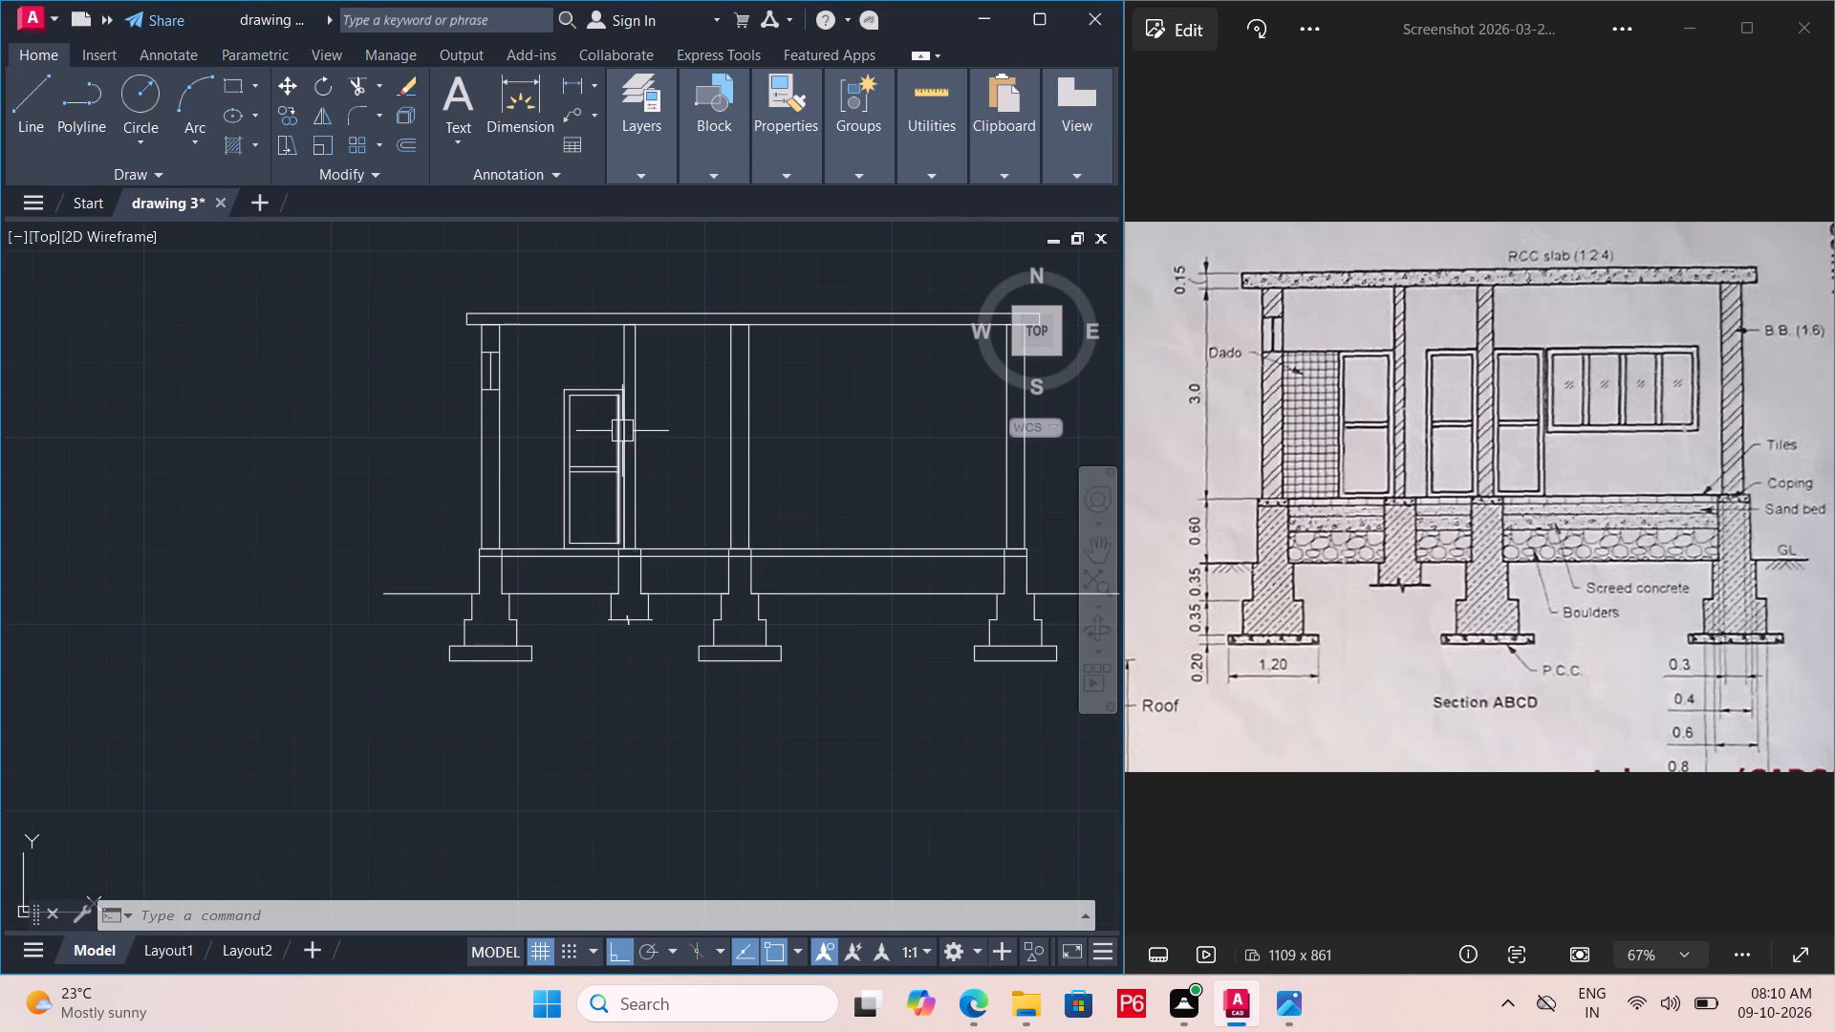
scroll(636, 414, "up", 2)
left_click(579, 295)
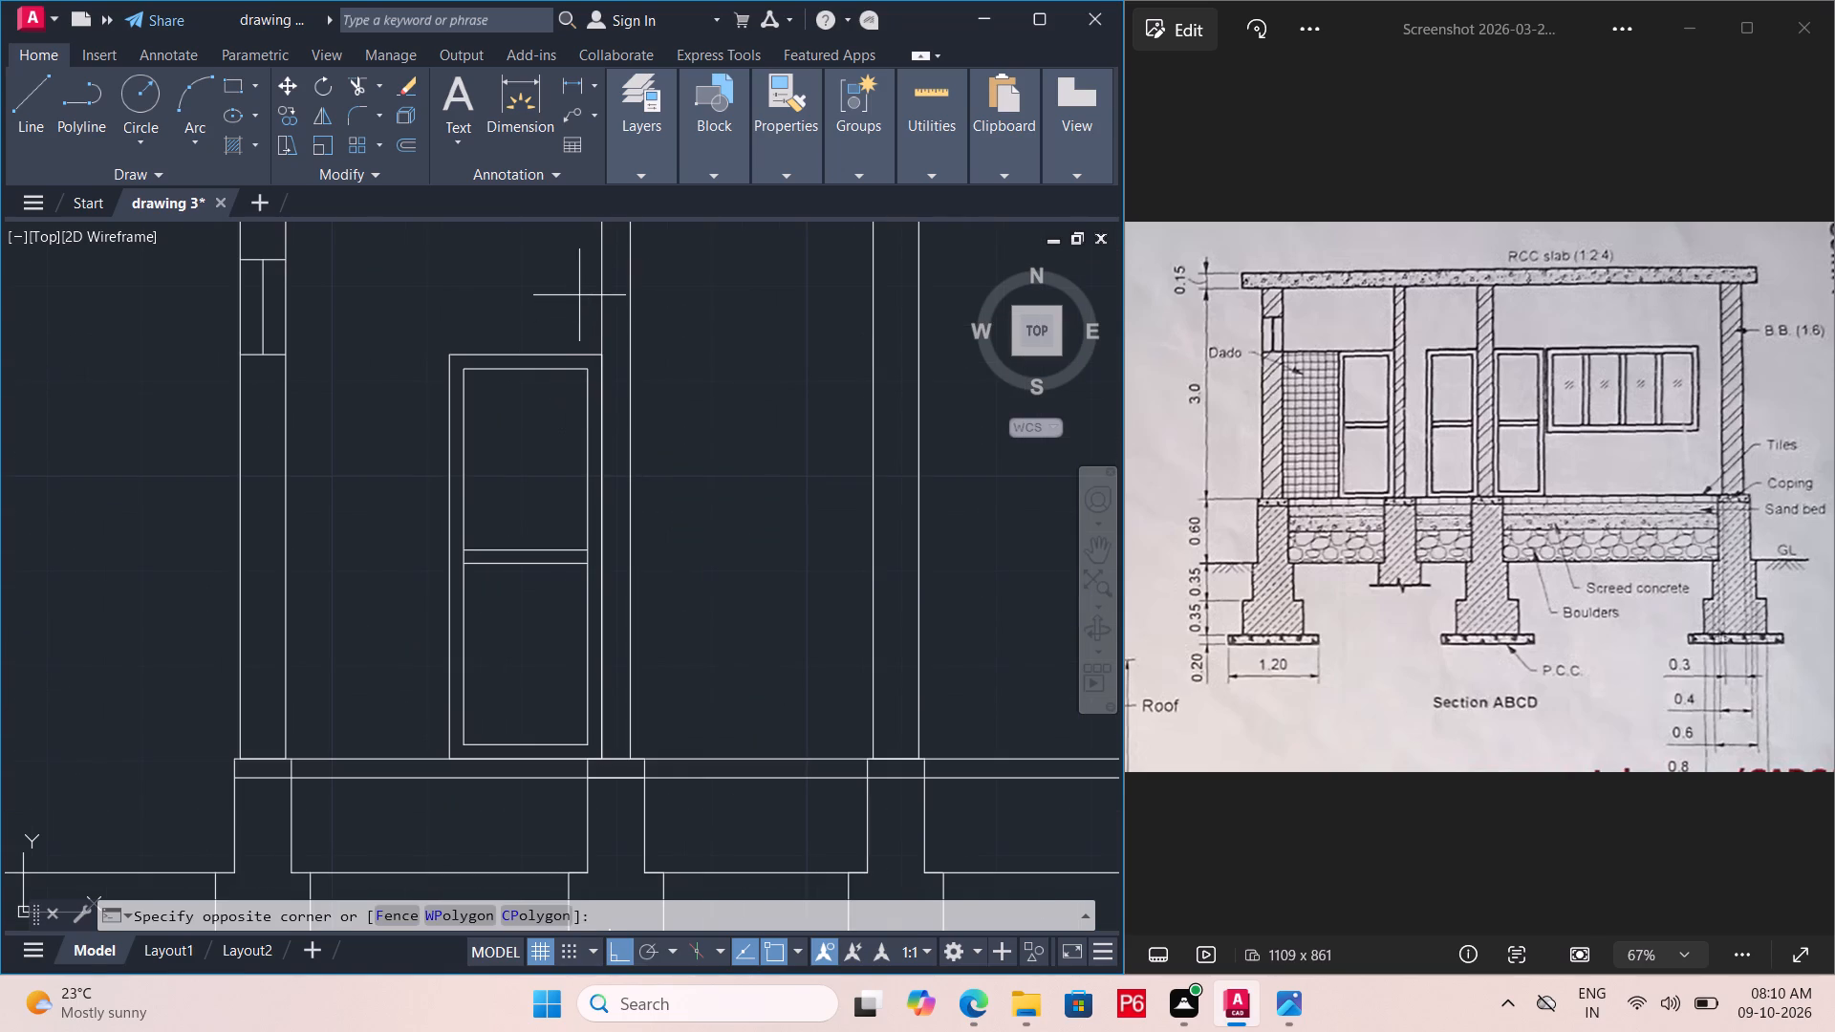
left_click(407, 694)
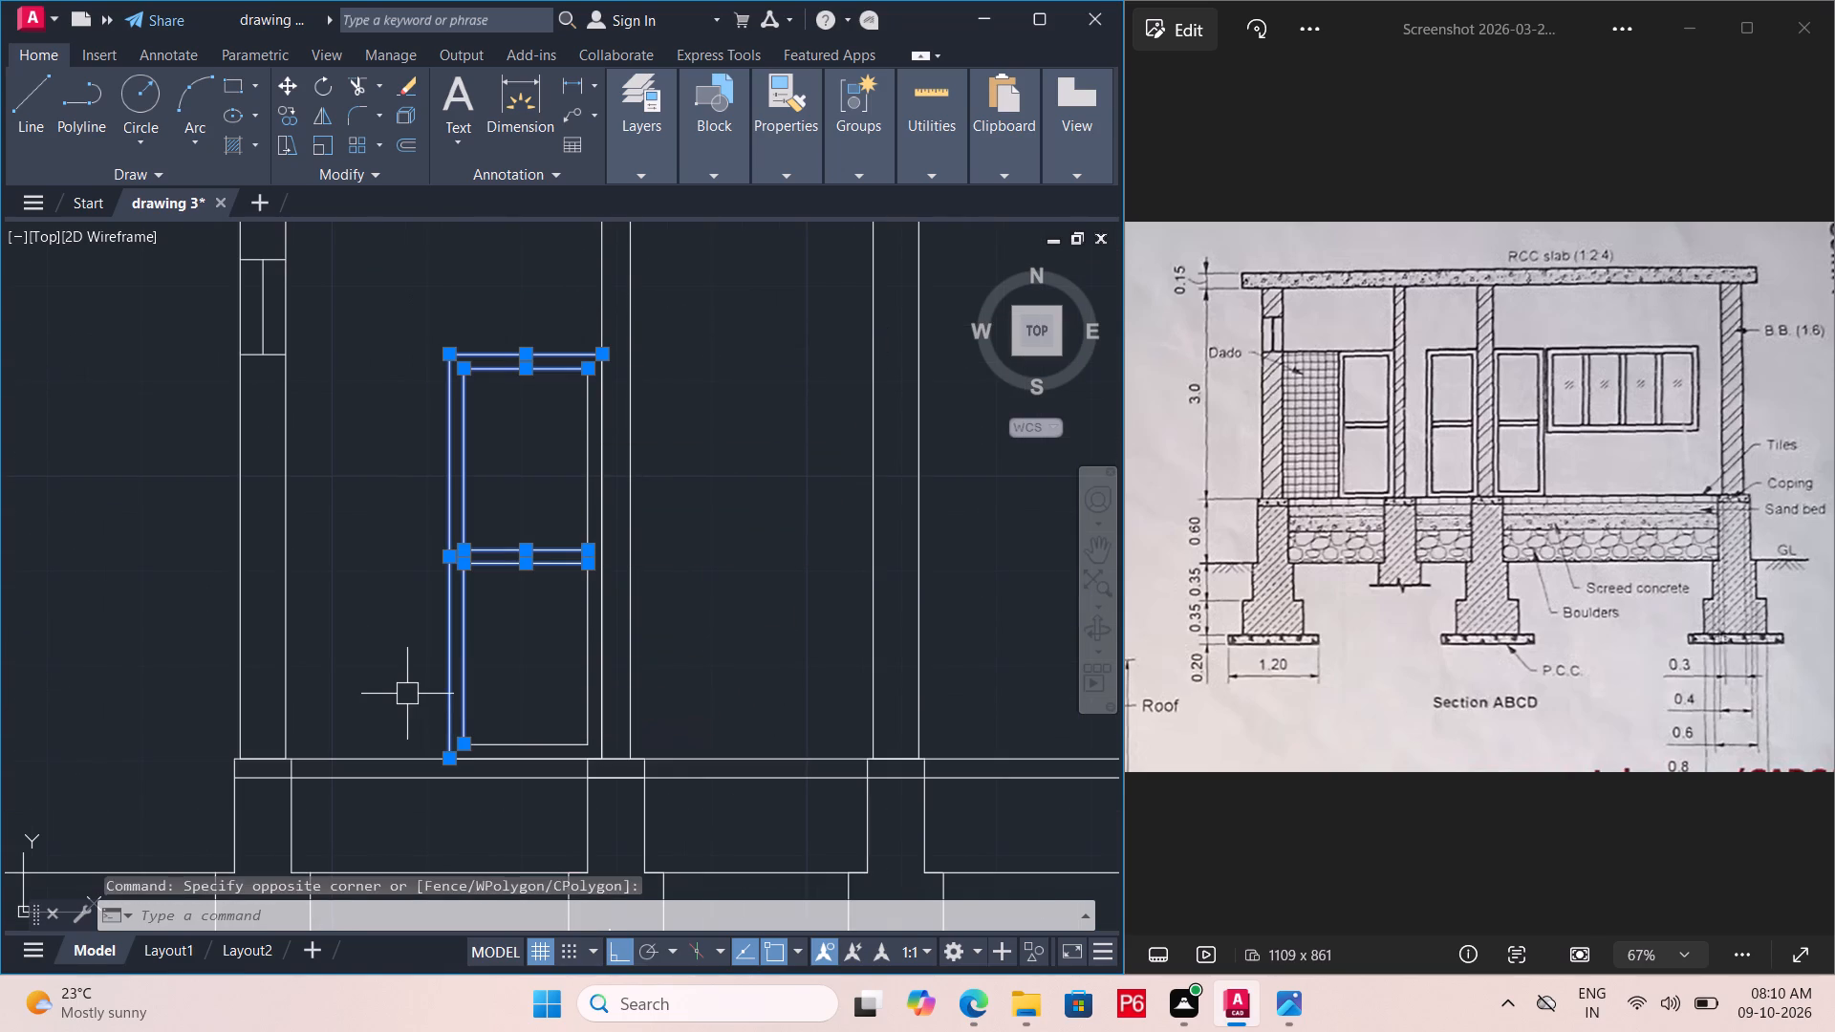
scroll(583, 785, "up", 2)
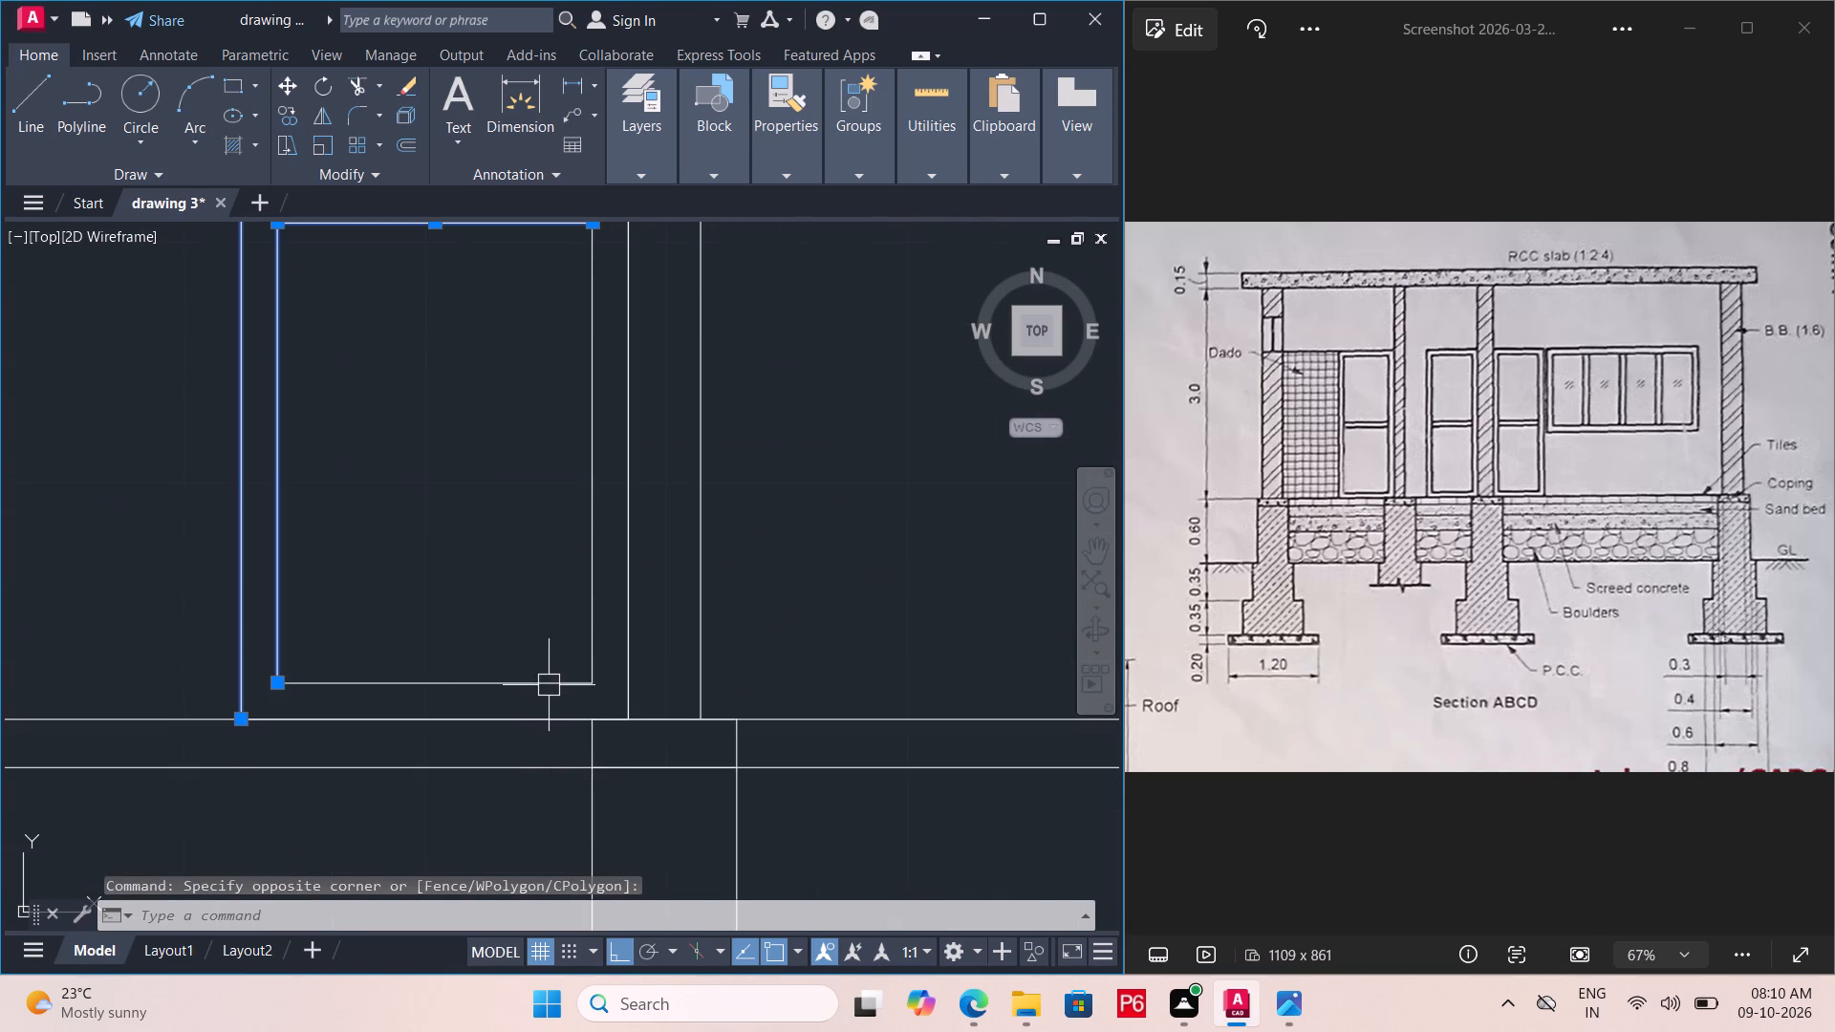
left_click(549, 685)
left_click(560, 721)
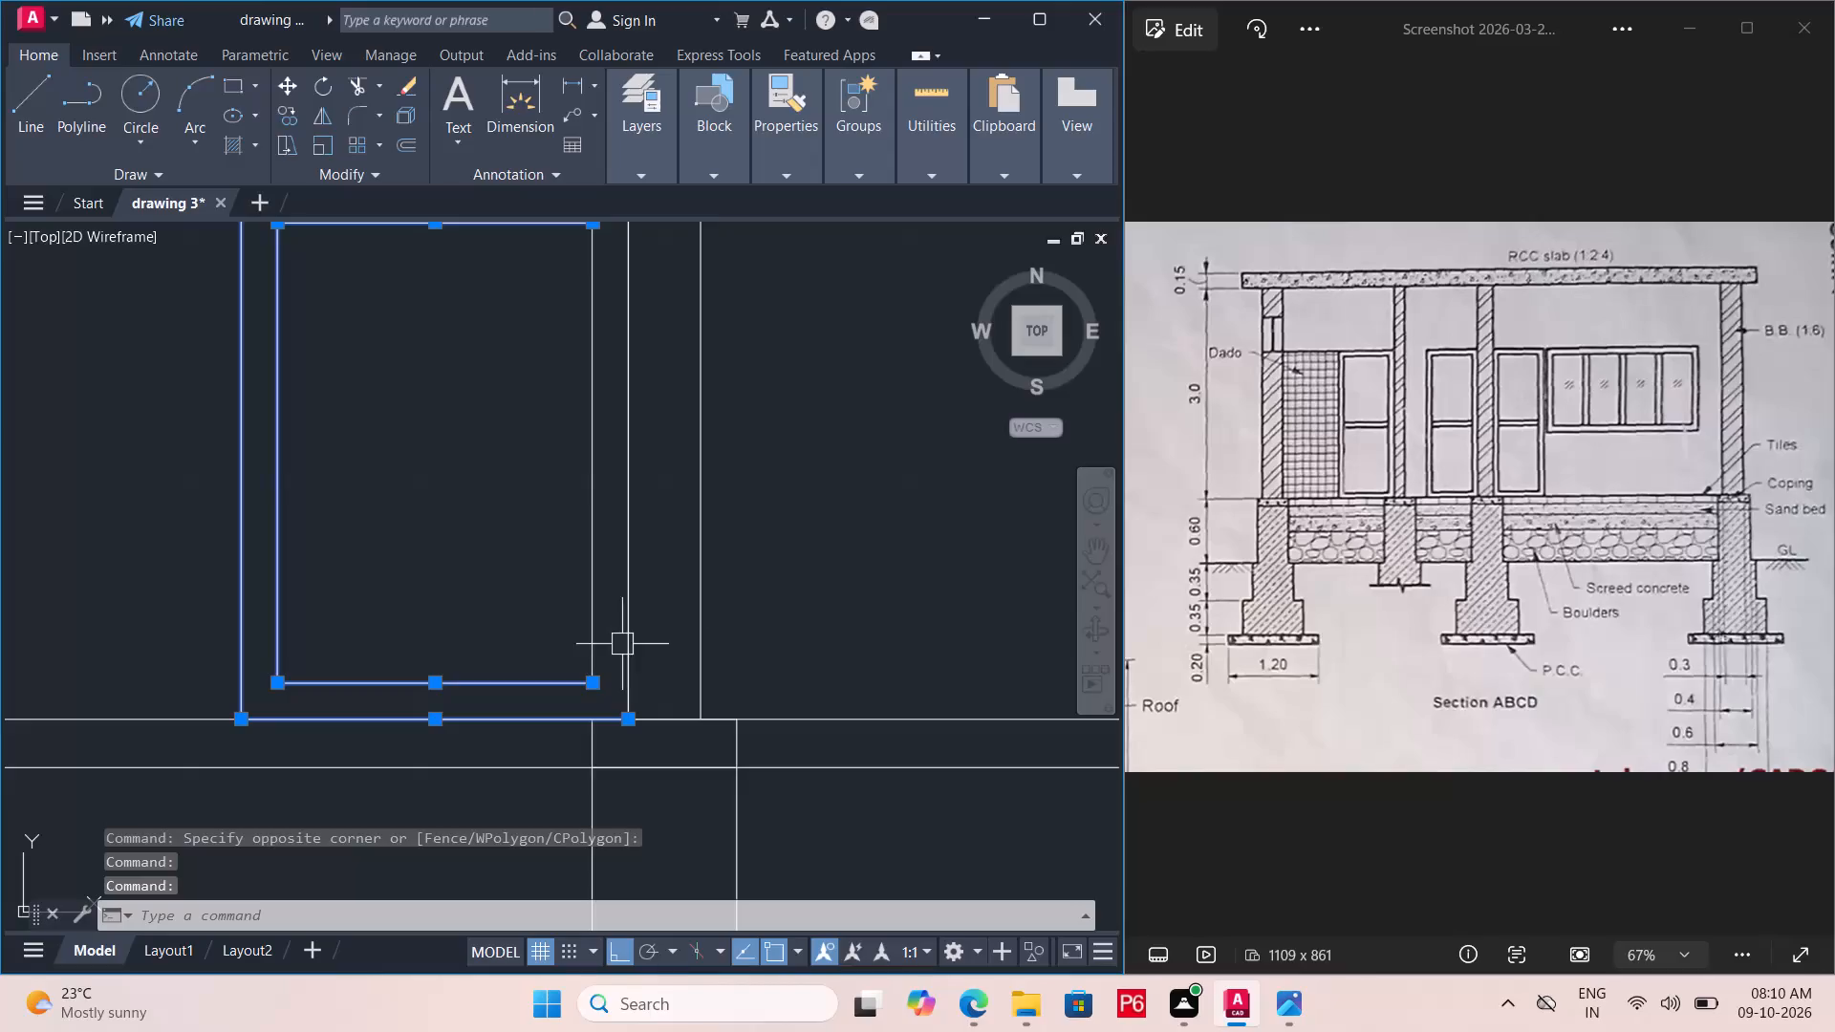
left_click(624, 655)
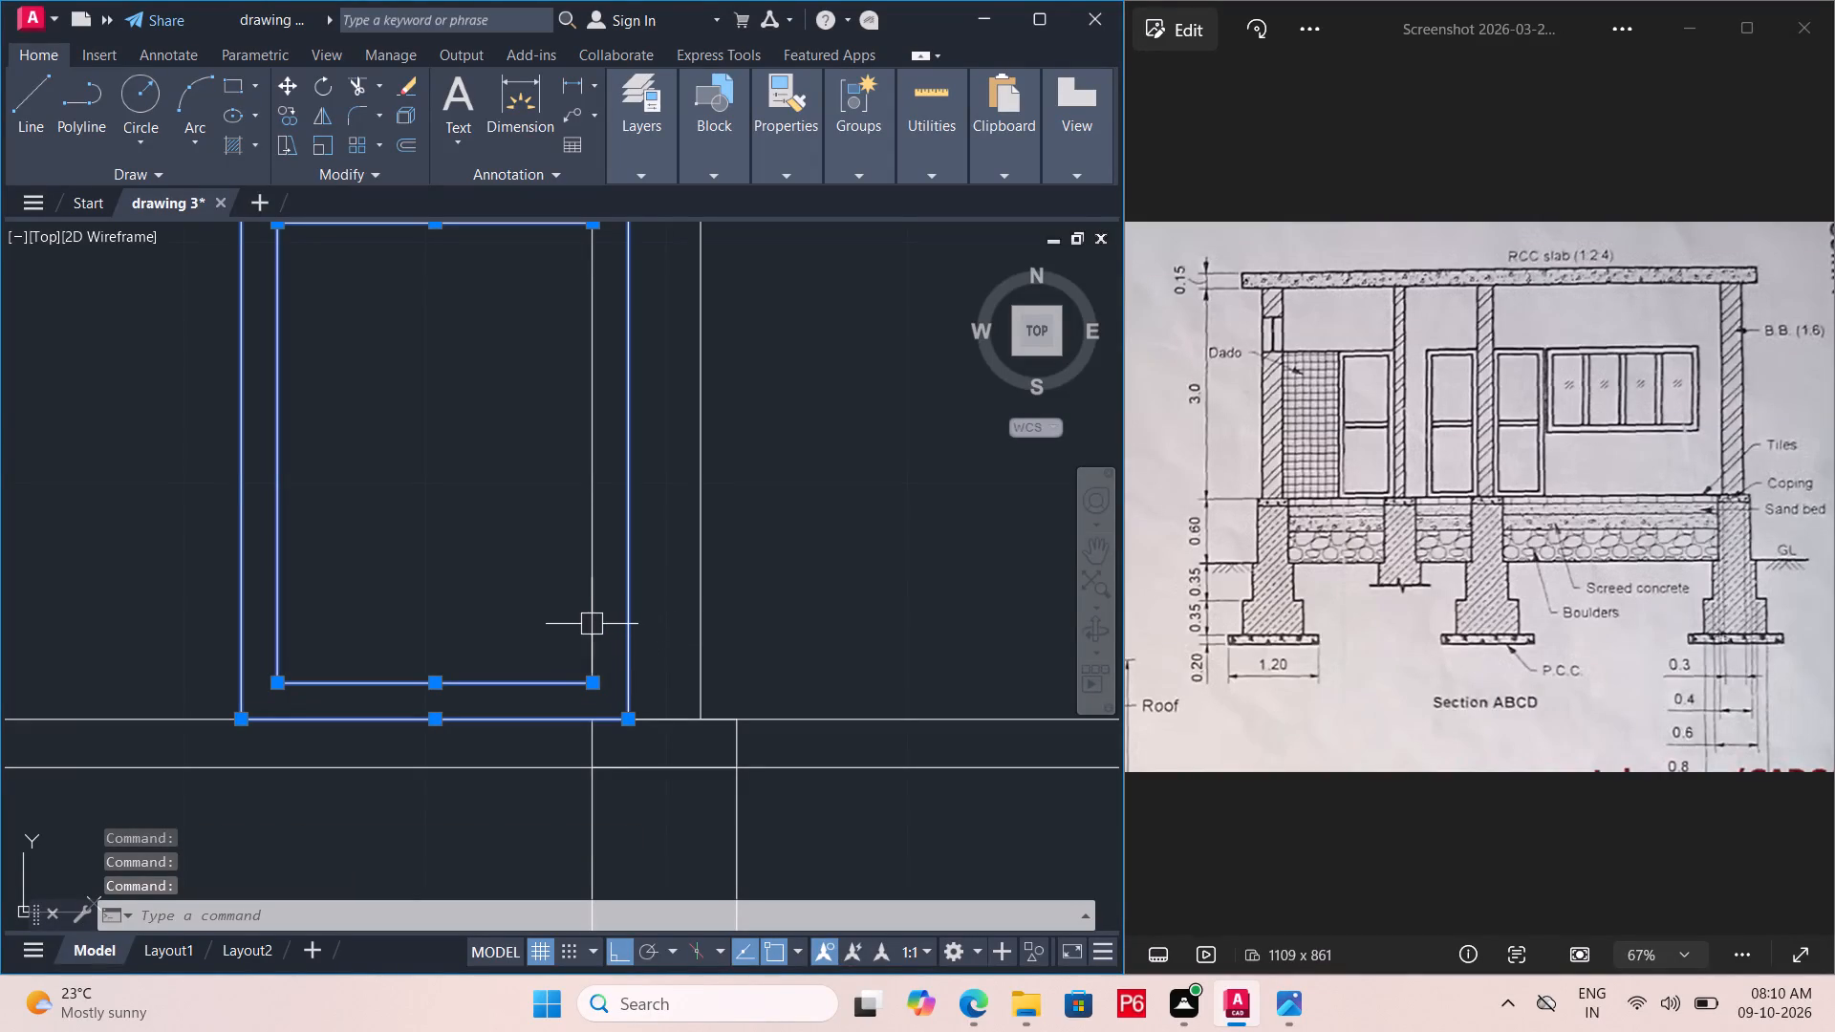
left_click(589, 620)
scroll(590, 736, "down", 3)
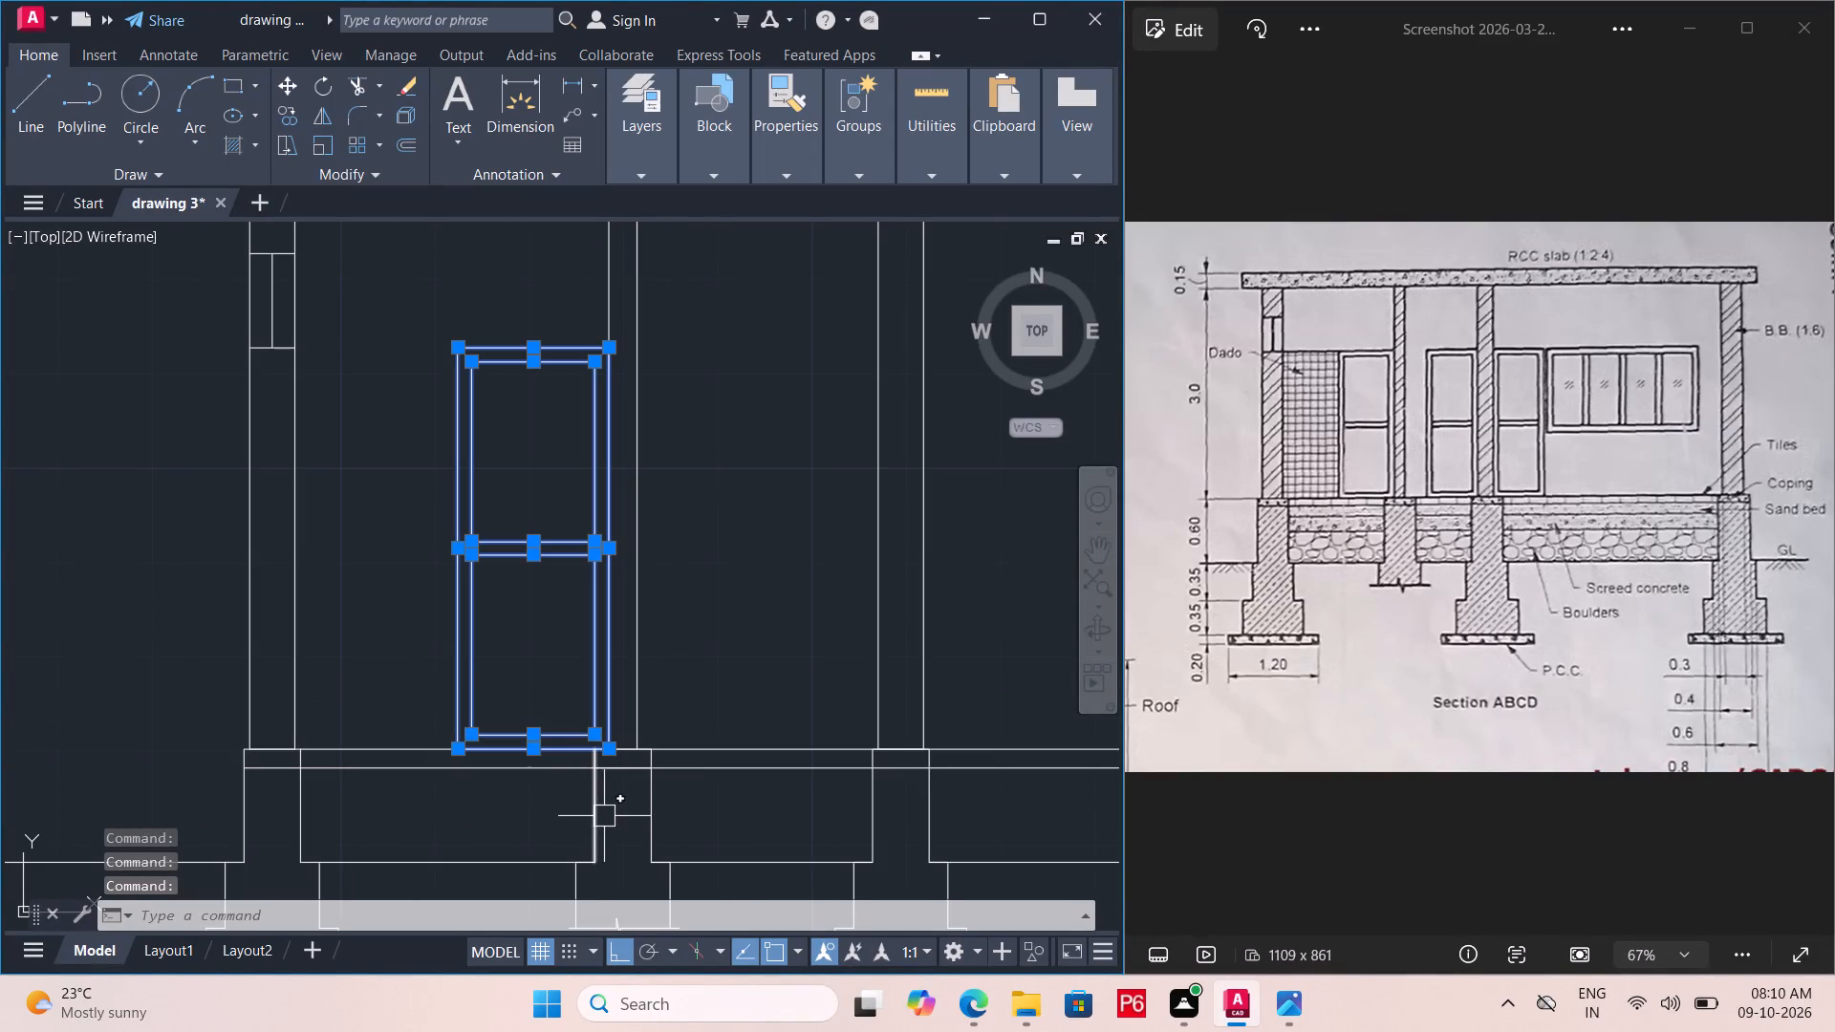
type("co")
key("space")
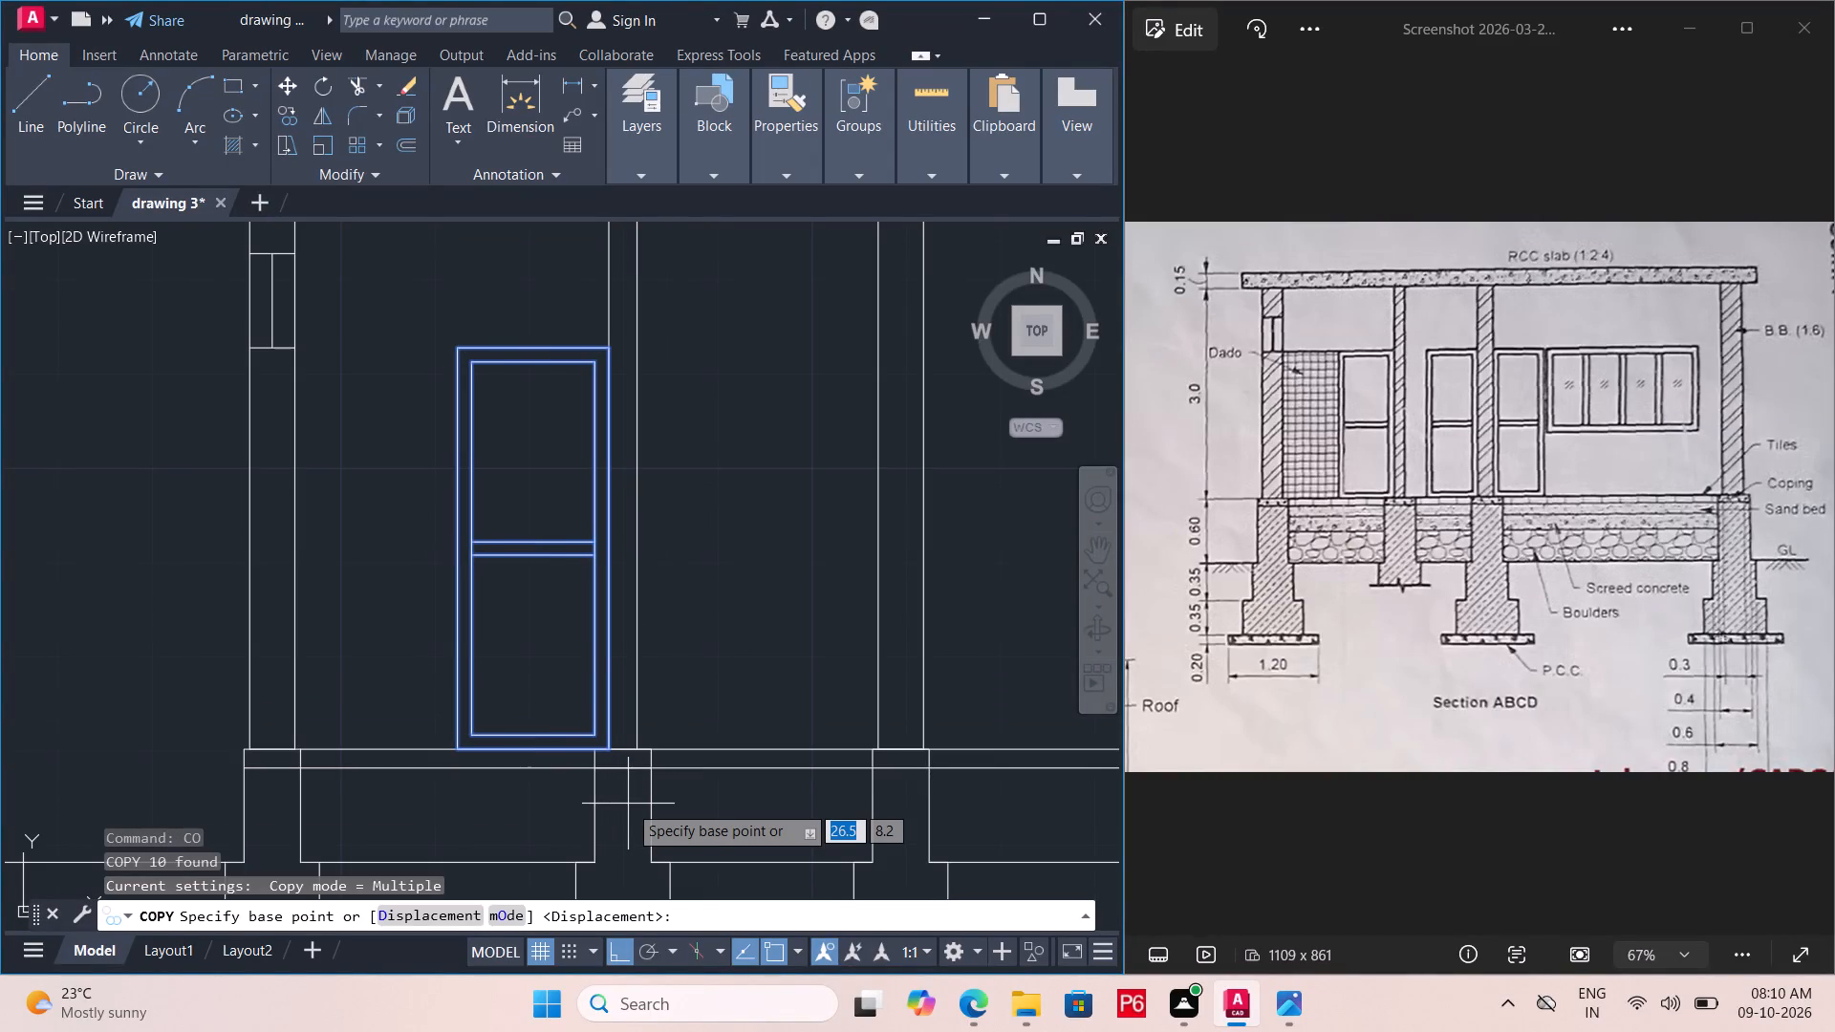
scroll(643, 745, "up", 3)
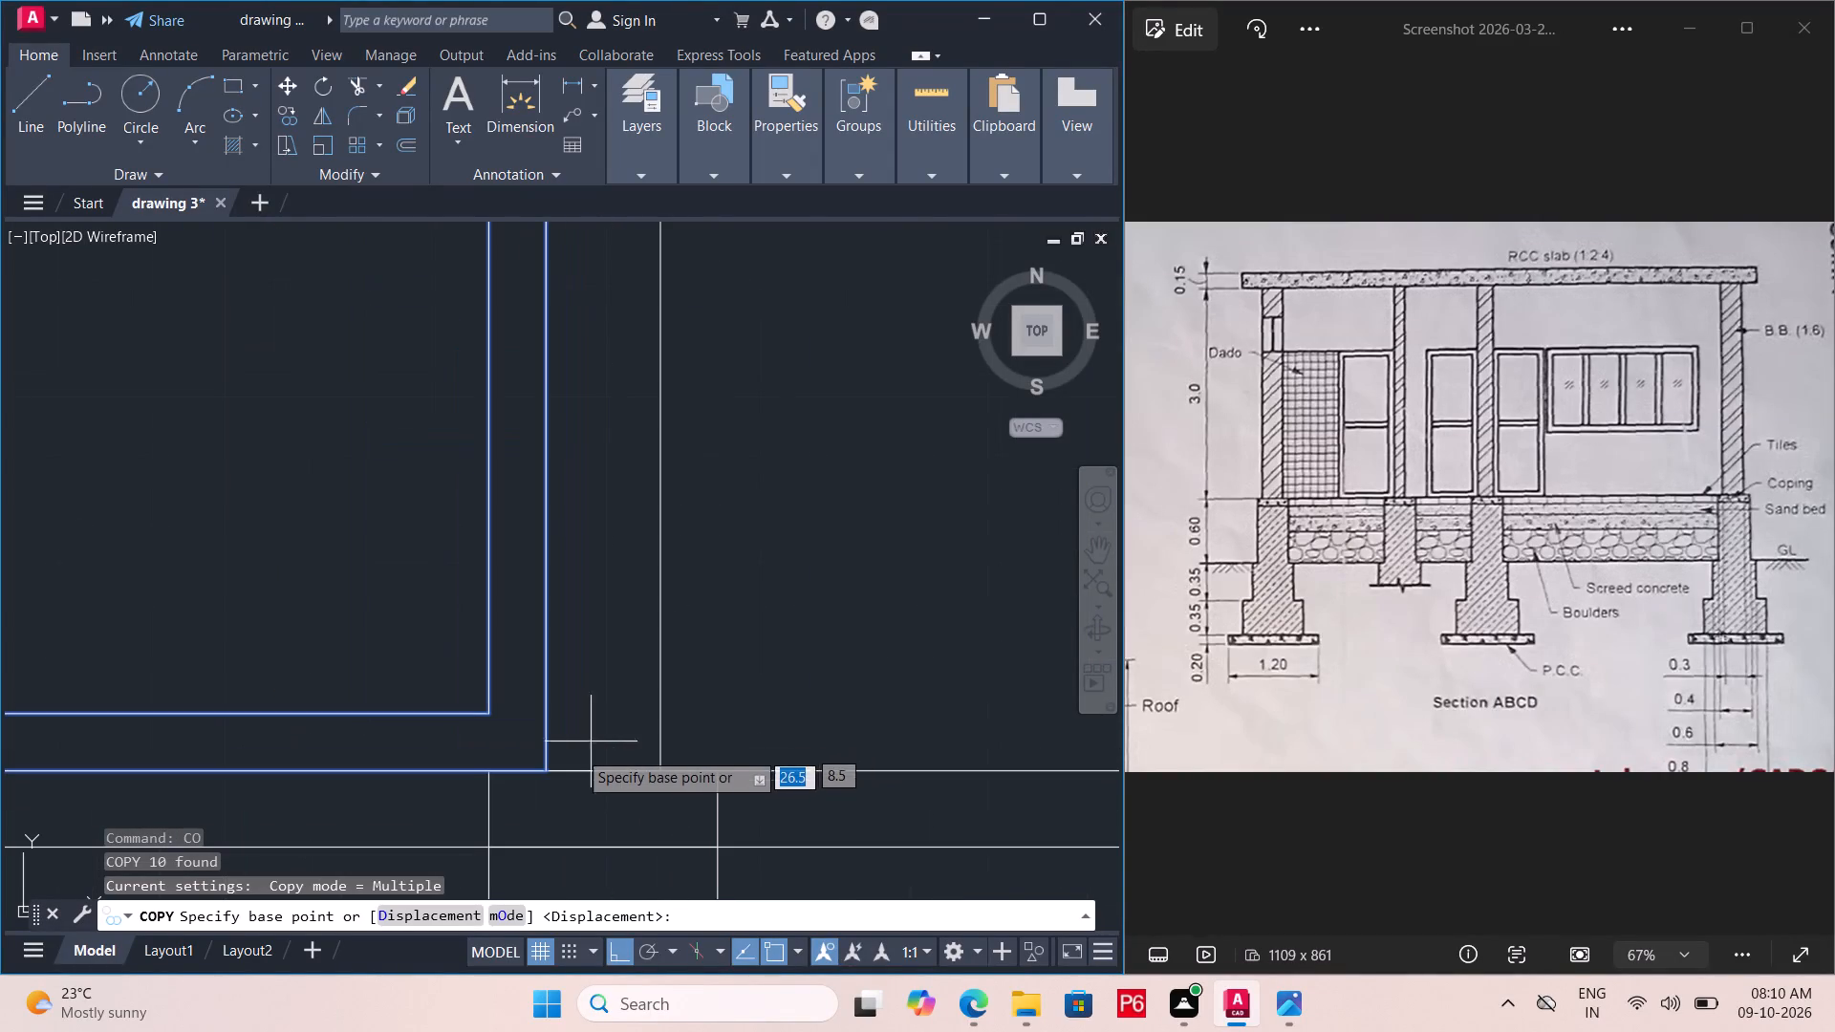
left_click(547, 769)
scroll(412, 771, "down", 3)
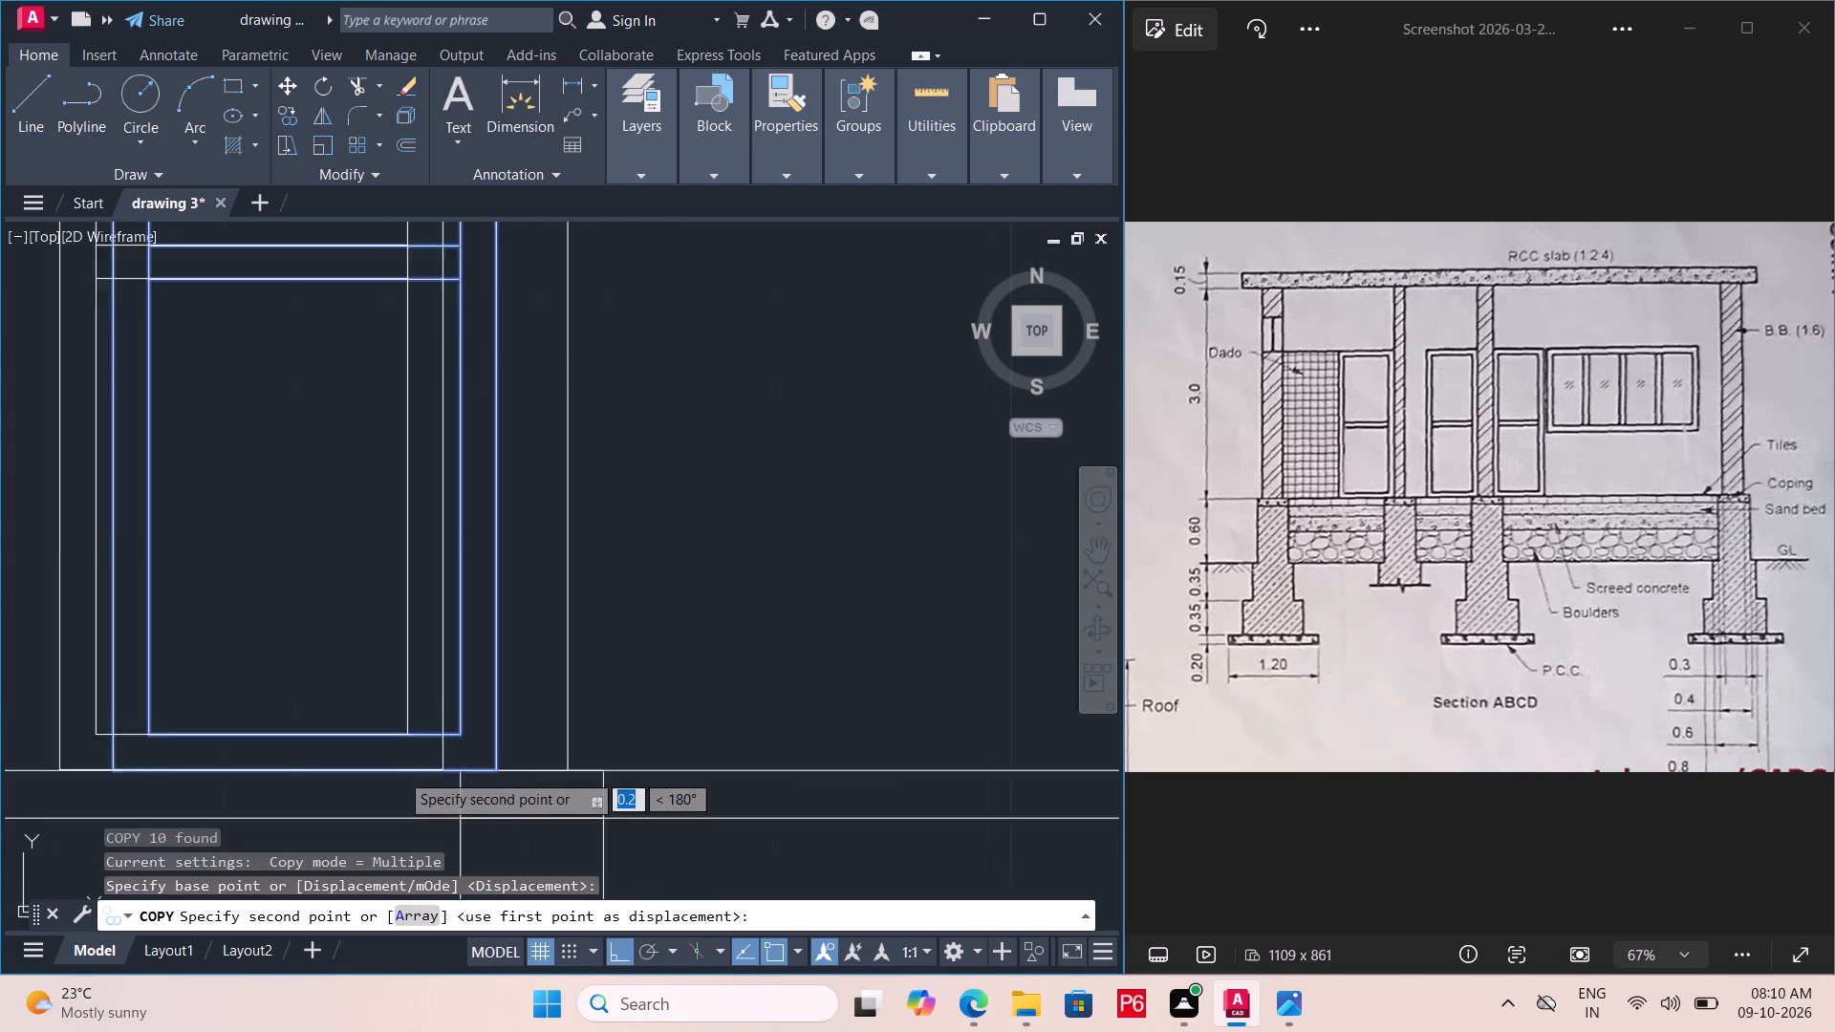
scroll(399, 772, "down", 1)
scroll(537, 768, "up", 3)
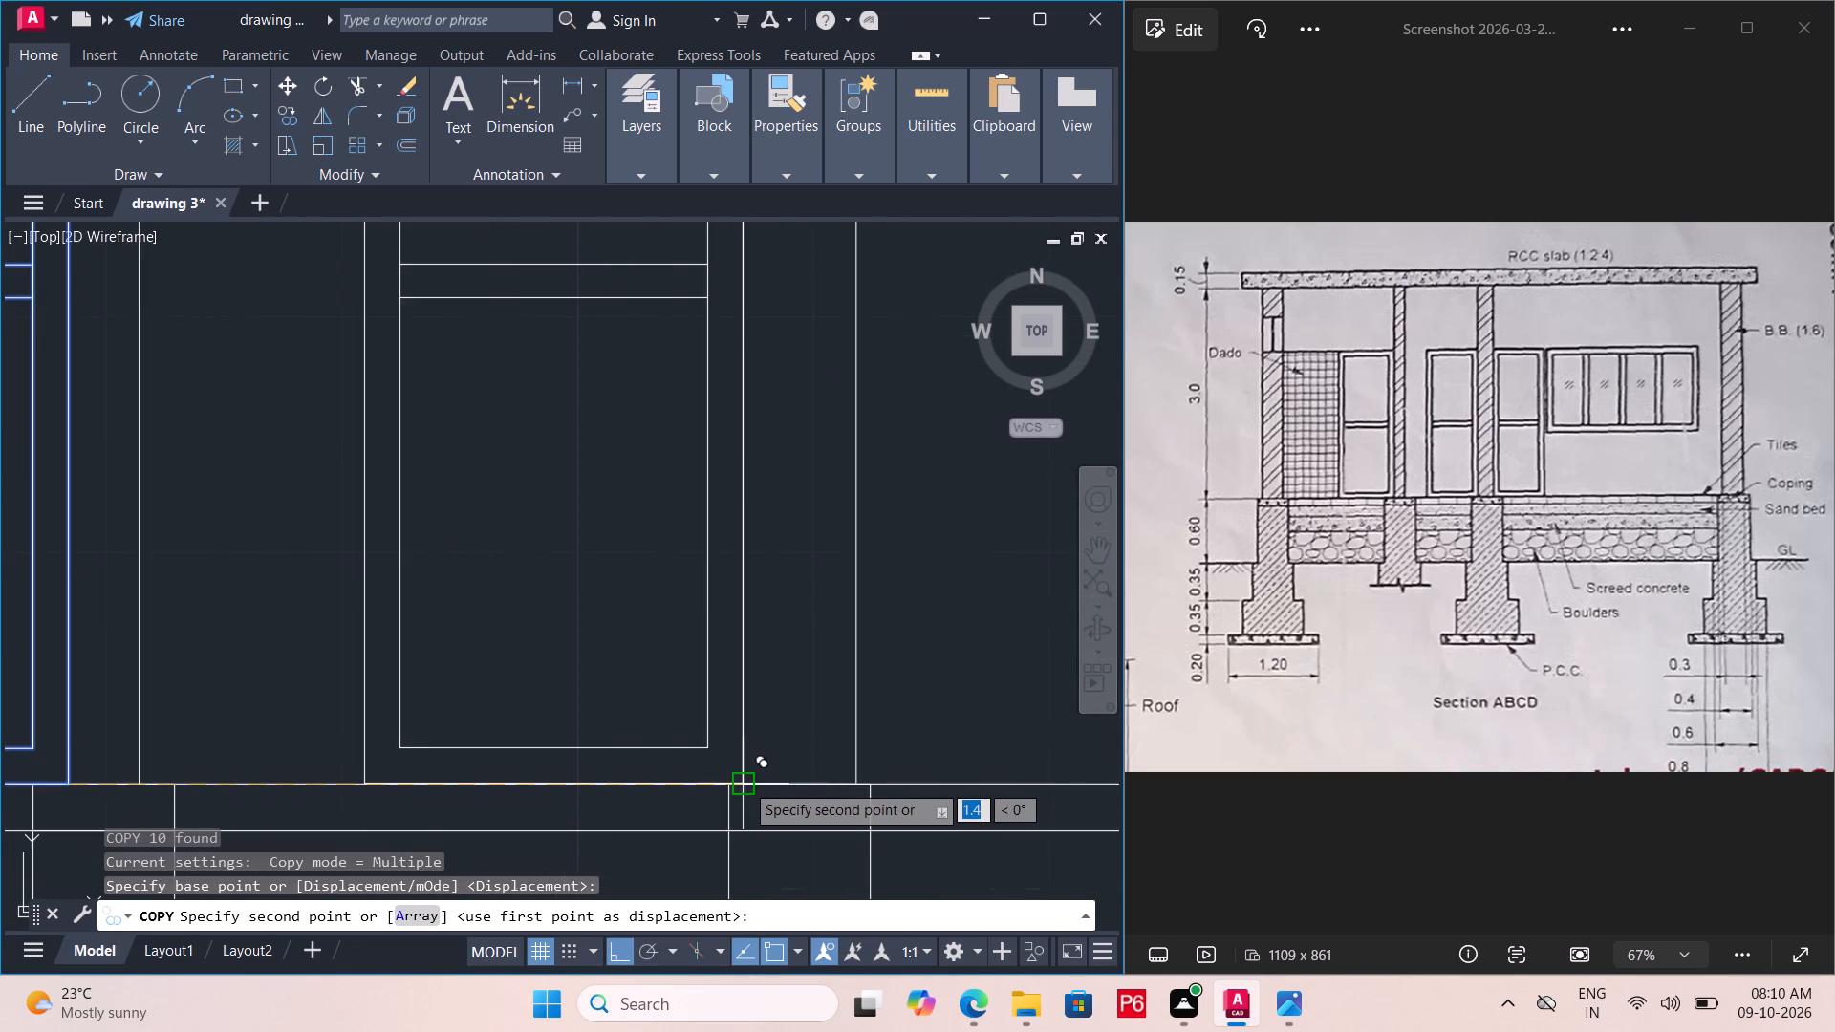
left_click(745, 783)
scroll(660, 785, "down", 2)
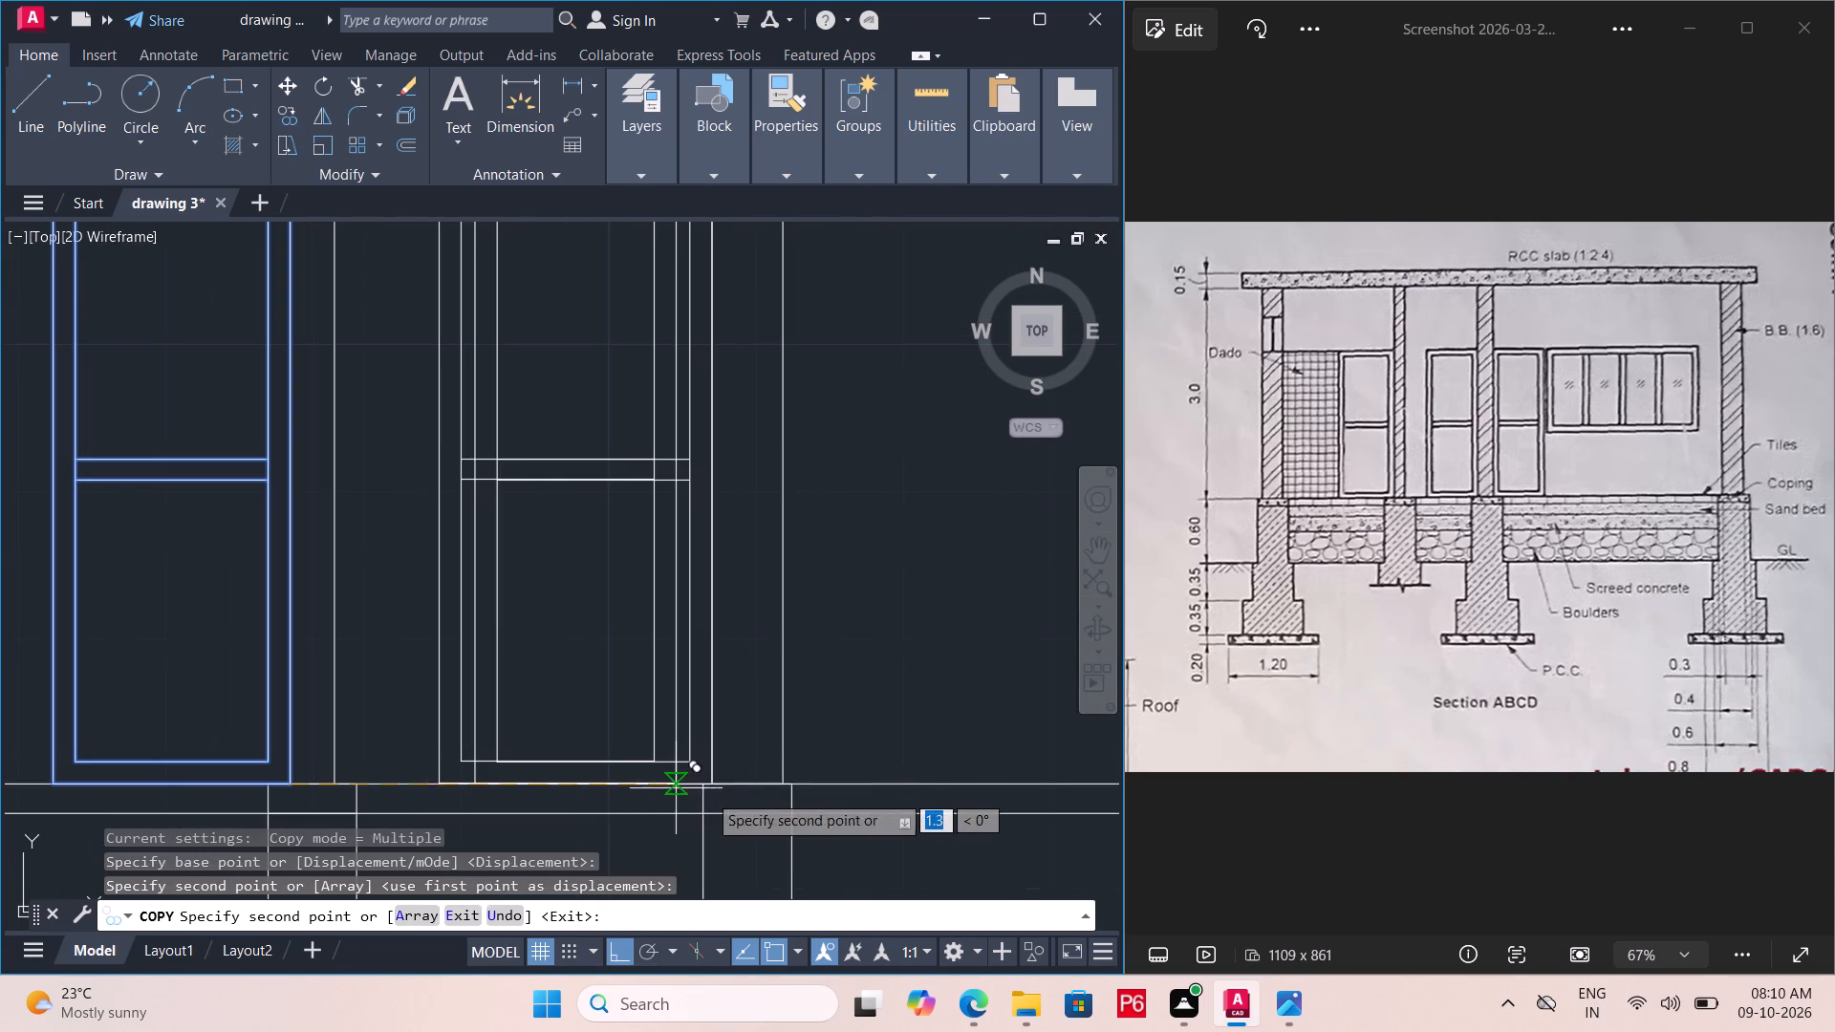
key("Escape")
Copy the second door from its bottom-left corner to the base of the thick interior wall's right face.
scroll(528, 781, "down", 2)
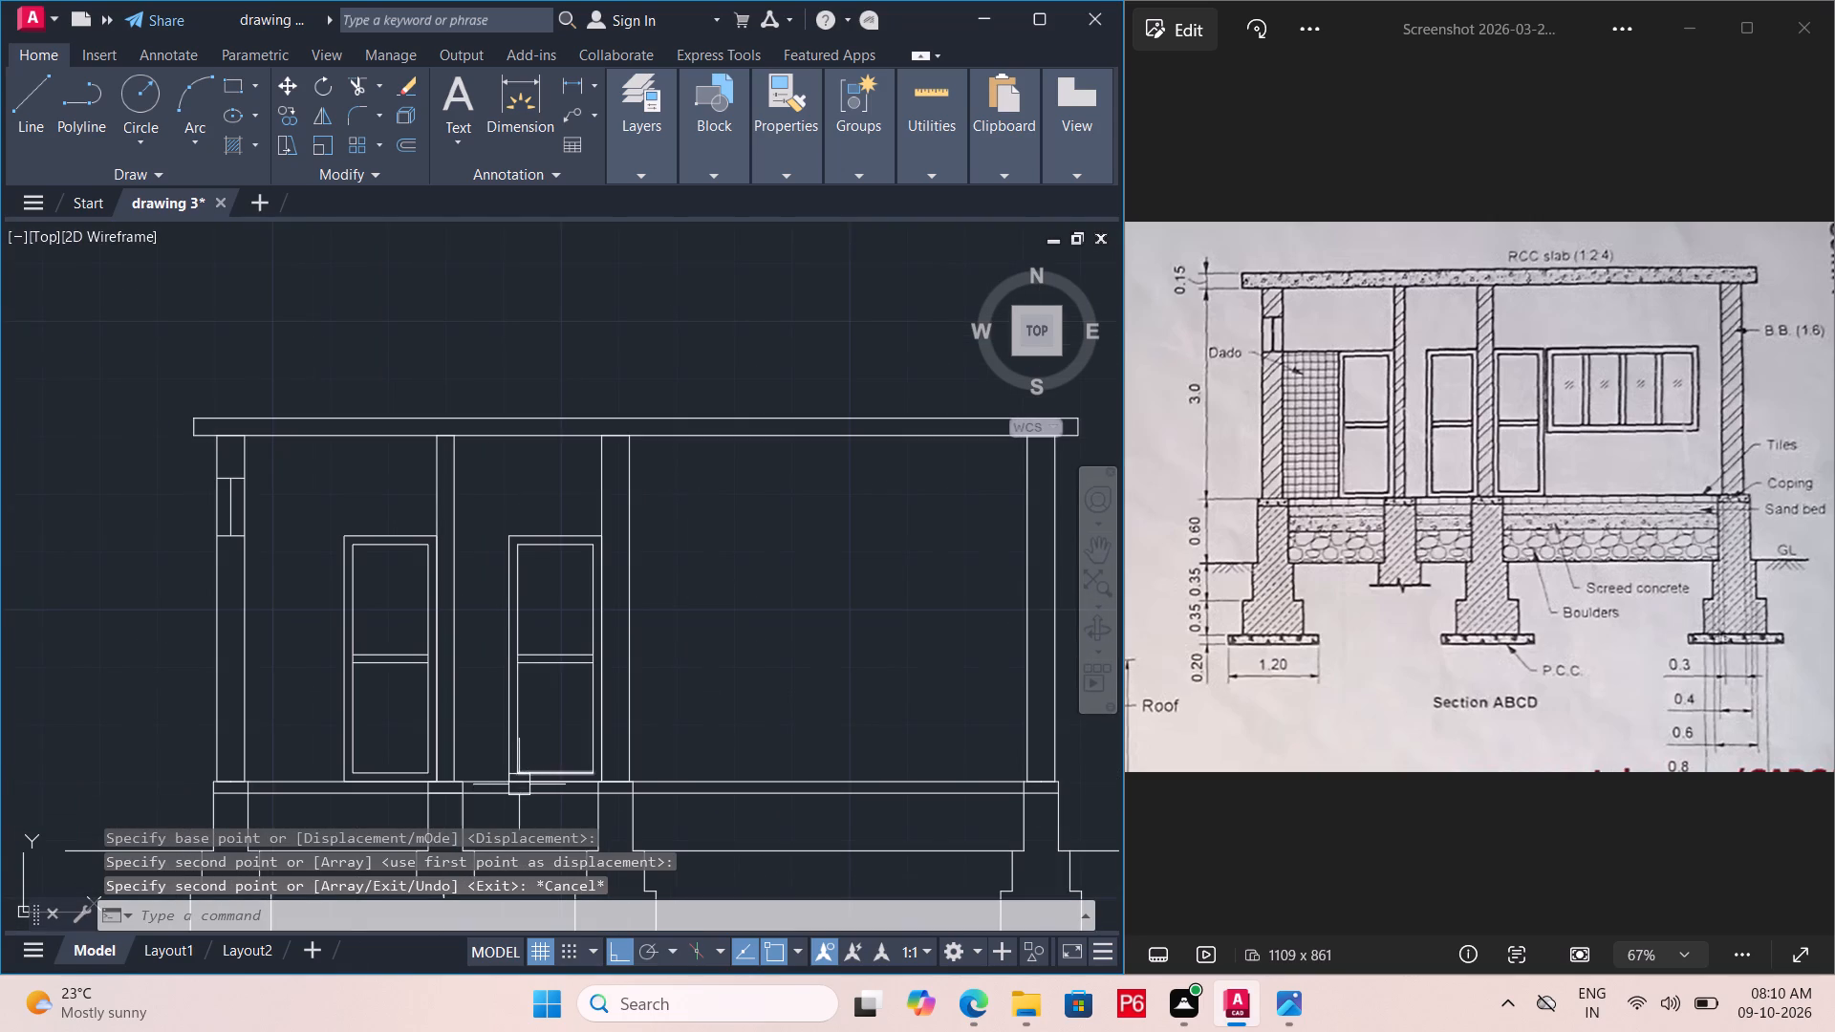
left_click(551, 504)
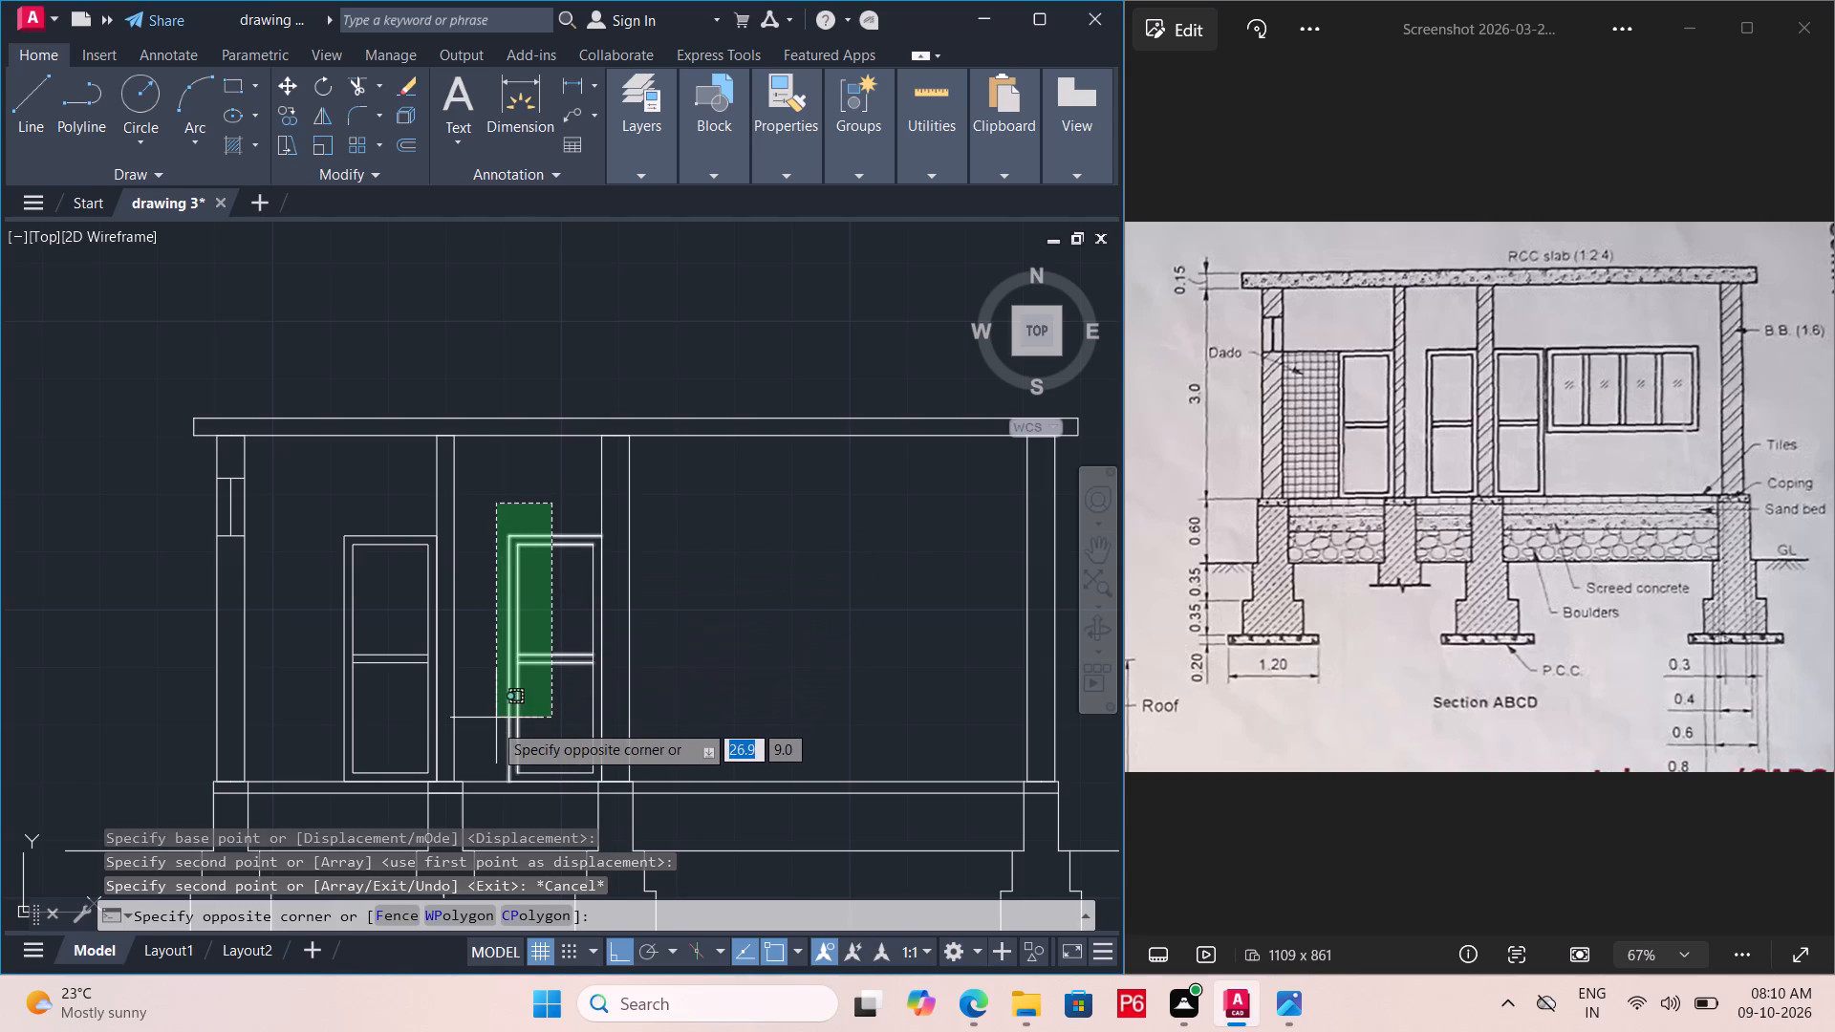
left_click(486, 739)
scroll(550, 672, "up", 2)
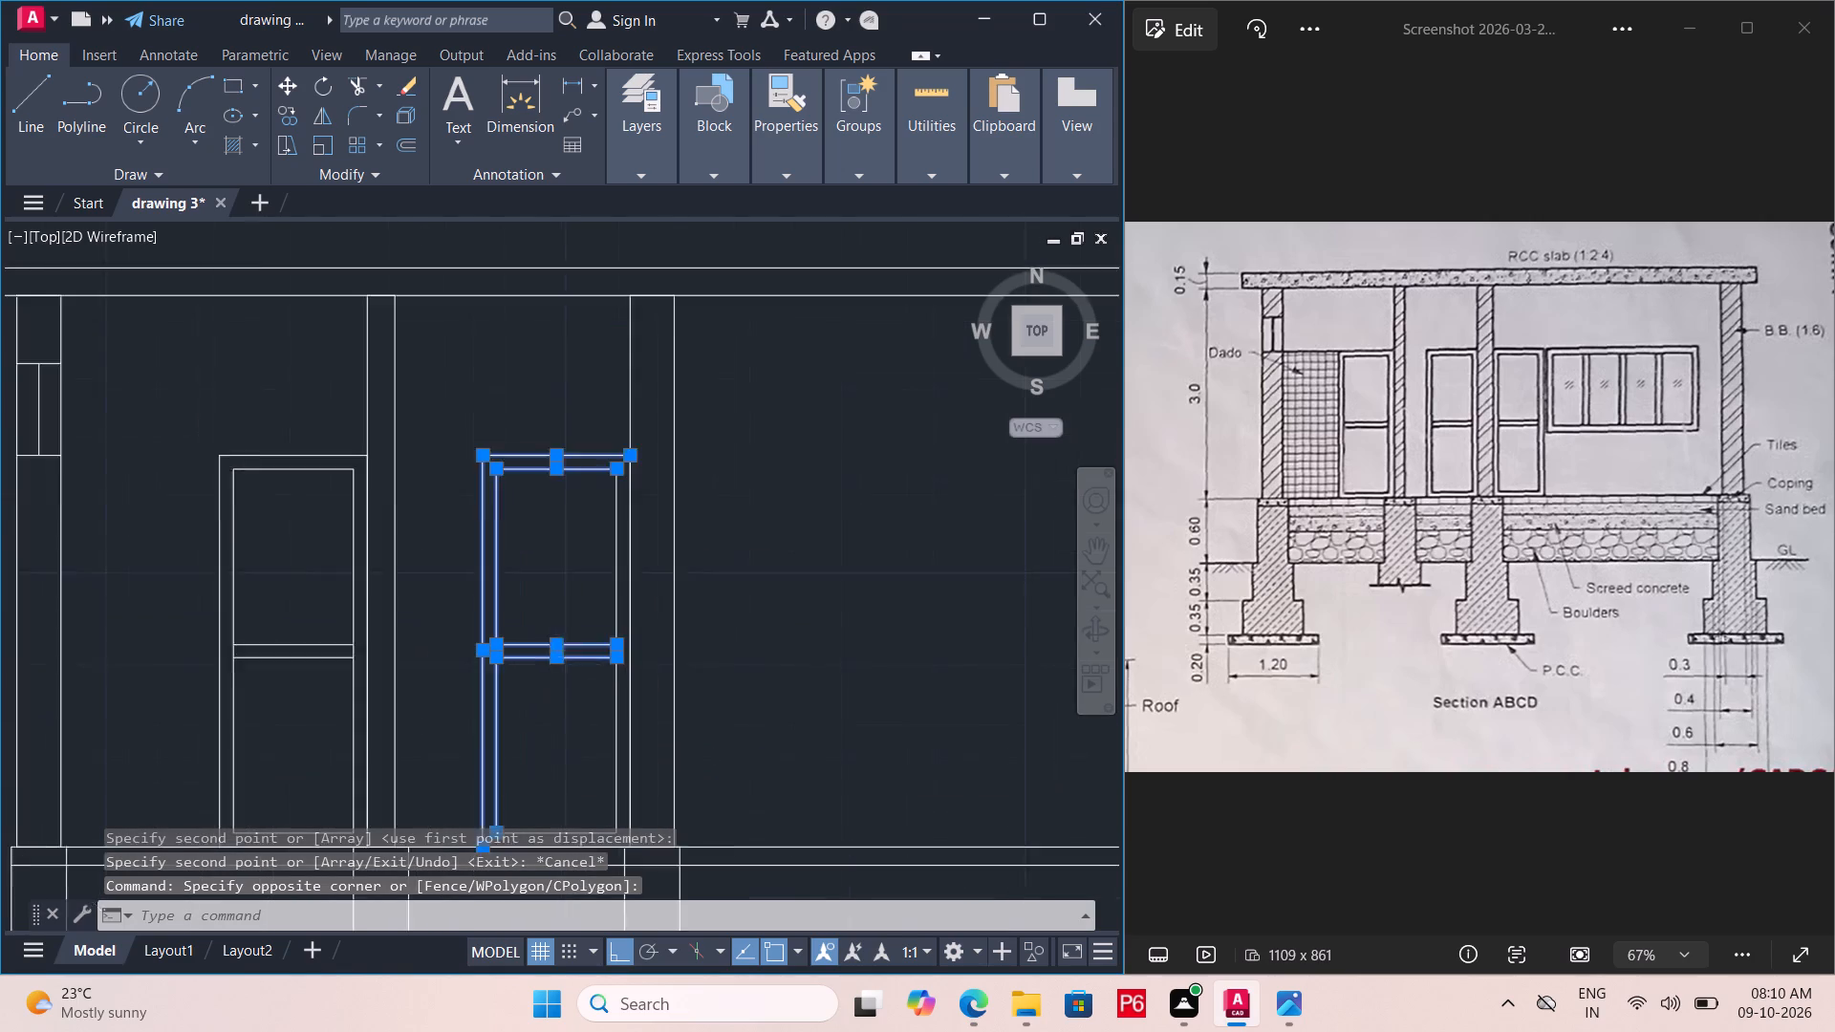
left_click(645, 522)
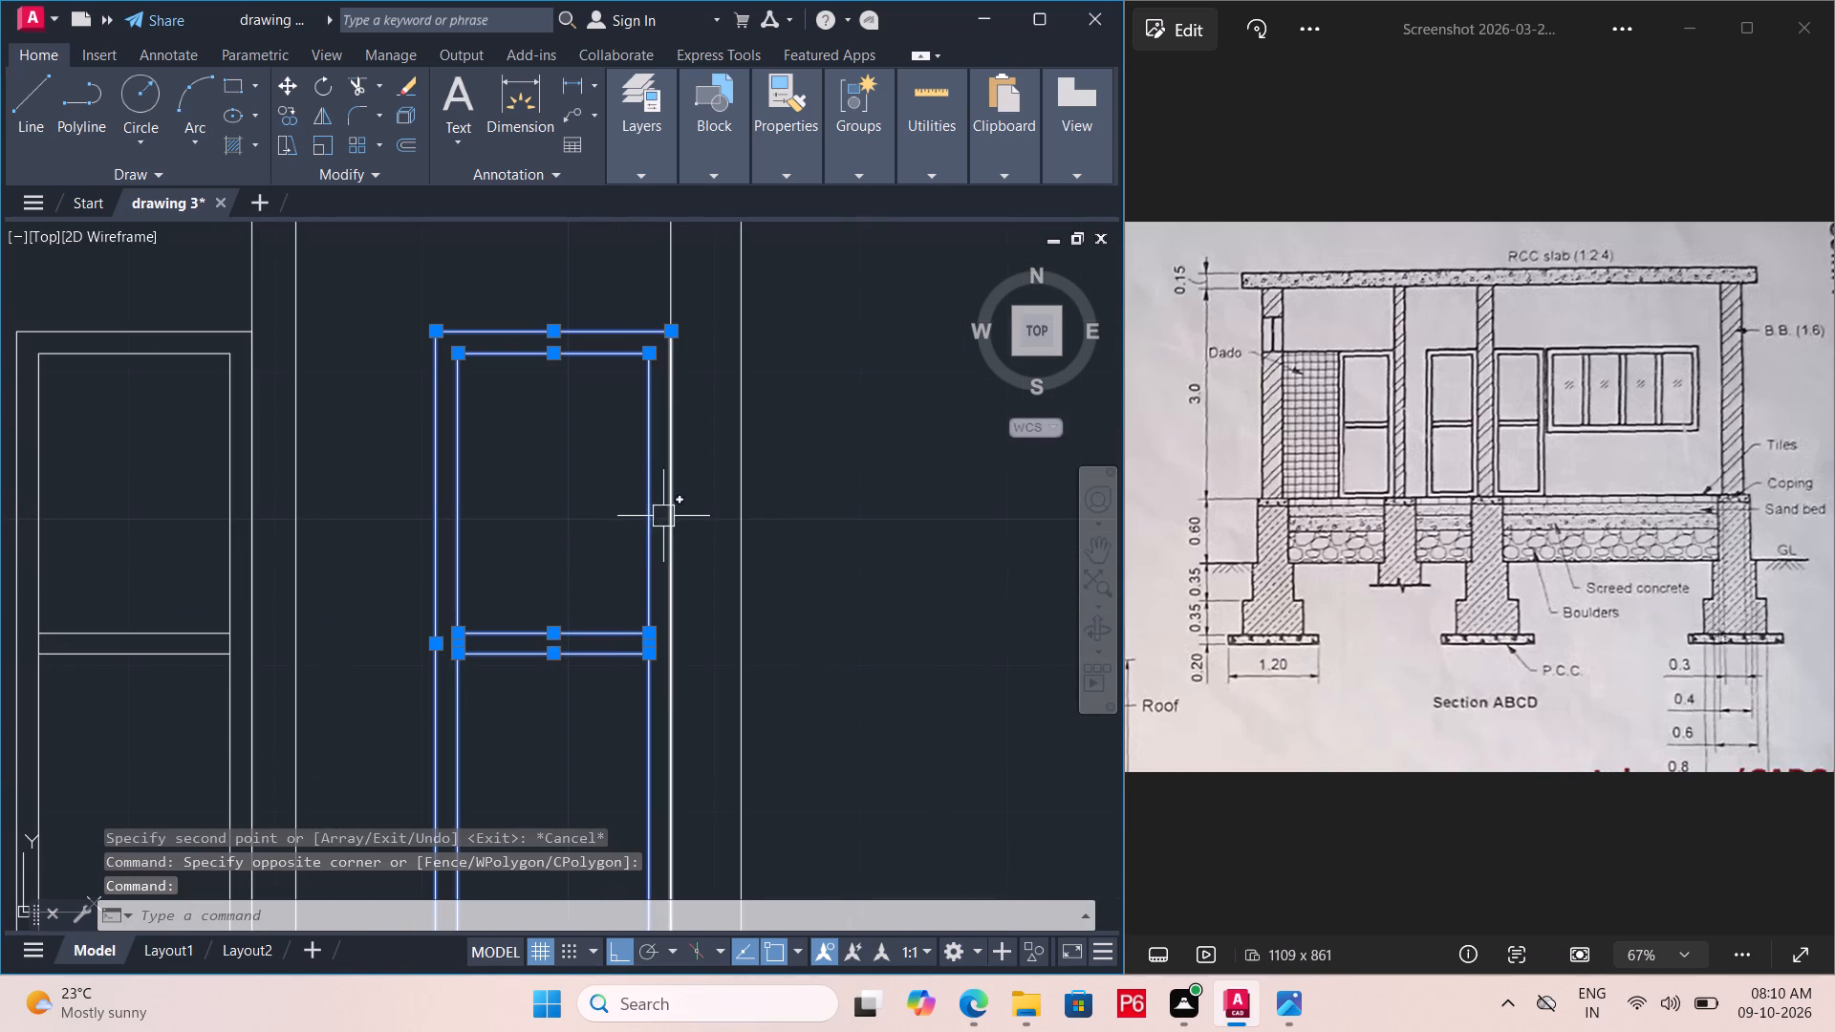
left_click(668, 519)
scroll(640, 415, "down", 3)
scroll(623, 544, "up", 2)
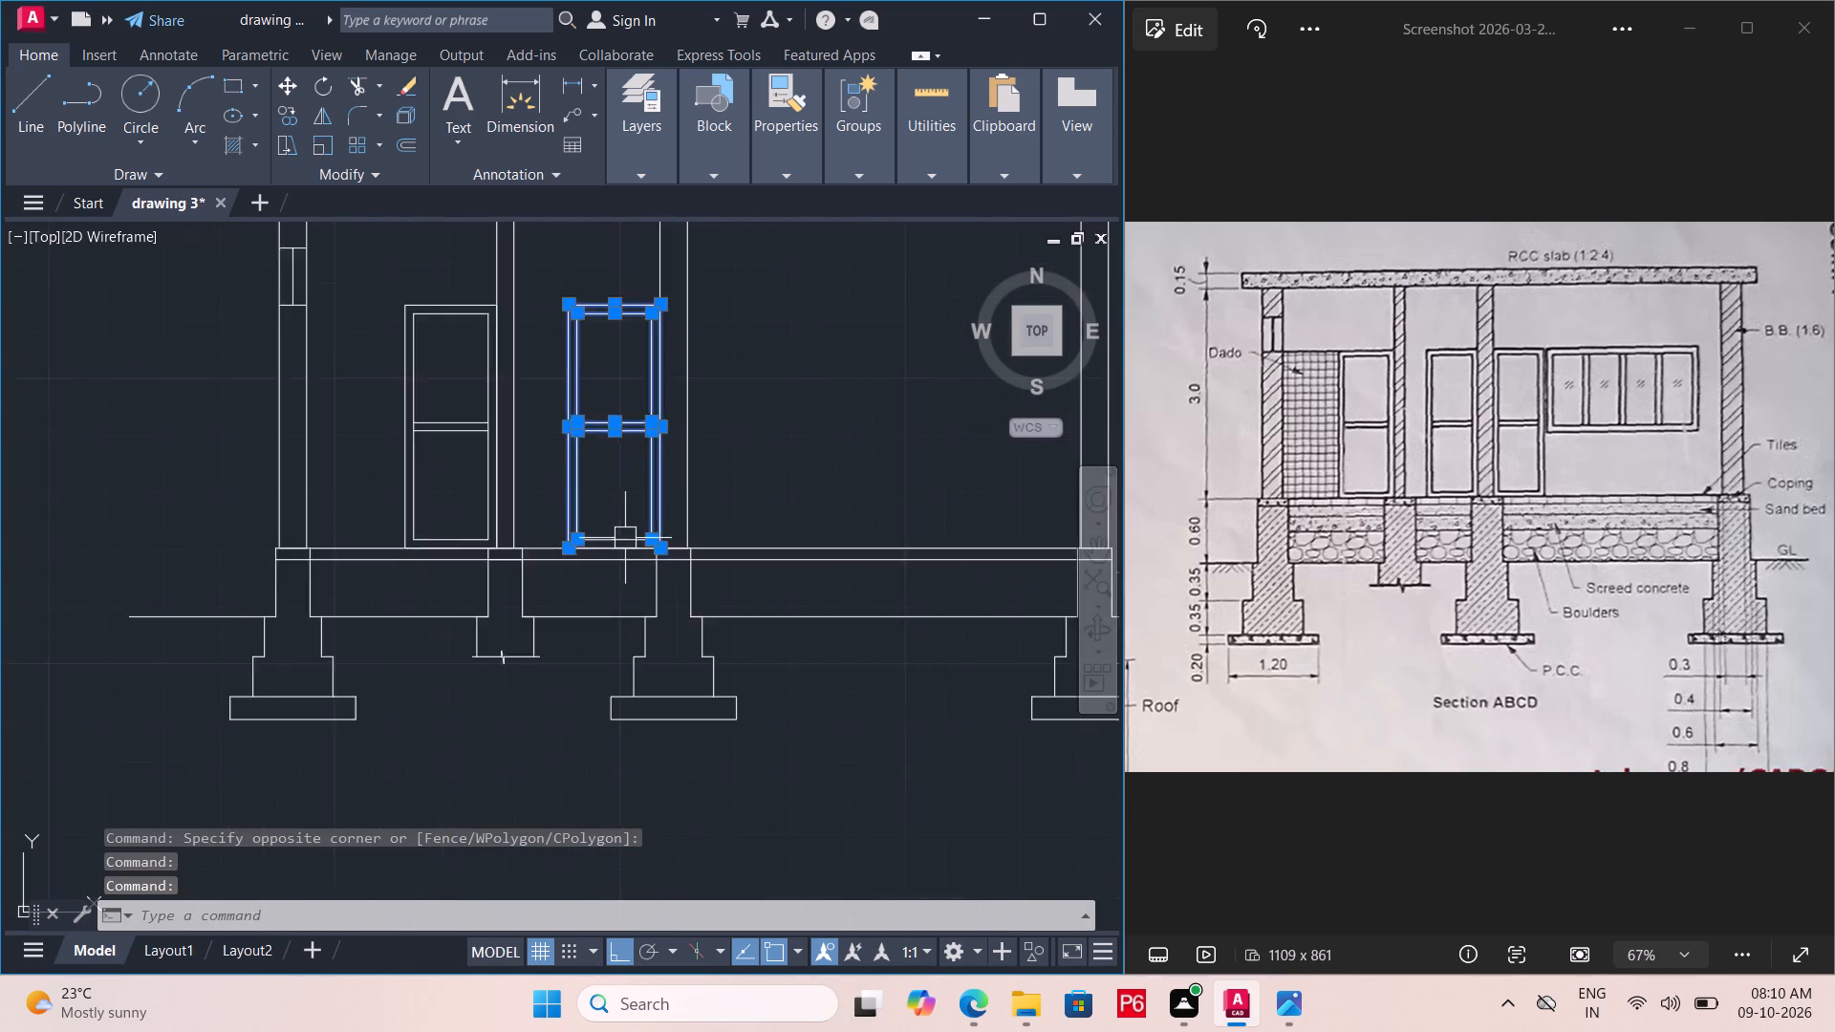
scroll(625, 538, "up", 2)
left_click(625, 537)
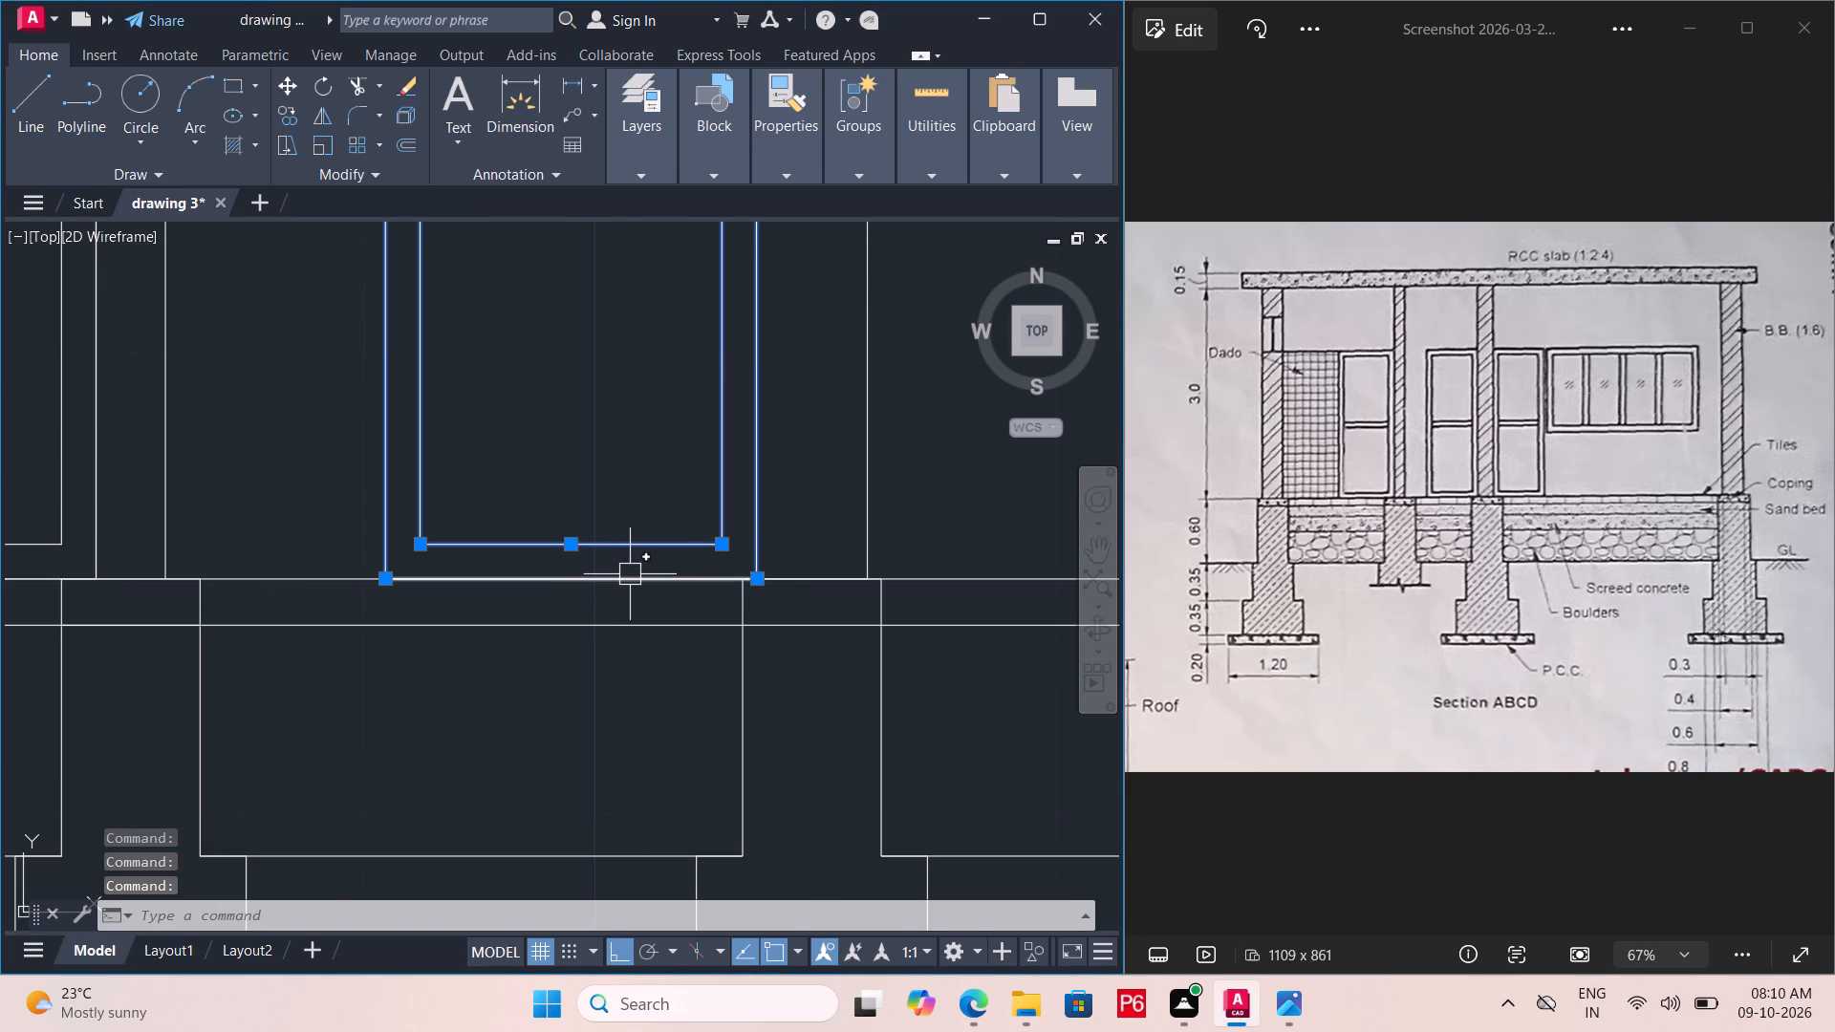
double_click(630, 574)
type("co")
key("space")
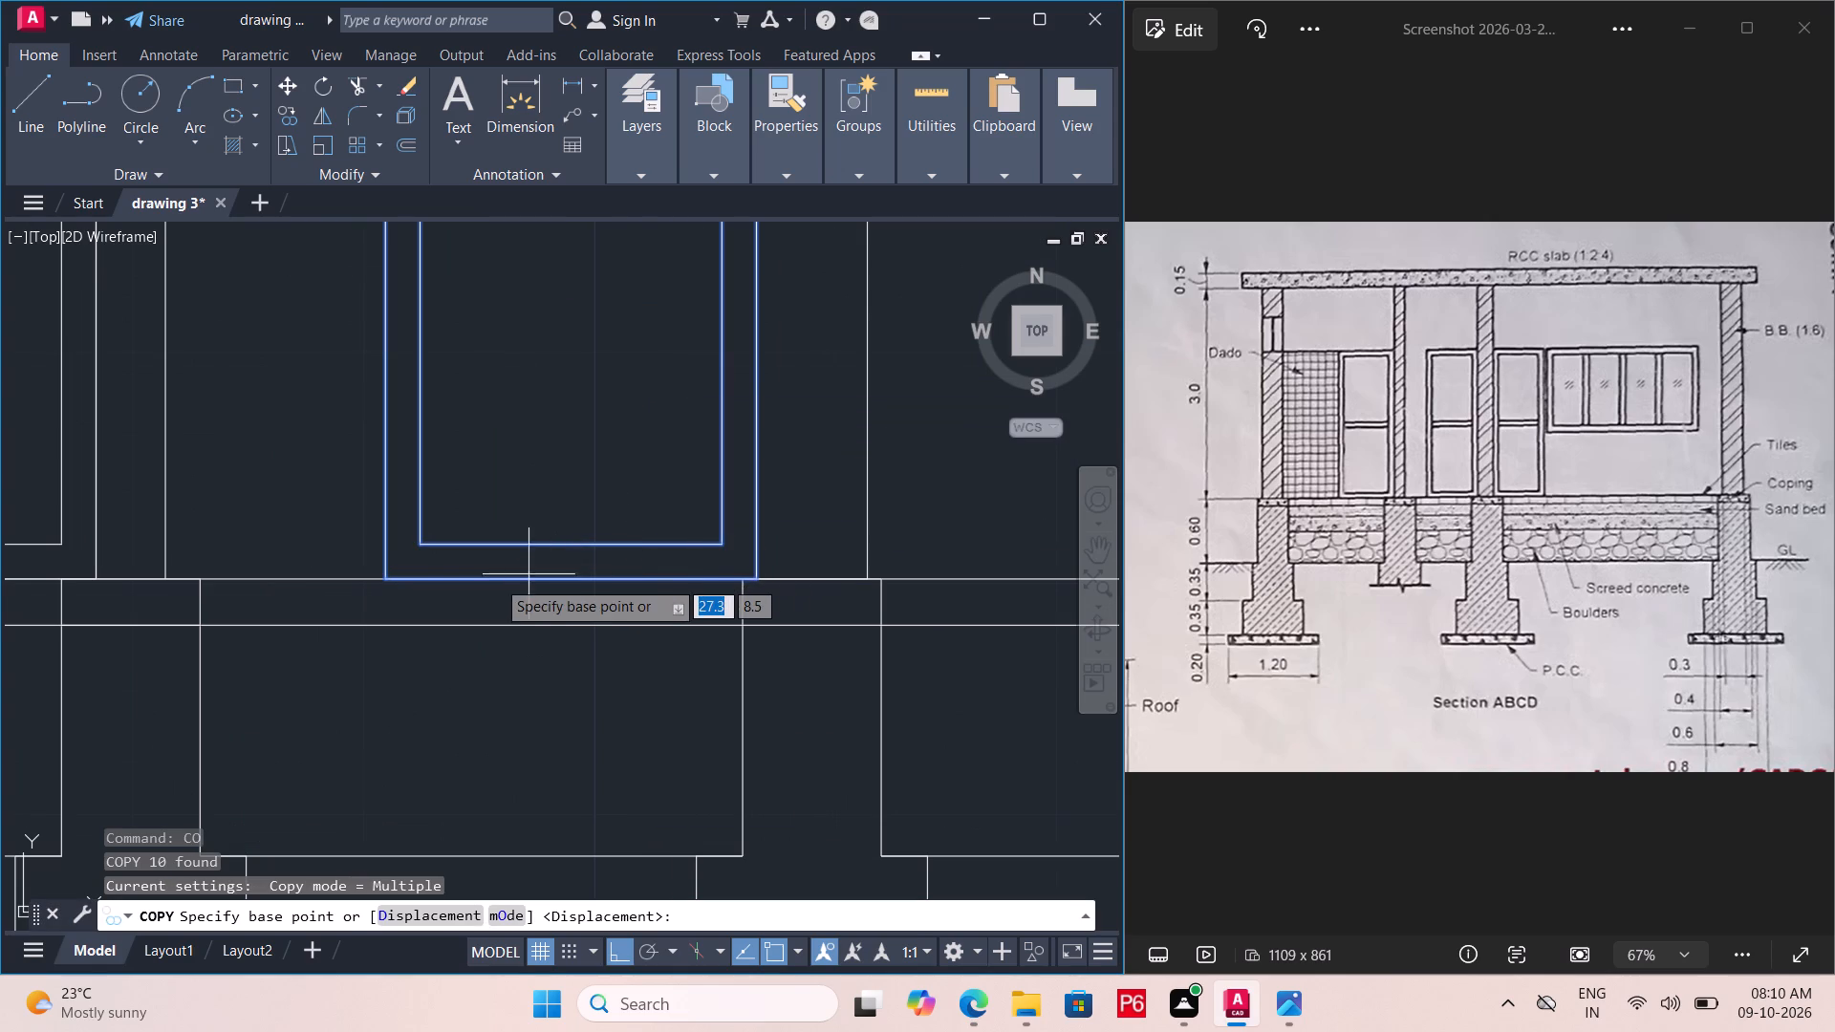
left_click(380, 579)
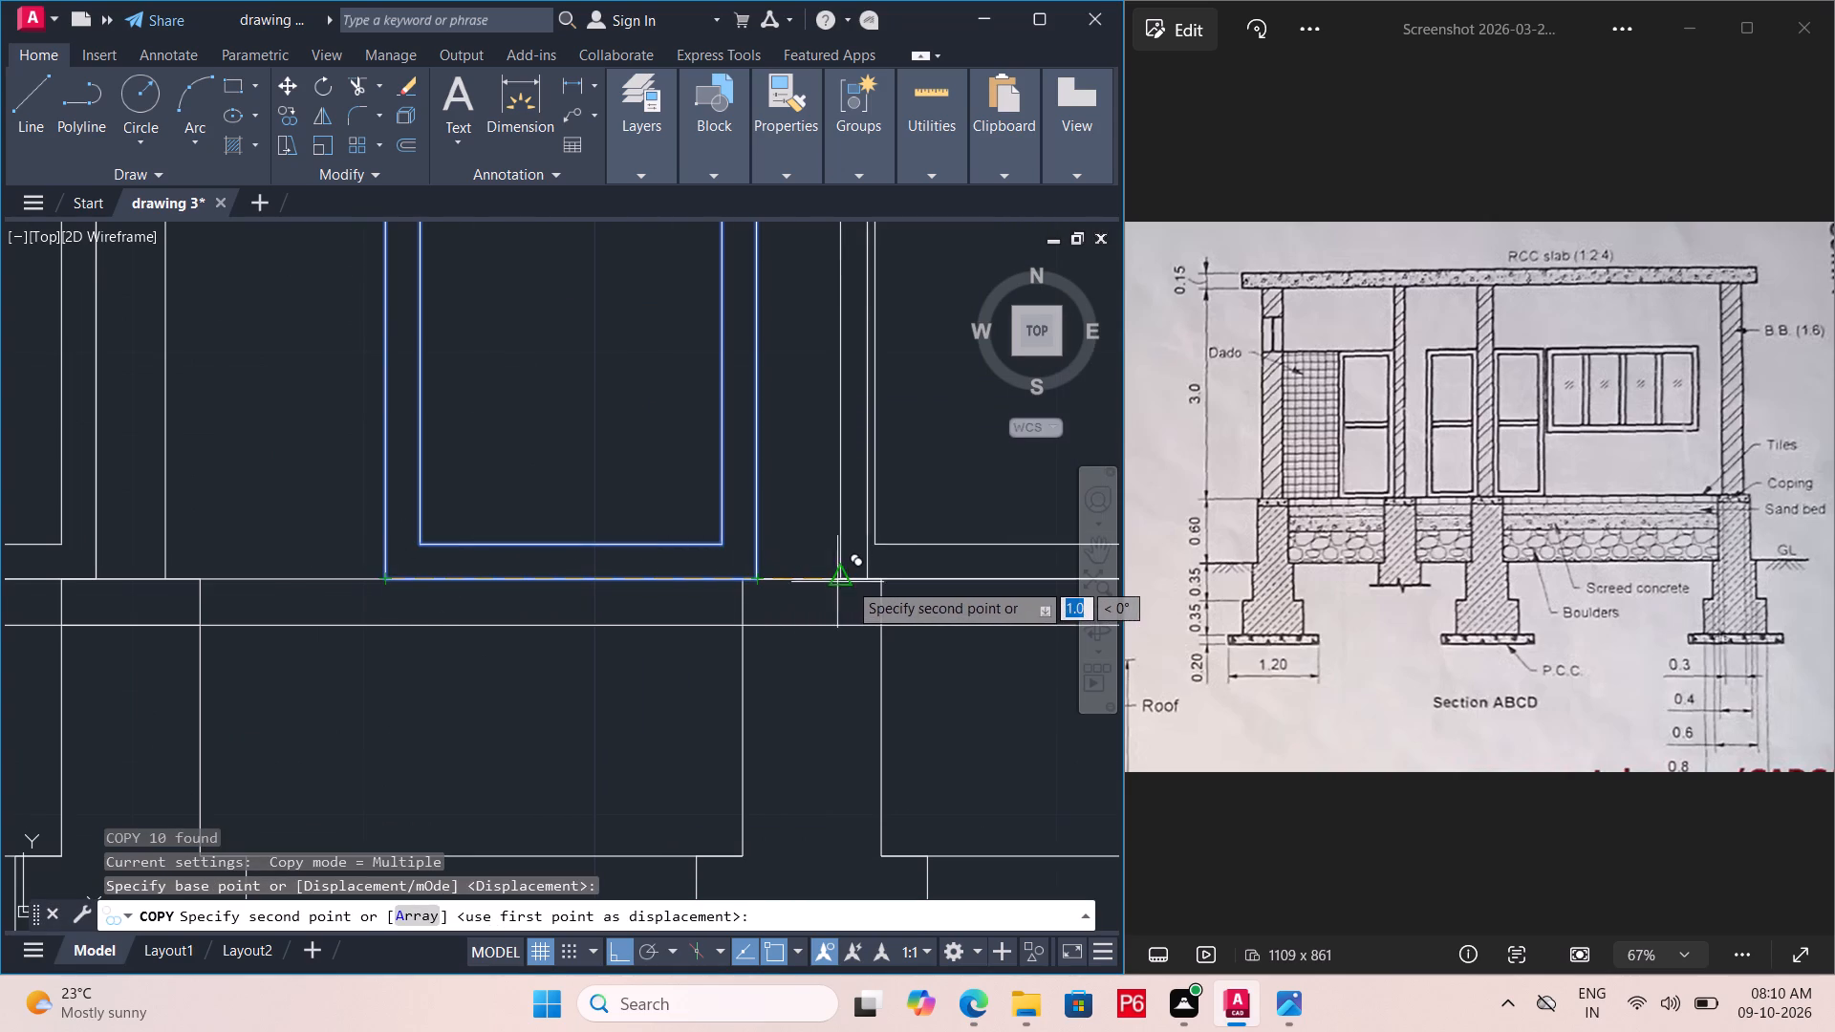
left_click(872, 578)
scroll(509, 681, "down", 2)
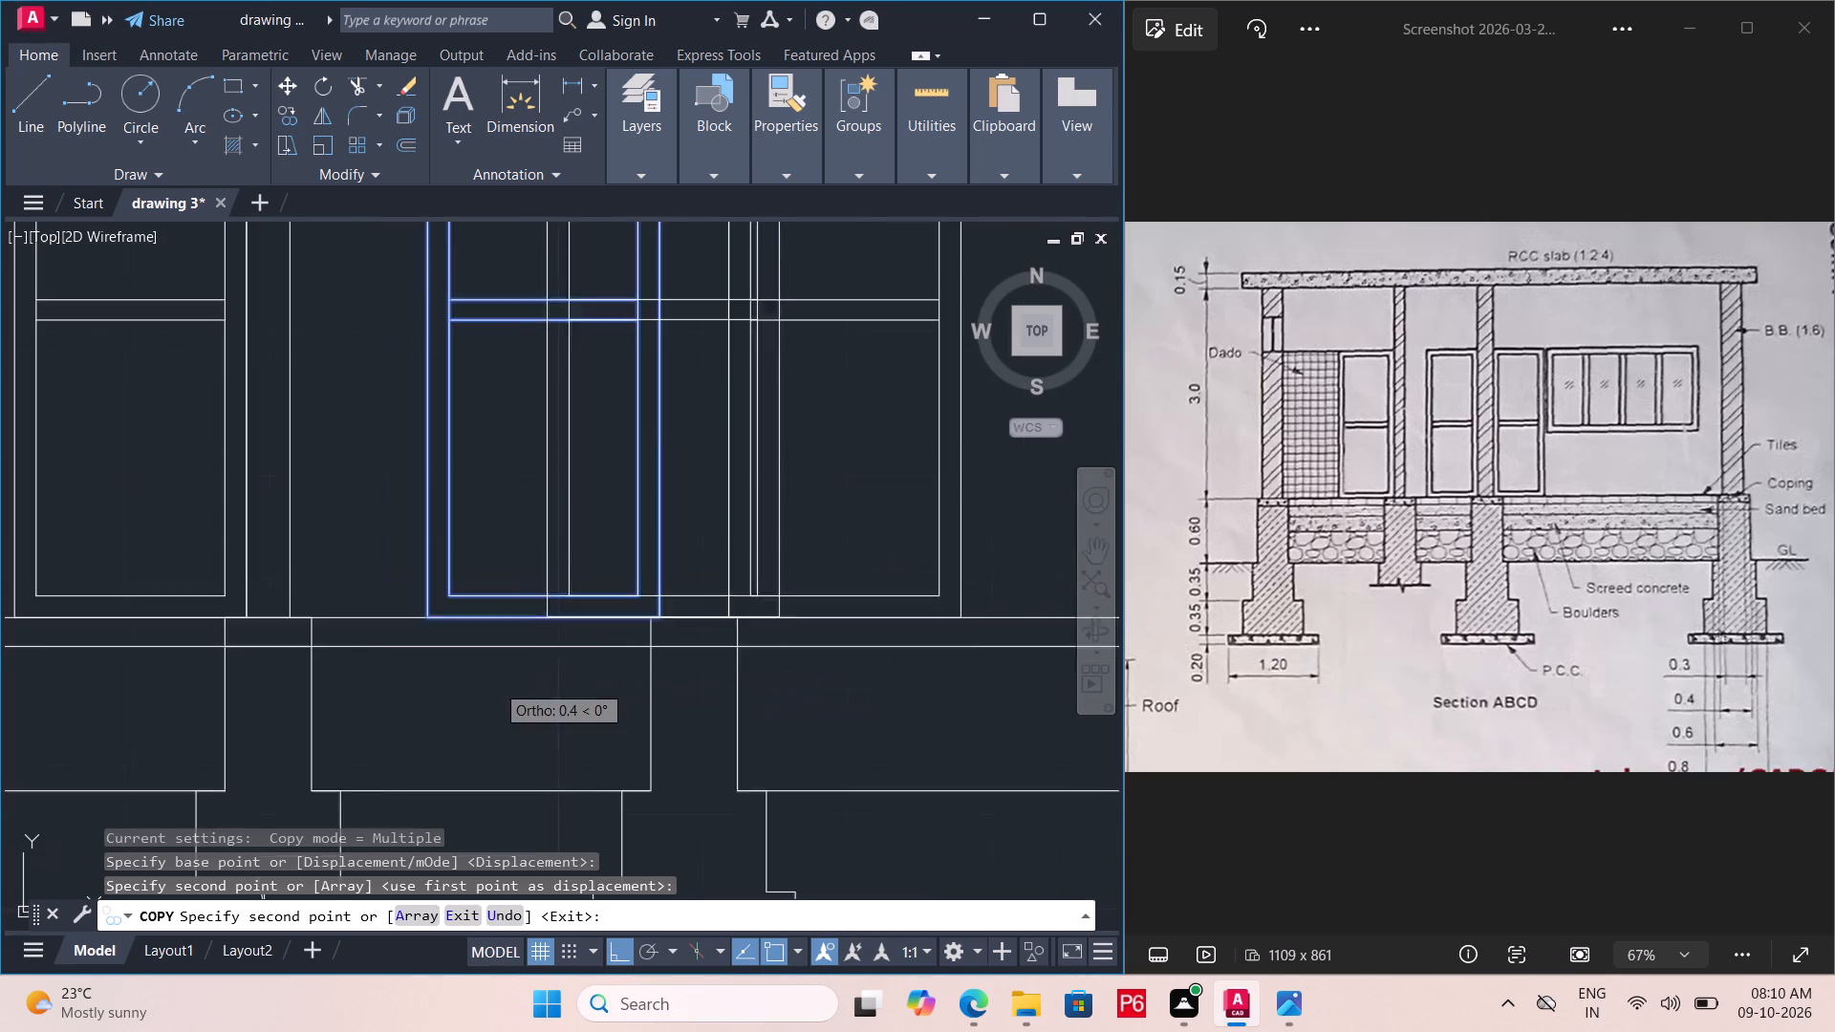
scroll(495, 683, "down", 2)
Save the drawing.
key("ctrl+s")
key("ctrl+s")
key("ctrl+s")
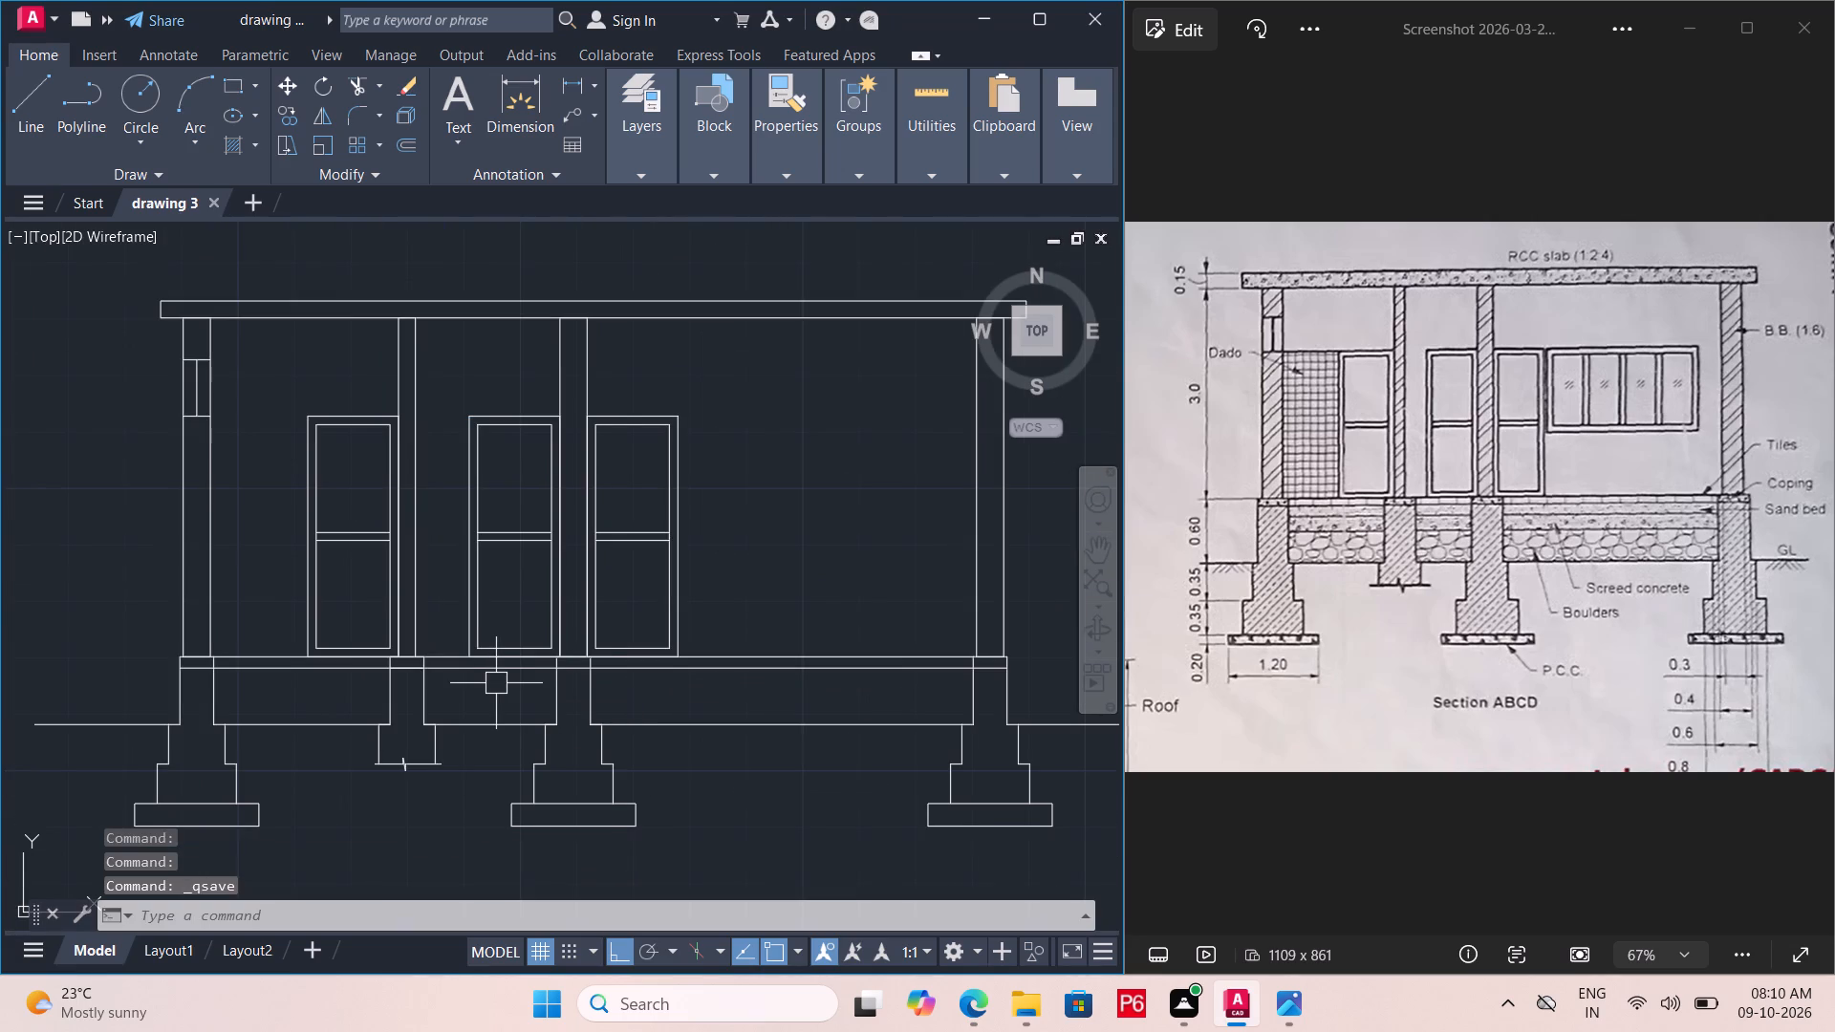
key("ctrl+s")
key("ctrl+s")
key("ctrl+s")
Convert 3 feet to meters with the quick calculator's units conversion, and close the calculator.
scroll(518, 687, "down", 1)
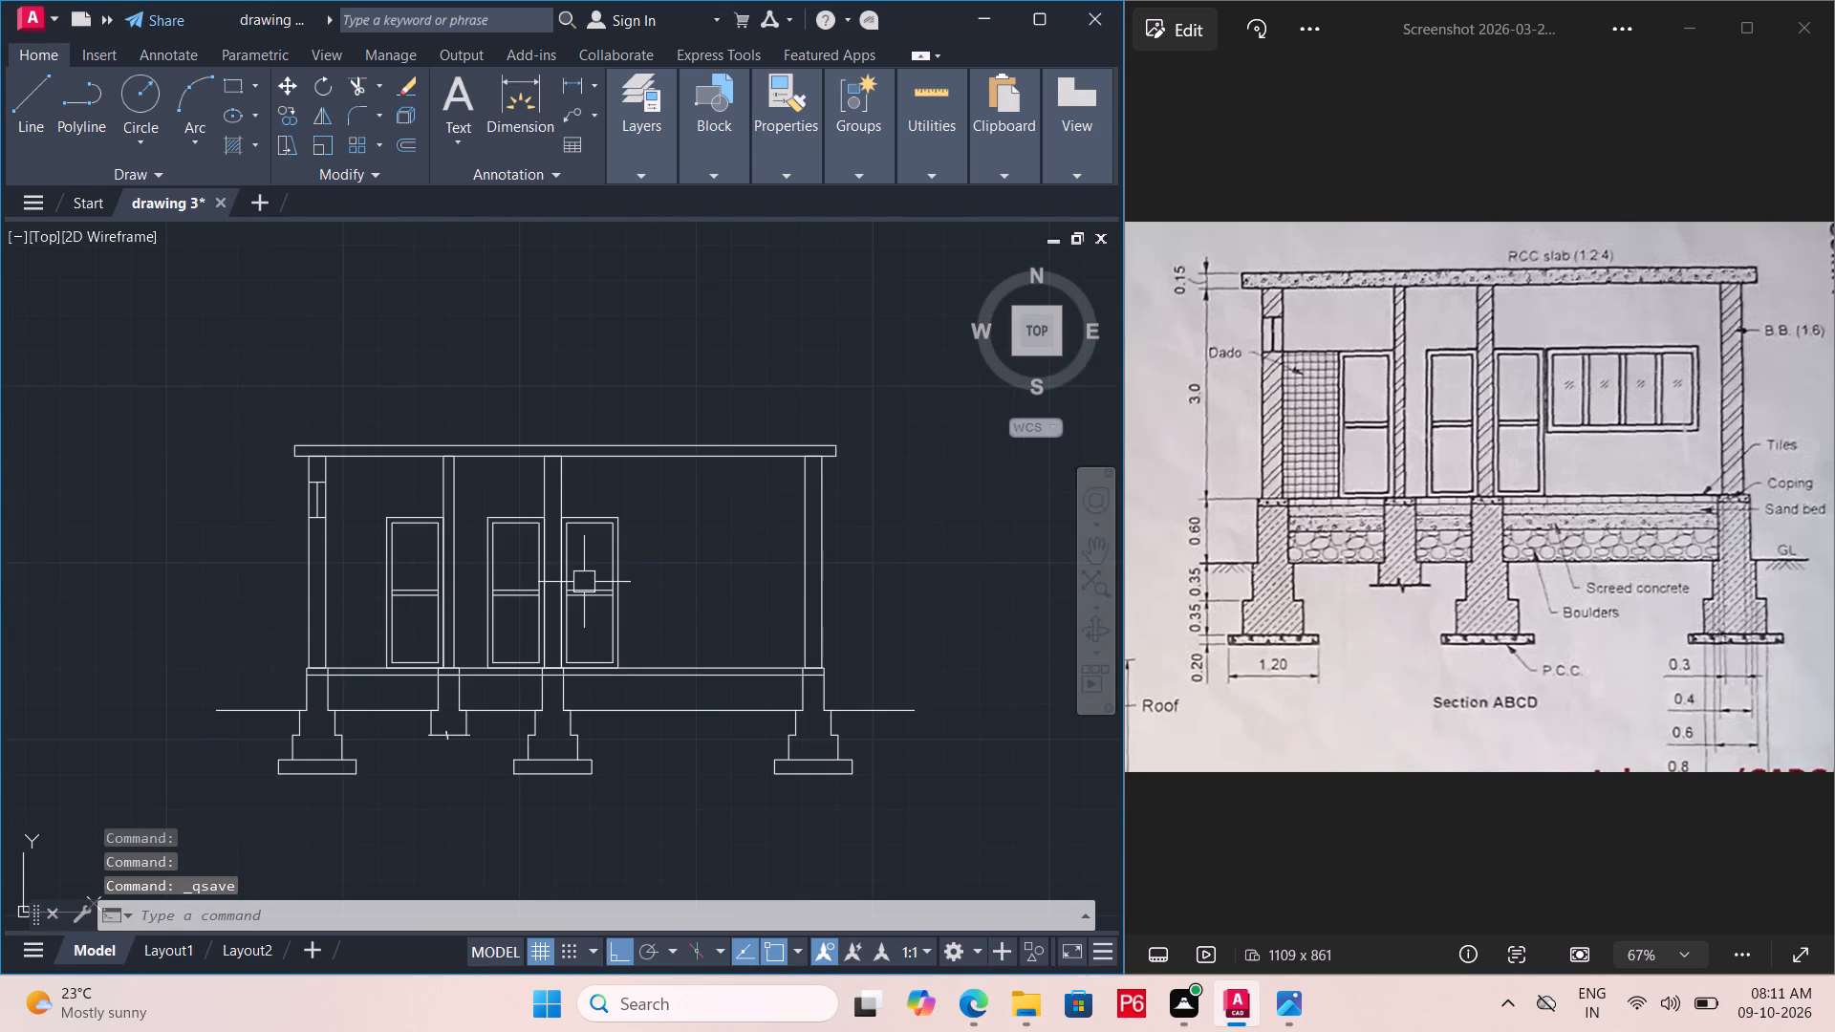
scroll(625, 579, "up", 1)
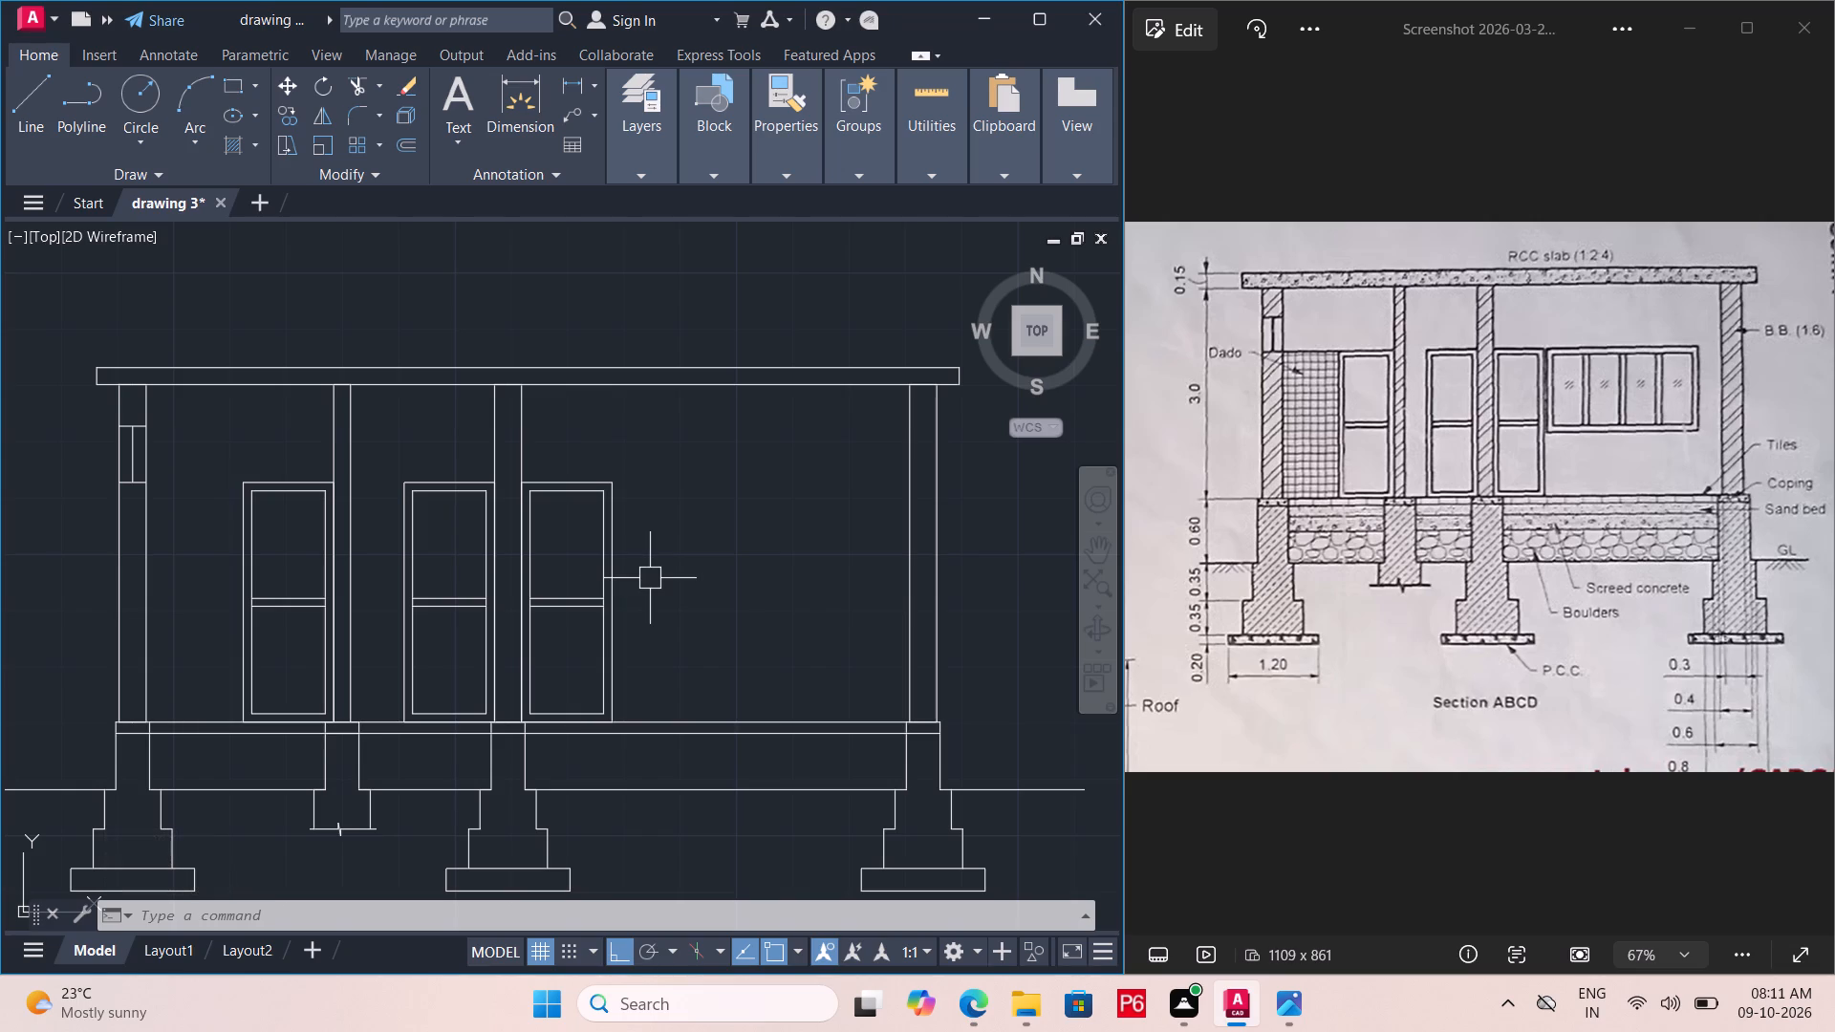
middle_click_drag(750, 619, 608, 628)
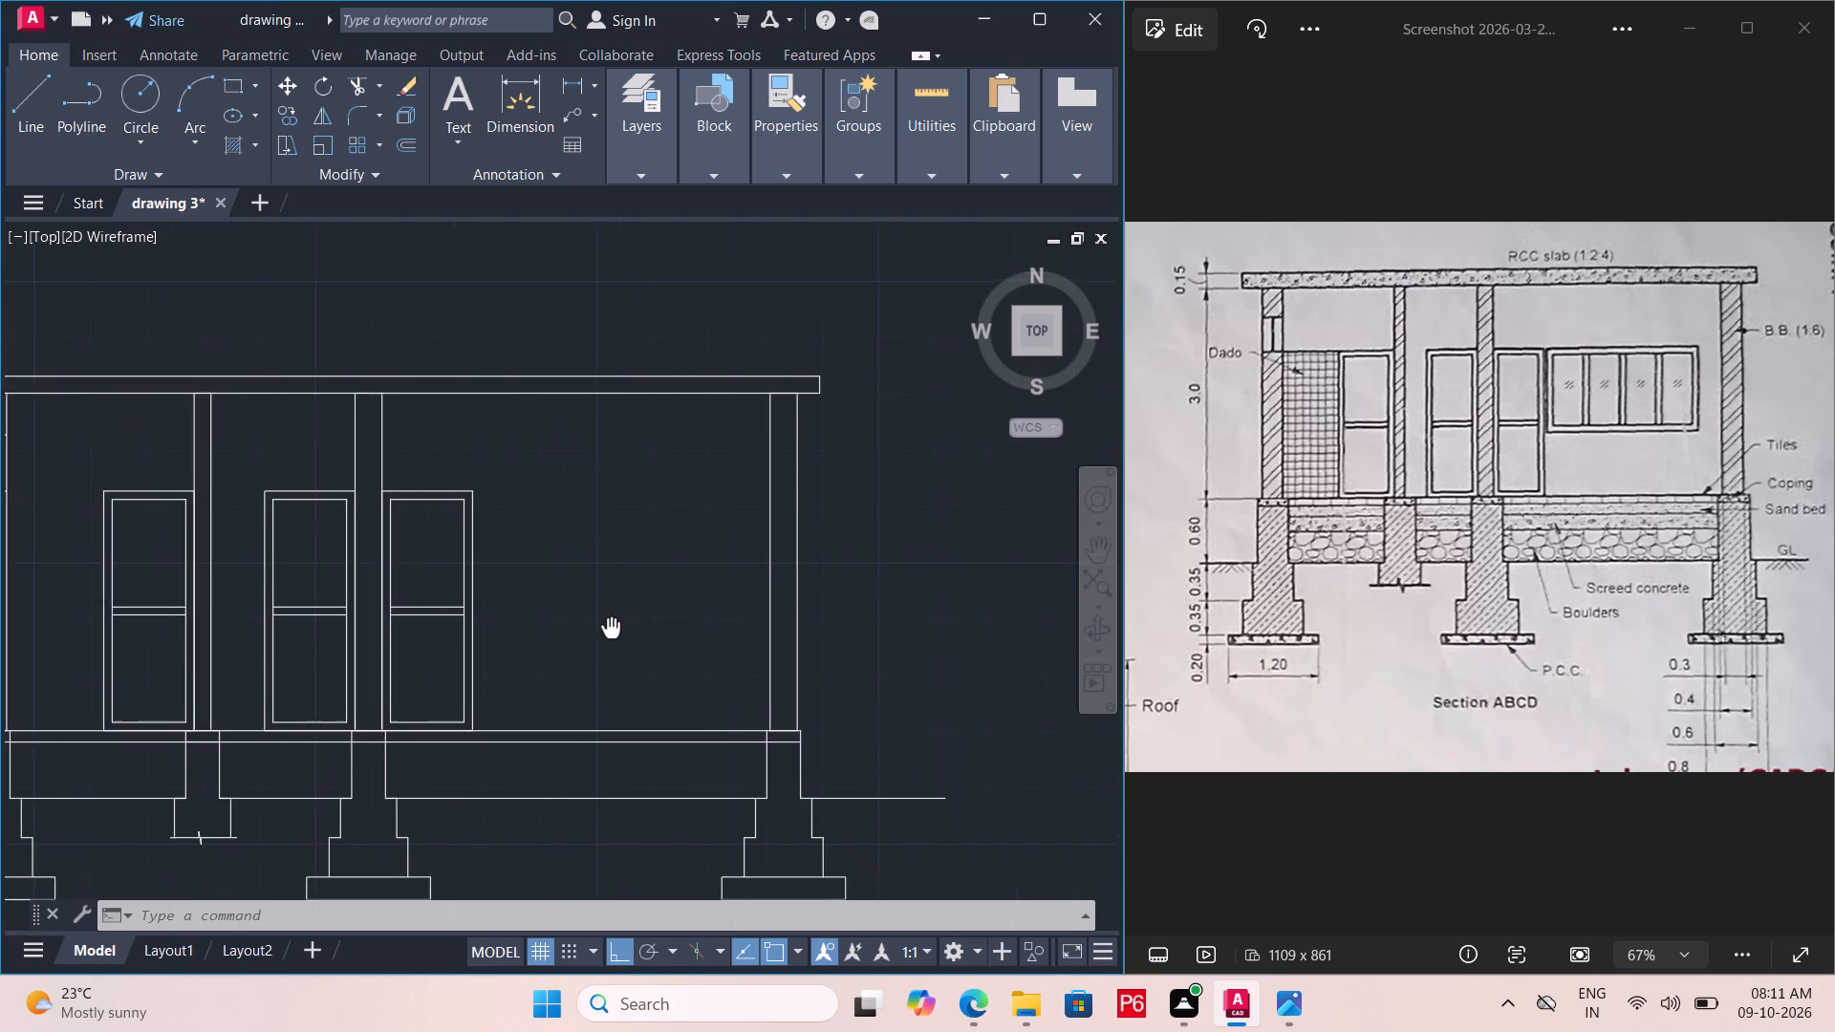
middle_click_drag(608, 628, 677, 584)
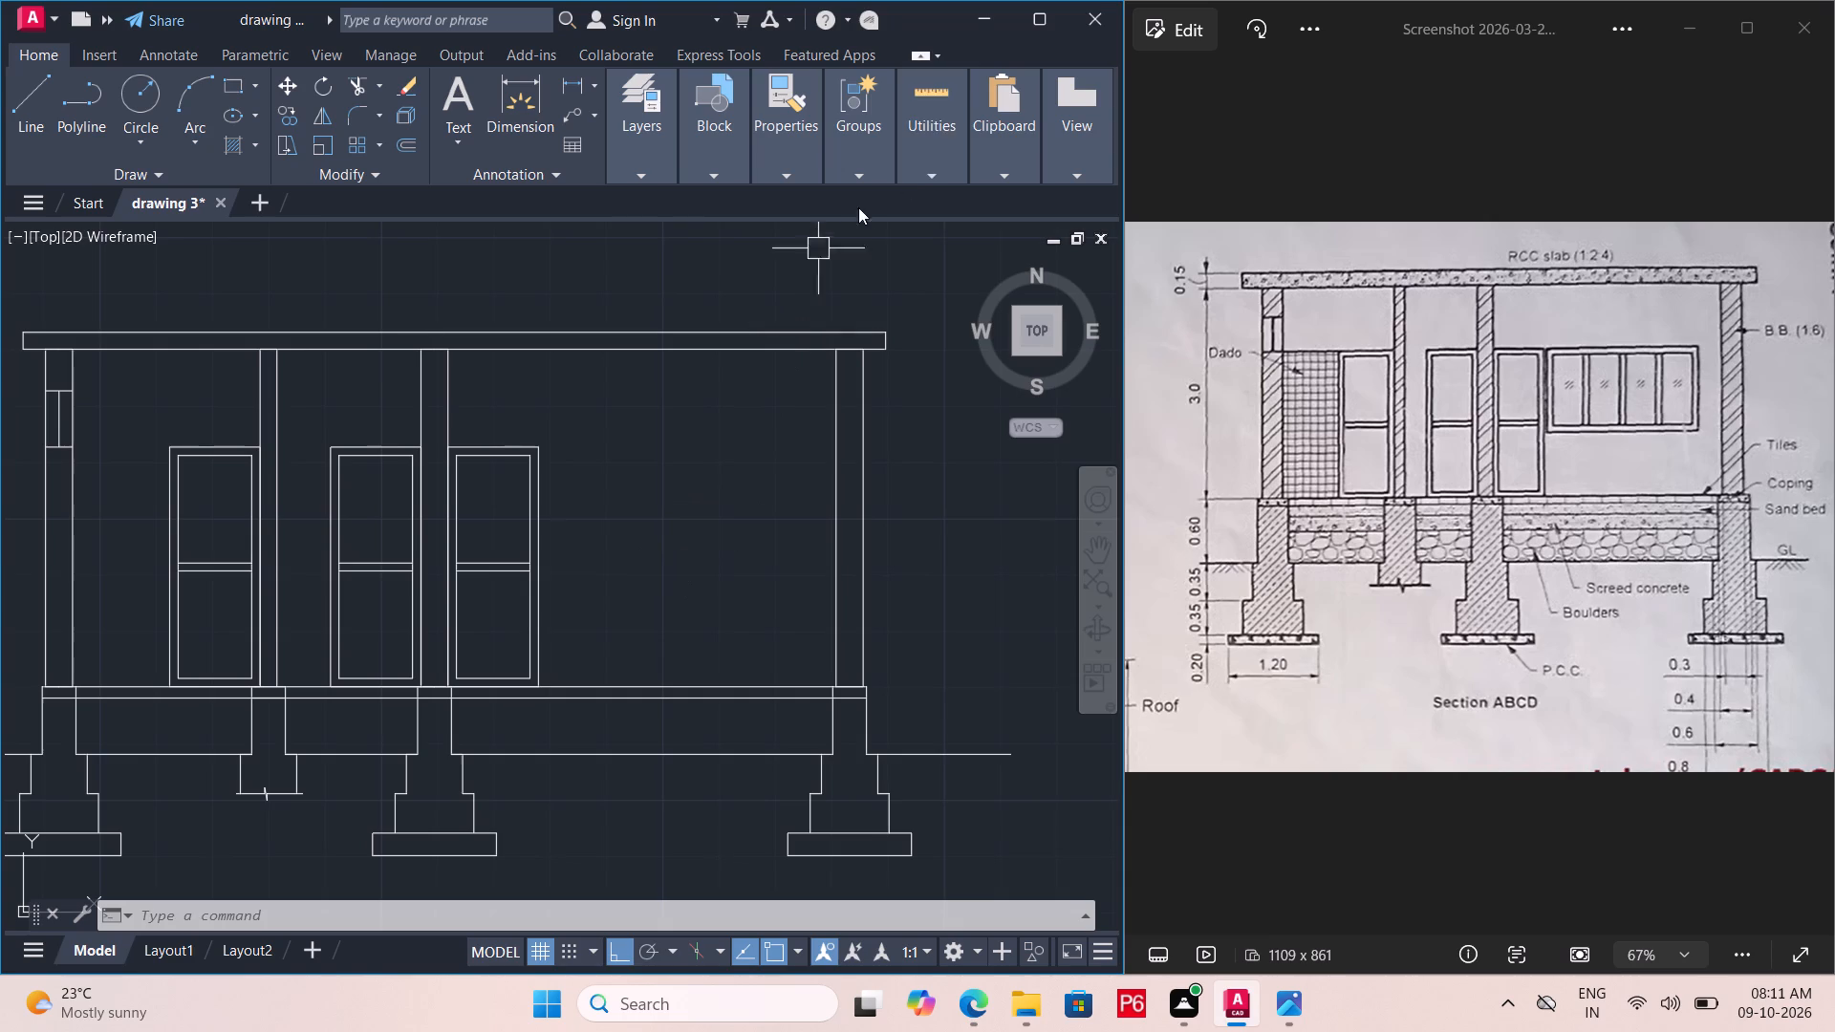
left_click(910, 170)
left_click(981, 263)
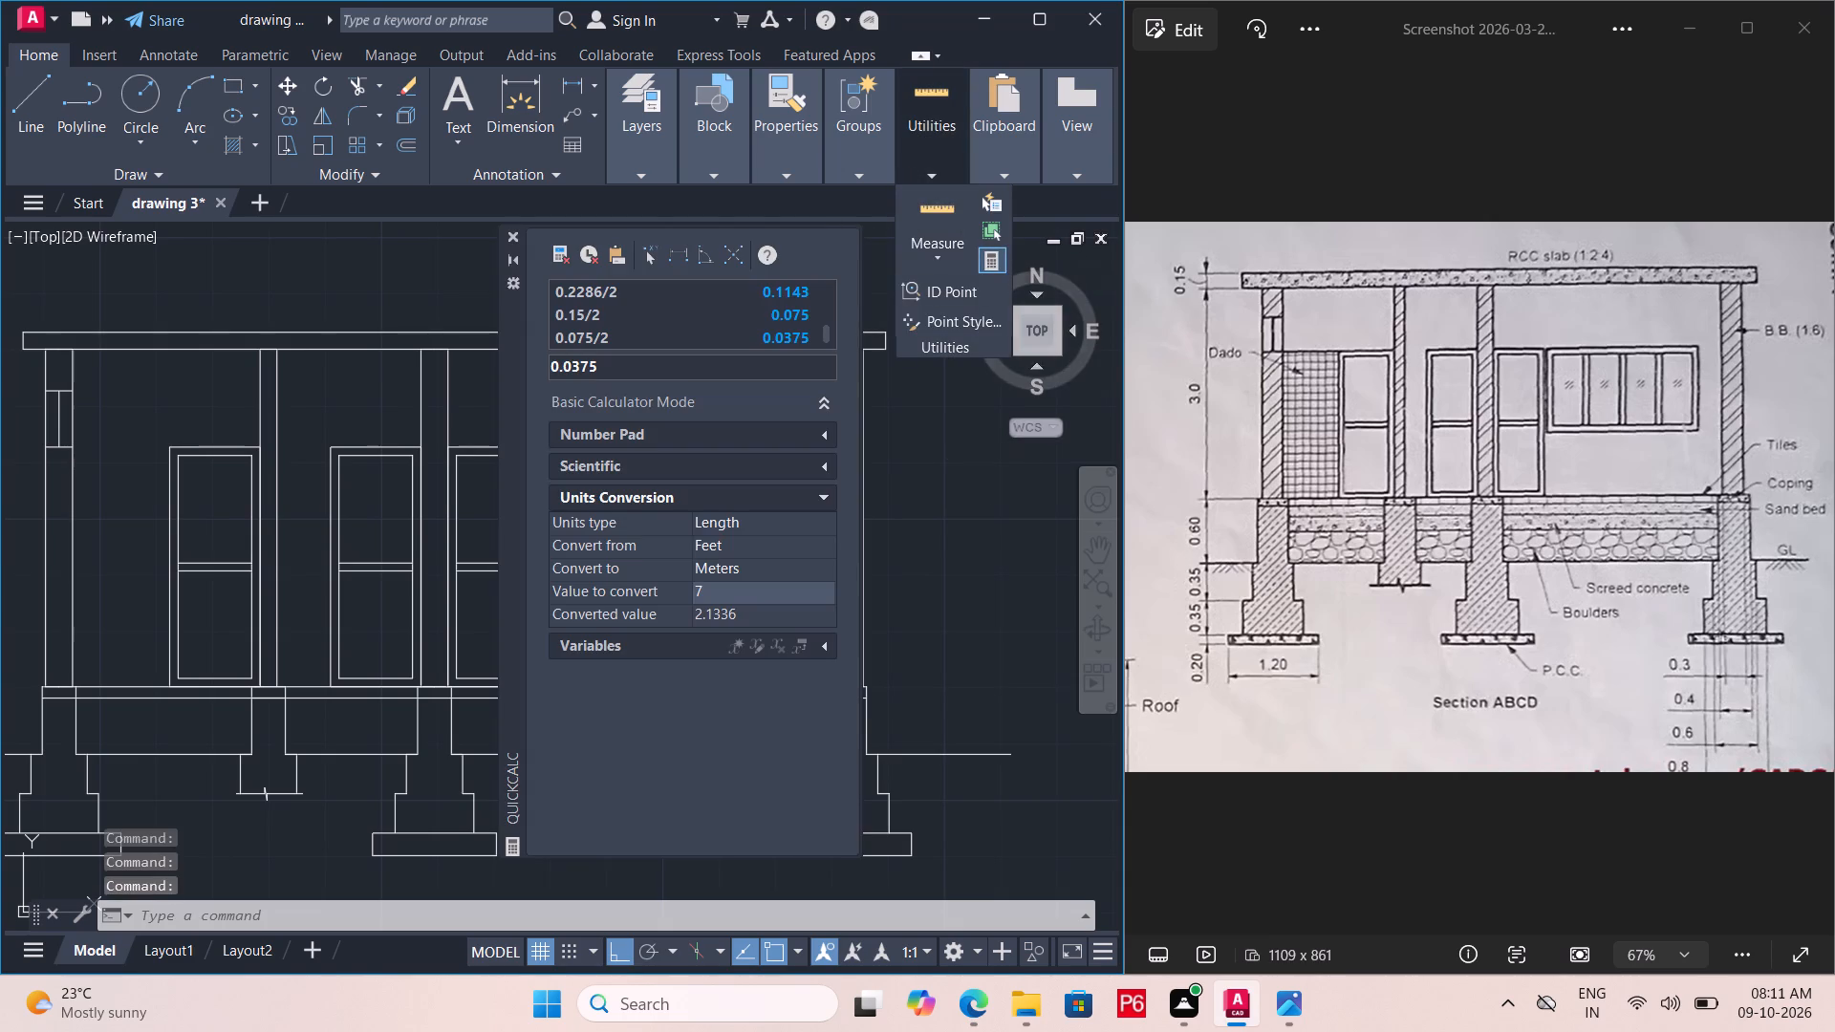
left_click(788, 591)
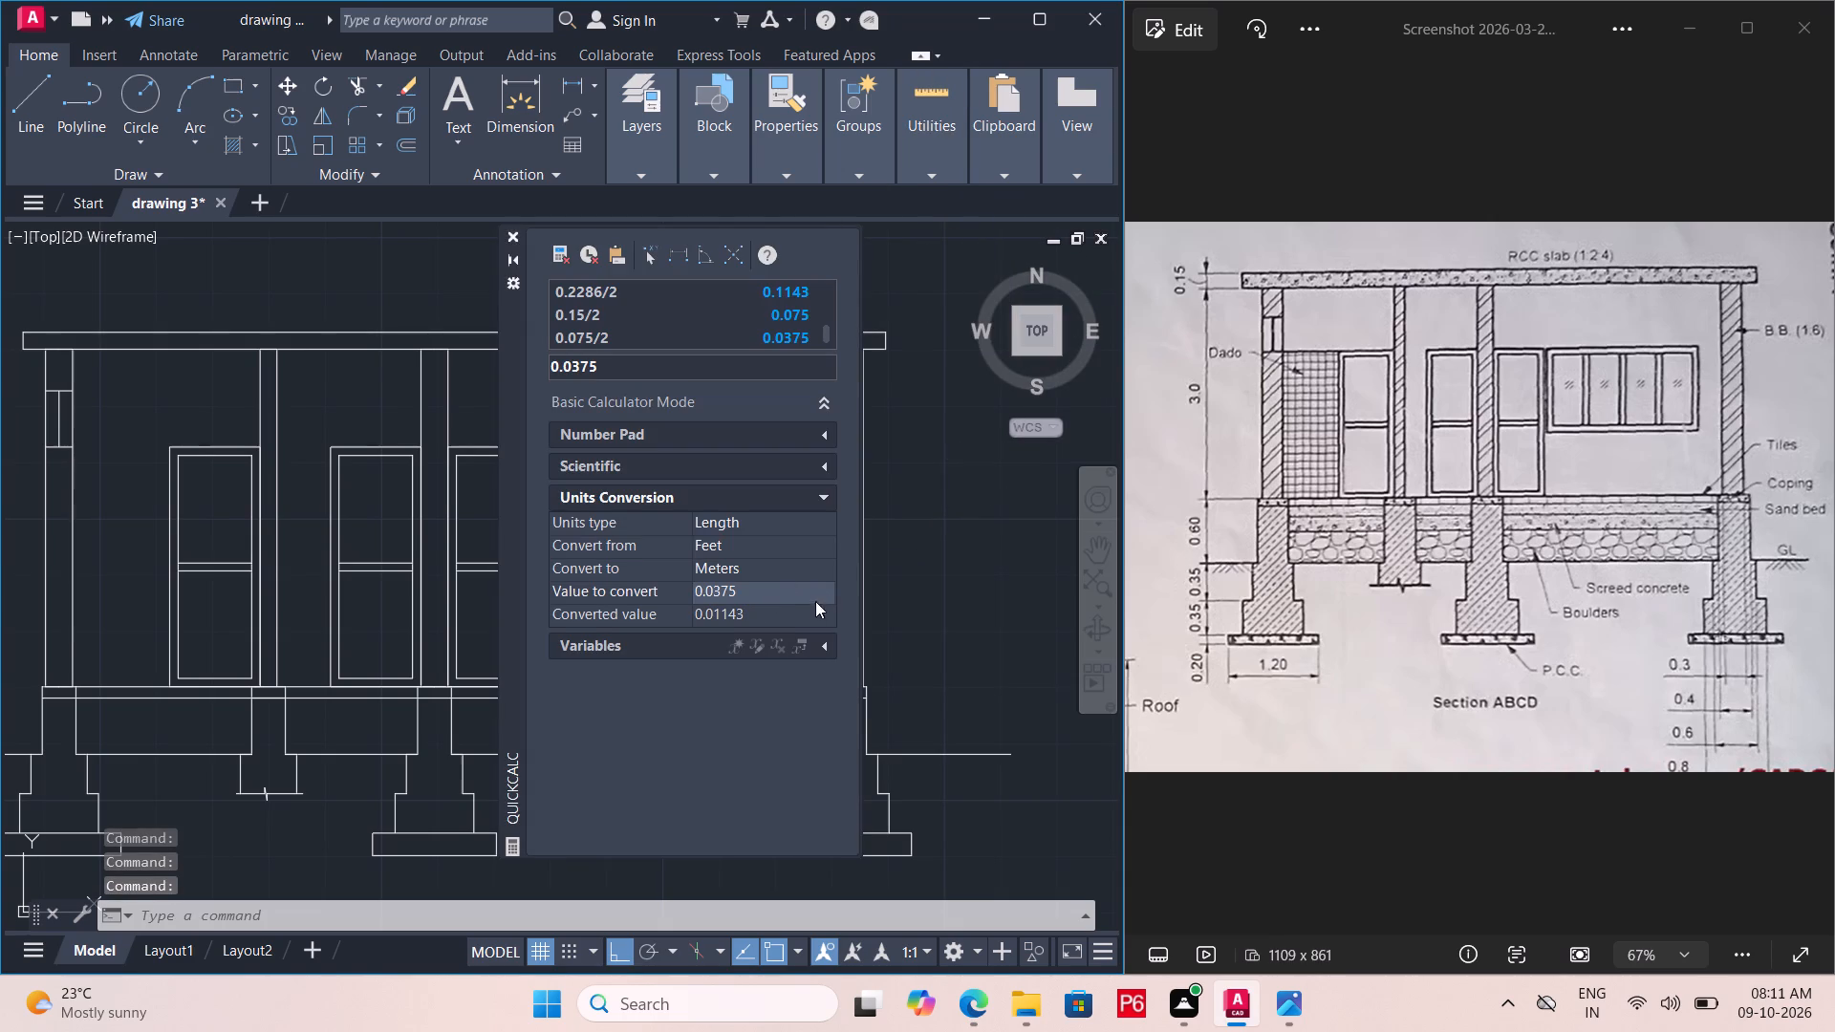
double_click(768, 589)
left_click(756, 592)
key("BackSpace")
key("BackSpace")
key("BackSpace")
key("BackSpace")
key("BackSpace")
key("BackSpace")
key("BackSpace")
key("BackSpace")
key("BackSpace")
key("BackSpace")
key("BackSpace")
key("BackSpace")
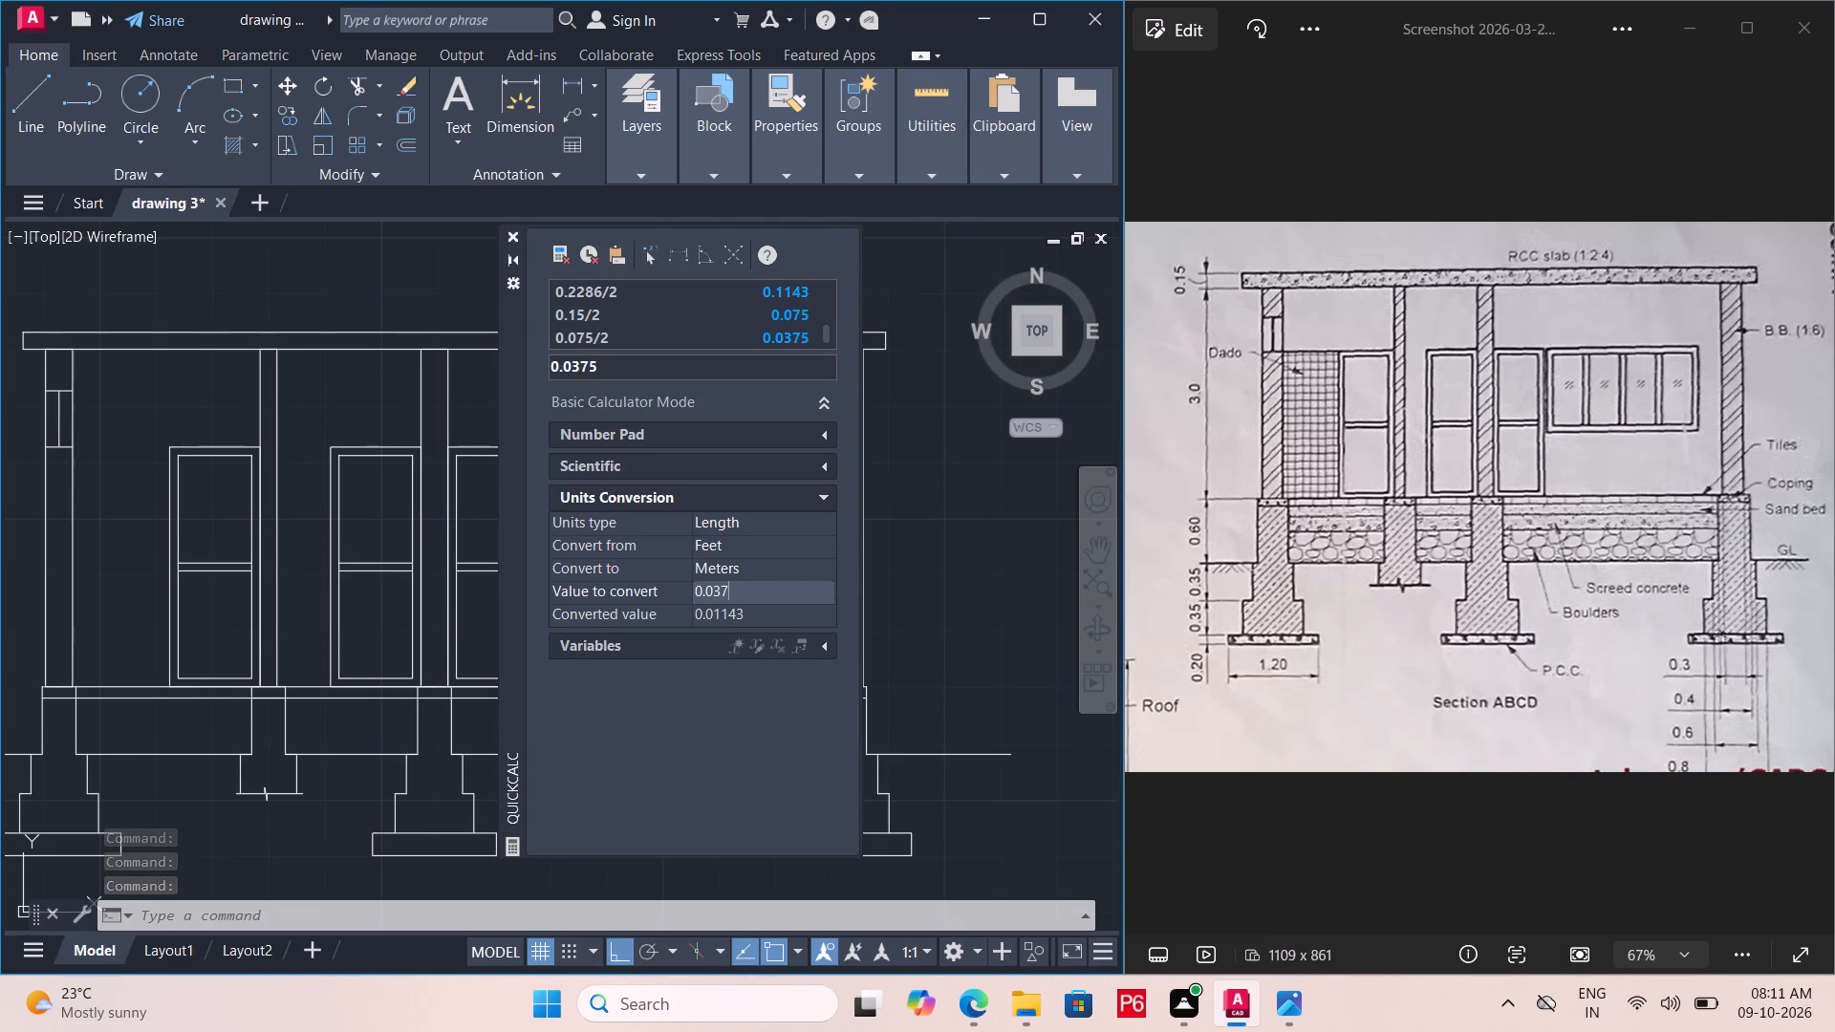
key("3")
key("Return")
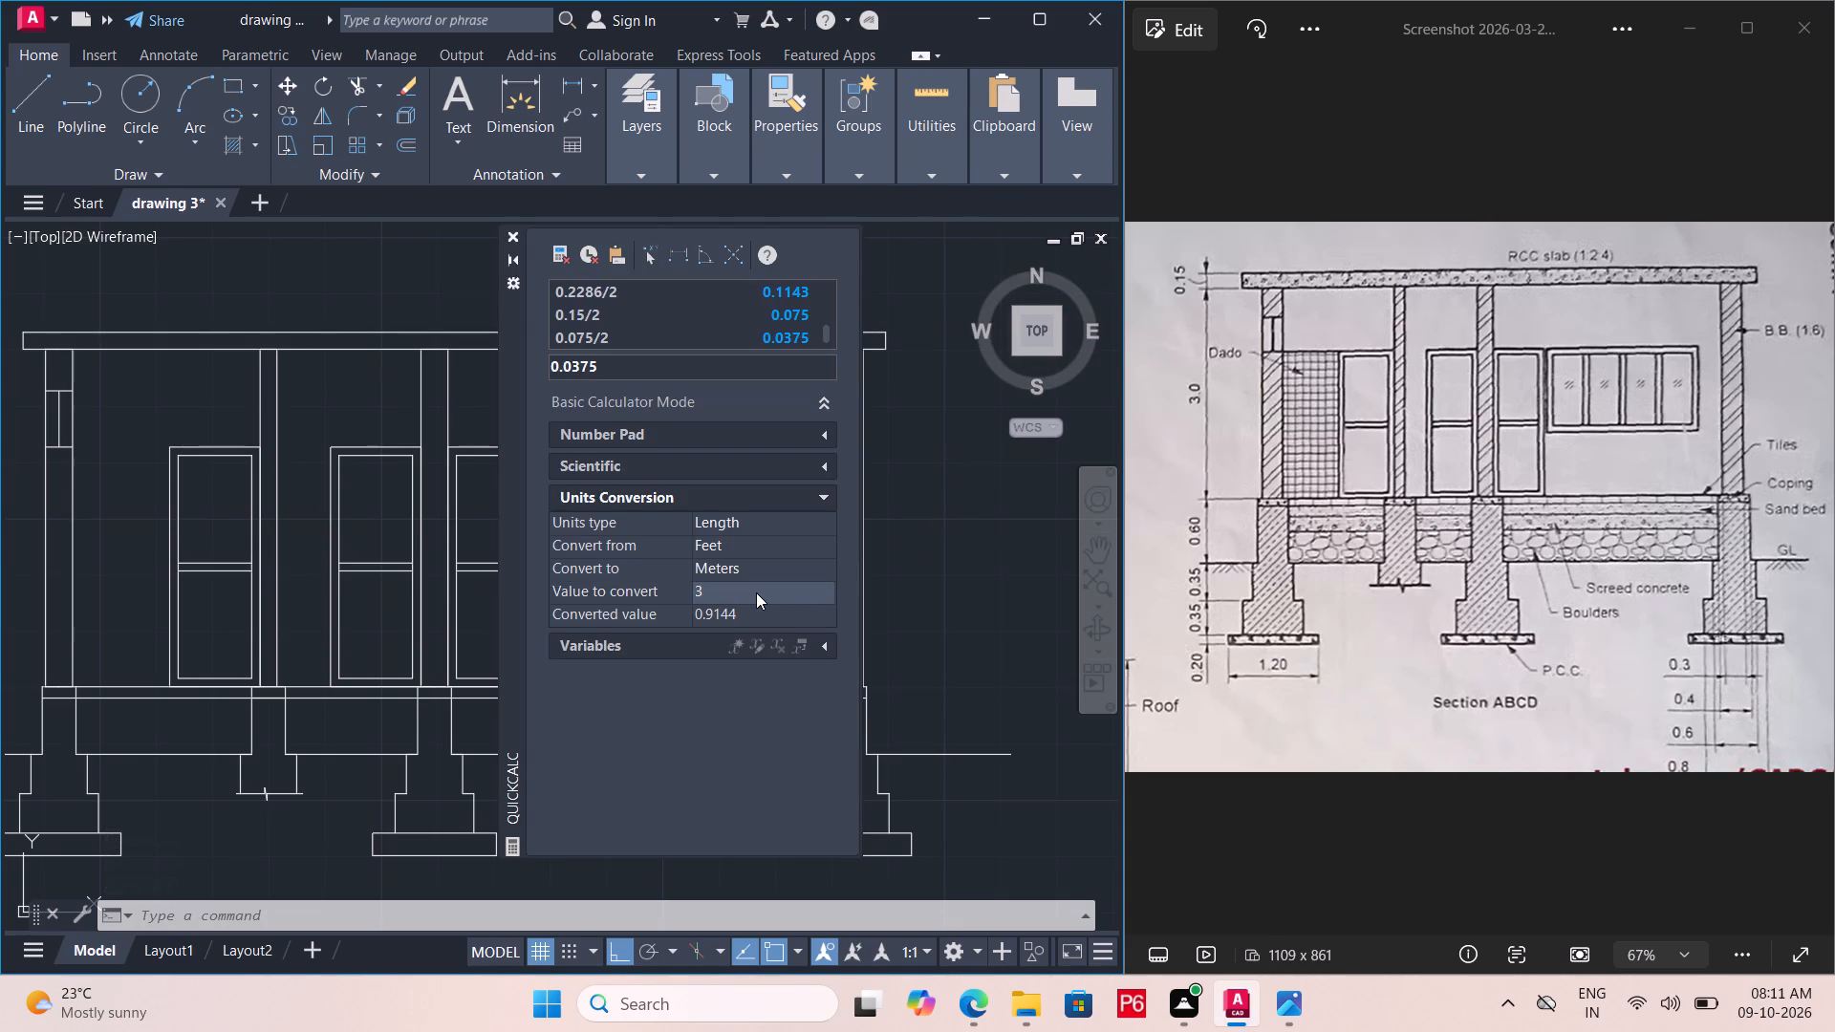
left_click(512, 233)
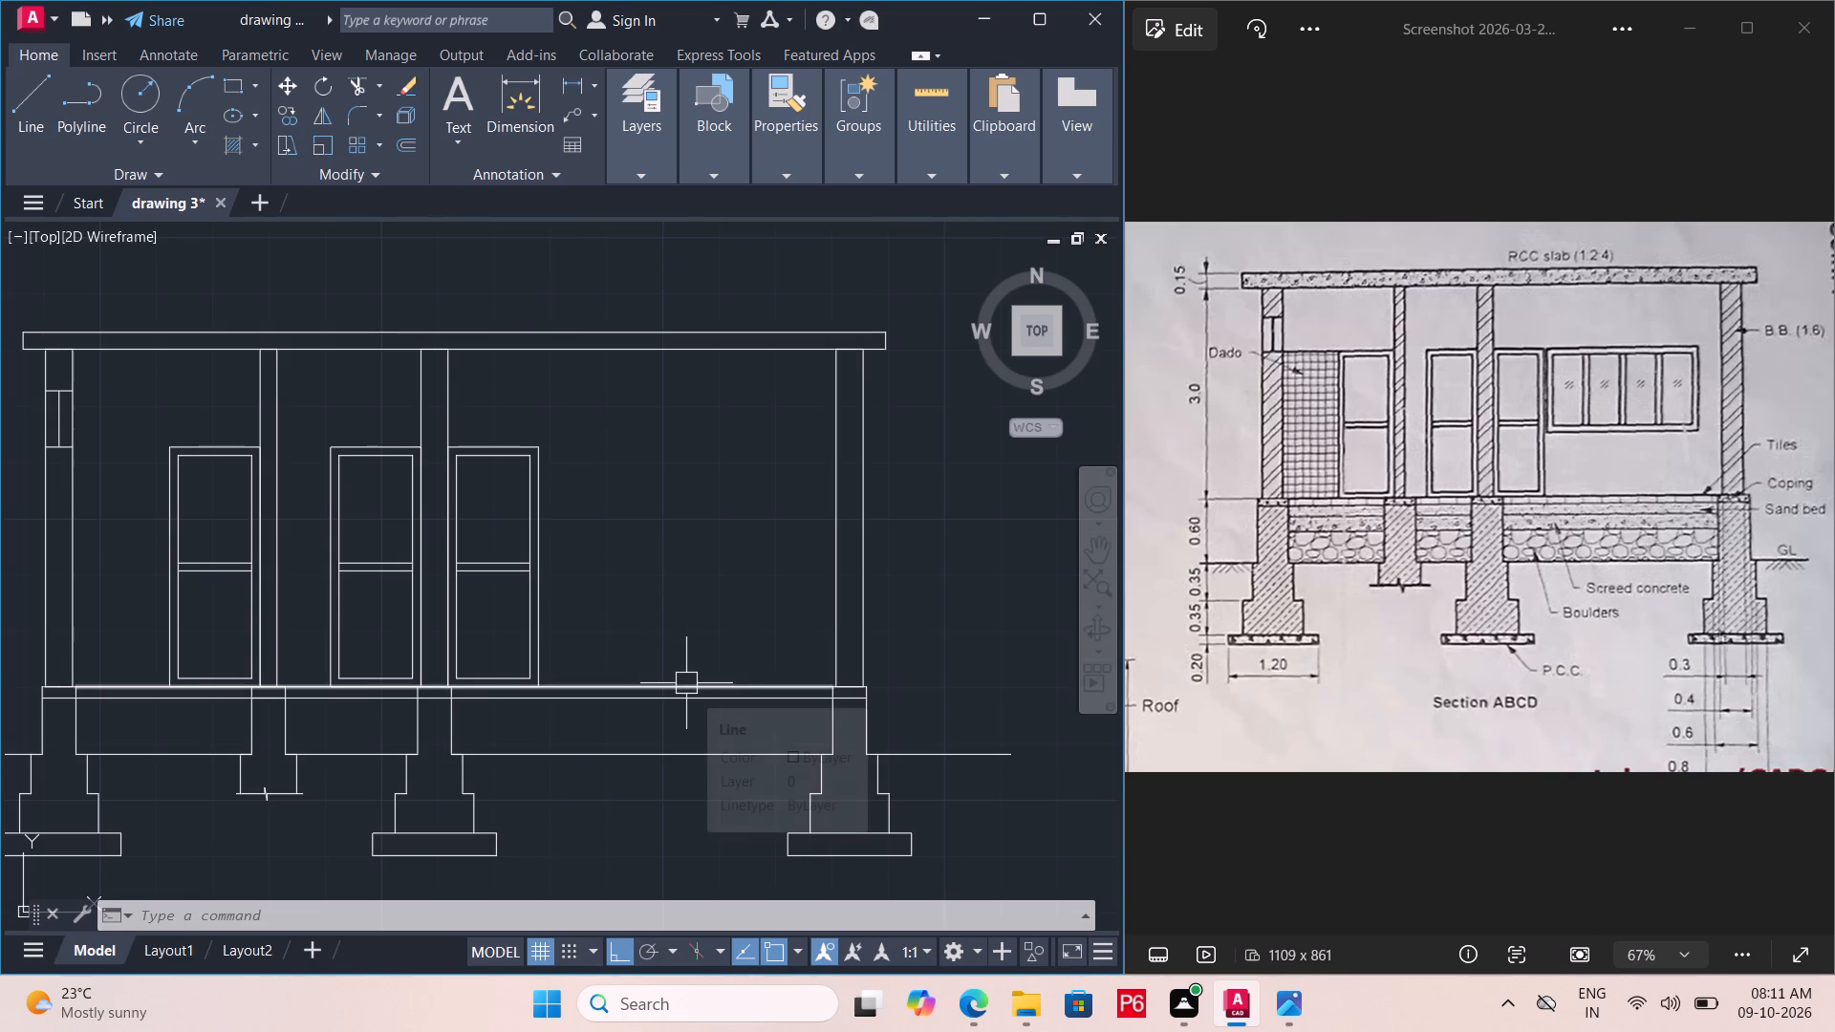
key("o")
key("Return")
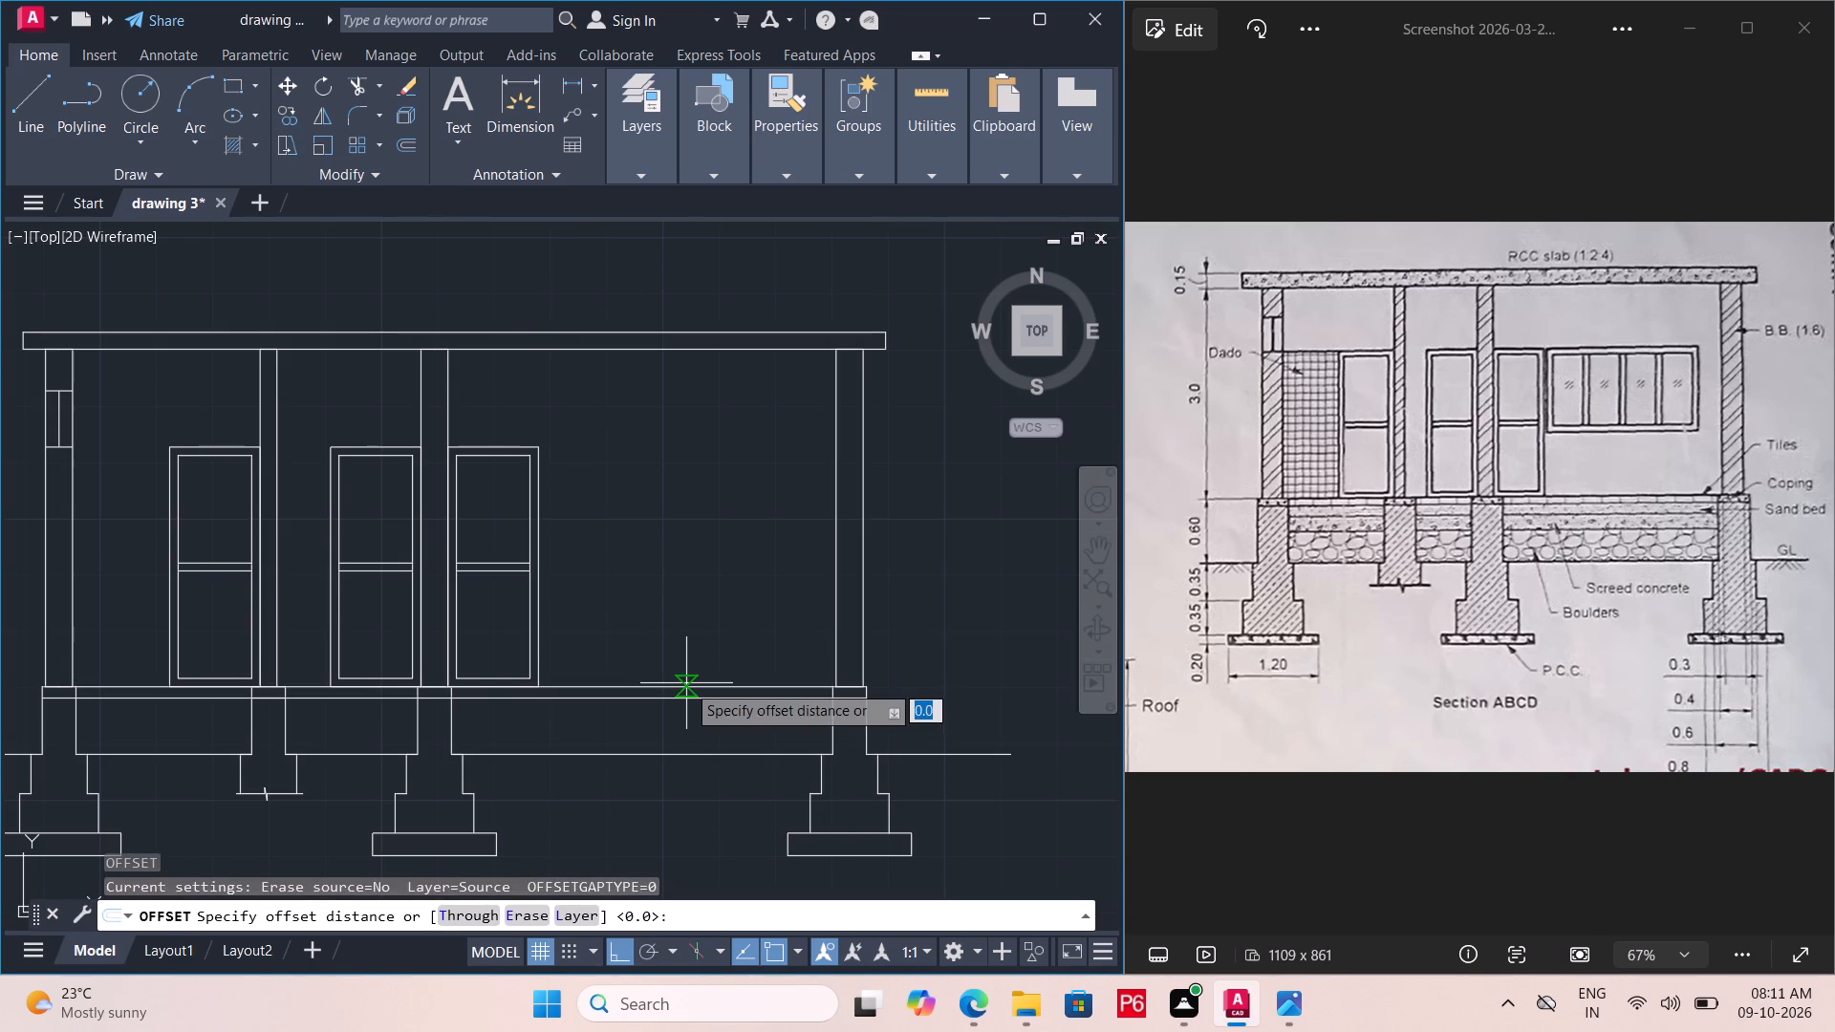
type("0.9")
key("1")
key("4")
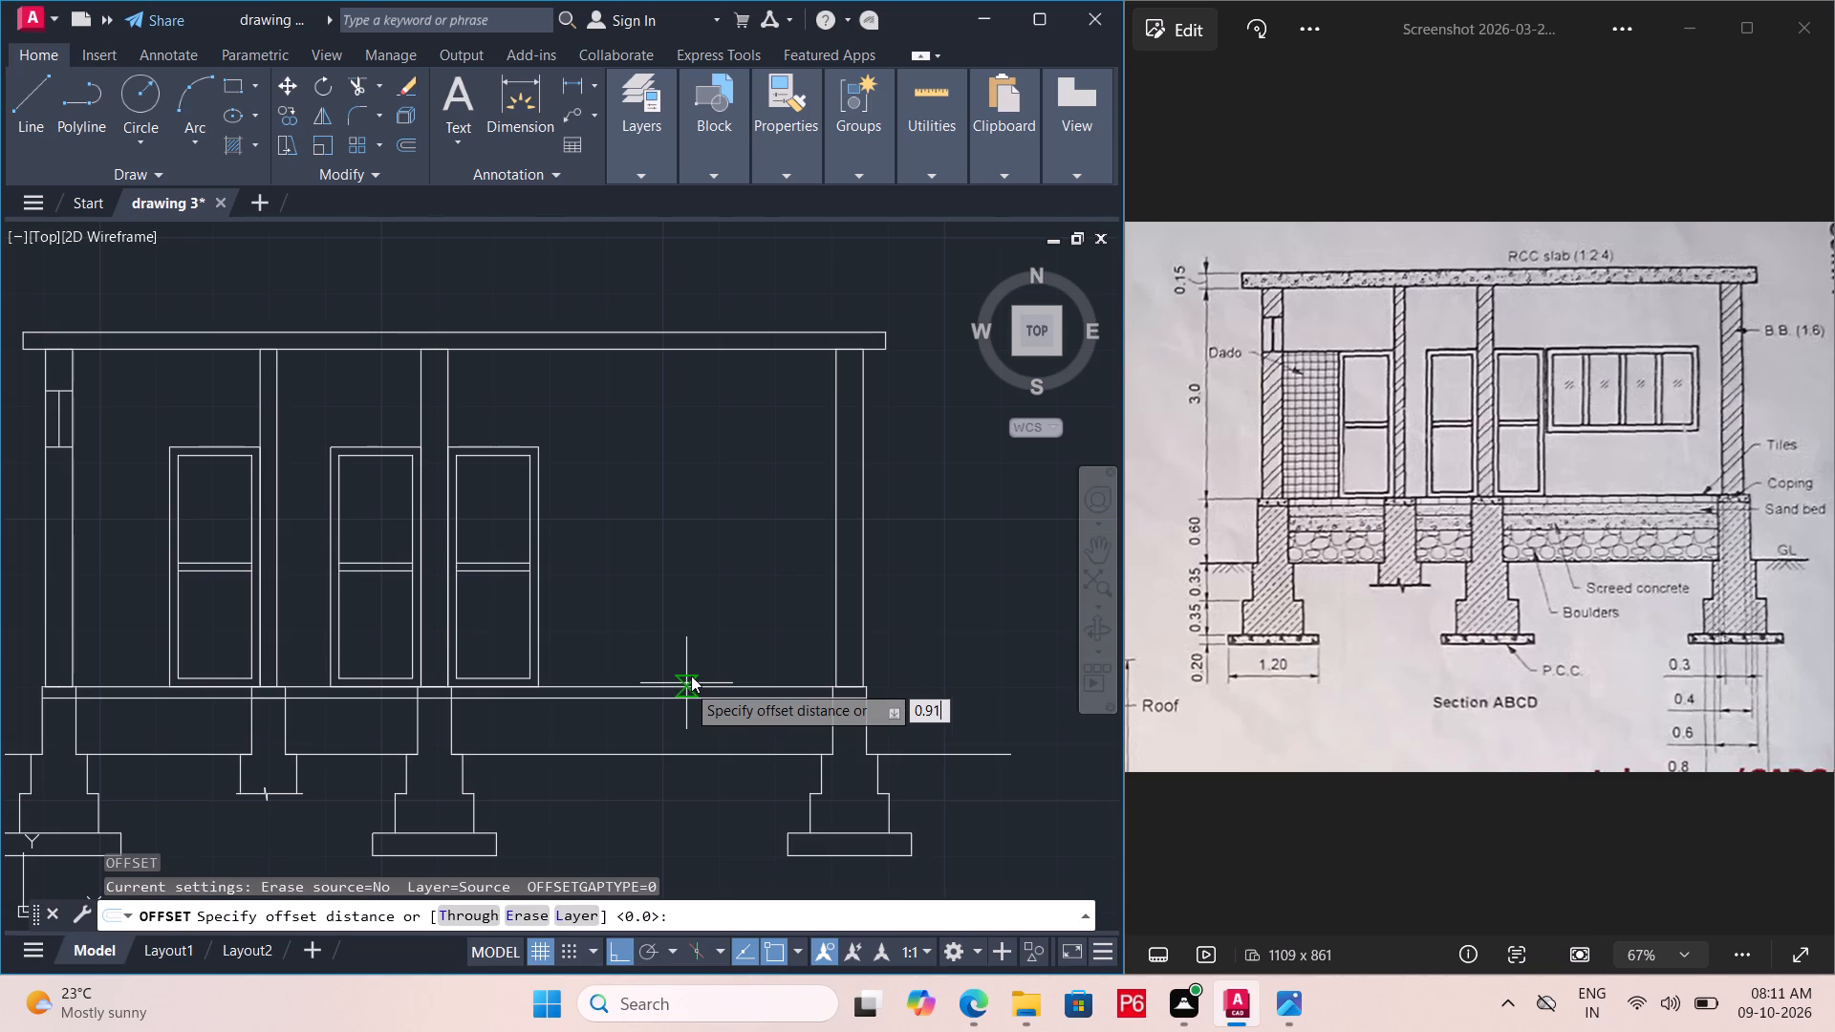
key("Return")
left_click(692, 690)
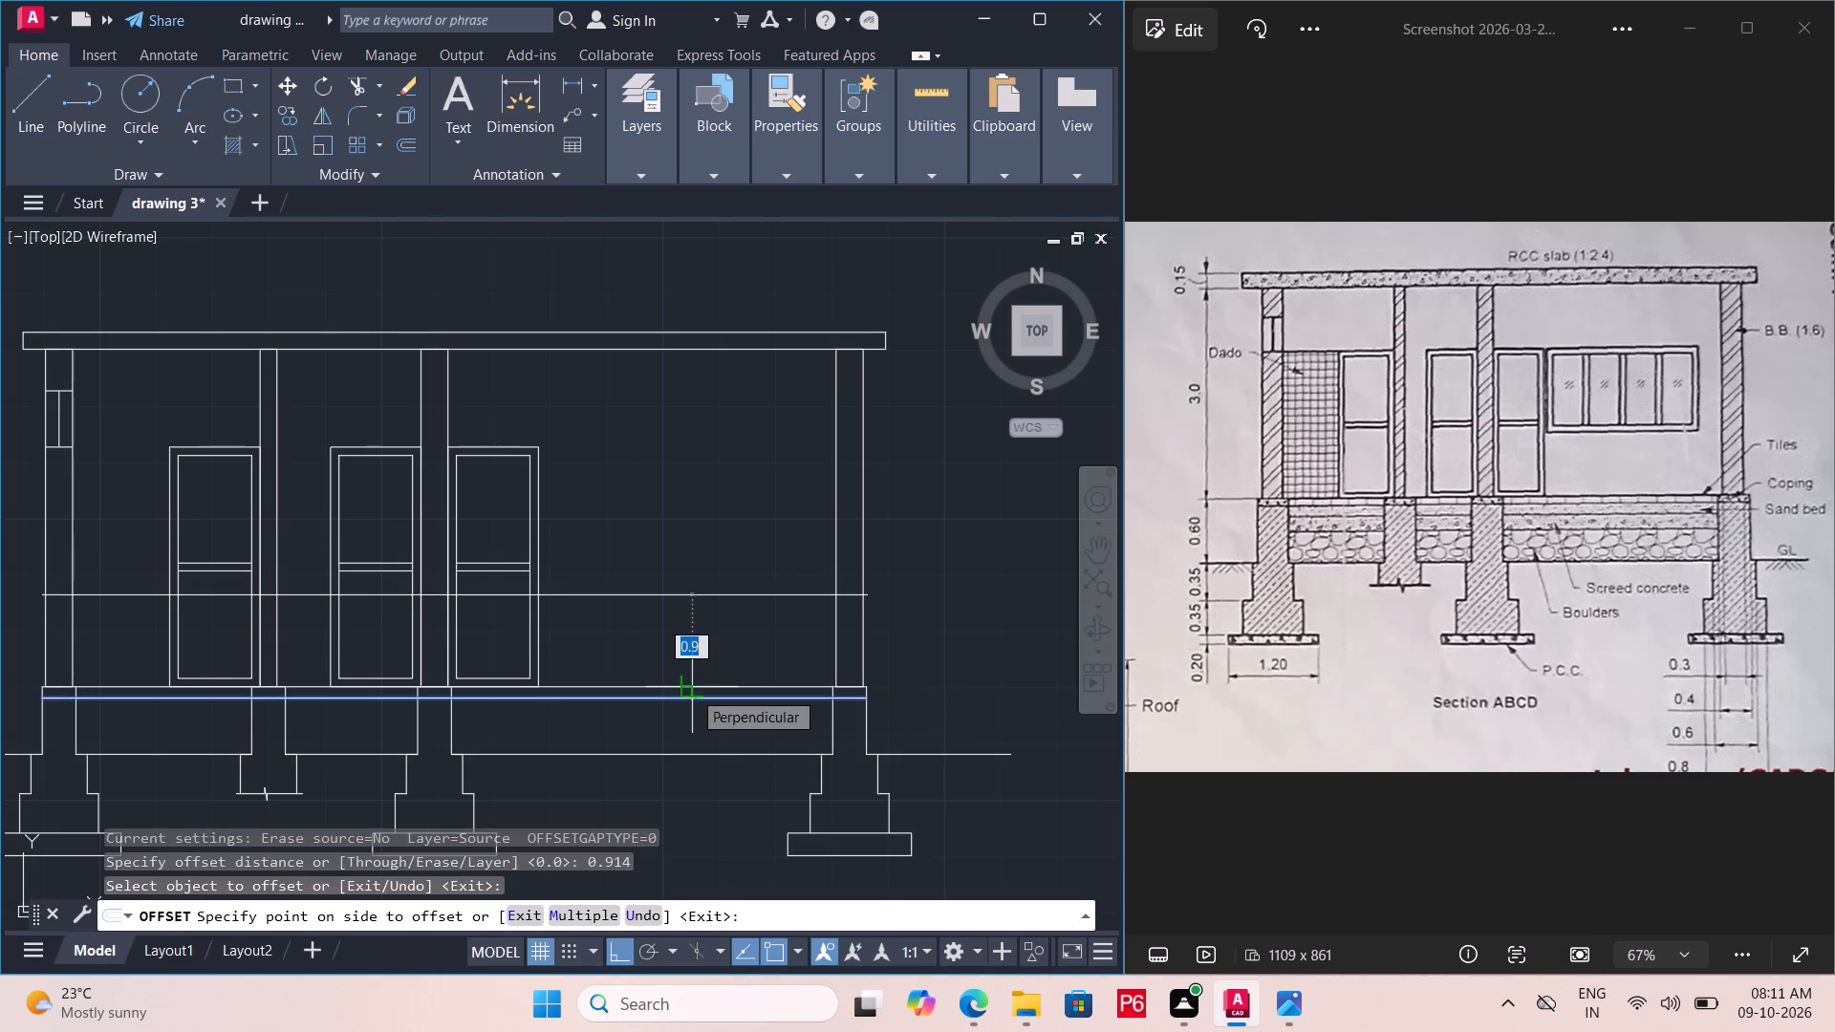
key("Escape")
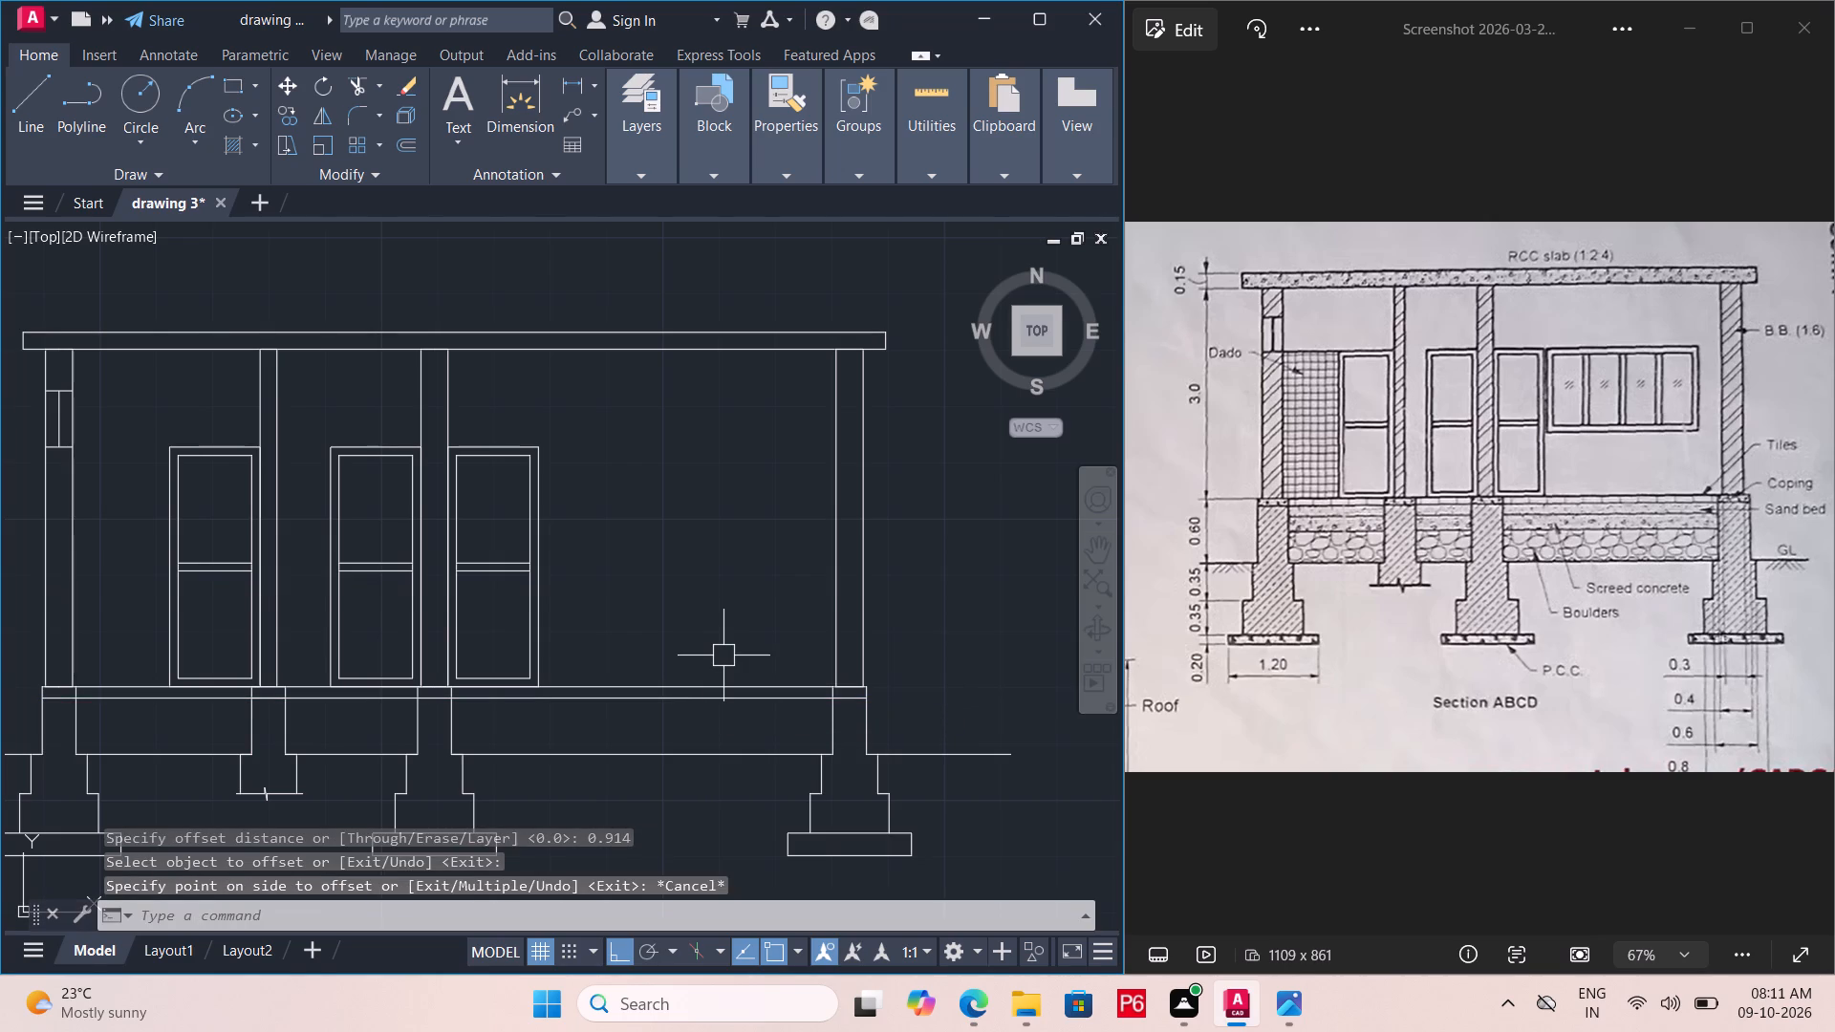
Reopen the quick calculator to check the 3-foot conversion in meters, and close it.
key("o")
key("Return")
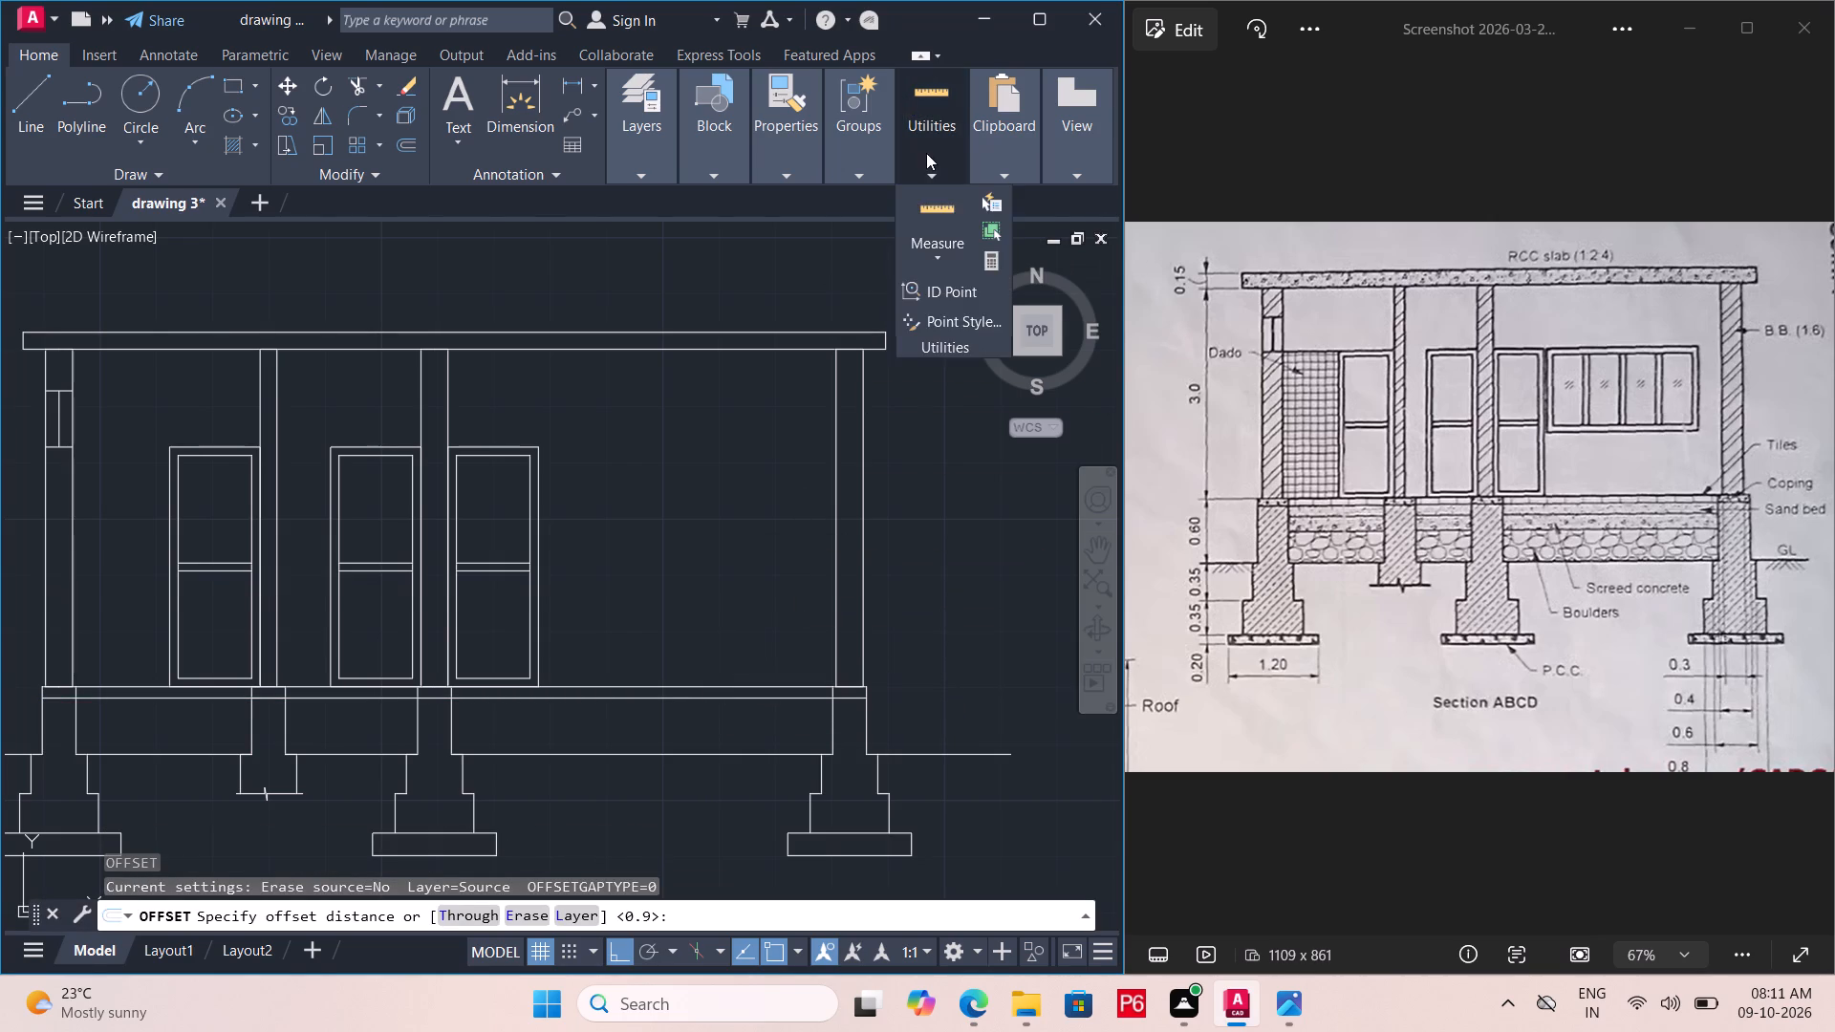
left_click(926, 153)
left_click(922, 153)
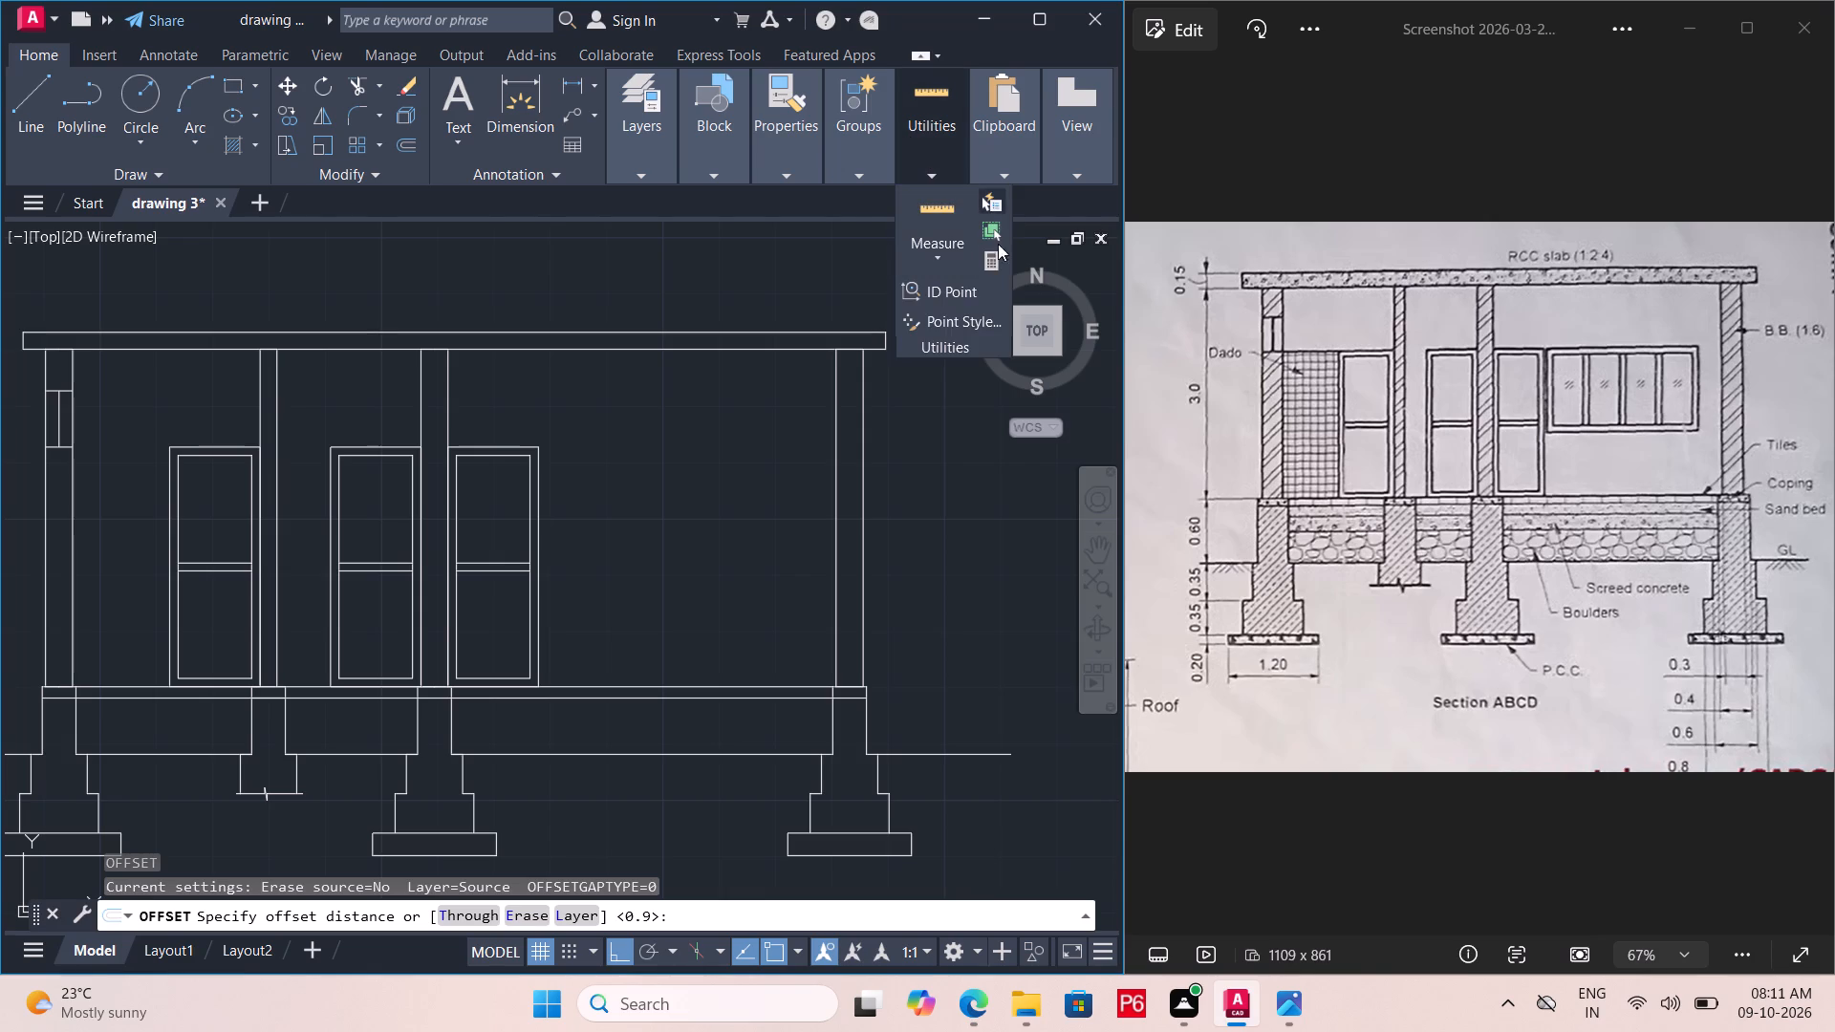
left_click(995, 267)
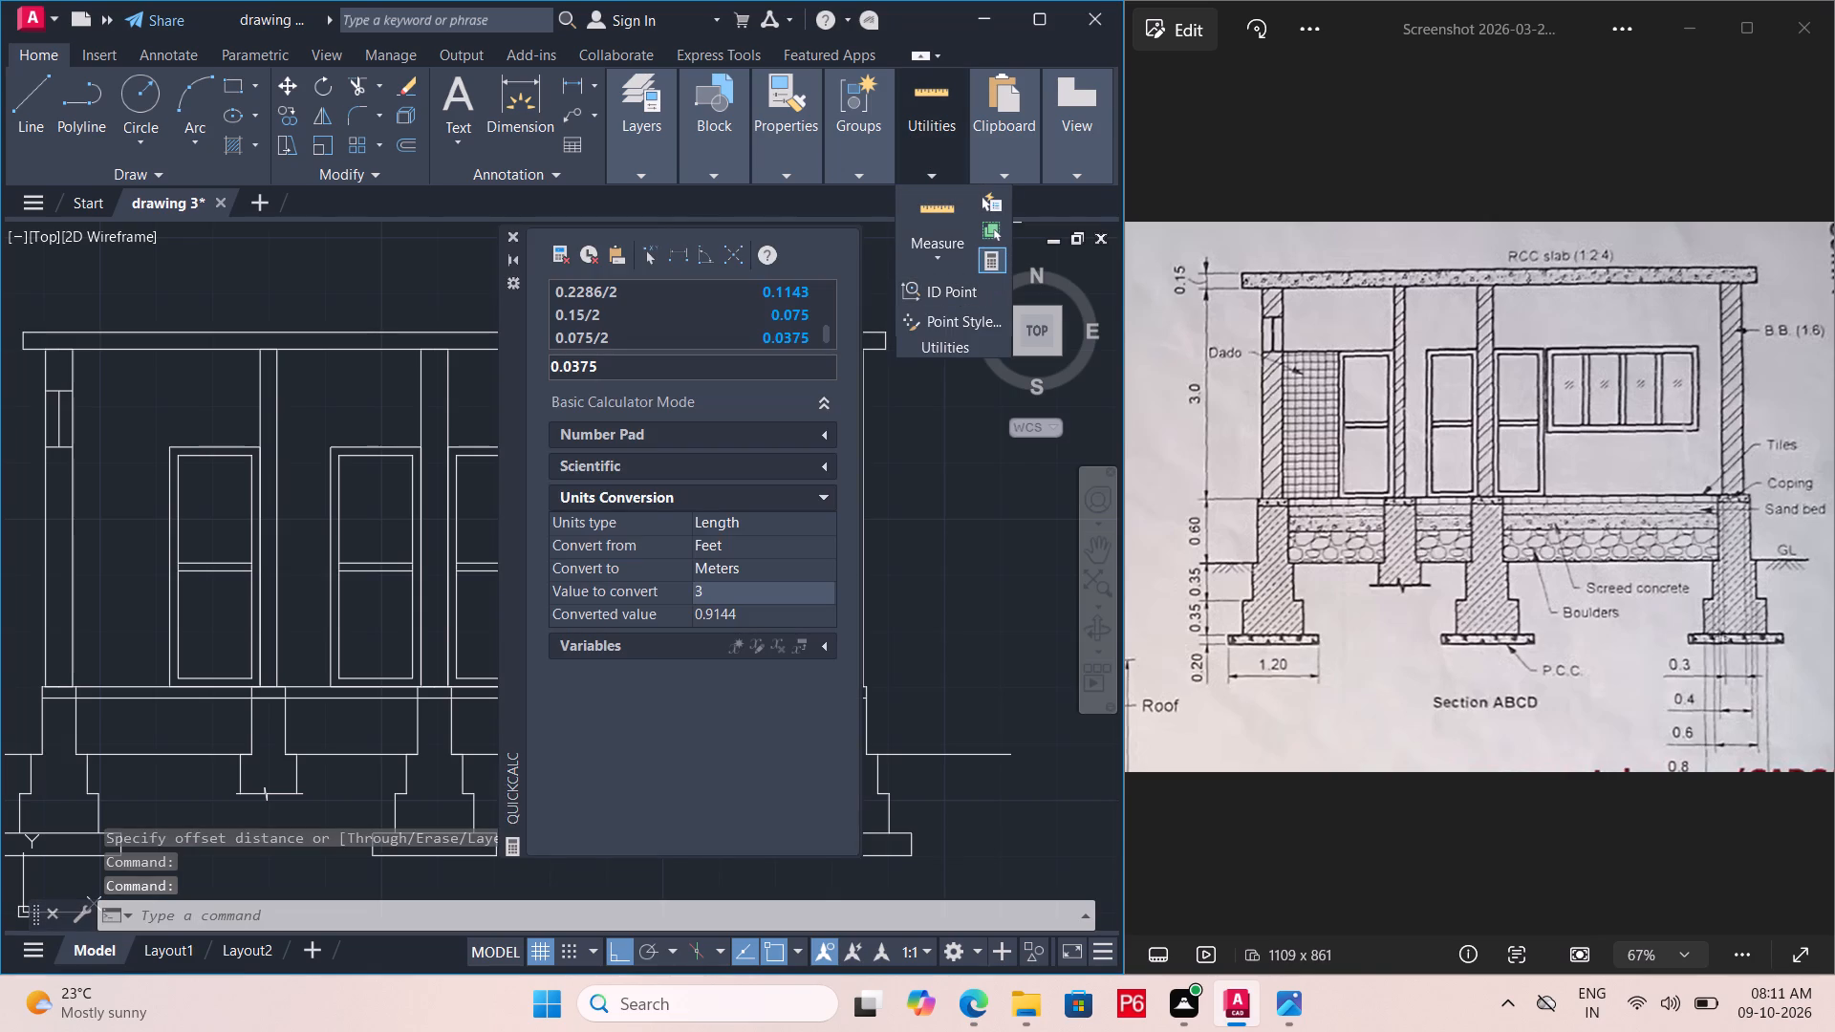
left_click(512, 233)
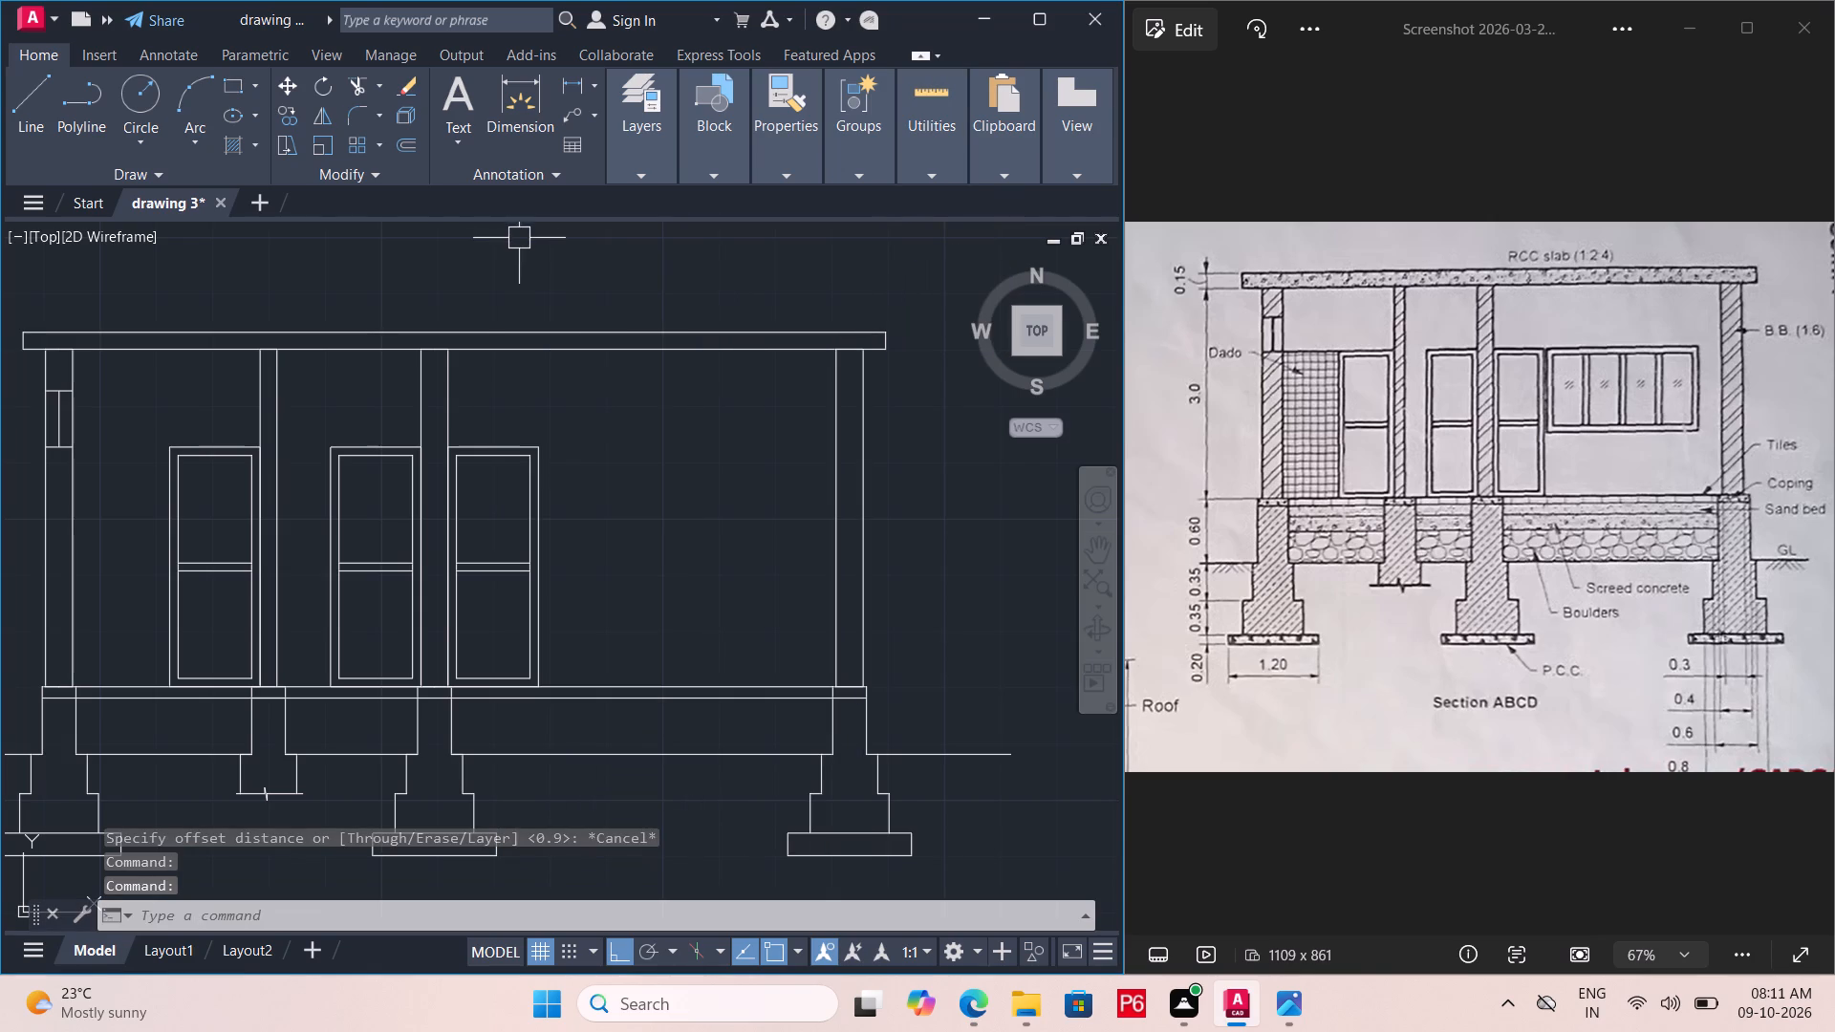
Offset the top floor line upward by 0.914 m for the window sill level.
key("Escape")
key("o")
key("Return")
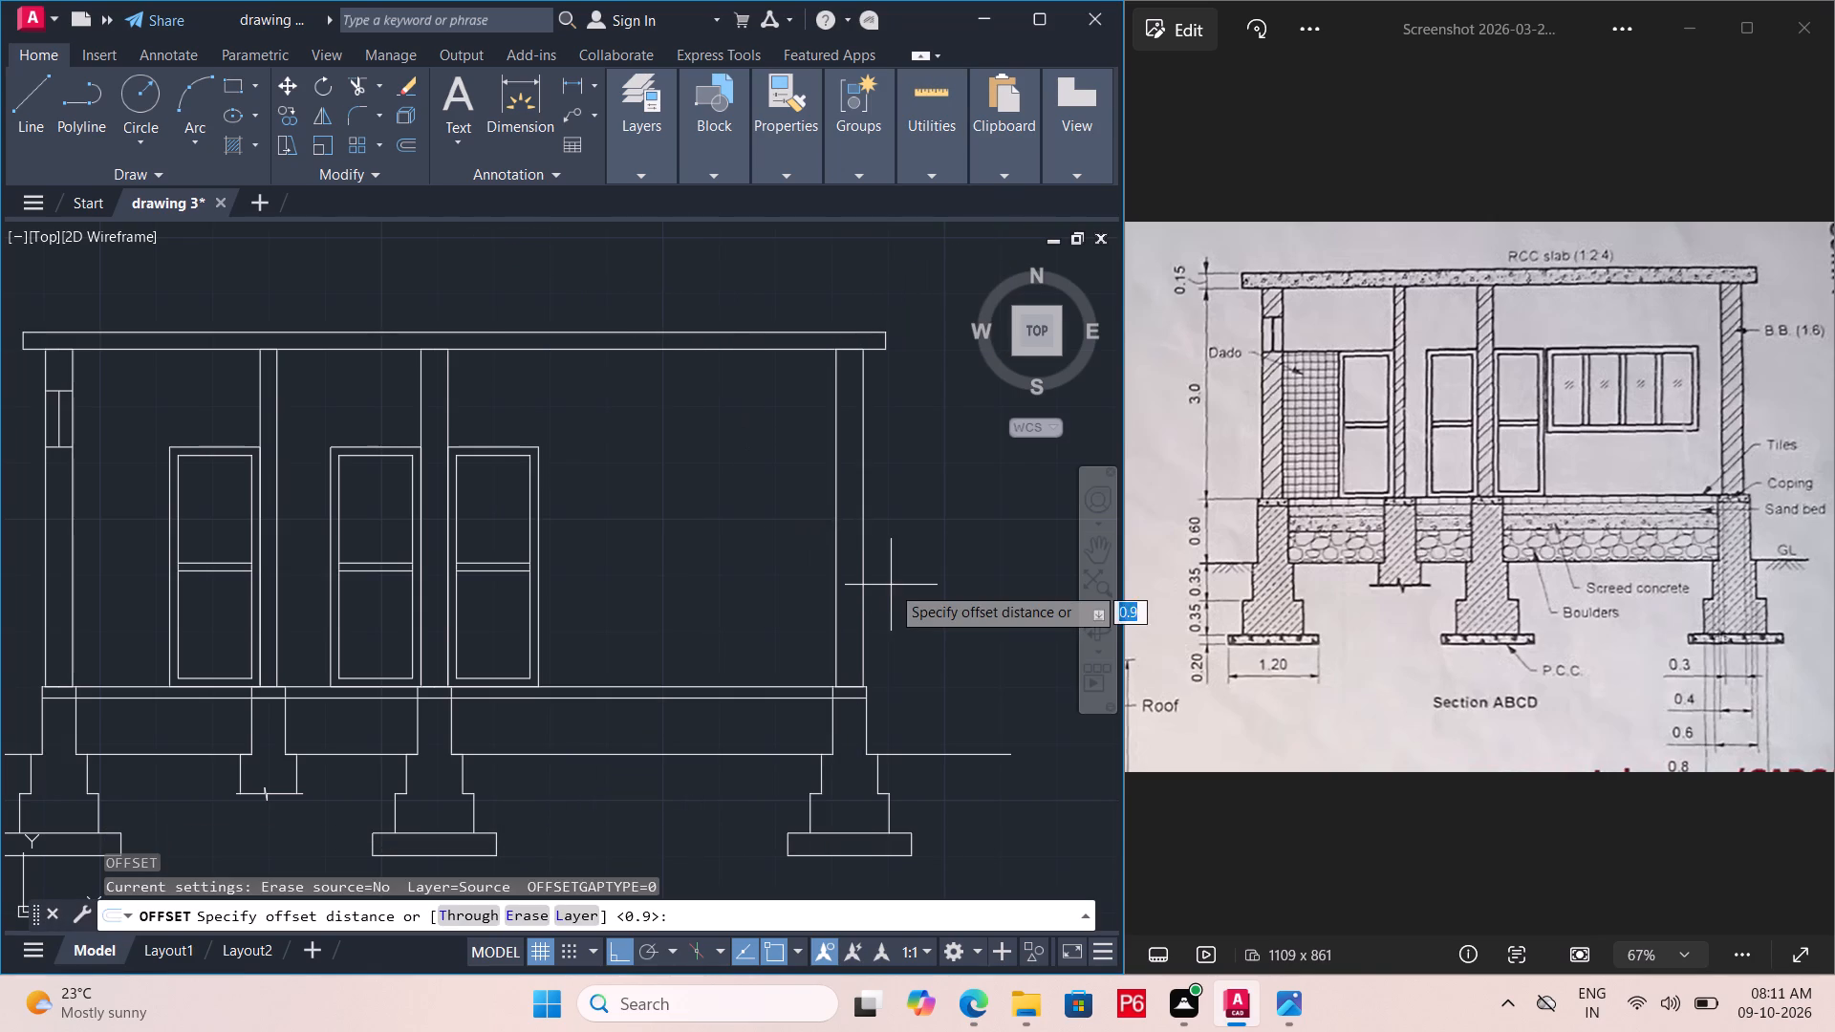
type("0.")
key("9")
key("1")
key("4")
key("Return")
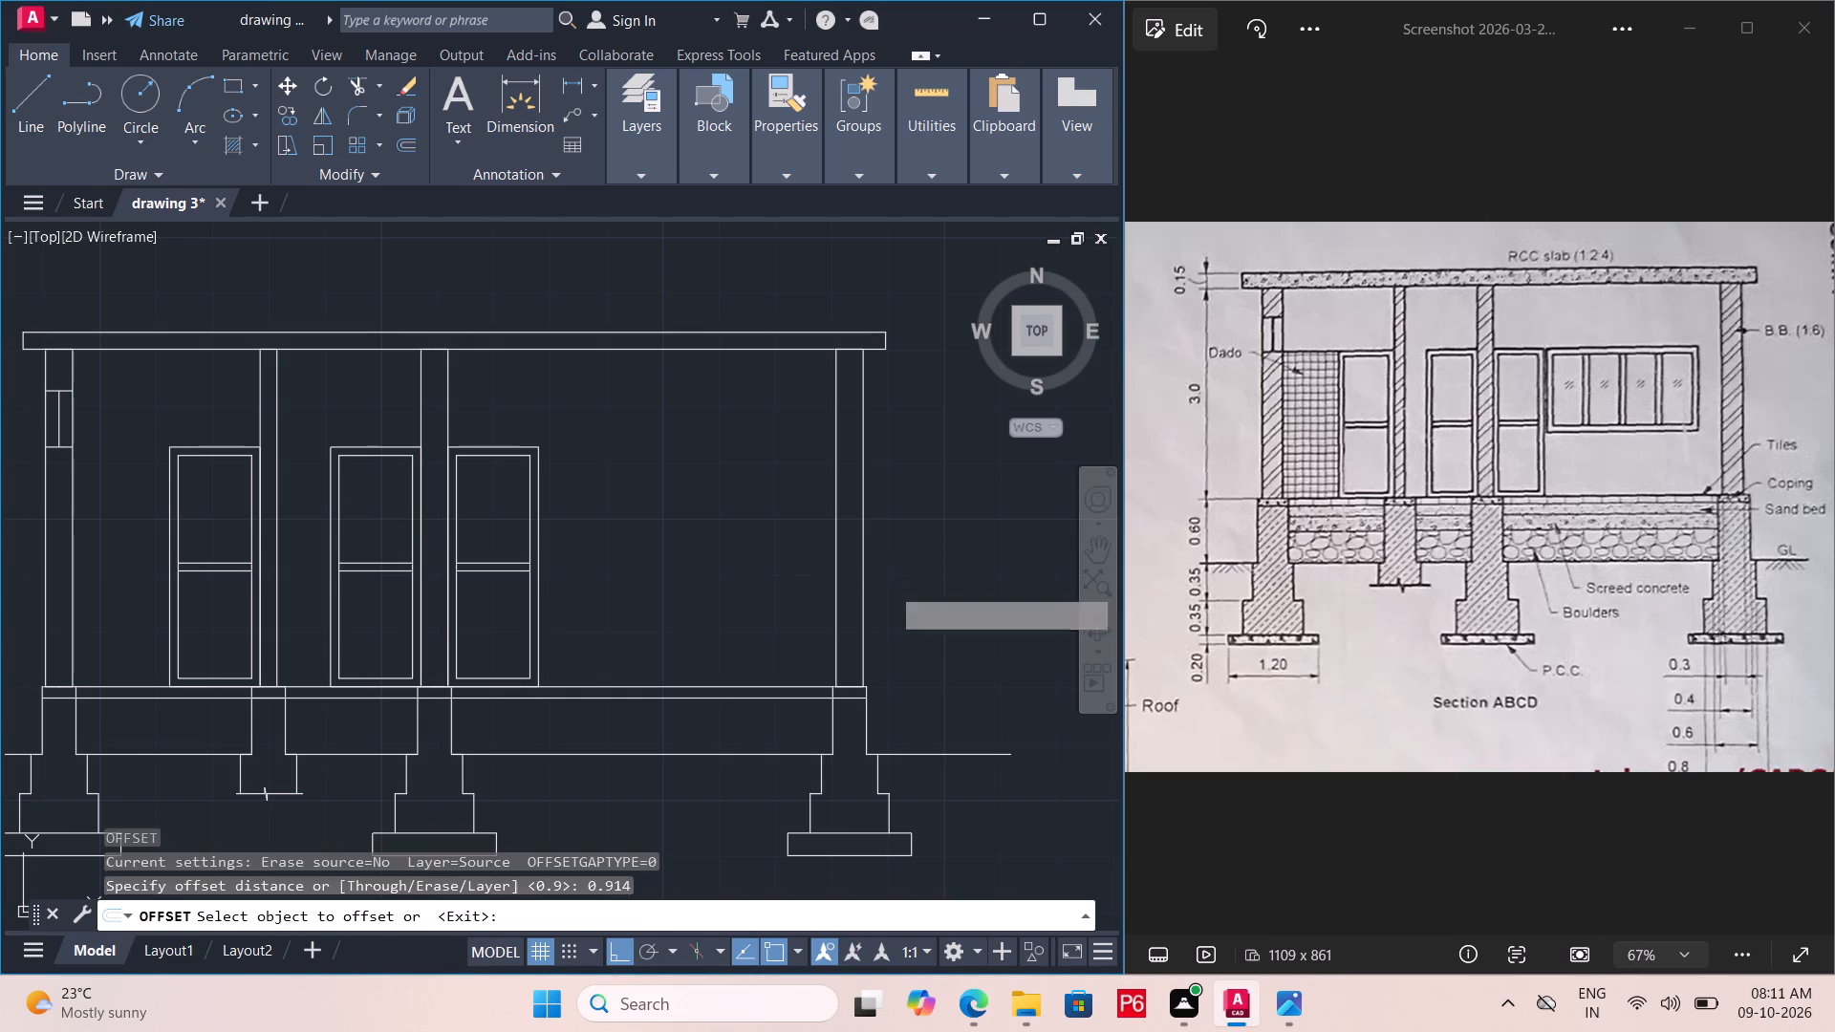
left_click(716, 680)
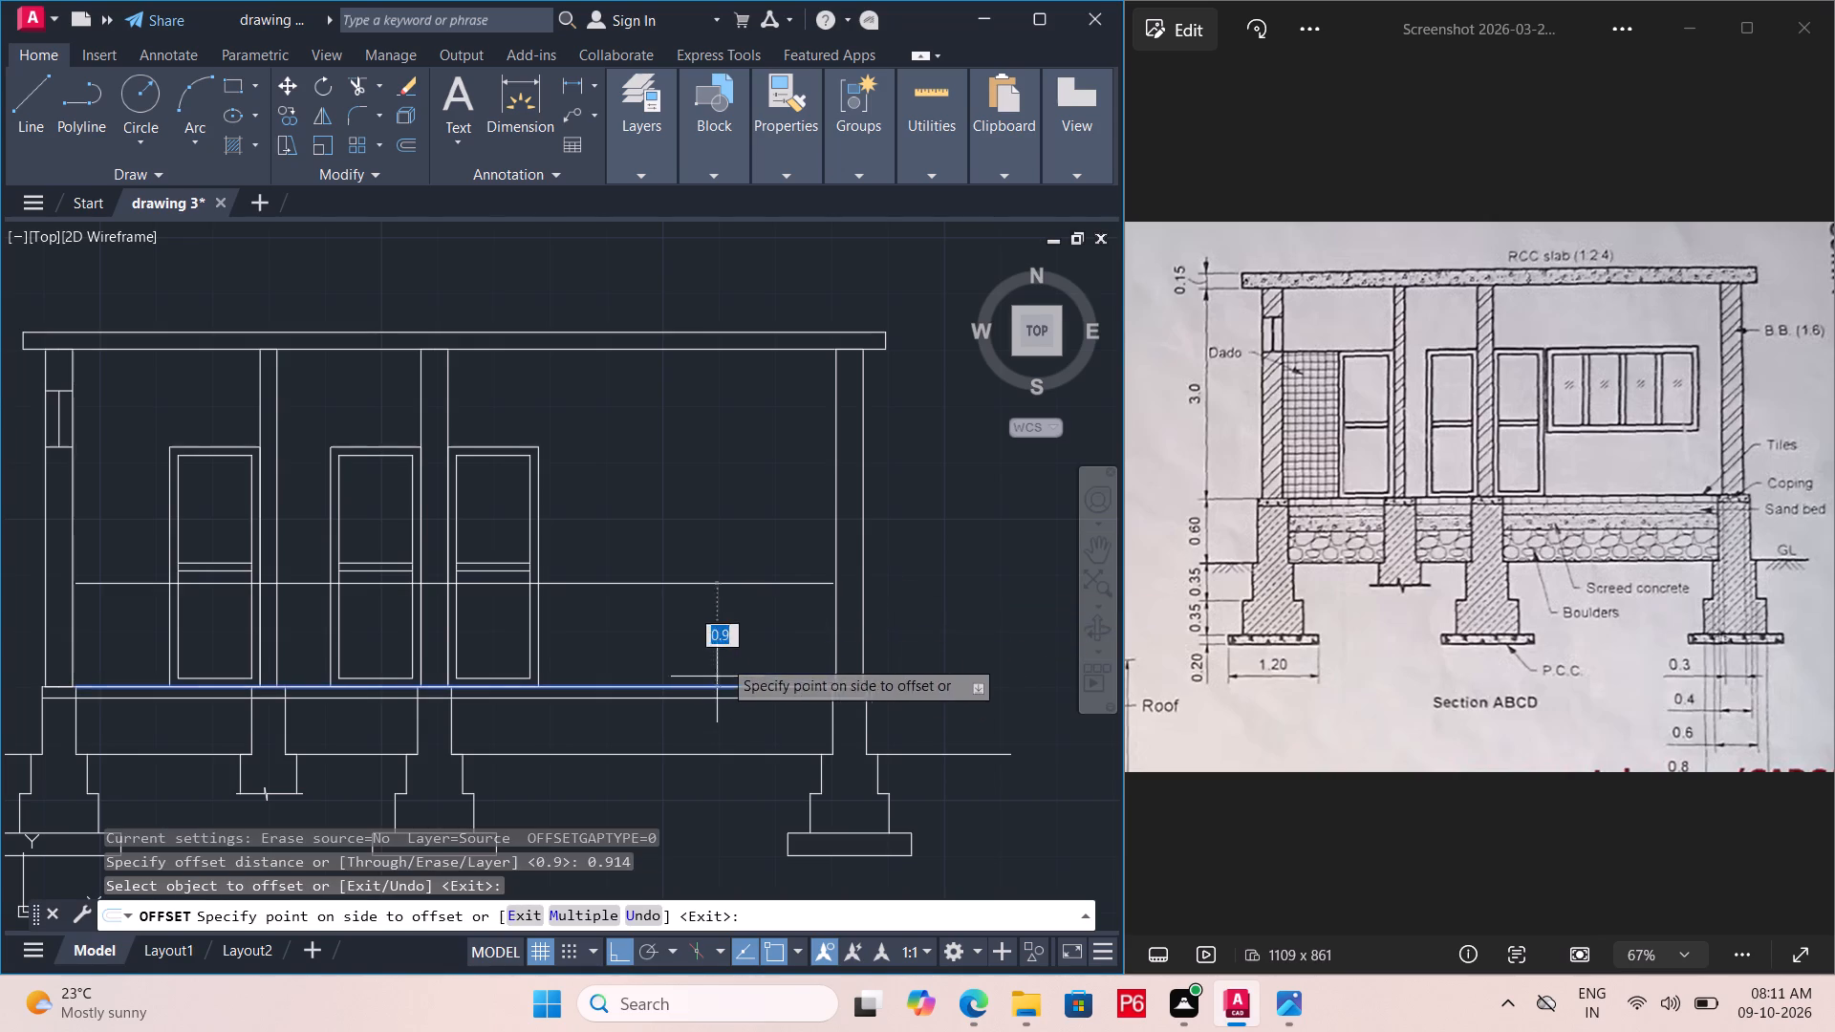
left_click(763, 570)
key("Escape")
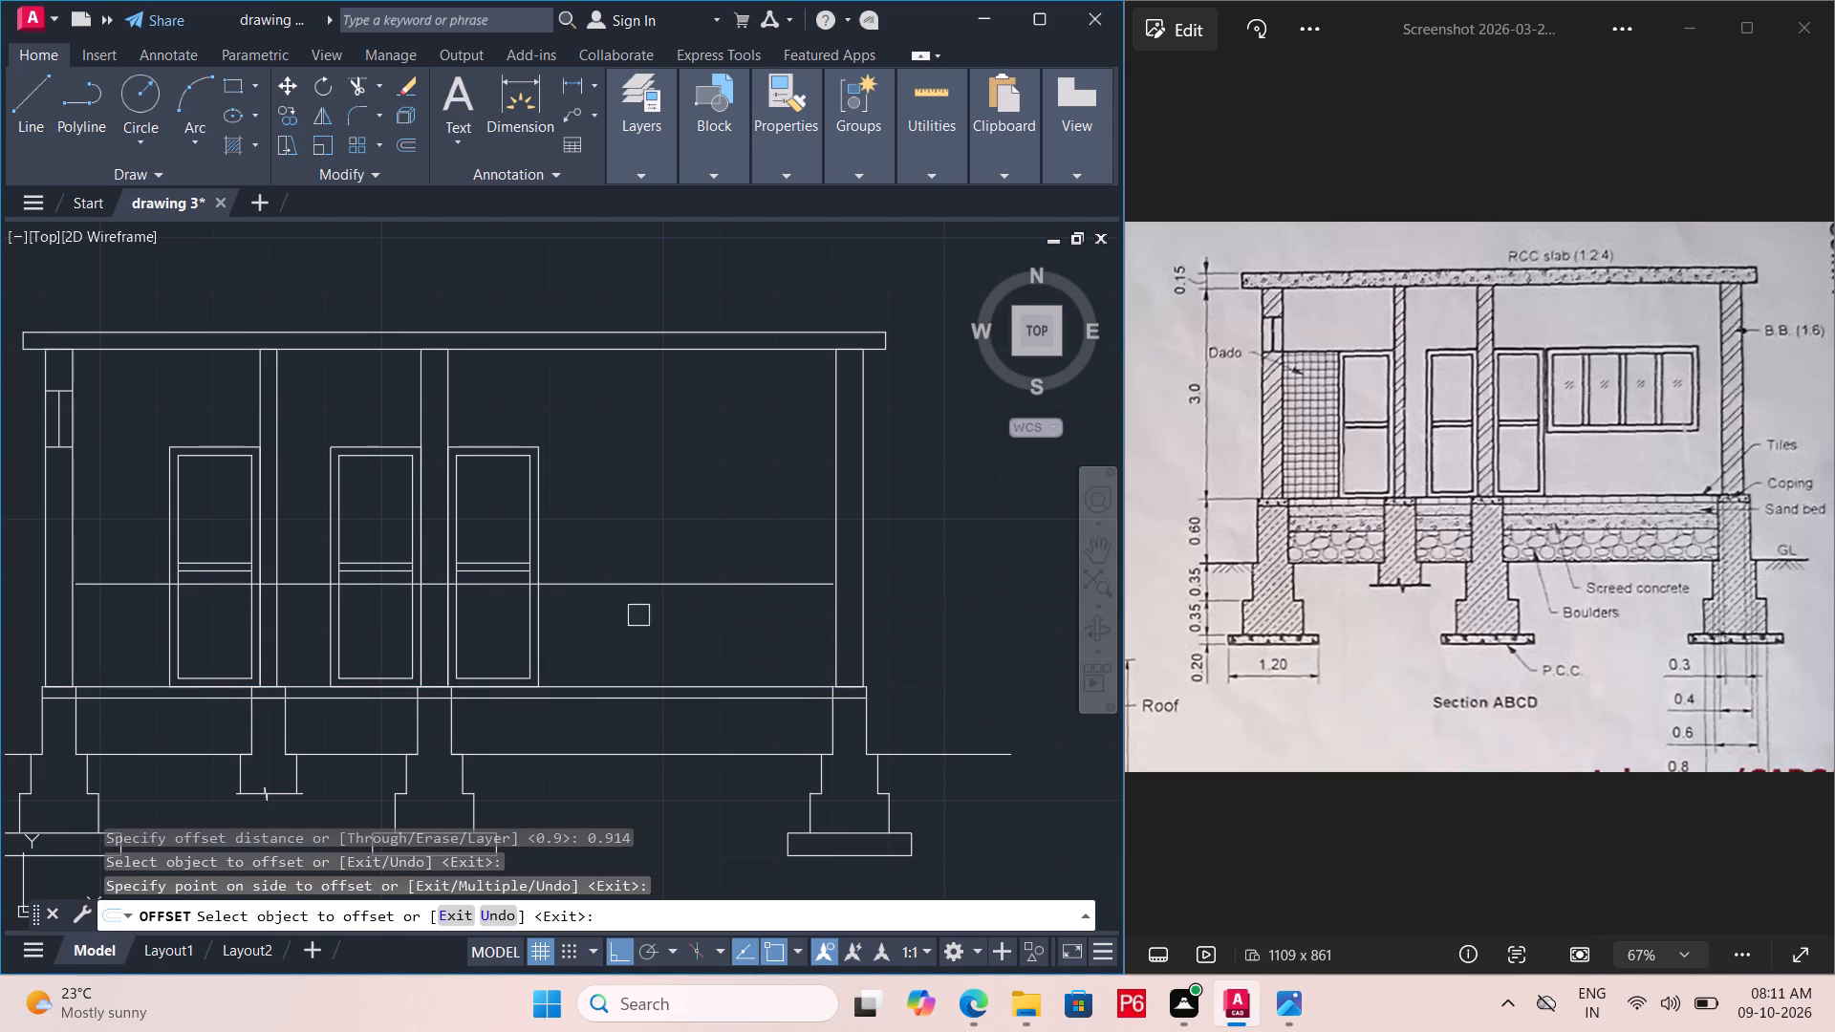
Extend the new sill-level line to the inner face of the thick outer wall at the large room's end.
middle_click_drag(560, 624, 685, 644)
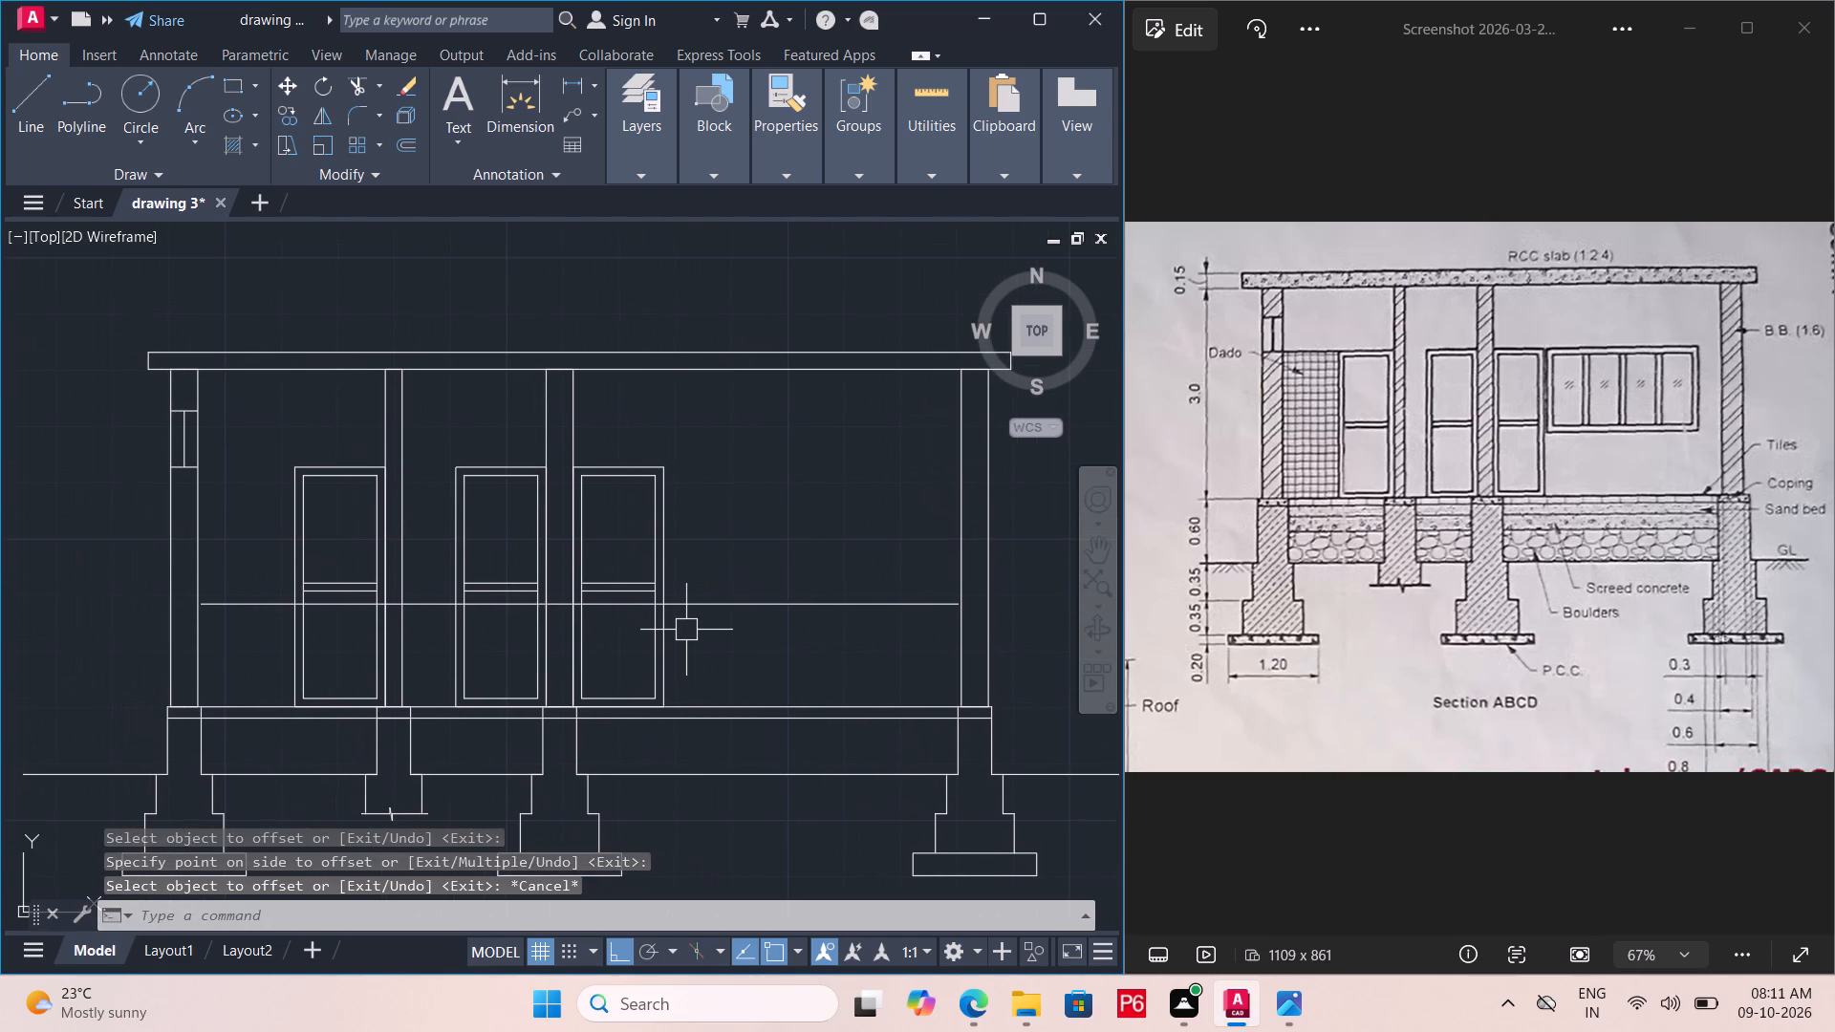
scroll(976, 594, "up", 3)
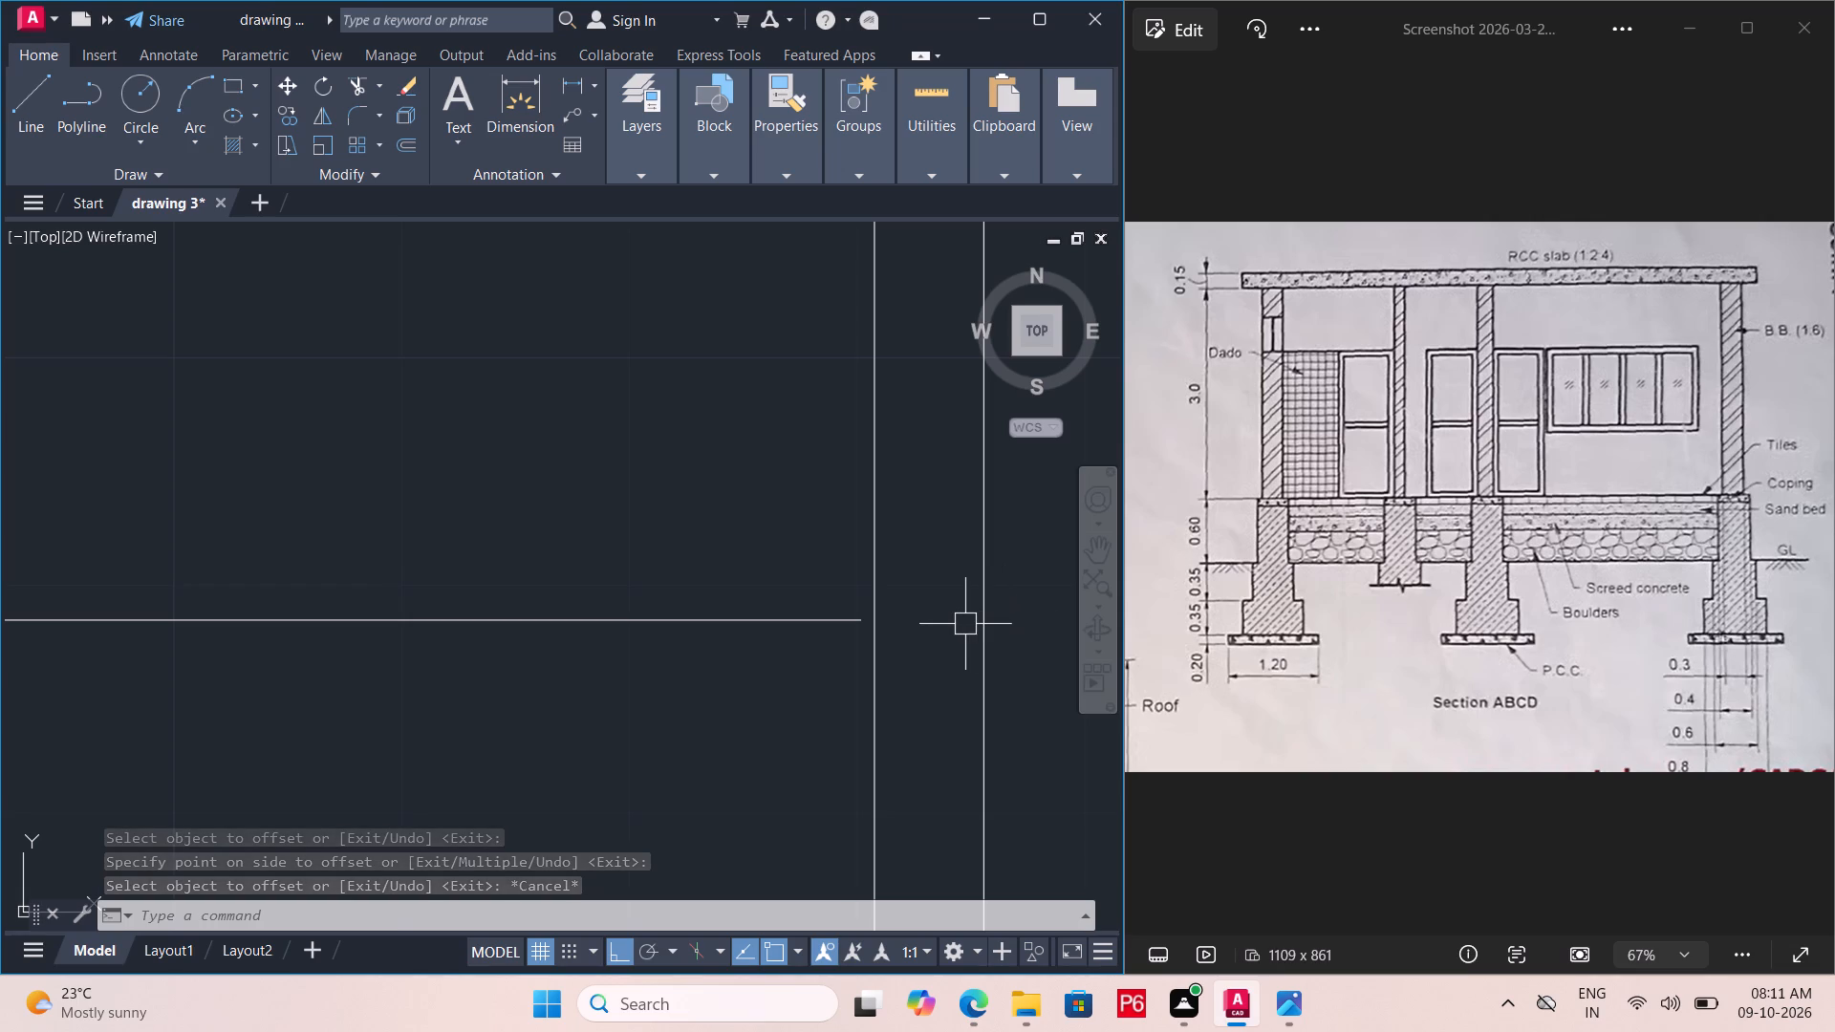
key("t")
key("Escape")
type("ex")
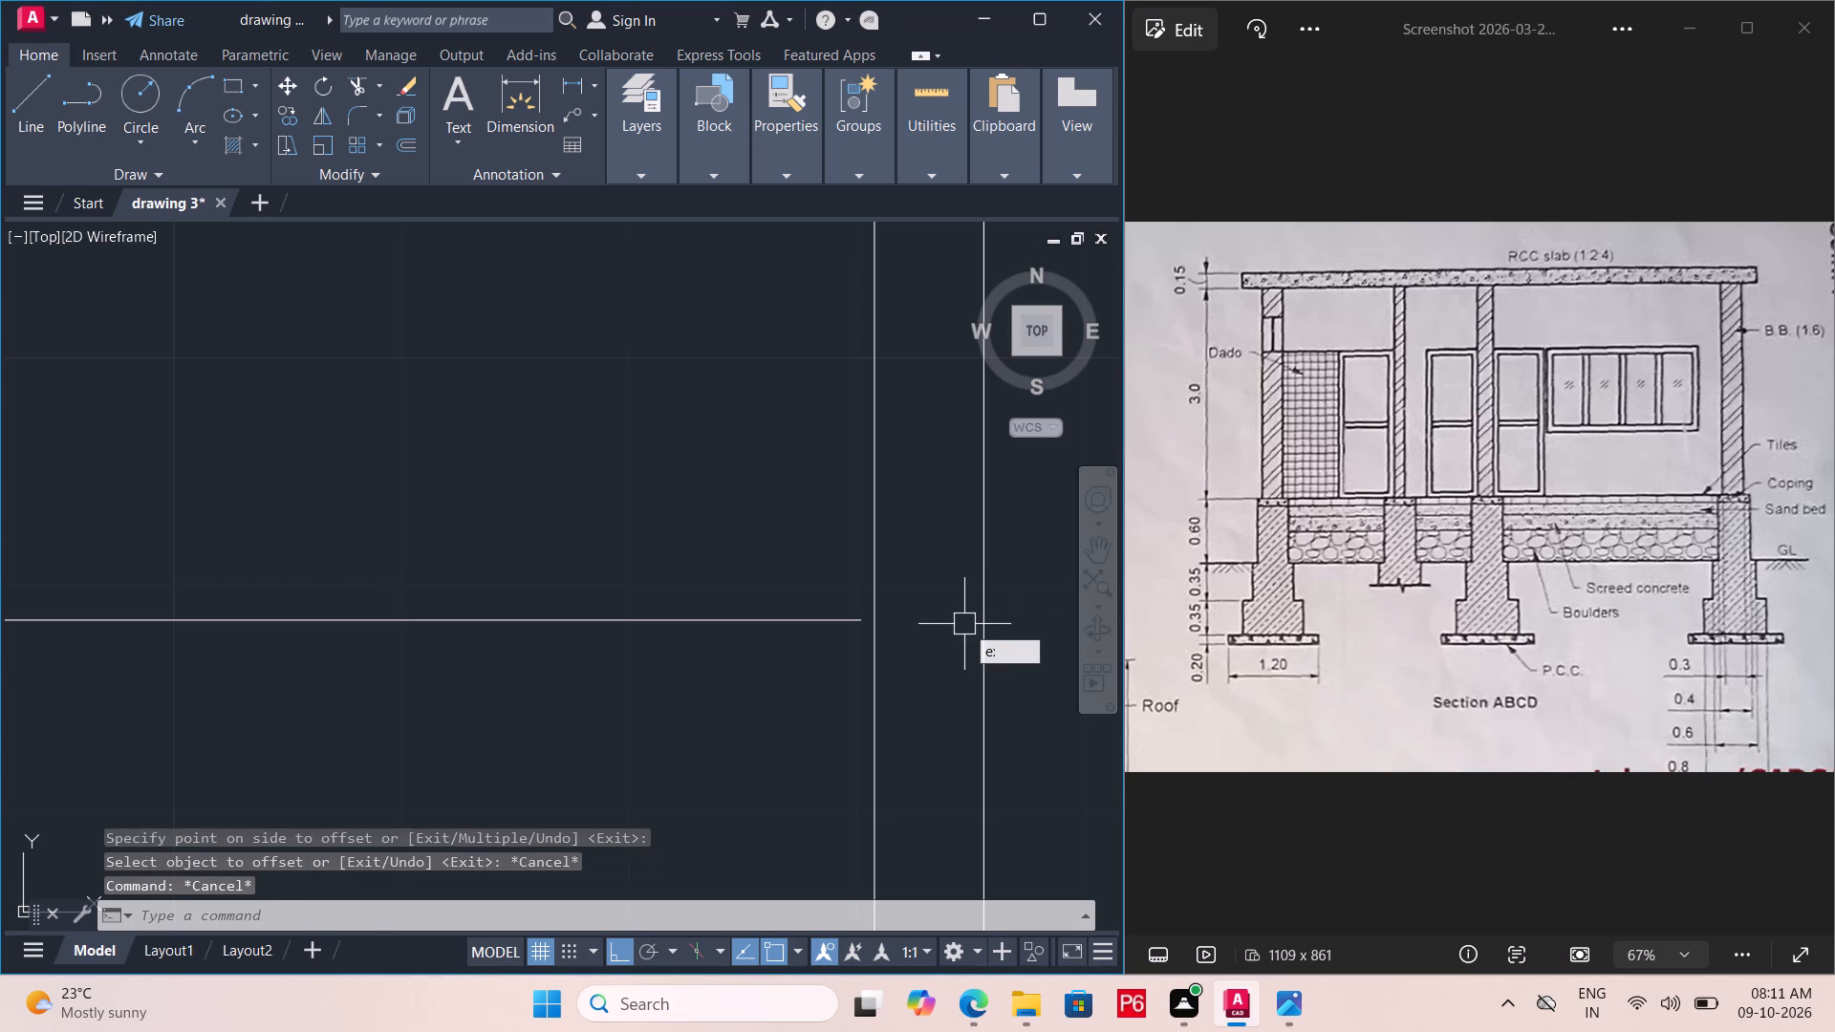
key("space")
key("space")
left_click(819, 613)
scroll(939, 583, "down", 3)
key("Escape")
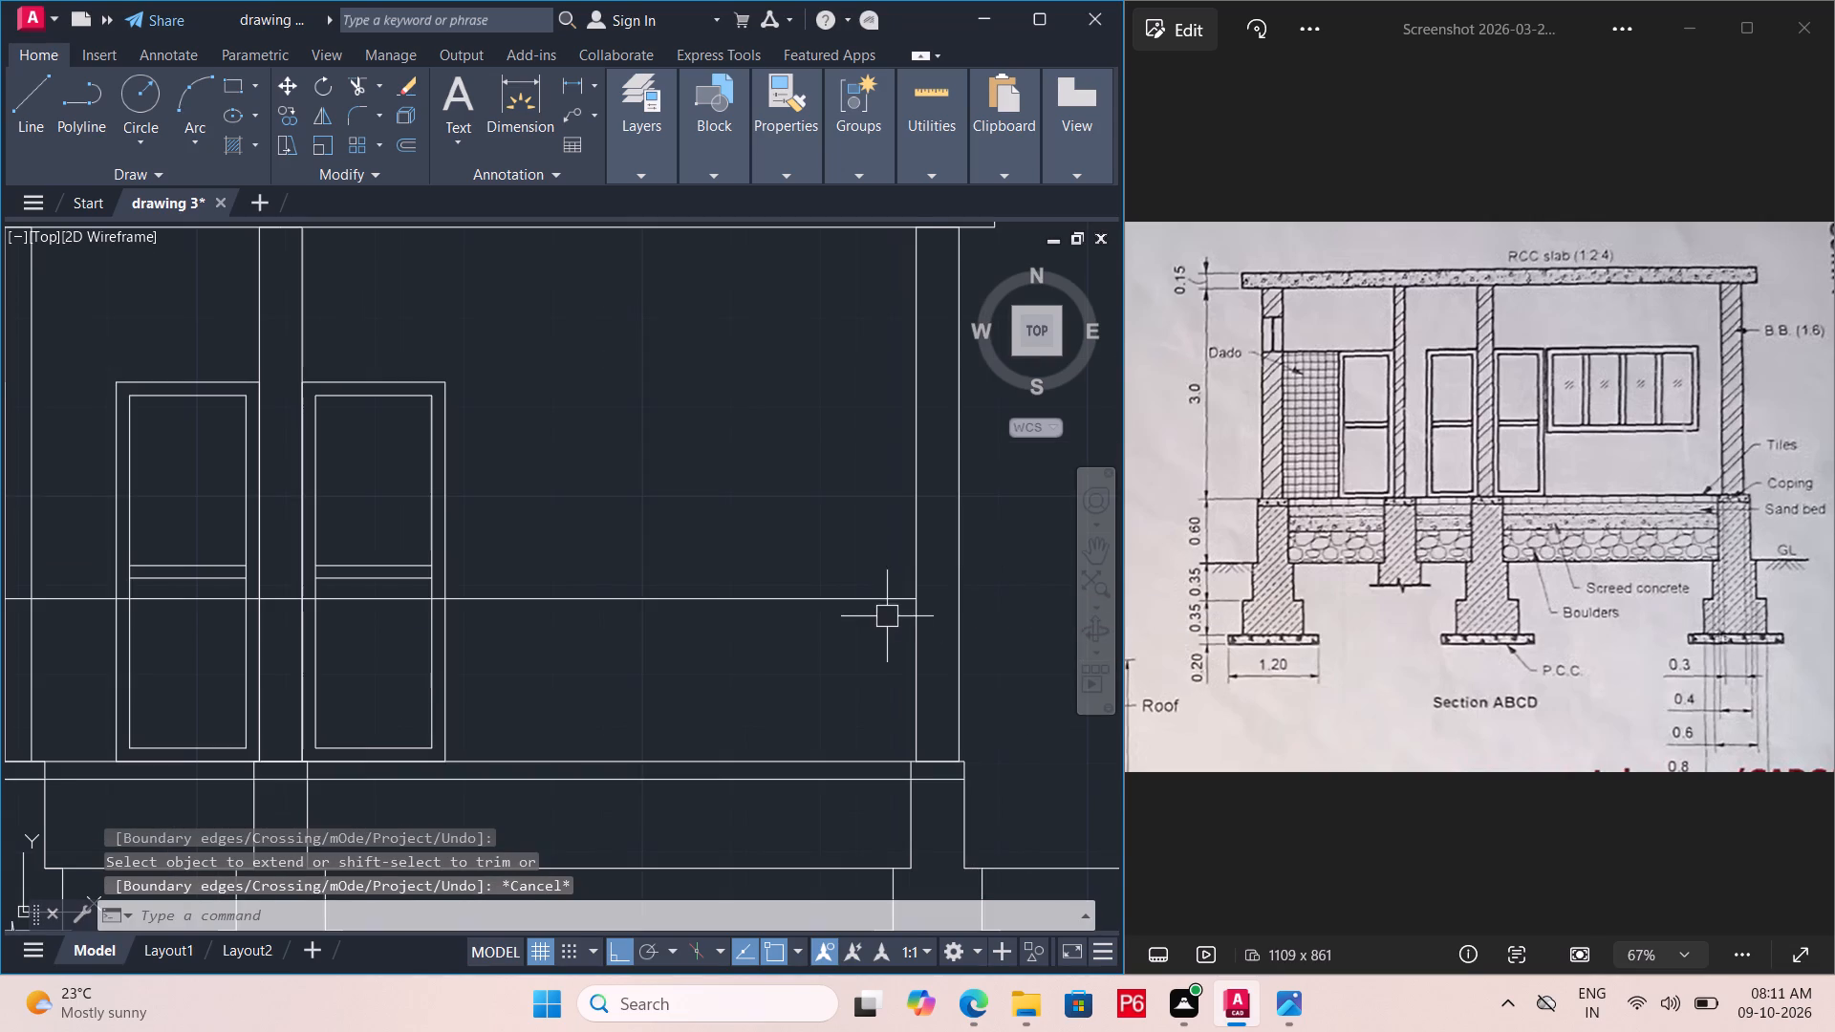
Trim the sill-level line at the third door's outer right edge and erase the leftover part crossing the doors and interior walls.
middle_click_drag(541, 618, 582, 609)
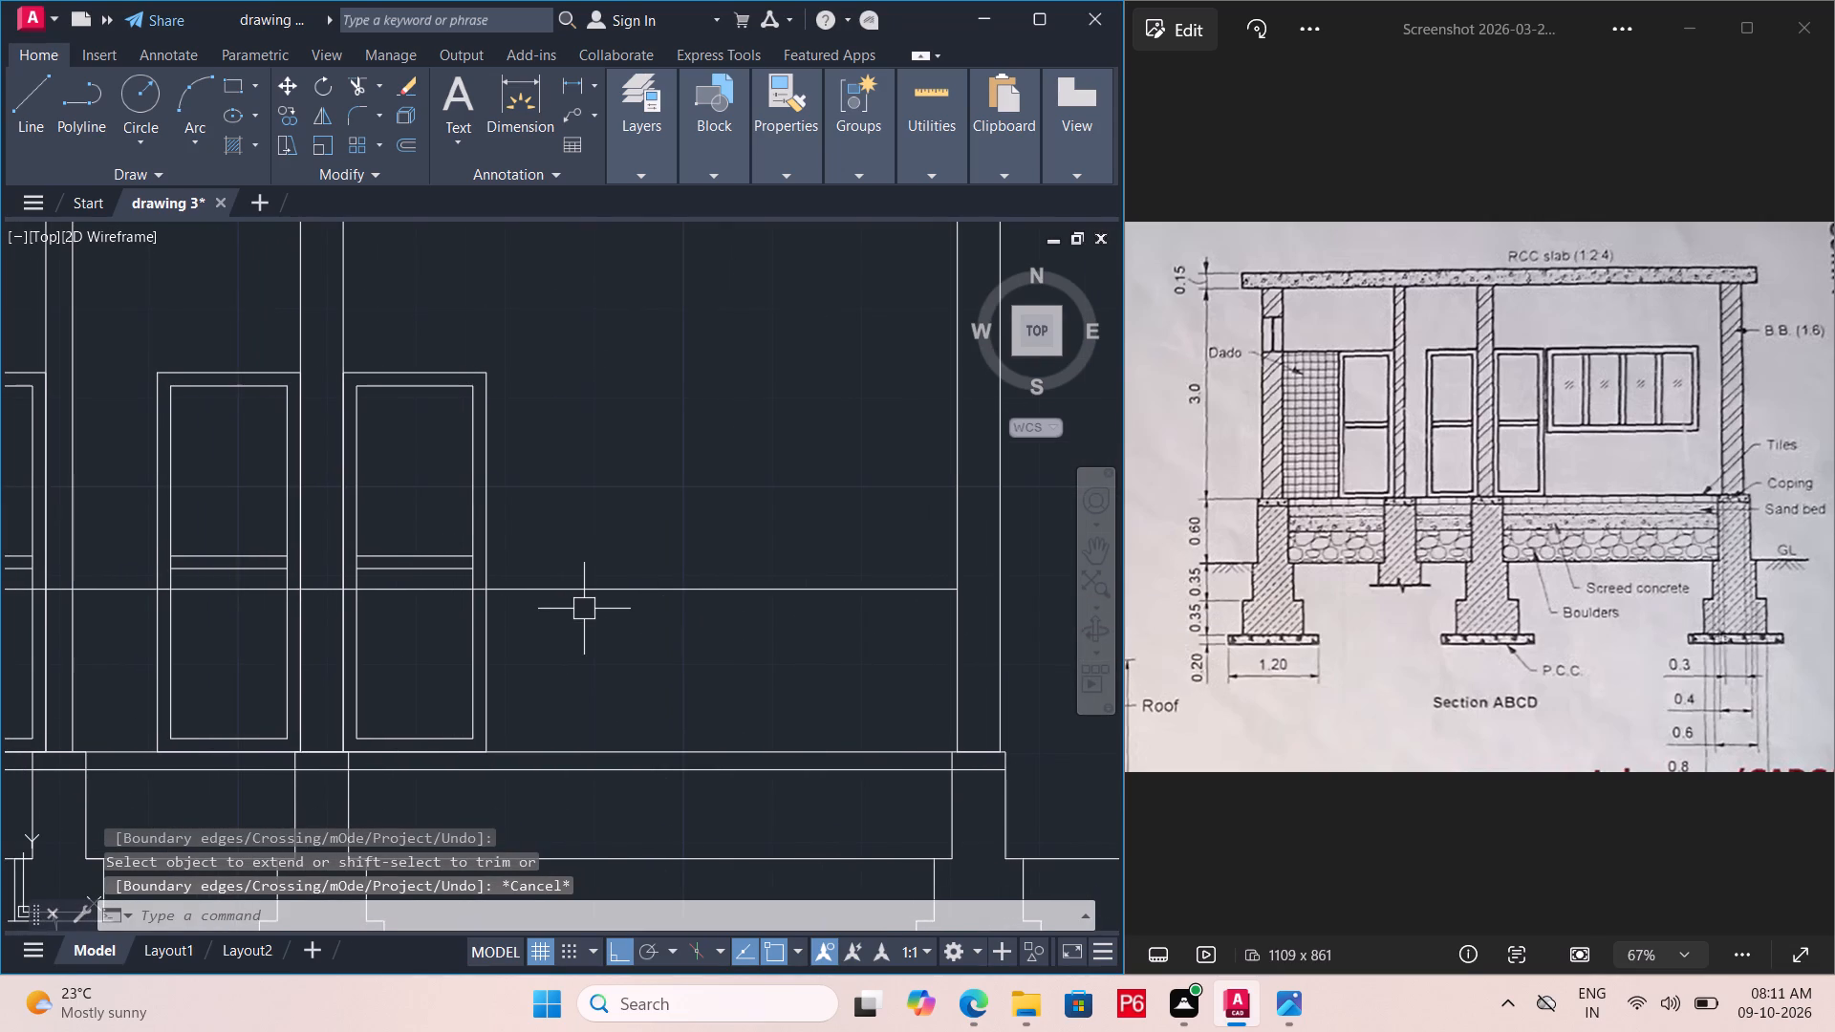
middle_click_drag(572, 604, 781, 658)
scroll(647, 660, "up", 2)
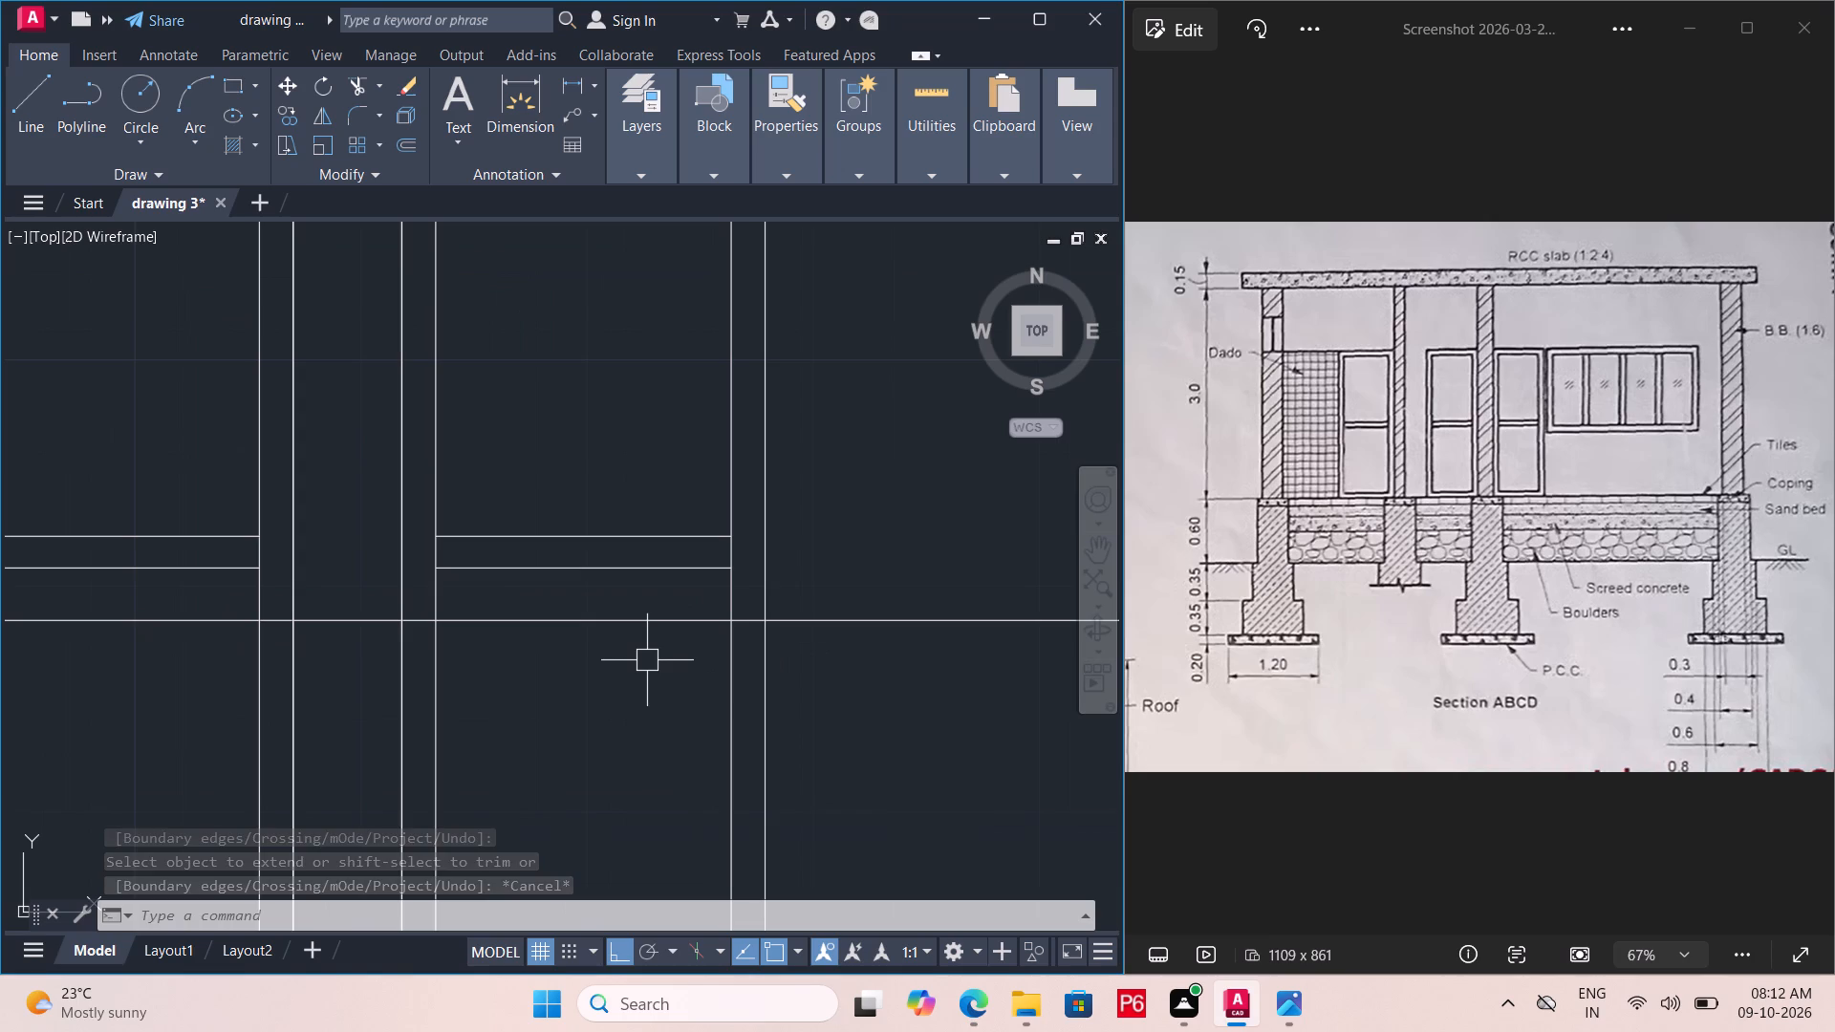
key("t")
key("r")
key("space")
key("space")
left_click(748, 626)
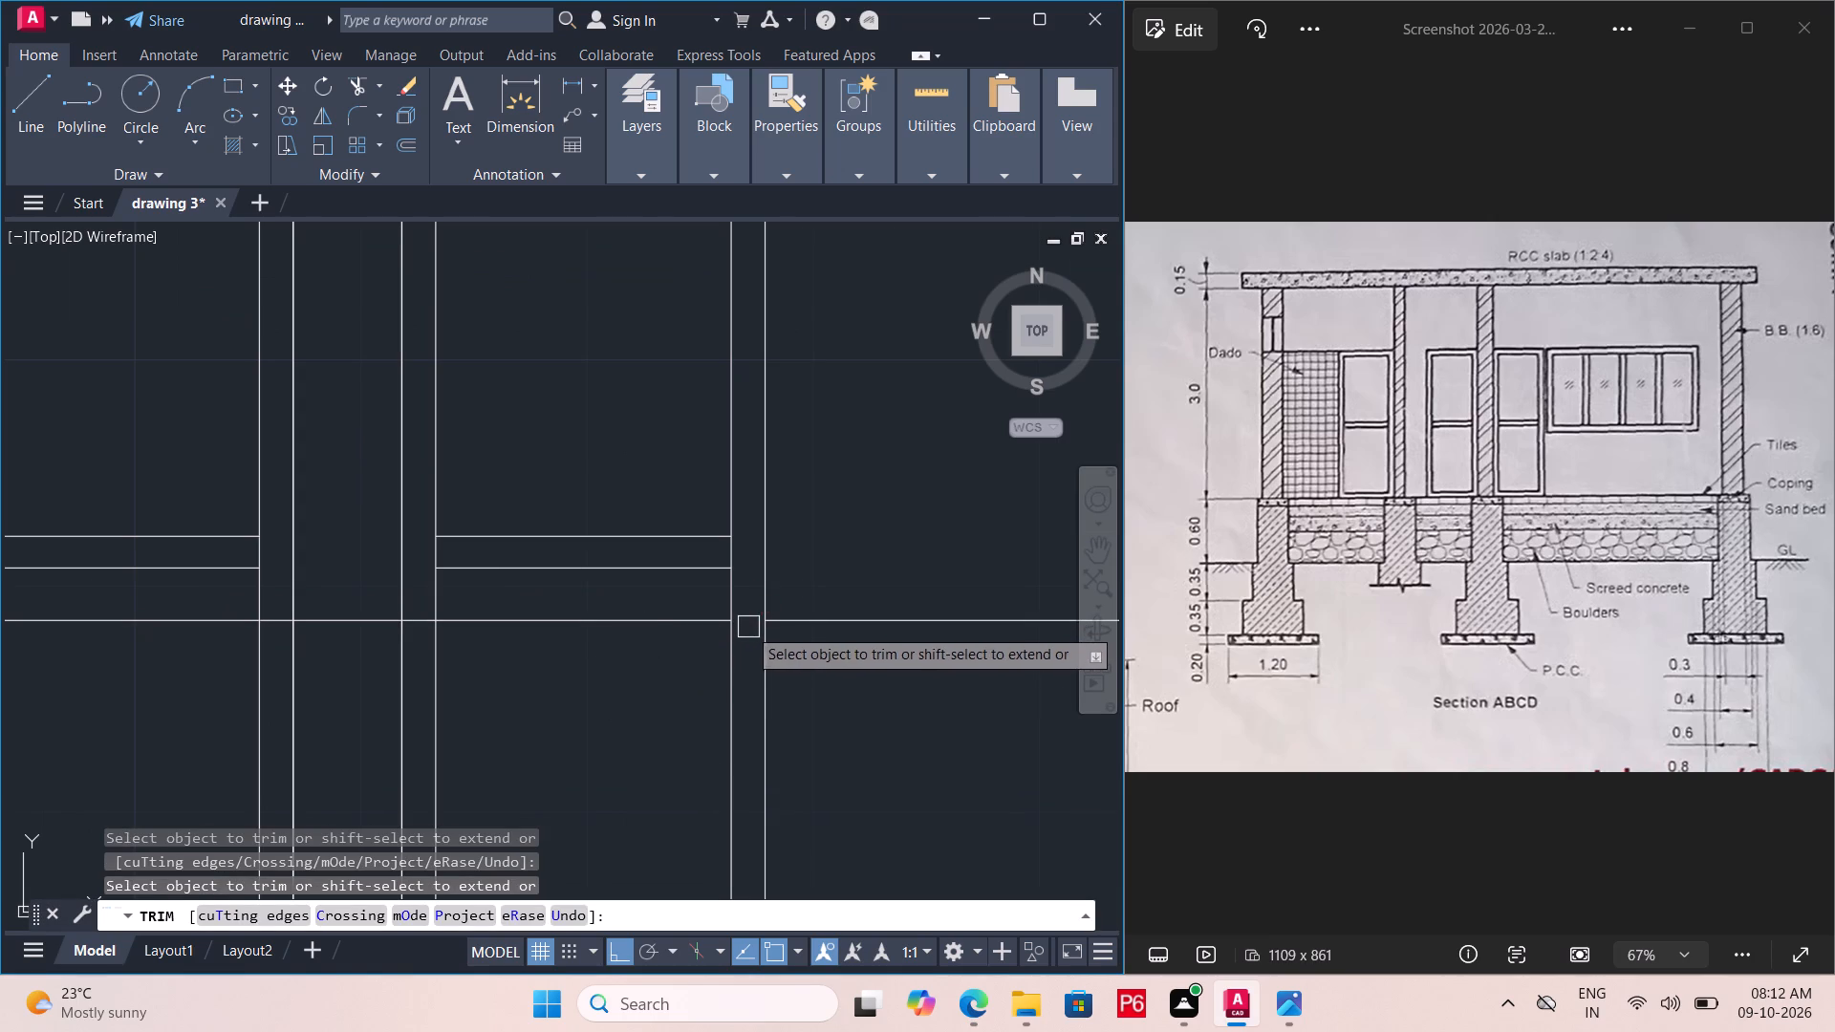
key("Escape")
left_click(671, 626)
key("Delete")
scroll(561, 640, "down", 3)
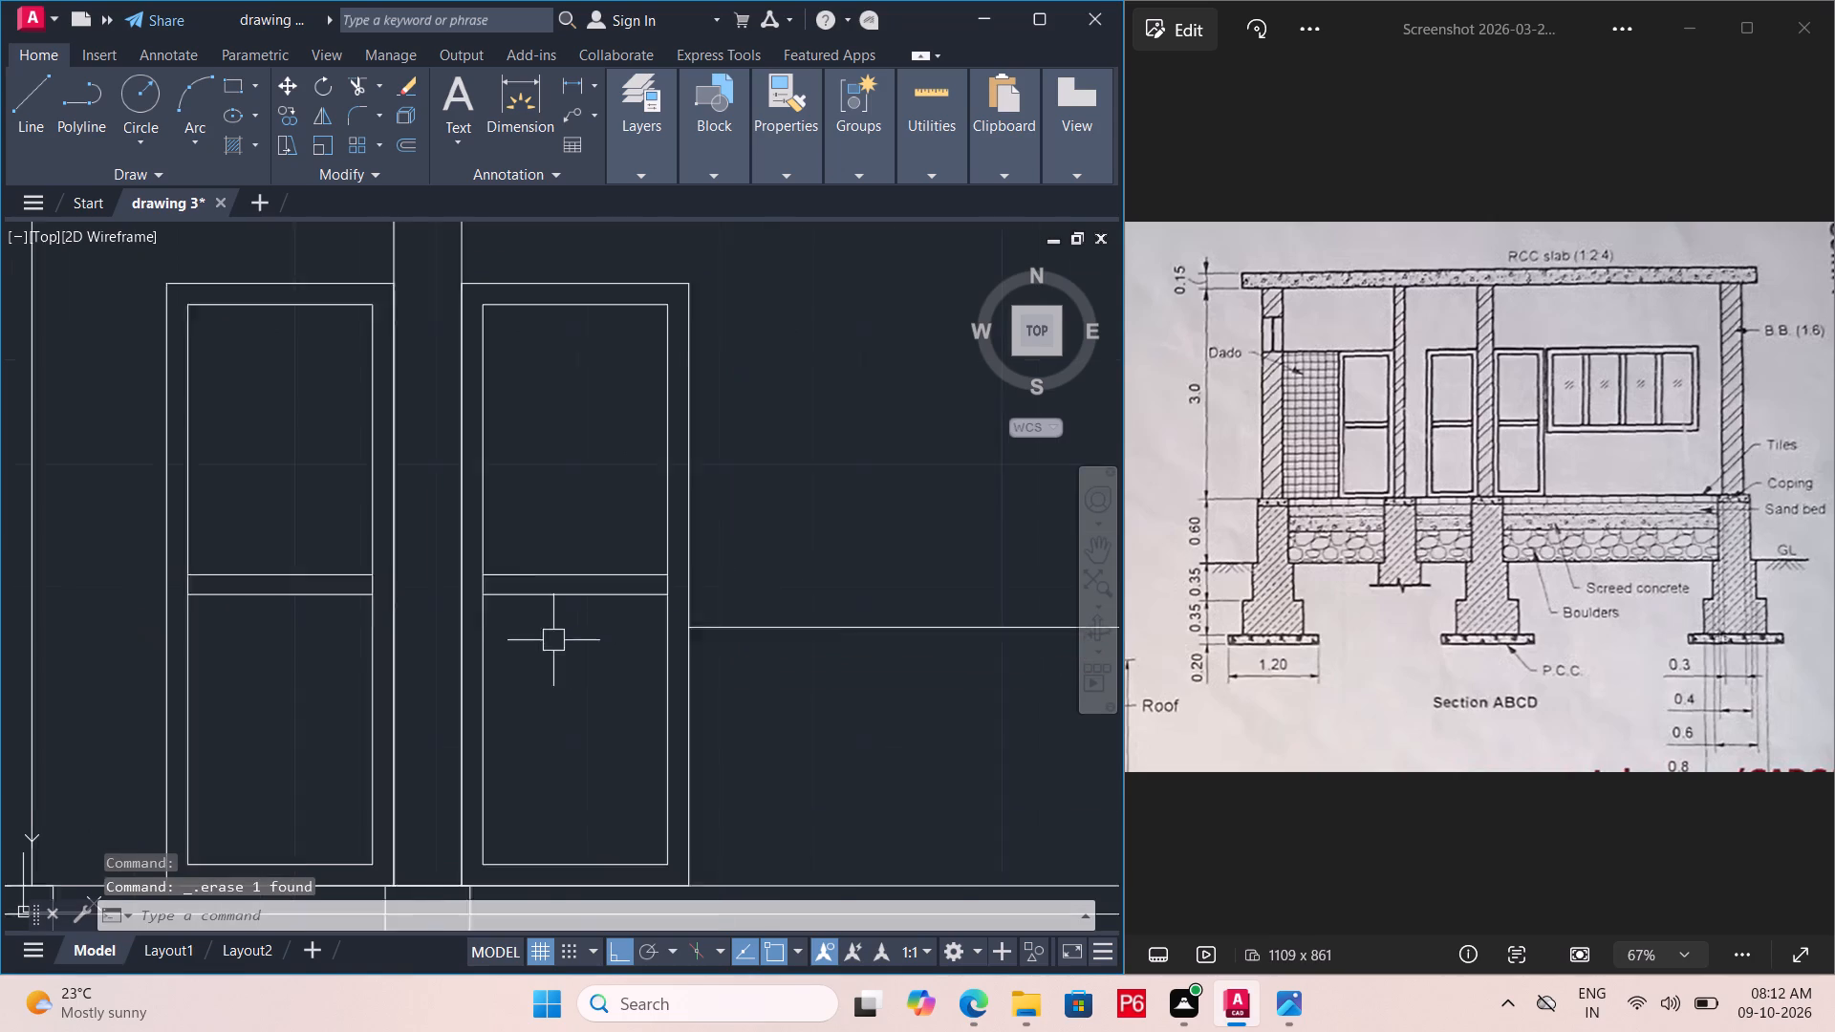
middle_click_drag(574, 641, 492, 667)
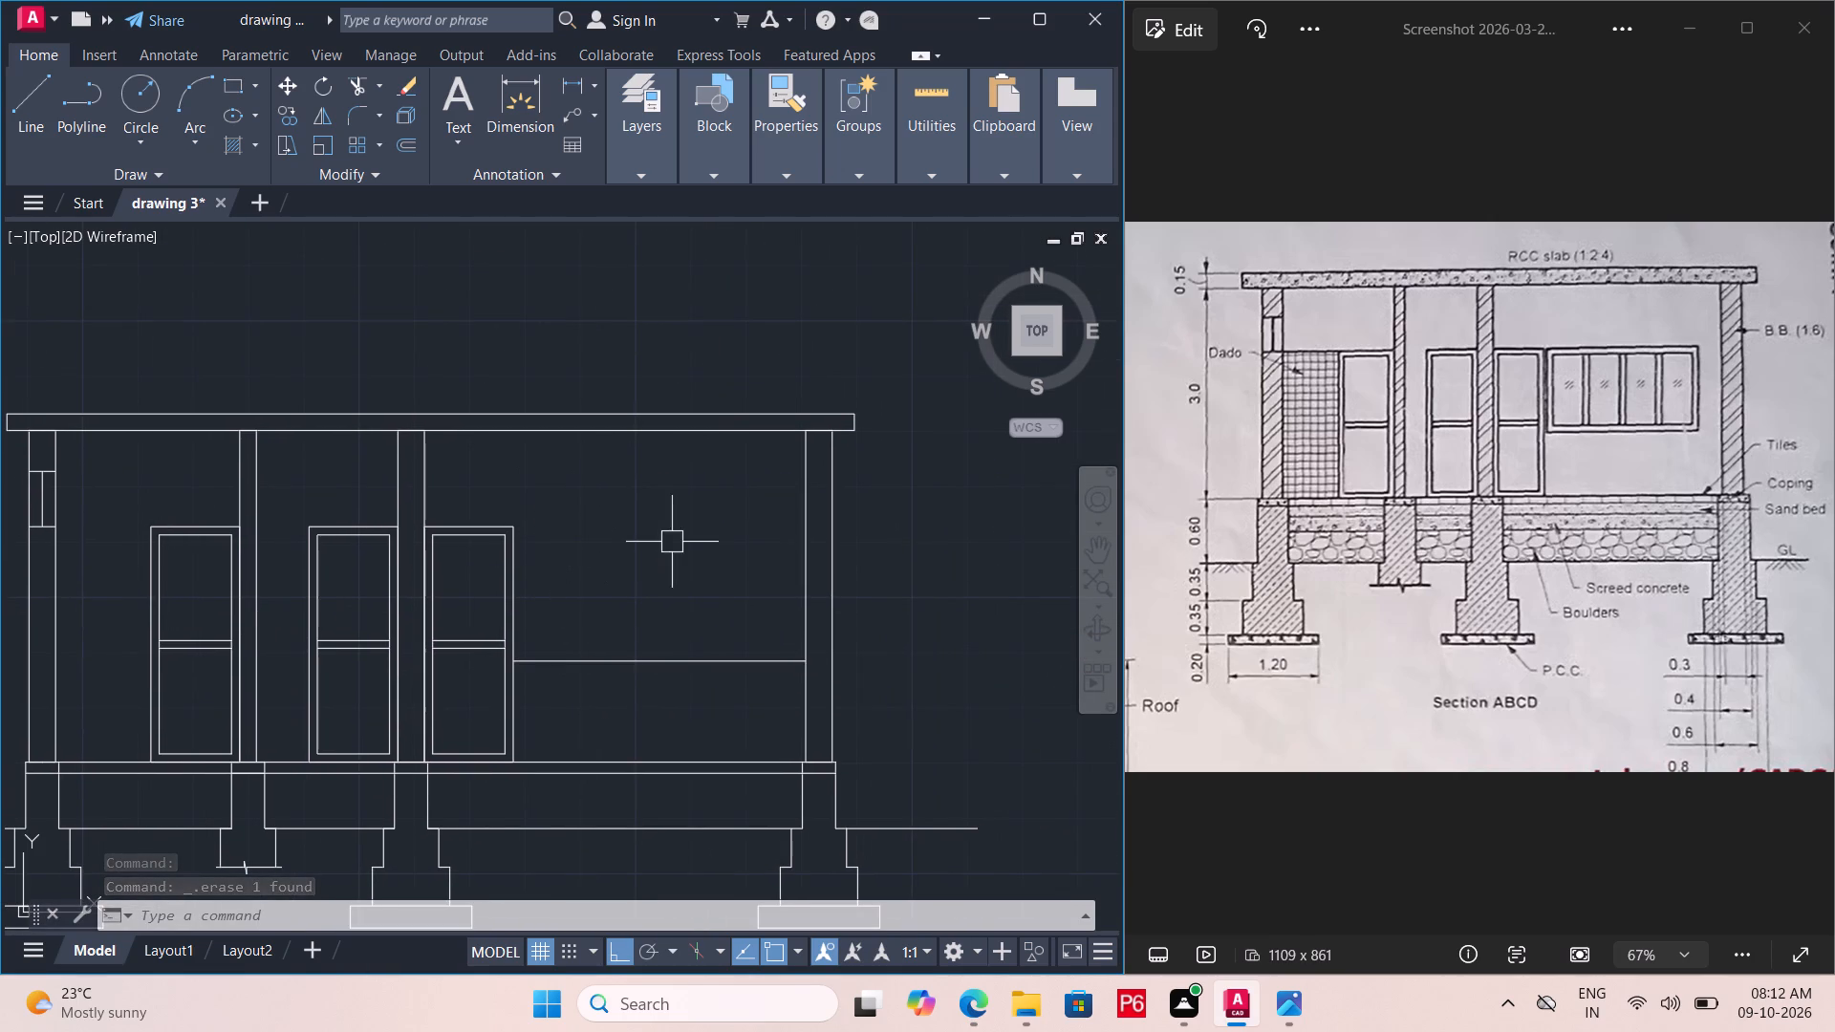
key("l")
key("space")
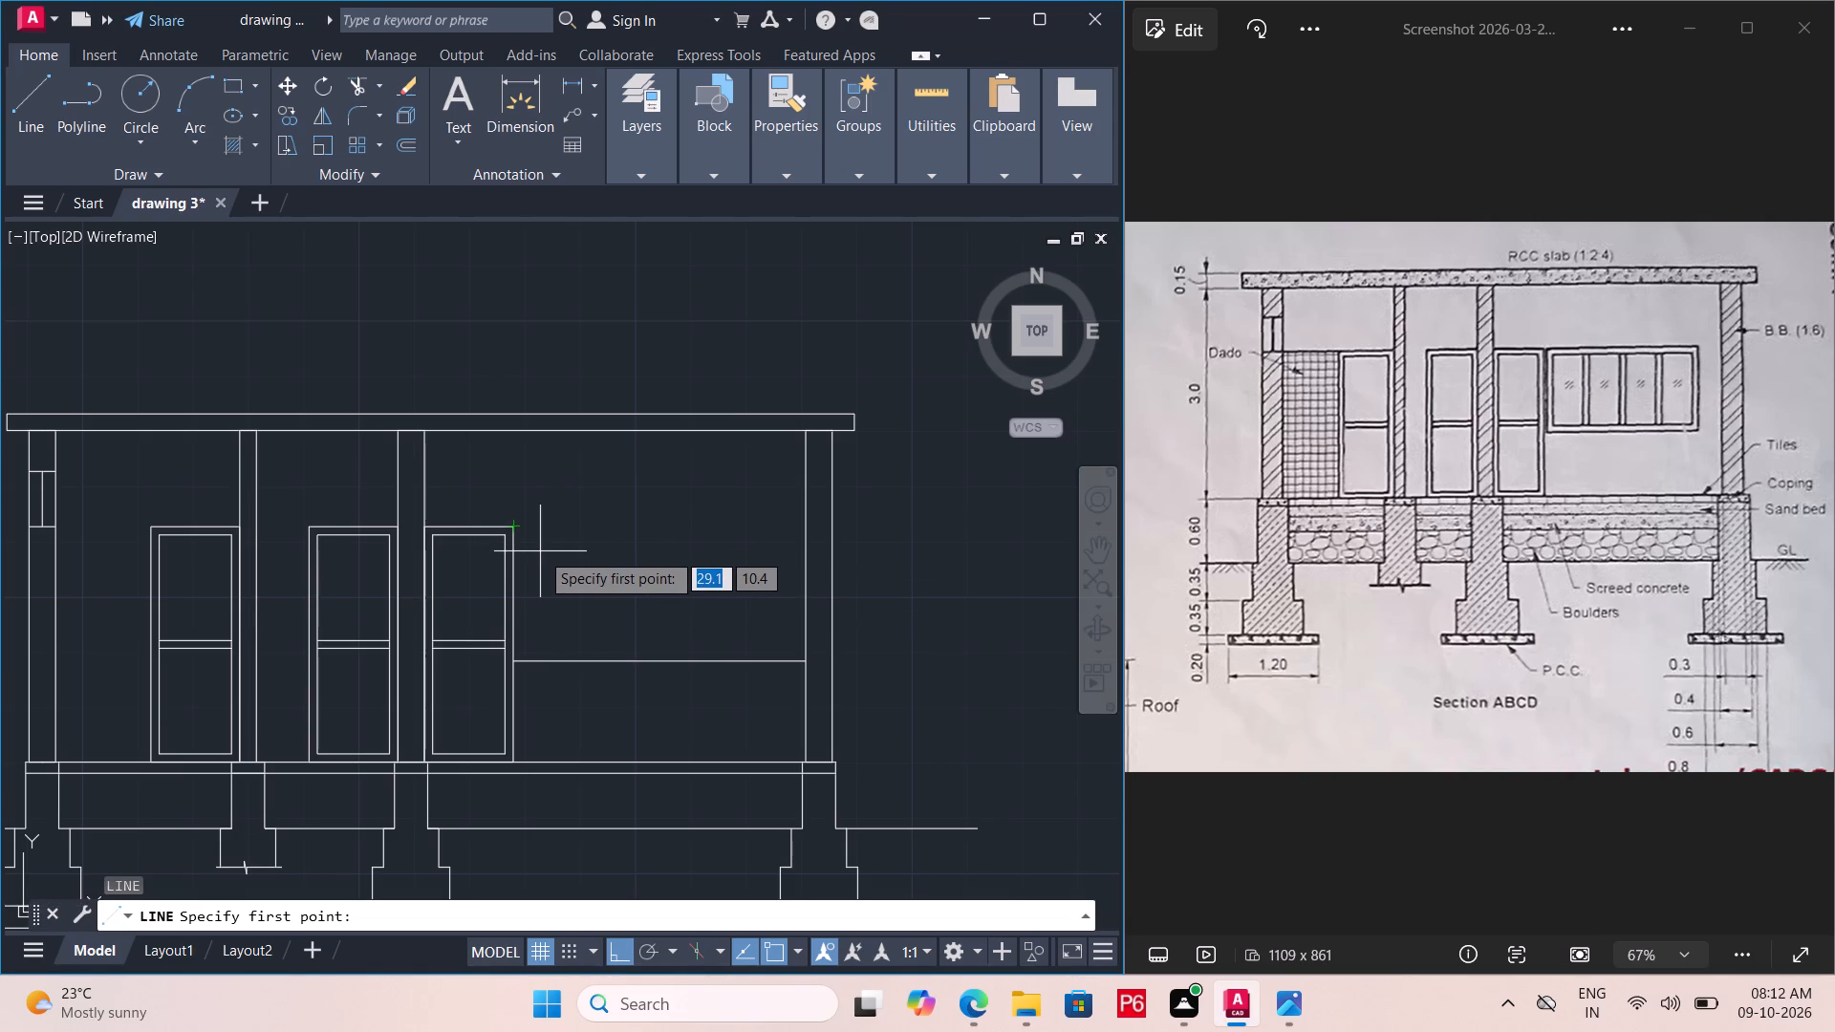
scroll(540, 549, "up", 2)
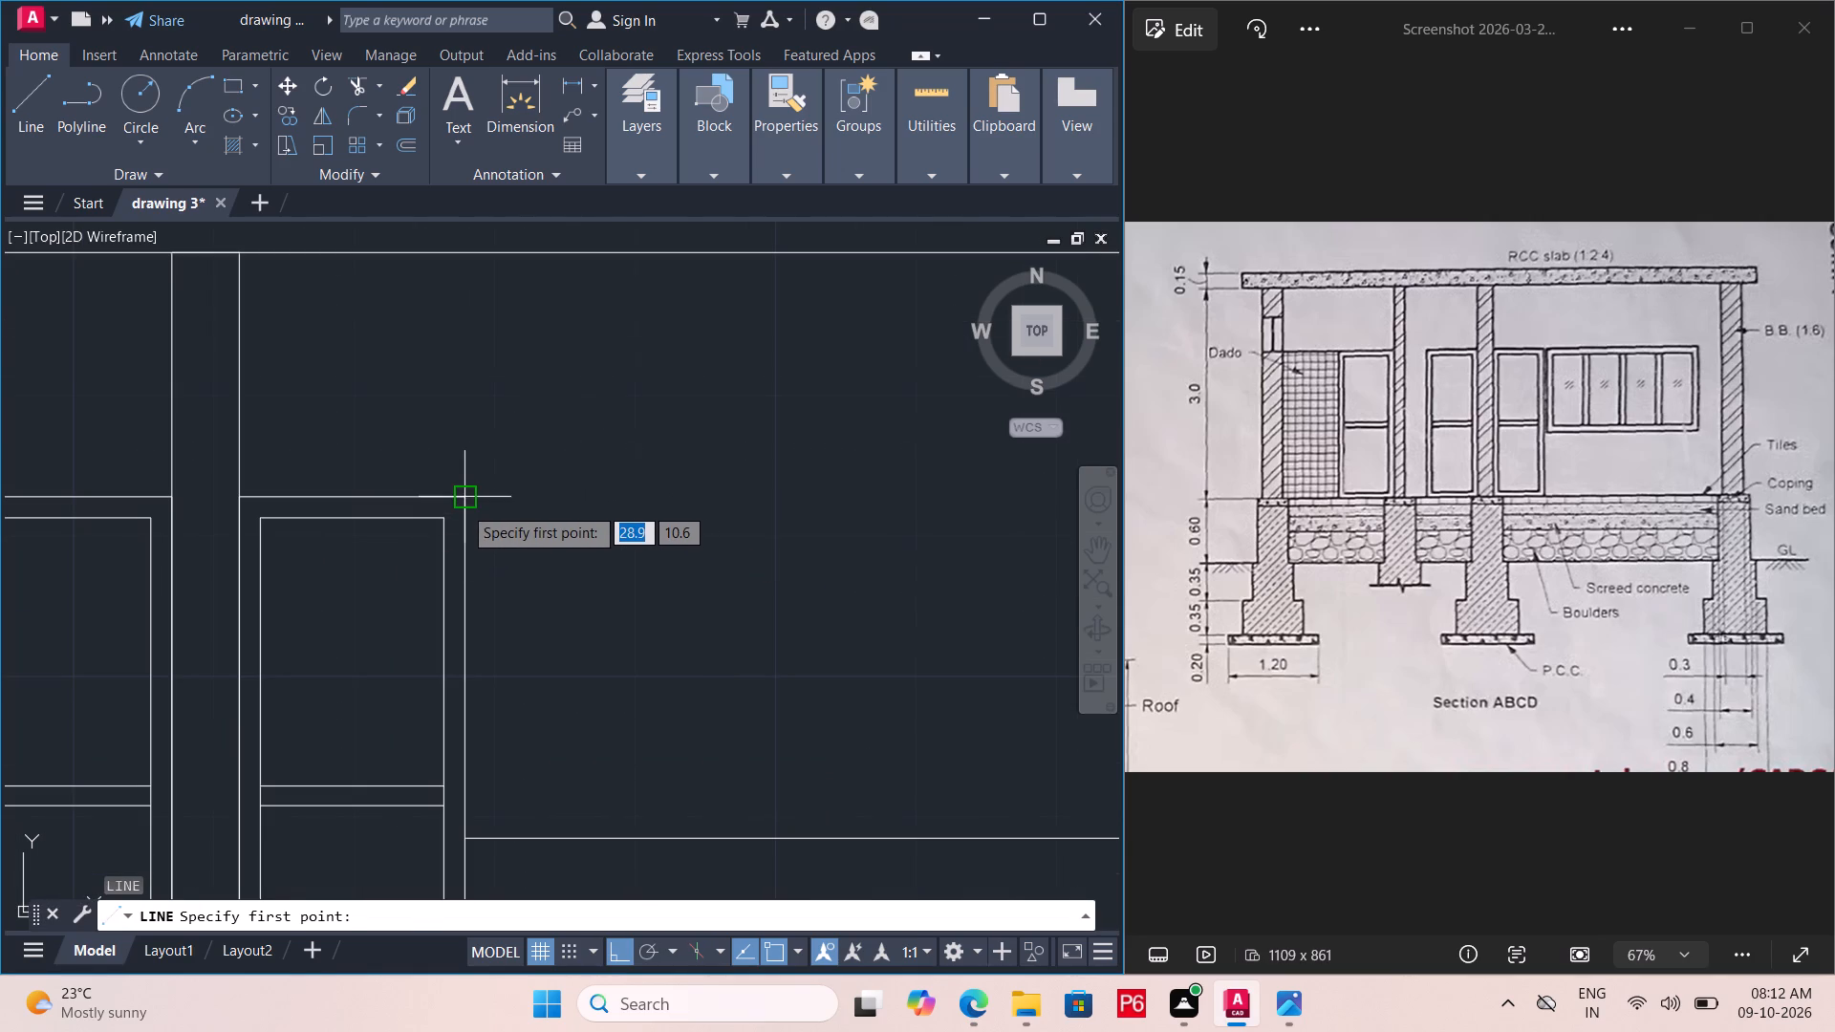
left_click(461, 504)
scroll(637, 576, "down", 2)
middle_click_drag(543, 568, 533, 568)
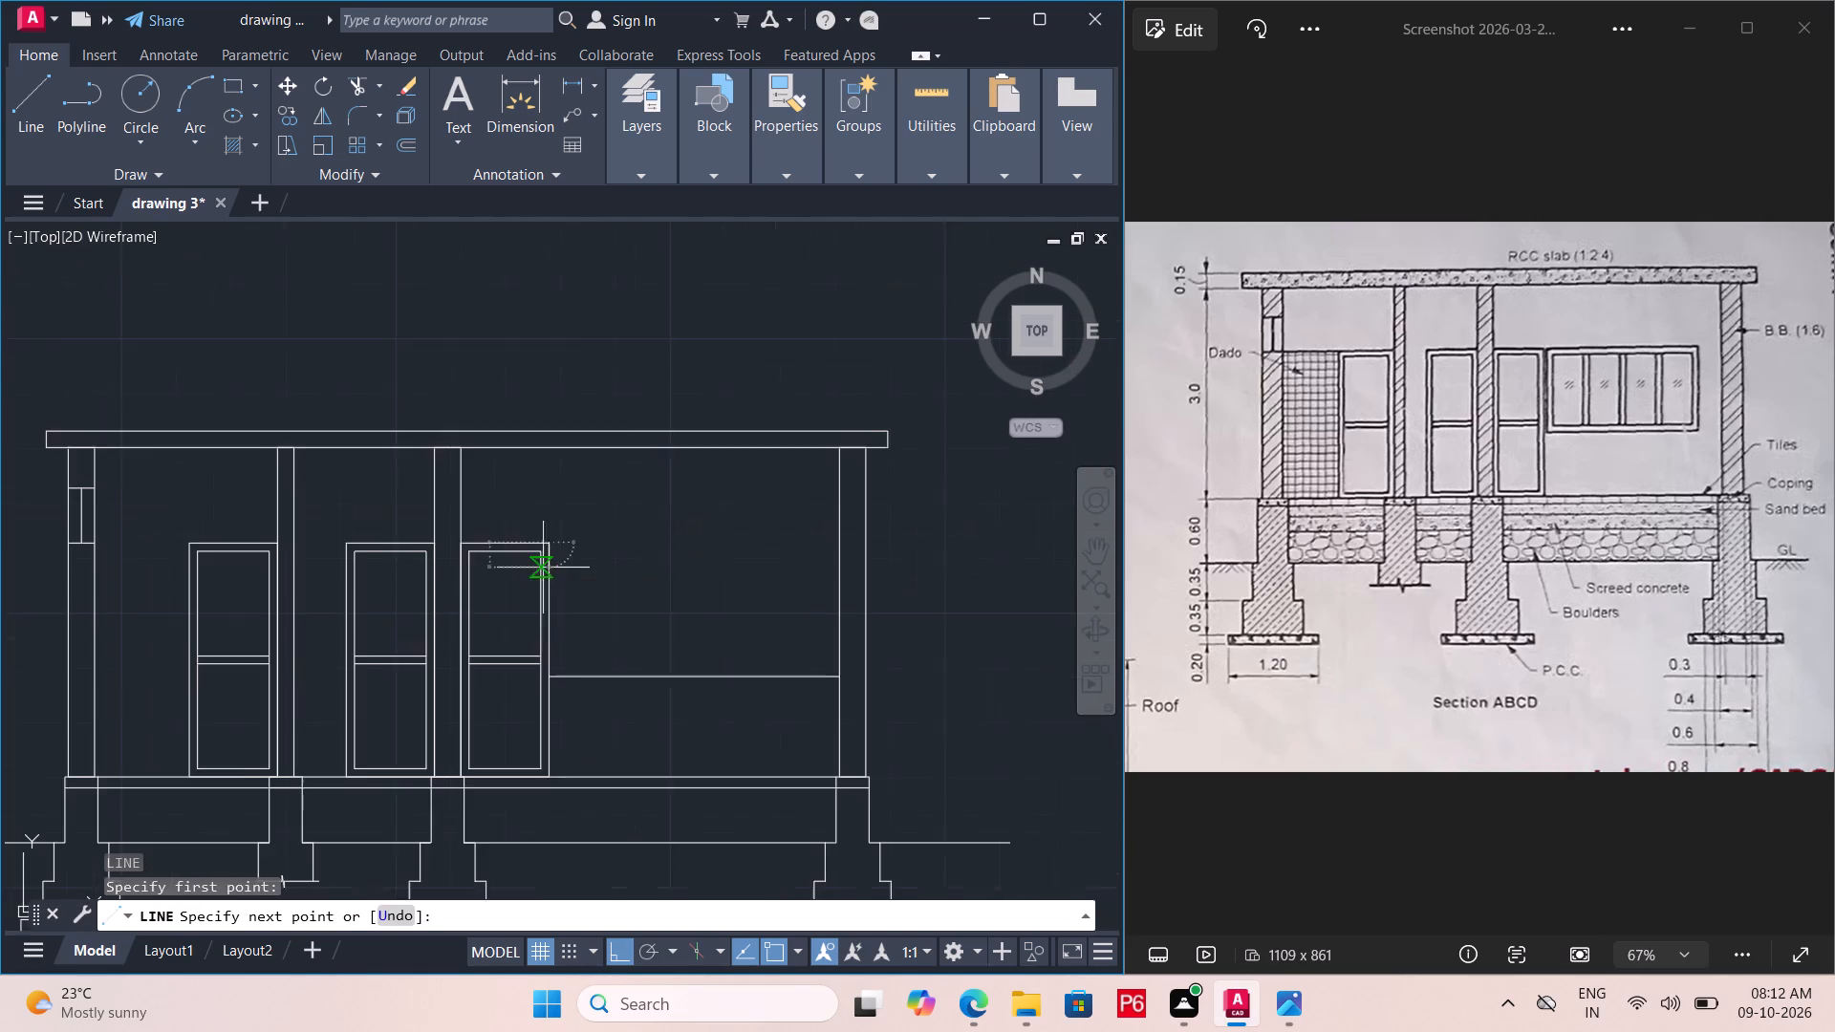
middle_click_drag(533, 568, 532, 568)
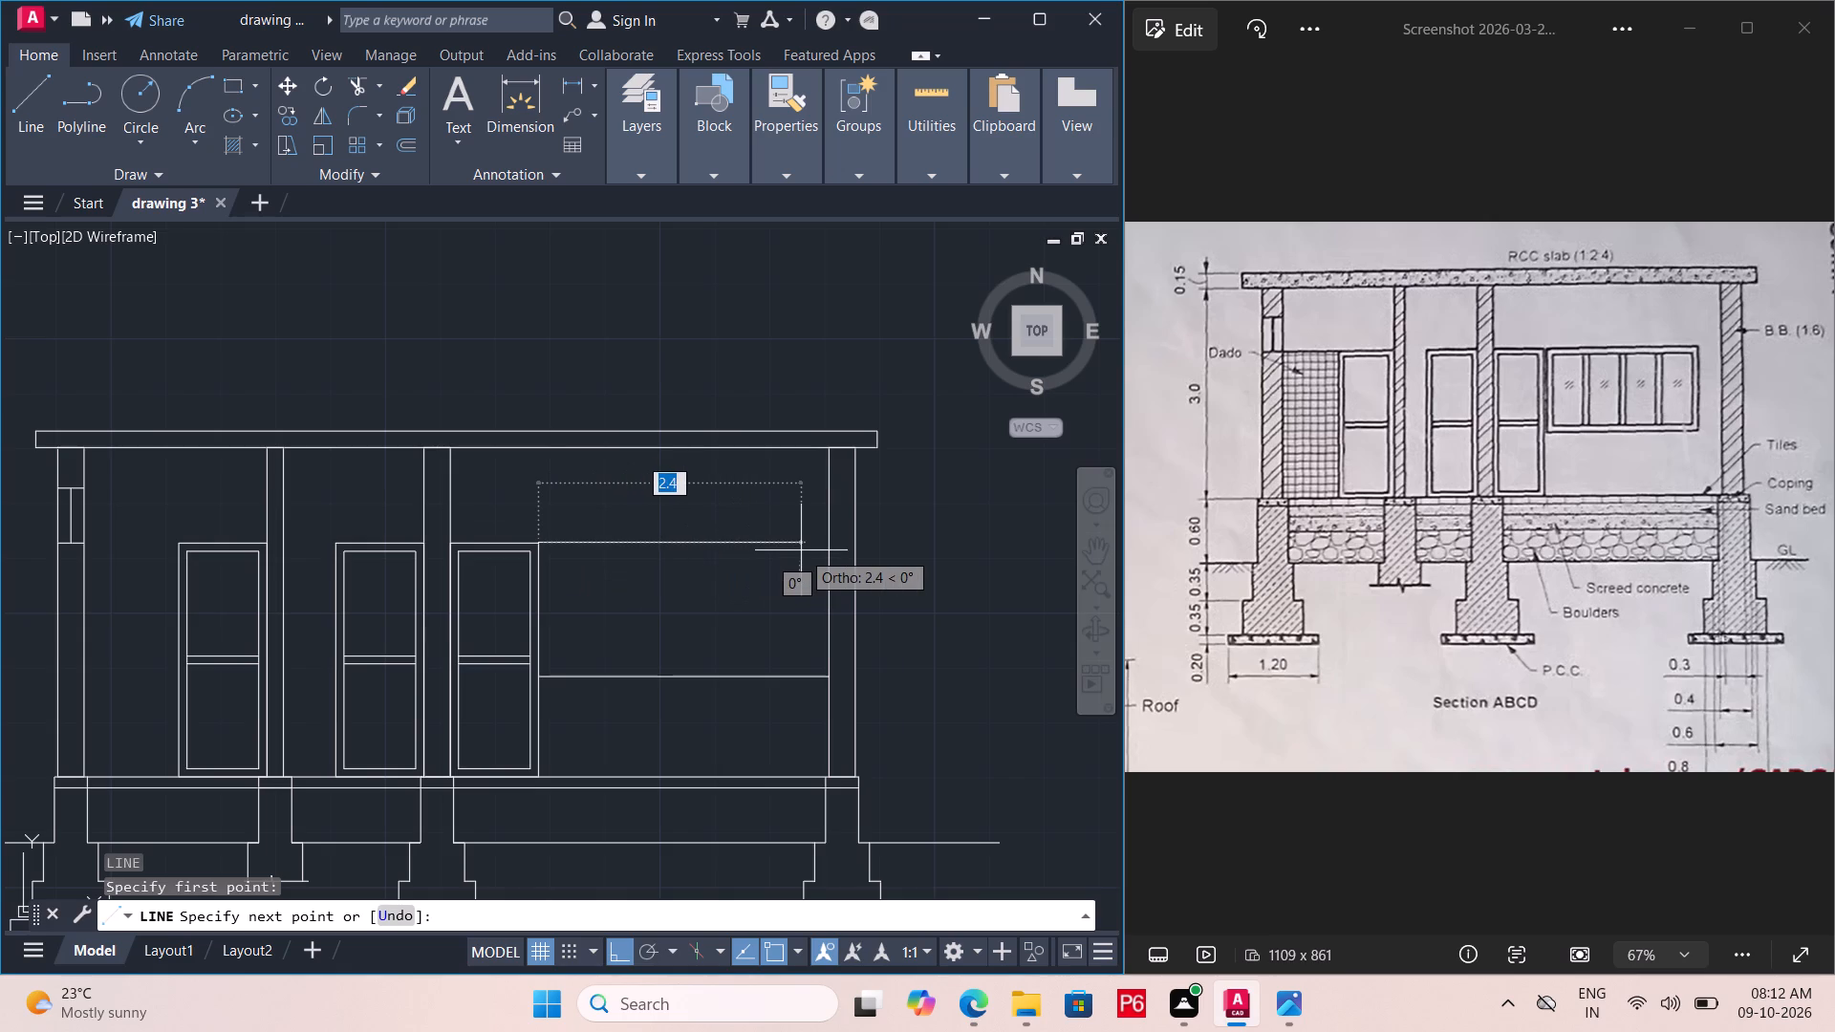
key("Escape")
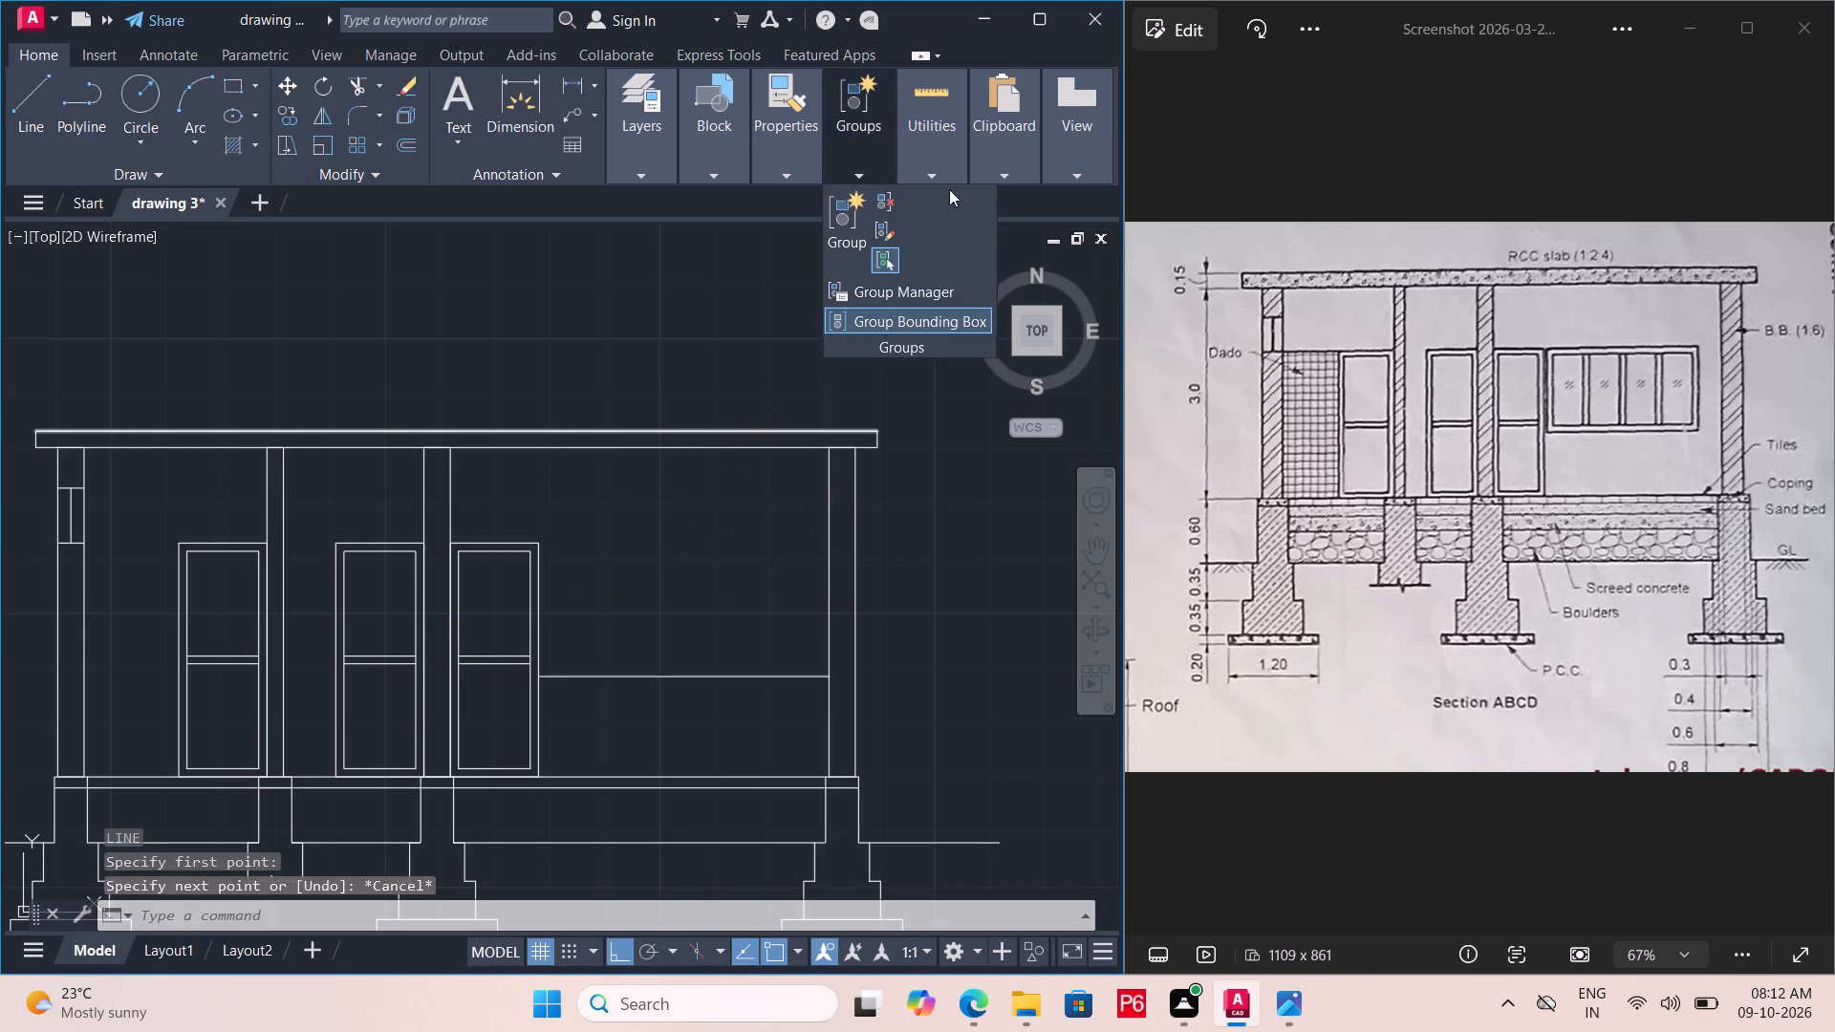
Open the quick calculator, reduce its height, and move it clear of the large room.
double_click(942, 163)
left_click(996, 258)
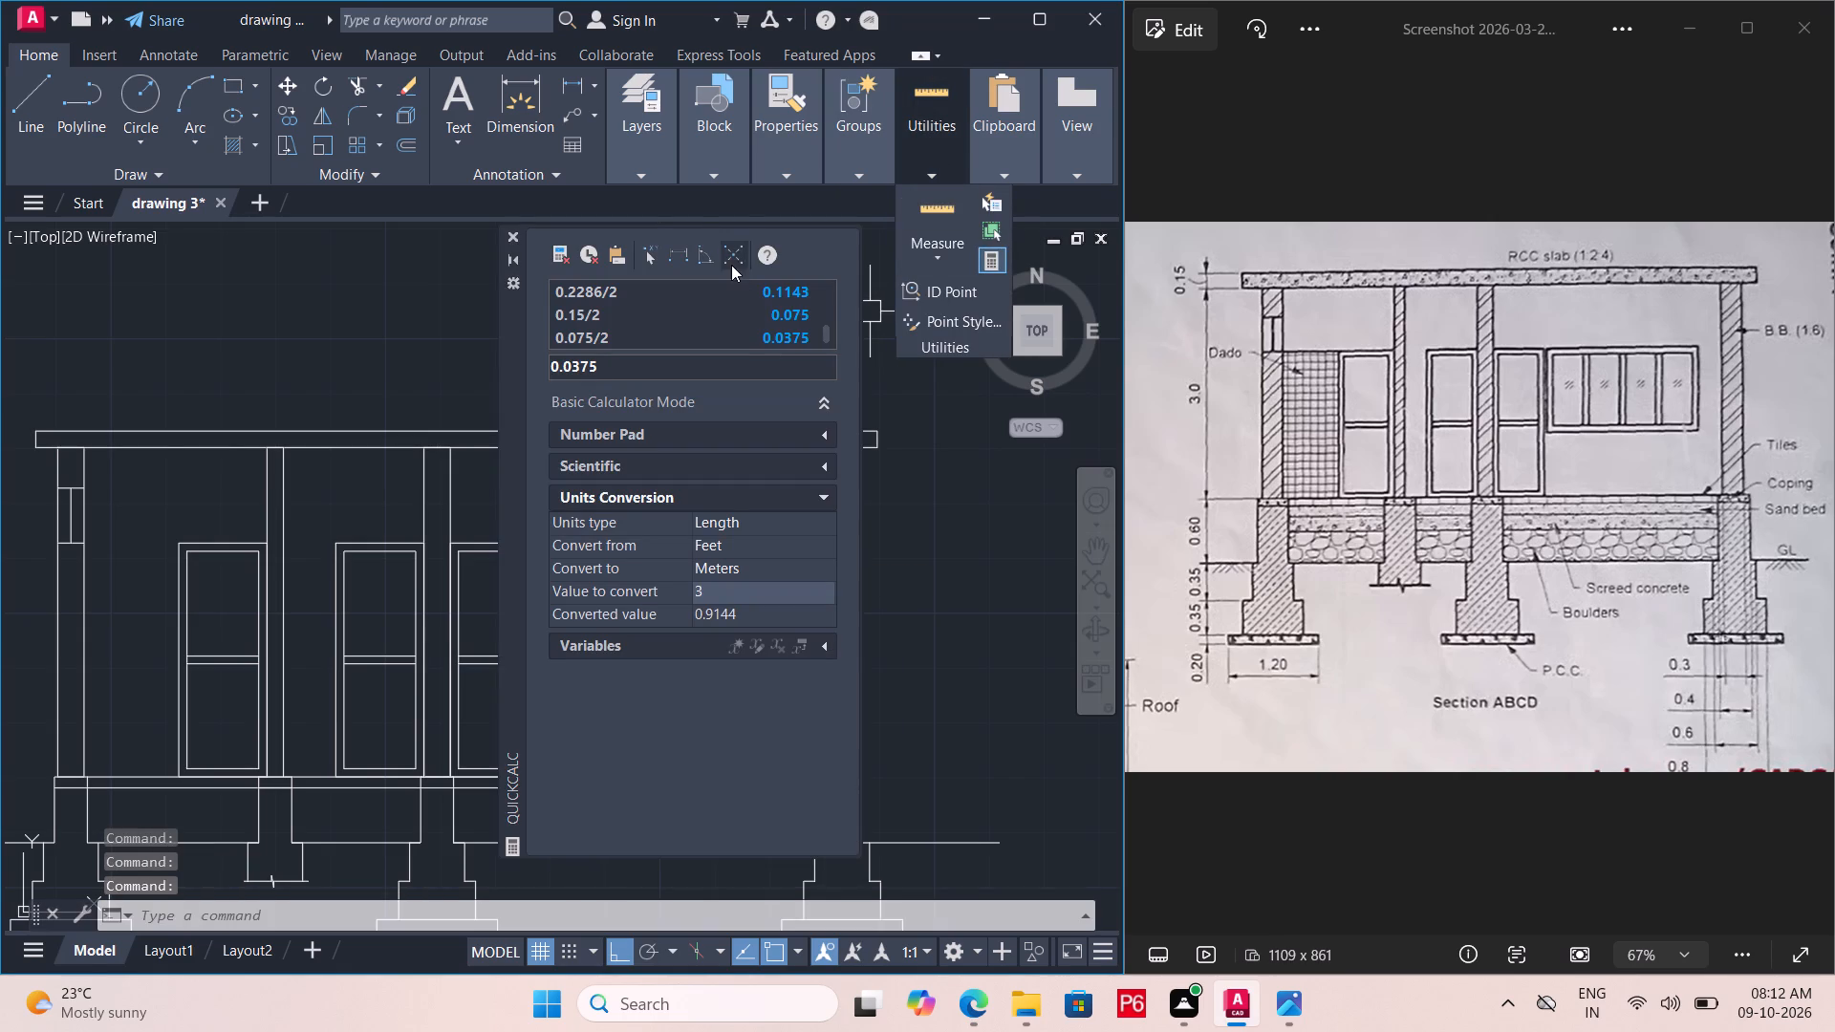
left_click_drag(692, 226, 691, 519)
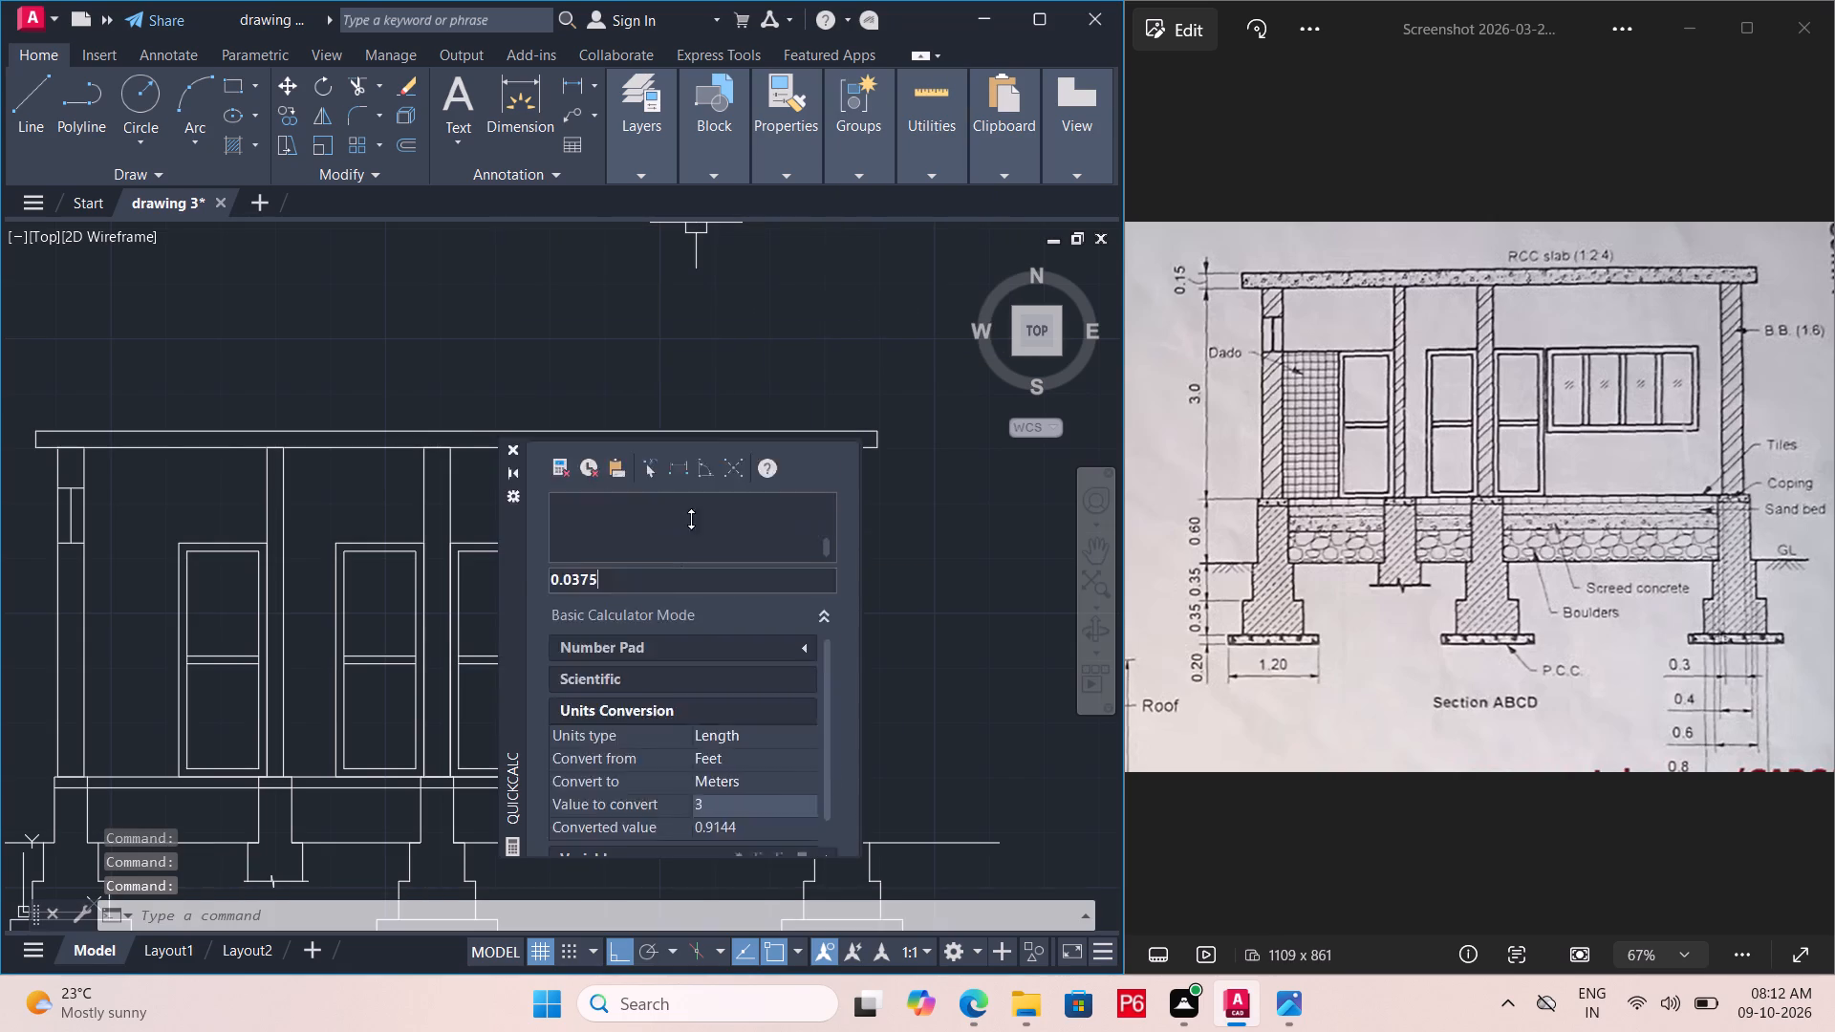
left_click_drag(691, 519, 669, 596)
double_click(669, 596)
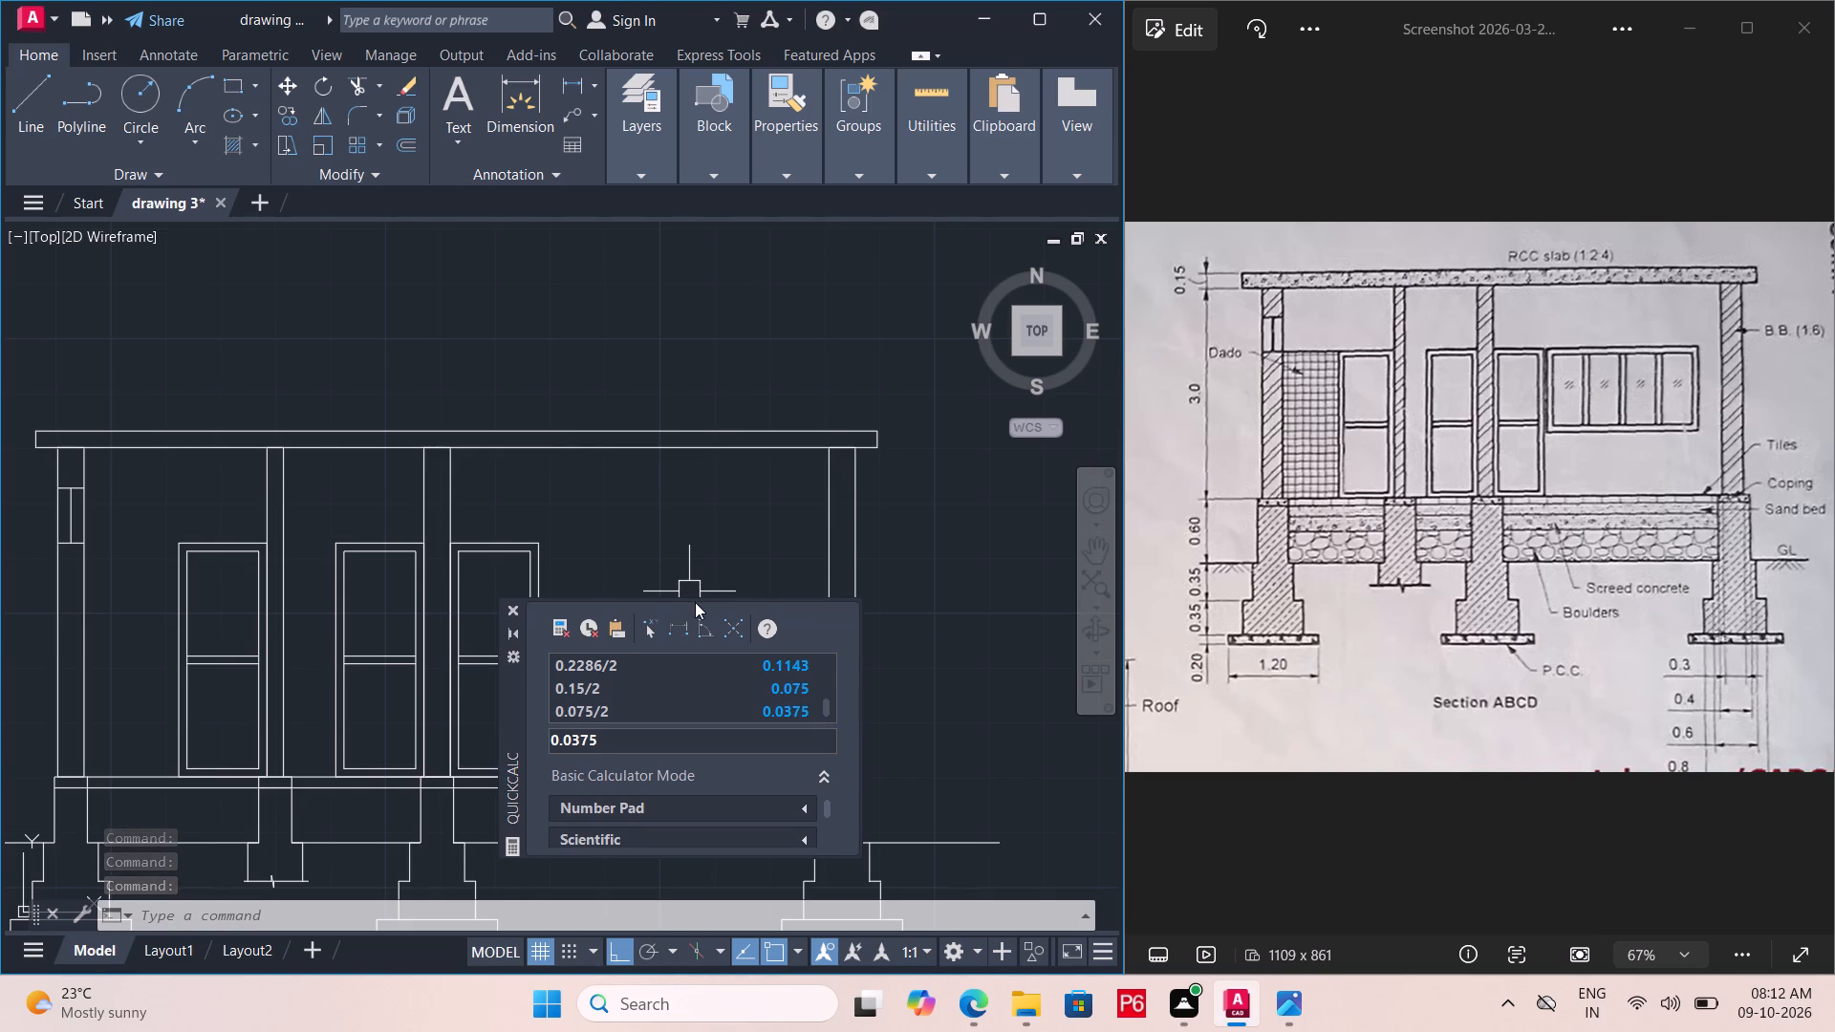
left_click(695, 602)
left_click_drag(658, 544, 597, 501)
double_click(570, 484)
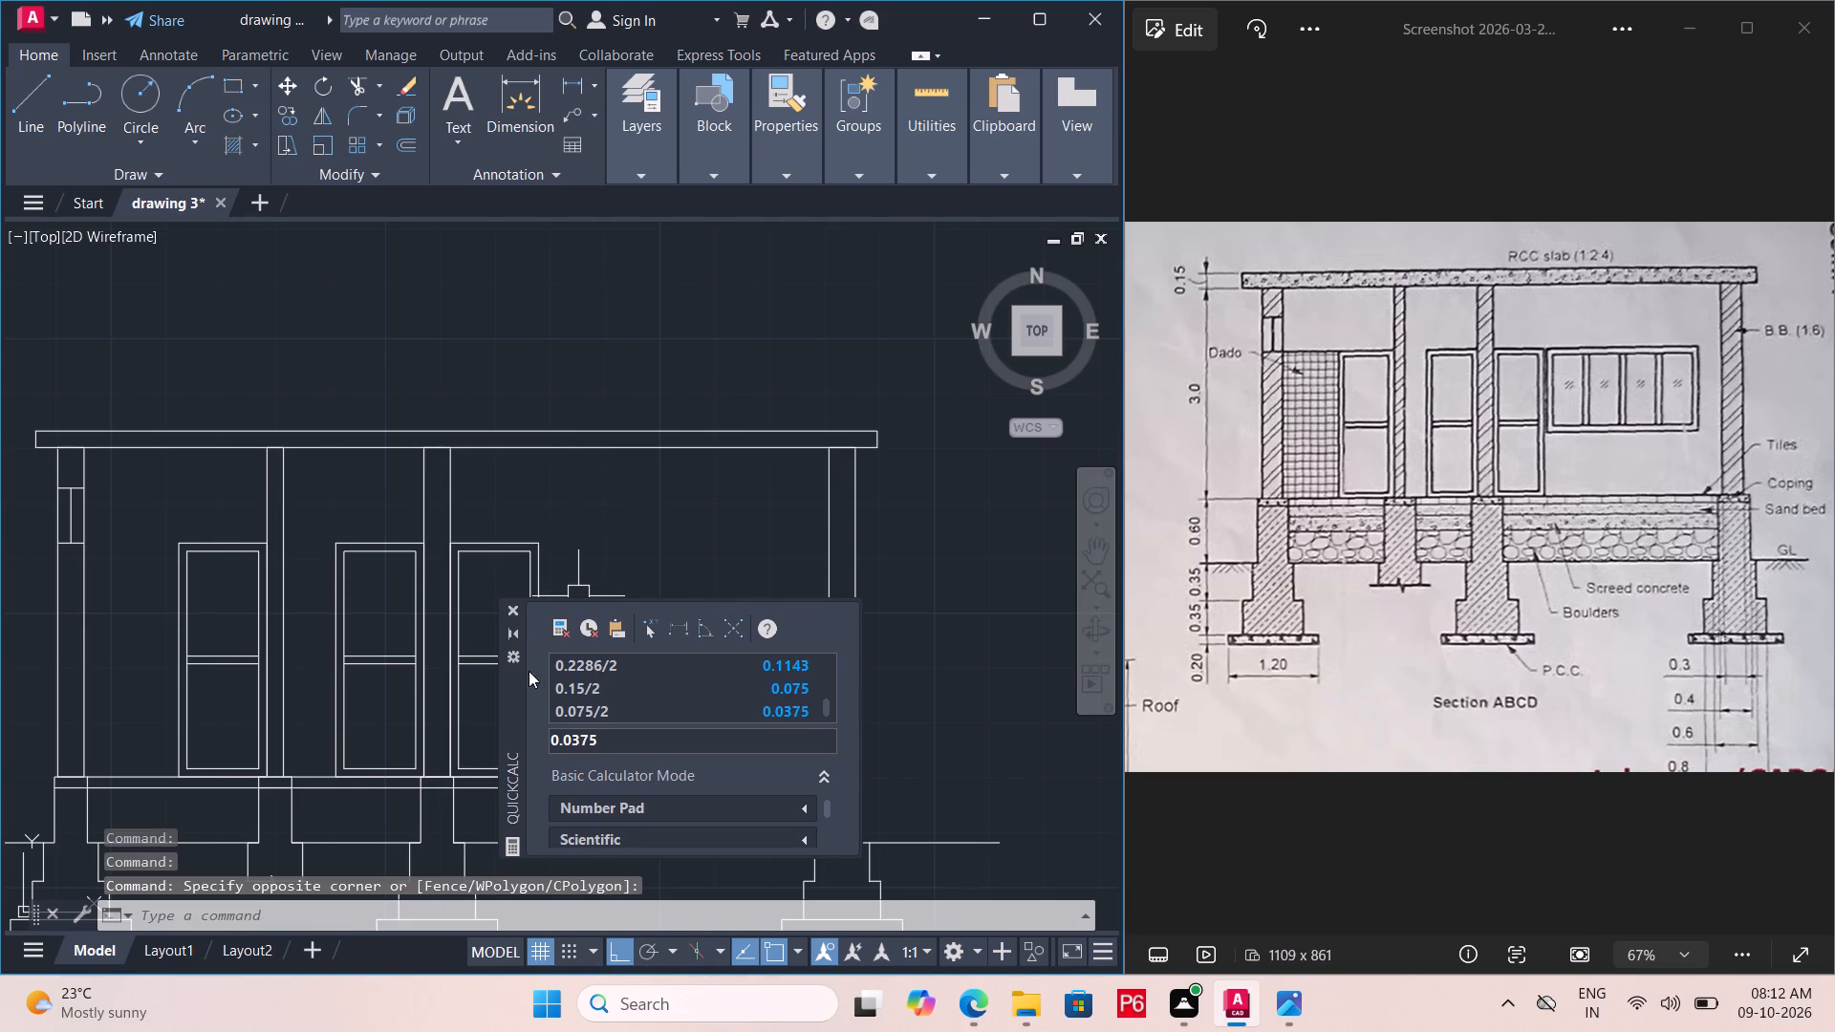
left_click_drag(524, 687, 156, 298)
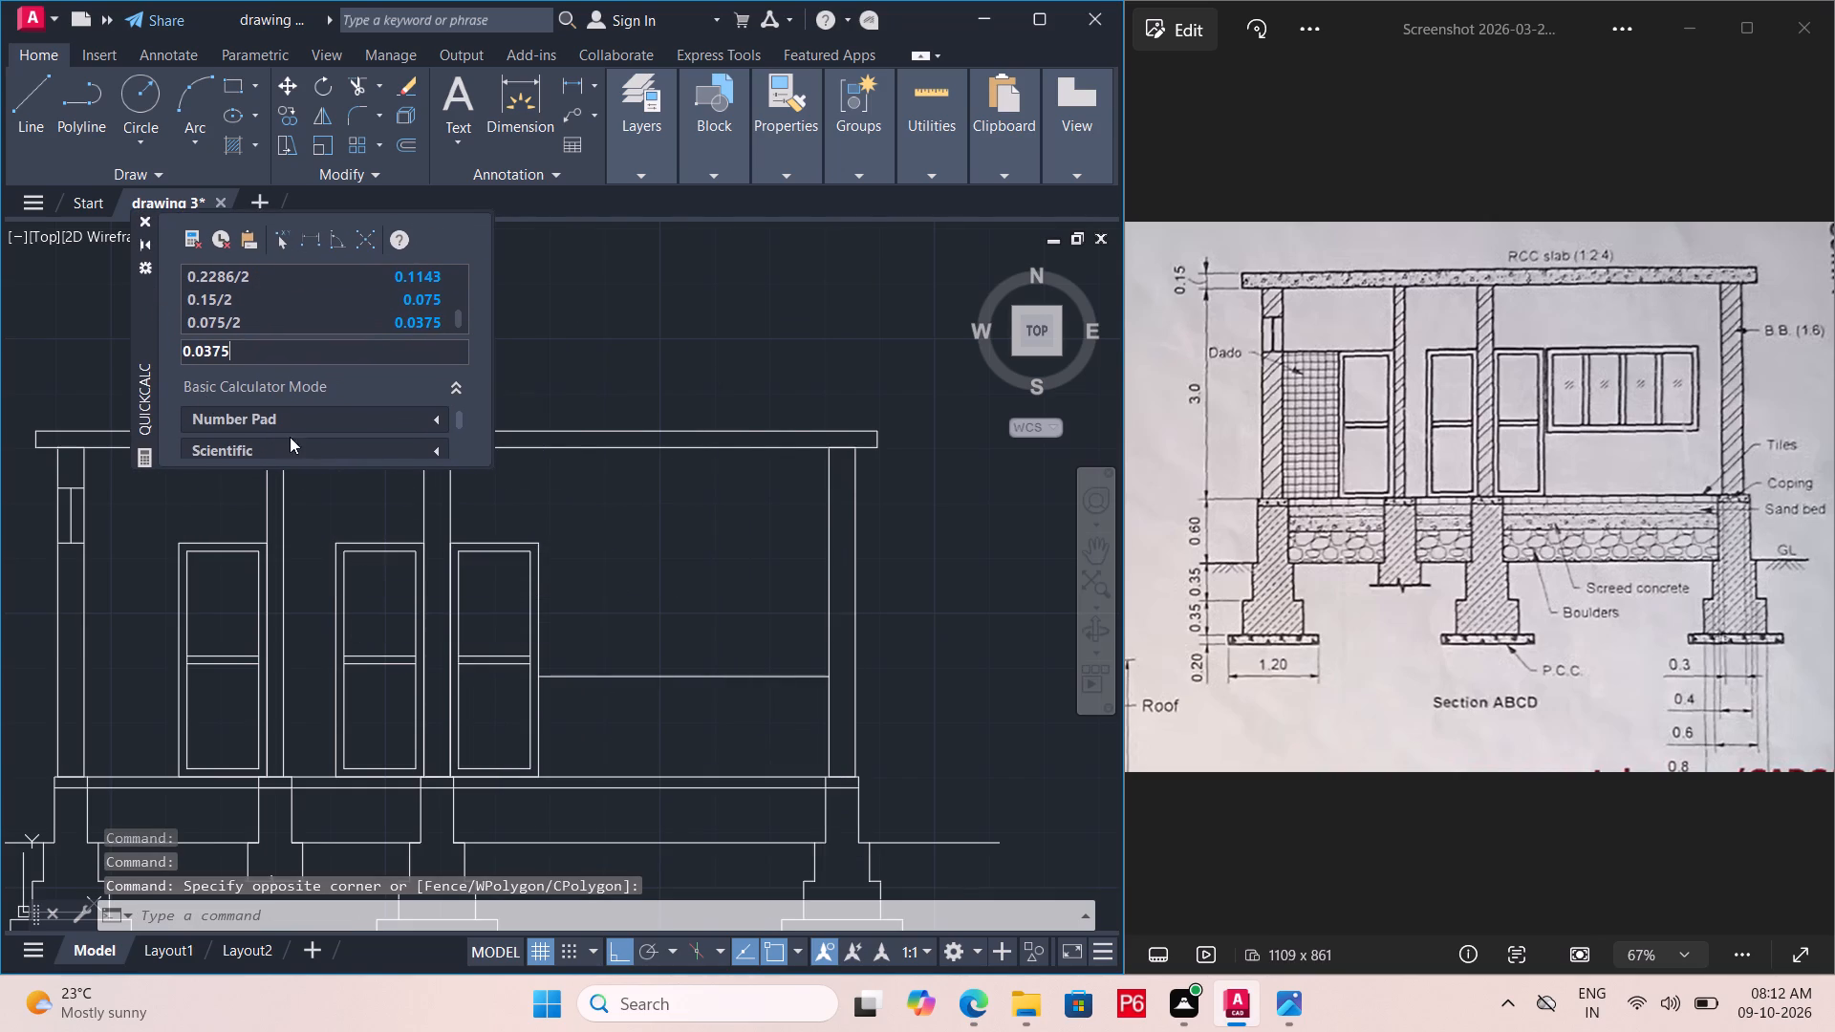
Set the calculator's length conversion to convert from inches.
scroll(336, 446, "down", 2)
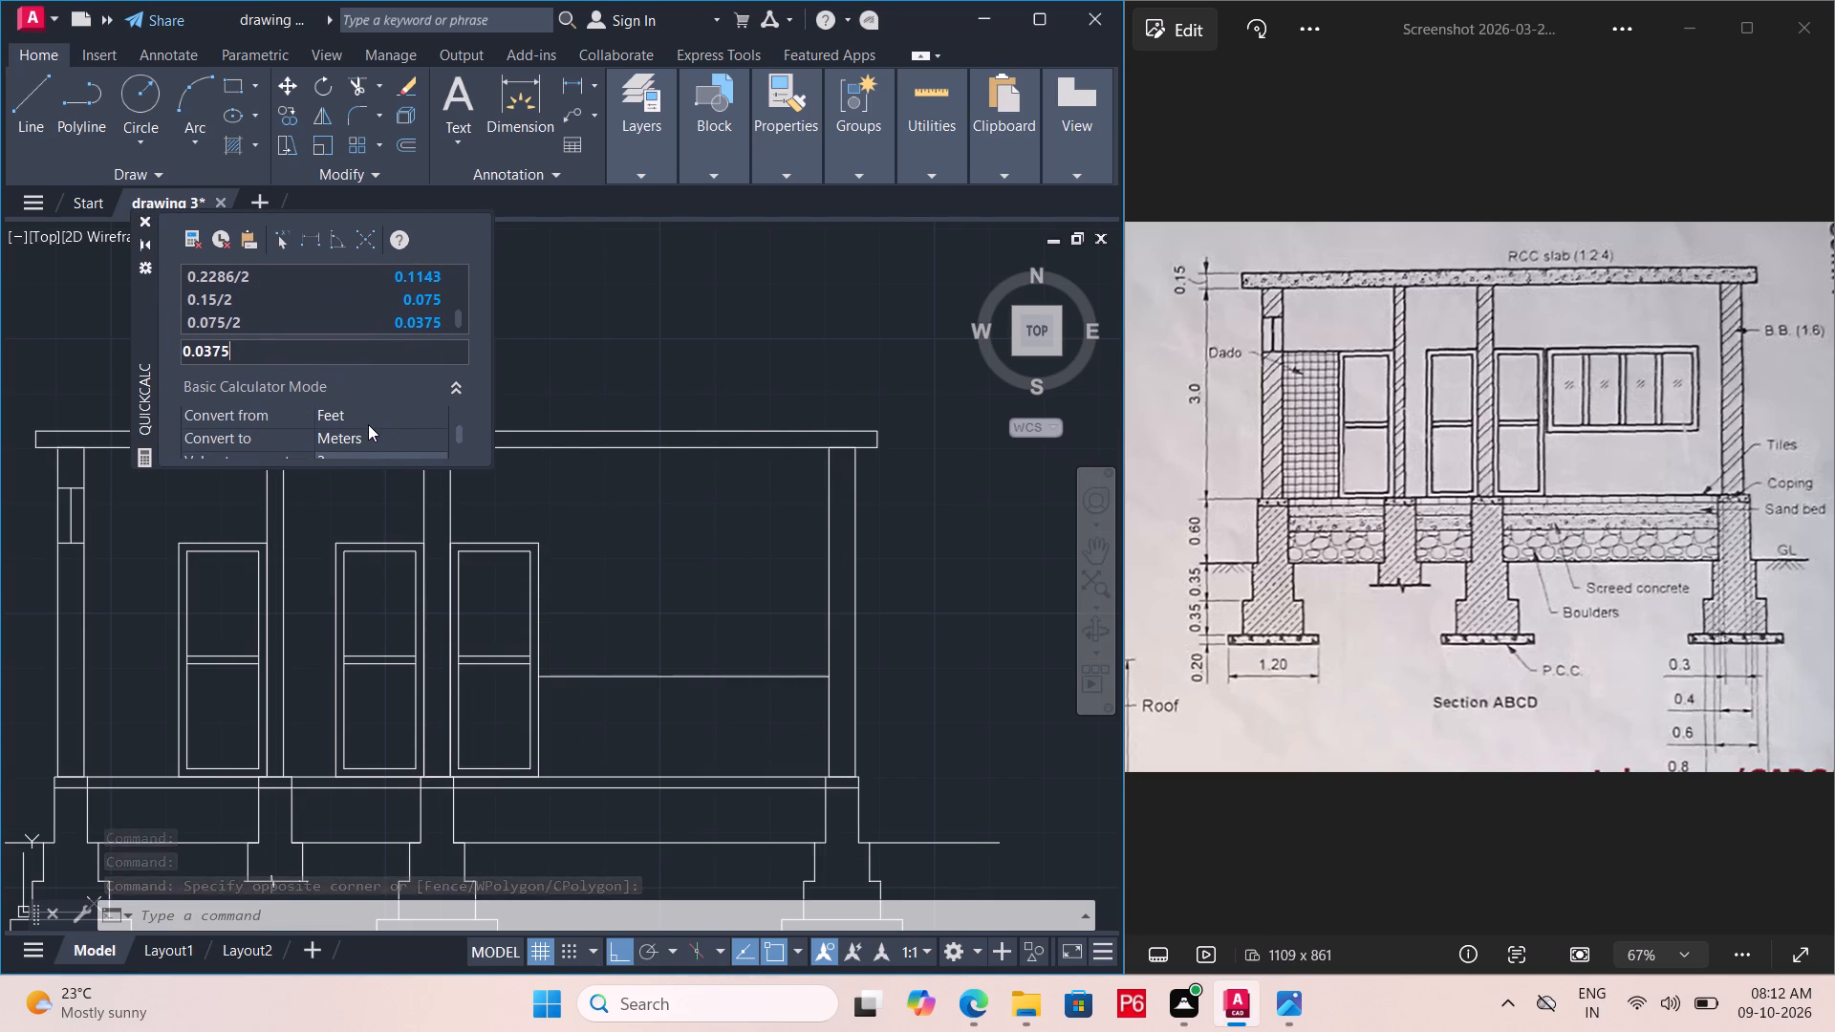
scroll(388, 424, "down", 2)
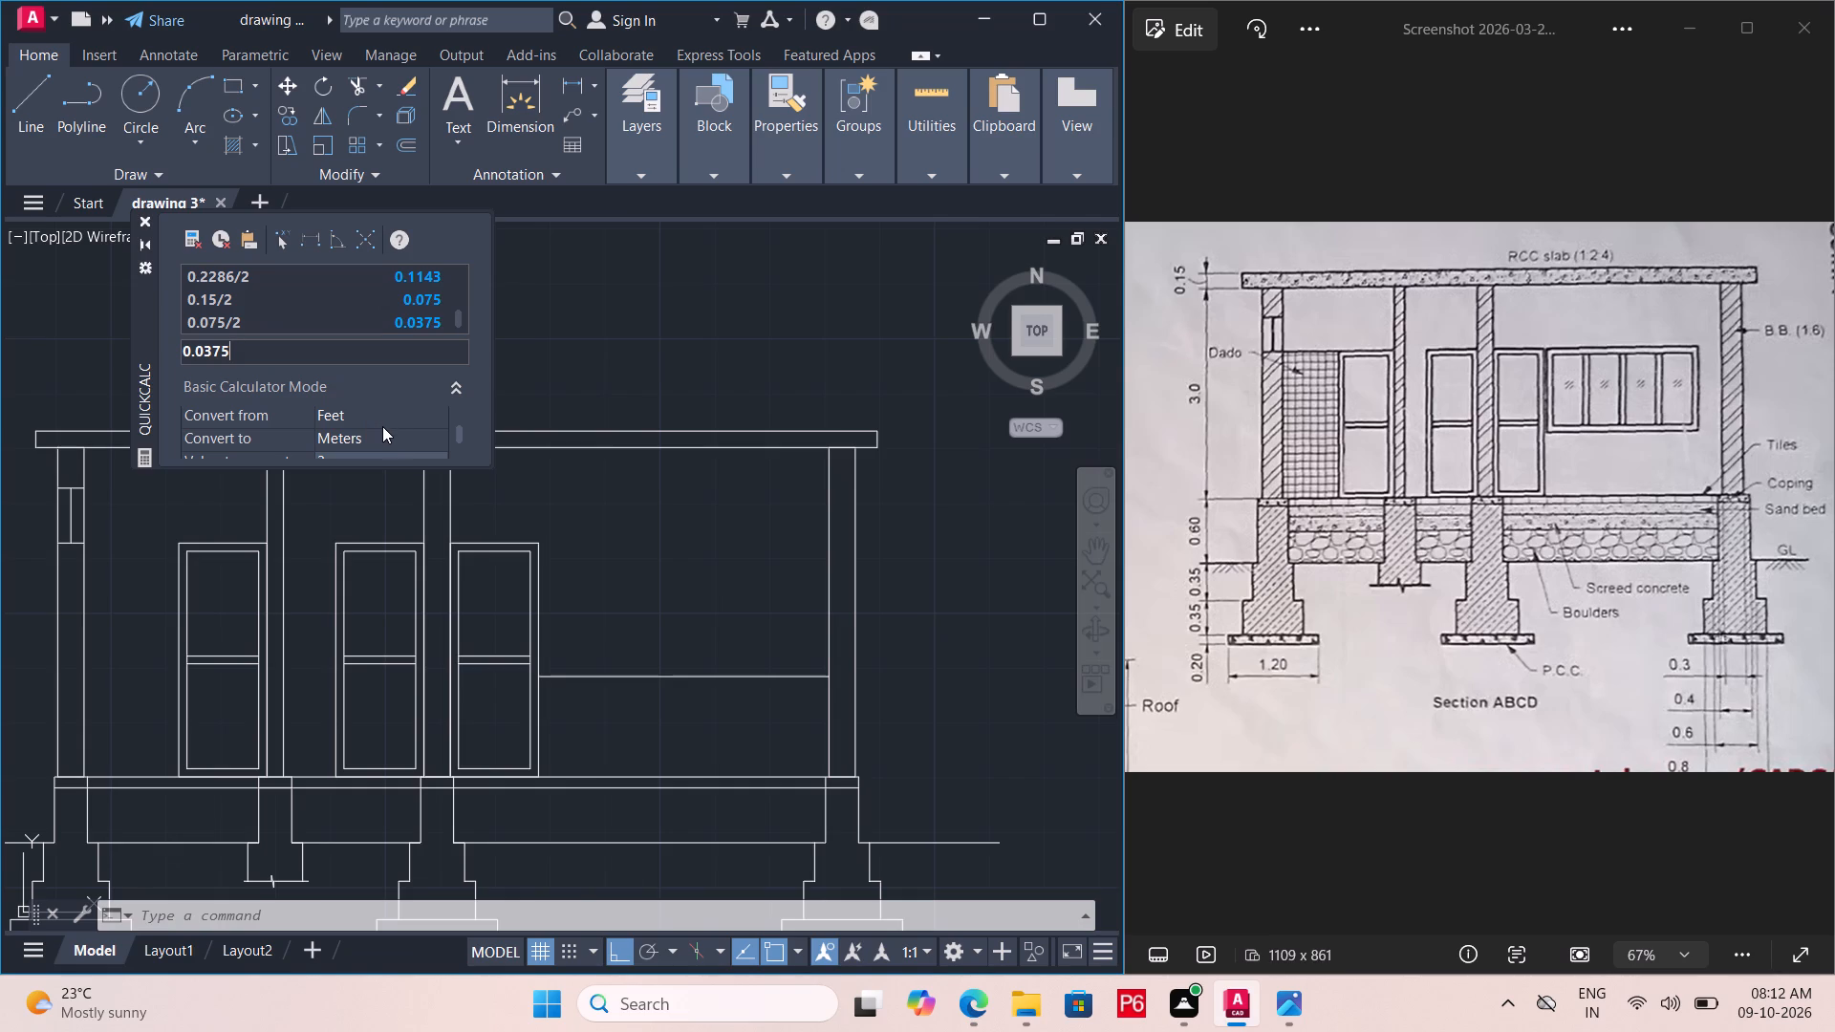
scroll(382, 427, "down", 1)
left_click_drag(462, 431, 462, 441)
left_click(462, 437)
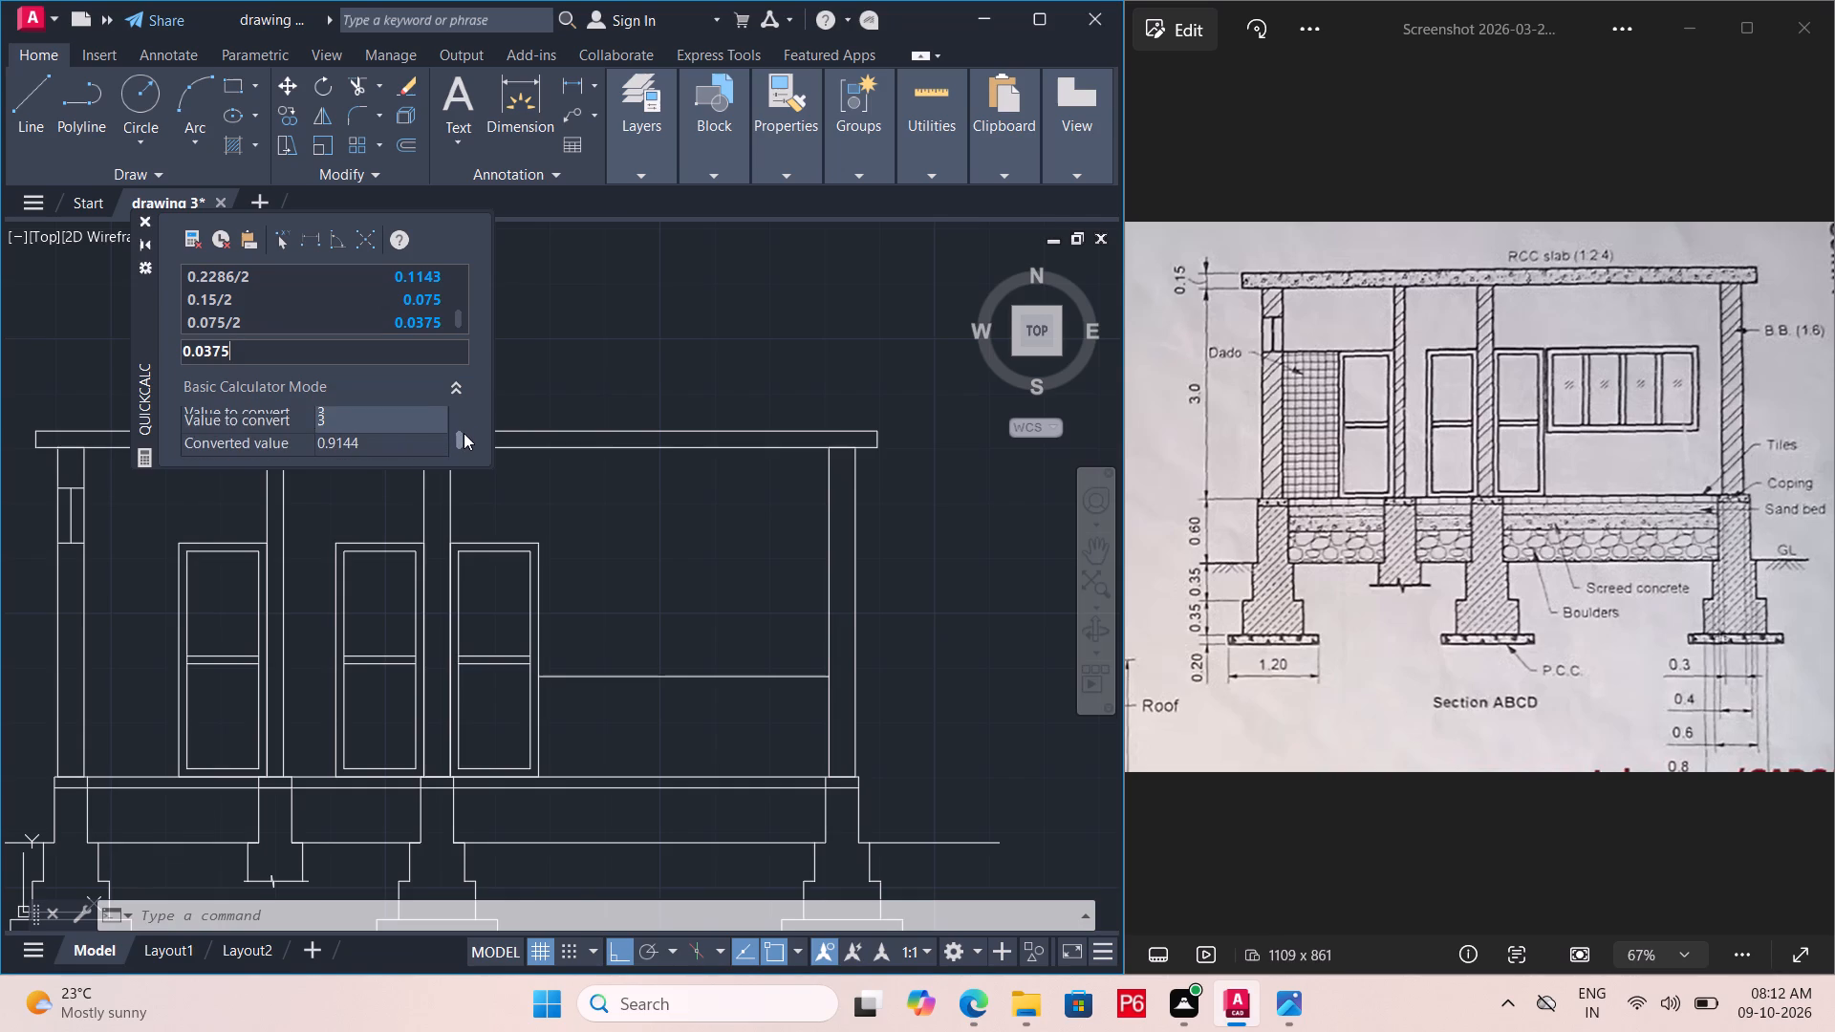
left_click(464, 433)
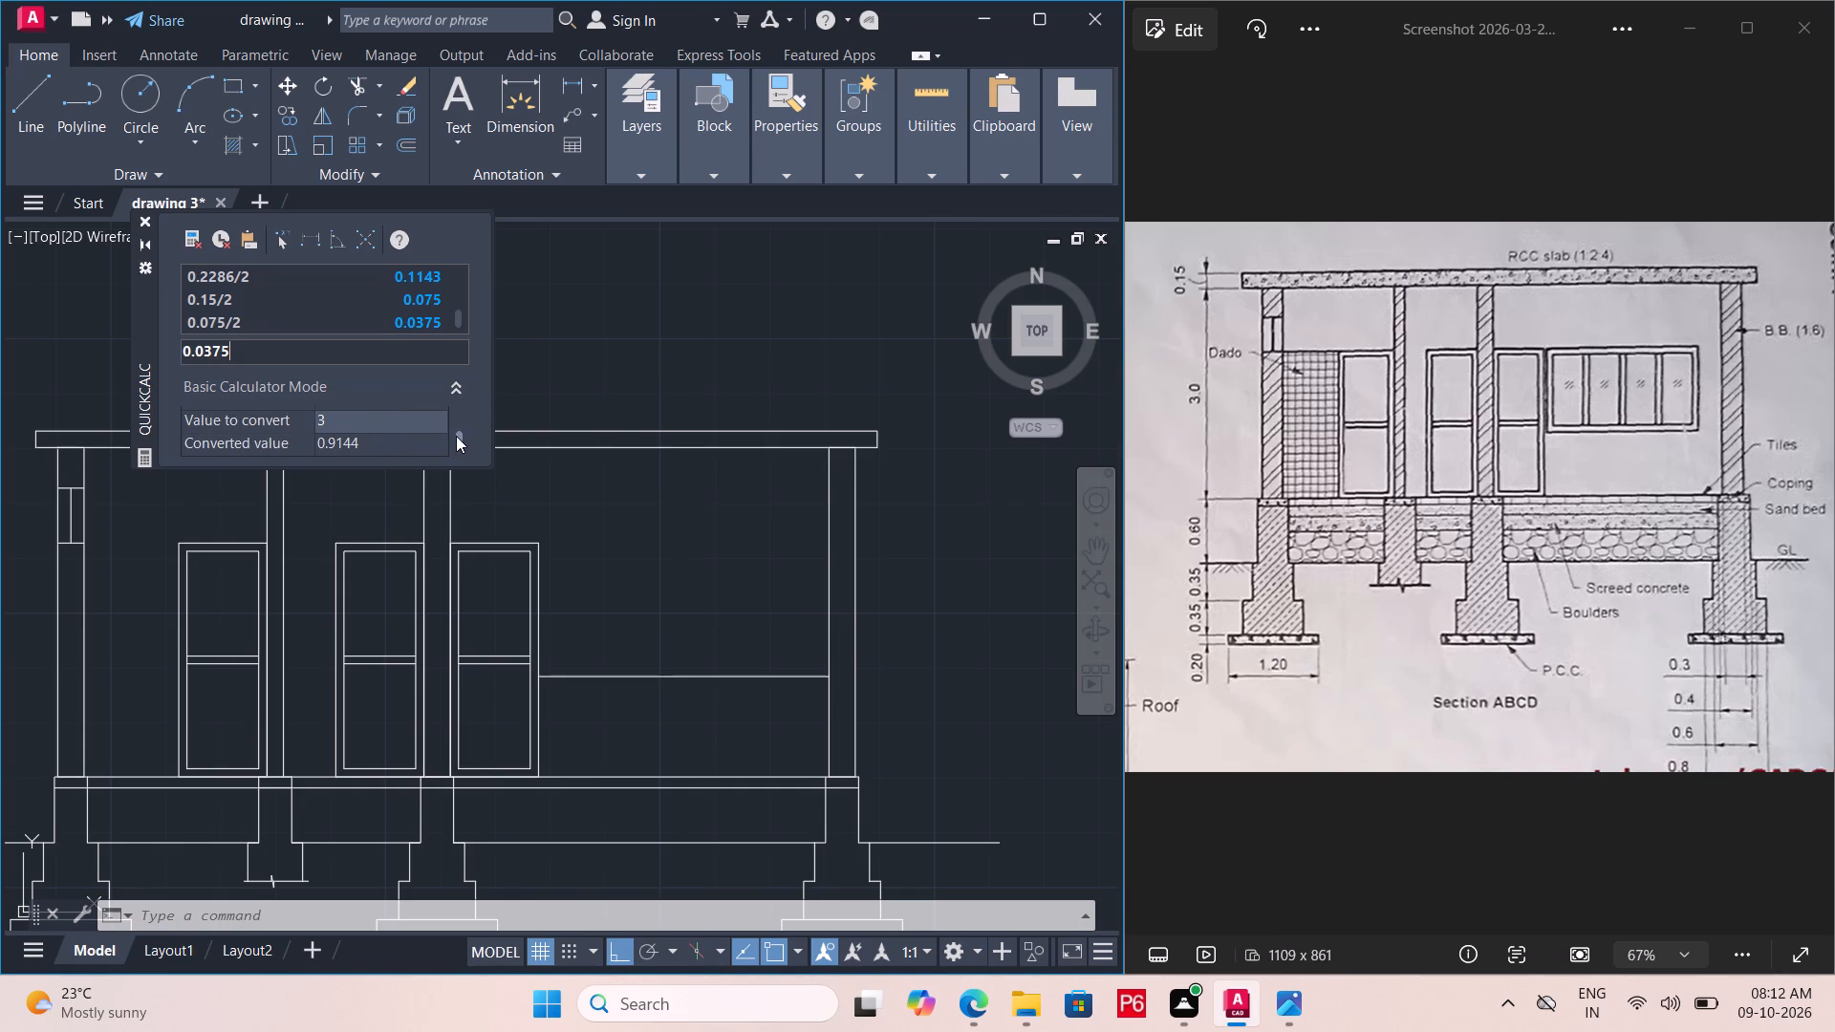
double_click(456, 436)
left_click(457, 428)
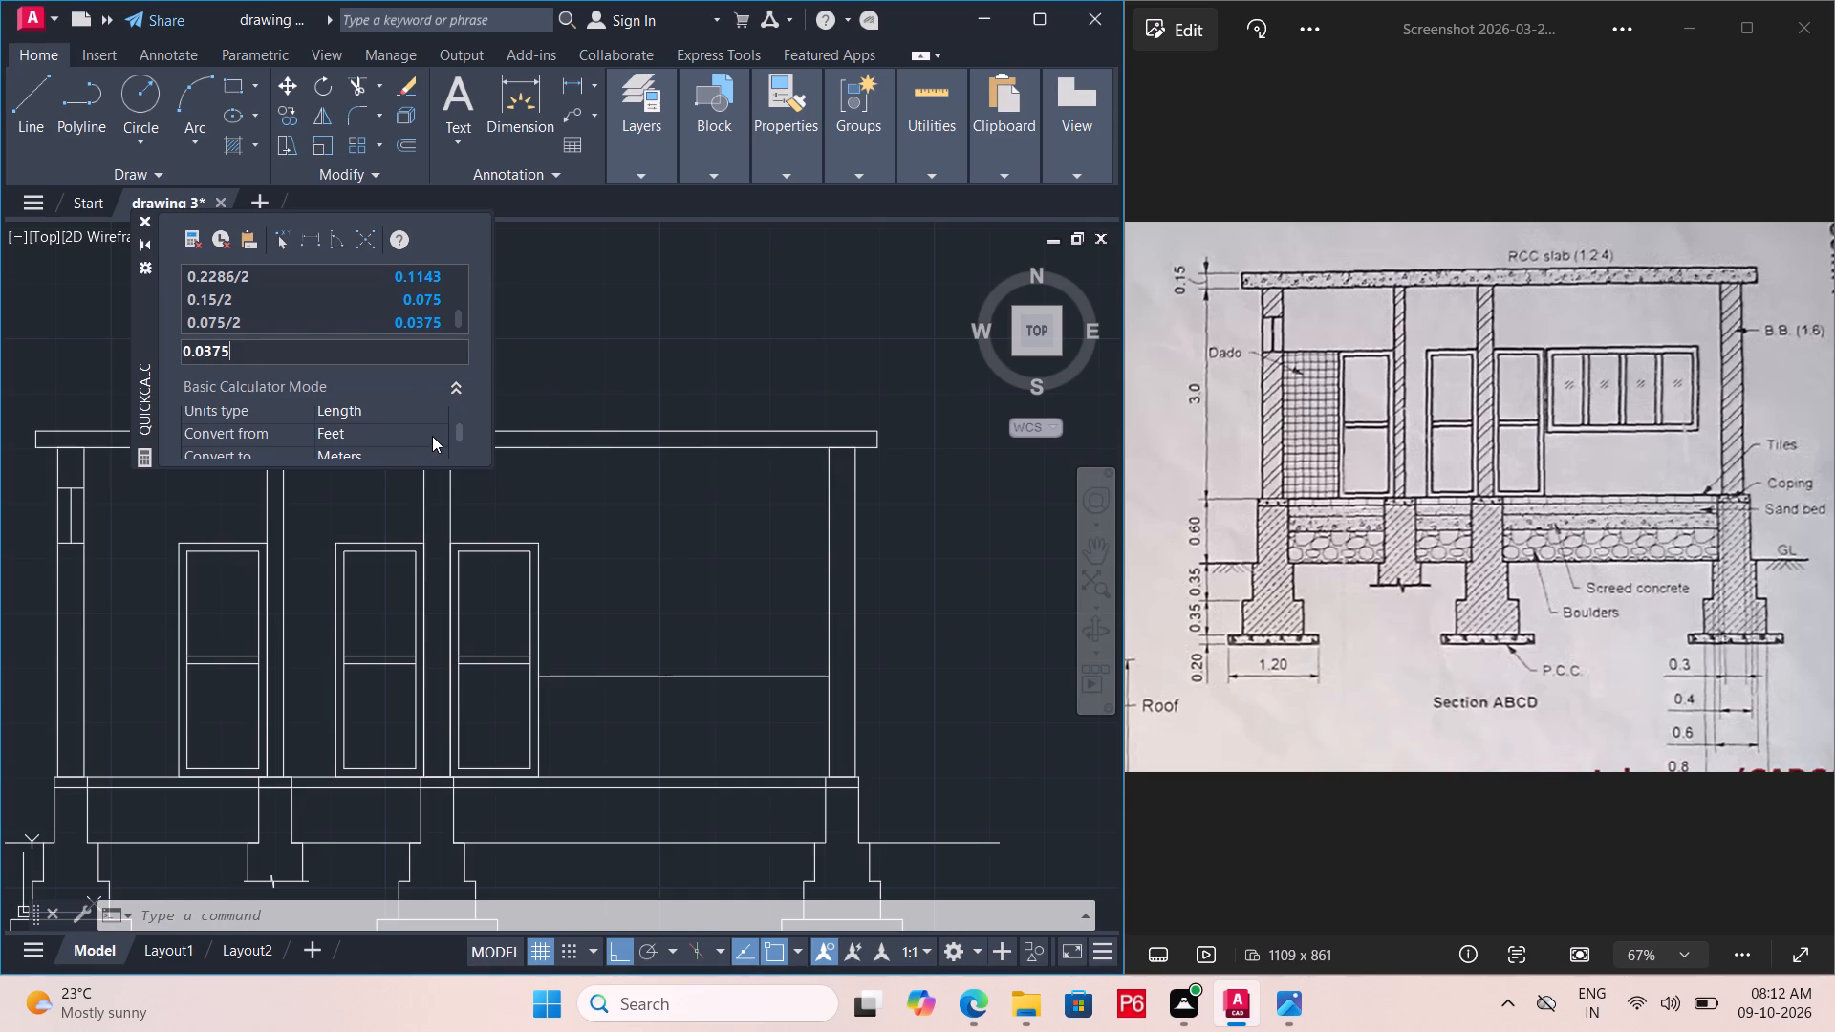
double_click(432, 436)
left_click(382, 505)
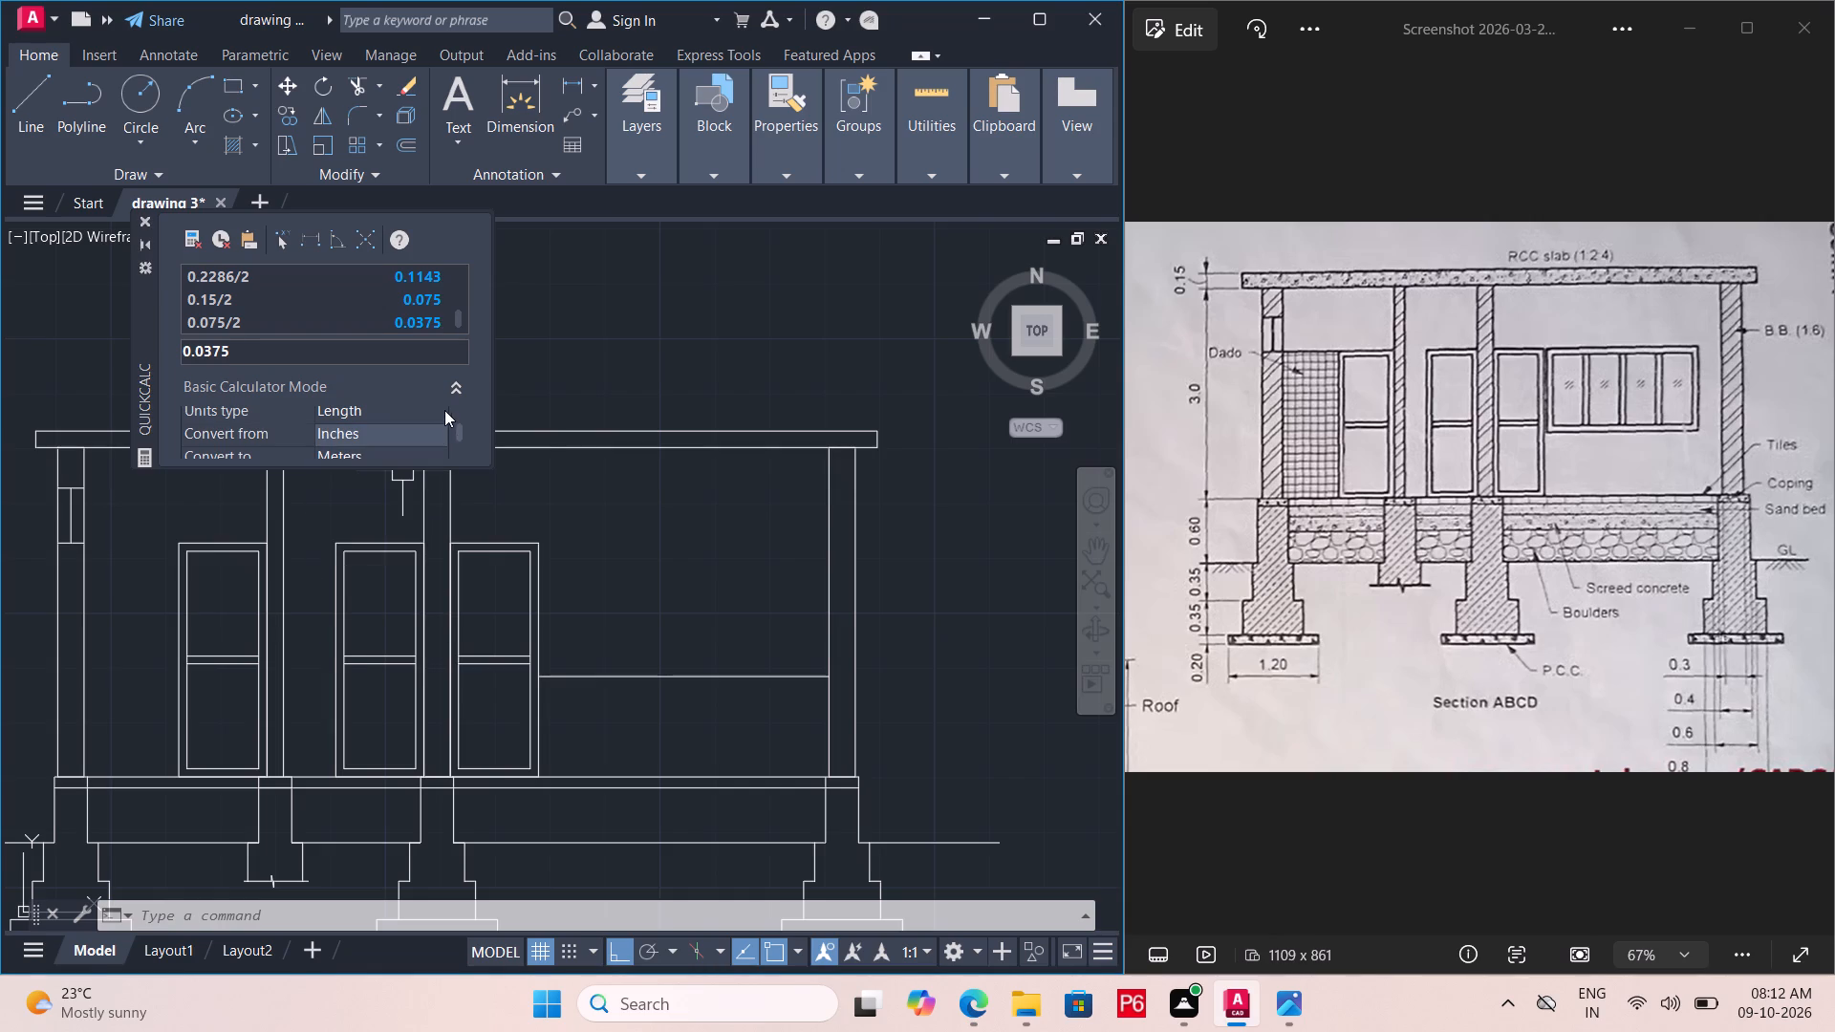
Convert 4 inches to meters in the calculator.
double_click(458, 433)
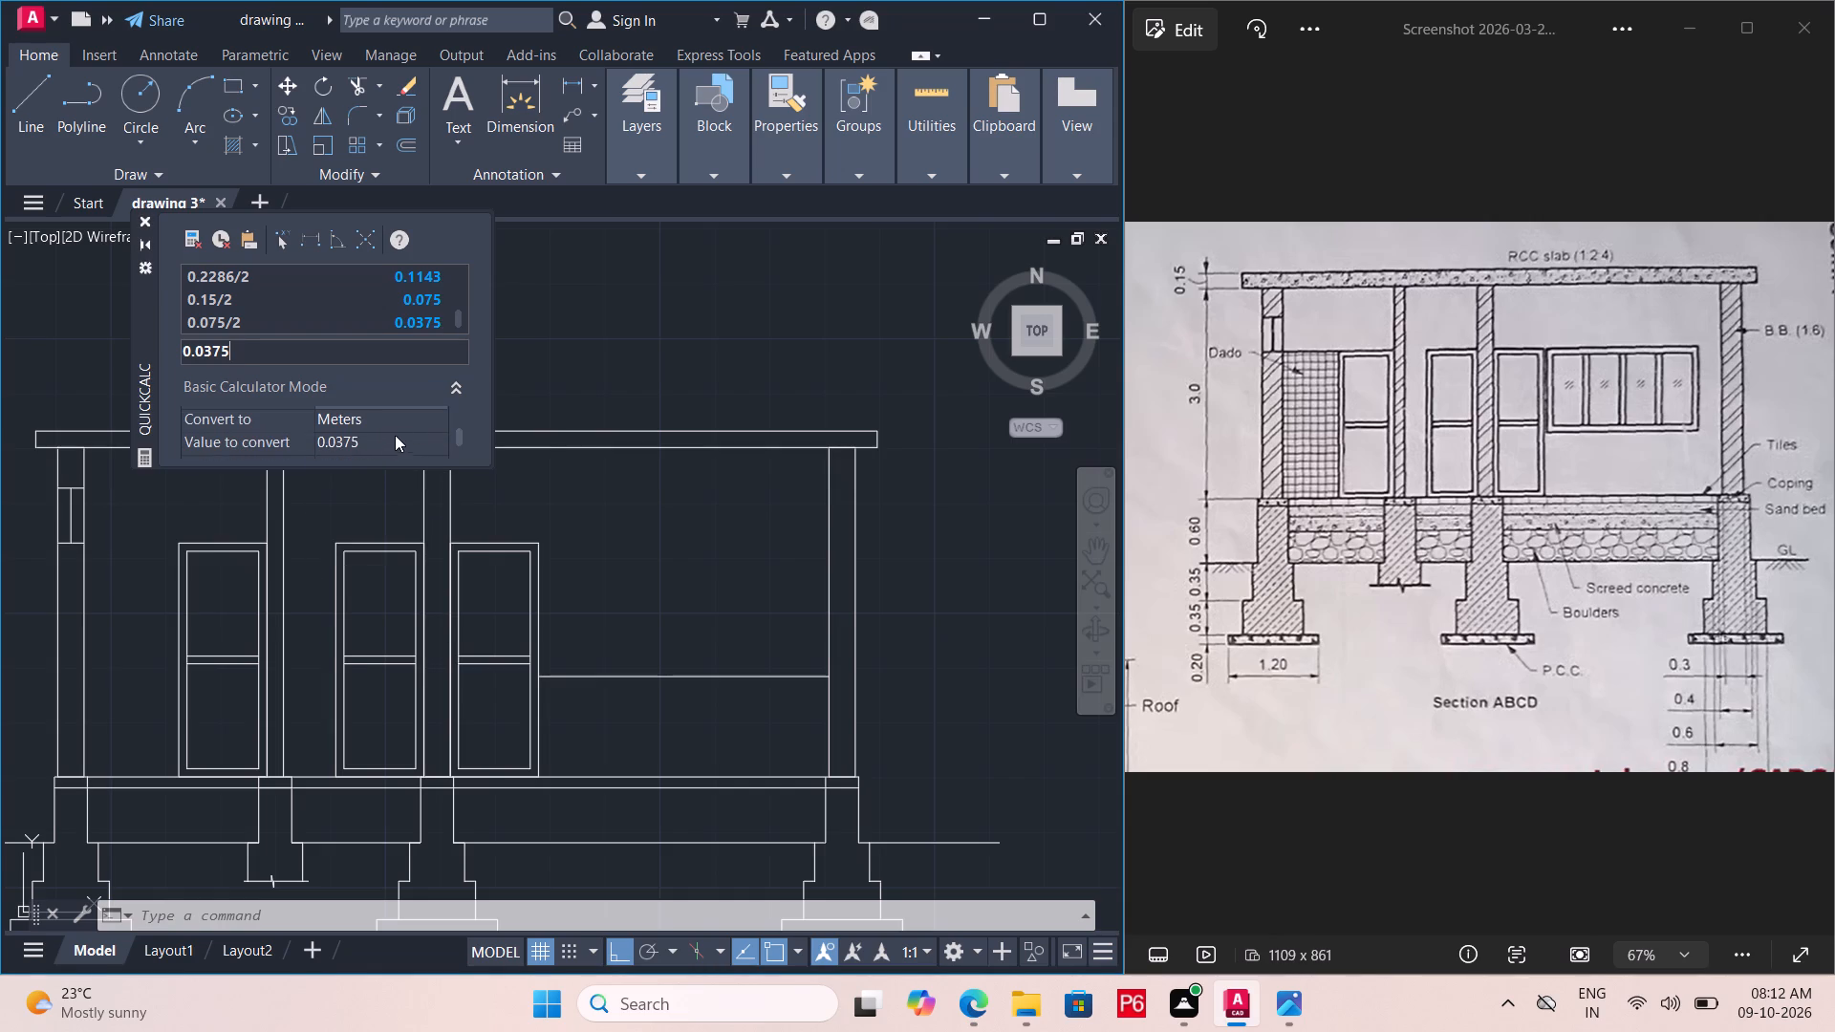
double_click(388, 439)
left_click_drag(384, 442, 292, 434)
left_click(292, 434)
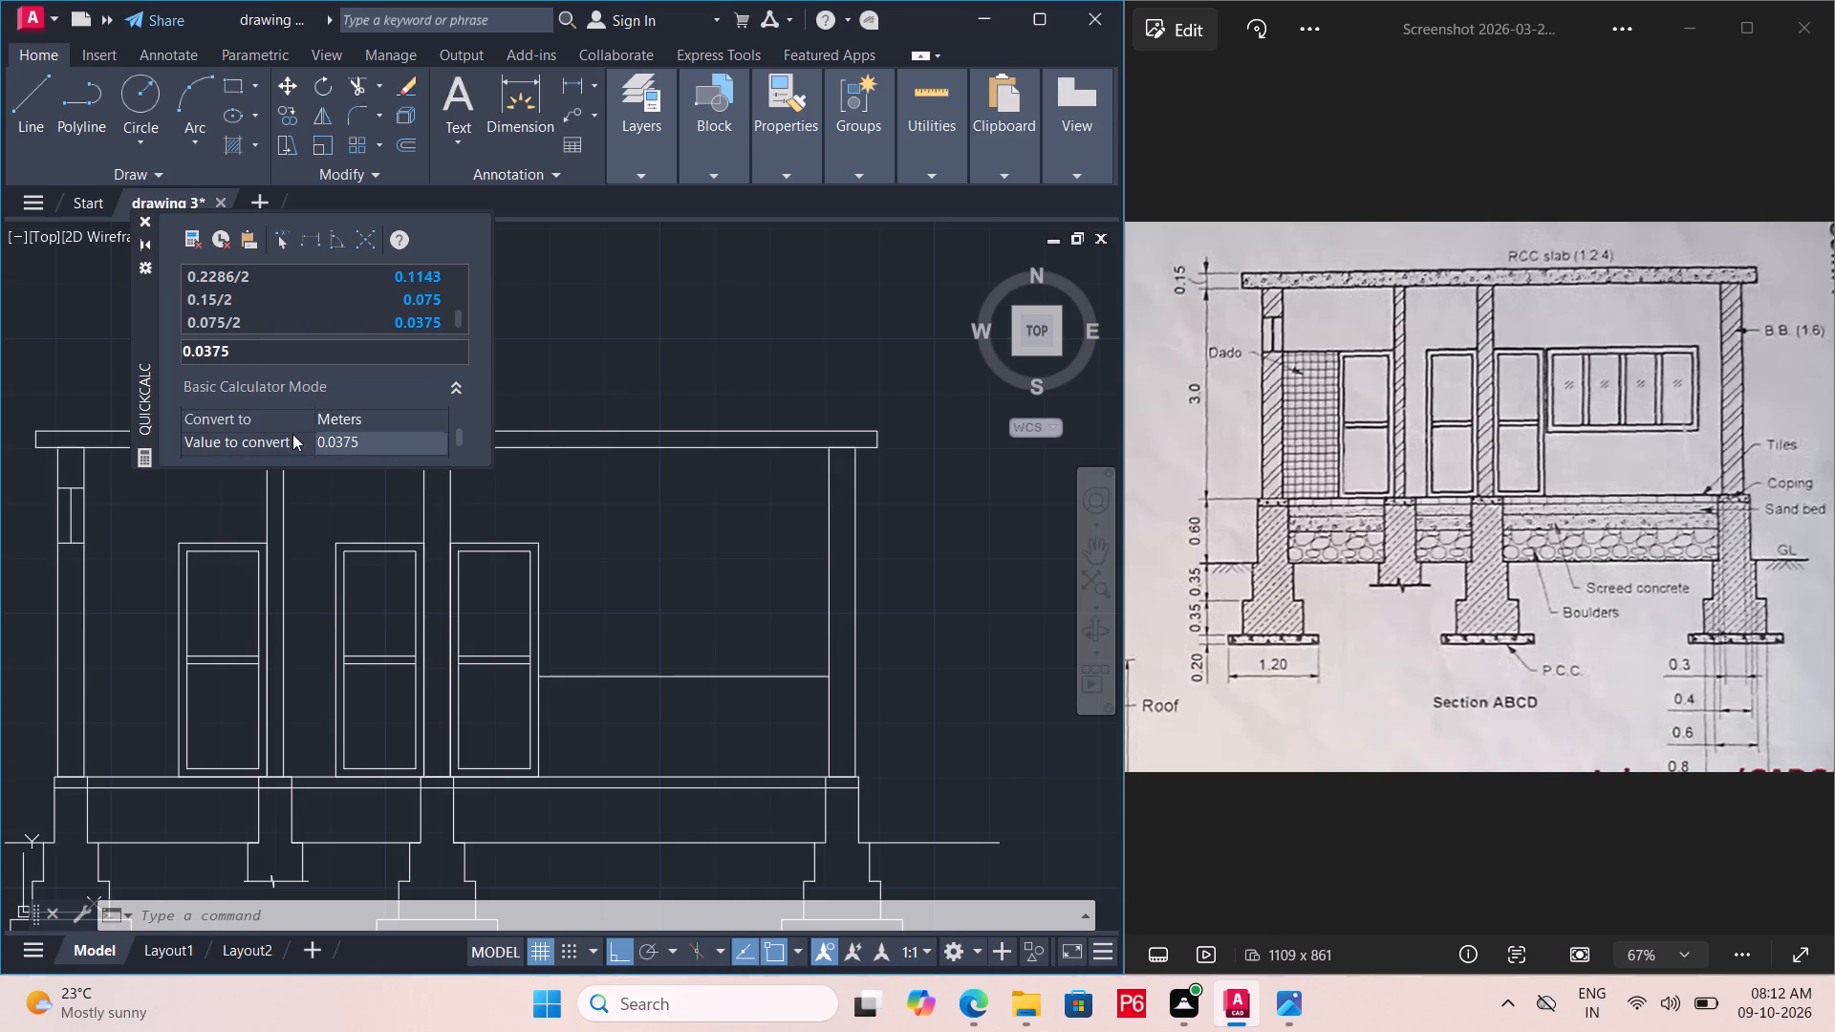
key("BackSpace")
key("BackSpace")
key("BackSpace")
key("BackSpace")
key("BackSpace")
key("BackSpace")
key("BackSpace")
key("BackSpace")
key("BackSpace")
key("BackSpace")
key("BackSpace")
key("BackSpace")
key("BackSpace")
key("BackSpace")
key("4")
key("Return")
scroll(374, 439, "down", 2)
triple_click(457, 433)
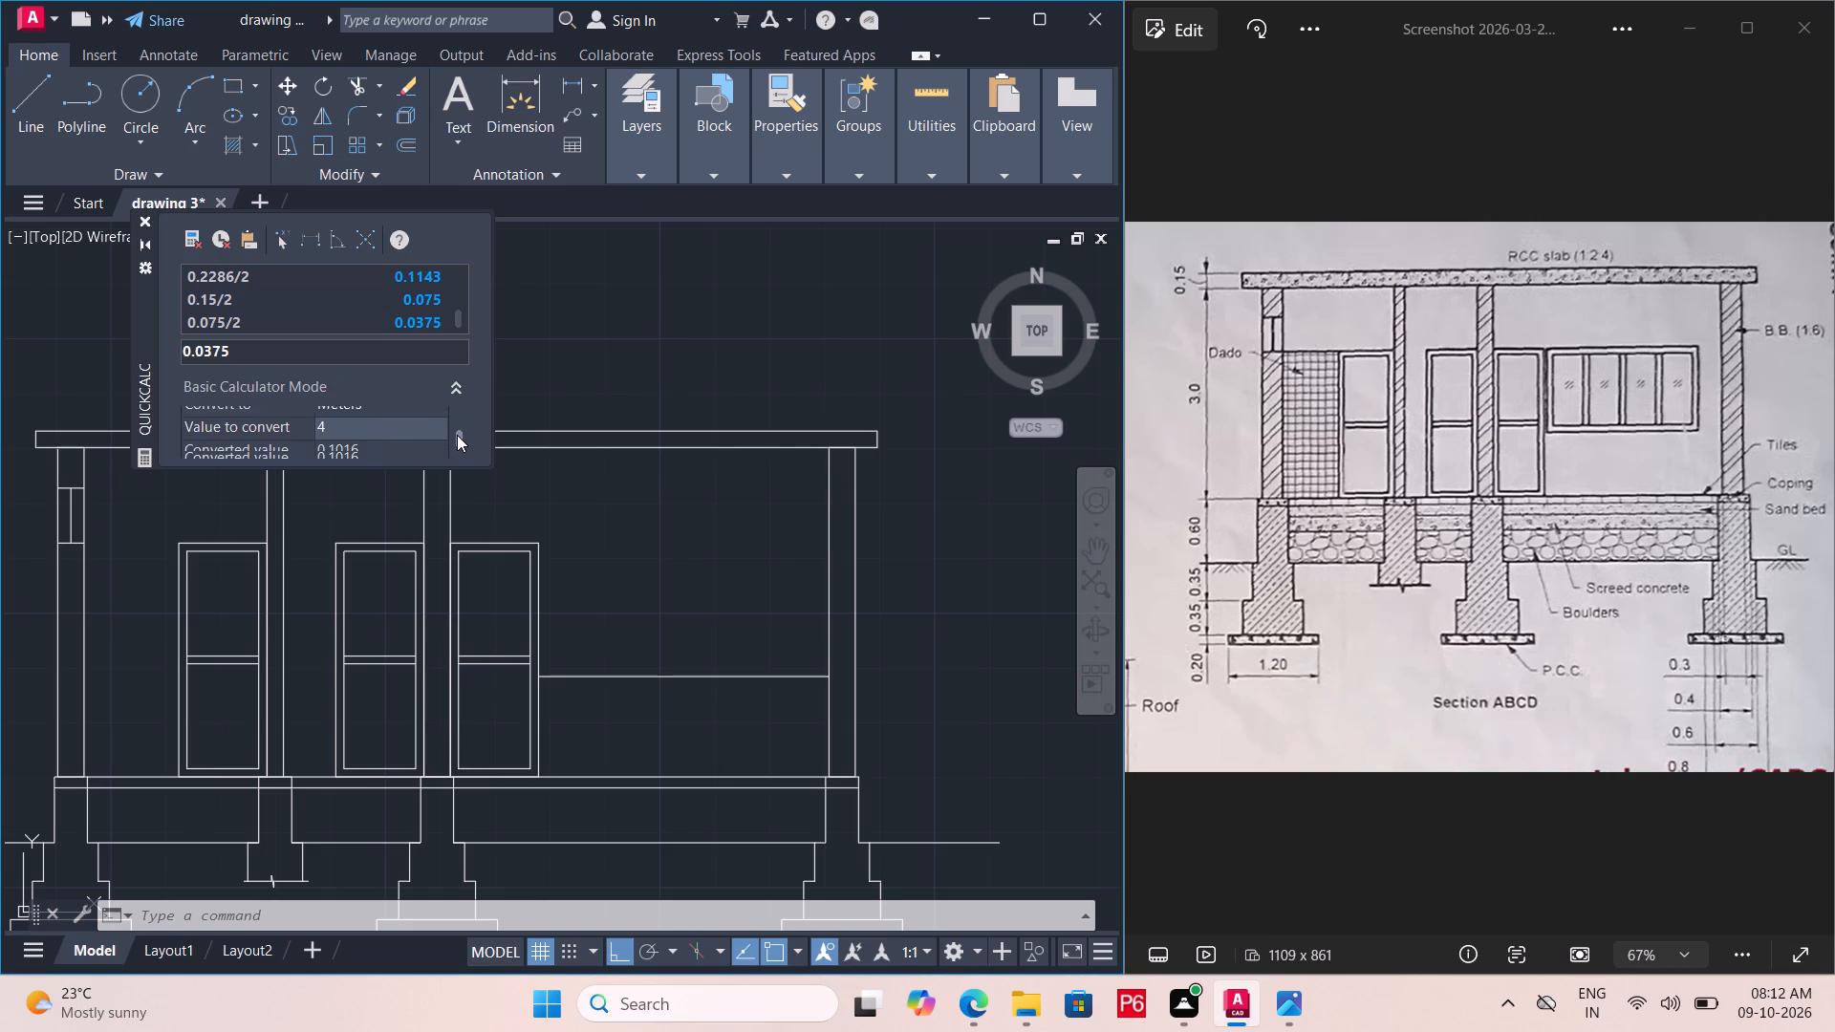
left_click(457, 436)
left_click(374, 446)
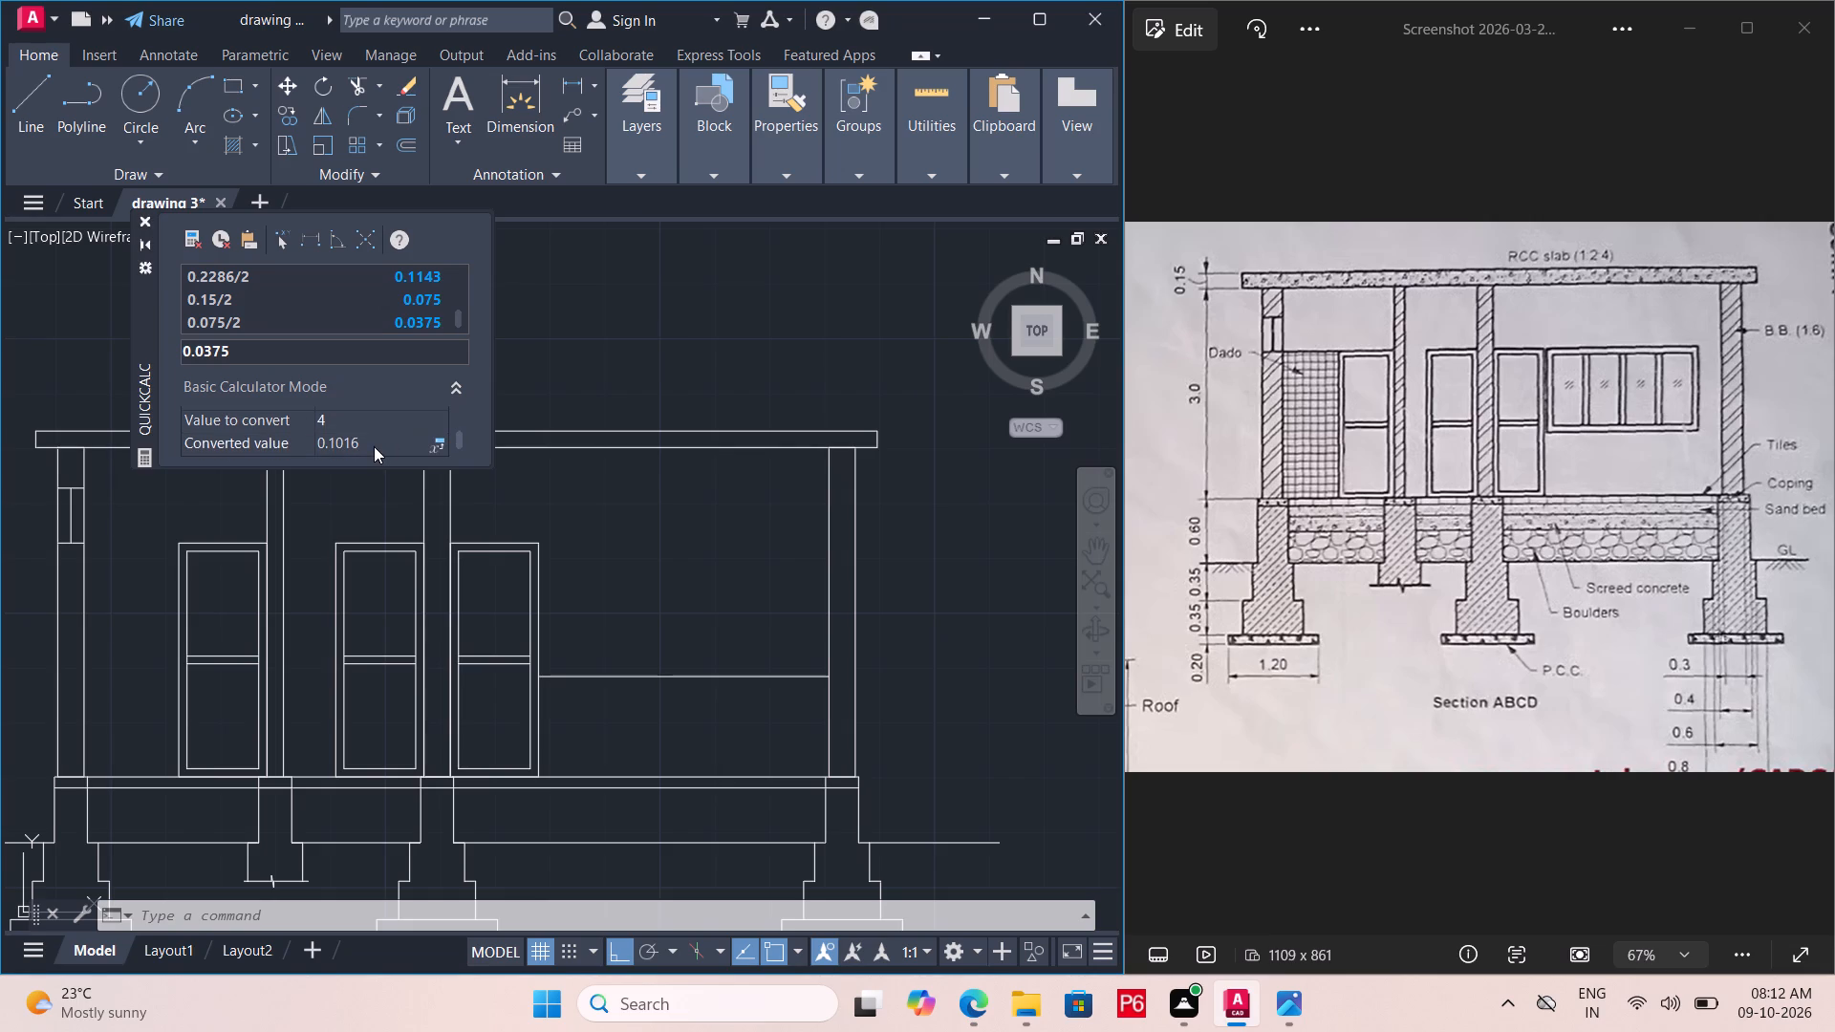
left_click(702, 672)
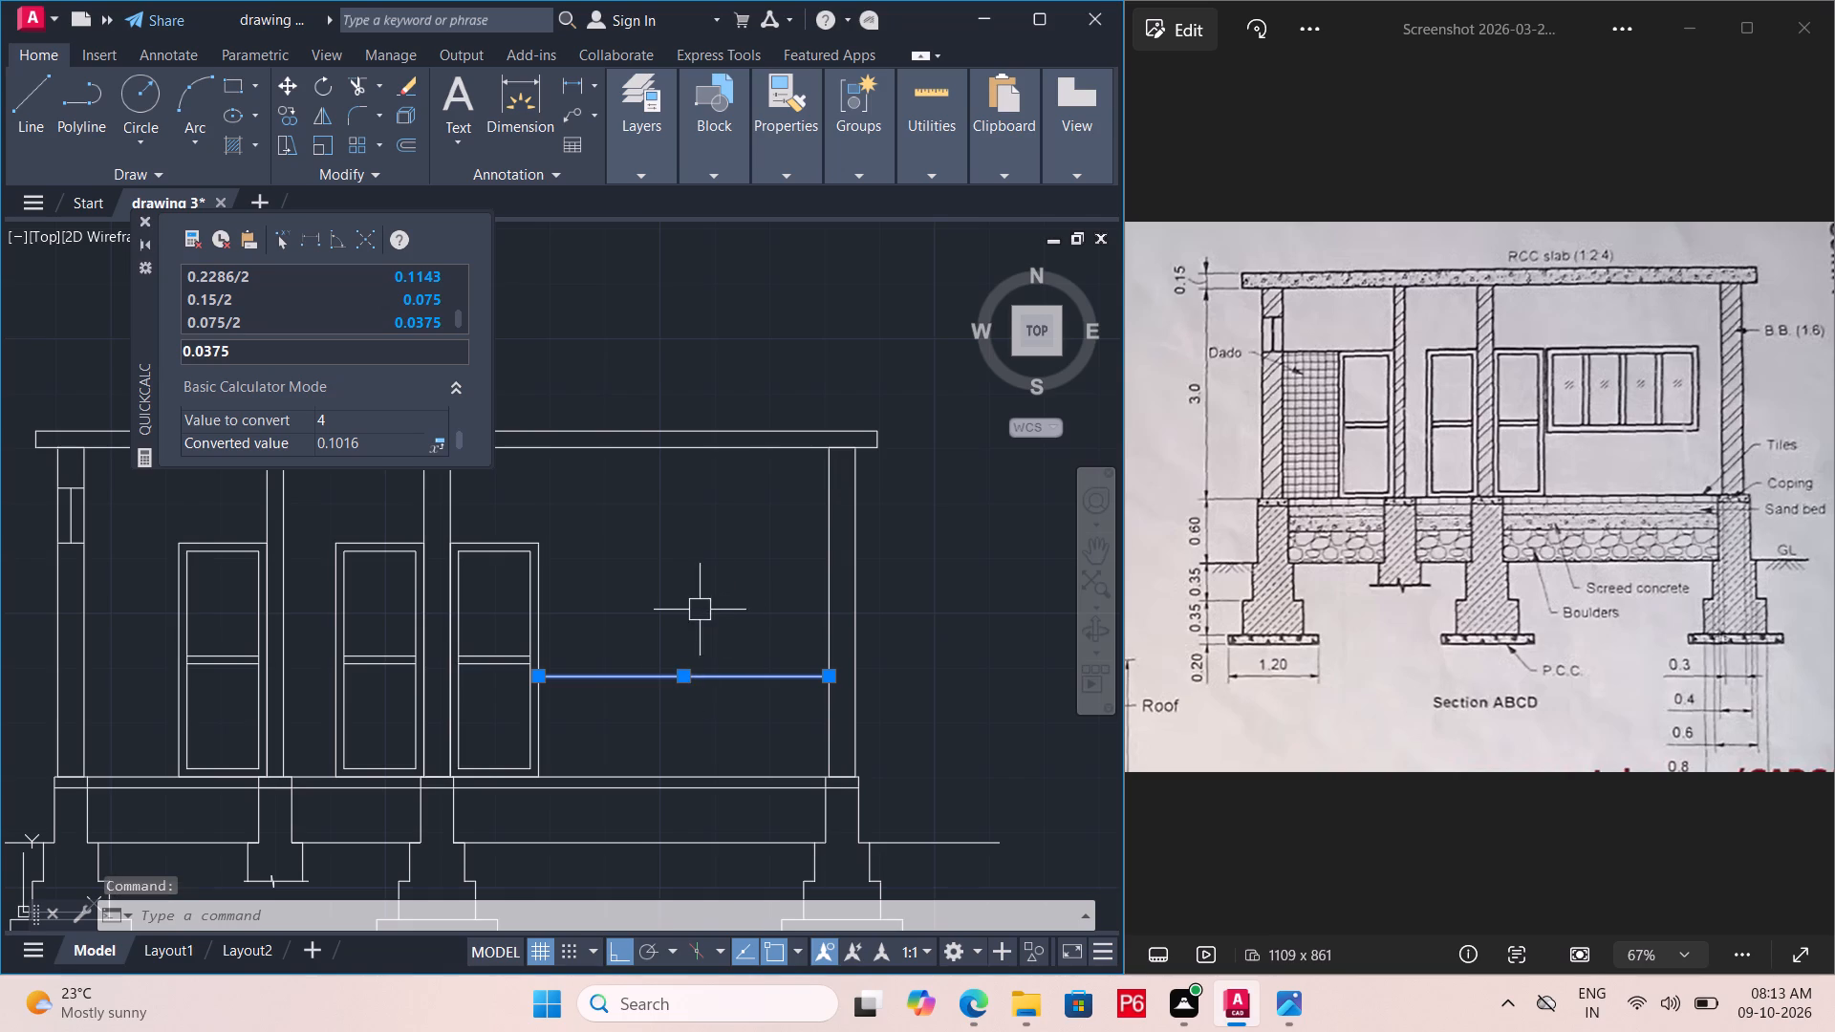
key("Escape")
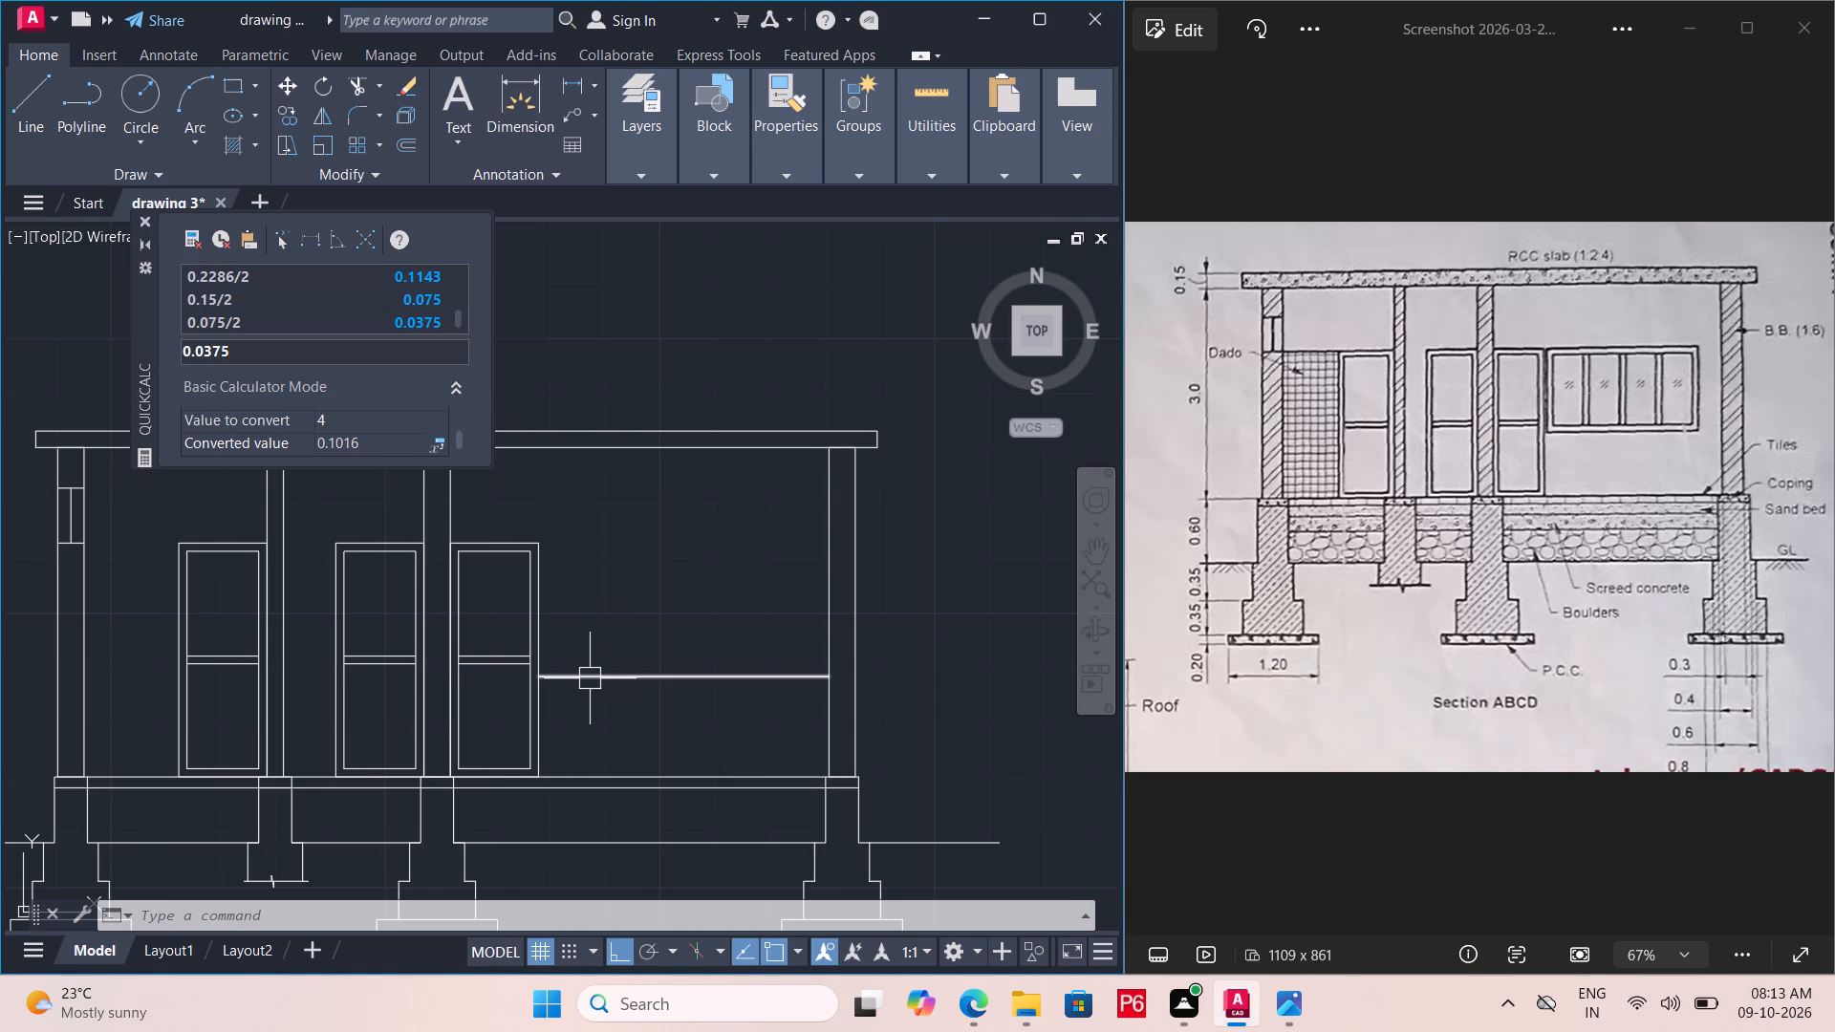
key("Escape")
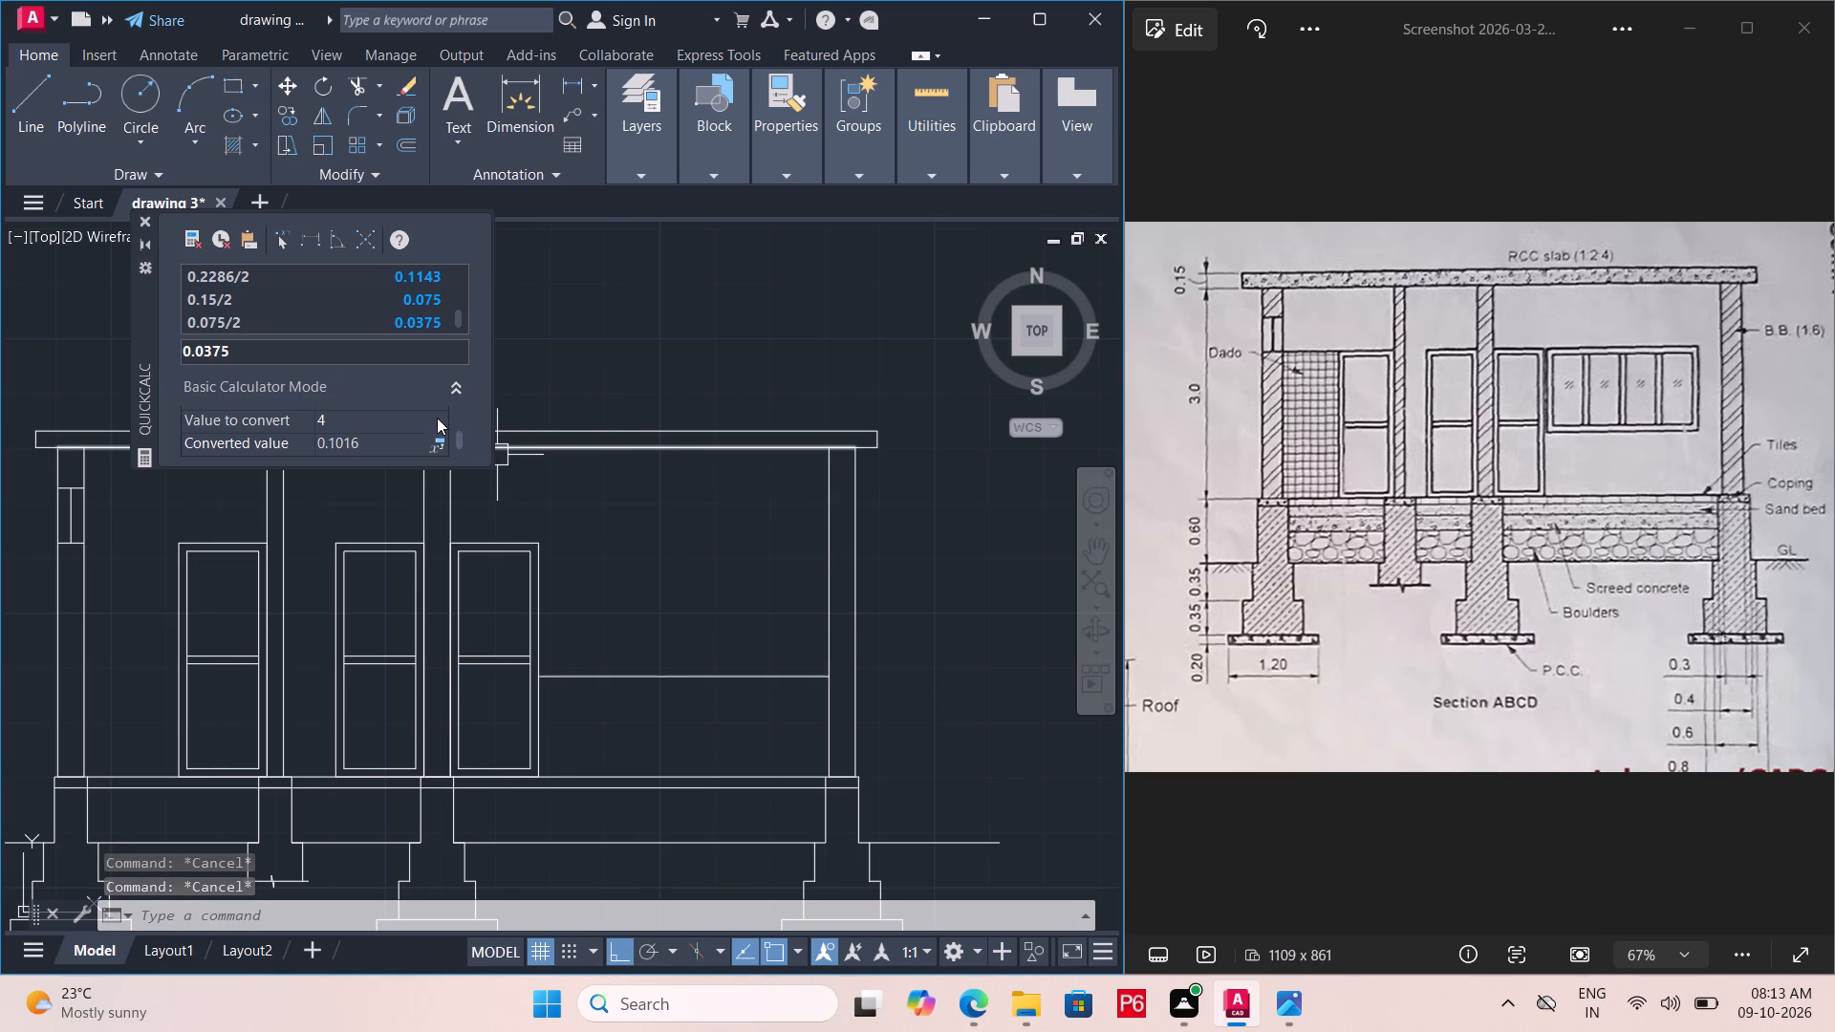
Change the calculator's length conversion to convert from feet.
scroll(437, 418, "up", 3)
left_click(456, 436)
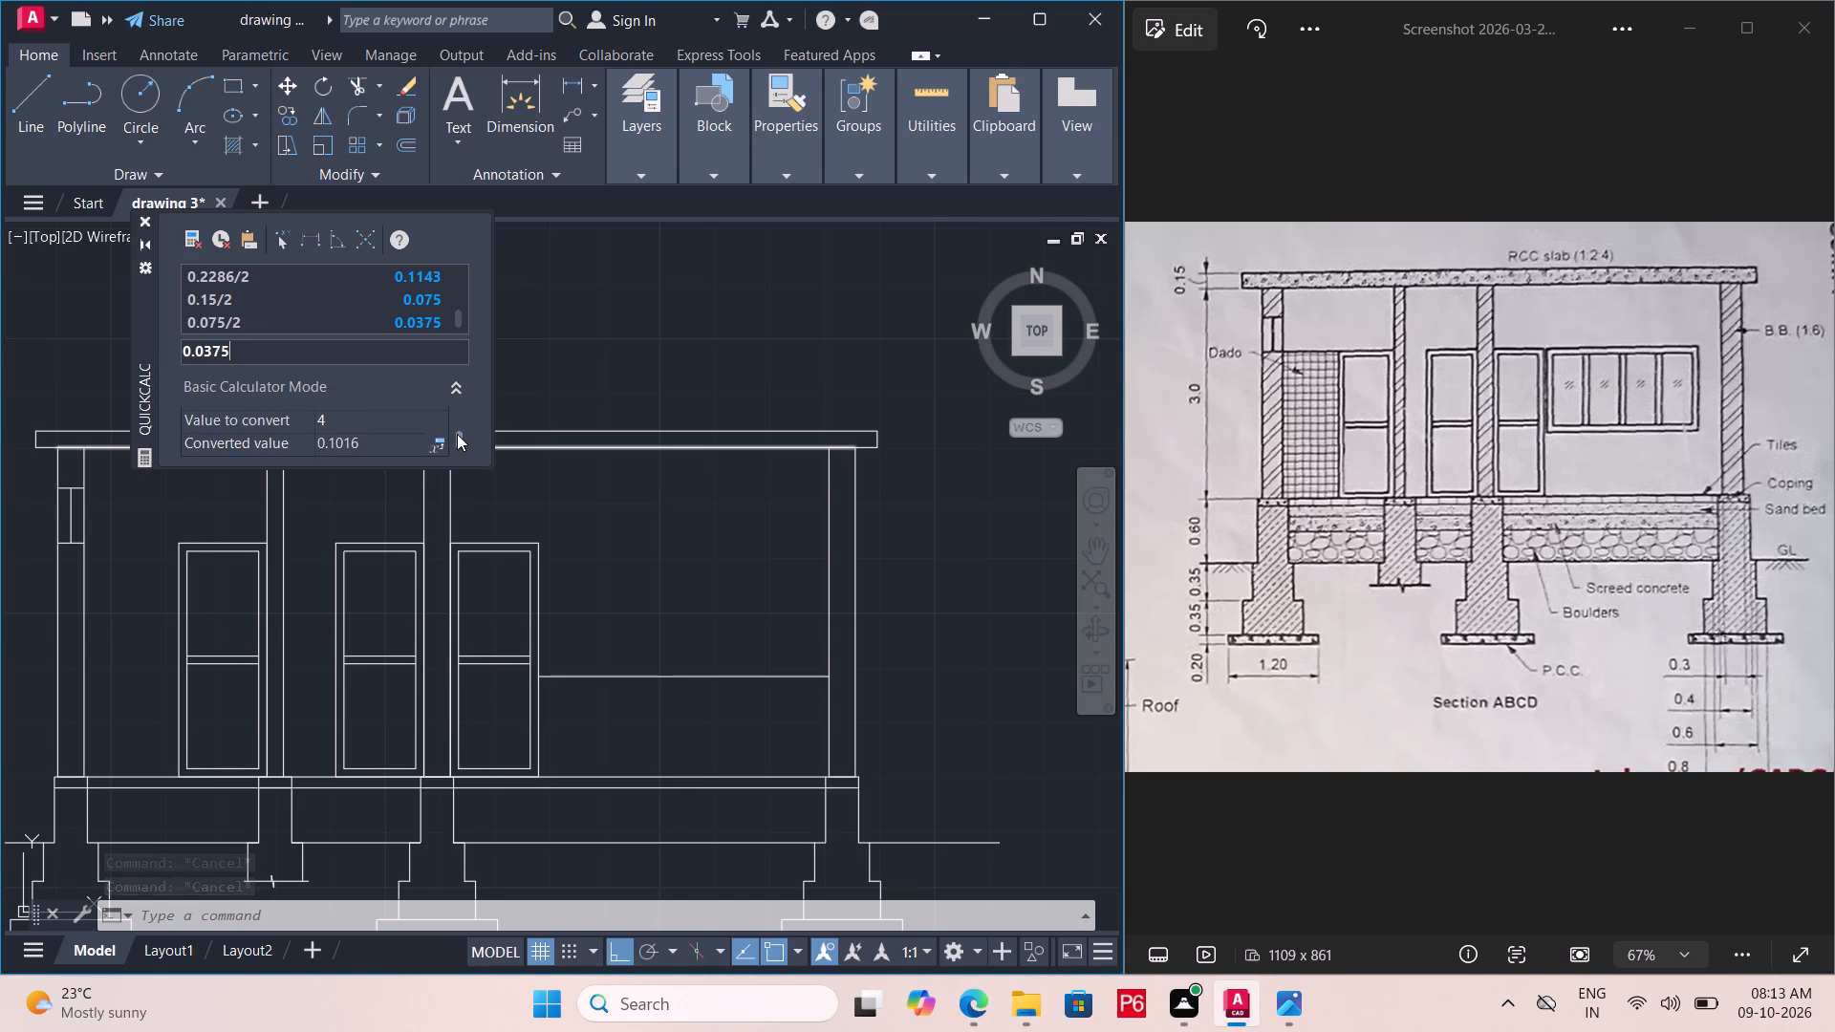
double_click(441, 435)
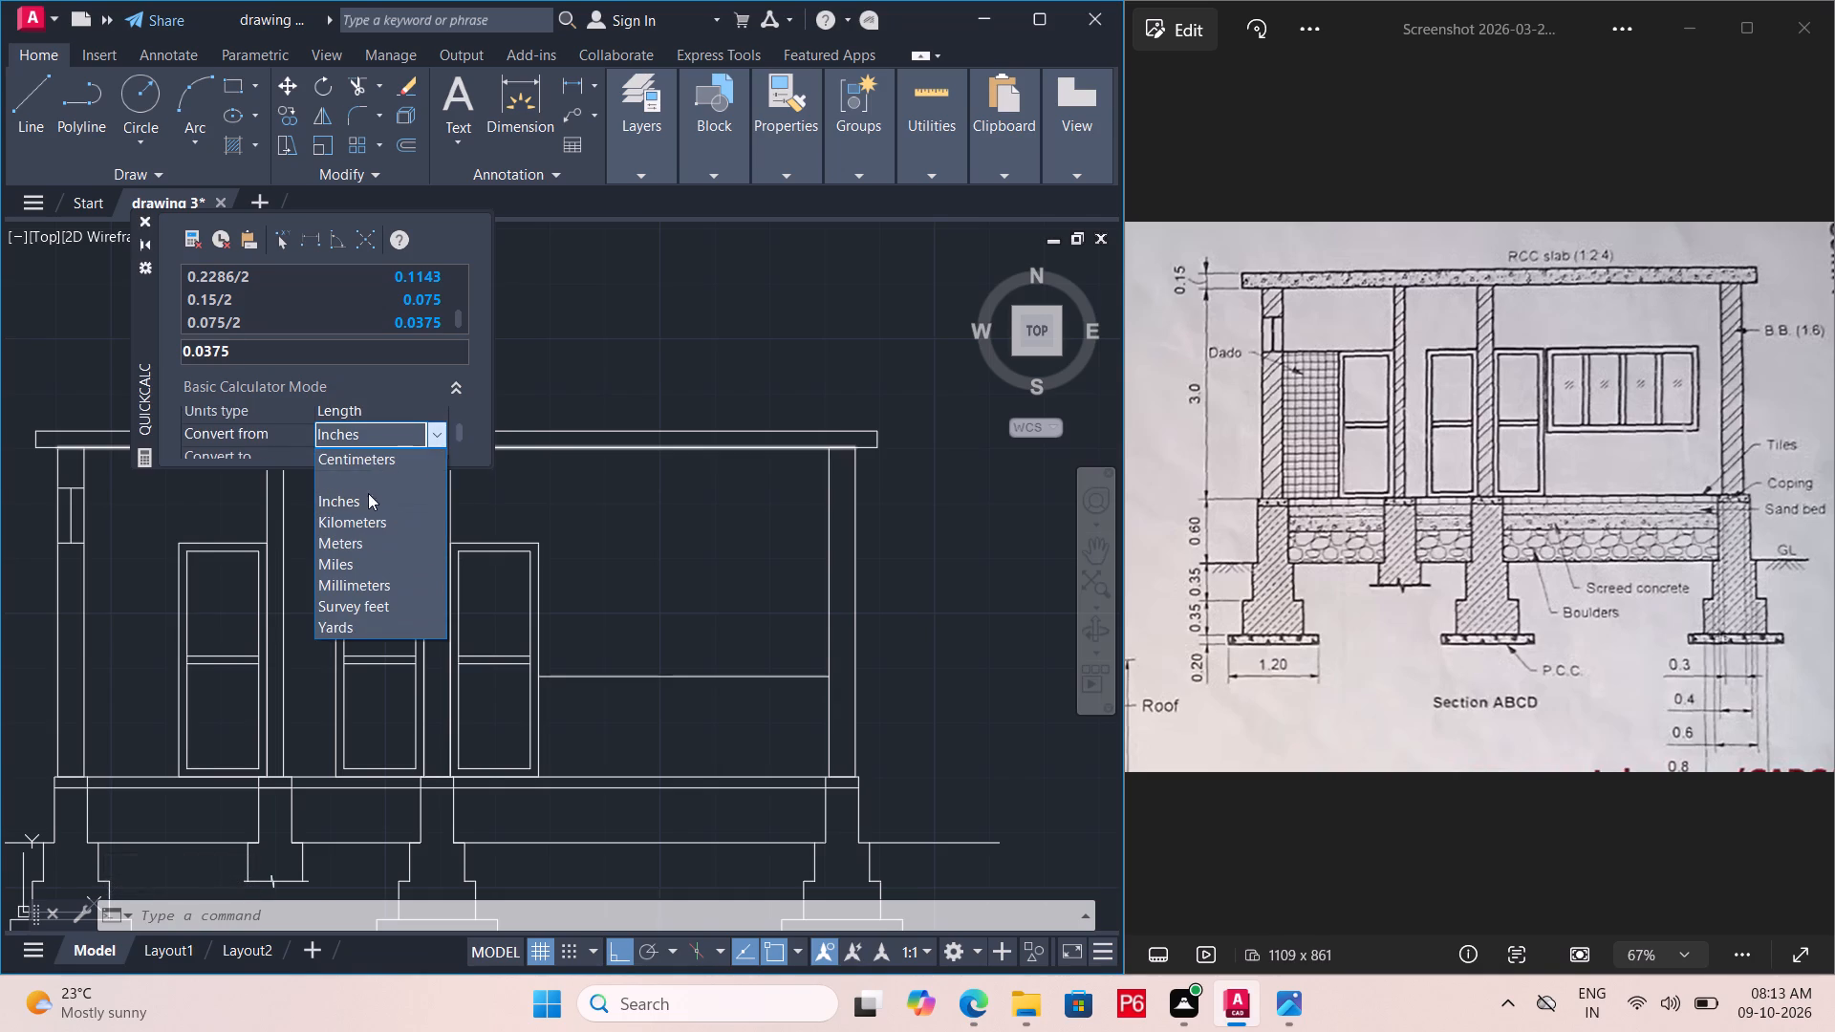
left_click(378, 477)
Convert 4 feet to meters in the calculator.
left_click_drag(457, 427, 462, 438)
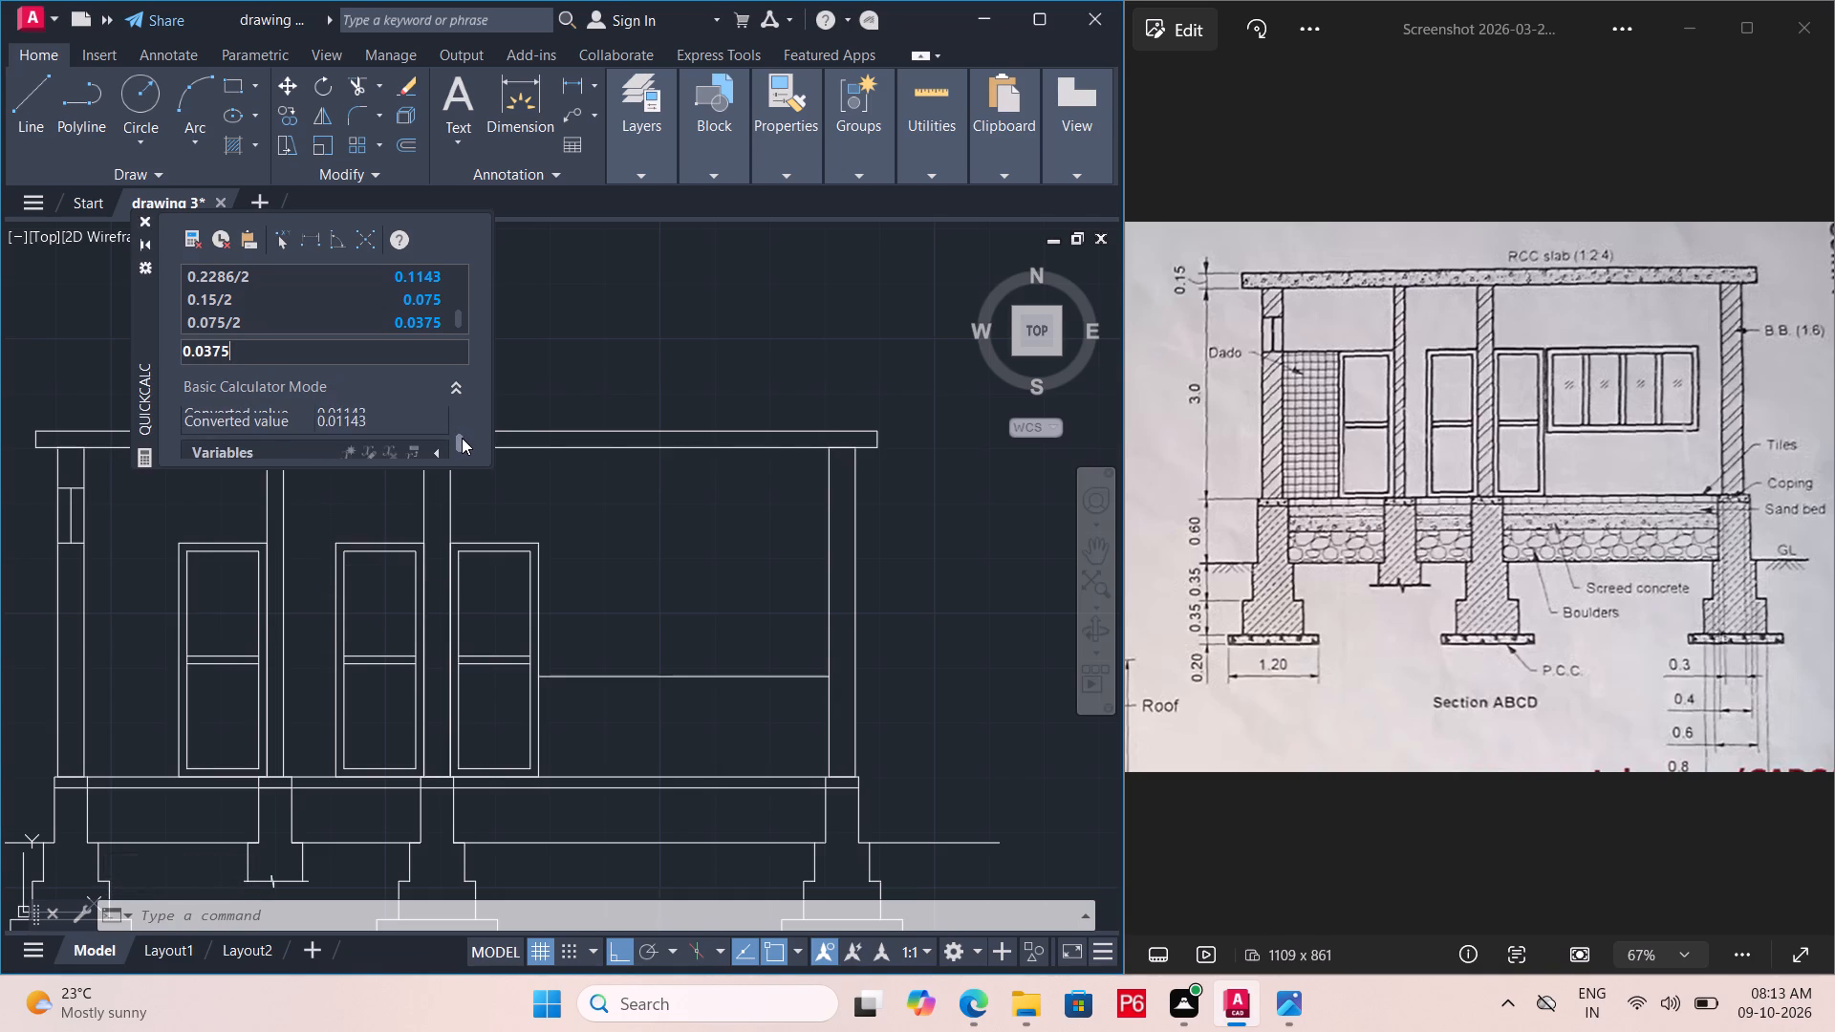
left_click_drag(462, 438, 457, 436)
left_click(390, 417)
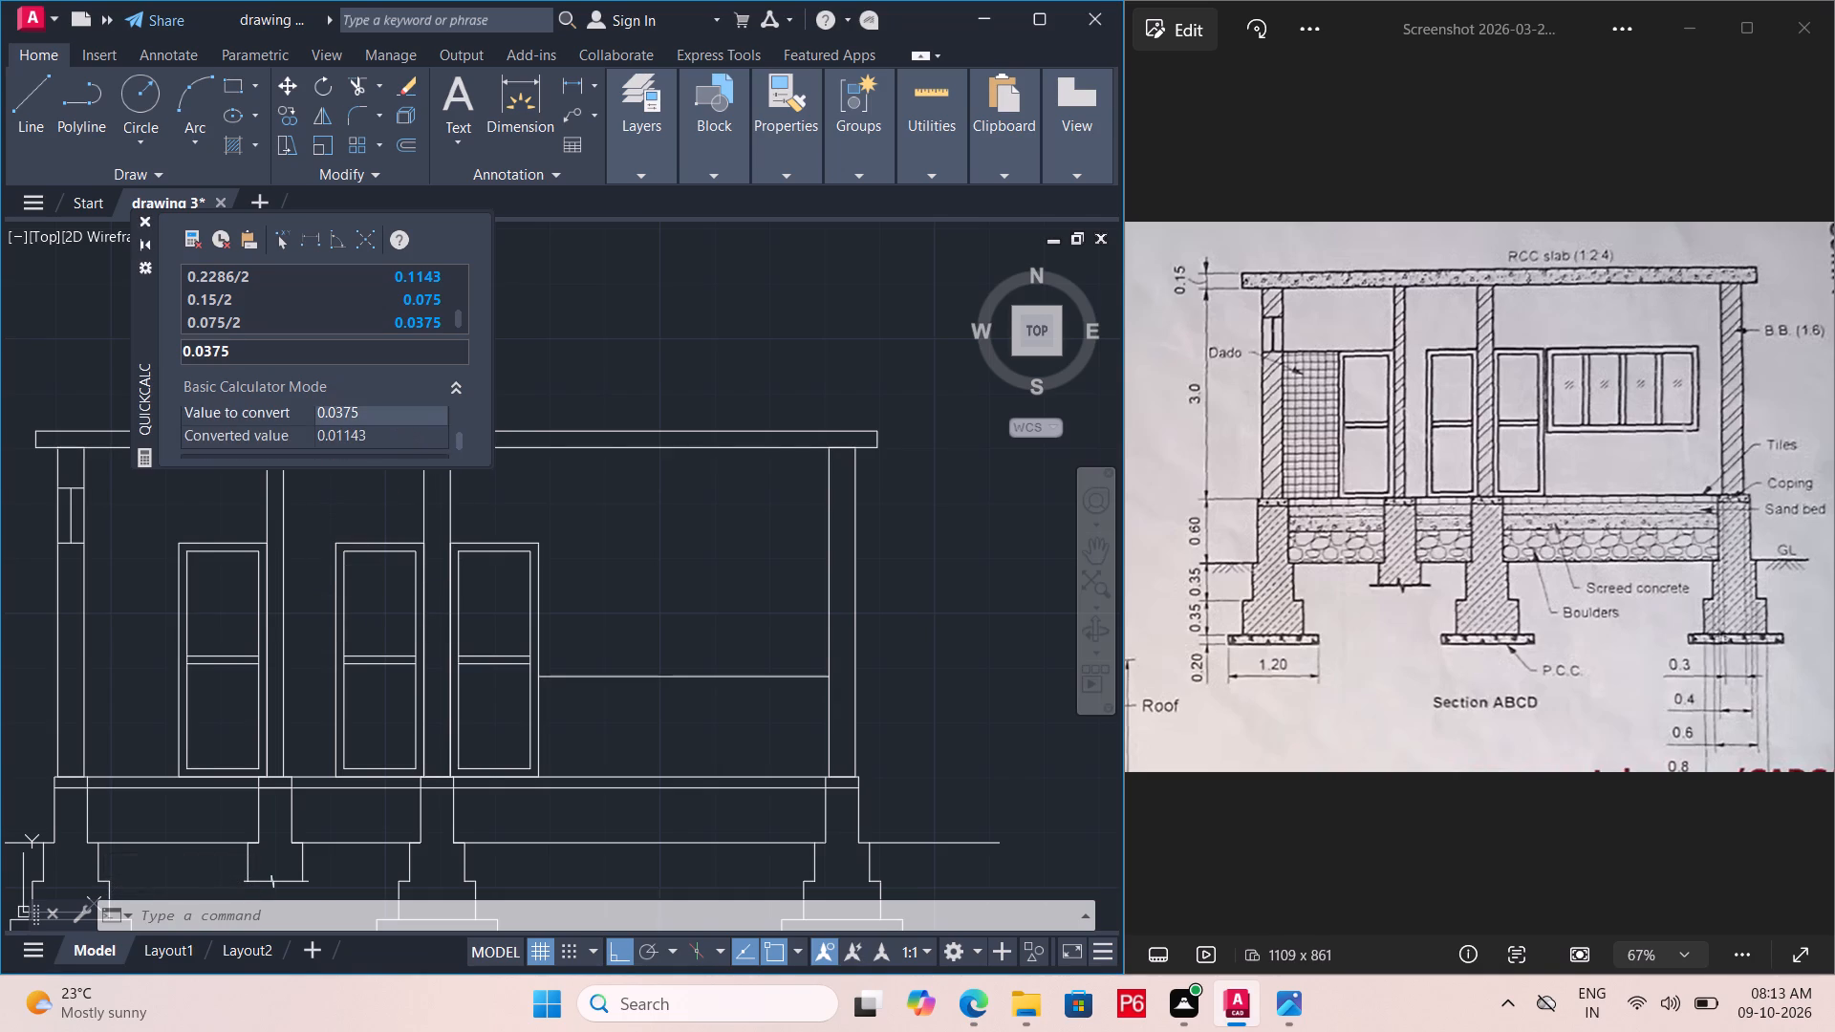
key("BackSpace")
key("BackSpace")
key("BackSpace")
key("BackSpace")
key("BackSpace")
key("BackSpace")
key("BackSpace")
key("BackSpace")
key("BackSpace")
key("BackSpace")
key("BackSpace")
key("BackSpace")
key("BackSpace")
key("4")
key("Return")
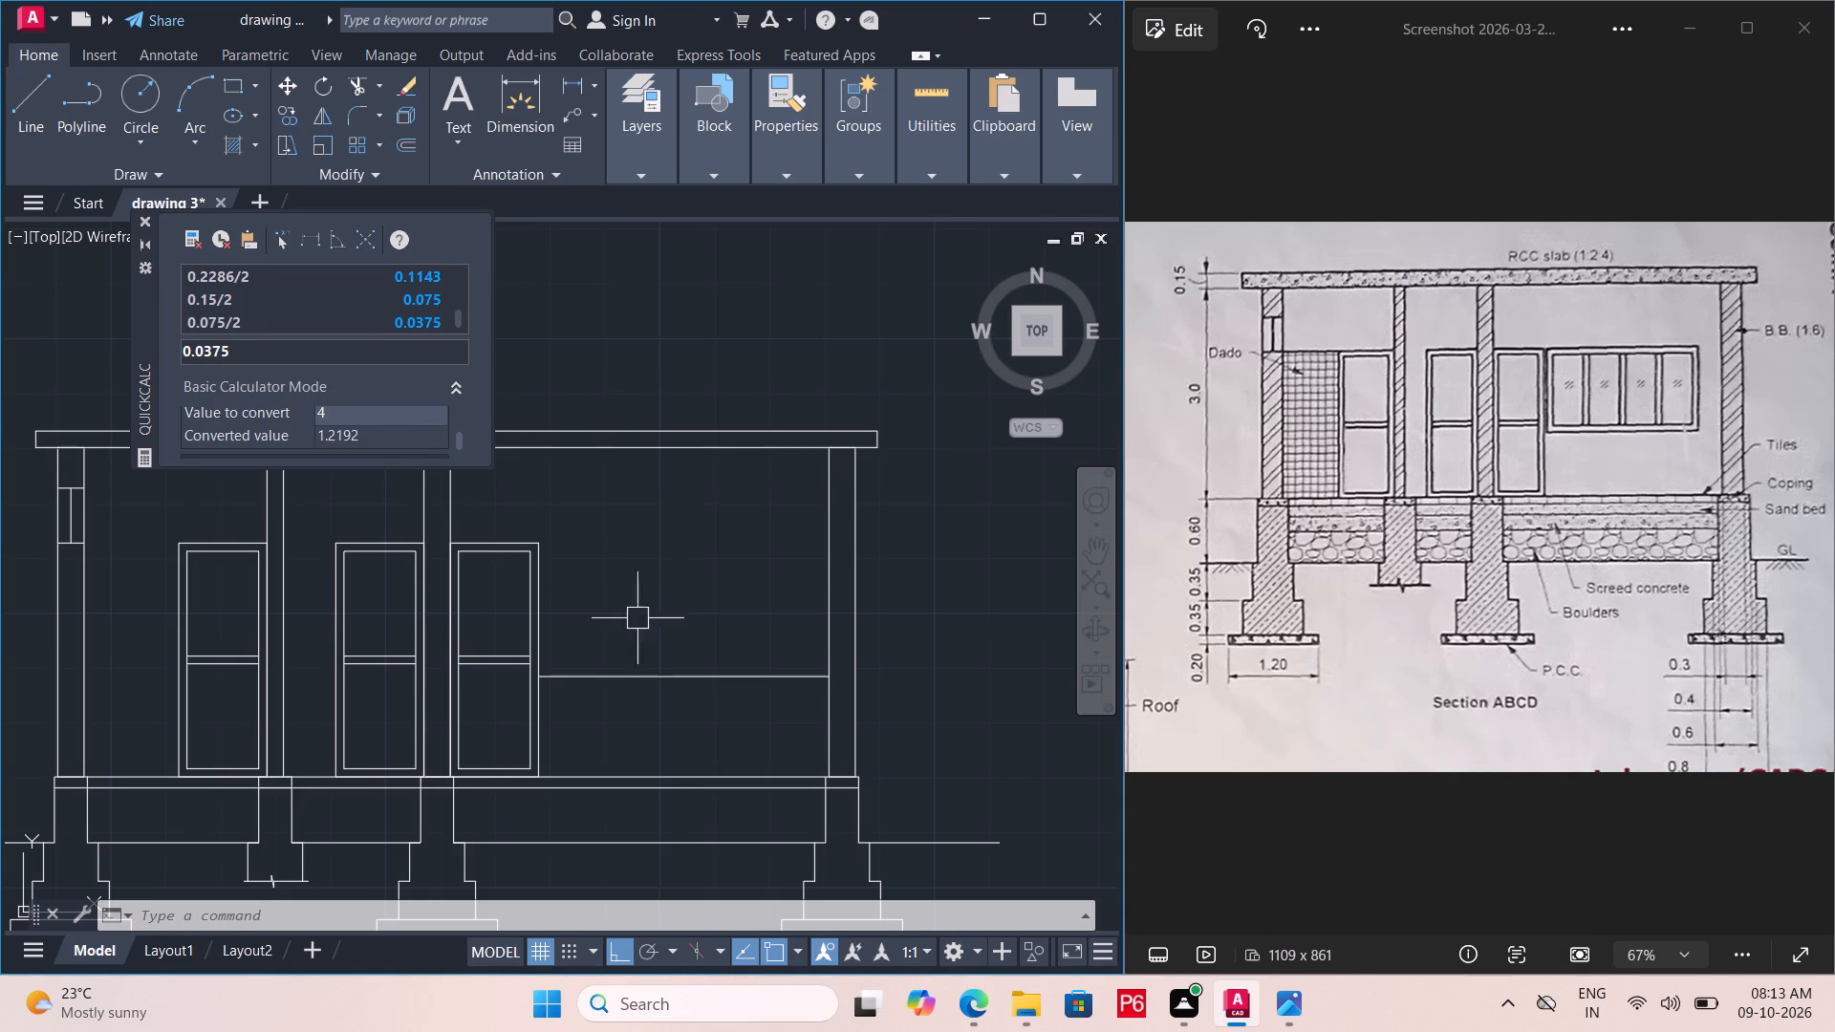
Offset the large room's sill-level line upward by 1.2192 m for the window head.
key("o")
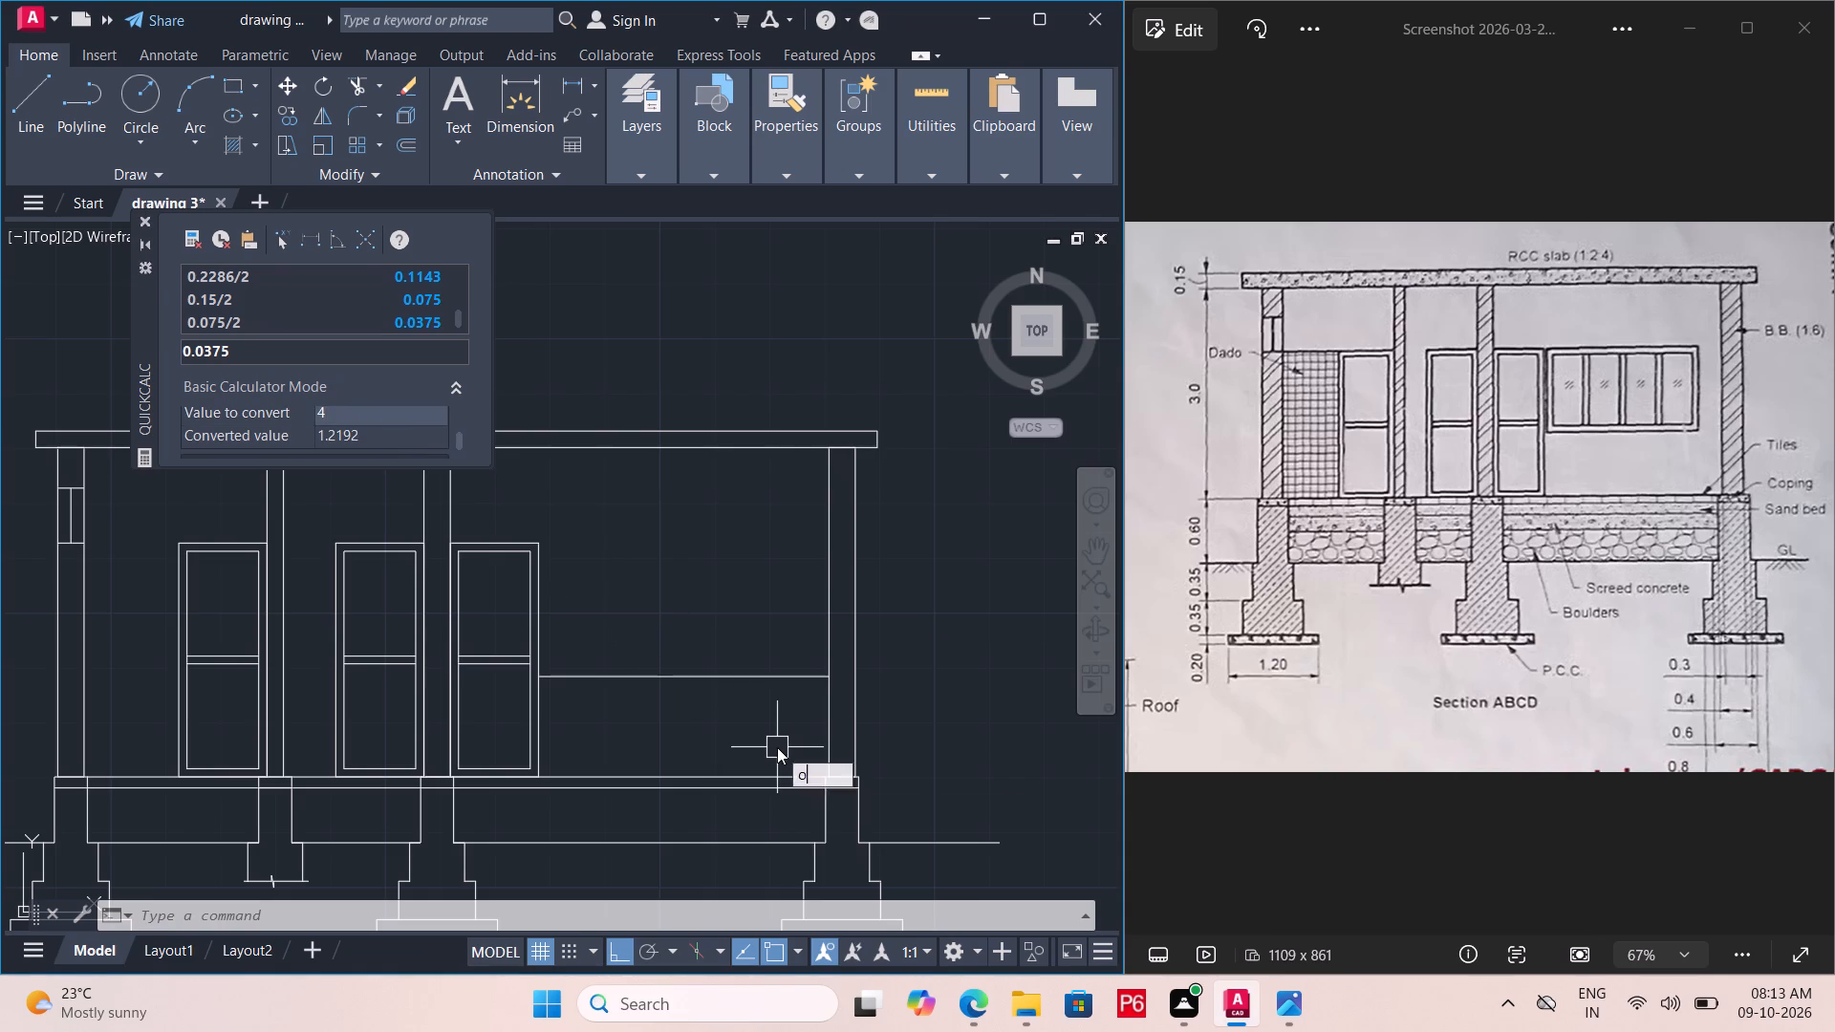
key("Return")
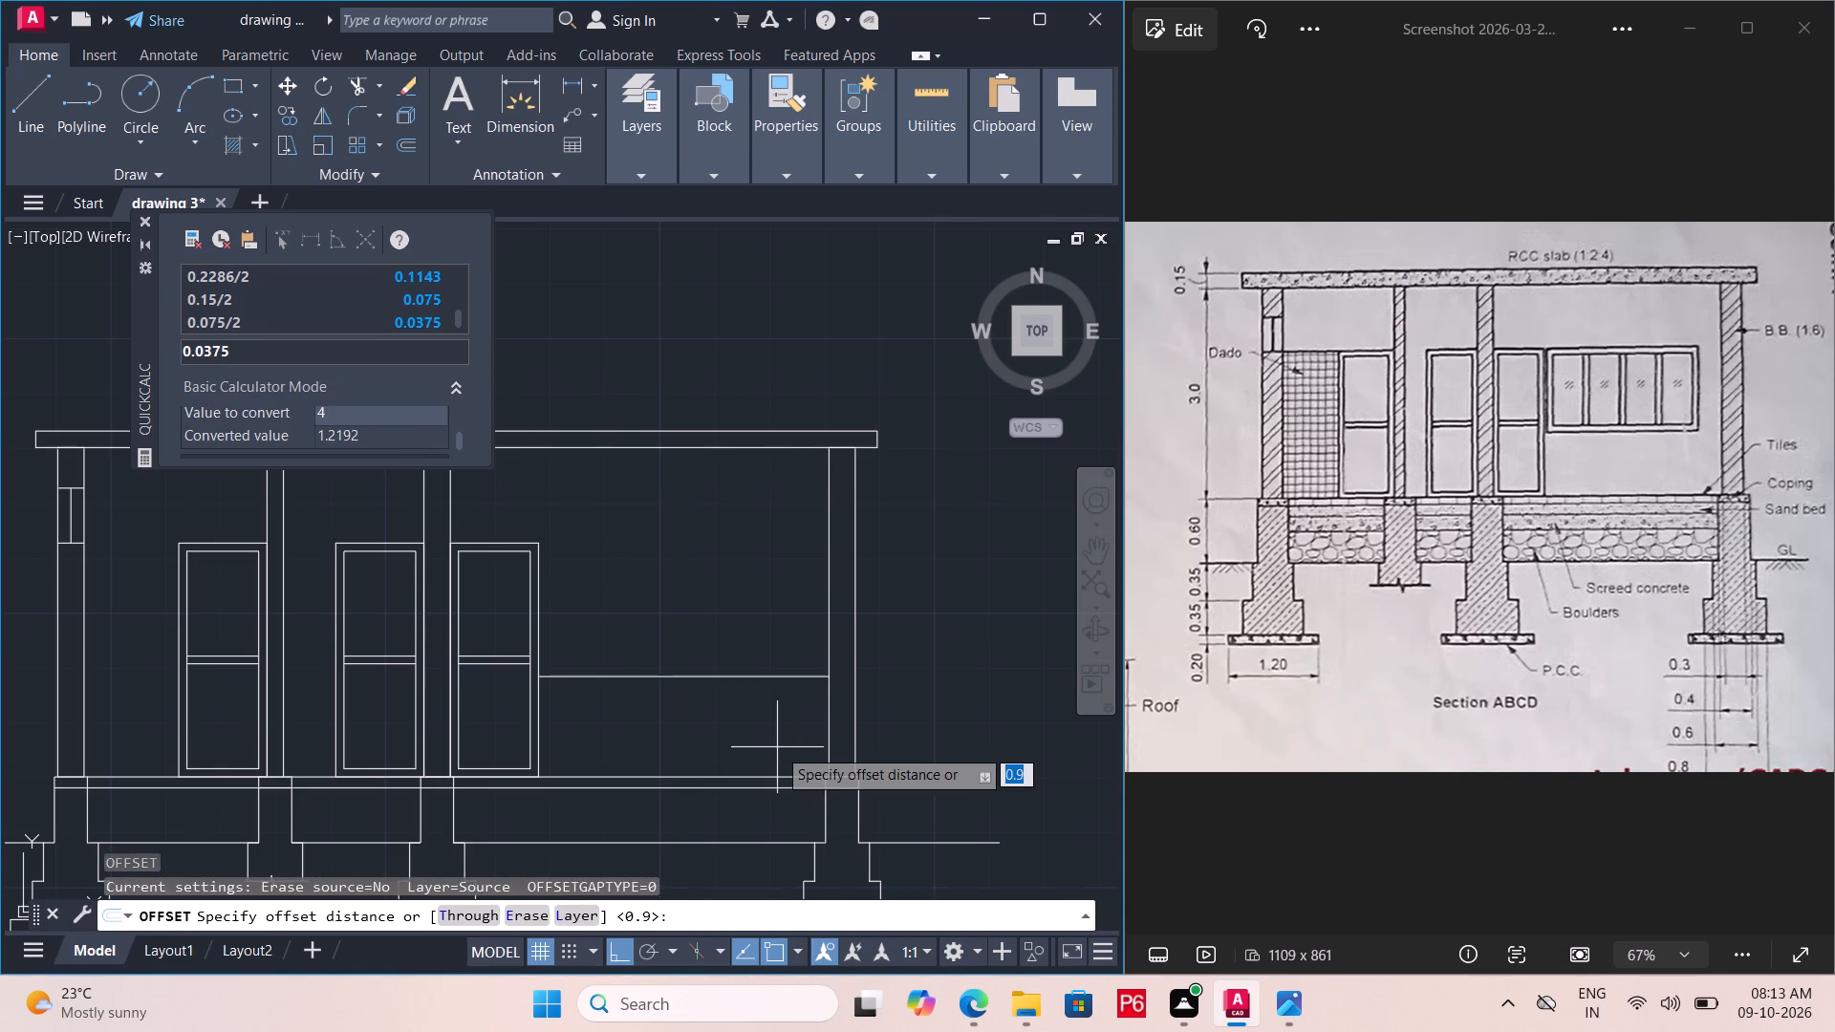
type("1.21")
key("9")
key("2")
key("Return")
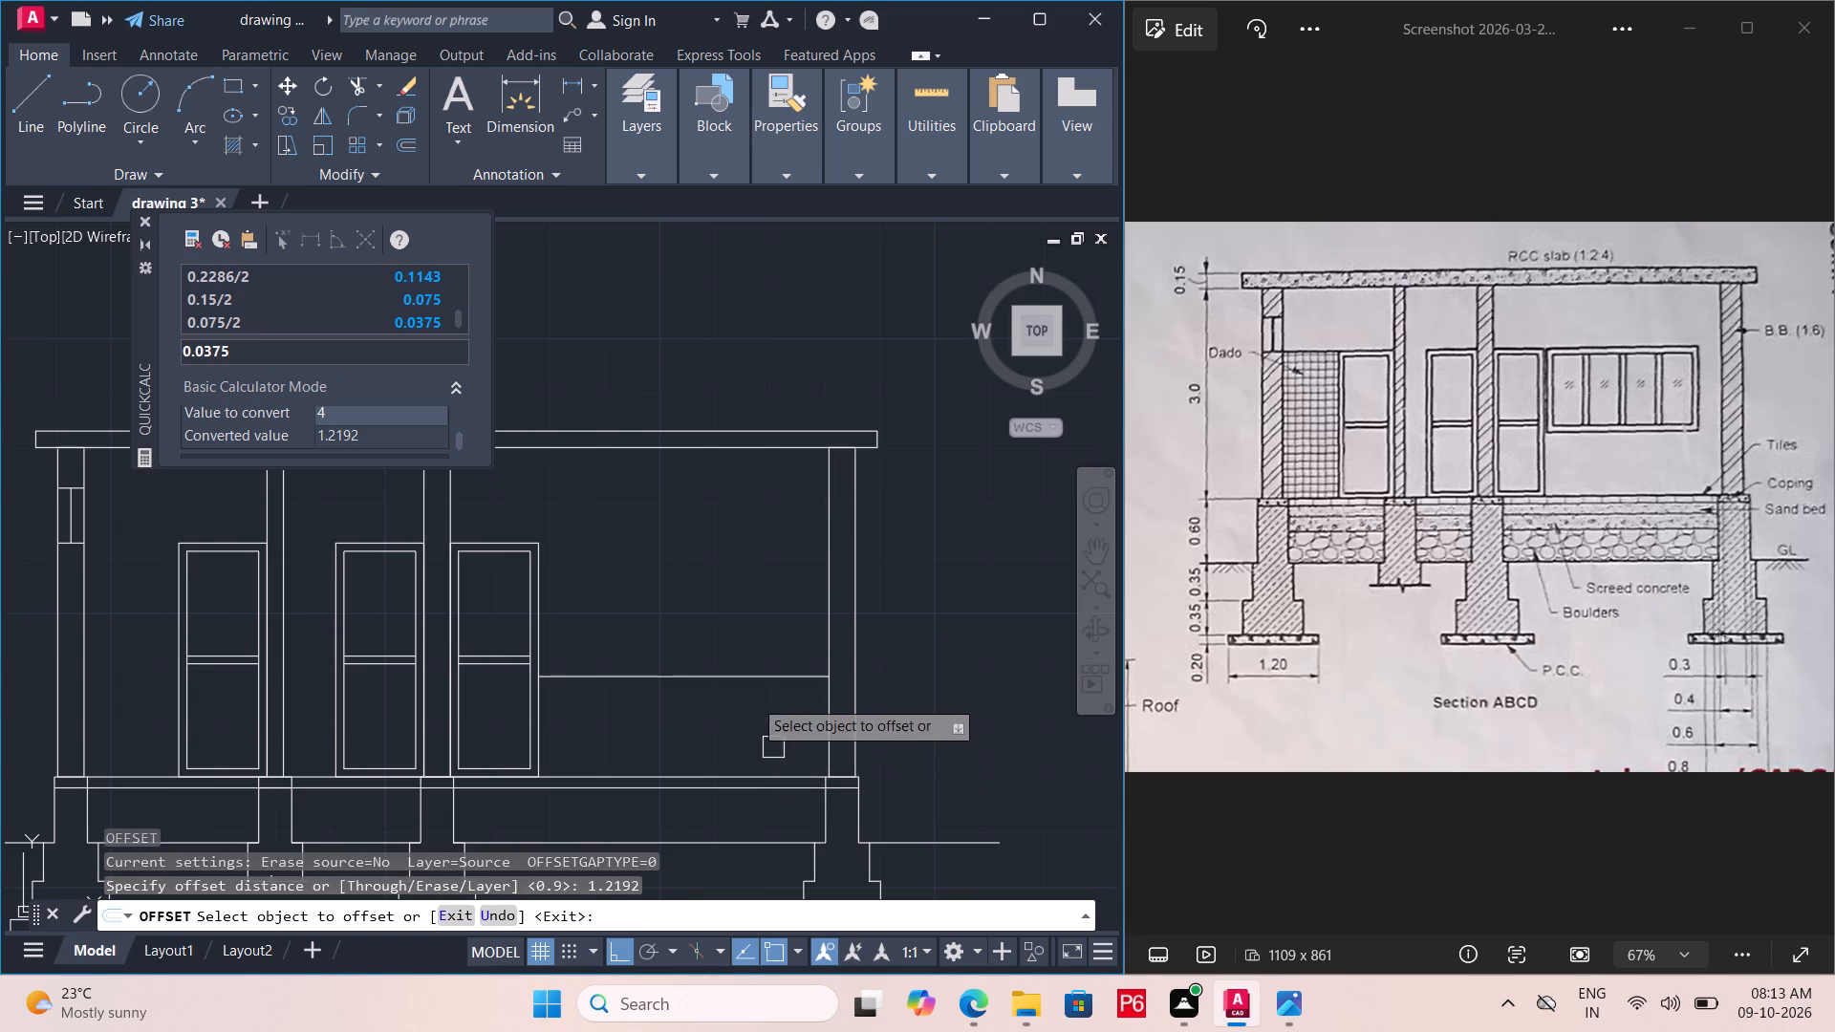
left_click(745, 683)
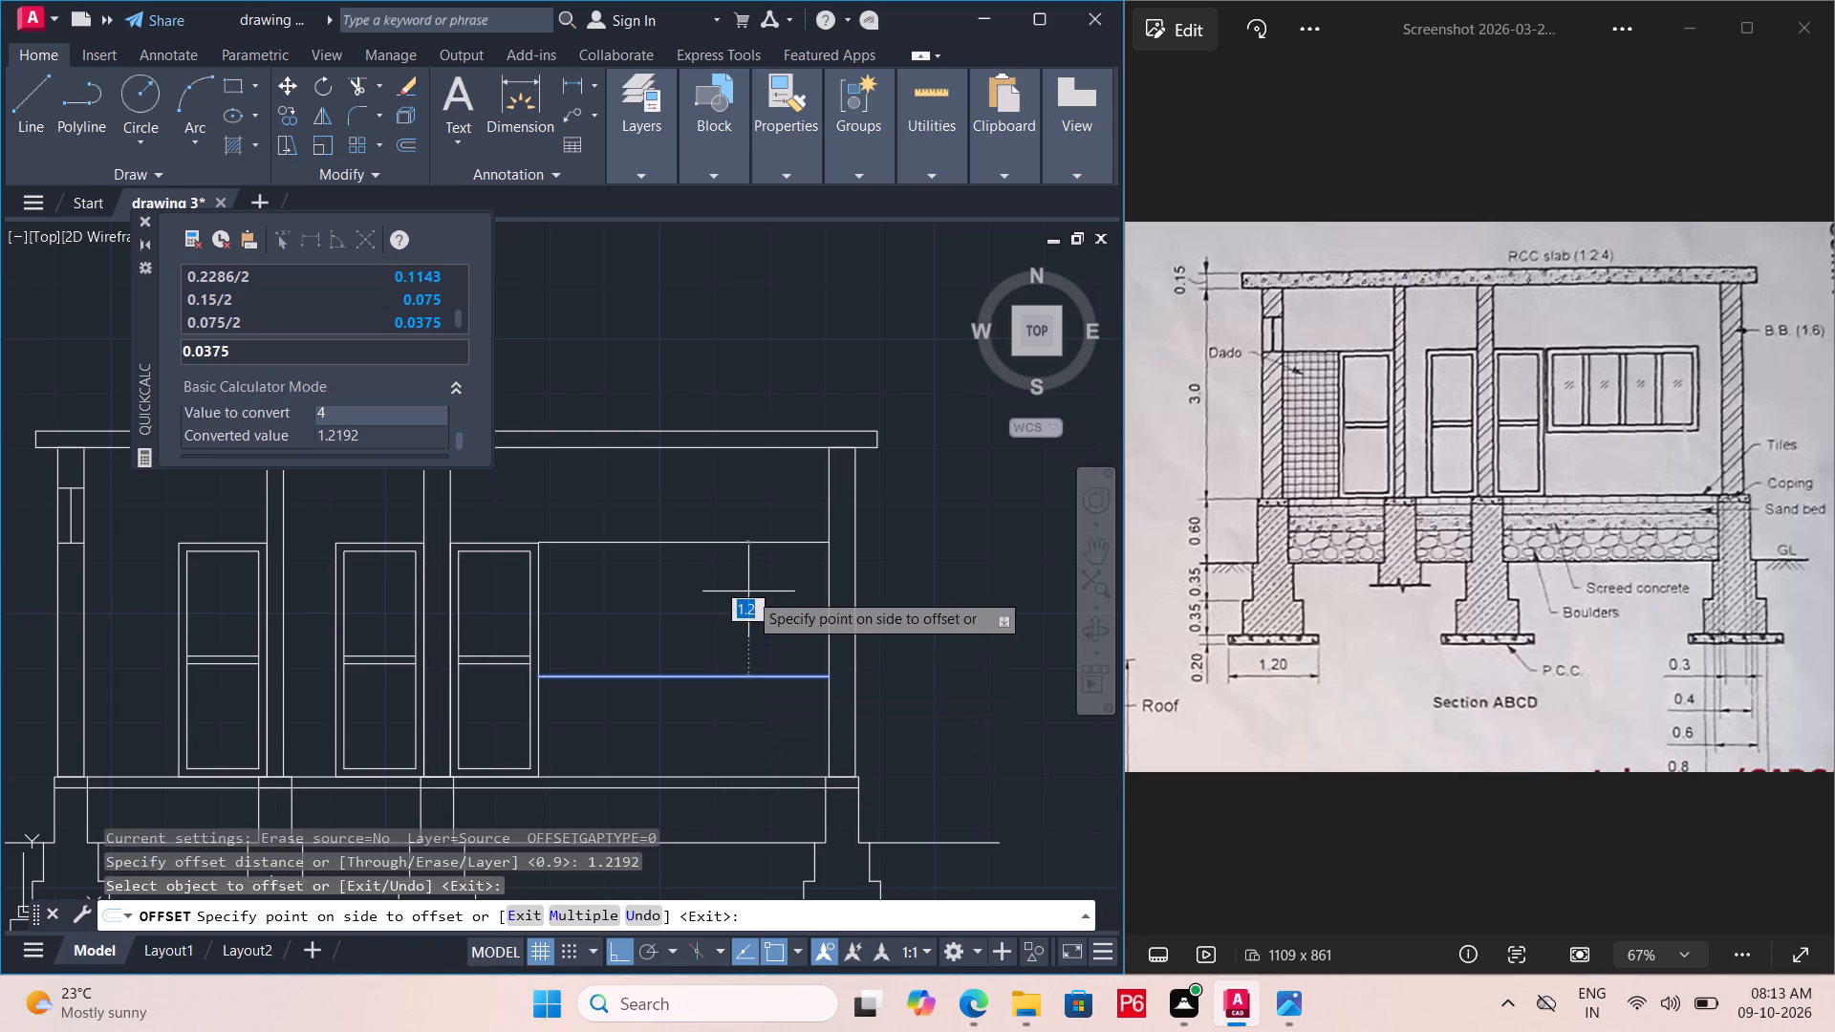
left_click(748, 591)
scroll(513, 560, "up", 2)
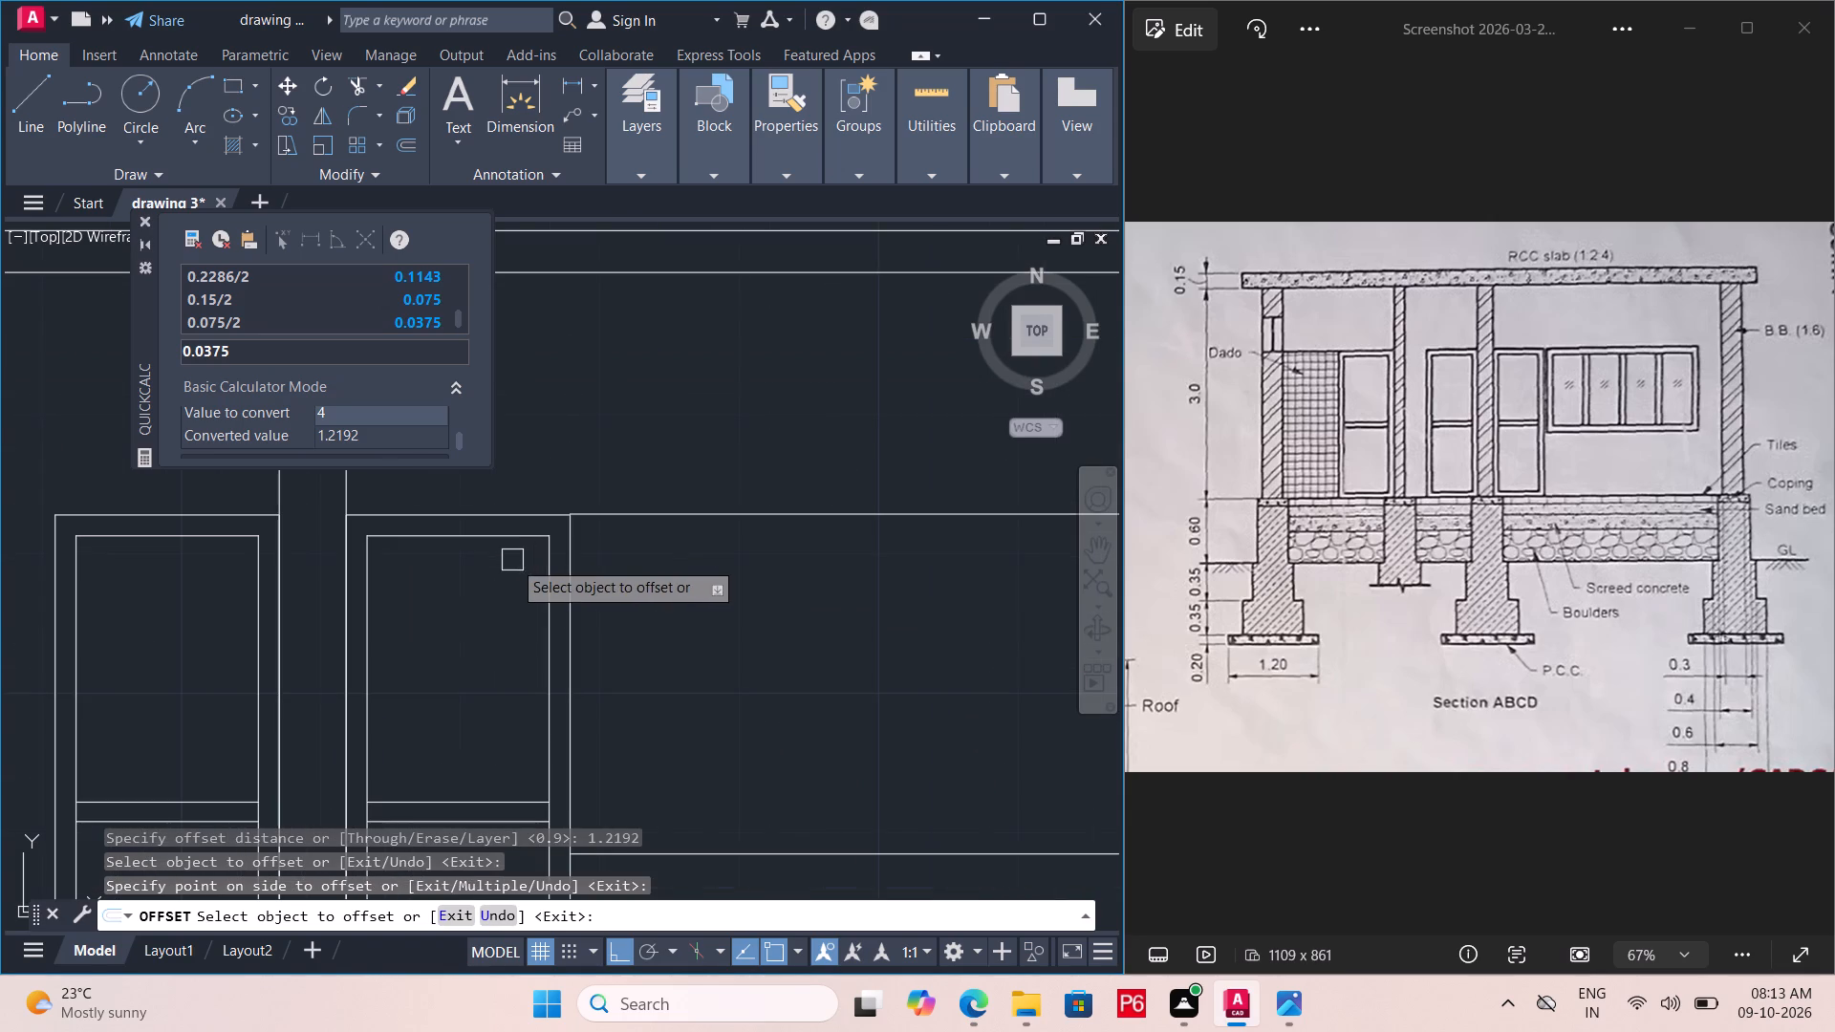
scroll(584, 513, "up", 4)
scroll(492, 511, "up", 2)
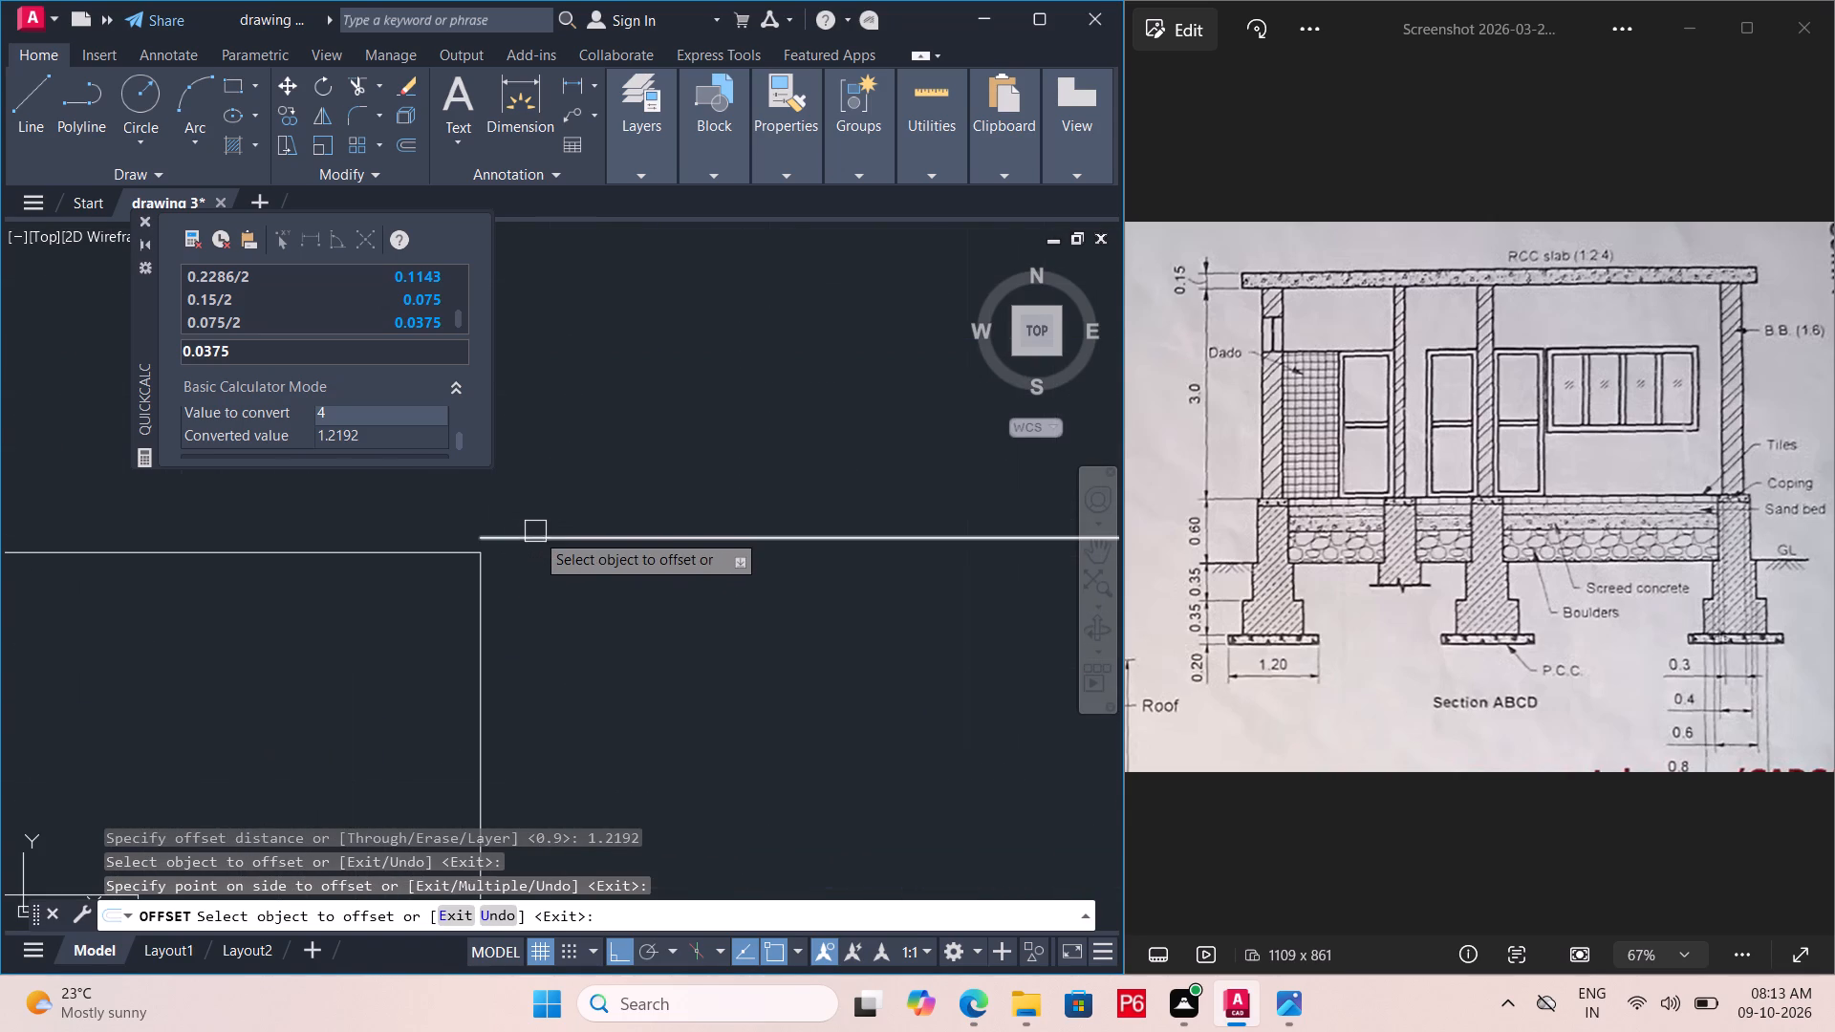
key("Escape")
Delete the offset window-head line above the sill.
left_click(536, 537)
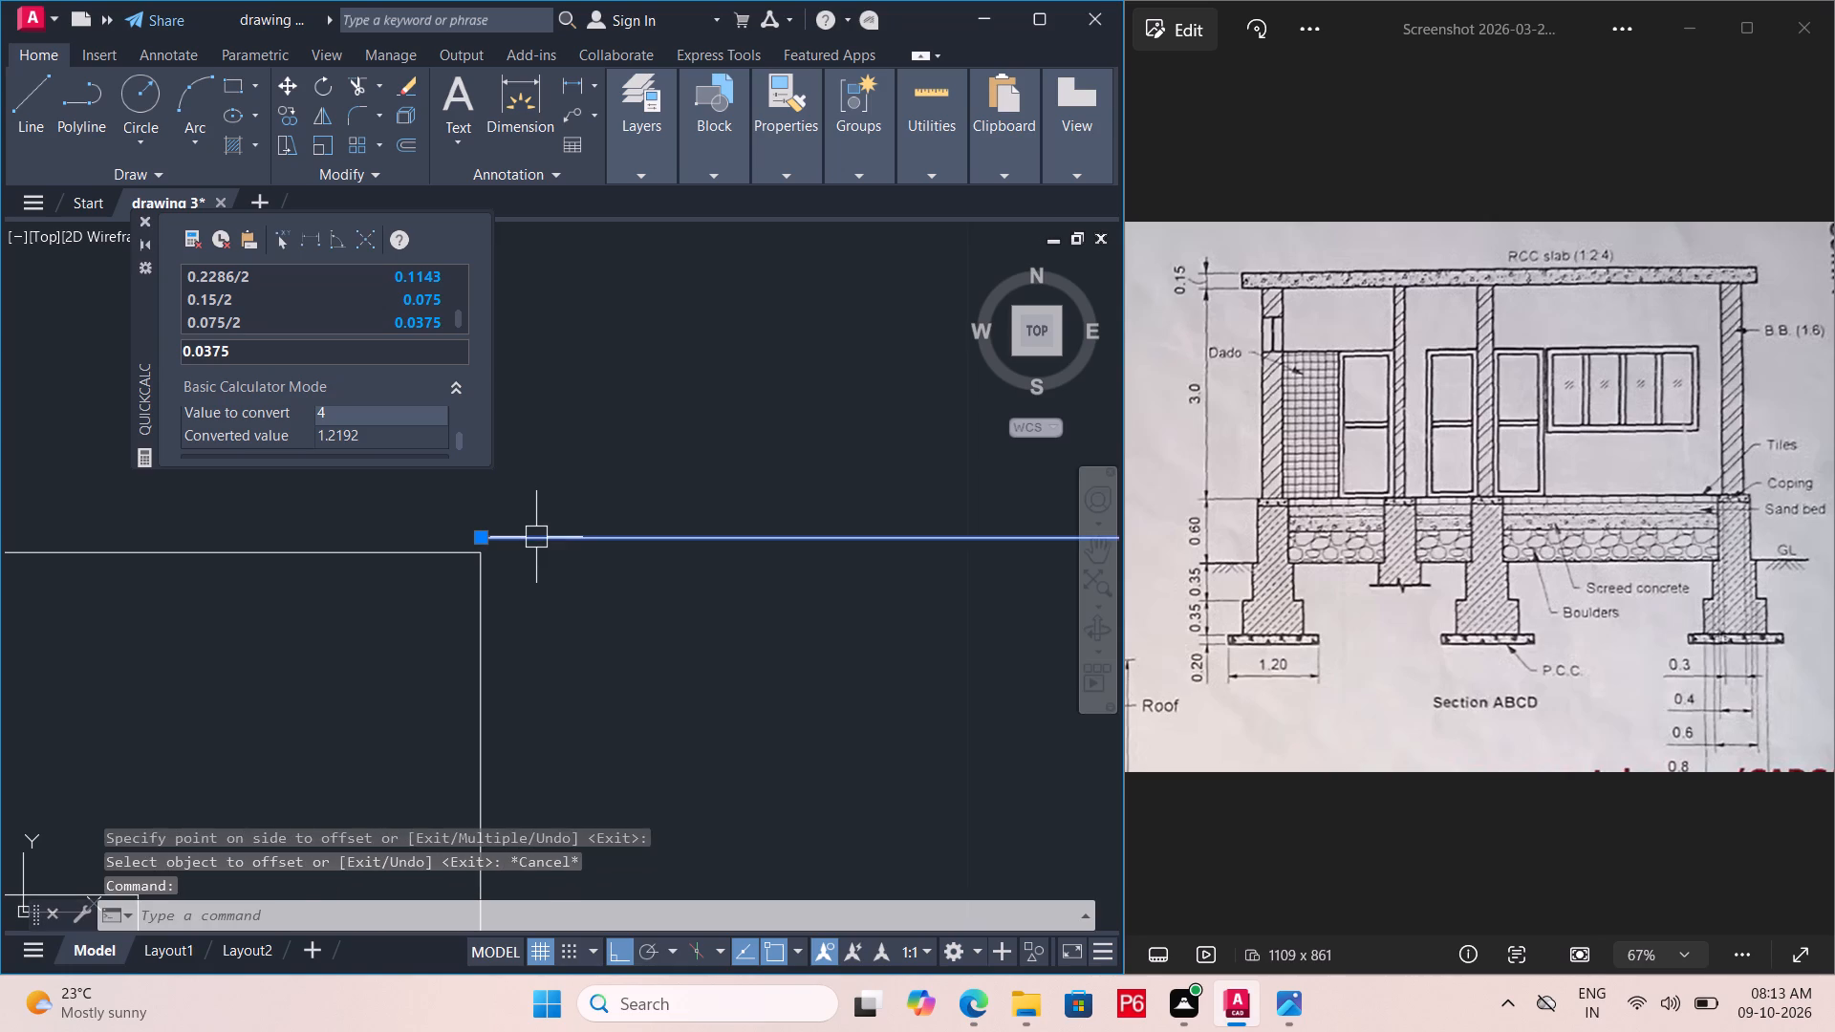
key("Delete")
Draw a horizontal window-head line from the third door's top outer corner, ending just short of the thick outer wall's inner face.
key("l")
key("space")
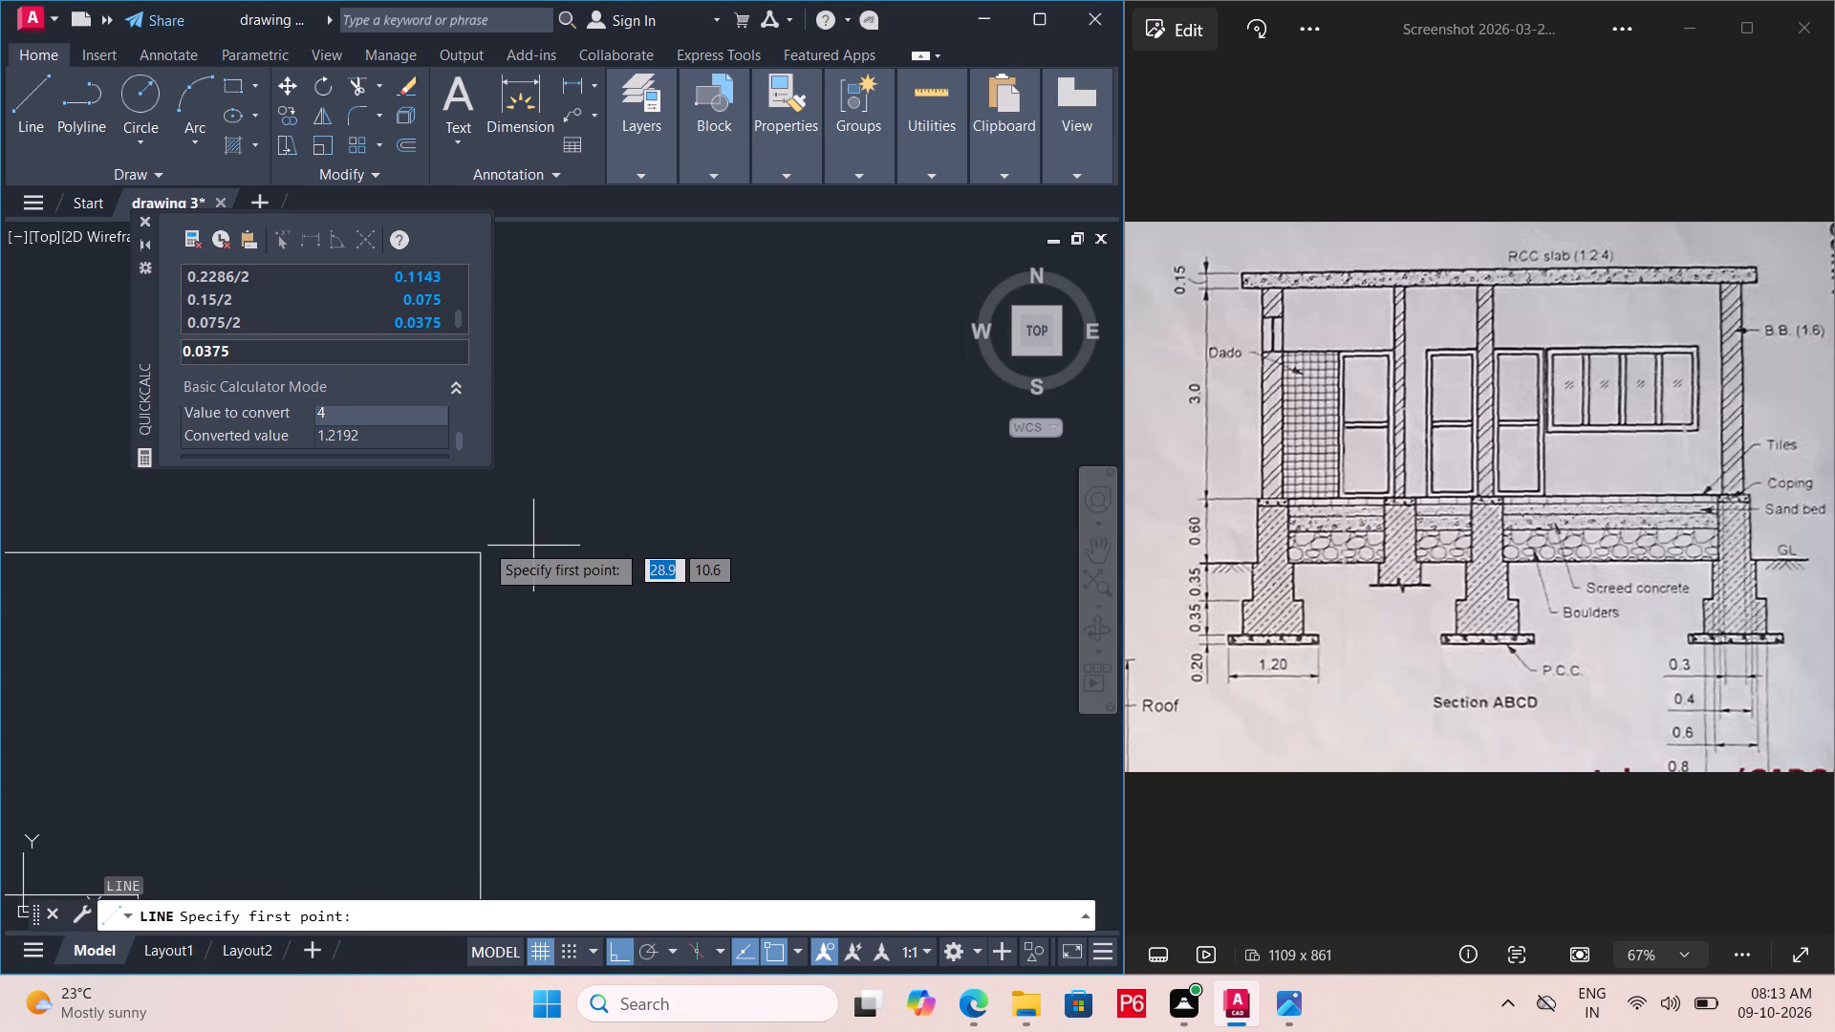
left_click(473, 558)
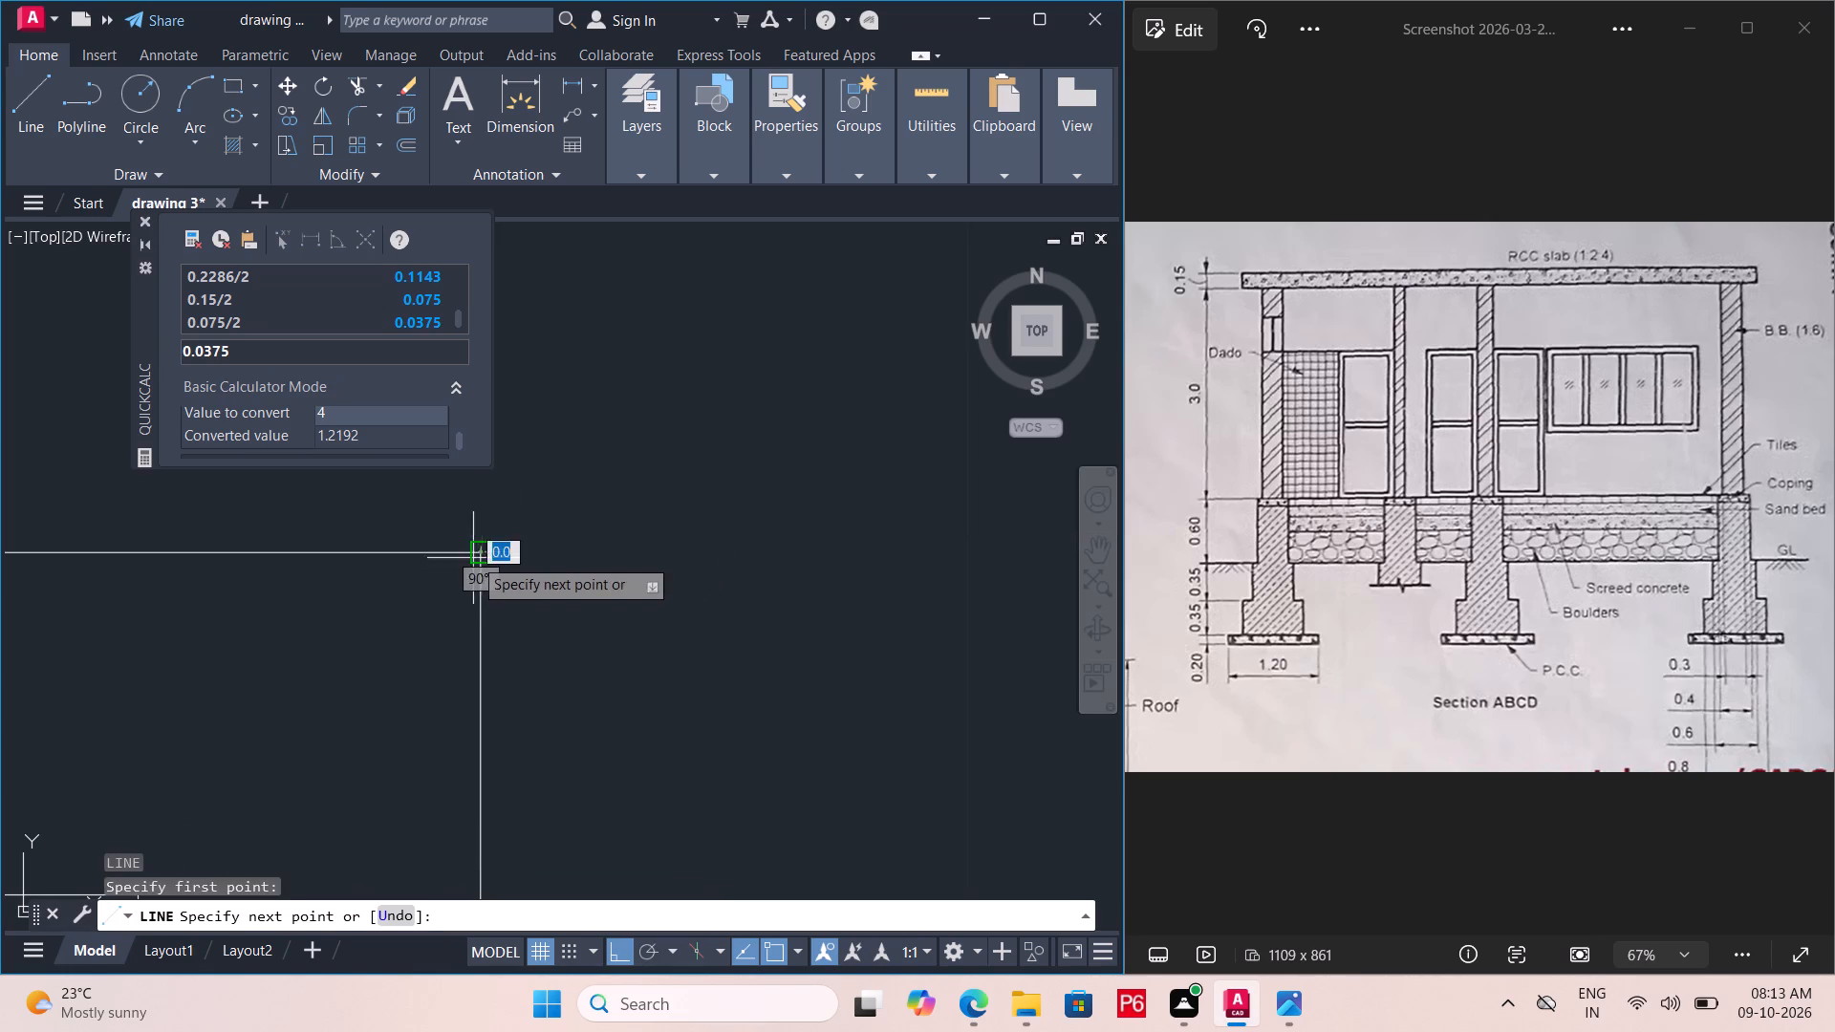
scroll(444, 589, "down", 10)
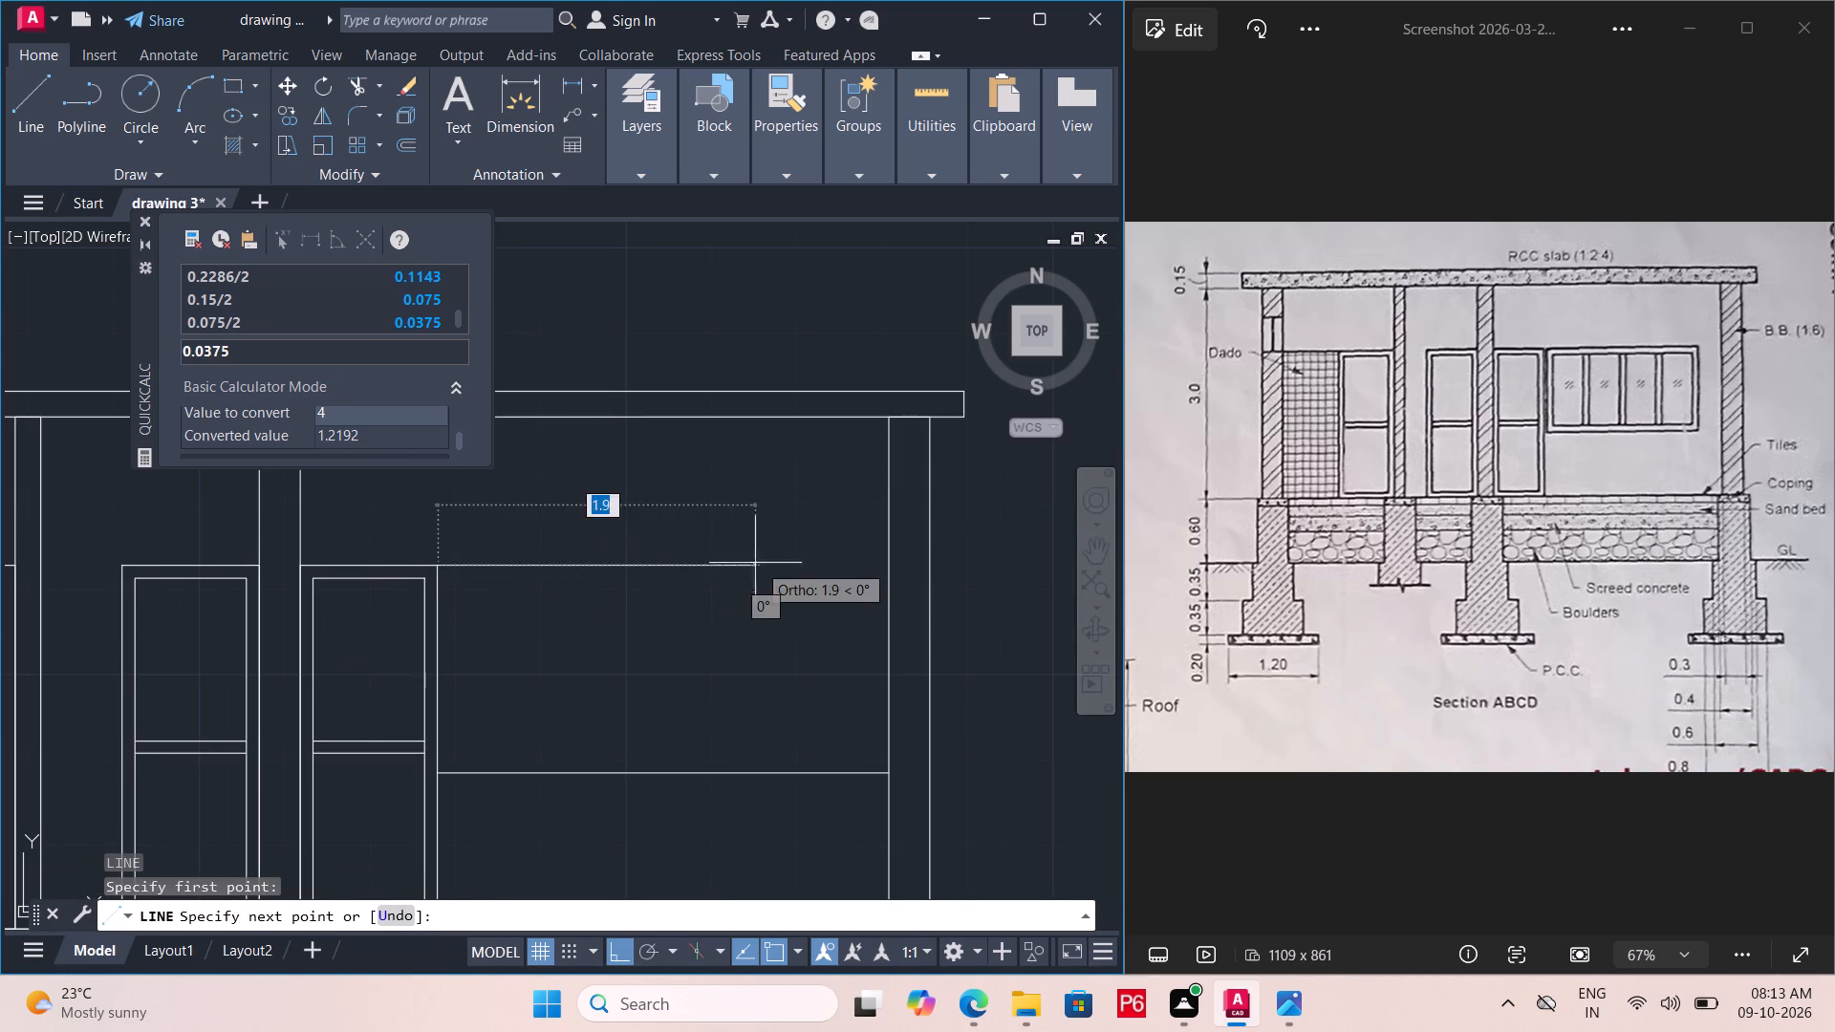
left_click(861, 591)
key("Escape")
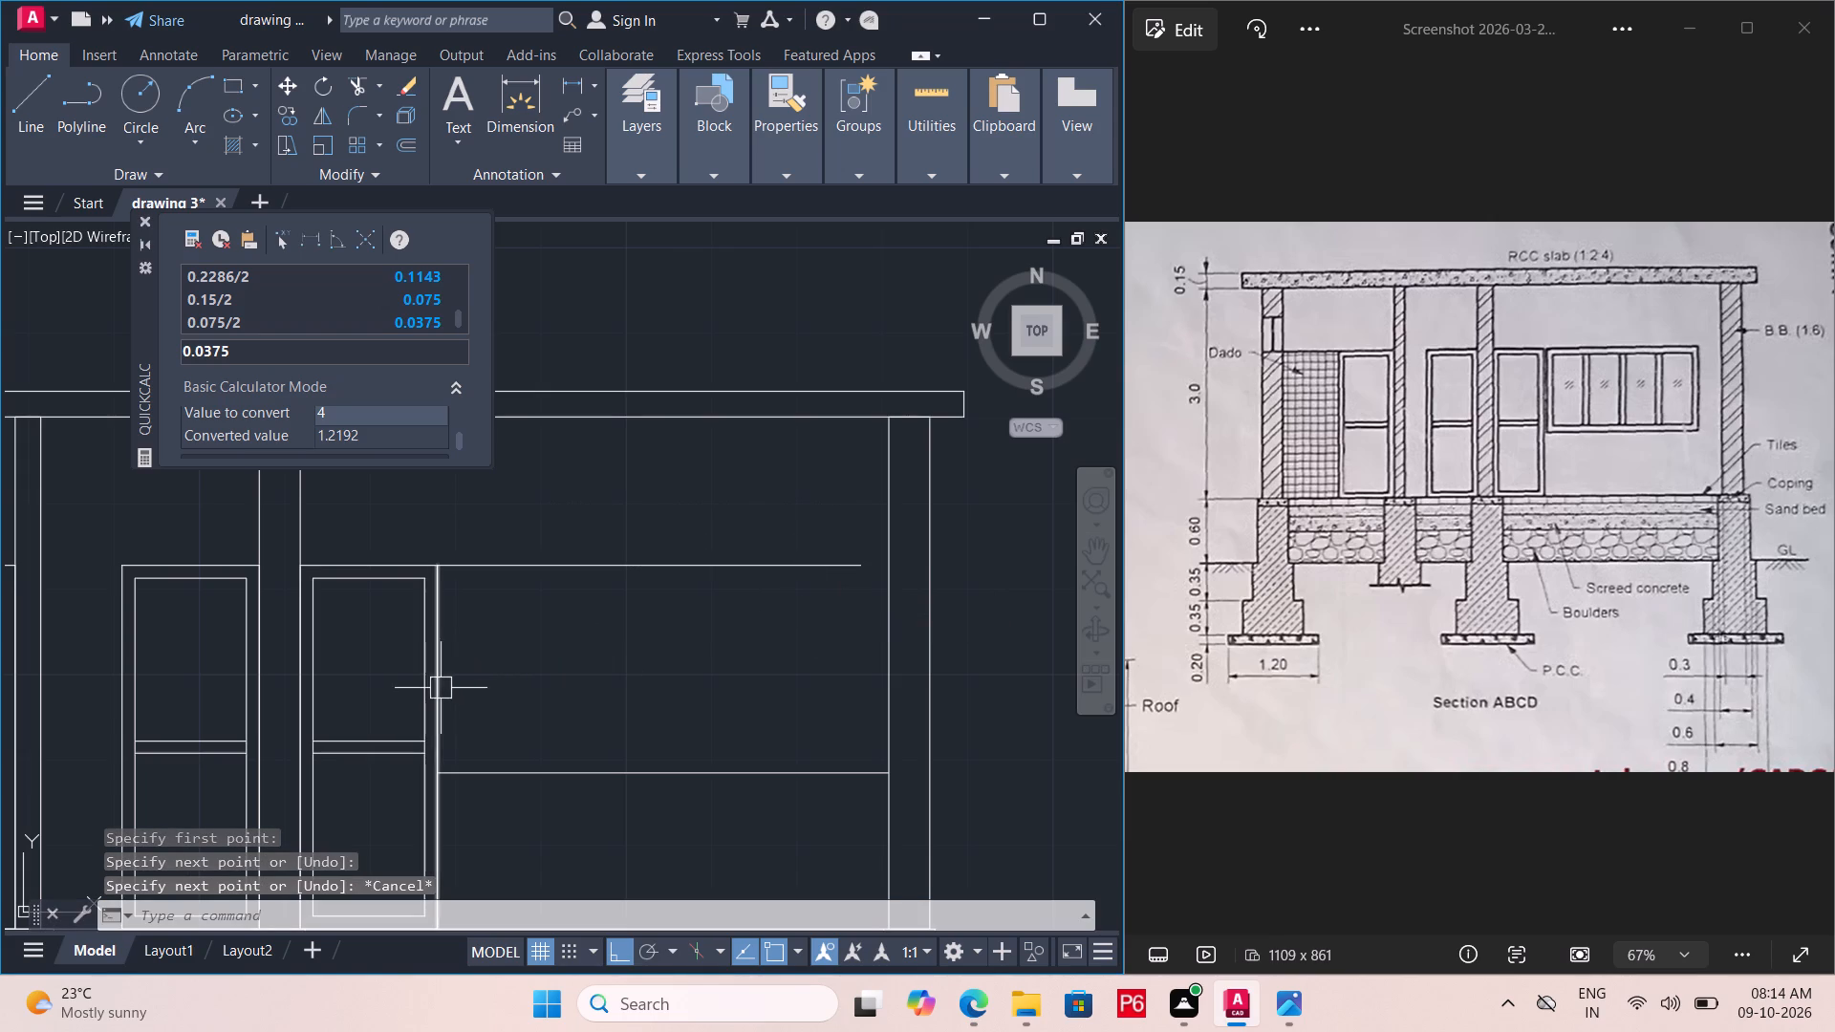
Convert 2 feet to meters in the calculator.
left_click(385, 419)
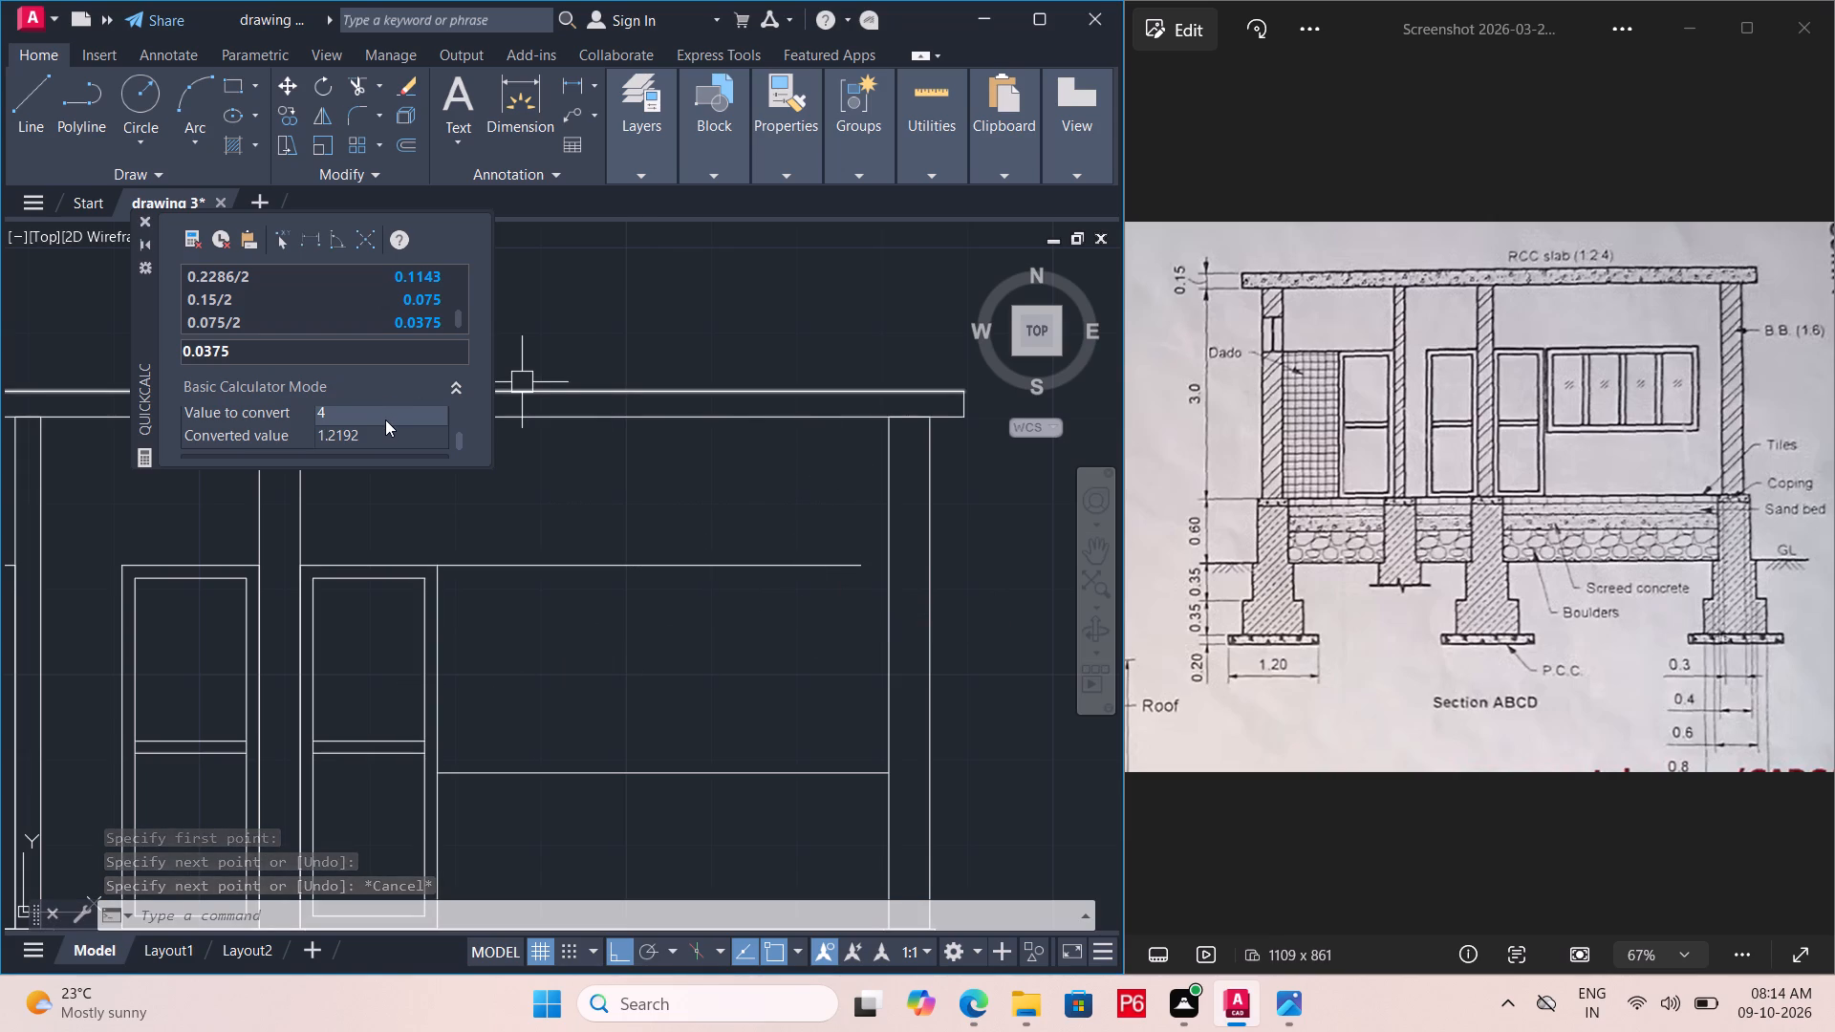
left_click(376, 412)
left_click(362, 417)
left_click_drag(362, 410, 344, 412)
left_click(364, 414)
left_click_drag(357, 414, 328, 414)
left_click_drag(318, 414, 349, 406)
left_click(349, 406)
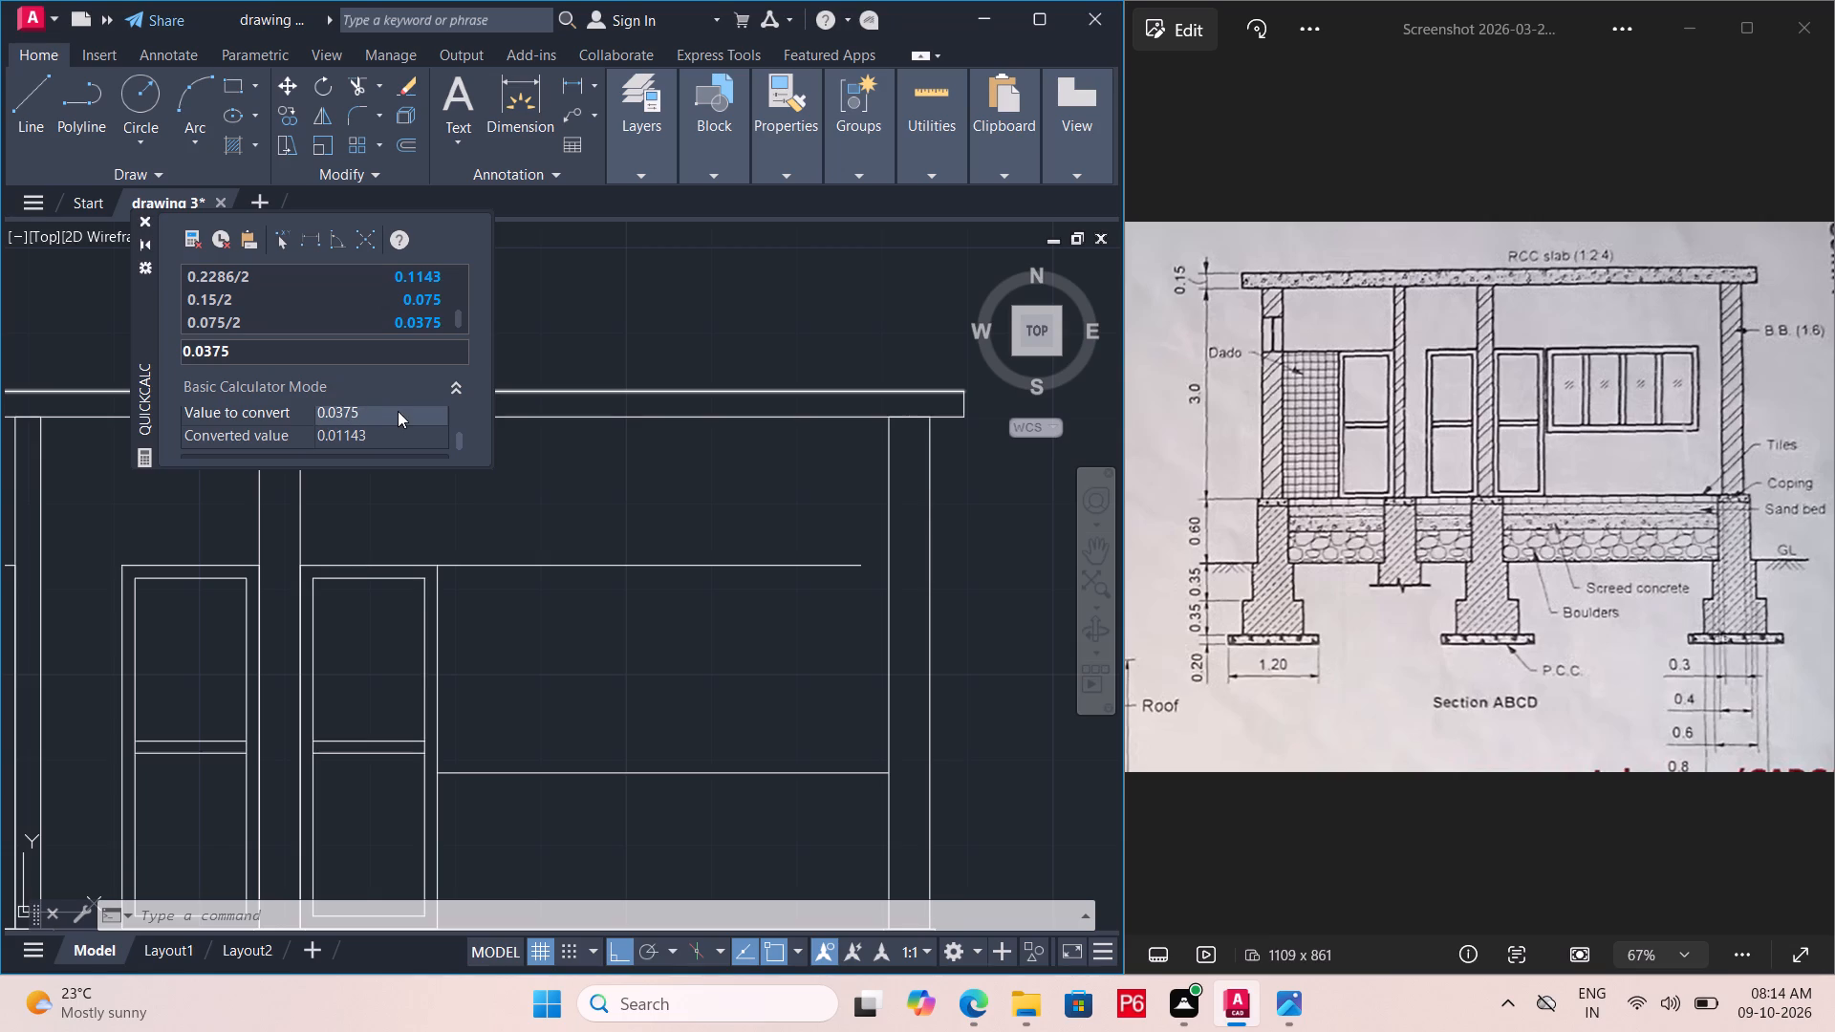
left_click(376, 421)
left_click(359, 434)
double_click(355, 415)
key("BackSpace")
key("BackSpace")
key("BackSpace")
key("BackSpace")
key("BackSpace")
key("BackSpace")
key("BackSpace")
key("BackSpace")
key("BackSpace")
key("BackSpace")
key("BackSpace")
key("BackSpace")
key("BackSpace")
key("BackSpace")
key("BackSpace")
key("BackSpace")
key("BackSpace")
key("BackSpace")
key("BackSpace")
key("BackSpace")
key("2")
key("Return")
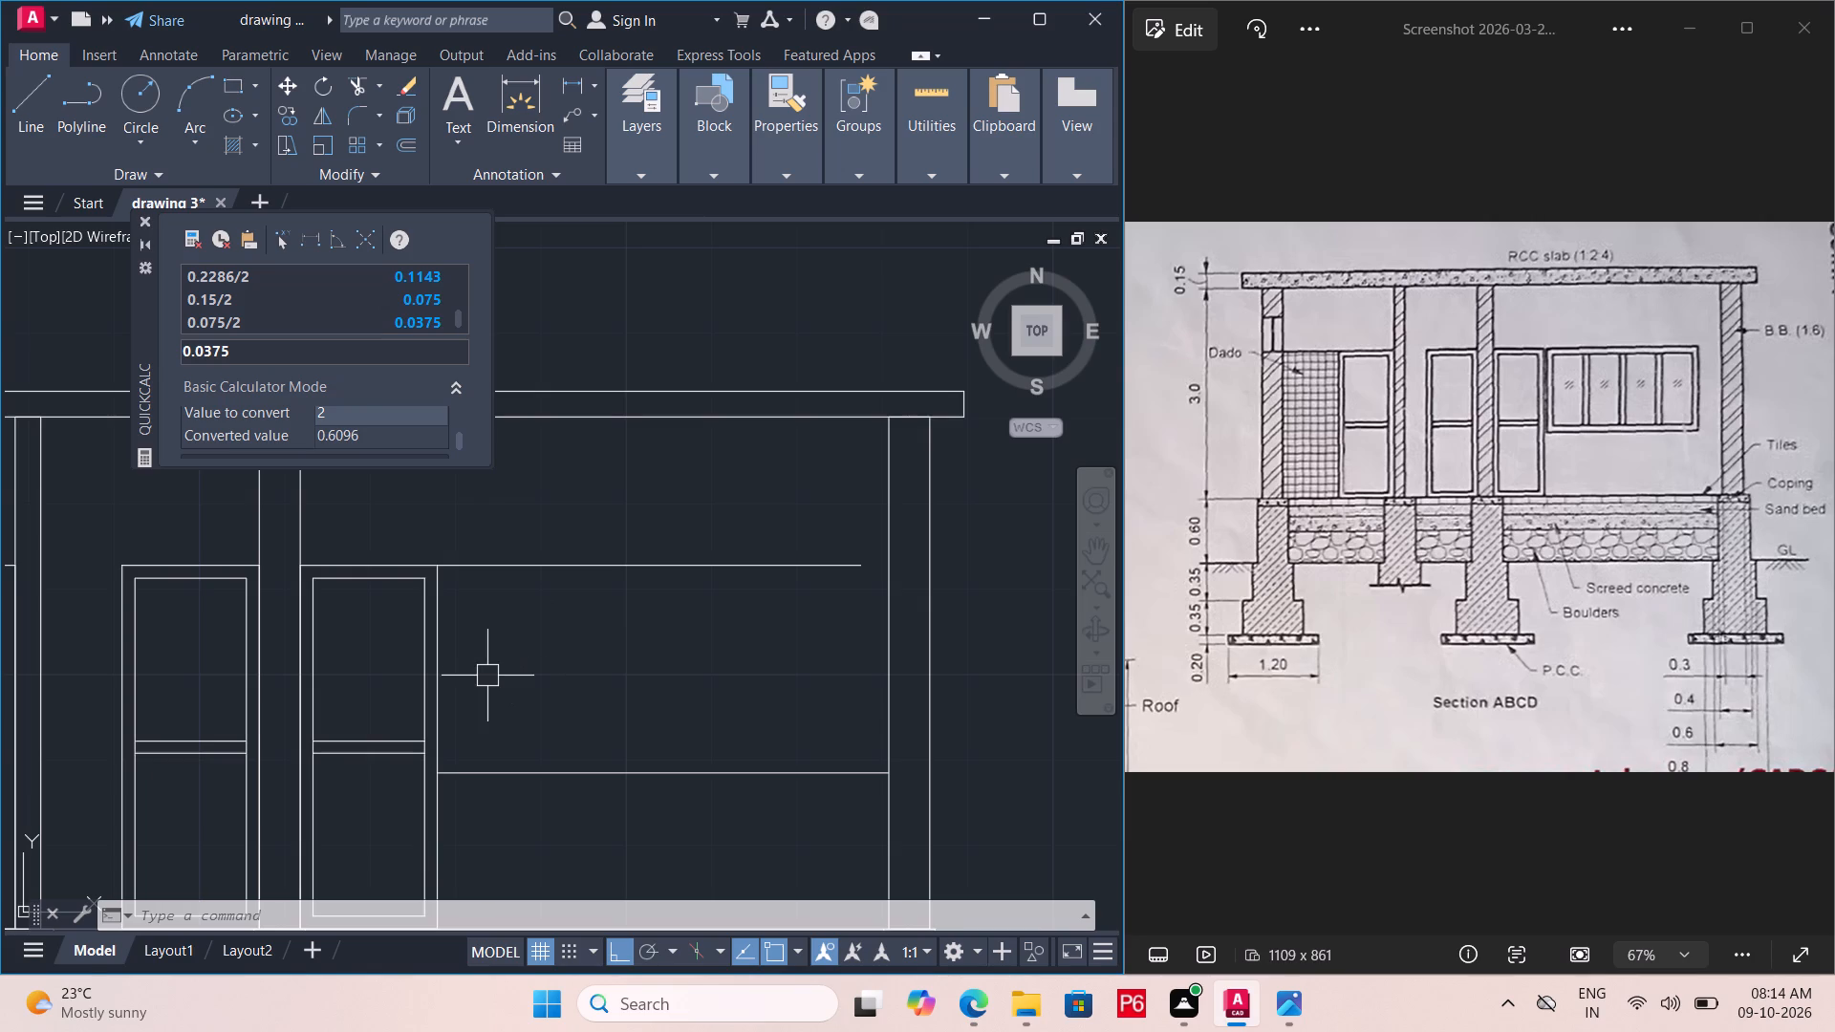
Offset the third door's outer vertical edge 0.609 m toward the outer wall, repeating from each new line for four window verticals.
scroll(487, 676, "up", 1)
key("Escape")
key("o")
key("Return")
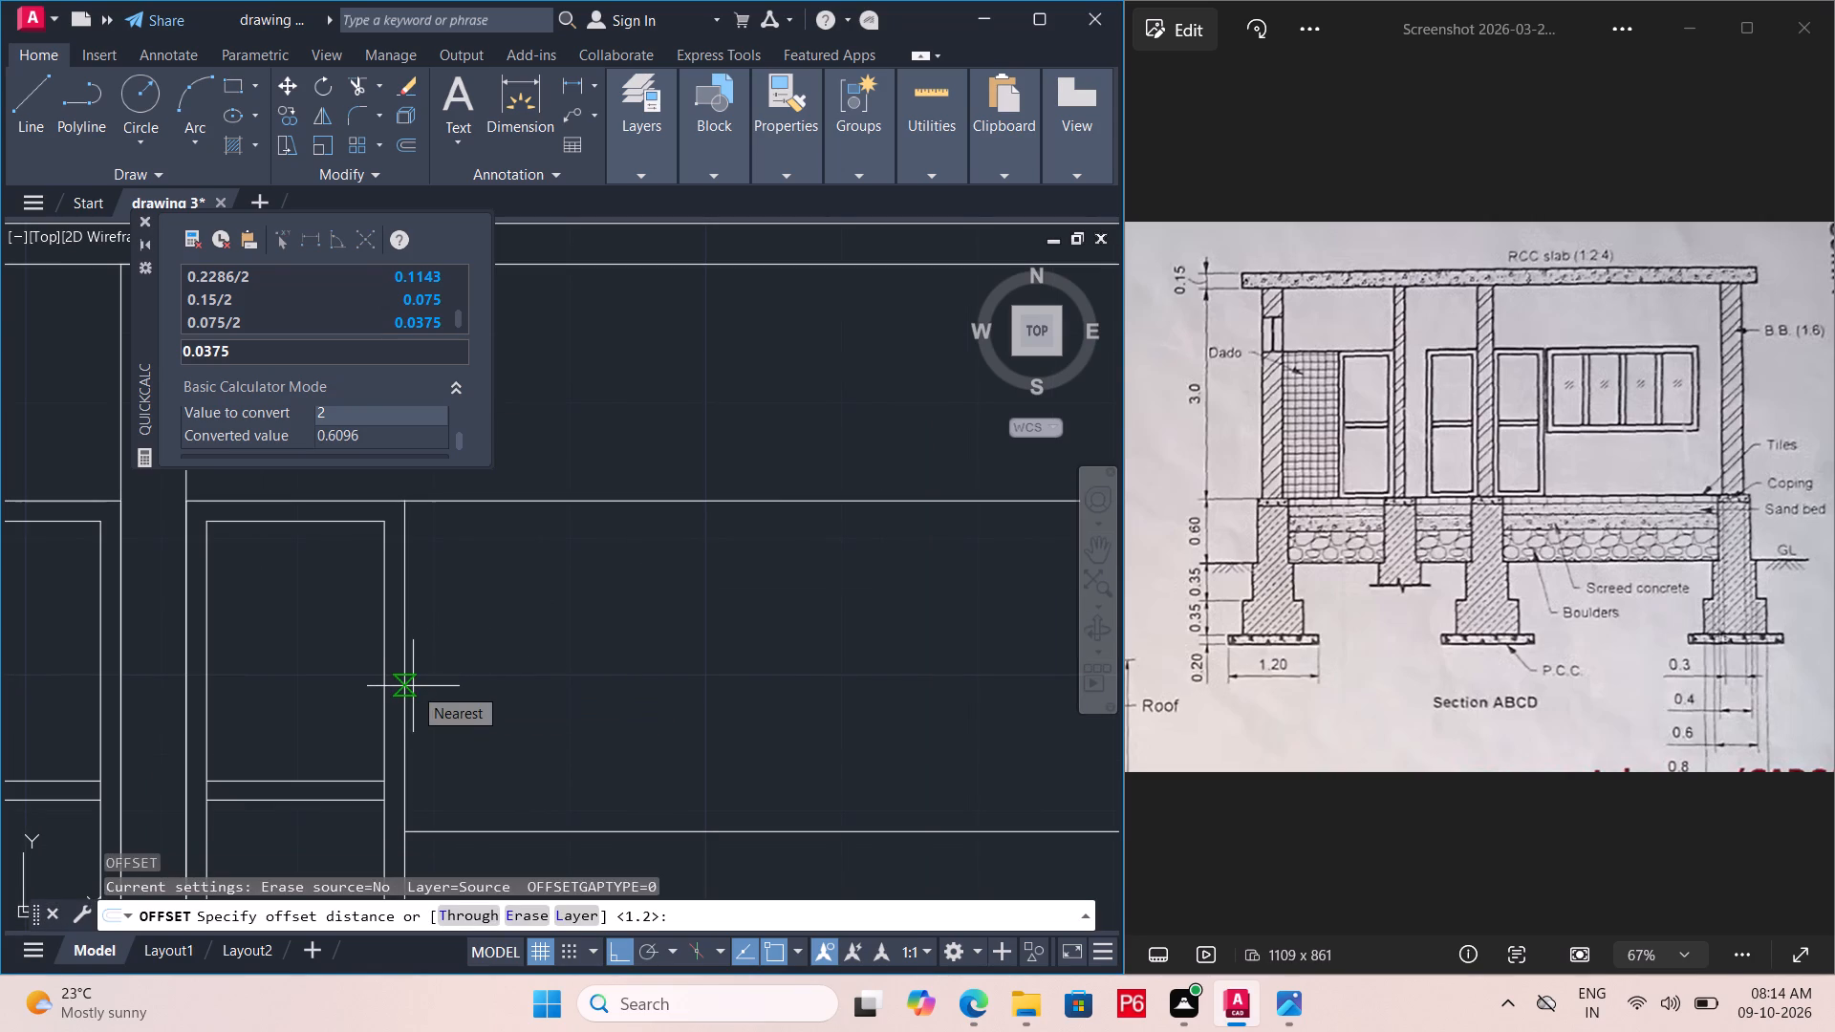
type("0.603")
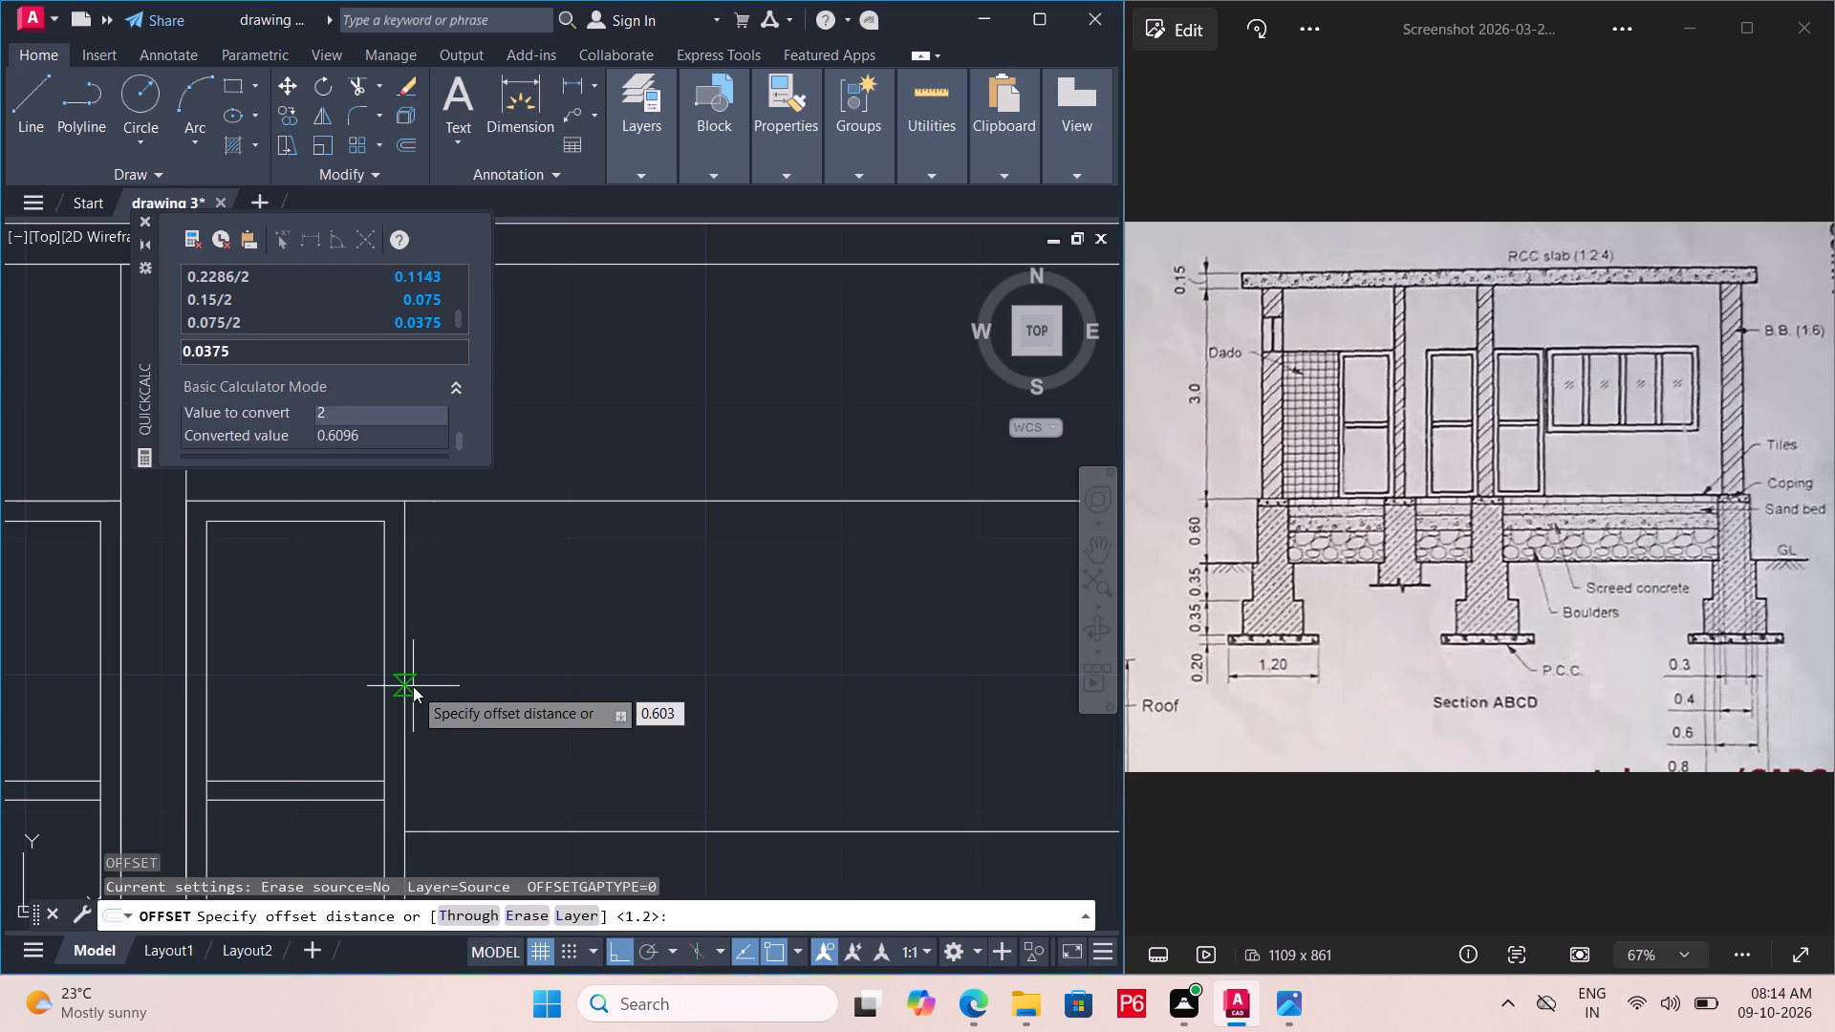
key("BackSpace")
key("9")
key("Return")
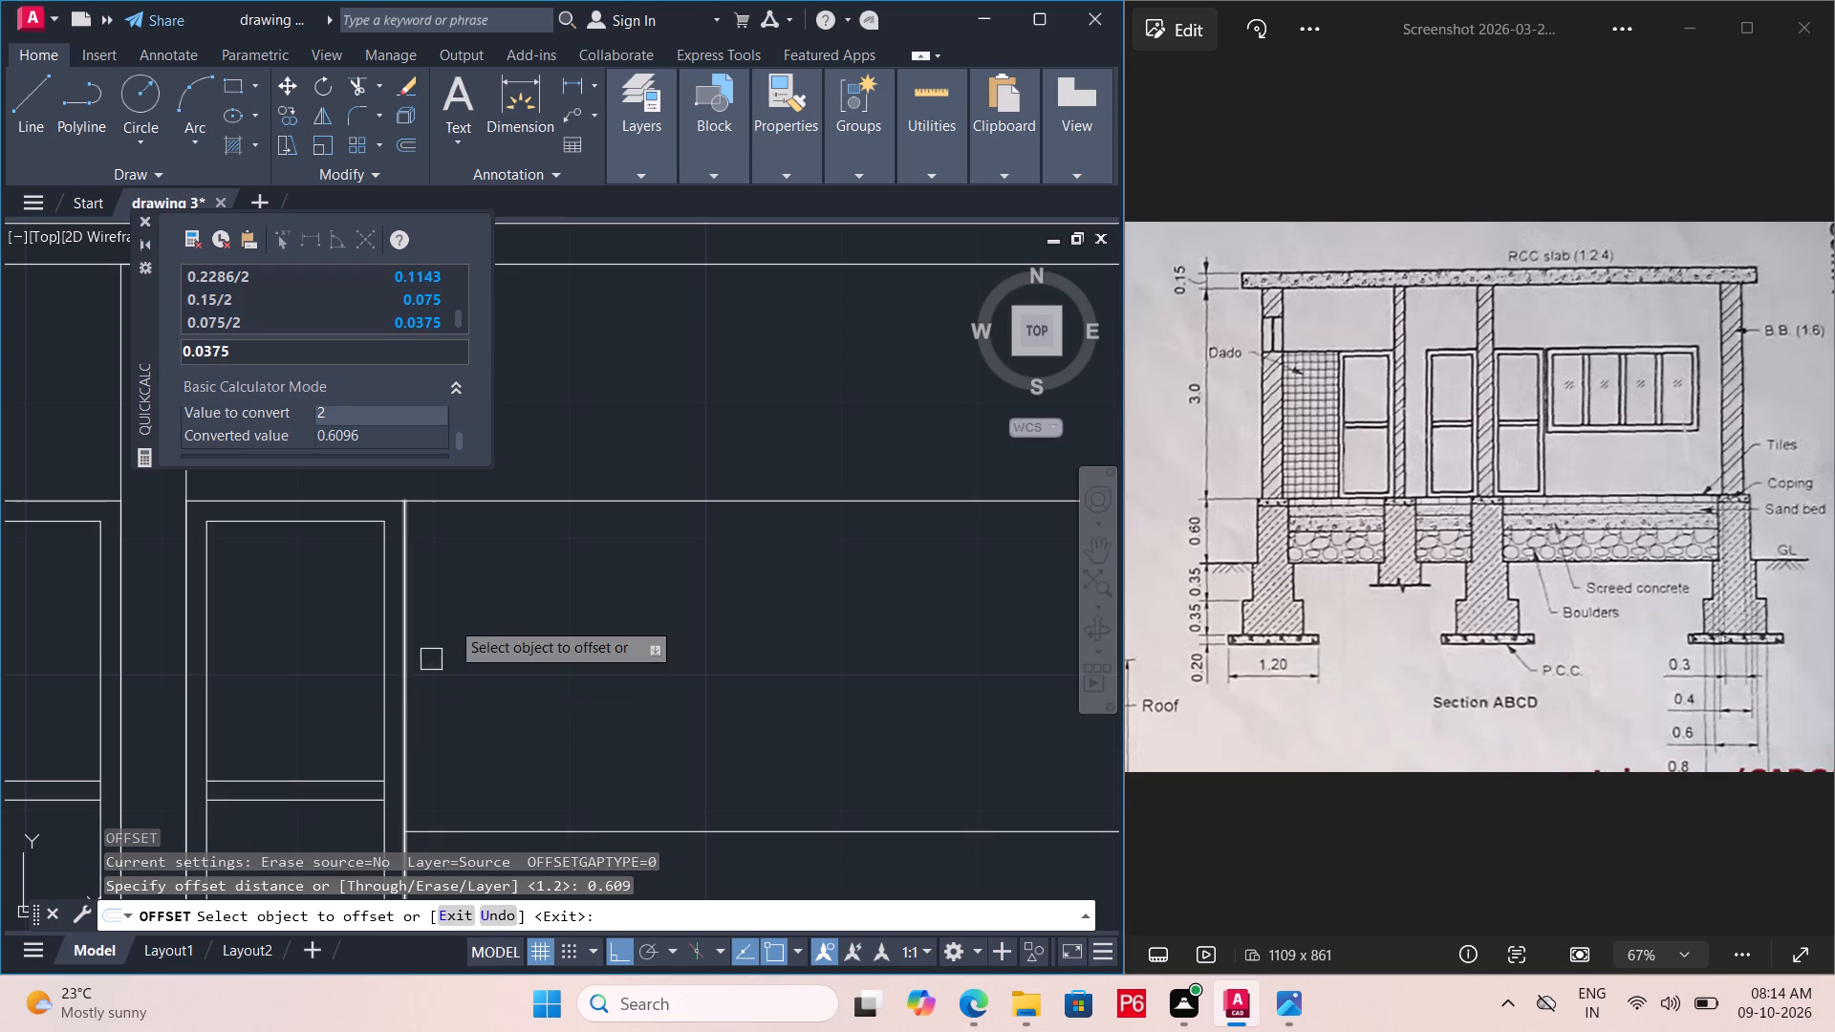
left_click(404, 620)
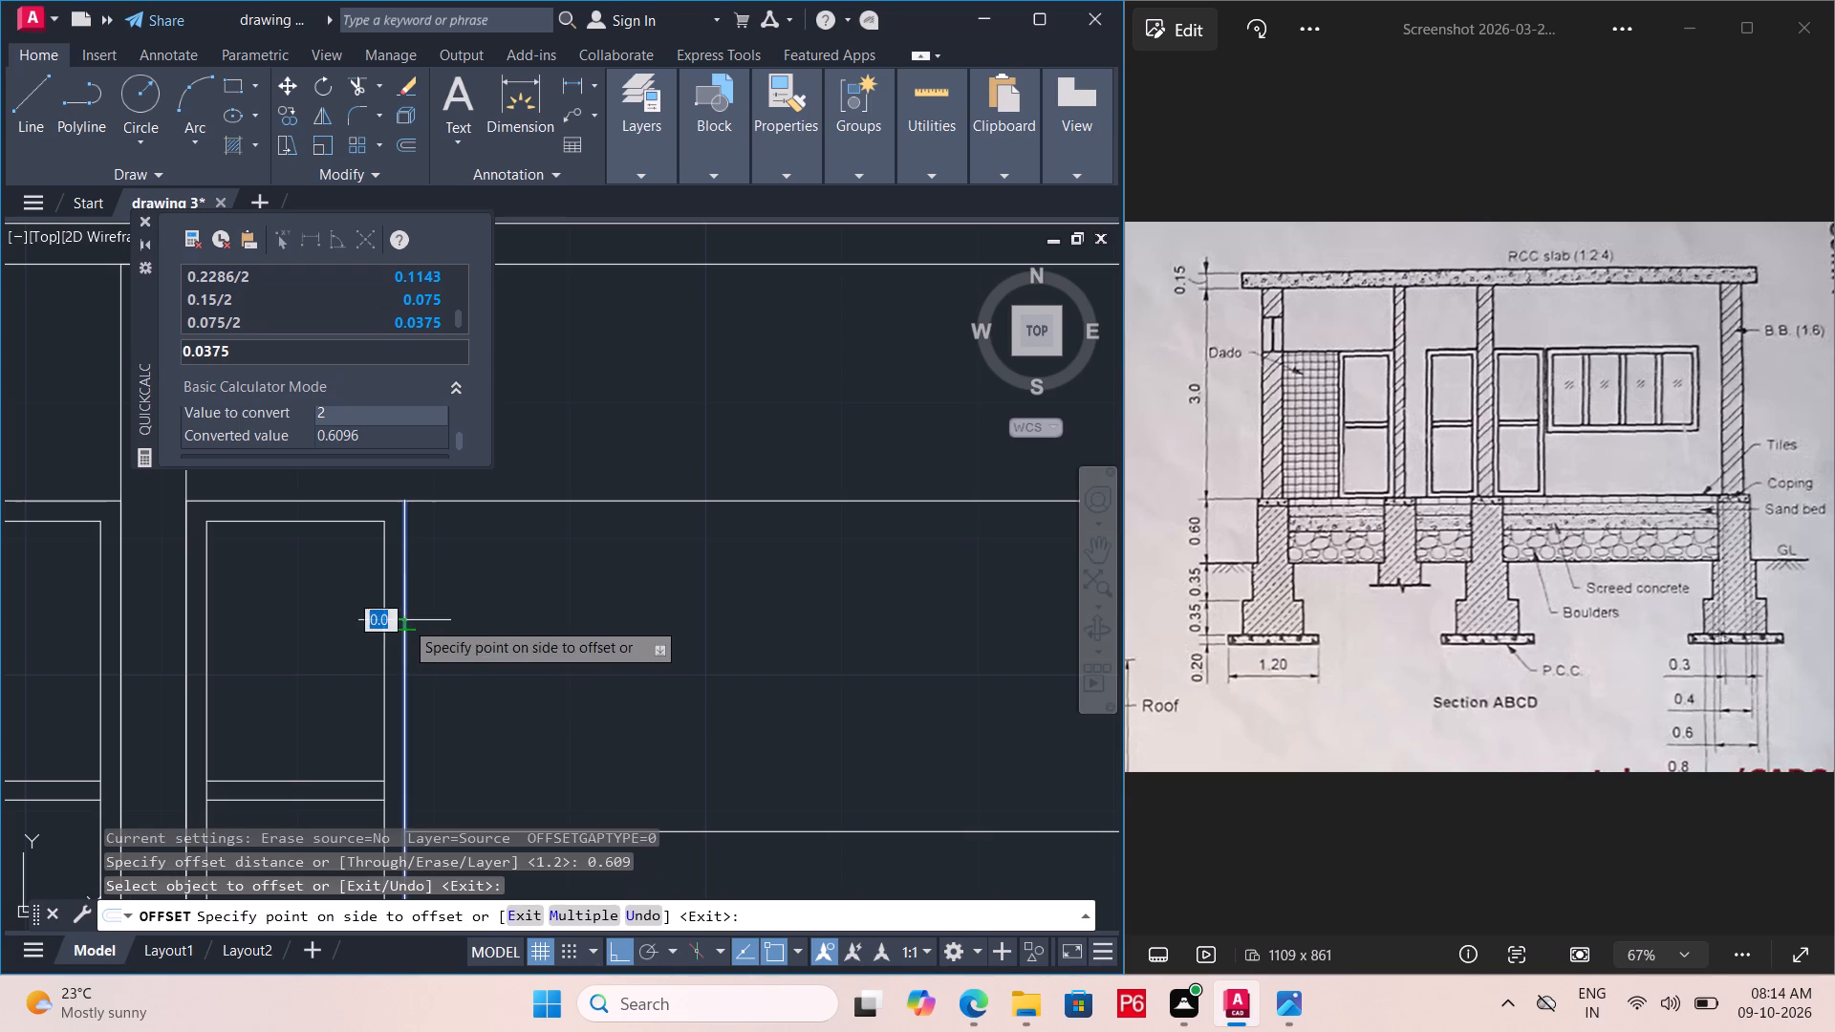
left_click(653, 625)
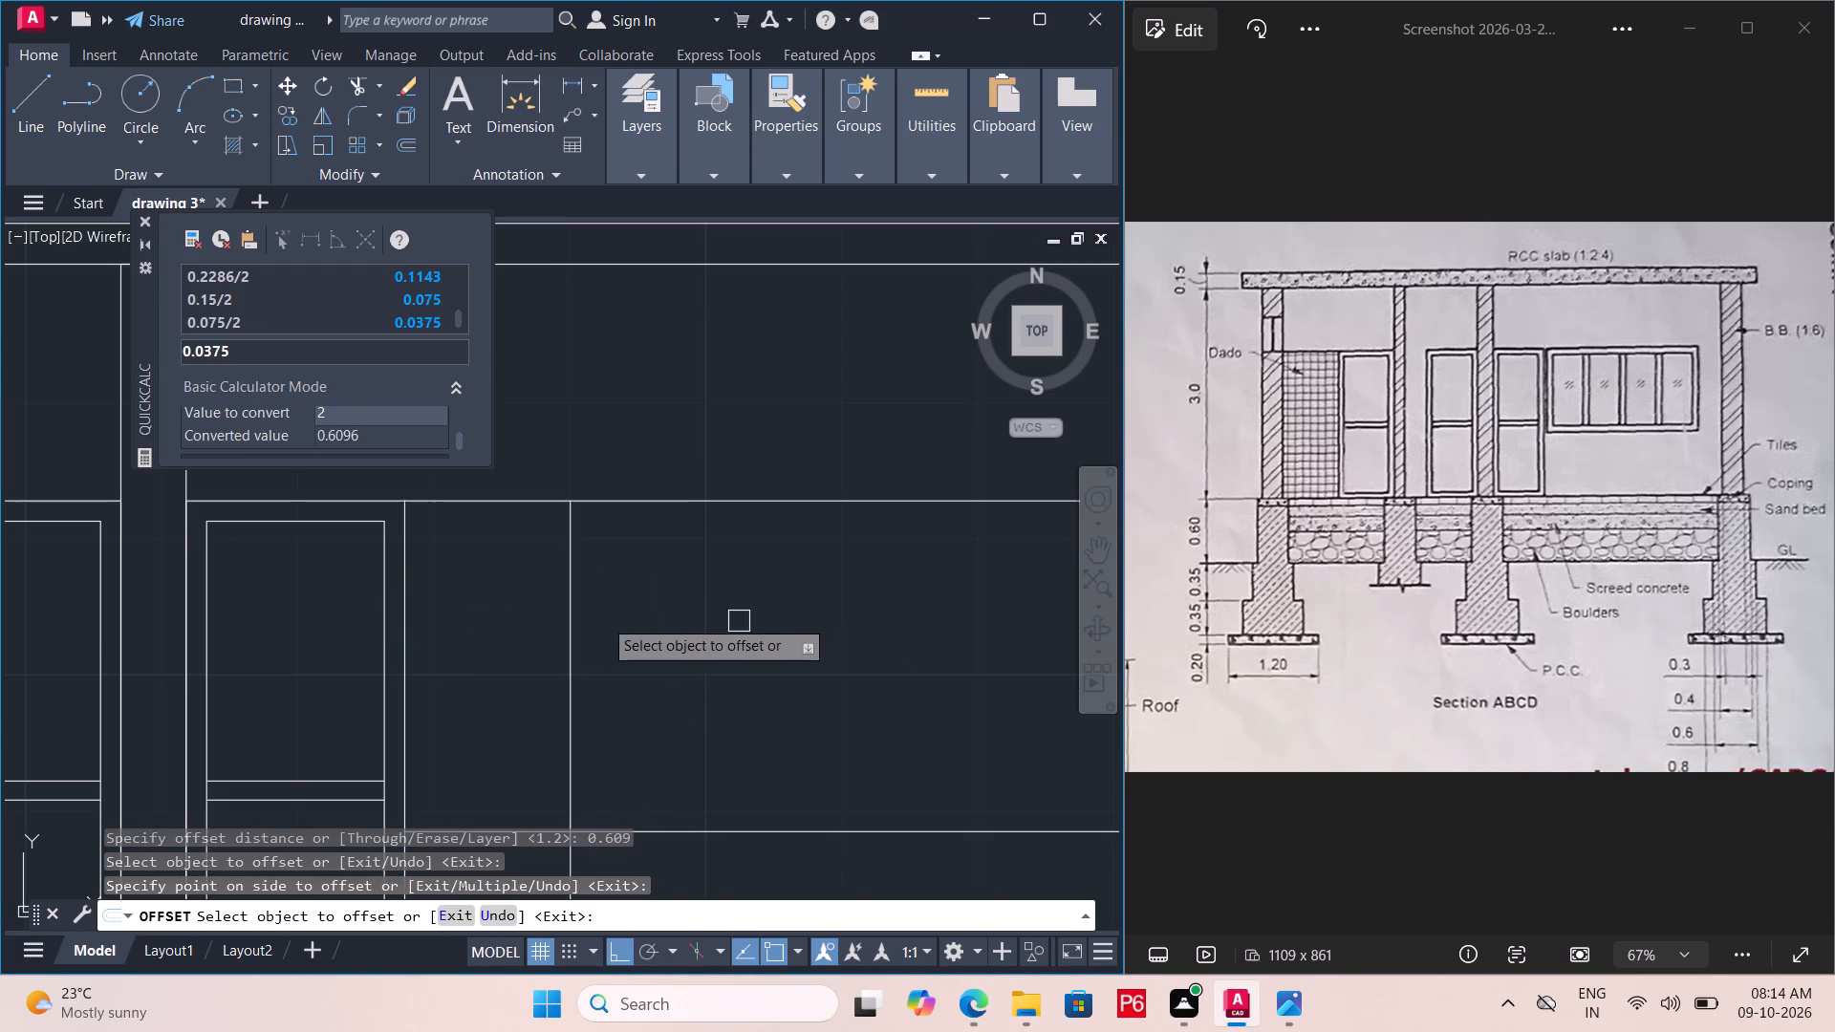
left_click(572, 632)
left_click(764, 636)
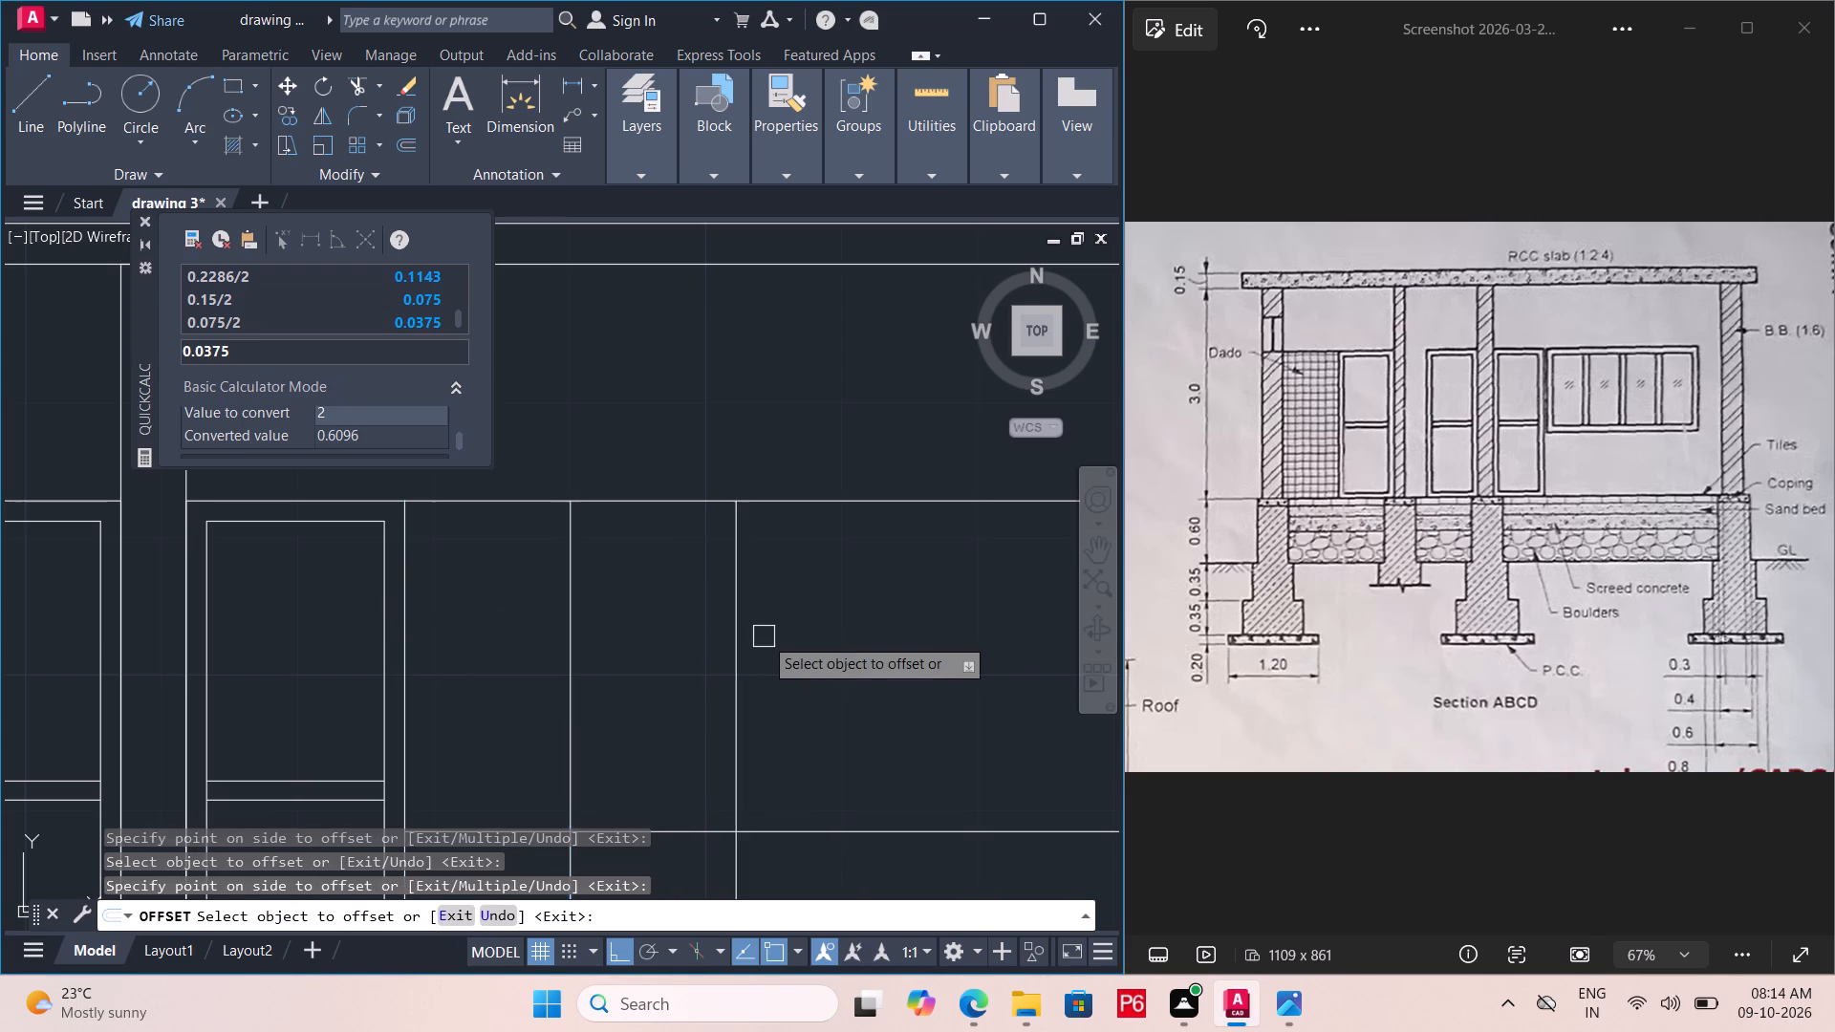
left_click(731, 637)
left_click(841, 655)
scroll(708, 677, "down", 2)
middle_click_drag(669, 683, 626, 672)
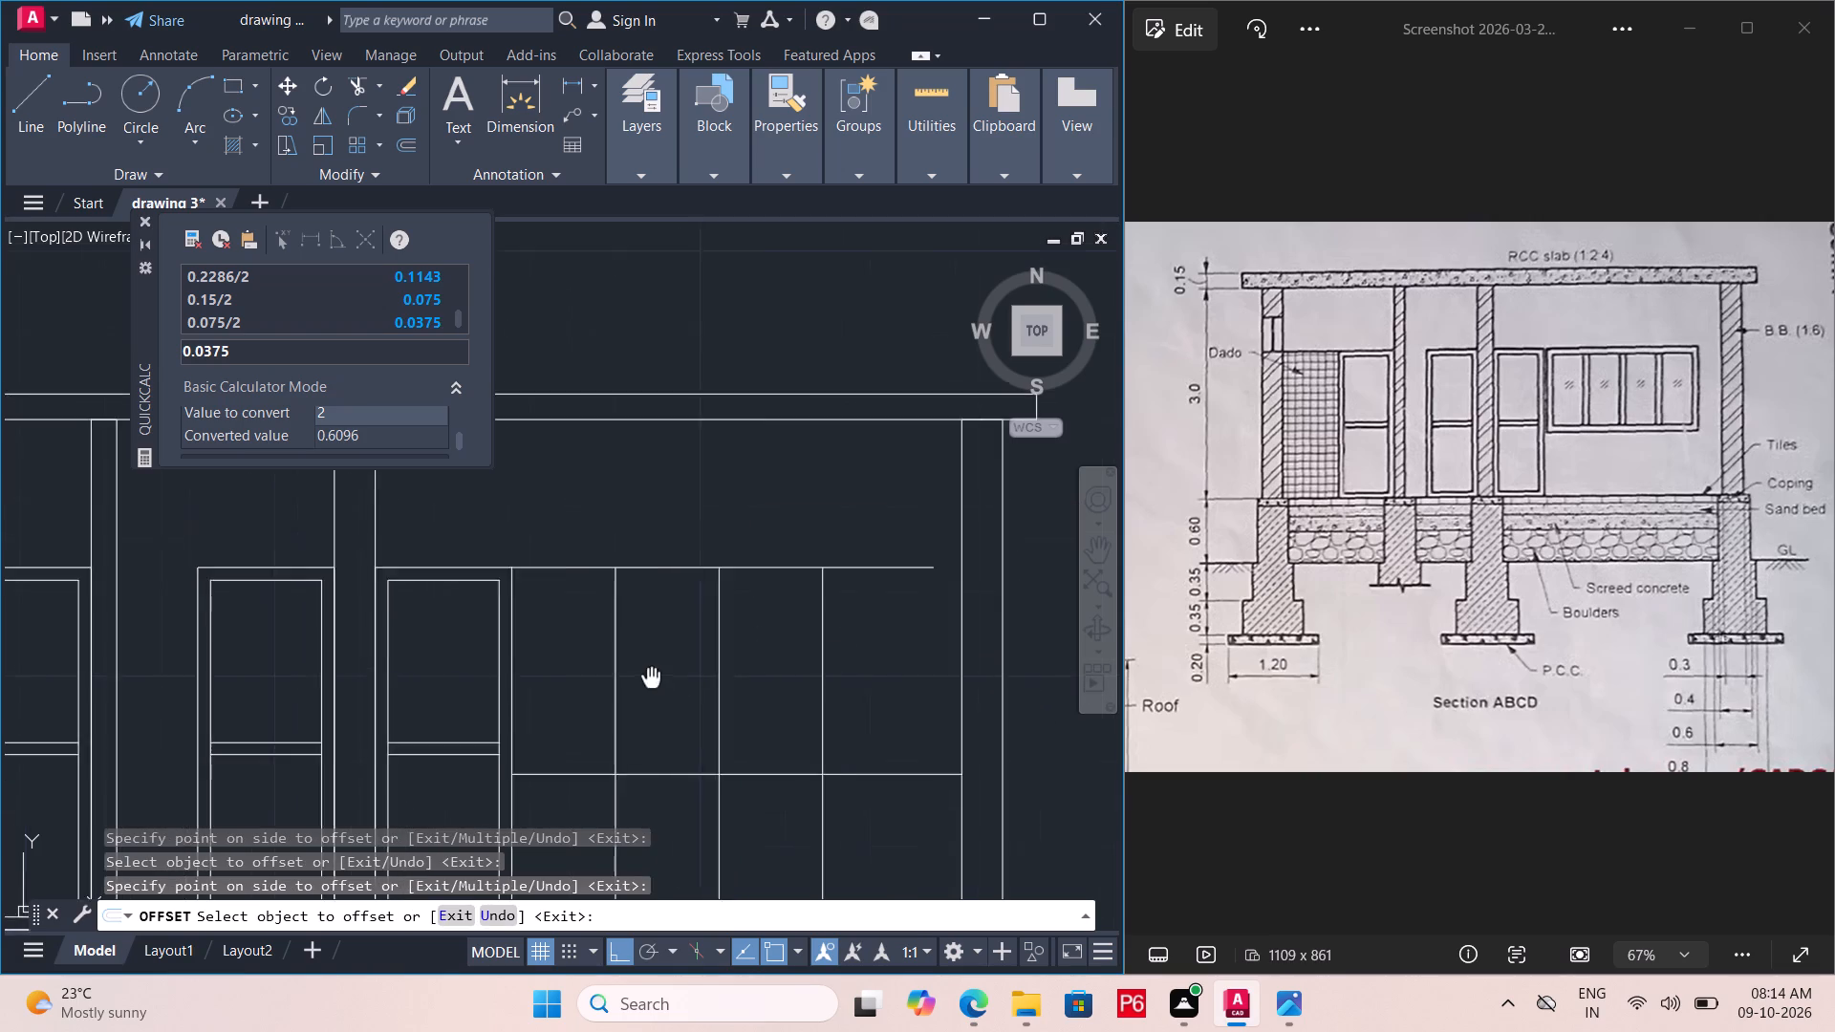
middle_click_drag(626, 672, 602, 667)
left_click(748, 664)
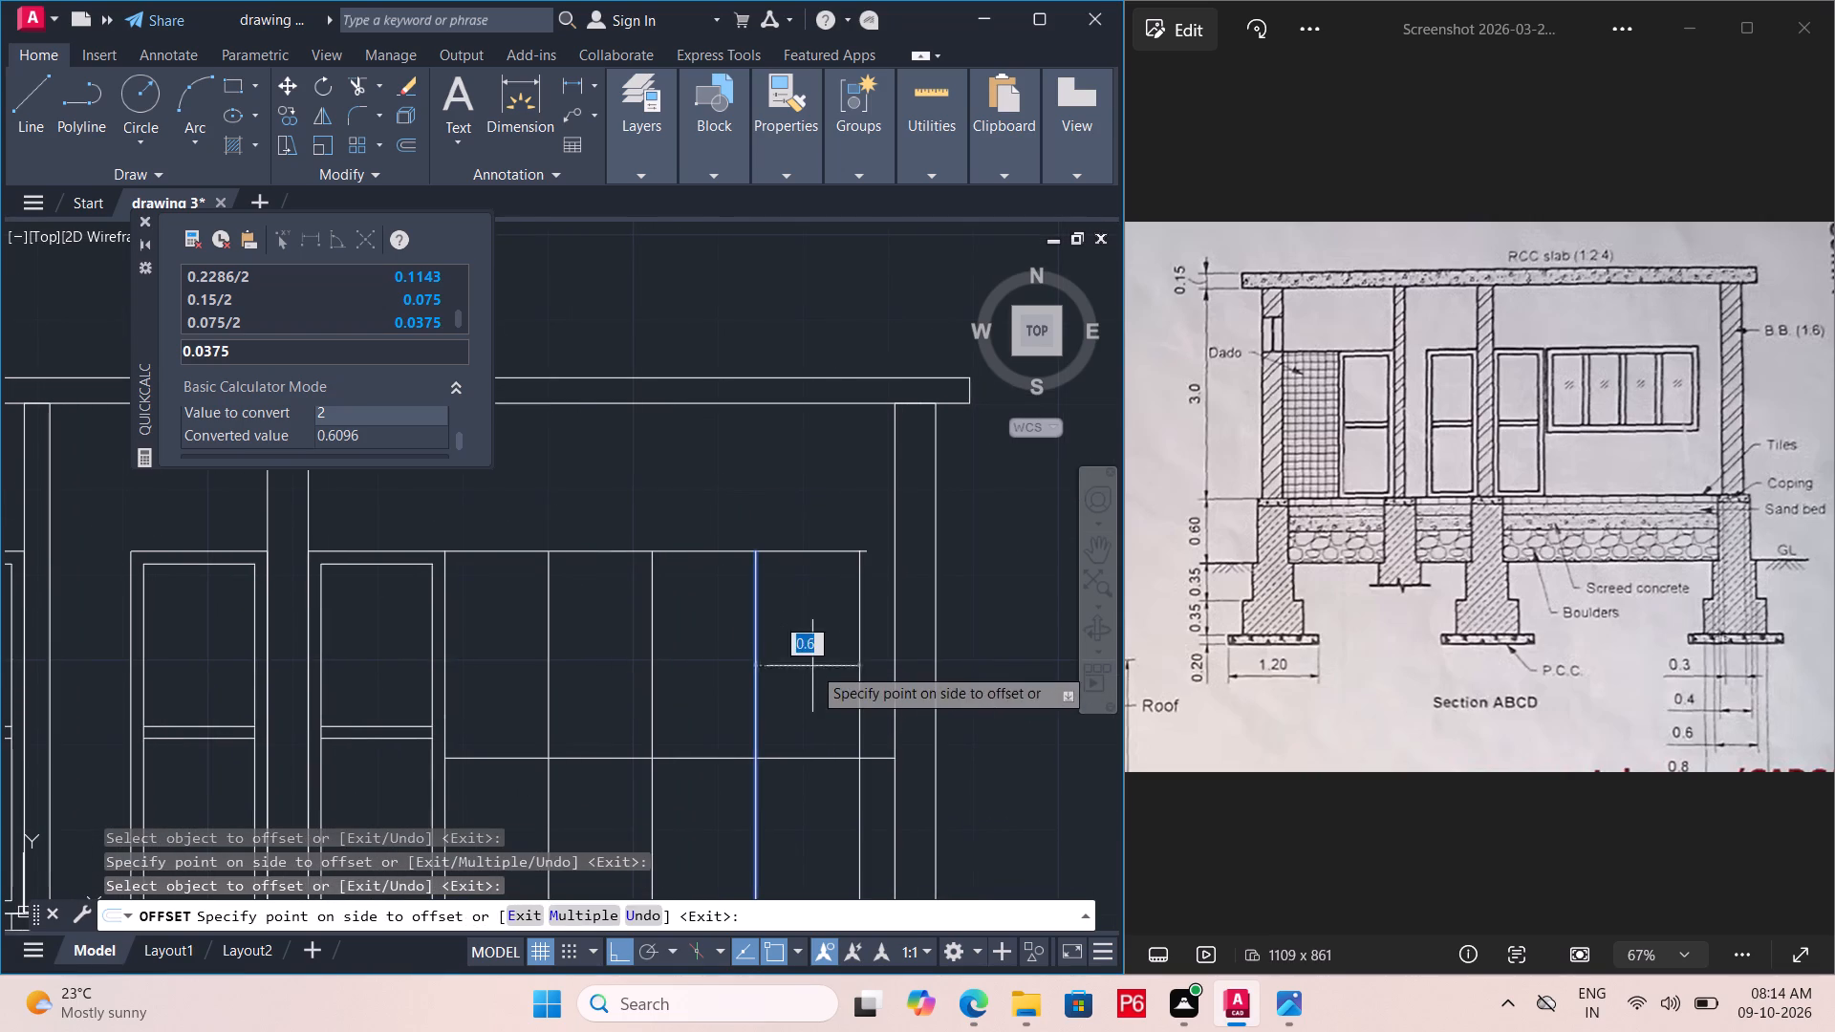
left_click(812, 666)
middle_click_drag(840, 638, 823, 424)
scroll(840, 615, "up", 1)
key("Escape")
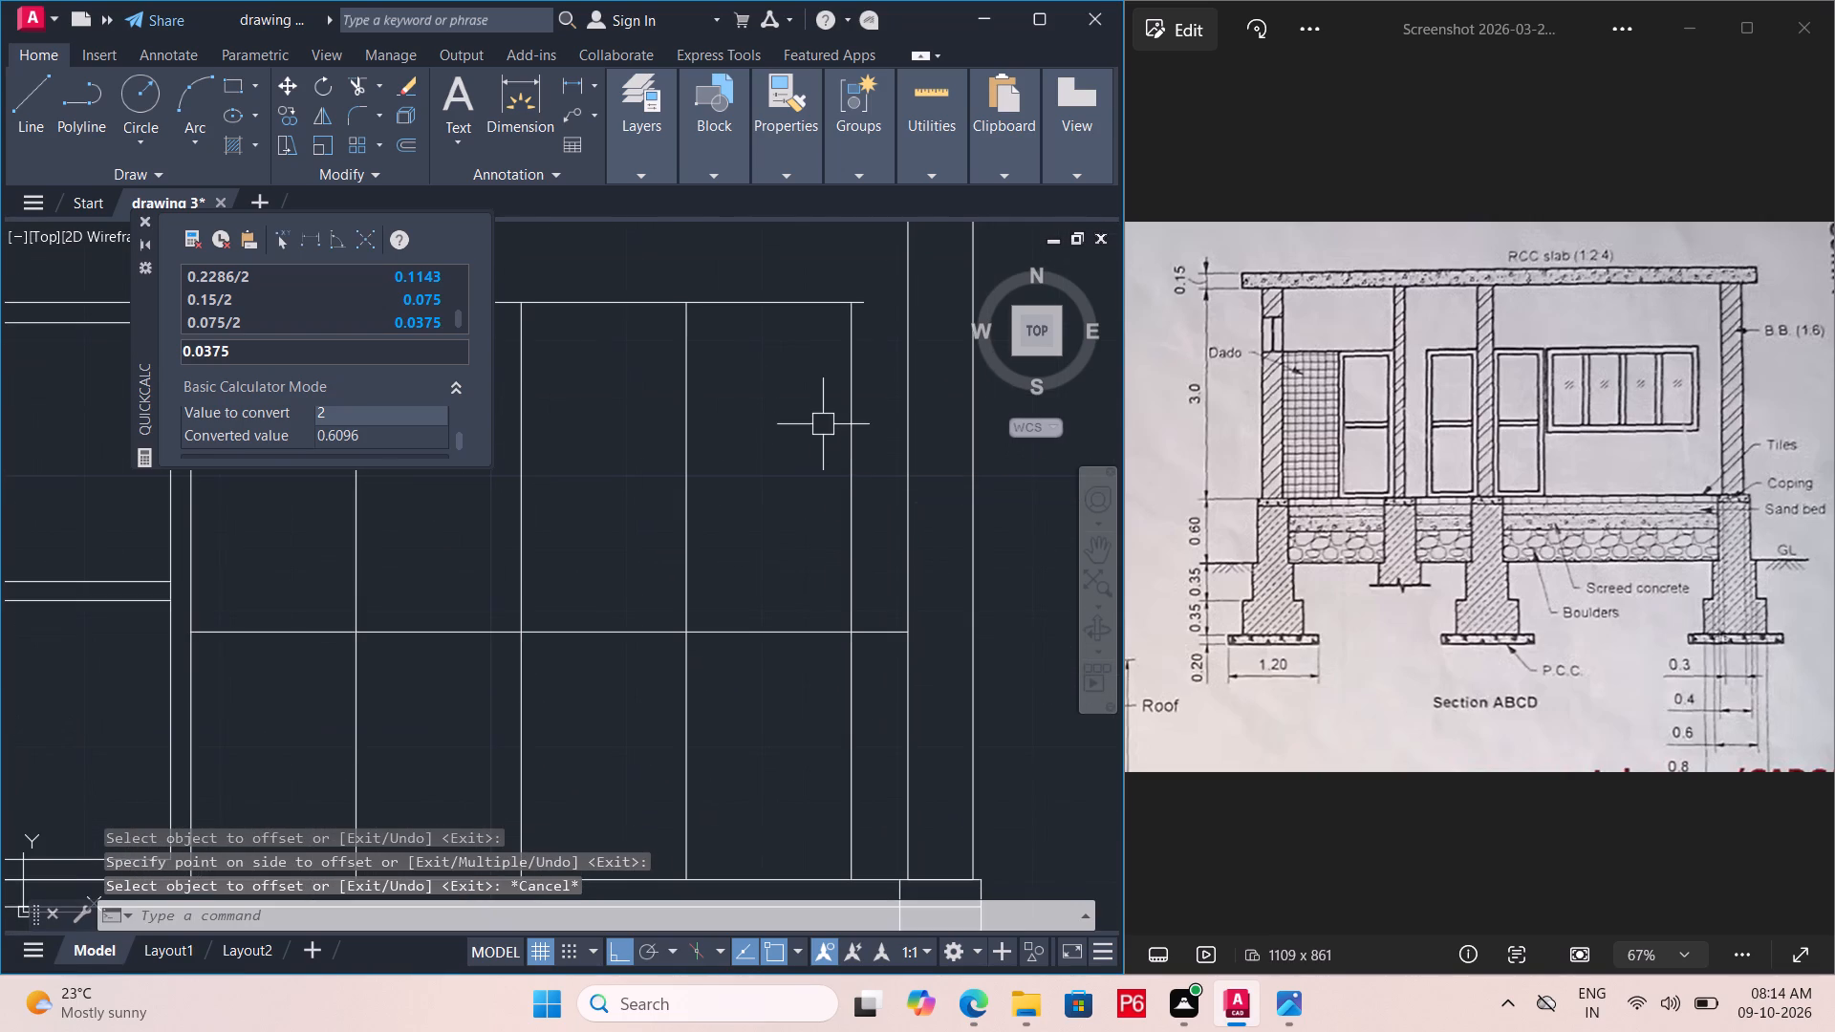
Trim the four offset window verticals below the sill line.
scroll(813, 529, "down", 2)
type("tr")
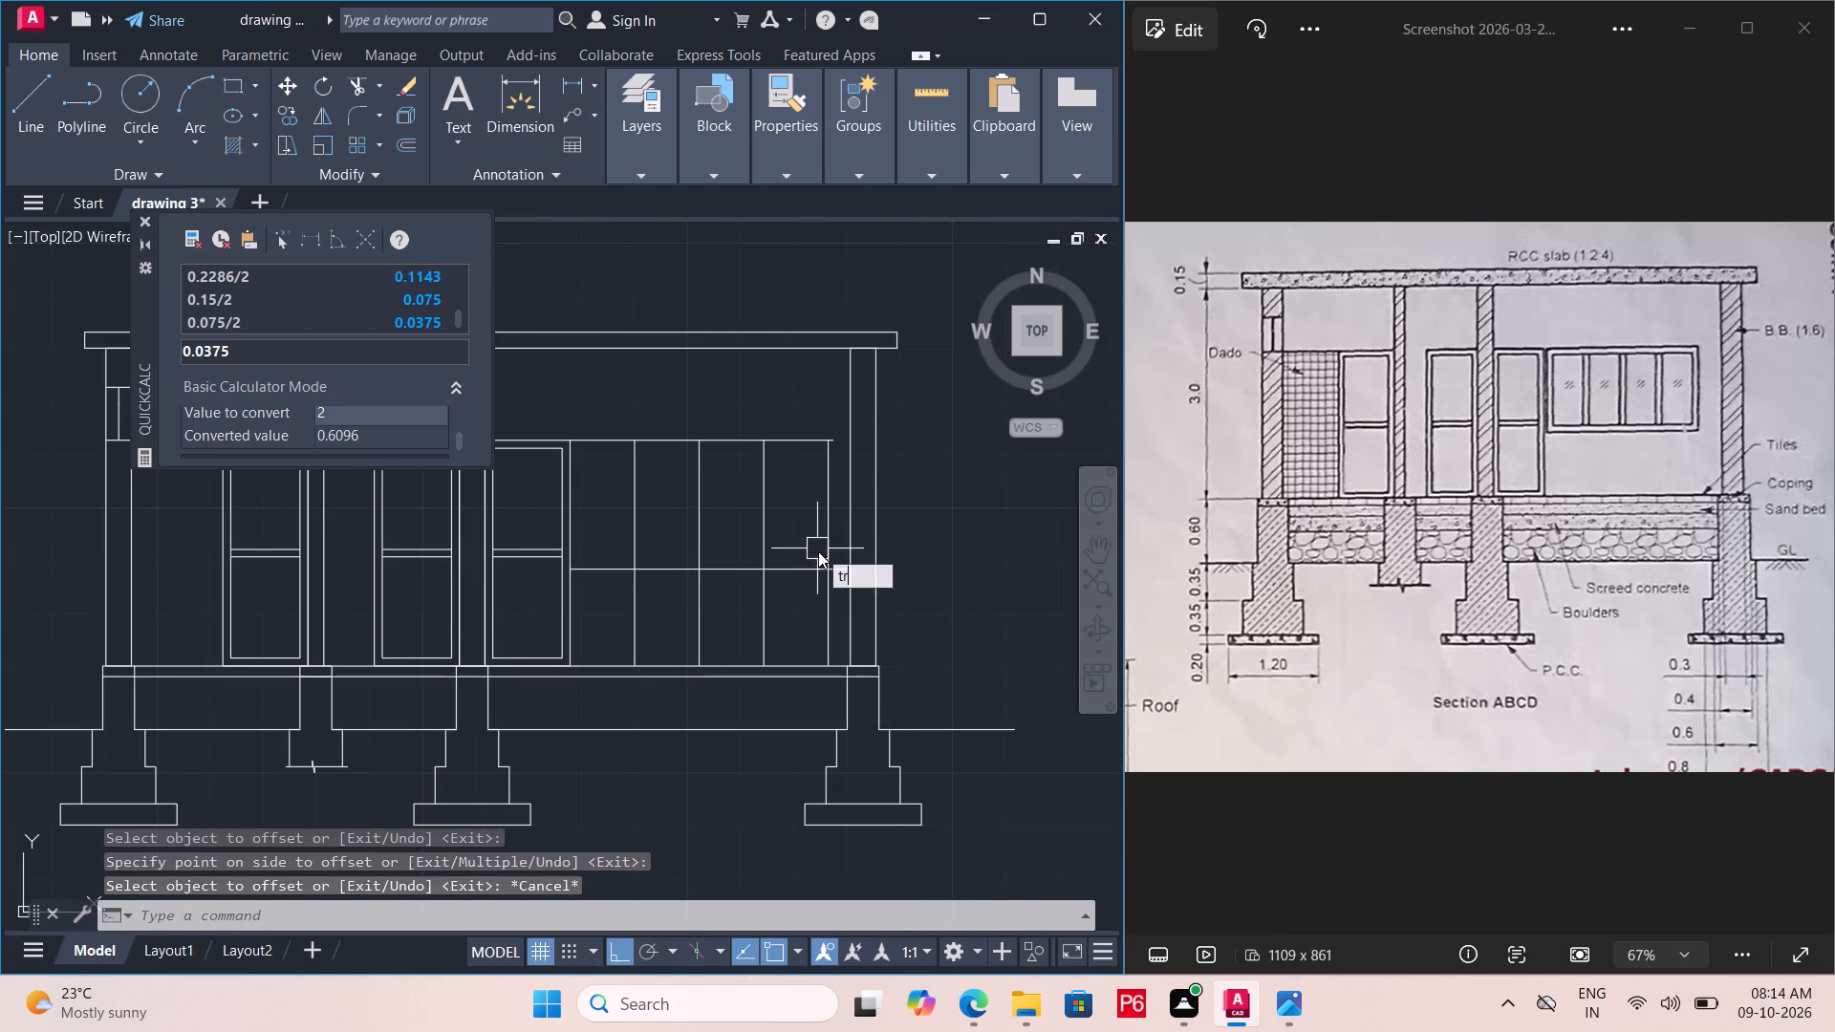
key("space")
key("space")
left_click(829, 596)
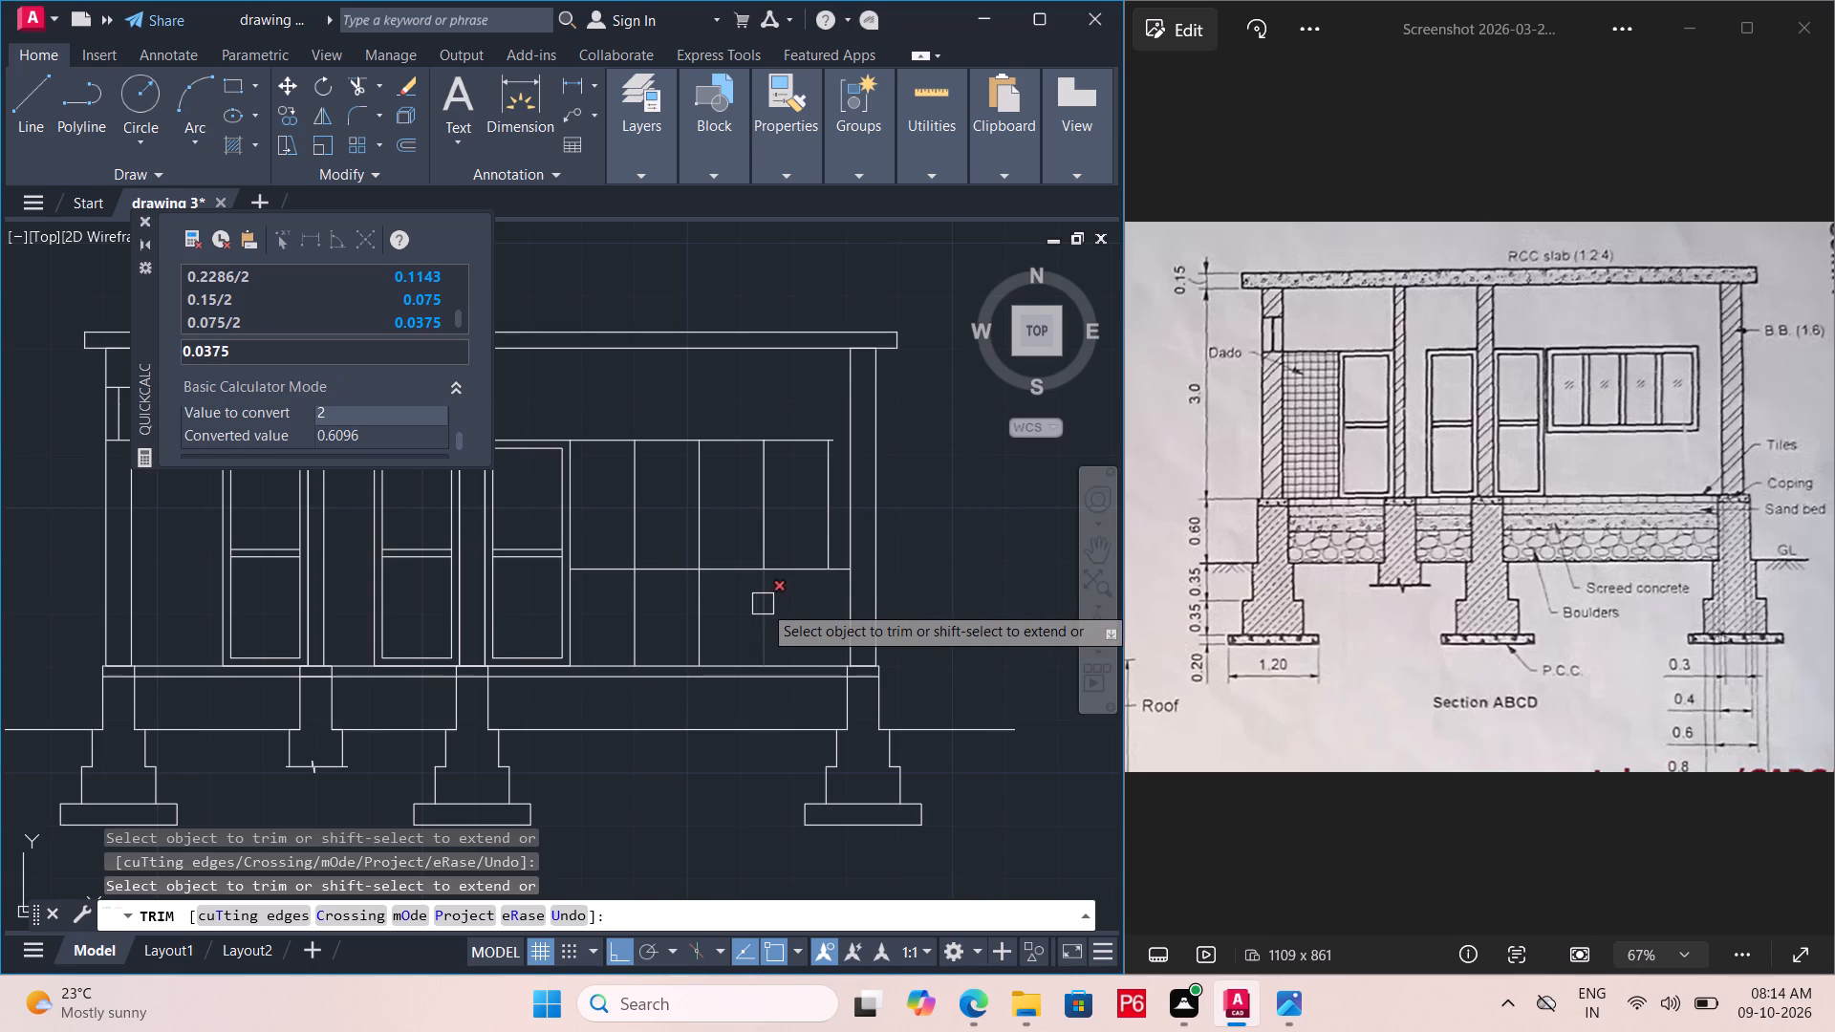
left_click(763, 604)
left_click(693, 609)
left_click(635, 616)
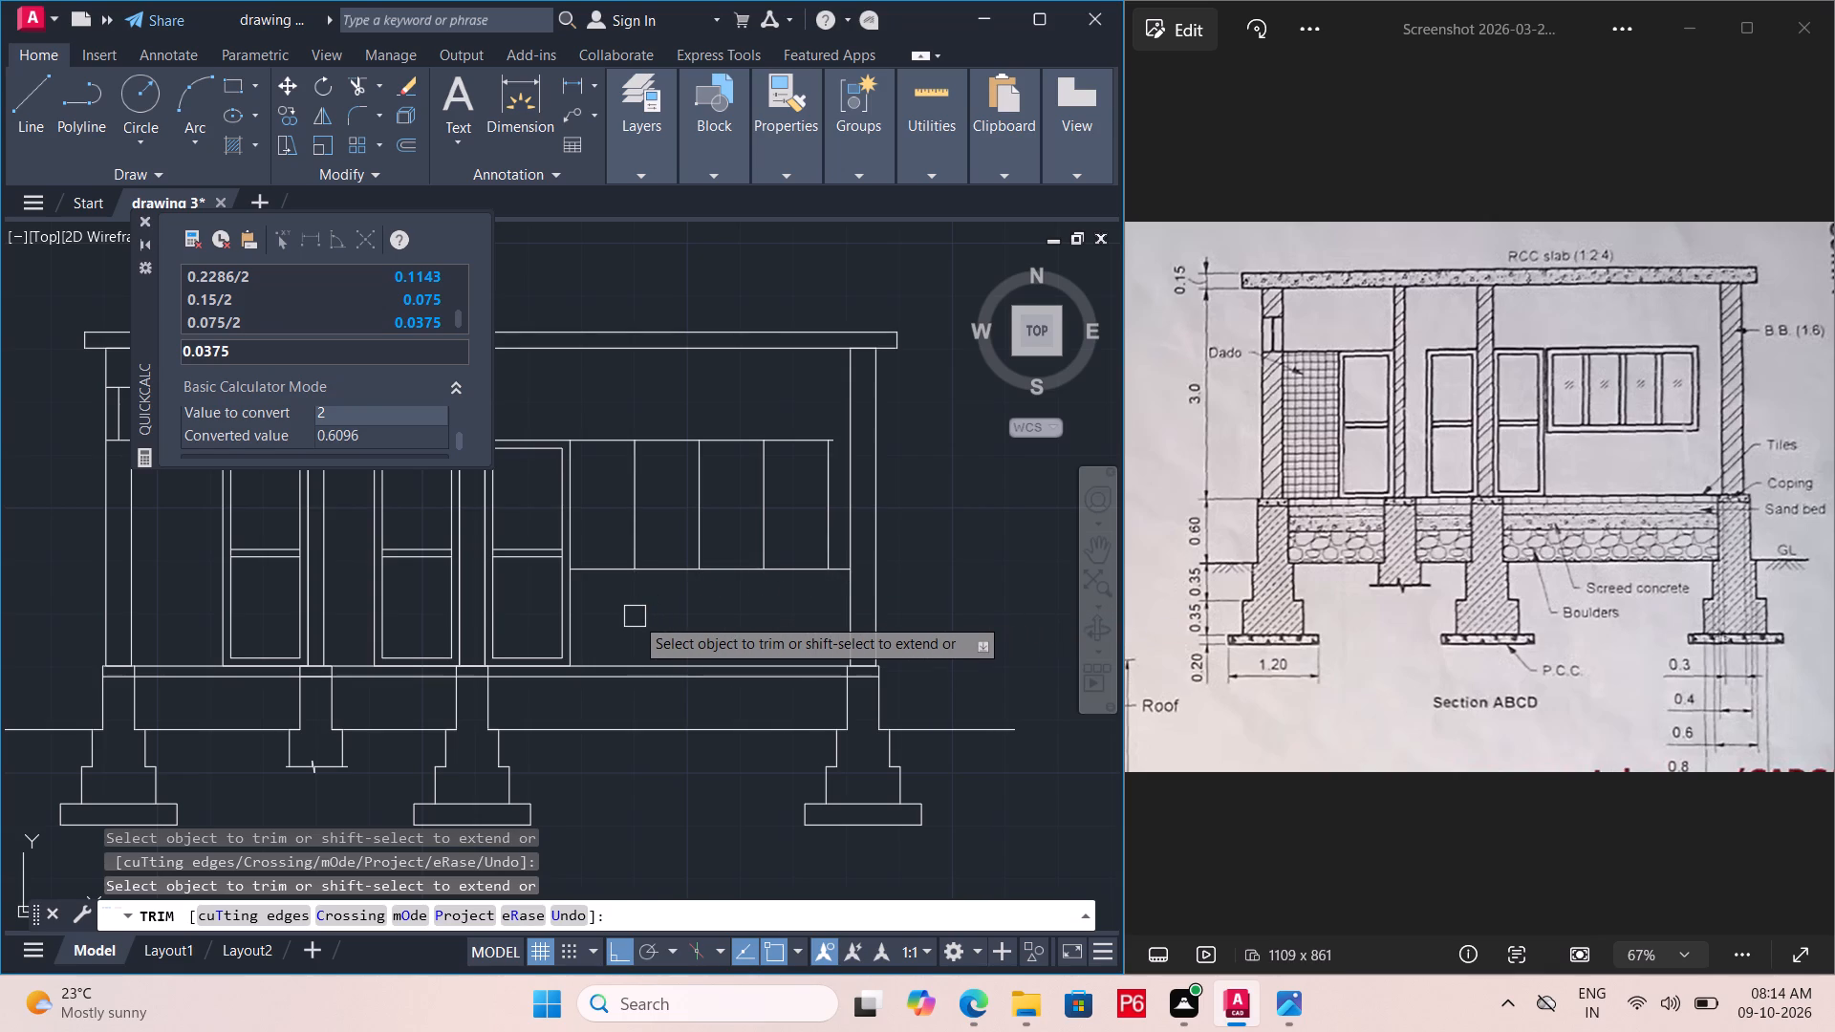
Save the drawing.
key("ctrl+s")
key("ctrl+s")
key("ctrl+s")
key("ctrl+s")
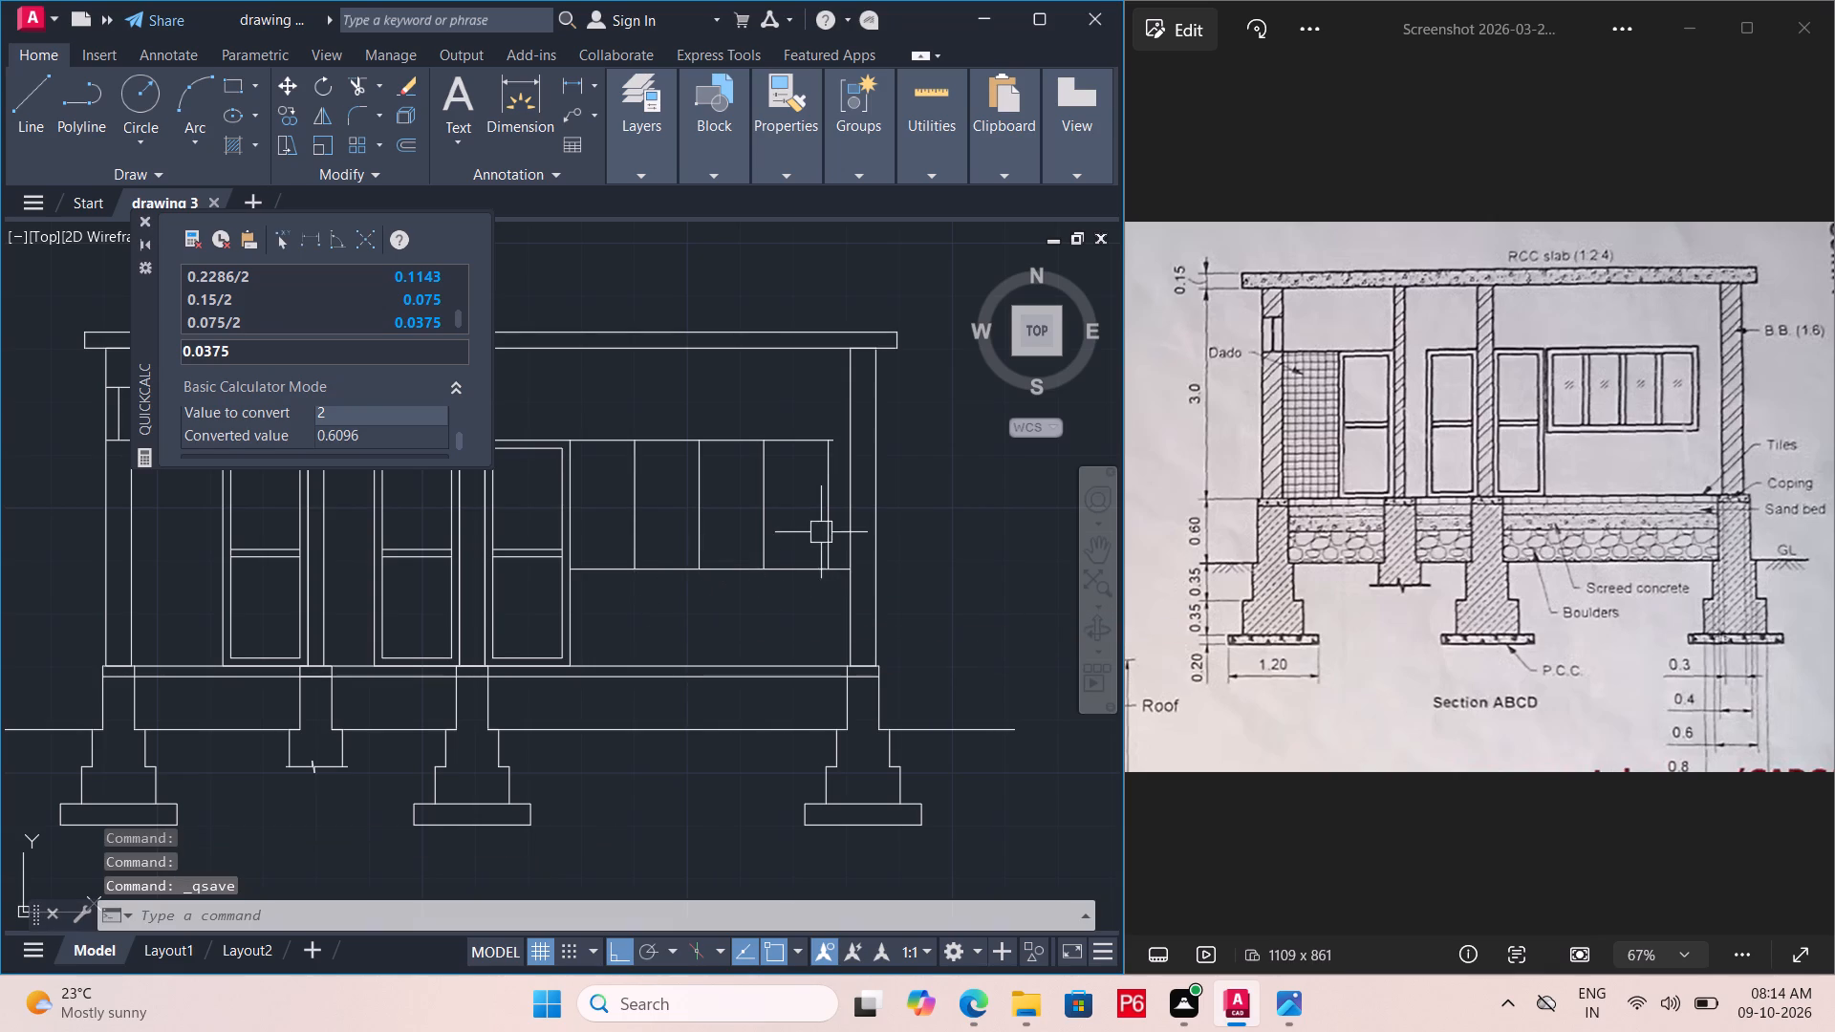
Trim the sill and window-head lines where they extend past the last window vertical toward the outer wall.
scroll(841, 521, "up", 4)
type("tr")
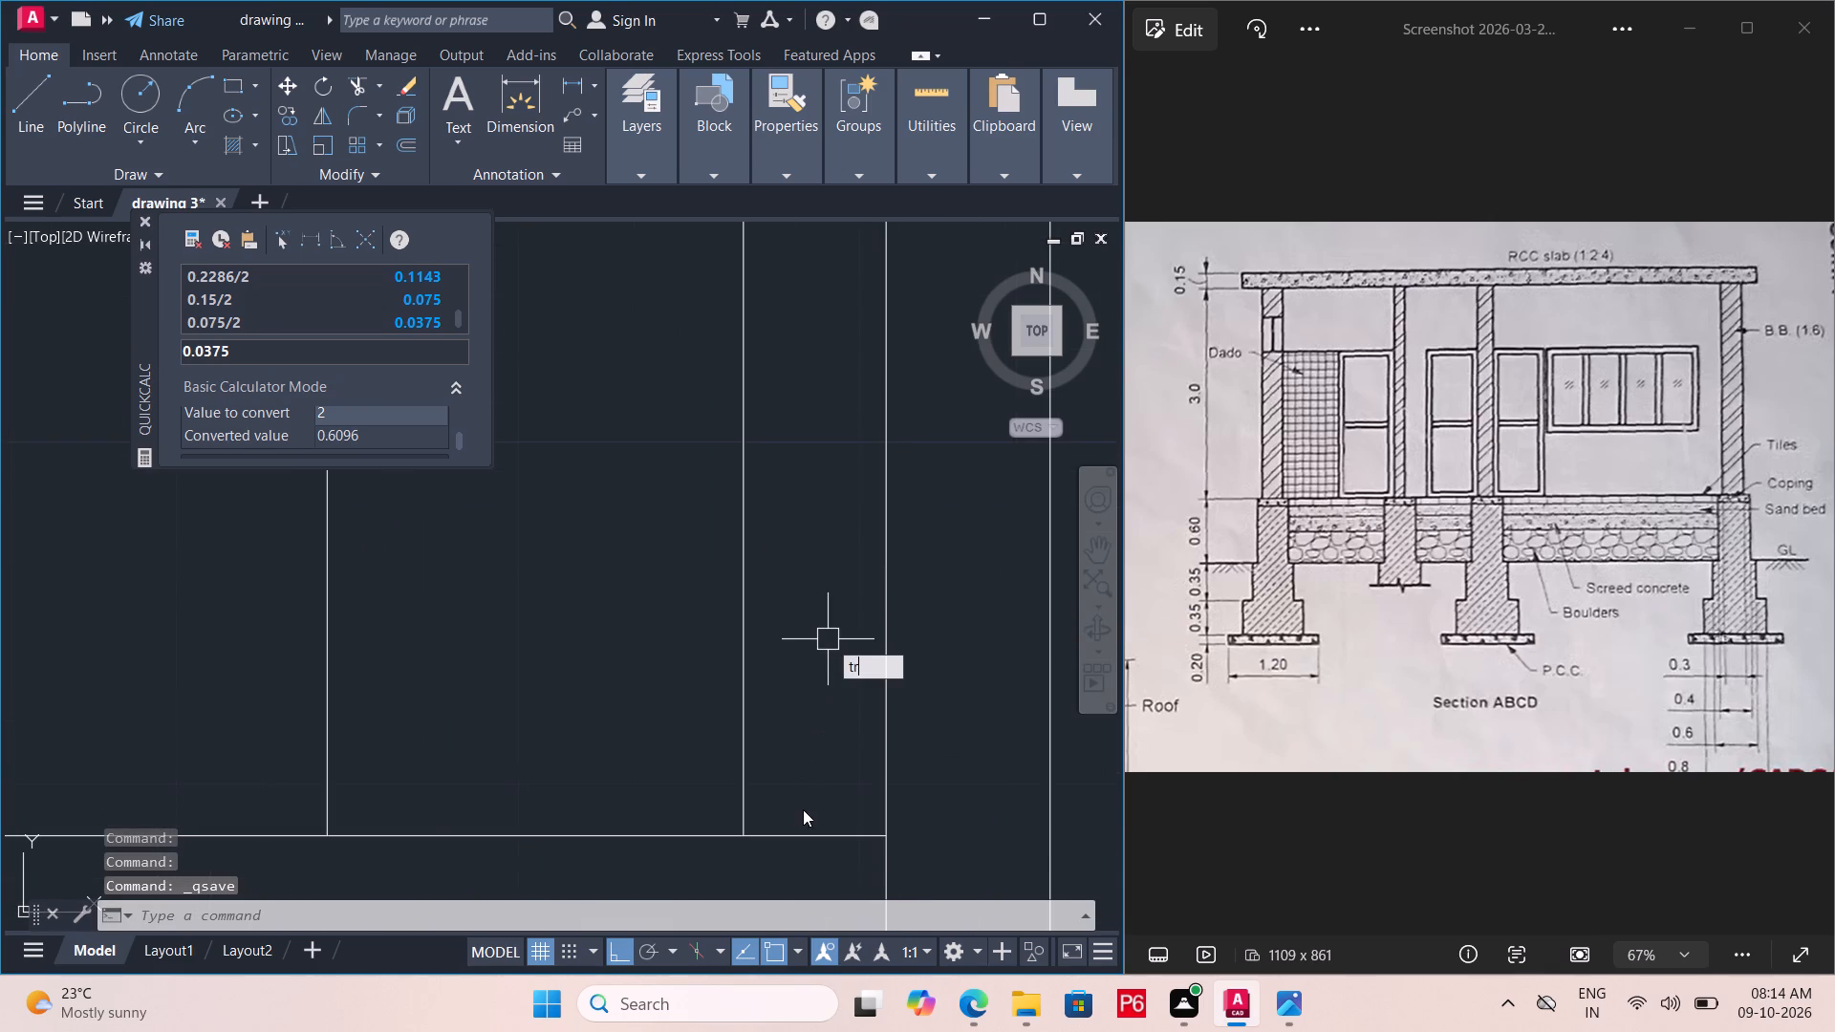
key("space")
left_click_drag(804, 862, 811, 848)
double_click(815, 824)
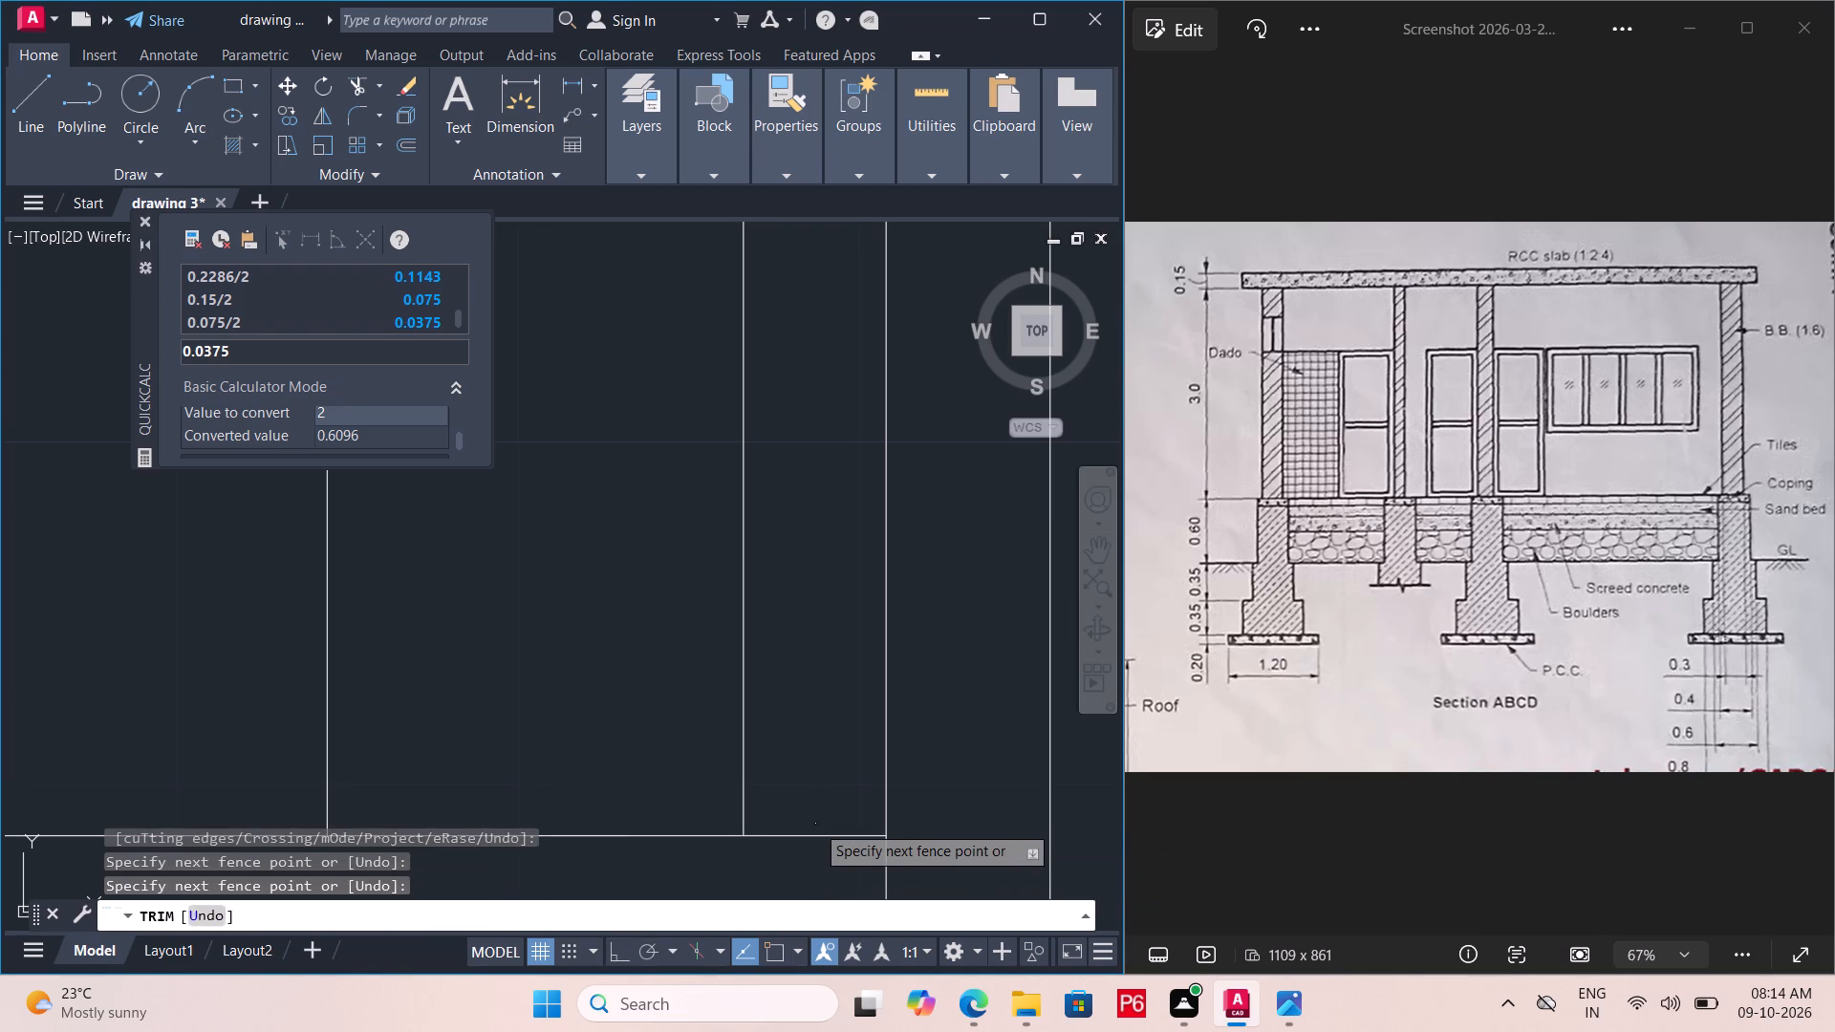
left_click(813, 819)
left_click(796, 871)
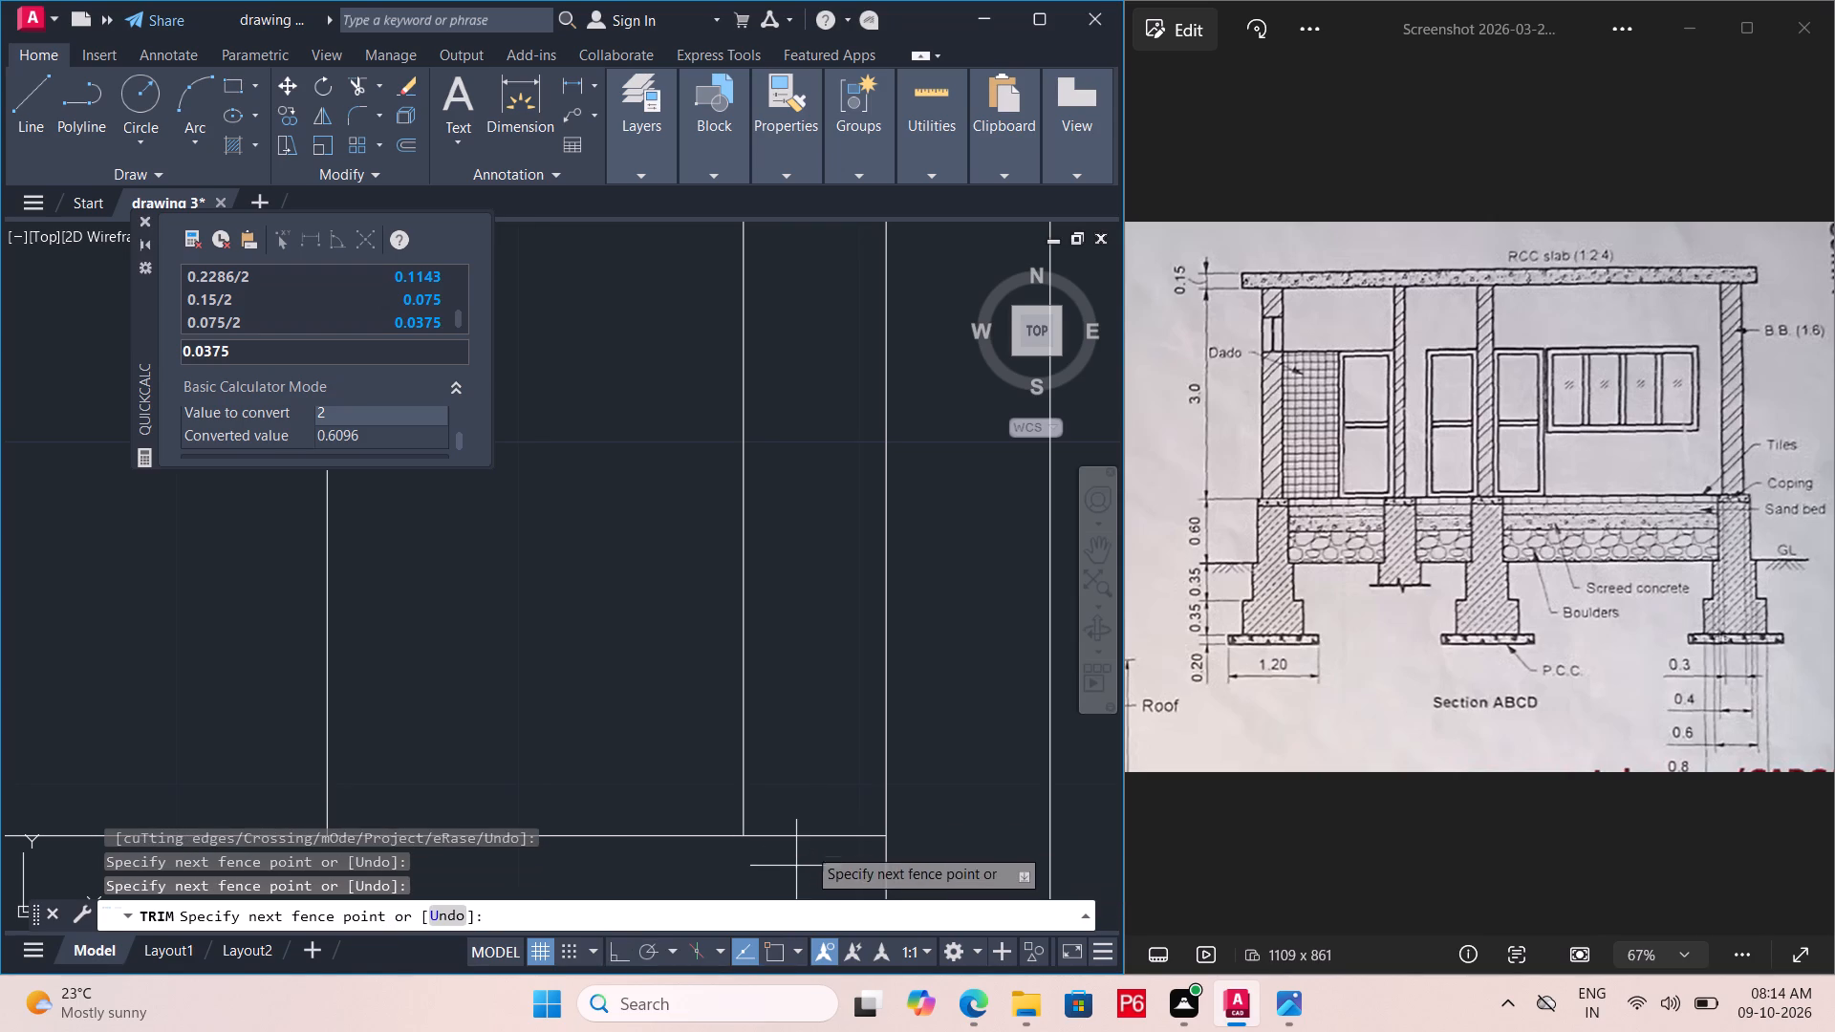
left_click(820, 795)
scroll(810, 784, "down", 2)
middle_click_drag(810, 794, 808, 891)
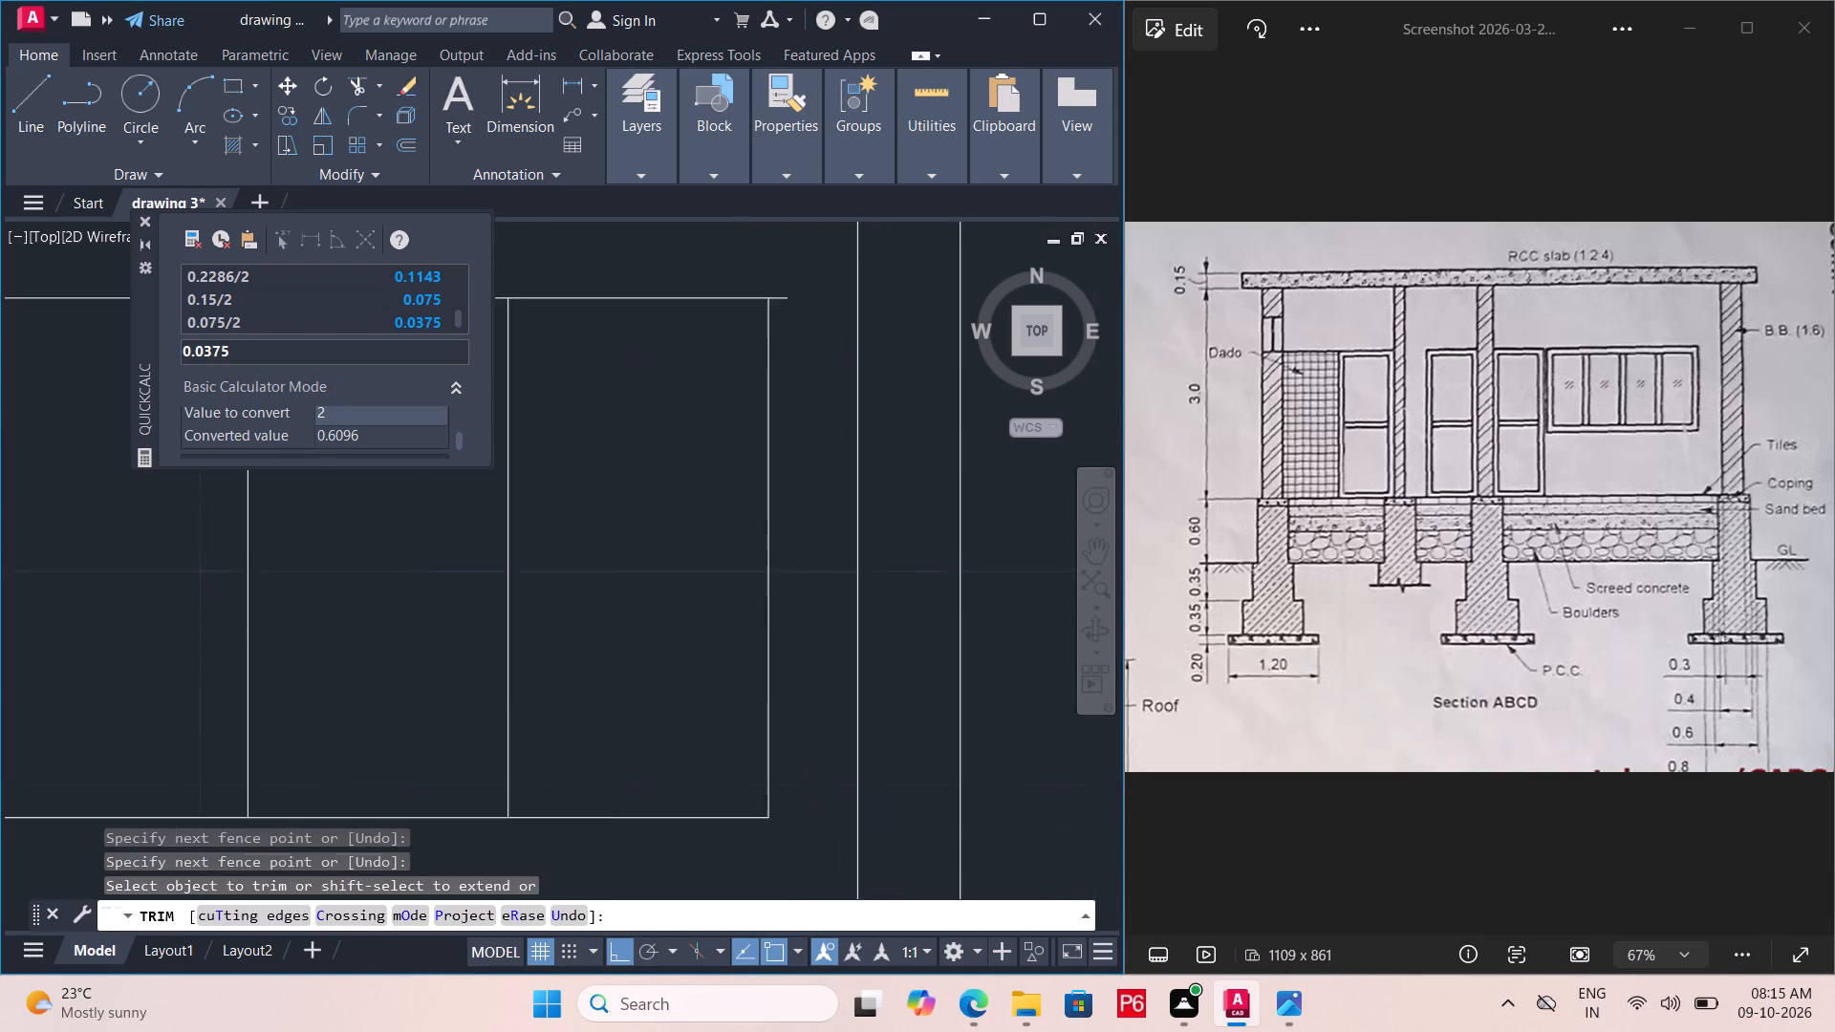
middle_click_drag(808, 891, 805, 928)
scroll(788, 652, "up", 3)
left_click(784, 475)
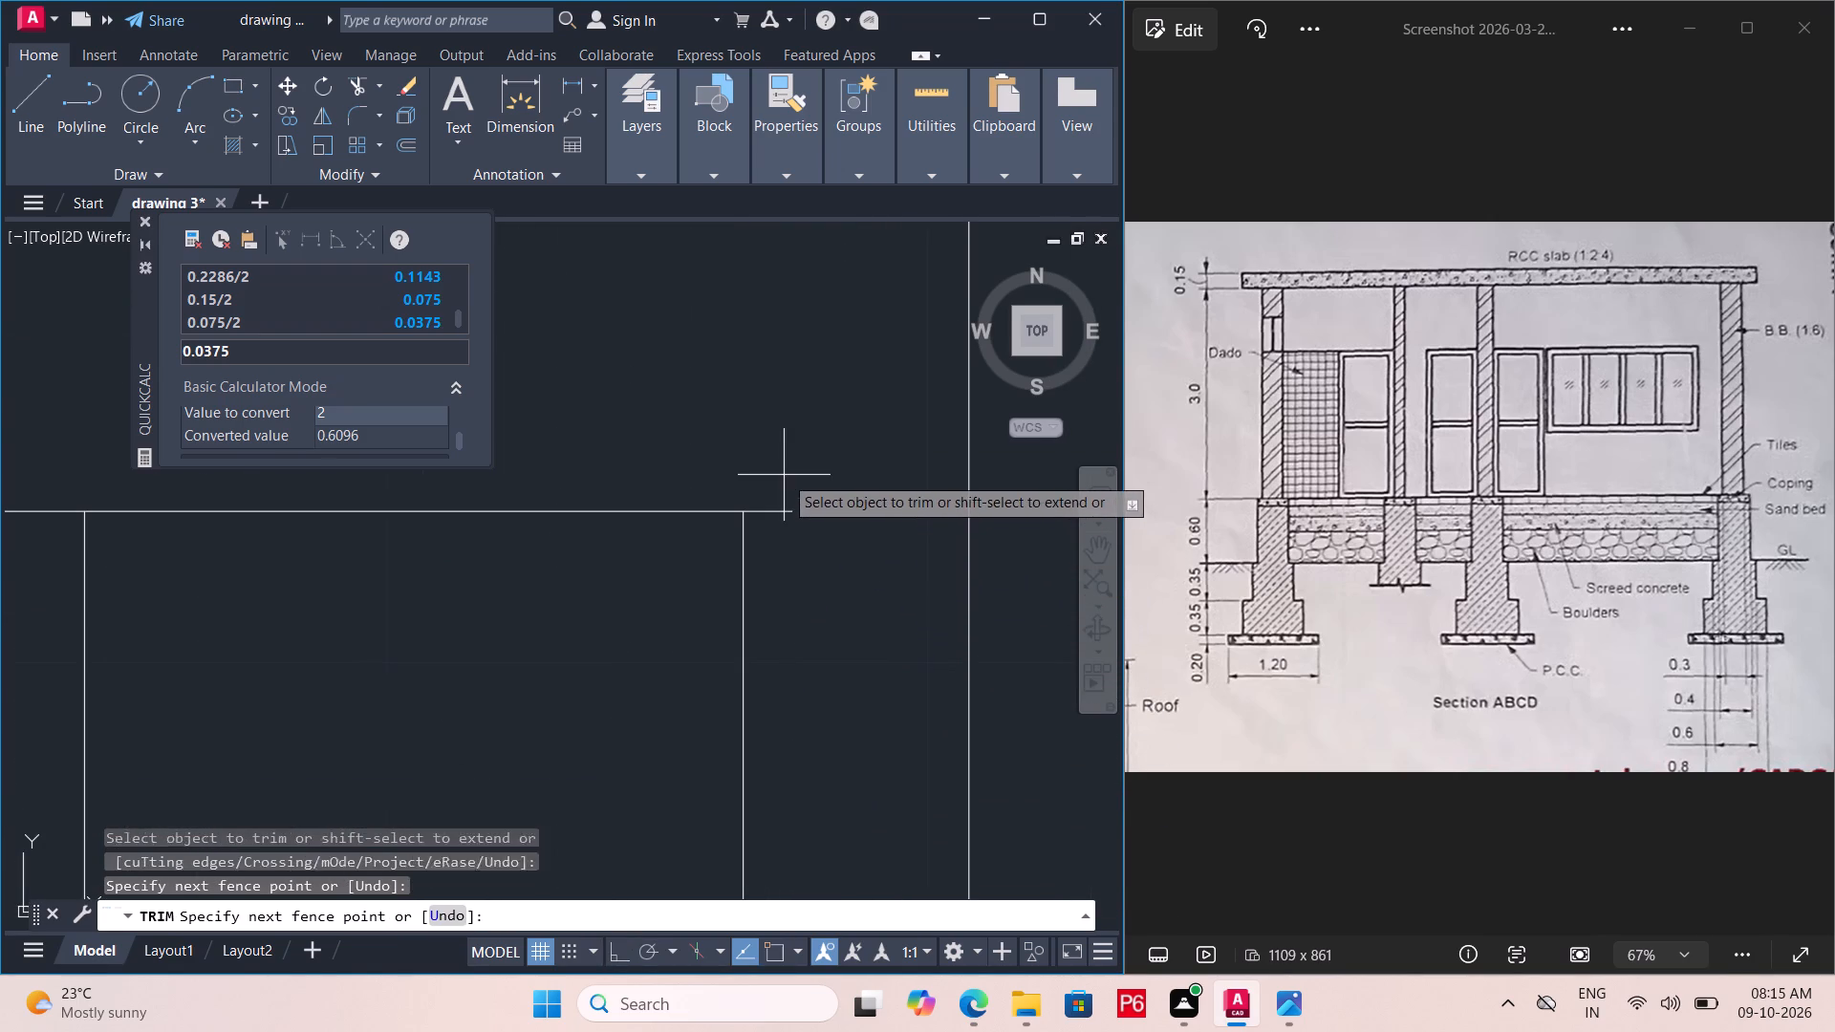
left_click(776, 578)
Save the drawing with the trimmed window outline.
key("ctrl+s")
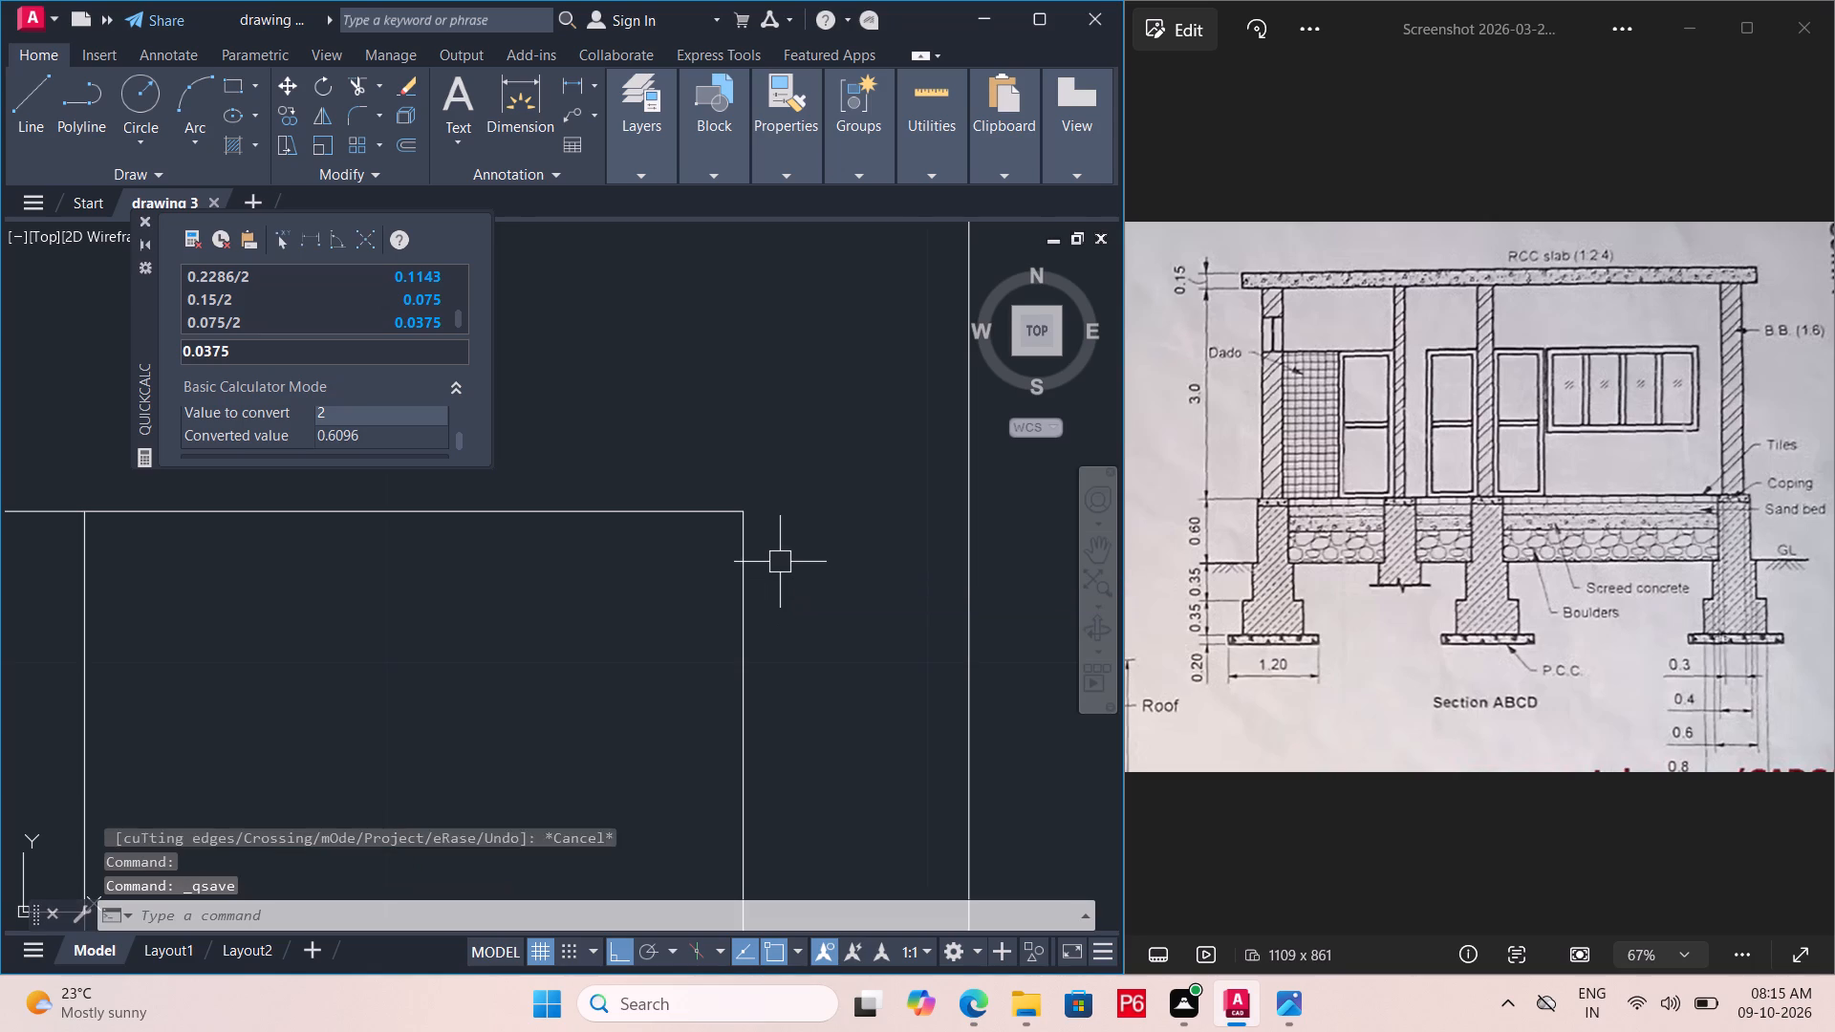
key("ctrl+s")
Close the quick calculator.
scroll(778, 551, "down", 2)
middle_click_drag(773, 537, 762, 462)
scroll(822, 479, "down", 2)
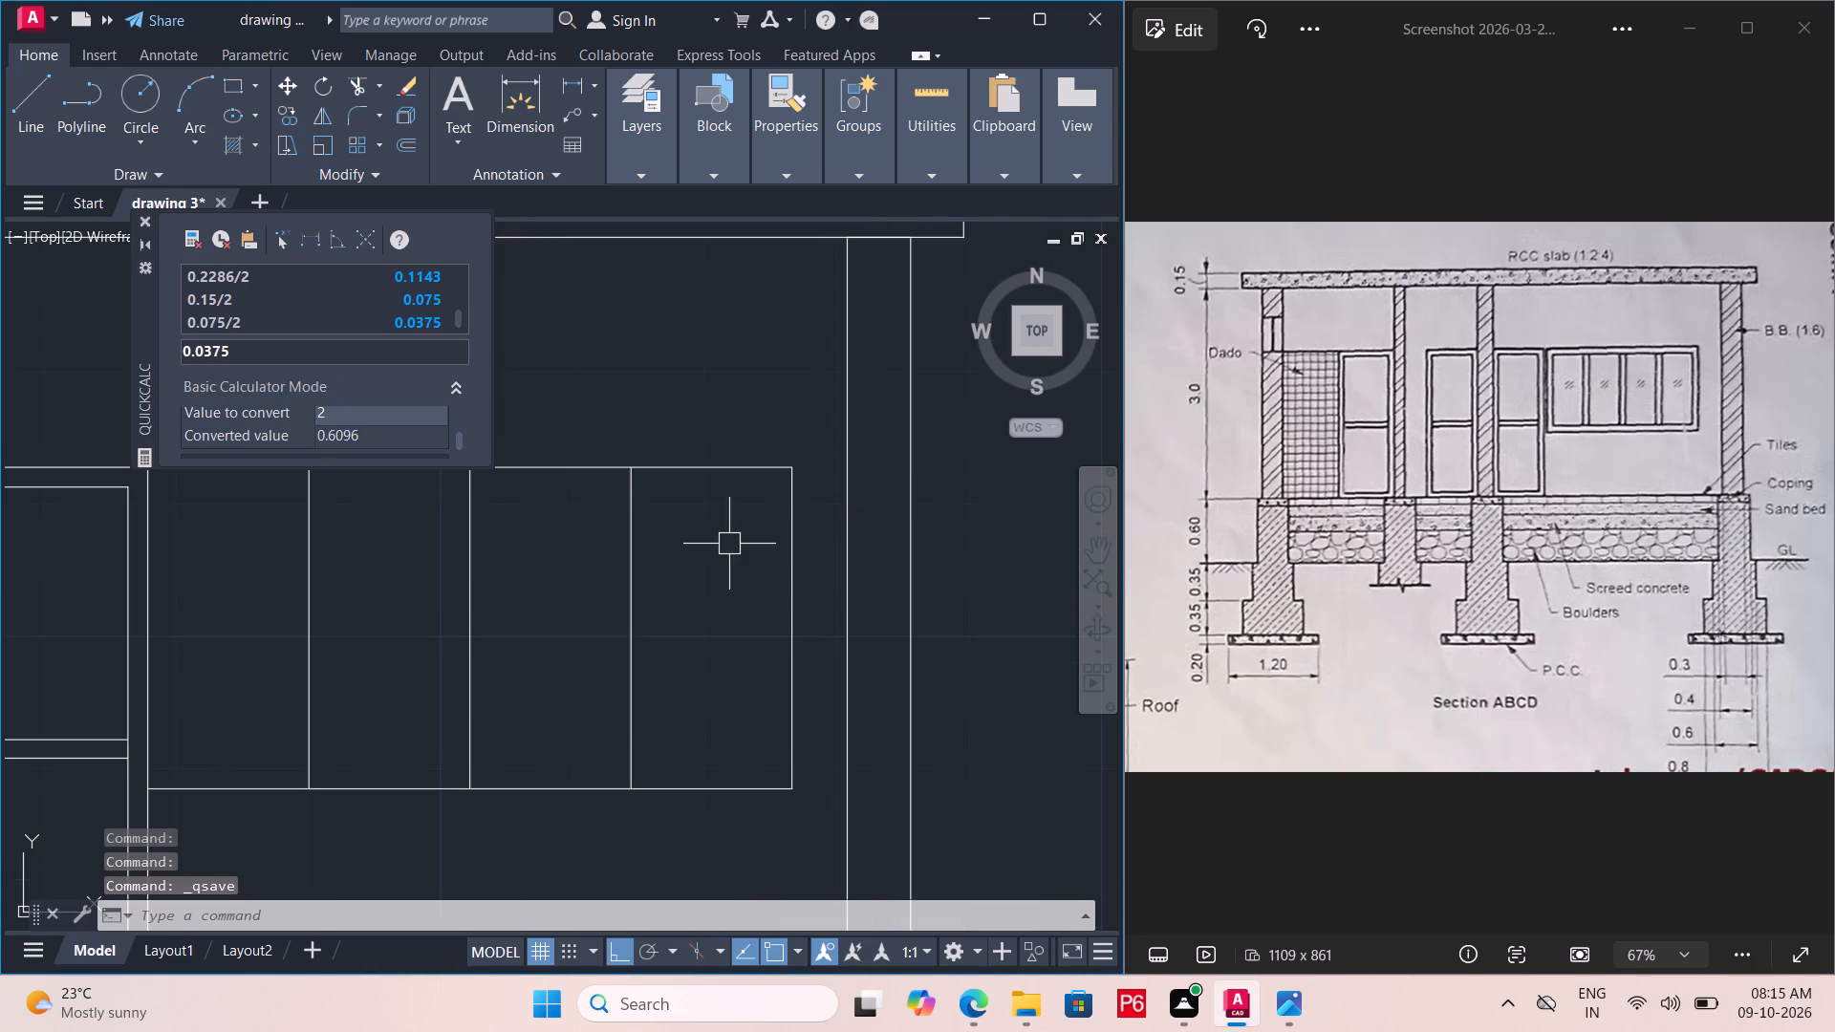
middle_click_drag(731, 553, 869, 631)
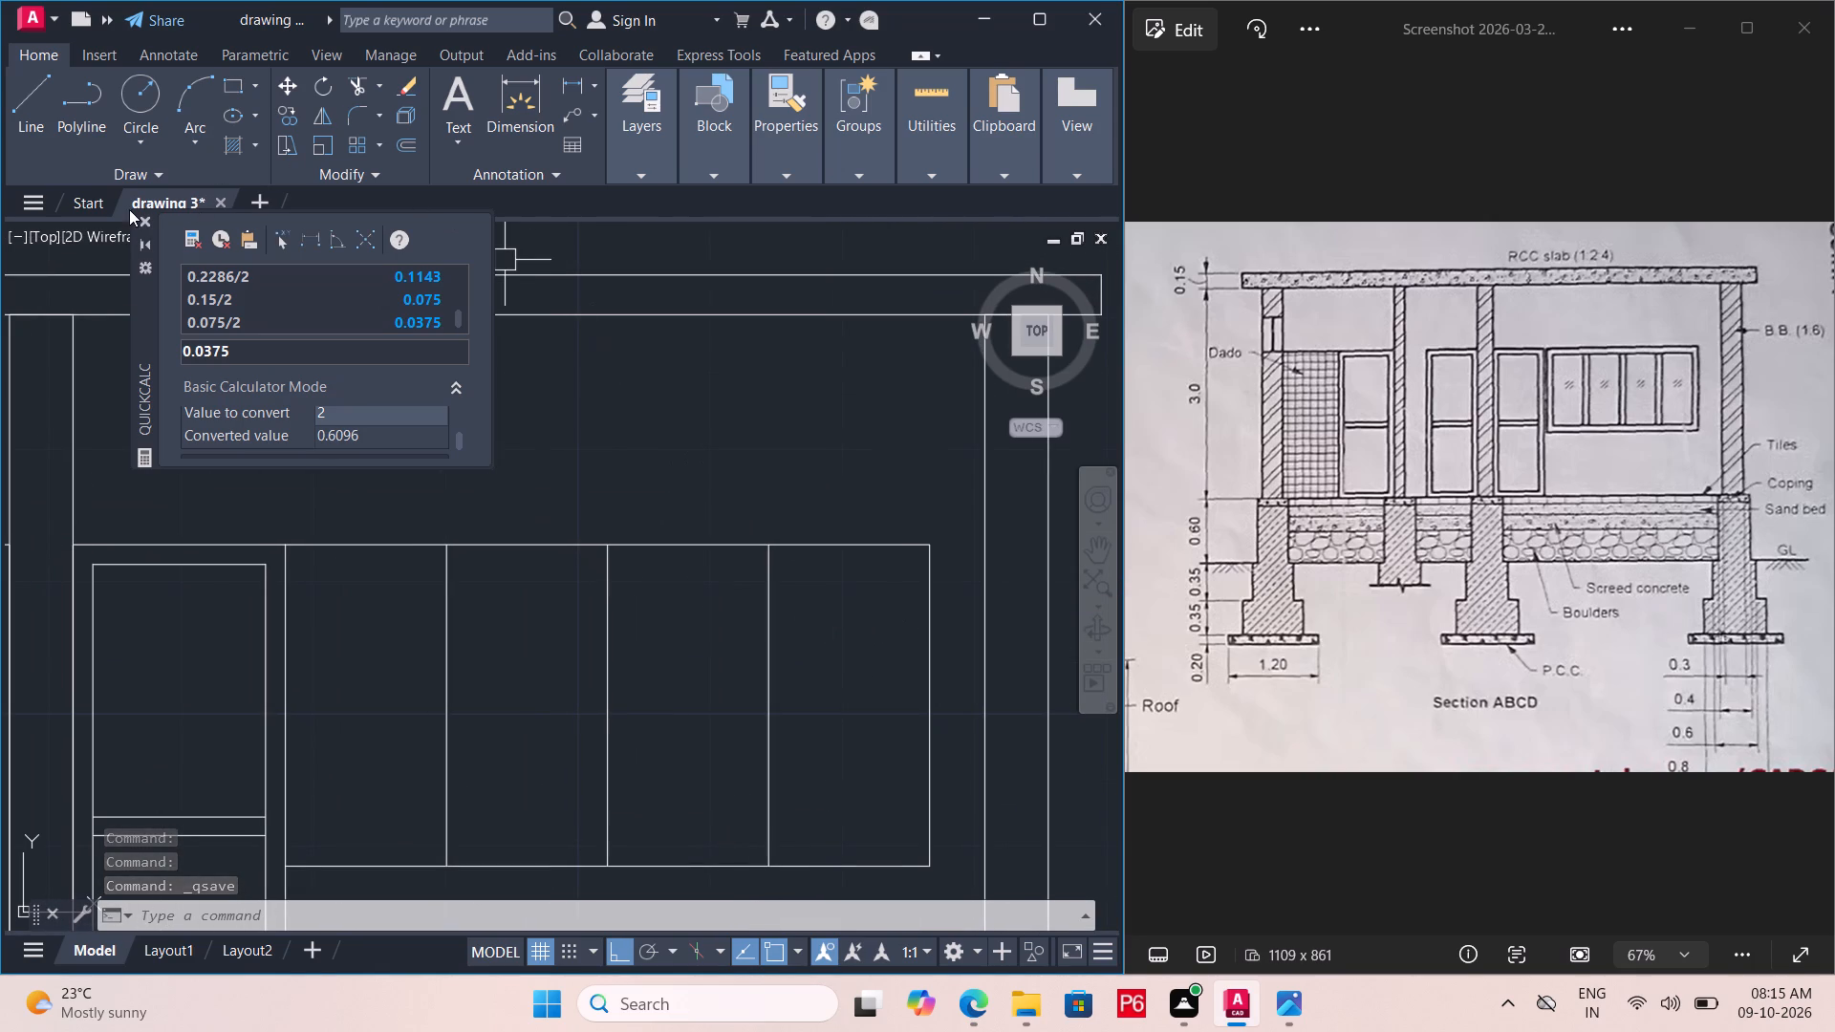
double_click(147, 219)
key("Escape")
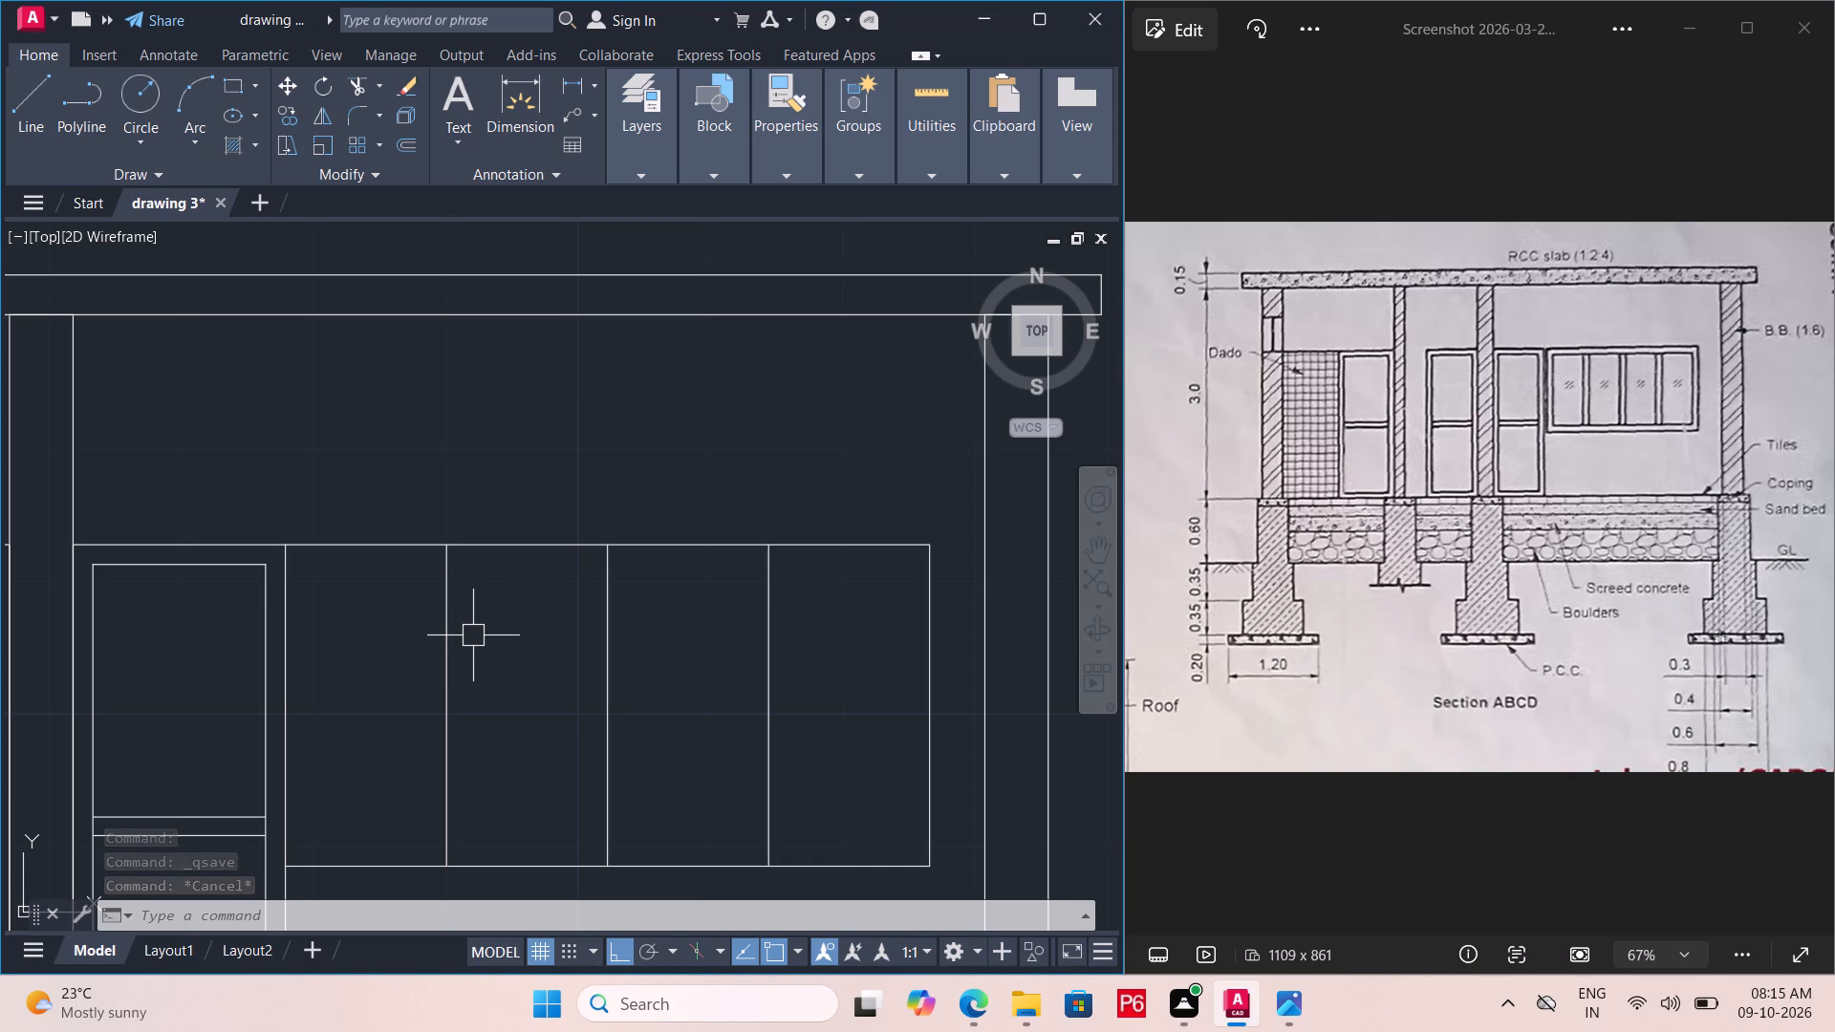
Start the Offset command for the large room's four-panel window.
middle_click_drag(409, 662, 404, 573)
scroll(524, 540, "down", 3)
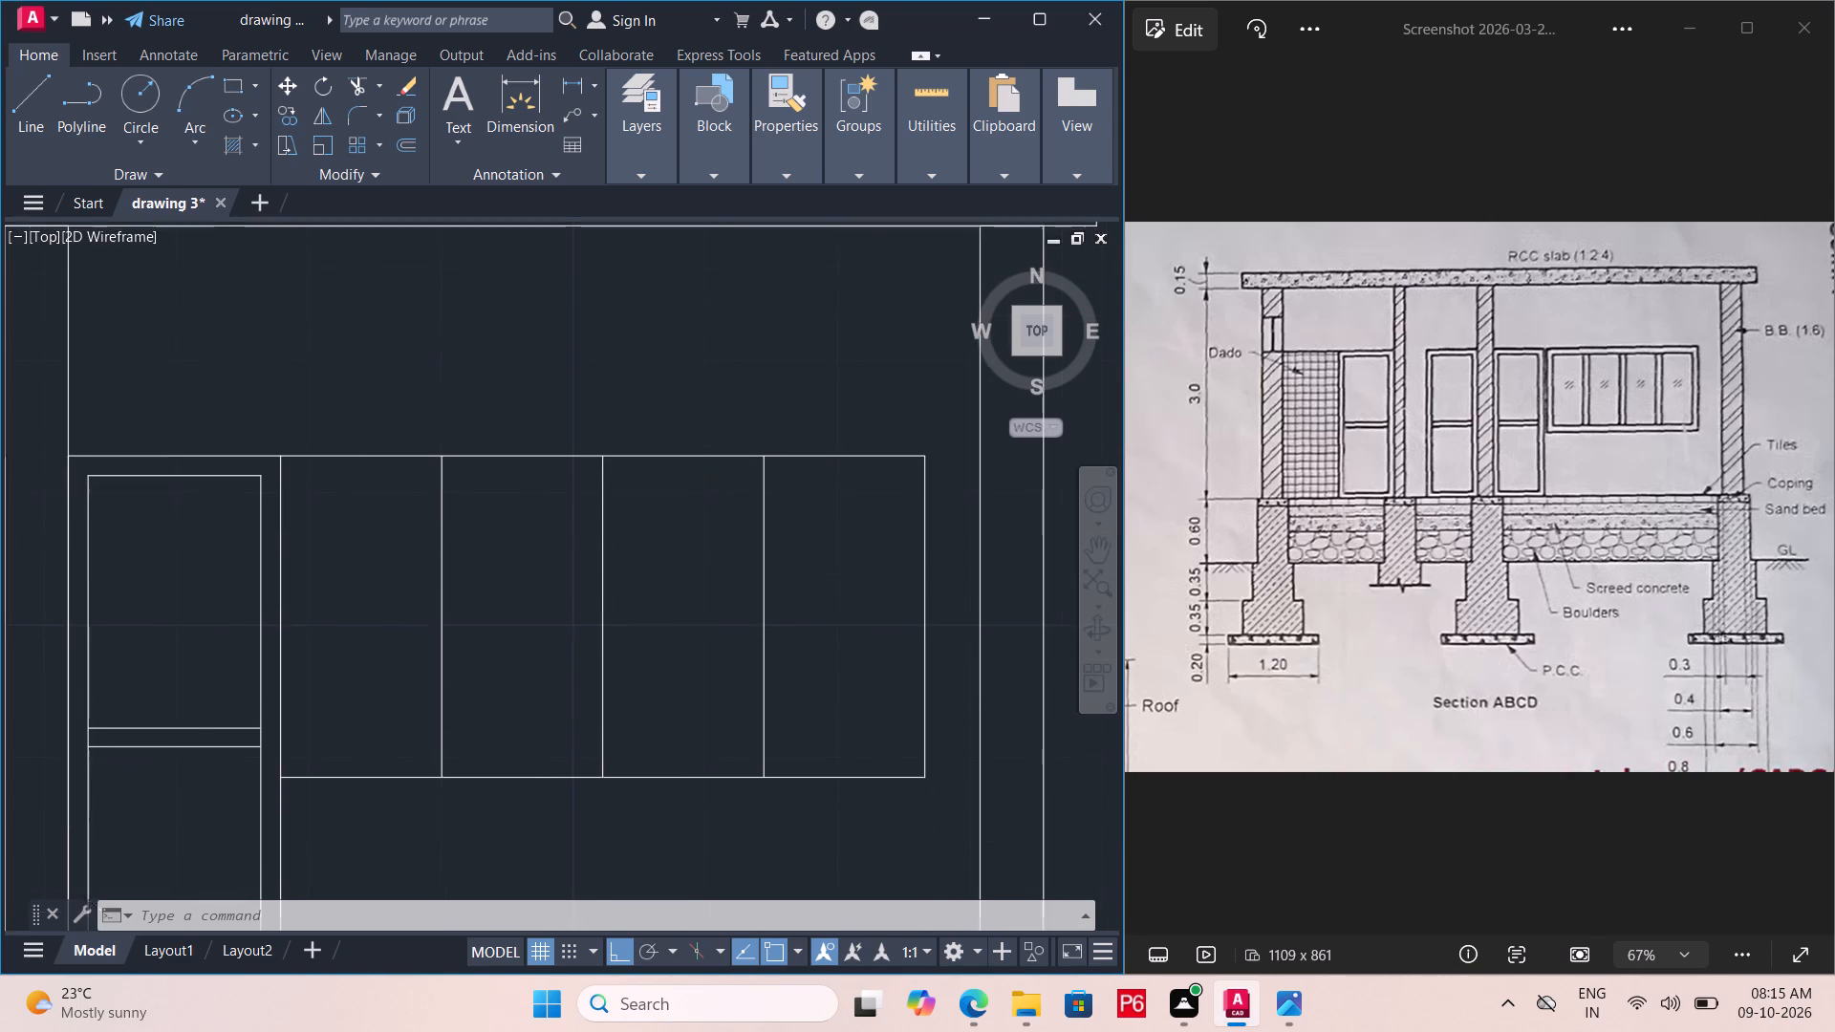
scroll(546, 542, "up", 2)
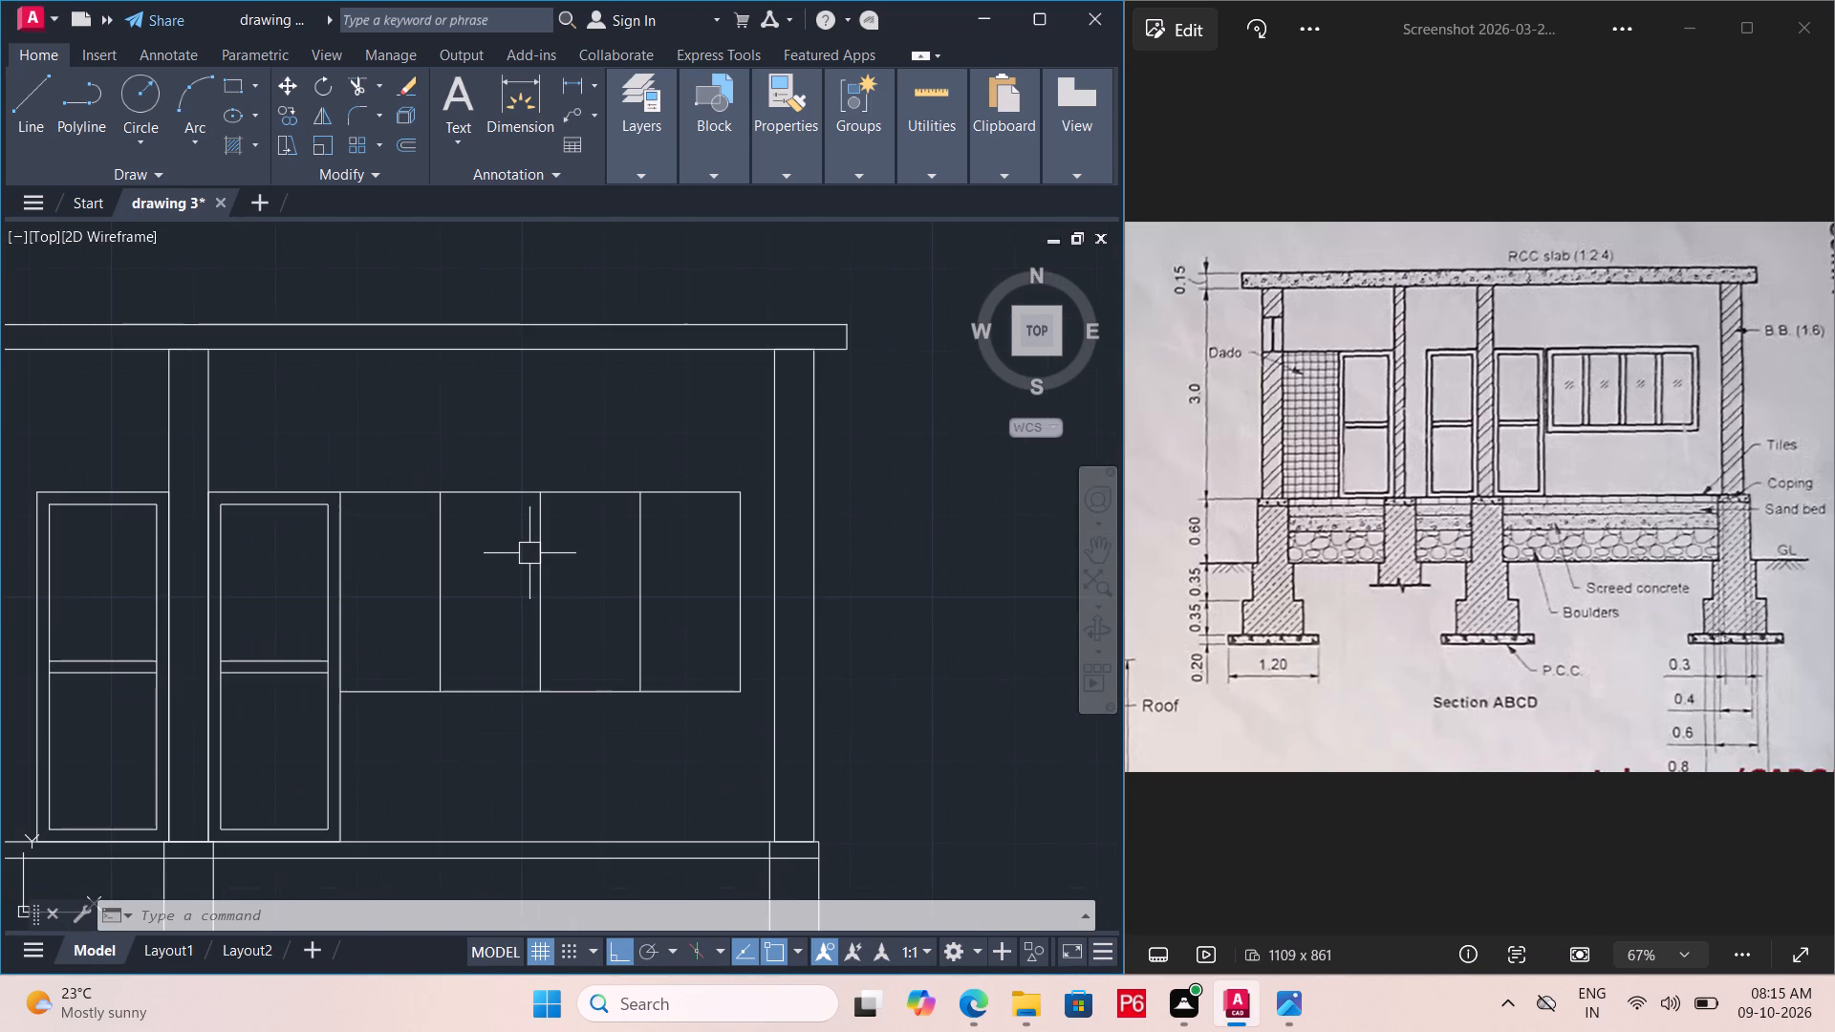
key("o")
key("space")
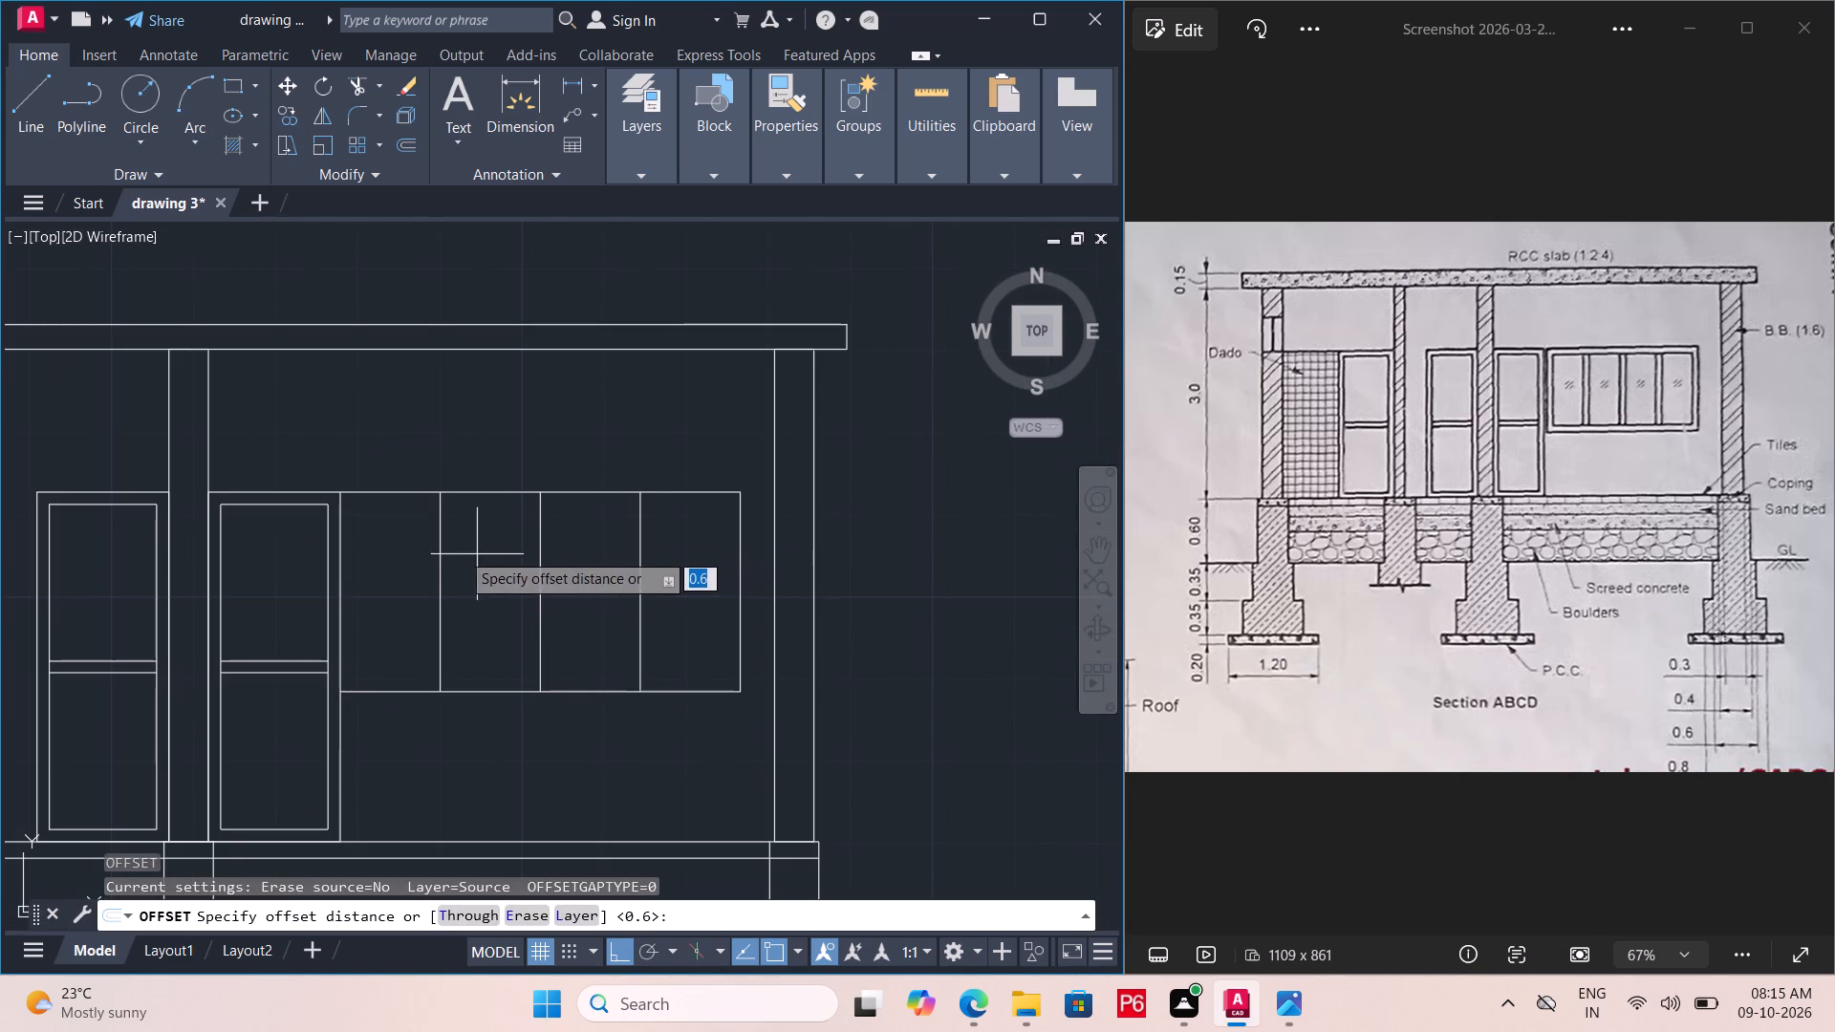
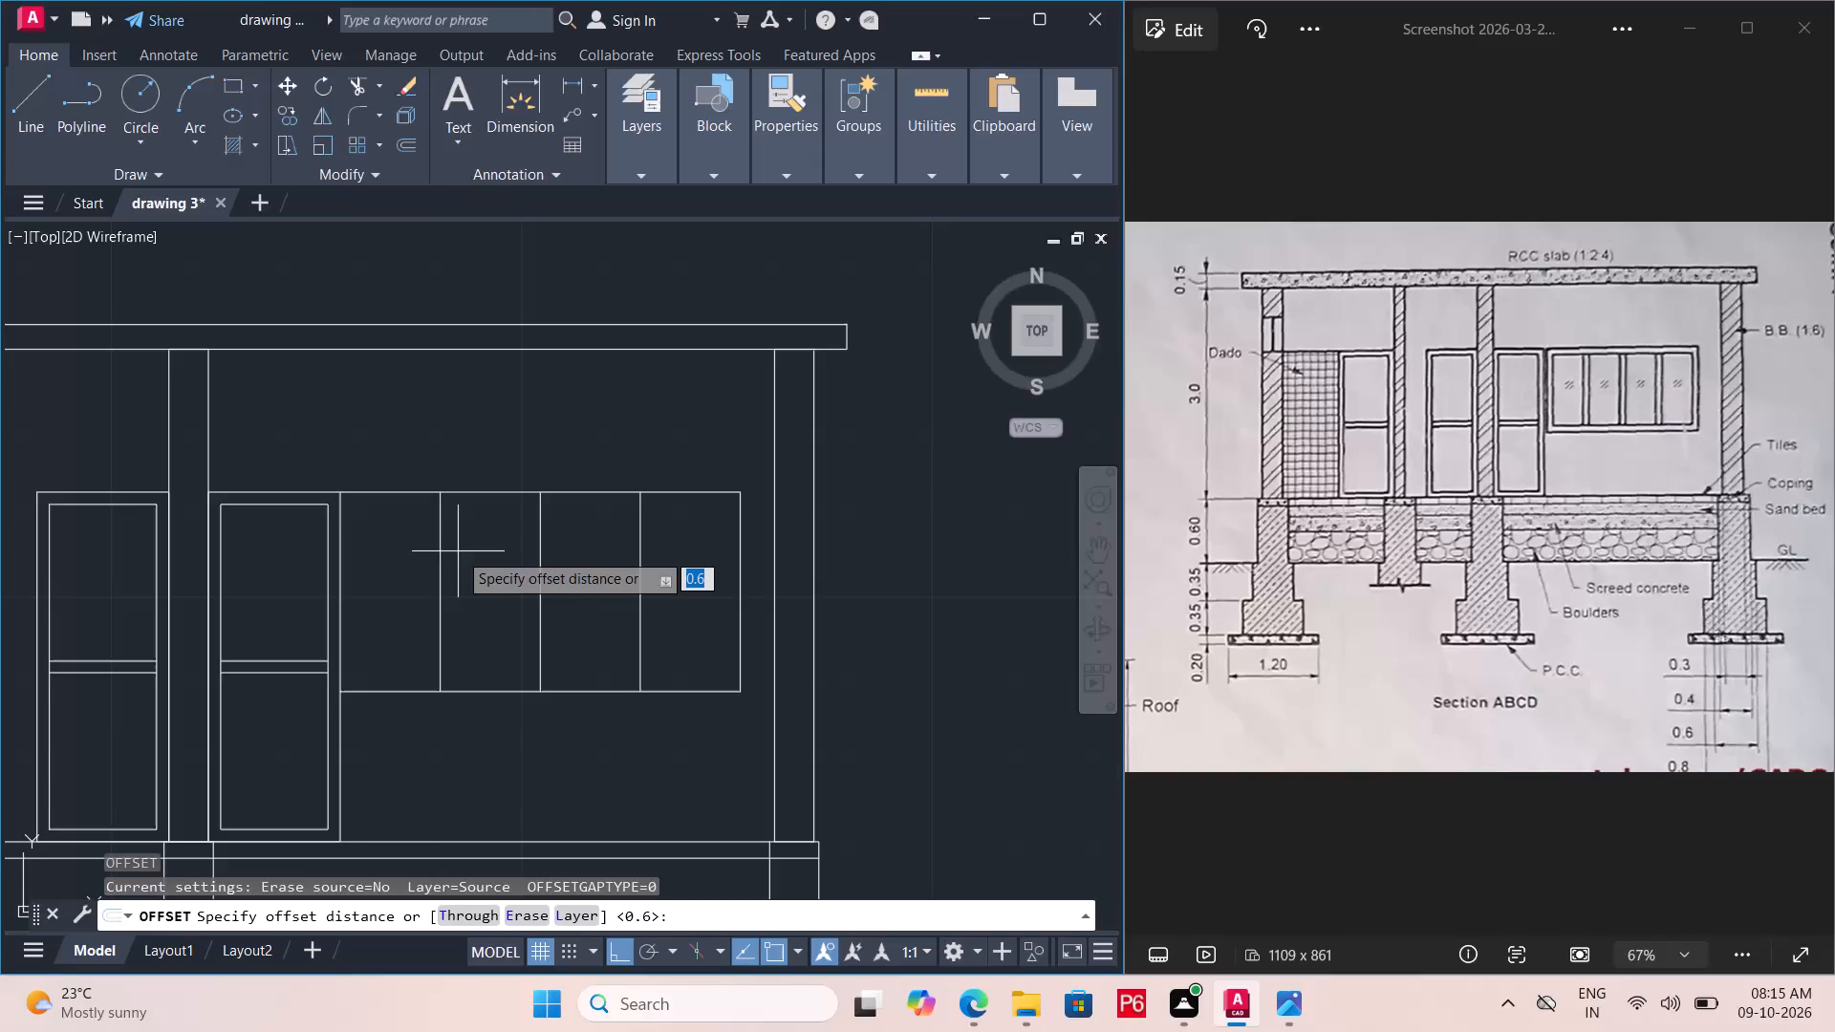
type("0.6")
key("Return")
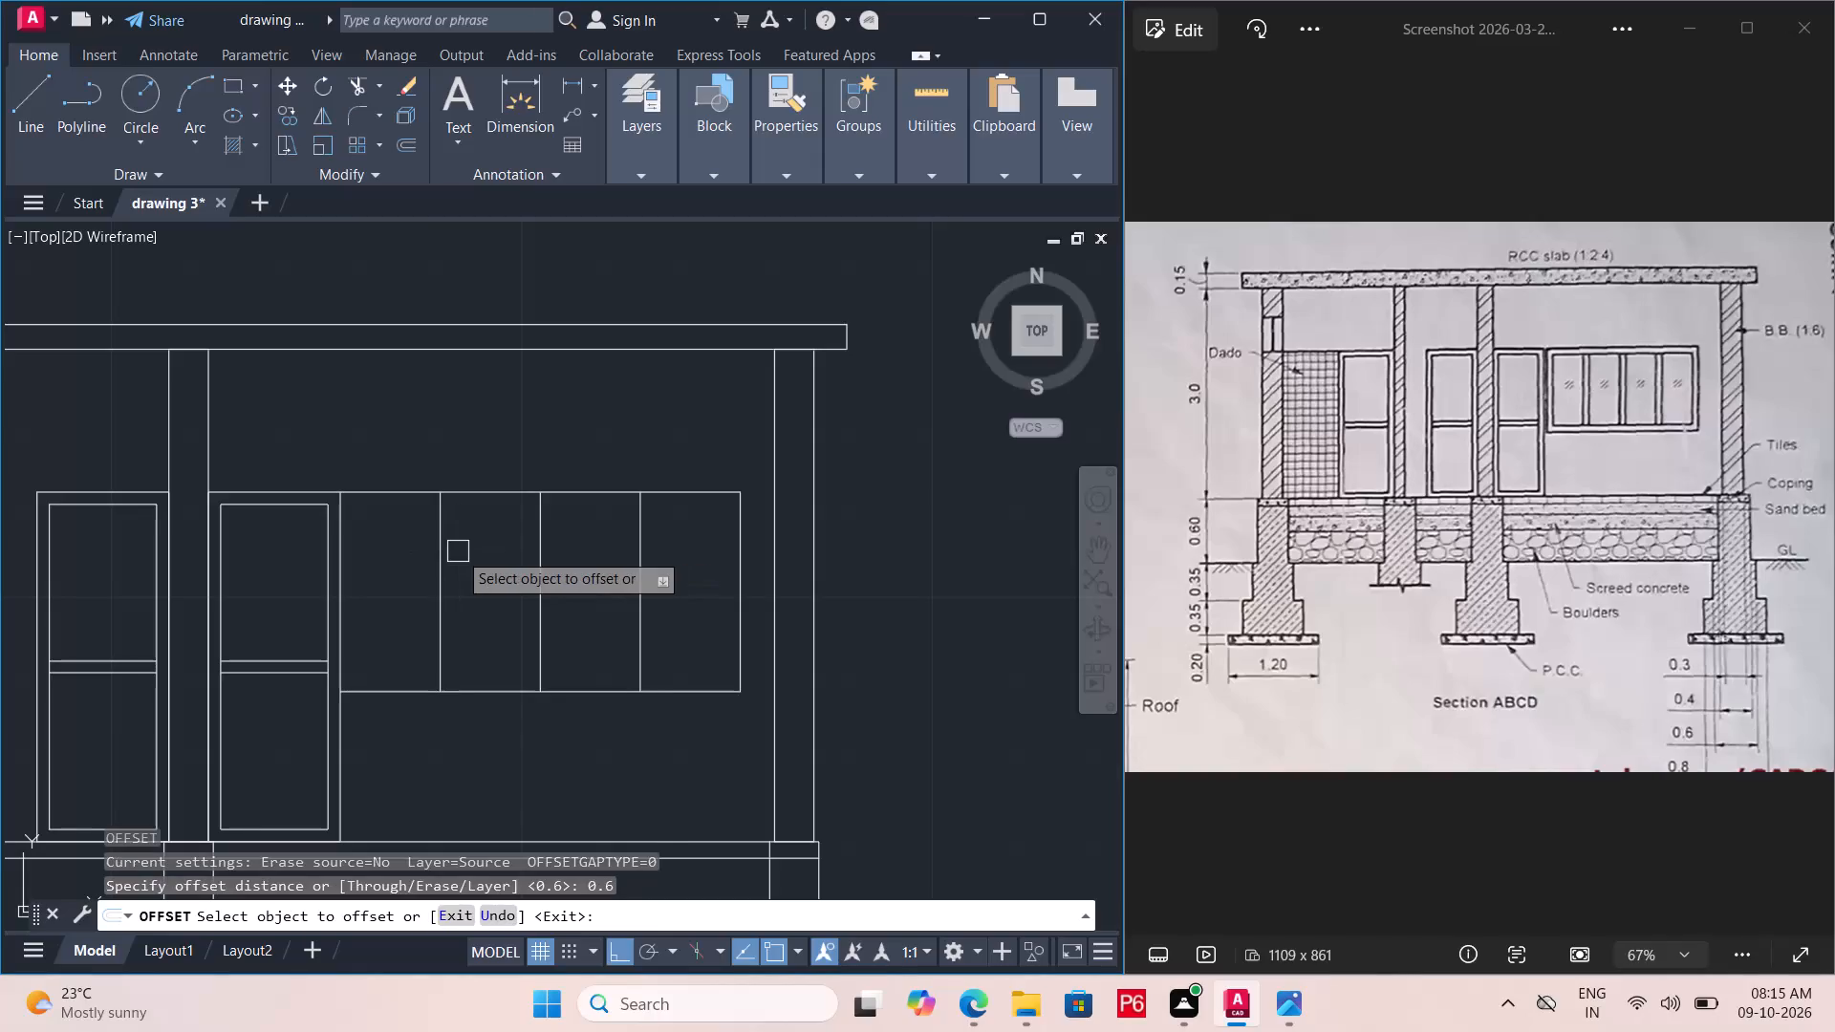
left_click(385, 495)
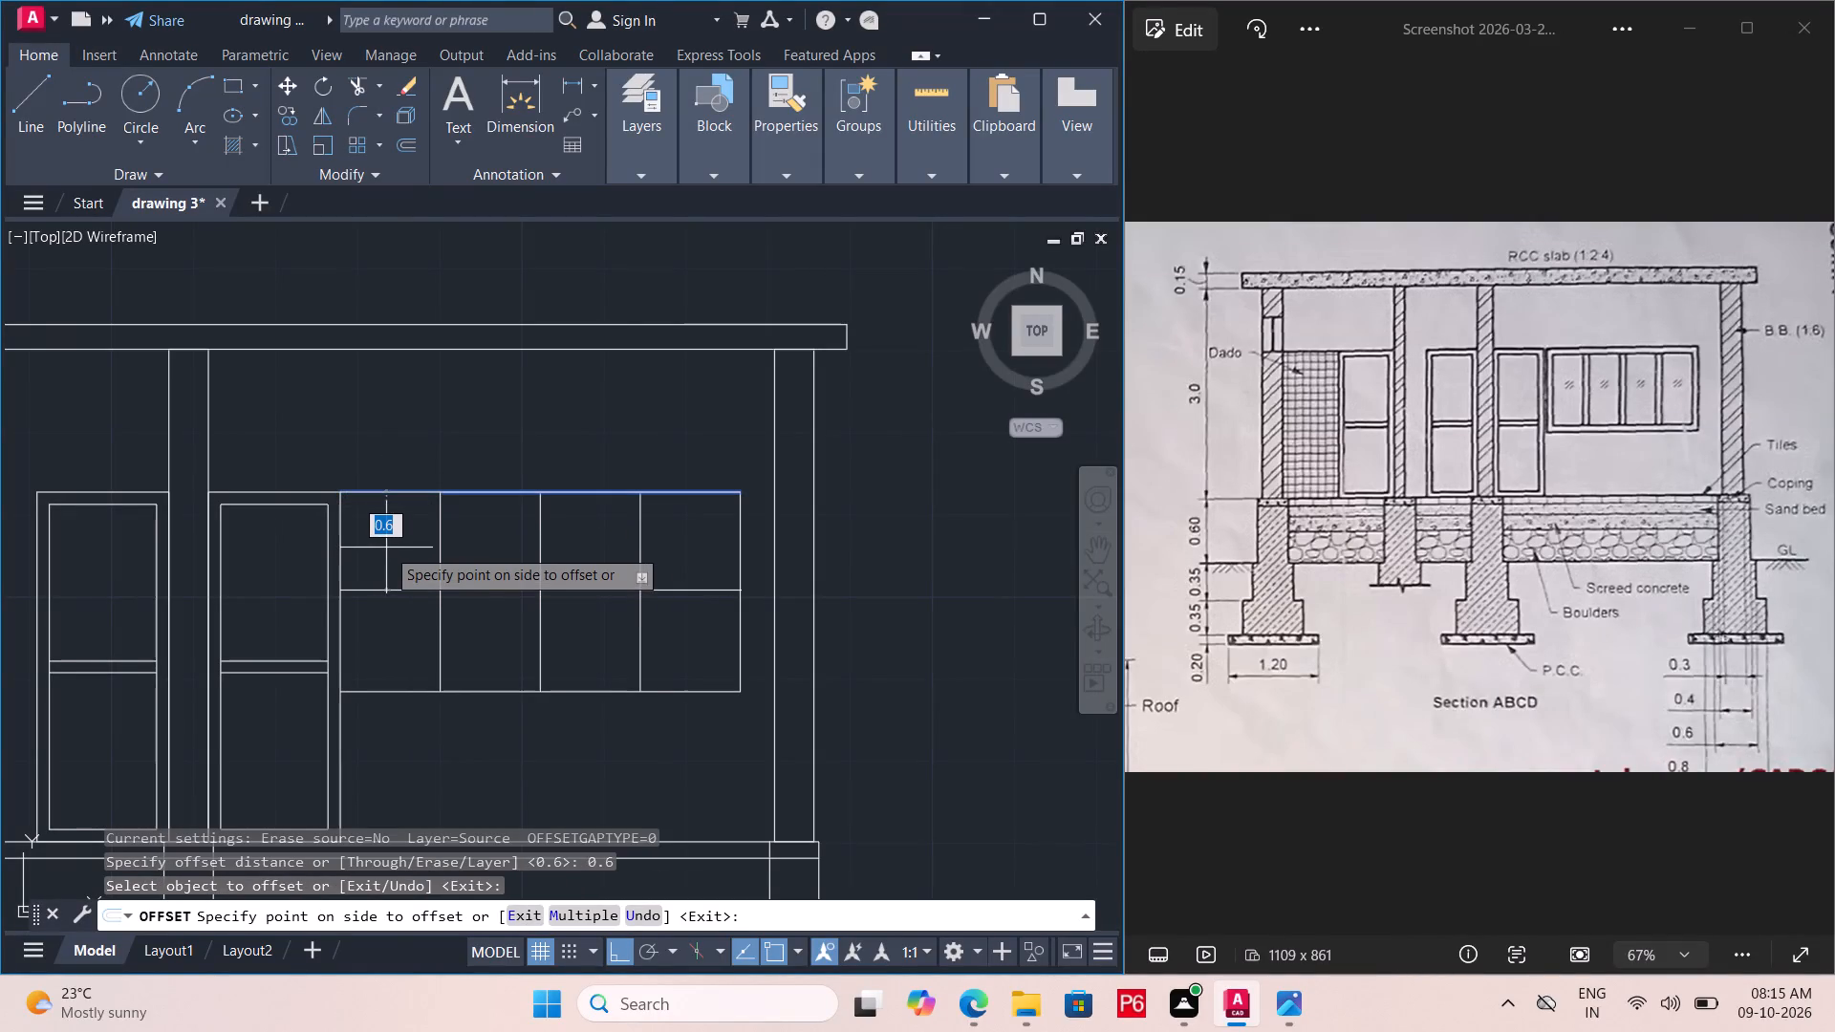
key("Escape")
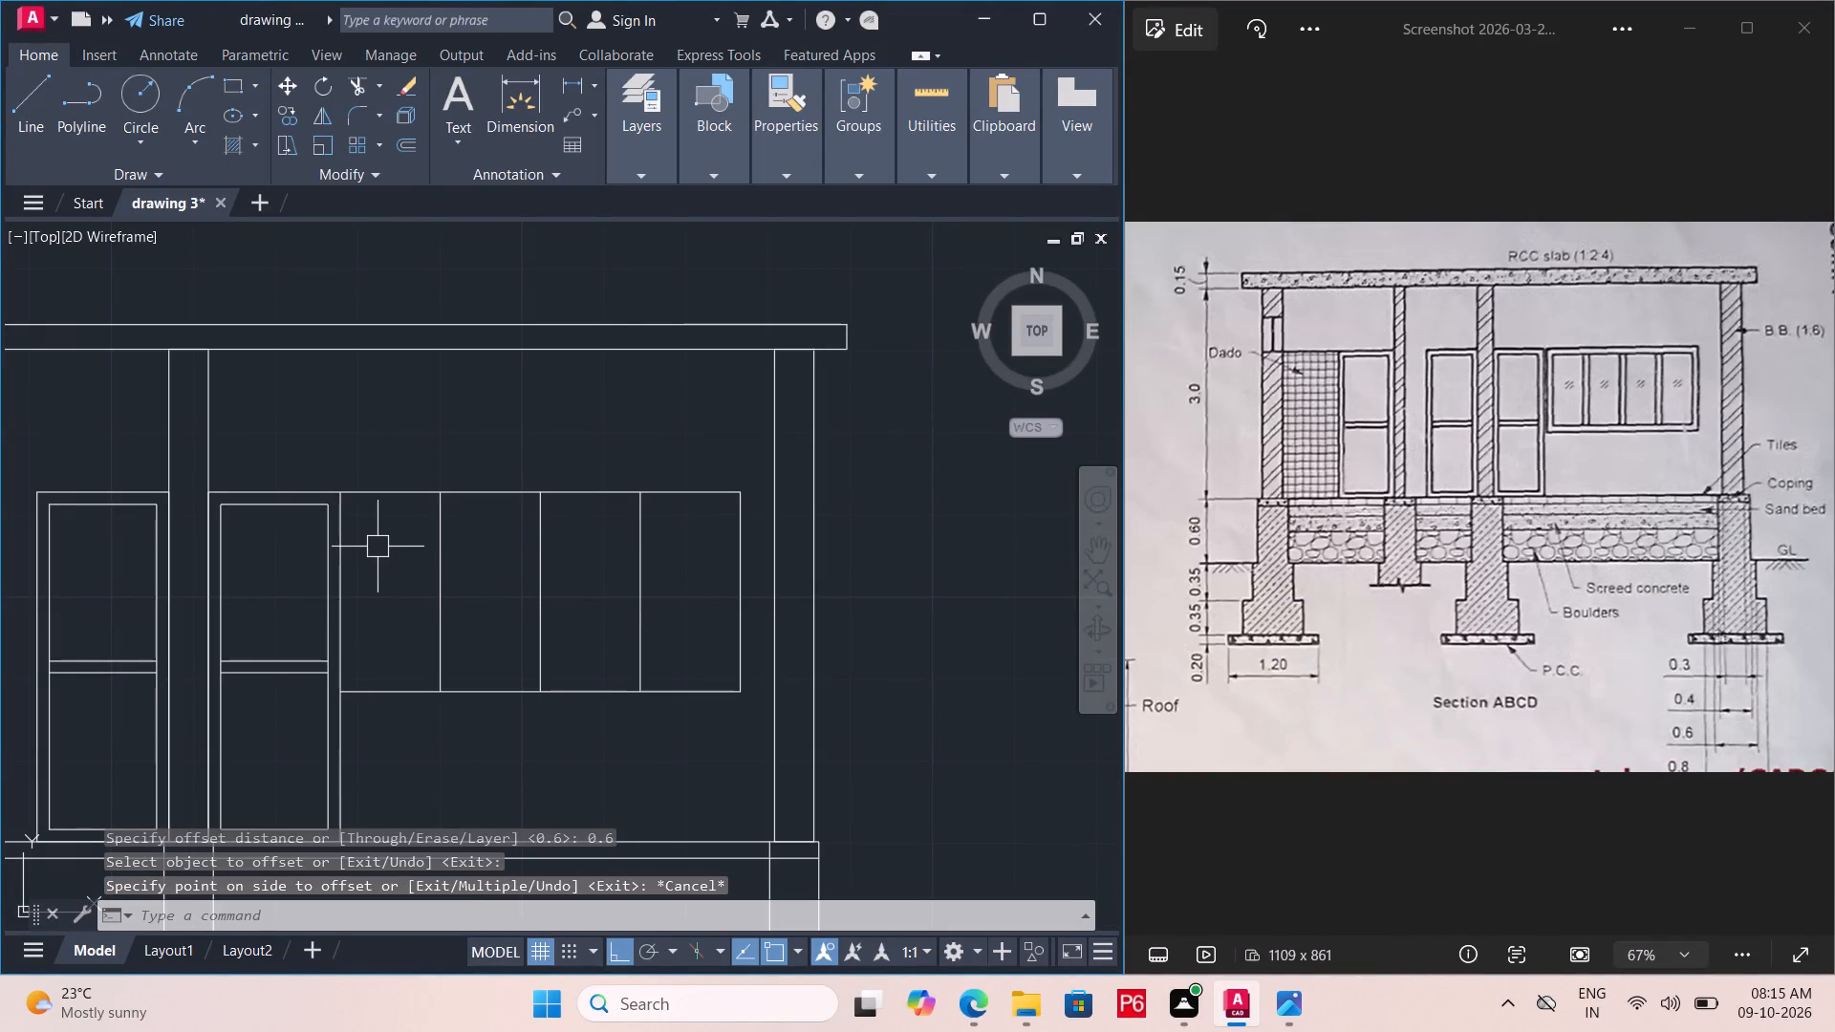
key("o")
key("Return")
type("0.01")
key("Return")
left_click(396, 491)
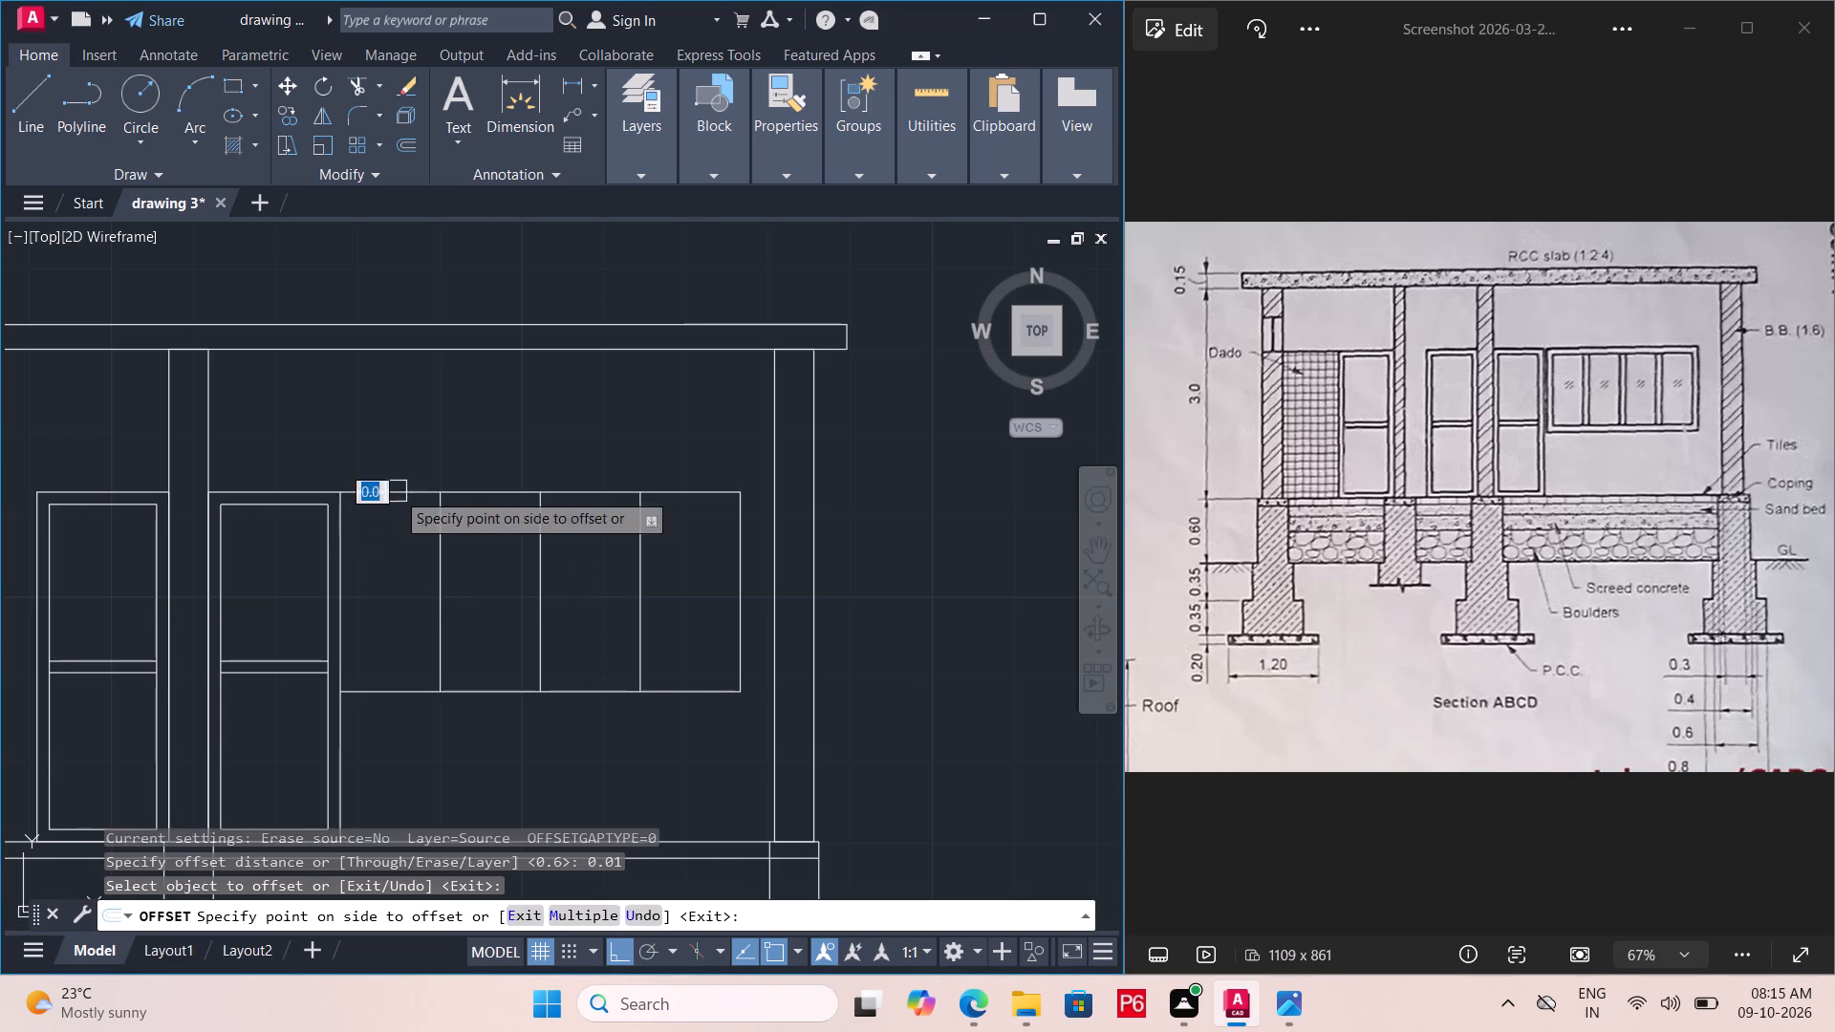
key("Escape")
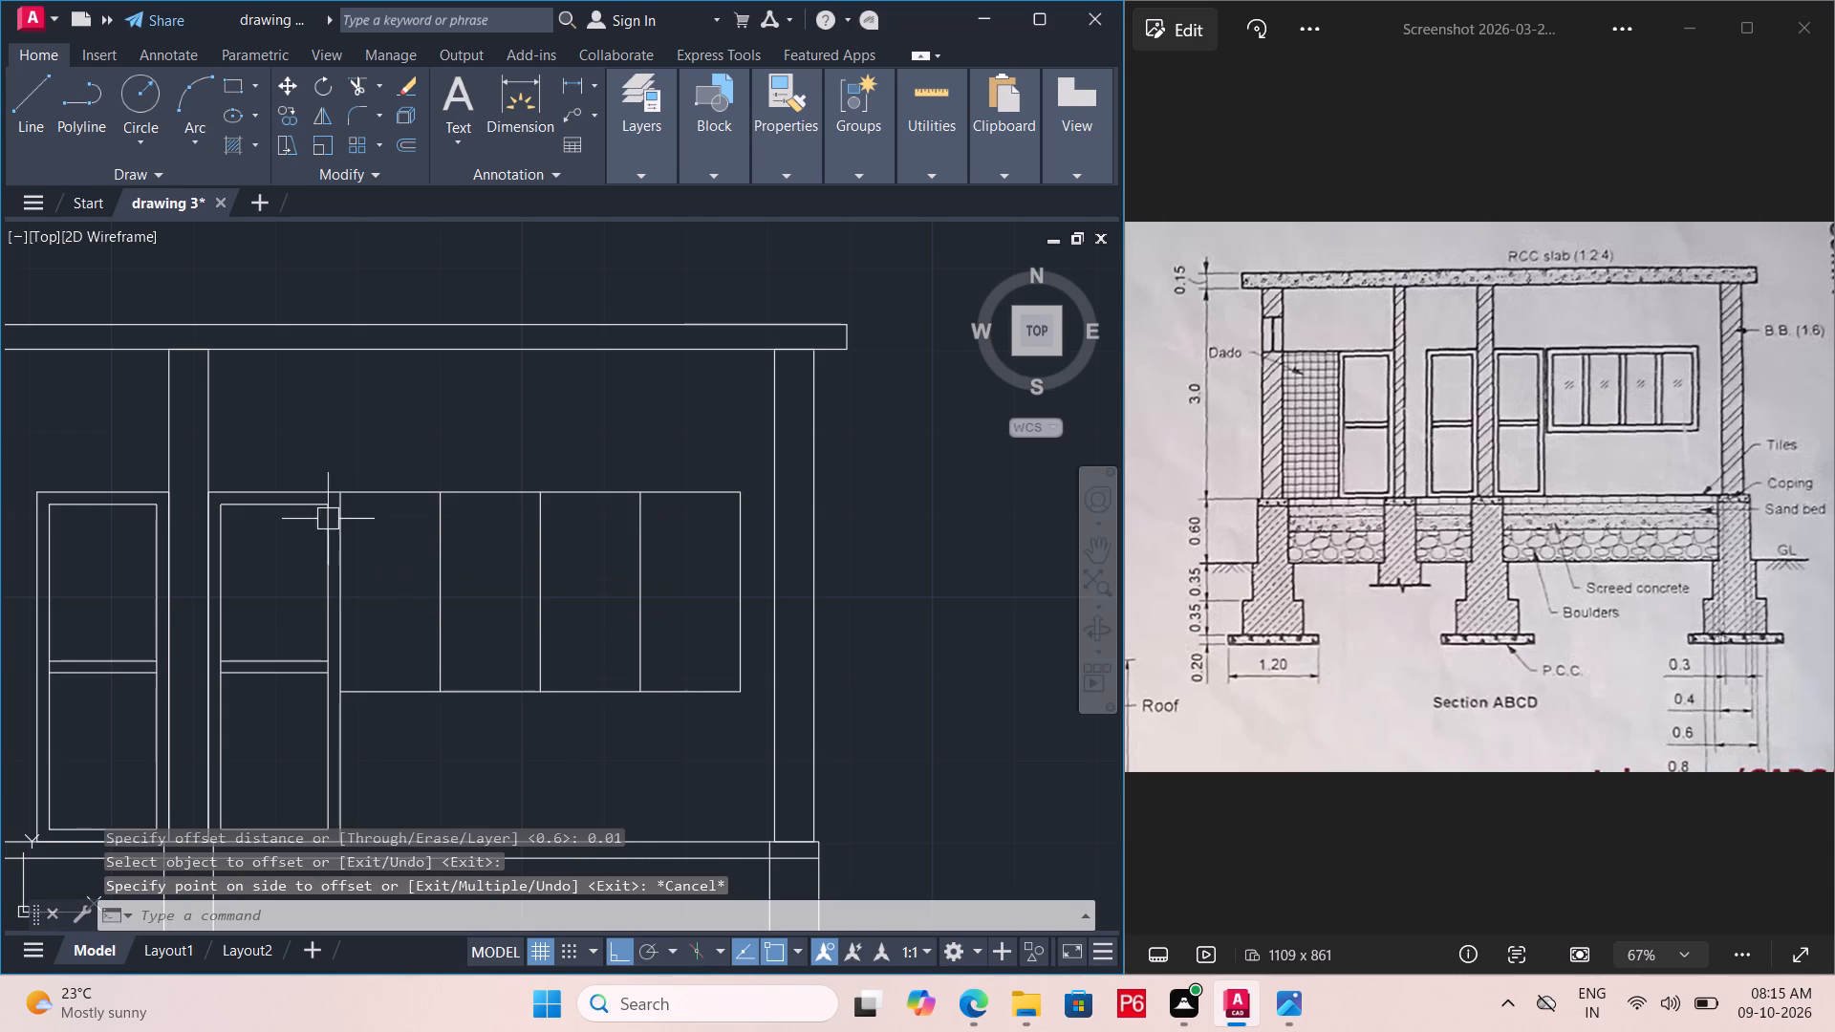
Measure the vertical gap between the door's outer and inner frame lines at the top, using a linear dimension.
scroll(300, 491, "up", 3)
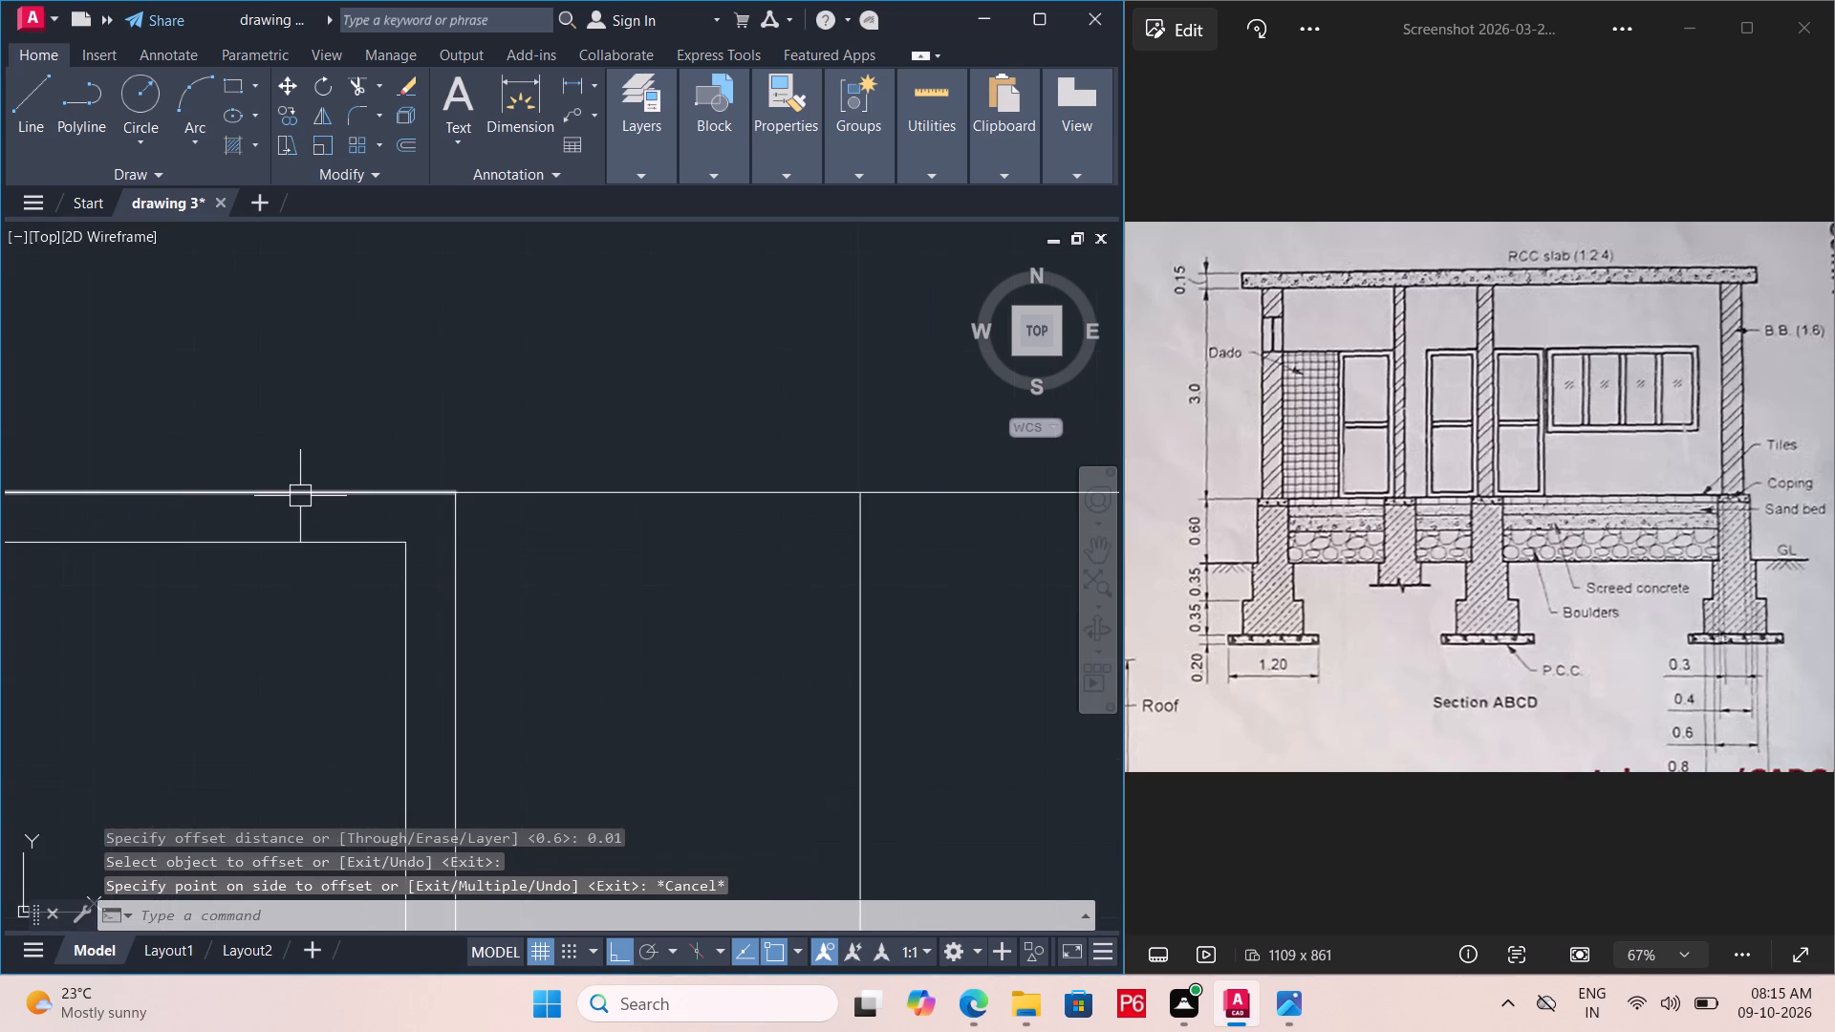
type("di")
type("mli")
key("n")
key("space")
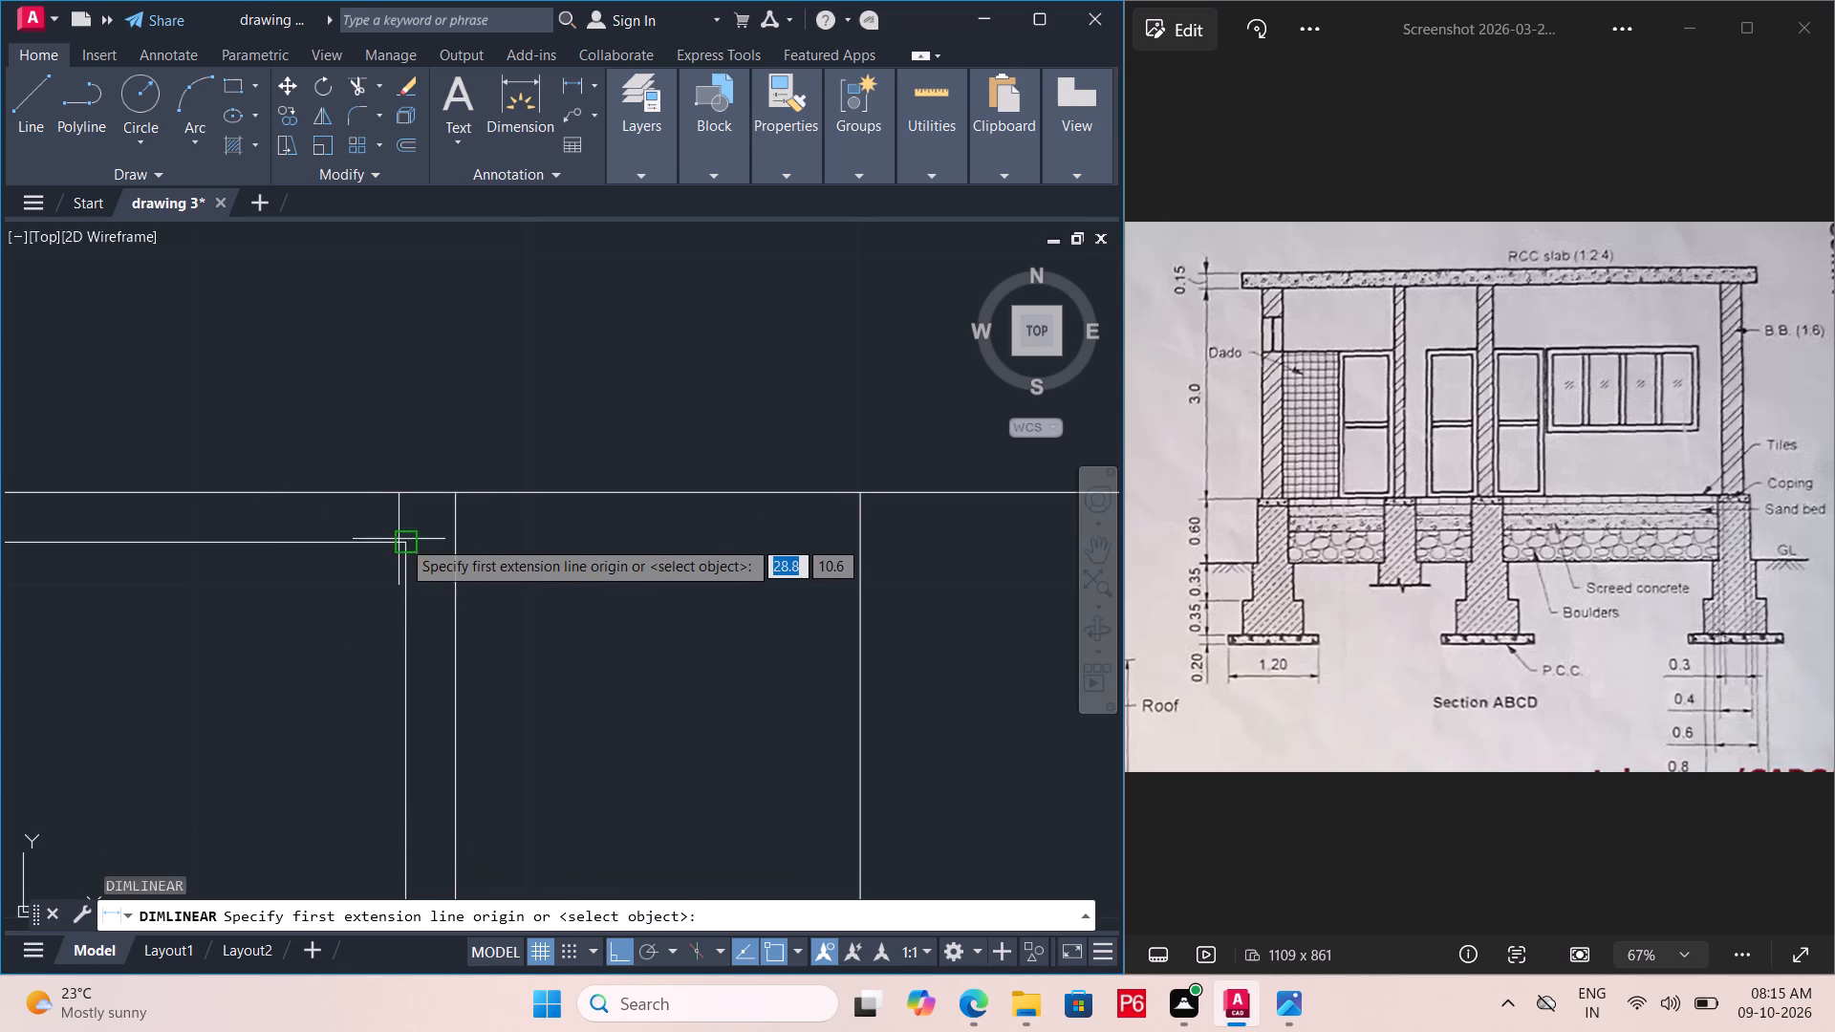
left_click(405, 540)
left_click(411, 489)
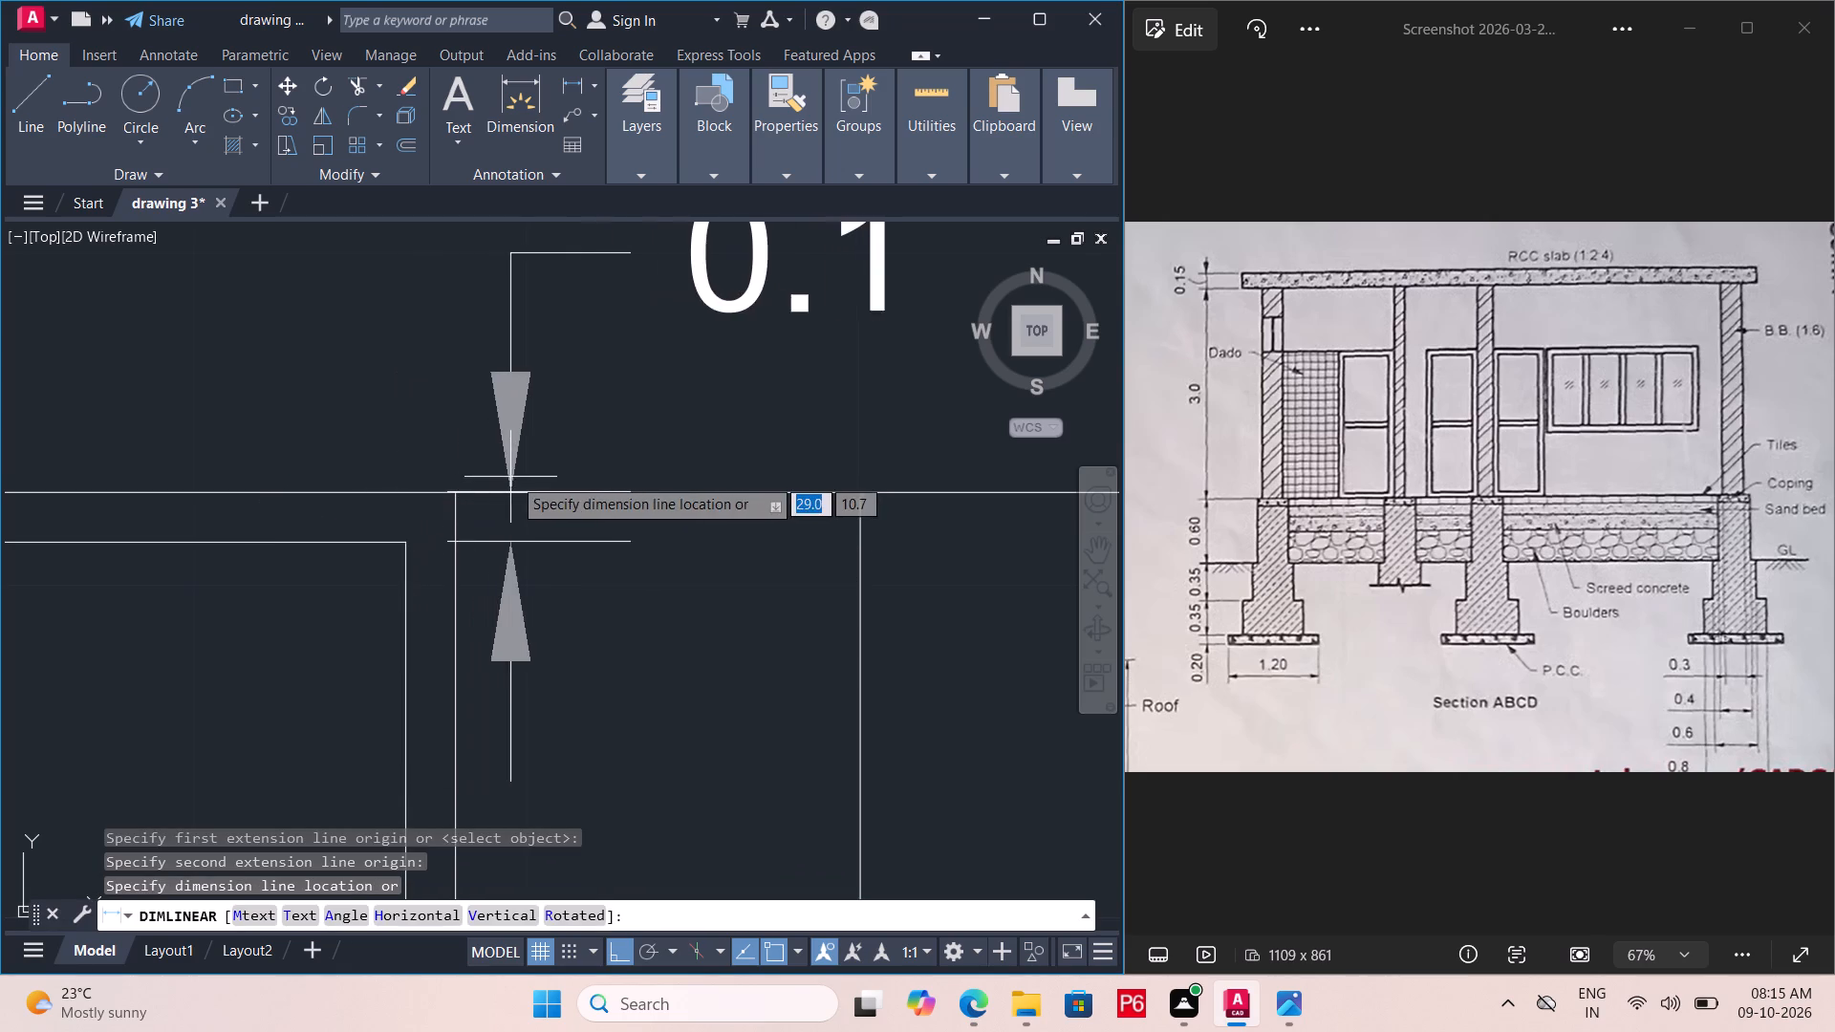
scroll(448, 511, "down", 2)
key("Escape")
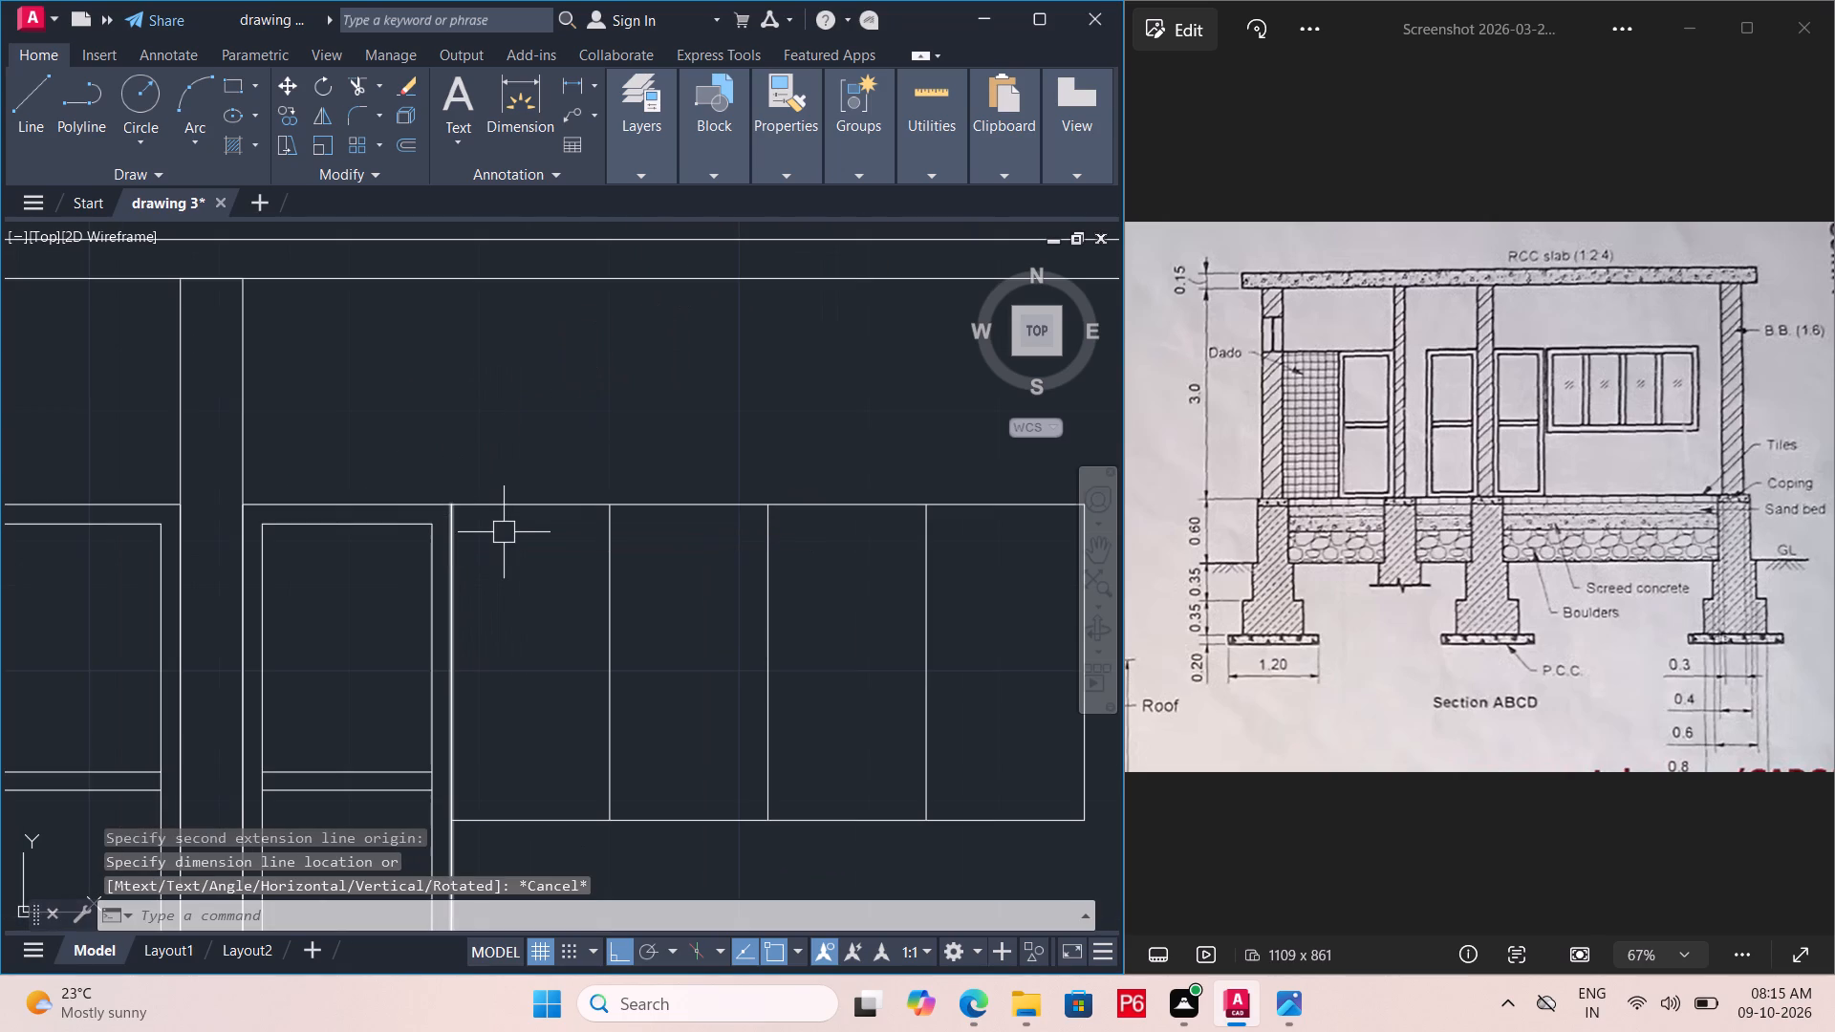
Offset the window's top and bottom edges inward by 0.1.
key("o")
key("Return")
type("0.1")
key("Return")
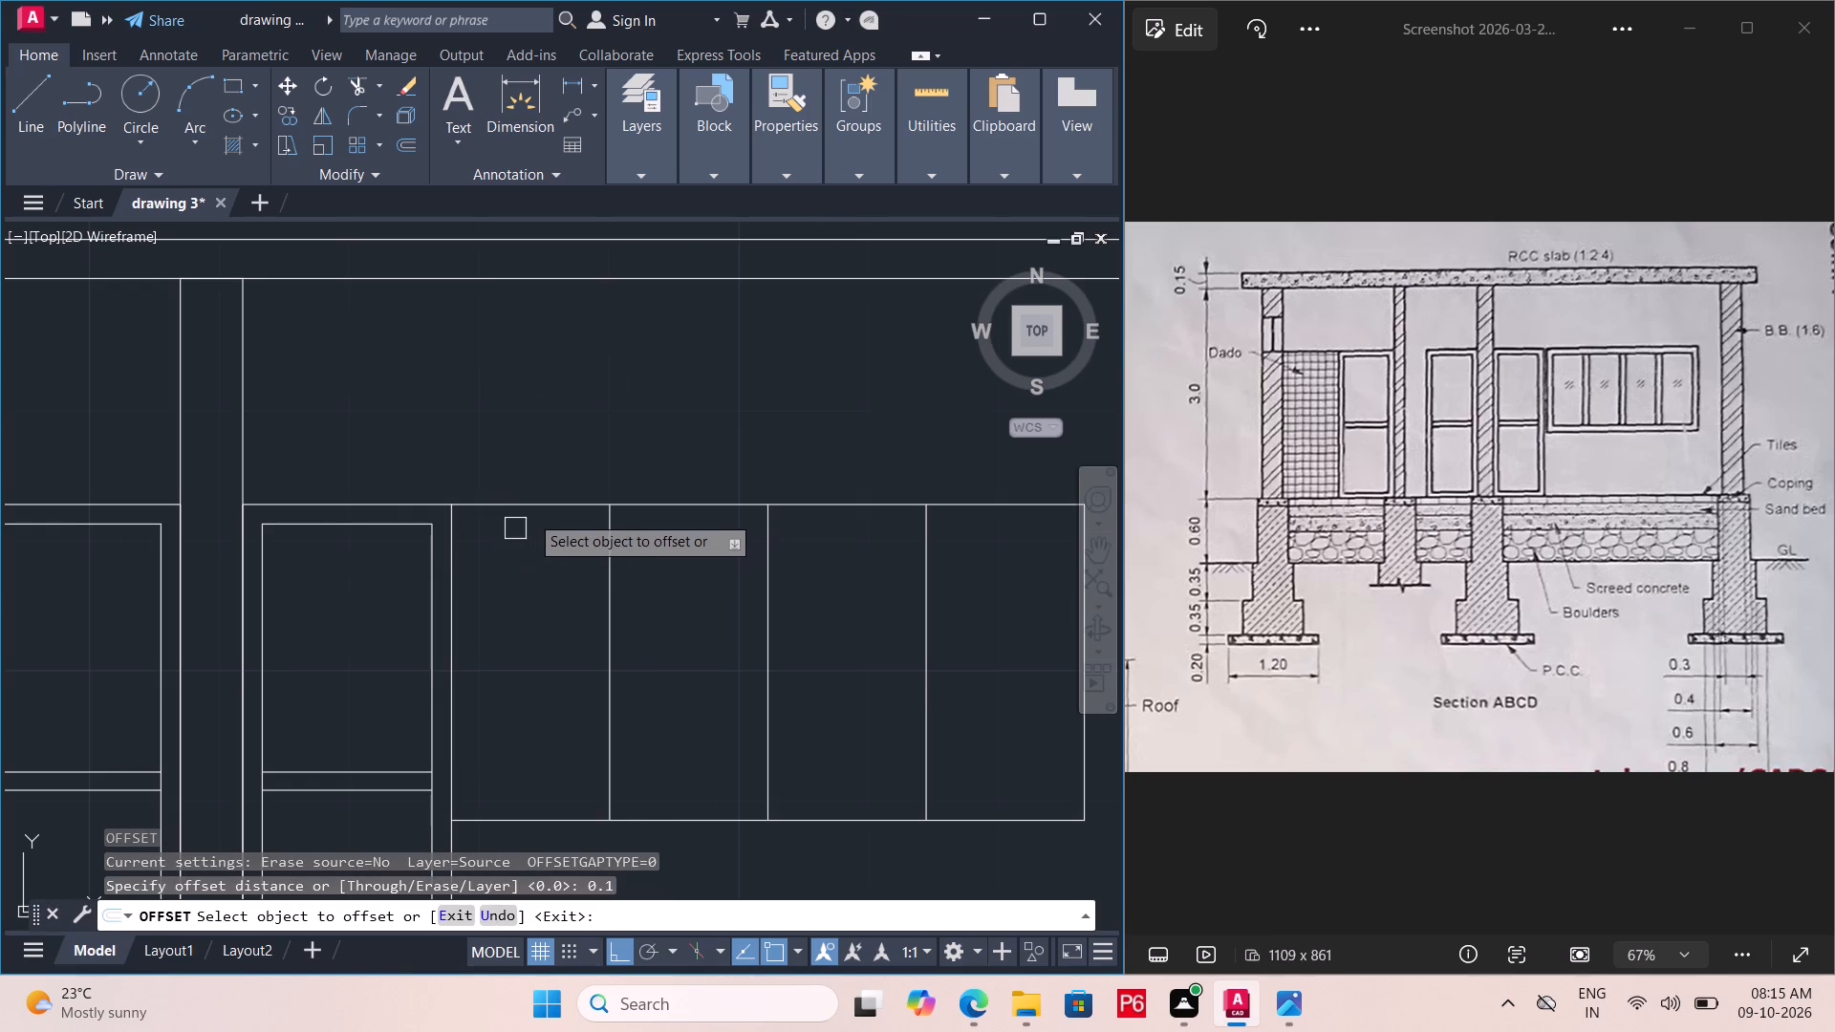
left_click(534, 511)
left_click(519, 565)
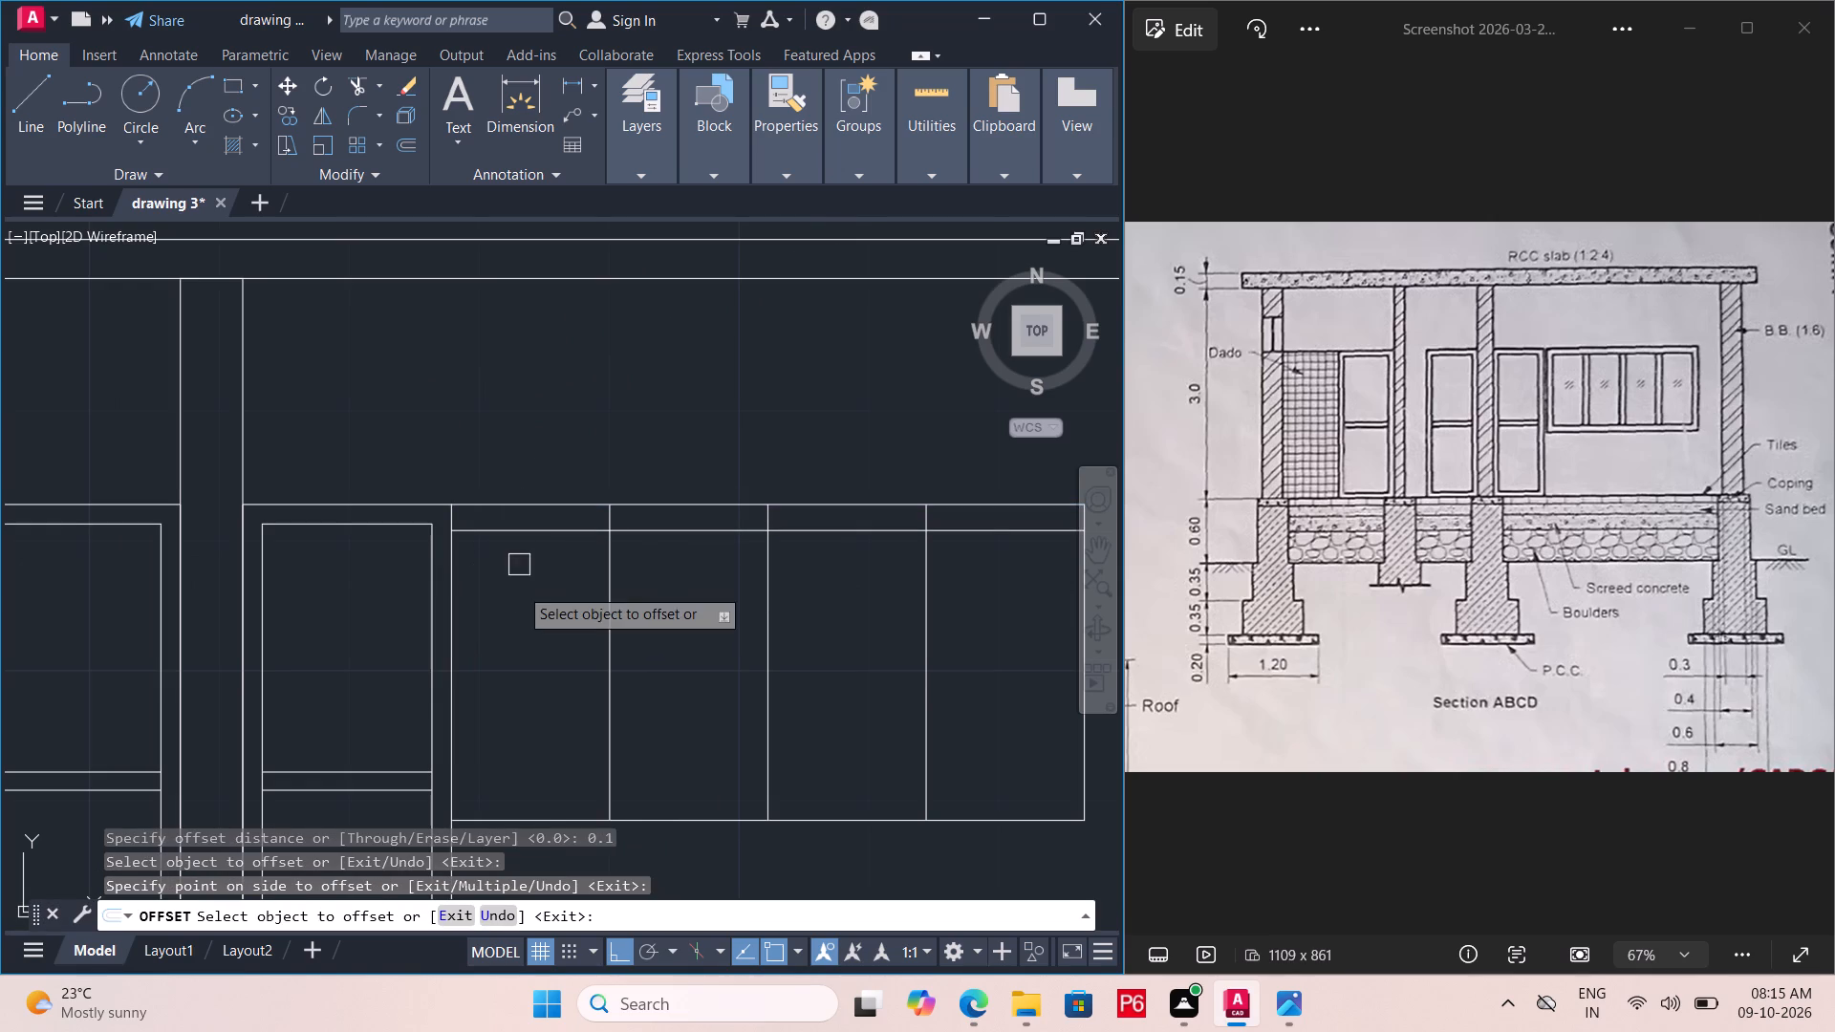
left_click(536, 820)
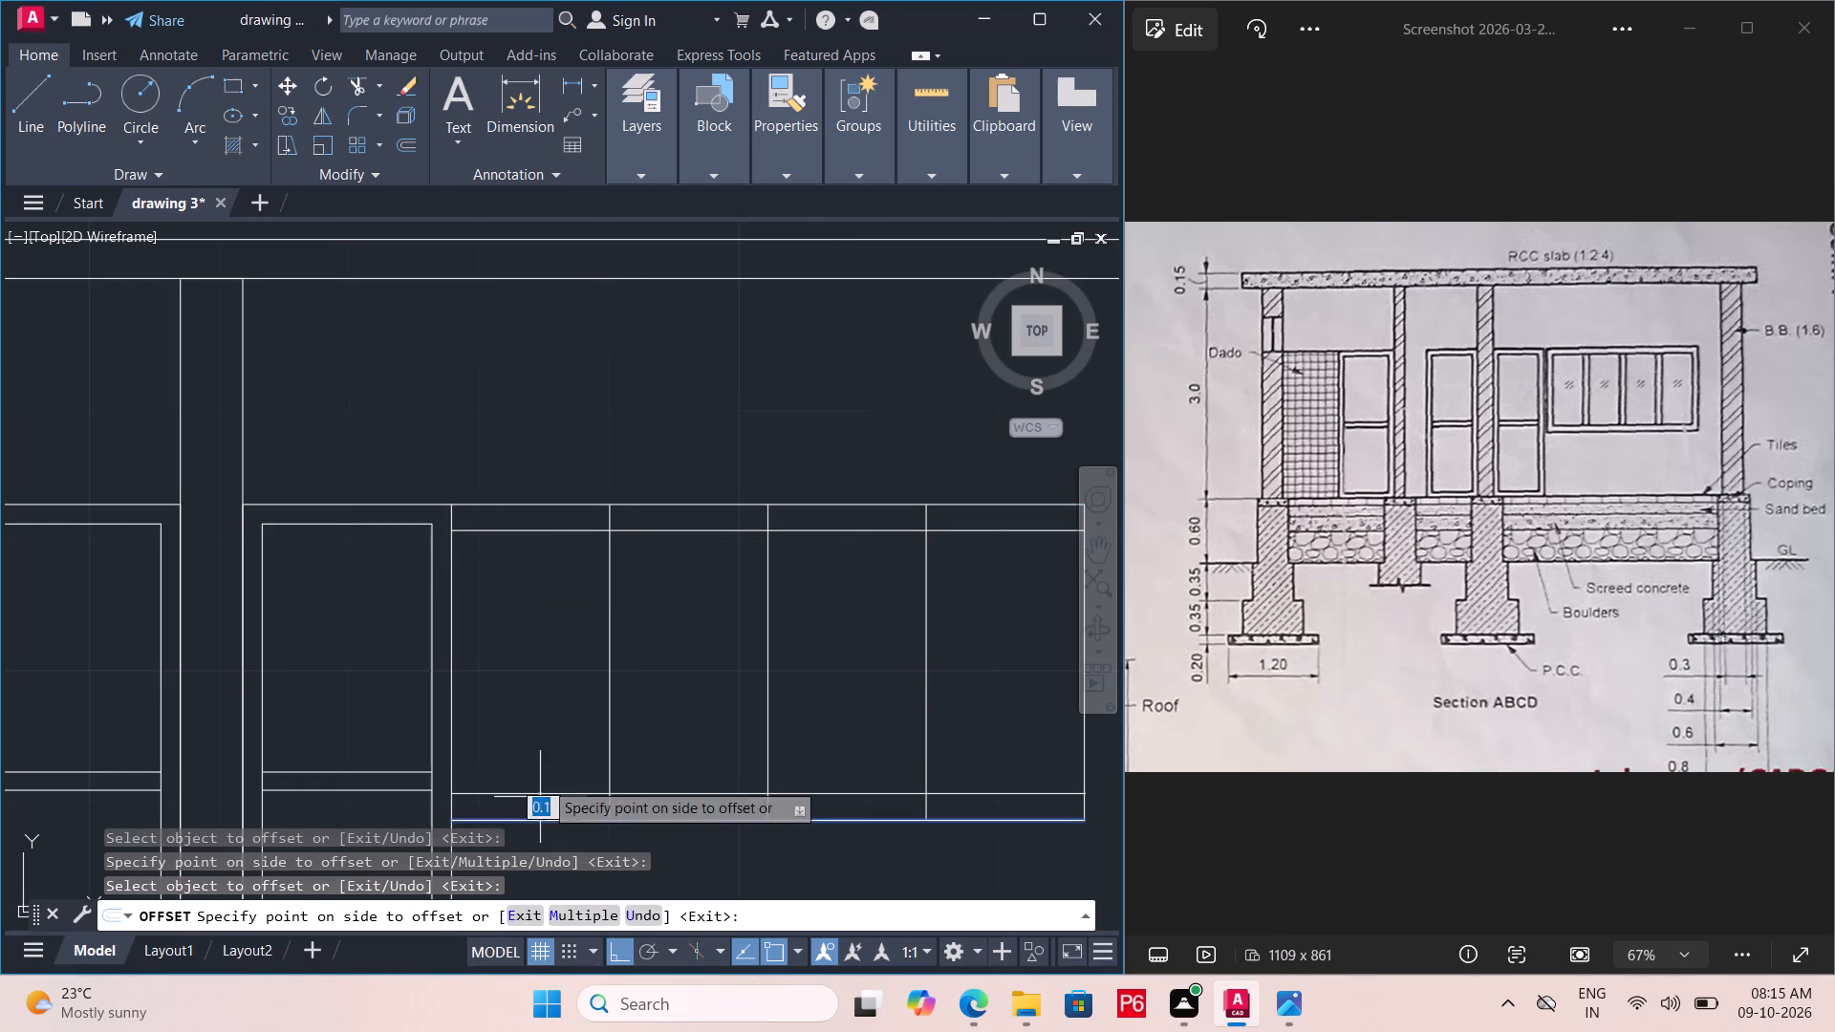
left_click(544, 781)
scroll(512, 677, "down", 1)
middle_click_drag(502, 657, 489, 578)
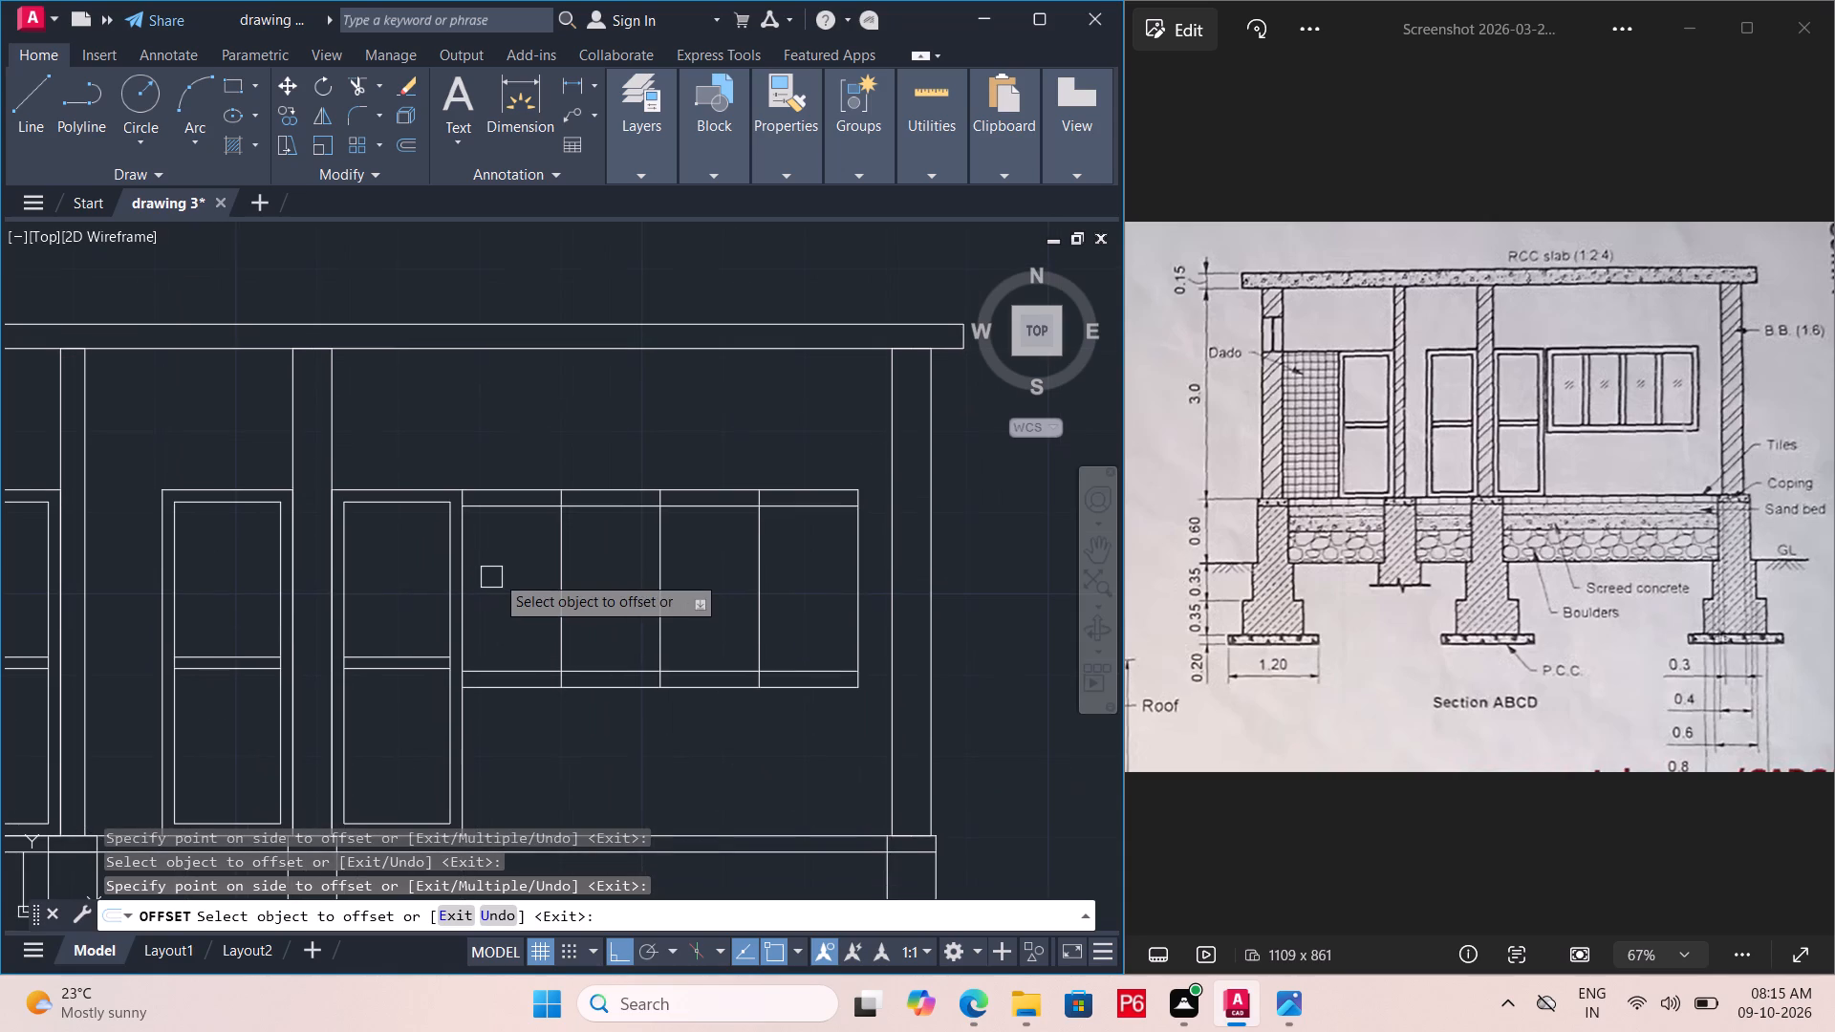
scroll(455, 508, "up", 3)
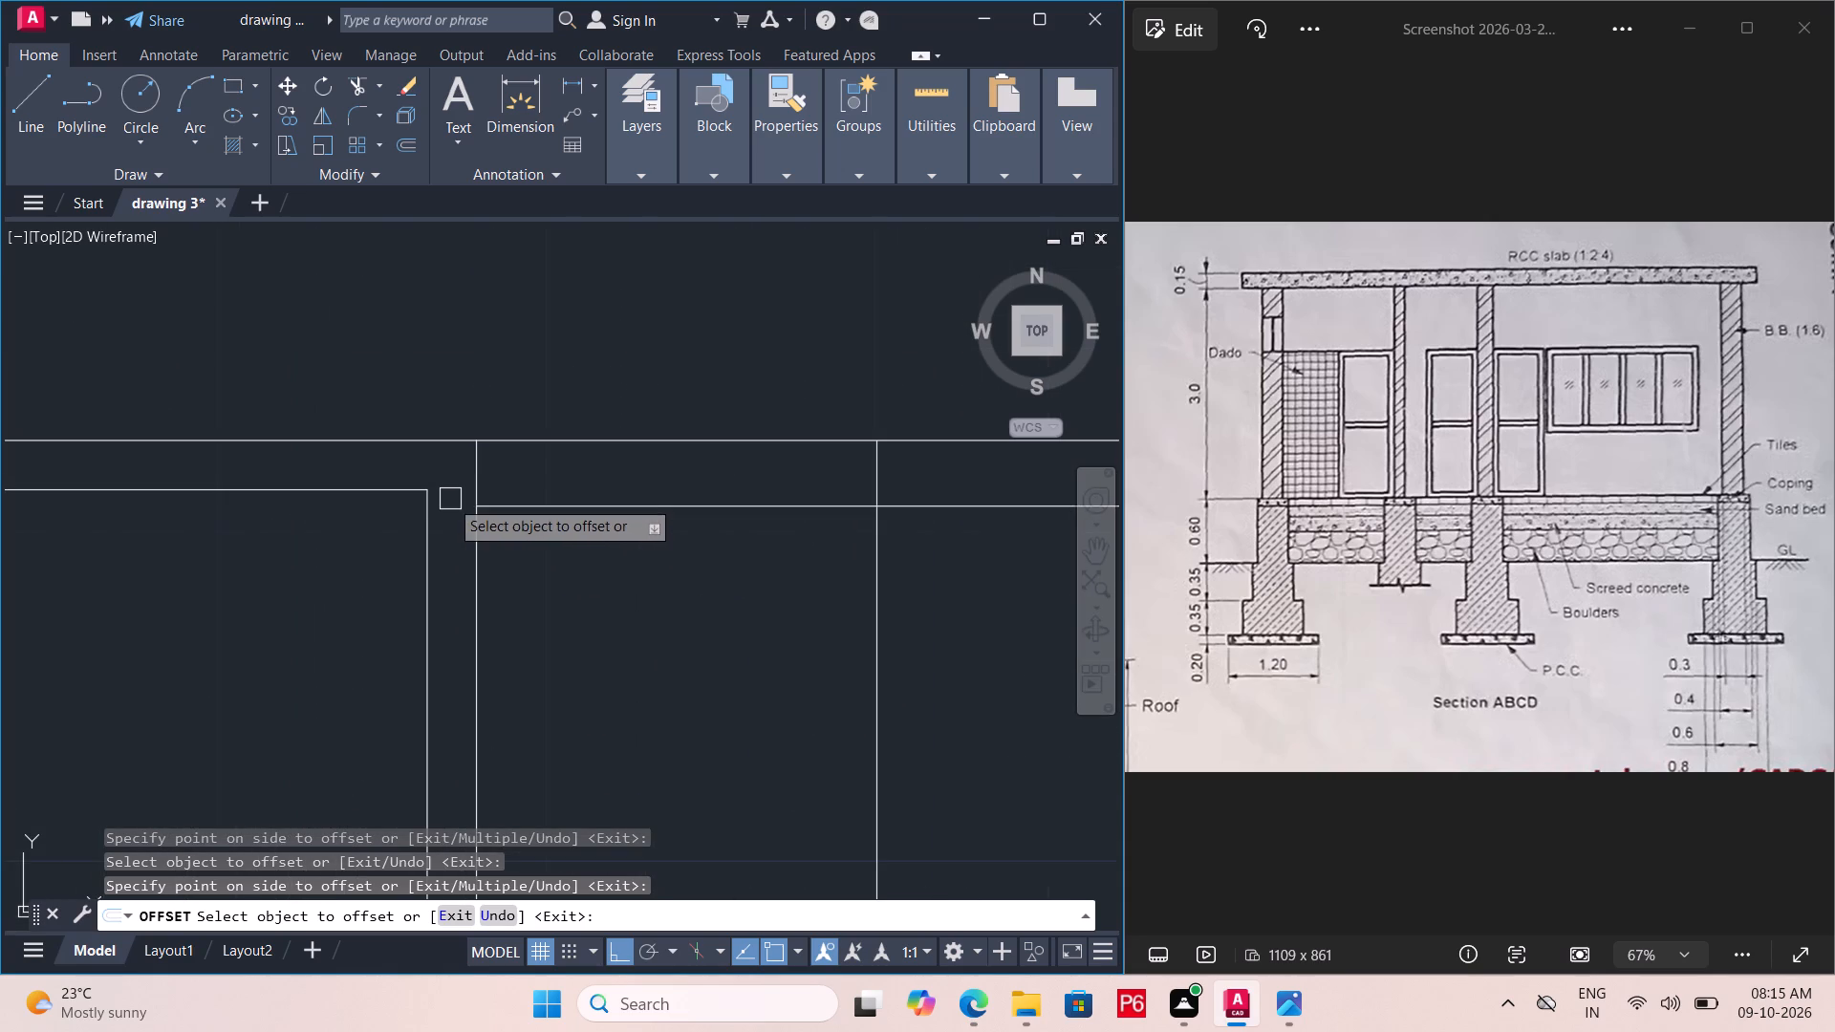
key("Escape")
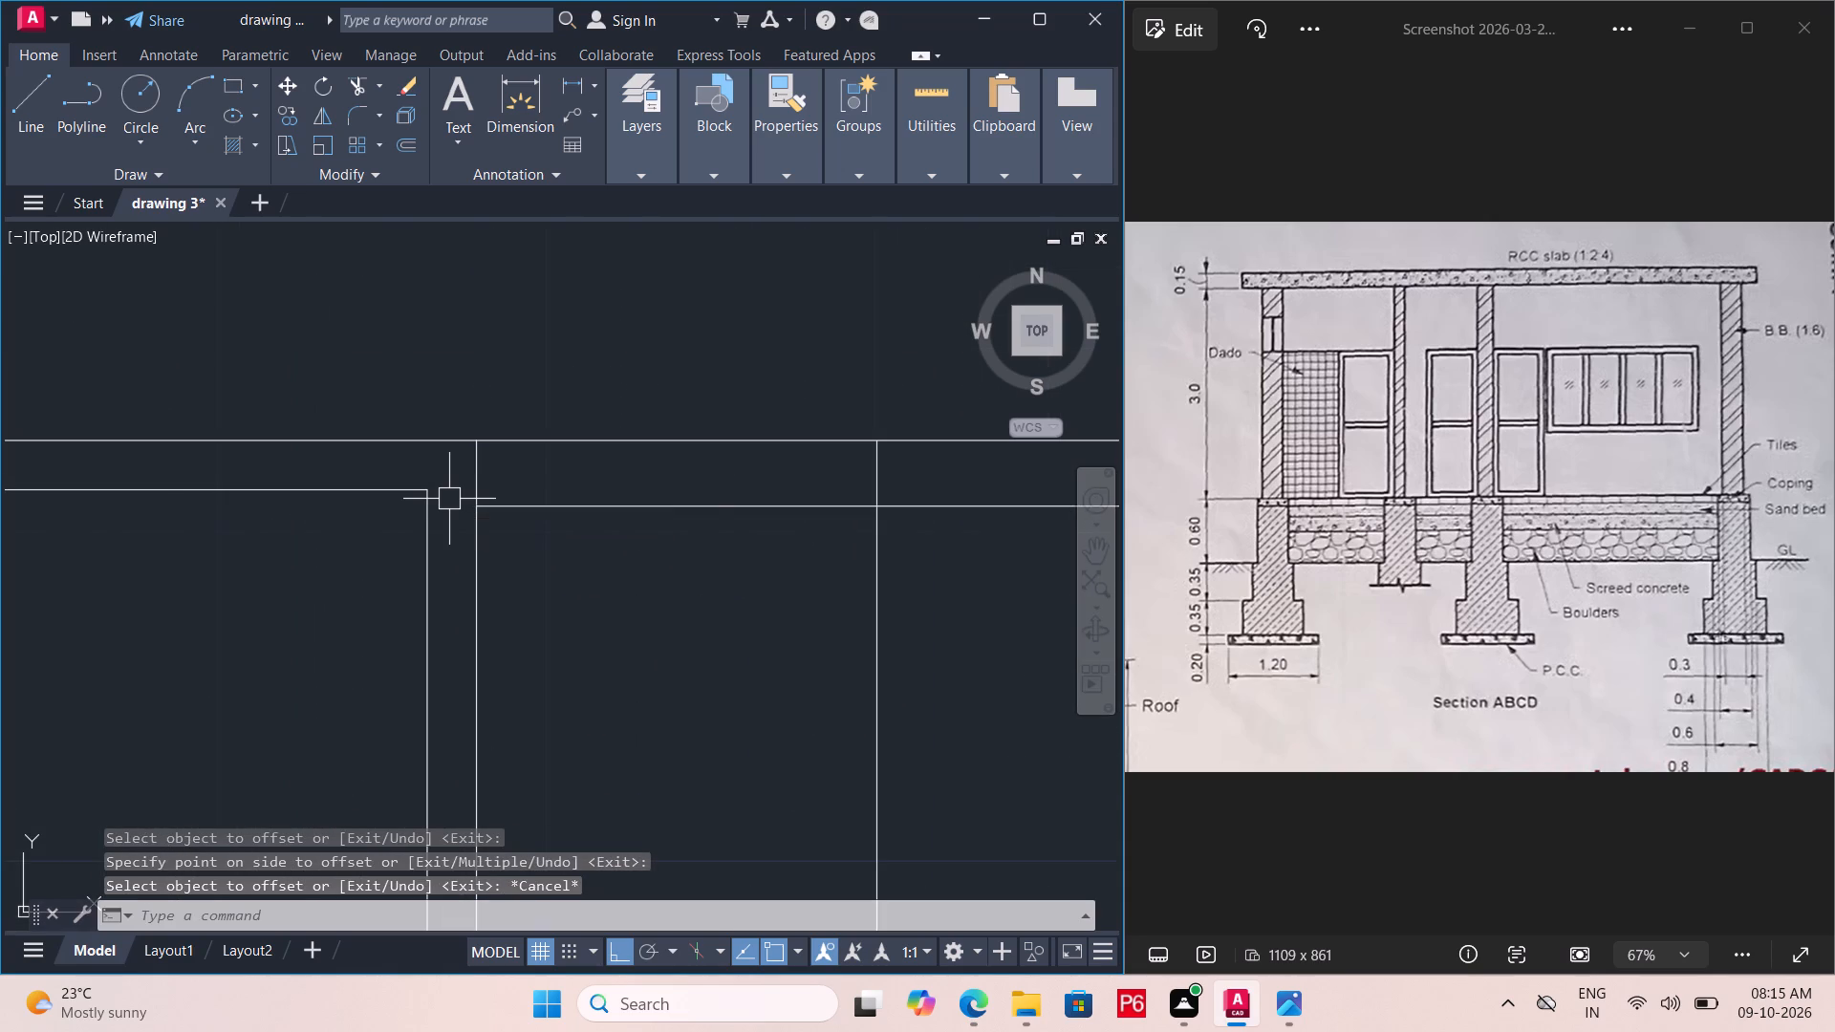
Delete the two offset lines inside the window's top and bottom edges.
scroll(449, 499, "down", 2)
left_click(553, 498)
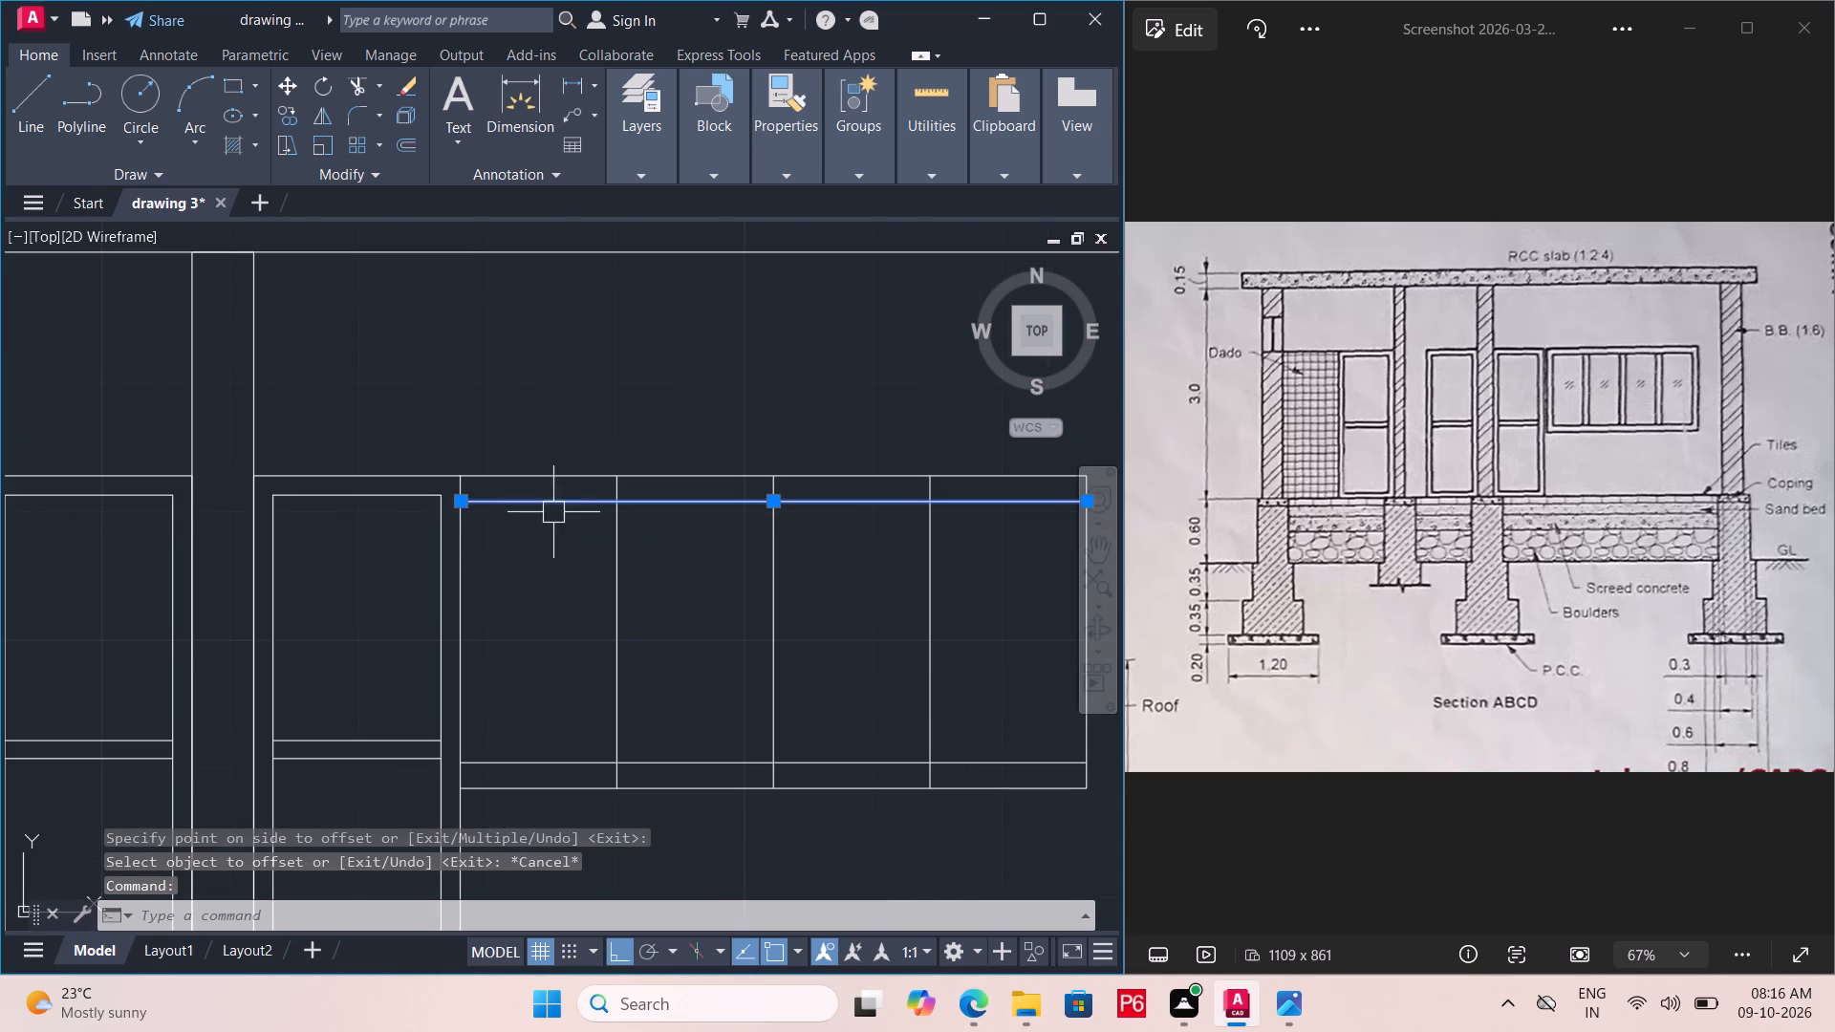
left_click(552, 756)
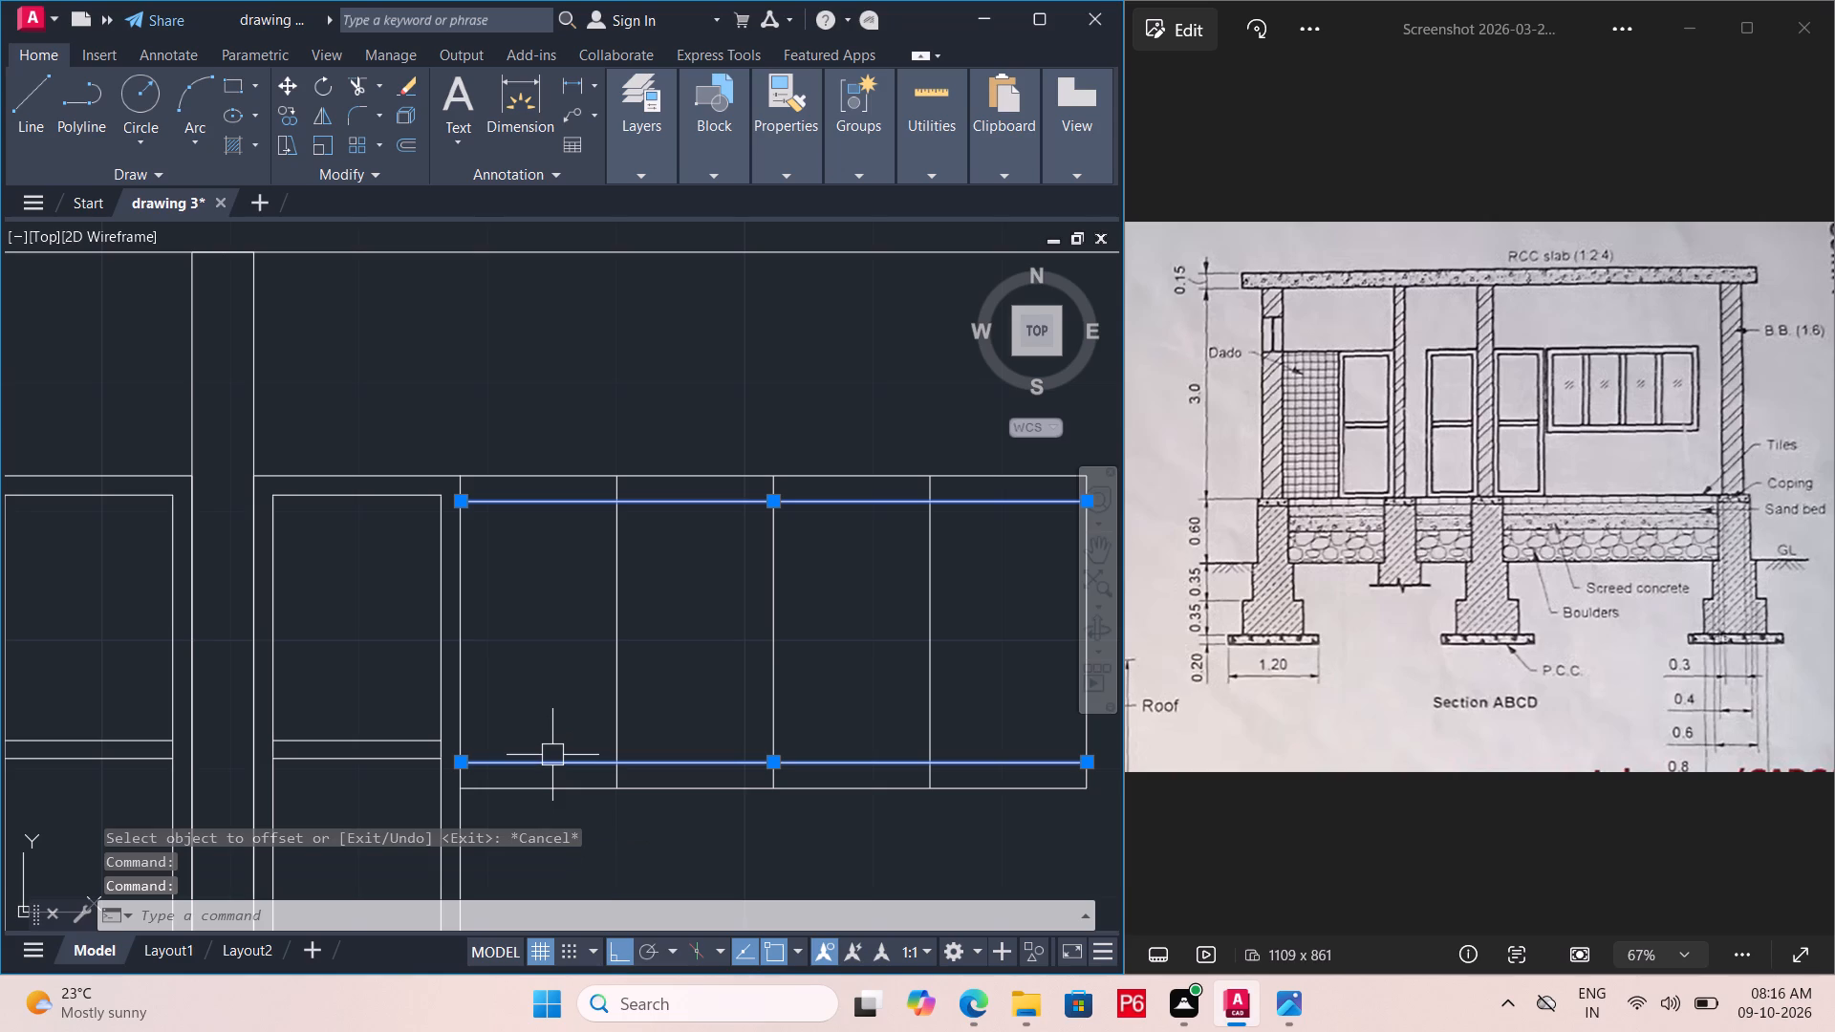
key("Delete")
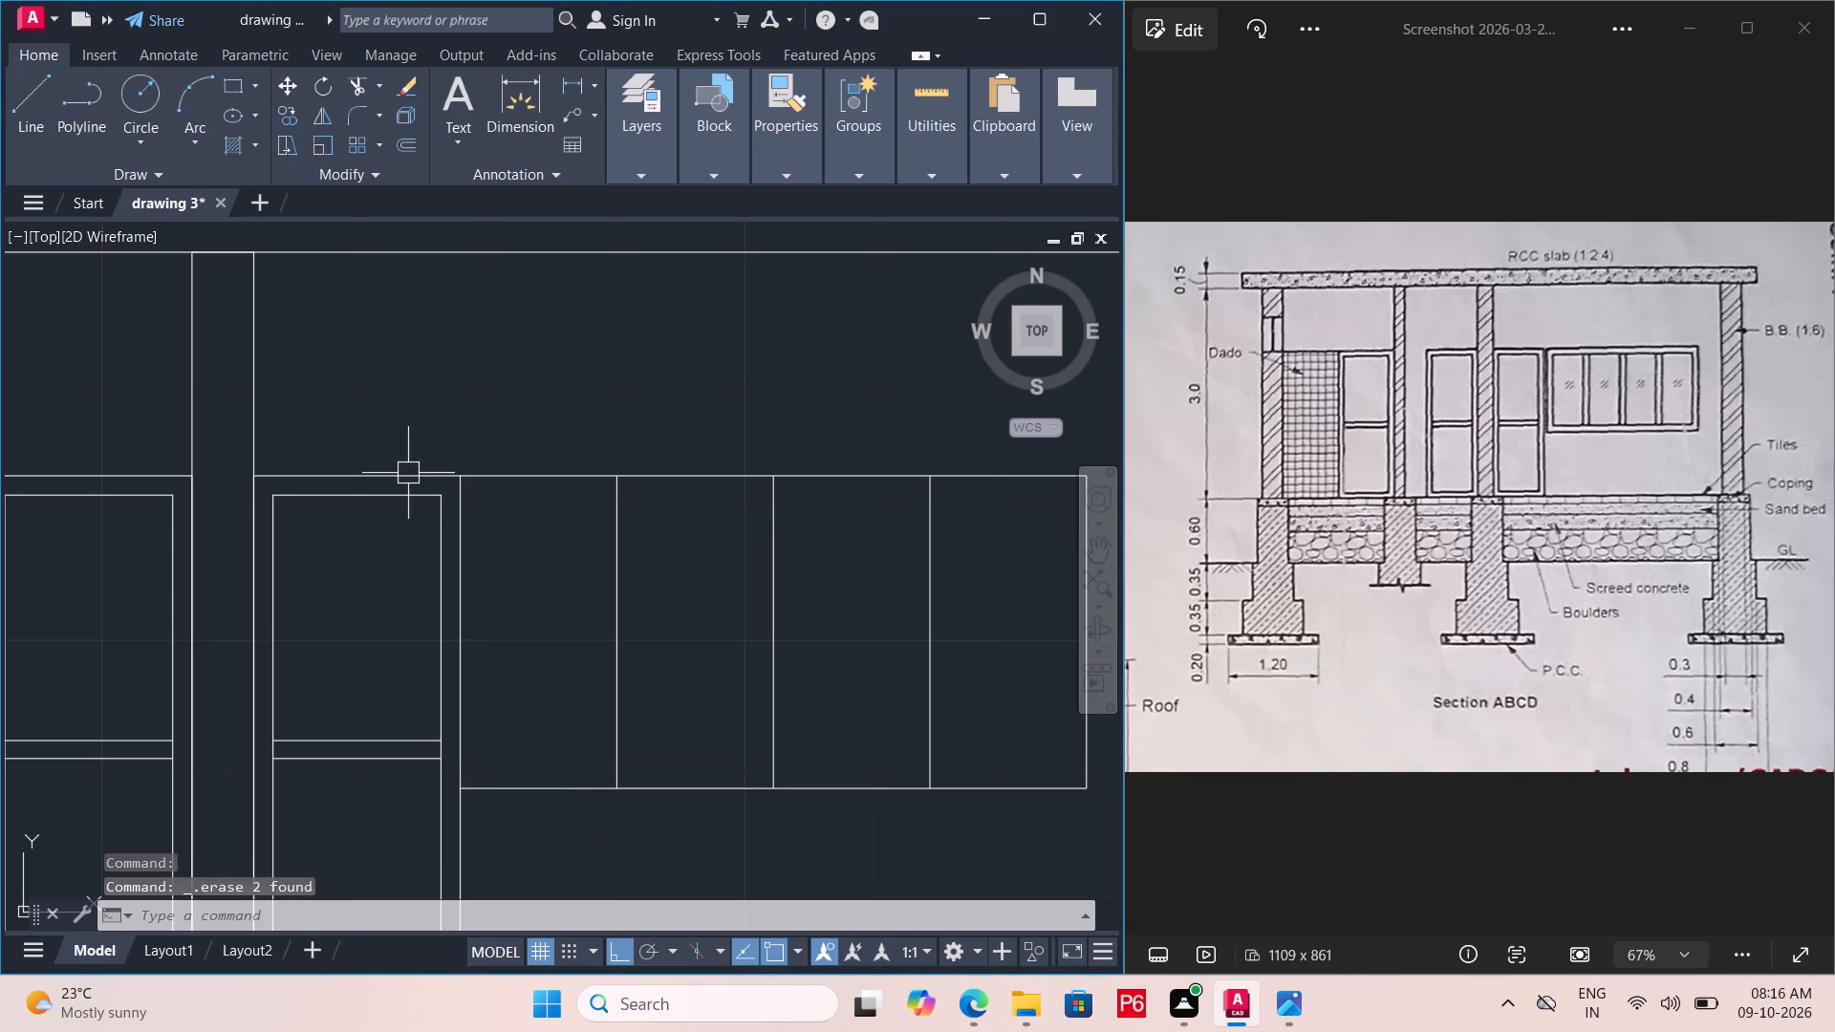
Draw a horizontal line about 2.4 long across the window, level with the top of the adjacent door's inner frame.
key("l")
key("space")
scroll(497, 522, "up", 3)
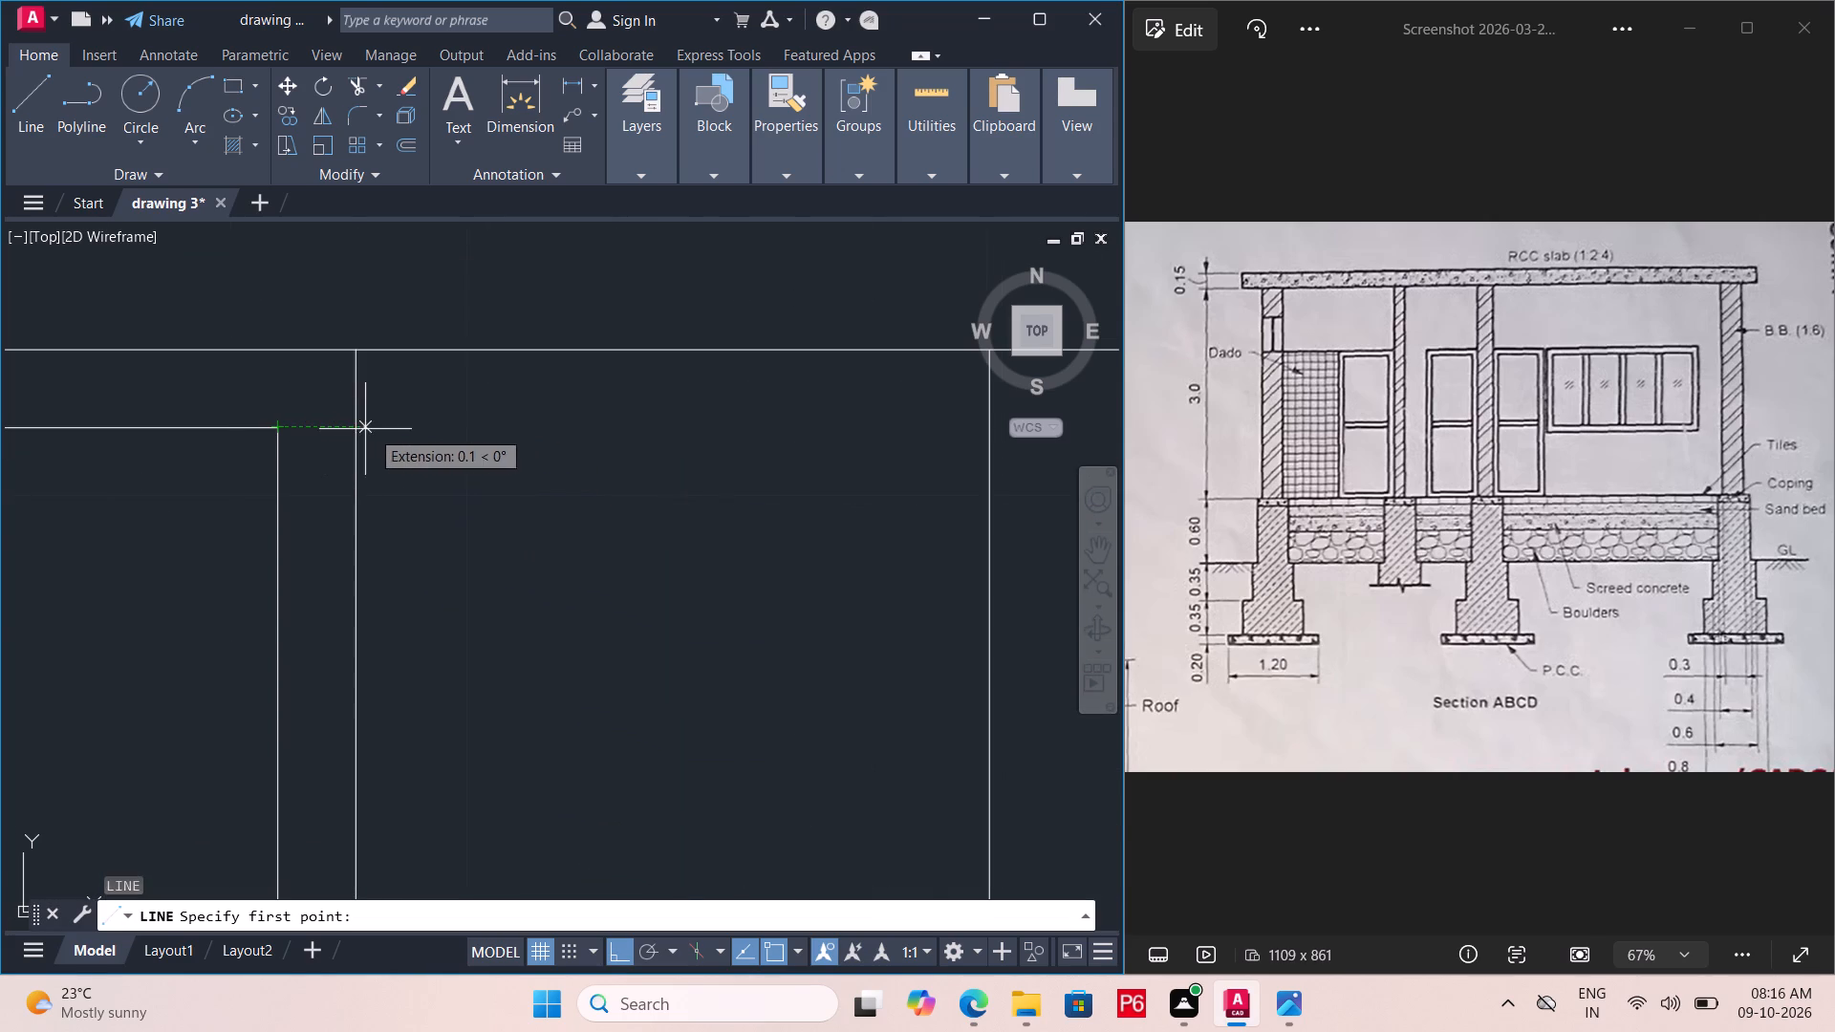
left_click(357, 430)
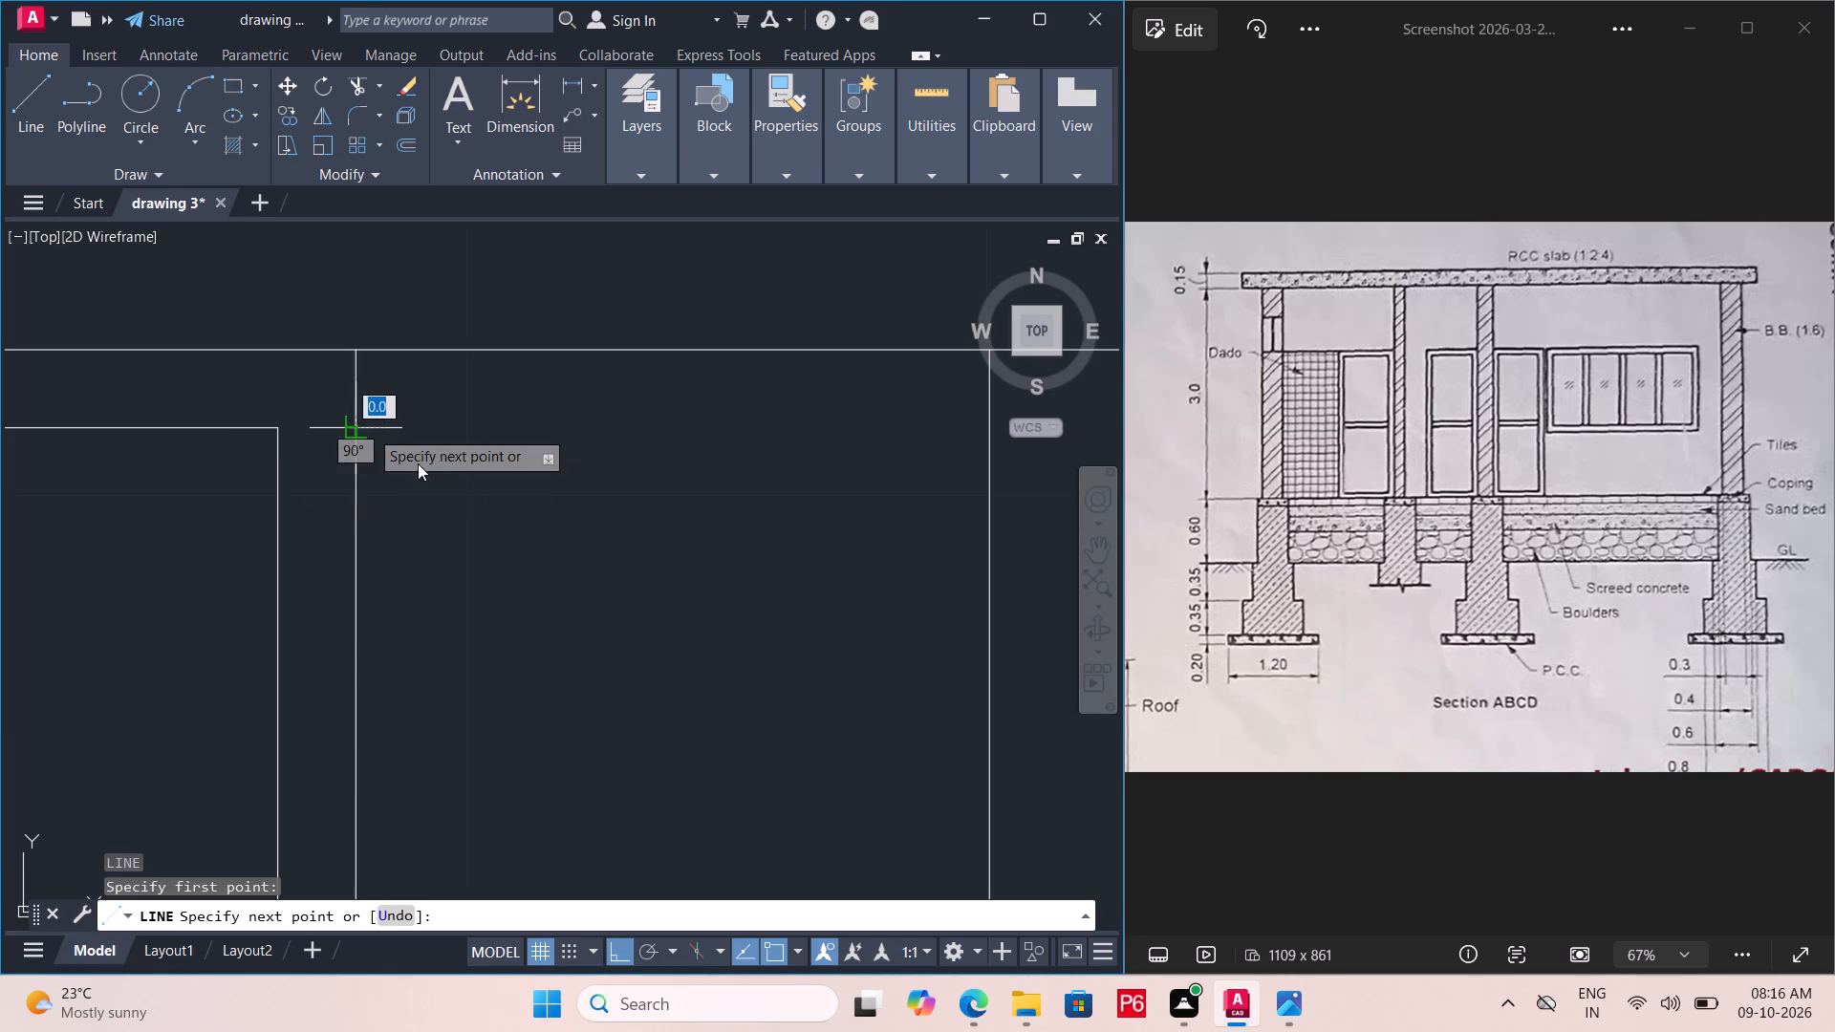
scroll(263, 467, "down", 3)
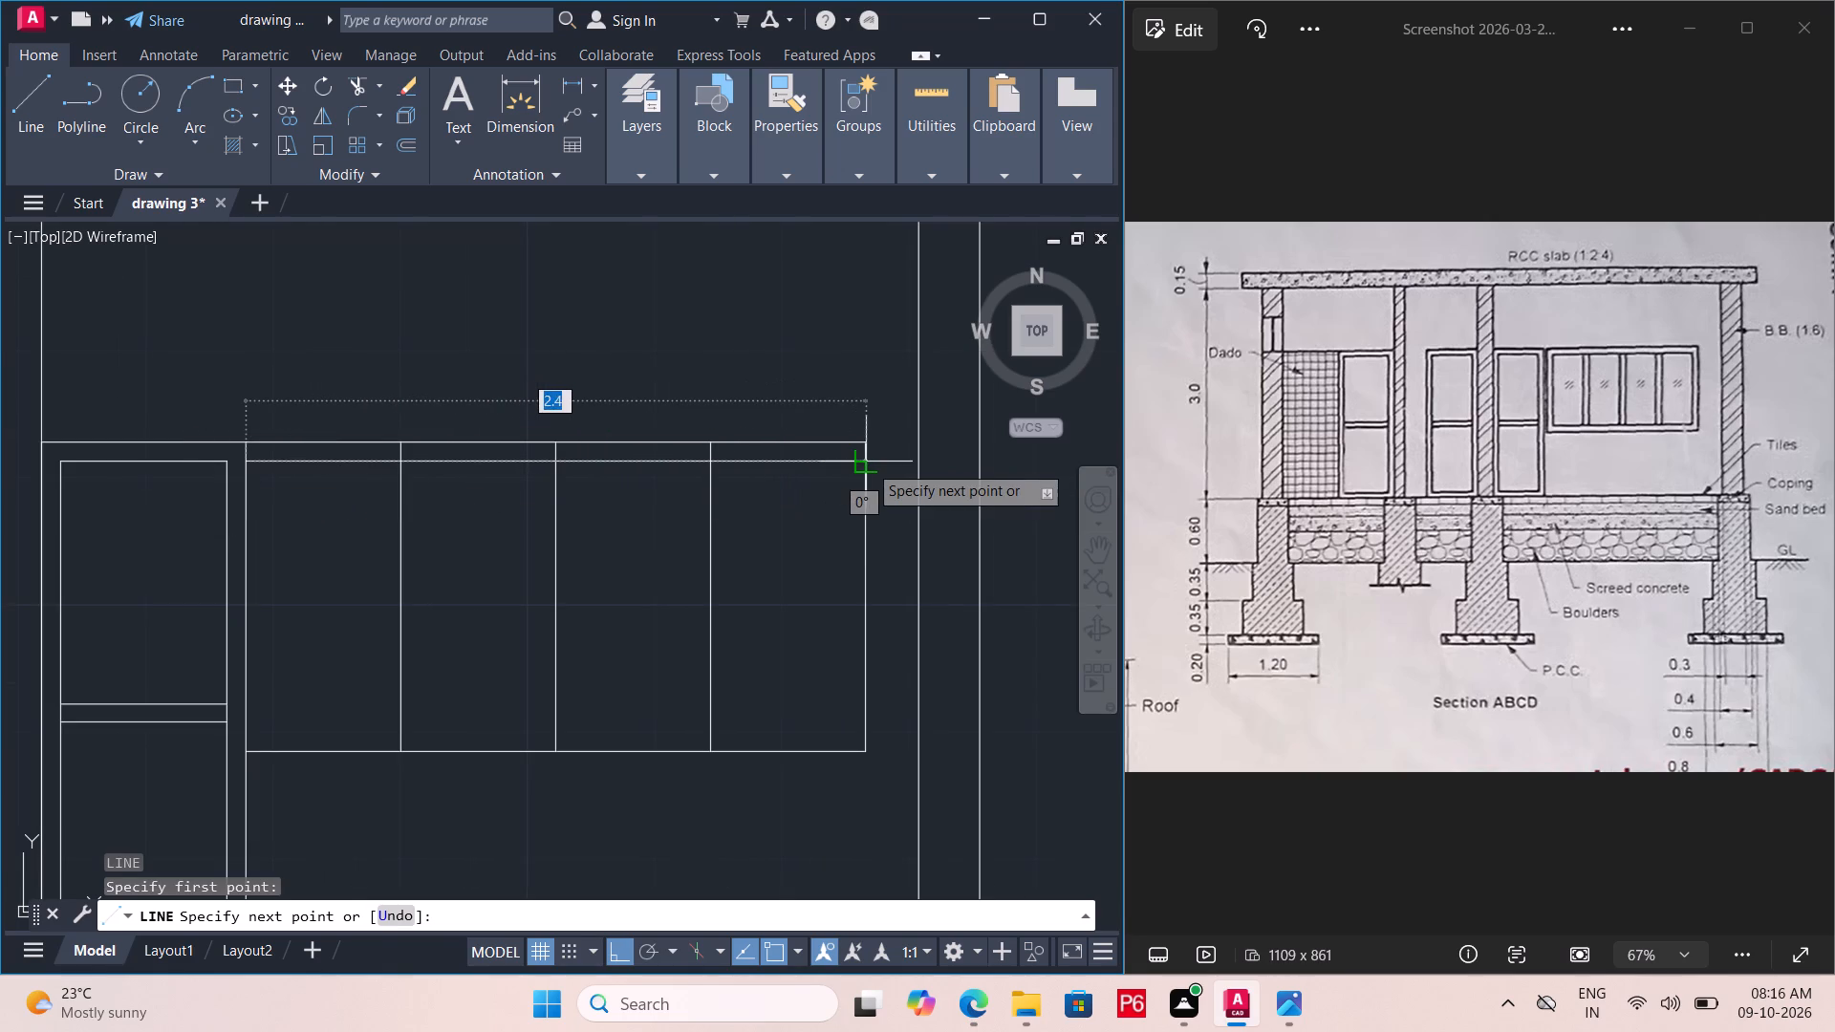
left_click(869, 463)
key("Escape")
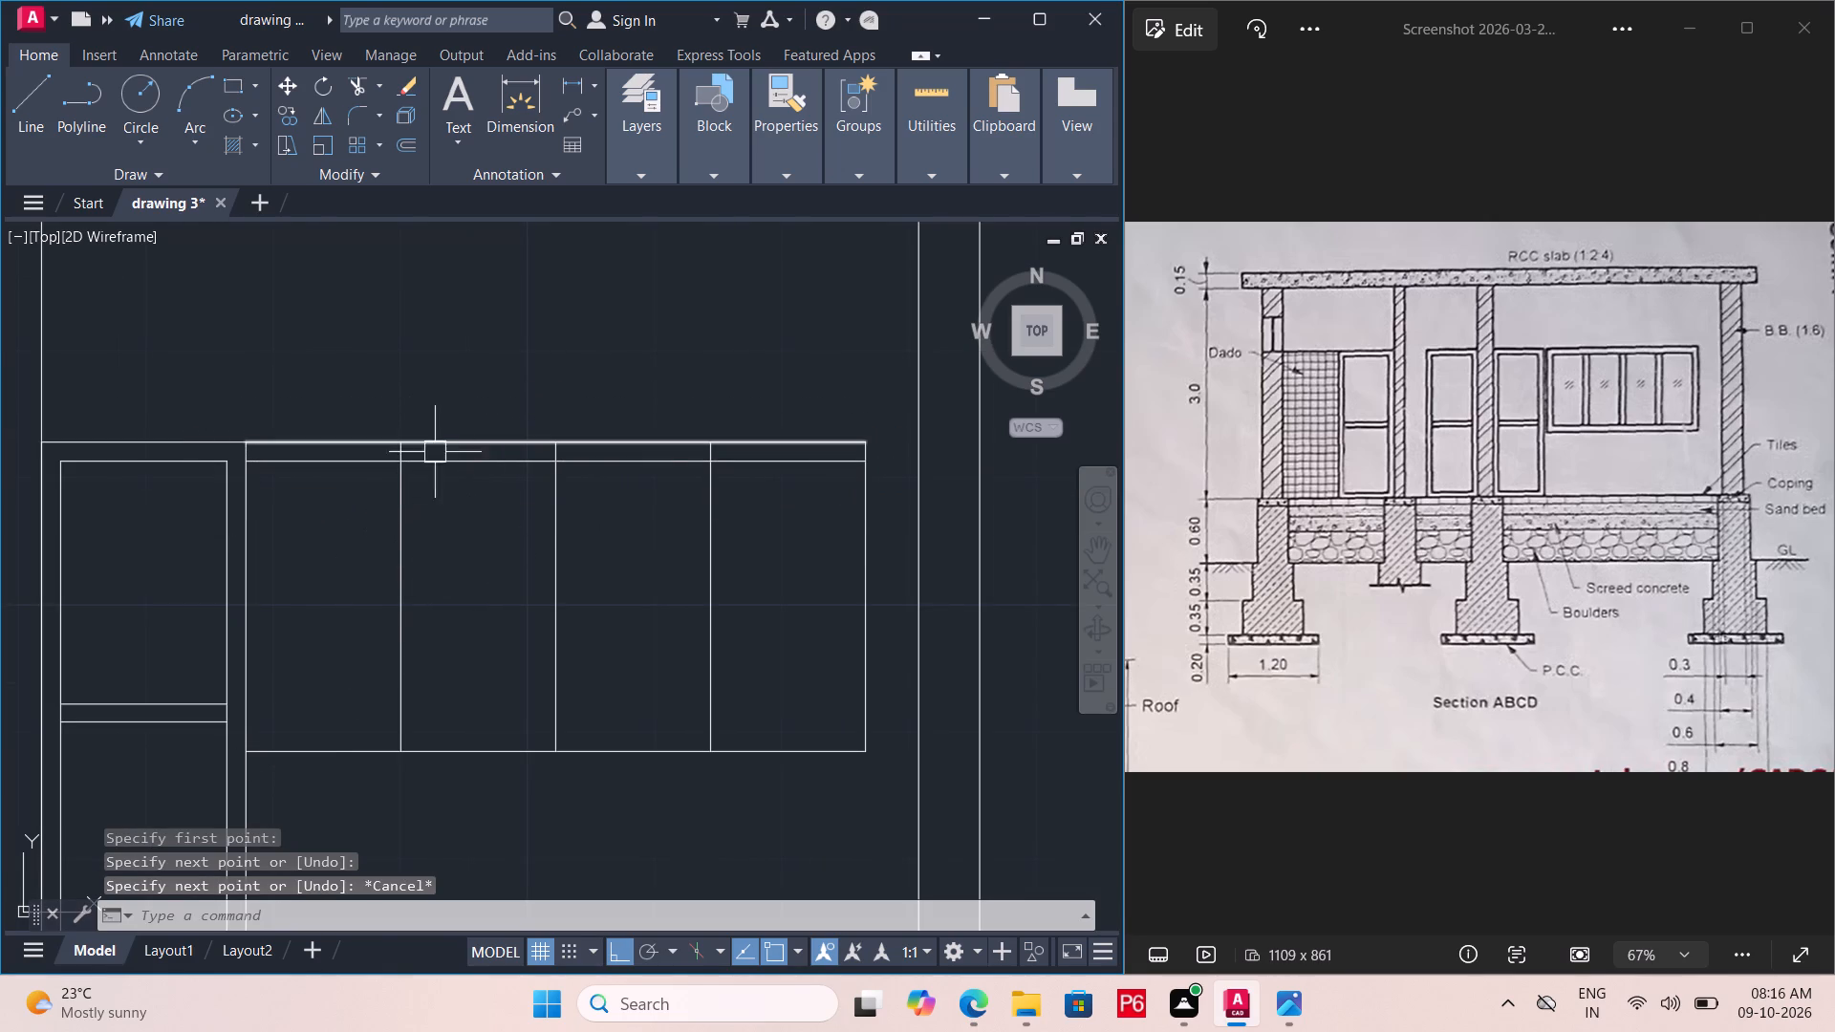
Trim the three window mullions between the window's top edge and the new horizontal frame line.
scroll(617, 435, "up", 2)
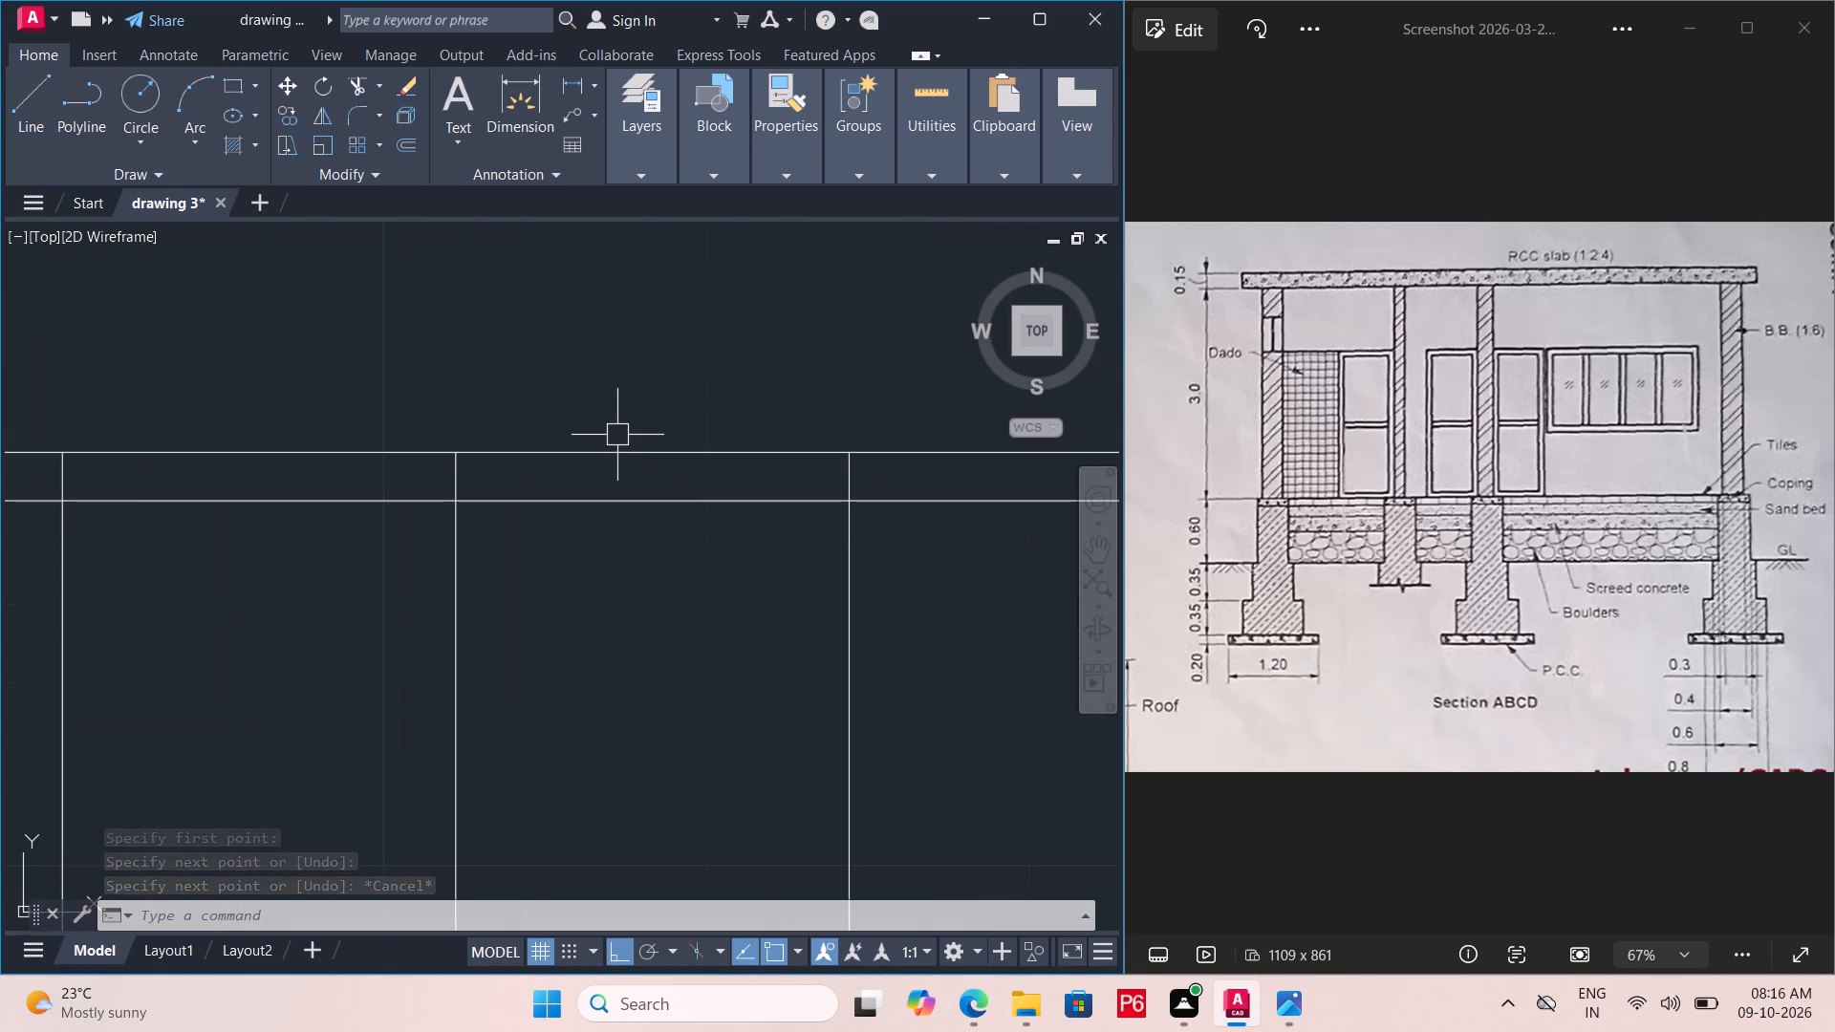
type("tr")
key("space")
key("space")
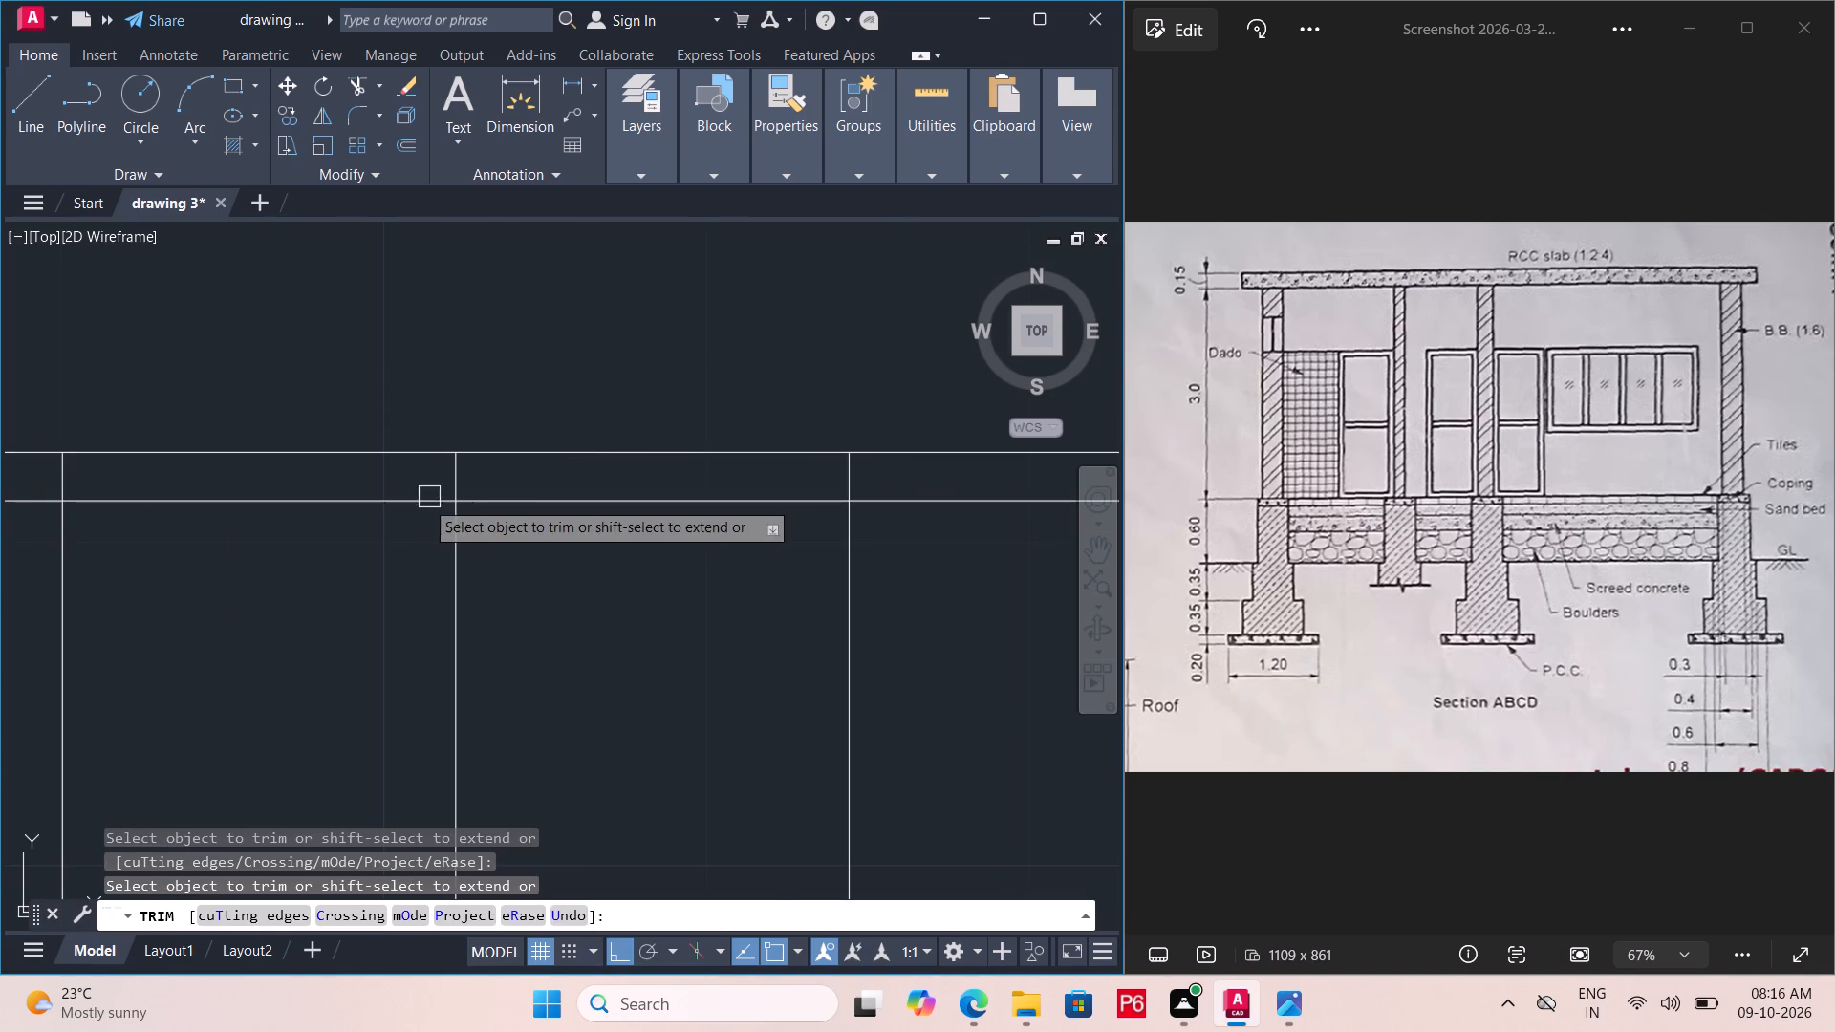
scroll(393, 507, "down", 2)
scroll(240, 490, "up", 3)
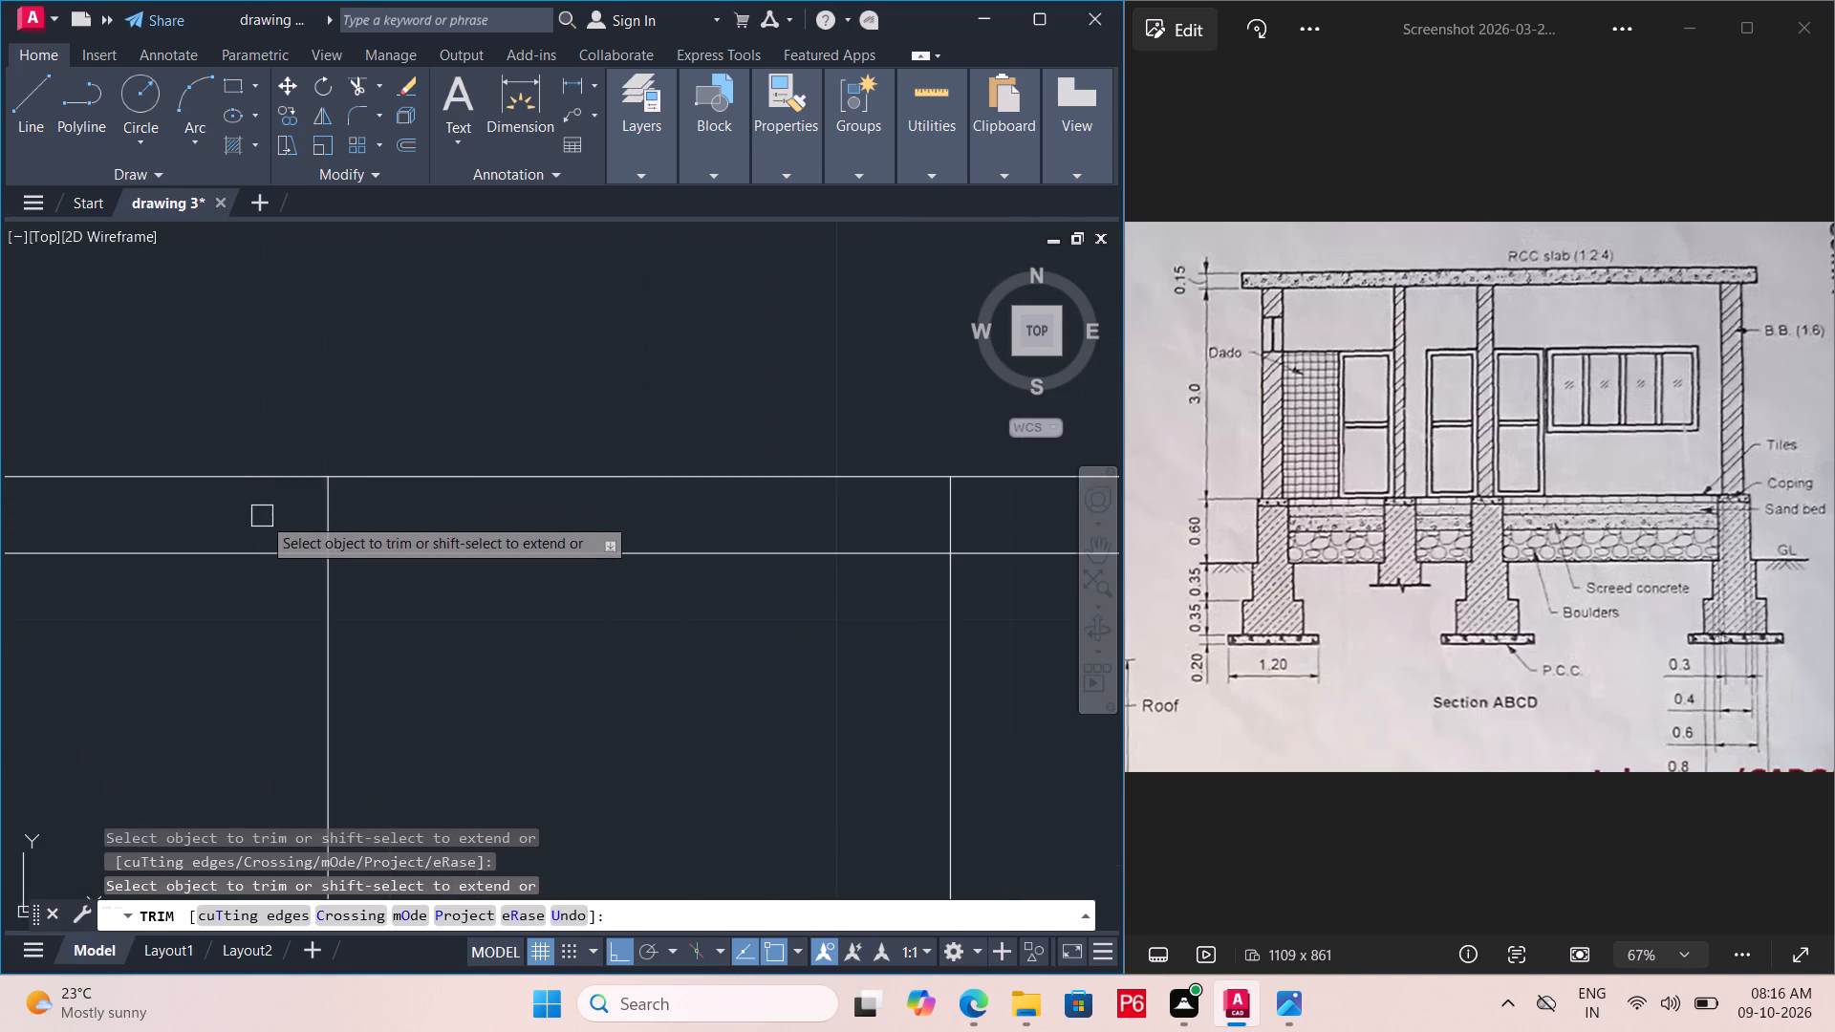
left_click(262, 516)
scroll(391, 474, "down", 4)
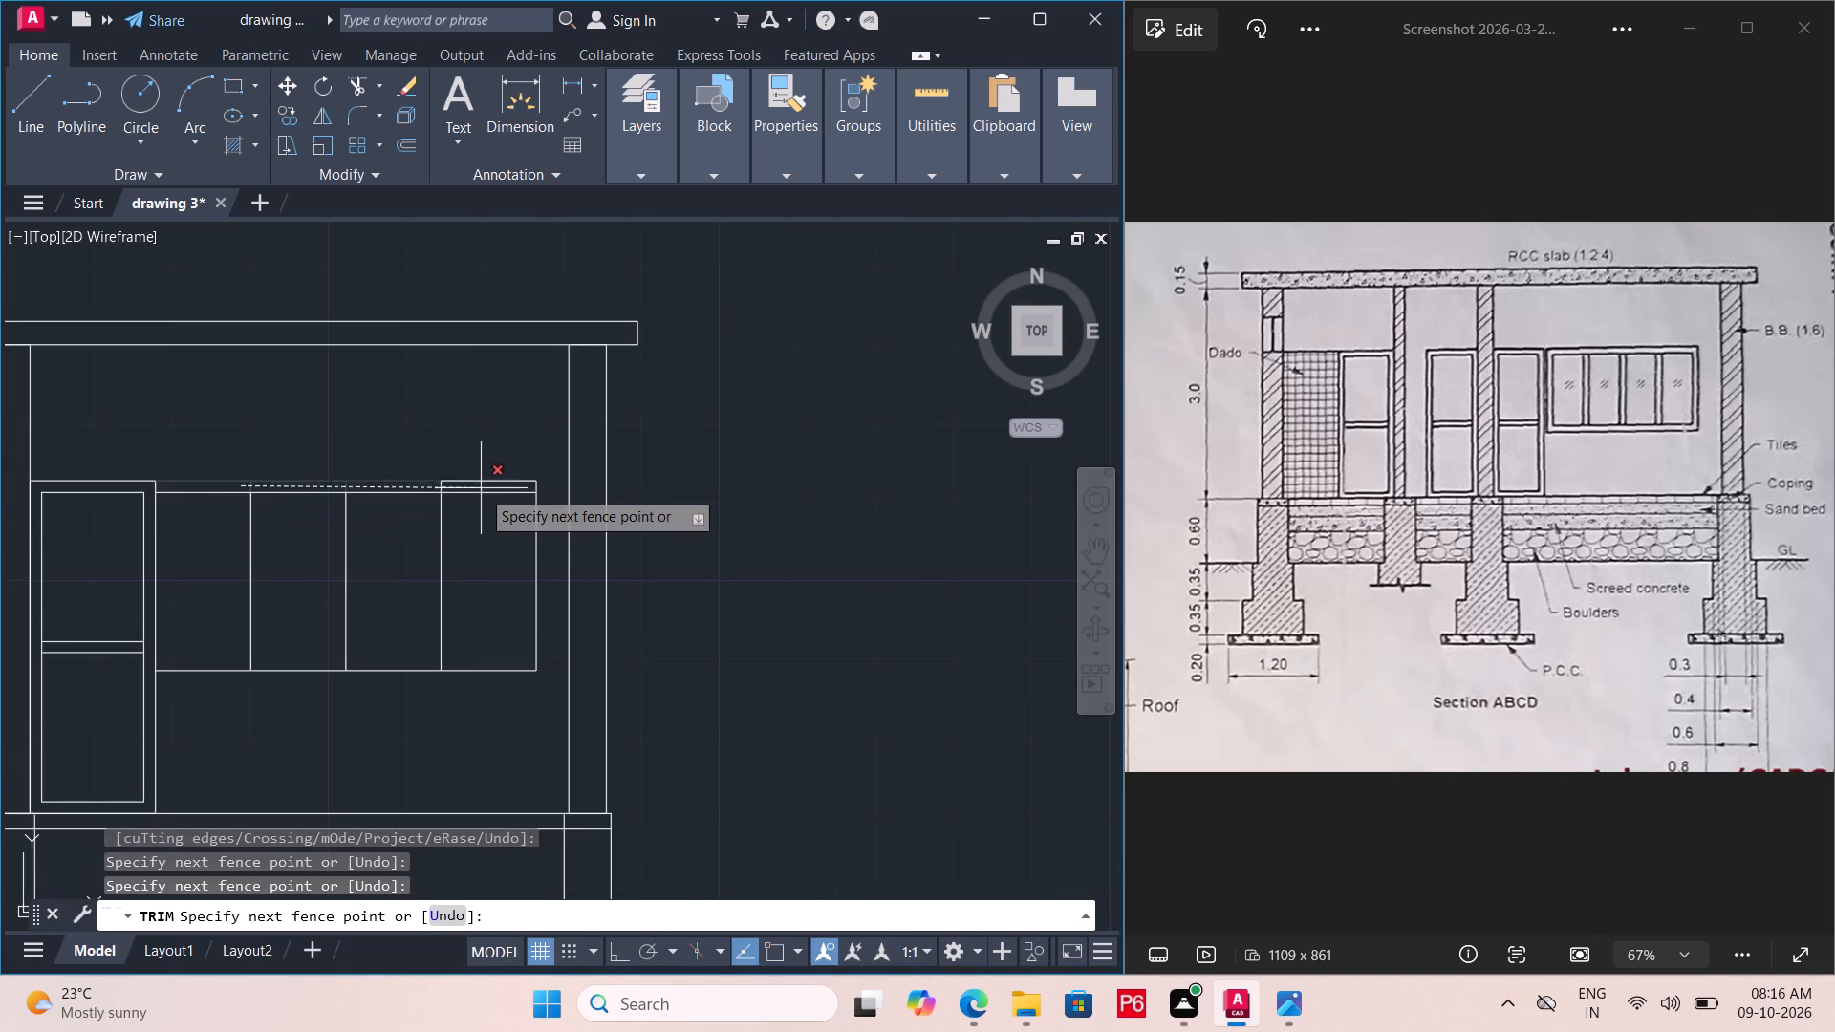
scroll(481, 489, "up", 2)
left_click(491, 478)
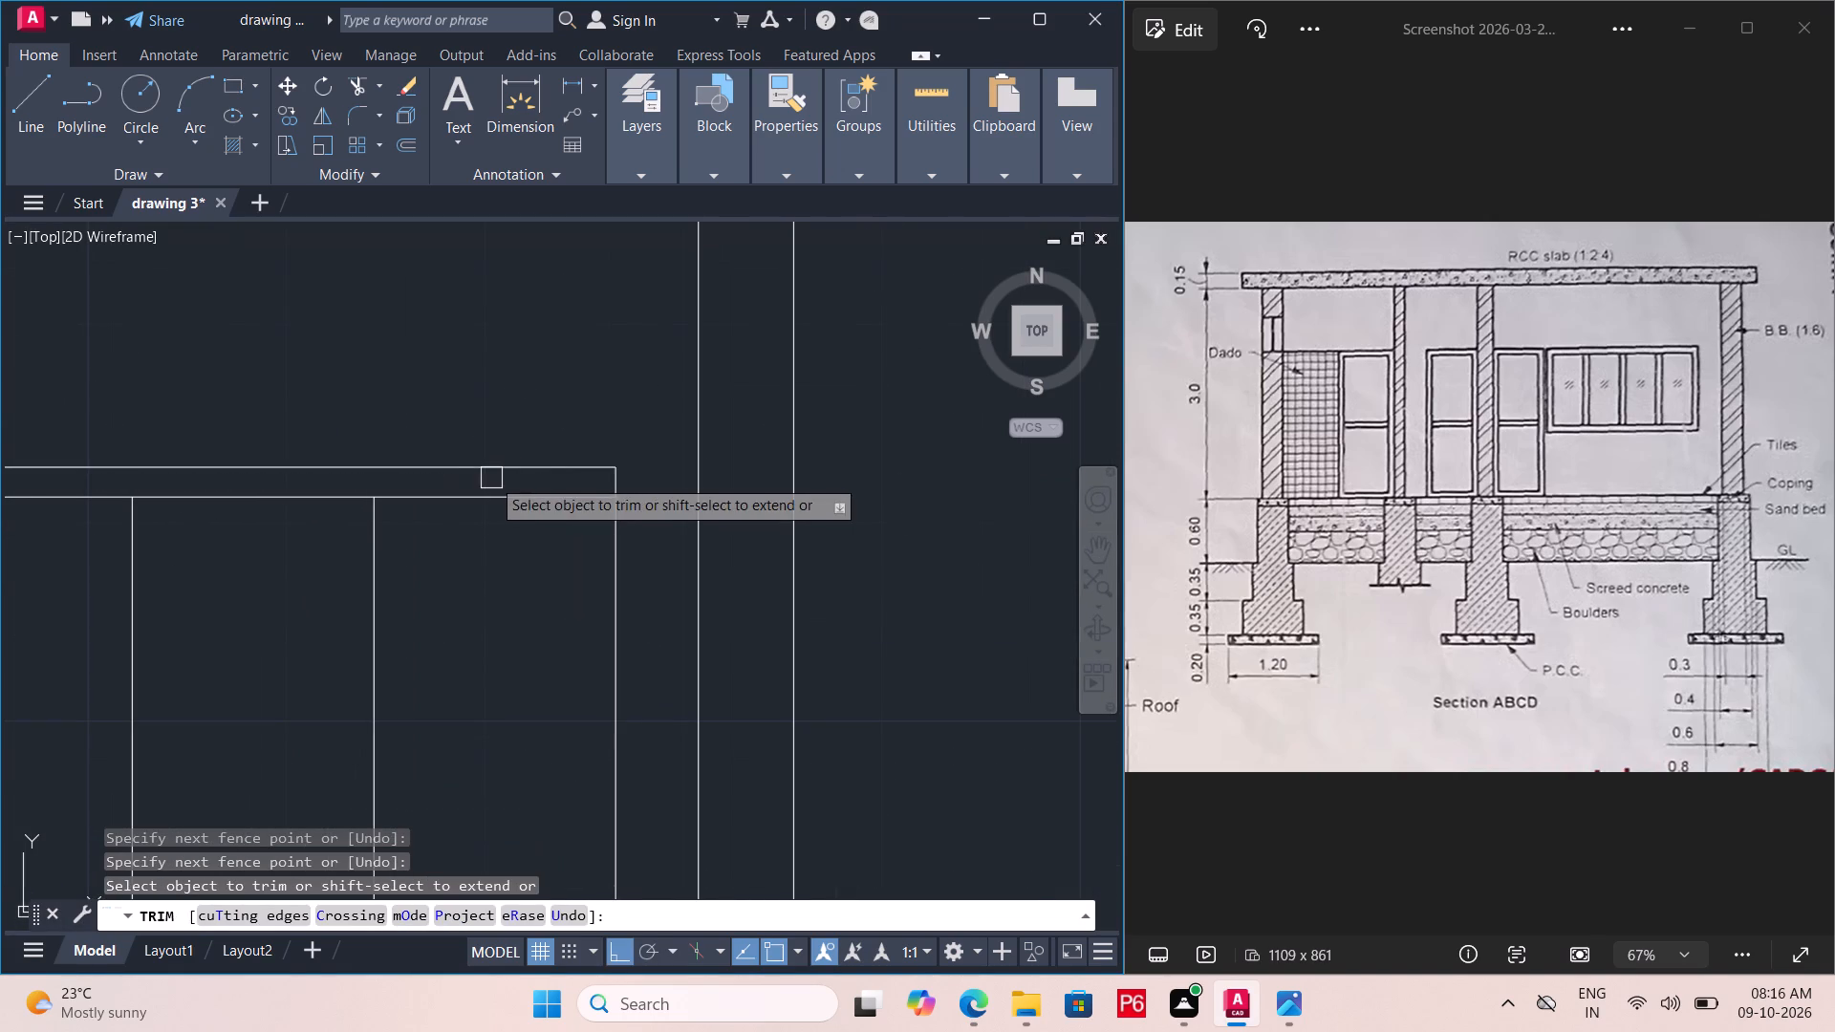
scroll(618, 480, "down", 3)
middle_click_drag(609, 499, 661, 459)
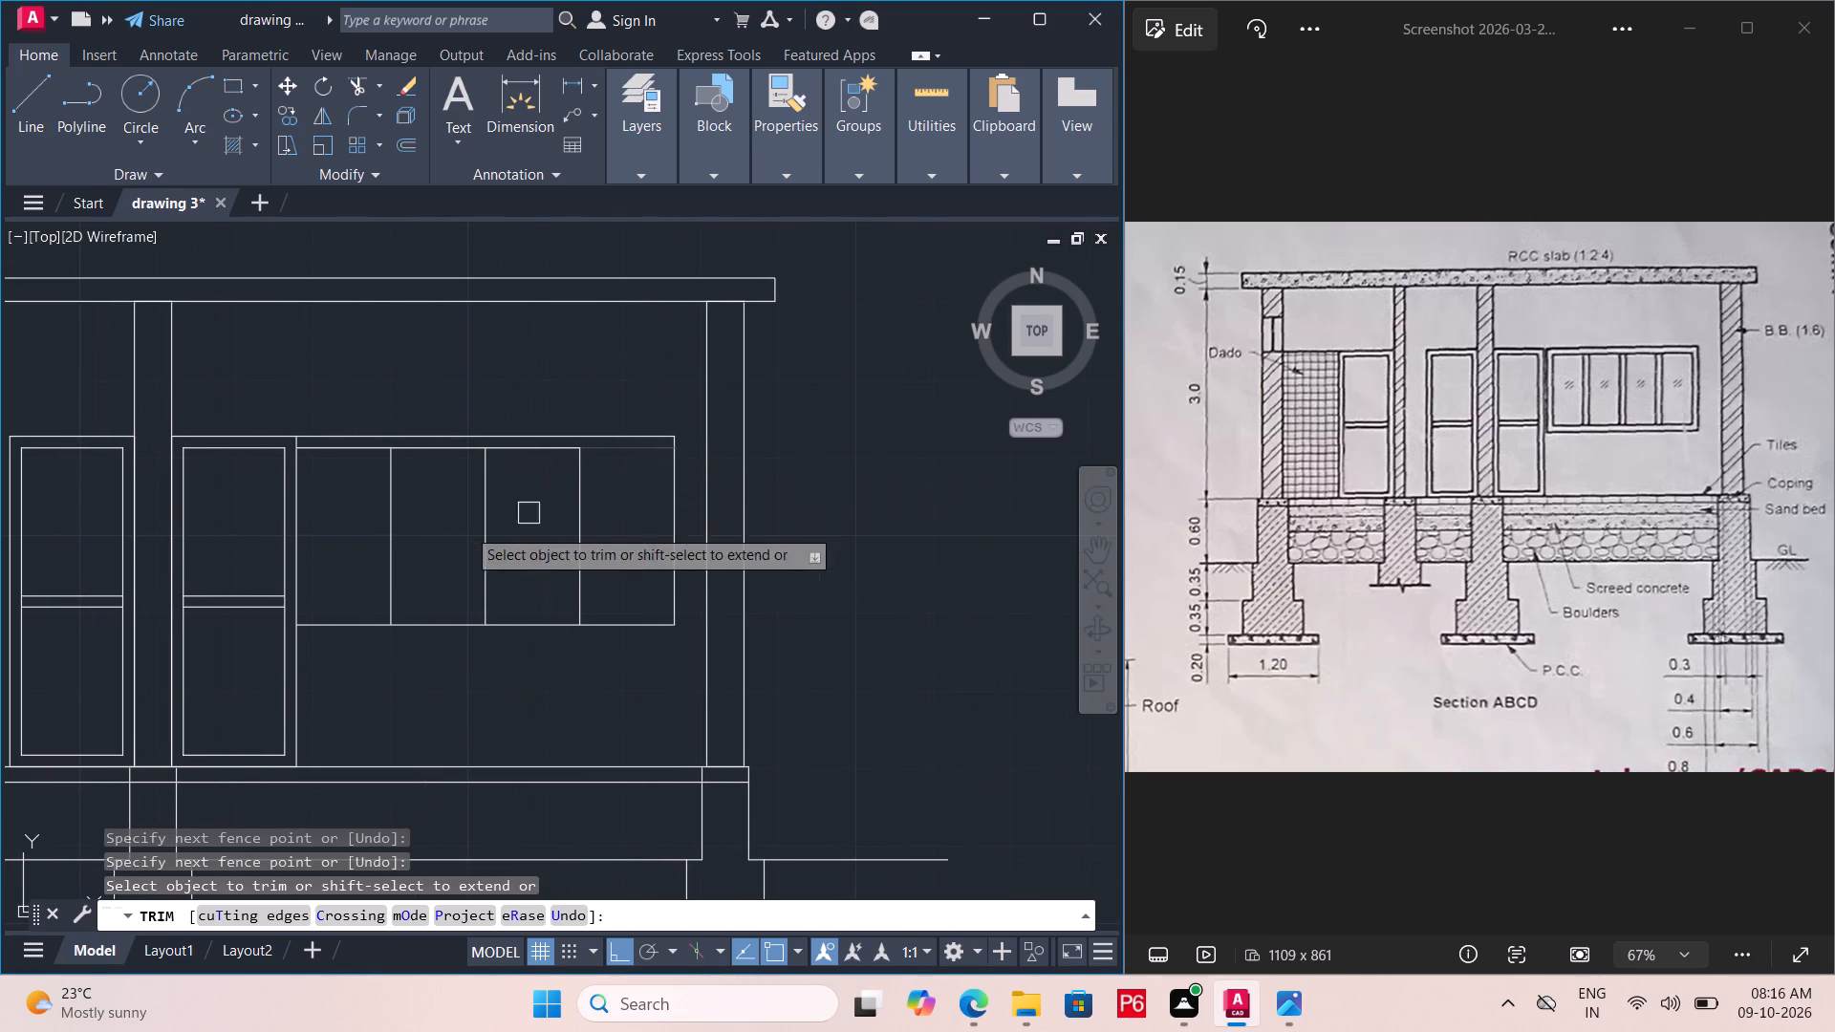
key("Escape")
key("Escape")
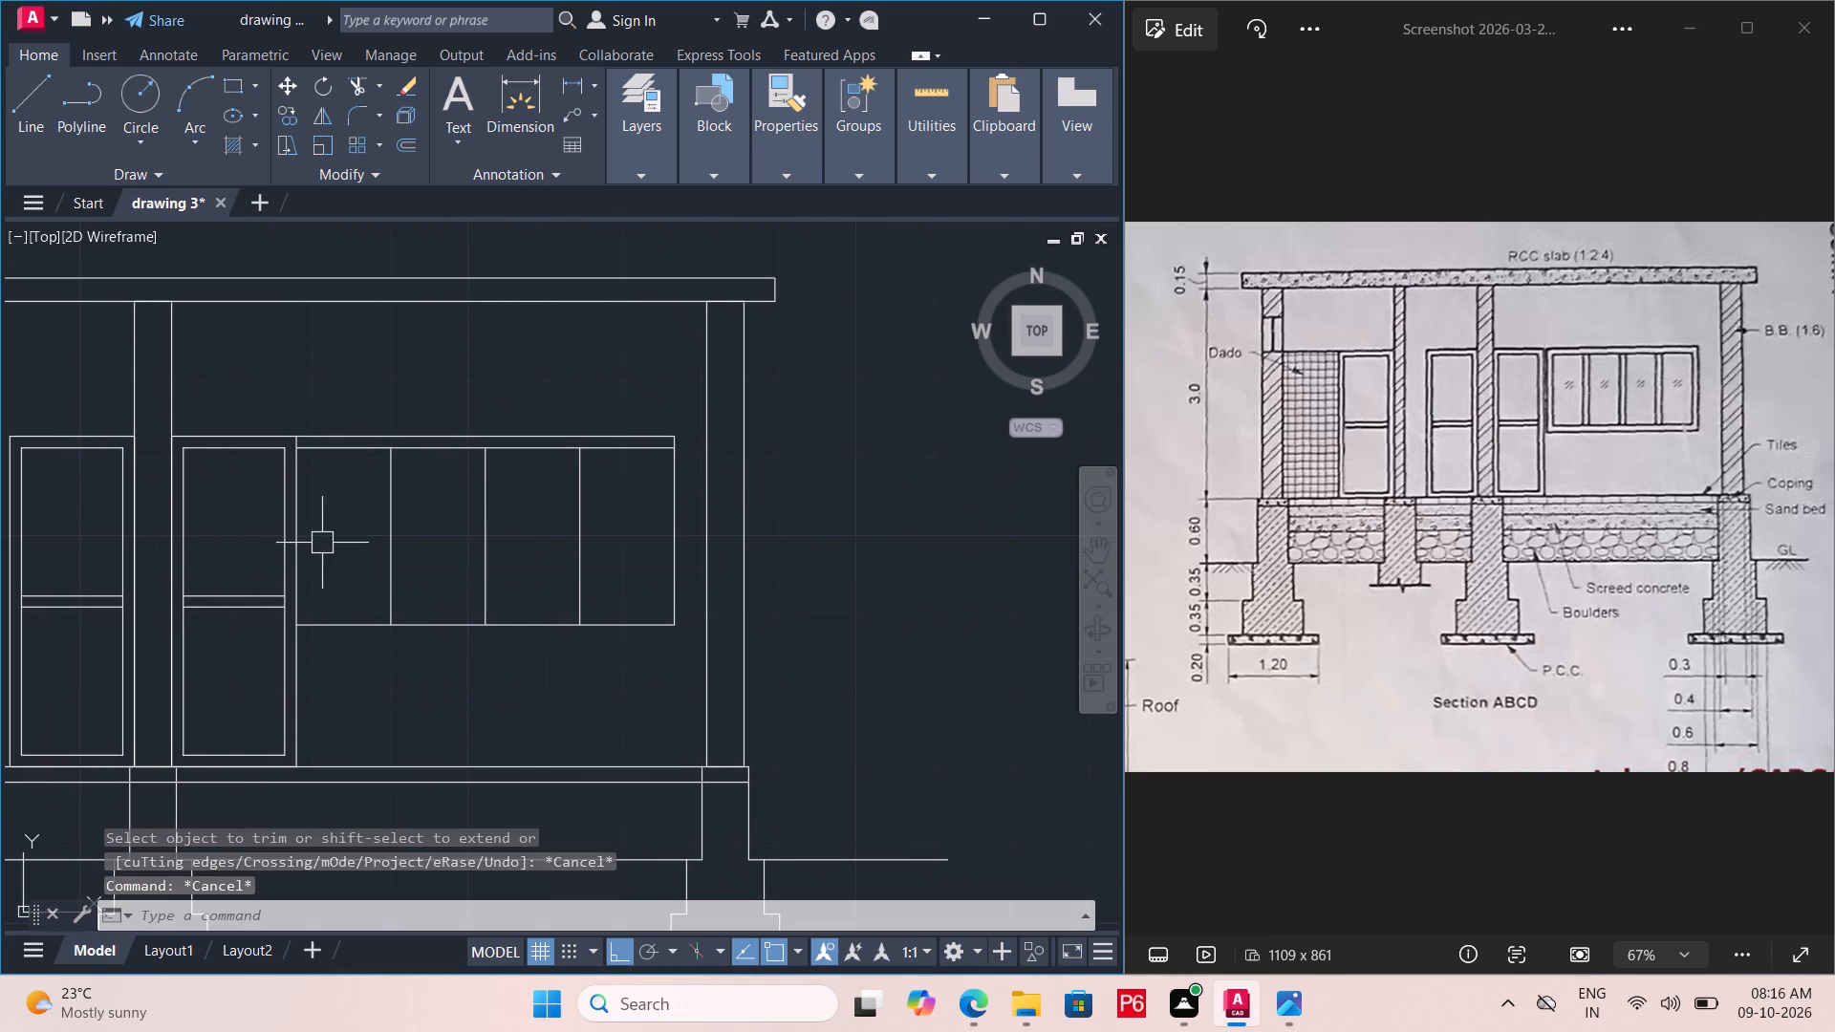
Set the drawing units' length precision to 0.00.
scroll(294, 560, "up", 1)
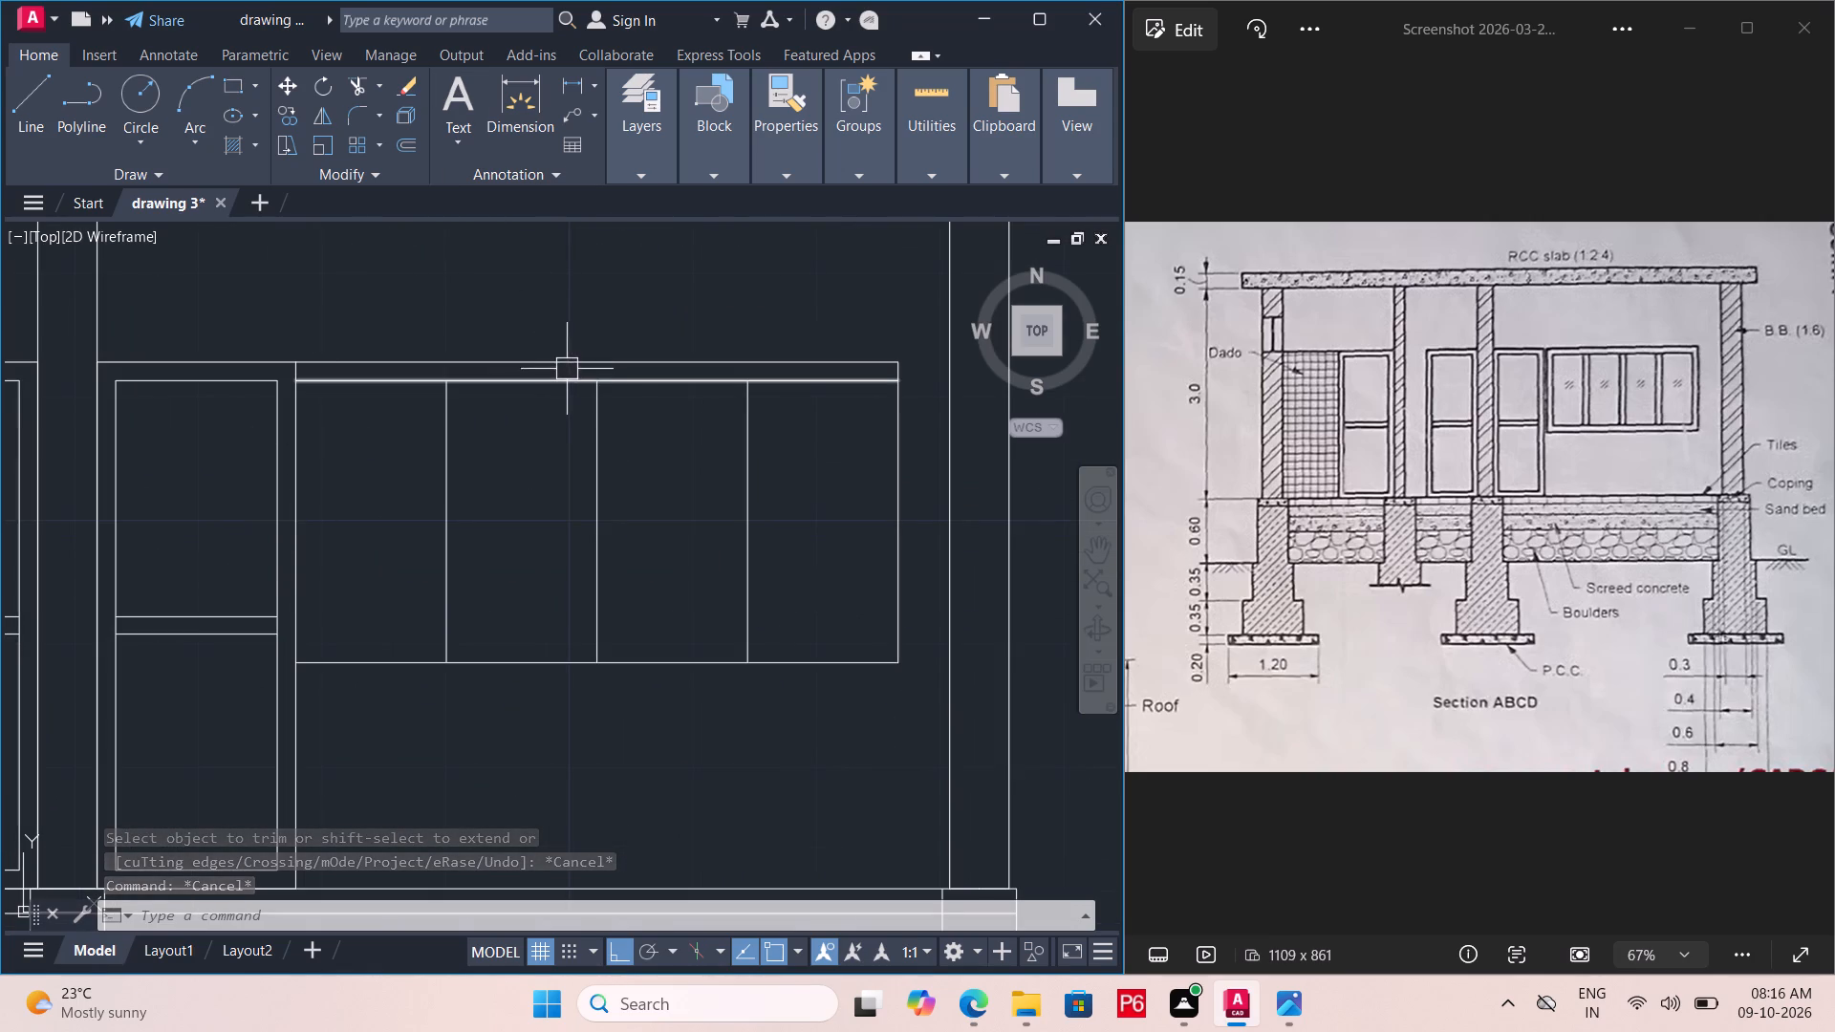
key("u")
type("n")
key("space")
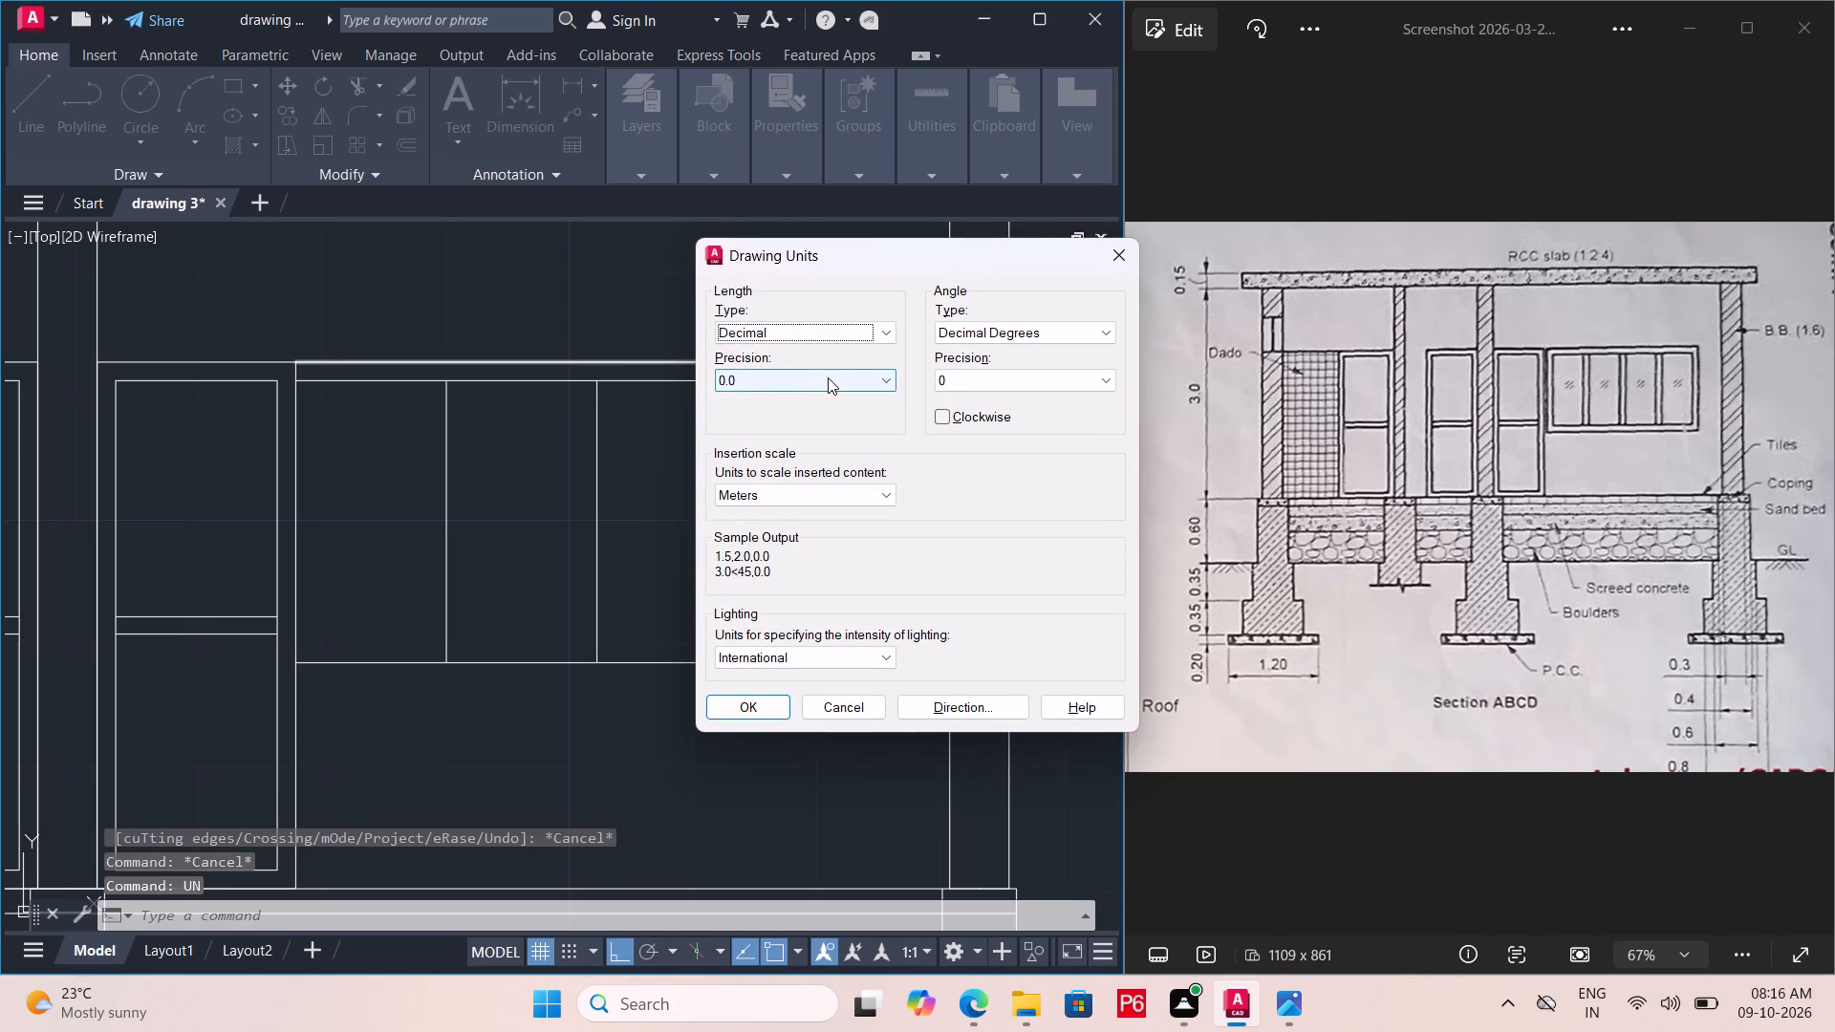
double_click(828, 377)
left_click(766, 384)
left_click(736, 432)
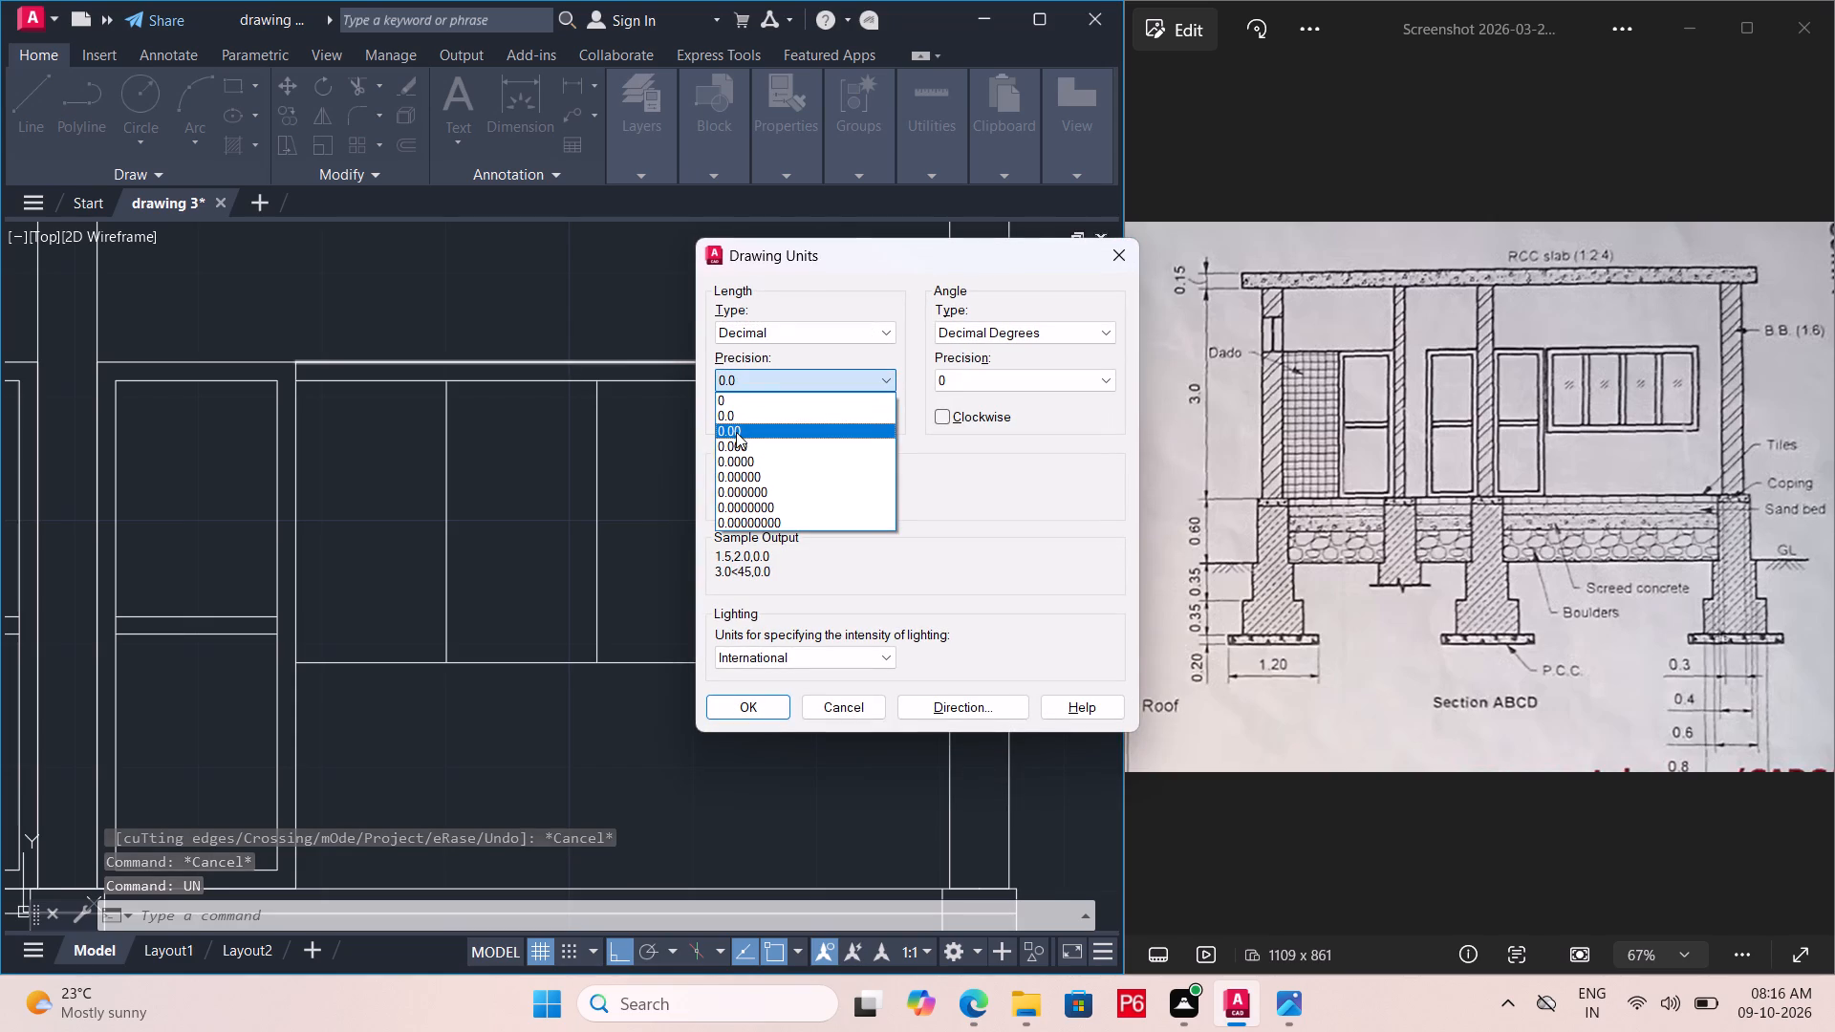
double_click(770, 717)
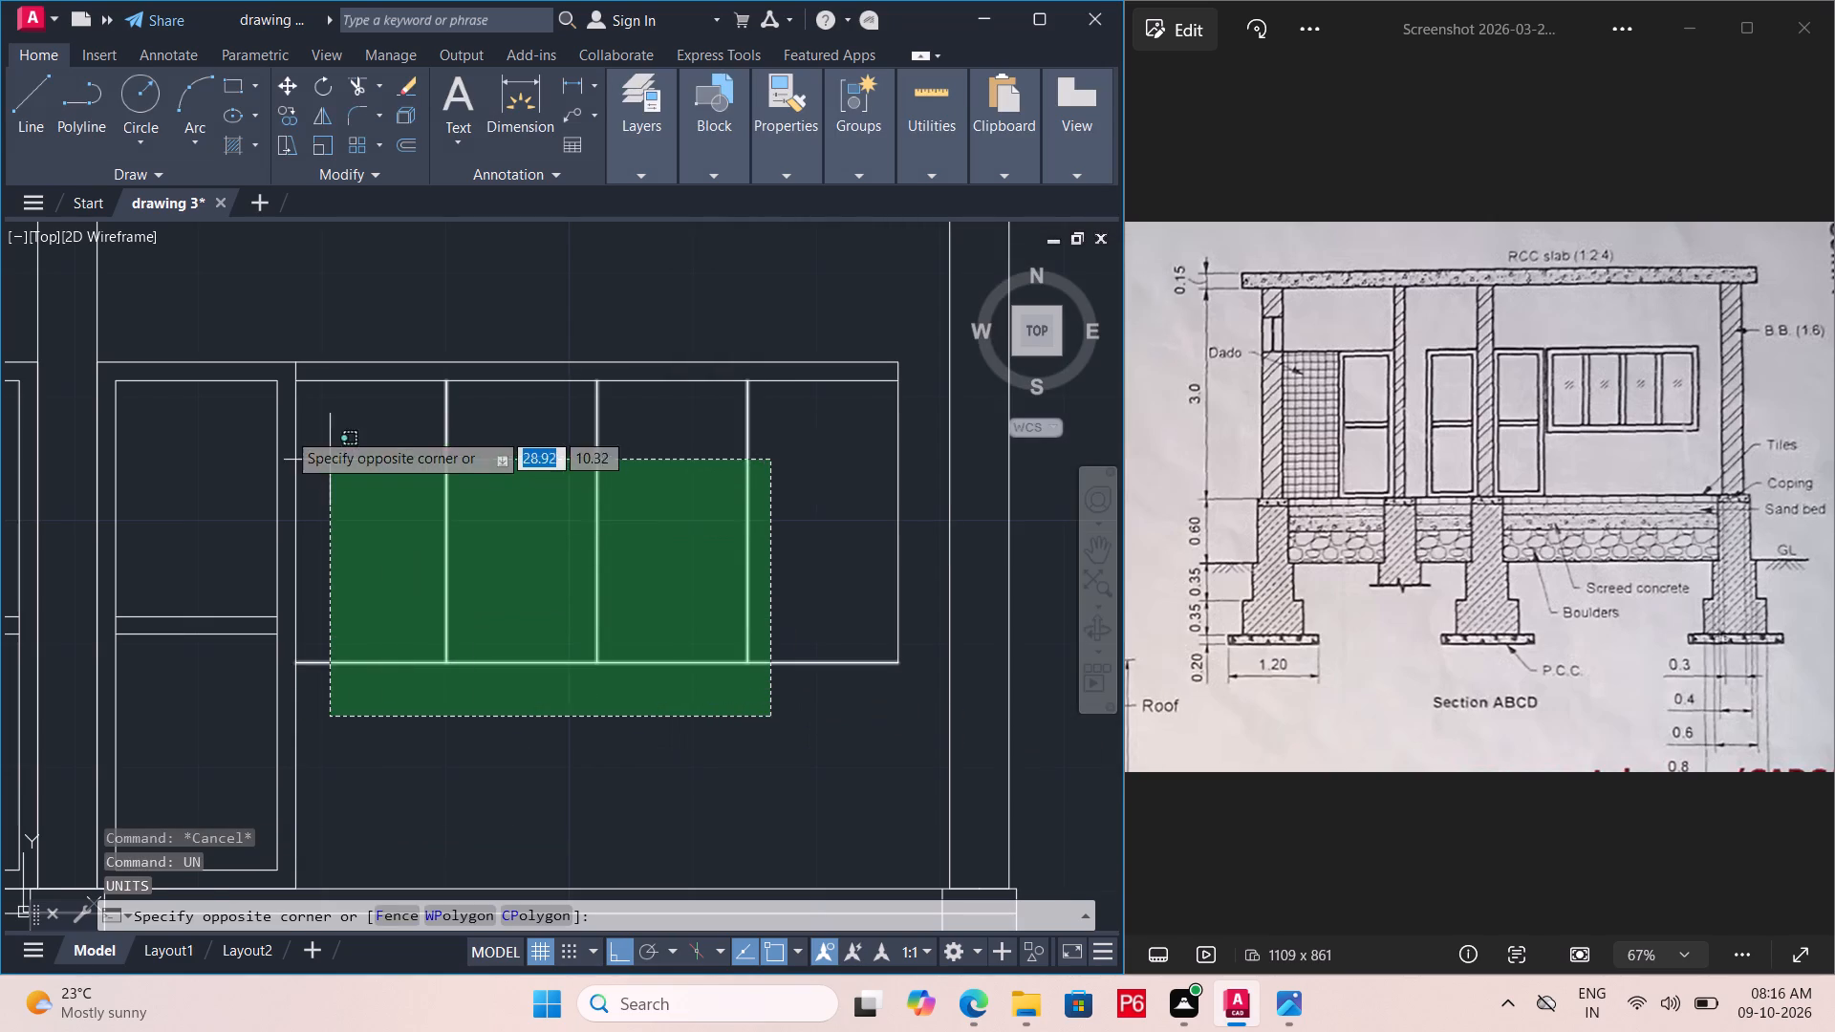
key("Escape")
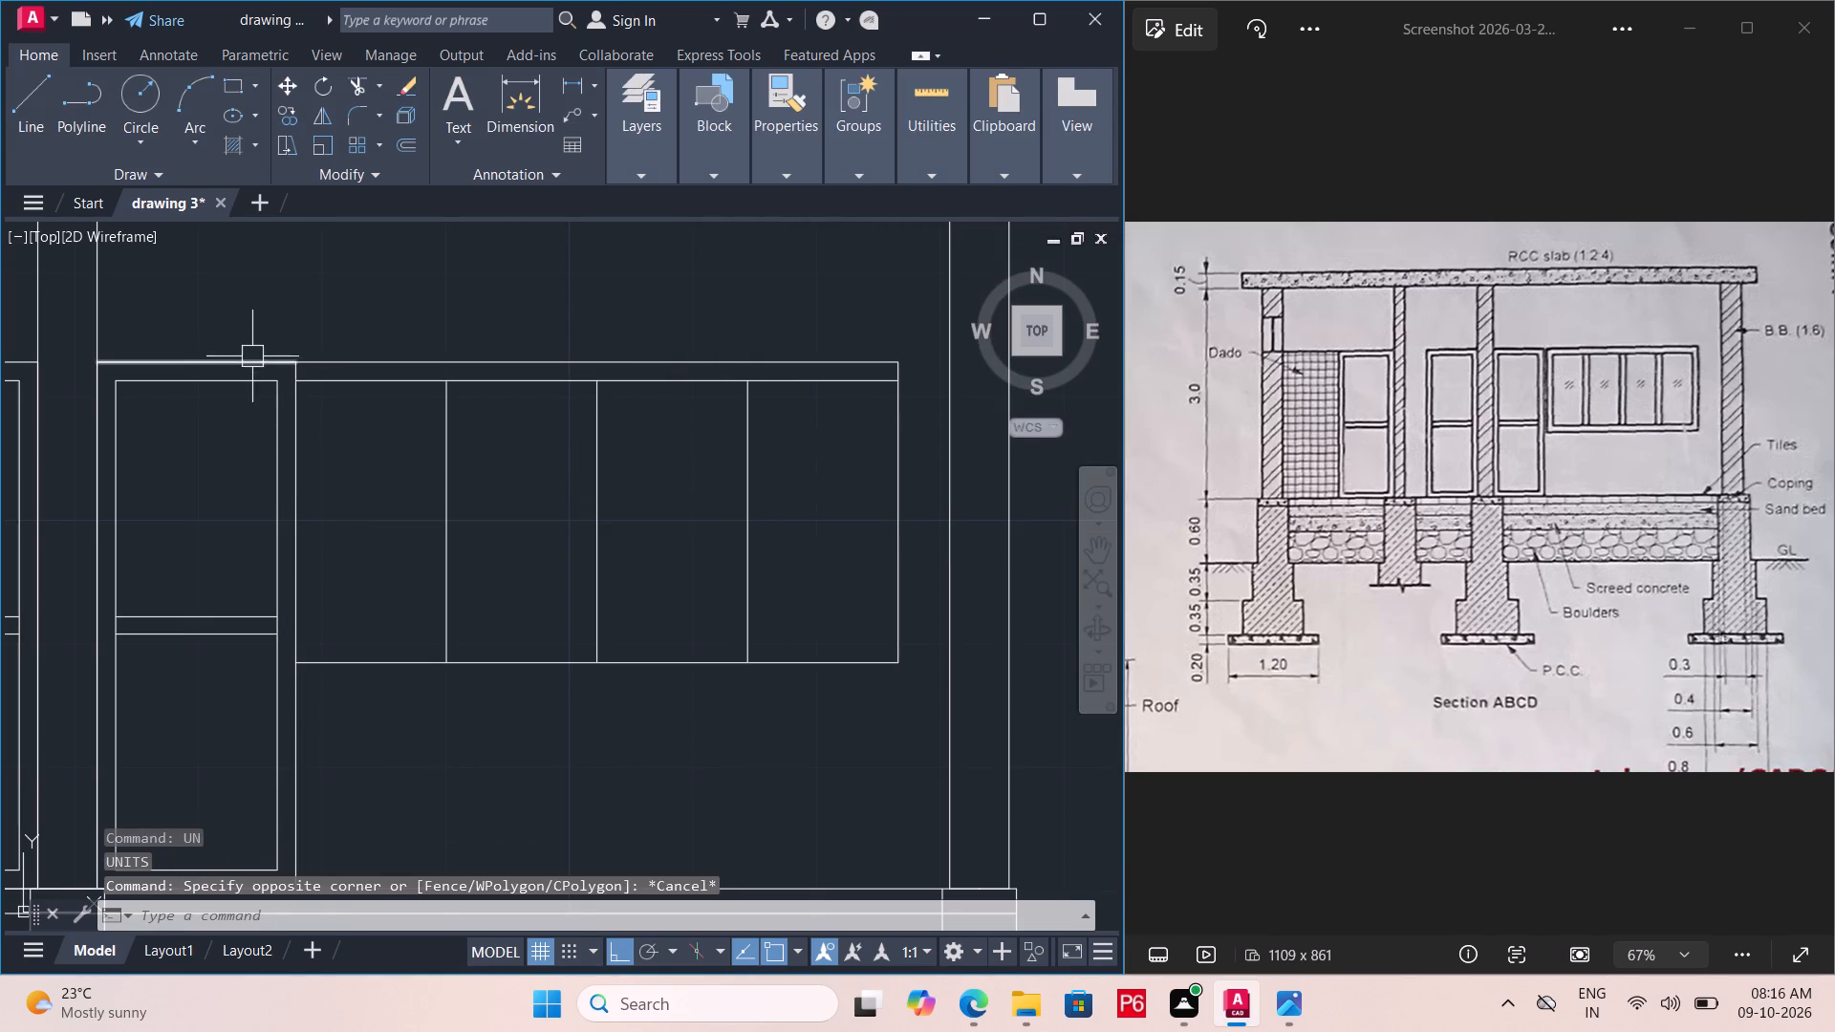
Measure the thickness of the adjacent door frame's top member with a linear dimension, without placing it.
key("d")
key("i")
key("m")
type("li")
key("n")
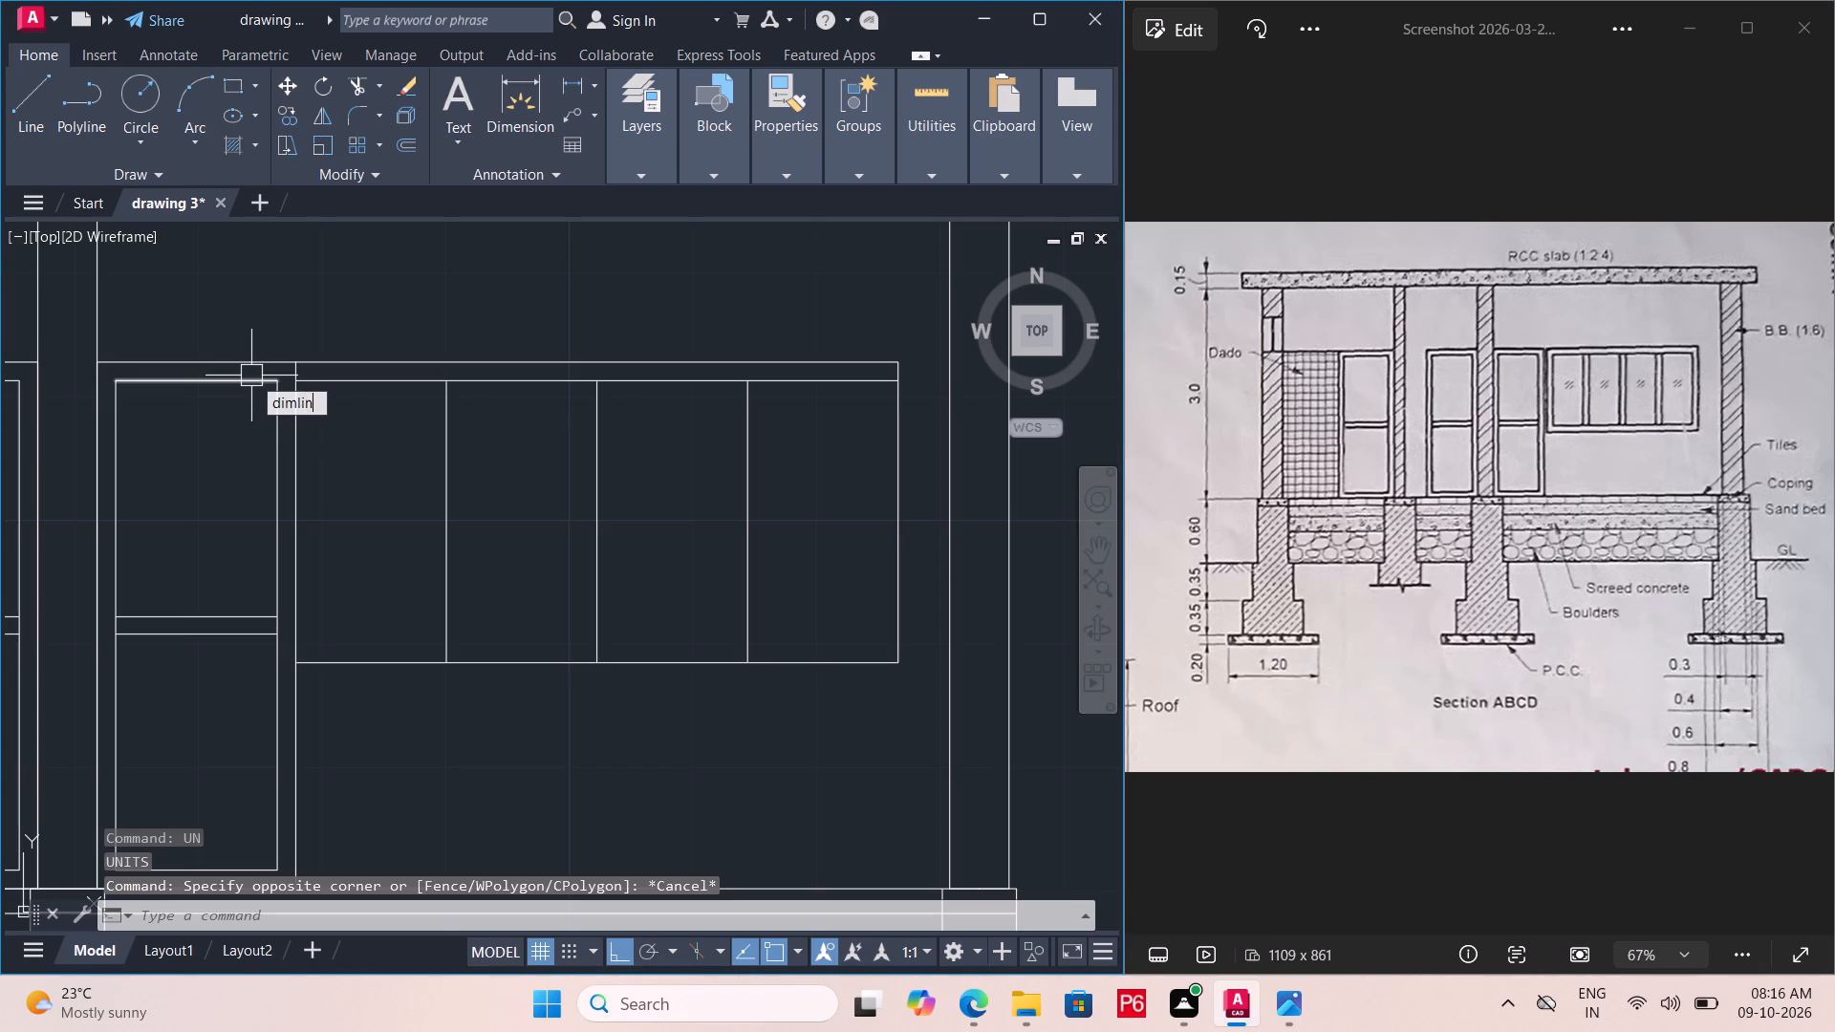
key("space")
scroll(258, 374, "up", 4)
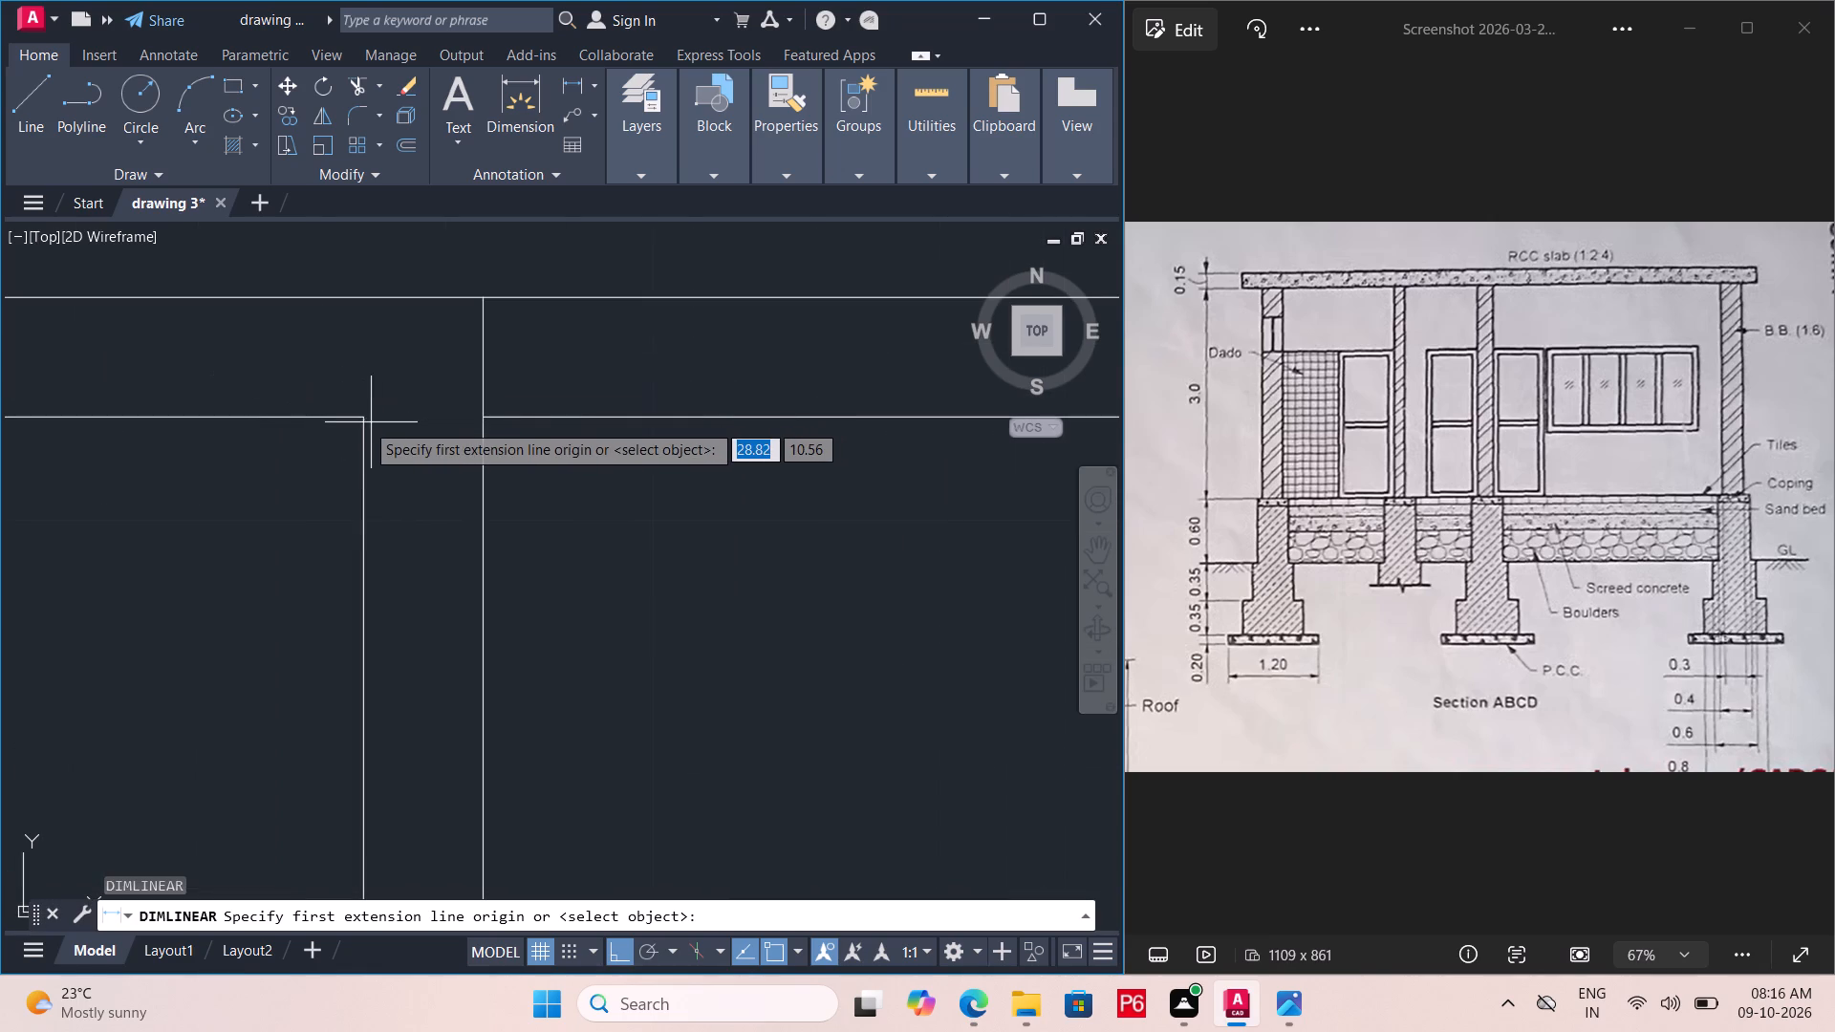
left_click(356, 415)
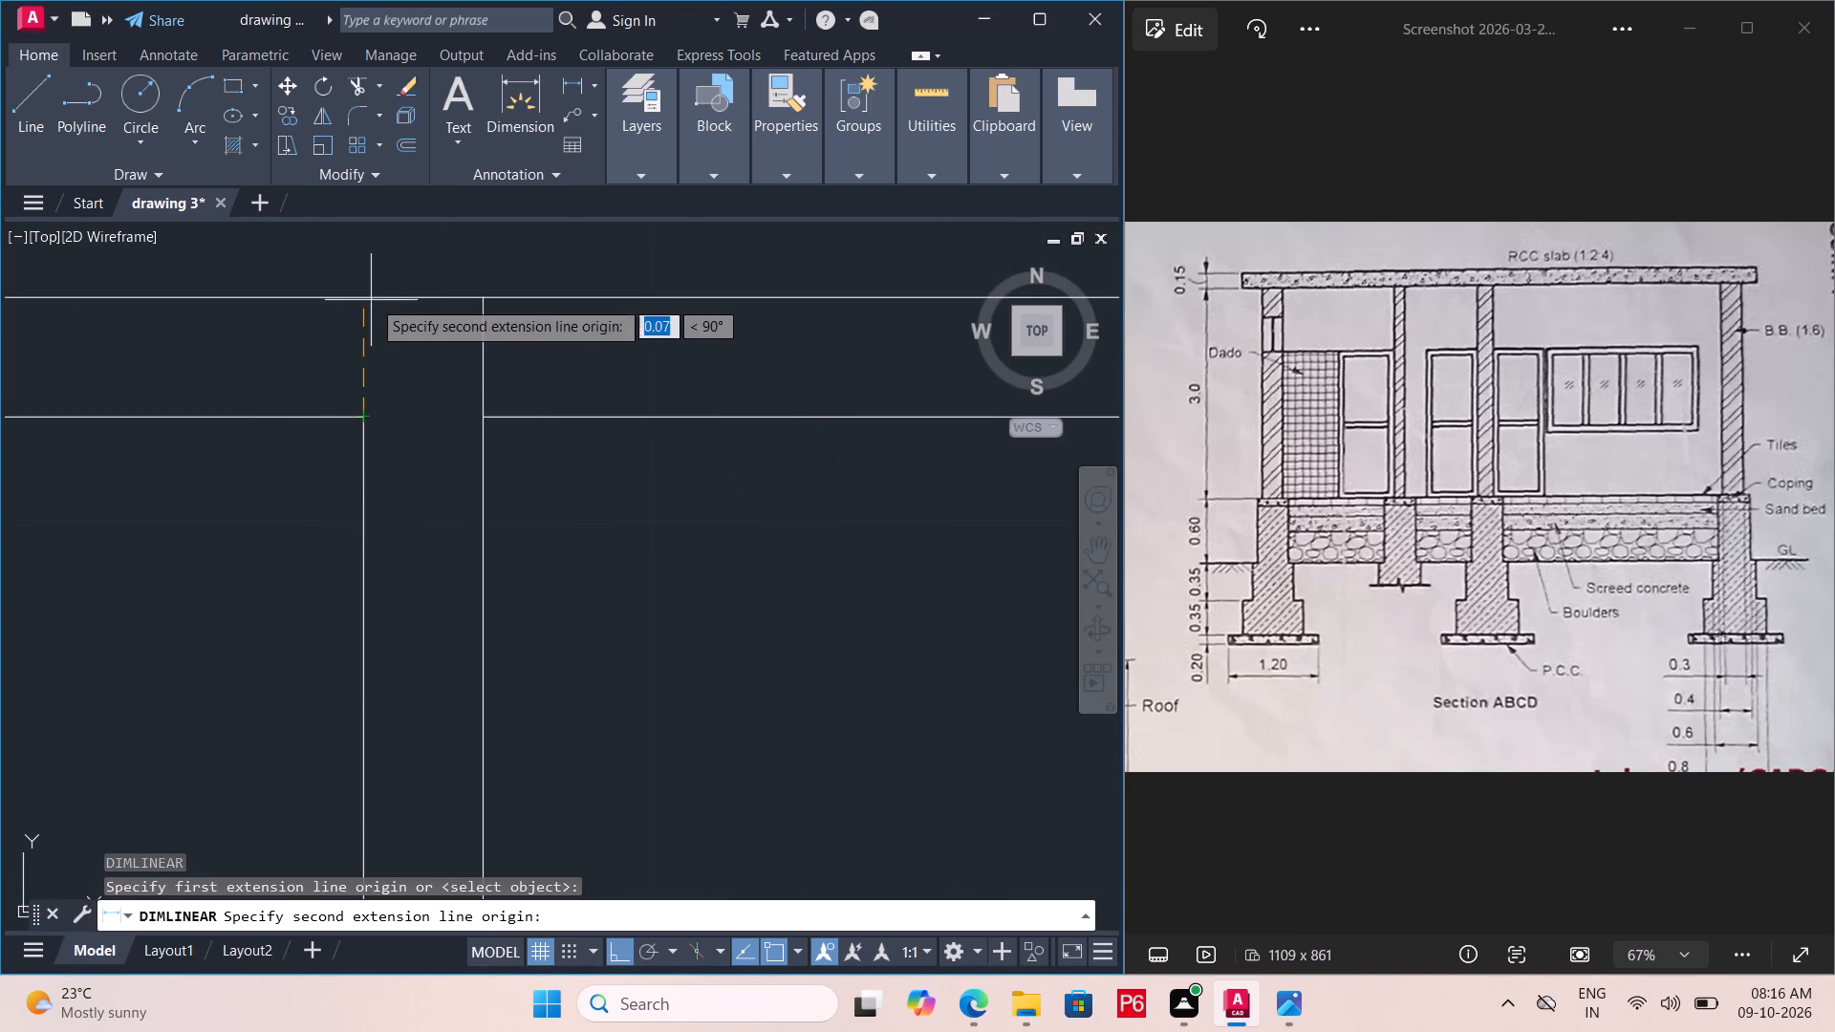
left_click(370, 299)
scroll(394, 459, "down", 4)
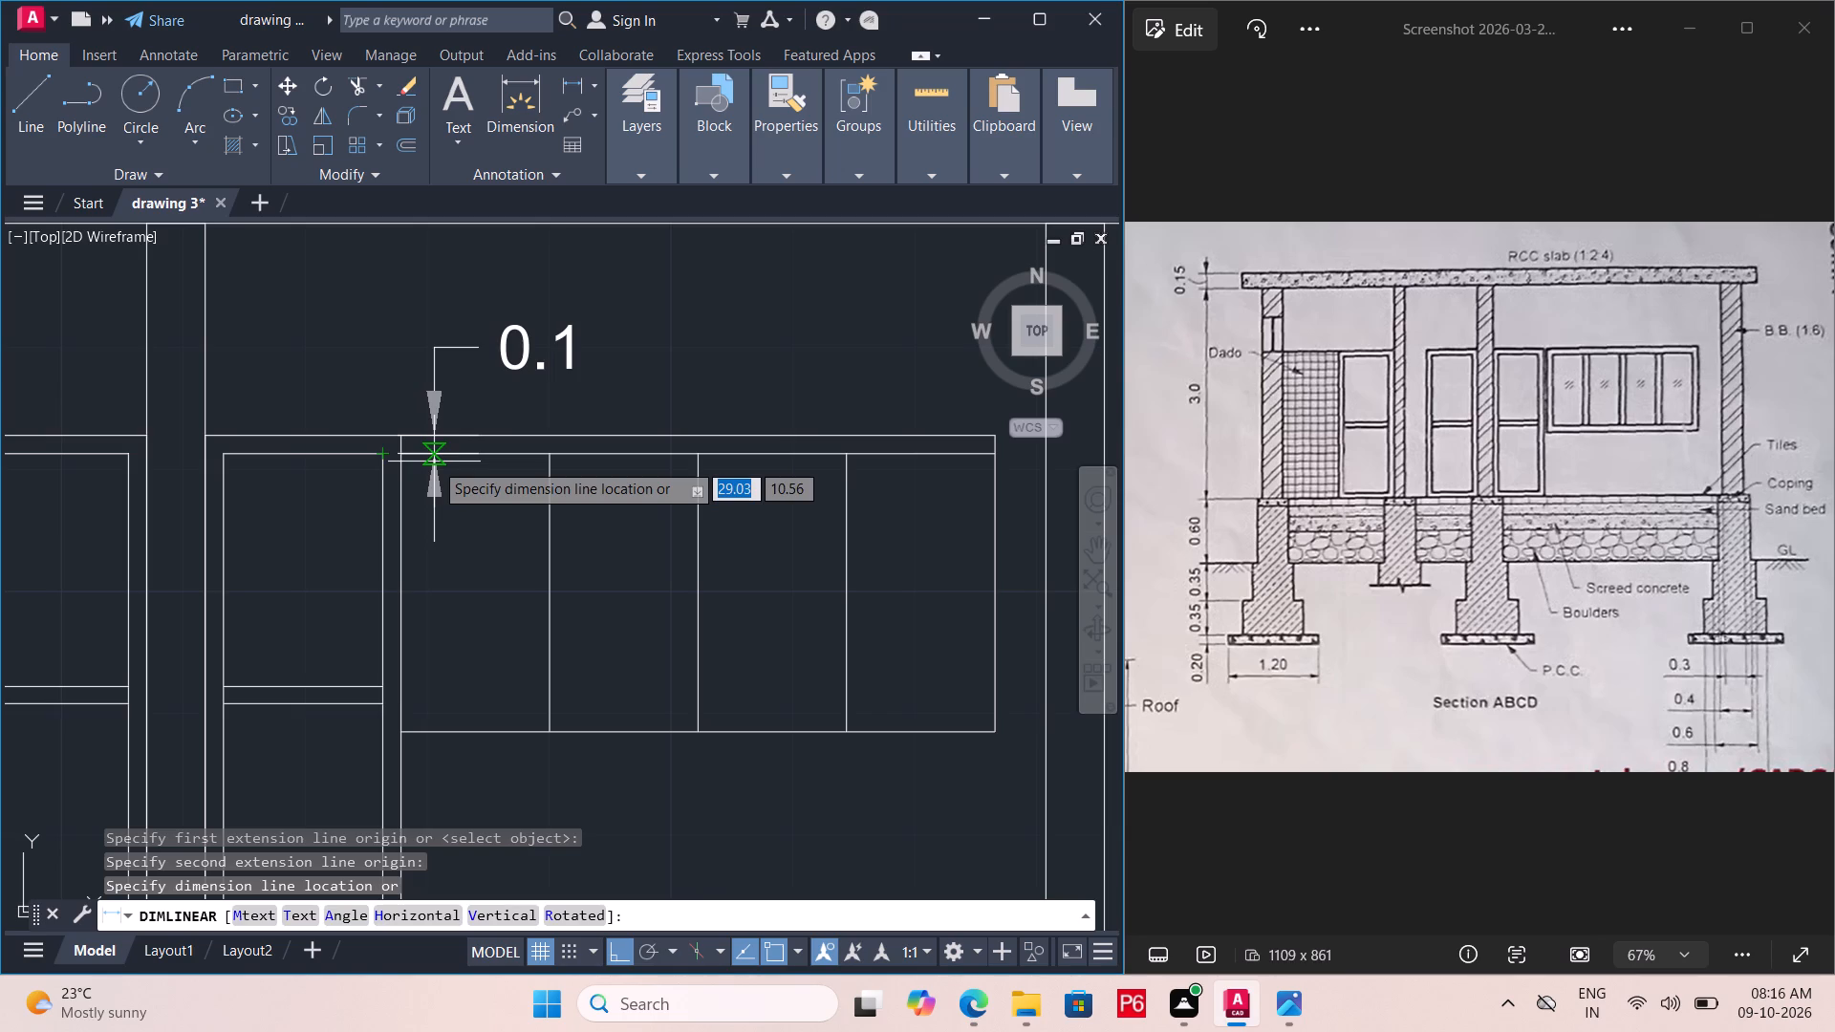
key("Escape")
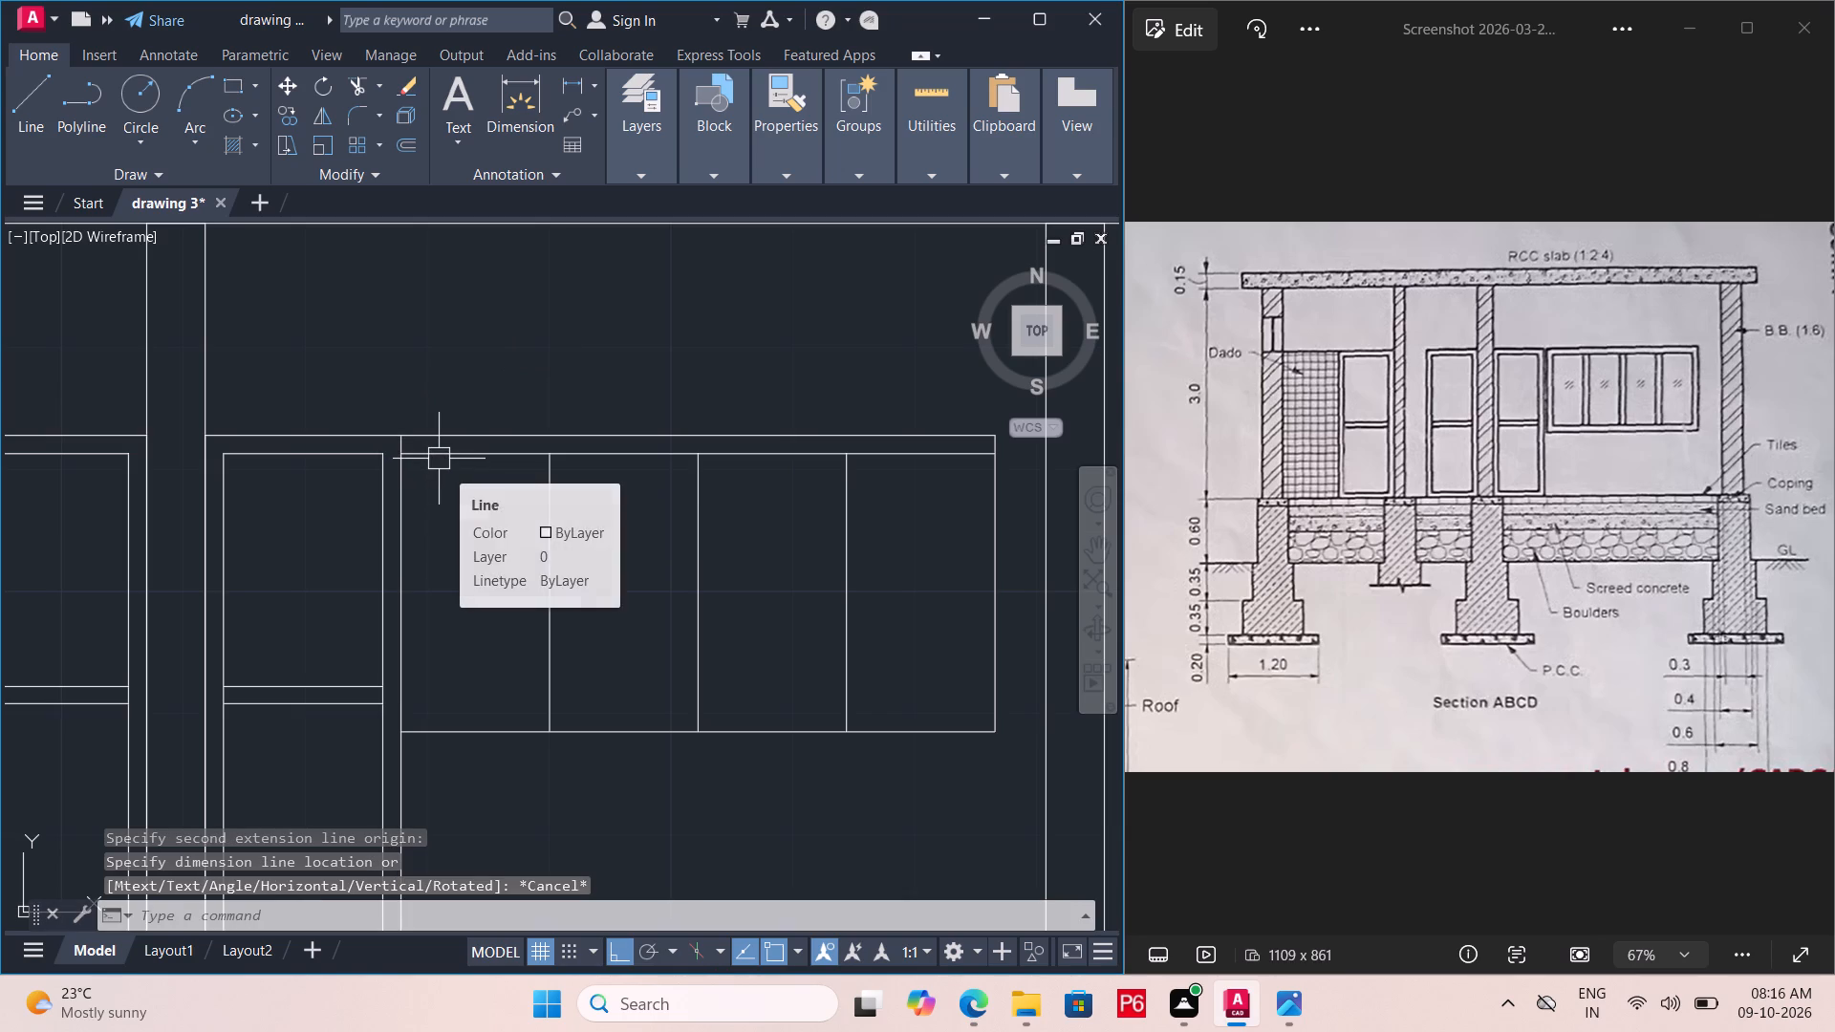
Save the drawing.
key("ctrl+s")
key("ctrl+s")
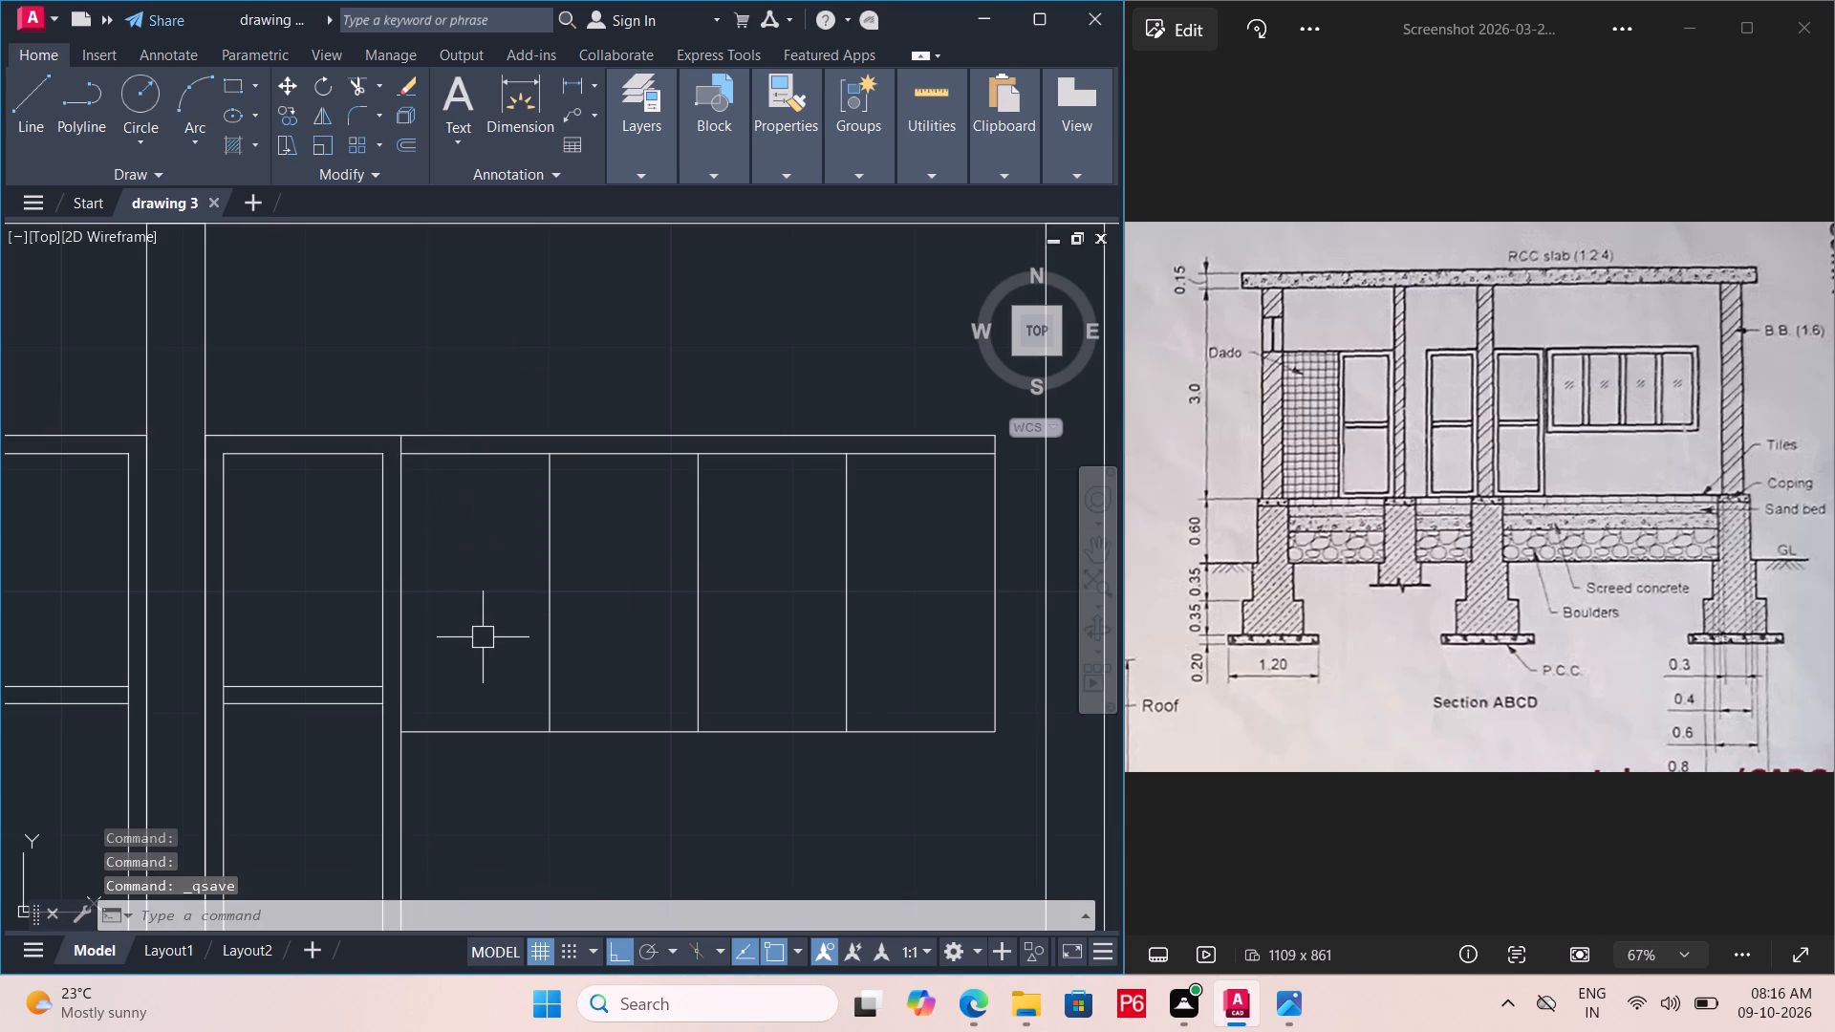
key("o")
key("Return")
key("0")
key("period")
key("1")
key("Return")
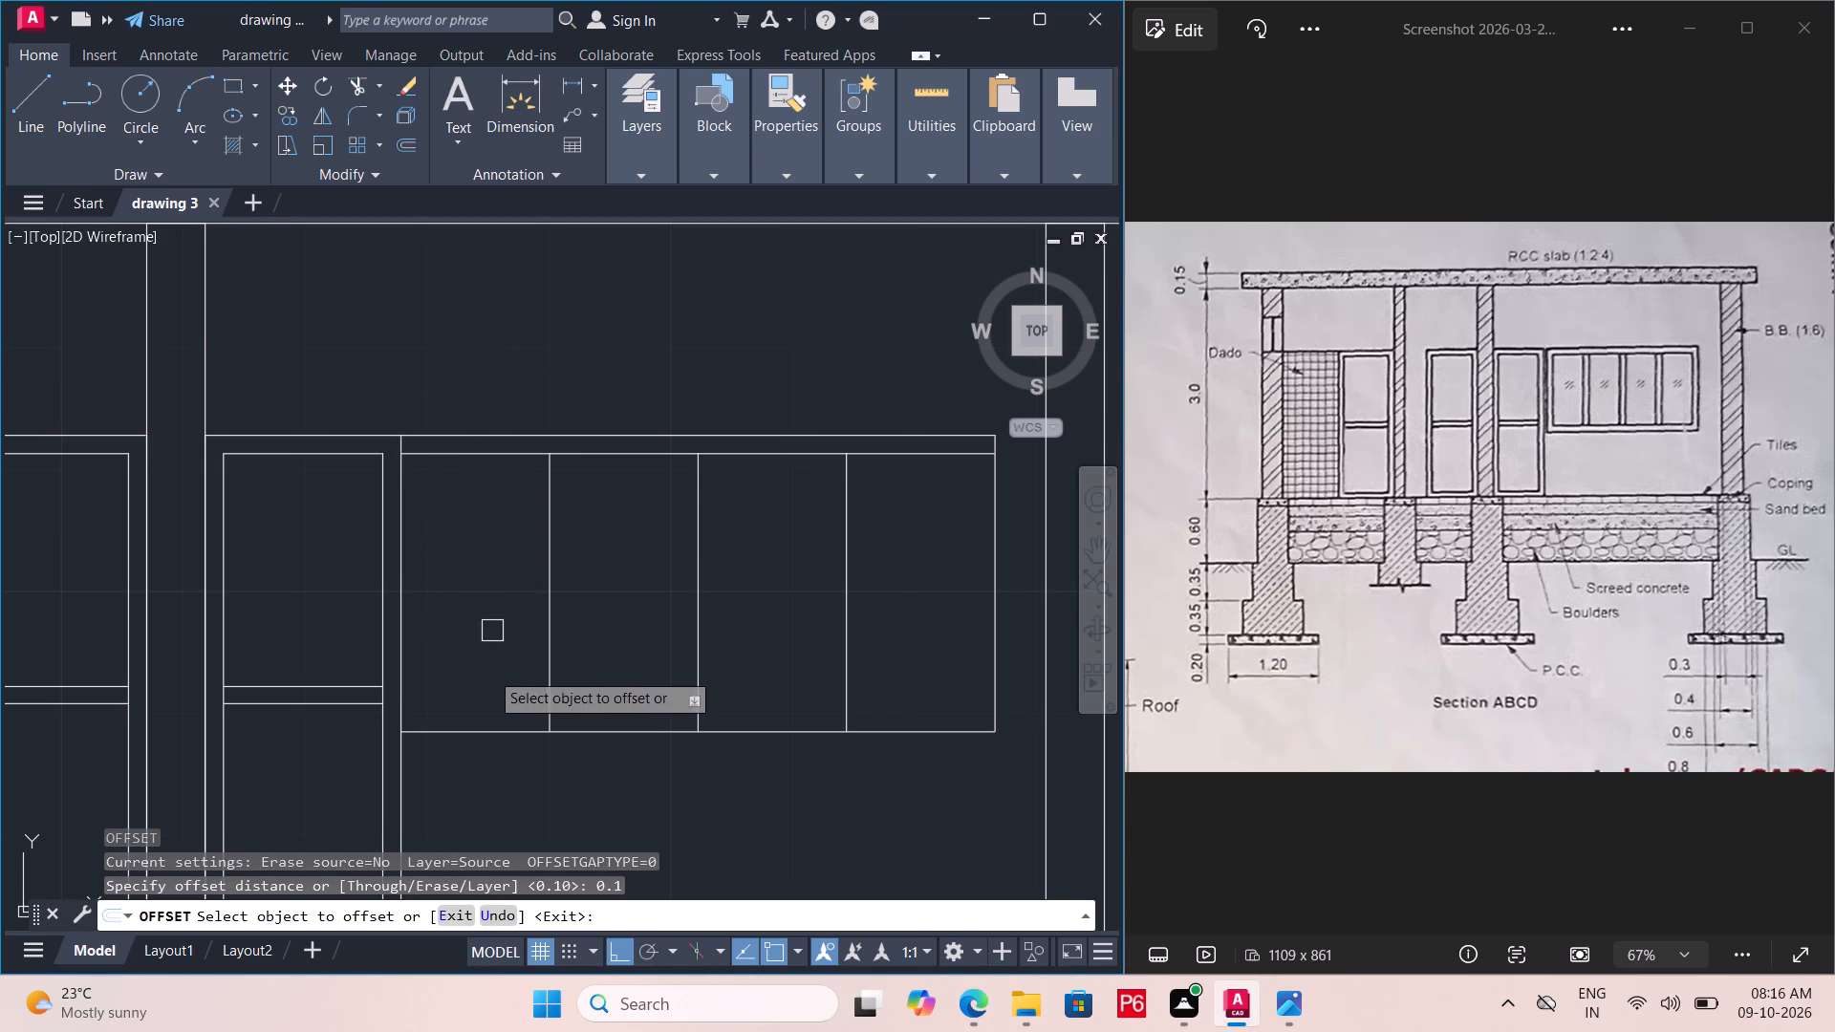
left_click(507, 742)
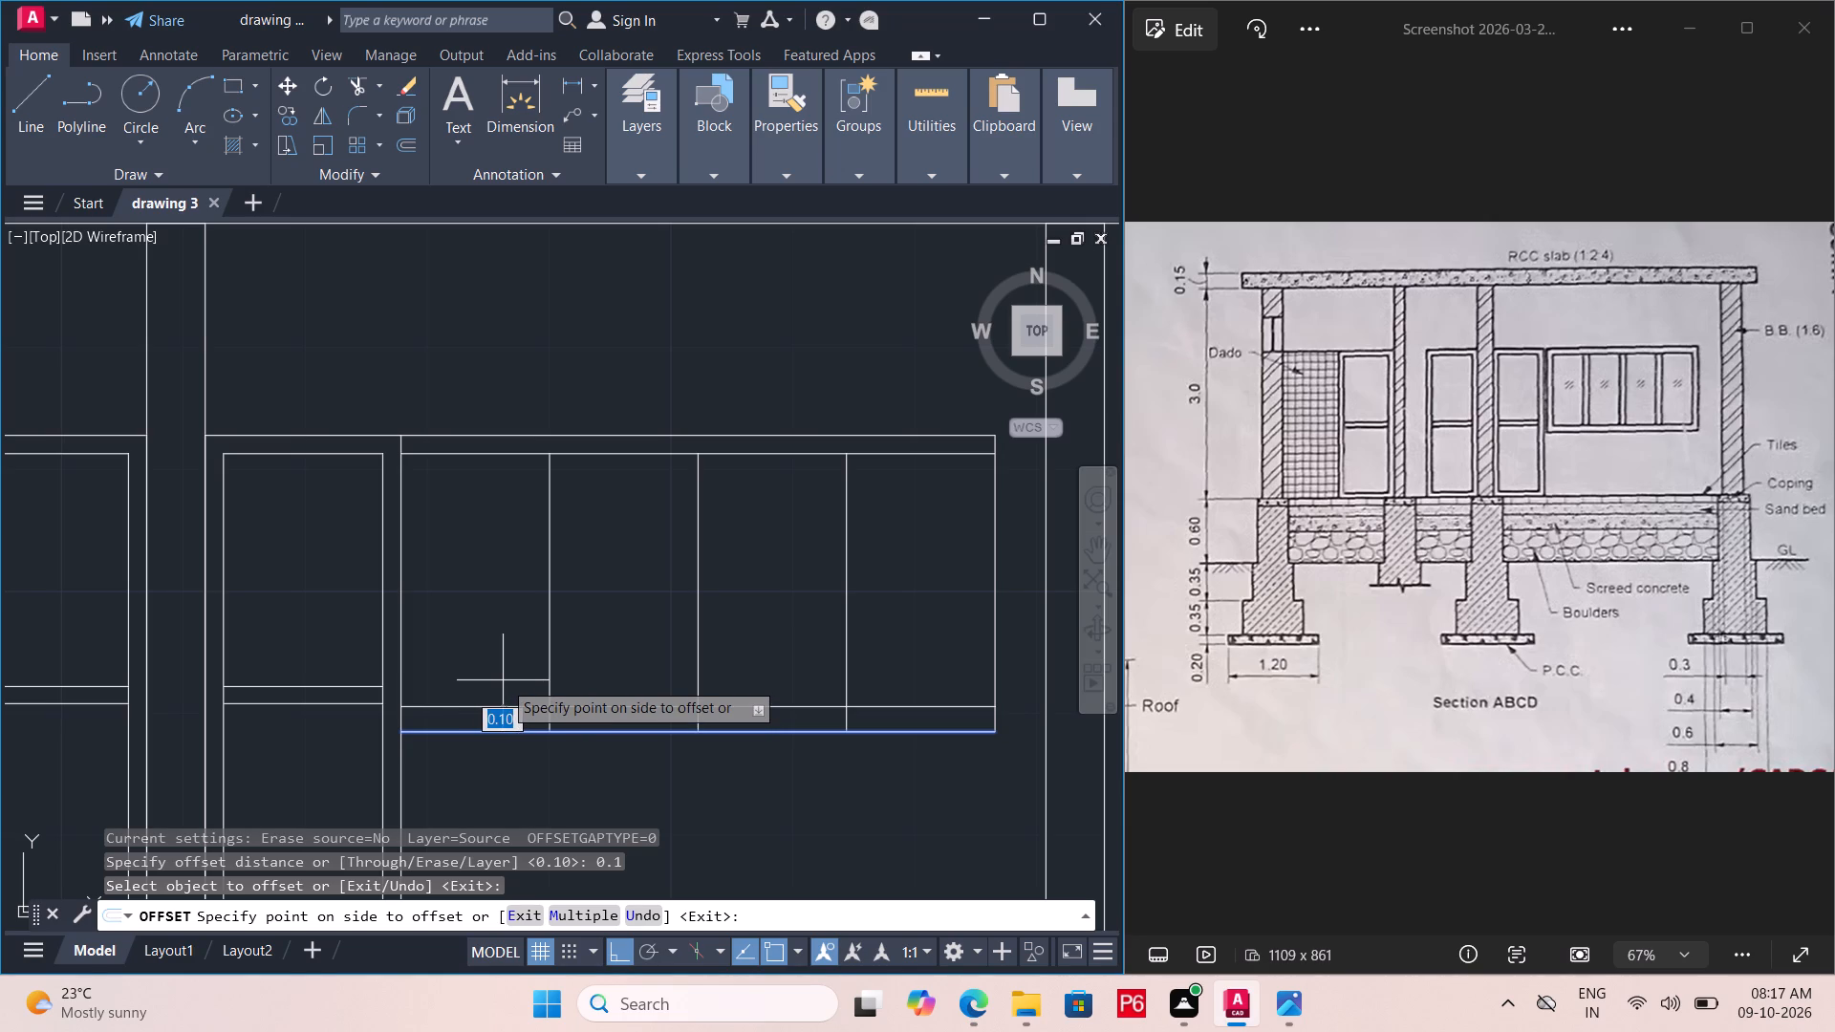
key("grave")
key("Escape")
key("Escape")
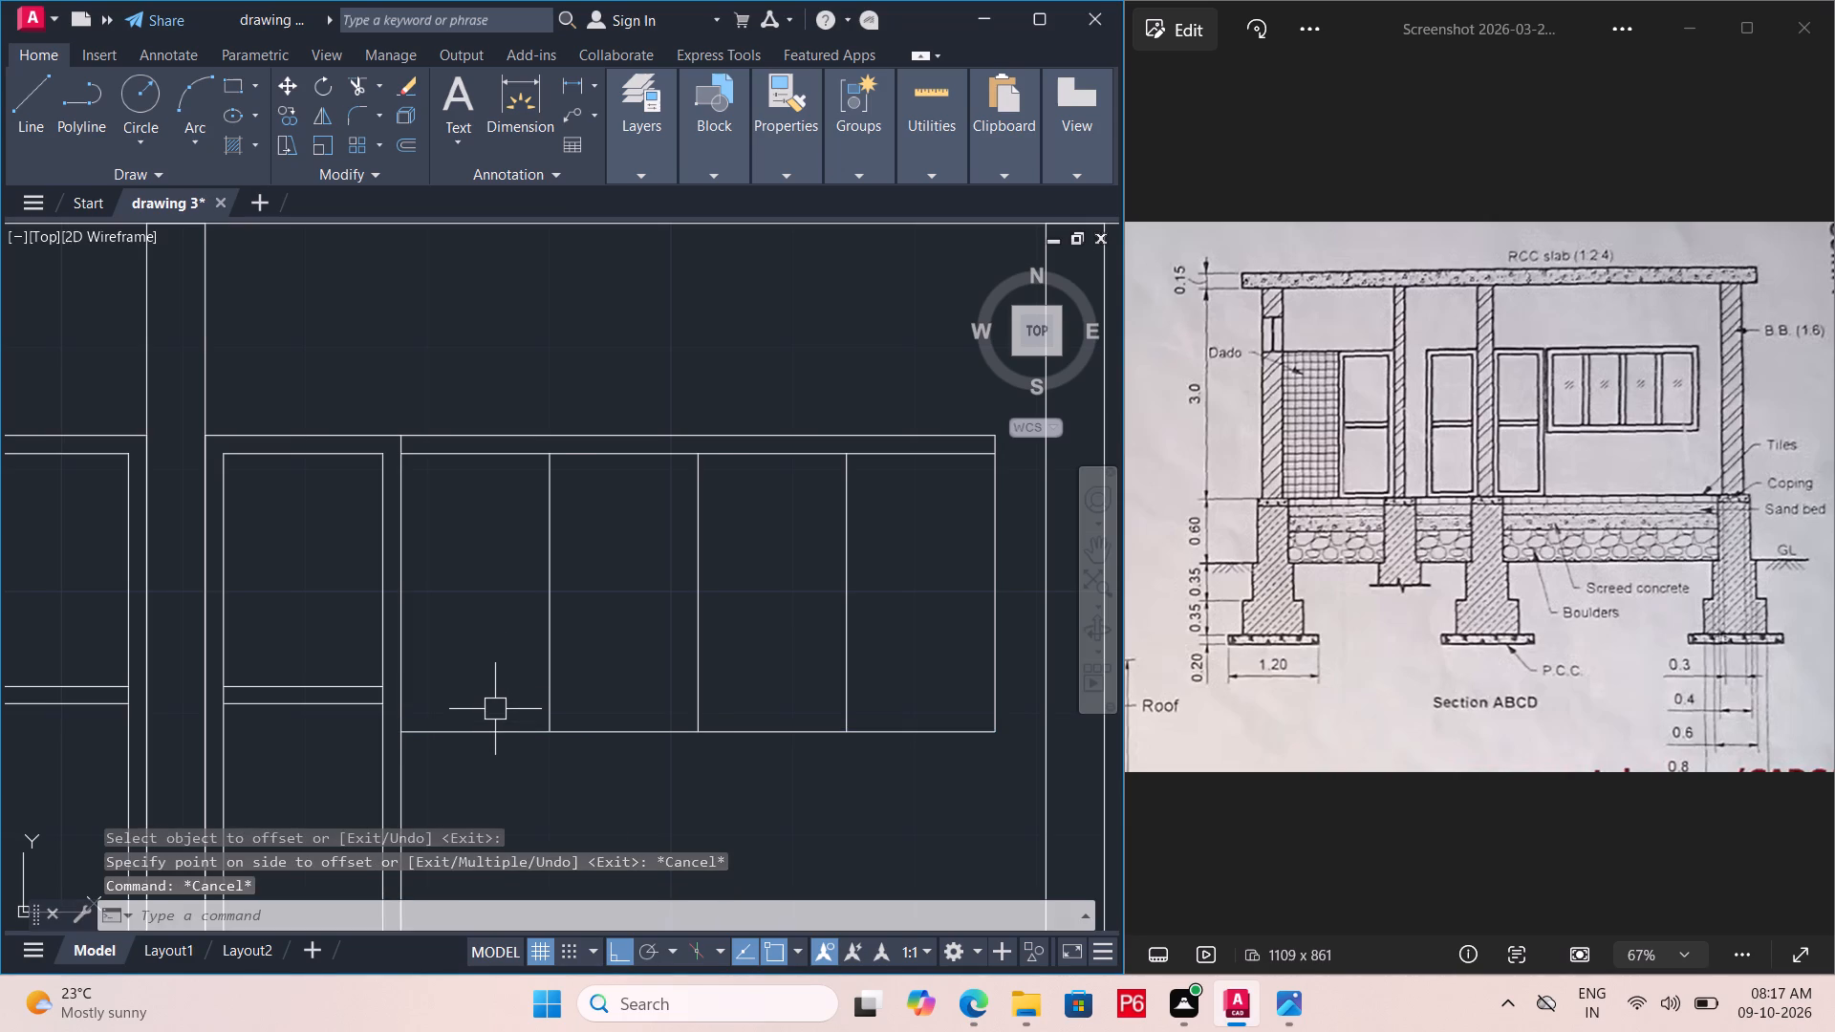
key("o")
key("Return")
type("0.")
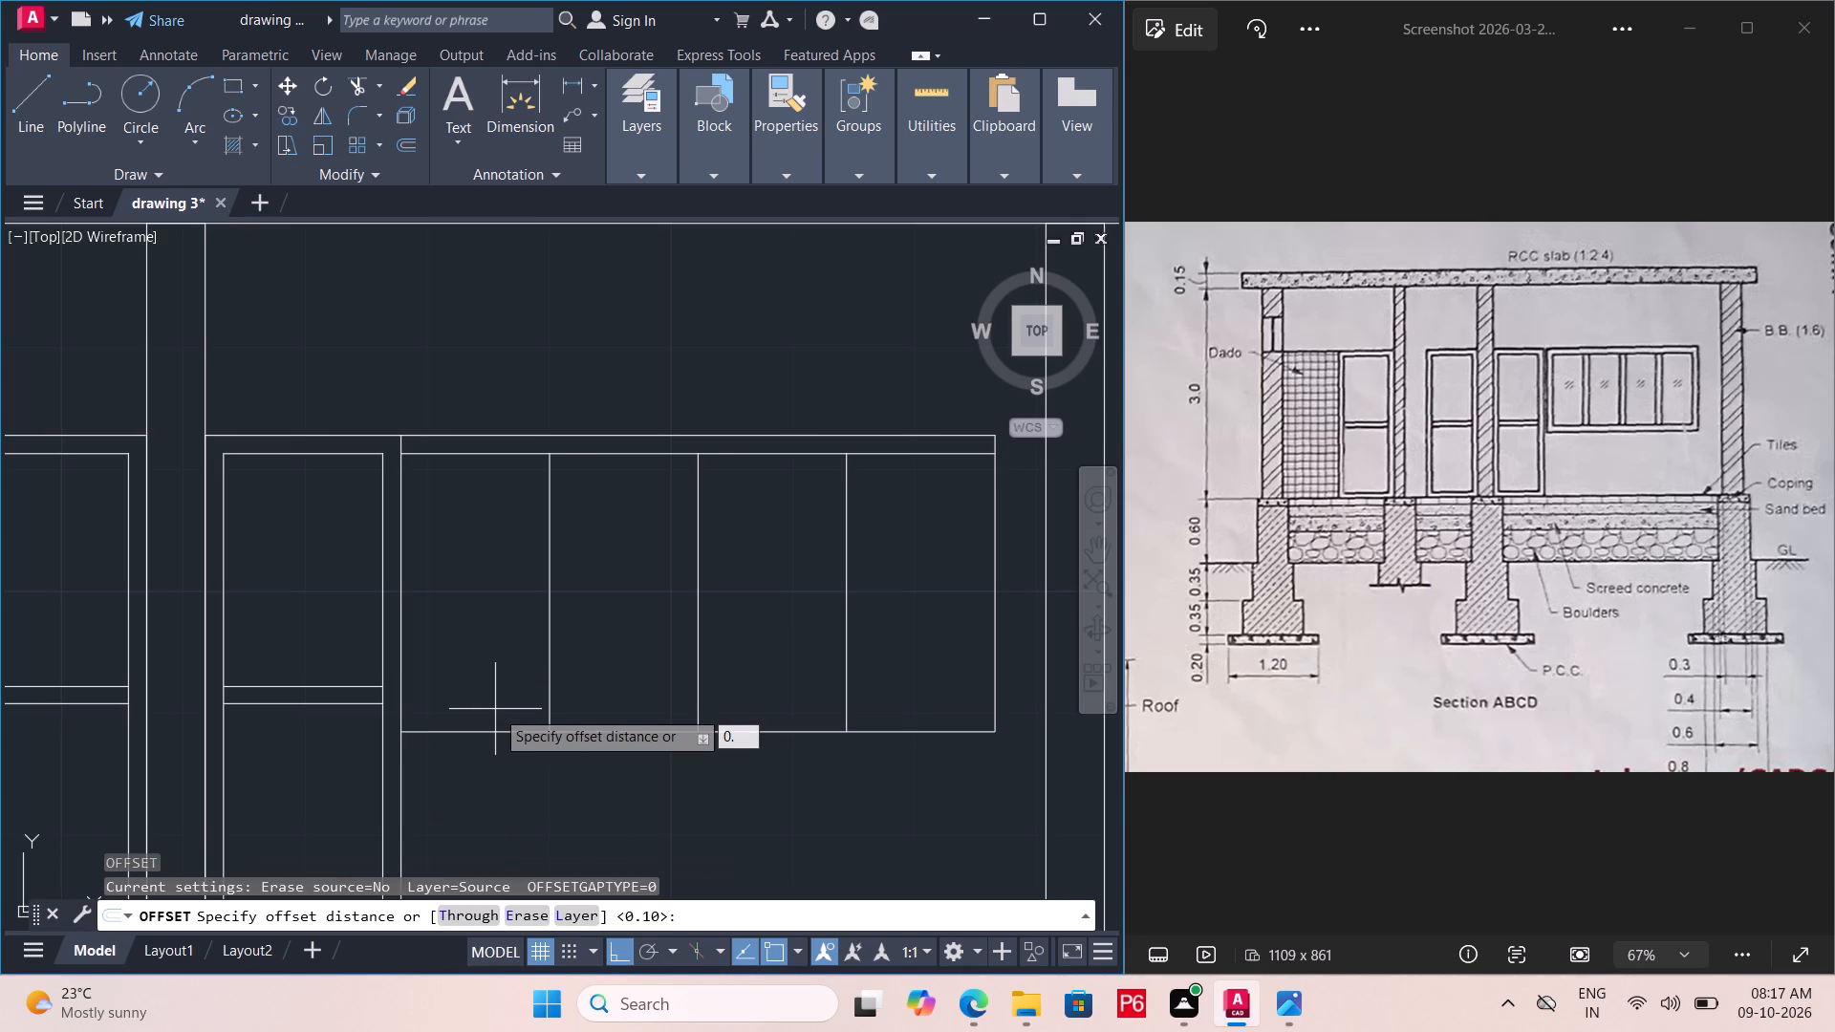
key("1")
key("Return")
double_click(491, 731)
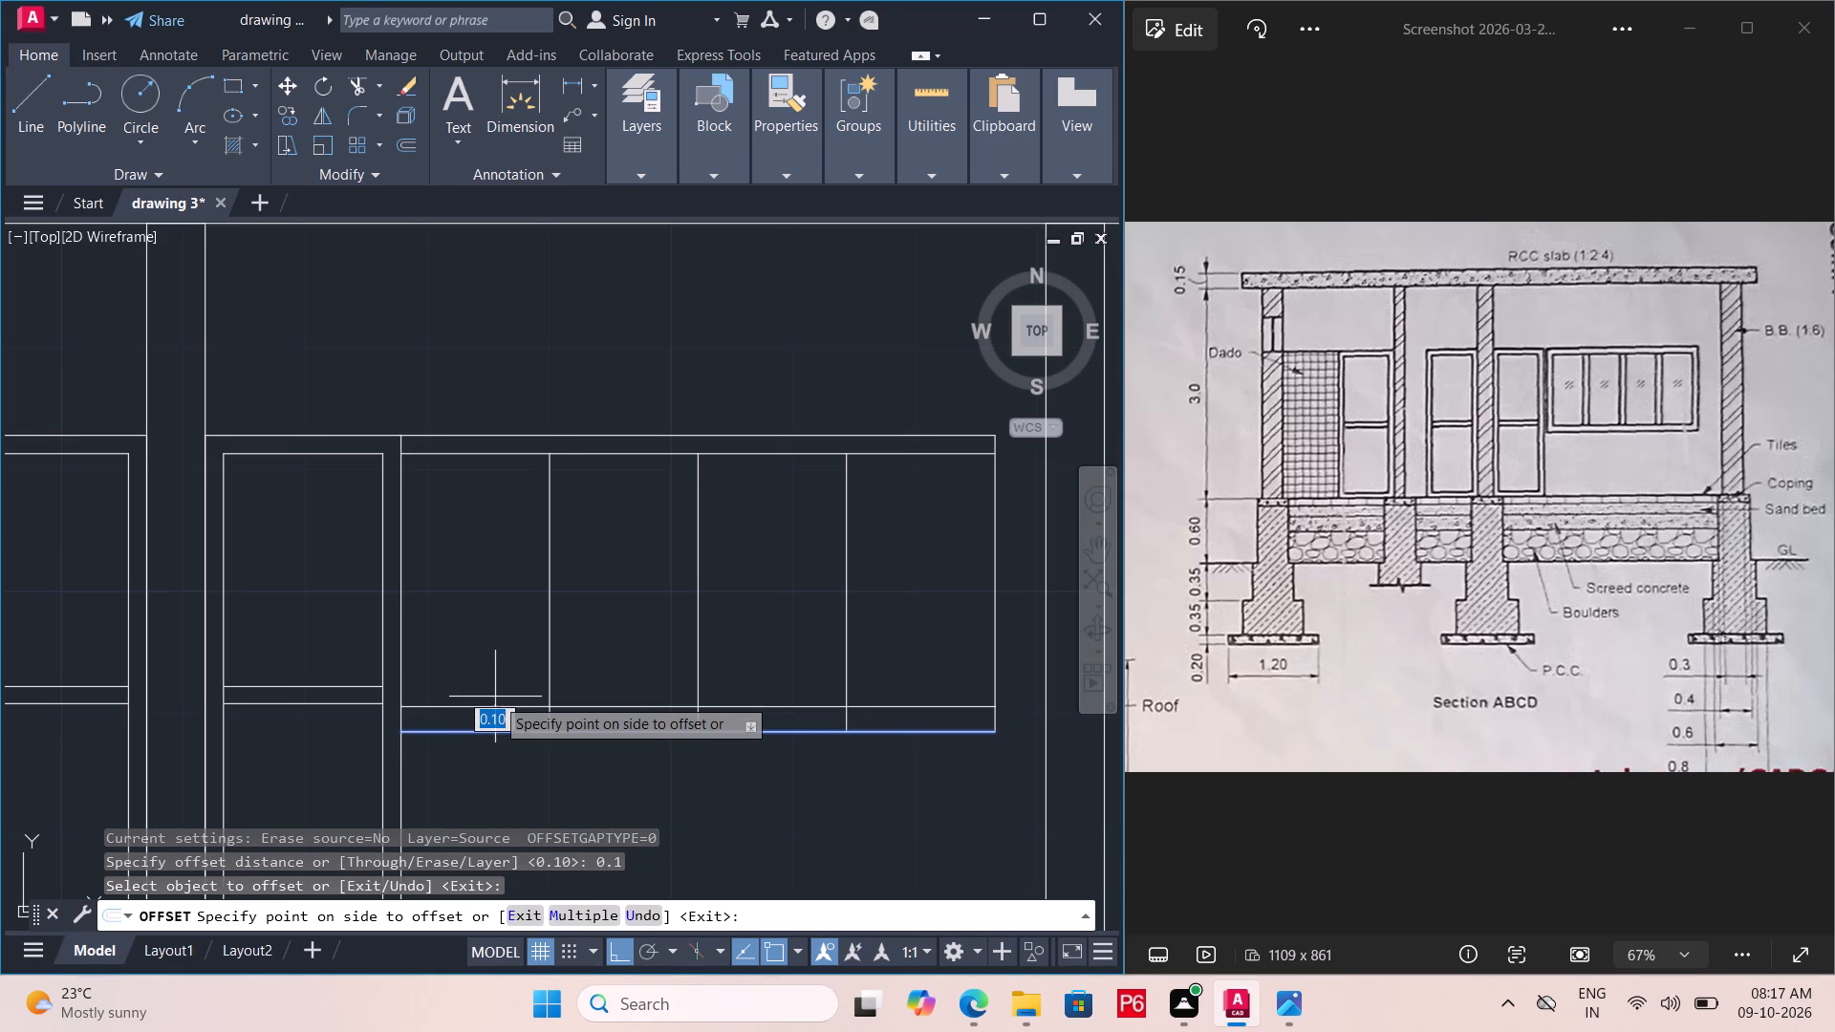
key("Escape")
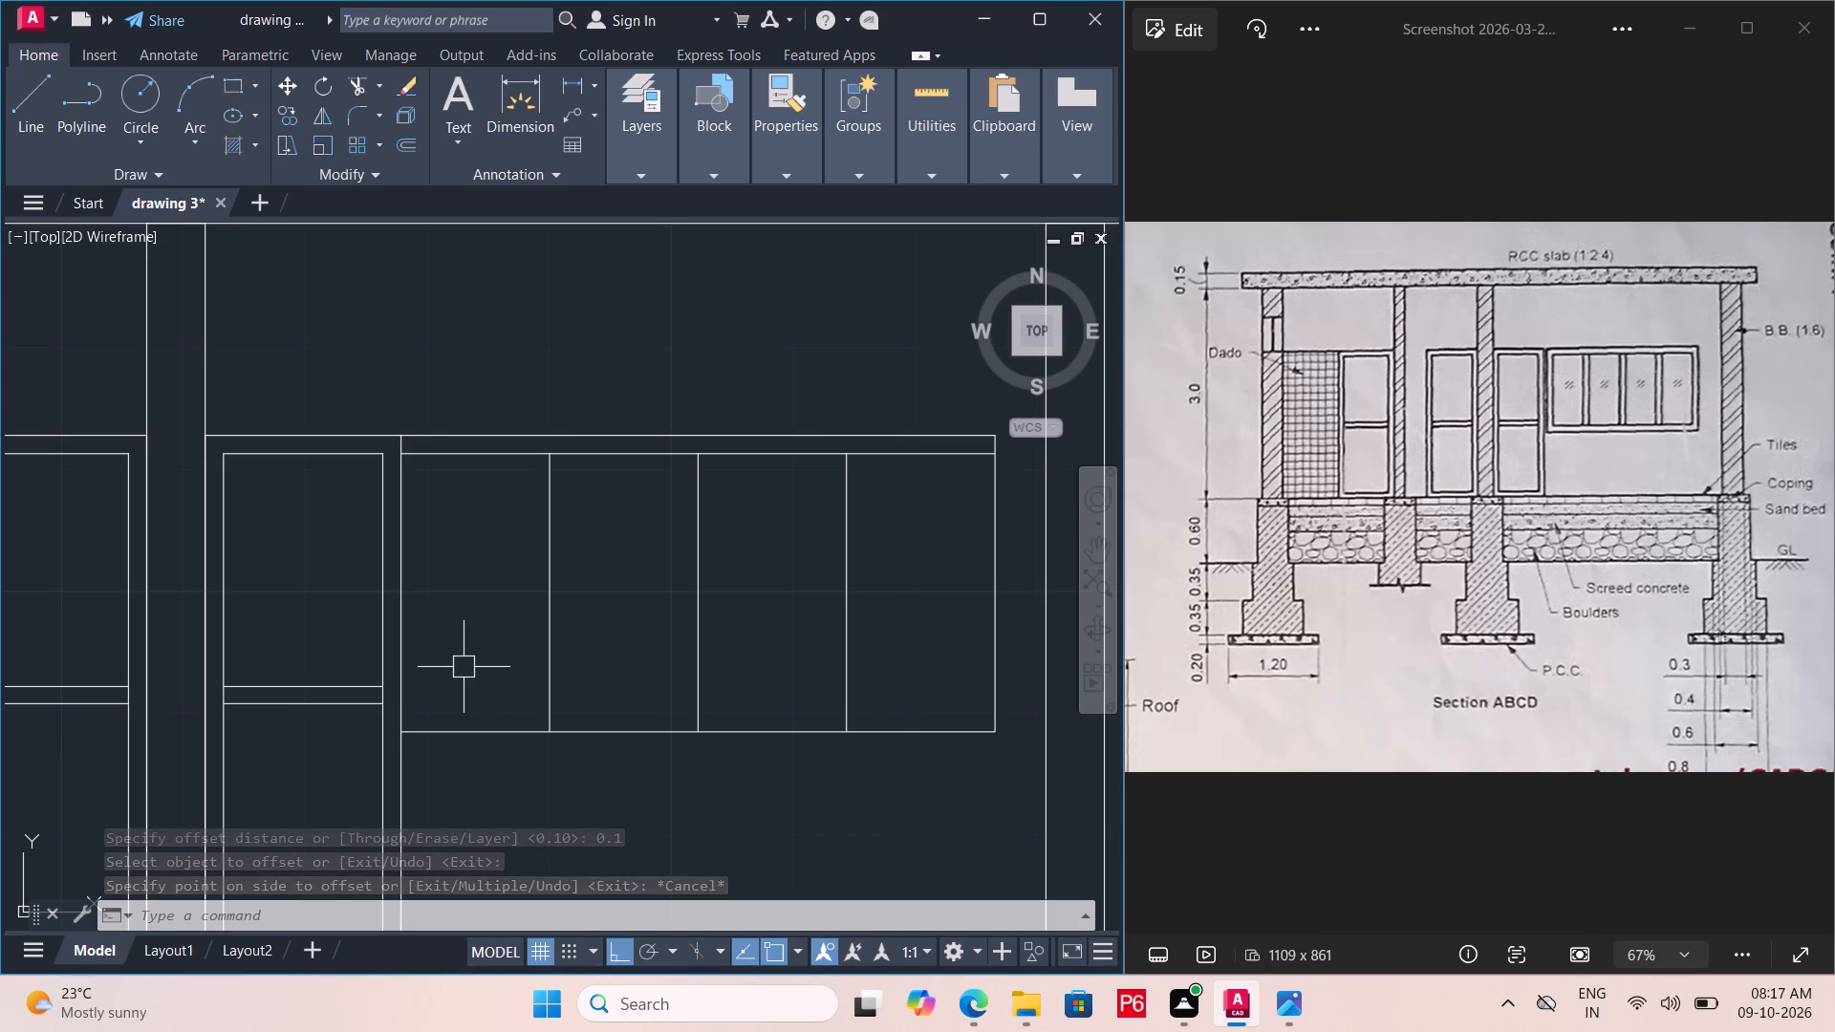
Set the Standard dimension style's linear precision to 0.00 and make the style current.
key("d")
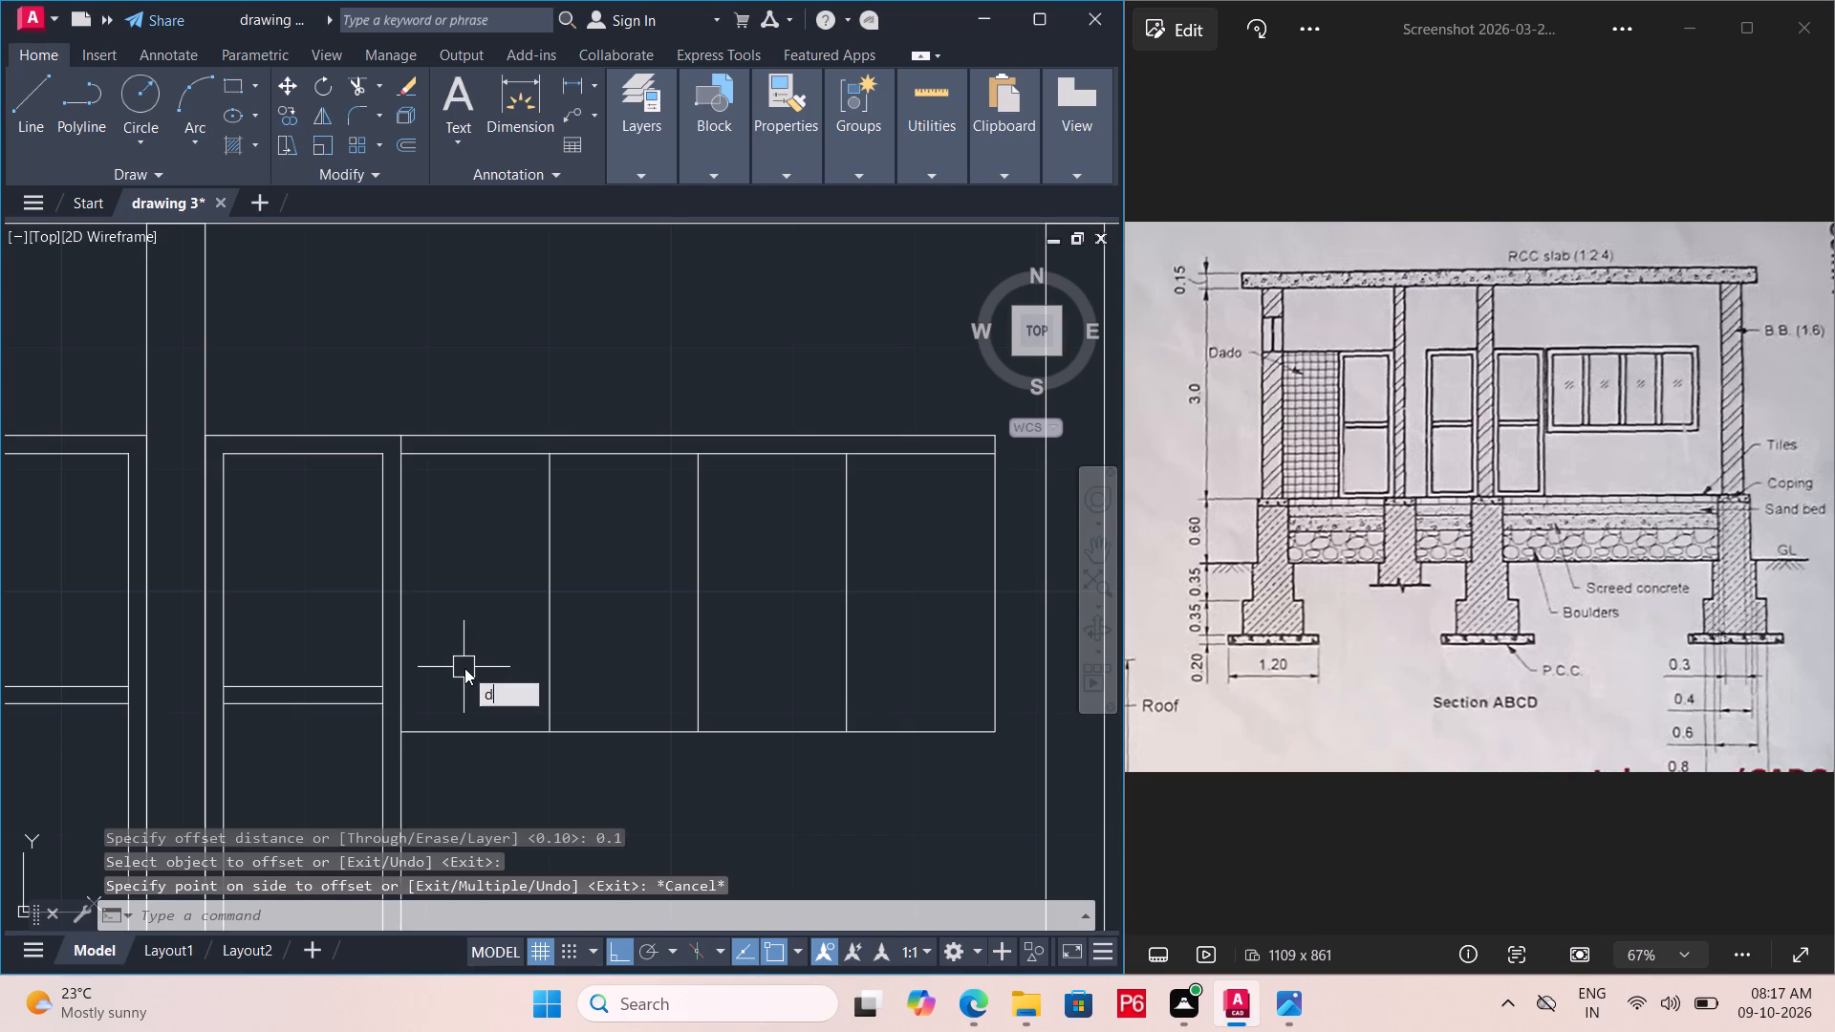
key("Return")
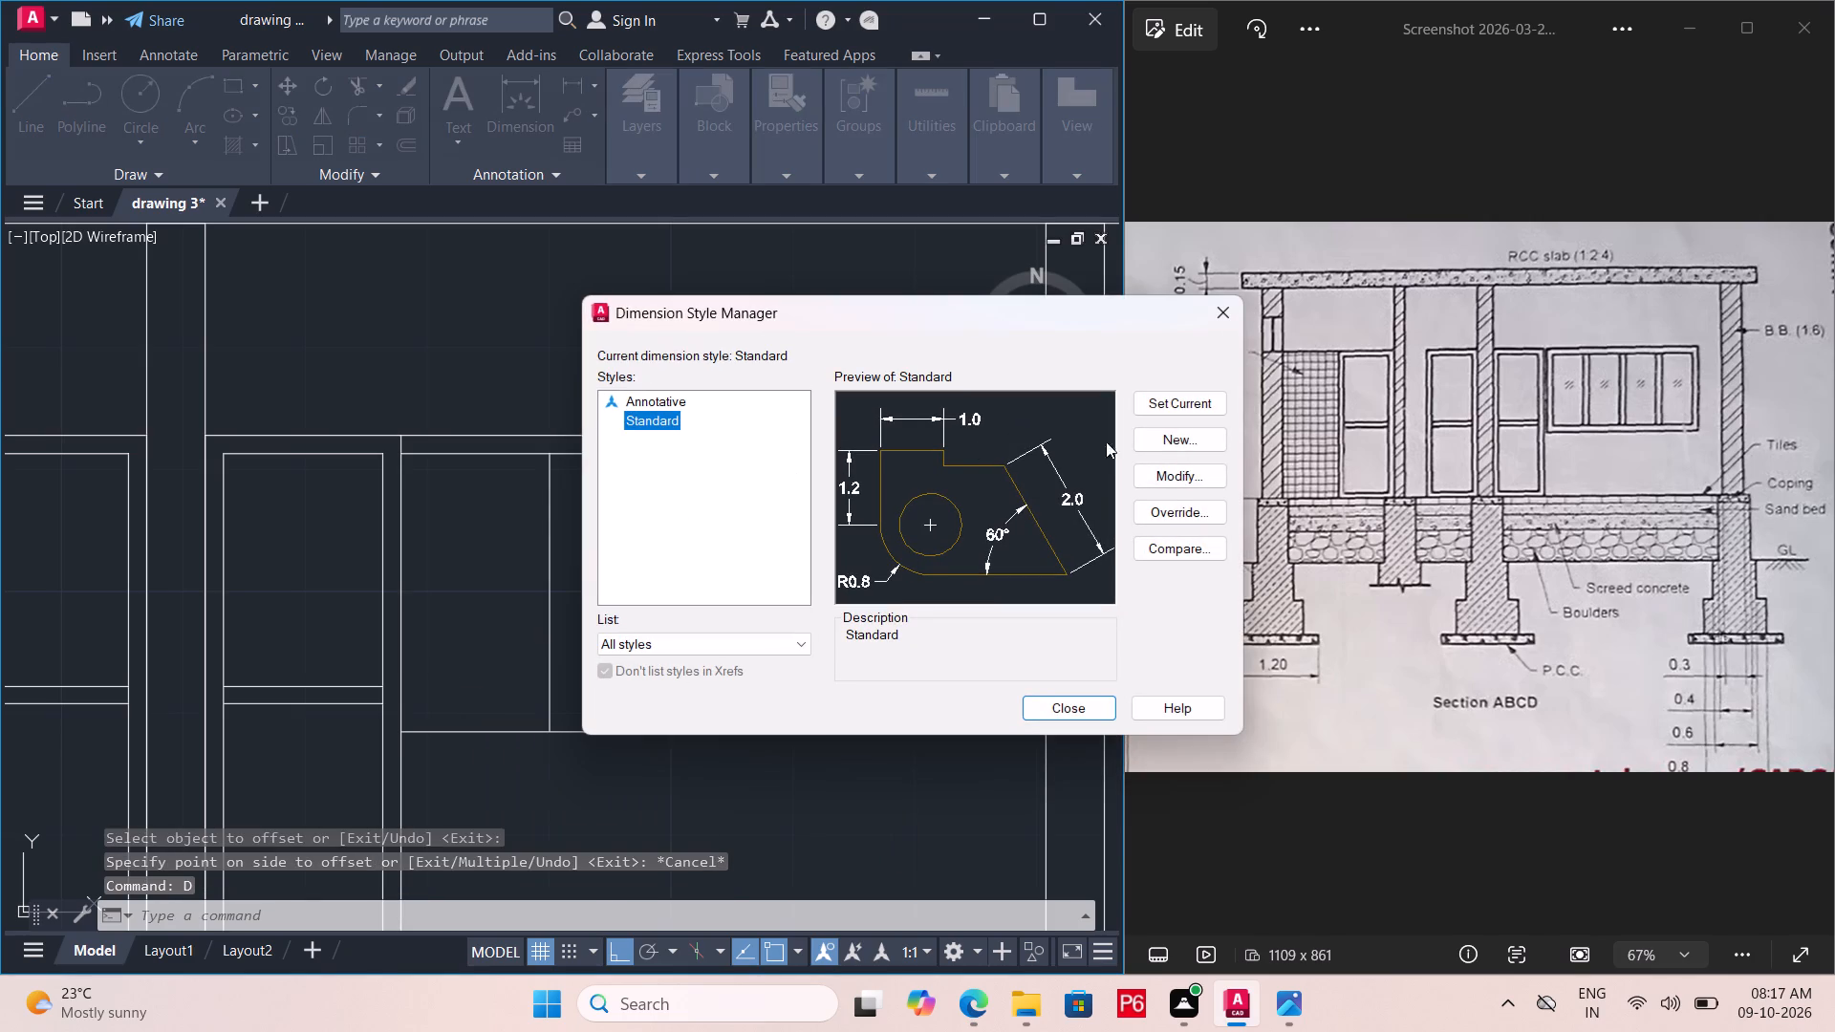
left_click(1175, 477)
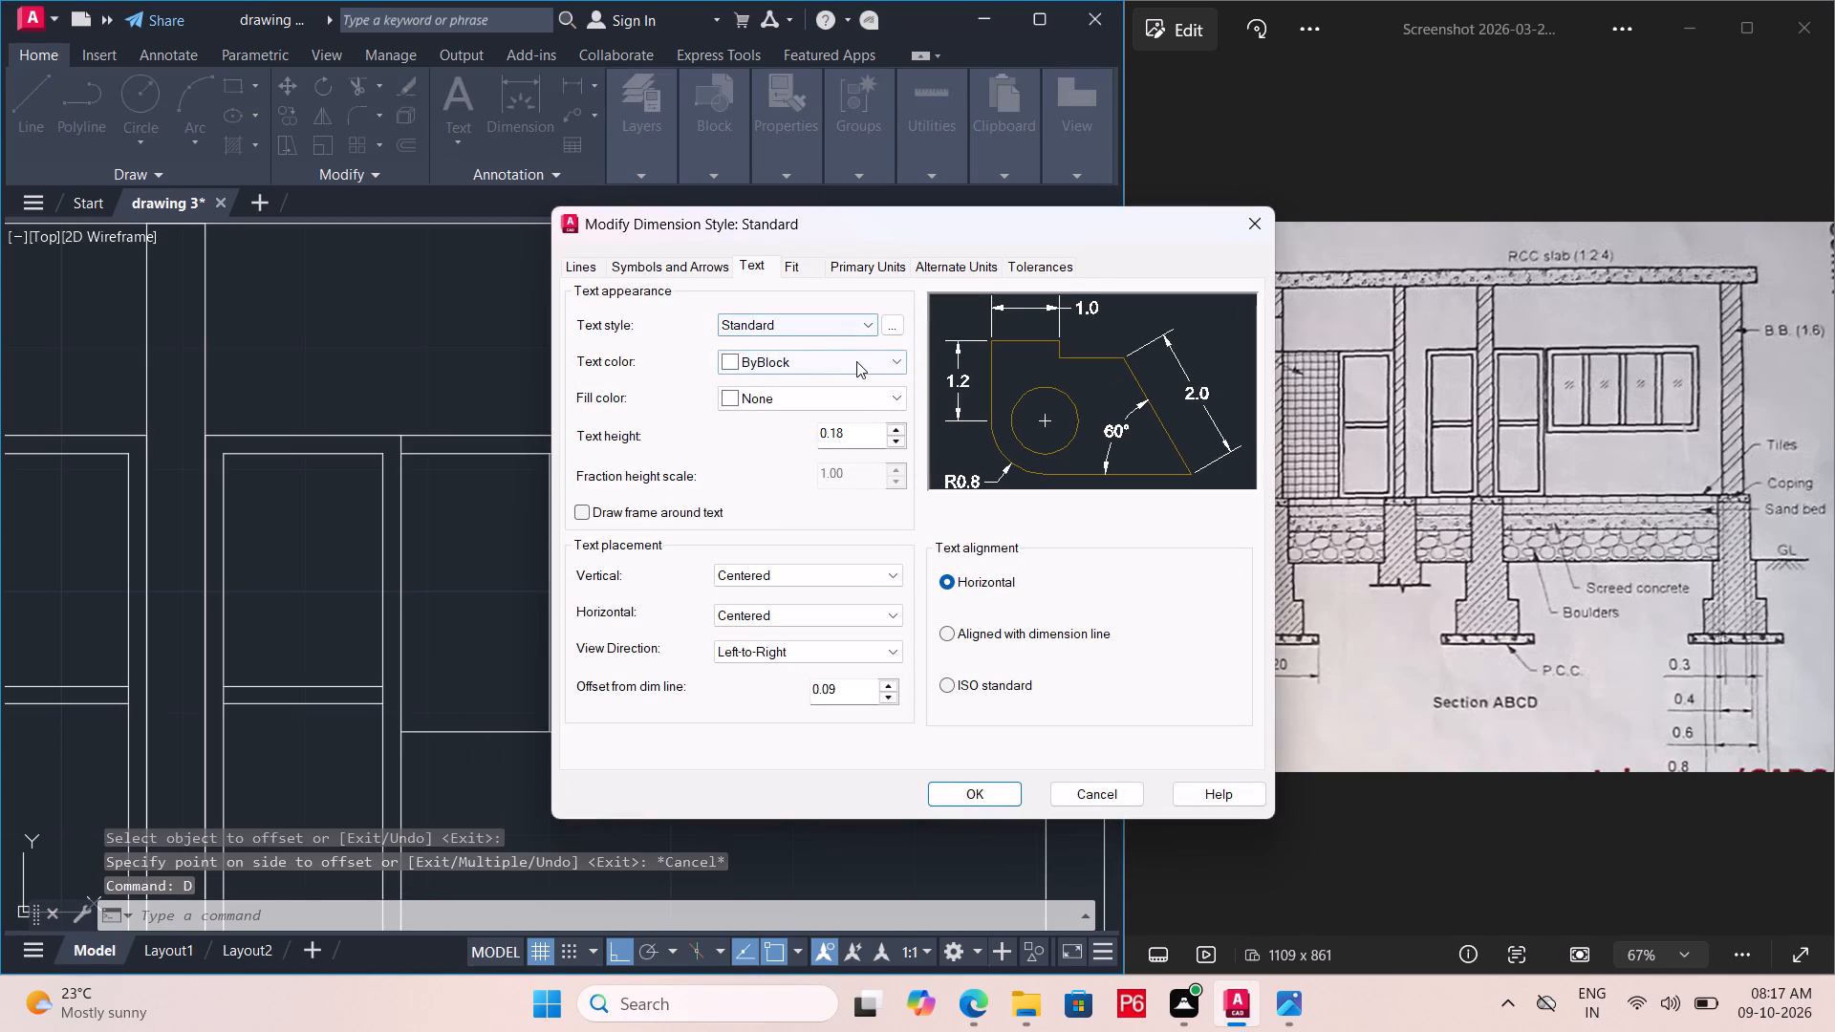
left_click(868, 267)
left_click(886, 343)
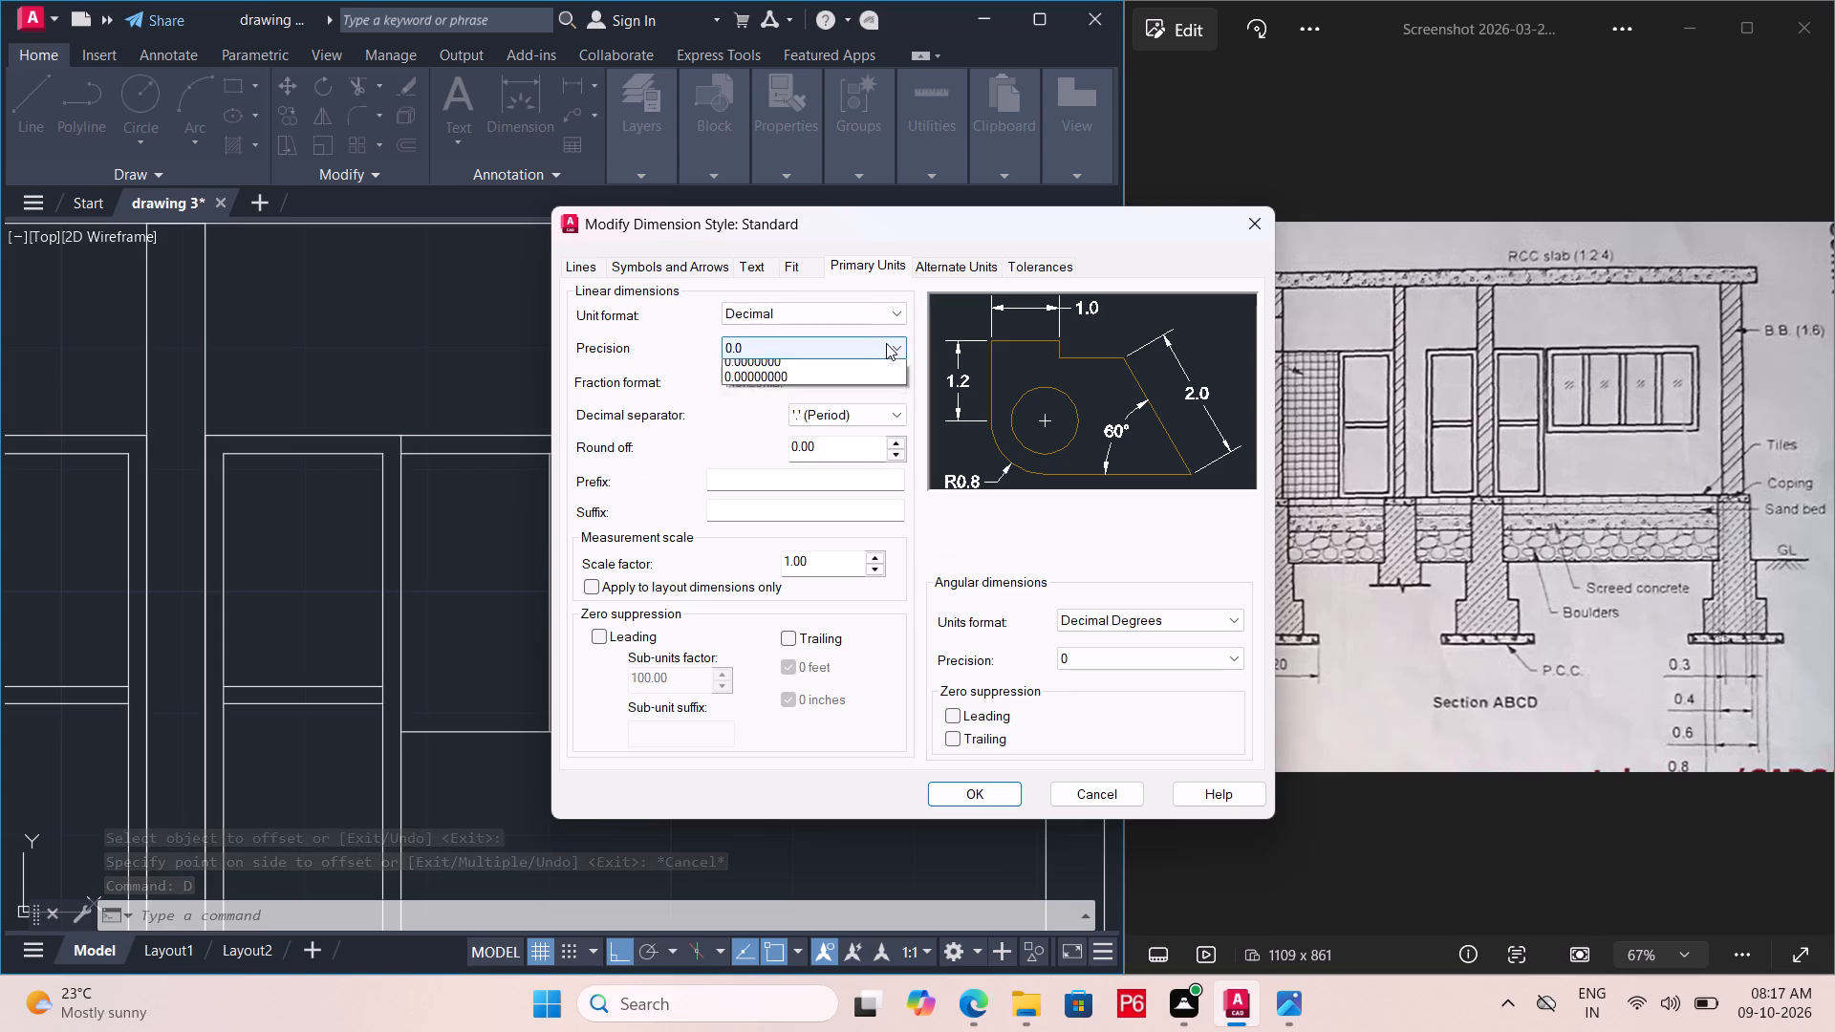
left_click(826, 399)
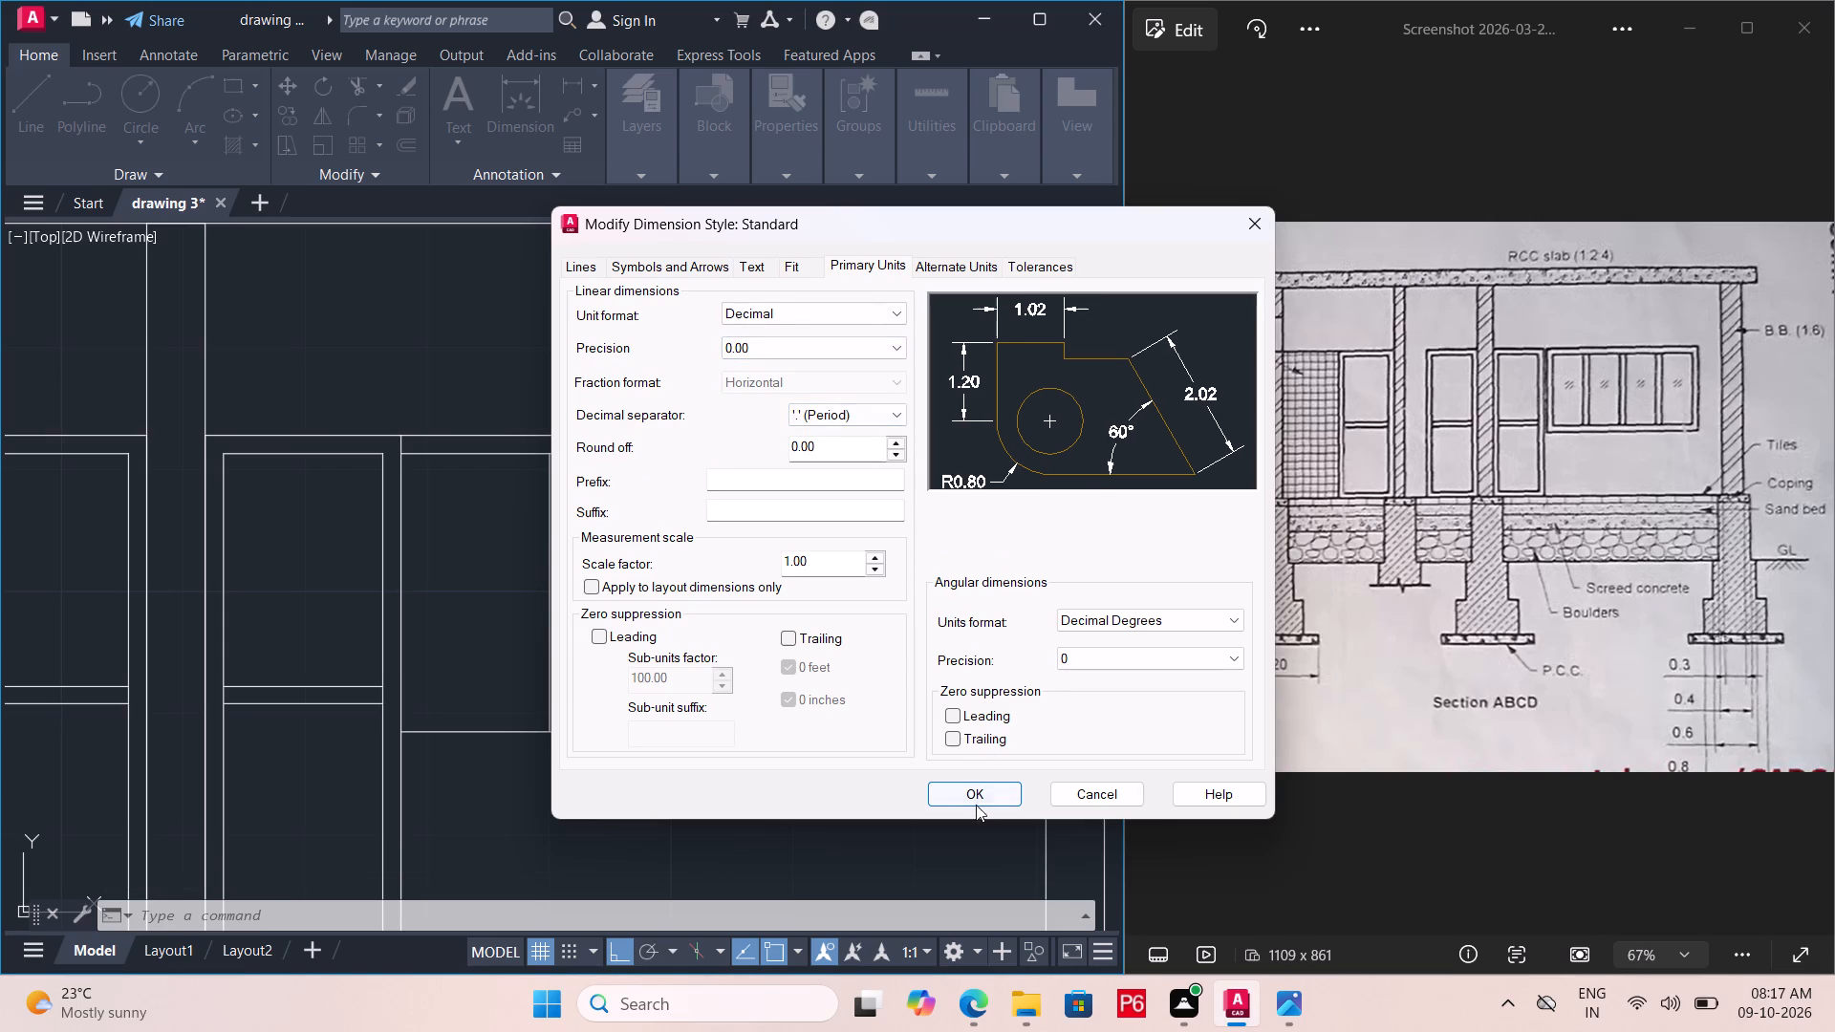
left_click(976, 805)
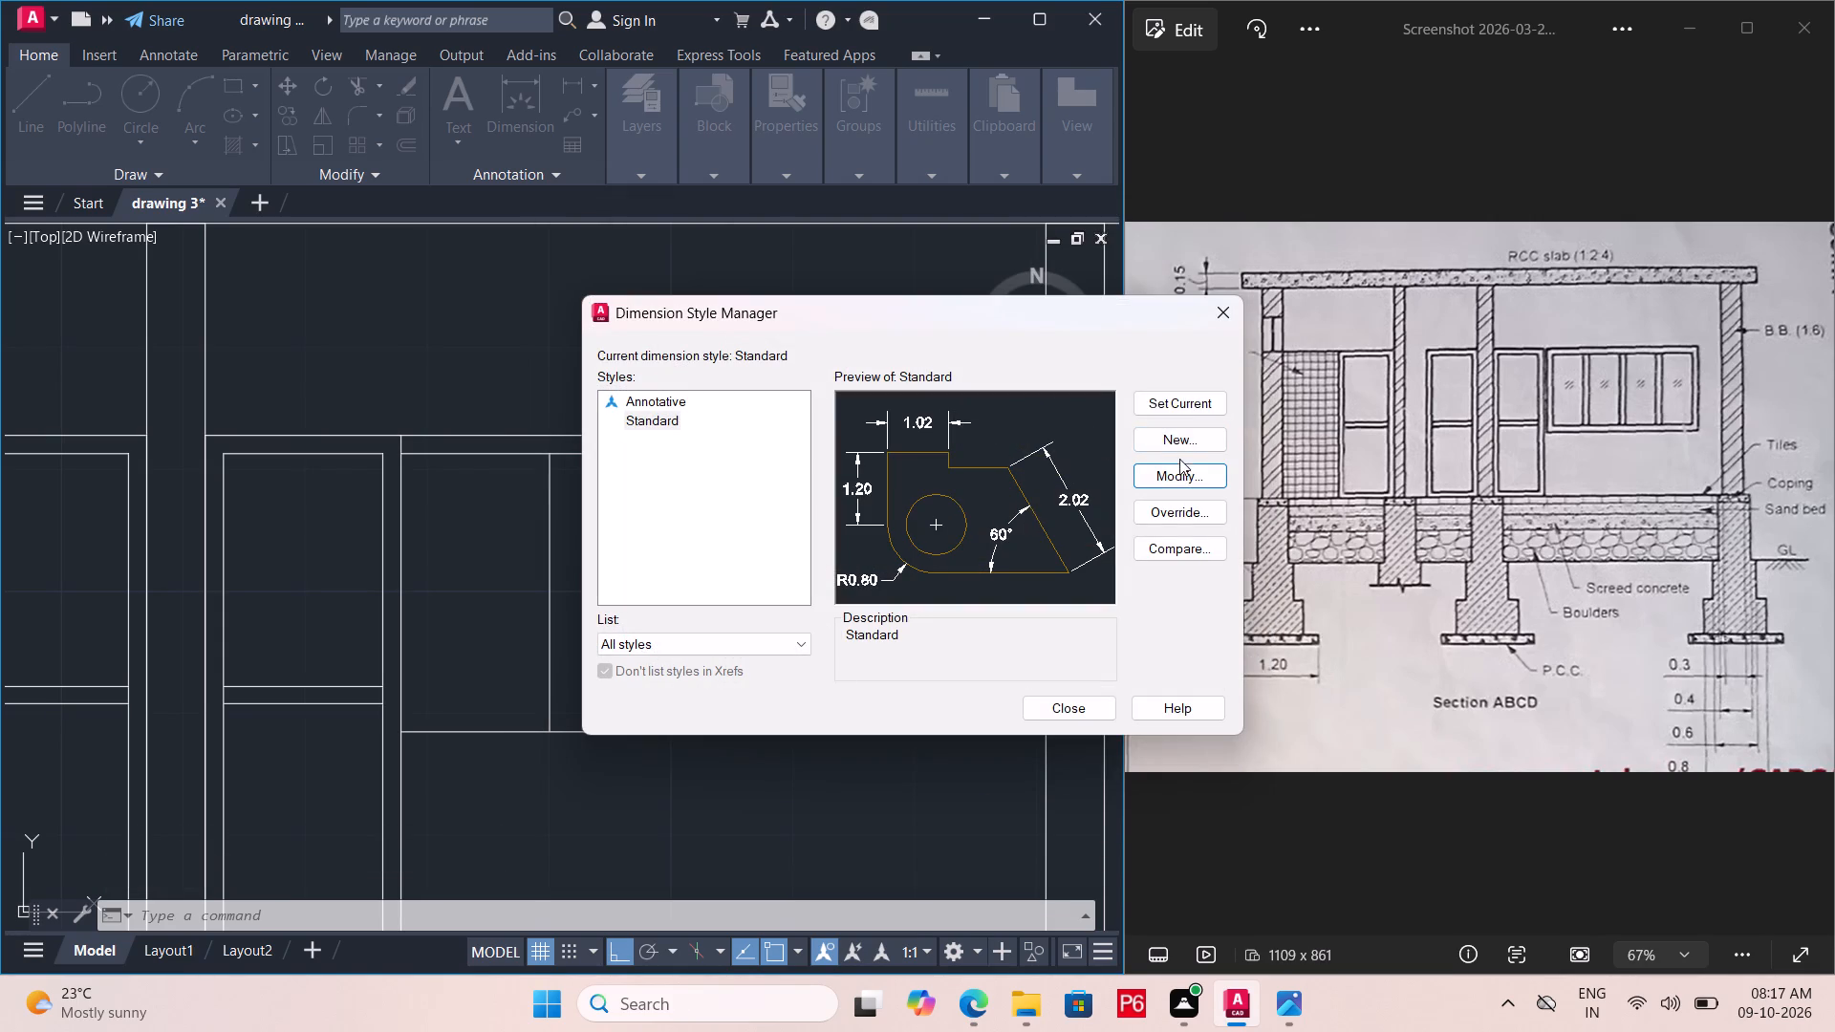
left_click(1188, 400)
left_click(1070, 716)
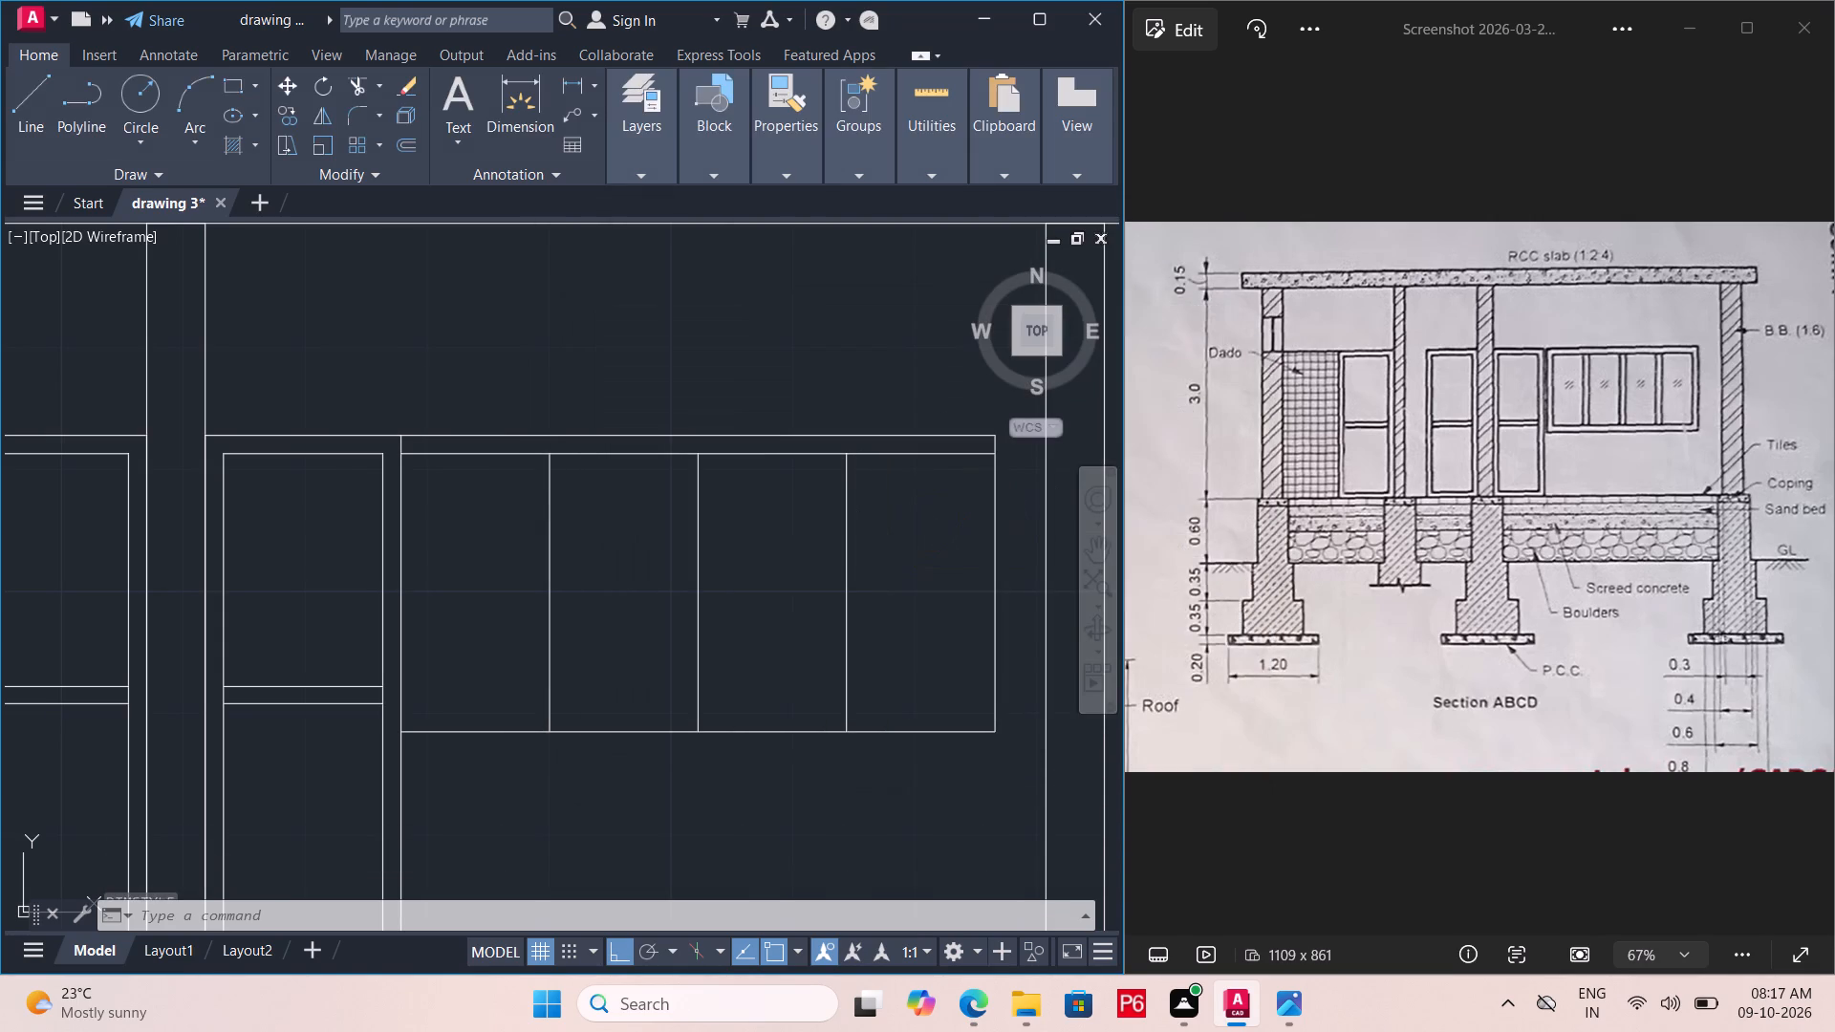
Measure the thickness of the door frame's top member again with a linear dimension, without placing it.
key("d")
key("i")
key("m")
key("l")
key("i")
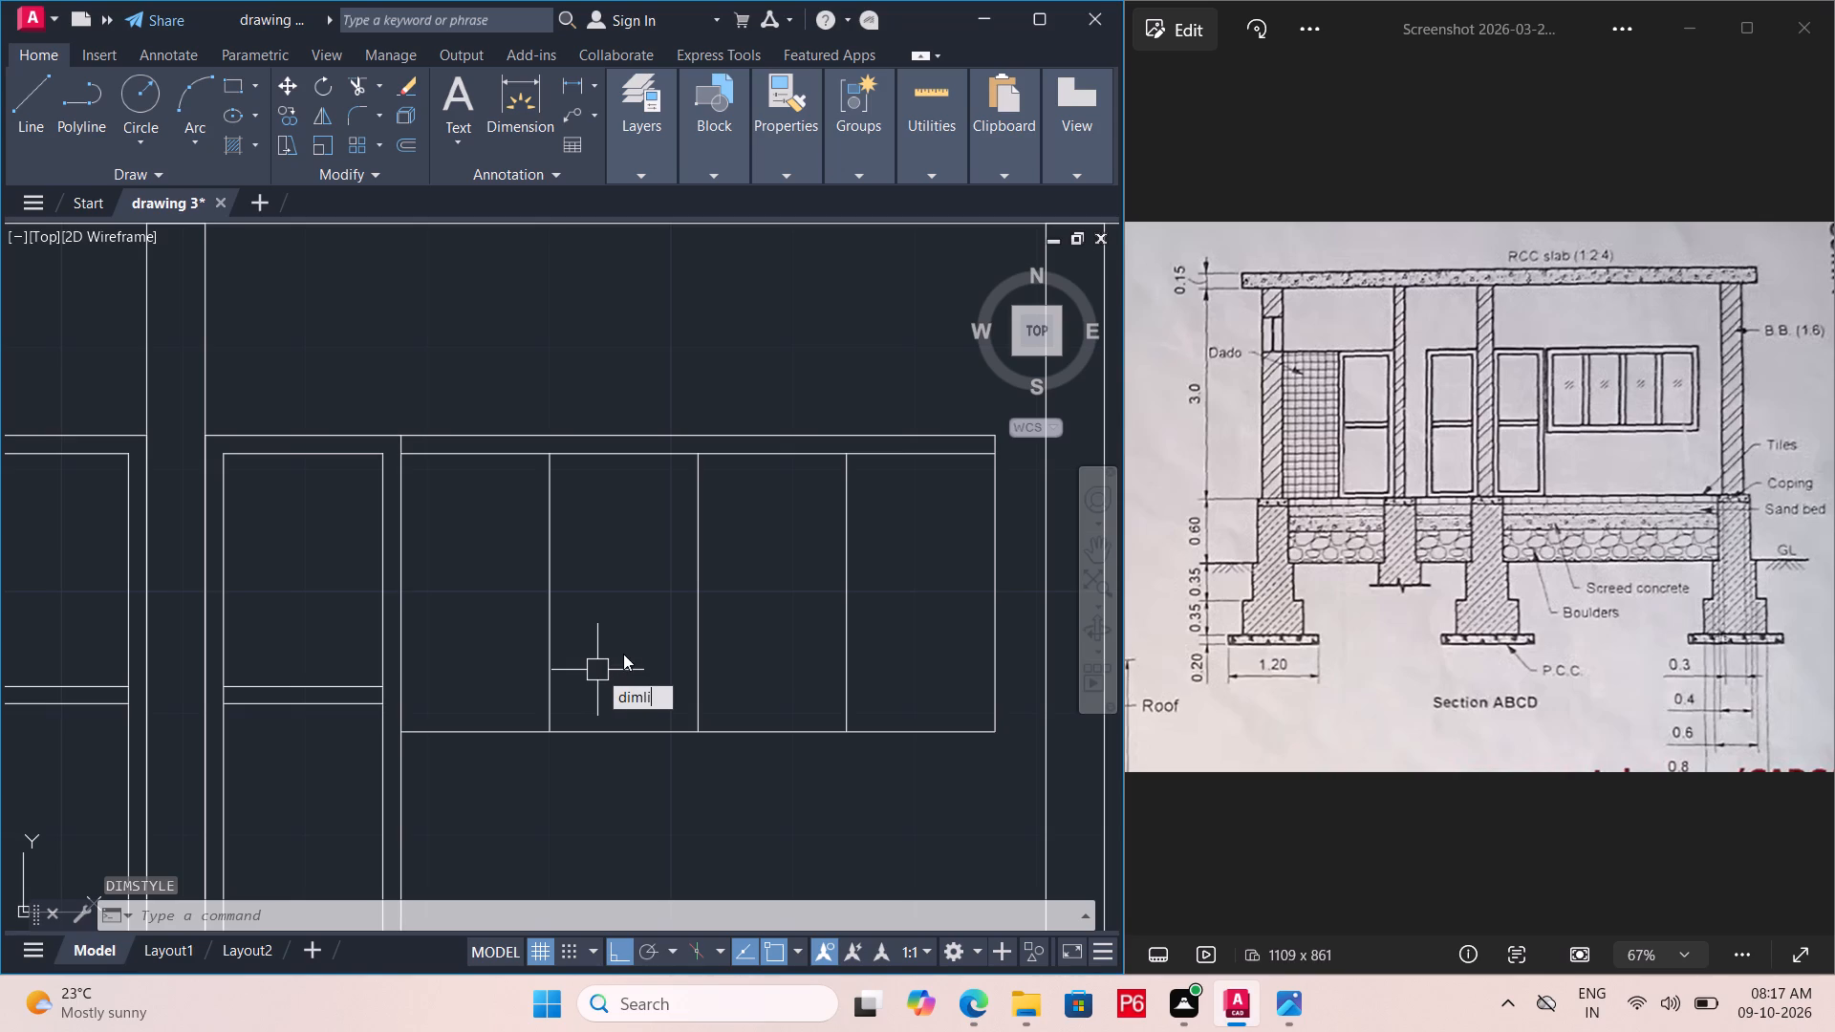
key("n")
key("space")
scroll(373, 441, "up", 2)
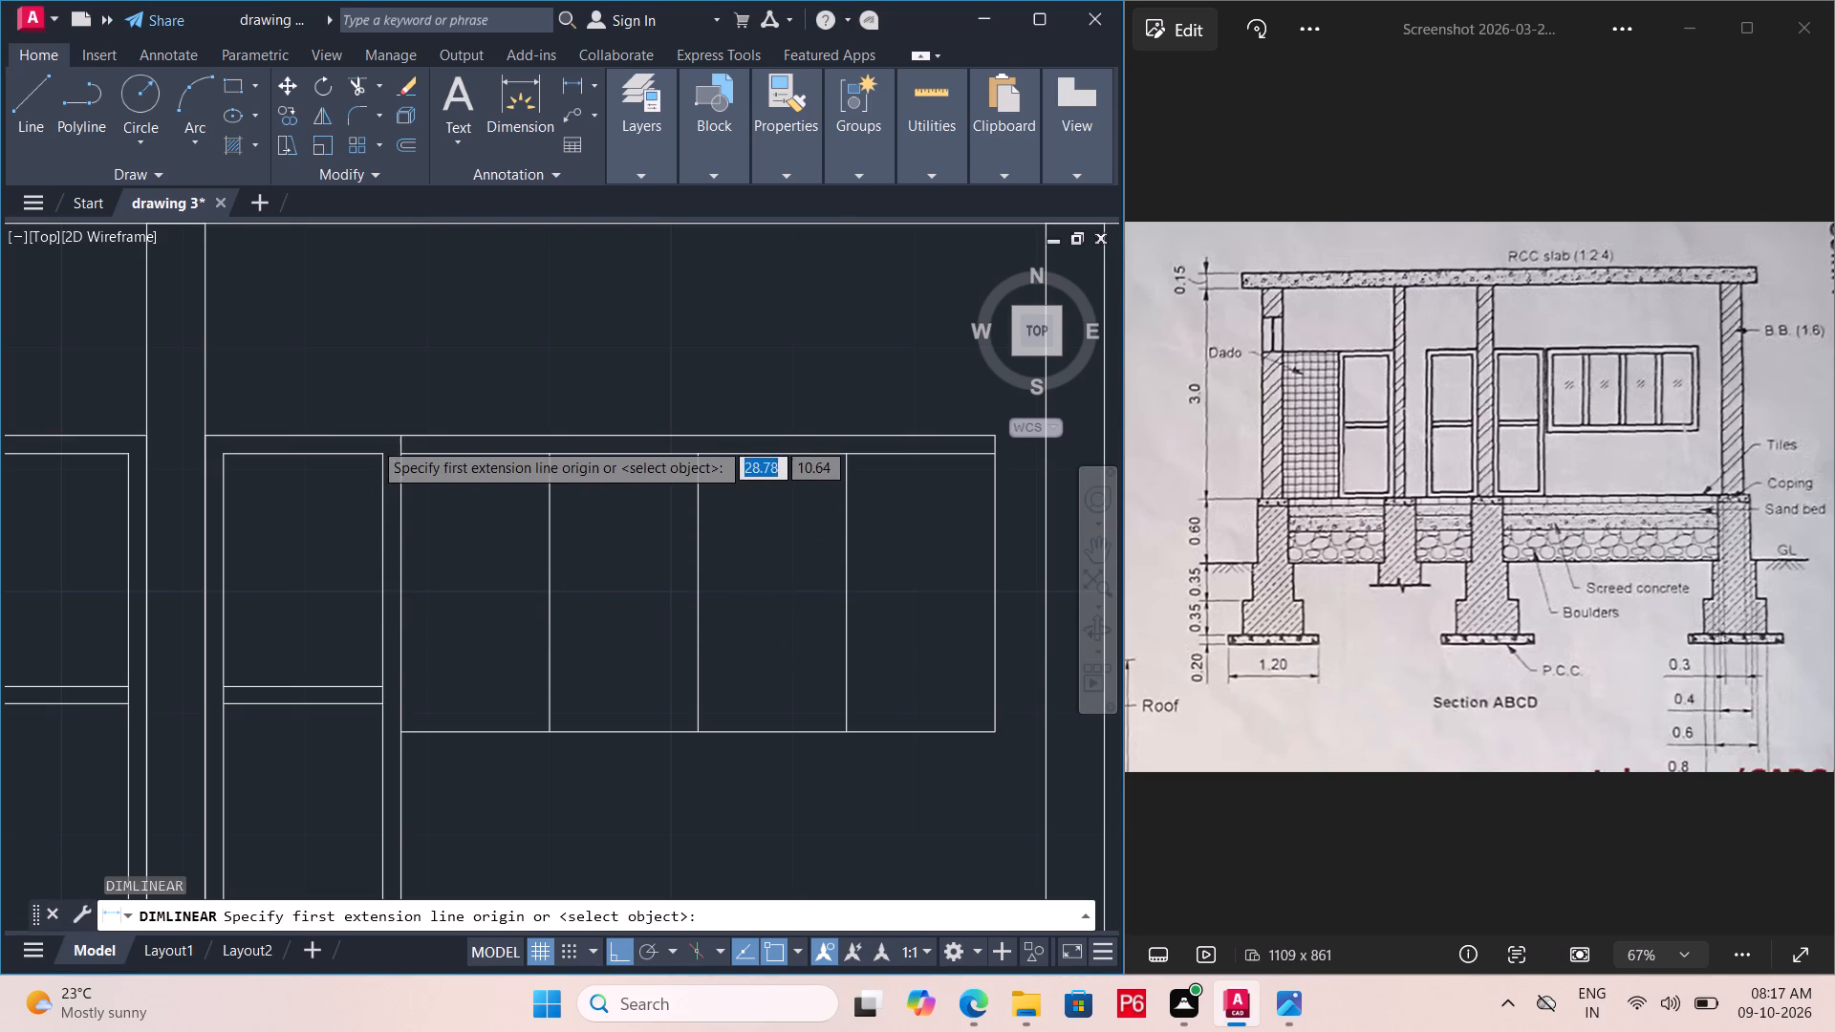
left_click_drag(384, 473, 393, 454)
left_click(391, 423)
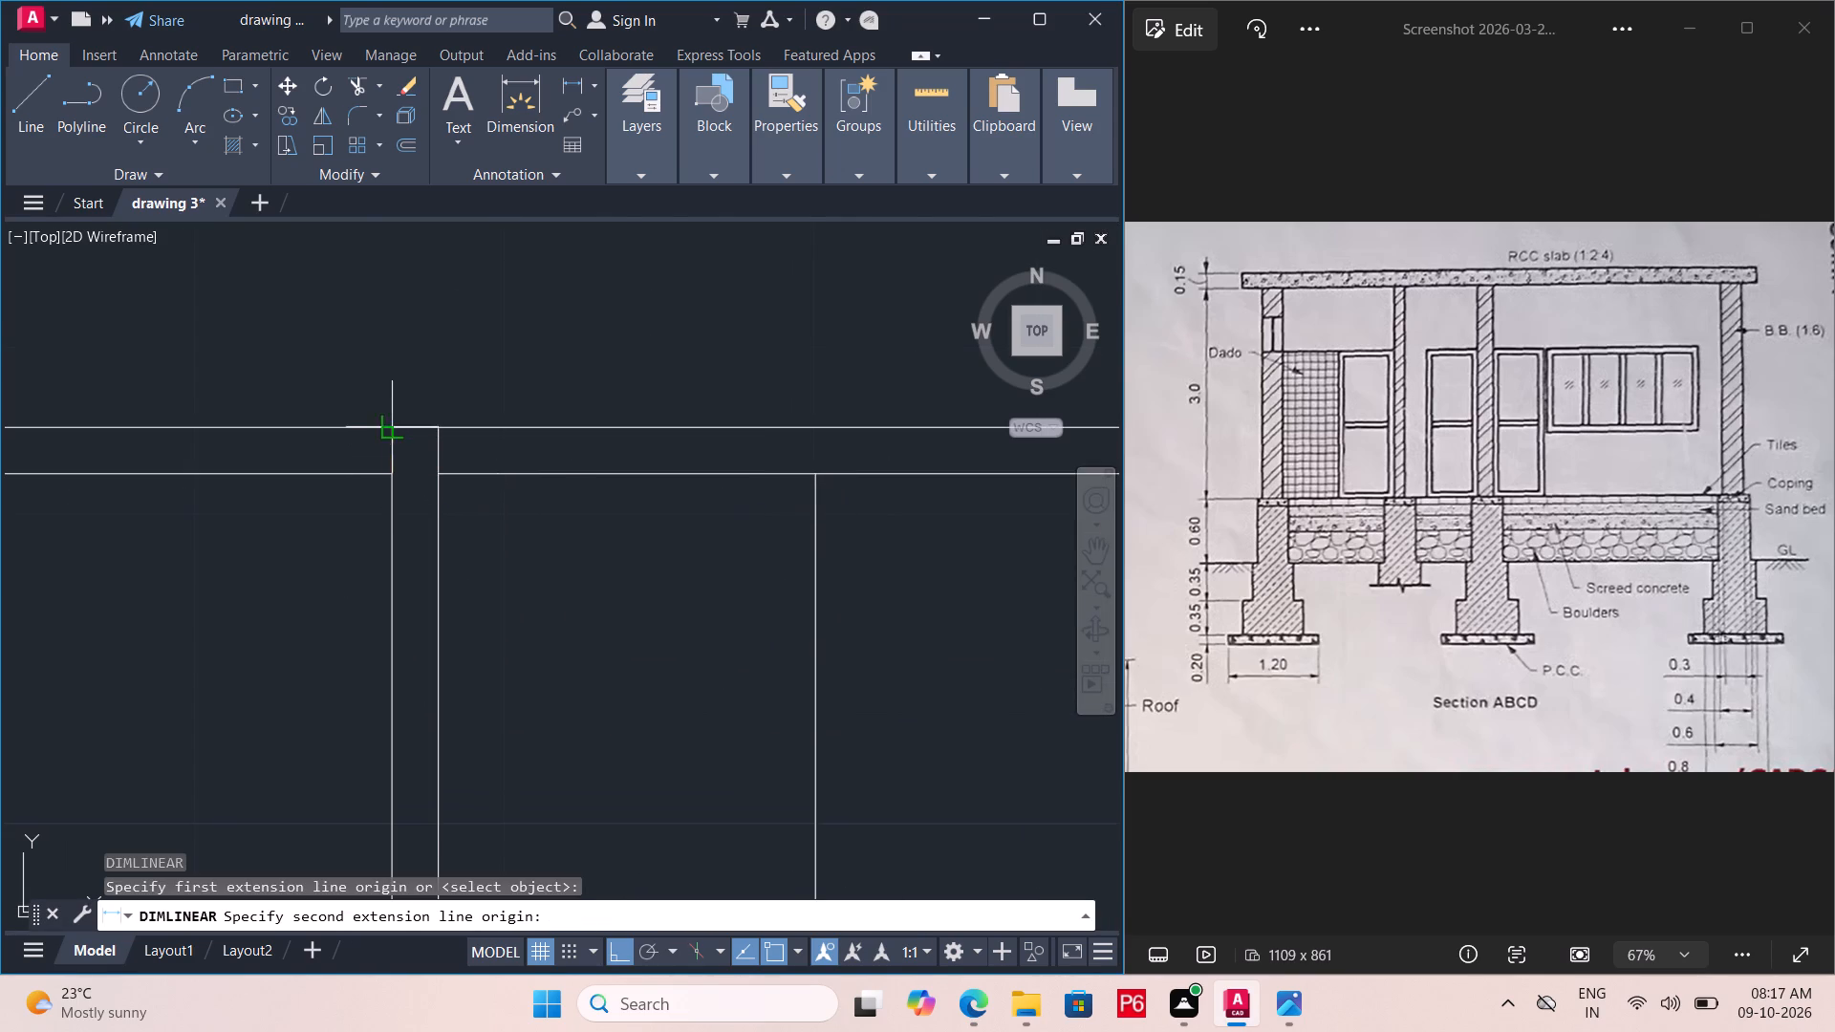
scroll(486, 491, "down", 2)
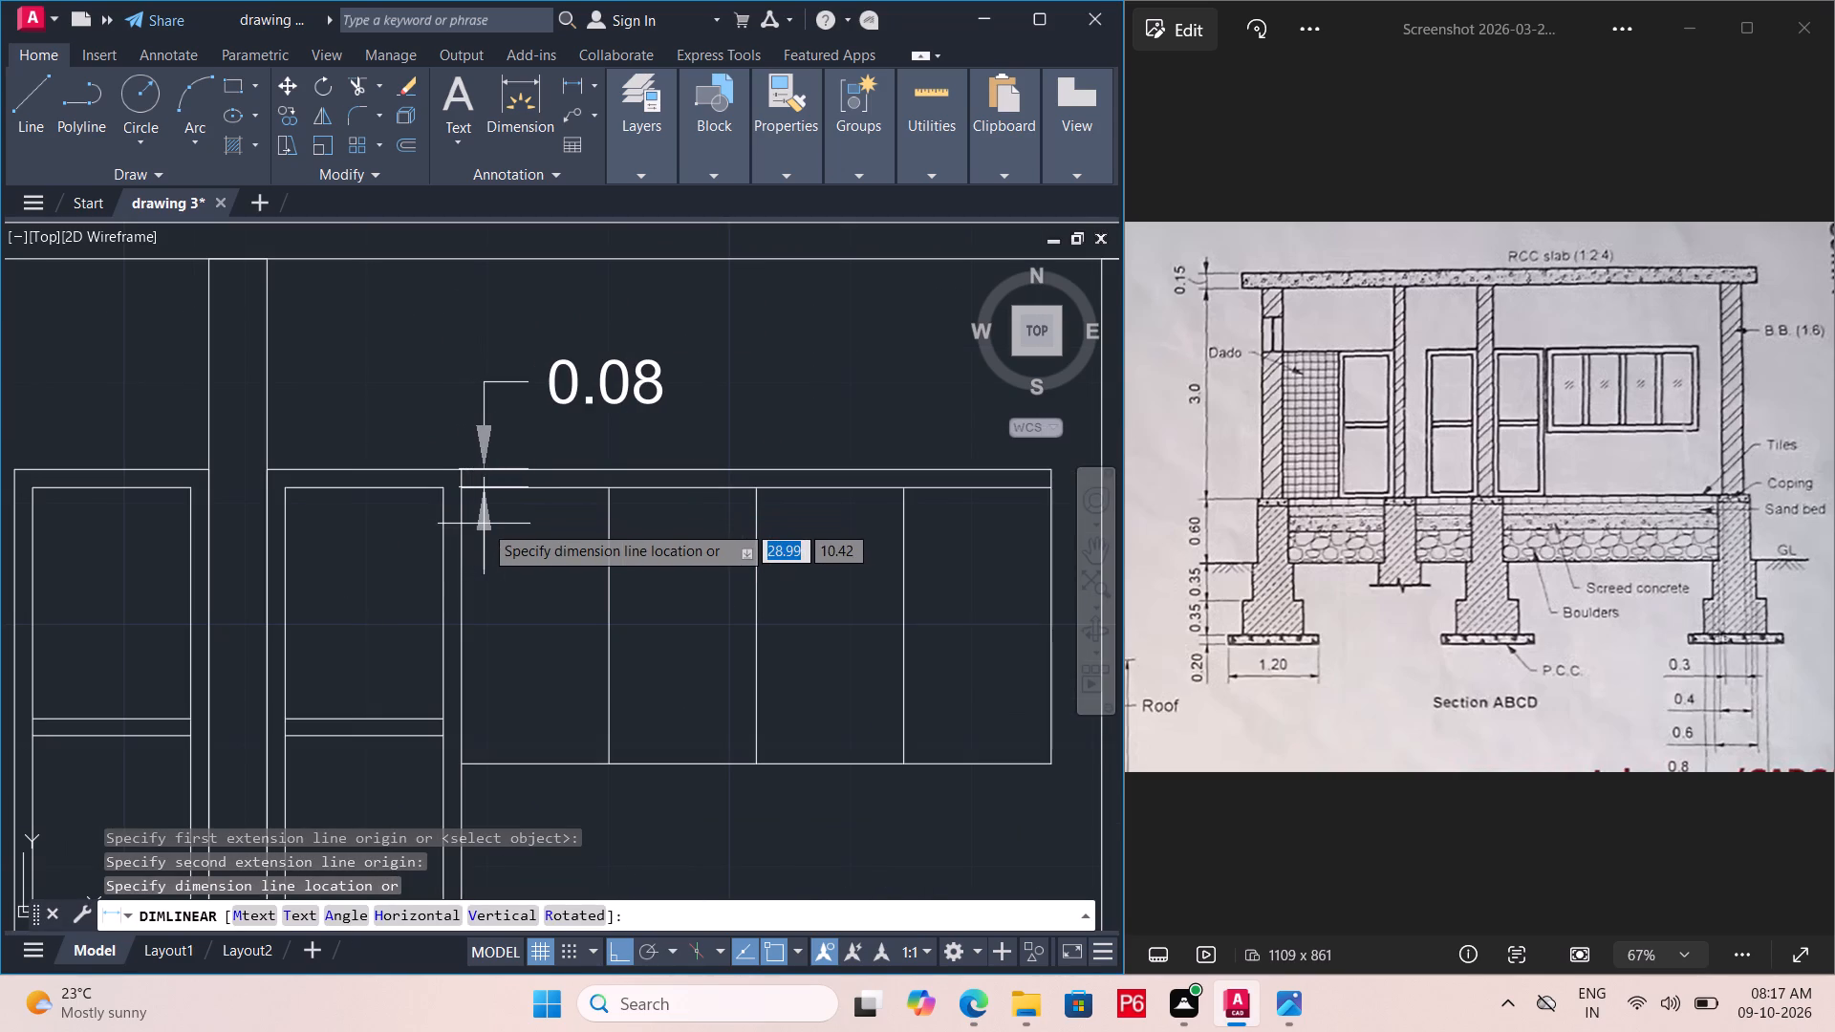
key("Escape")
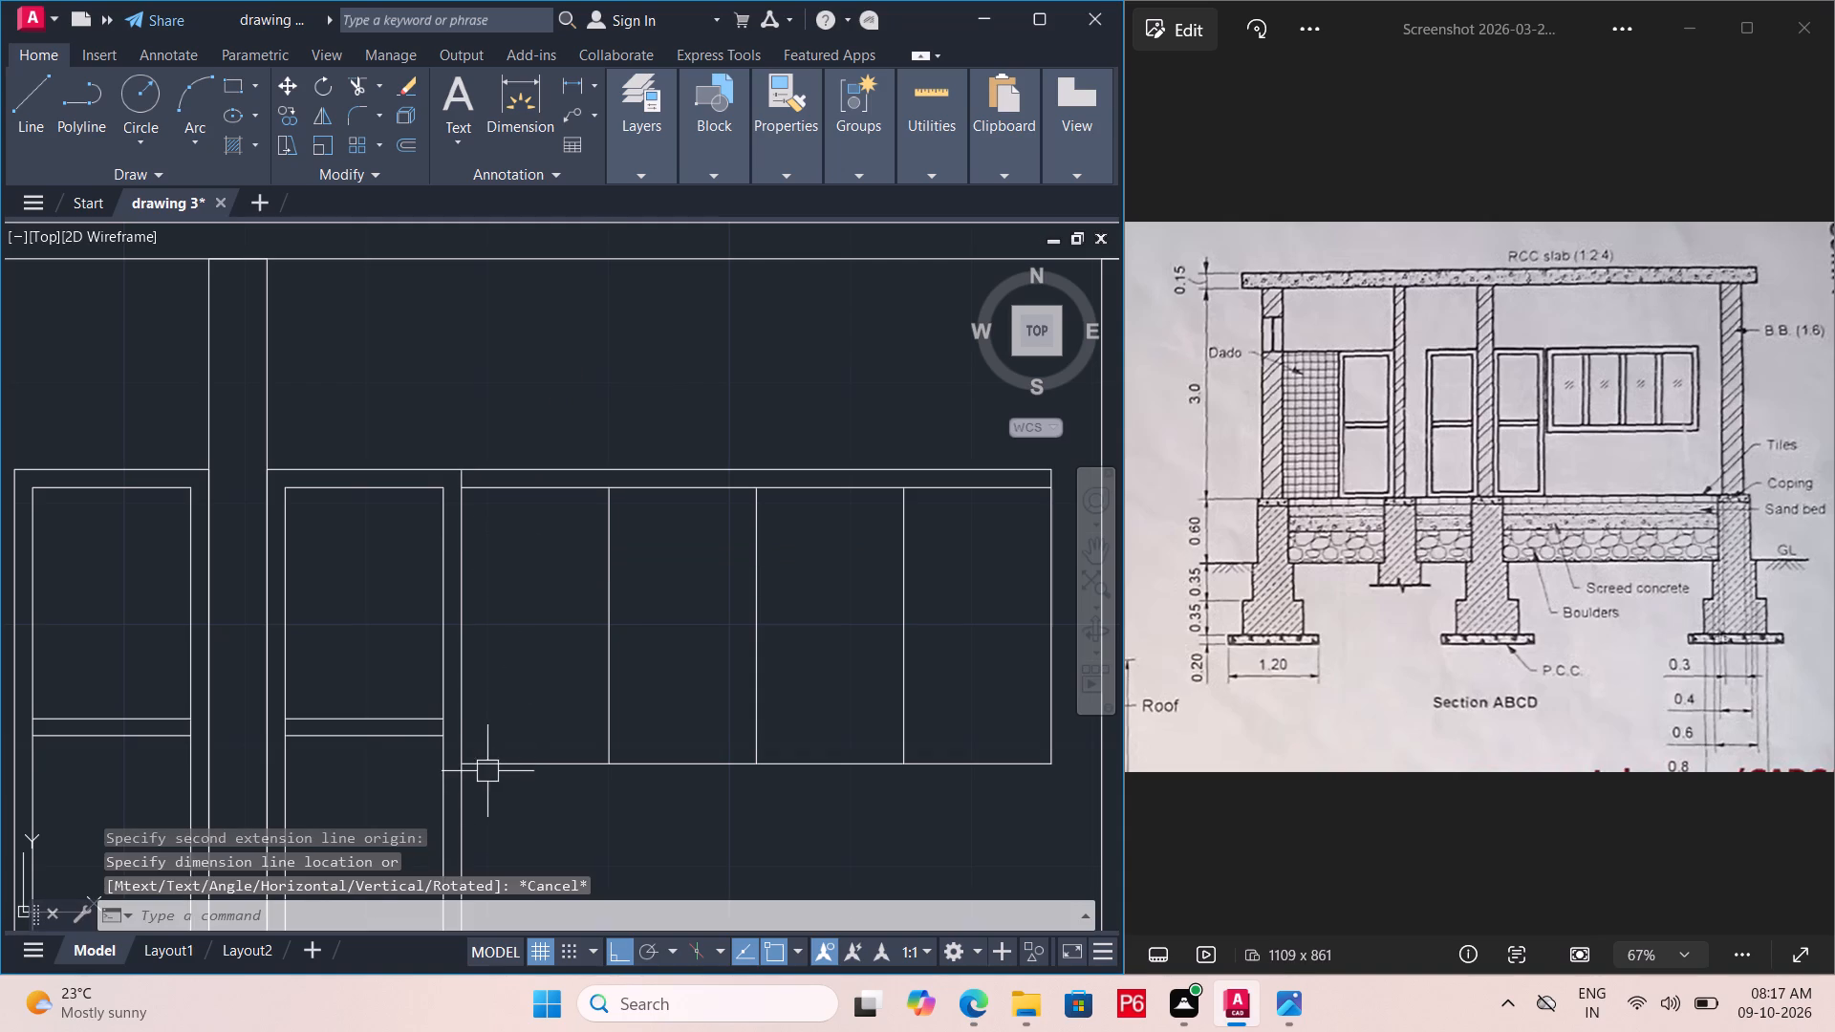
Offset the window's bottom edge and both side edges inward by 0.08.
key("o")
key("Return")
key("0")
type(".0")
key("8")
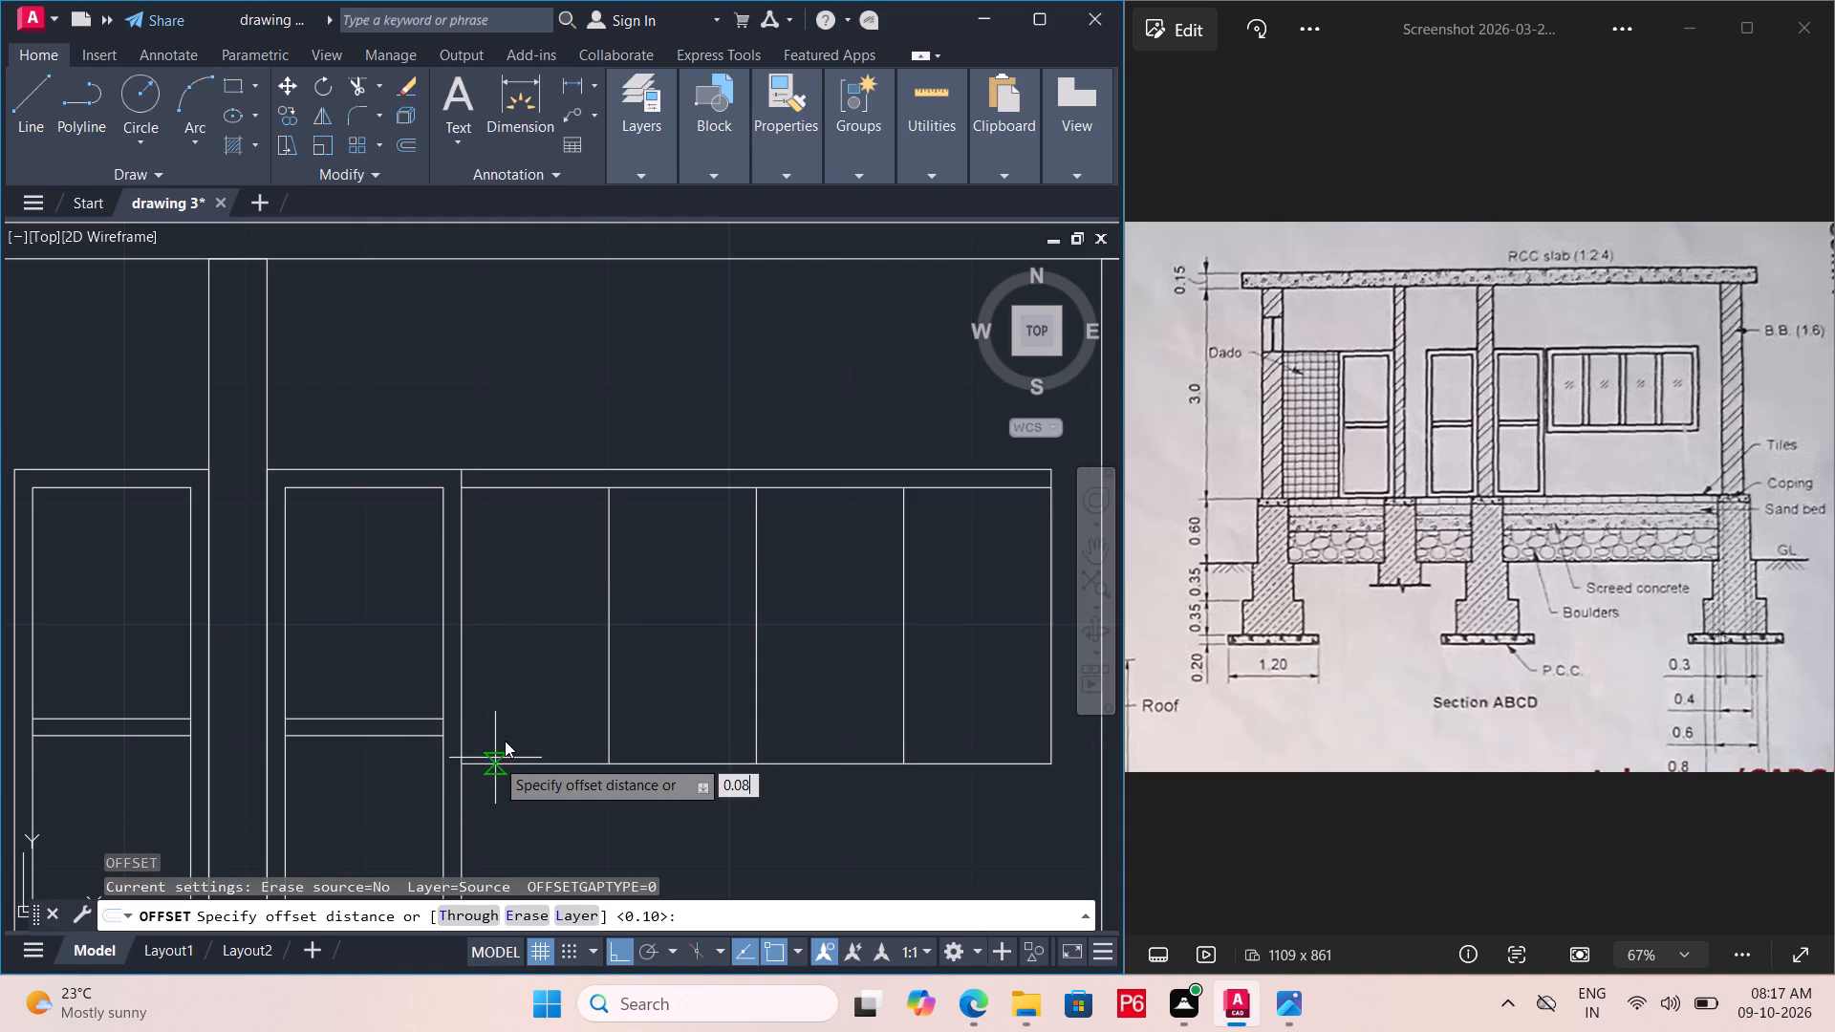
key("Return")
left_click(496, 757)
left_click(497, 705)
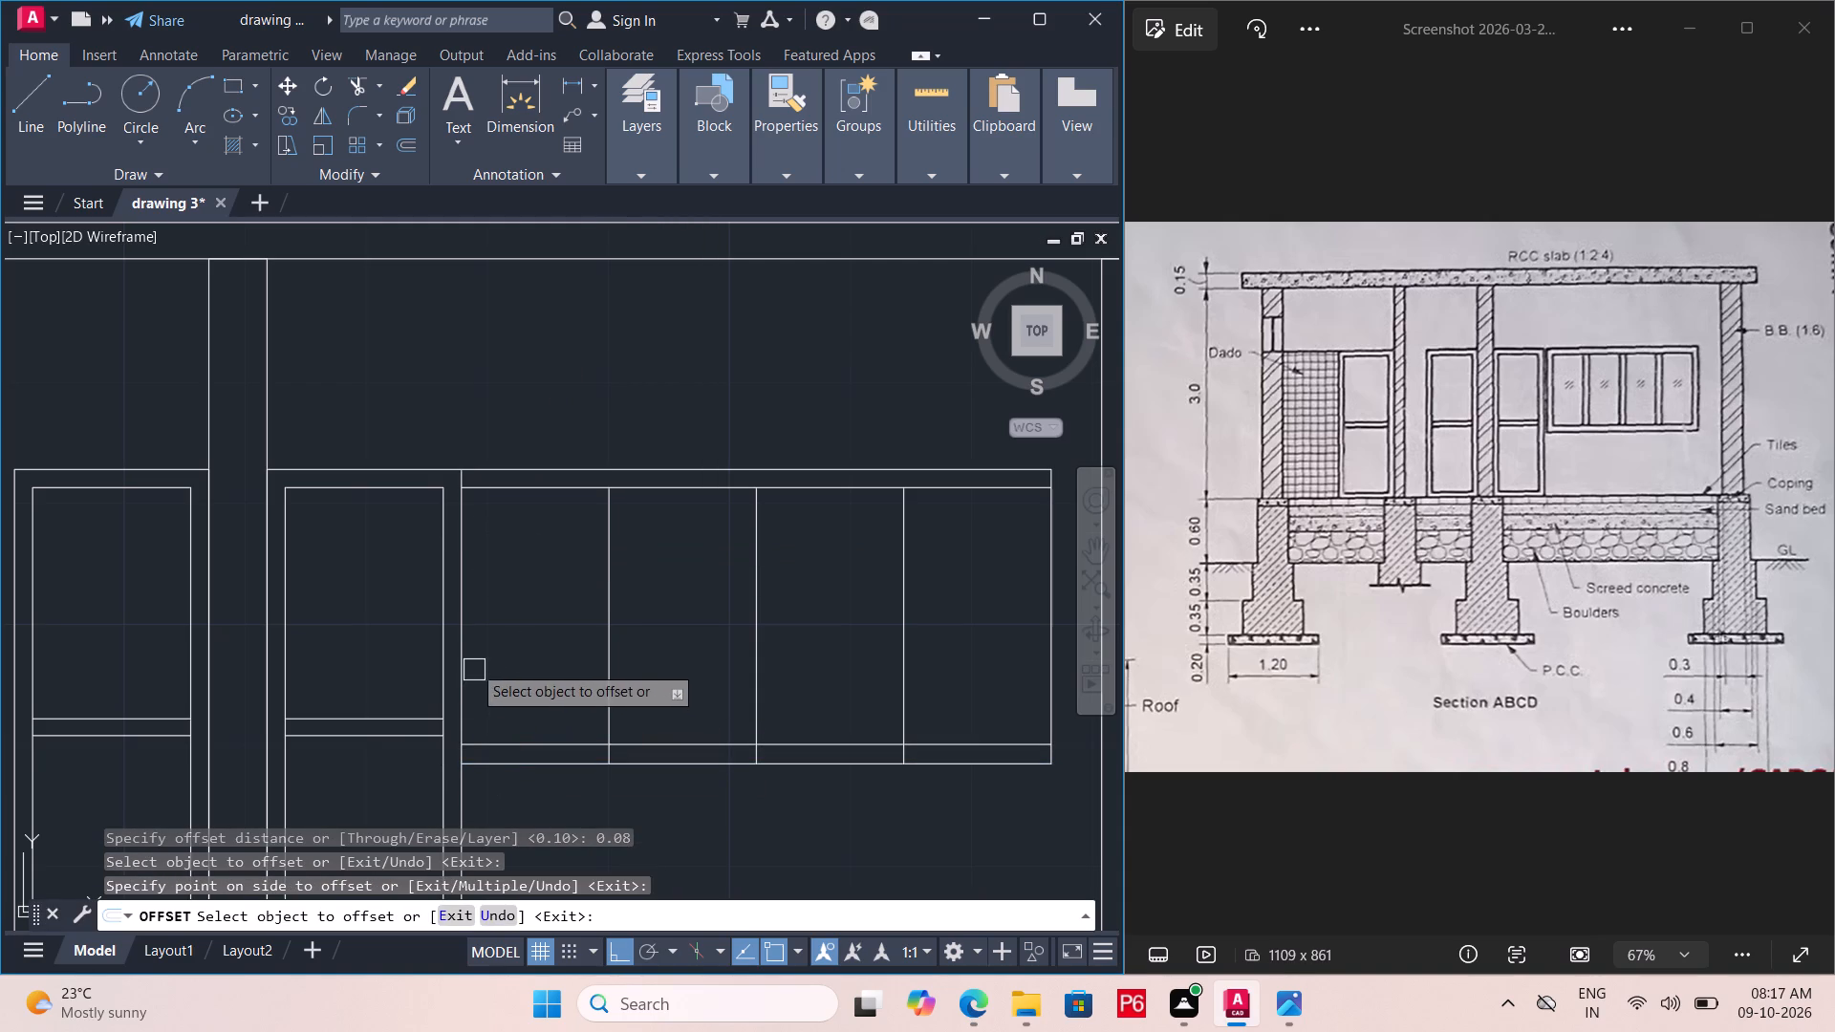
left_click(468, 657)
left_click(529, 648)
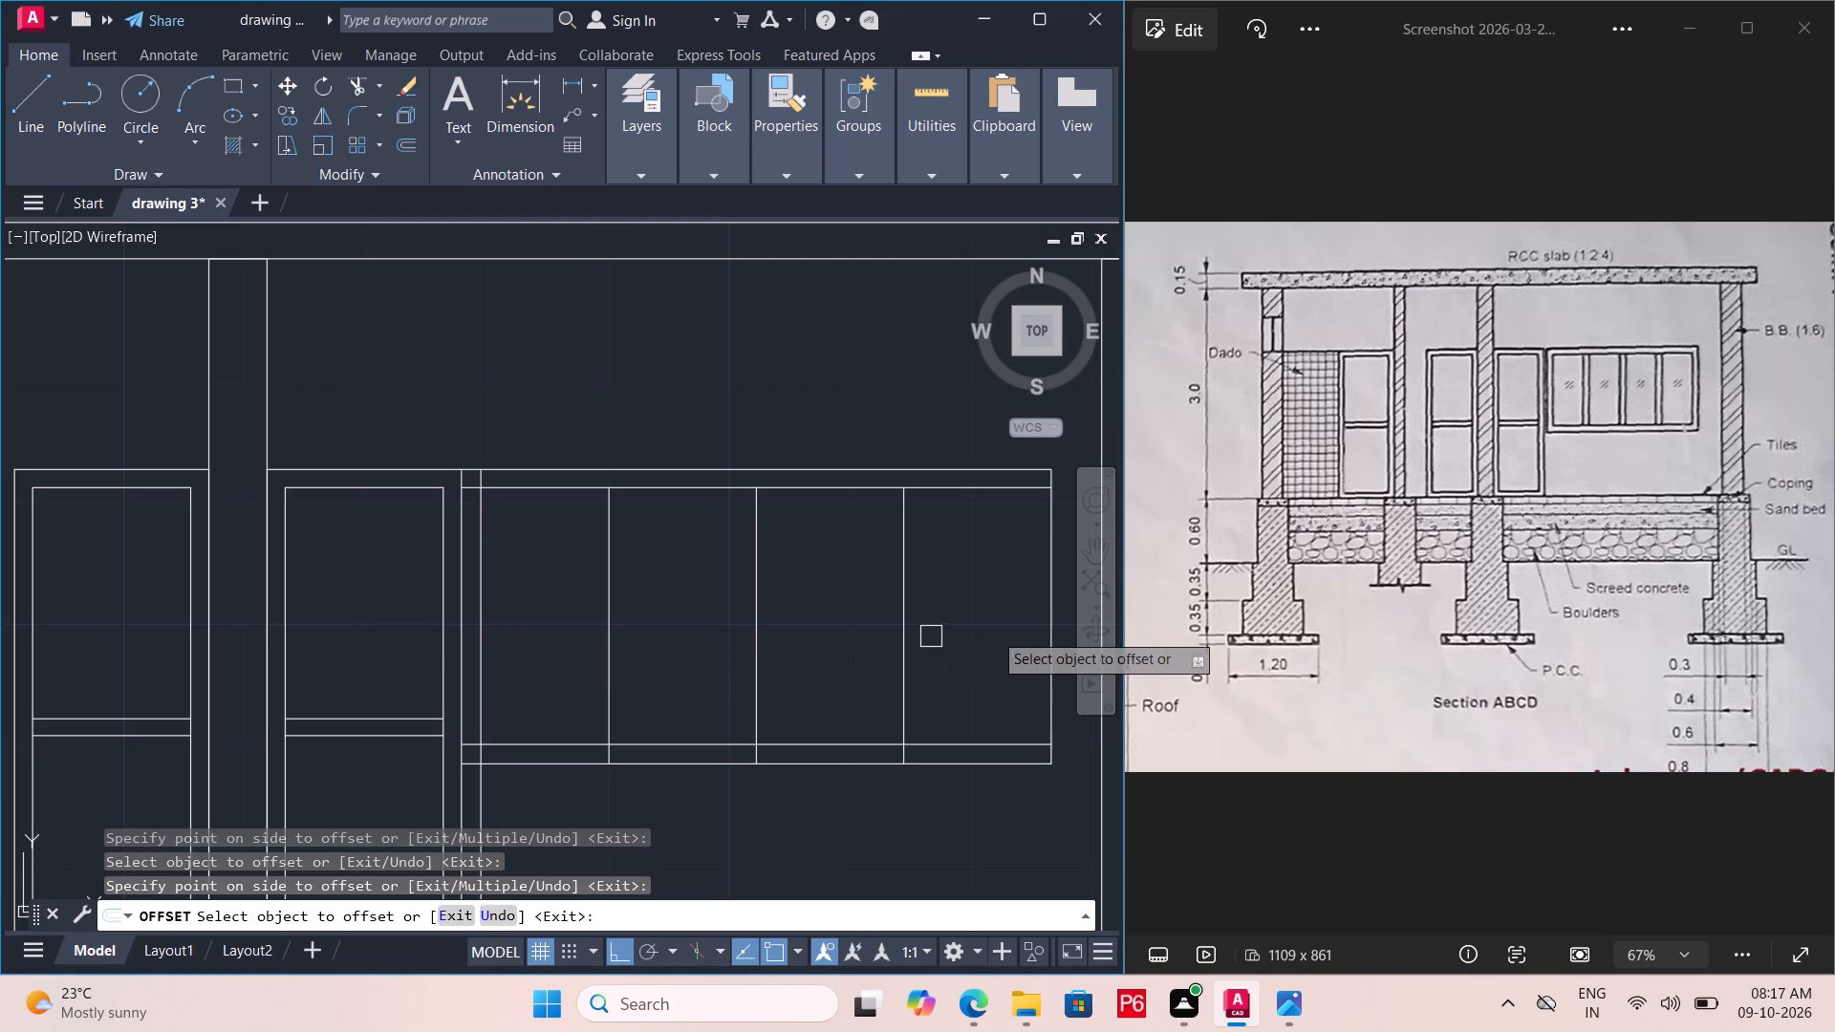
left_click(1044, 629)
left_click(1020, 635)
middle_click_drag(828, 658, 765, 640)
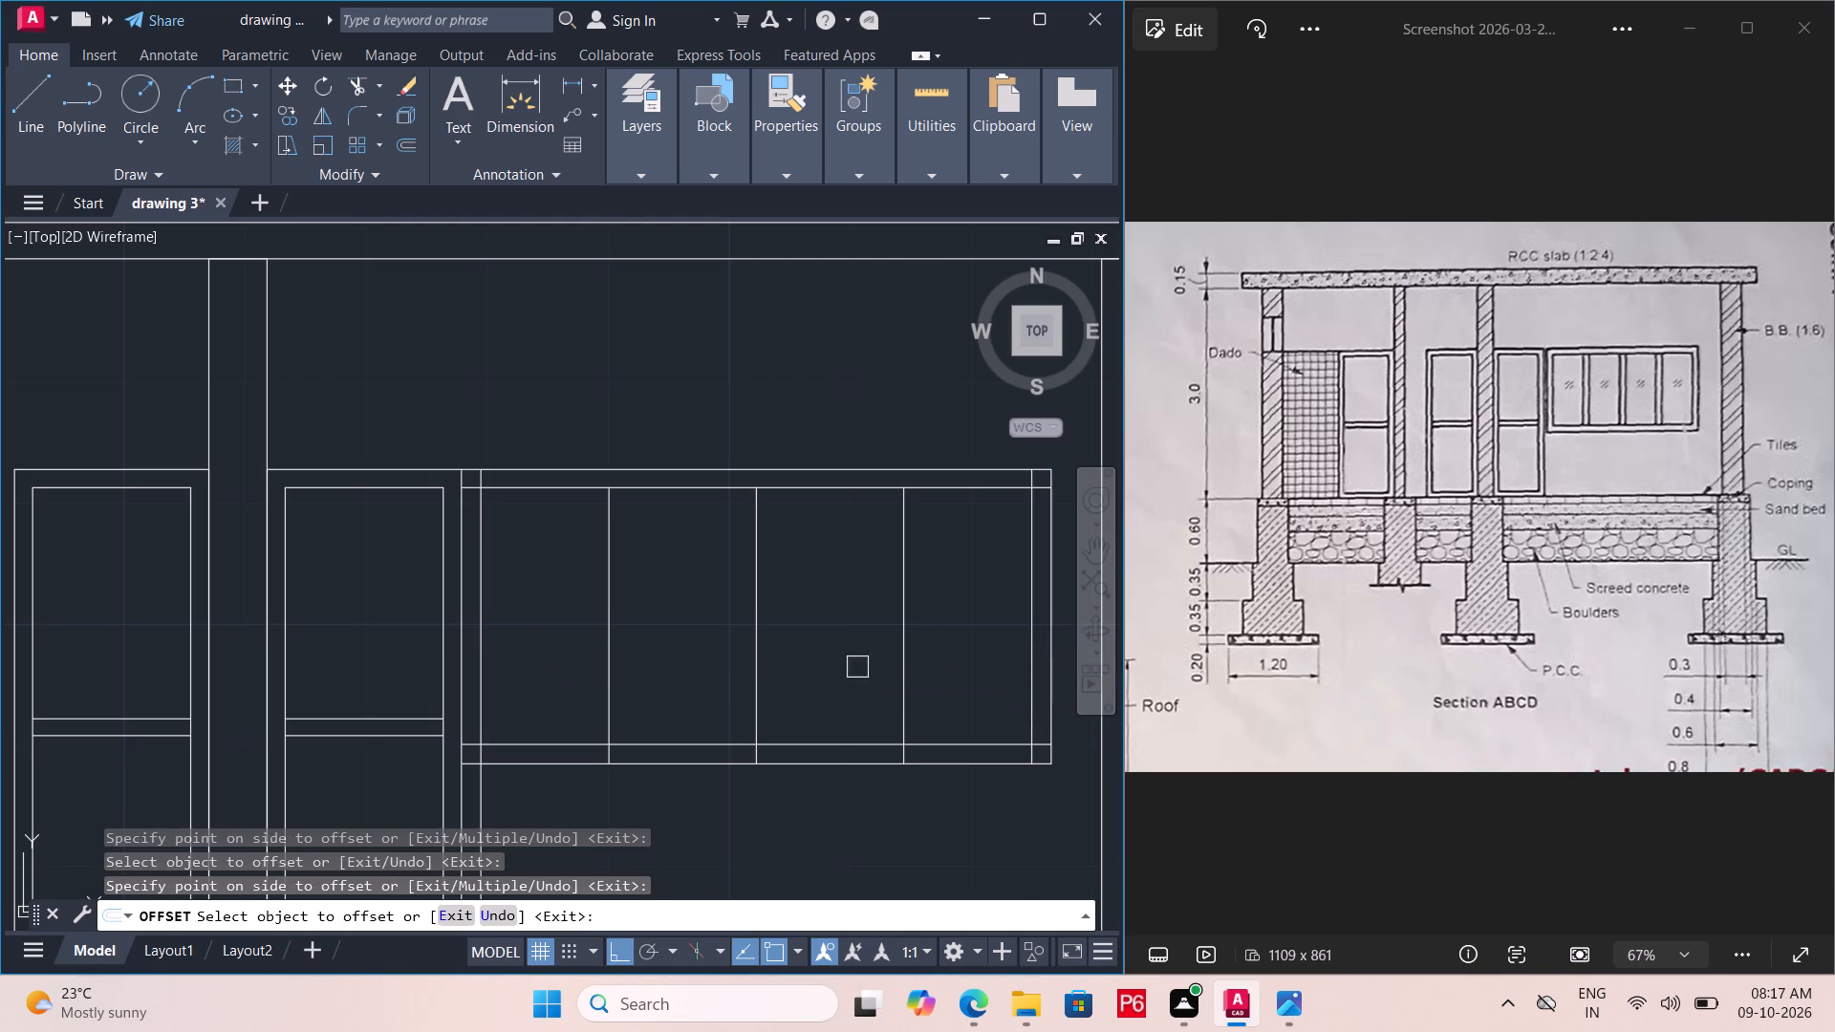
middle_click_drag(765, 640, 720, 599)
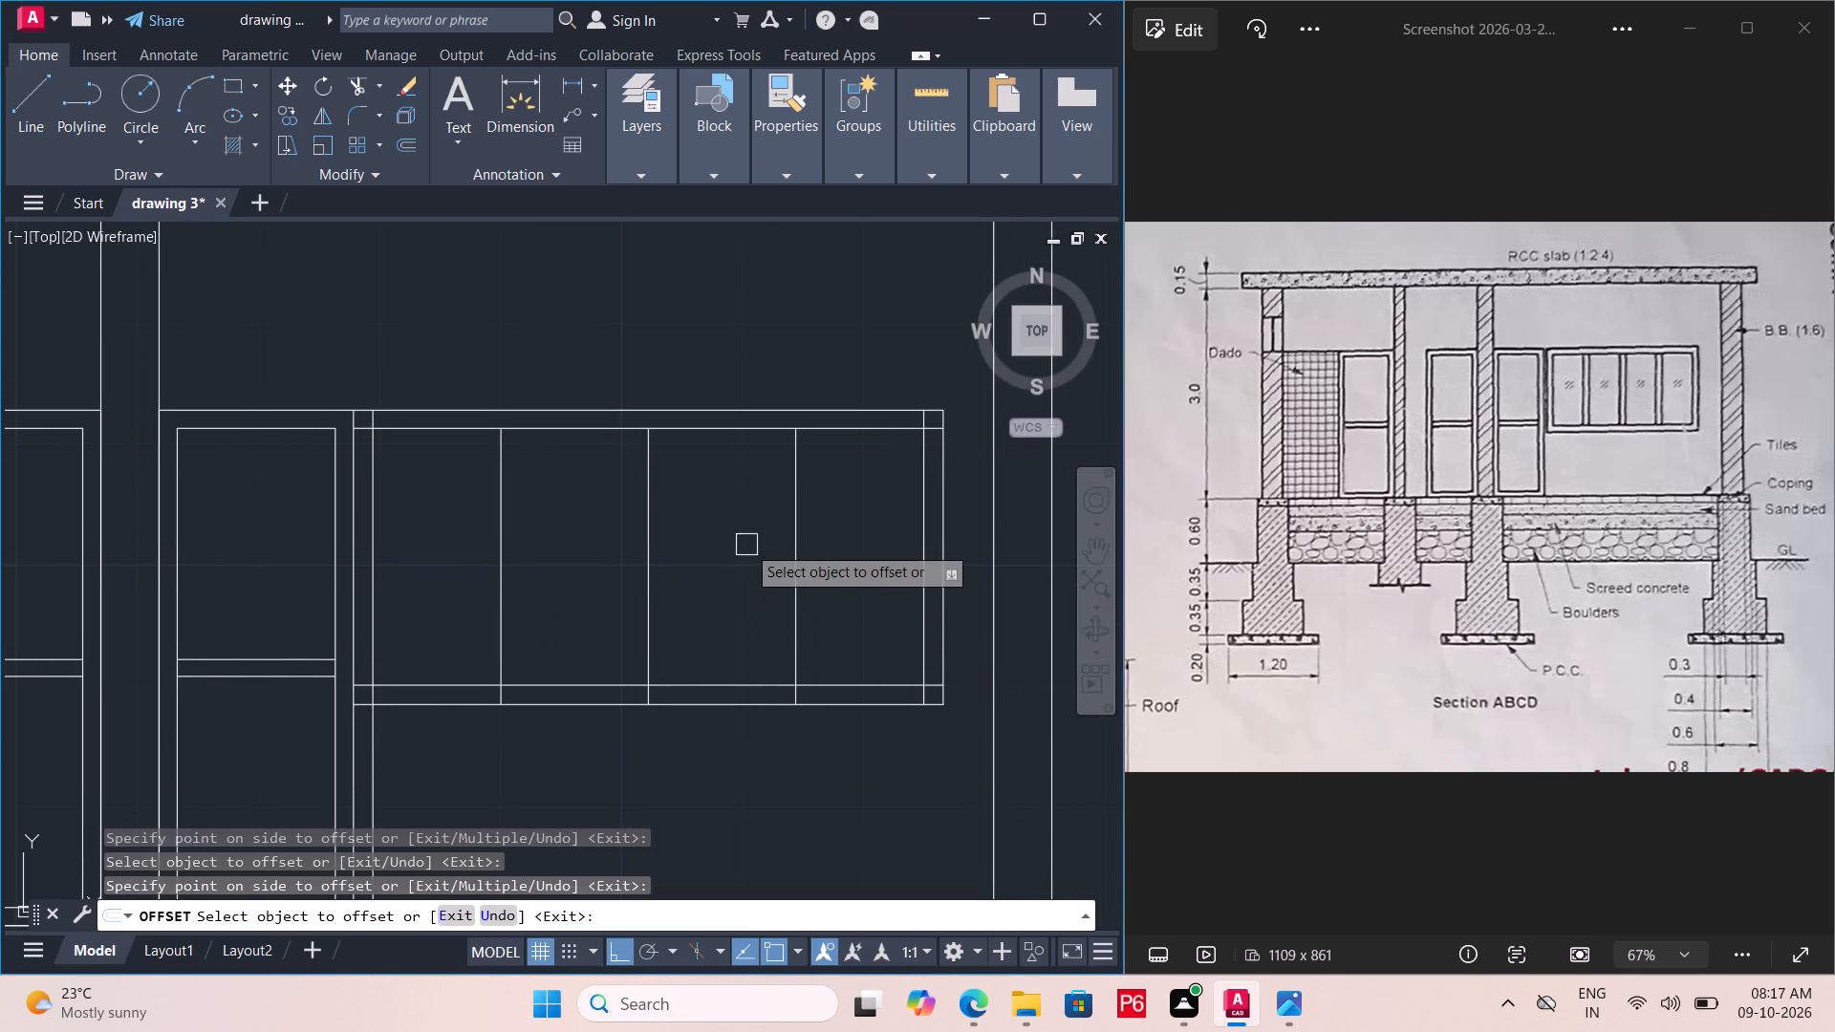
key("Escape")
Calculate half of the 0.08 frame thickness (0.08/2) in the quick calculator.
double_click(919, 165)
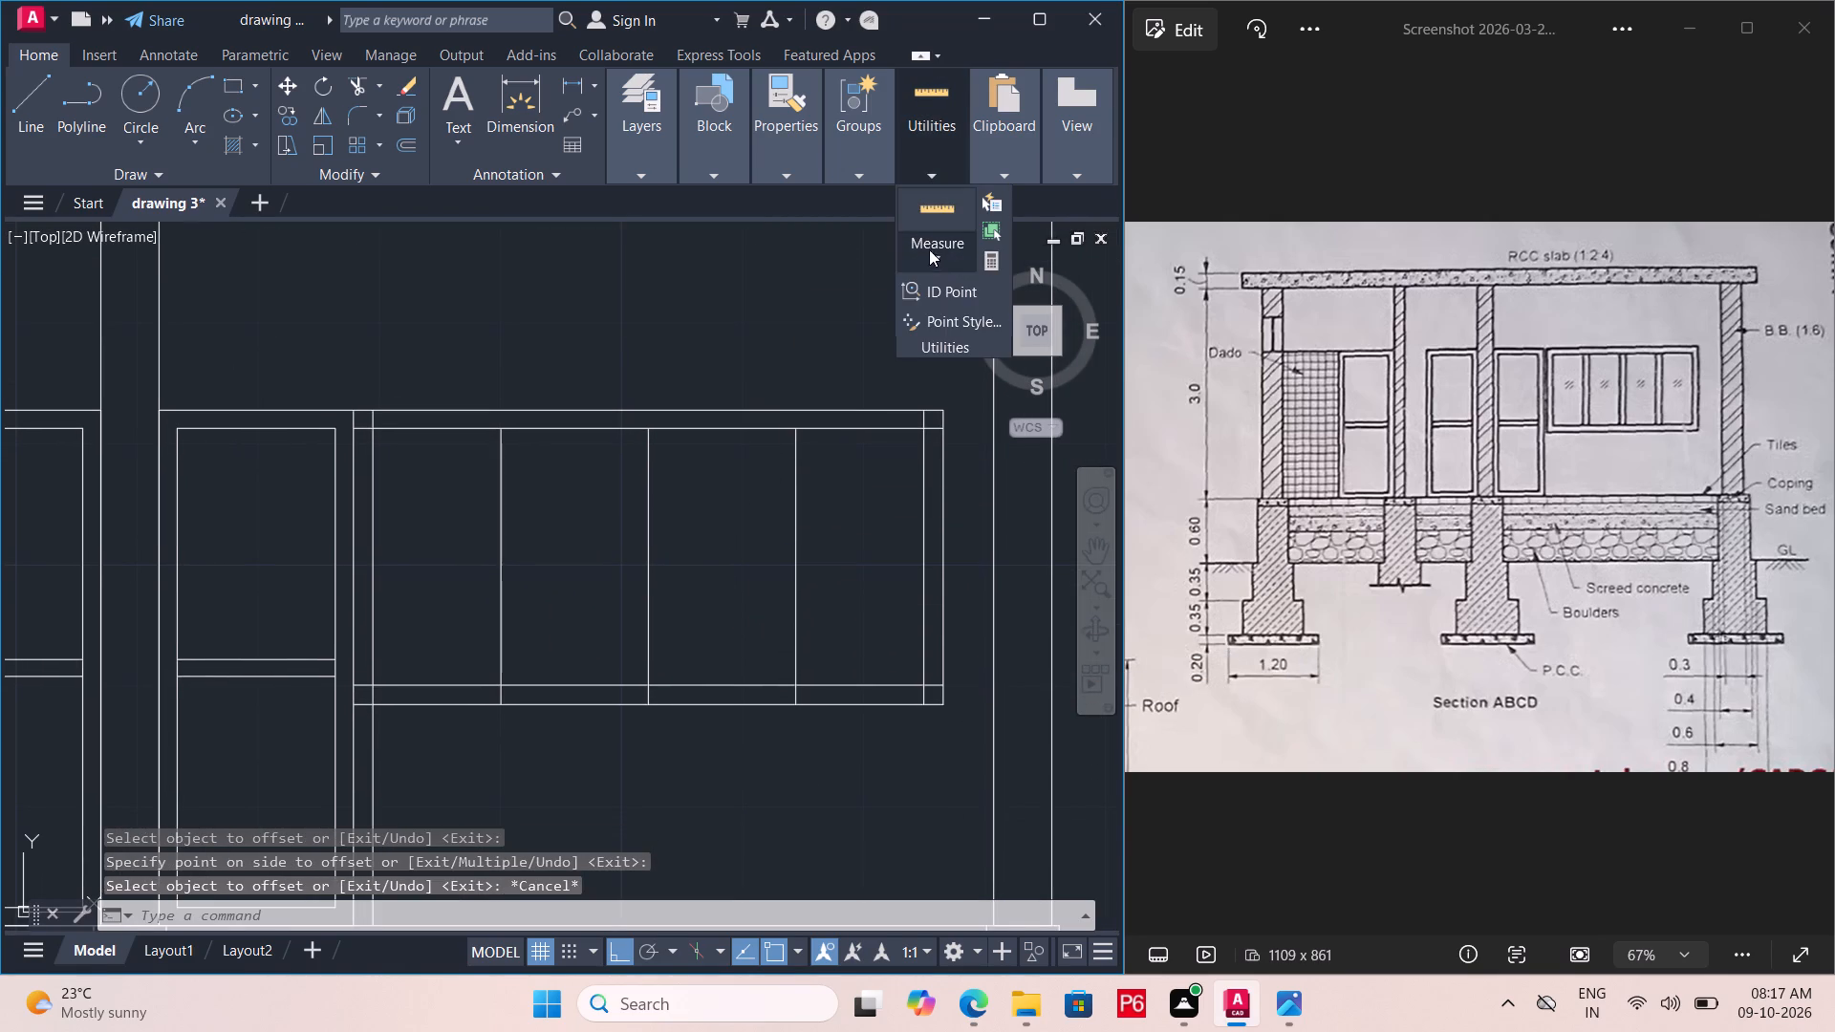
left_click(982, 265)
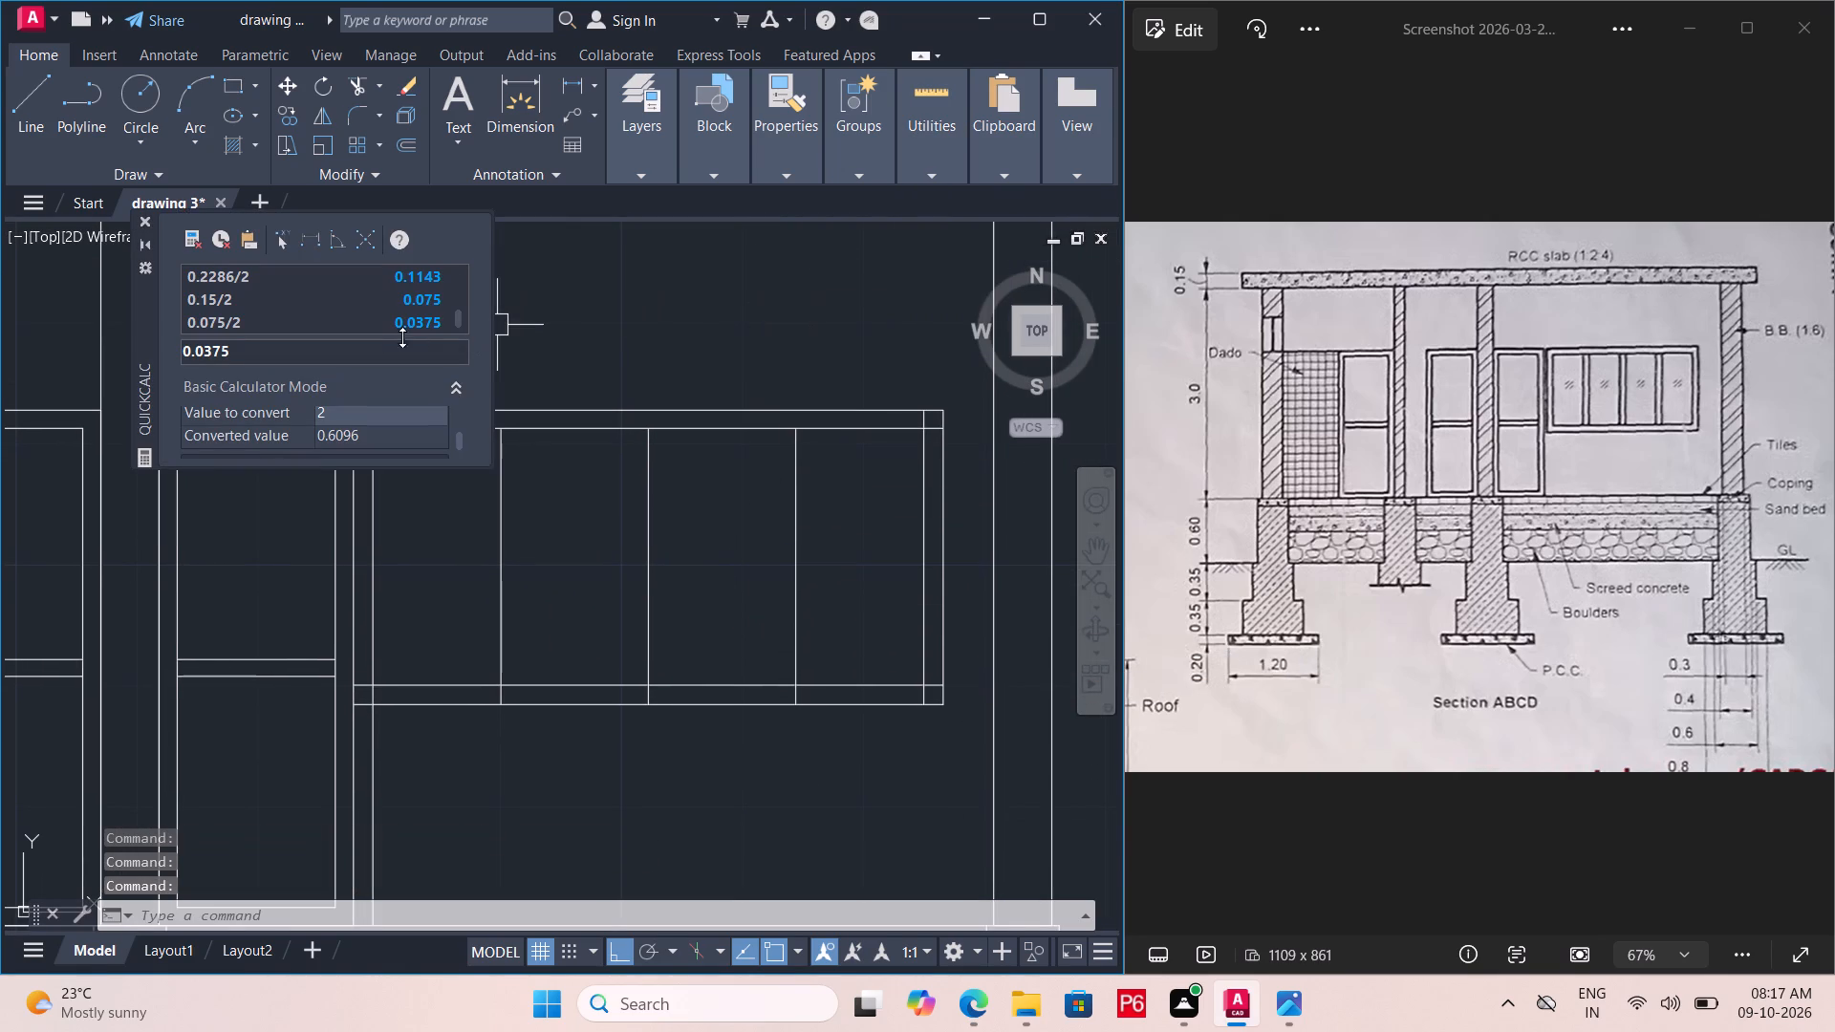
left_click(356, 358)
key("BackSpace")
key("BackSpace")
key("BackSpace")
key("BackSpace")
key("BackSpace")
key("BackSpace")
key("BackSpace")
key("BackSpace")
key("BackSpace")
key("BackSpace")
key("BackSpace")
key("BackSpace")
type("0.08")
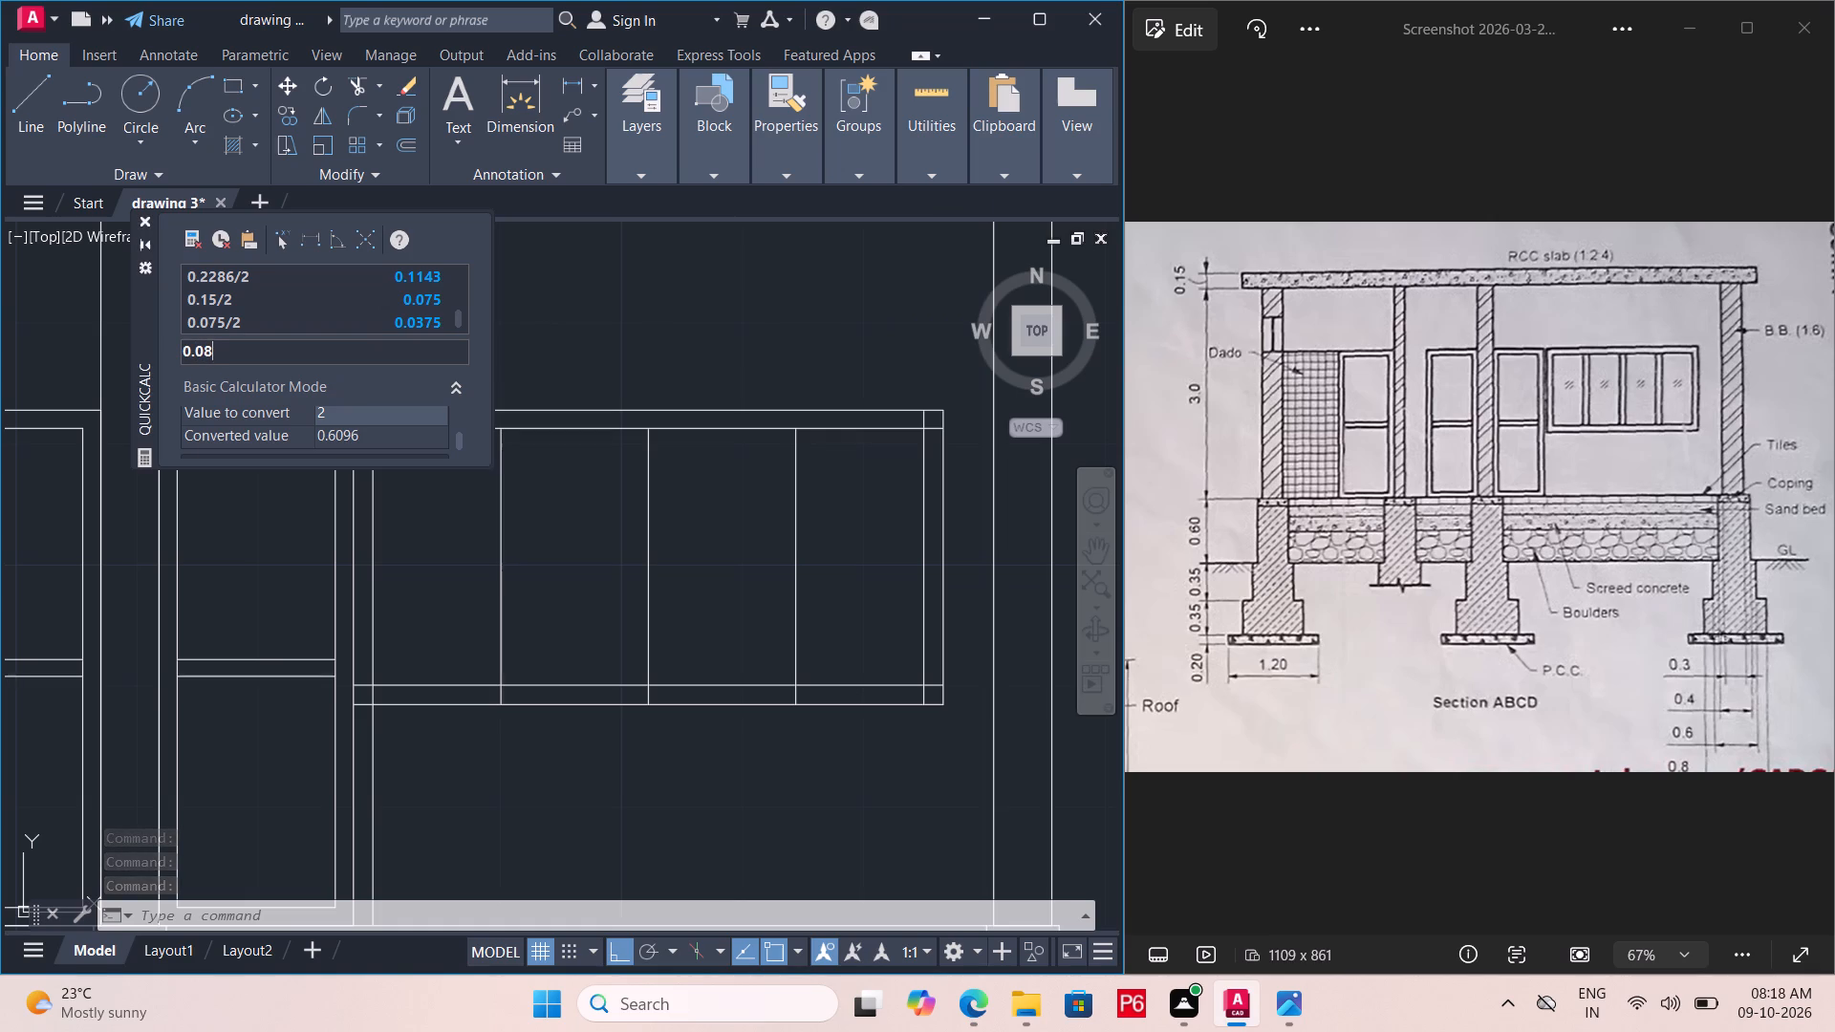
type("/2")
key("Return")
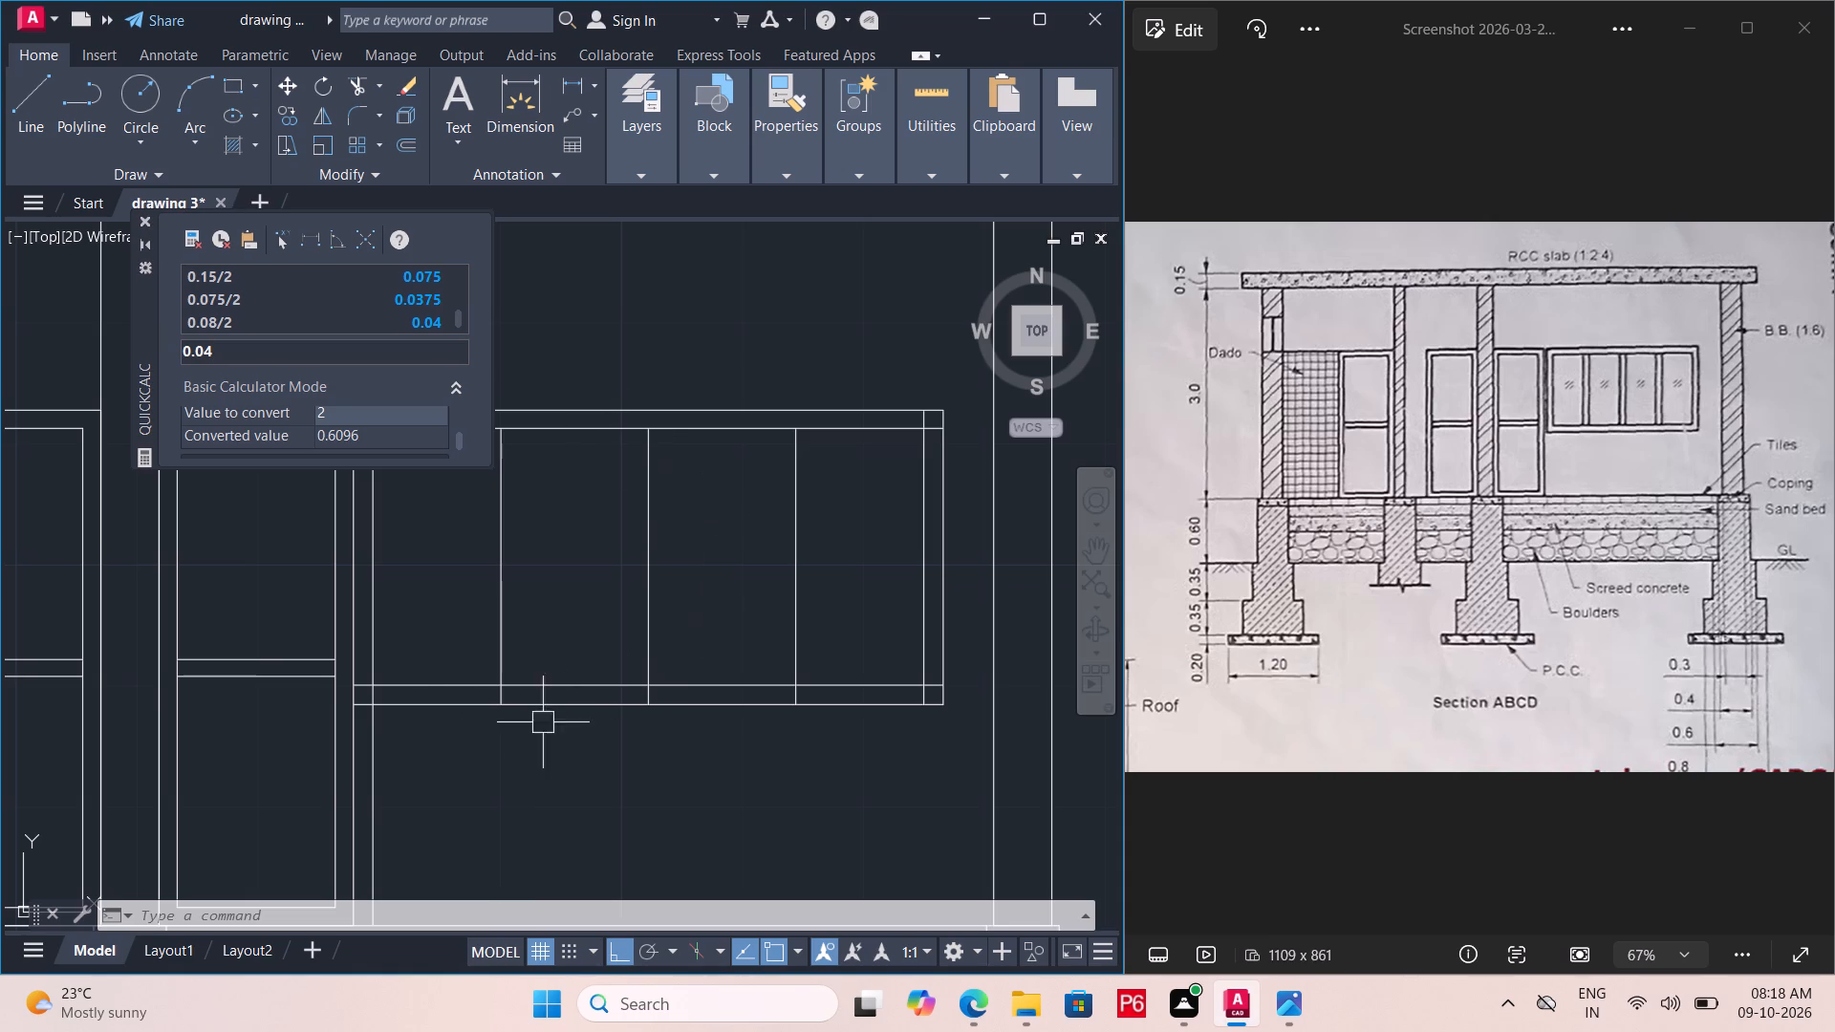
Offset the window's first pane-division line by 0.04 to both sides.
middle_click_drag(452, 682, 547, 718)
key("Escape")
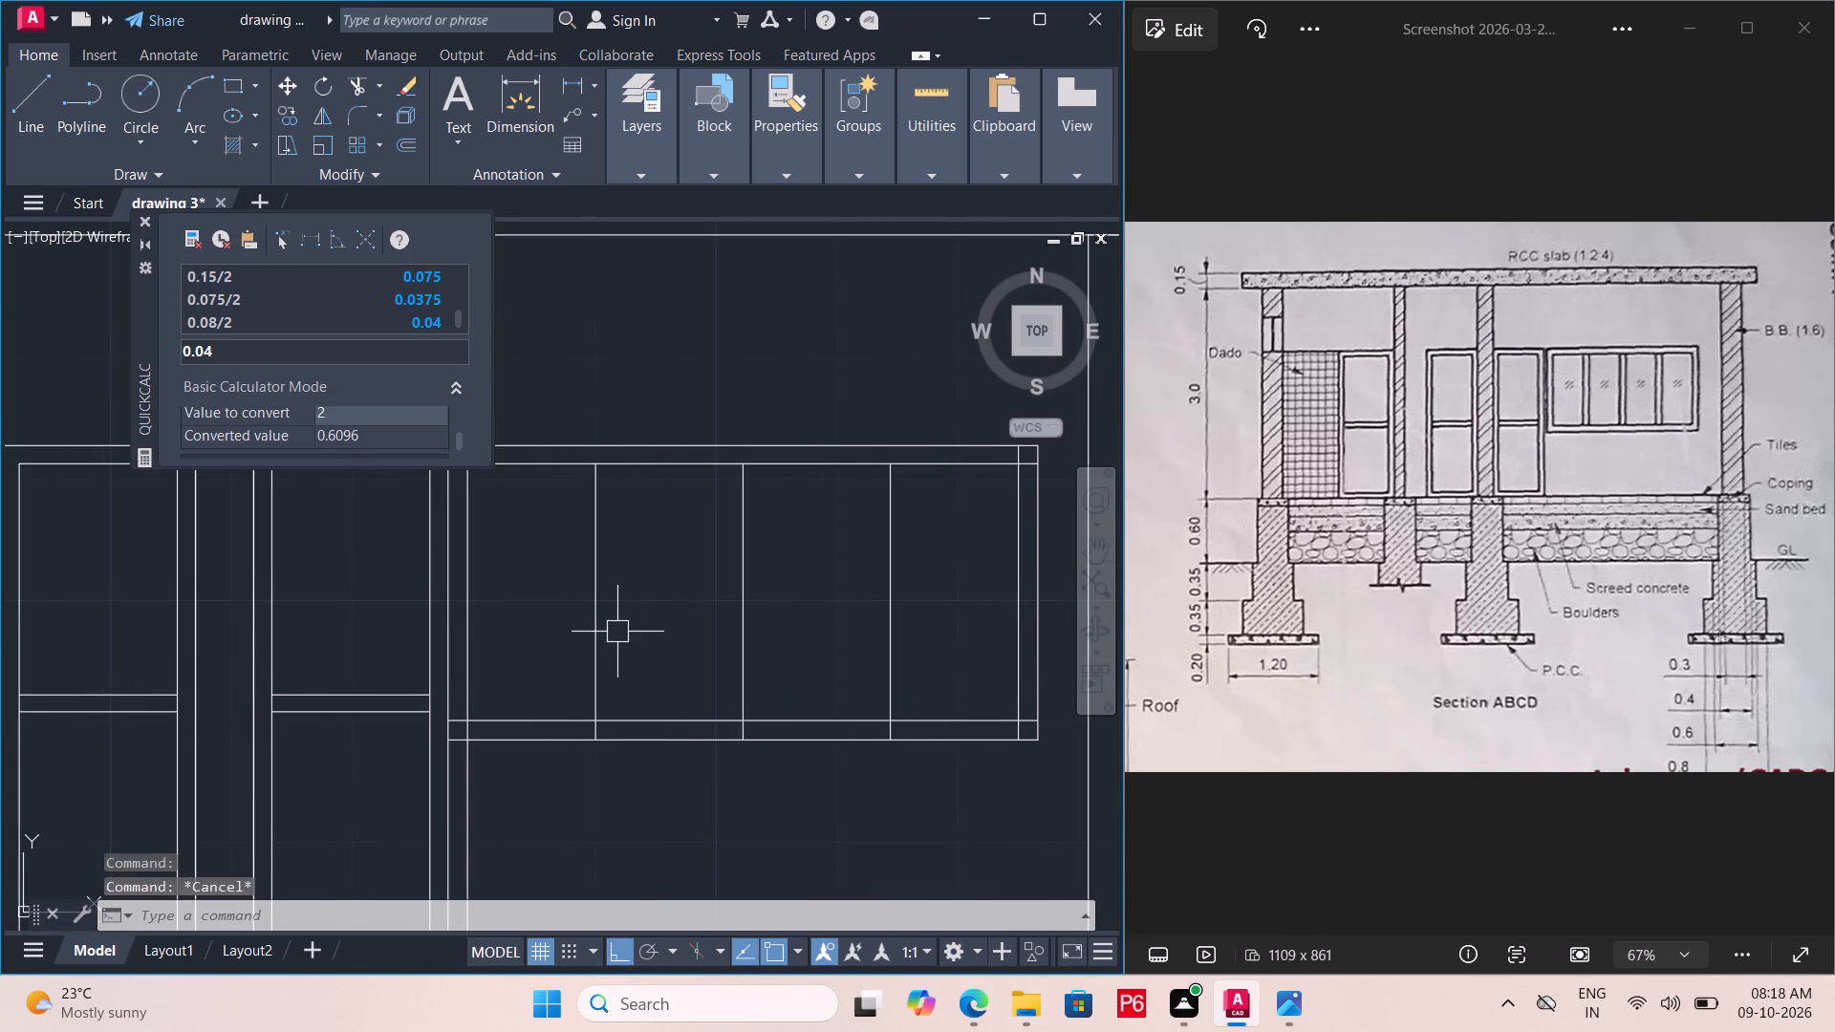
key("o")
key("Return")
key("0")
key("period")
key("0")
key("4")
key("Return")
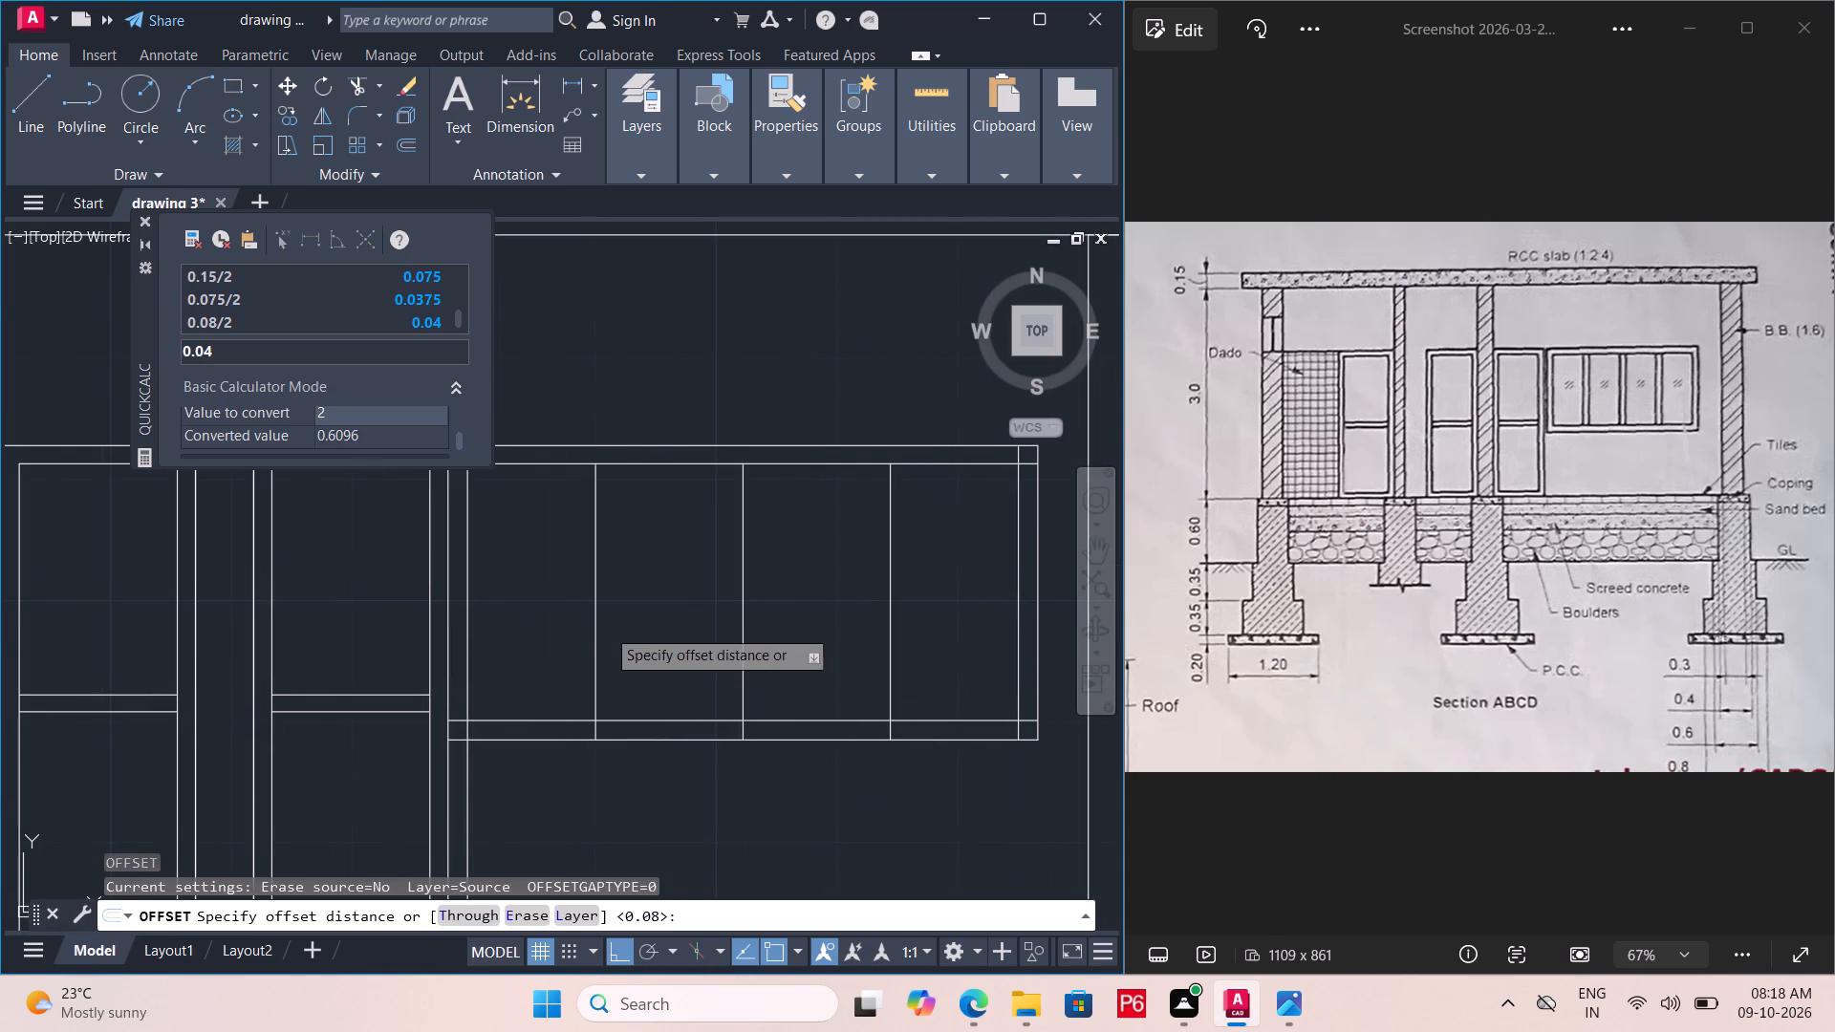
left_click(598, 631)
left_click(532, 642)
scroll(590, 629, "up", 1)
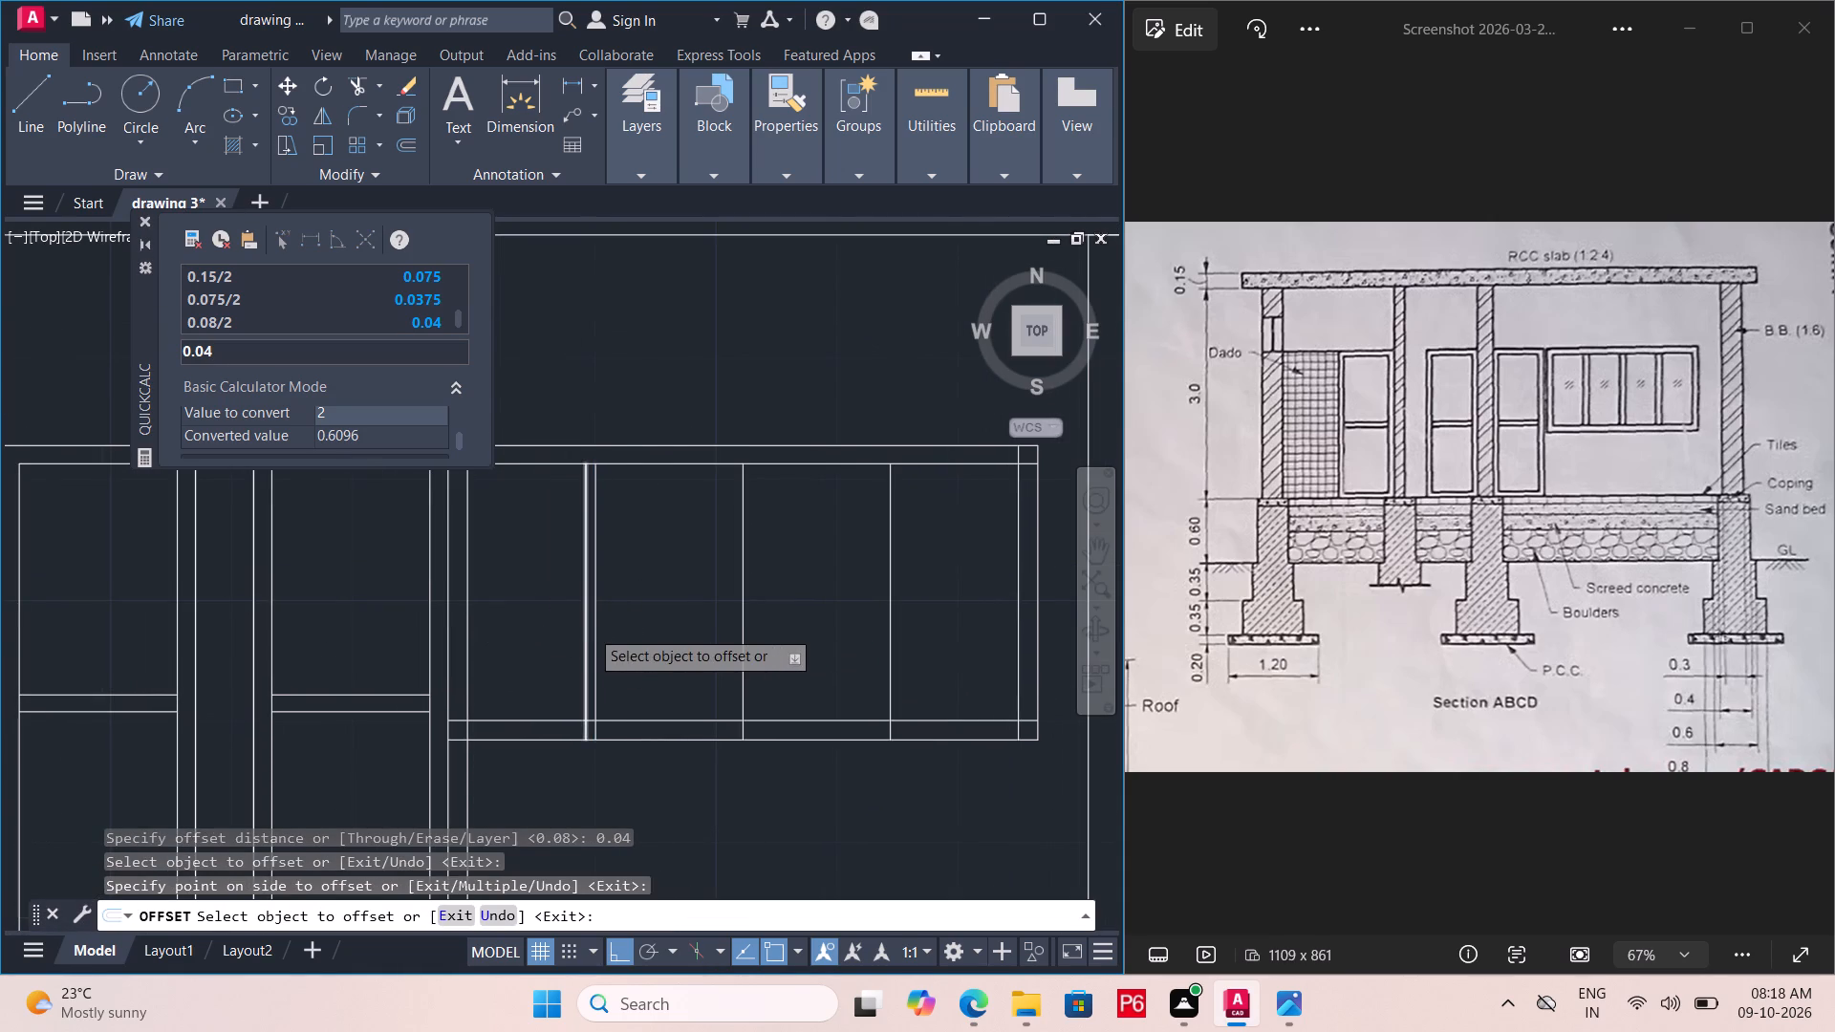
double_click(601, 625)
left_click(676, 622)
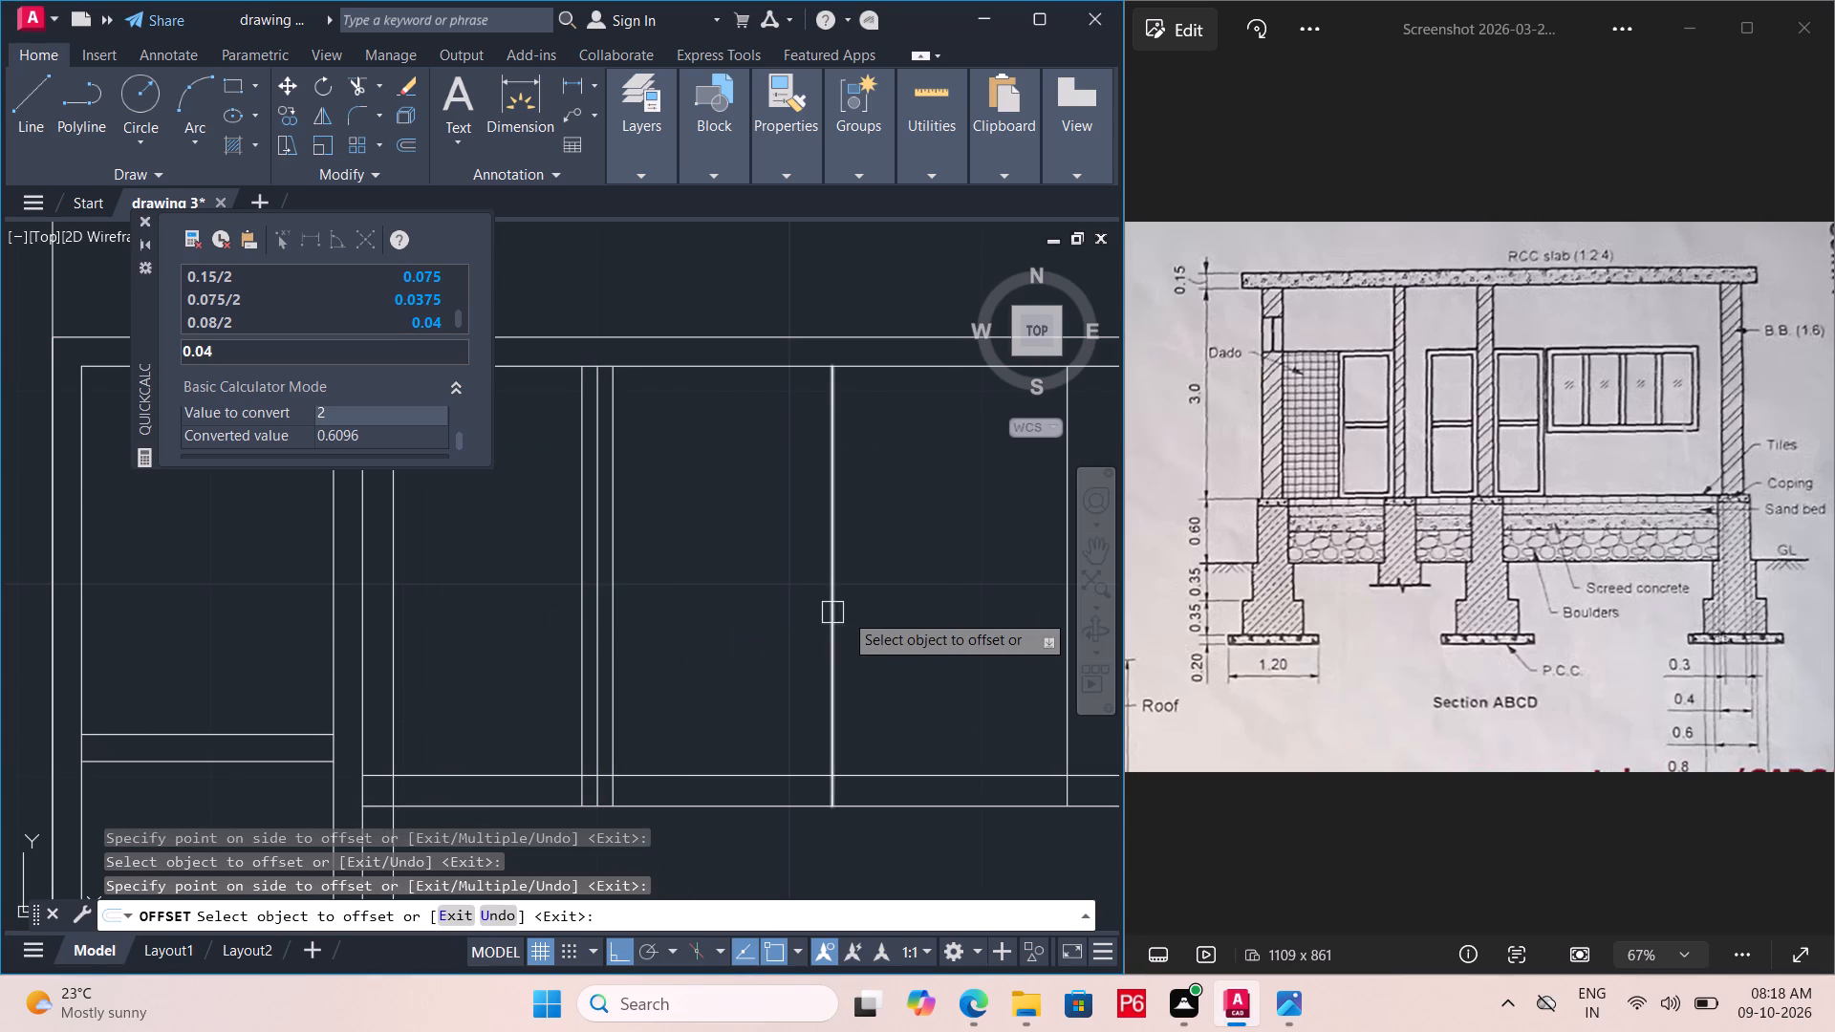
Offset the window's second and third pane-division lines by 0.04 to both sides.
left_click(834, 620)
left_click(766, 634)
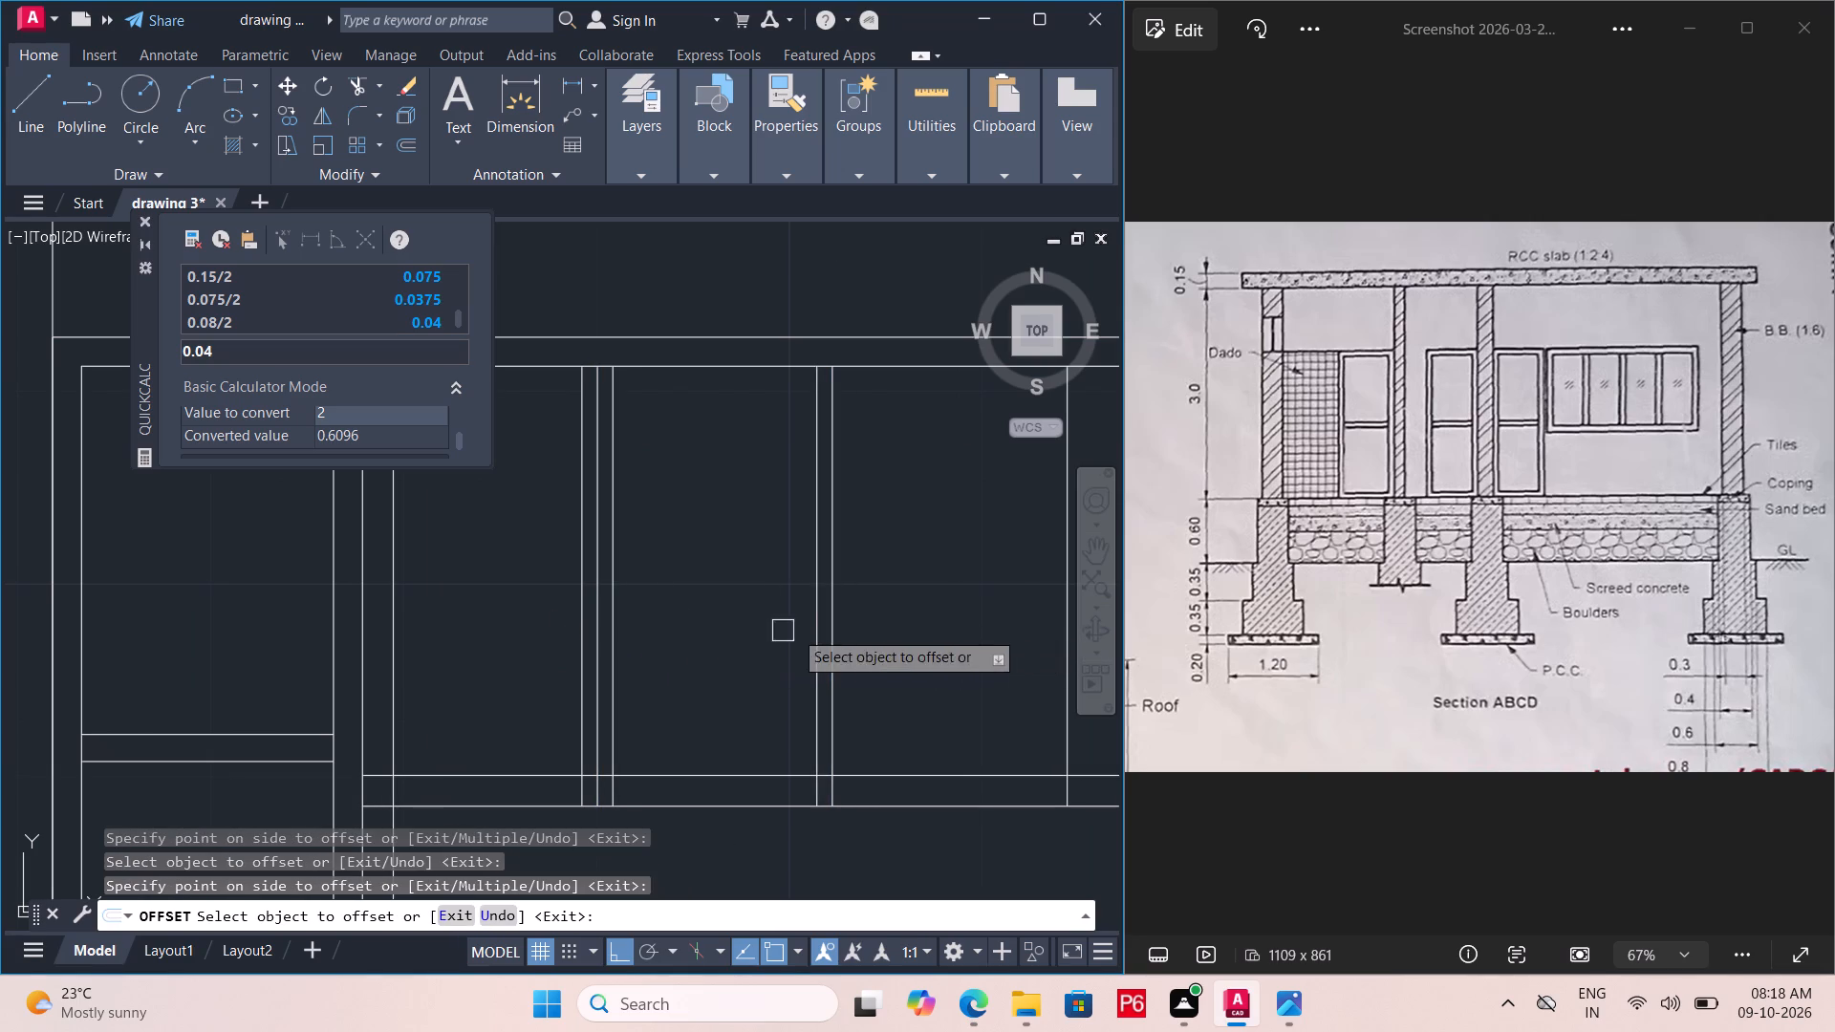
left_click(829, 644)
double_click(892, 640)
middle_click_drag(724, 638, 715, 638)
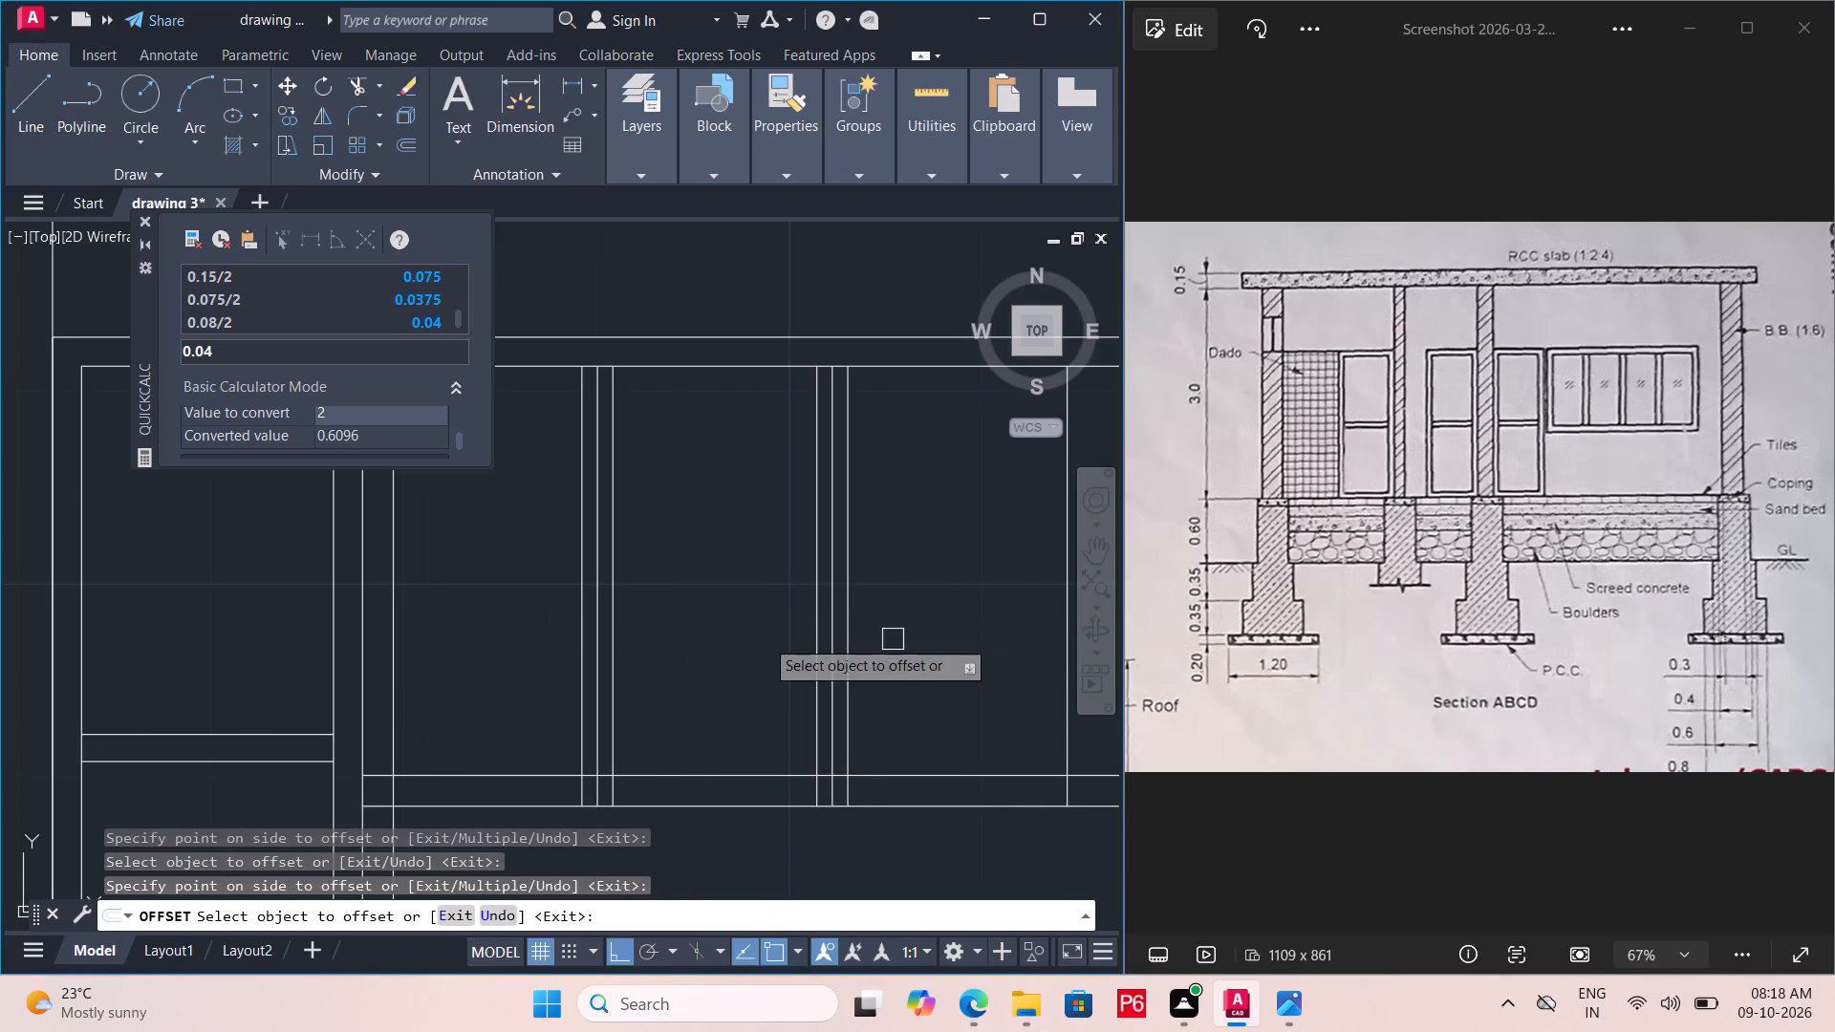
middle_click_drag(715, 638, 215, 652)
left_click(552, 657)
left_click_drag(552, 657, 540, 664)
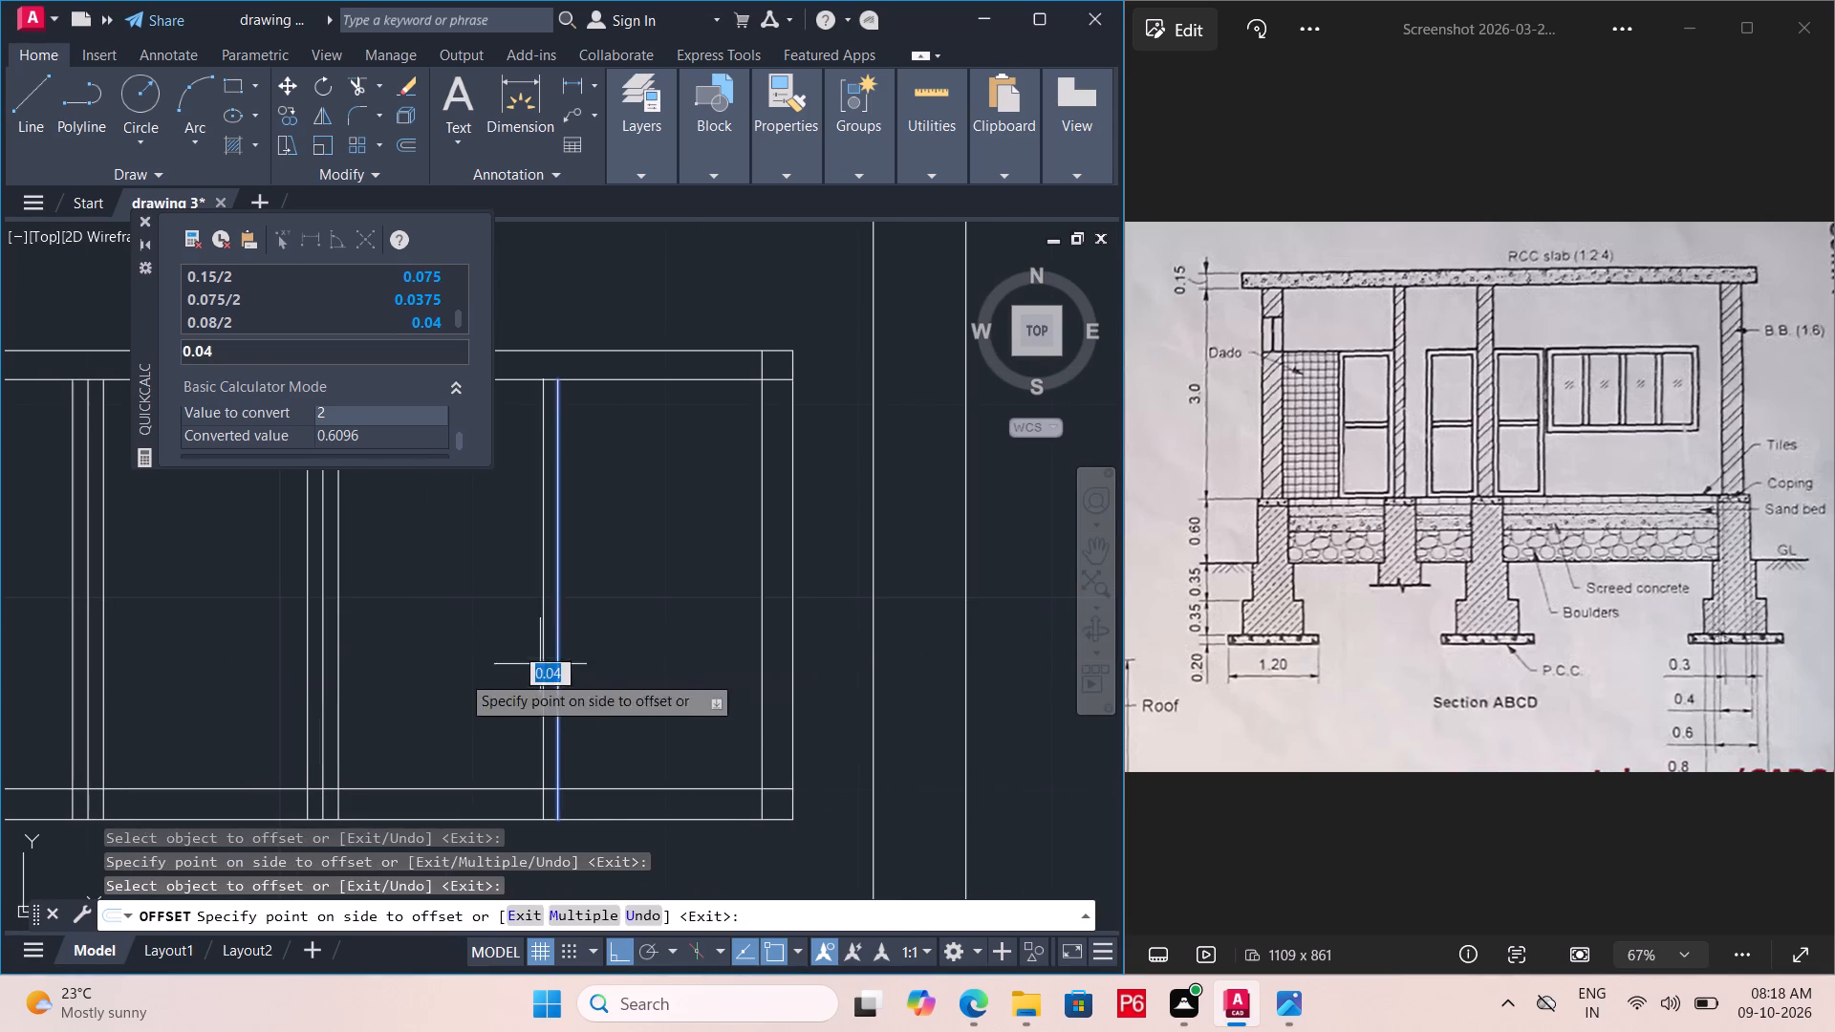
left_click(461, 674)
left_click(563, 666)
left_click(641, 662)
middle_click_drag(572, 659, 582, 662)
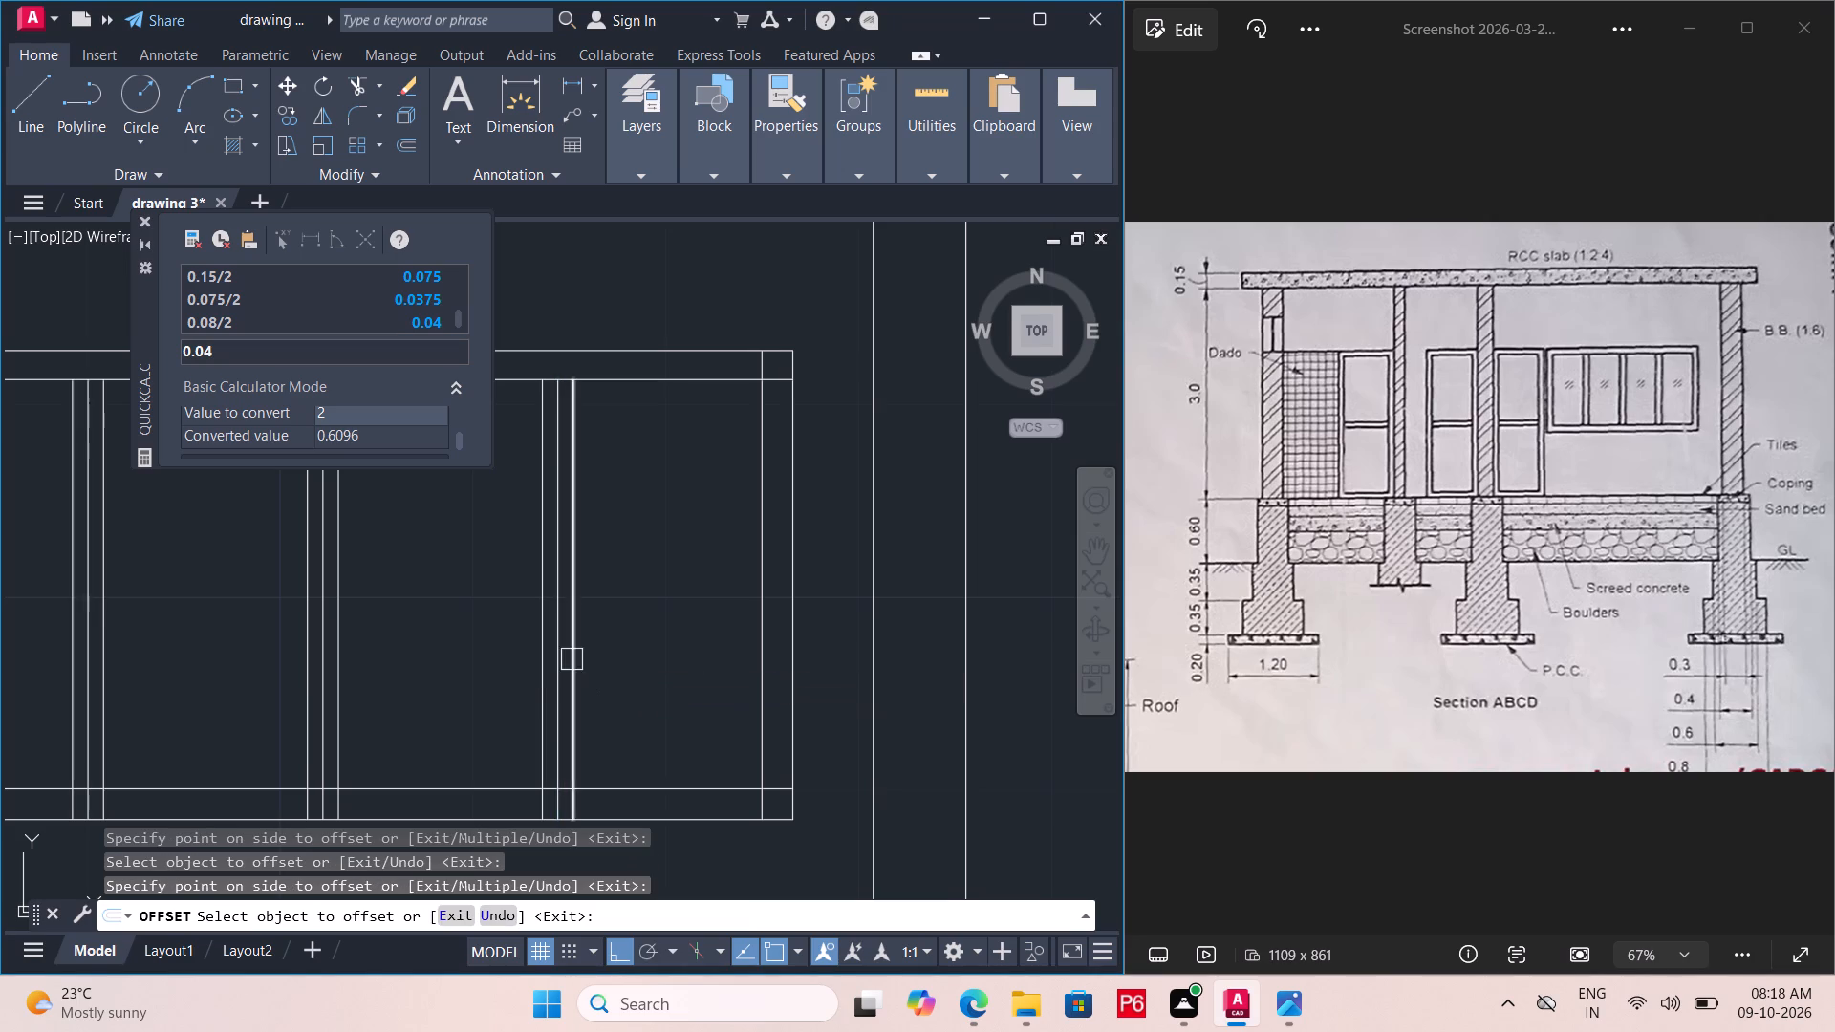
middle_click_drag(582, 662, 720, 678)
key("Escape")
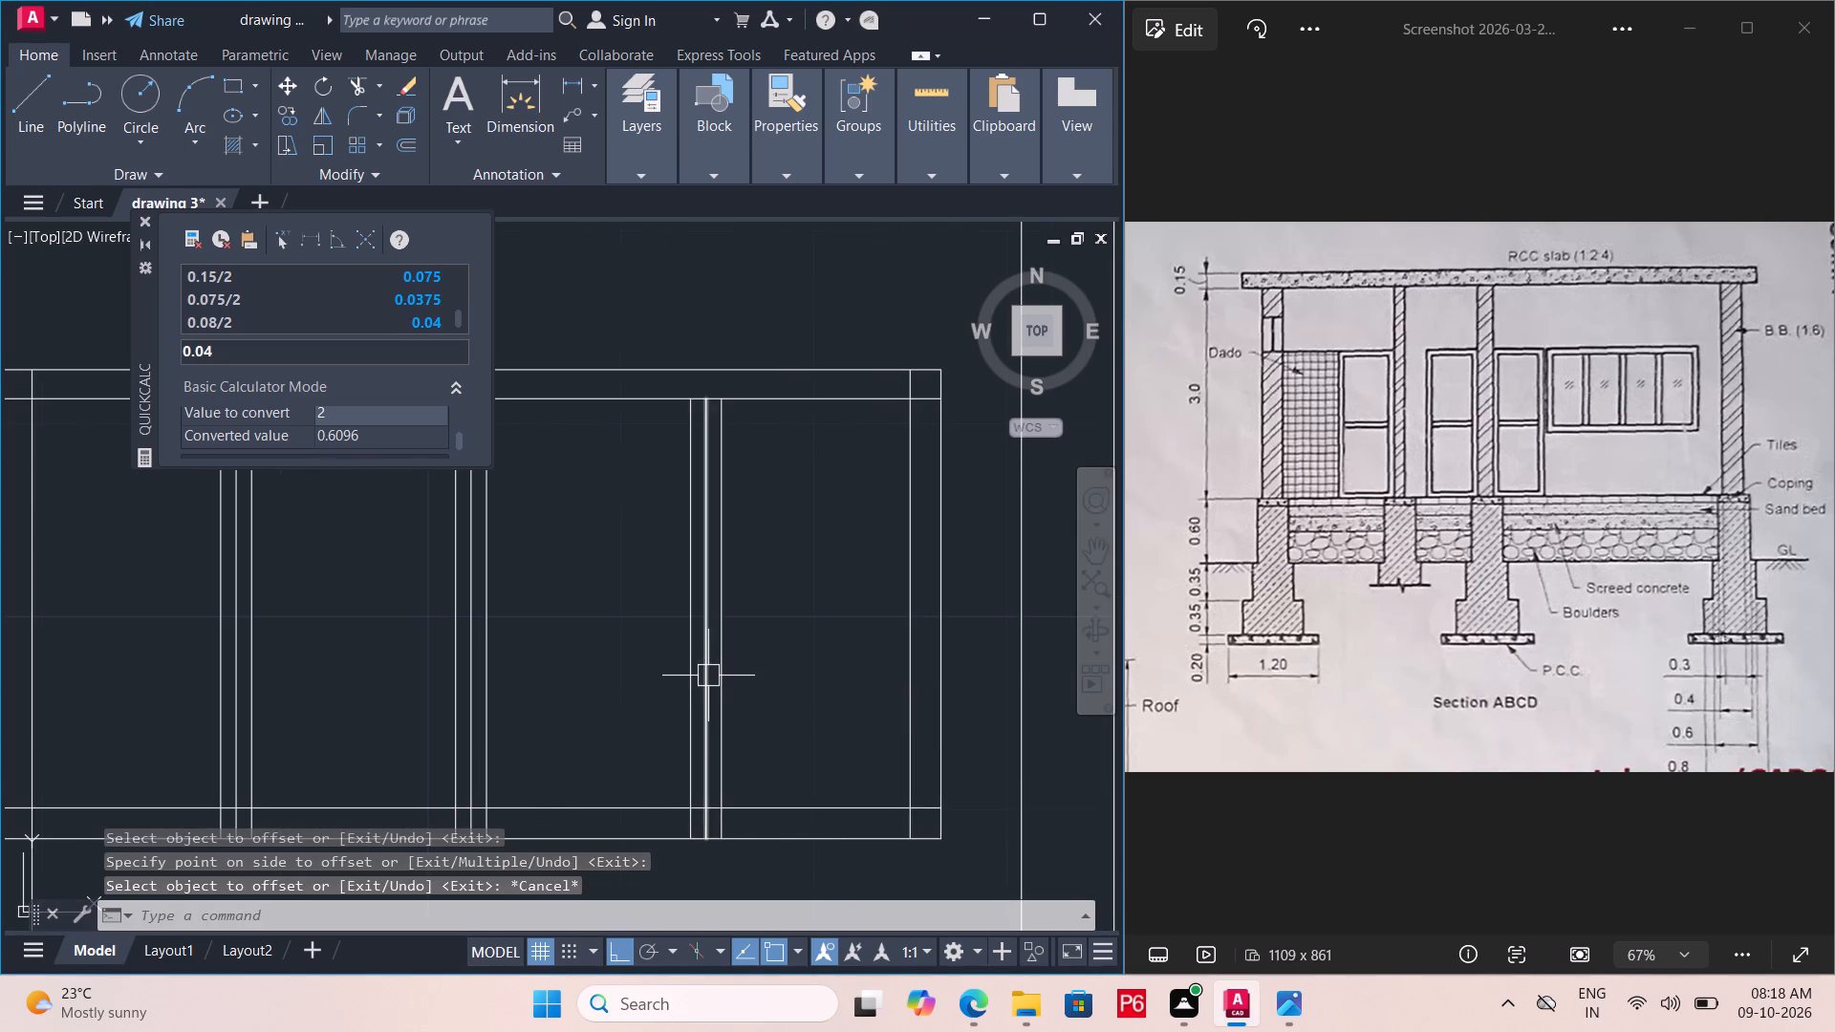
Erase the original centre line of each of the three window mullions, keeping only the offset pairs.
left_click(708, 676)
key("Delete")
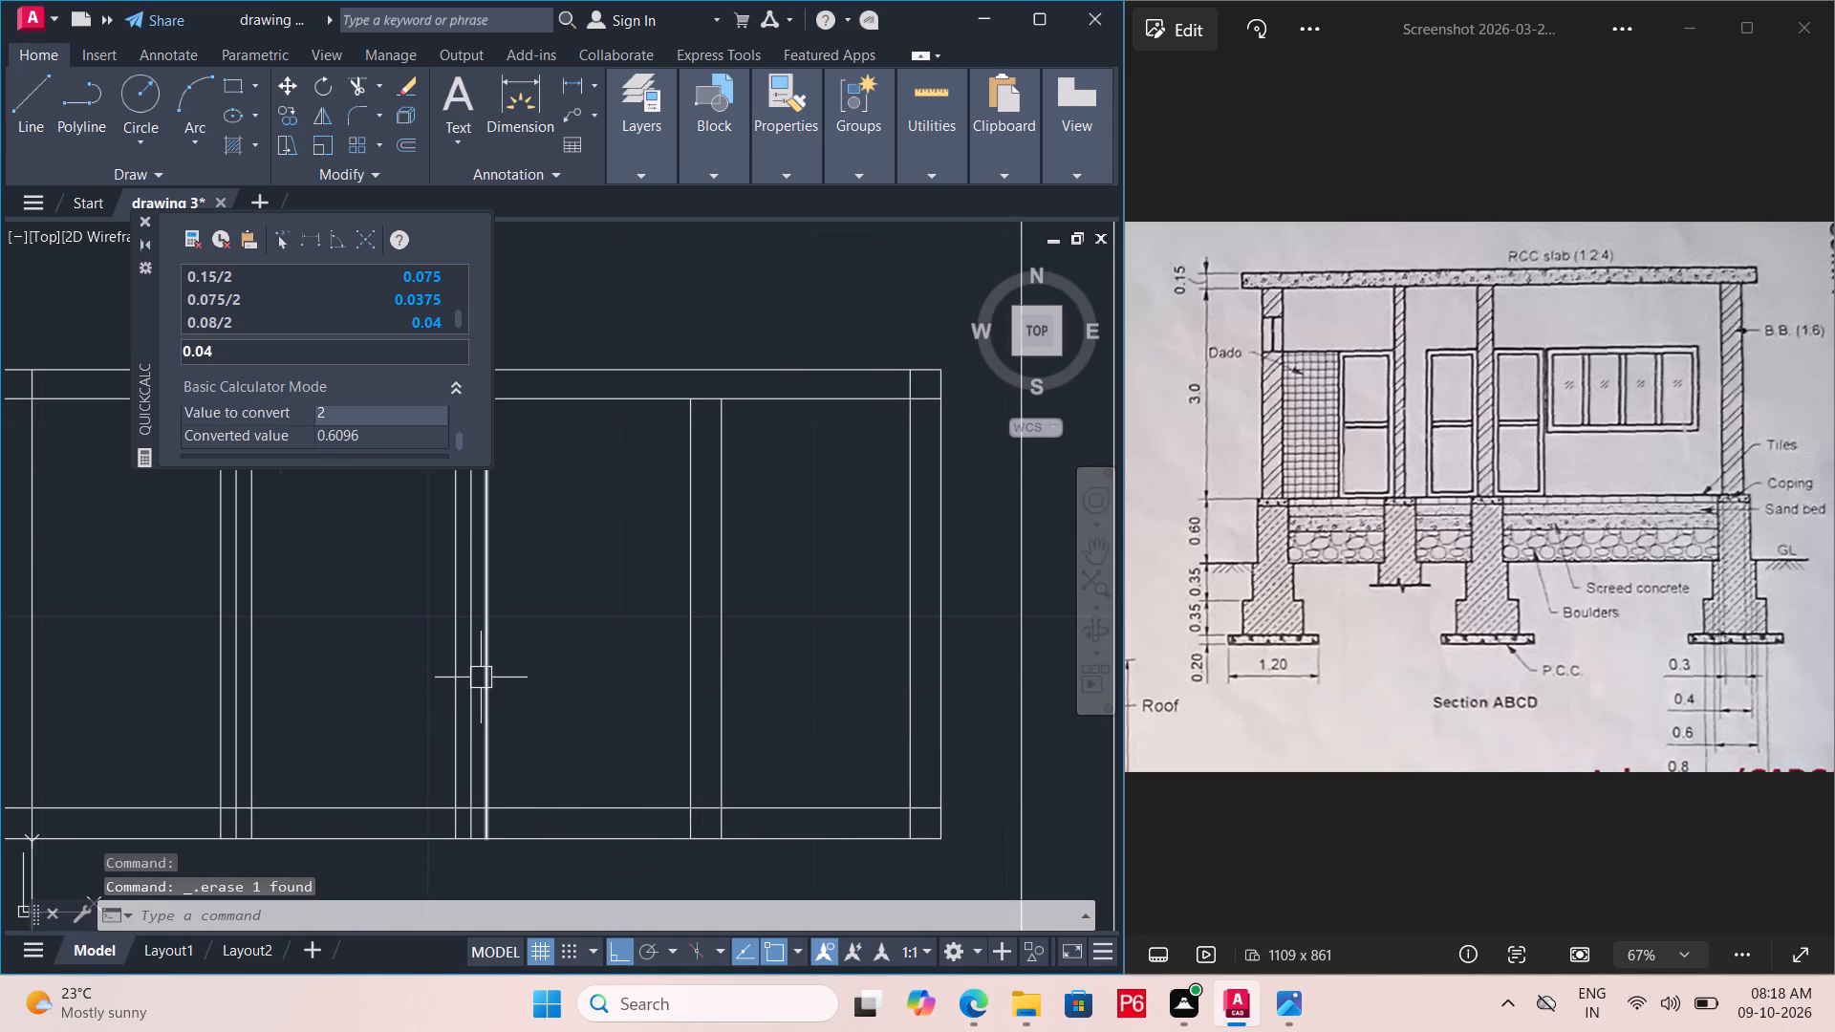
left_click(473, 678)
key("Delete")
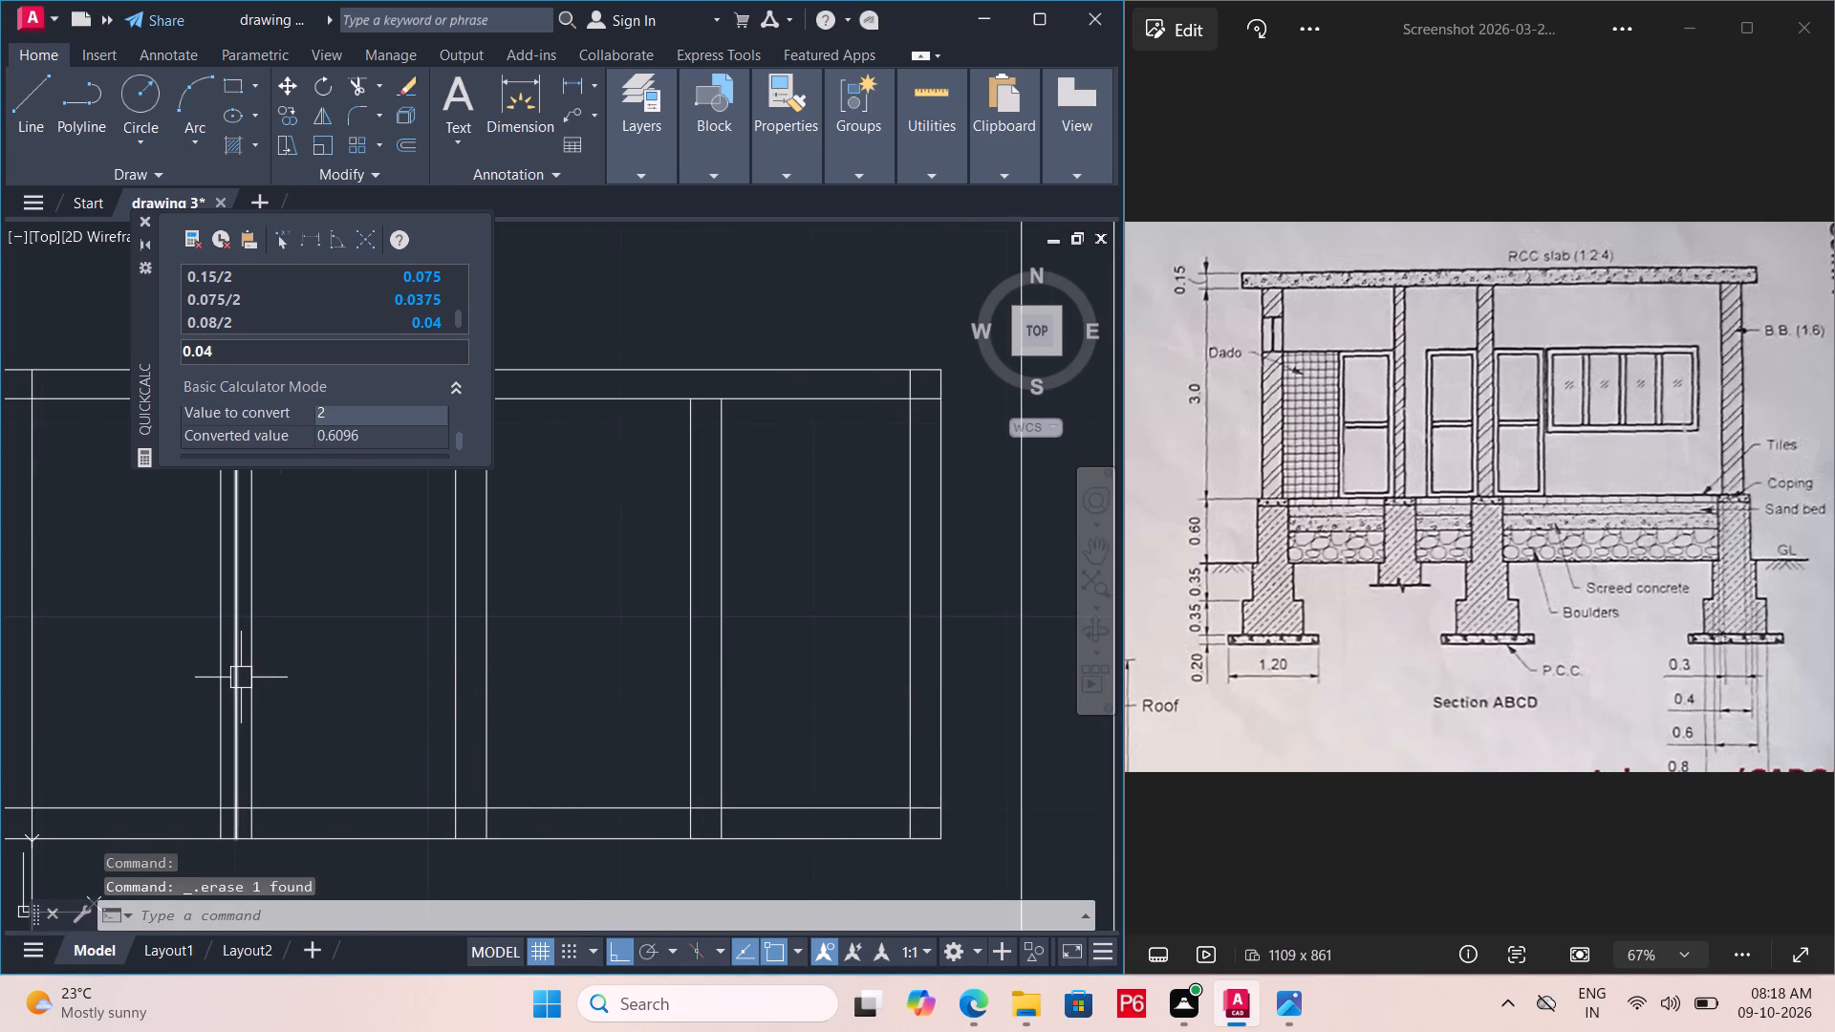
left_click(241, 677)
key("Delete")
key("ctrl+z")
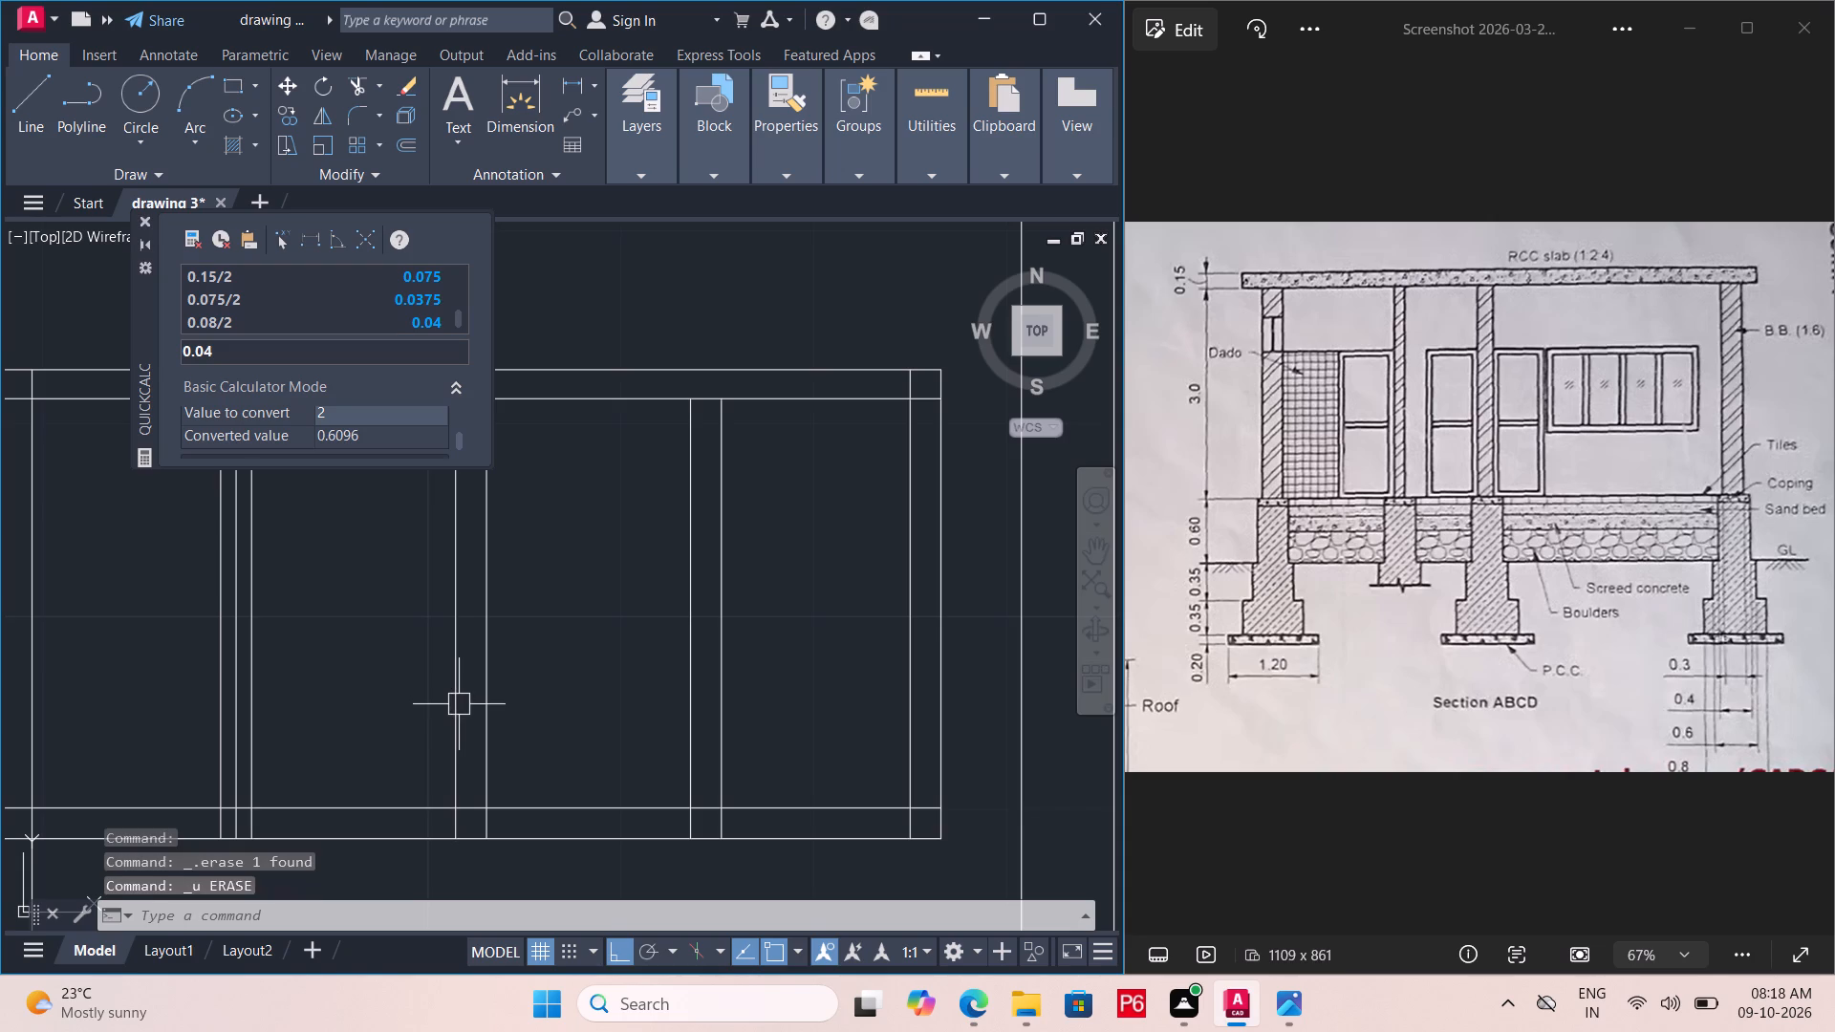
double_click(236, 661)
key("Delete")
Trim the overrunning inner frame lines at the window's upper-left corner, next to the door.
scroll(464, 690, "down", 1)
middle_click_drag(467, 692, 606, 751)
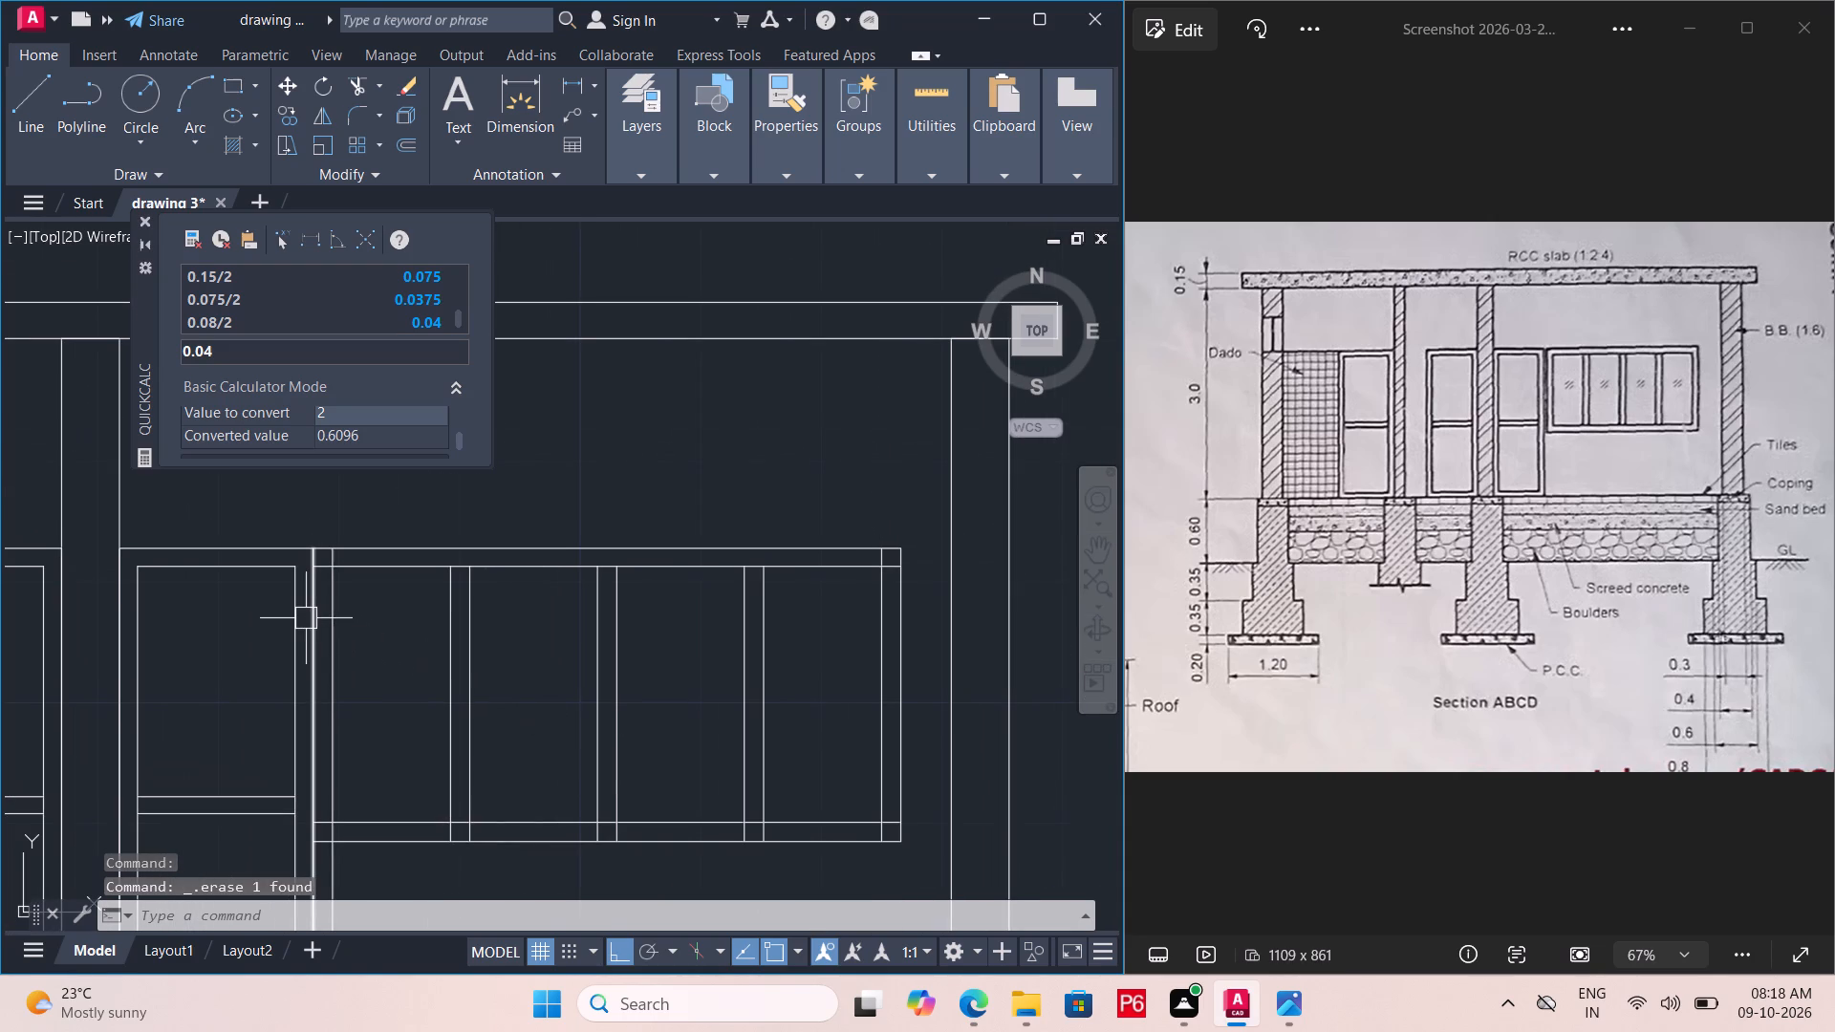
key("r")
key("Escape")
type("tr")
key("space")
key("space")
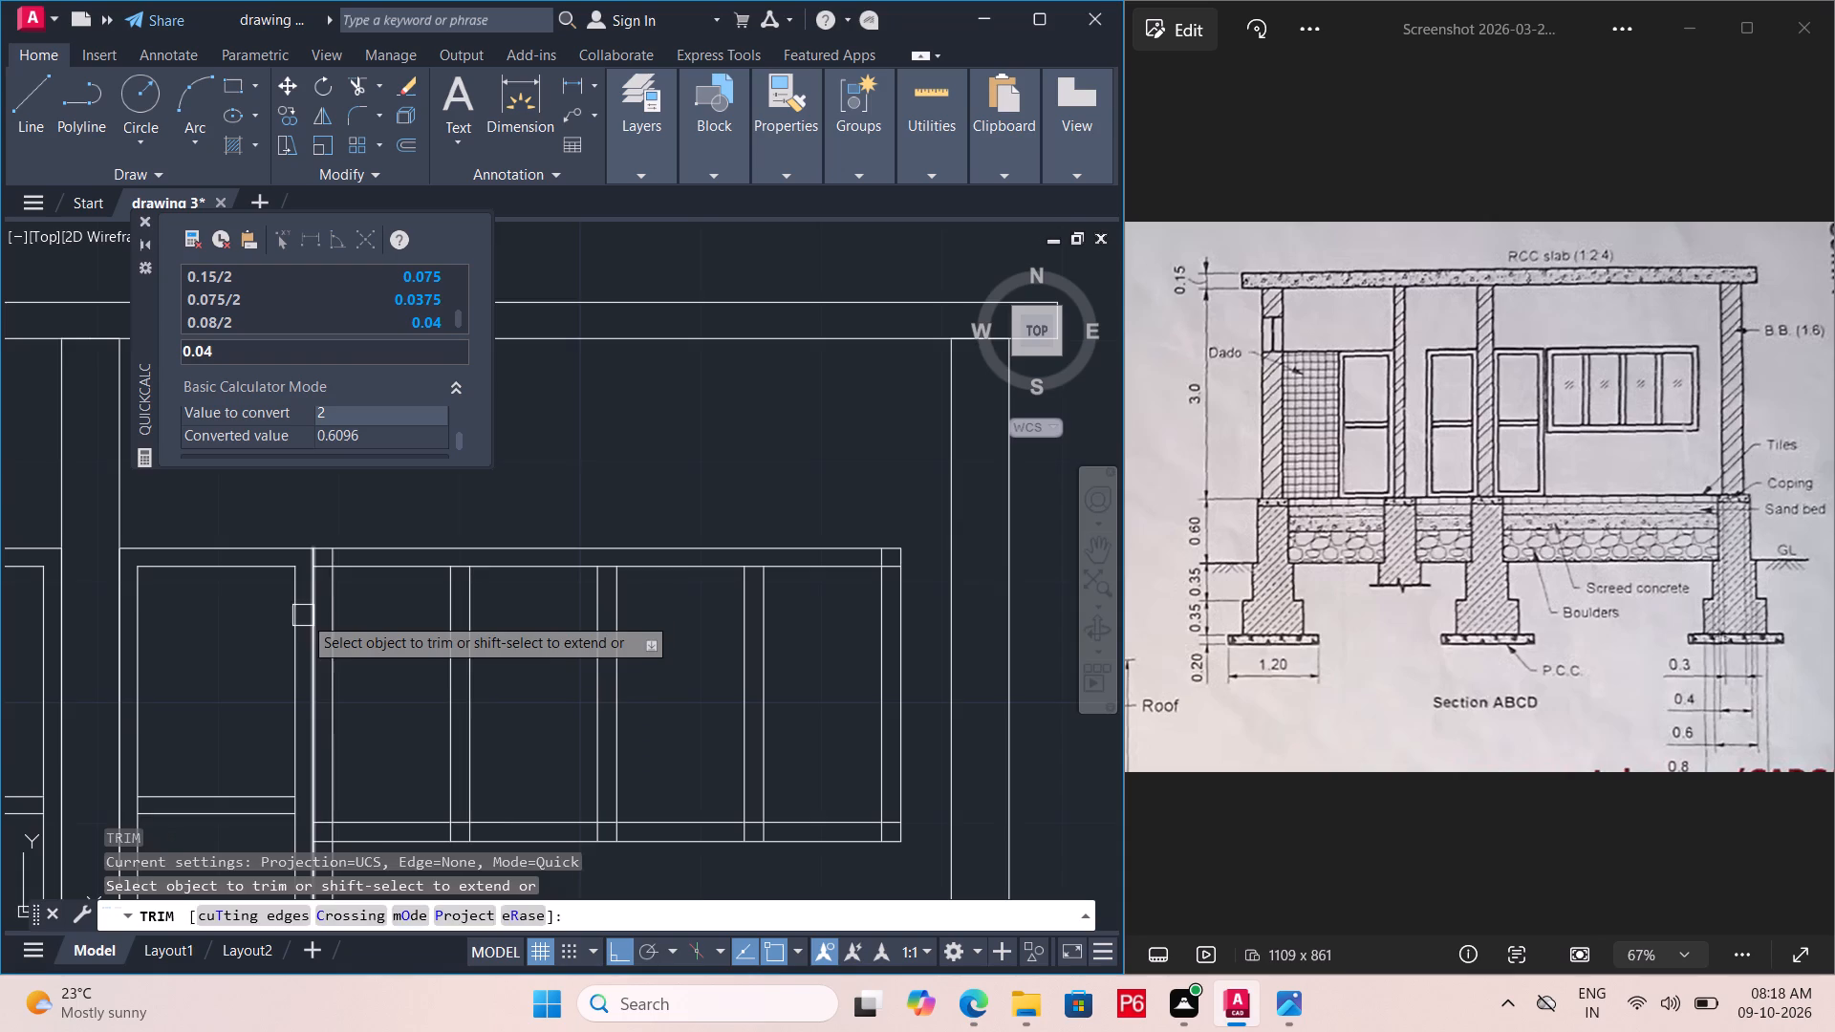
scroll(313, 604, "up", 3)
middle_click_drag(335, 550, 425, 723)
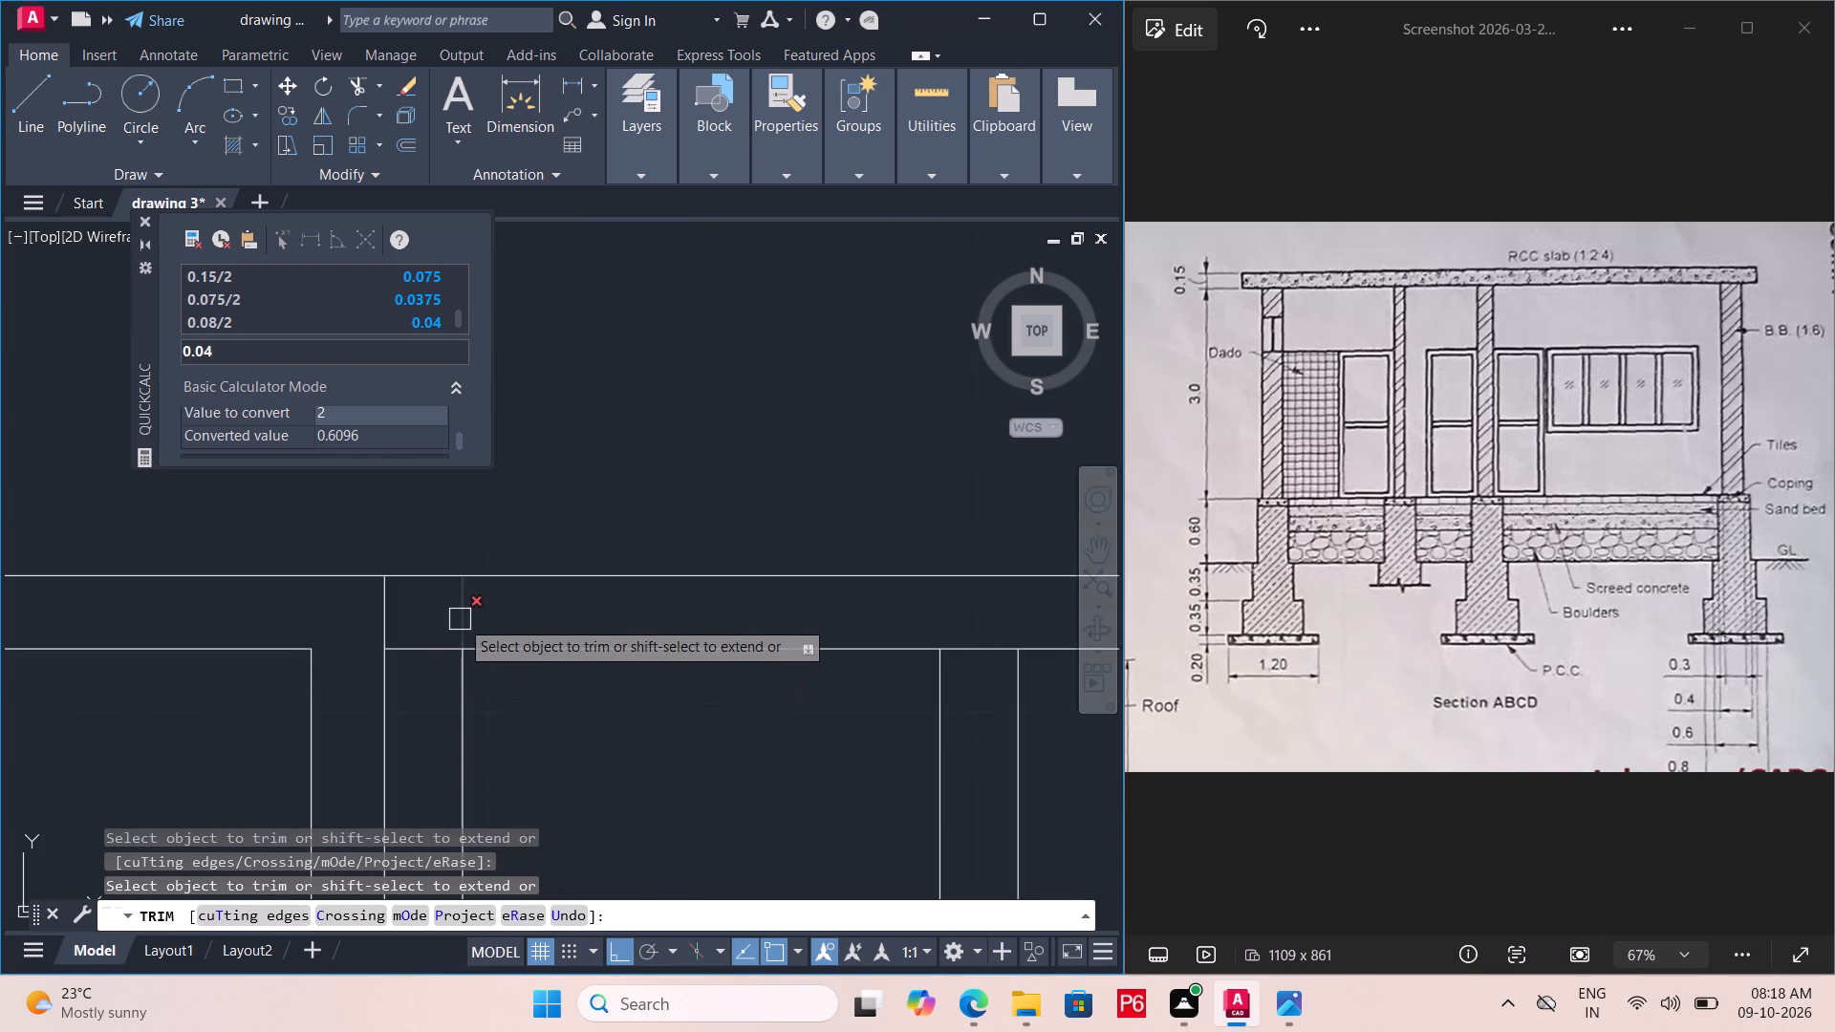
left_click(460, 619)
left_click(421, 646)
Trim the mullion and inner side-frame lines inside the window's bottom member, and clean up the lower-left inner corner.
scroll(392, 614, "down", 4)
middle_click_drag(448, 726, 448, 721)
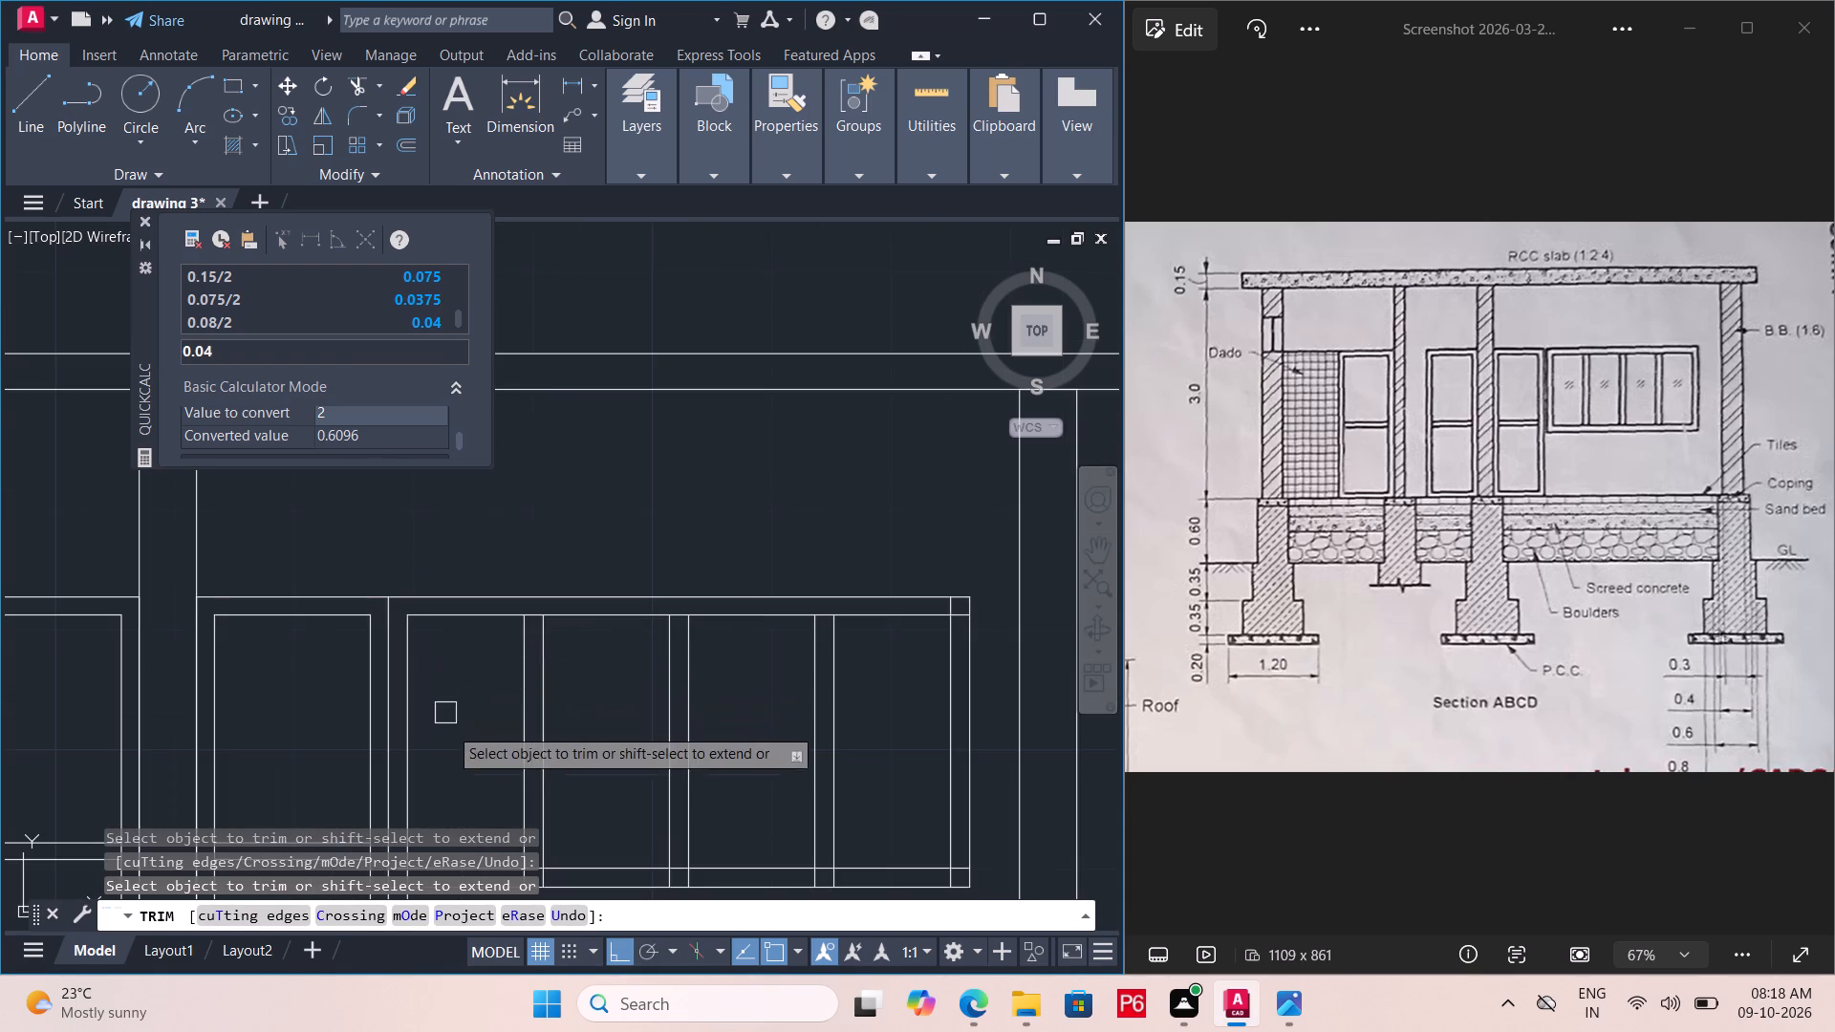
middle_click_drag(448, 721, 454, 490)
scroll(934, 649, "up", 2)
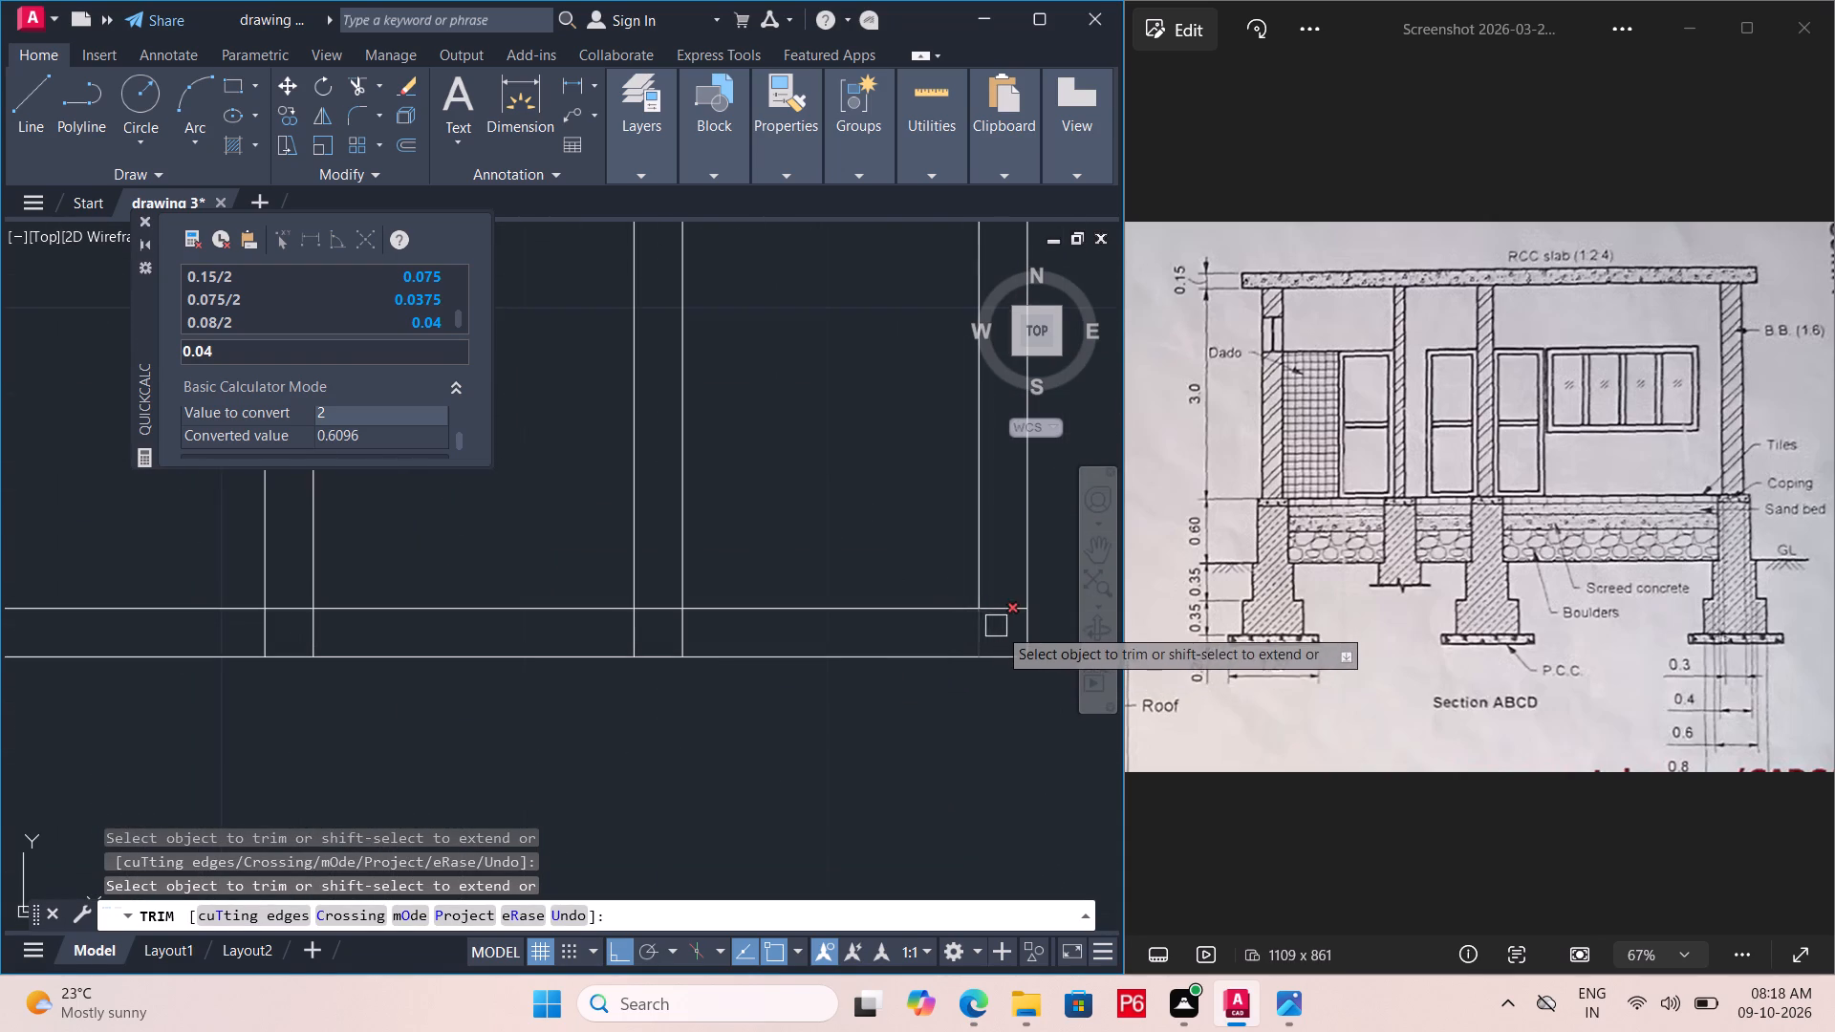
left_click(998, 632)
middle_click_drag(364, 639, 758, 666)
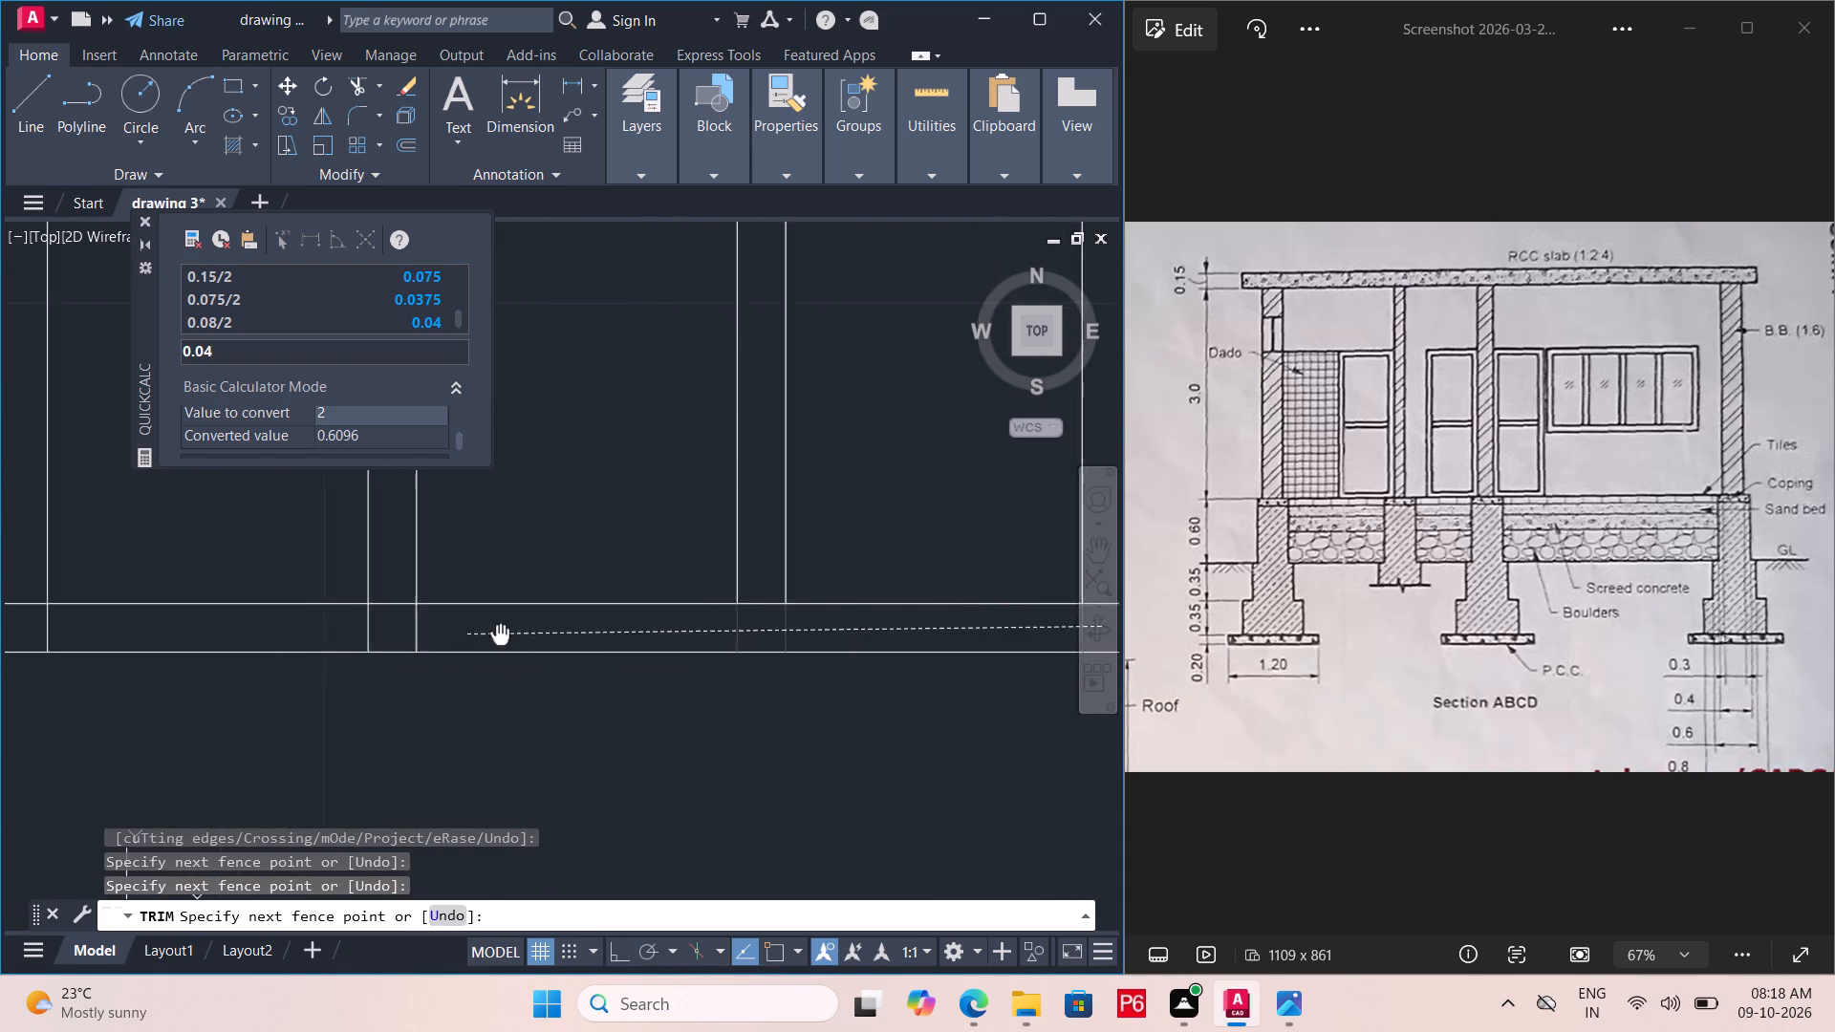
middle_click_drag(758, 666, 1113, 734)
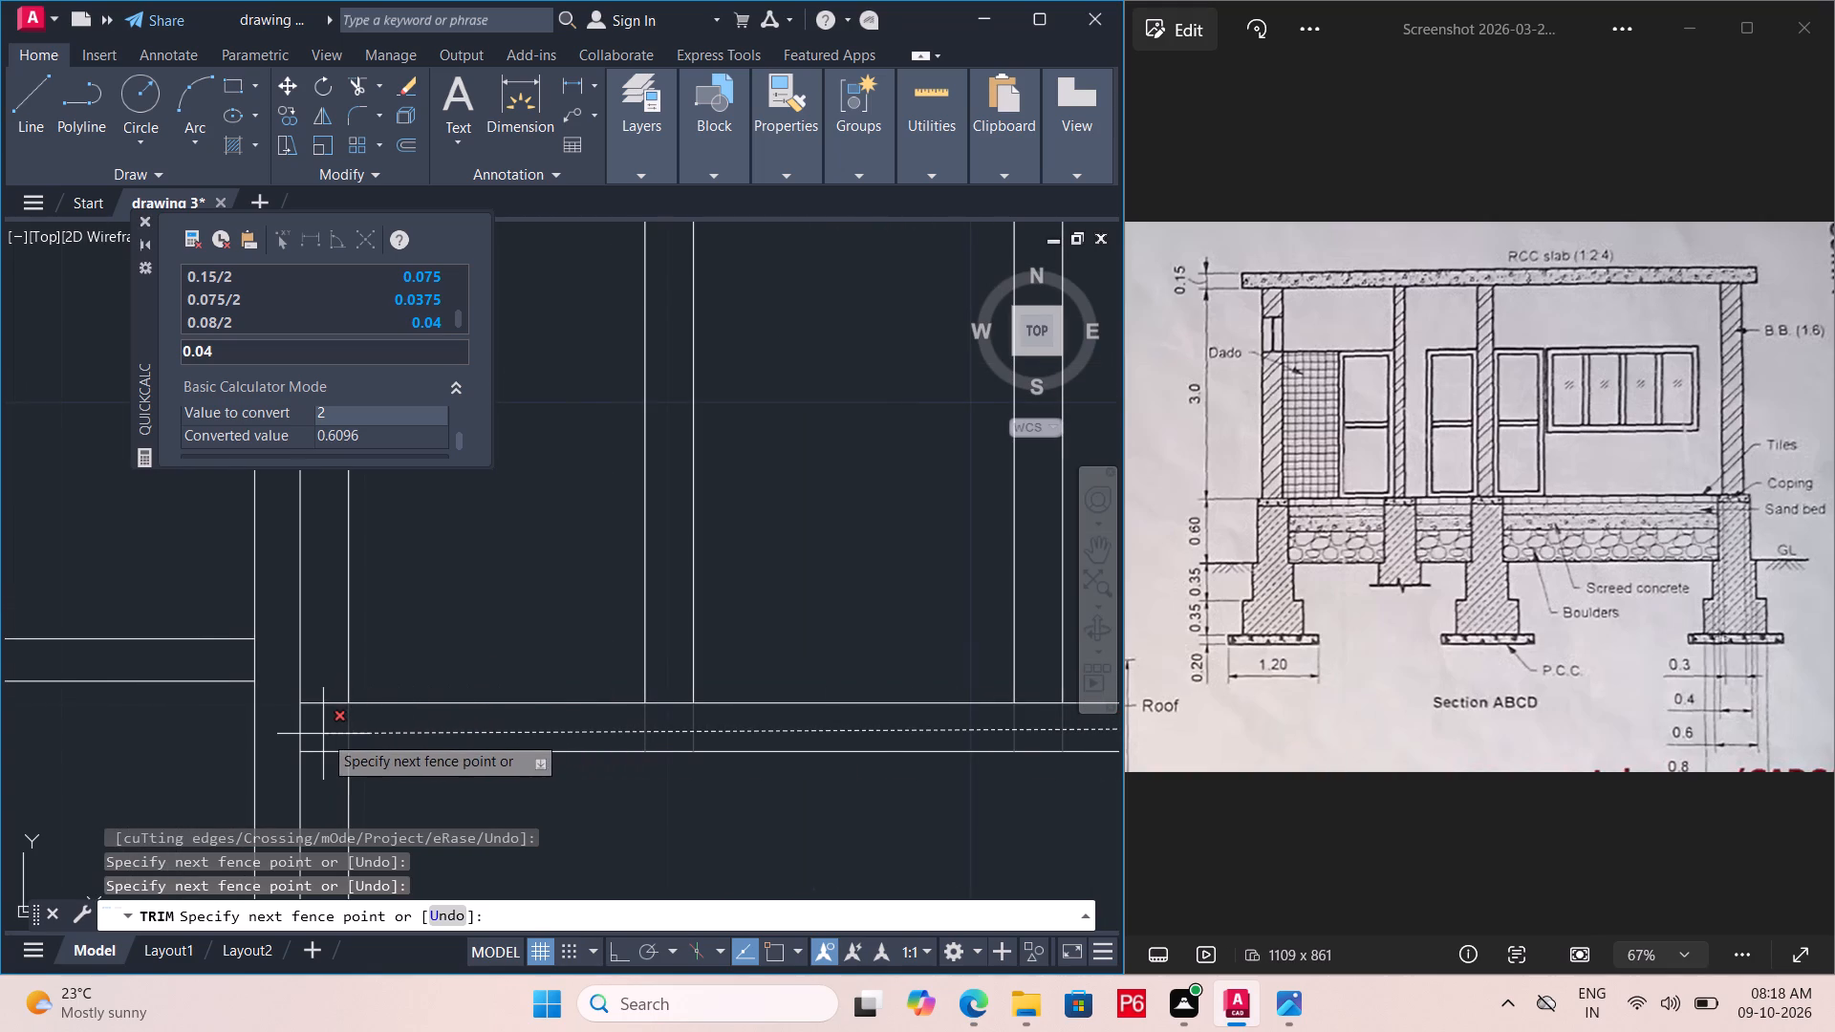
left_click(326, 734)
double_click(317, 699)
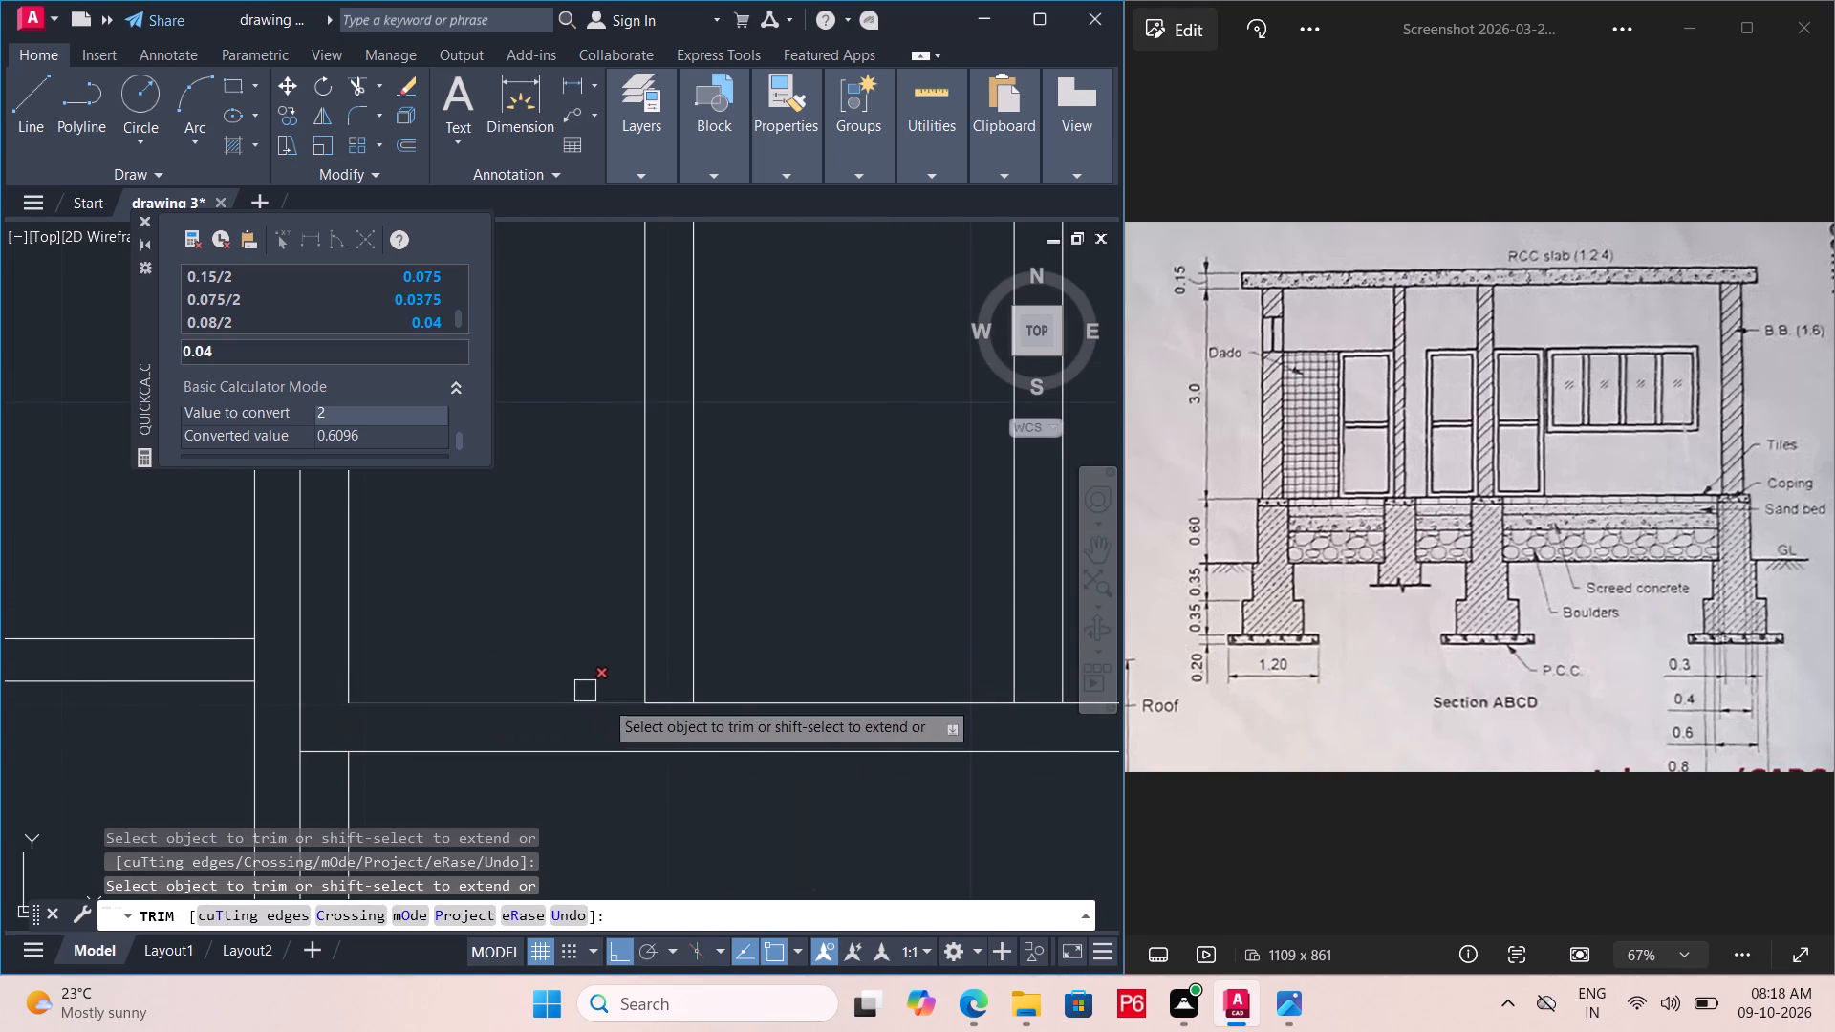
Trim the lower inner frame line across the three mullions and lower-right corner, and remove the side-frame remnant below the window.
double_click(663, 712)
middle_click_drag(634, 711, 438, 662)
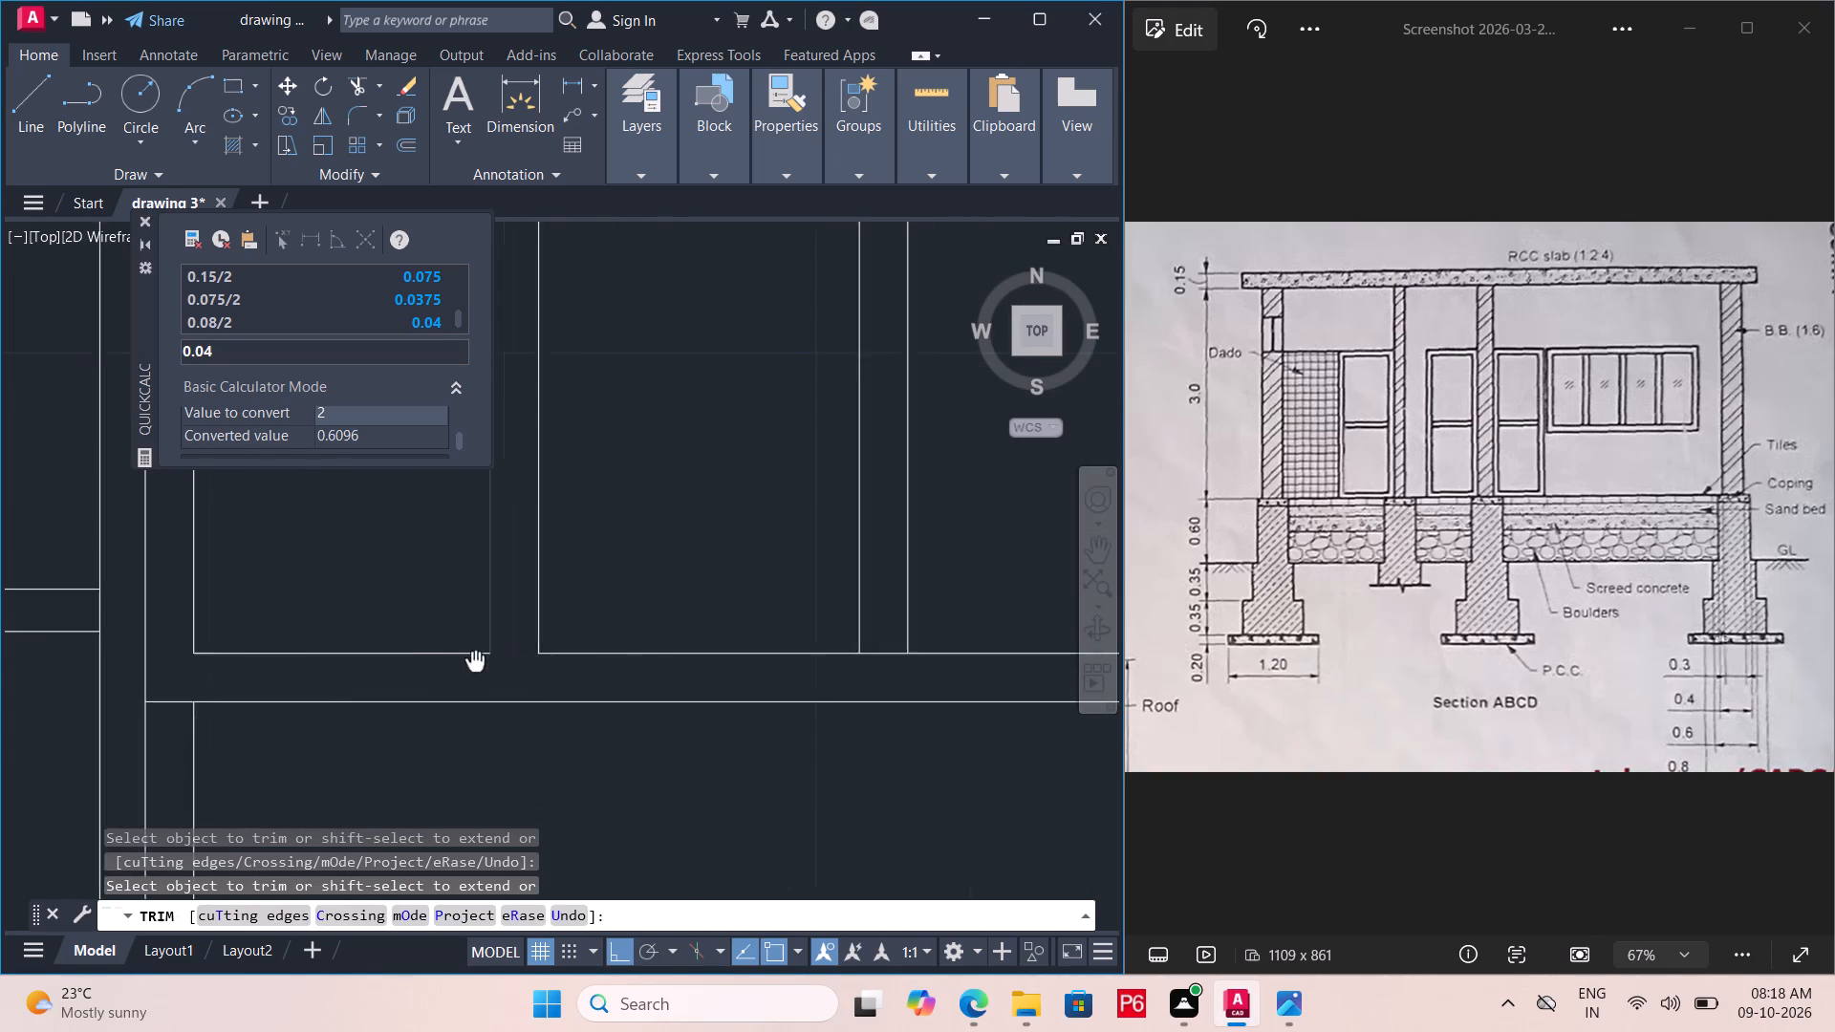
middle_click_drag(438, 662, 470, 624)
double_click(191, 734)
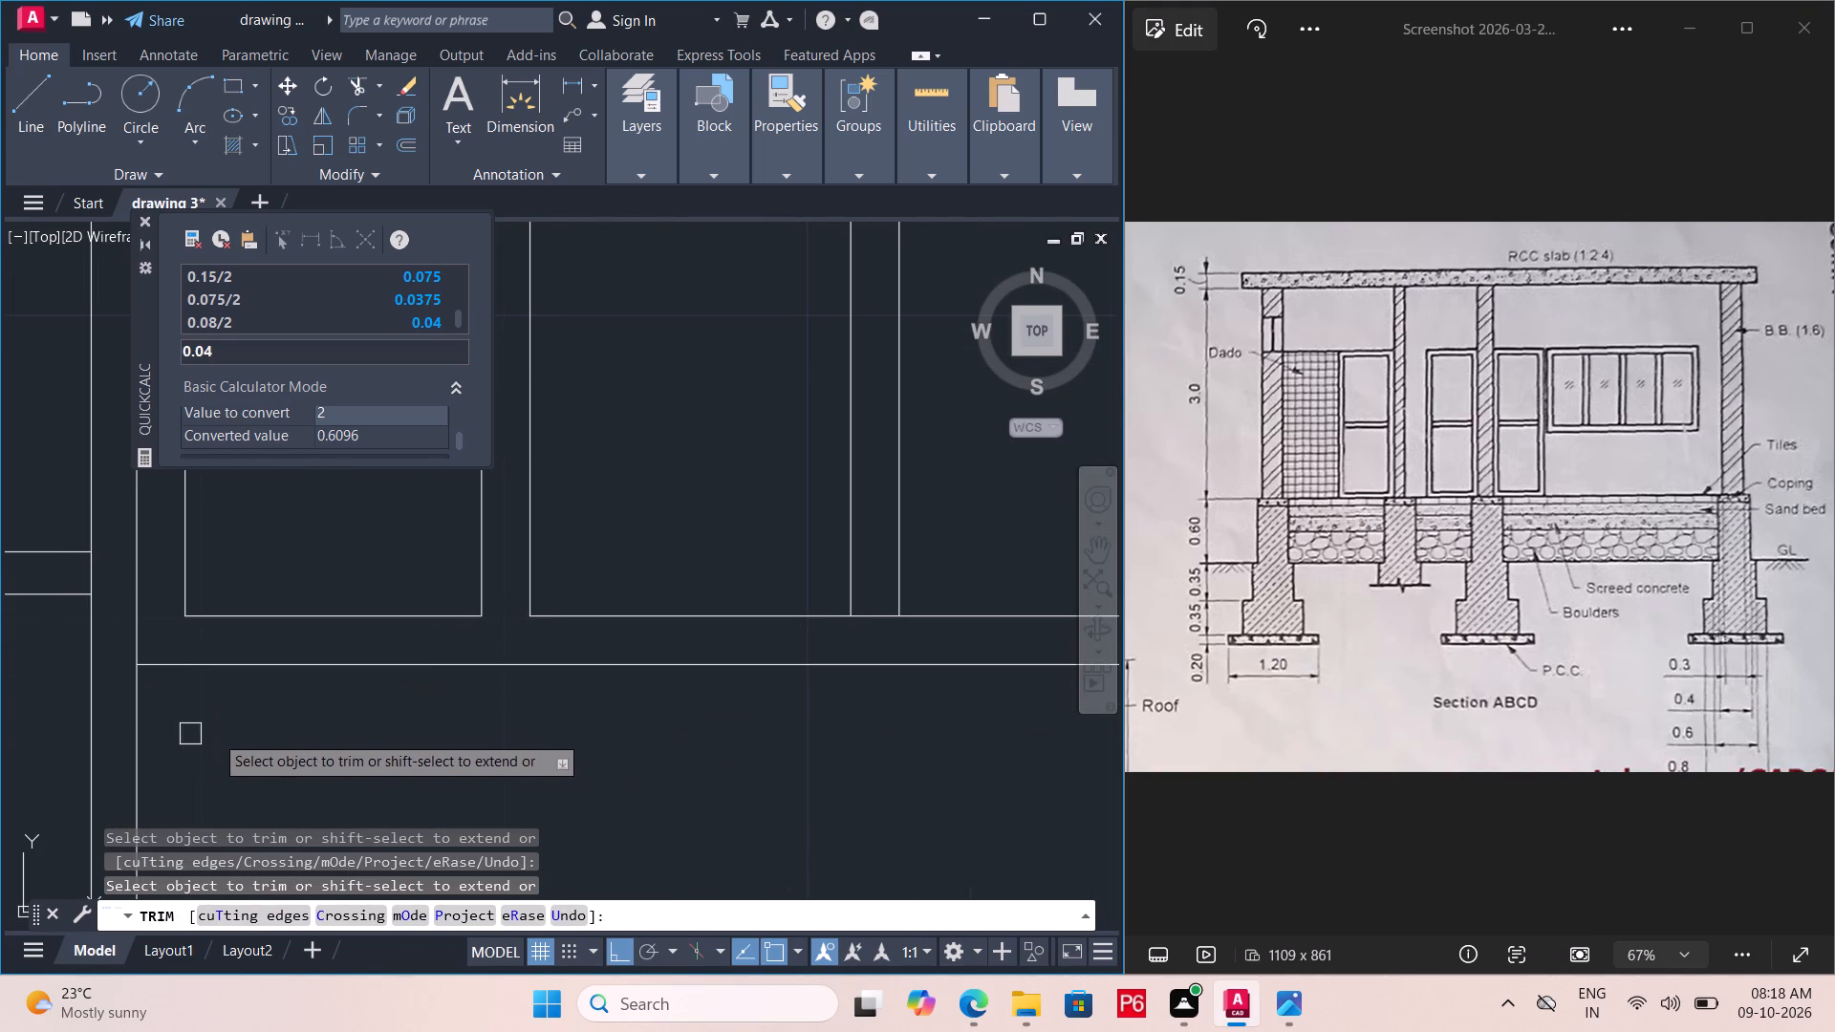
middle_click_drag(643, 666, 107, 785)
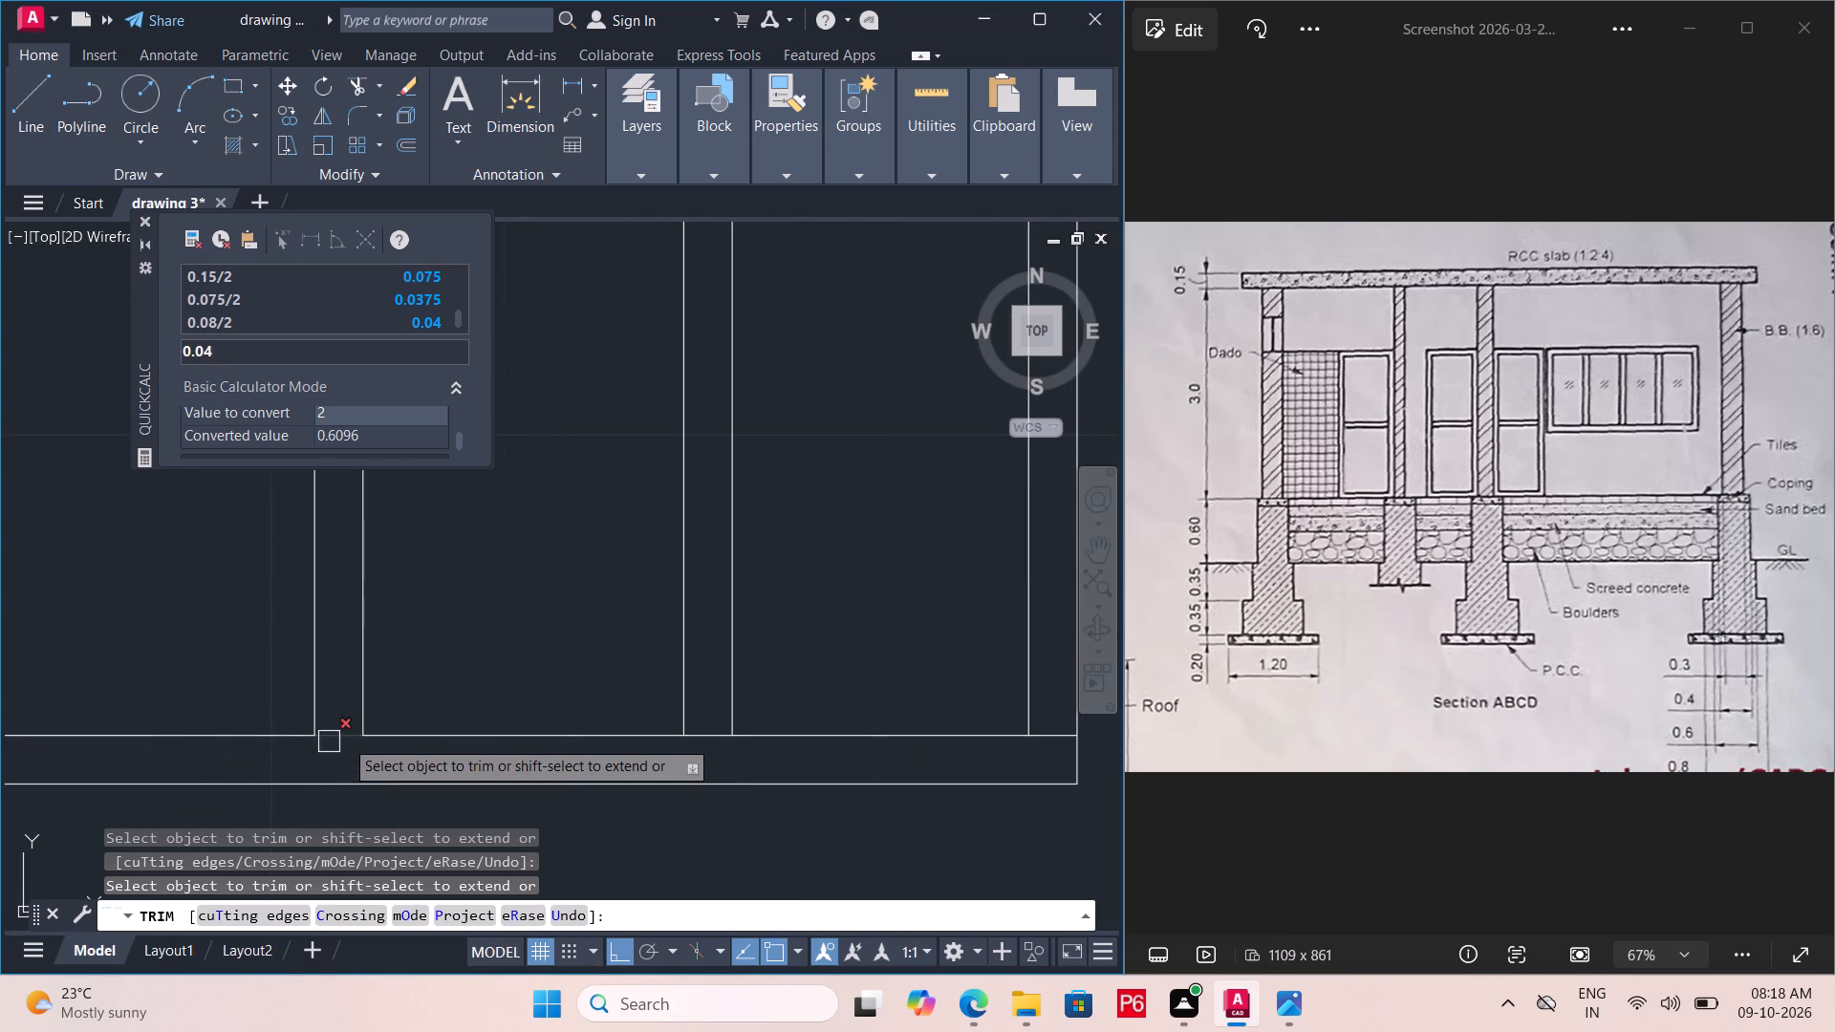
double_click(345, 739)
left_click(703, 741)
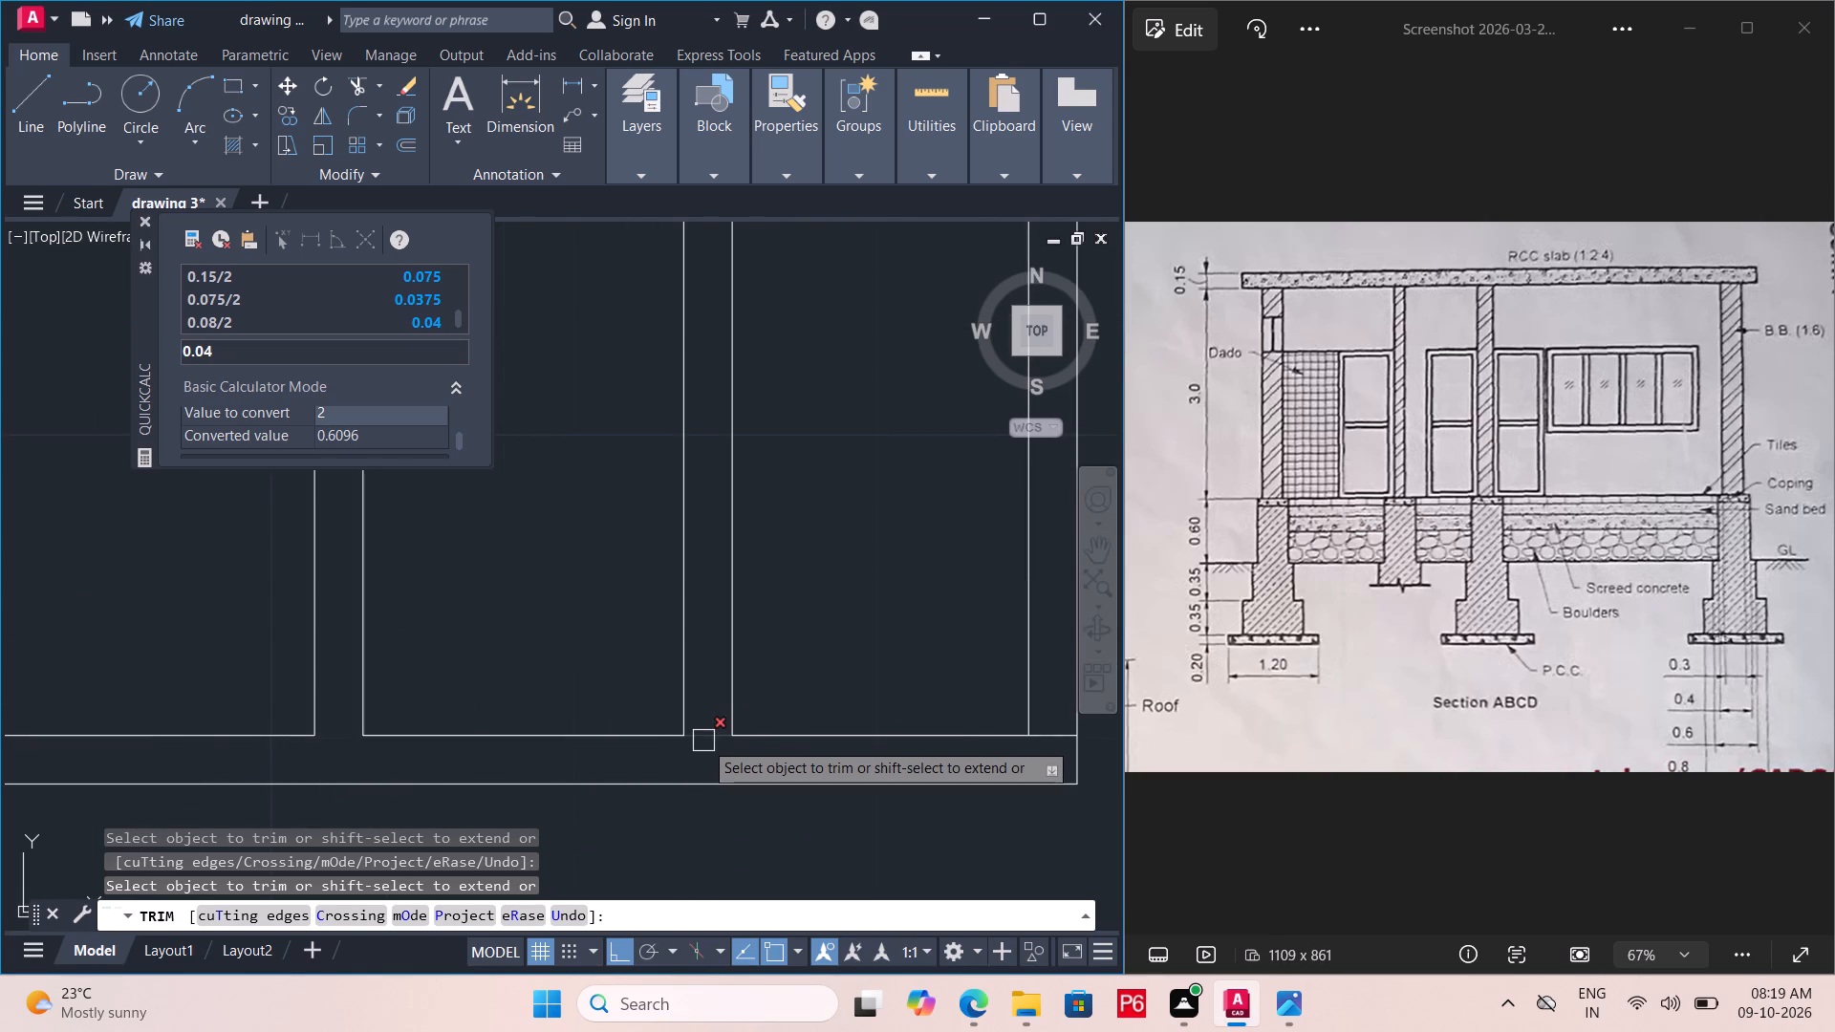
middle_click_drag(711, 742, 223, 766)
double_click(556, 762)
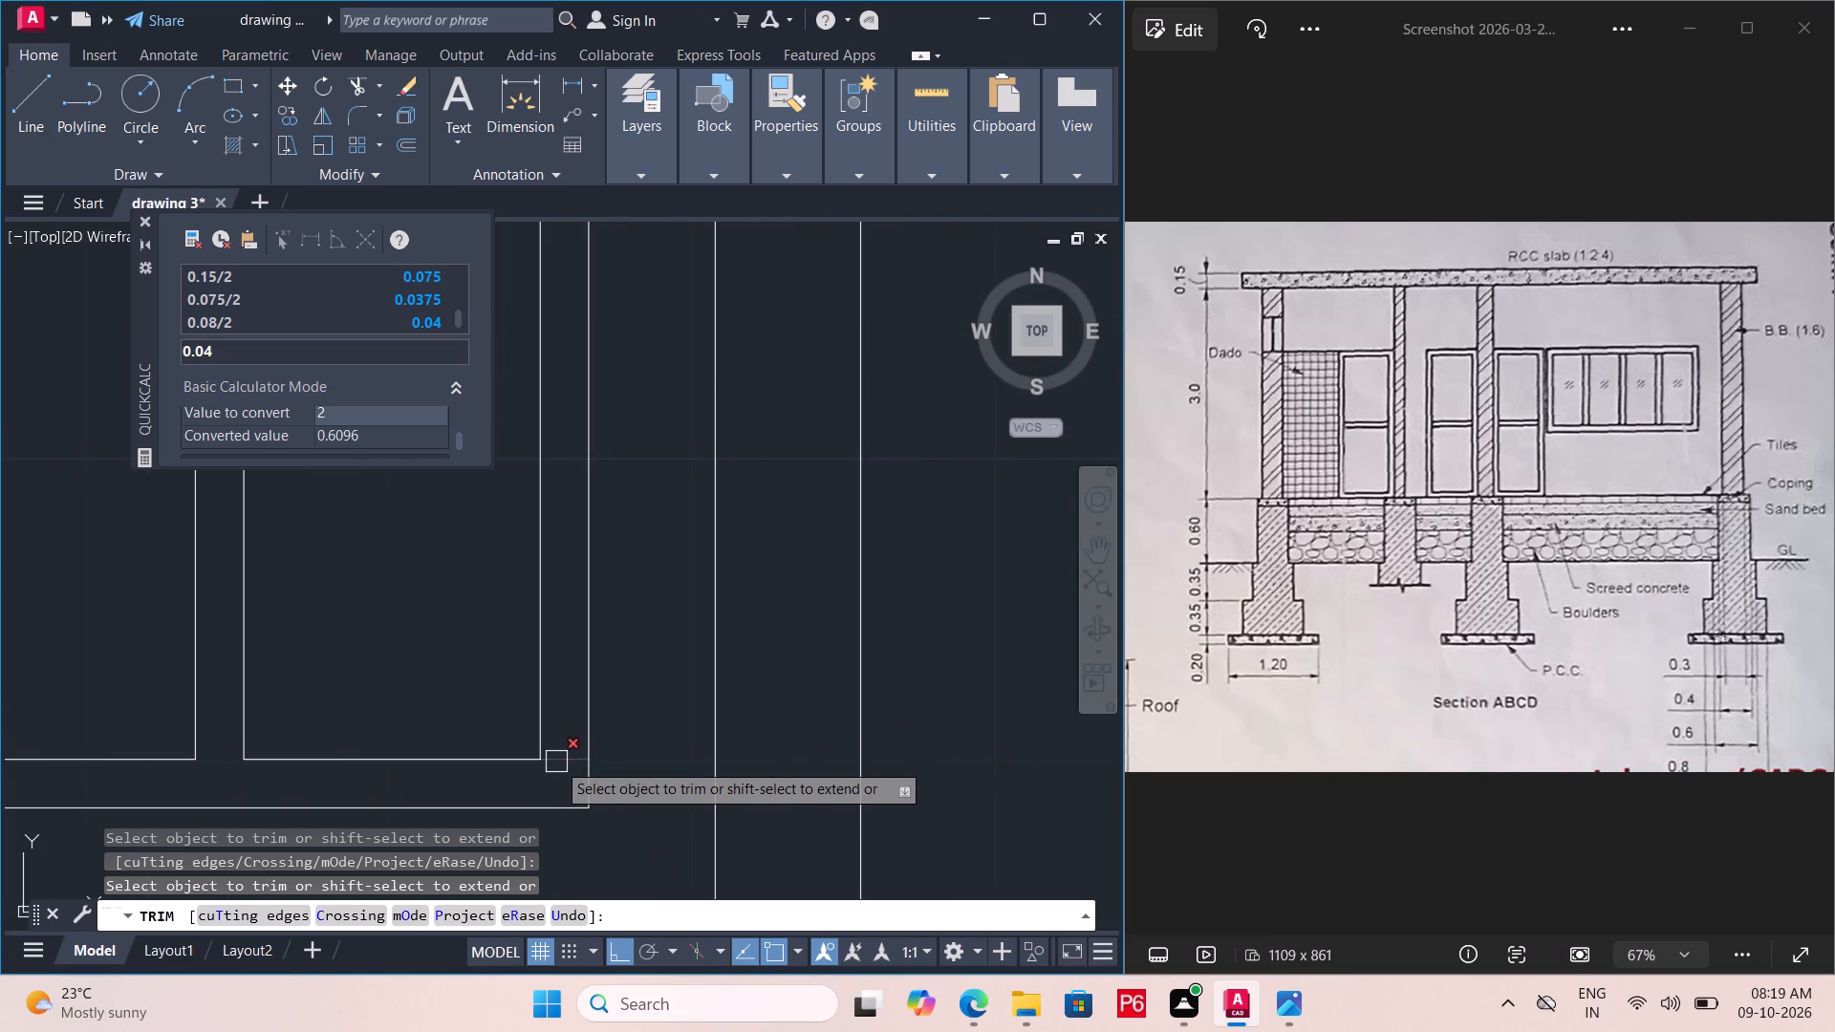
Trim the overrunning inner frame lines at the window's upper-right corner.
middle_click_drag(516, 698, 734, 1031)
scroll(519, 701, "down", 1)
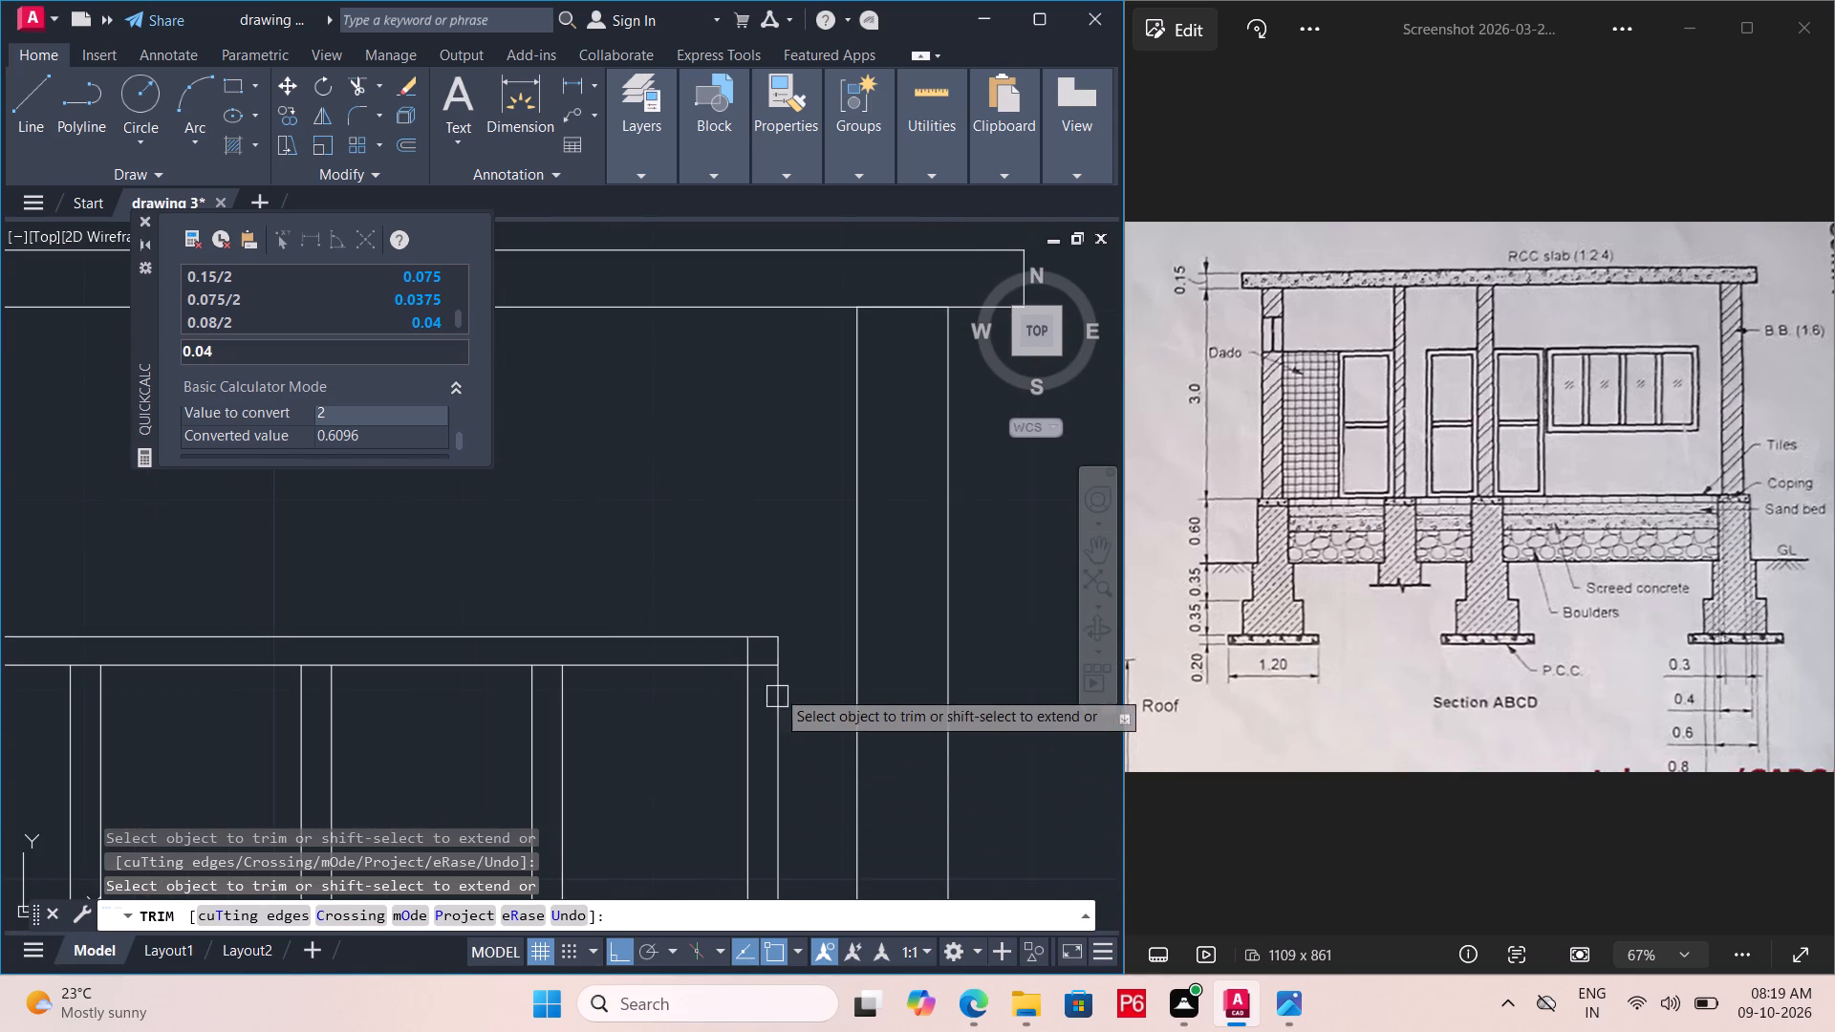
scroll(766, 678, "up", 2)
double_click(745, 653)
left_click(718, 616)
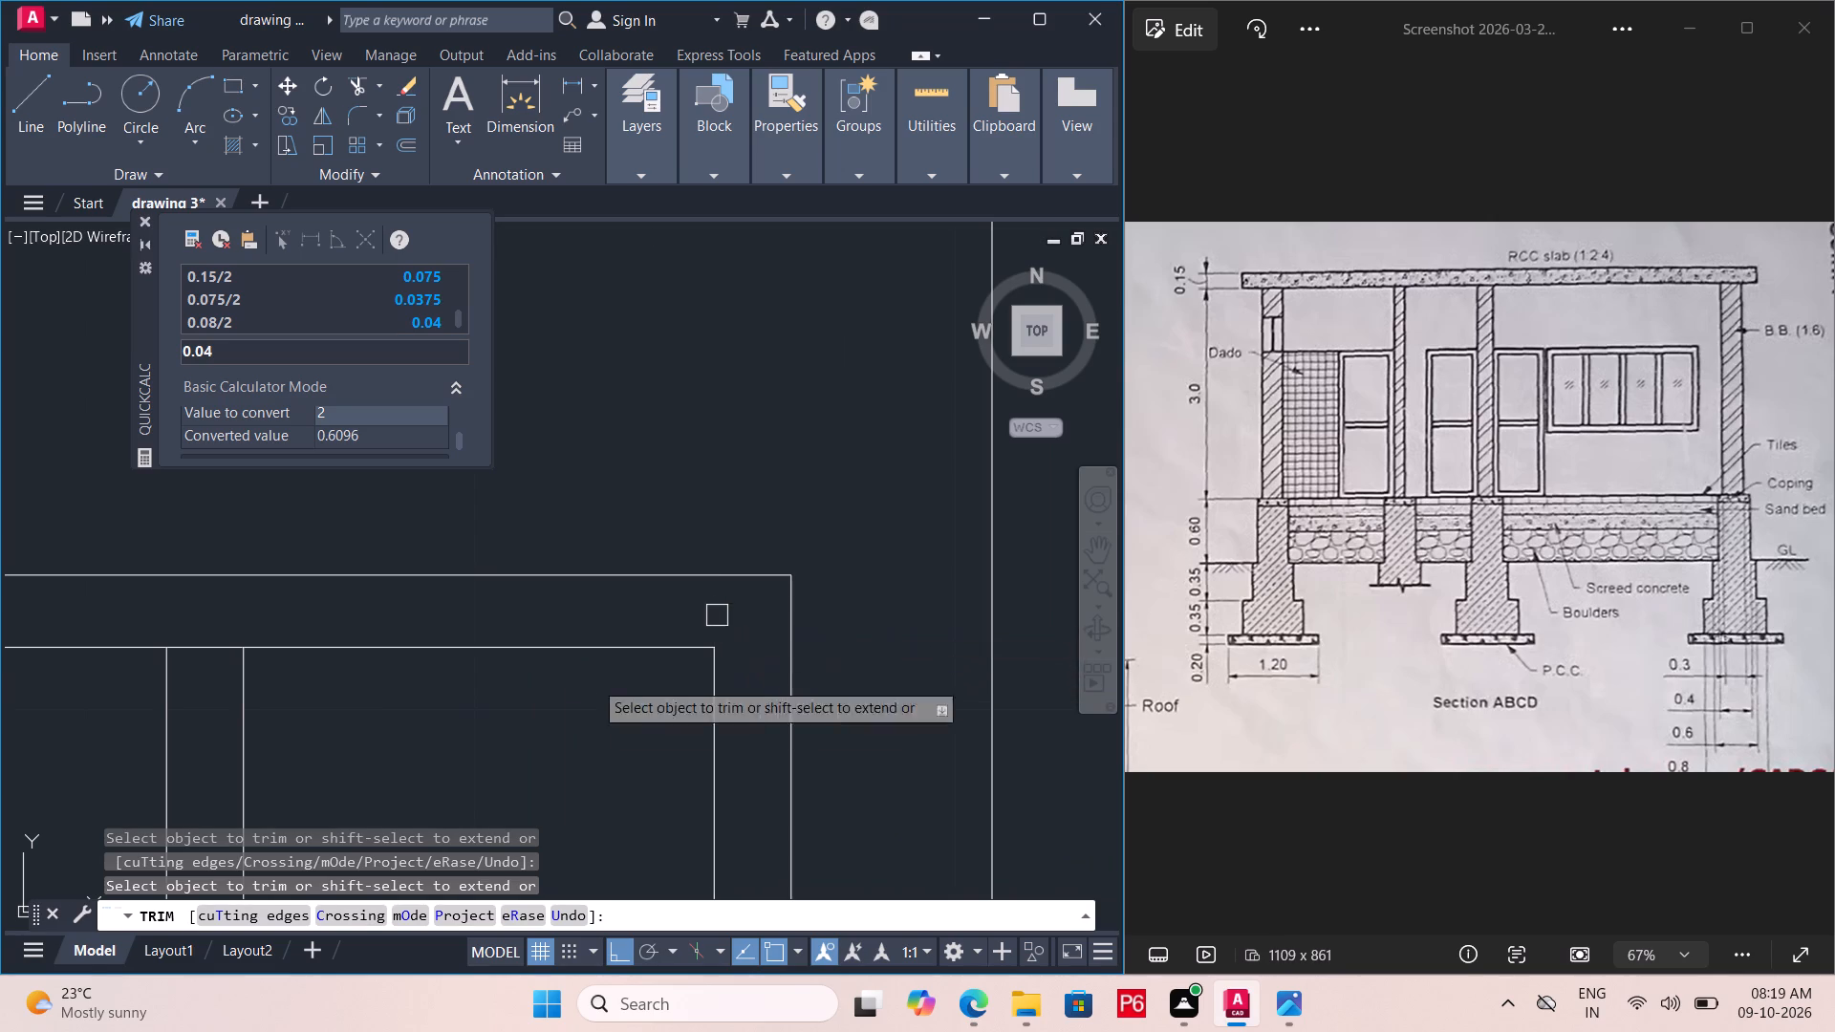
Trim the upper inner frame line where it crosses the three window mullions.
middle_click_drag(343, 701, 1020, 677)
left_click(892, 626)
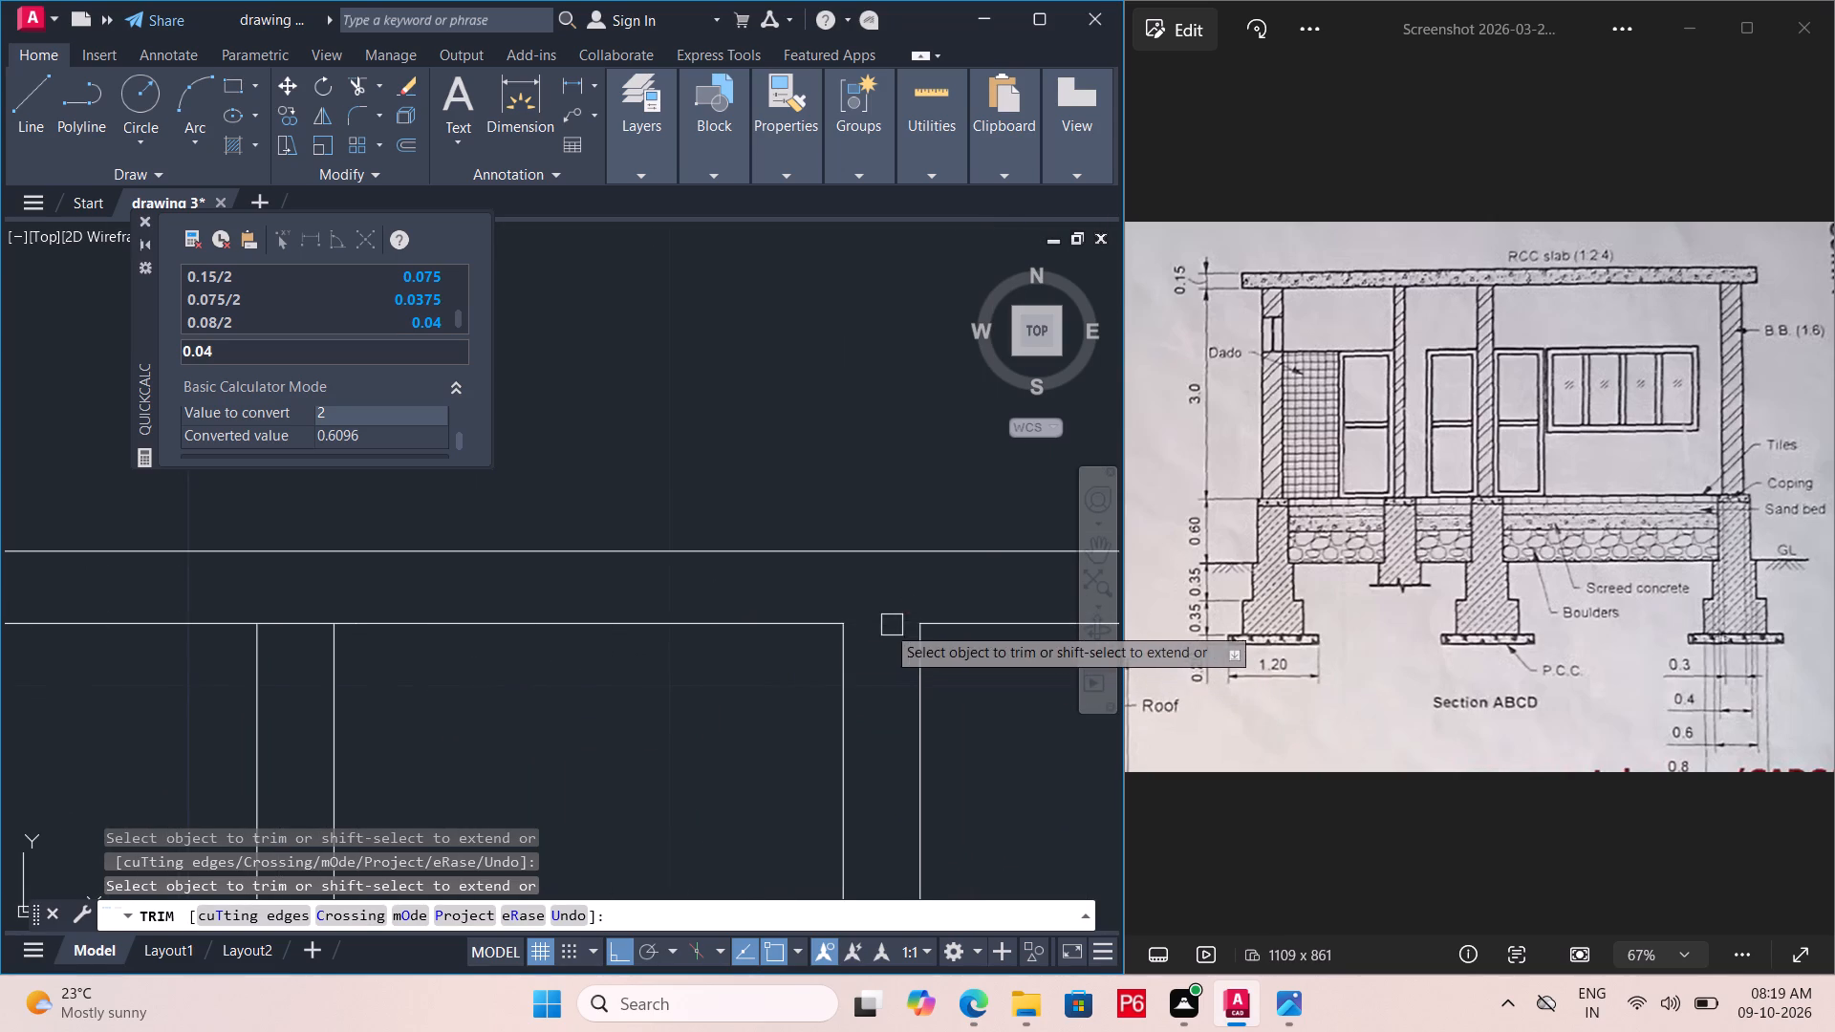
left_click(287, 630)
scroll(481, 663, "down", 1)
middle_click_drag(486, 667, 494, 668)
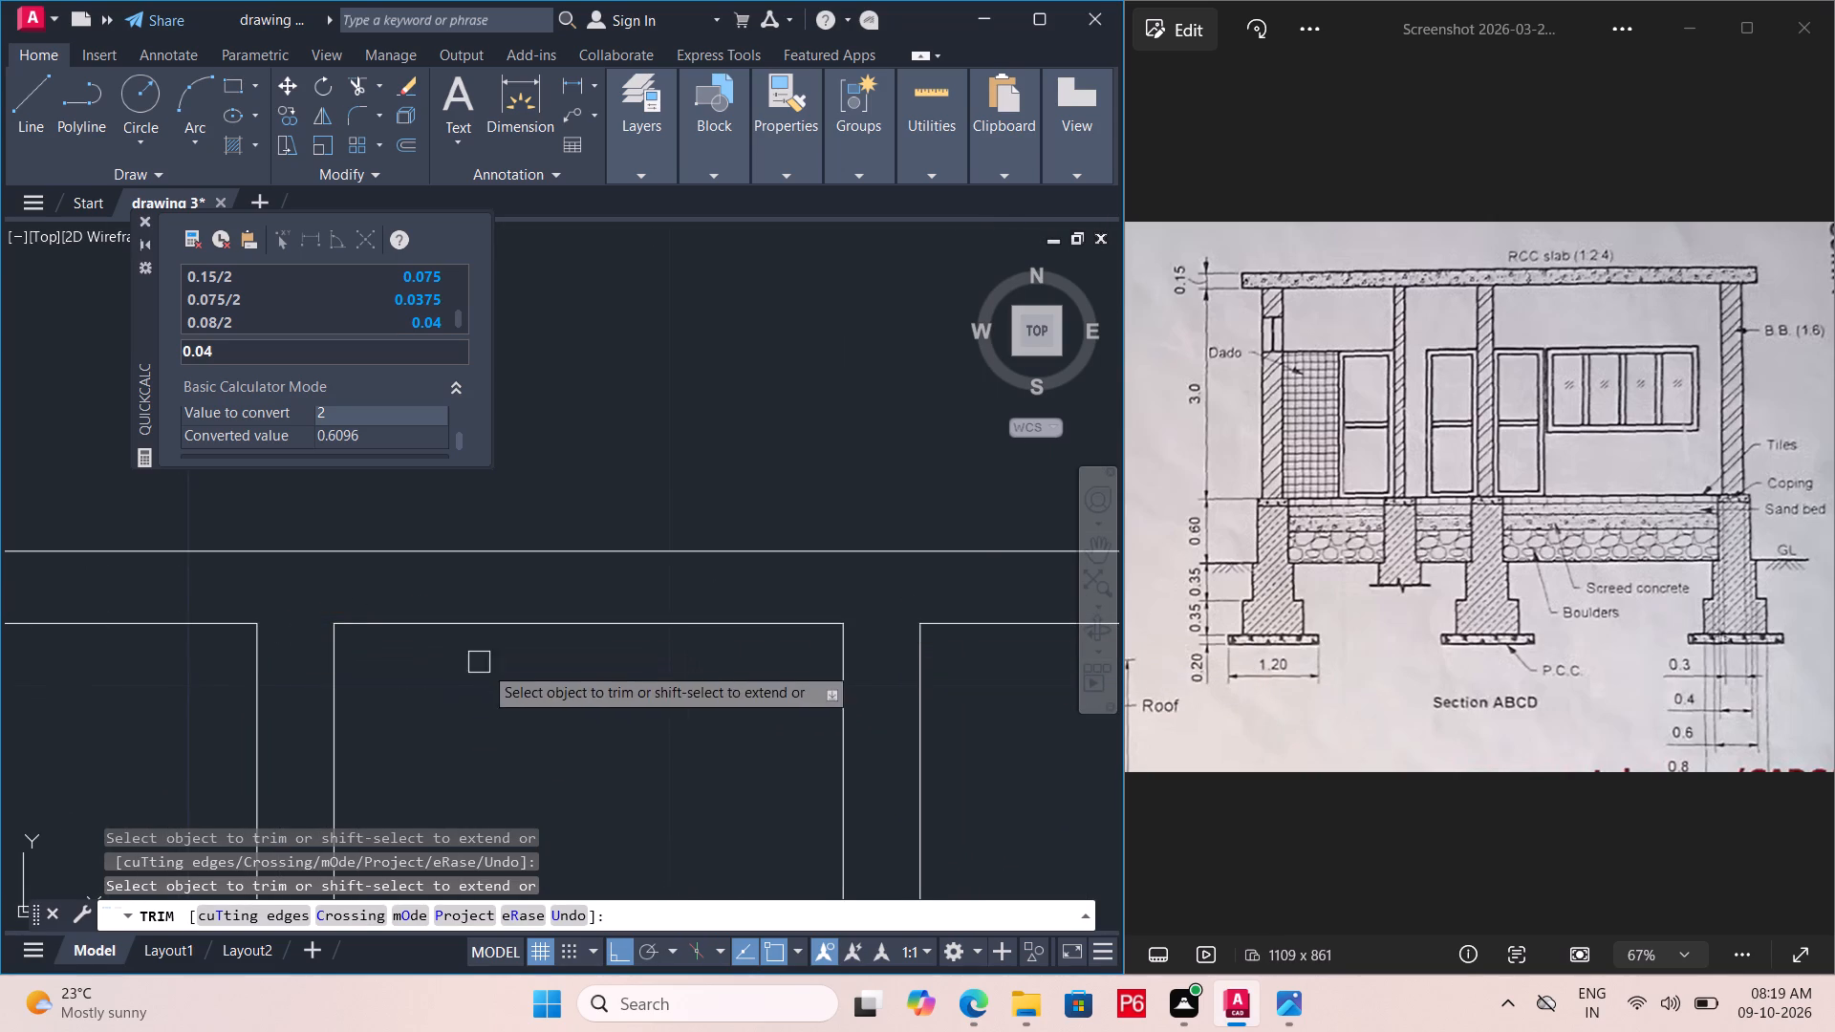
middle_click_drag(494, 668, 1450, 715)
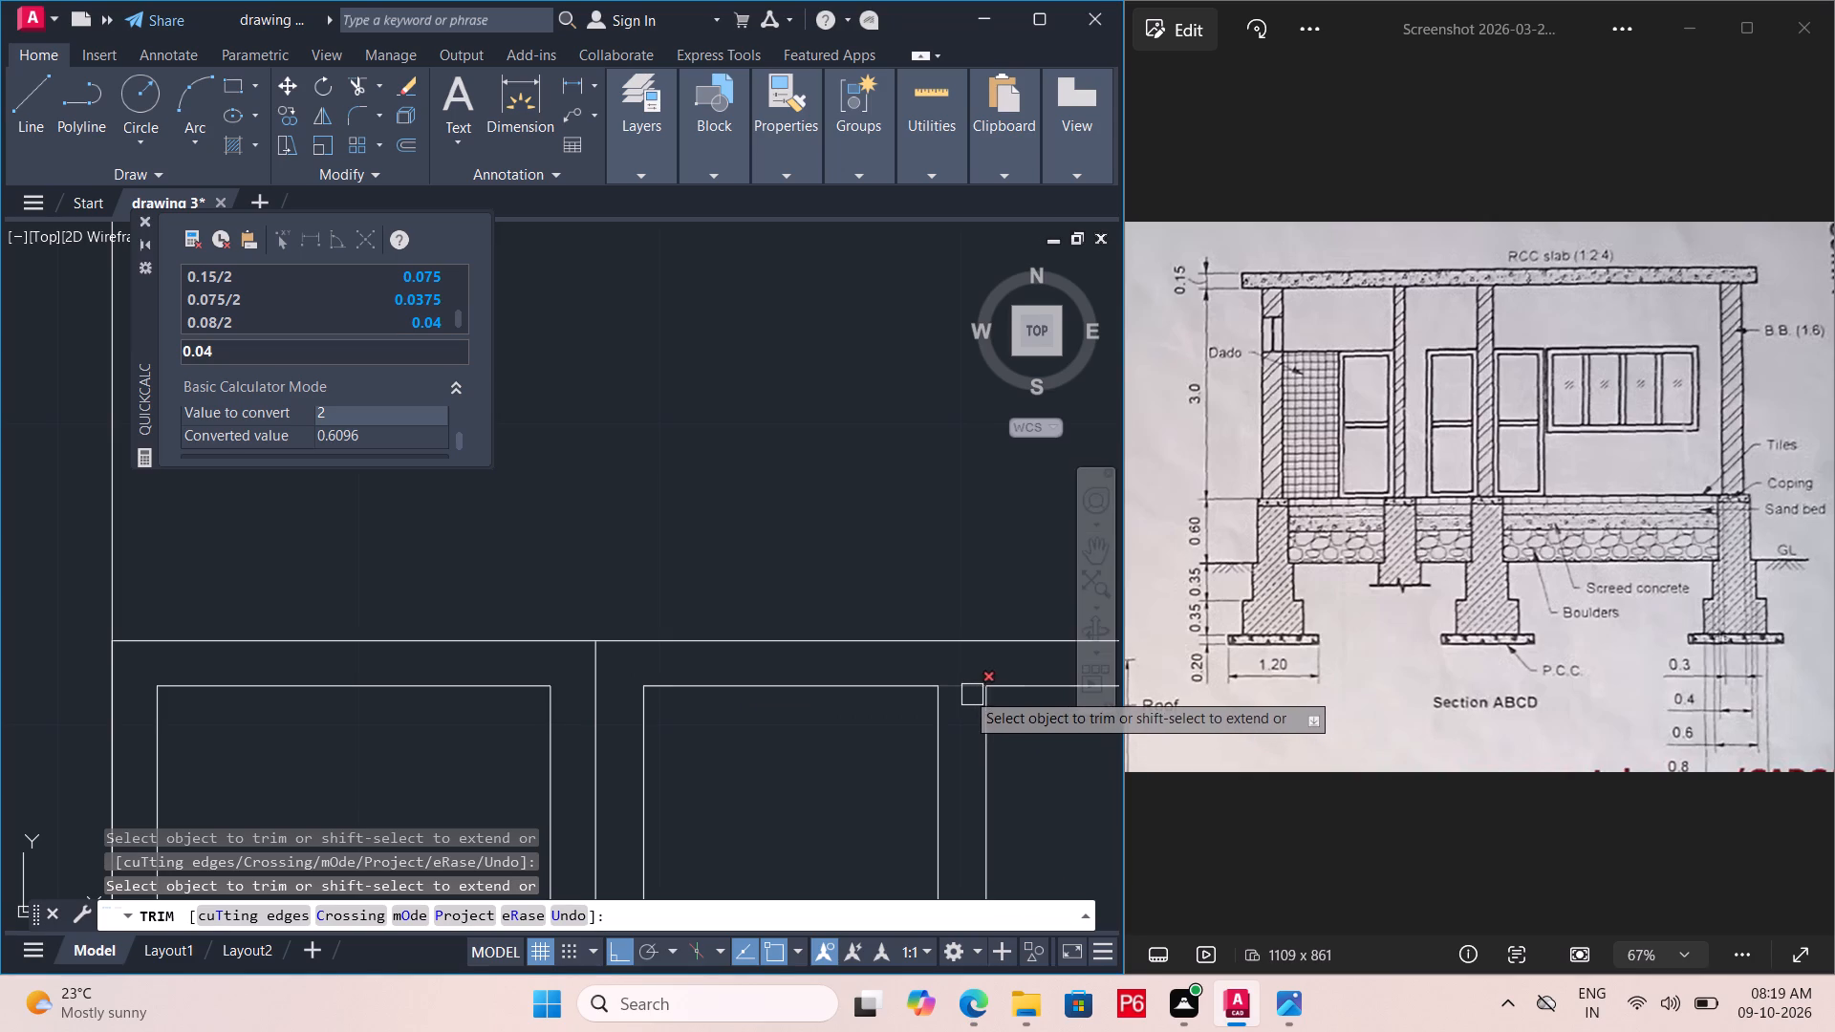
left_click(961, 690)
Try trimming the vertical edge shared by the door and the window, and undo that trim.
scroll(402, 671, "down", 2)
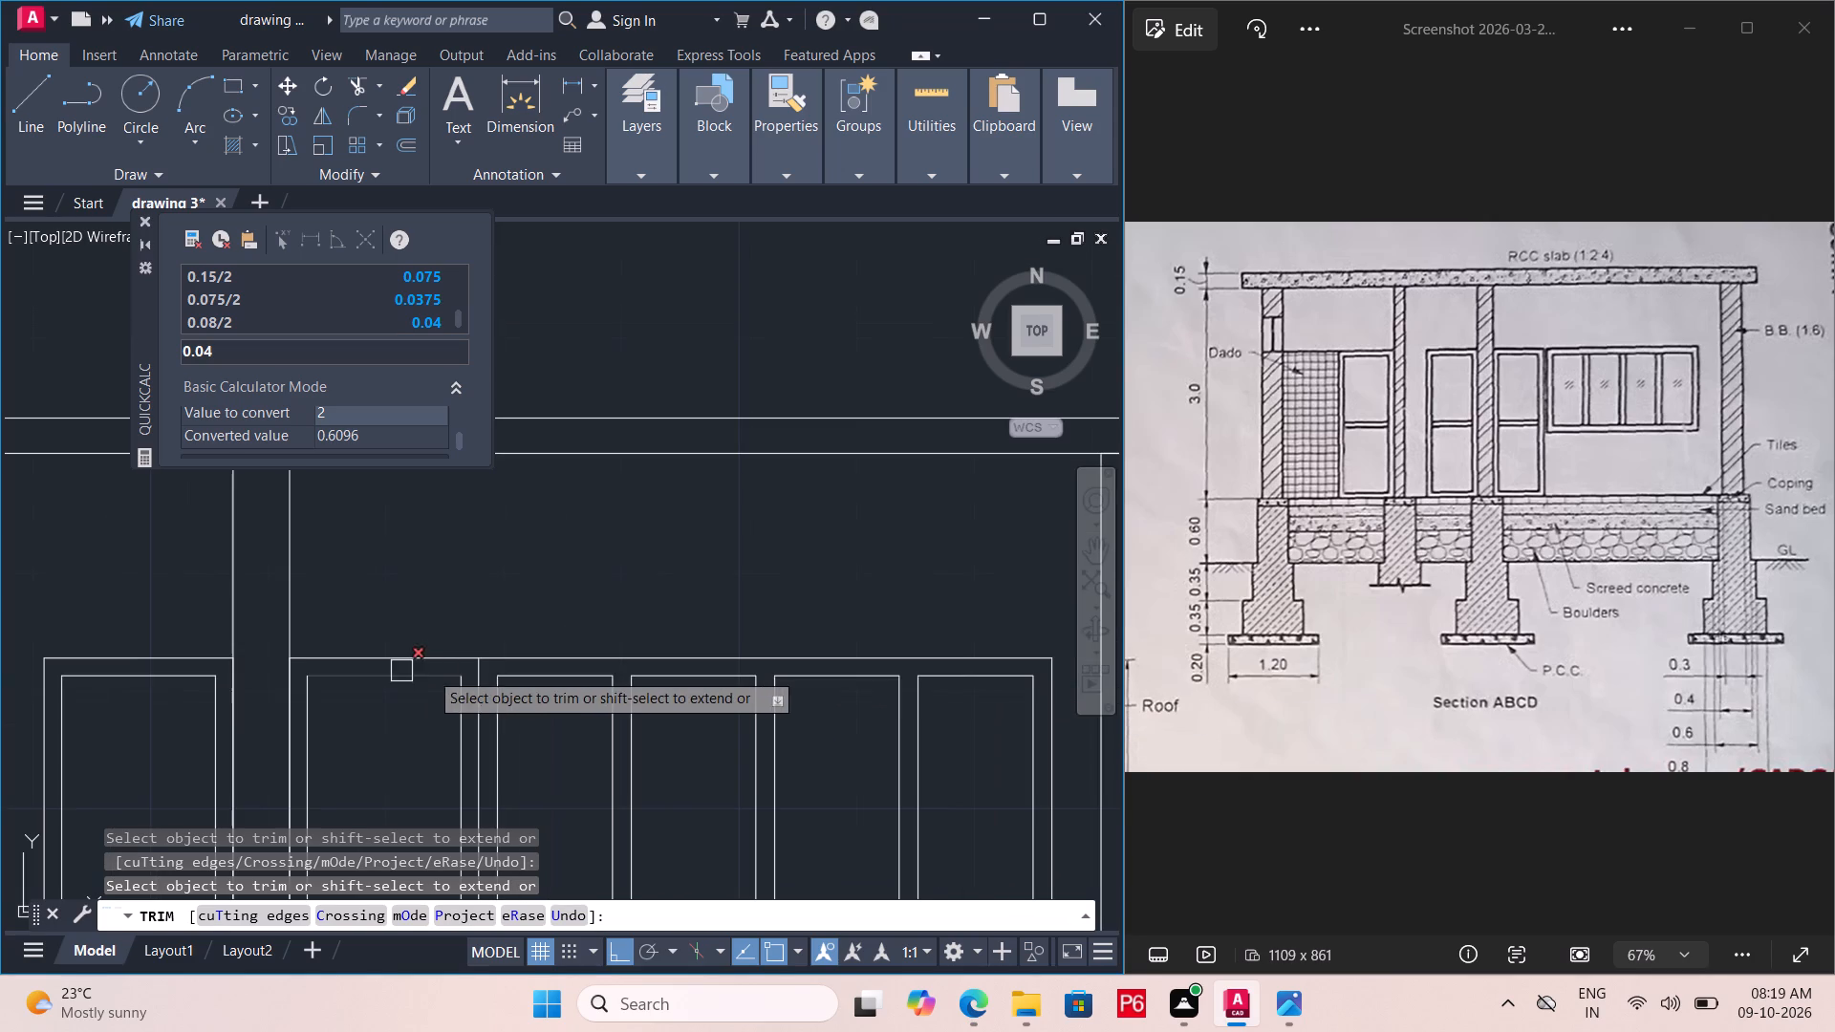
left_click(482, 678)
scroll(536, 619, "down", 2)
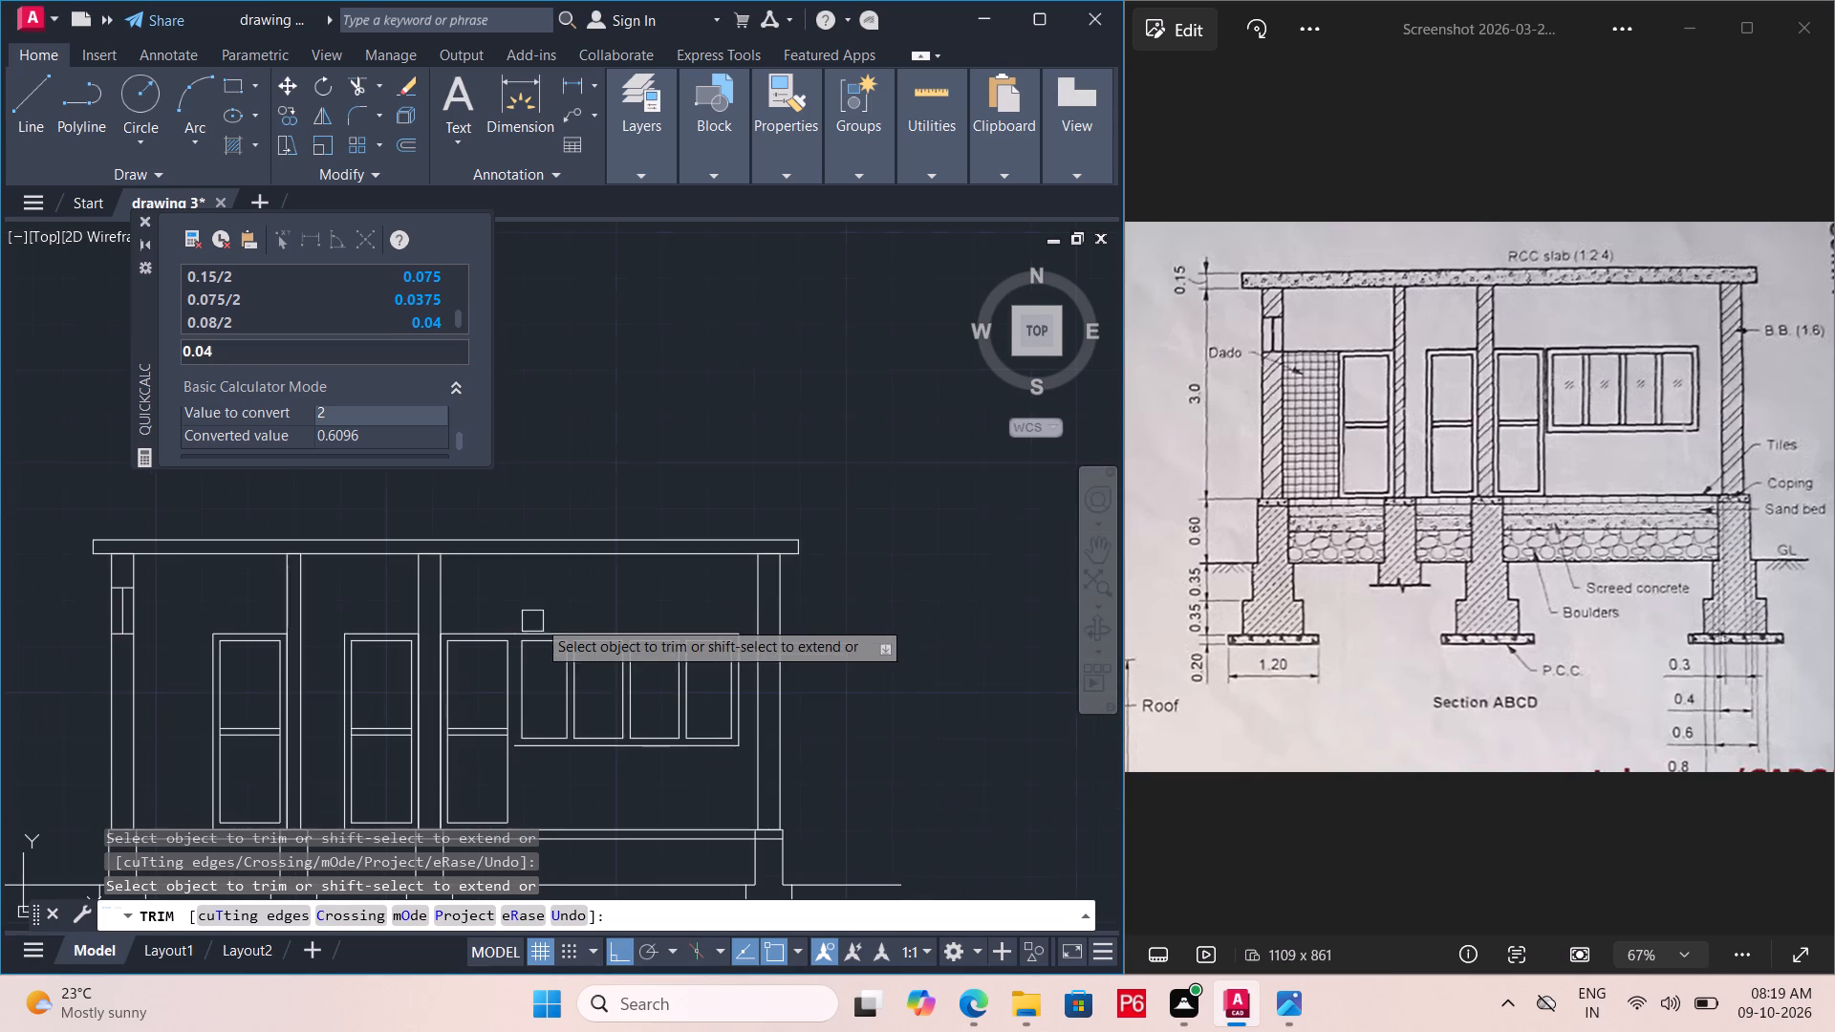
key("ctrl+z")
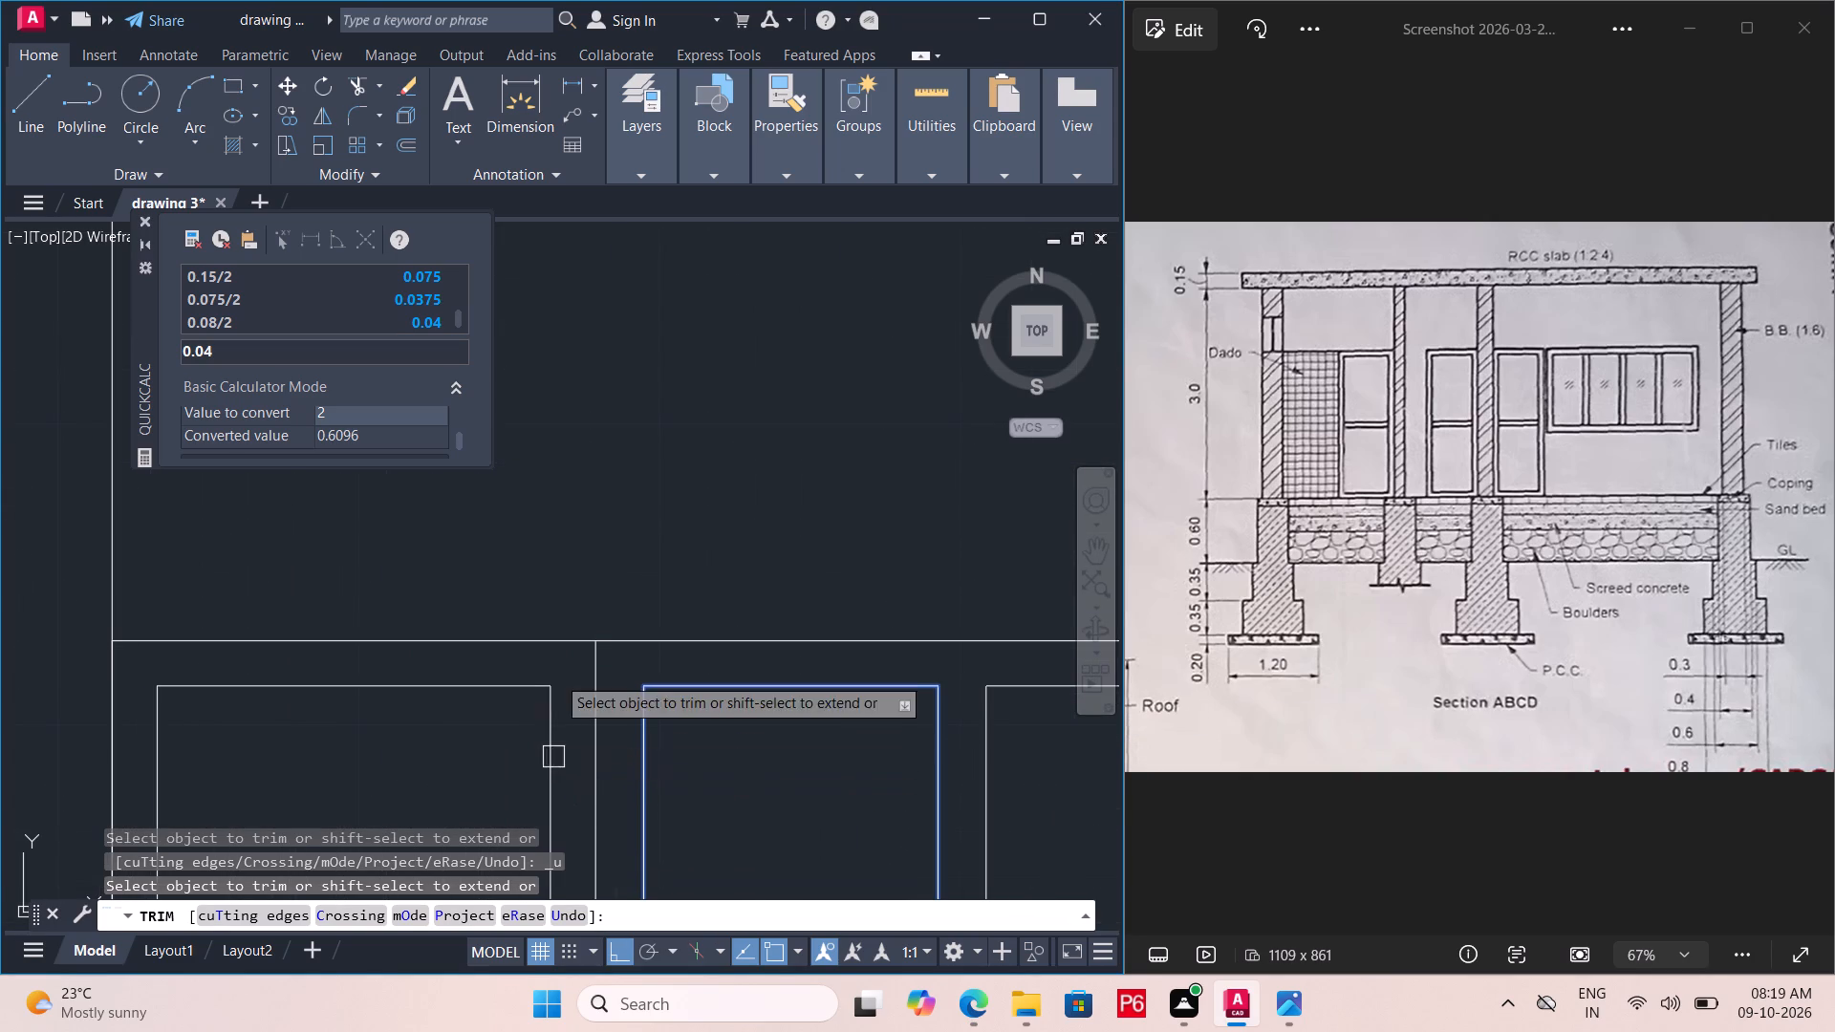
Save the drawing.
scroll(560, 643, "down", 2)
middle_click_drag(561, 633, 518, 439)
scroll(547, 507, "down", 1)
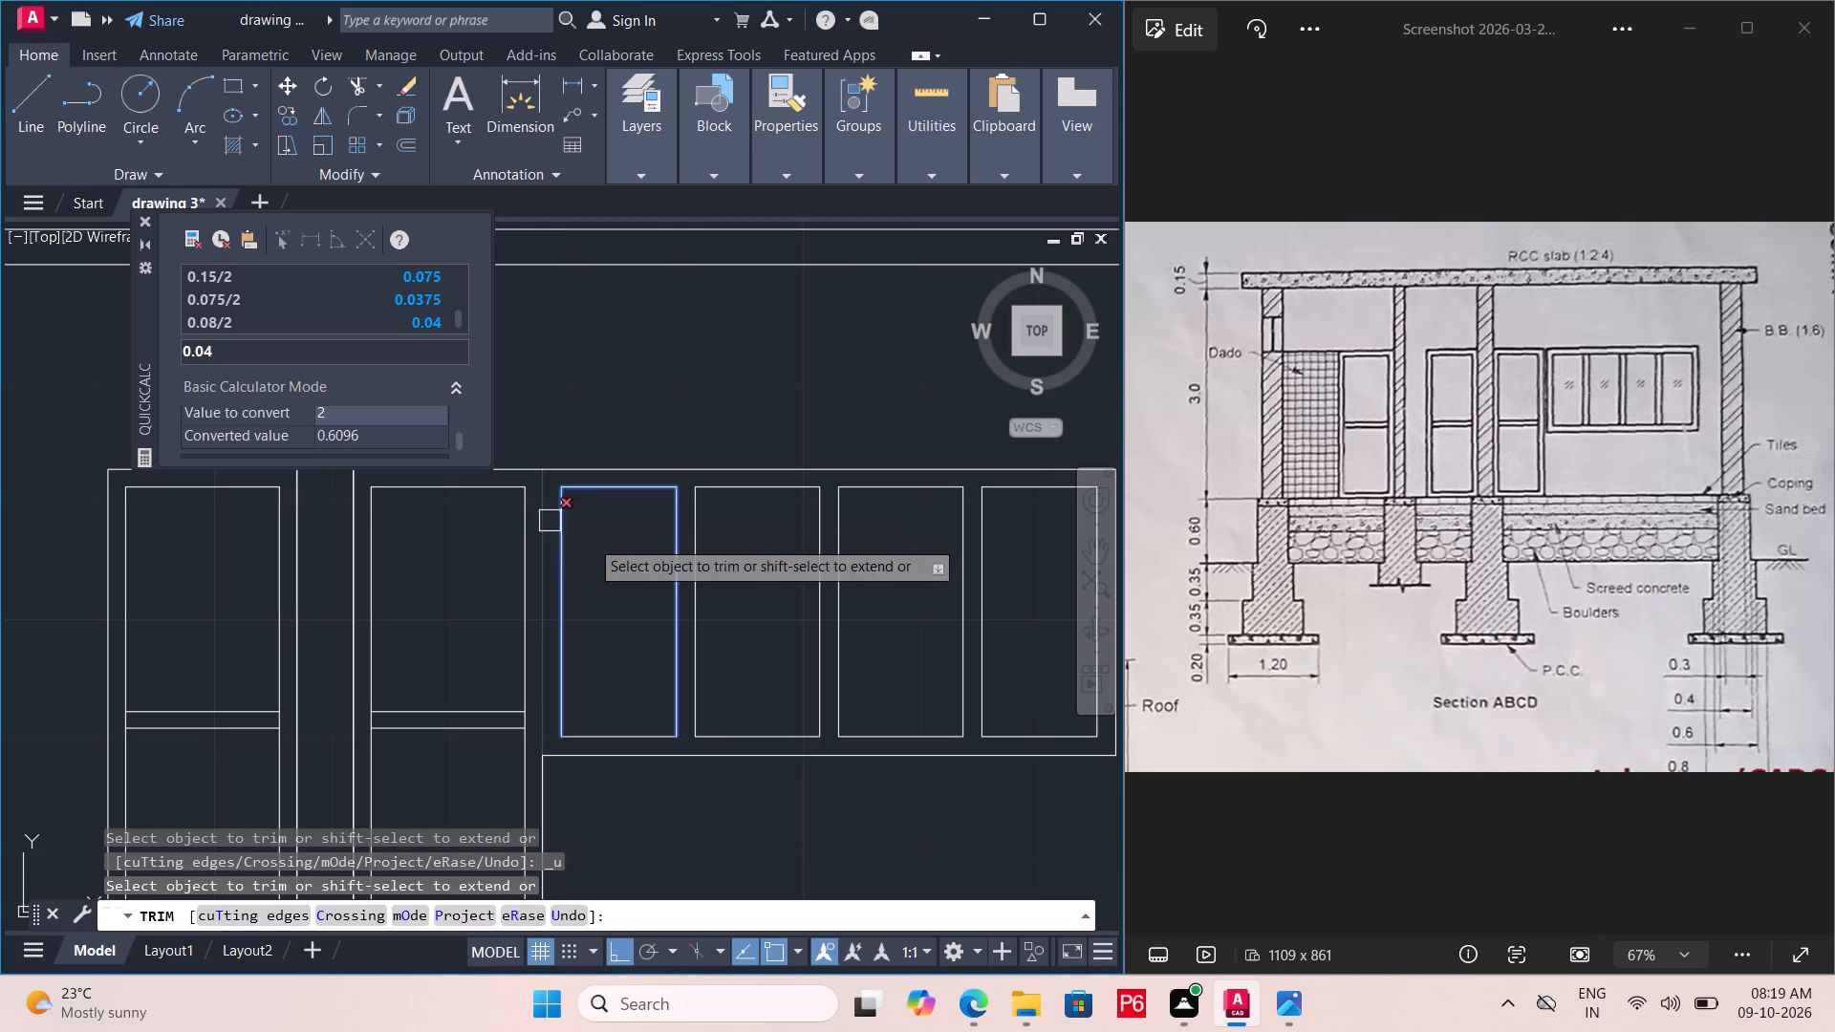
key("ctrl+s")
key("ctrl+s")
key("ctrl+s")
scroll(655, 615, "down", 2)
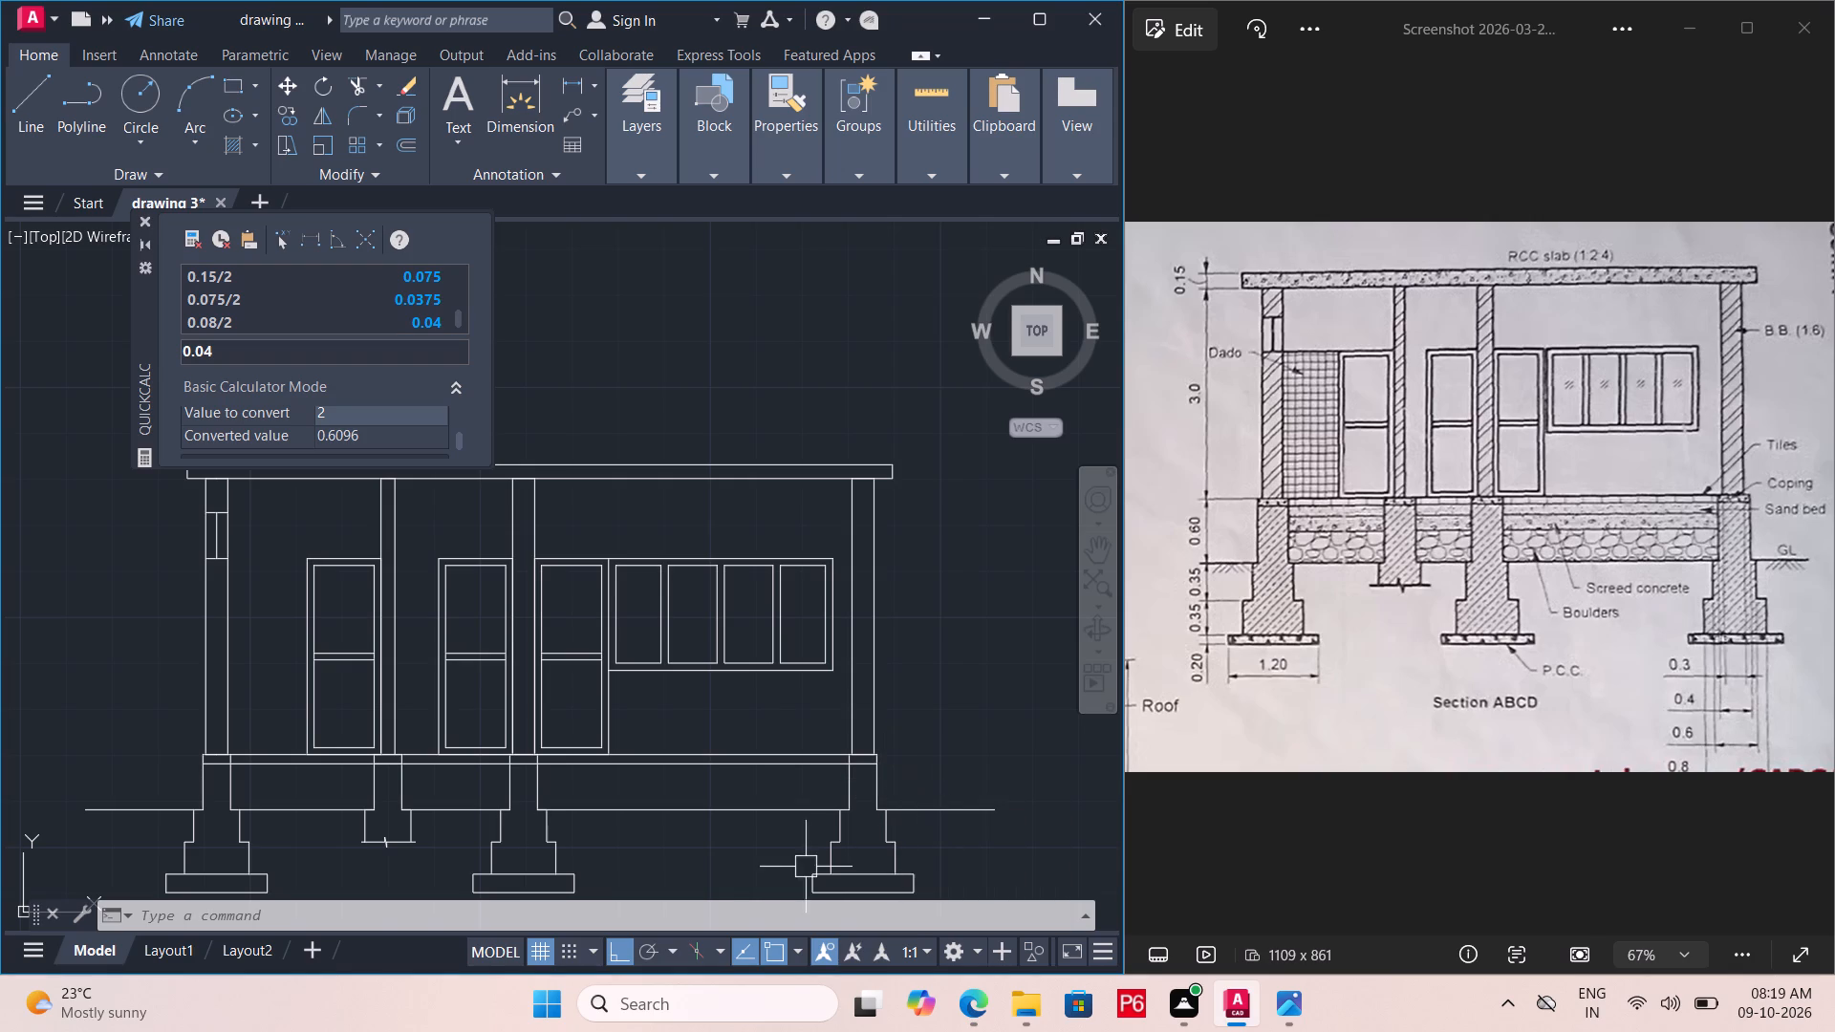
Draw a horizontal line about 6.7 long between the outer foundation walls' inner faces, between the floor lines and ground level.
scroll(748, 866, "up", 1)
middle_click_drag(748, 866, 821, 780)
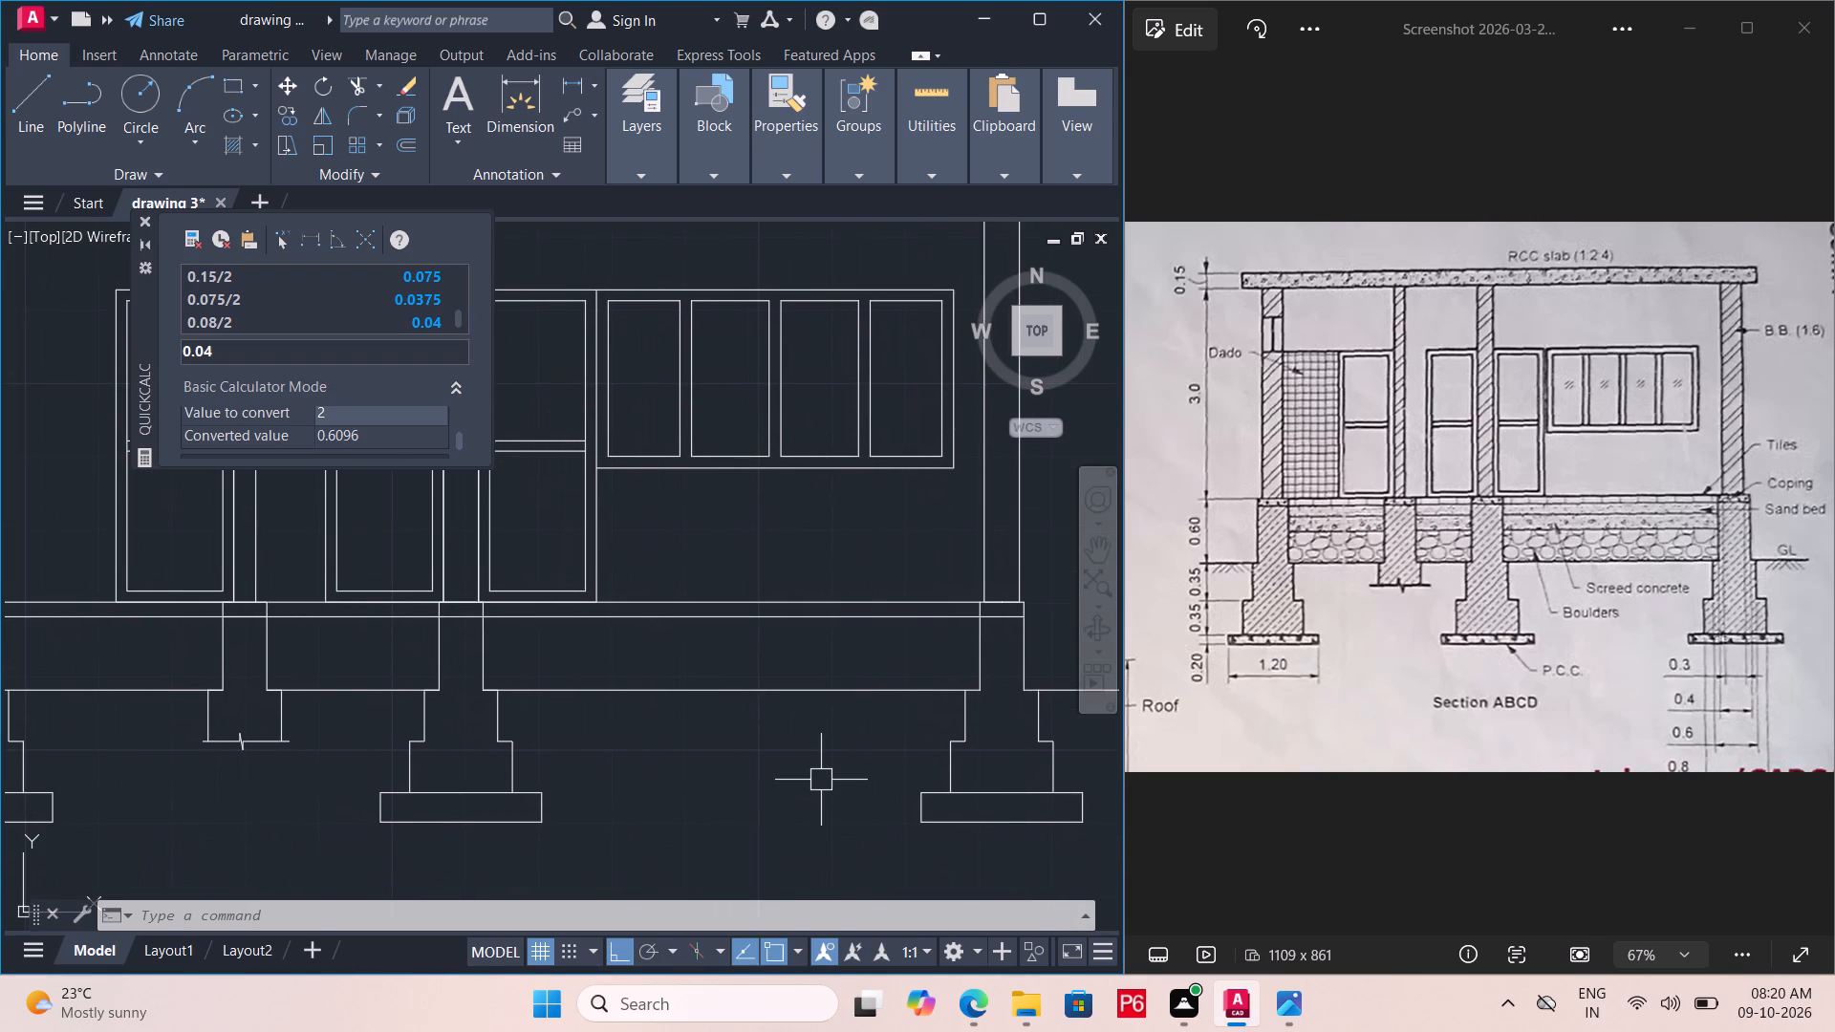
type("l")
key("space")
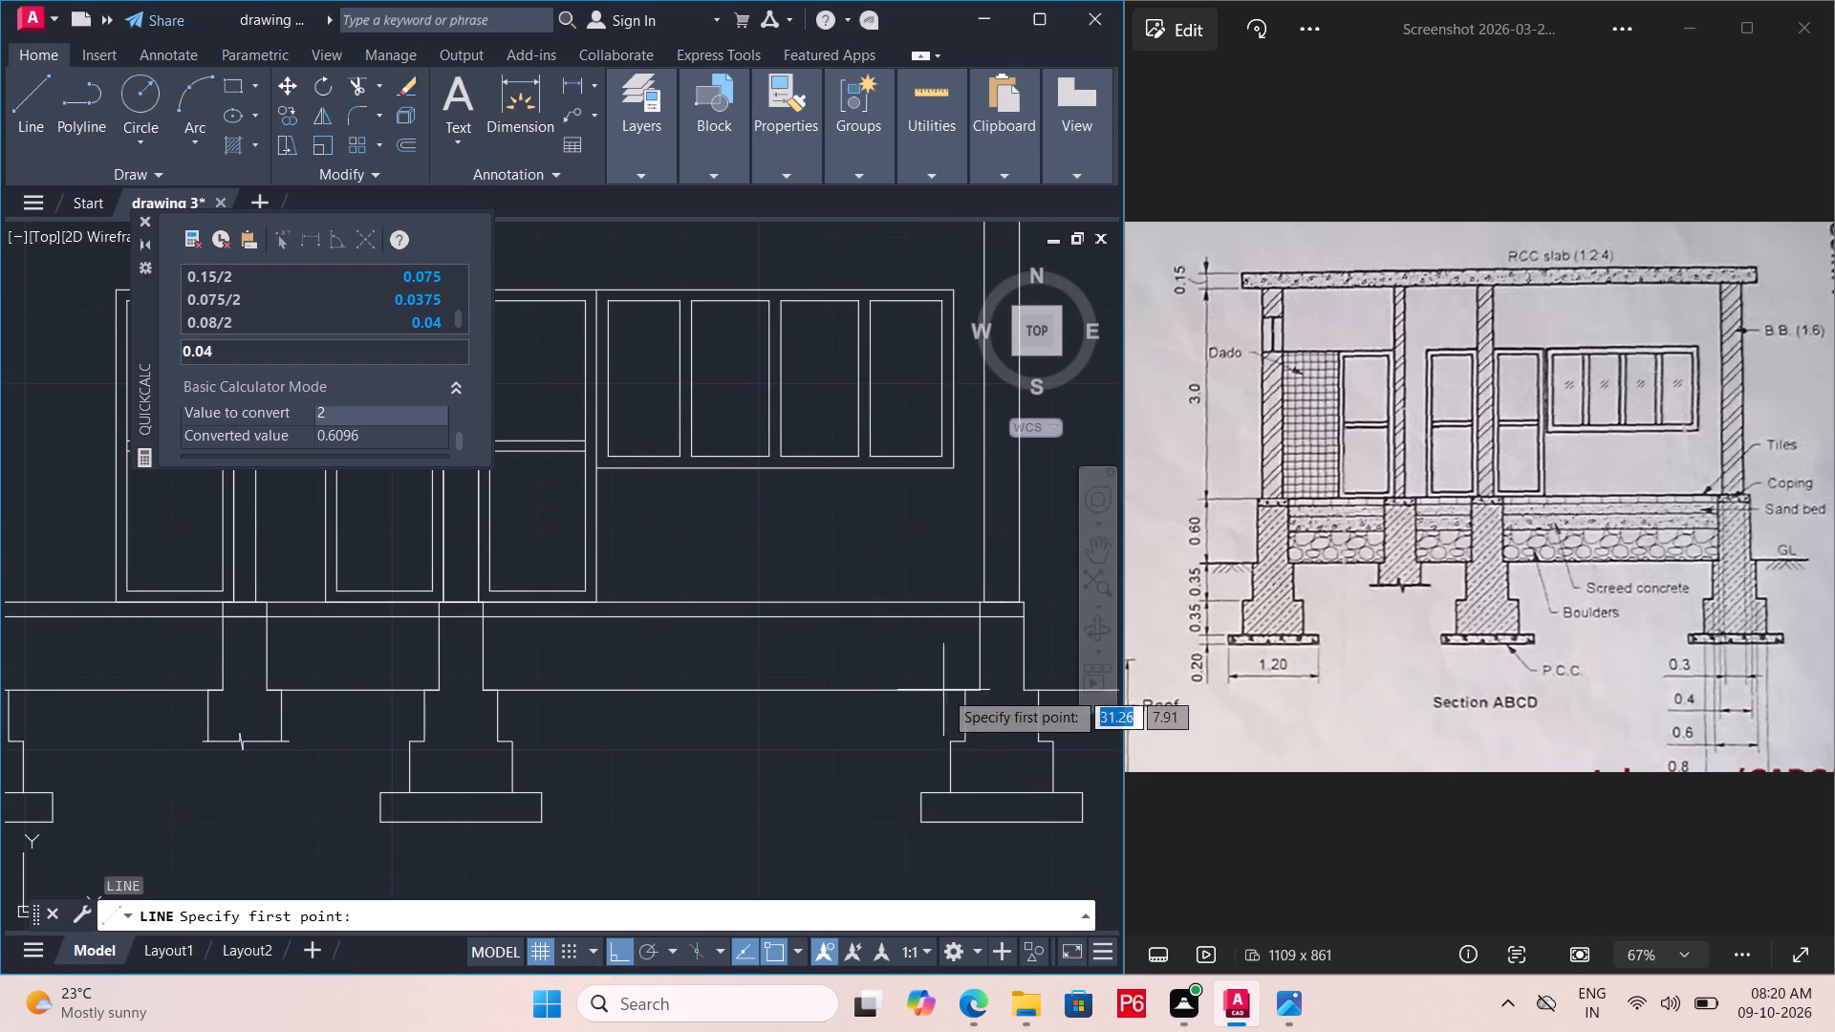
scroll(976, 663, "up", 2)
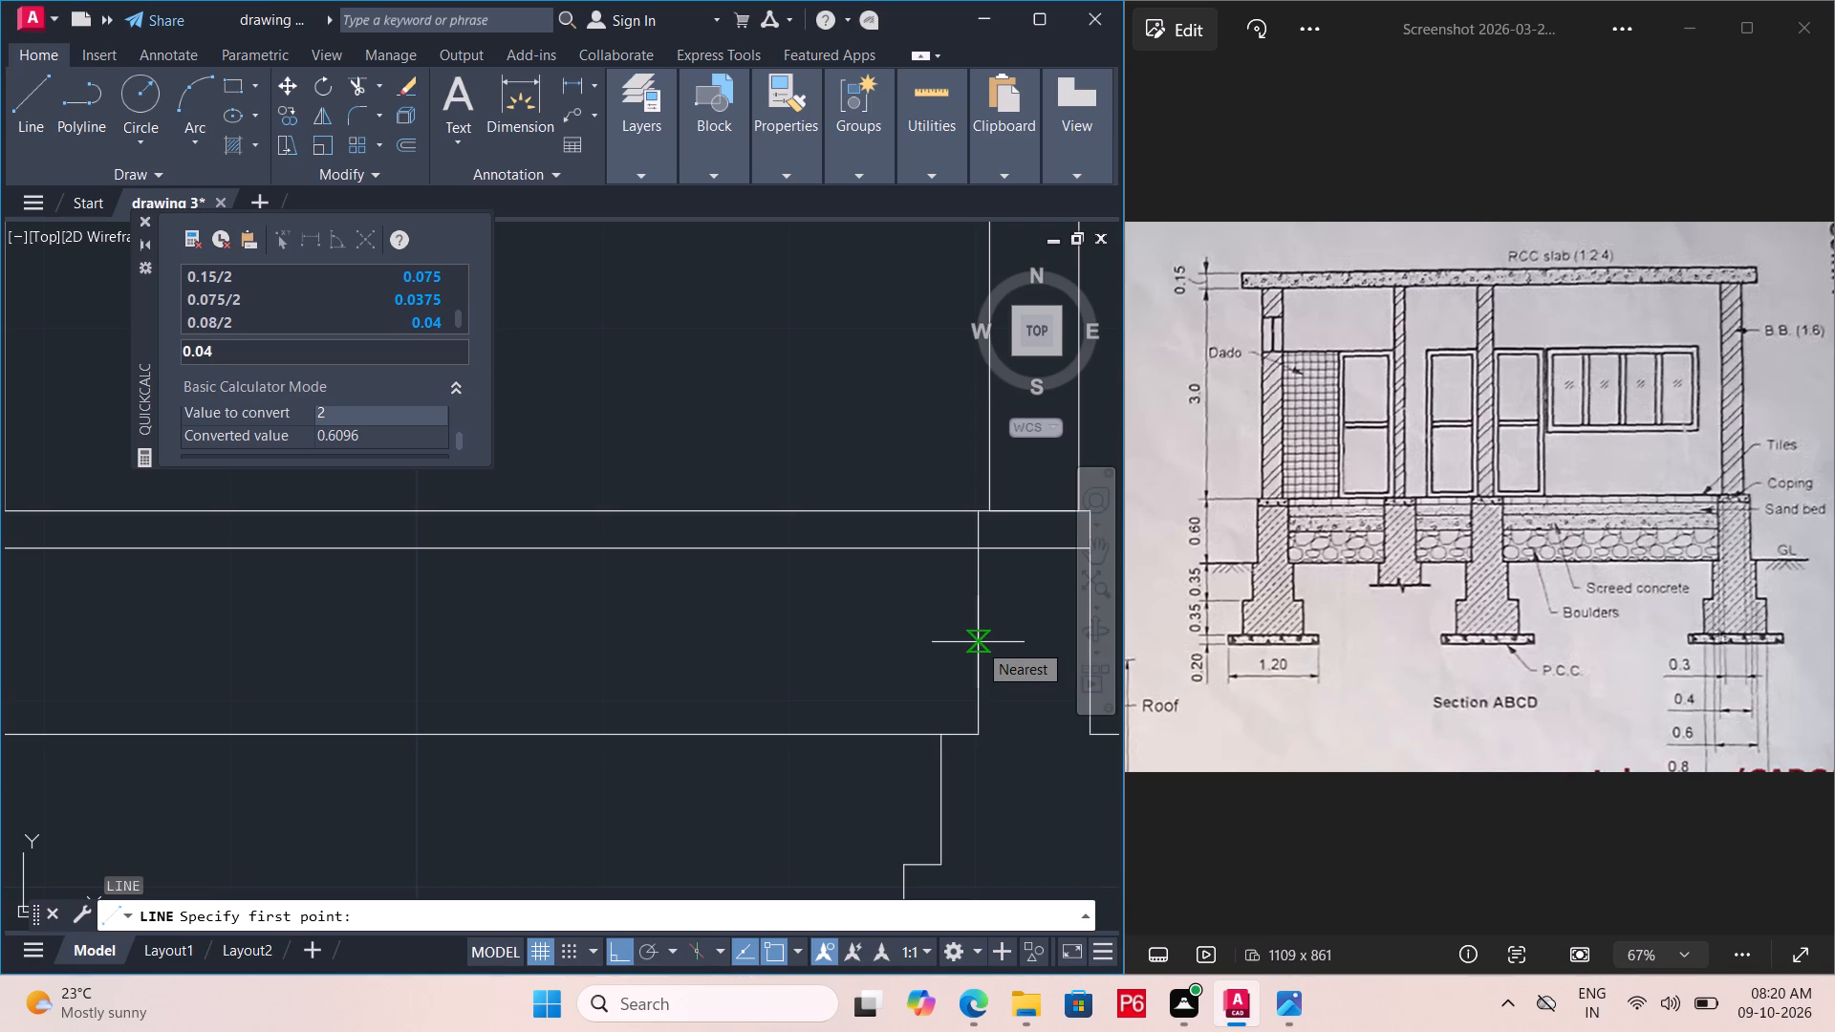
left_click(978, 642)
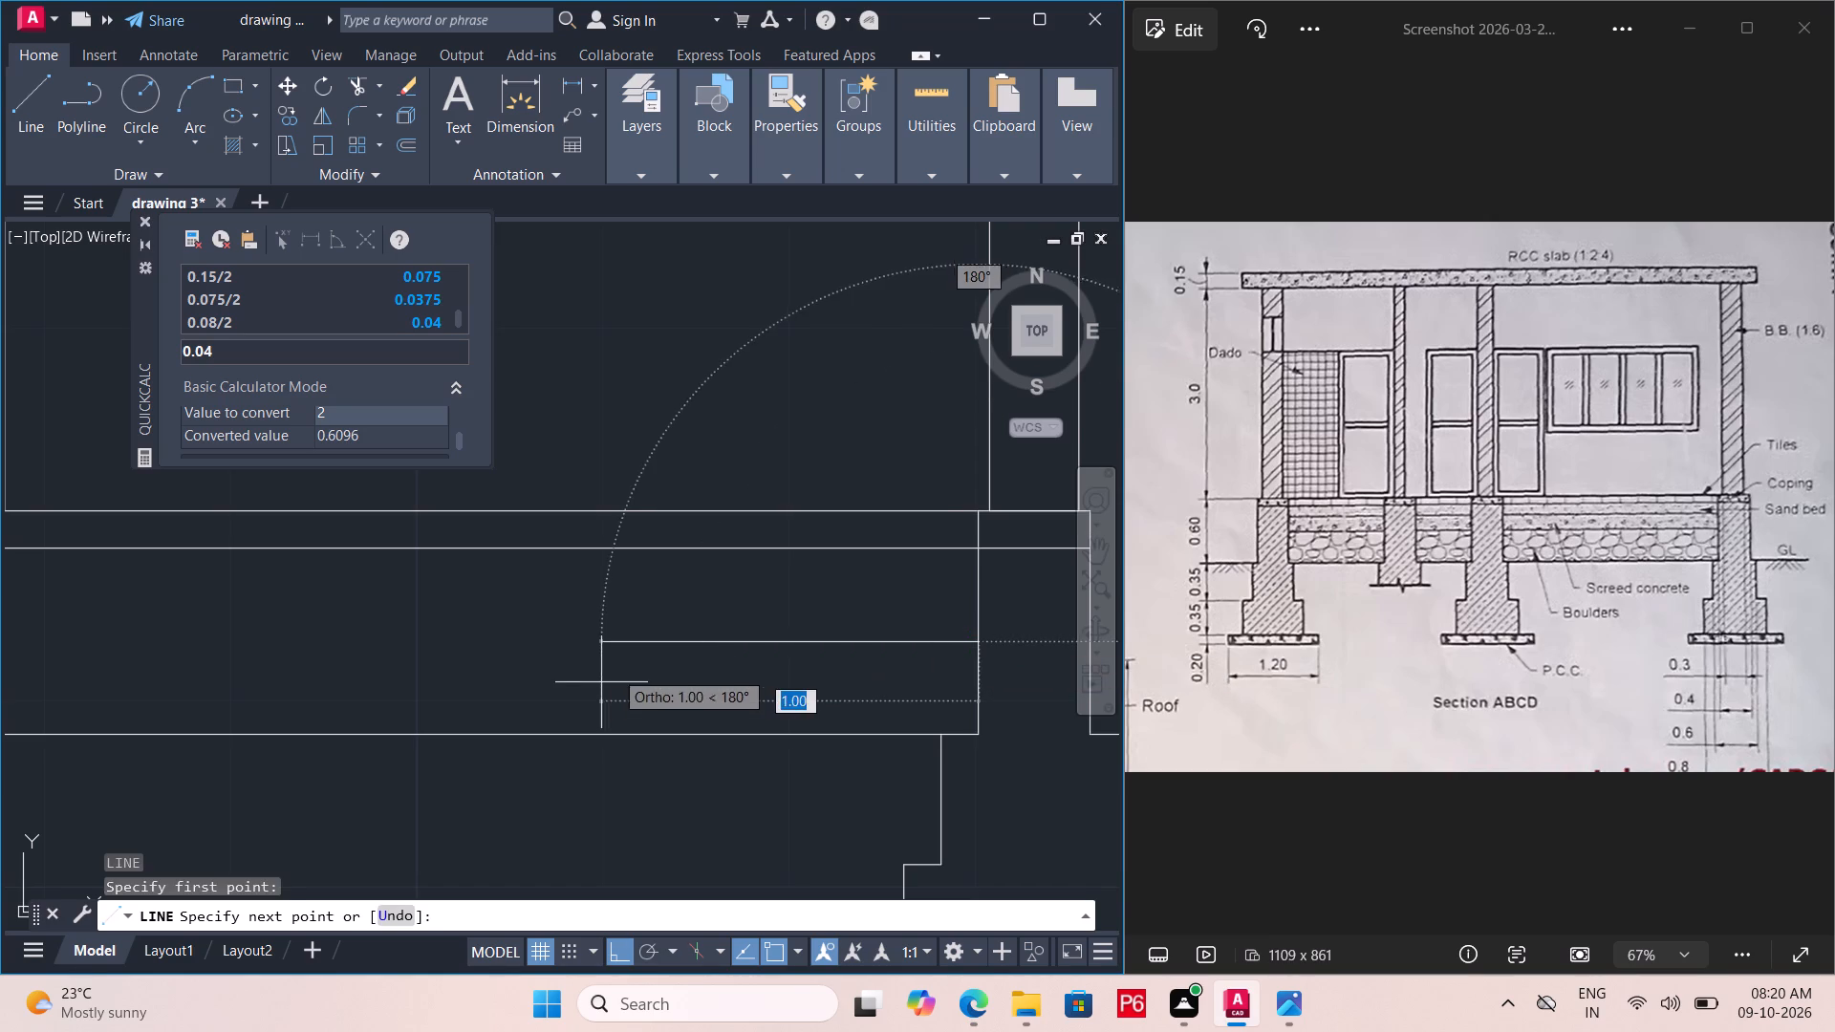
scroll(854, 602, "down", 4)
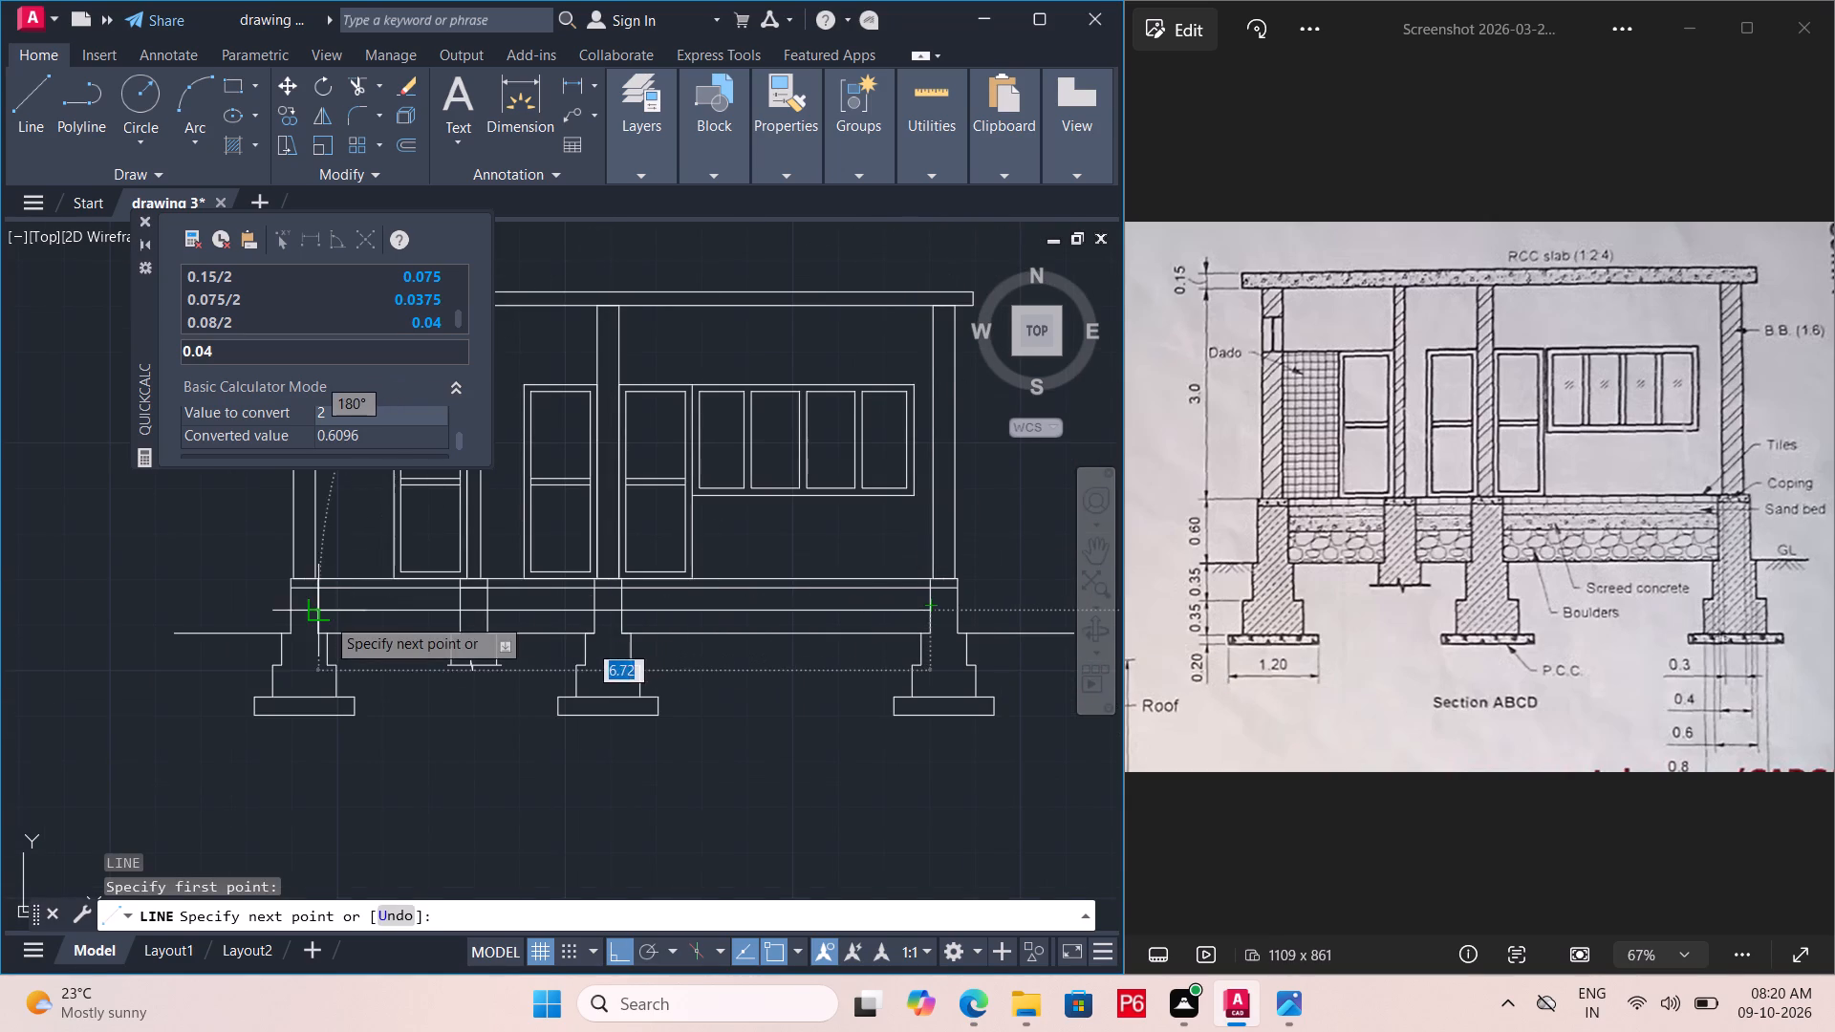
scroll(326, 616, "up", 1)
double_click(314, 609)
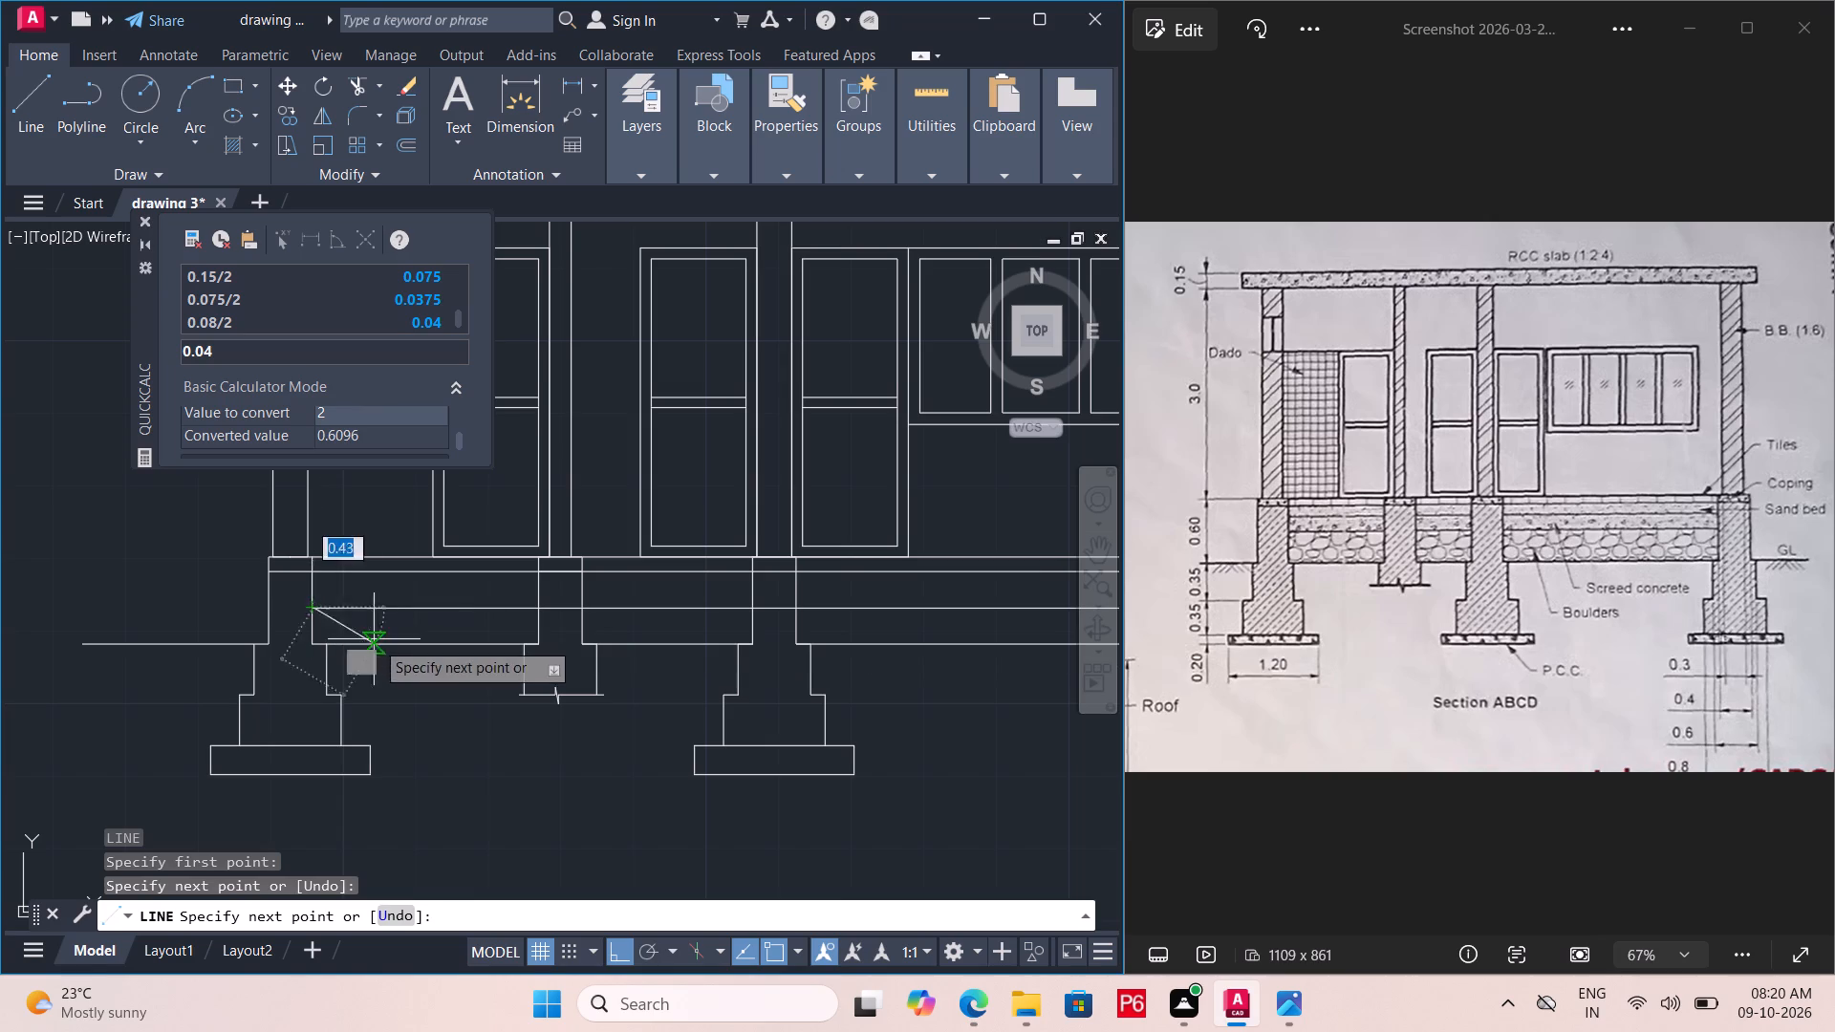
key("space")
Draw a second horizontal layer line above the first, between the inner faces of the two outer foundation walls.
scroll(508, 677, "down", 2)
scroll(804, 649, "up", 4)
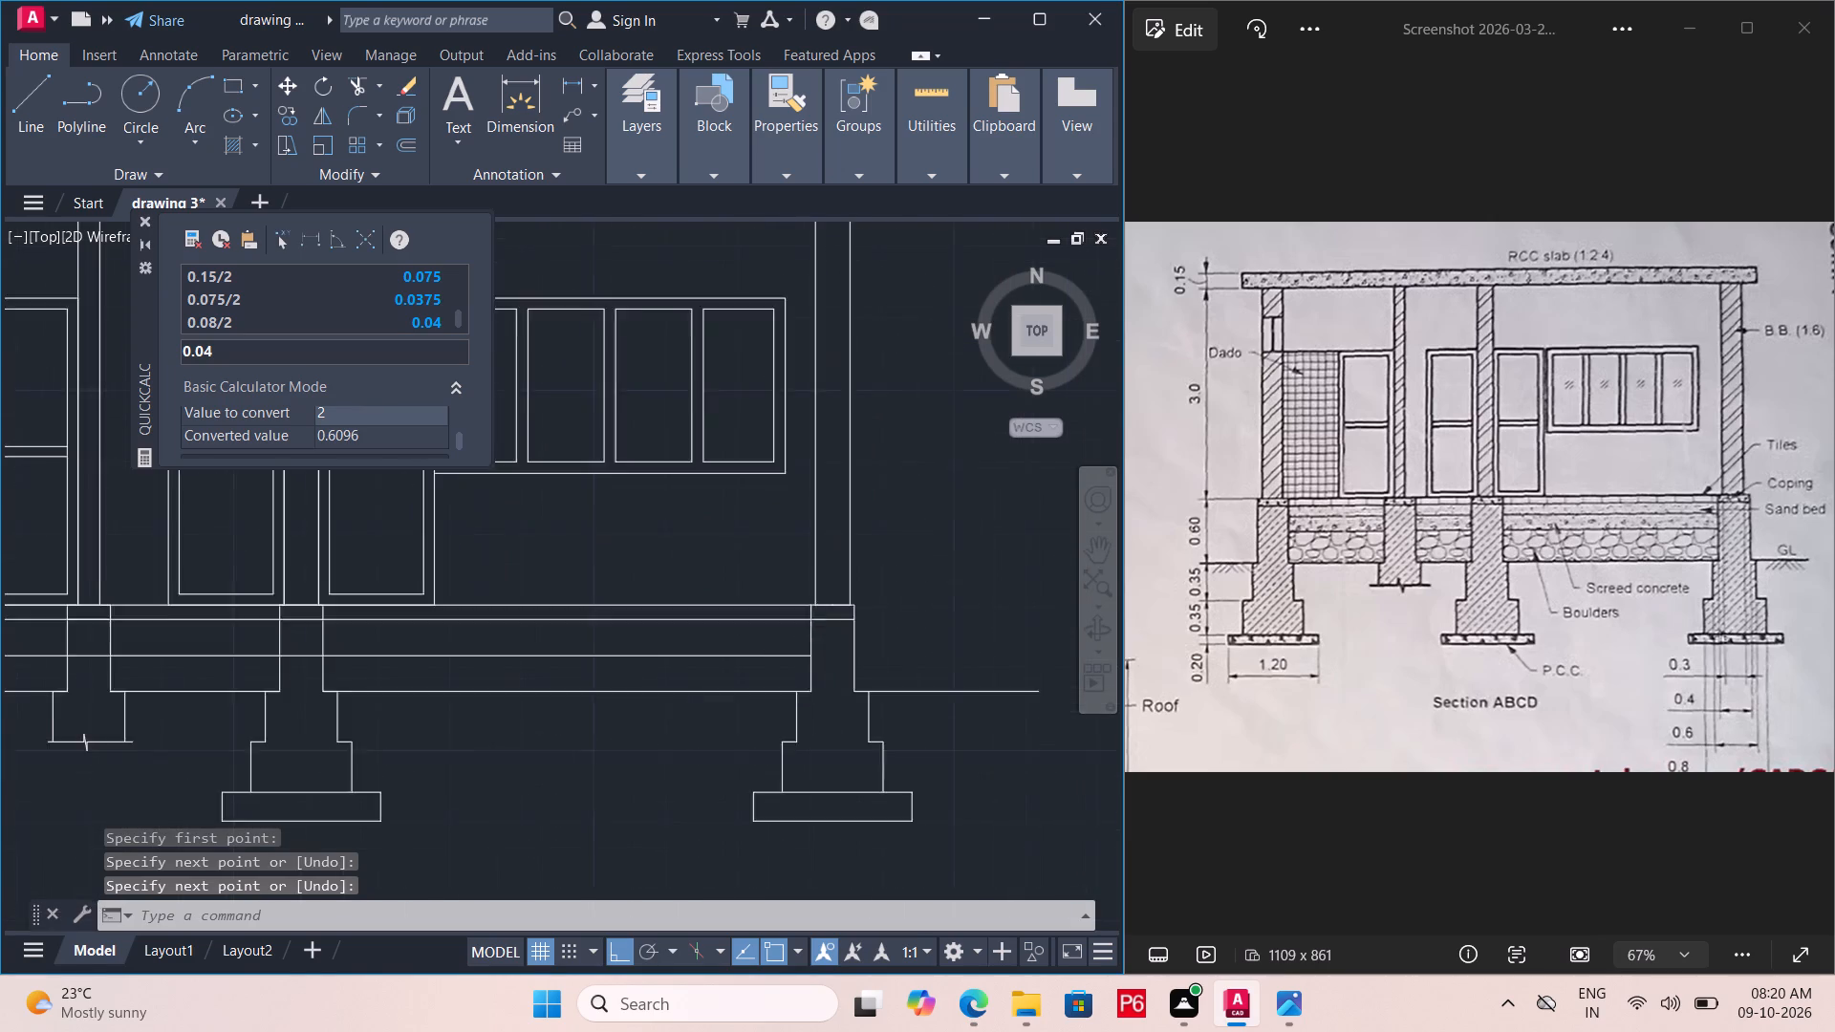
type("l")
key("space")
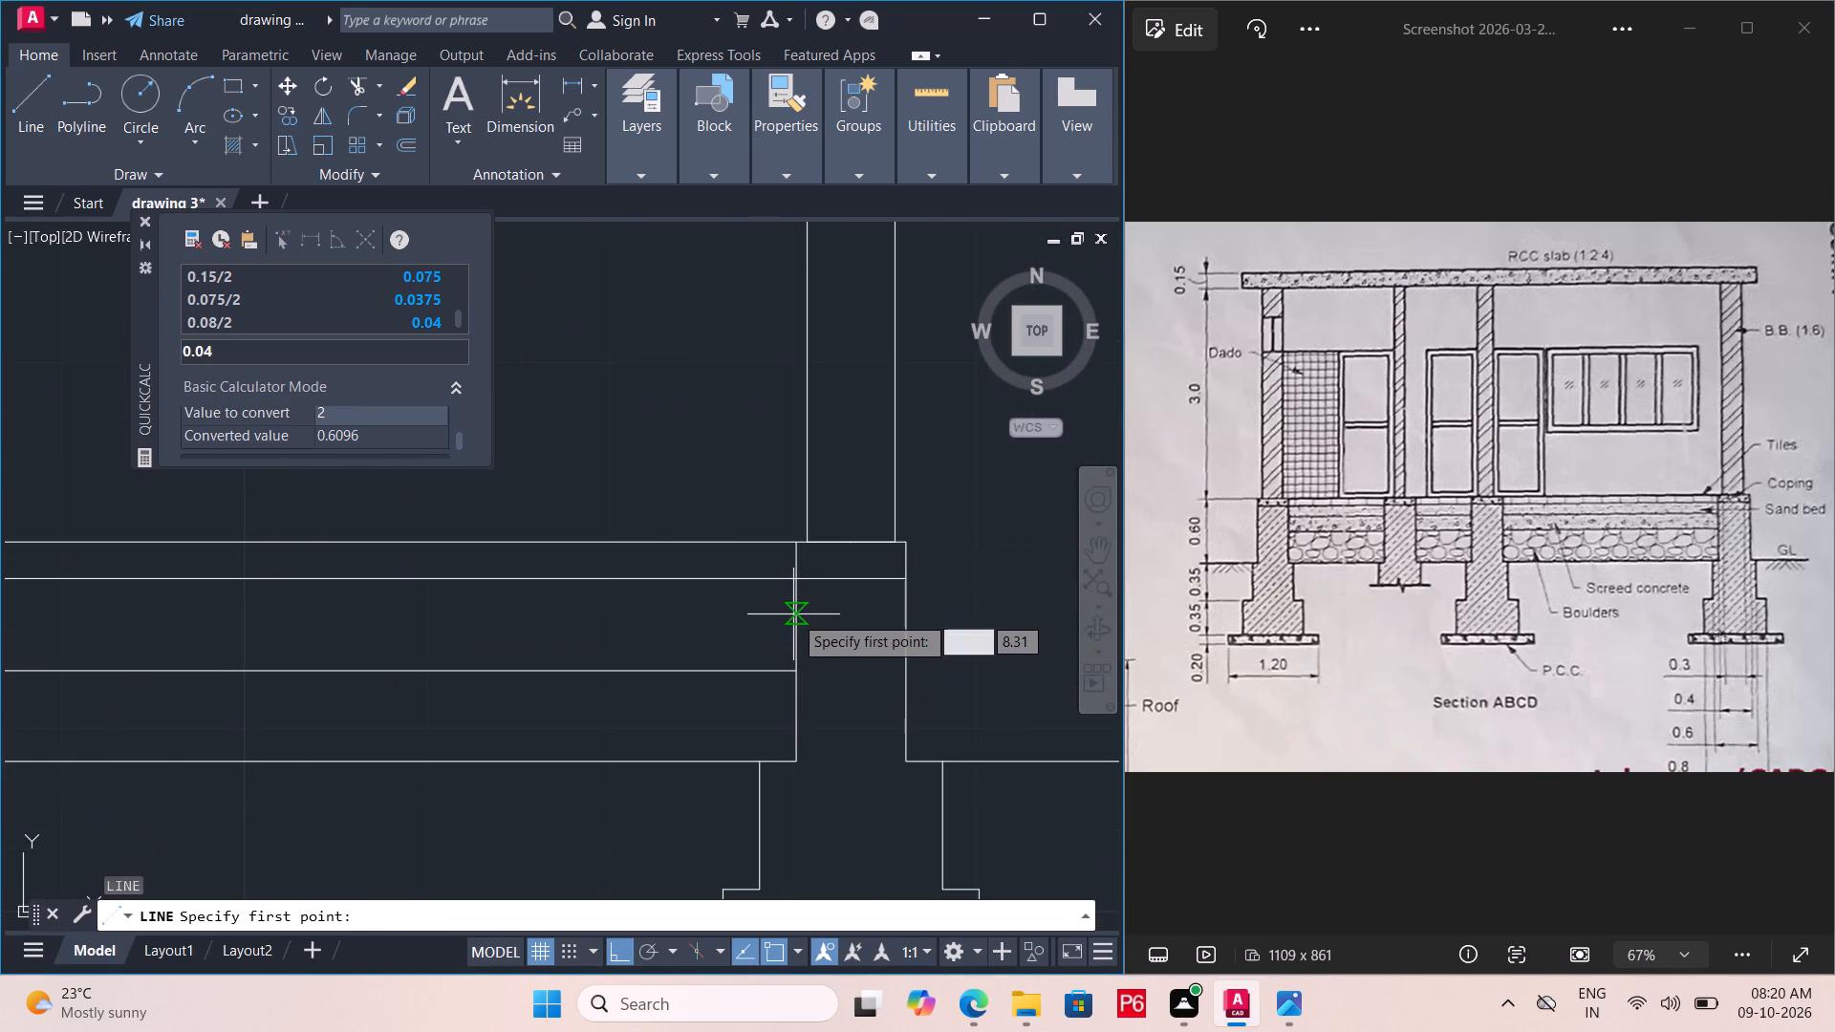
left_click(793, 614)
scroll(788, 638, "down", 4)
middle_click_drag(752, 649, 794, 637)
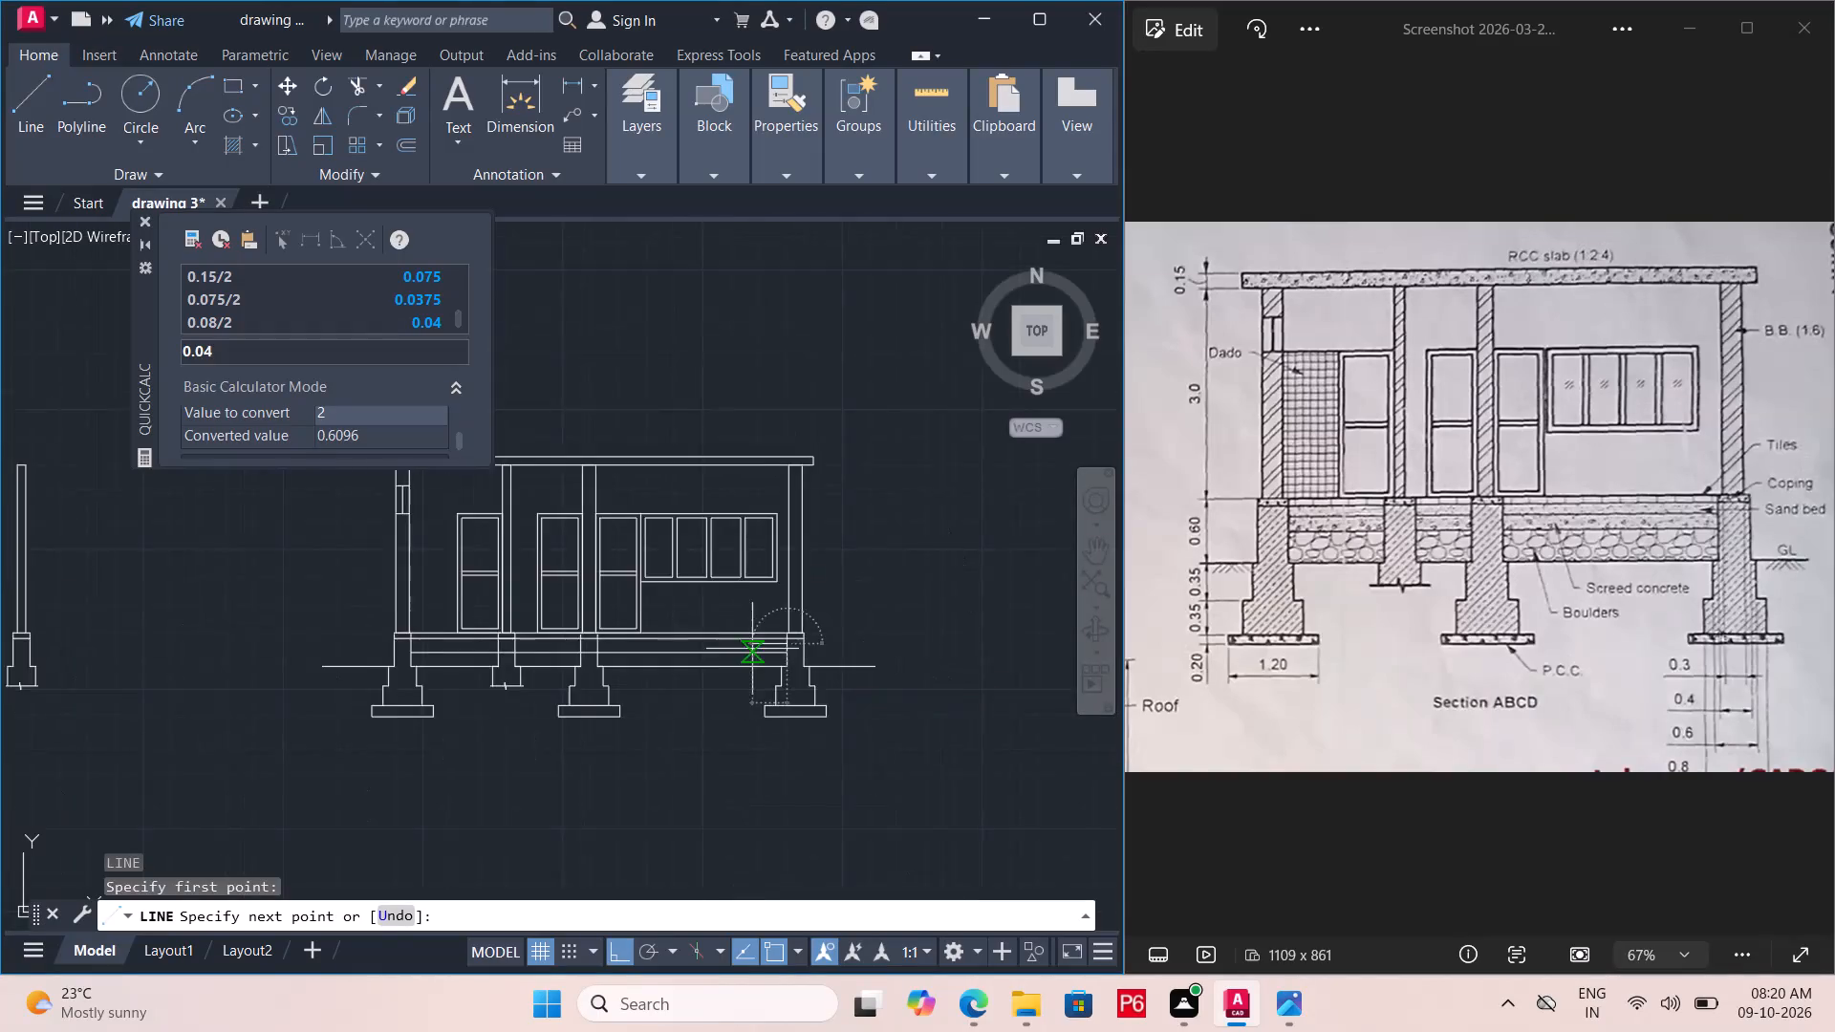
middle_click_drag(794, 637, 948, 630)
scroll(550, 625, "up", 1)
scroll(691, 632, "up", 3)
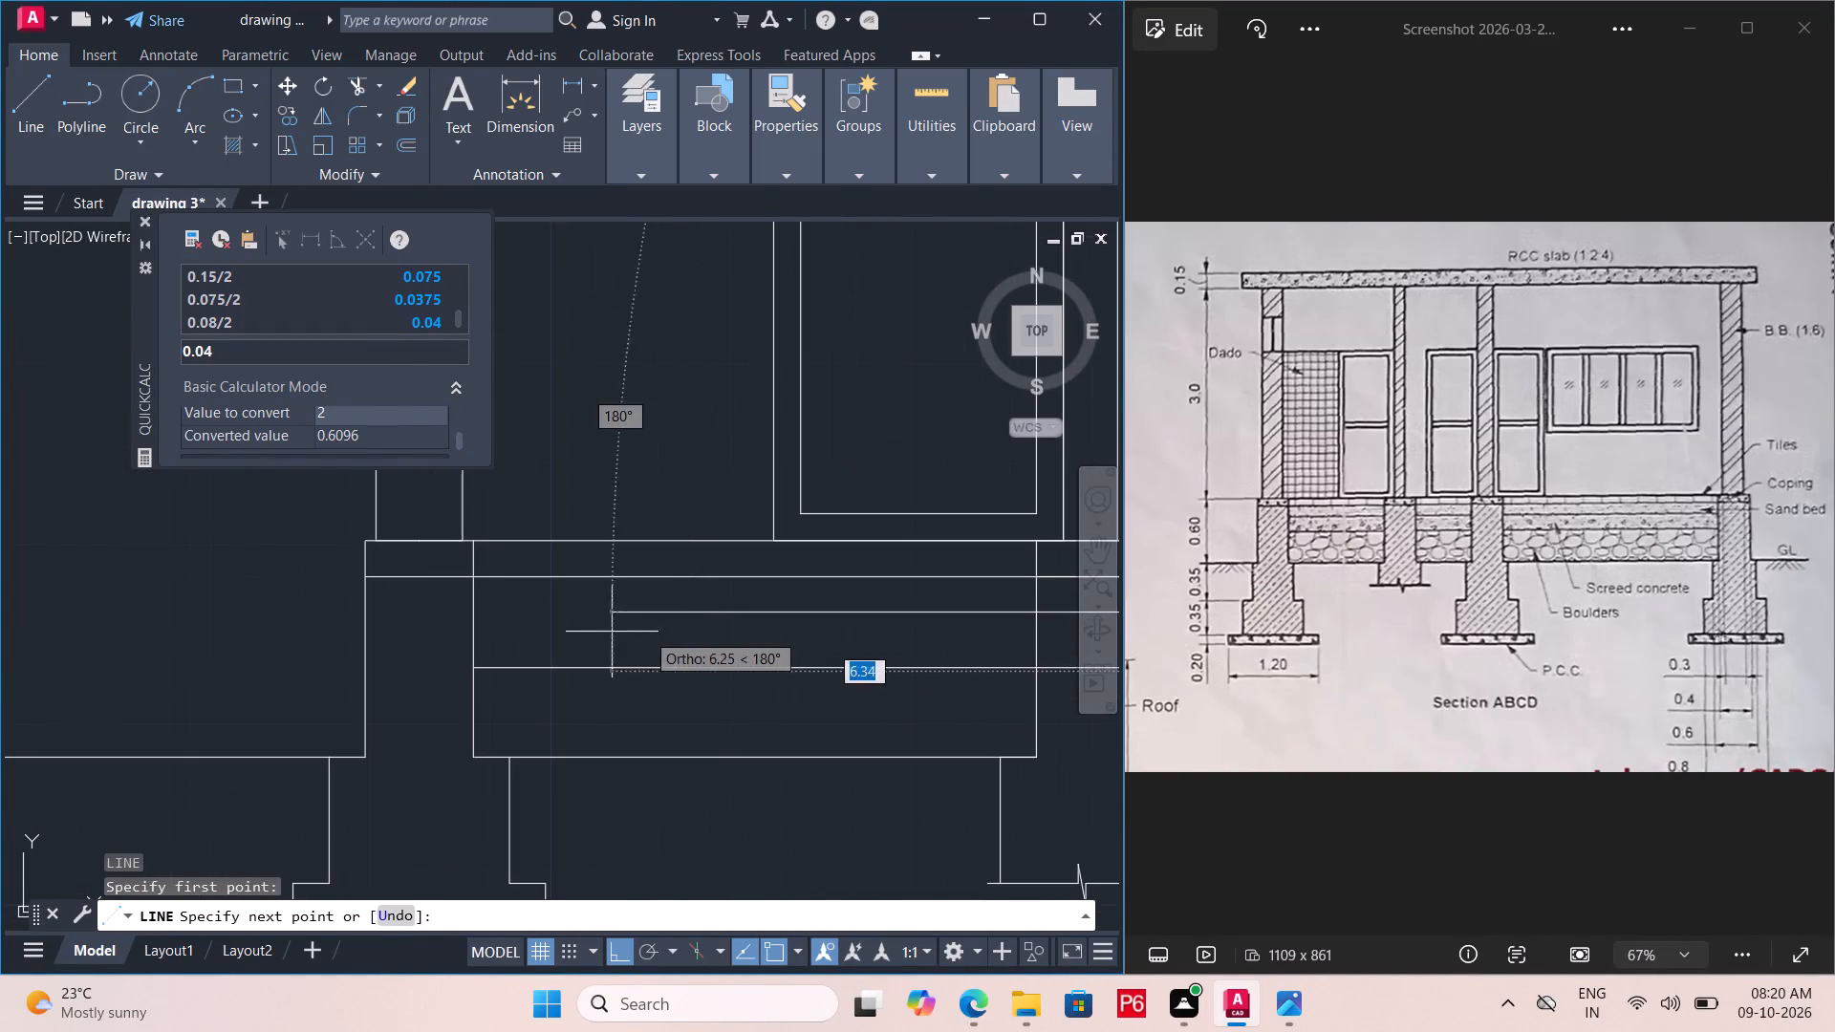
left_click(472, 606)
key("Escape")
scroll(322, 636, "down", 3)
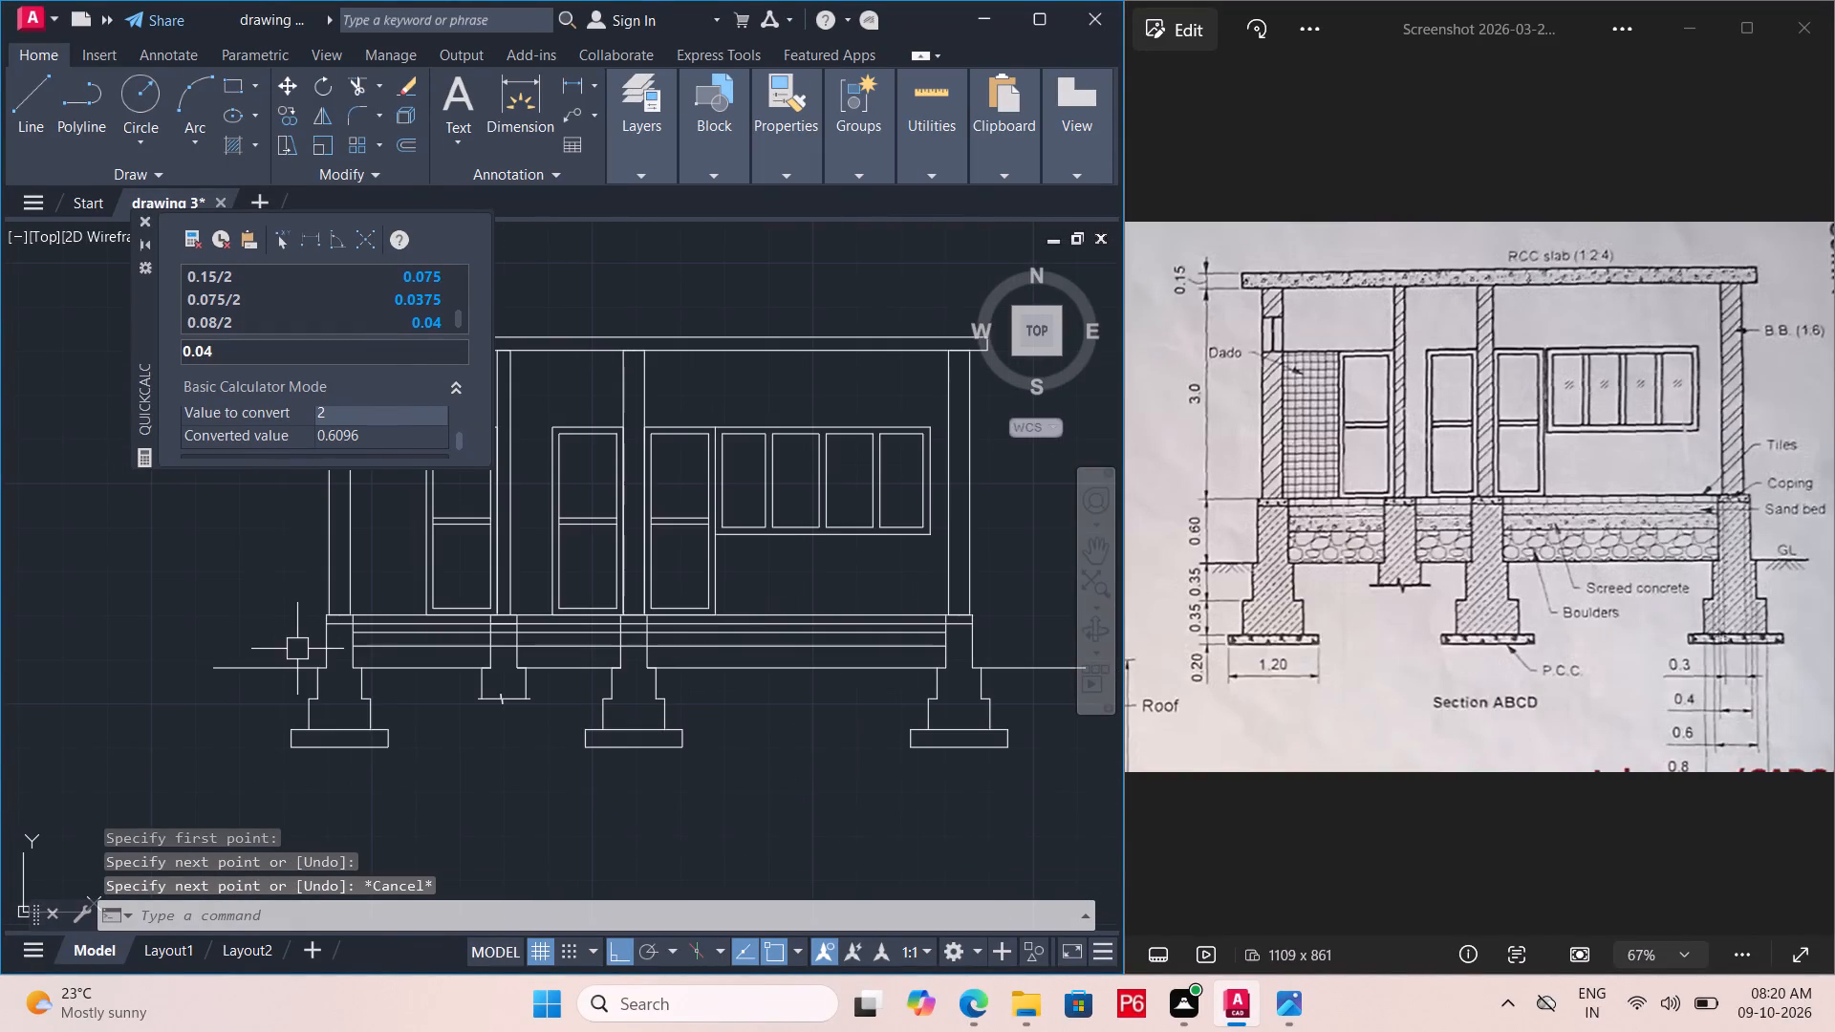
Trim the three horizontal layer lines where they cross the two intermediate foundation walls.
scroll(637, 634, "up", 4)
type("tr")
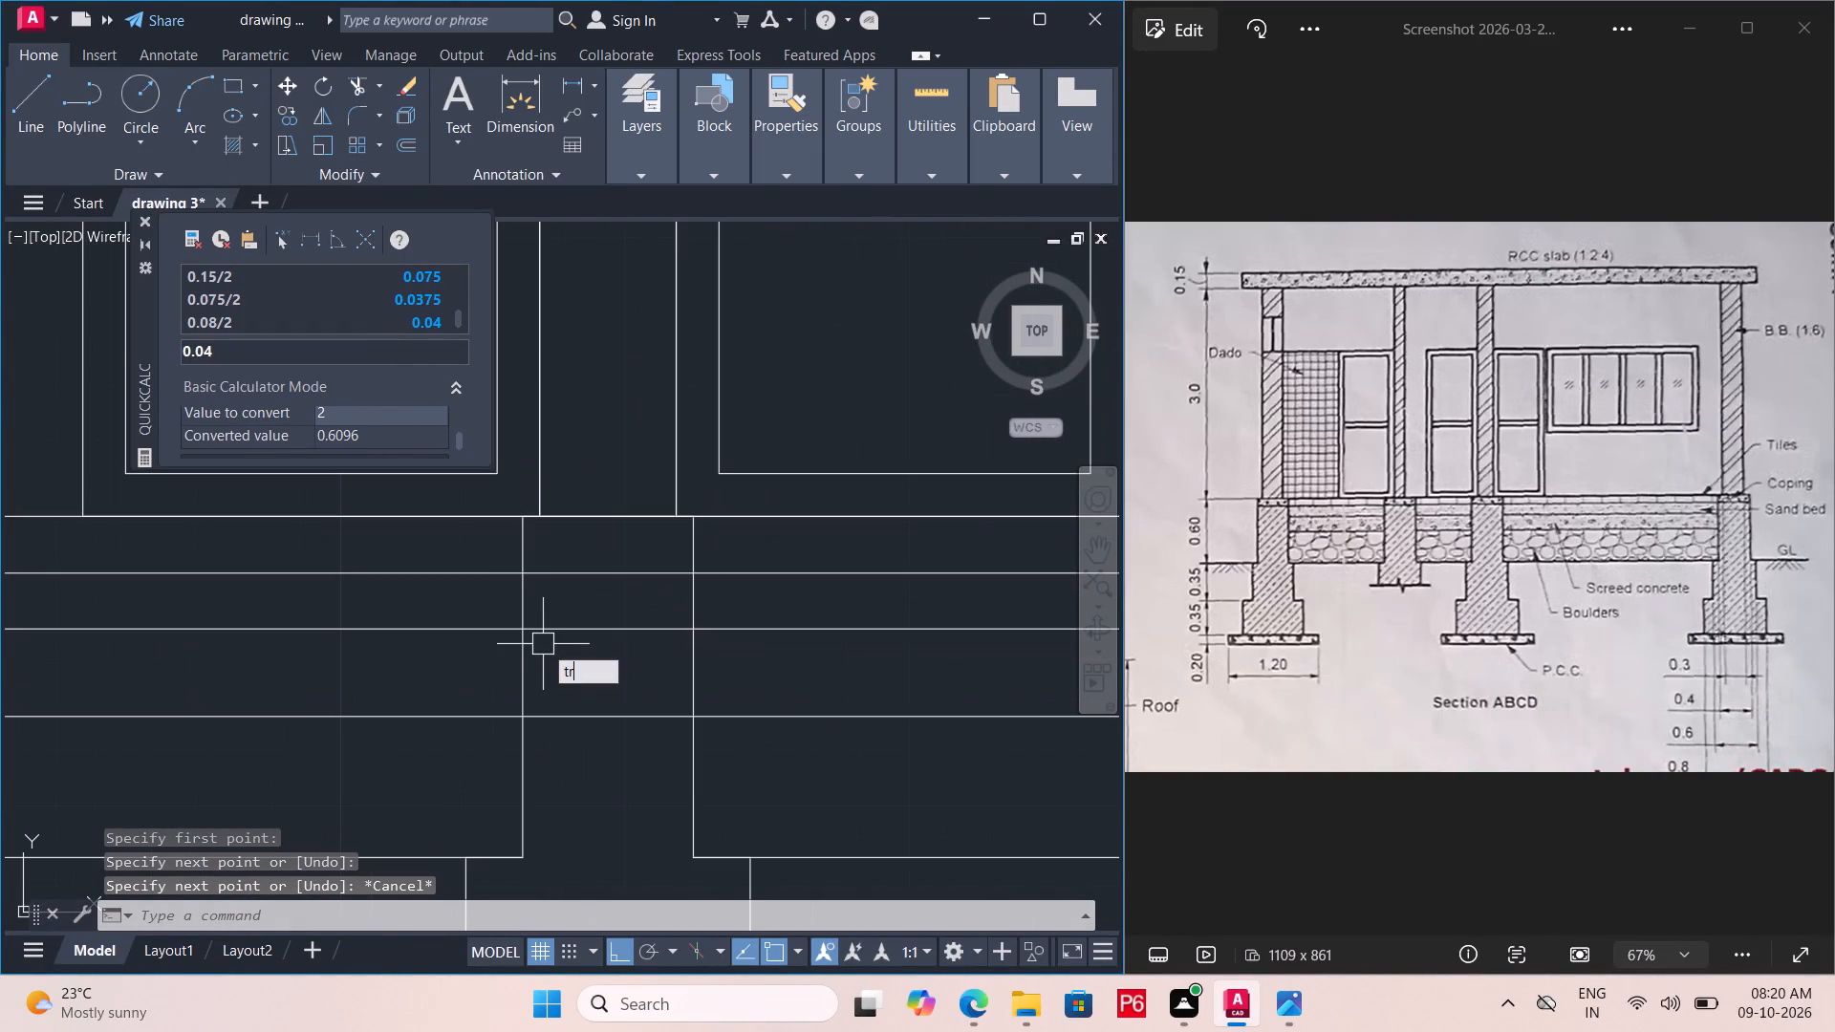
key("space")
key("space")
middle_click_drag(506, 653, 564, 652)
left_click(663, 554)
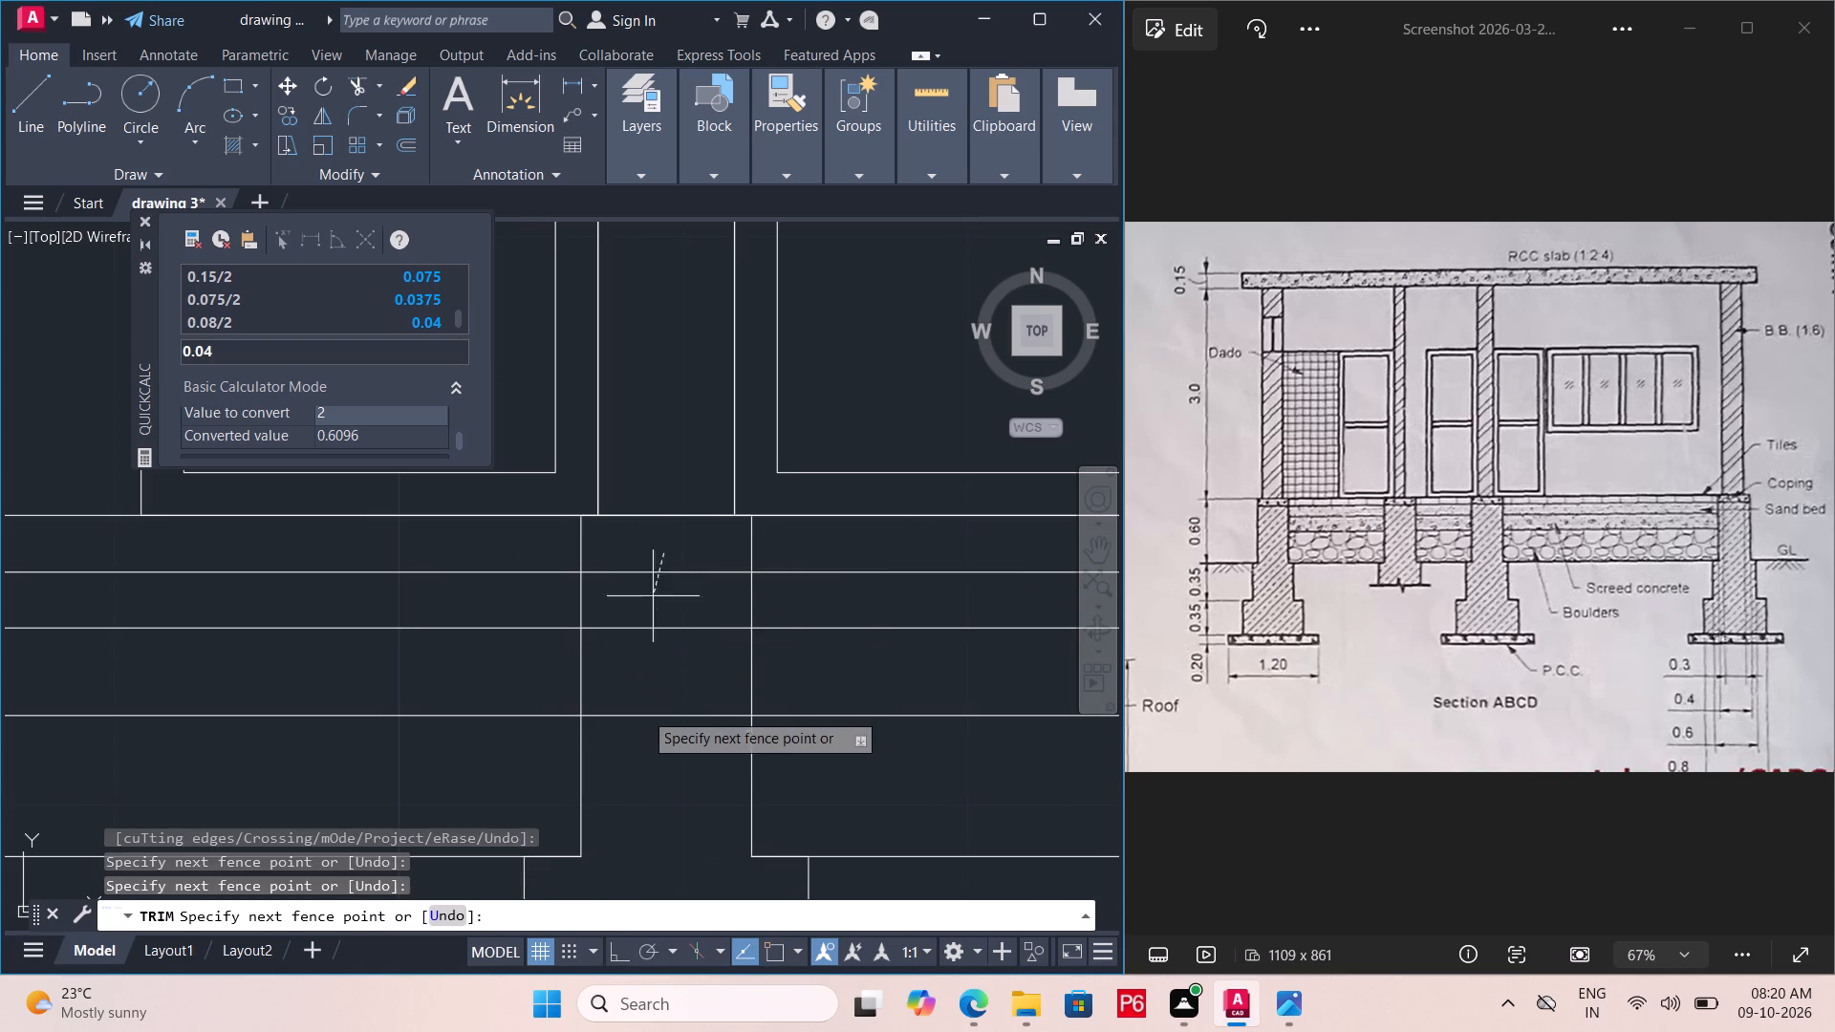
left_click(650, 748)
scroll(683, 665, "down", 3)
scroll(478, 671, "up", 3)
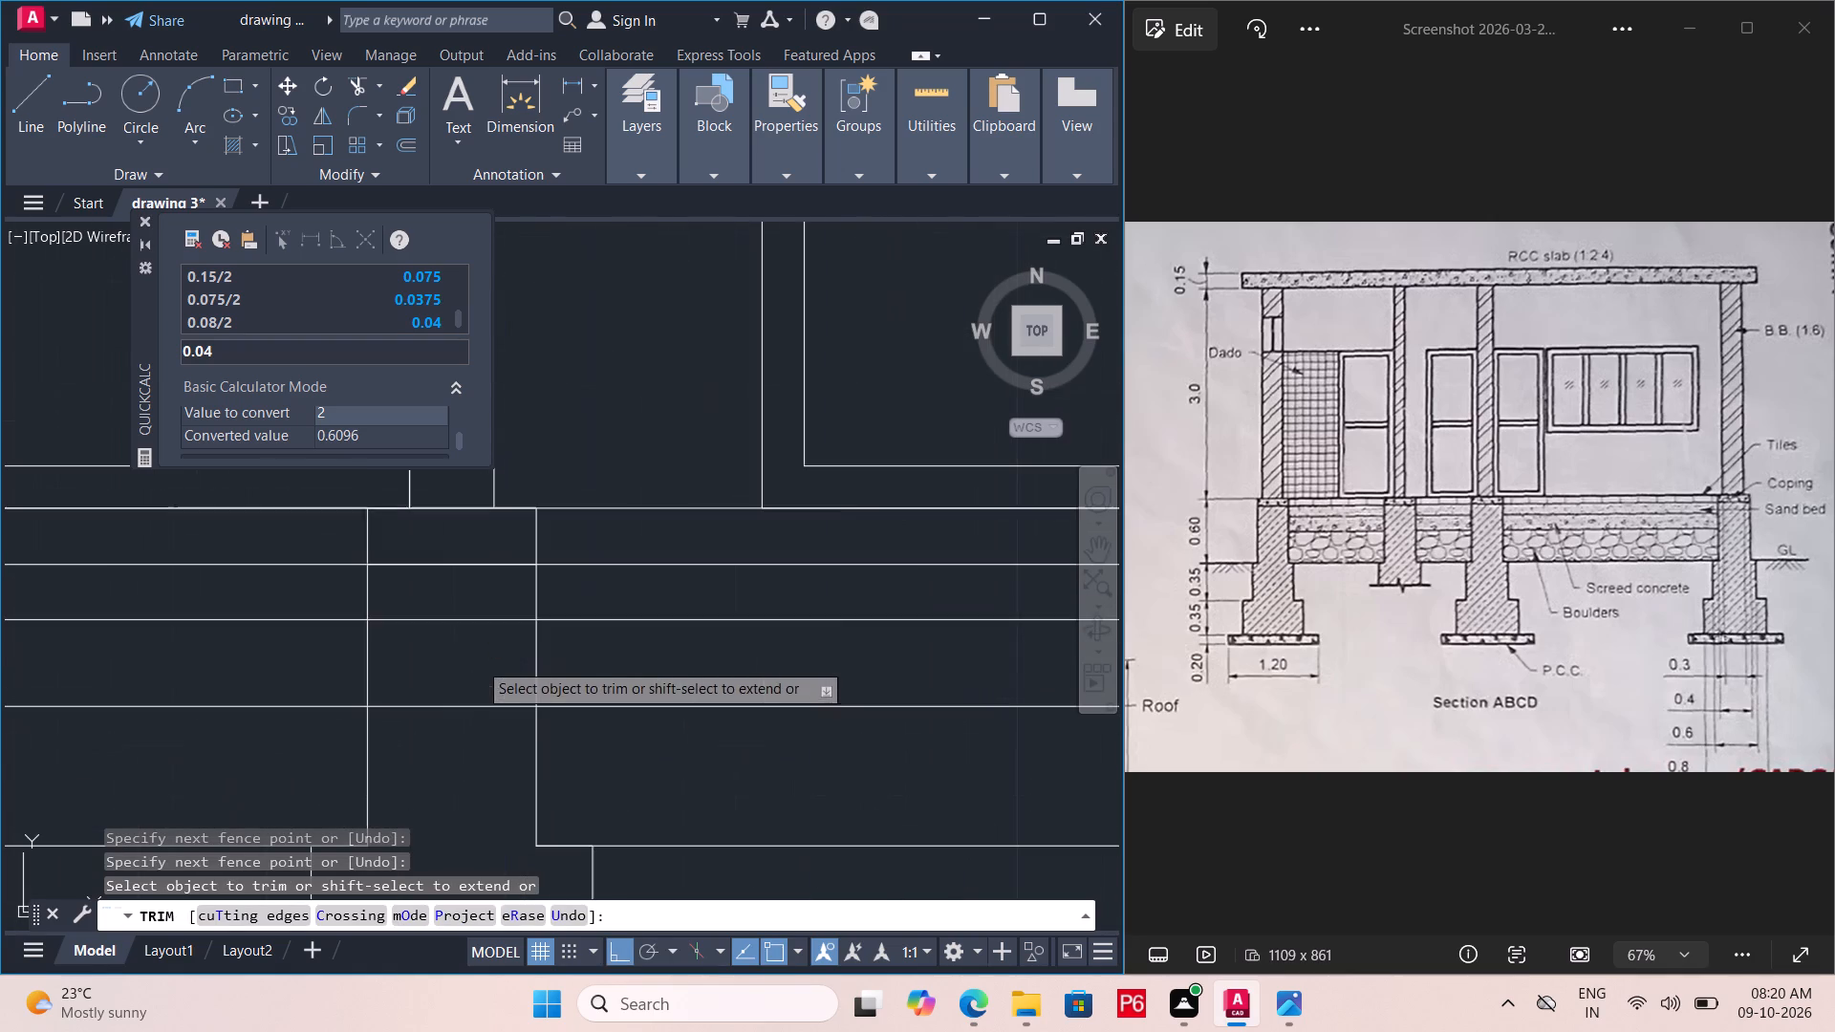
left_click(484, 552)
double_click(433, 716)
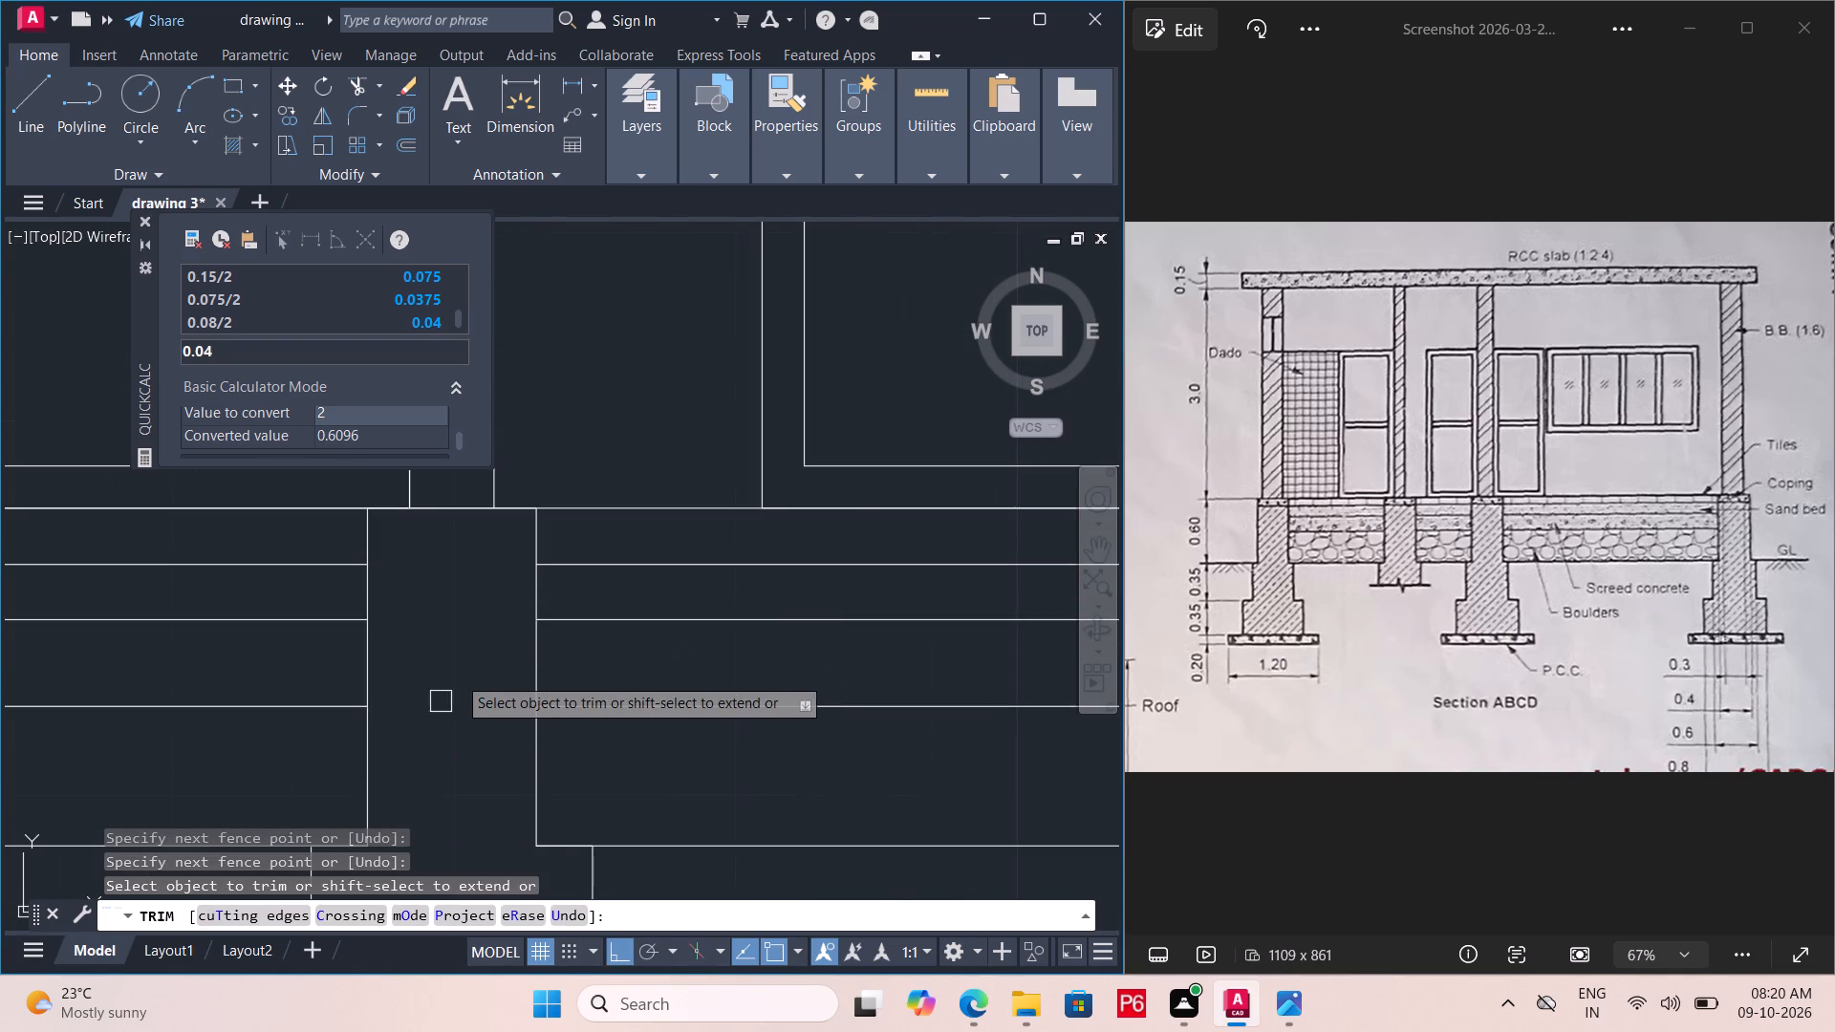
scroll(457, 675, "down", 3)
scroll(633, 691, "down", 2)
middle_click_drag(734, 715, 641, 719)
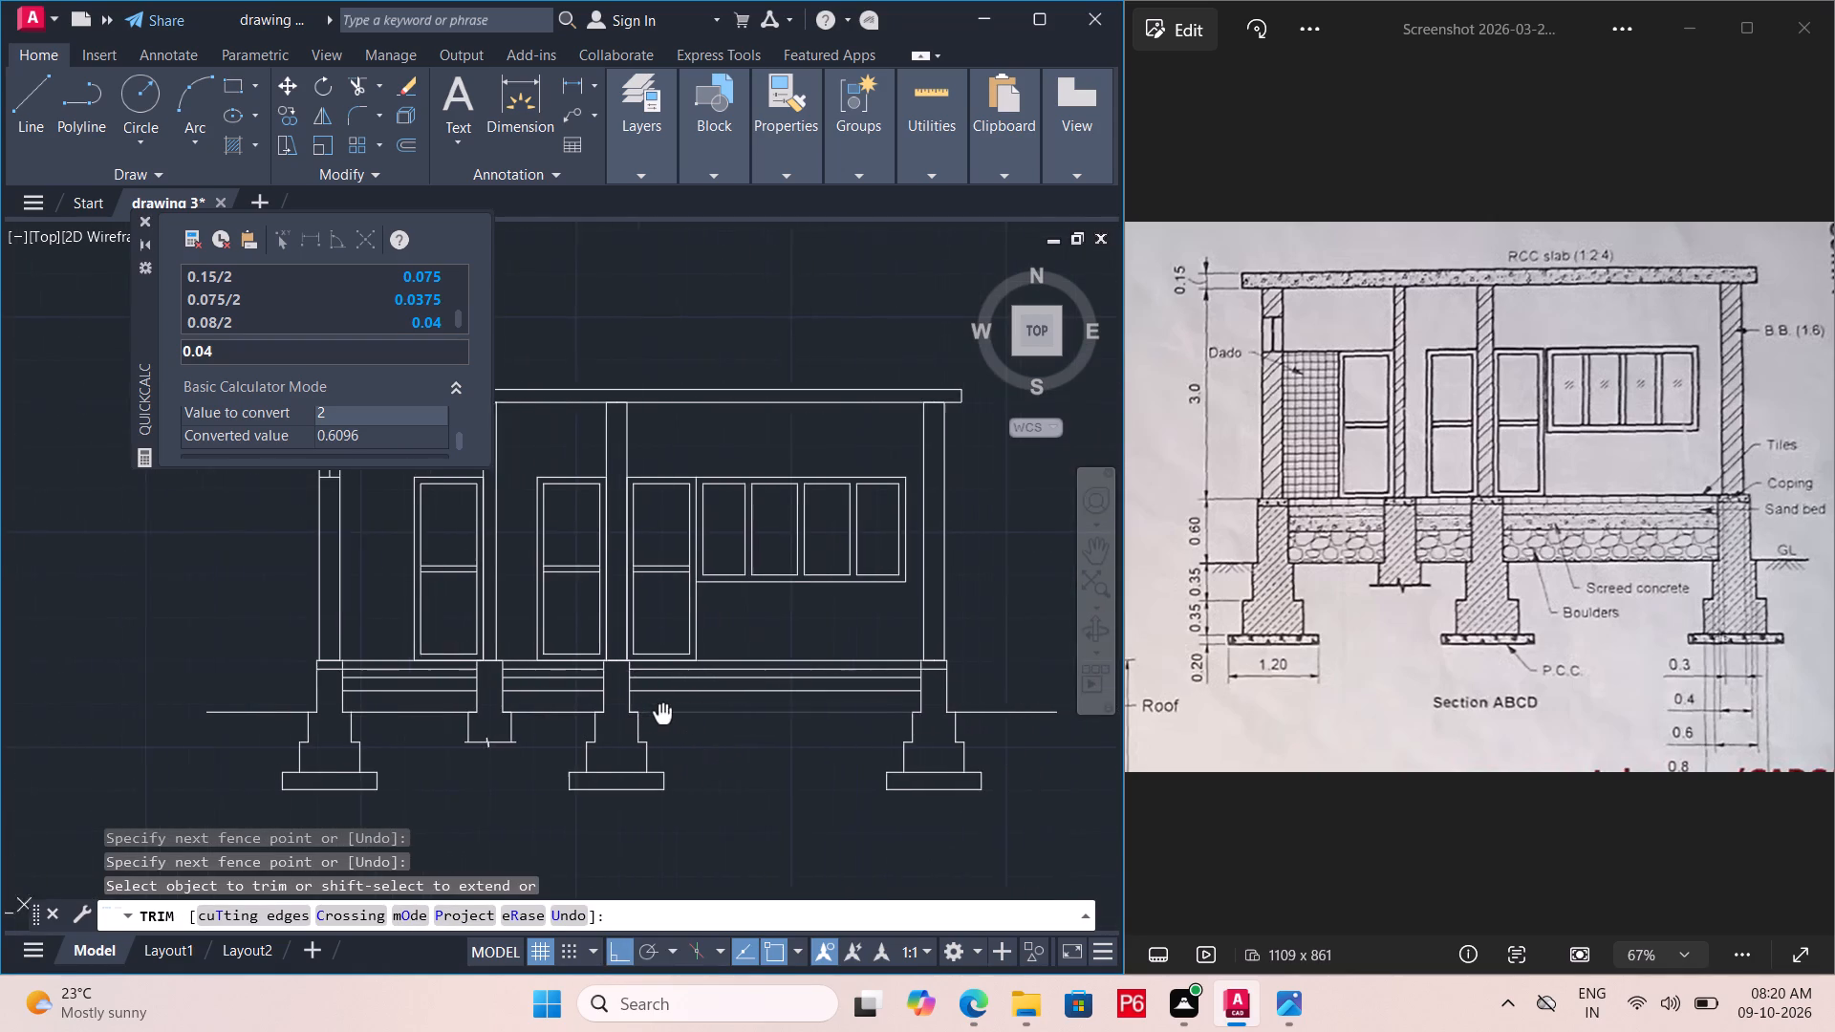
middle_click_drag(641, 719, 611, 723)
key("Escape")
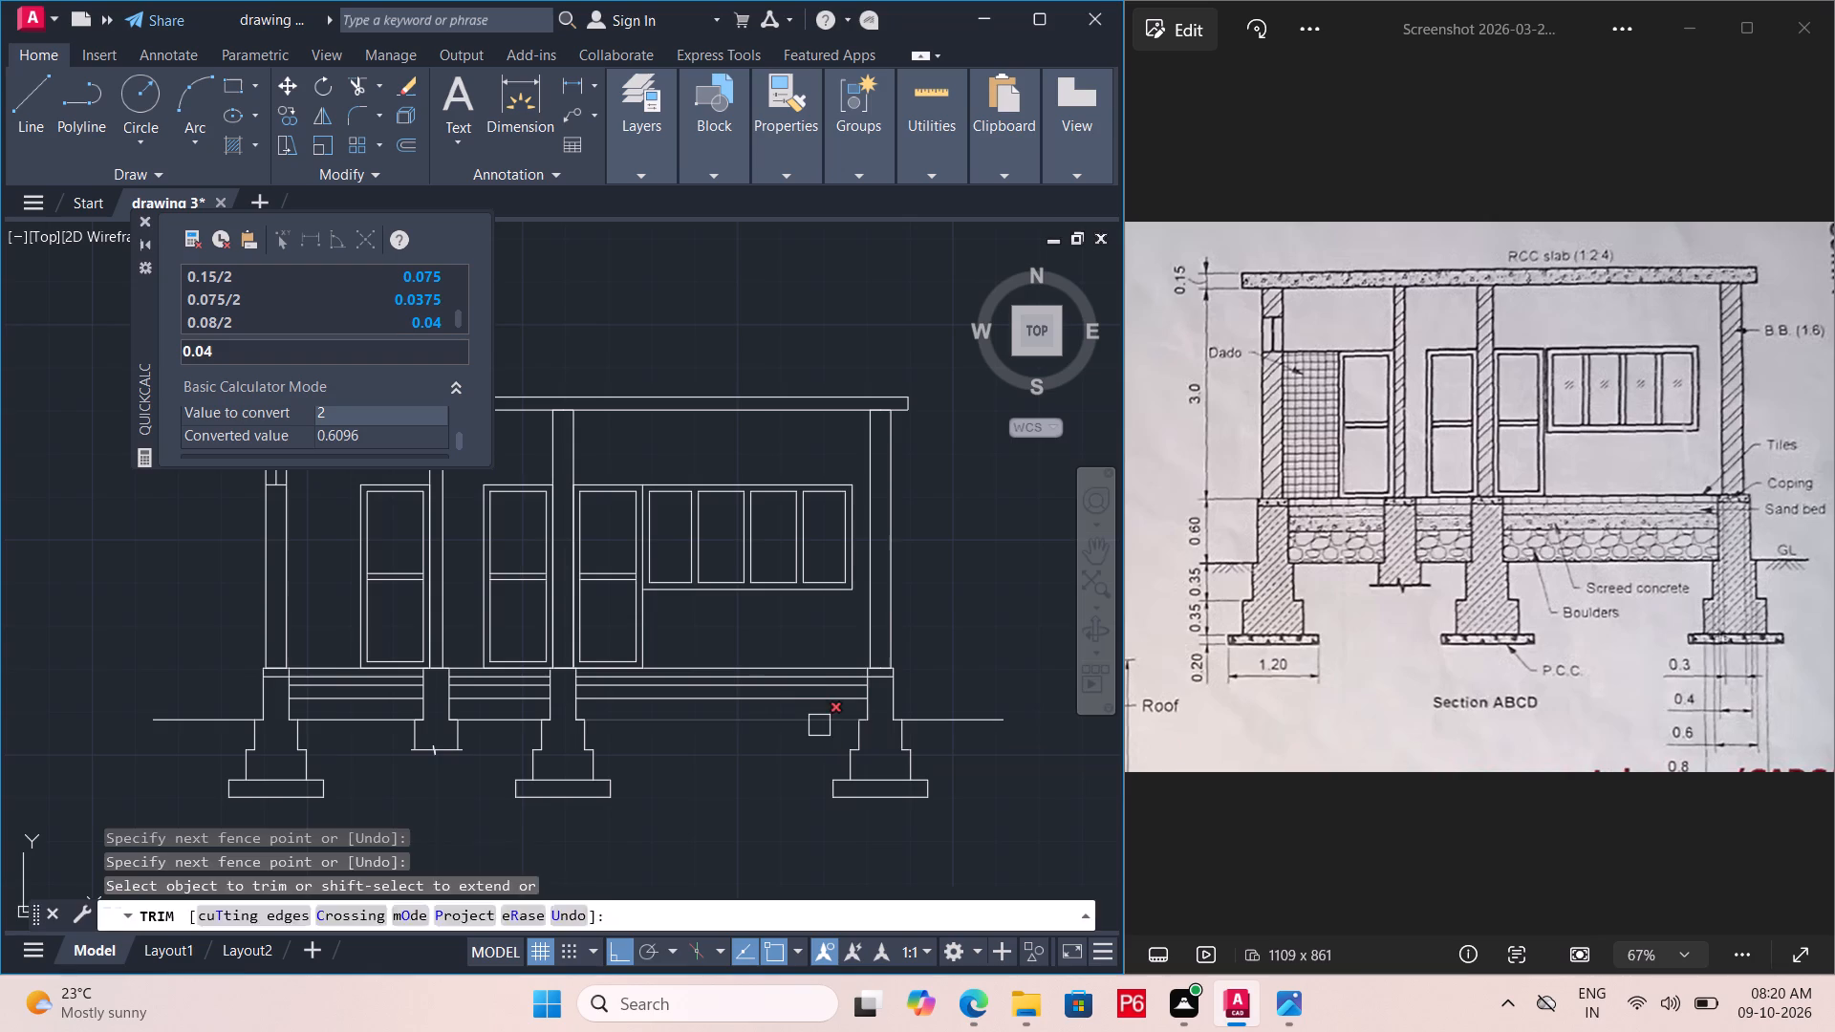
Save the drawing.
key("ctrl+s")
key("ctrl+s")
key("ctrl+s")
key("ctrl+s")
Draw short slanted ground-symbol ticks below the ground line outside the right-hand foundation, the first about 0.13 long.
middle_click_drag(745, 762, 753, 792)
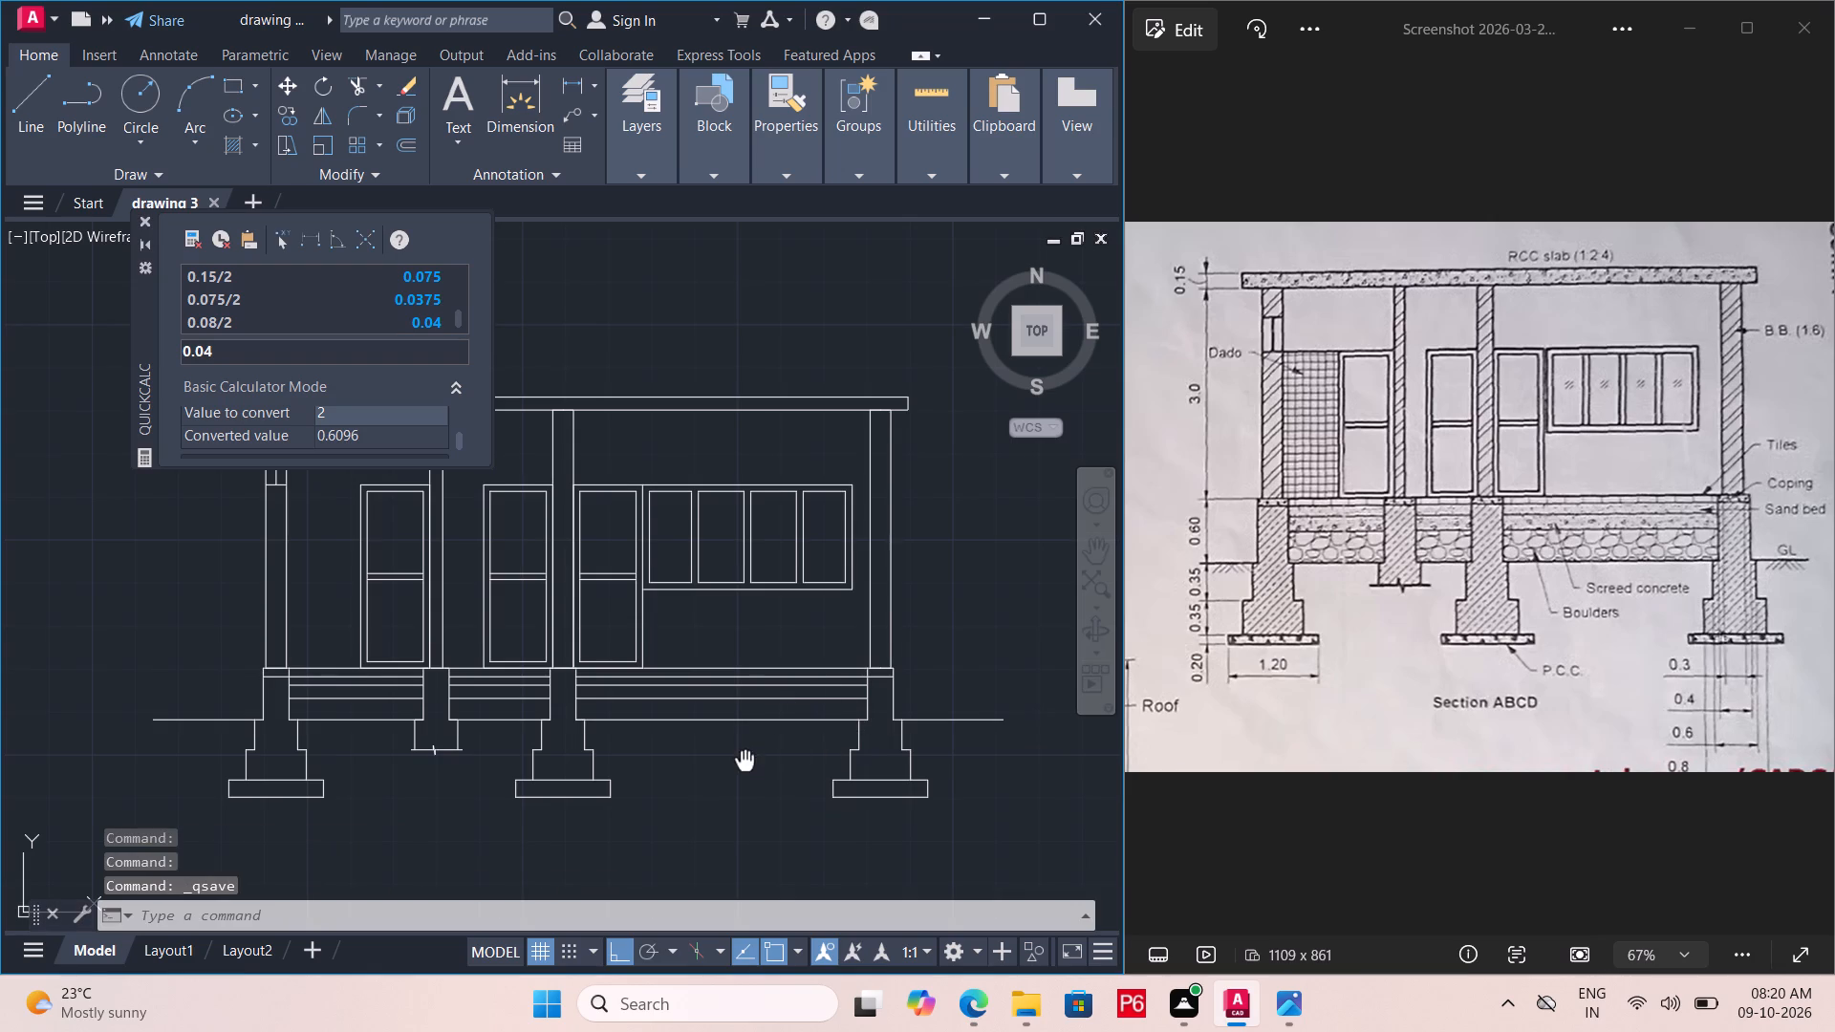
middle_click_drag(753, 792, 778, 820)
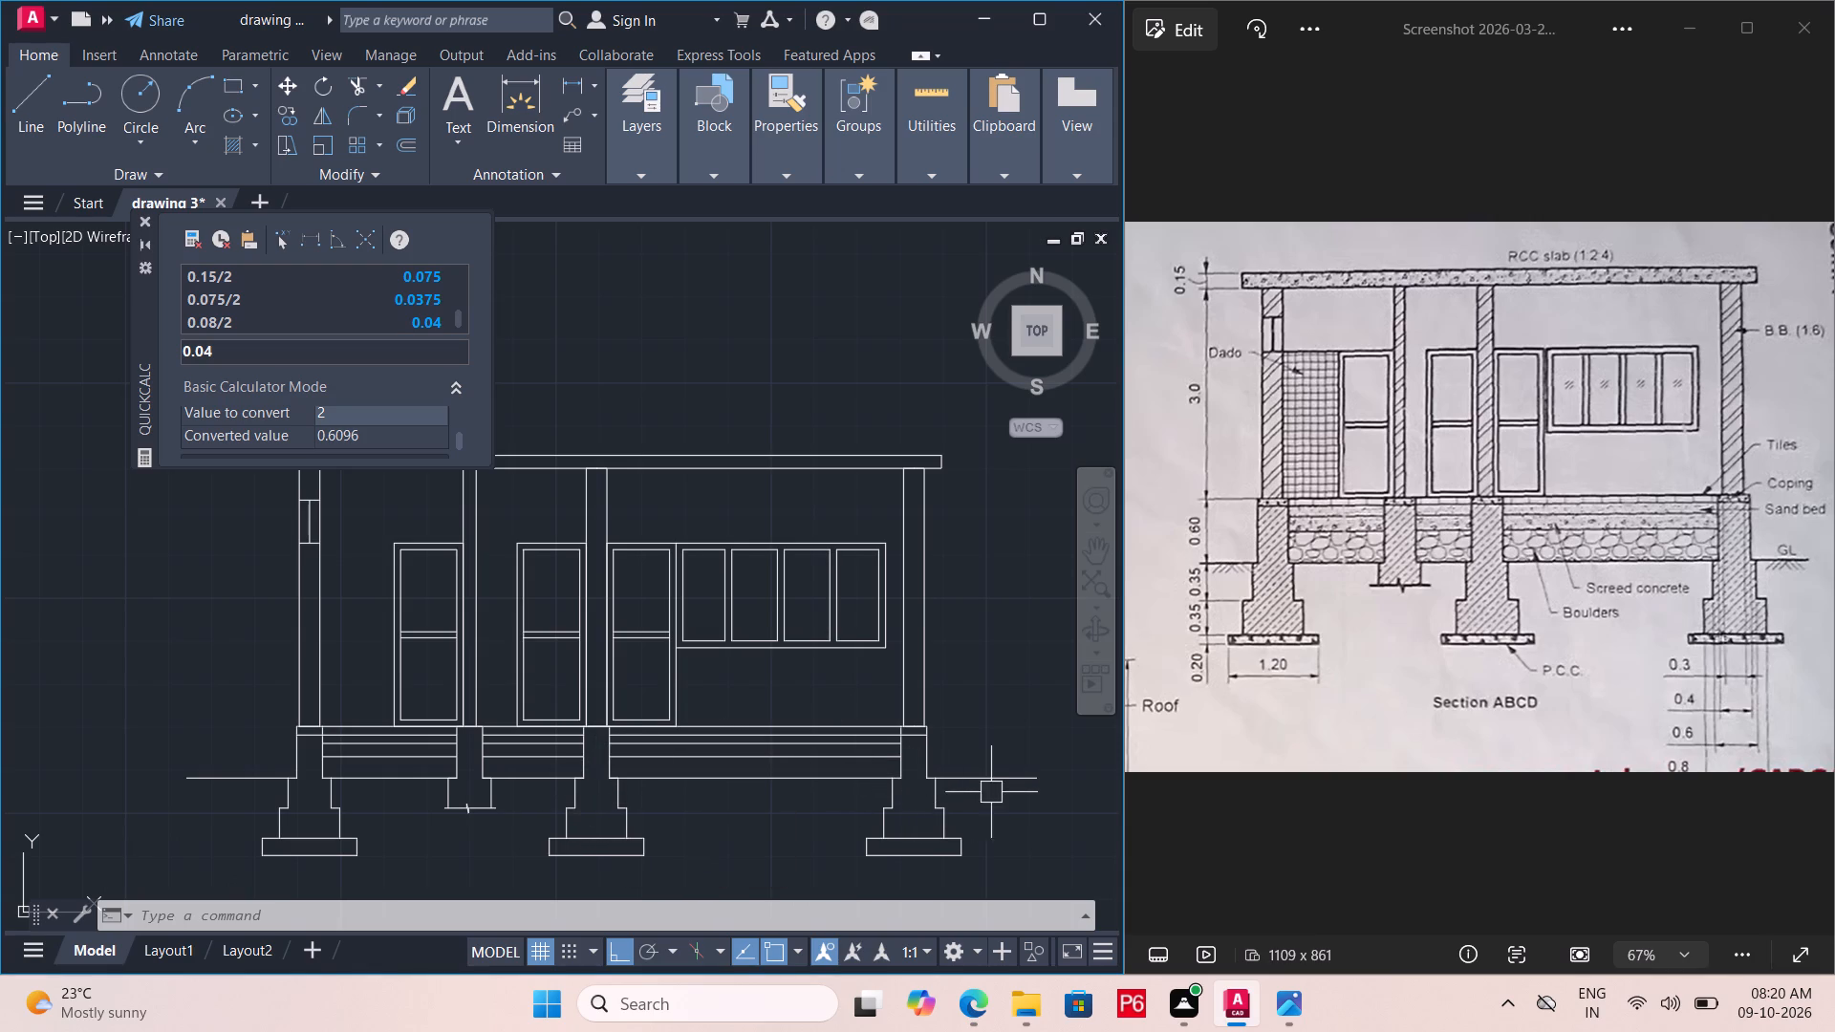
scroll(1045, 792, "up", 3)
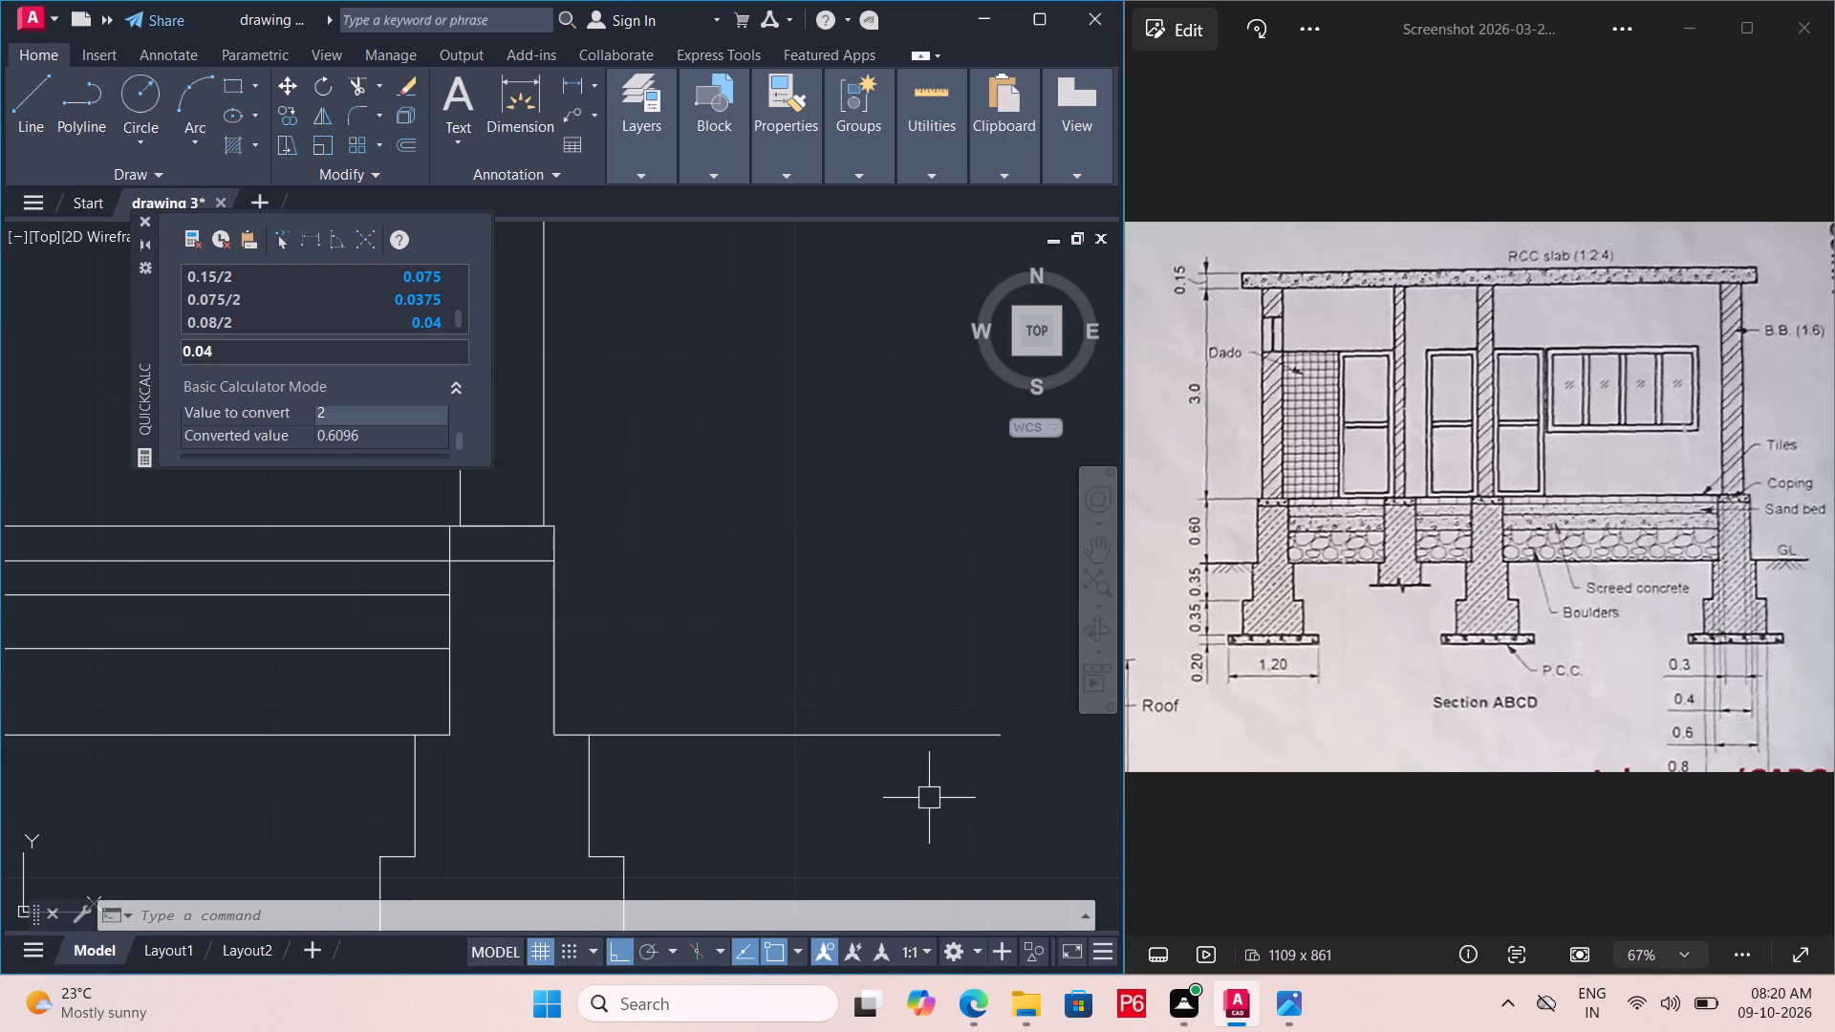
type("l")
key("space")
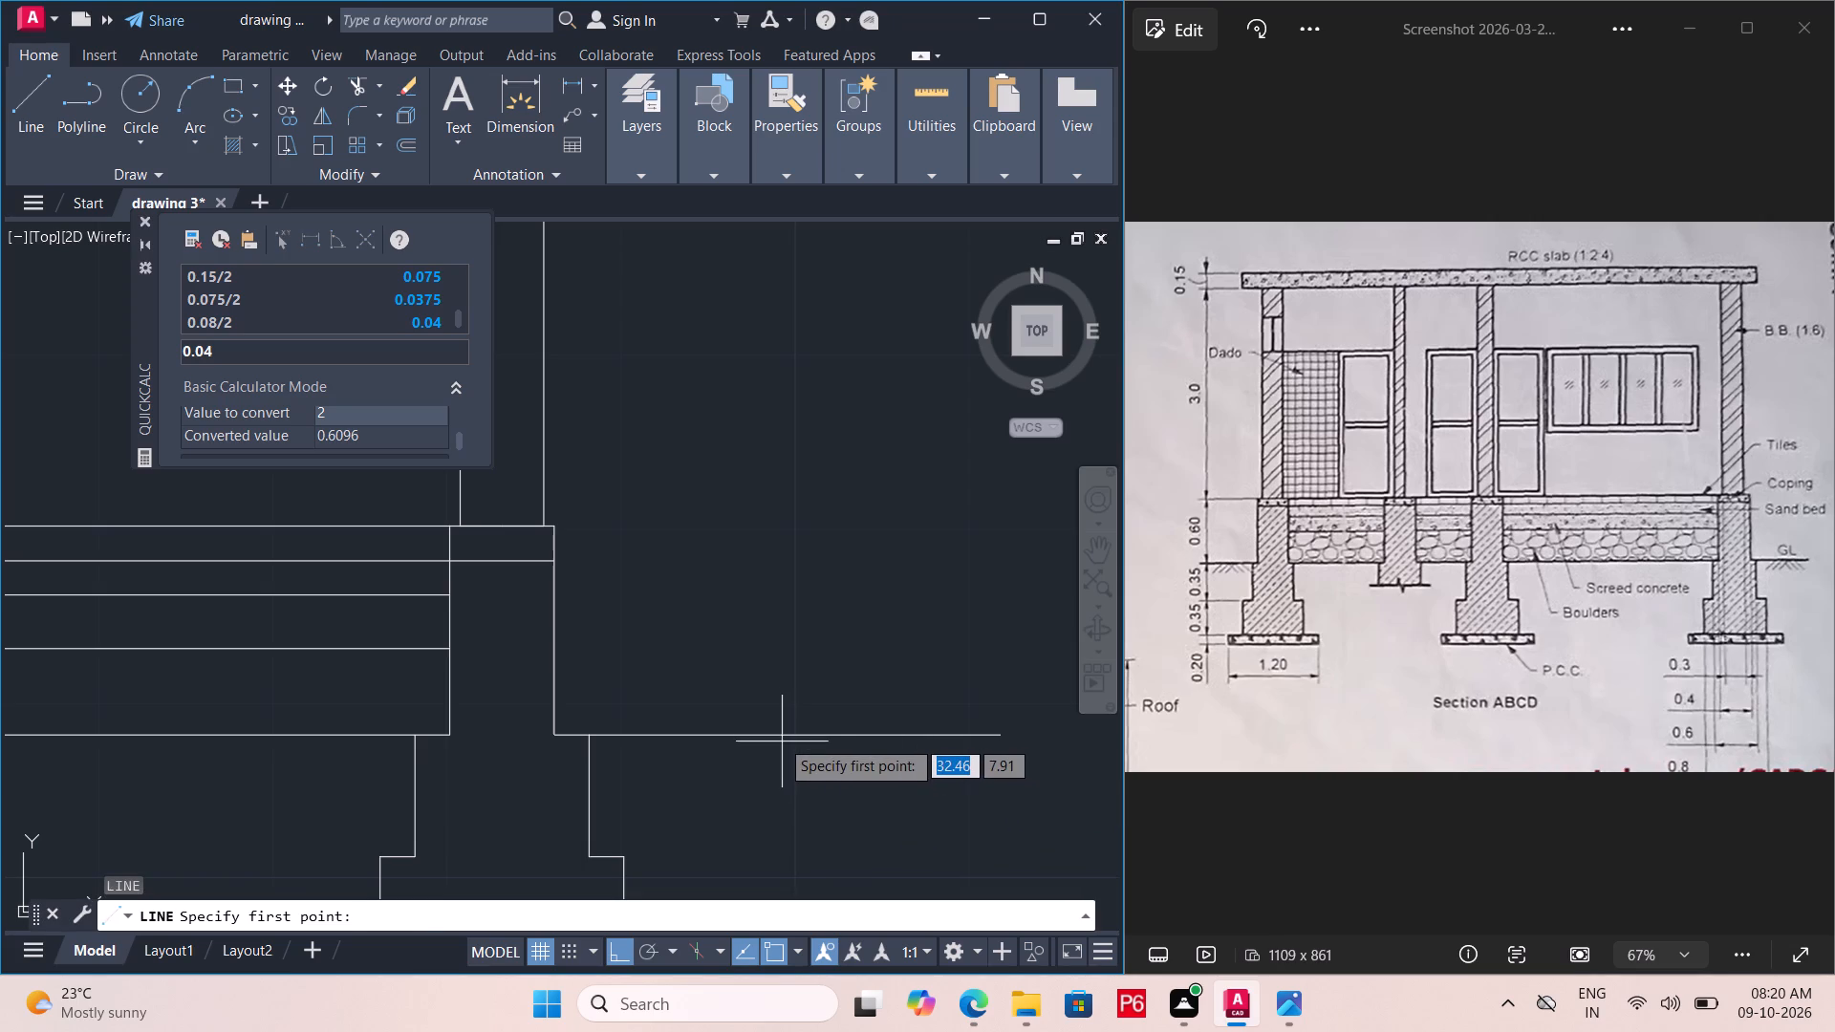
left_click(780, 738)
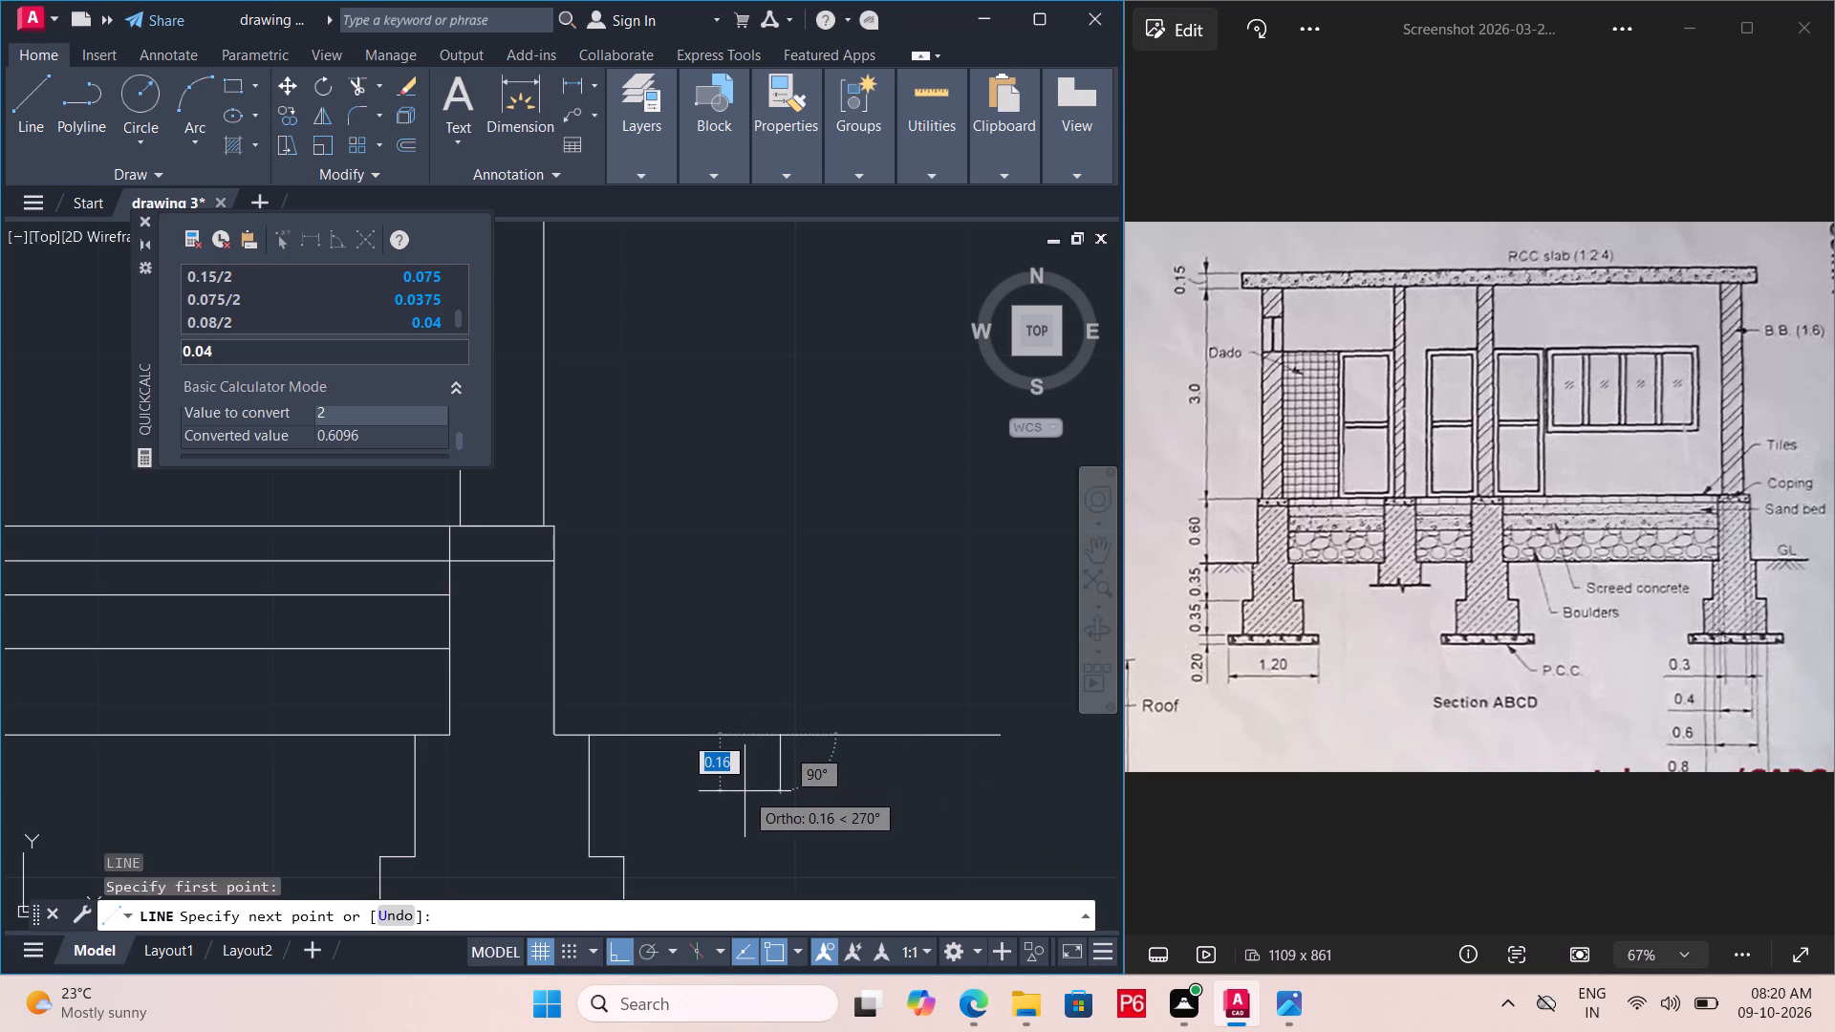
key("F8")
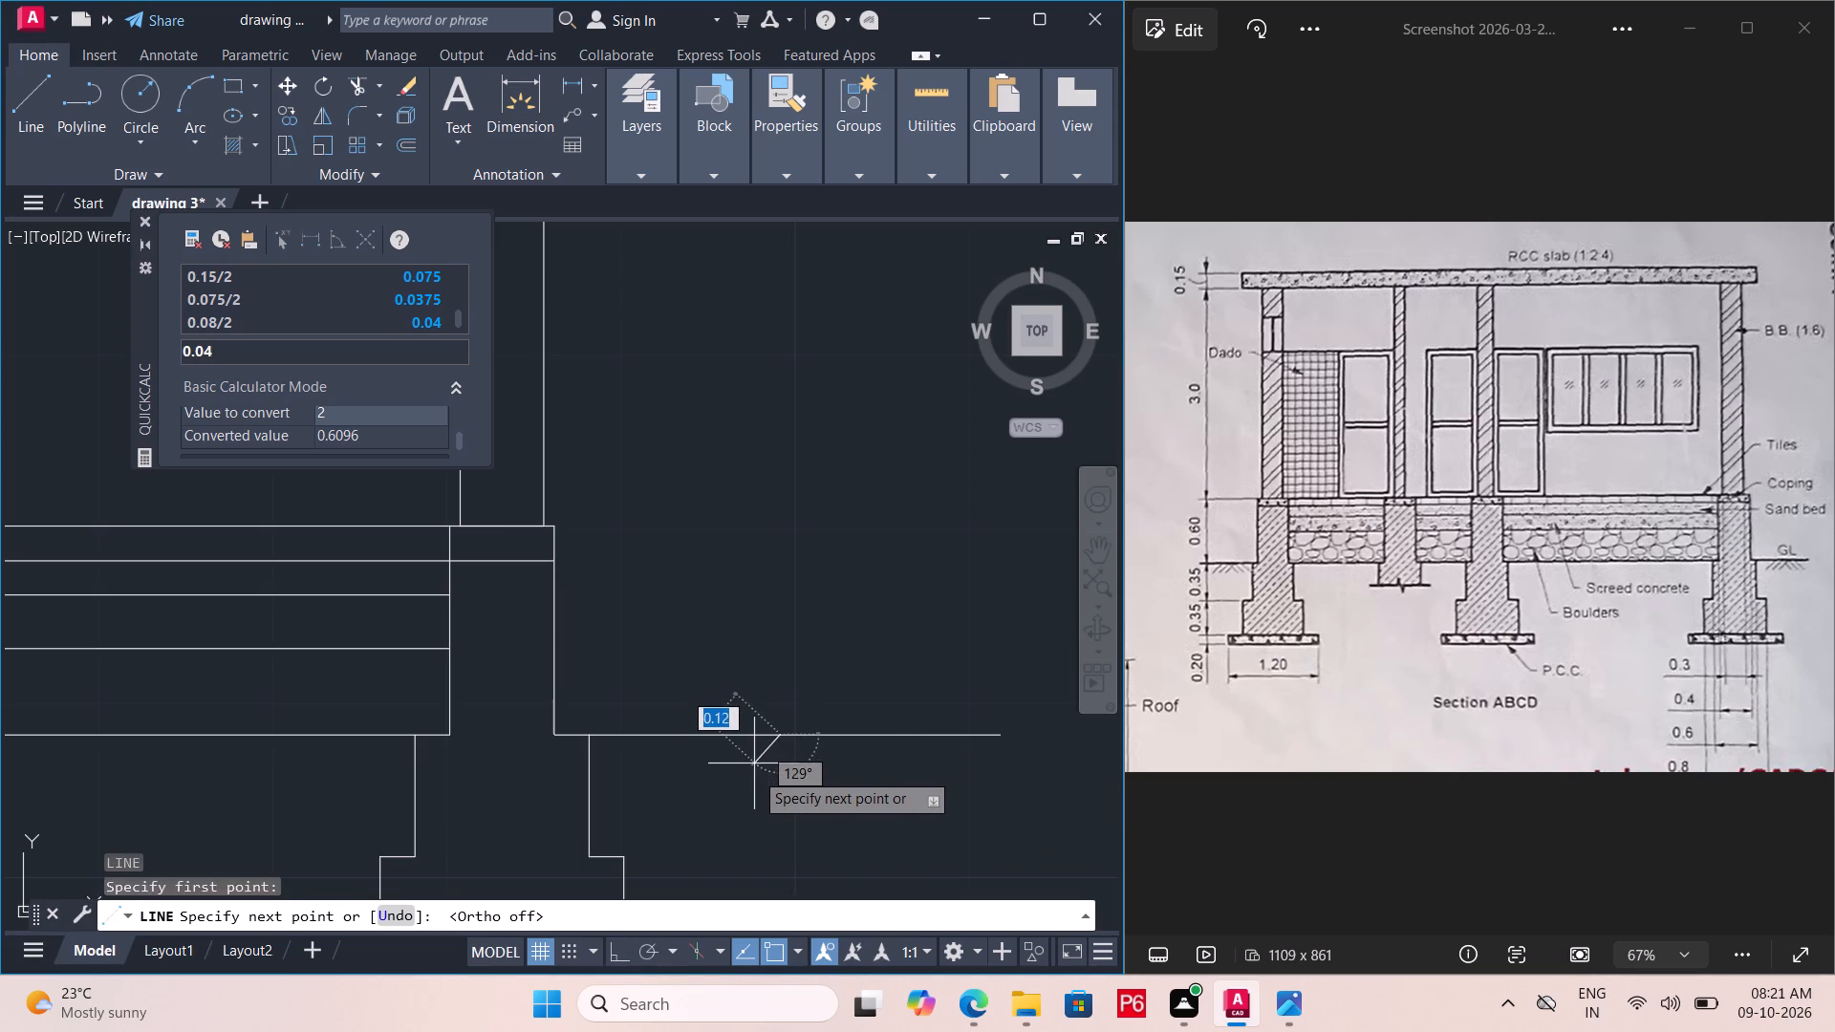
left_click(754, 771)
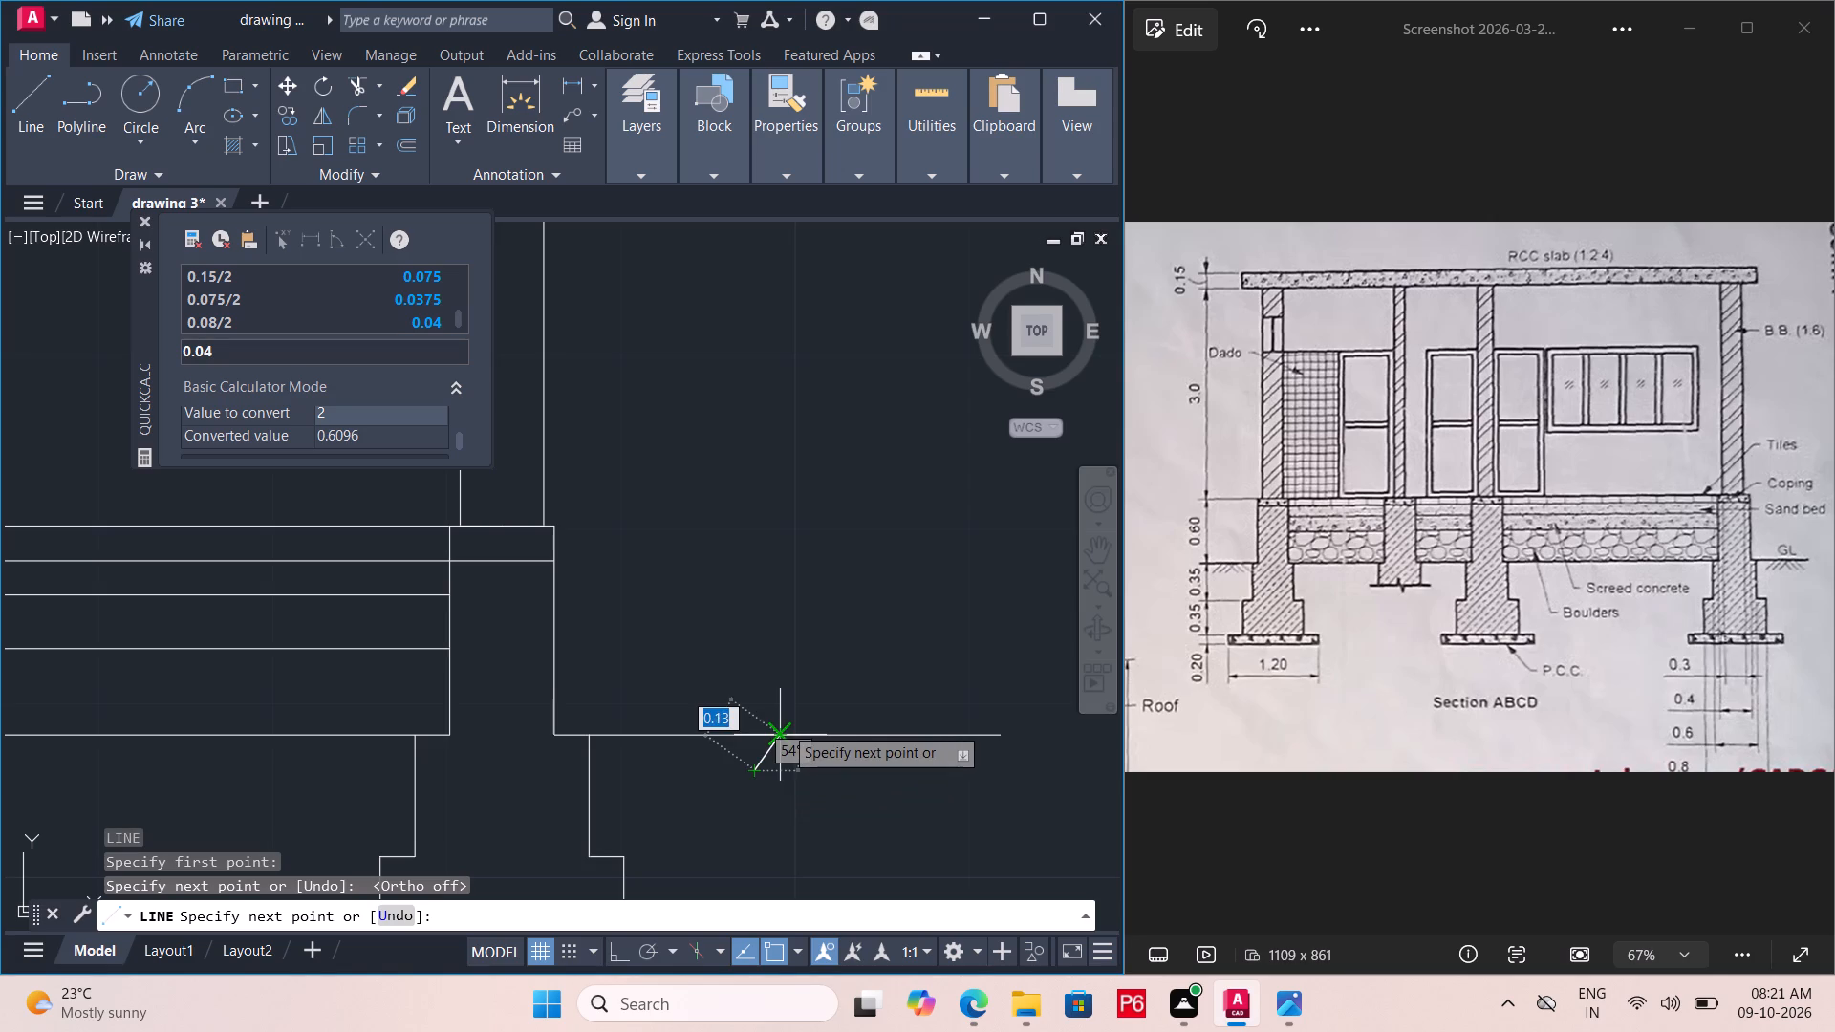
key("Escape")
key("l")
key("space")
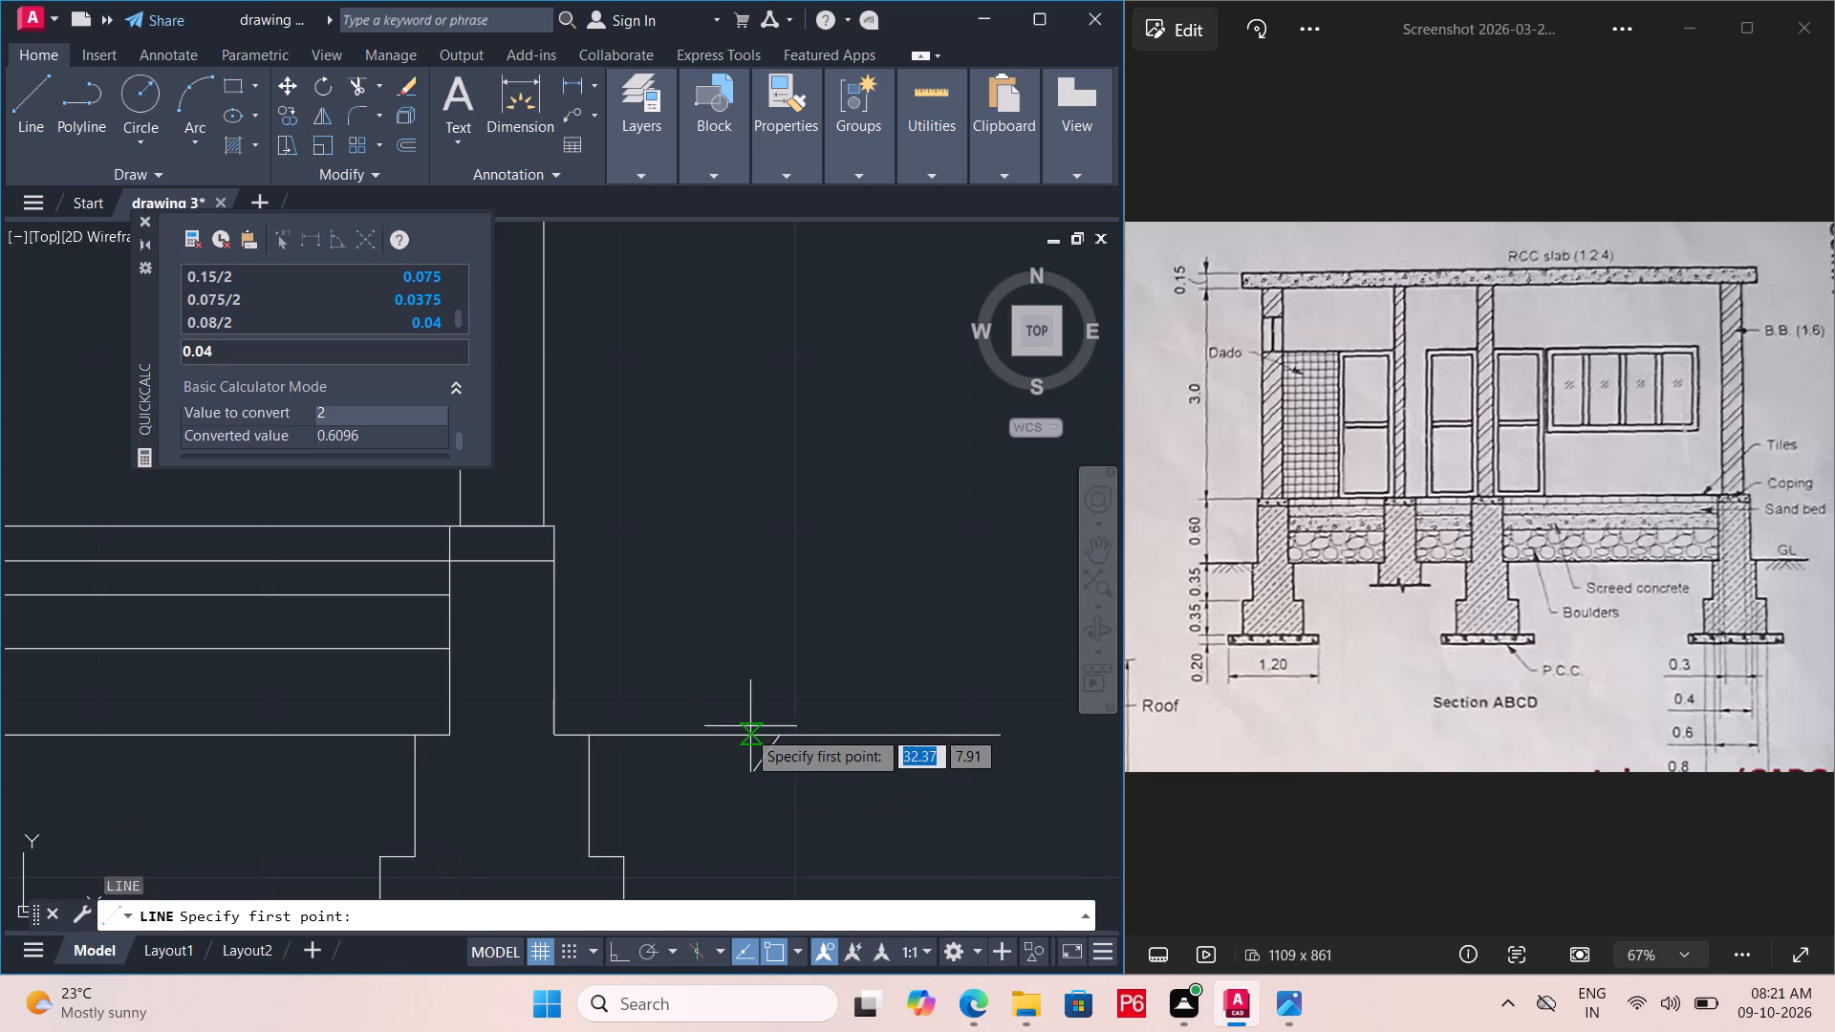
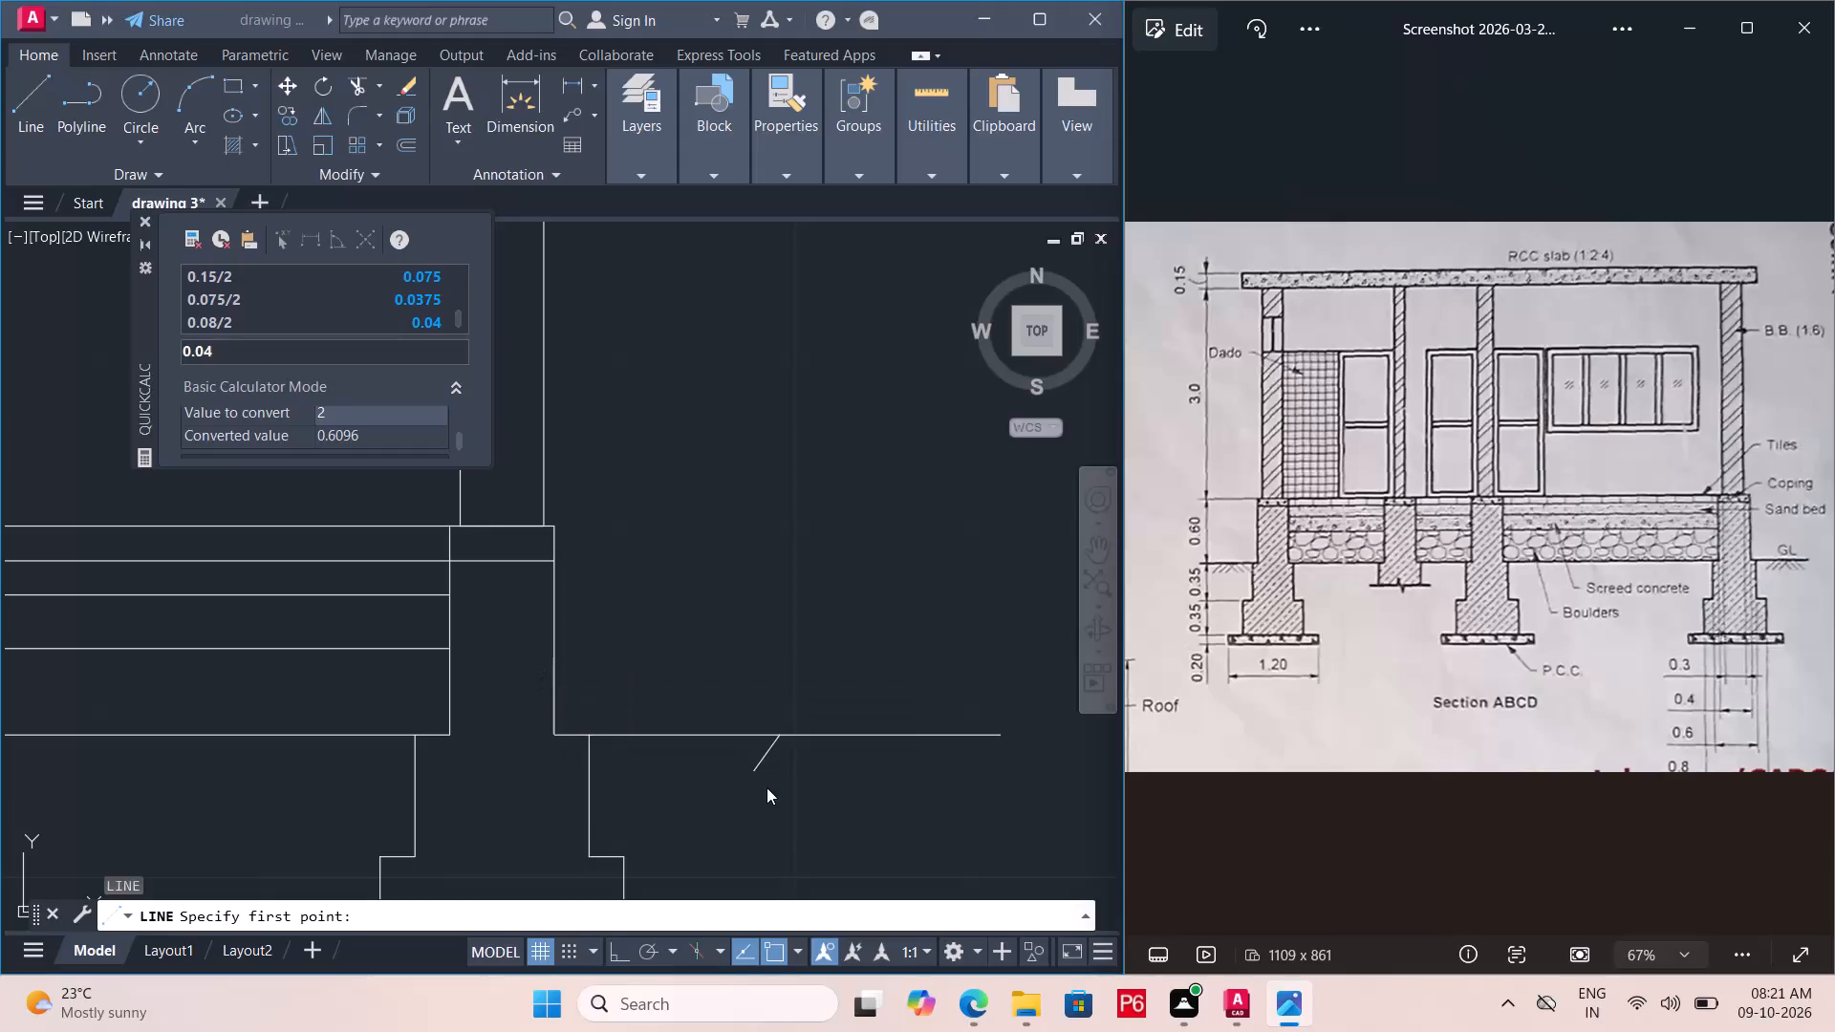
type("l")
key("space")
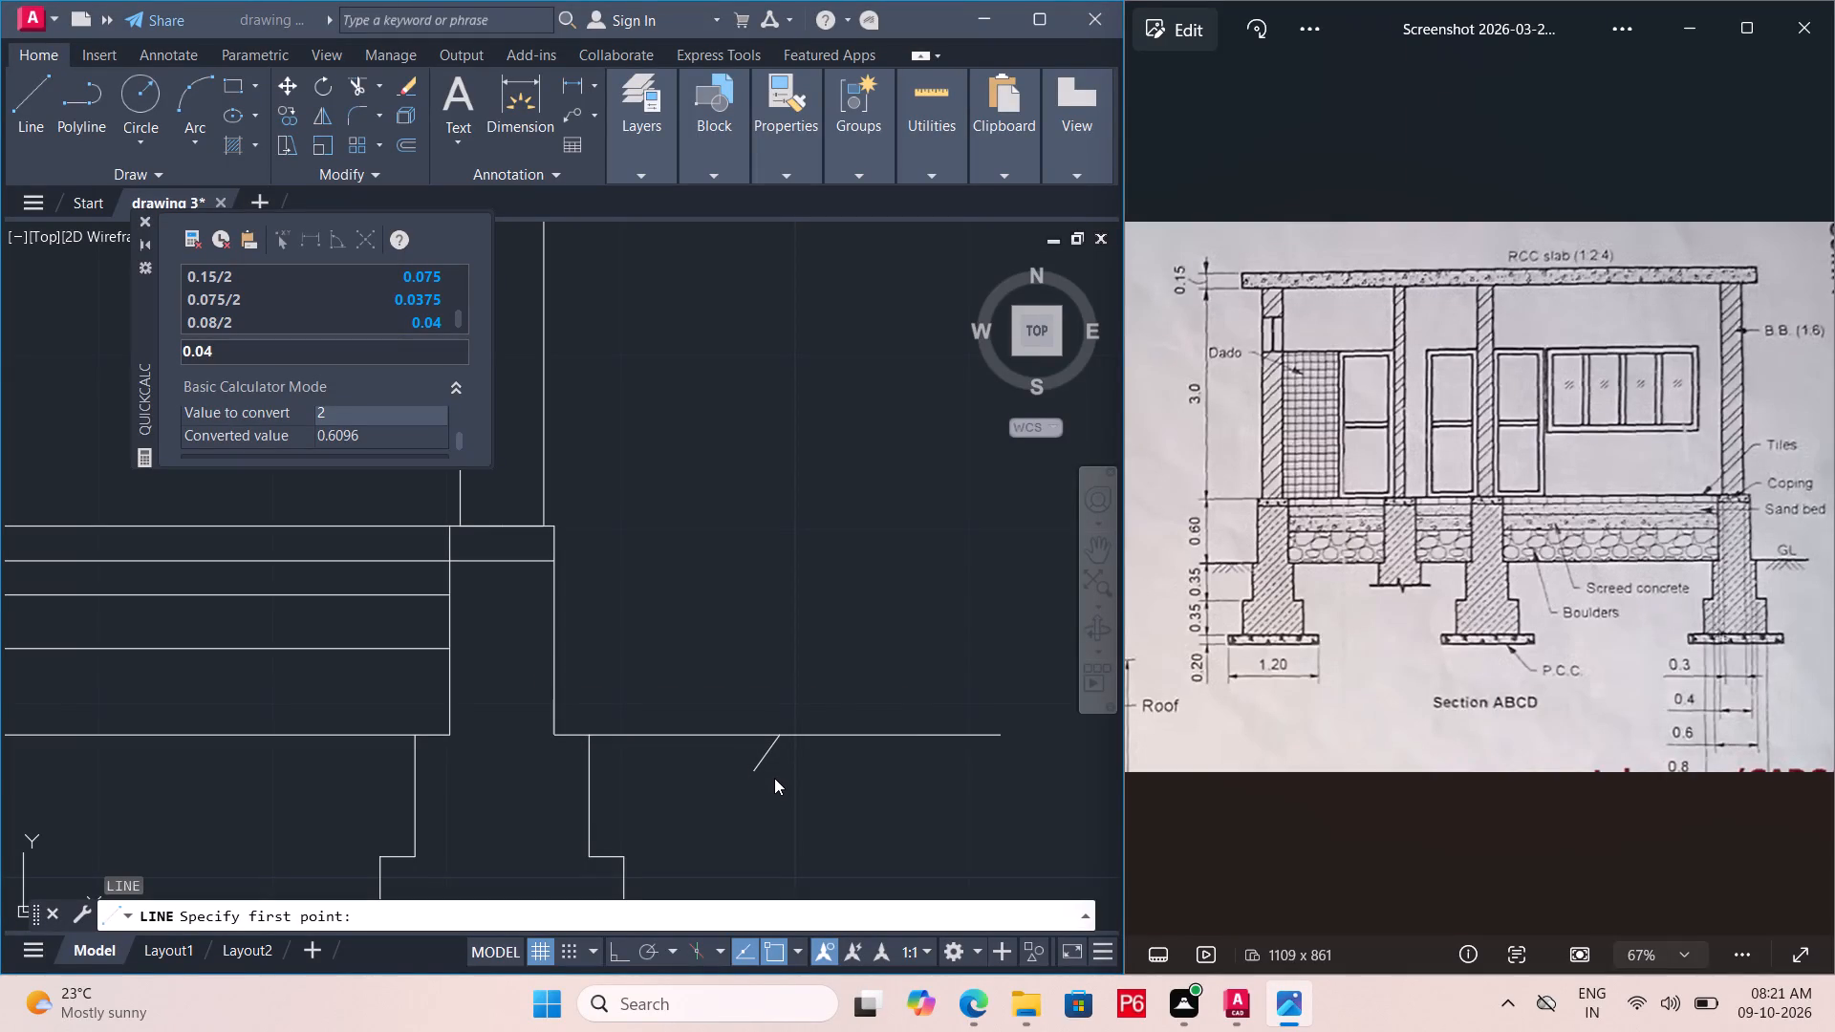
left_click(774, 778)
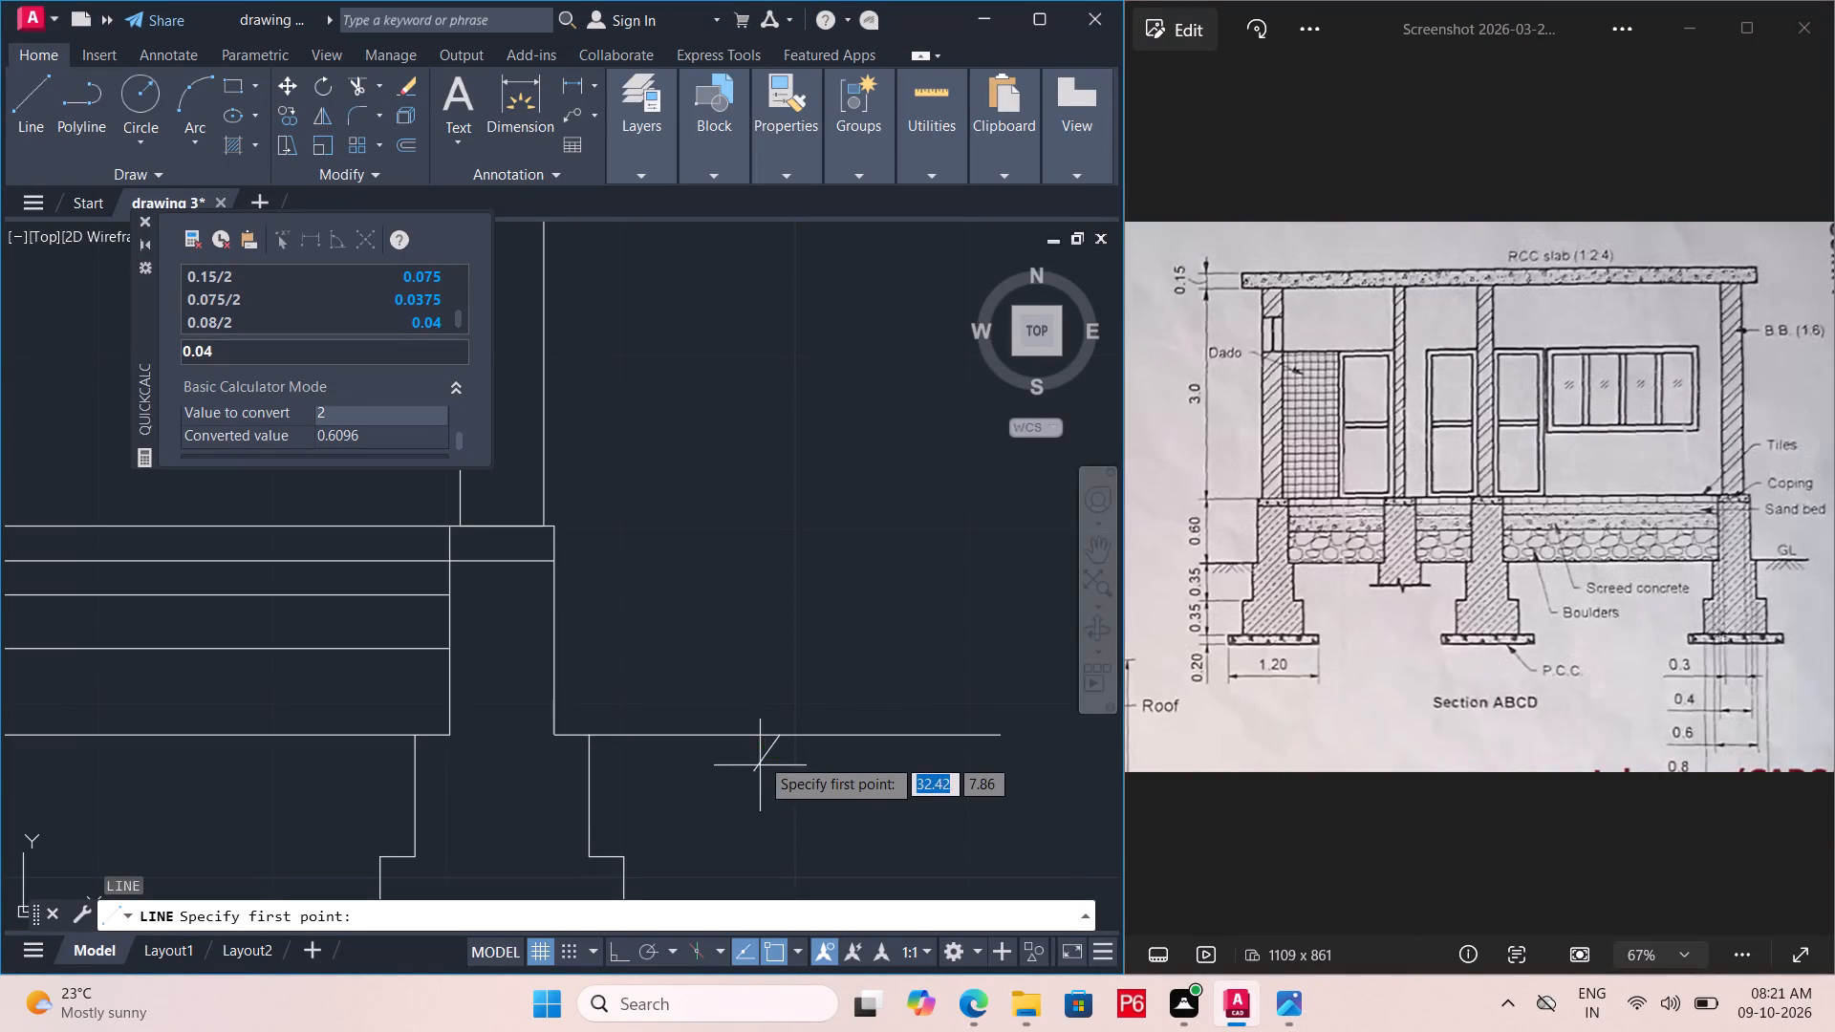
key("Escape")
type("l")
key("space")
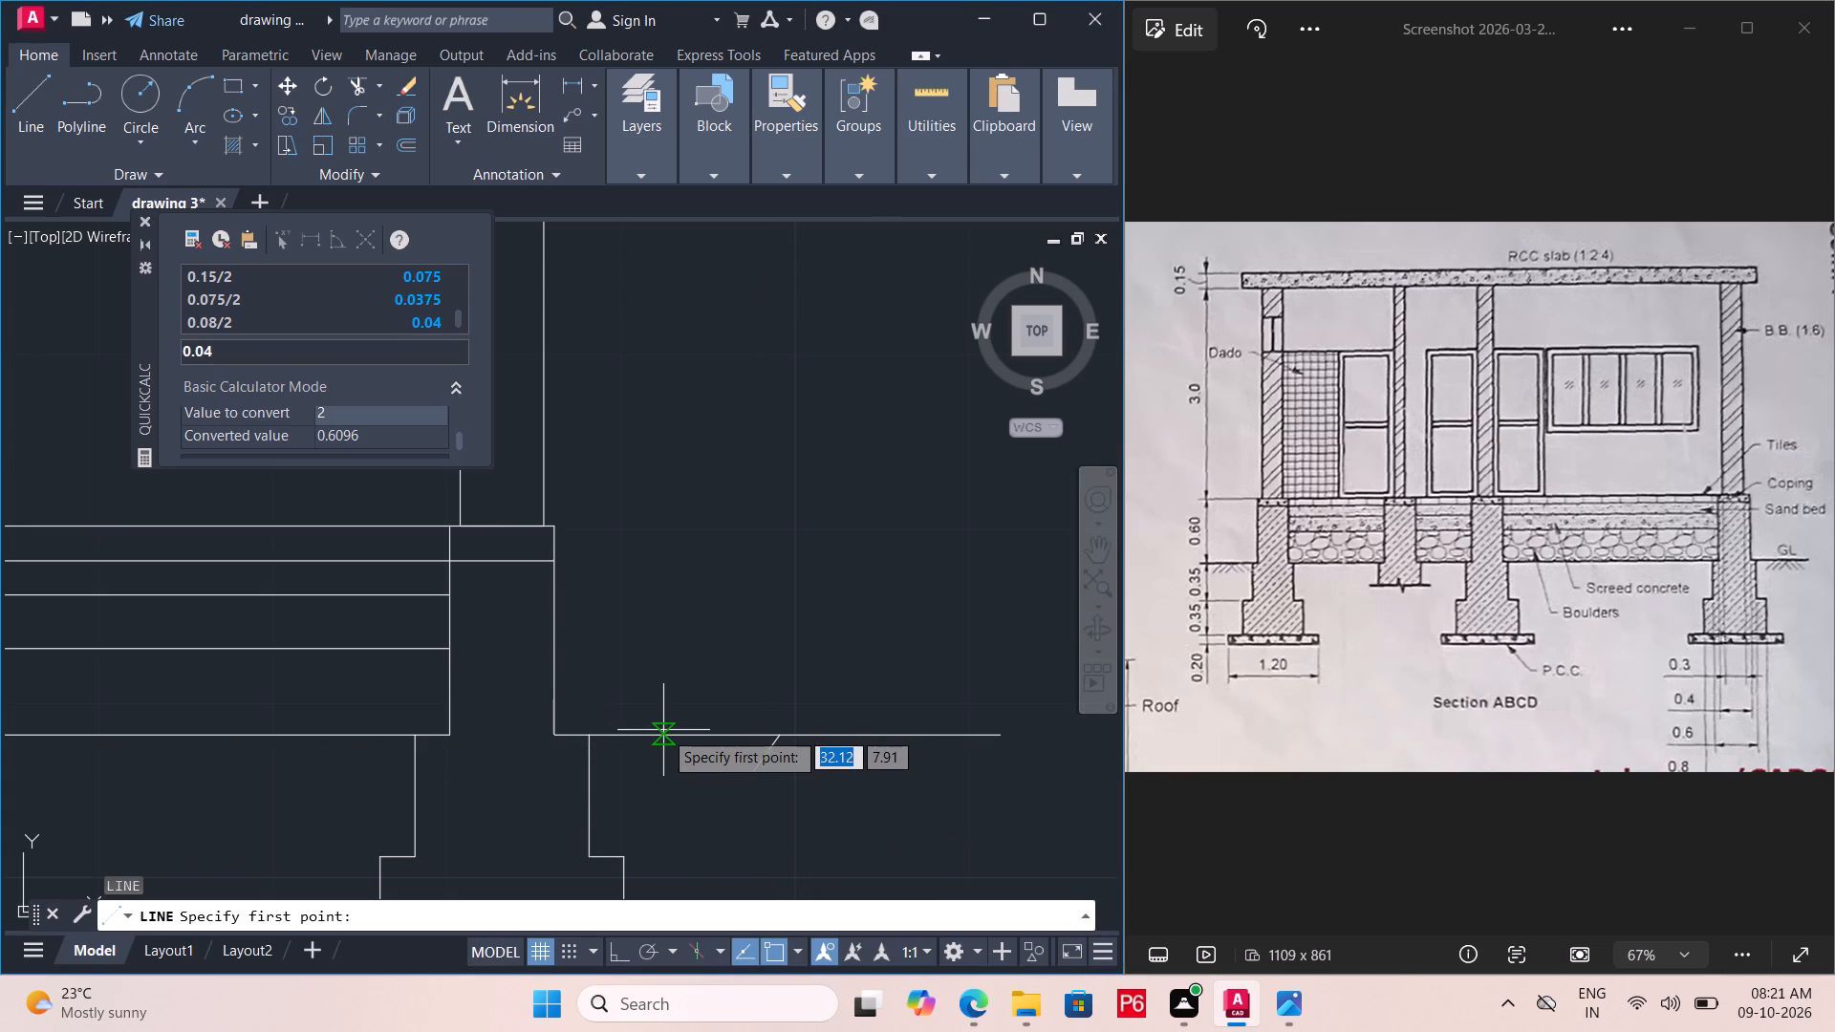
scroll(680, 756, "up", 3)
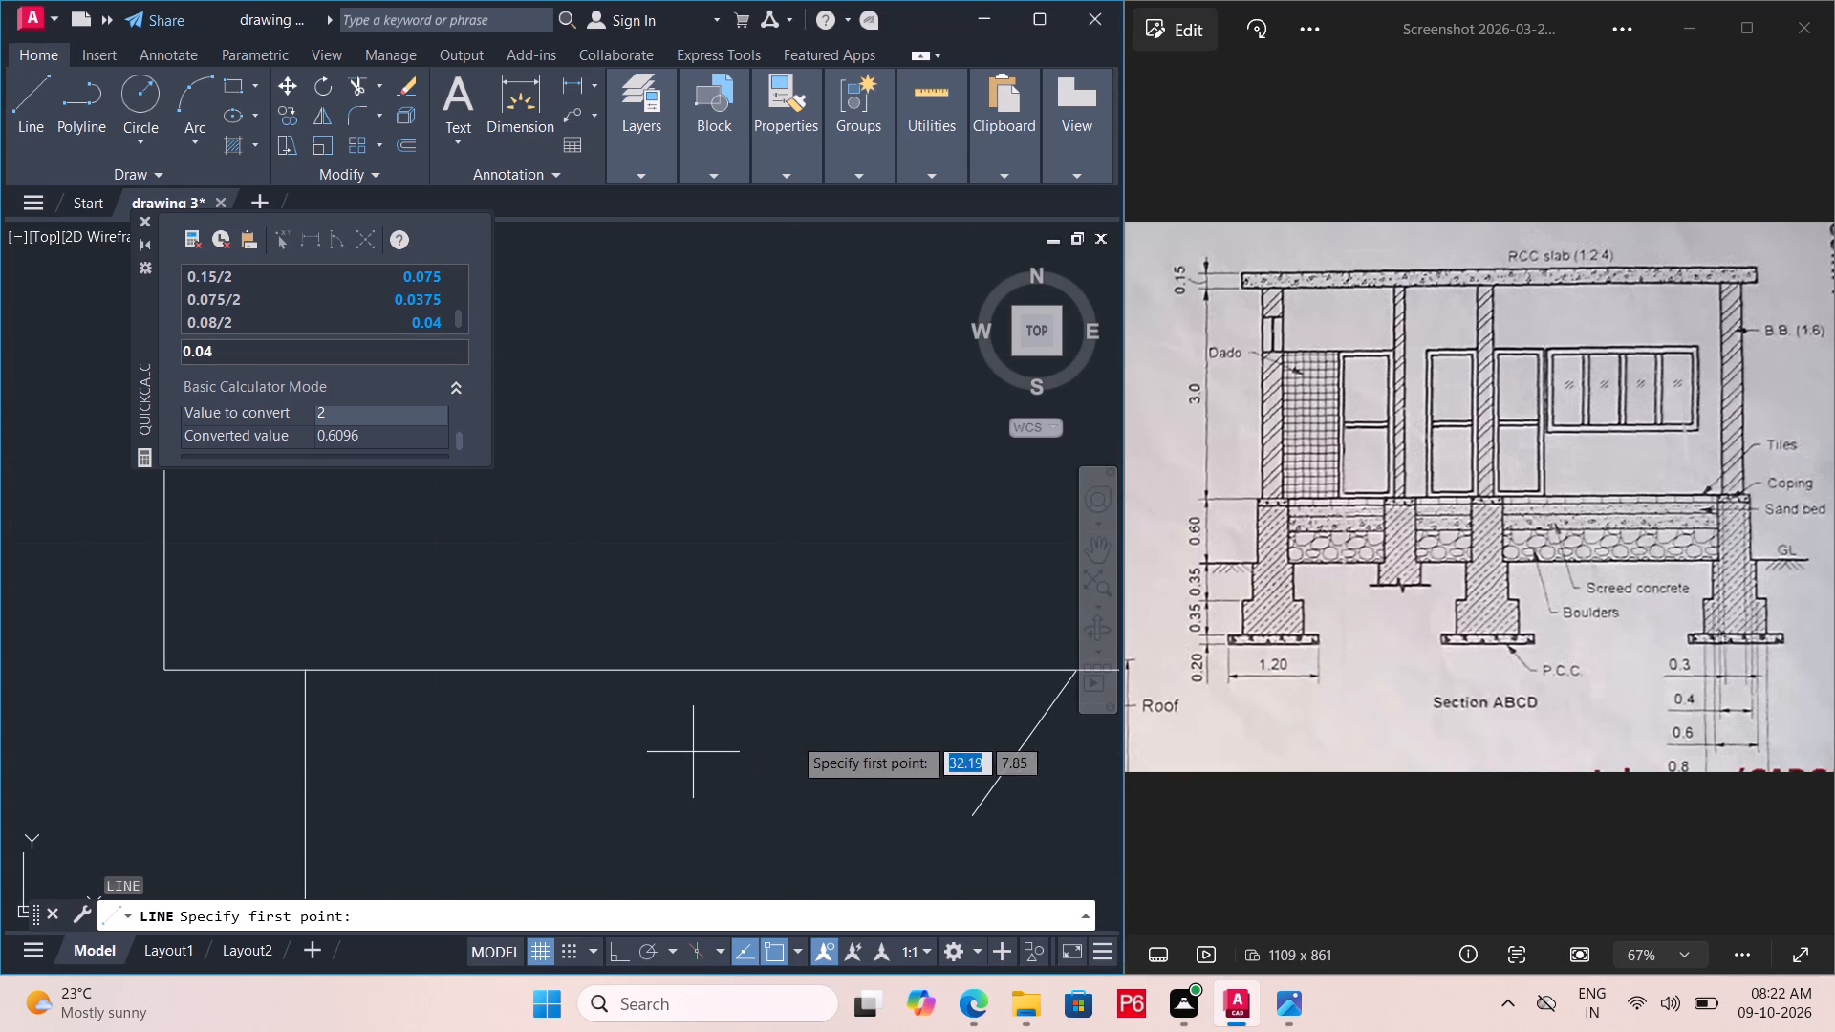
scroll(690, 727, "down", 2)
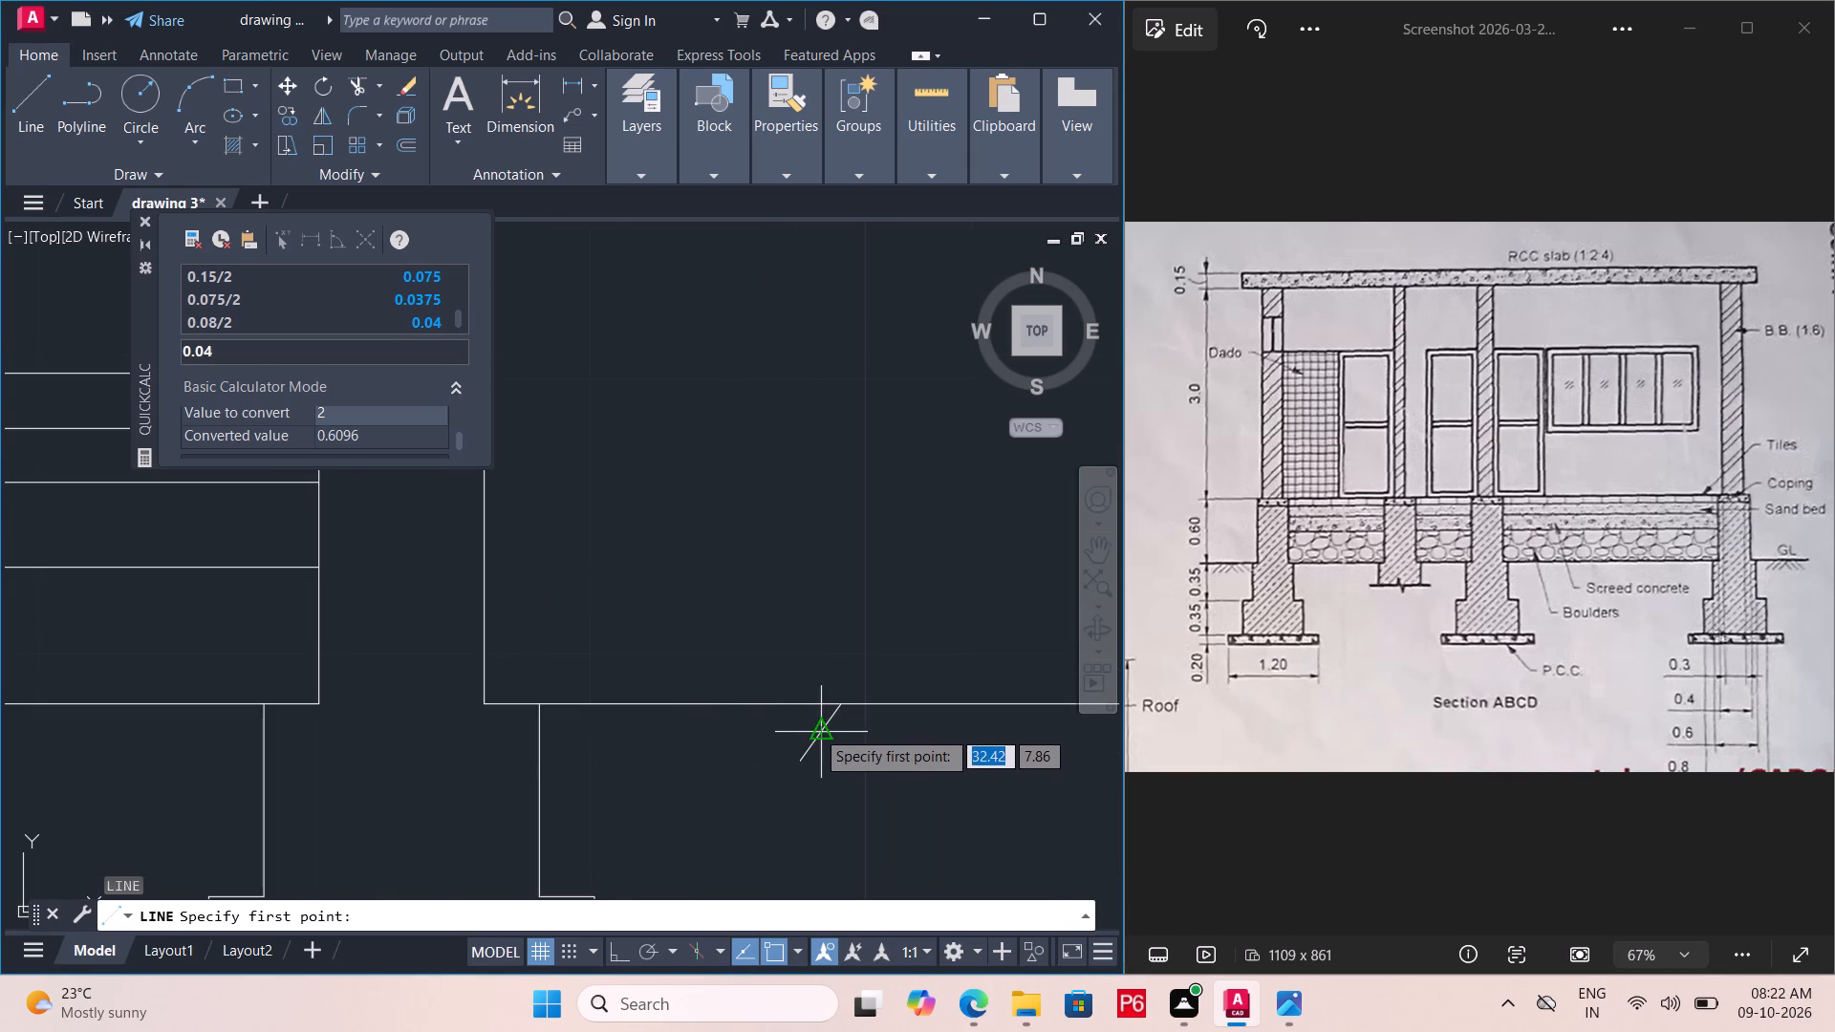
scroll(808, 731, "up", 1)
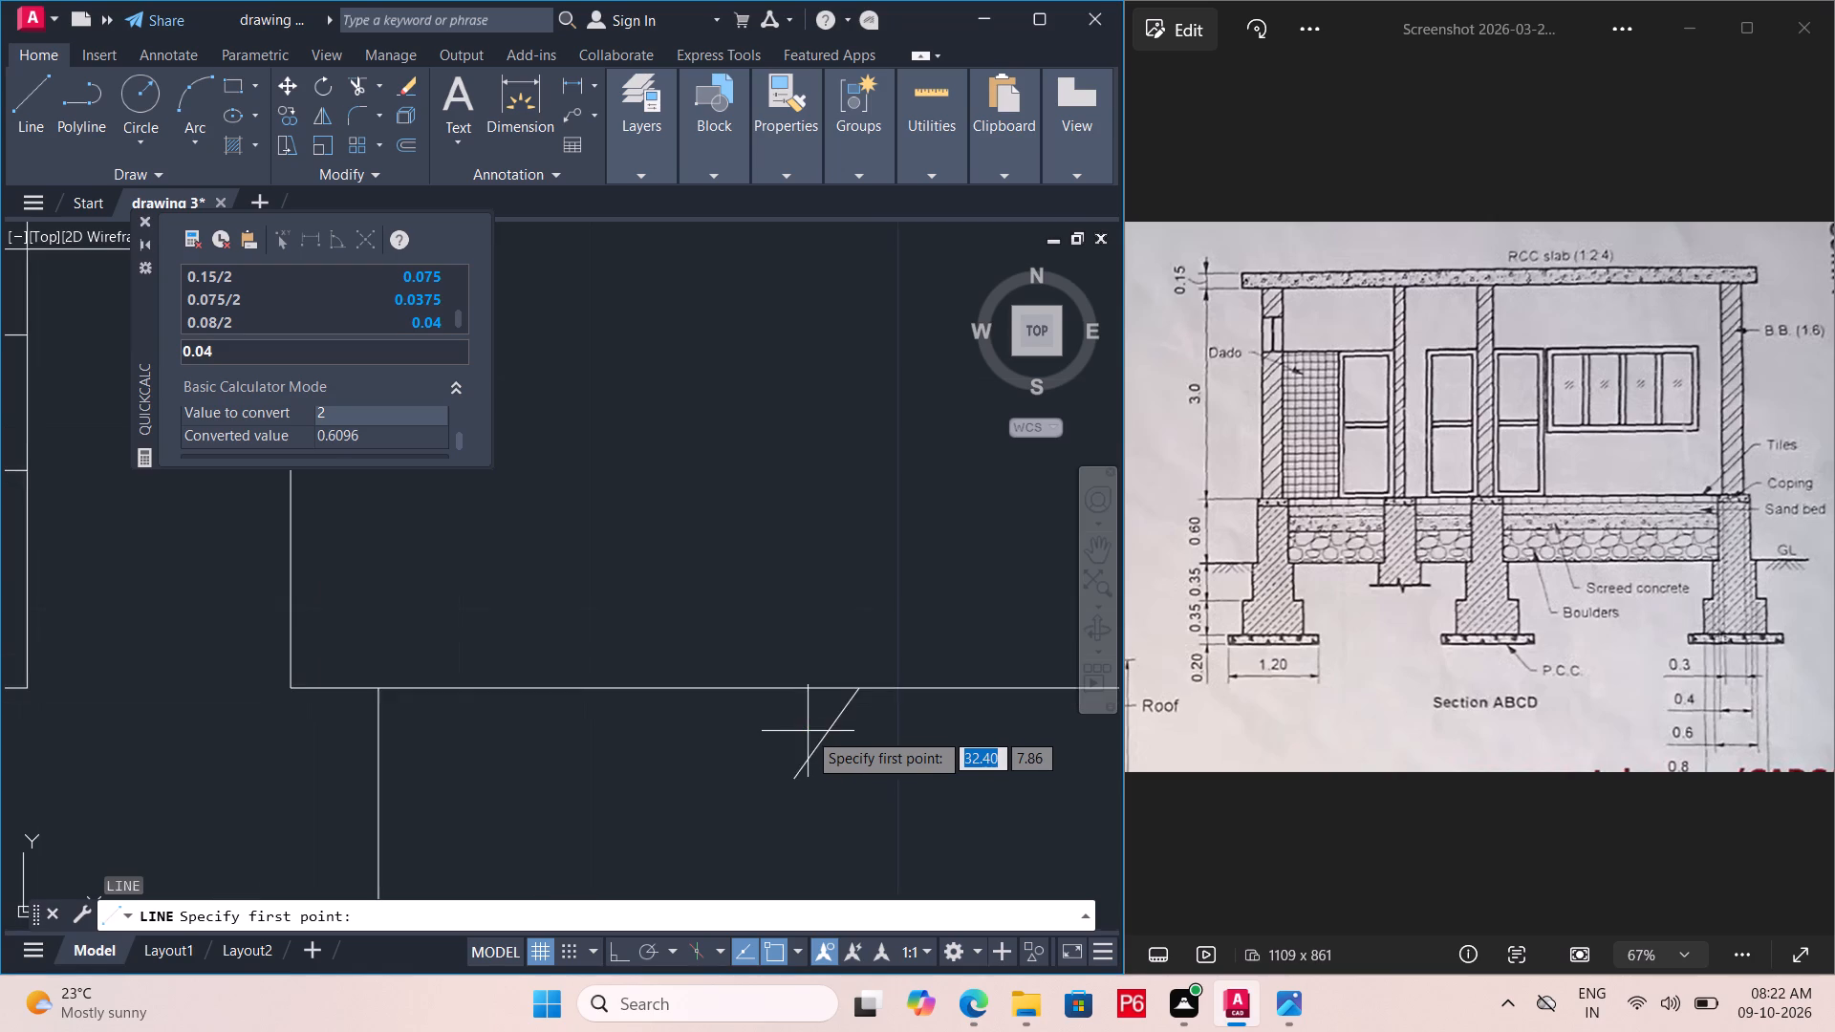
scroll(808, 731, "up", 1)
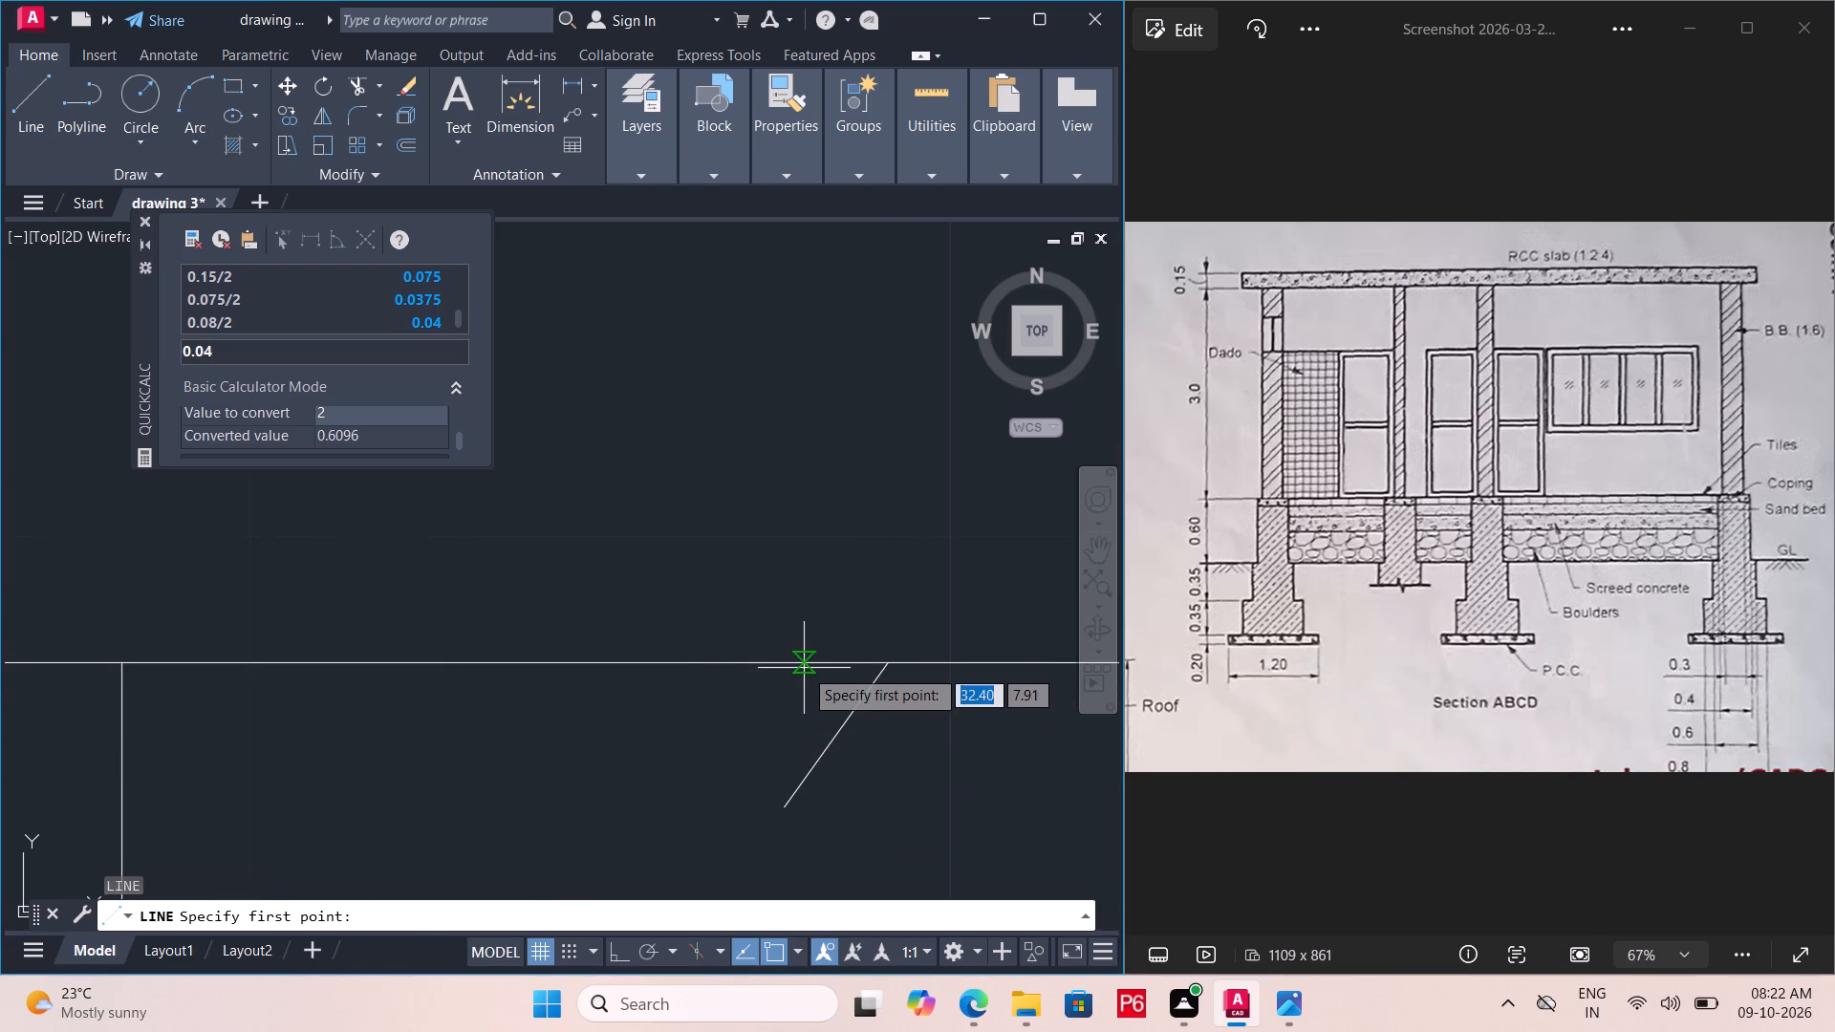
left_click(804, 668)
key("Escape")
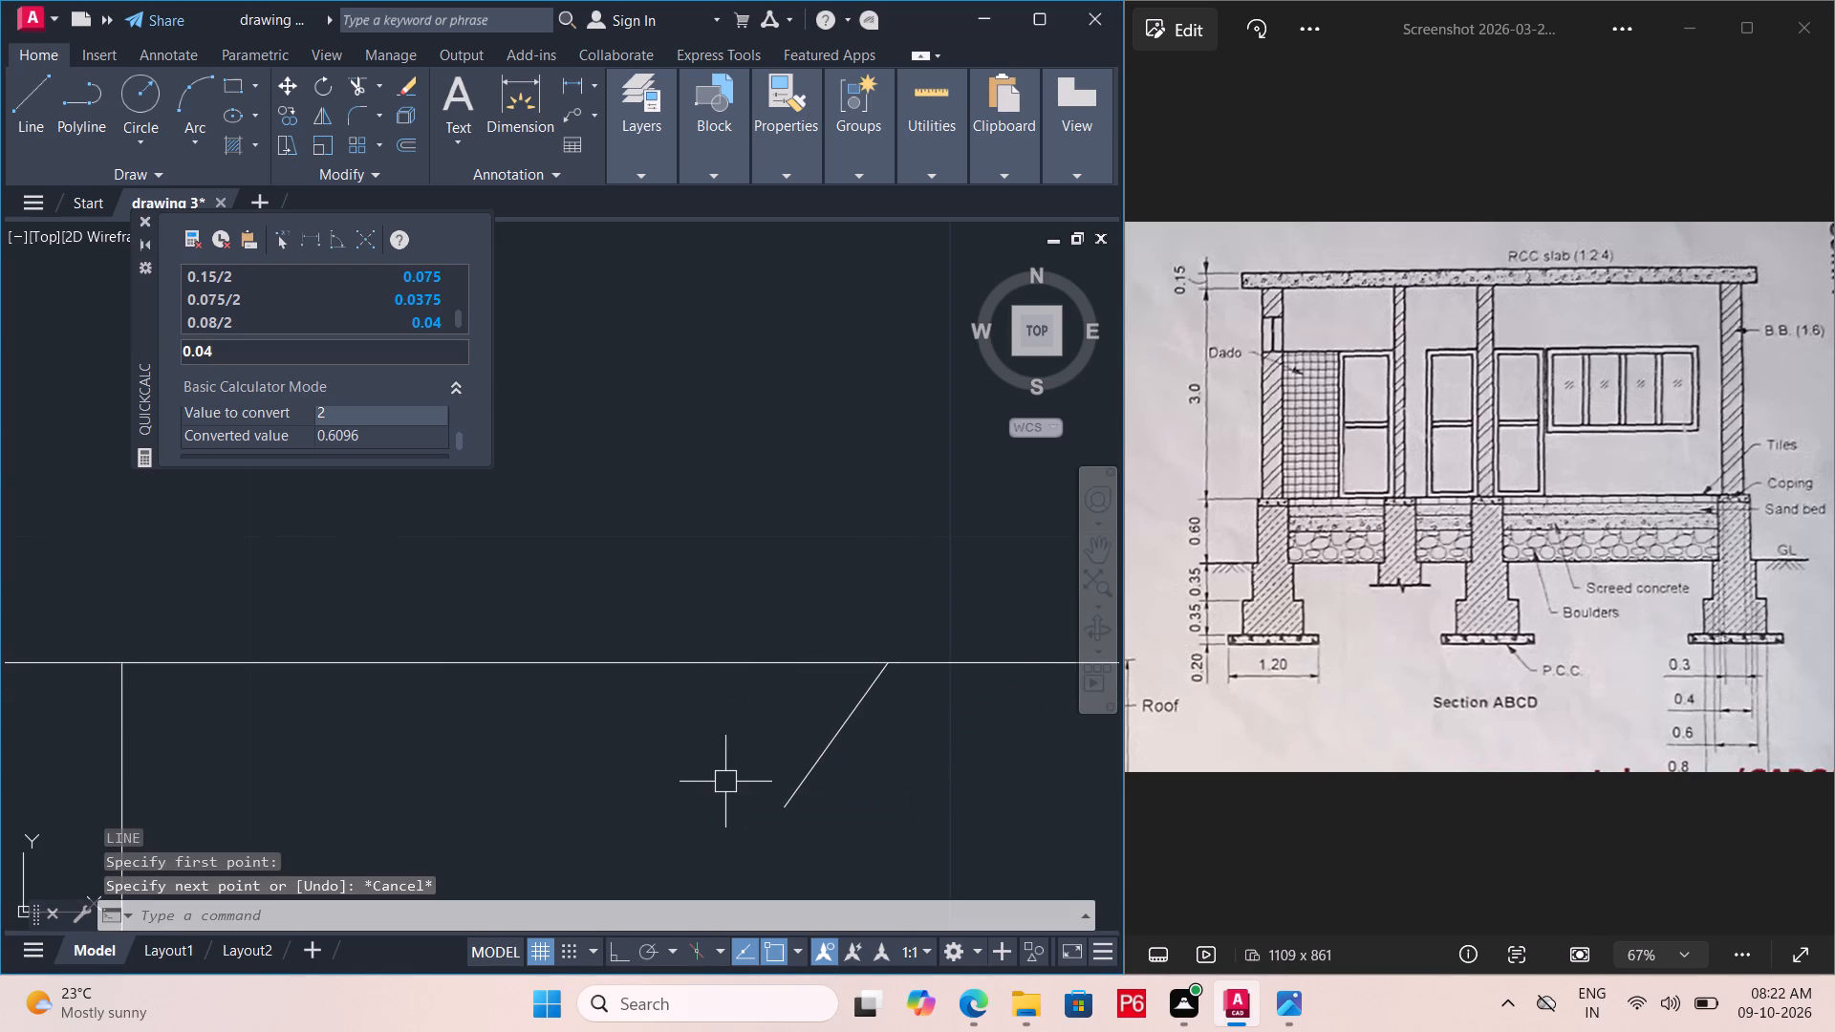
Offset the slanted ground tick by 0.08 twice in succession towards the right-hand foundation.
key("o")
key("Return")
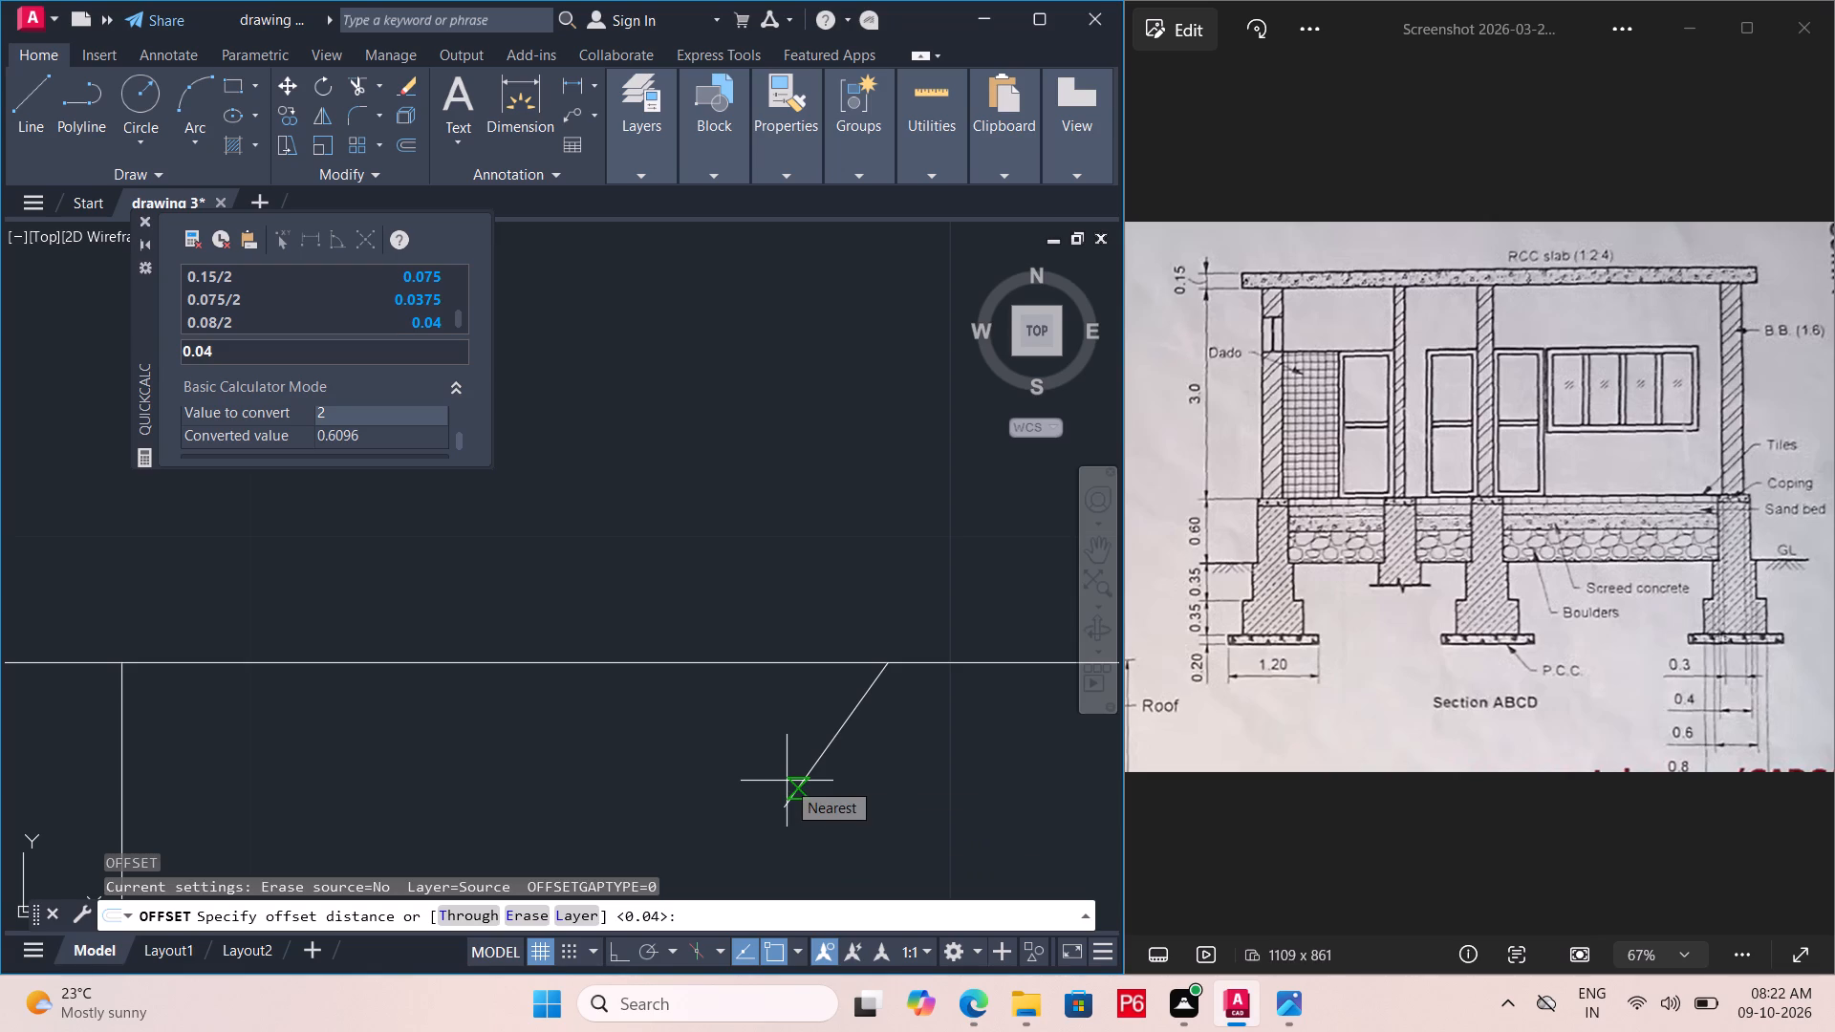
scroll(649, 724, "down", 5)
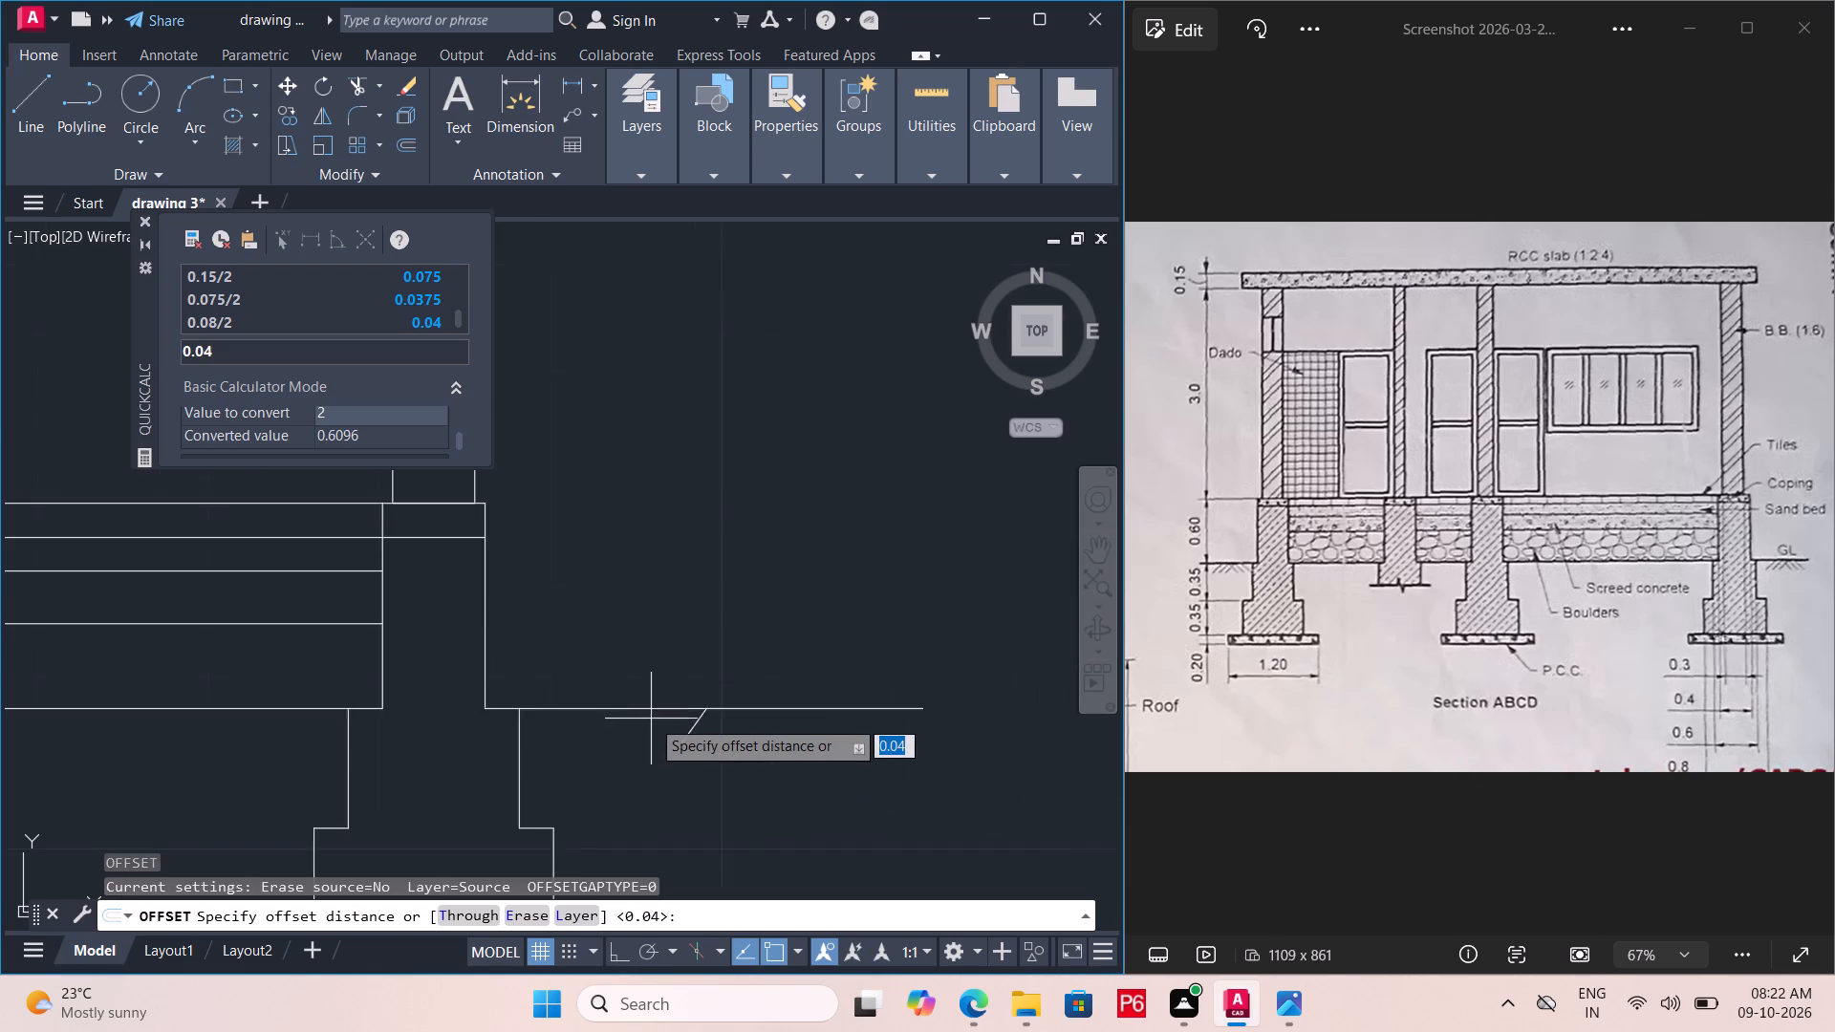
scroll(651, 719, "down", 3)
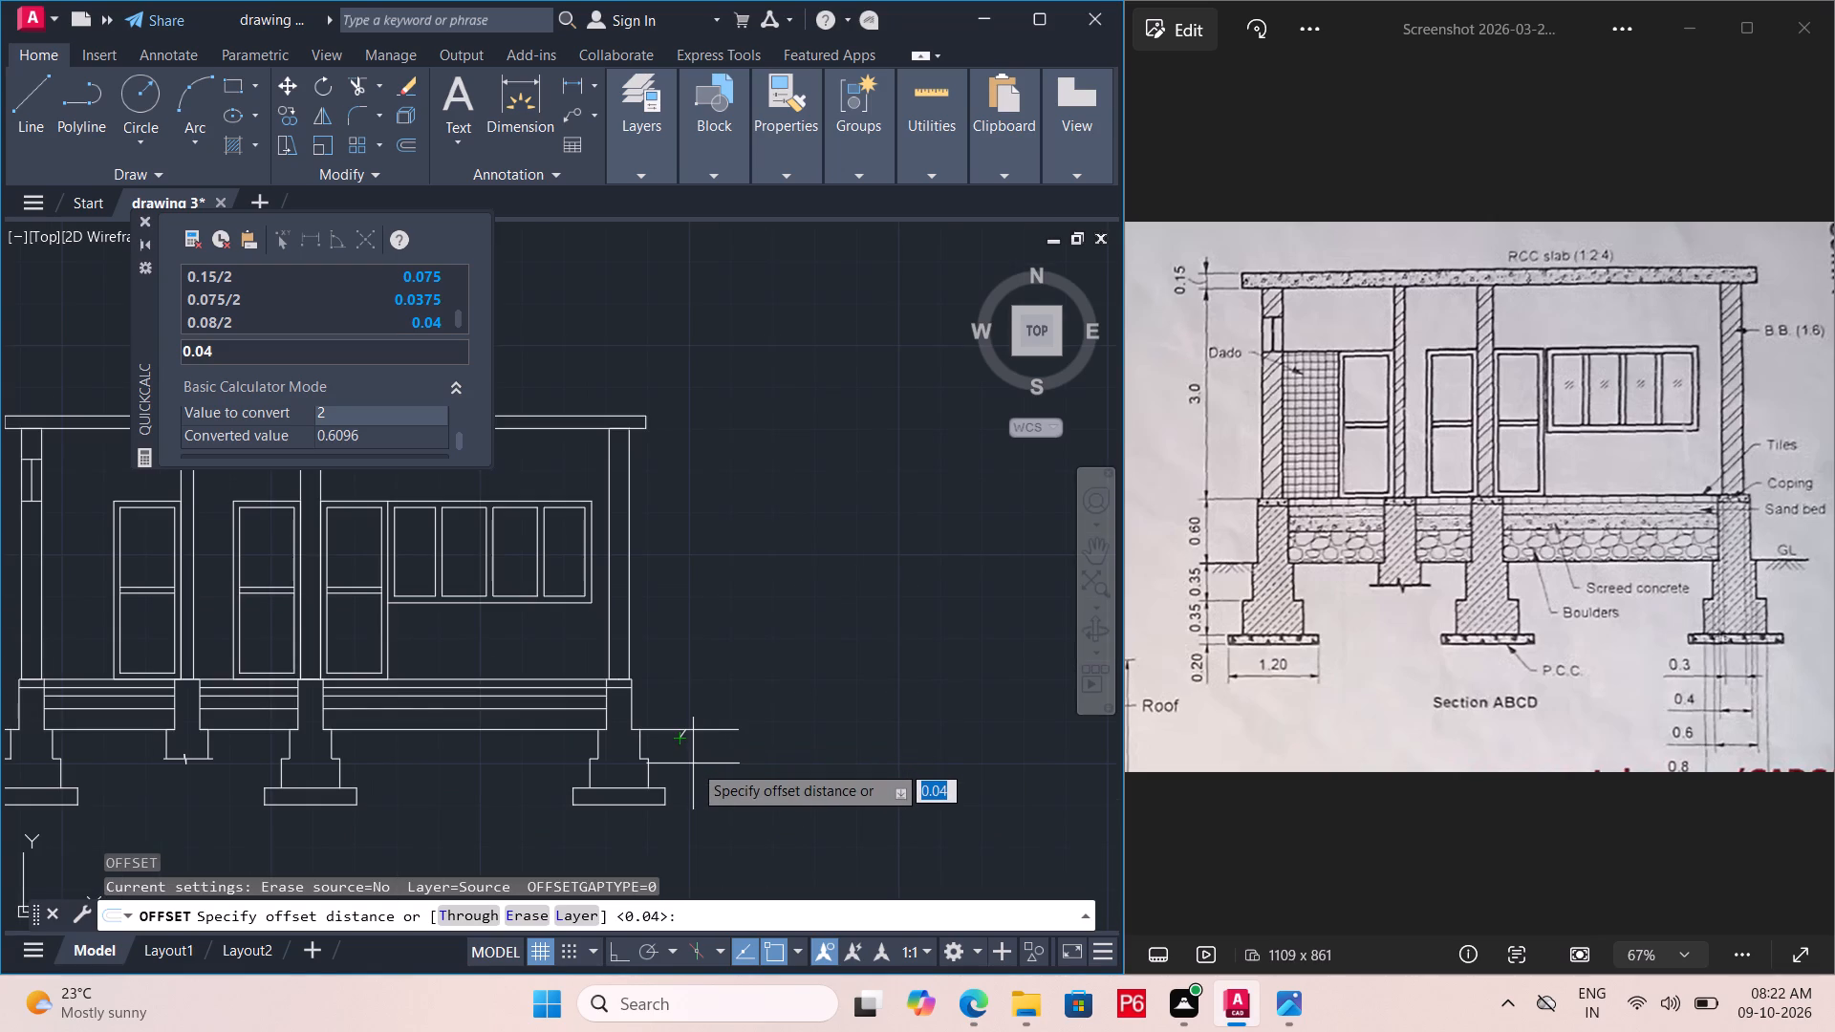
scroll(676, 741, "up", 5)
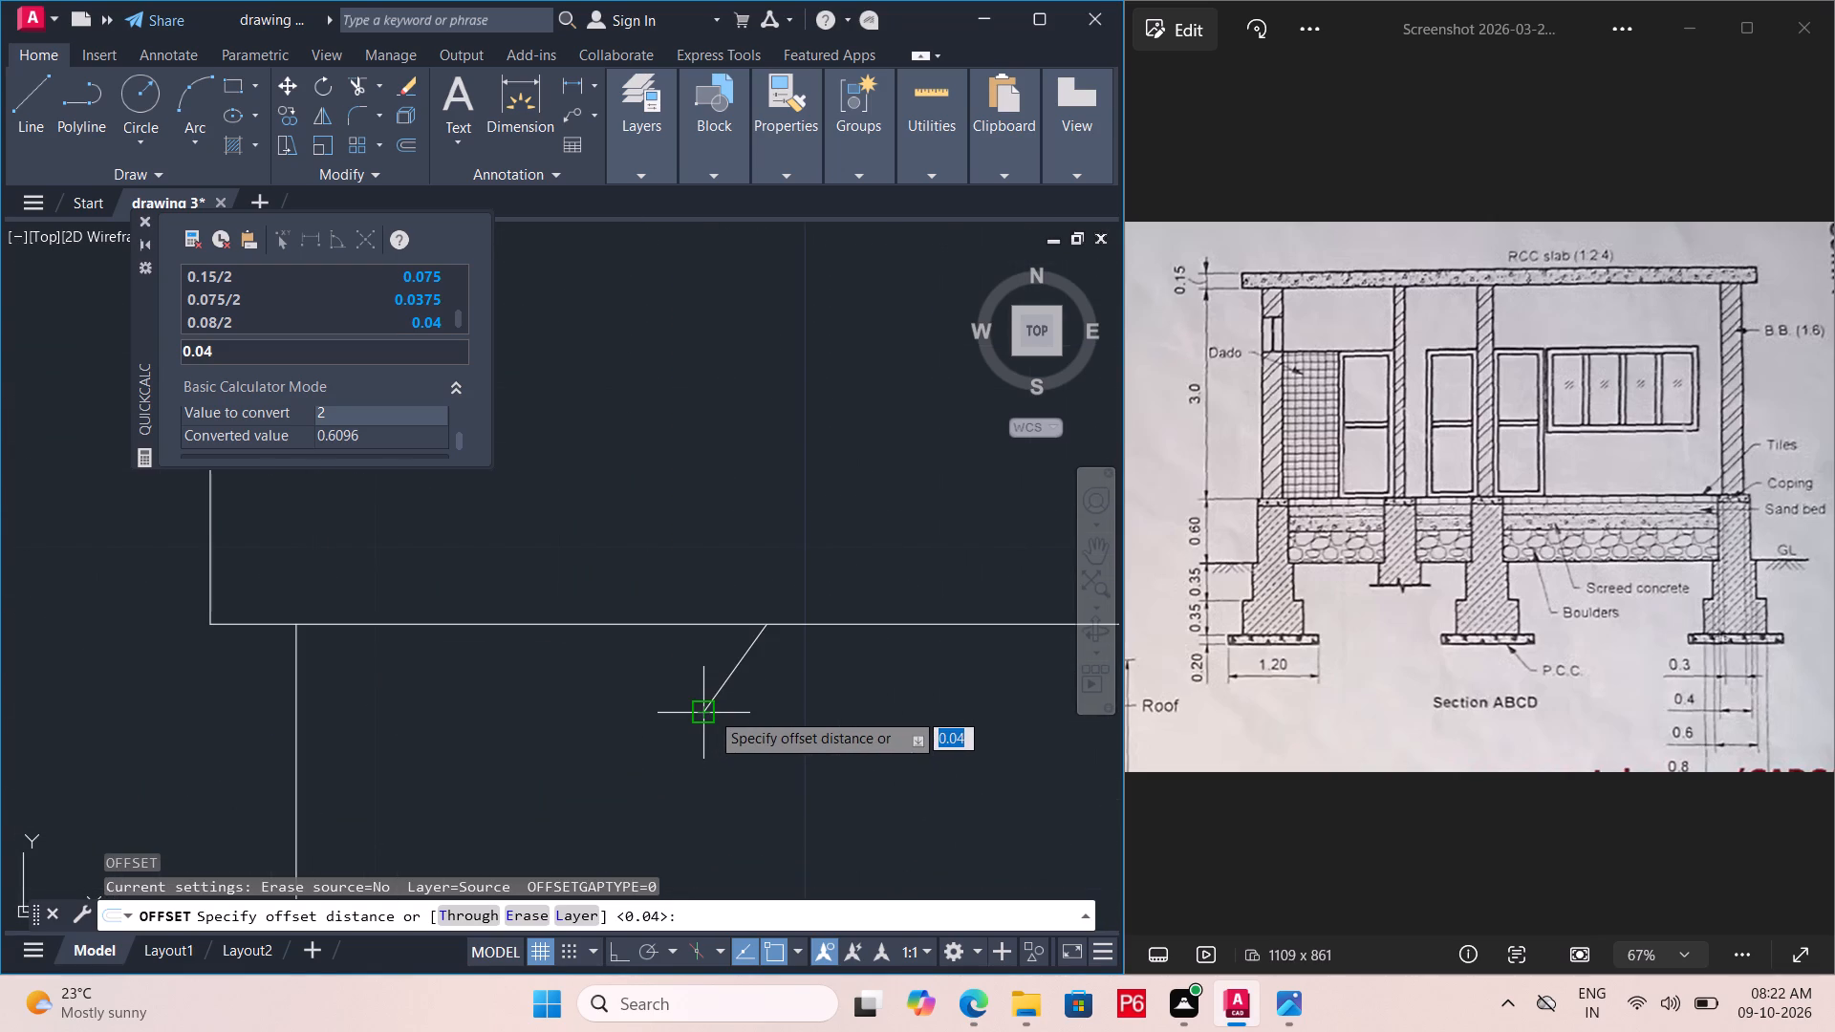
type("0.08")
key("Return")
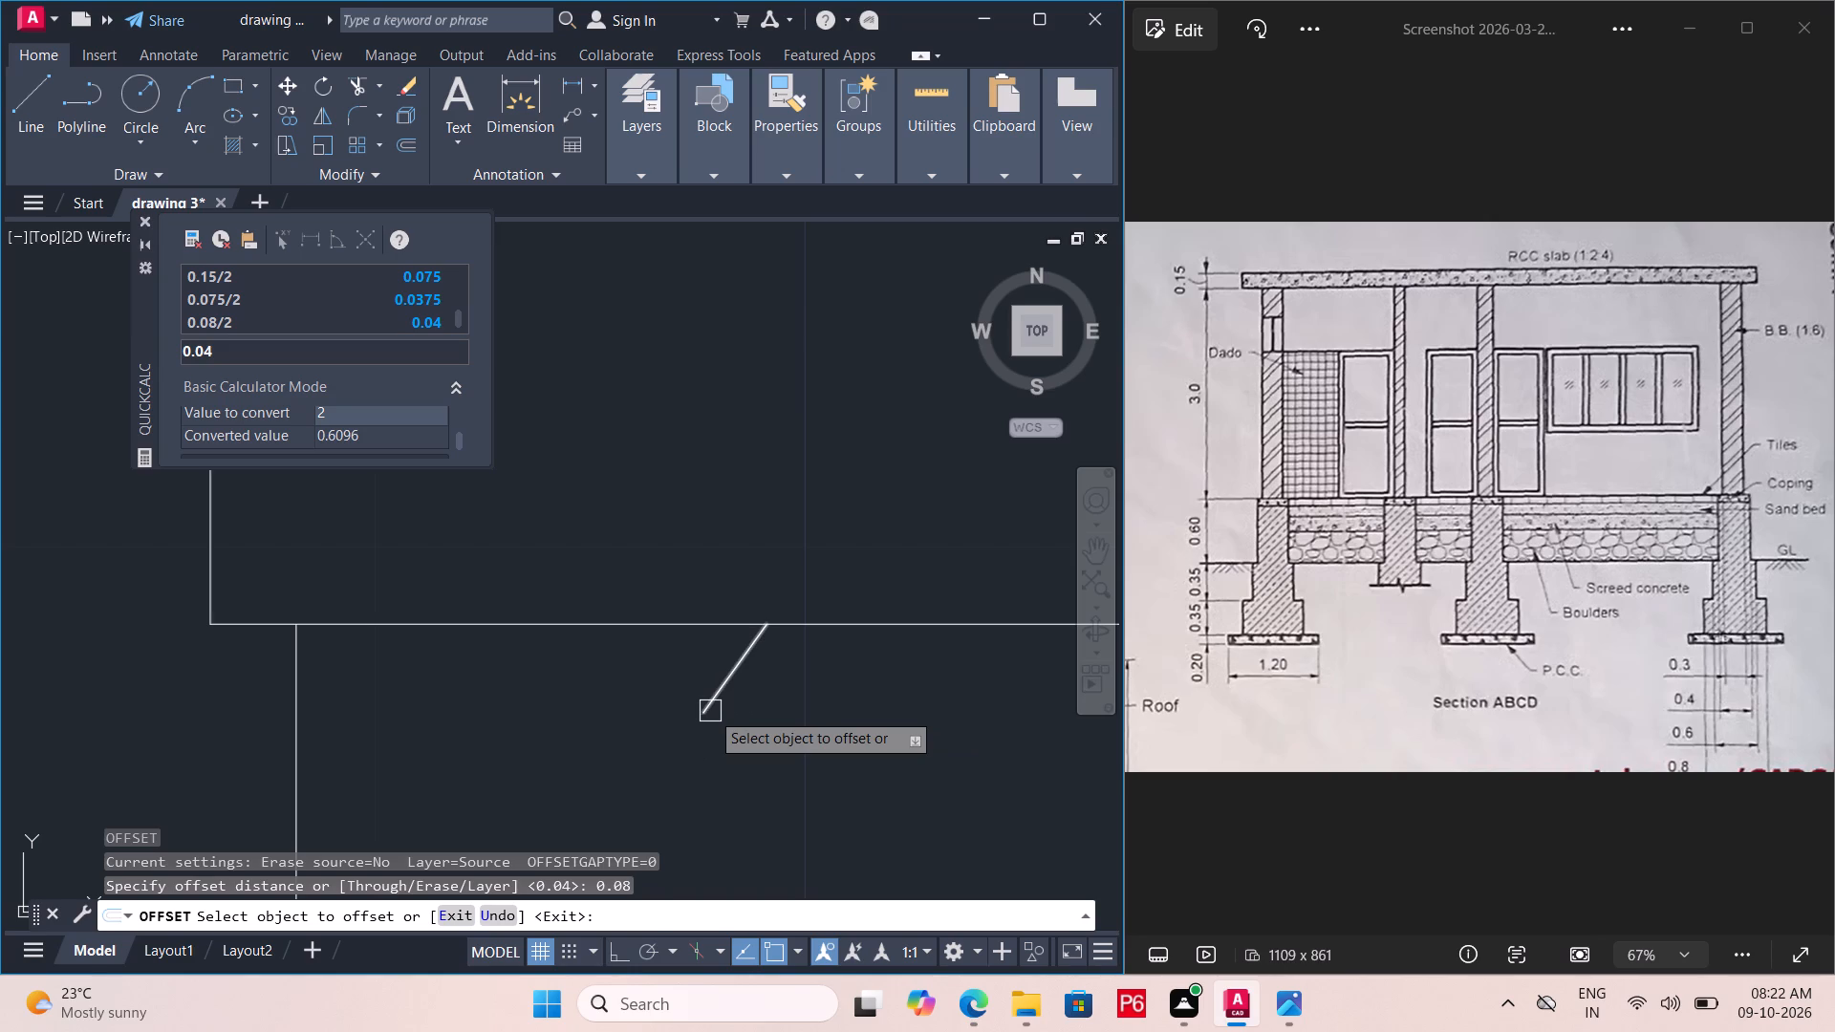
left_click(710, 711)
left_click(514, 696)
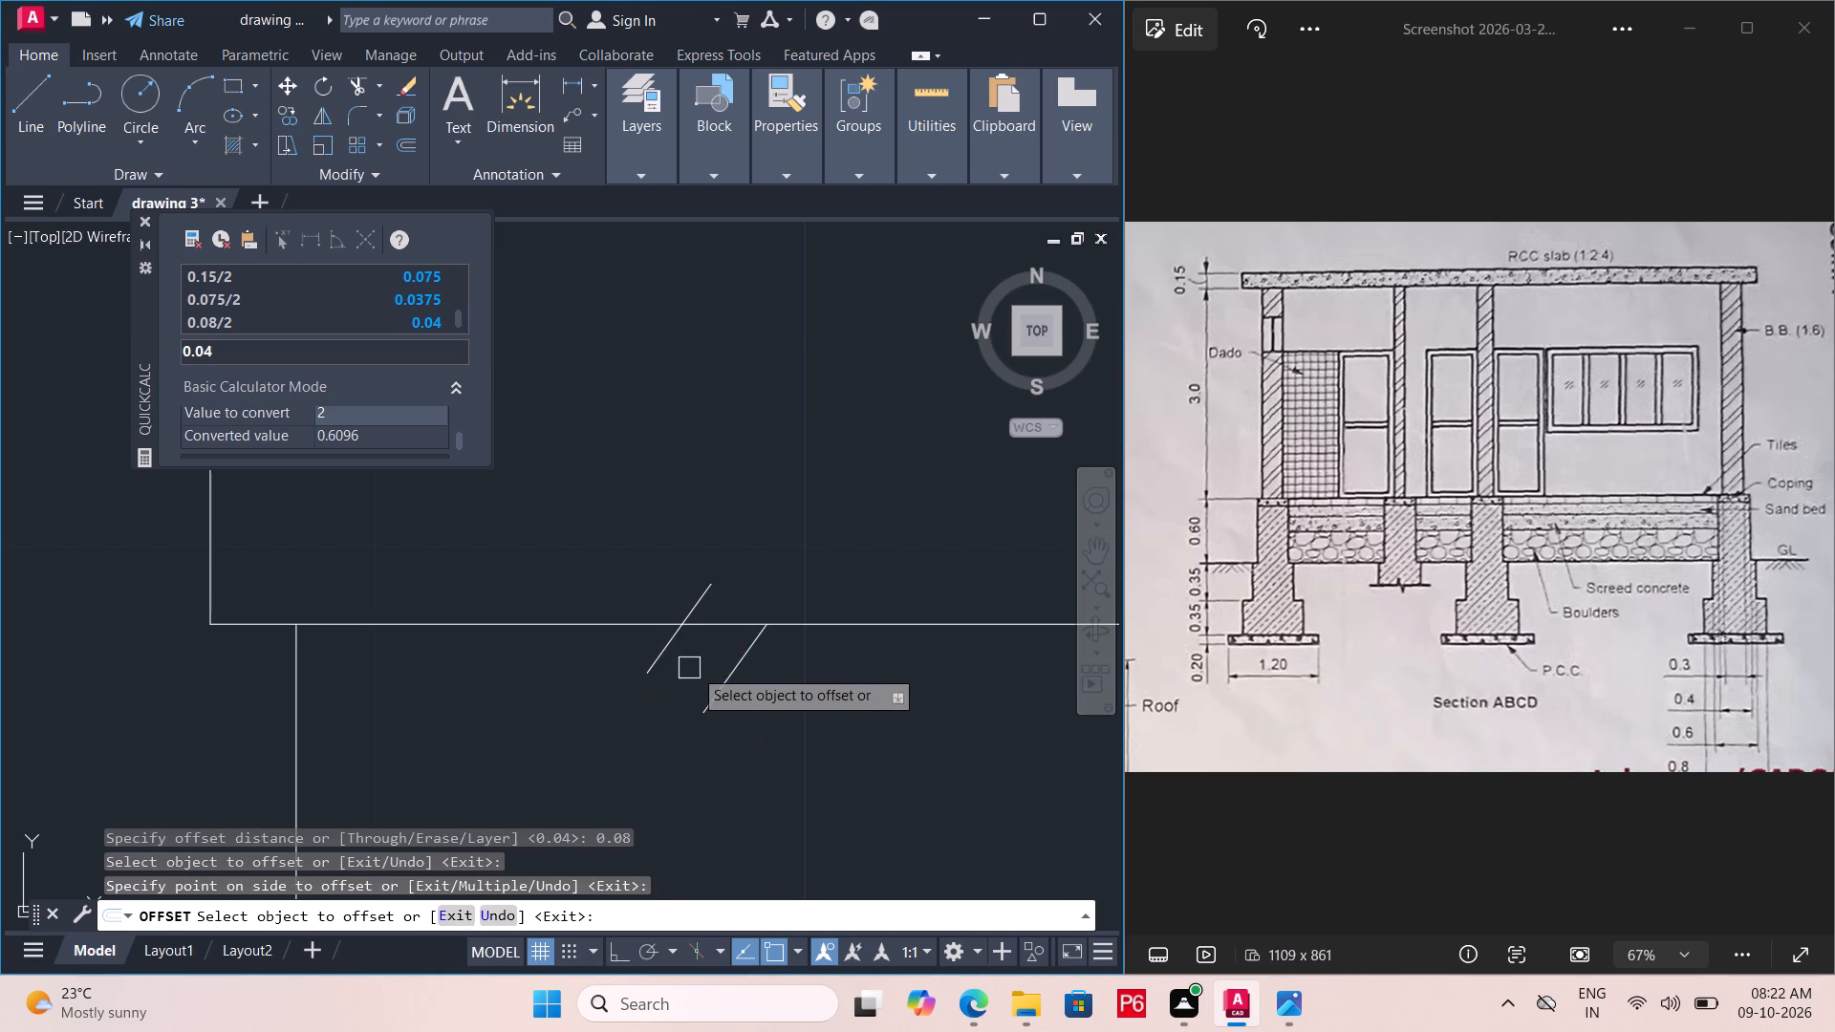
left_click_drag(643, 666, 631, 667)
left_click(465, 655)
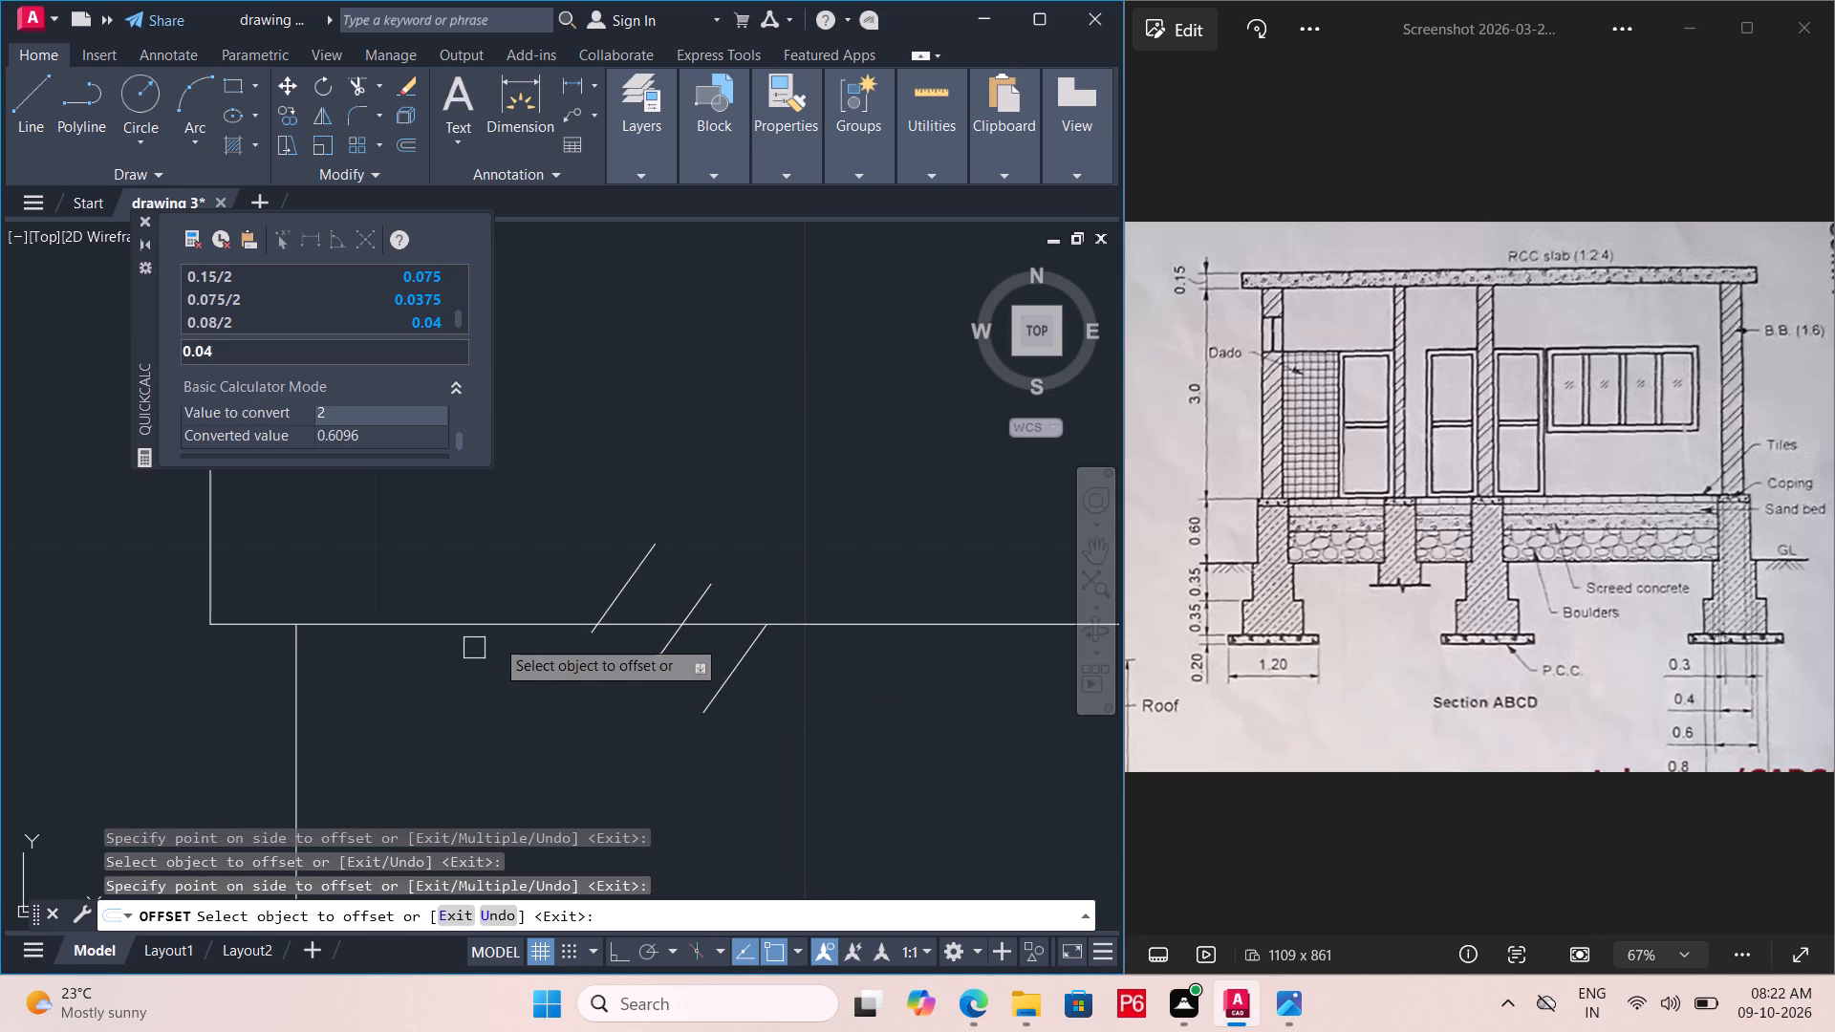
key("Escape")
Trim the parts of the two offset ticks that project above the ground line.
key("t")
key("r")
key("space")
key("space")
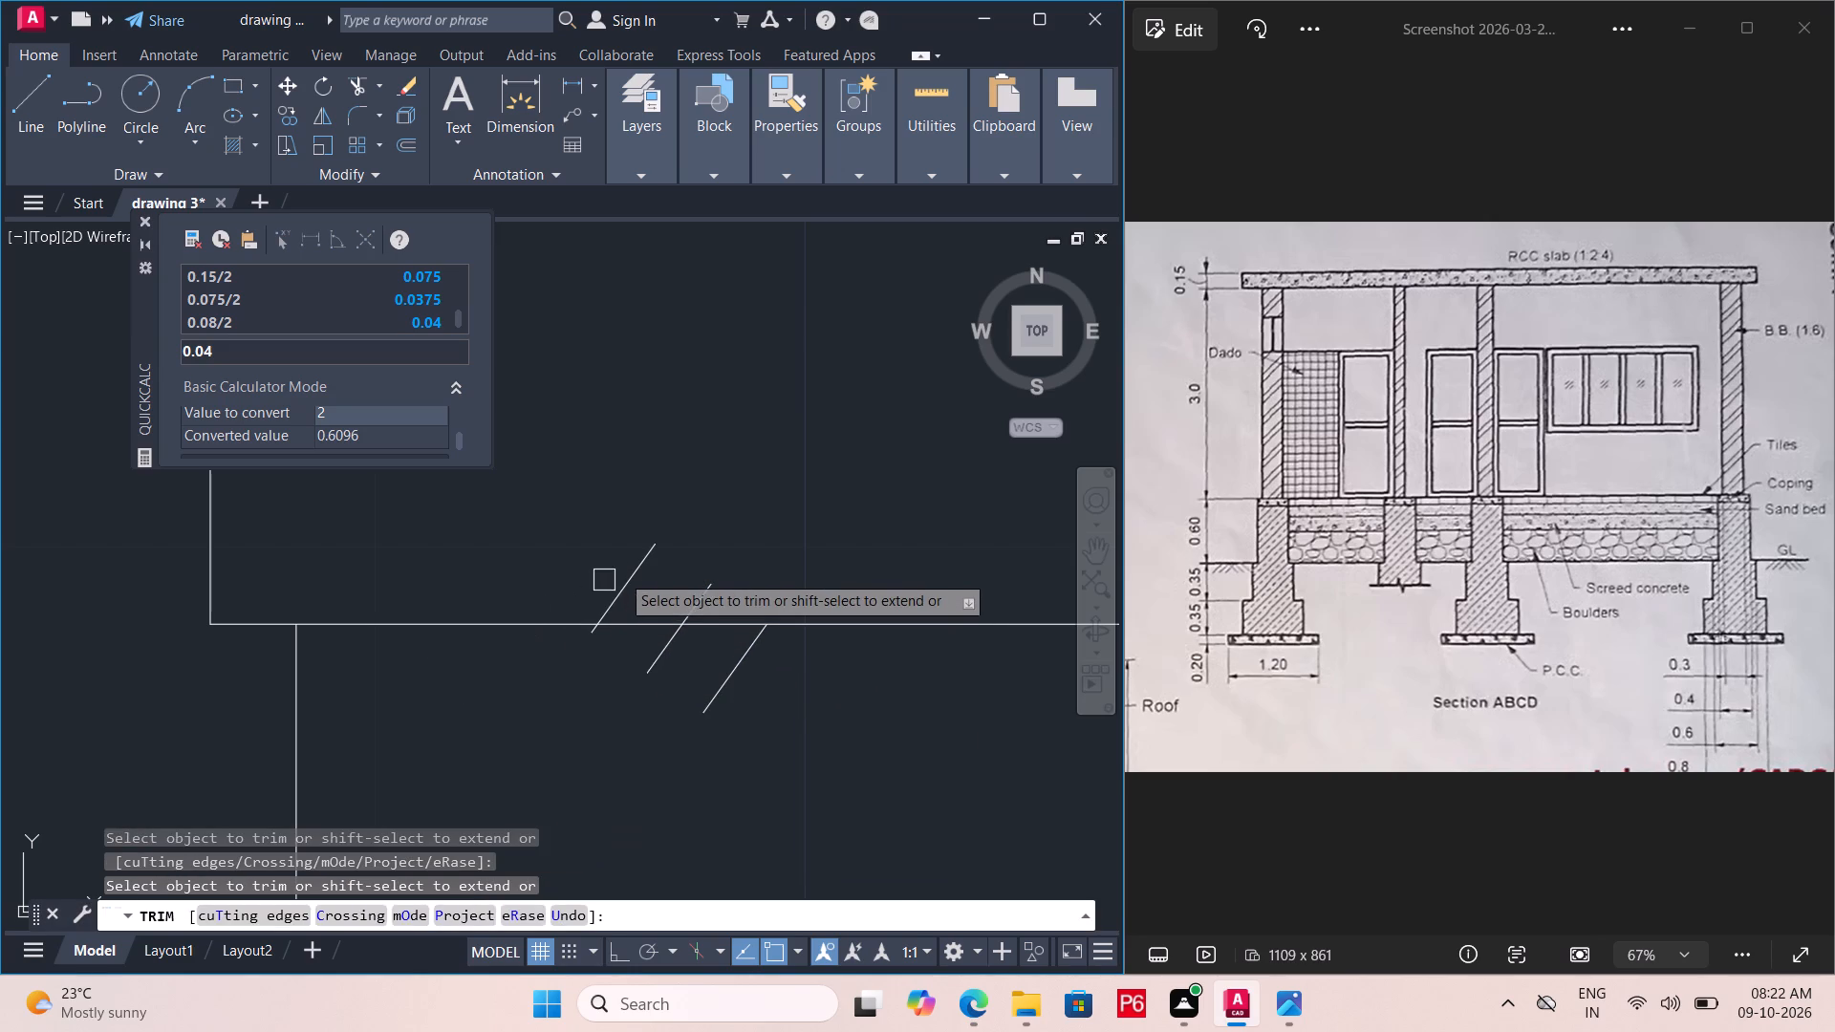
left_click(639, 575)
left_click_drag(639, 575, 682, 572)
left_click(720, 584)
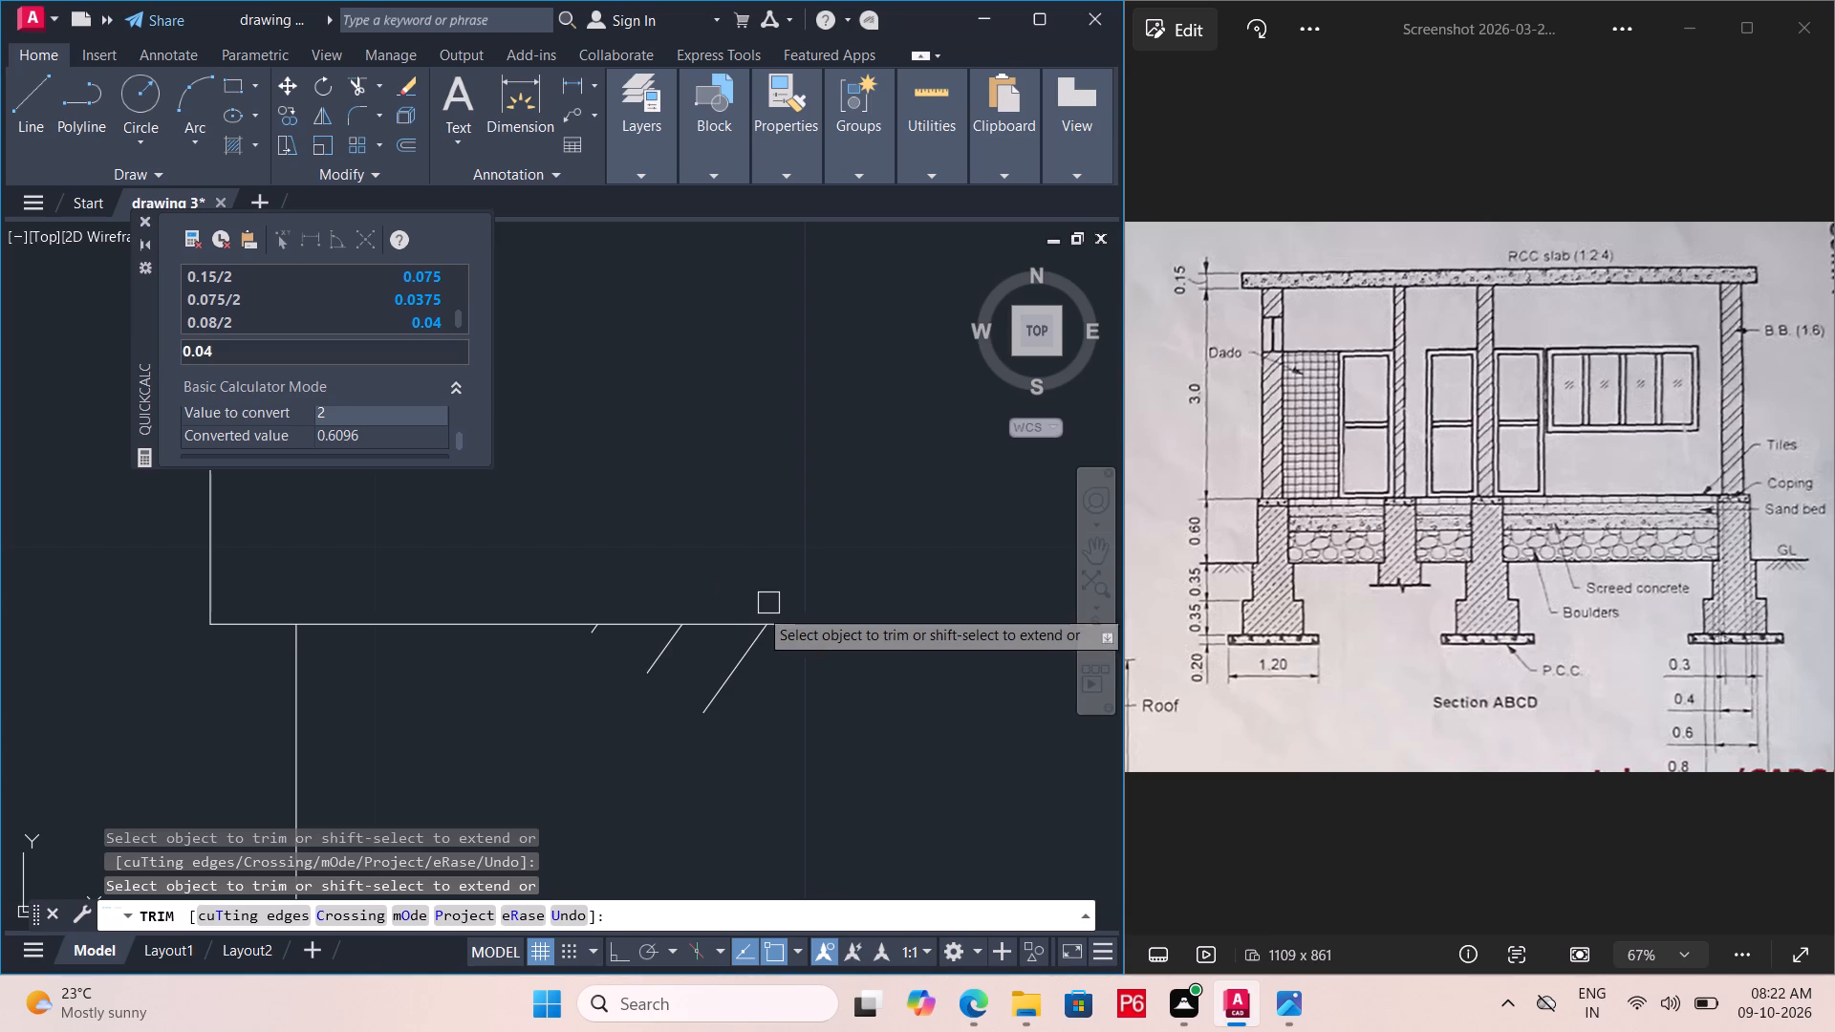
key("Escape")
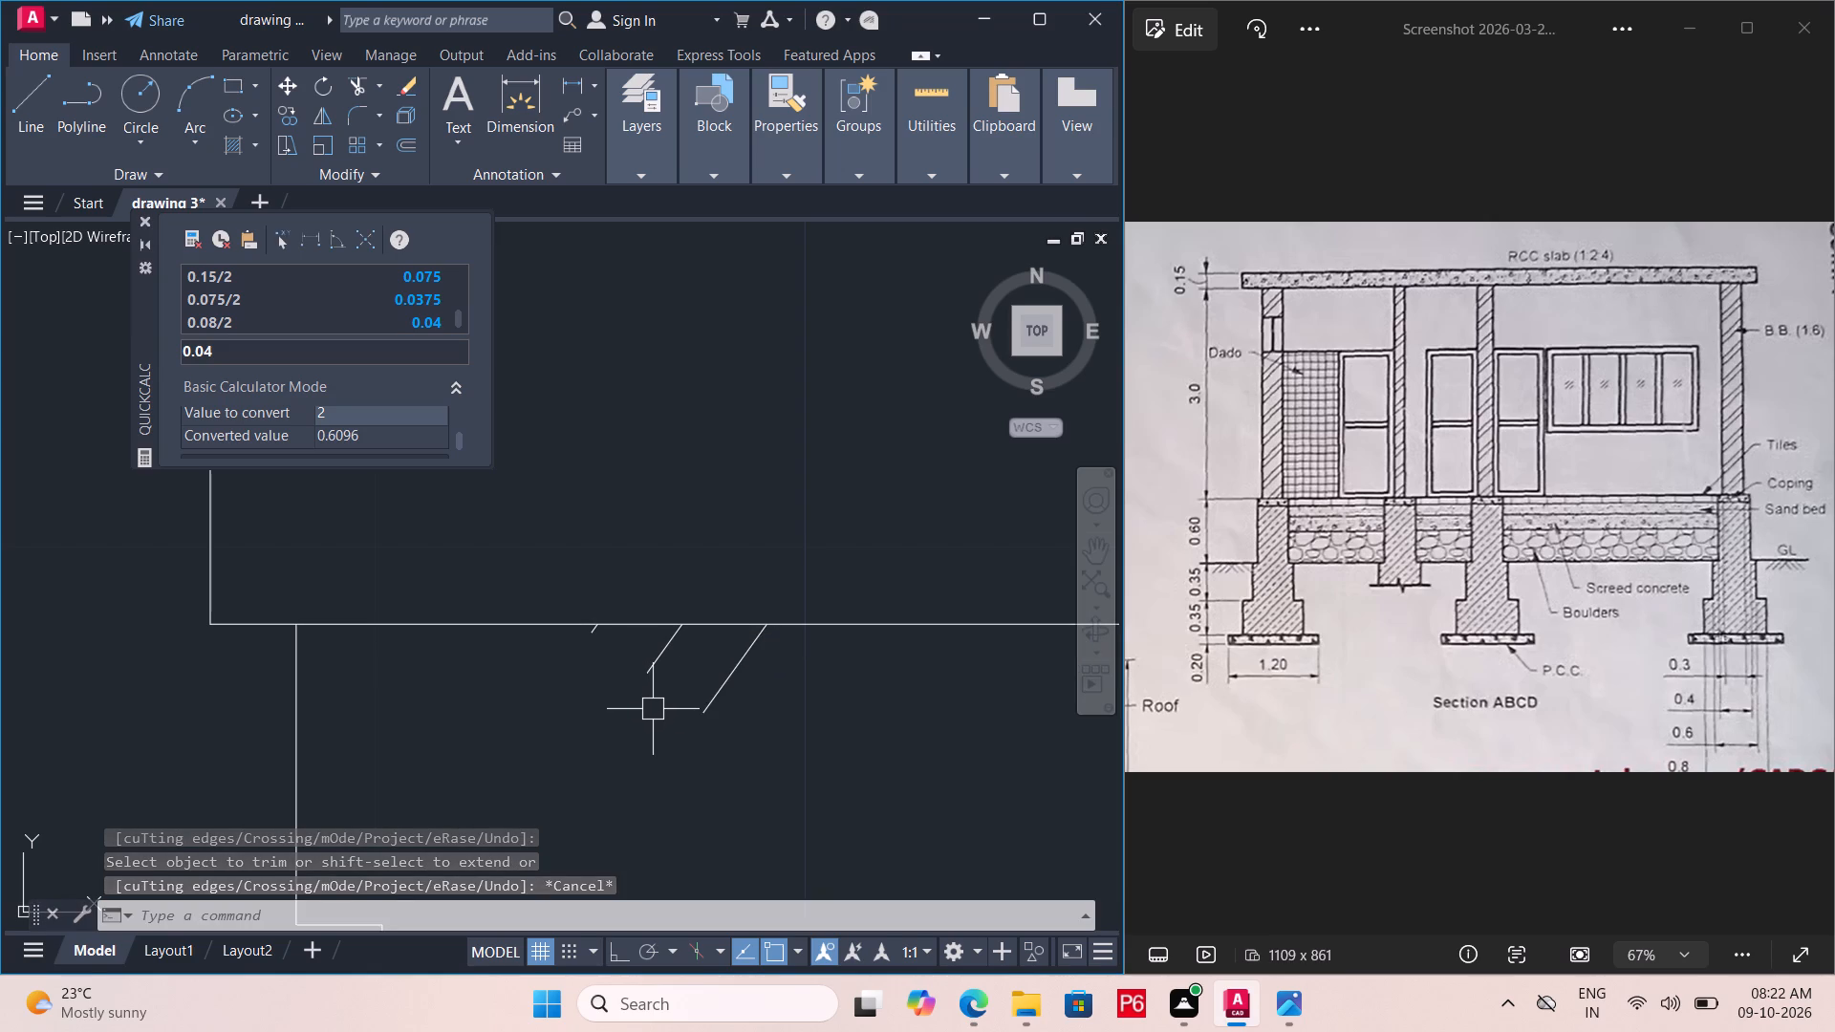
Draw a horizontal construction line from the original tick's lower end towards the foundation, passing below both offset ticks.
key("l")
key("Escape")
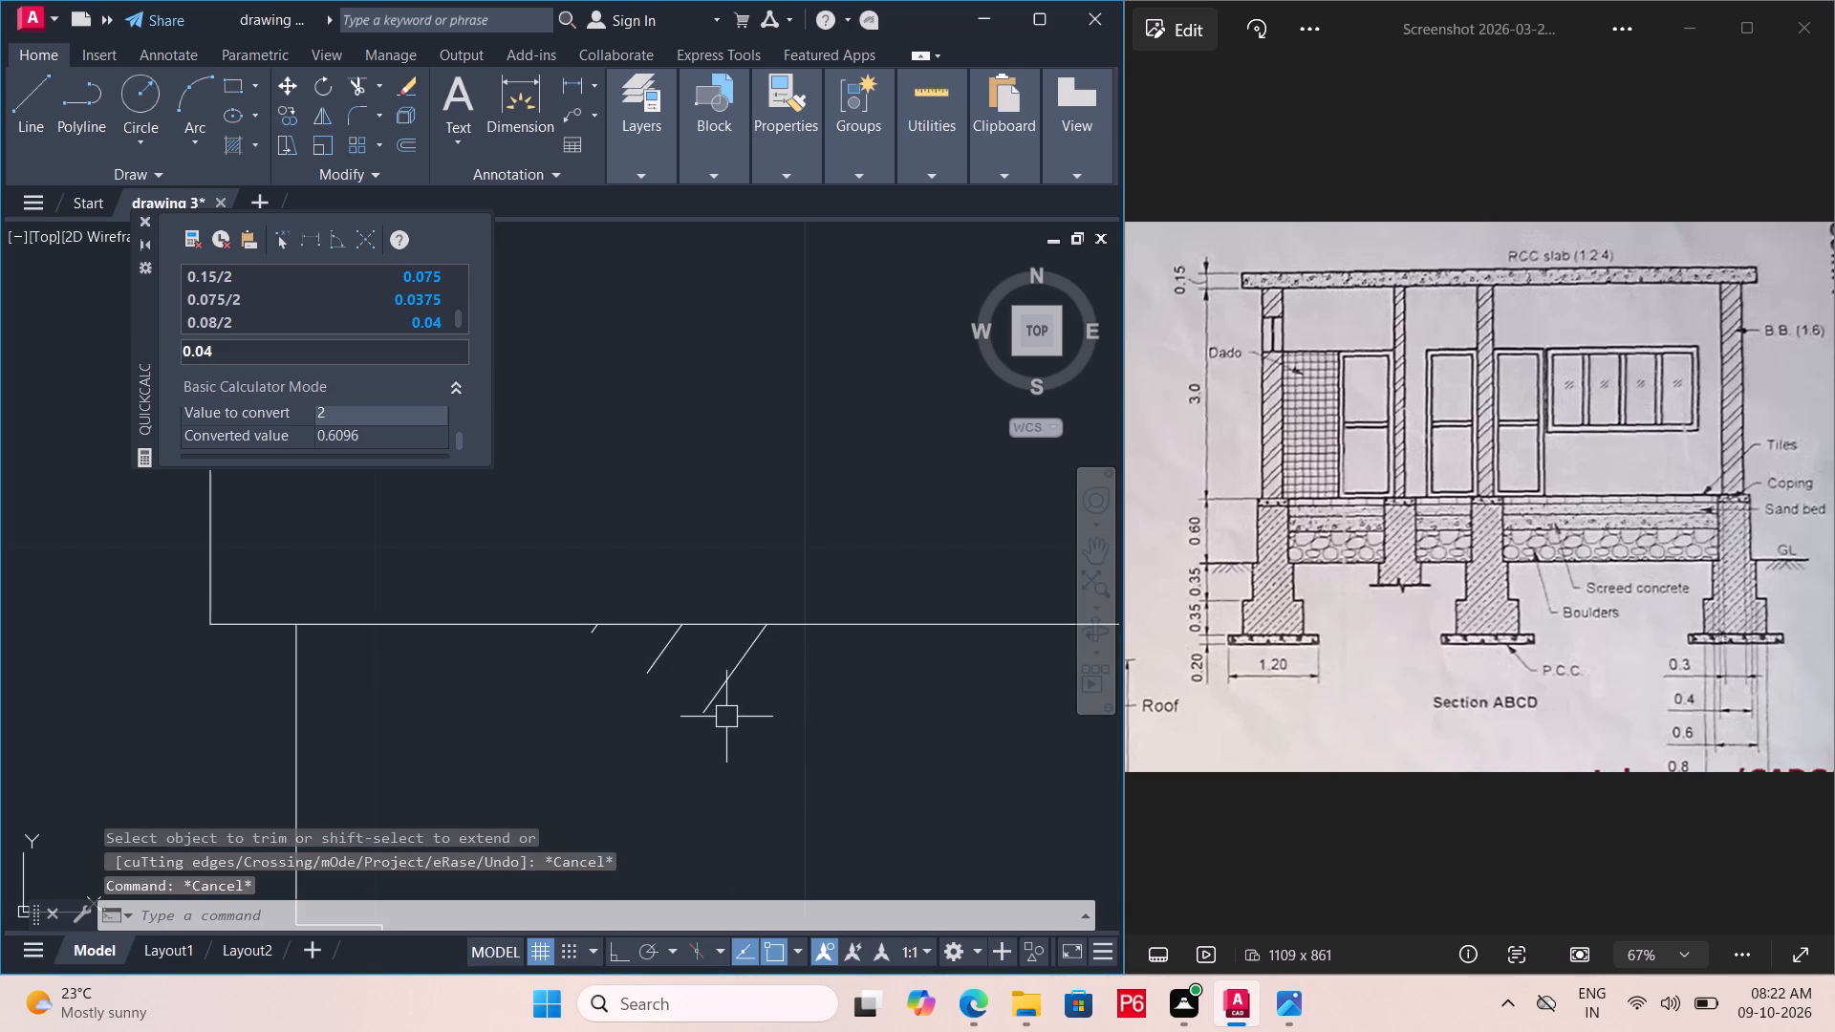
key("l")
key("space")
left_click(703, 712)
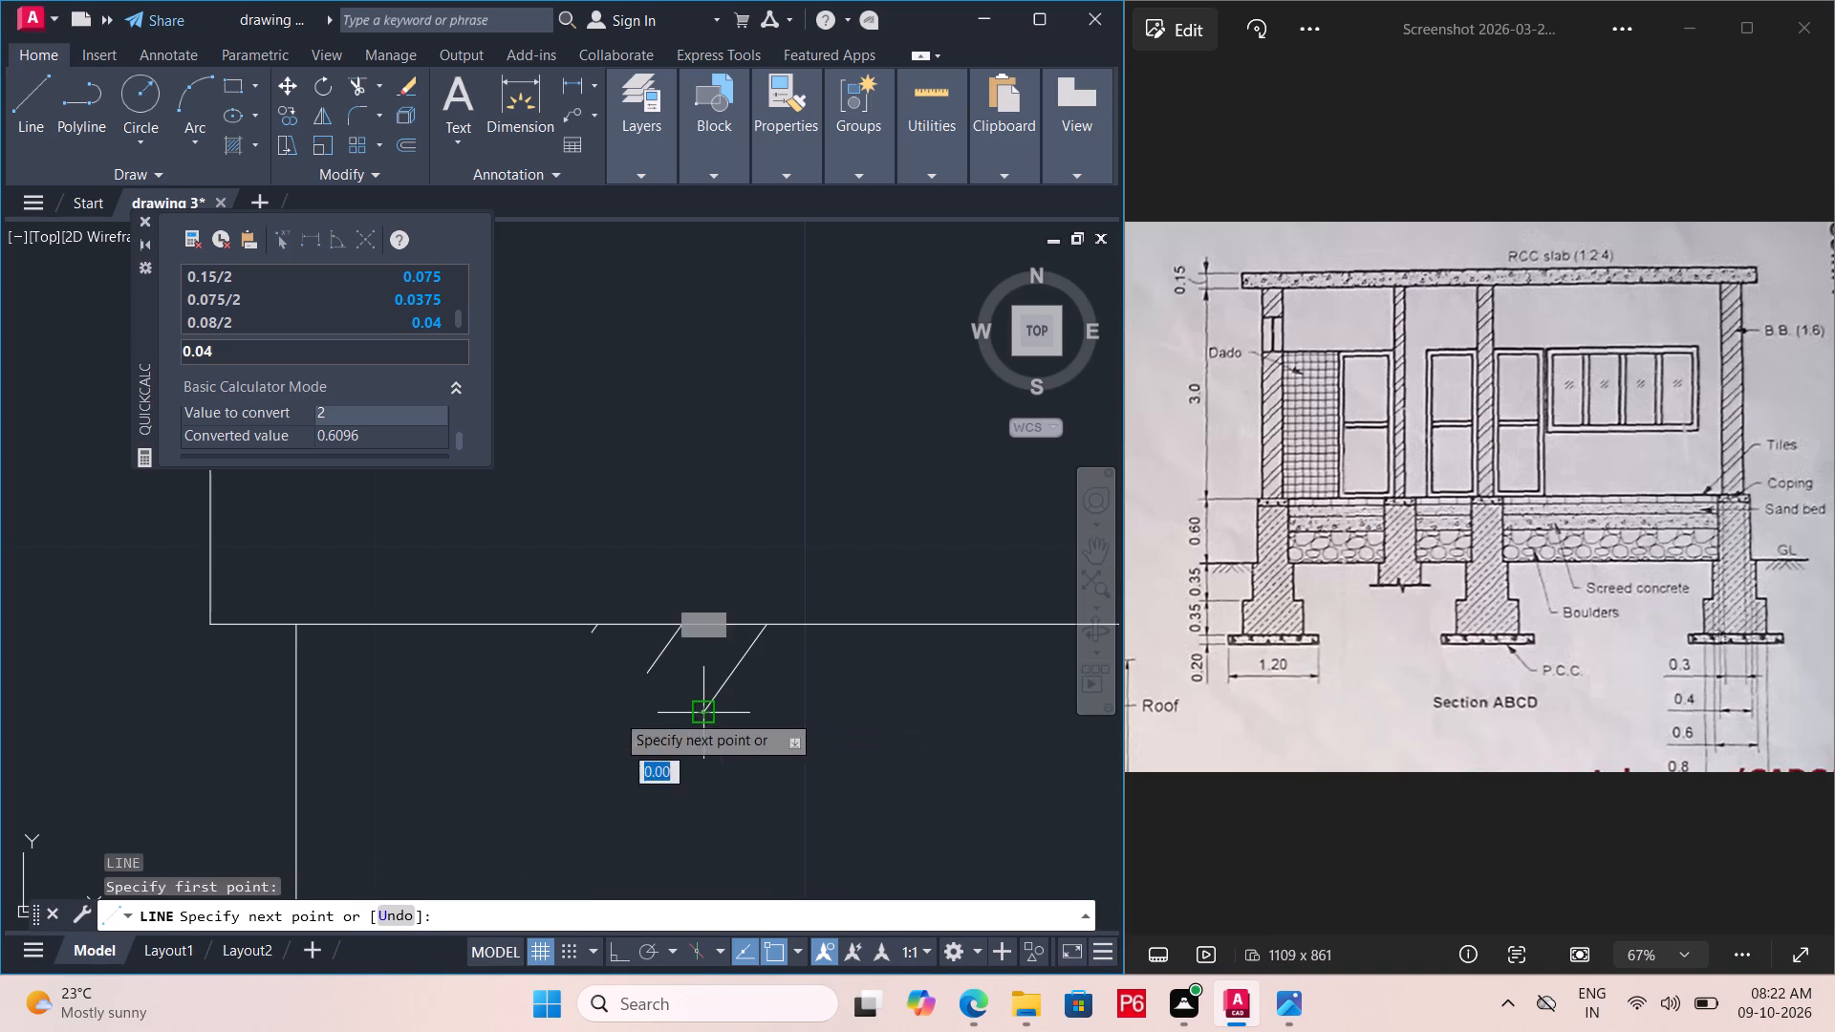
left_click(423, 716)
key("Escape")
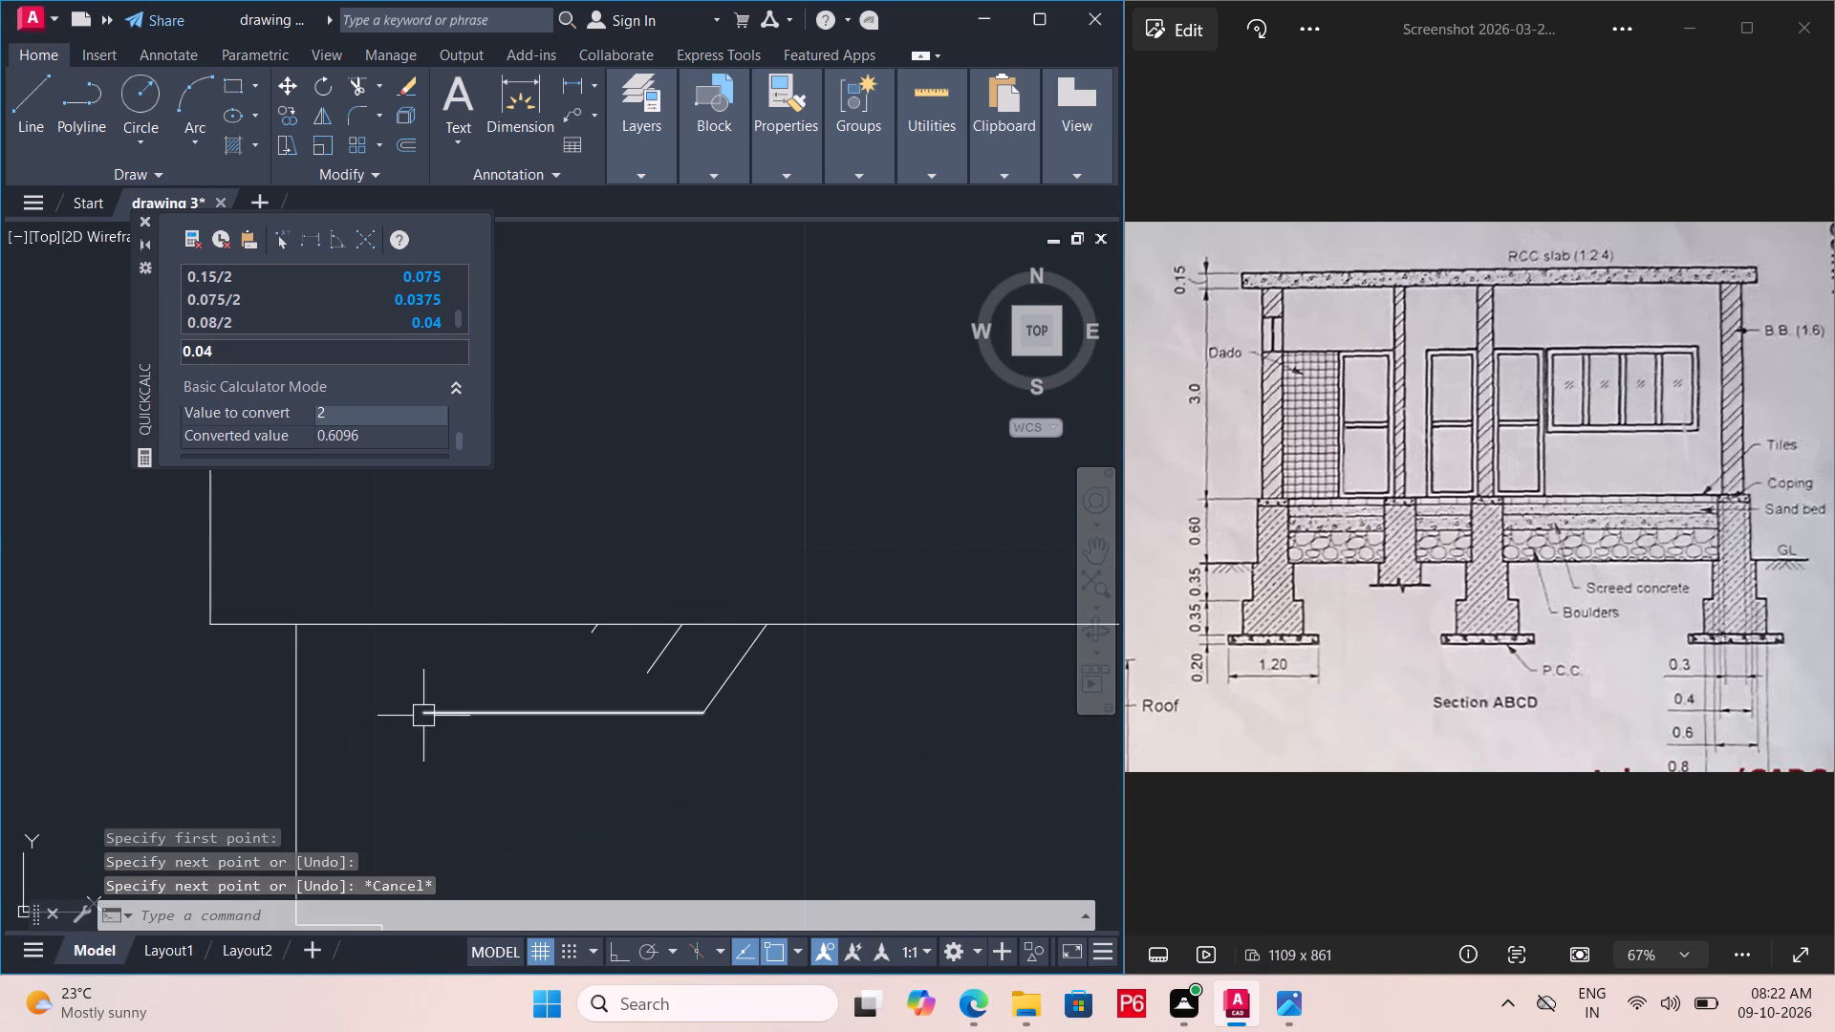
Extend the two shortened ticks down to the horizontal construction line.
type("ex")
key("space")
key("space")
left_click(658, 663)
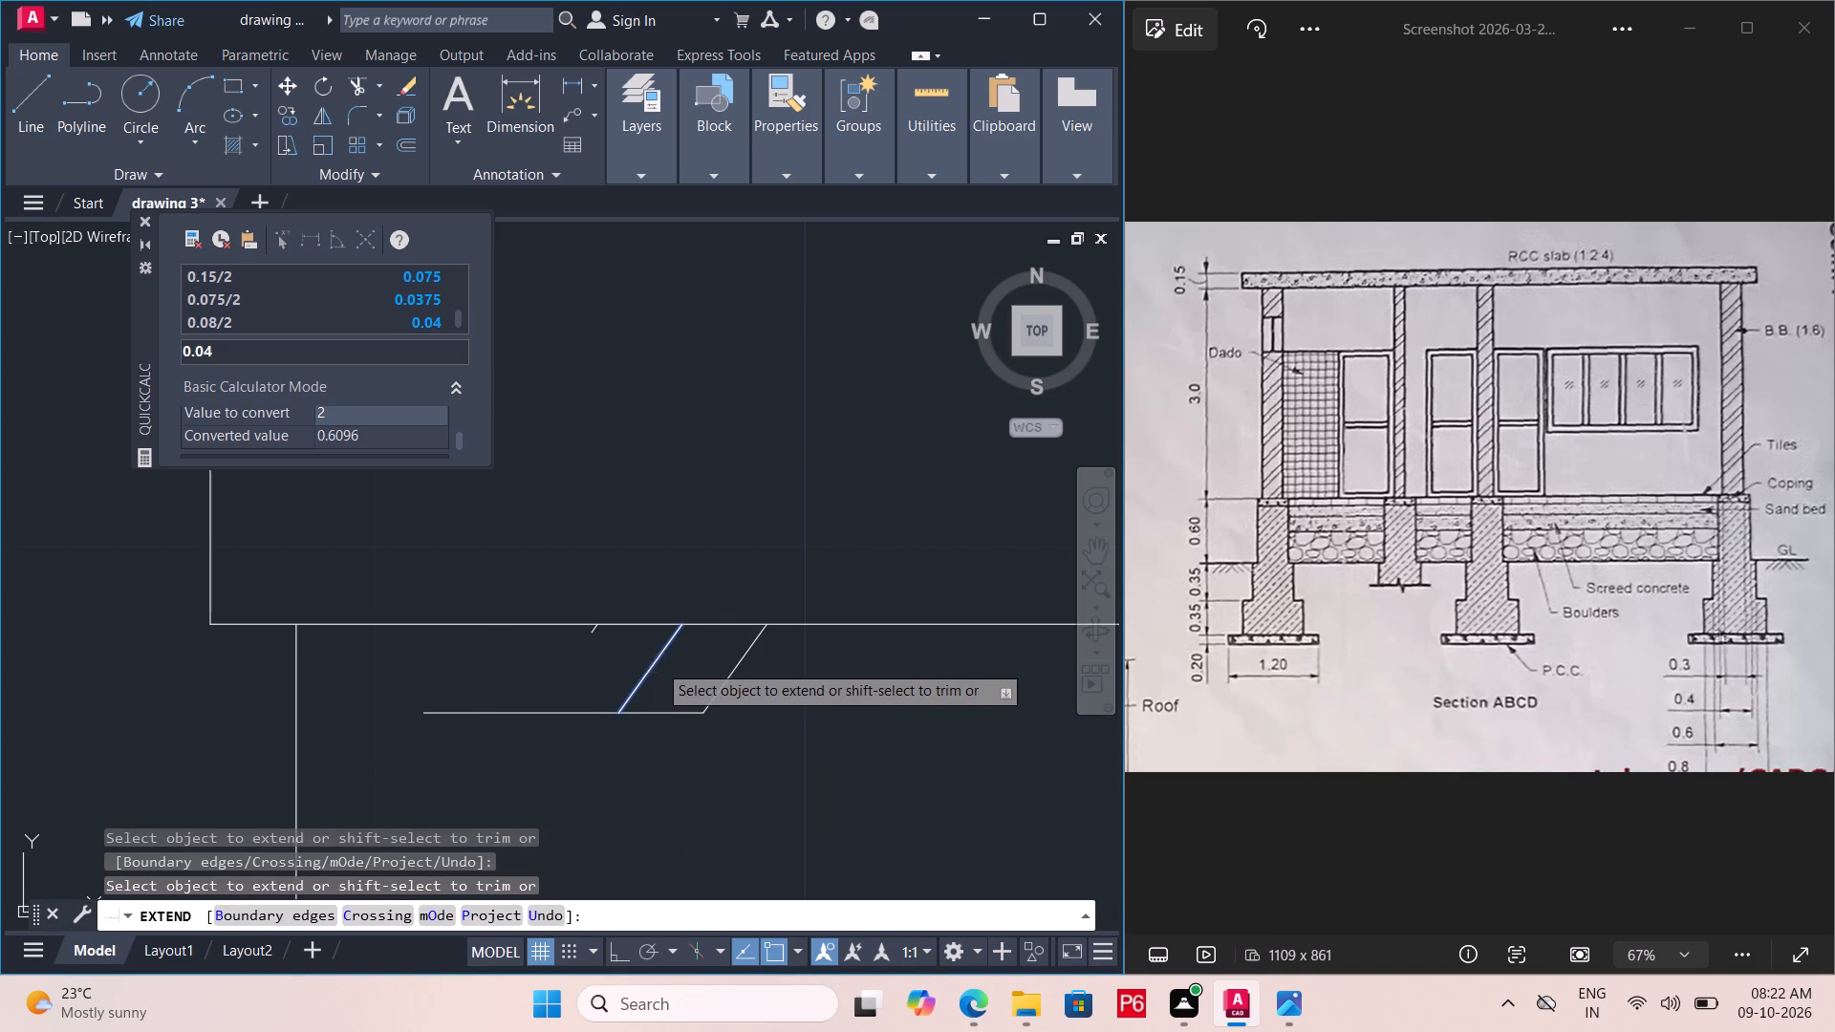
left_click(582, 638)
key("Escape")
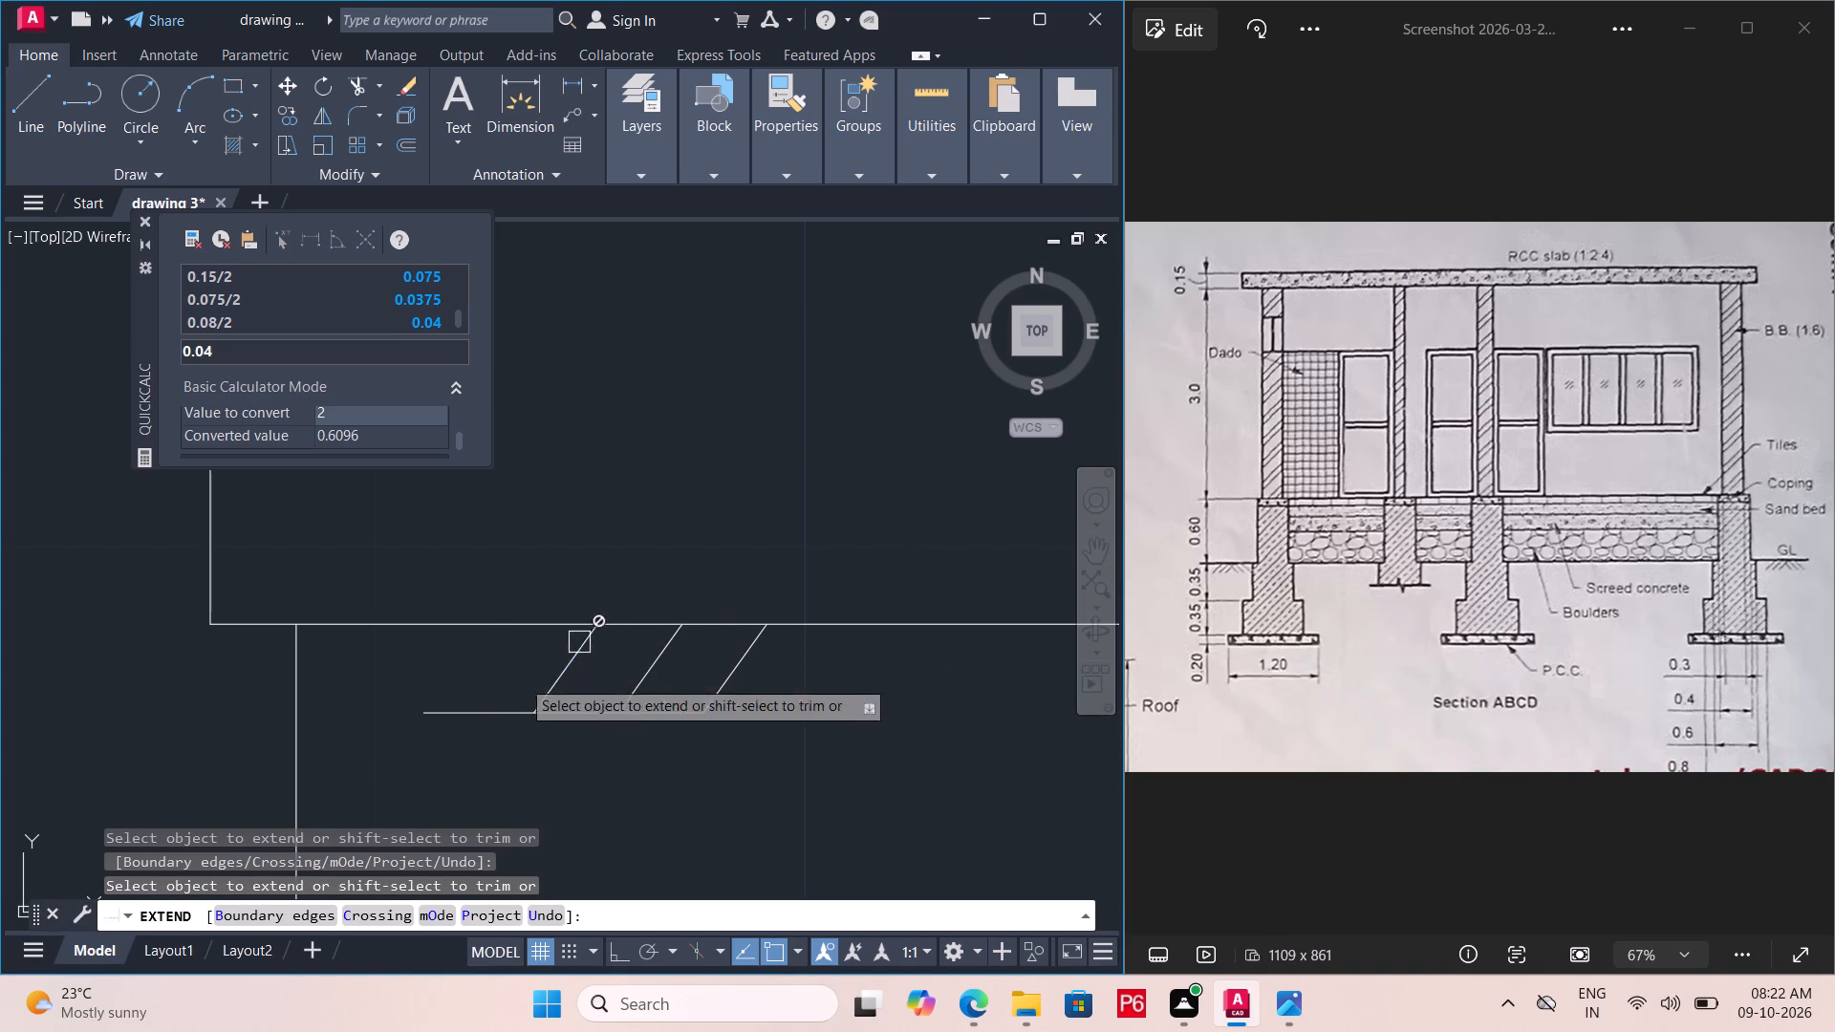
Remove the horizontal construction line below the three ticks, trimming its projecting end and erasing the rest.
type("tr")
key("space")
key("space")
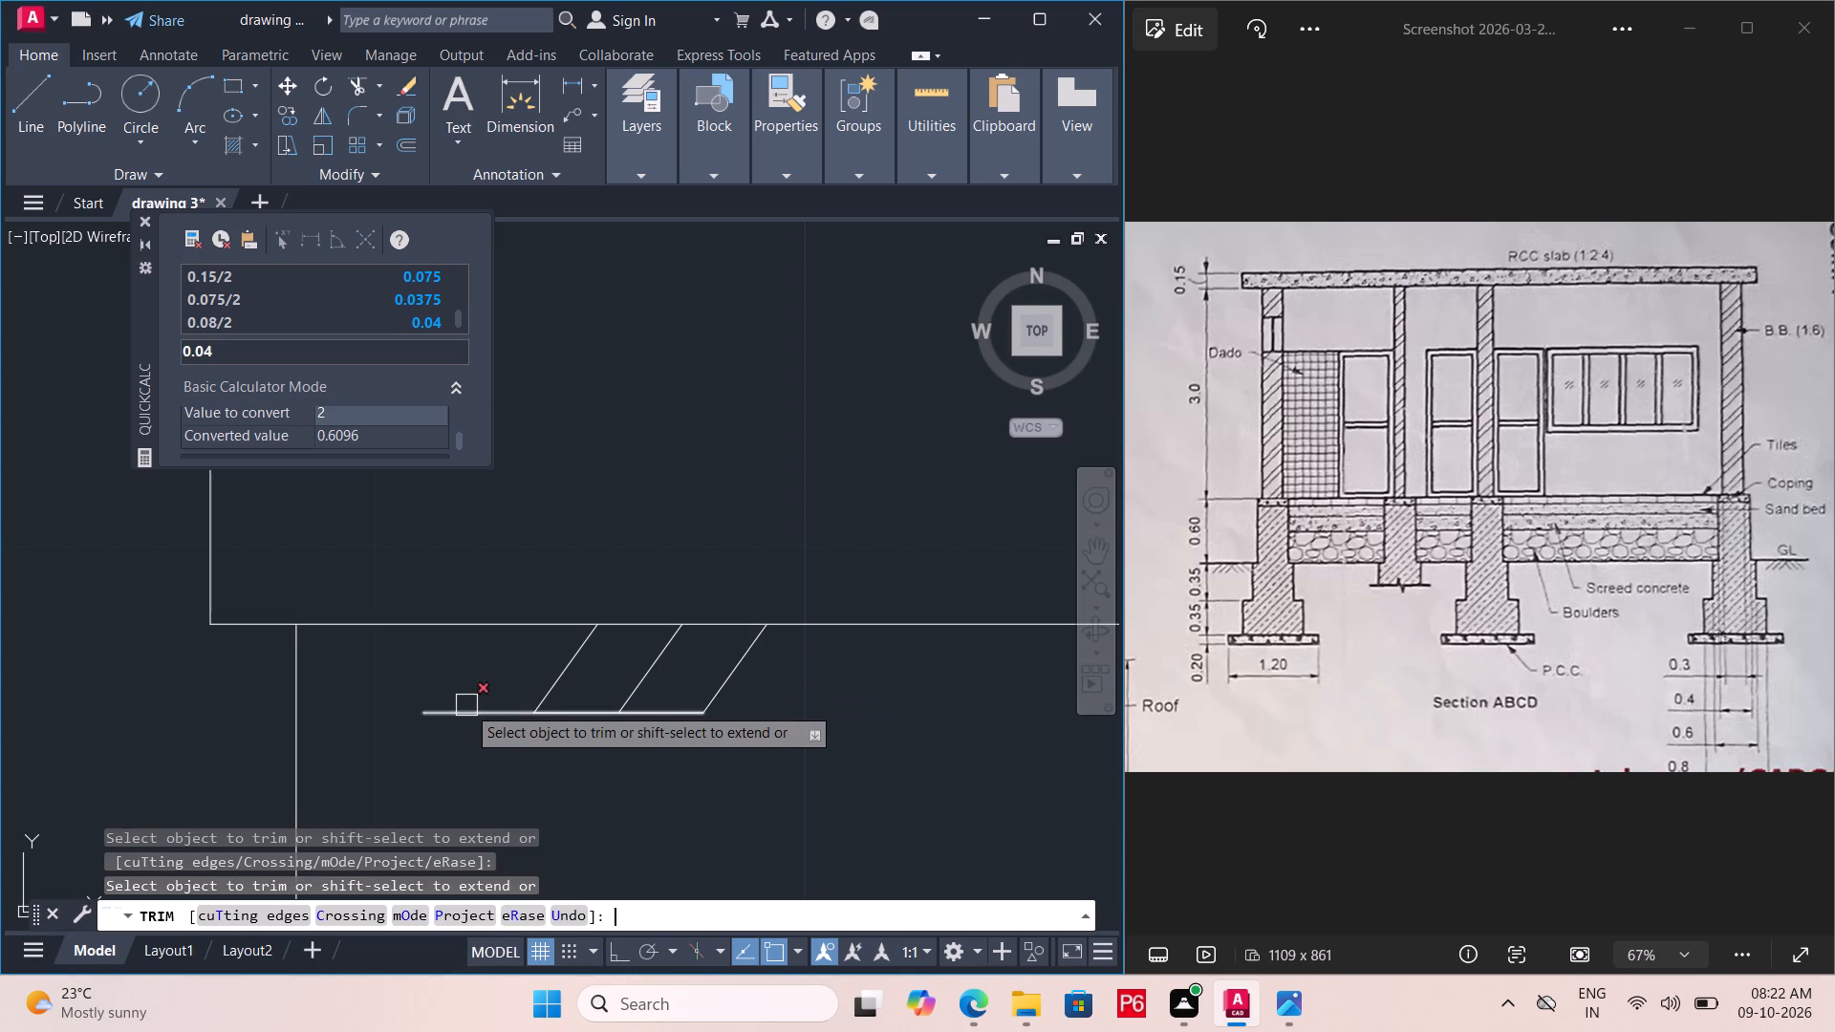
double_click(465, 711)
key("Escape")
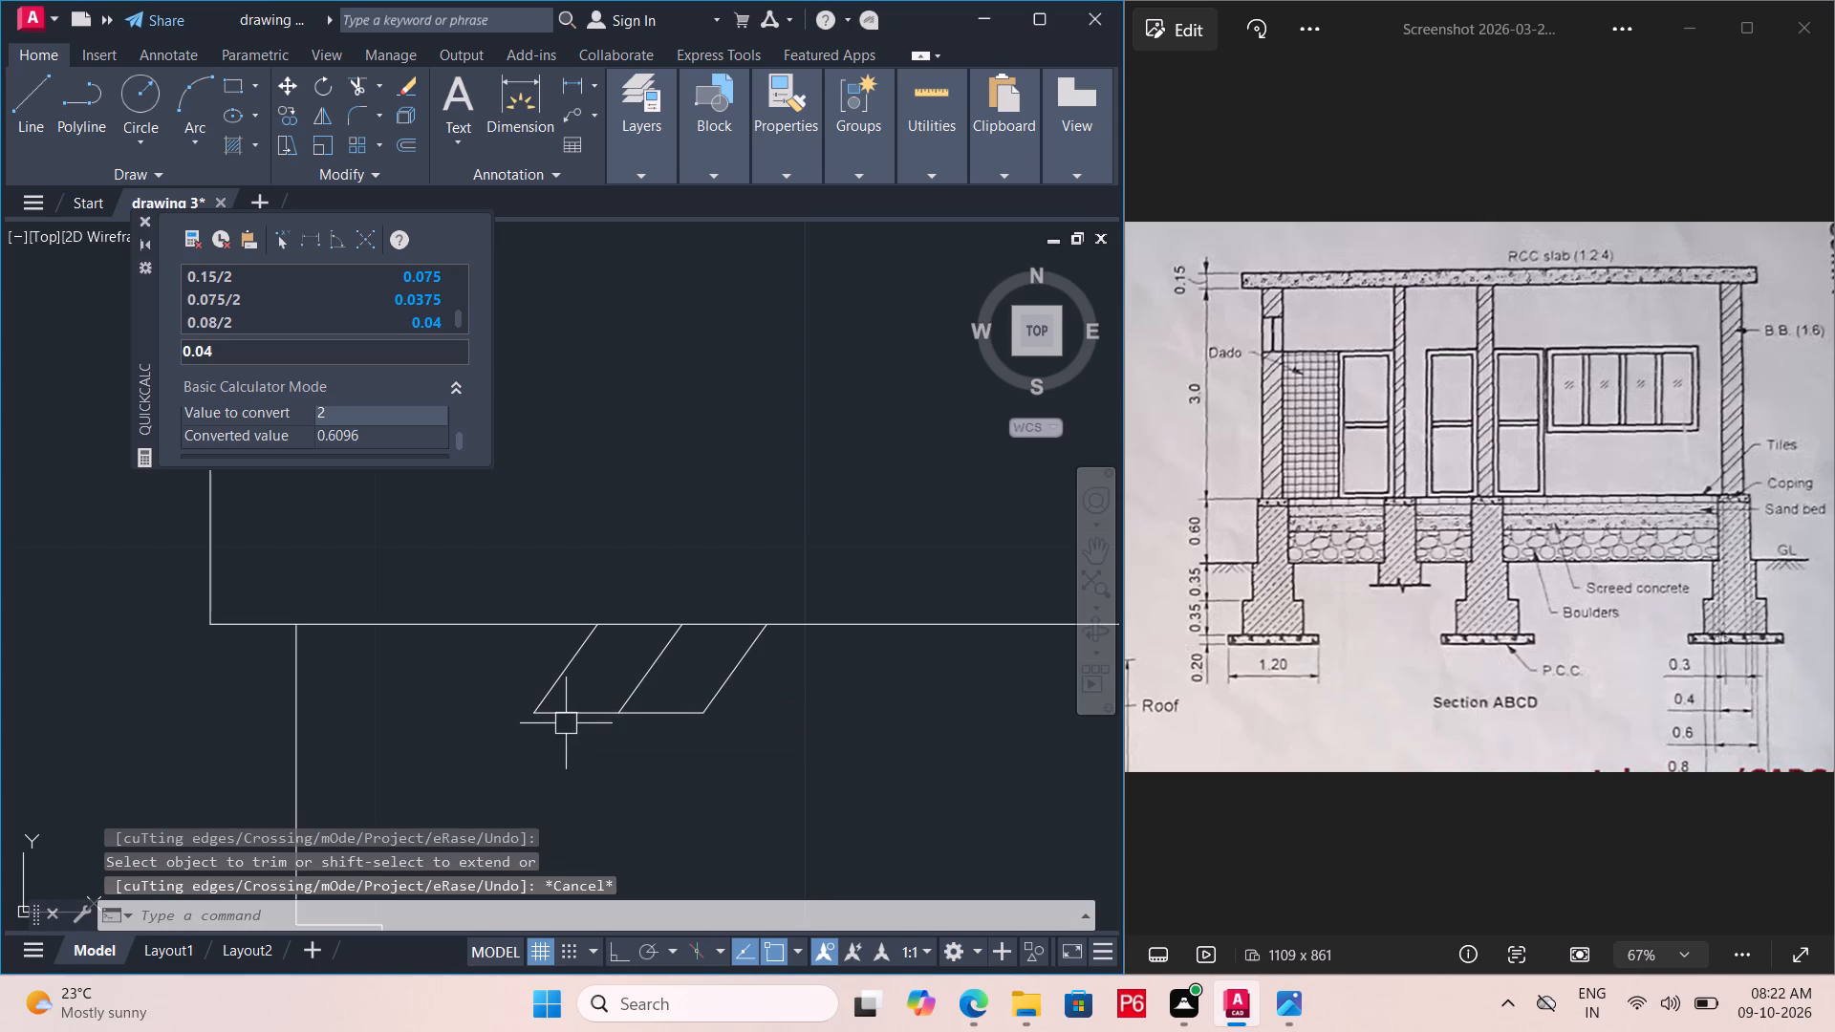
left_click(571, 714)
key("Delete")
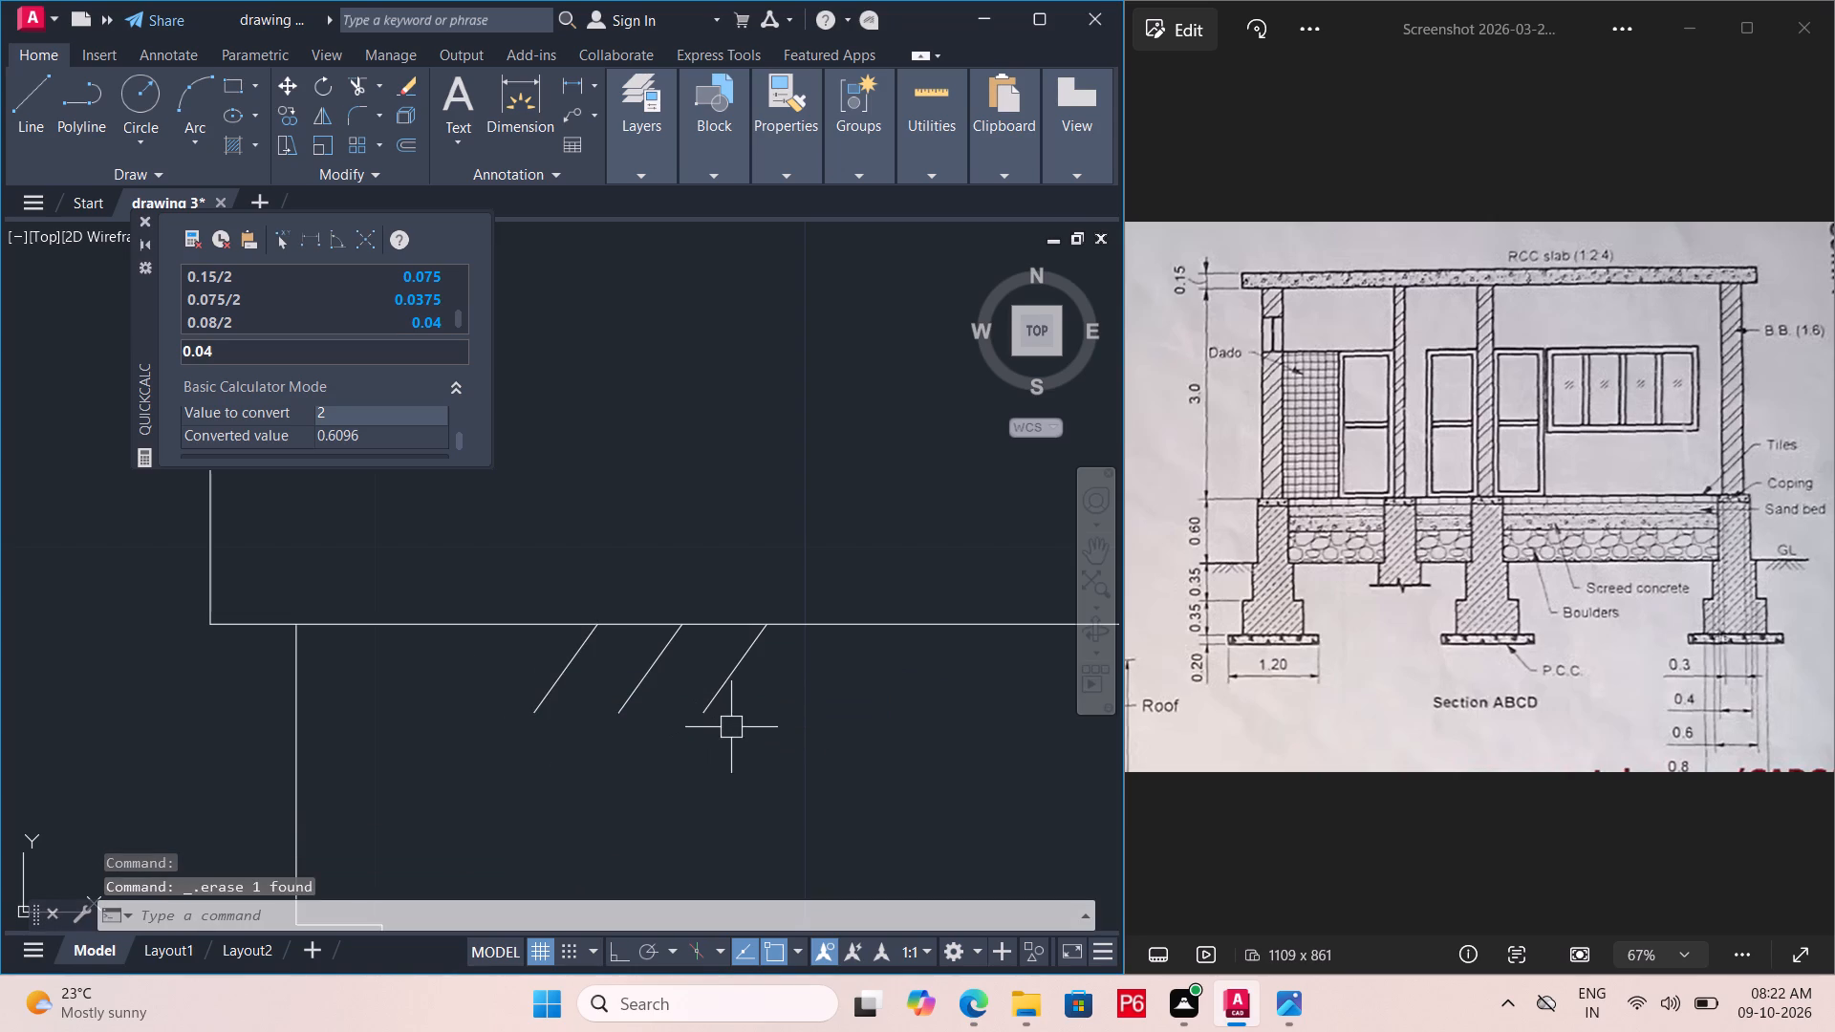
Mirror the three ticks about a vertical axis through the outermost tick's upper end, with Ortho on and keeping the originals.
middle_click_drag(764, 696, 697, 703)
type("mi")
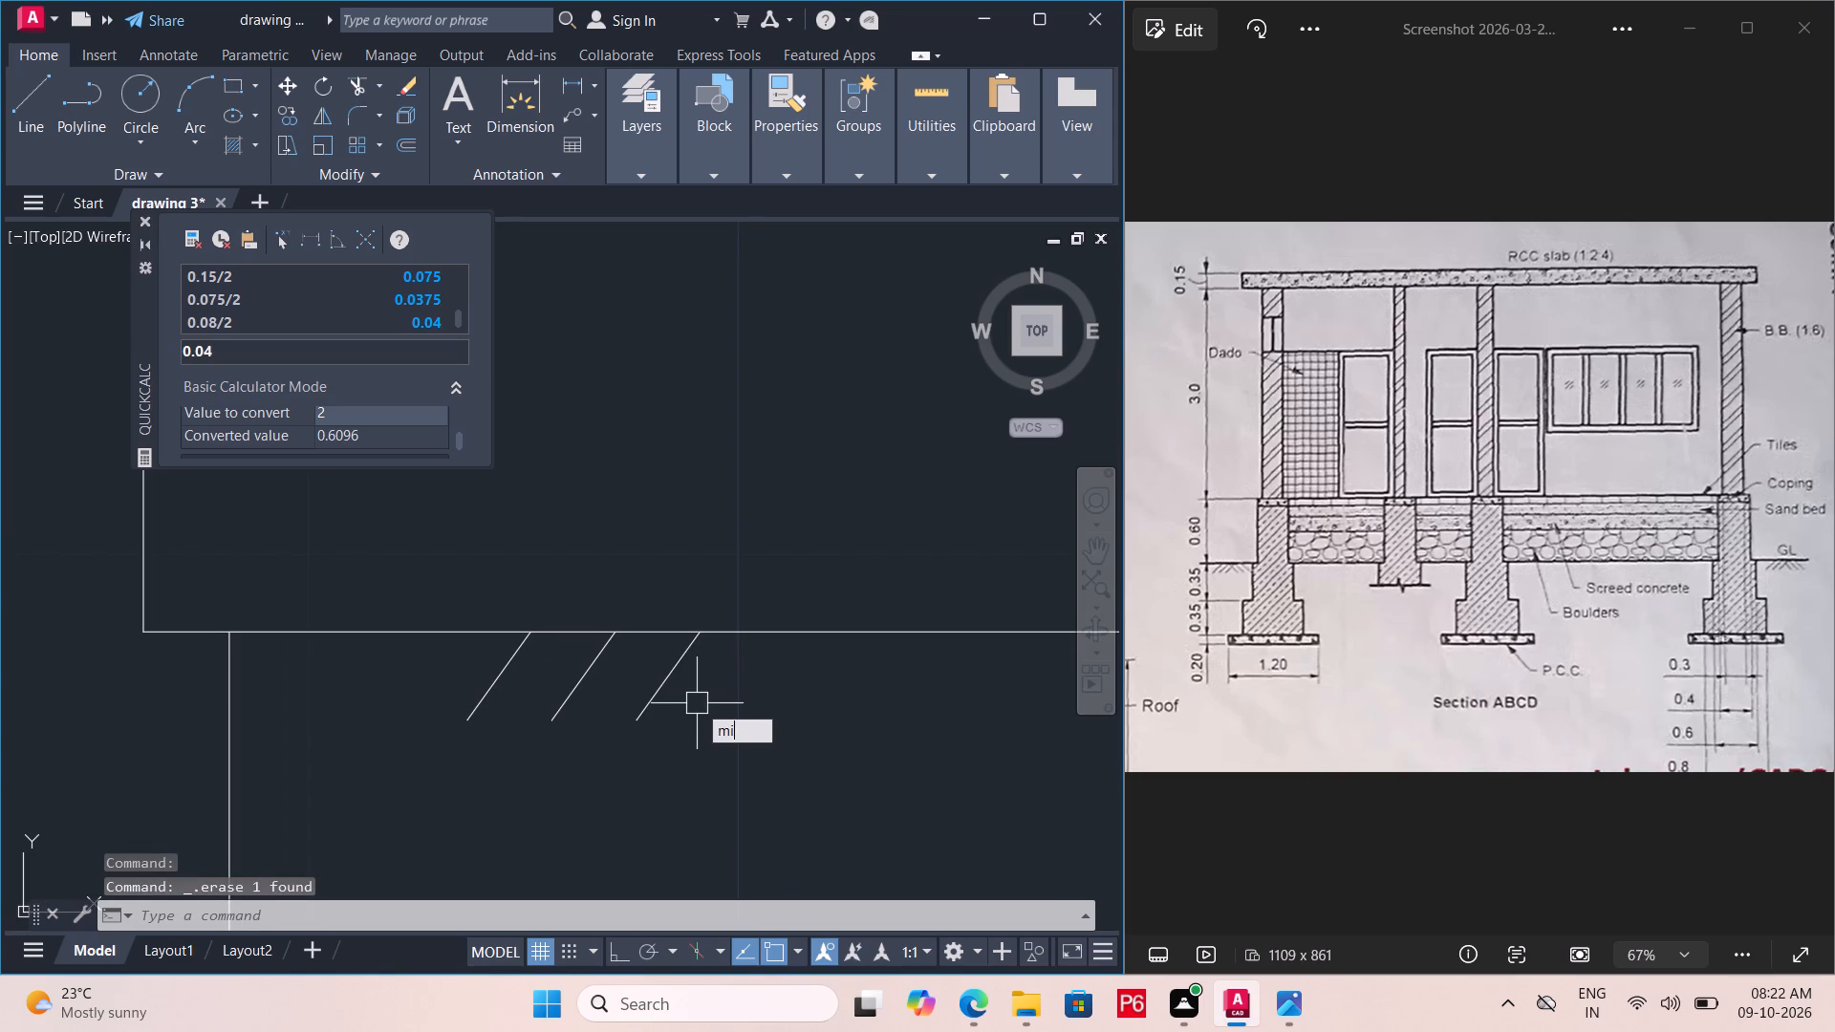
key("Return")
left_click(679, 658)
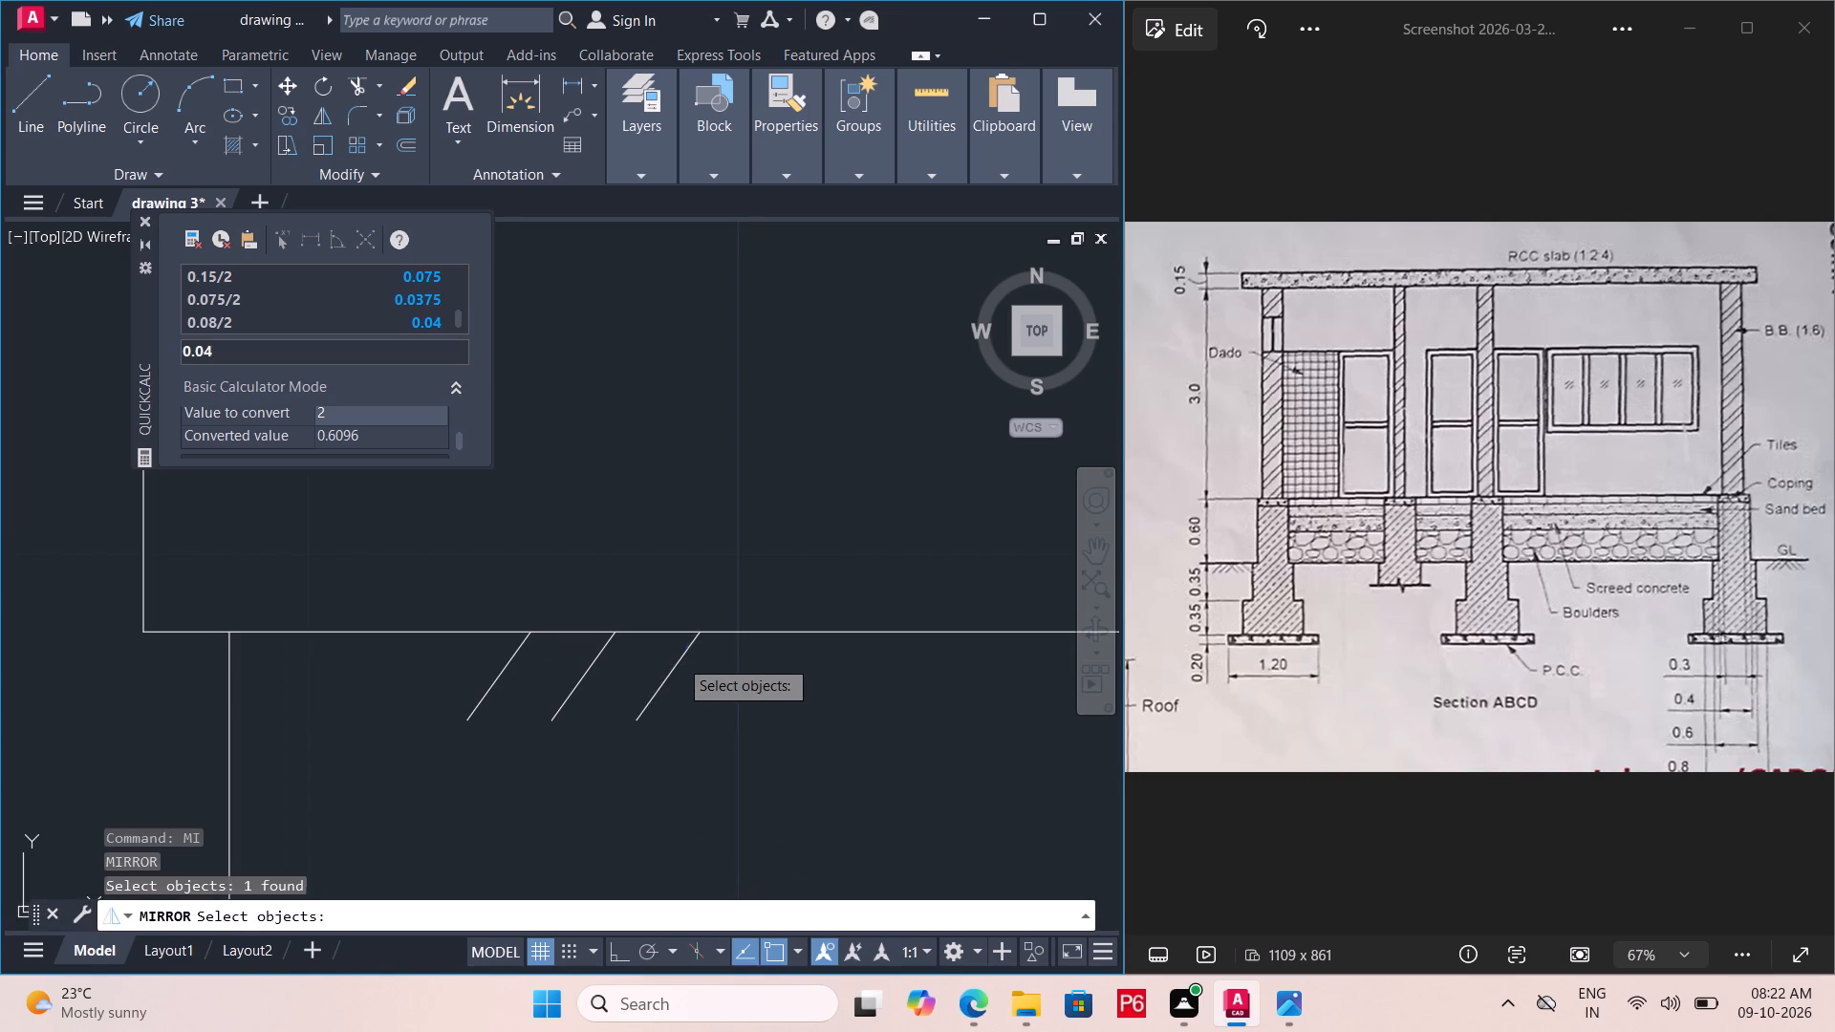
left_click(581, 693)
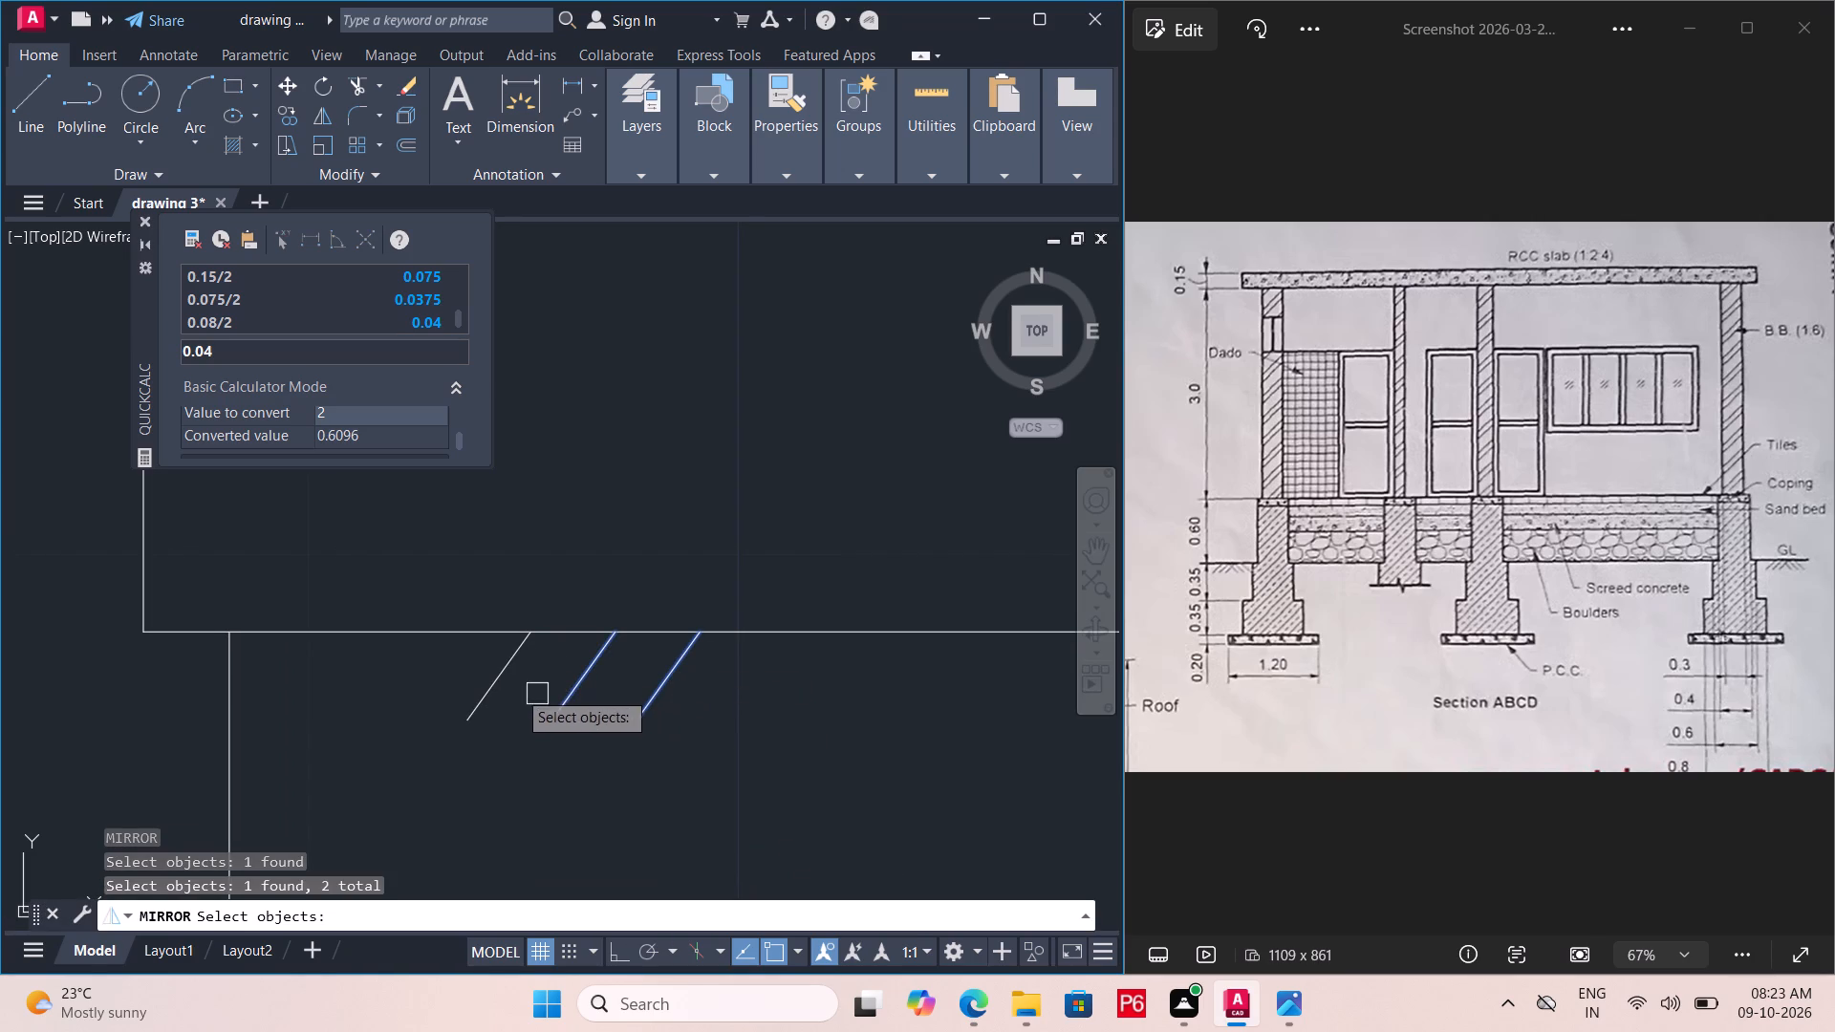
left_click(495, 673)
right_click(495, 673)
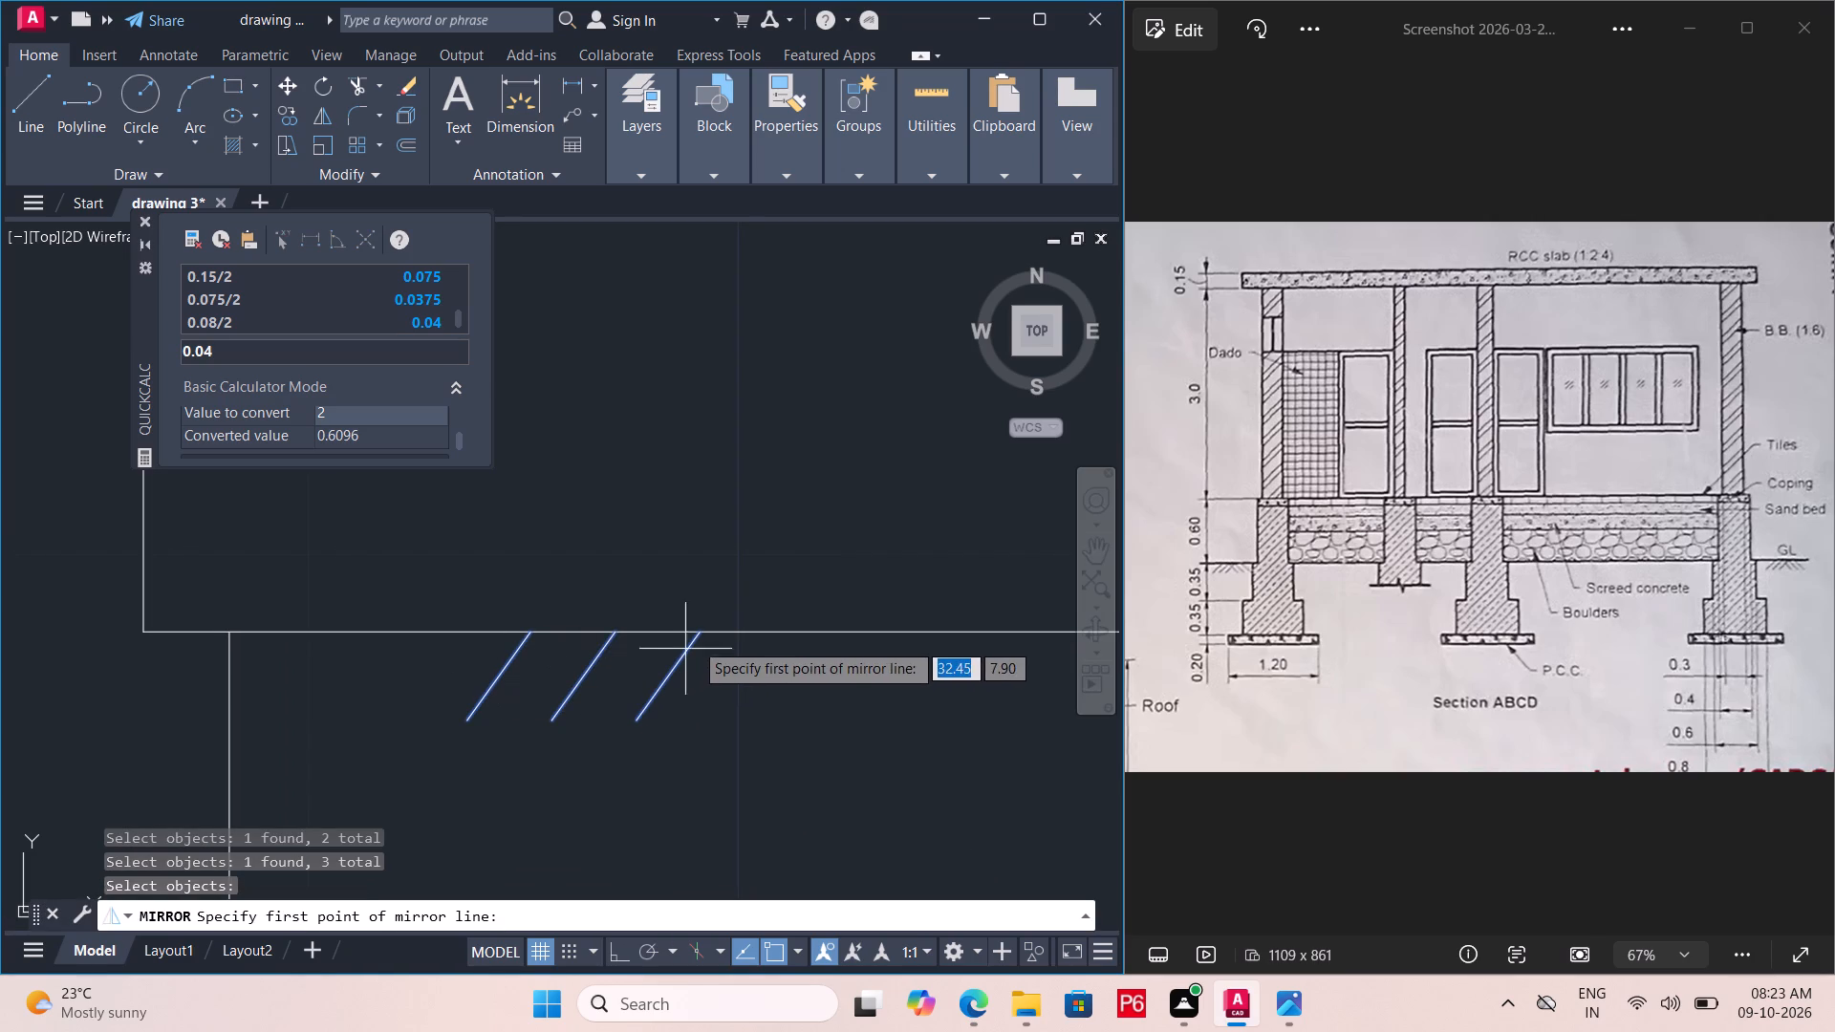
left_click(700, 636)
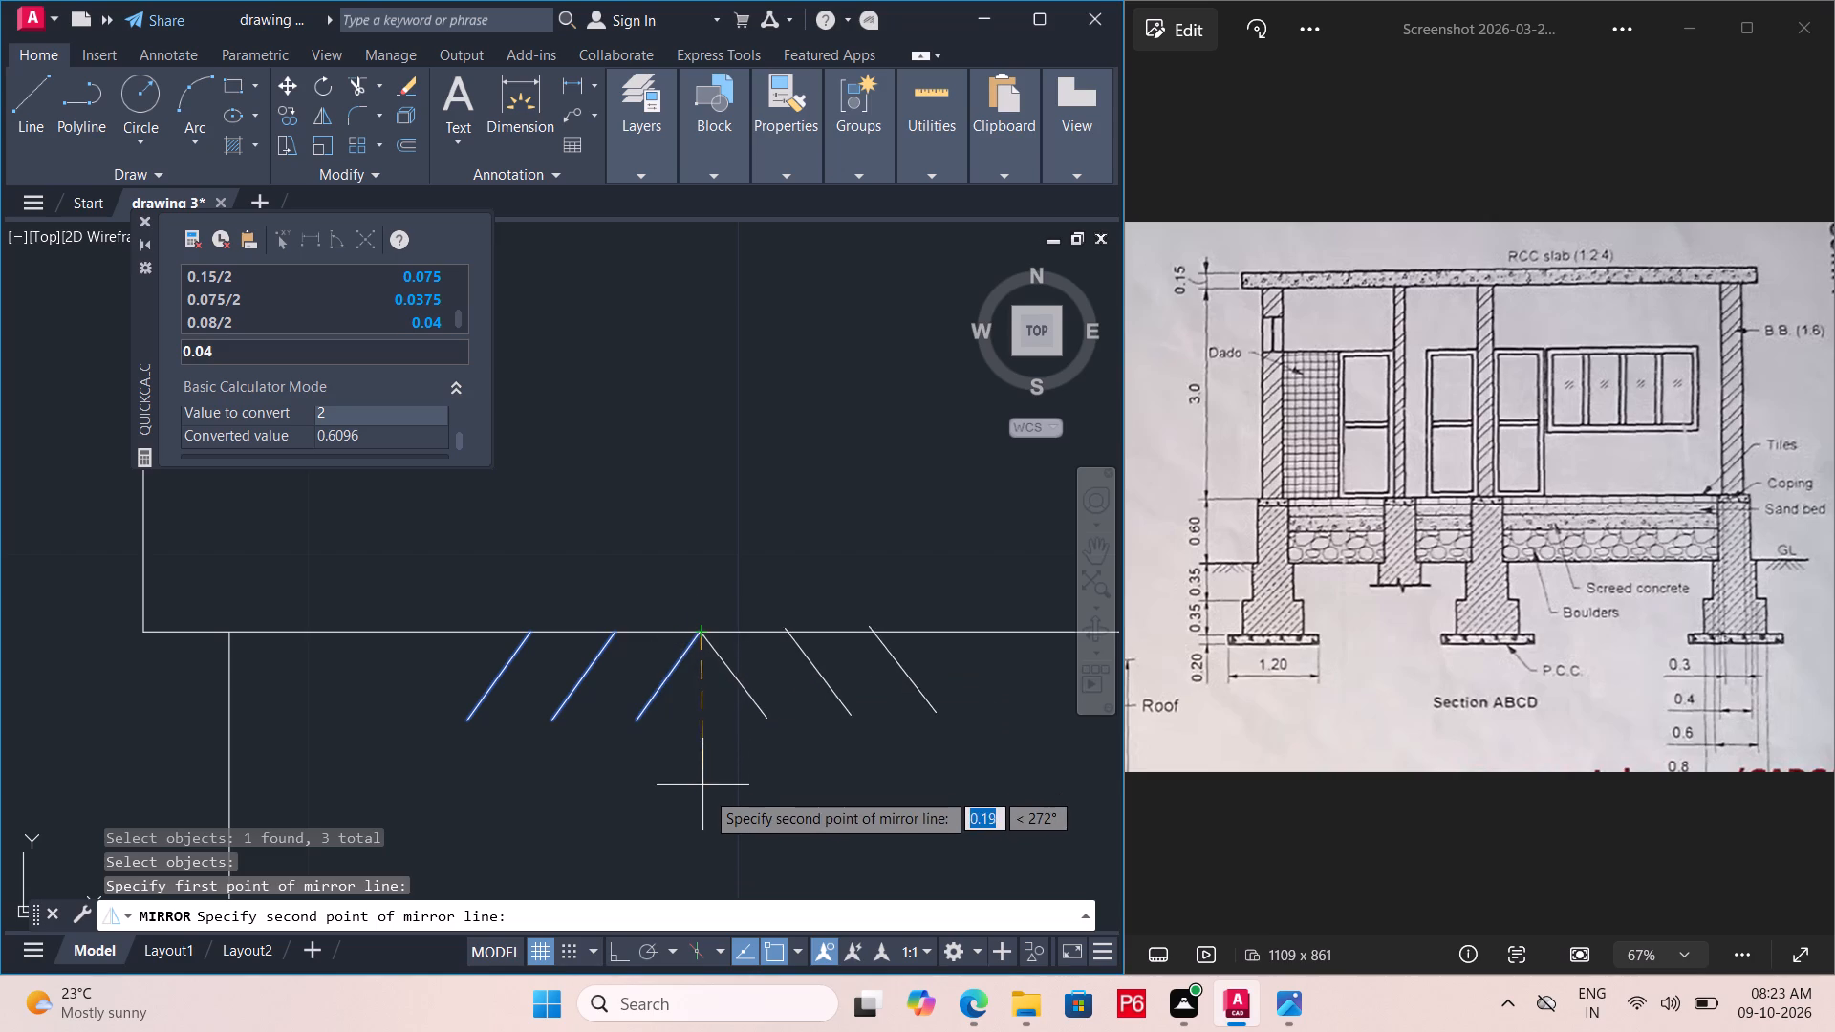
key("F8")
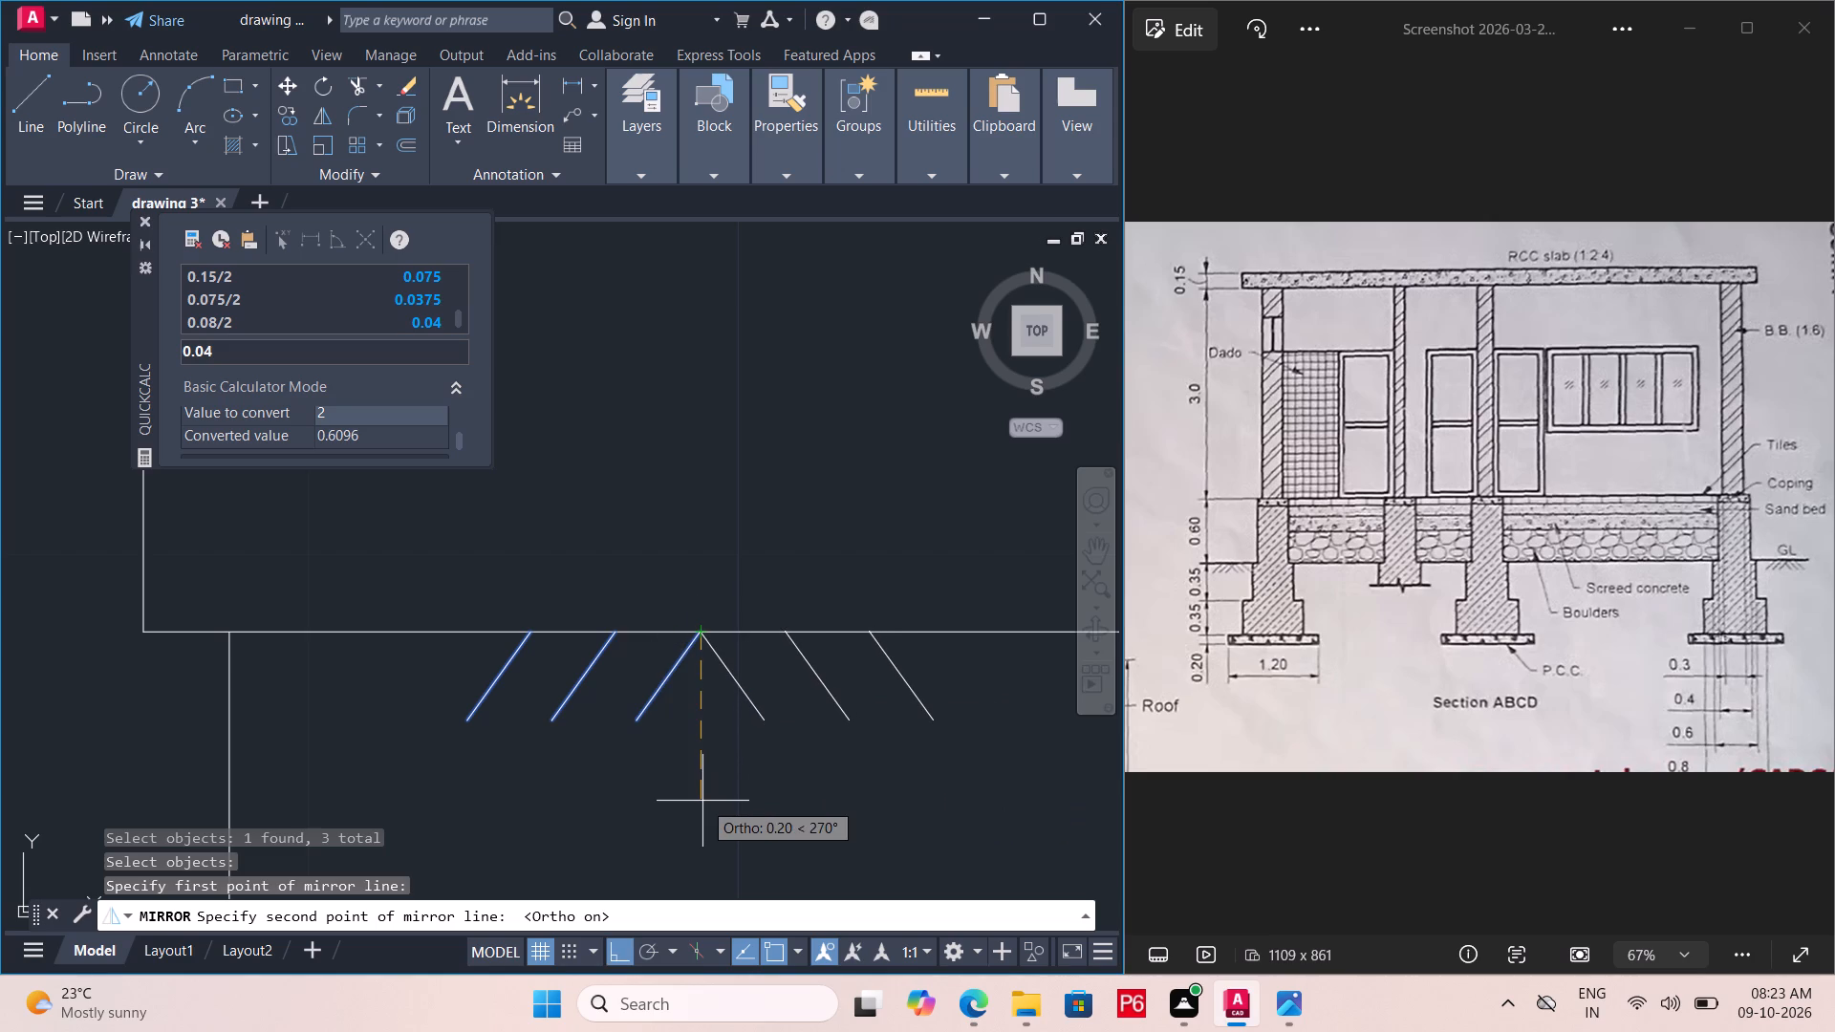
left_click(702, 801)
left_click_drag(760, 878, 702, 798)
Copy the six ground-level ticks from their shared apex onto the ground line beside the opposite outer foundation.
scroll(696, 646, "down", 5)
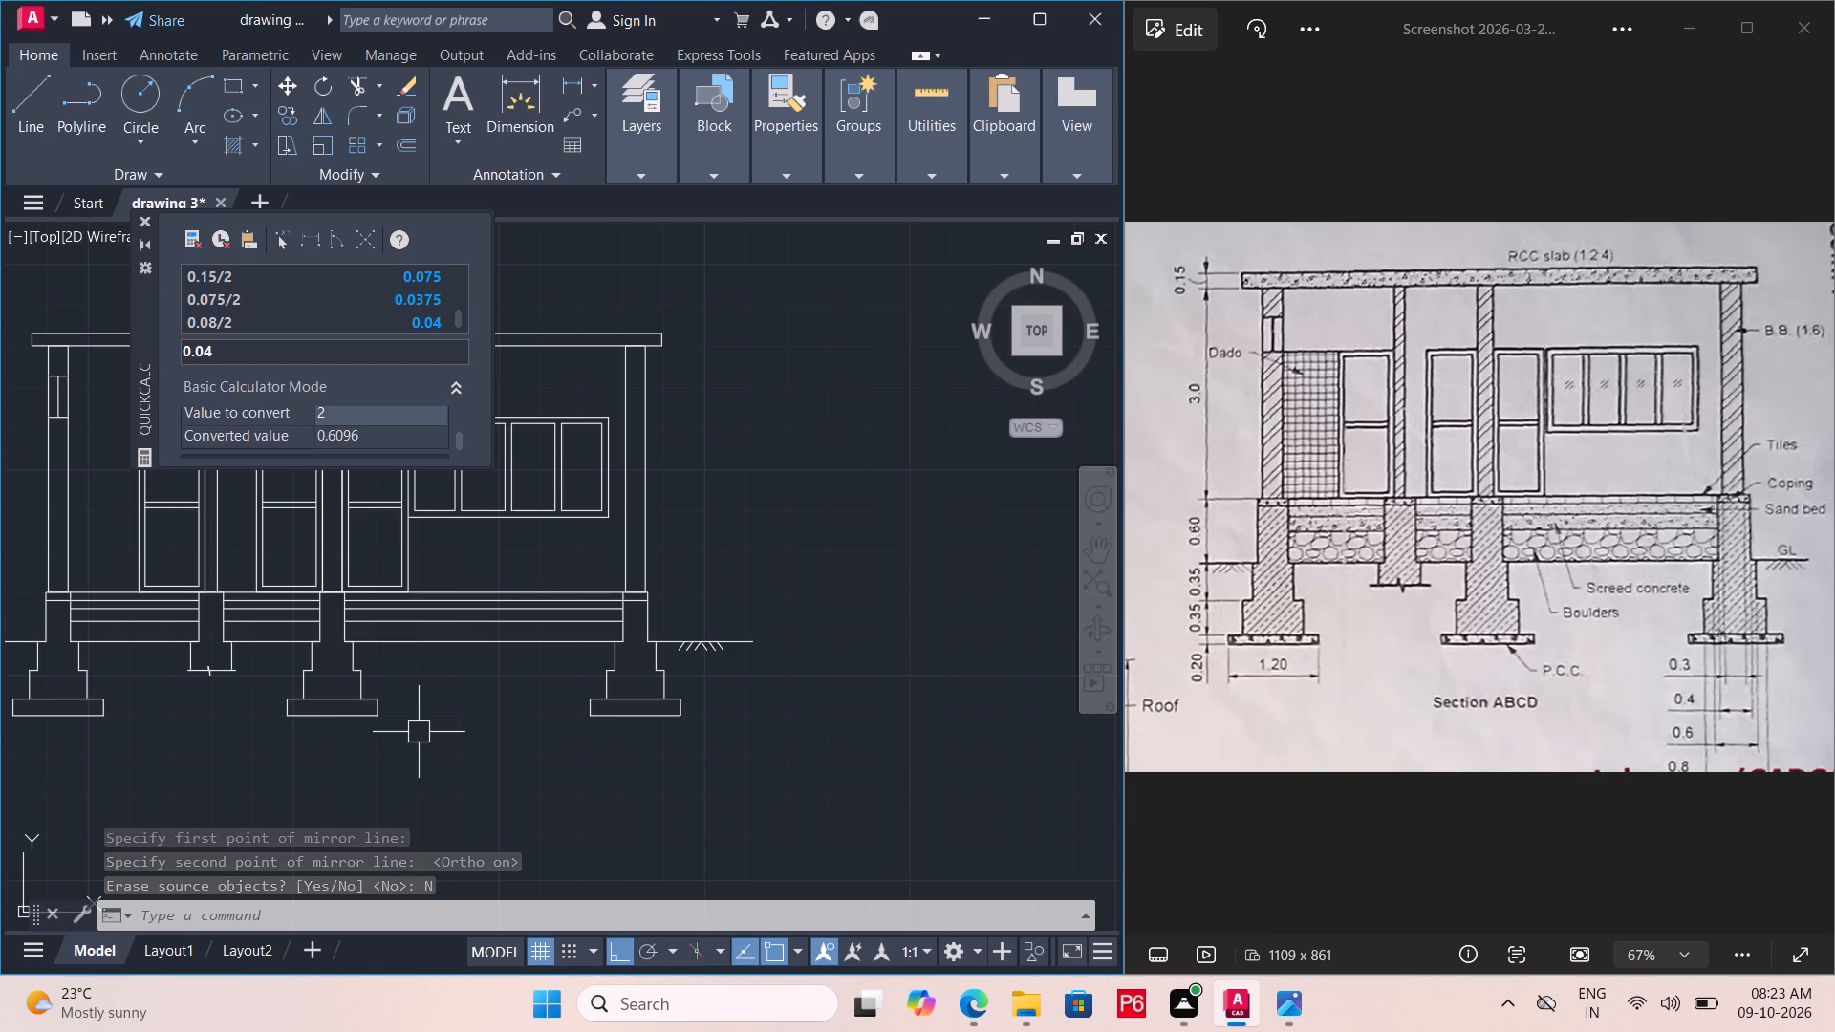
scroll(644, 689, "up", 4)
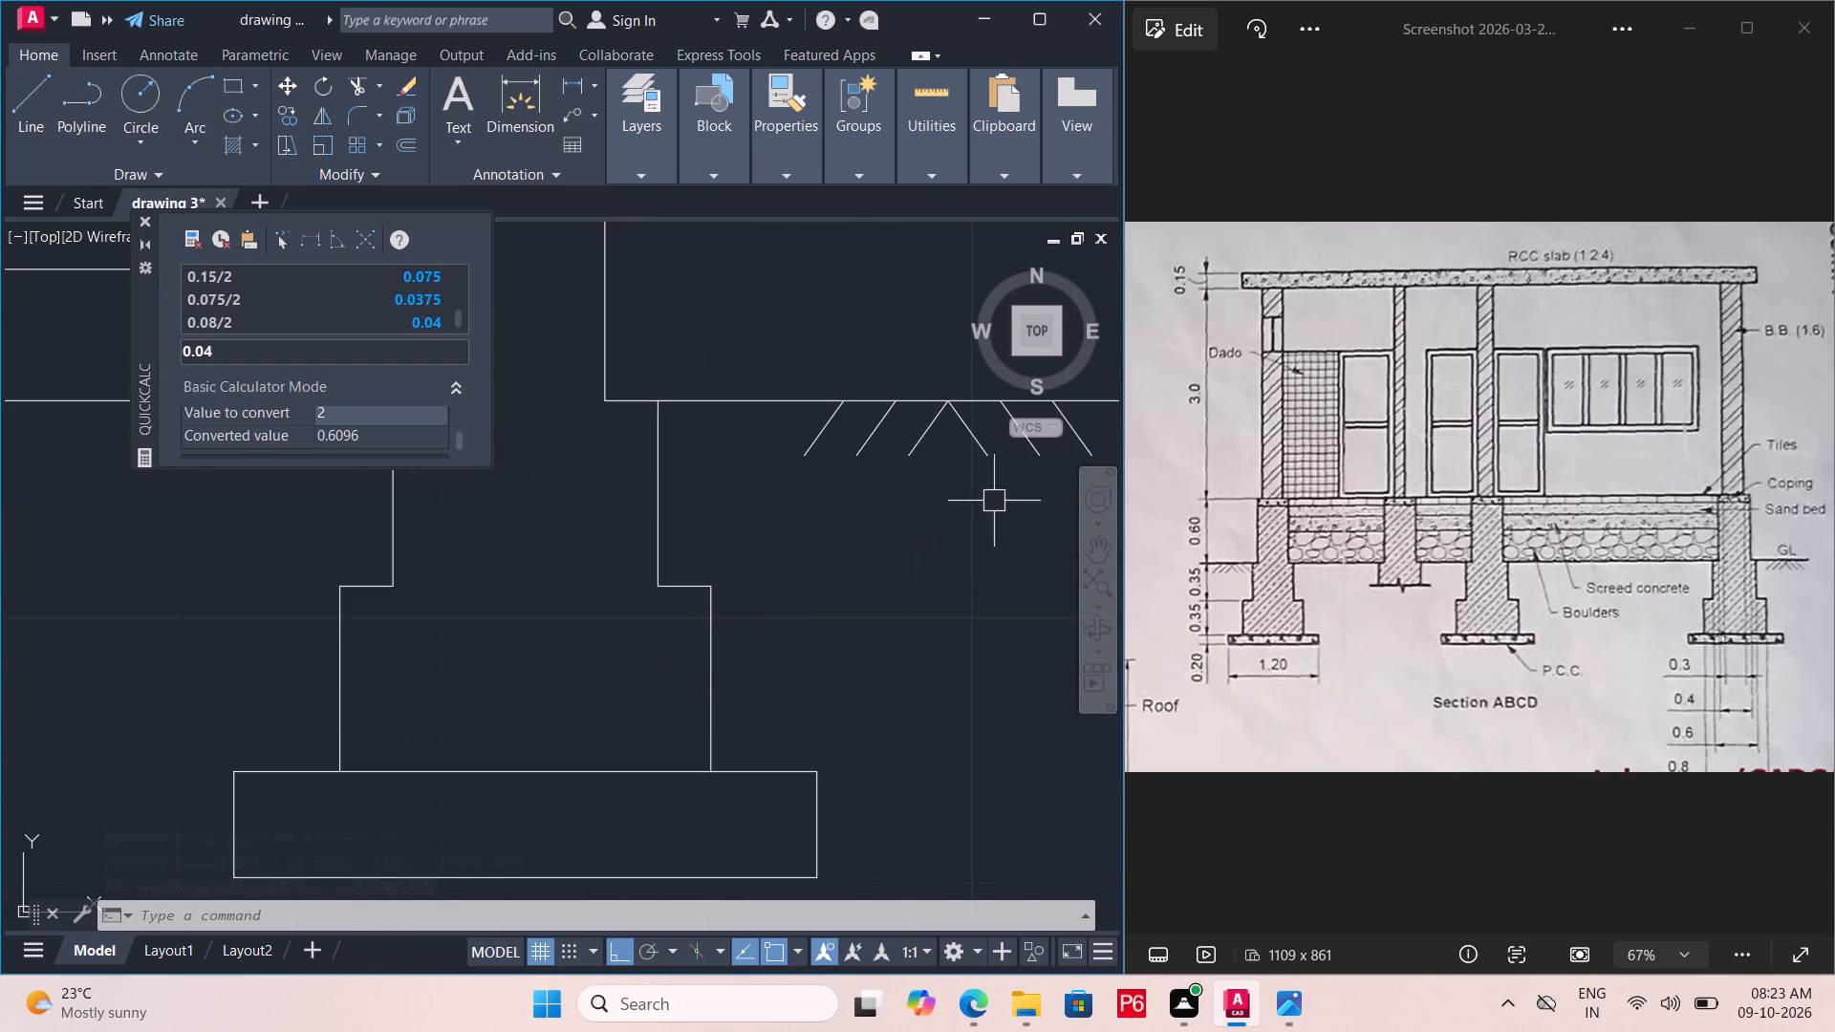
middle_click_drag(738, 558, 566, 613)
scroll(726, 561, "down", 1)
double_click(805, 547)
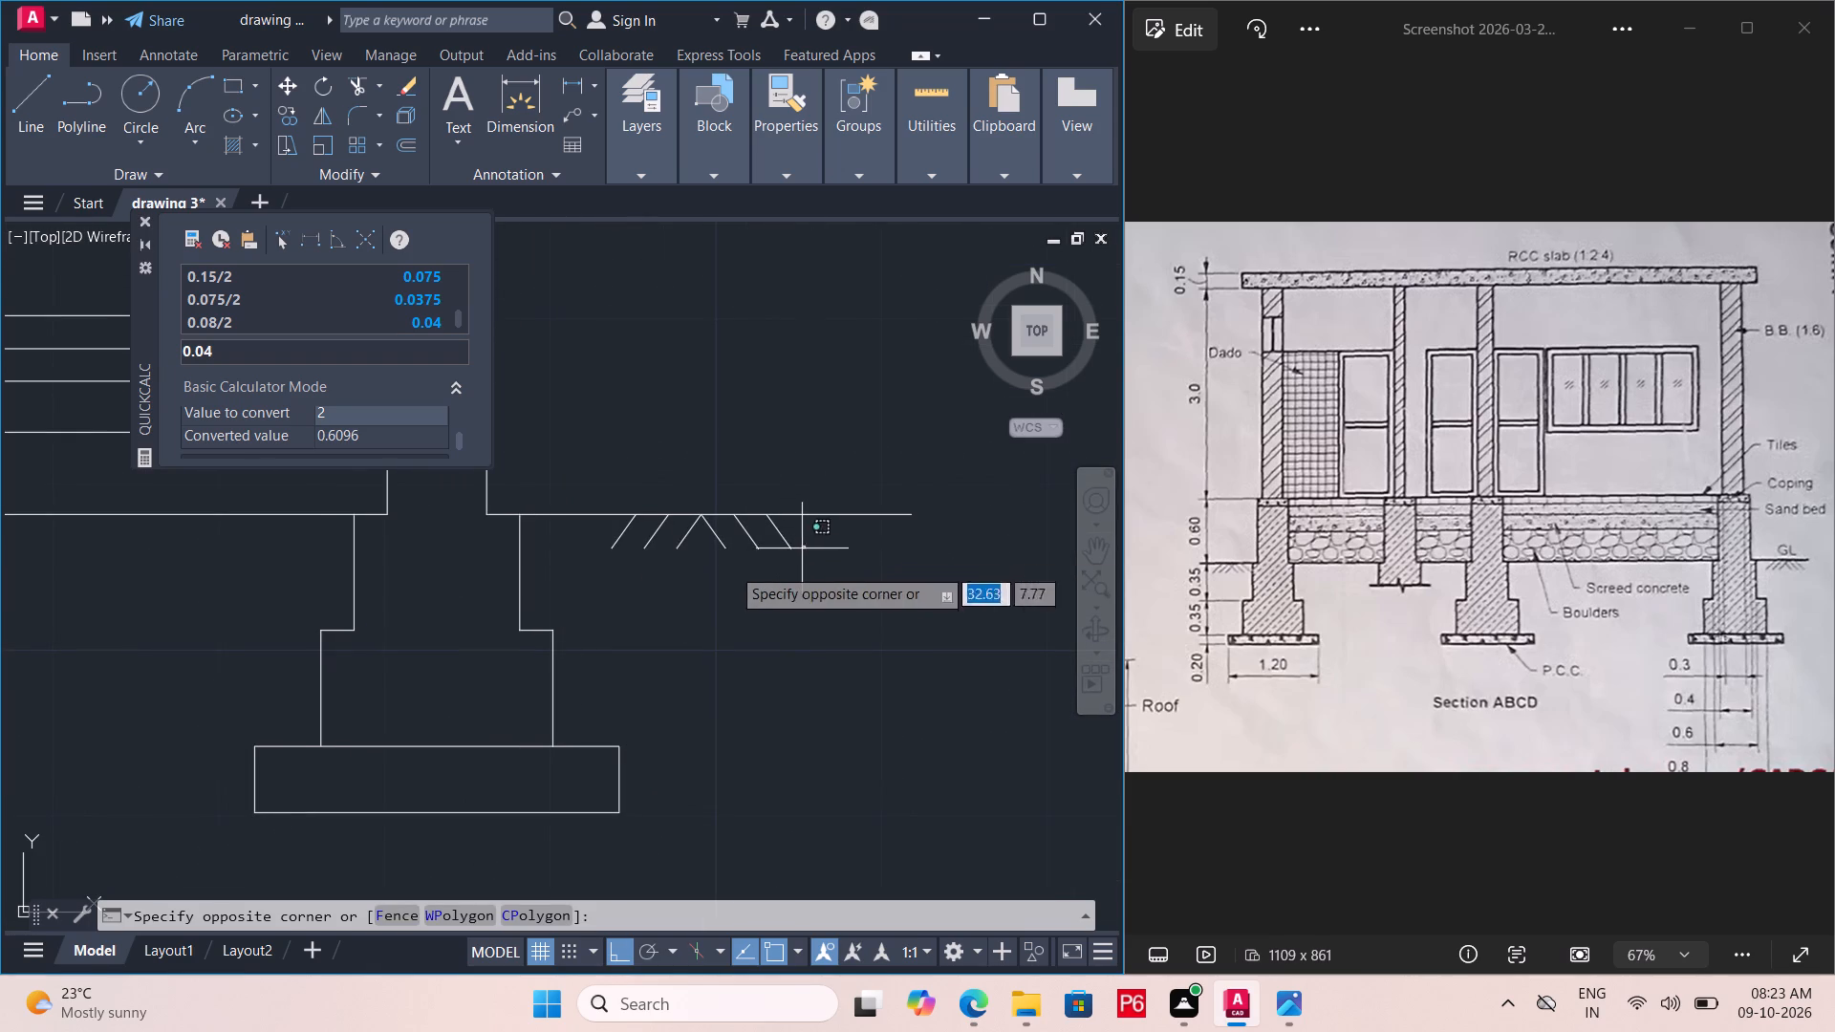
double_click(591, 565)
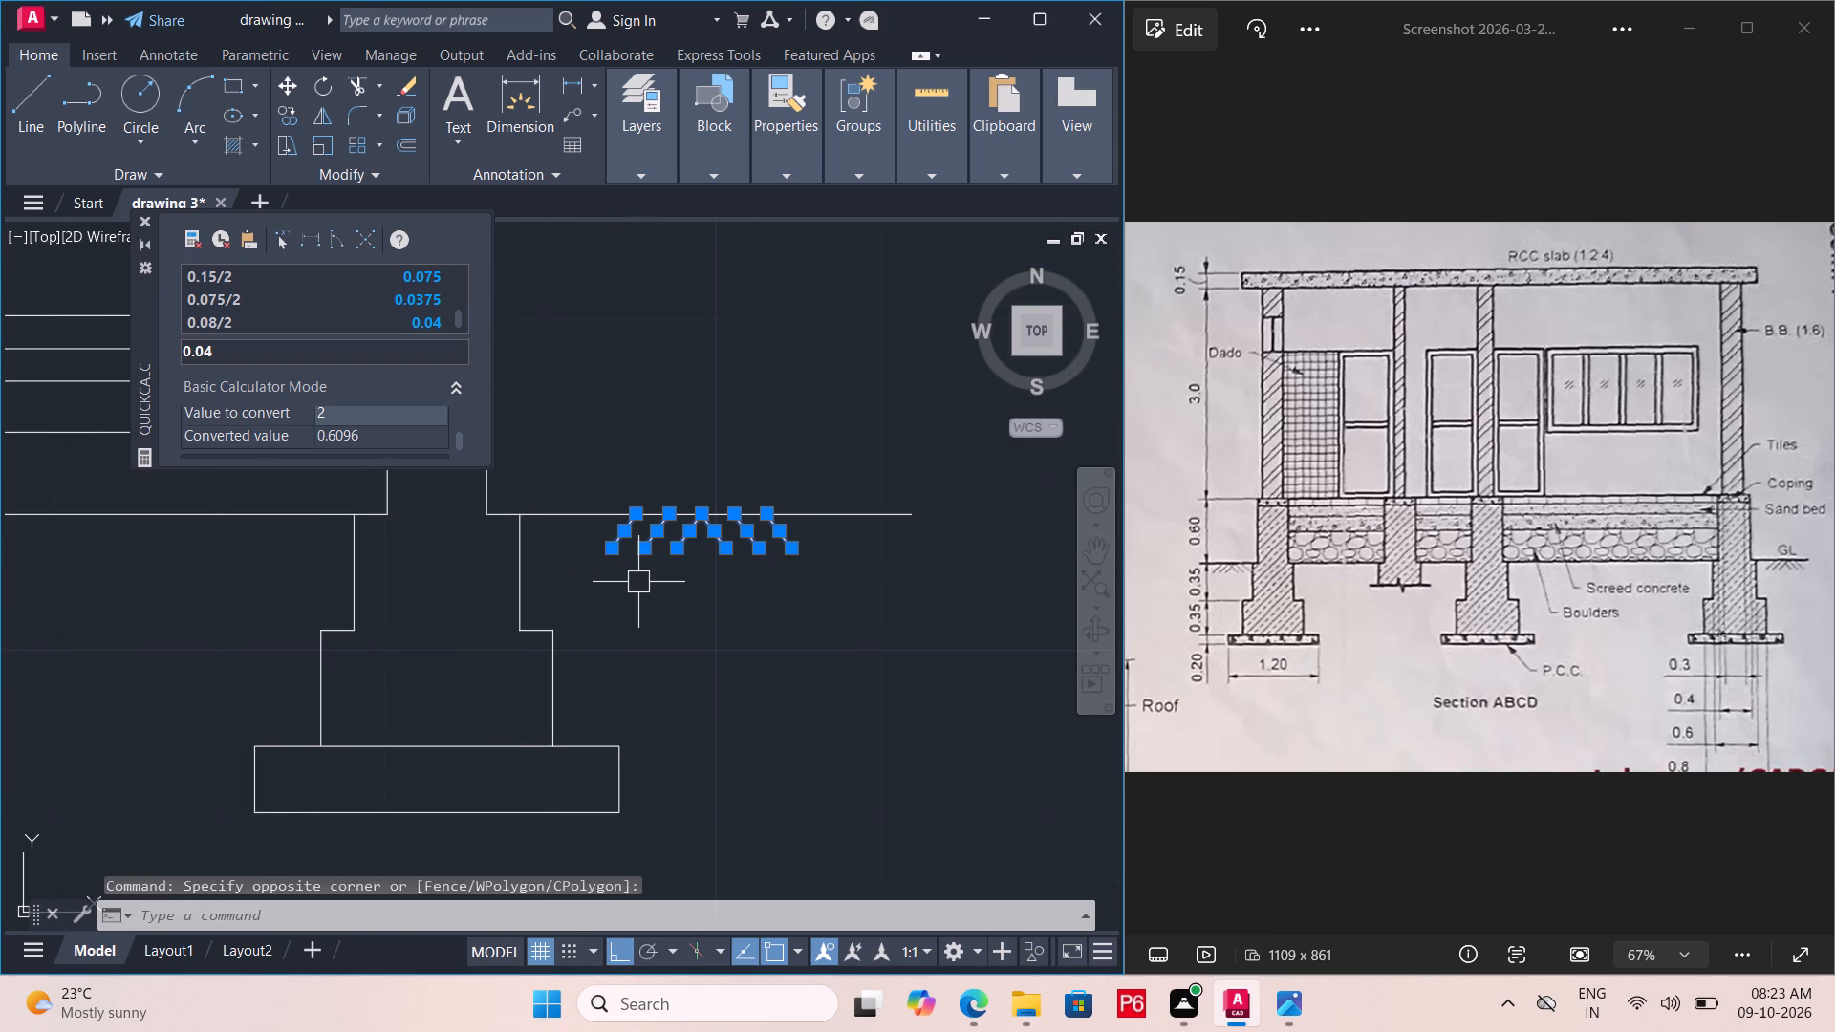
type("co")
key("Return")
scroll(732, 517, "up", 2)
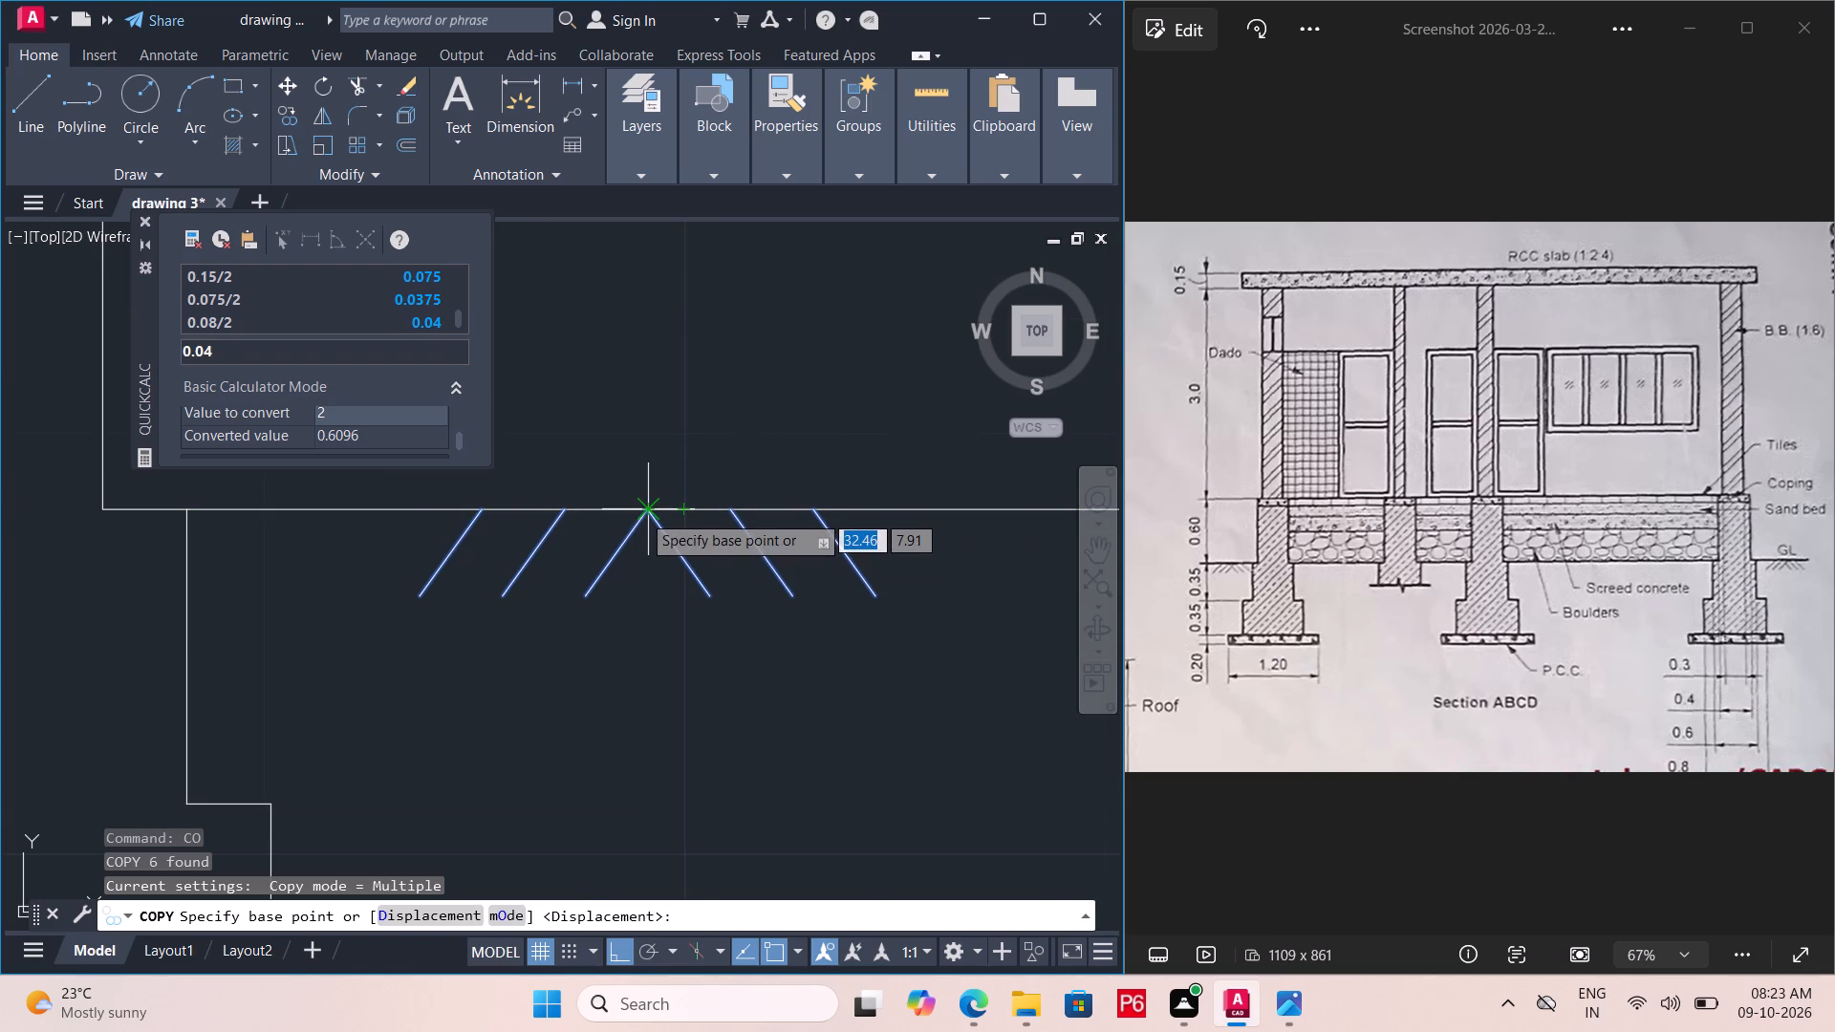
left_click(641, 513)
scroll(419, 651, "down", 5)
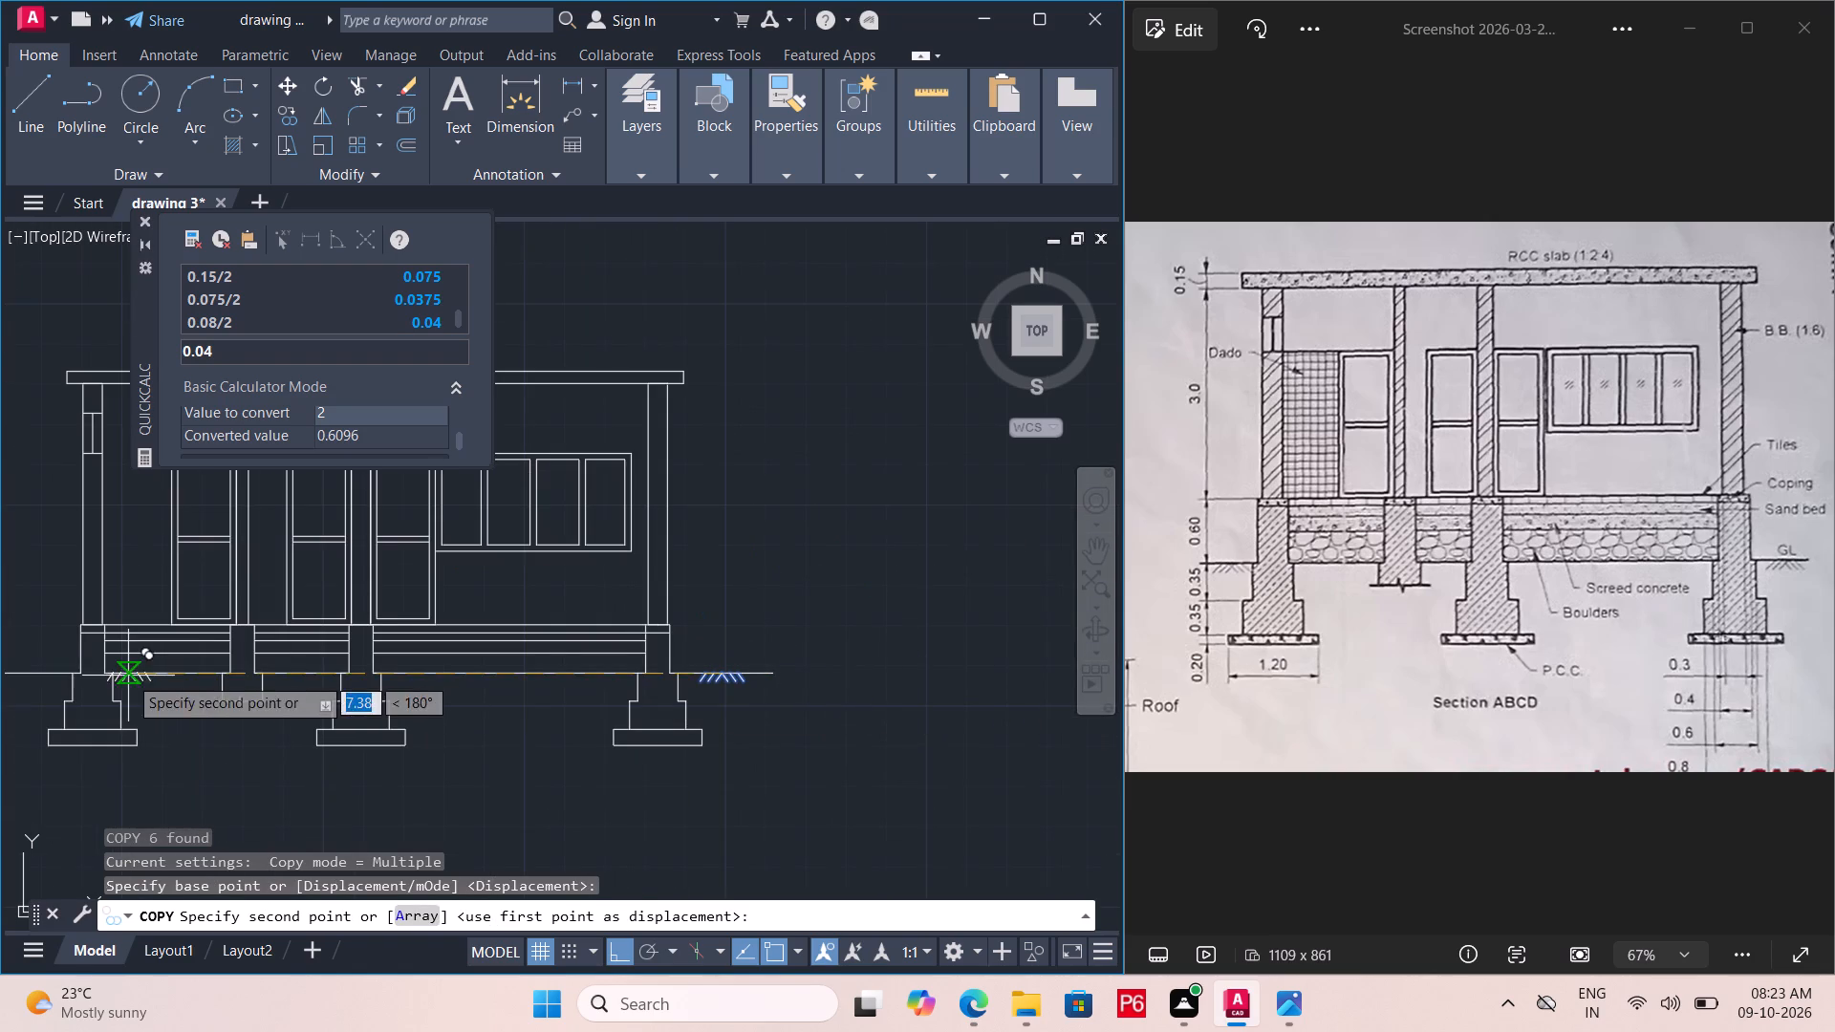
middle_click_drag(132, 673, 808, 683)
scroll(723, 681, "up", 4)
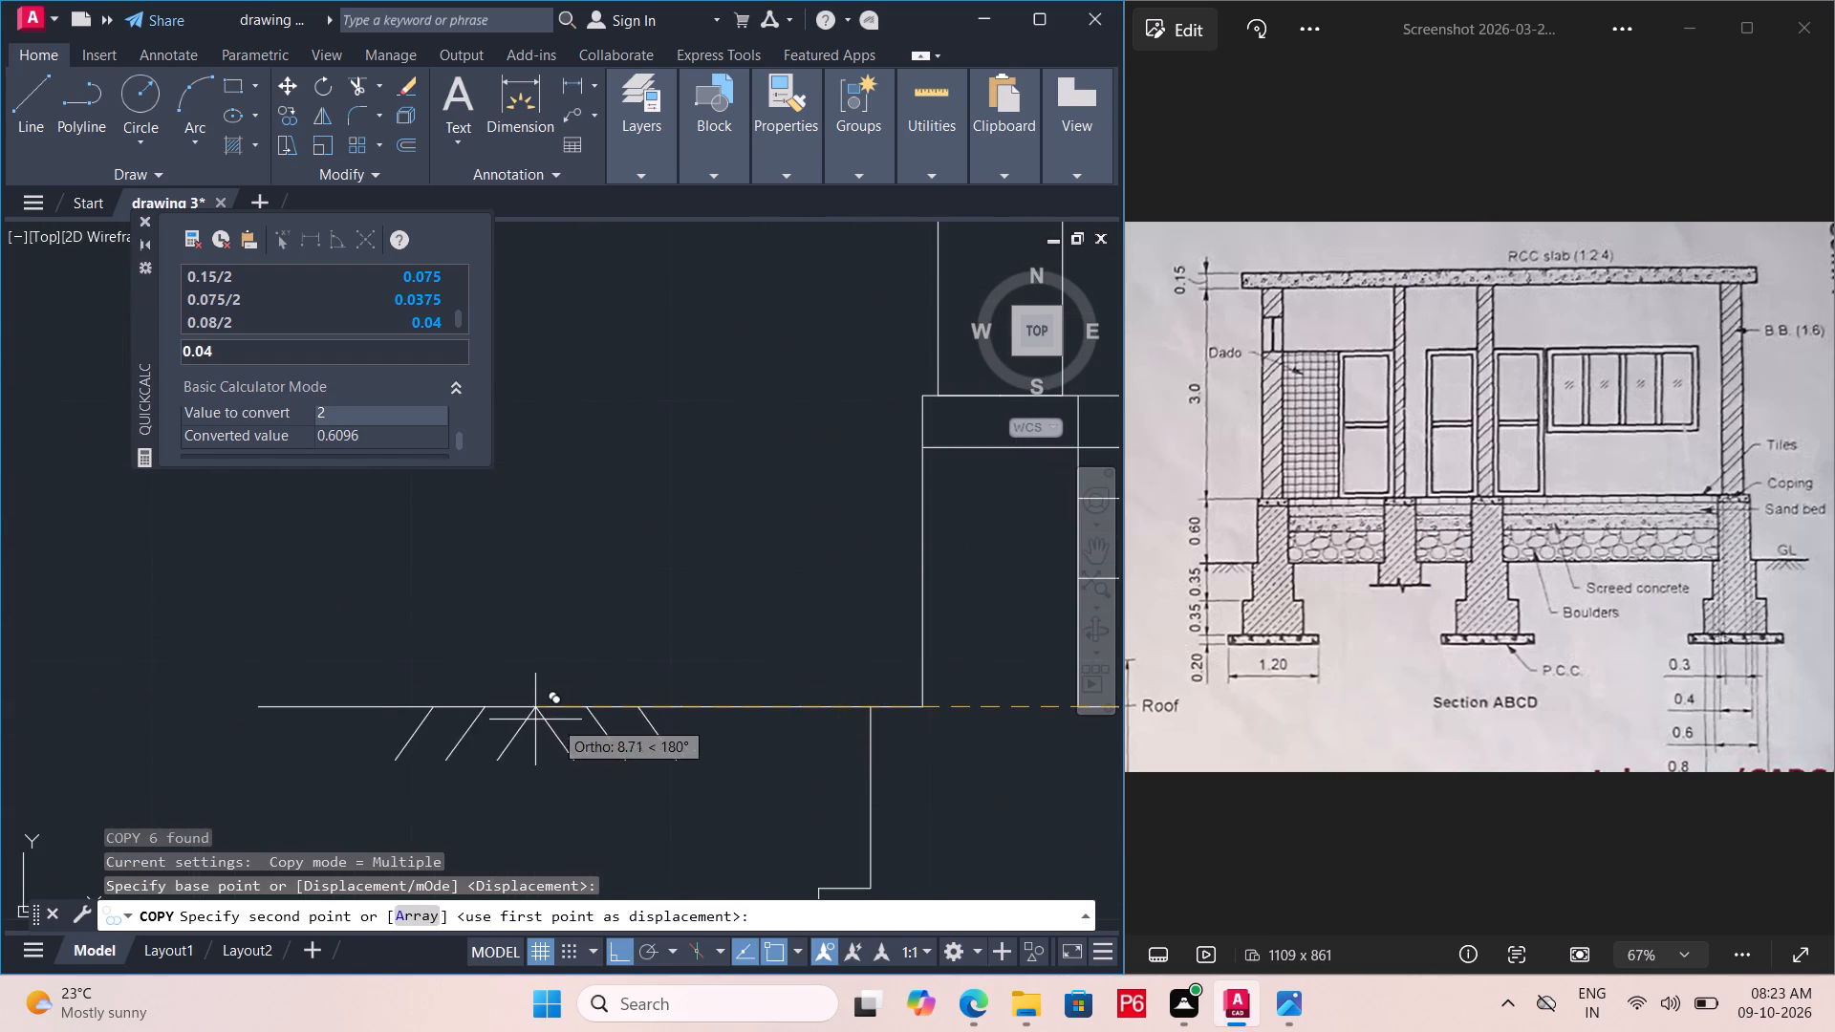
left_click(587, 714)
scroll(406, 751, "down", 1)
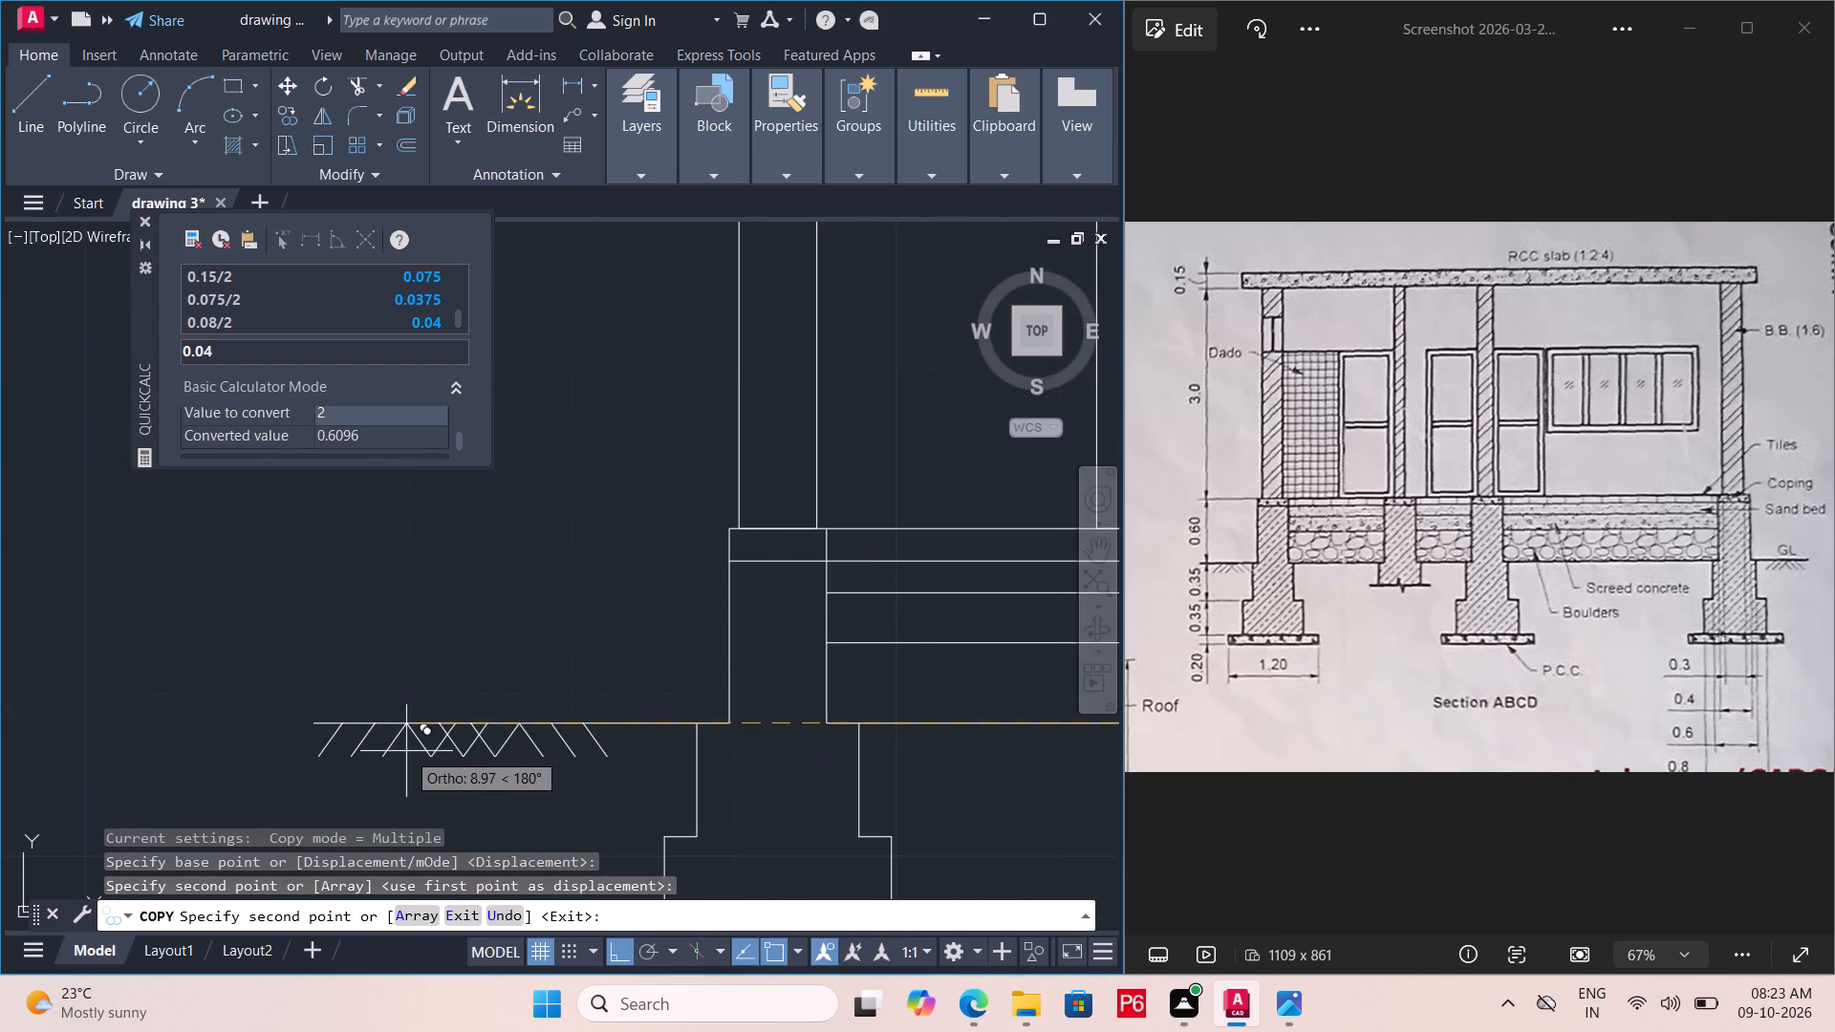
key("Escape")
Save the drawing.
key("ctrl+s")
key("ctrl+s")
key("ctrl+s")
key("ctrl+s")
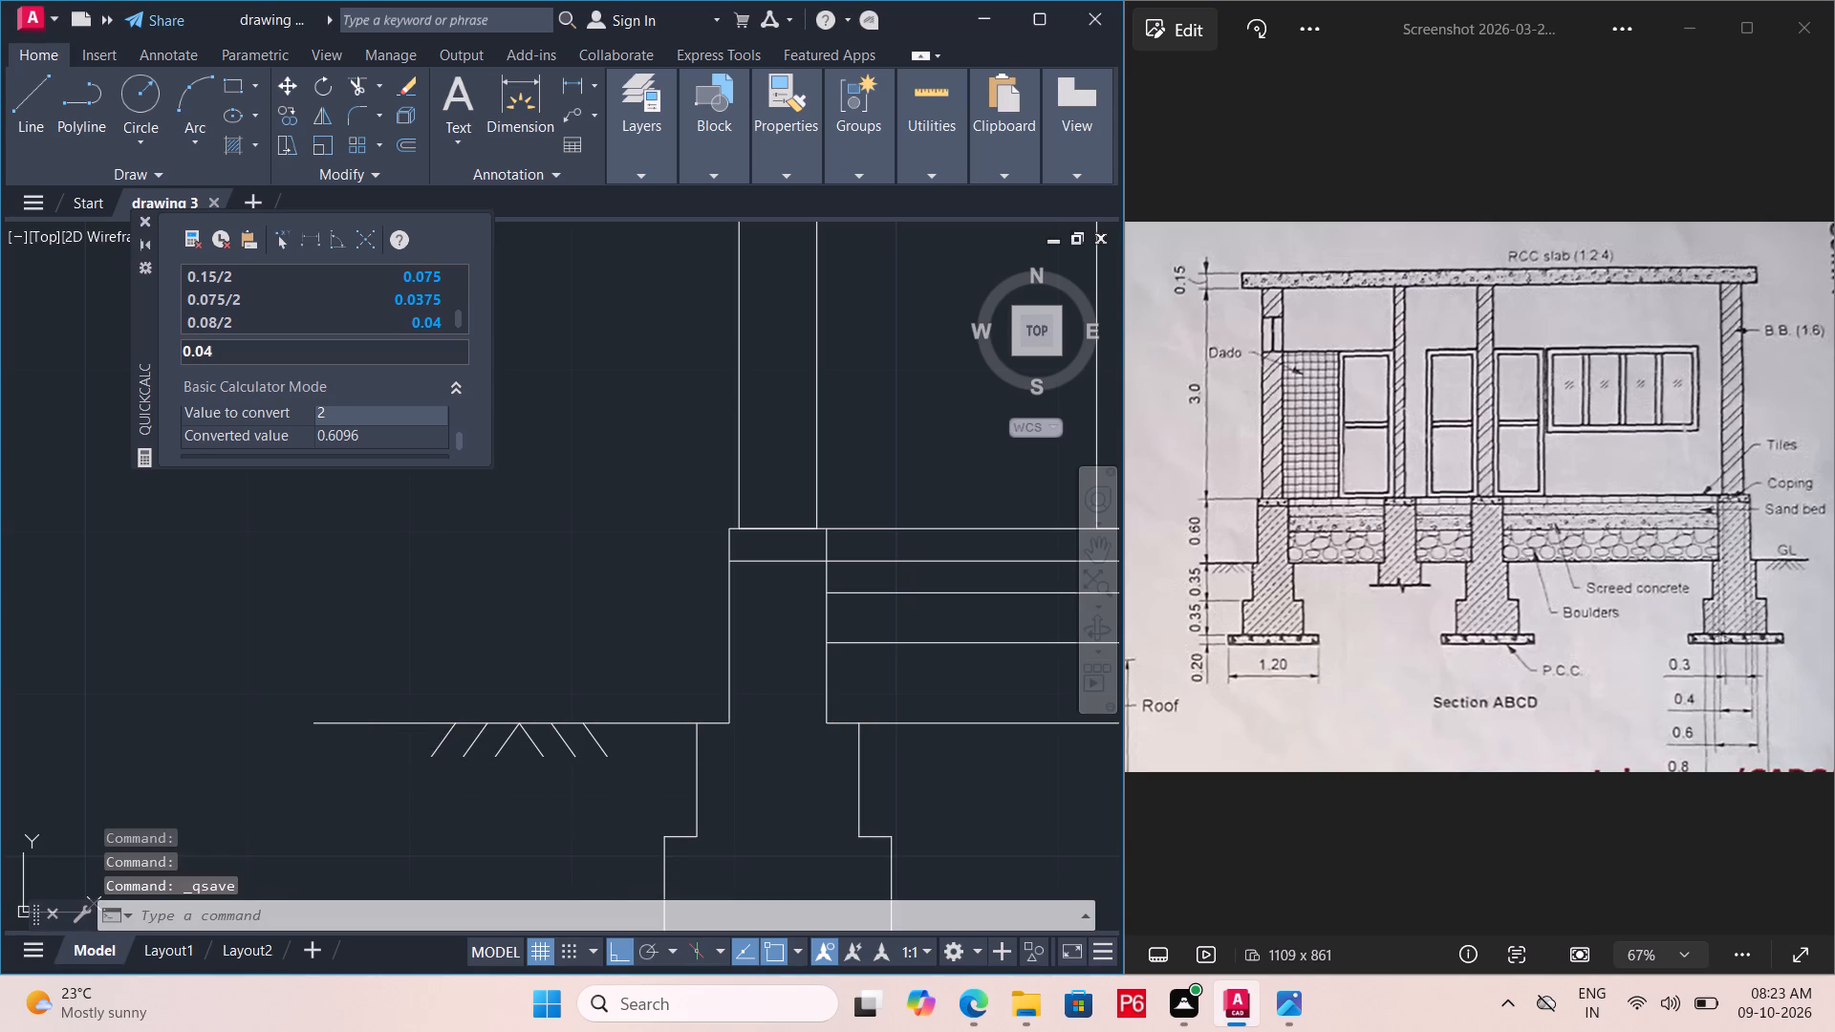
key("ctrl+s")
key("ctrl+s")
key("ctrl+s")
key("ctrl+s")
key("ctrl+s")
Draw the dado's top line horizontally from the leftmost door frame's upper outer corner to the left outer wall's inner face.
middle_click_drag(426, 727, 131, 730)
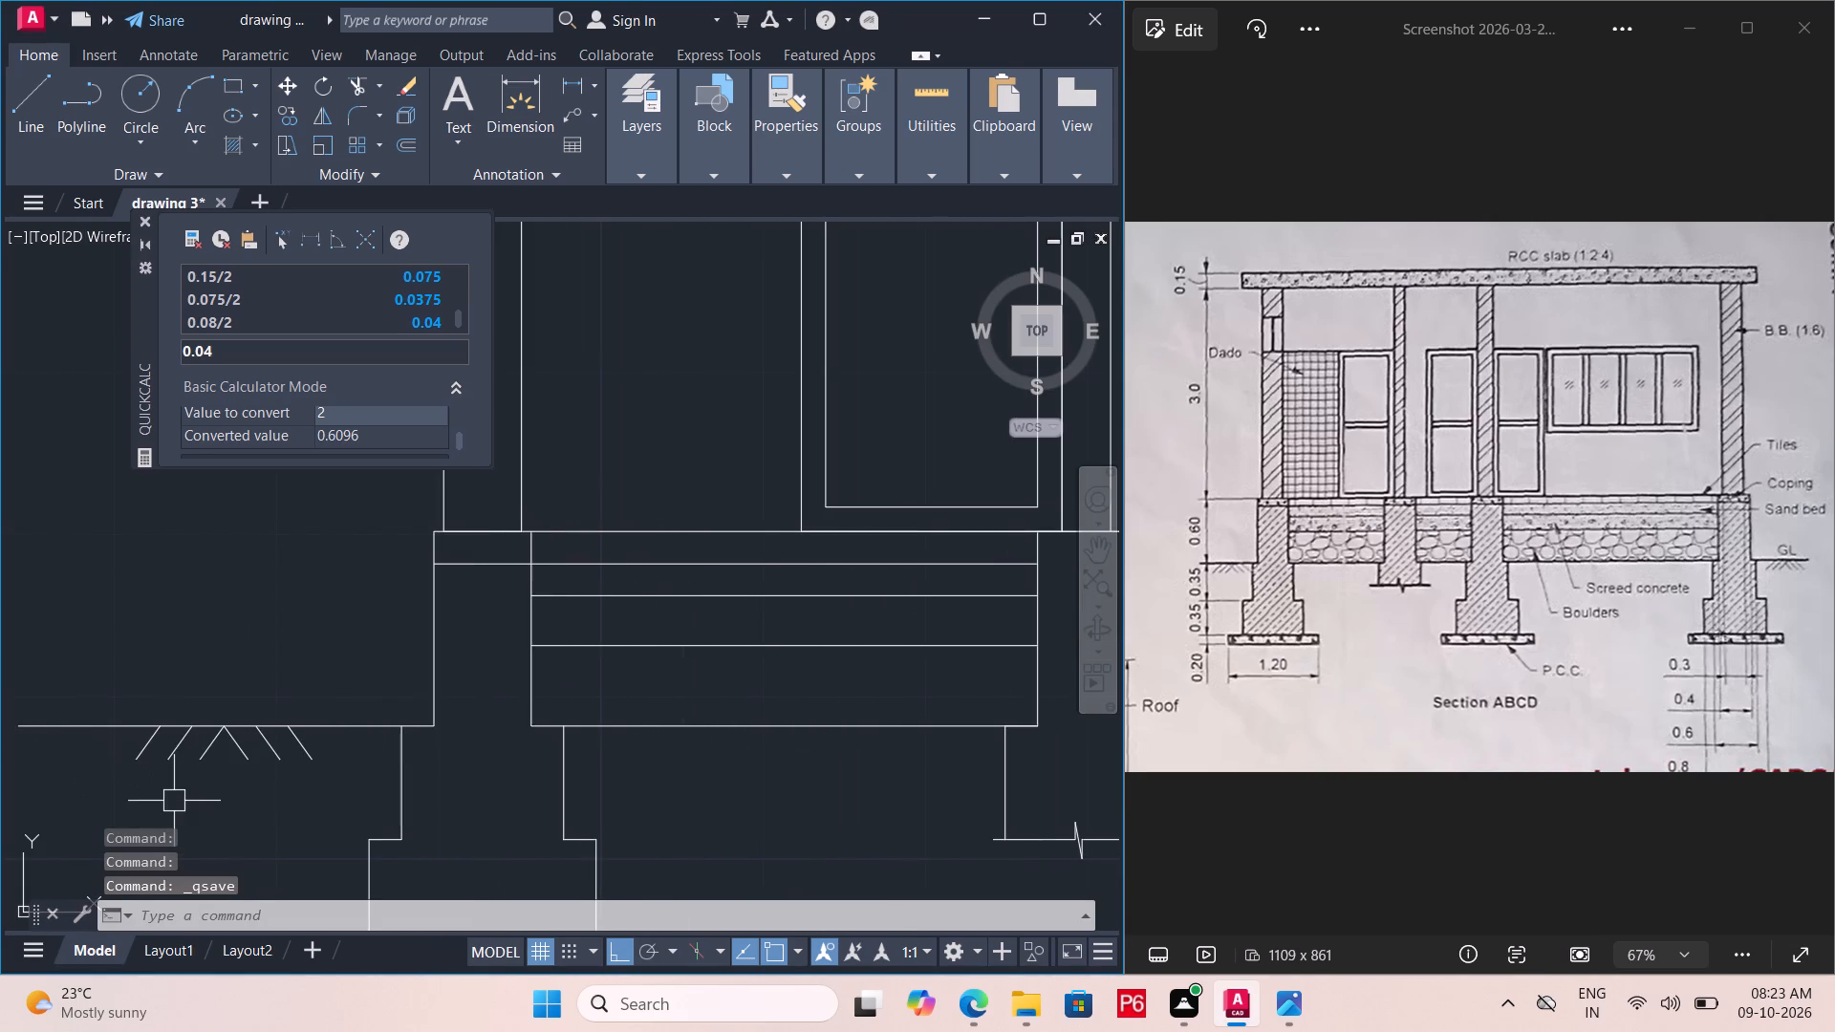
scroll(387, 730, "down", 3)
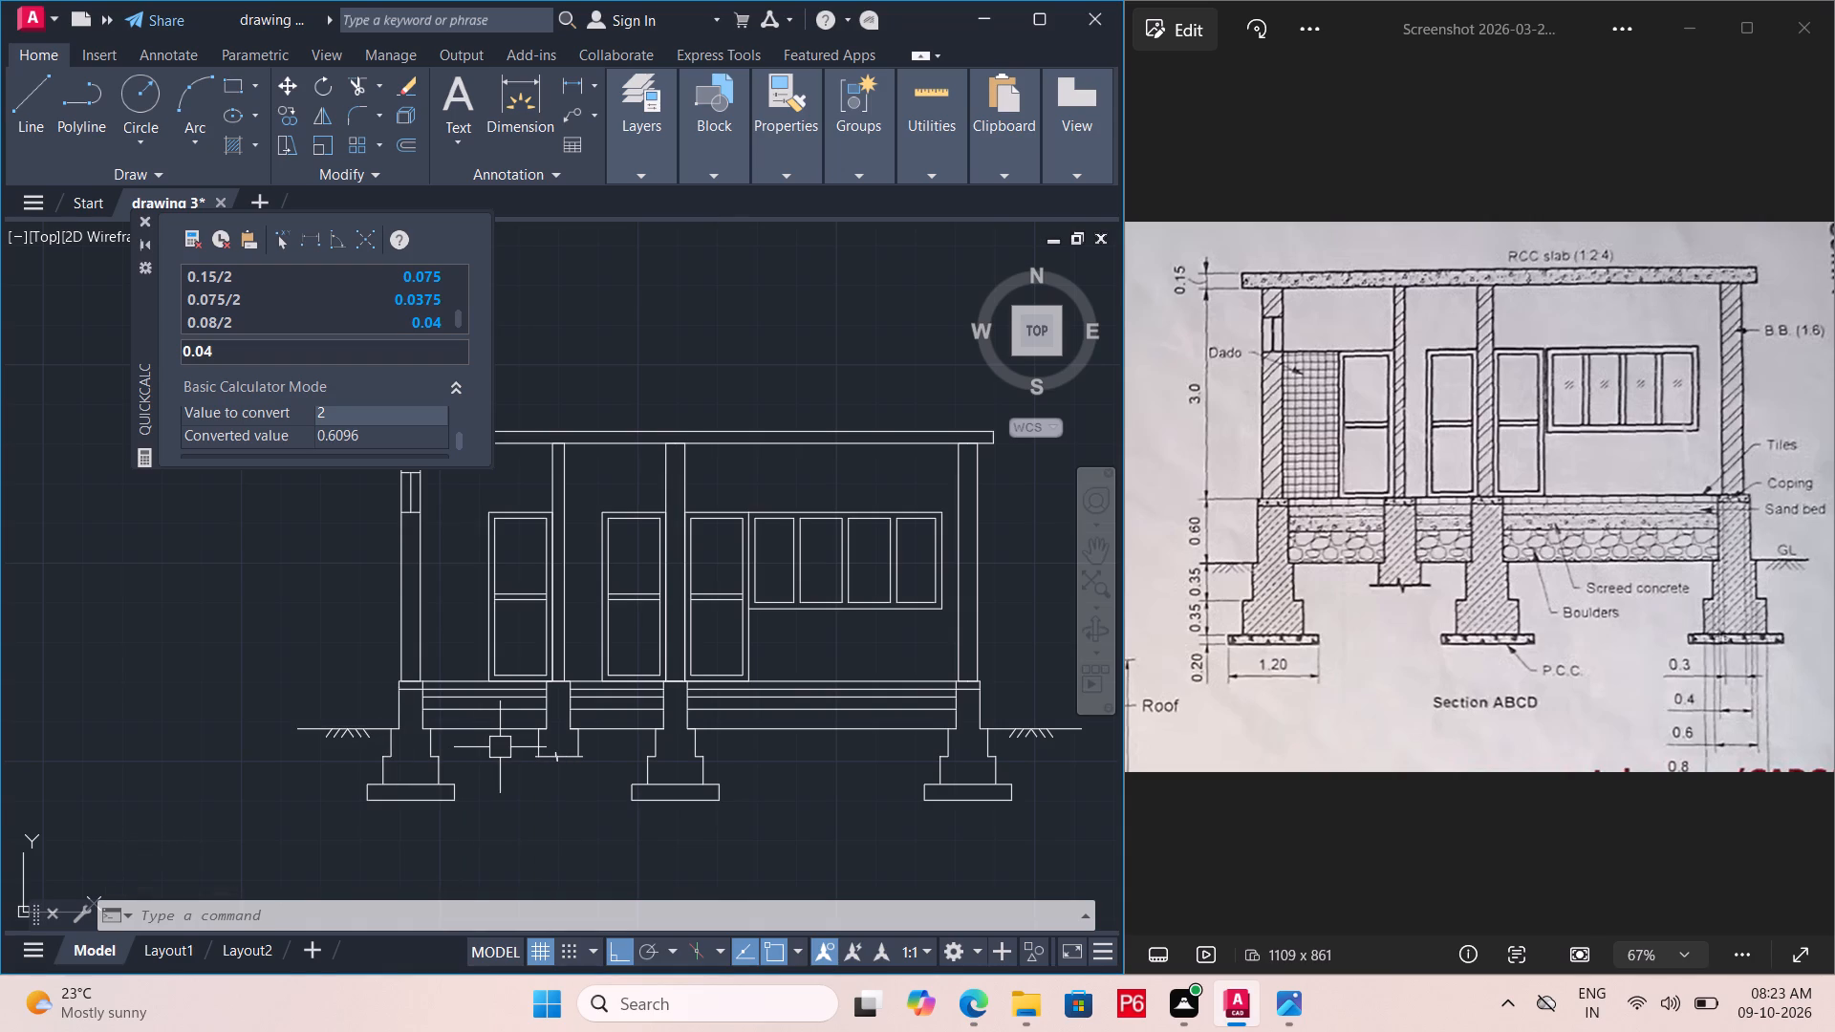
middle_click_drag(503, 751, 572, 865)
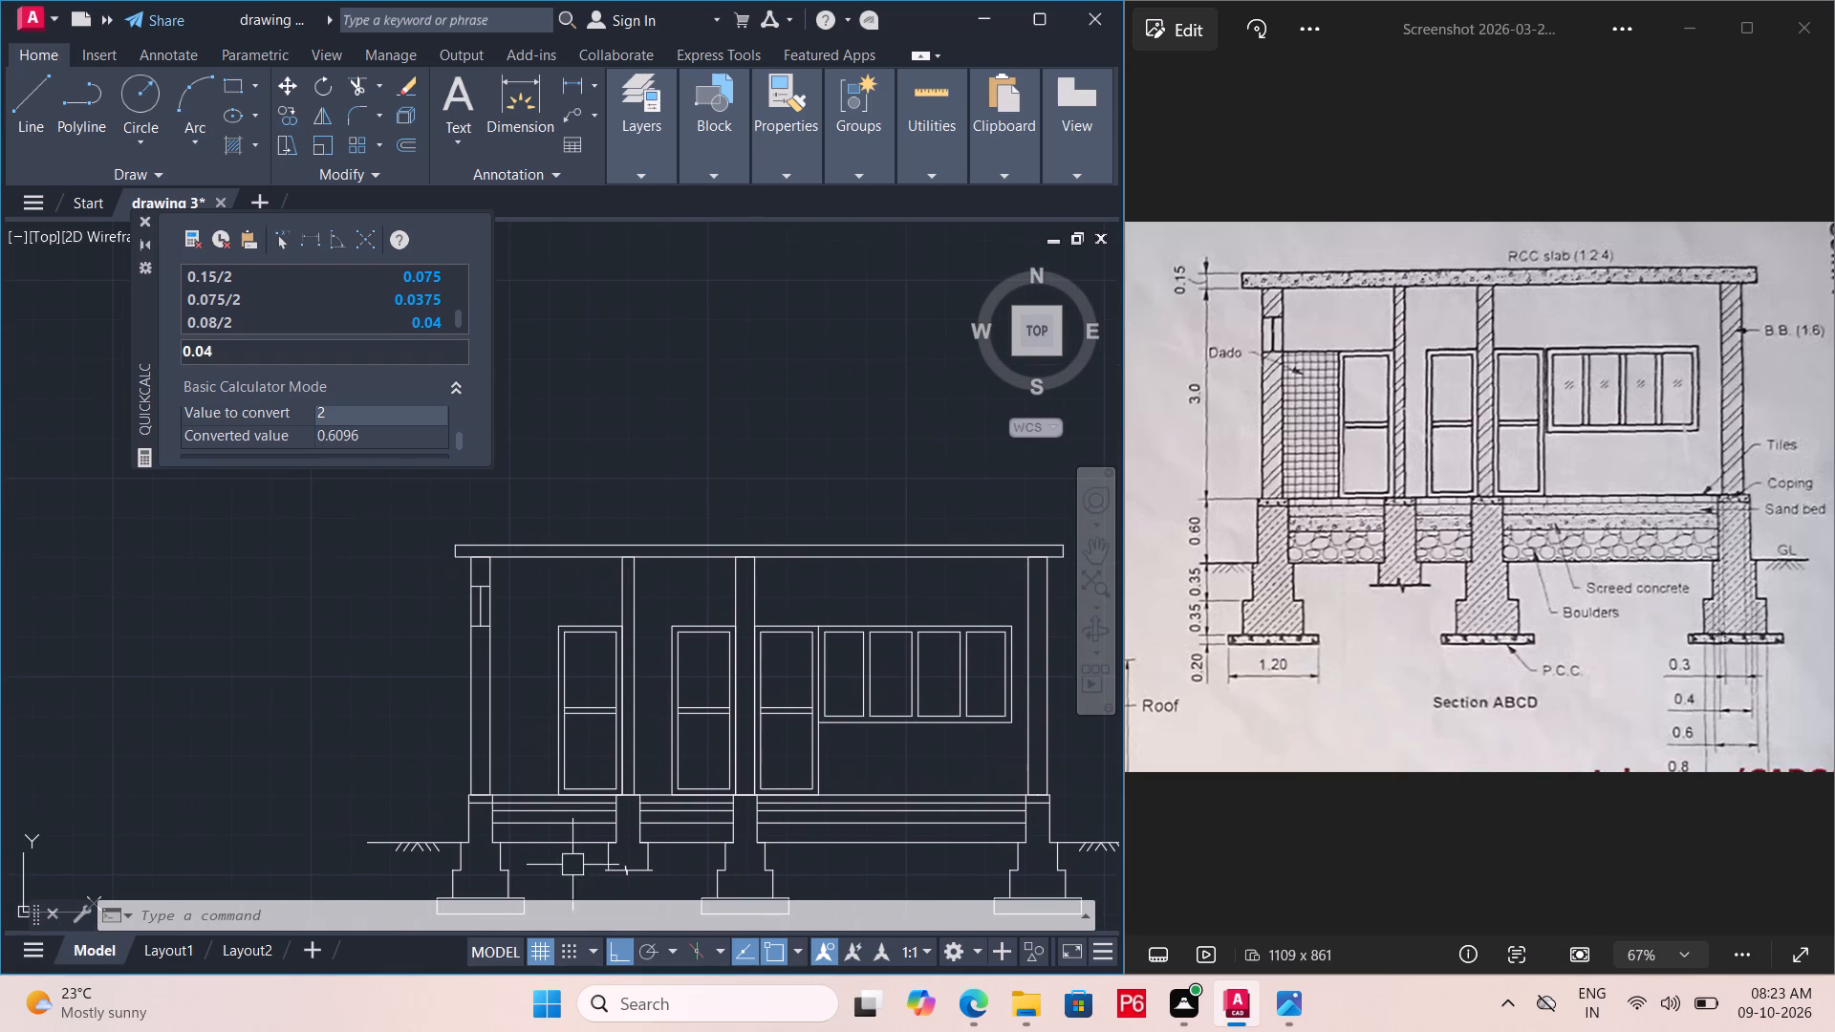
scroll(461, 656, "up", 3)
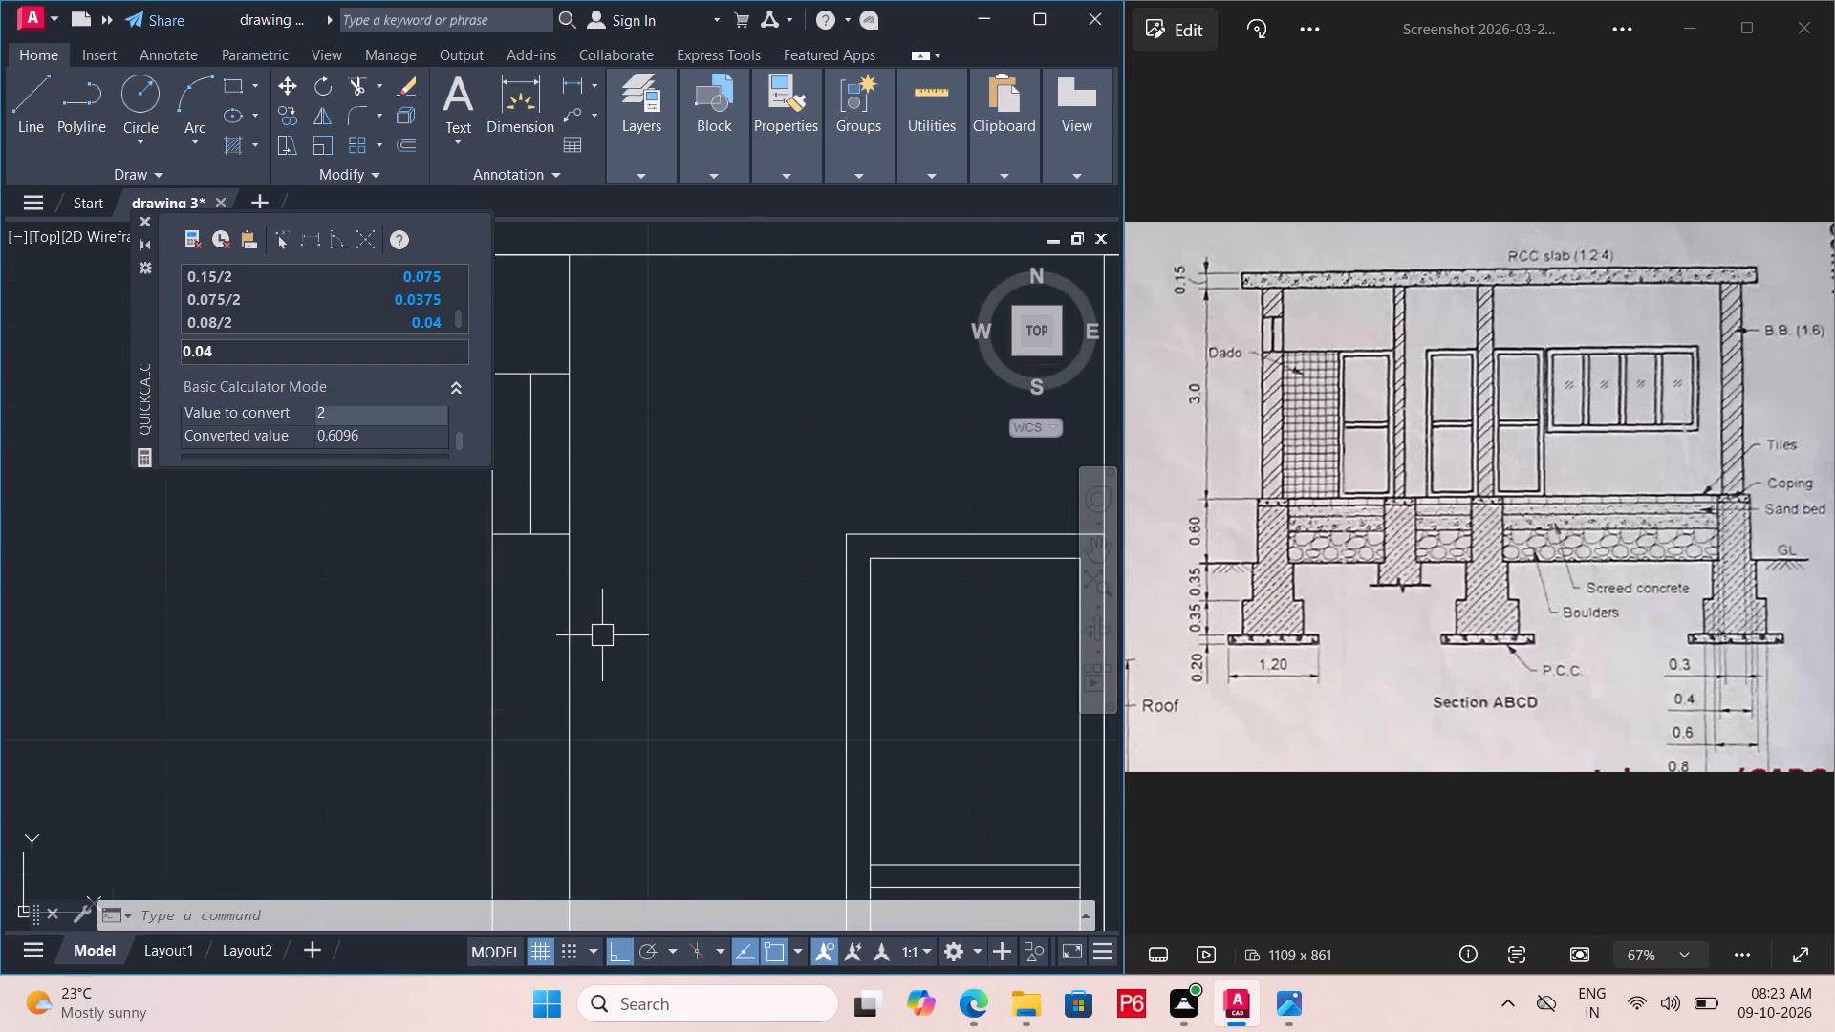
key("l")
key("Return")
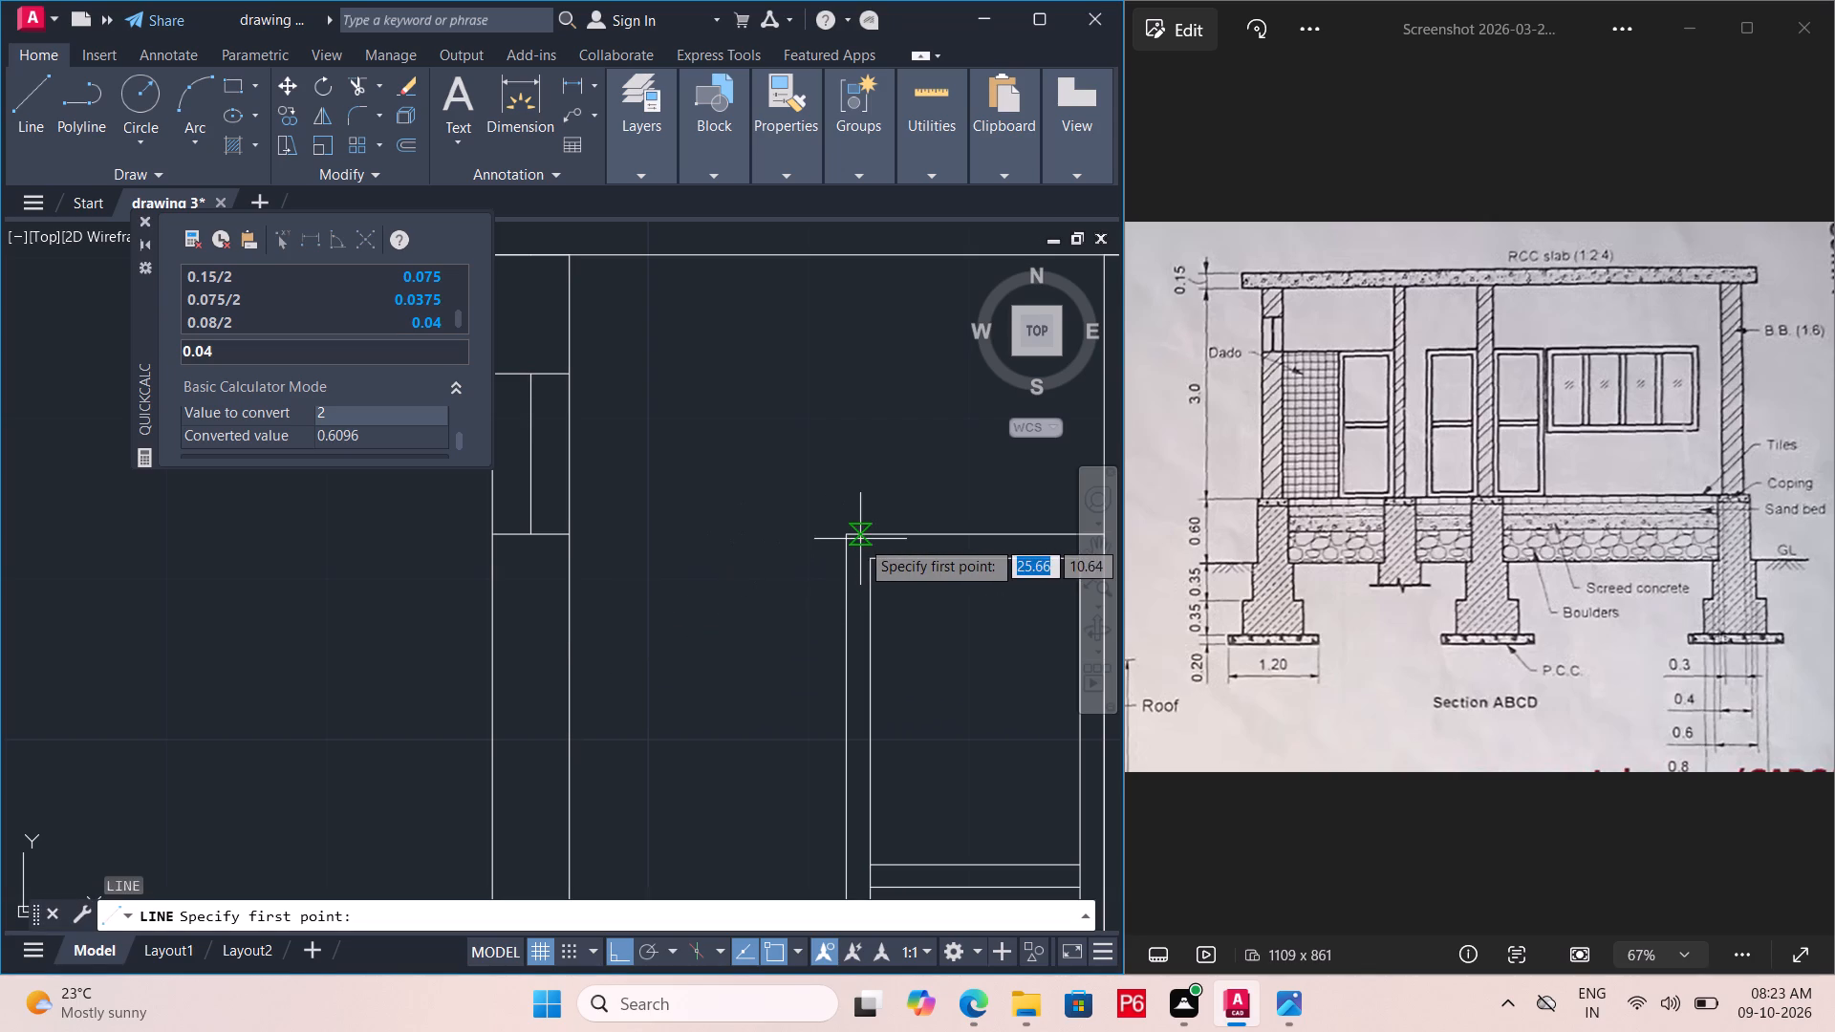
left_click(843, 540)
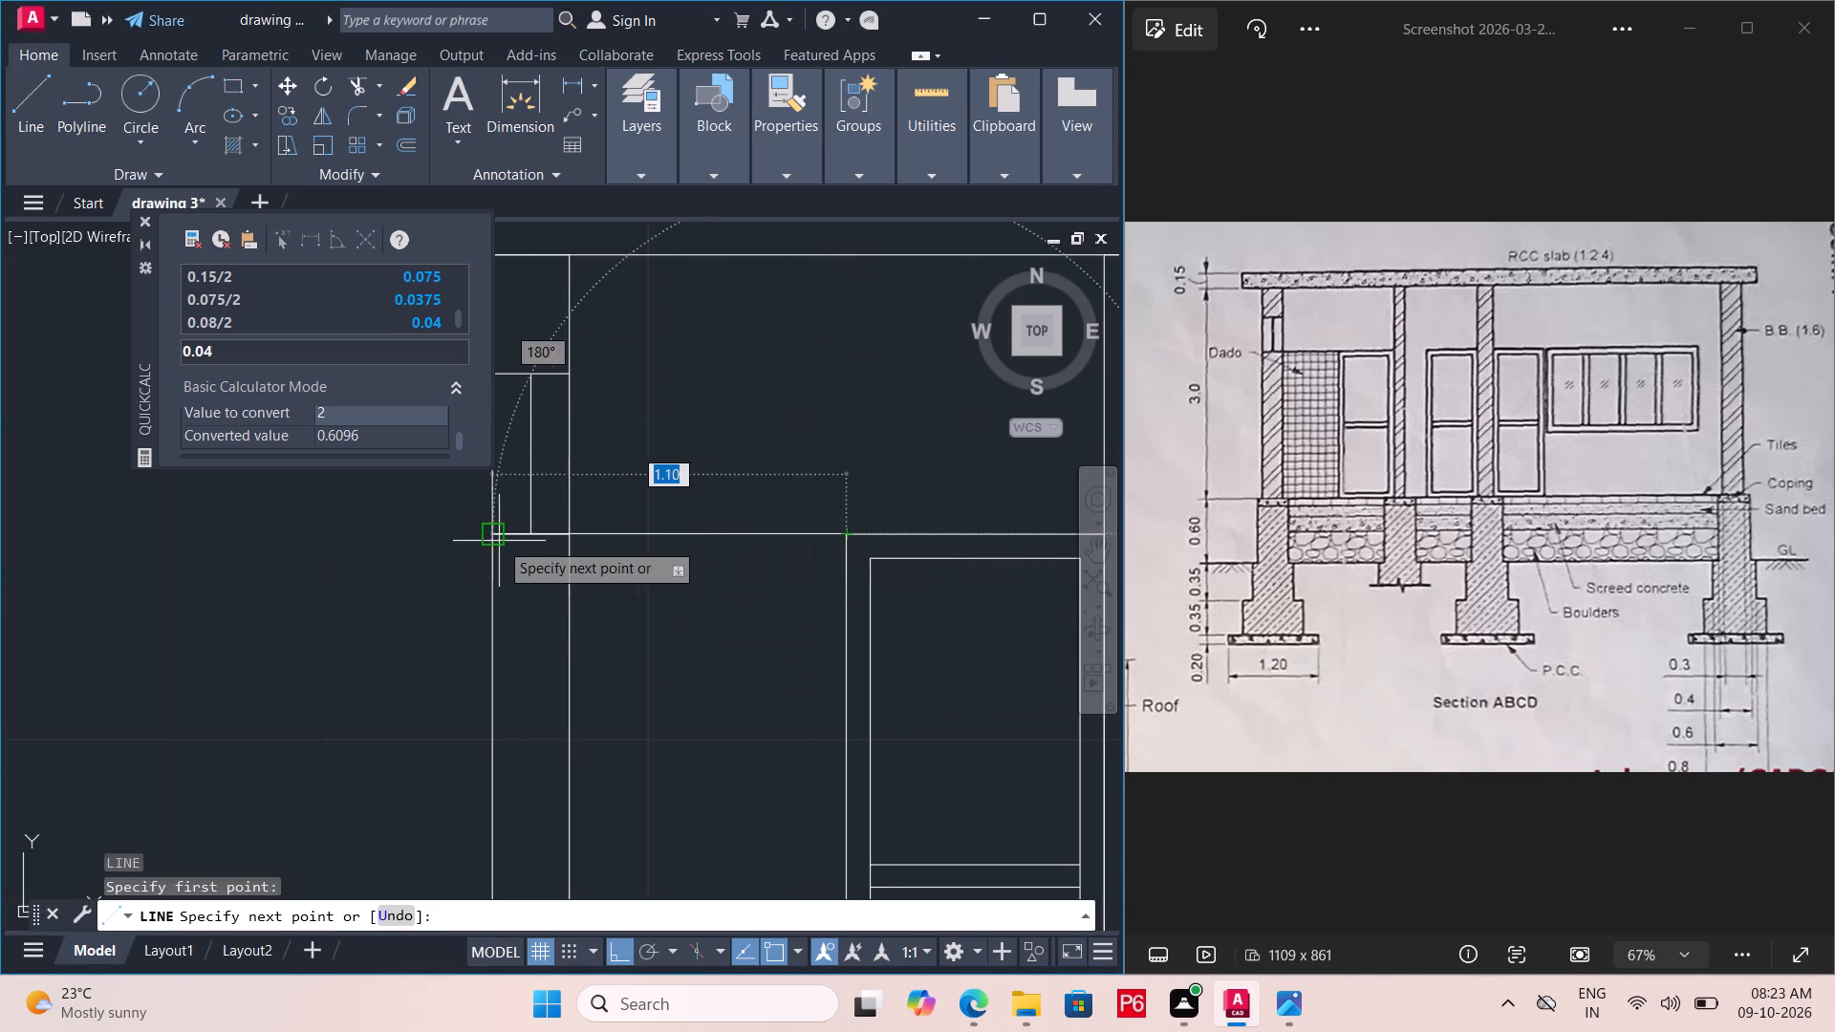
left_click(569, 535)
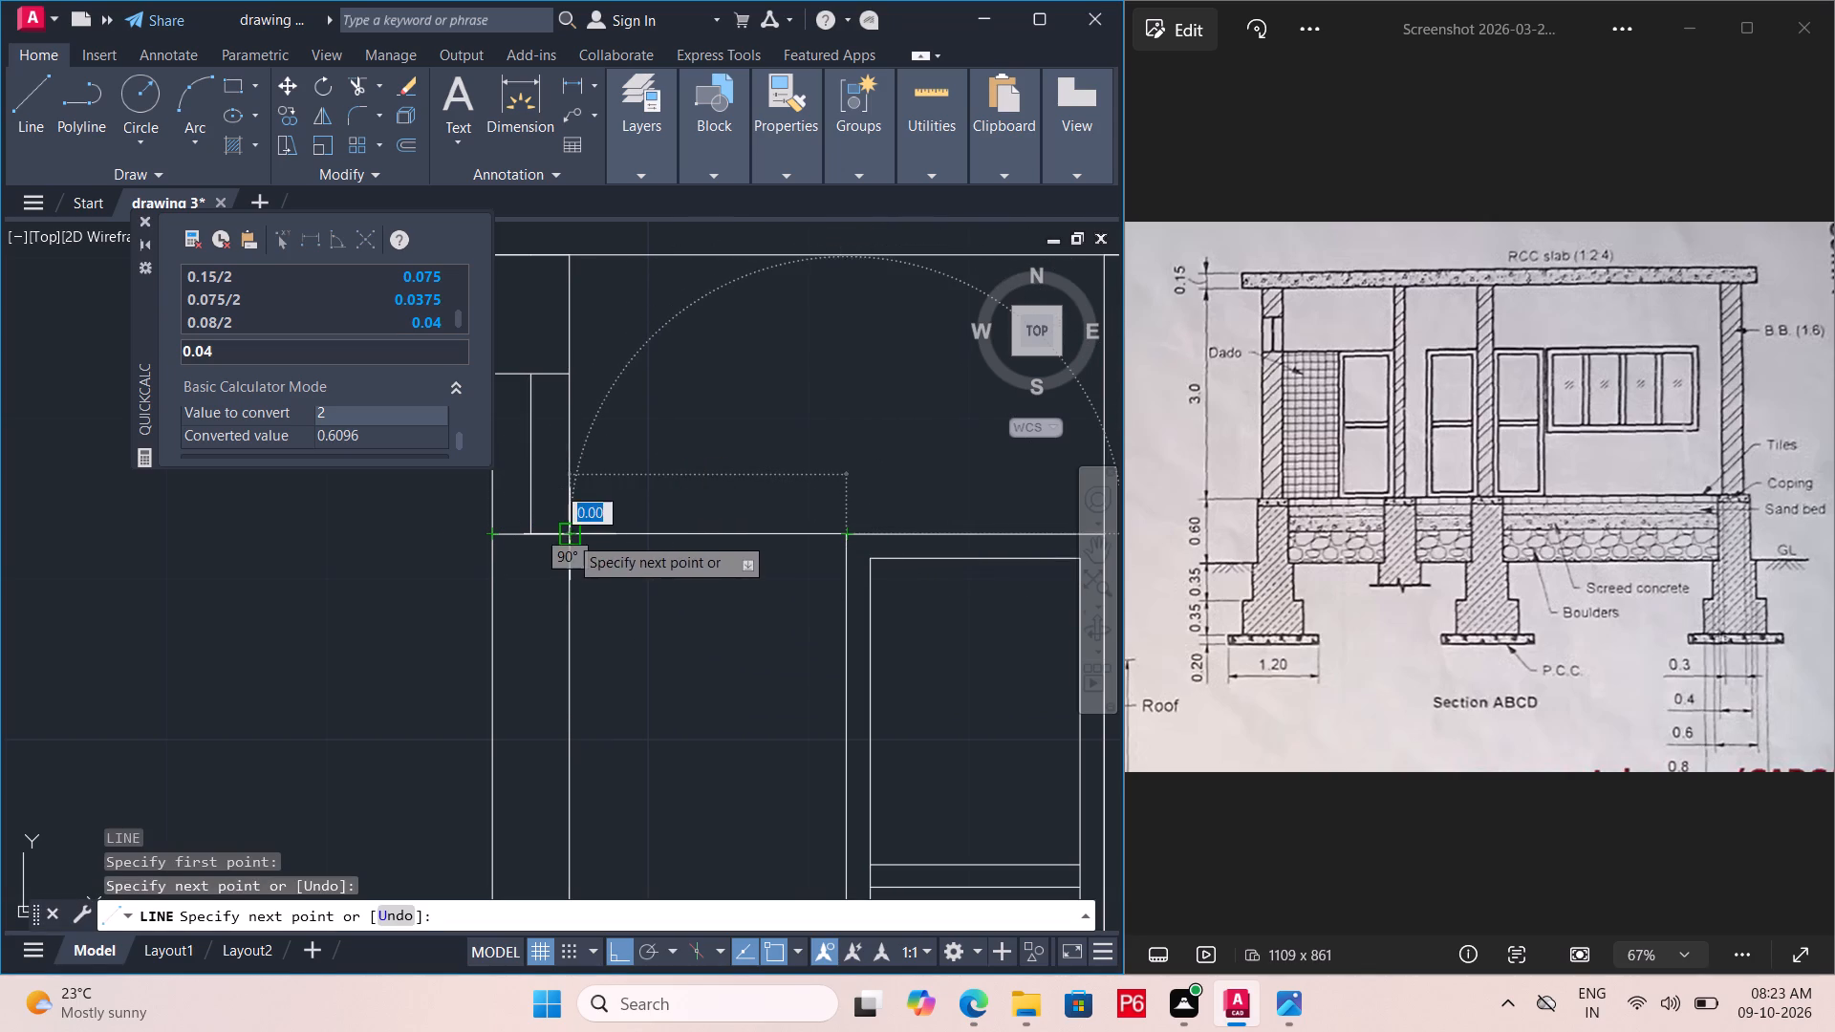
key("Escape")
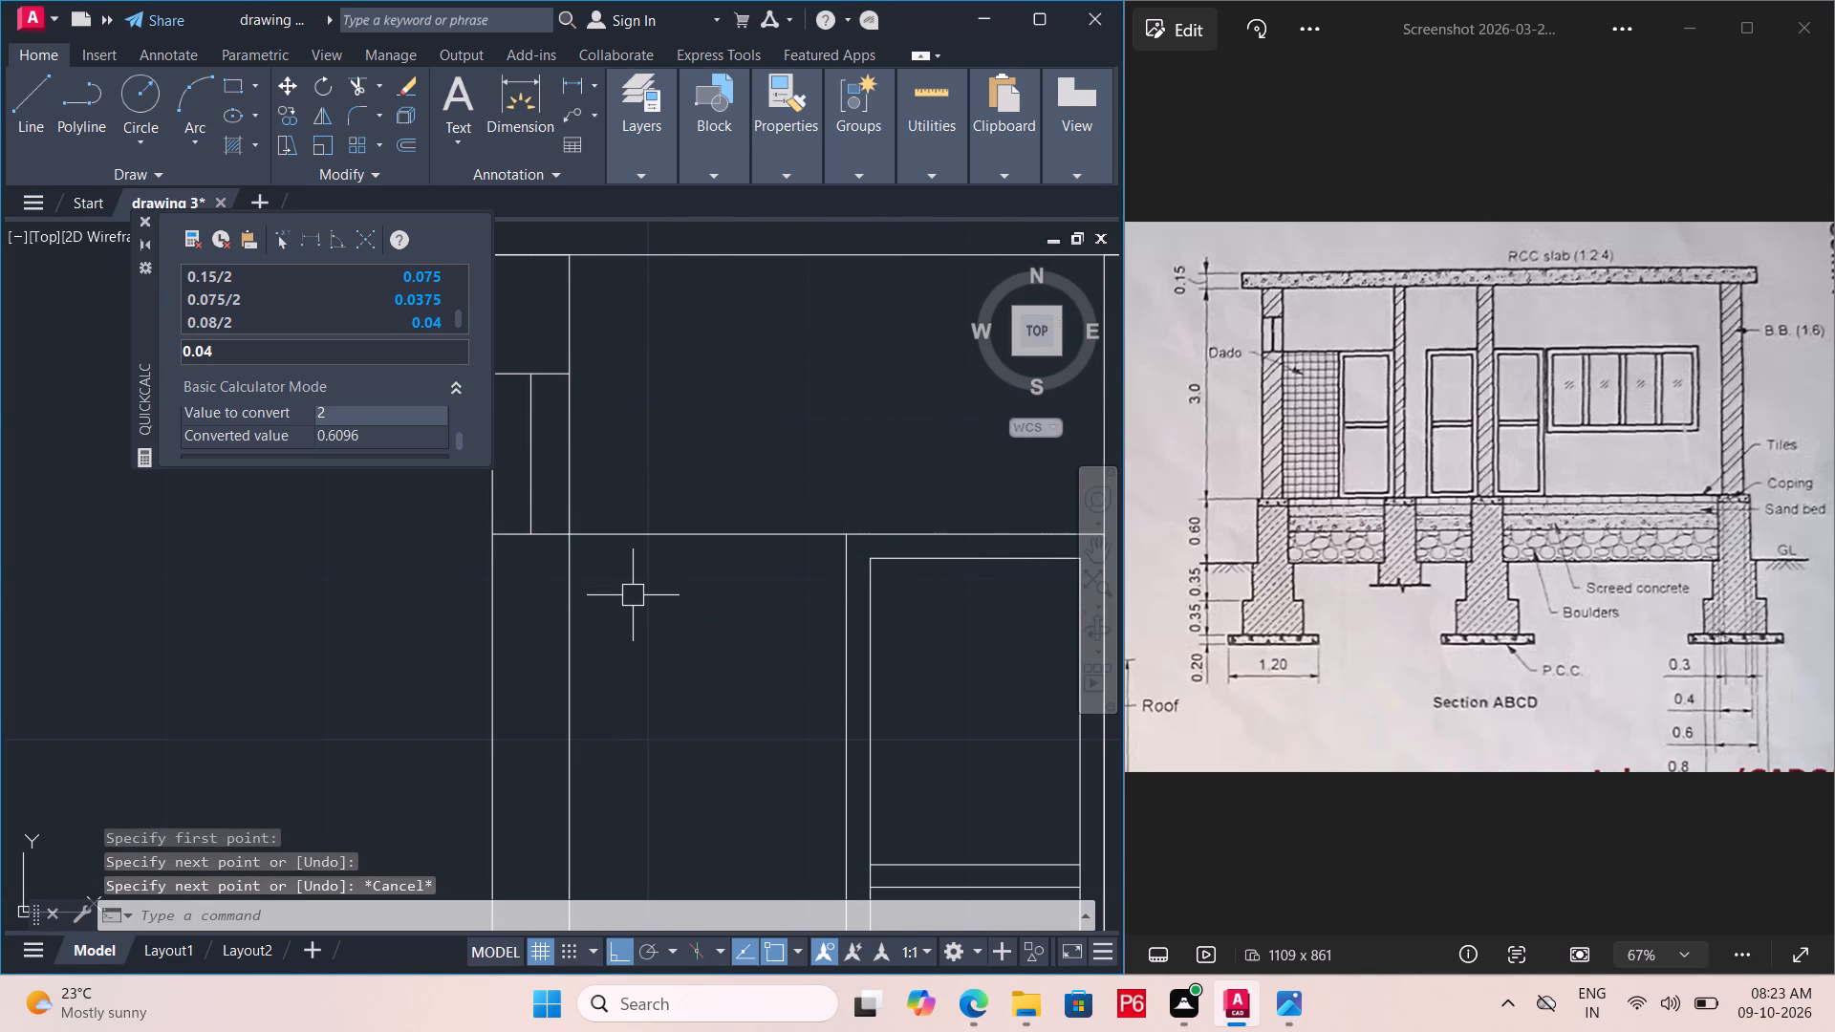
Save the drawing with the dado line added.
key("ctrl+s")
key("ctrl+s")
Close the QuickCalc palette.
scroll(565, 574, "down", 4, "ctrl")
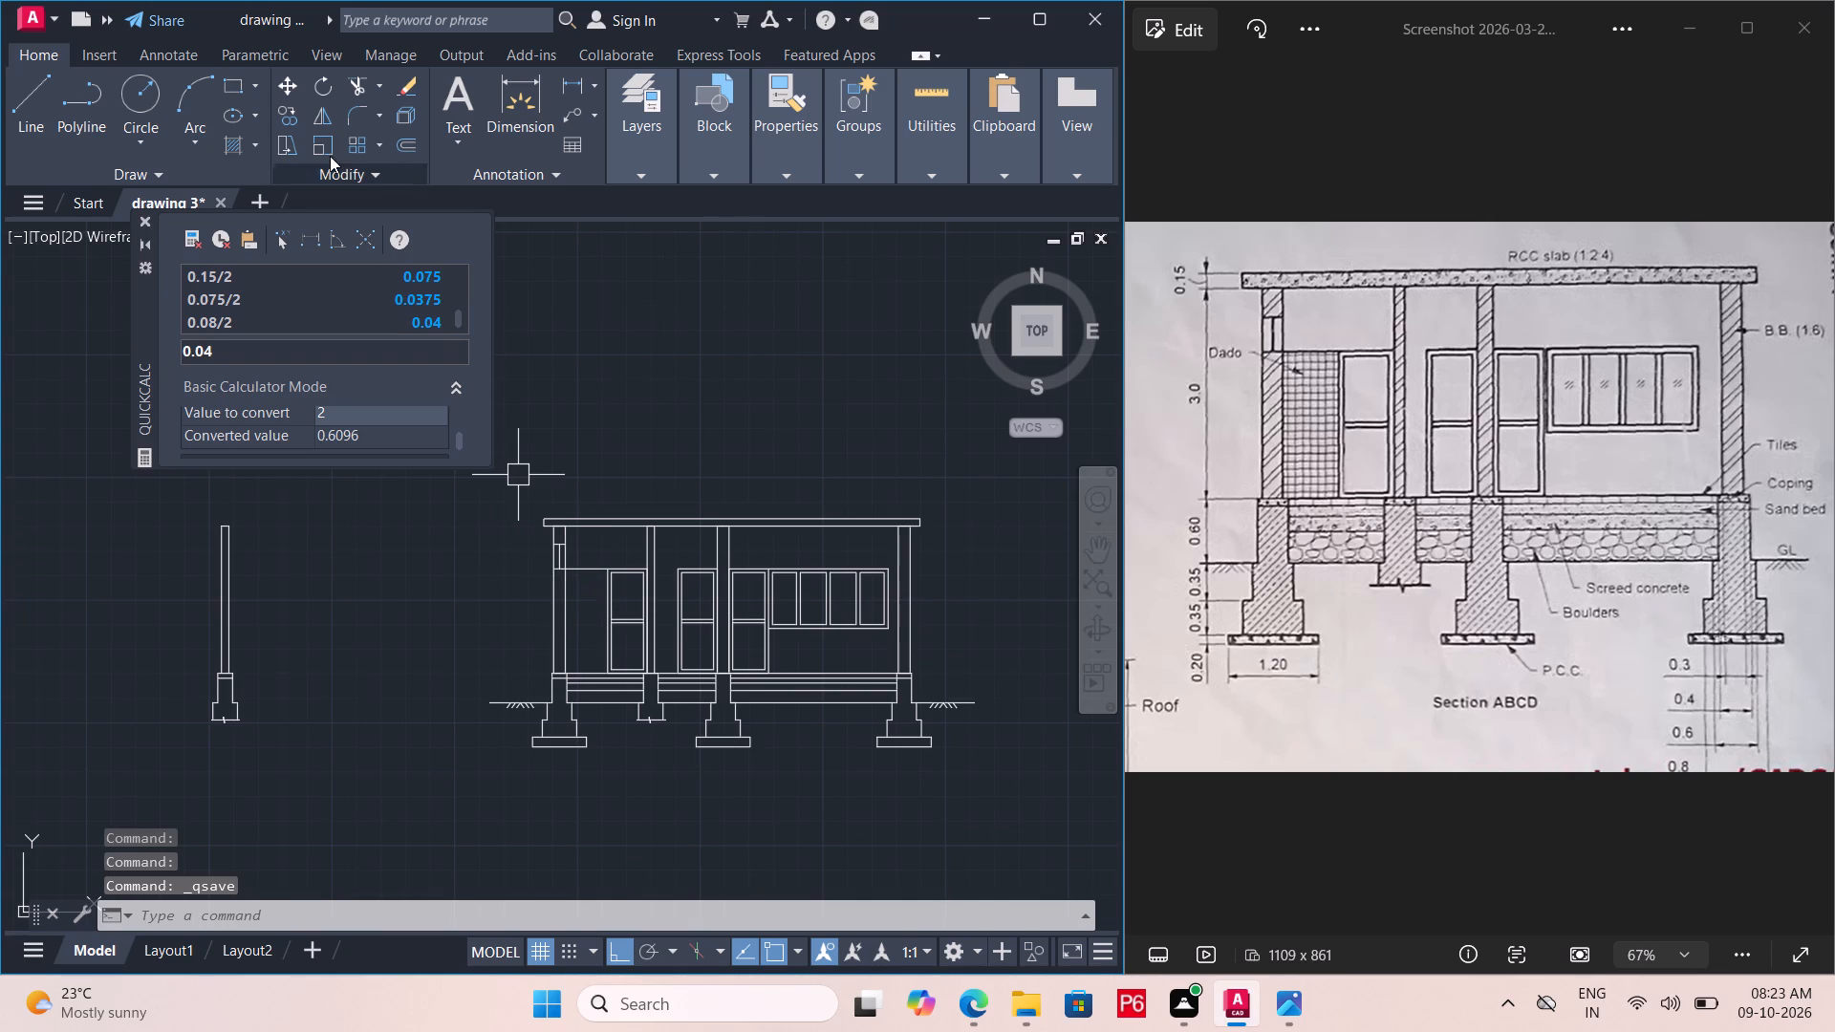
left_click(146, 217)
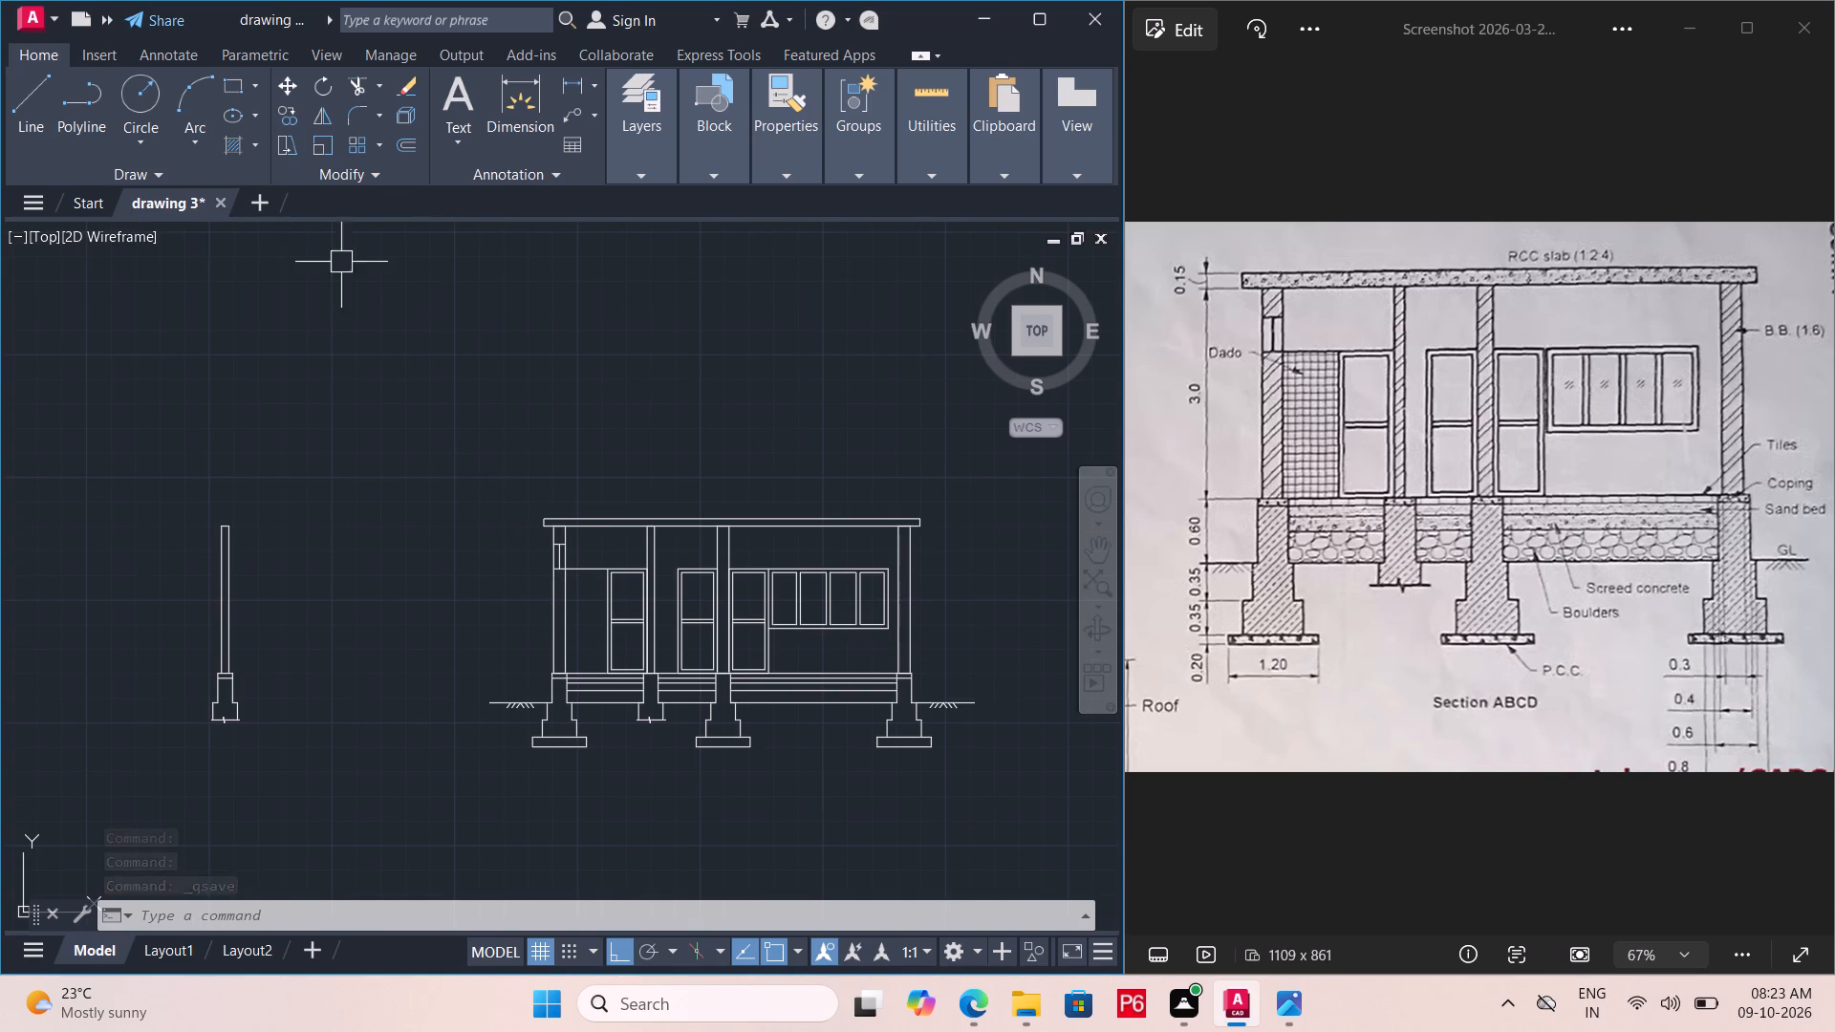
Start a hatch with the ANSI32 pattern and fill the left outer wall above and below its ventilator opening.
double_click(231, 147)
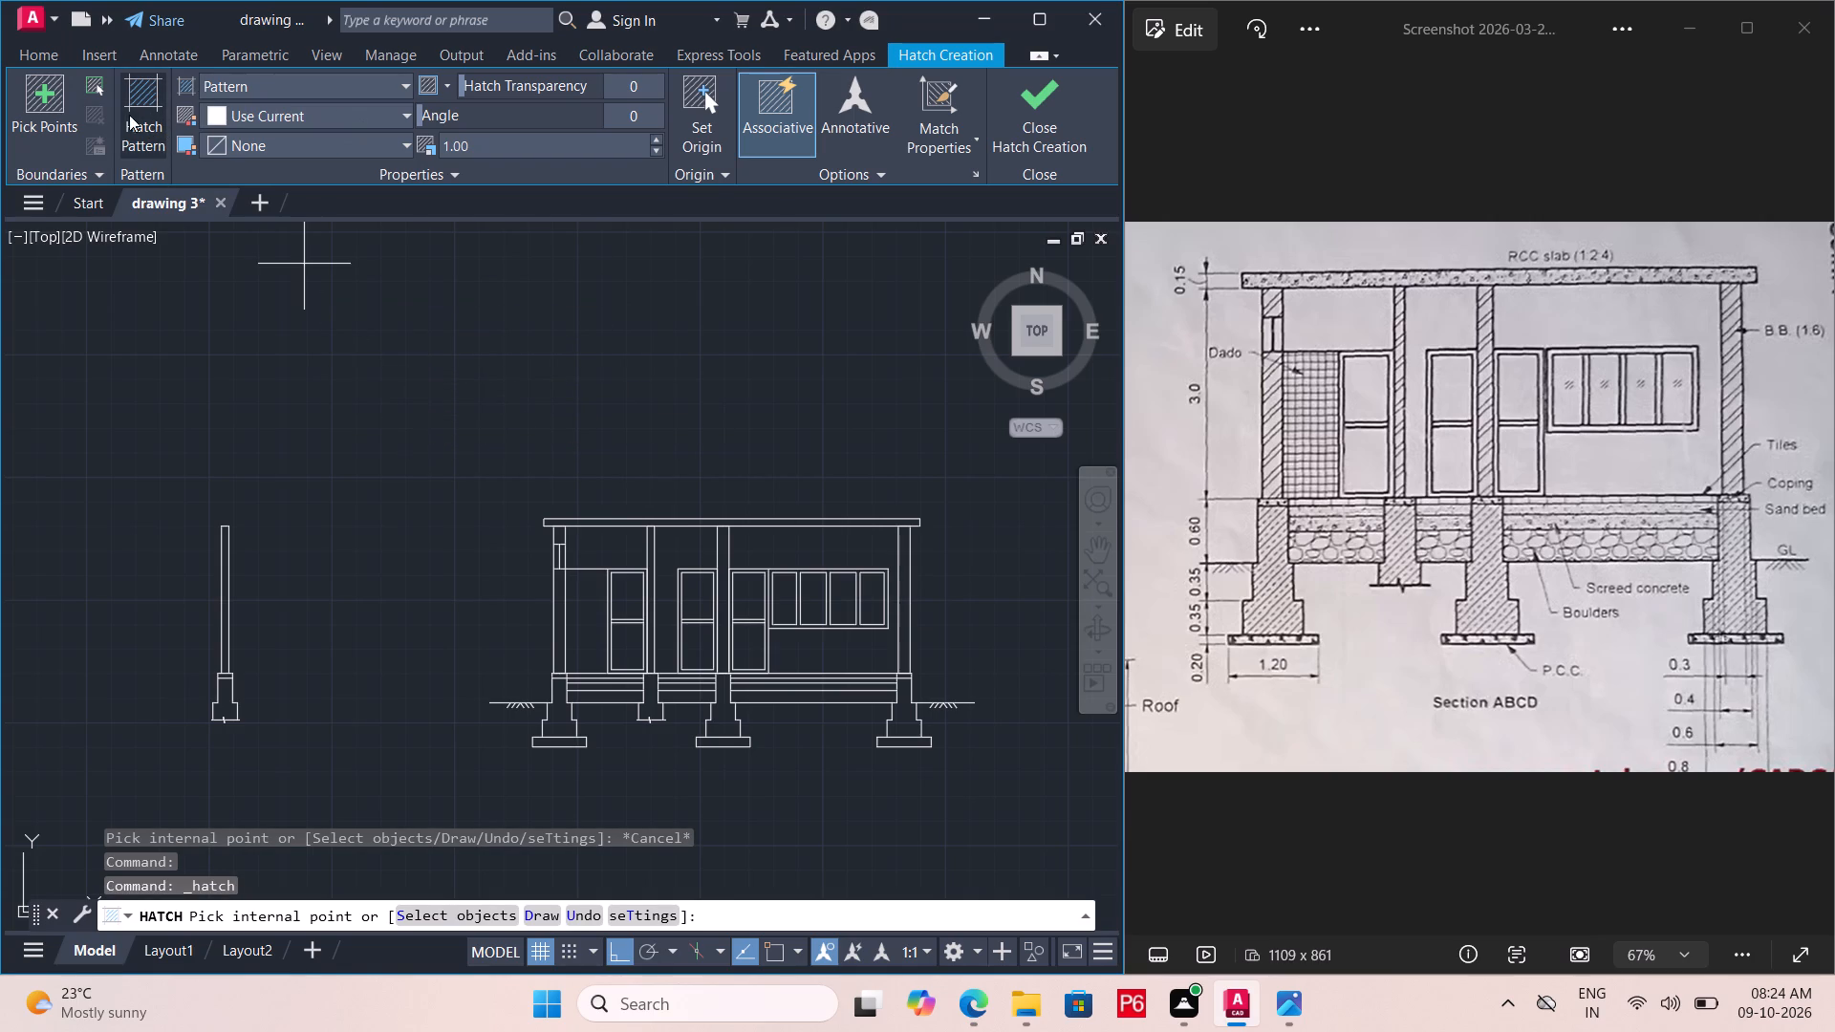
left_click(156, 118)
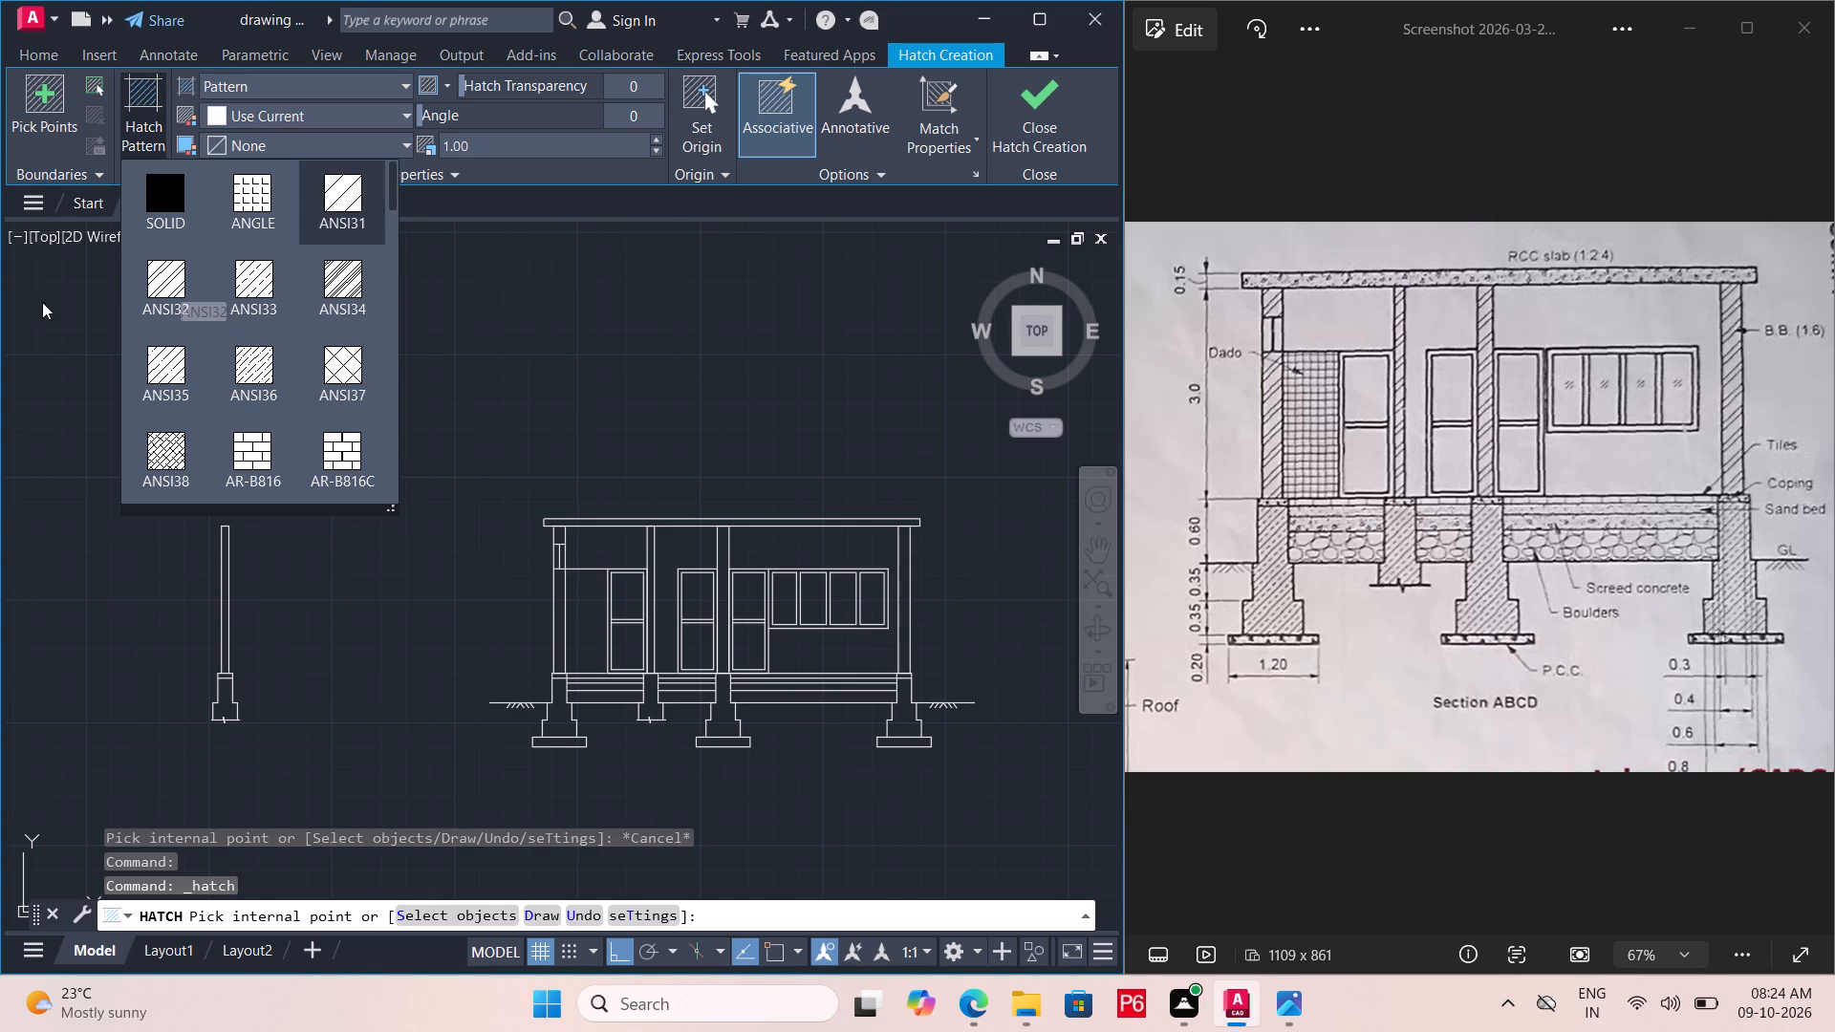
double_click(144, 281)
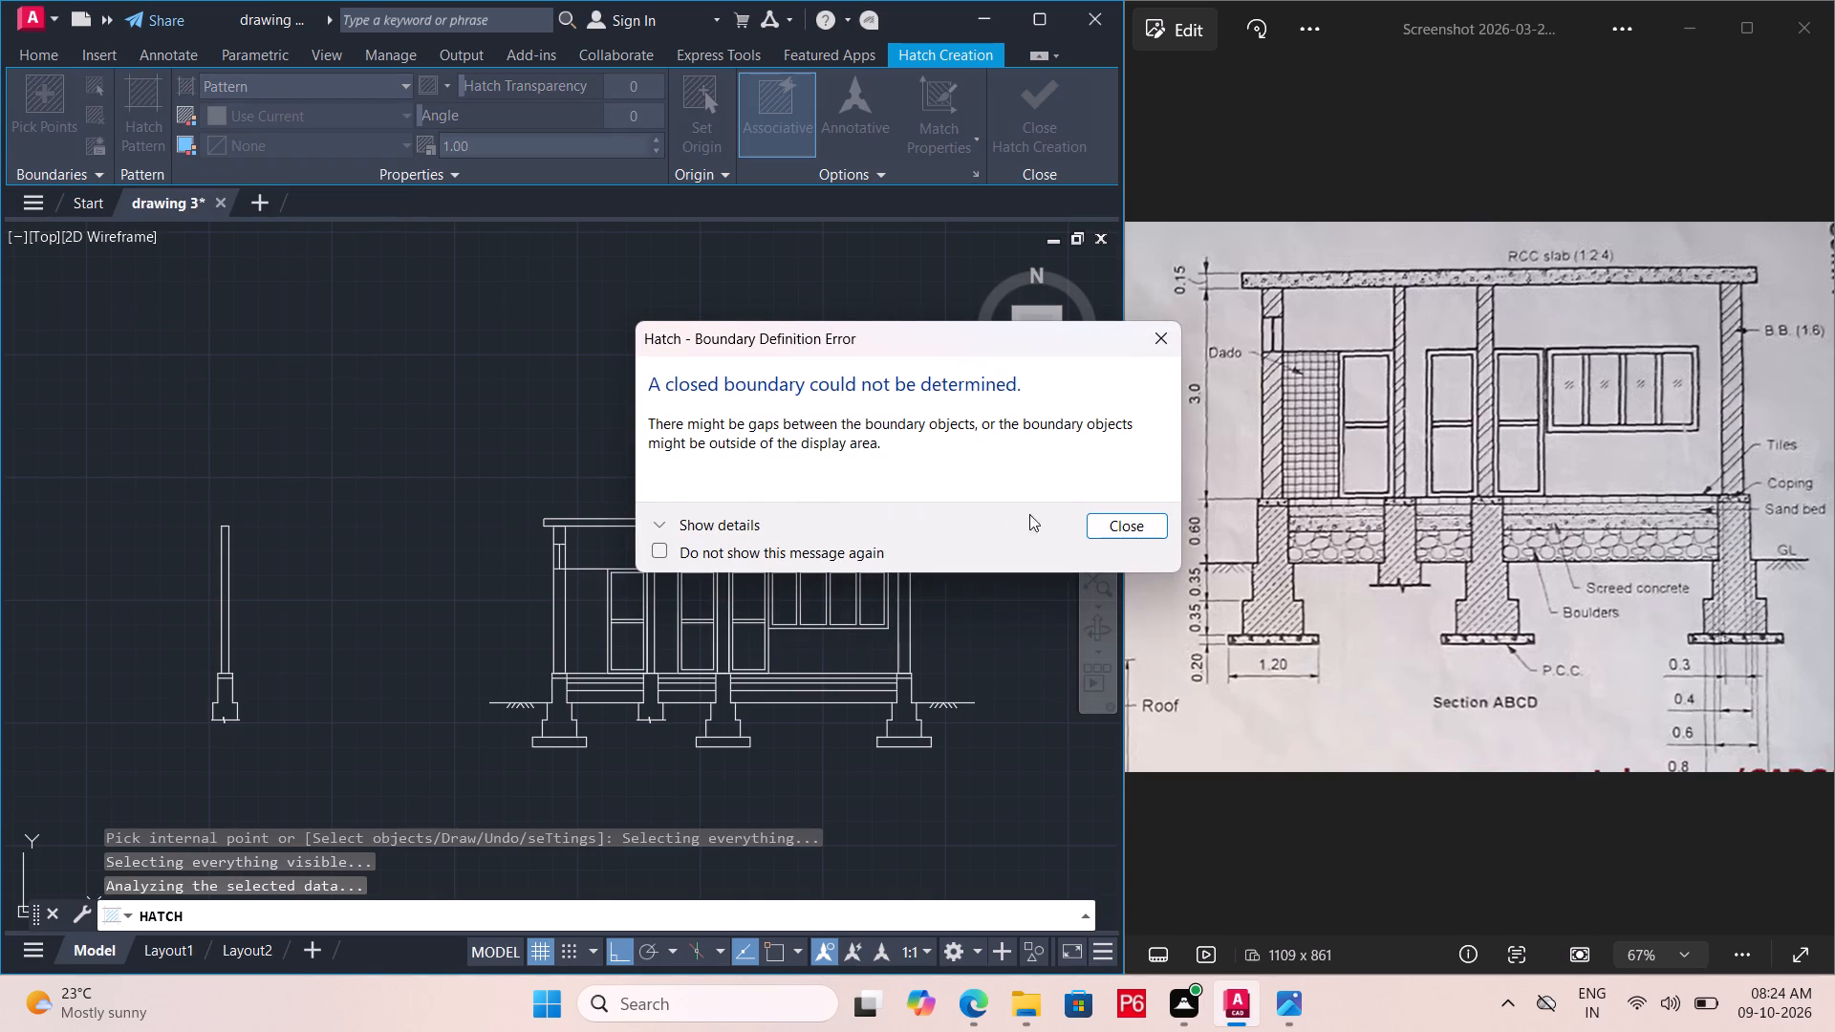
left_click(1097, 525)
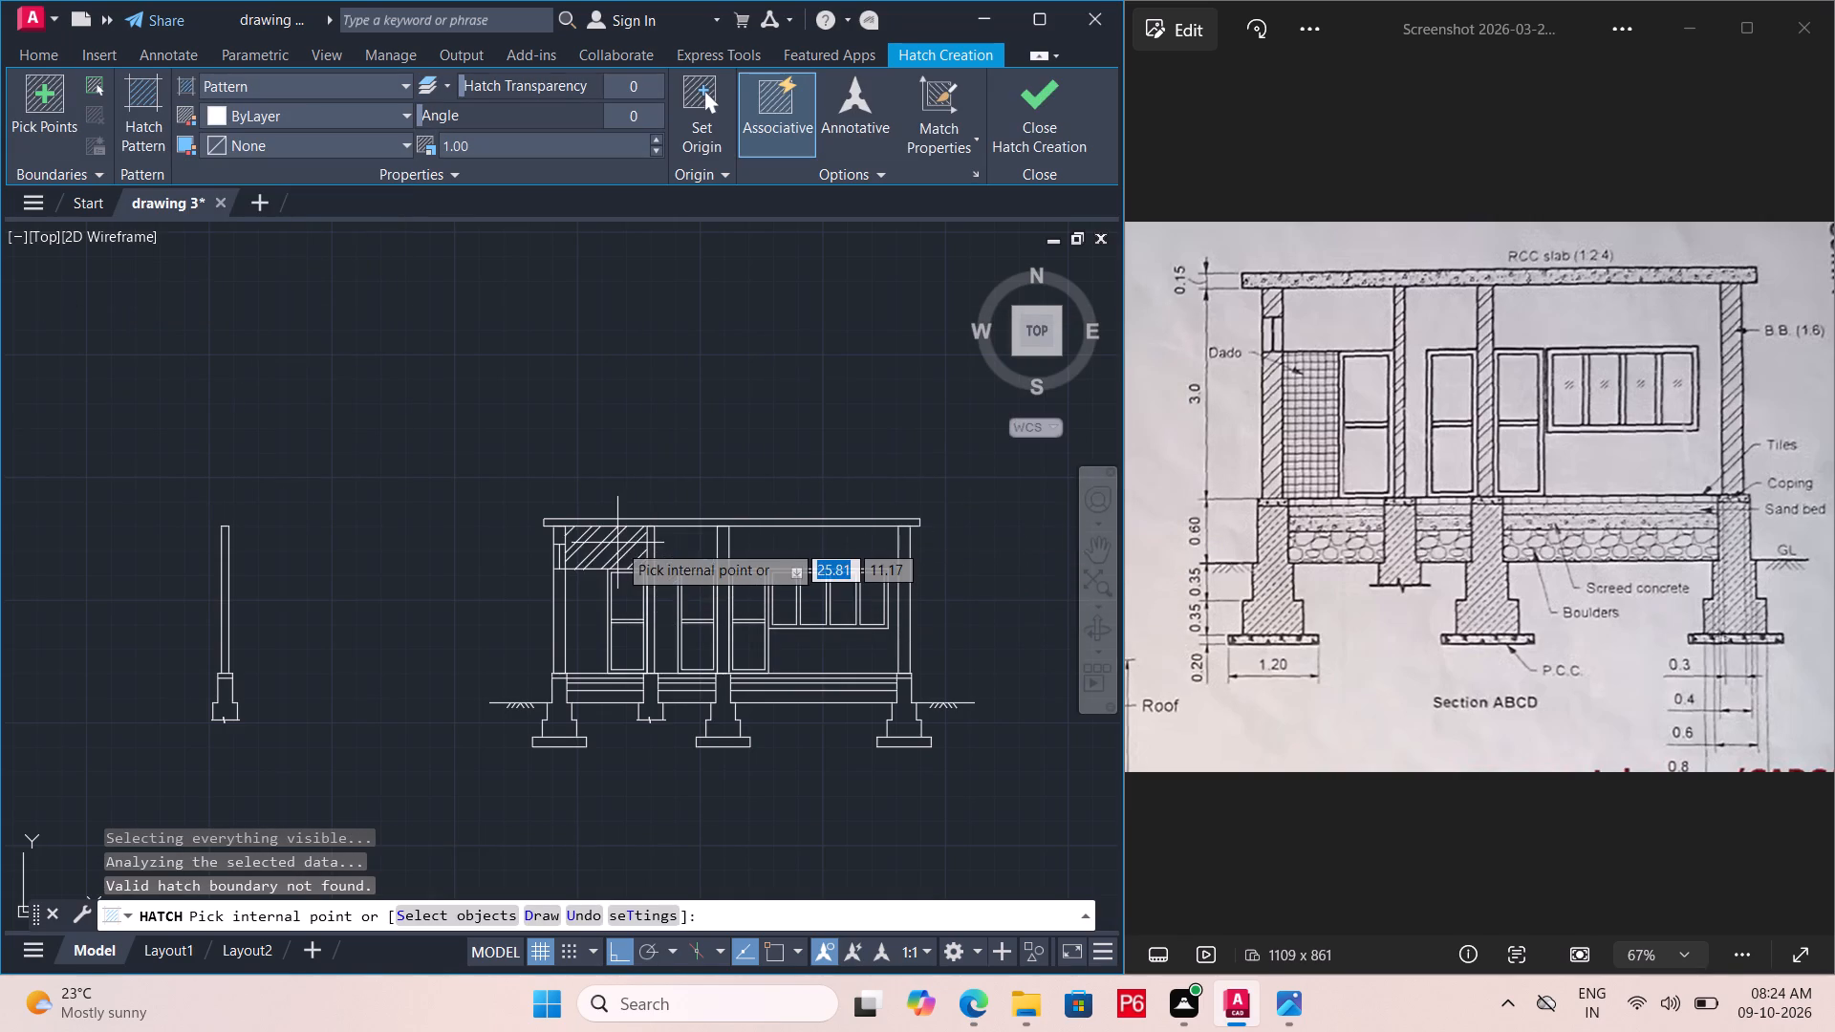
scroll(617, 543, "up", 3)
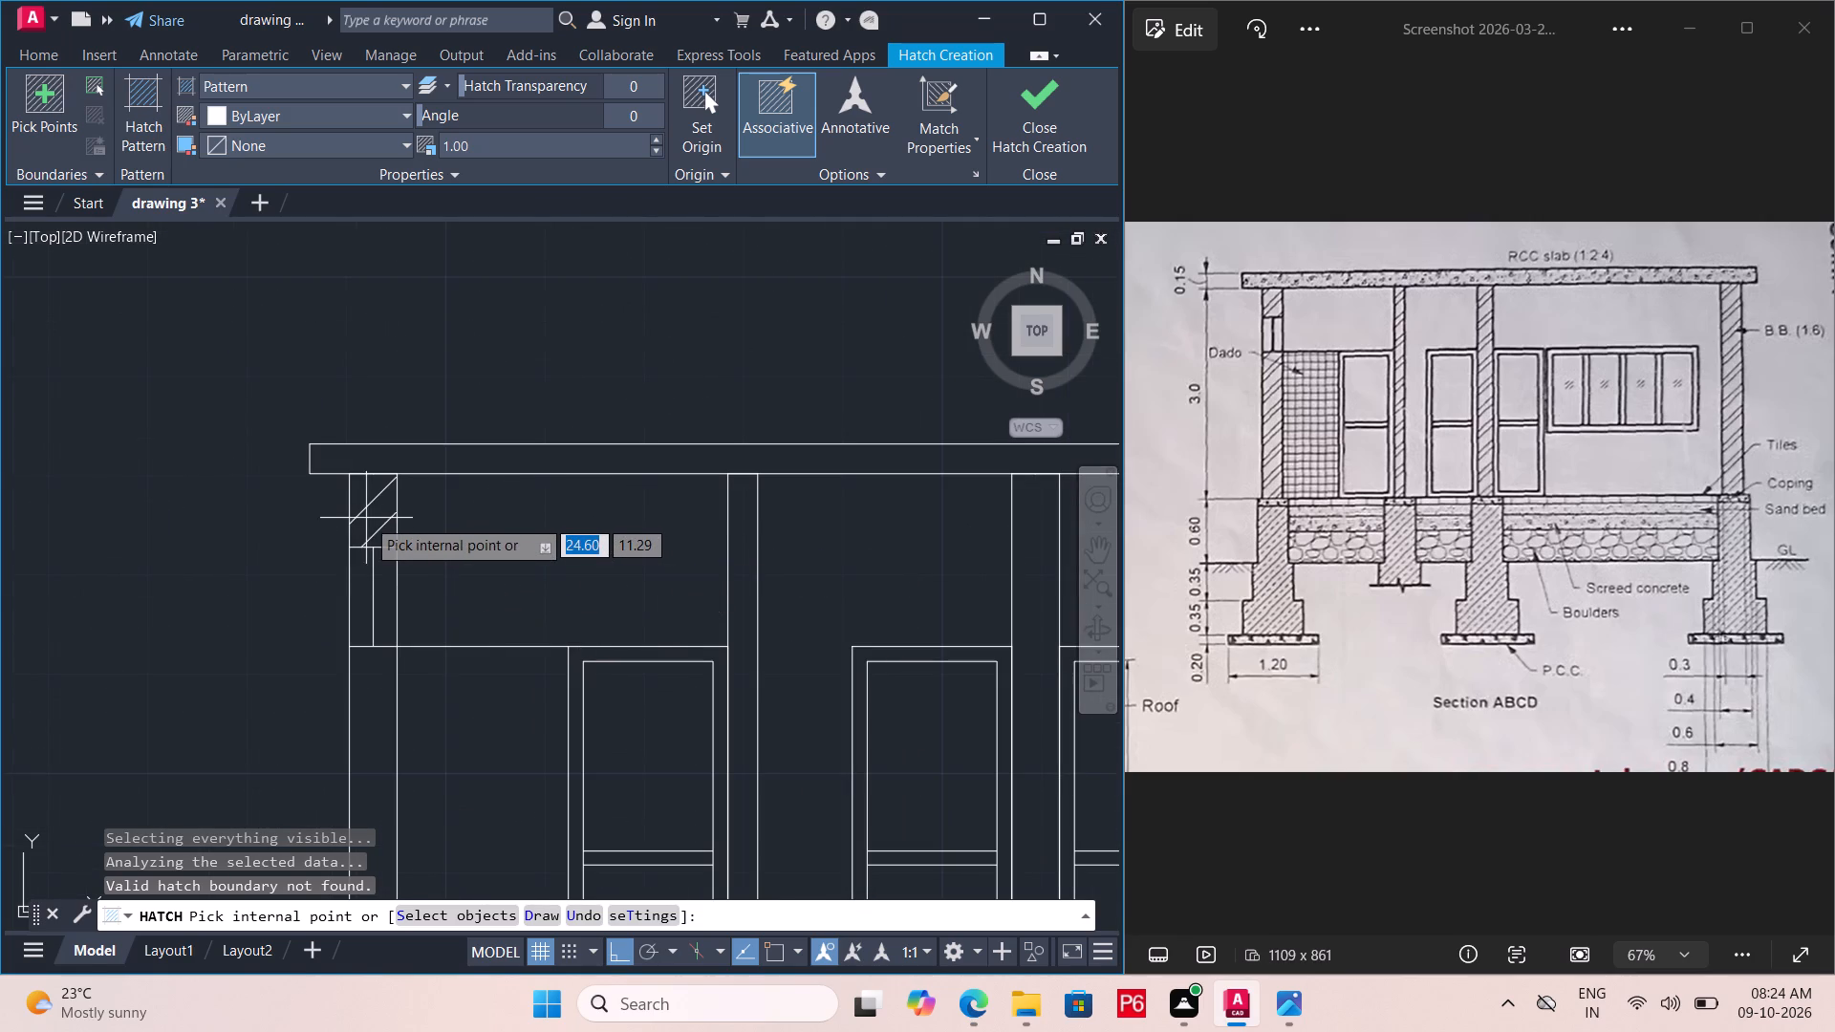
left_click(371, 520)
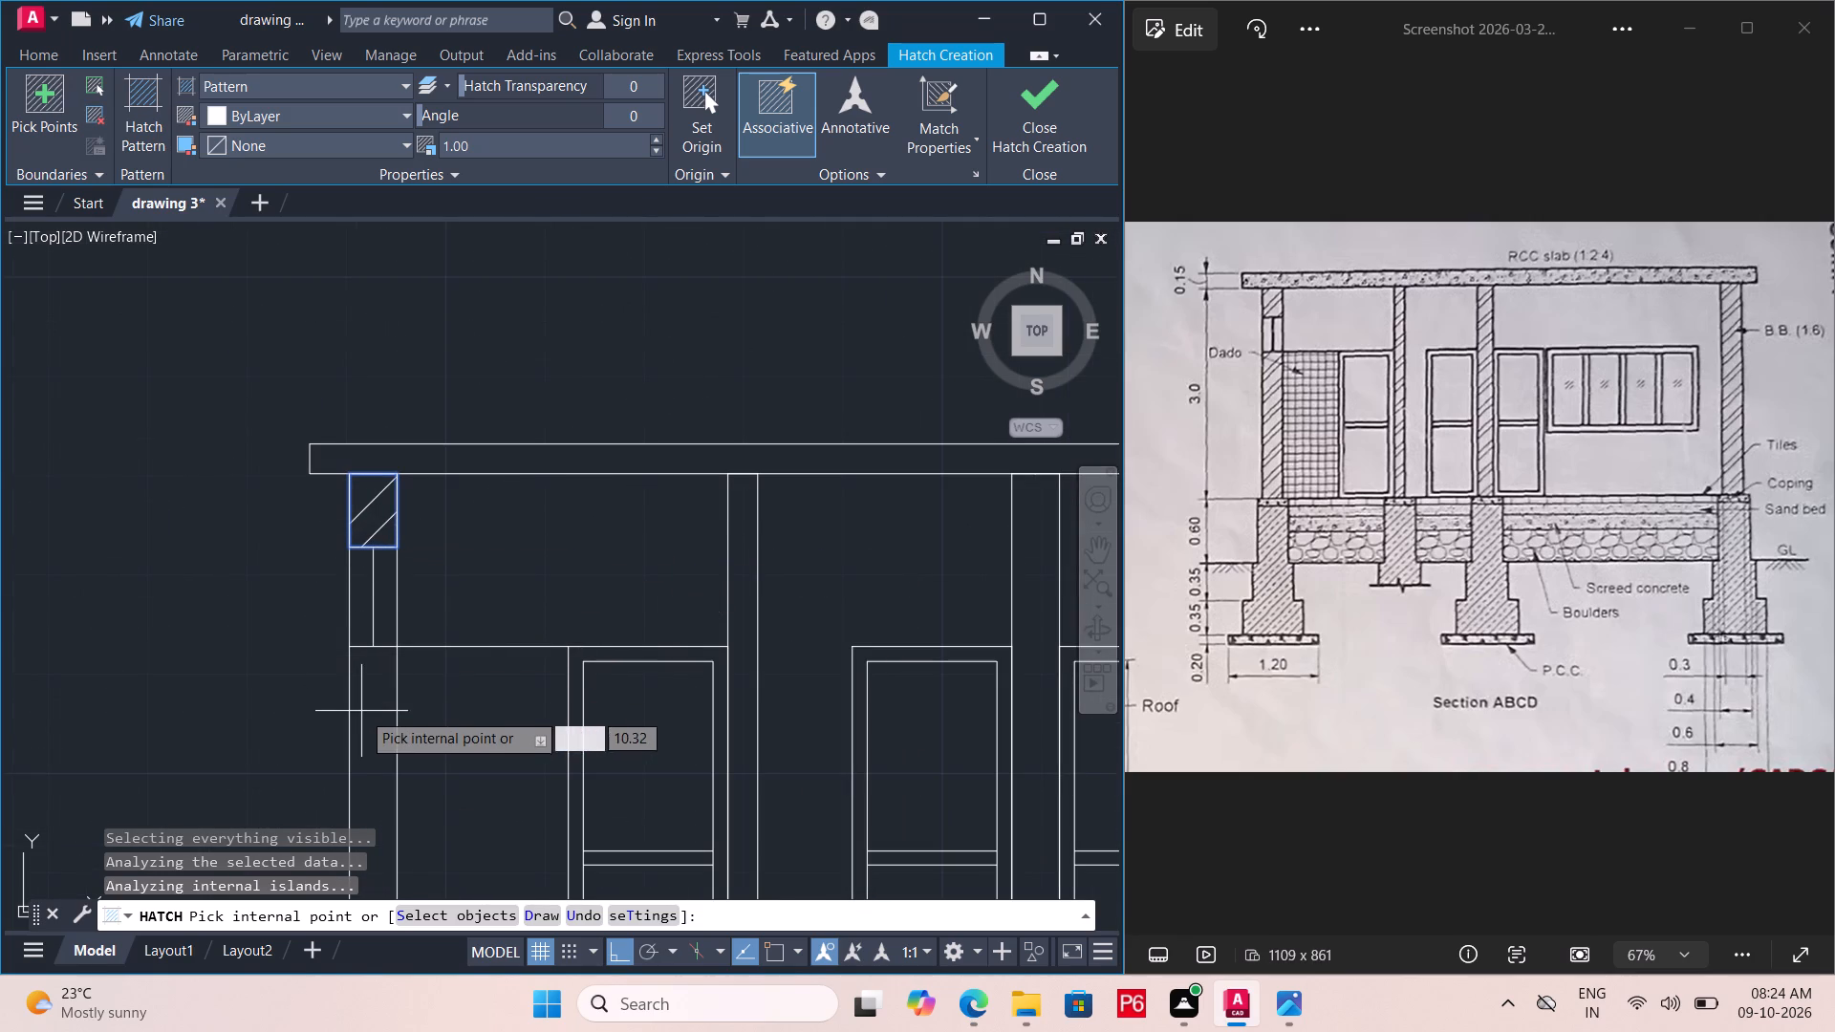
left_click(378, 713)
Add the two inner walls and the right outer wall between floor and roof slab to the ANSI32 hatch, and finish it.
scroll(359, 581, "down", 2)
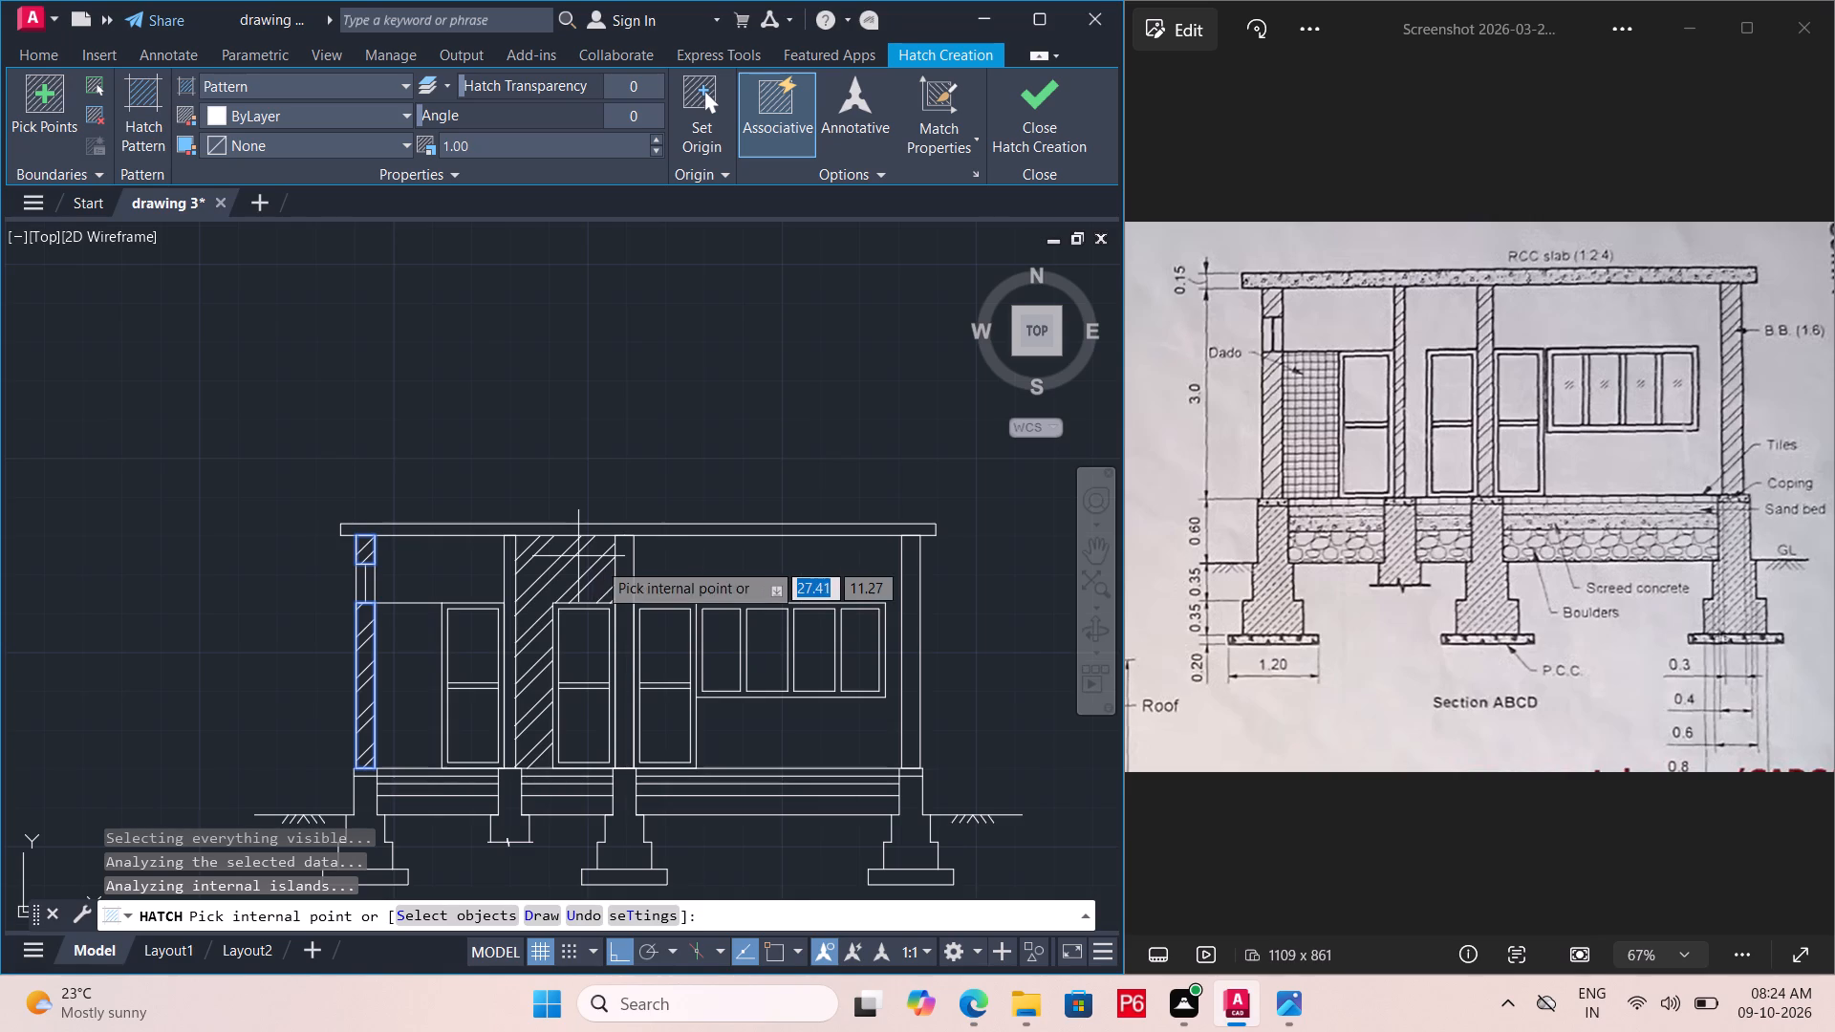
scroll(573, 613, "up", 2)
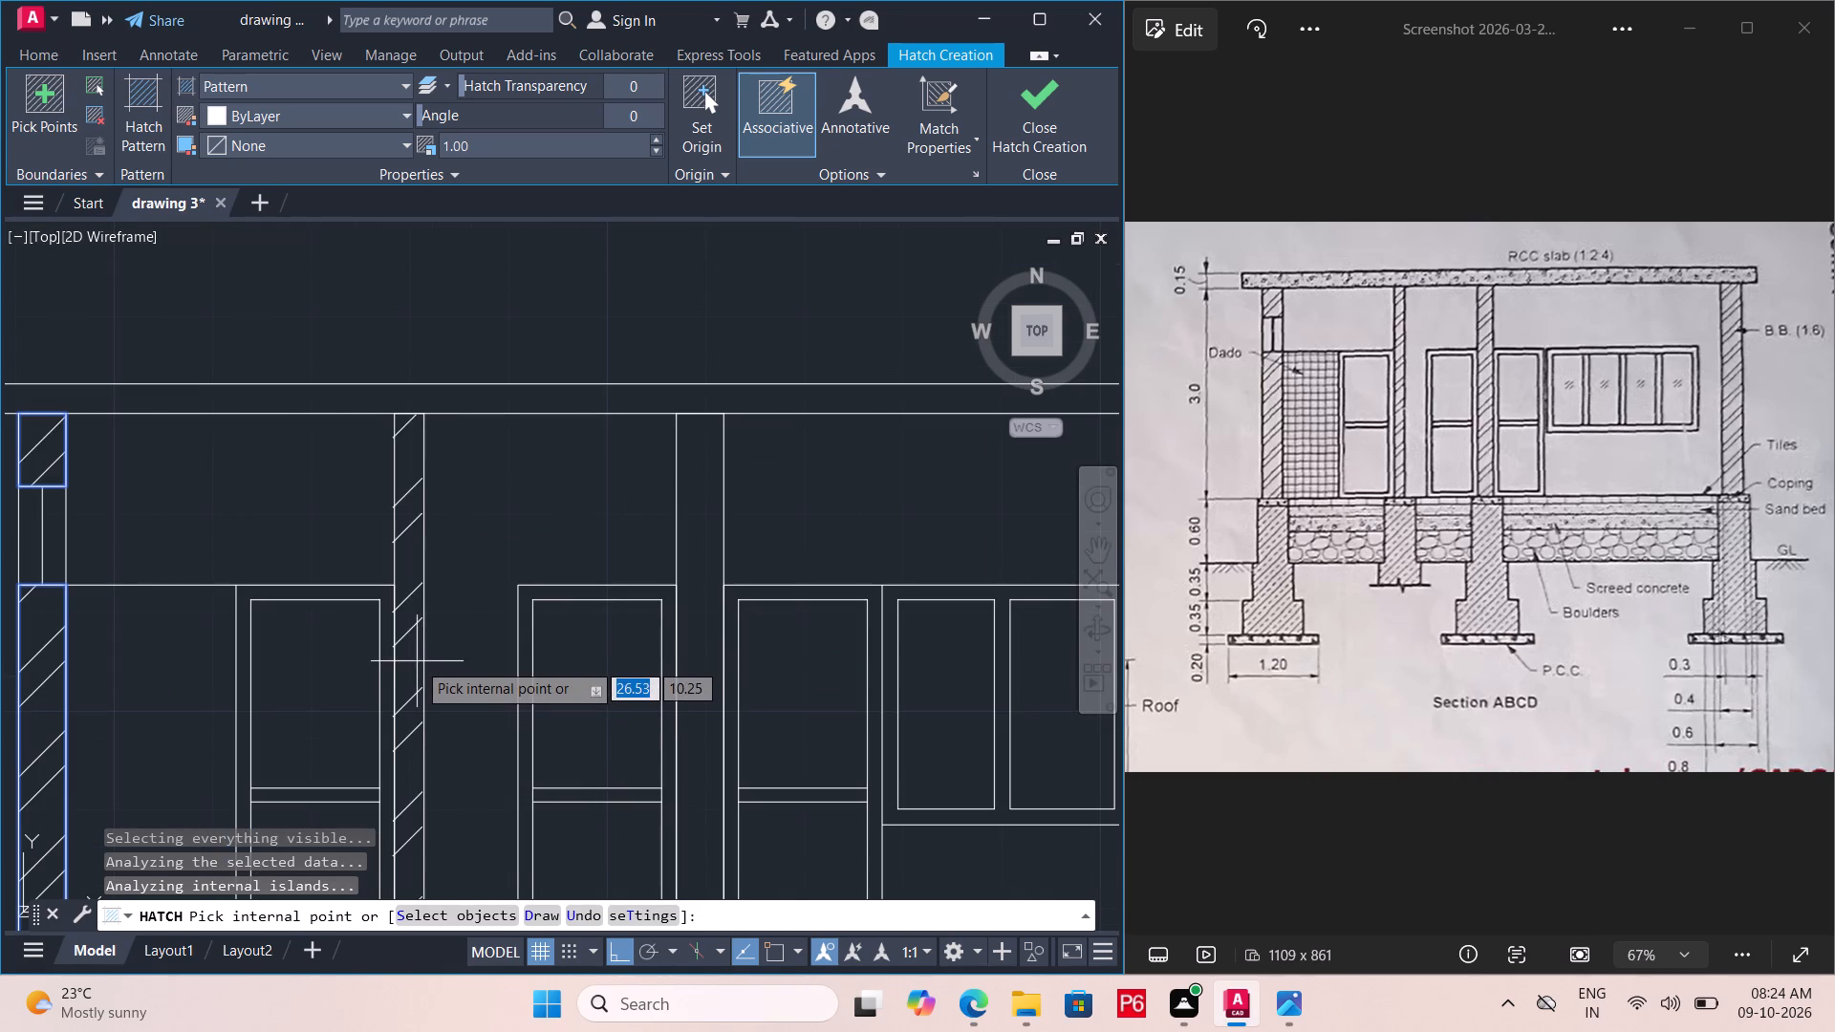
left_click(417, 661)
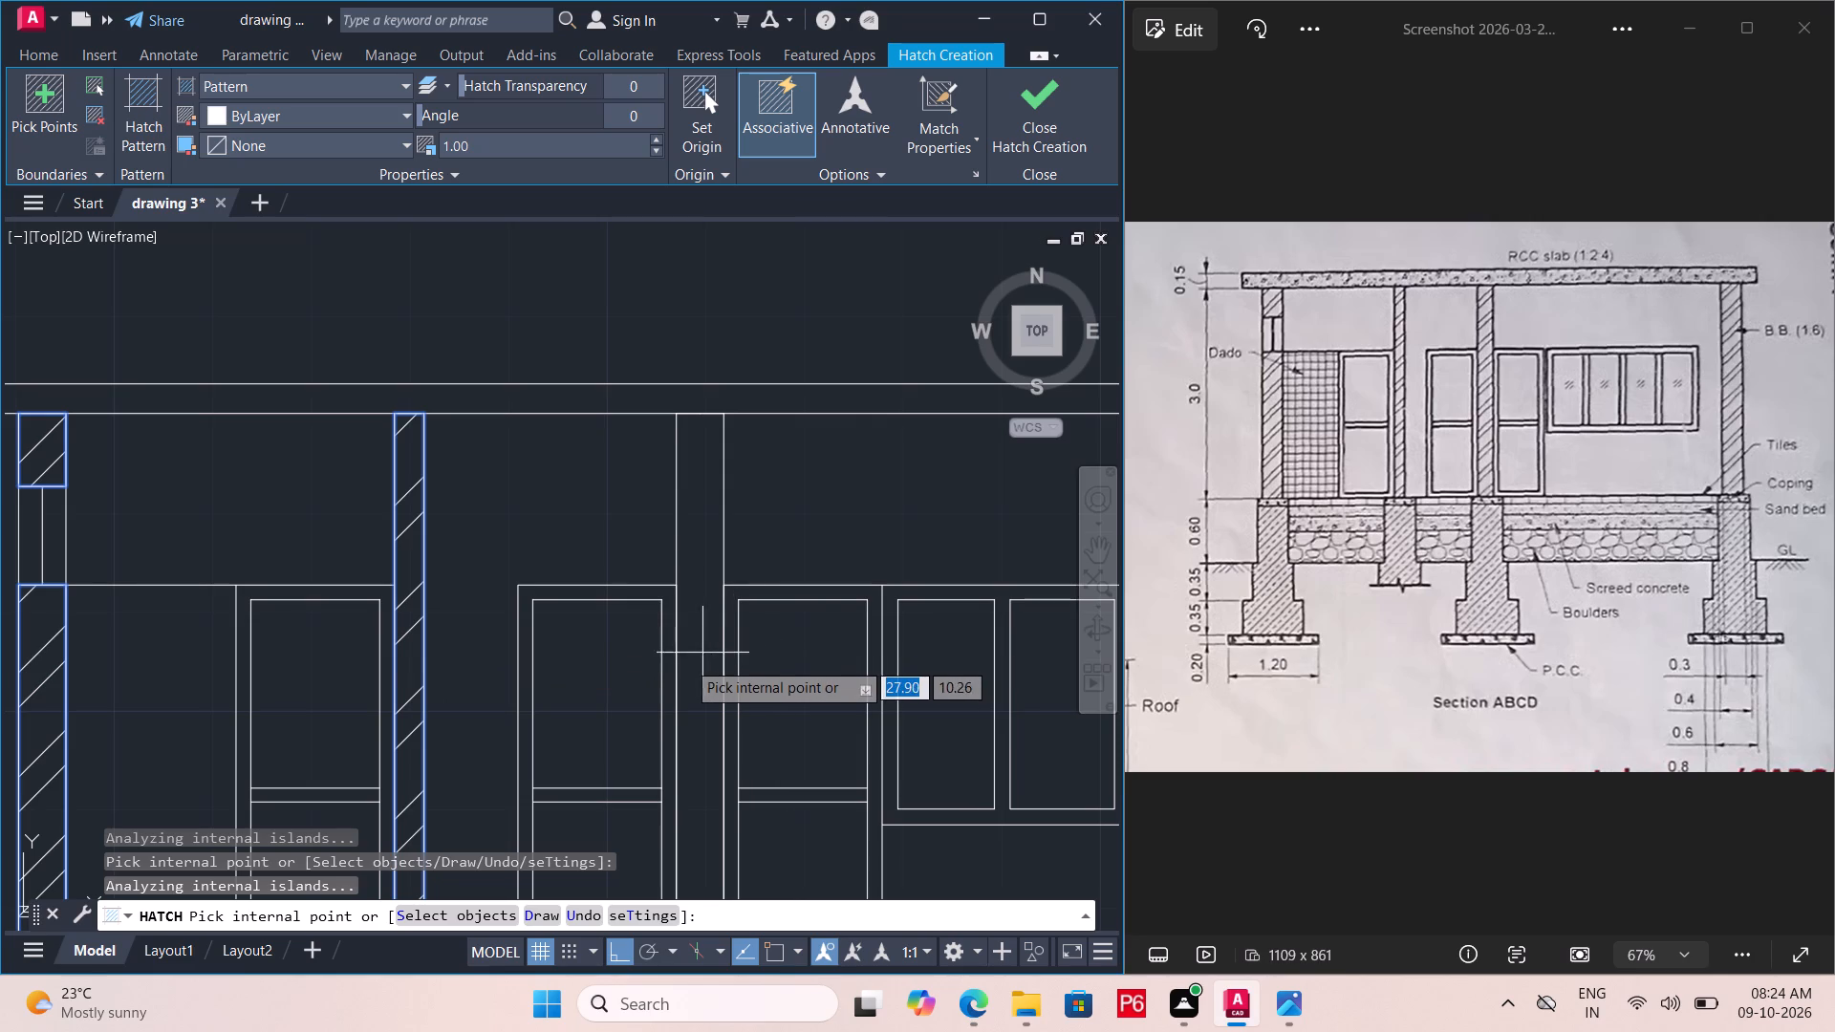
left_click(686, 660)
scroll(444, 650, "down", 3)
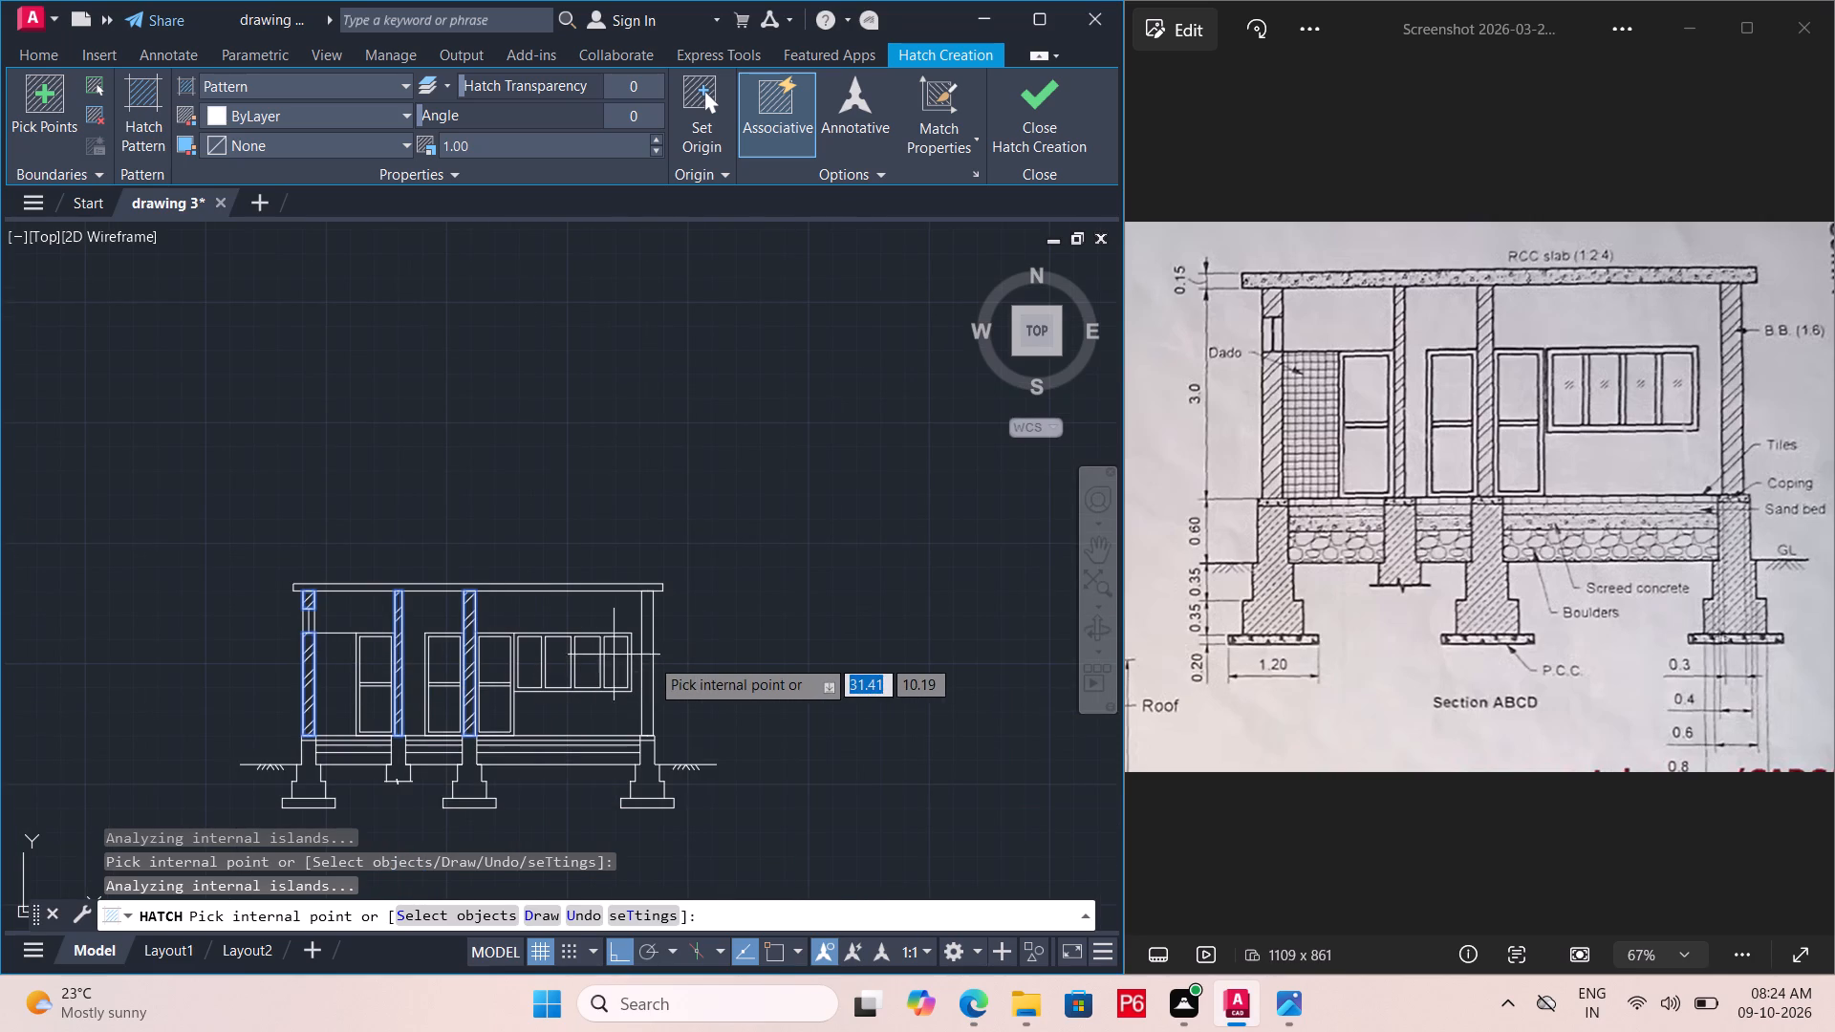
scroll(652, 664, "up", 3)
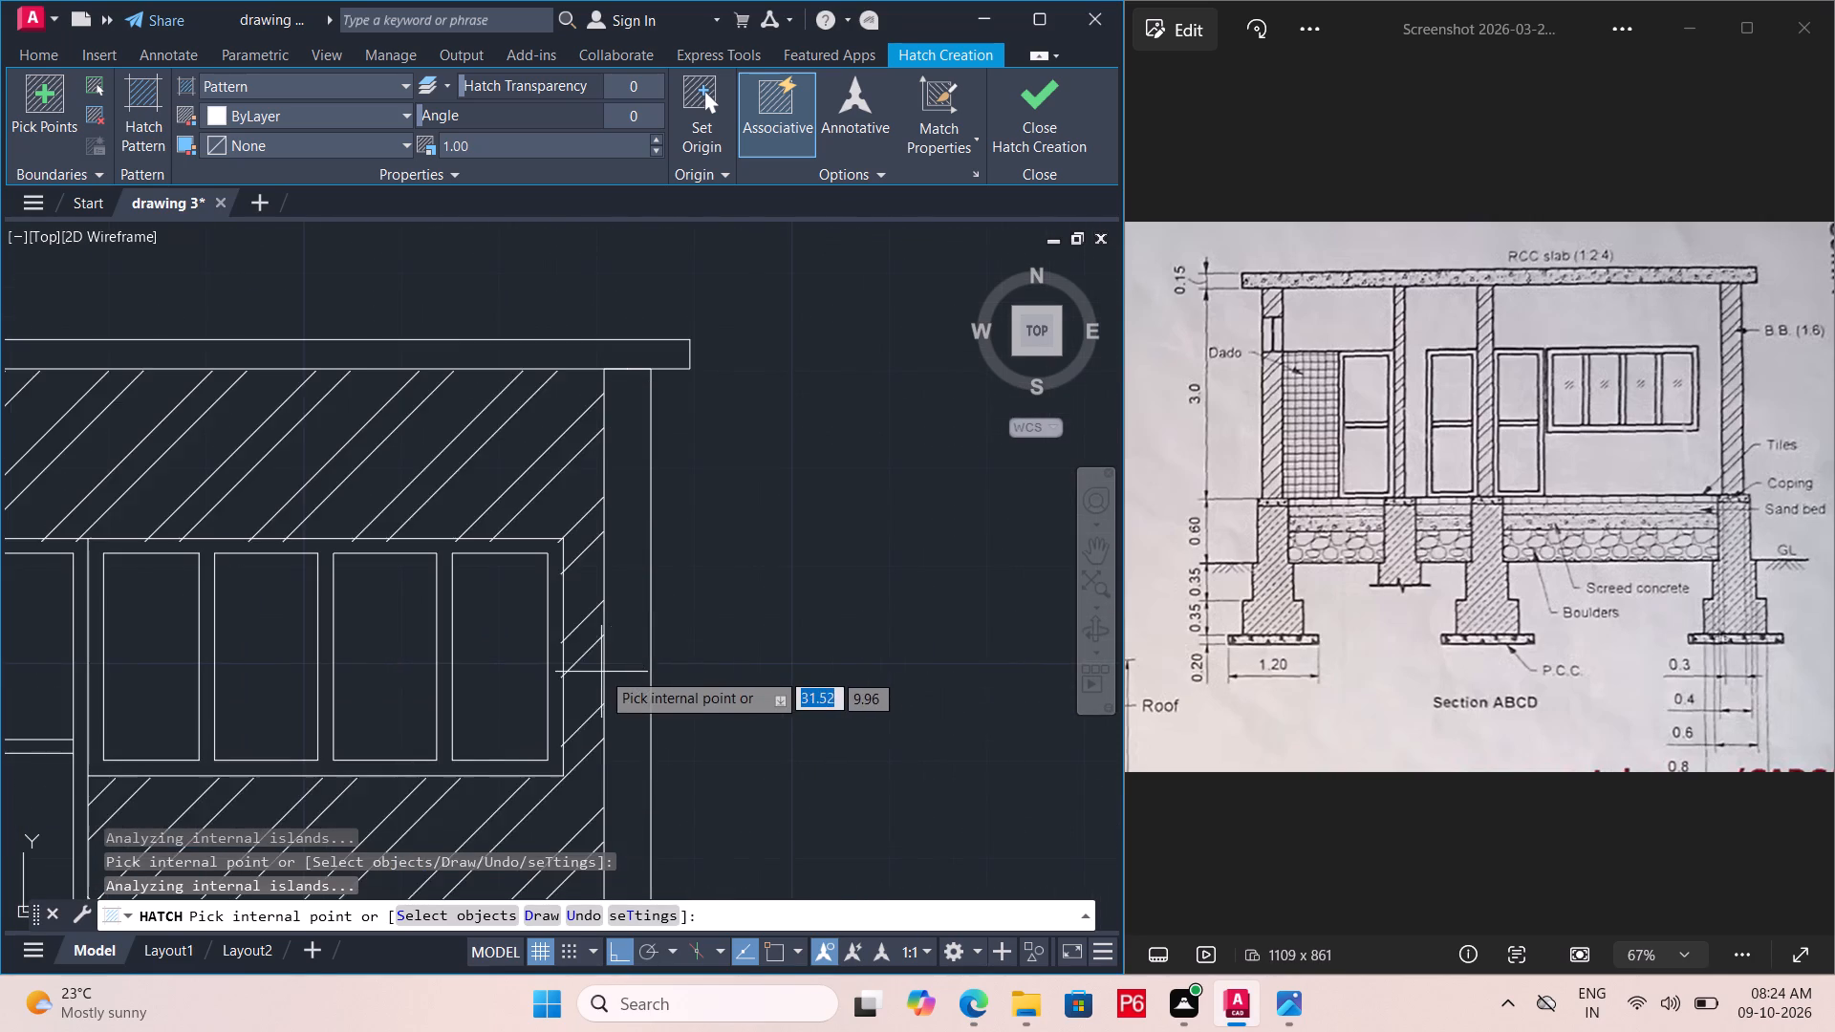
left_click(626, 660)
scroll(763, 517, "down", 4)
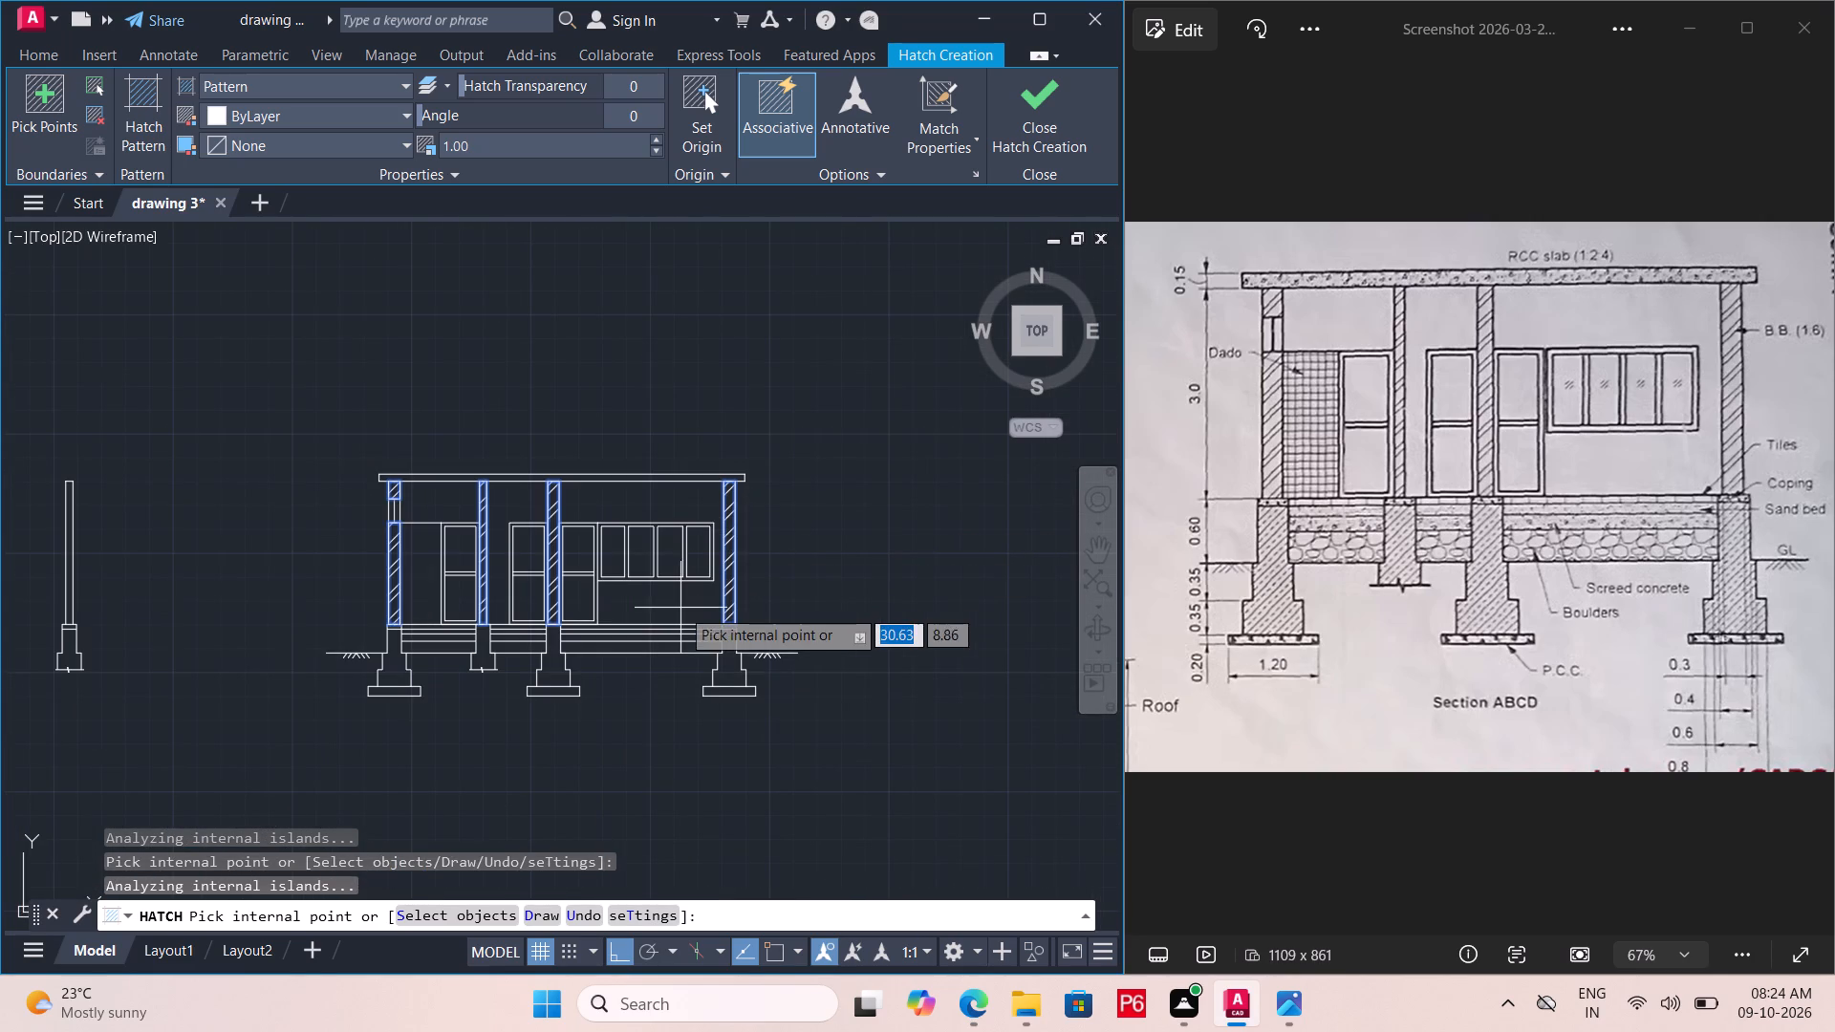
key("Escape")
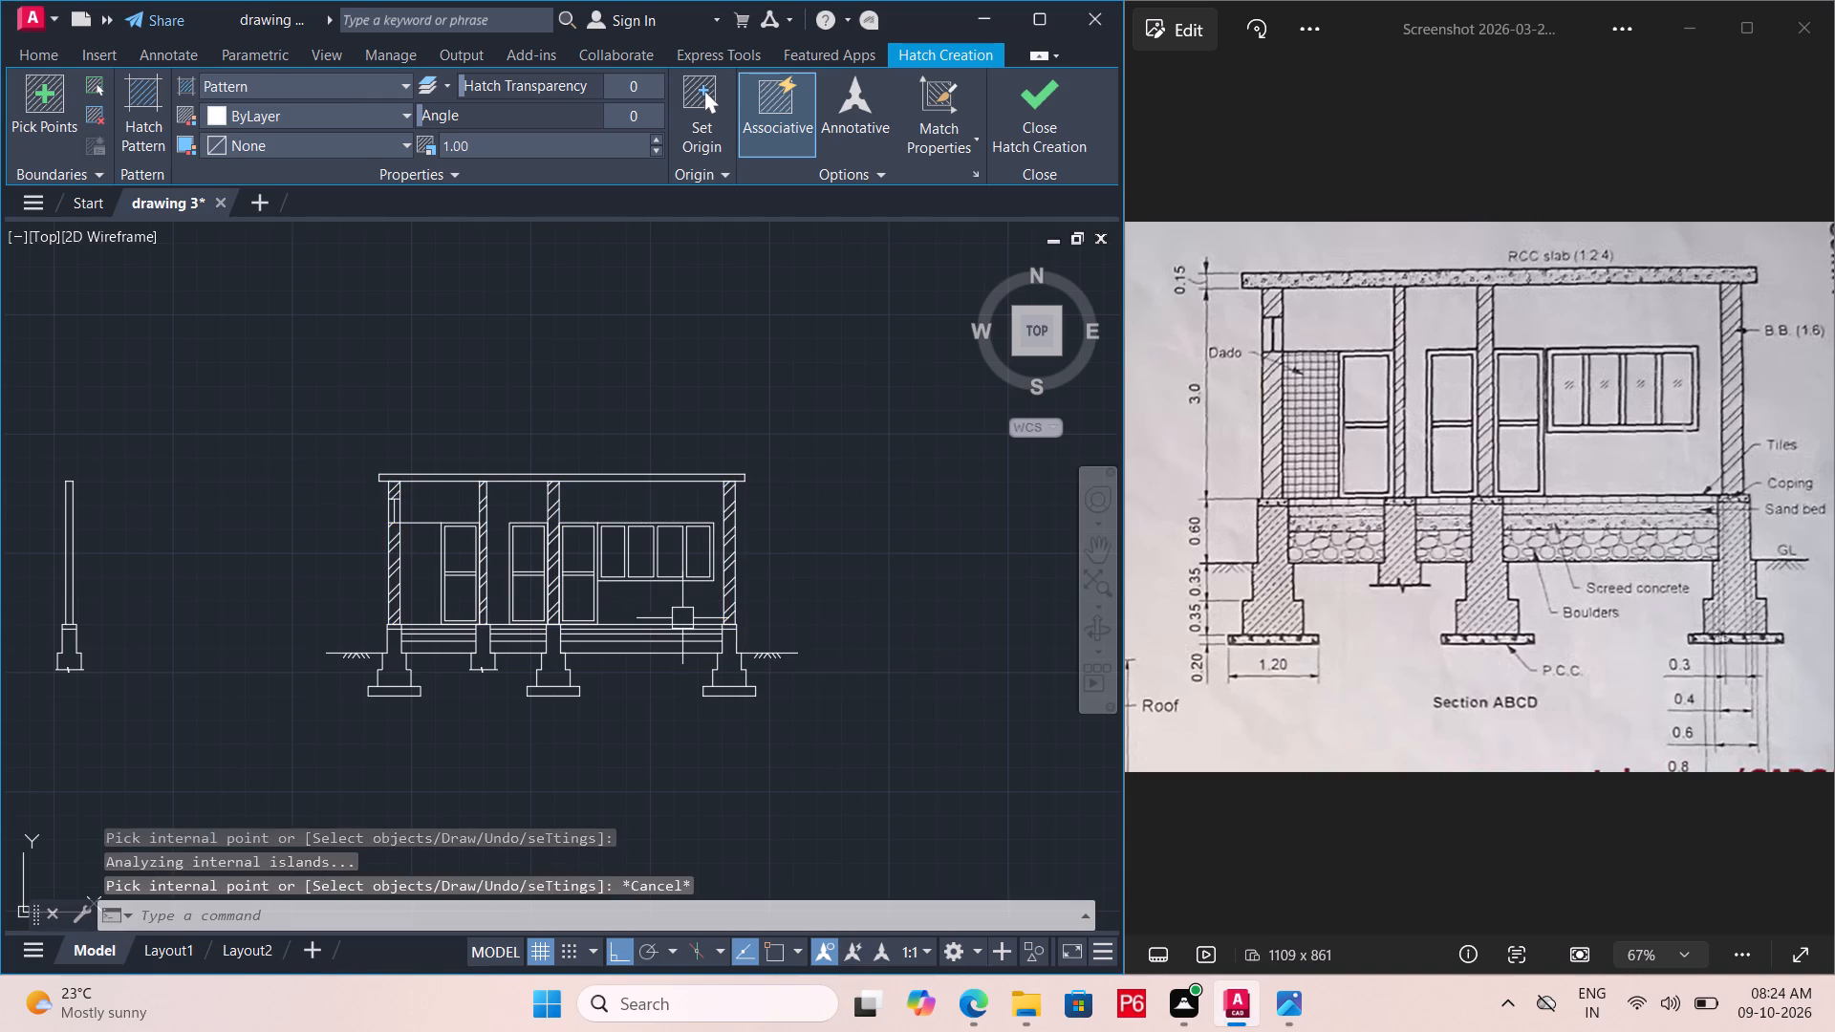
key("Escape")
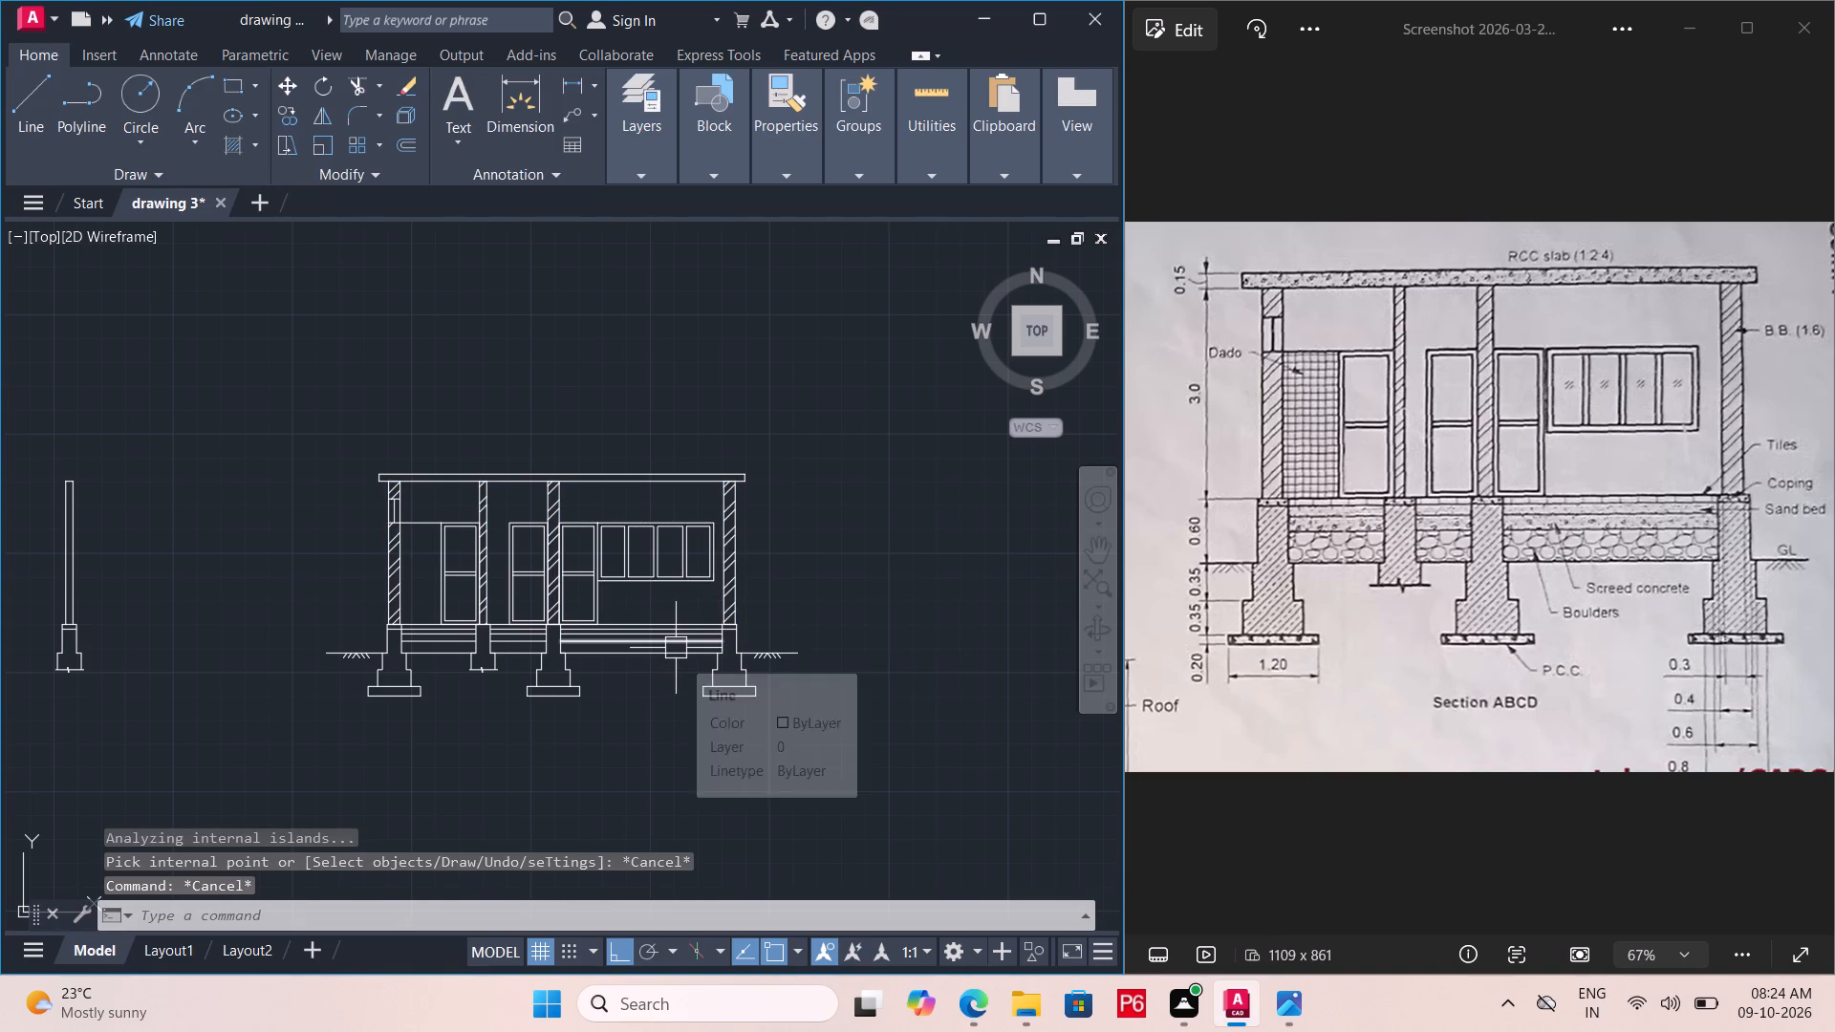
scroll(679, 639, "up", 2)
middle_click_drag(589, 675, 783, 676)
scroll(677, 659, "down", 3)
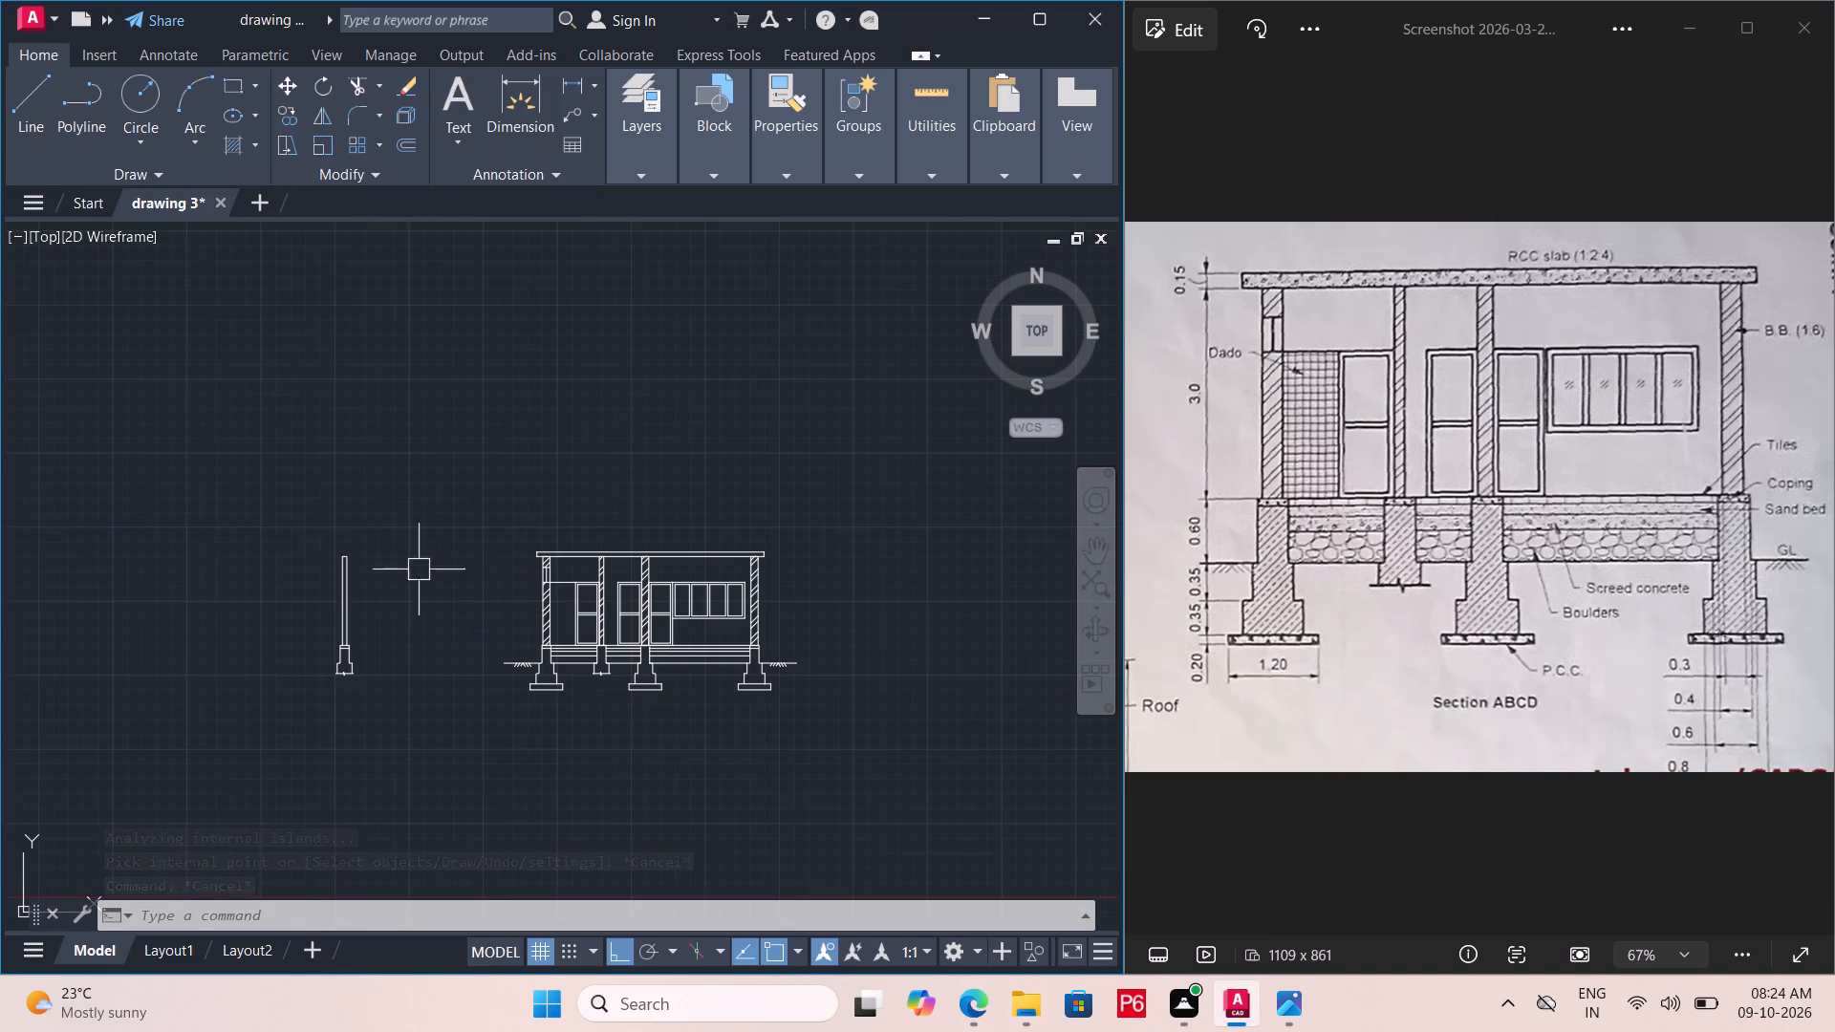
Erase the spare wall-and-footing copy standing to the left of the section.
left_click(287, 527)
left_click(382, 744)
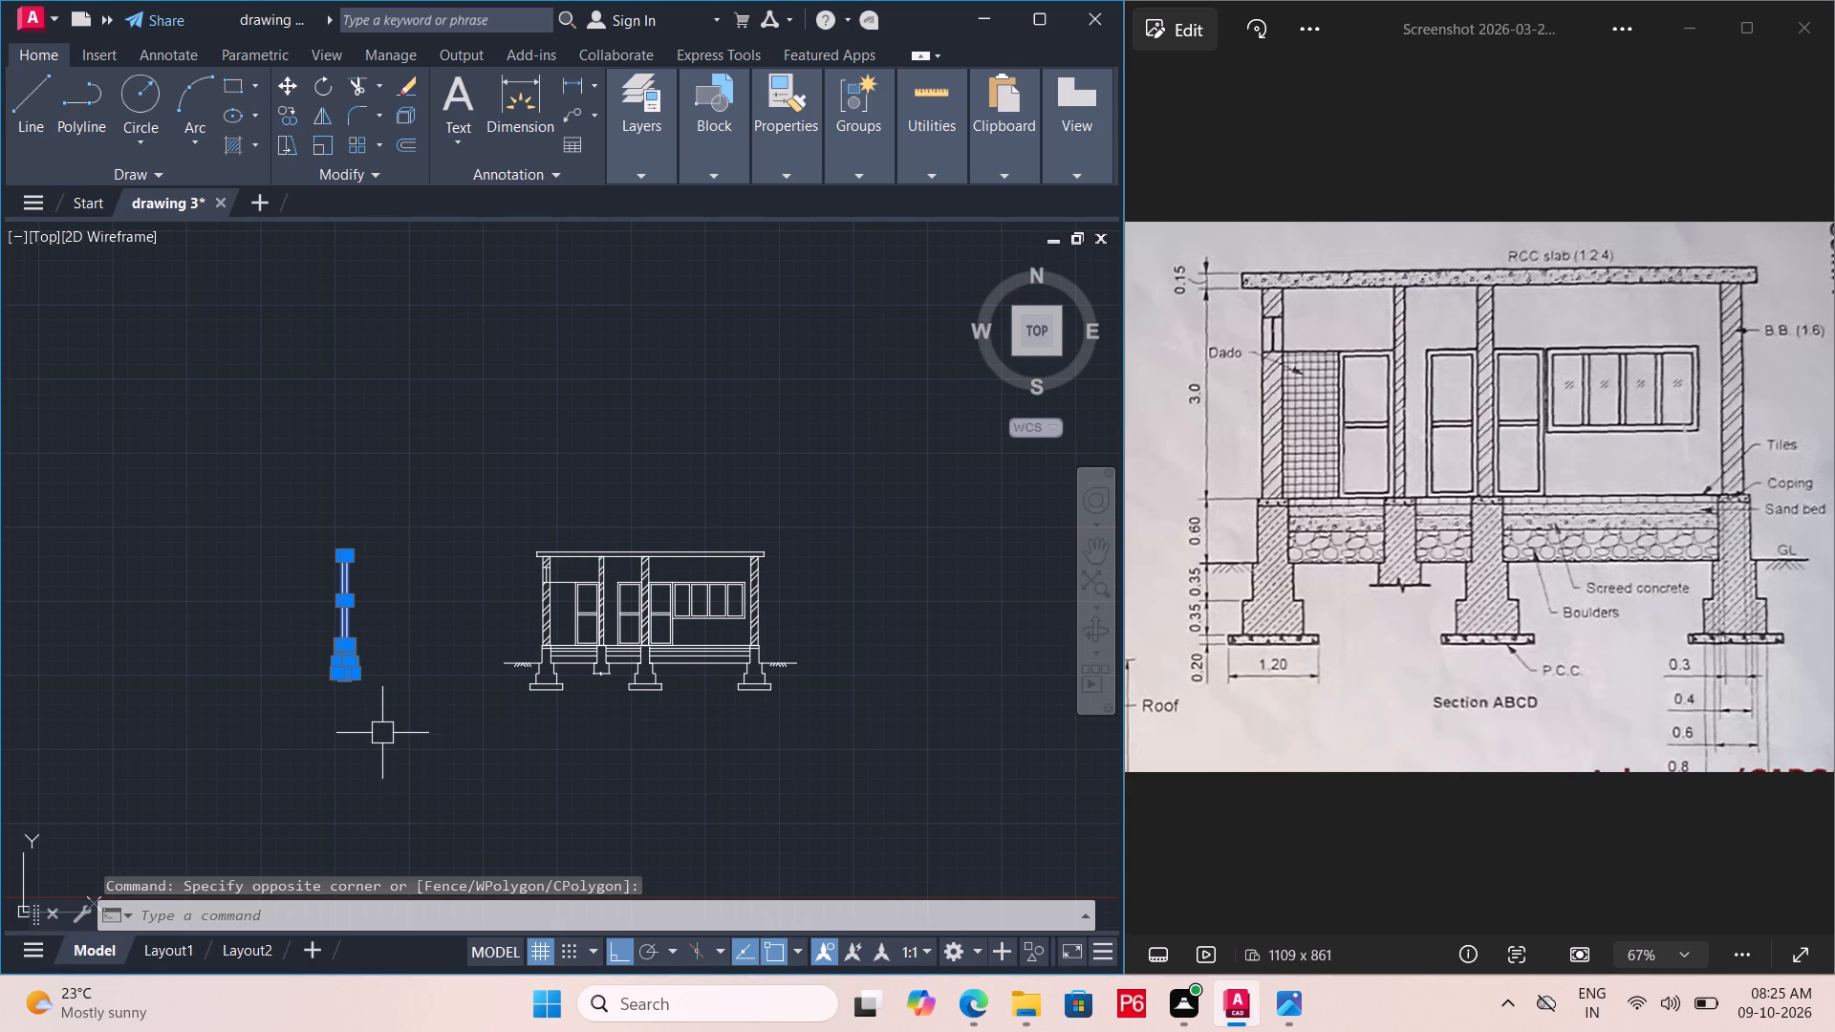
key("Delete")
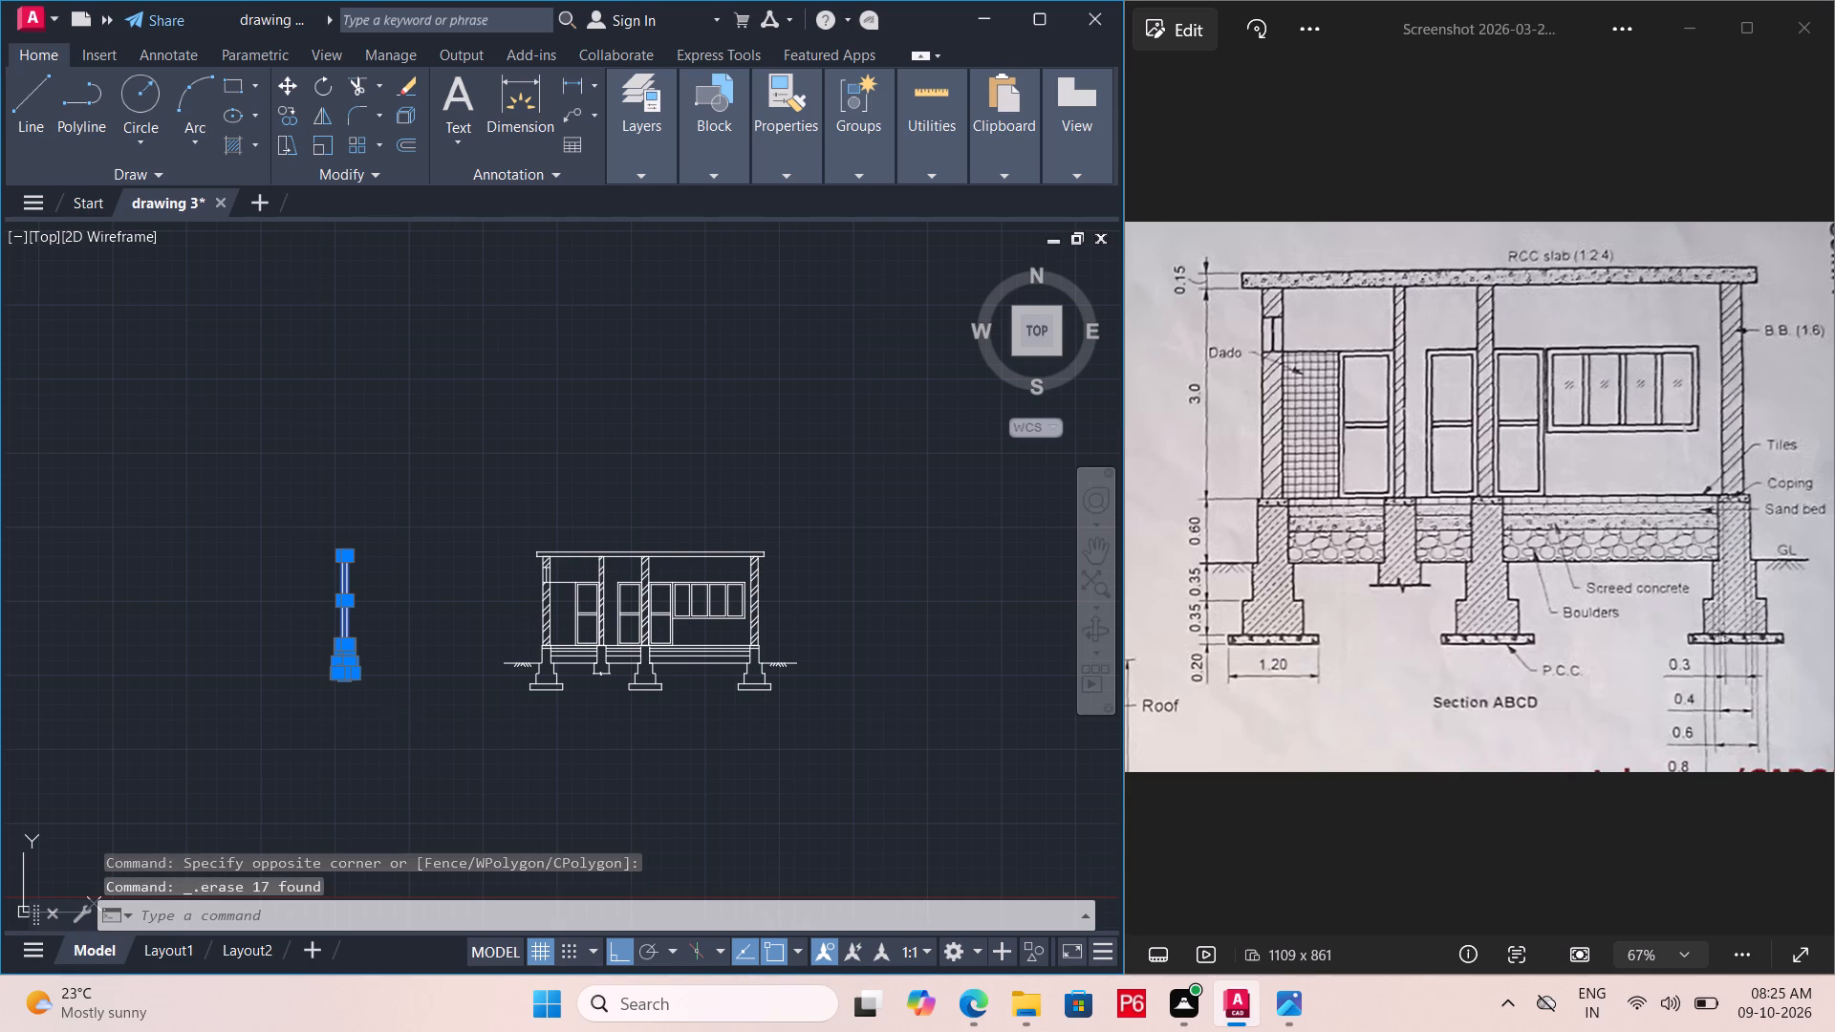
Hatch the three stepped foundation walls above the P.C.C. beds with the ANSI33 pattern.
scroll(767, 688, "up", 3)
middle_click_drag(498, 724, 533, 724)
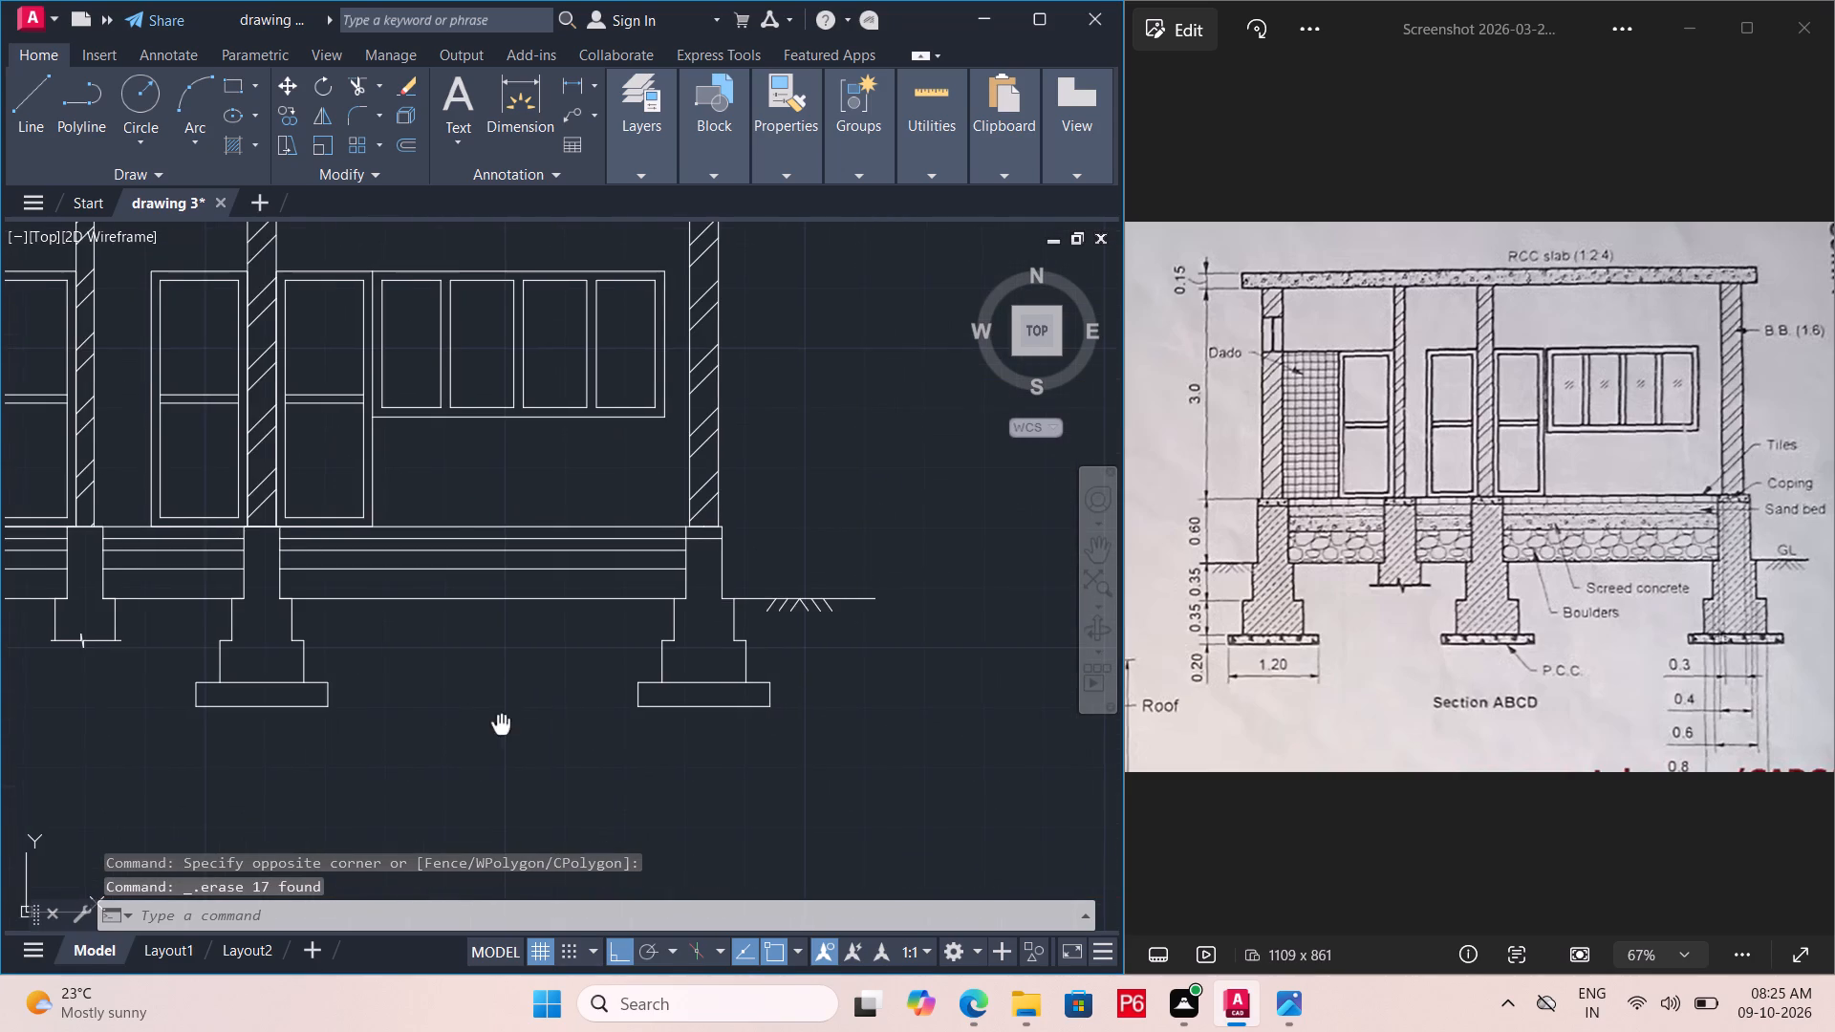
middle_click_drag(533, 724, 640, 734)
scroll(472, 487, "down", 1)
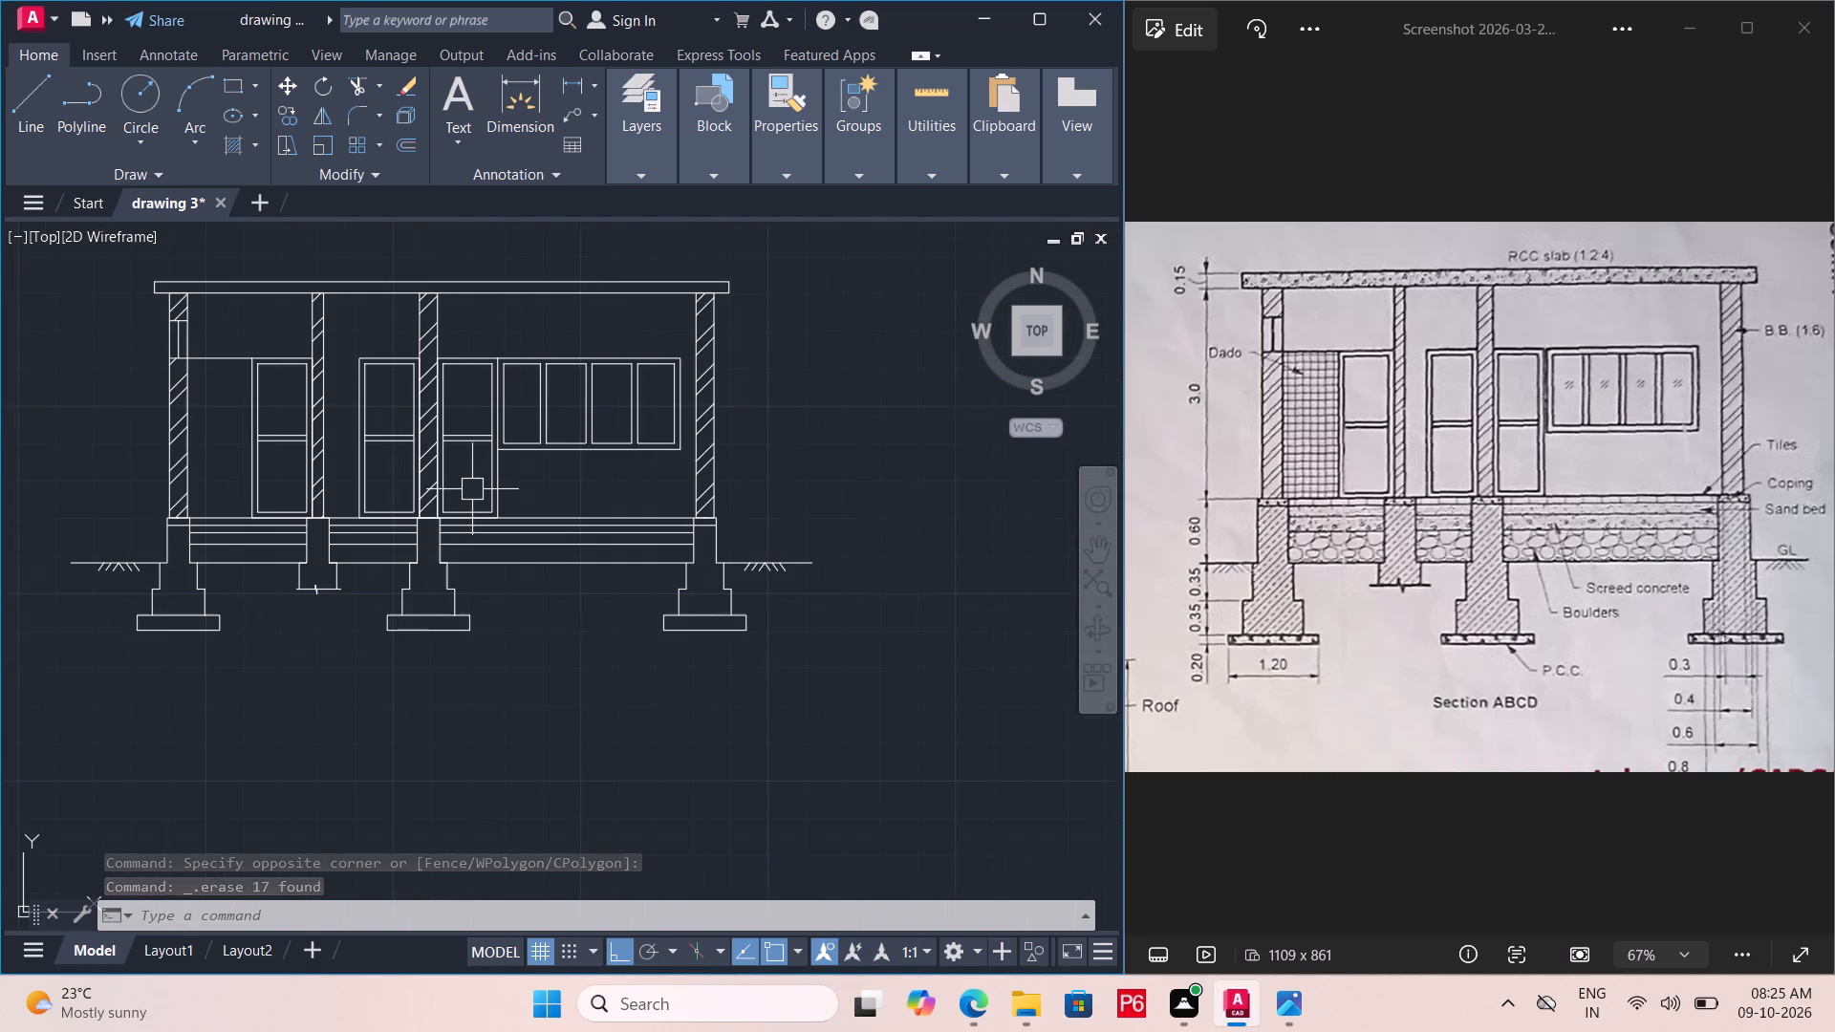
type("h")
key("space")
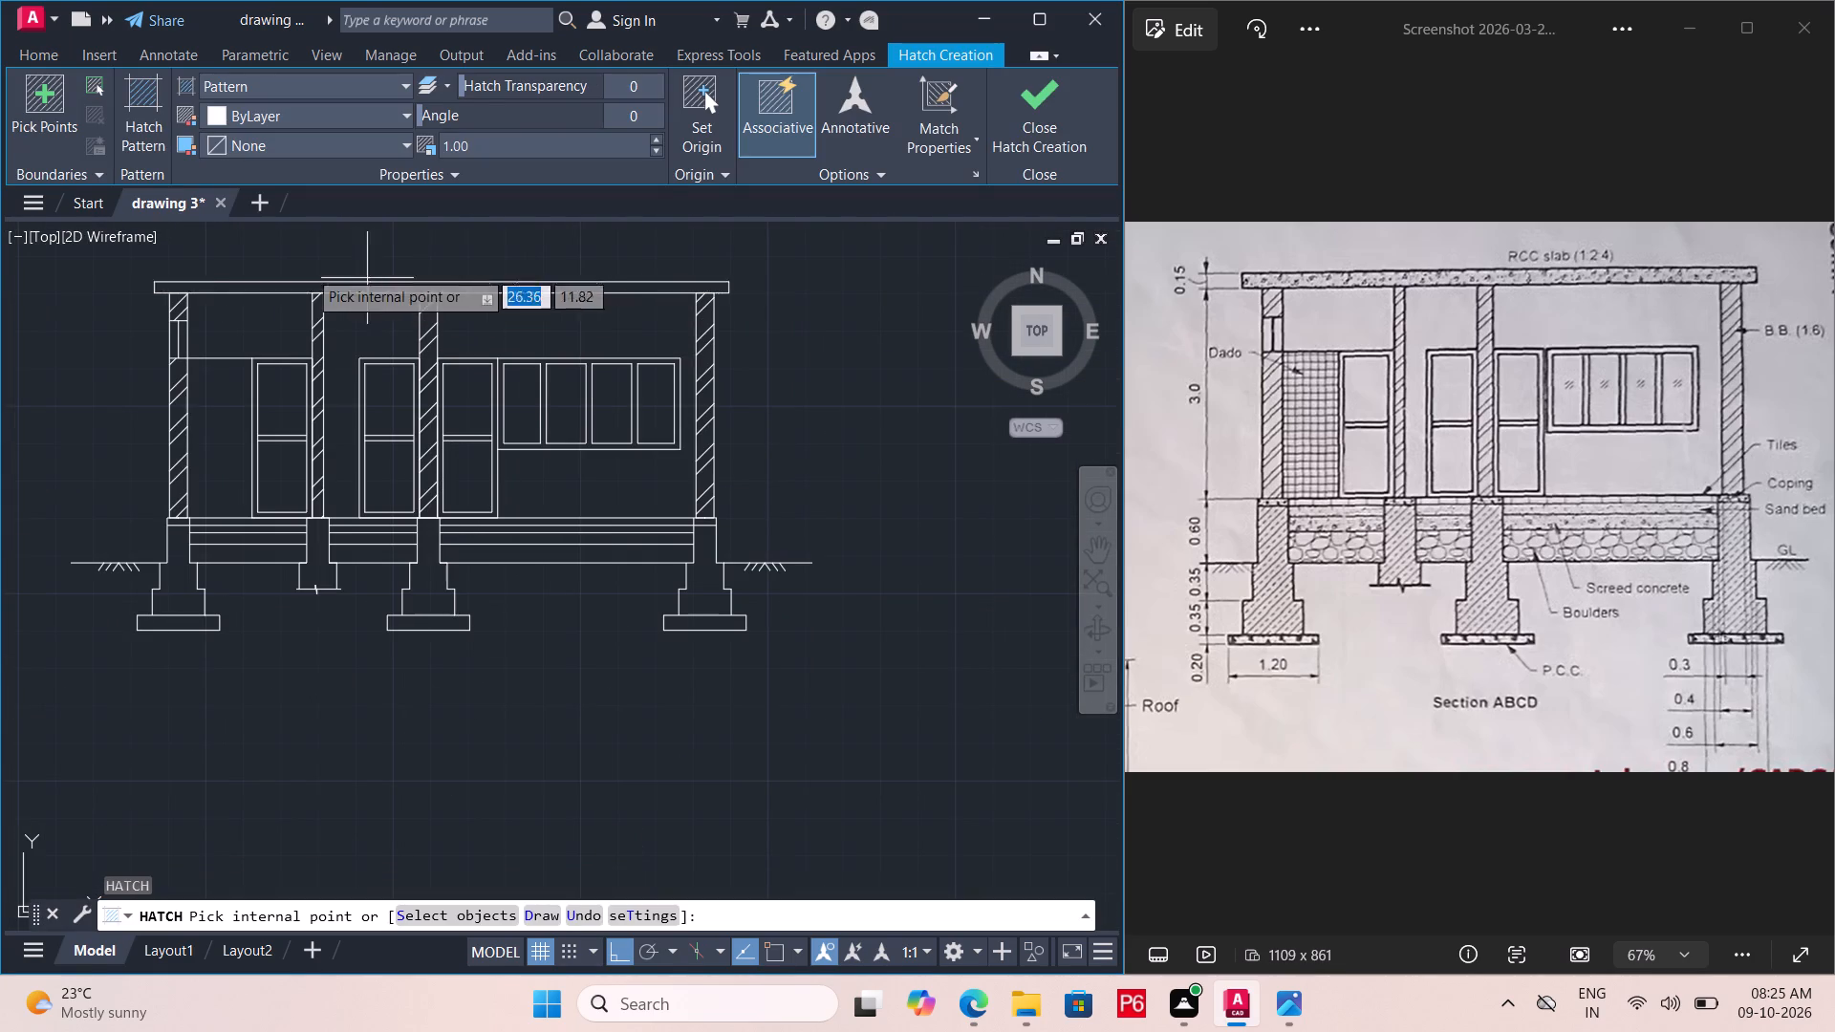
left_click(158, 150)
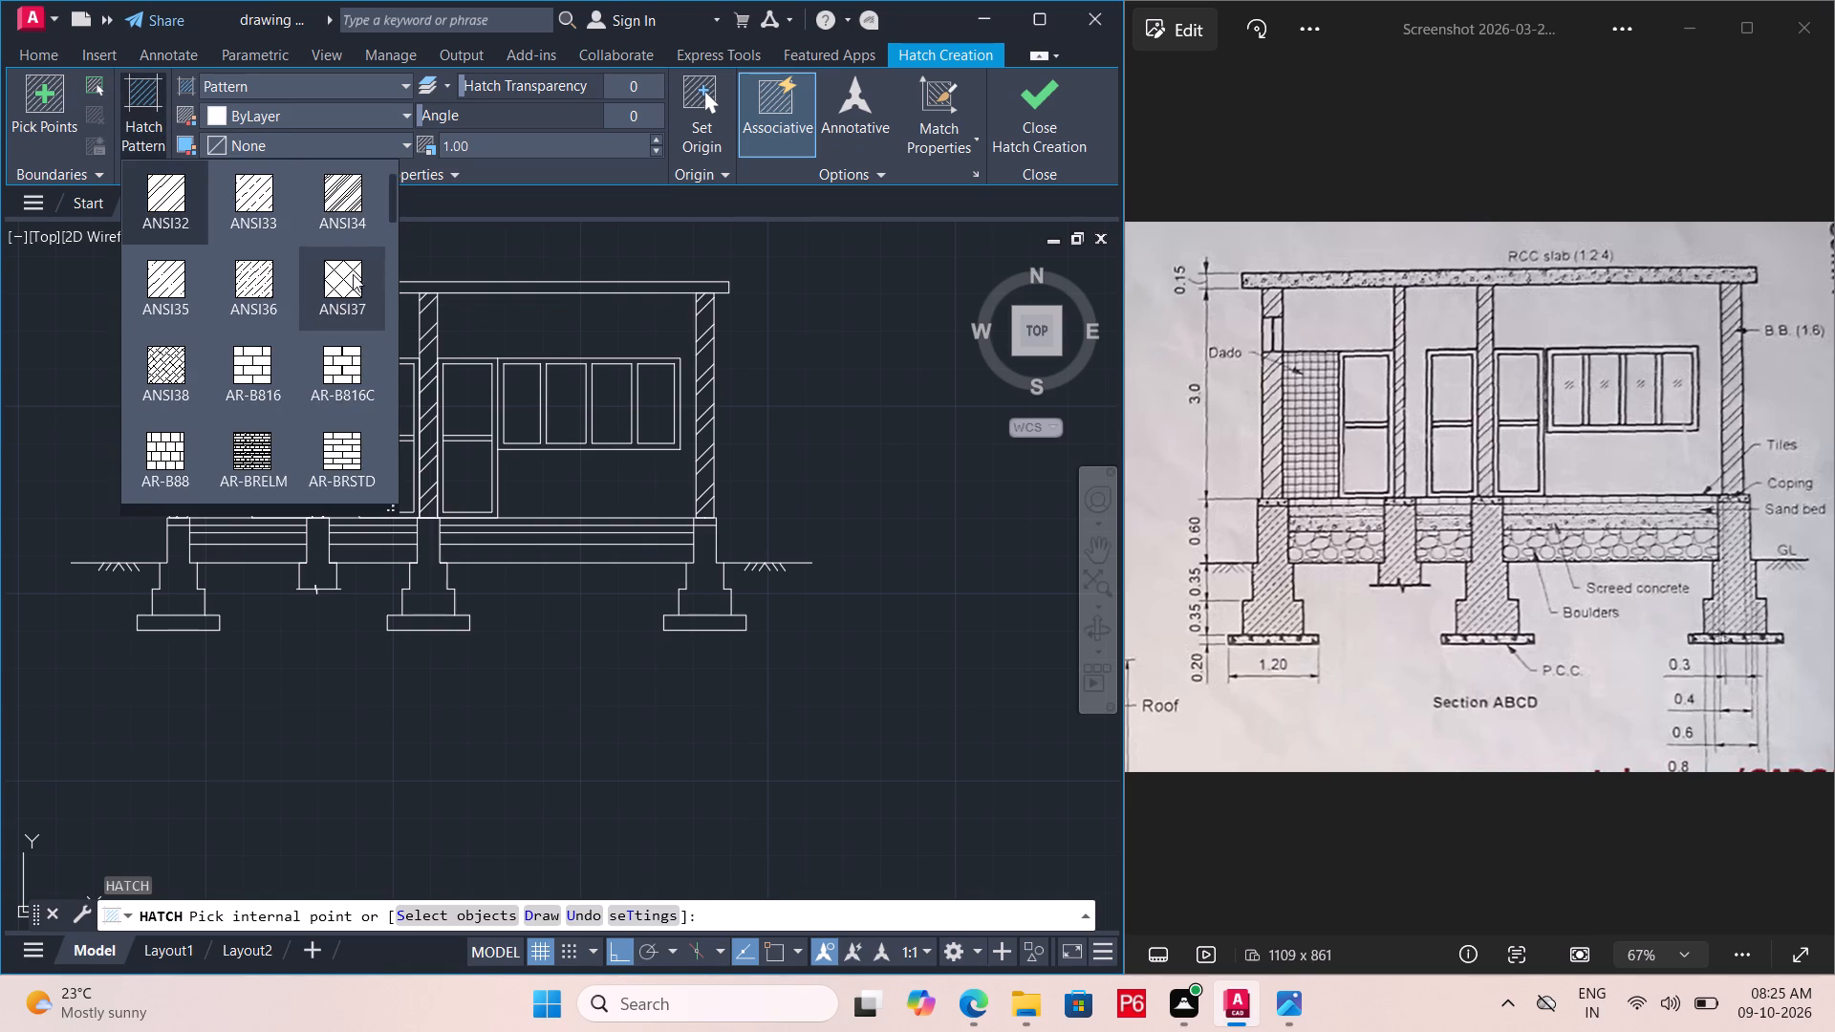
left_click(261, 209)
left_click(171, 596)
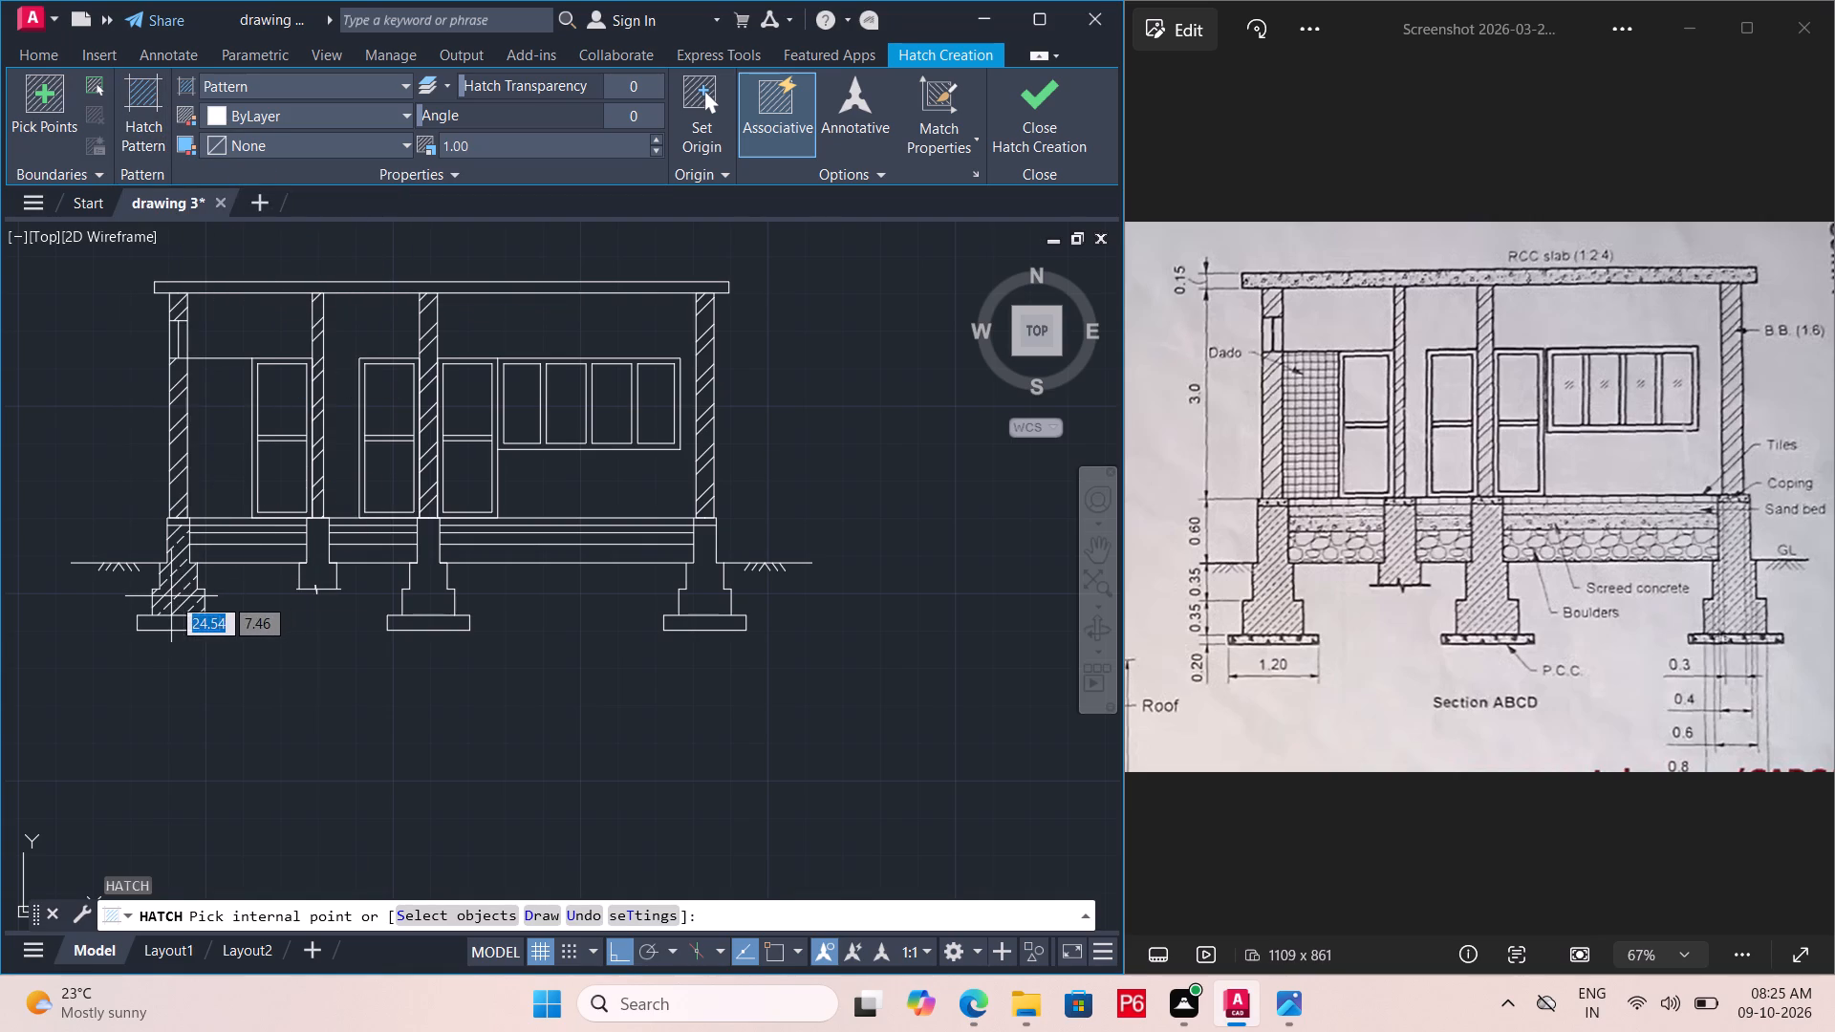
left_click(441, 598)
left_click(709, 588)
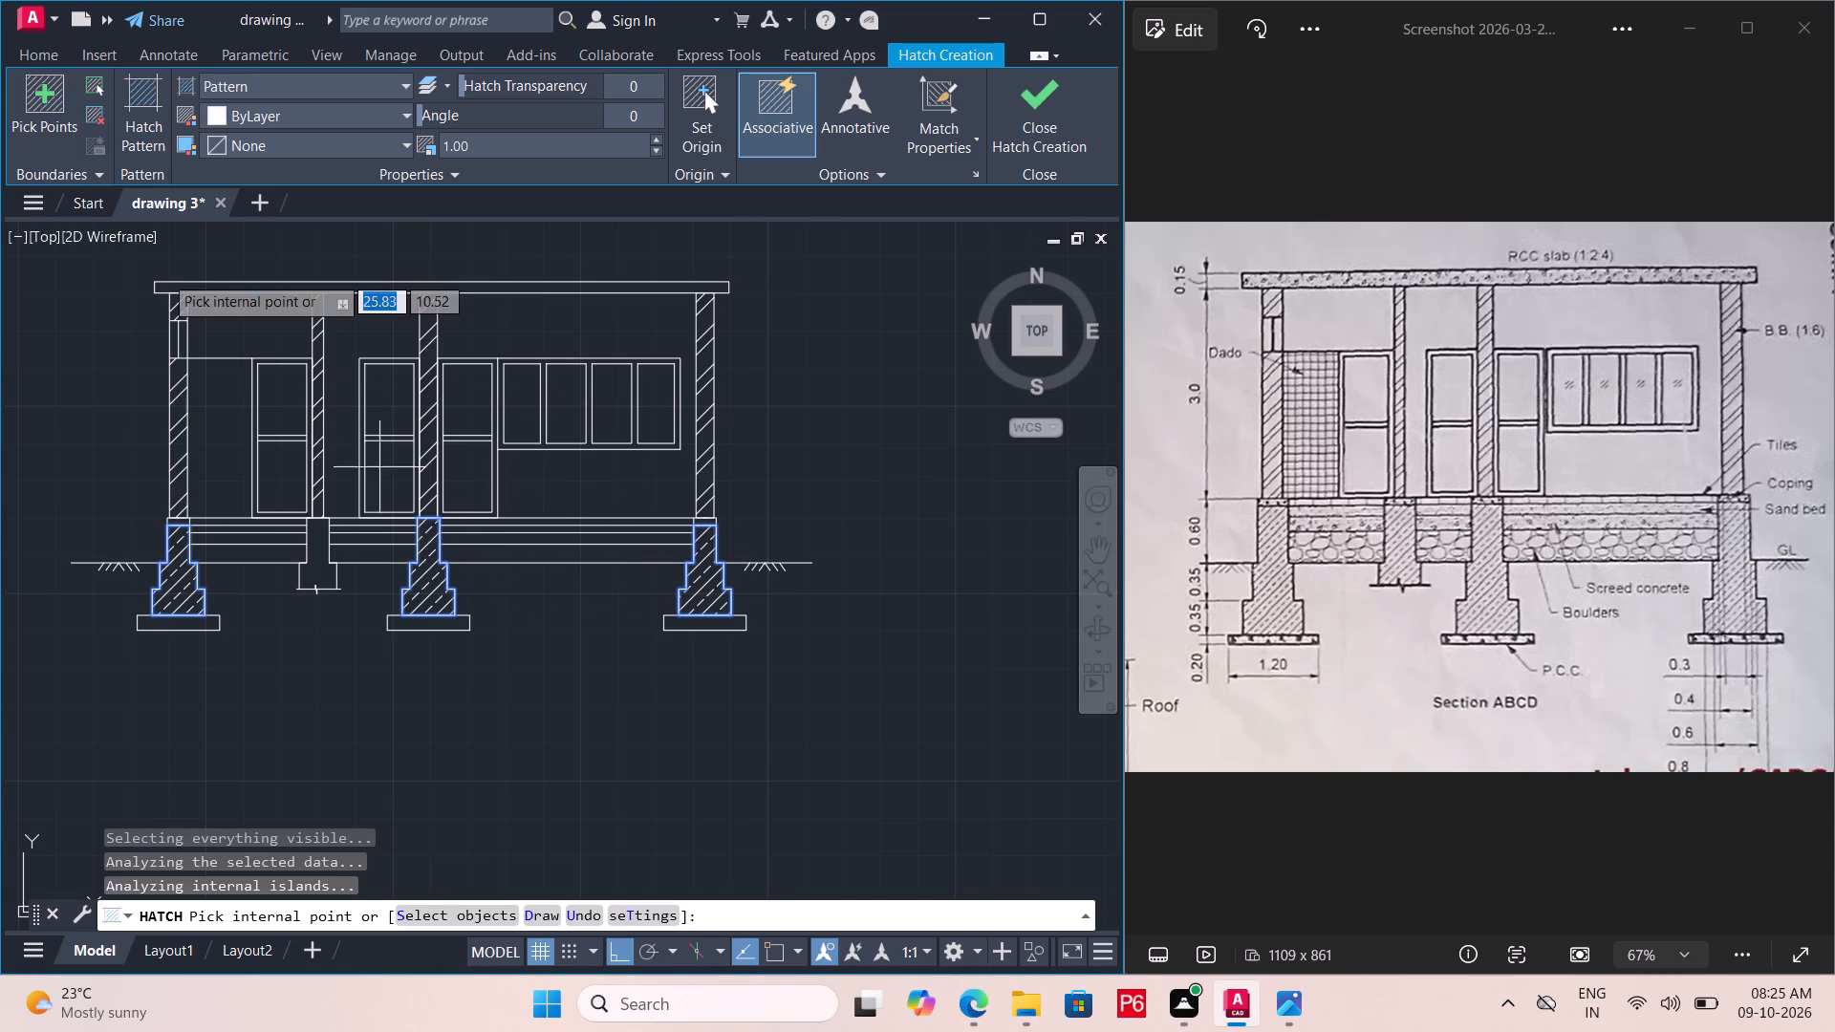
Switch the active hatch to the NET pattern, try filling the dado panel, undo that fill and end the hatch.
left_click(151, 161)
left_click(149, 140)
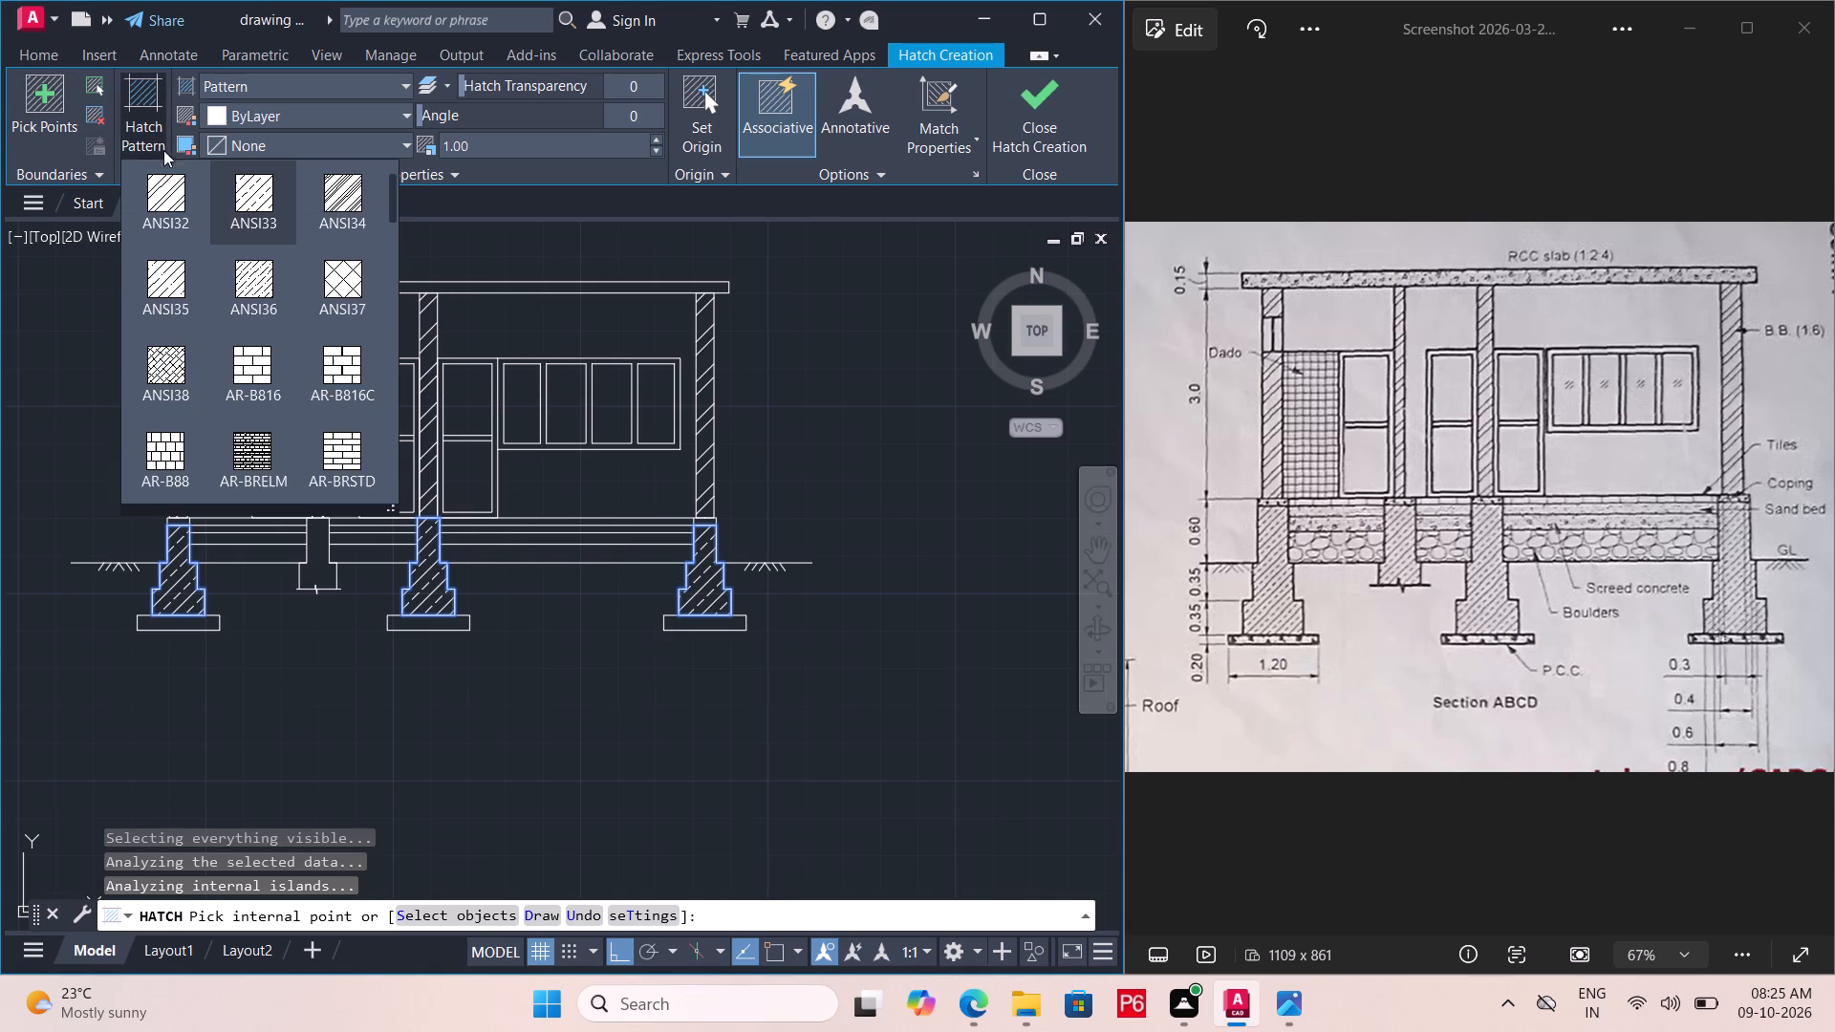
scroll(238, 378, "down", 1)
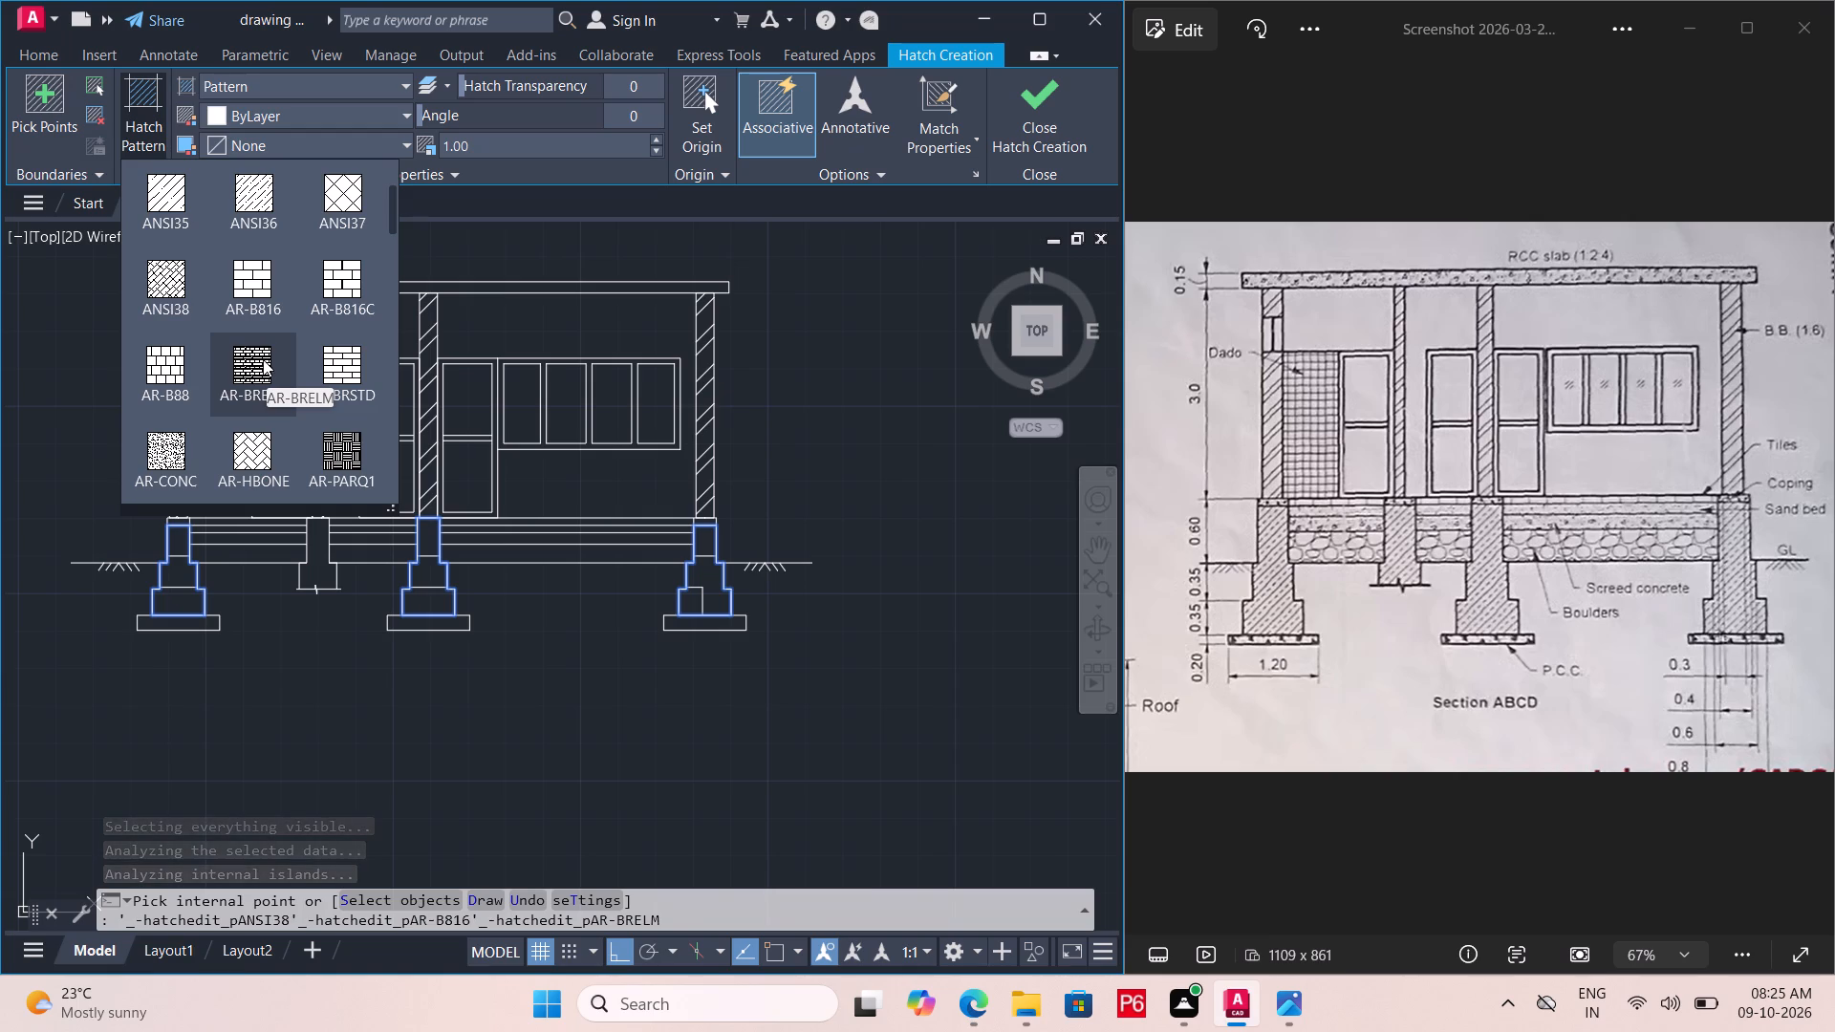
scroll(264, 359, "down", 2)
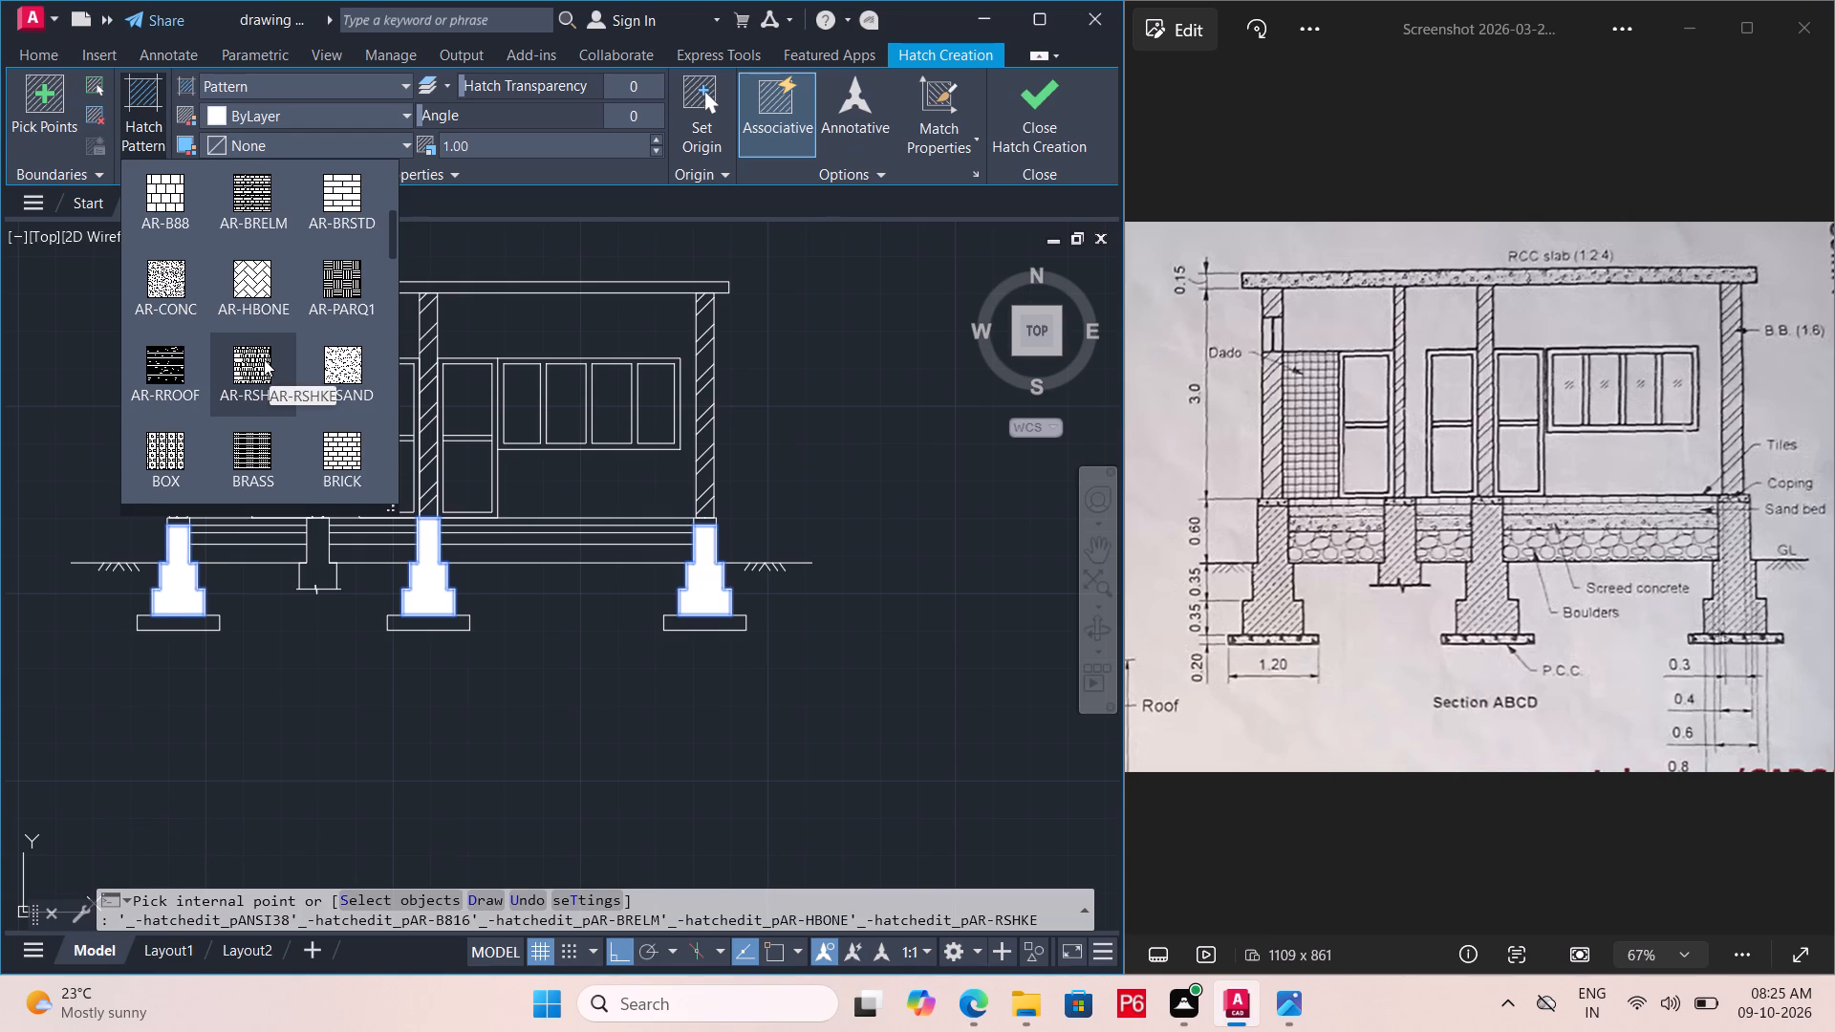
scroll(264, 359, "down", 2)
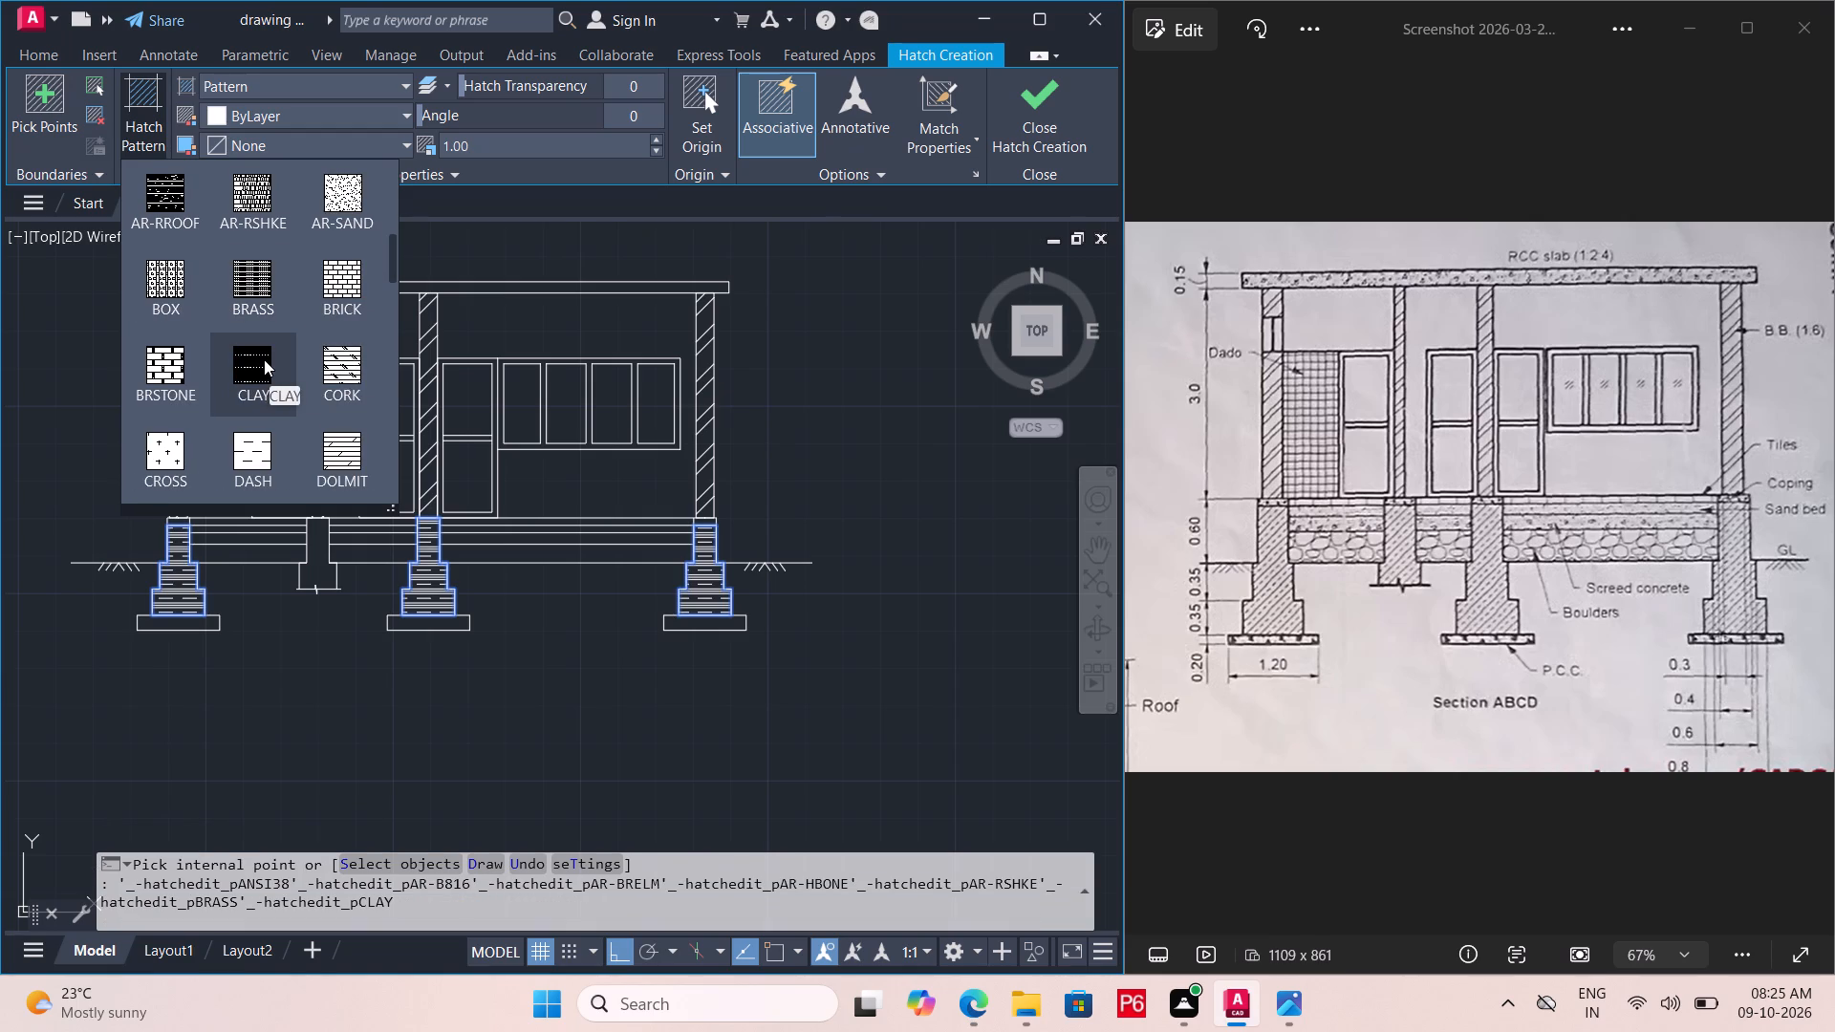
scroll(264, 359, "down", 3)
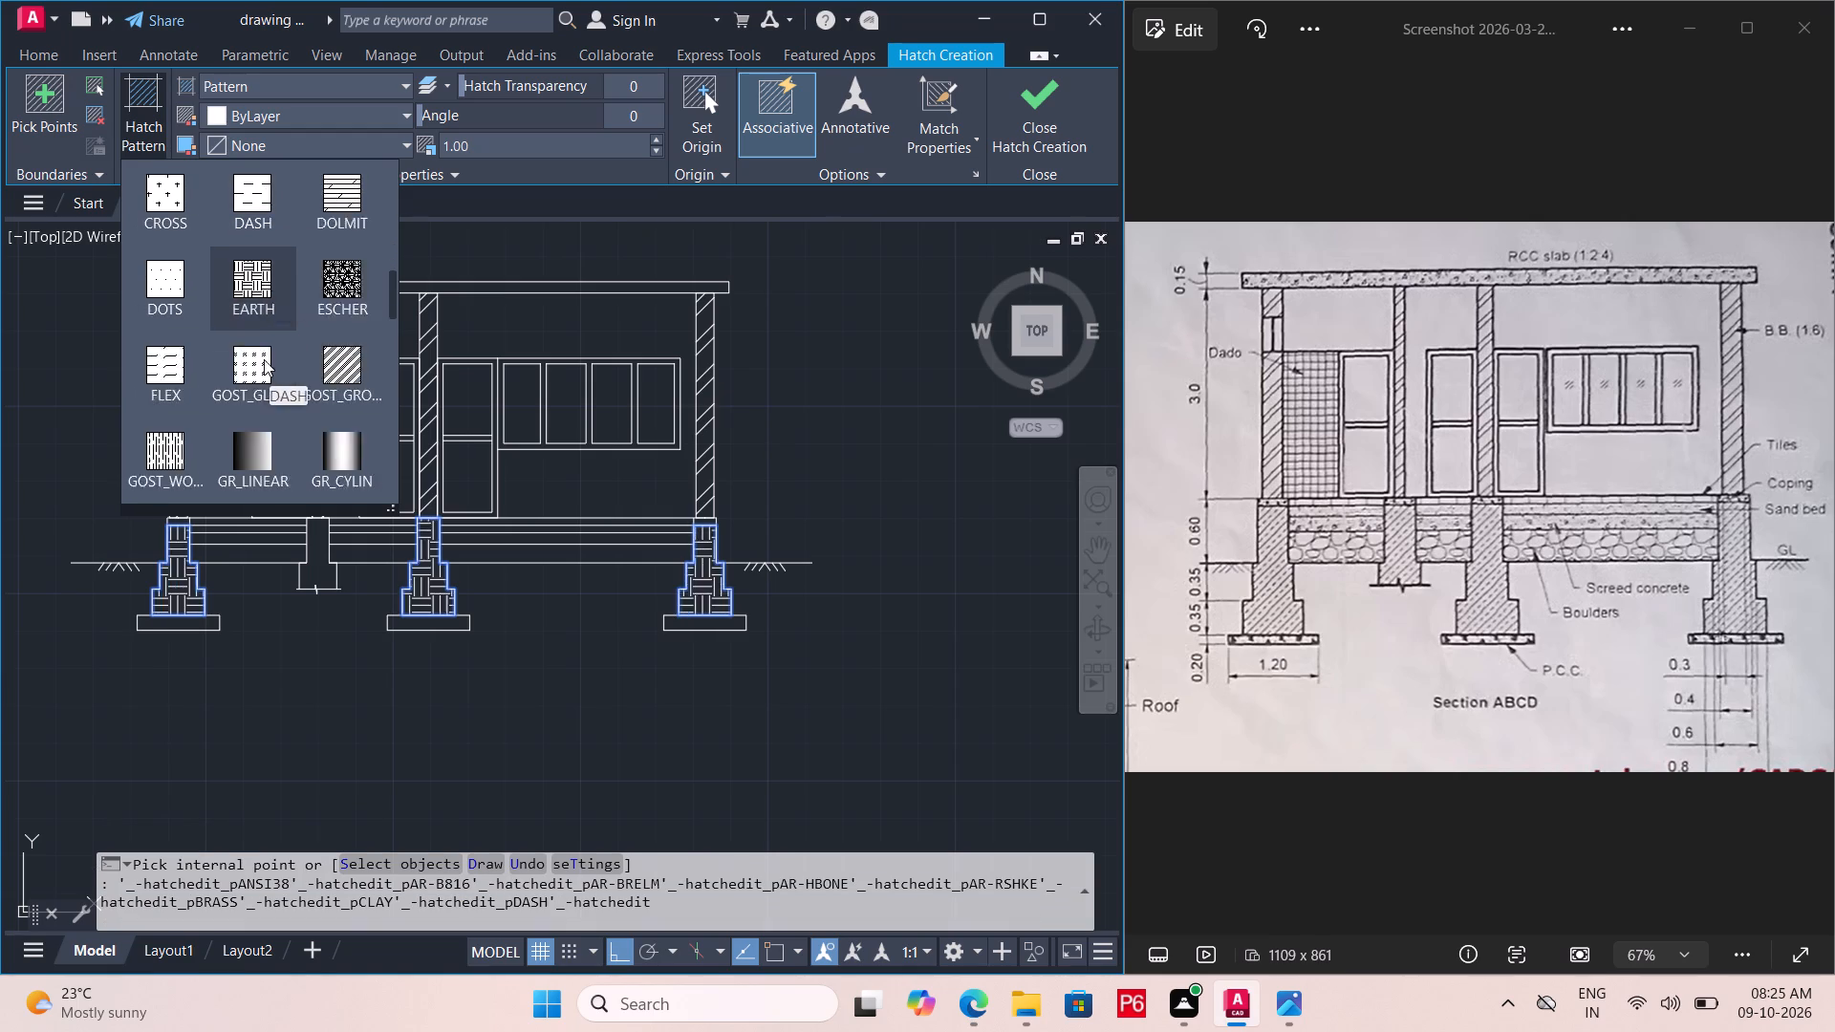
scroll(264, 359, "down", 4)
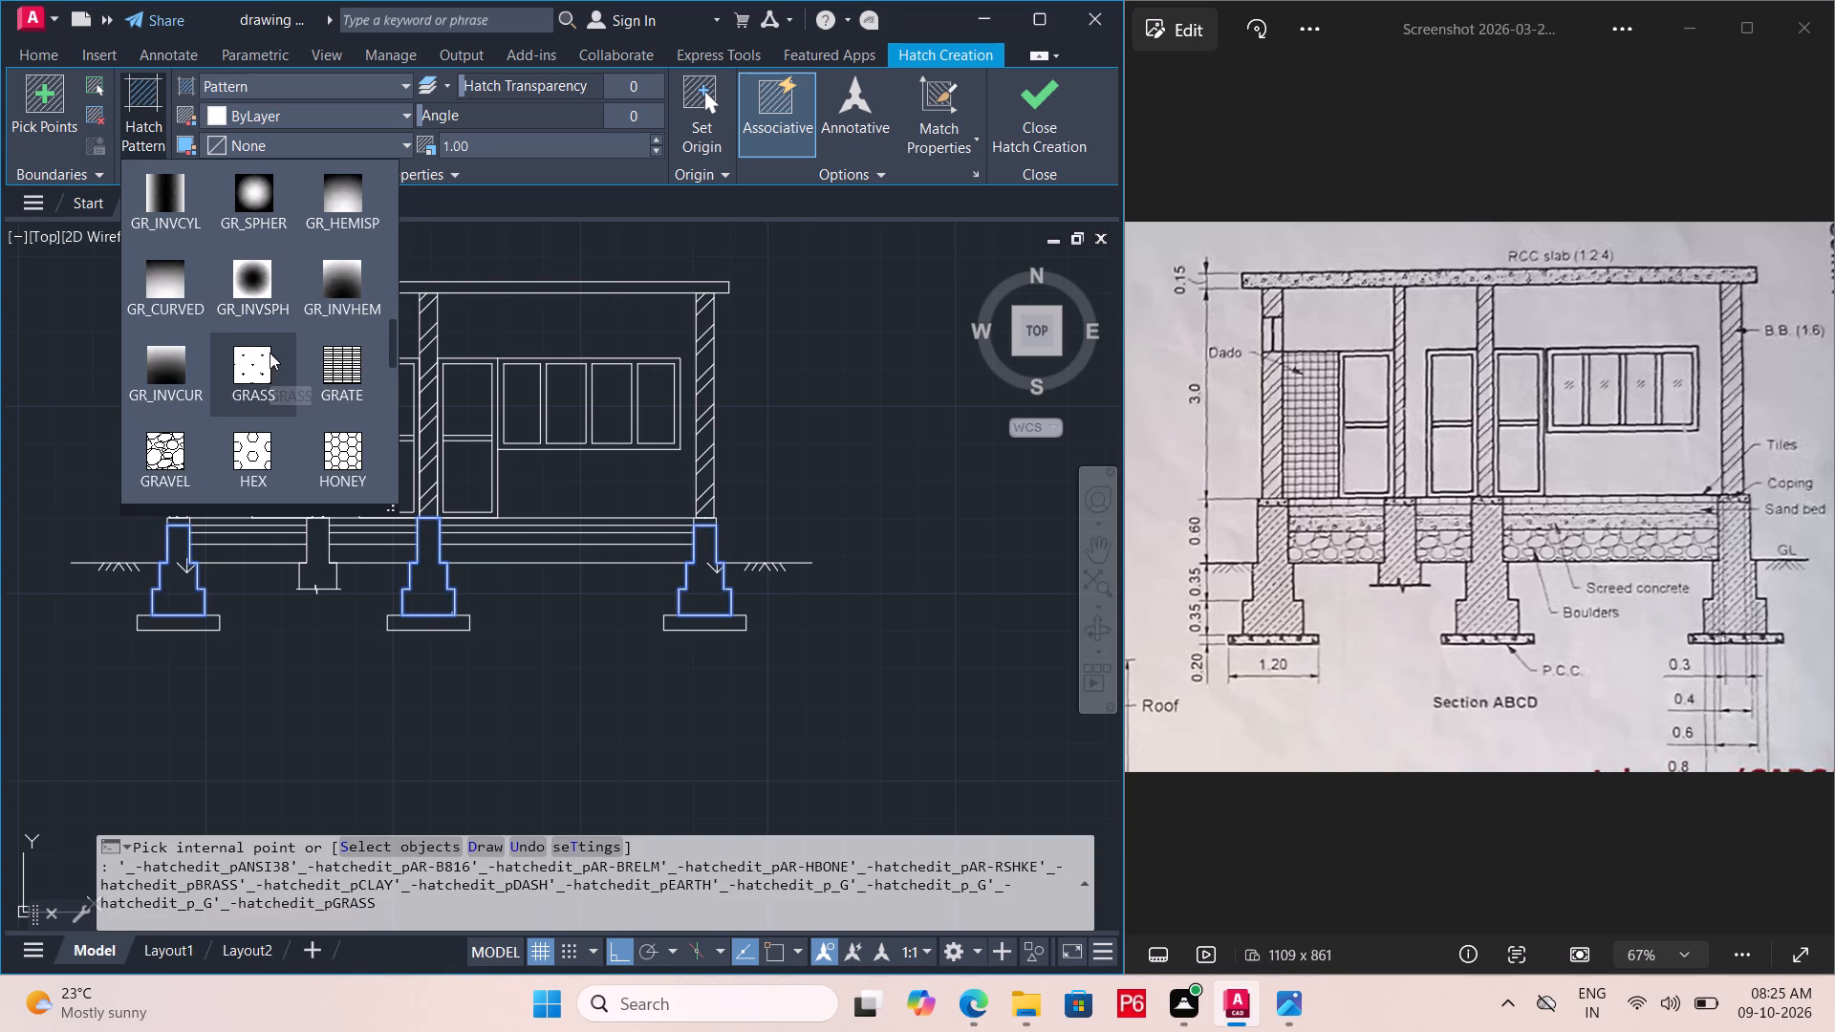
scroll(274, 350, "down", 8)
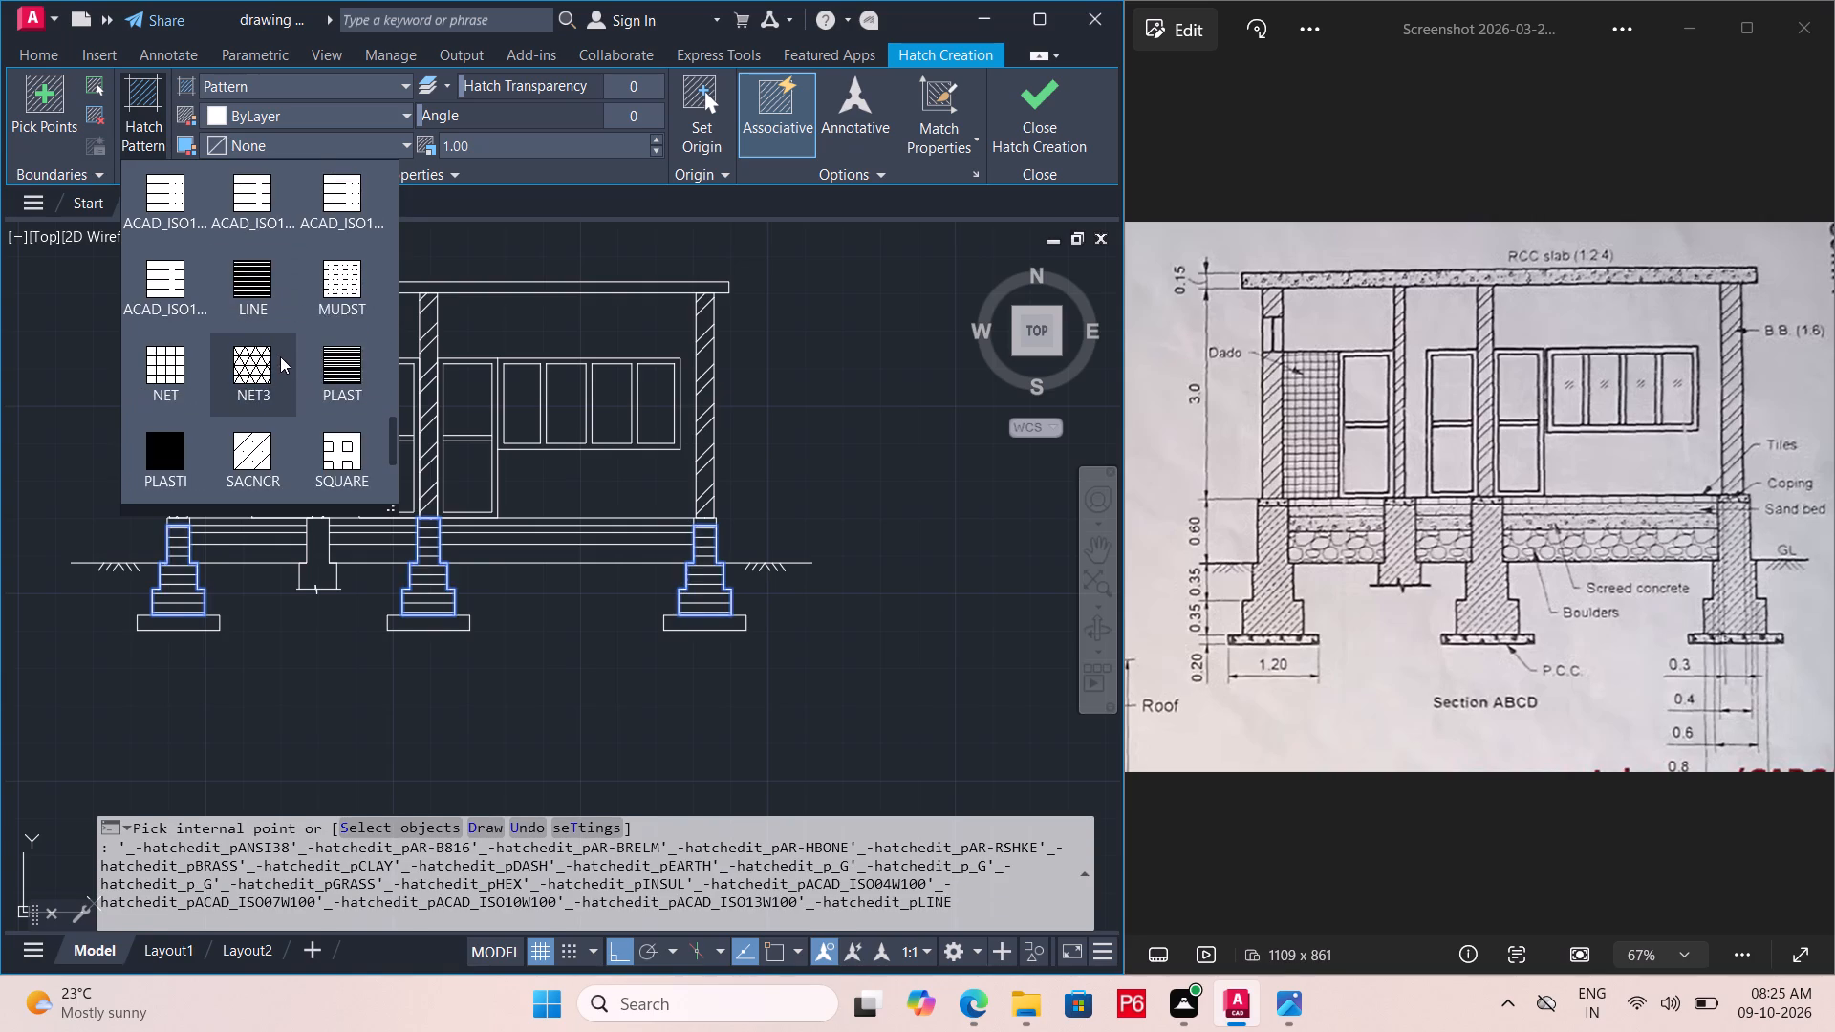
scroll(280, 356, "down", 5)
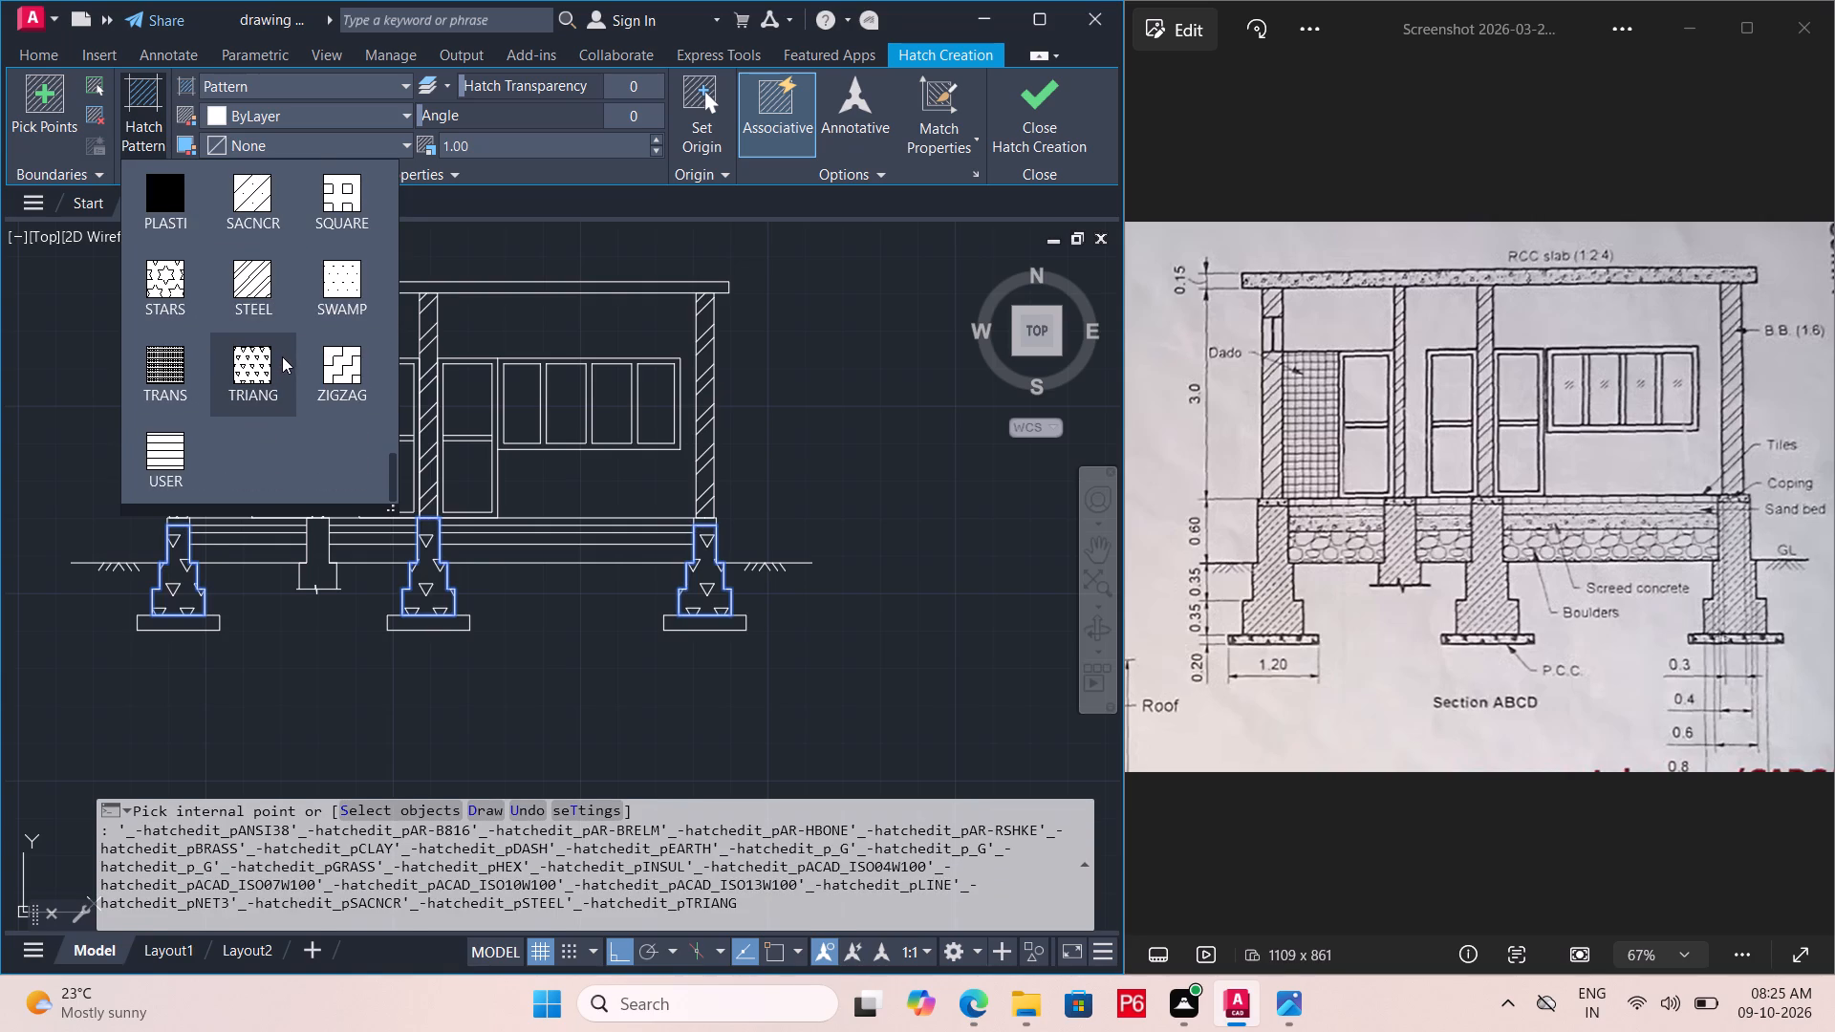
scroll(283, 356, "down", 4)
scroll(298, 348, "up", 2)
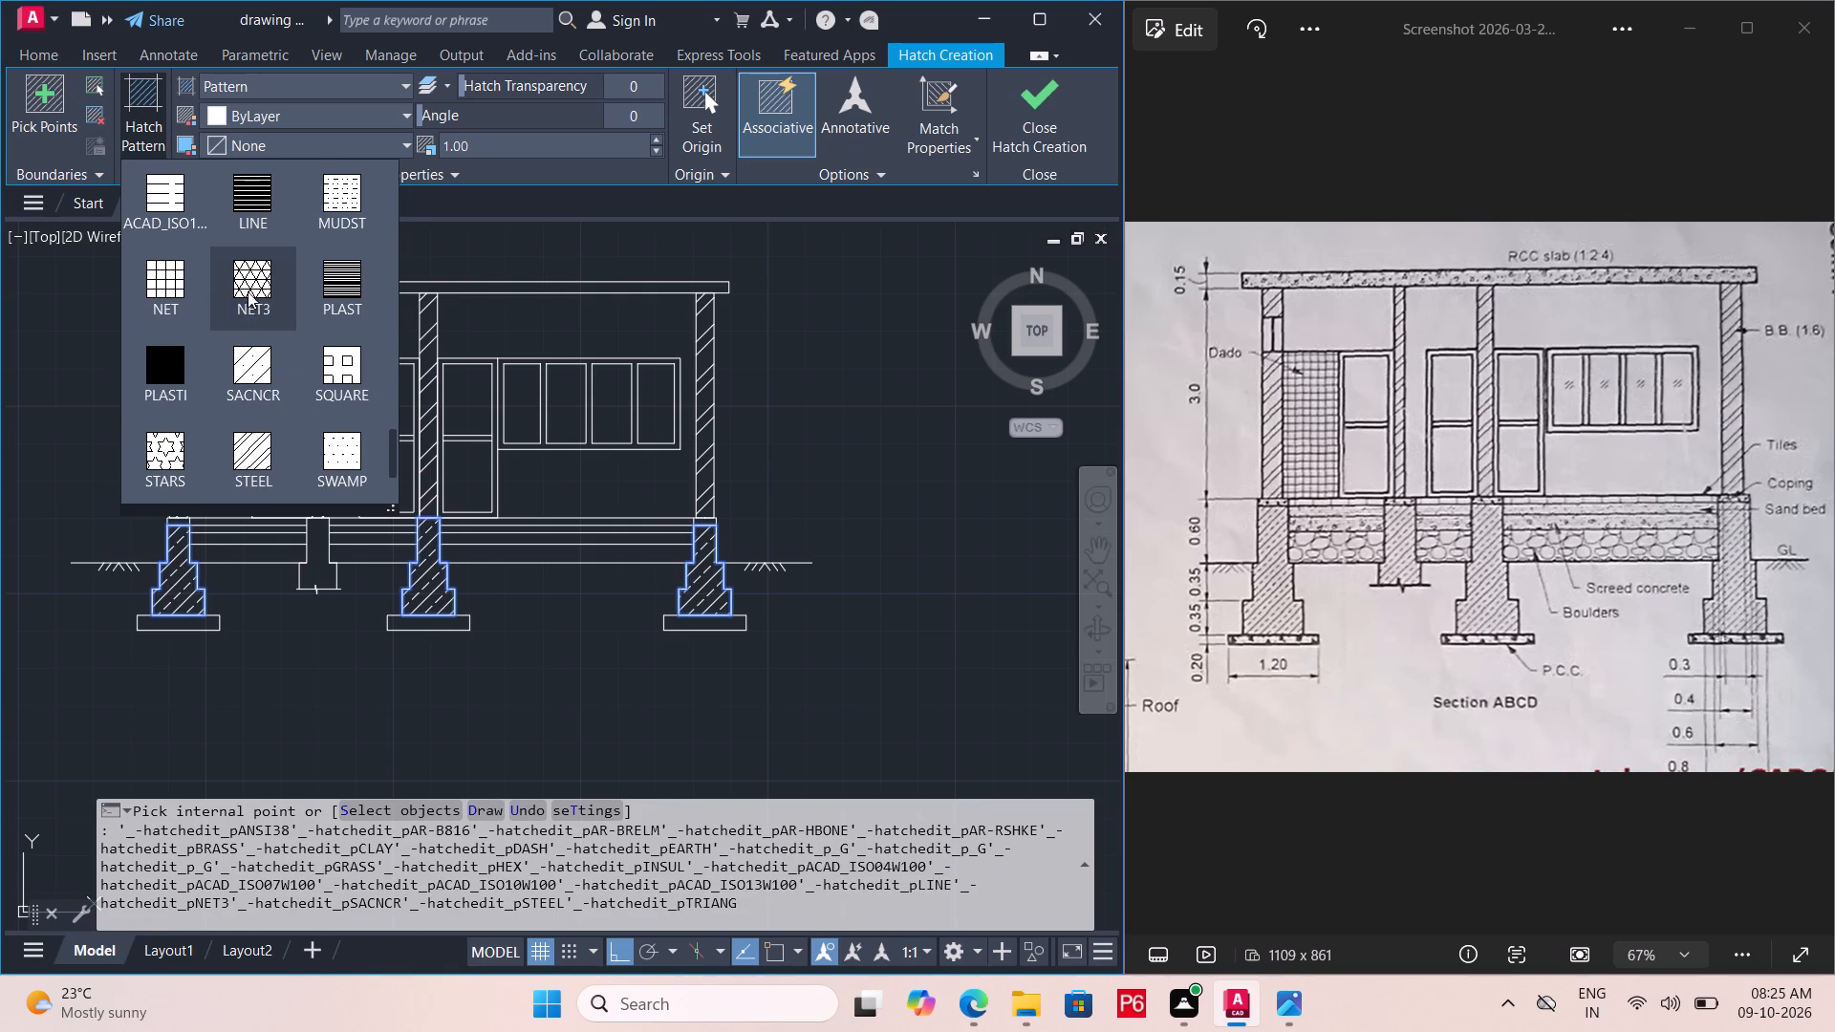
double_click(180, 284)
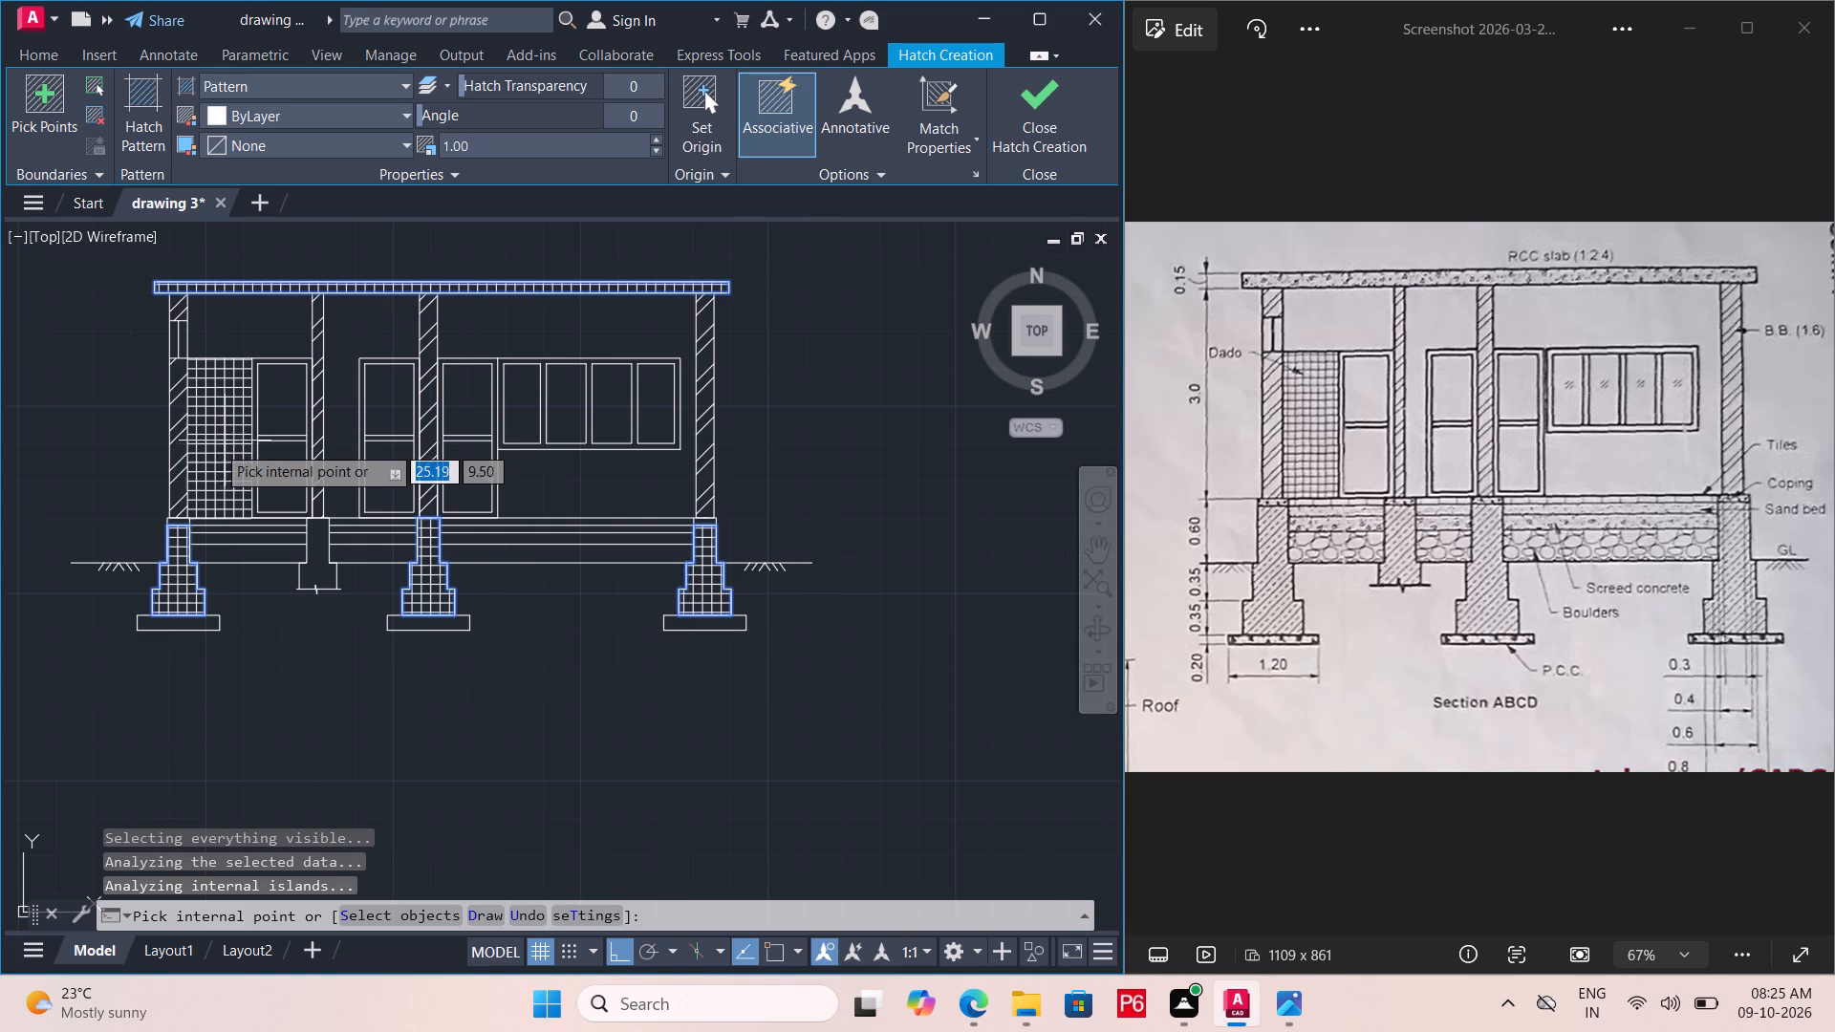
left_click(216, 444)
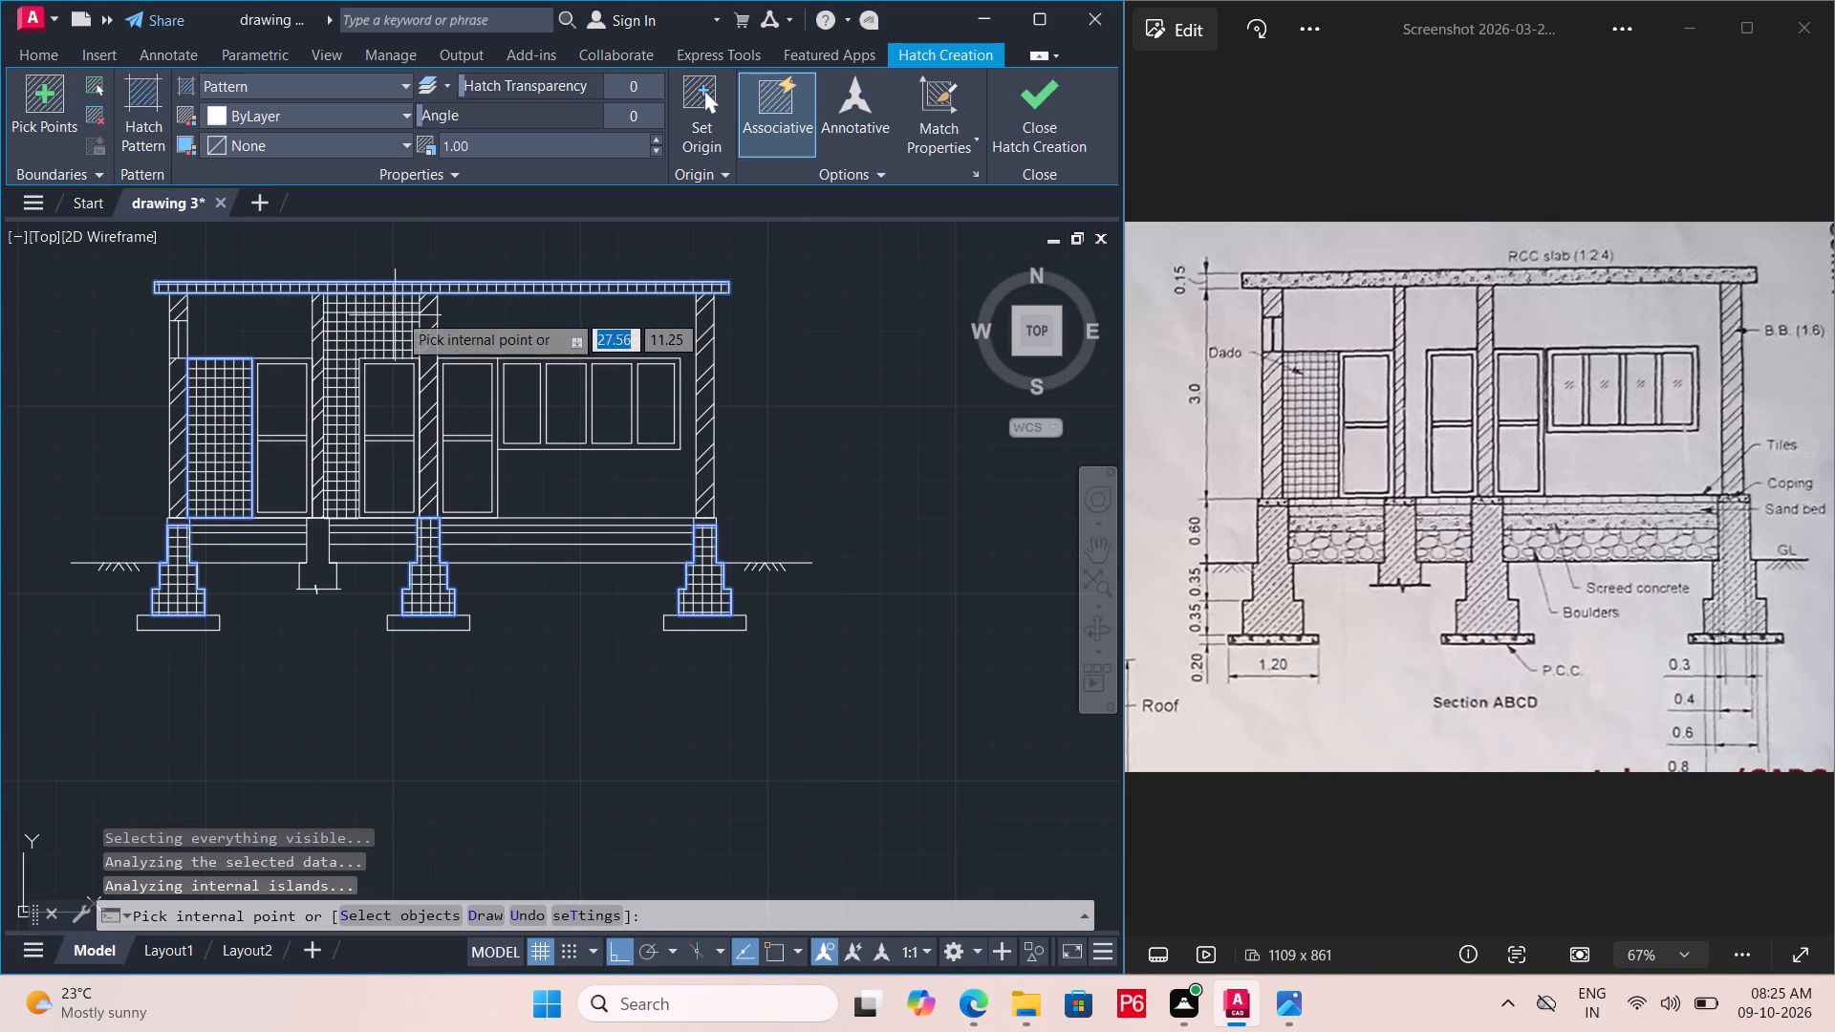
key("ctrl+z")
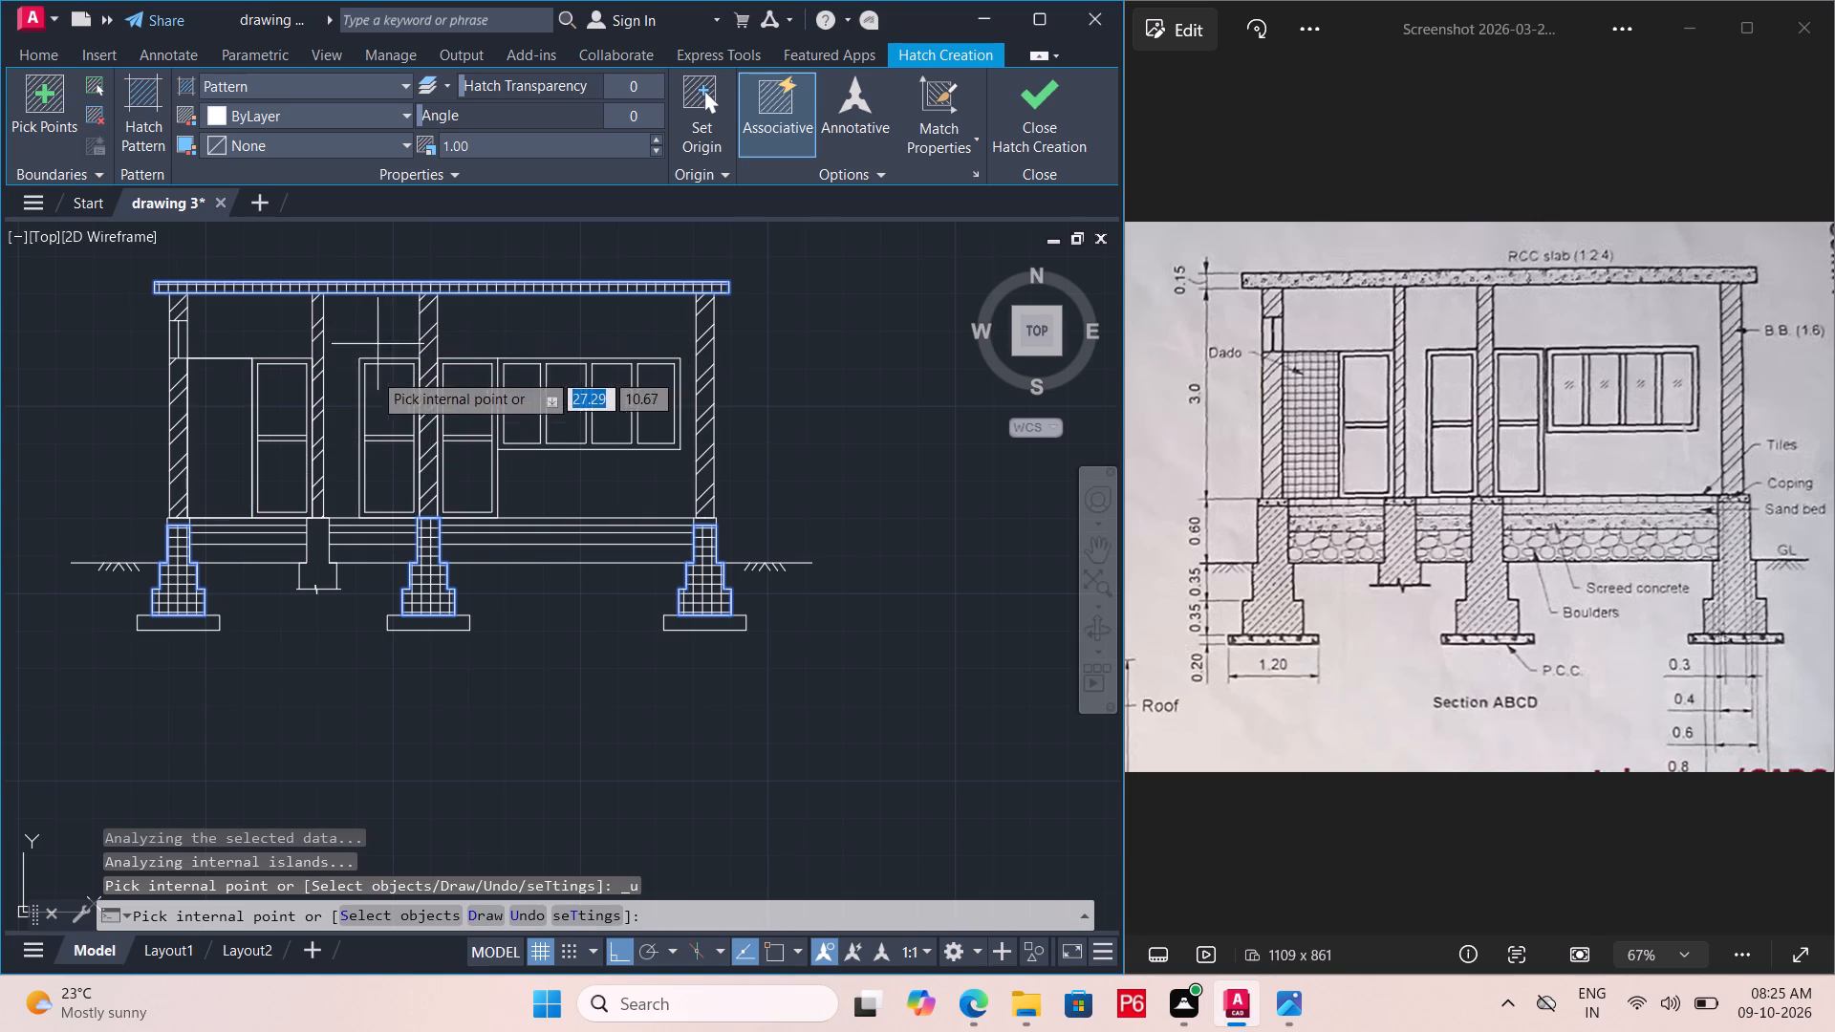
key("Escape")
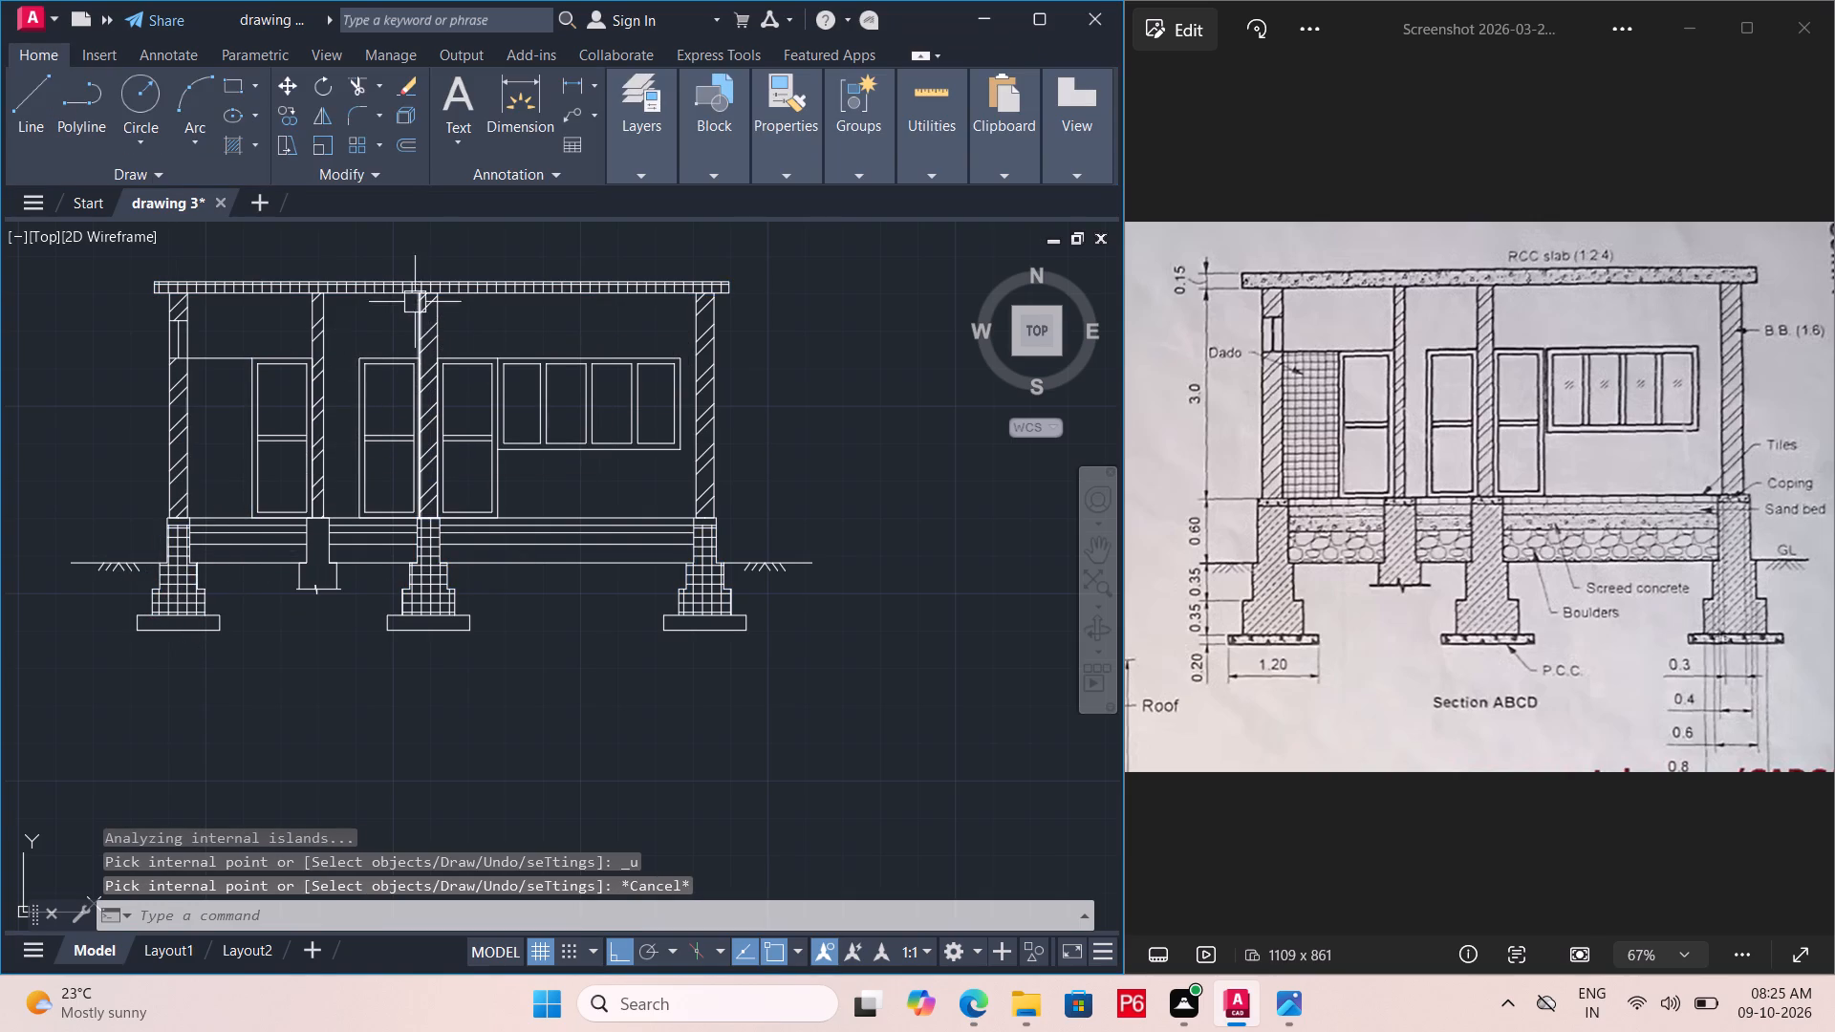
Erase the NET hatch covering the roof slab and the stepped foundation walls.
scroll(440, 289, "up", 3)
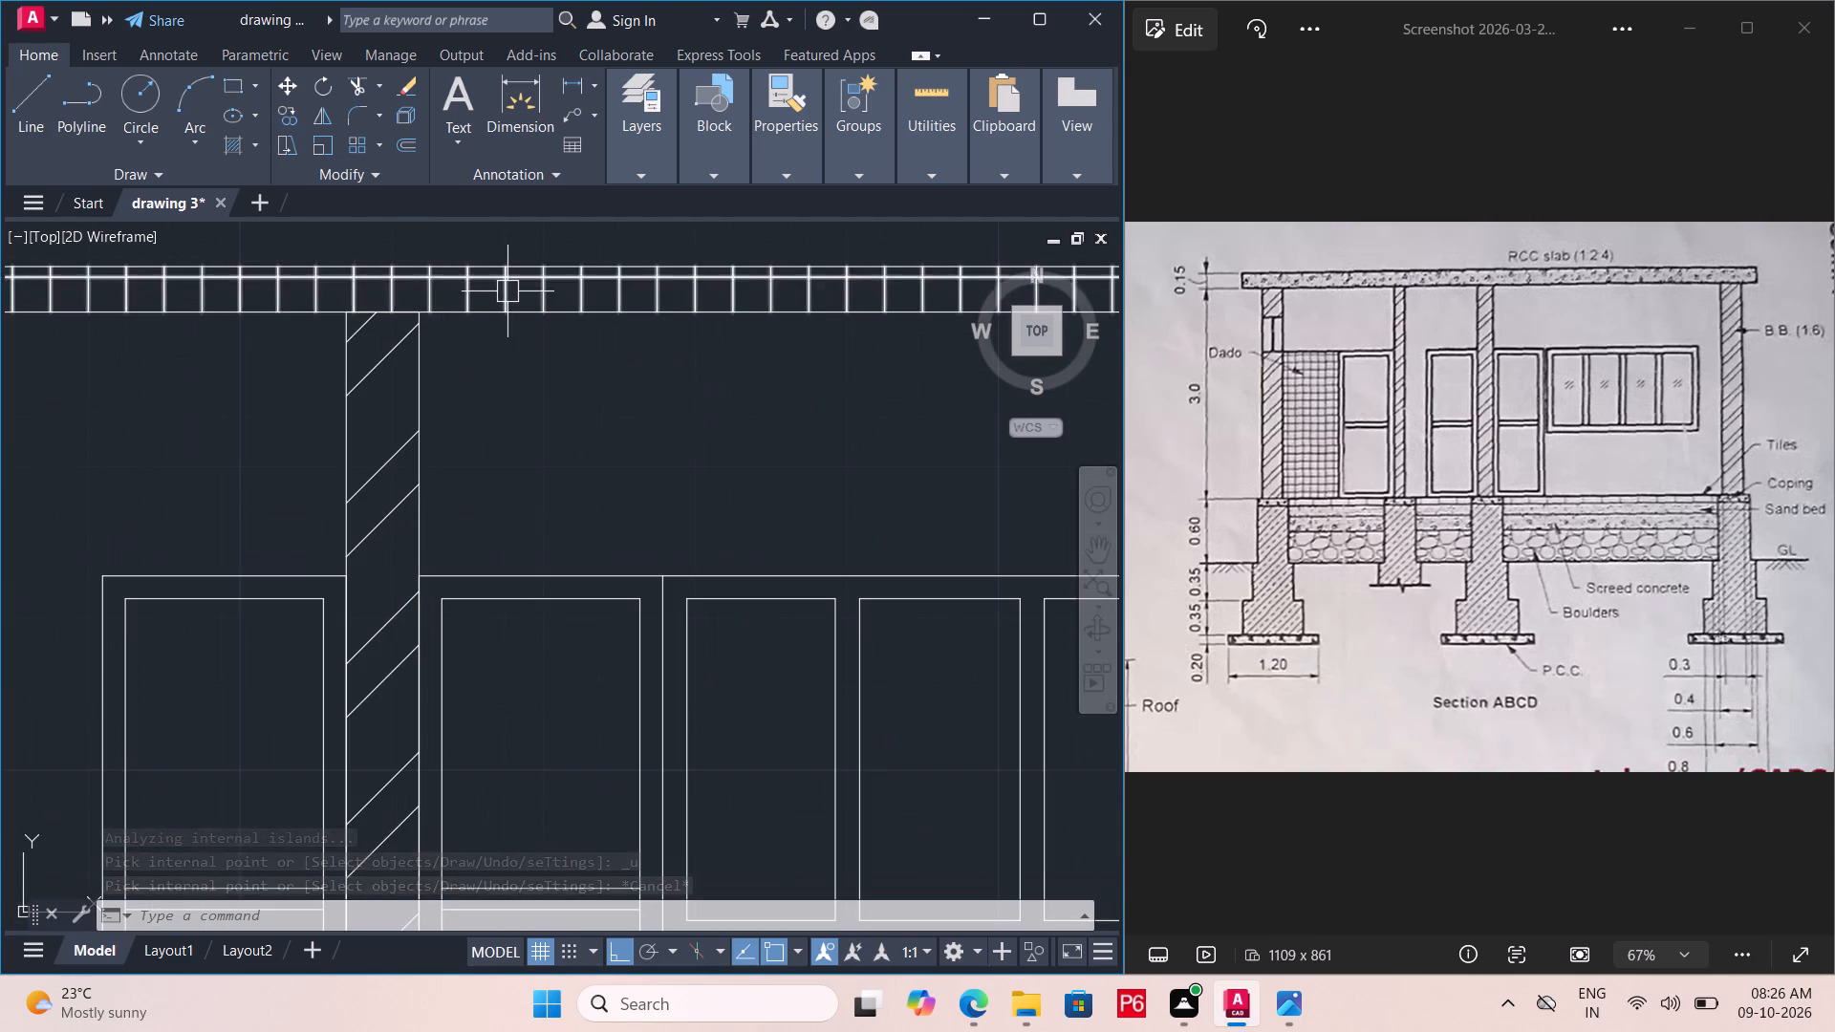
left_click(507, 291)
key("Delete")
Hatch the dado panel between the left outer wall and the first door with the NET pattern.
scroll(477, 355, "down", 2)
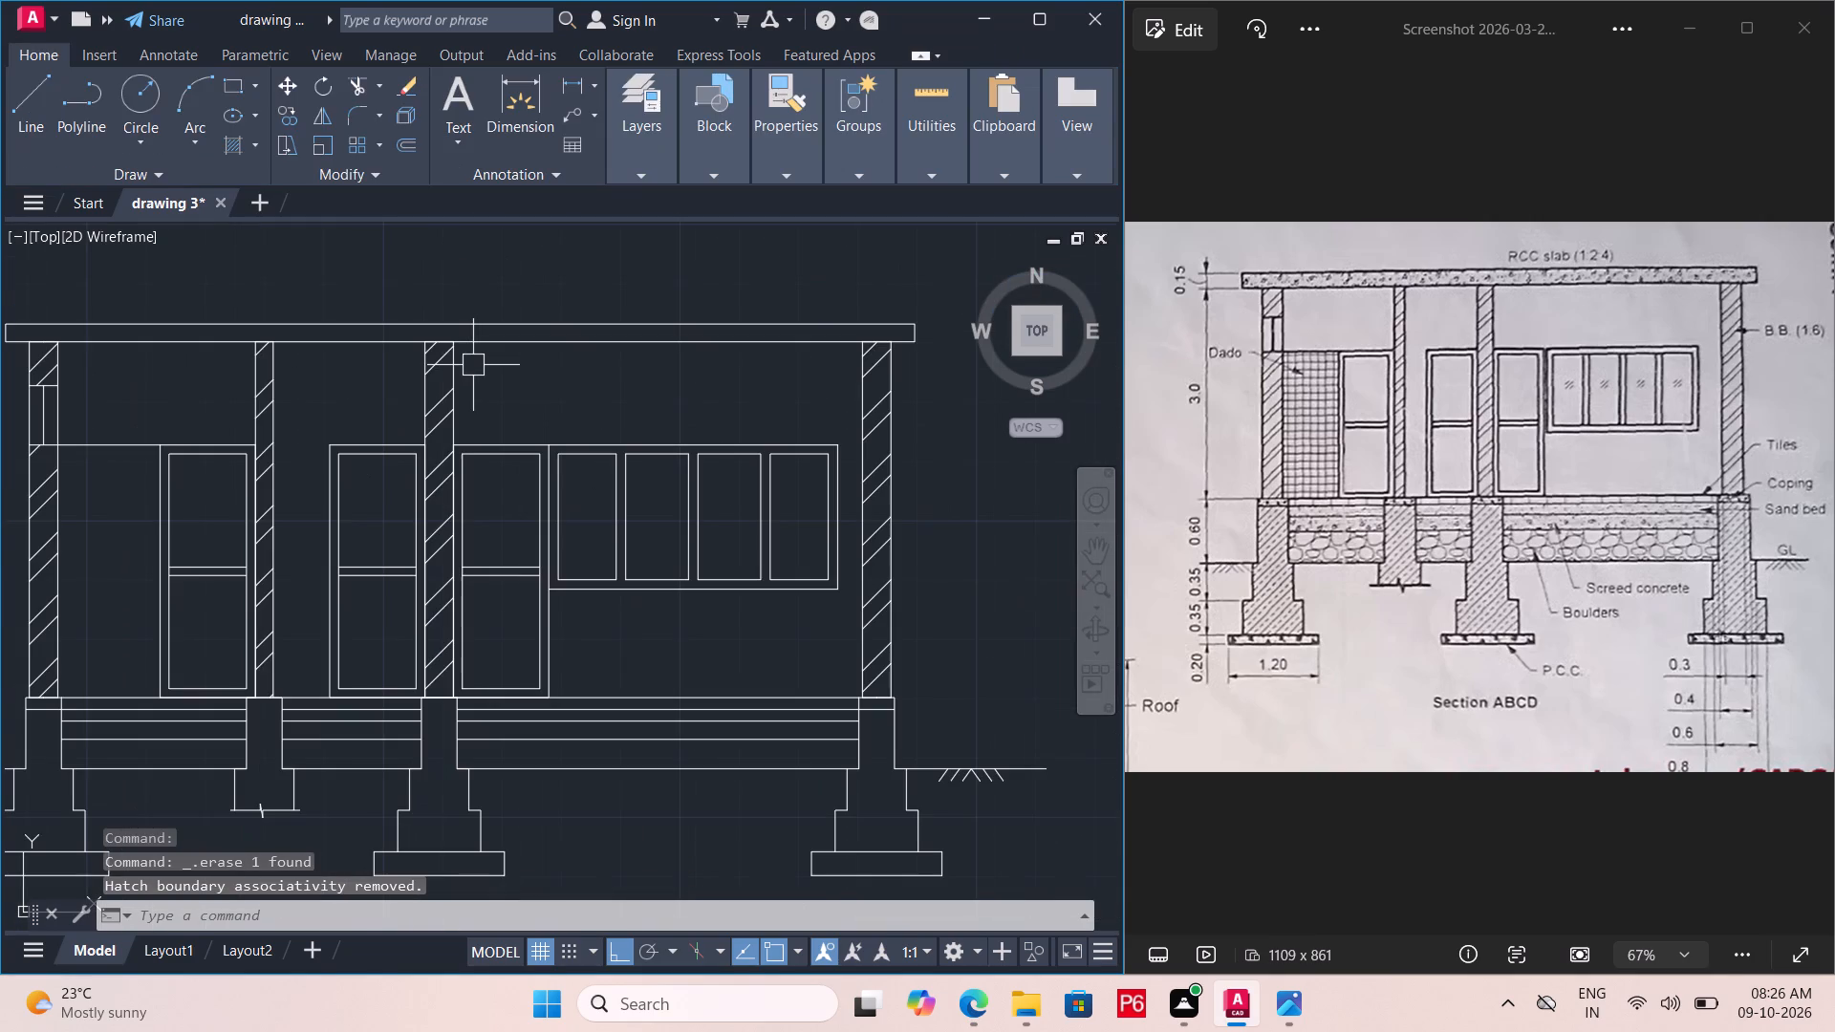
middle_click_drag(554, 349, 671, 281)
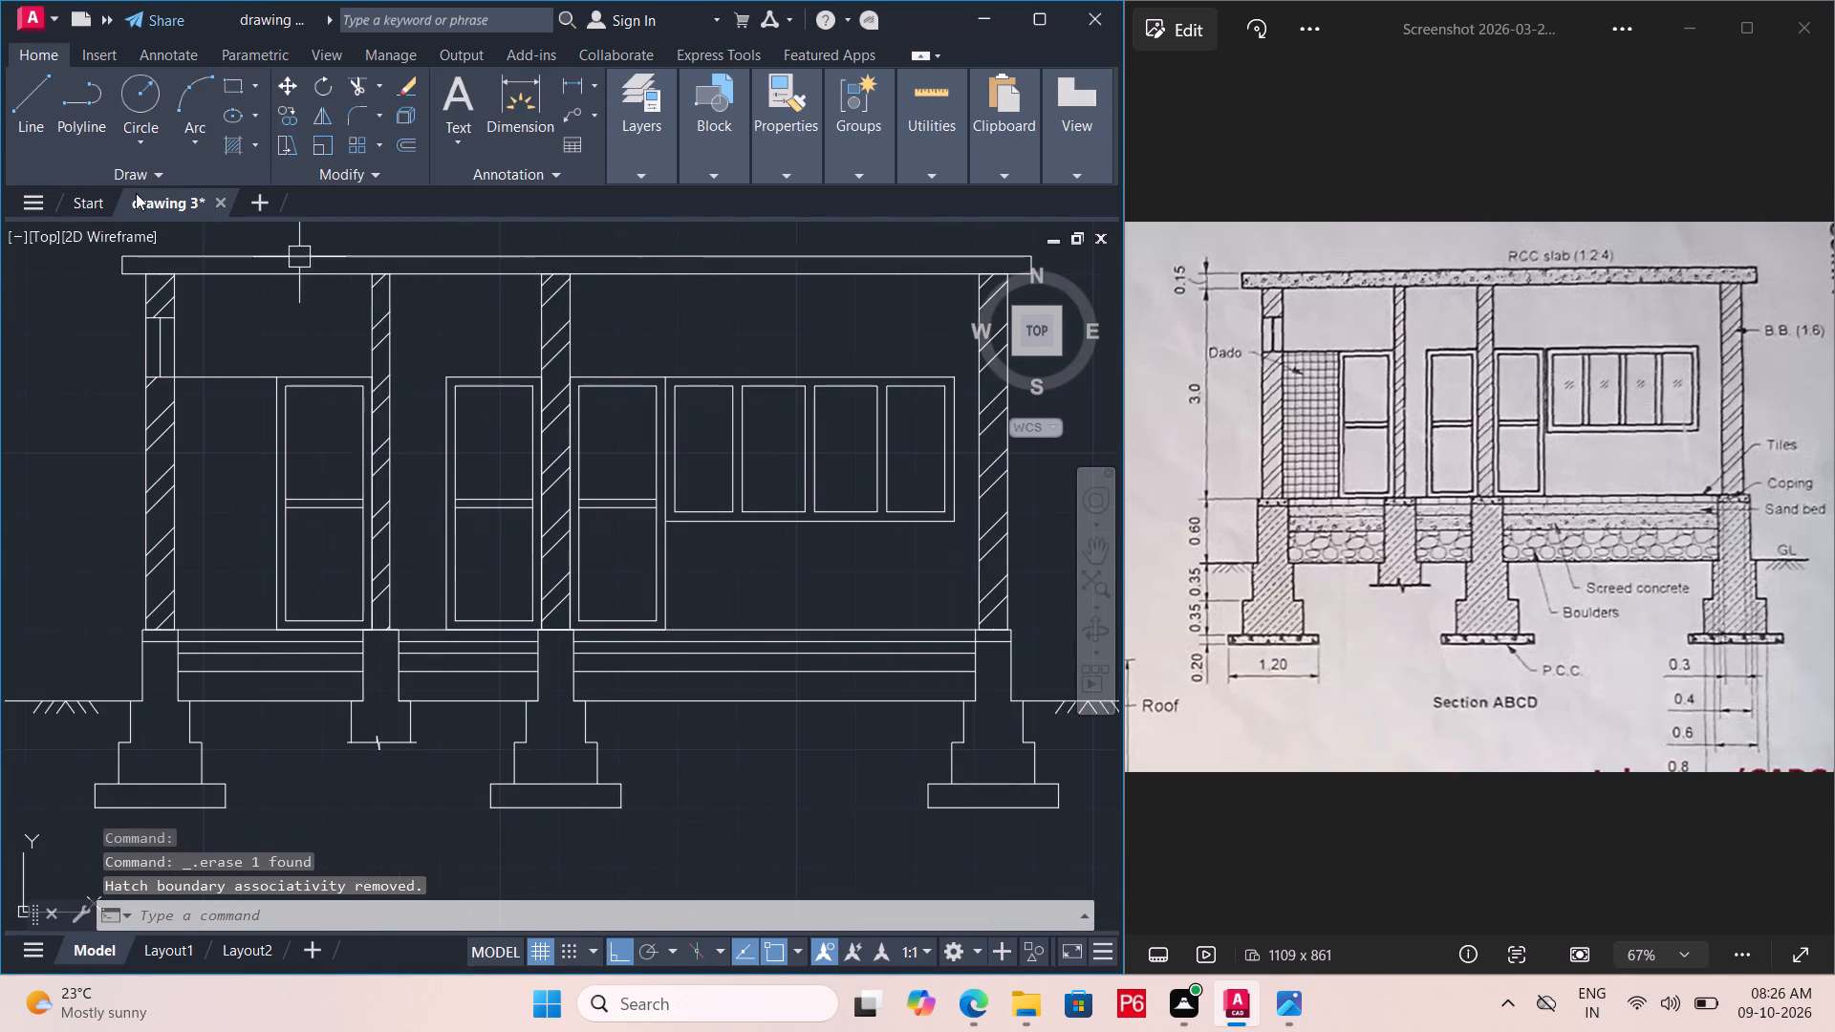
double_click(225, 146)
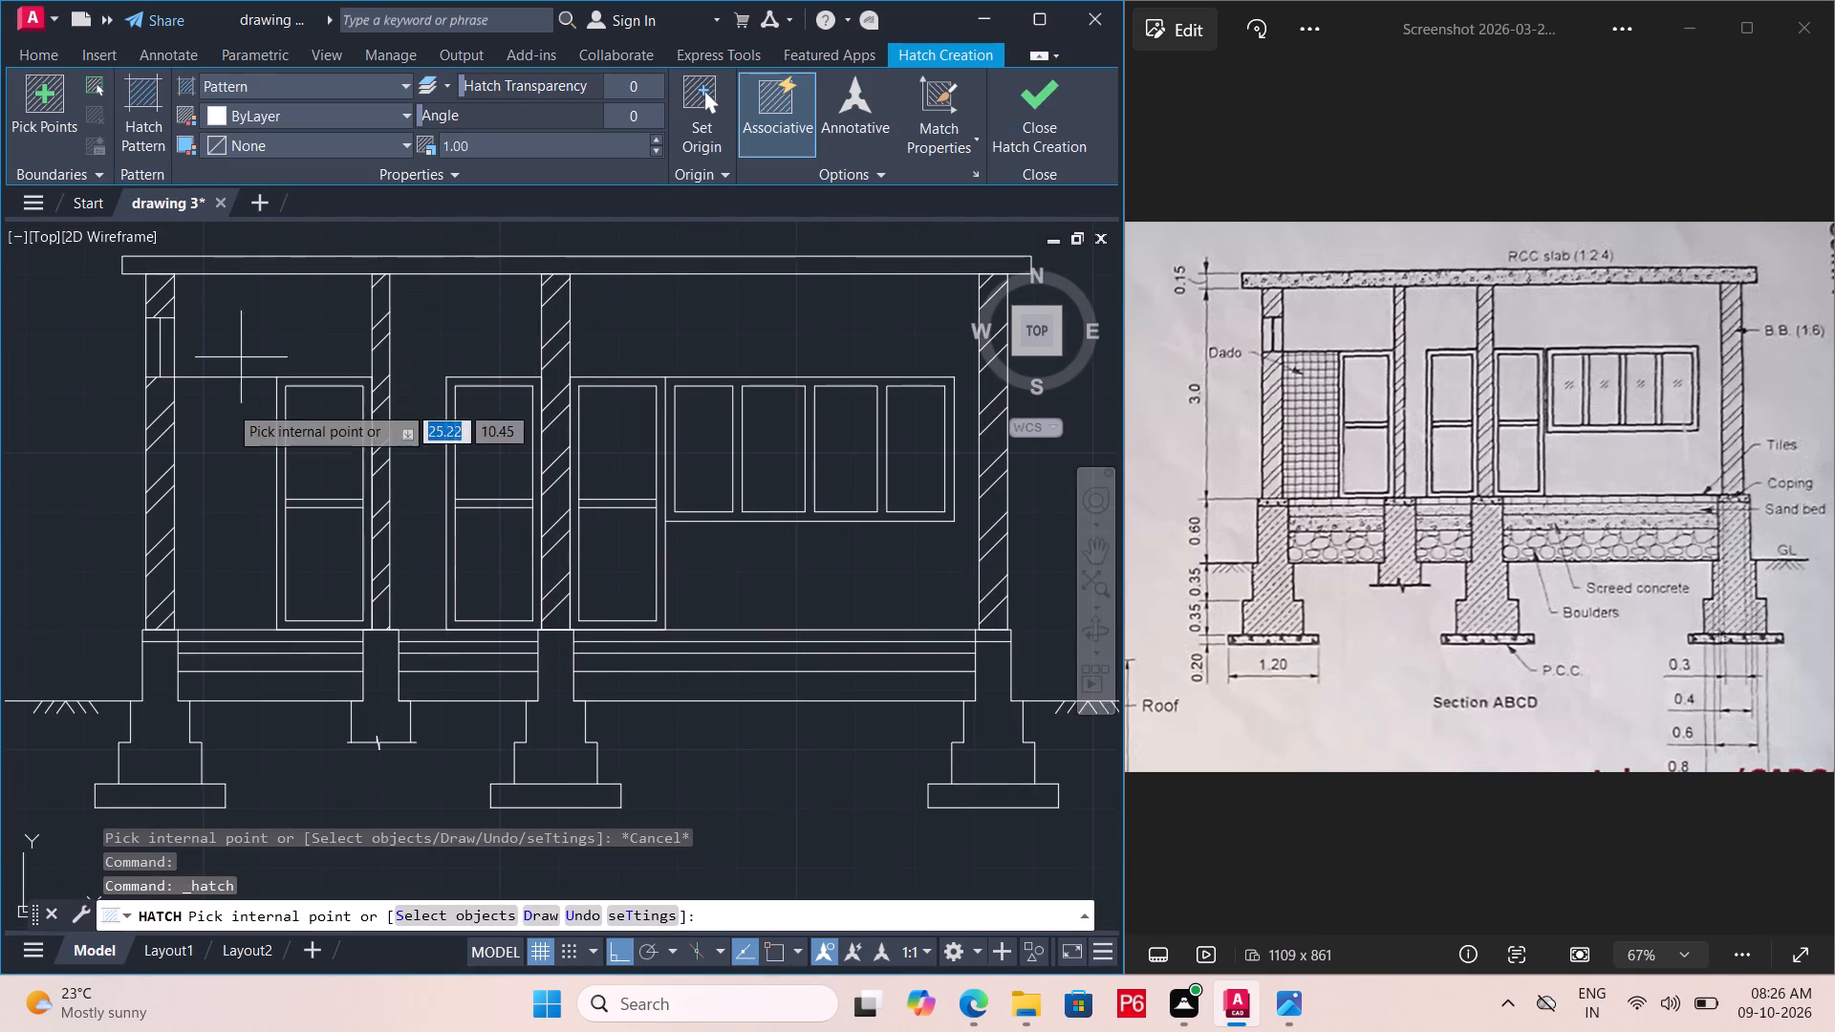
left_click(202, 493)
key("Escape")
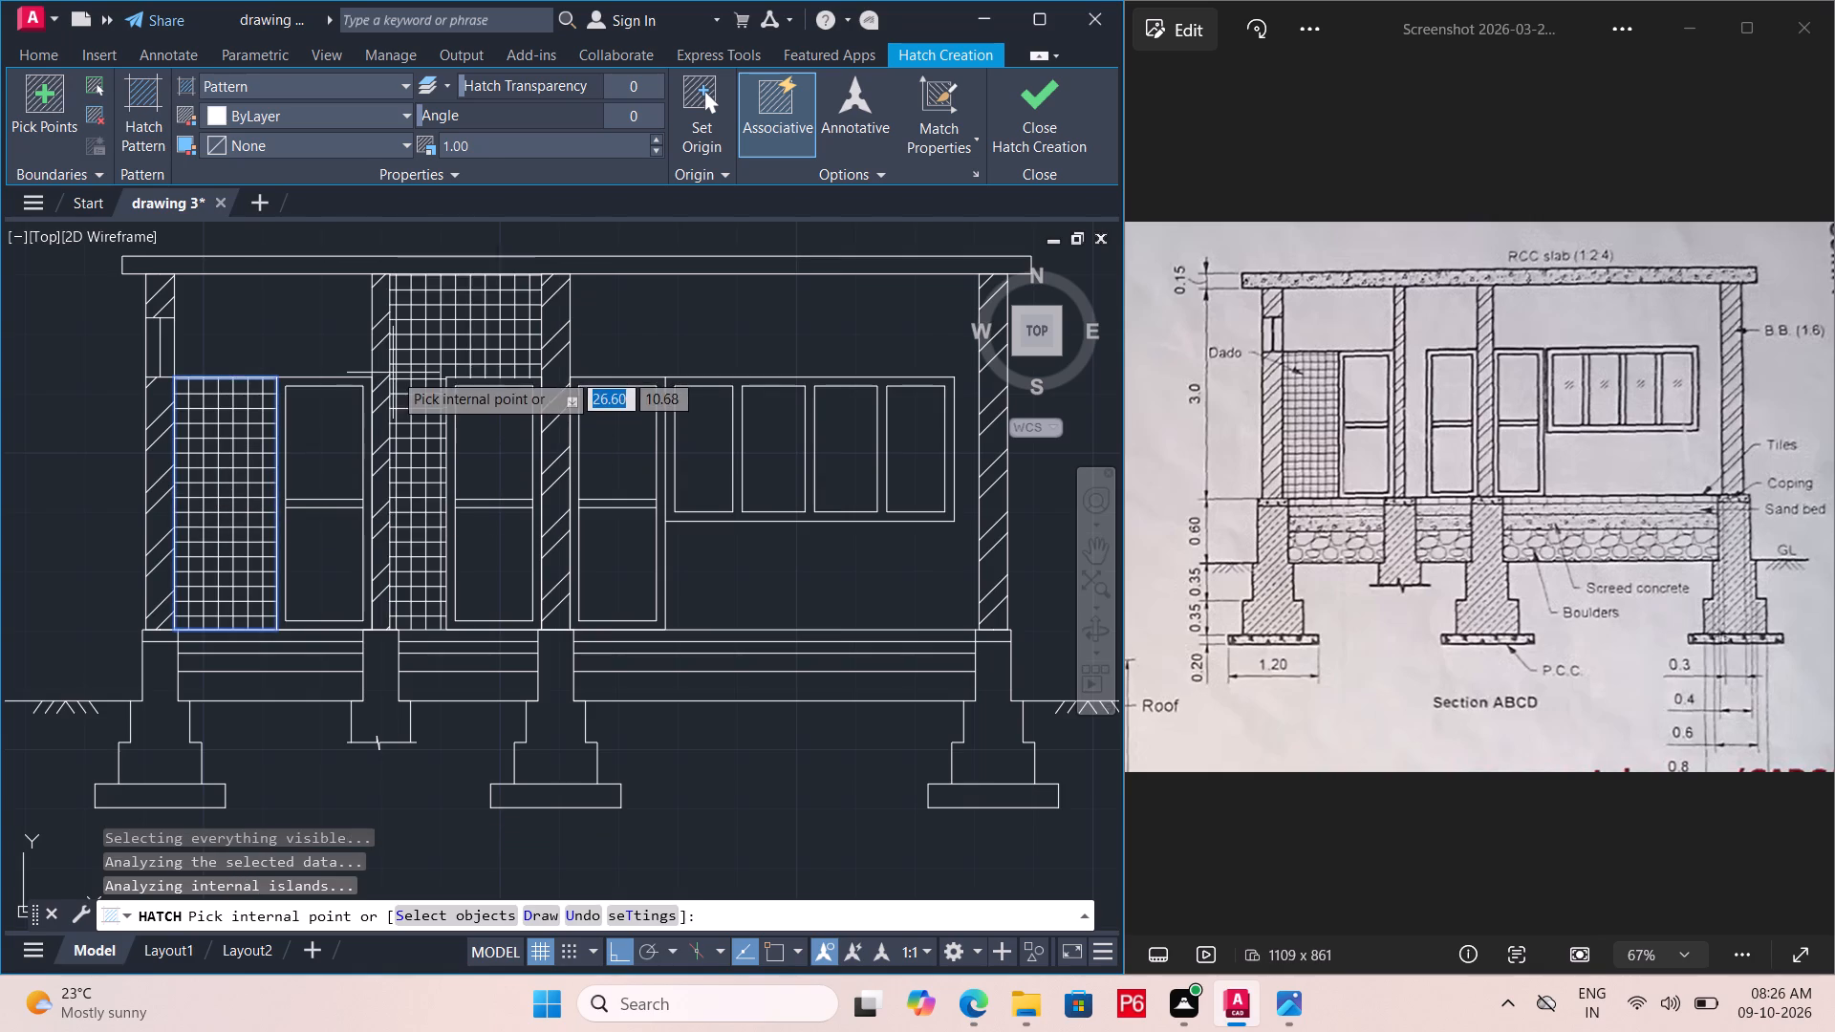
Hatch the three tile layer strips between the foundation walls with the BRICK pattern and end the hatch.
scroll(308, 526, "down", 1)
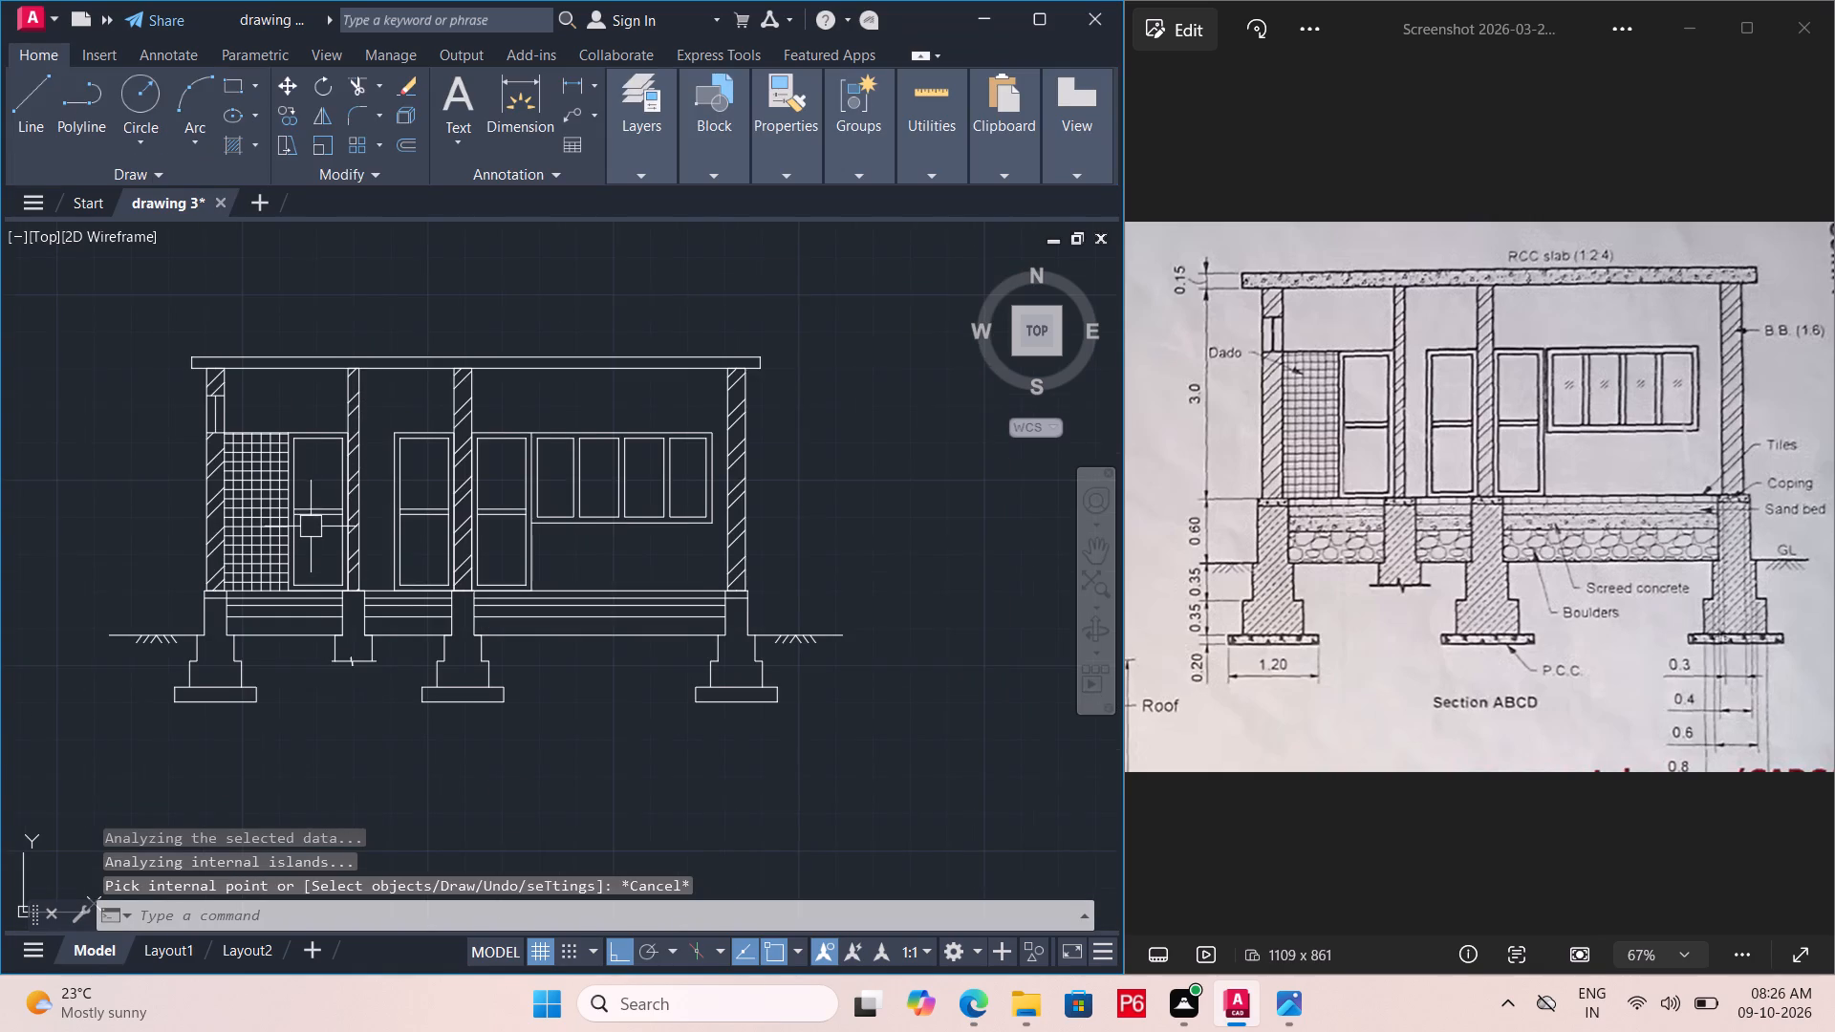
middle_click_drag(335, 515, 359, 495)
double_click(226, 144)
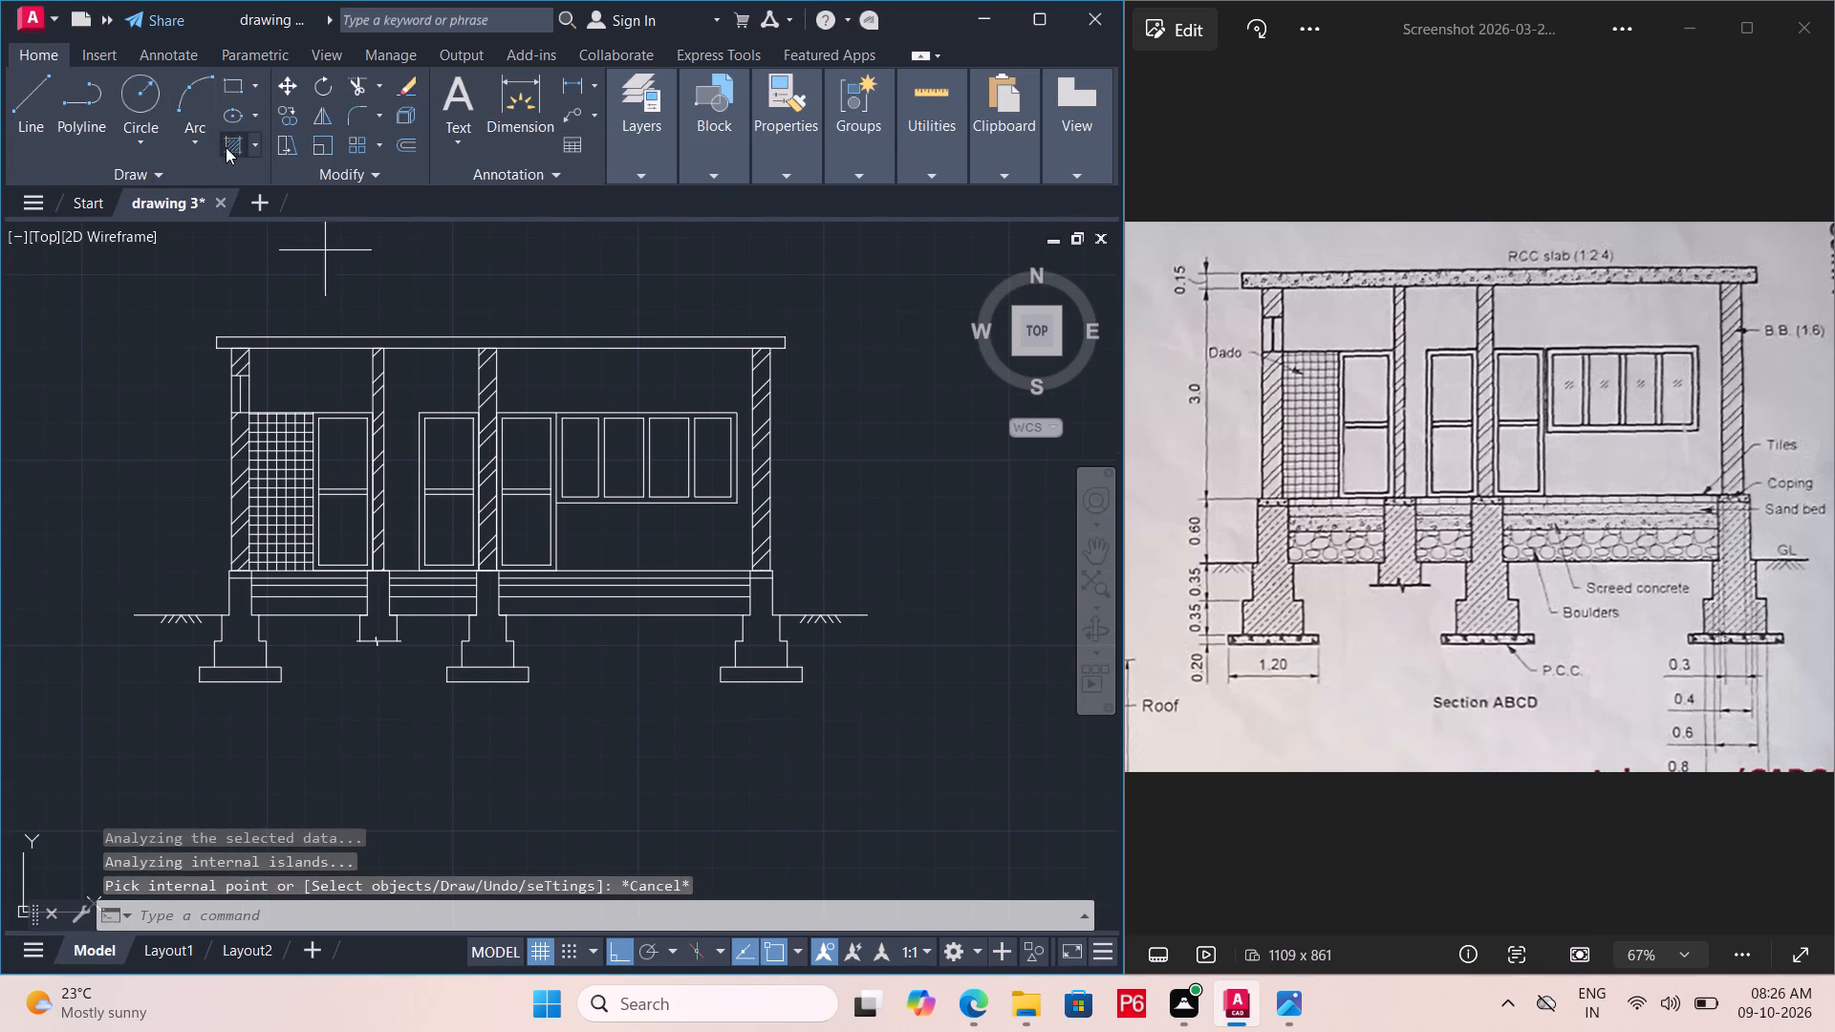
left_click(156, 134)
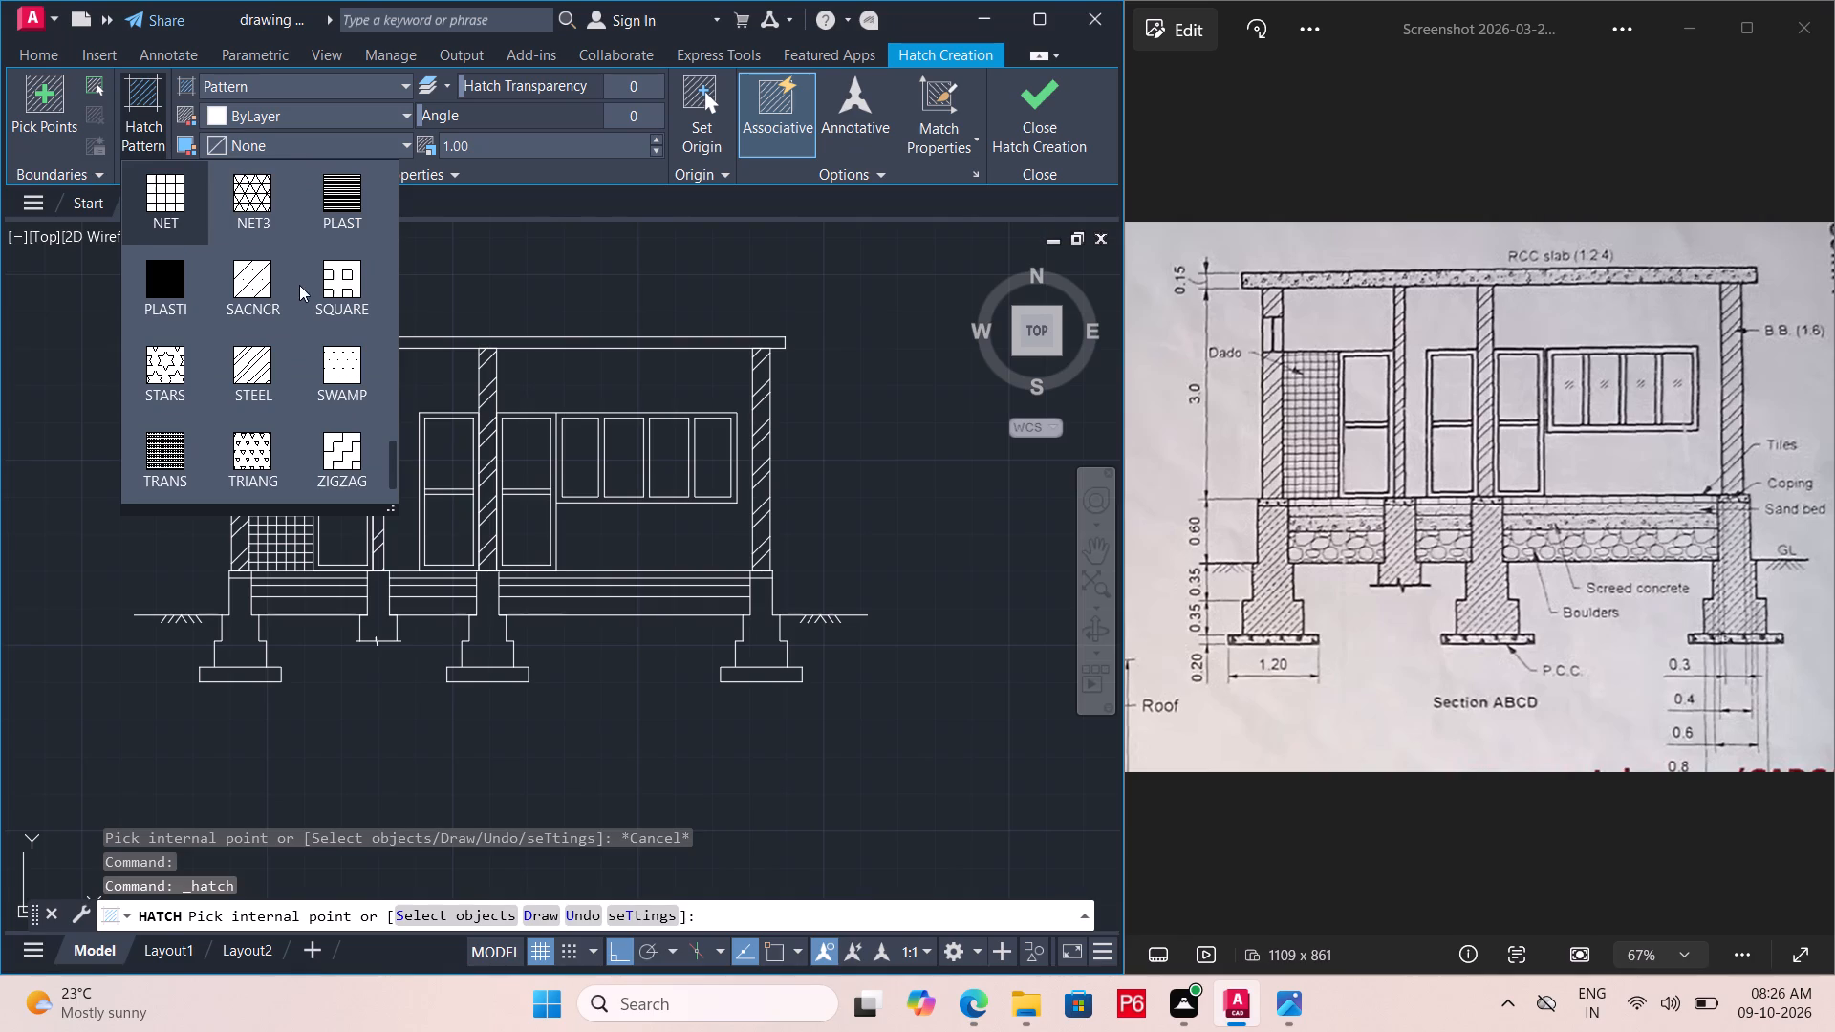
scroll(261, 340, "up", 5)
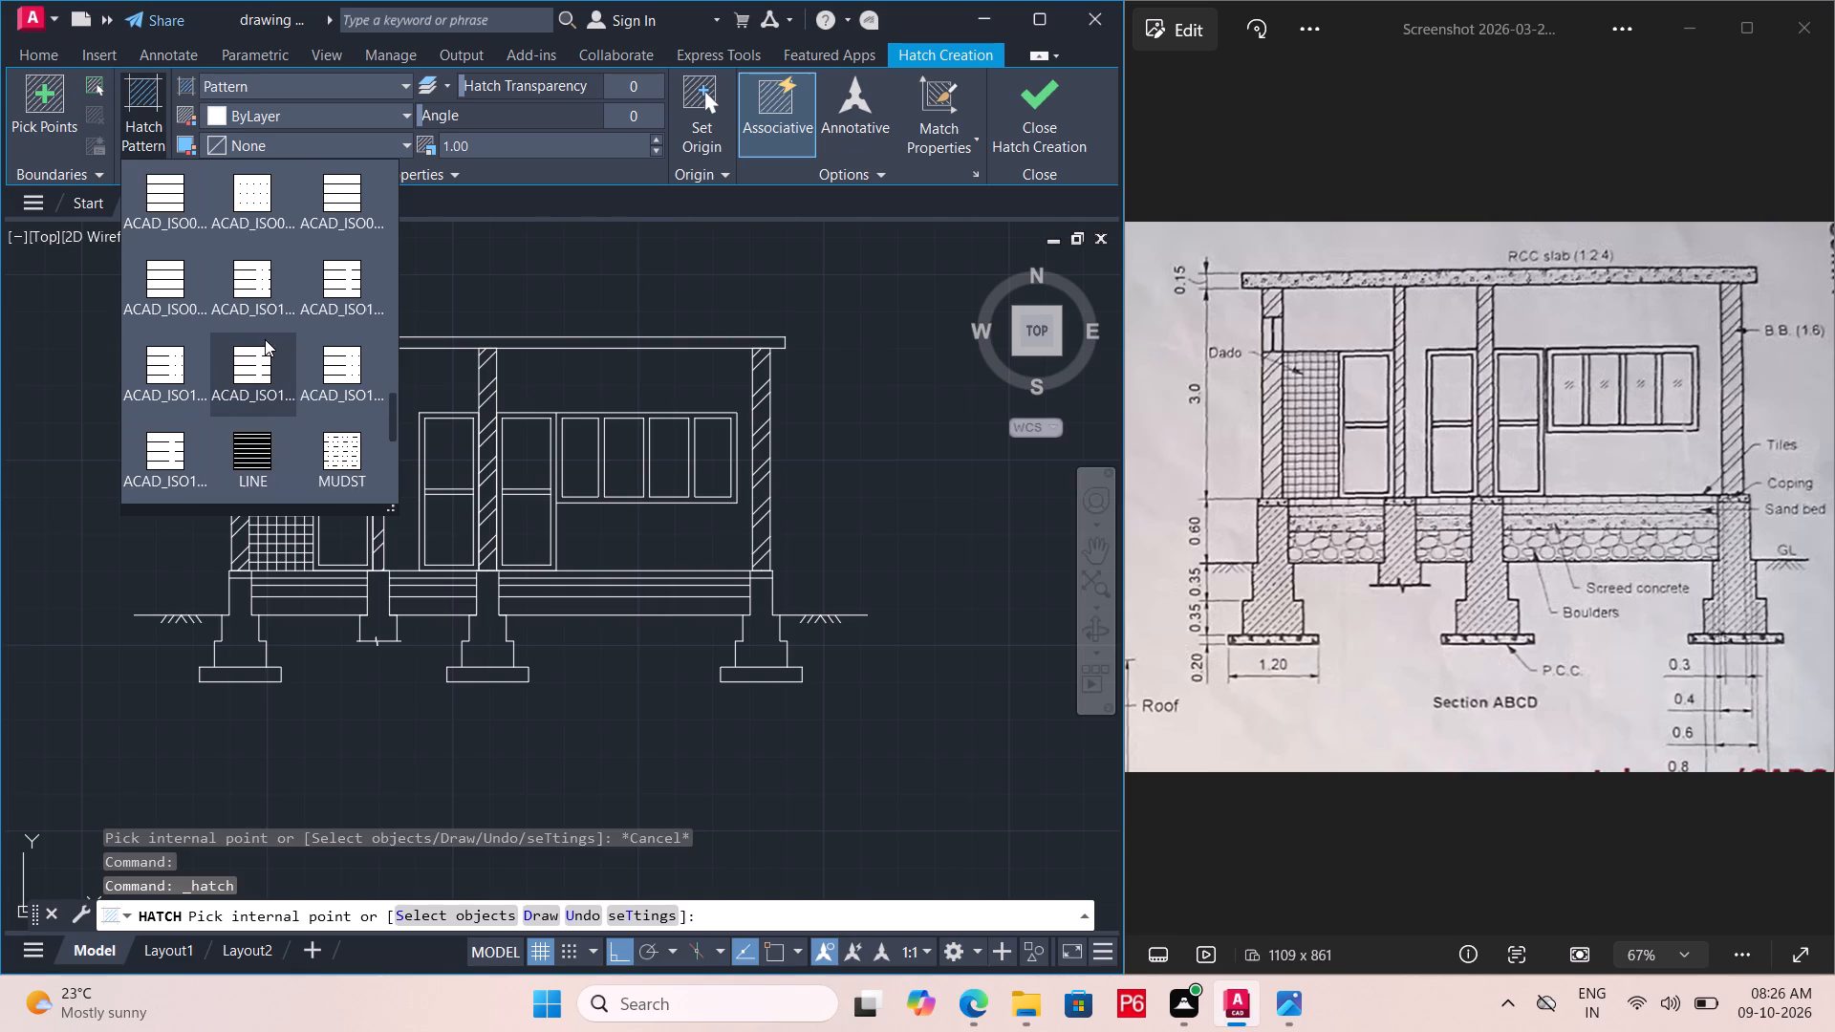
scroll(265, 339, "up", 11)
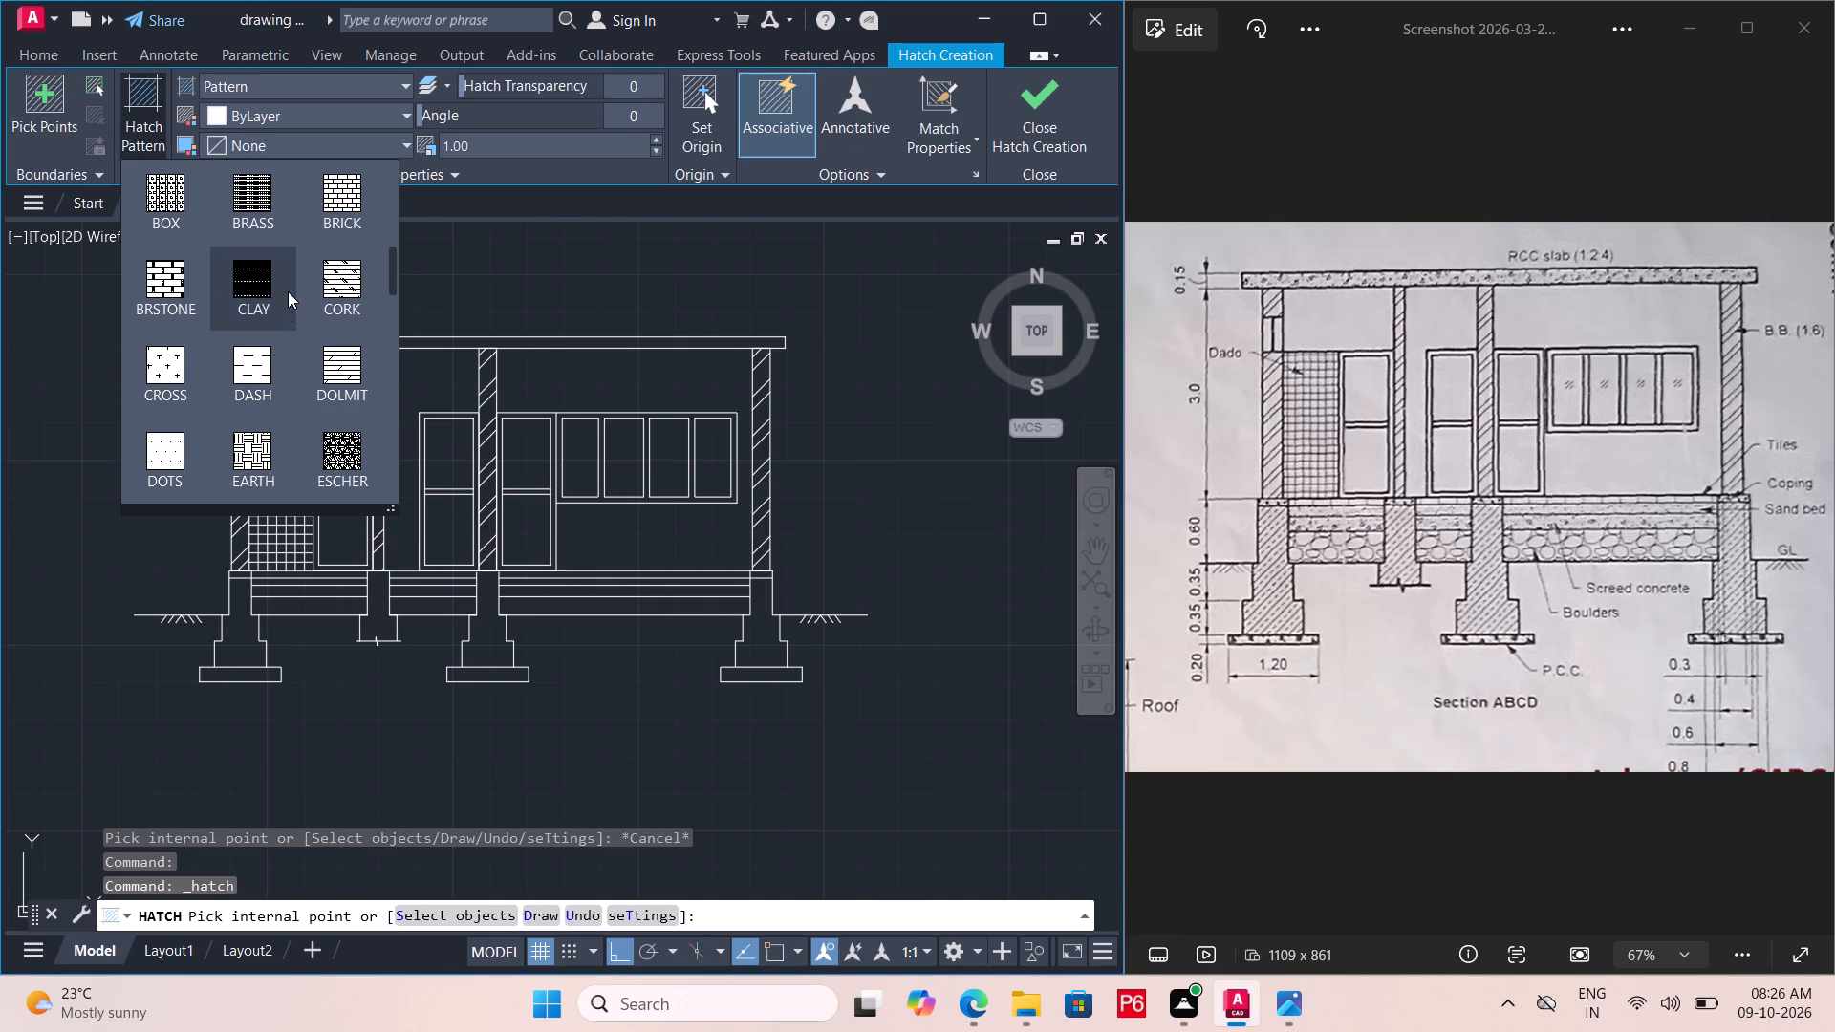
scroll(289, 285, "up", 2)
left_click(343, 377)
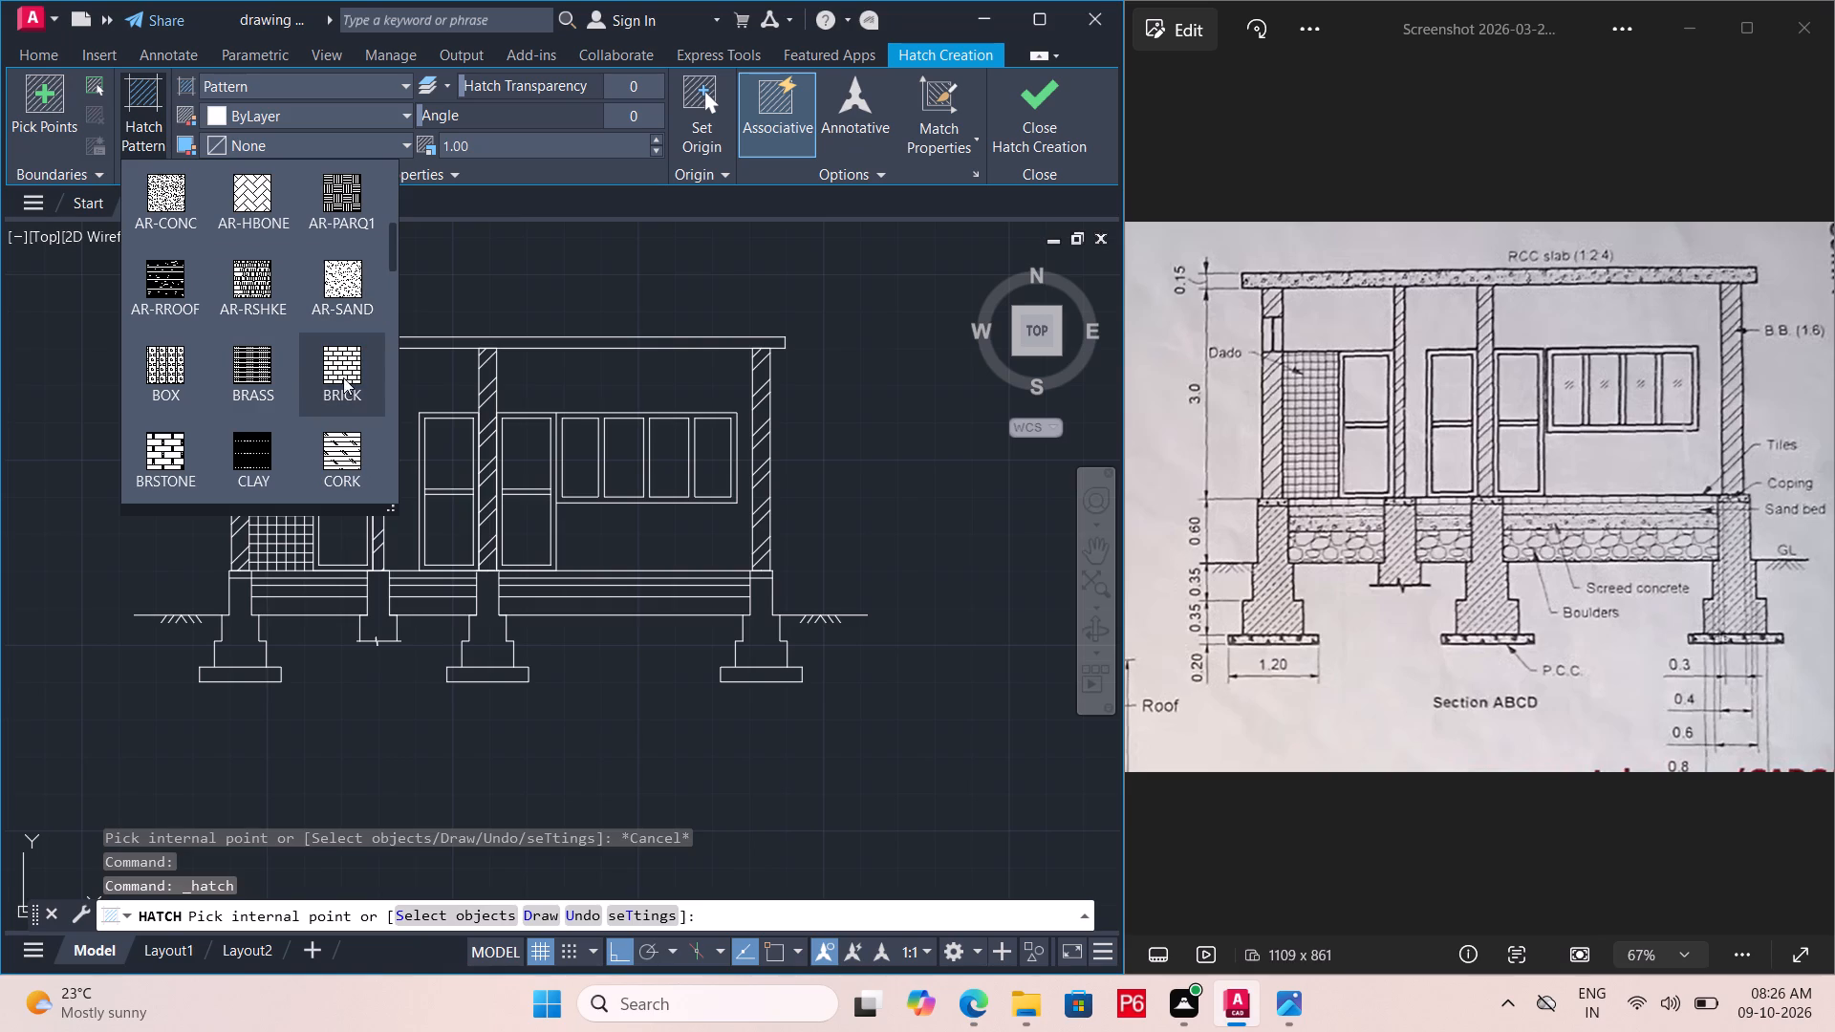
scroll(539, 568, "up", 2)
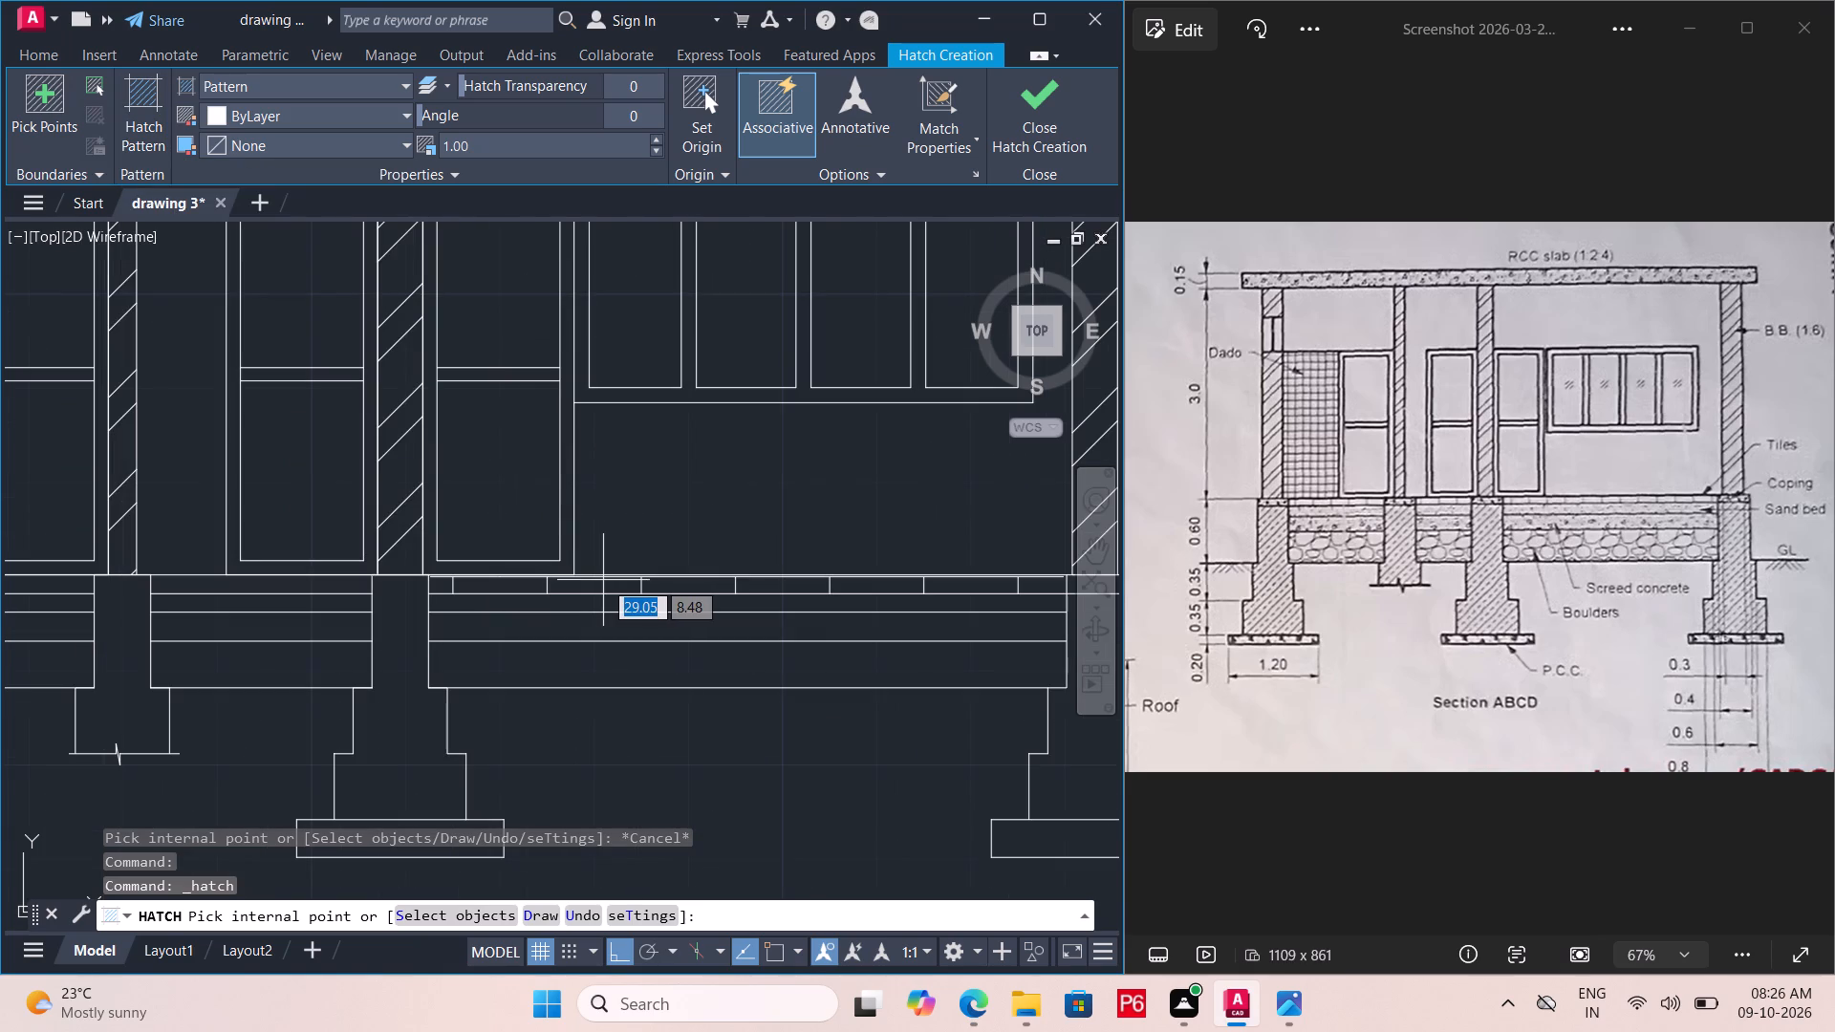
left_click(604, 580)
scroll(582, 555, "down", 1)
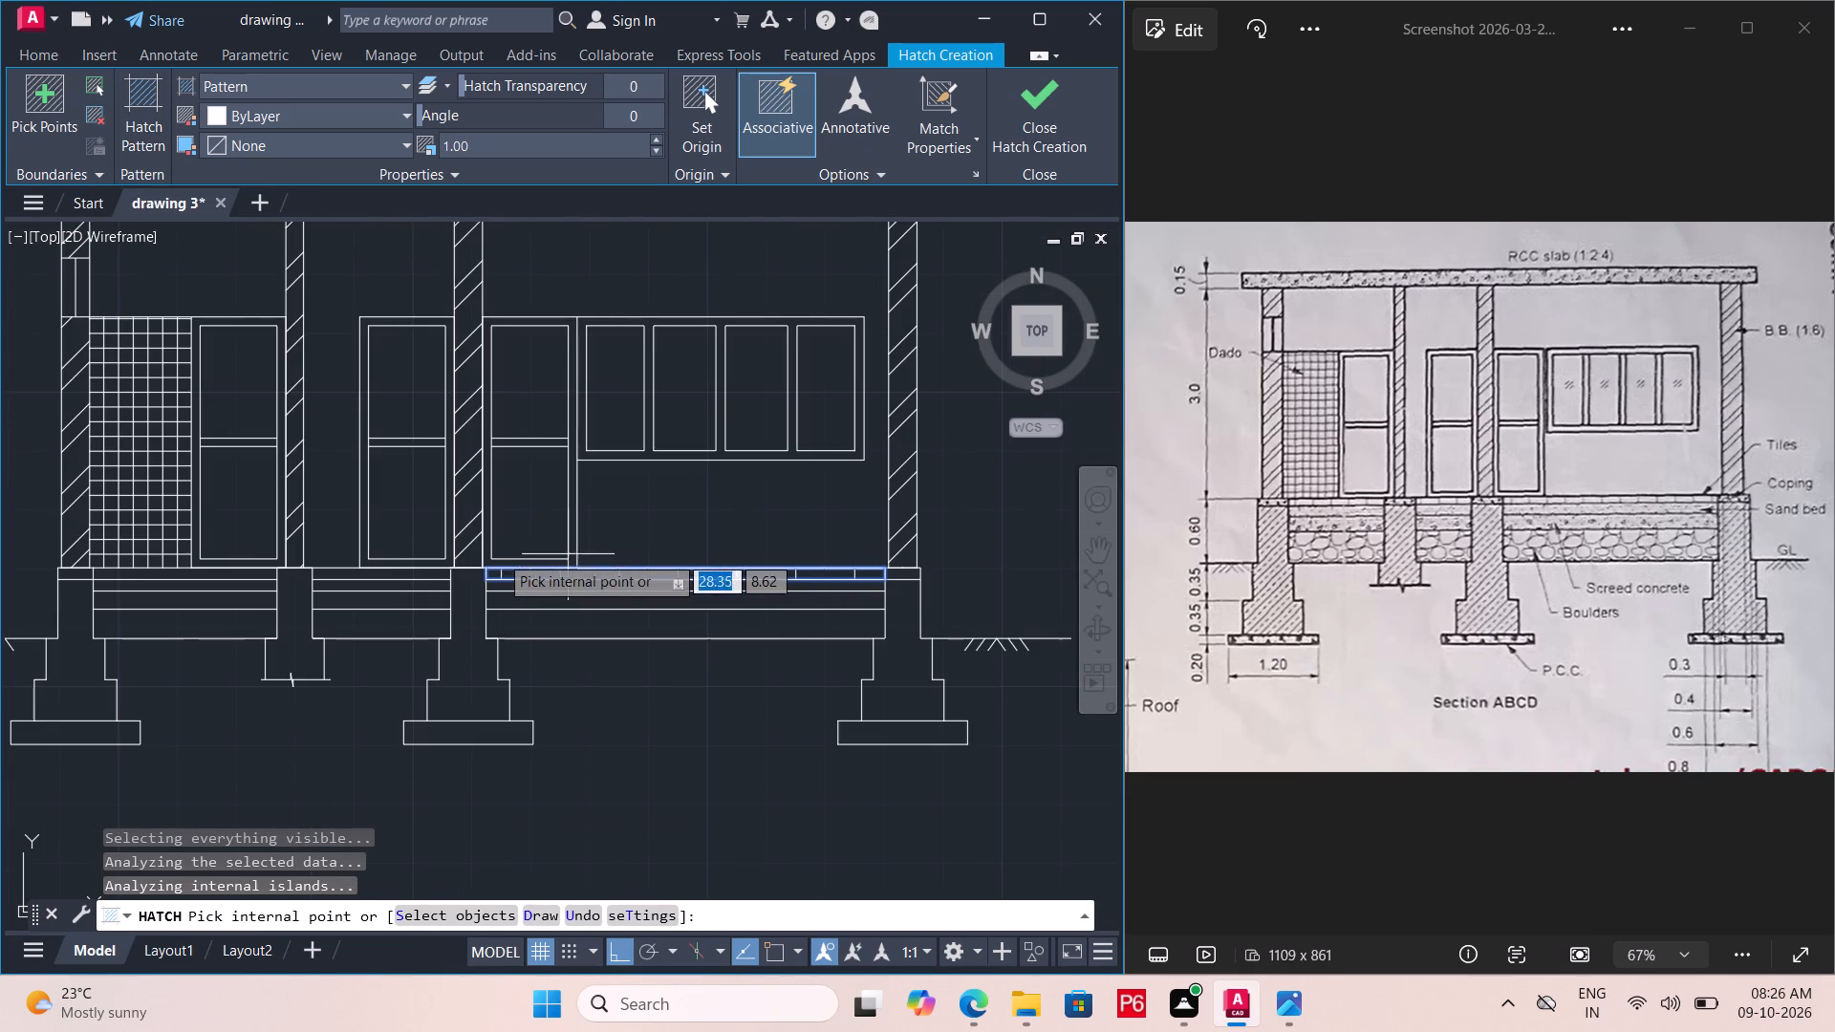
scroll(384, 595, "up", 1)
left_click(400, 562)
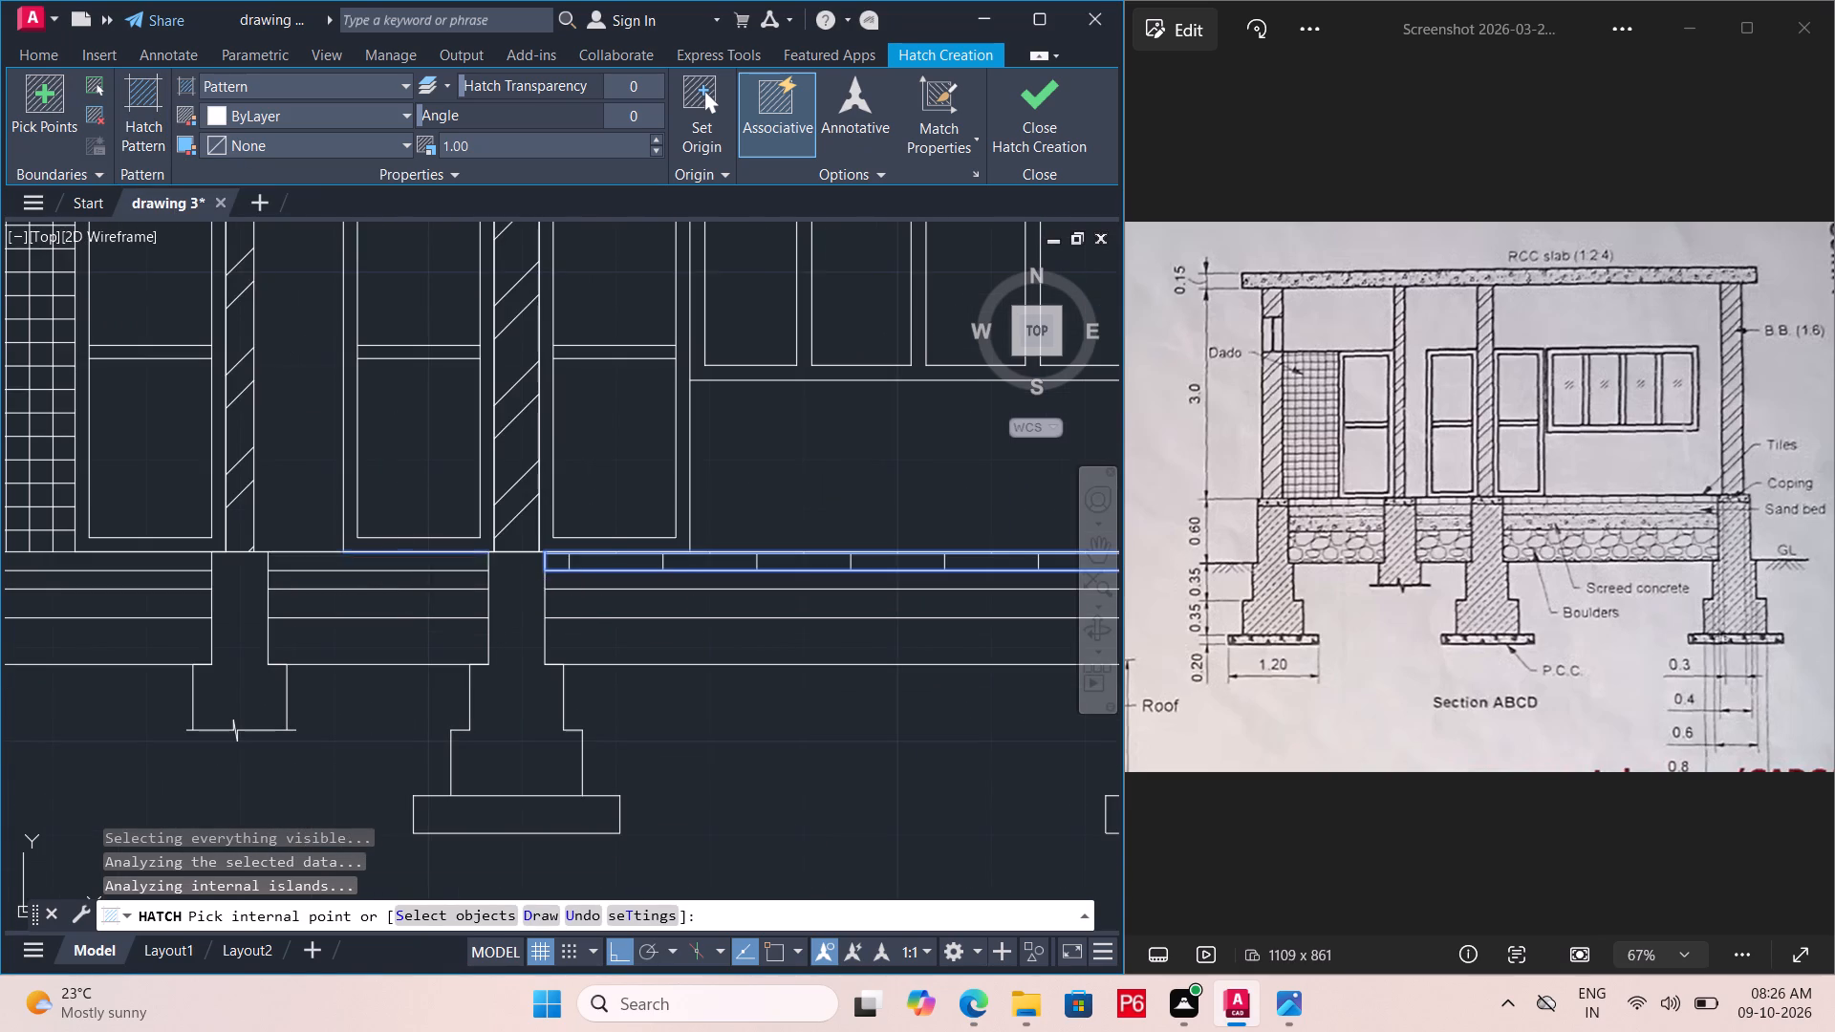
triple_click(117, 560)
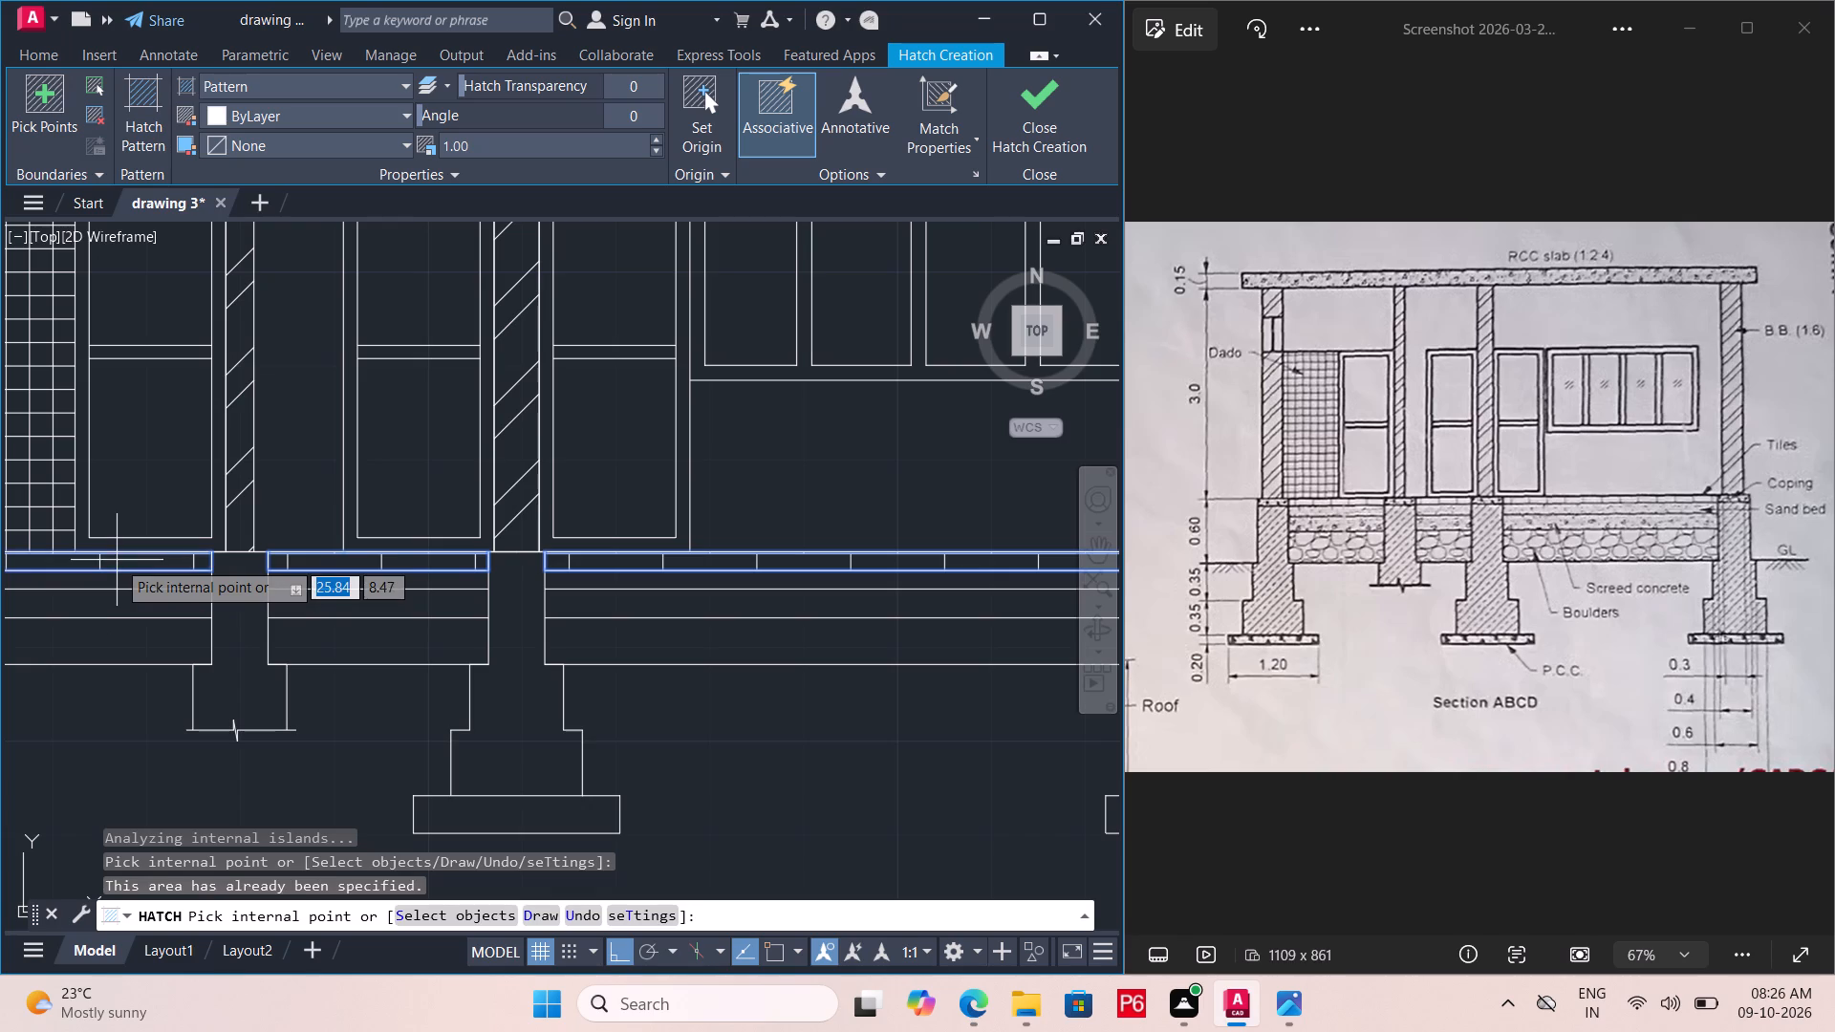
scroll(355, 576, "down", 2)
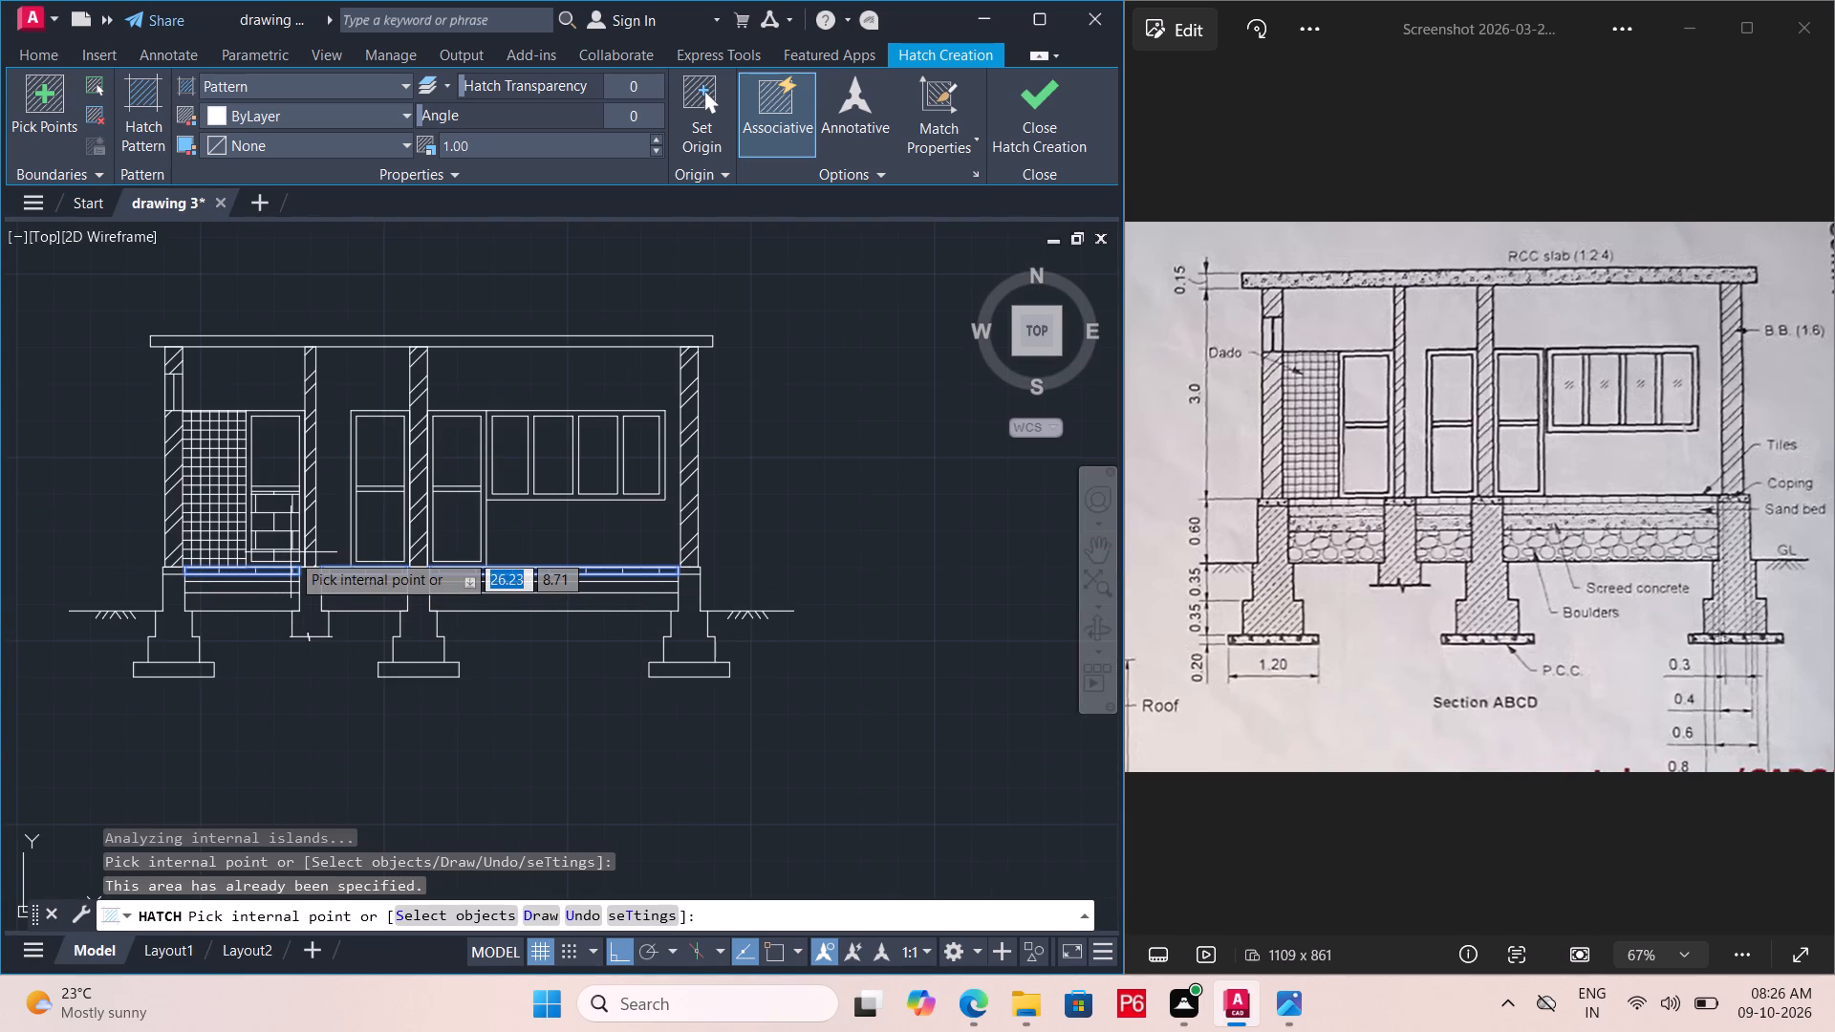
key("Escape")
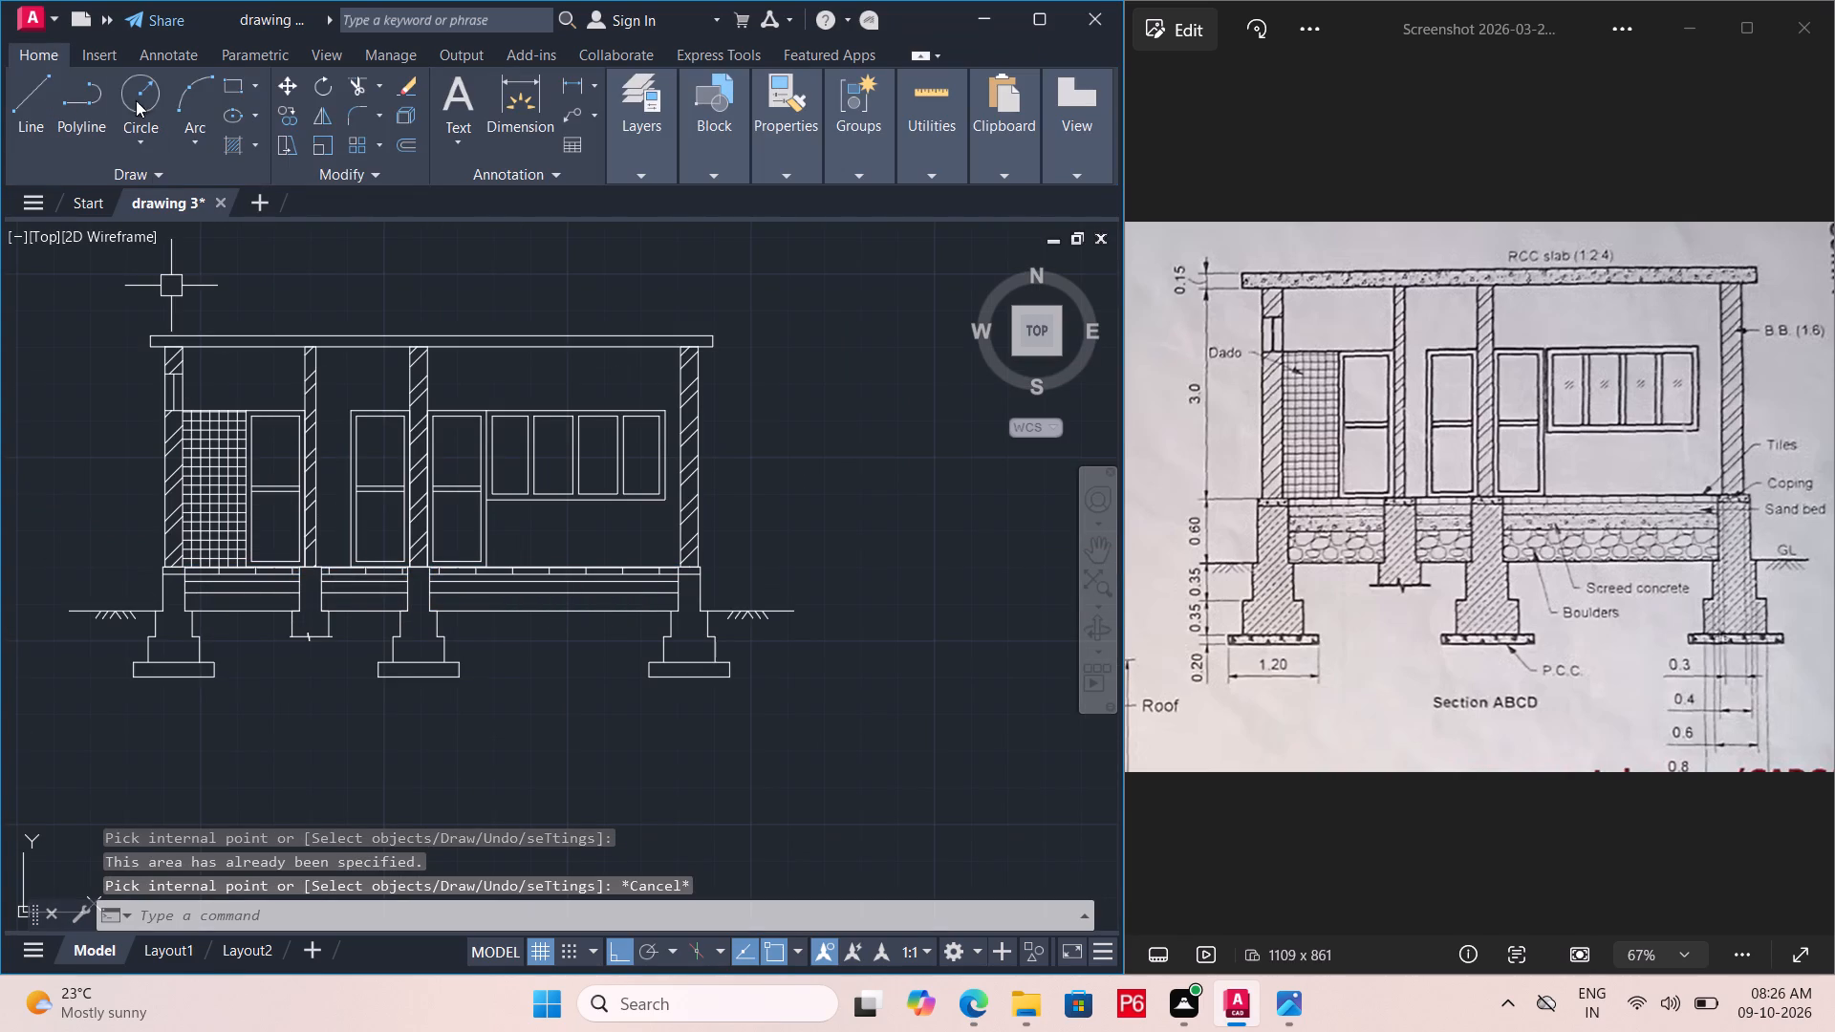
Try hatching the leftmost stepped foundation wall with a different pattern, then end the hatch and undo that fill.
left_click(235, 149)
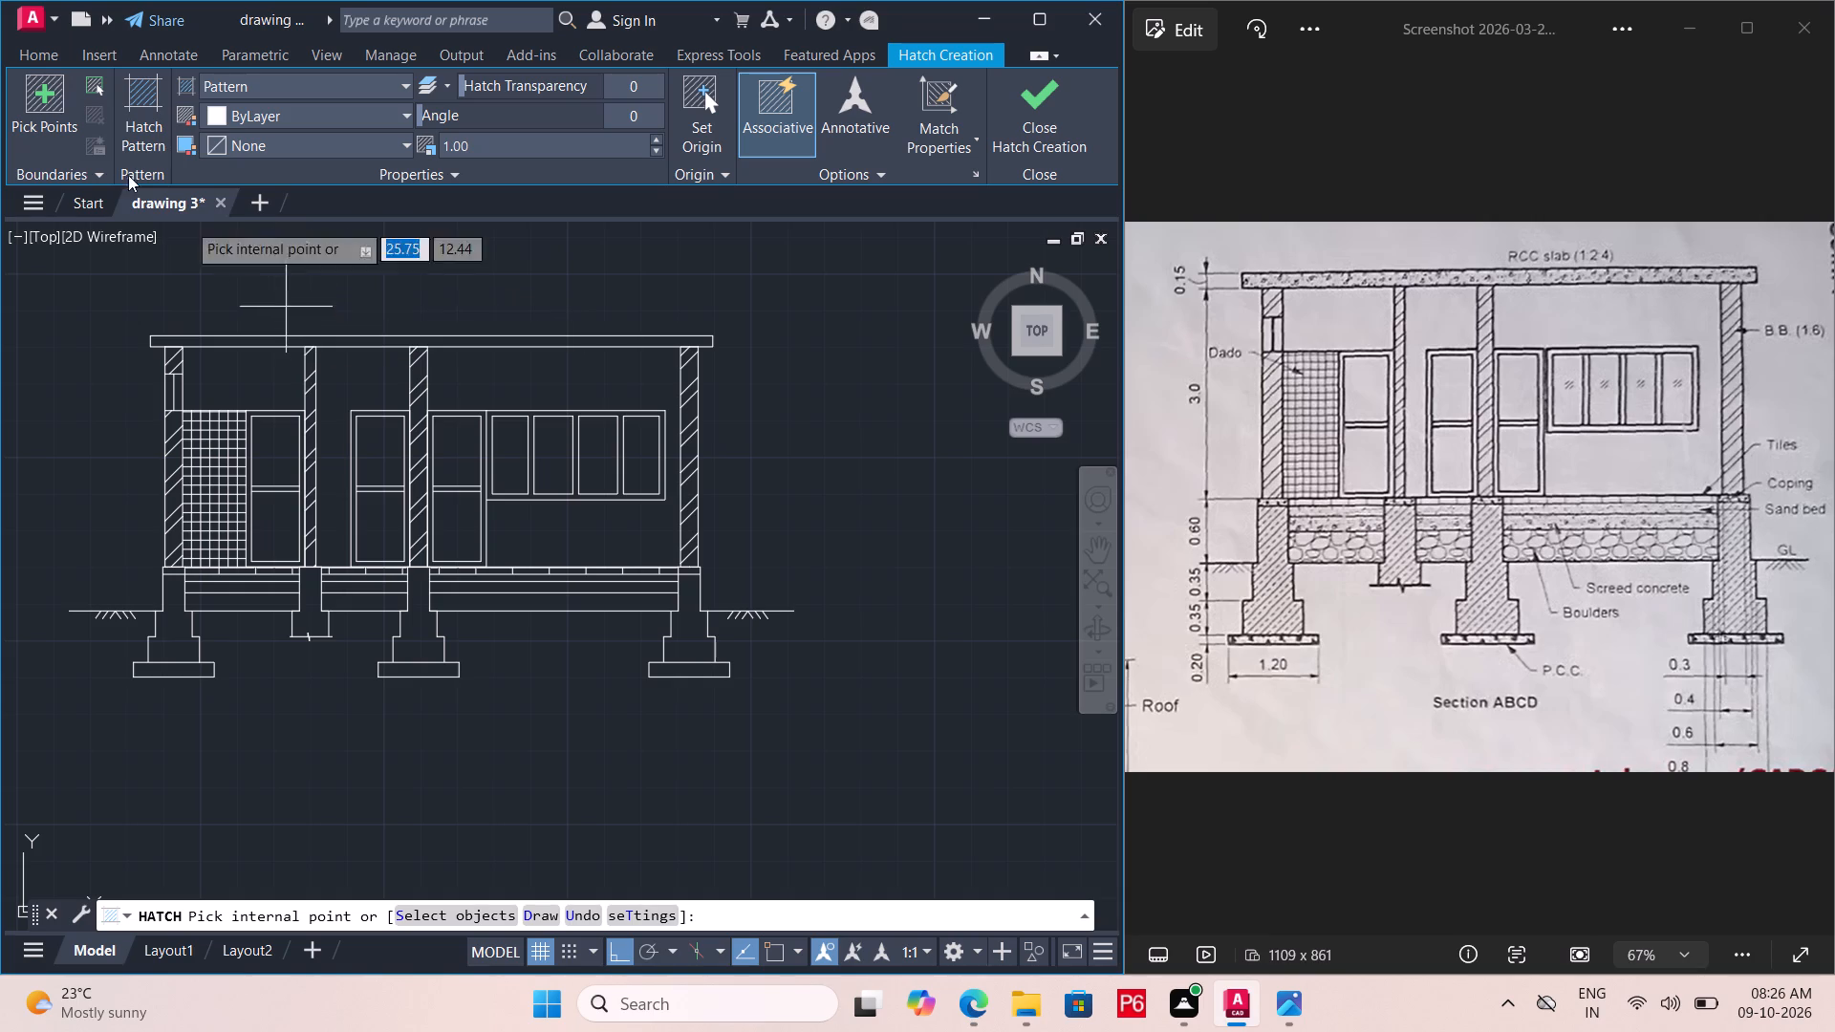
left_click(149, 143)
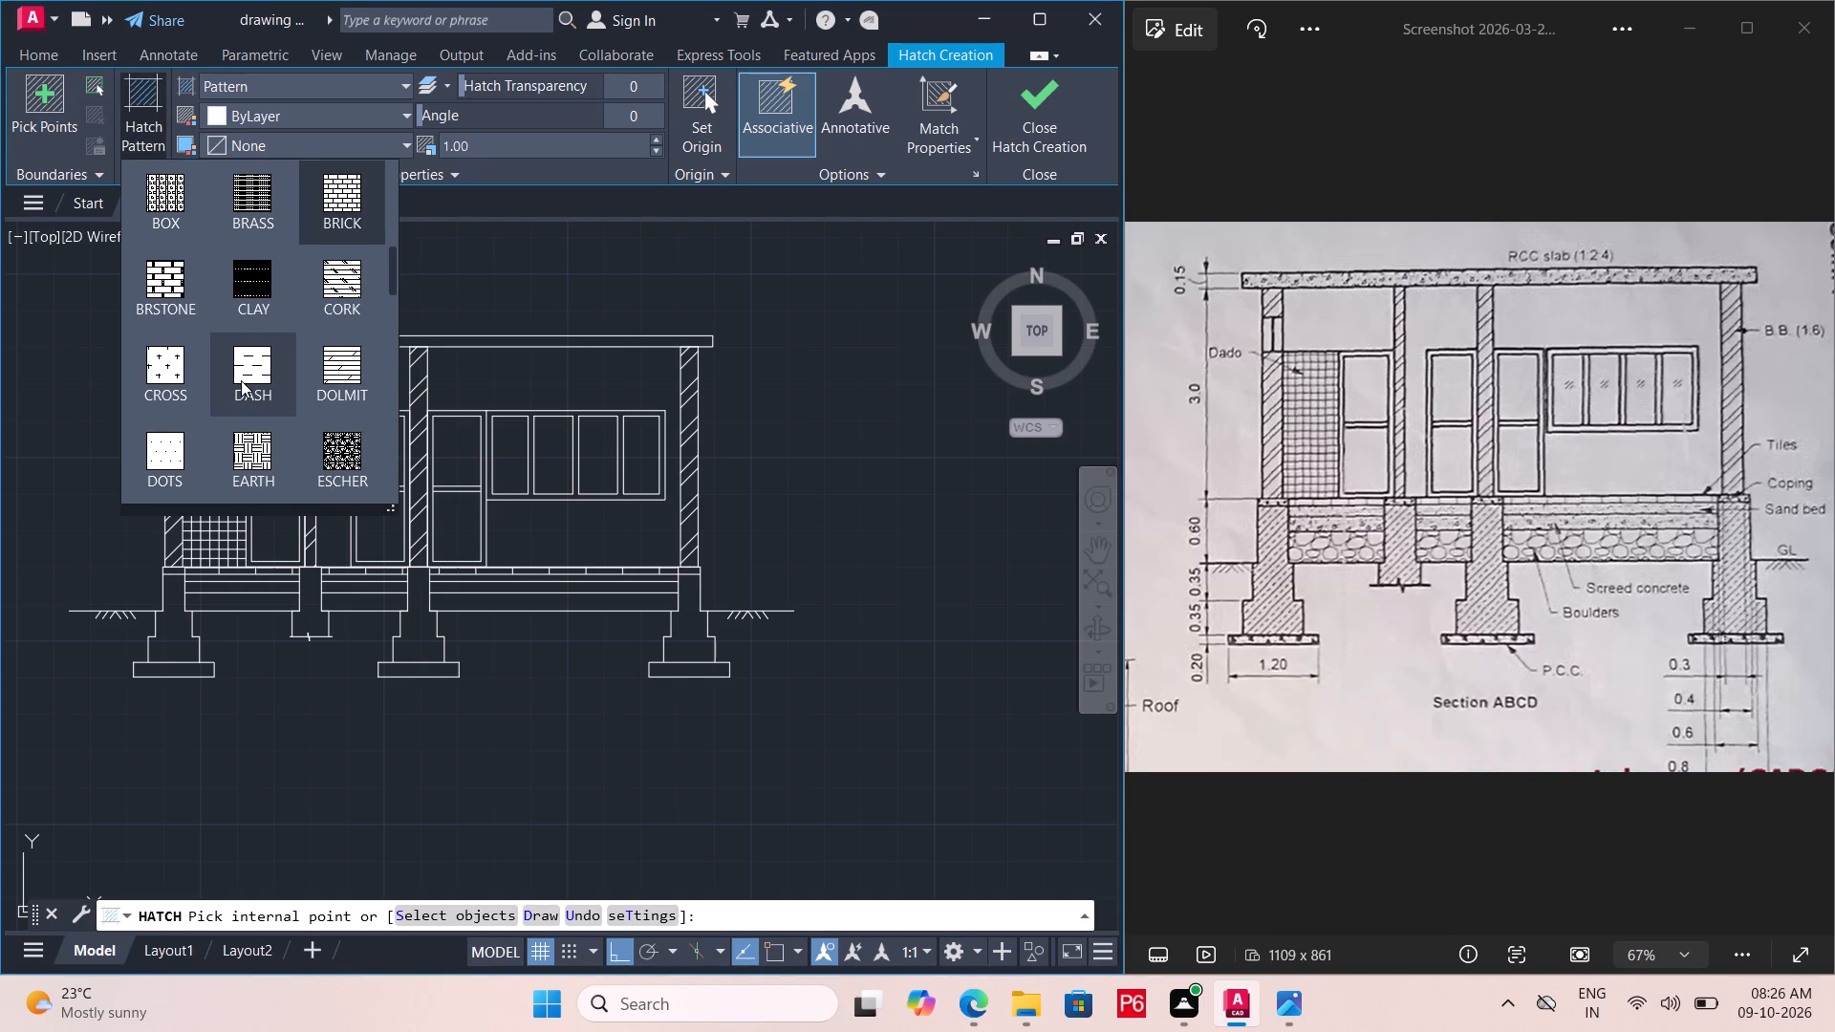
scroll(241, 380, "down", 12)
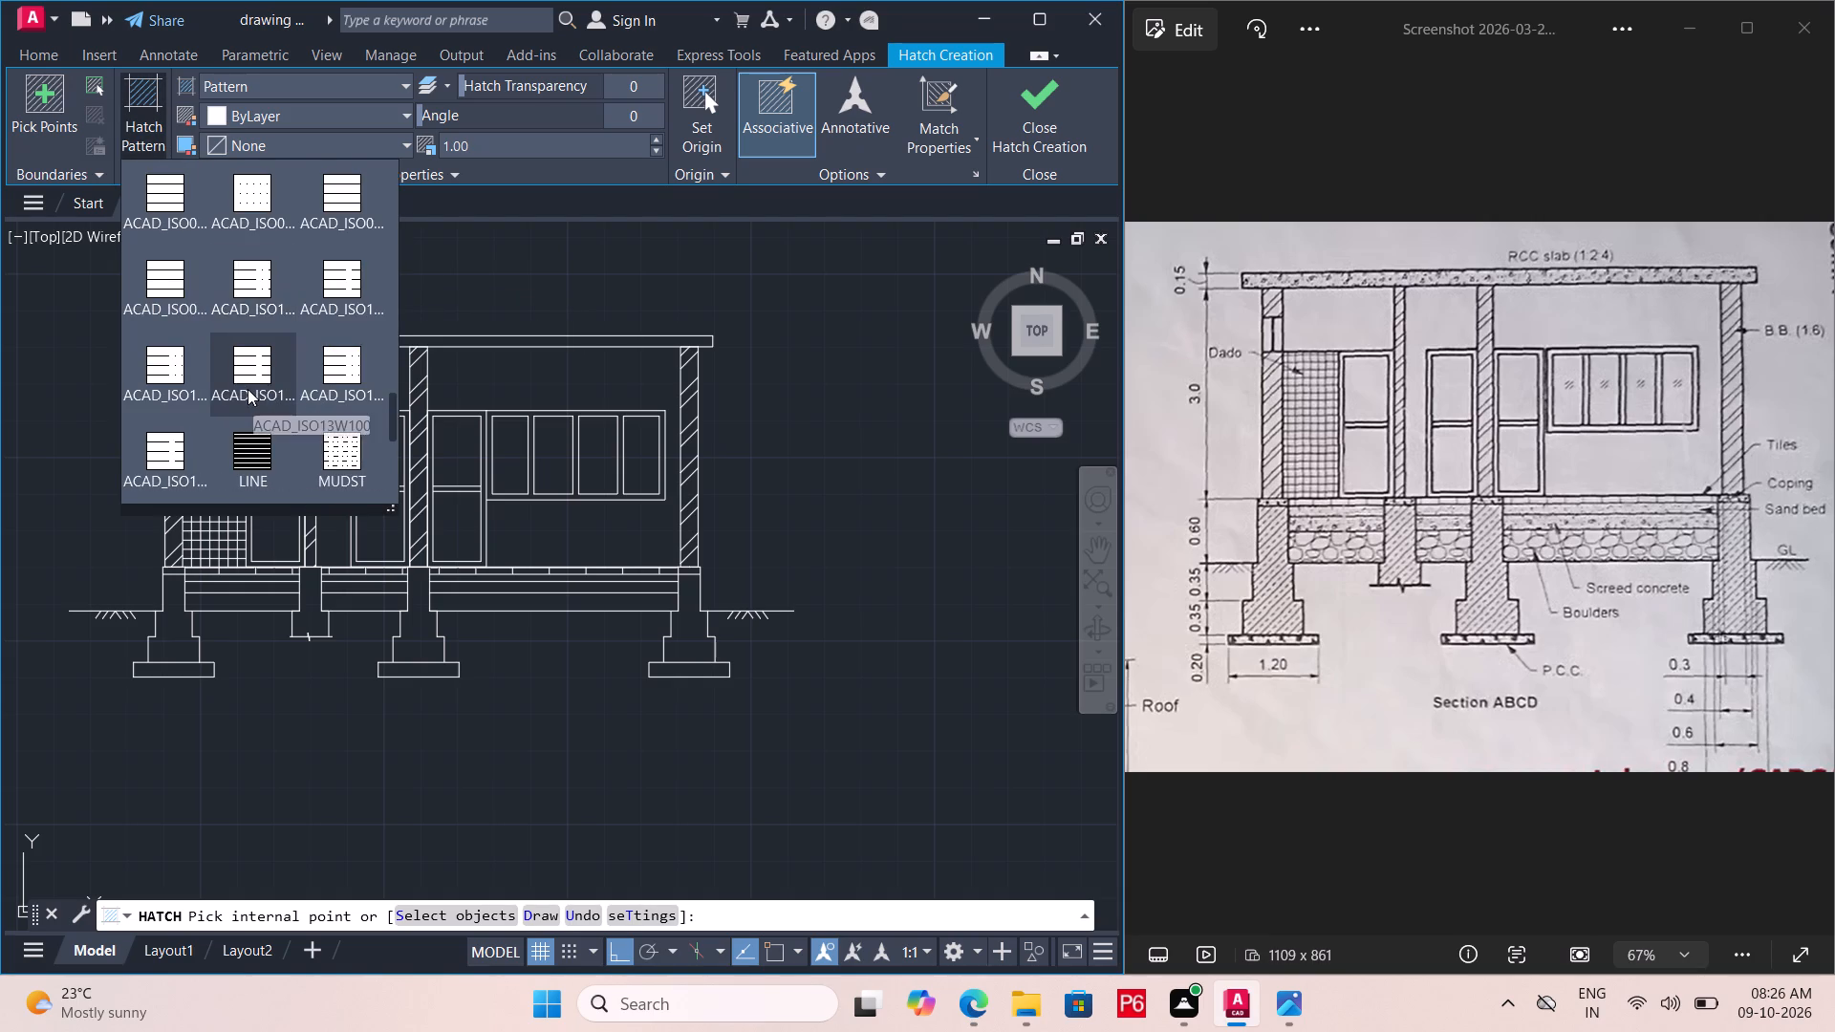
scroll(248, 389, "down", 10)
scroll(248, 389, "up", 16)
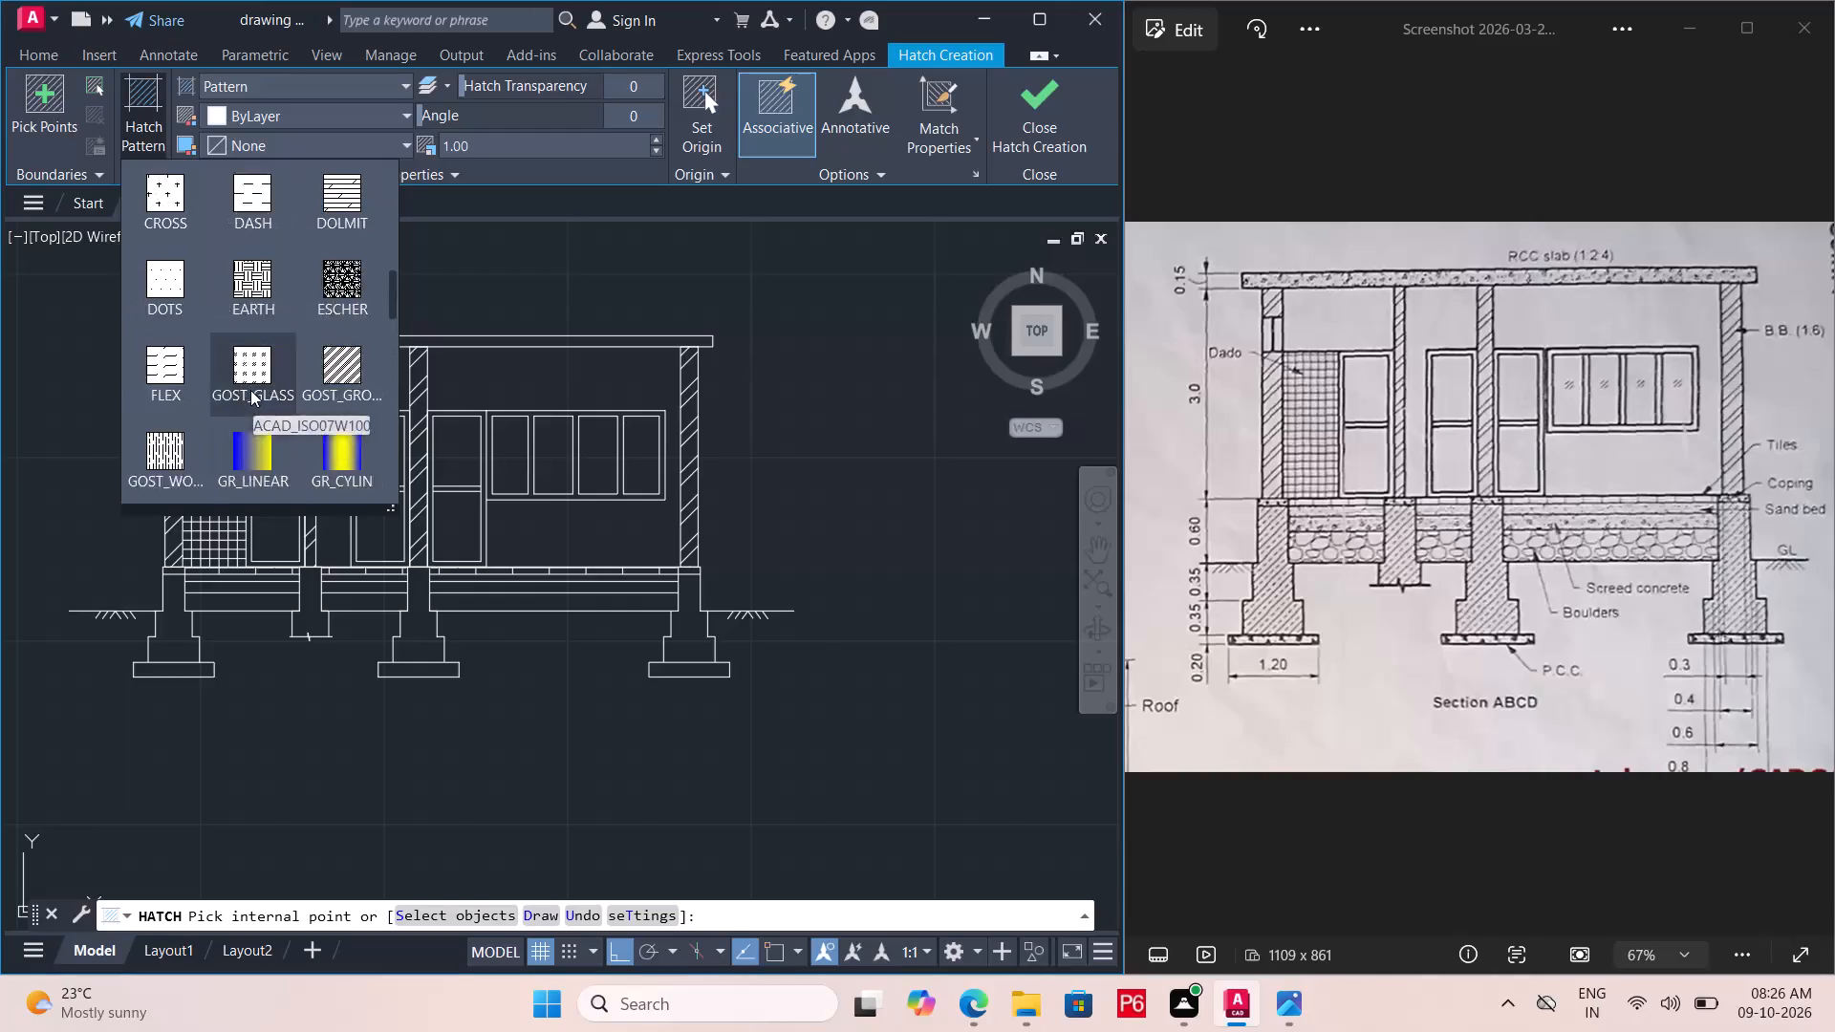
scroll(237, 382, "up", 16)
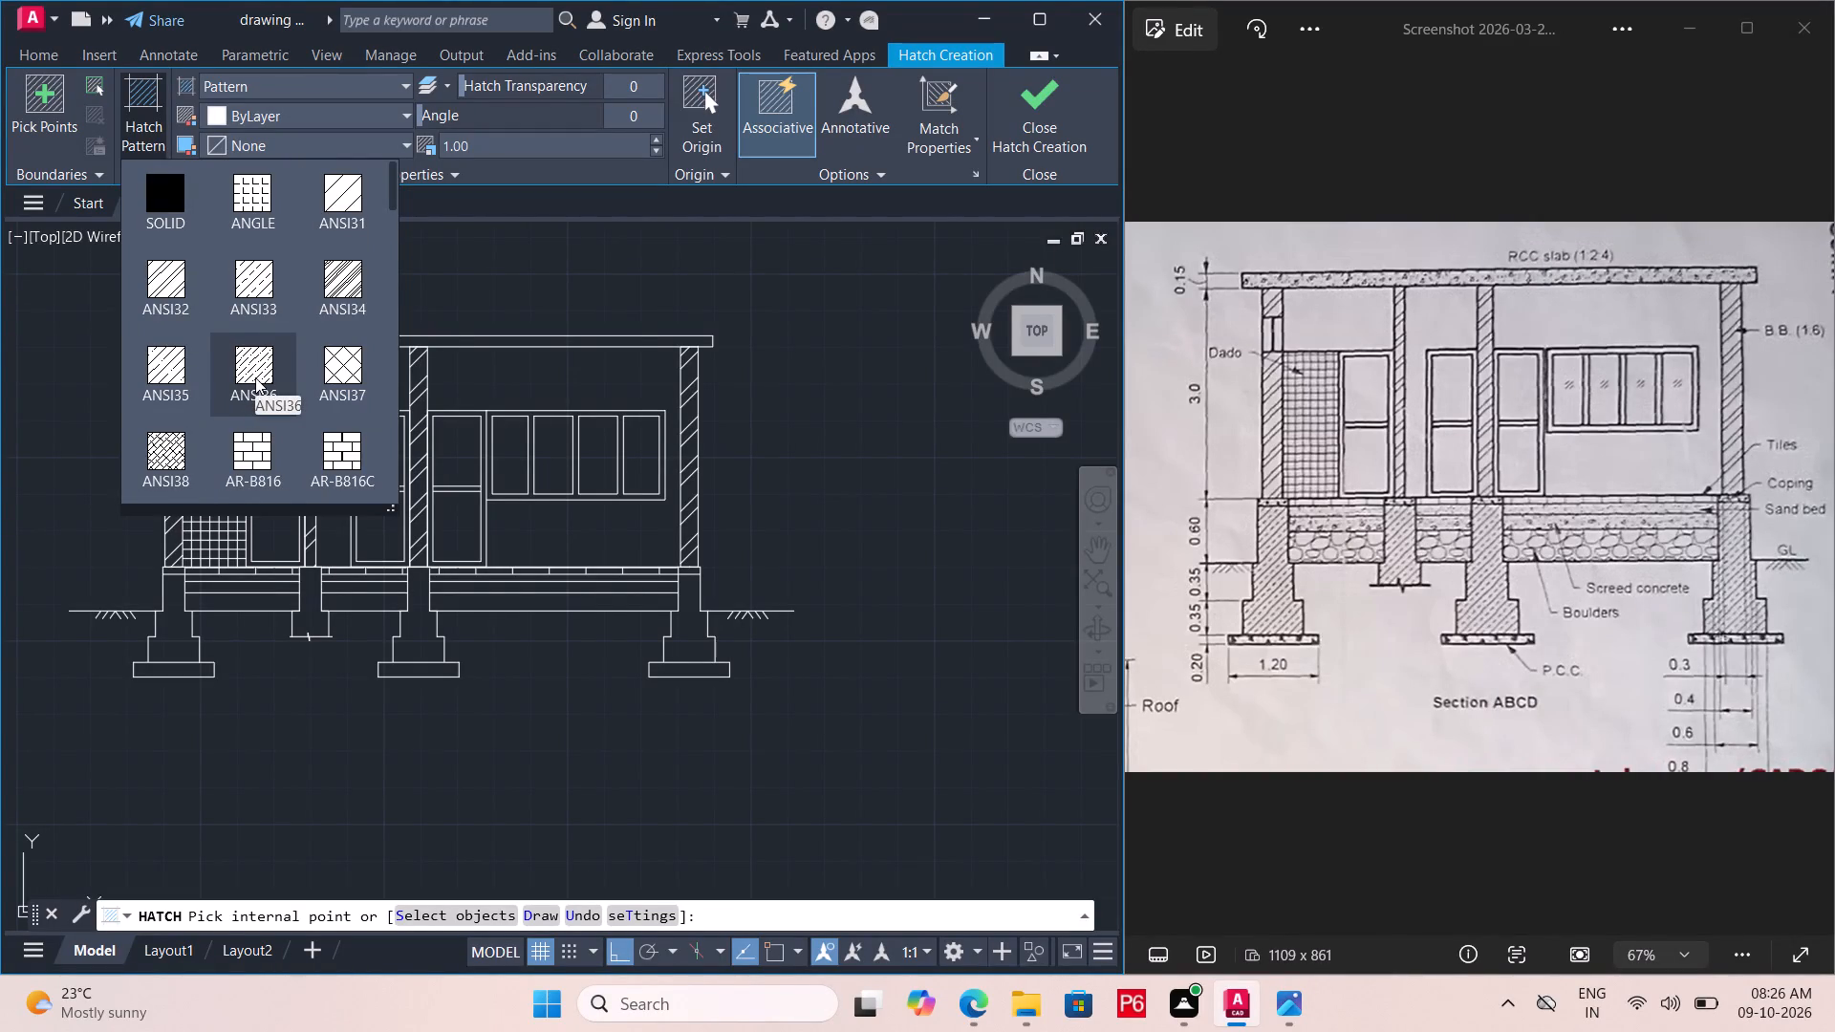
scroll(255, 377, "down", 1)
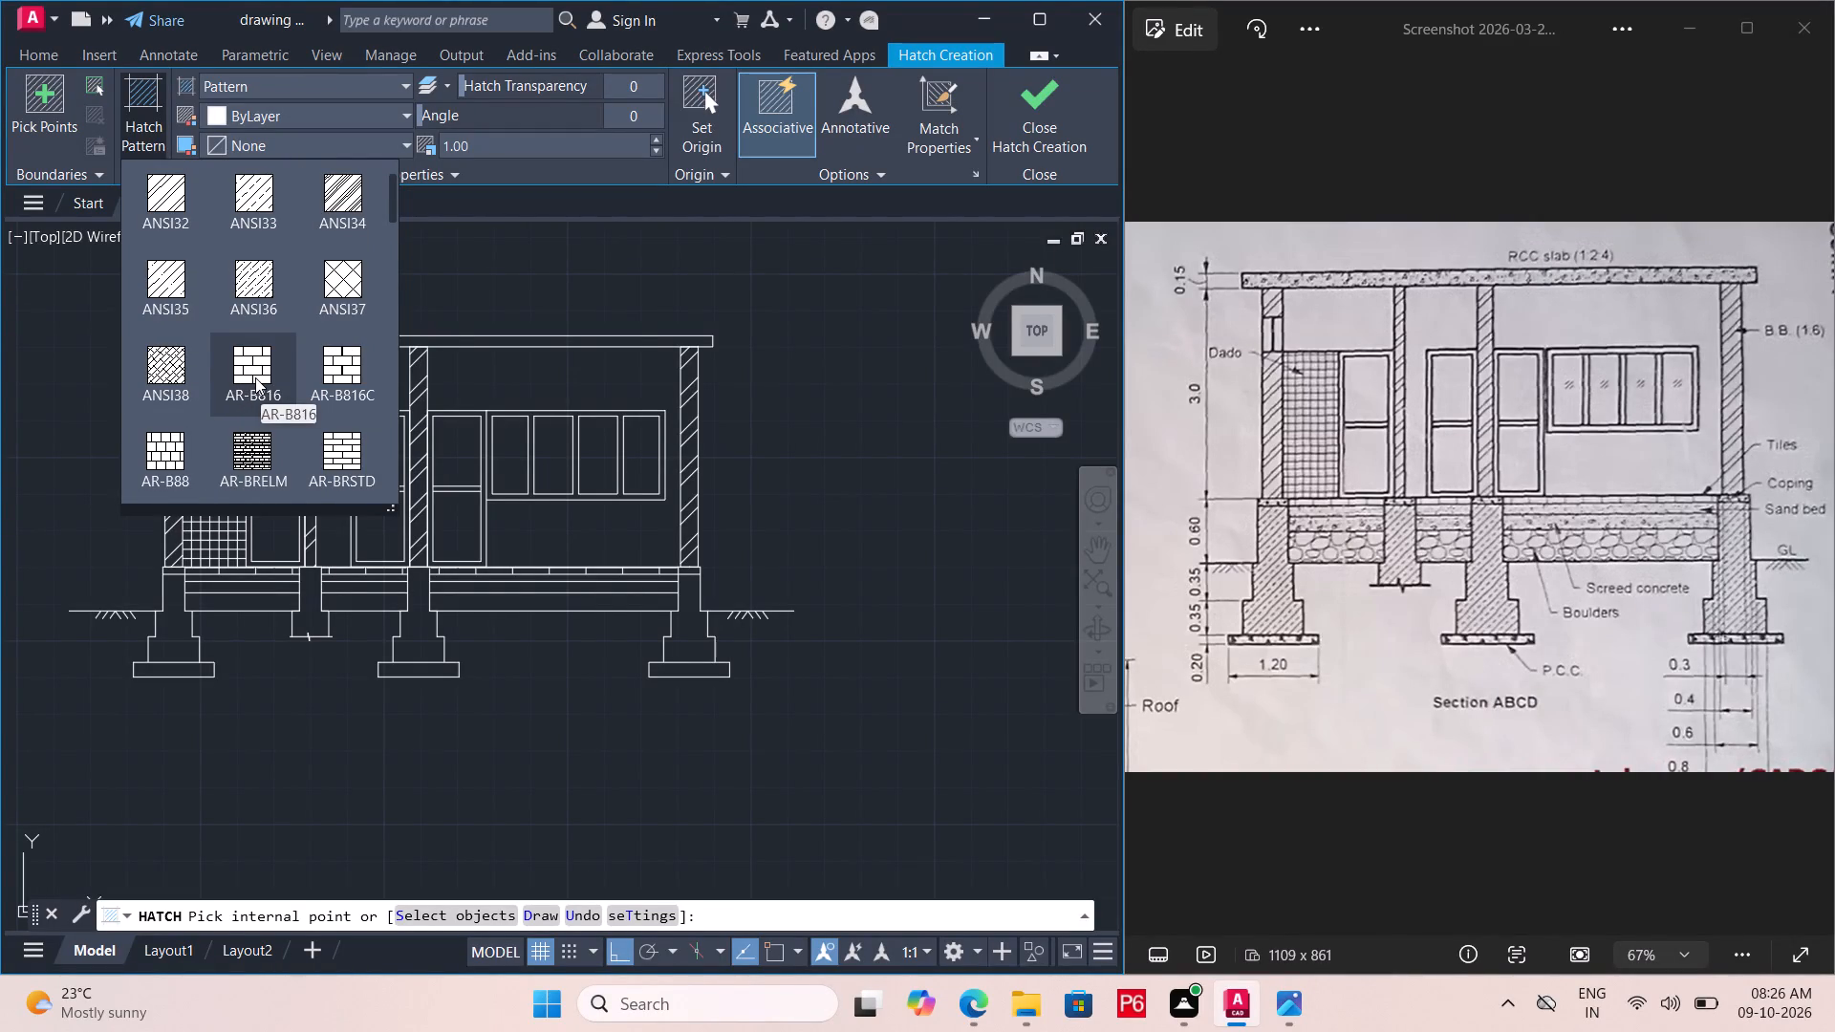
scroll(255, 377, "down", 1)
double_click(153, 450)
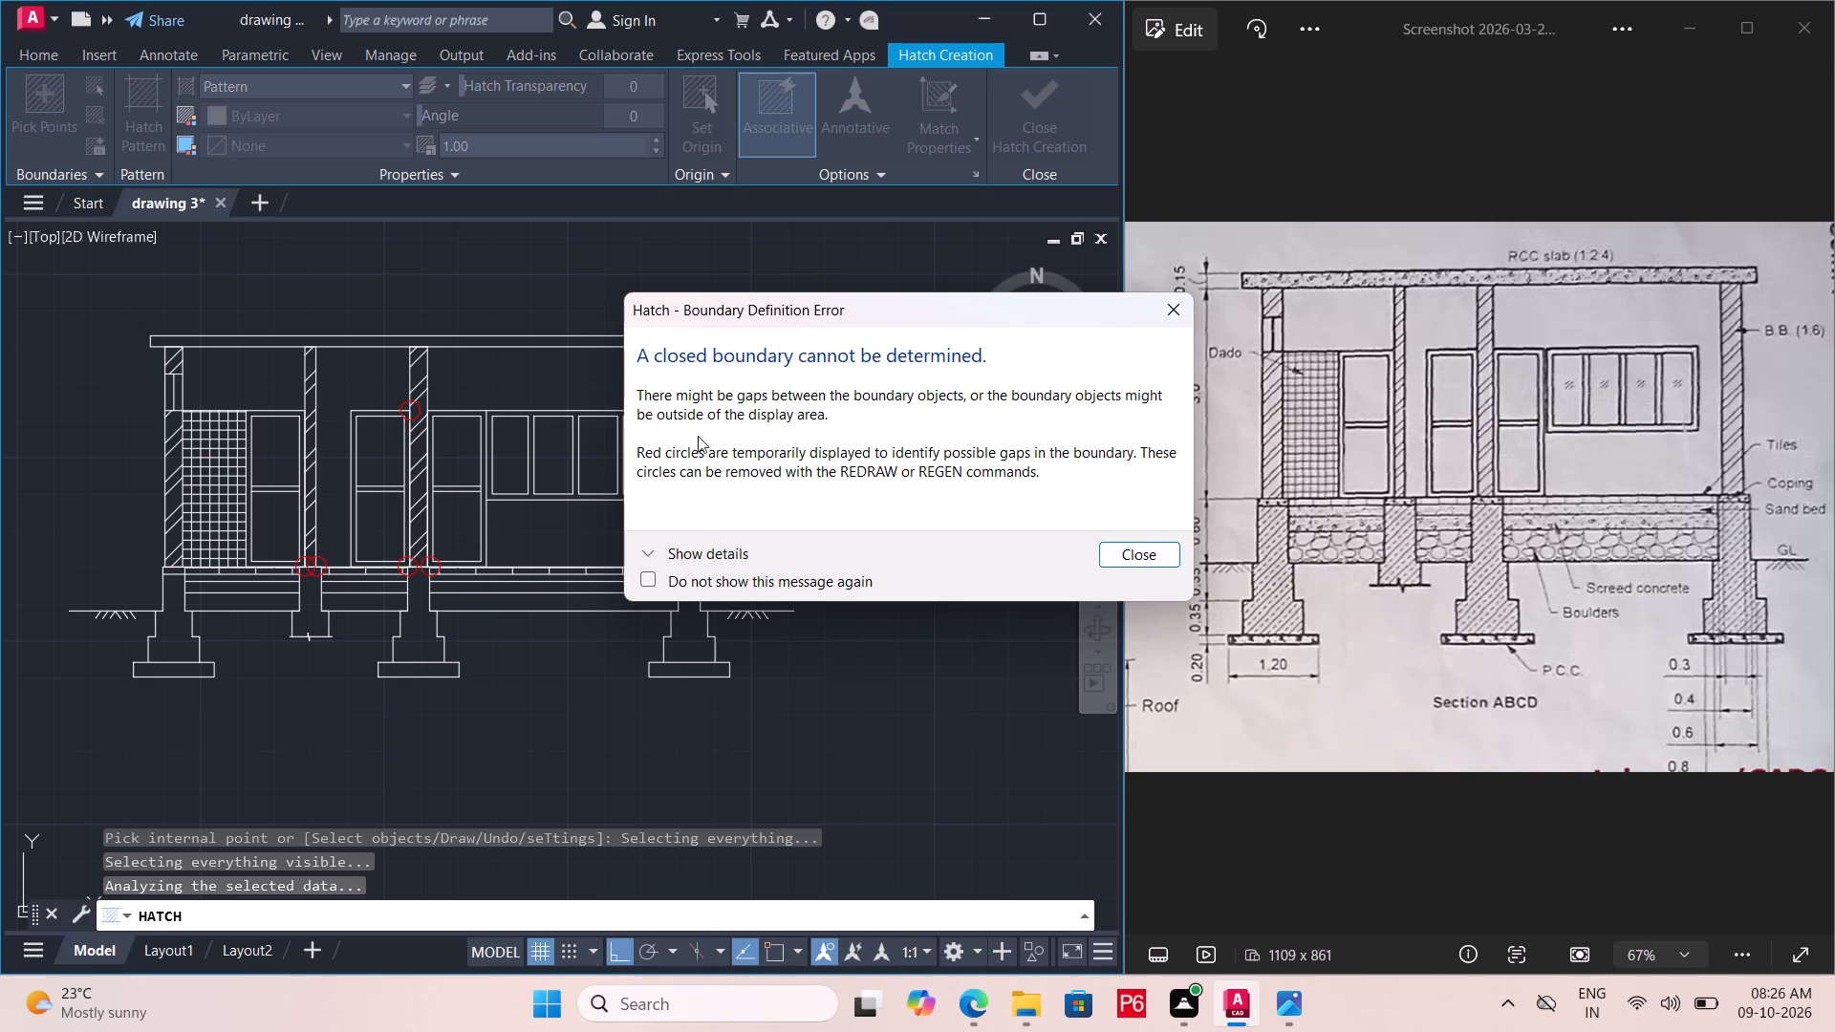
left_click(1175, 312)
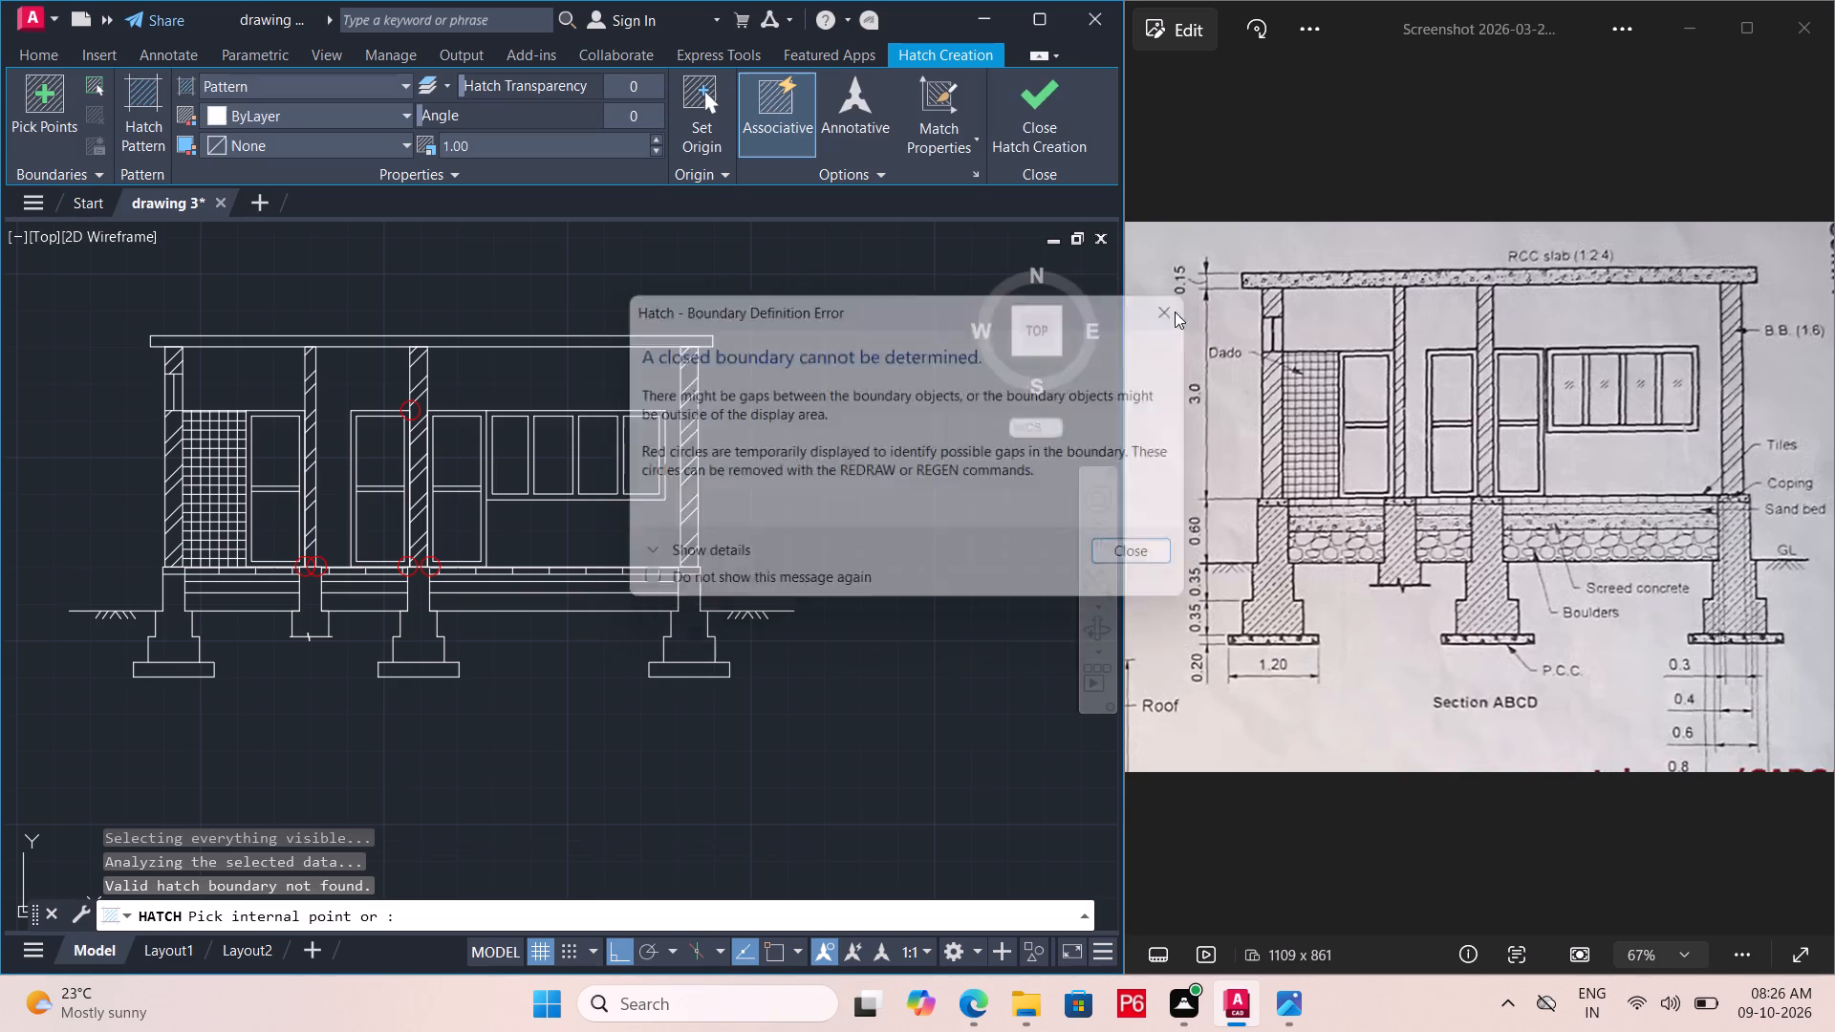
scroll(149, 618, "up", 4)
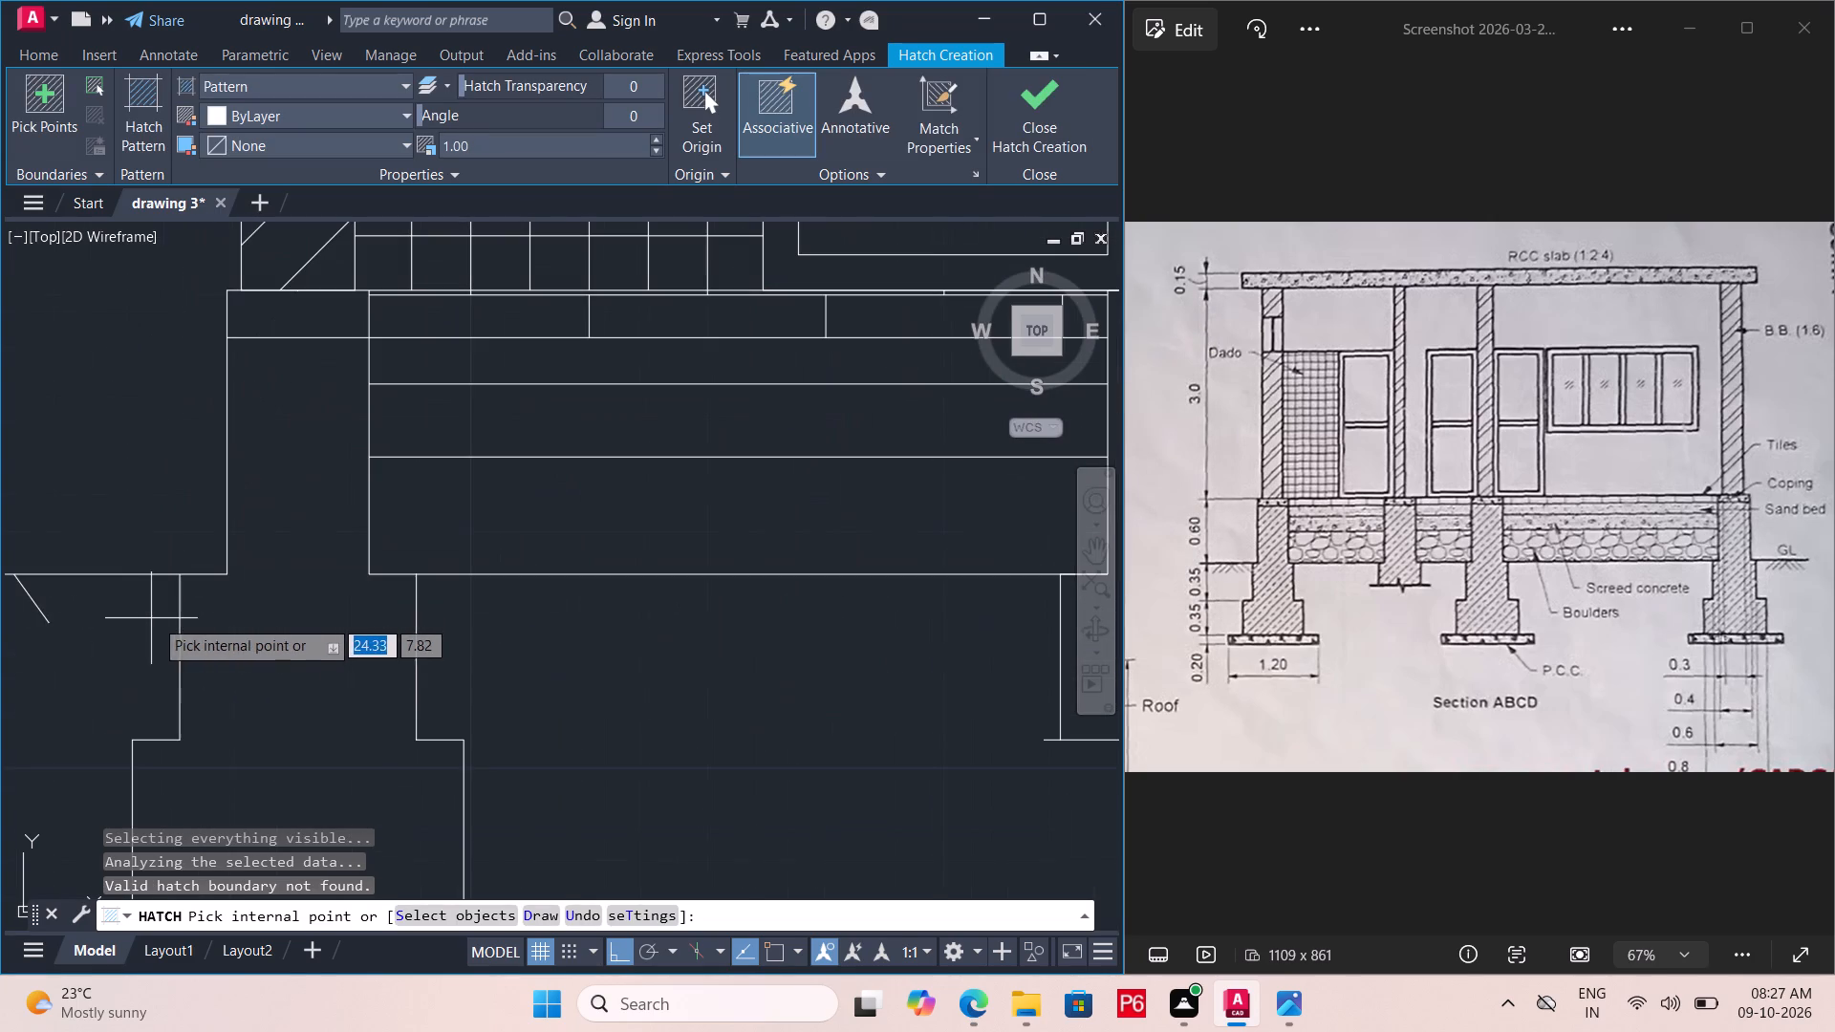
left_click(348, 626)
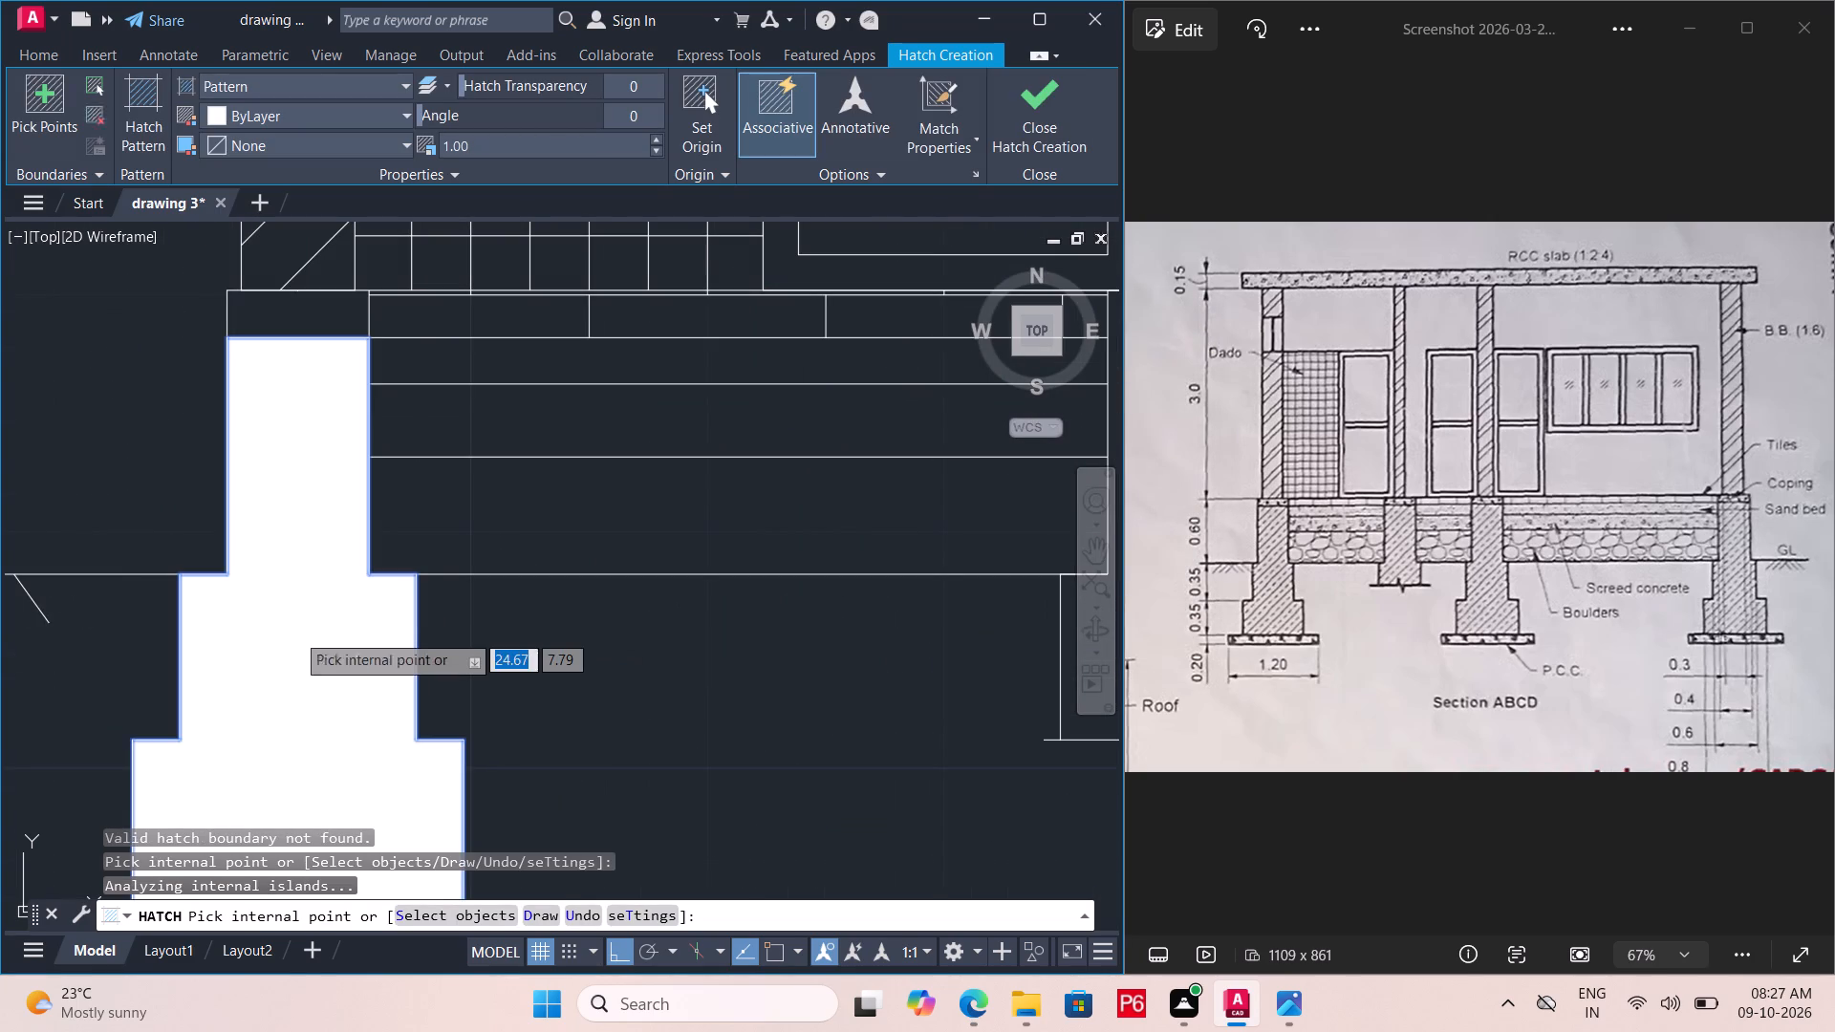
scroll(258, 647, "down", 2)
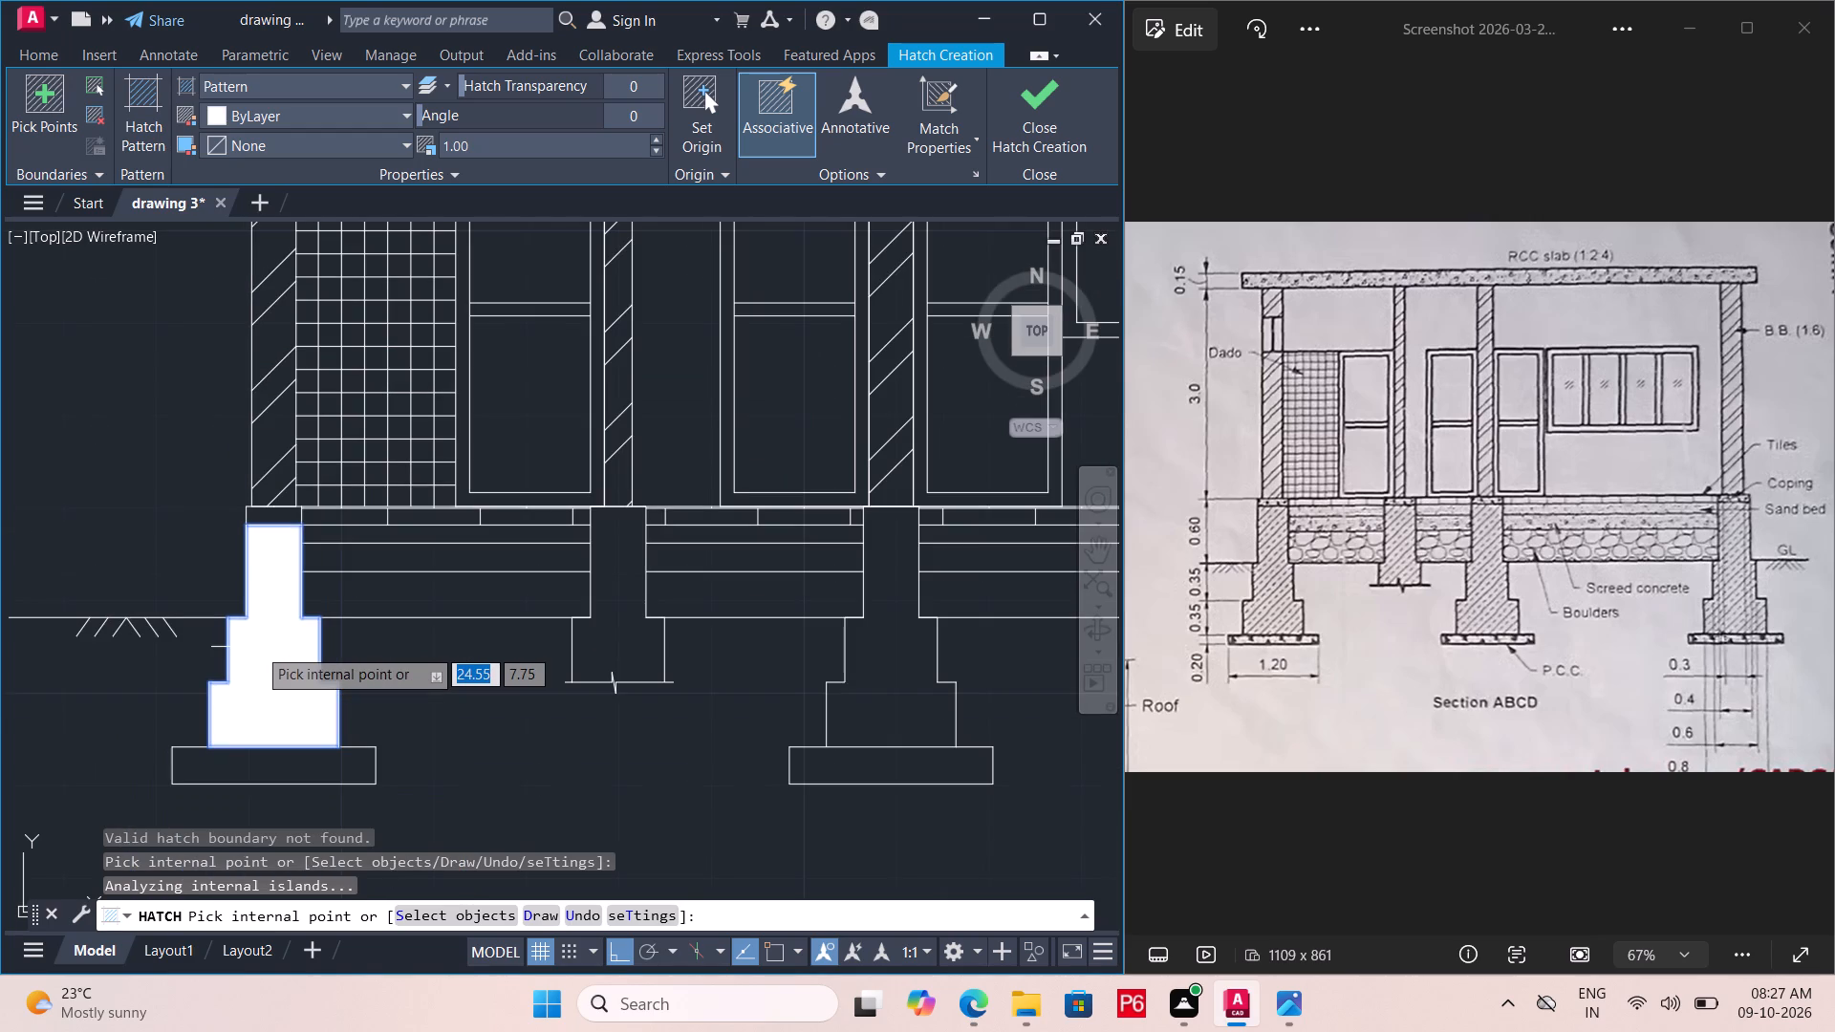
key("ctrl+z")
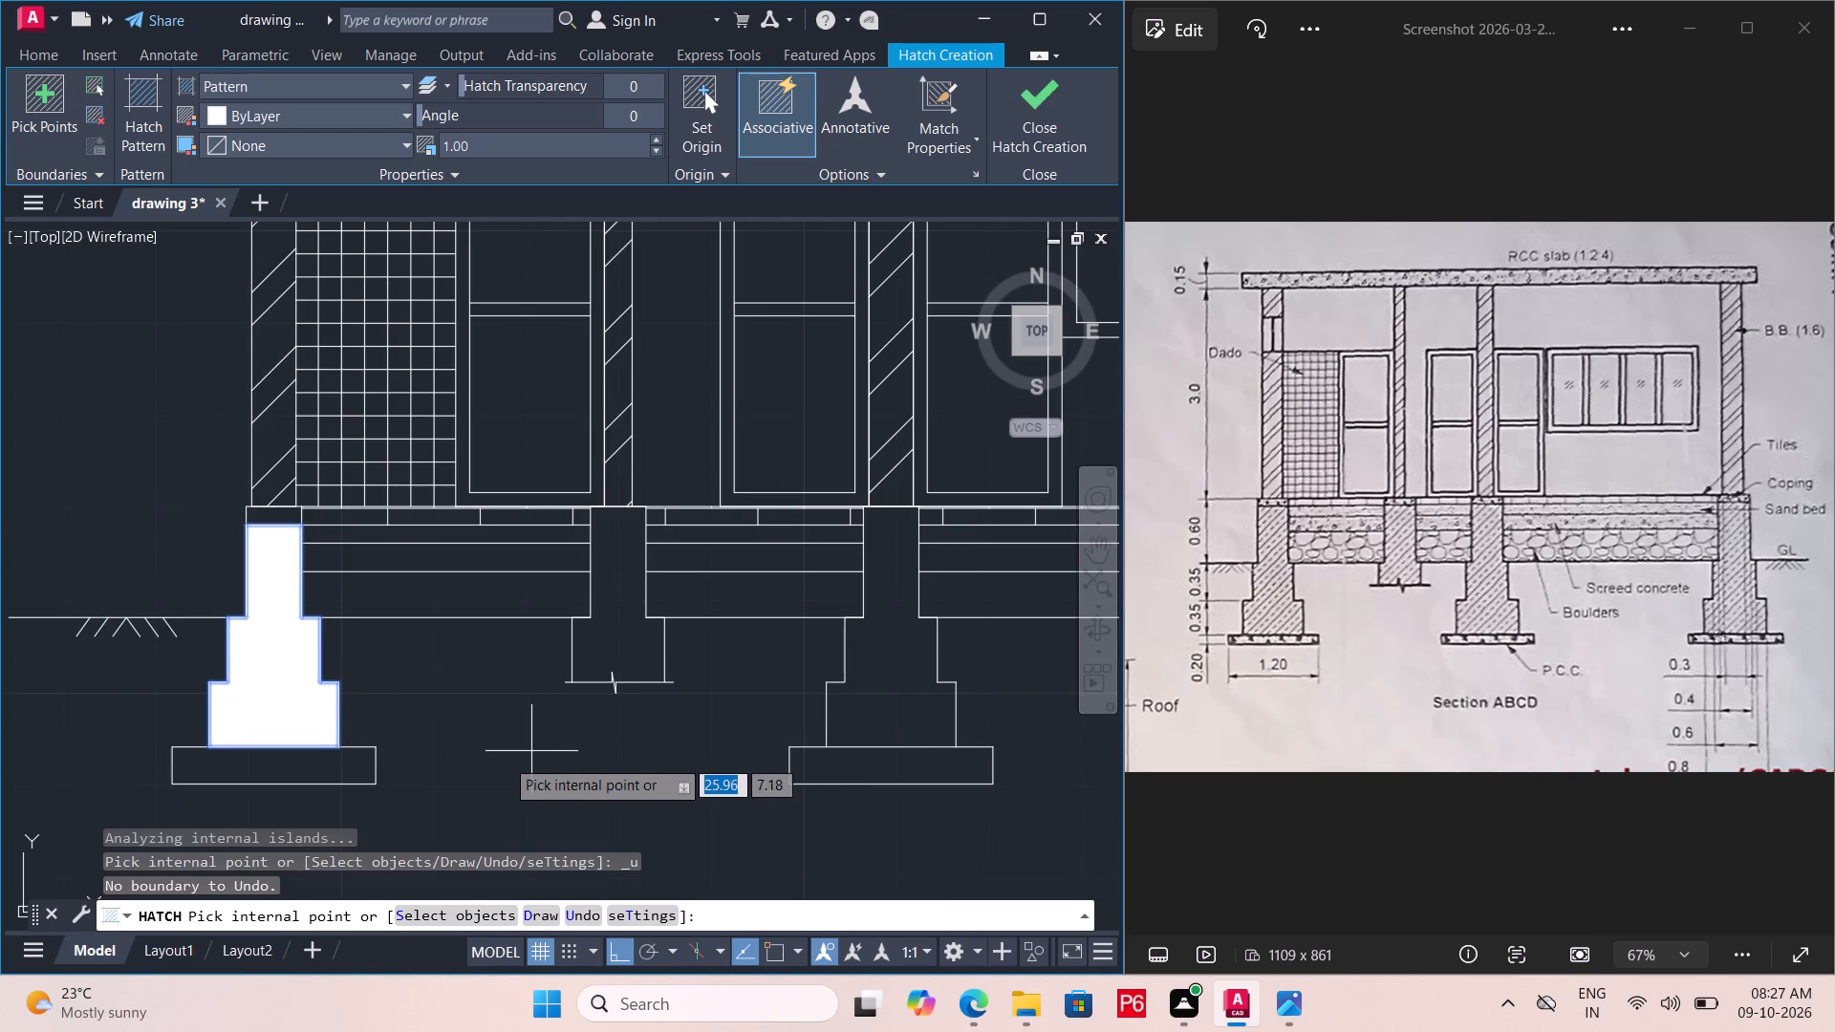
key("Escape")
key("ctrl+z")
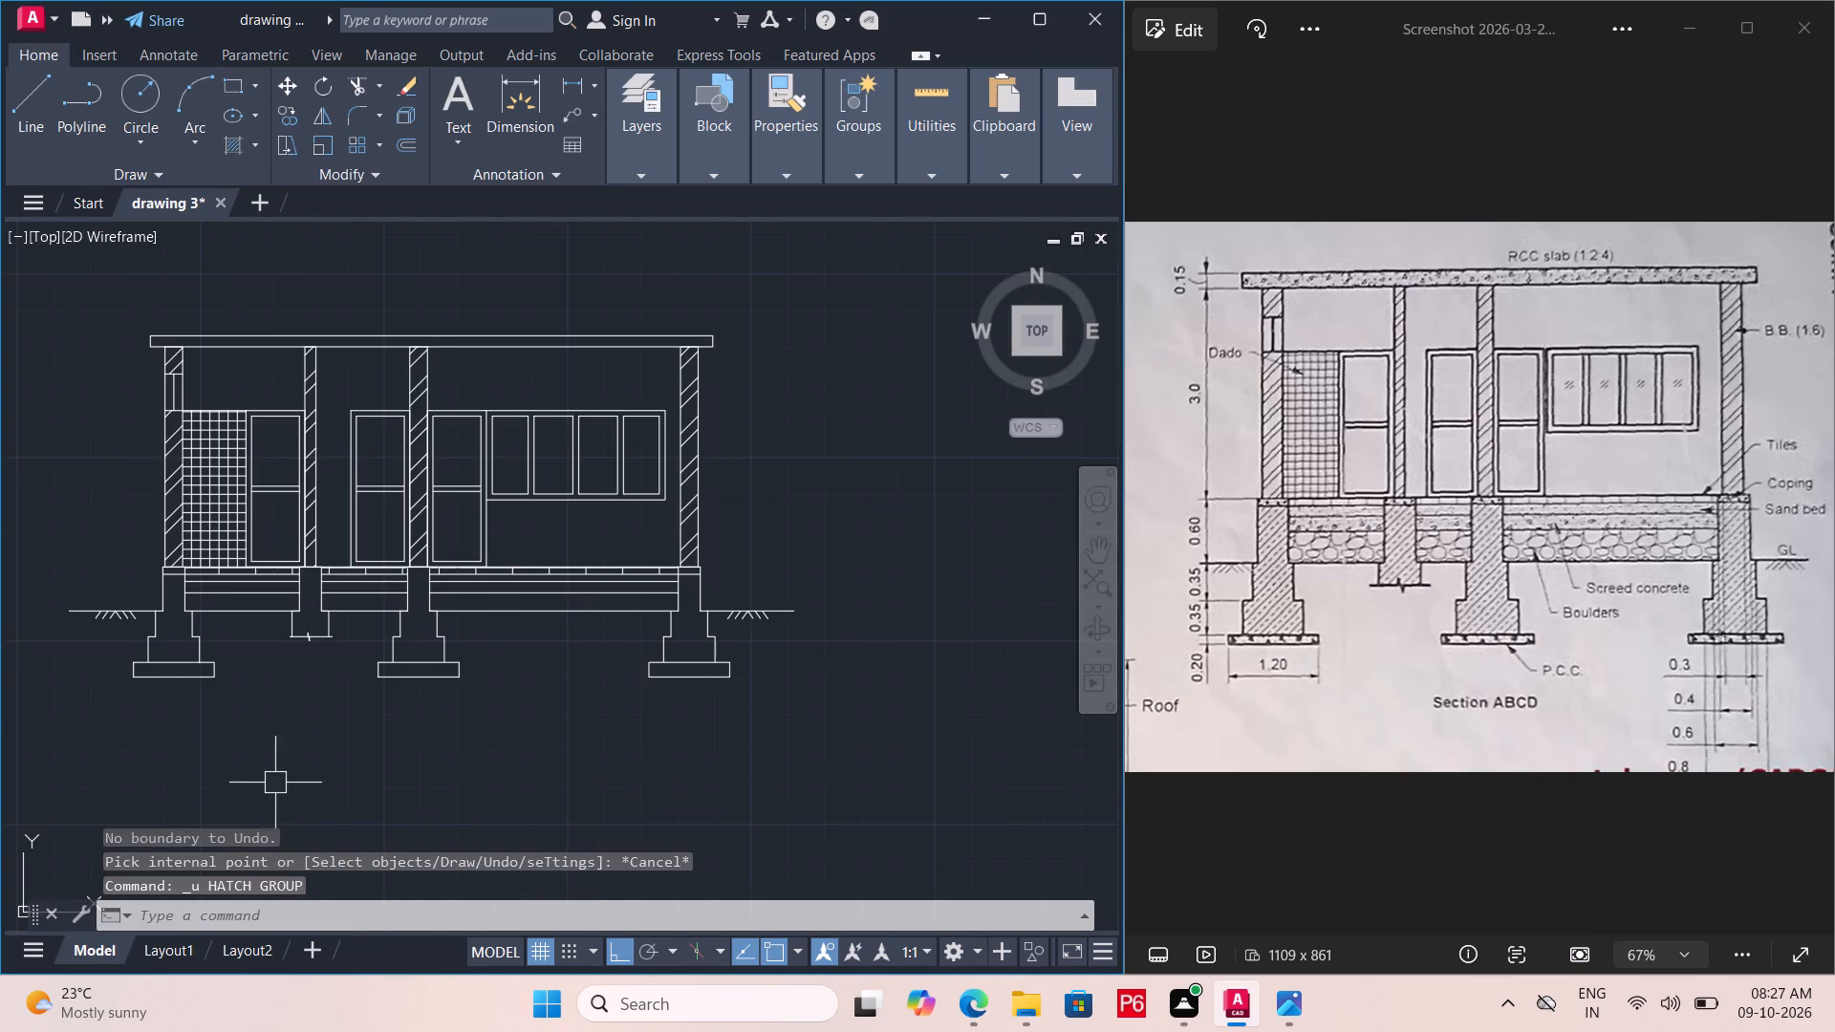
Extend the tile layer's bottom line across the tops of the two inner foundation walls.
scroll(180, 596, "up", 1)
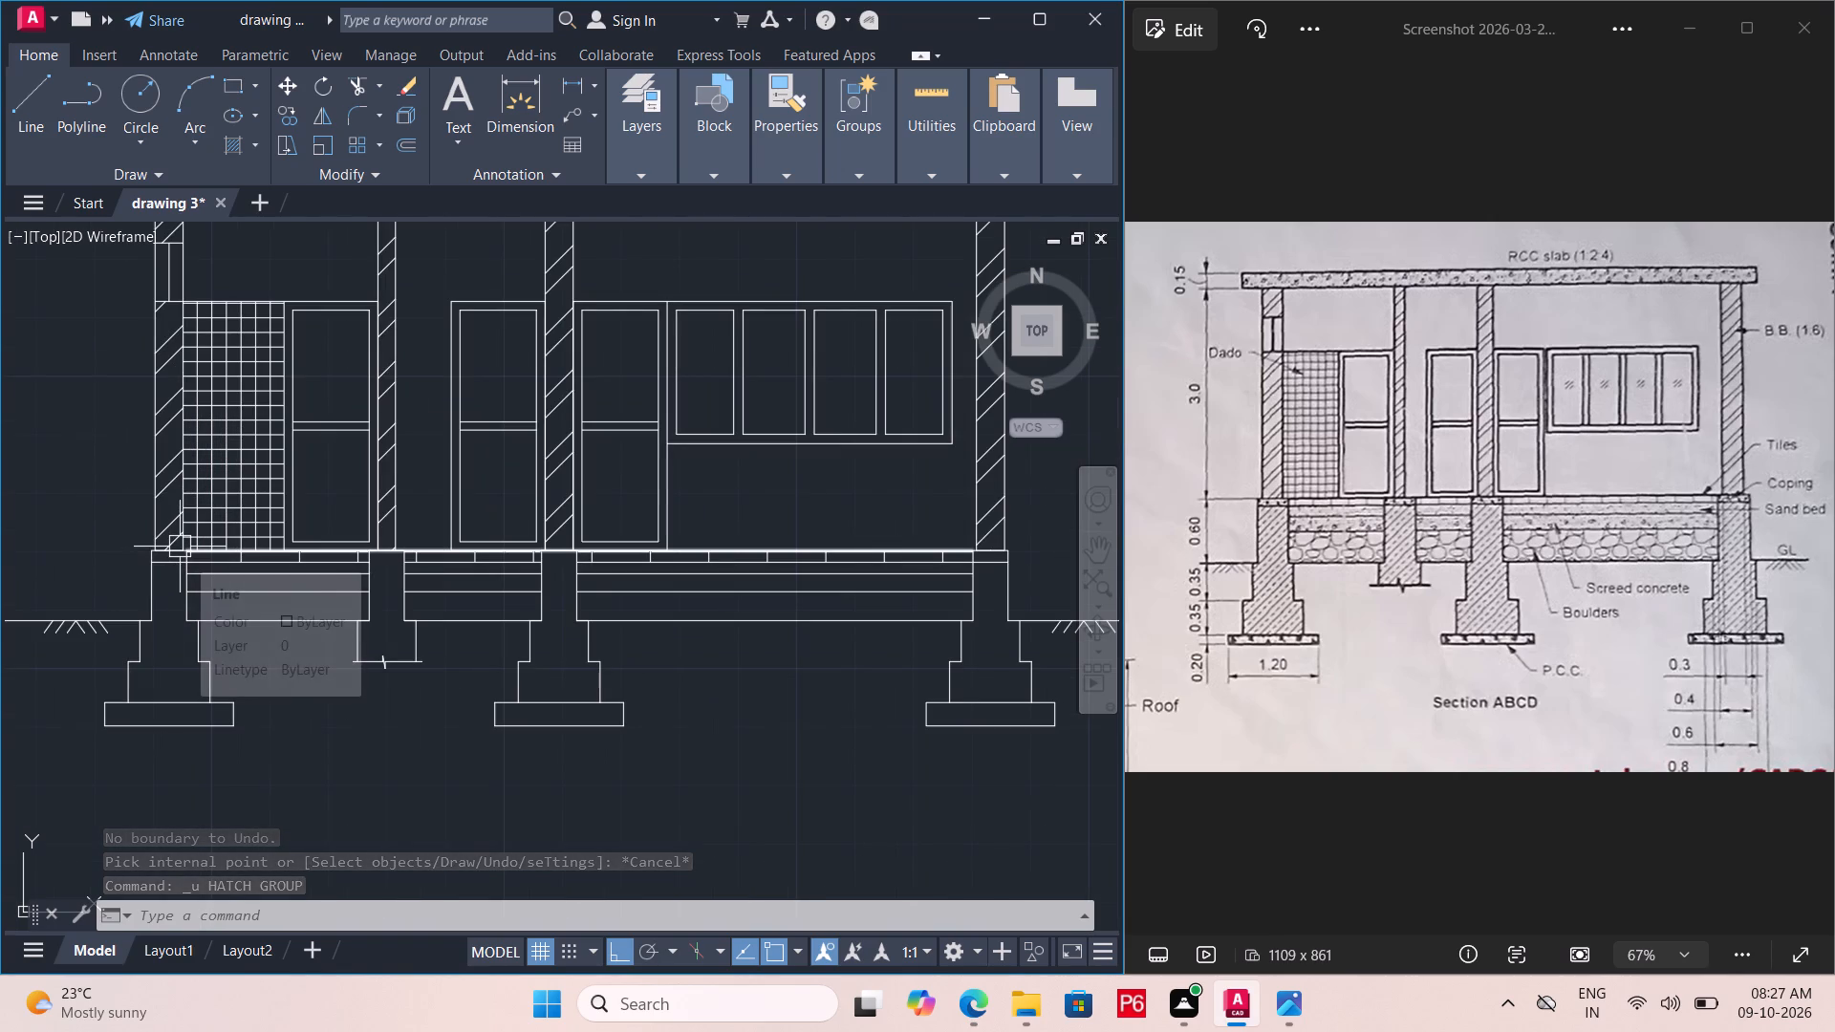
scroll(395, 546, "up", 1)
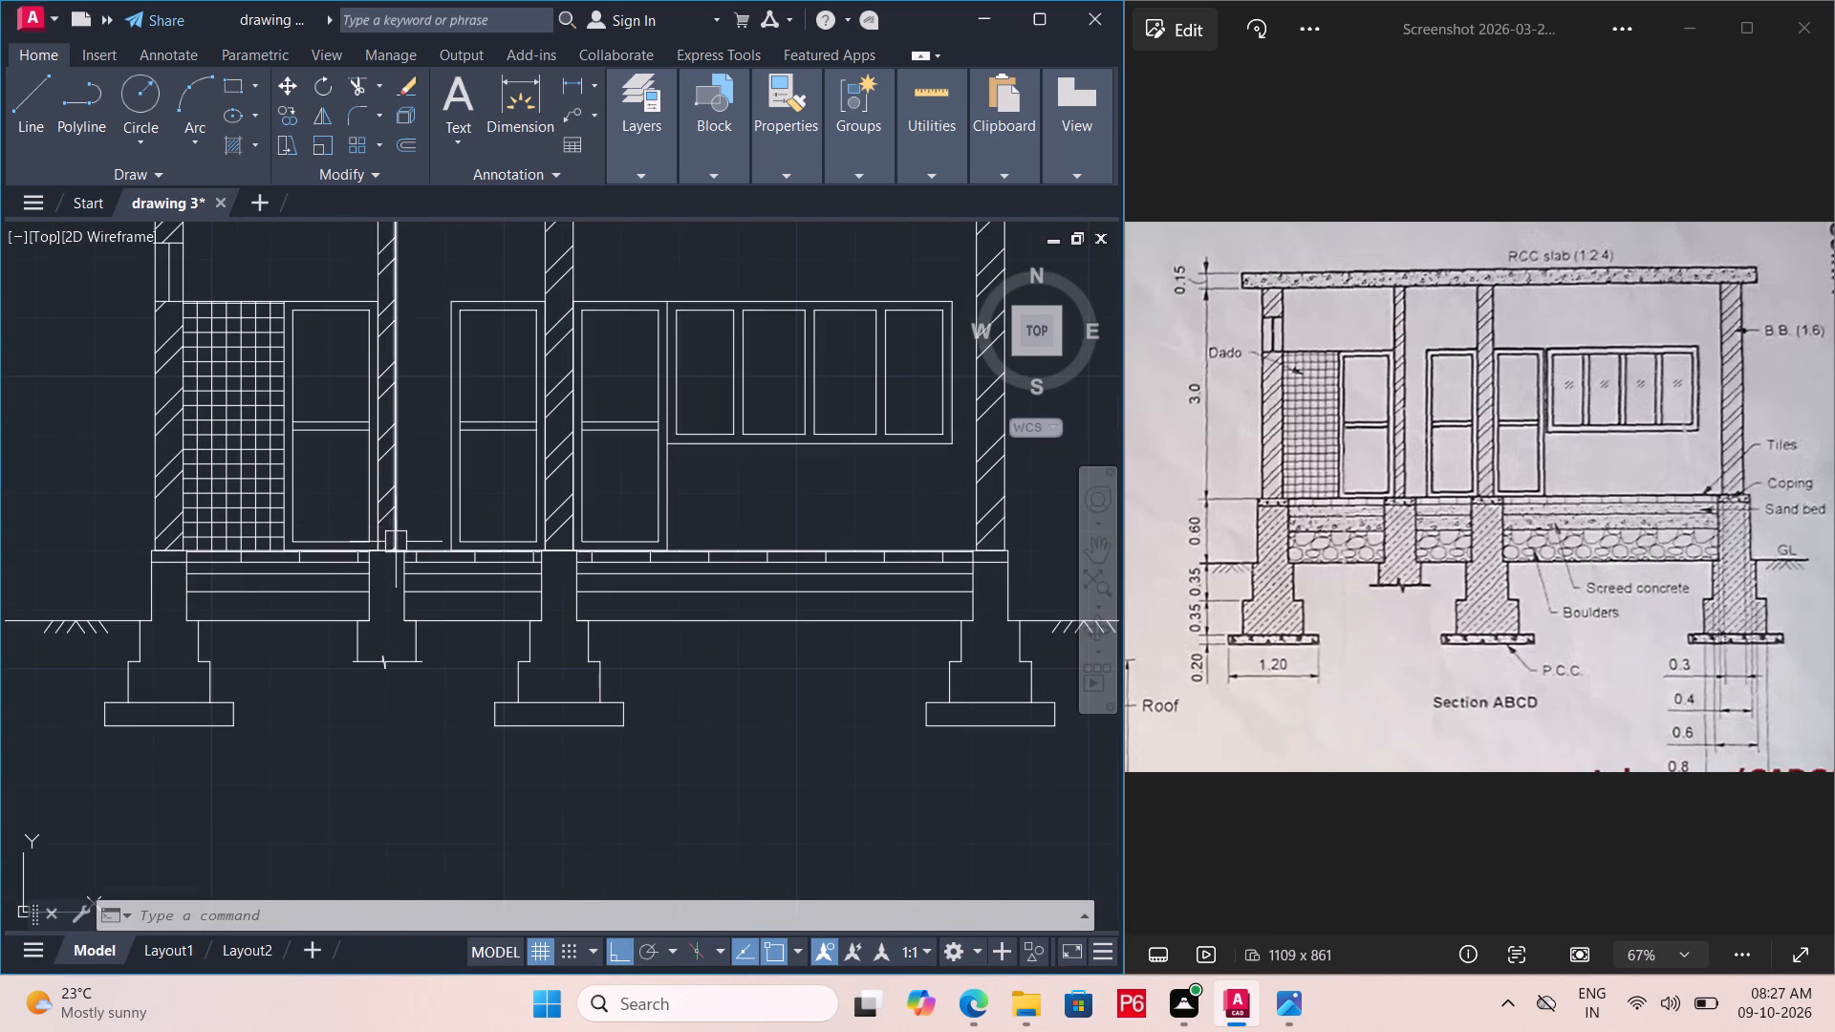
scroll(394, 547, "up", 1)
key("Escape")
key("Escape")
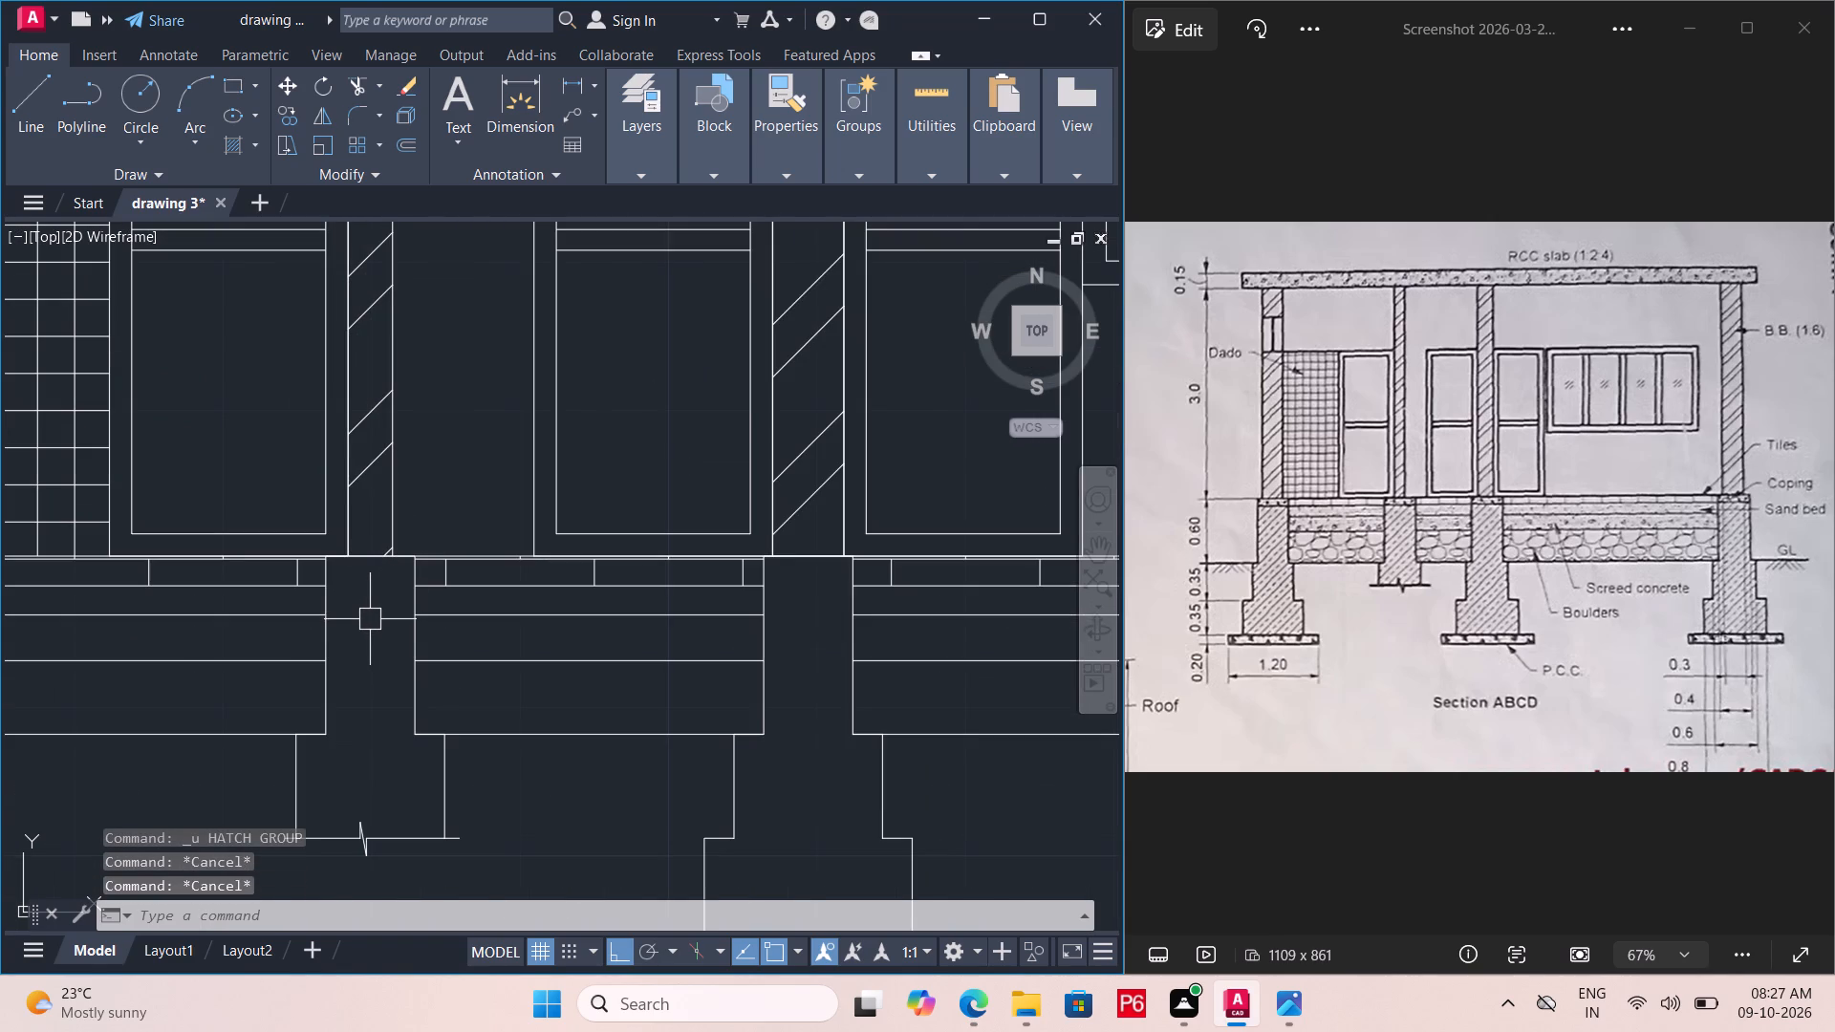
type("ex")
key("space")
key("space")
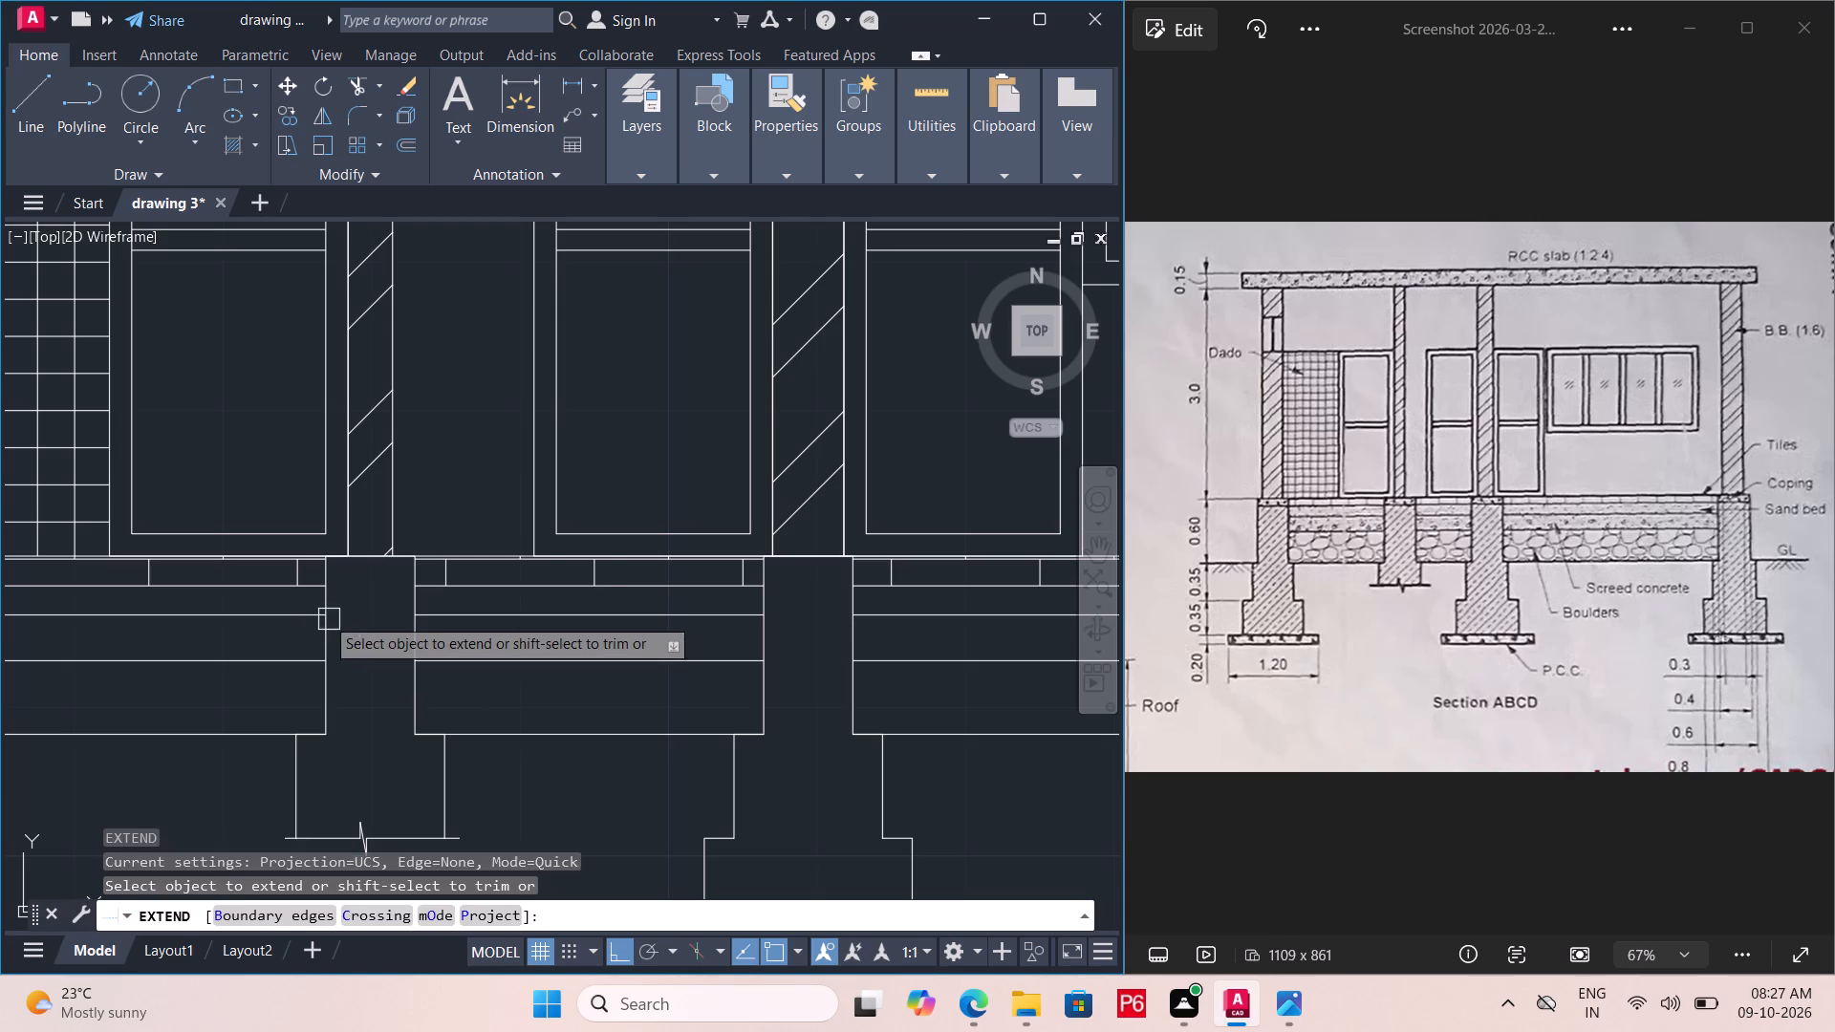
left_click(303, 584)
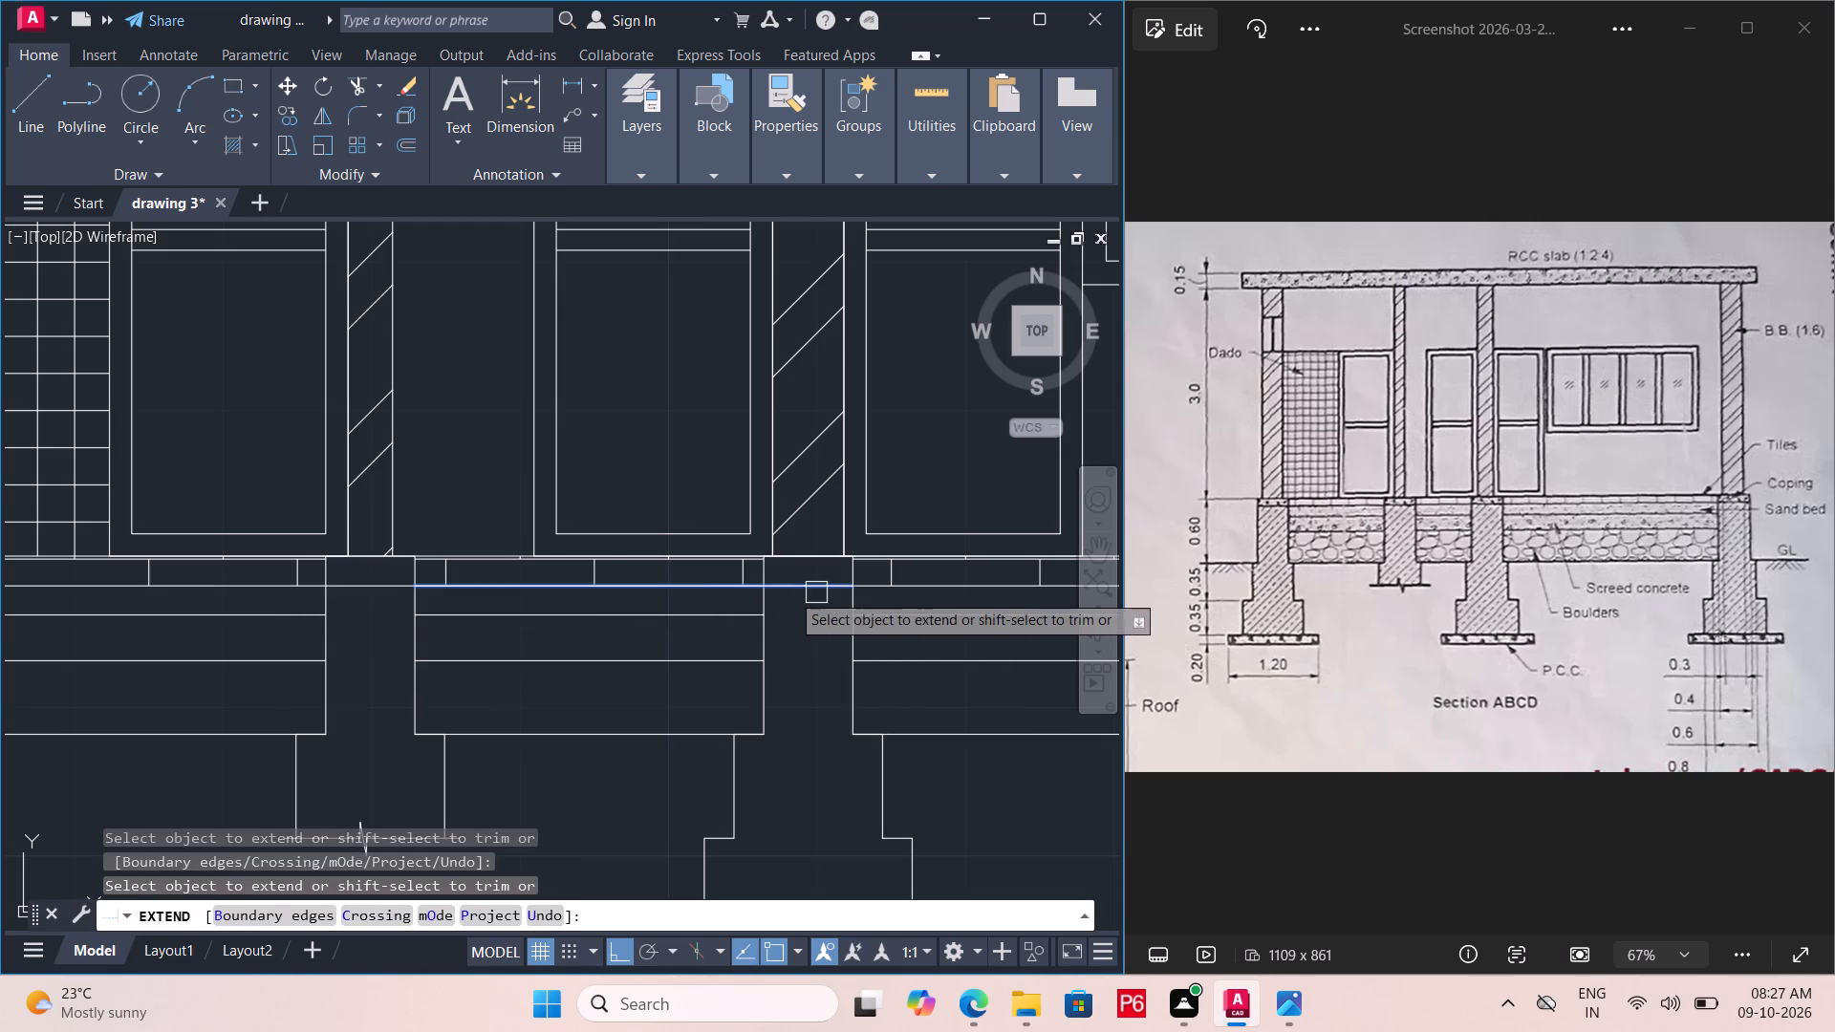
left_click(754, 591)
scroll(608, 667, "down", 2)
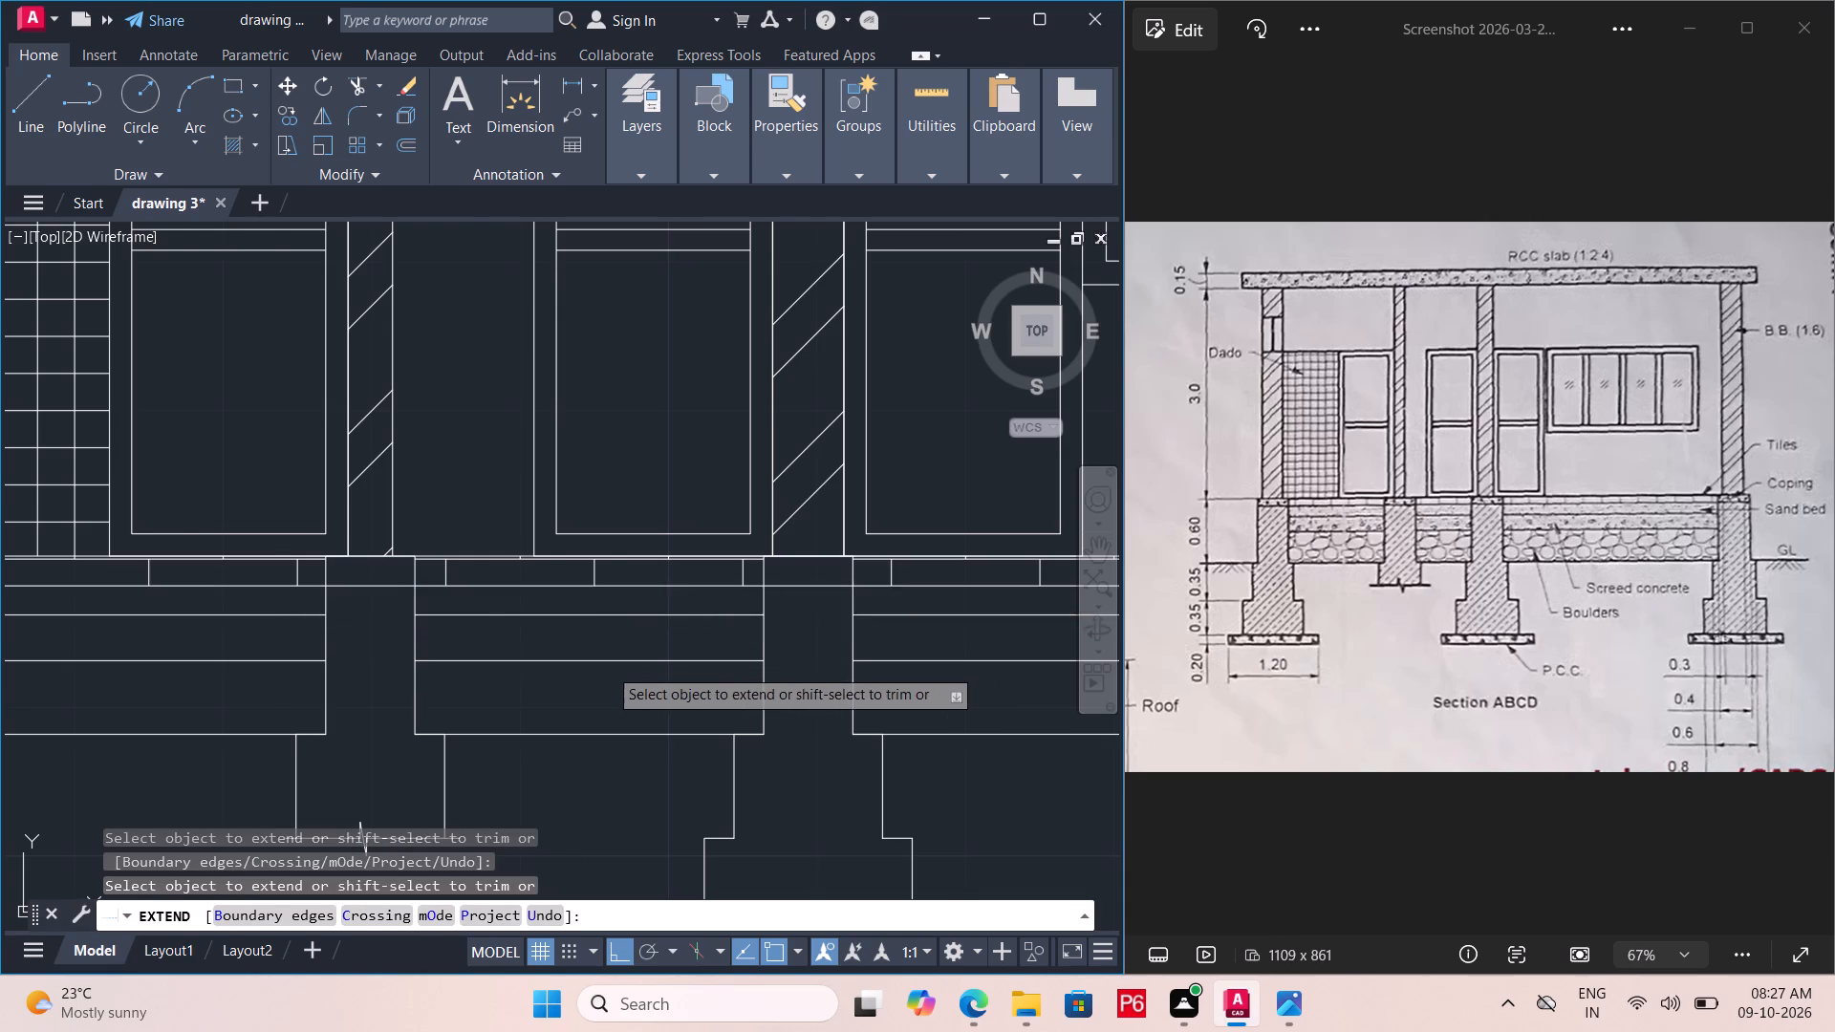
scroll(599, 672, "down", 1)
key("Escape")
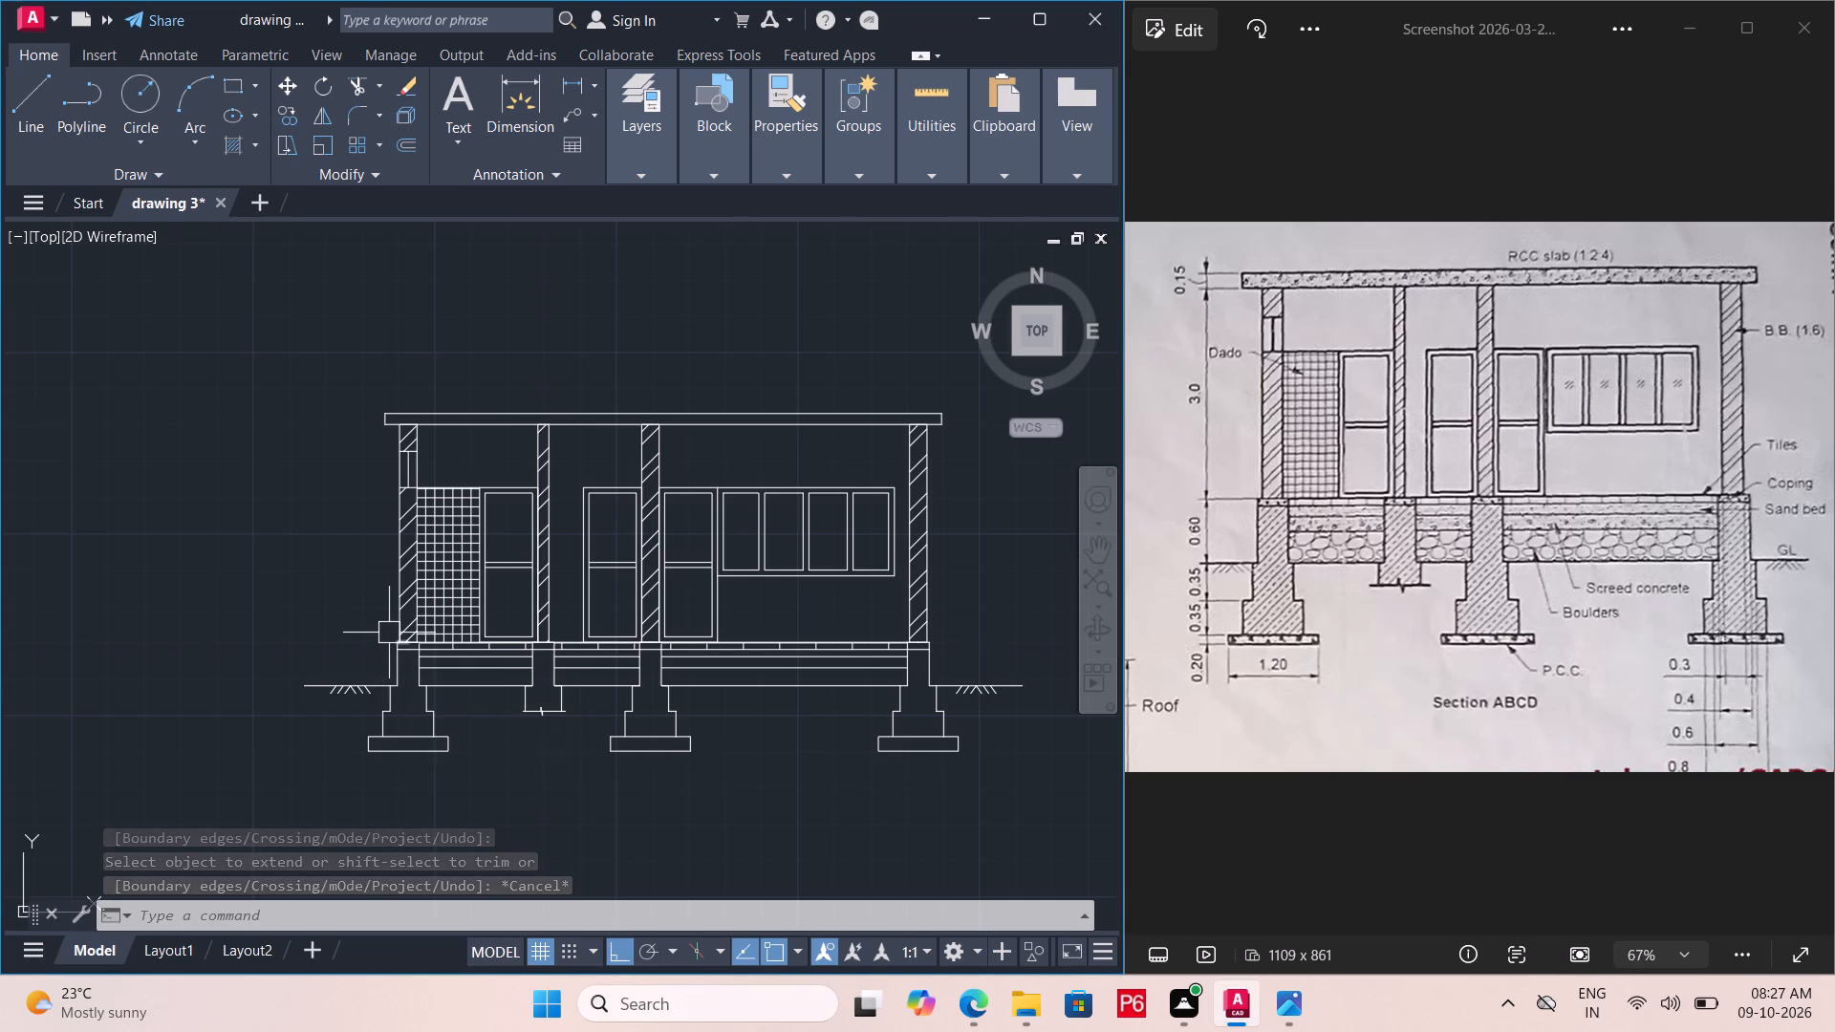
Hatch the P.C.C. footing strip under the leftmost stepped foundation wall with the AR-CONC pattern.
left_click(227, 153)
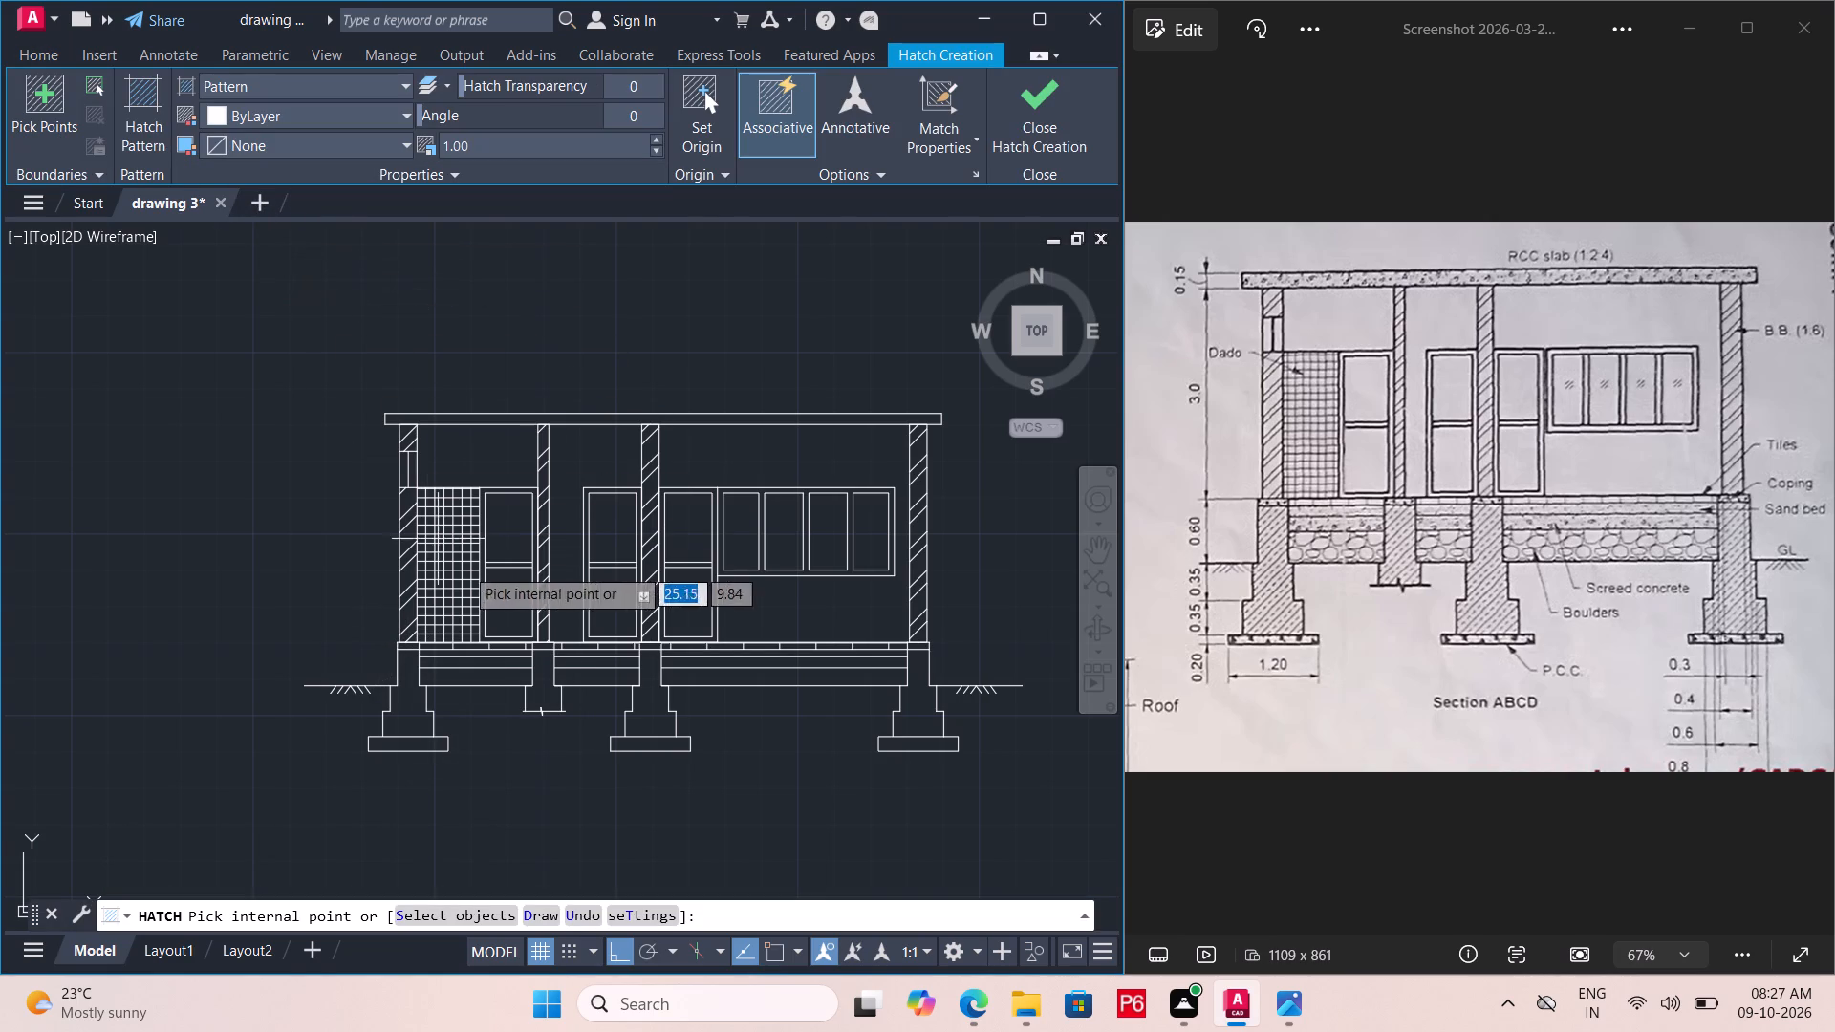
left_click(147, 134)
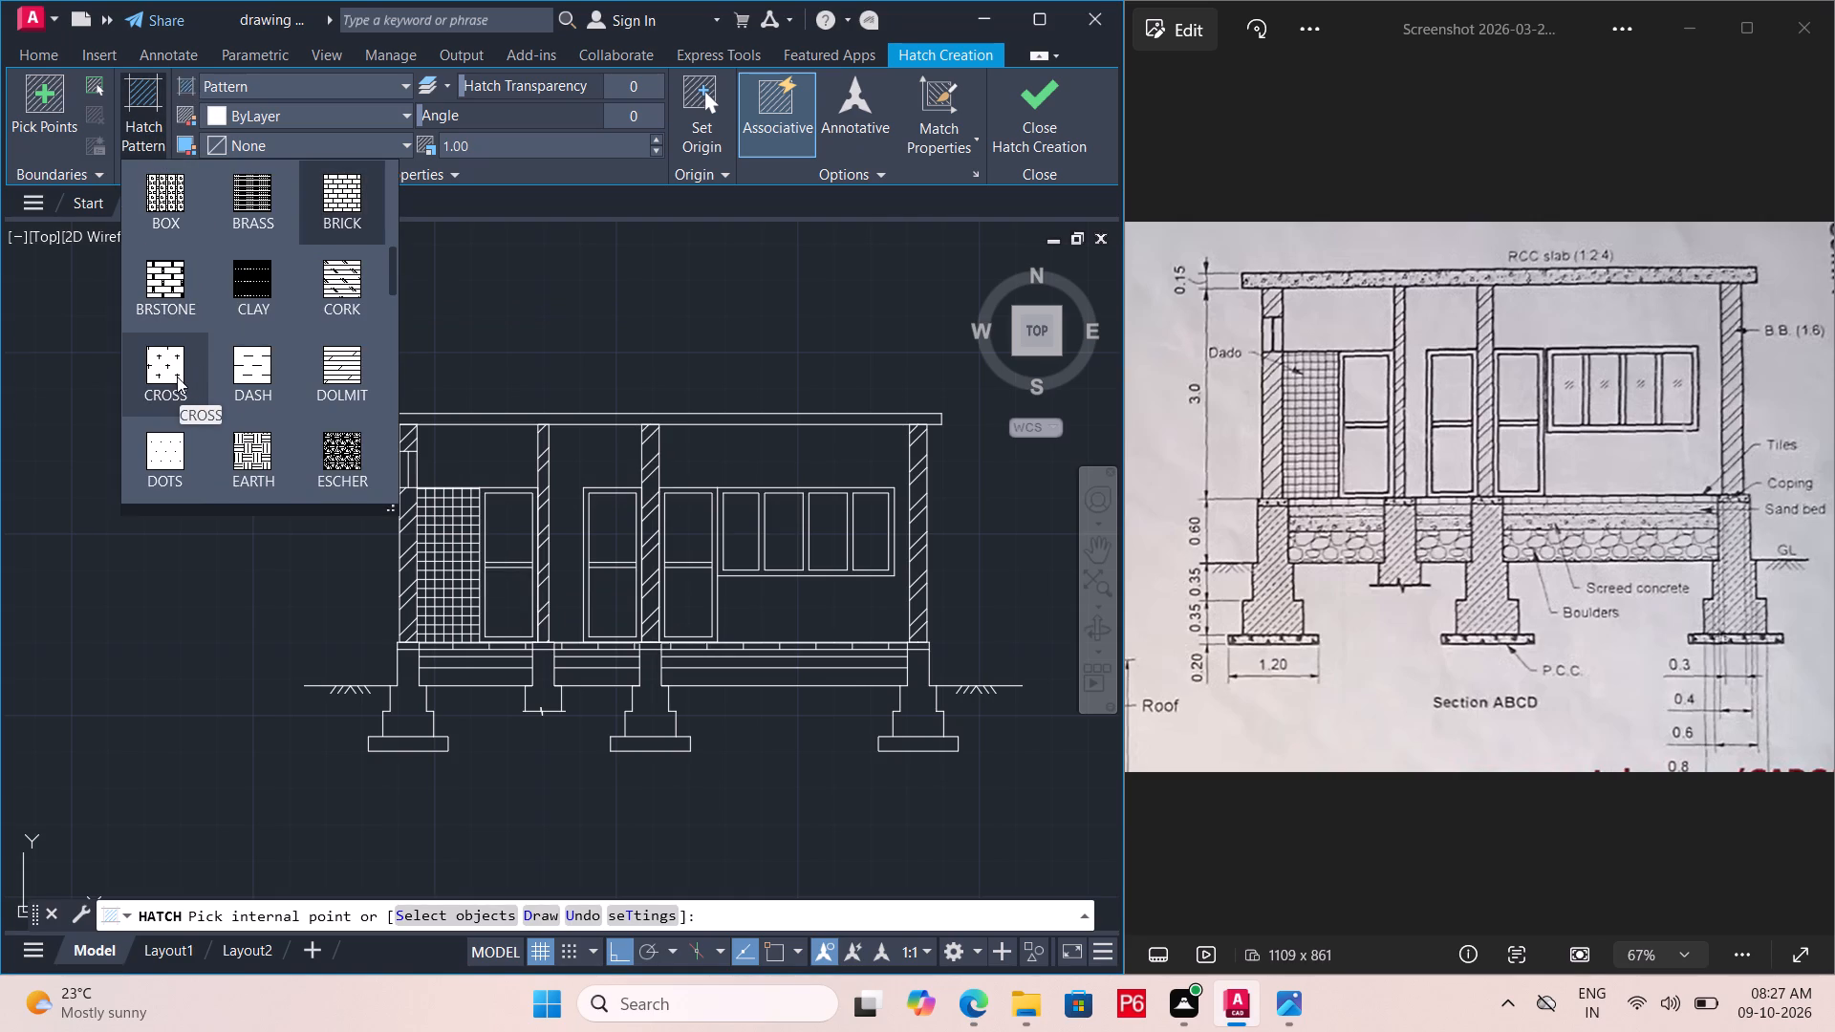
scroll(188, 378, "down", 4)
scroll(191, 382, "up", 2)
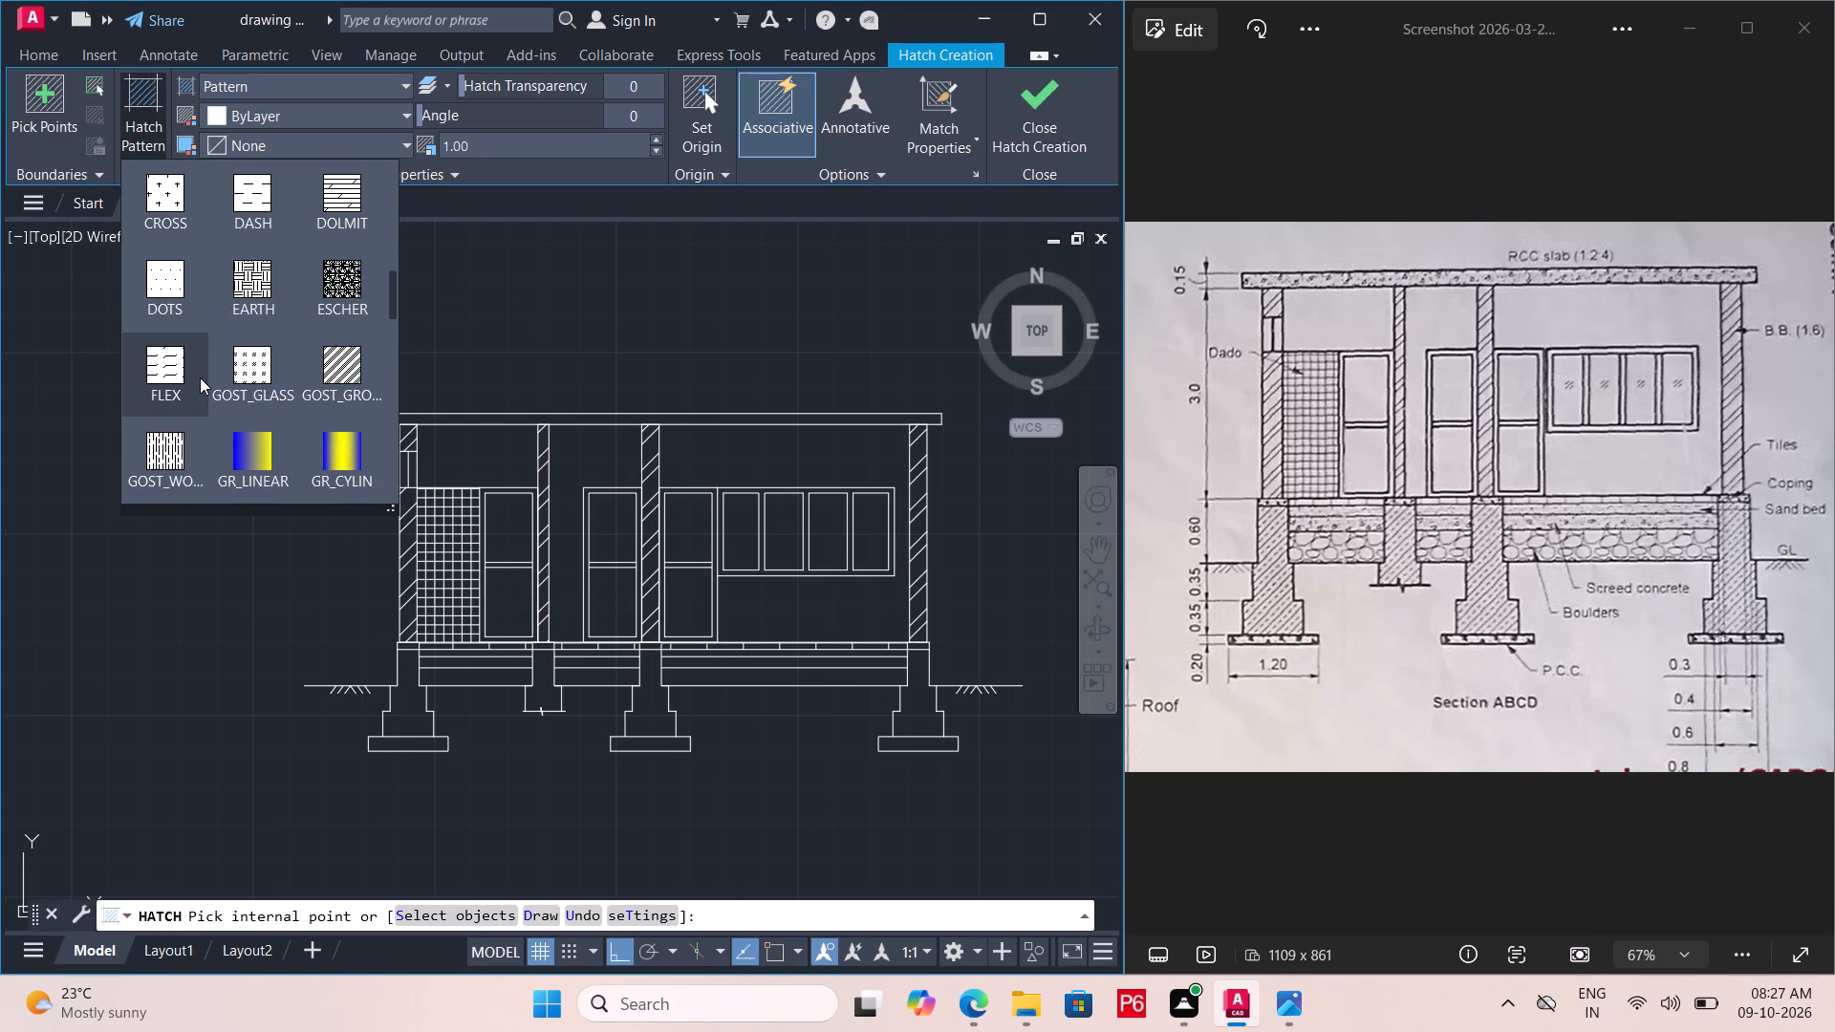
scroll(200, 377, "up", 4)
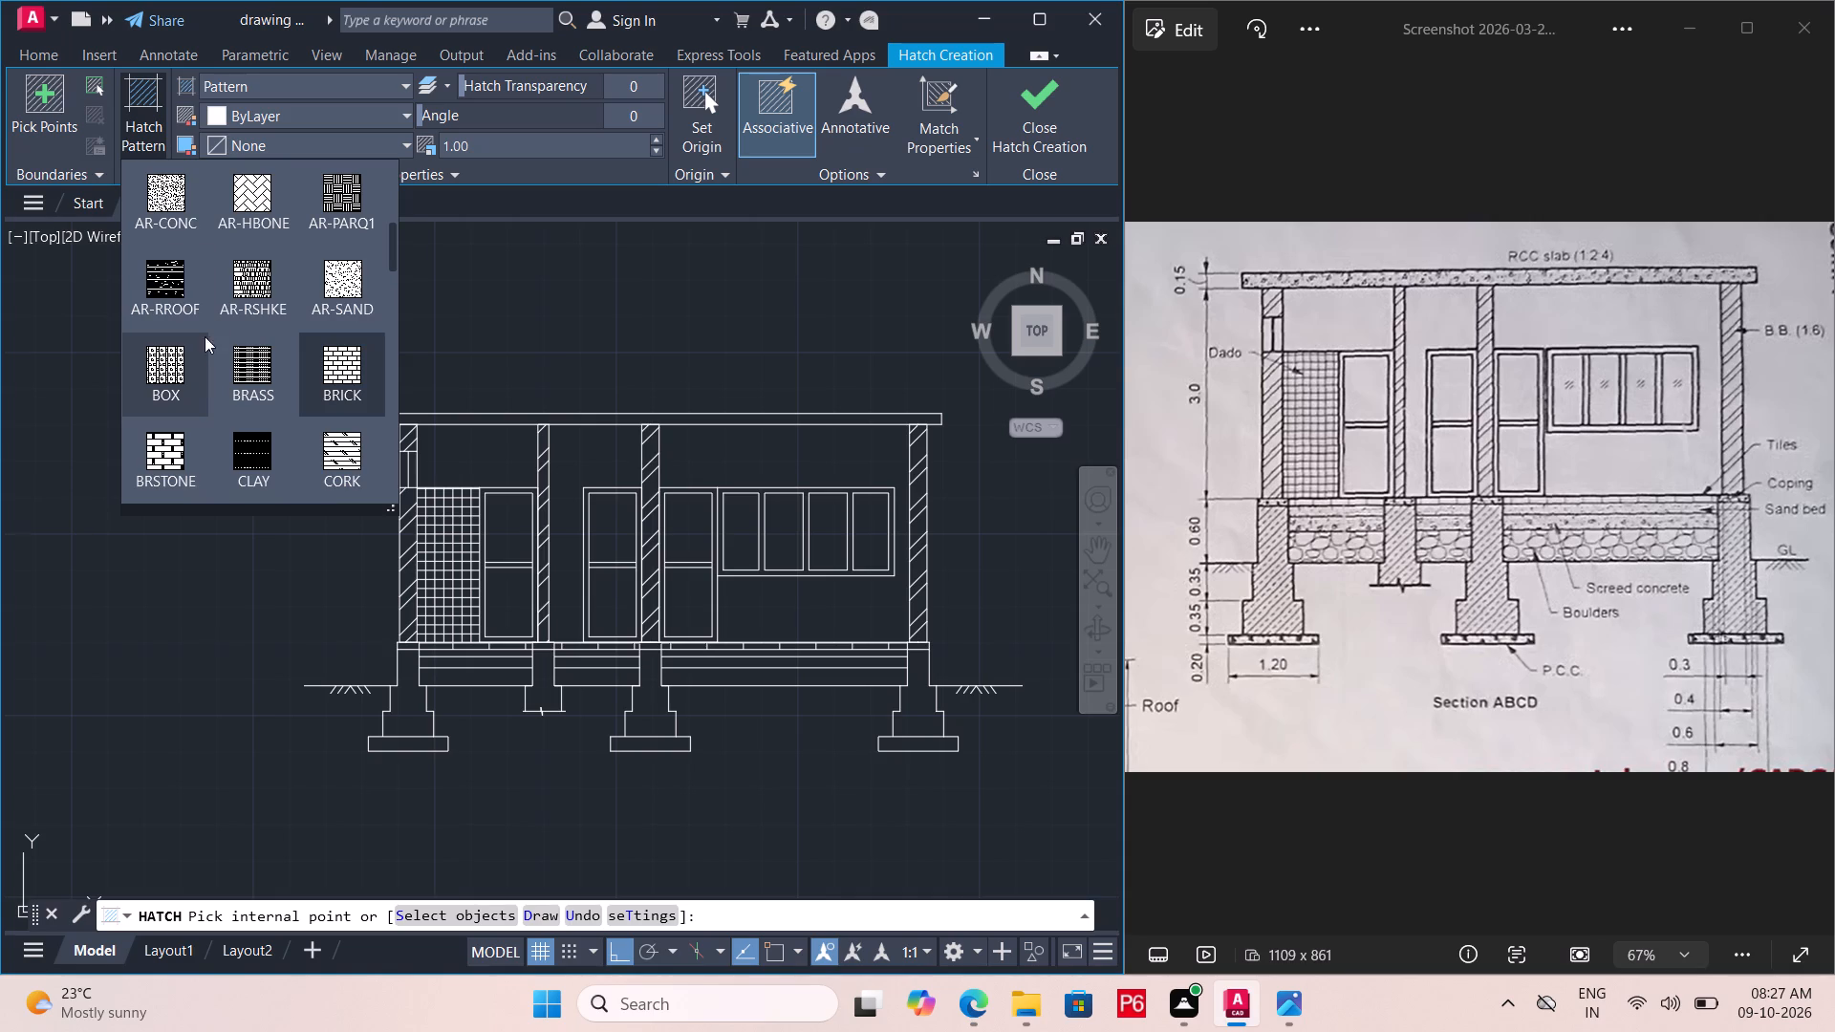
double_click(167, 208)
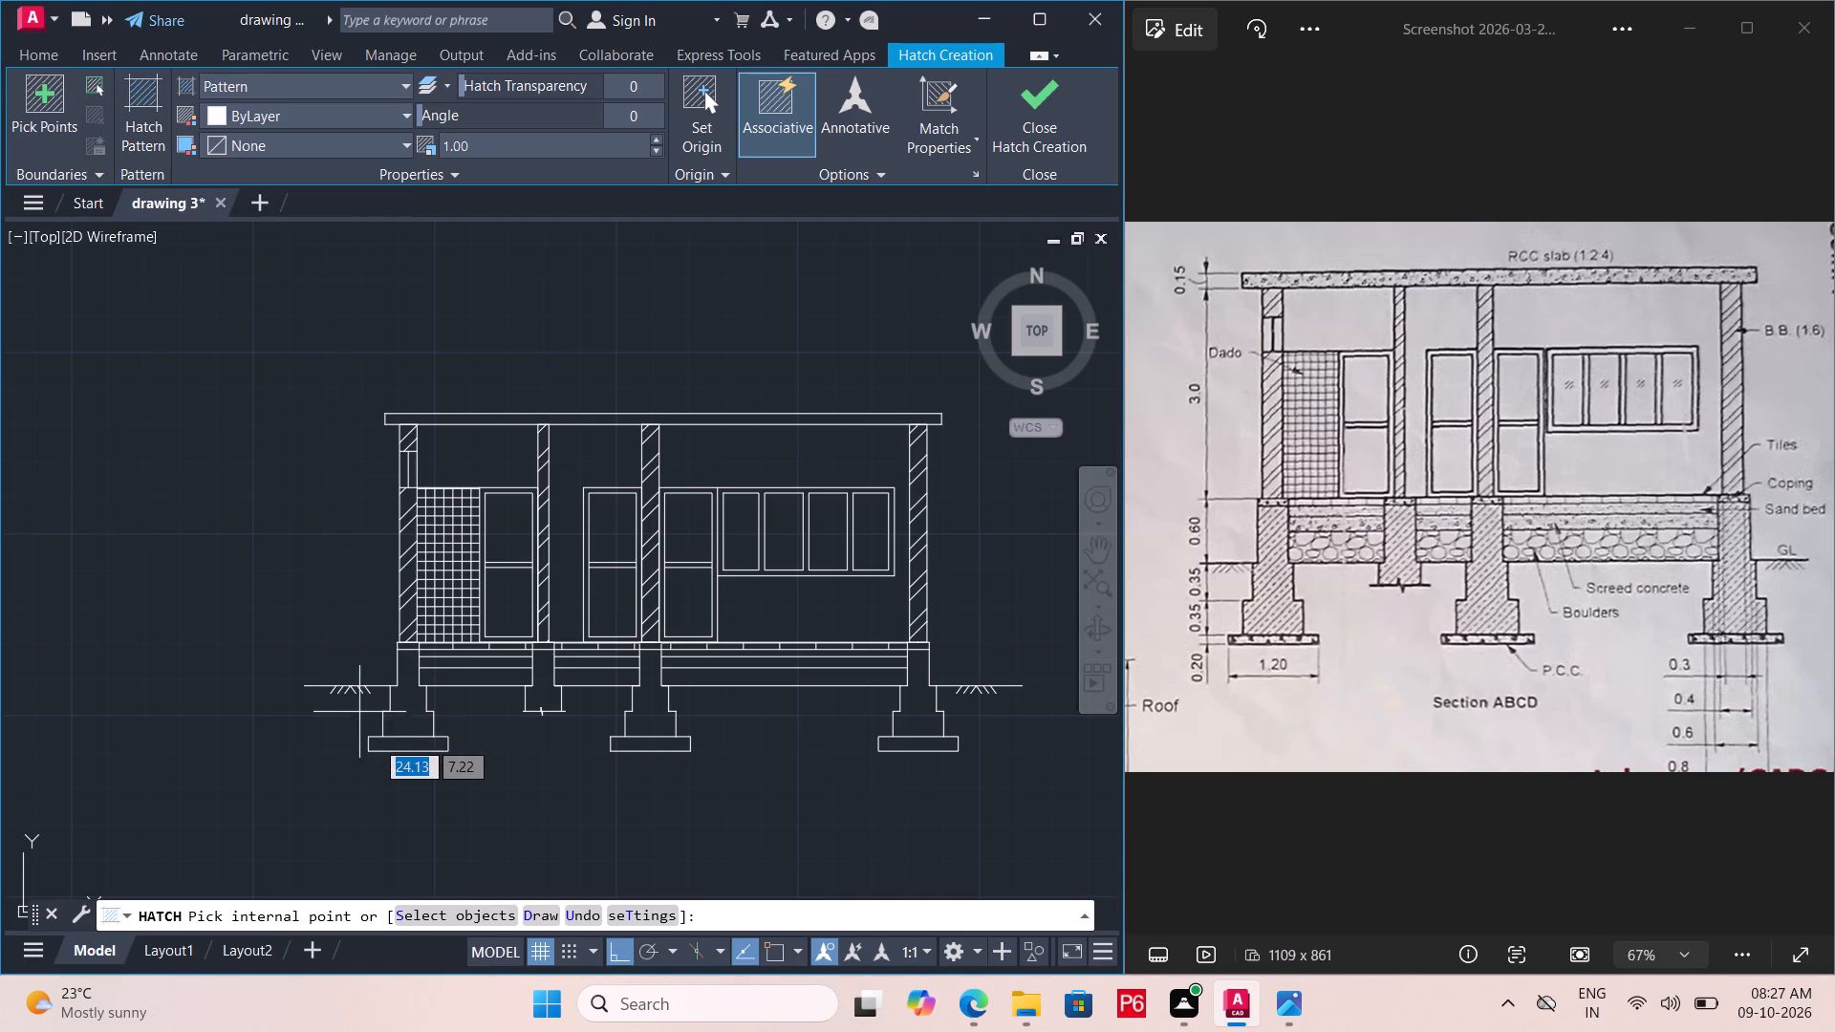
scroll(375, 740, "up", 3)
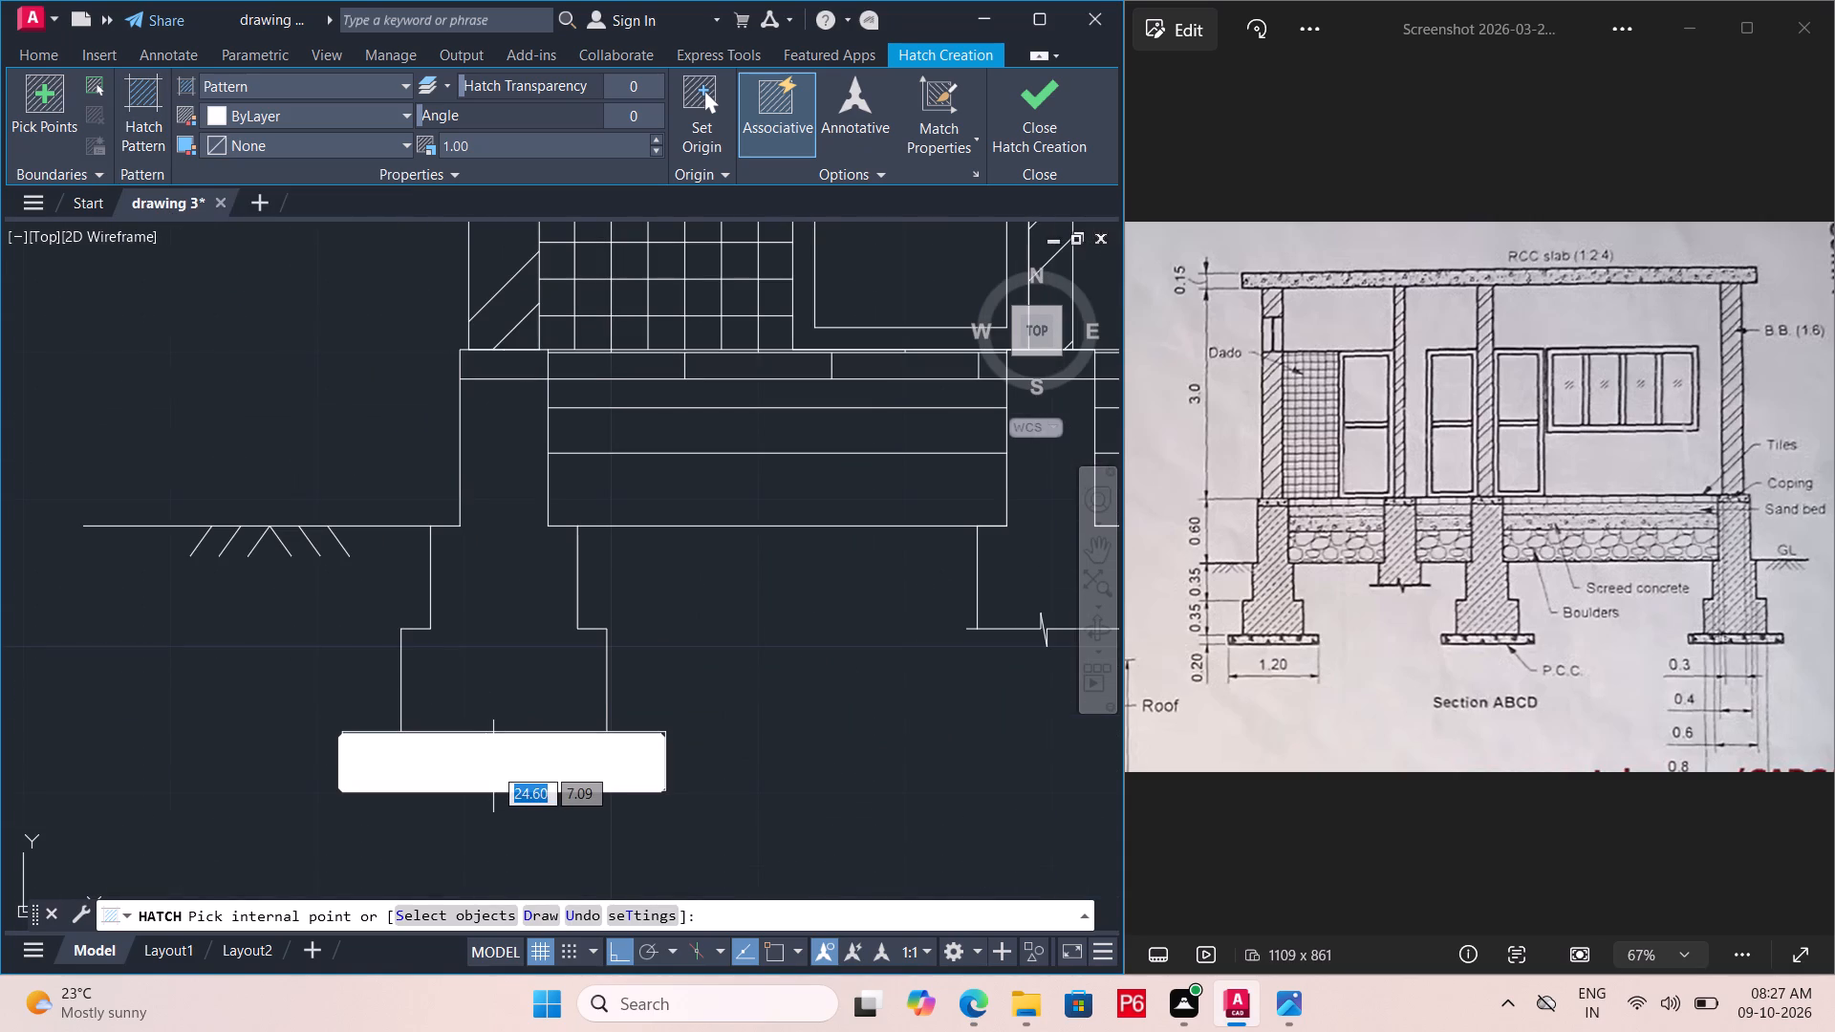
left_click(493, 766)
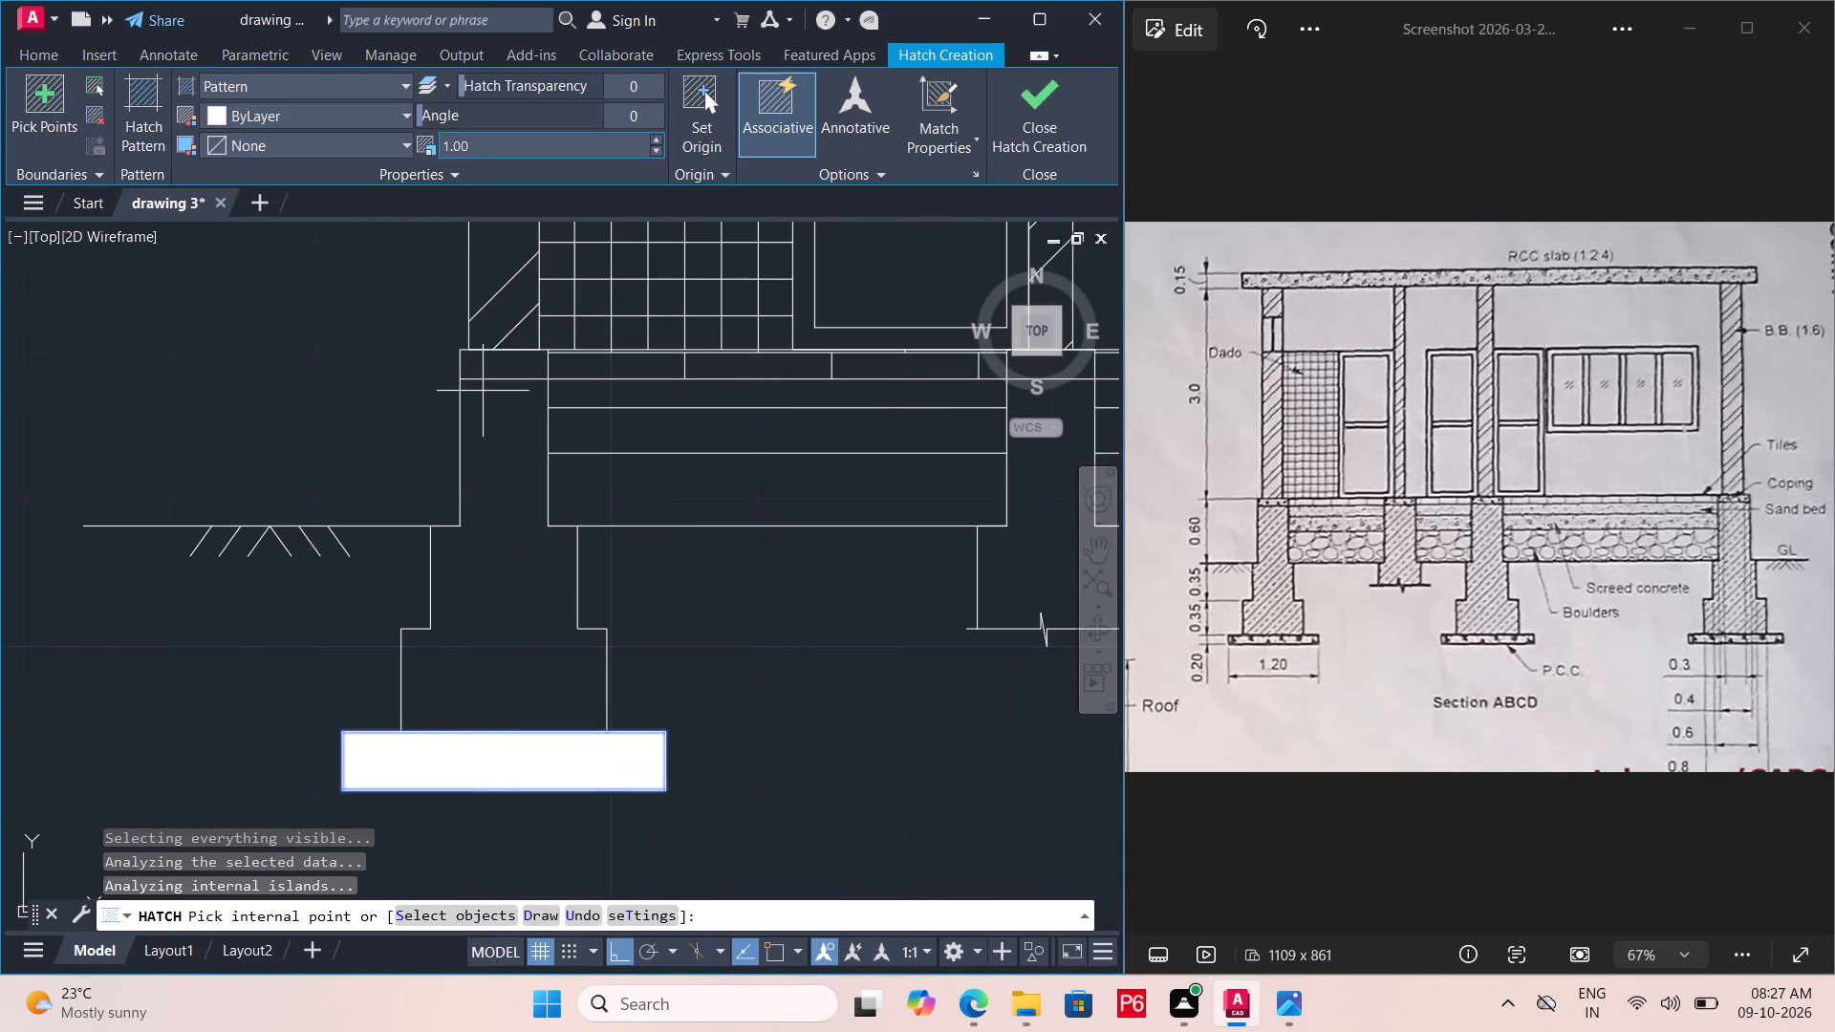
Set the footing hatch scale to 0.18, adjust it to 0.57, and end the hatch.
left_click(479, 141)
left_click_drag(479, 141, 421, 140)
double_click(473, 136)
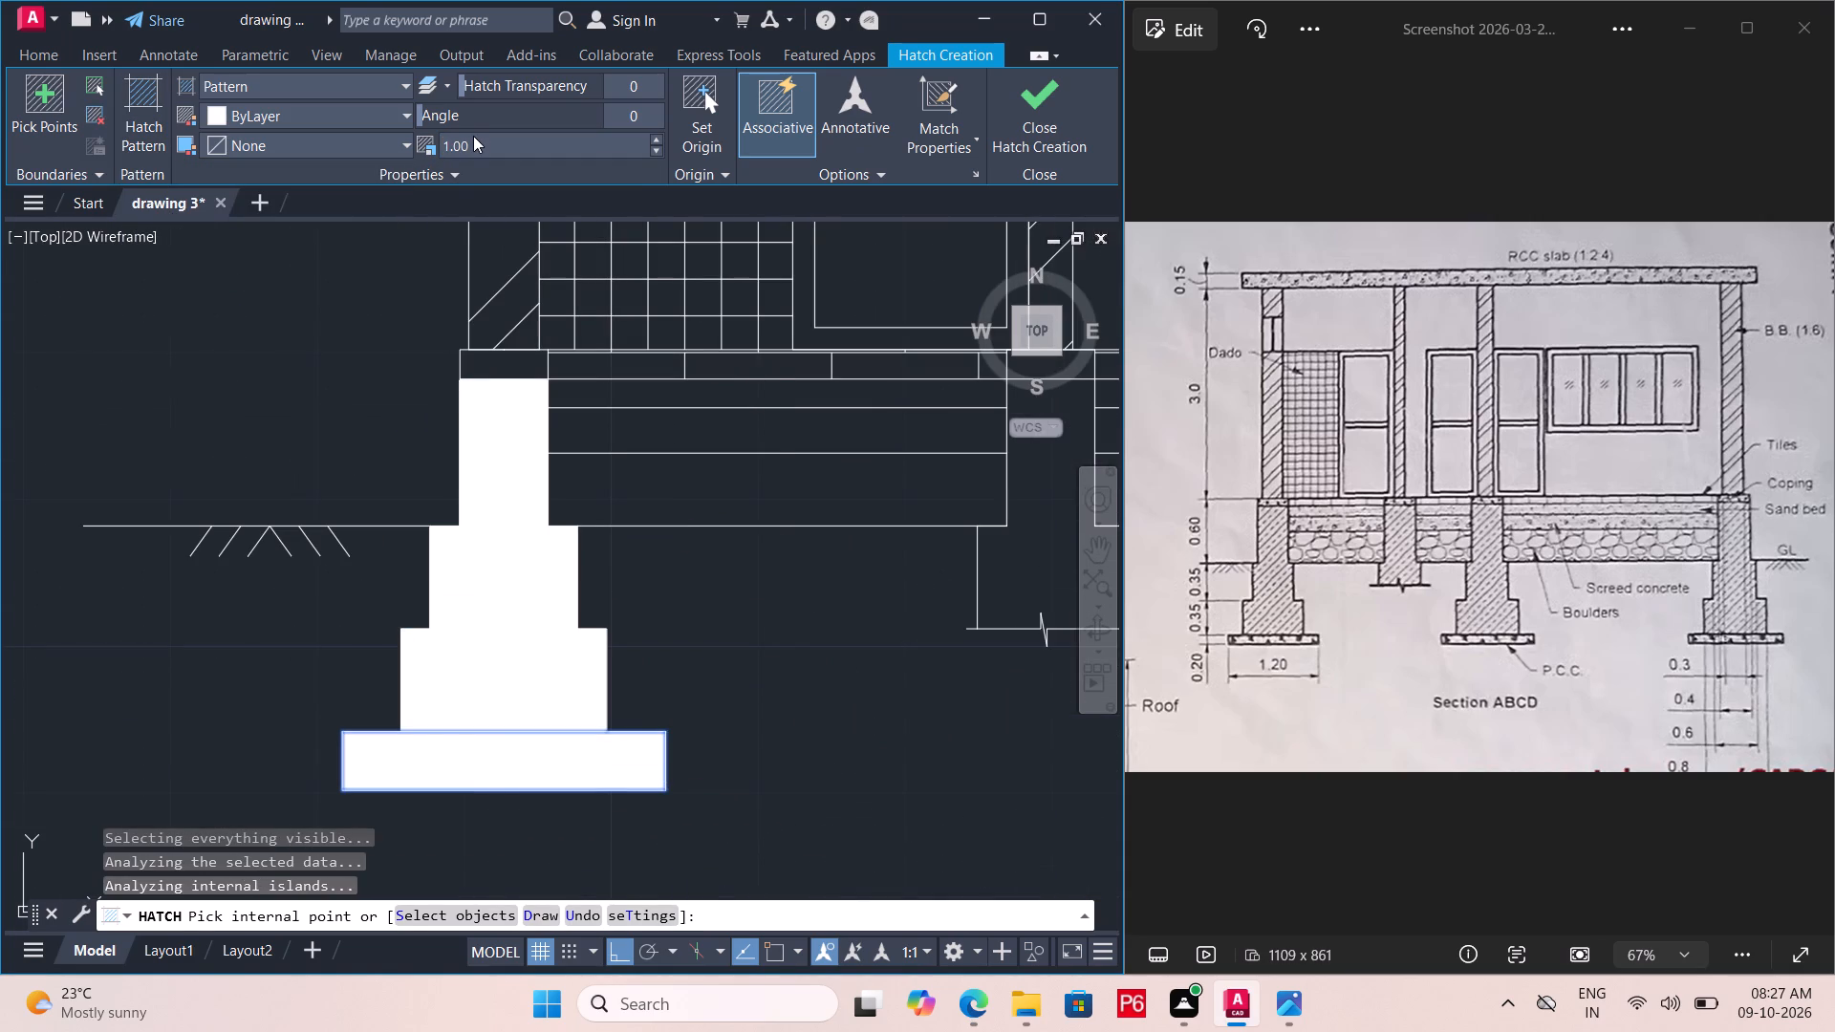
left_click(475, 144)
type("0.18")
key("Return")
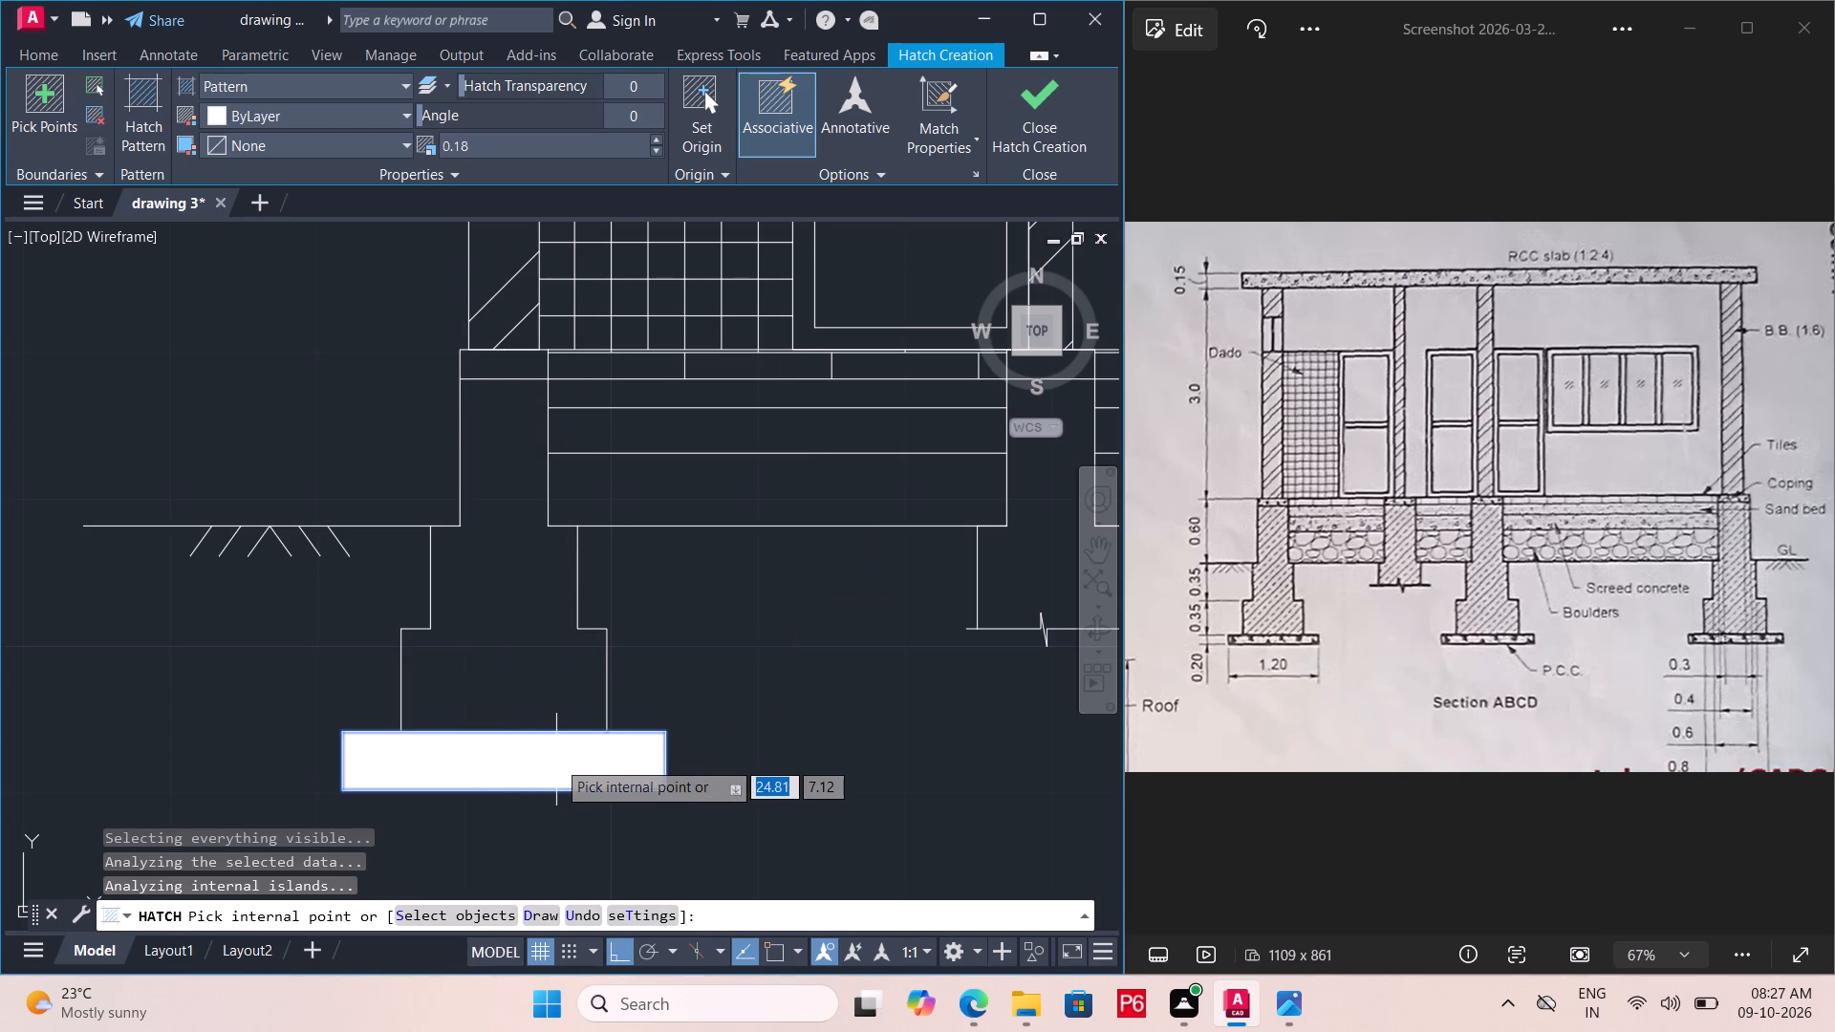
left_click(656, 148)
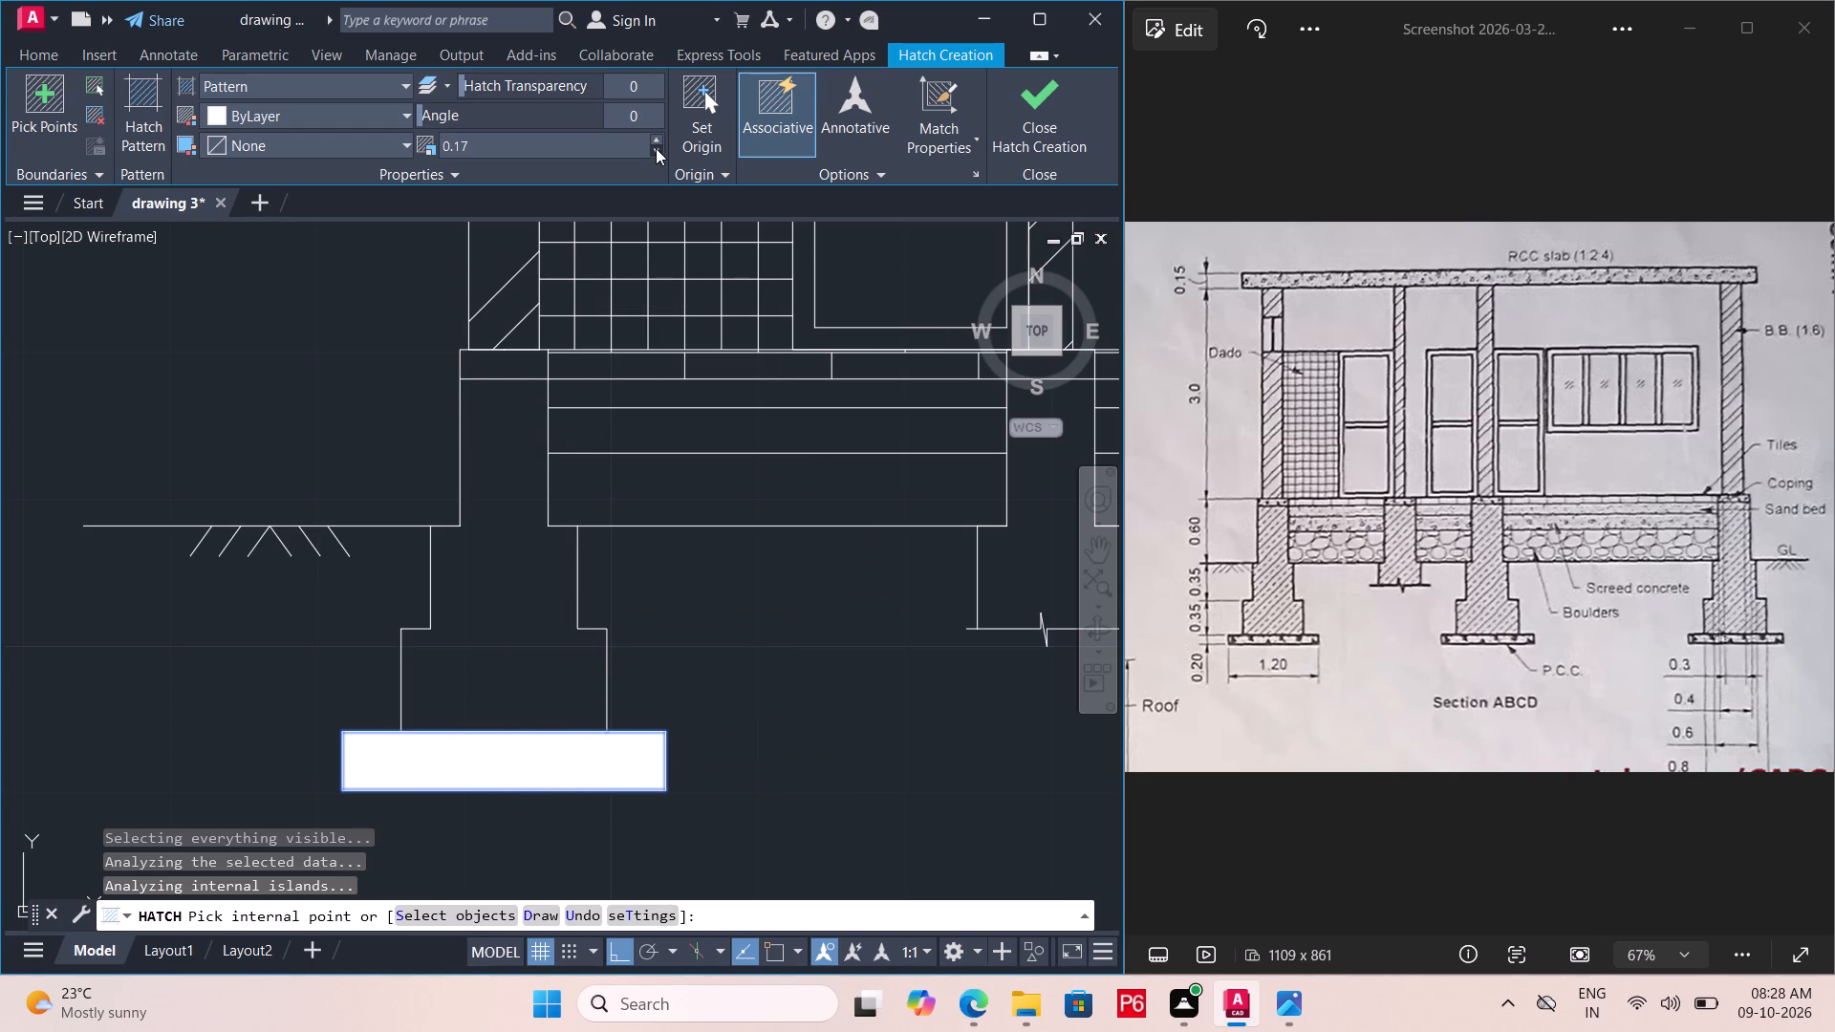
triple_click(656, 148)
left_click(656, 148)
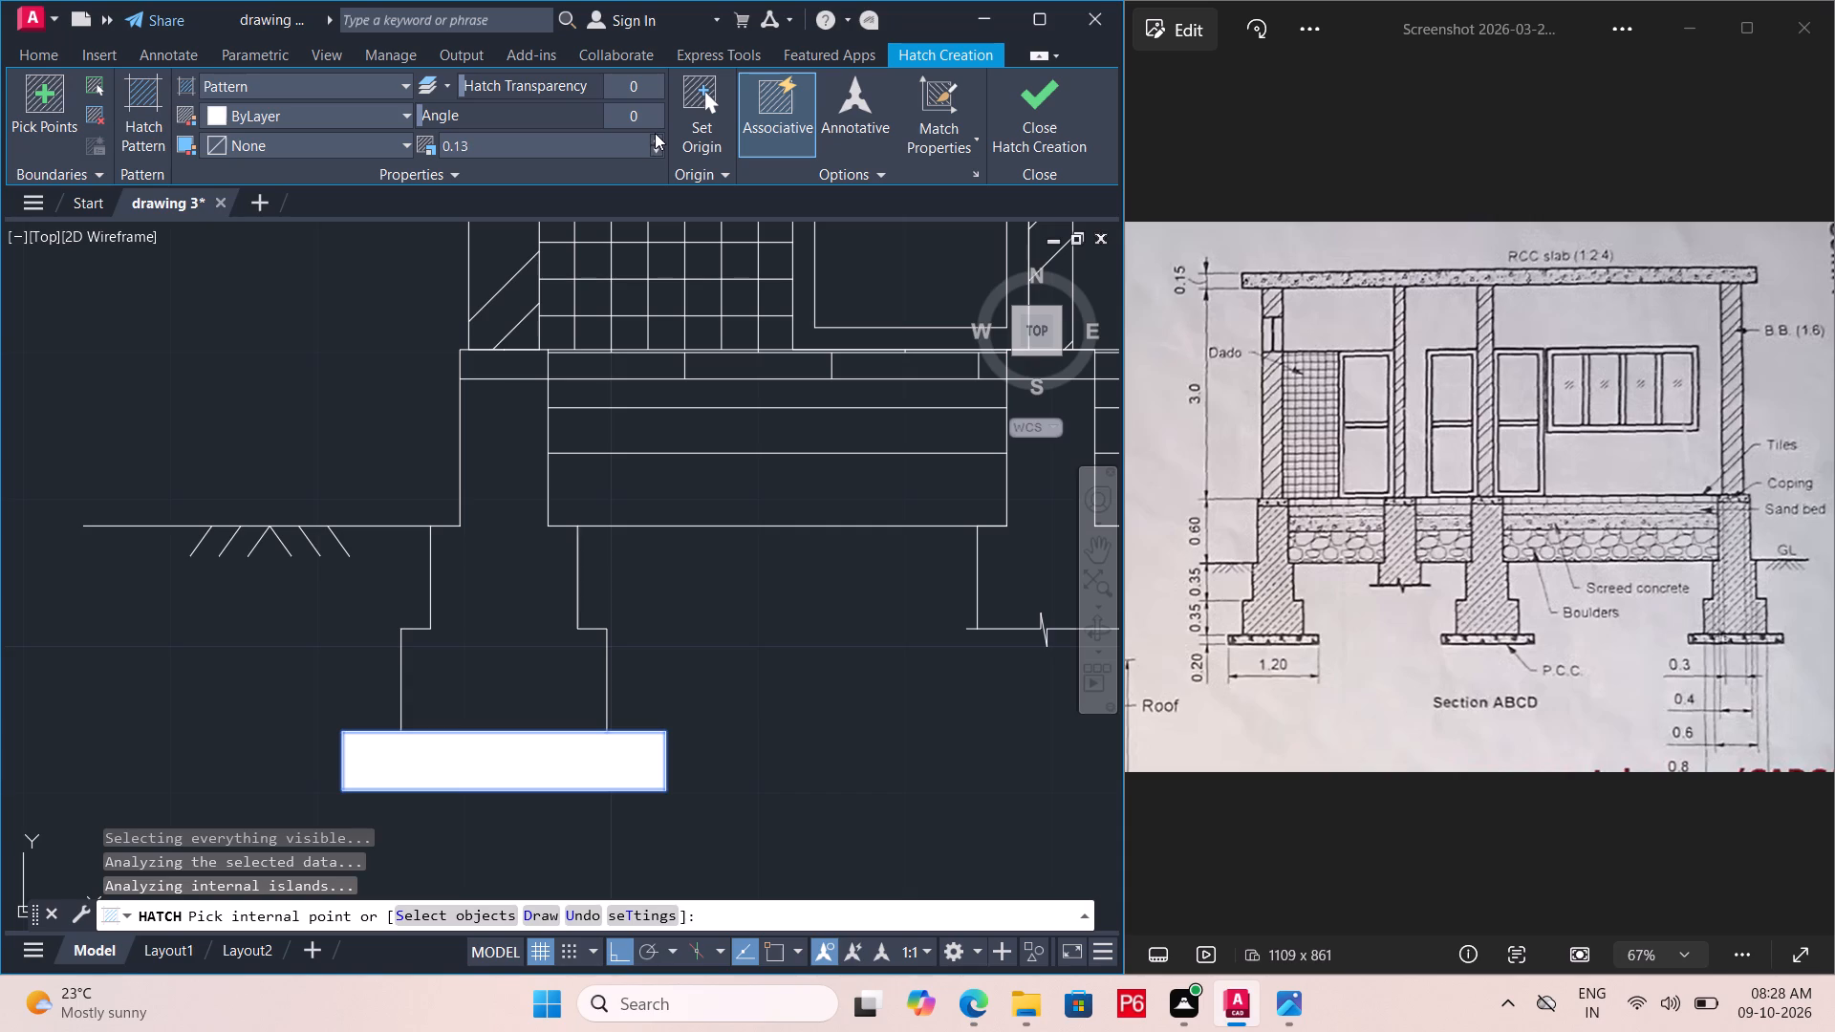
left_click(655, 136)
double_click(1044, 105)
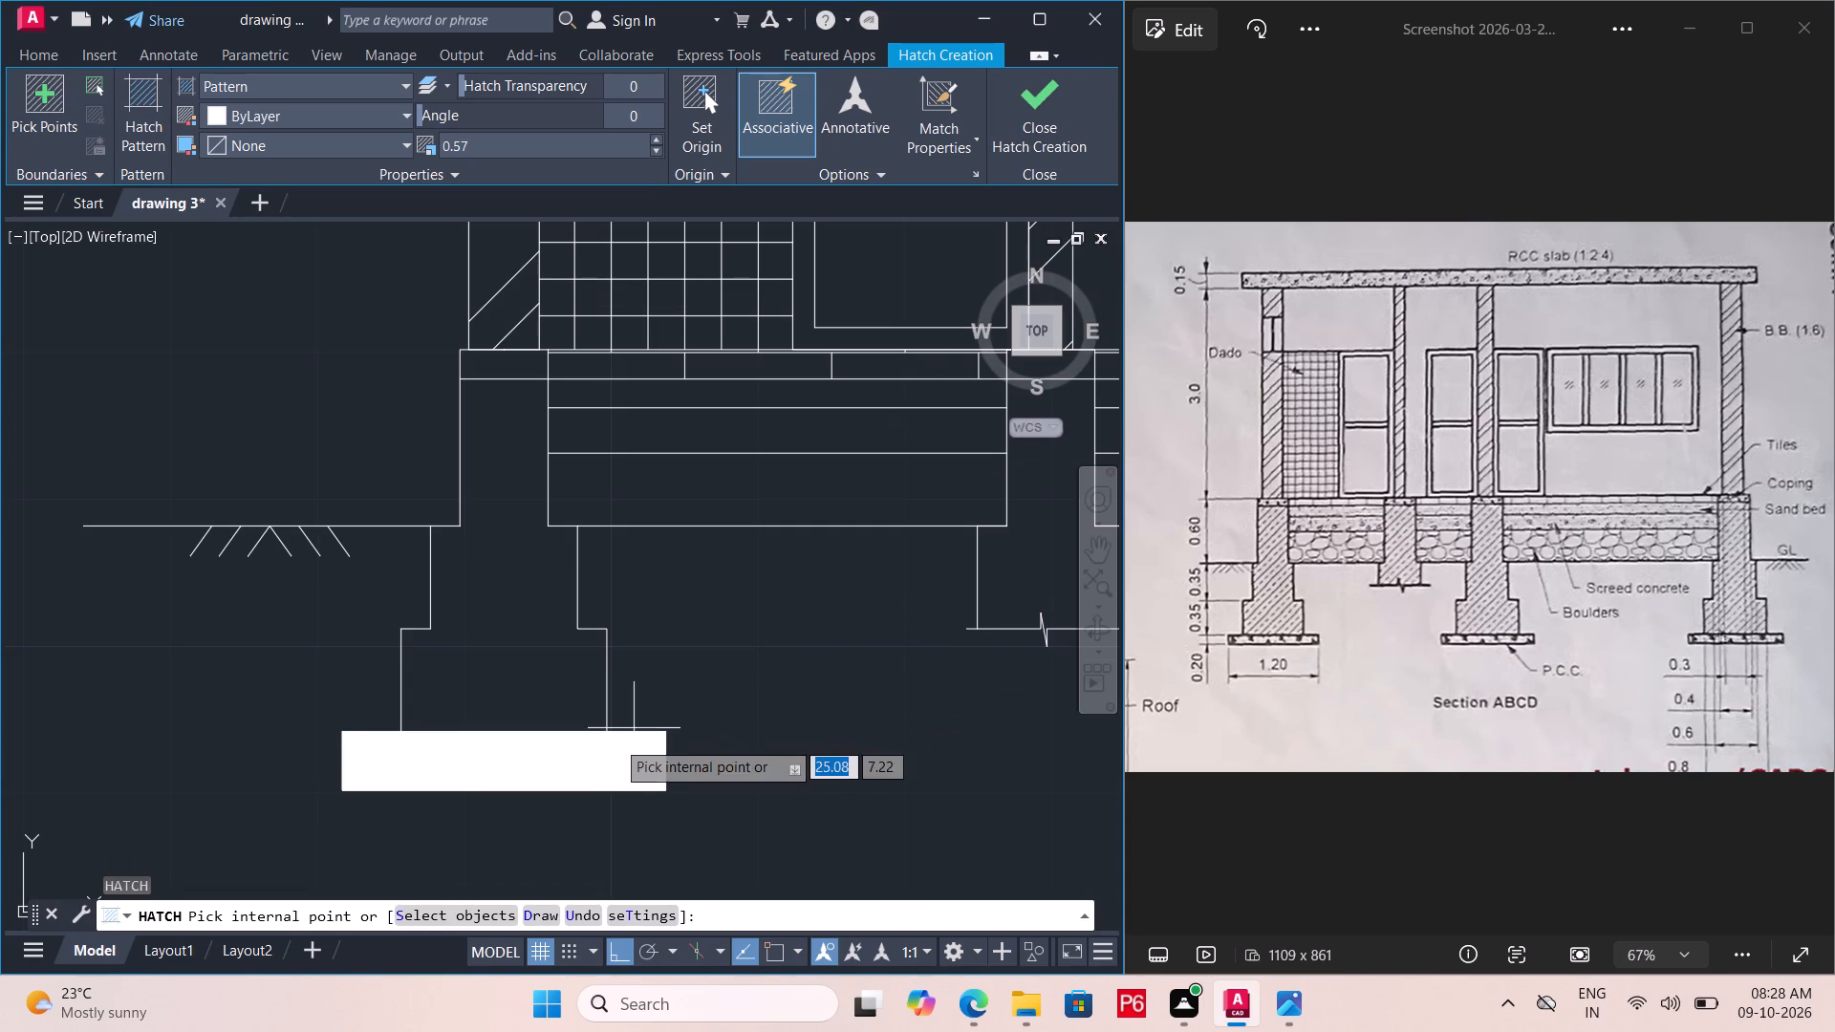
key("Escape")
key("Escape")
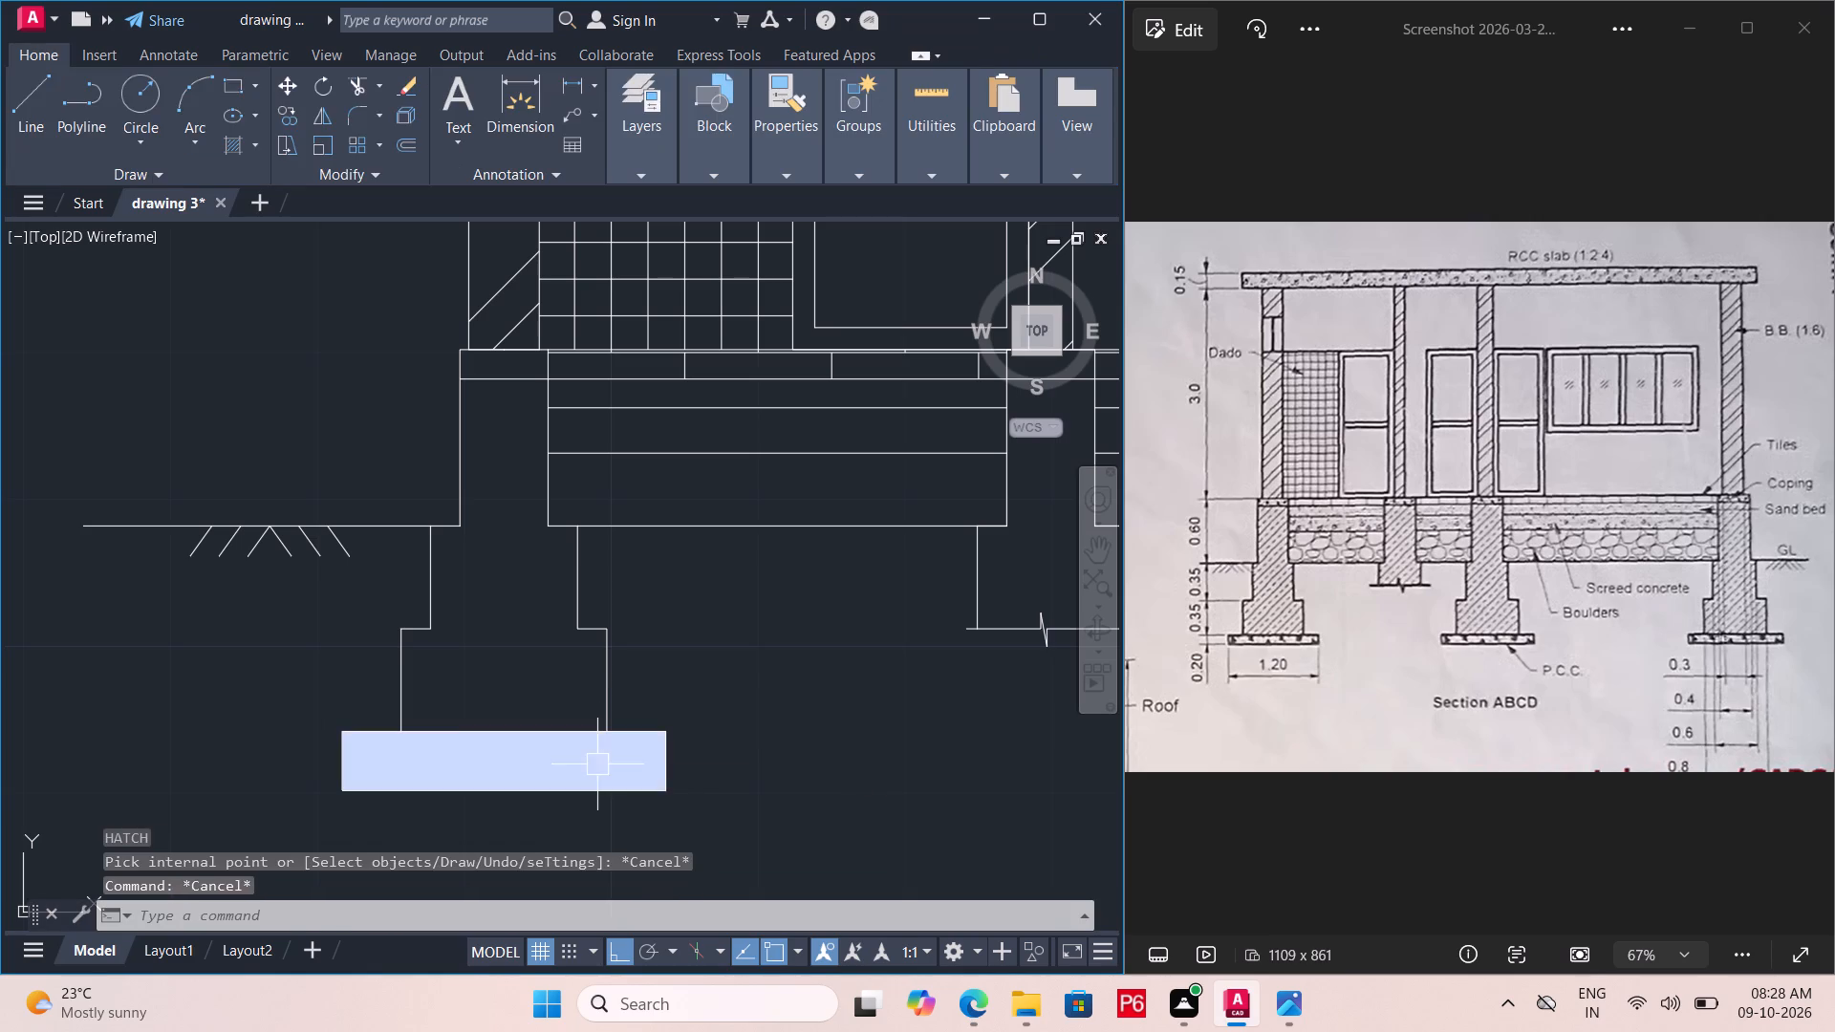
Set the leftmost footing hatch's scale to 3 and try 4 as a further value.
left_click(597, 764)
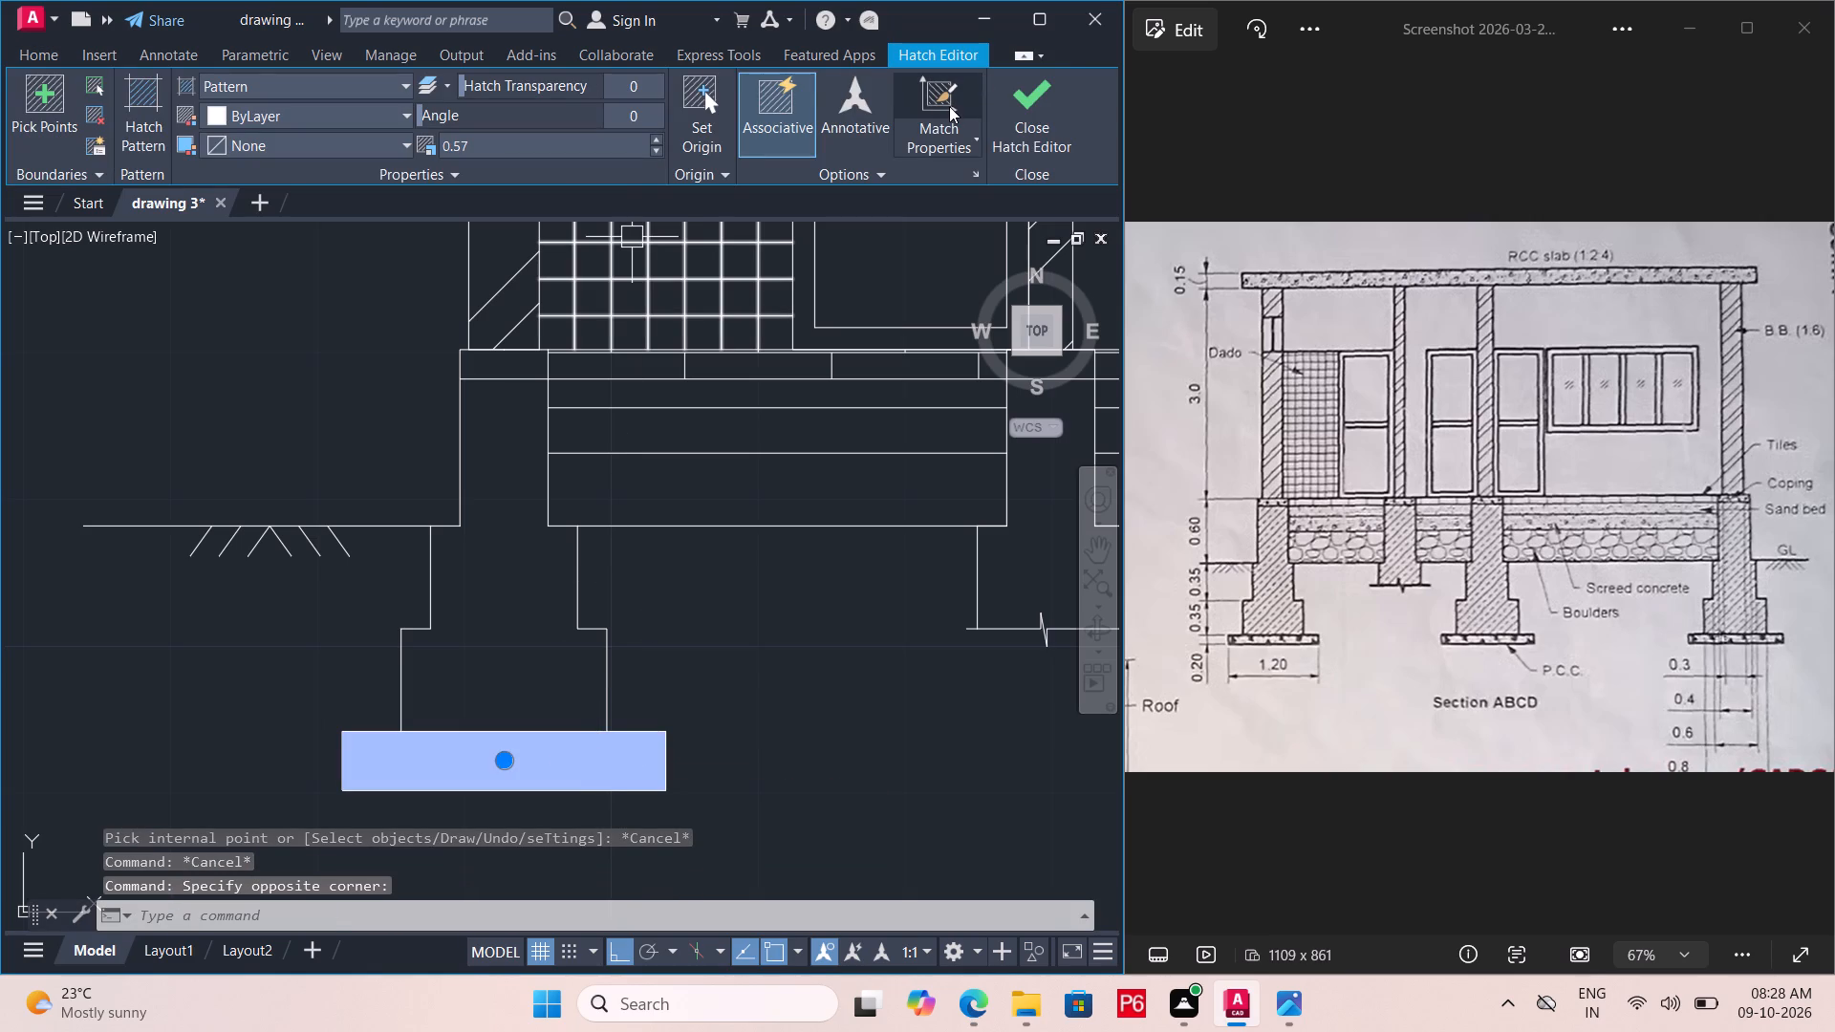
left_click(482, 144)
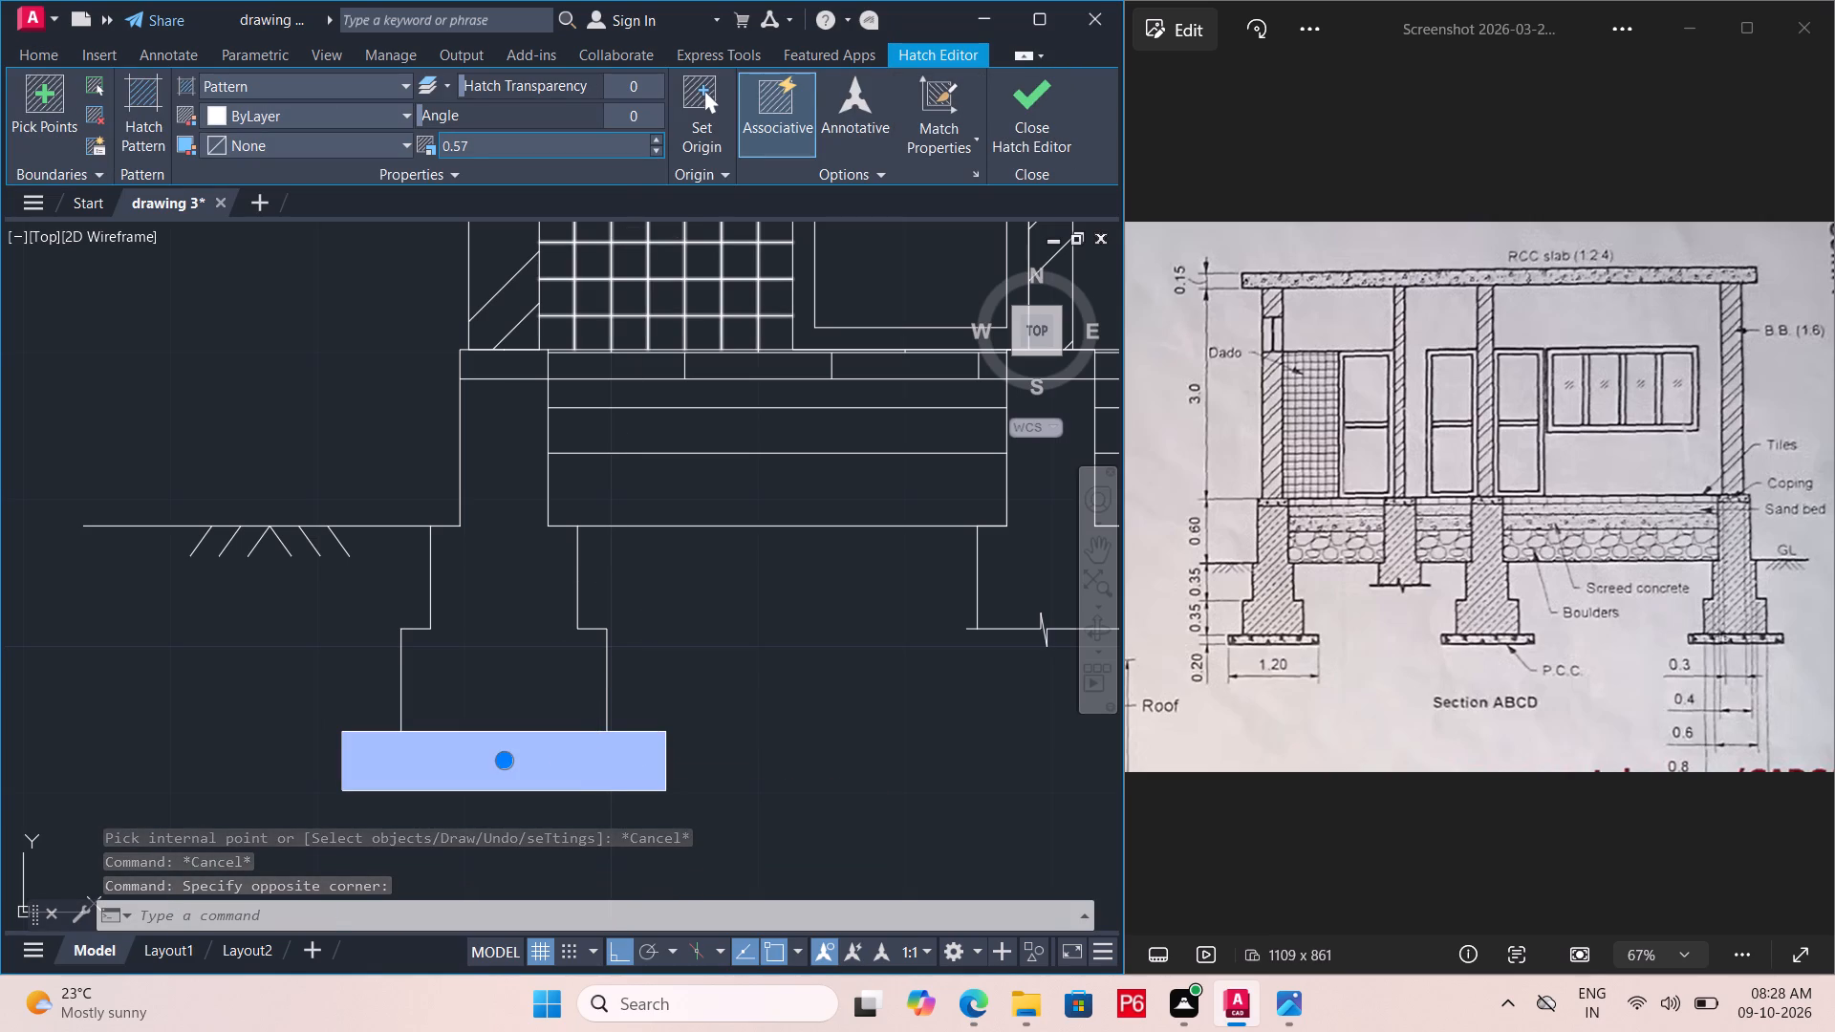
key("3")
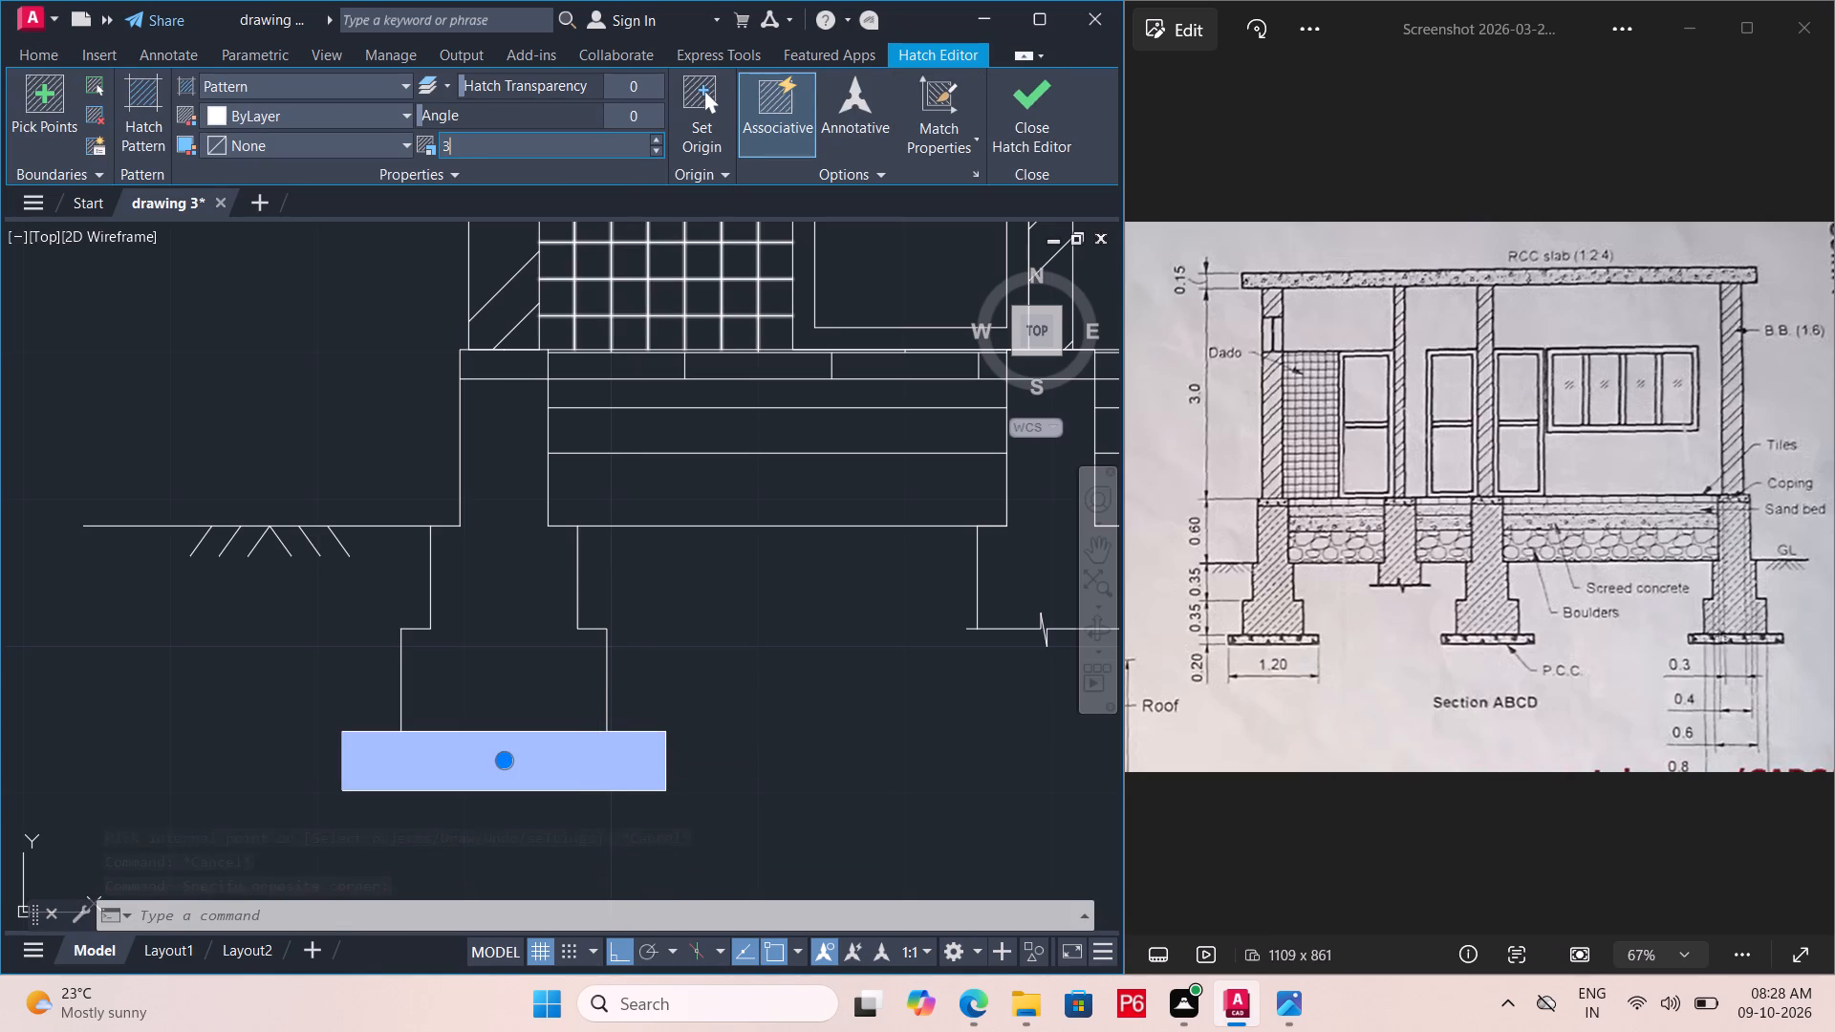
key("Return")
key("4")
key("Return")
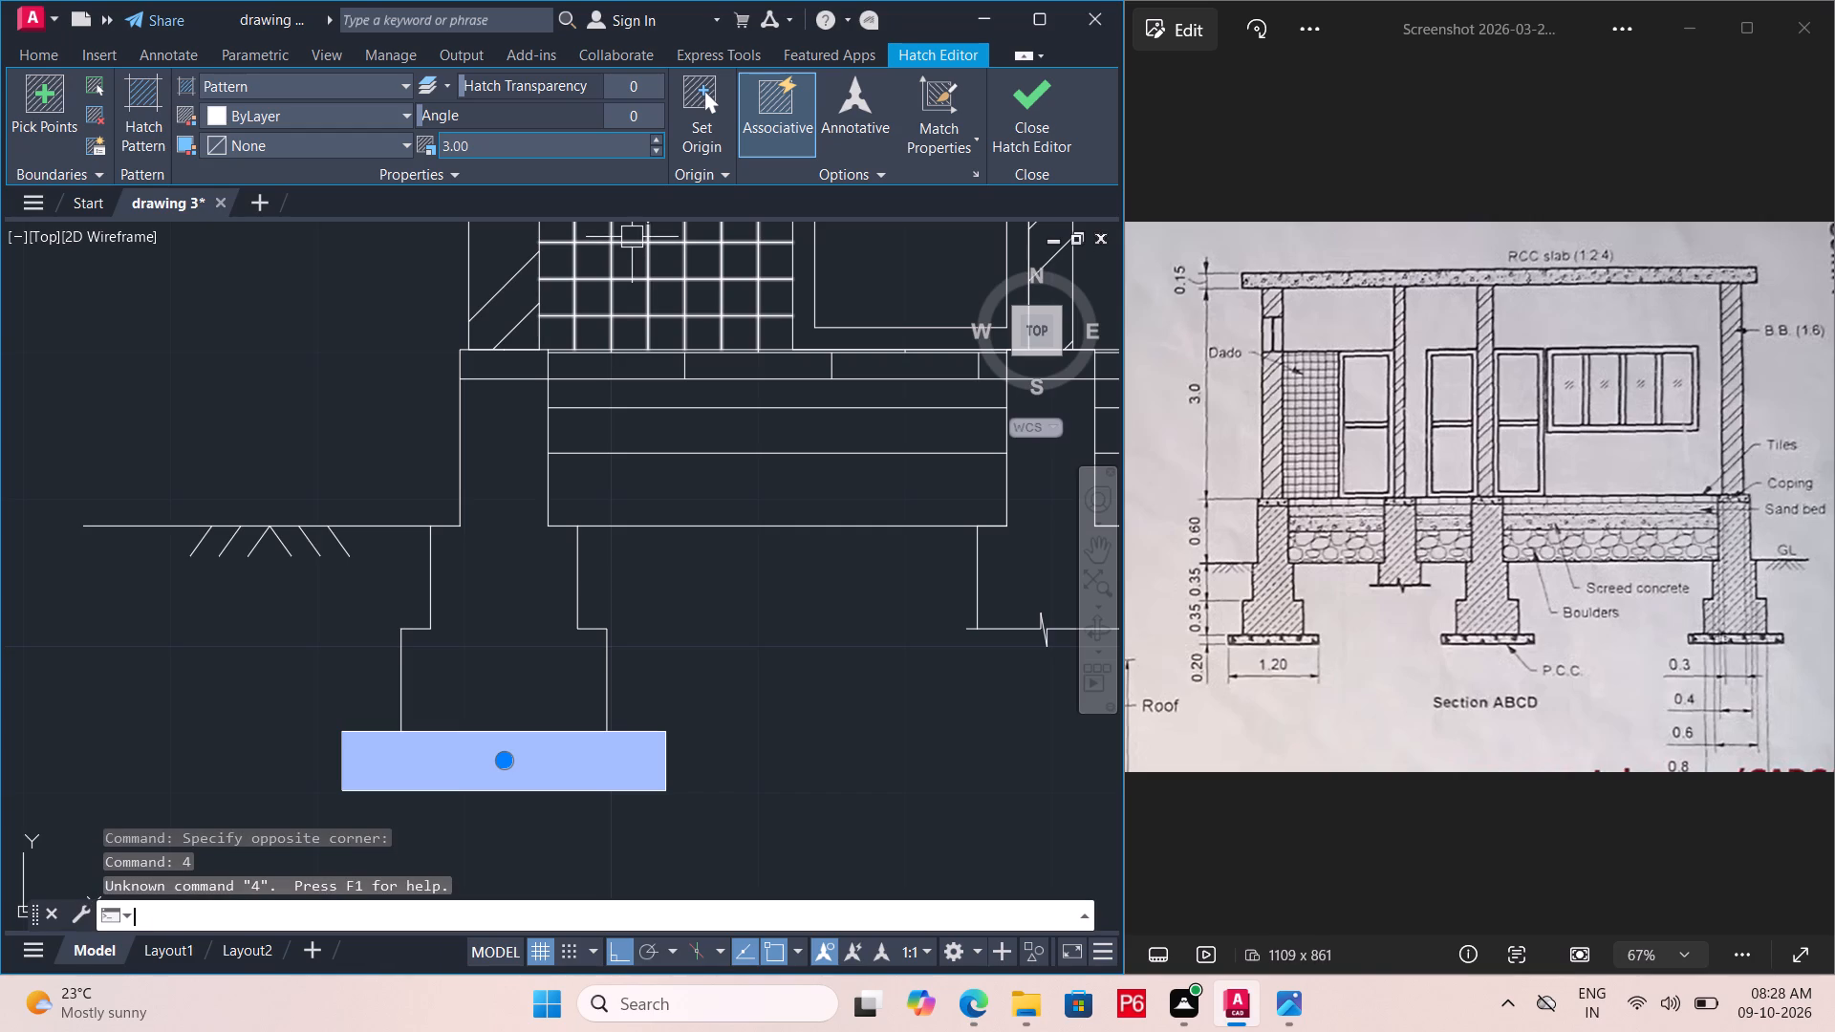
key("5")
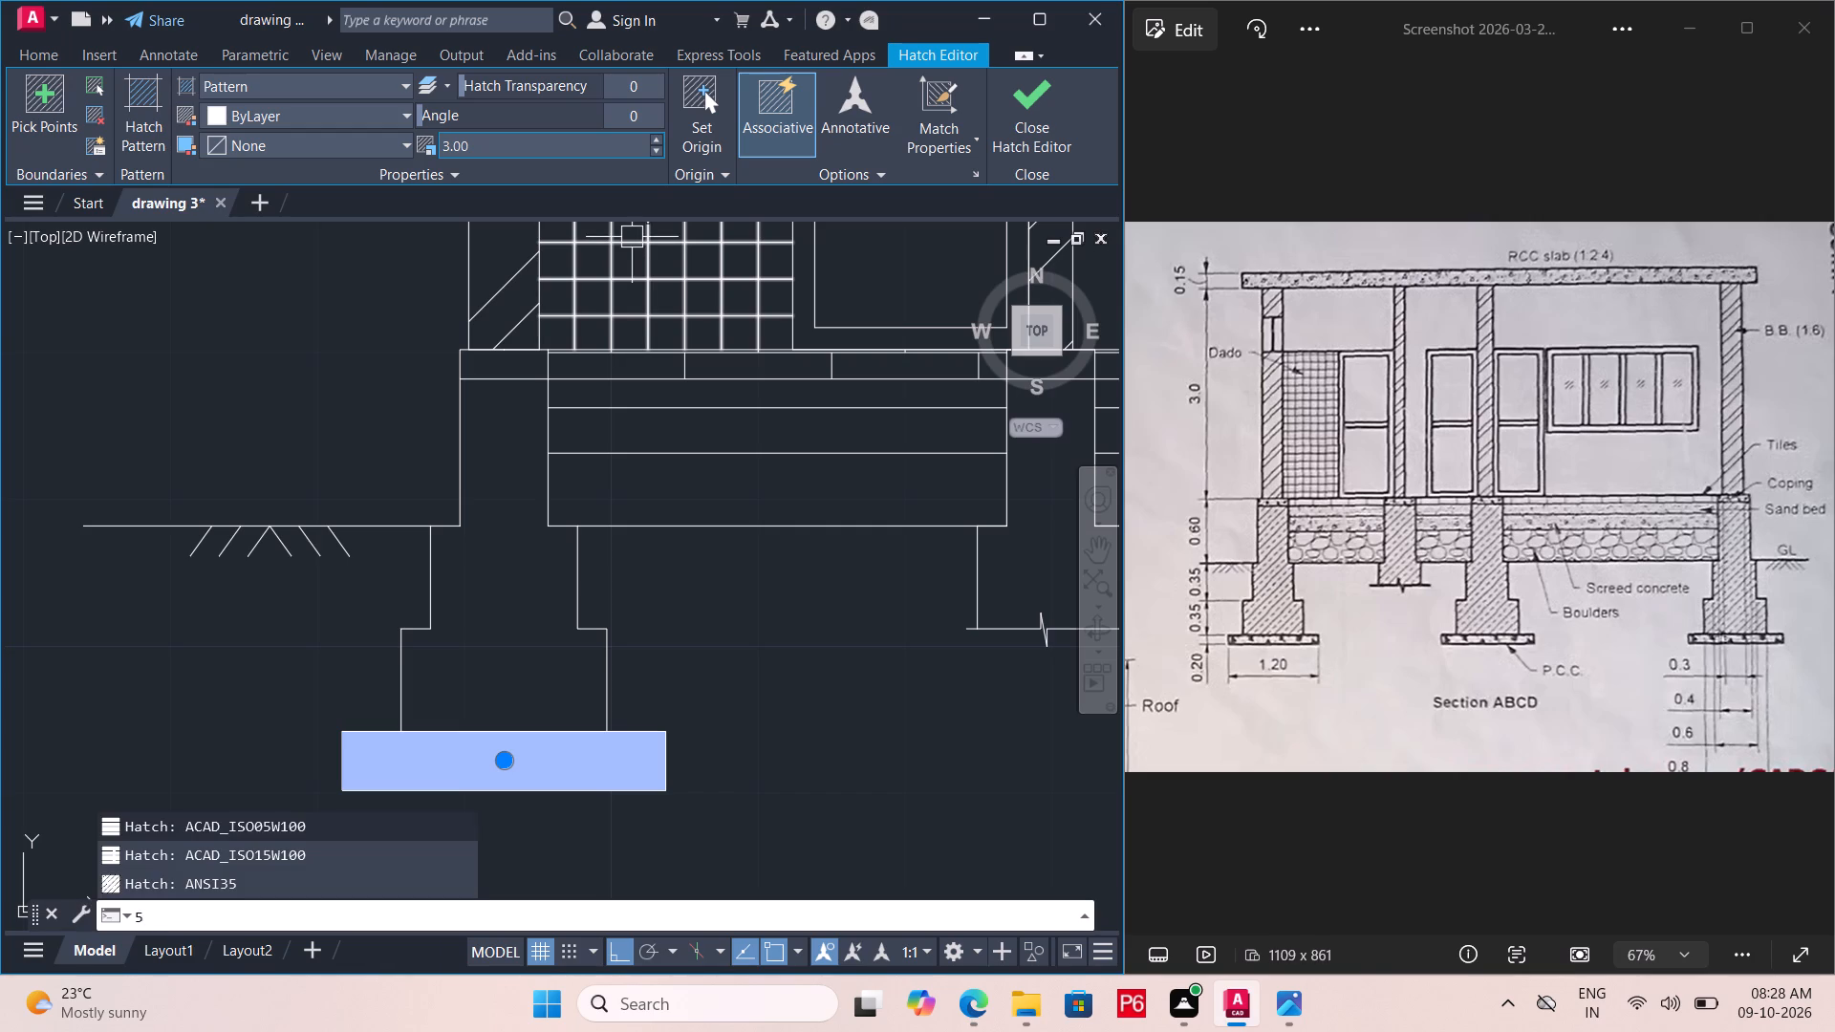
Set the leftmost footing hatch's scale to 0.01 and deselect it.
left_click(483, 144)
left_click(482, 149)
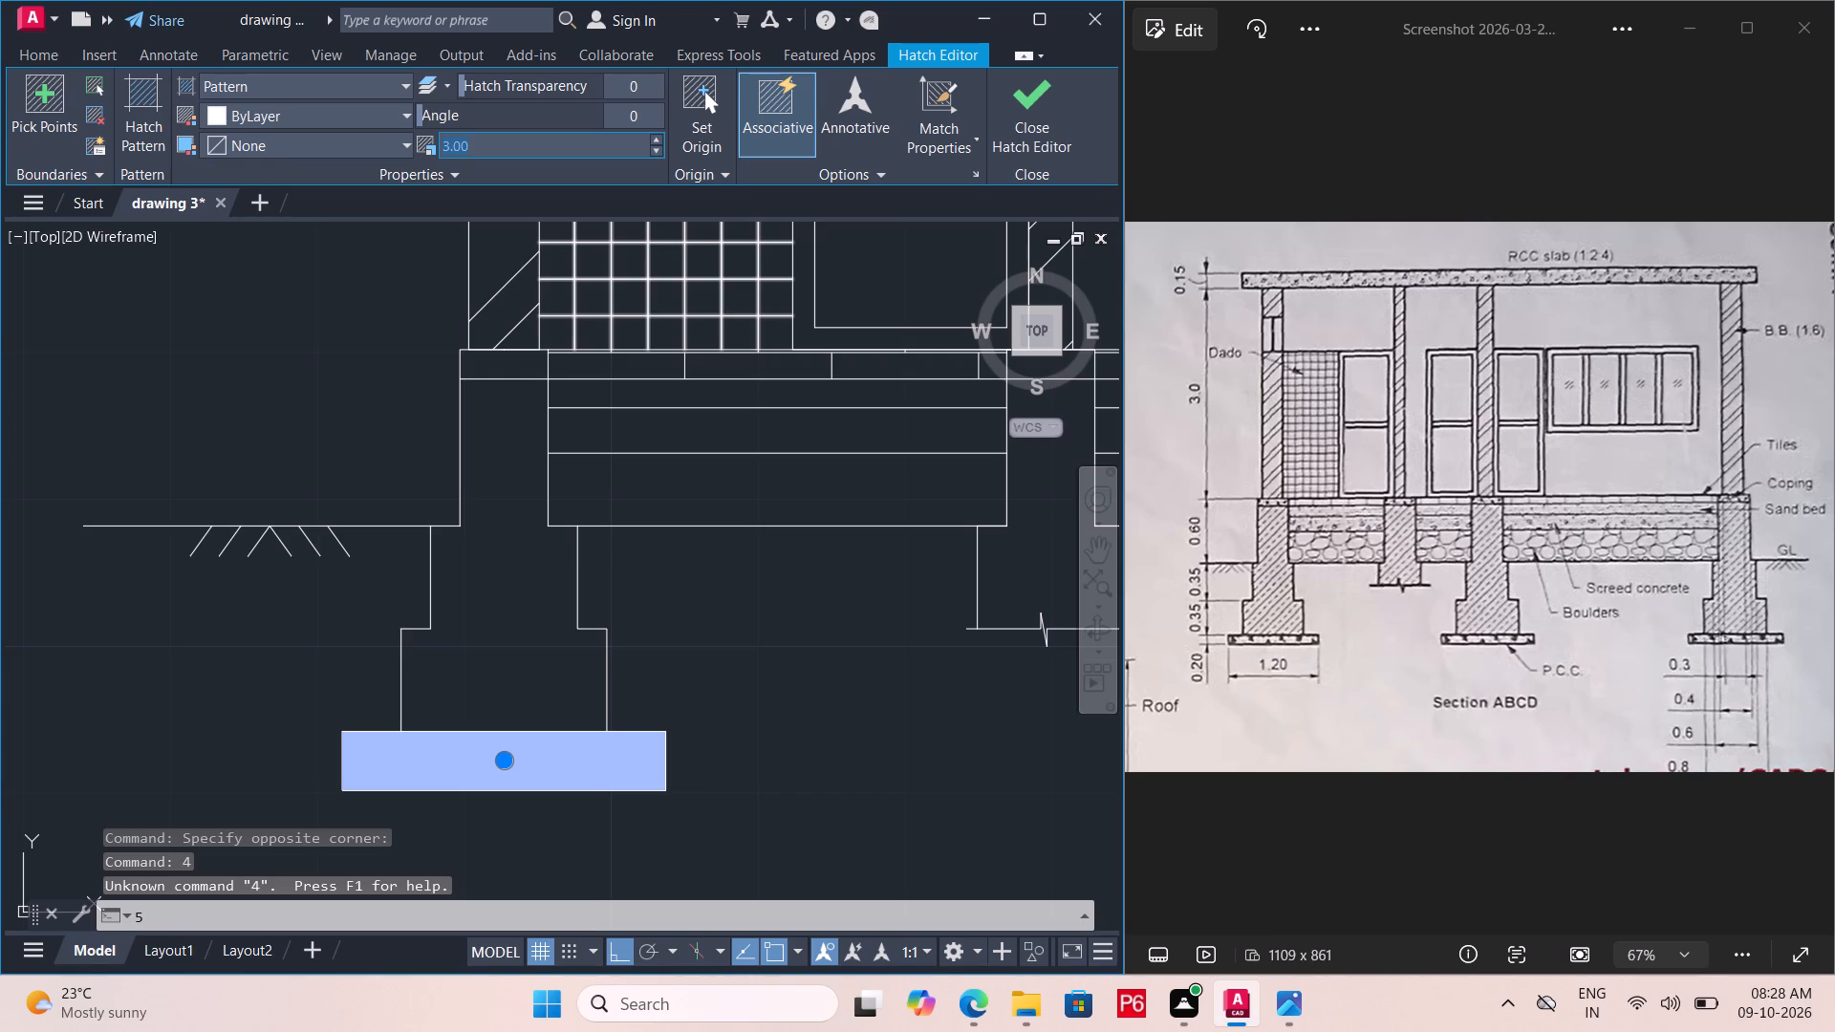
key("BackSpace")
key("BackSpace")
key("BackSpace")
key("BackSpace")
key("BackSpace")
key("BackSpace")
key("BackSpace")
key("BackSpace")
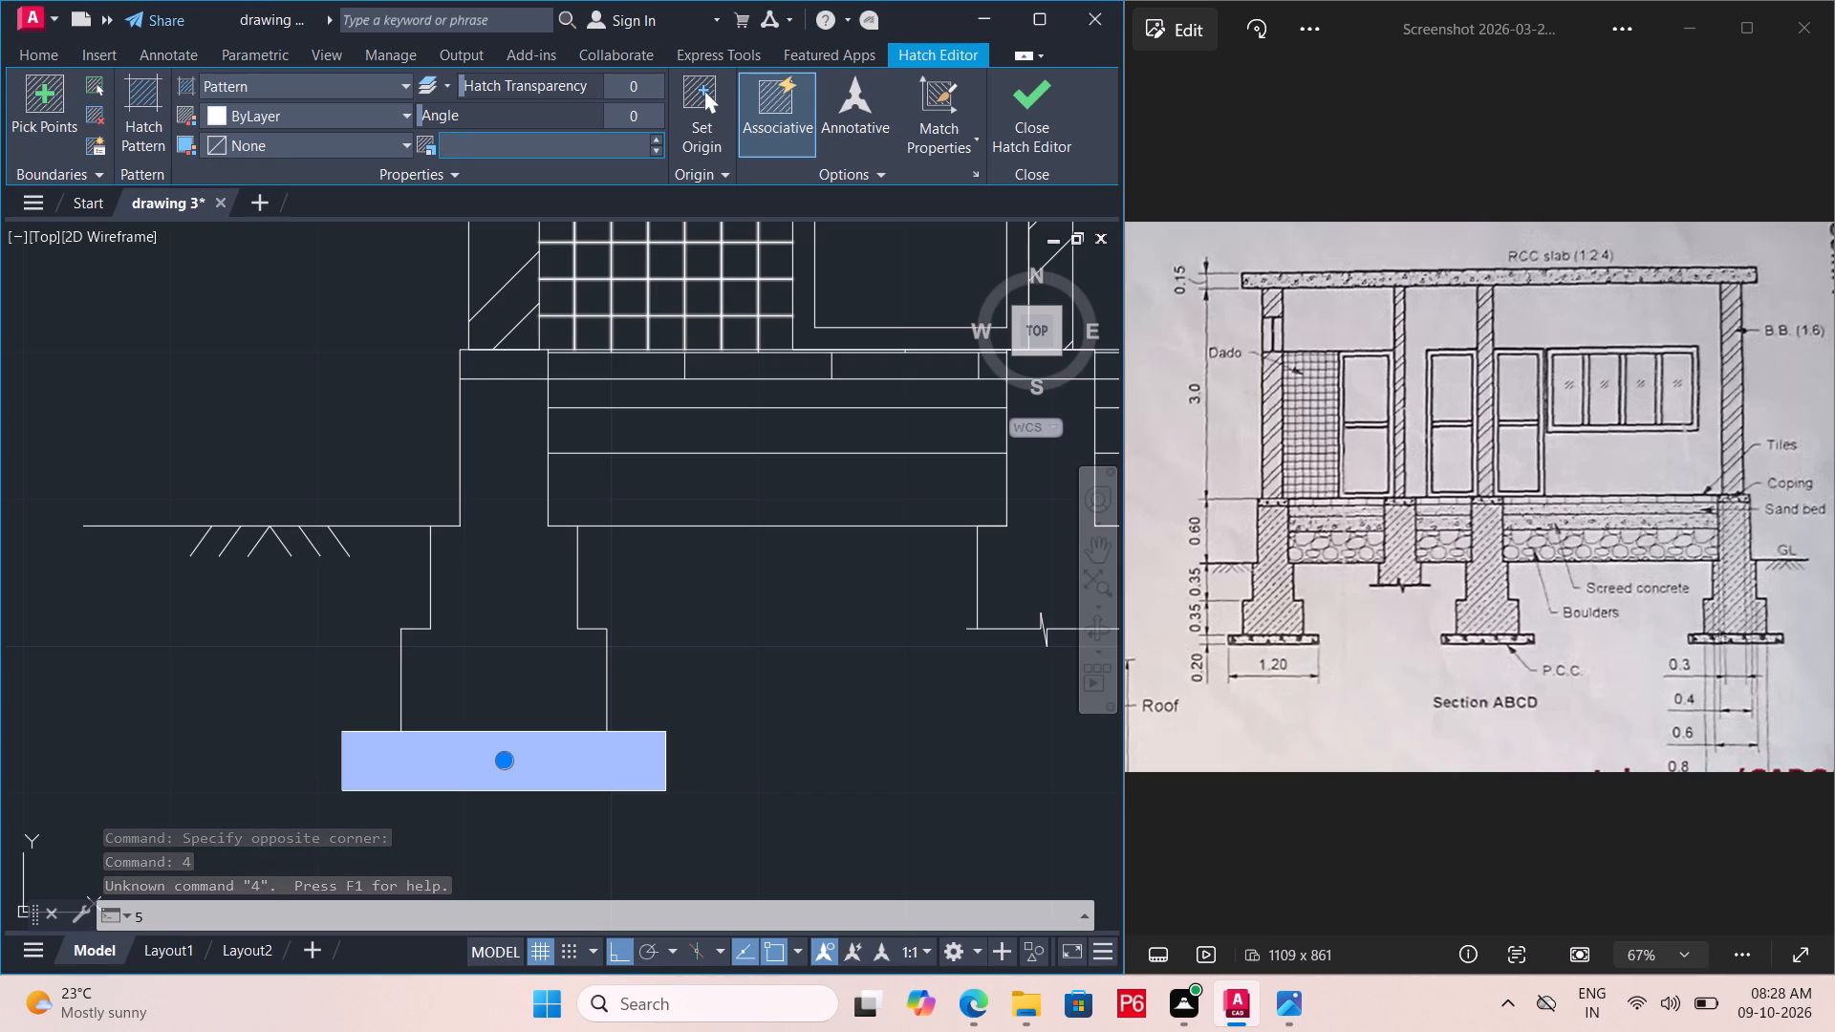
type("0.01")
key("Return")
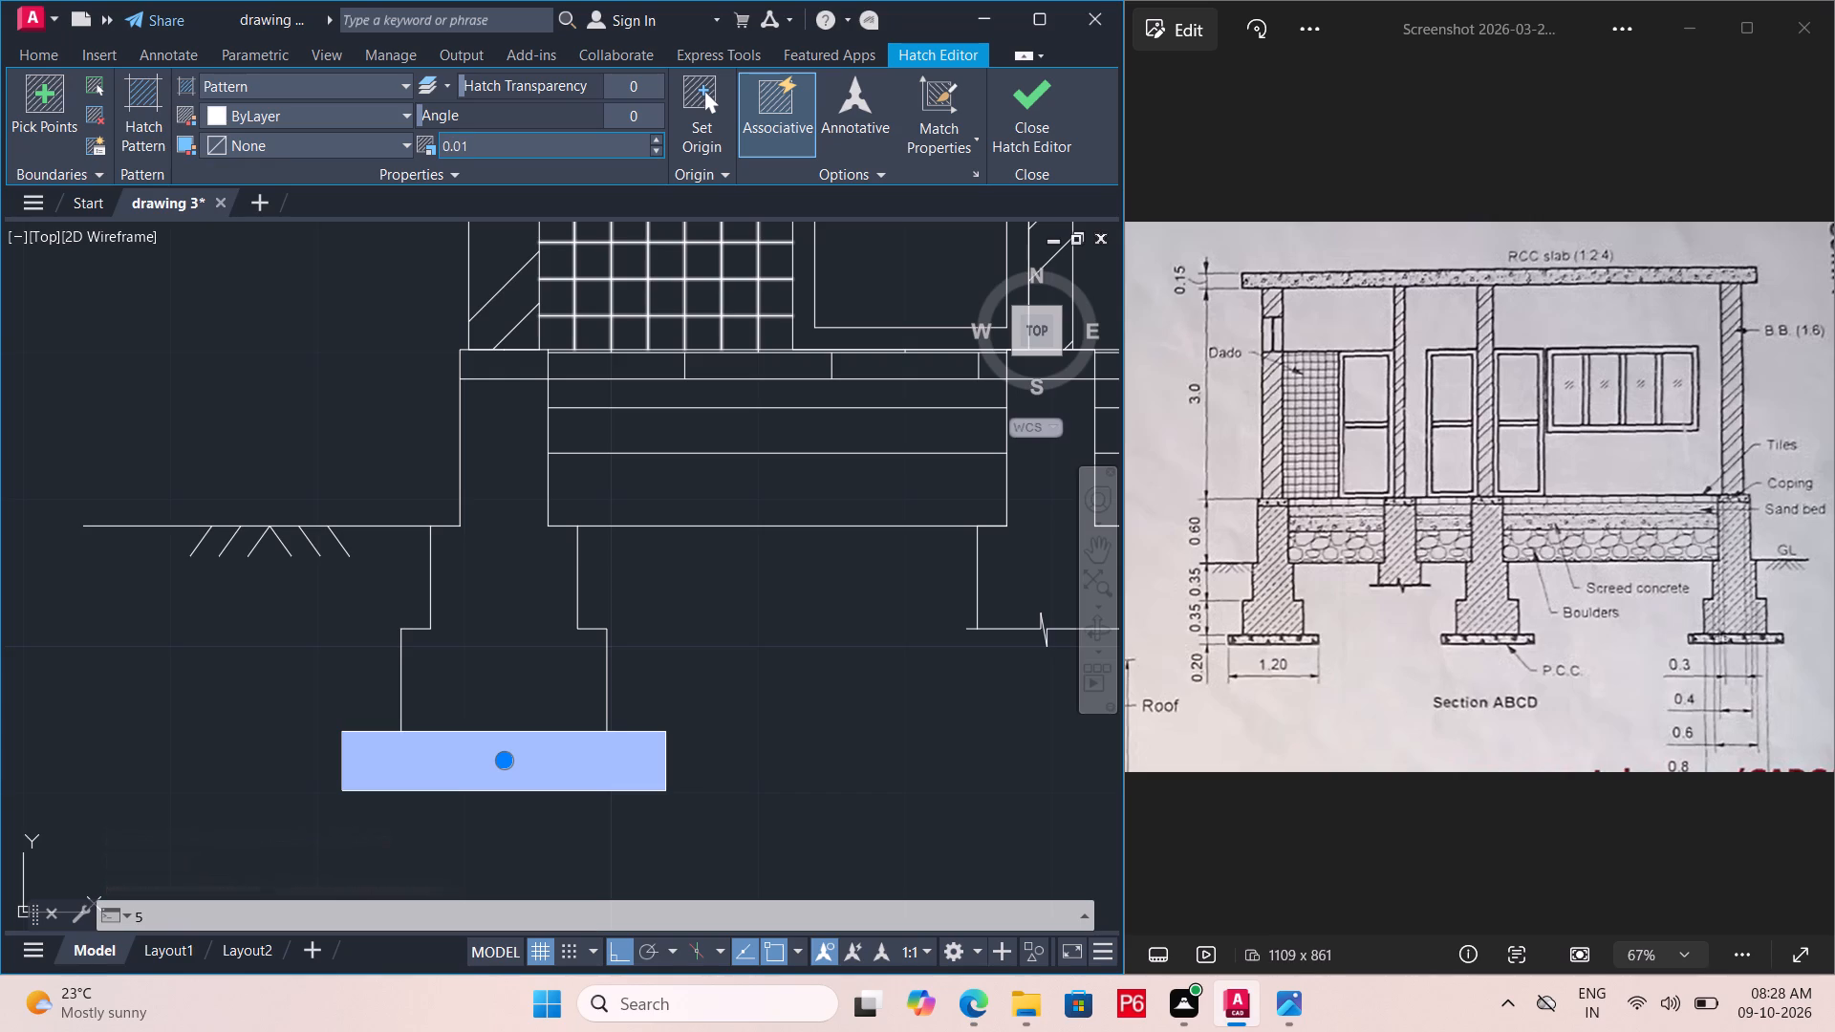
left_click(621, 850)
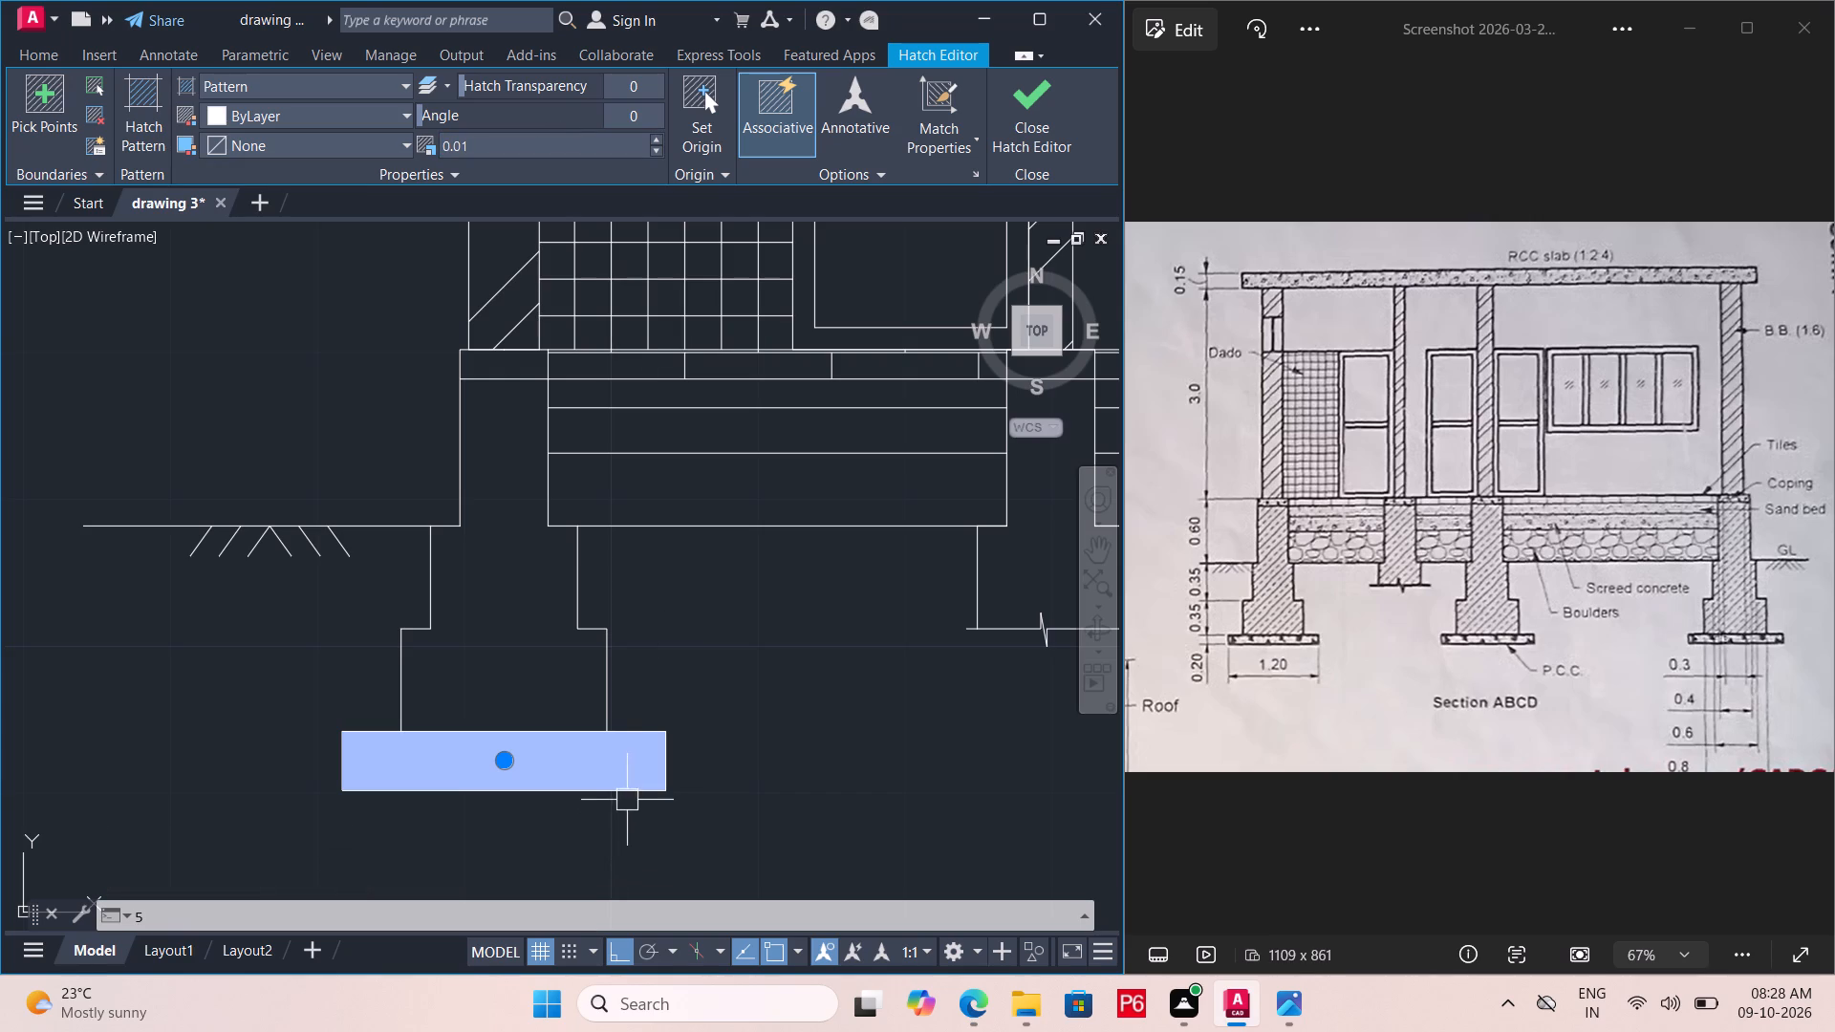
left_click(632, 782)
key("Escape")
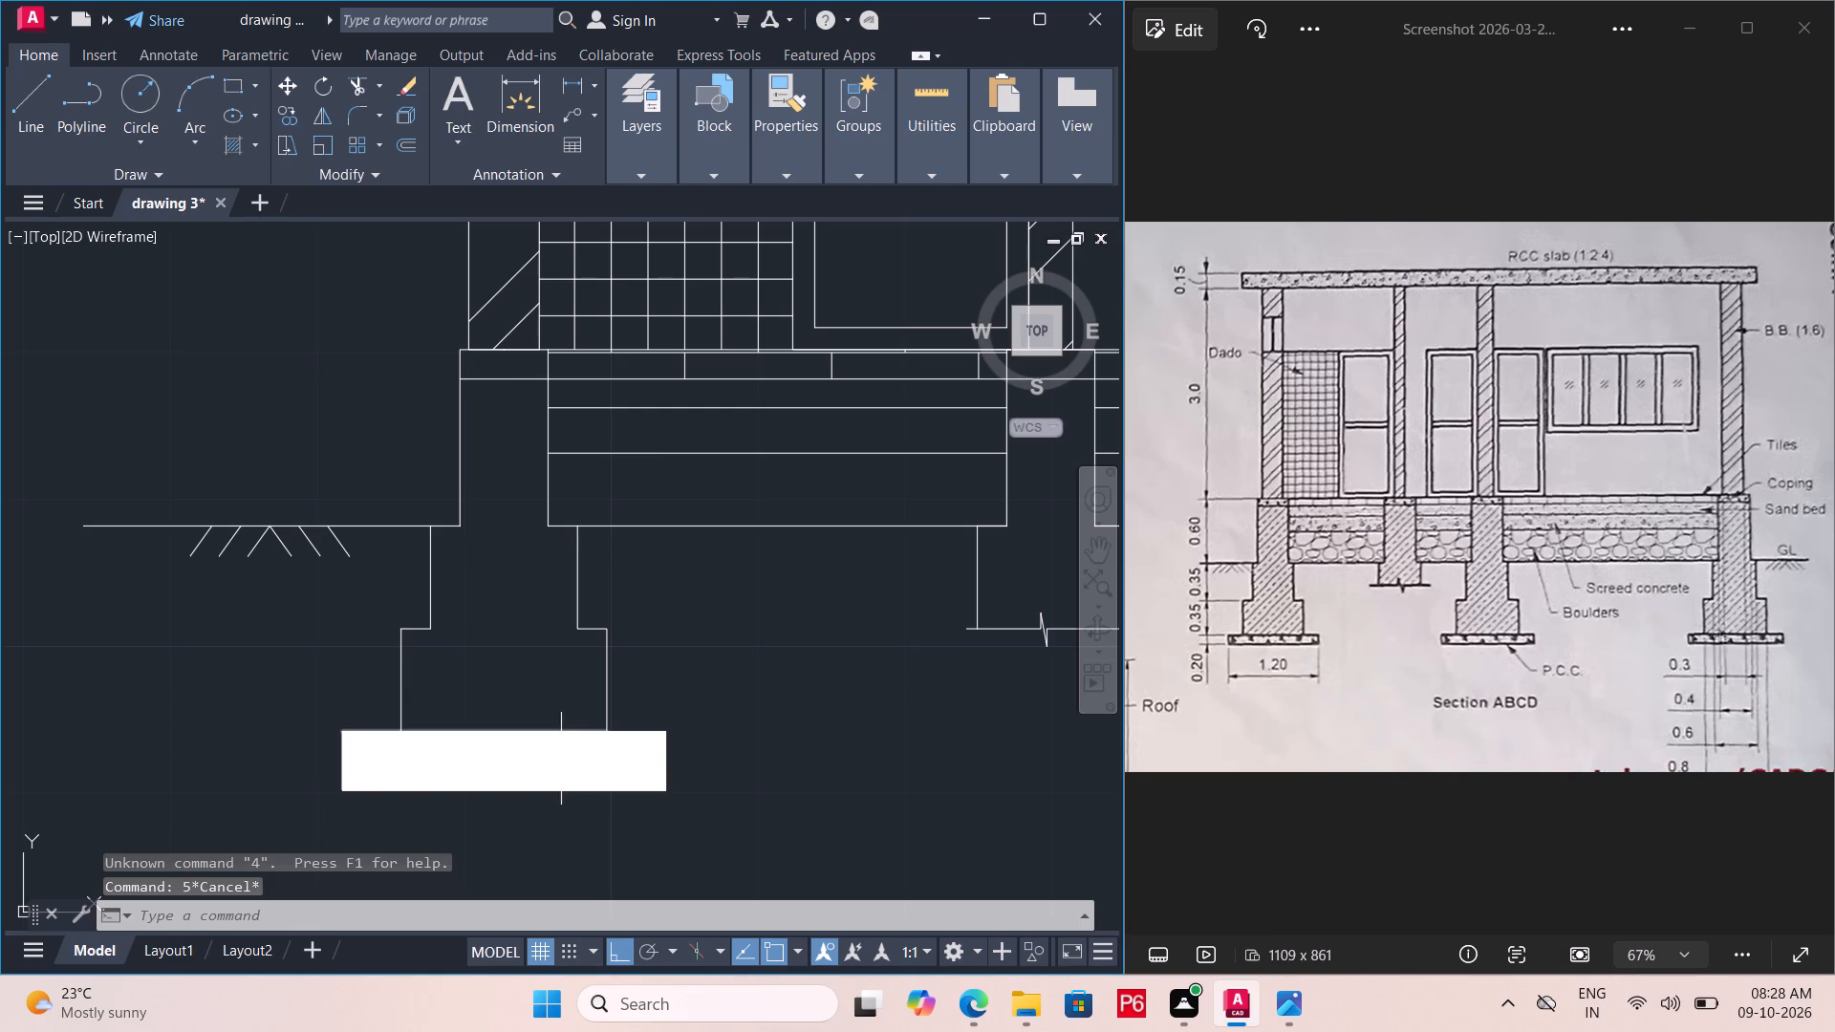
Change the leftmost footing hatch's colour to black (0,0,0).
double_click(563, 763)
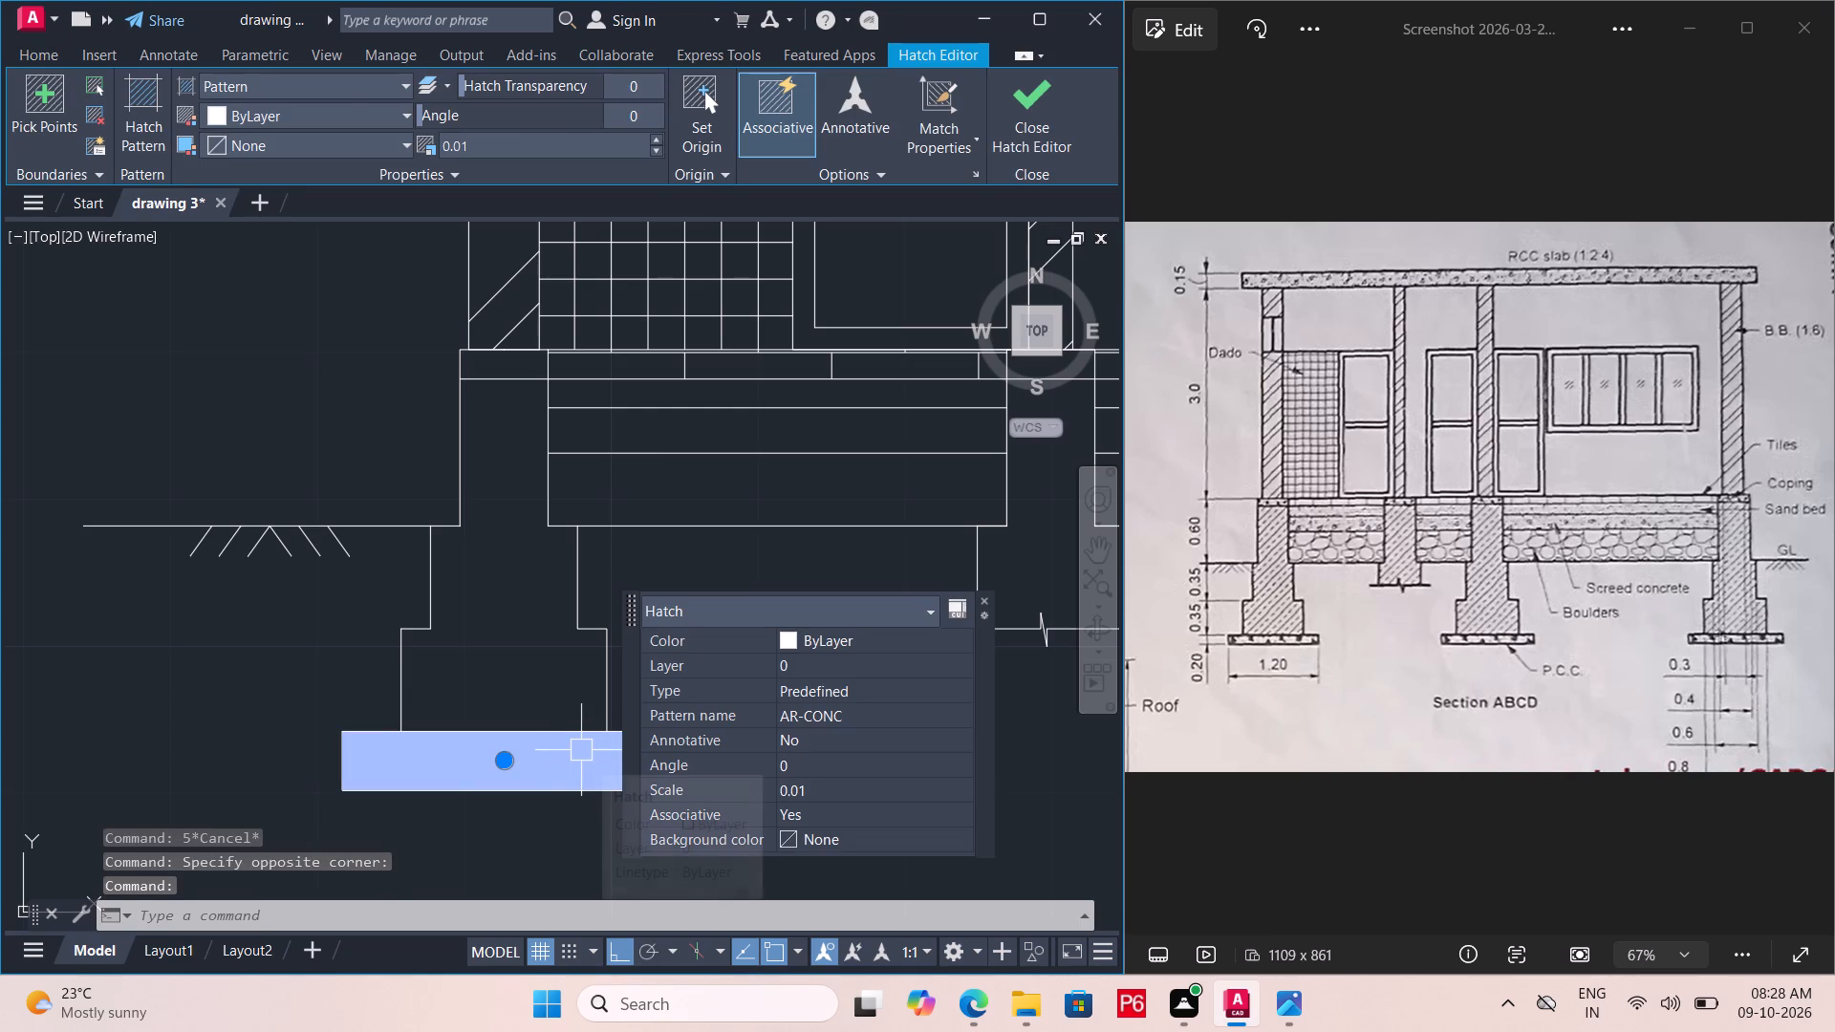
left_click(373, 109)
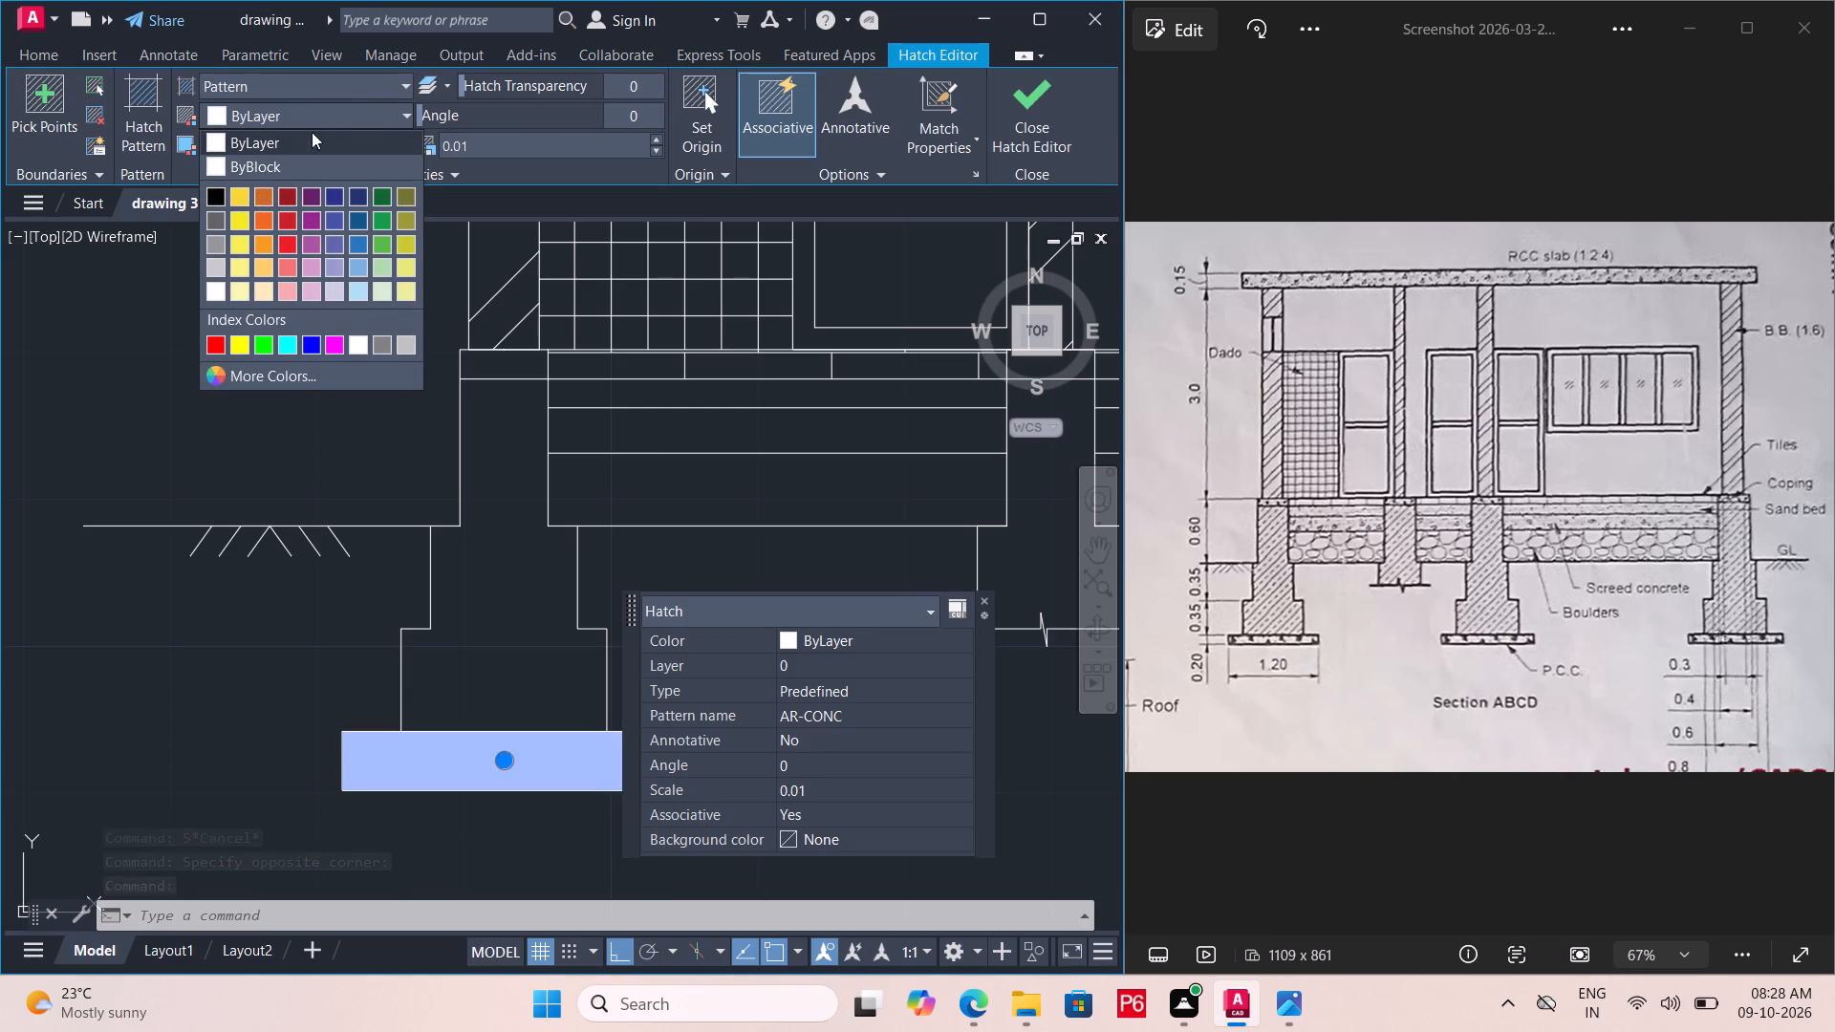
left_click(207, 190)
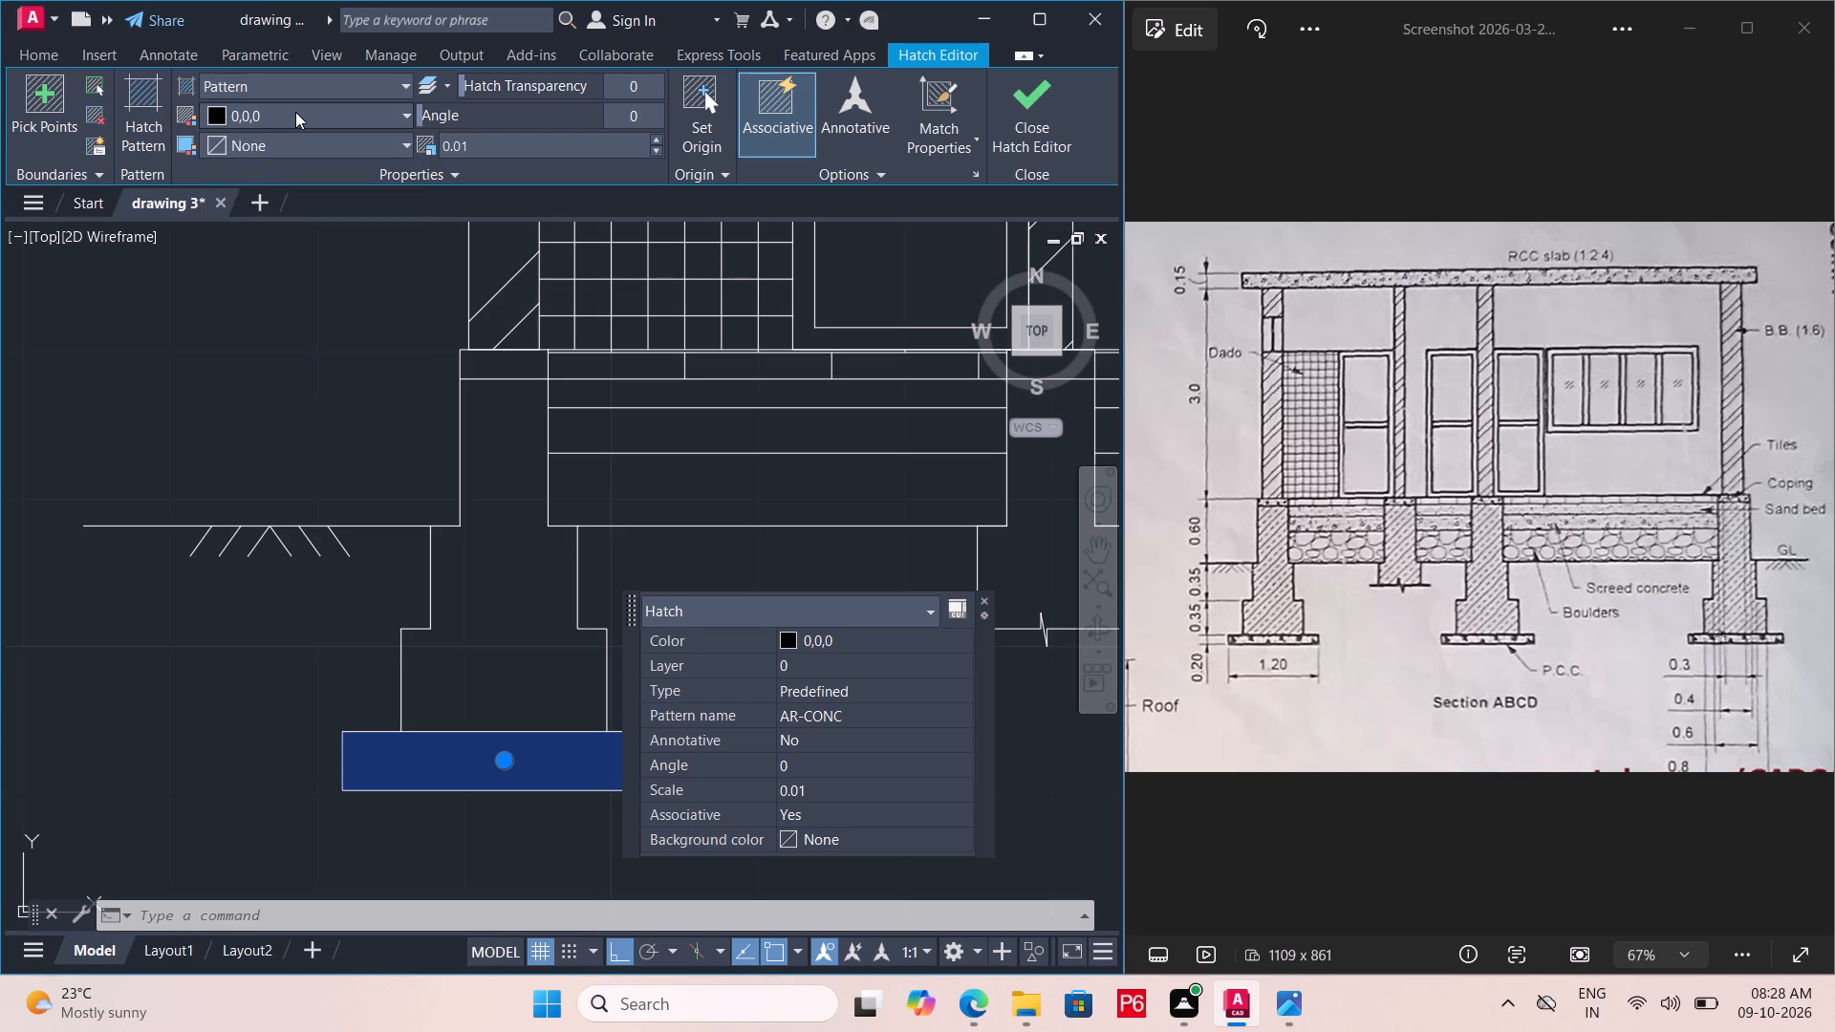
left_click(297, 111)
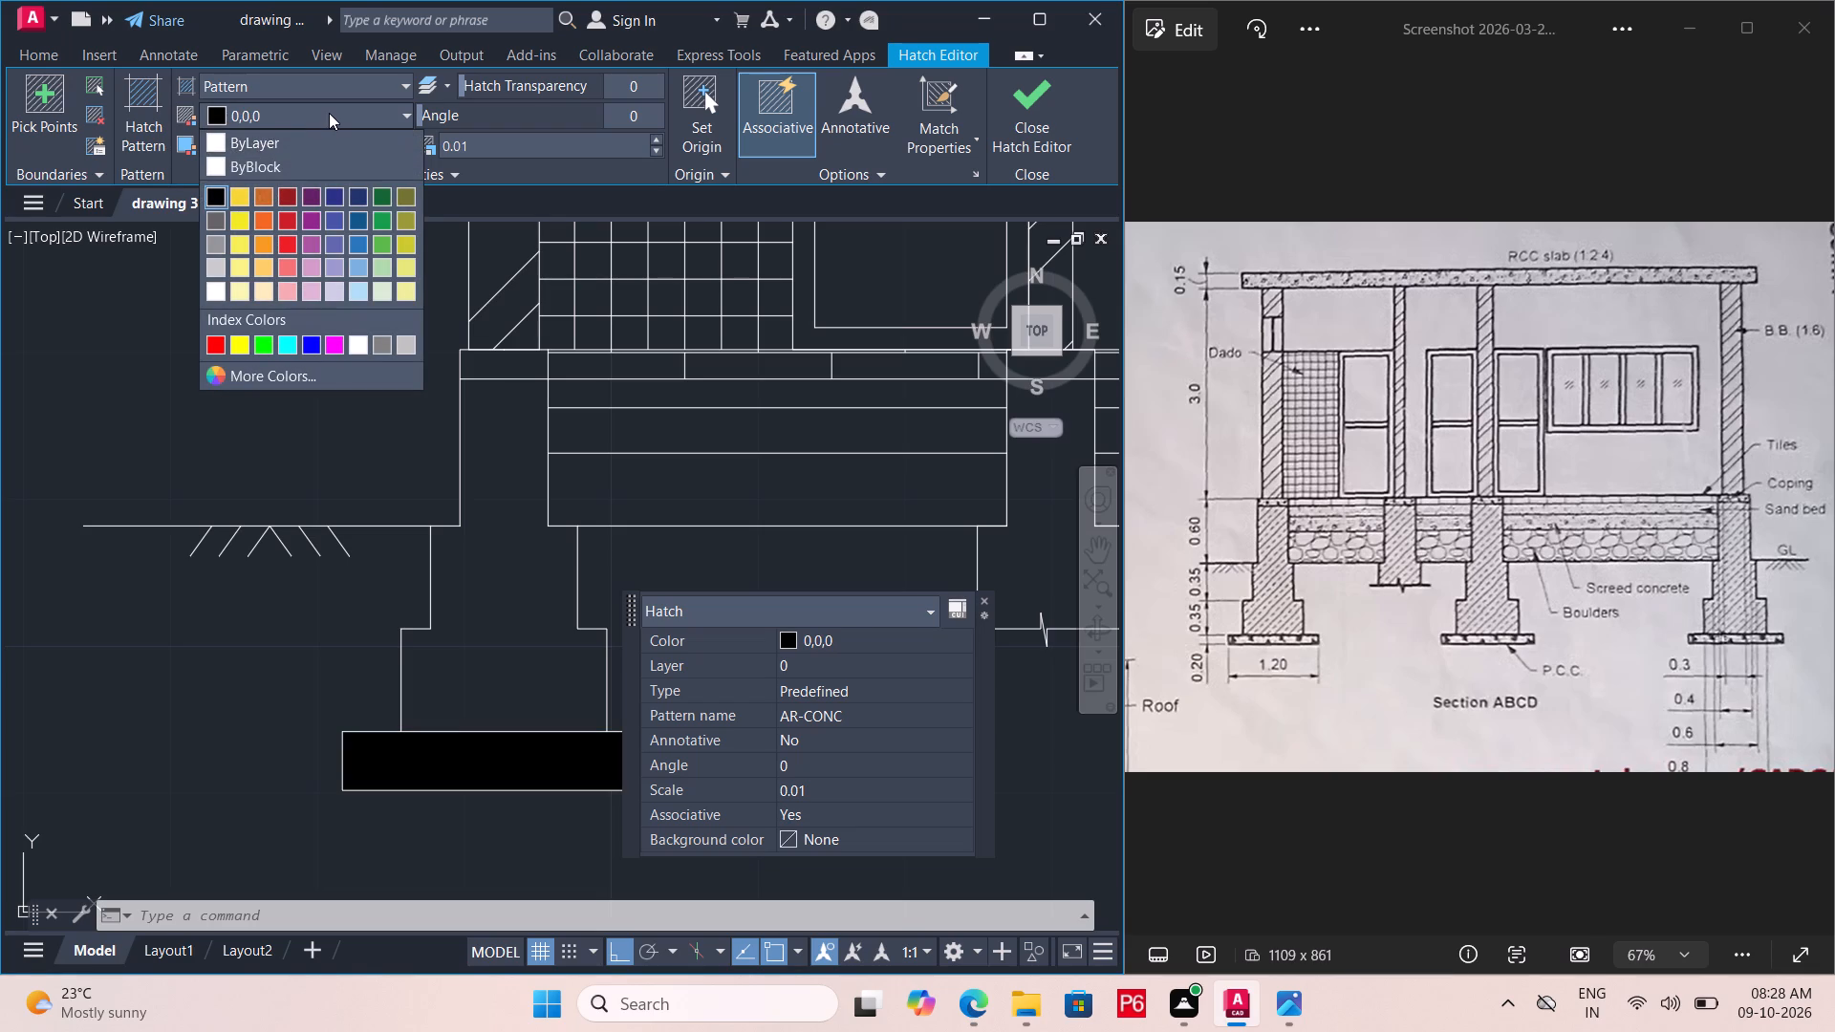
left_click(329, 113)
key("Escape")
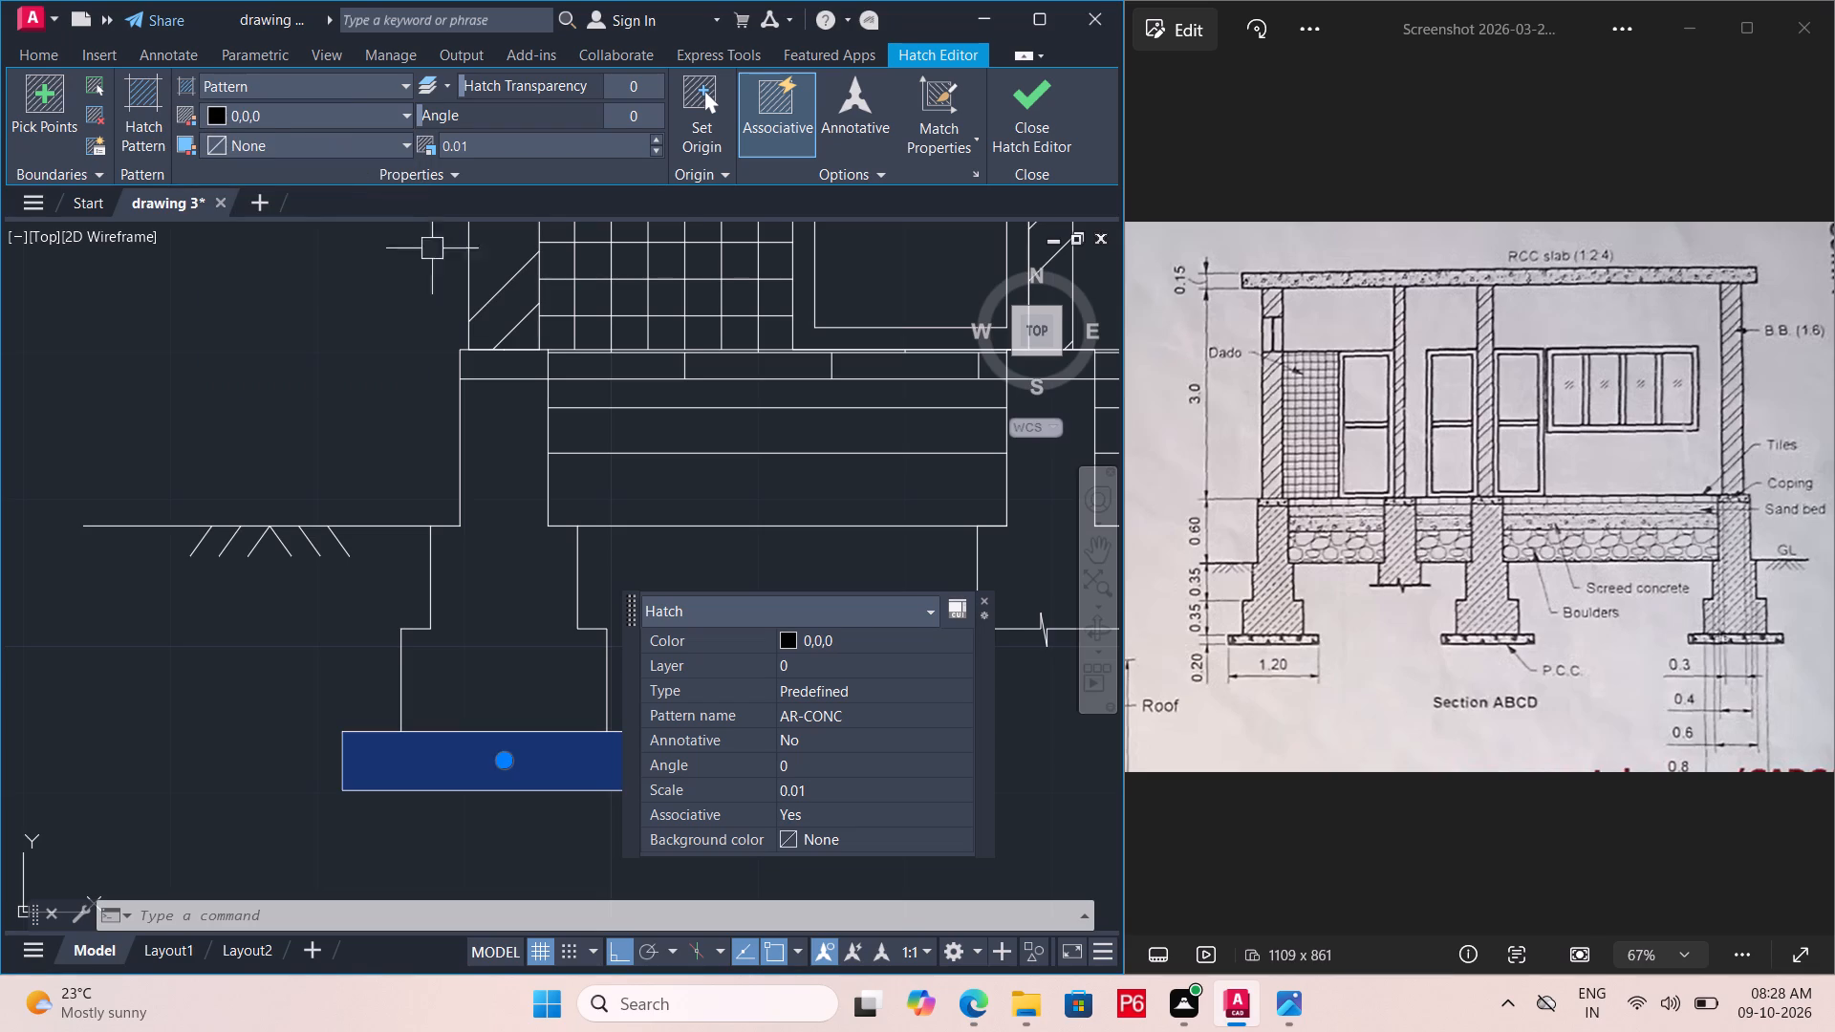
Set the leftmost footing hatch's scale to 2.
double_click(547, 767)
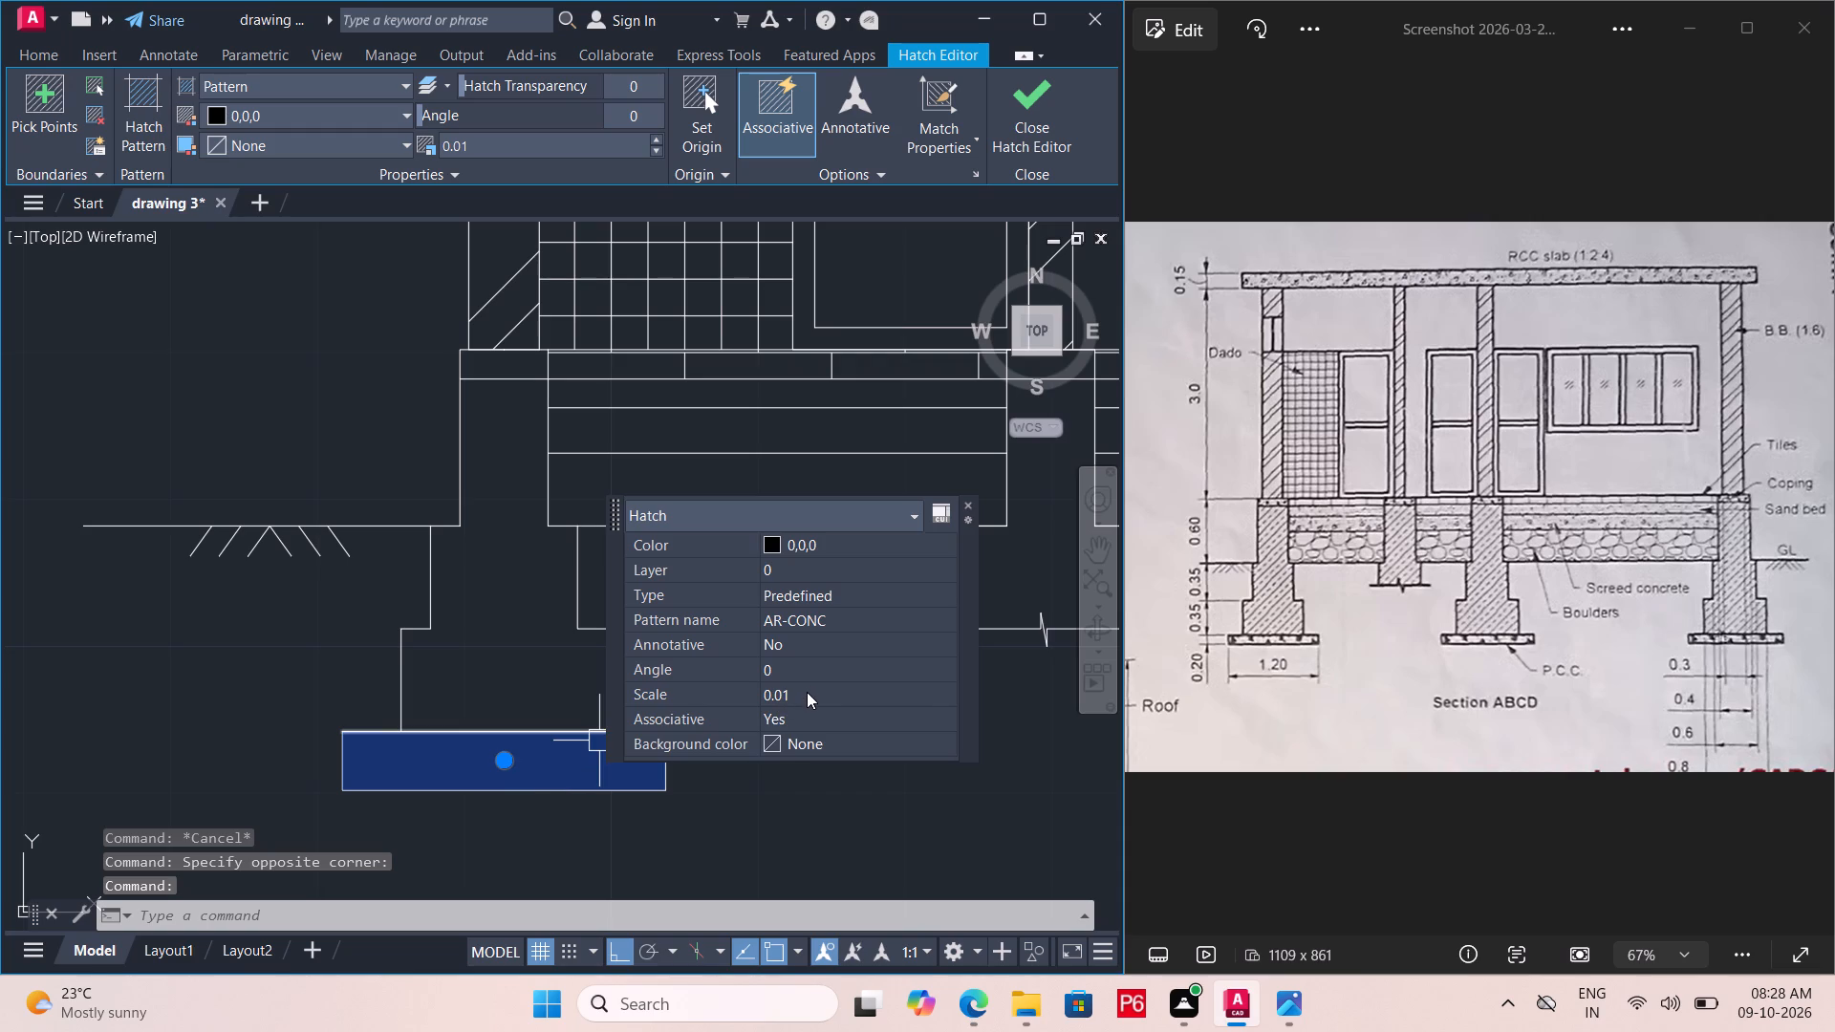
left_click(807, 692)
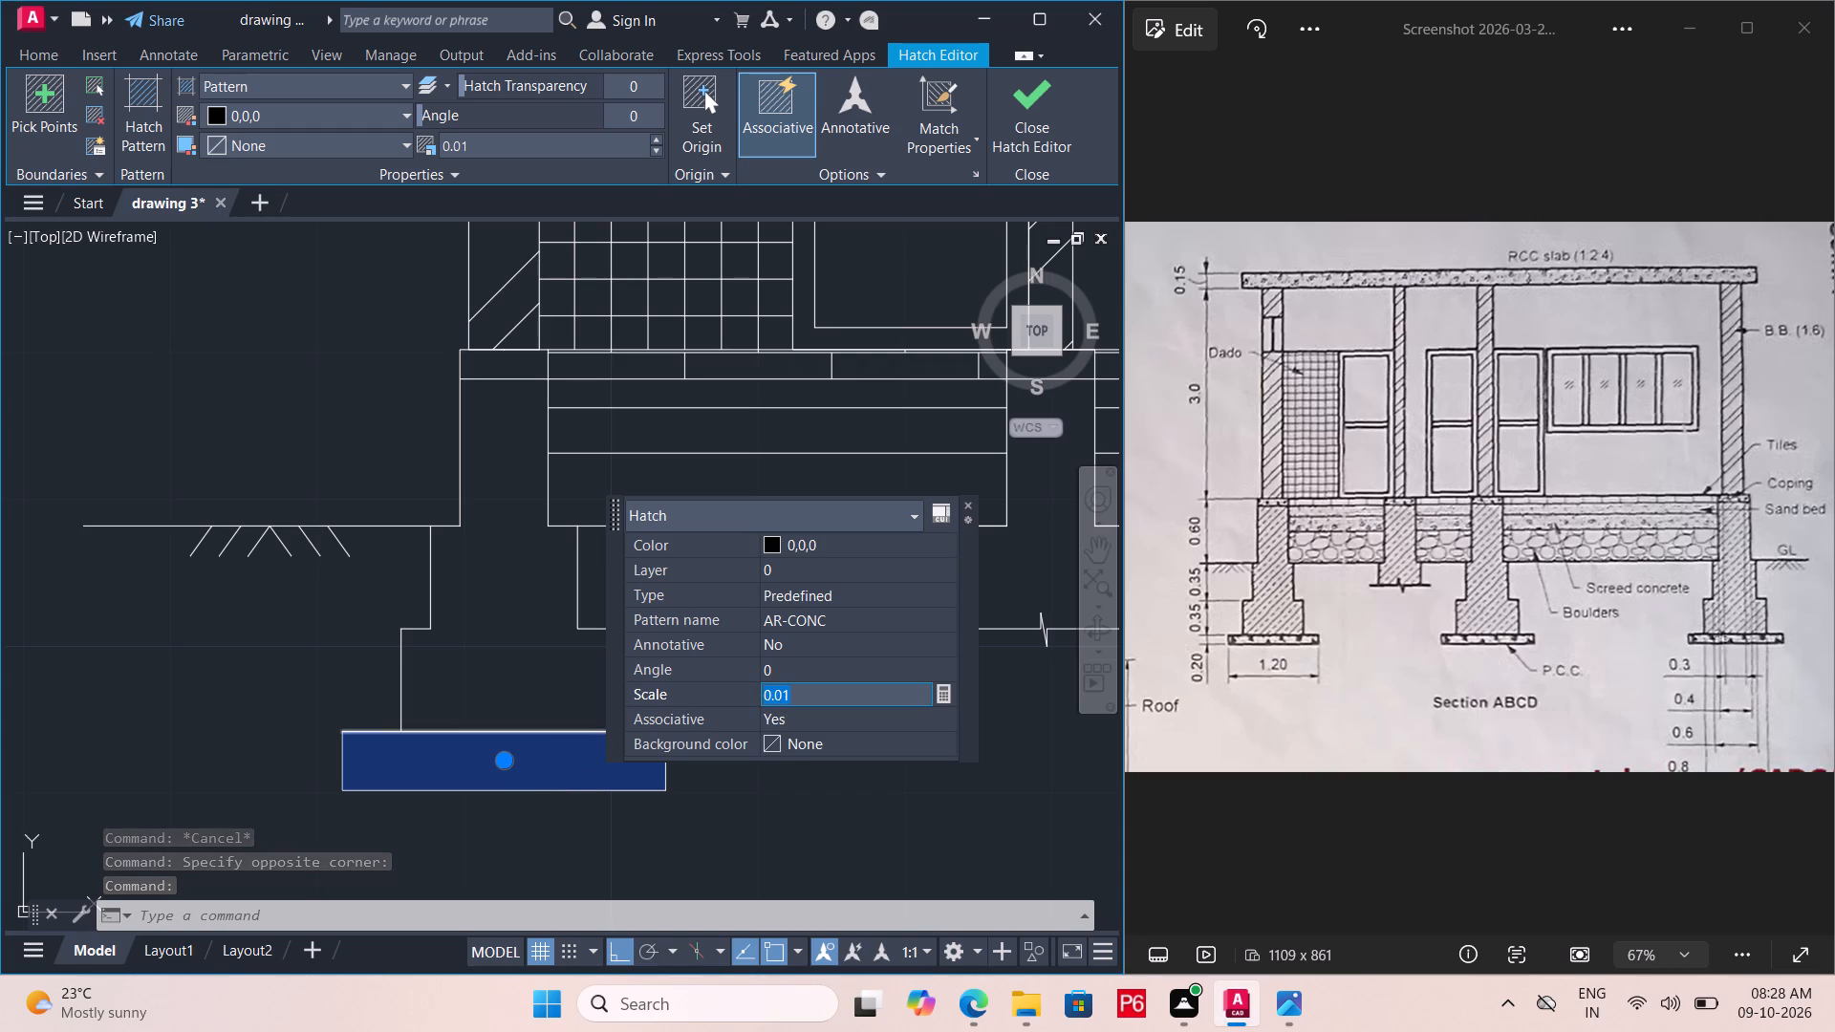
key("2")
key("Return")
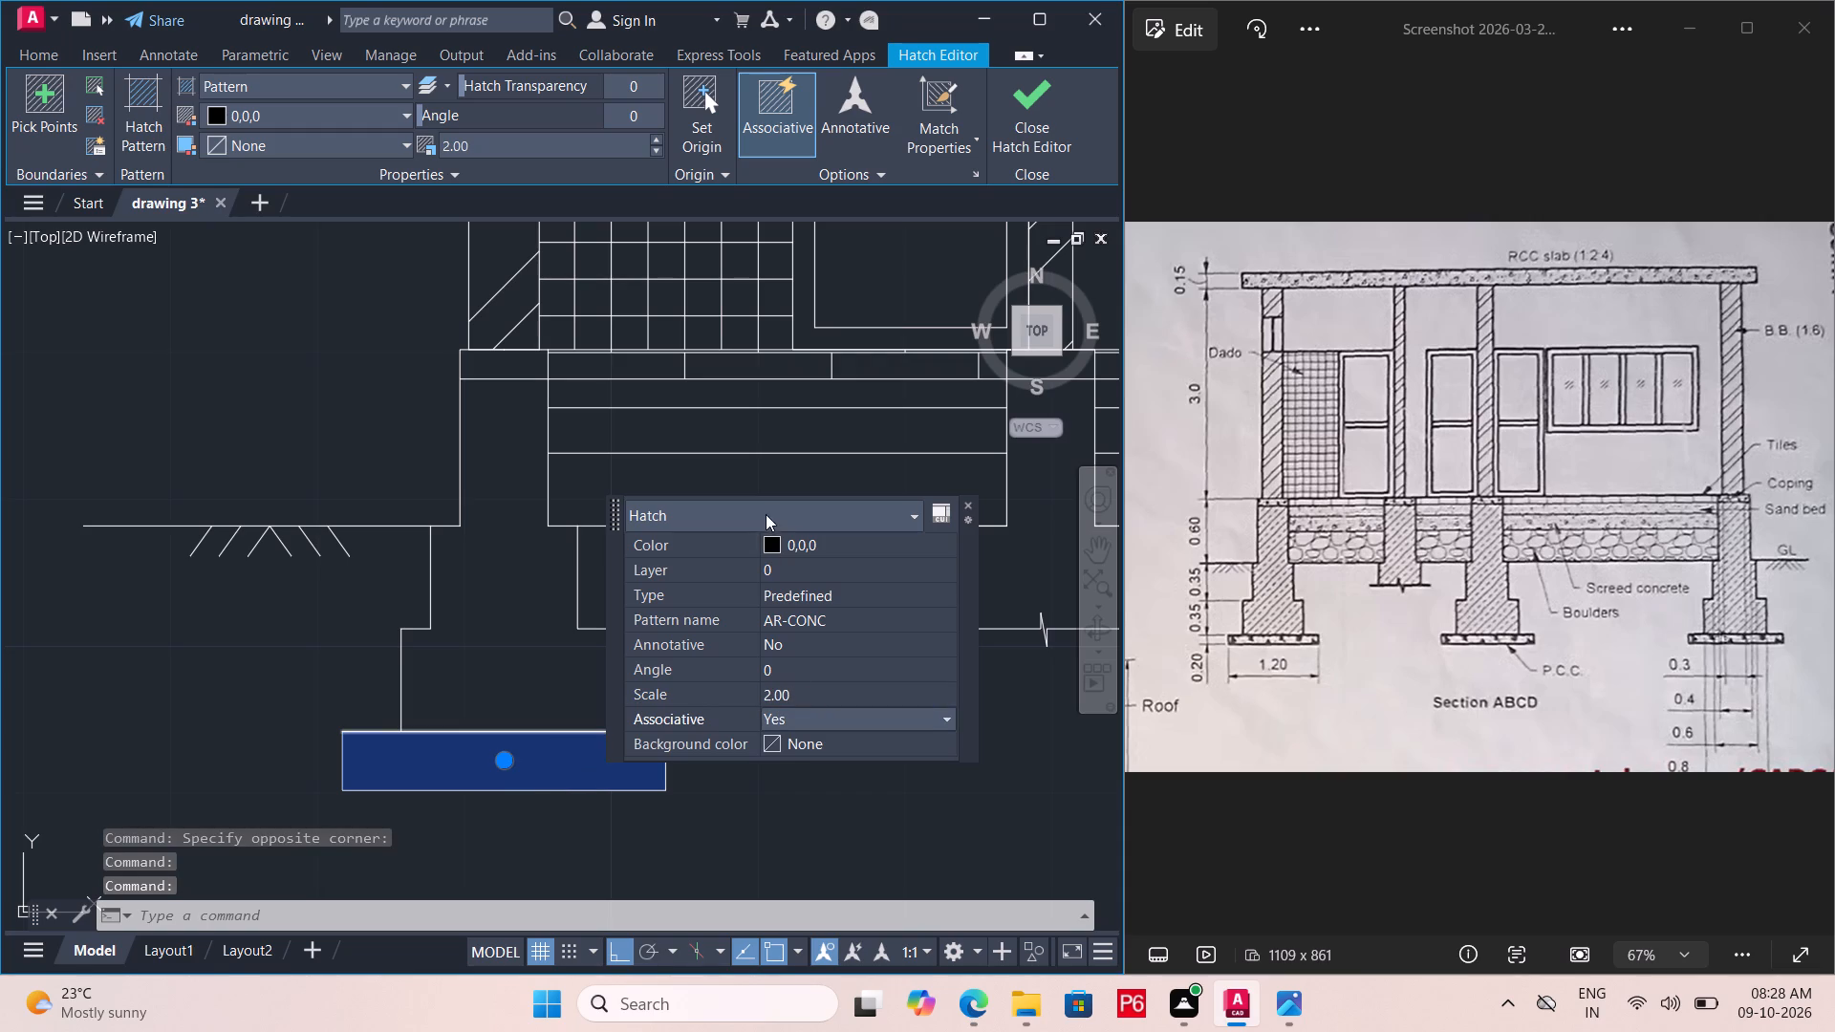
Set the leftmost footing hatch's colour to ByBlock.
left_click(764, 546)
left_click(775, 543)
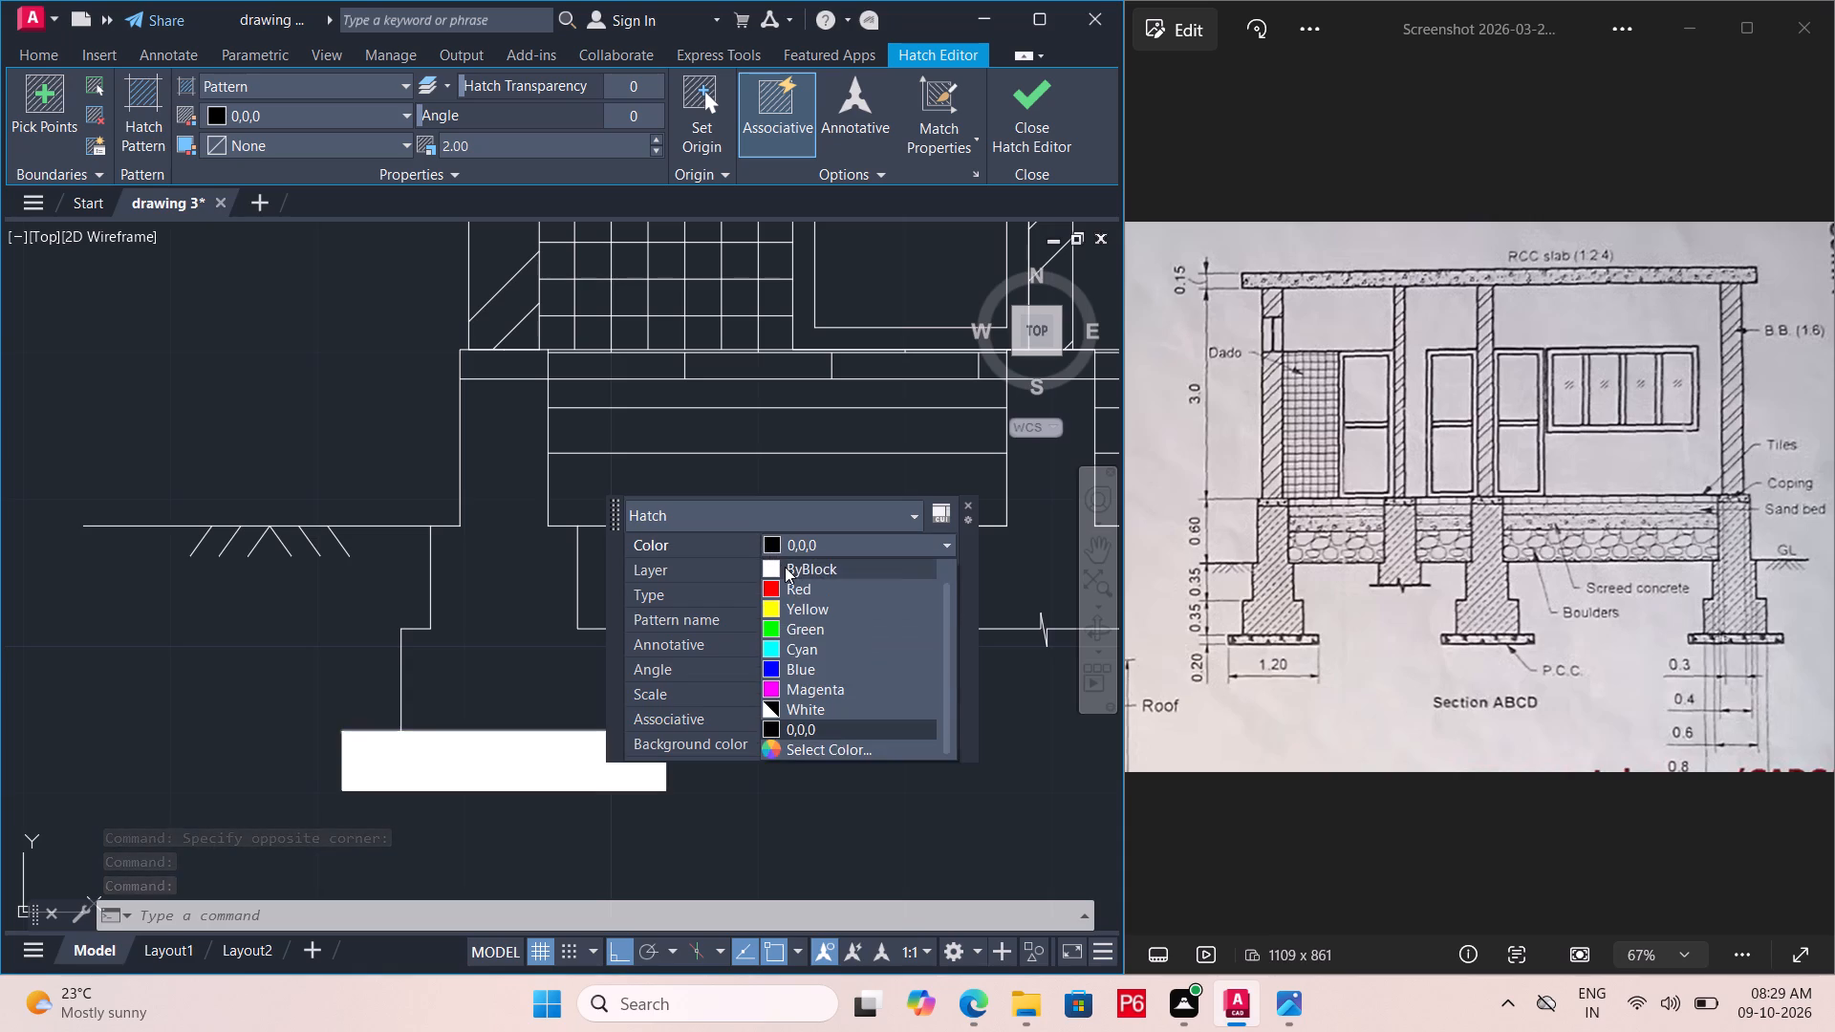
left_click(785, 567)
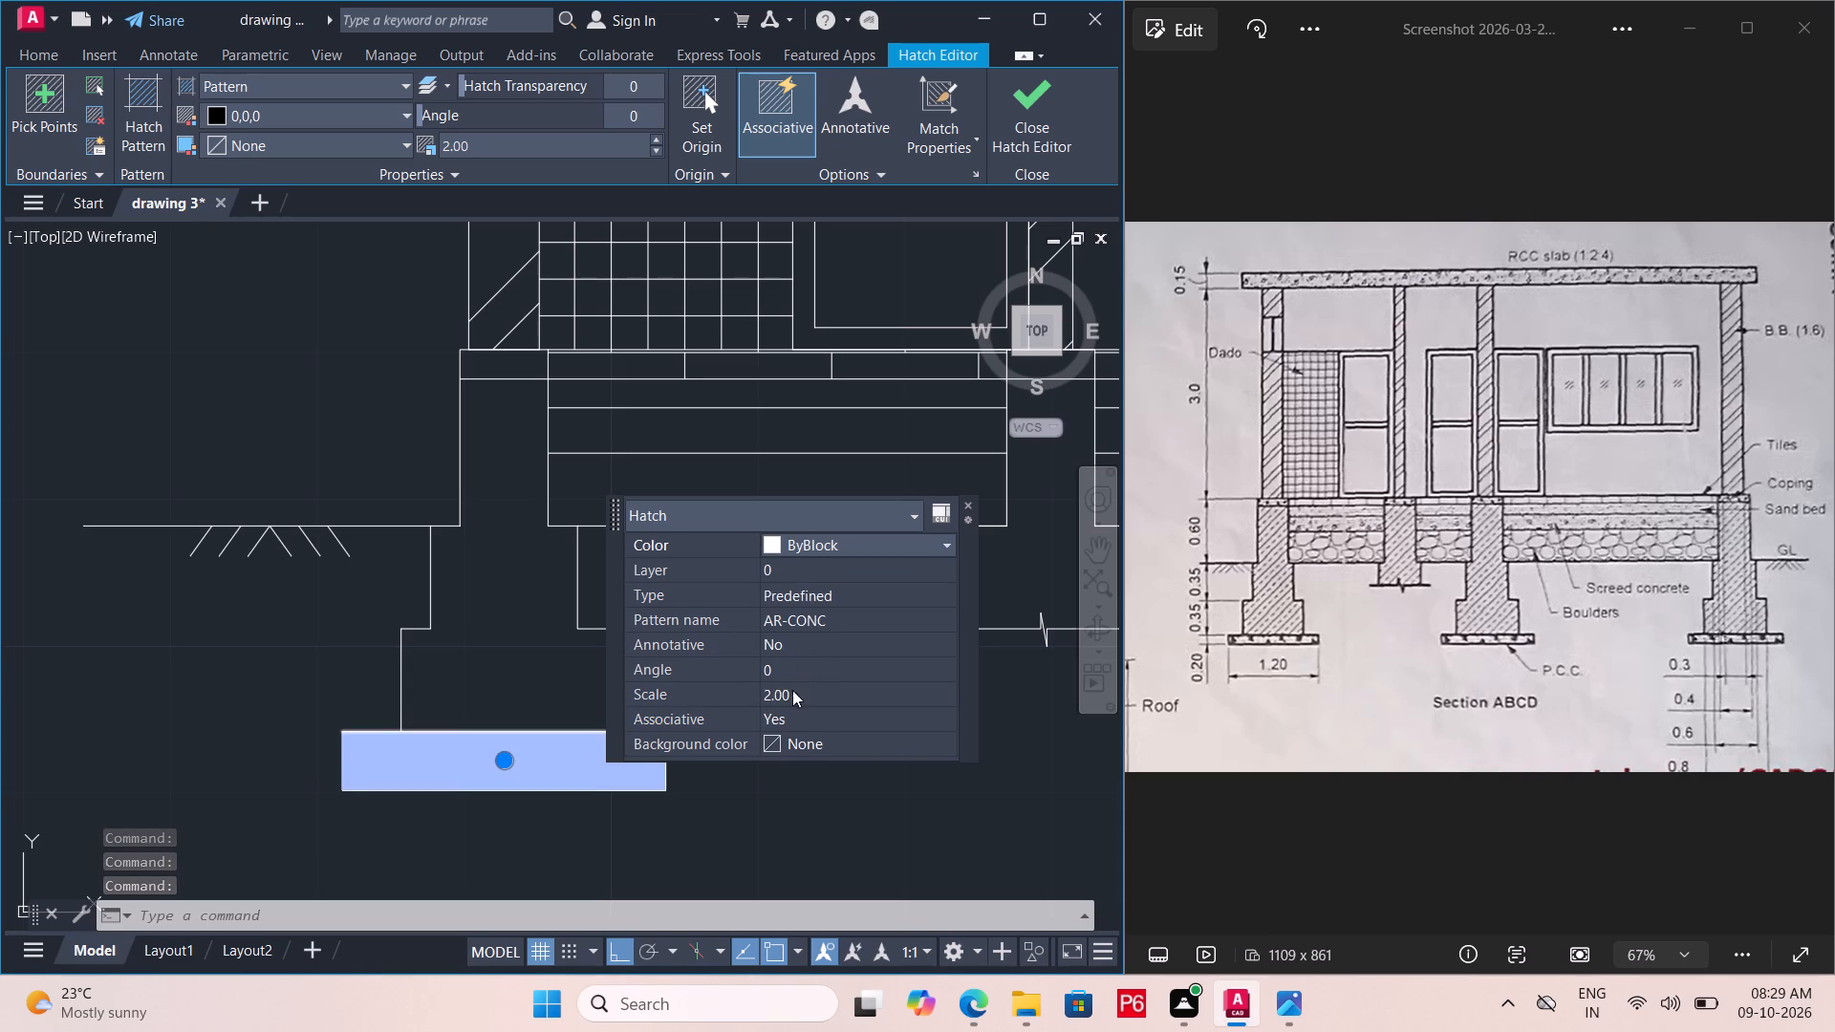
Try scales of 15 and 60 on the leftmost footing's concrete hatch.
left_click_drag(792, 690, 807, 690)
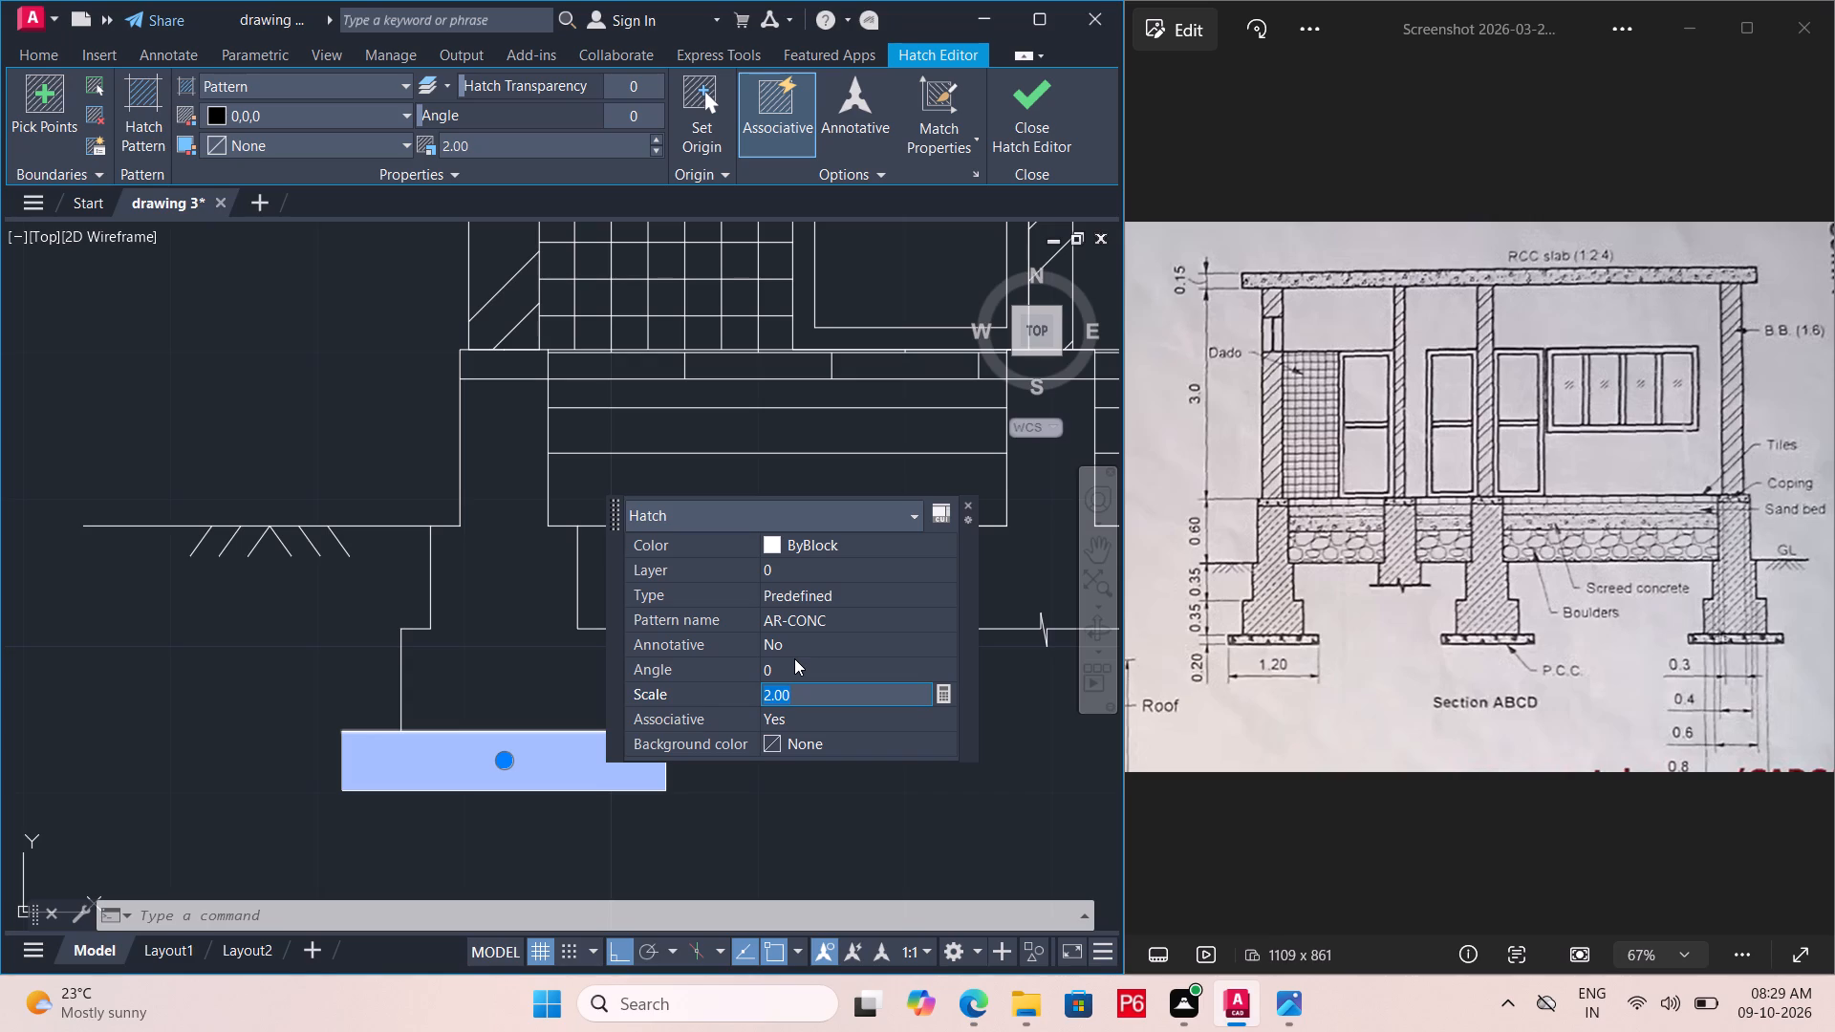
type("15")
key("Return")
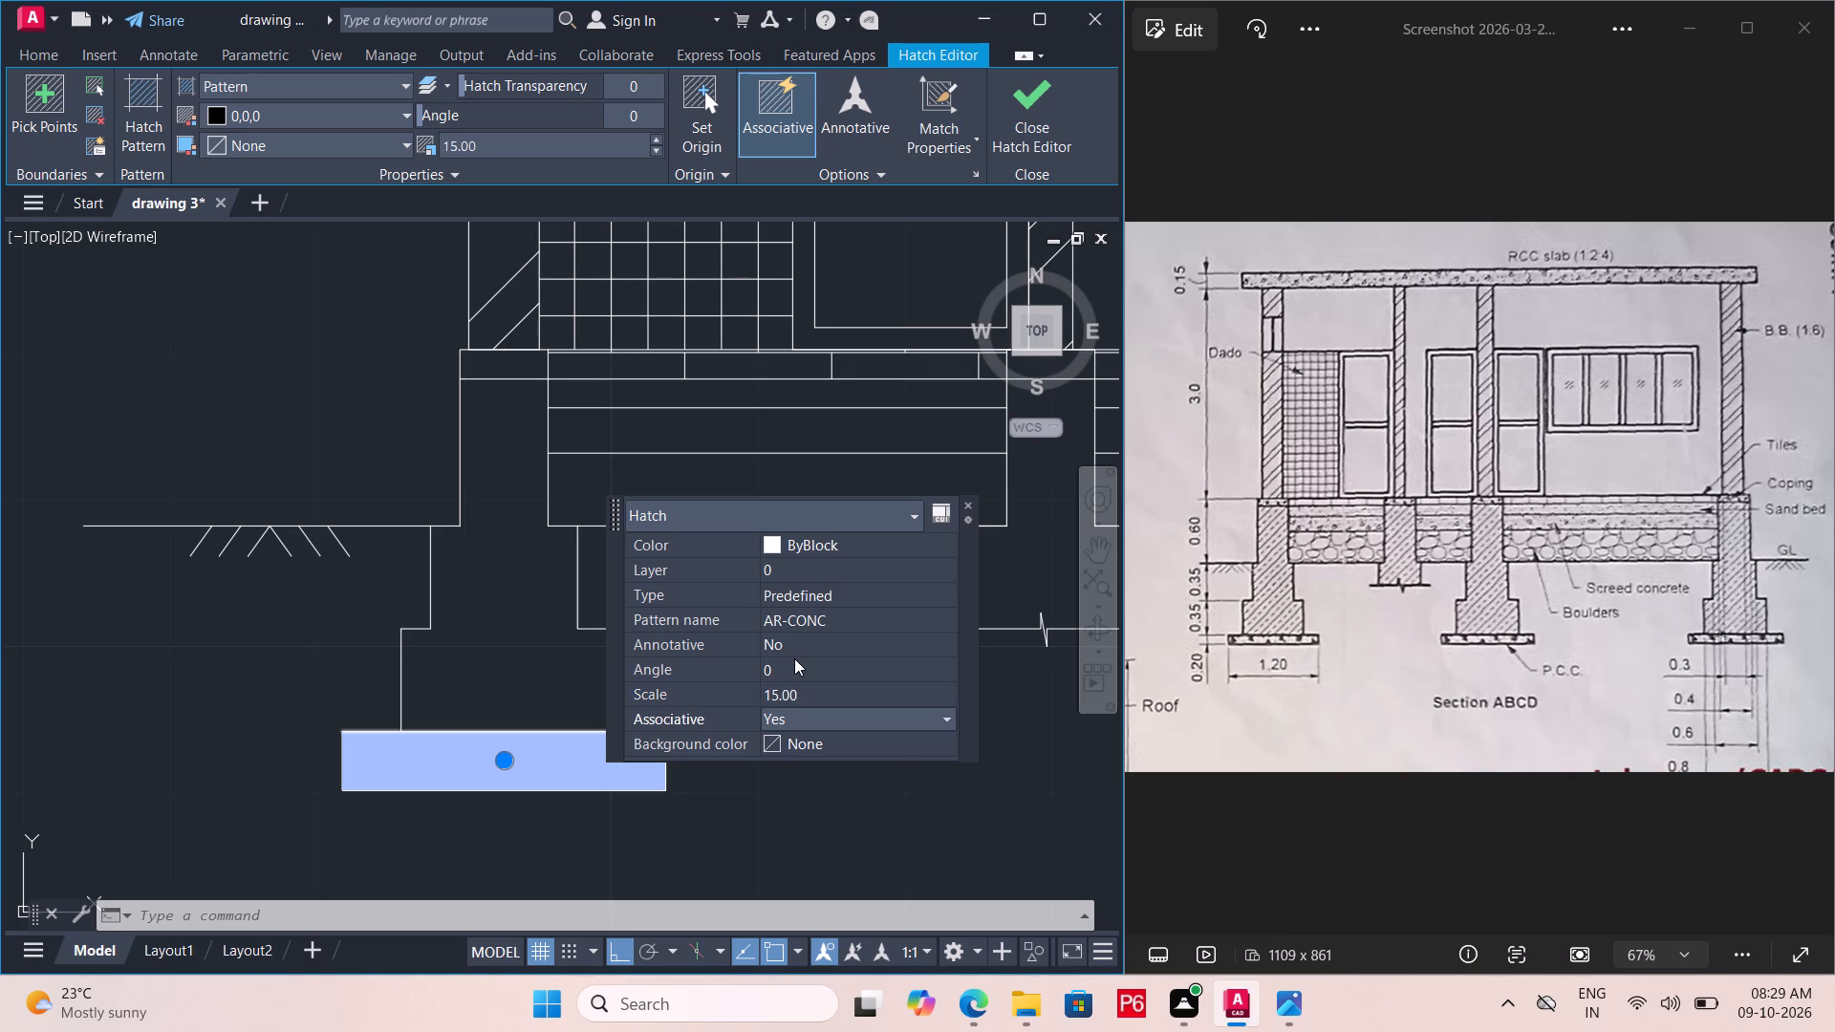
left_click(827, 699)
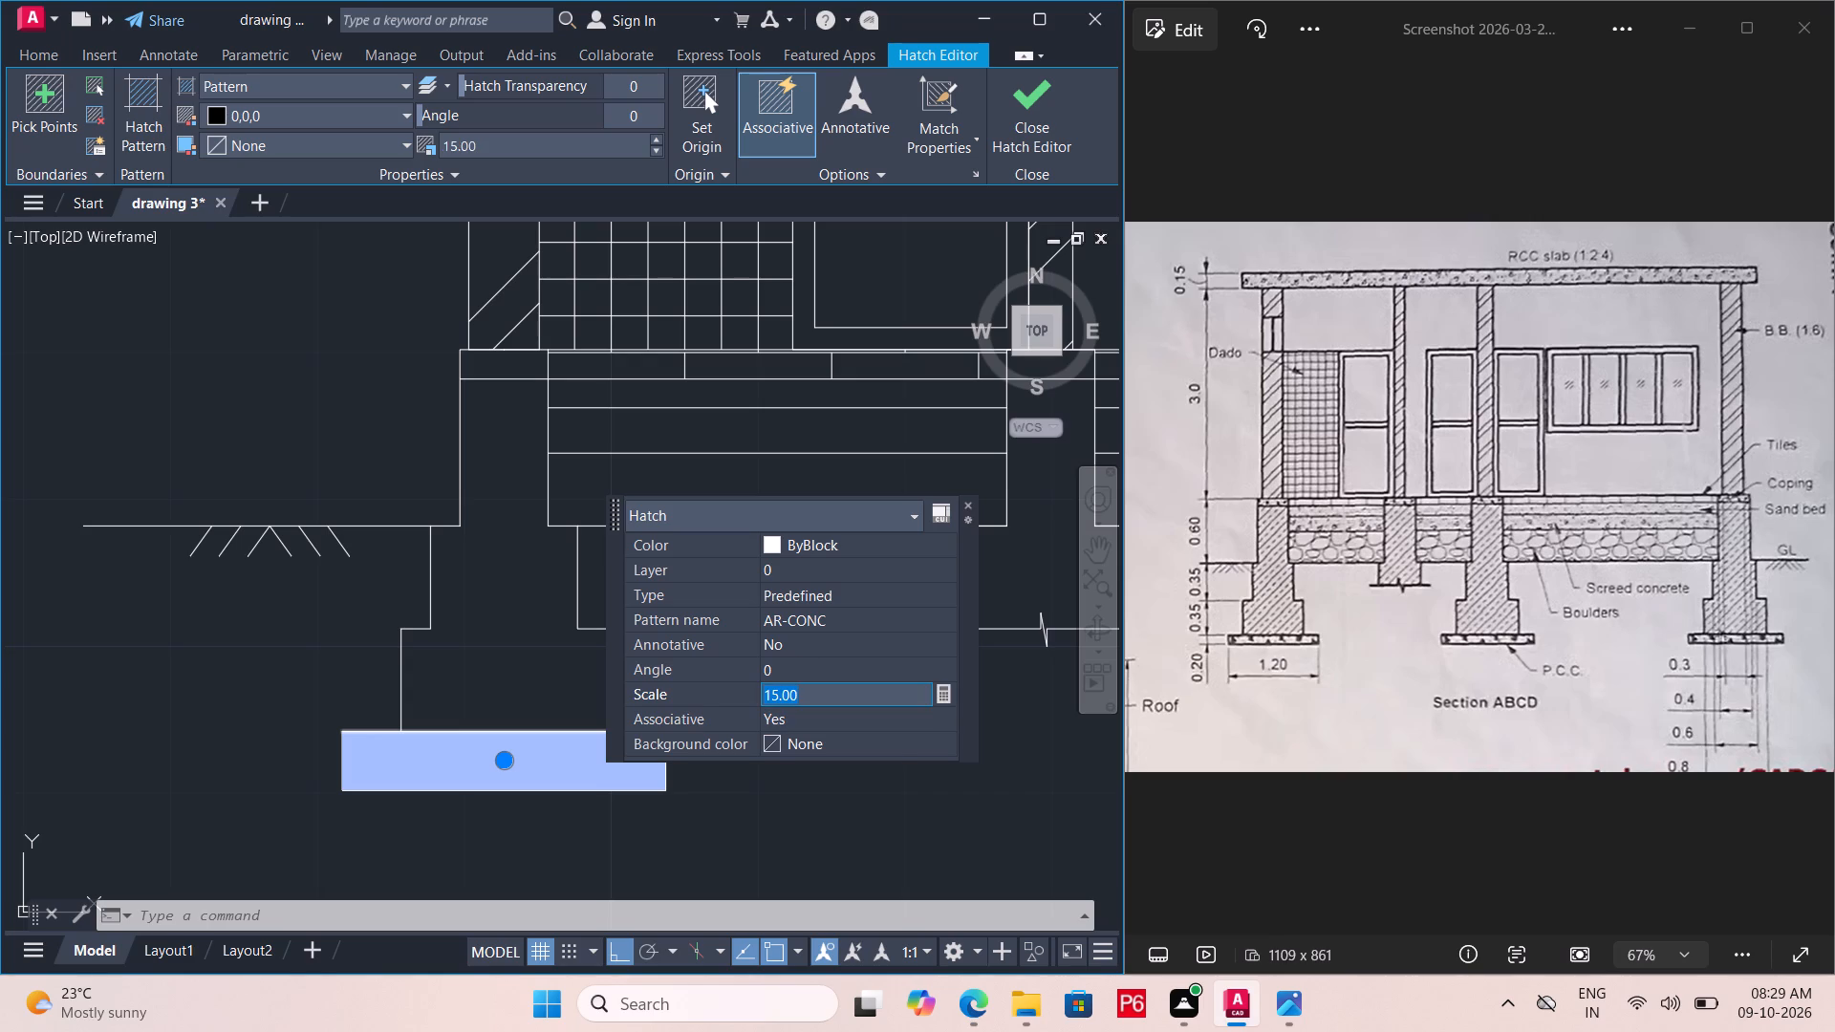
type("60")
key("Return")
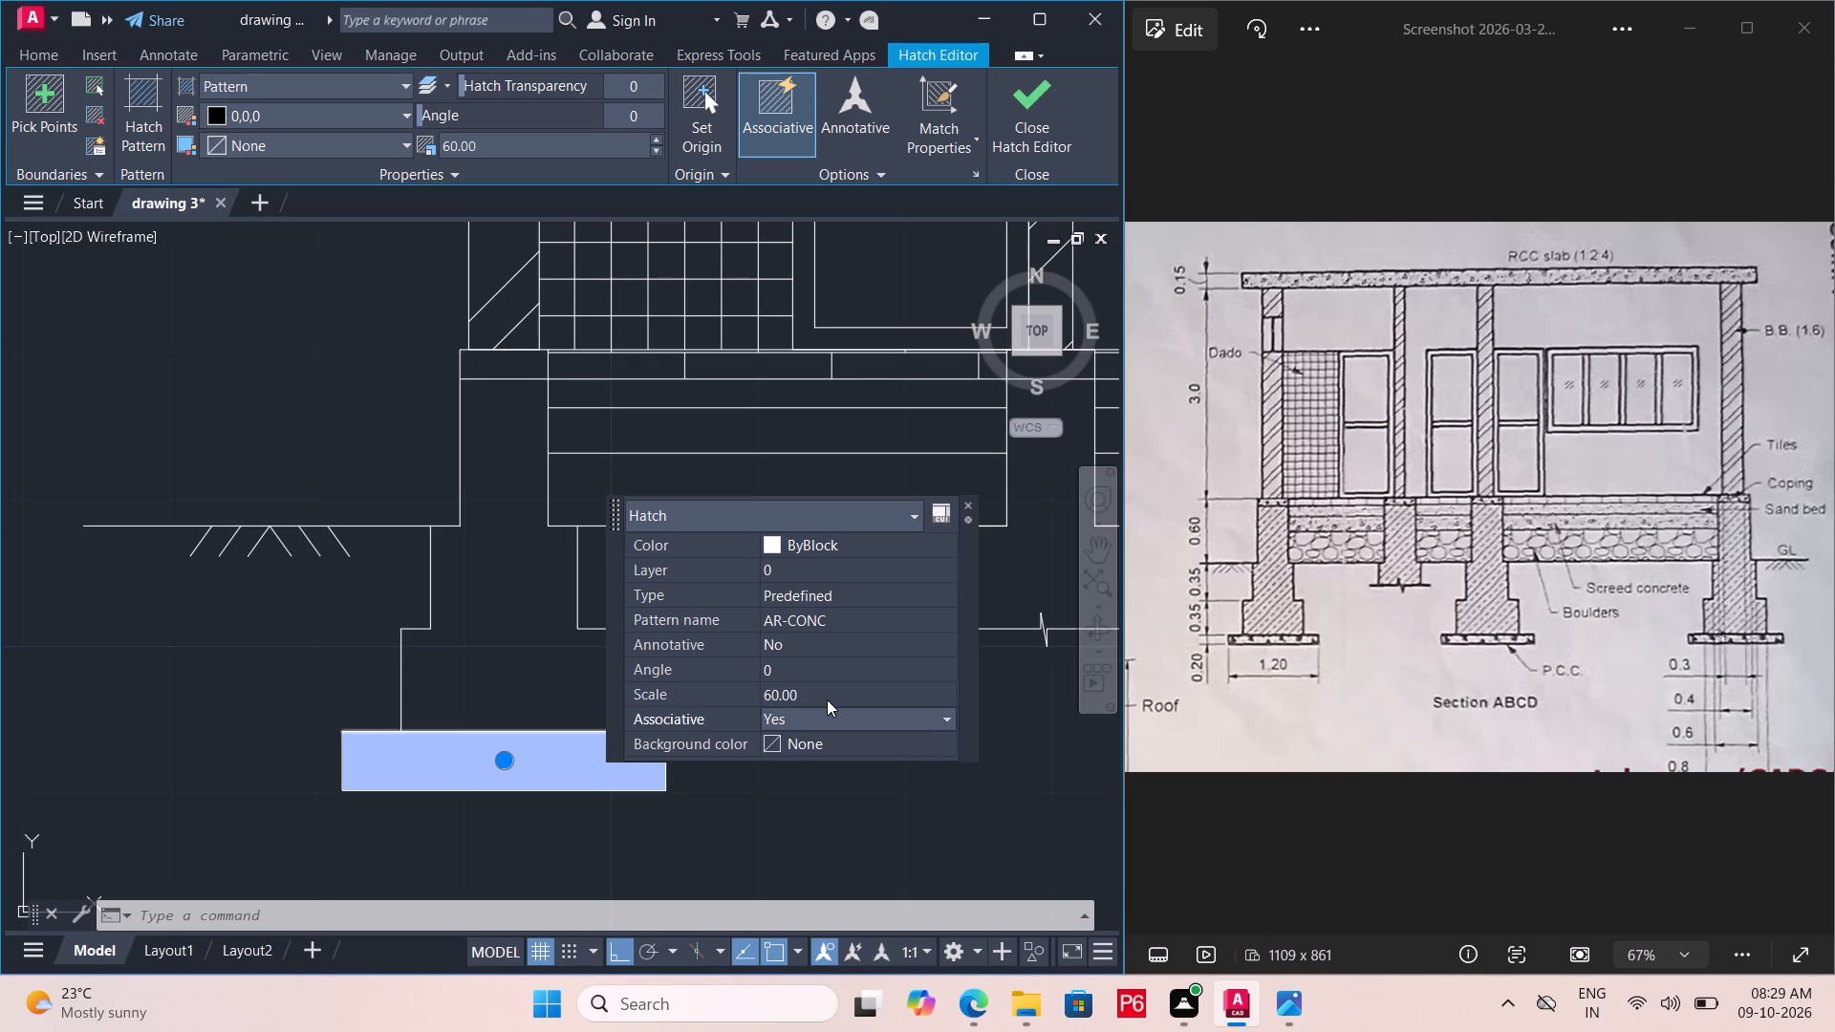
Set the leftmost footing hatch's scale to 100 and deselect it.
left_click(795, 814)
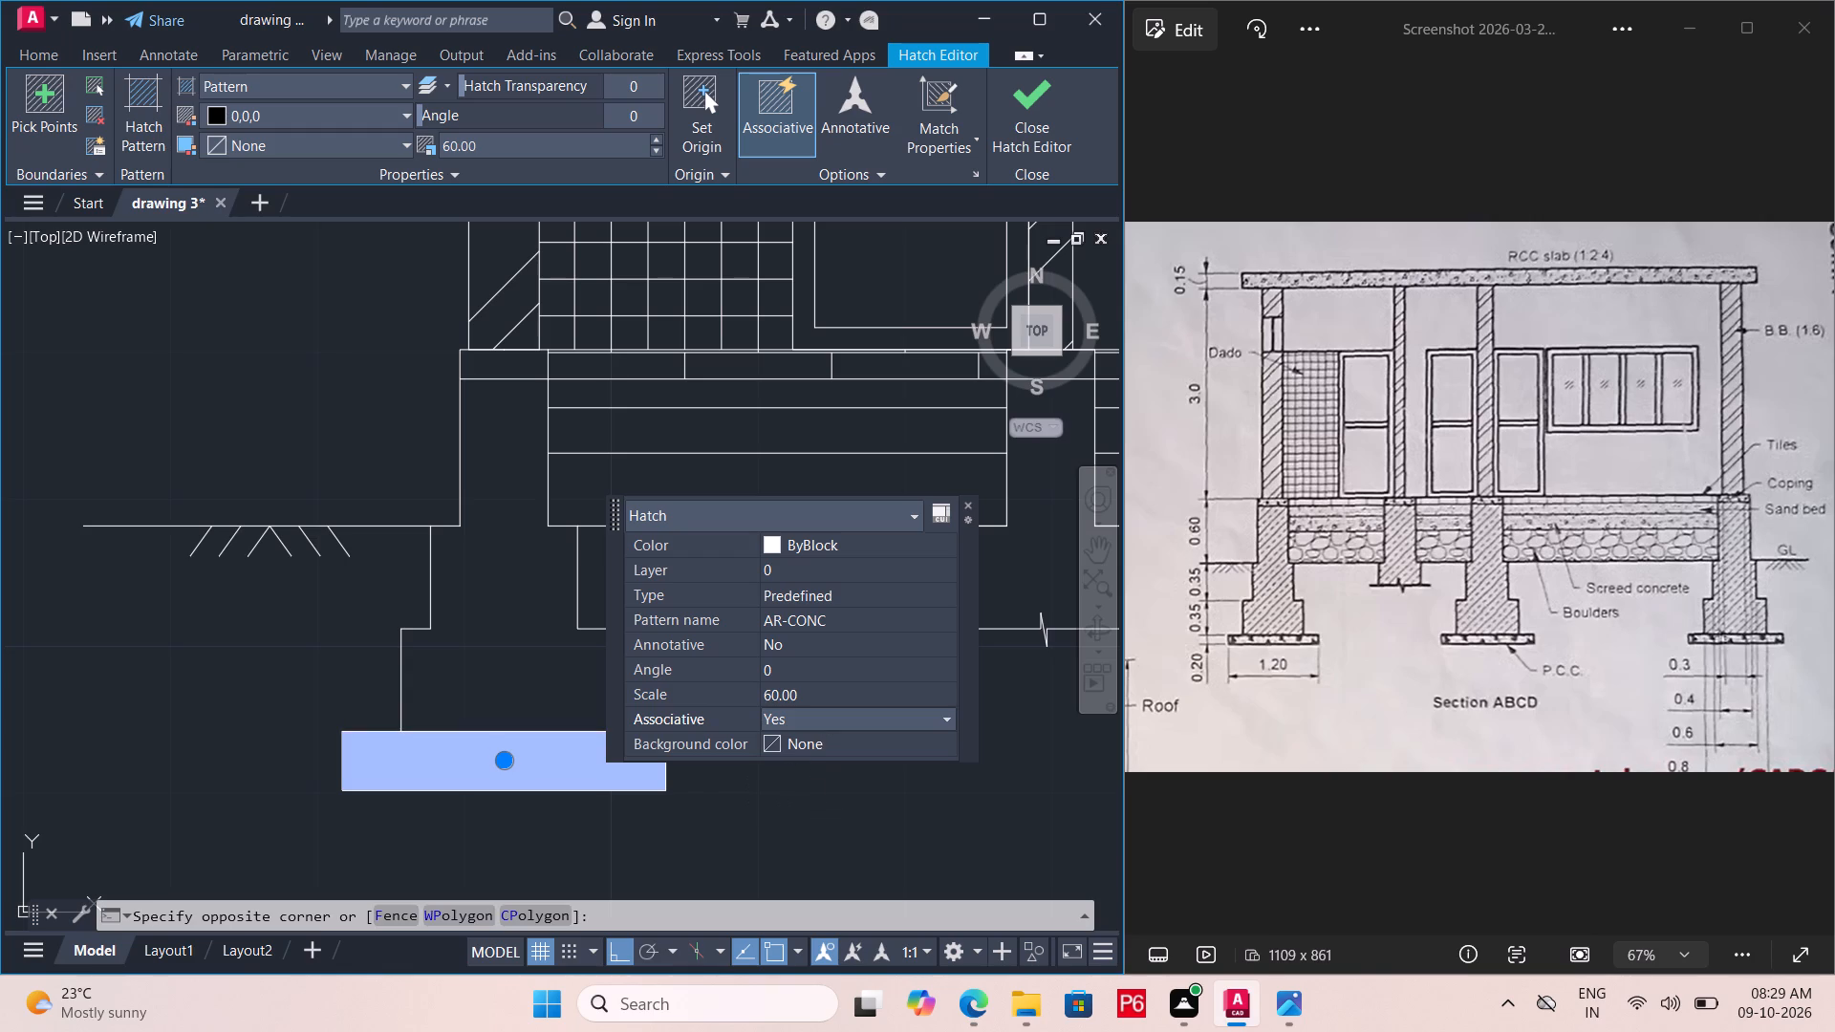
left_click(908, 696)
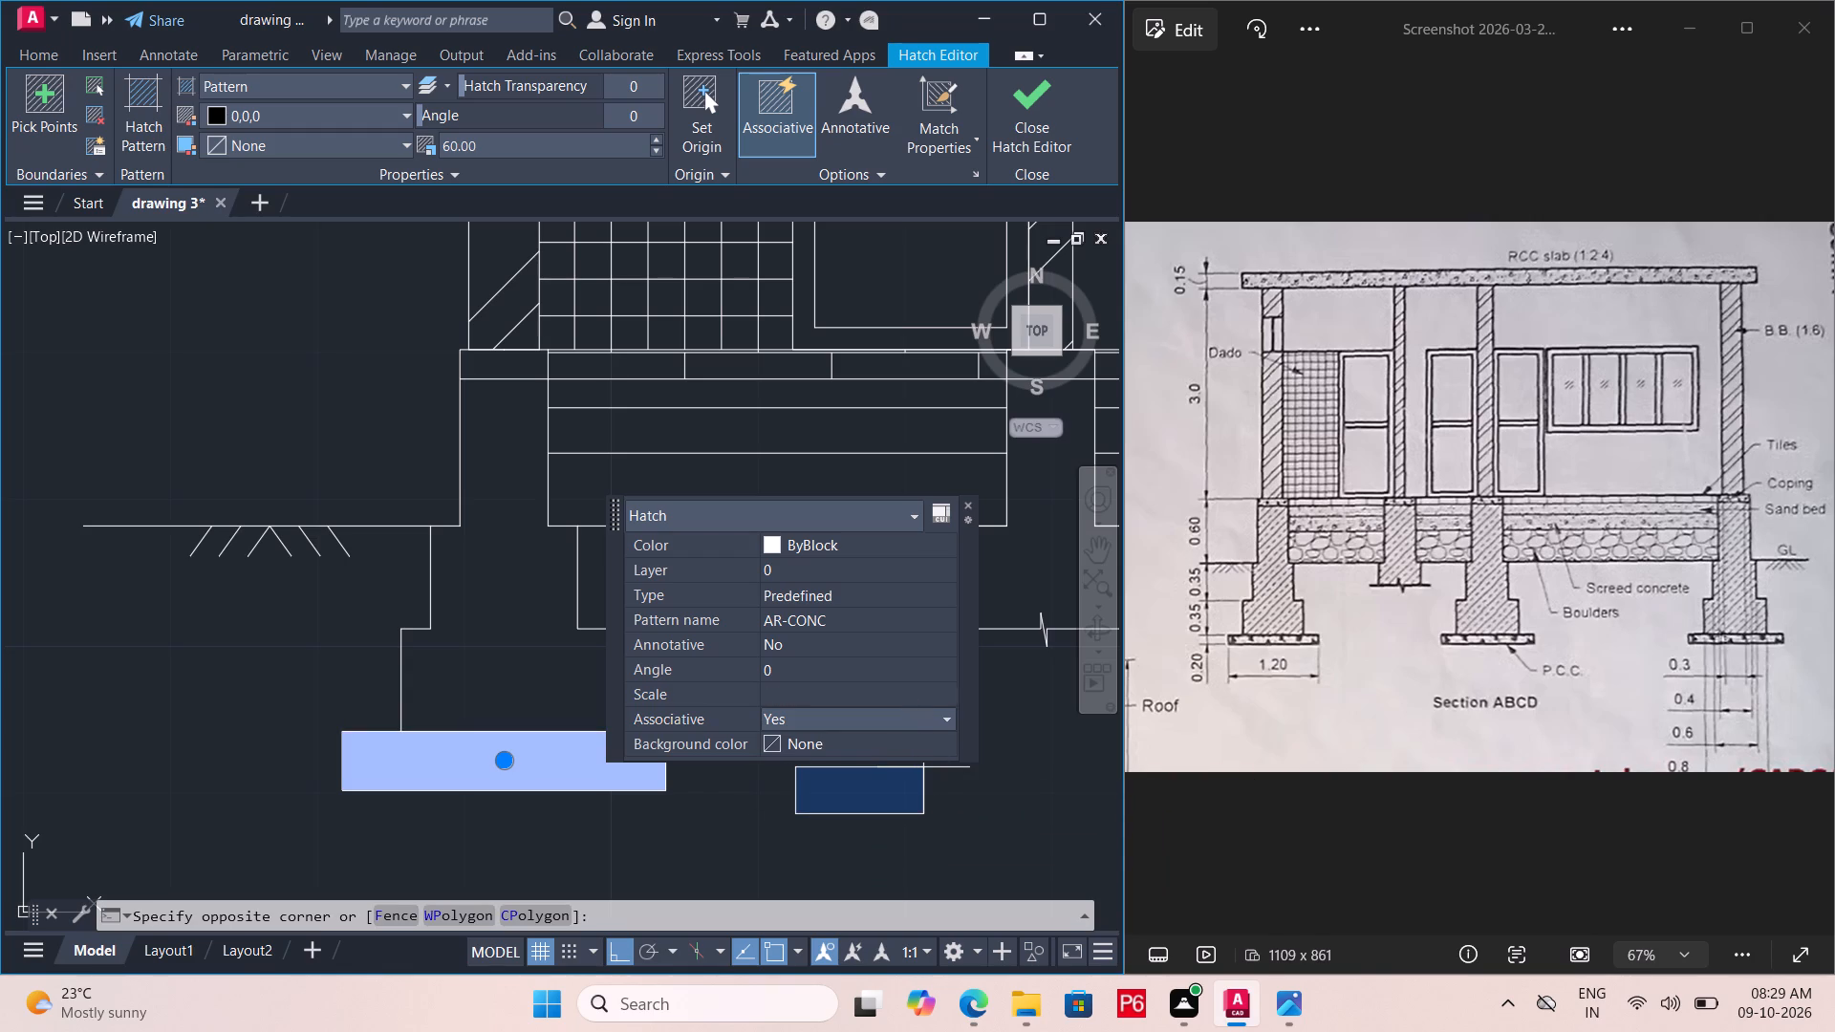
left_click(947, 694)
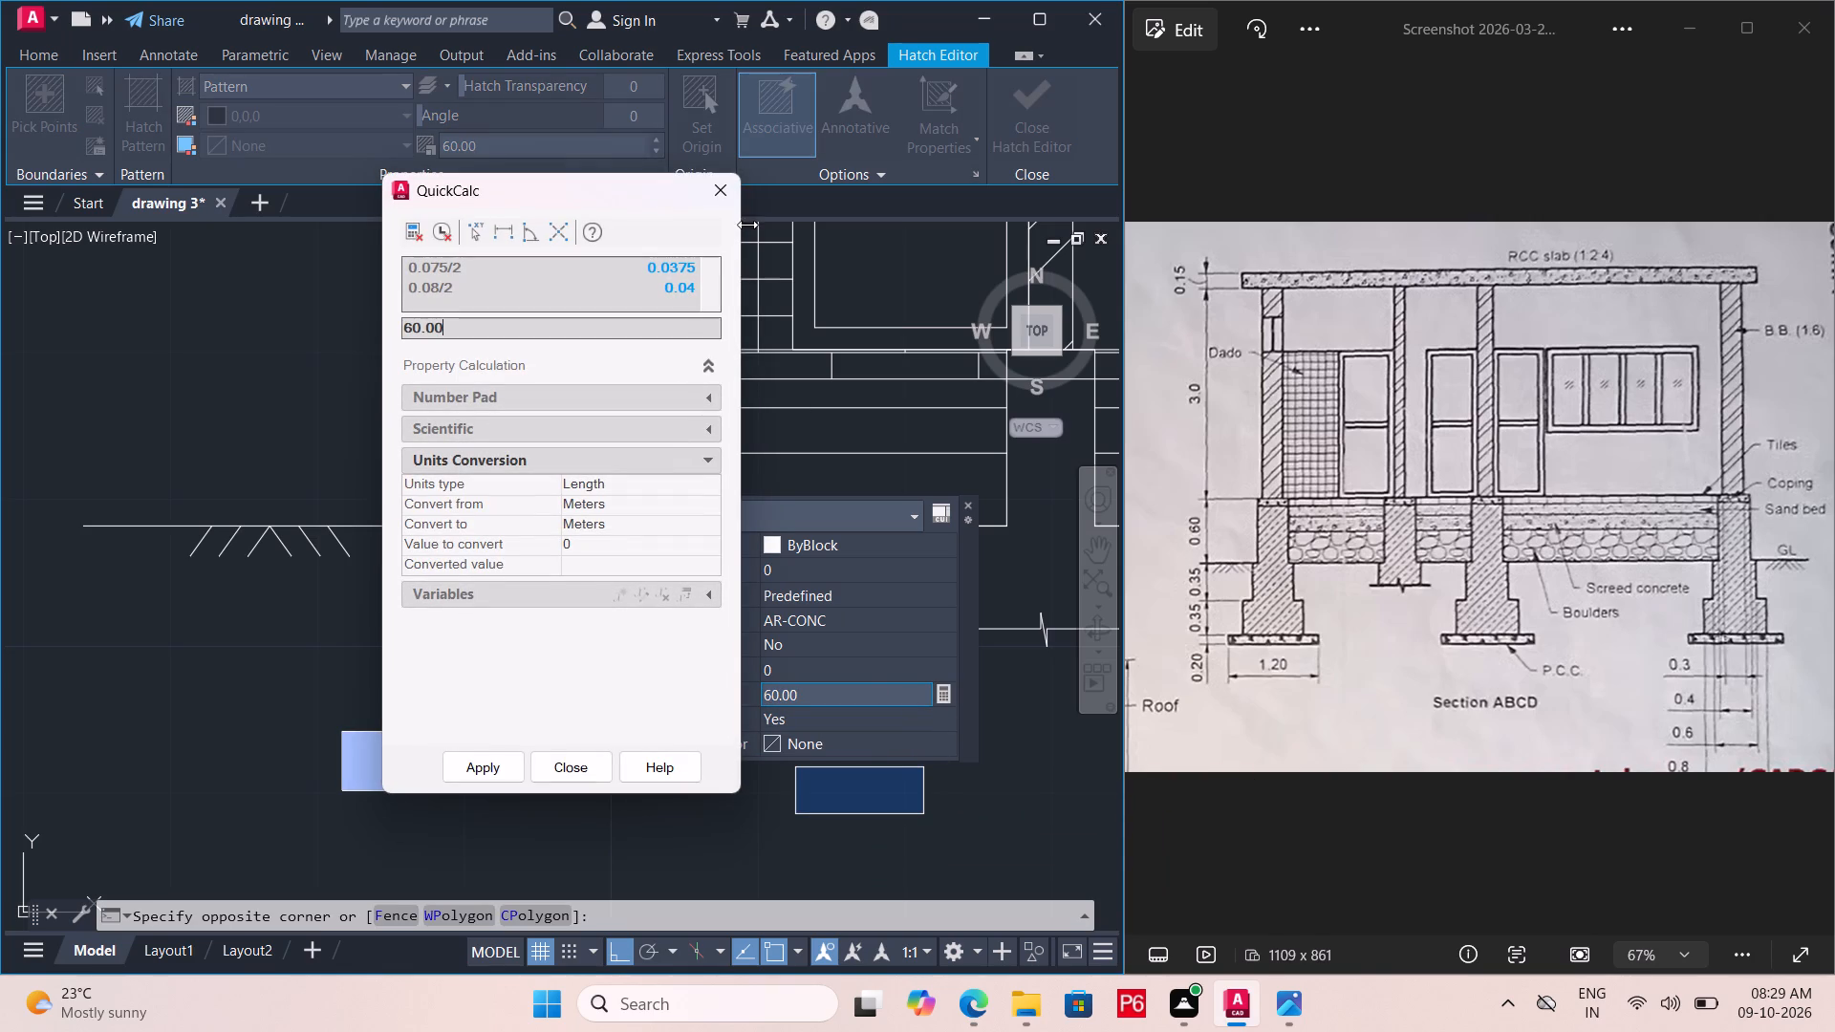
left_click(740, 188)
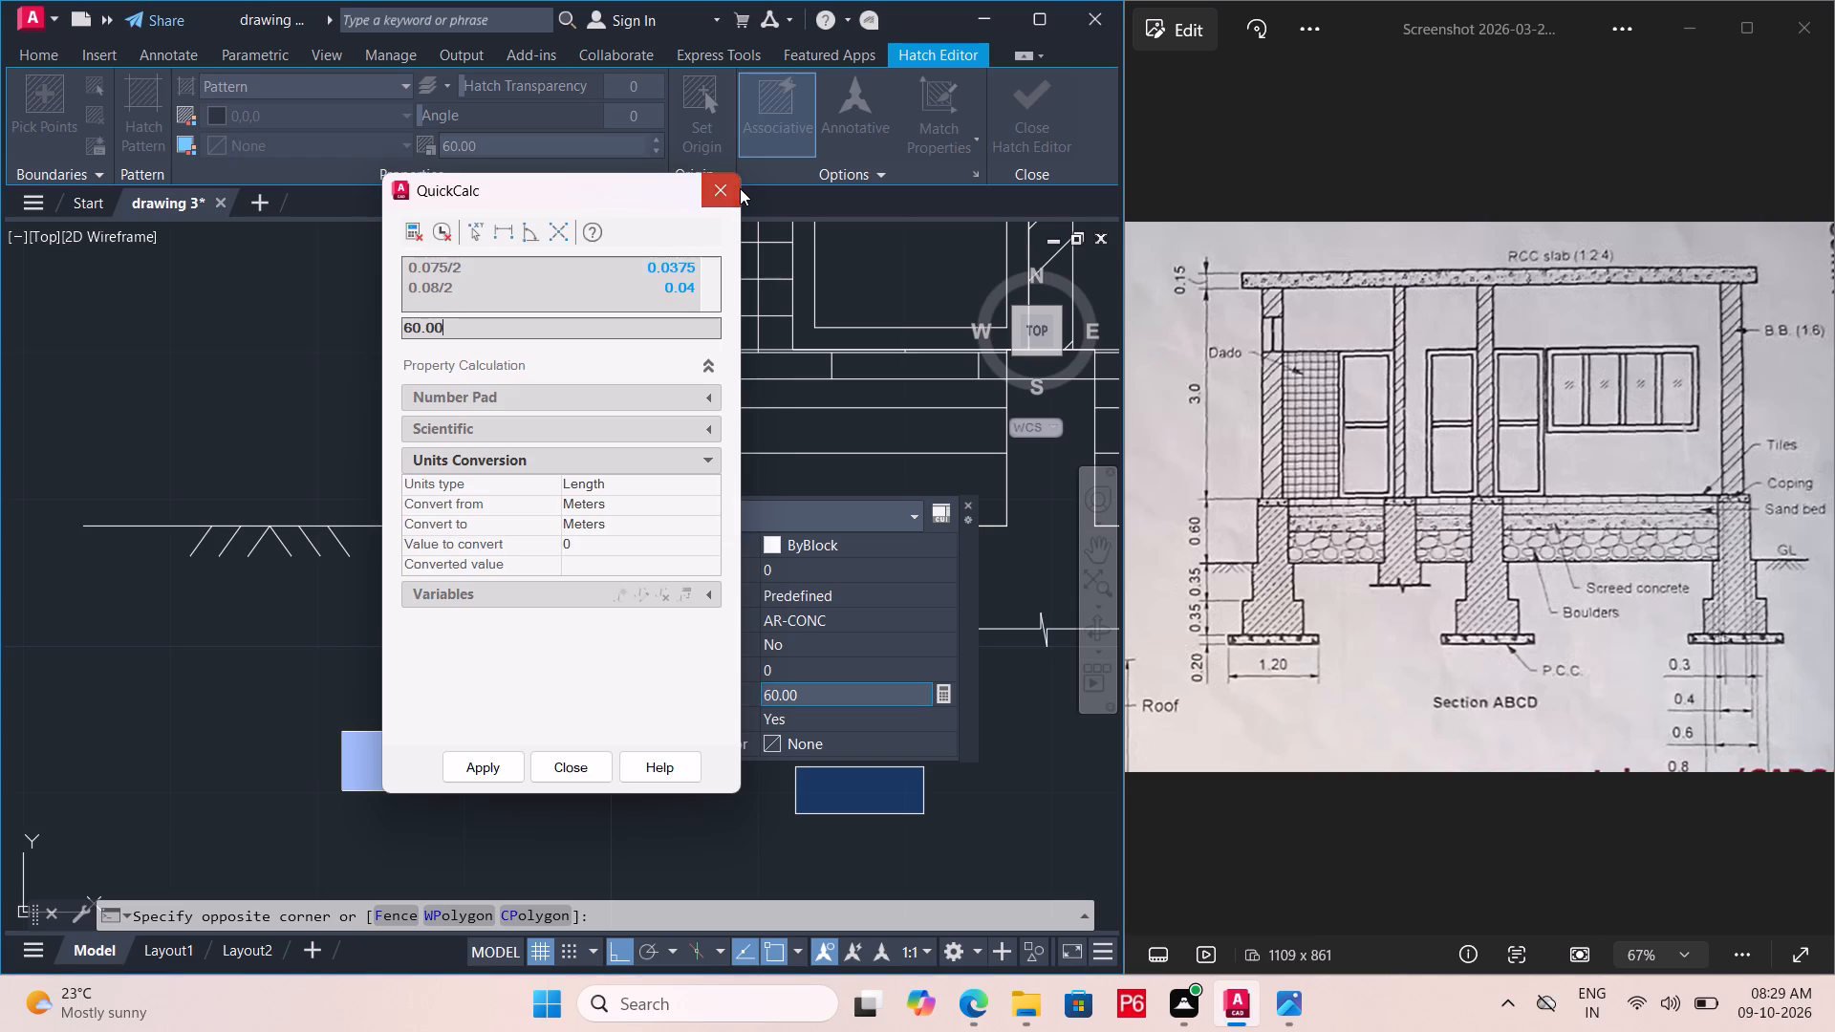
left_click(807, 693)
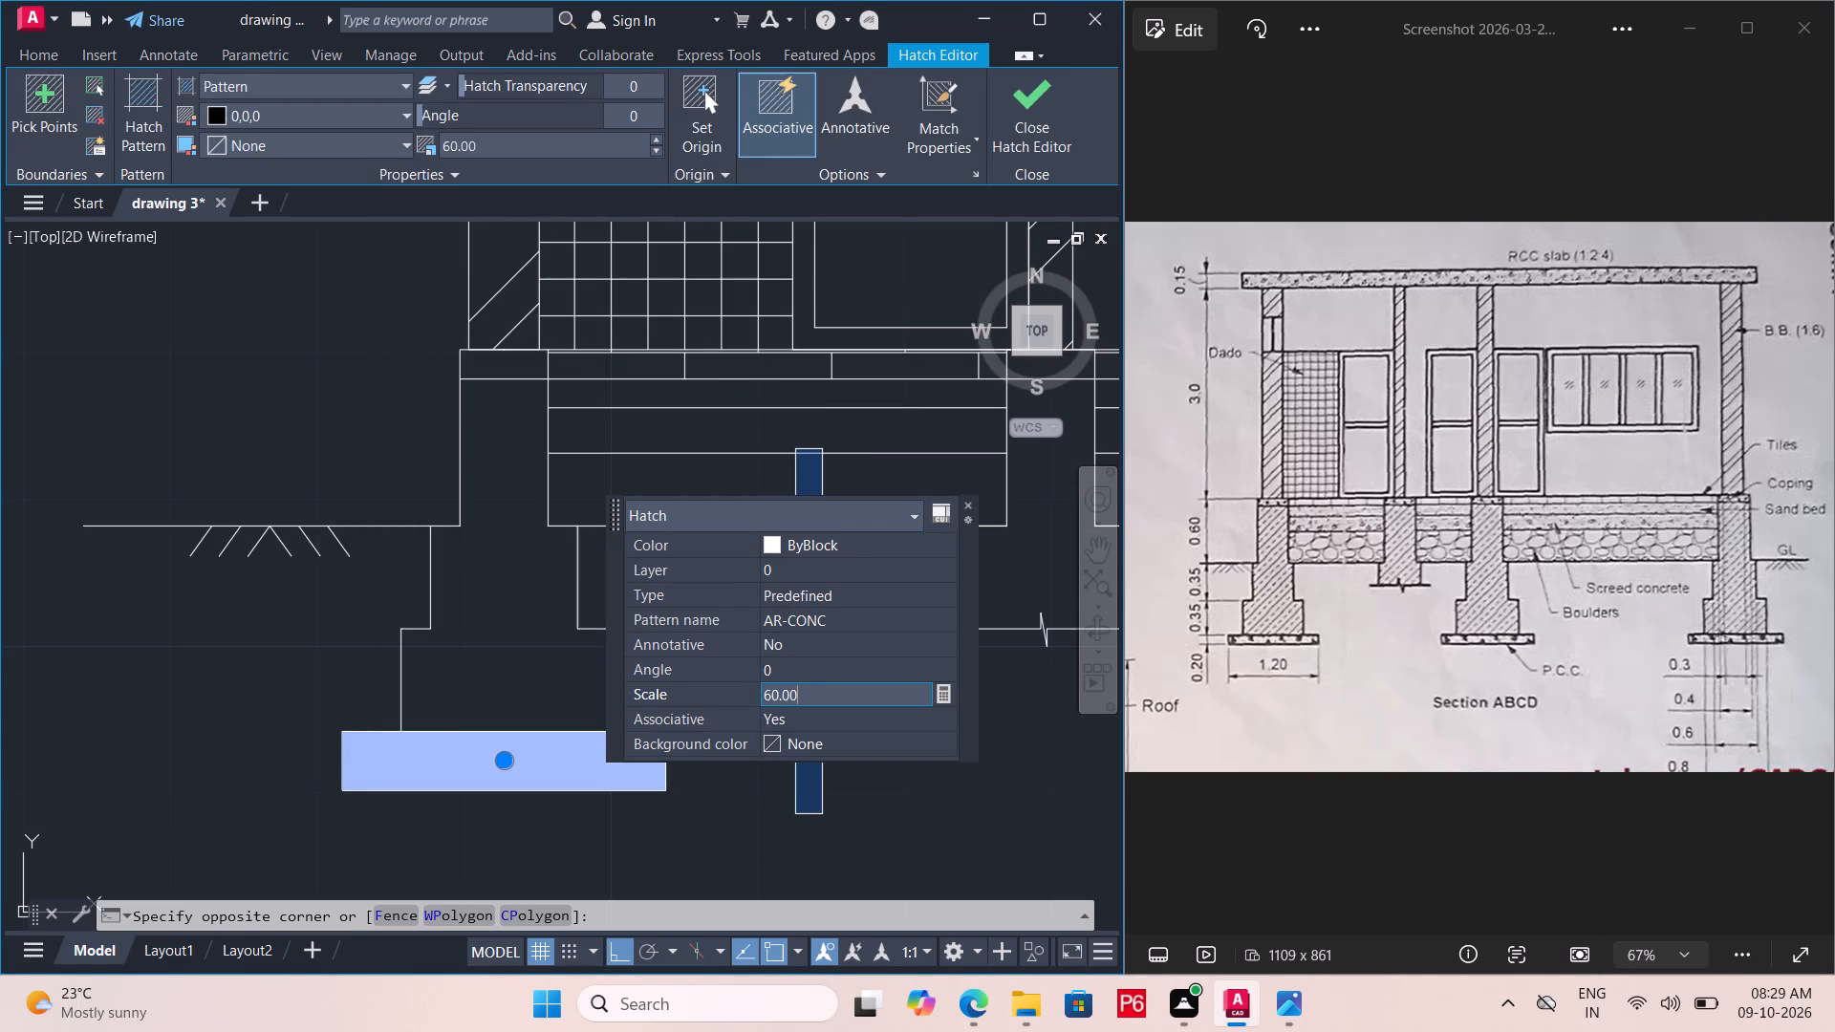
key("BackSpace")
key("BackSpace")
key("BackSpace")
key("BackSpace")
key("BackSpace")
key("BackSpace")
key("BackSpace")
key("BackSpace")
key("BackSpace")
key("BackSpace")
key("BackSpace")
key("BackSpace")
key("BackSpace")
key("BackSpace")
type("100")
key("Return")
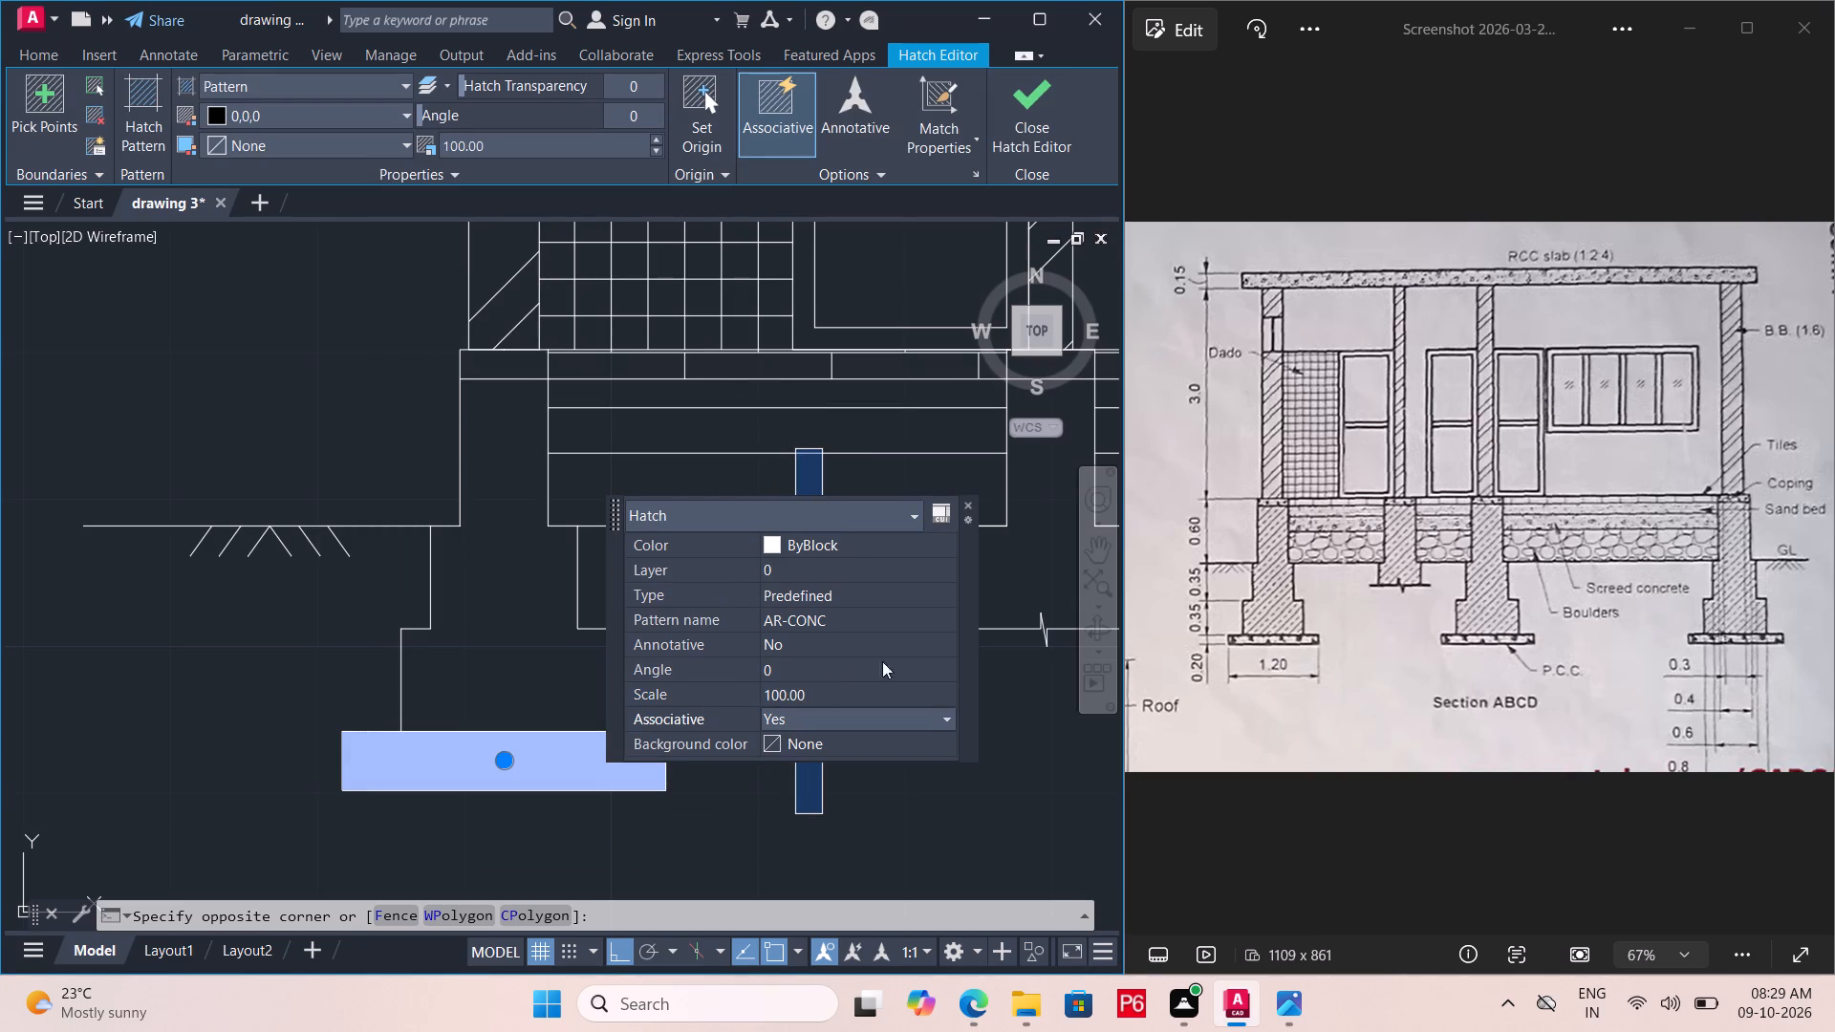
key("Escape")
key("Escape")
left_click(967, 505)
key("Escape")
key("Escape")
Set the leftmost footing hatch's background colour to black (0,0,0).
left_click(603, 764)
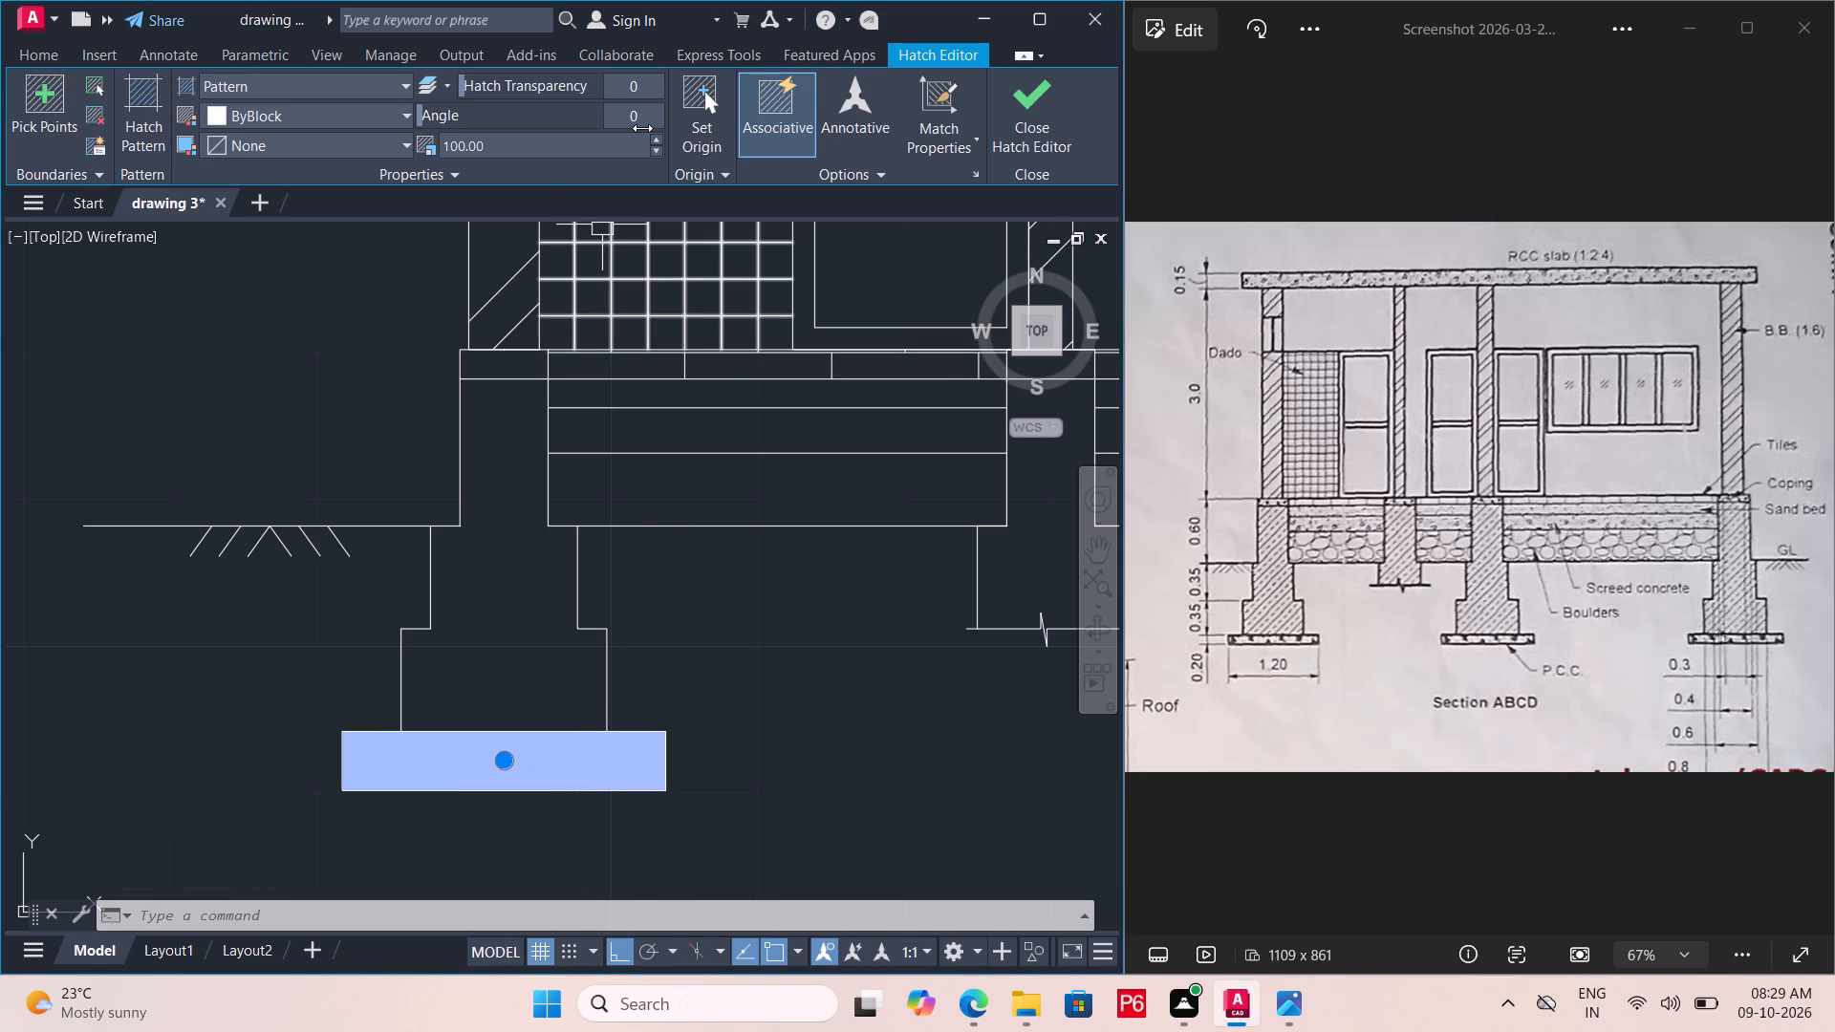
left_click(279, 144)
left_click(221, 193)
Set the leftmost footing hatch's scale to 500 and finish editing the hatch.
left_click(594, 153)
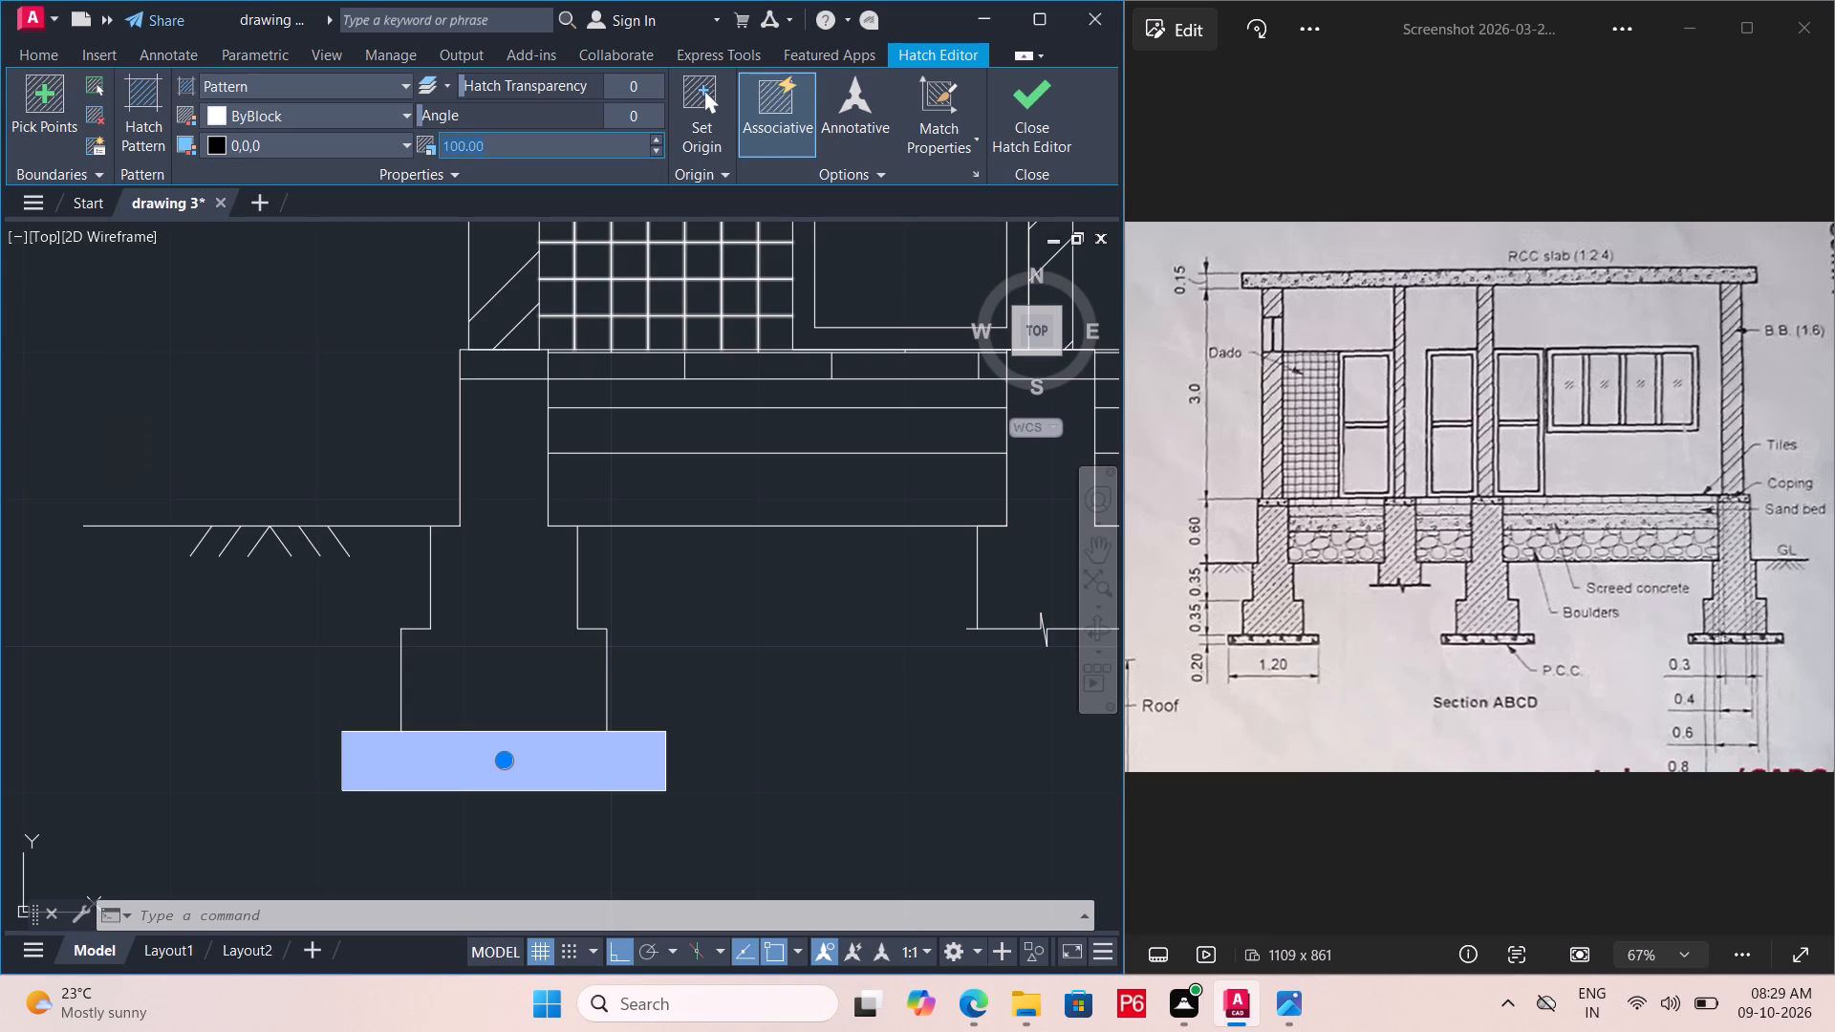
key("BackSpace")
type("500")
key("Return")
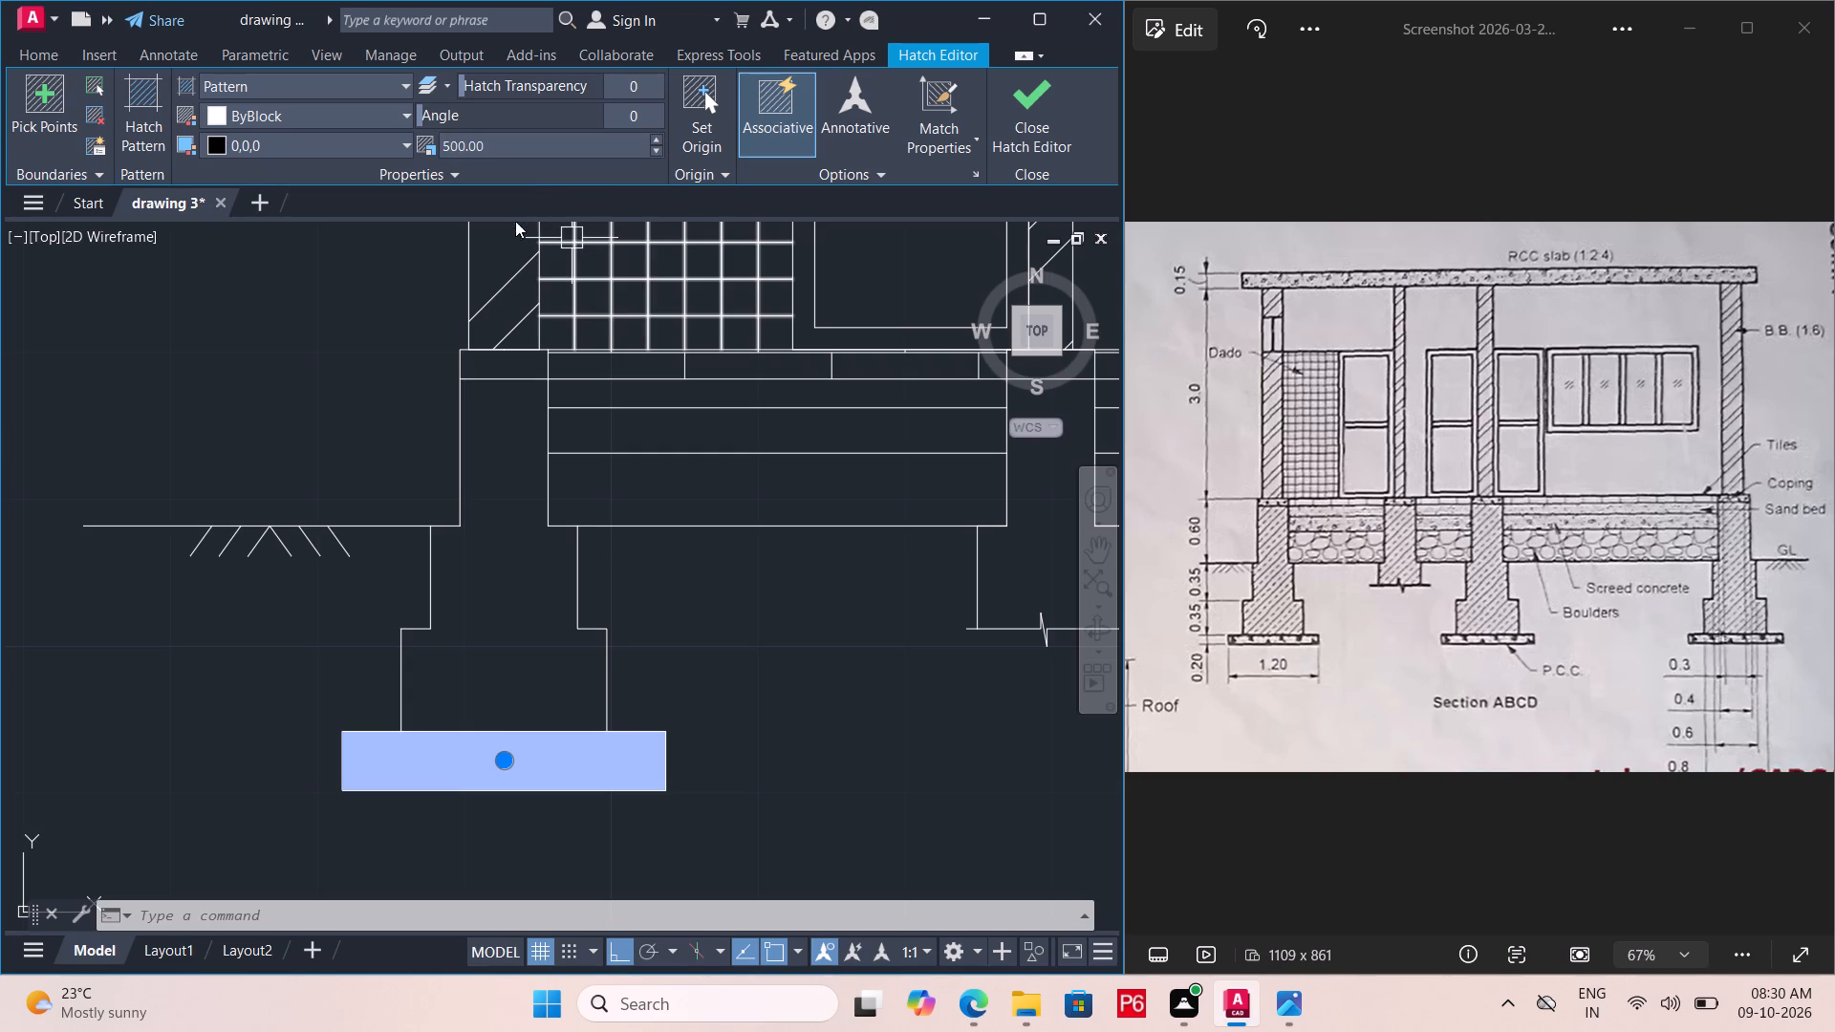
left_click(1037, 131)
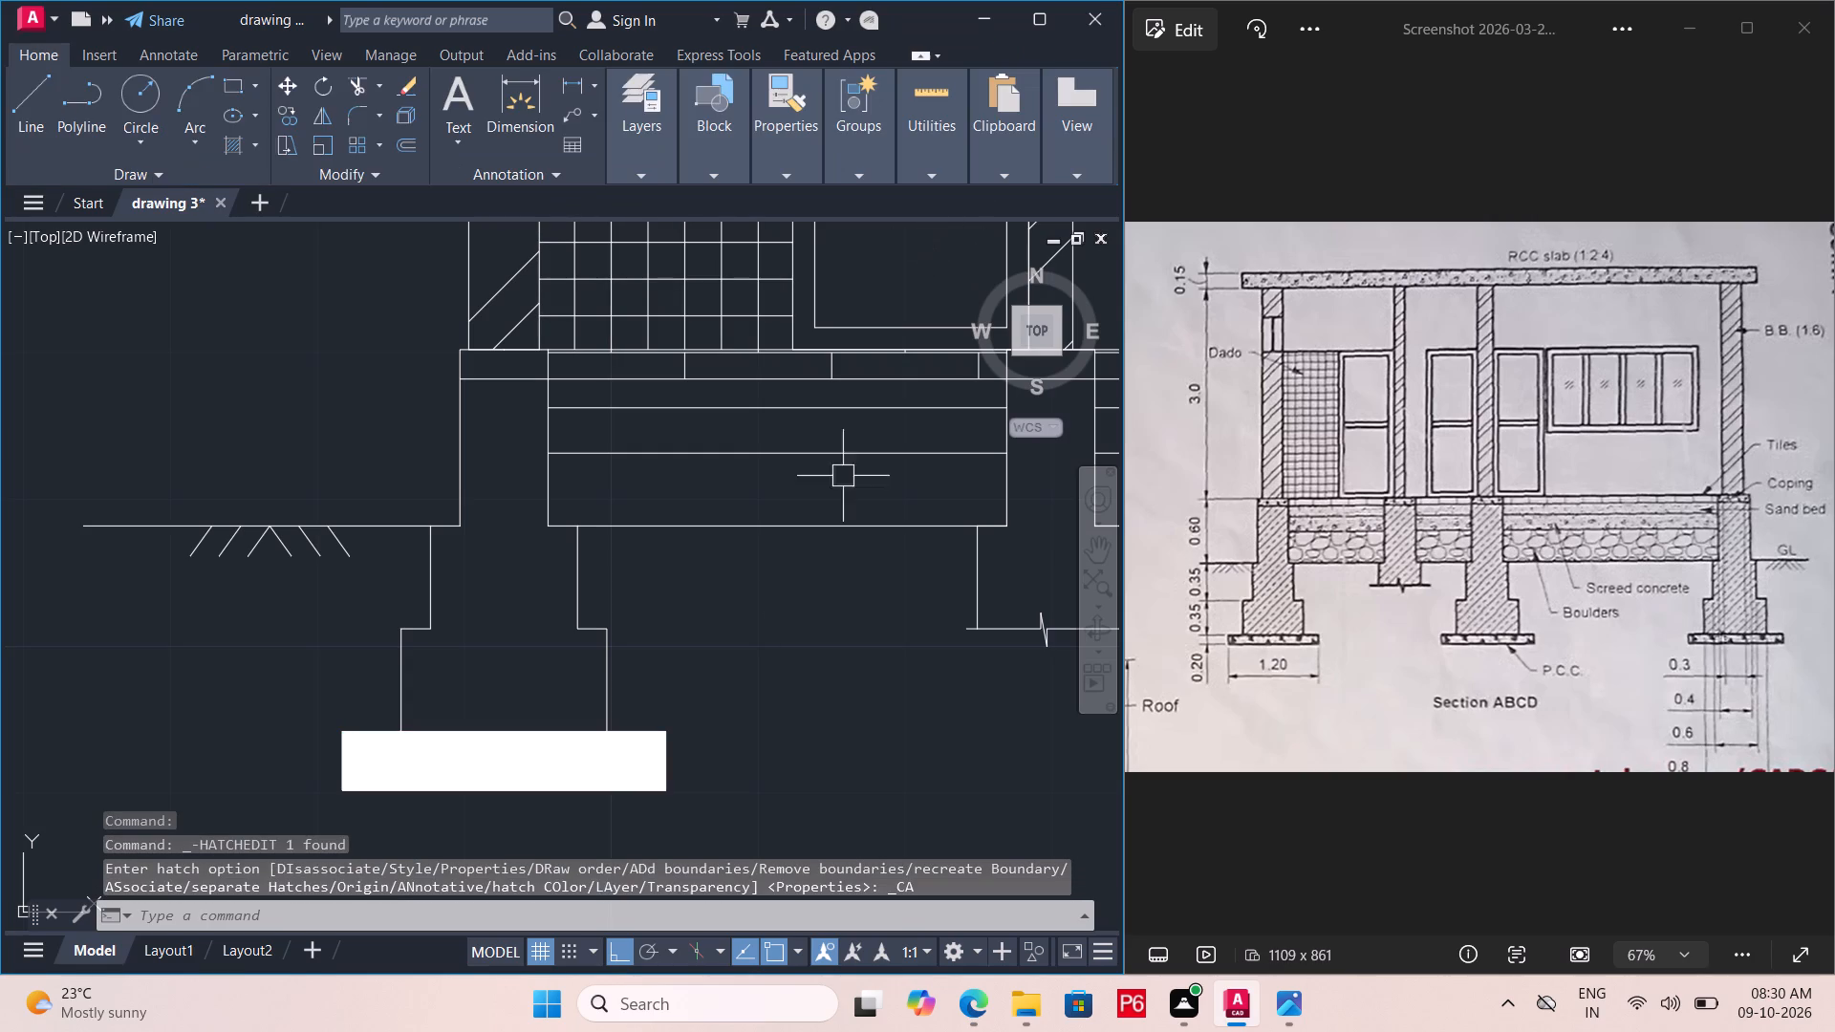
Delete the concrete hatch from the leftmost P.C.C. footing.
double_click(621, 754)
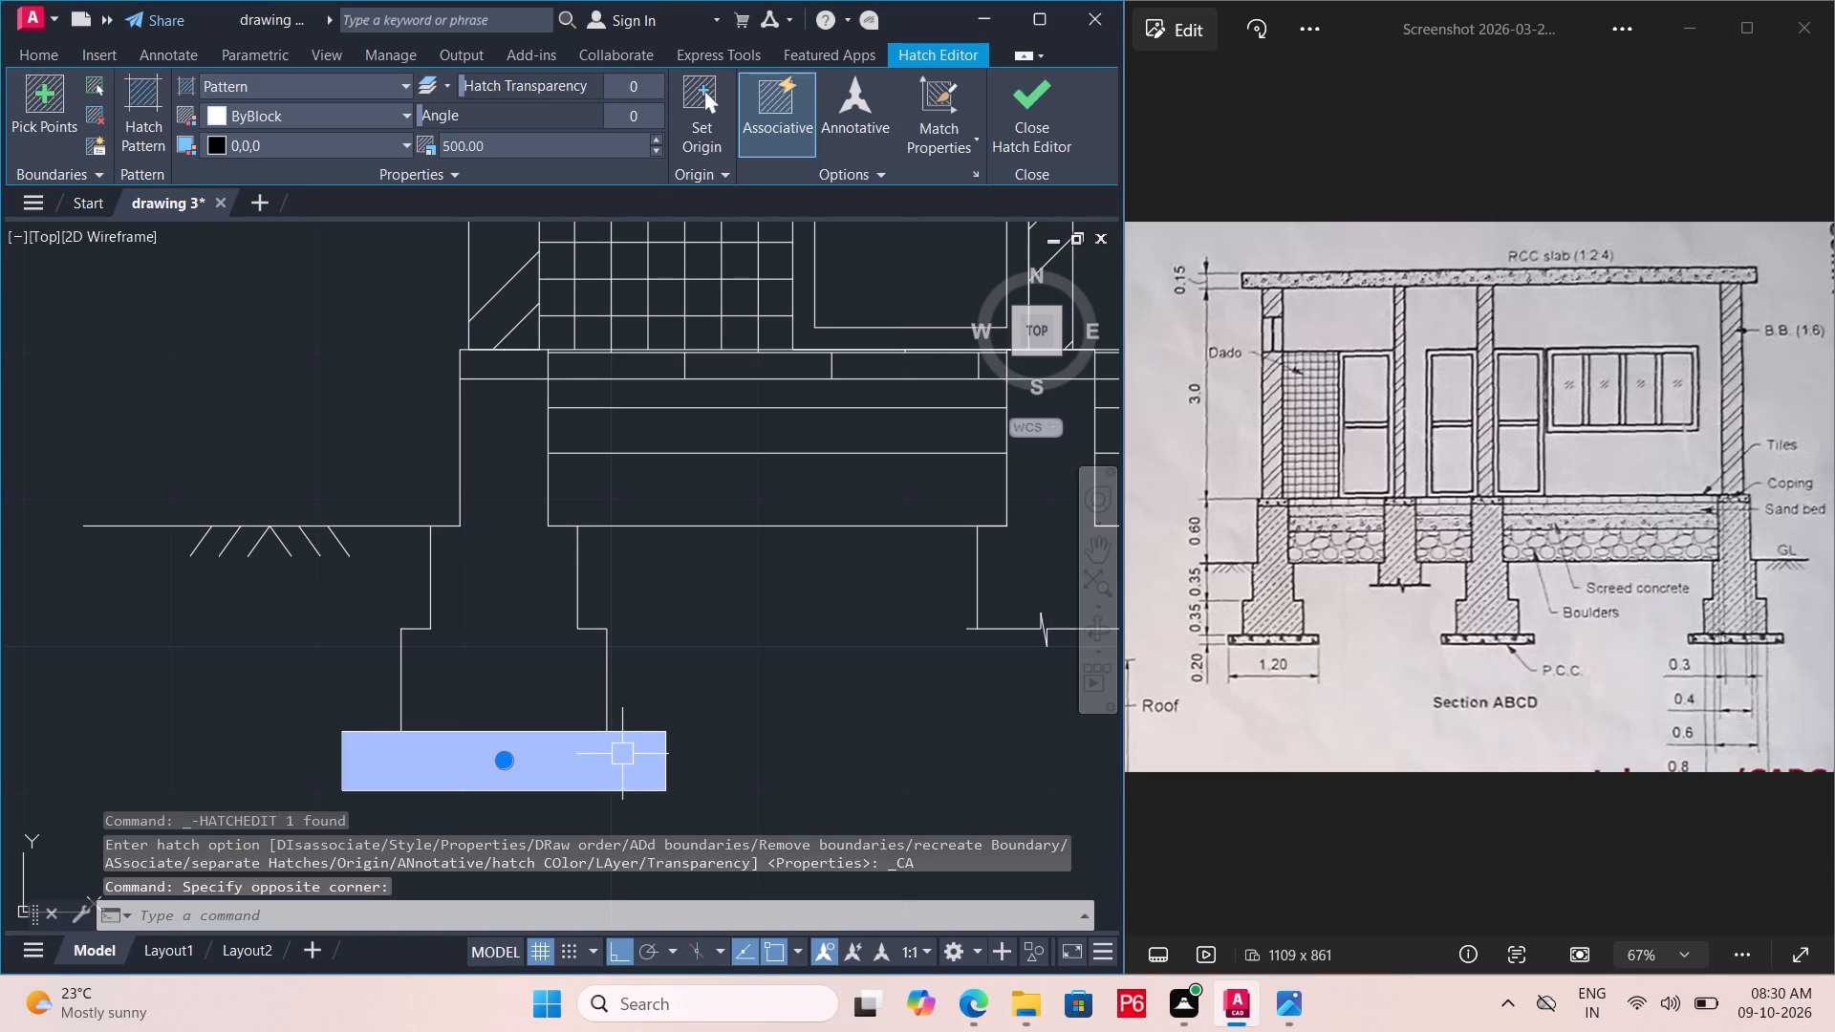
key("Delete")
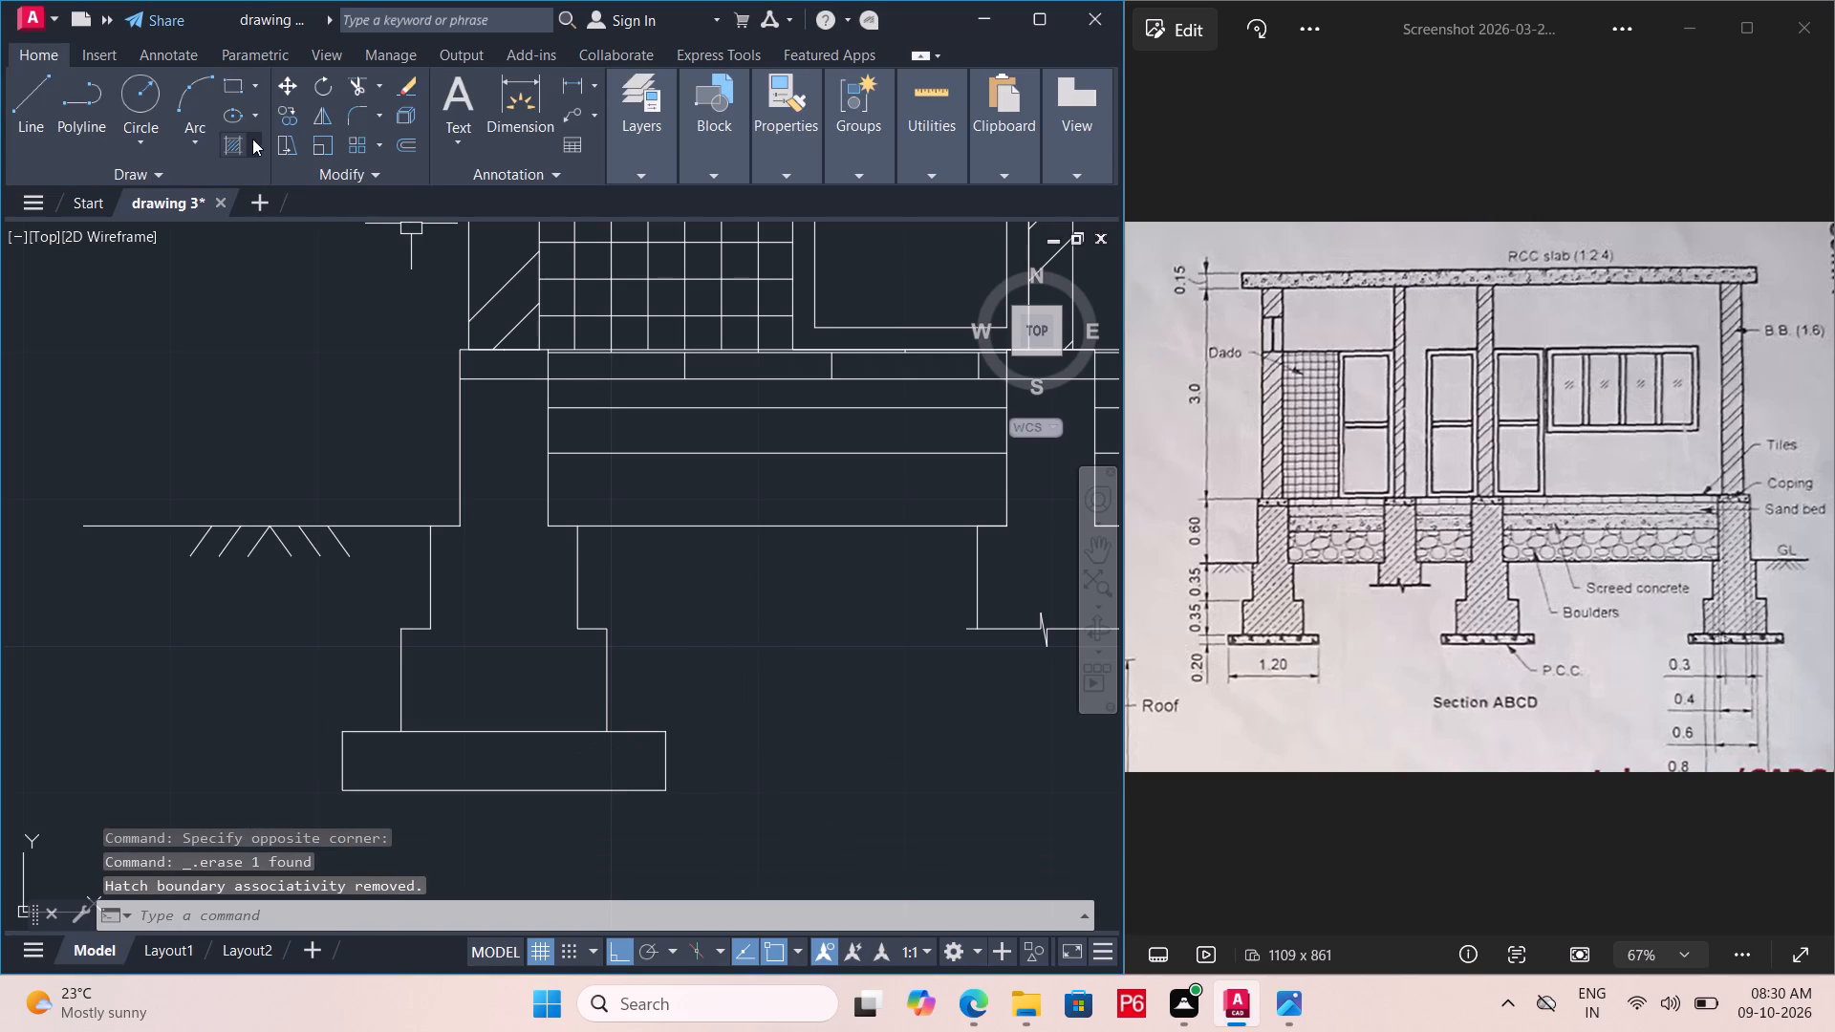
Hatch the leftmost stepped foundation wall above its footing with a diagonal pattern of solid and dash-dot lines.
left_click(237, 145)
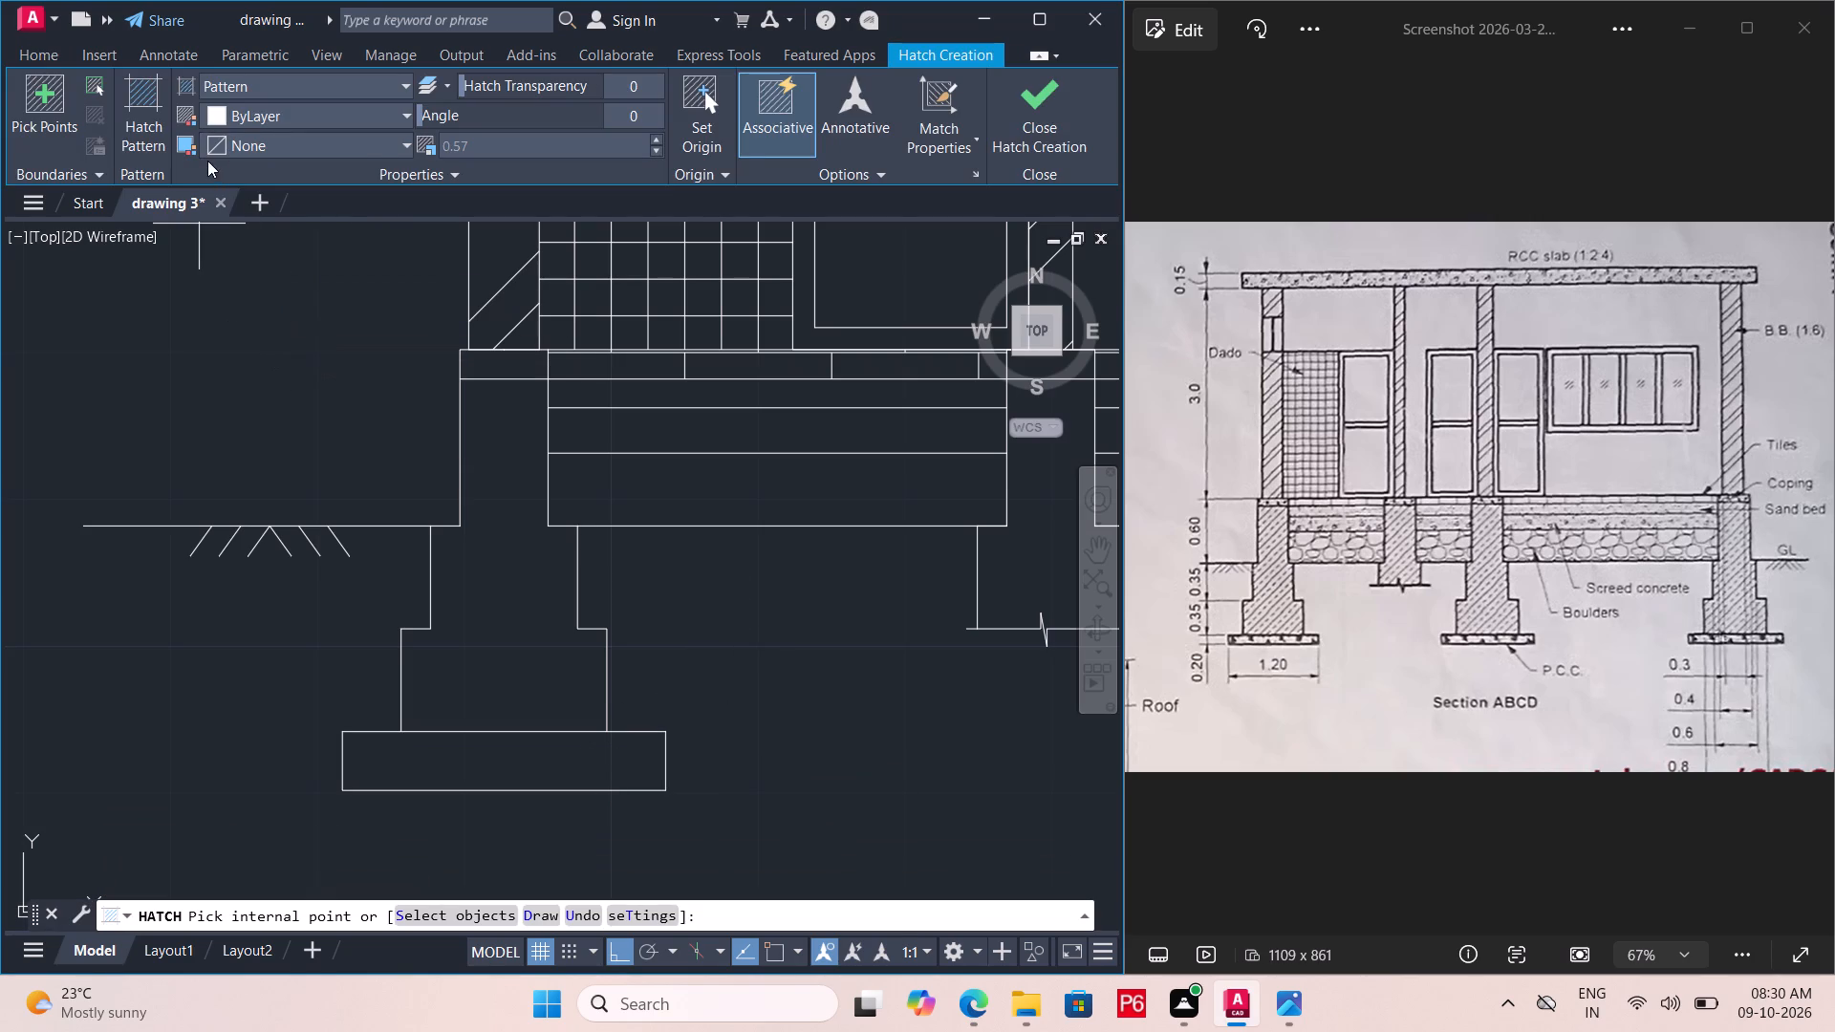
double_click(163, 127)
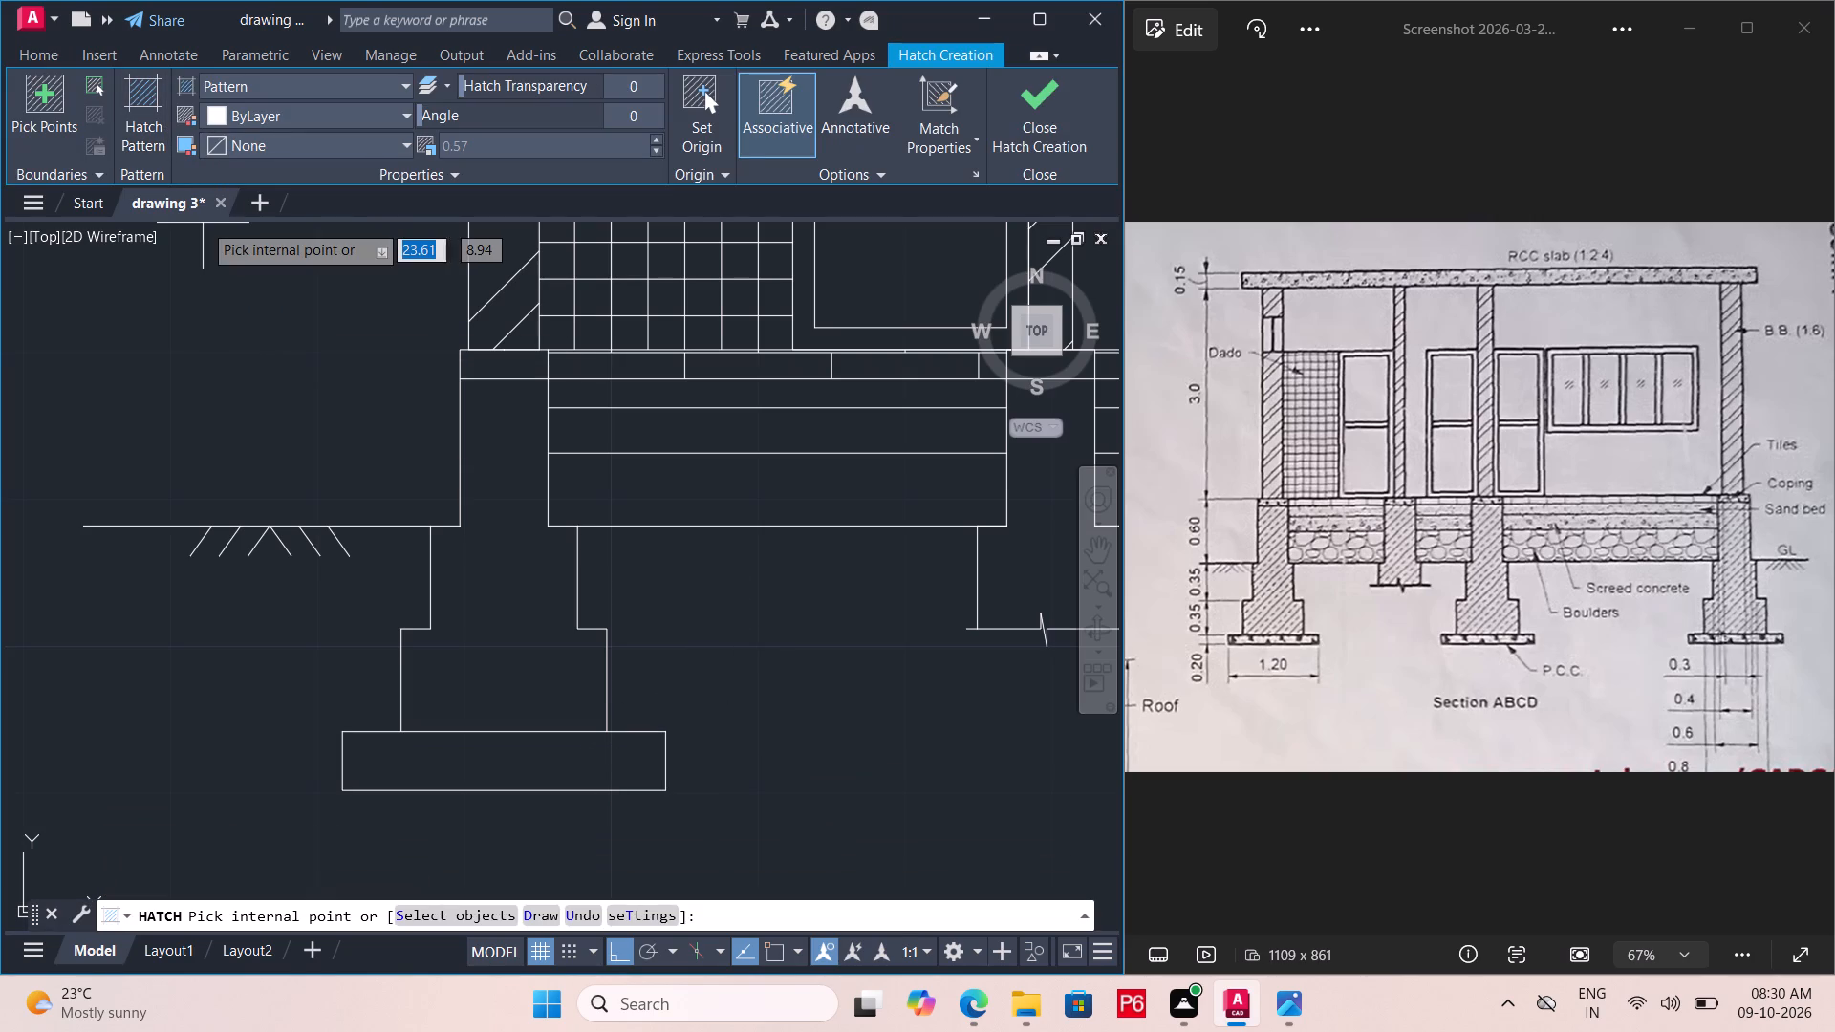
left_click(155, 136)
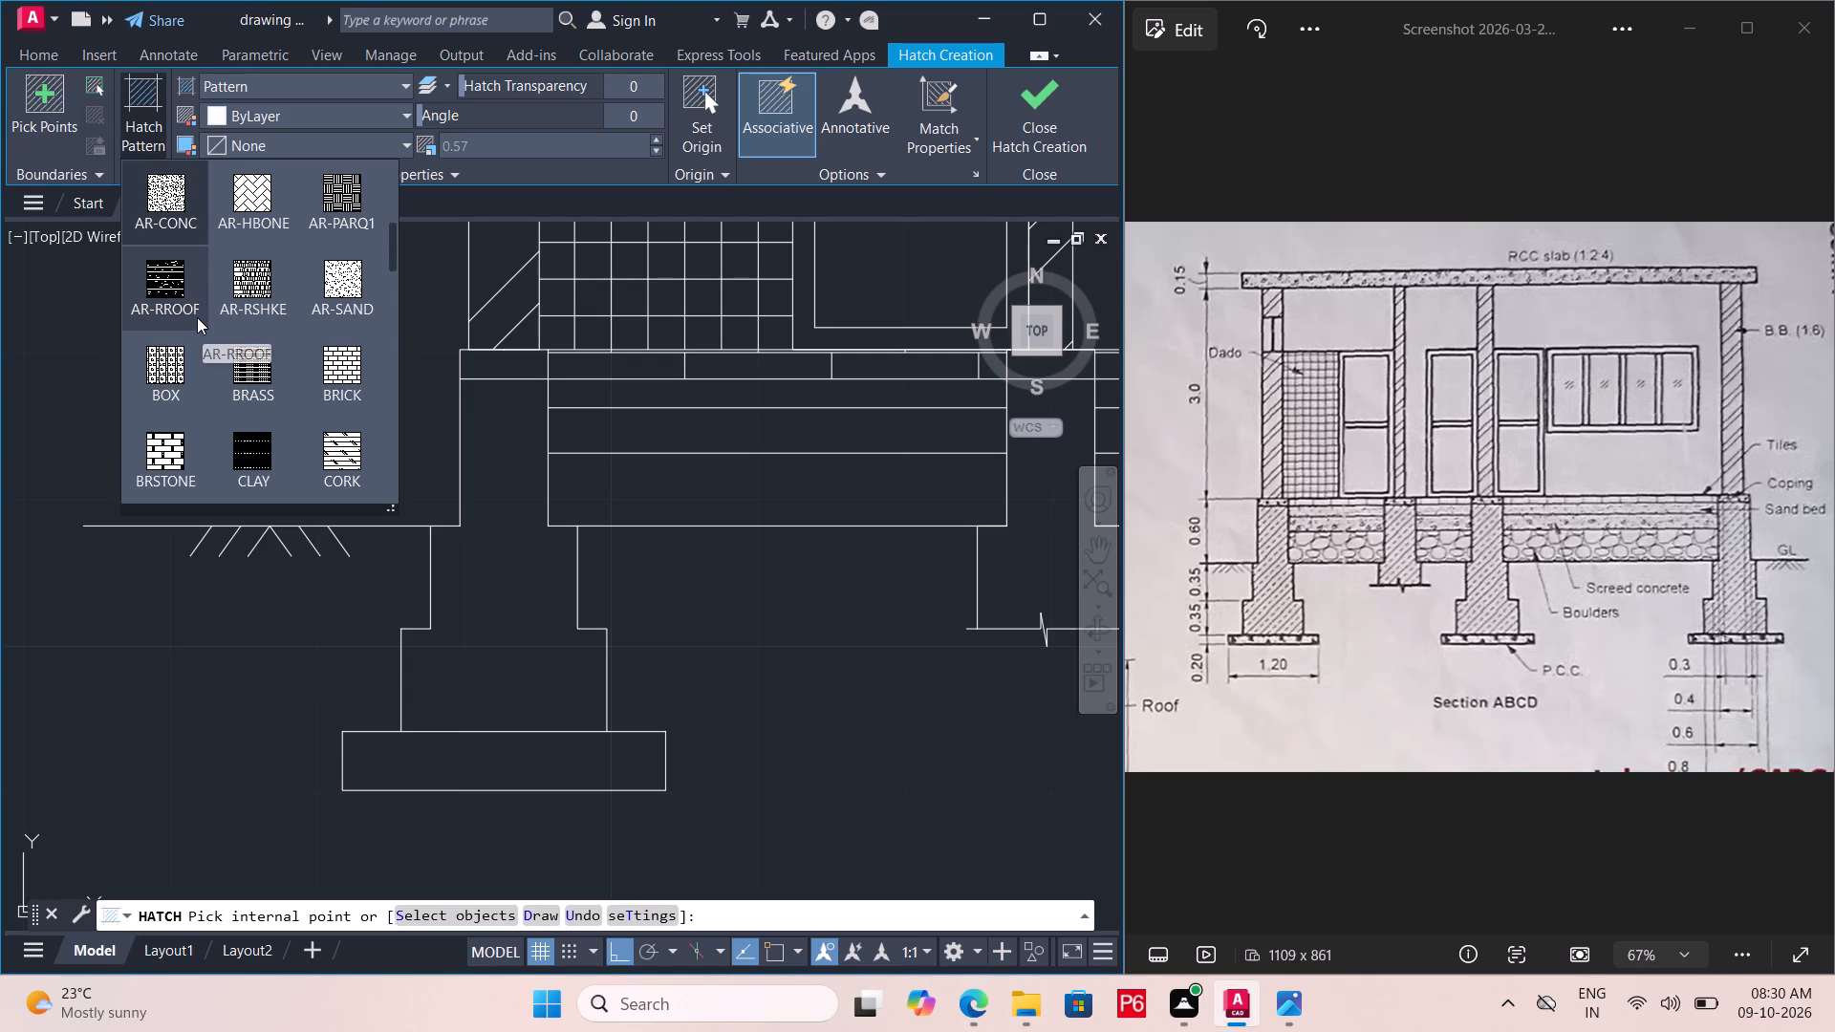
scroll(197, 317, "up", 4)
left_click(171, 284)
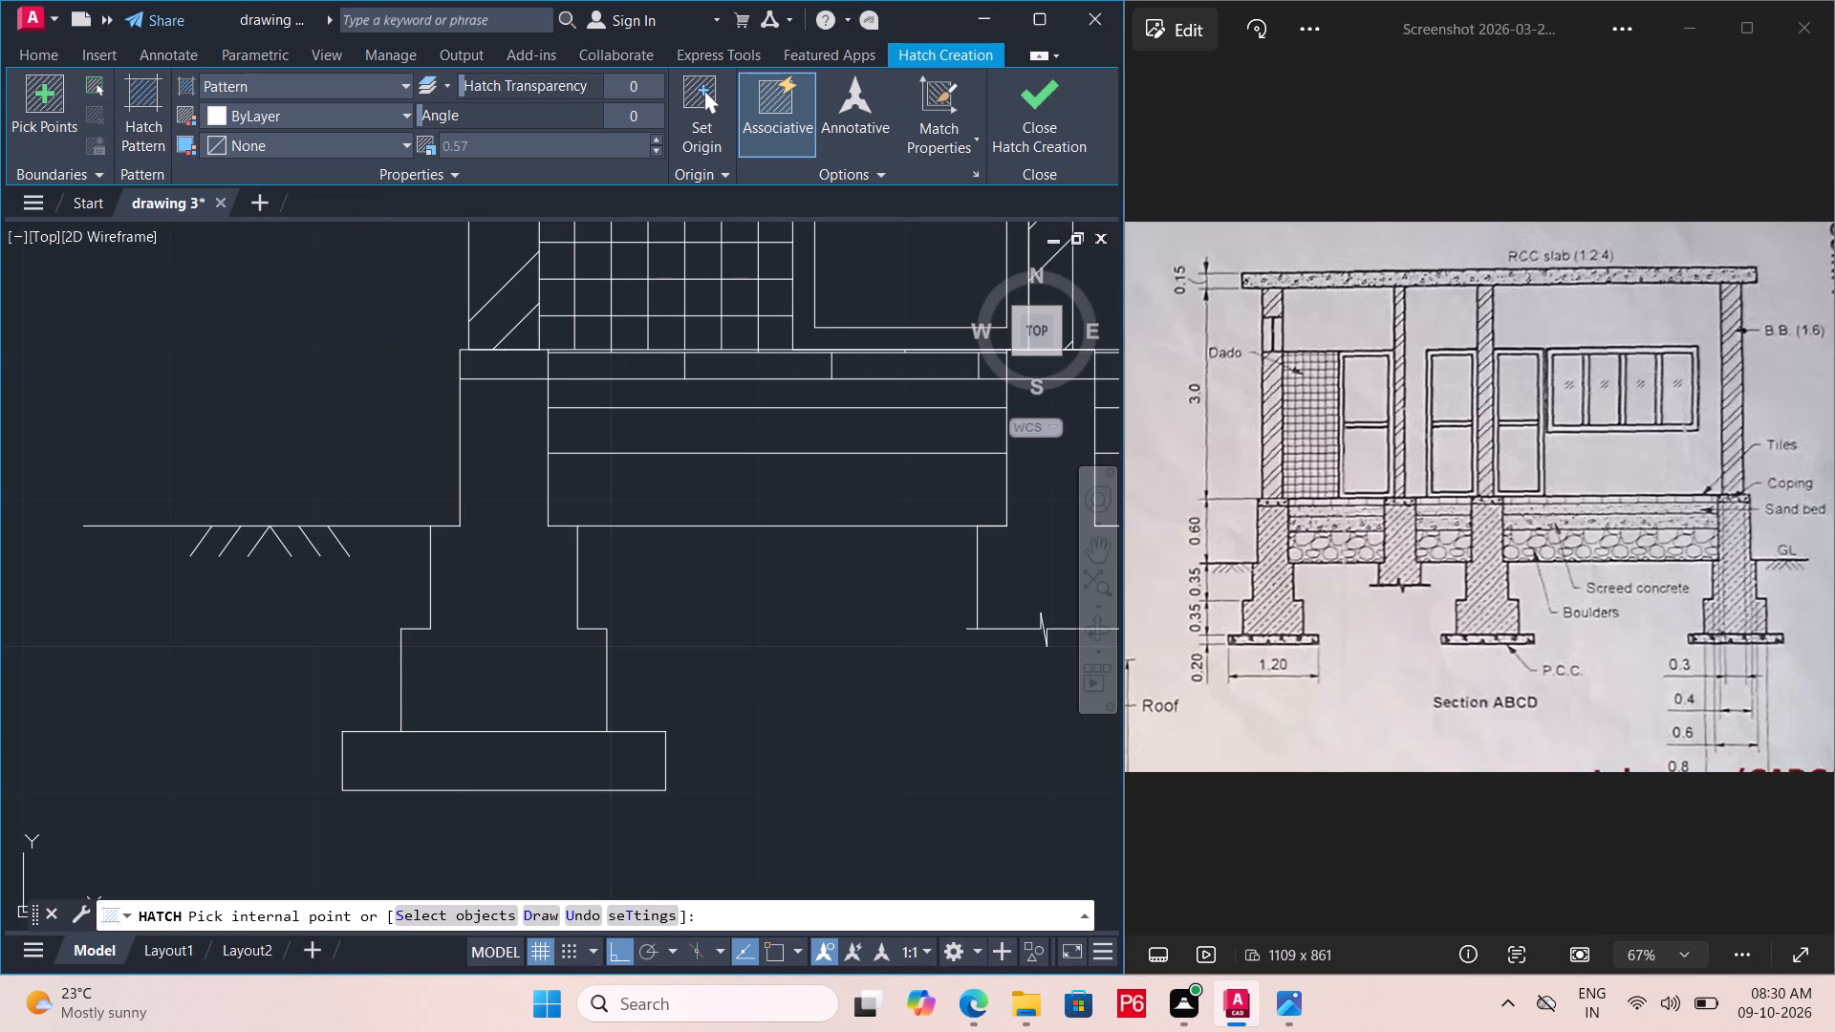
double_click(458, 617)
Apply the same diagonal hatch to the other three foundation walls, including the short one with the break line, and end Hatch.
scroll(231, 567, "down", 1)
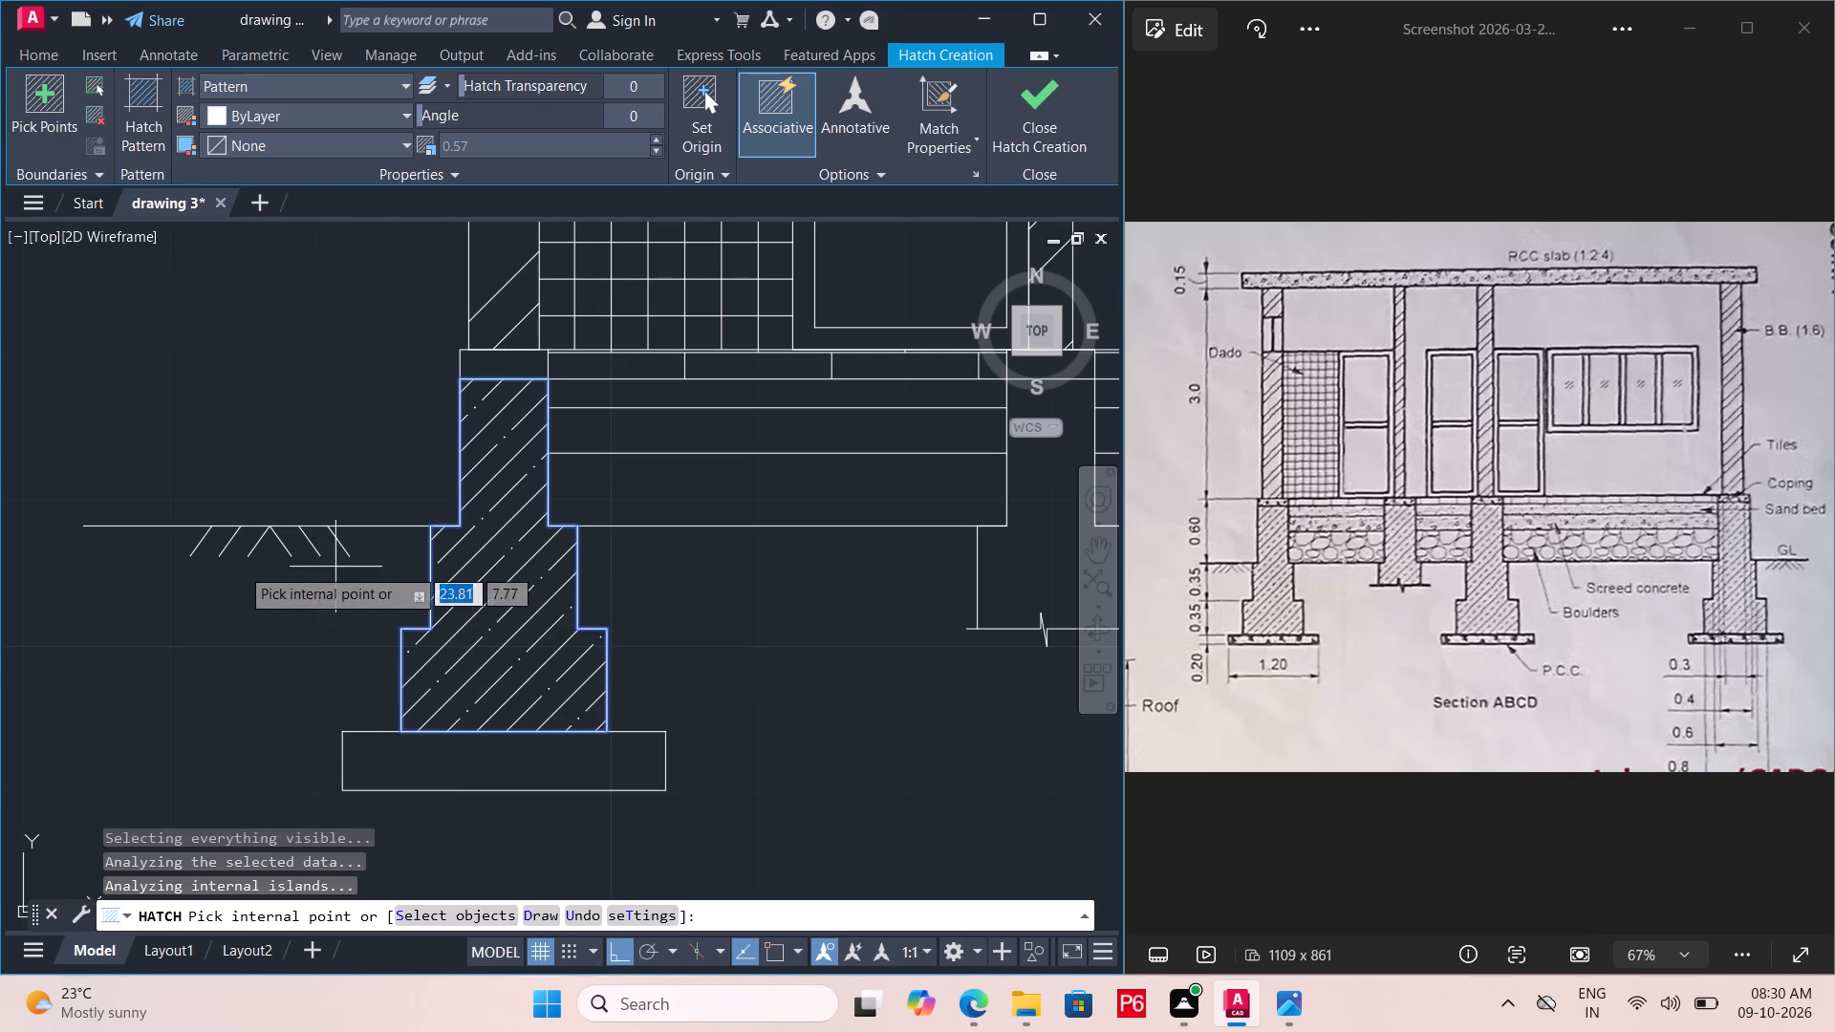
scroll(231, 567, "down", 2)
scroll(475, 576, "up", 2)
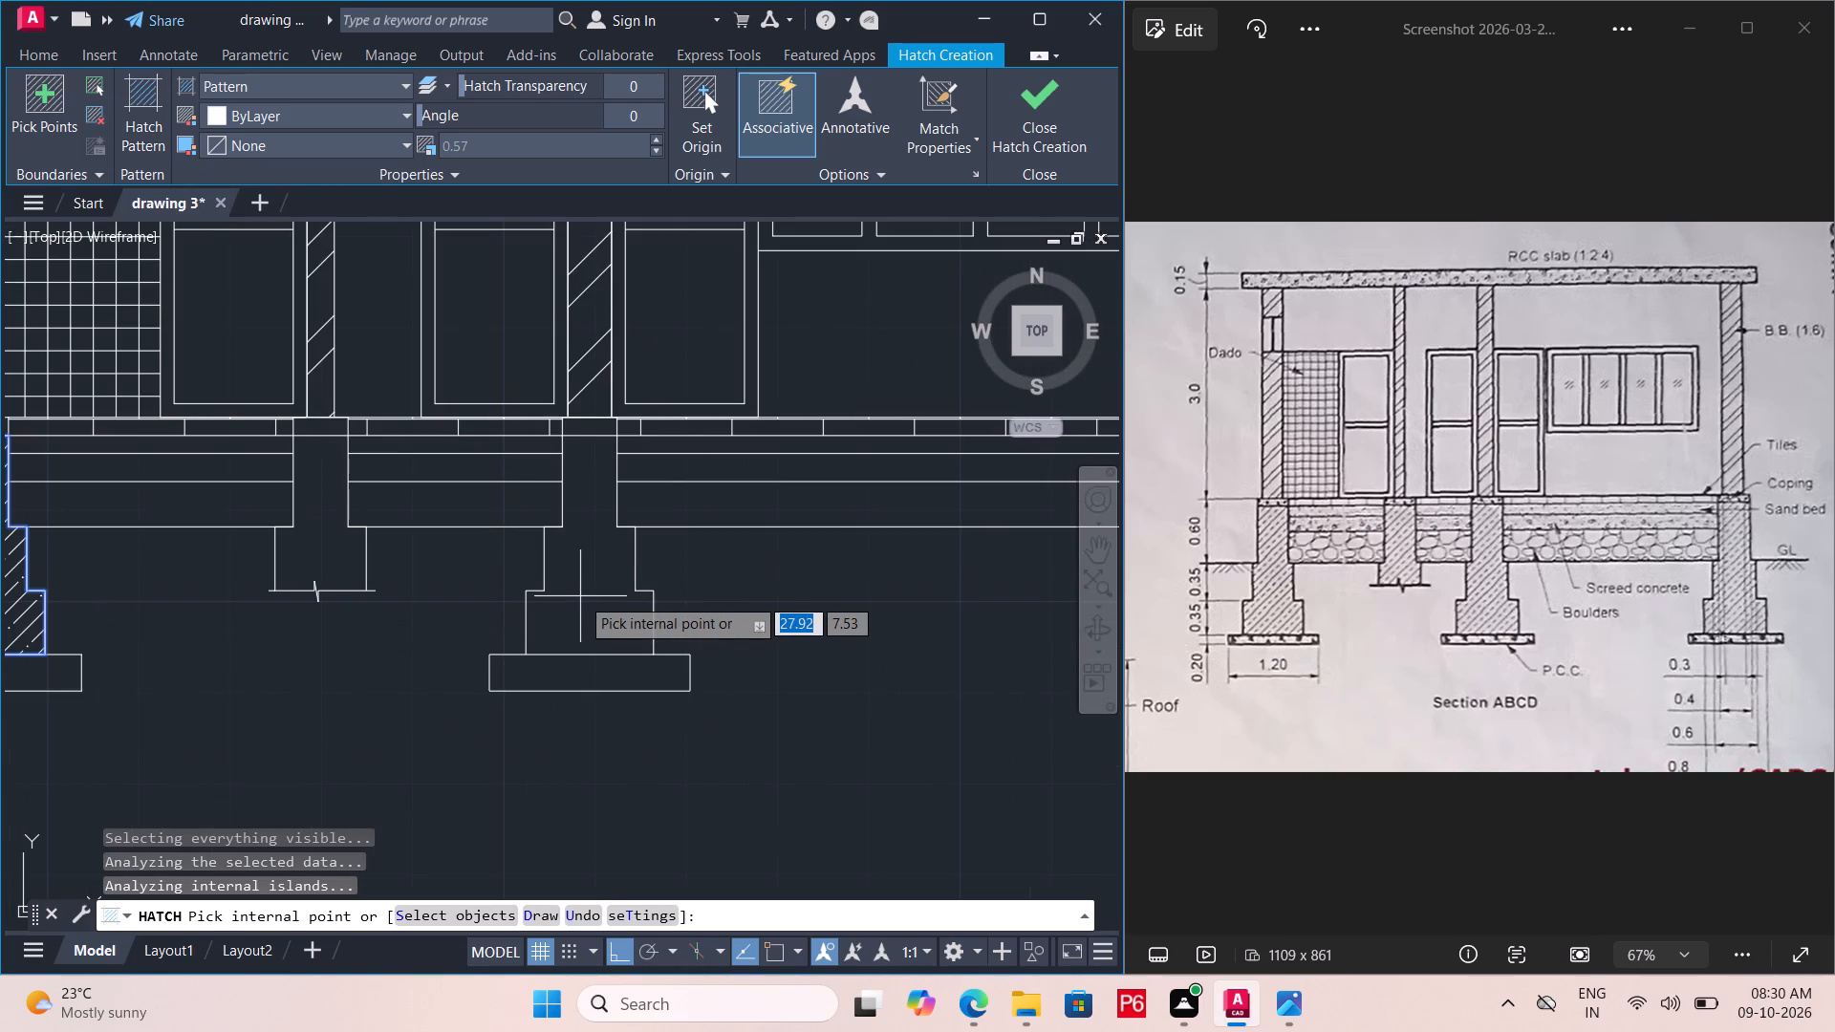
left_click(580, 596)
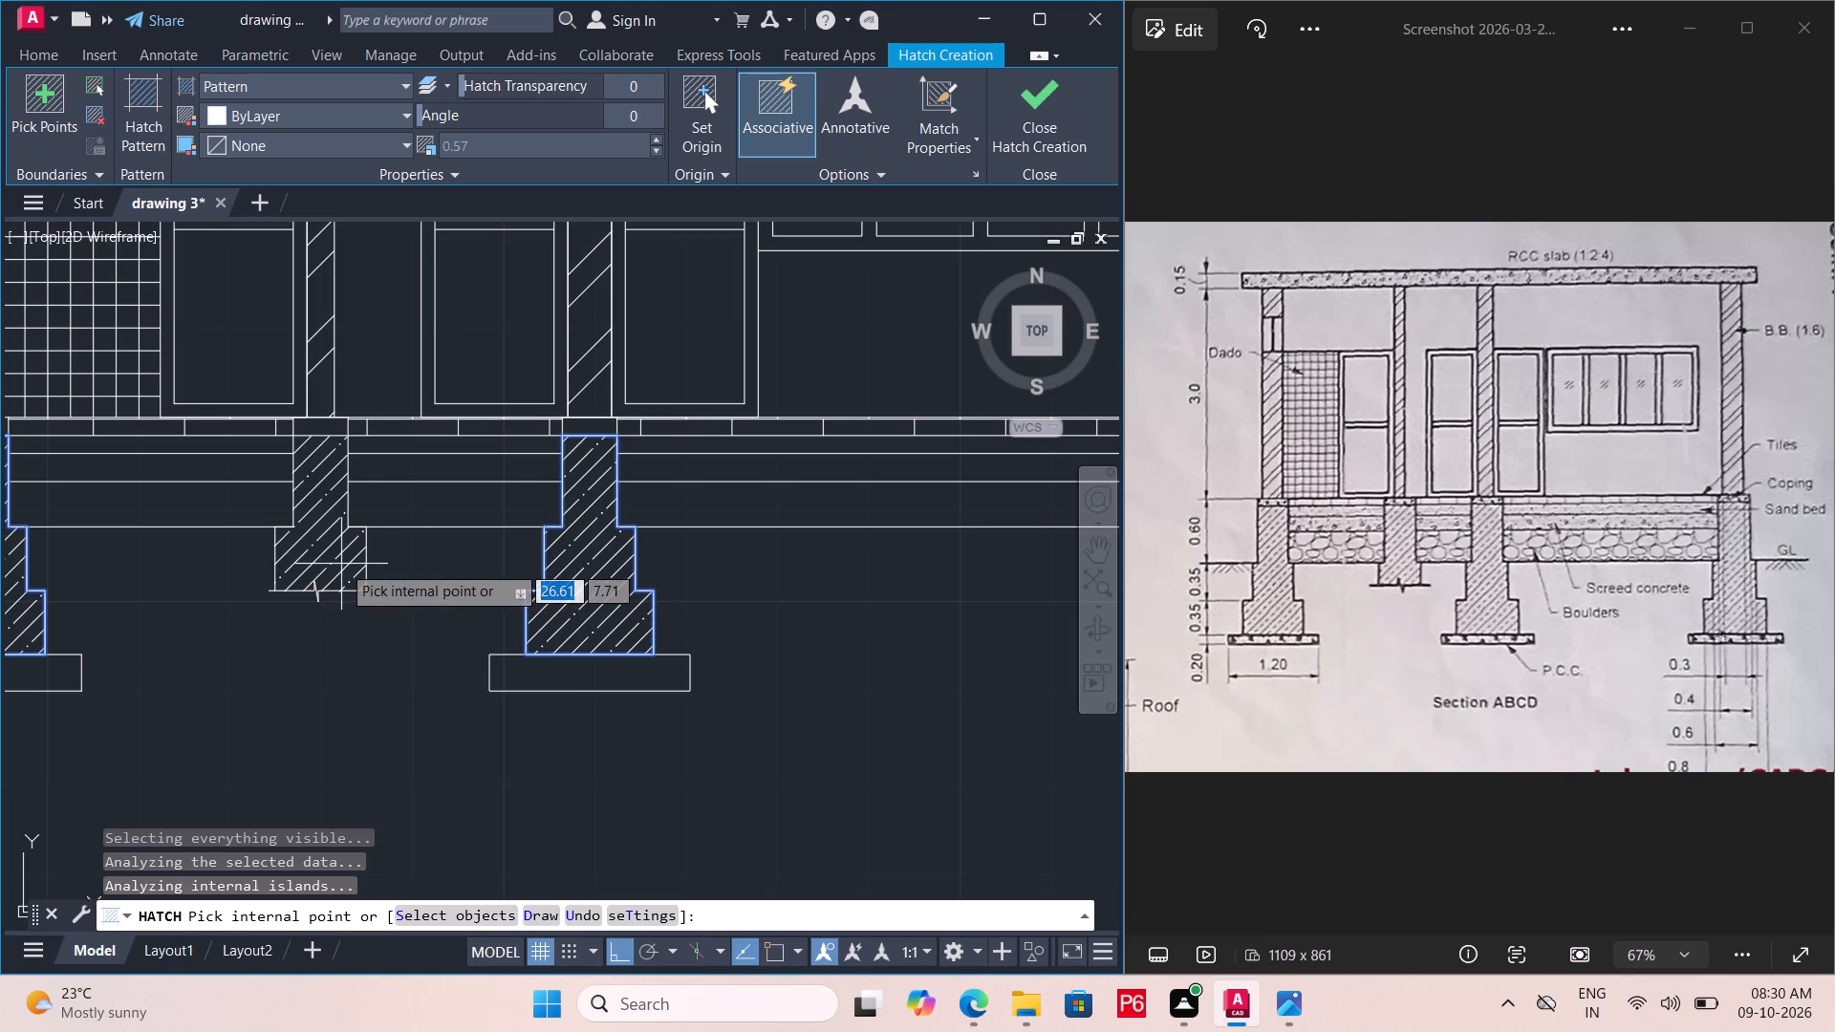
left_click(341, 564)
scroll(258, 596, "down", 2)
middle_click_drag(591, 602, 587, 600)
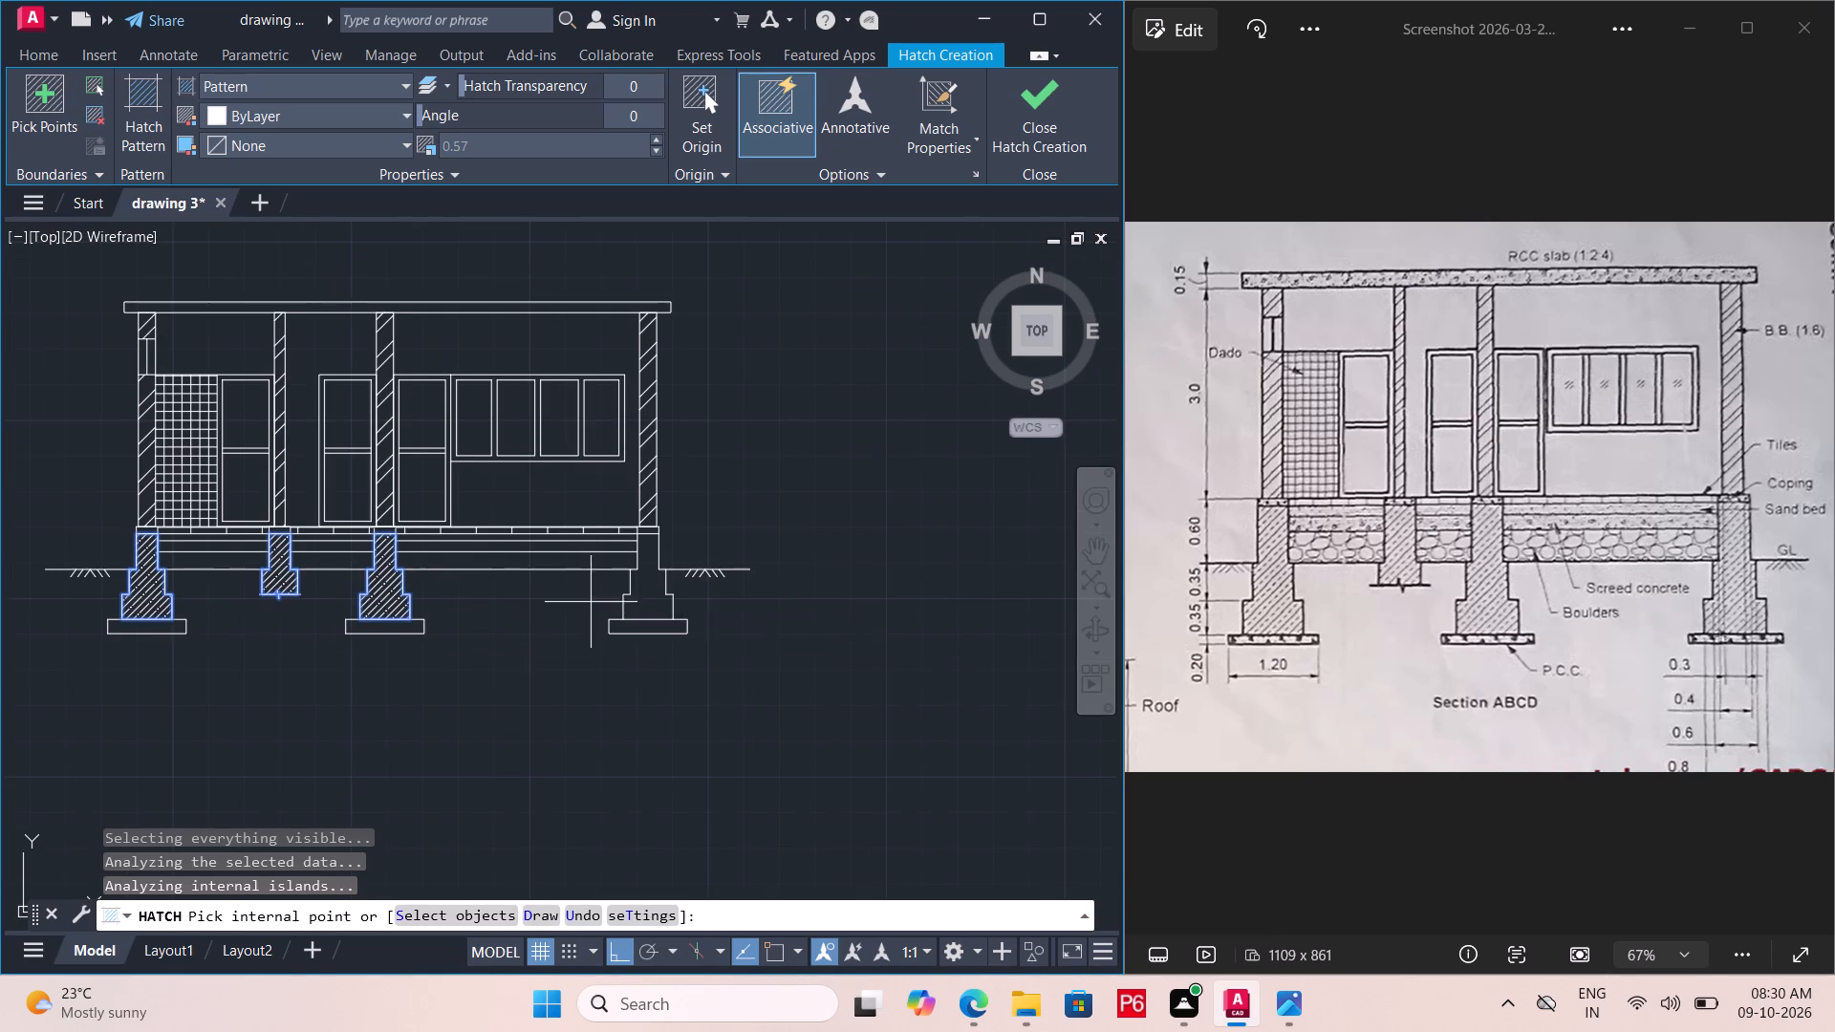
middle_click_drag(587, 600, 519, 600)
scroll(587, 599, "up", 2)
double_click(565, 599)
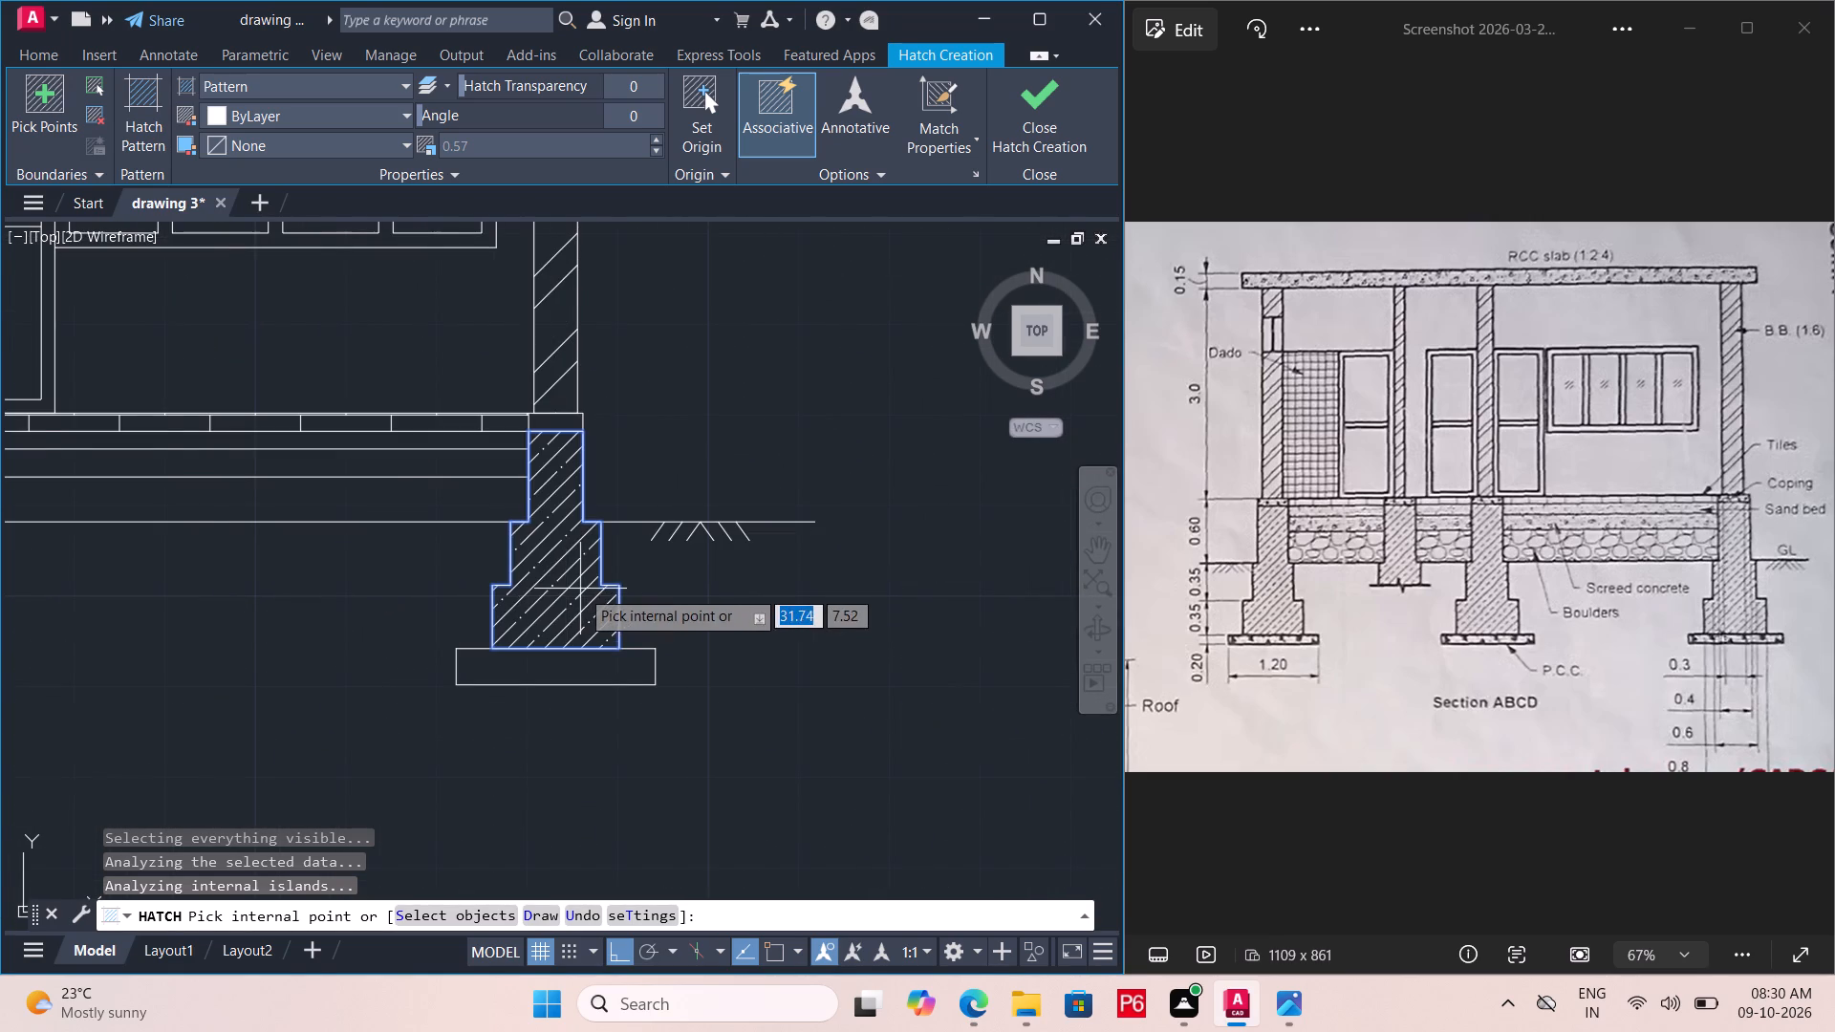
scroll(675, 572, "down", 1)
key("Escape")
key("Escape")
key("Escape")
Save the drawing.
middle_click_drag(647, 623, 732, 619)
key("ctrl+s")
key("ctrl+s")
key("ctrl+s")
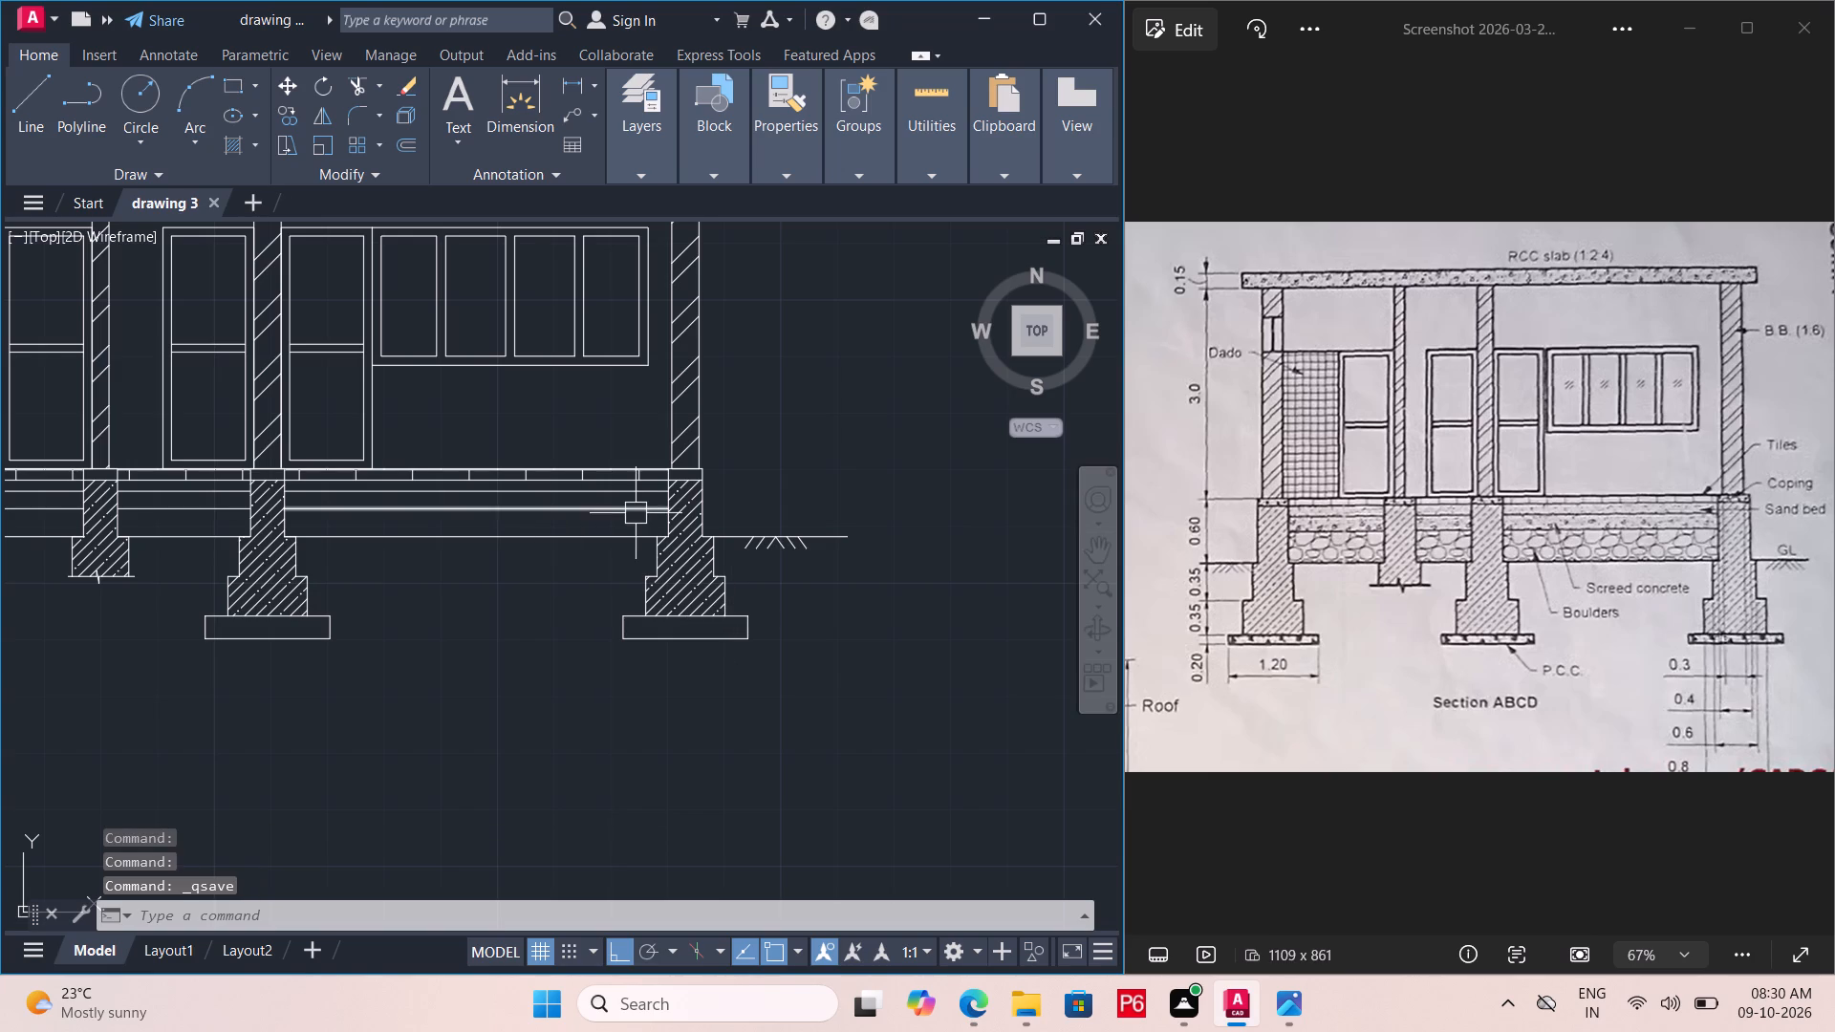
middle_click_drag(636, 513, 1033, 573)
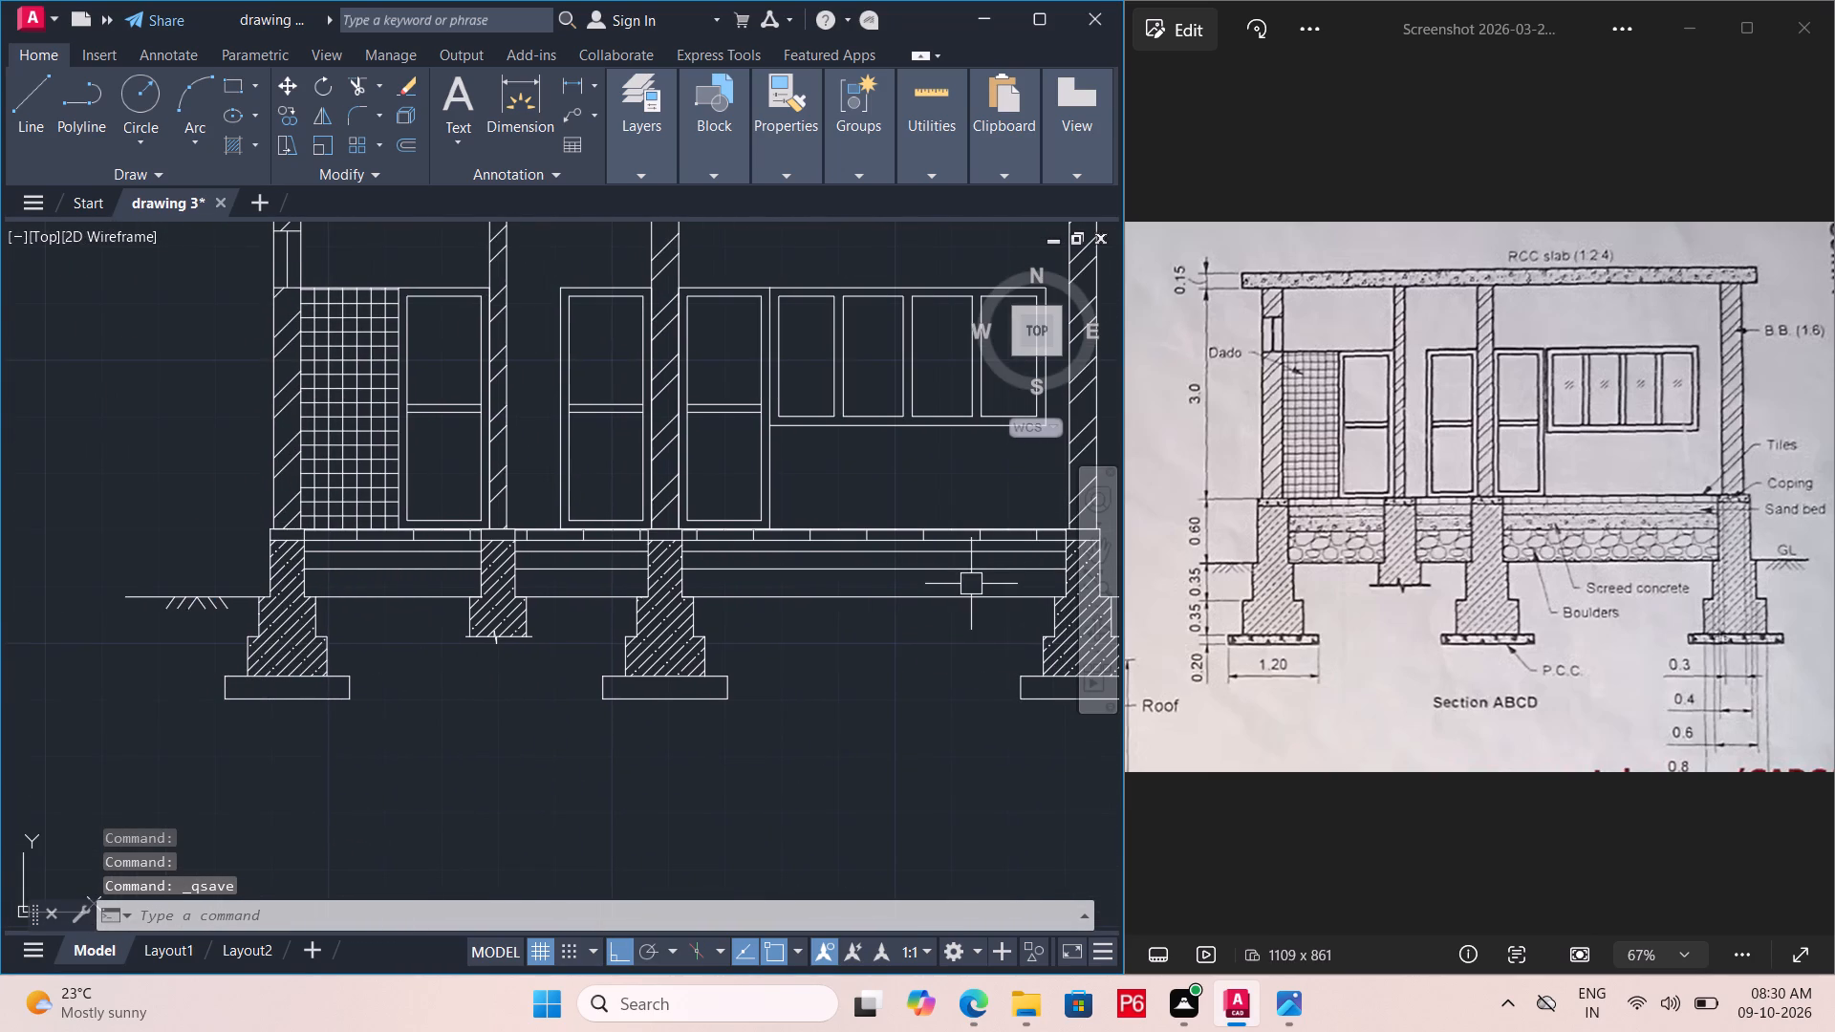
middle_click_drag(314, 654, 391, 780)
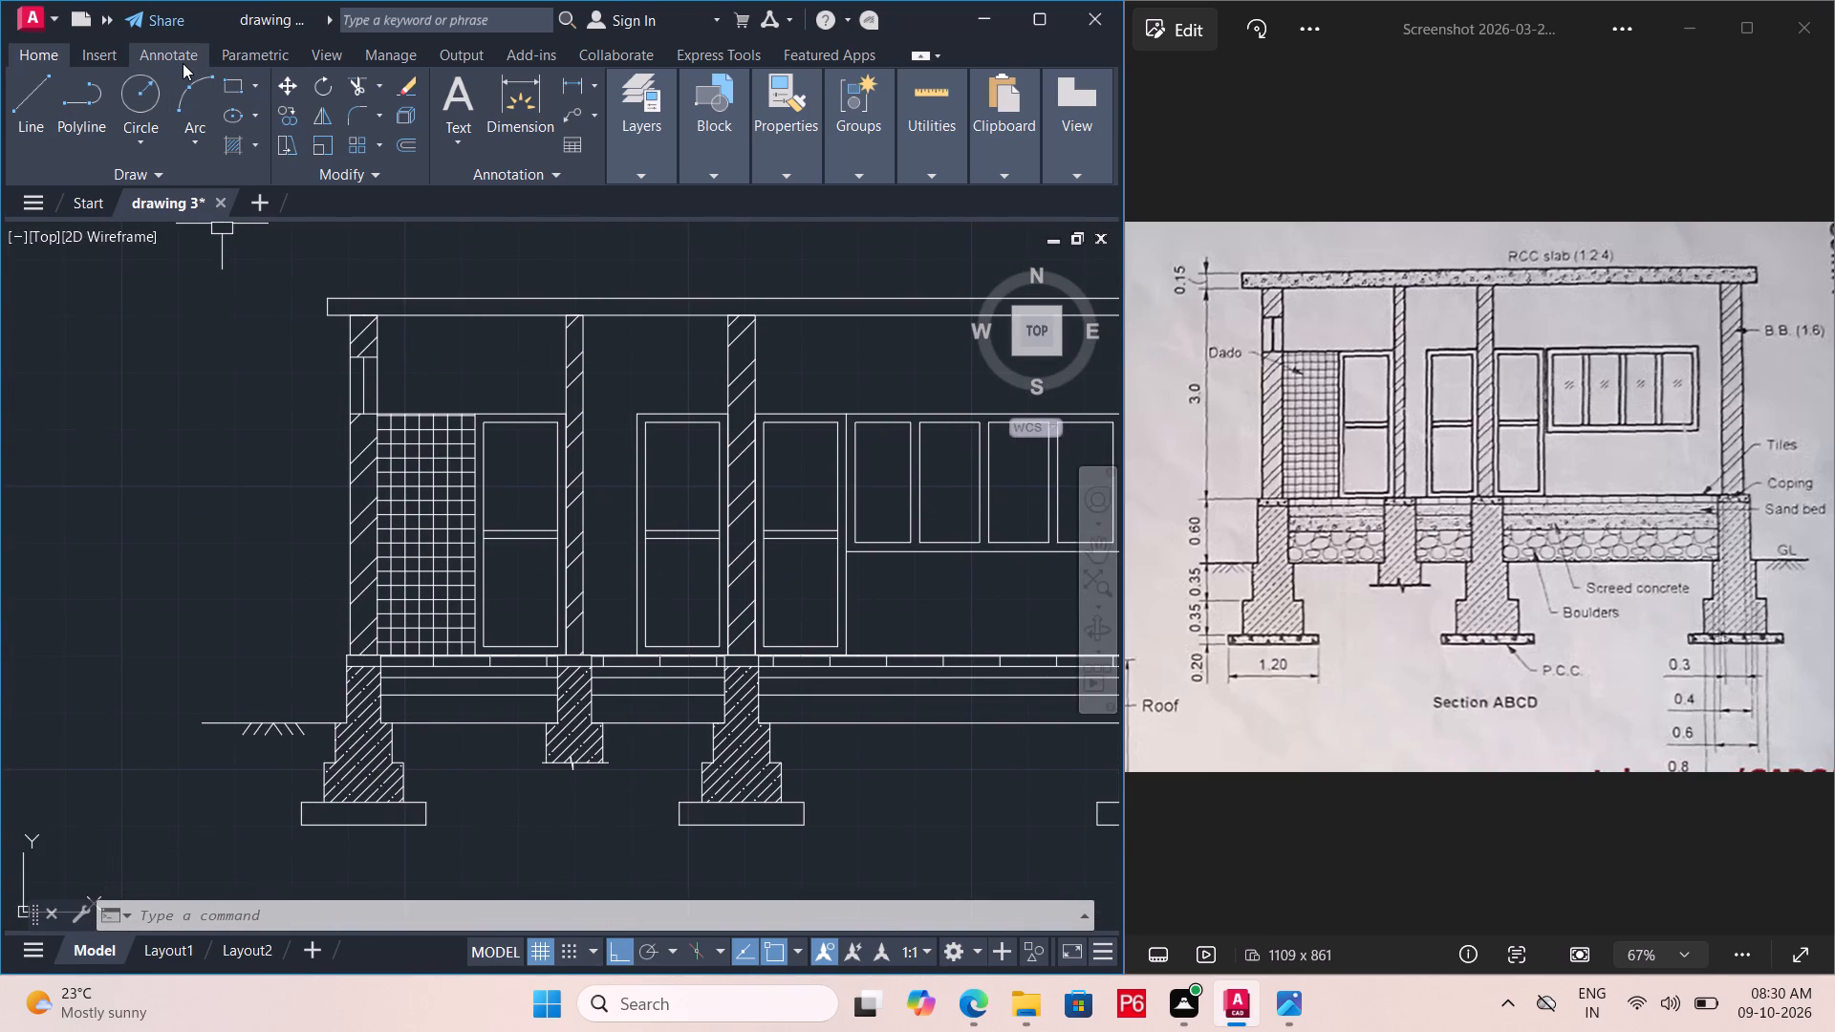
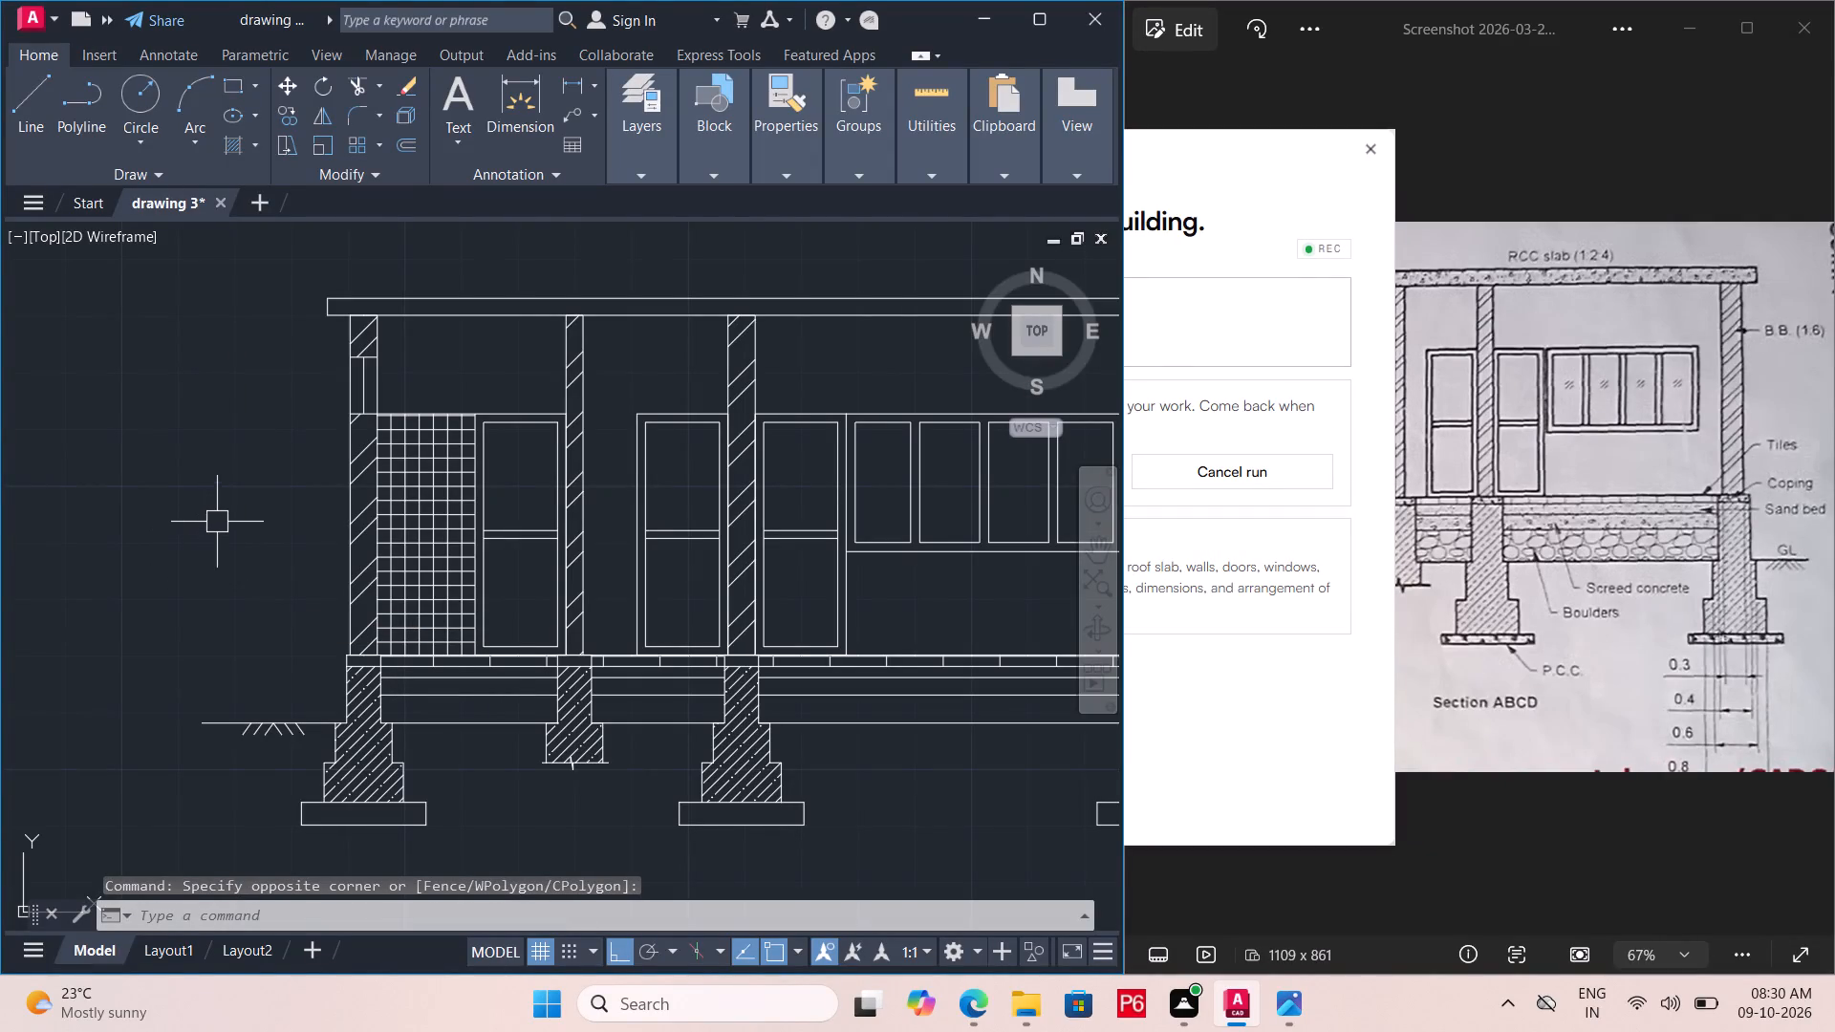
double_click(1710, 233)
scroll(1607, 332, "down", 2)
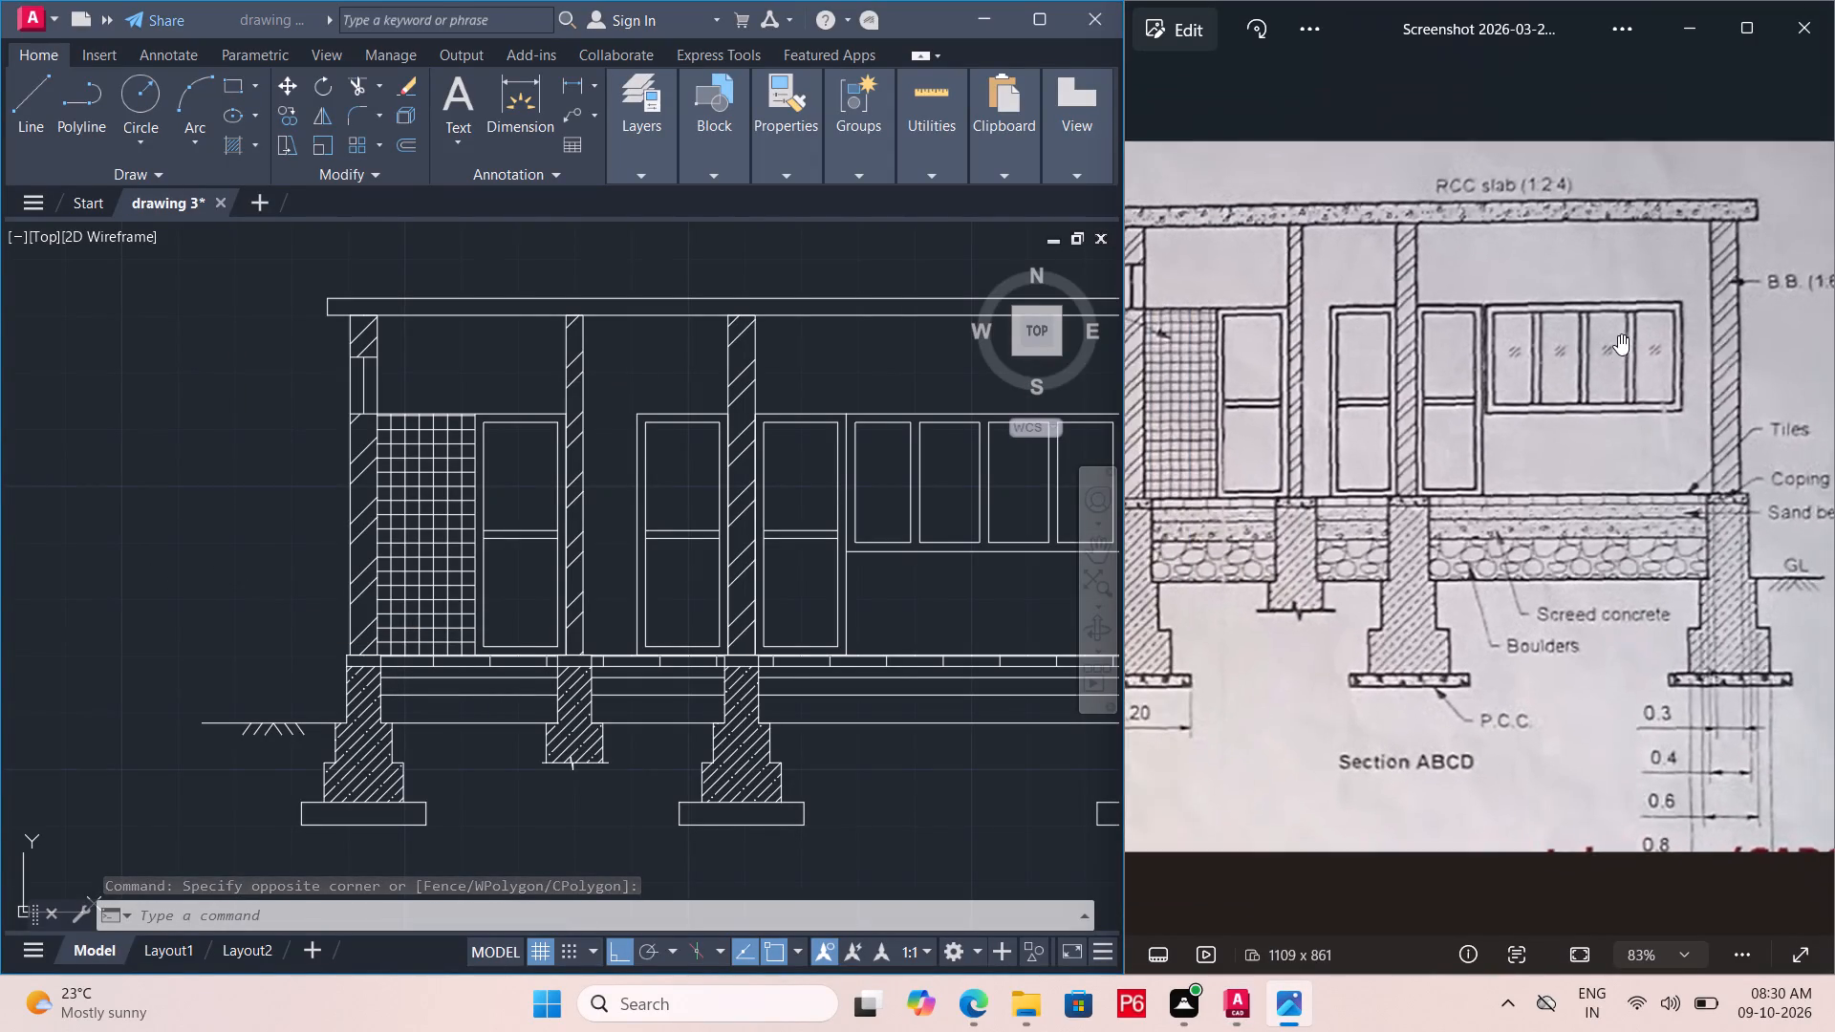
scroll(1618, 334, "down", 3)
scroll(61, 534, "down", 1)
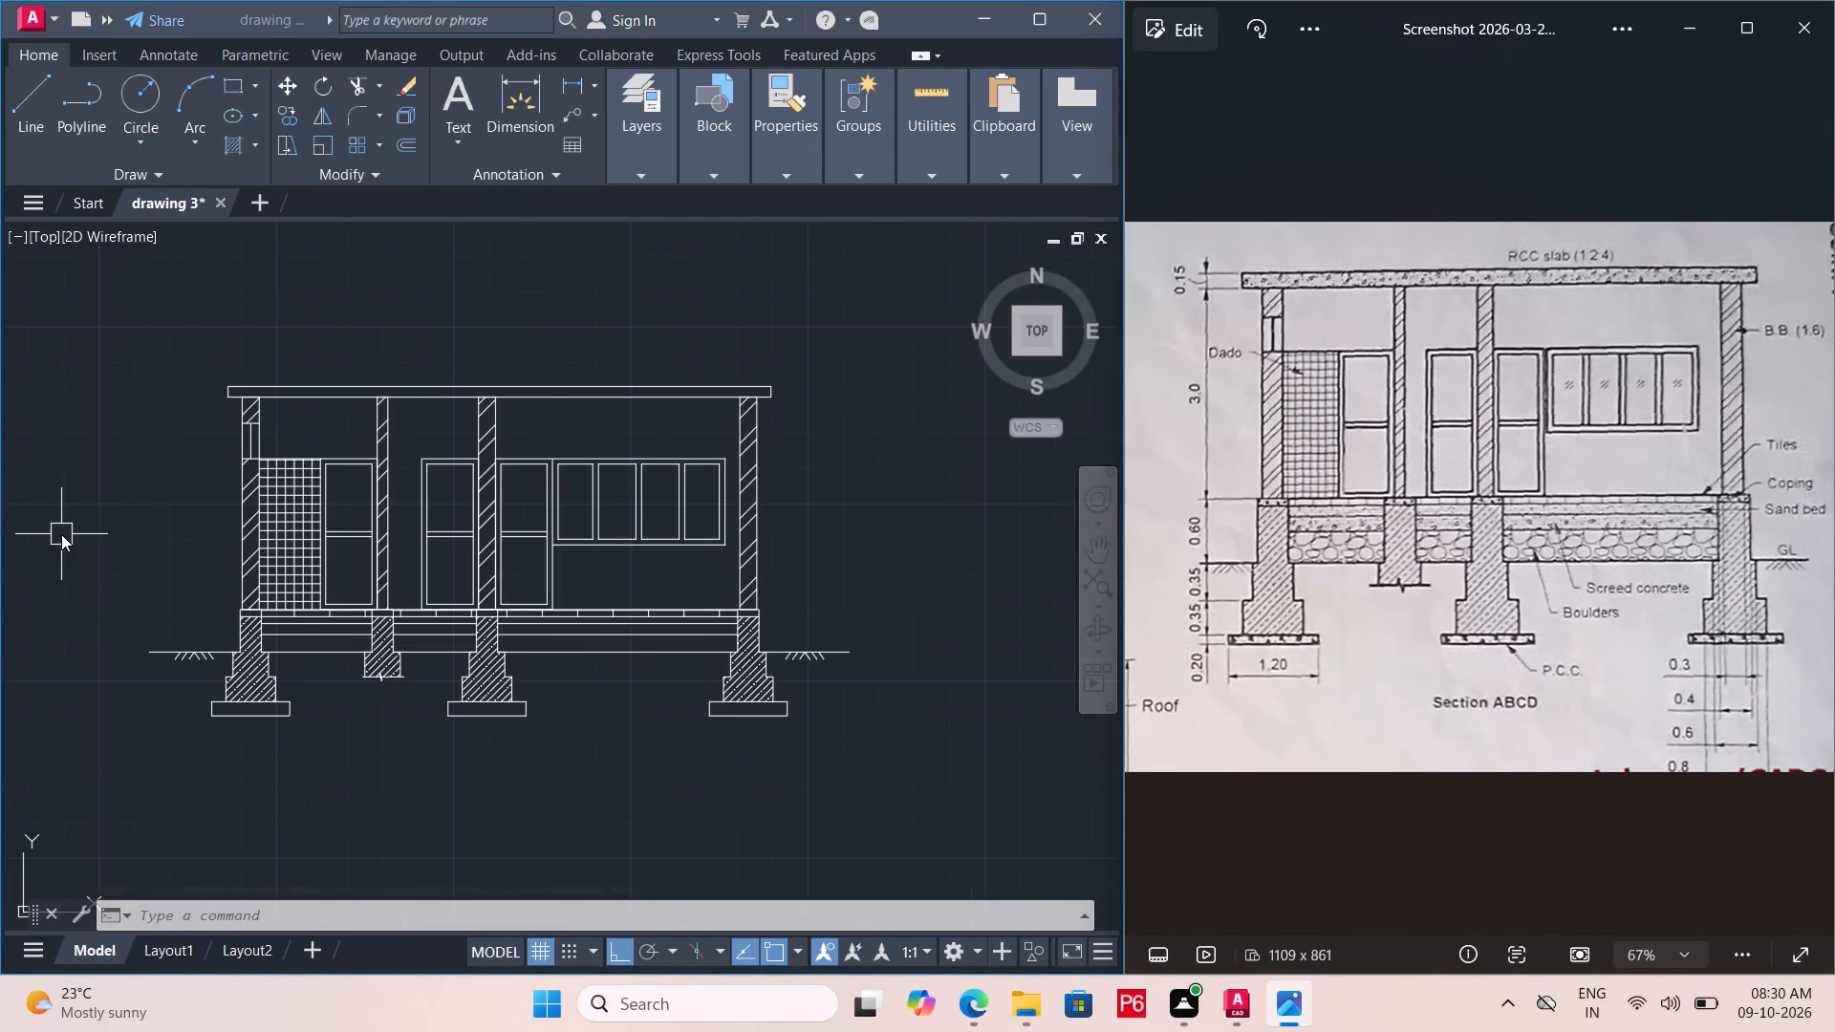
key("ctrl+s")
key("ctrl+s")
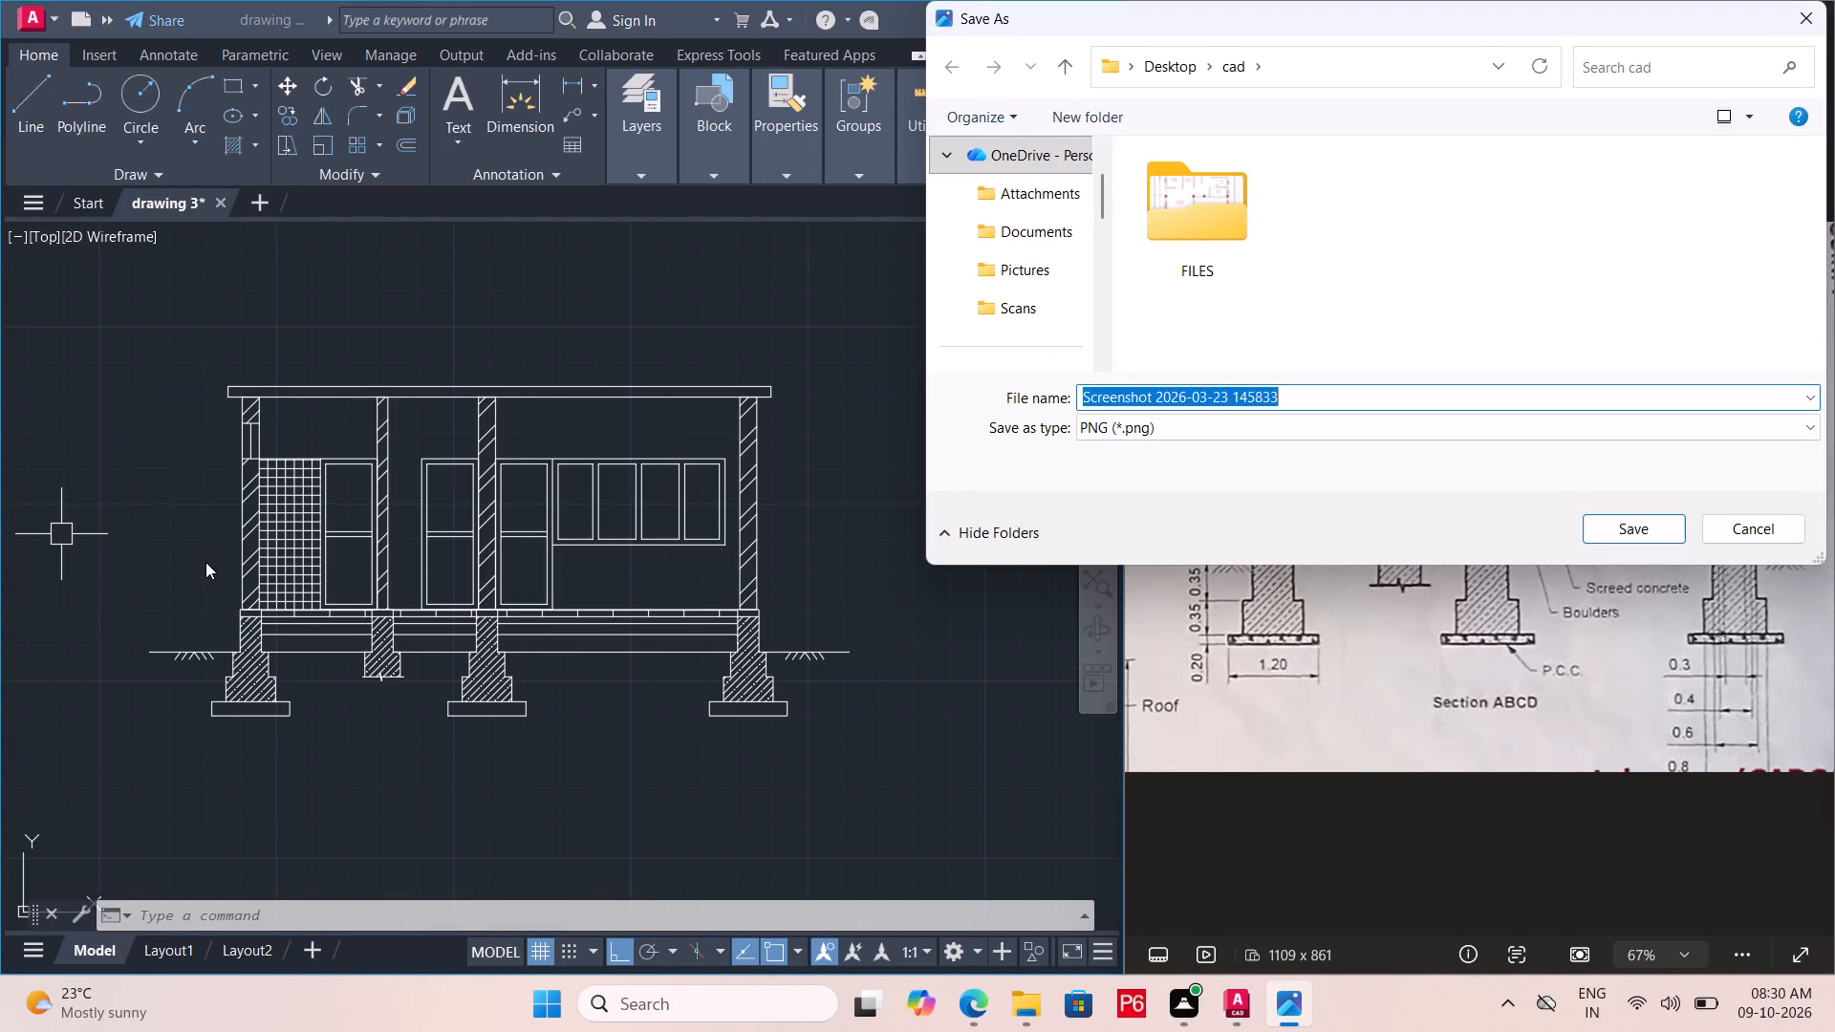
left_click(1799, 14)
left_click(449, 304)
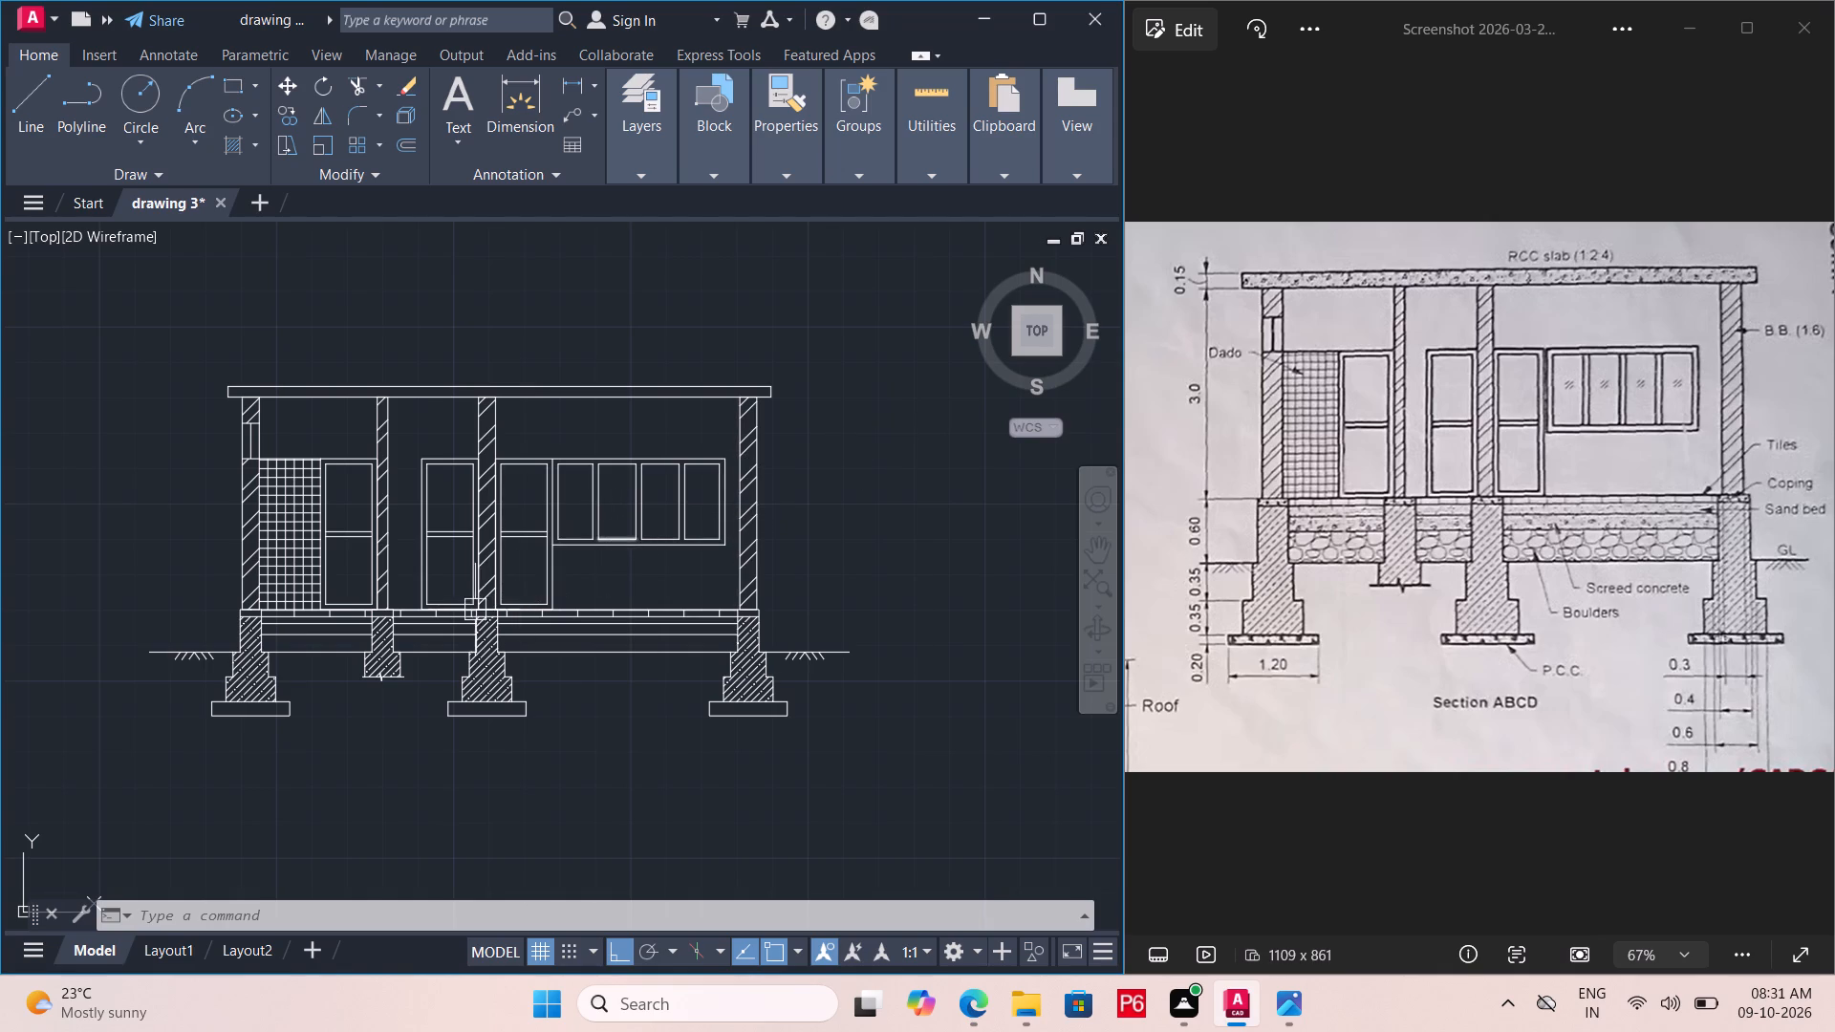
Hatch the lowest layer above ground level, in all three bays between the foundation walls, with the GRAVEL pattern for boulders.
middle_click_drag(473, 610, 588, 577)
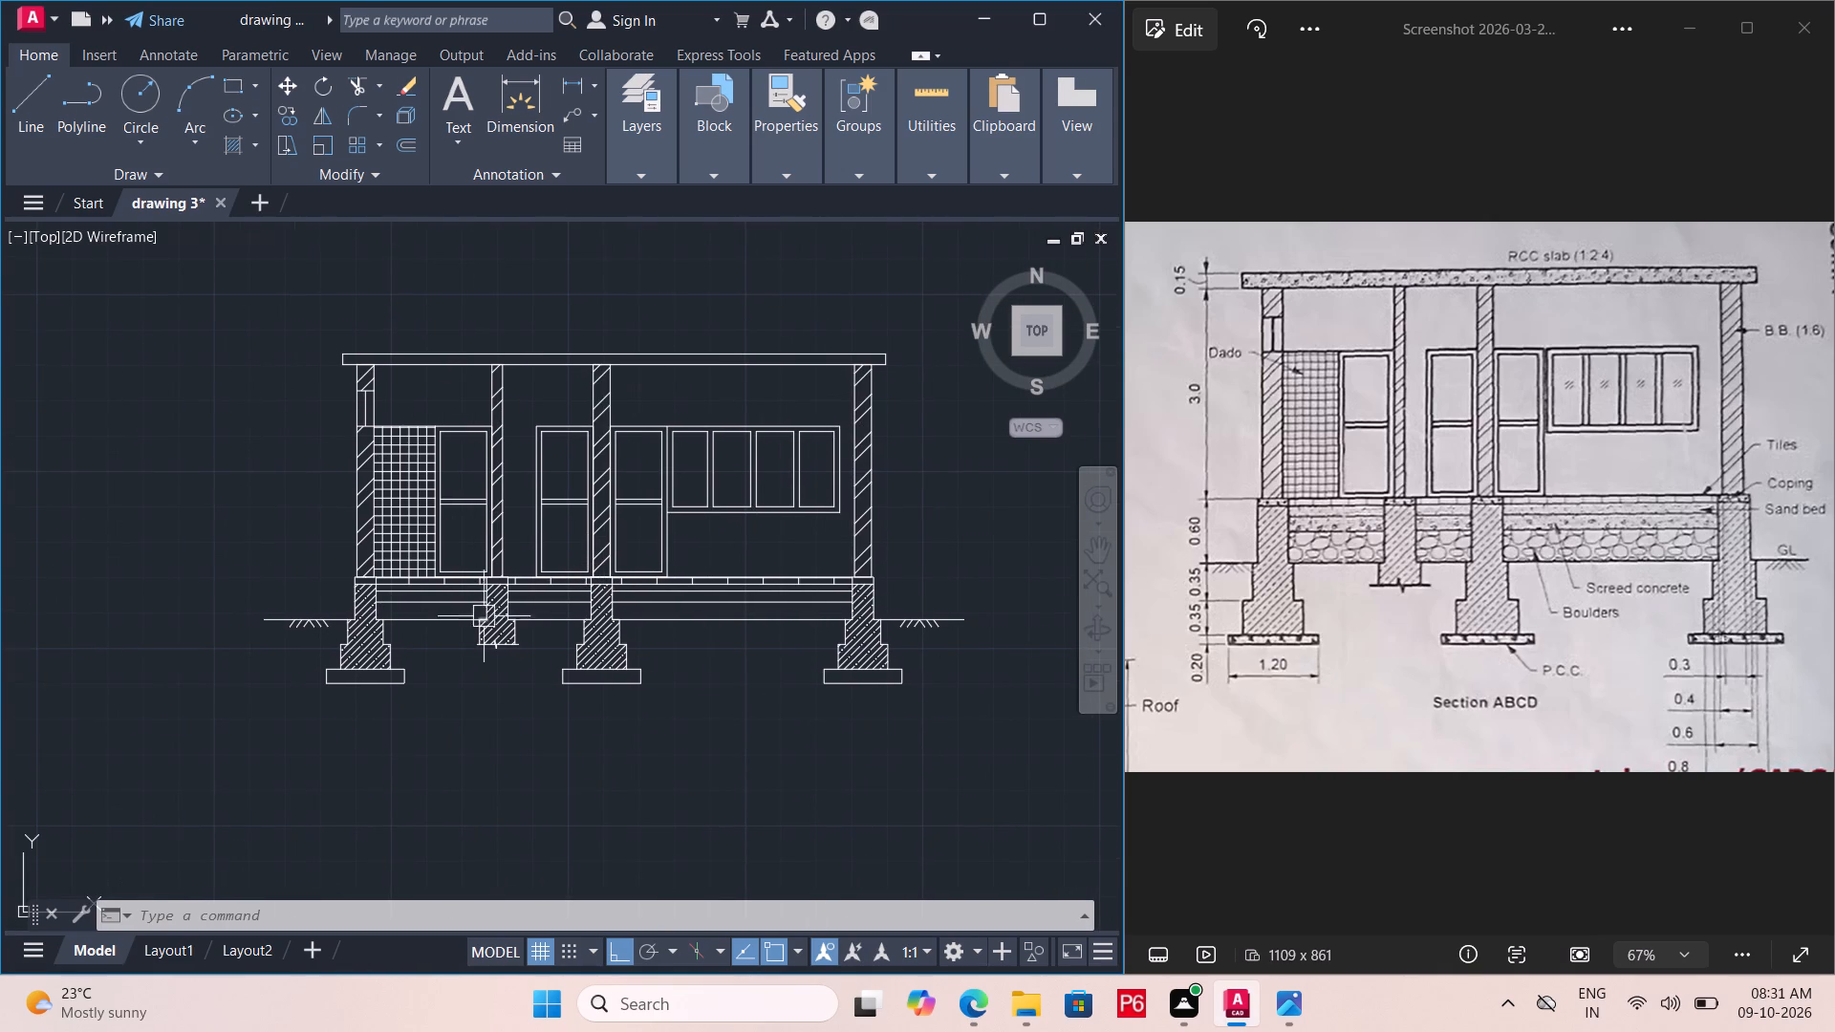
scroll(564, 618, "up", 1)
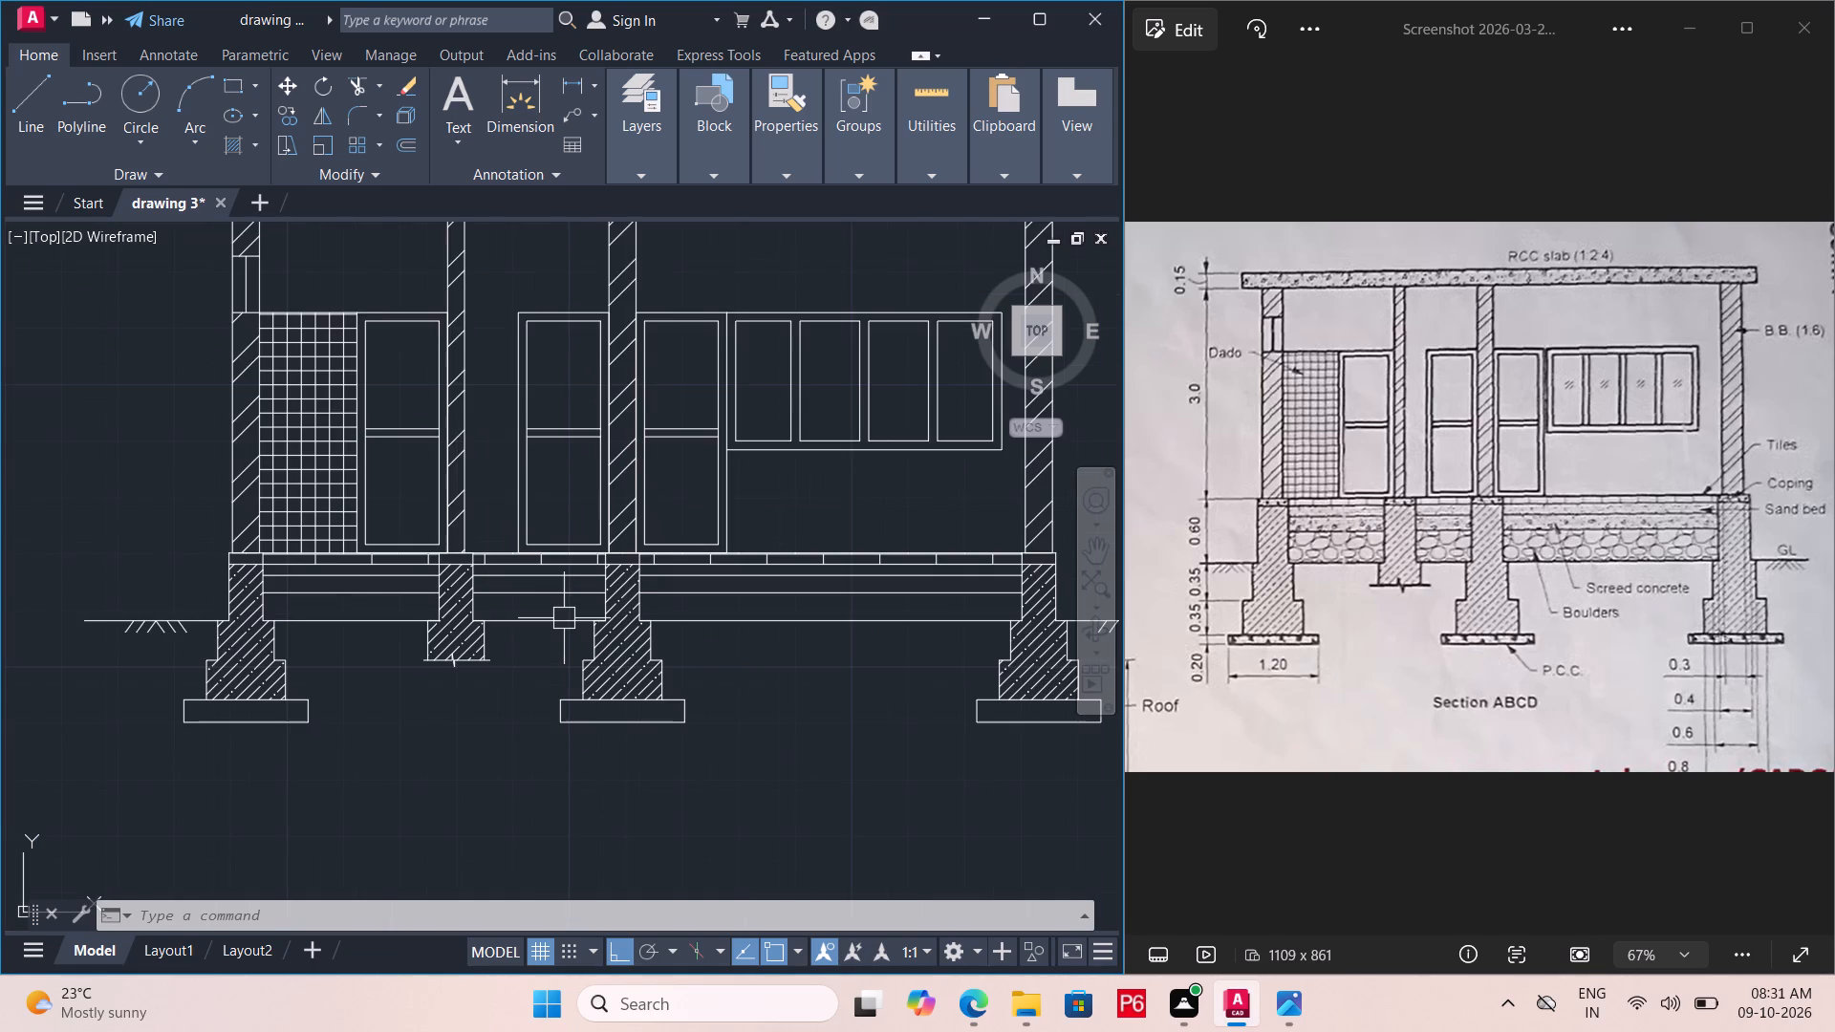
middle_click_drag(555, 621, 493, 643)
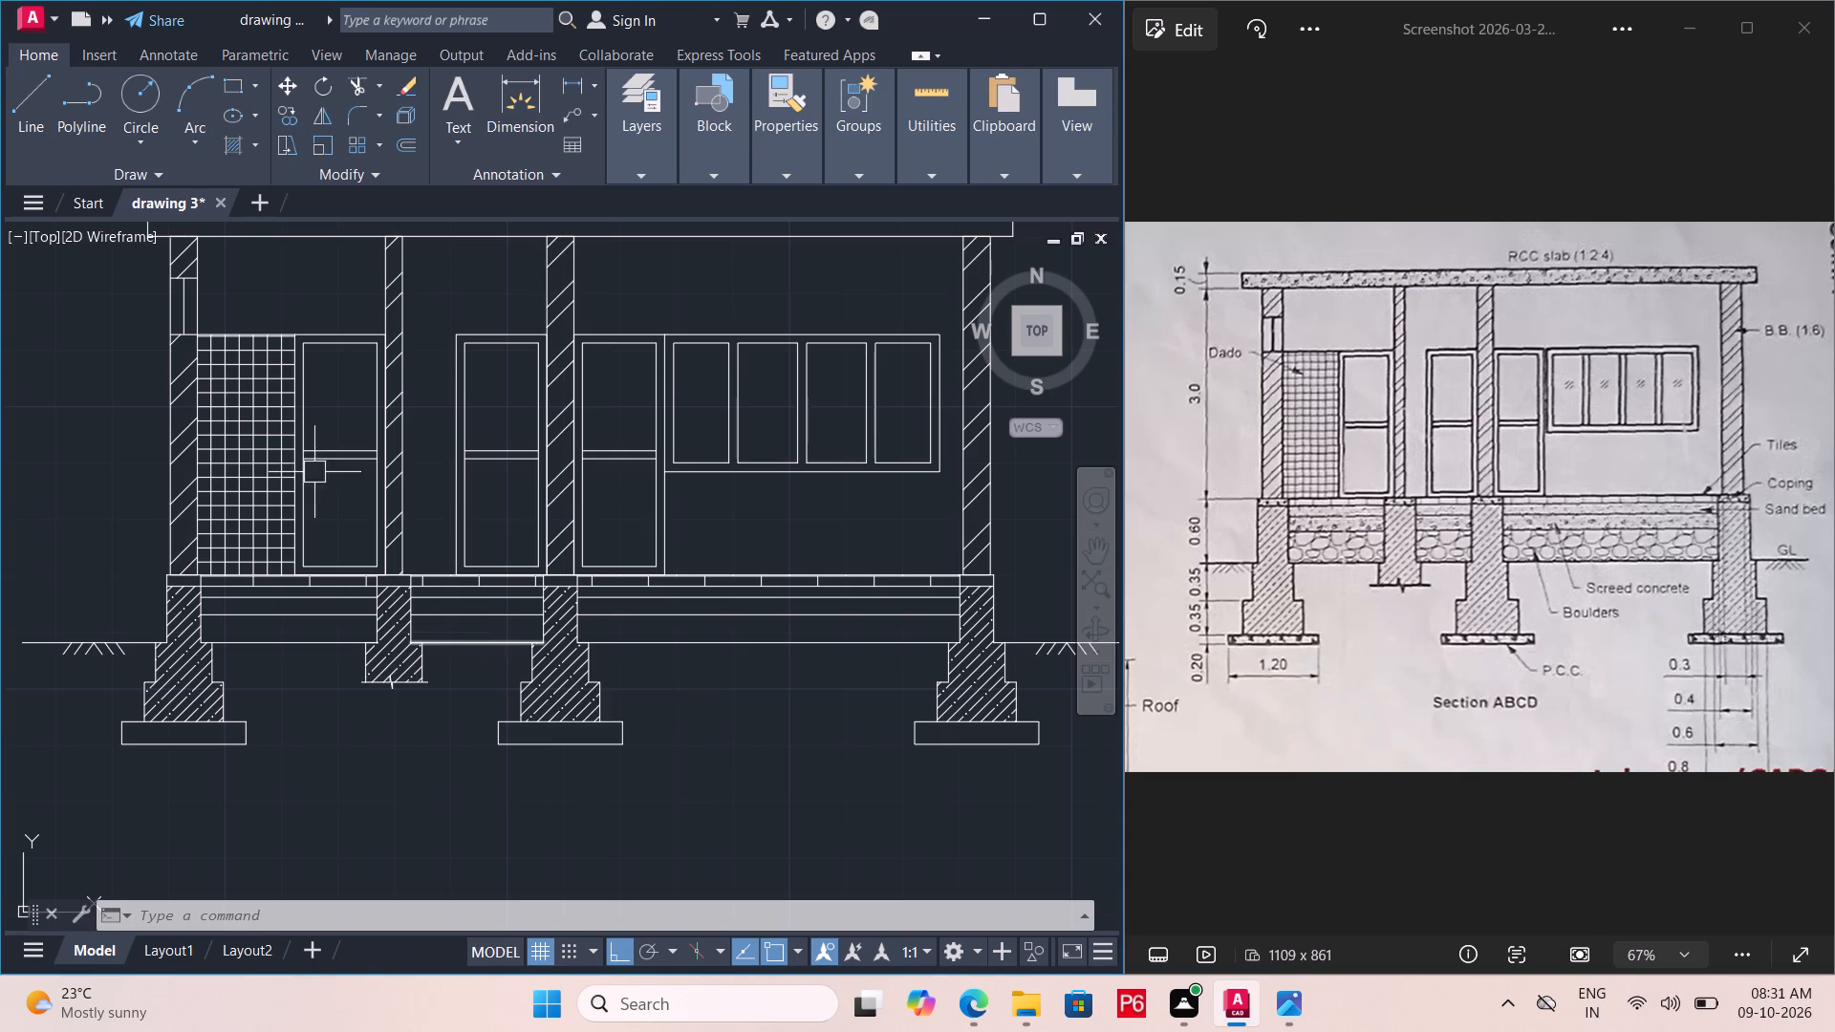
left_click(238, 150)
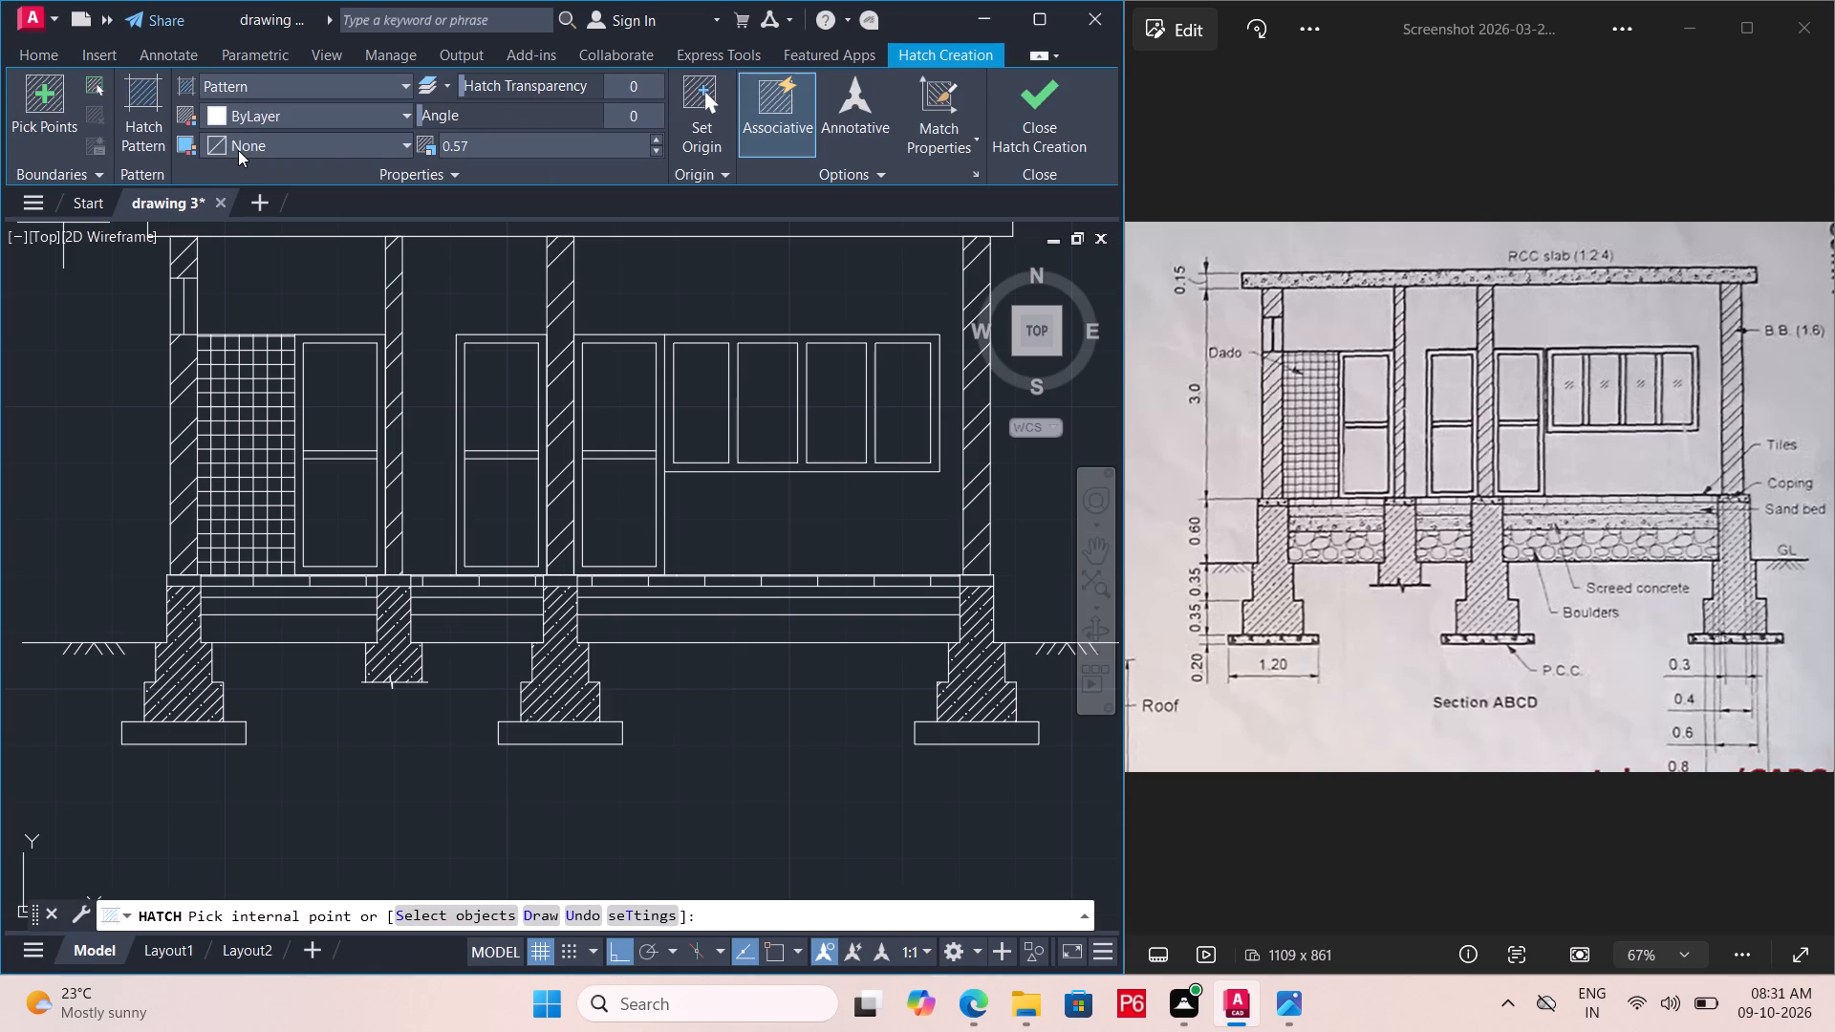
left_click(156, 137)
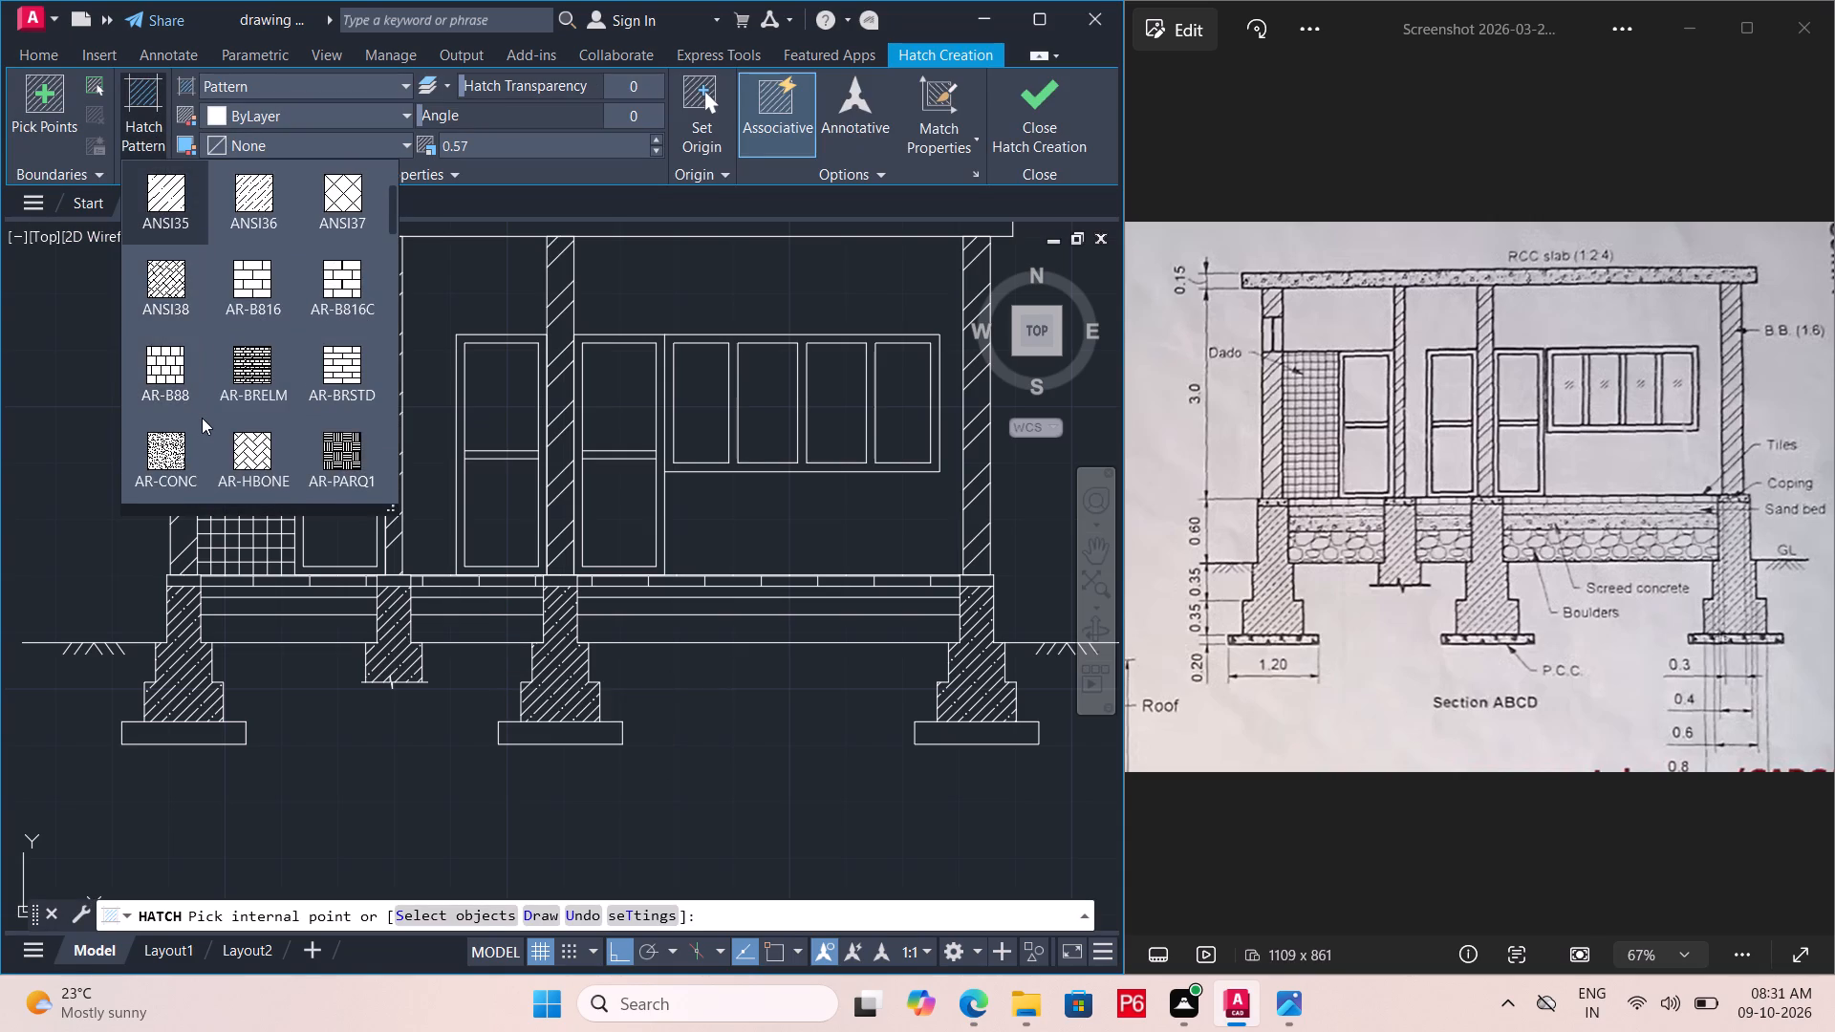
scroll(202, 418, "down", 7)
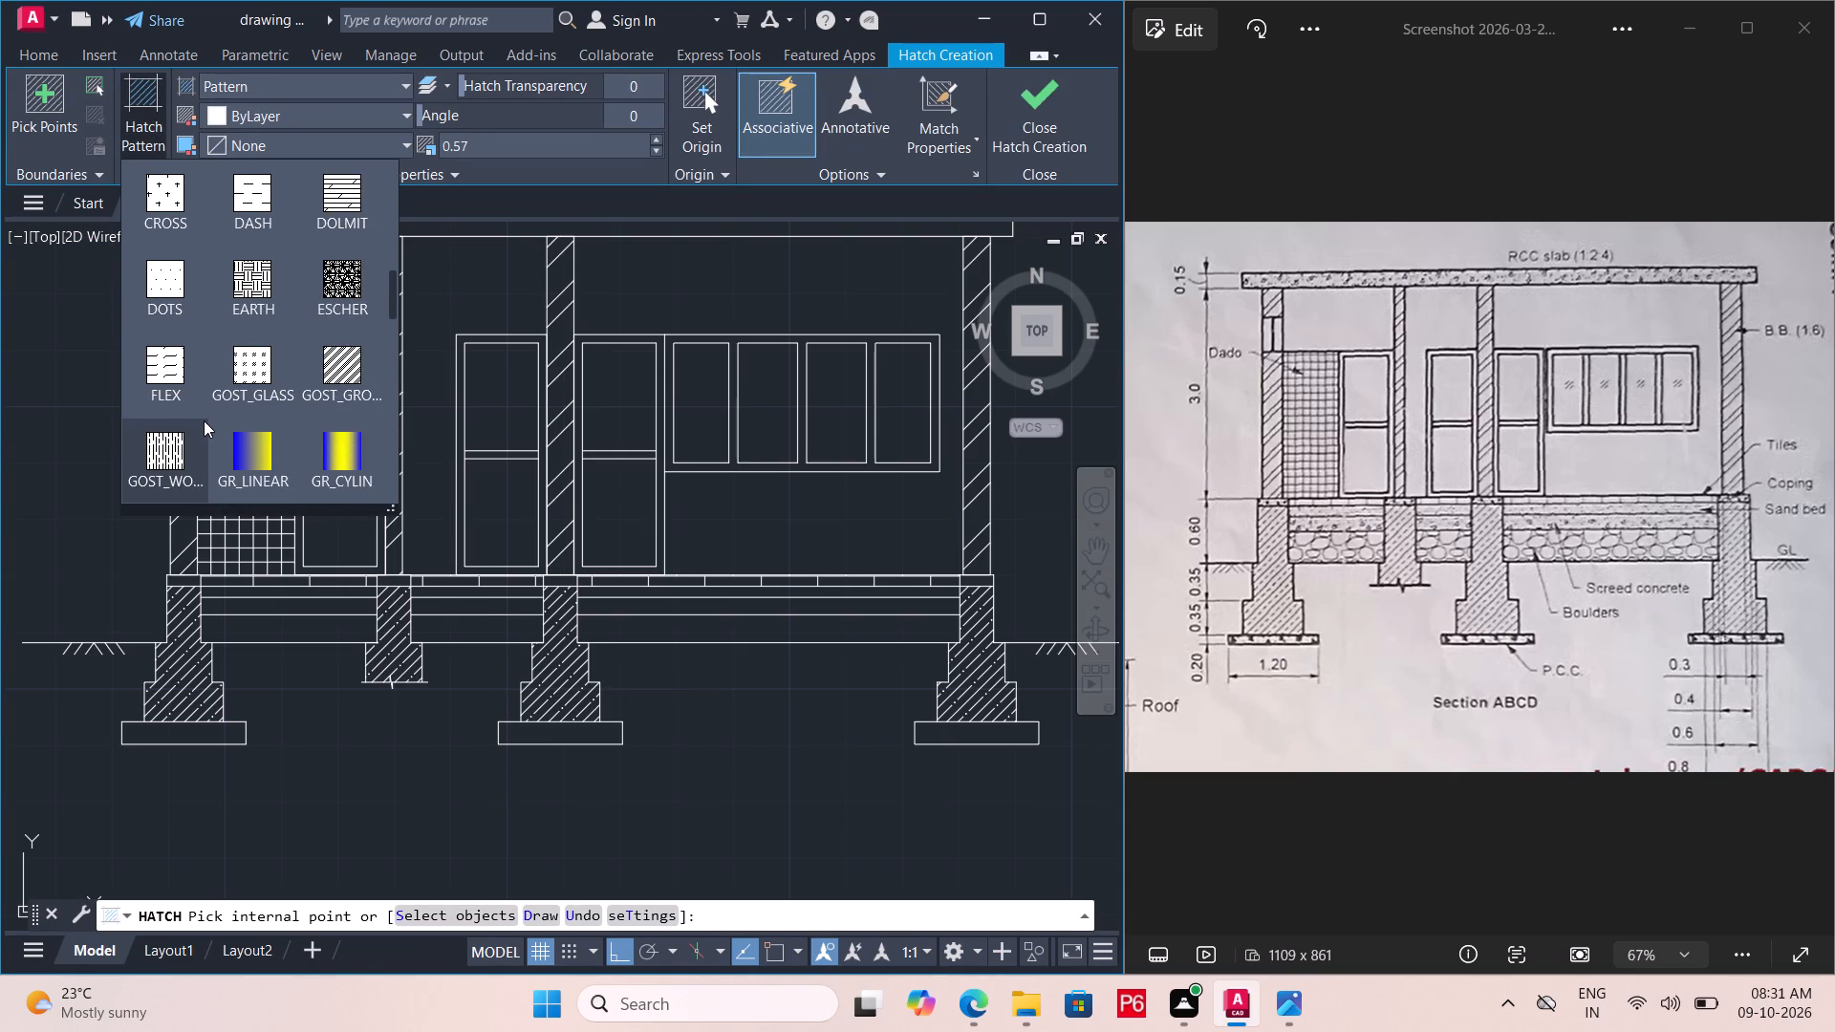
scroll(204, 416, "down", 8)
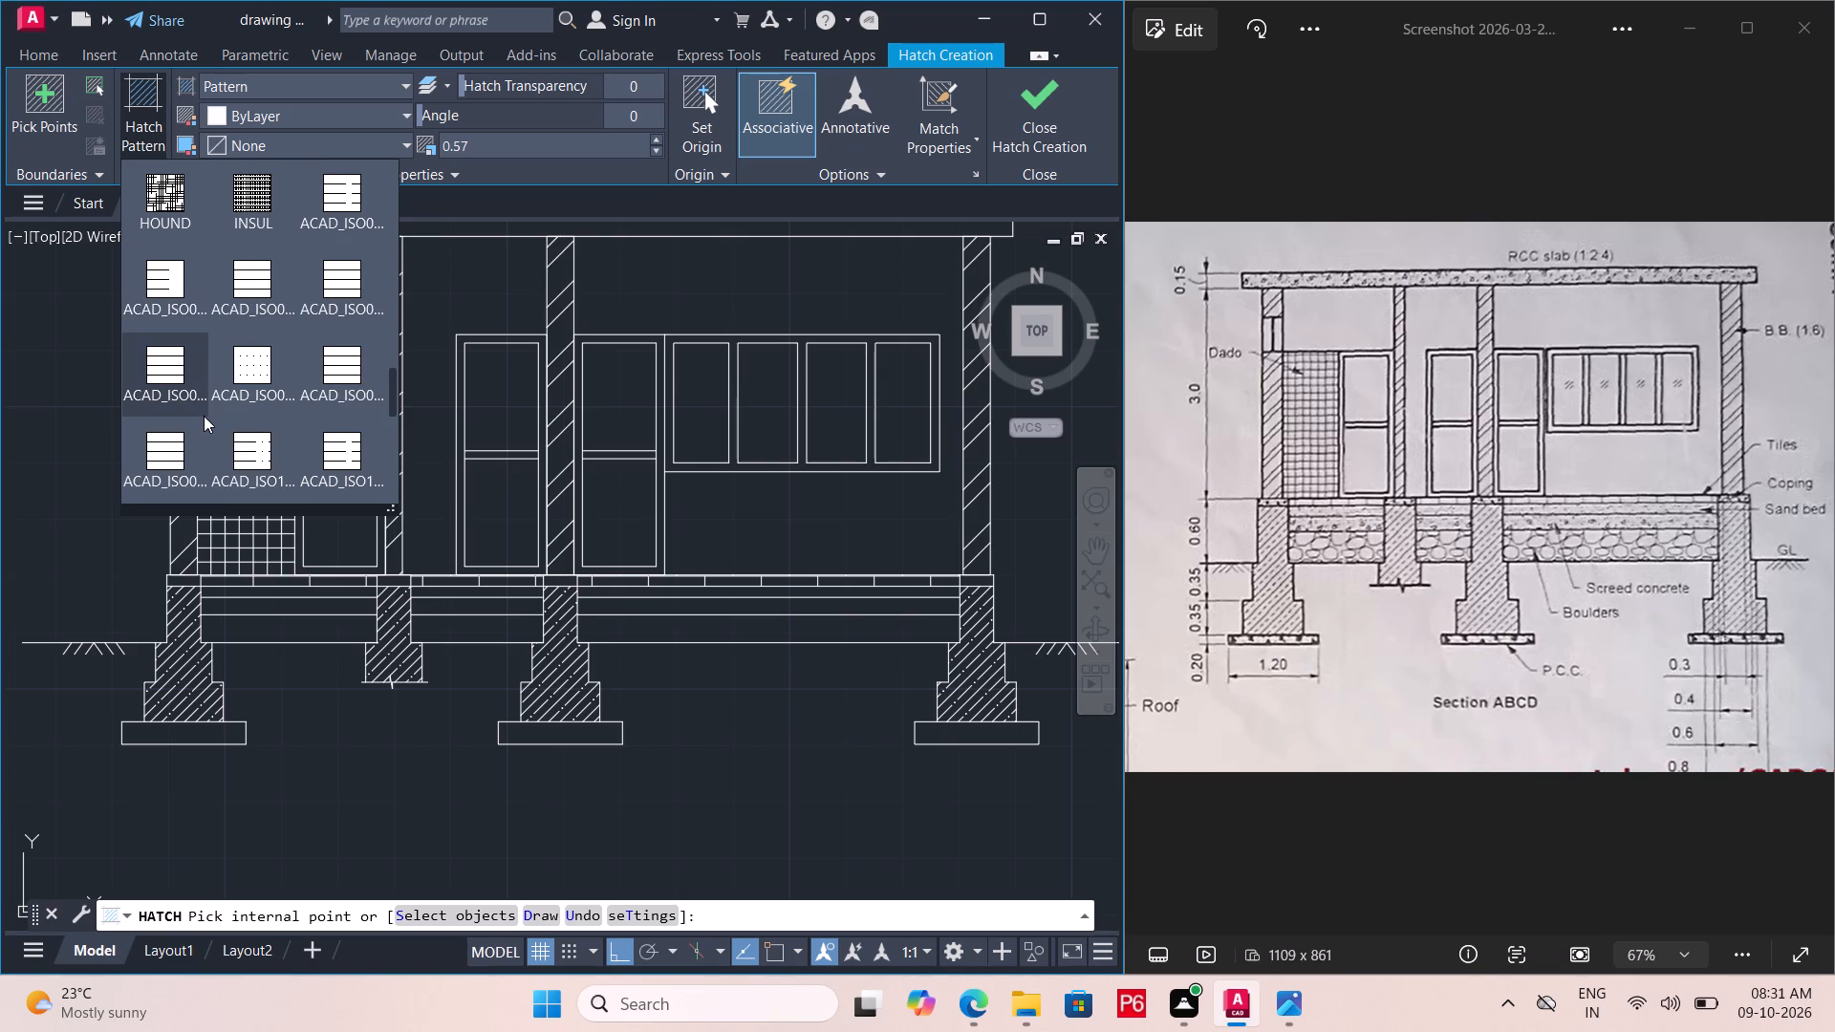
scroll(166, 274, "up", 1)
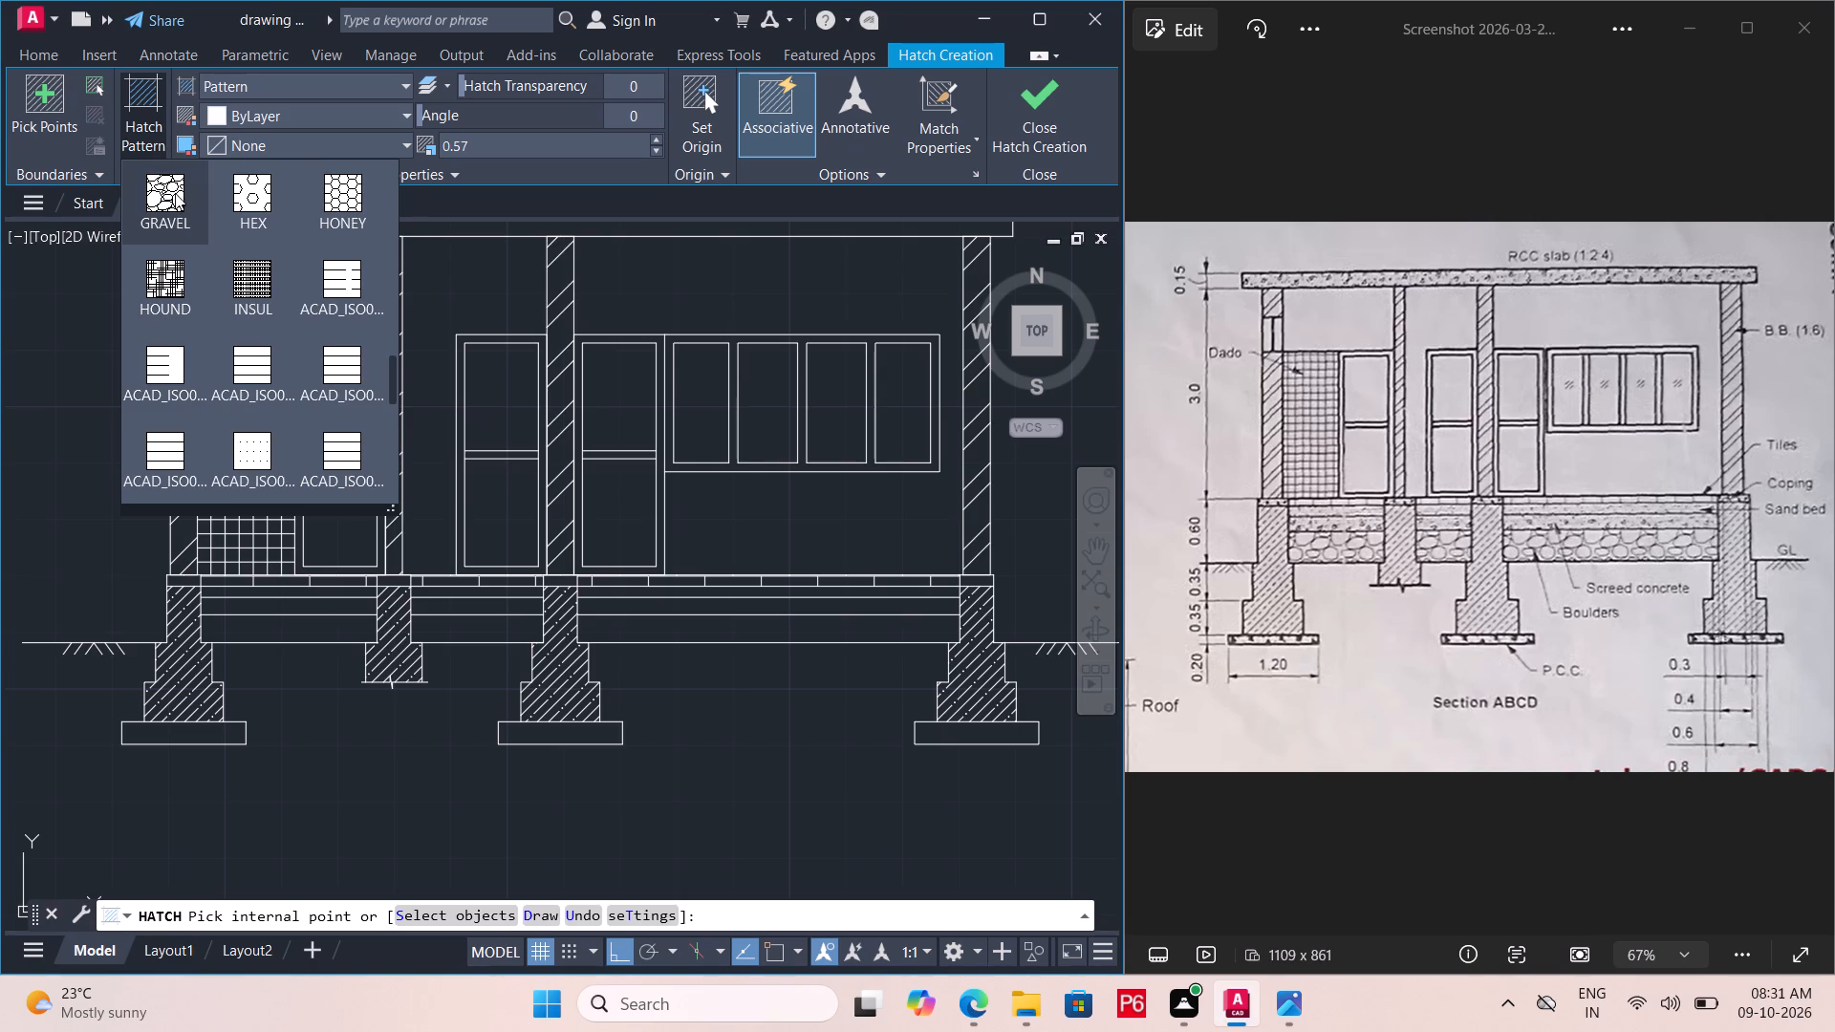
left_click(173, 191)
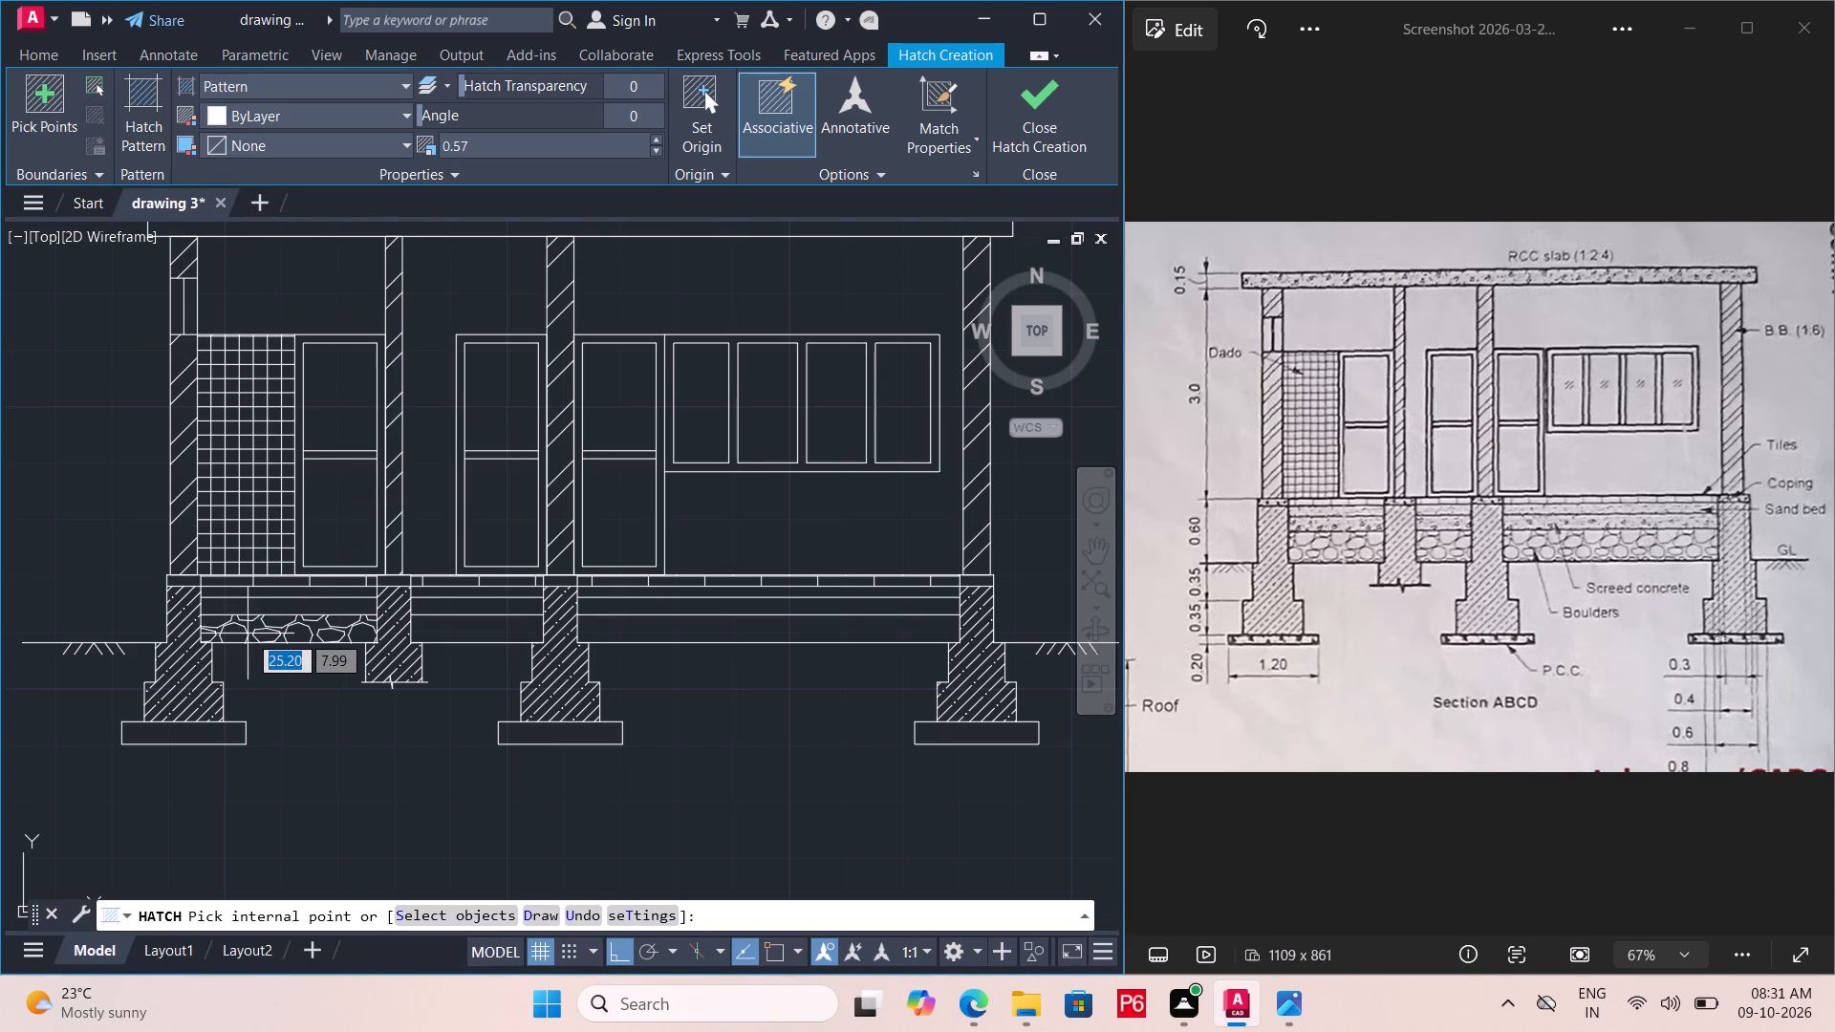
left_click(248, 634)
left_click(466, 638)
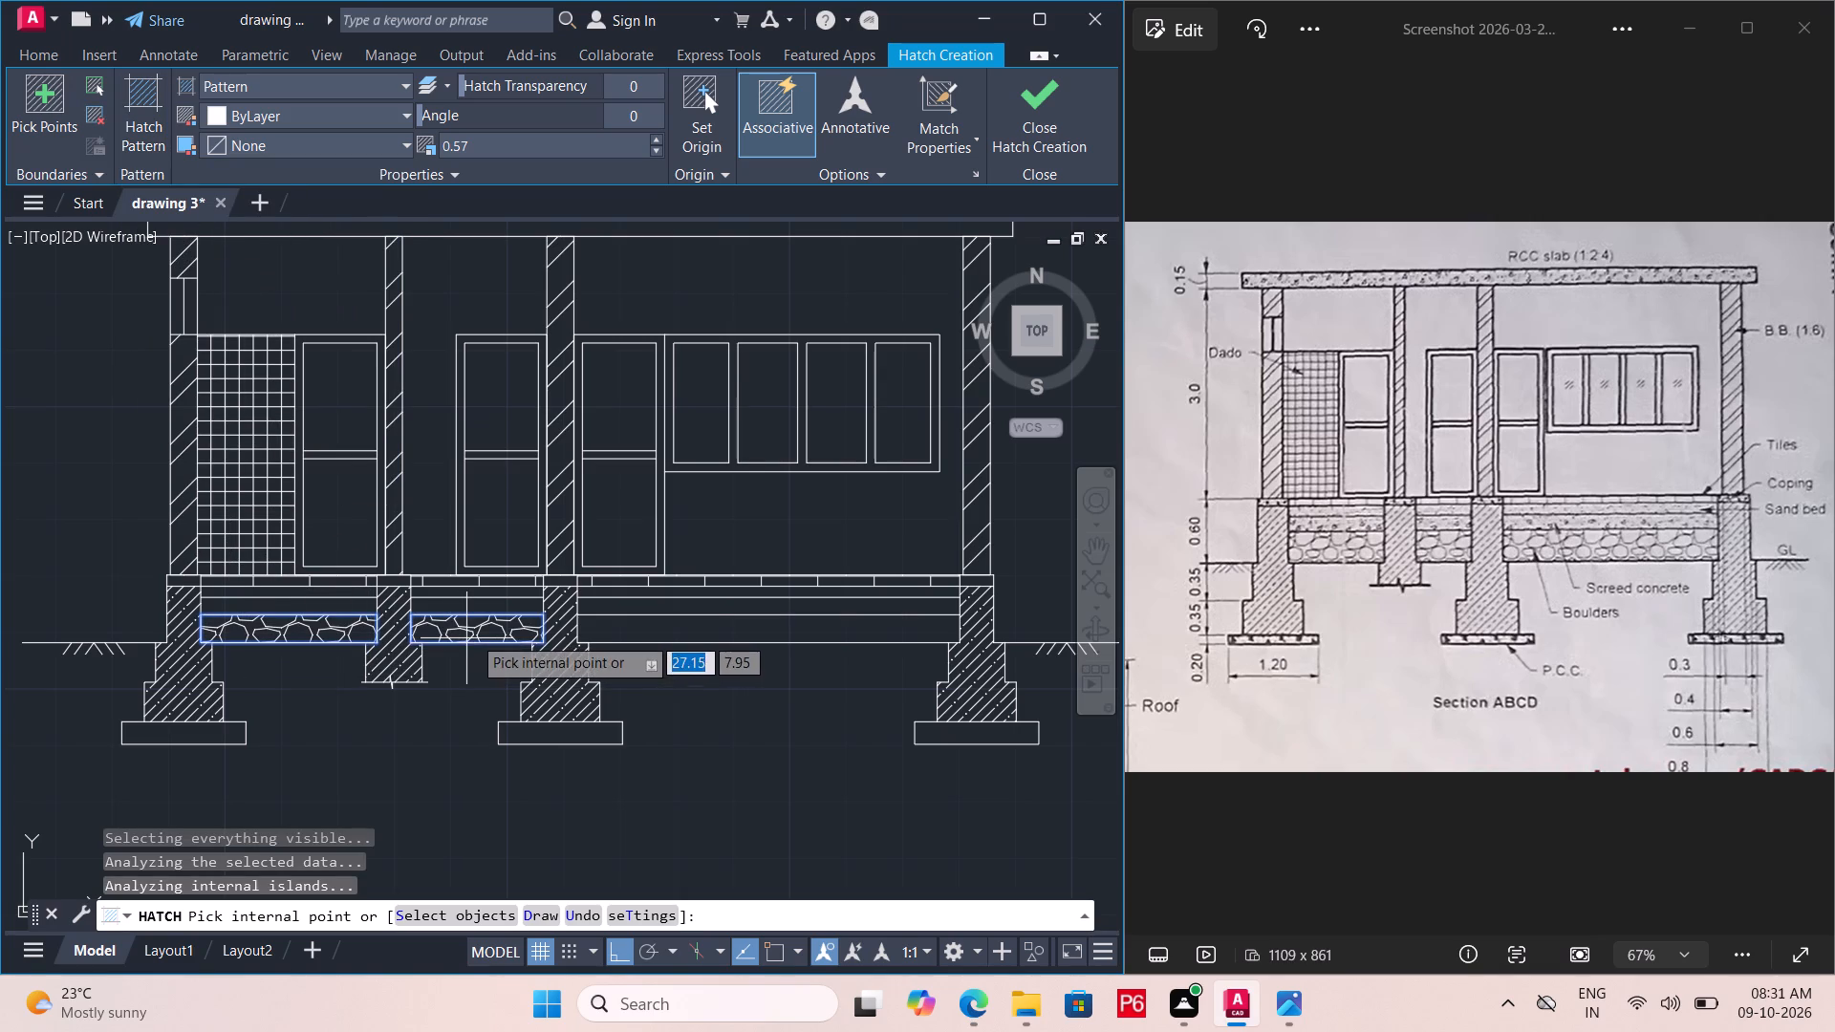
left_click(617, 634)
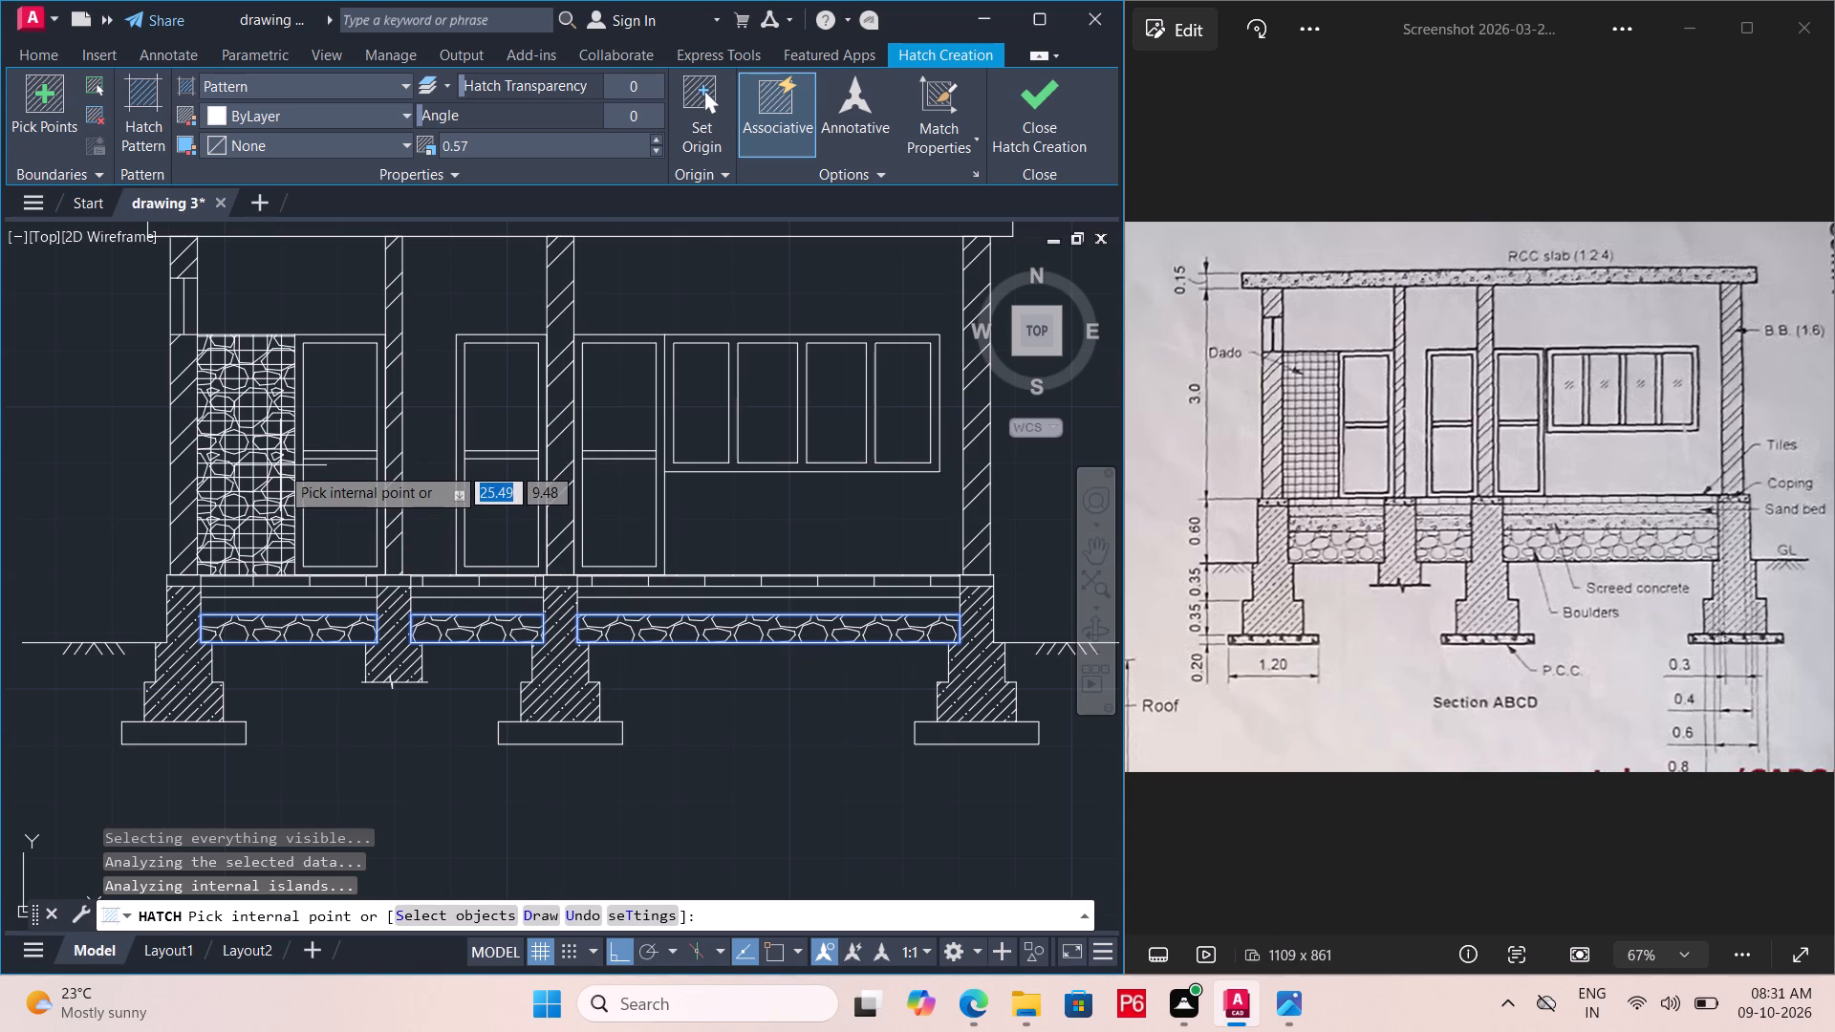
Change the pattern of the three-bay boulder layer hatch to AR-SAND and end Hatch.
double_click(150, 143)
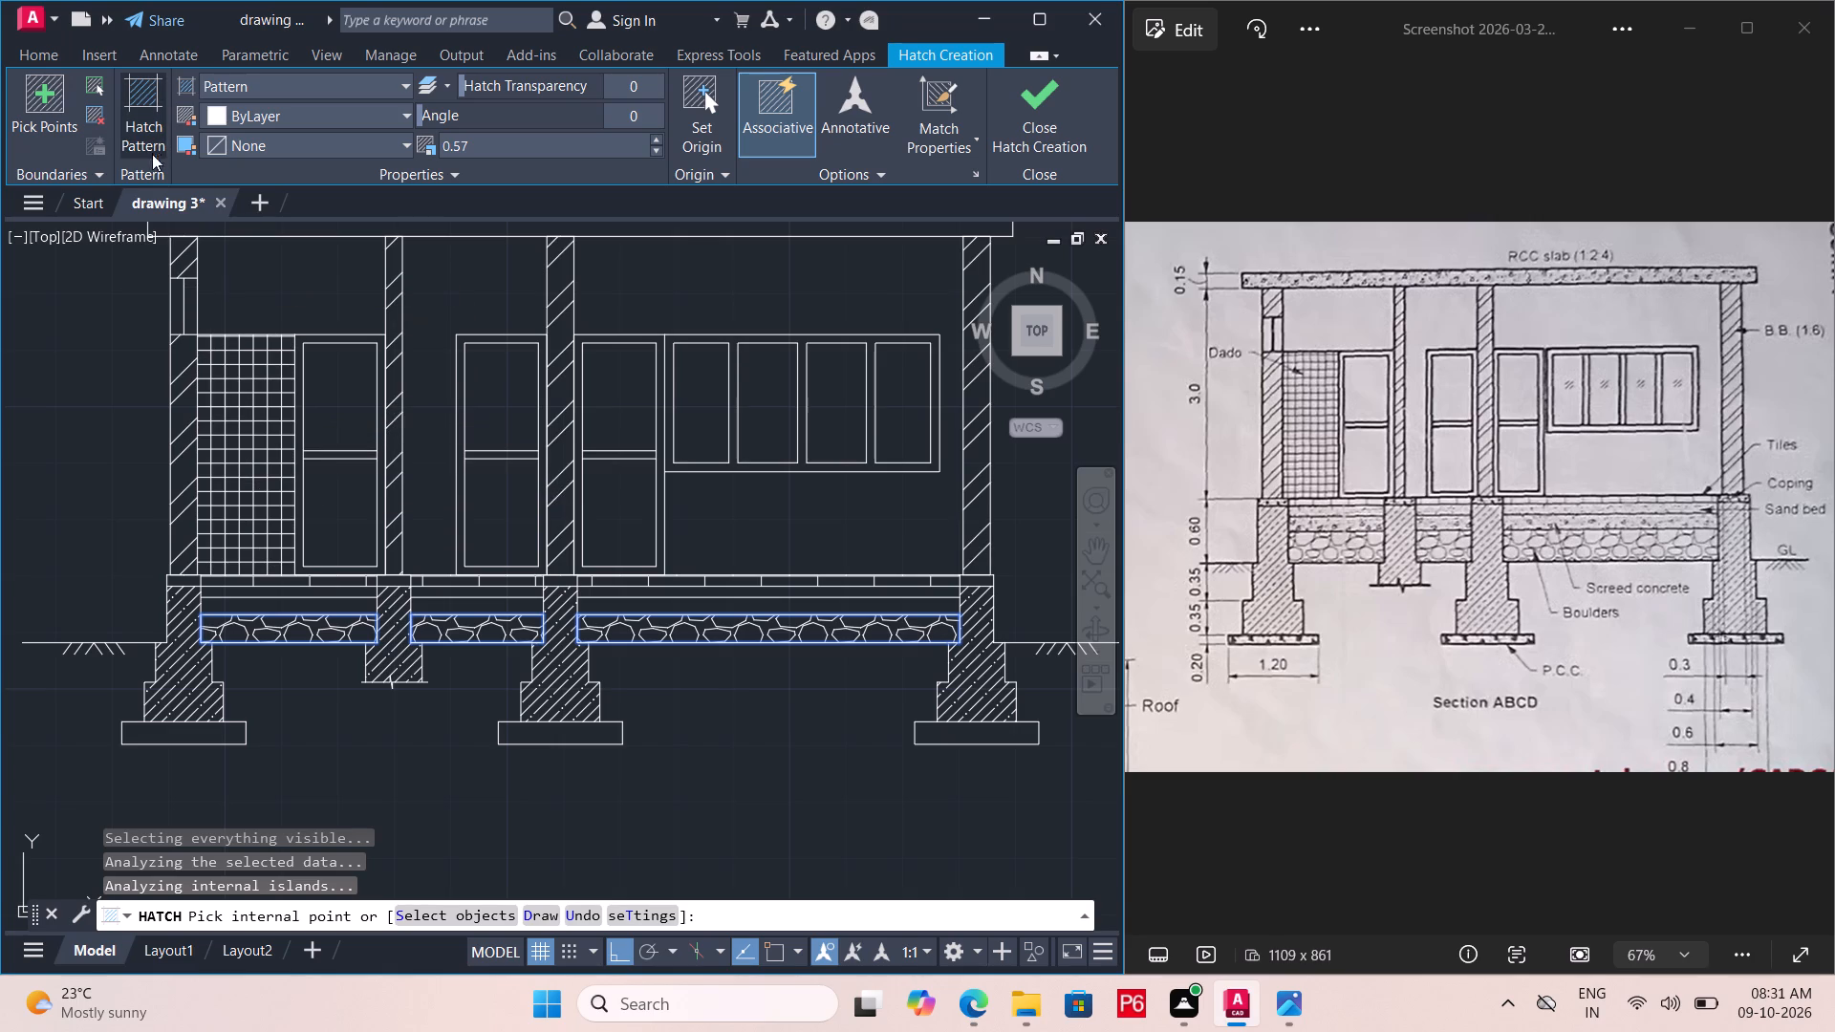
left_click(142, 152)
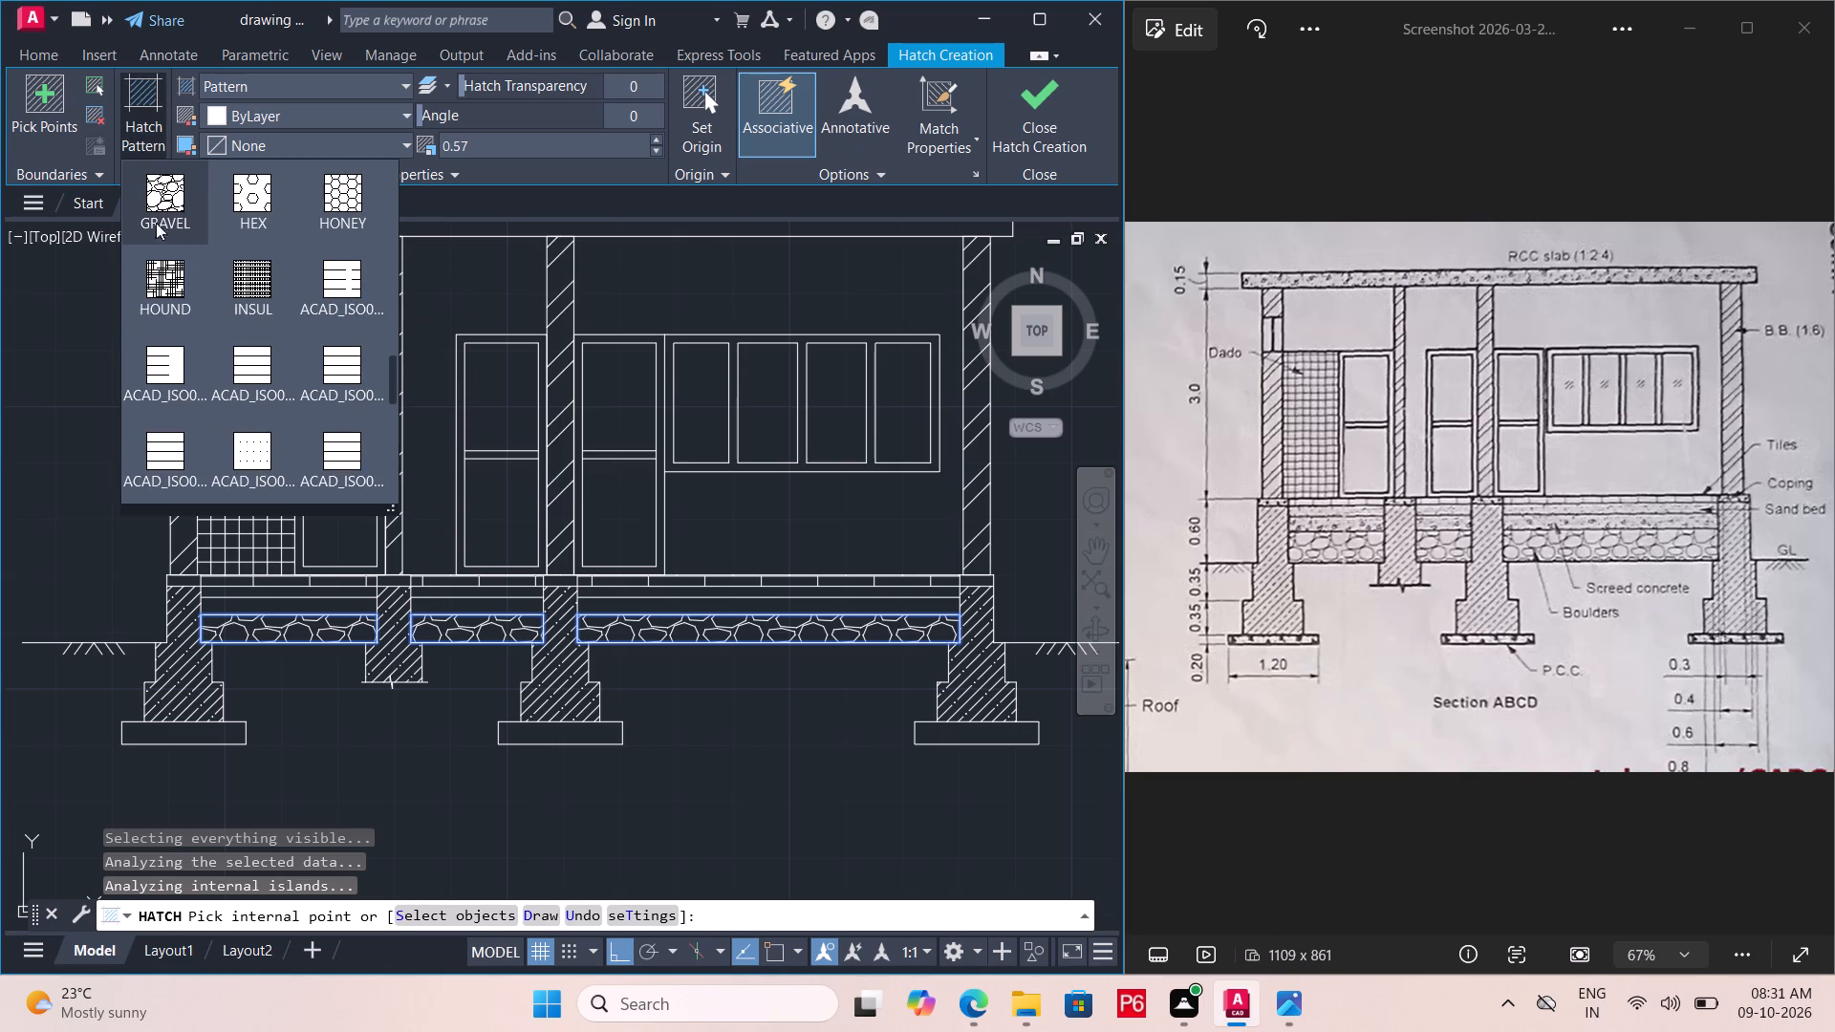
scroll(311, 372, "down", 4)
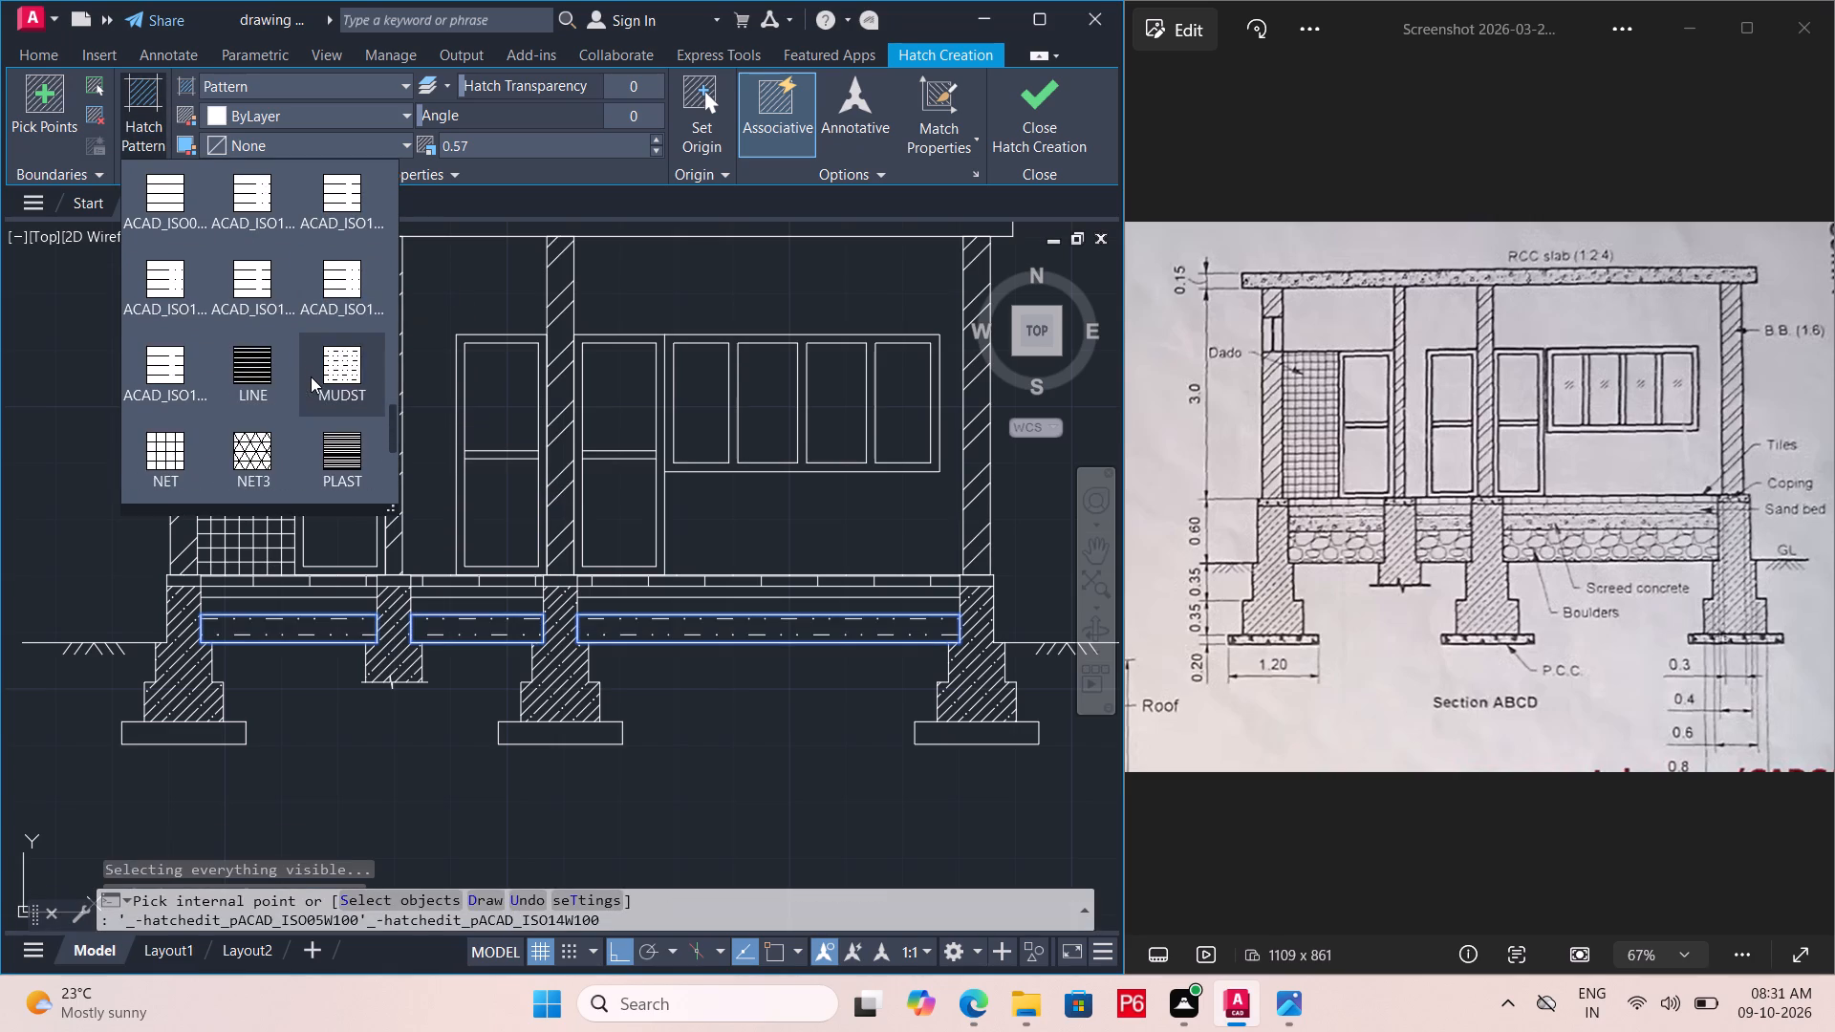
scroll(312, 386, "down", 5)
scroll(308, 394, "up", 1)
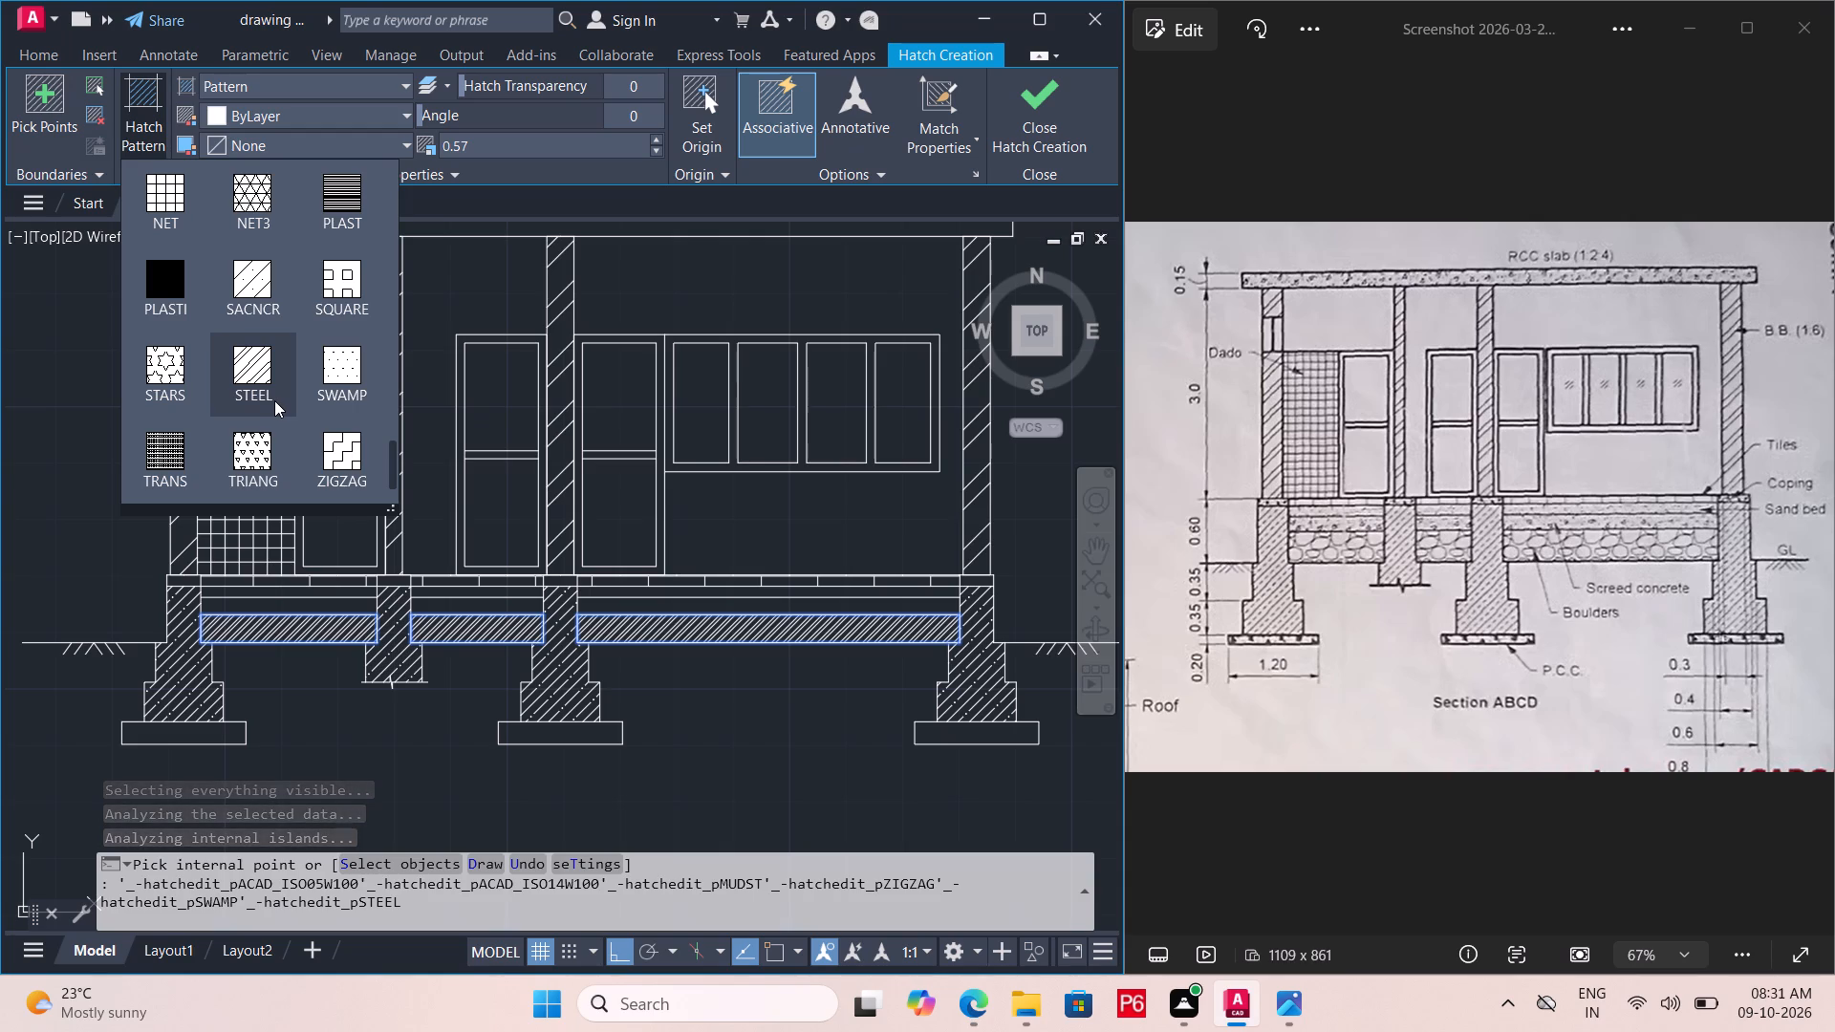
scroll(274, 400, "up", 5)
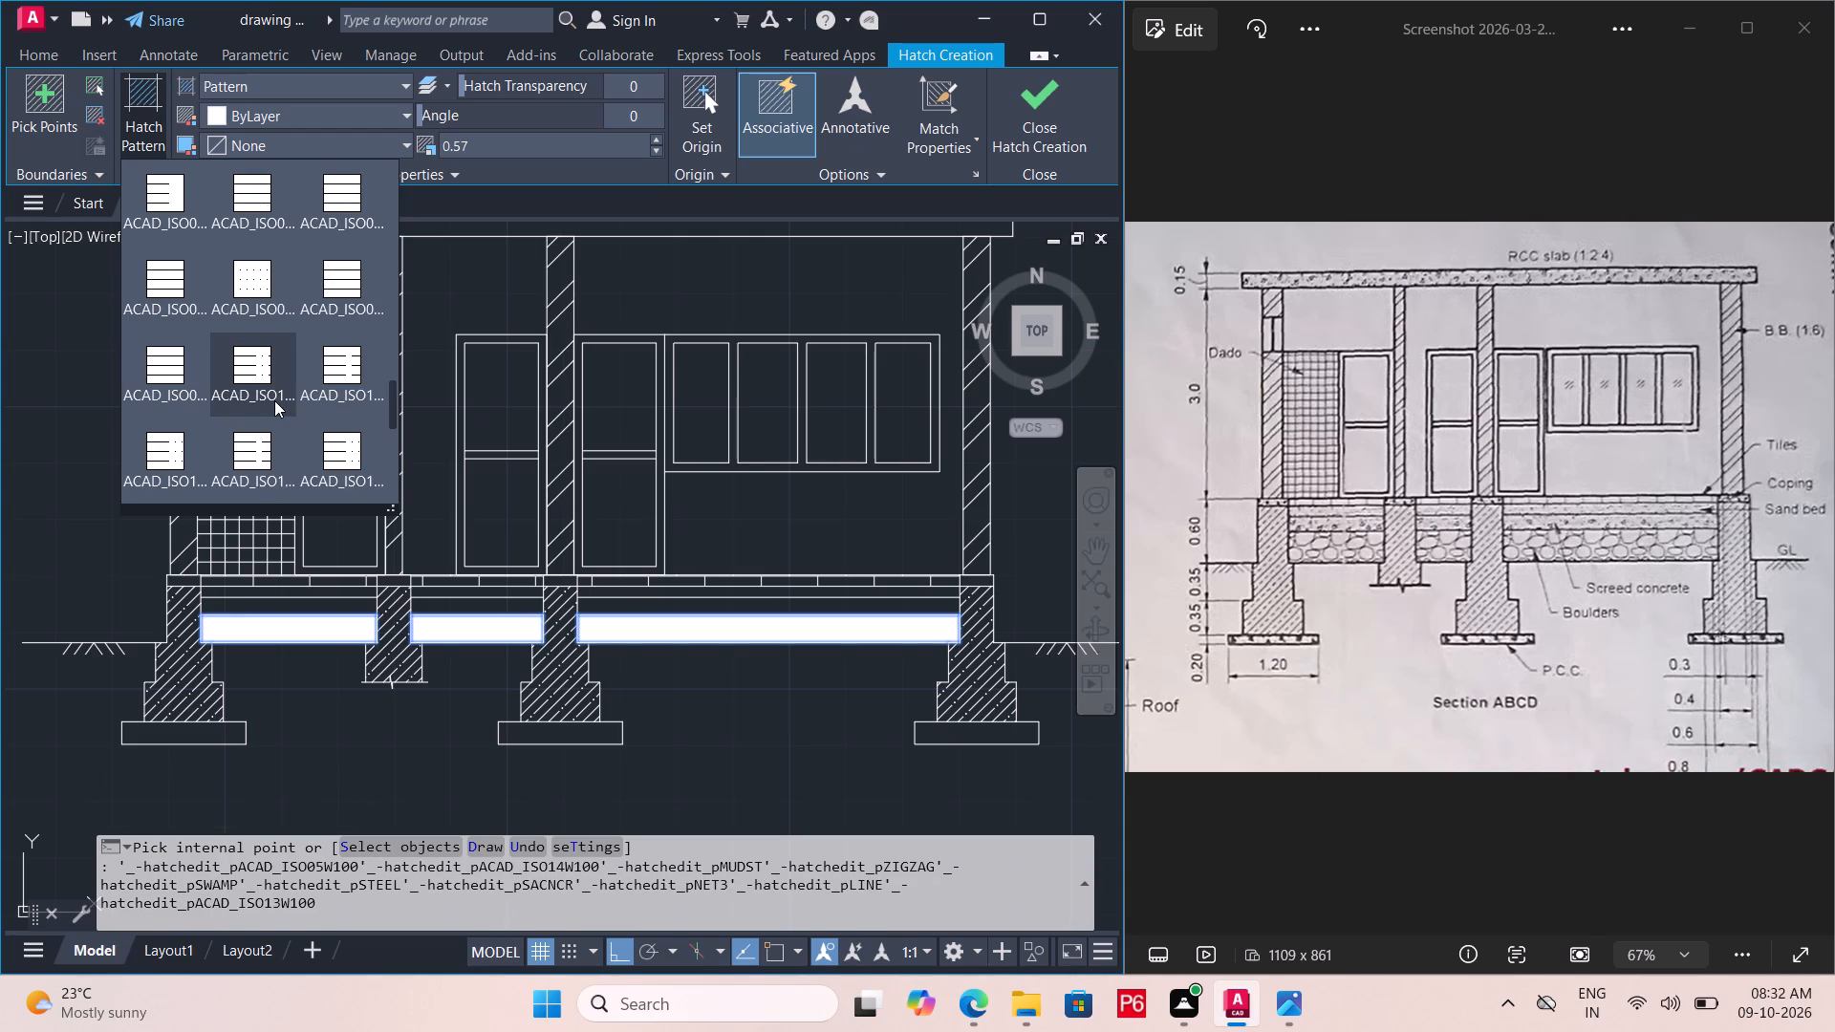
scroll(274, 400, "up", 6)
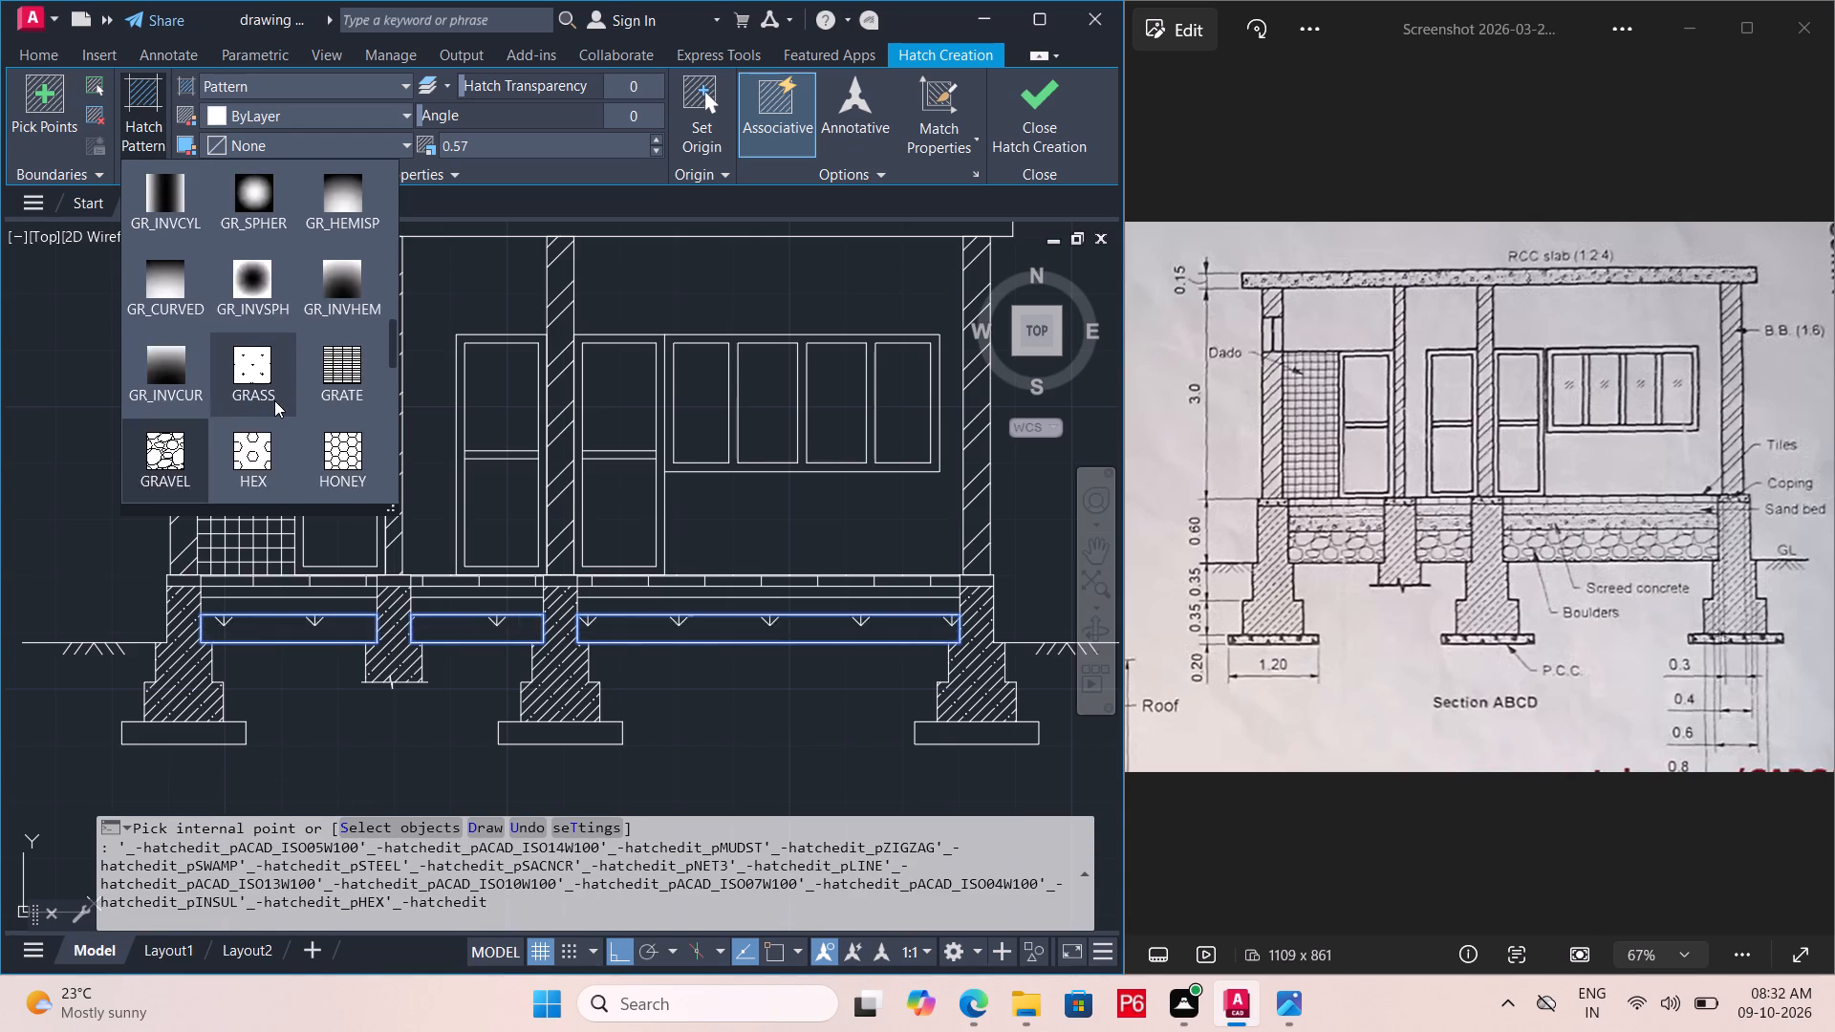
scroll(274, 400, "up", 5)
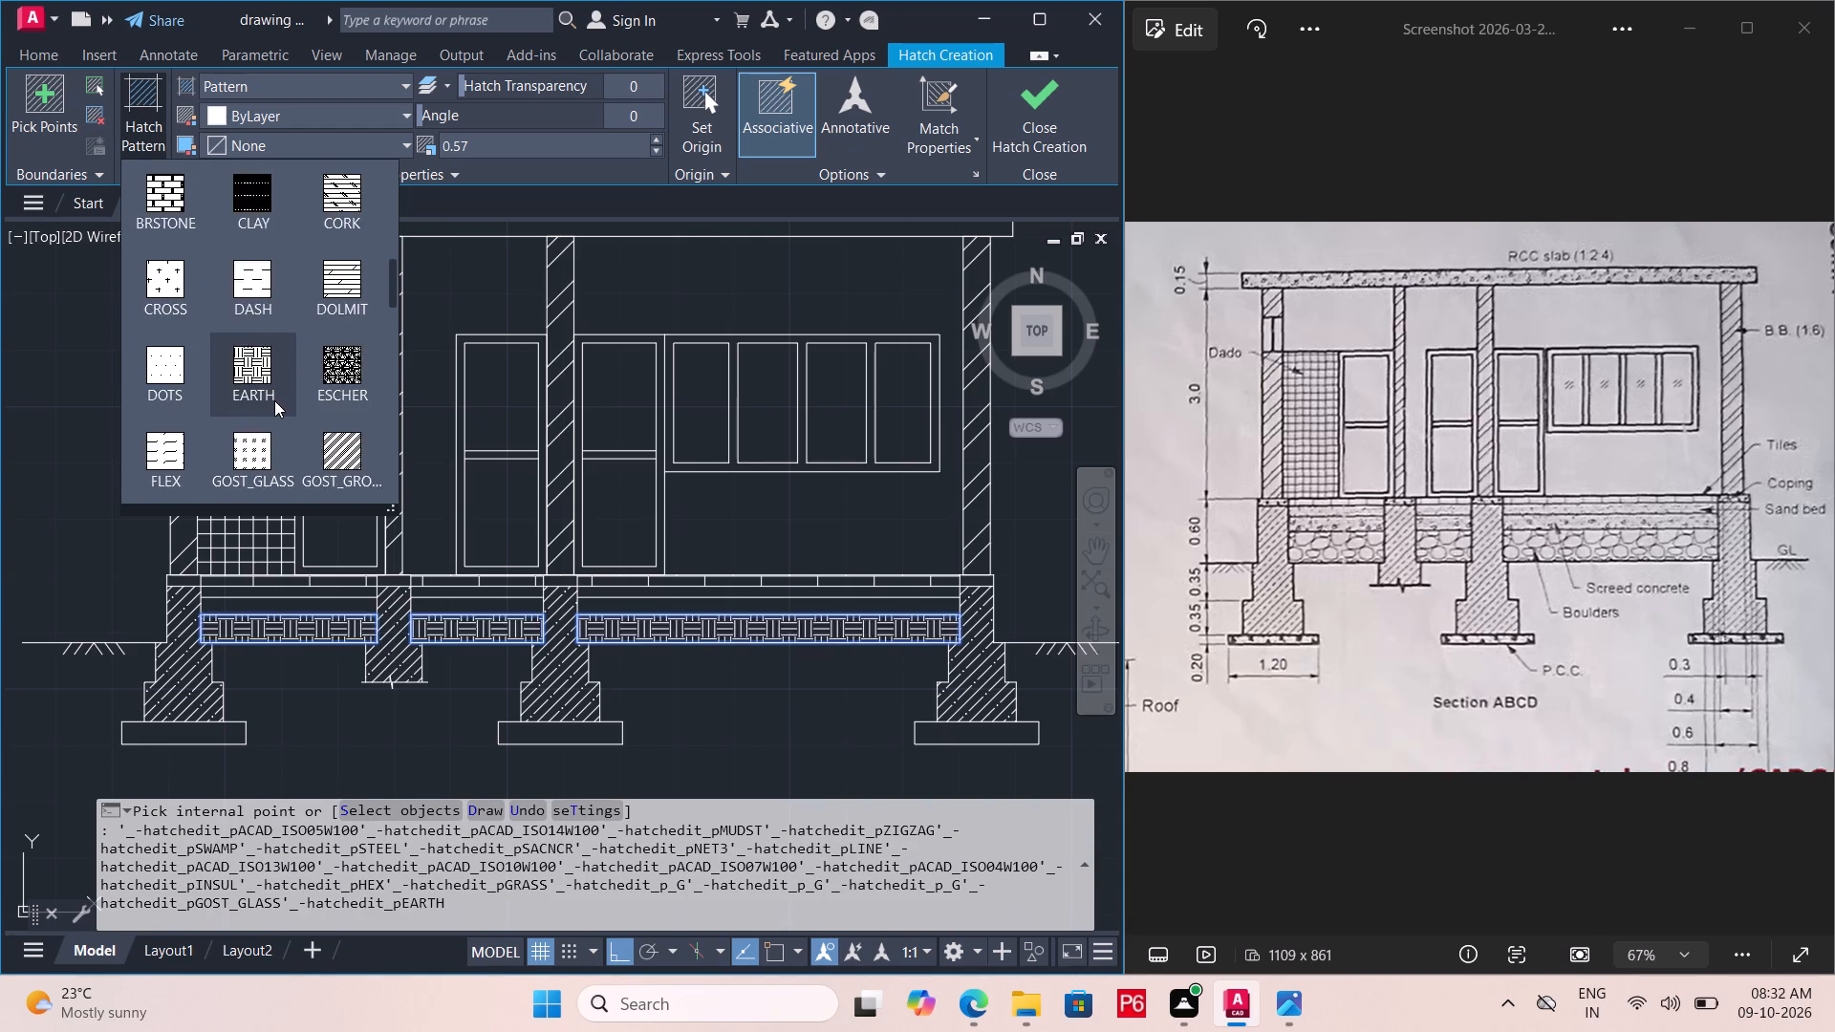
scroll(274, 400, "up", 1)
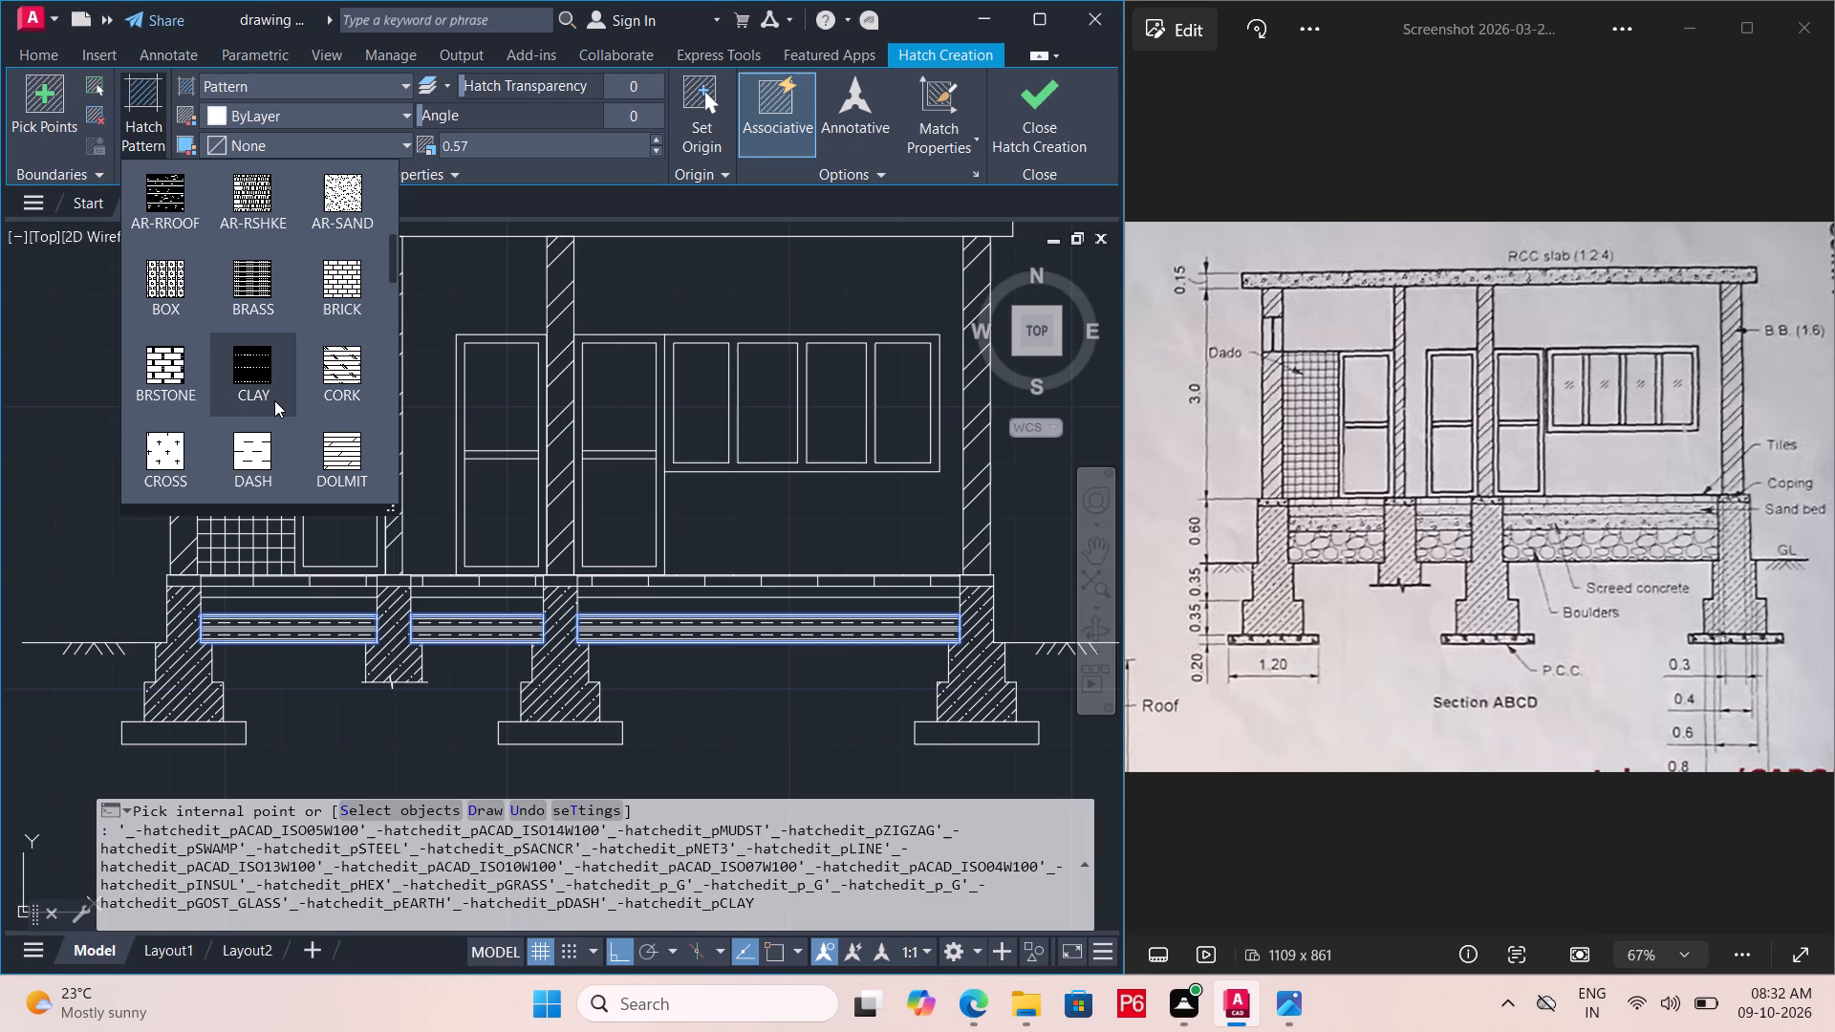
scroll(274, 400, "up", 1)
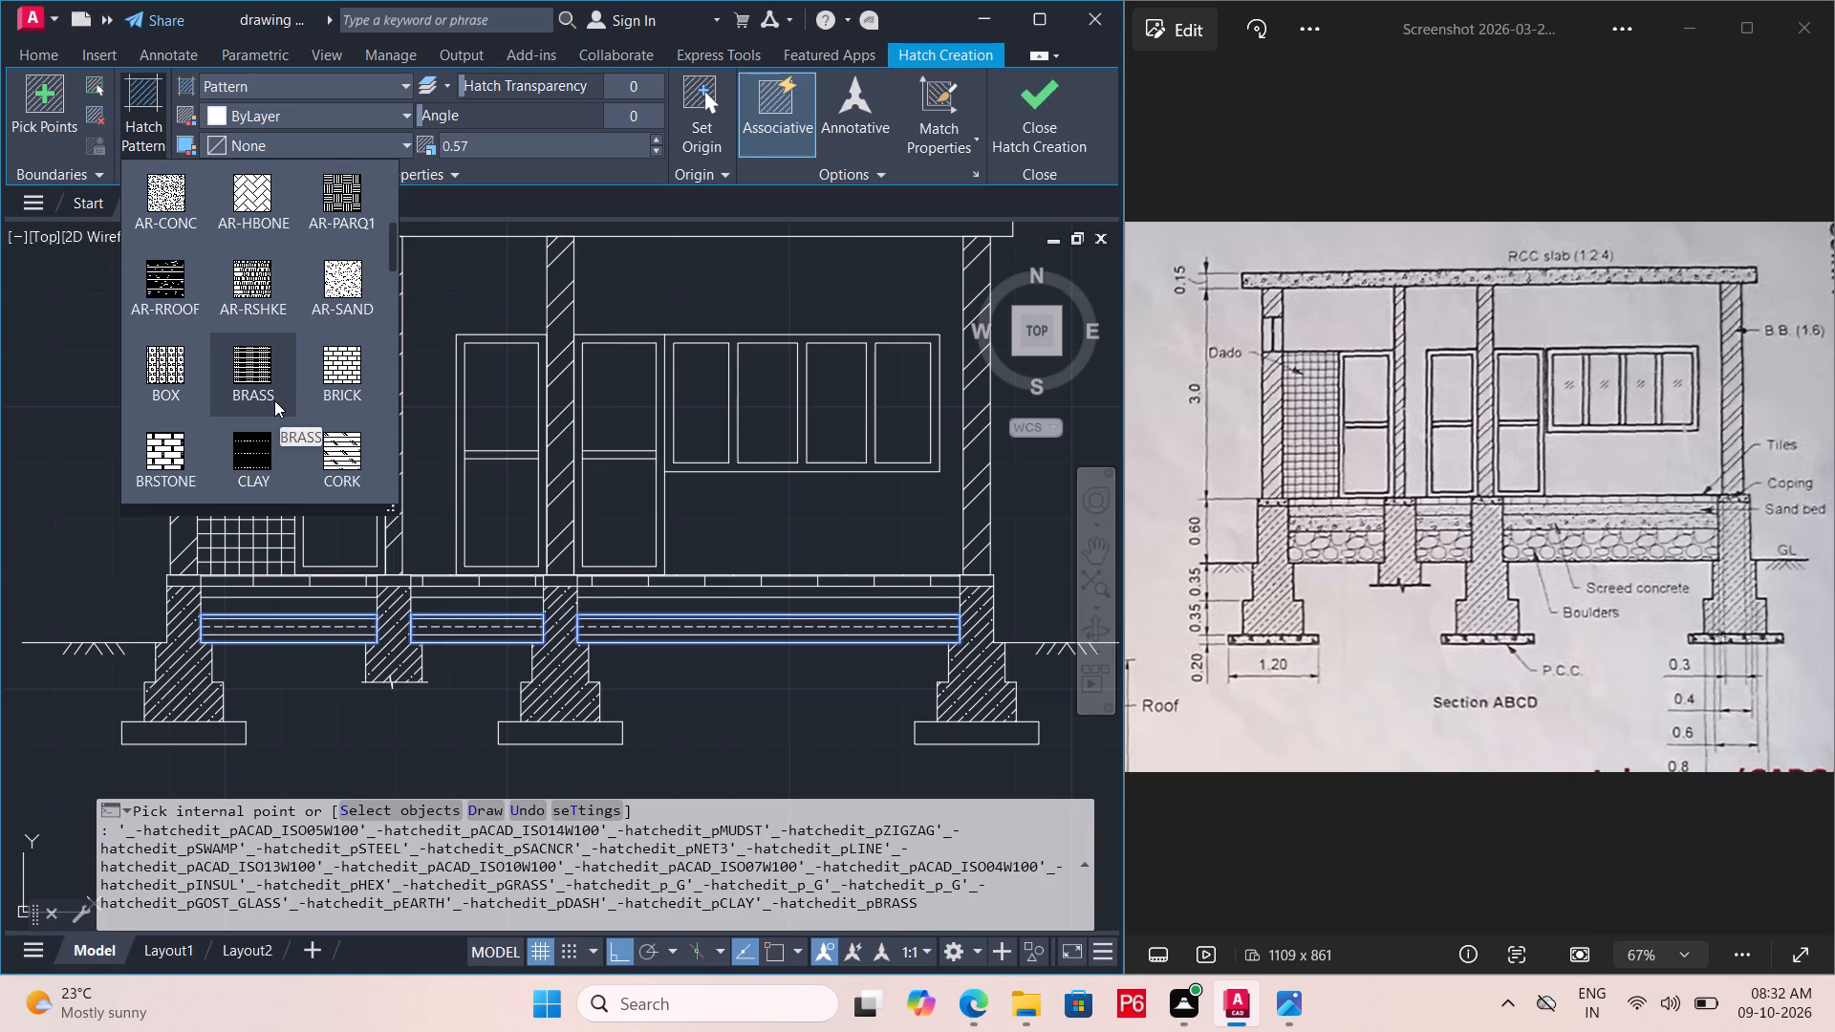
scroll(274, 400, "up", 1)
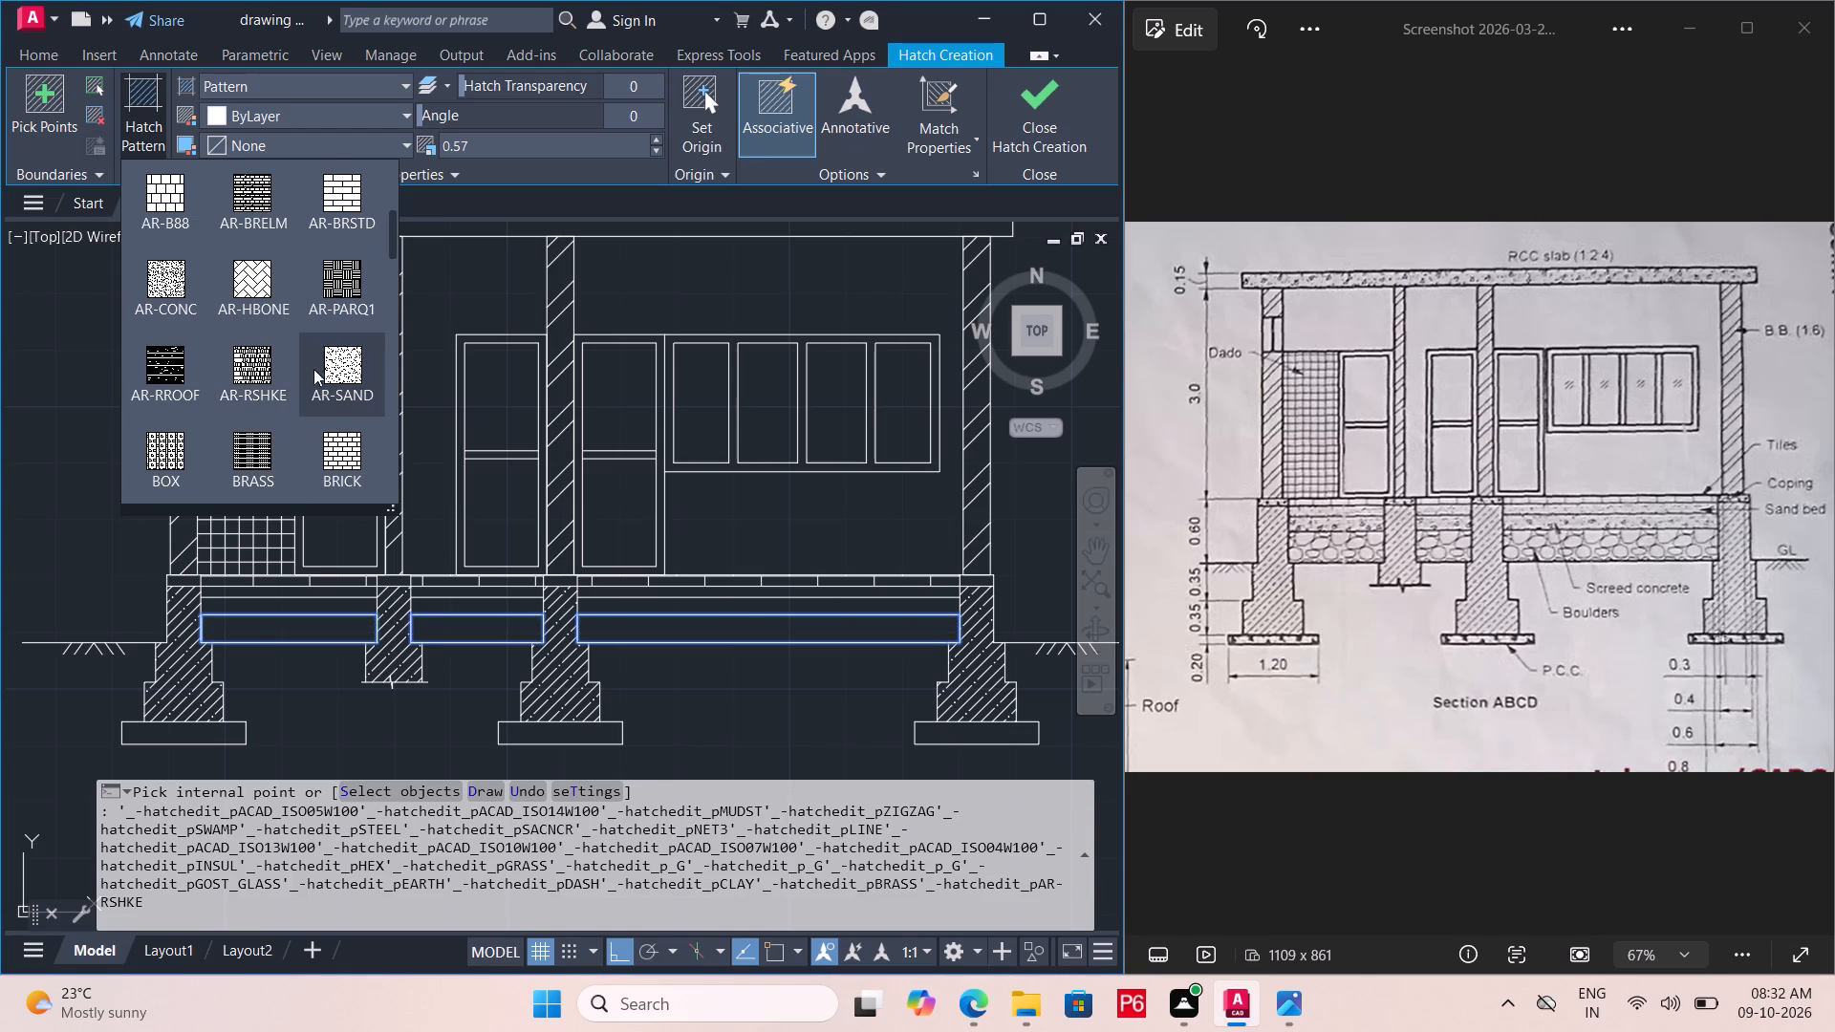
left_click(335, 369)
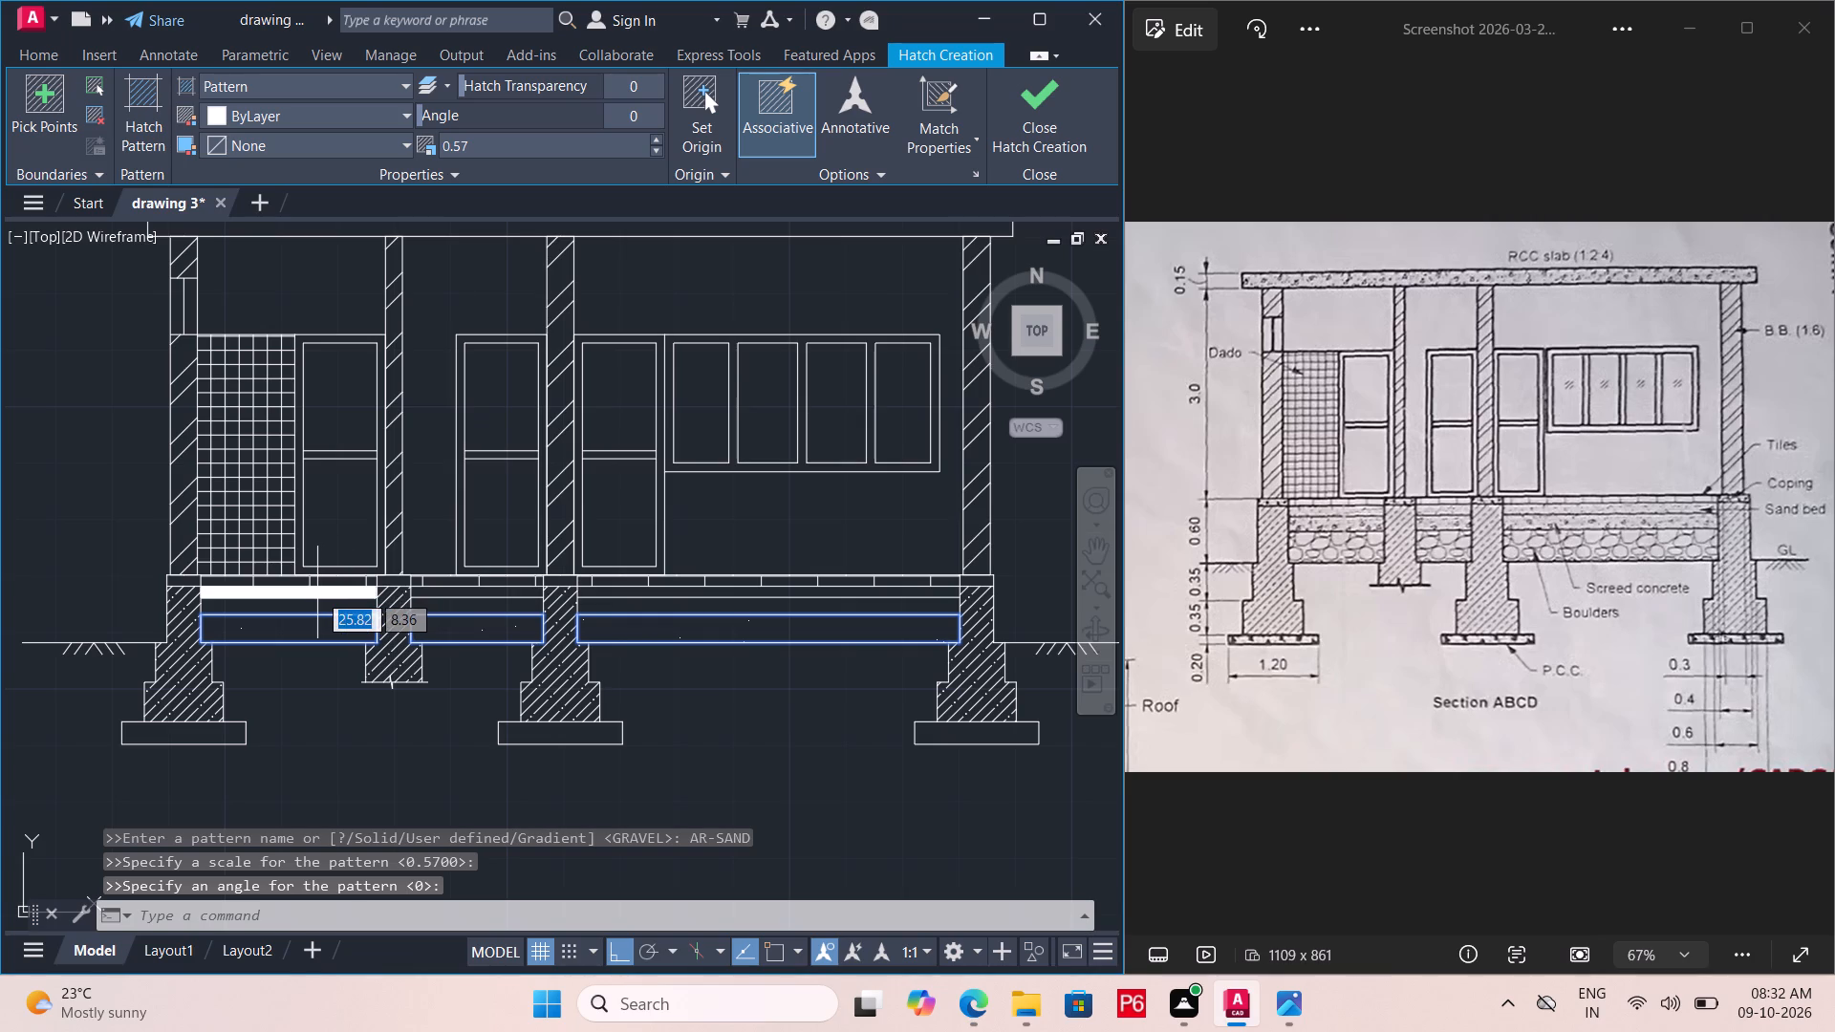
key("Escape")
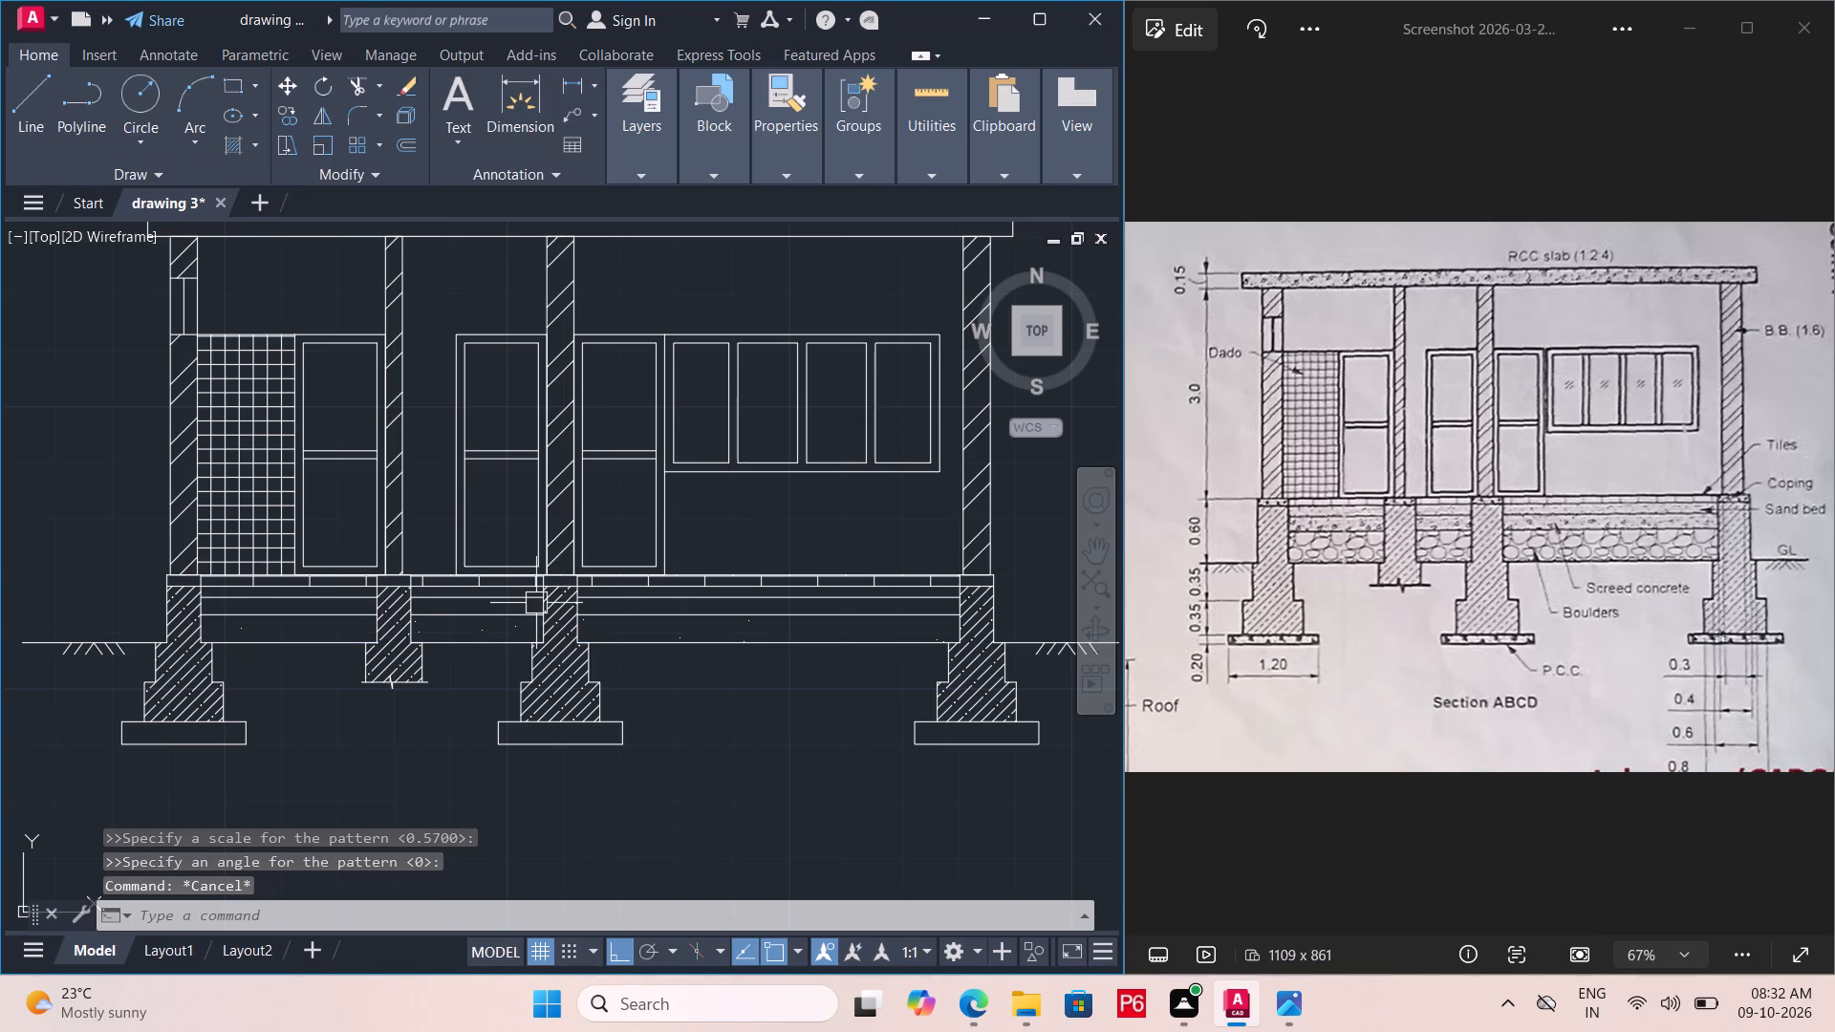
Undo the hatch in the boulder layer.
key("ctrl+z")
Hatch the thin layer directly beneath the floor tiles with the AR-SAND pattern in all three bays between the foundation walls.
left_click(229, 143)
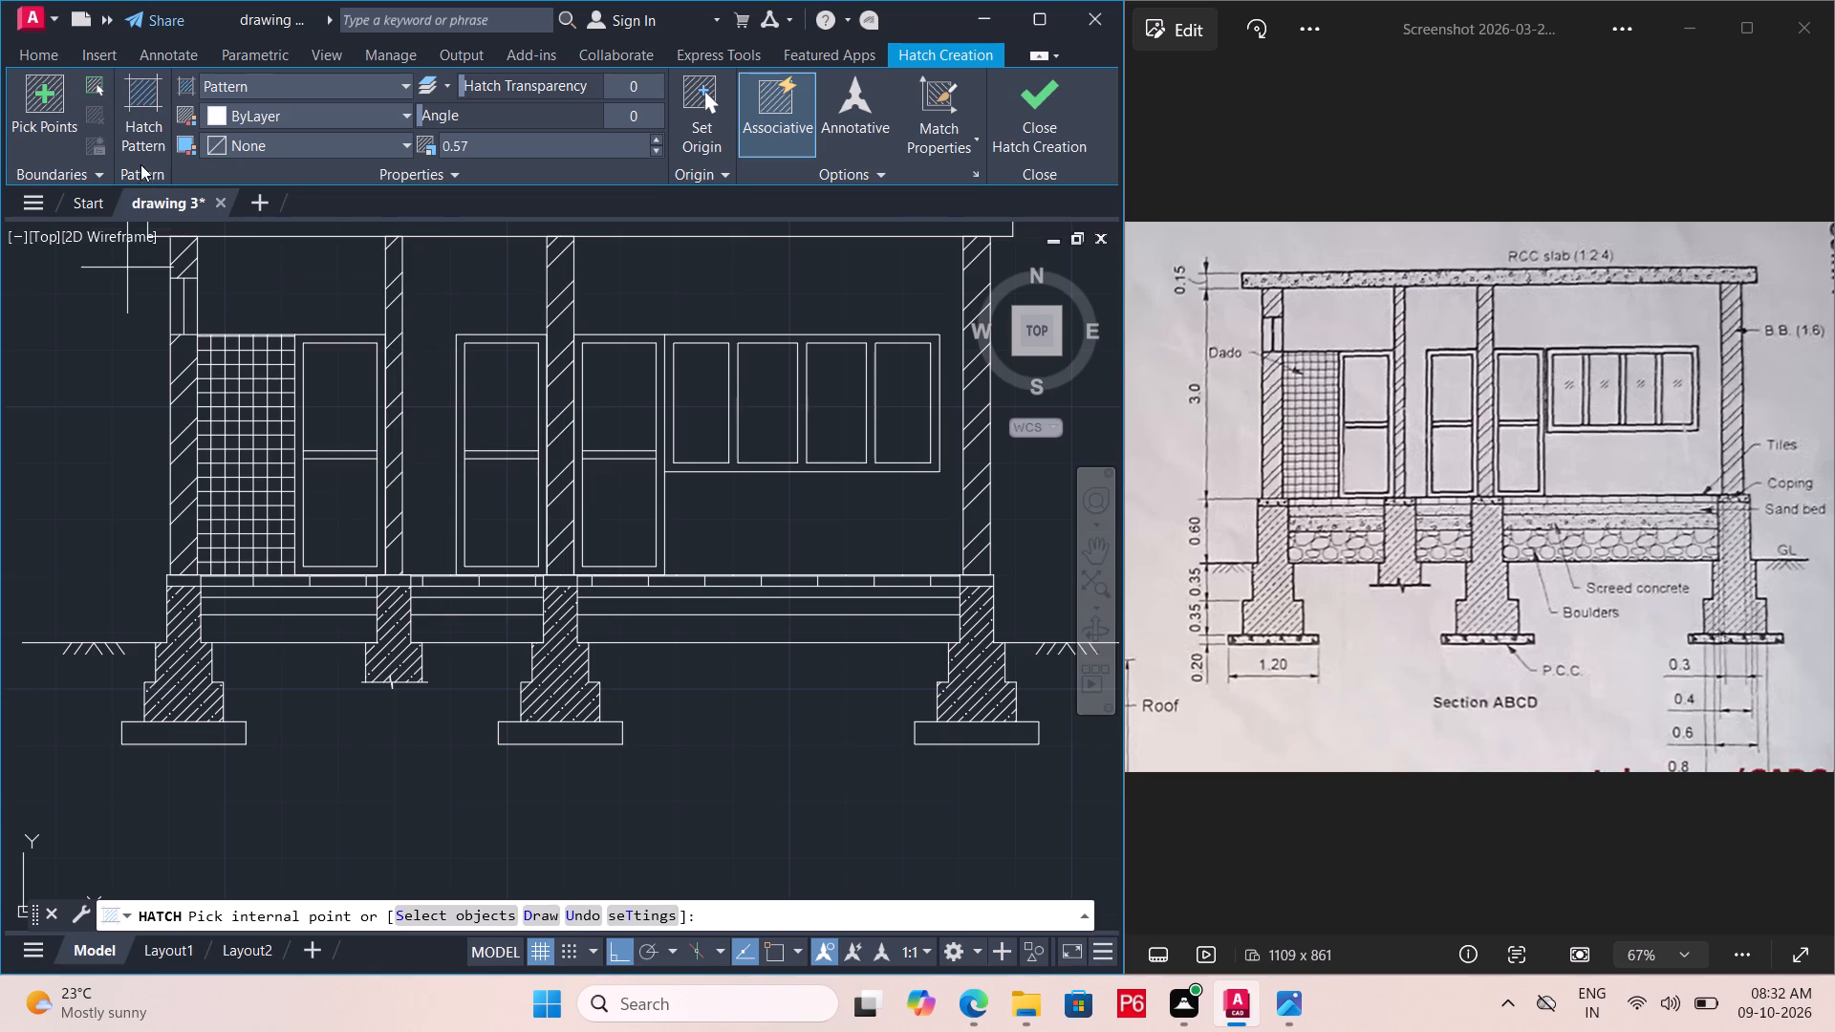
left_click(139, 146)
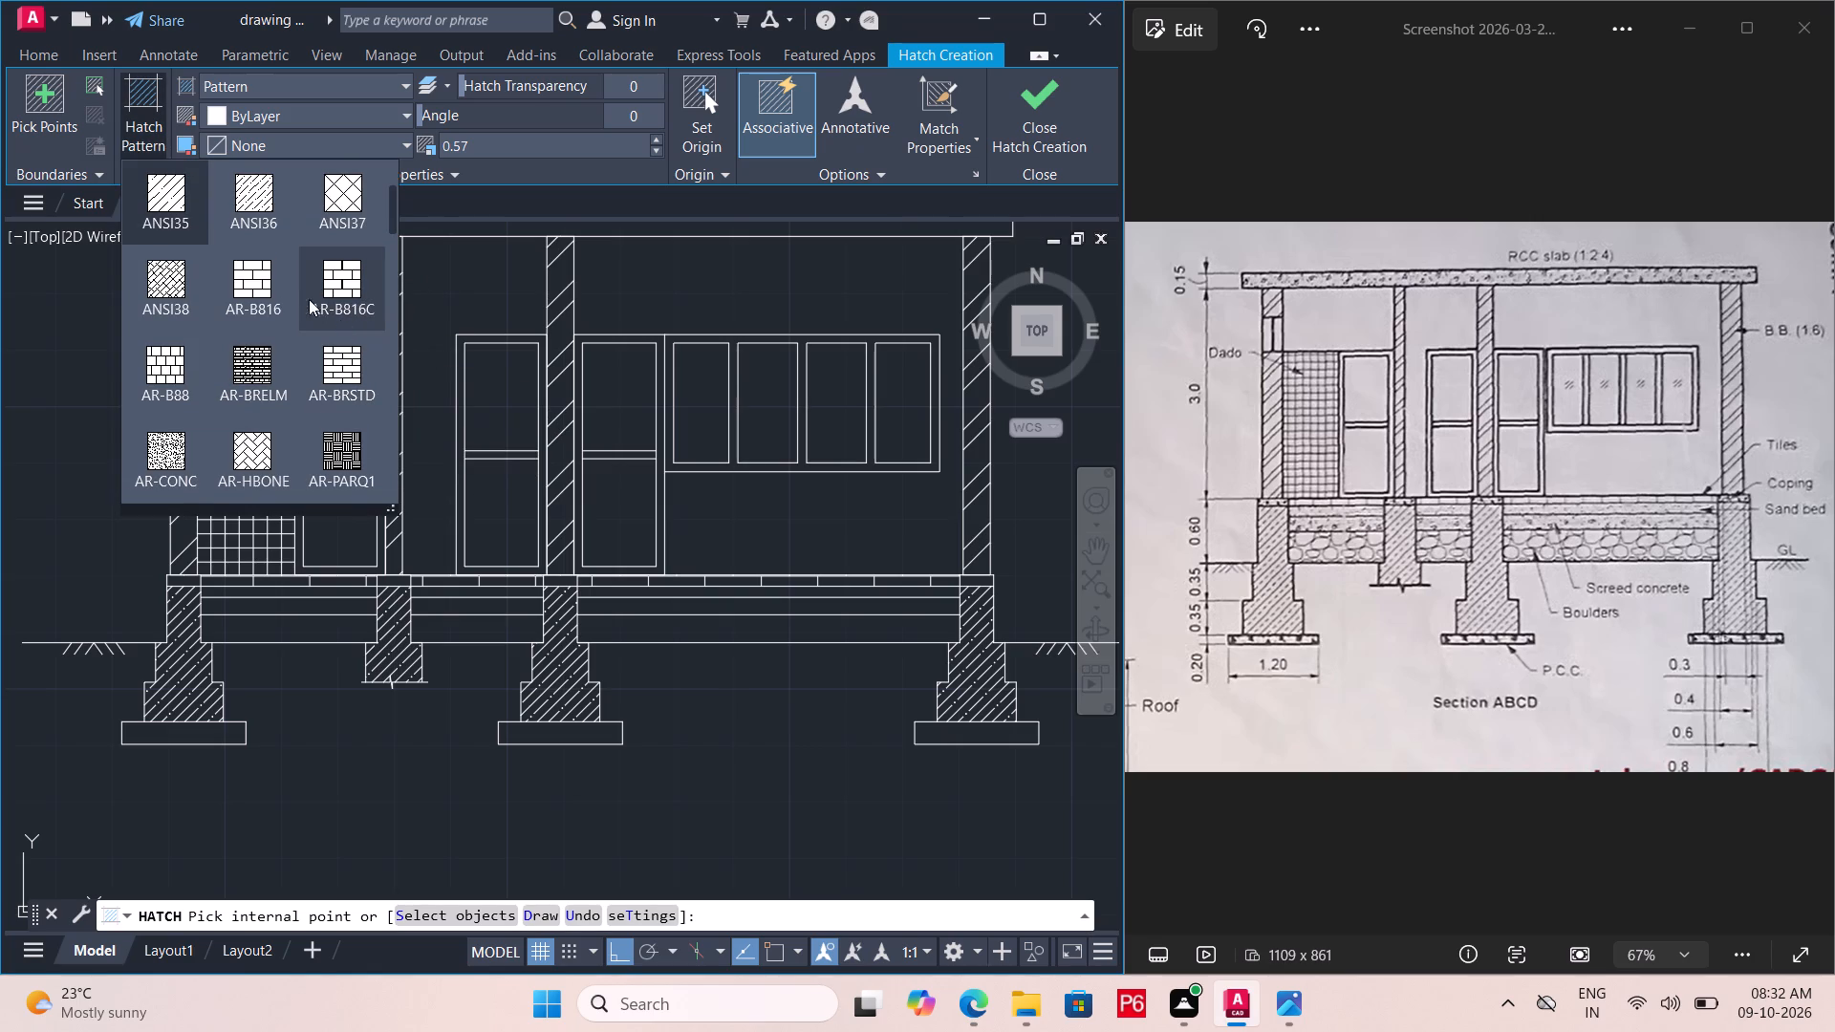
scroll(333, 441, "down", 2)
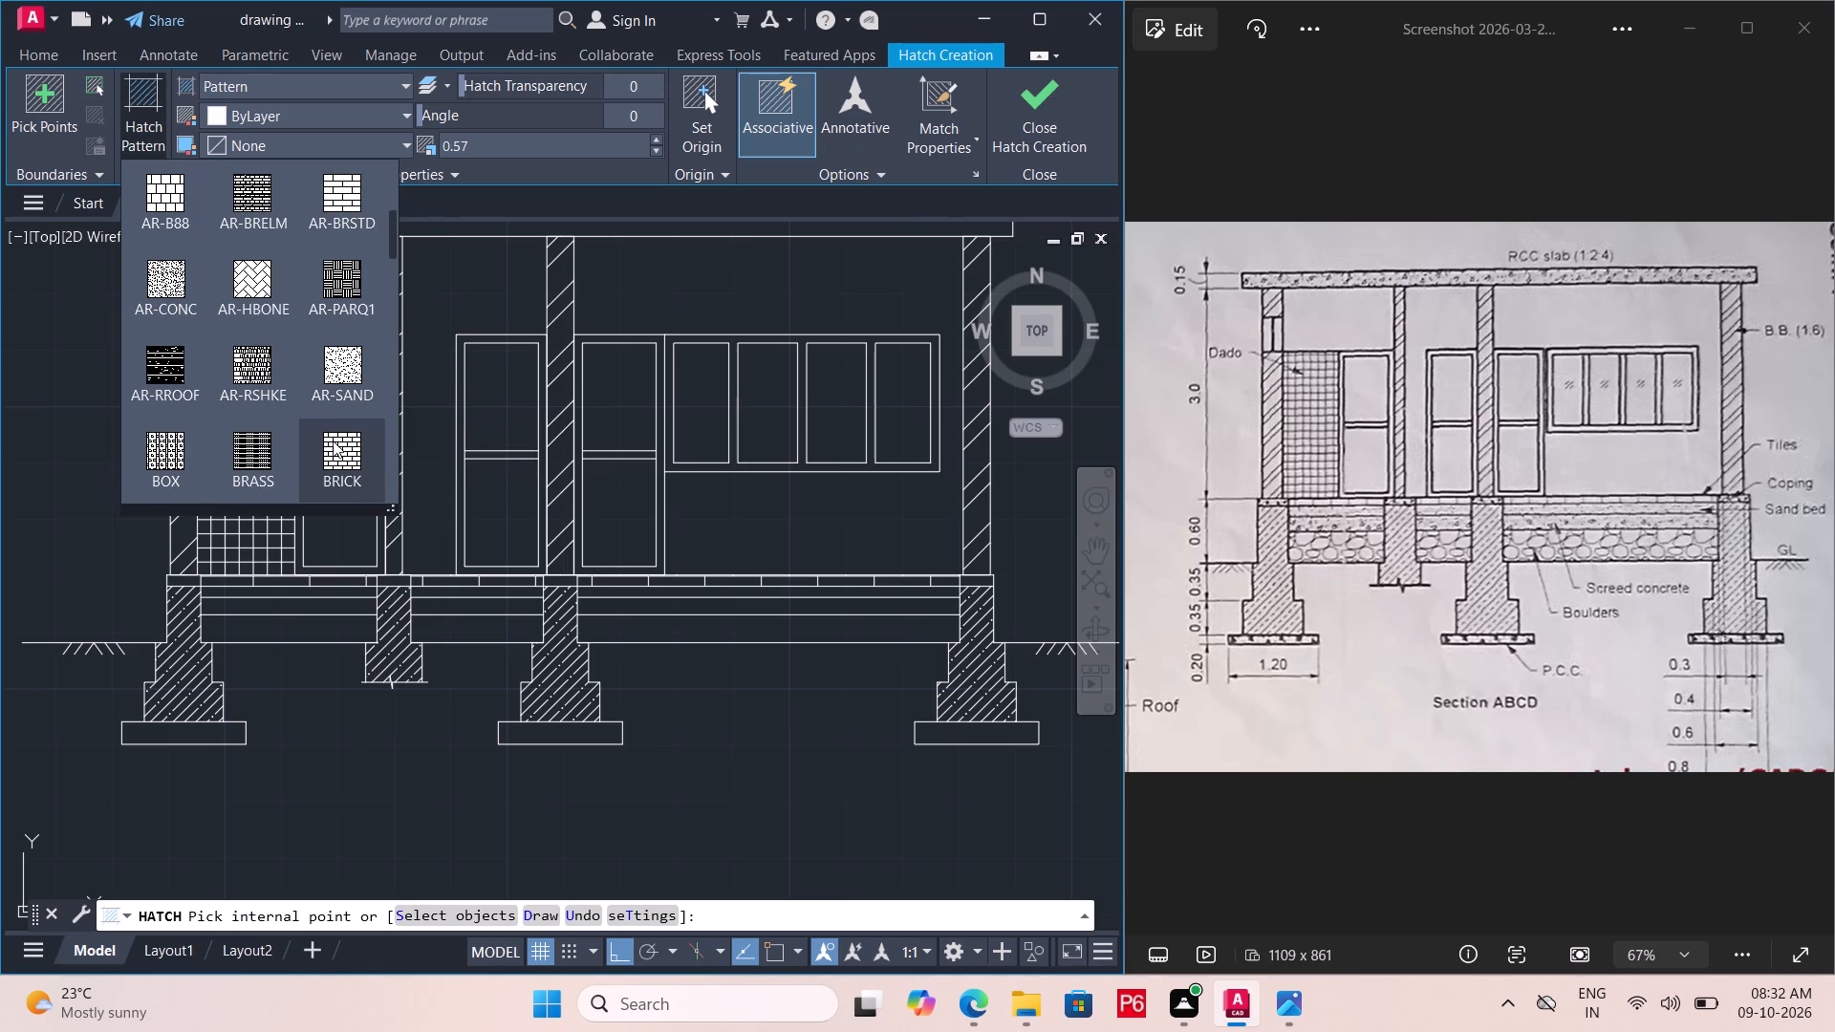
scroll(290, 355, "up", 2)
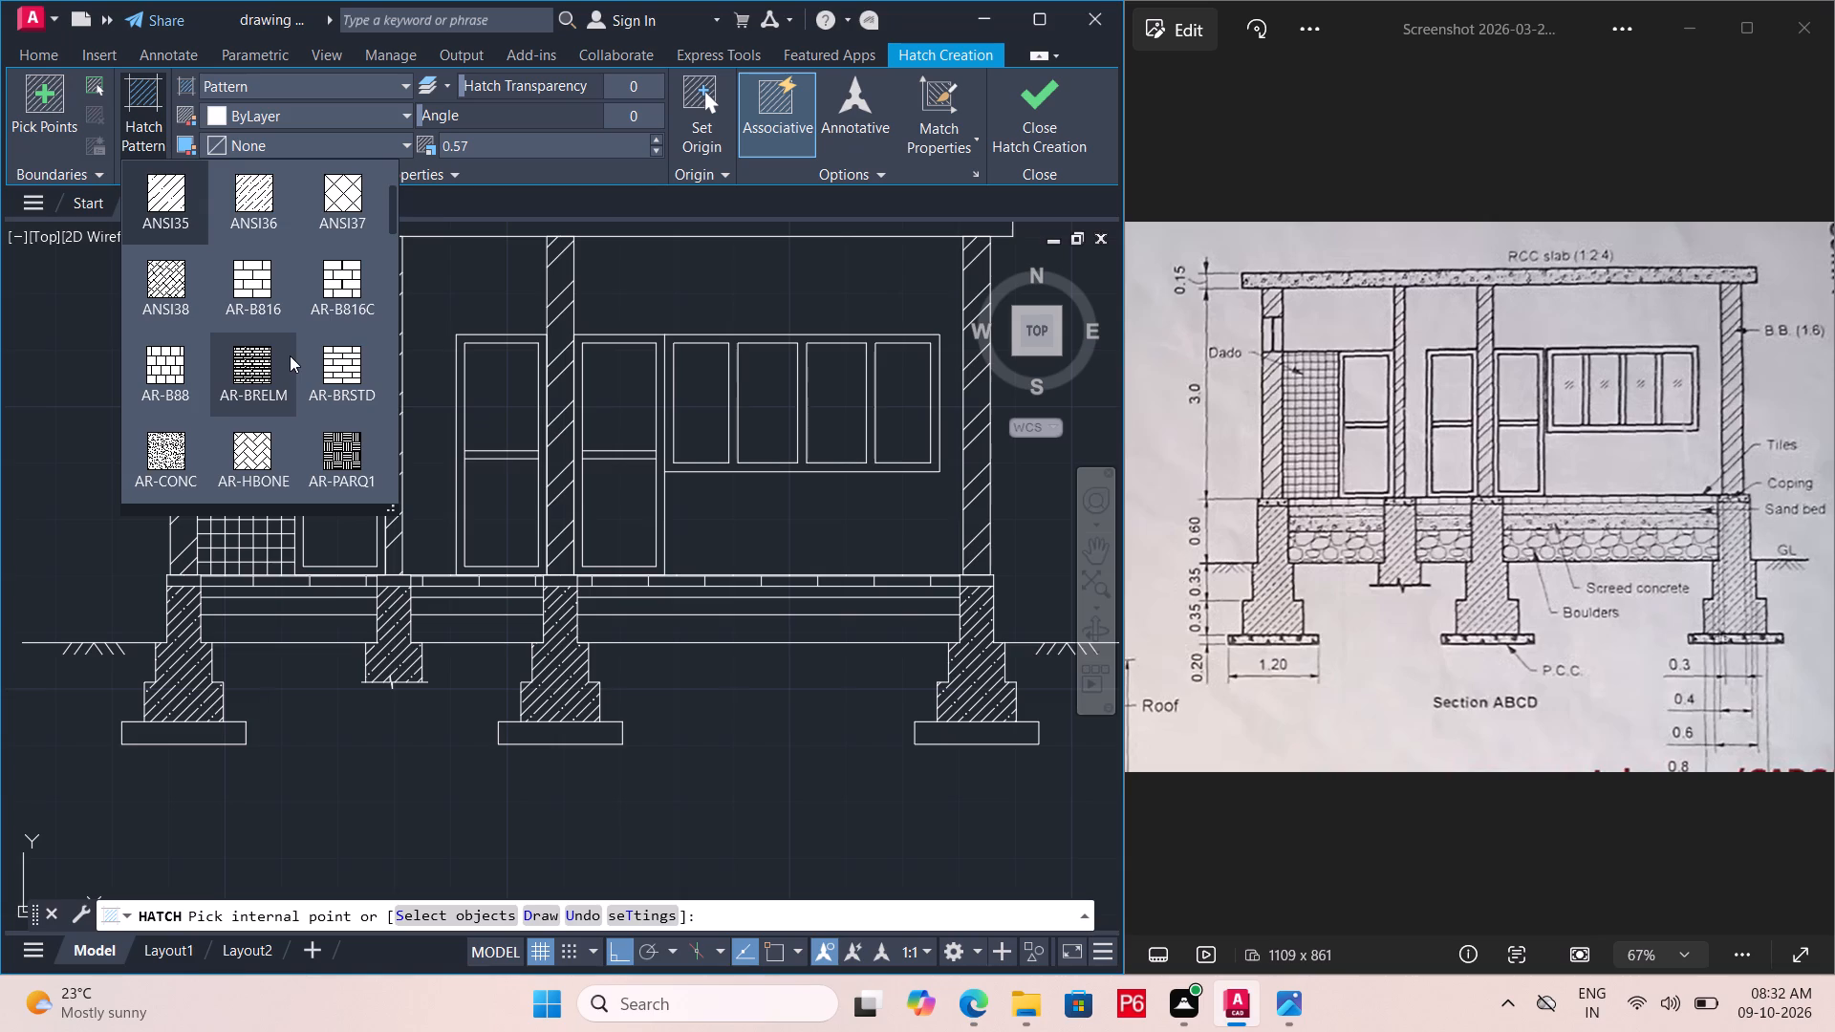
scroll(290, 356, "down", 3)
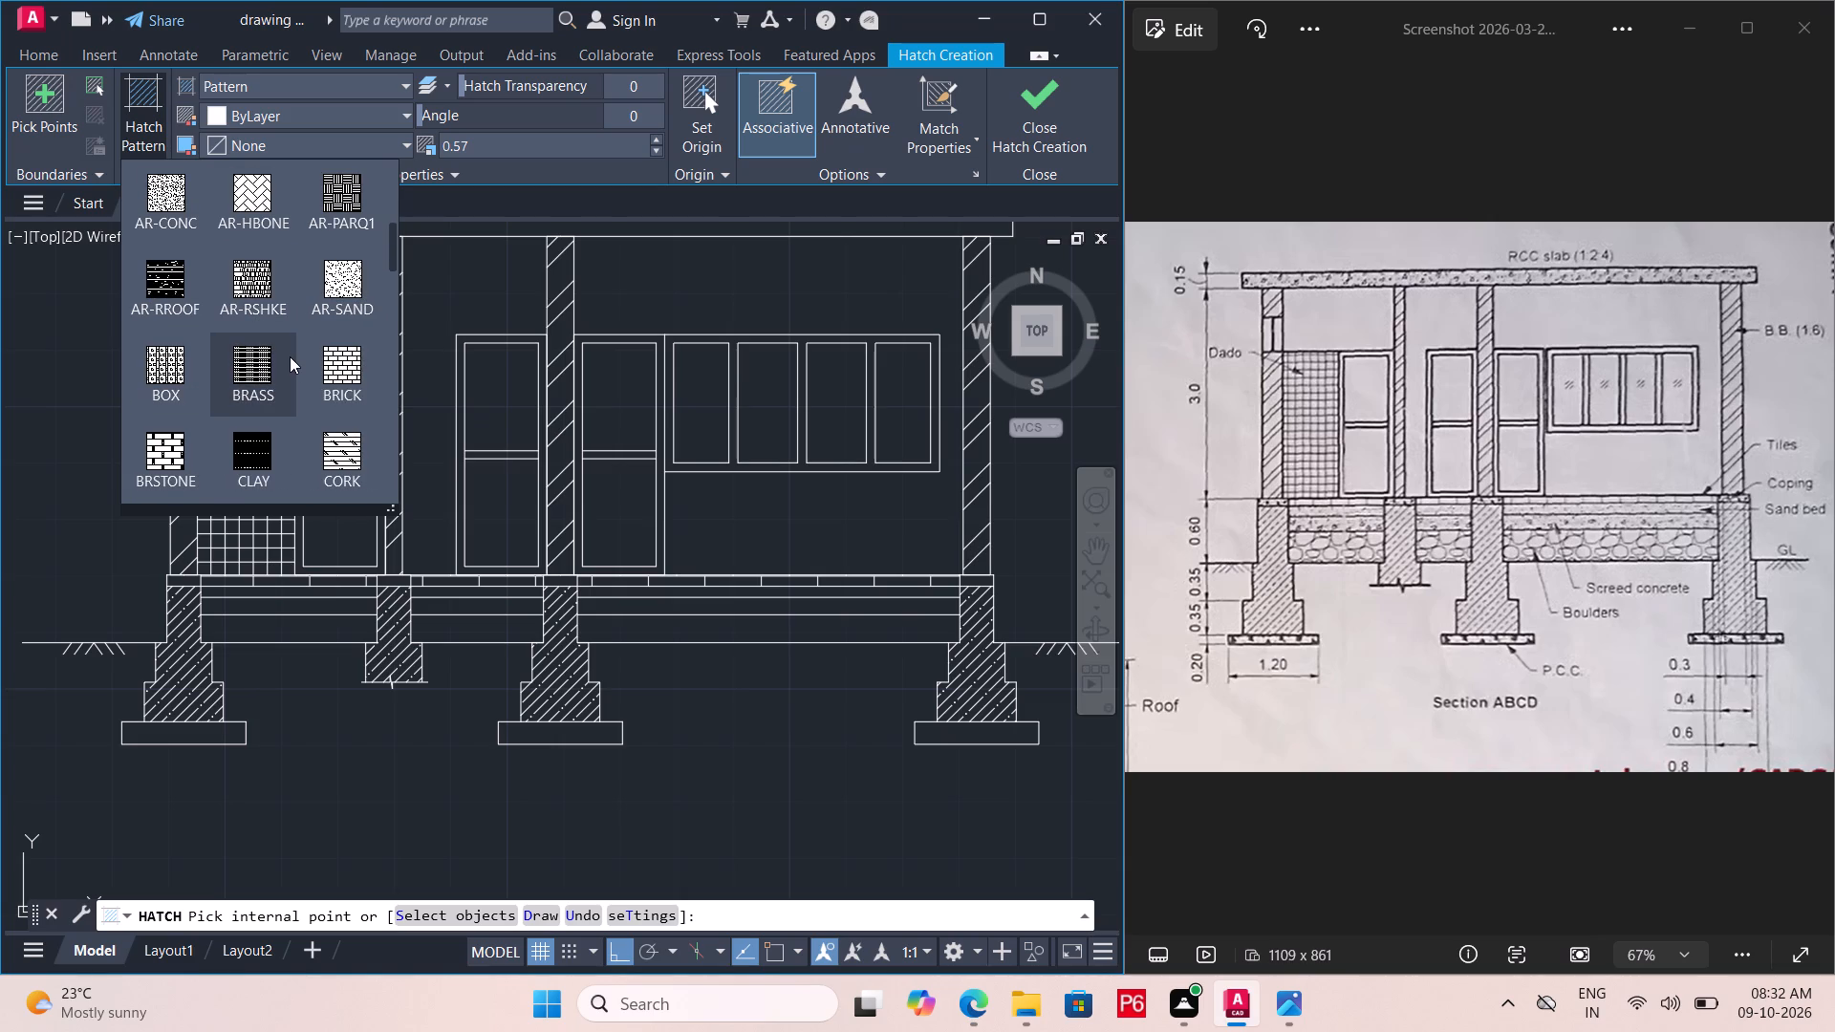
left_click(351, 285)
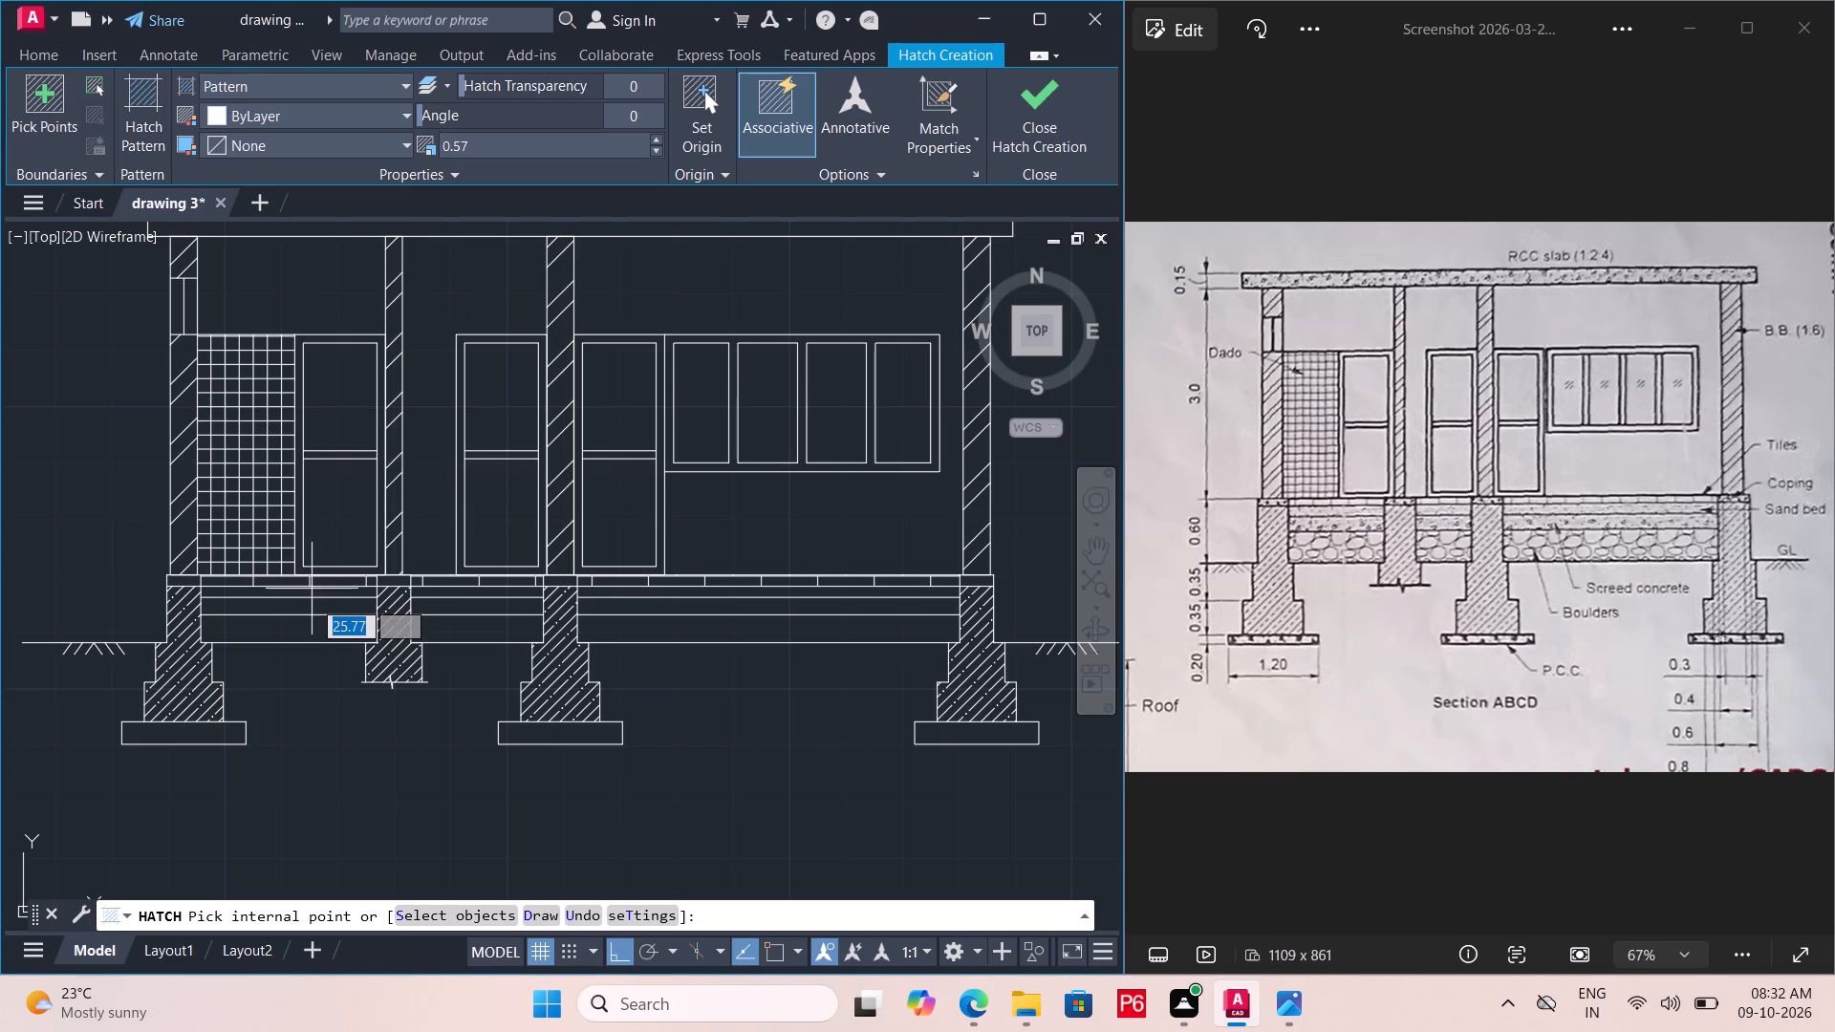
left_click(321, 593)
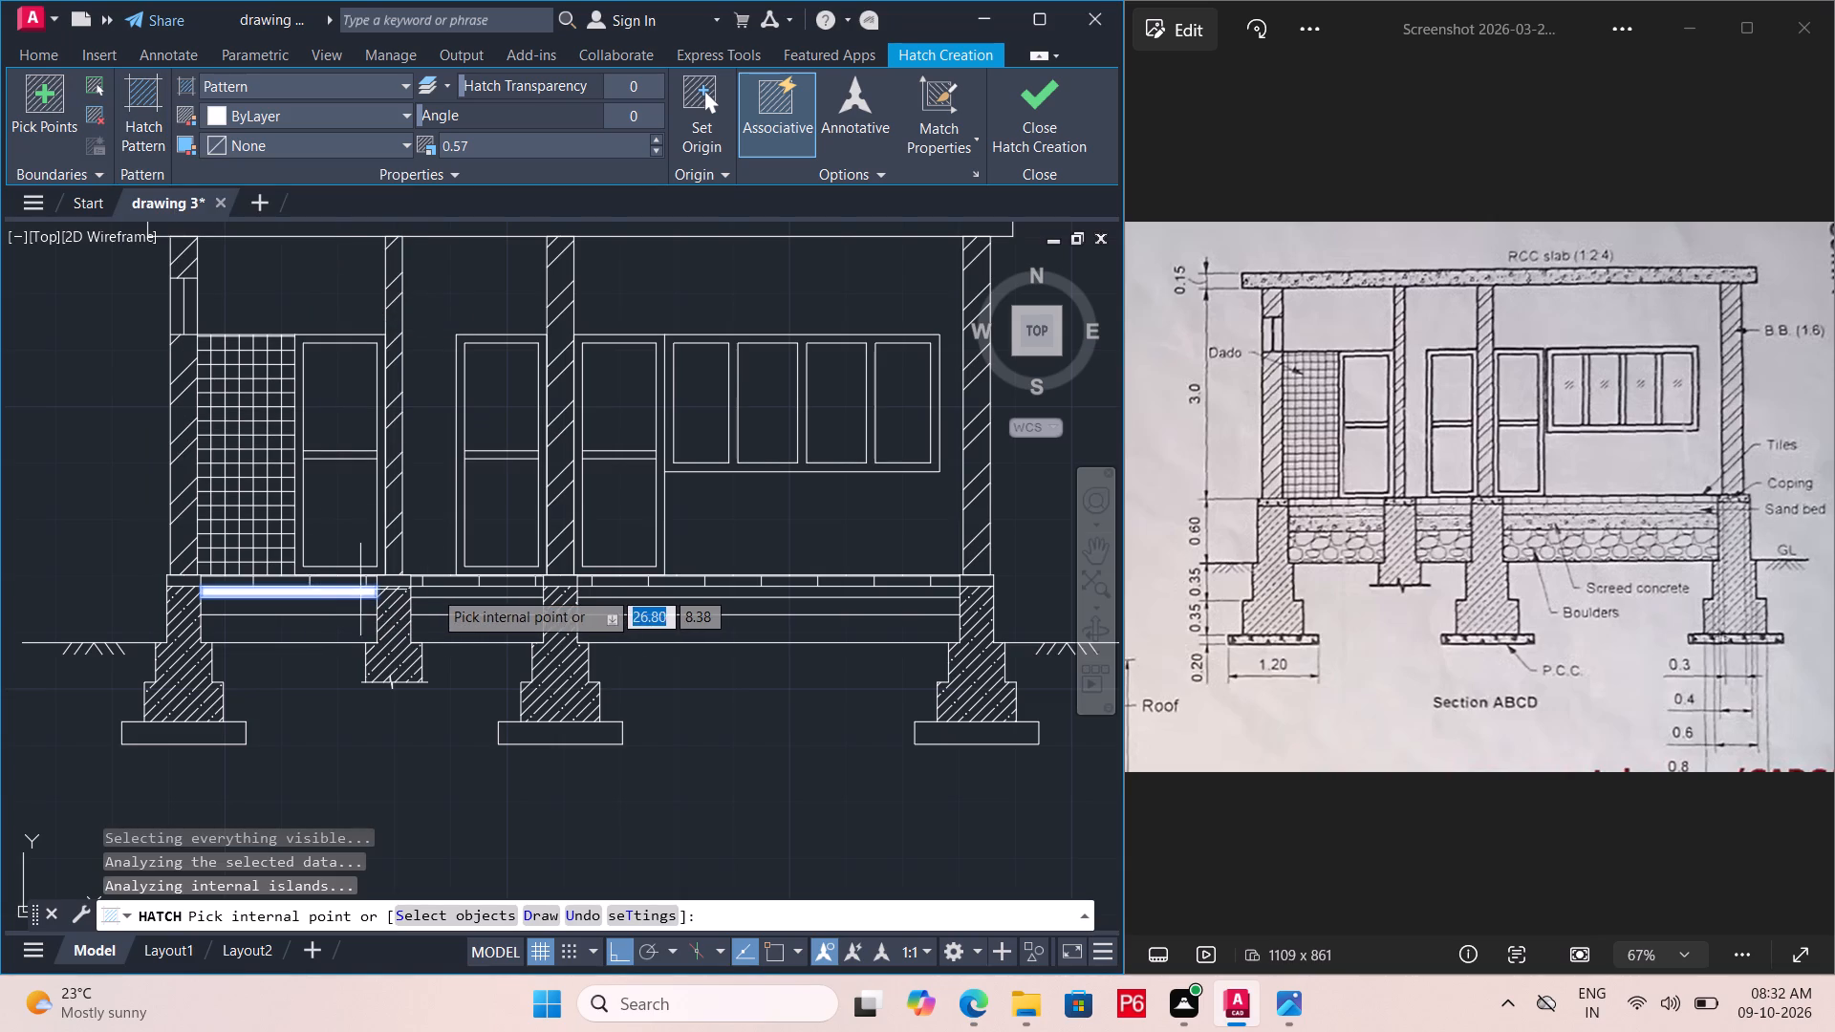
left_click(443, 594)
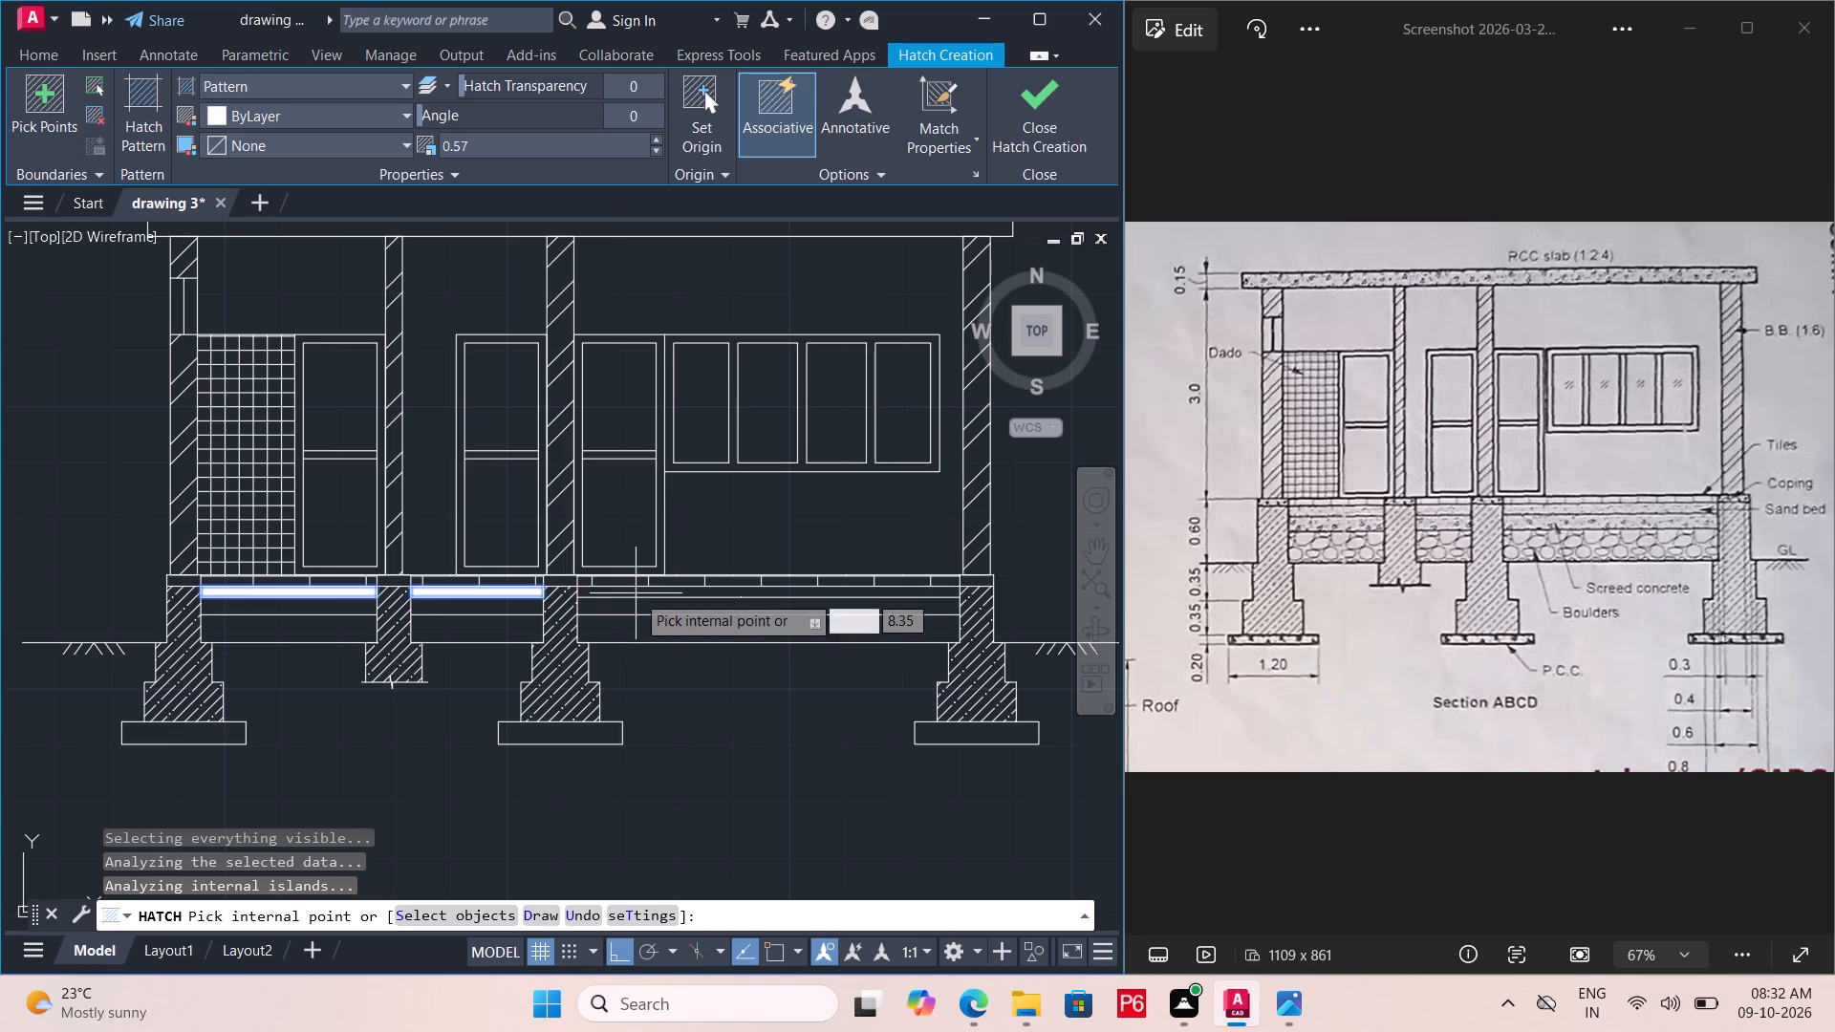
scroll(666, 586, "up", 3)
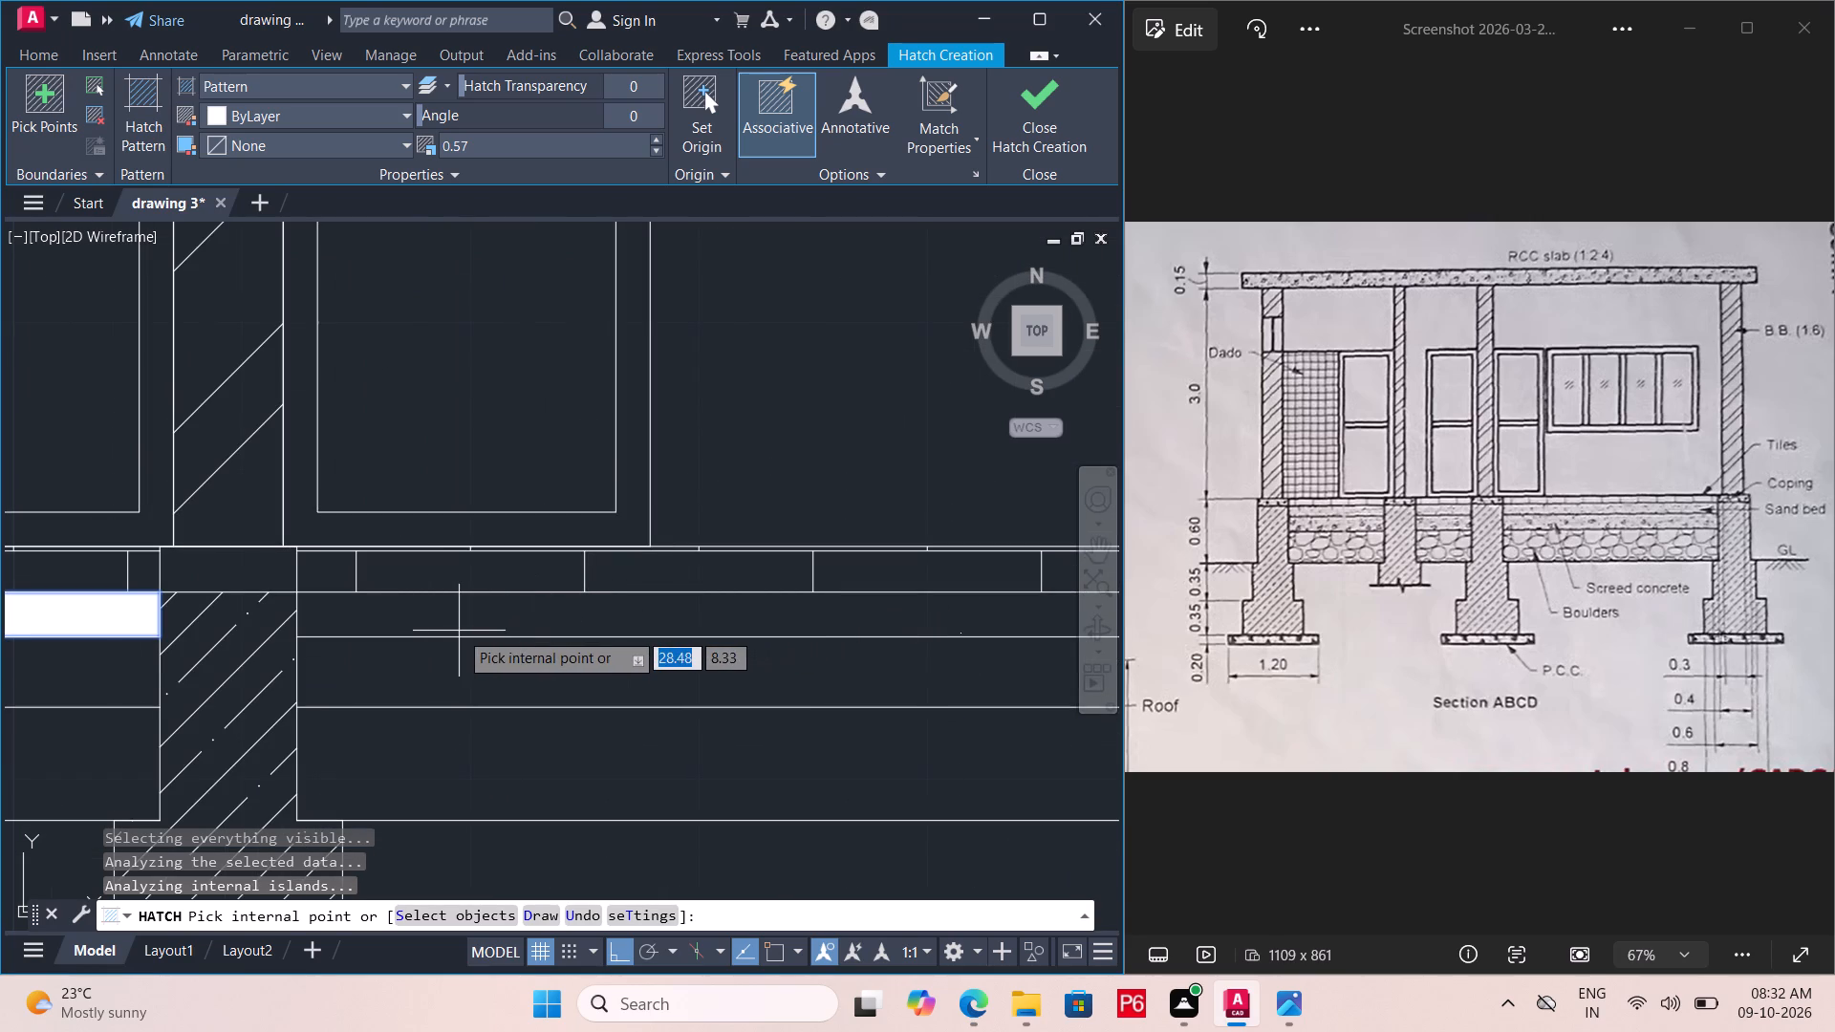
left_click(459, 631)
scroll(605, 631, "down", 4)
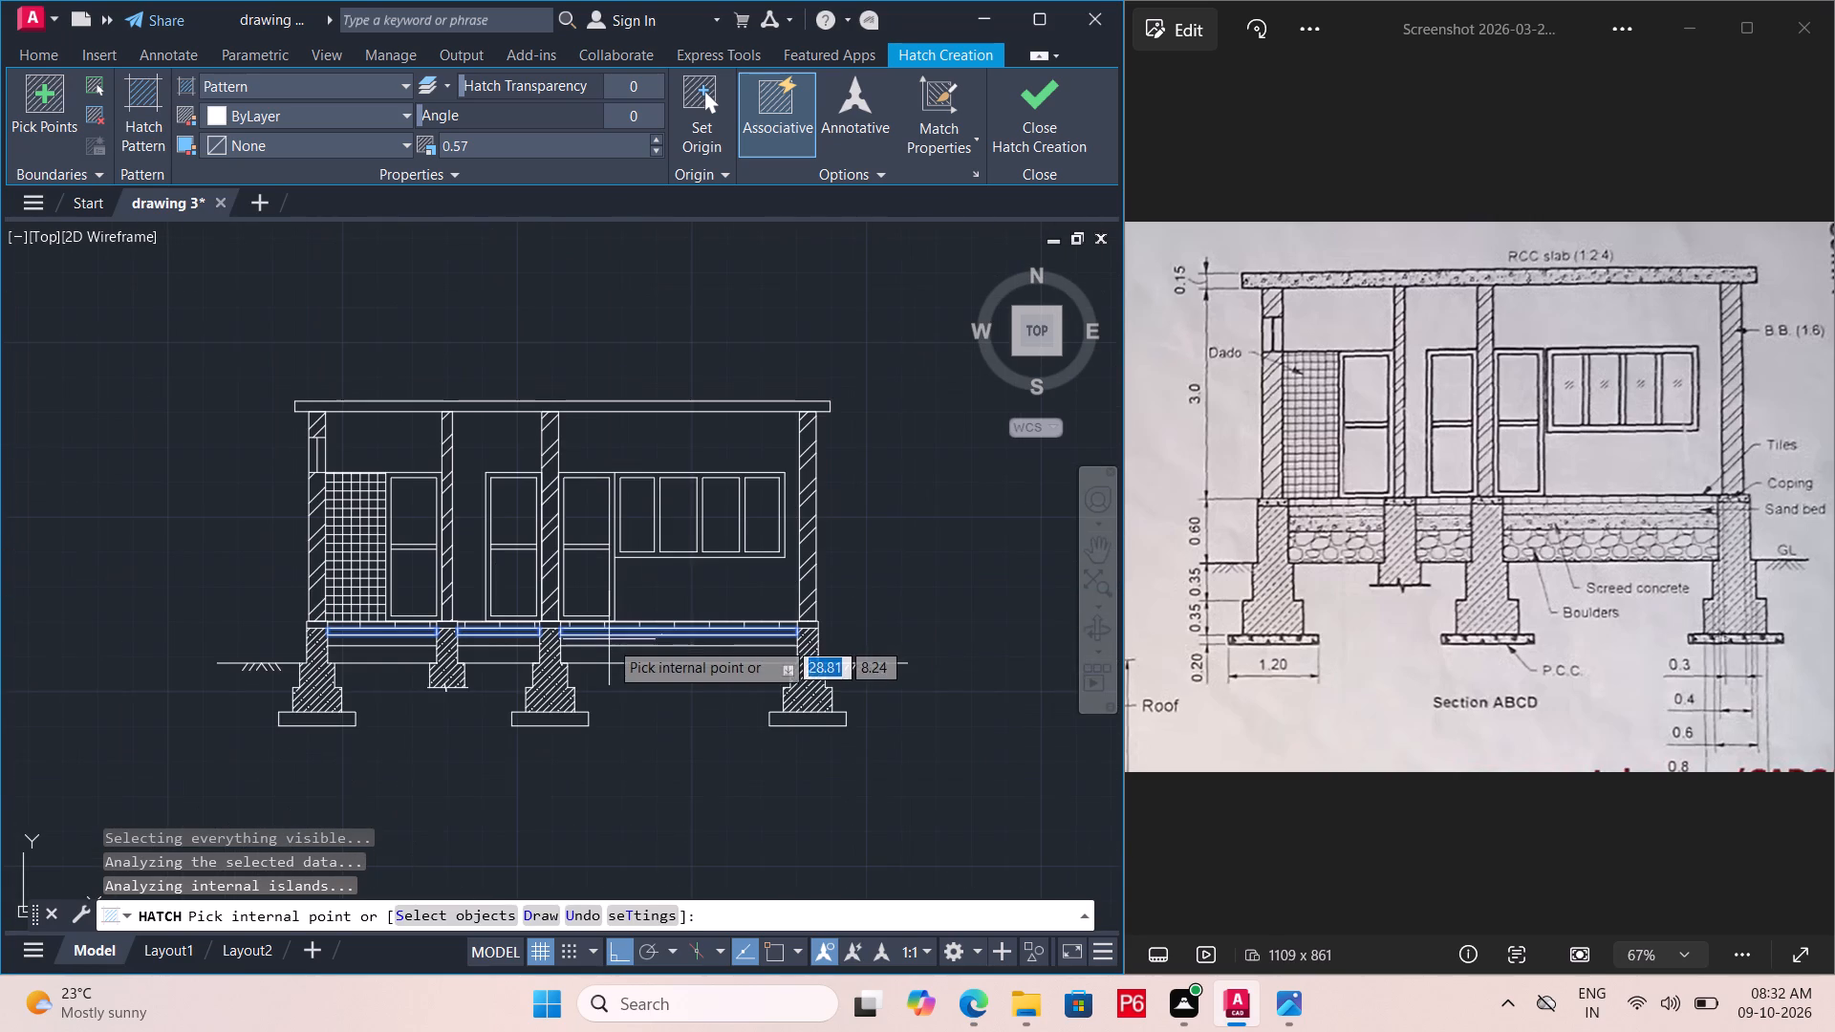
scroll(459, 665, "up", 3)
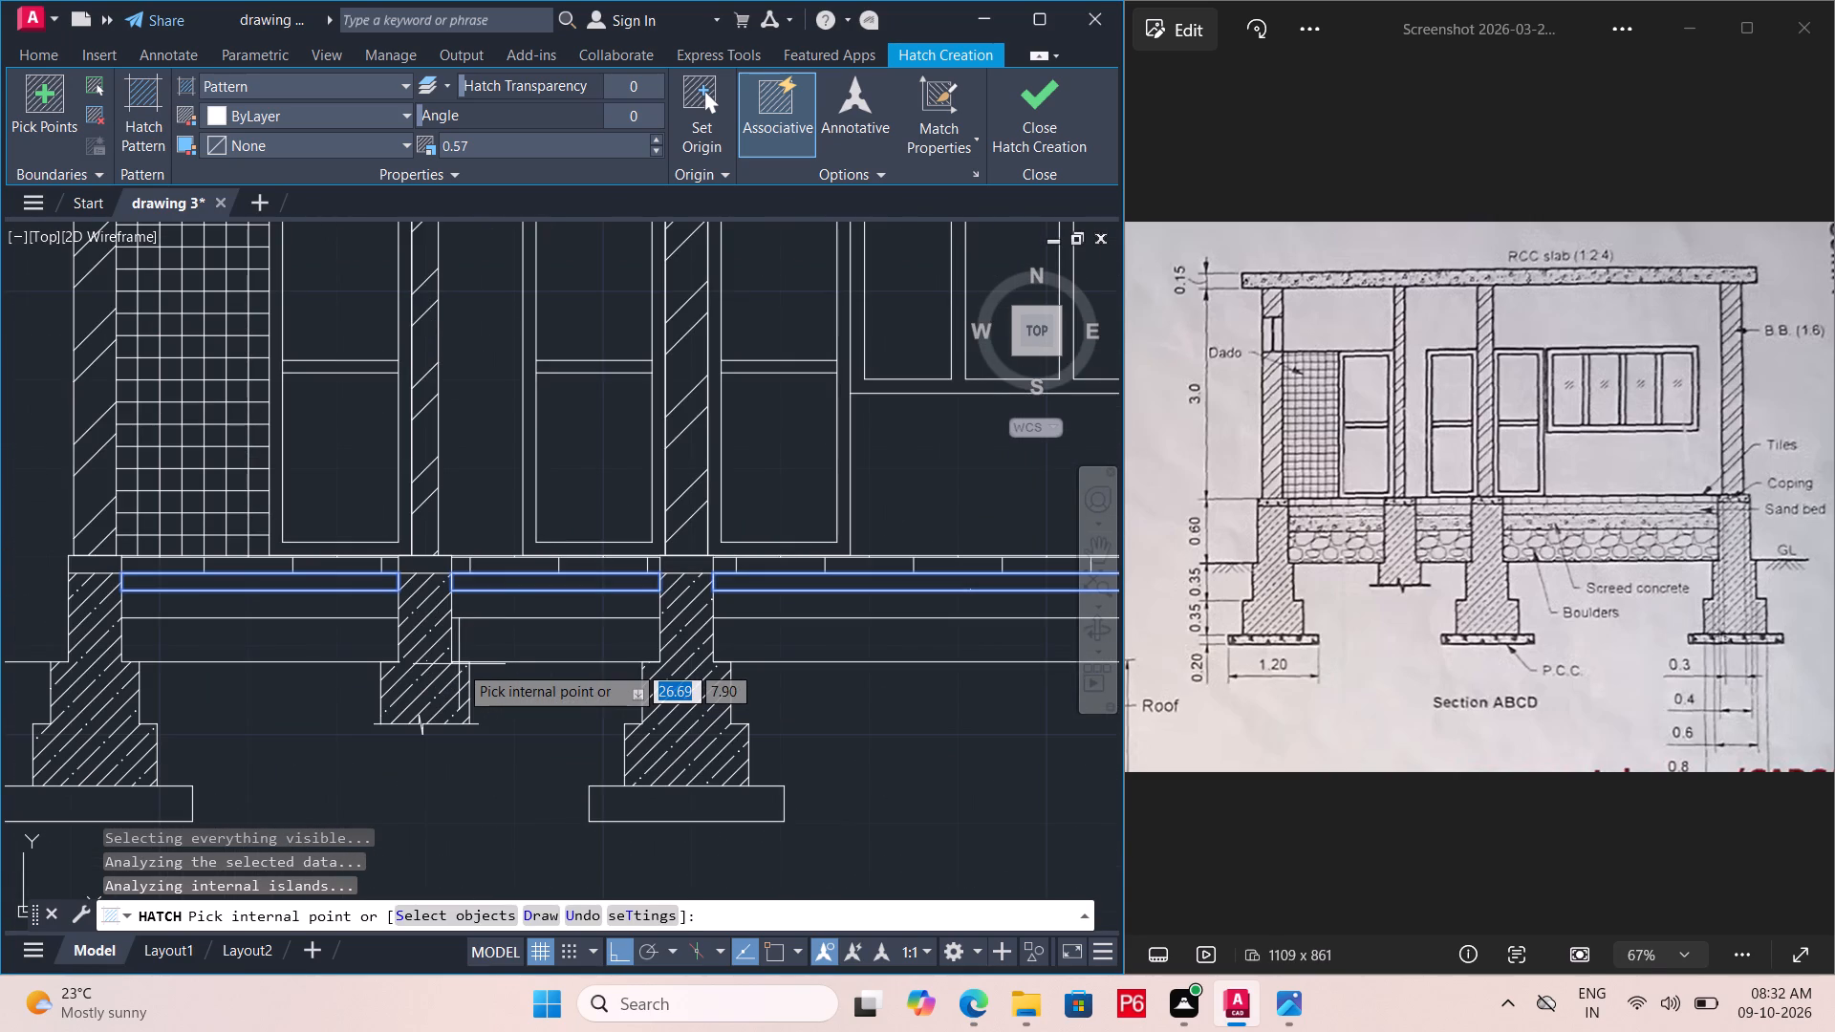
left_click(1023, 142)
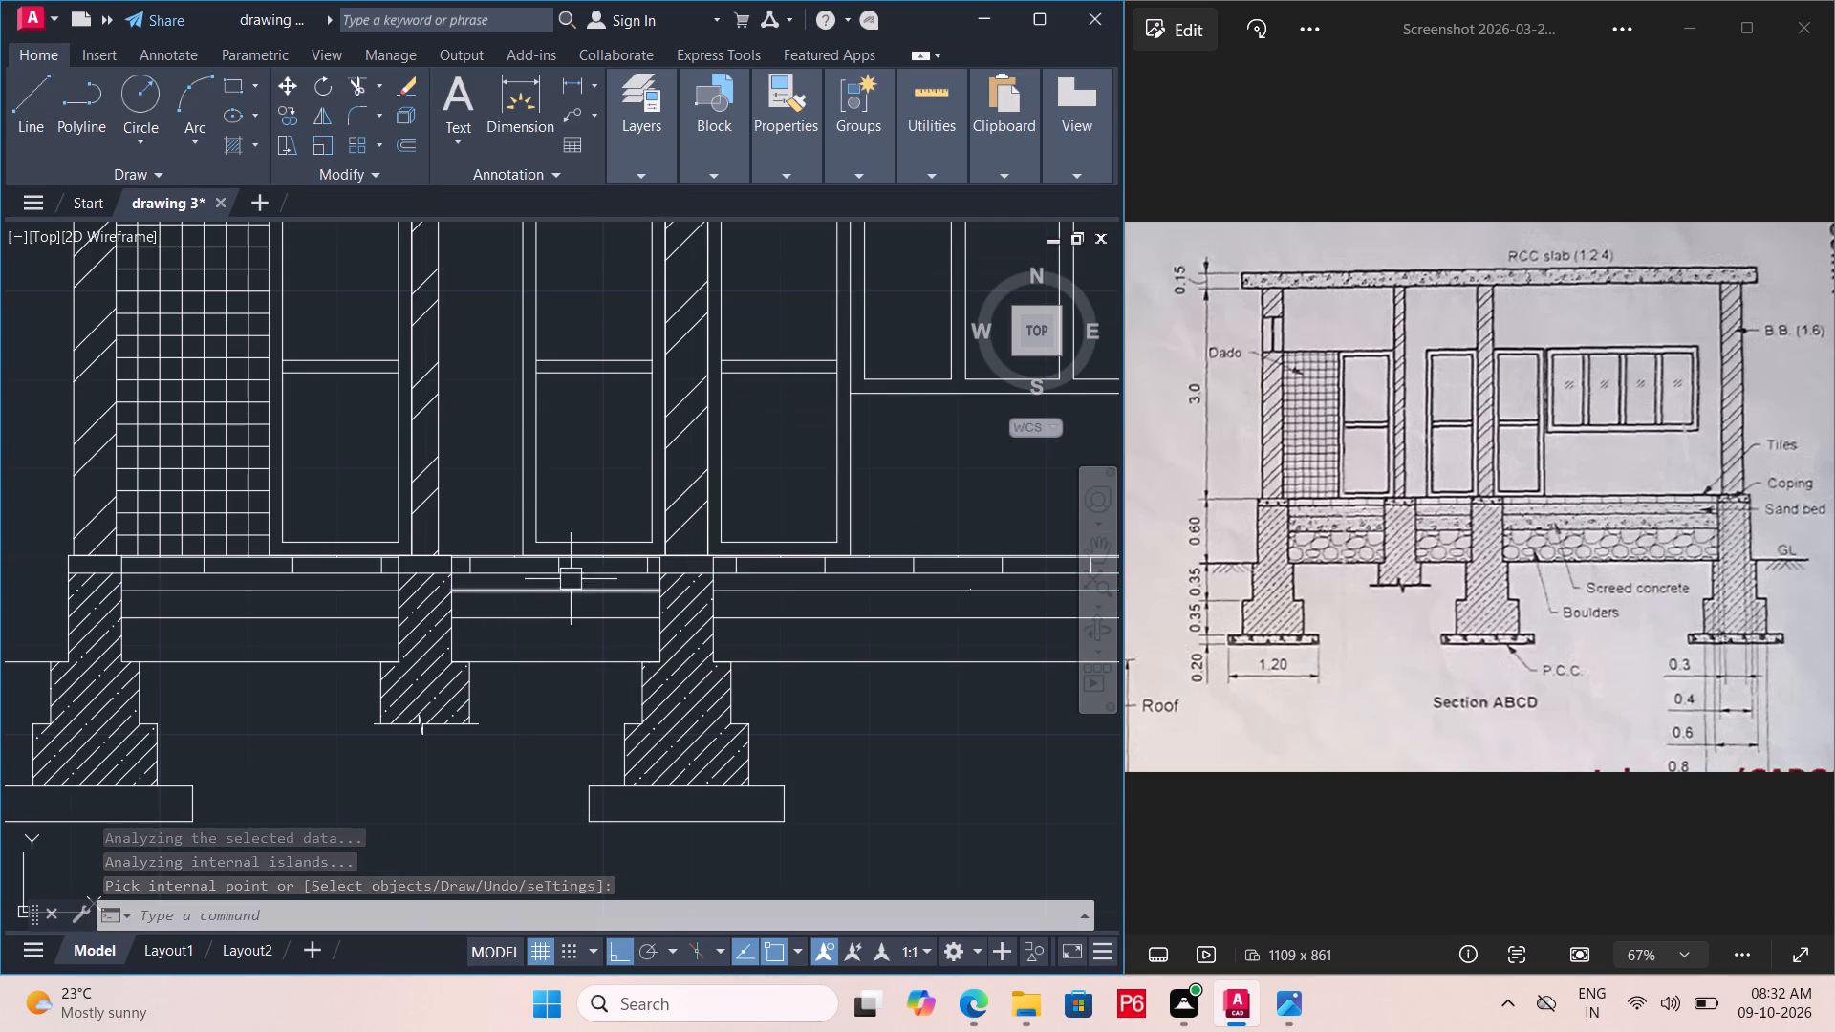
left_click(354, 602)
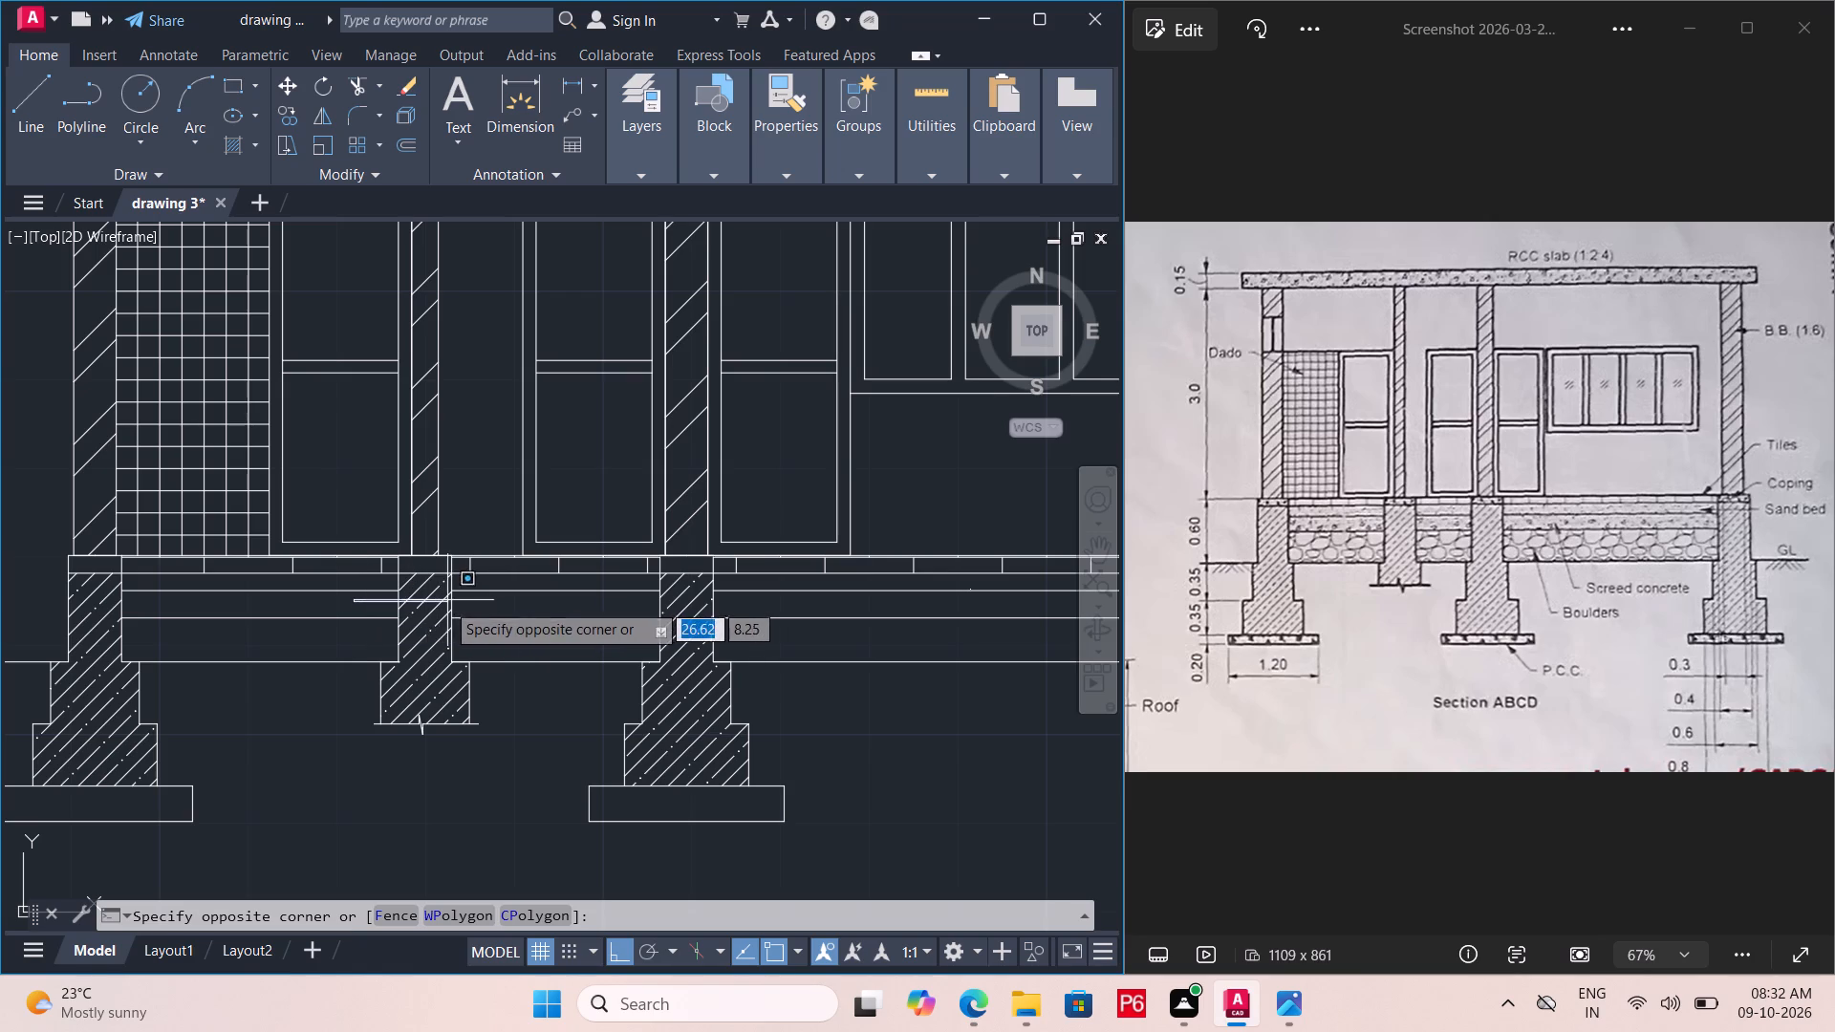
left_click(347, 606)
key("Escape")
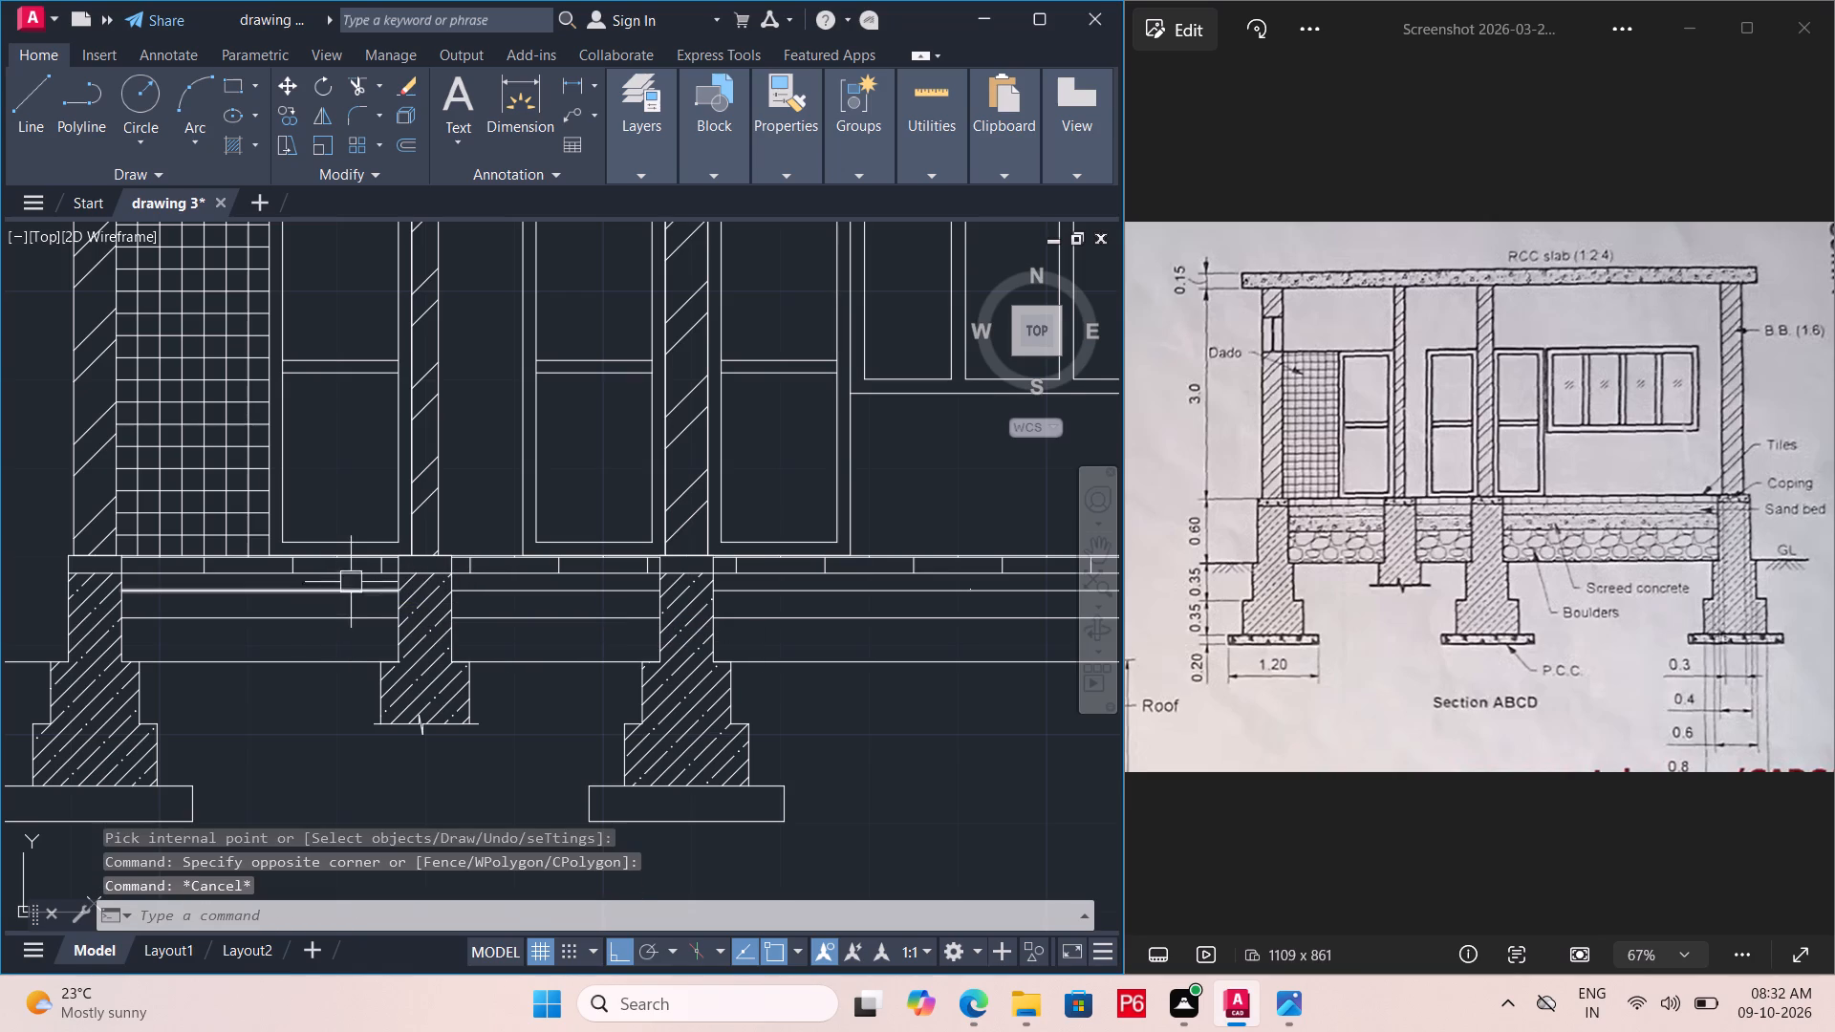
Hatch the second layer beneath the tiles, just above the boulder layer, with AR-SAND in all three bays.
double_click(228, 154)
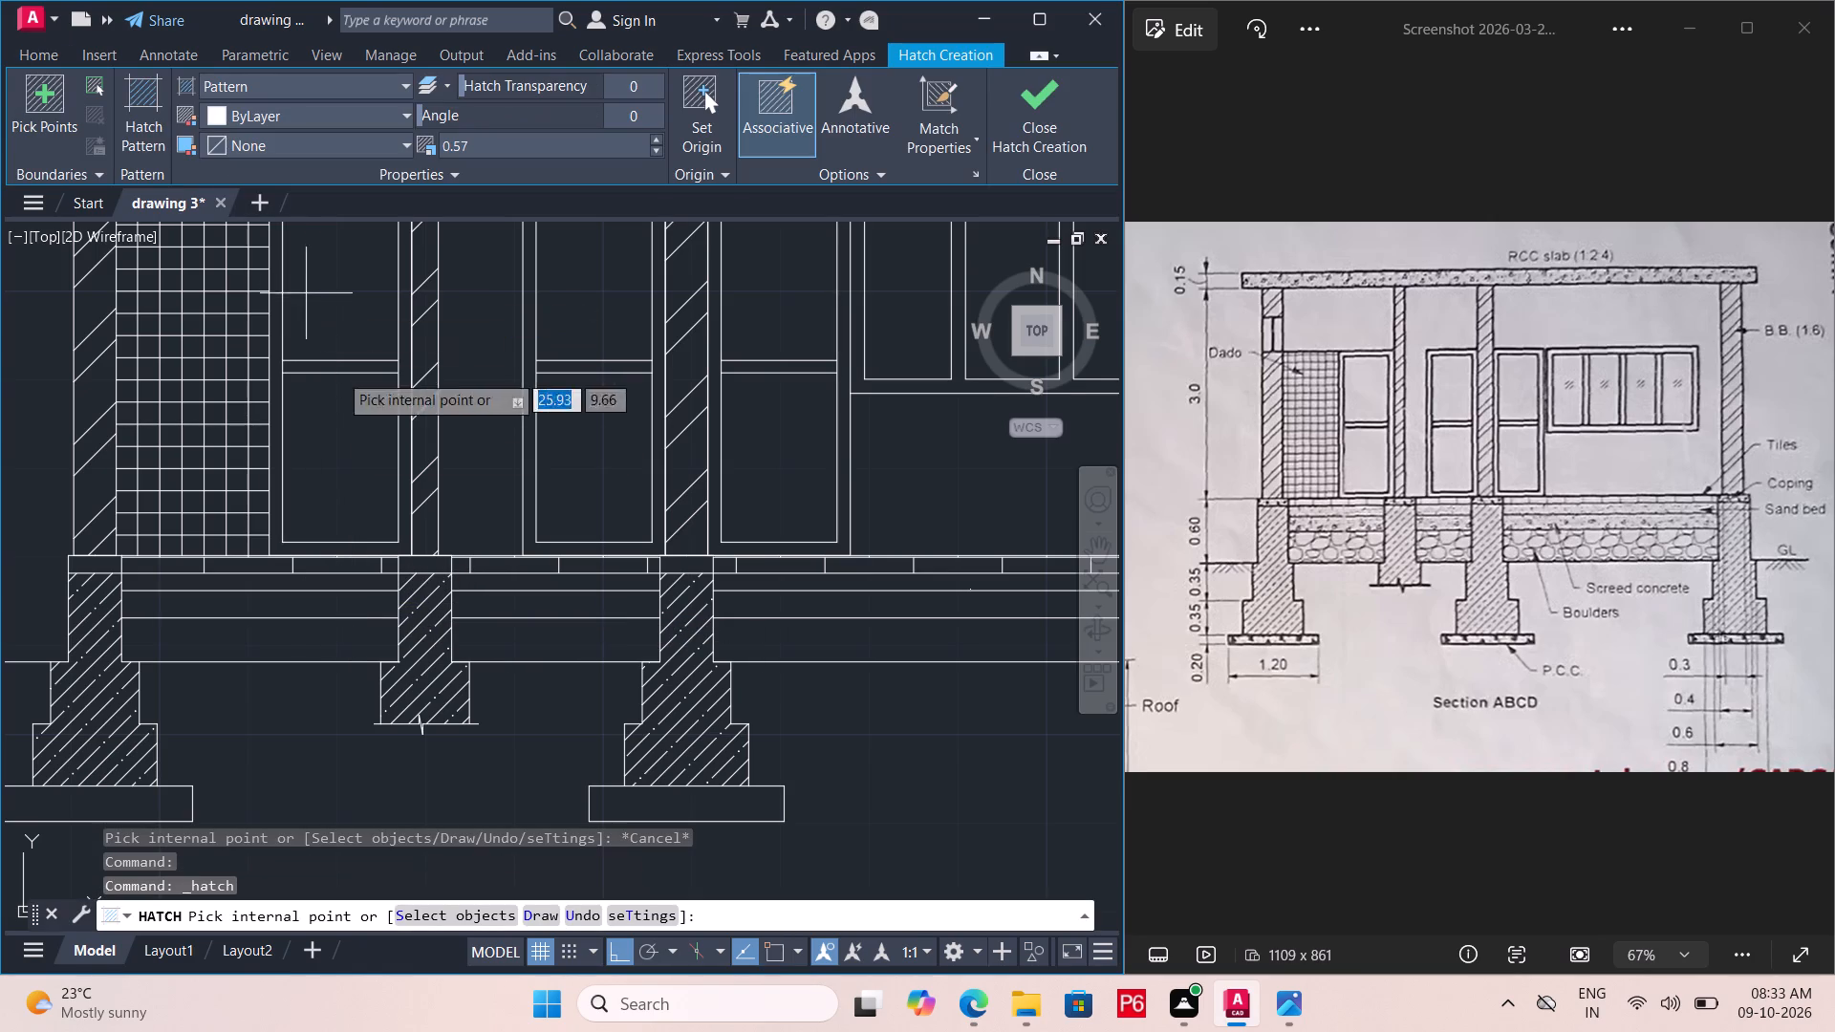
double_click(308, 609)
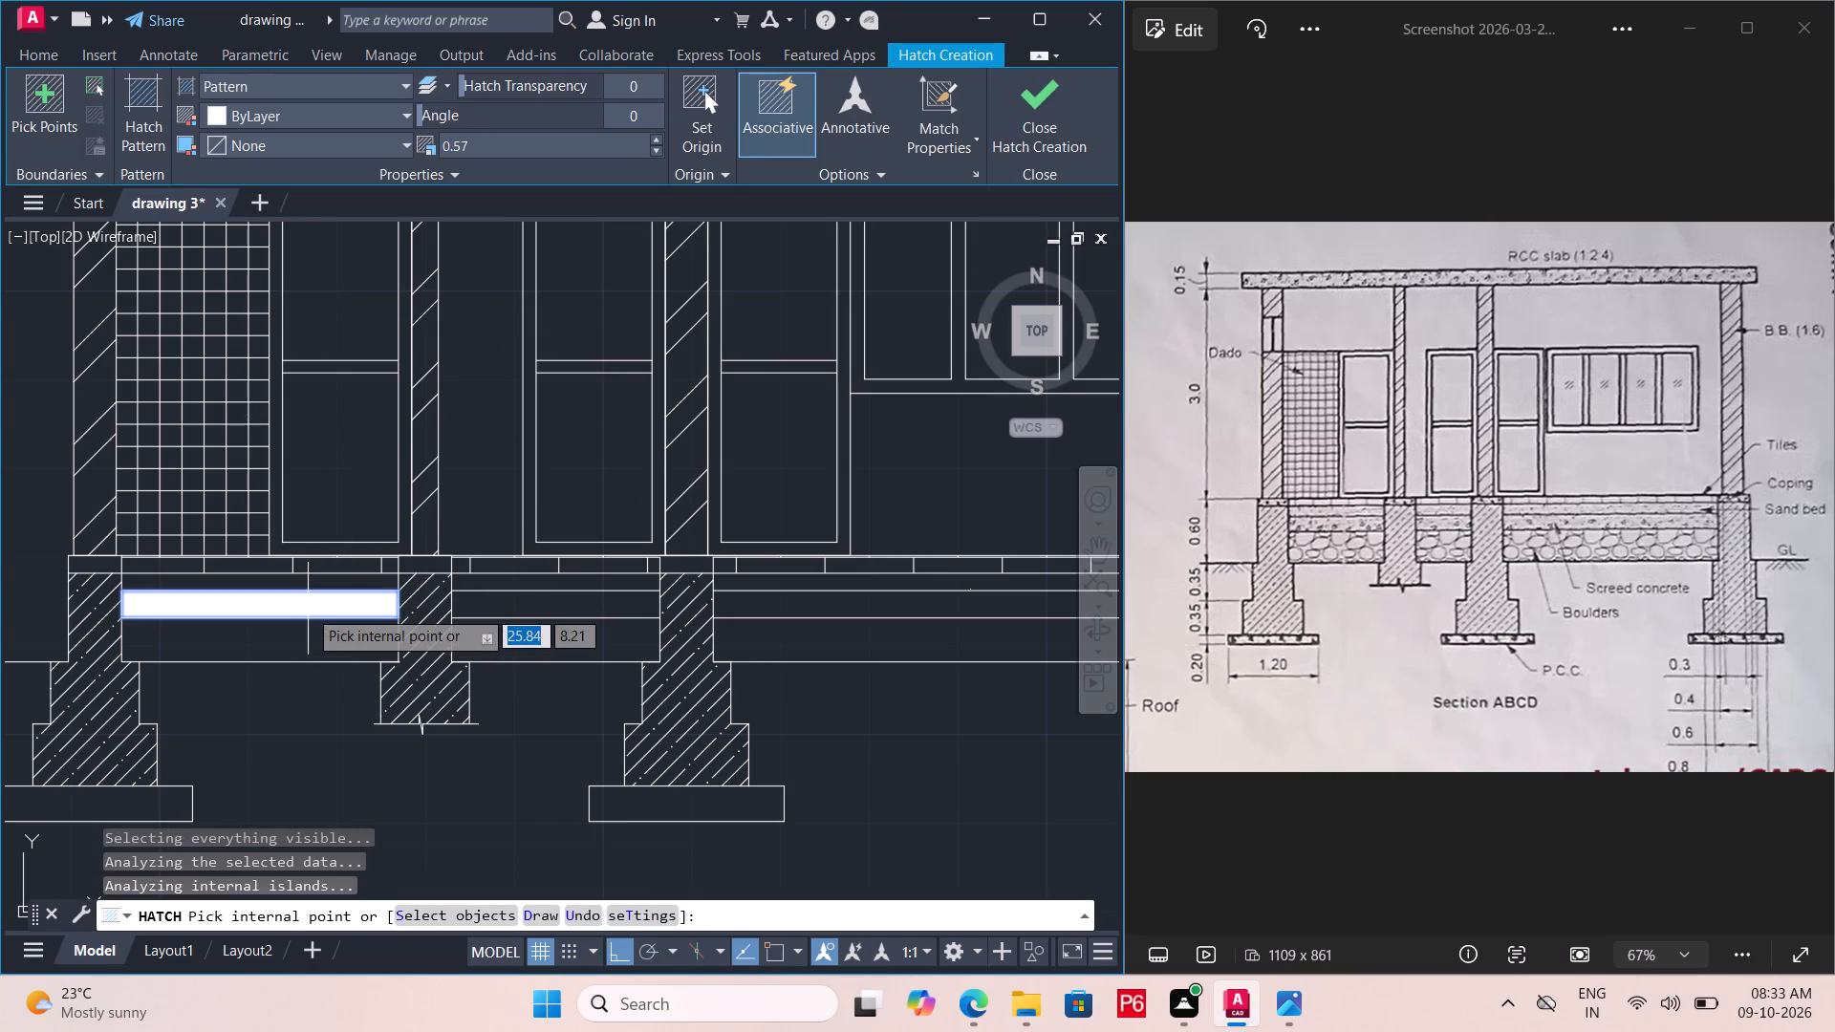
left_click(494, 606)
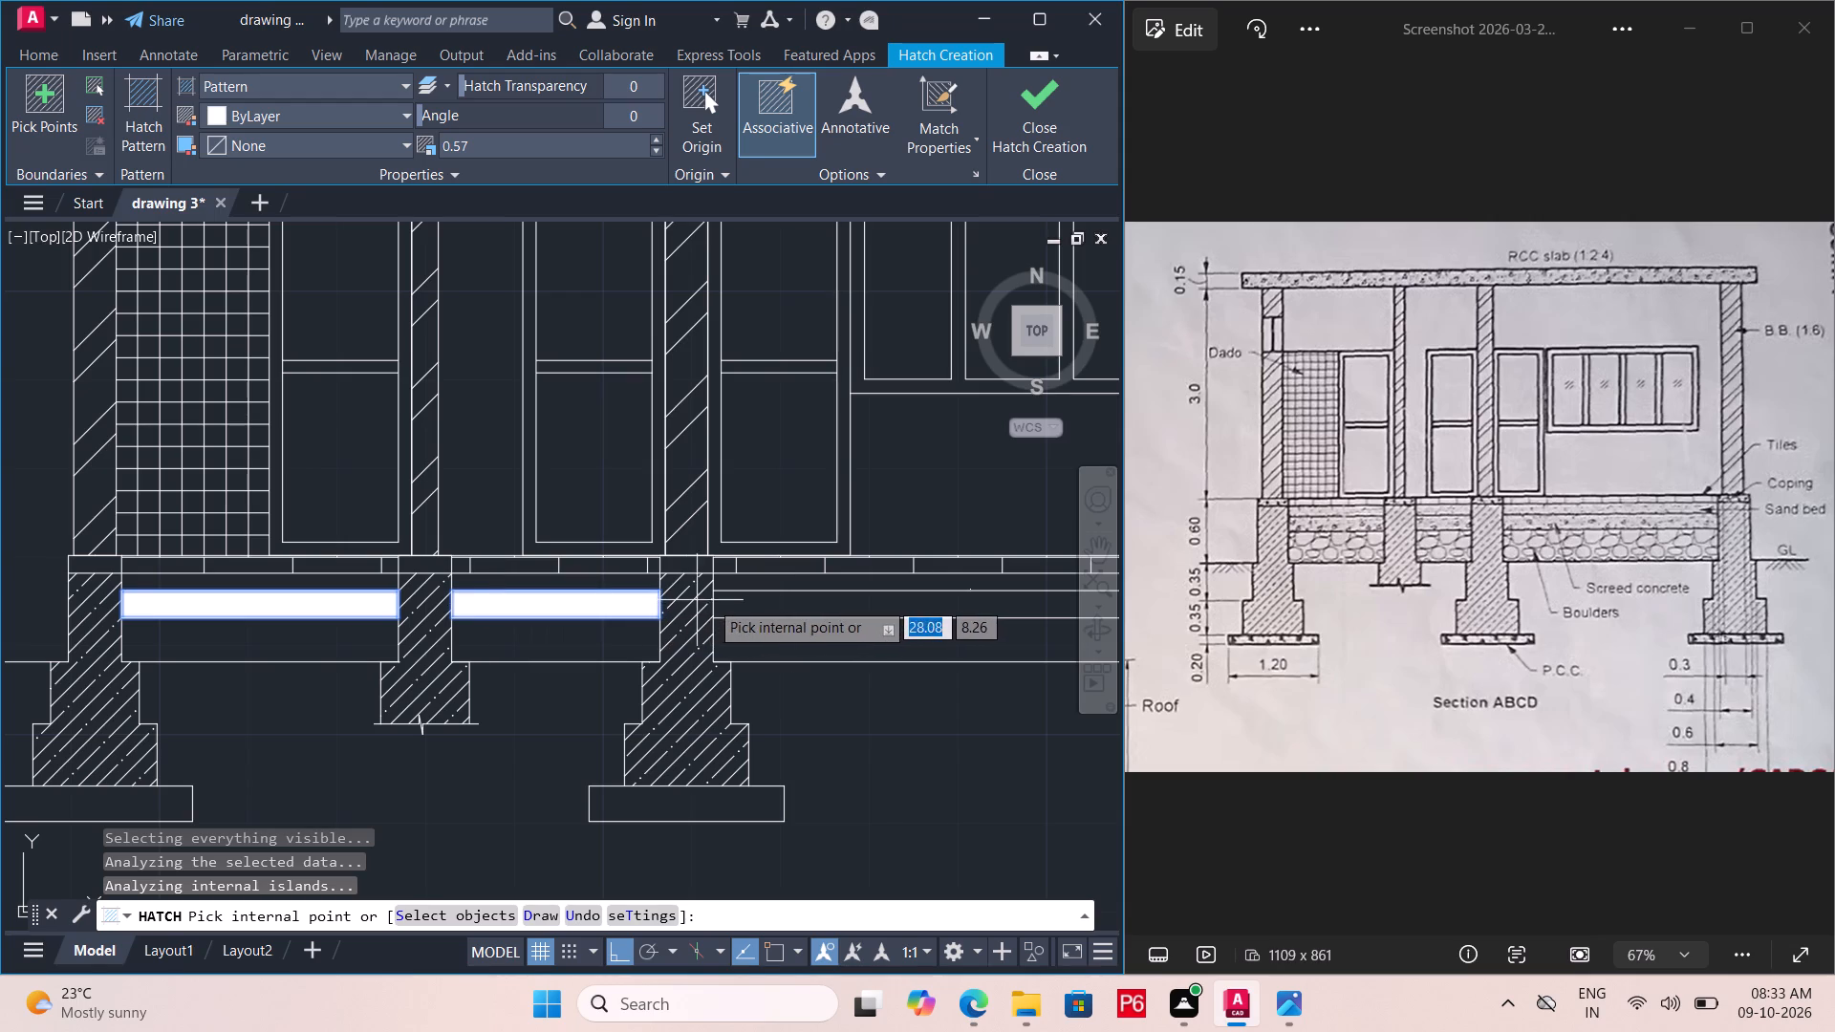
left_click(777, 603)
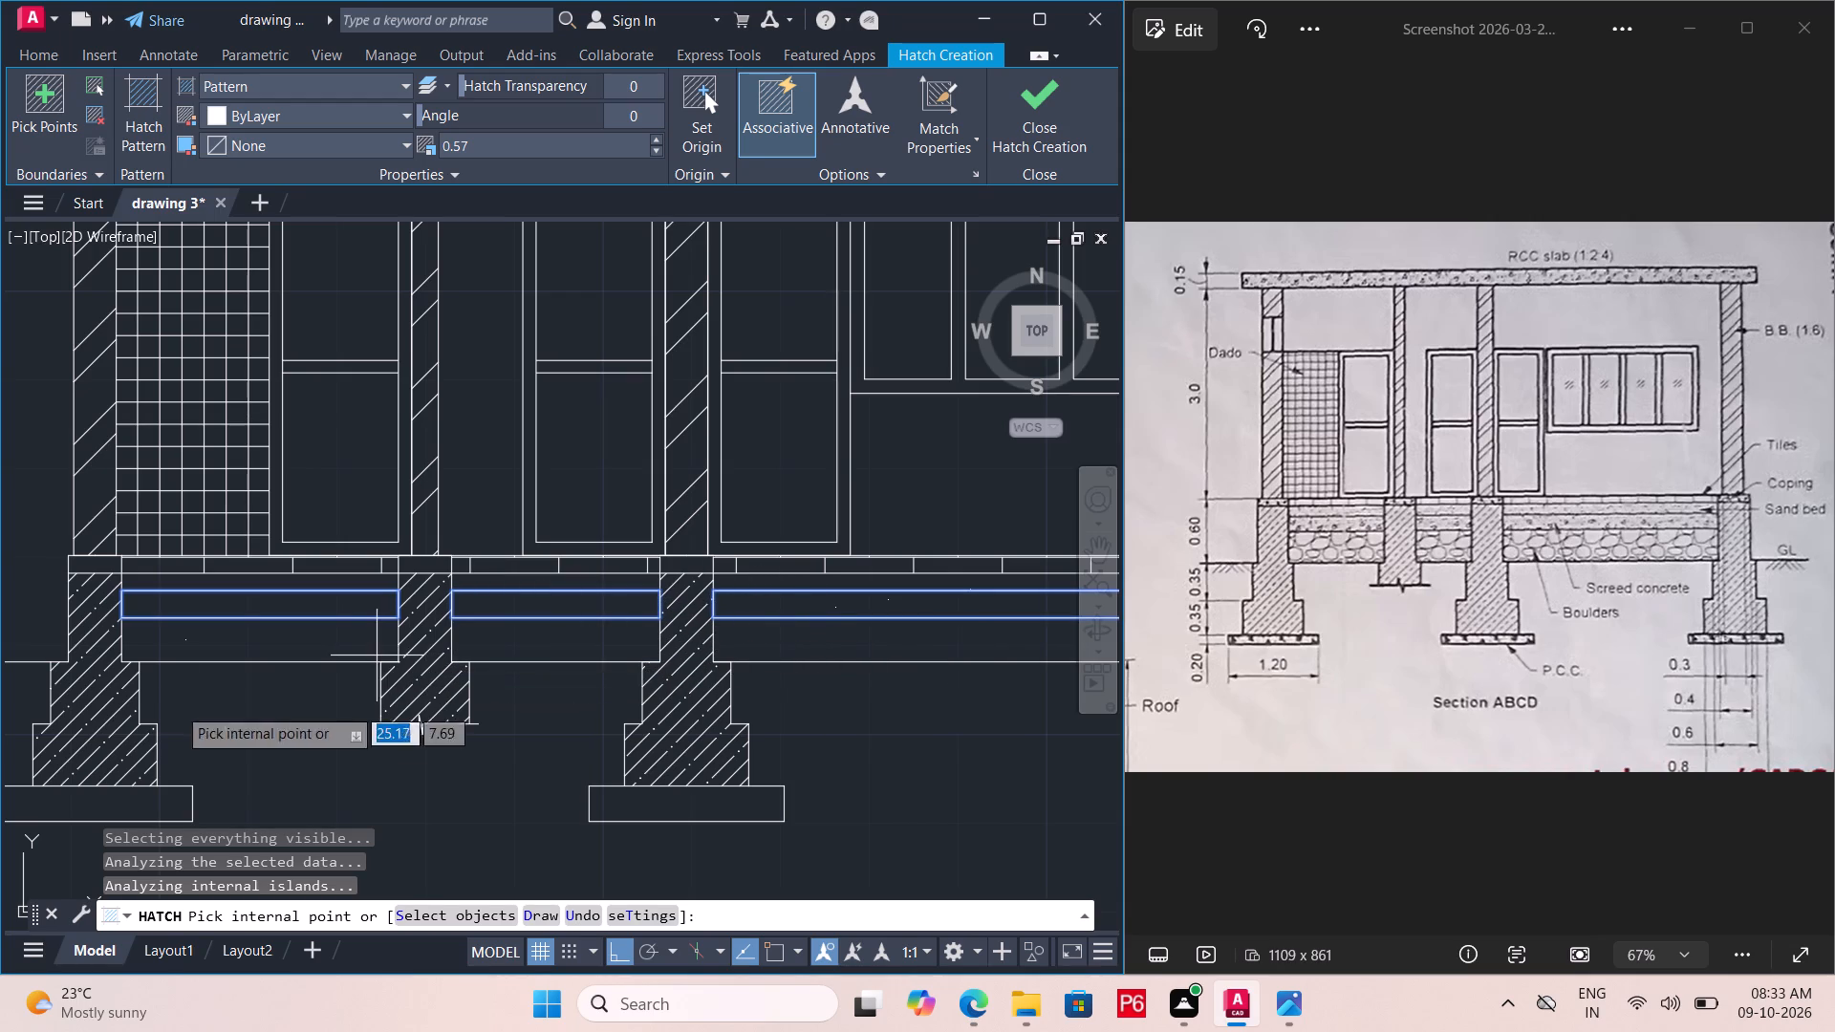
left_click(1037, 139)
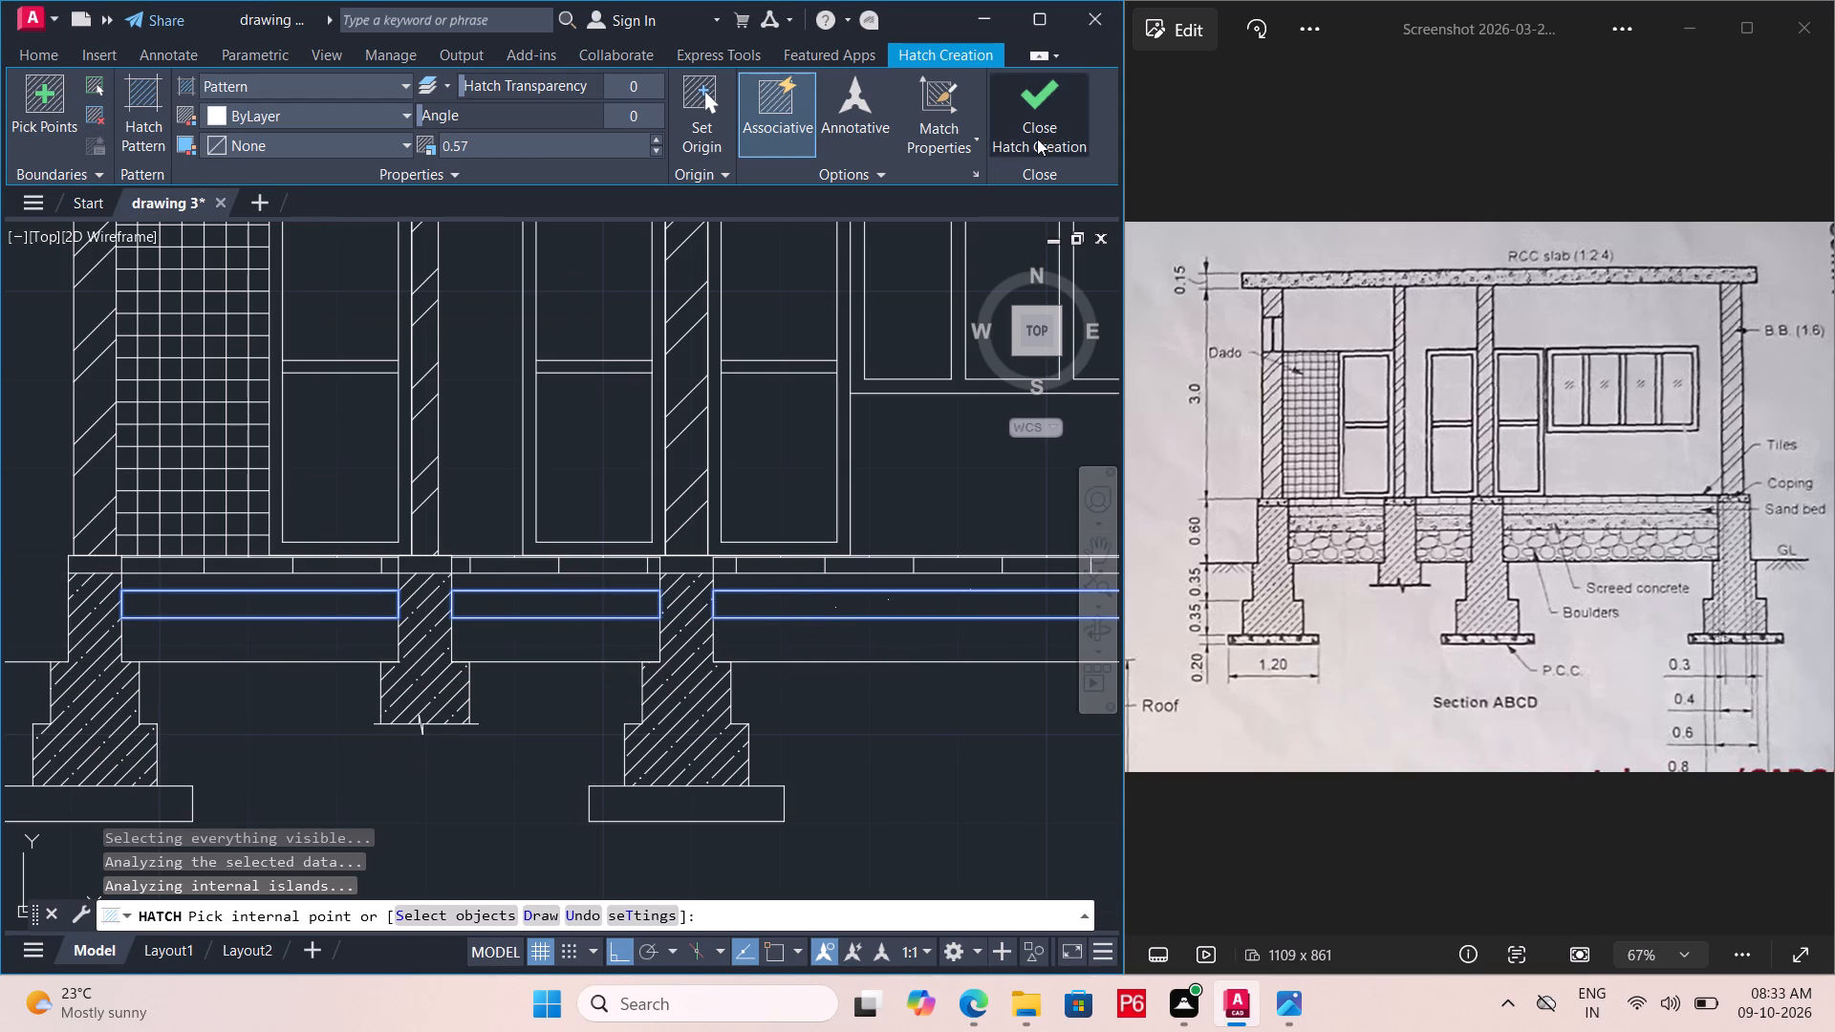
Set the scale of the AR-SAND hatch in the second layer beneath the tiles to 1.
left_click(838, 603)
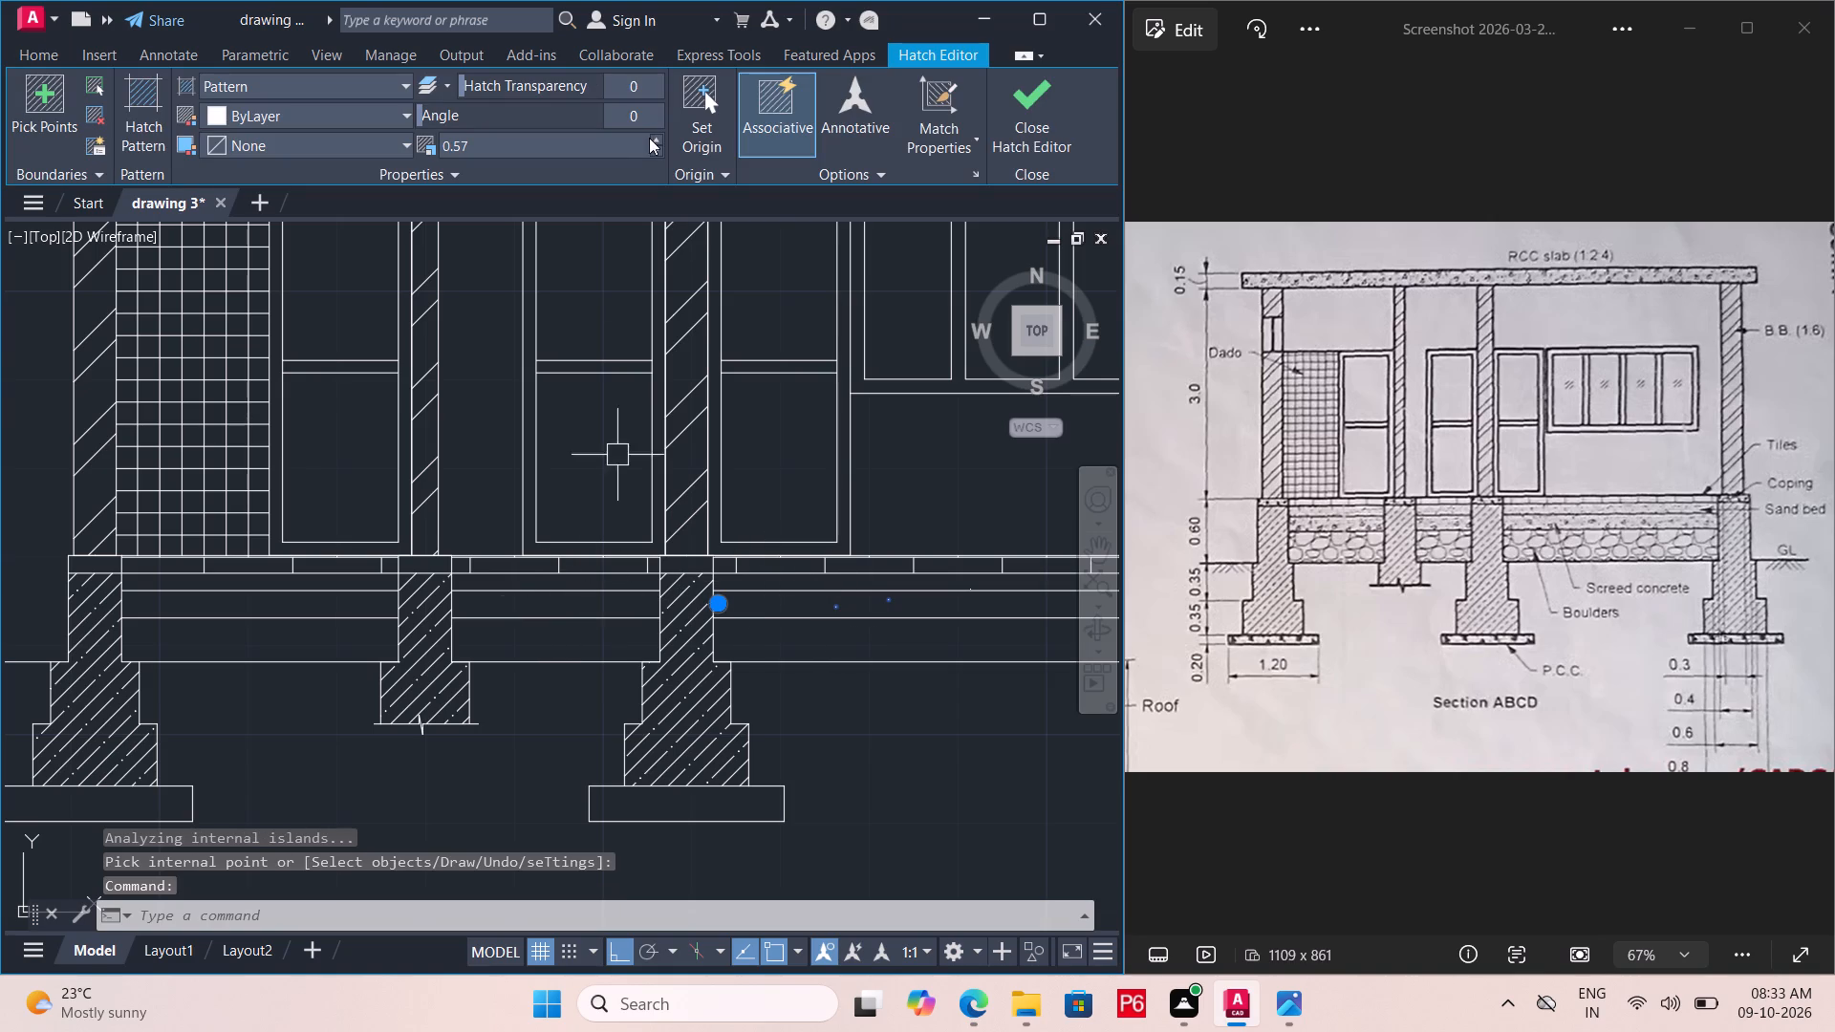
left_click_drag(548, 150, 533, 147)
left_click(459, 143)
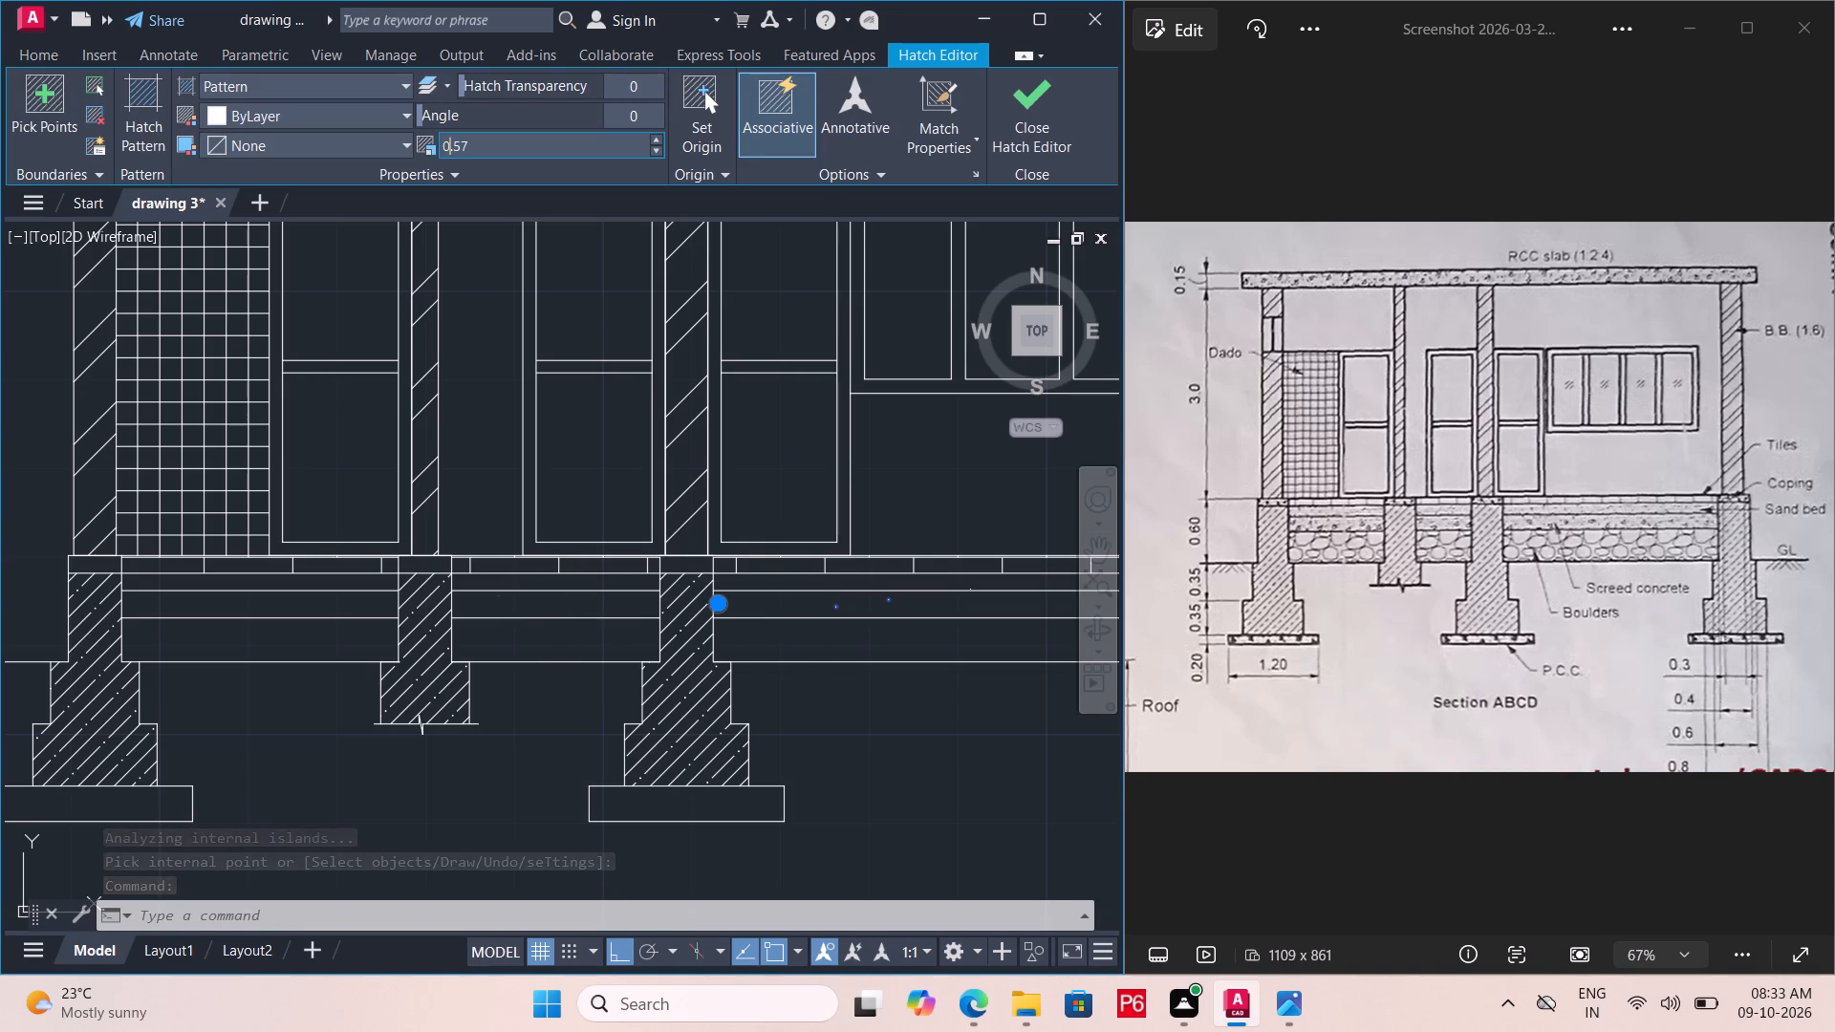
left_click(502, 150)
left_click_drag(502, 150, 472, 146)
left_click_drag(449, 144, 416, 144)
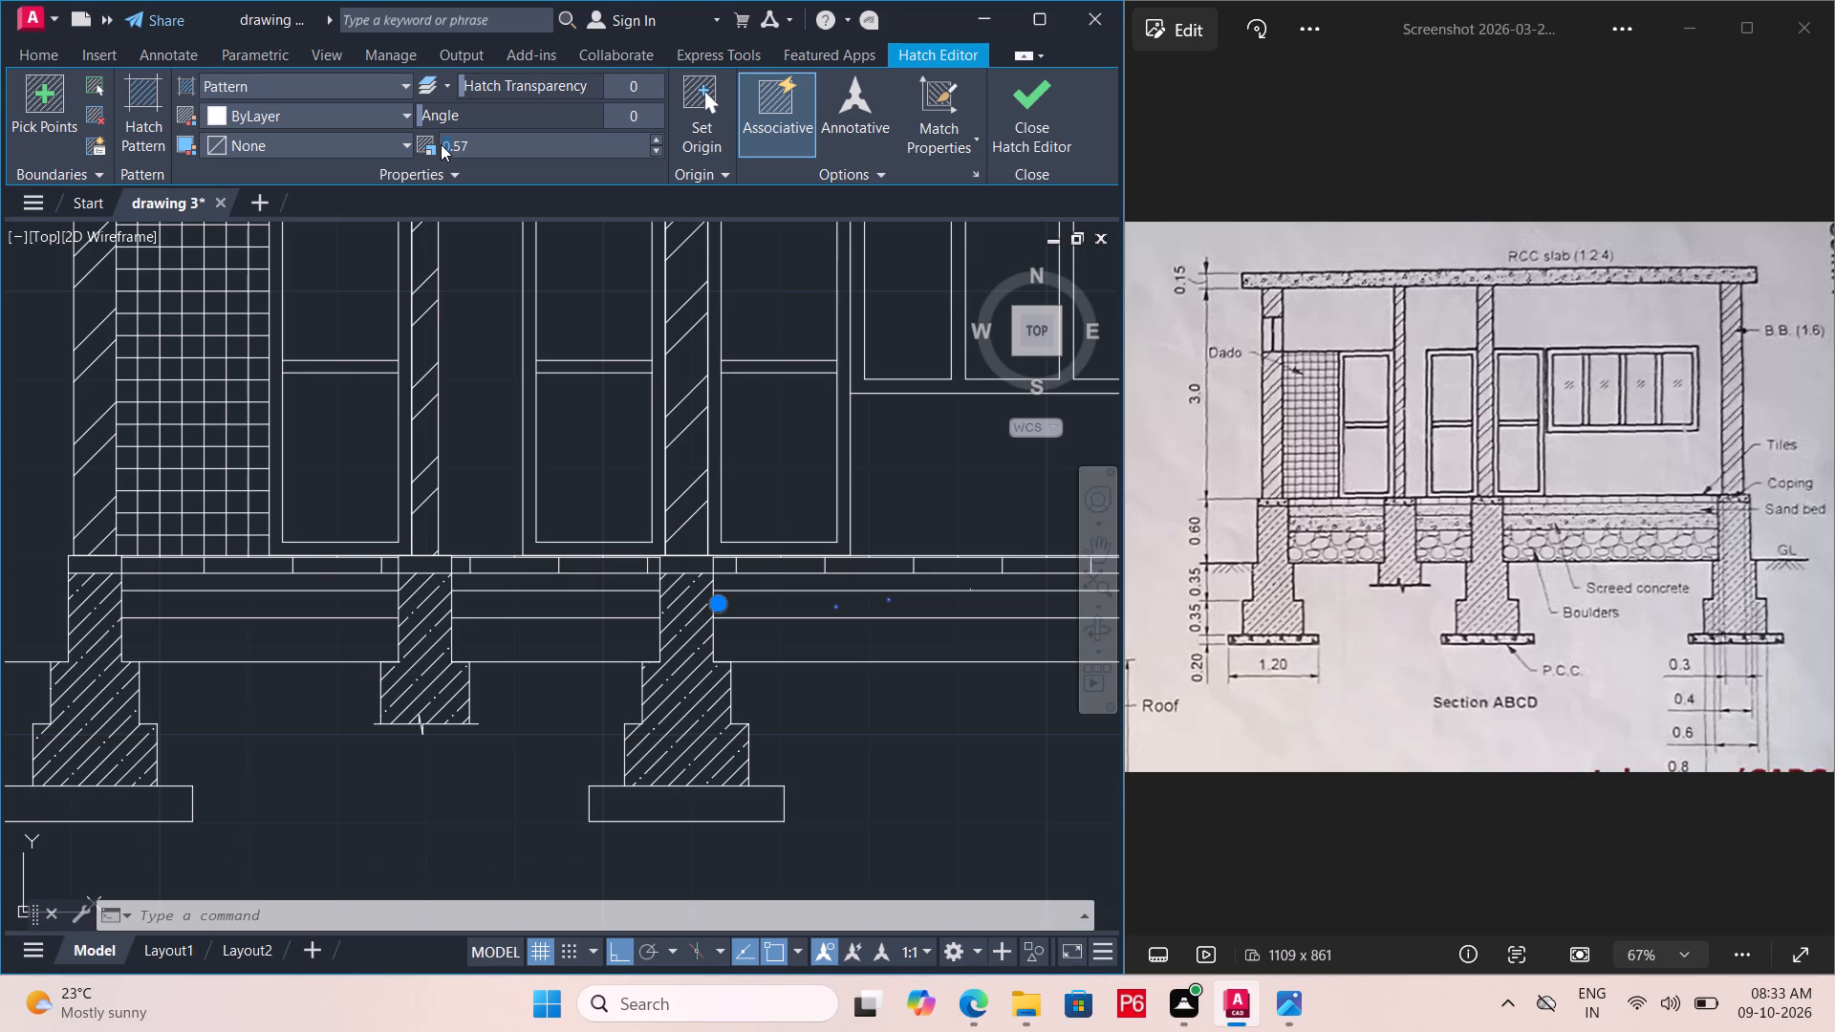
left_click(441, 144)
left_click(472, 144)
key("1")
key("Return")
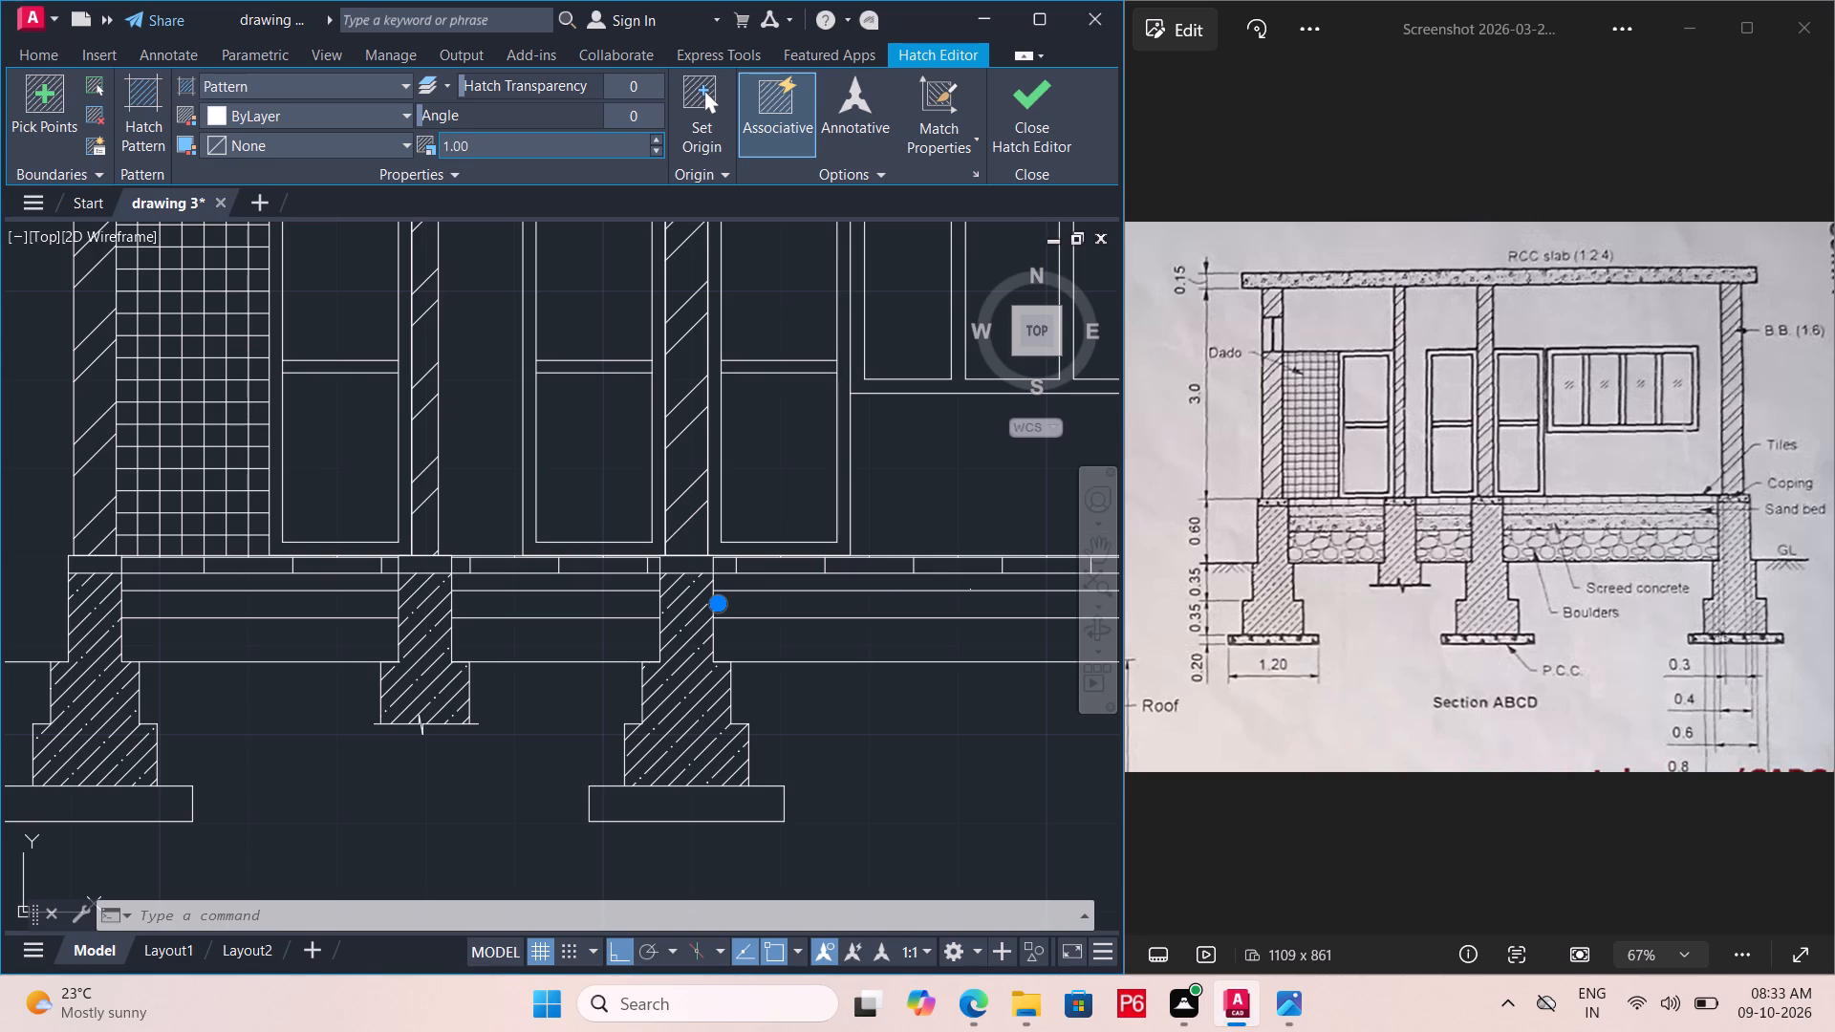
Set the scale of the second layer's AR-SAND hatch to 0.01 and clear the selection.
key("BackSpace")
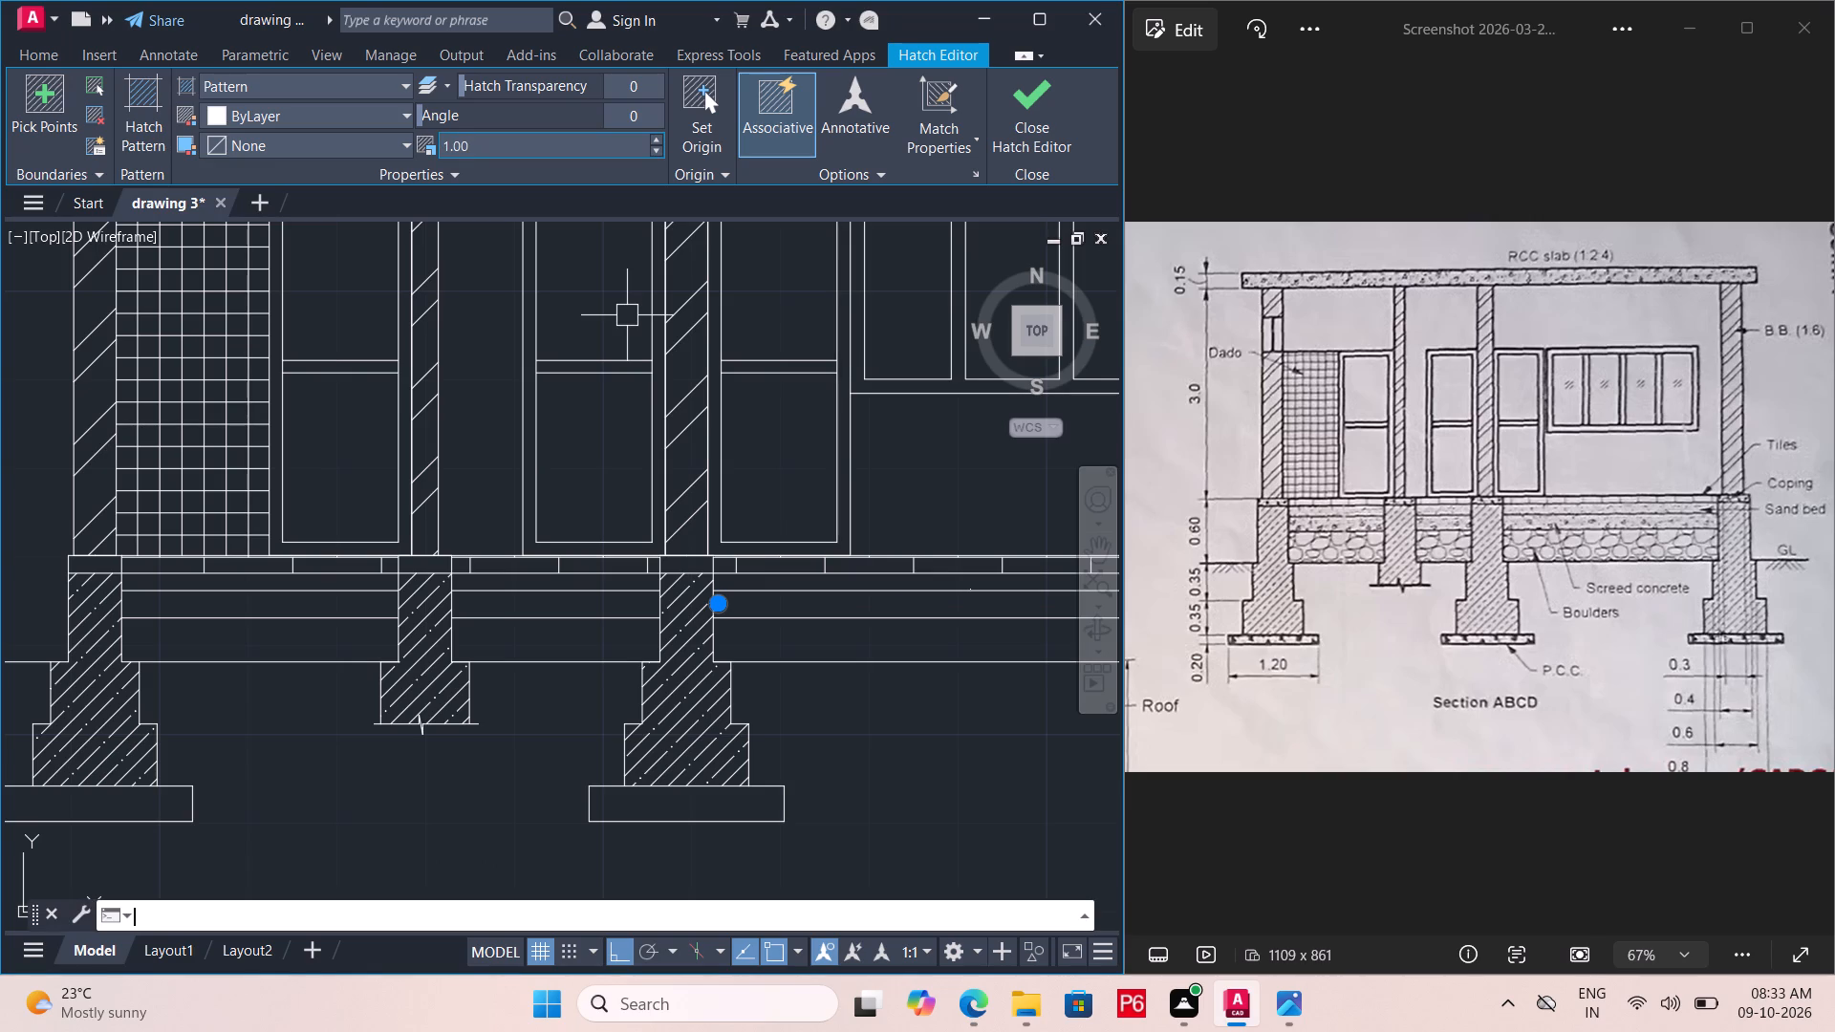
key("BackSpace")
key("BackSpace")
left_click(540, 147)
double_click(540, 147)
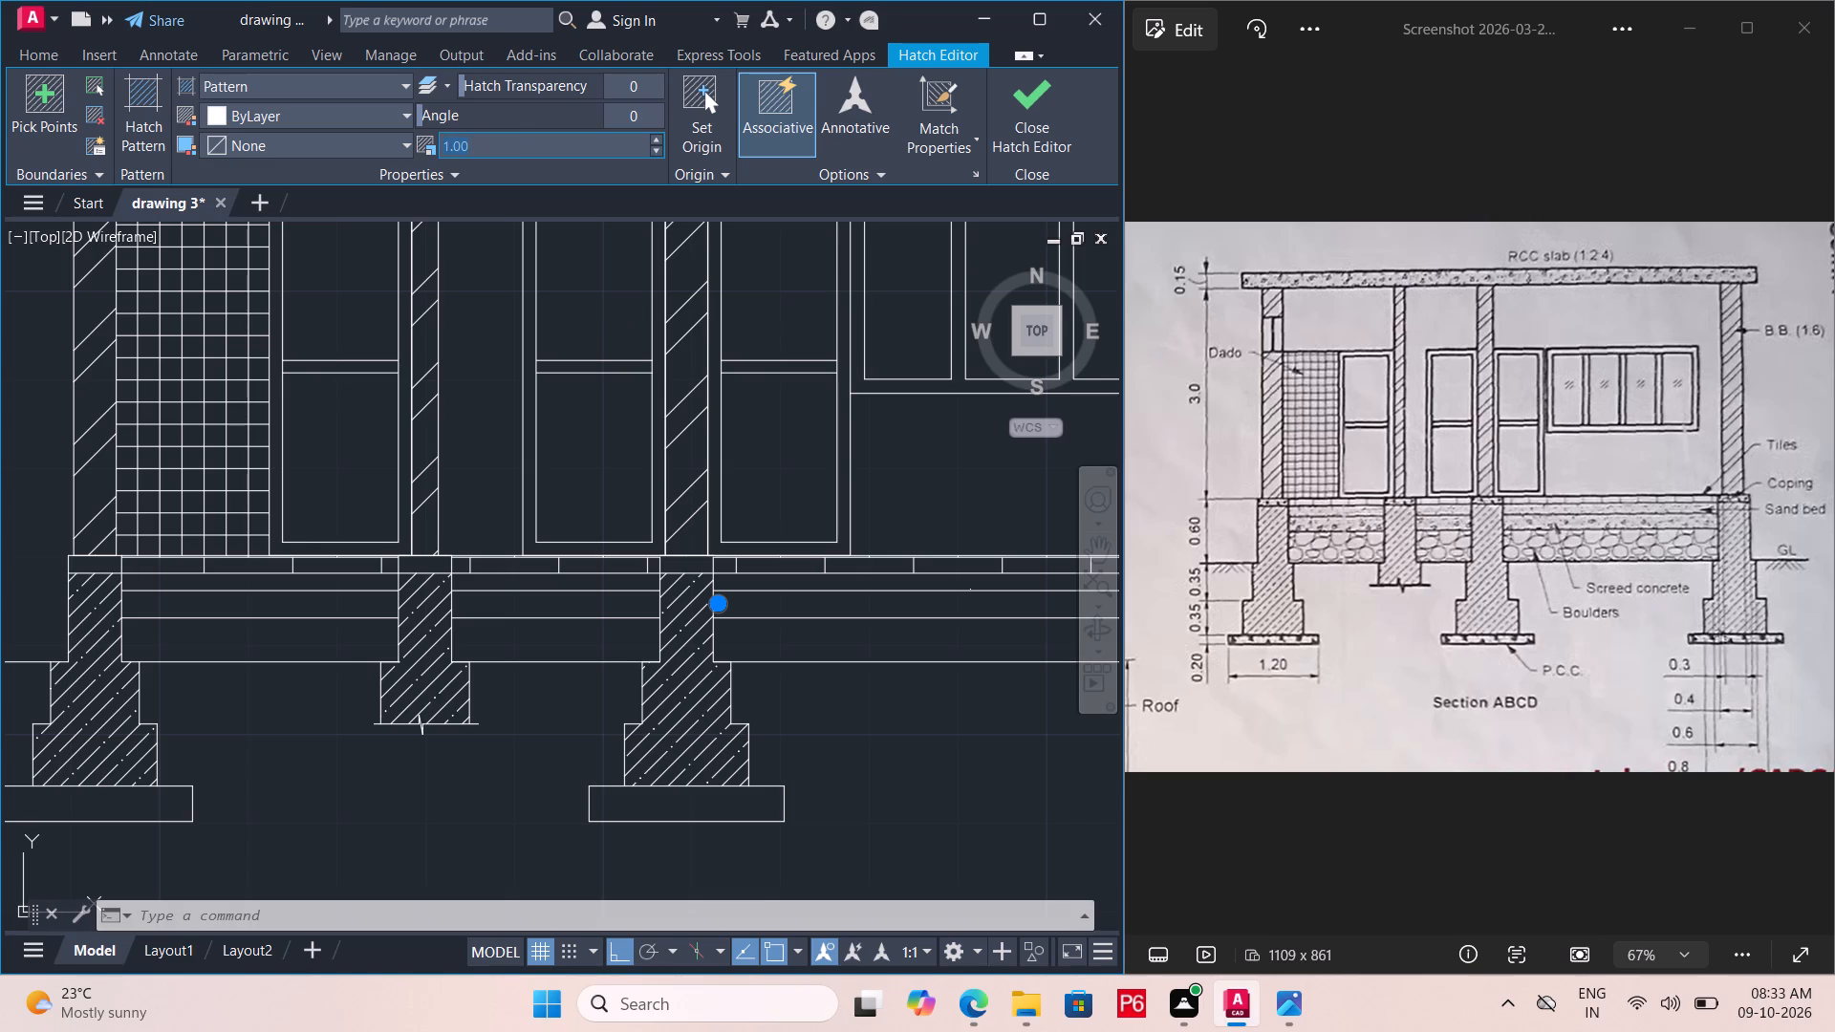
type("0.01")
key("Return")
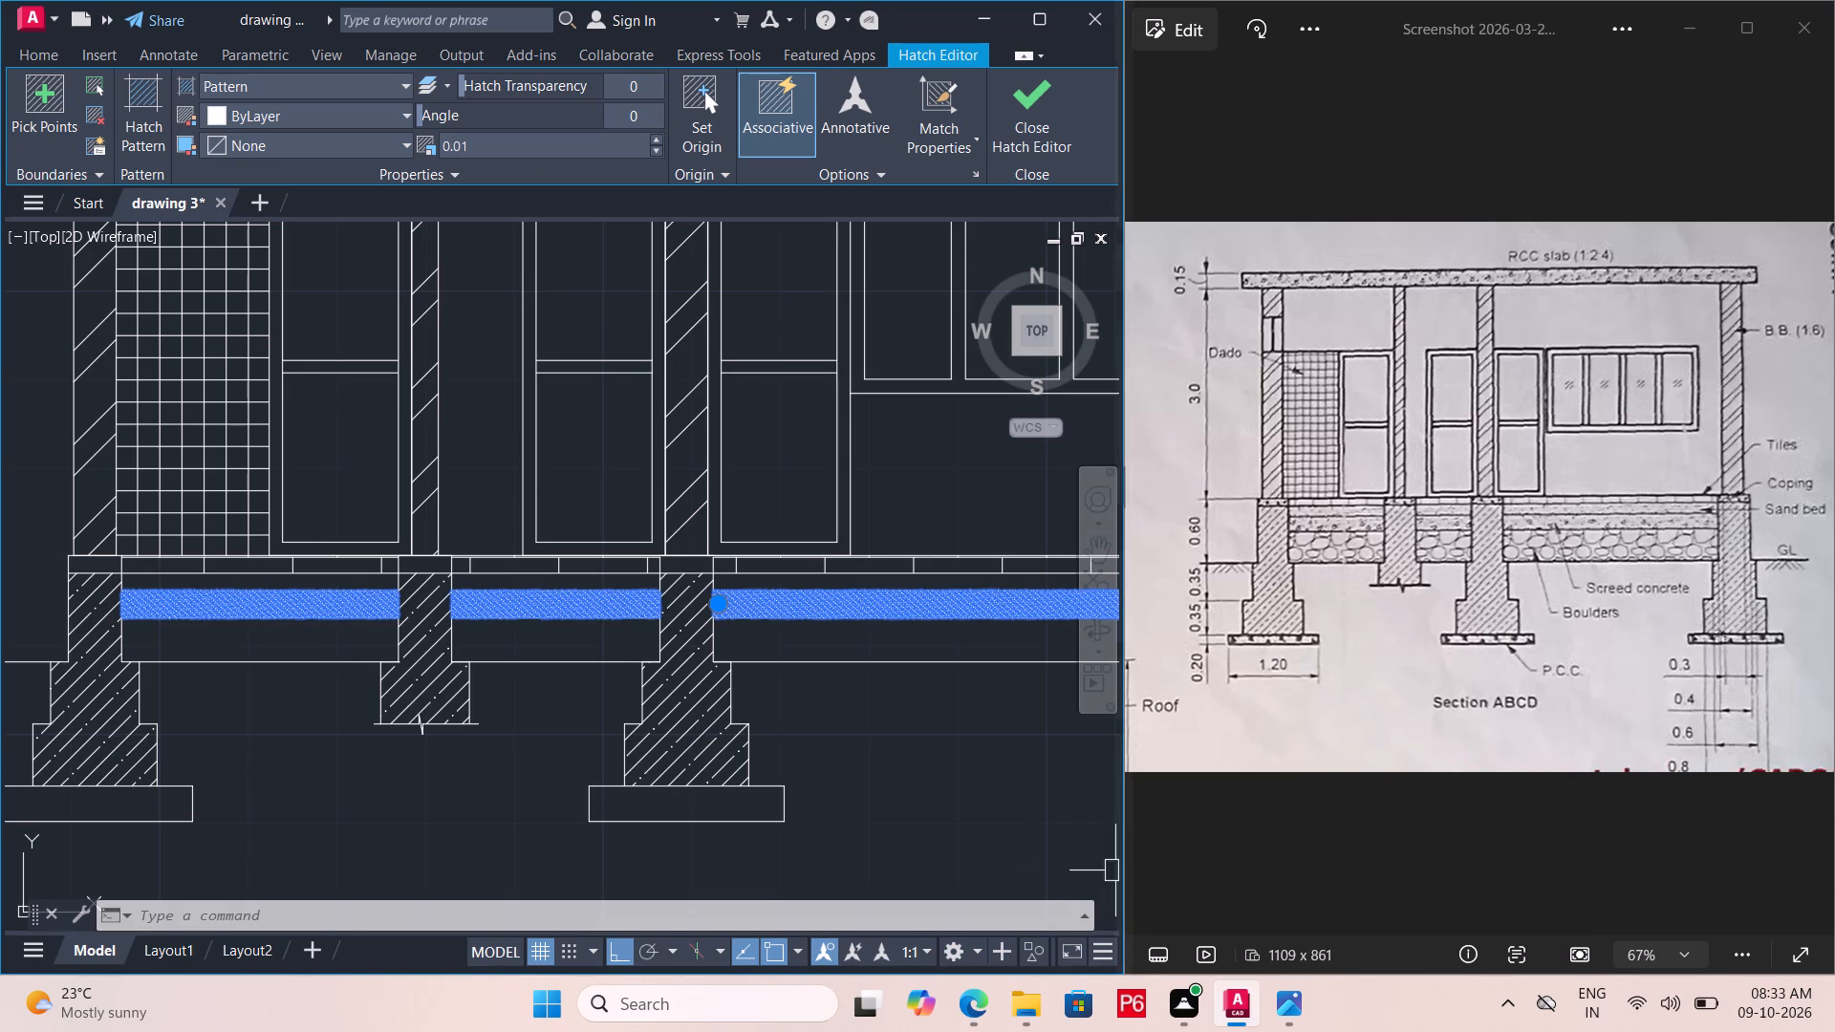
left_click(980, 779)
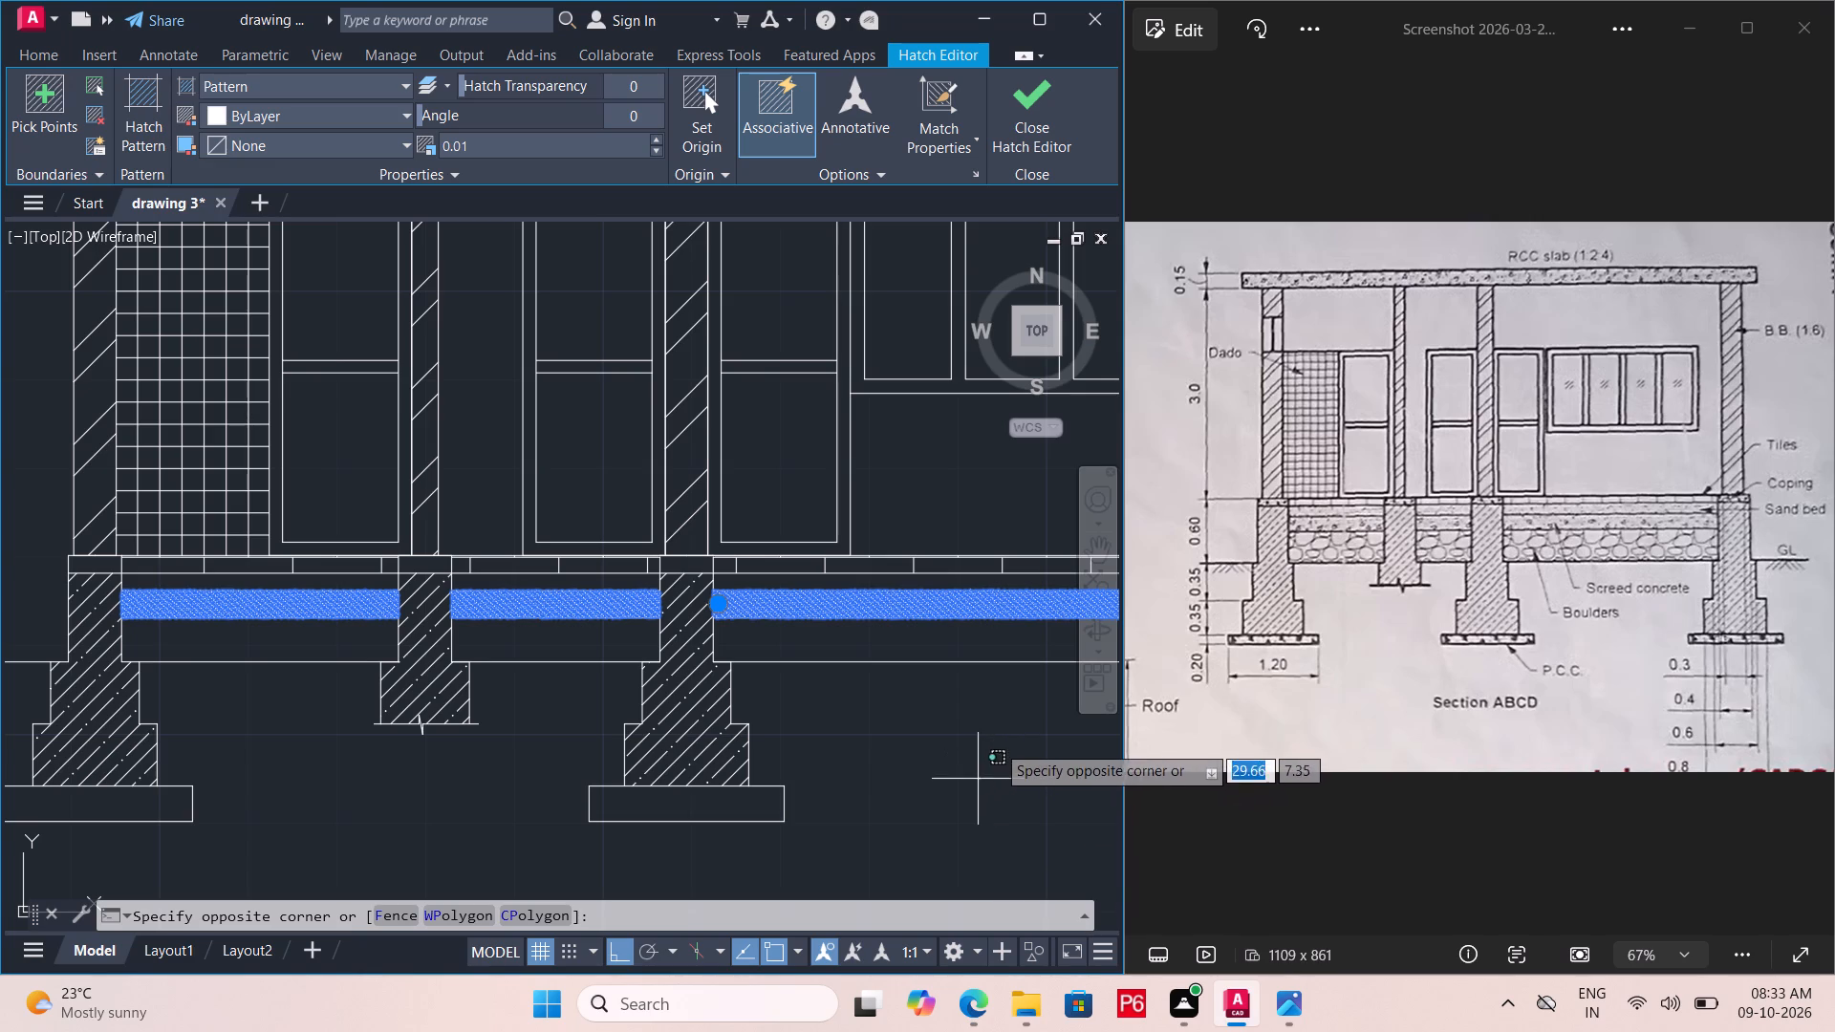
left_click(969, 751)
left_click(939, 750)
key("space")
key("space")
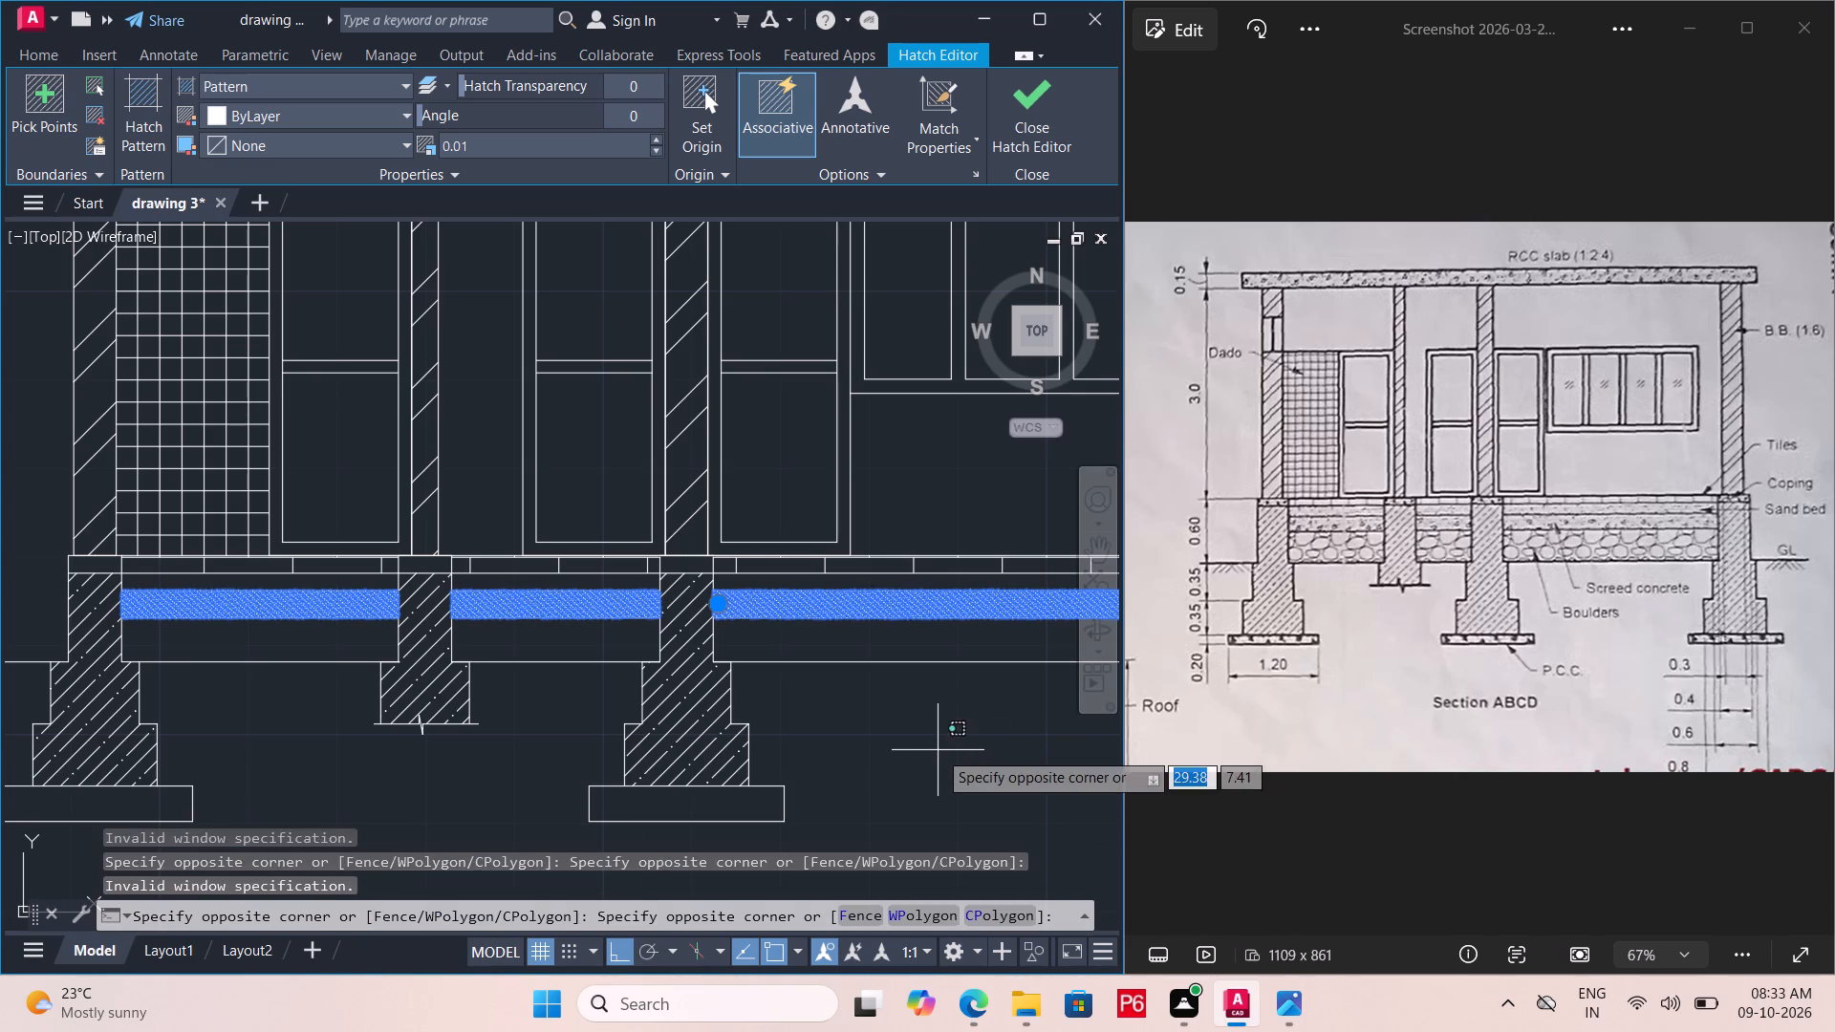
key("Escape")
key("Escape")
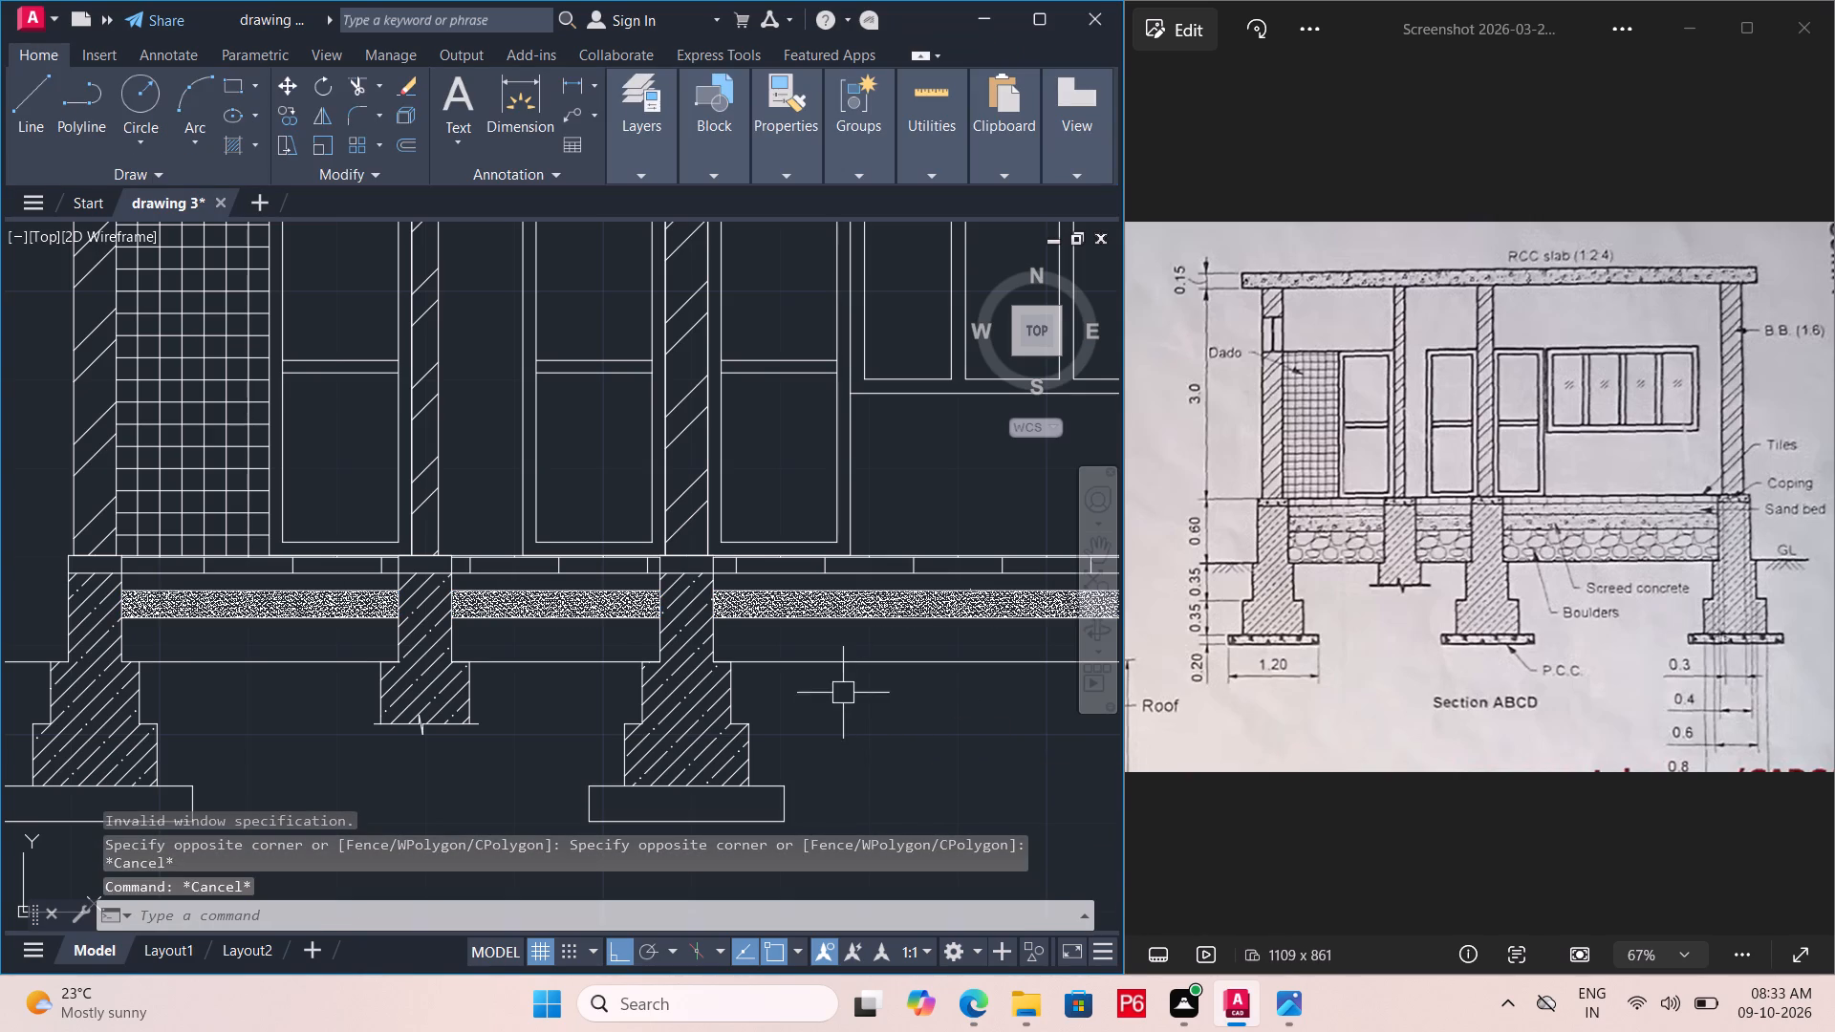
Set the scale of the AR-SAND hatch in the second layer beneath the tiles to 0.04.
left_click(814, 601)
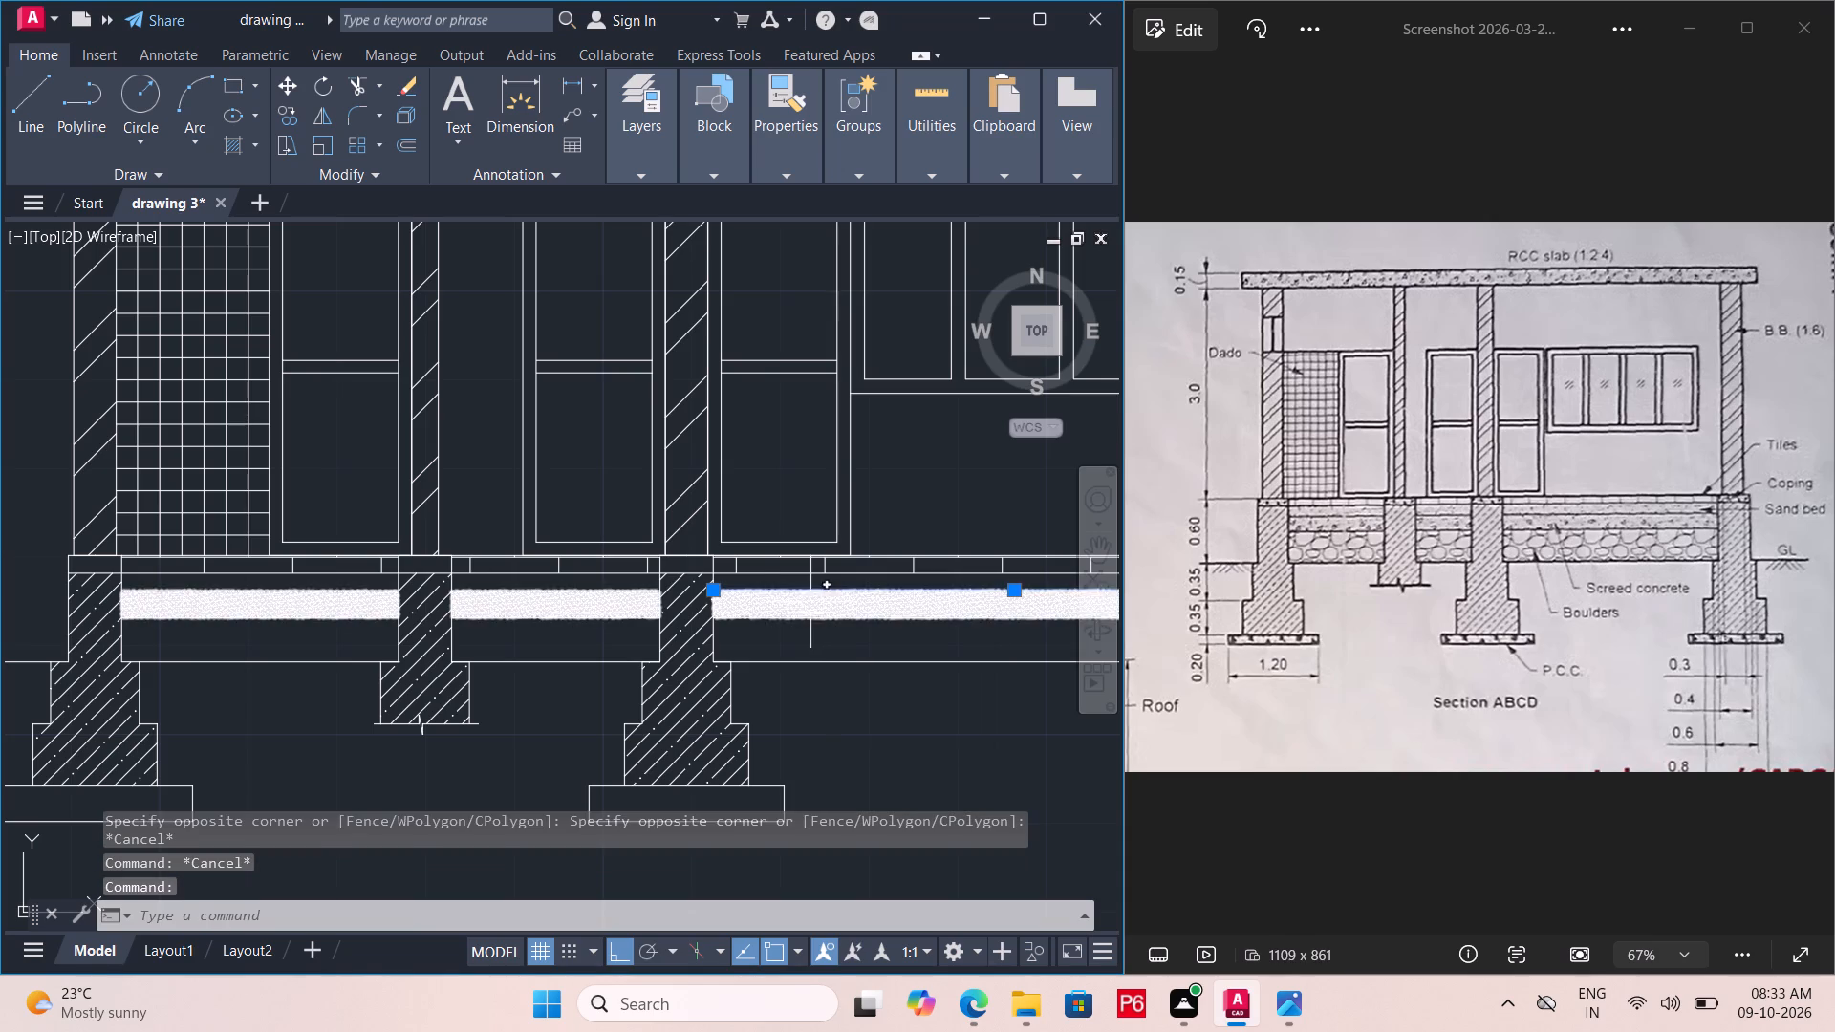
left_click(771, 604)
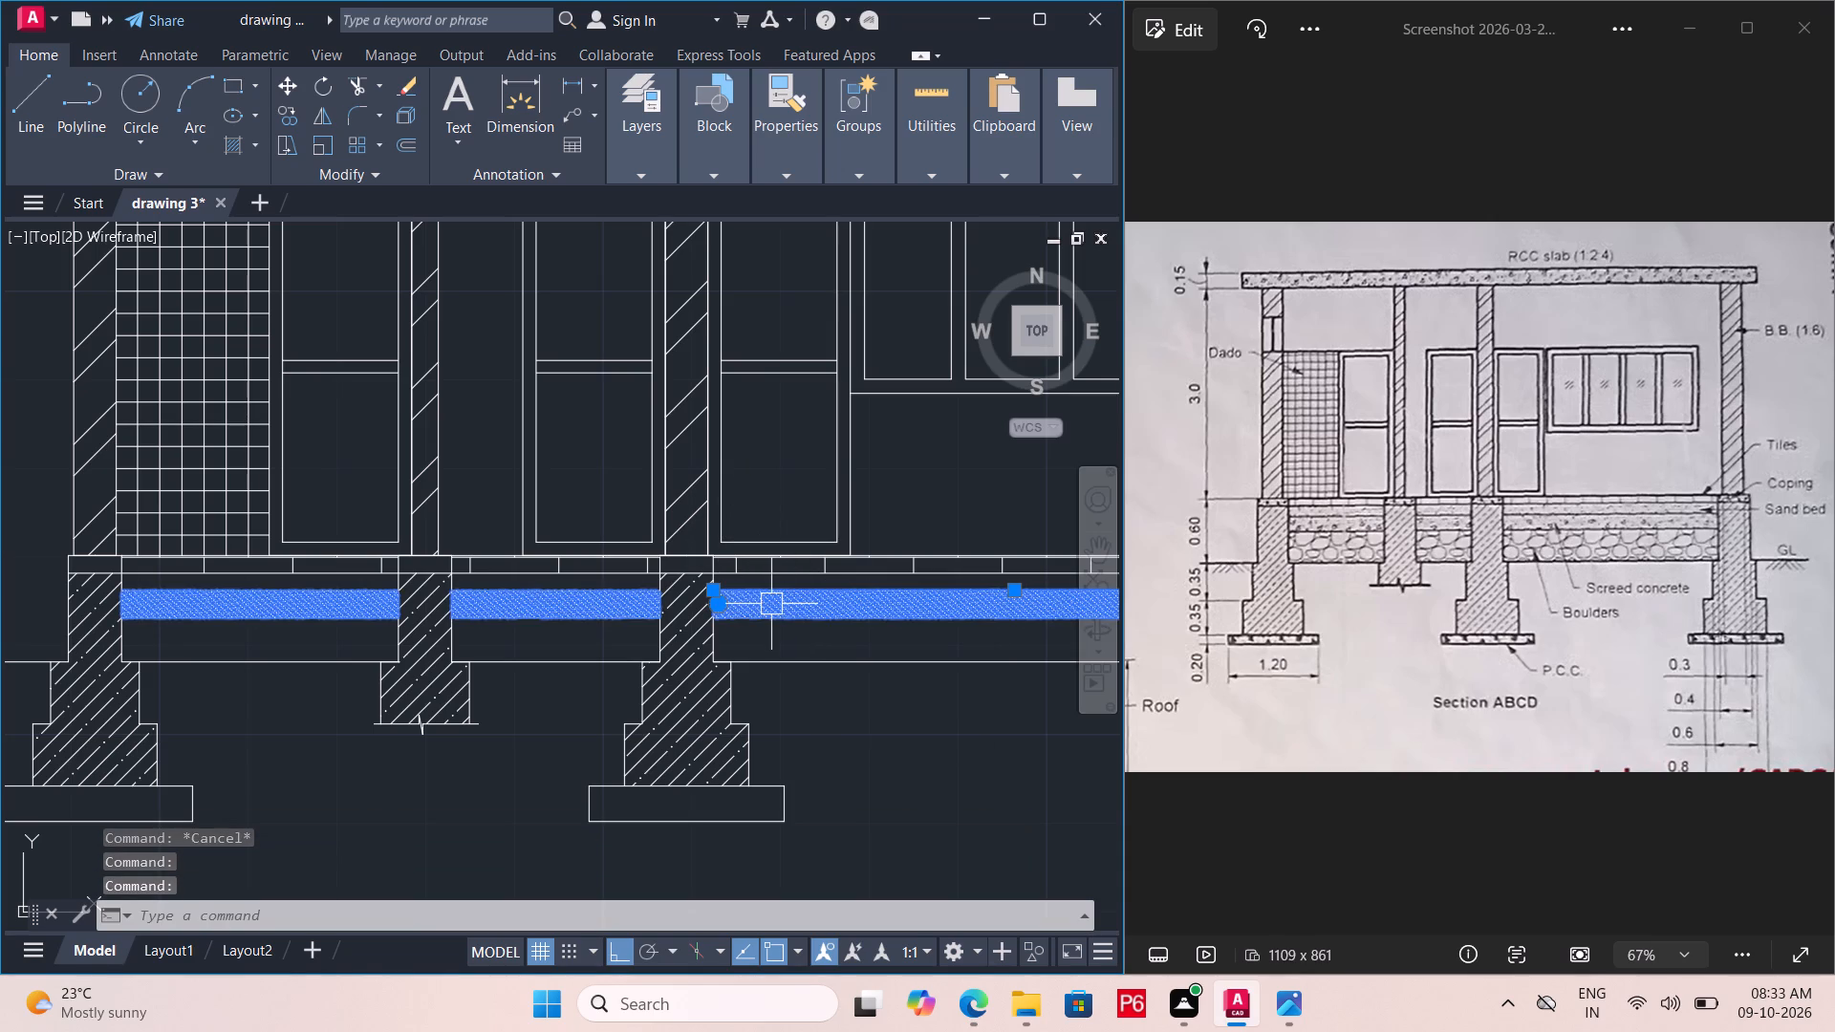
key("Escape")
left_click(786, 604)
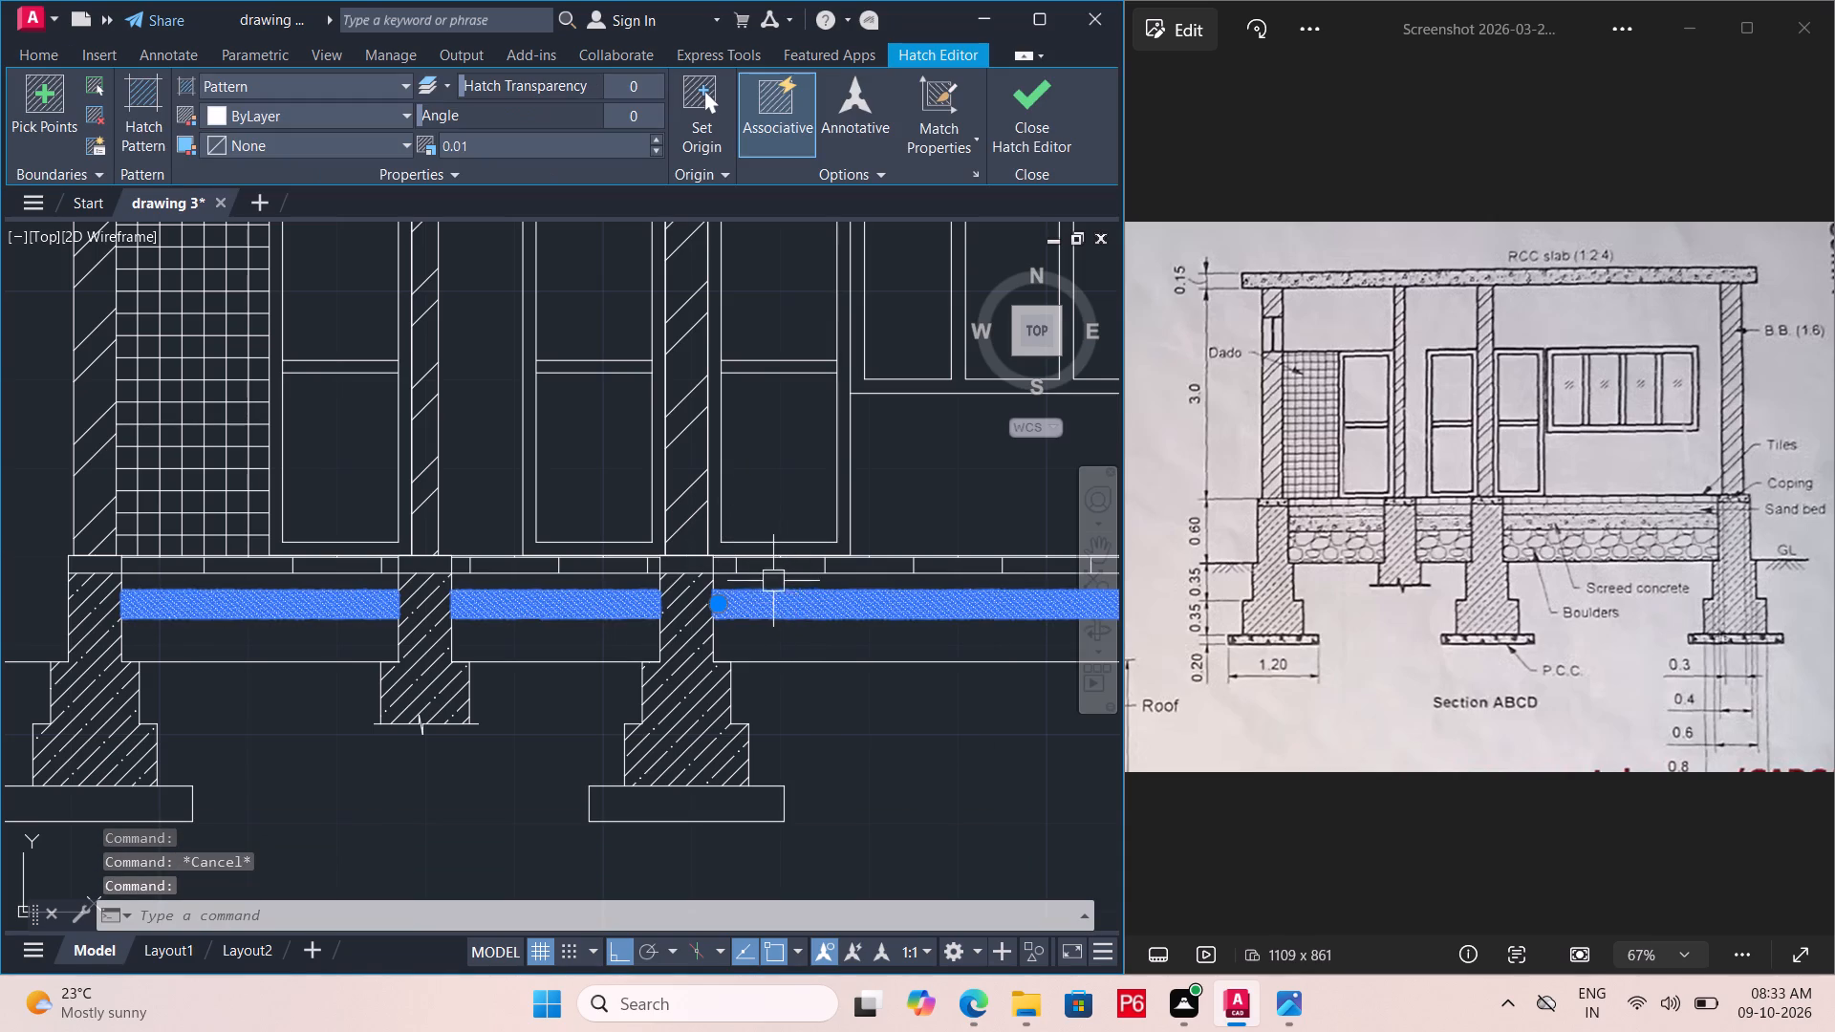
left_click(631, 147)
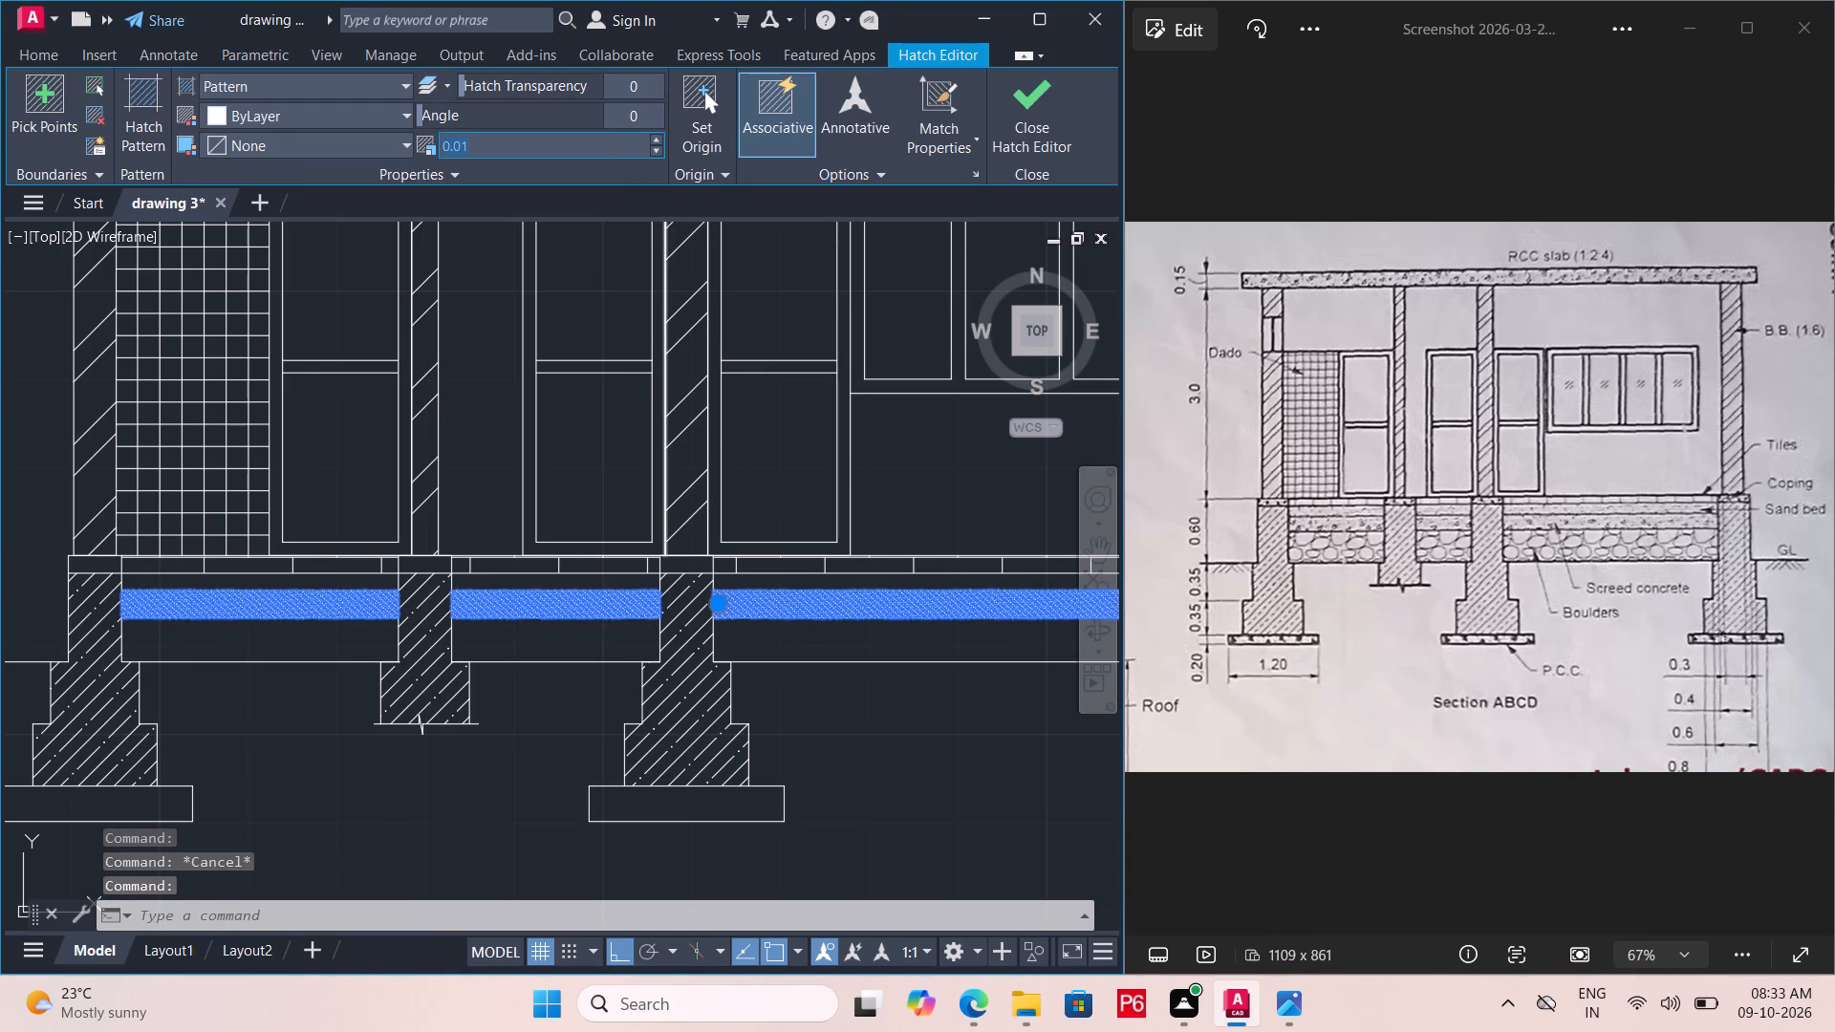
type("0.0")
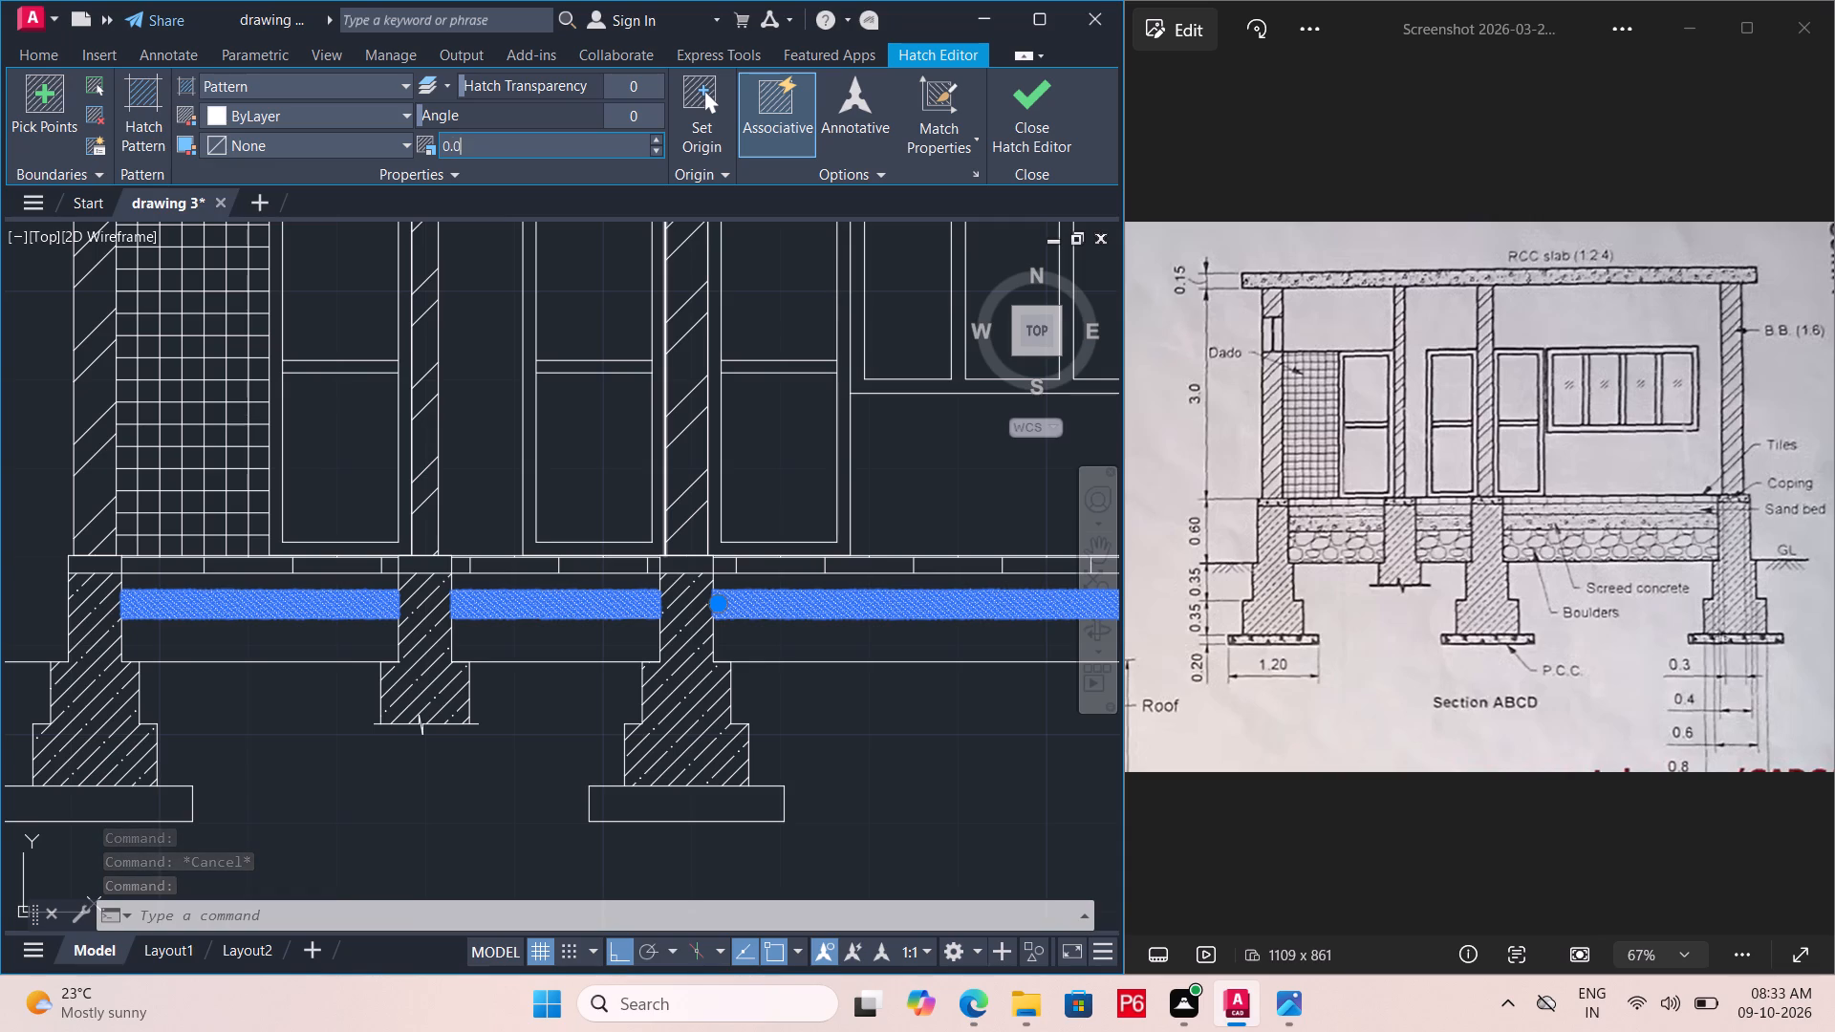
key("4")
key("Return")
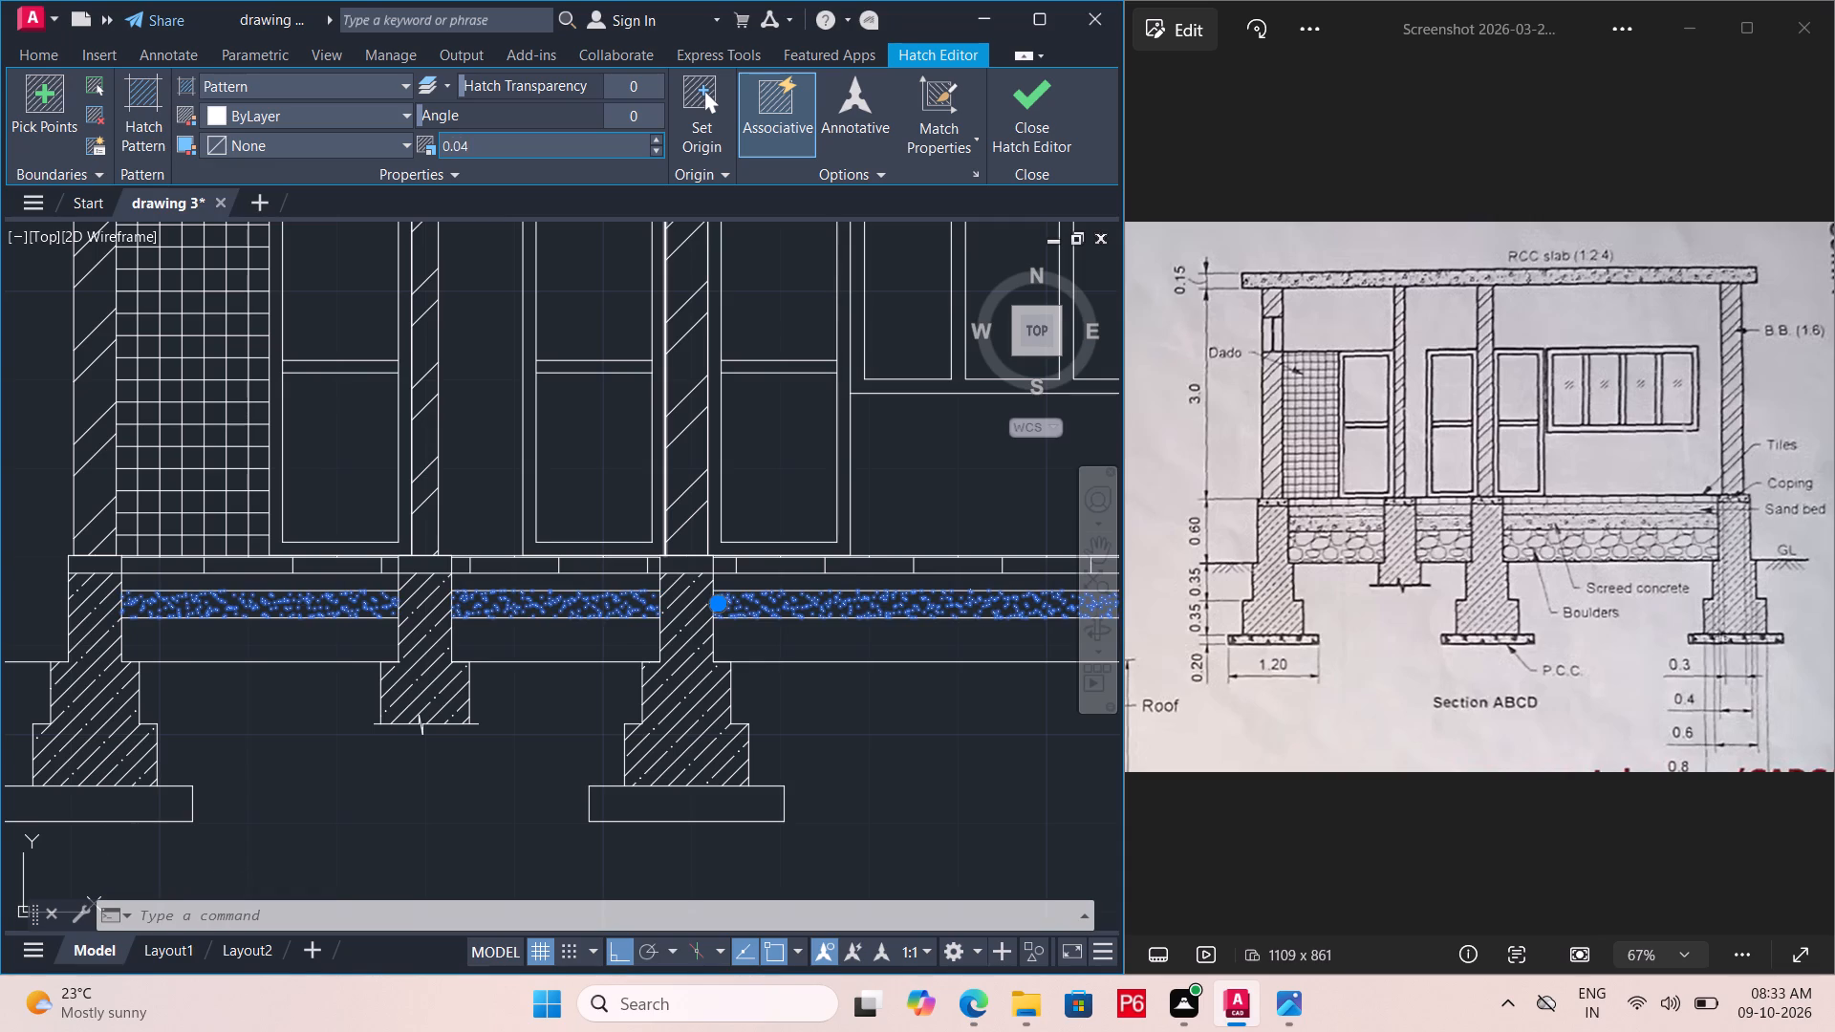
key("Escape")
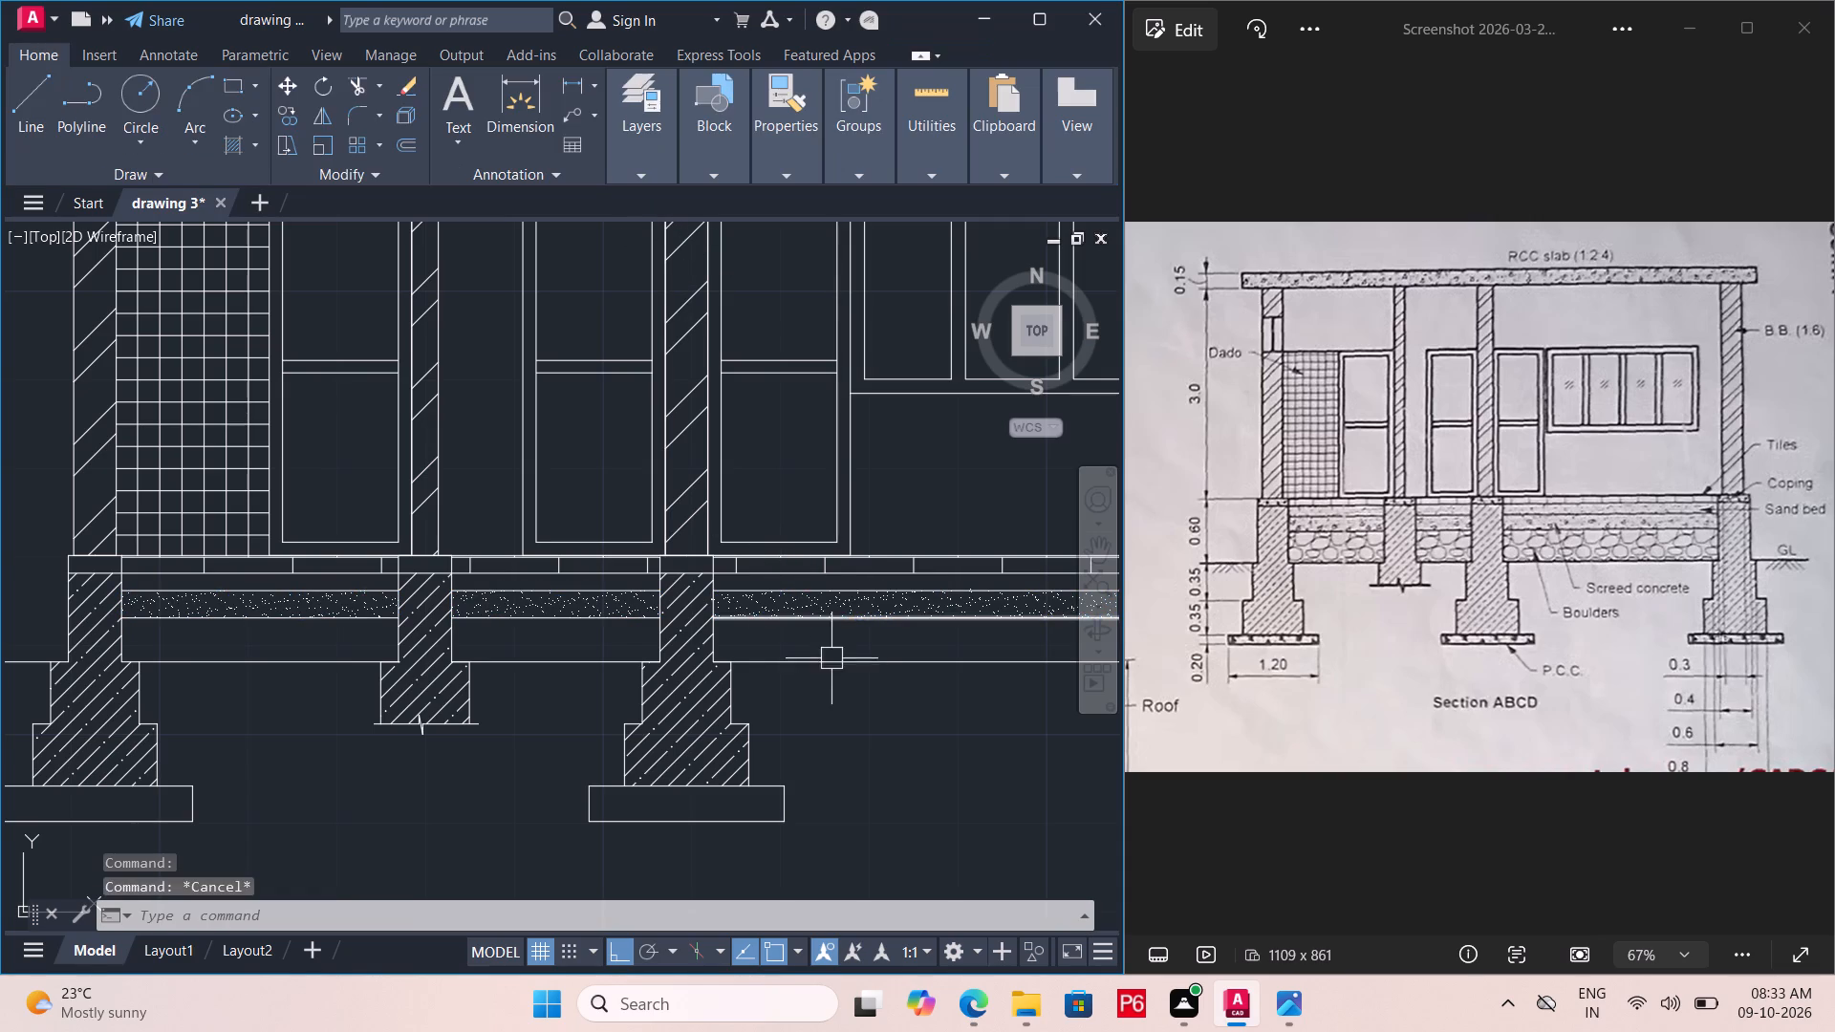
Save the drawing.
key("ctrl+s")
key("ctrl+s")
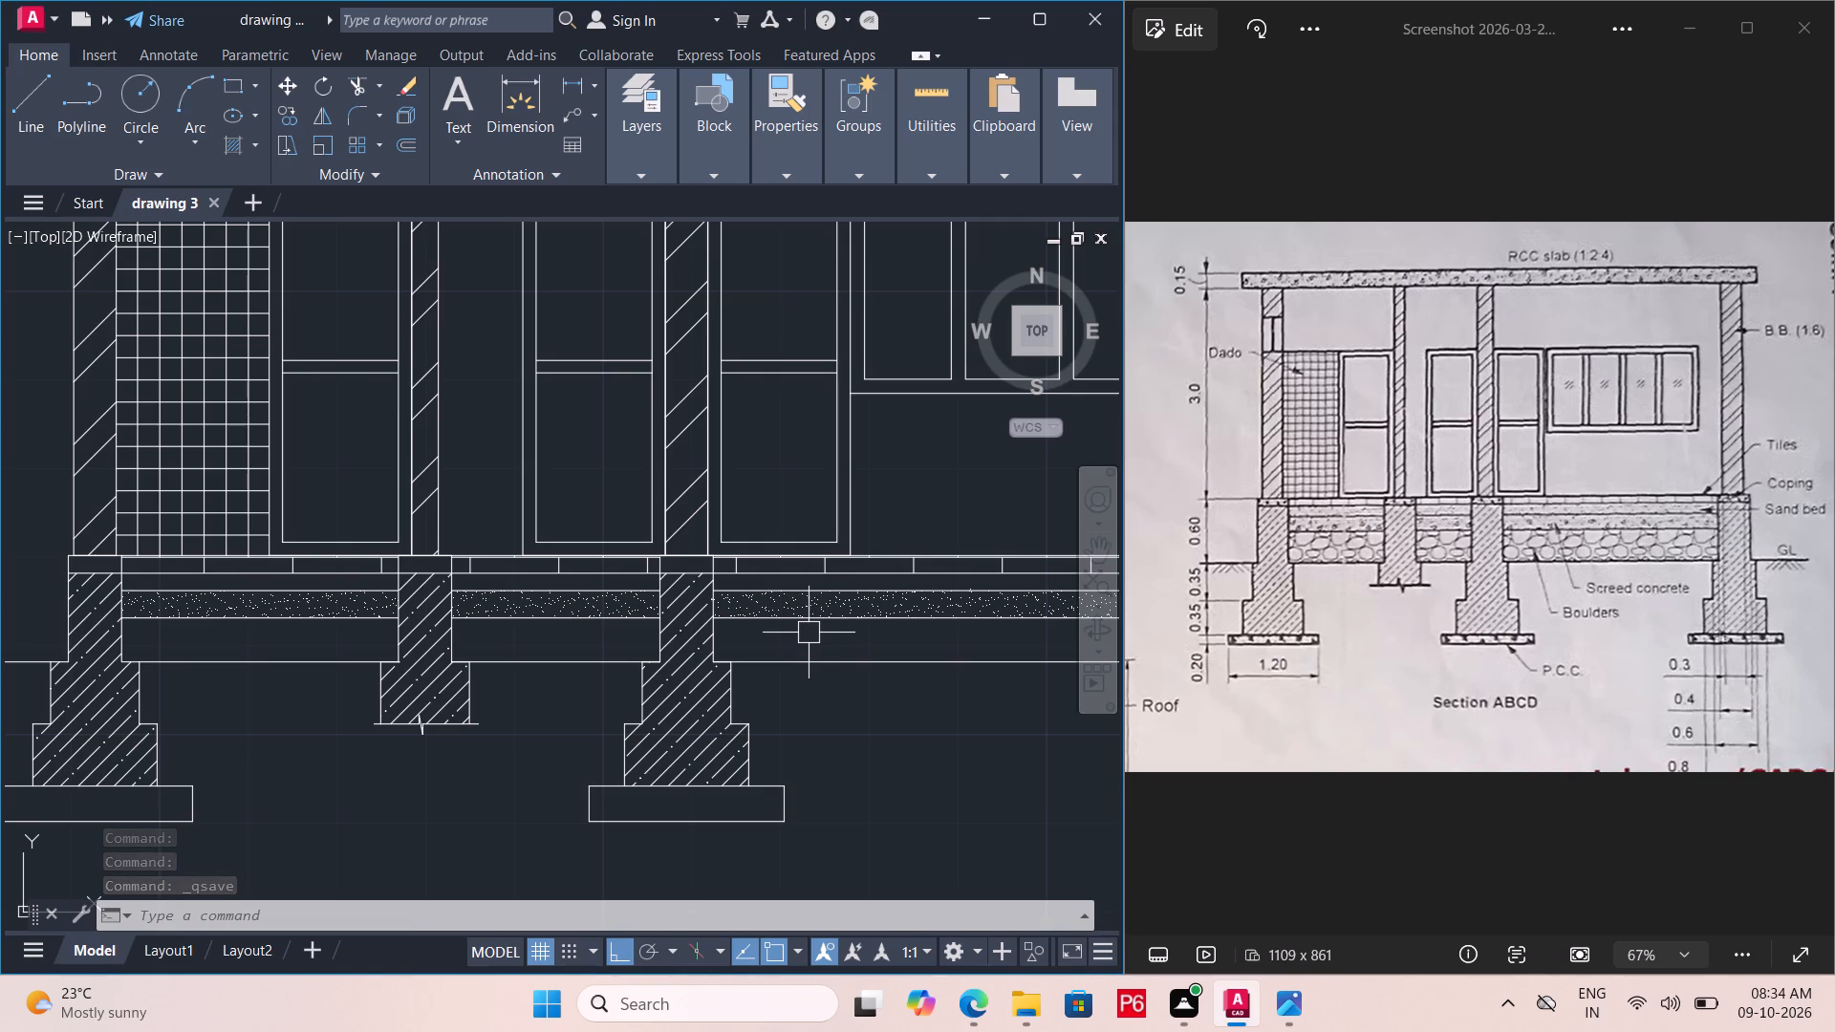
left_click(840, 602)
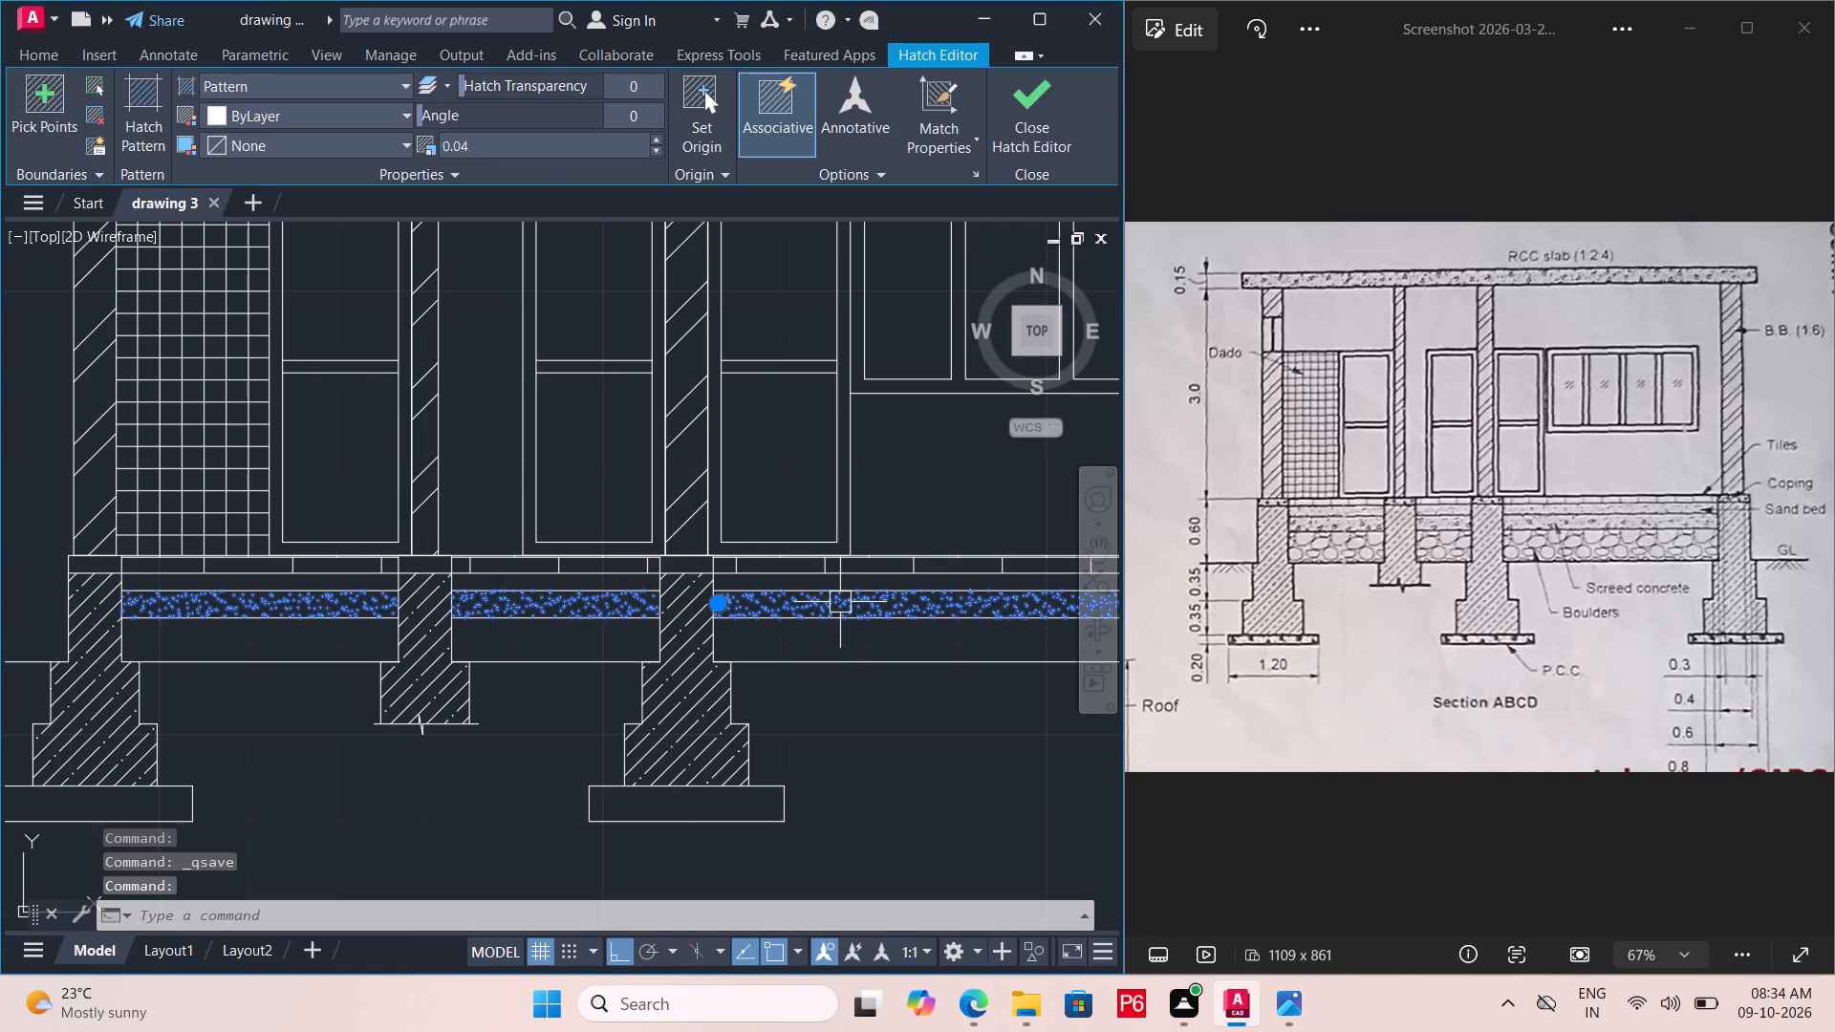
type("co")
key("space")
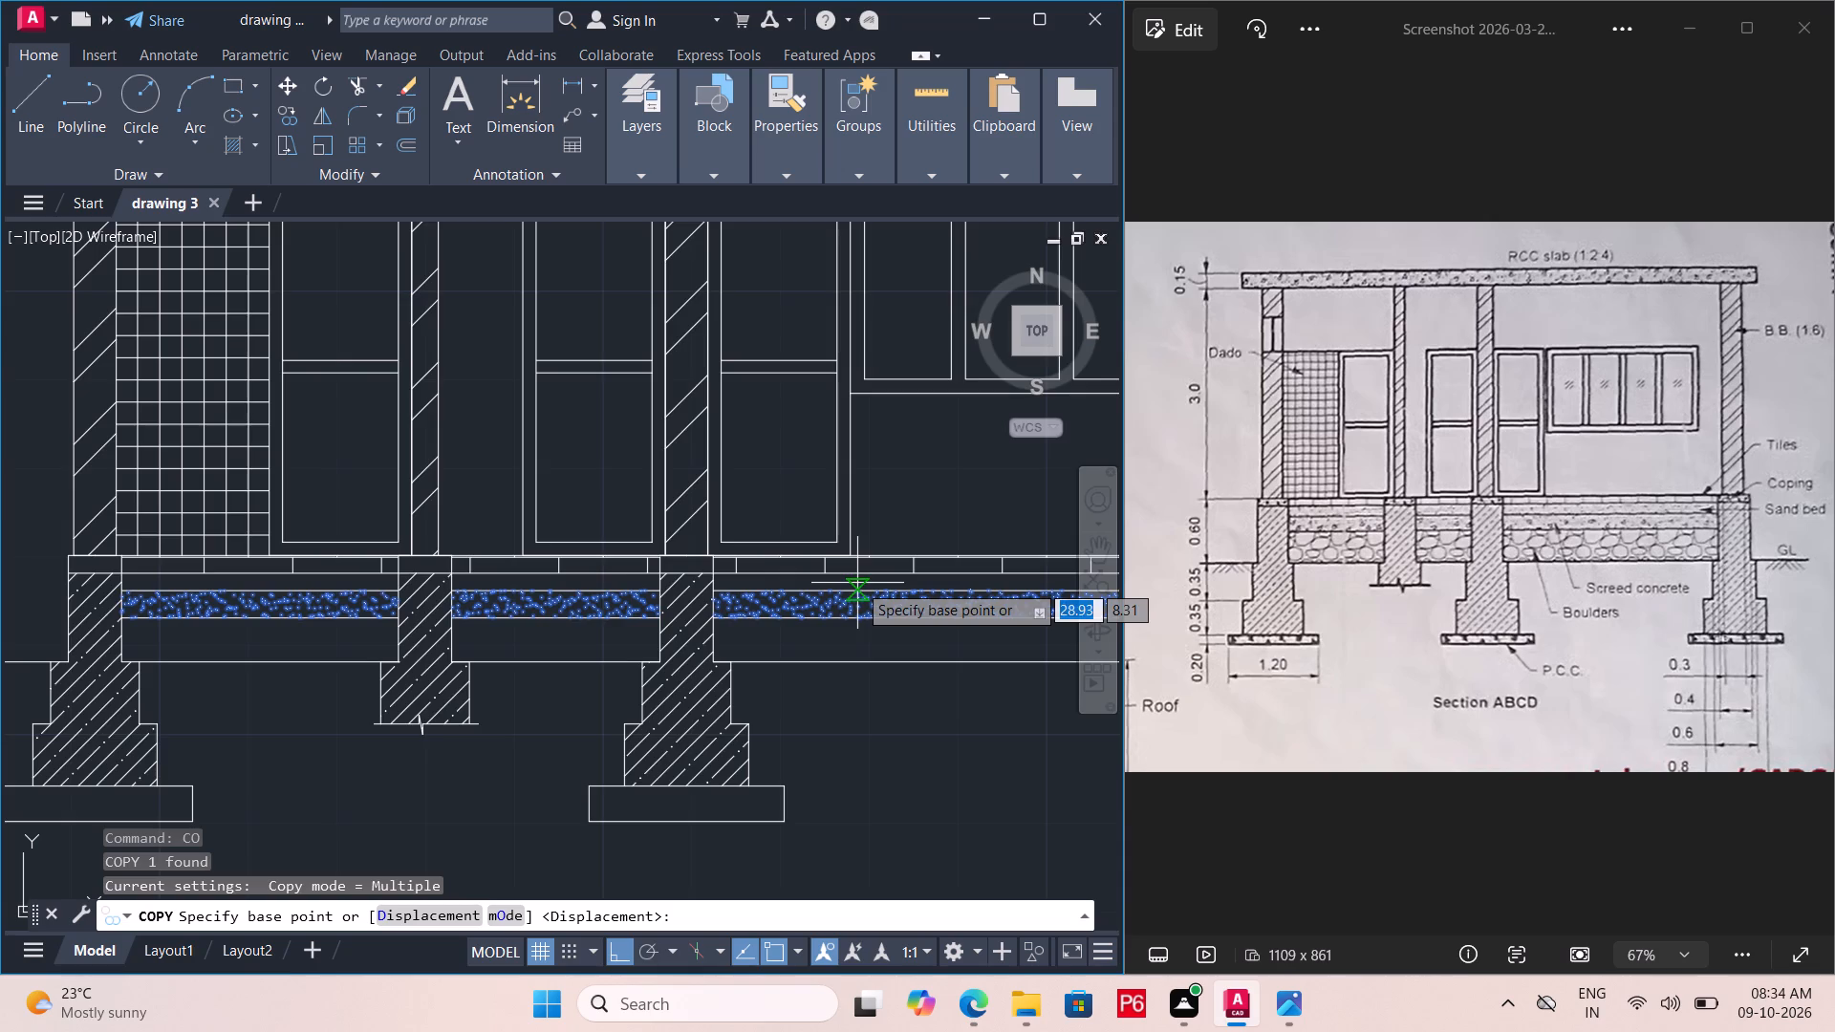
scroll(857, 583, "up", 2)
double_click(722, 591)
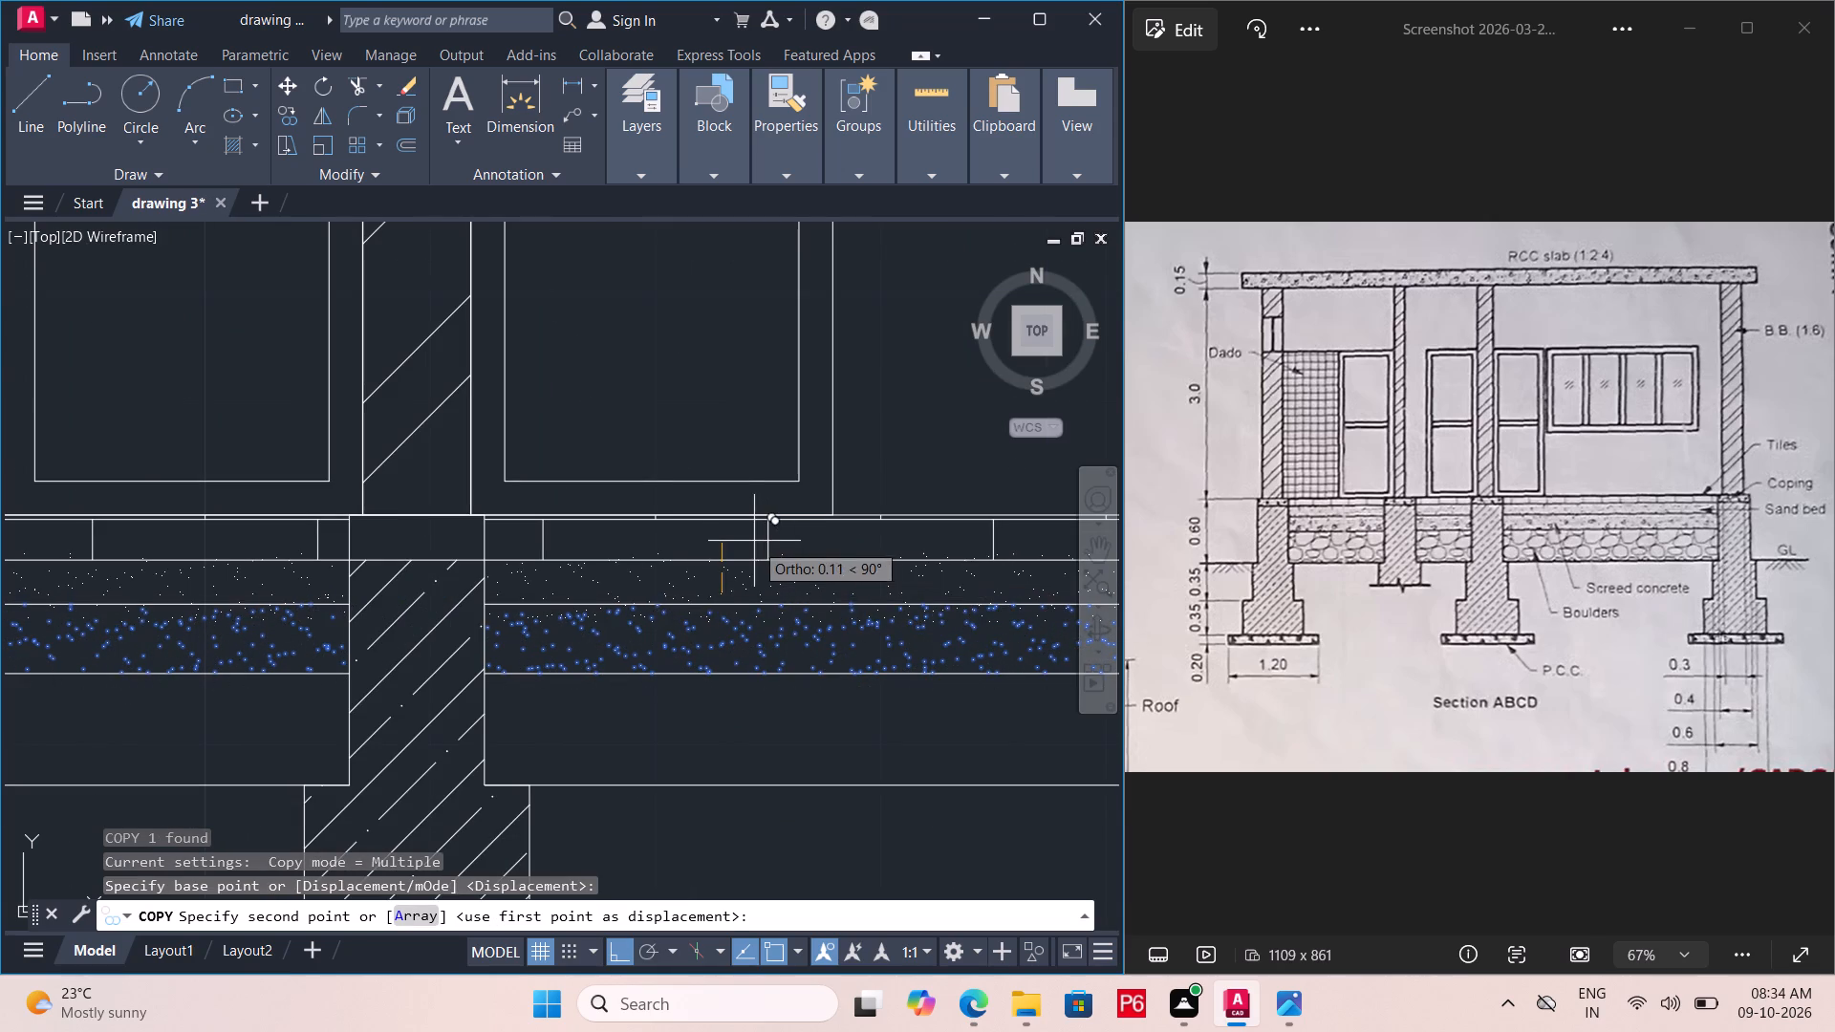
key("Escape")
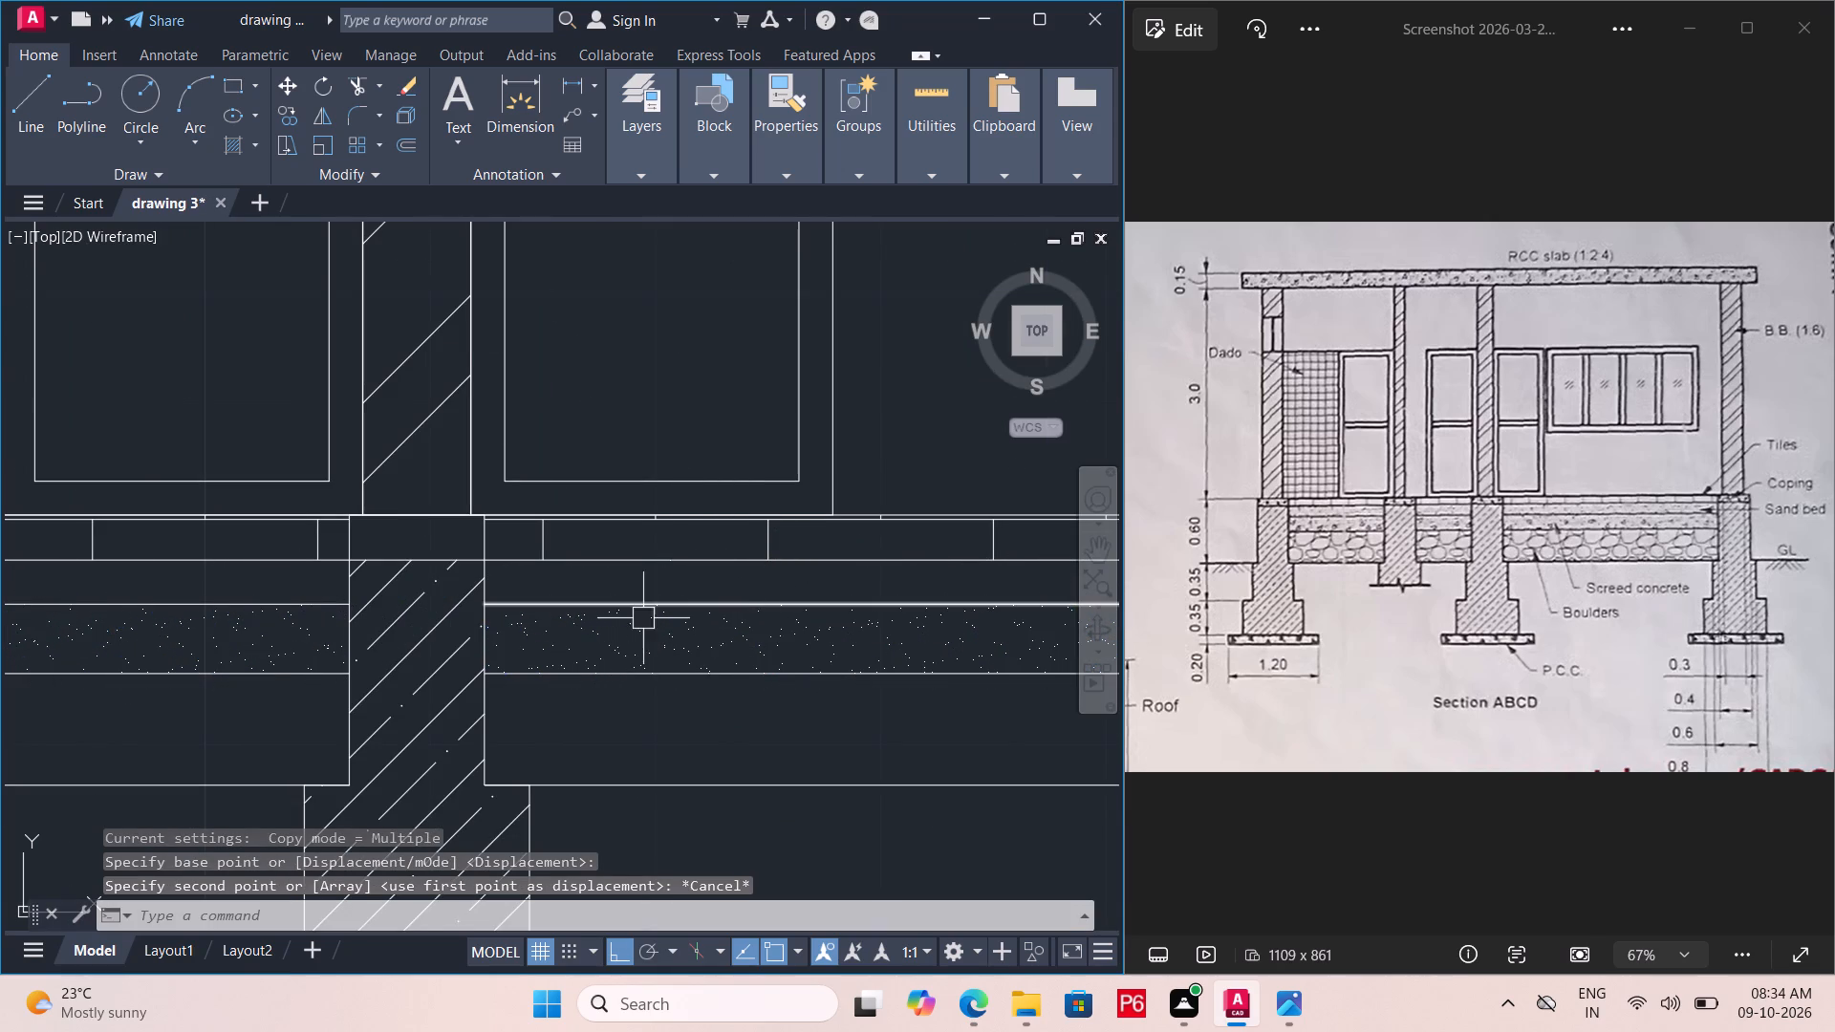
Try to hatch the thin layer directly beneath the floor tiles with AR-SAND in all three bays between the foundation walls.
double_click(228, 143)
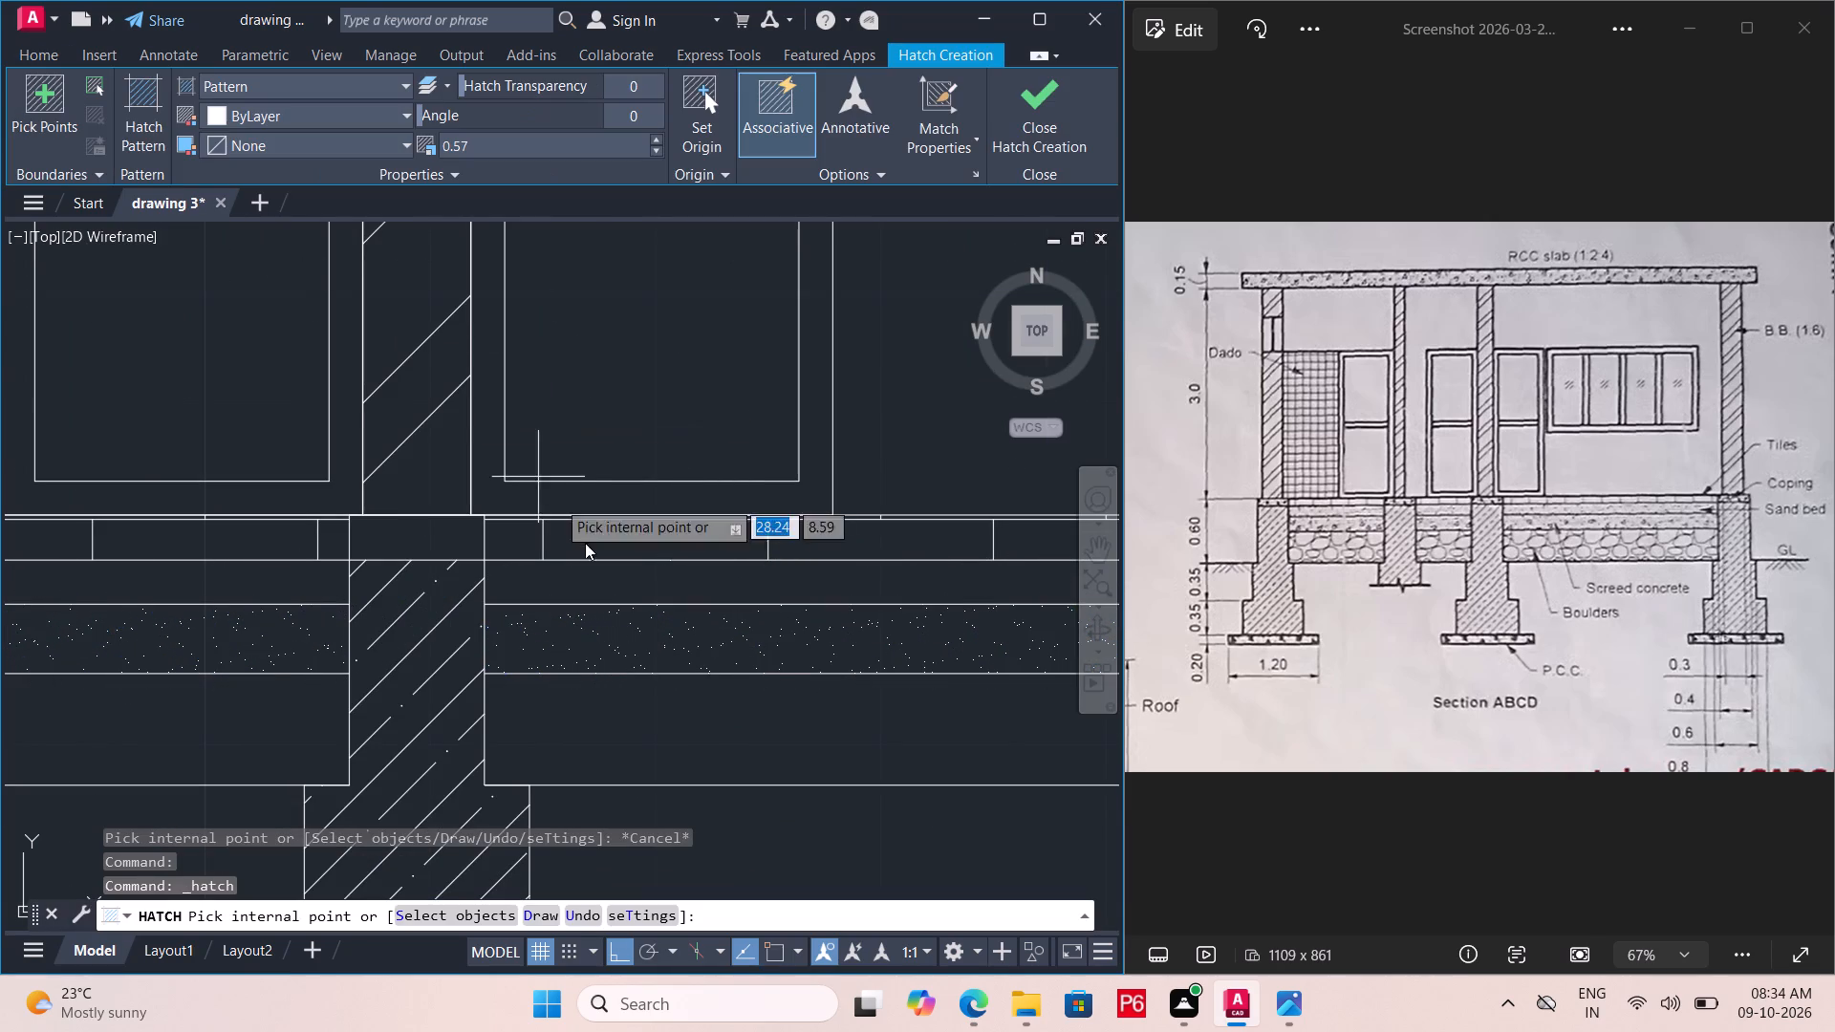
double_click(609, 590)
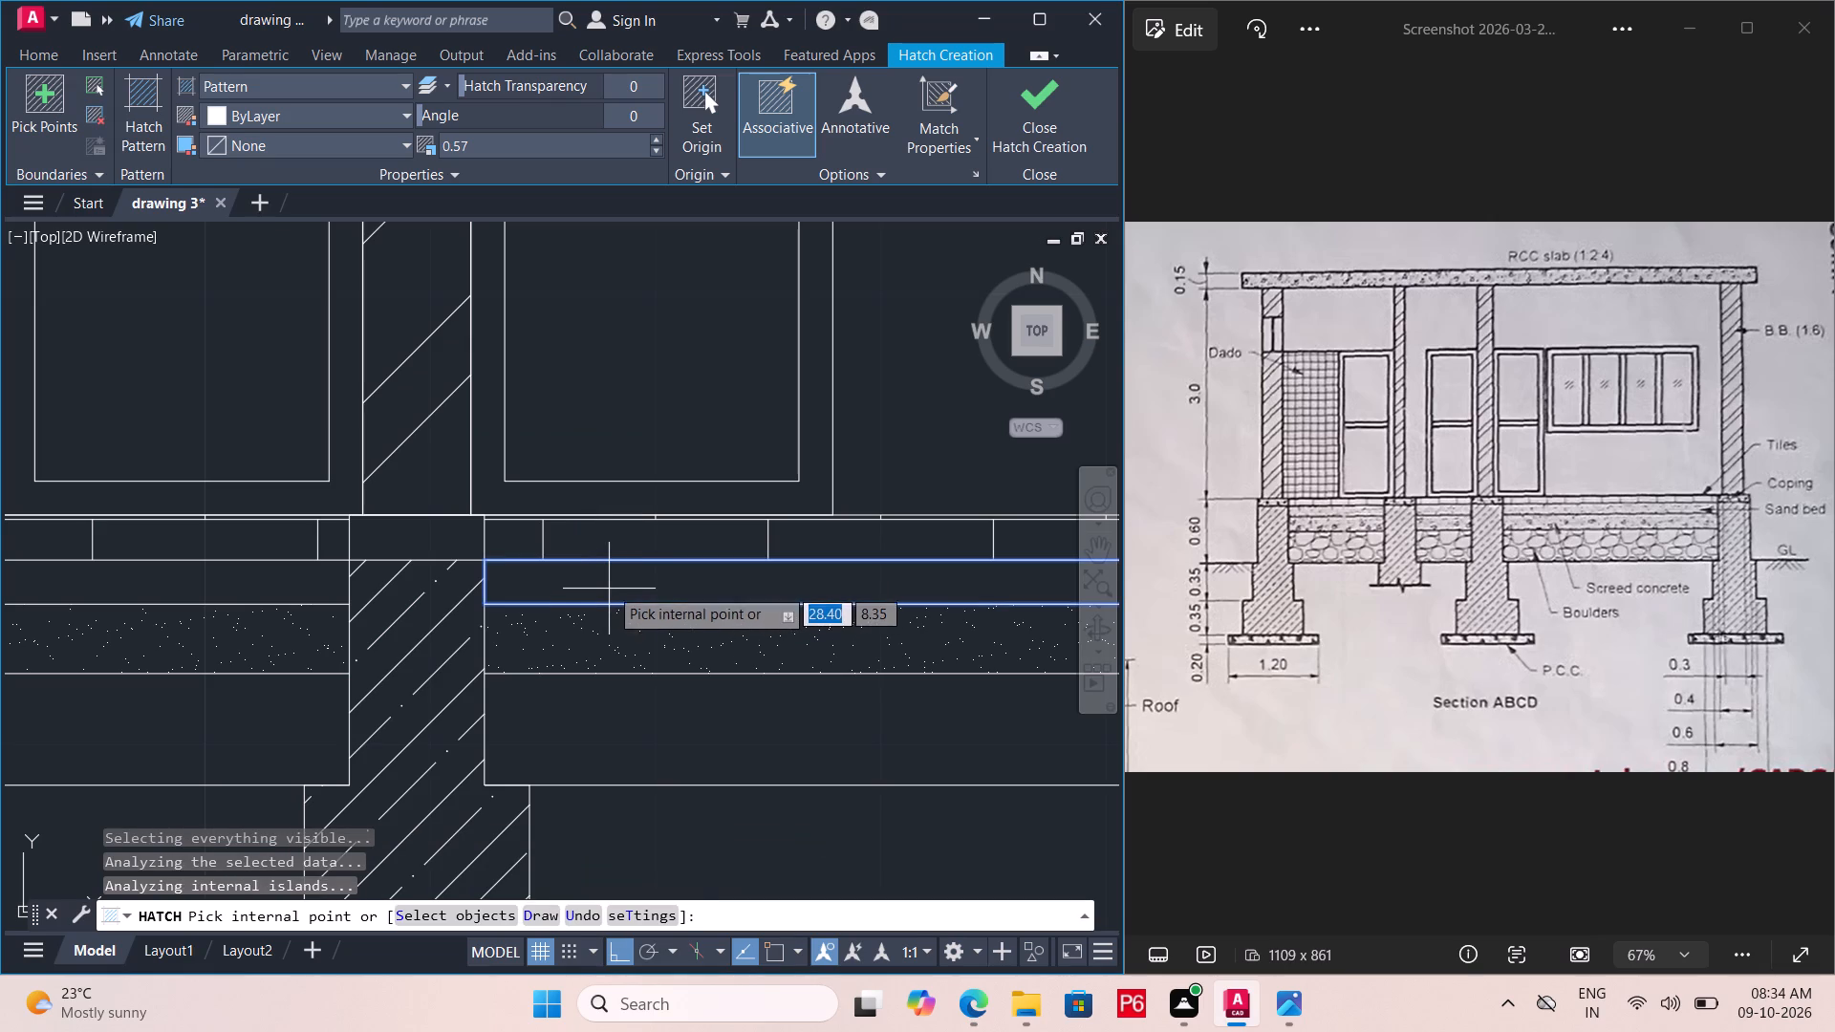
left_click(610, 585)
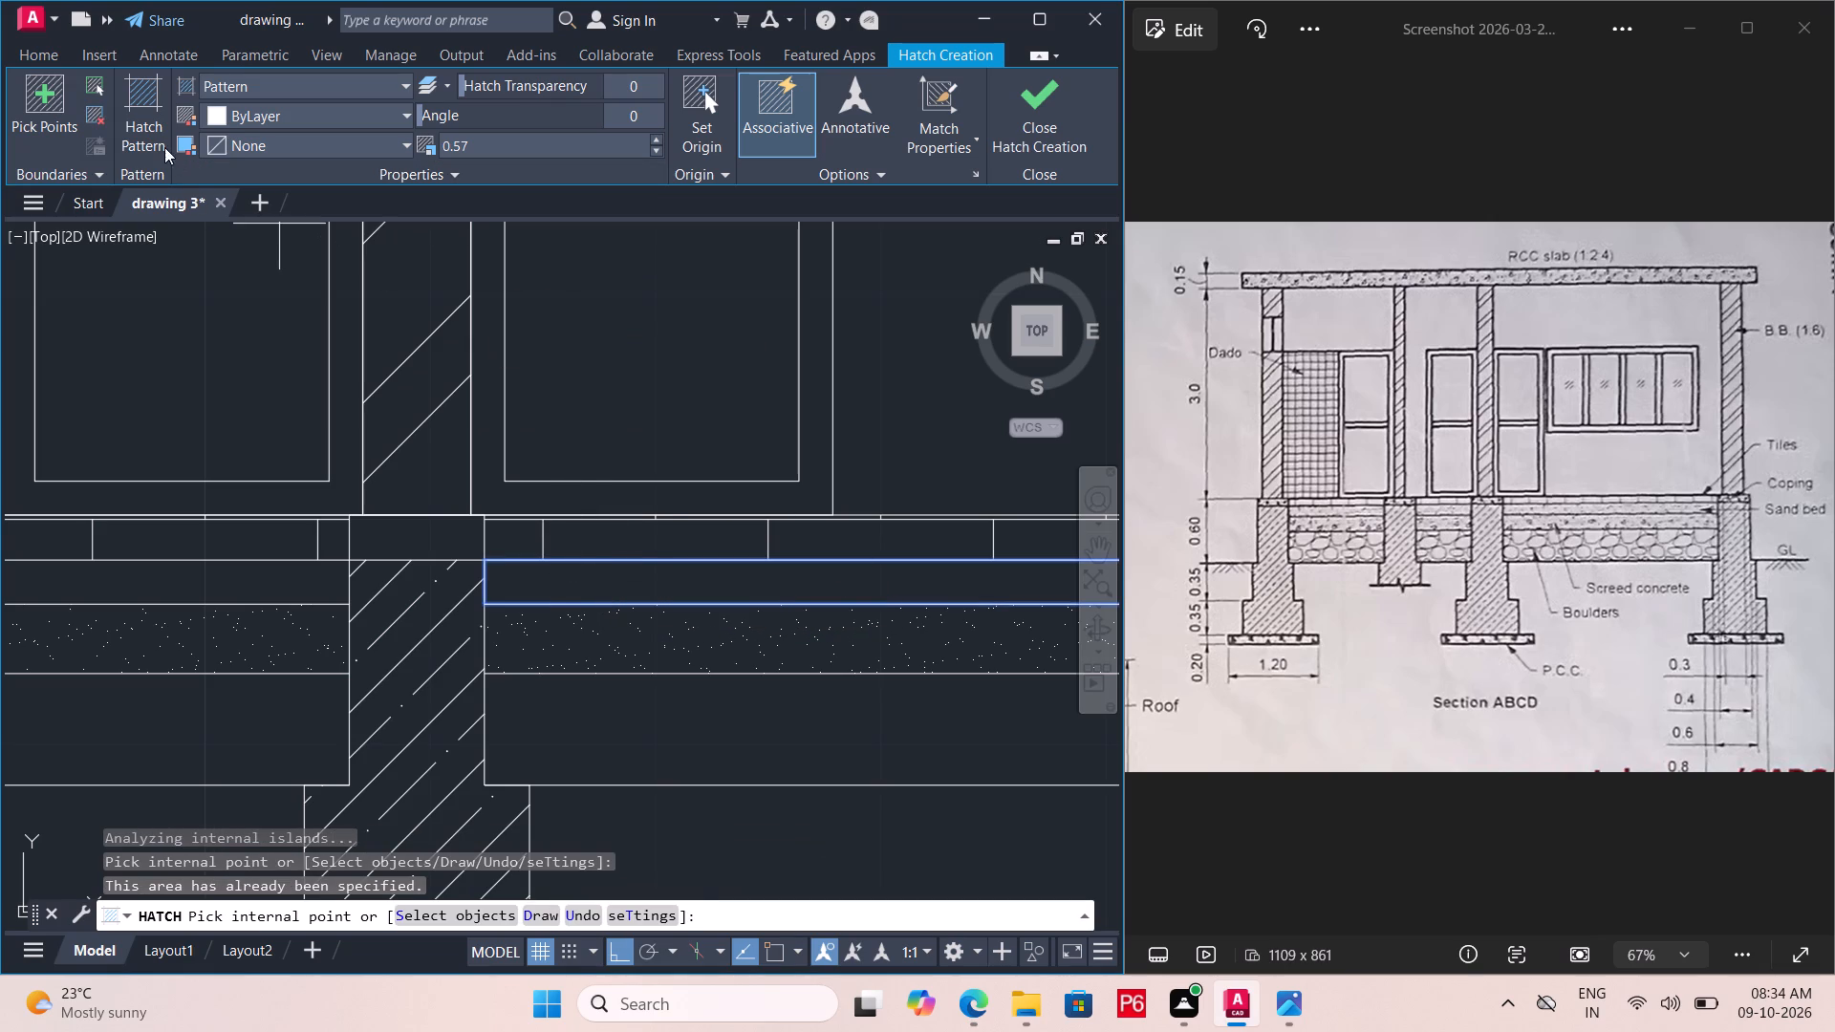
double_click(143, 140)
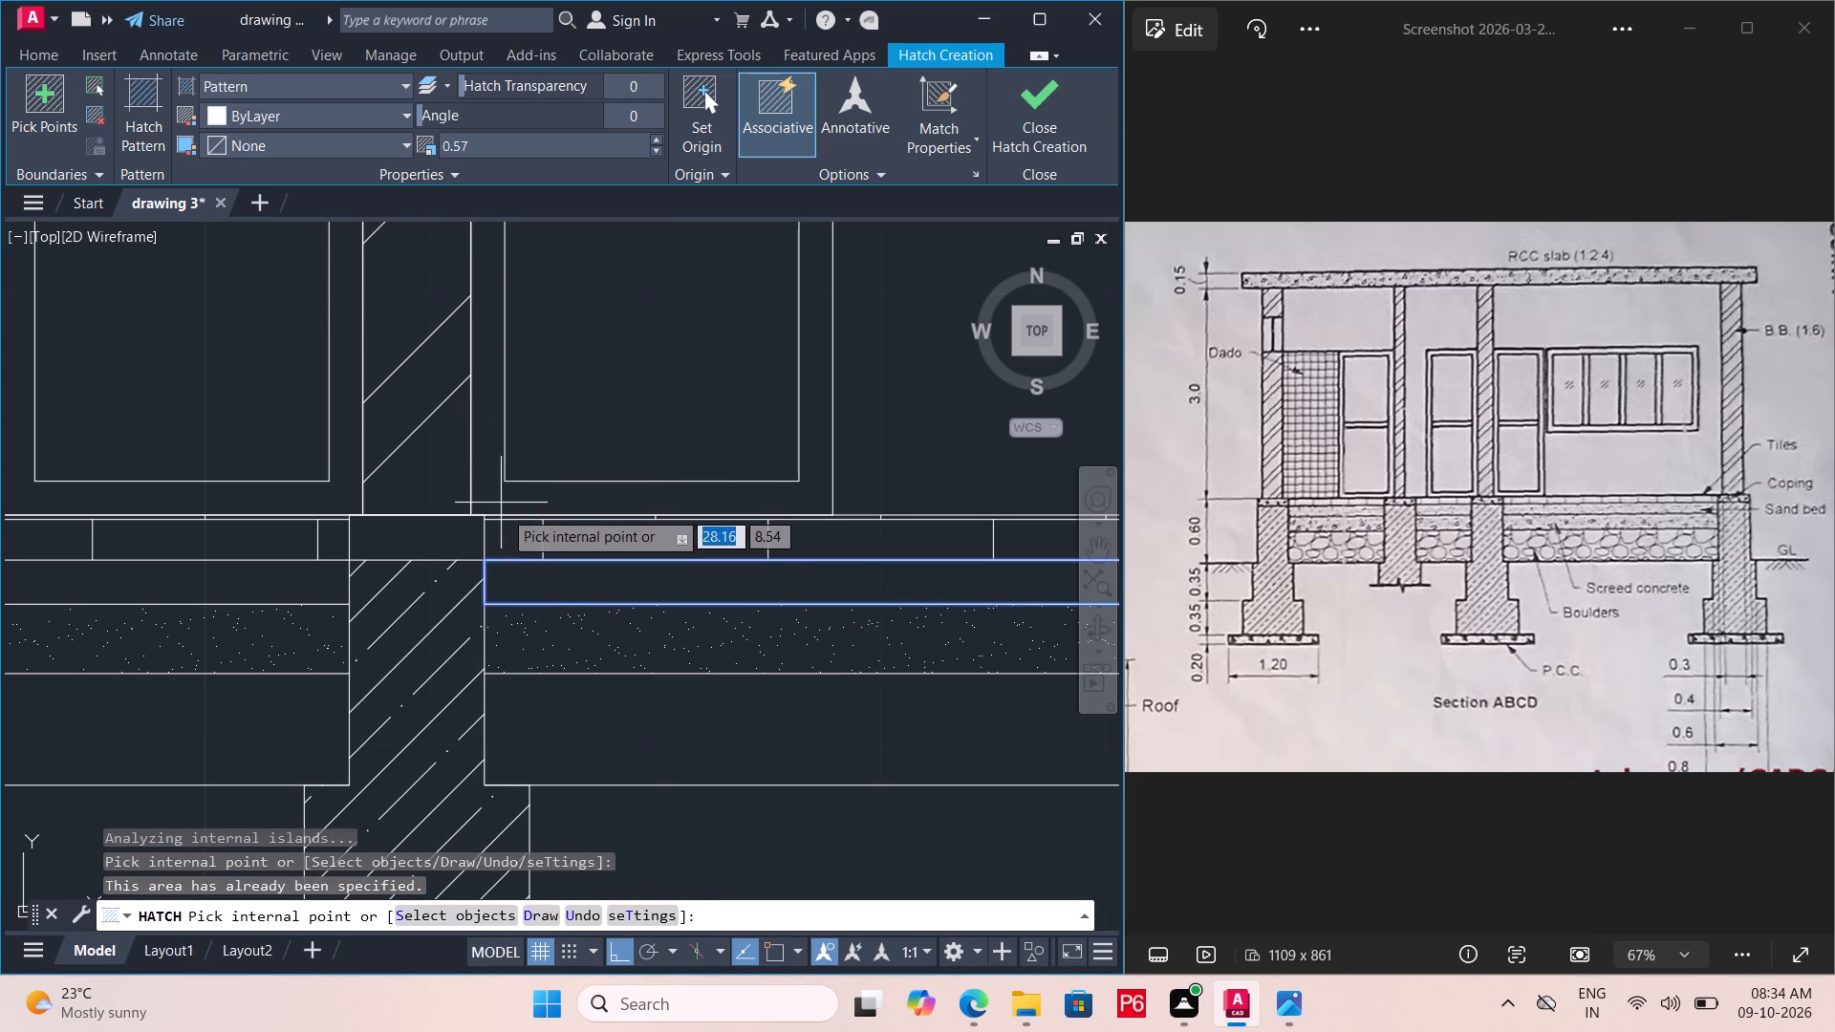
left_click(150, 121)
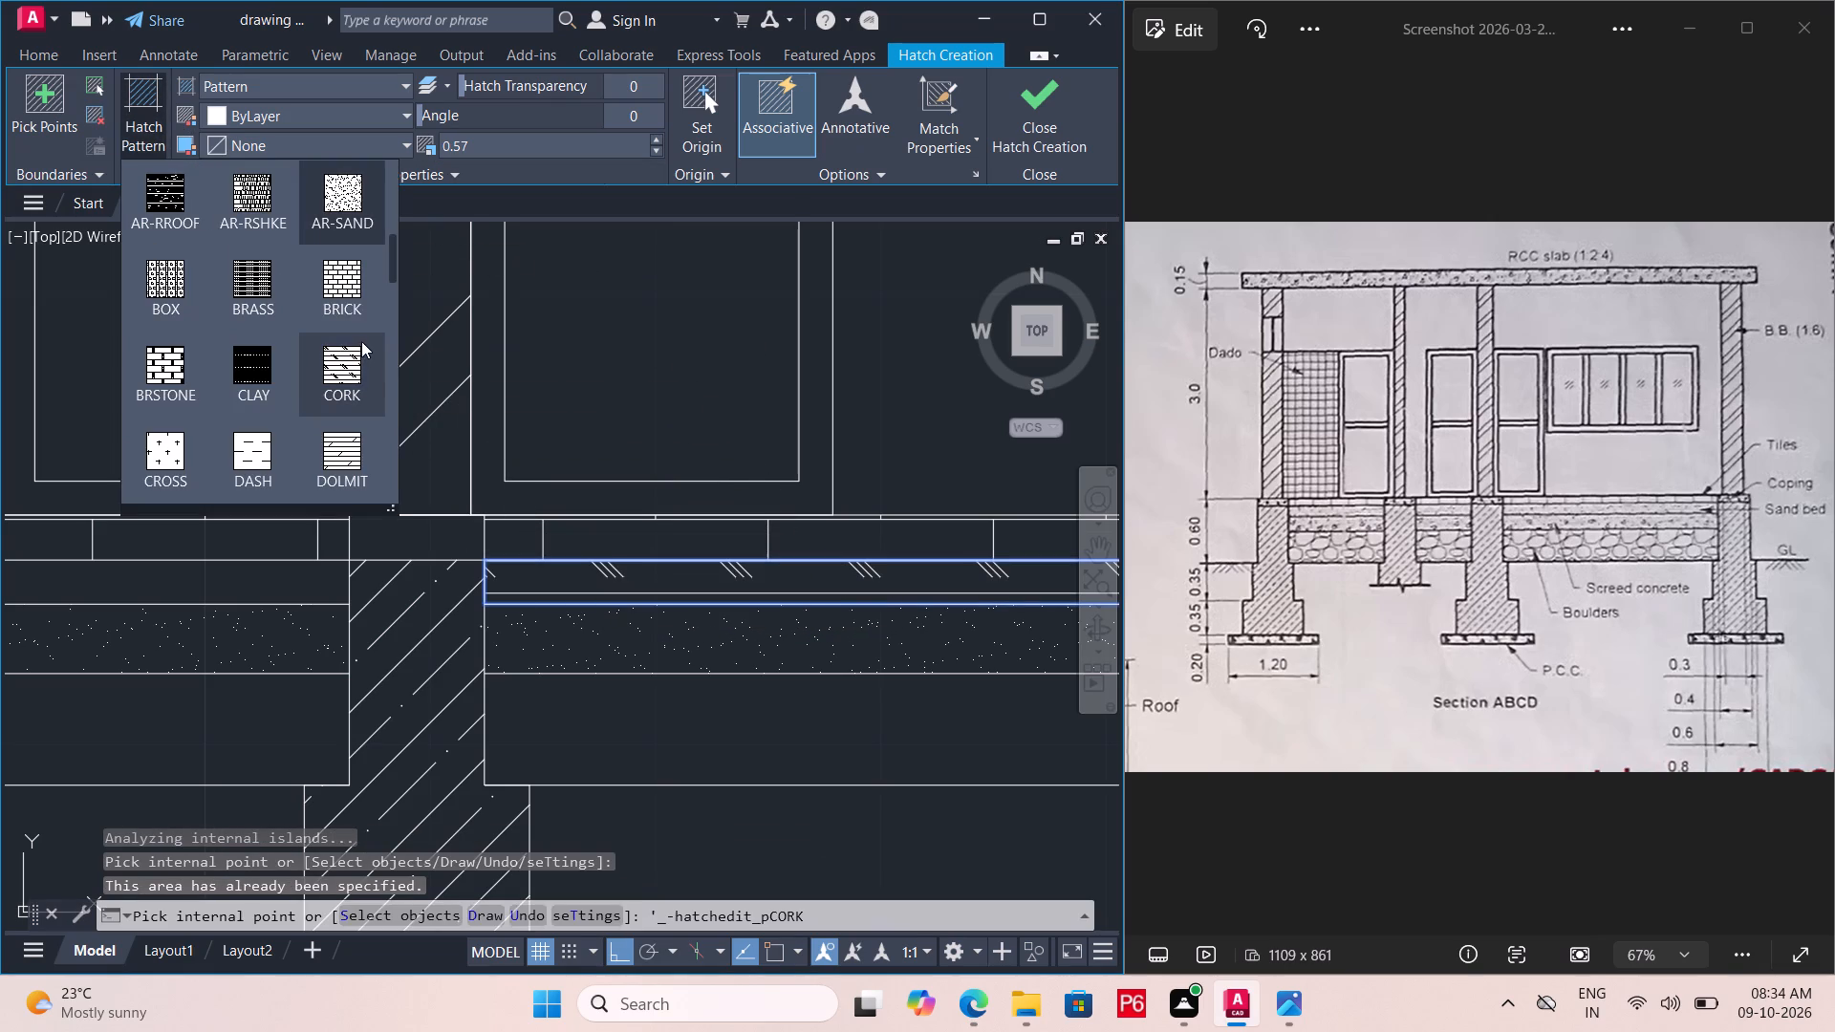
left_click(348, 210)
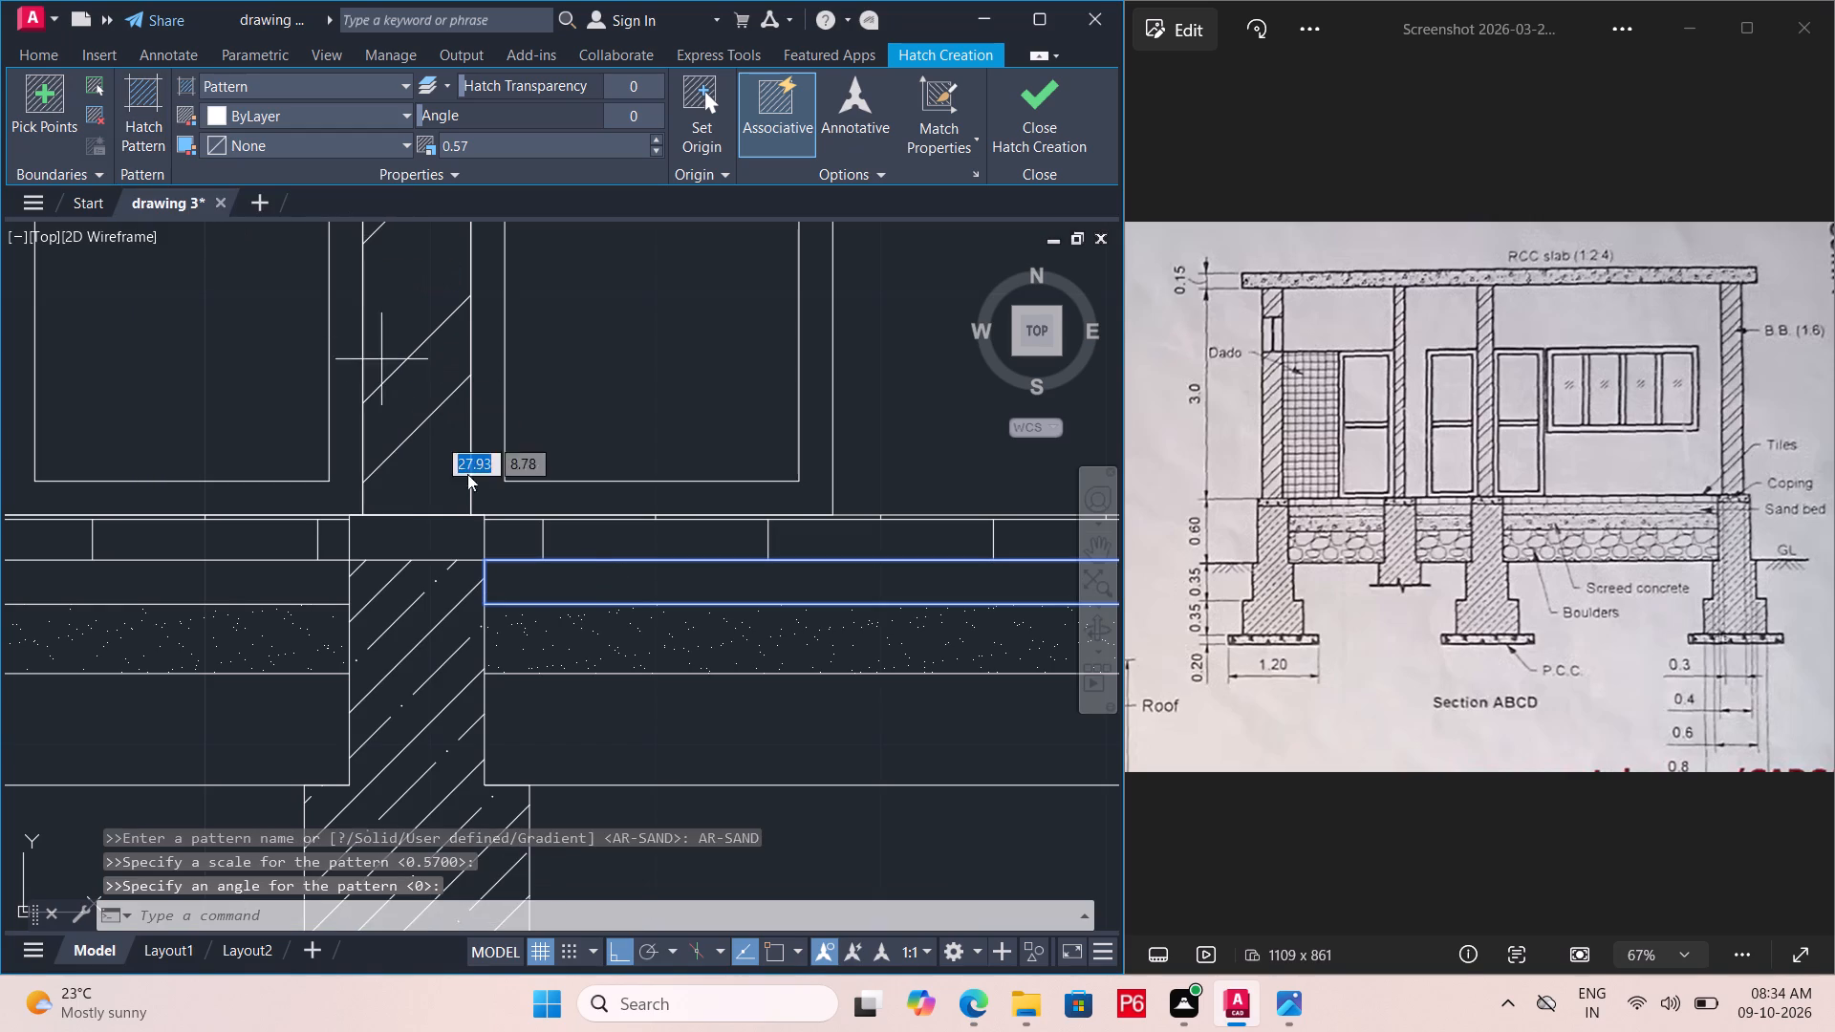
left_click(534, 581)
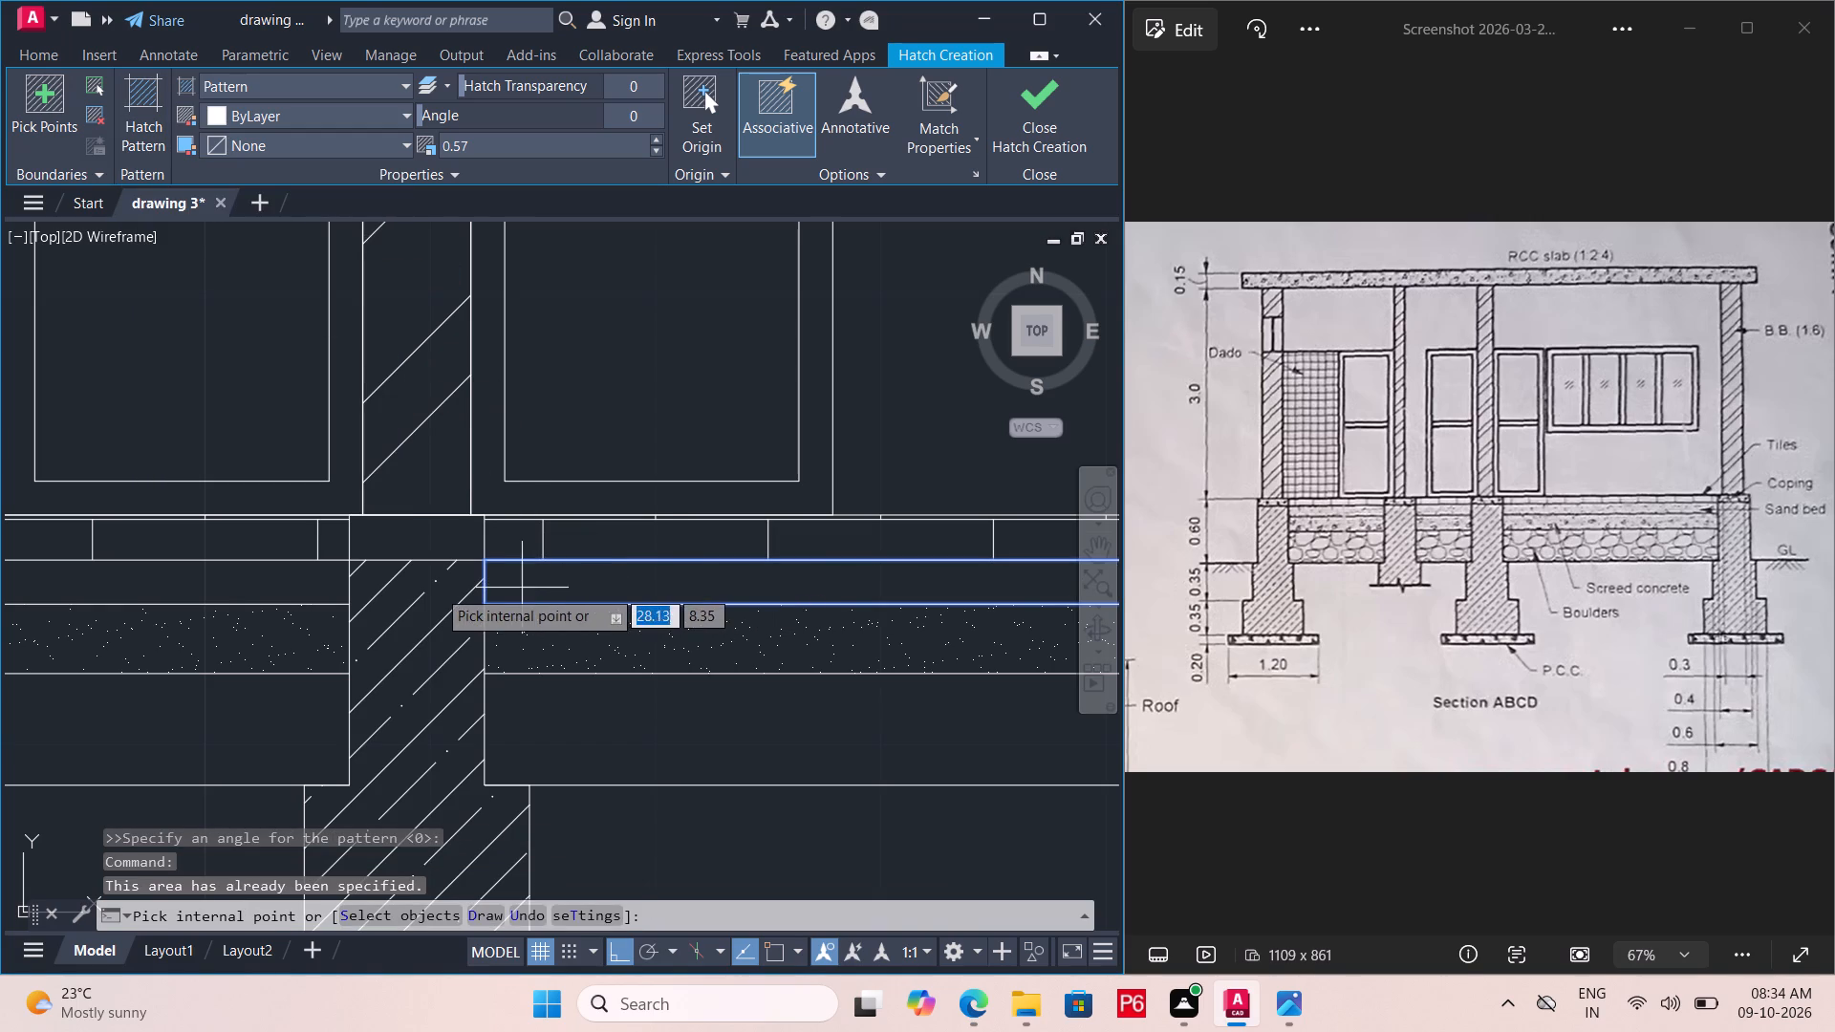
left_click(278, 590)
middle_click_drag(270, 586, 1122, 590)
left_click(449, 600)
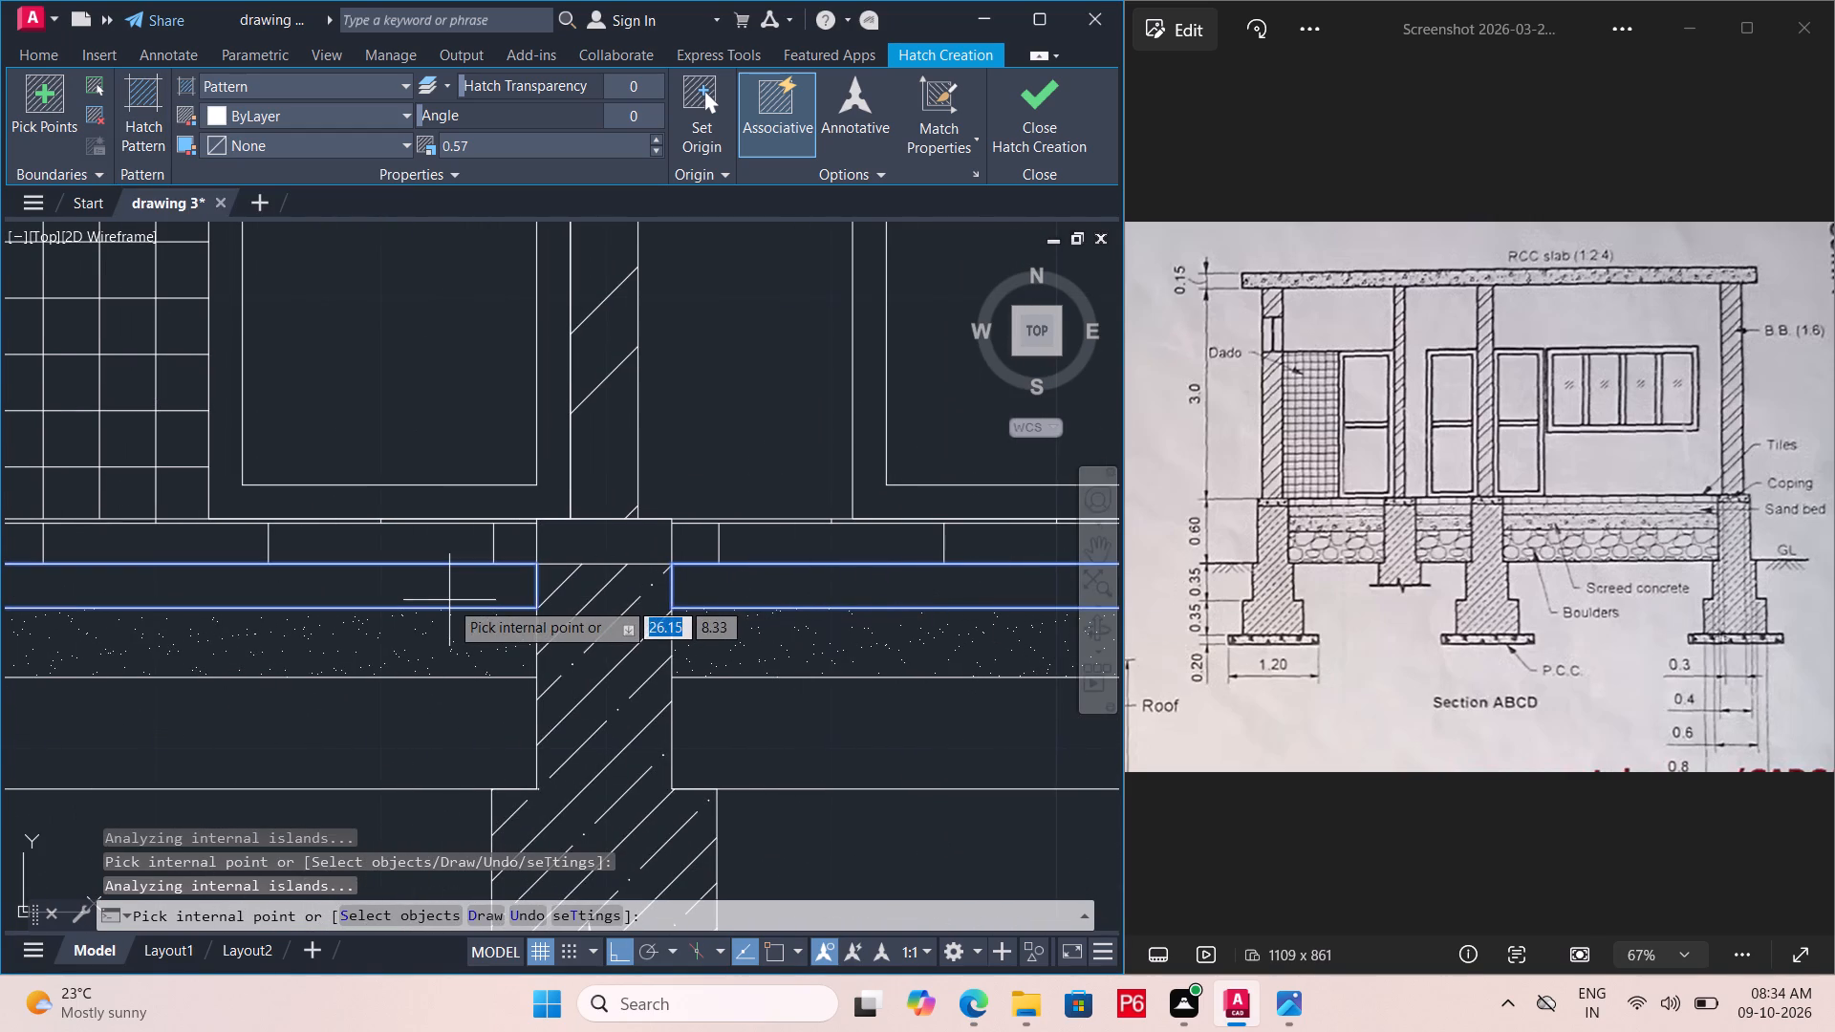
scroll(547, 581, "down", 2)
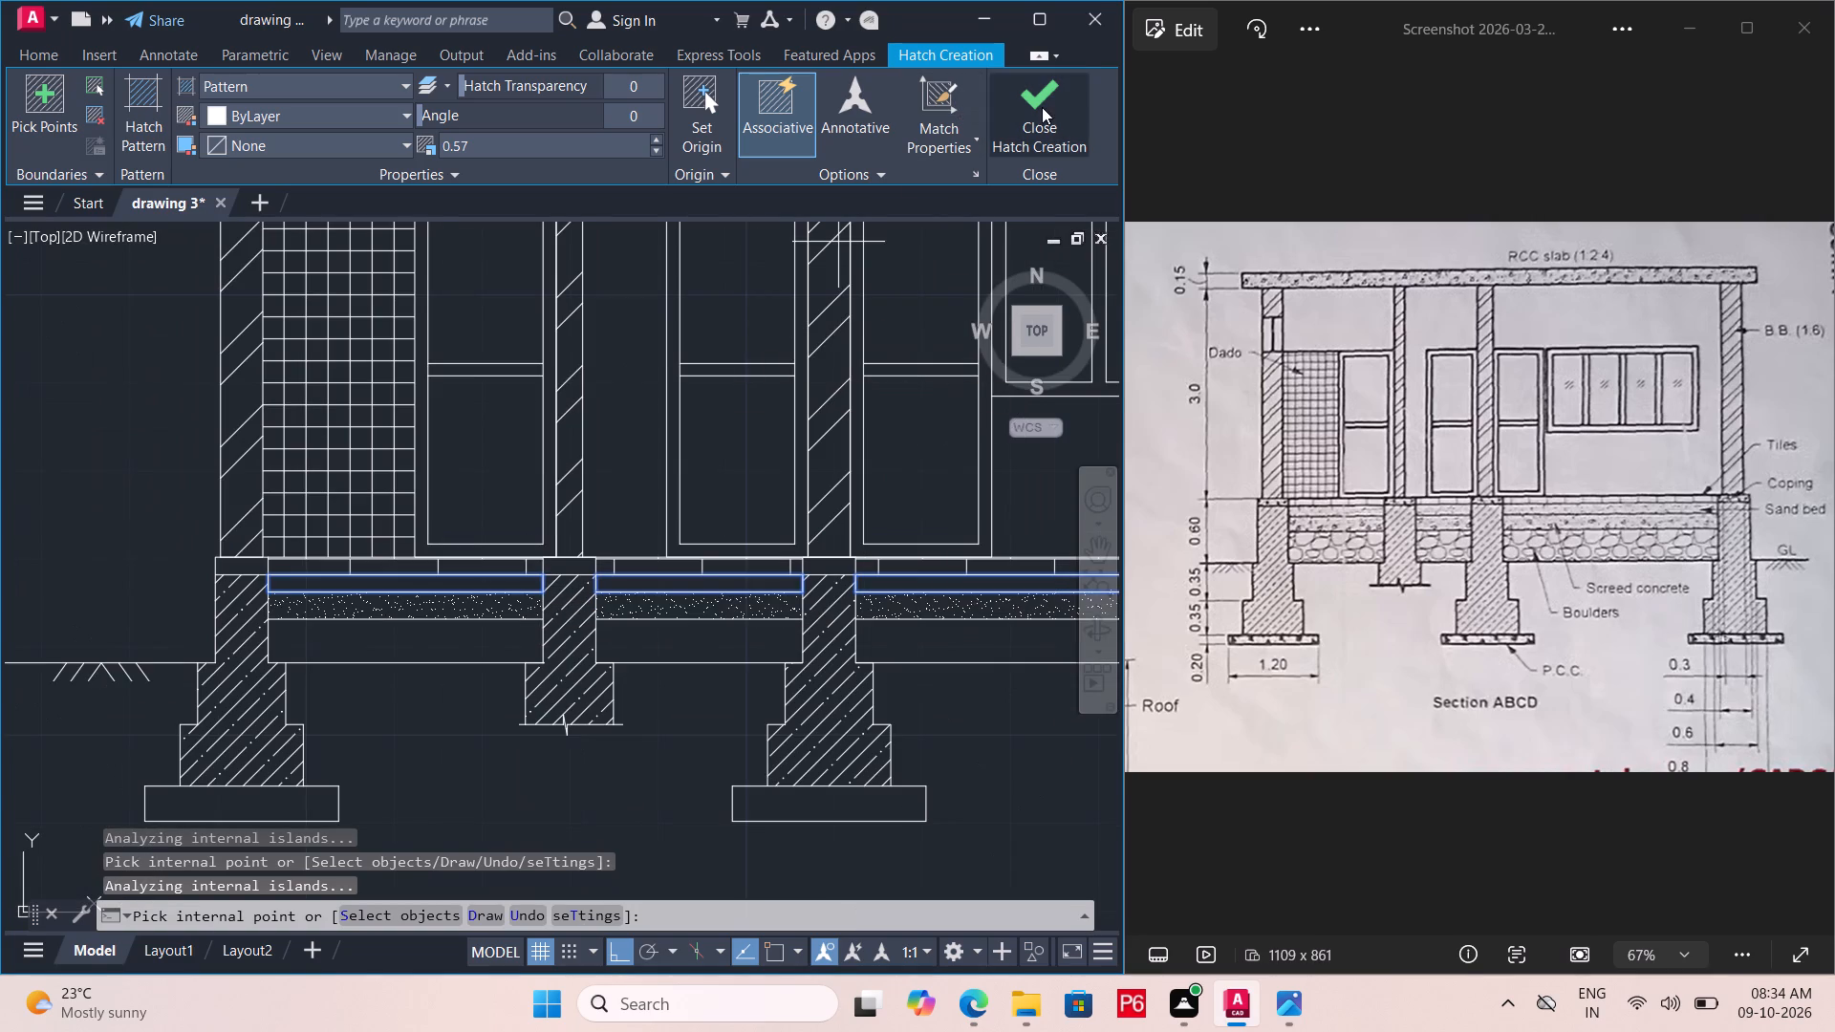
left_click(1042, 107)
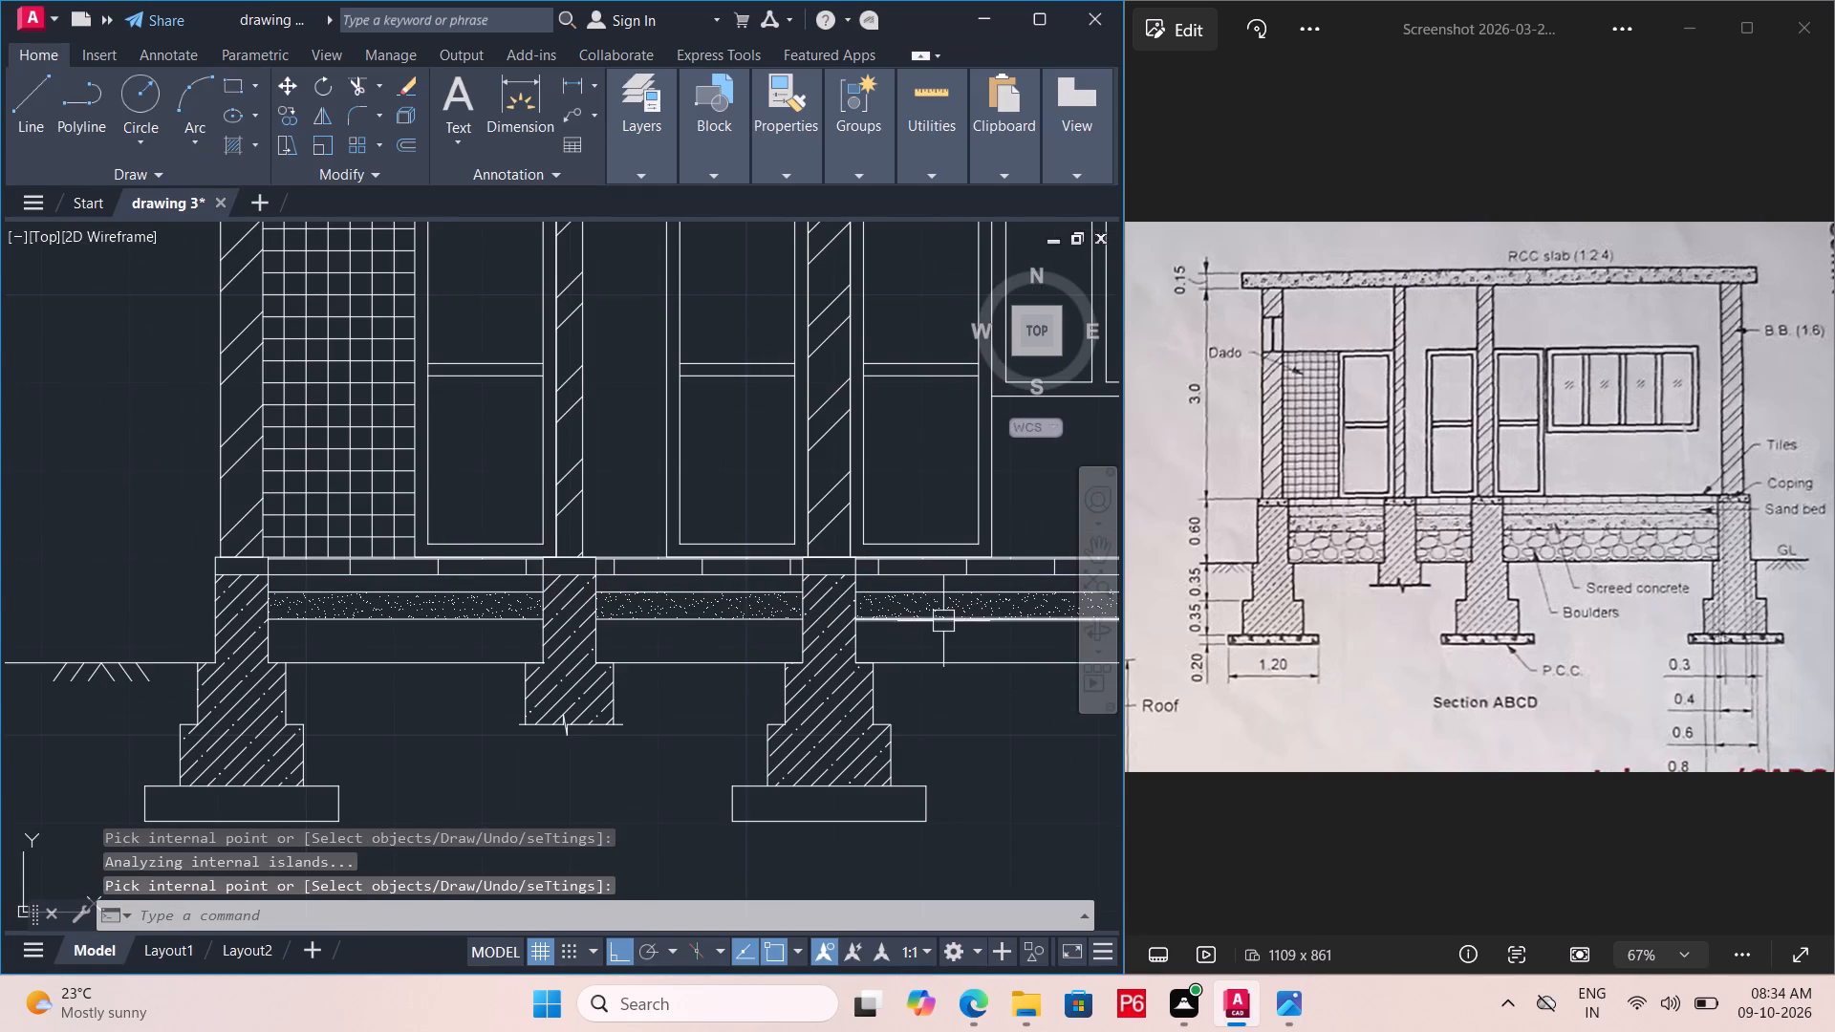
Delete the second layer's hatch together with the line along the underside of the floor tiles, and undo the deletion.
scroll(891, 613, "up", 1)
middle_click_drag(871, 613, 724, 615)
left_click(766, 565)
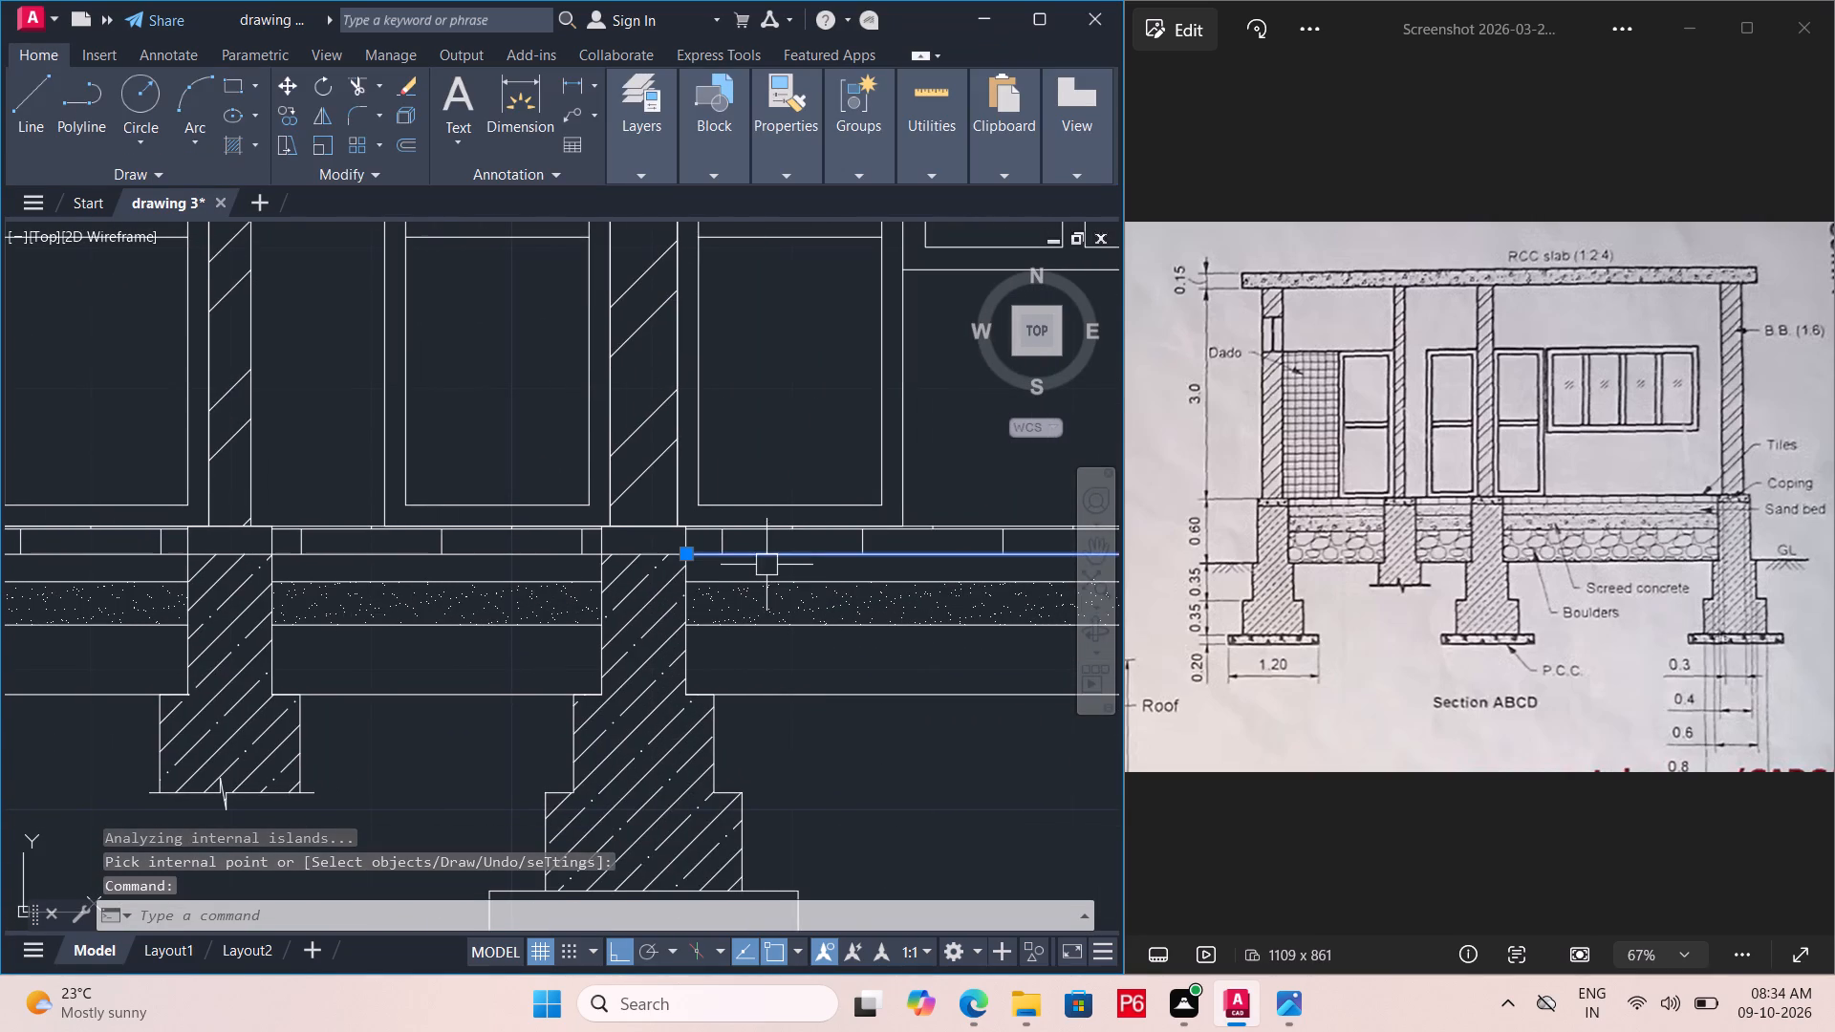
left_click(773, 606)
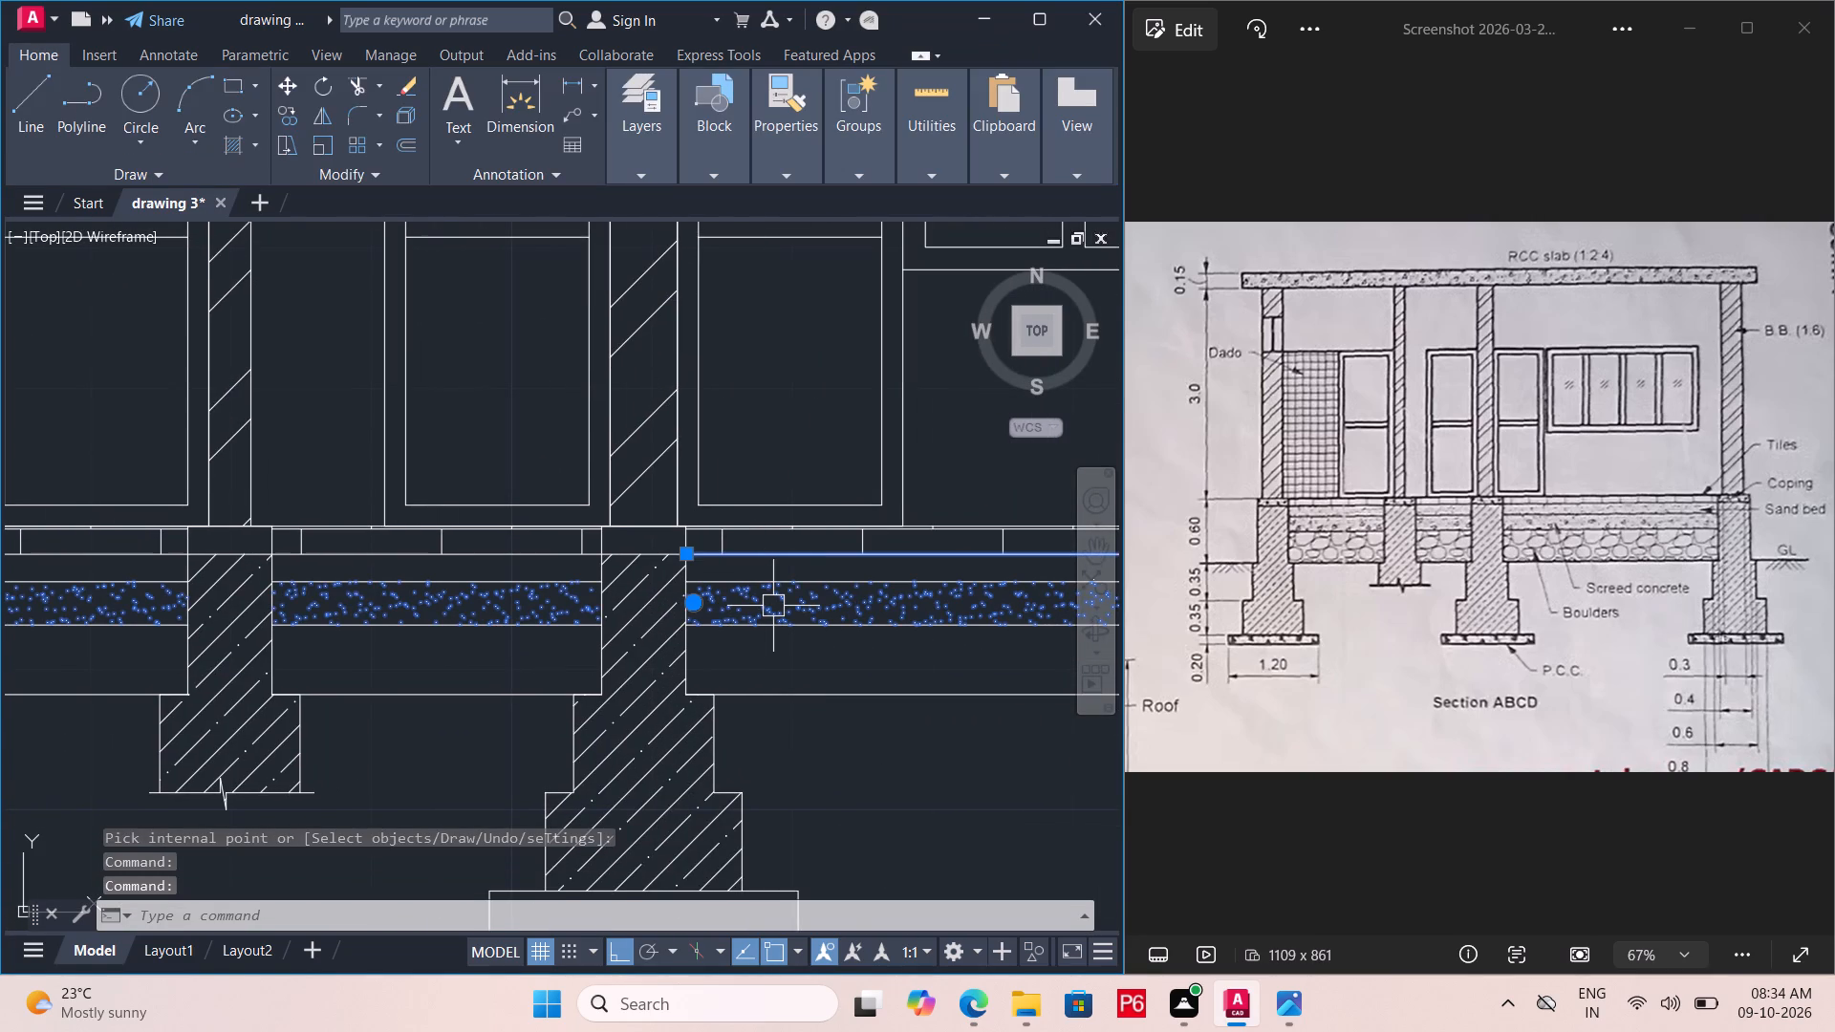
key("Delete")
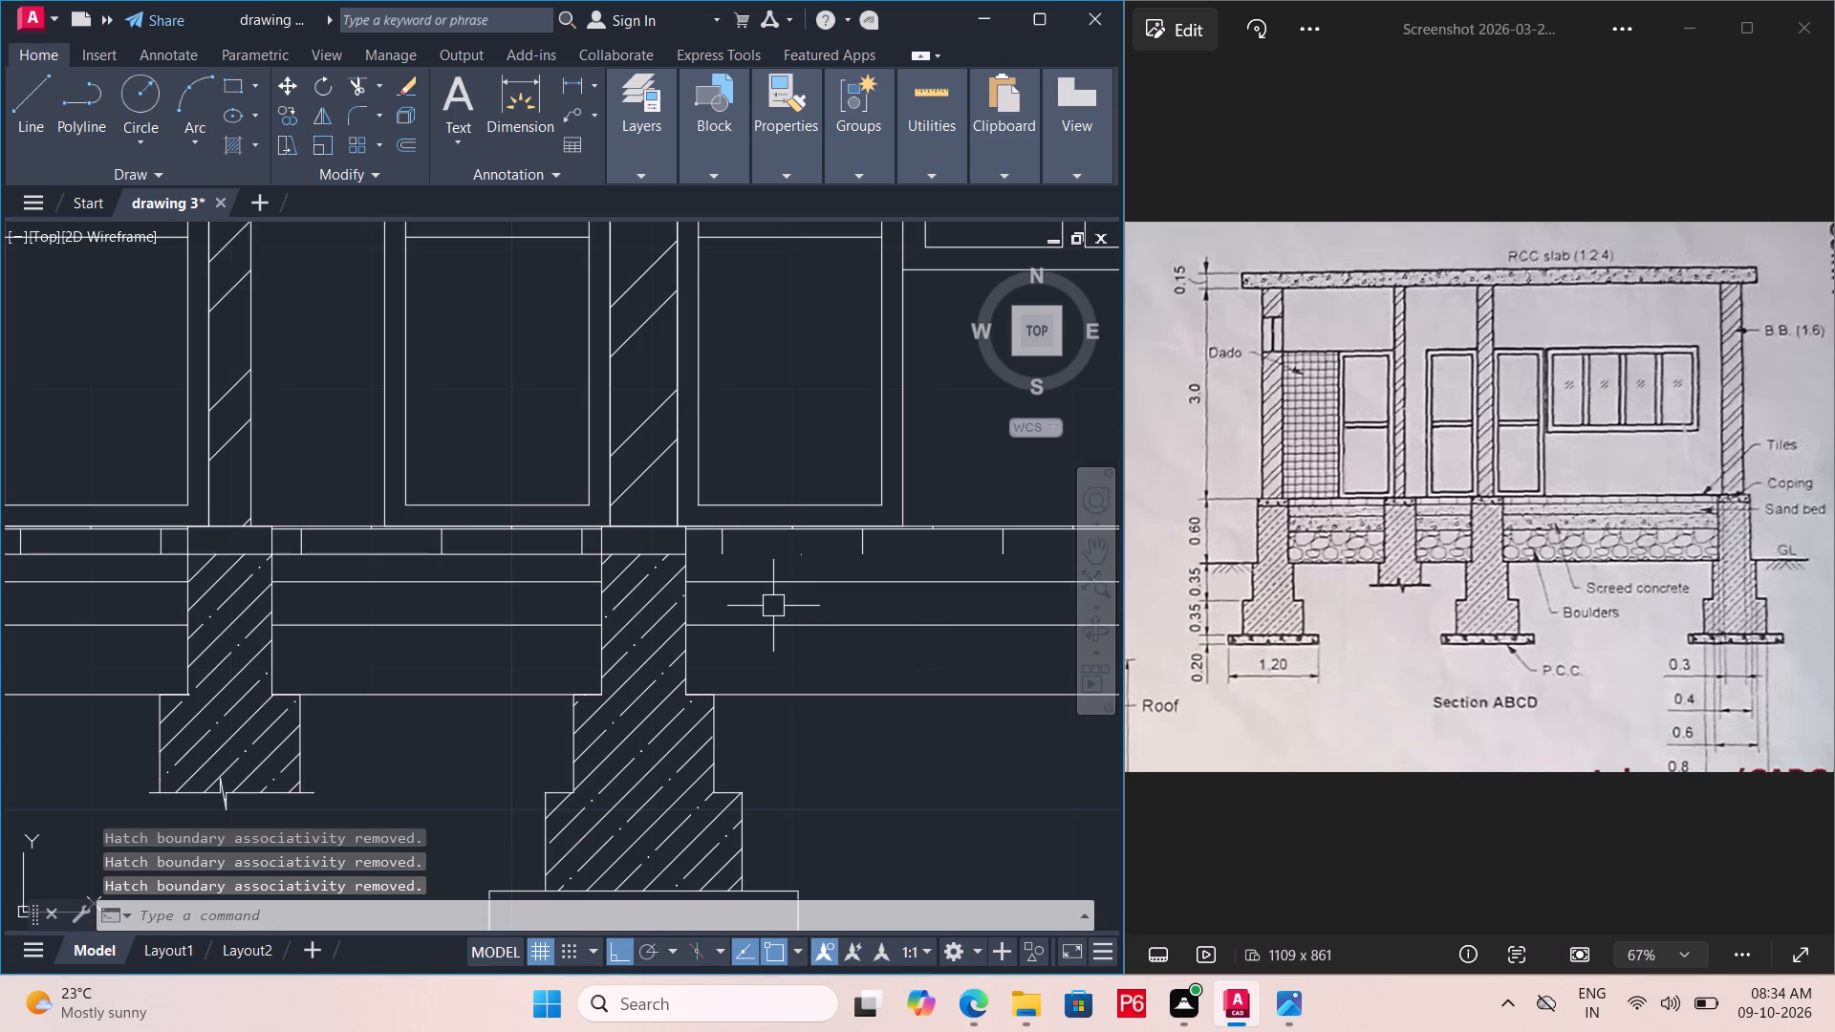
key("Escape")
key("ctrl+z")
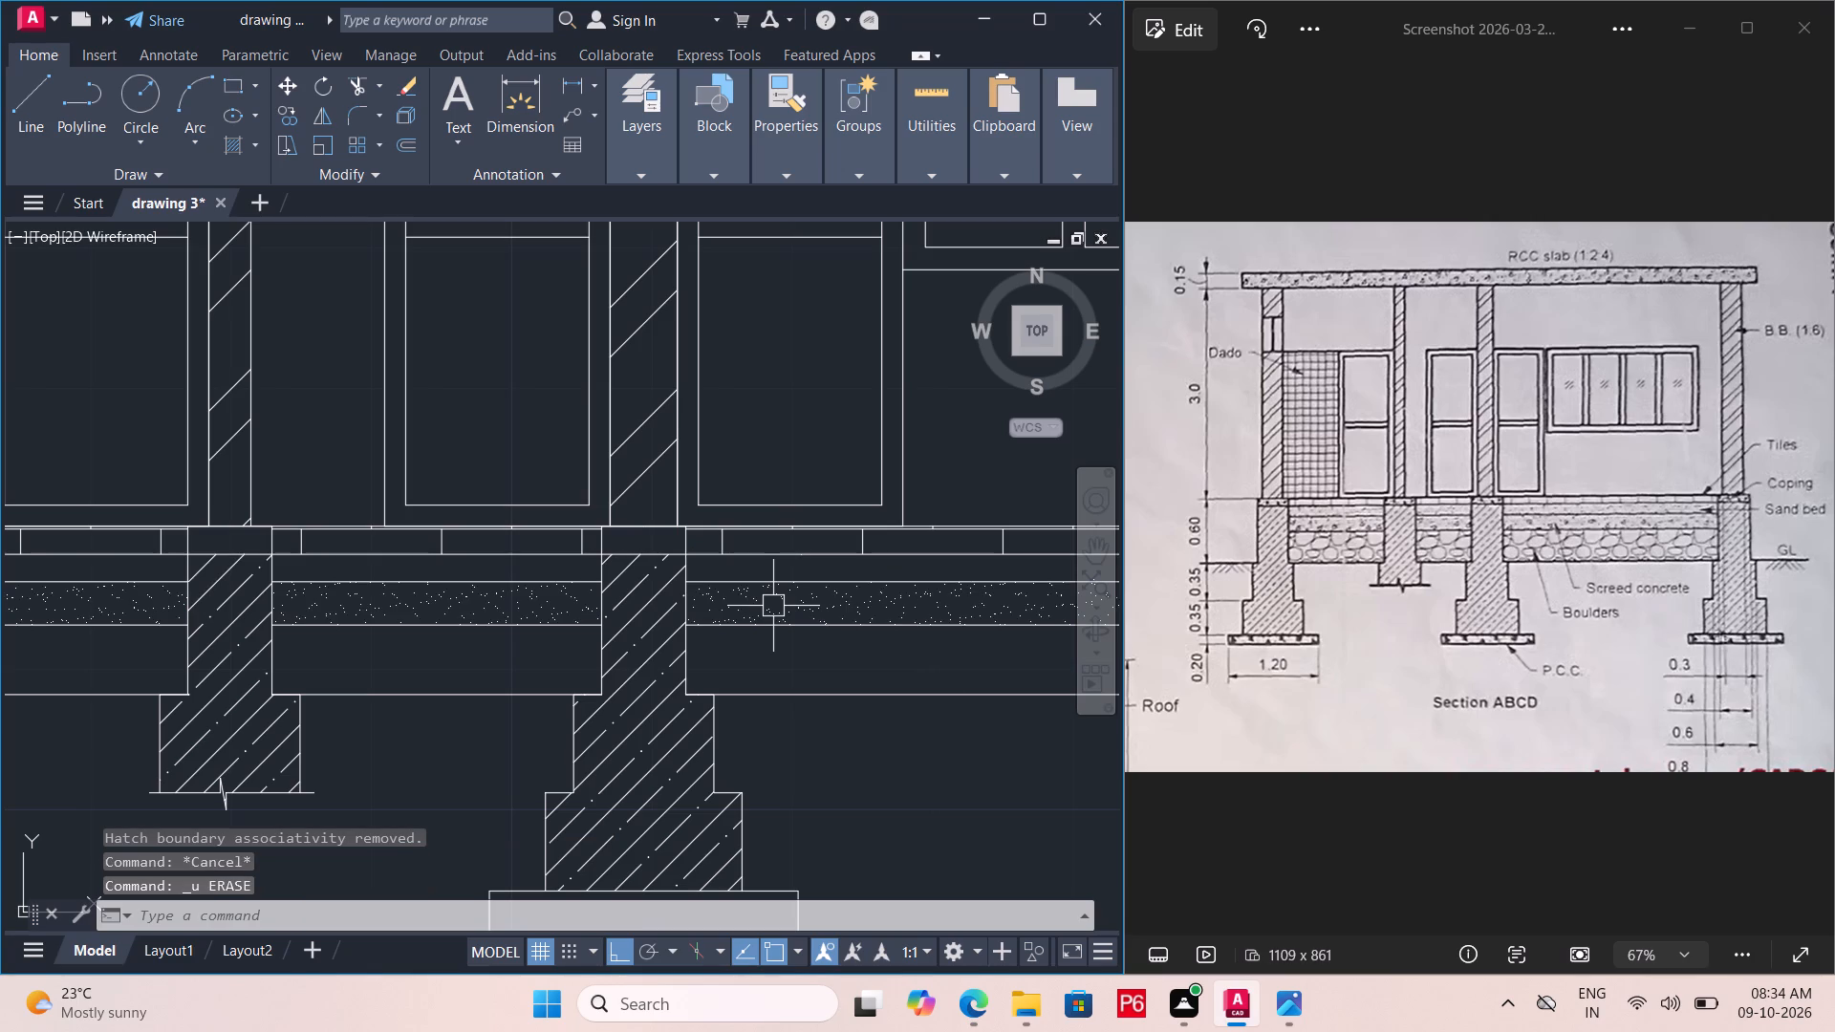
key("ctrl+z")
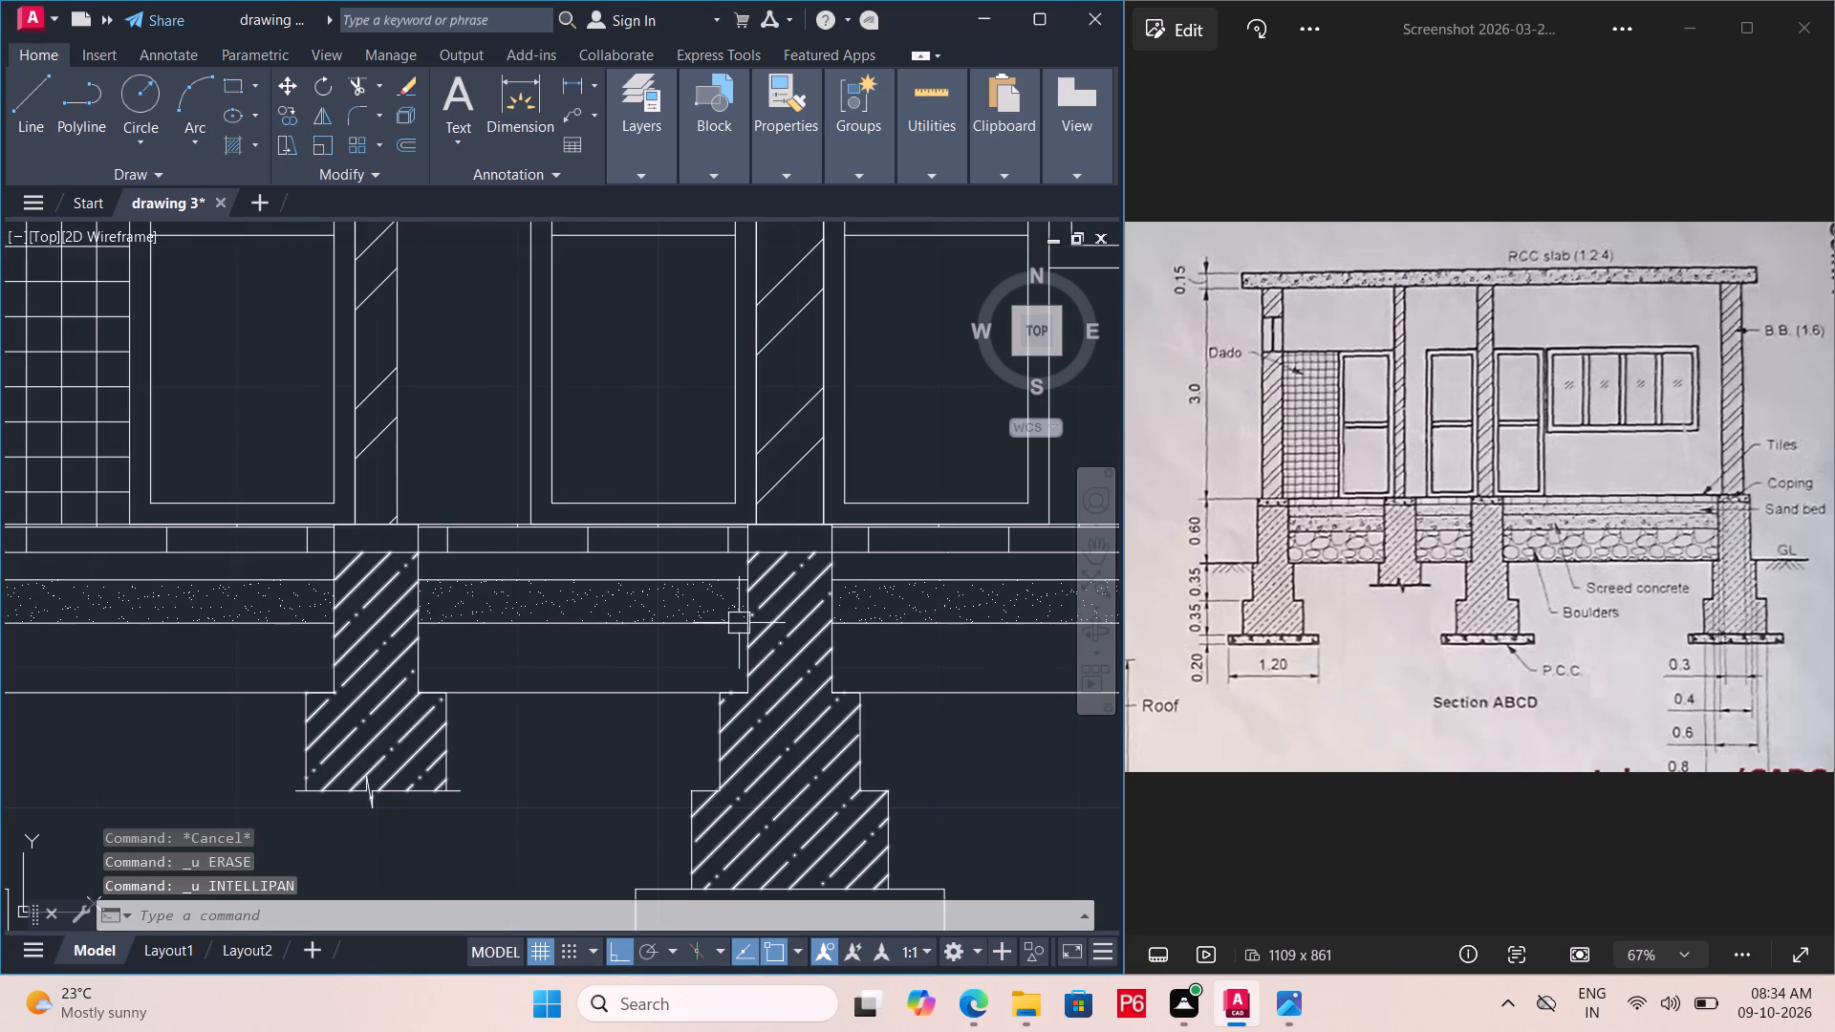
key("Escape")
Delete the AR-SAND hatch from the second layer beneath the tiles.
double_click(606, 595)
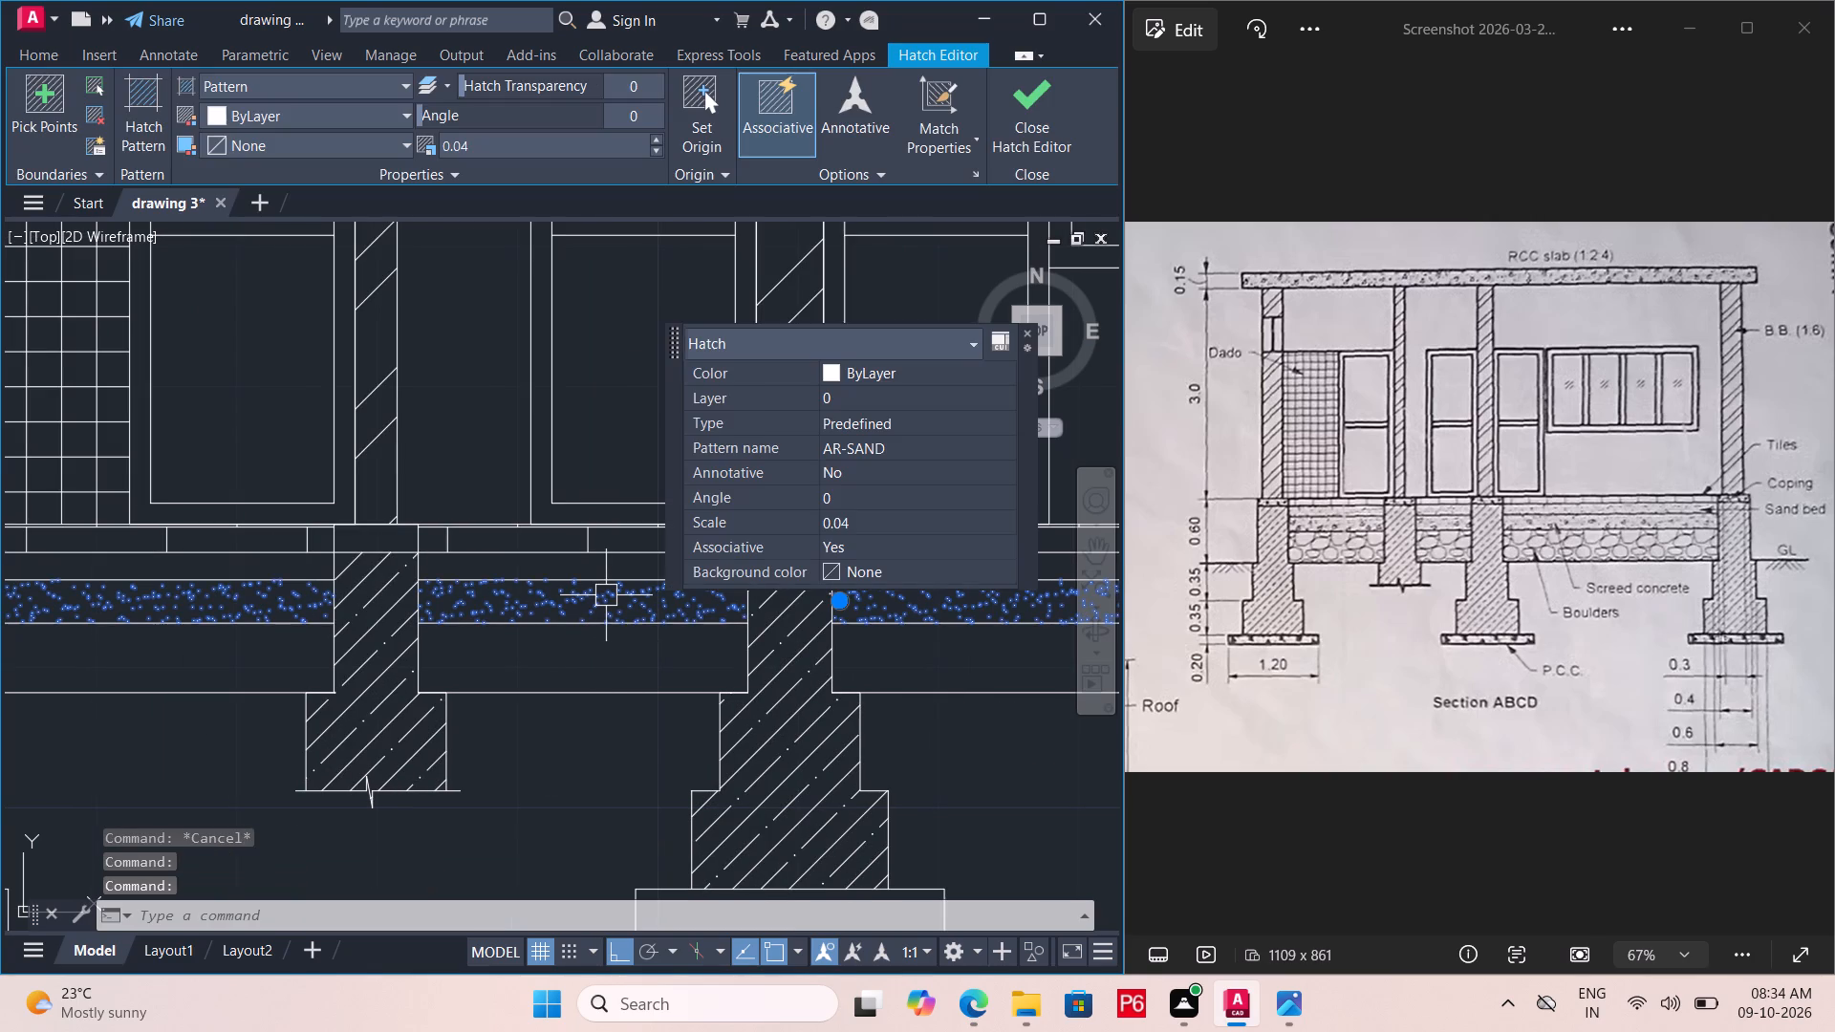
key("Delete")
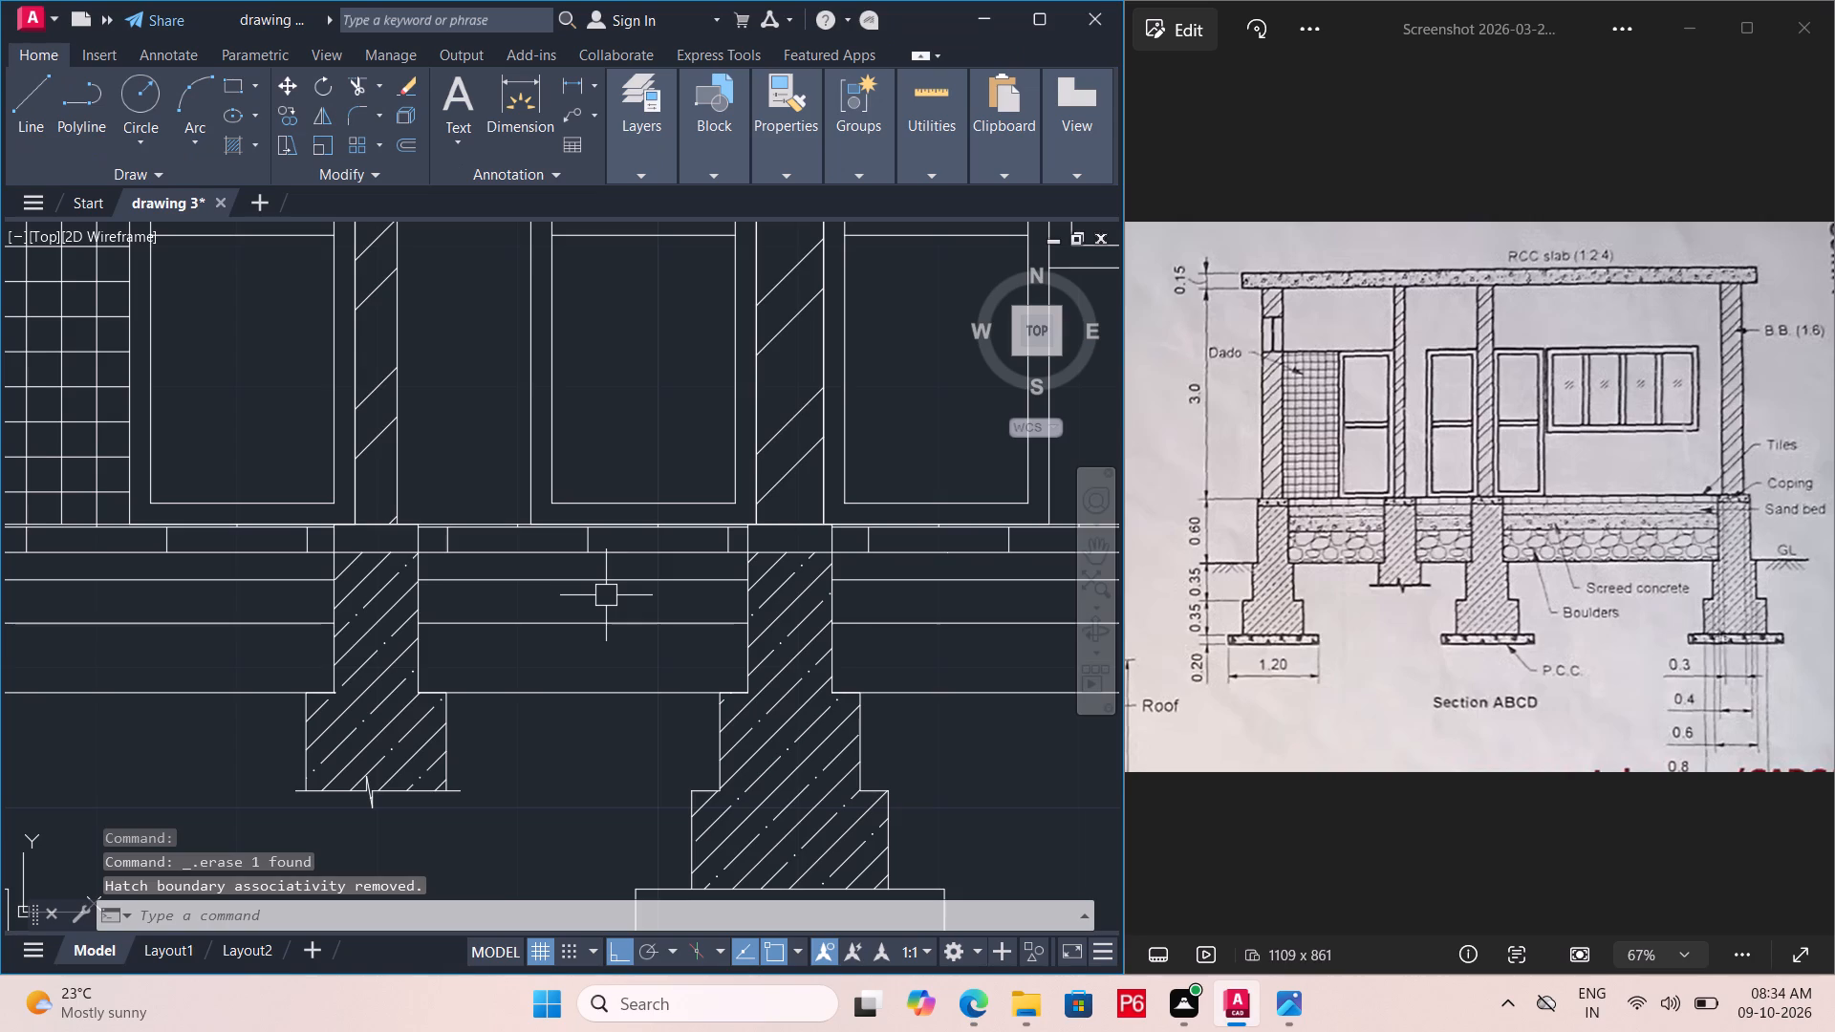
Hatch the thin layer directly beneath the floor tiles with AR-SAND in all three bays between the foundation walls.
left_click(239, 136)
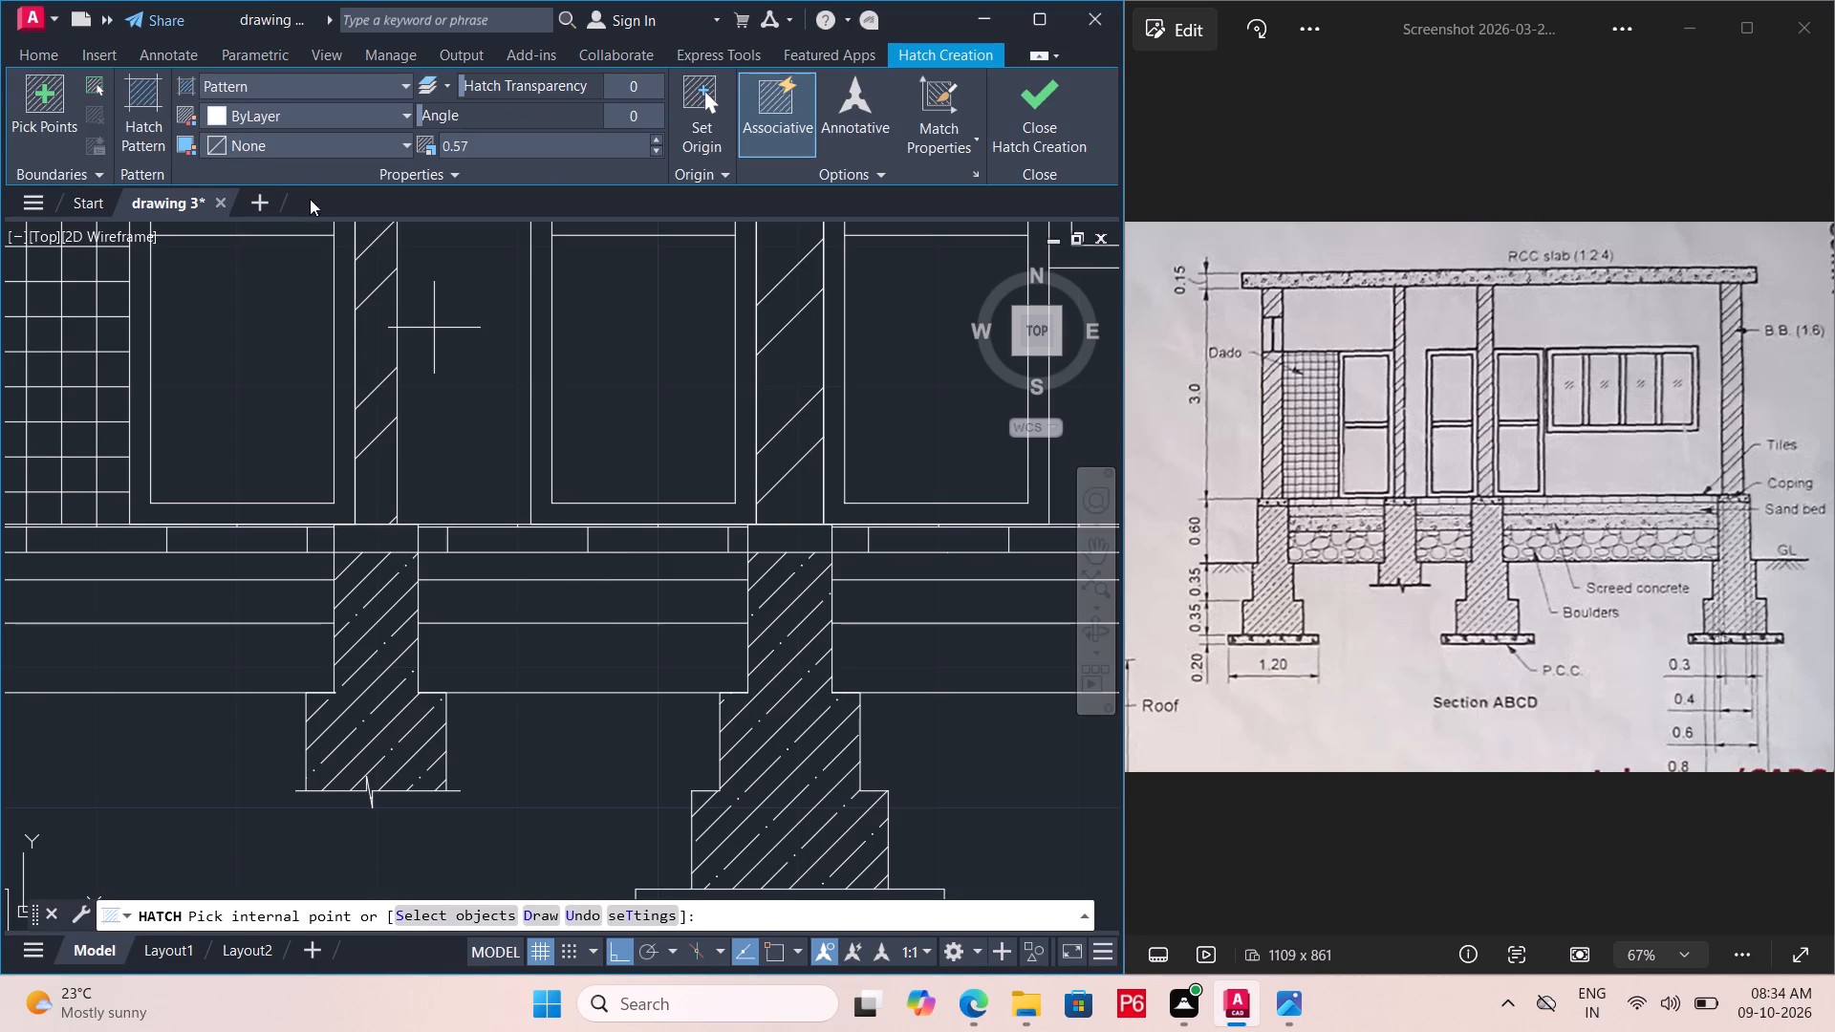
left_click(147, 154)
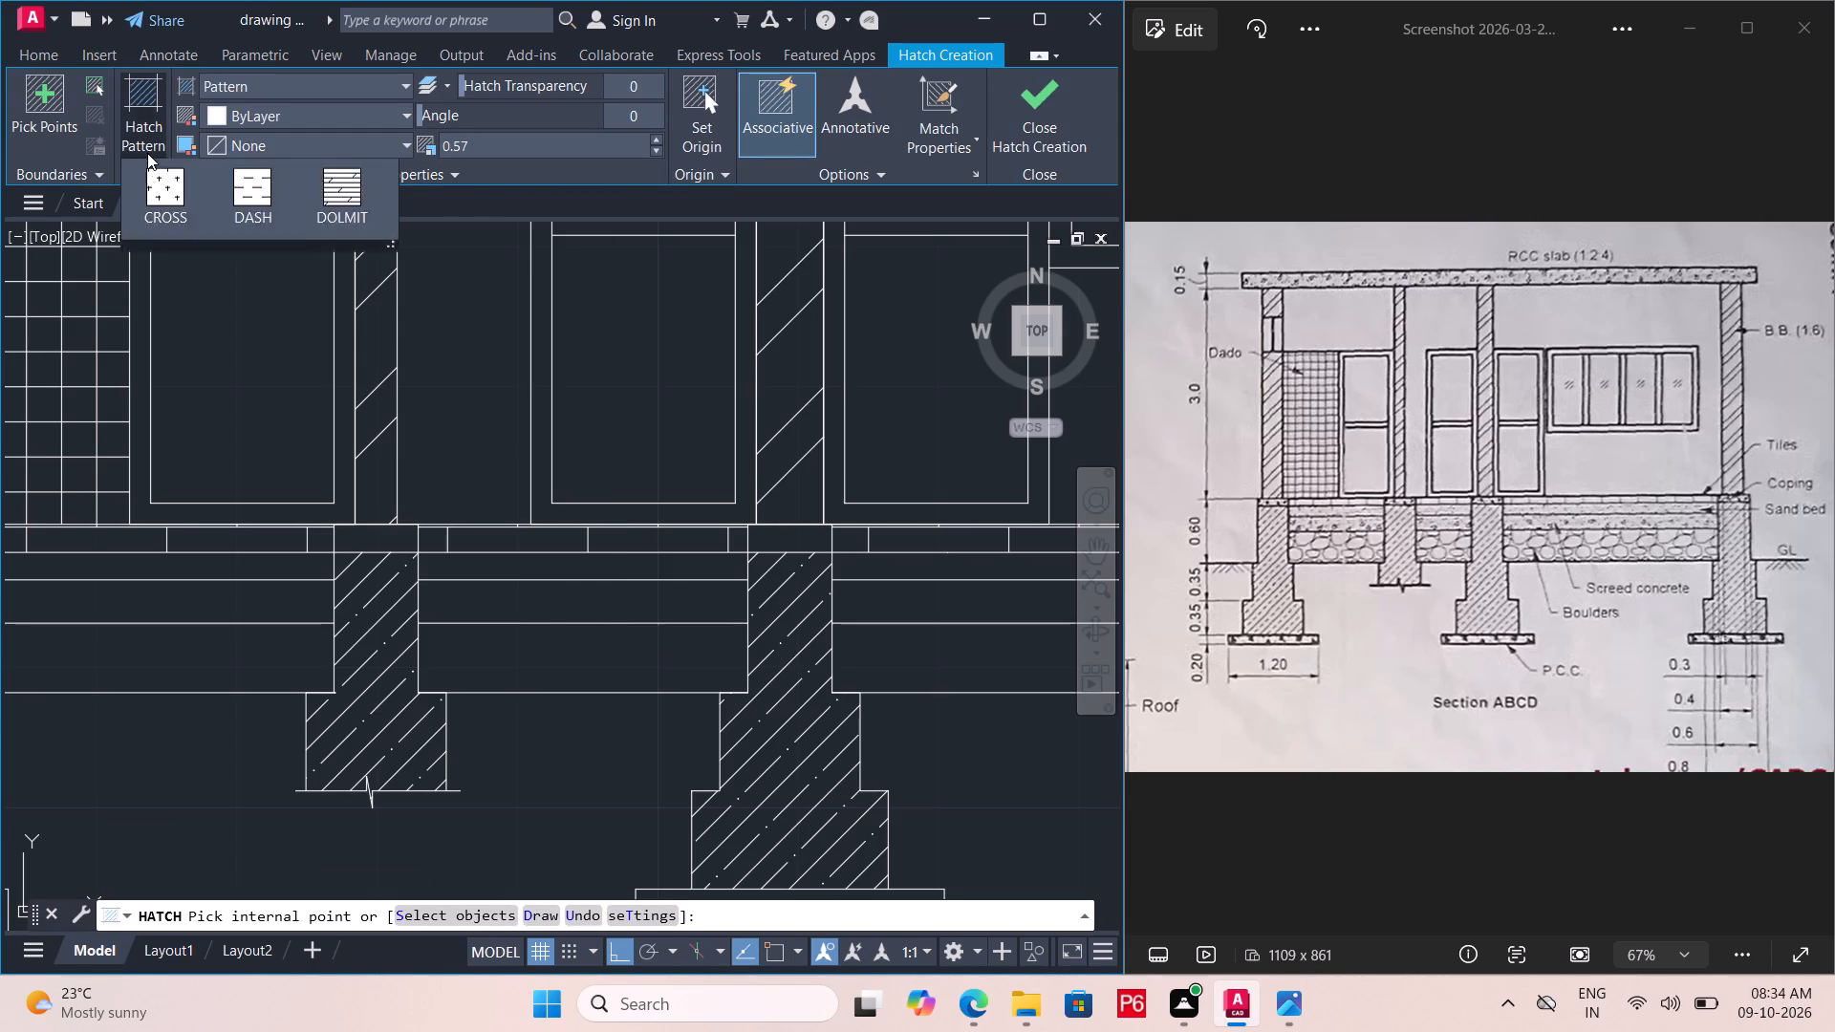
left_click(363, 212)
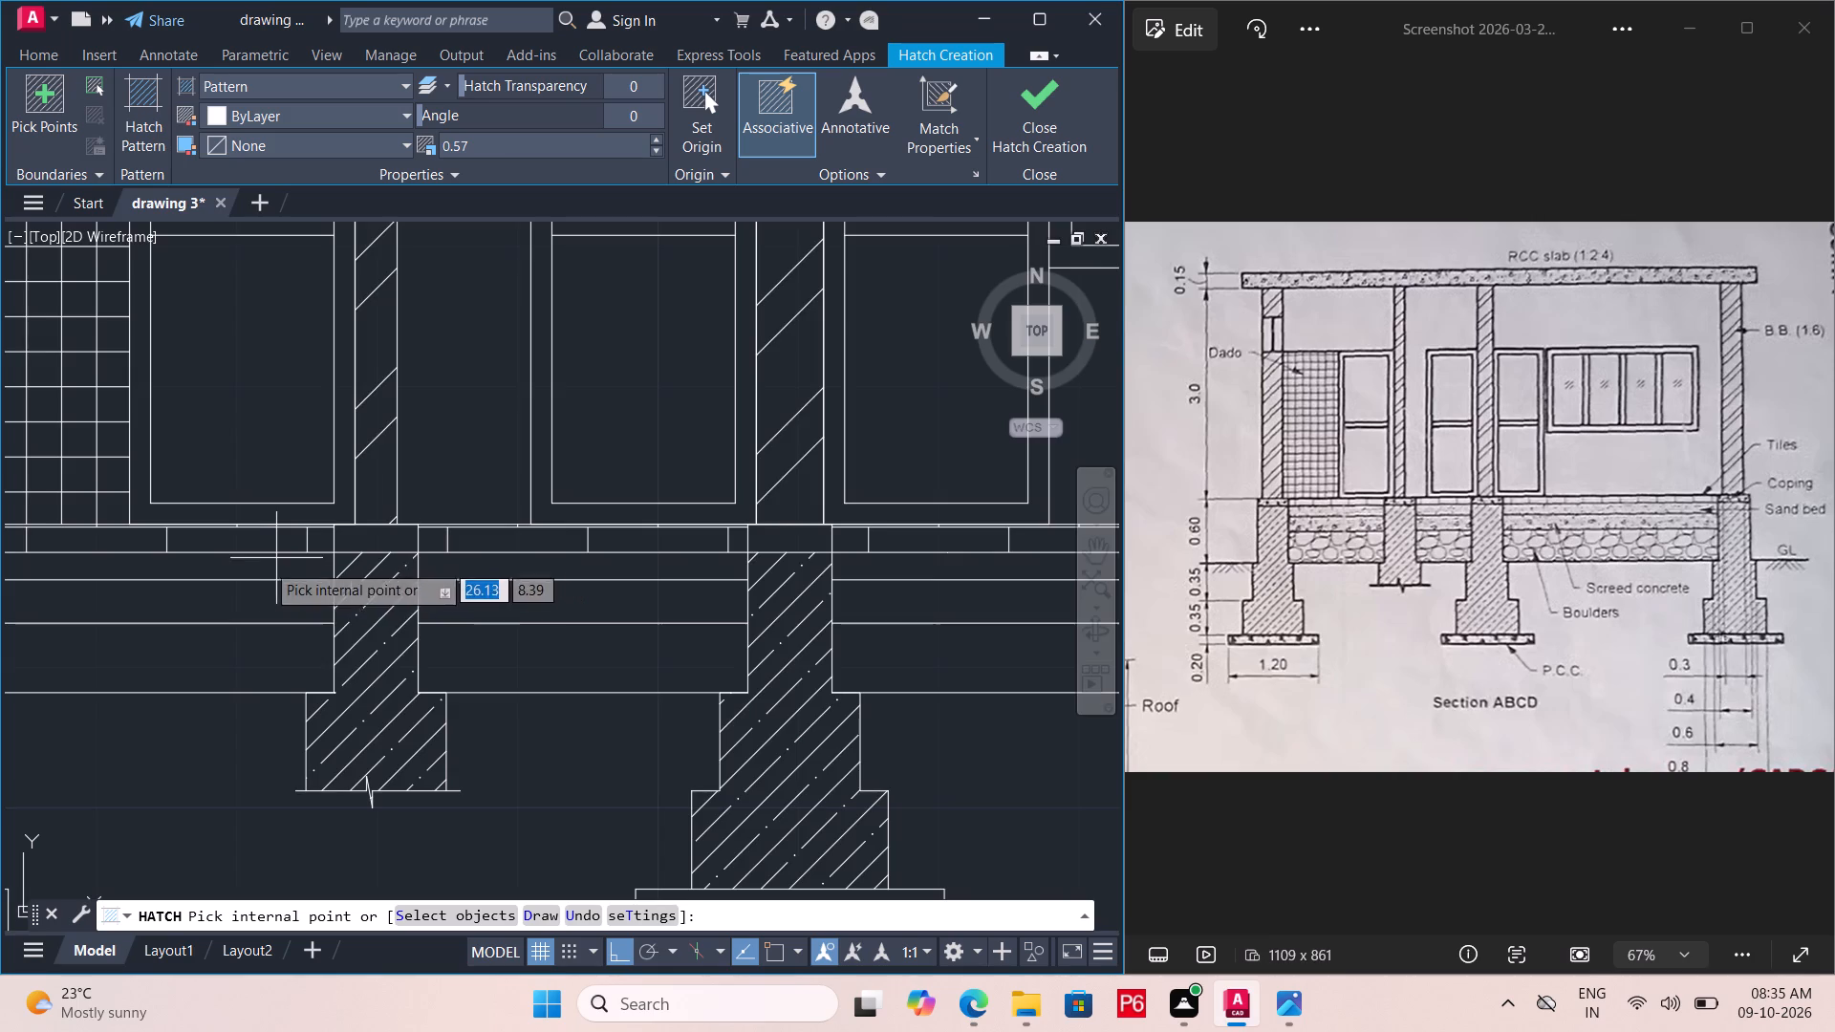
scroll(215, 587, "up", 2)
middle_click_drag(238, 587, 699, 669)
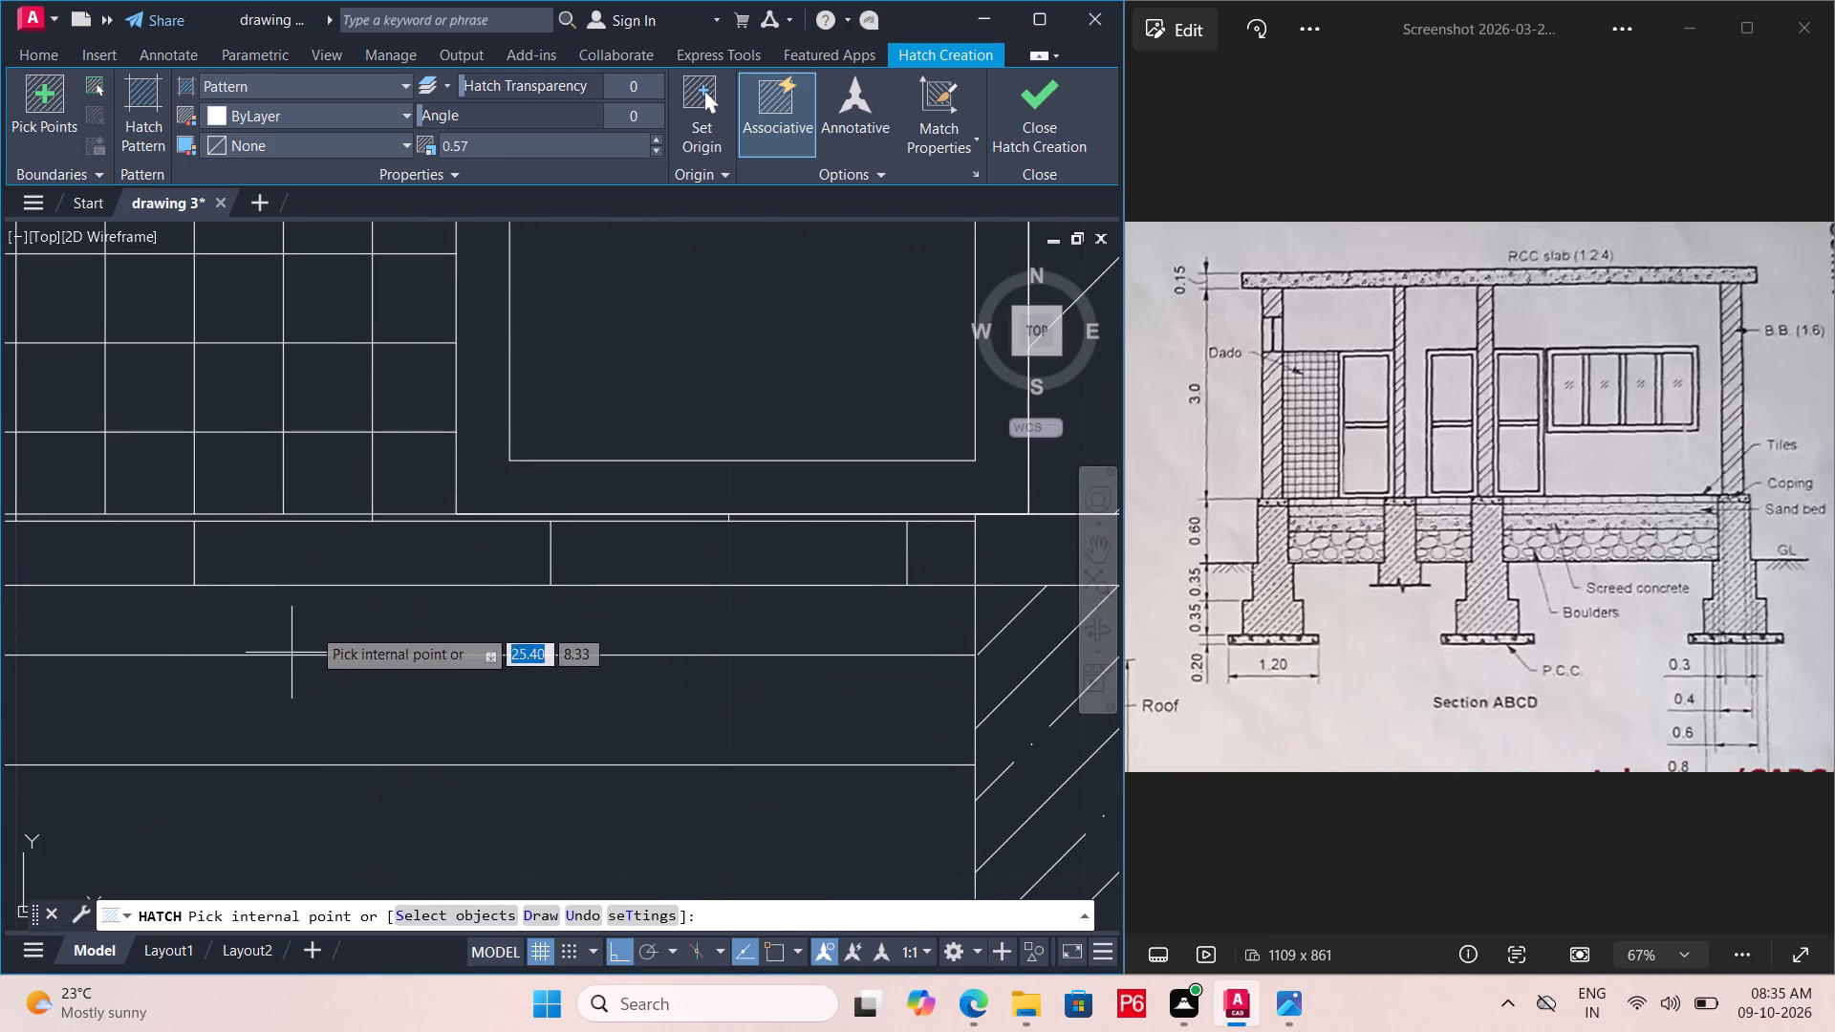
left_click(330, 613)
scroll(248, 670, "down", 3)
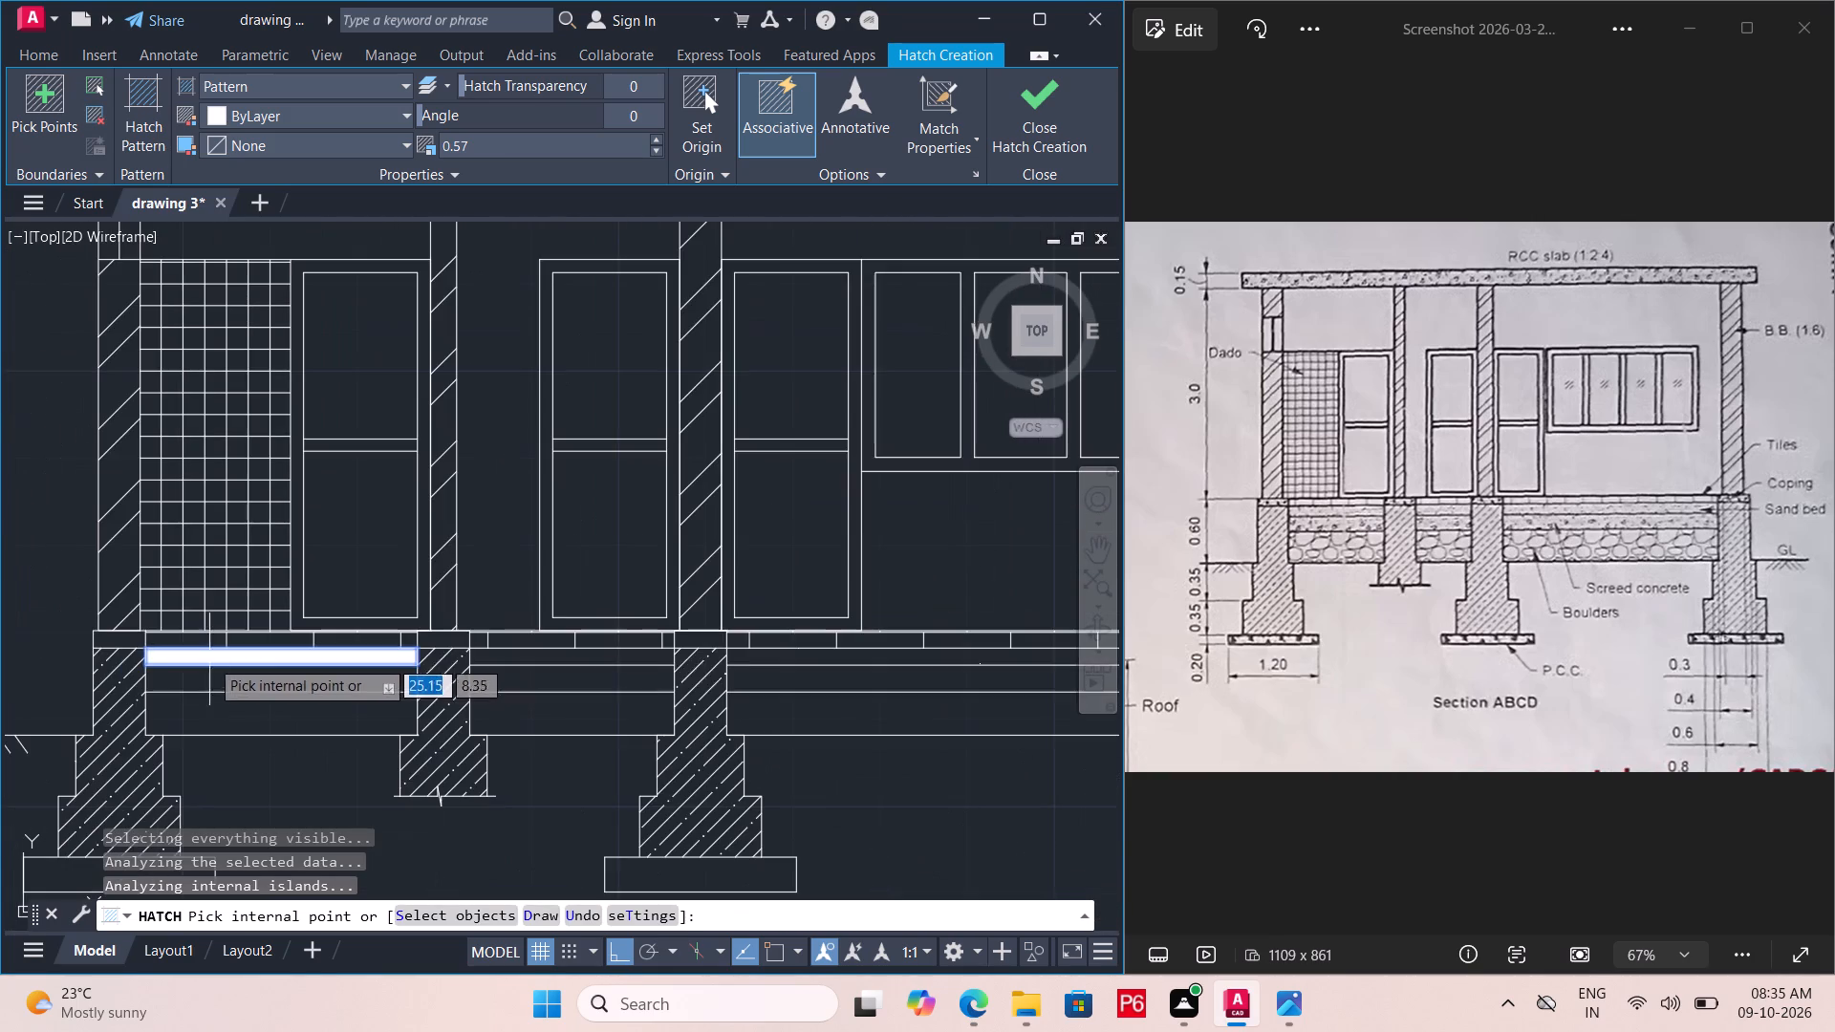
scroll(503, 651, "up", 2)
left_click(536, 663)
scroll(564, 684, "down", 1)
middle_click_drag(400, 655, 366, 649)
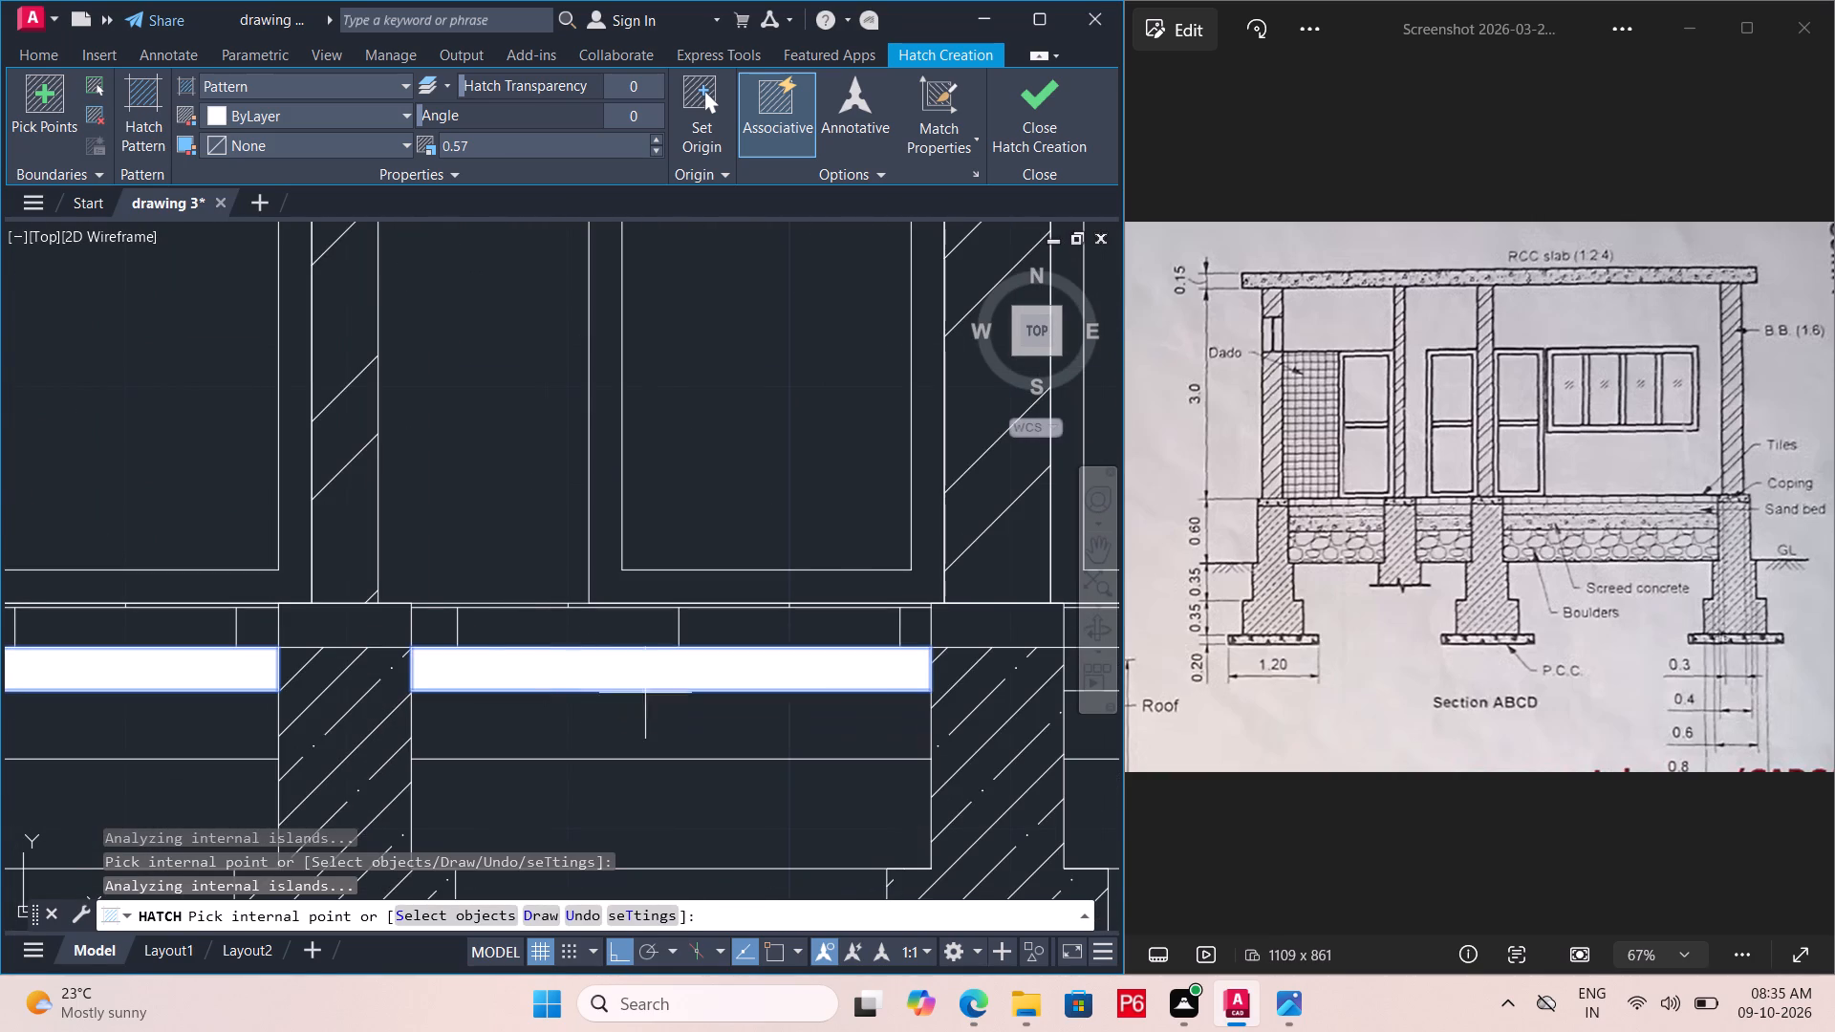
scroll(366, 649, "down", 1)
middle_click_drag(366, 649, 204, 635)
scroll(615, 651, "up", 2)
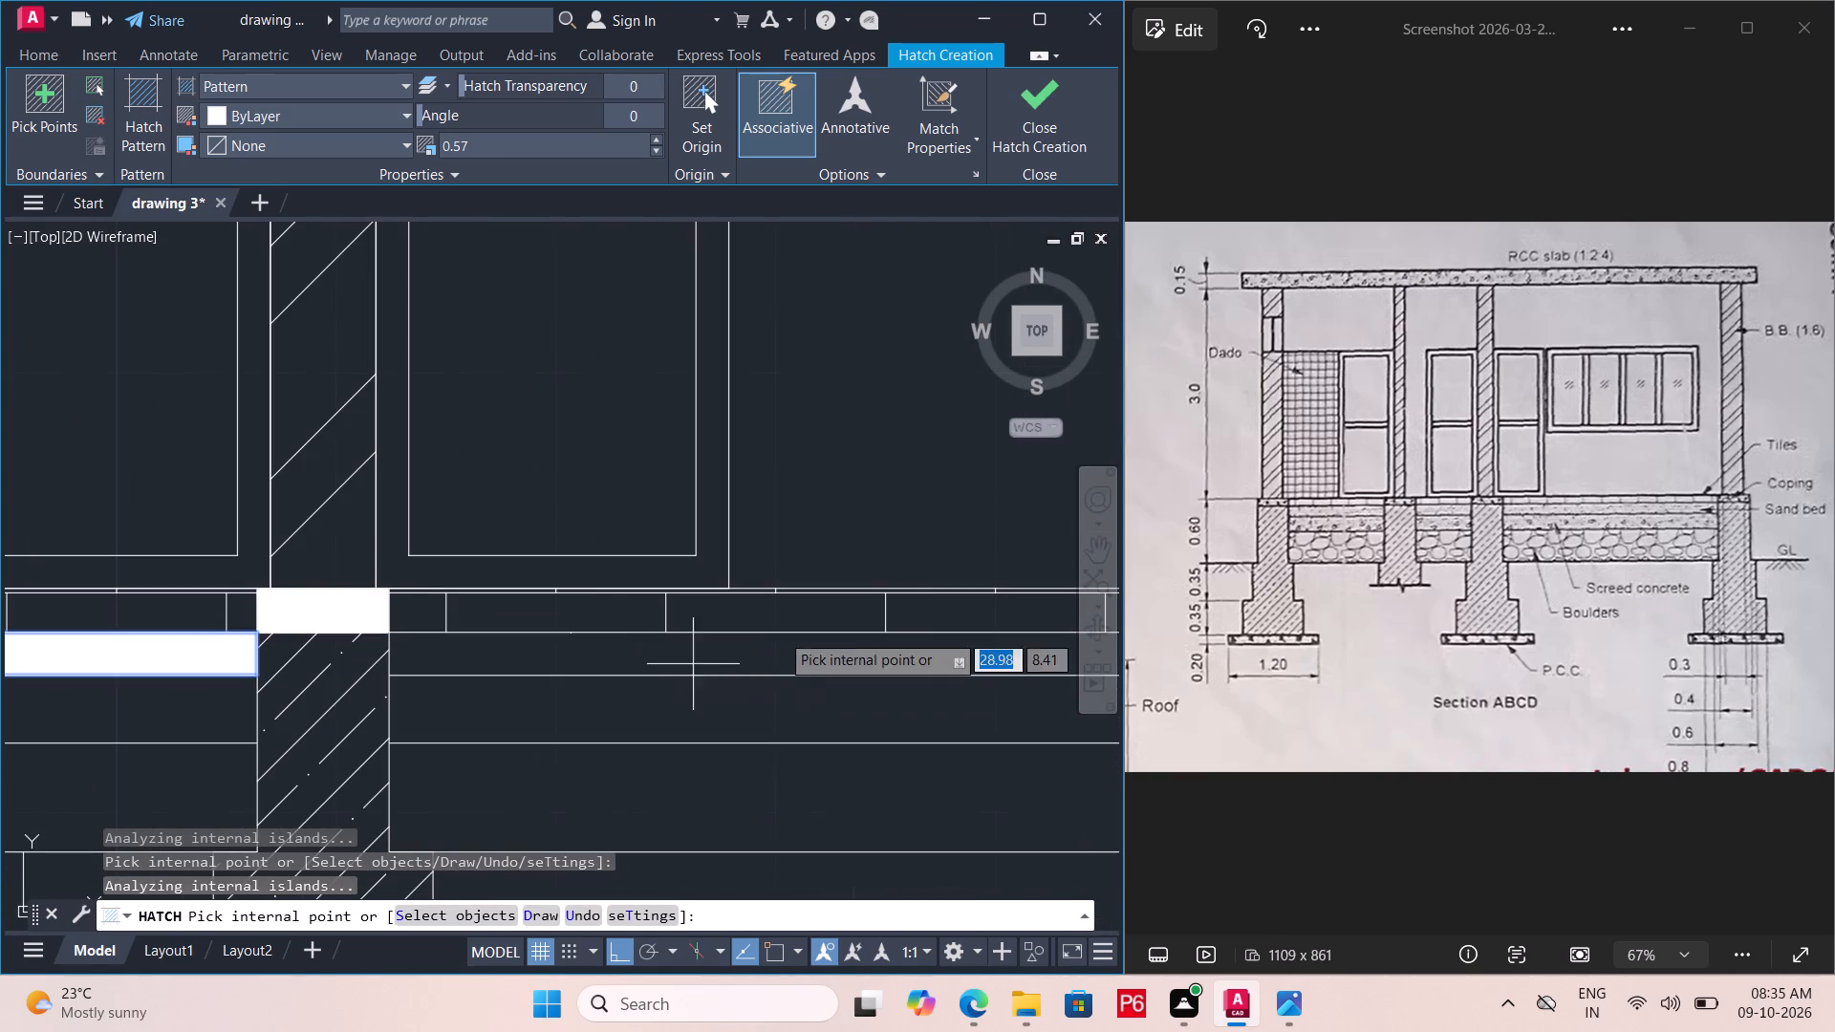
left_click(741, 656)
scroll(704, 645, "down", 1)
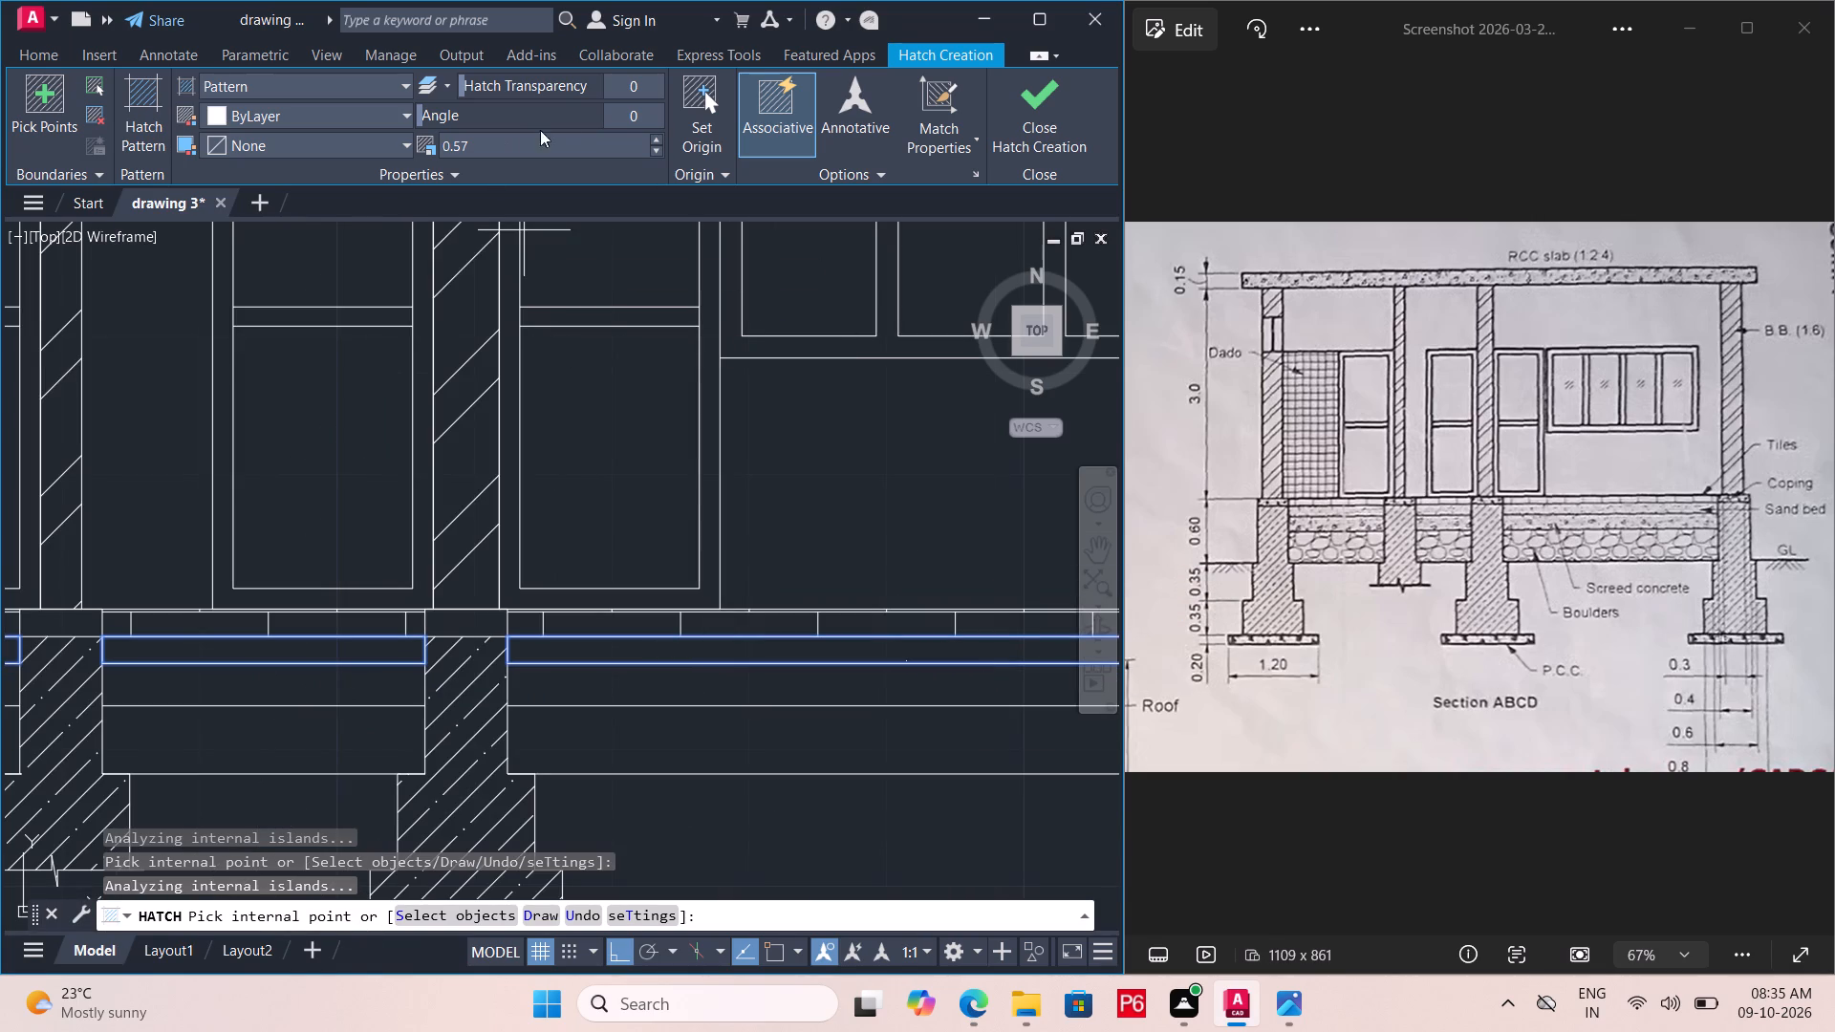
Set the sand layer's hatch scale to 0.04 and finish the hatch.
left_click(550, 148)
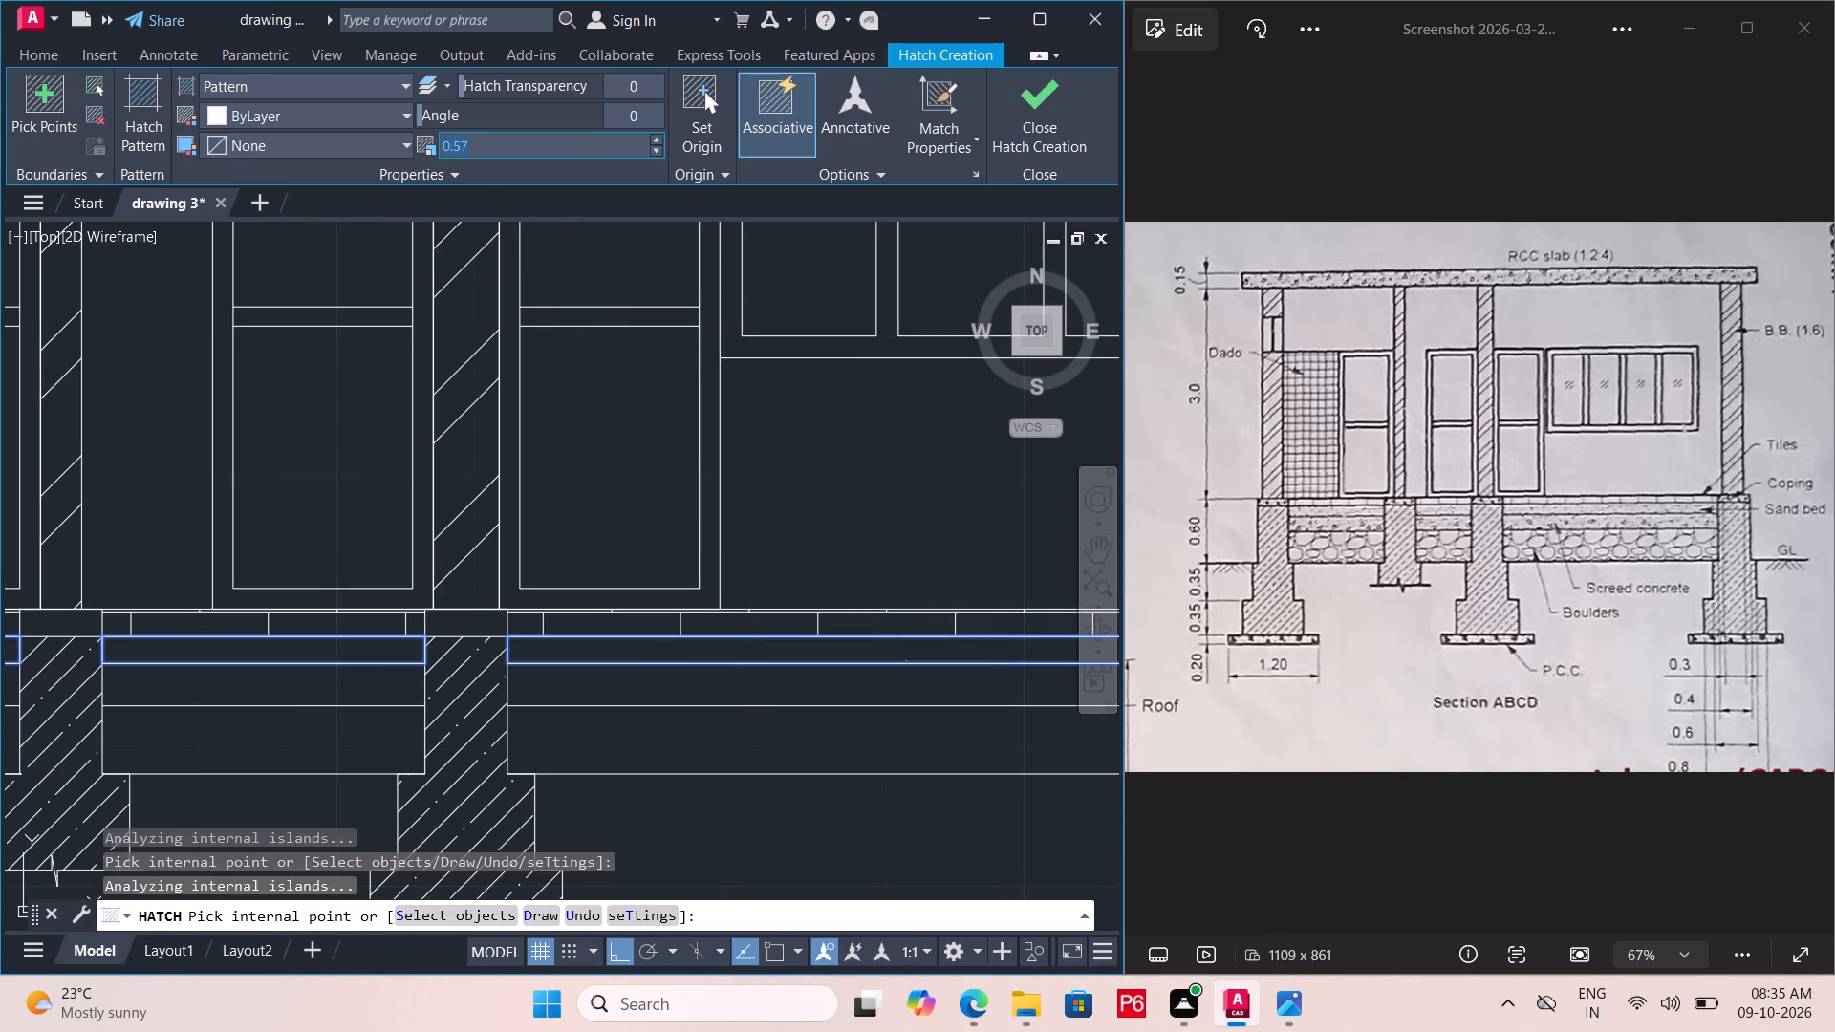
type("0.01")
key("BackSpace")
key("4")
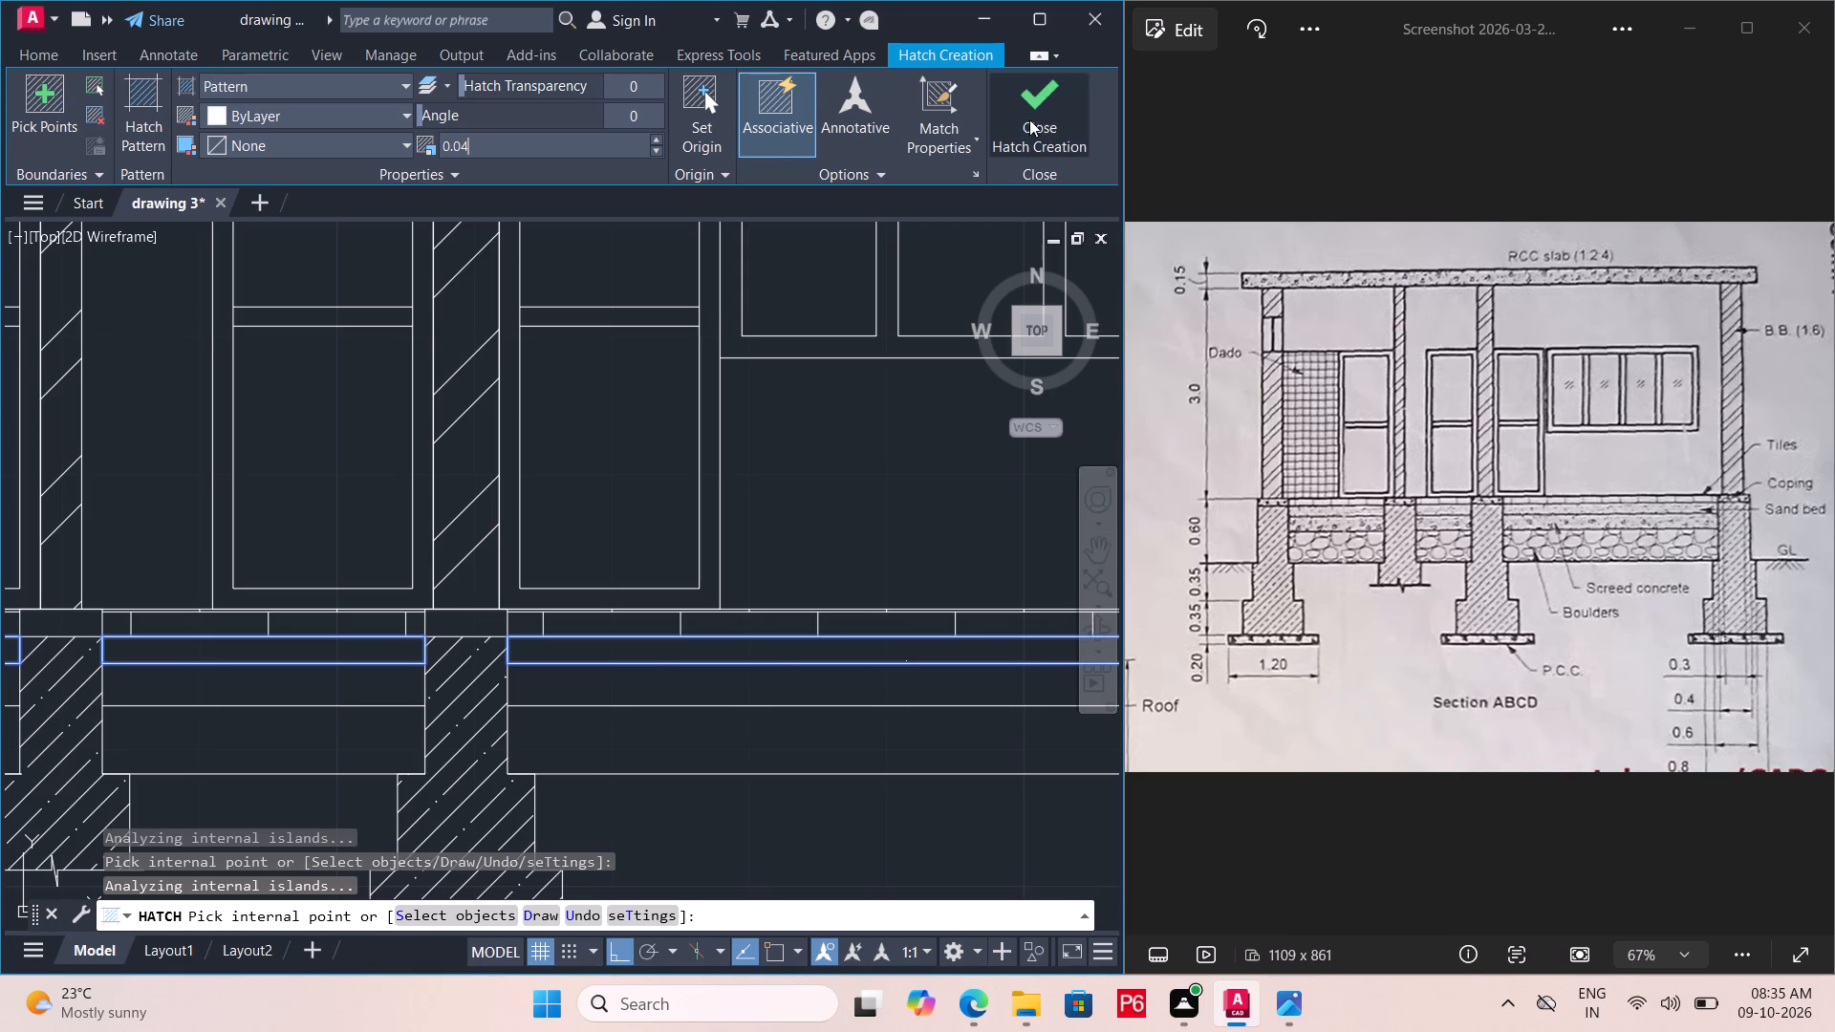
left_click(1028, 120)
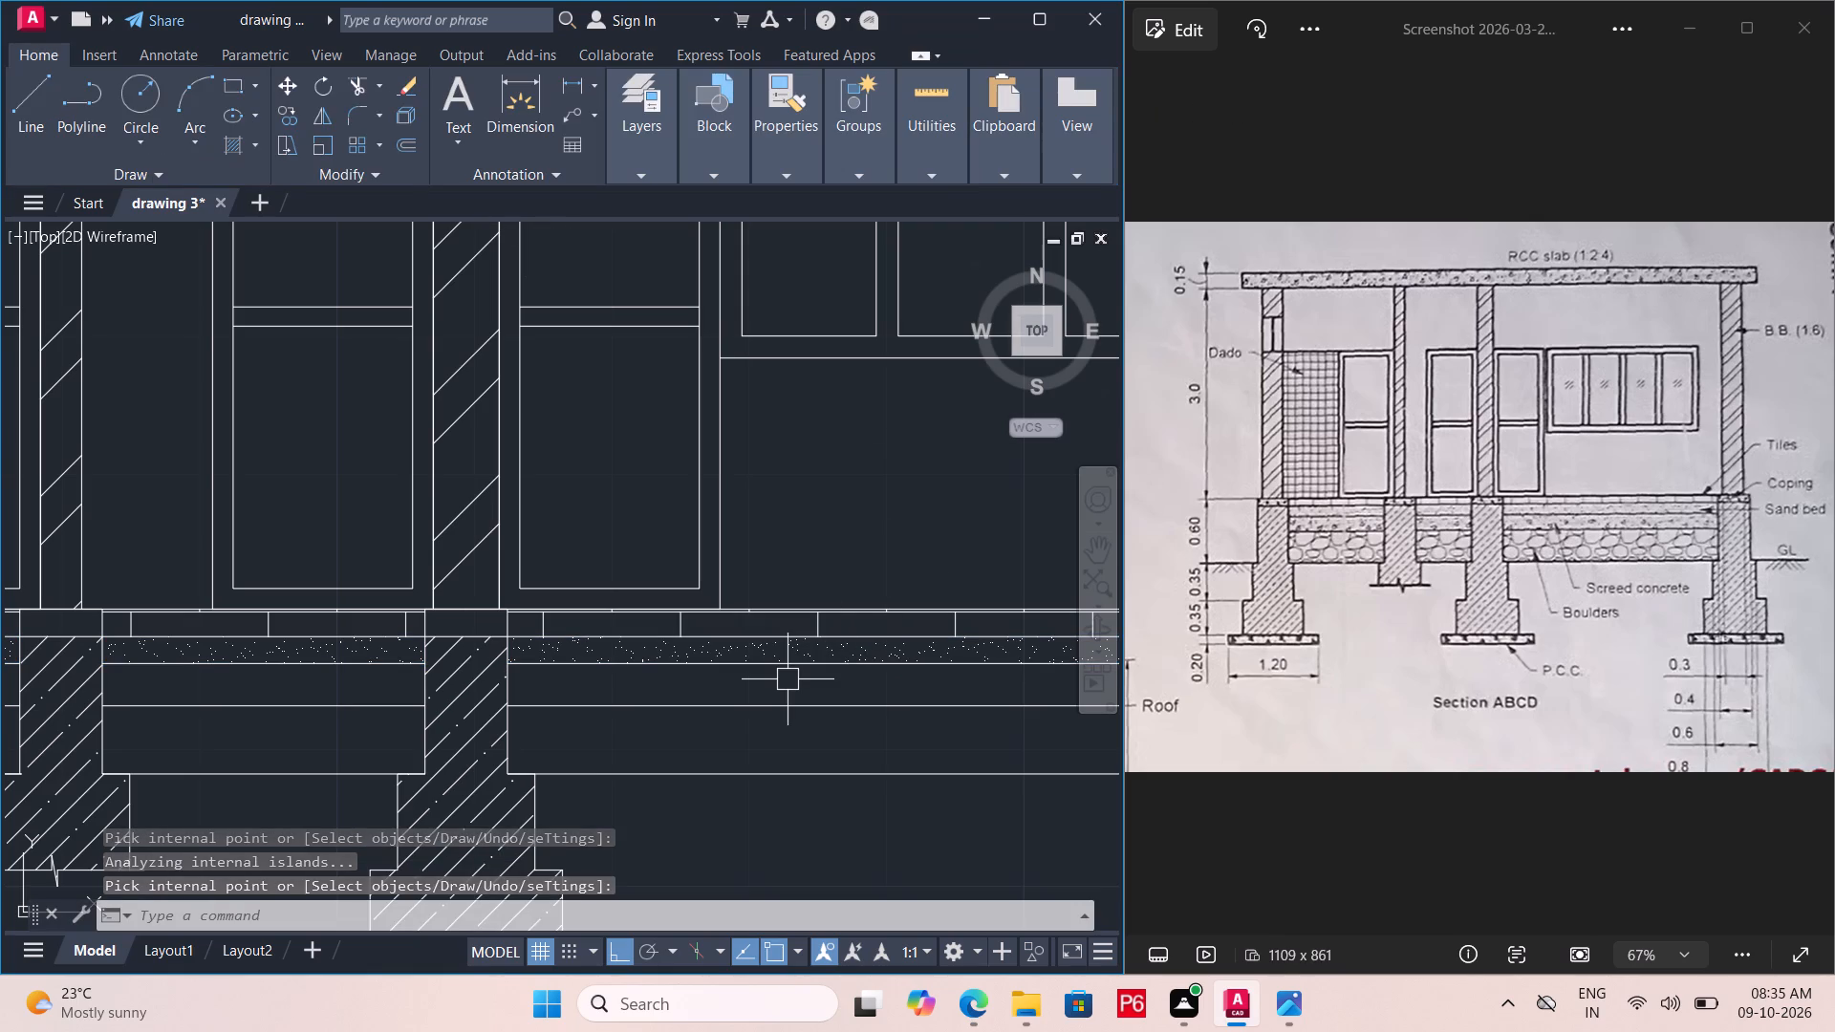
Save the drawing.
key("ctrl+s")
key("ctrl+s")
key("ctrl+s")
key("ctrl+s")
key("ctrl+s")
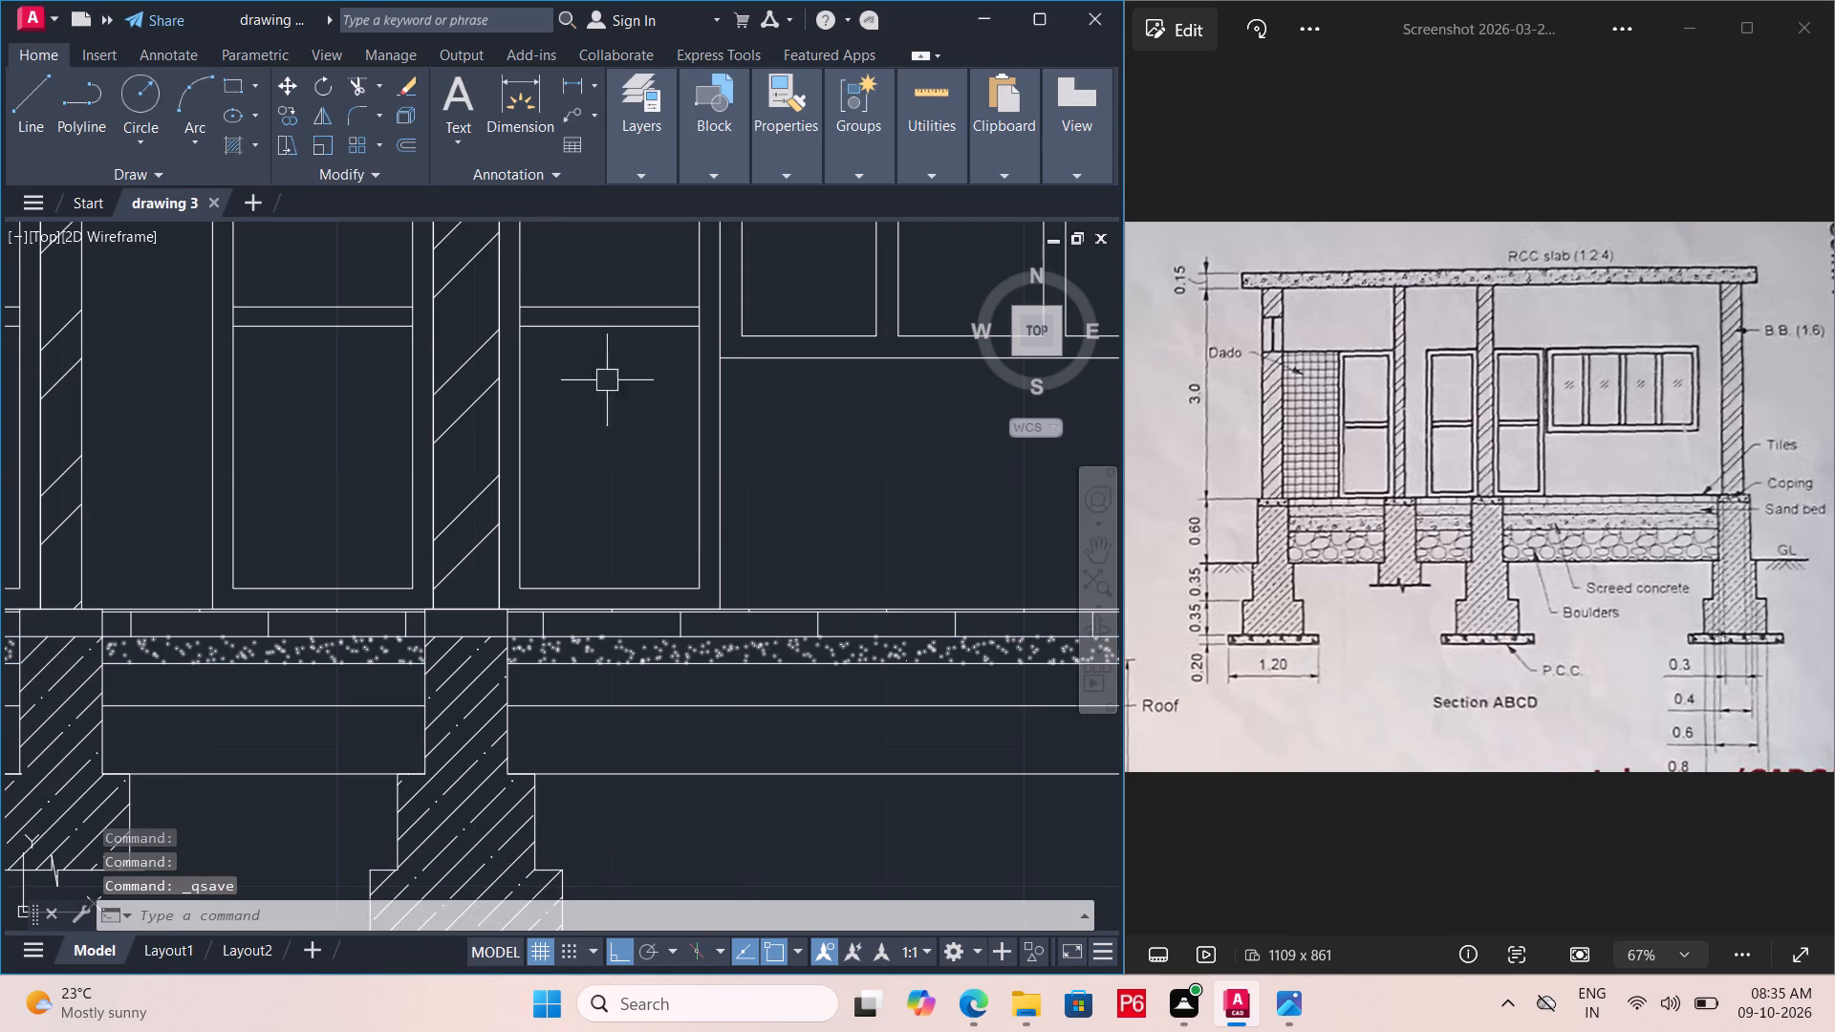
Hatch the second layer beneath the floor tiles with AR-CONC at scale 0.04 in all three bays.
left_click(237, 142)
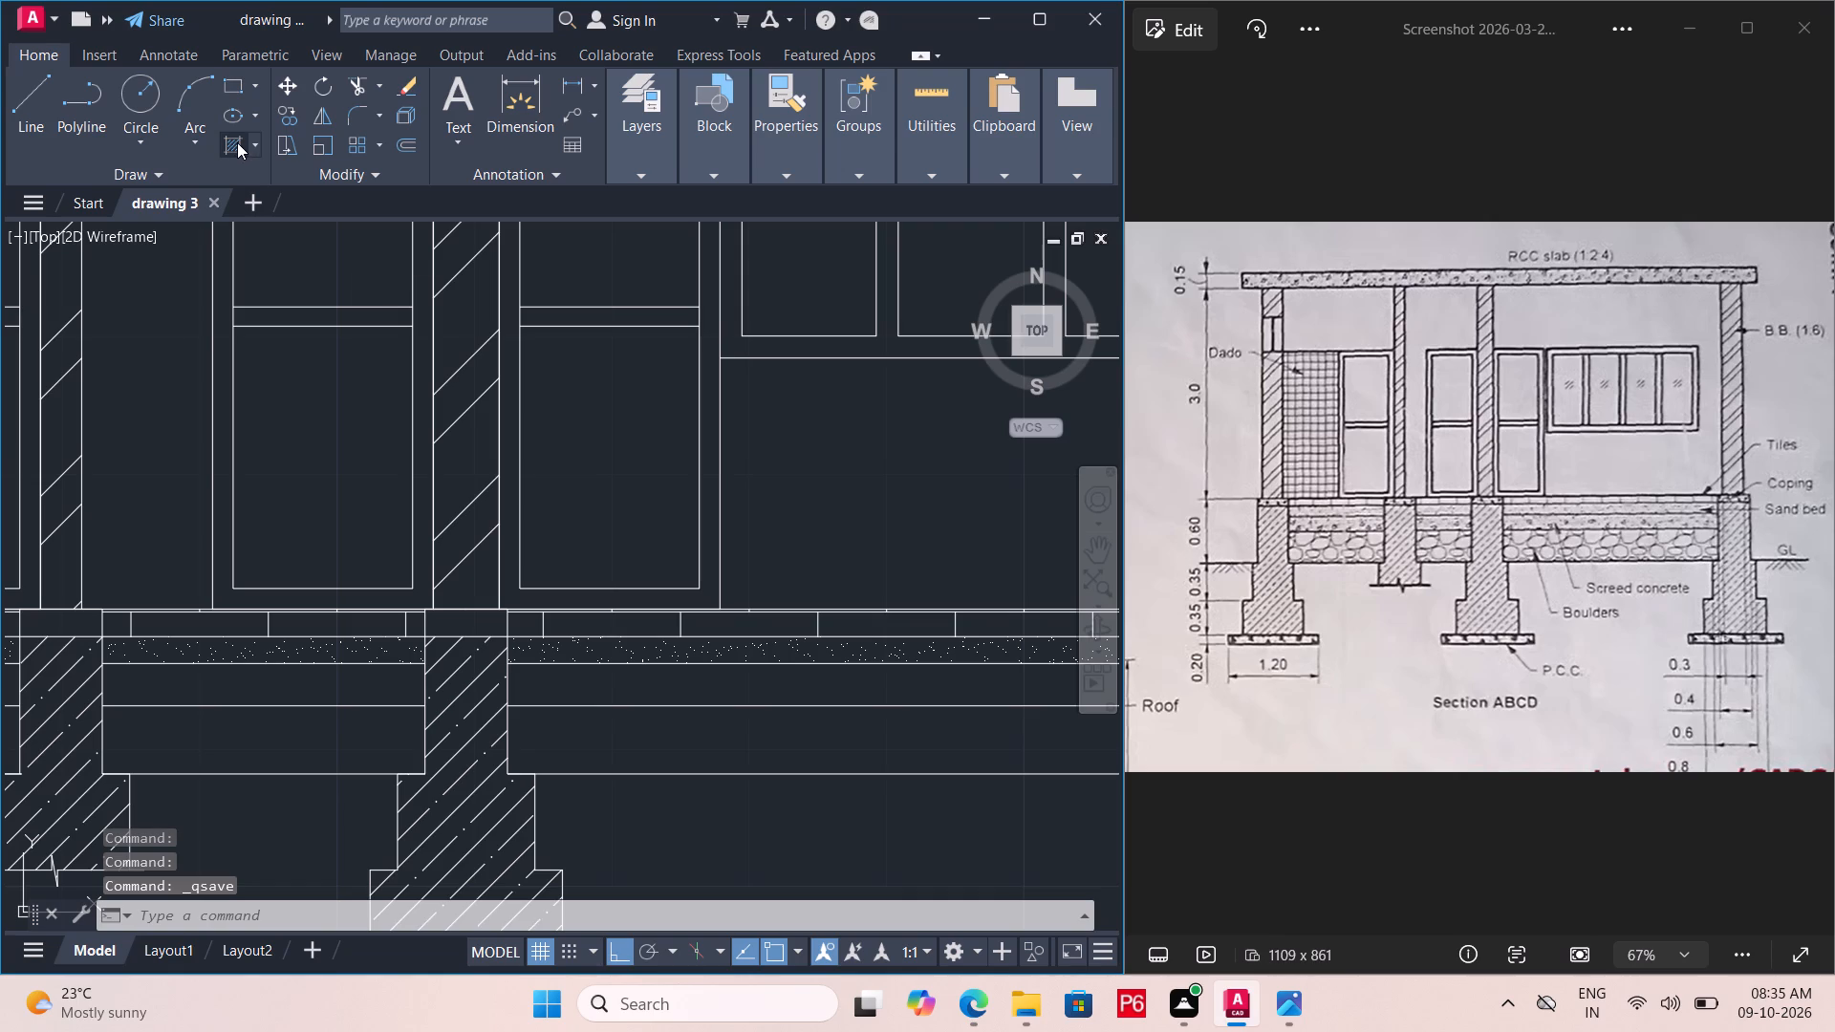
left_click(137, 146)
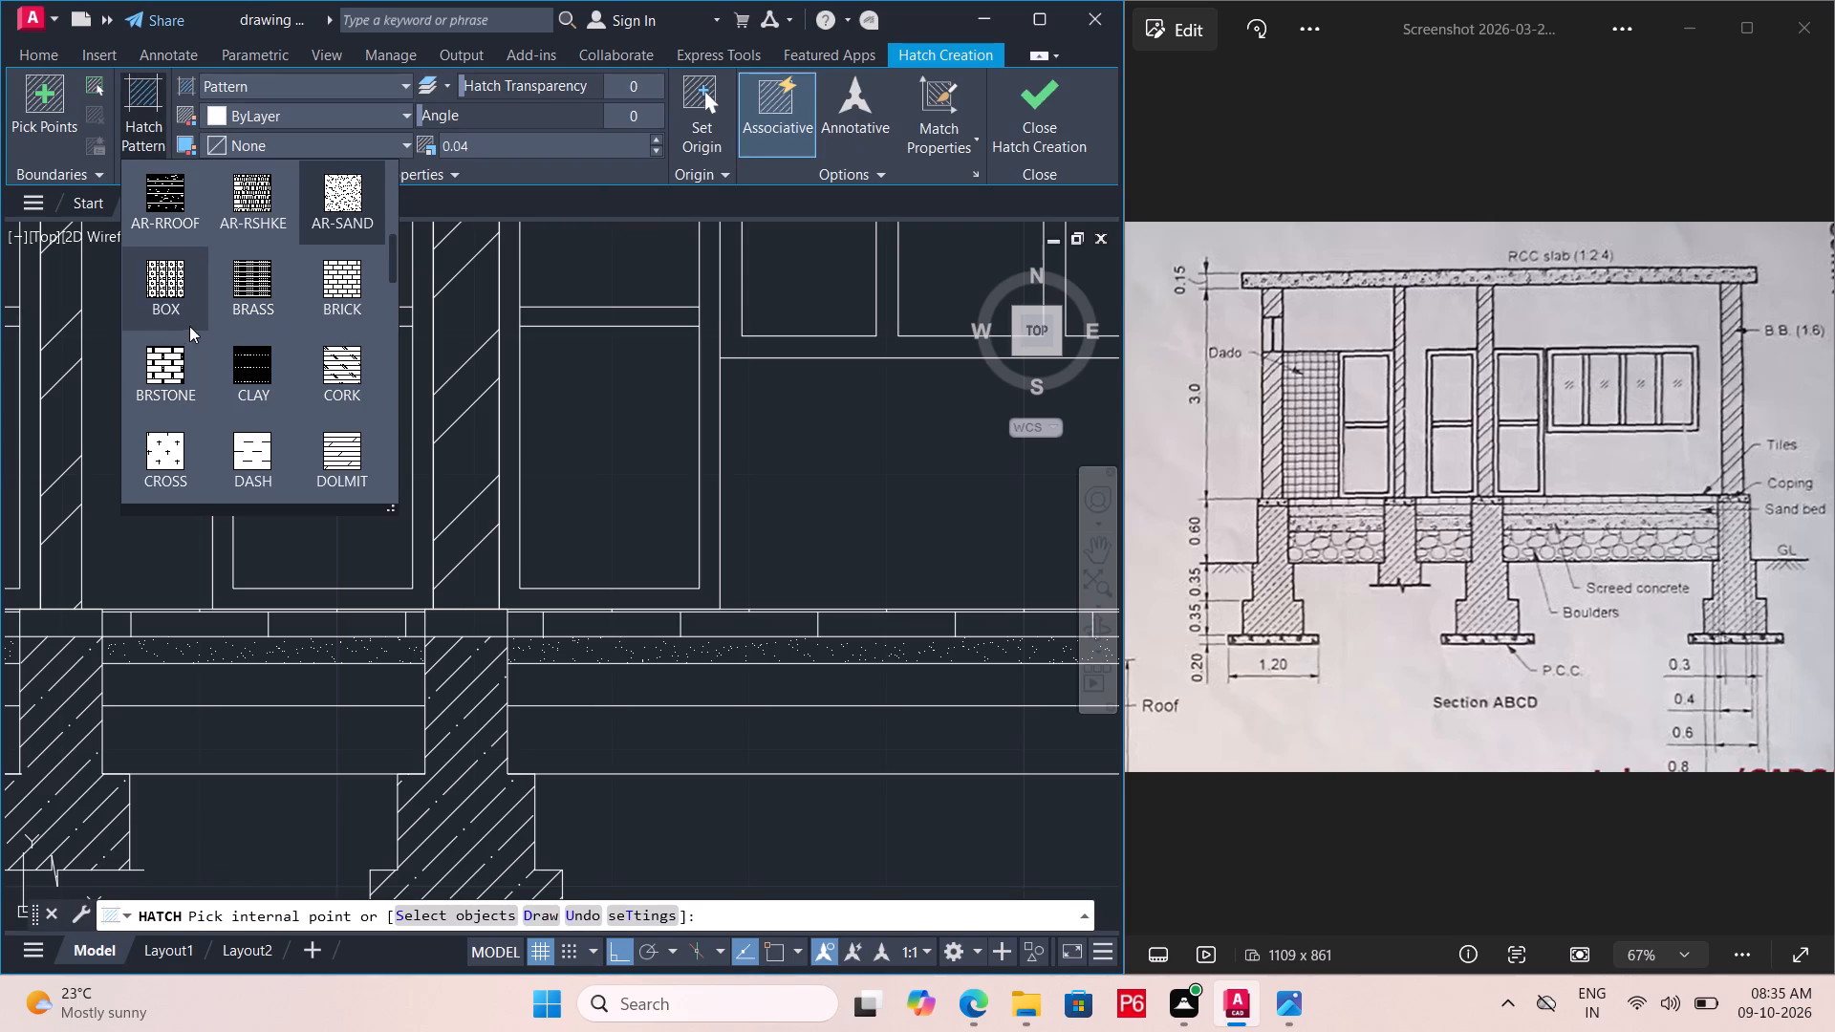
scroll(219, 320, "up", 1)
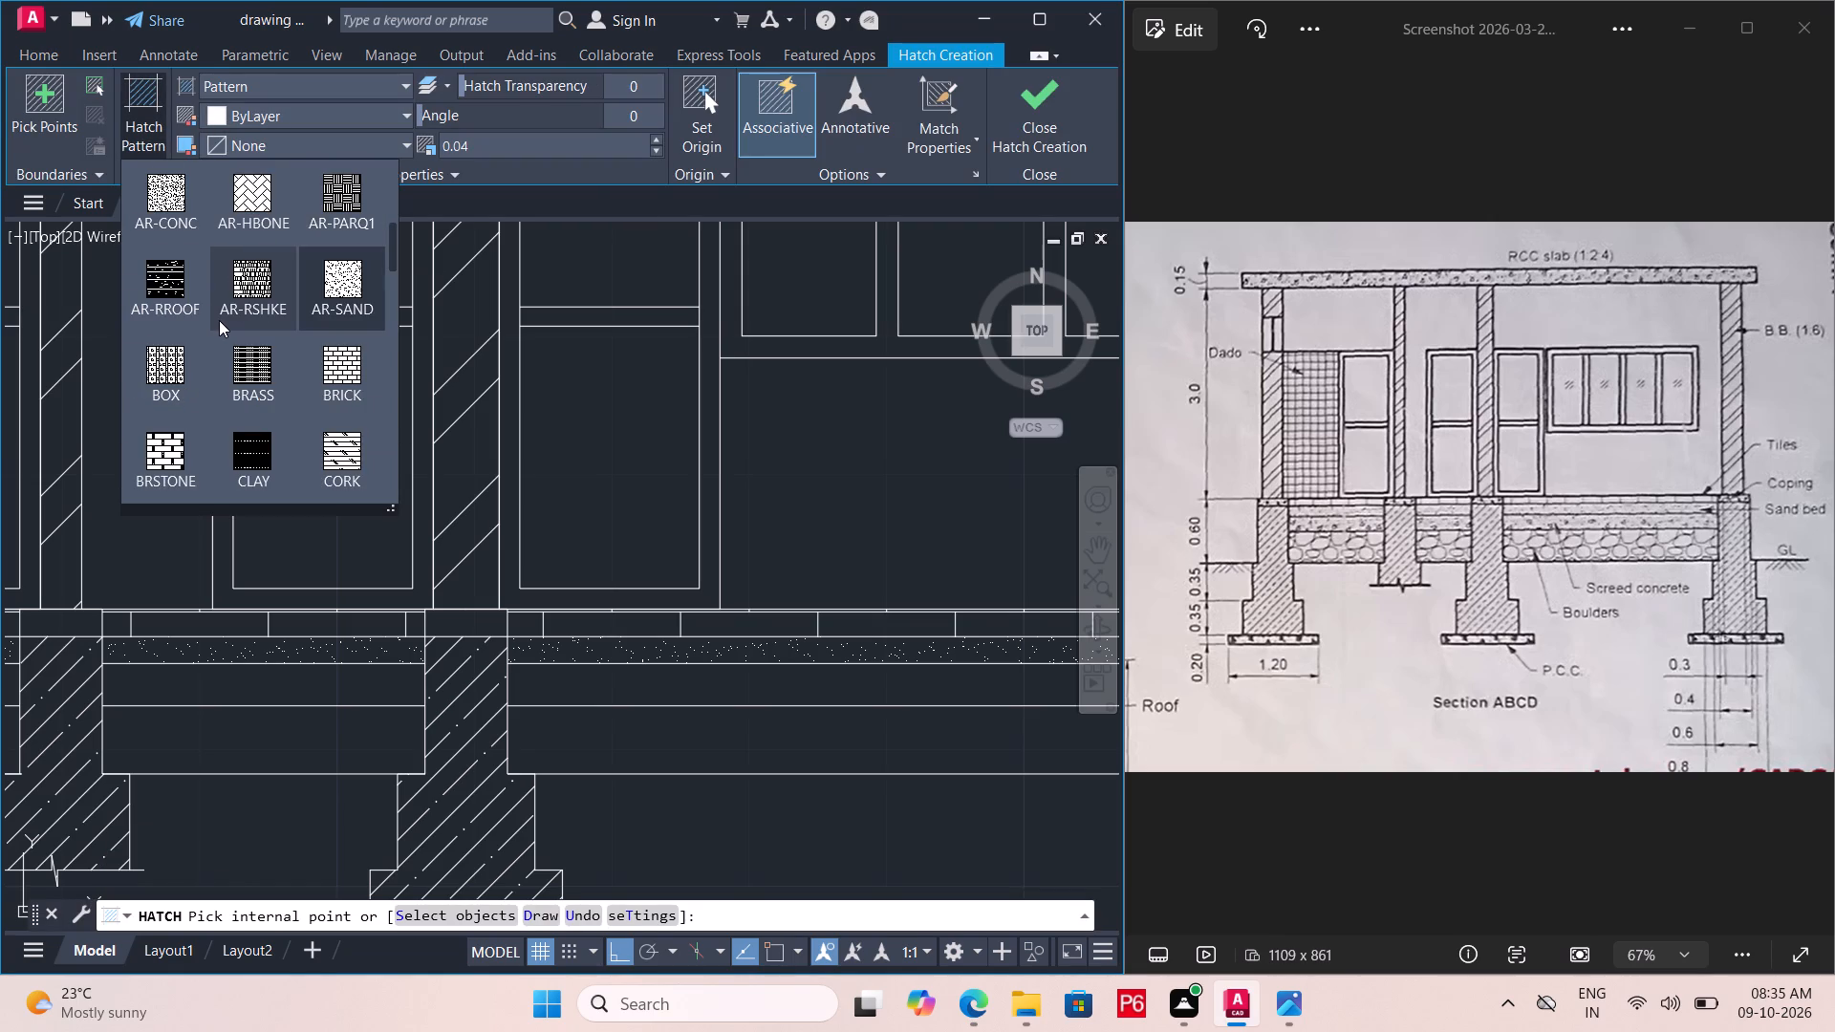
left_click(176, 219)
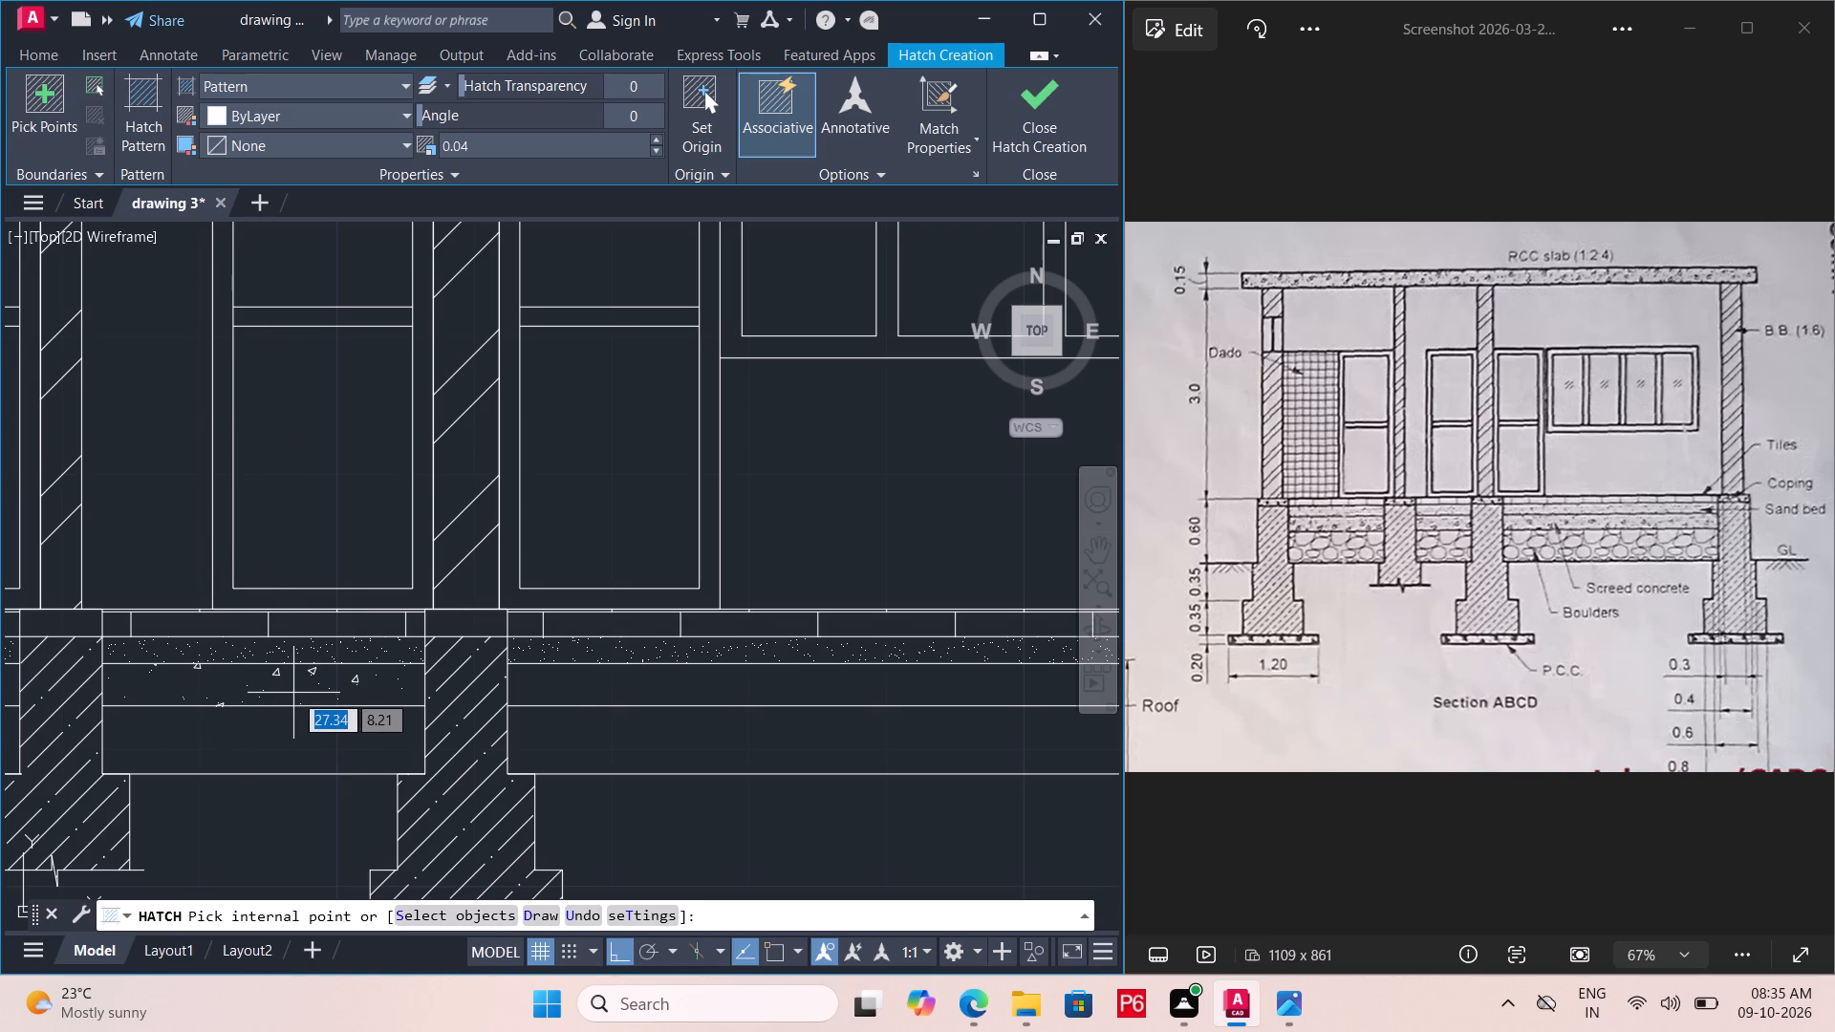
left_click(293, 693)
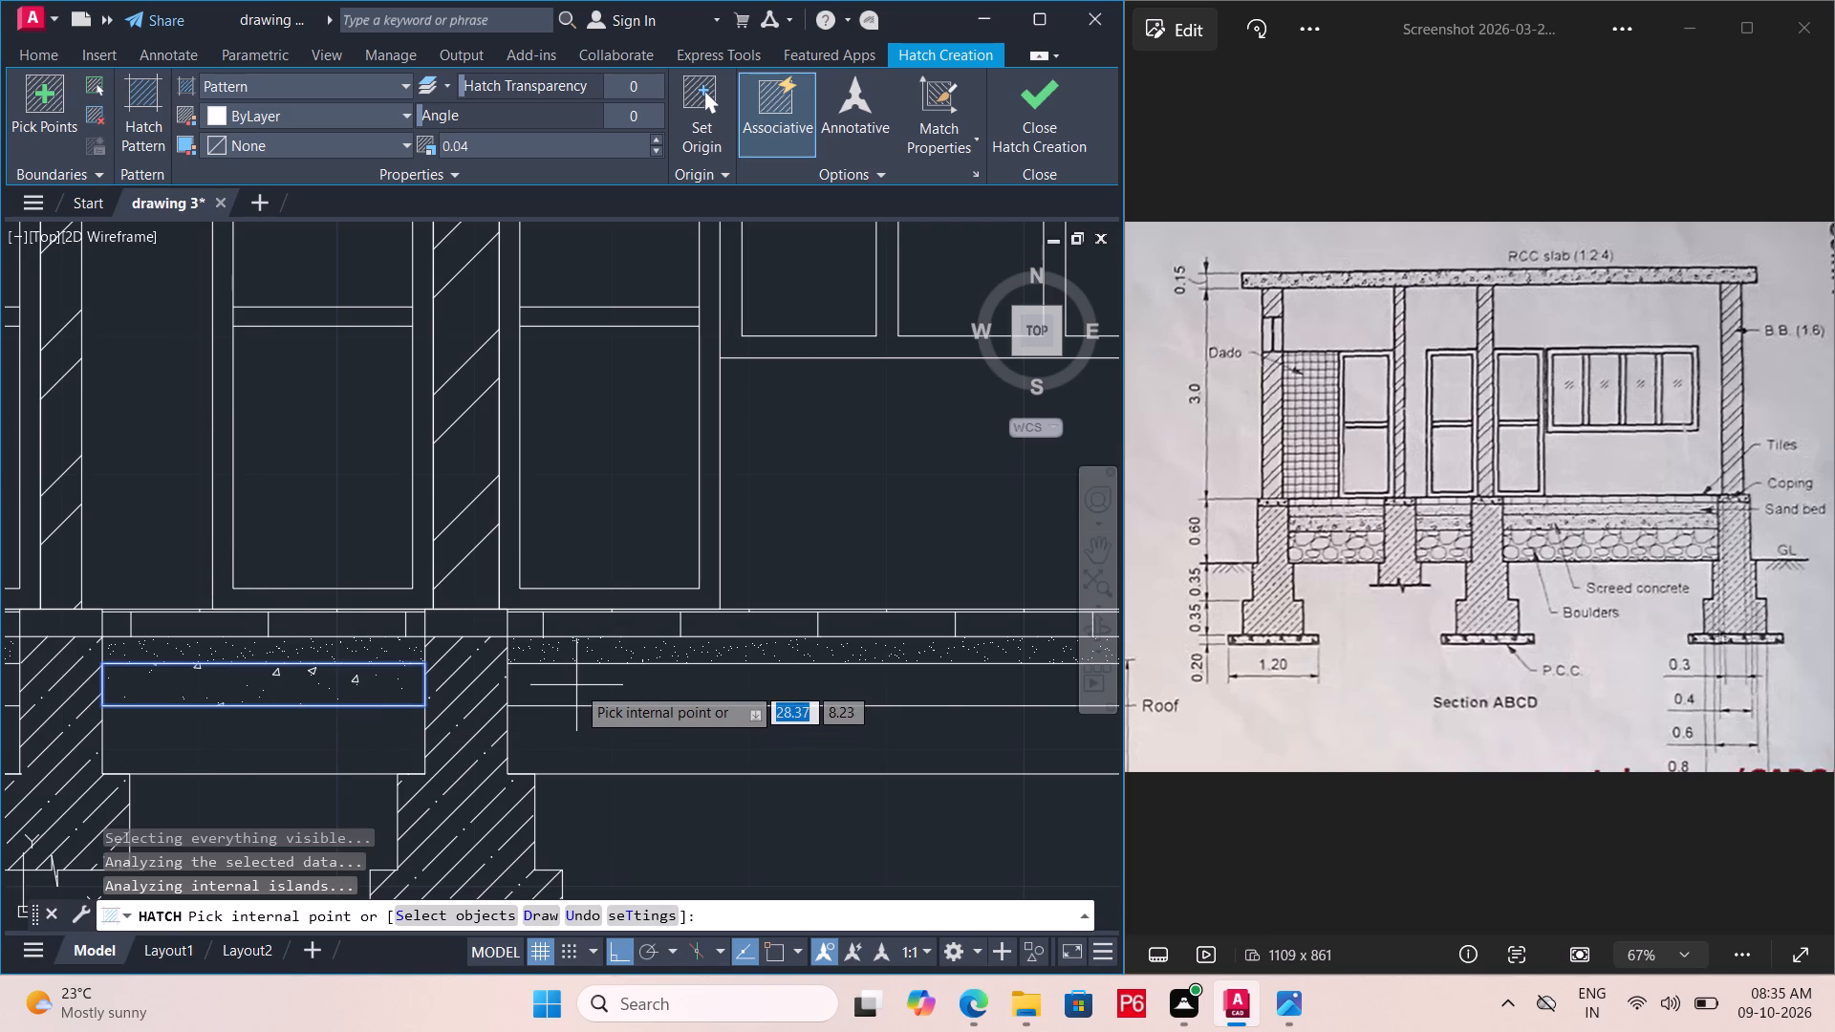
double_click(576, 685)
scroll(533, 601, "down", 2)
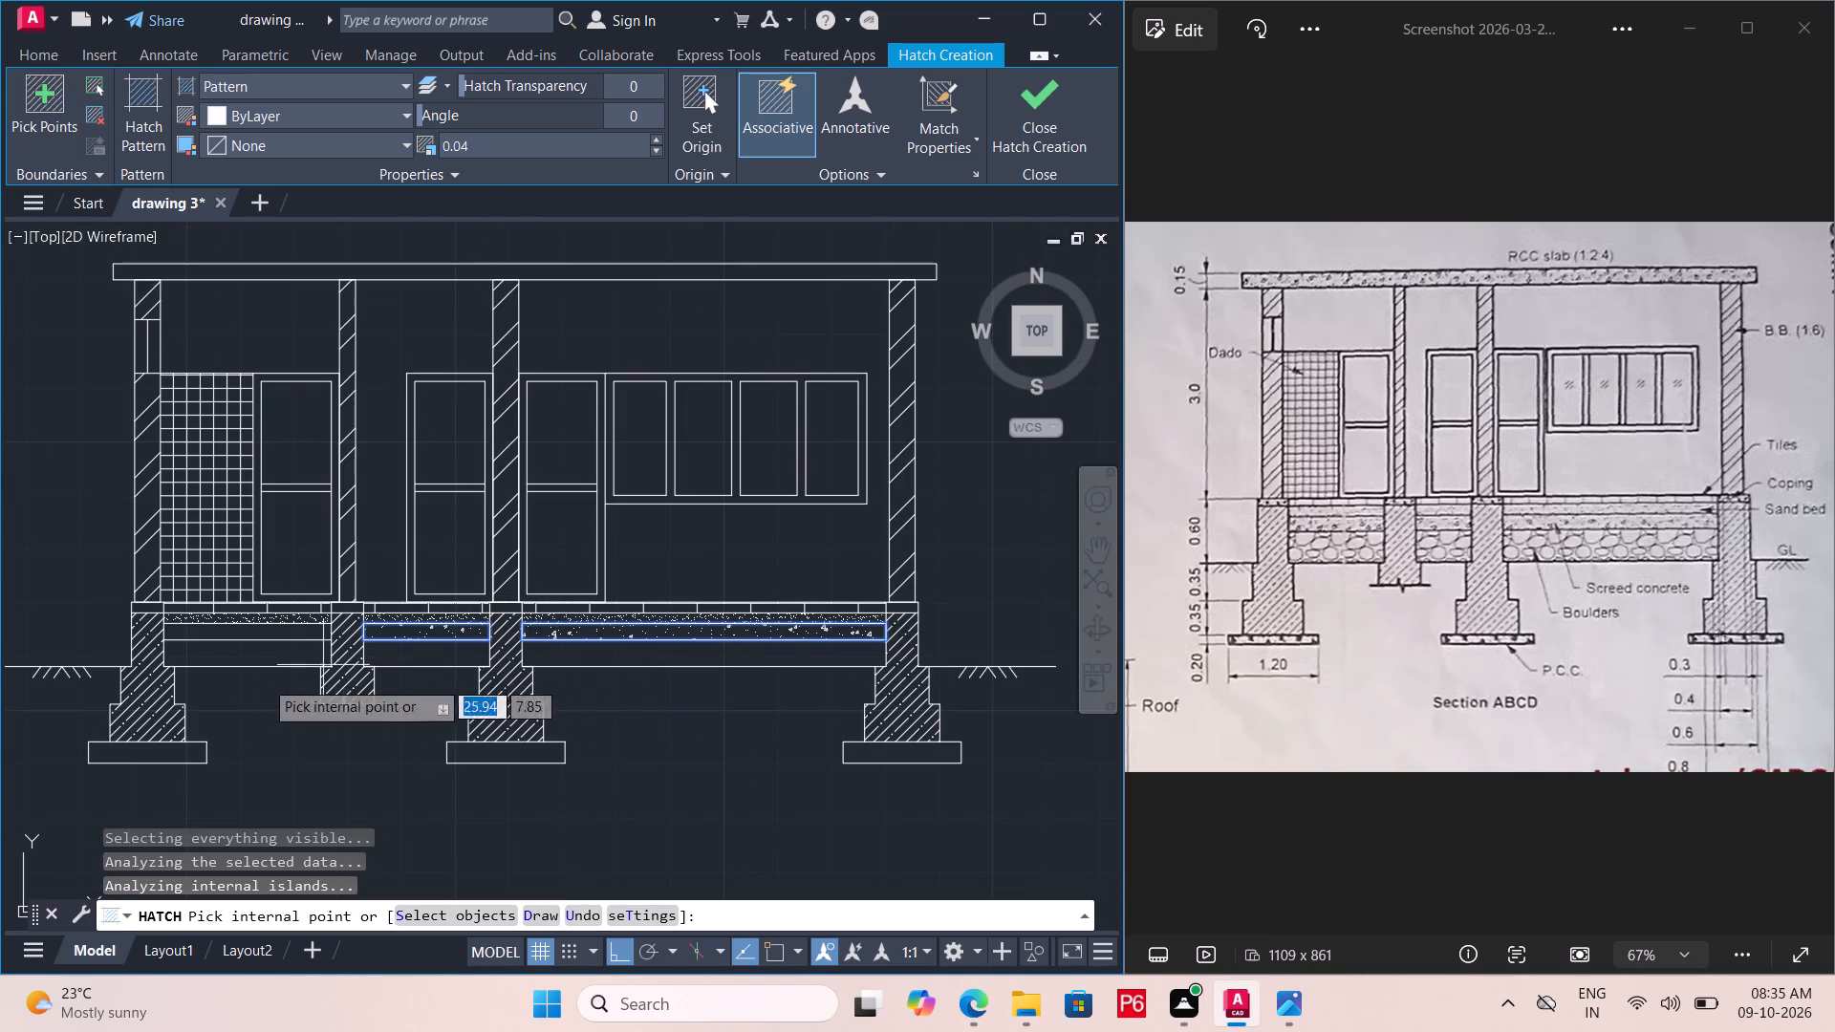
scroll(247, 642, "up", 2)
left_click(294, 620)
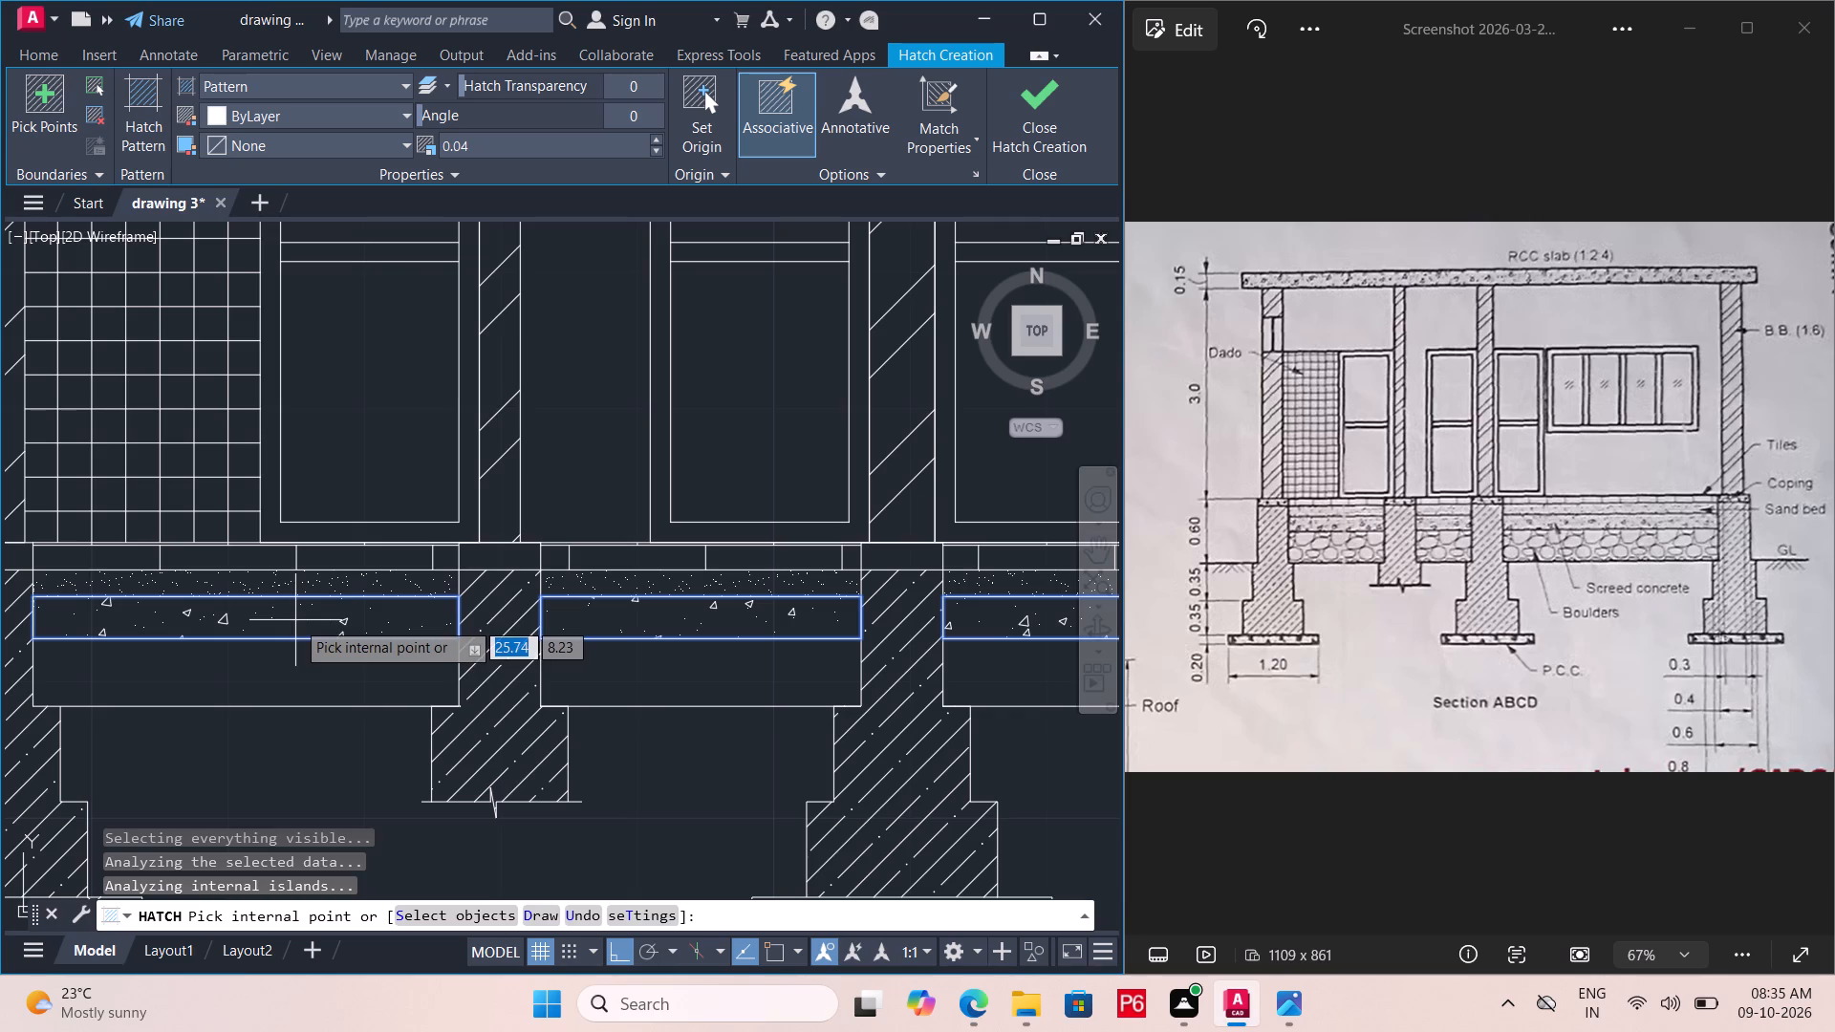
Add the three P.C.C. pads under the stepped foundations to the AR-CONC hatch.
scroll(357, 631, "down", 1)
middle_click_drag(370, 597, 478, 488)
scroll(375, 591, "down", 1)
scroll(358, 630, "up", 3)
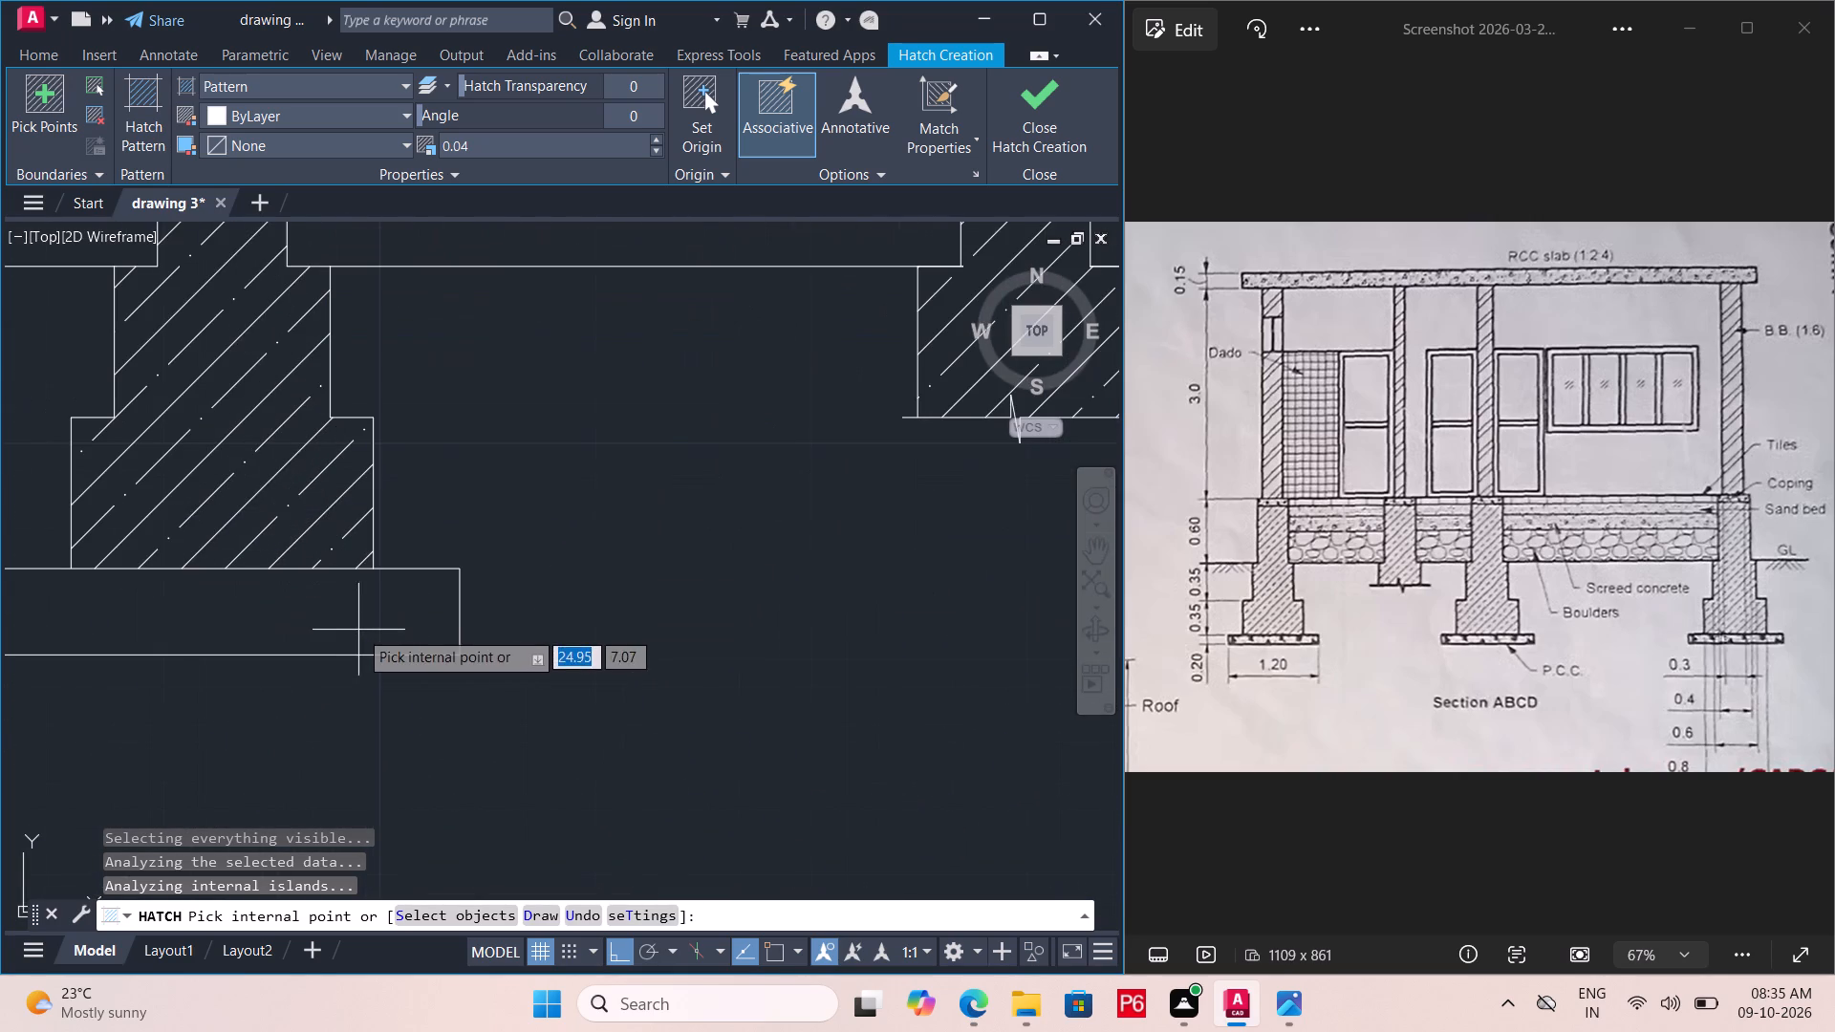
left_click(369, 617)
scroll(230, 618, "down", 2)
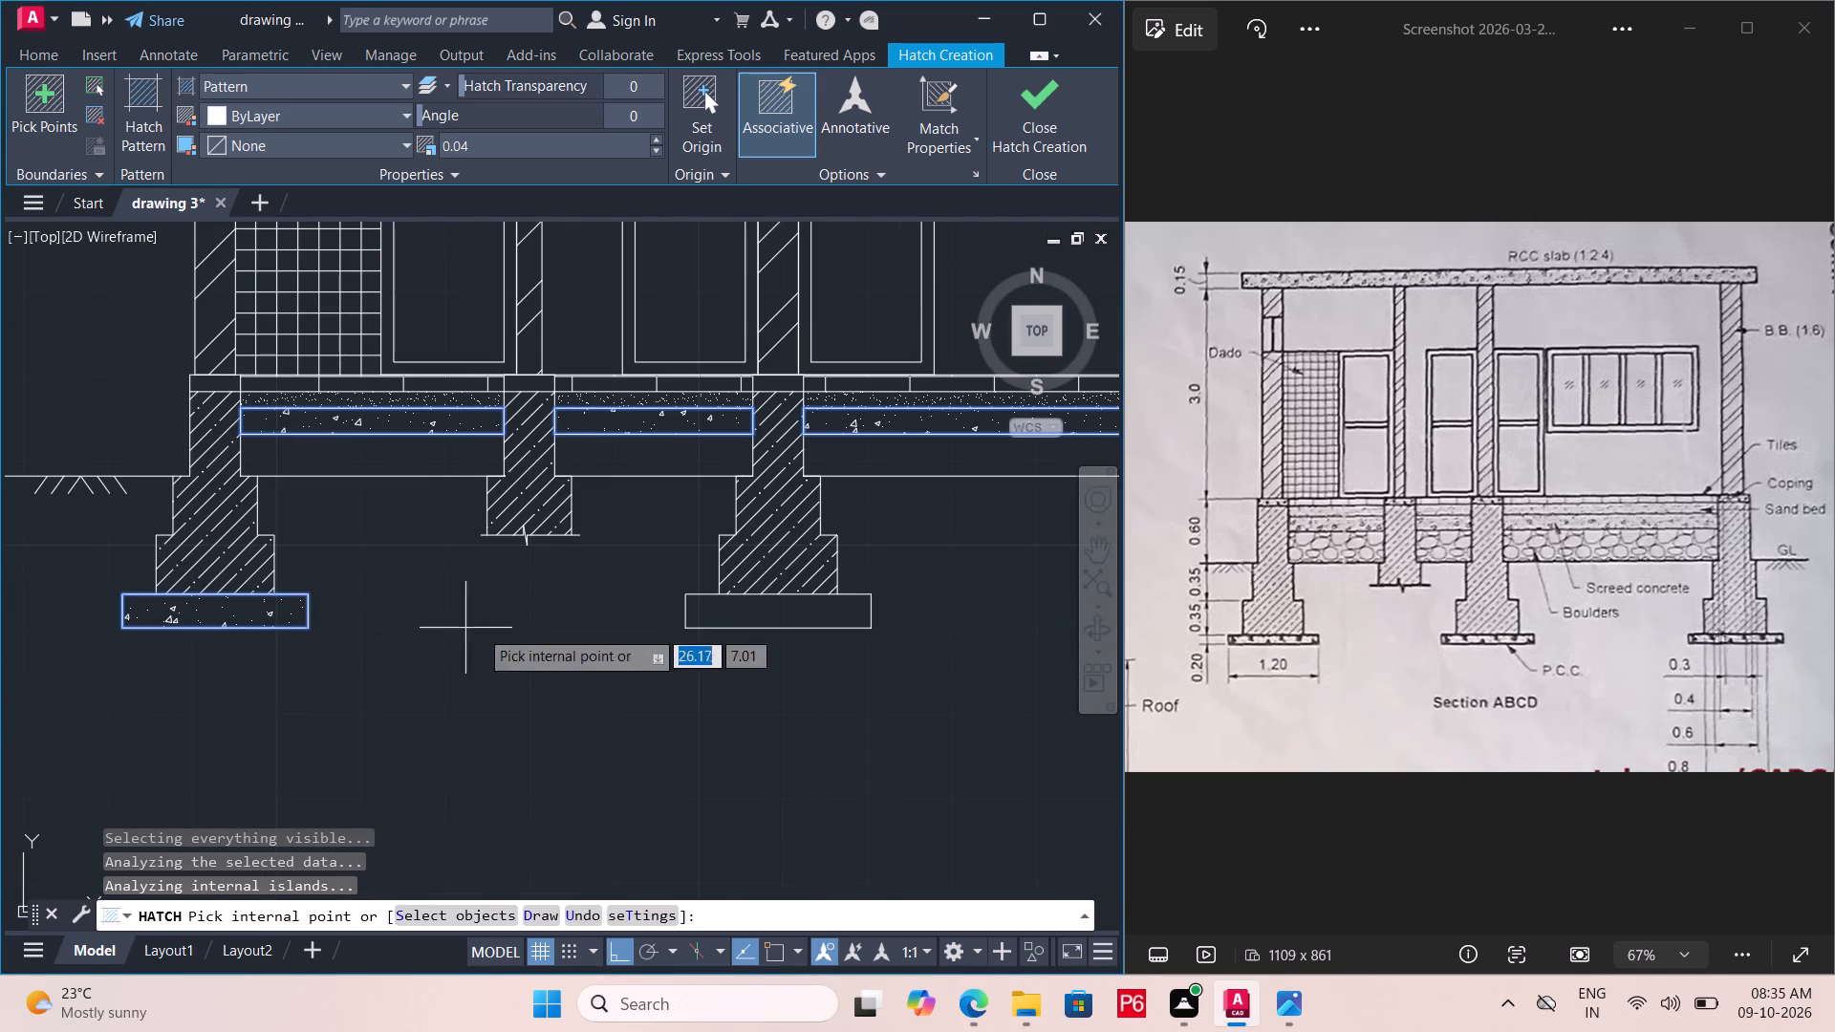
left_click(783, 612)
middle_click_drag(870, 612, 183, 571)
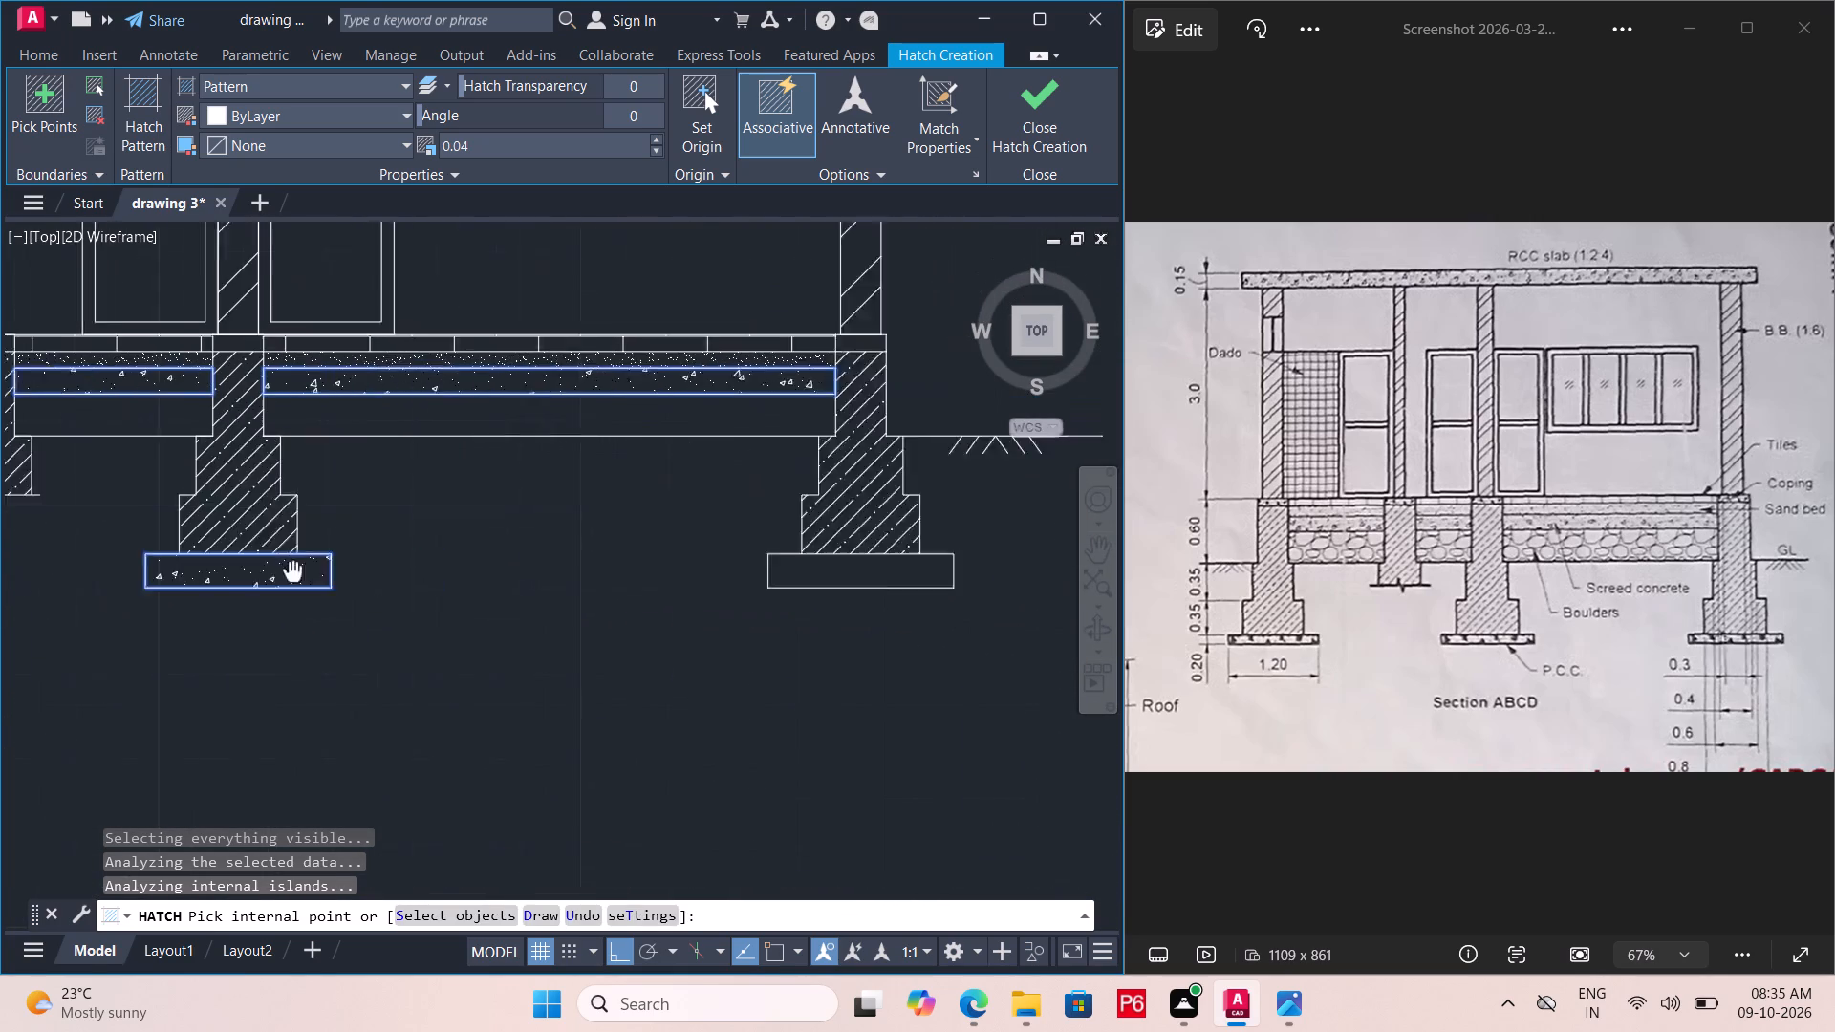
middle_click_drag(183, 571, 137, 572)
left_click(619, 575)
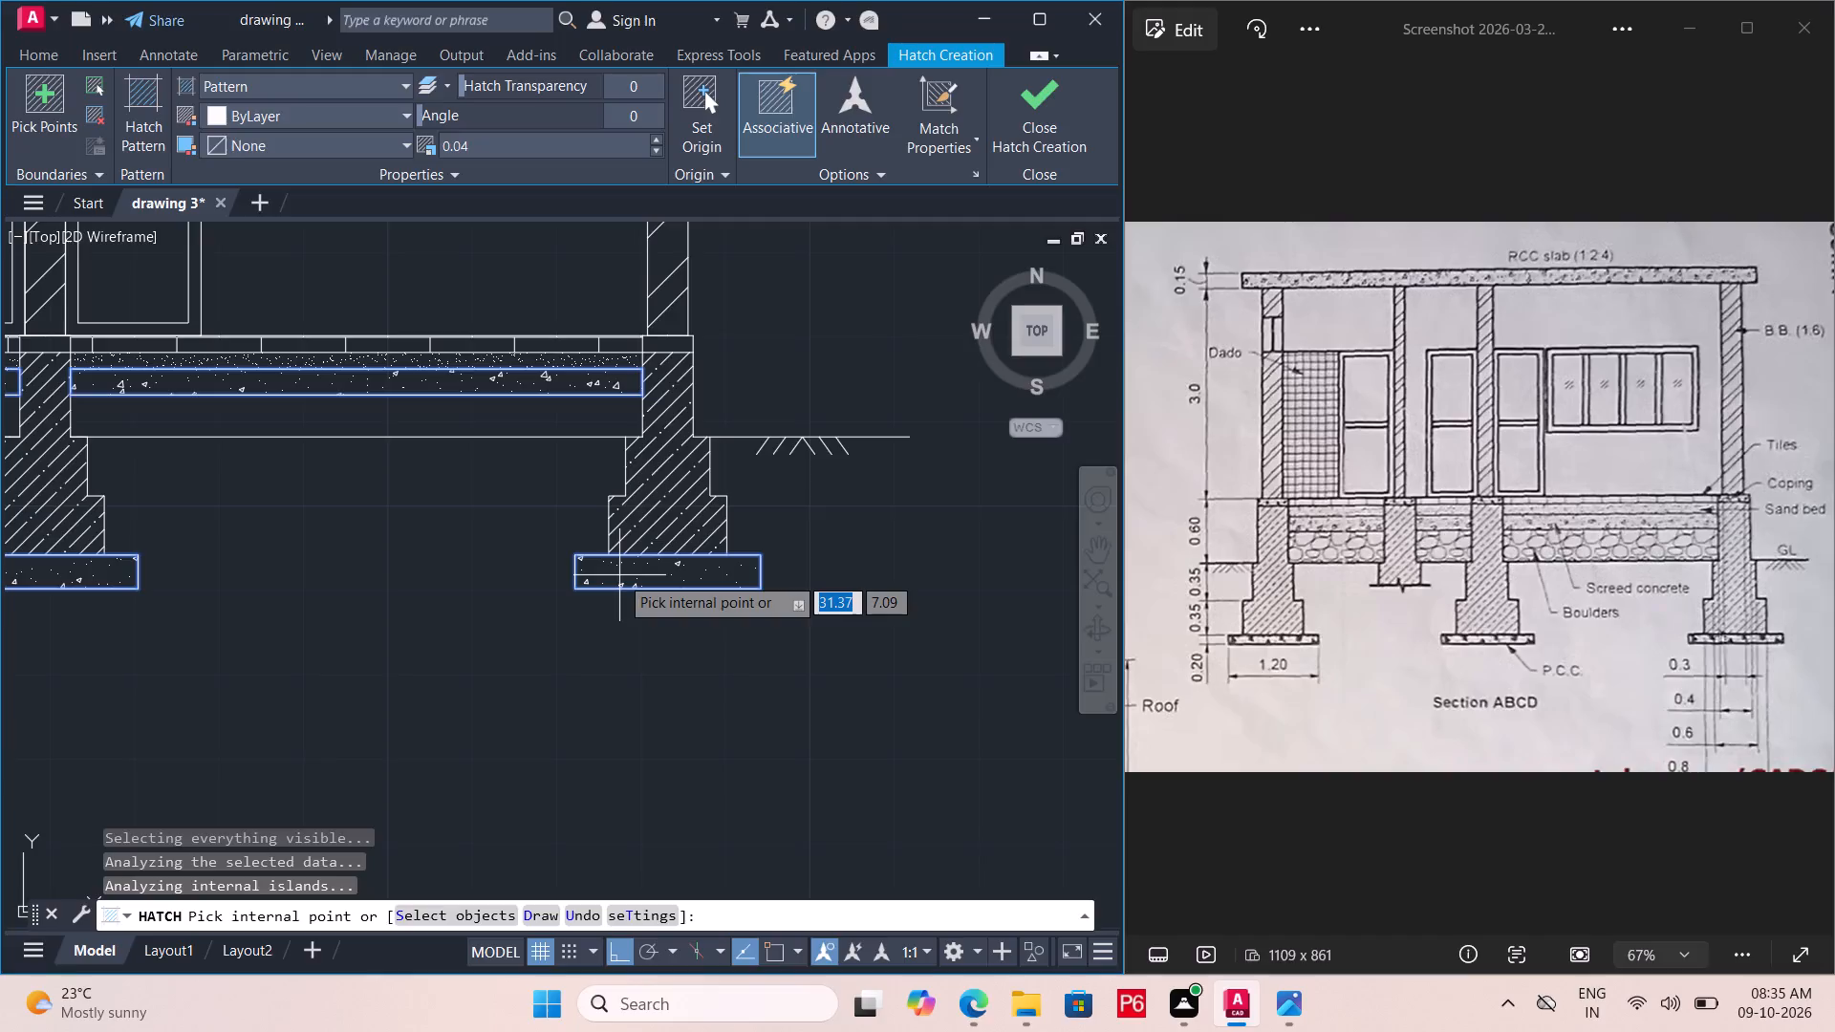
Add the RCC roof slab to the AR-CONC hatch.
middle_click_drag(486, 572, 916, 1031)
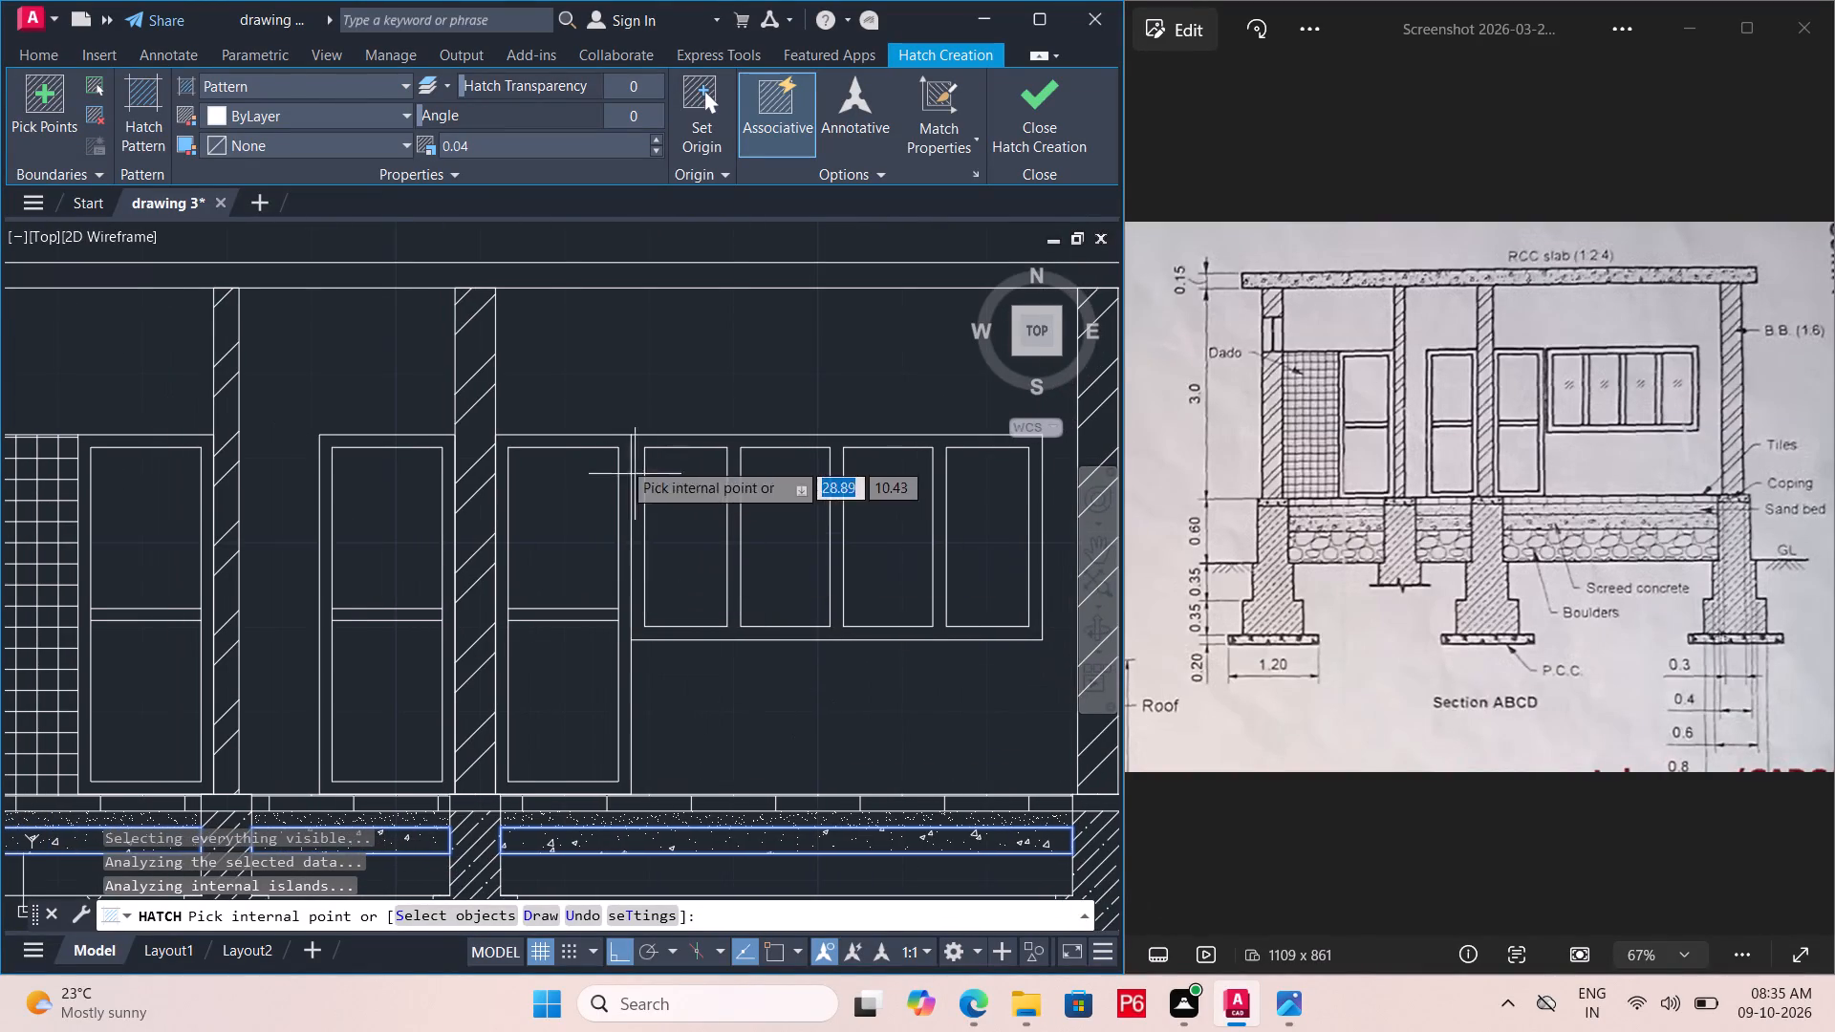
middle_click_drag(604, 440, 700, 634)
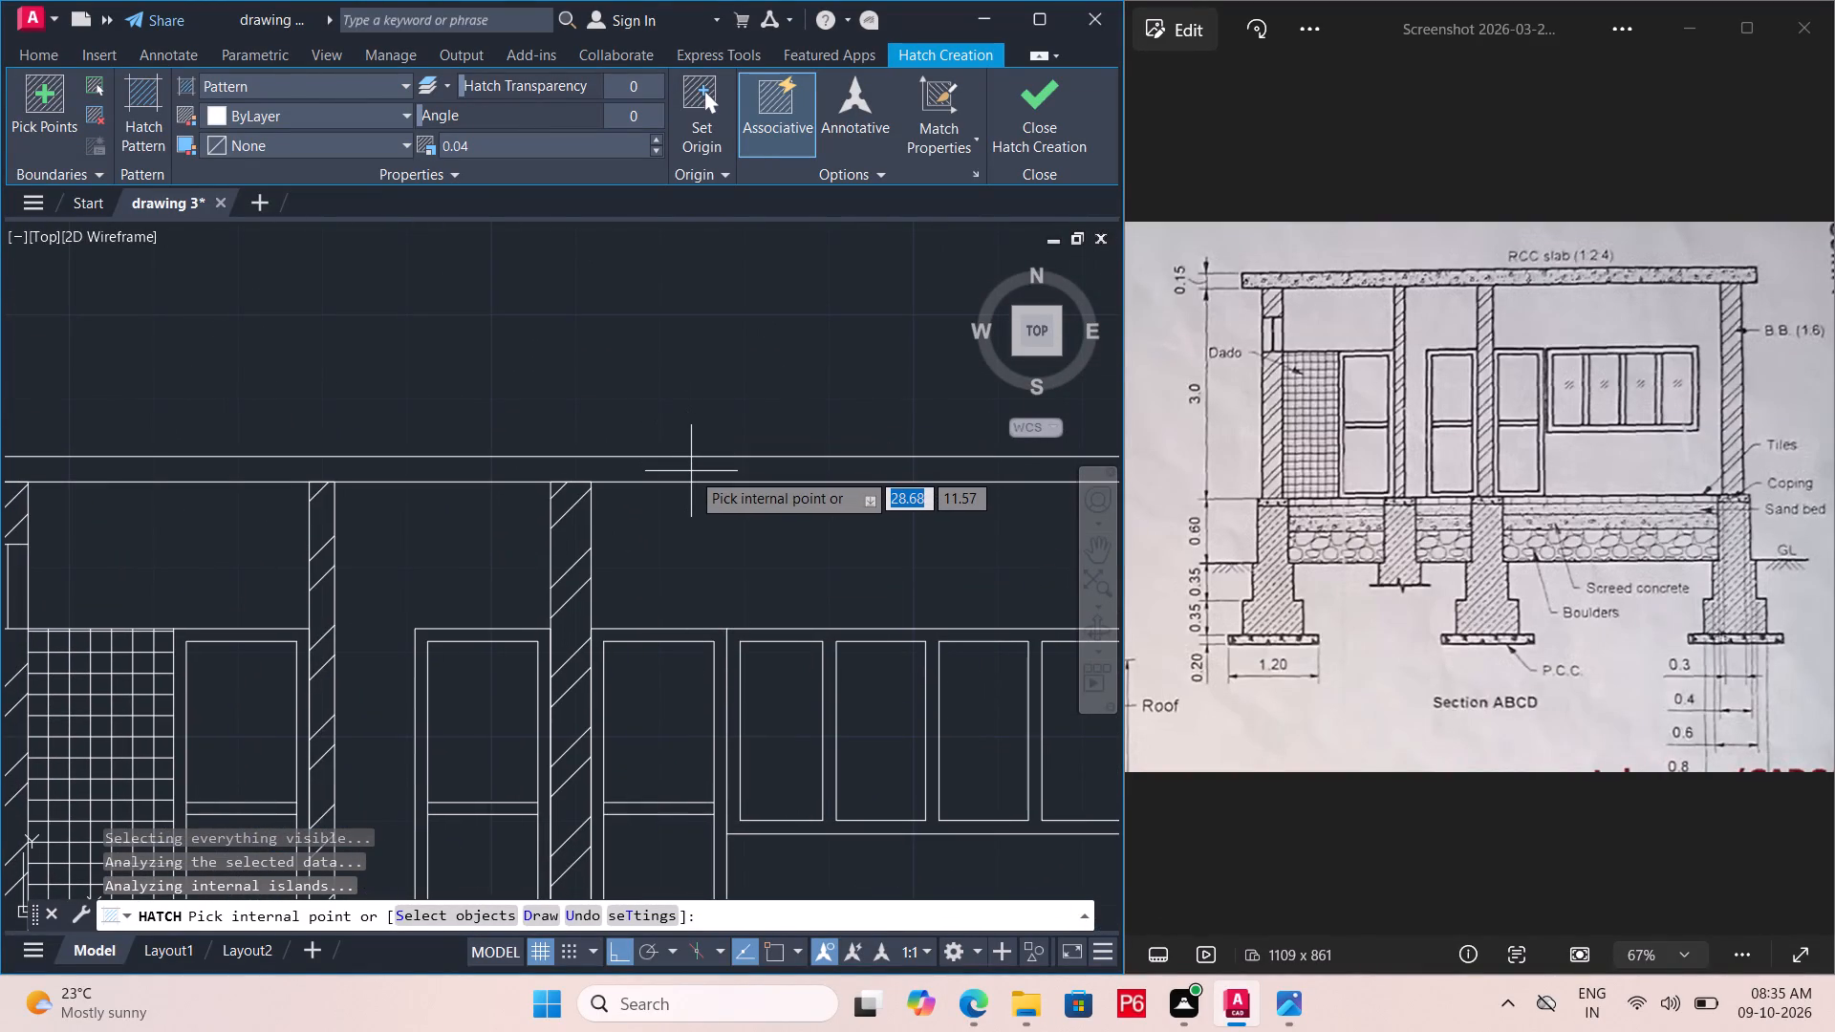
left_click(712, 467)
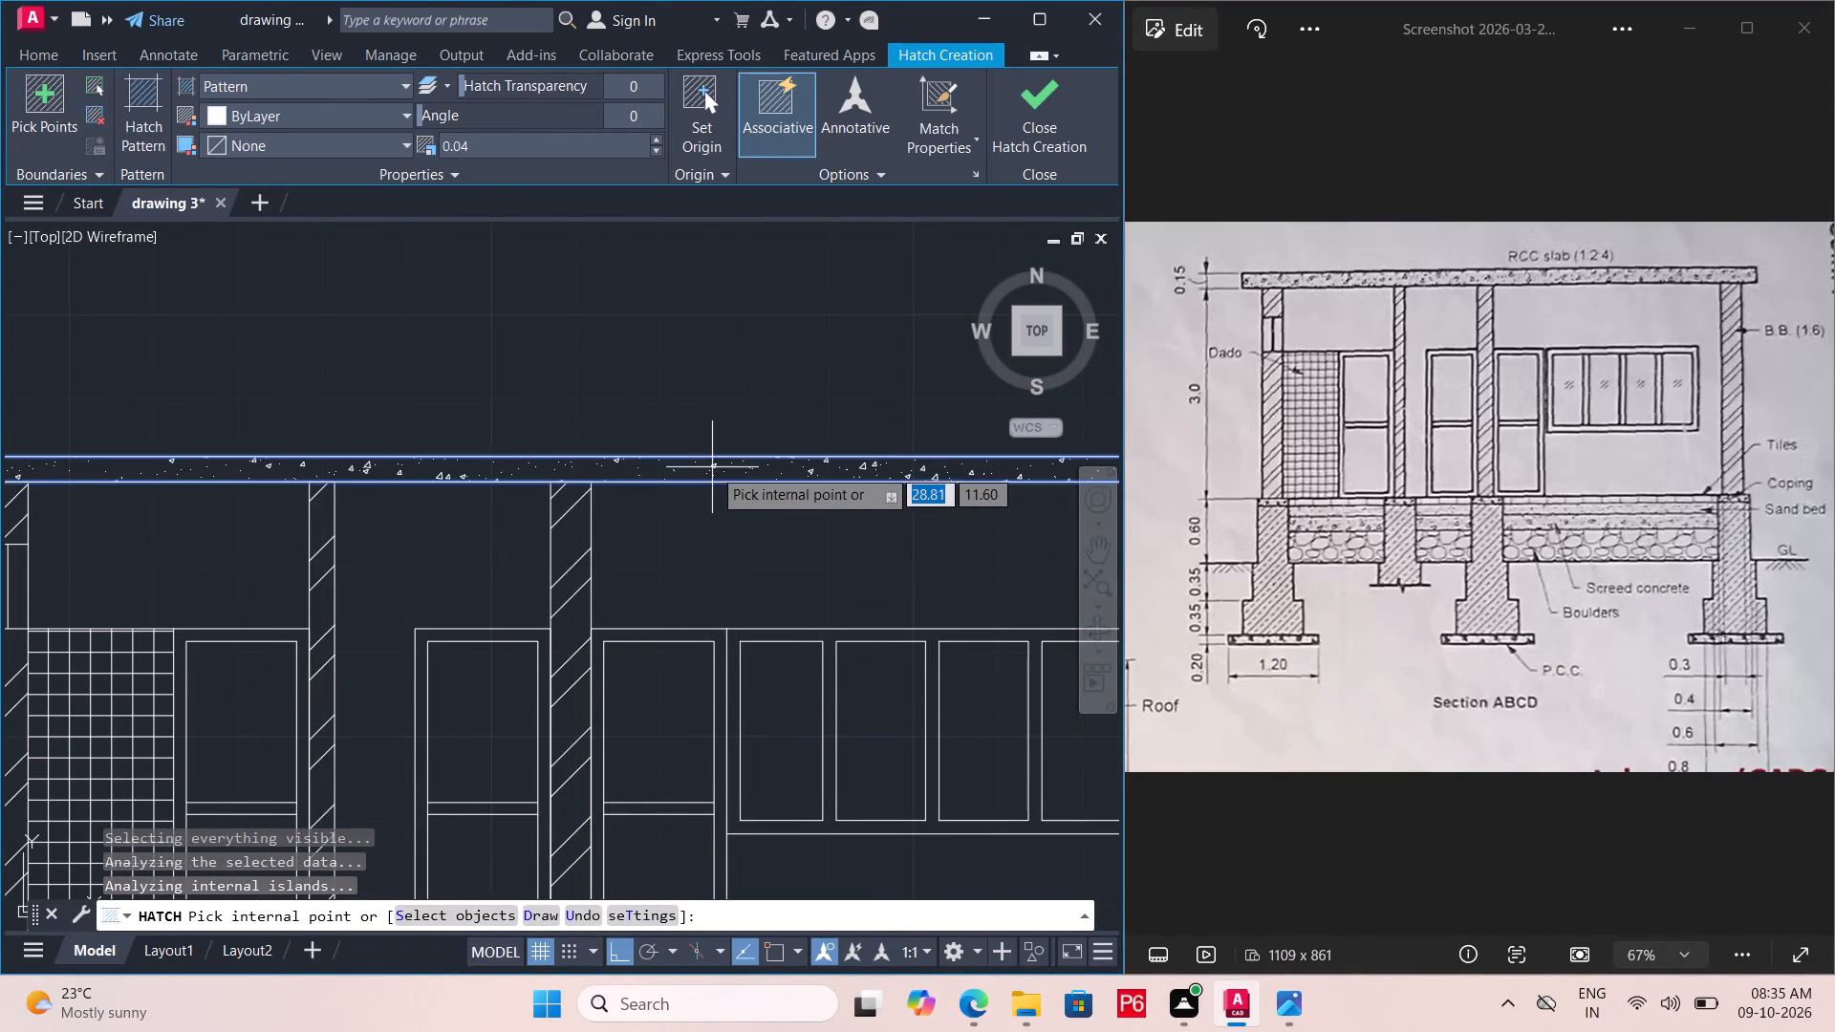
Add the four coping blocks on top of the foundation walls to the AR-CONC hatch and finish it.
scroll(628, 346, "down", 2)
scroll(474, 622, "up", 3)
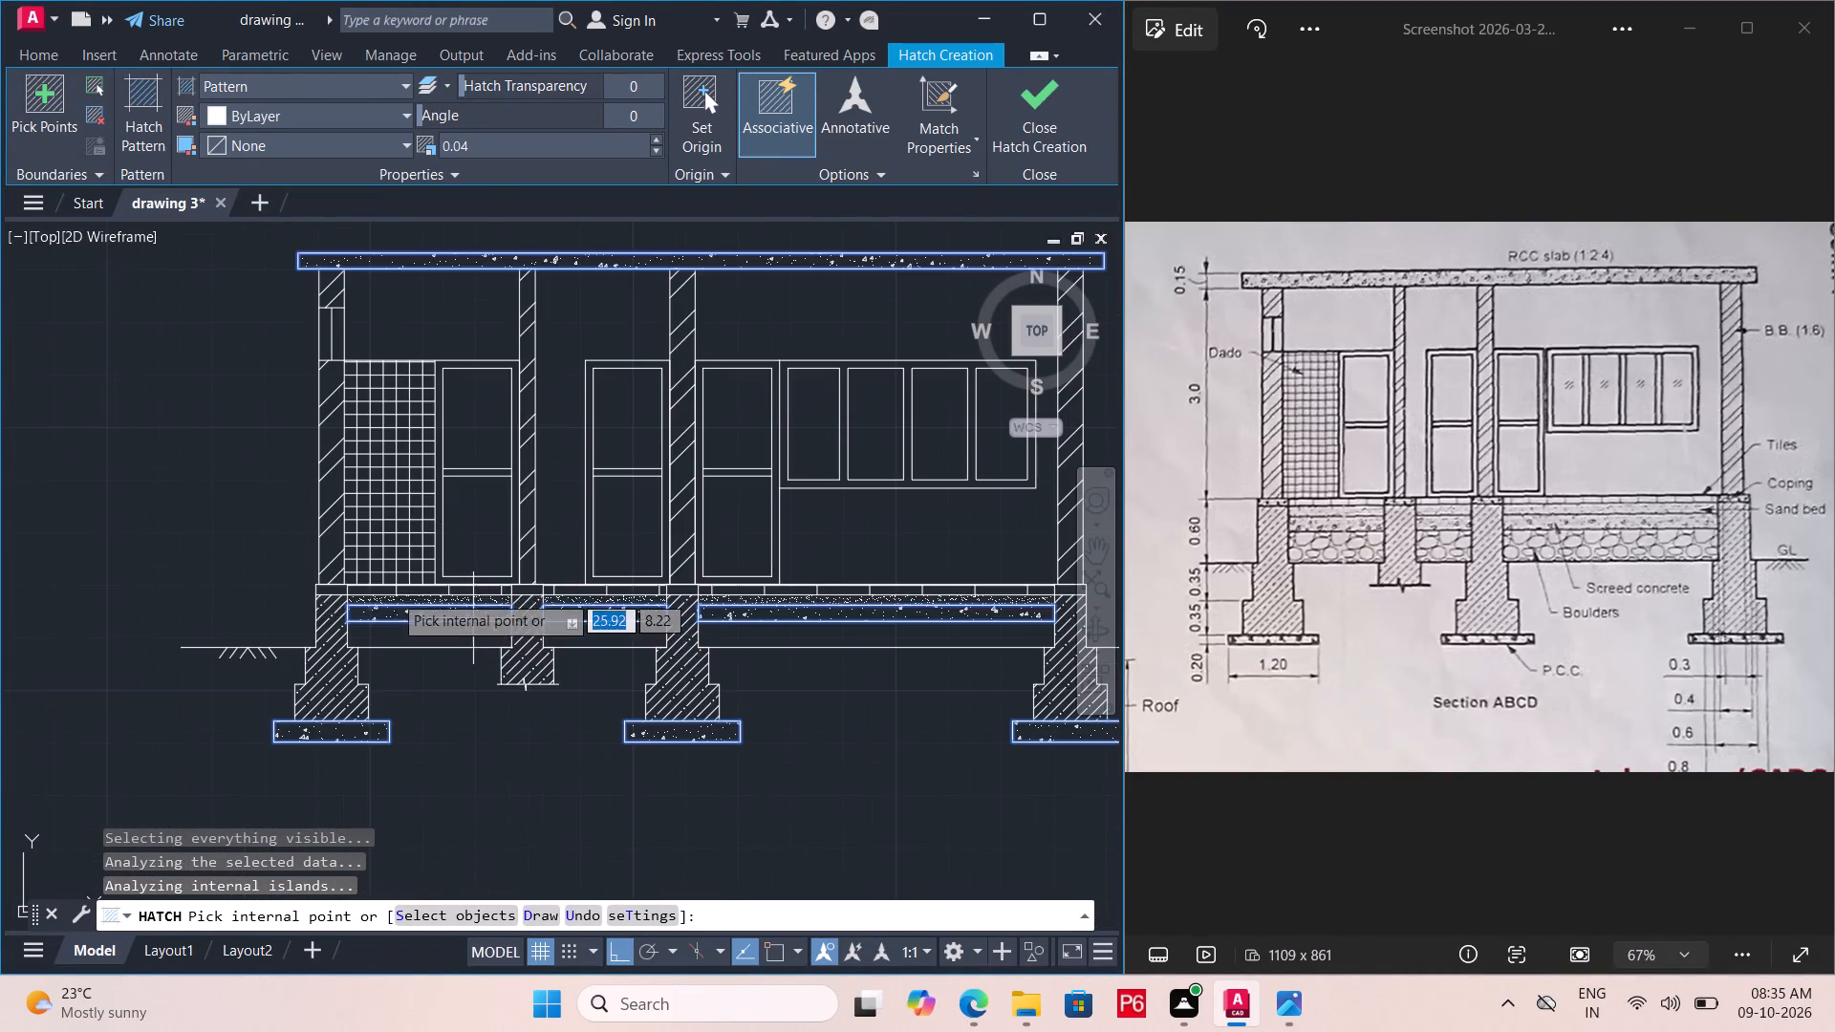
scroll(283, 583, "up", 4)
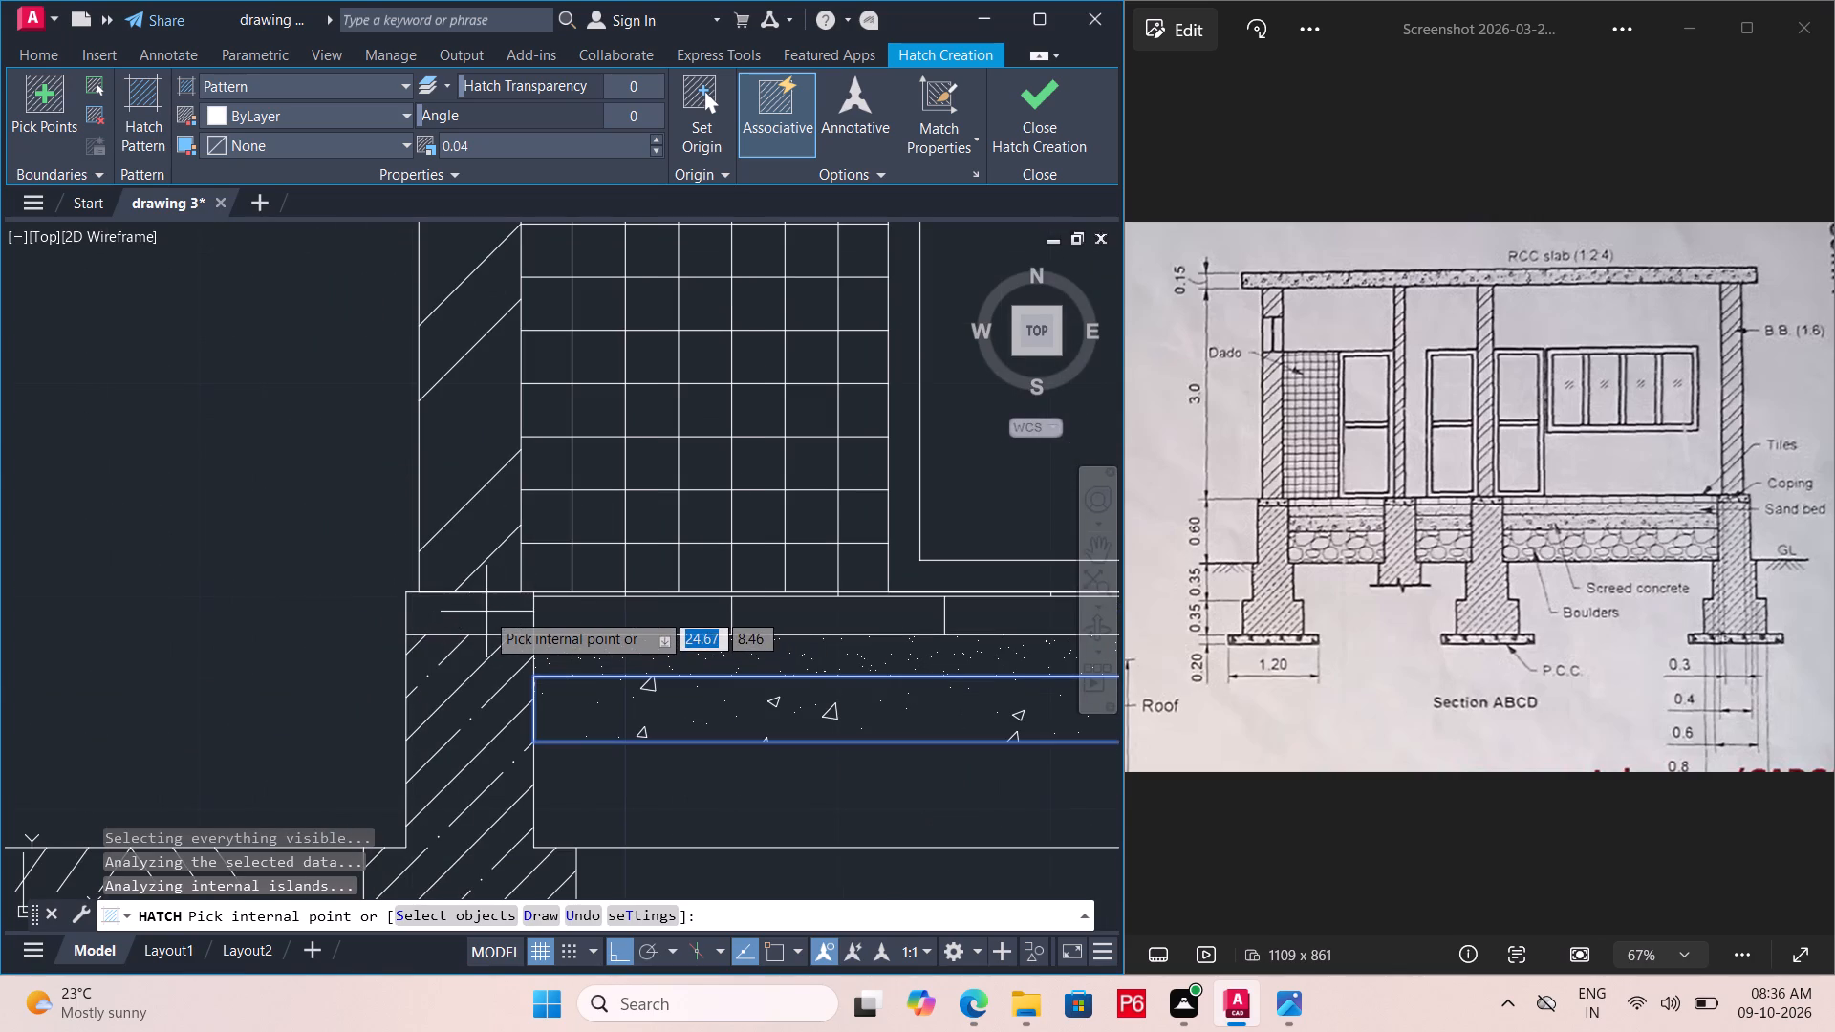
left_click(486, 612)
middle_click_drag(345, 604, 0, 603)
scroll(217, 596, "down", 1)
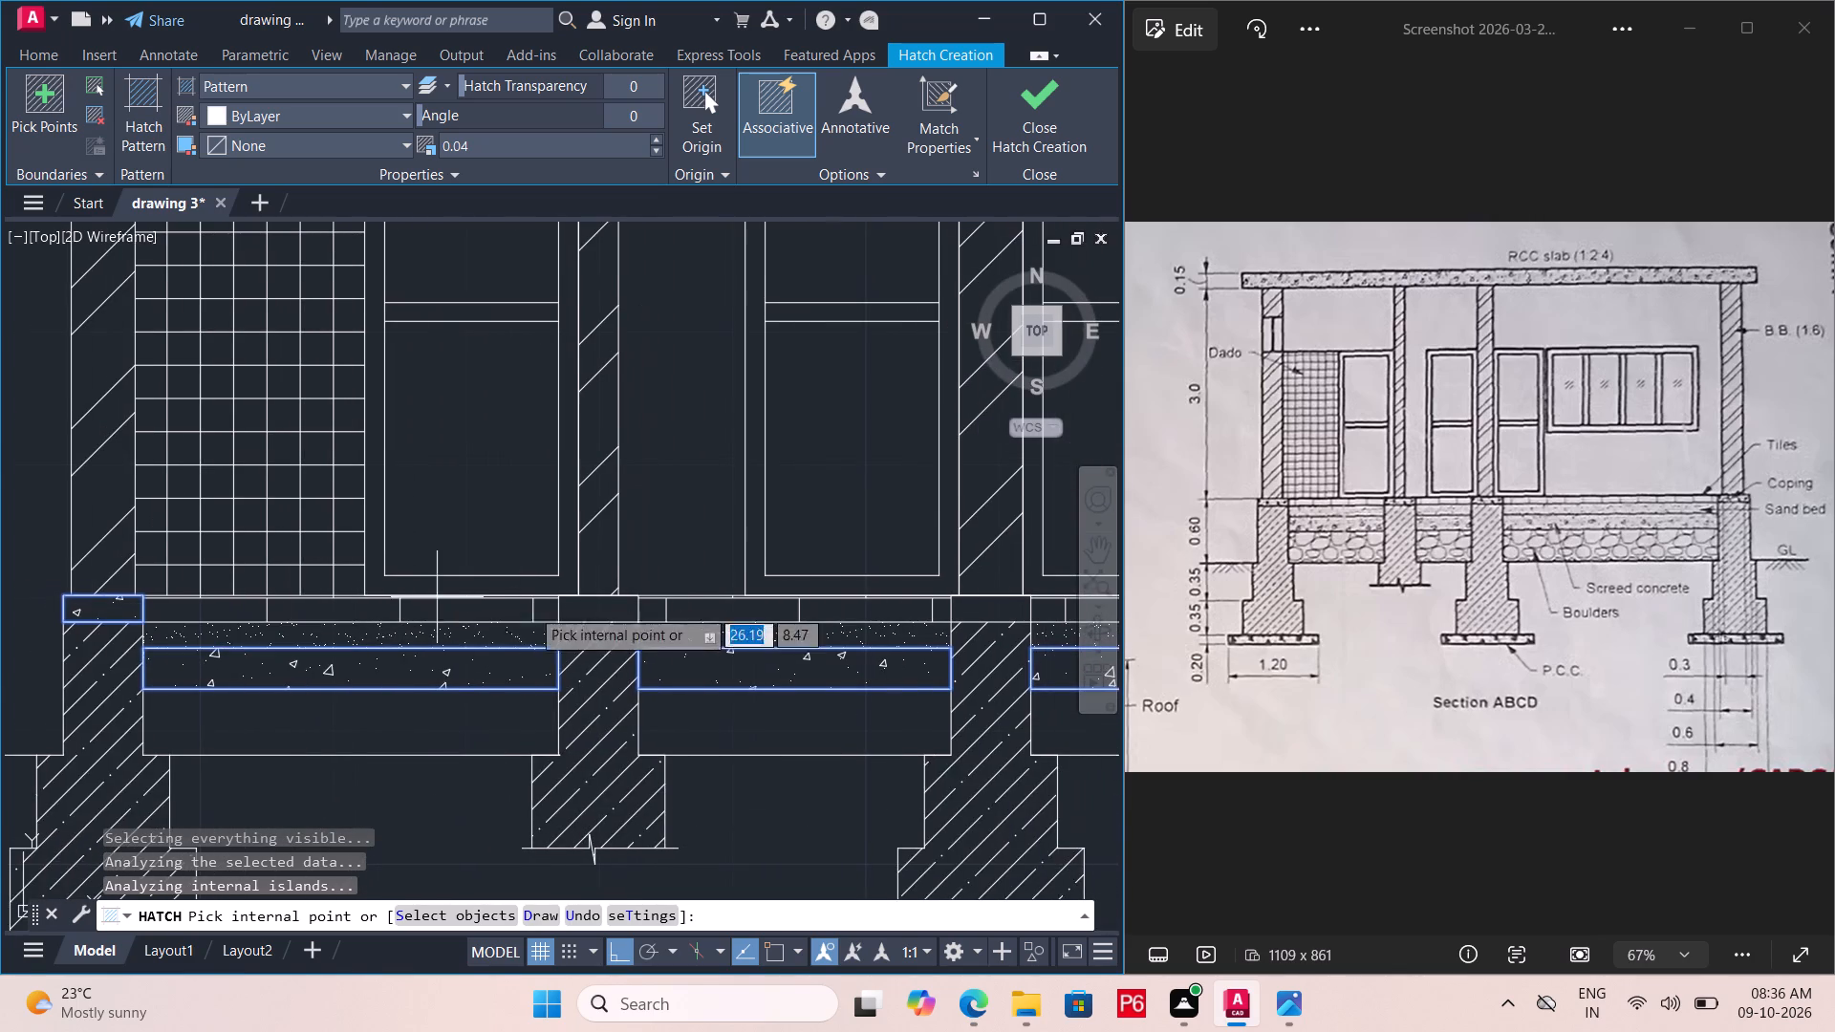
scroll(562, 618, "up", 2)
double_click(607, 597)
scroll(442, 605, "down", 1)
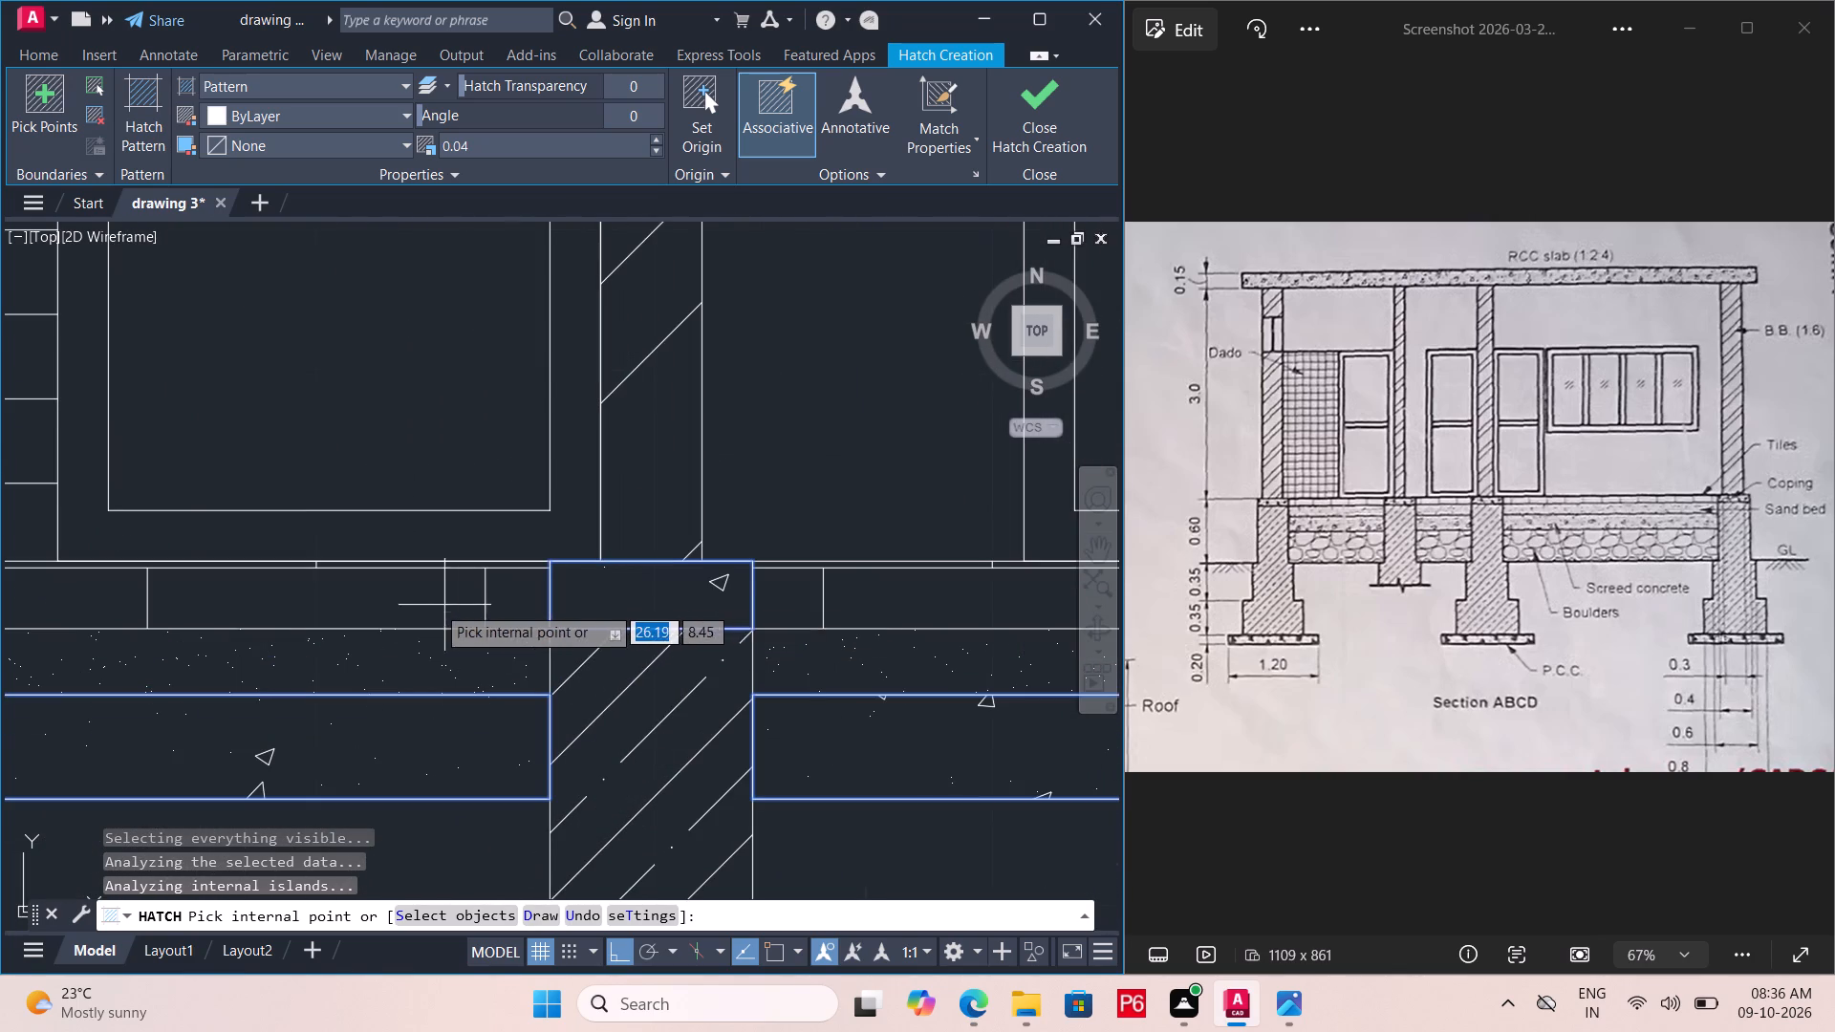
scroll(431, 605, "down", 2)
scroll(727, 619, "up", 3)
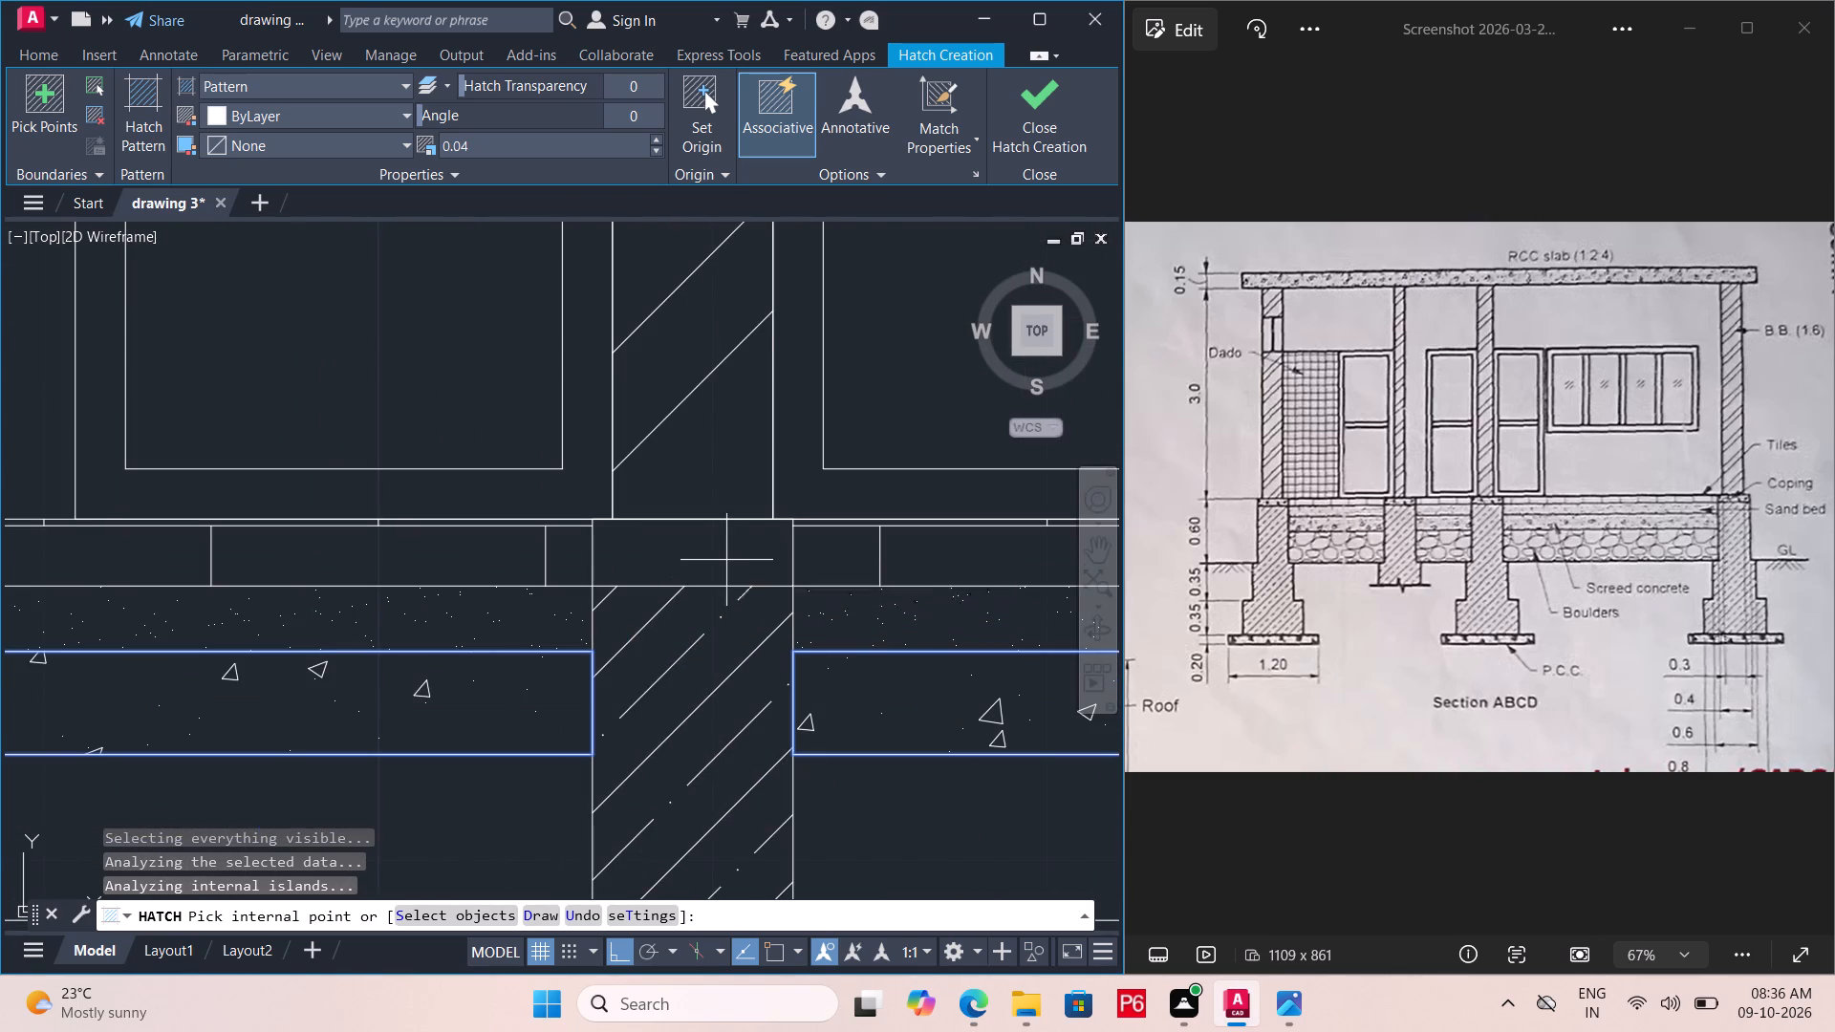
left_click(726, 560)
scroll(519, 582, "down", 3)
scroll(650, 591, "down", 3)
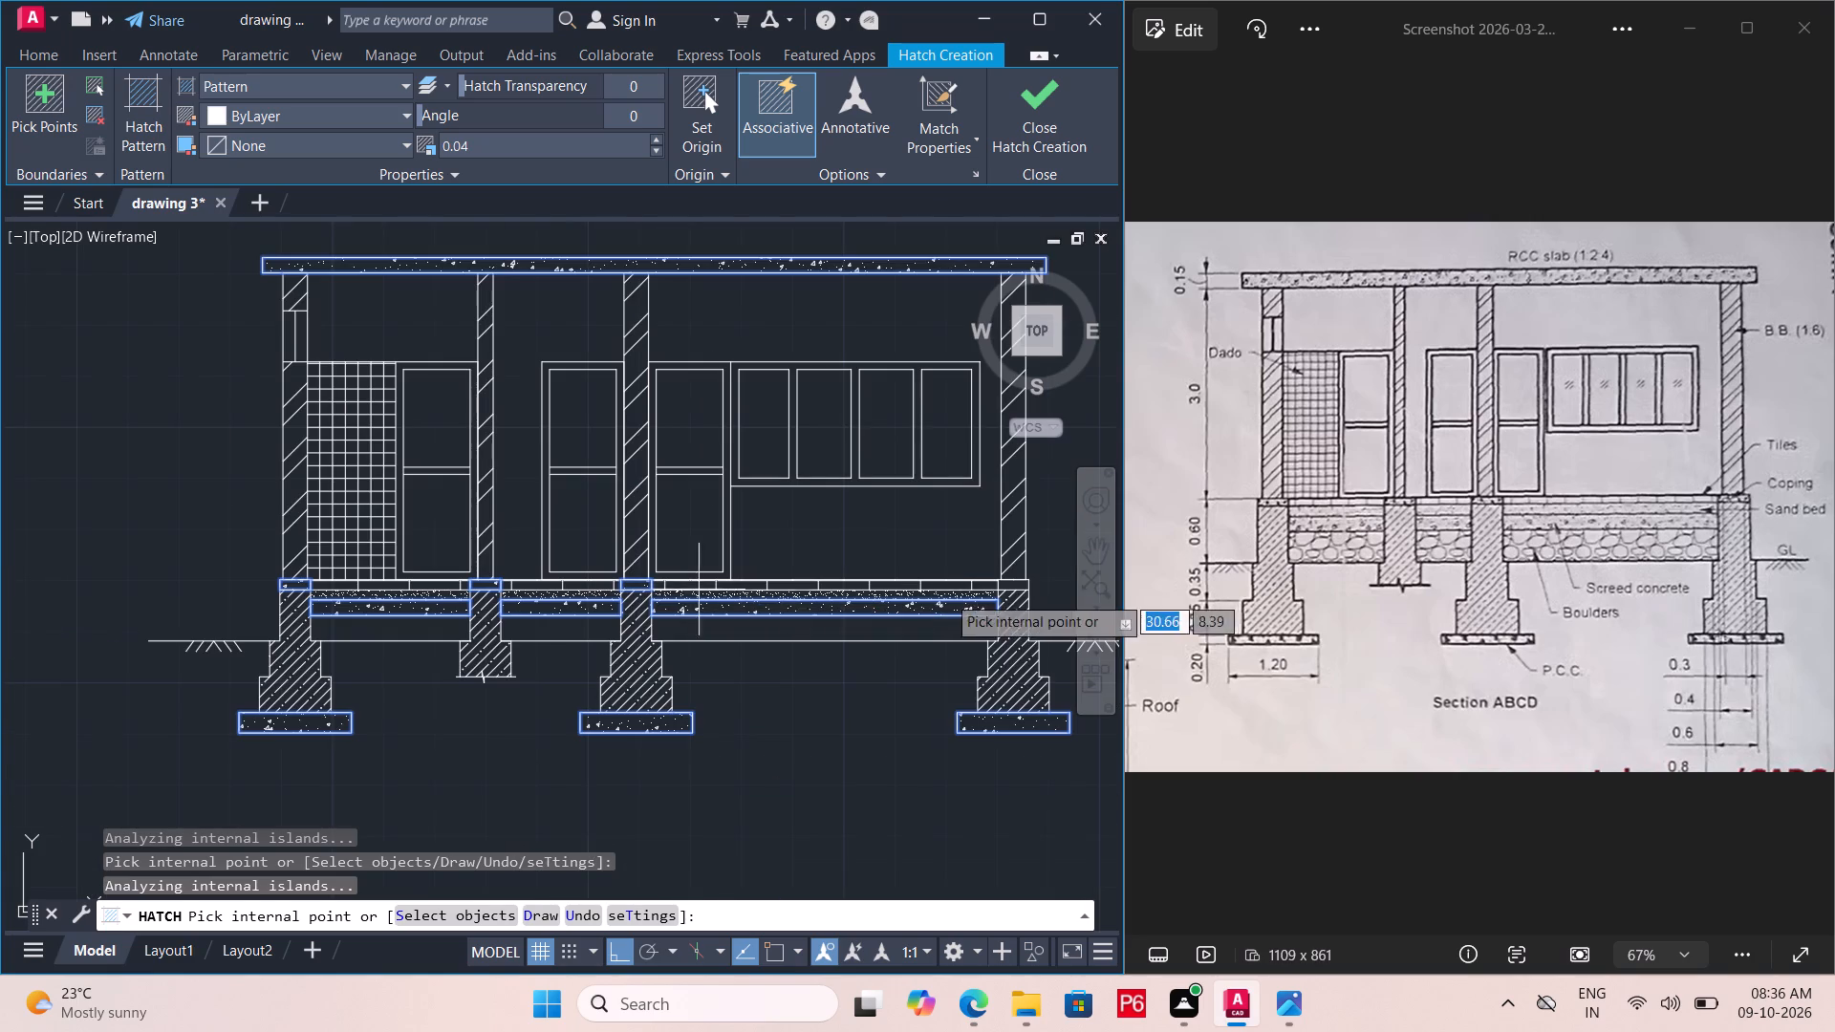
scroll(1032, 583, "up", 4)
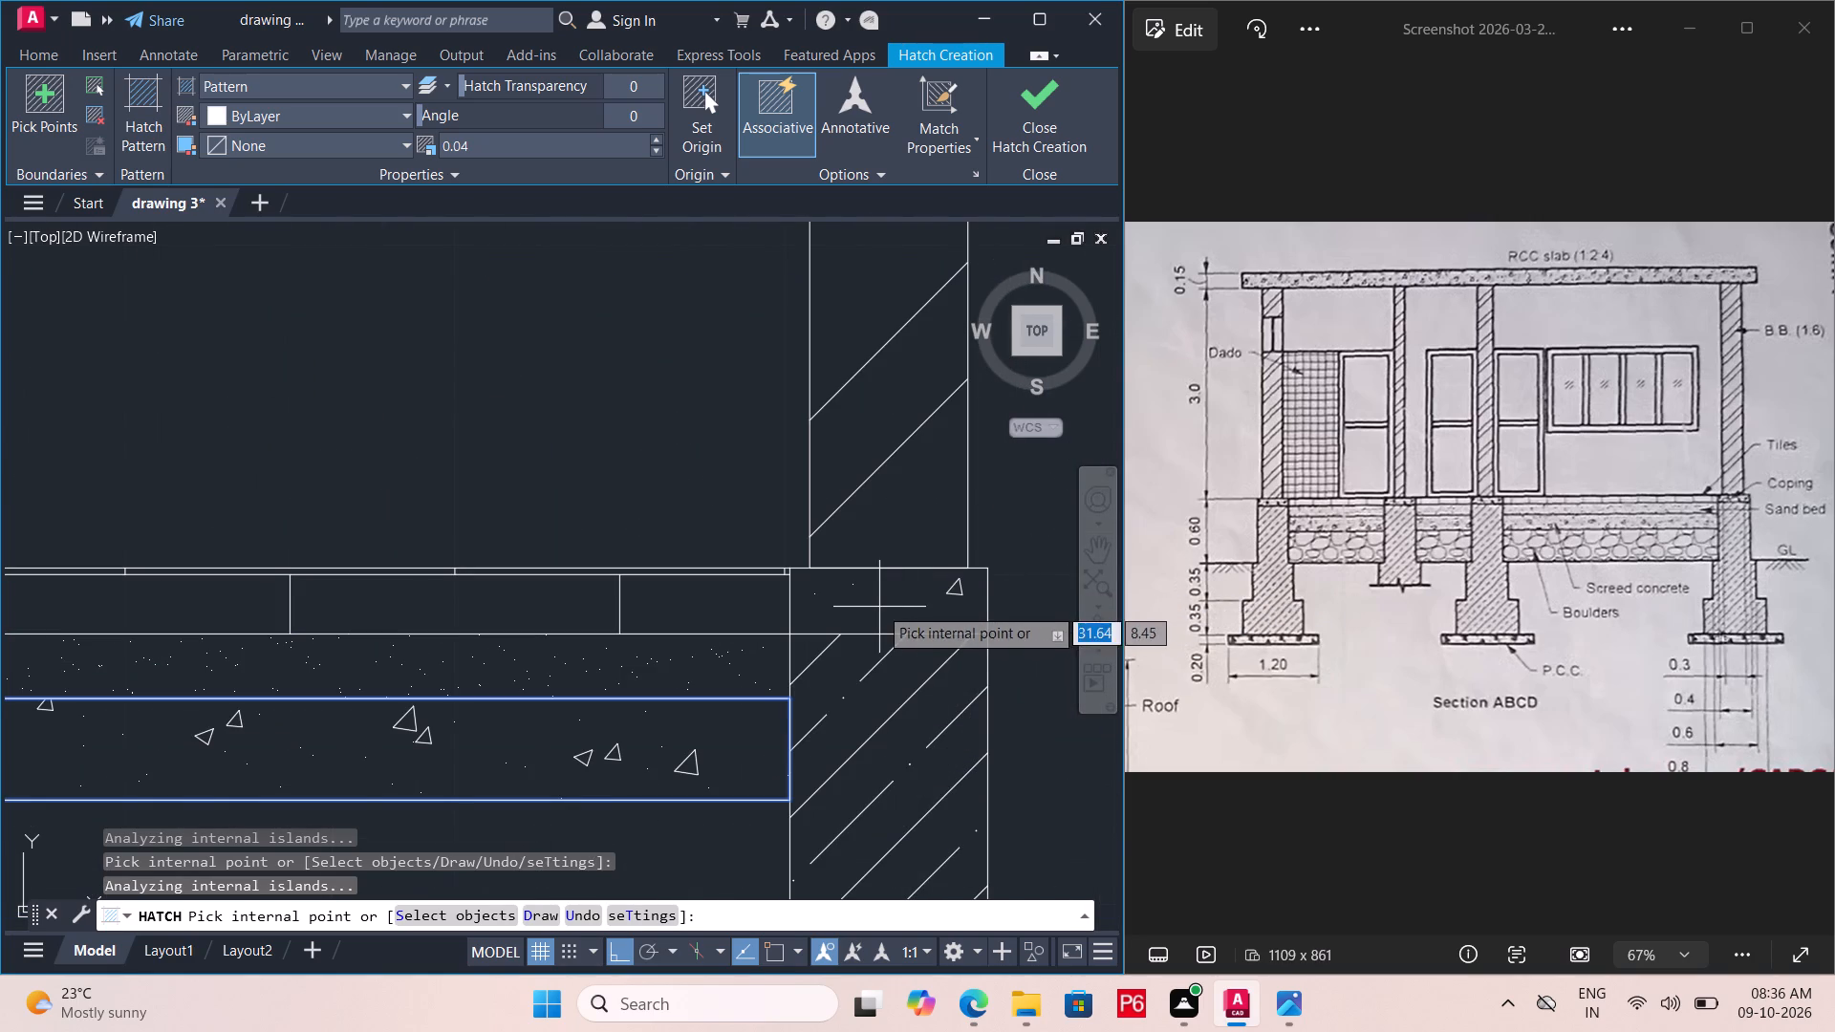
left_click(878, 606)
key("Escape")
scroll(770, 508, "down", 2)
scroll(850, 510, "down", 1)
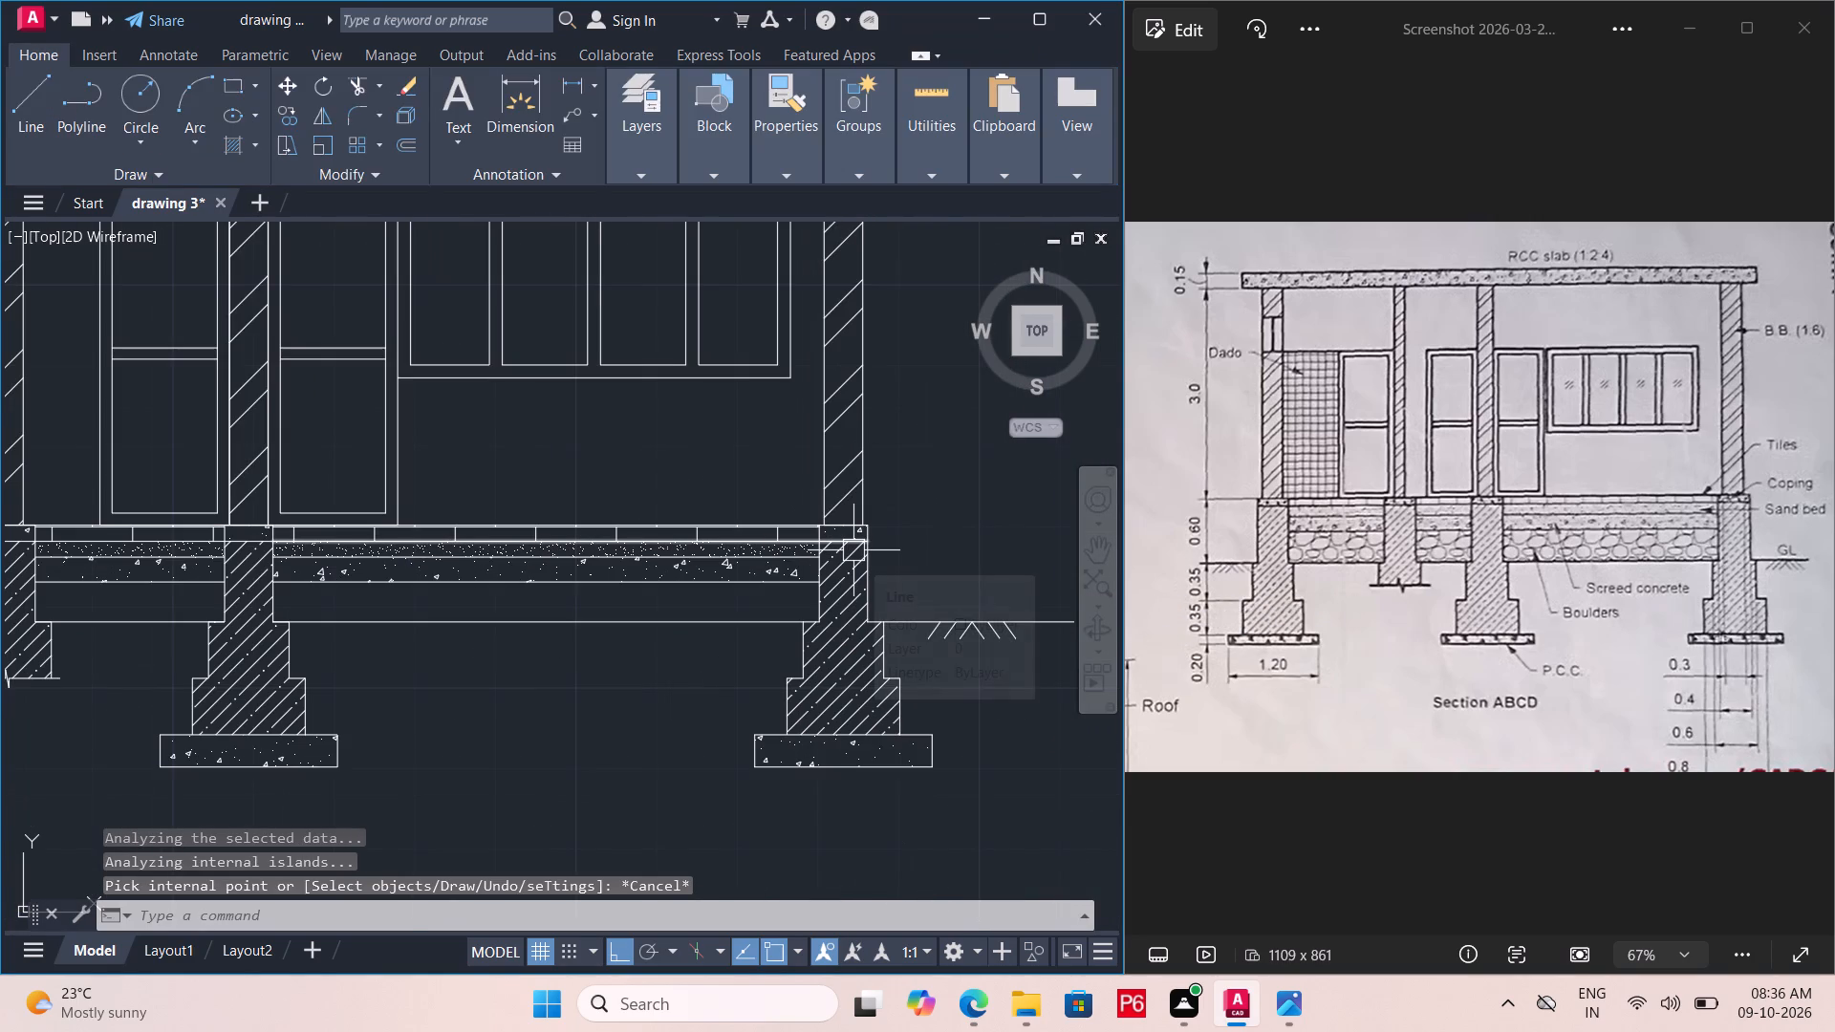
Examine the hatched floor layers, foundations and roof slab of the whole section against the reference drawing.
scroll(853, 560, "down", 2)
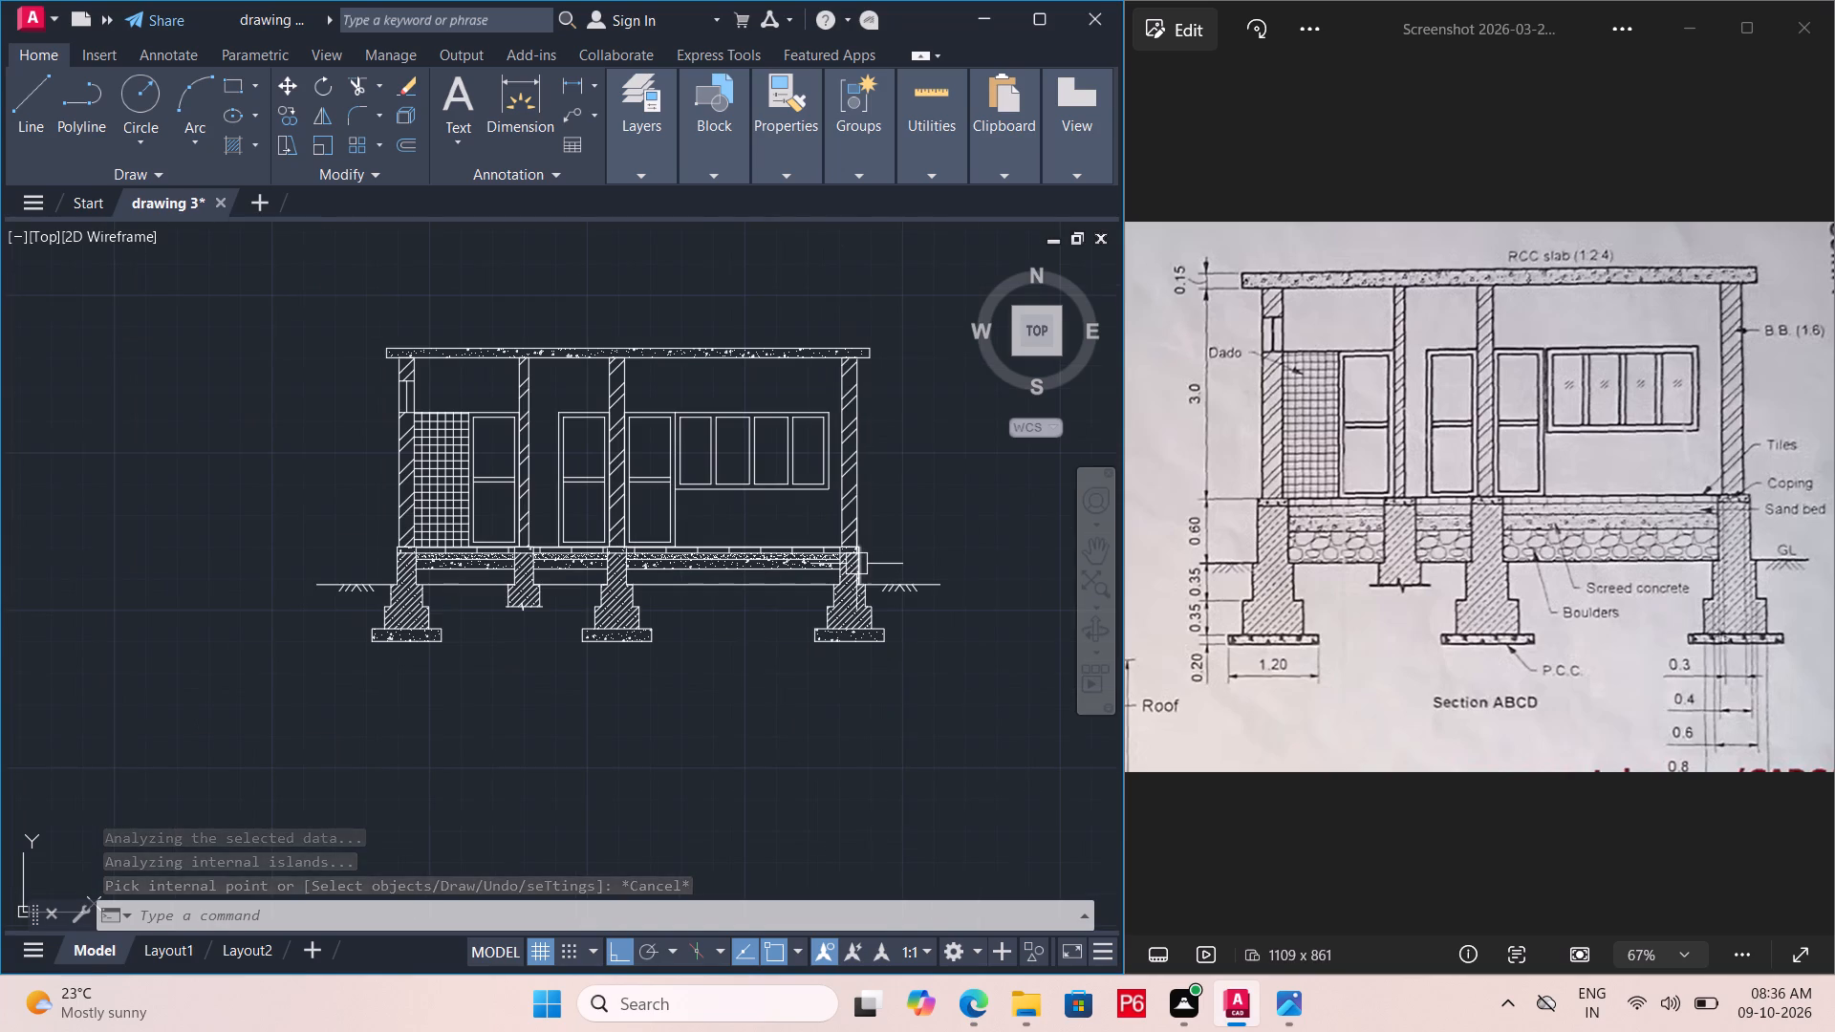
scroll(460, 586, "up", 2)
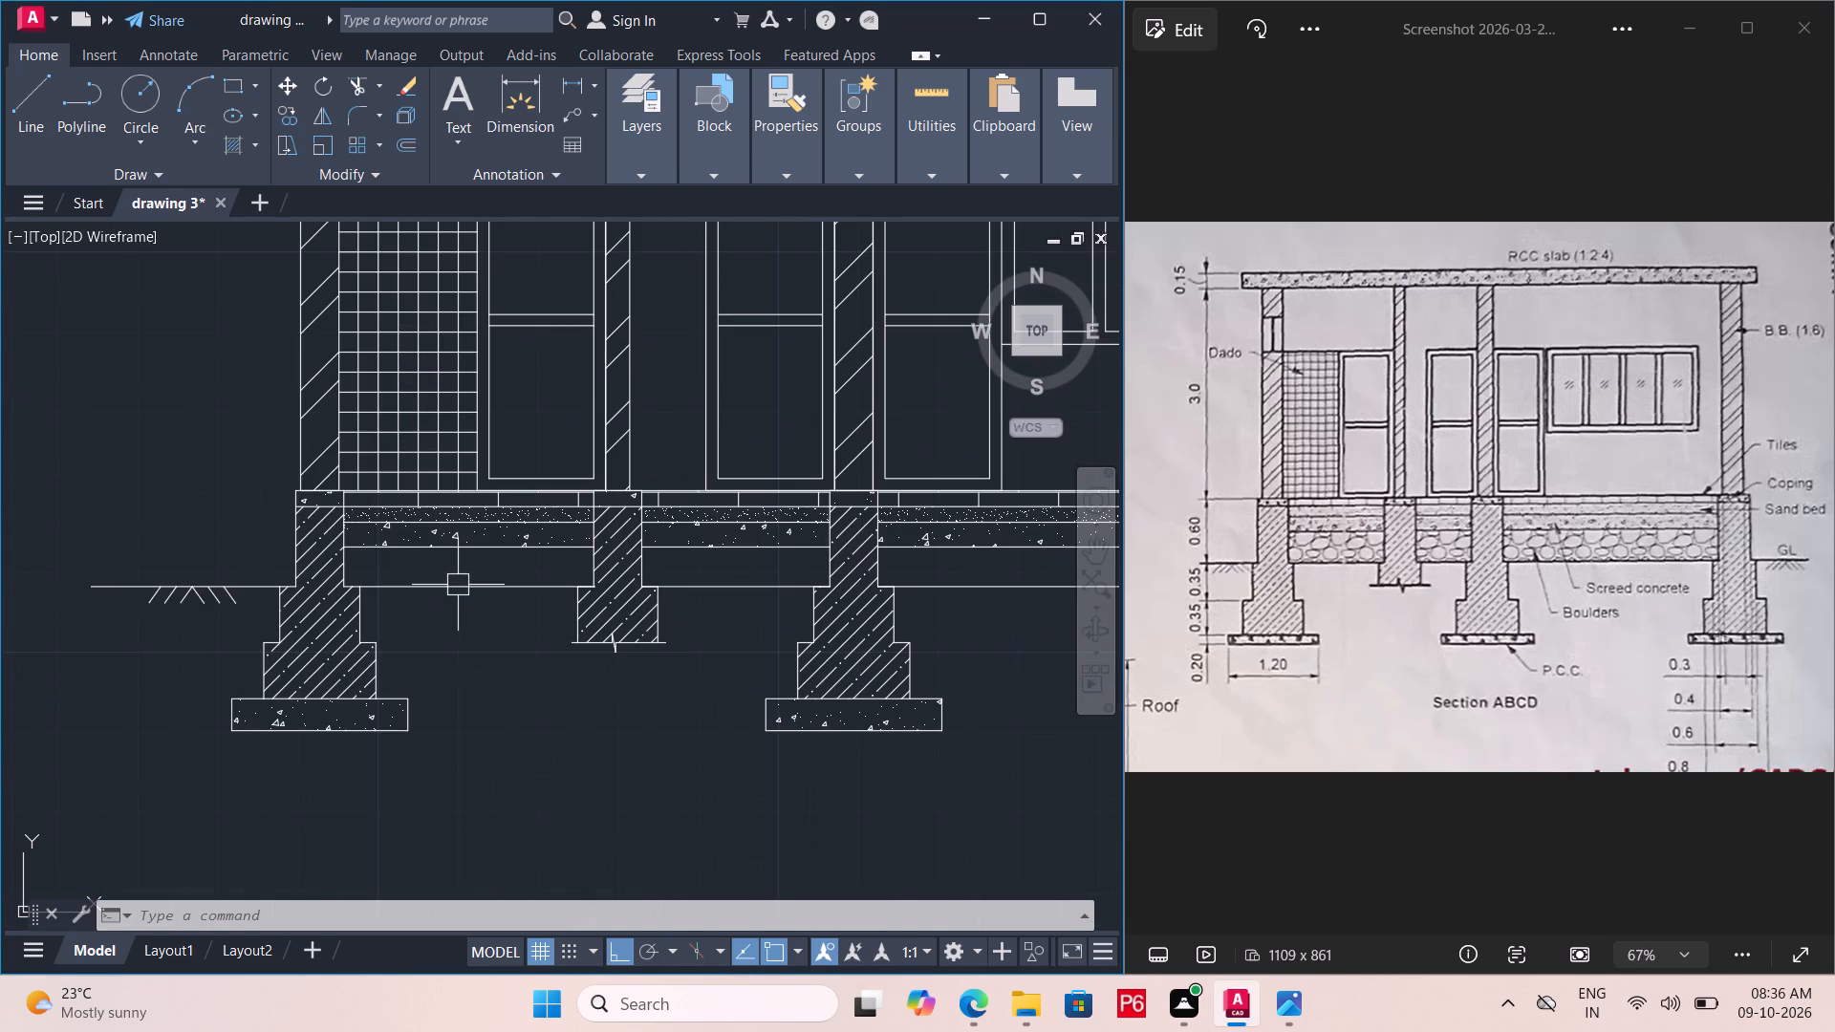
middle_click_drag(446, 598, 379, 677)
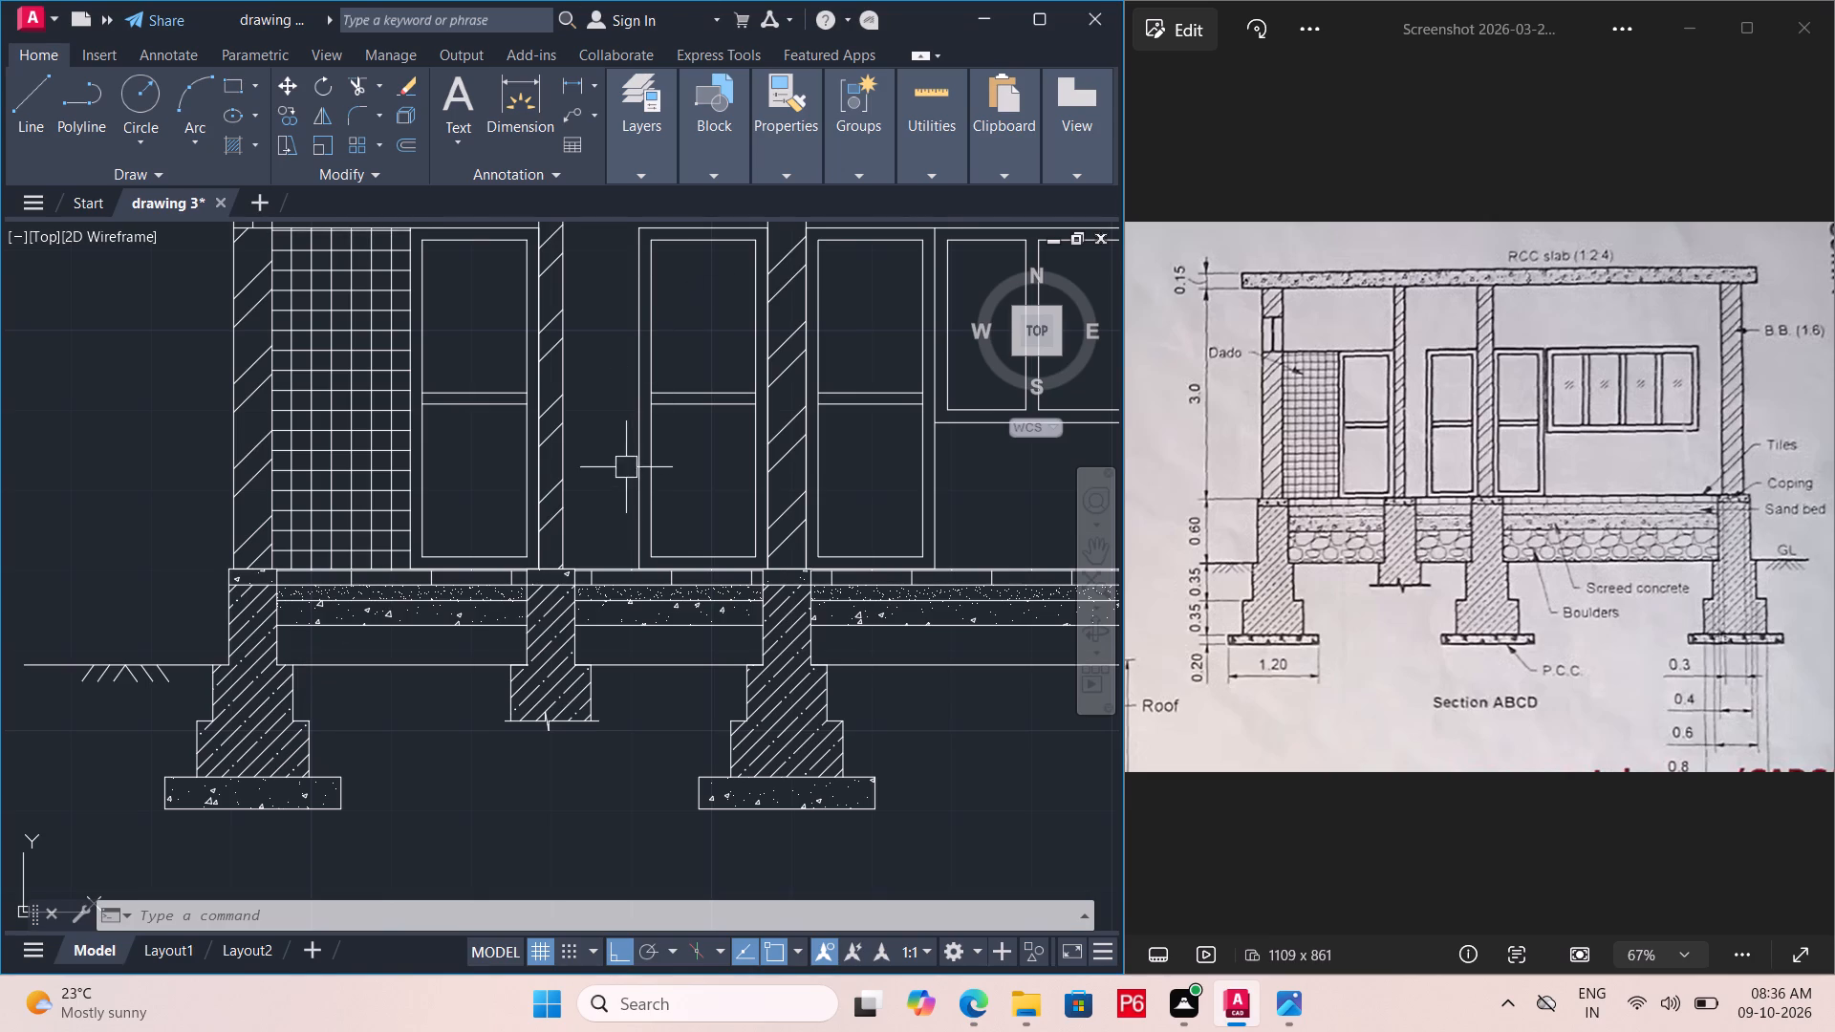
scroll(579, 505, "down", 1)
middle_click_drag(492, 548, 410, 592)
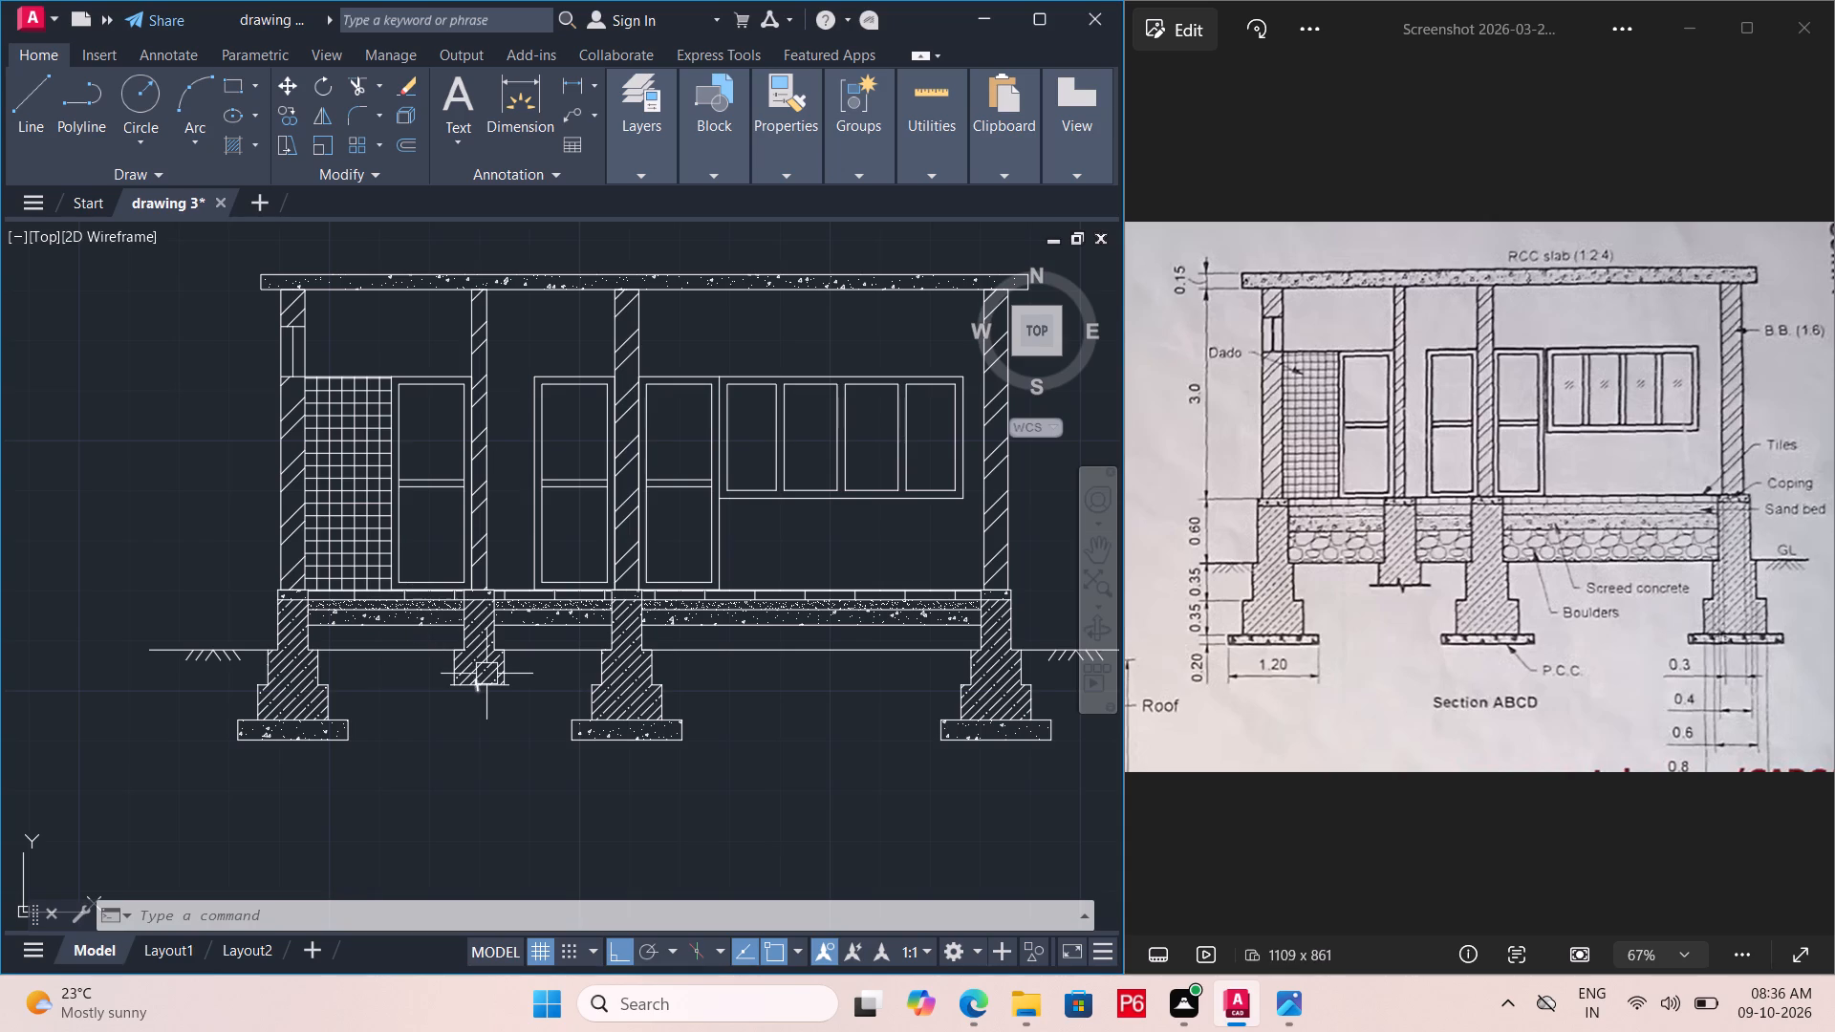
middle_click_drag(504, 672, 317, 691)
middle_click_drag(317, 691, 347, 686)
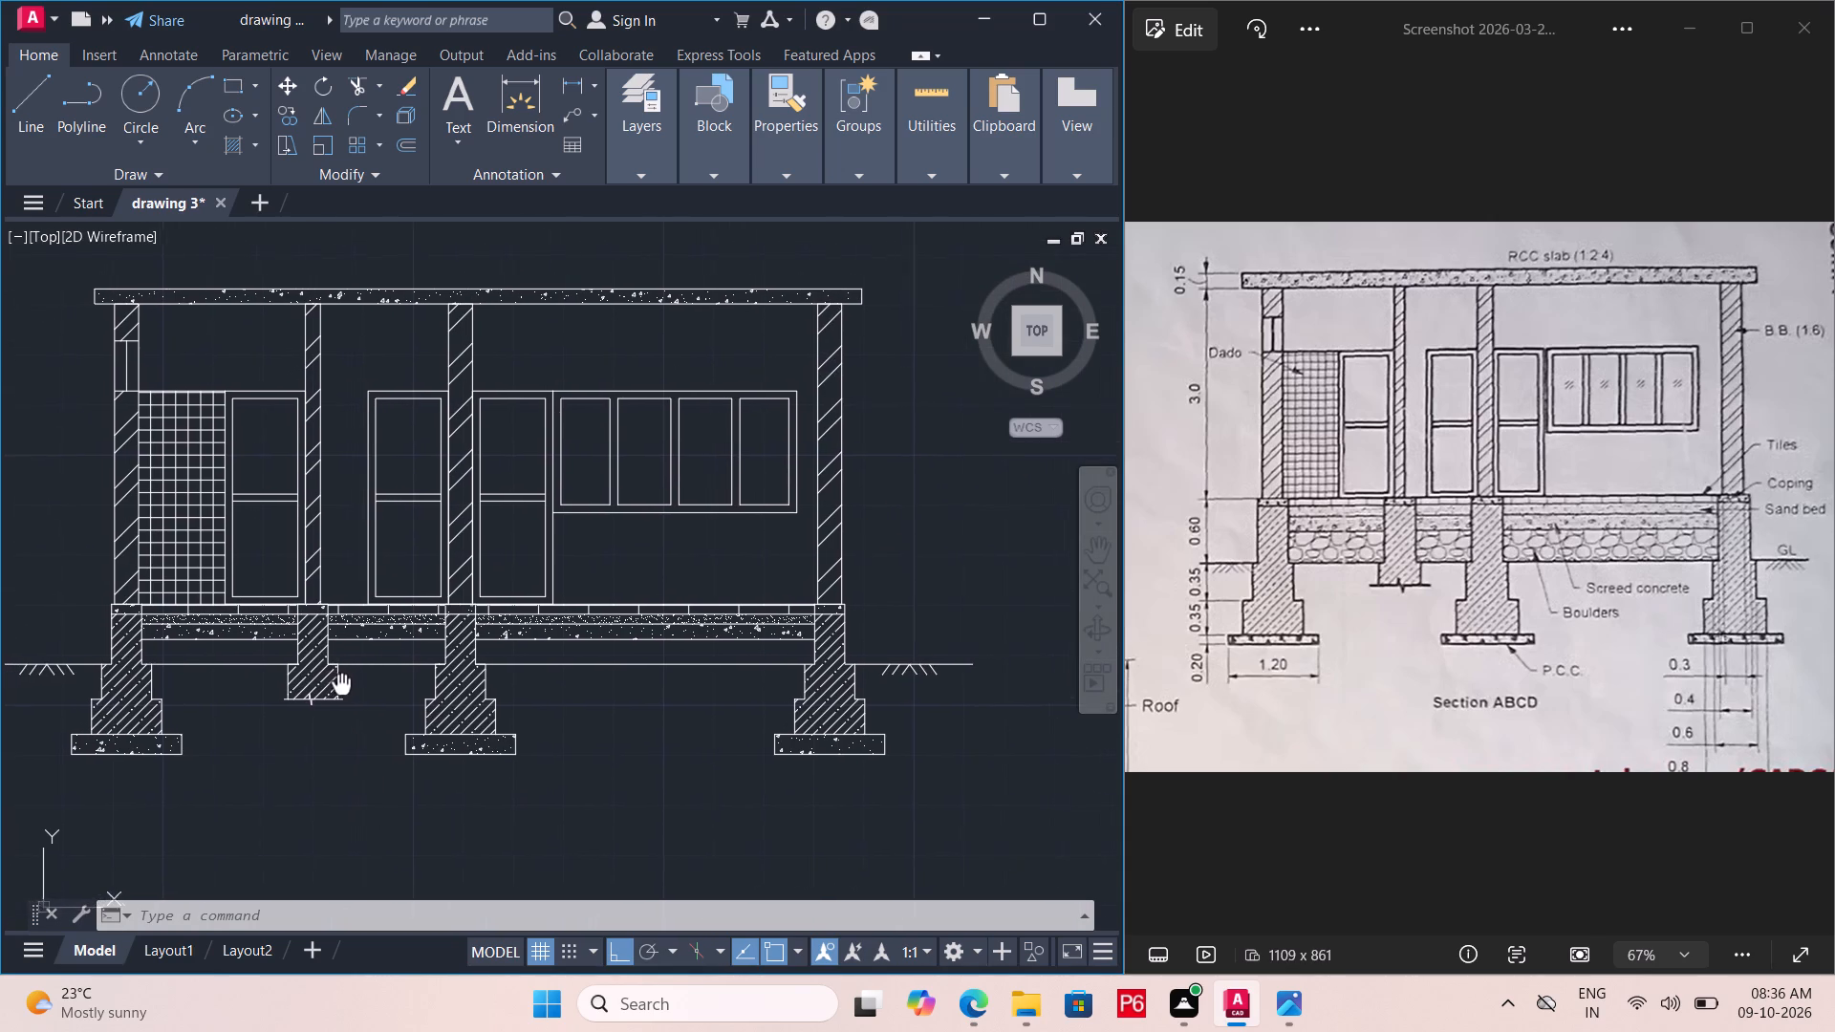
middle_click_drag(347, 686, 367, 691)
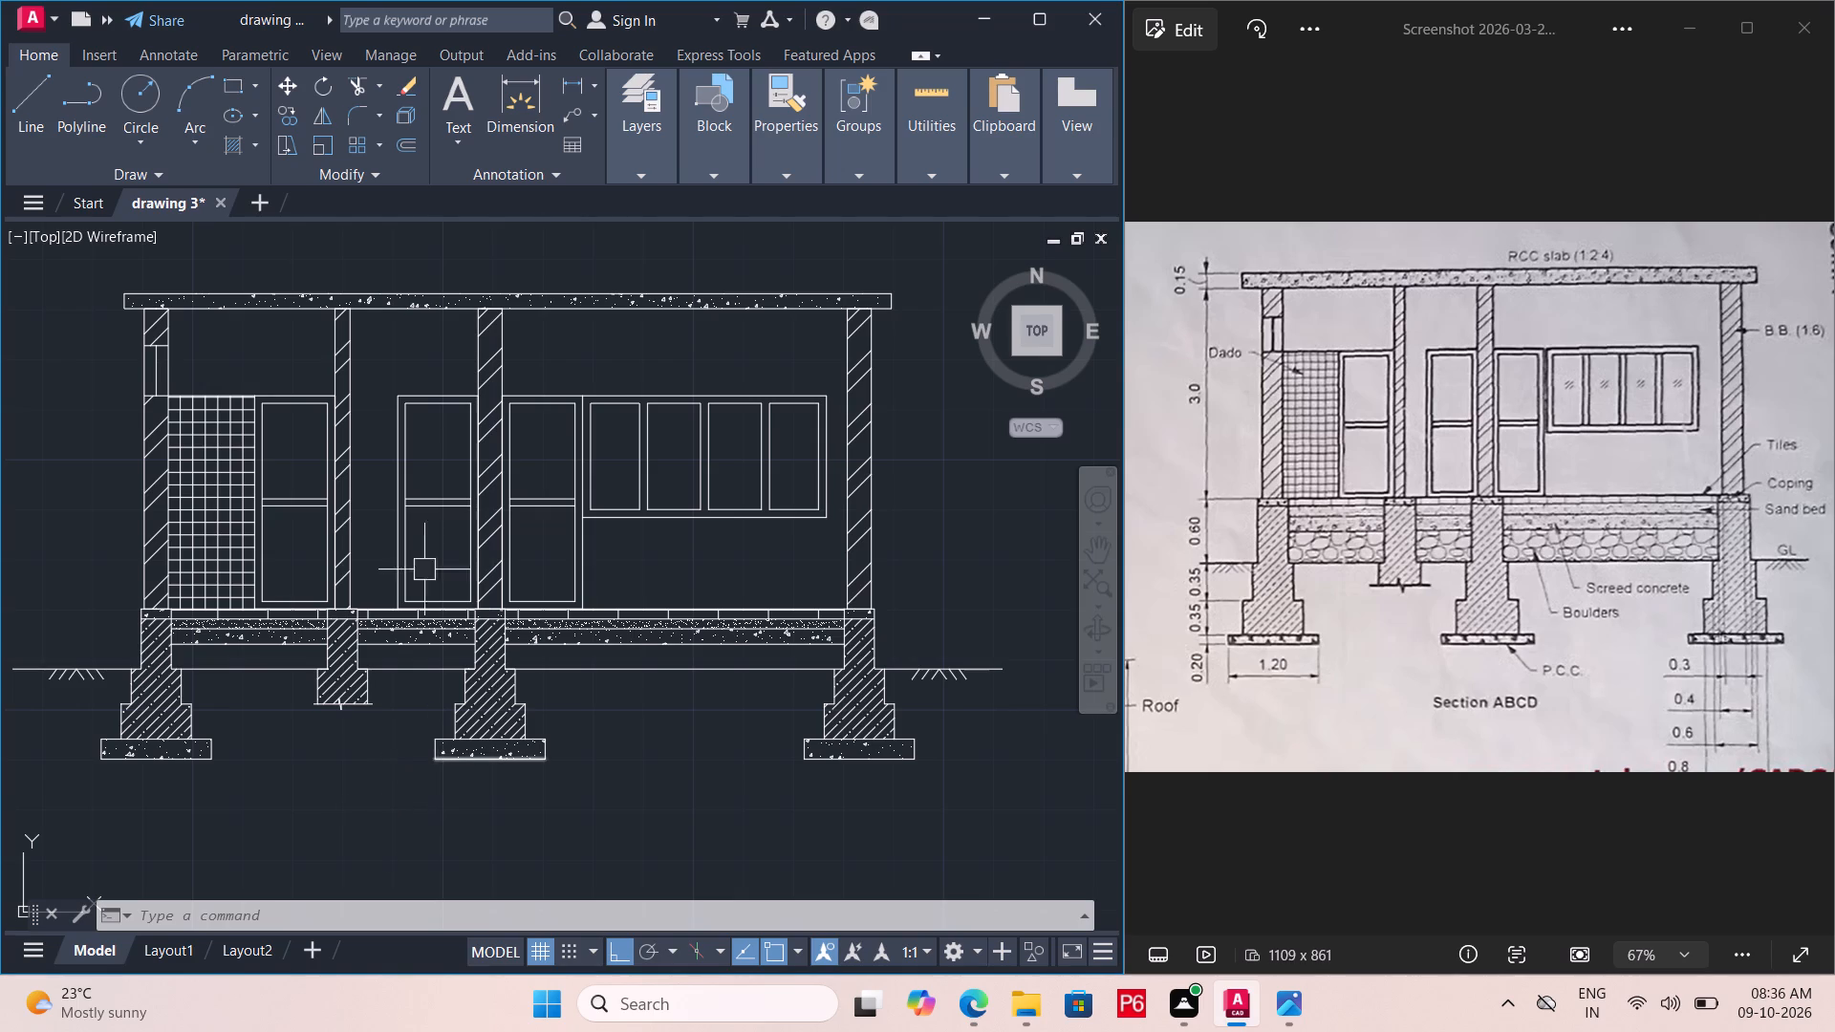
Add the horizontal single-line text label "RCC slab (1.2.4)" above the middle of the roof slab.
middle_click_drag(419, 549, 416, 637)
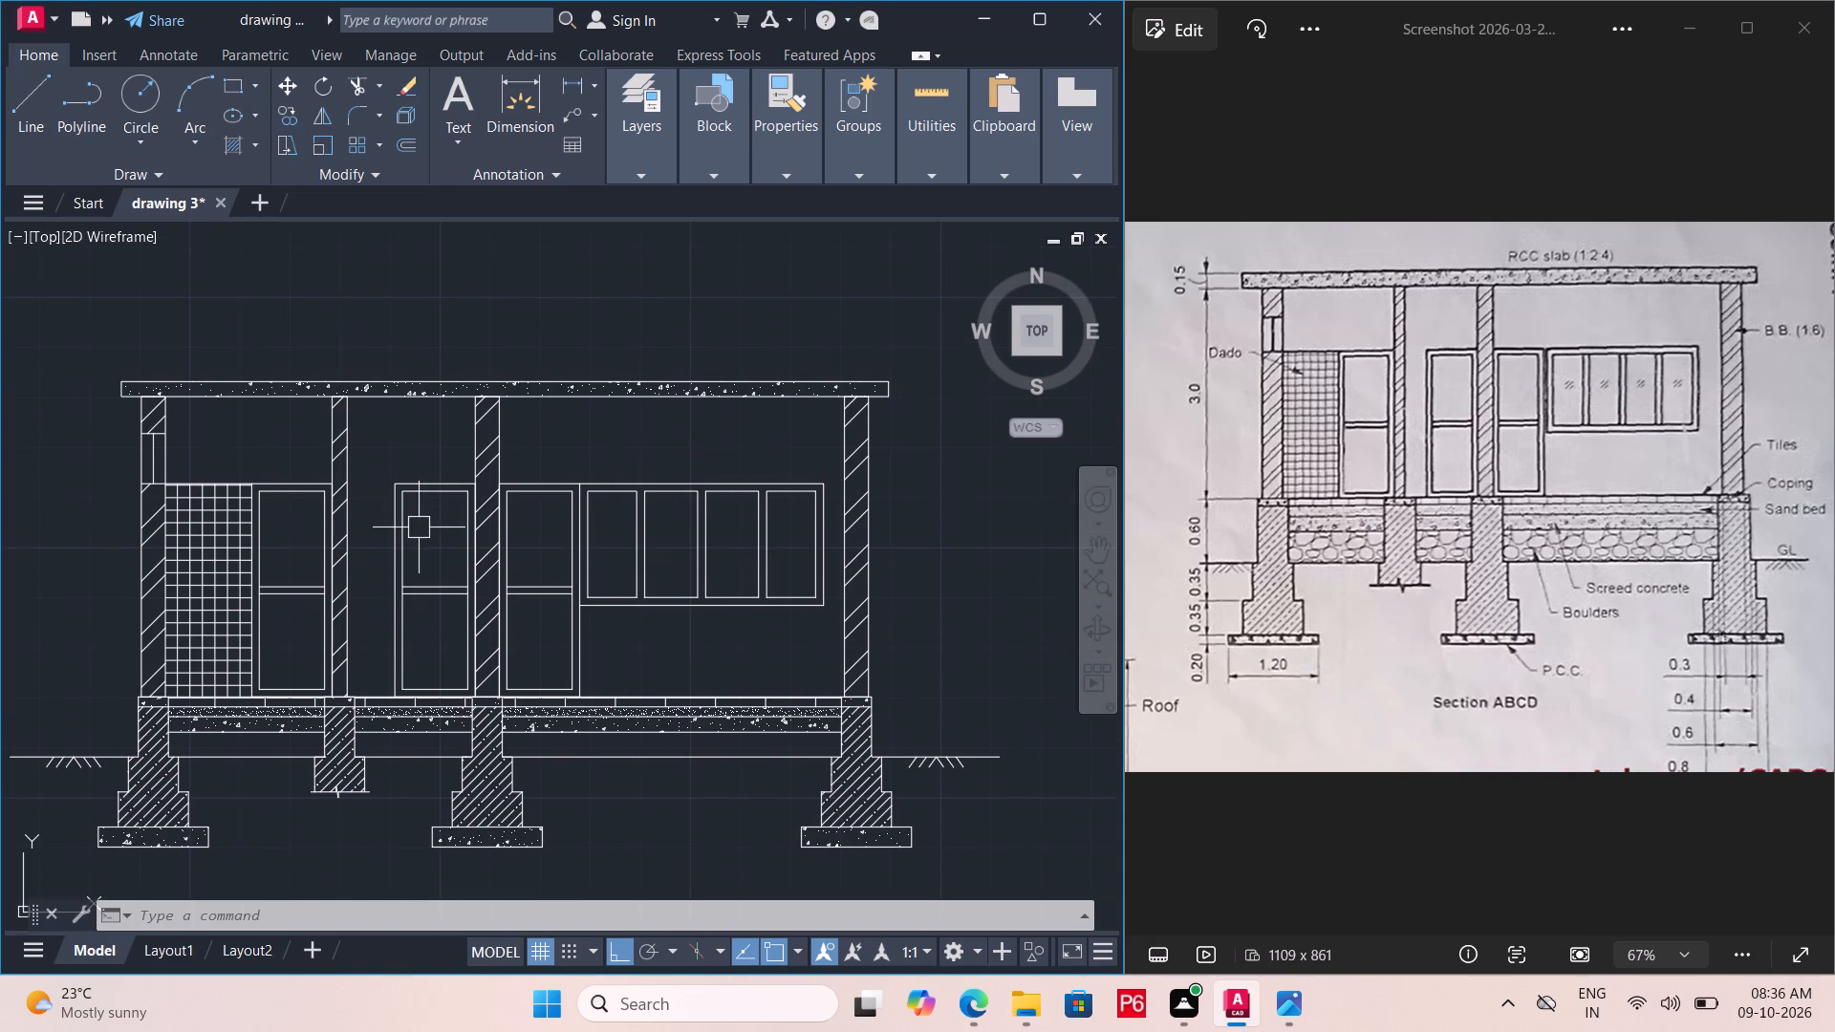
middle_click_drag(437, 529, 421, 609)
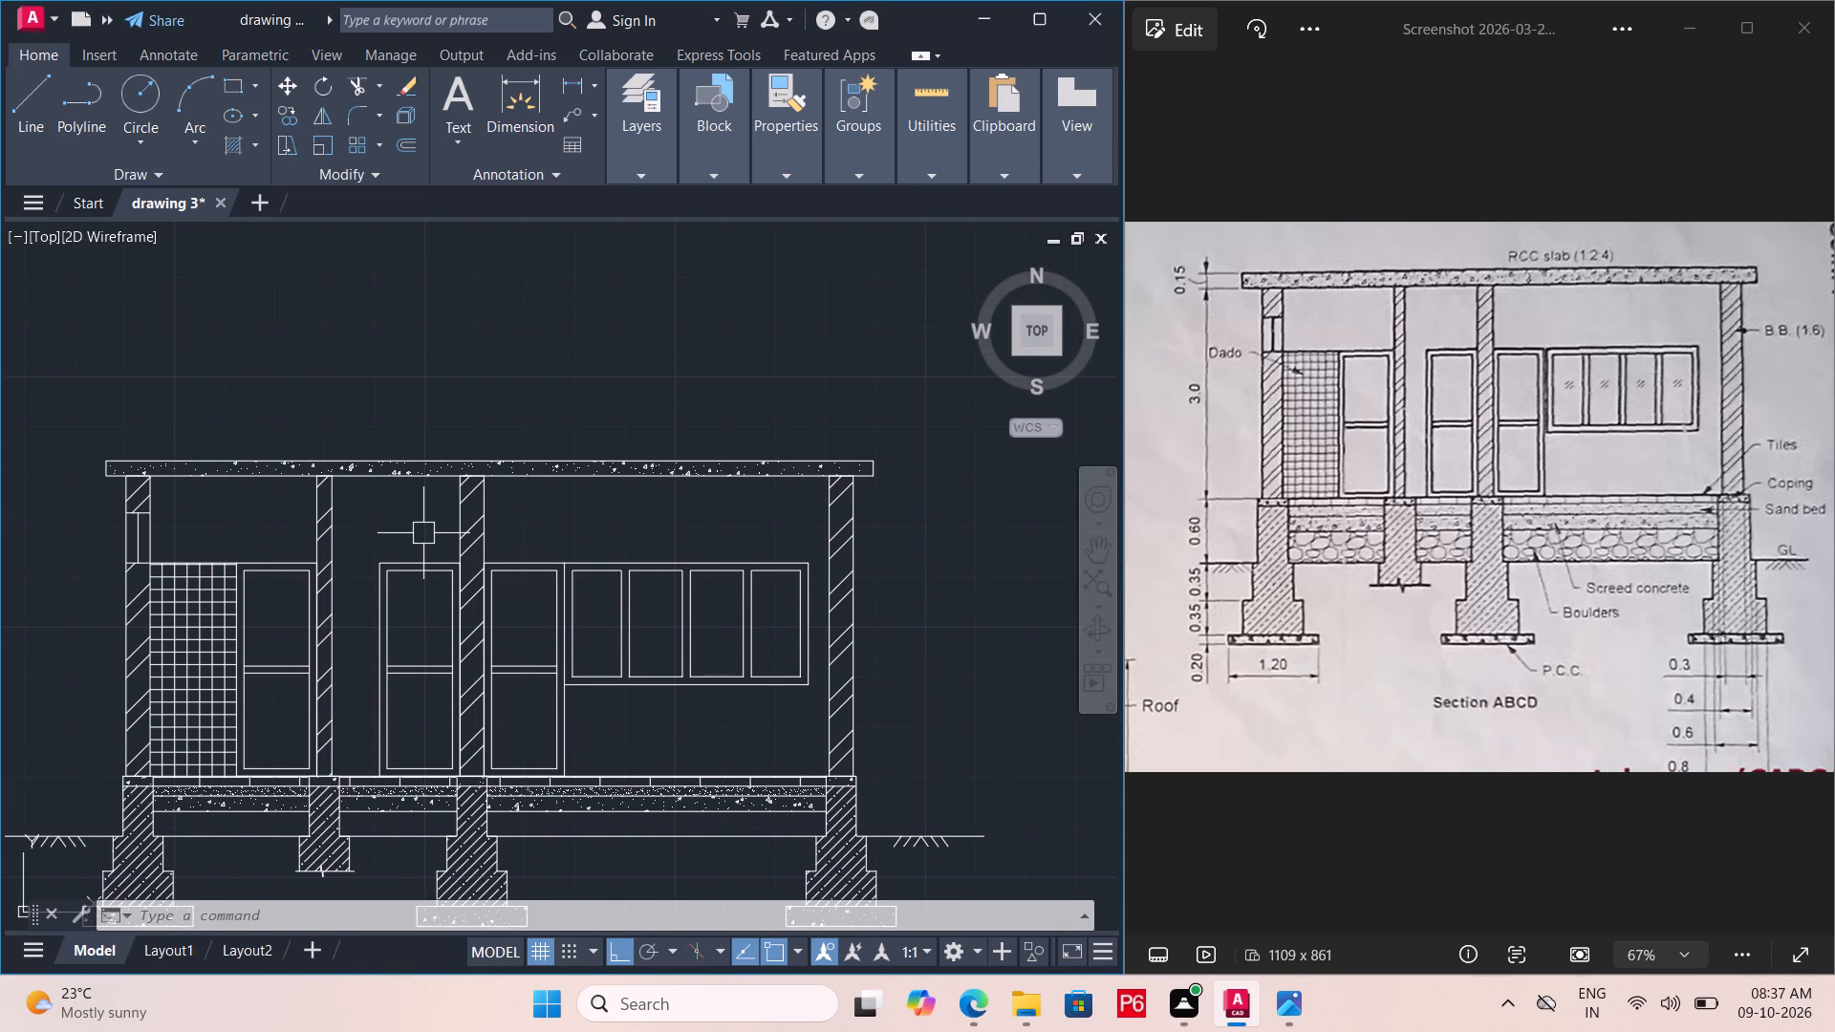
type("text")
key("space")
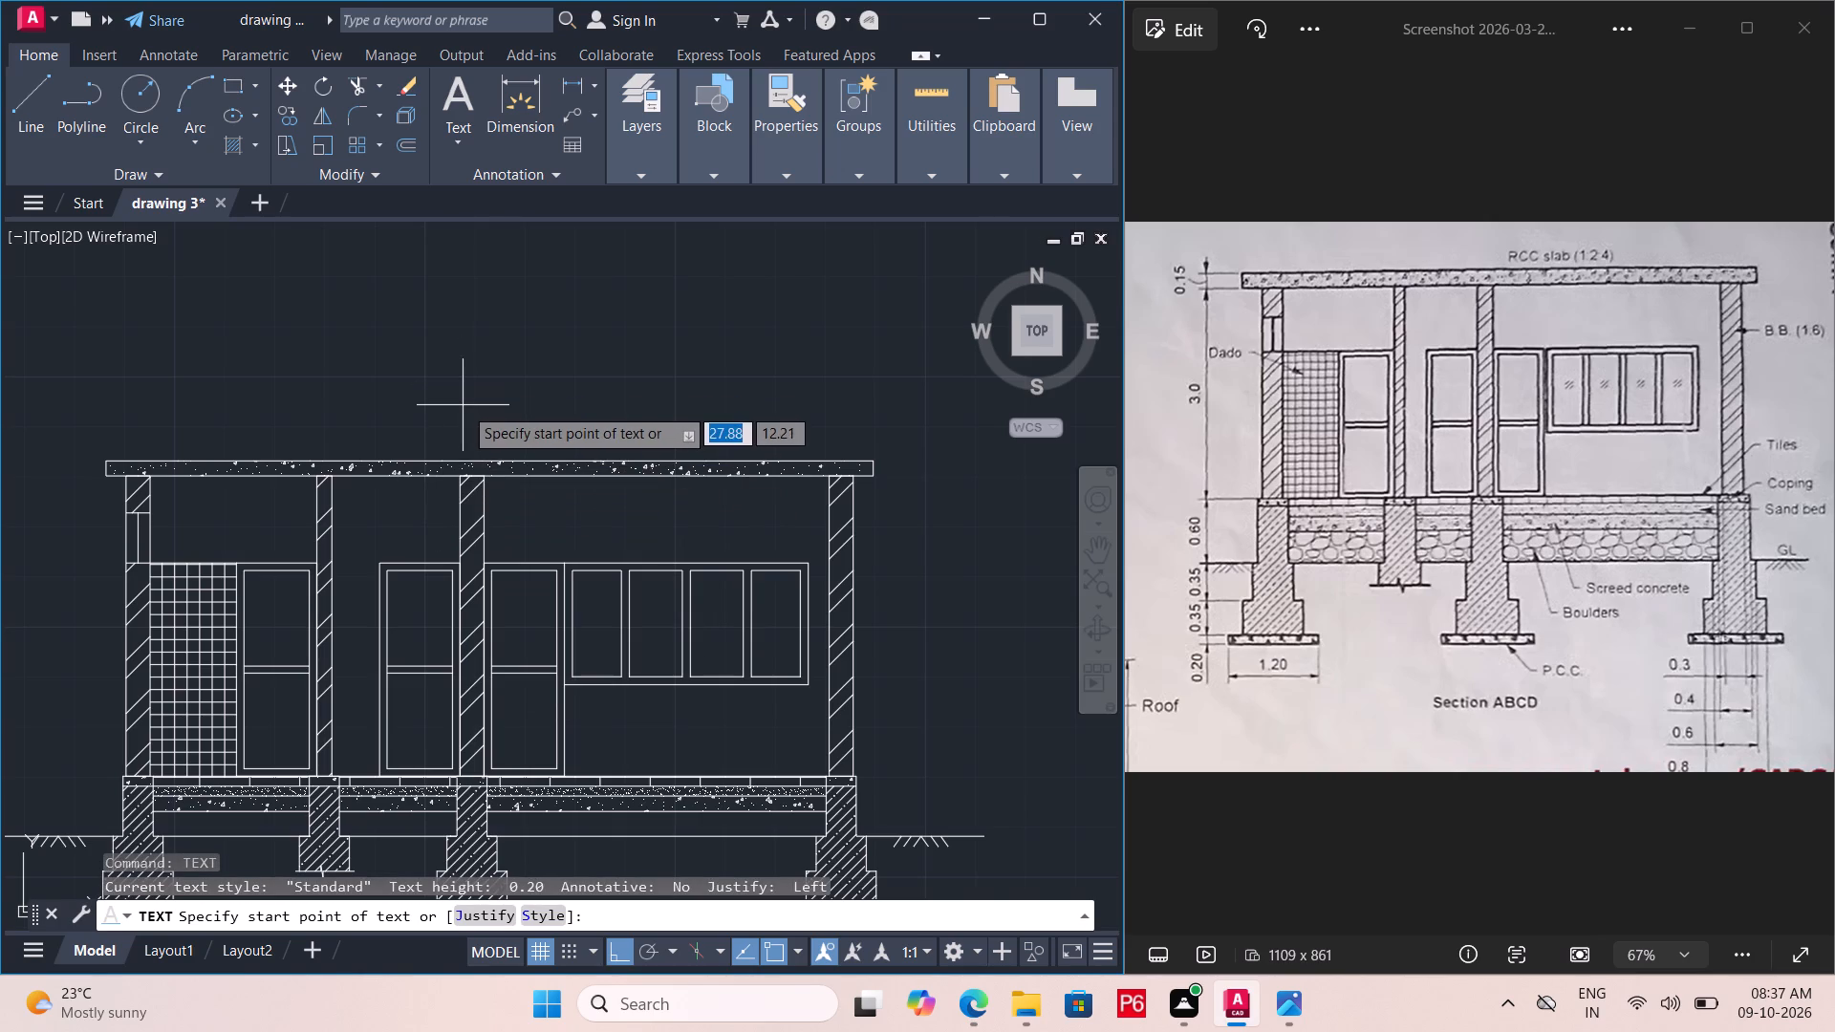
left_click(464, 406)
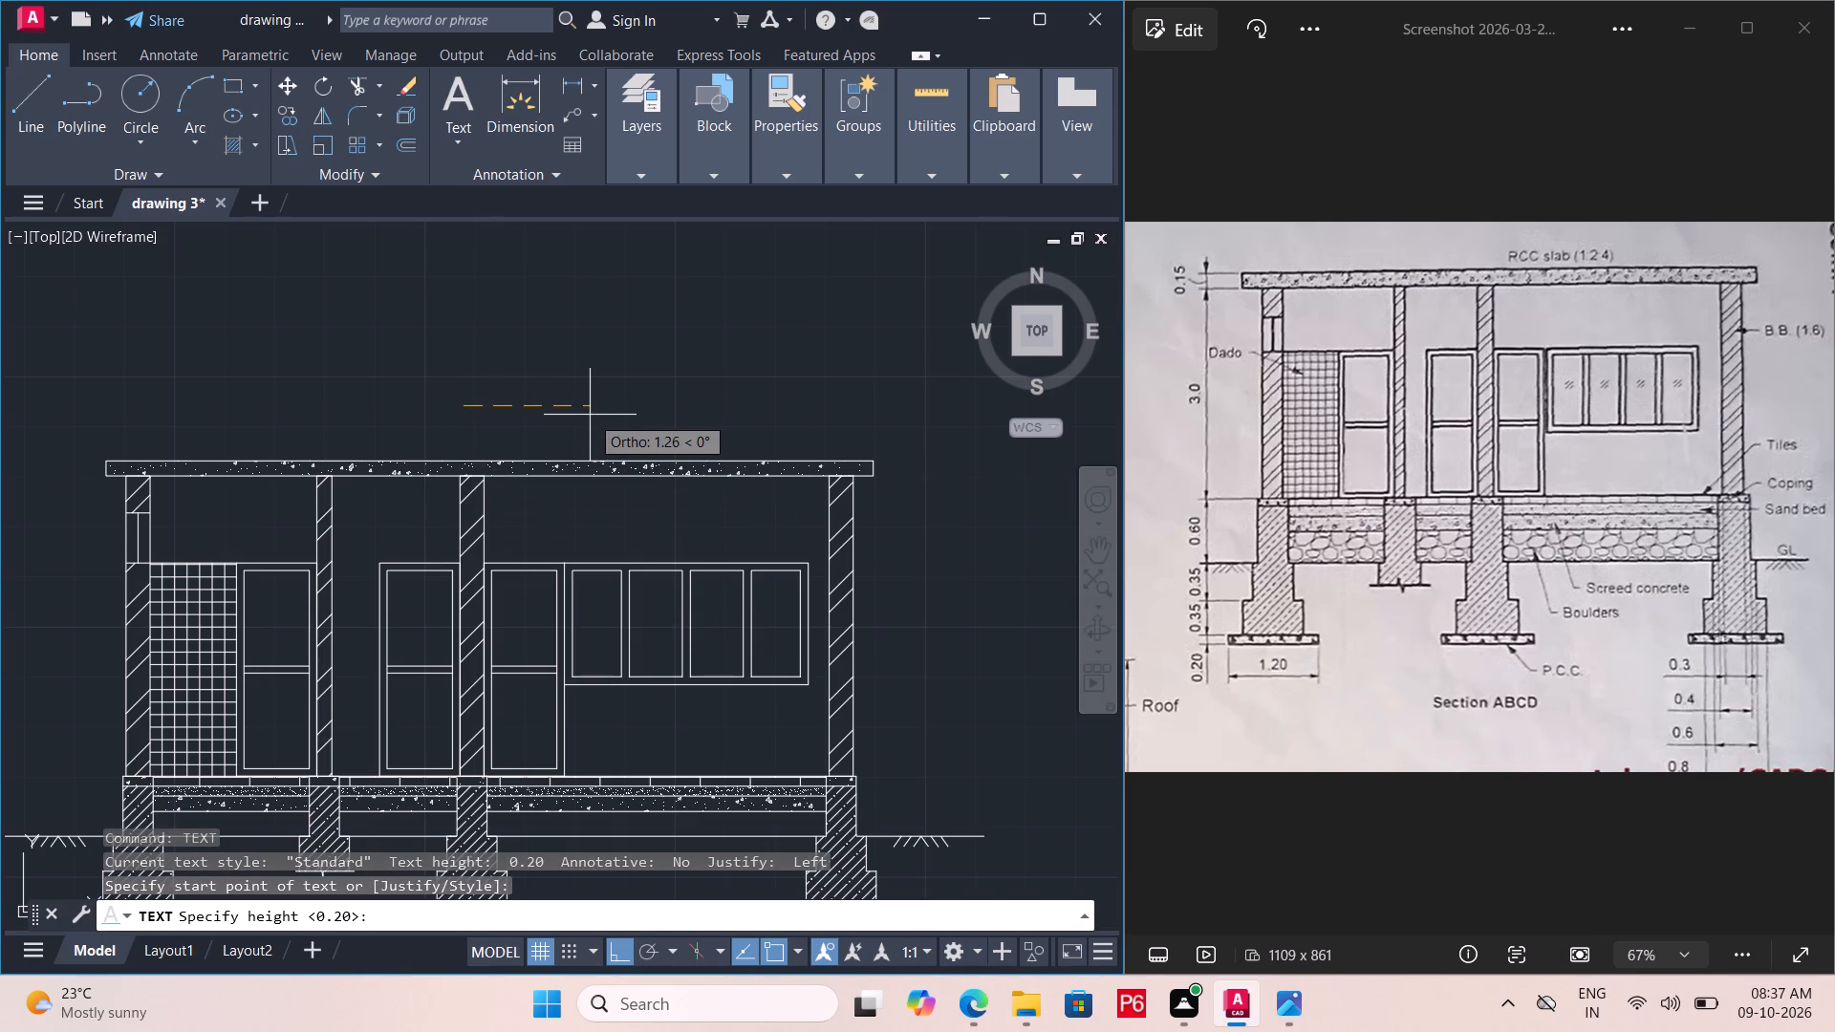
left_click(463, 423)
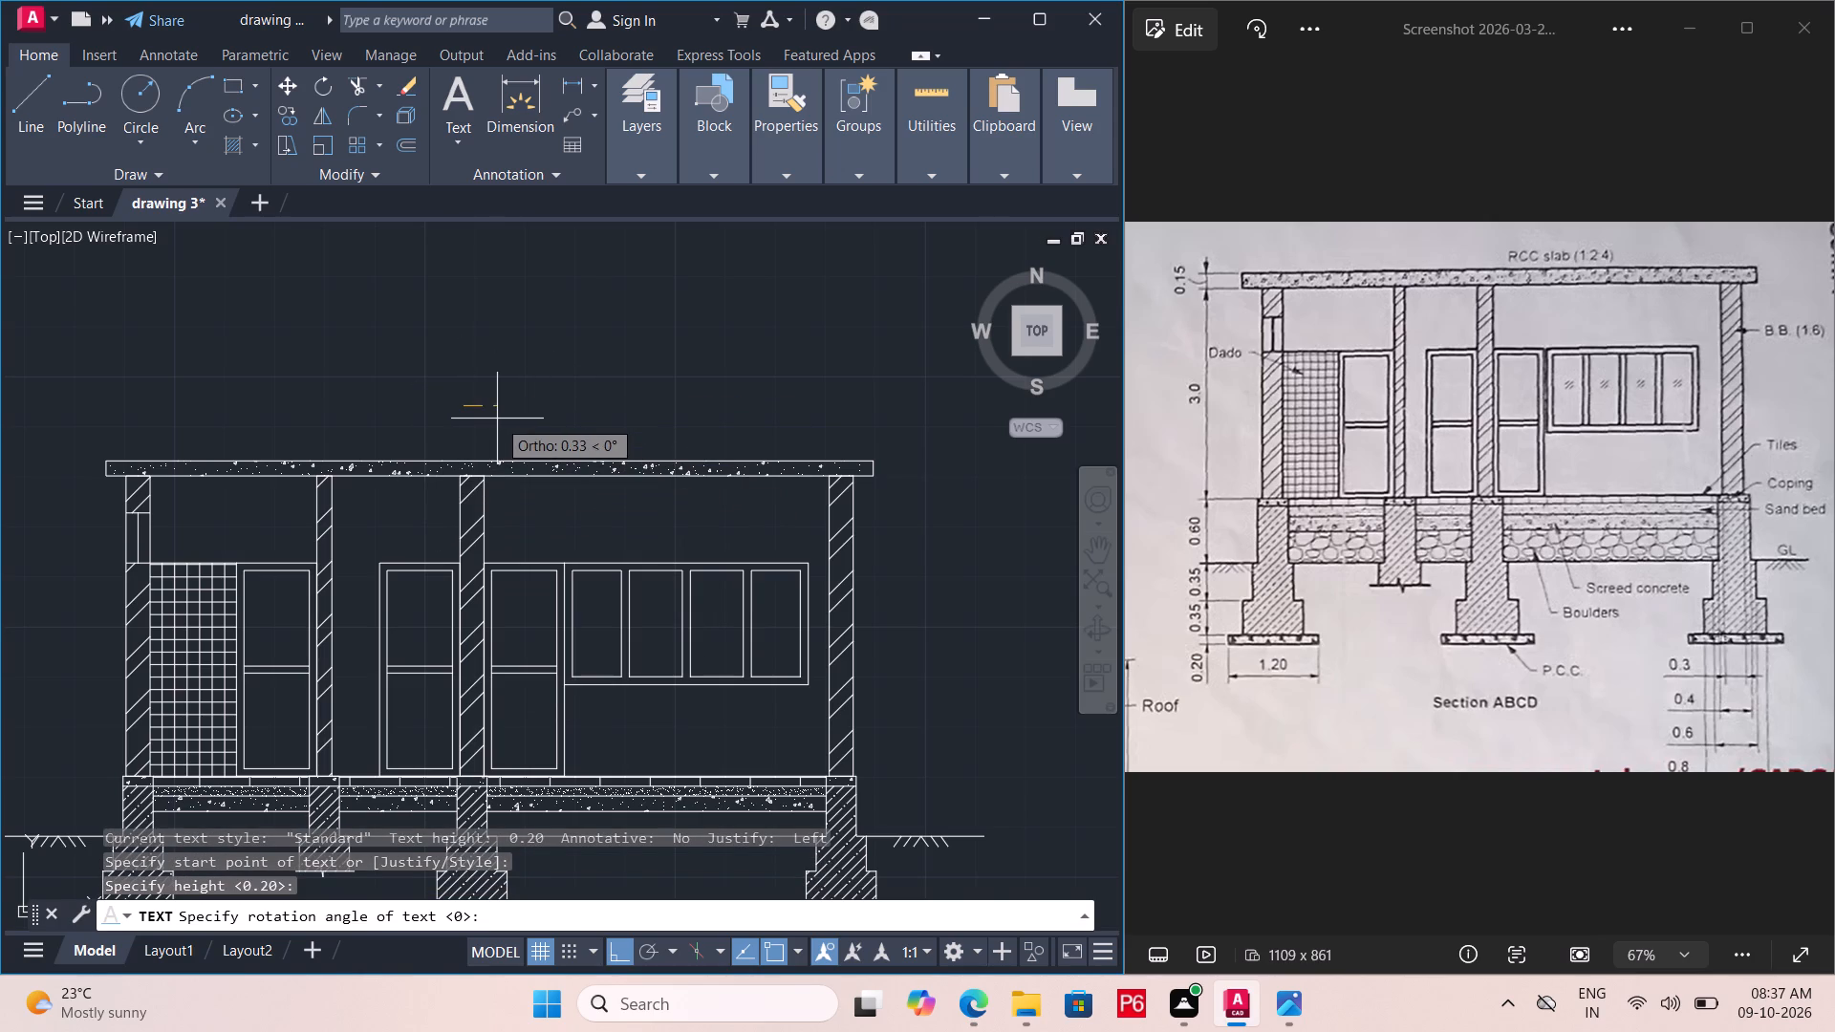
left_click(491, 421)
type("vc")
key("BackSpace")
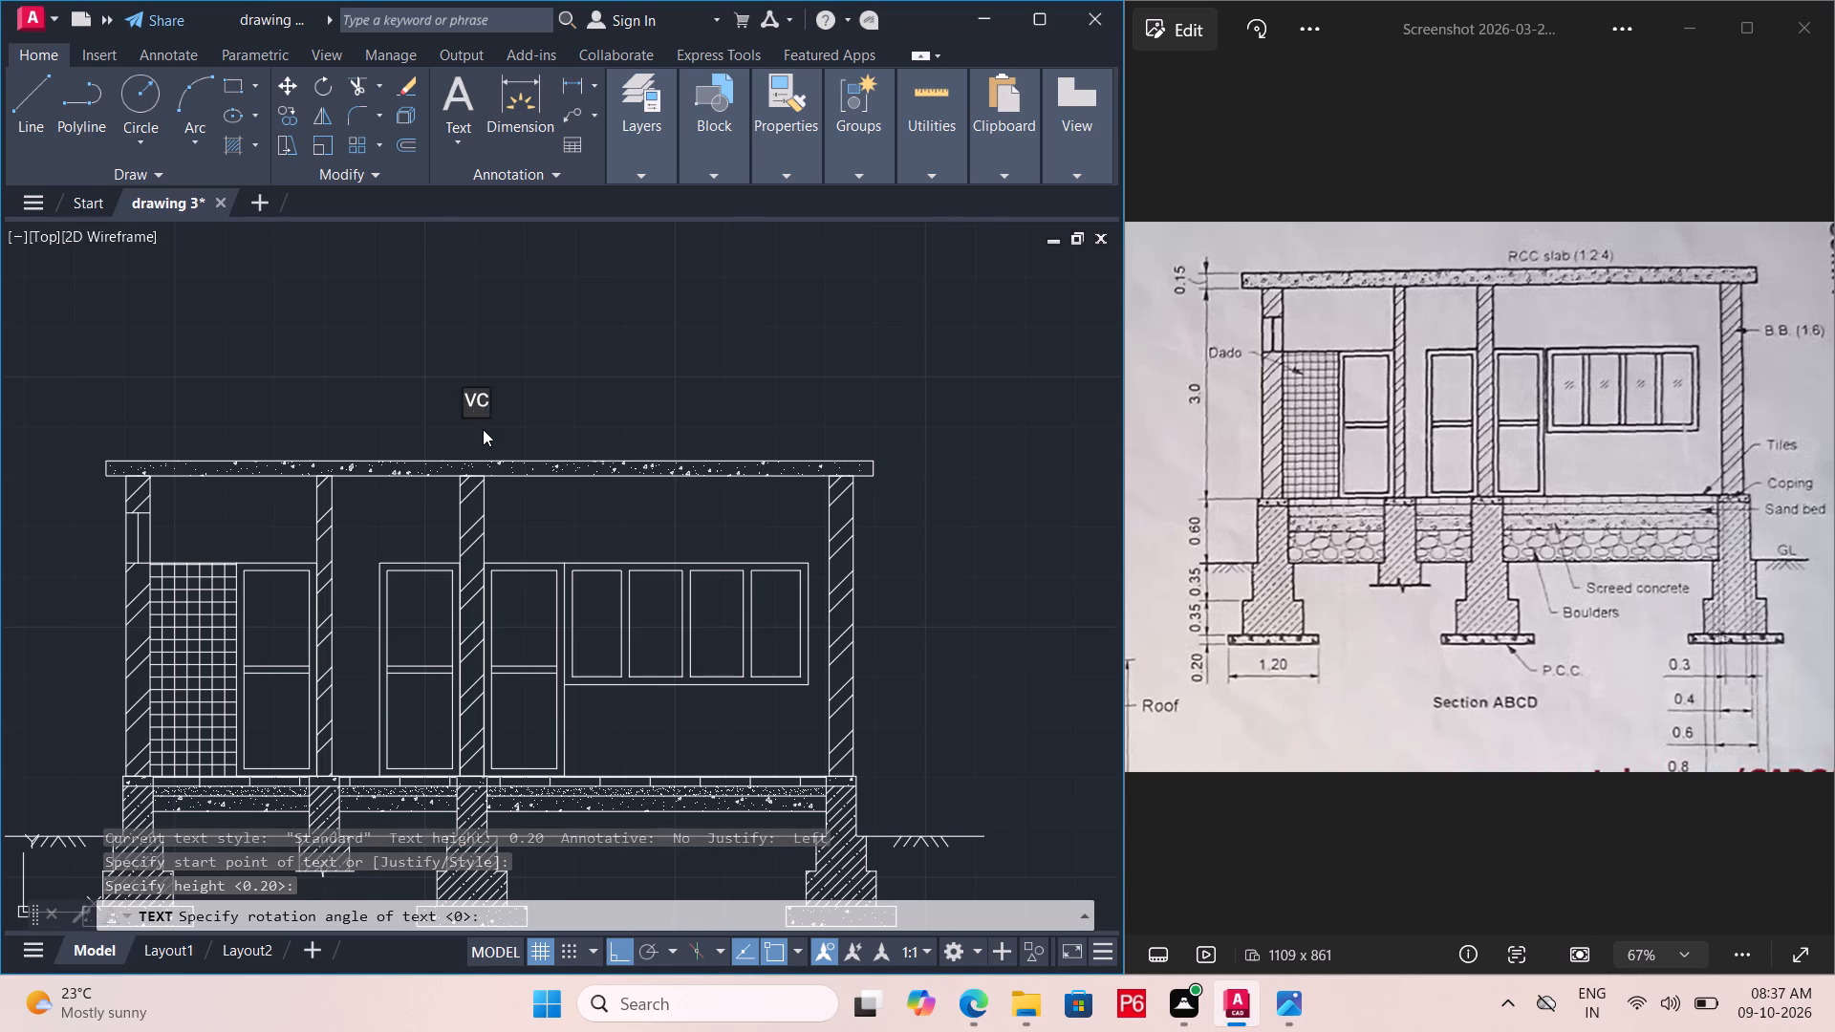
key("BackSpace")
type("rcc")
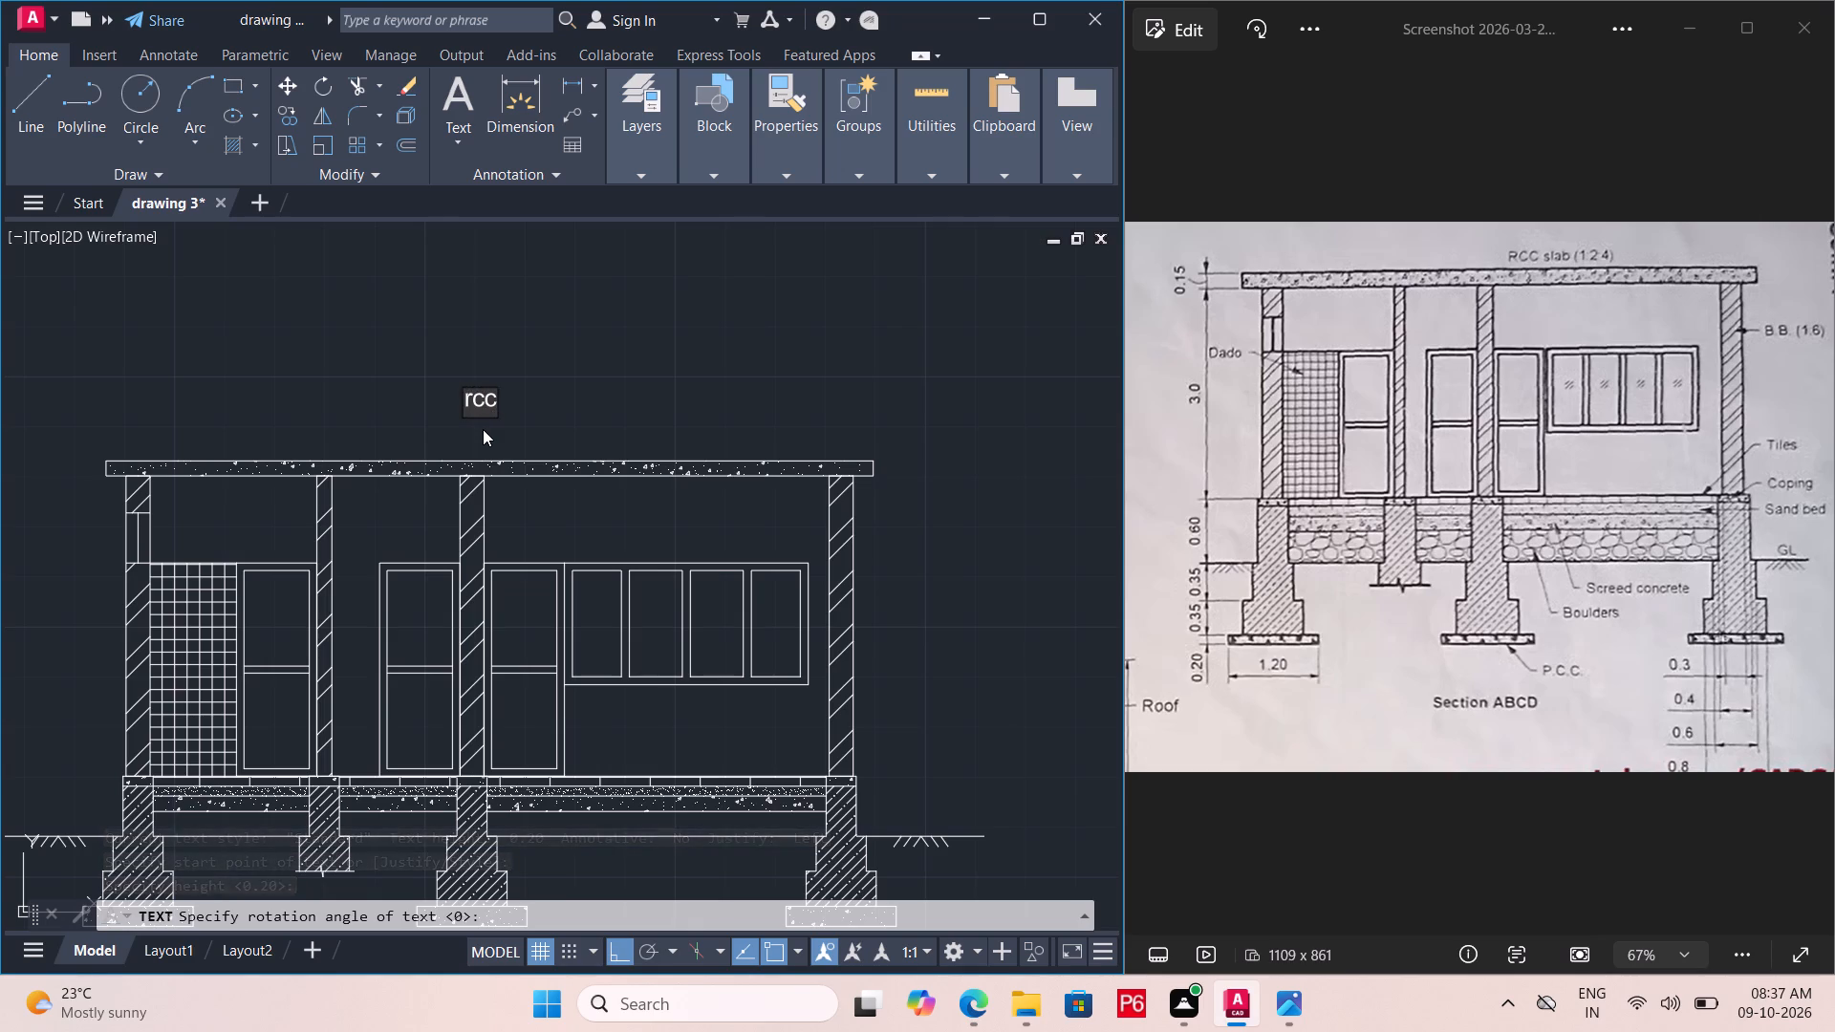
key("BackSpace")
key("BackSpace")
key("BackSpace")
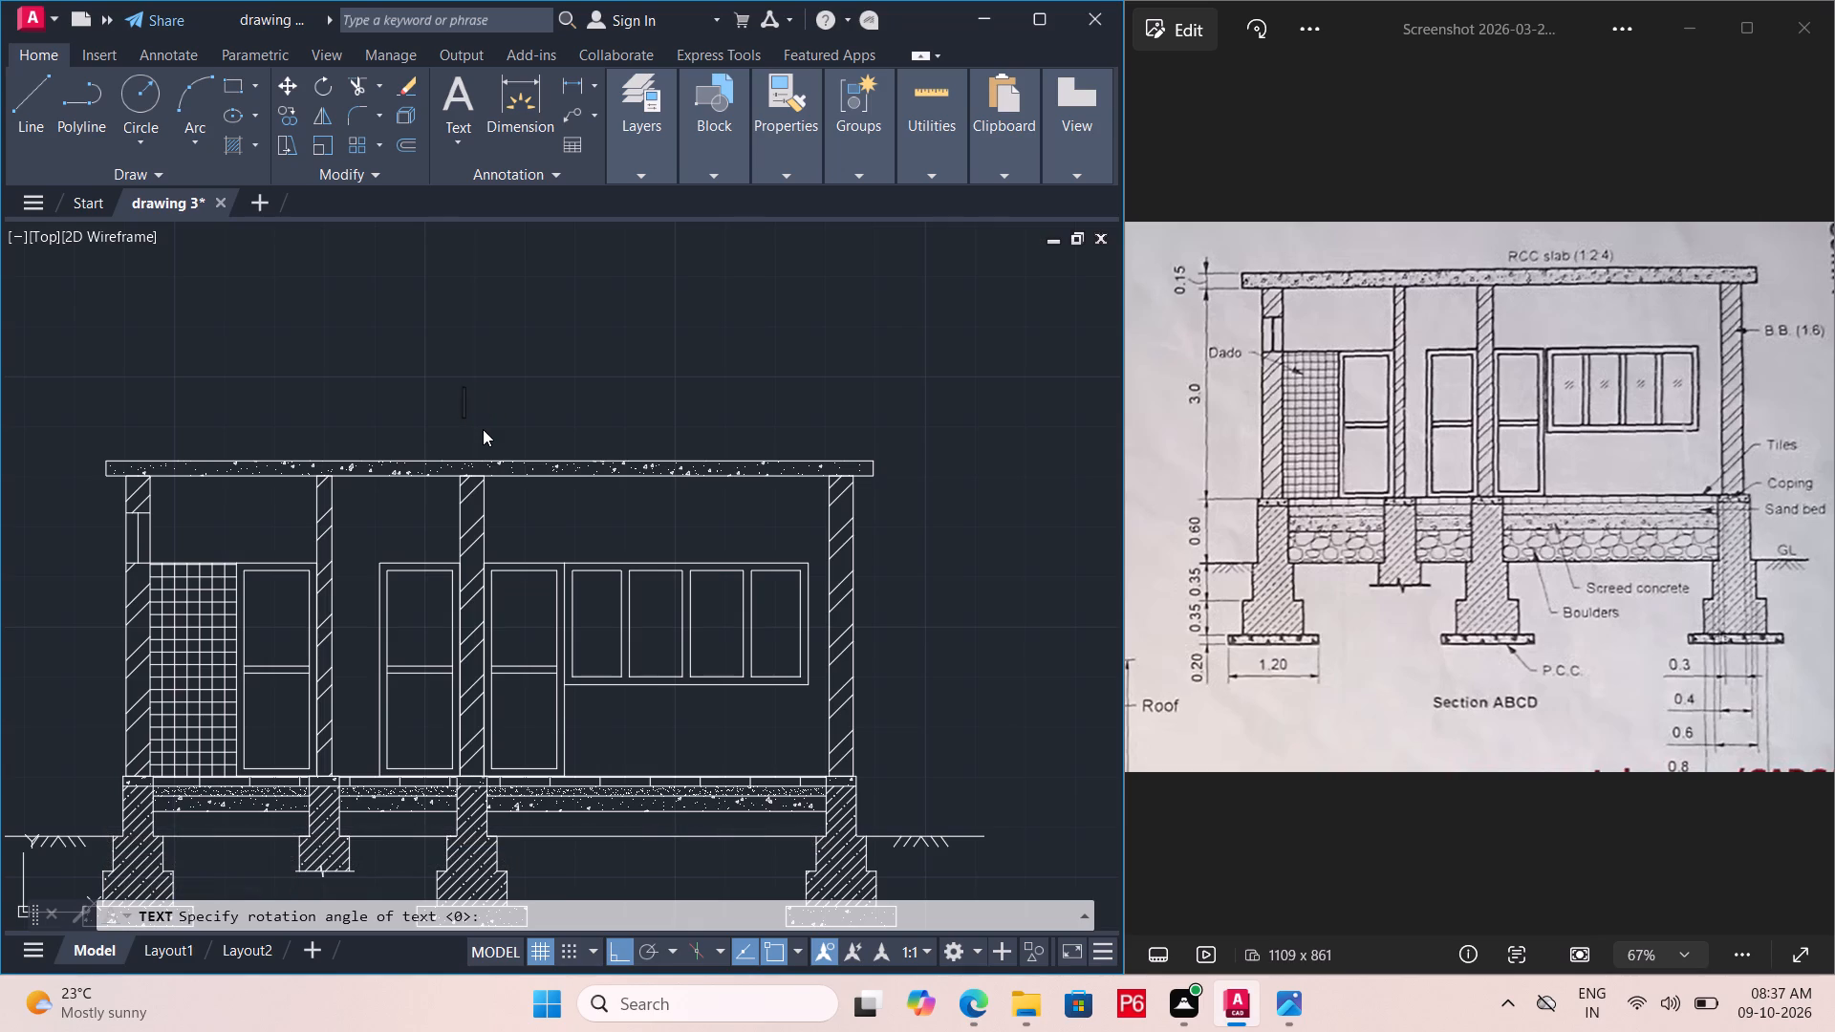
key("c")
type("CC")
key("space")
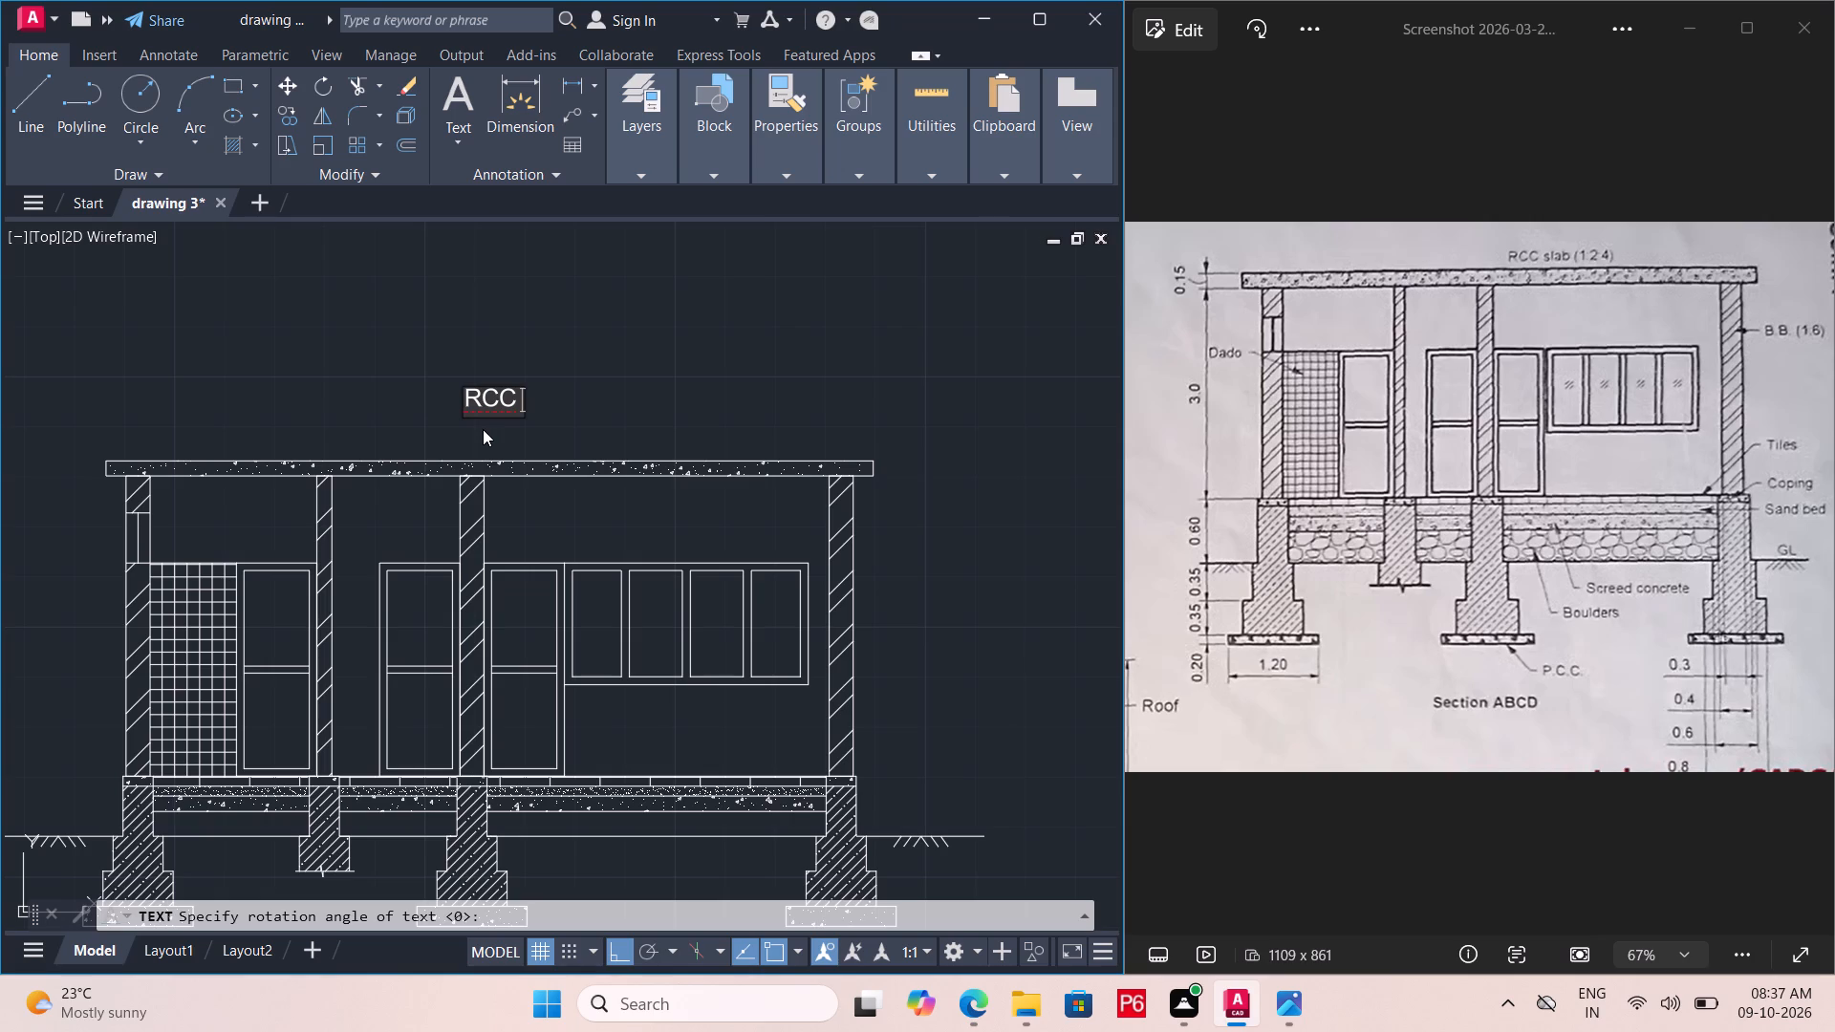
type("sla")
key("b")
key("shift+parenleft")
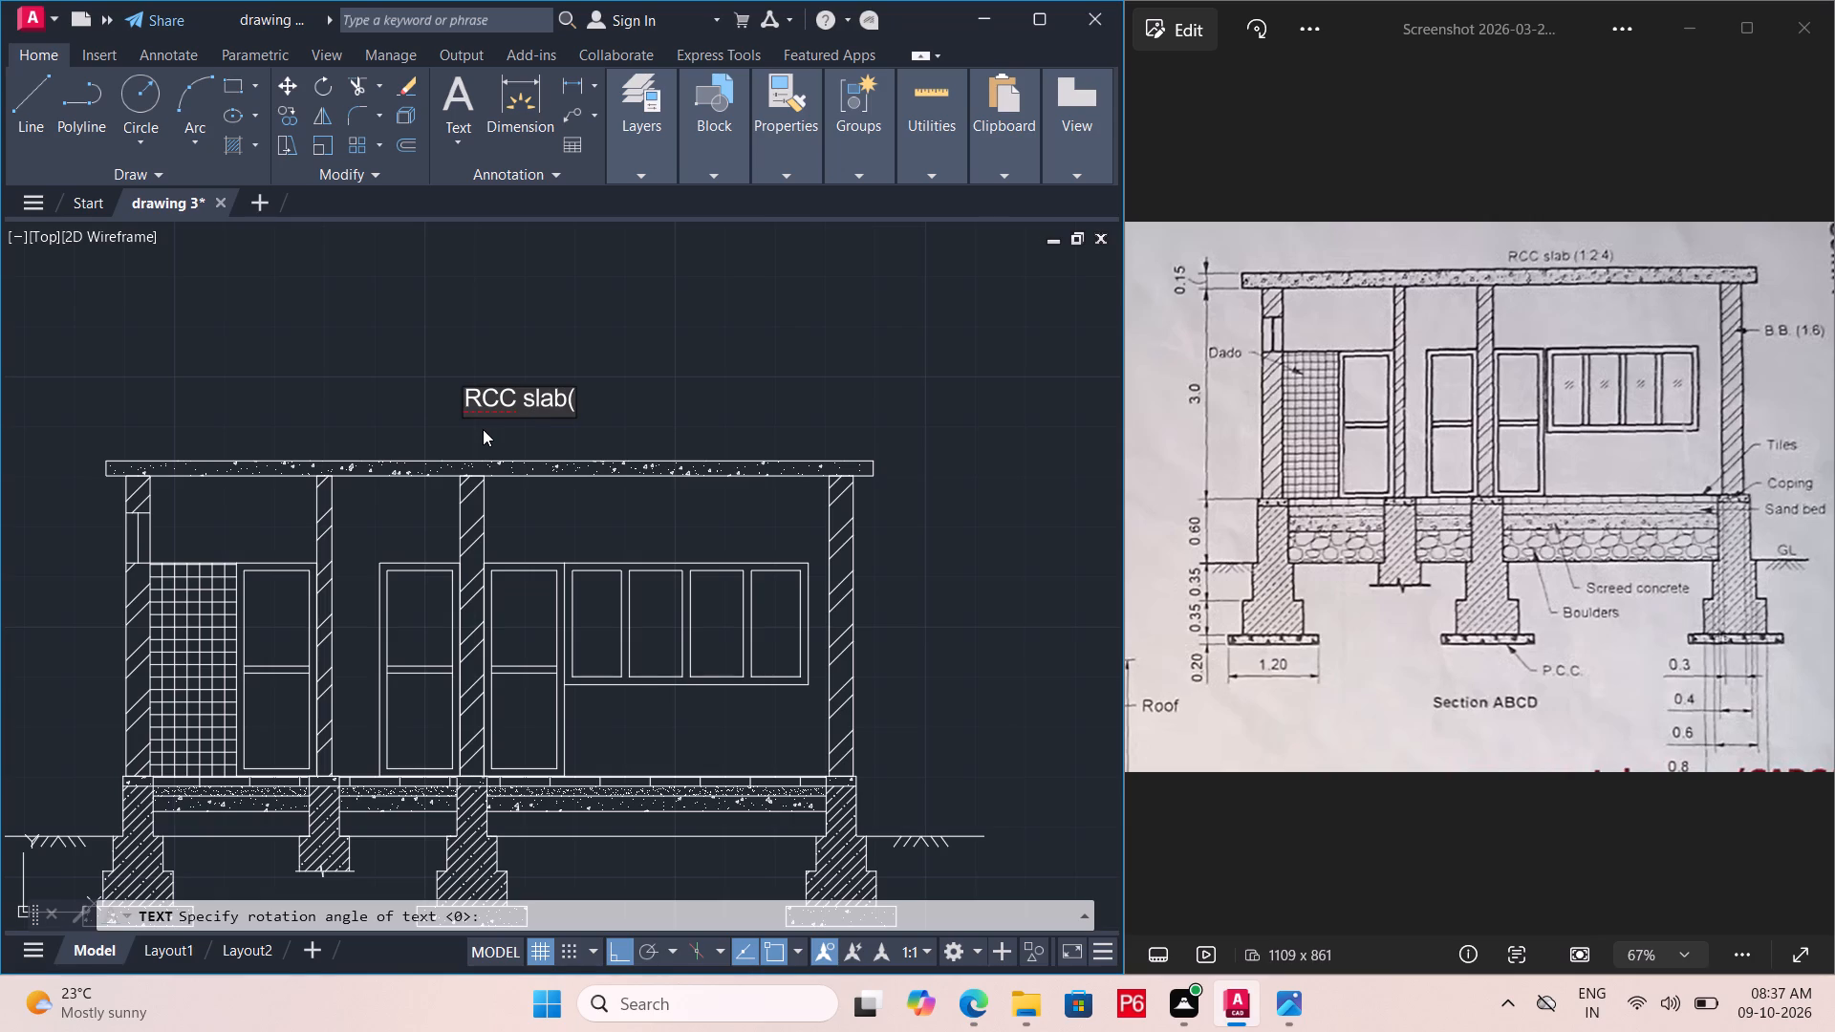
type("1.")
type("2.1")
key("BackSpace")
key("4")
key("0")
key("shift+Up")
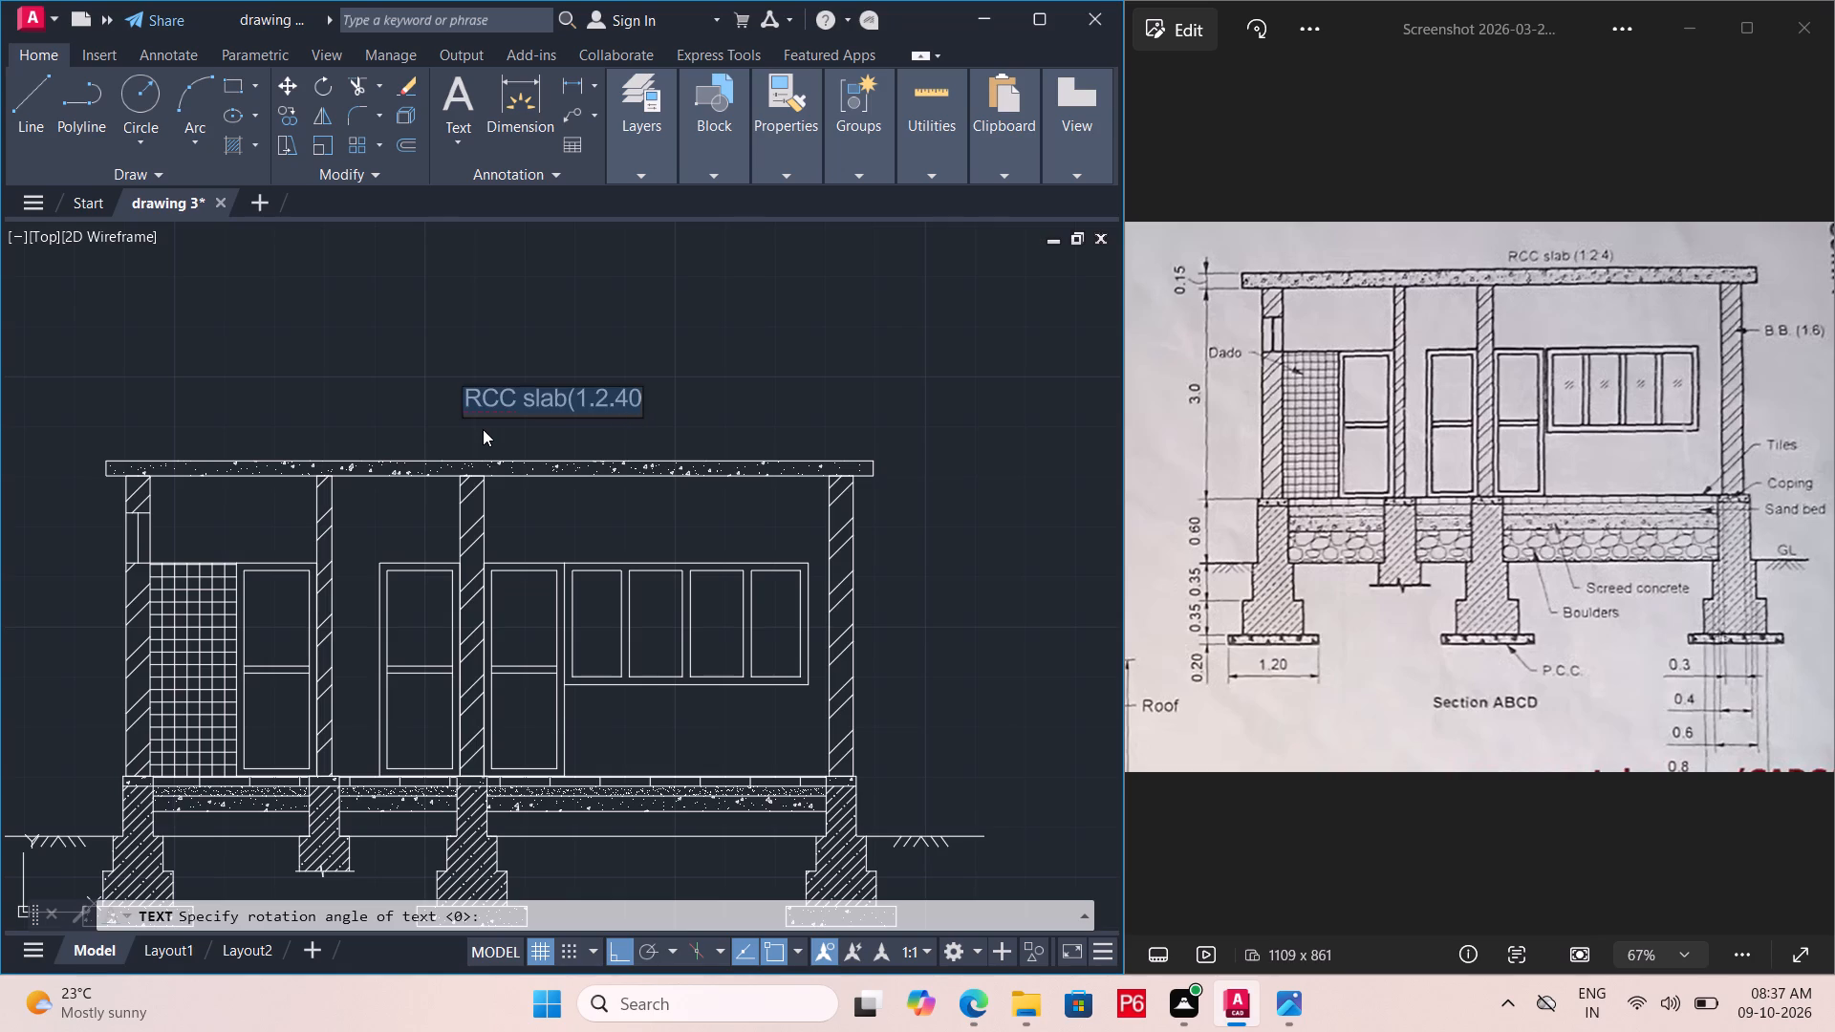
key("BackSpace")
key("shift+parenright")
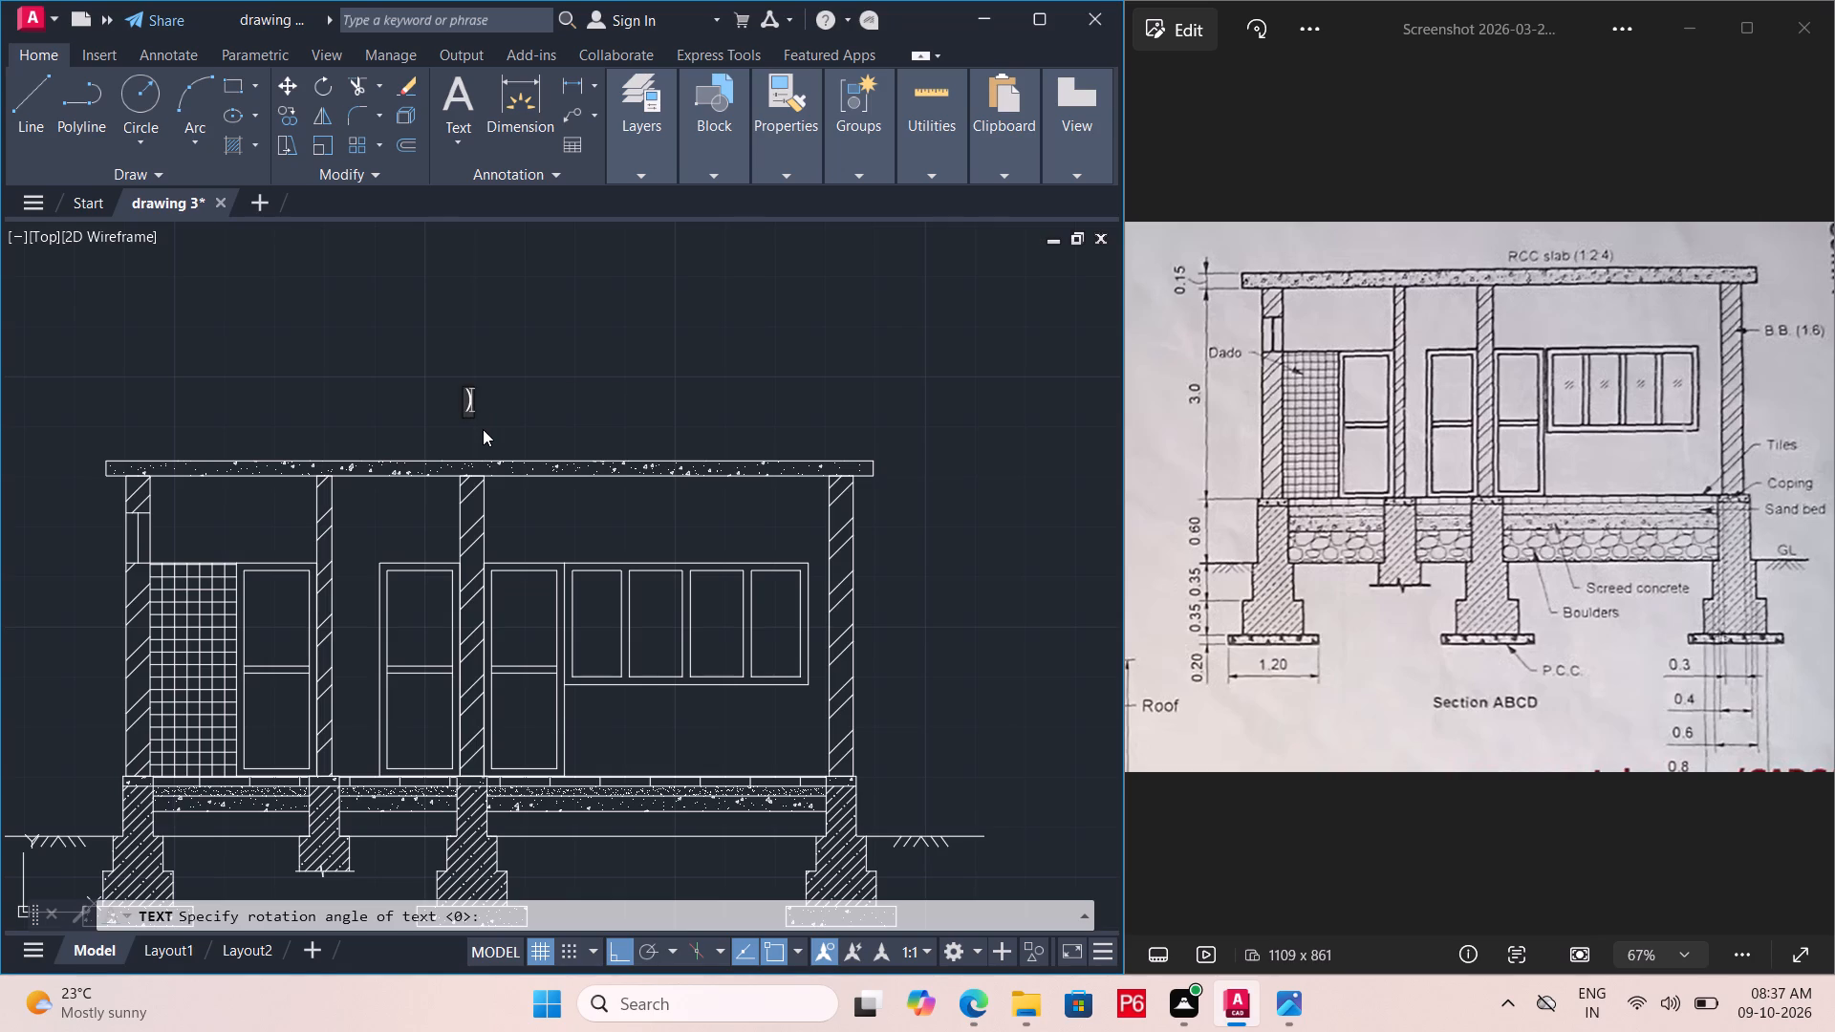
key("BackSpace")
type("slab")
key("space")
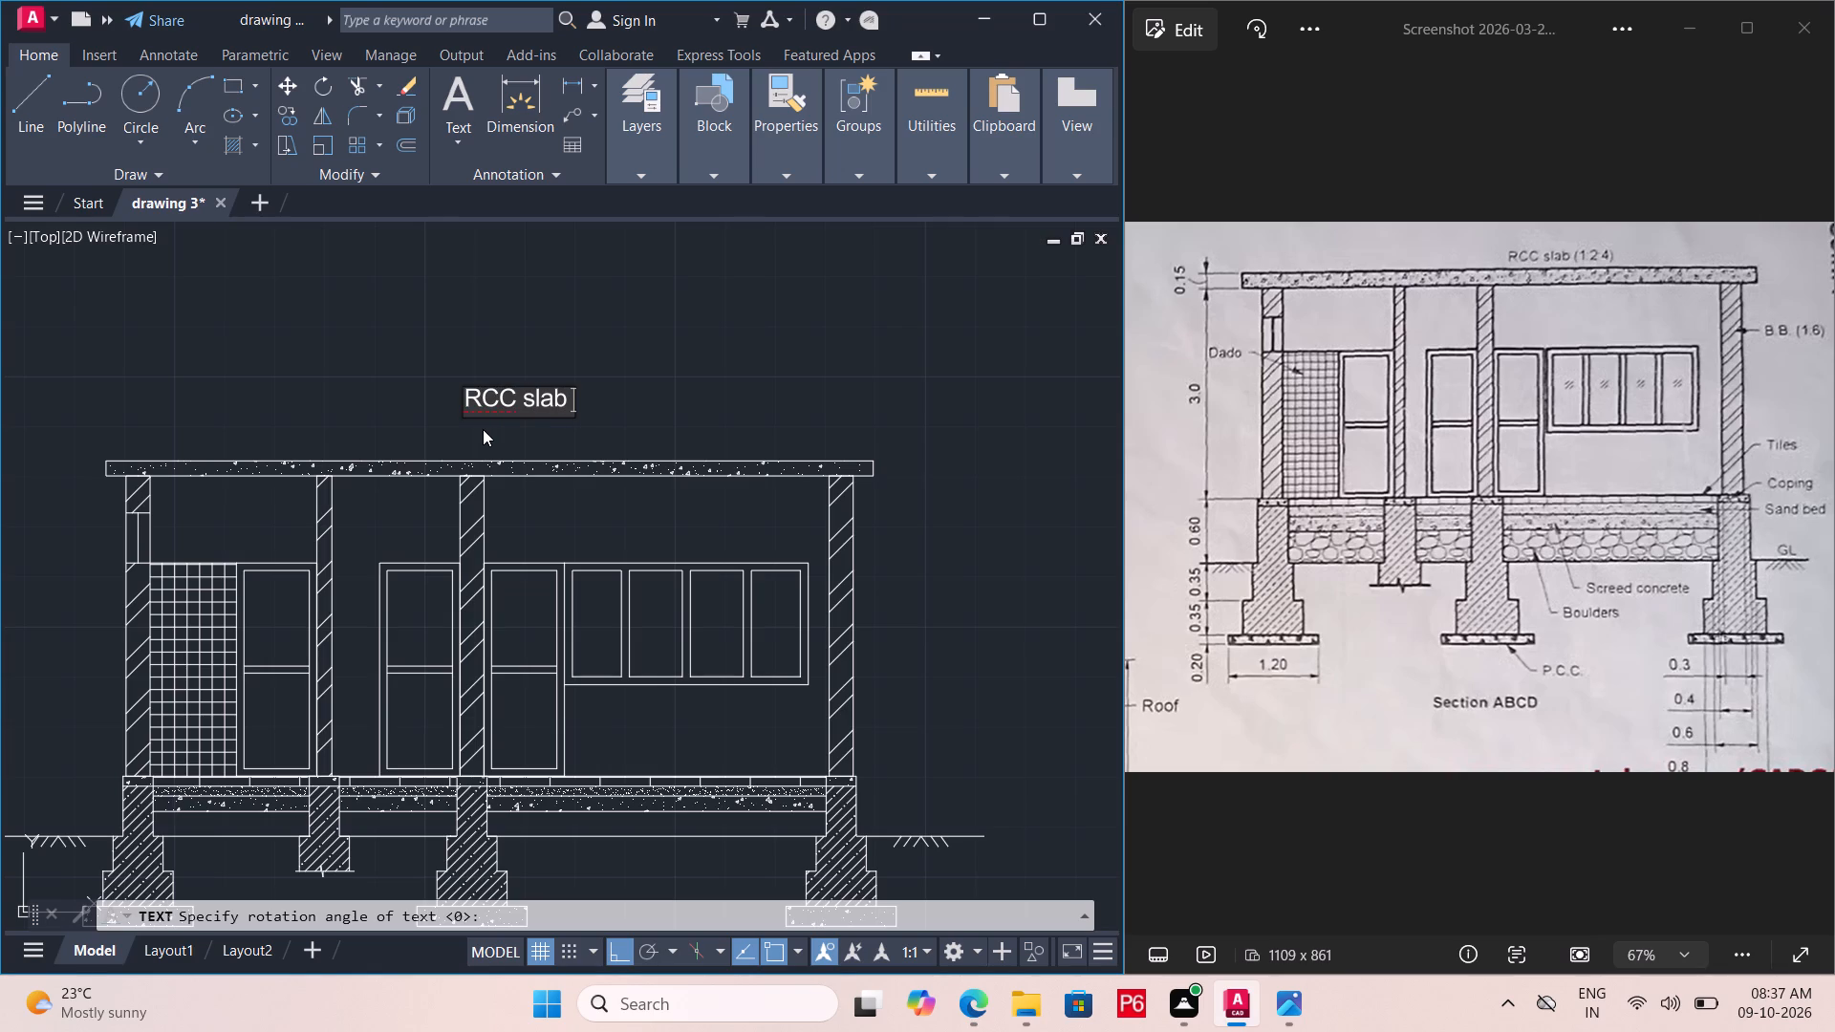
key("shift+parenleft")
type("1.2.4")
key("shift+parenright")
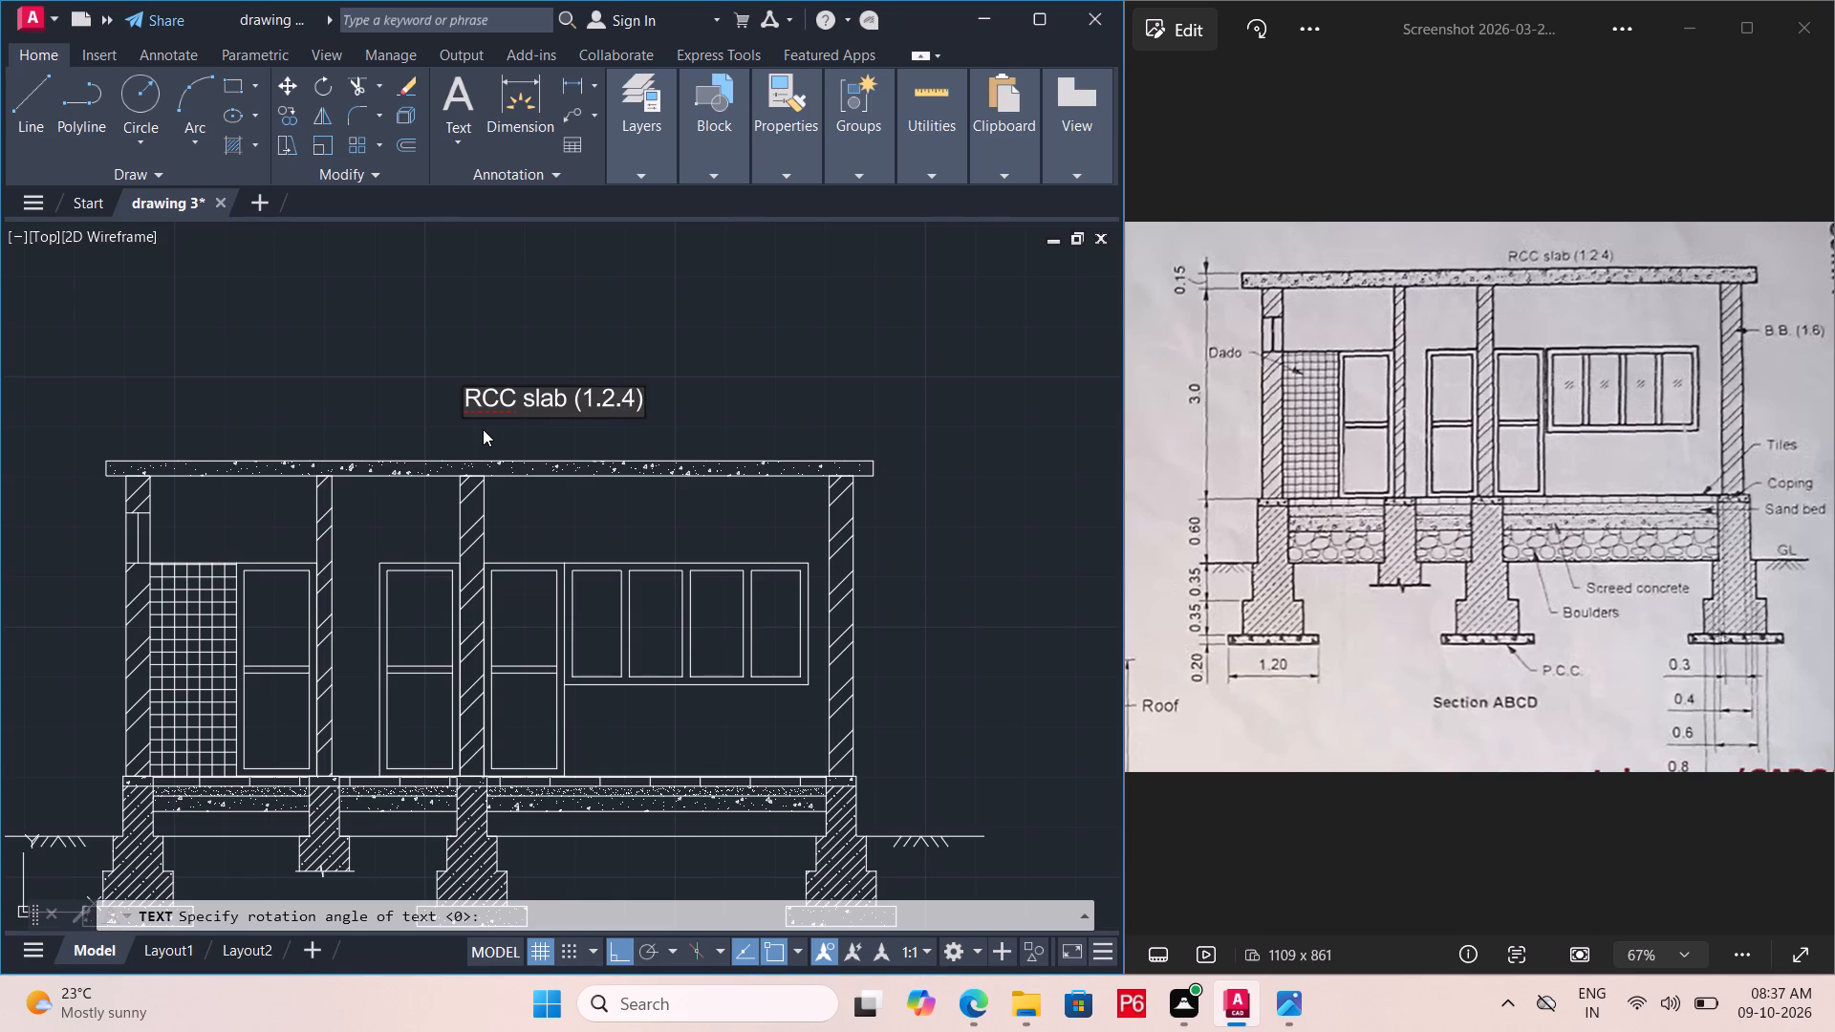
left_click(699, 398)
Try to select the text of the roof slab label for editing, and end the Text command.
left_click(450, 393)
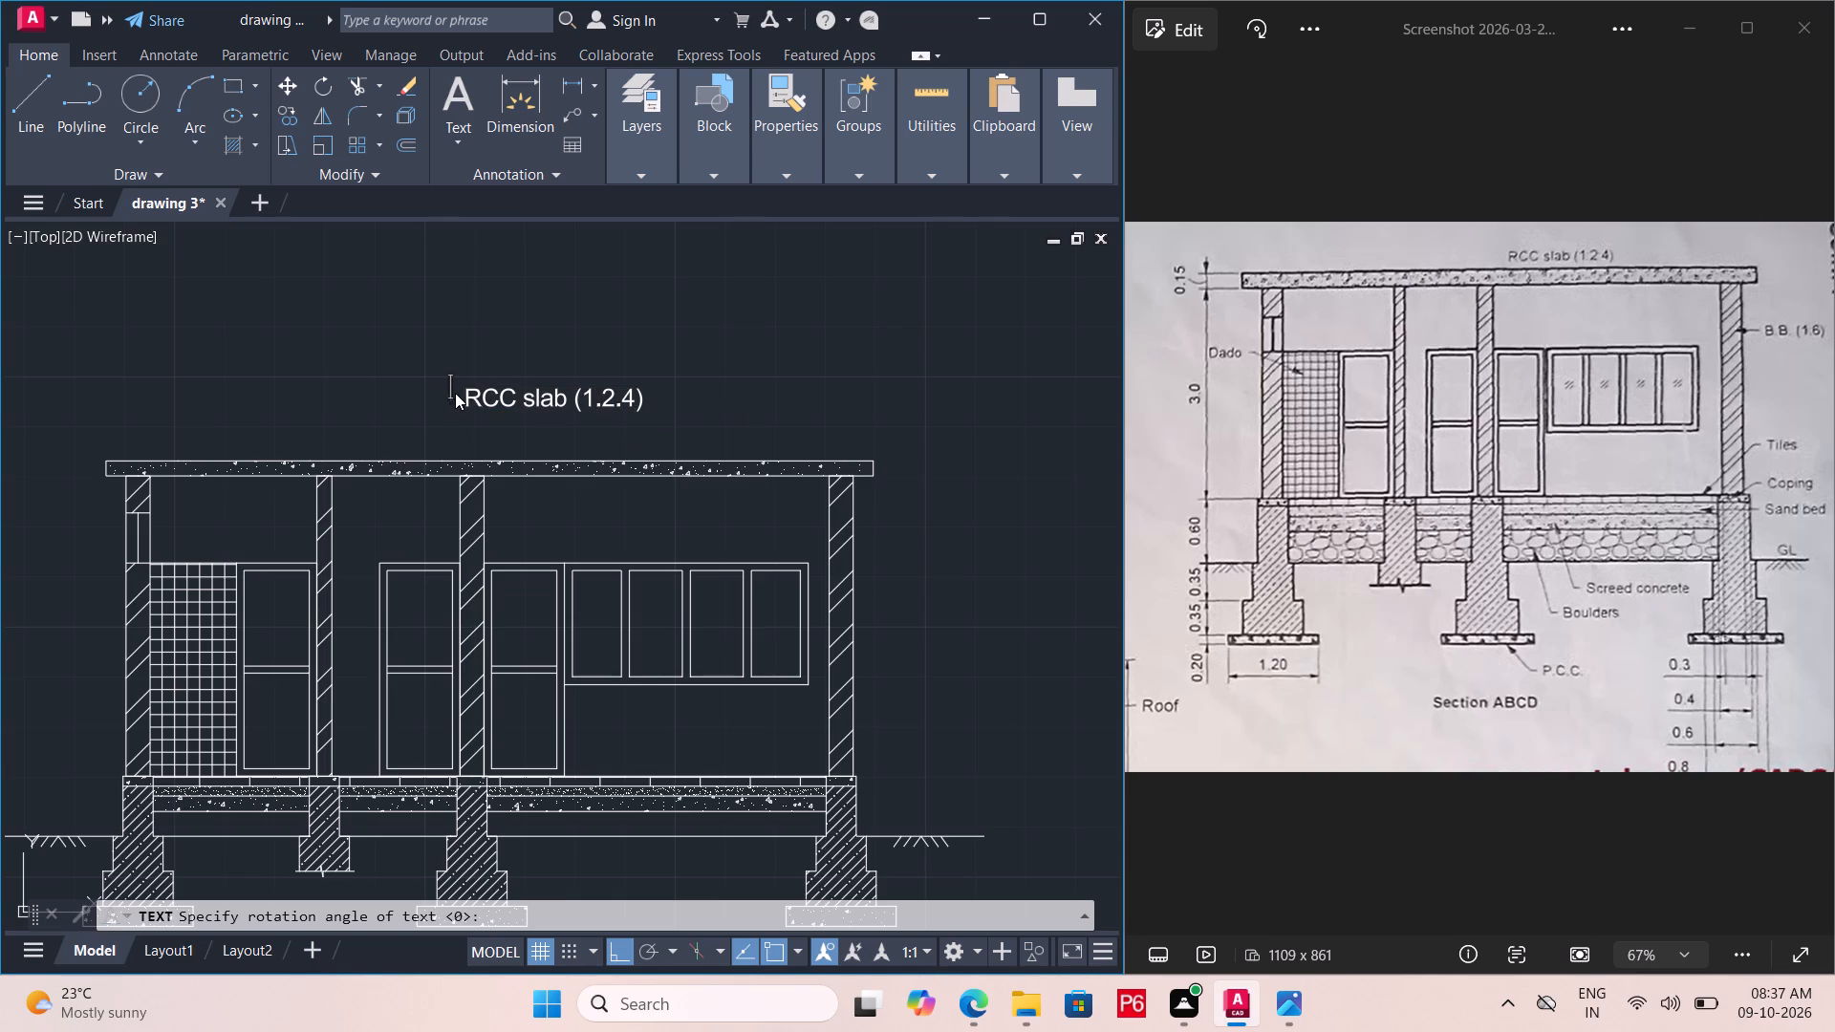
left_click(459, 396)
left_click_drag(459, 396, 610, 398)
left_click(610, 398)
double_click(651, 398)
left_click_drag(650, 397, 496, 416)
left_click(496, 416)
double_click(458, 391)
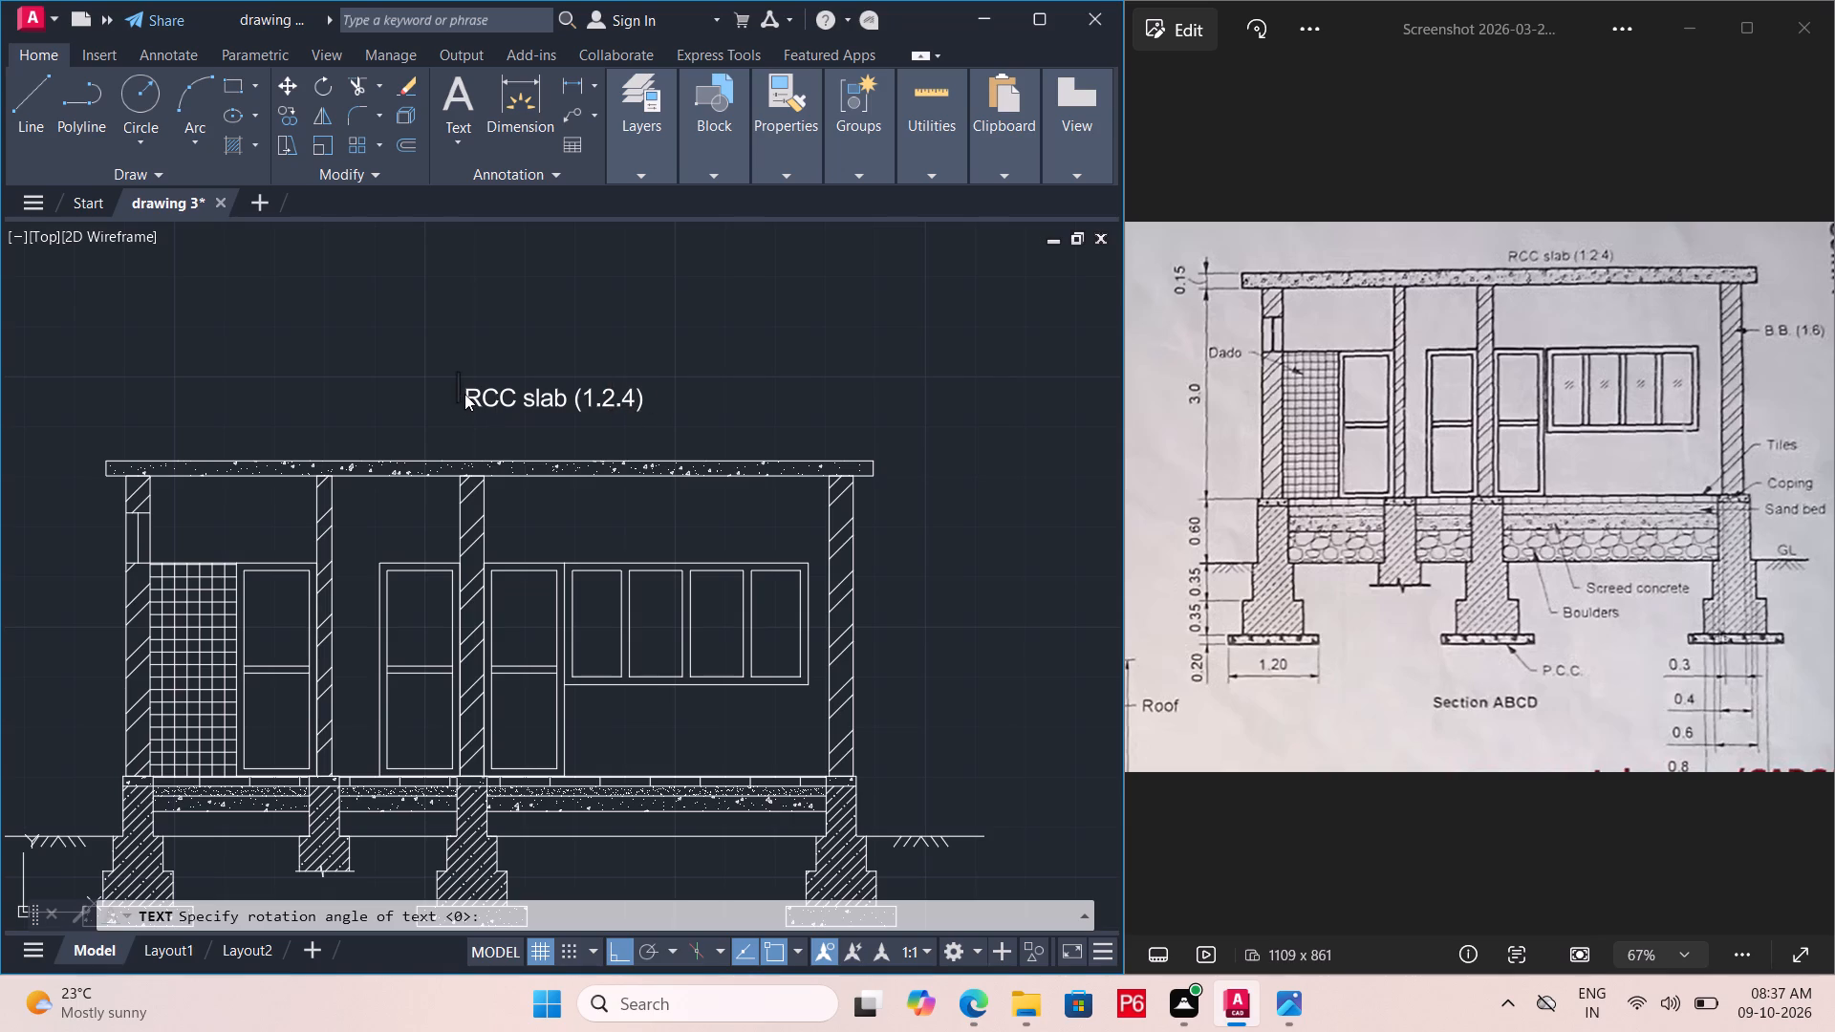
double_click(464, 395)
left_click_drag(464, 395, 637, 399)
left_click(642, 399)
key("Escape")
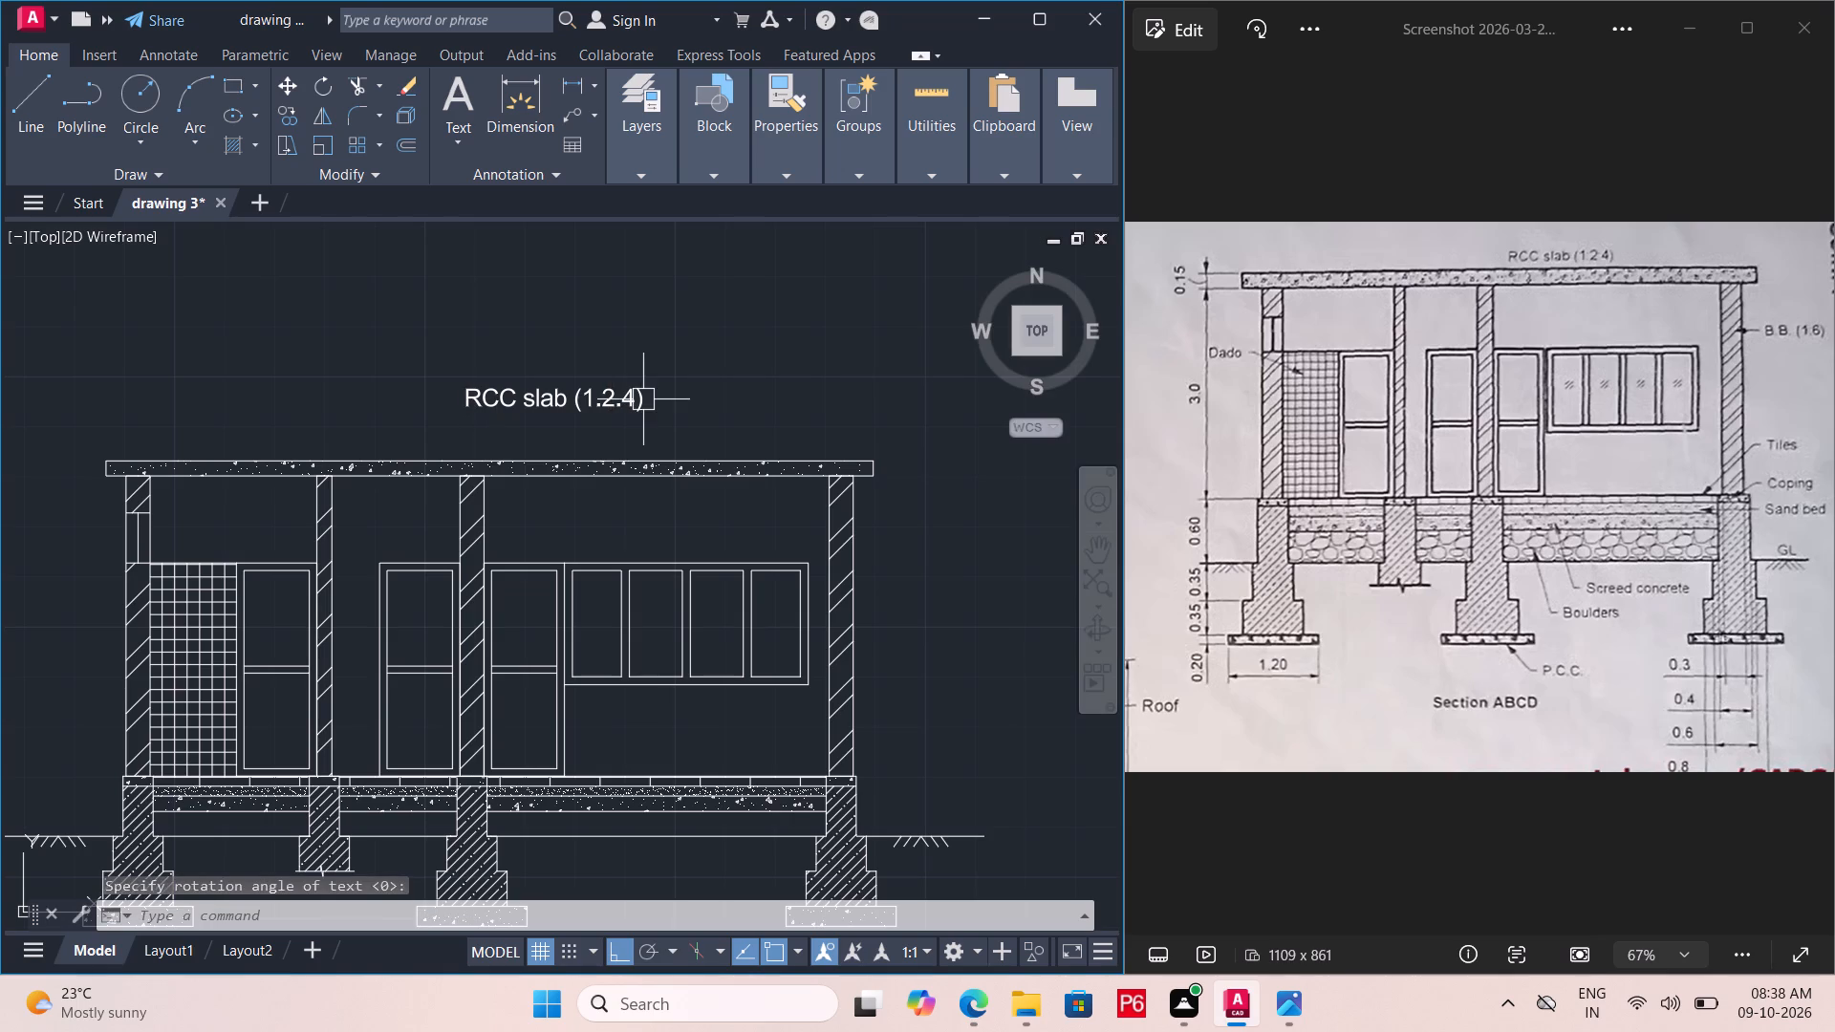
Save the drawing.
key("ctrl+s")
key("ctrl+s")
key("ctrl+s")
key("ctrl+s")
key("ctrl+s")
key("ctrl+s")
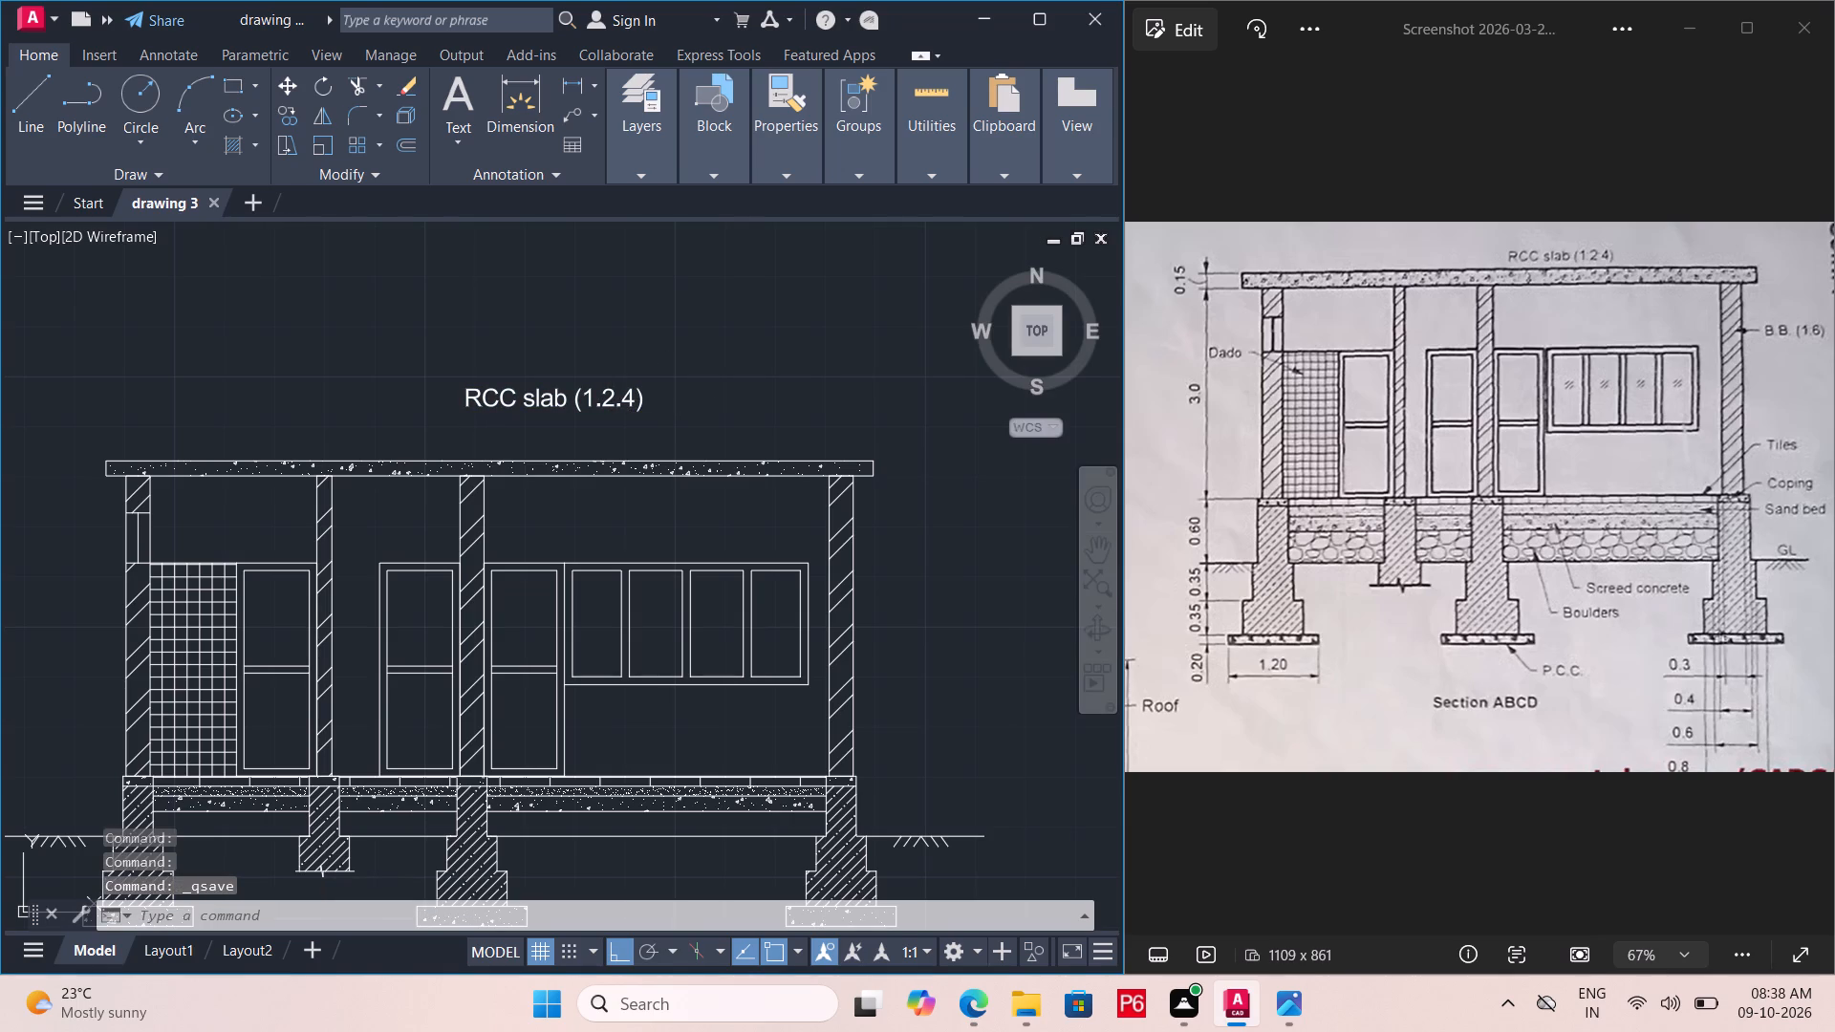
Move the "RCC slab (1.2.4)" label, with Ortho off, to just above the roof slab's top edge, right of its middle.
left_click(609, 397)
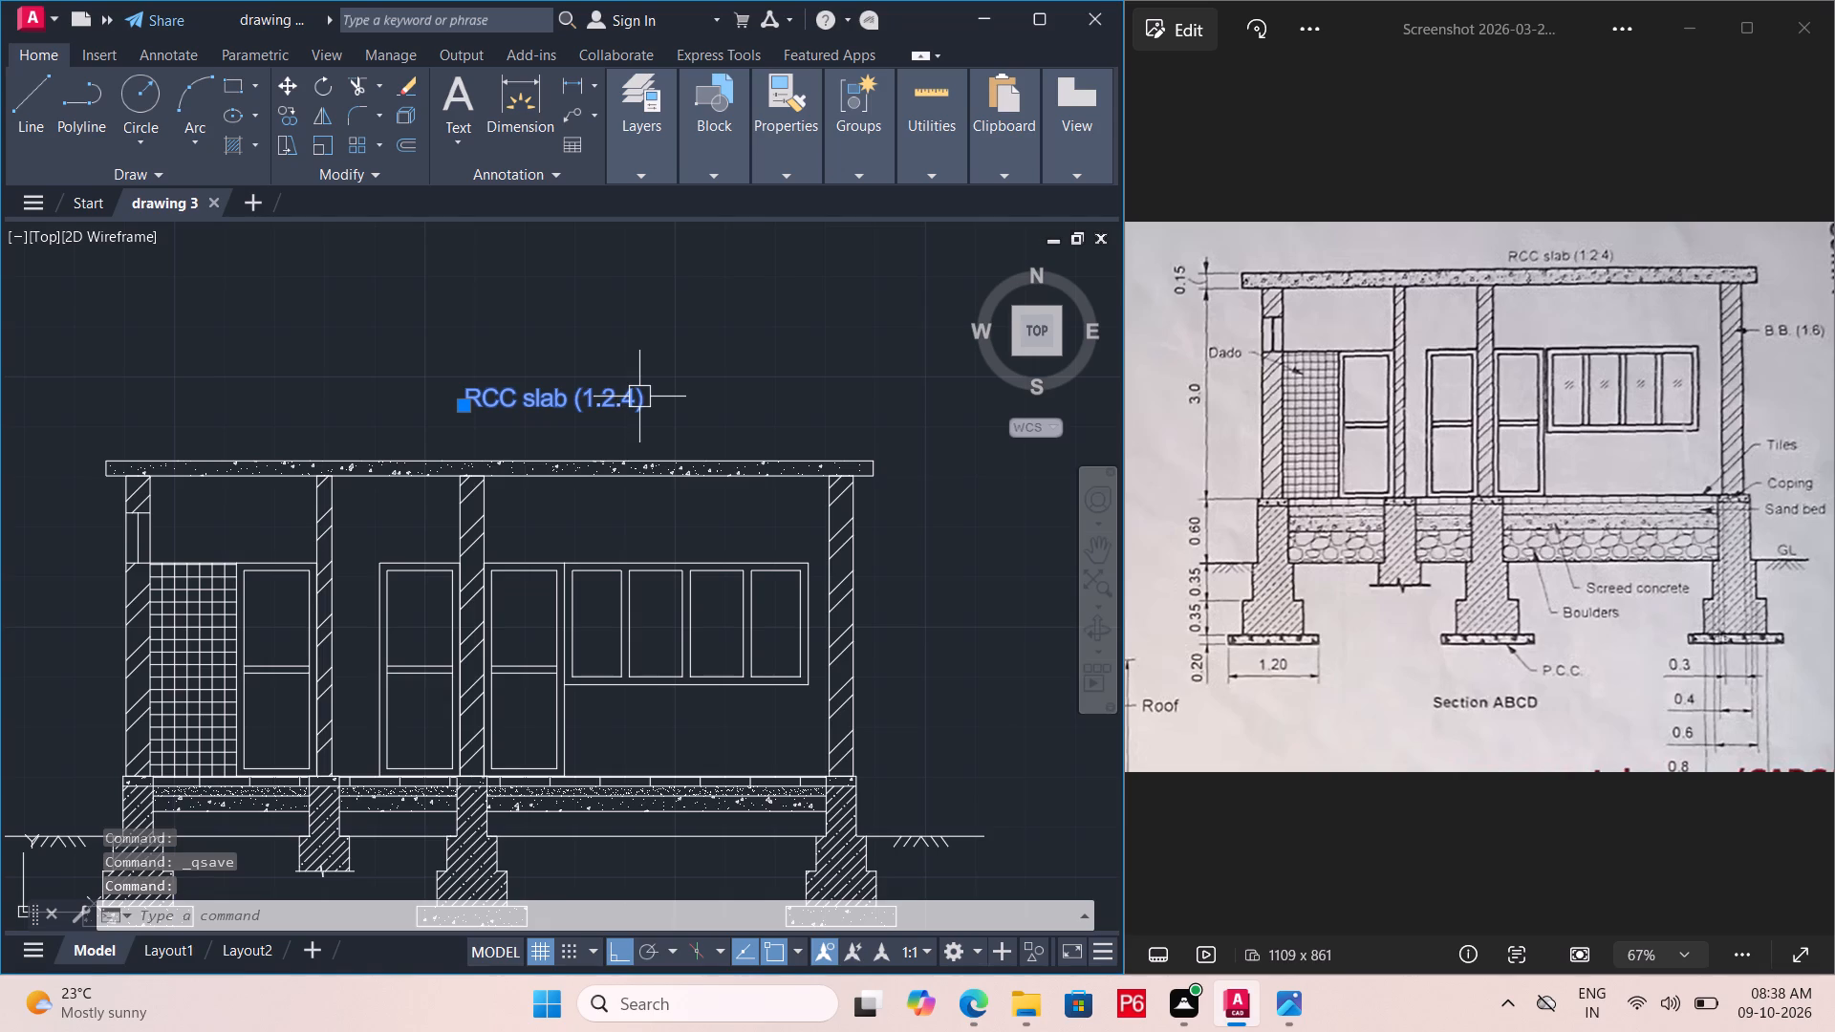
type("m")
key("space")
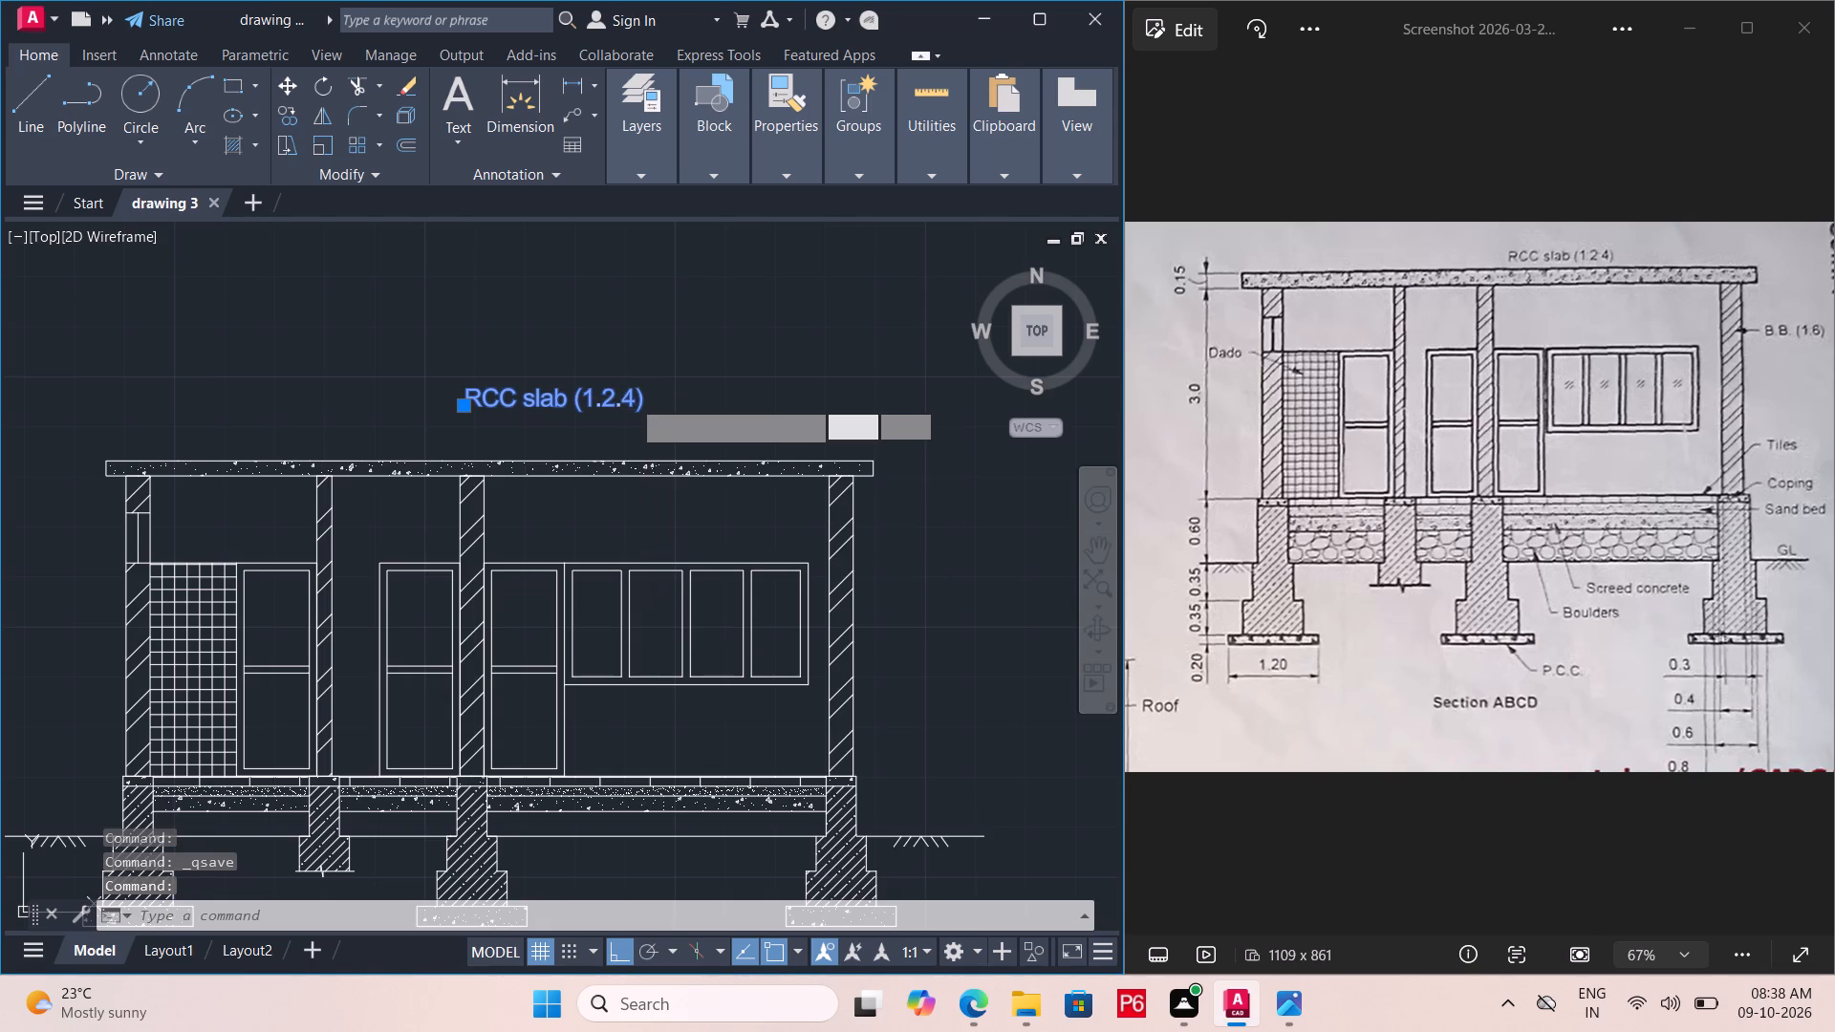
double_click(632, 399)
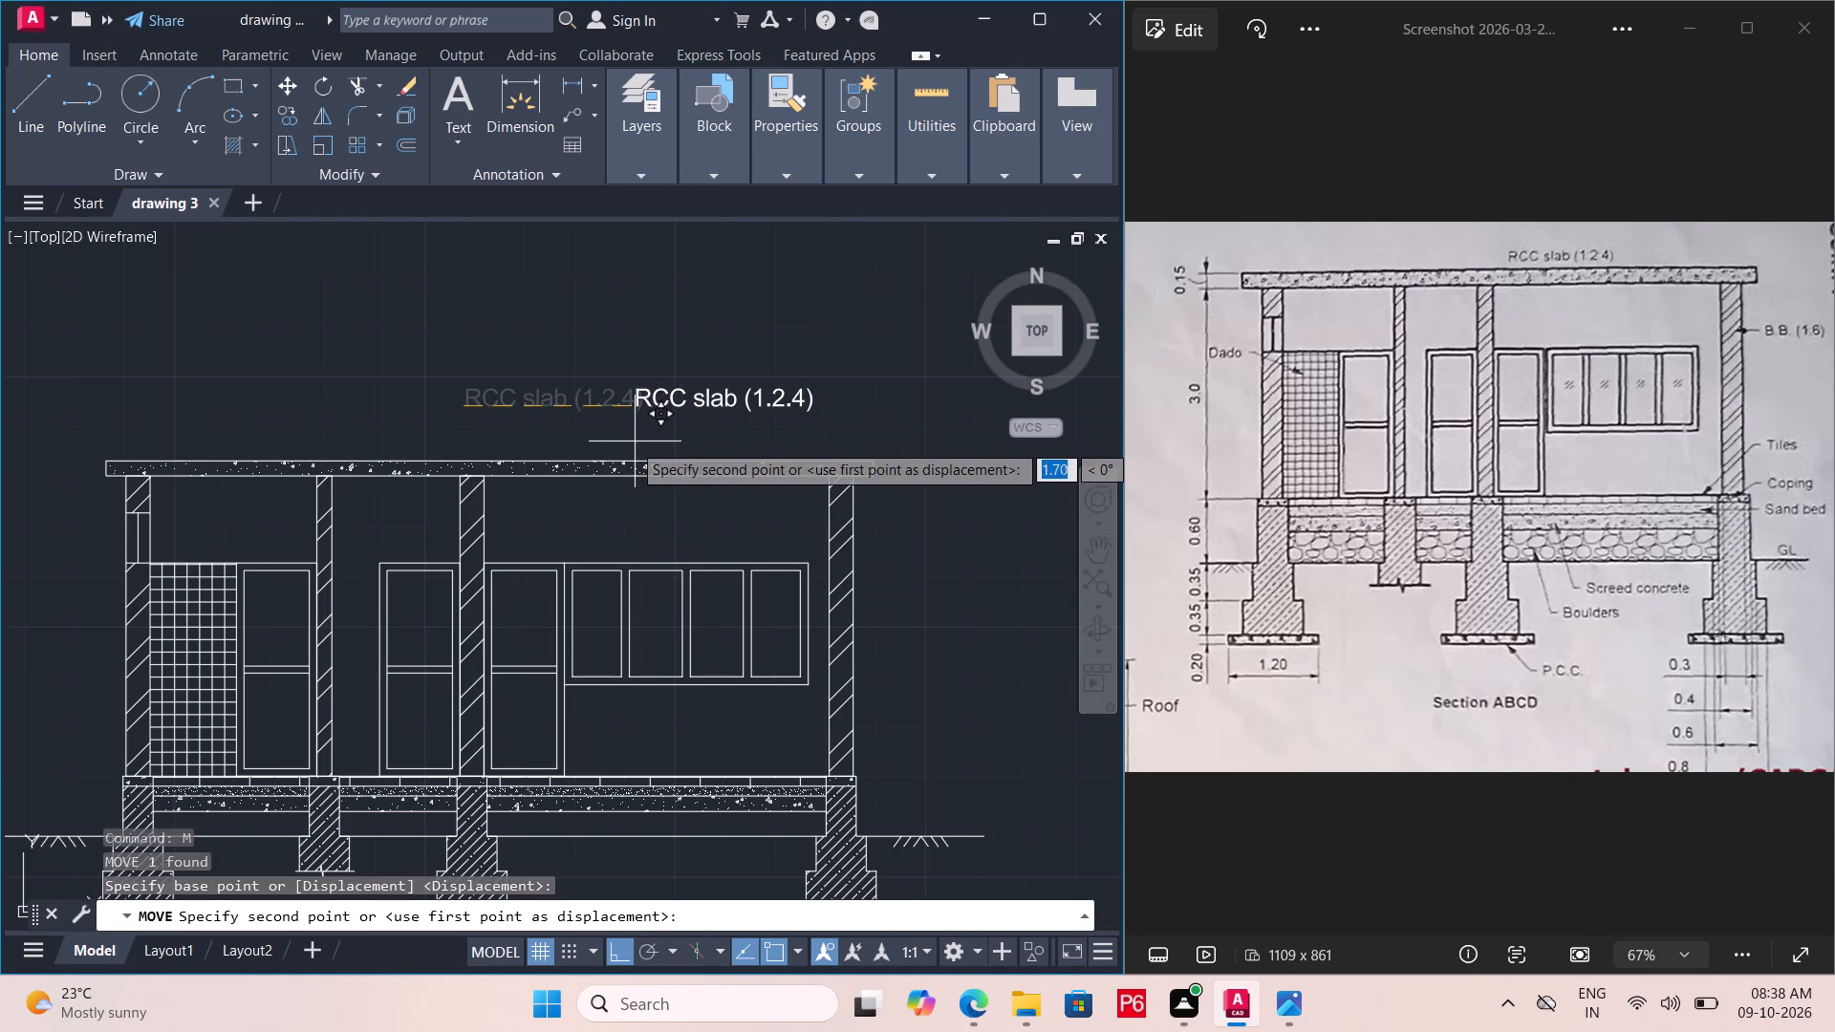
key("F8")
scroll(631, 444, "up", 2)
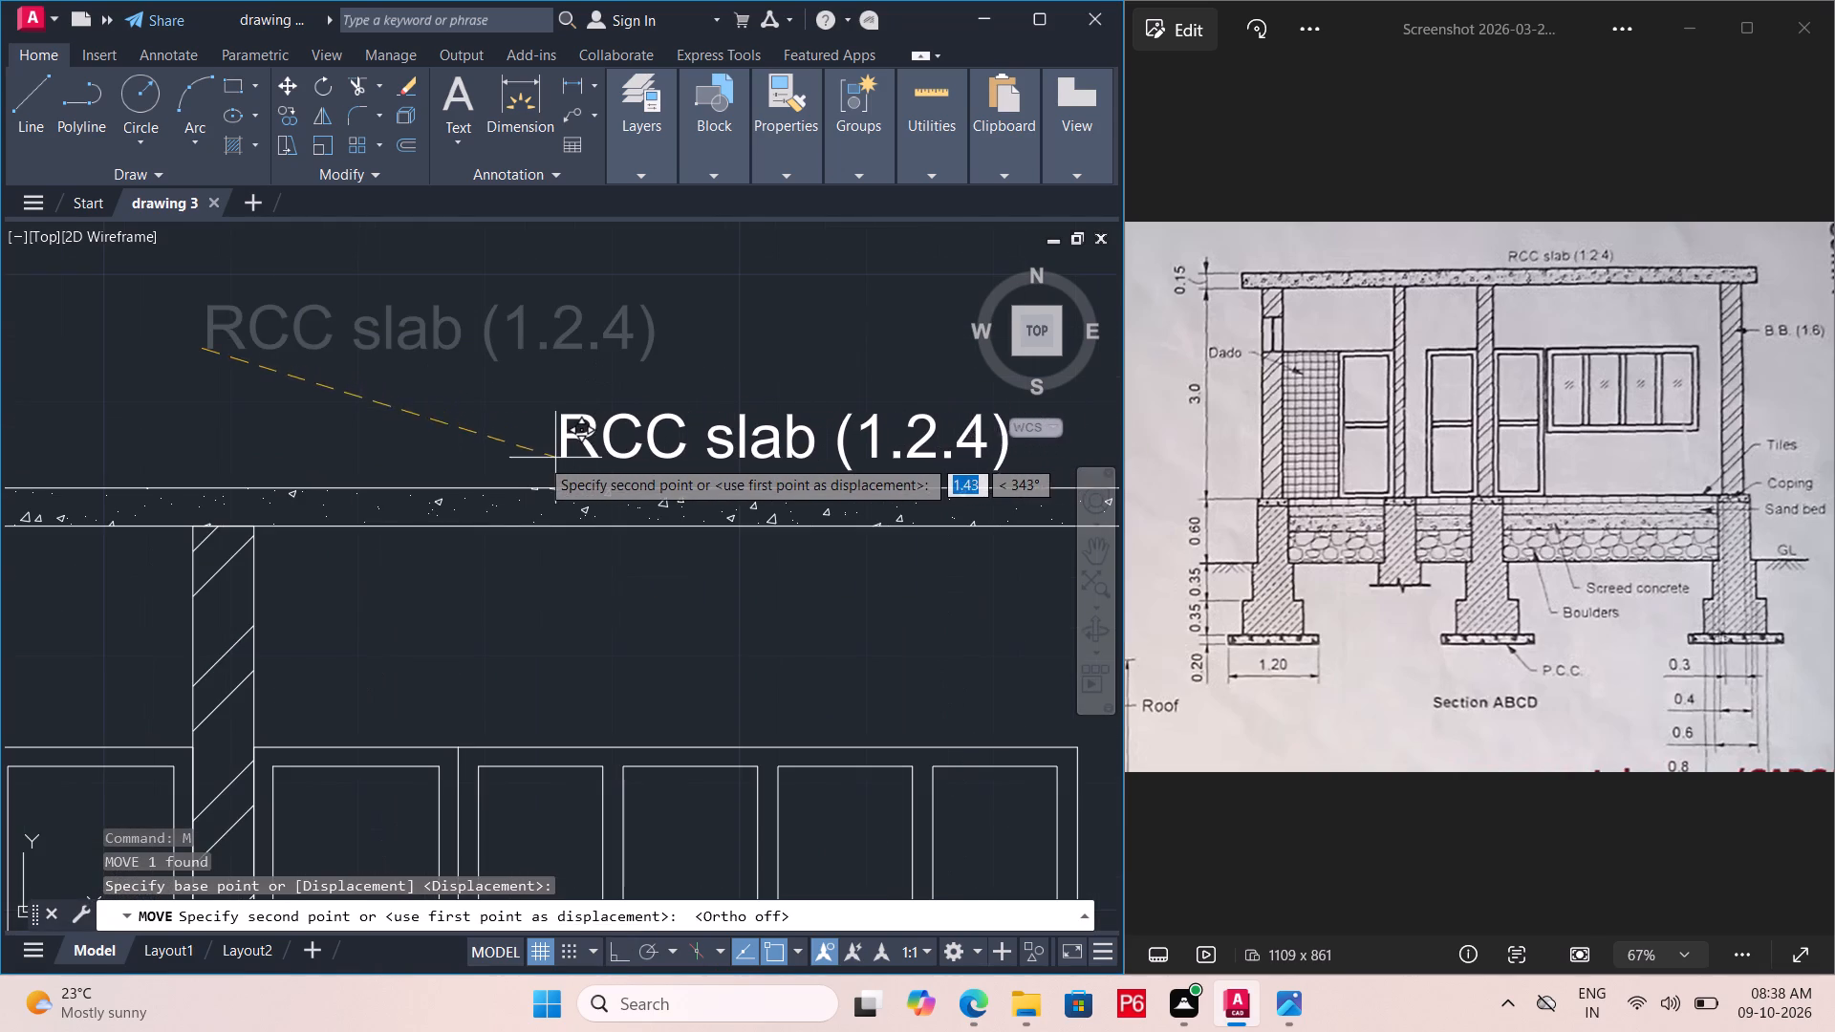
double_click(524, 462)
scroll(508, 415, "down", 3)
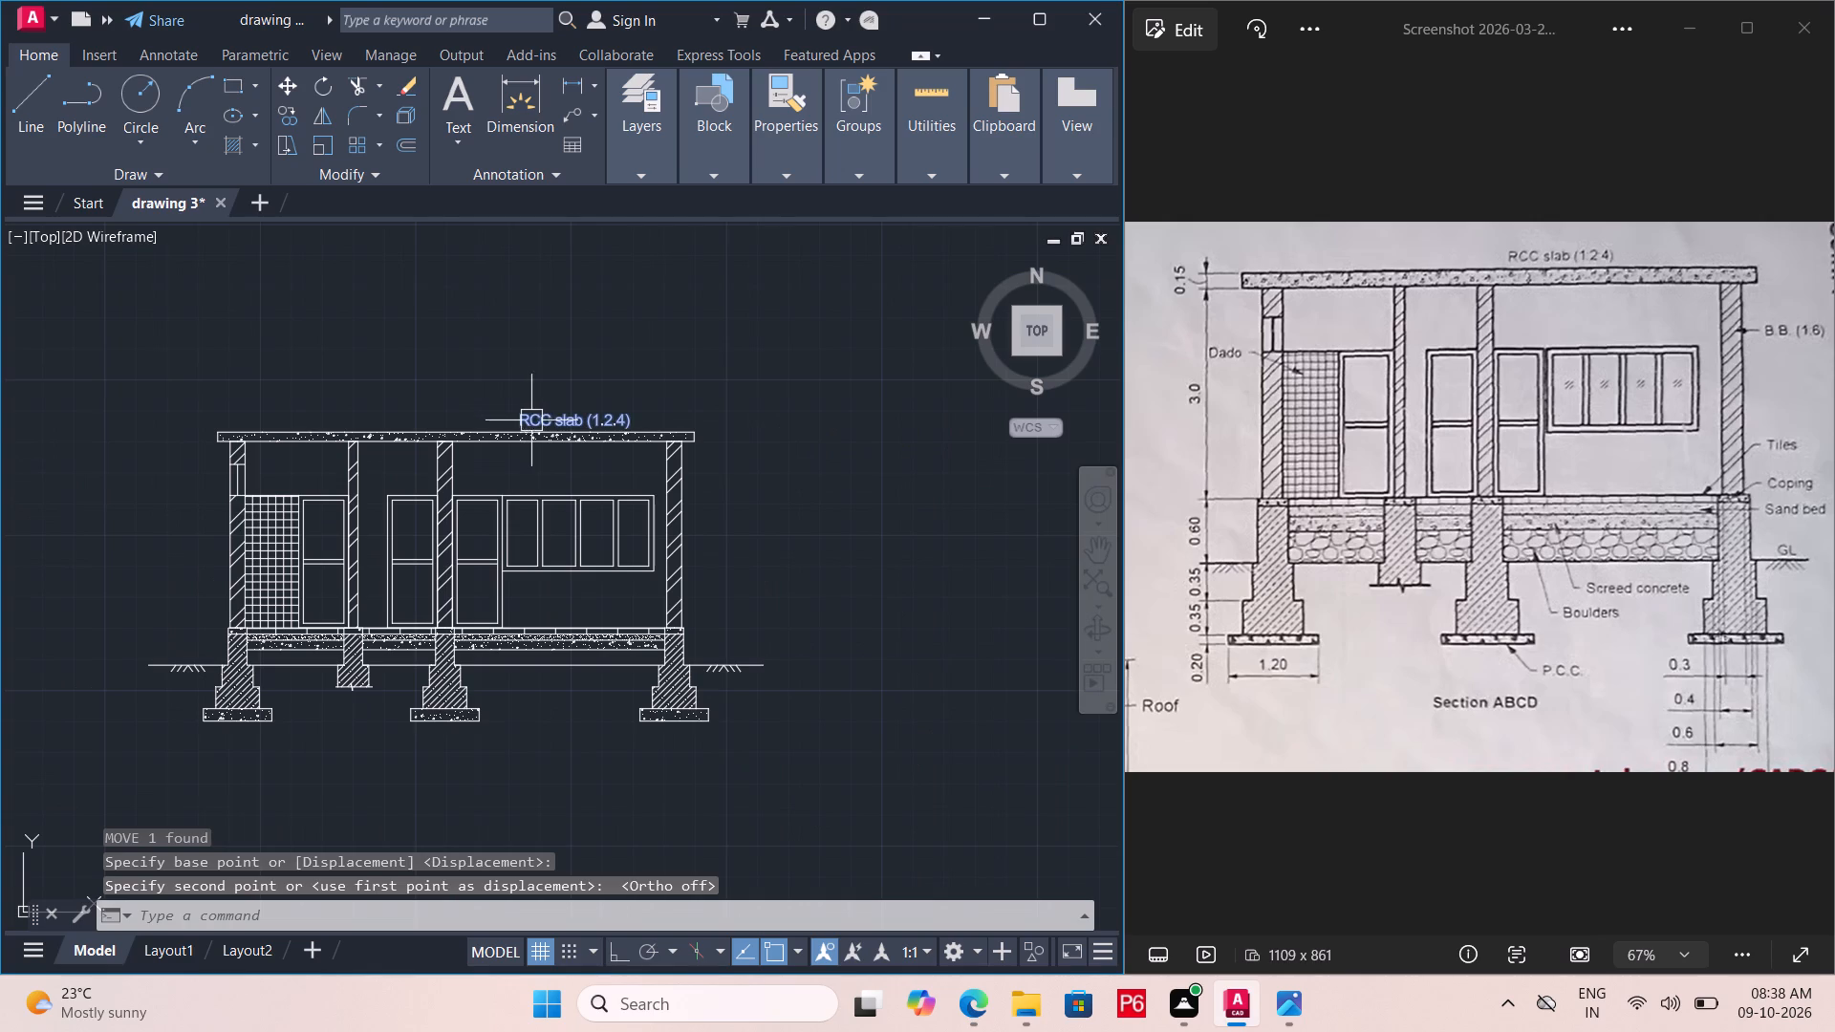
key("Escape")
Save the drawing.
key("ctrl+s")
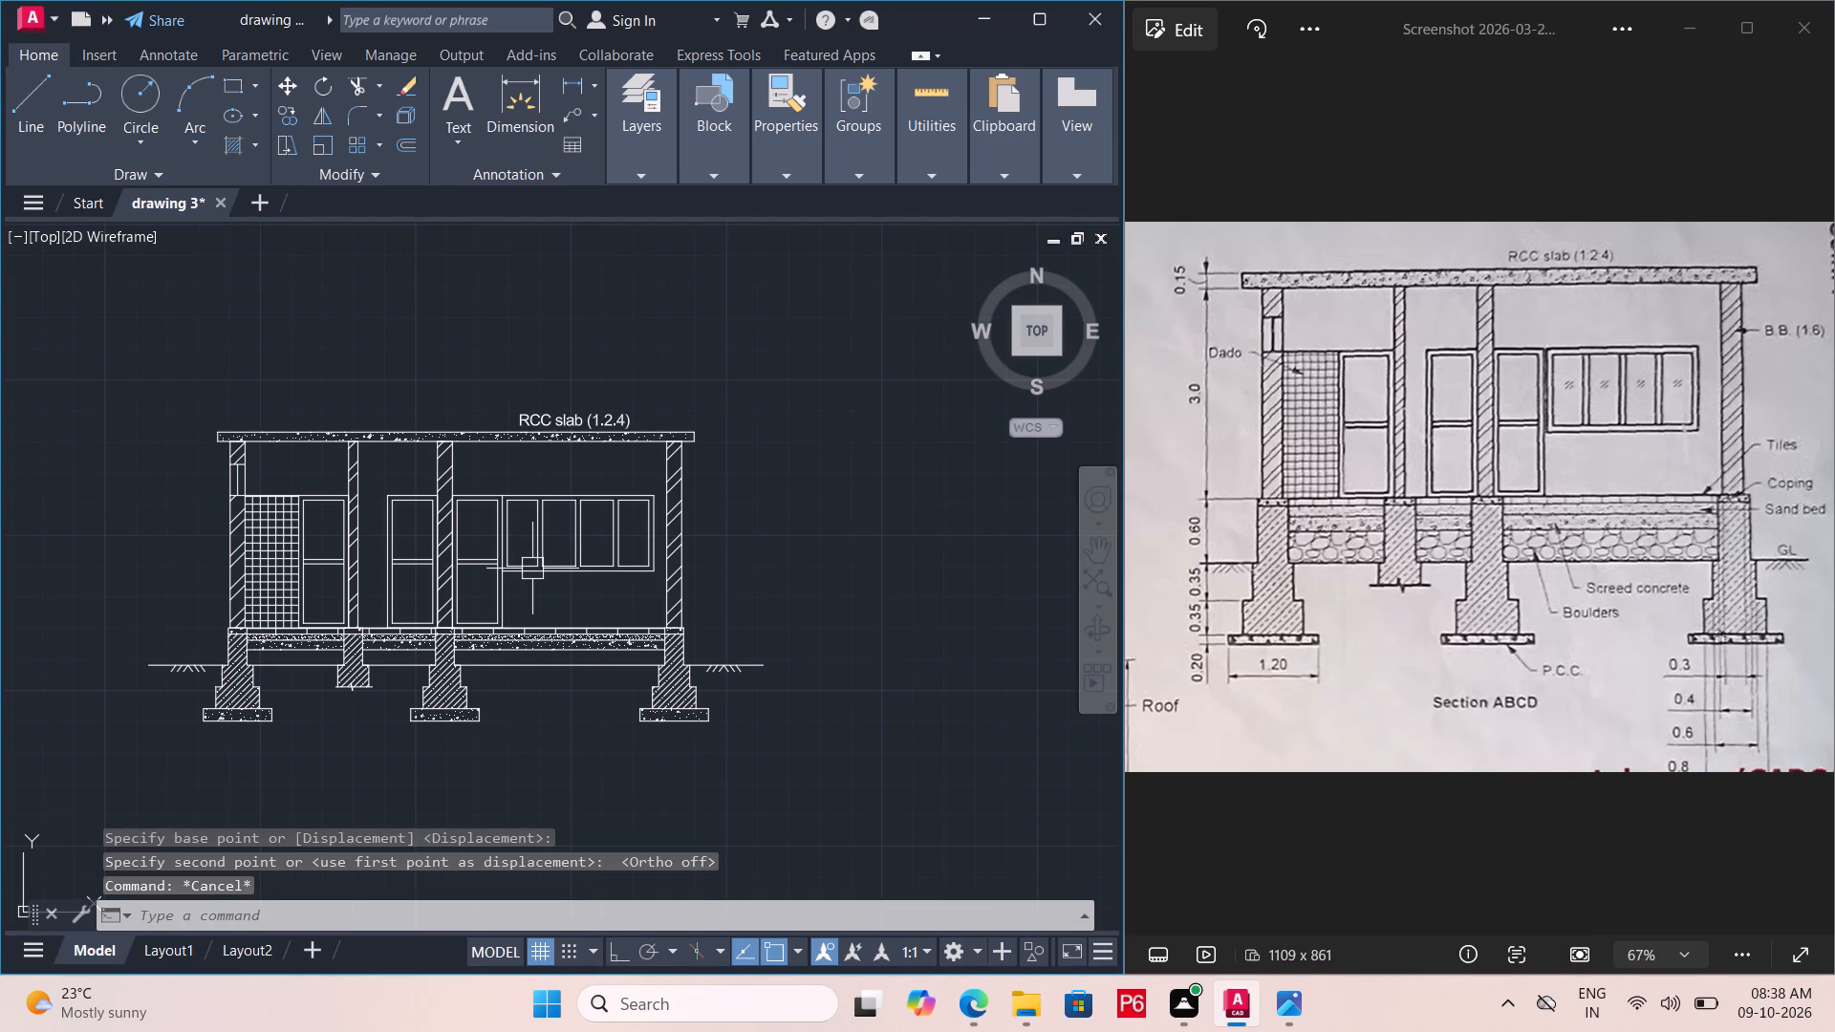
key("ctrl+s")
key("ctrl+s")
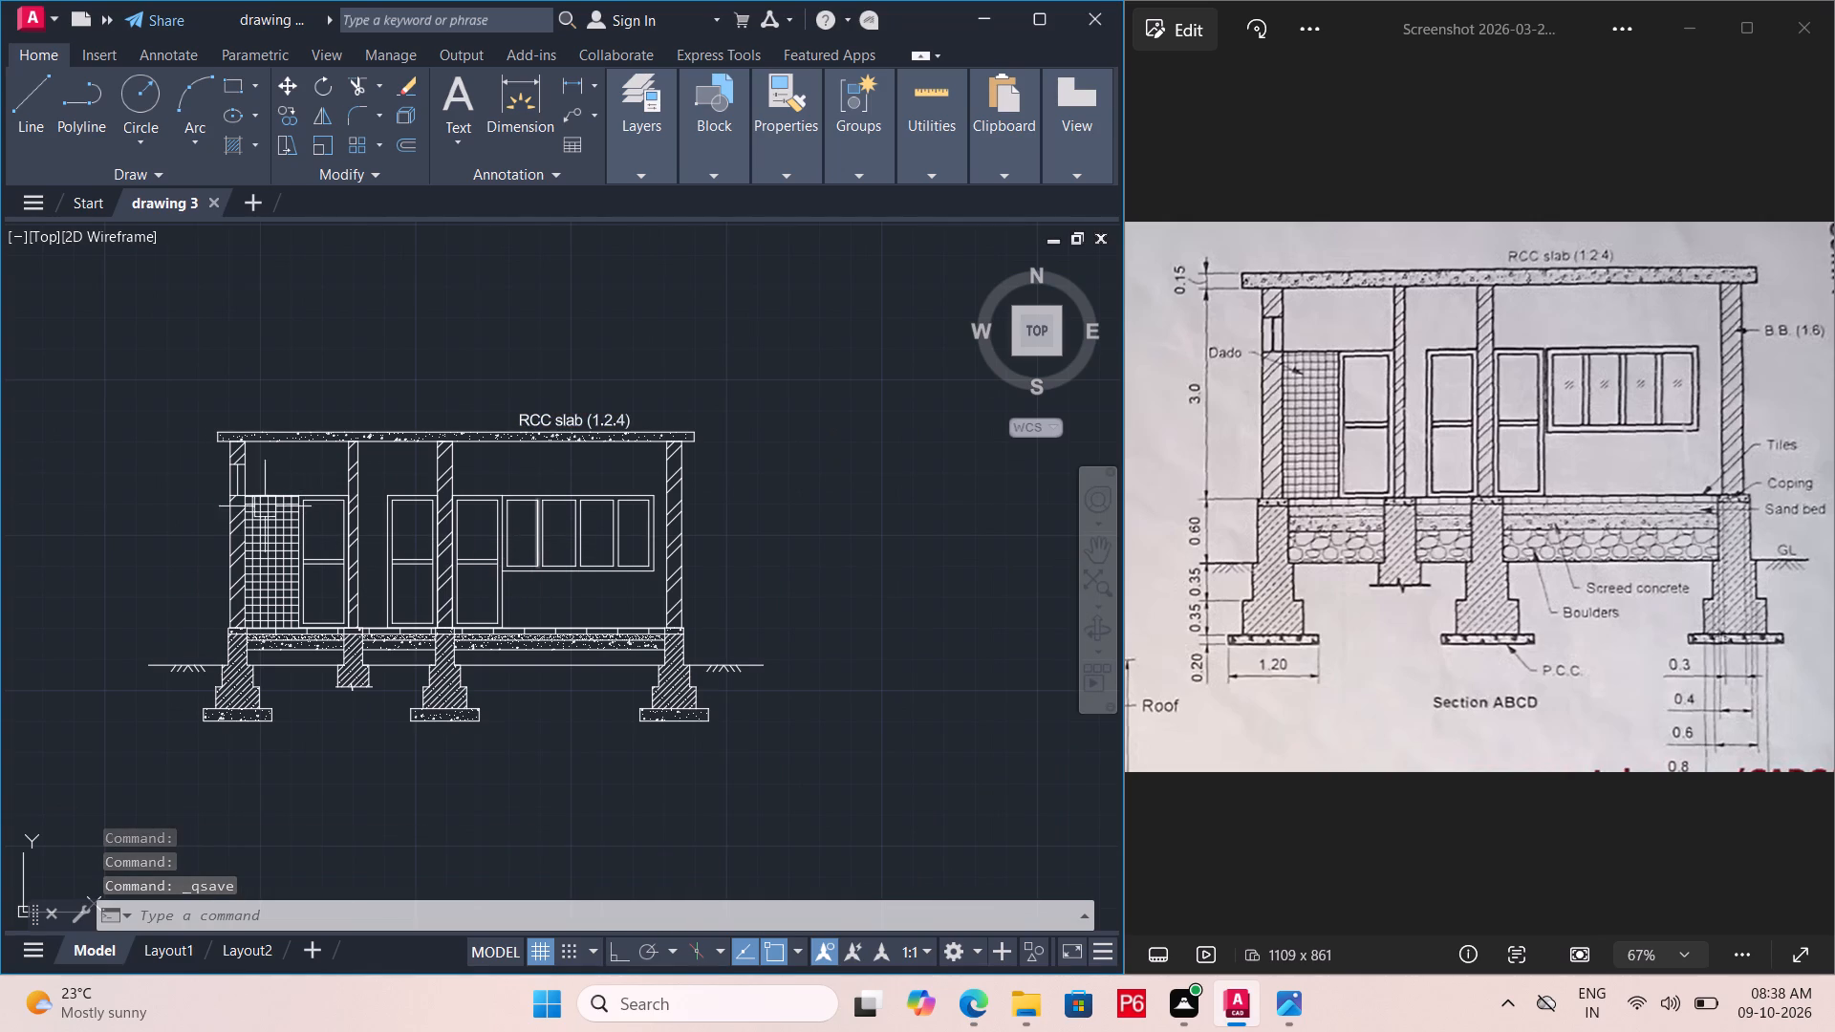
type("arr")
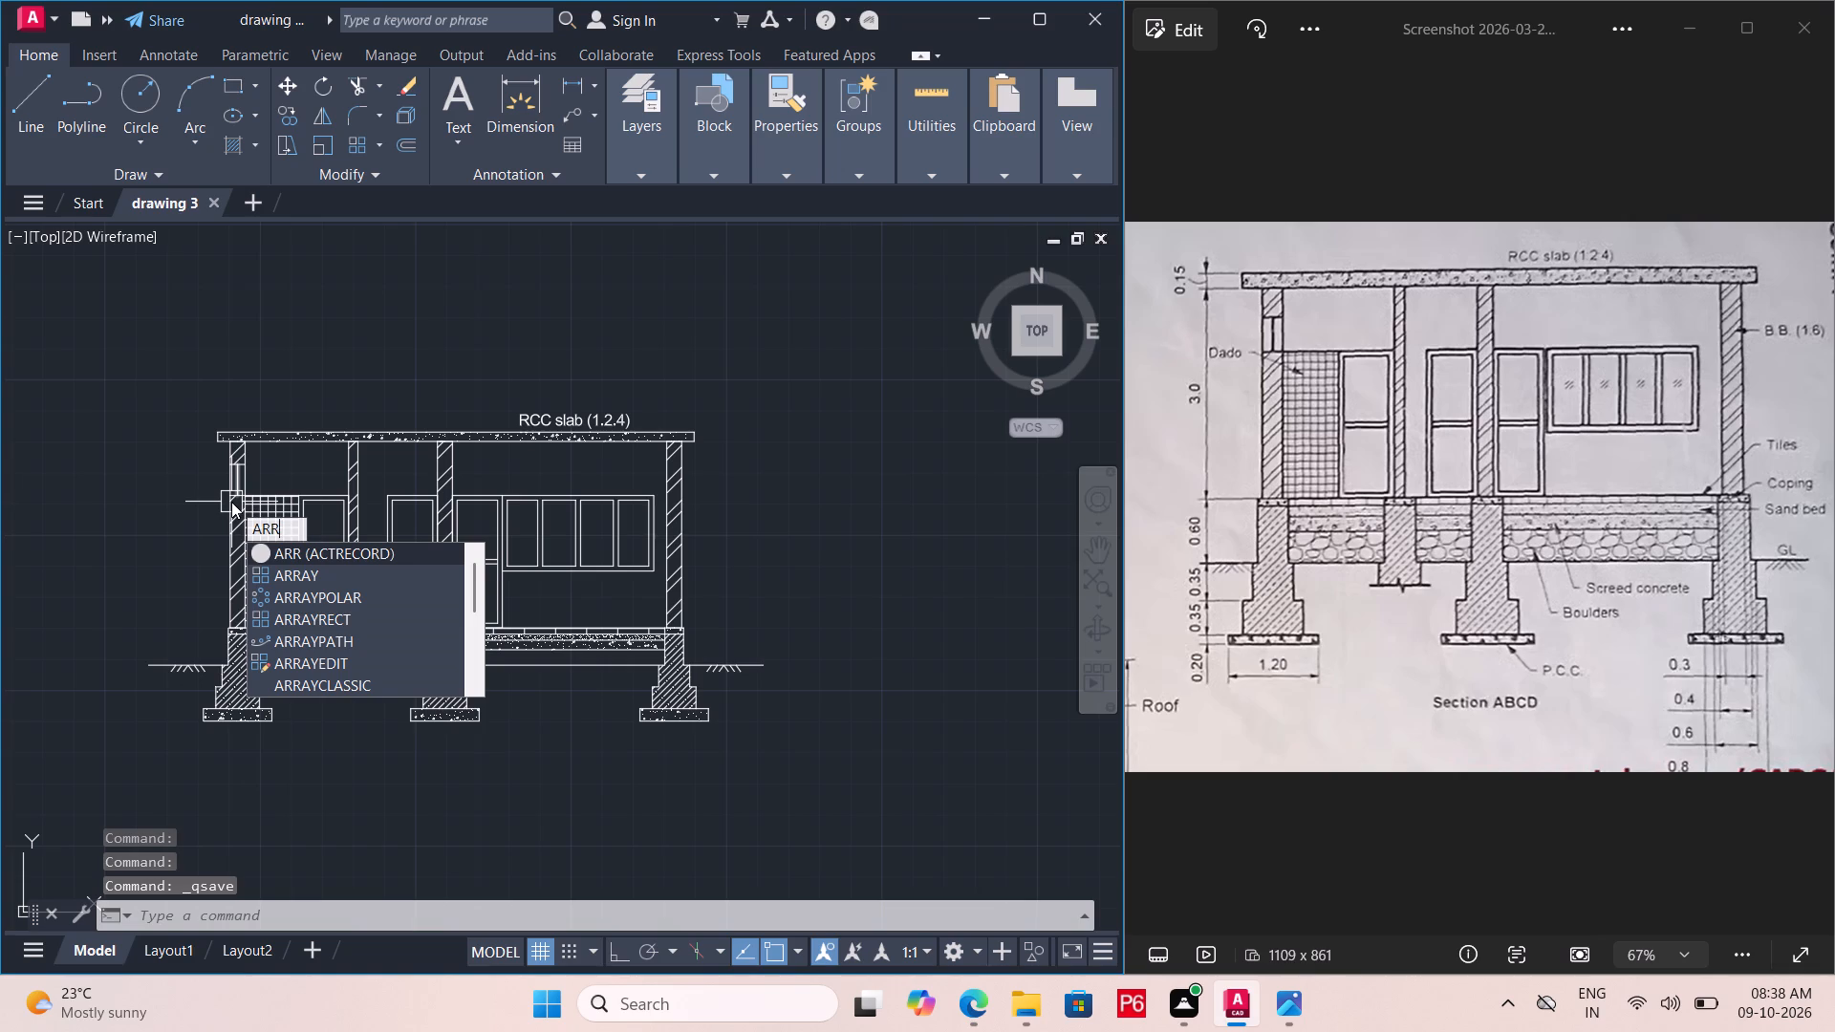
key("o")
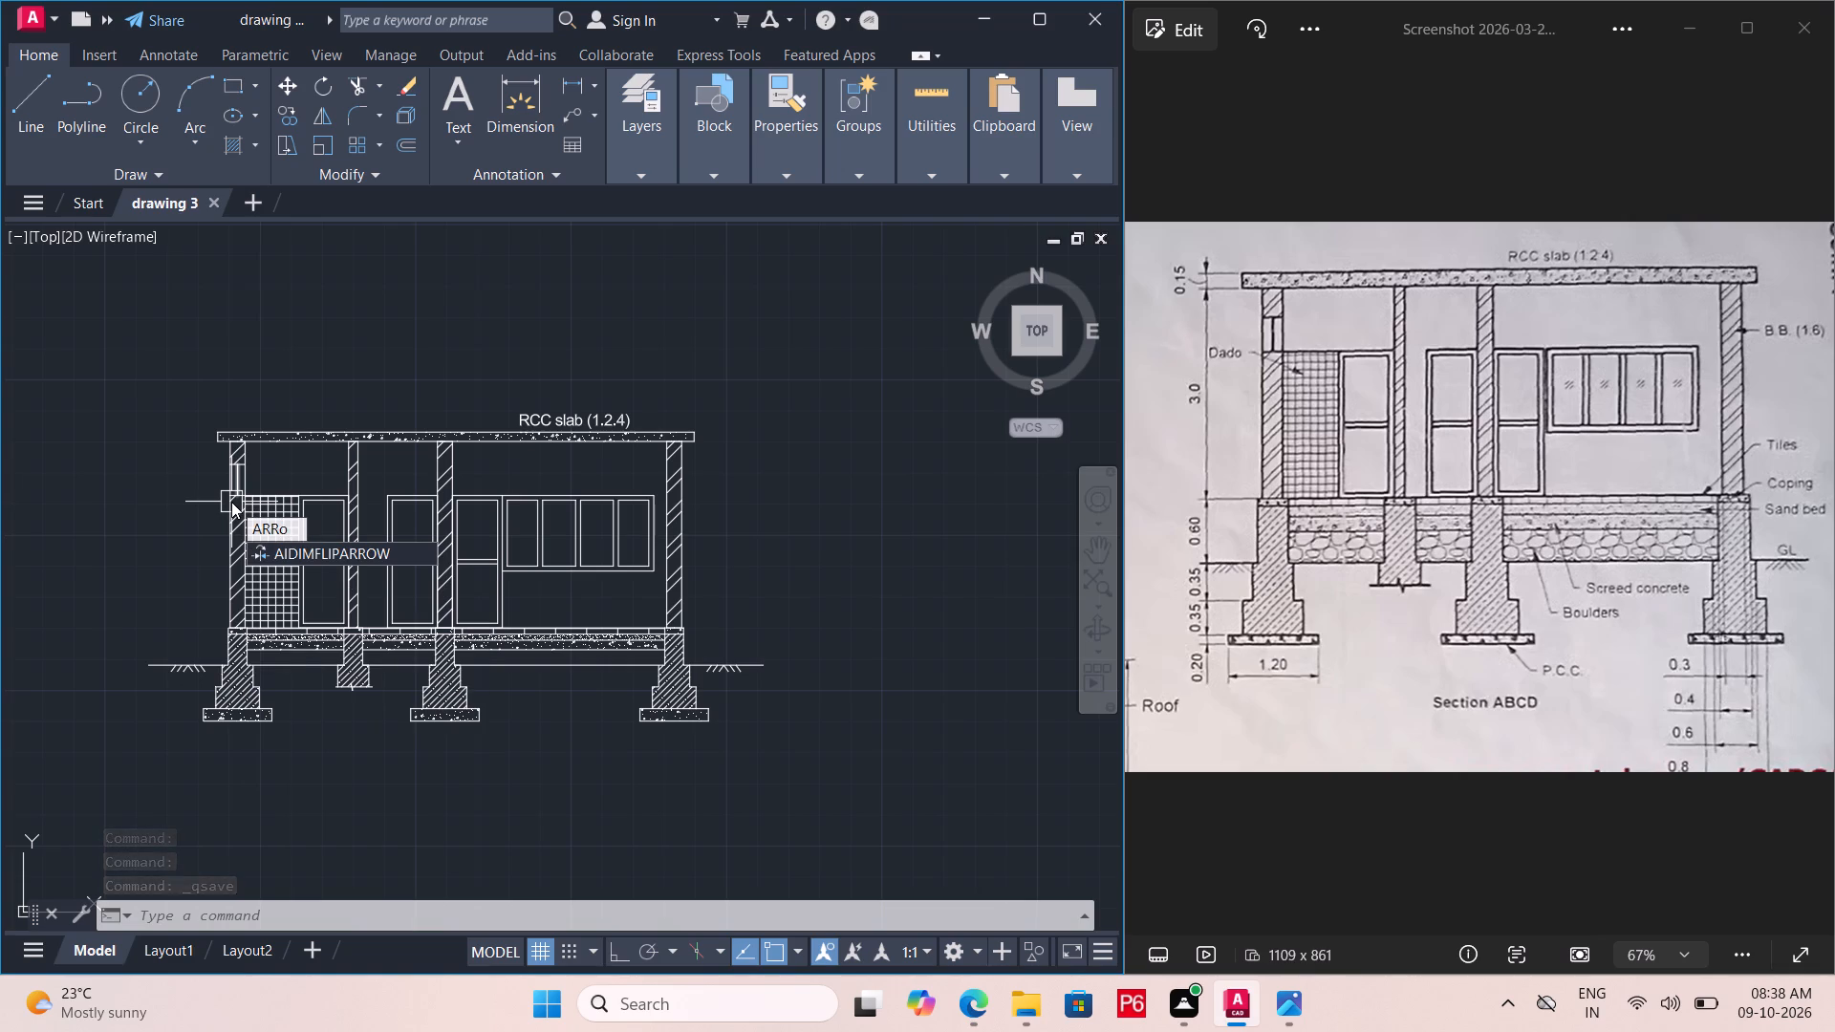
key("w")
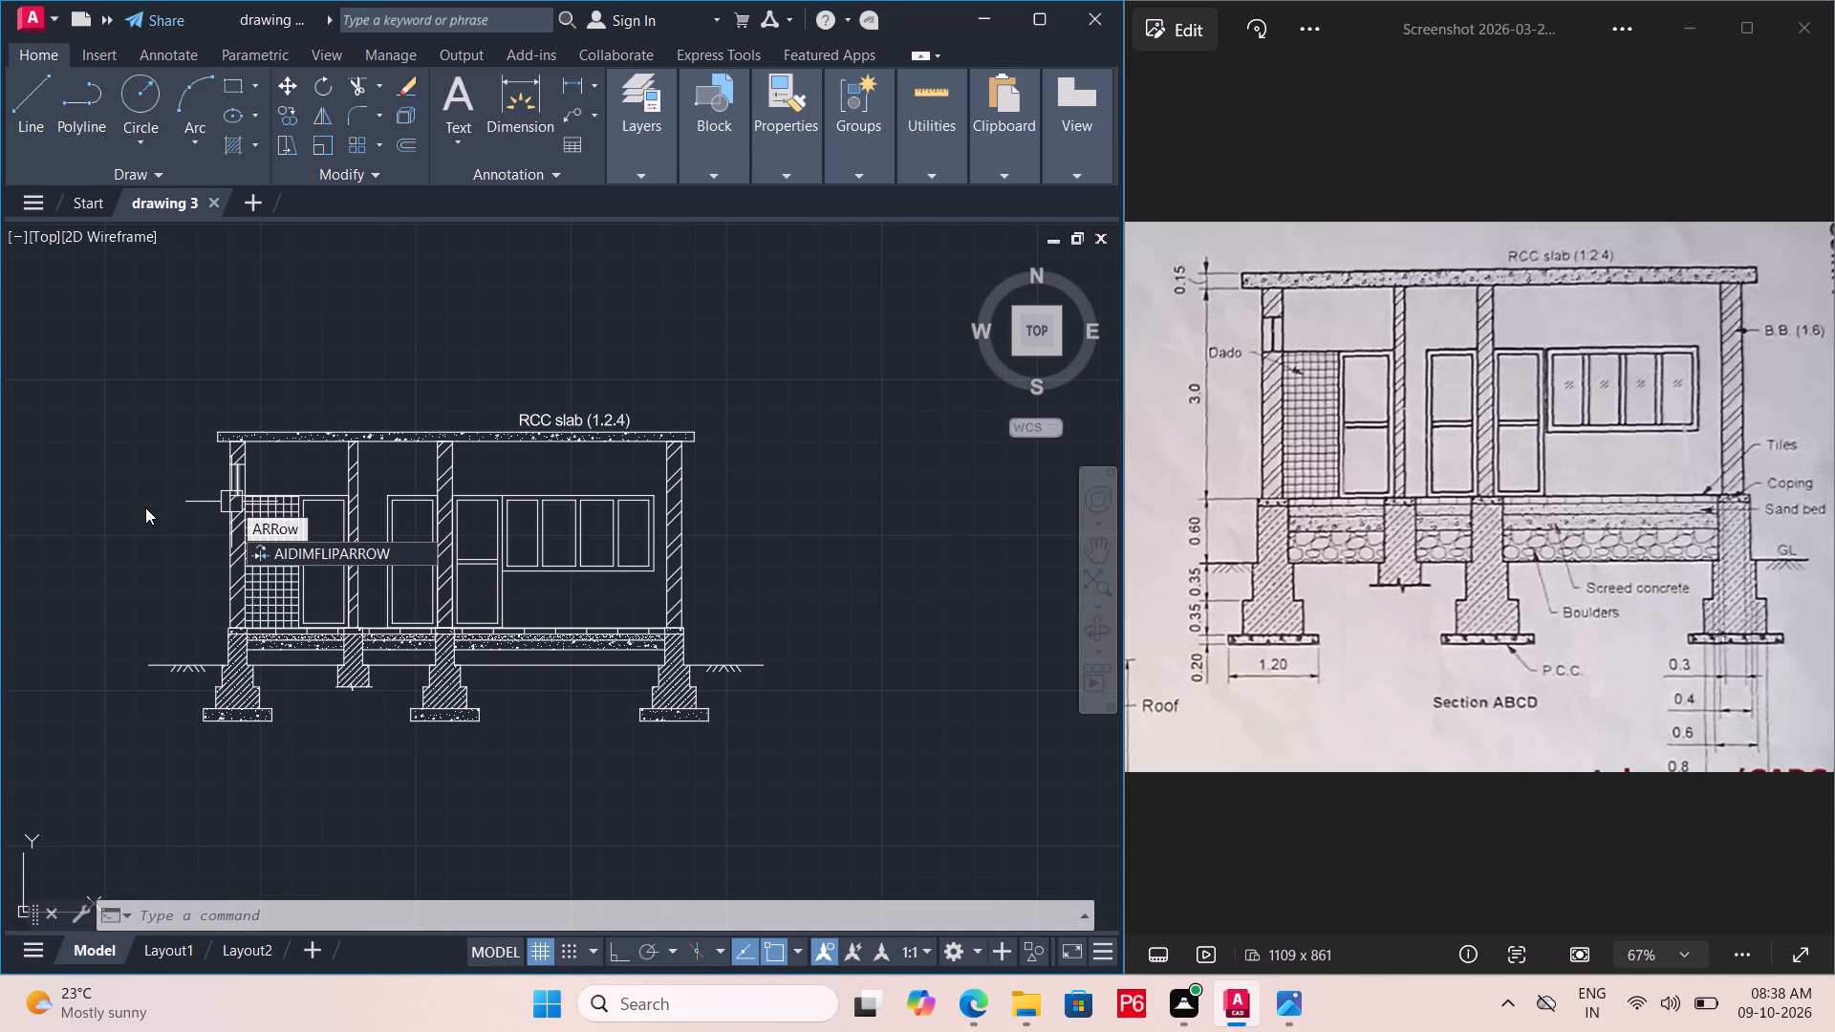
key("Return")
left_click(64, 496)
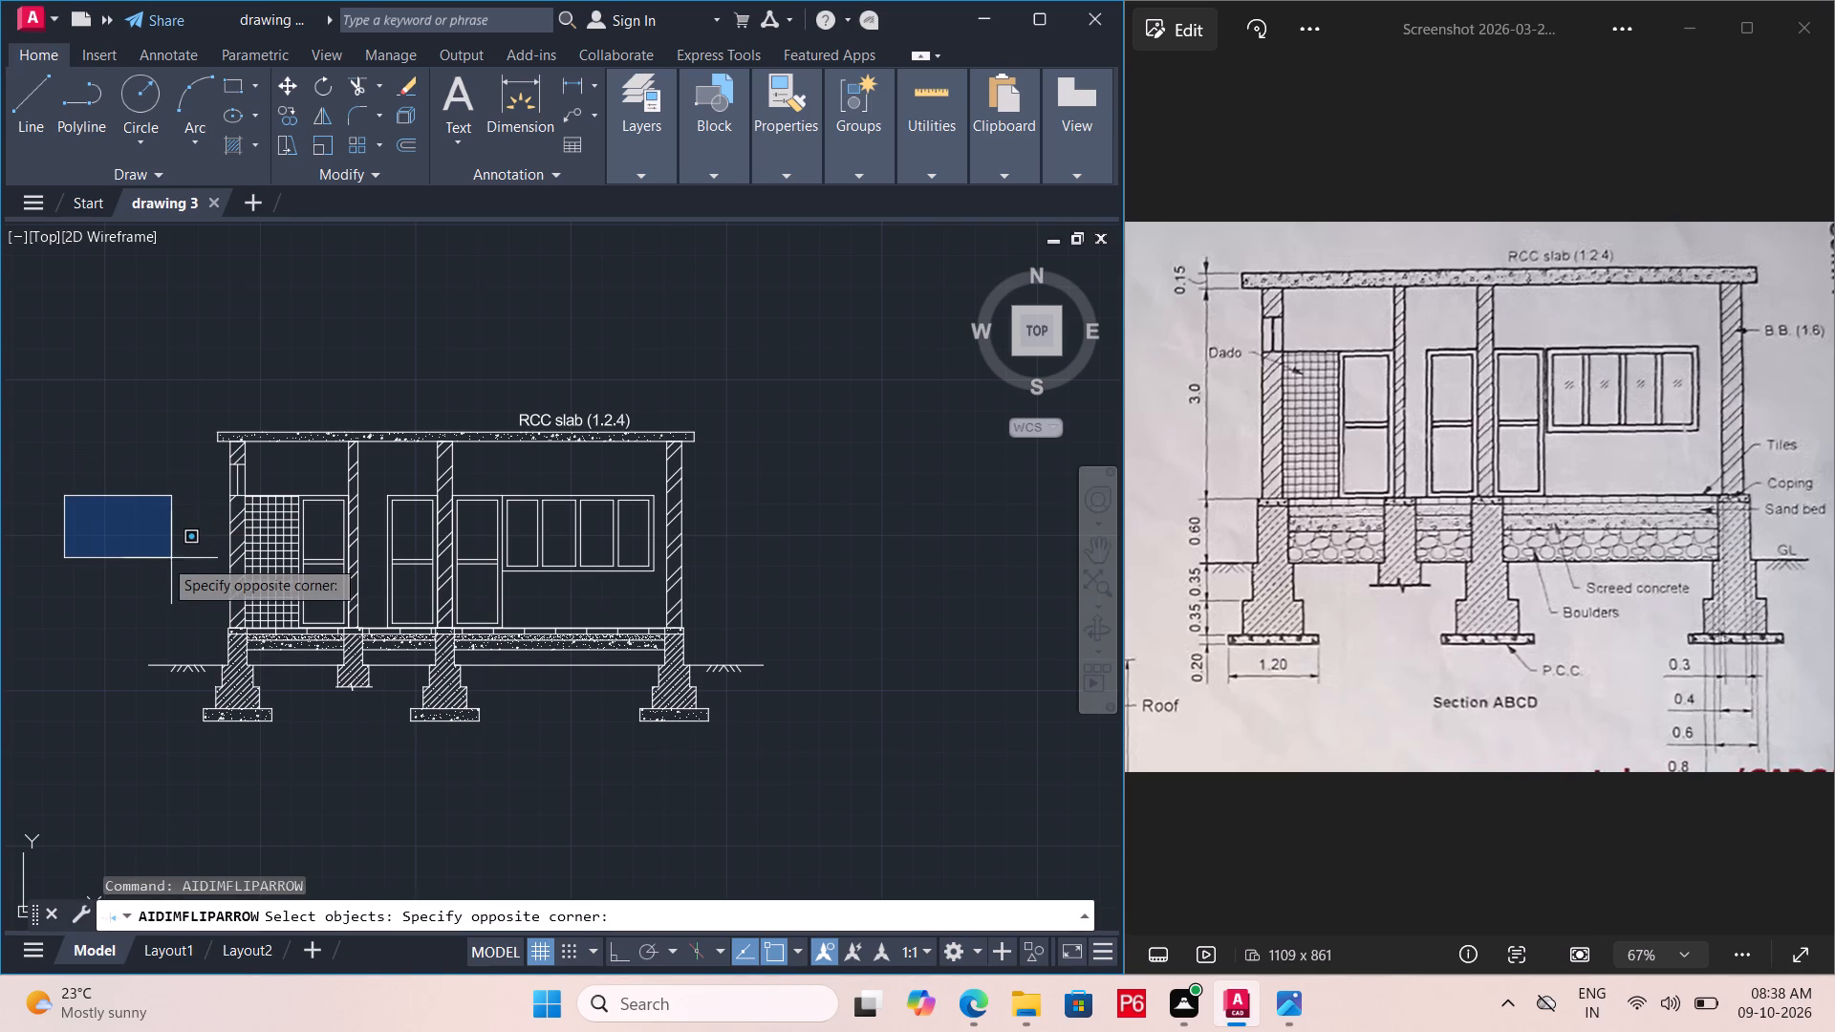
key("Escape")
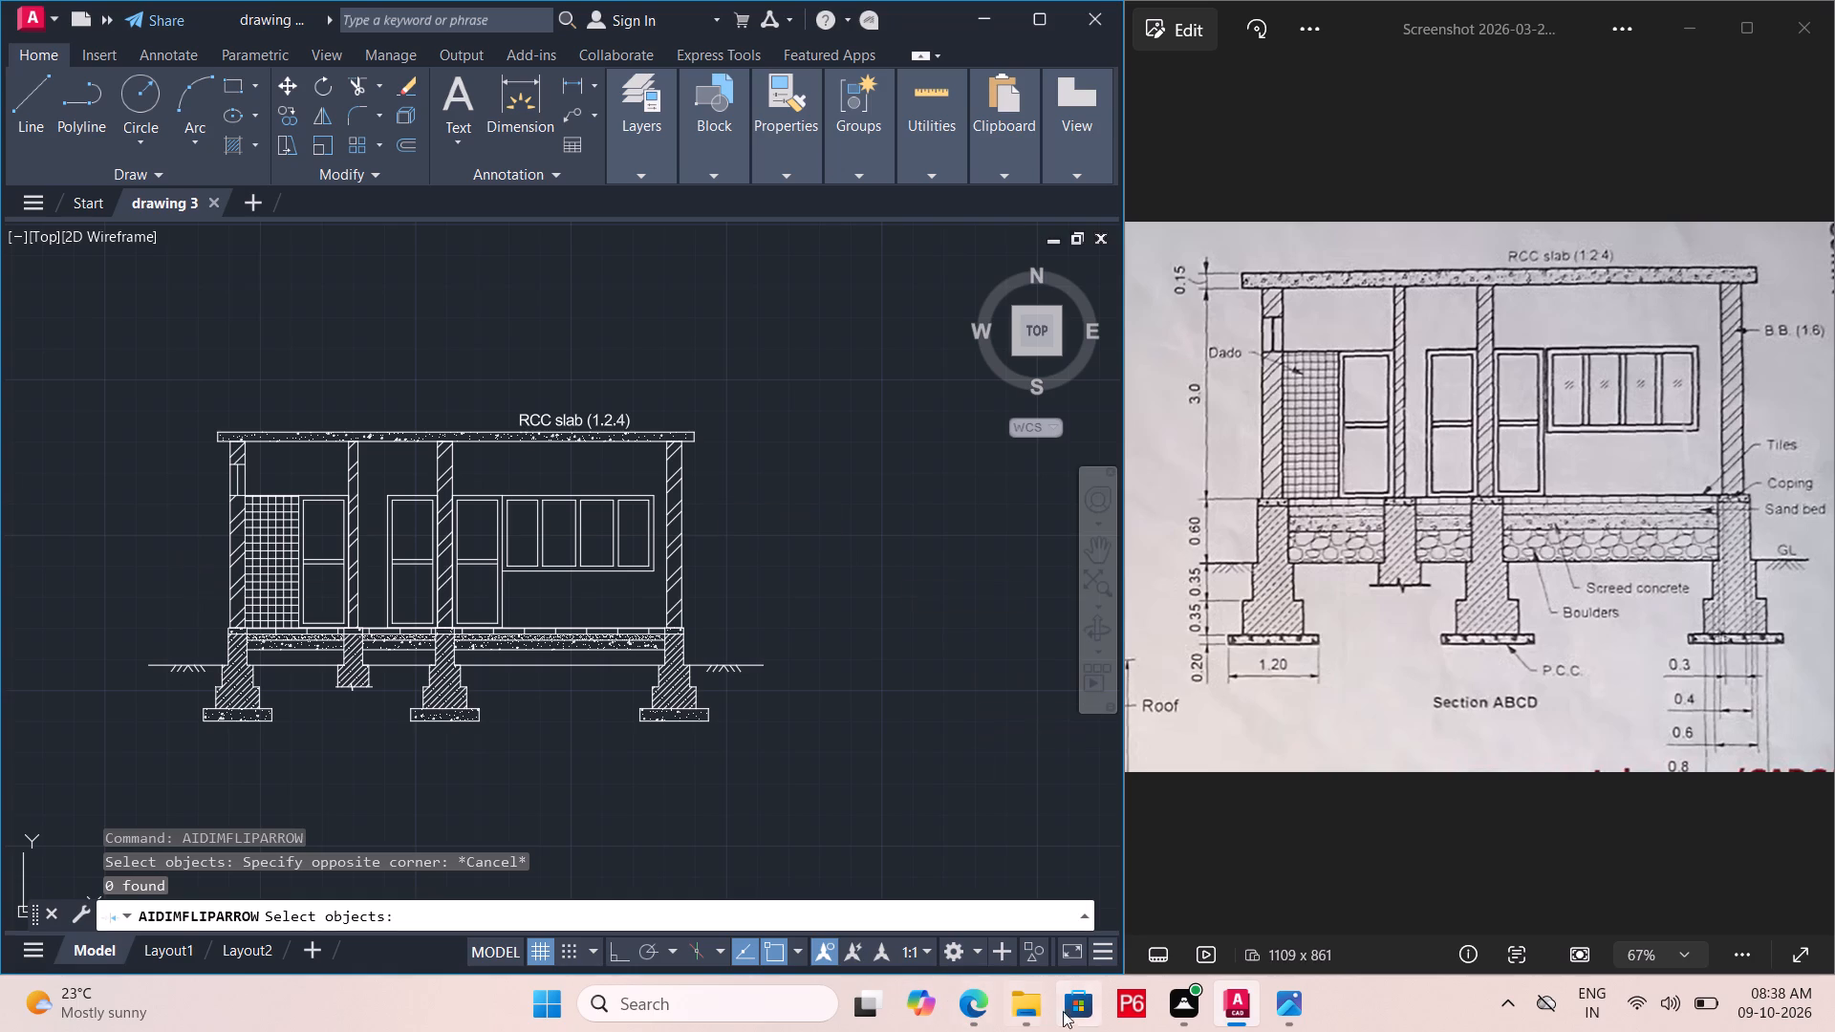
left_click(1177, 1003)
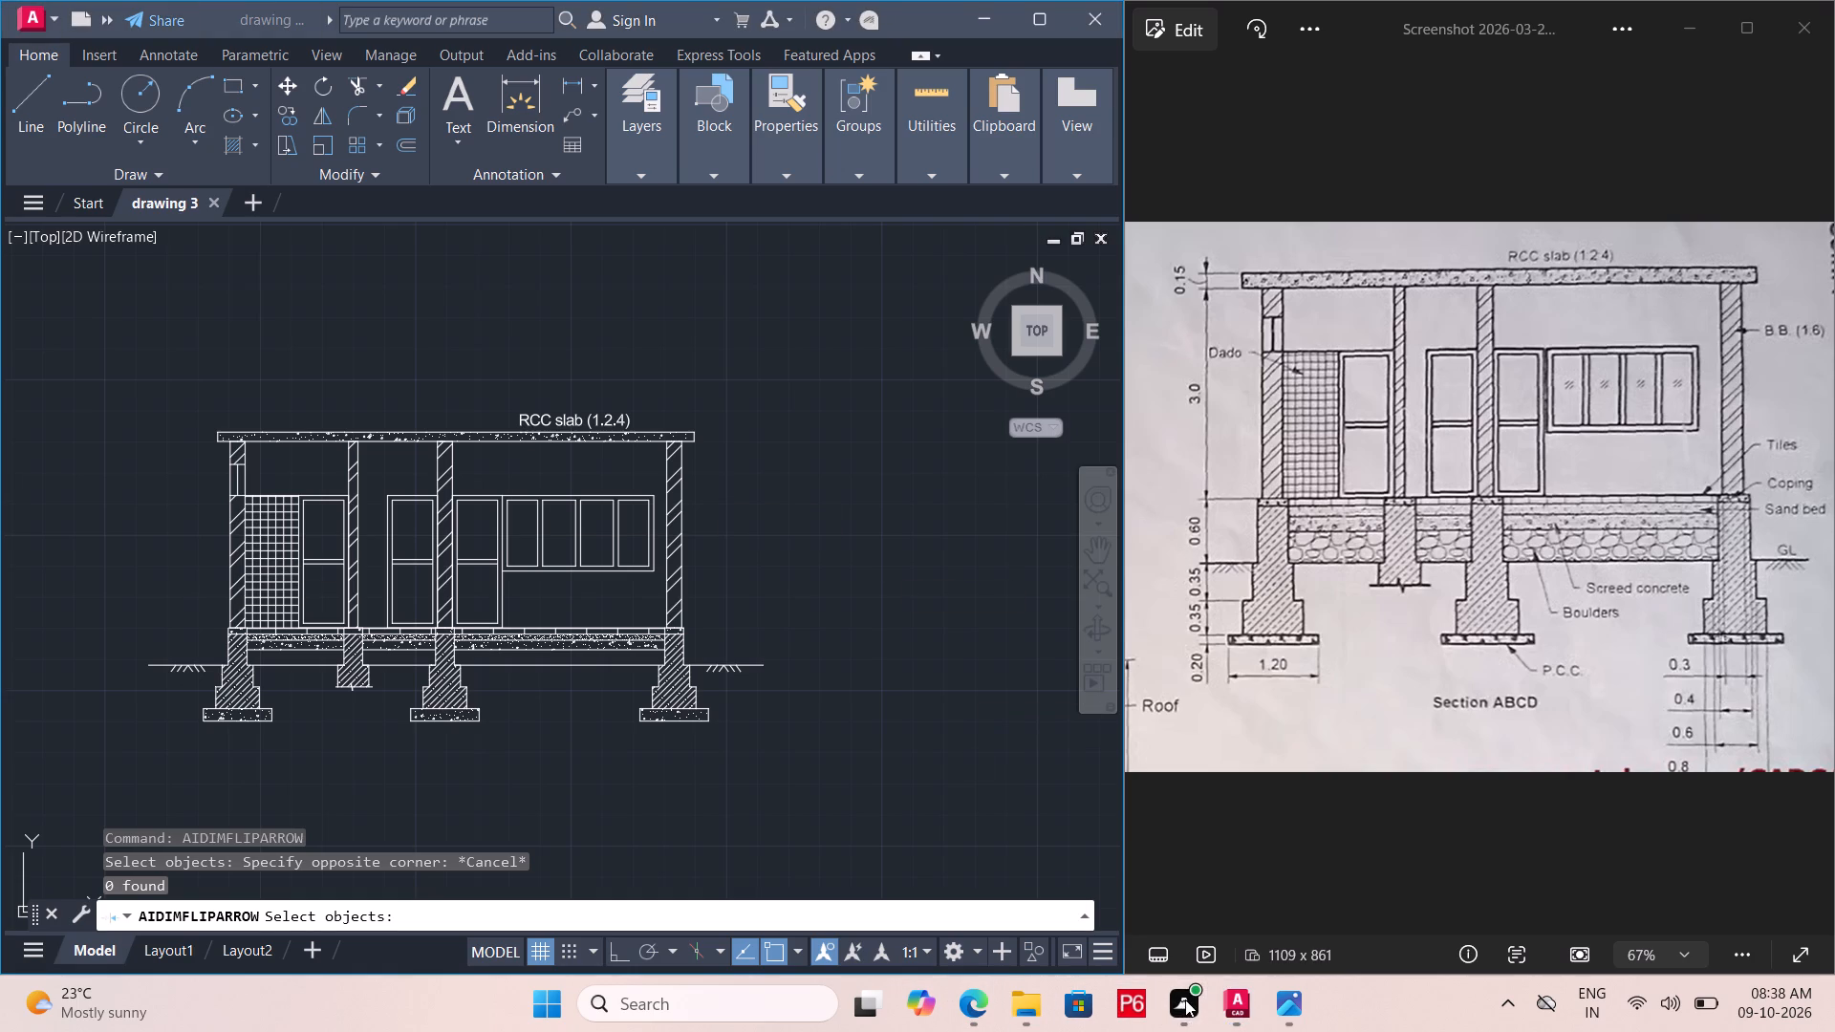
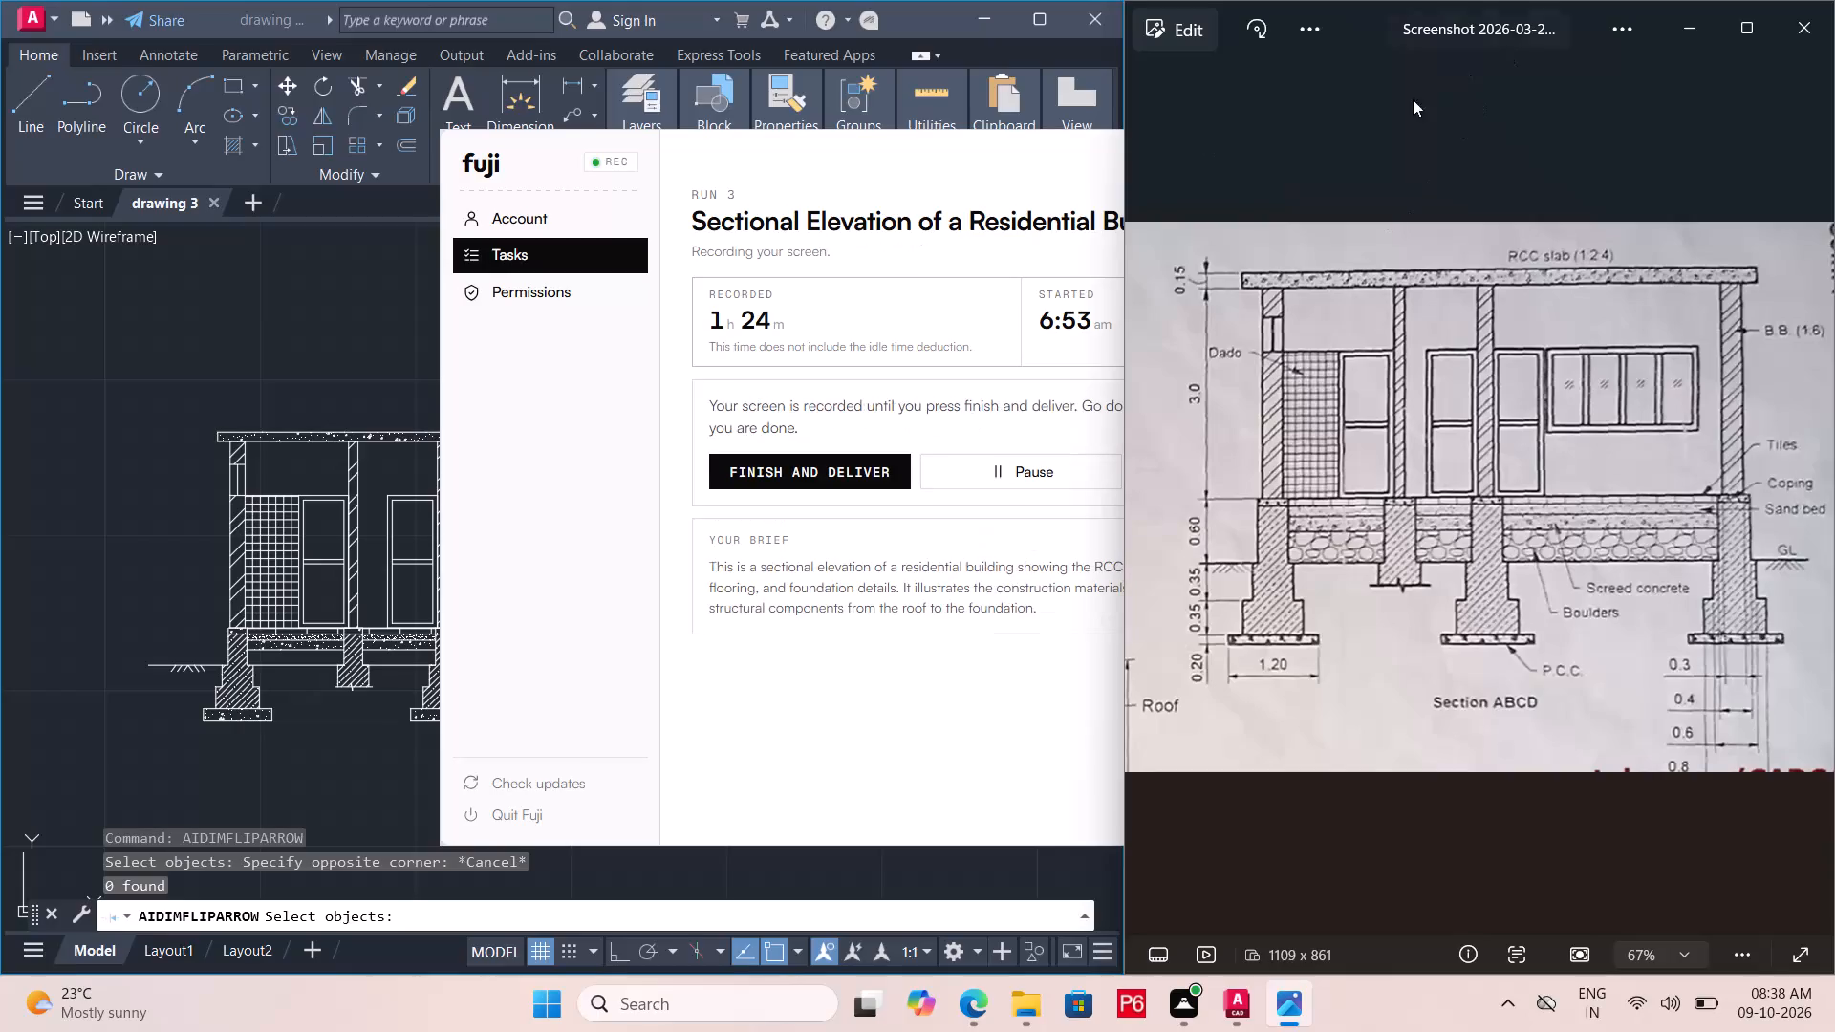
Switch from the reference image to the AutoCAD drawing and maximize its window.
left_click(1371, 135)
left_click(911, 10)
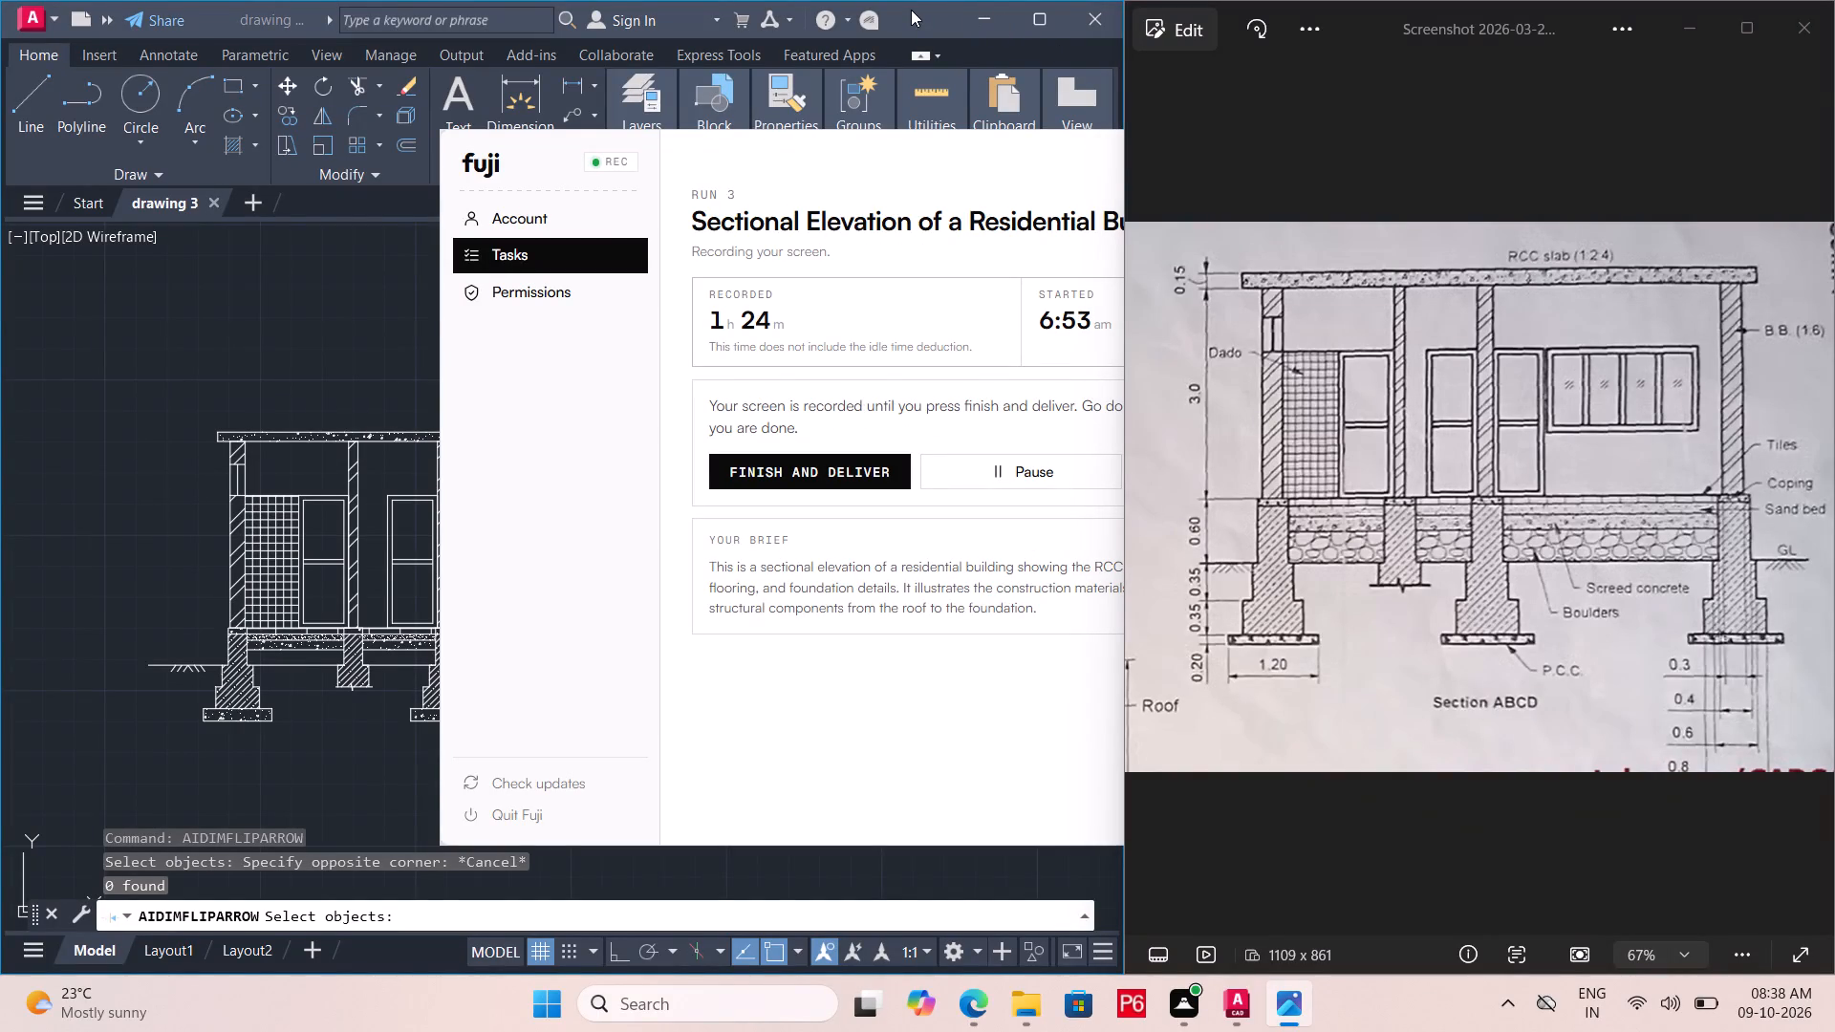
left_click(1038, 17)
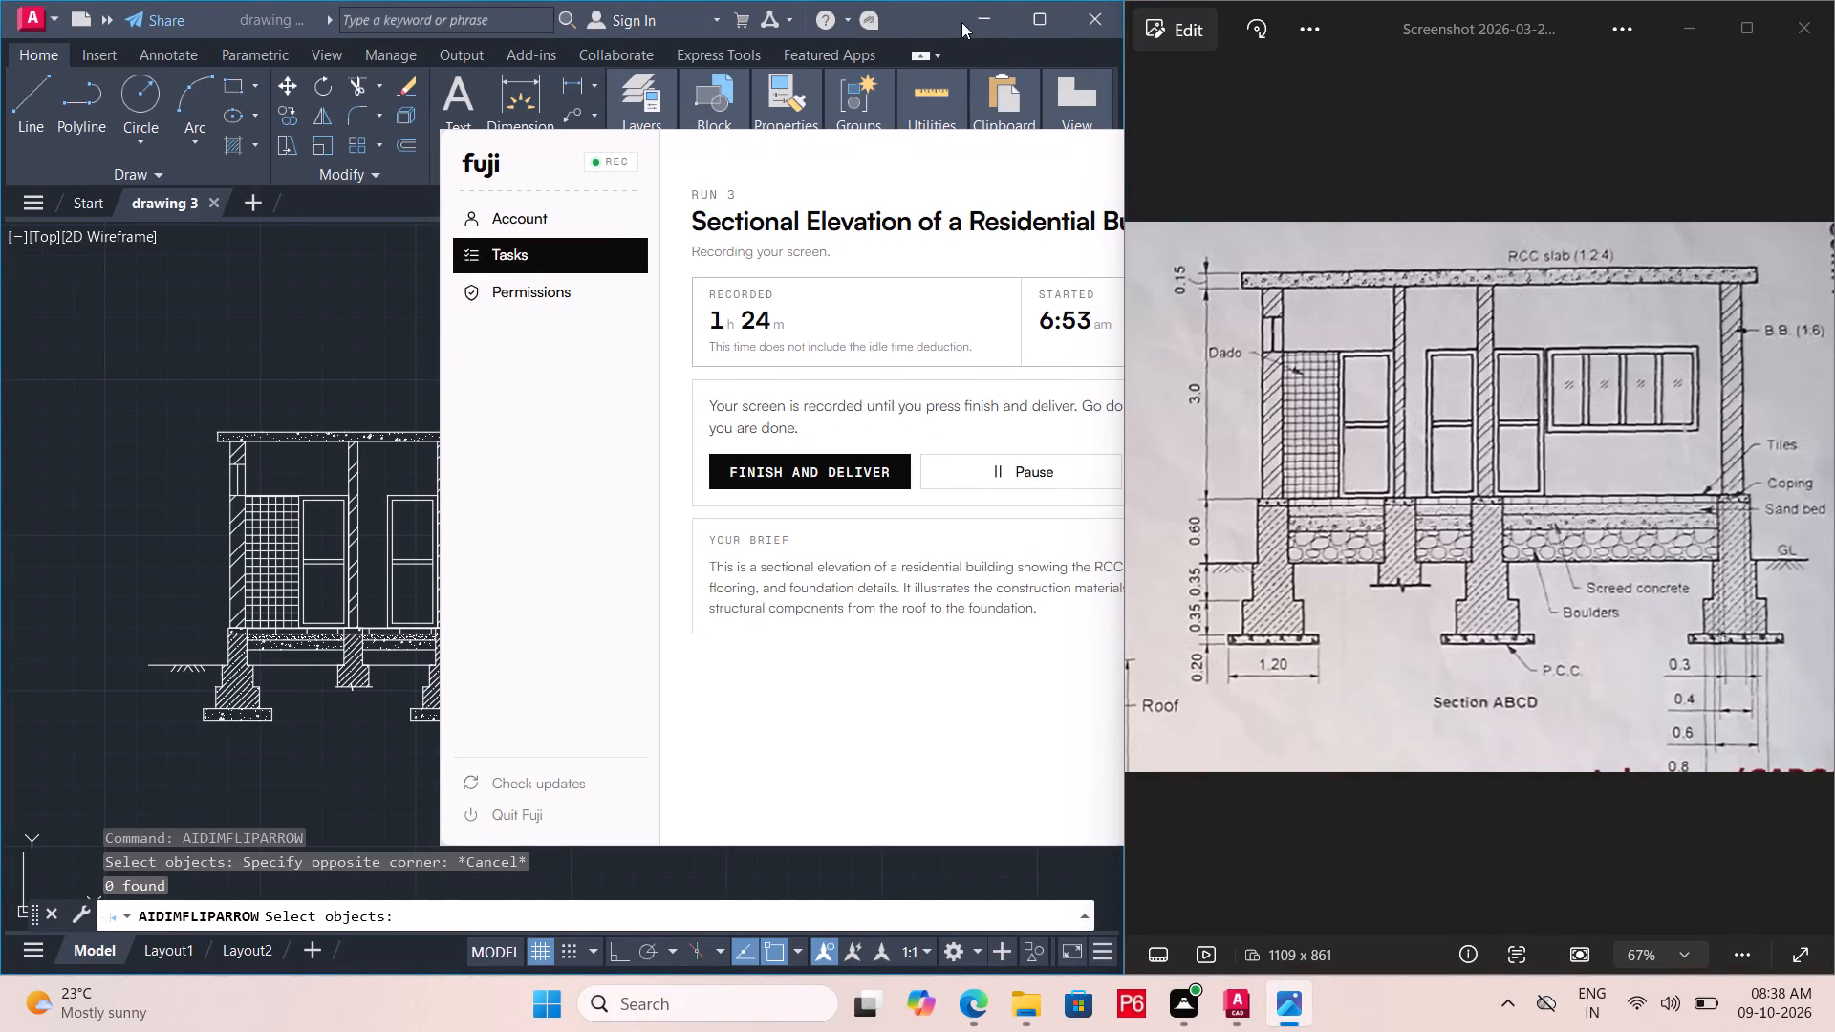
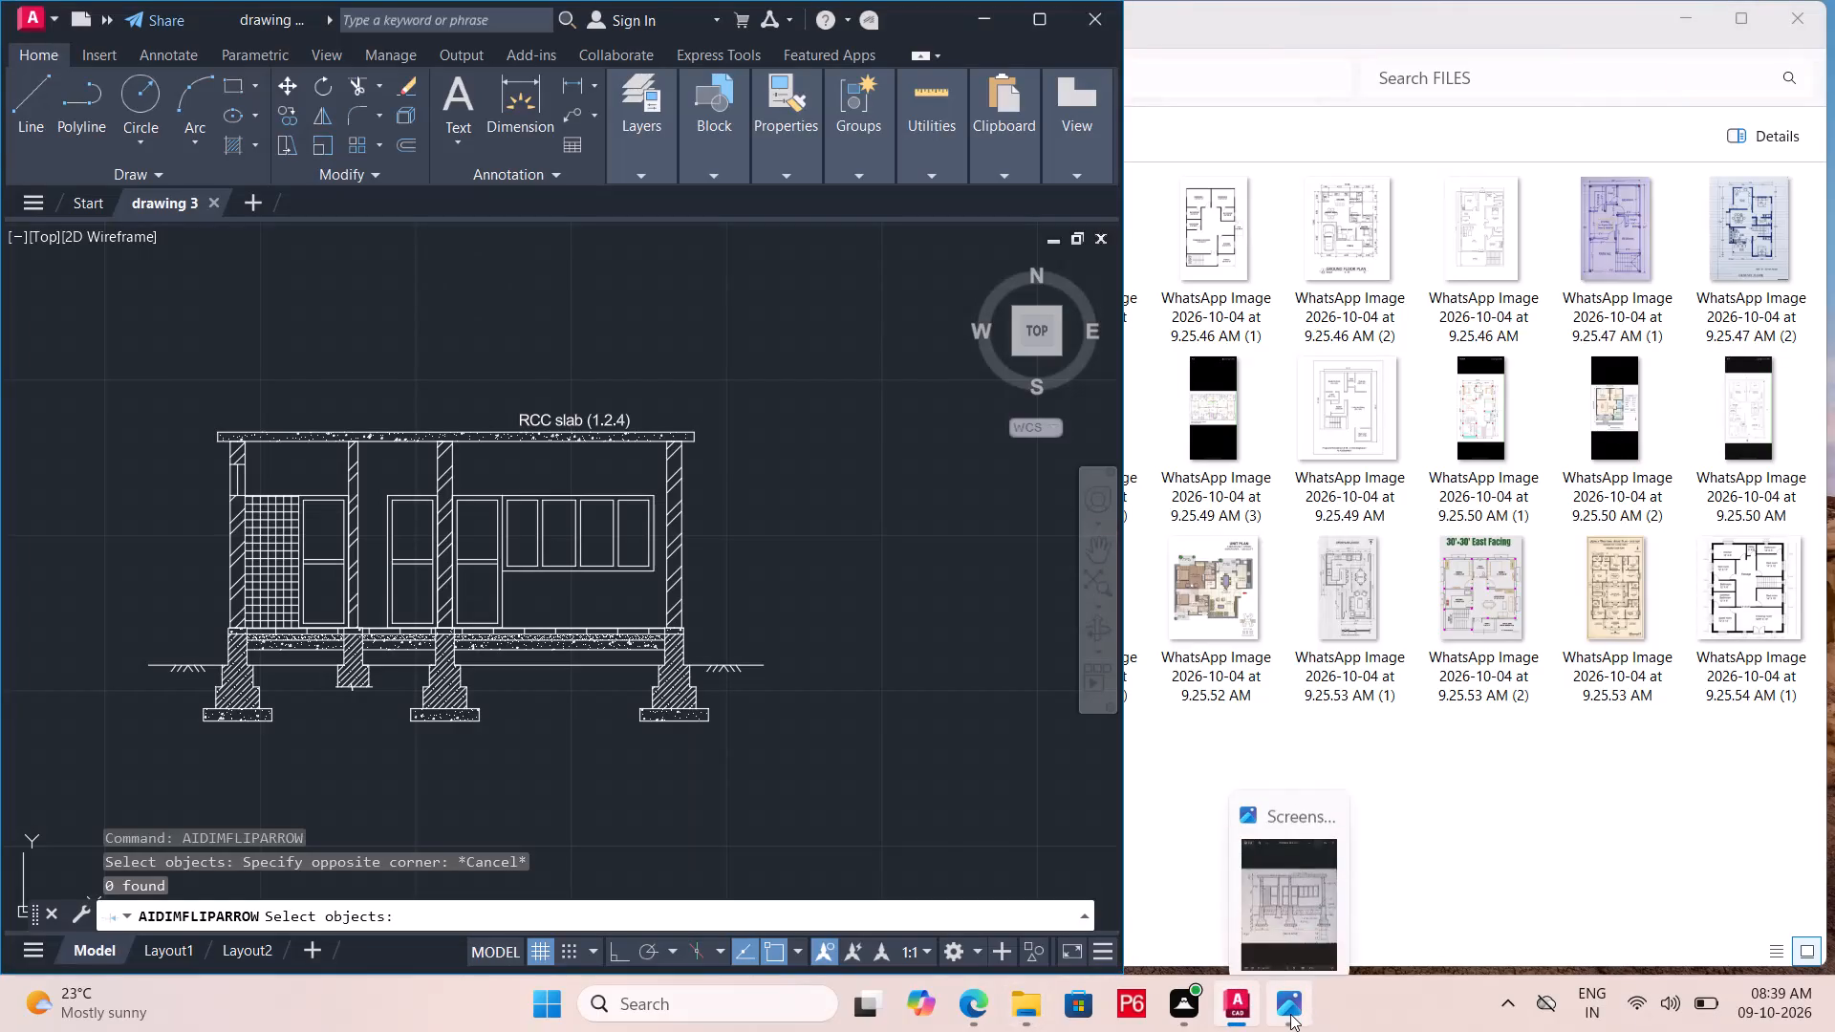
Bring up the Section ABCD reference image in Photos beside the AutoCAD drawing for comparing the labels.
left_click(1289, 1014)
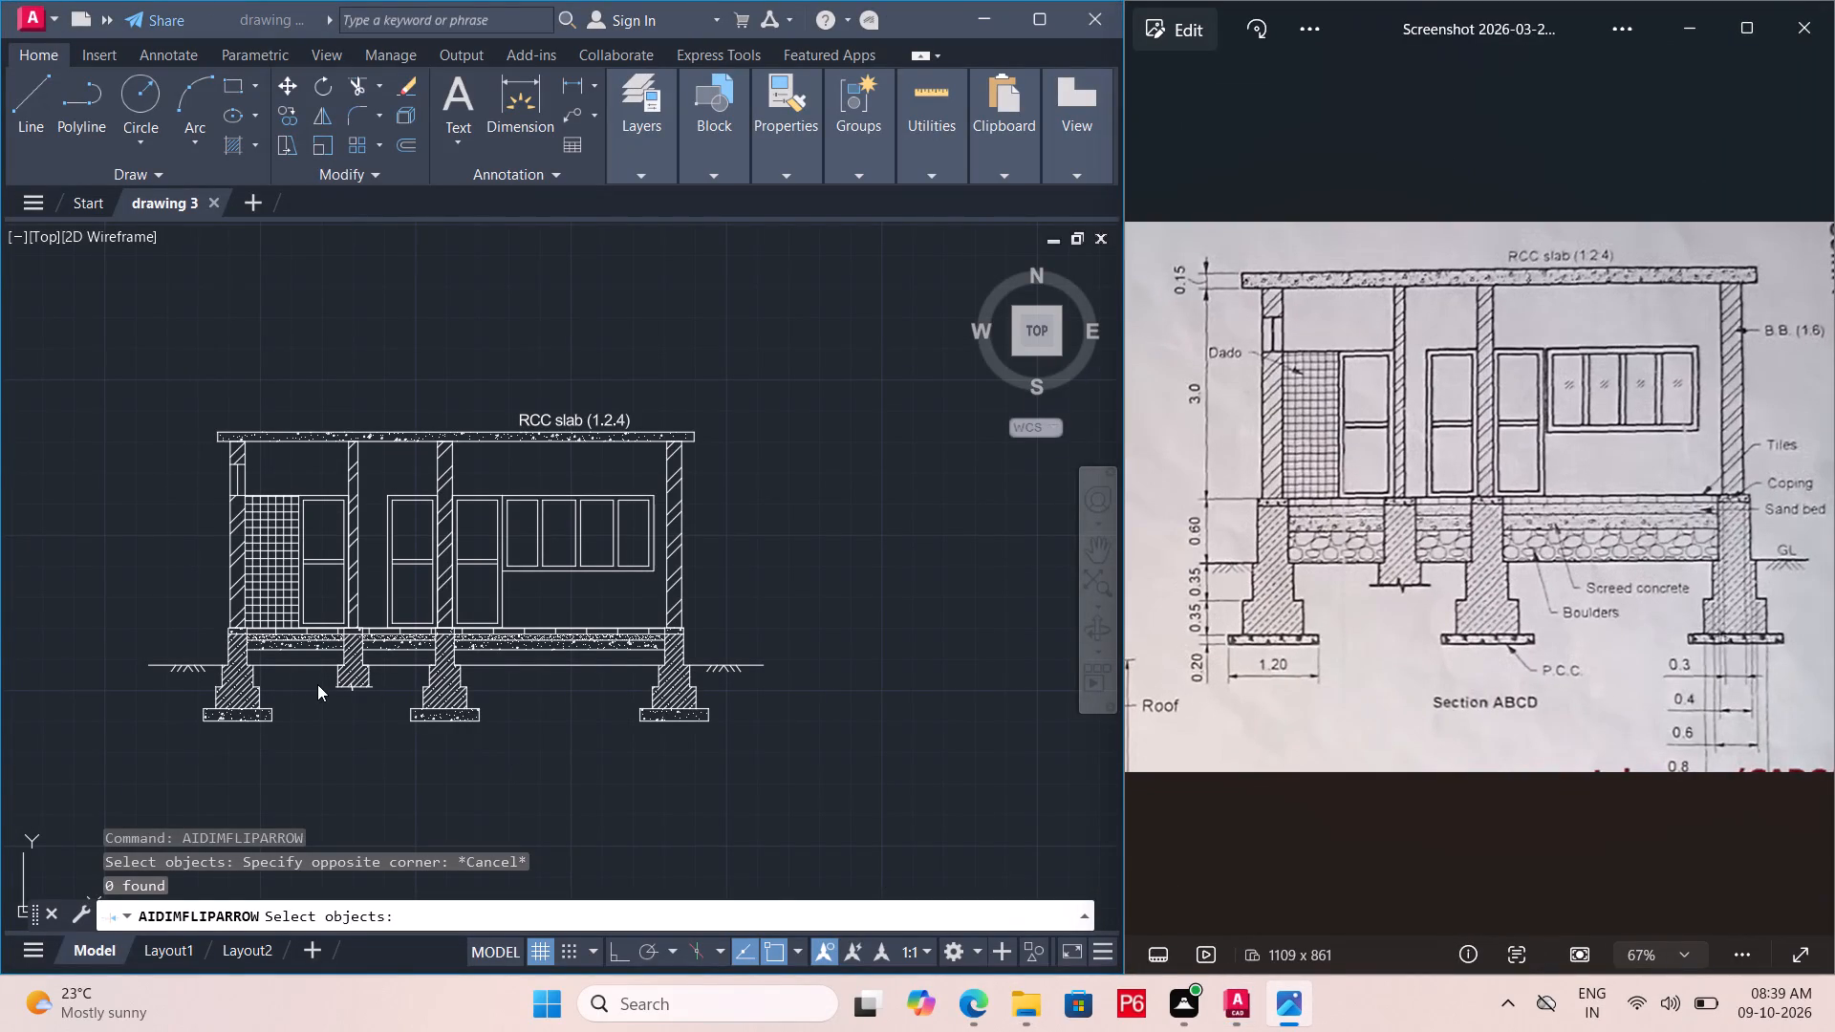
middle_click_drag(317, 684, 380, 683)
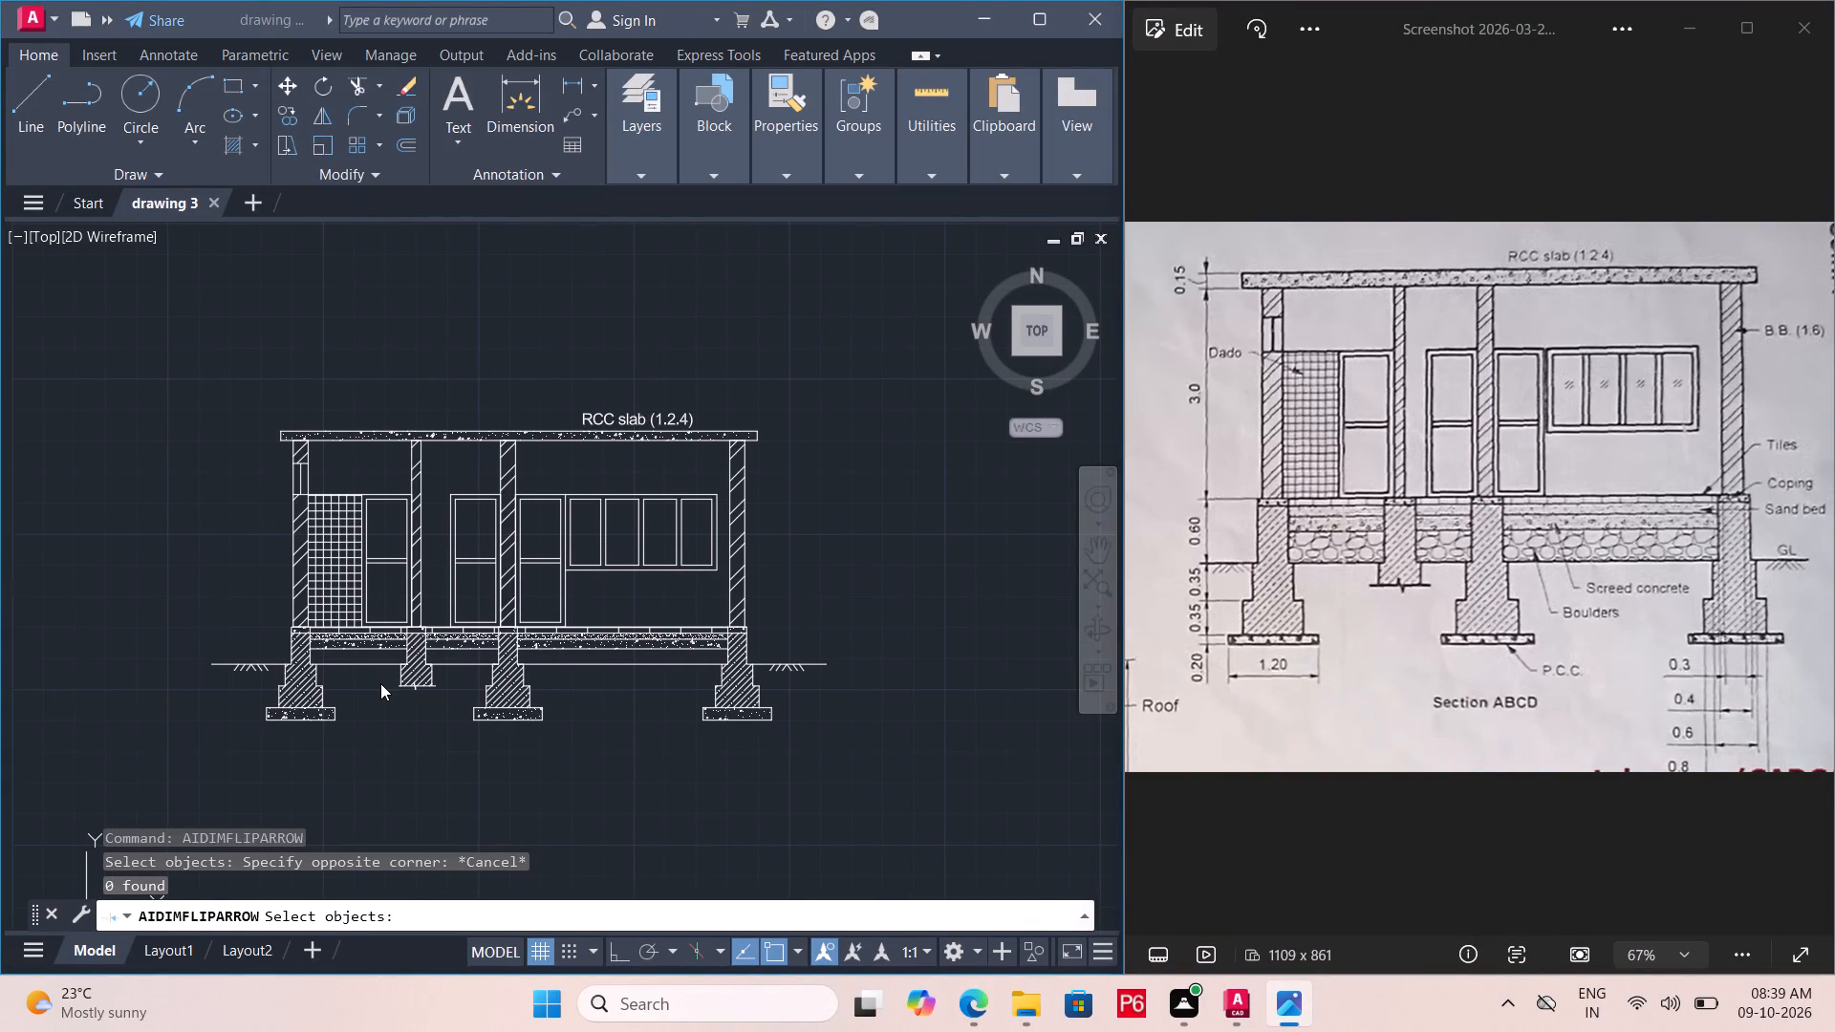
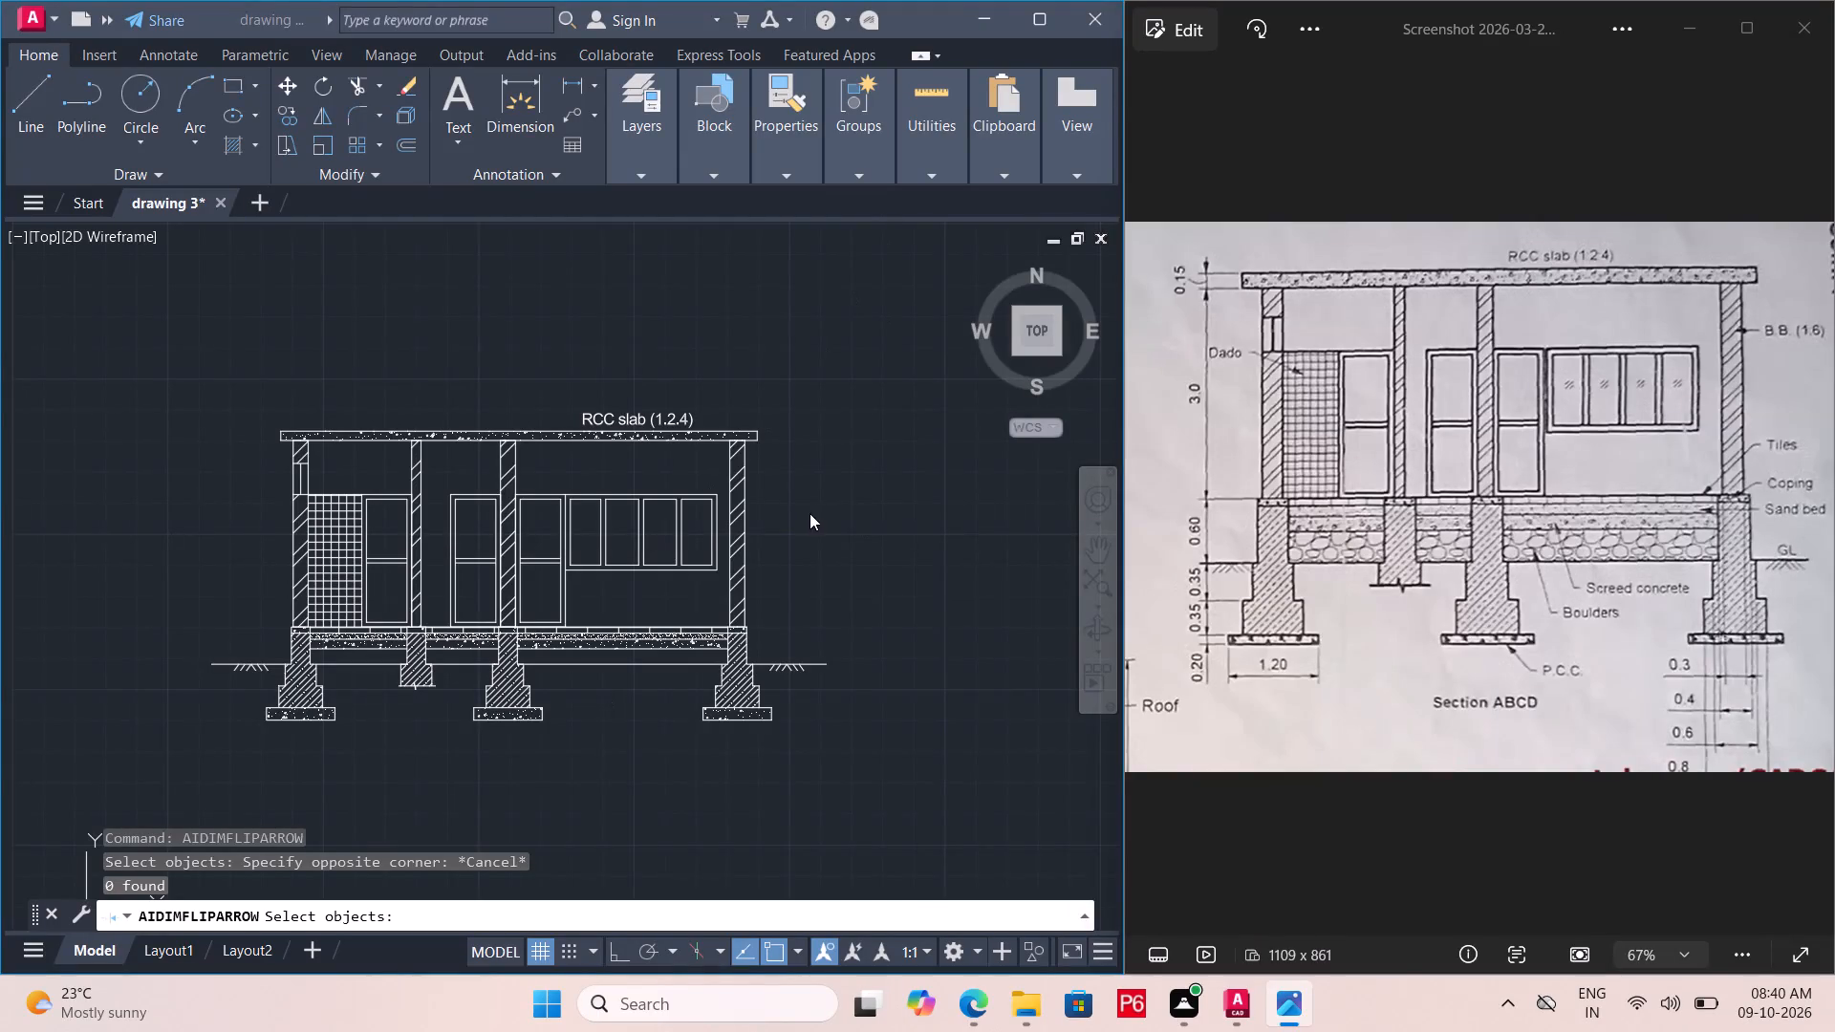
Return to the AutoCAD drawing from Photos and save drawing 3 under its existing name.
middle_click_drag(804, 516, 896, 661)
scroll(607, 631, "up", 1)
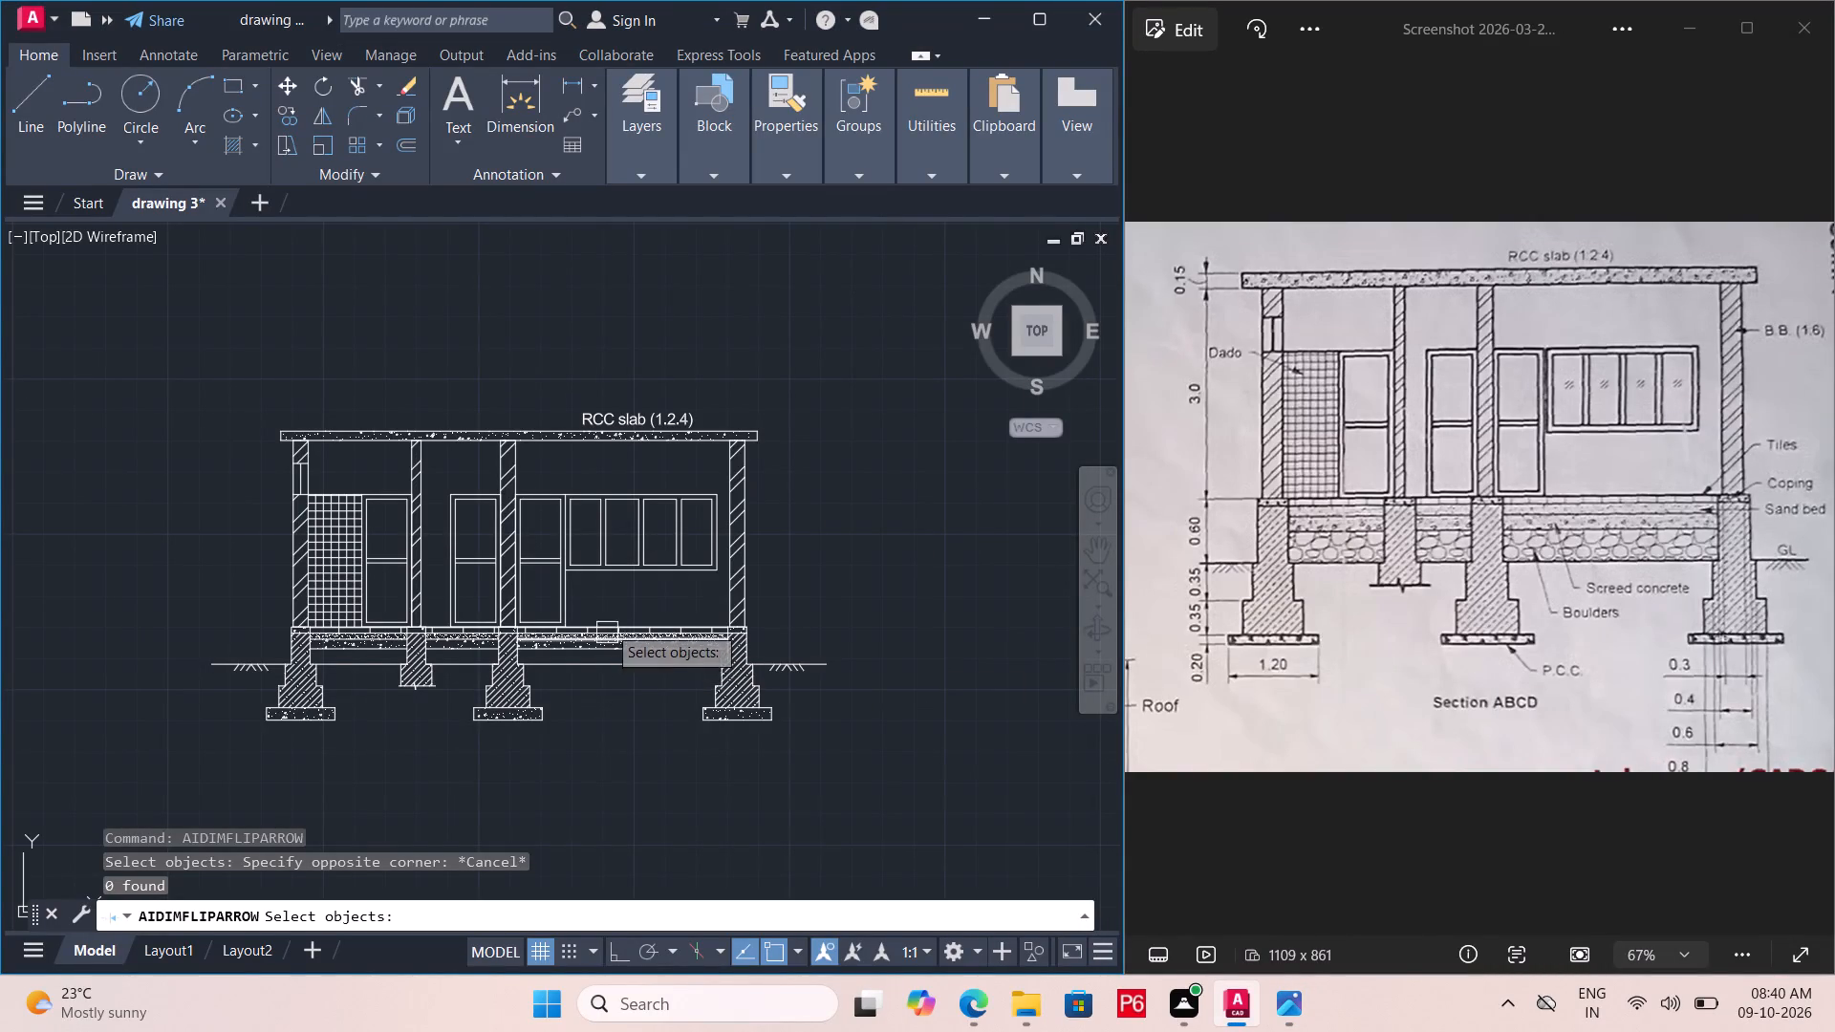
scroll(607, 625, "up", 1)
scroll(620, 609, "down", 2)
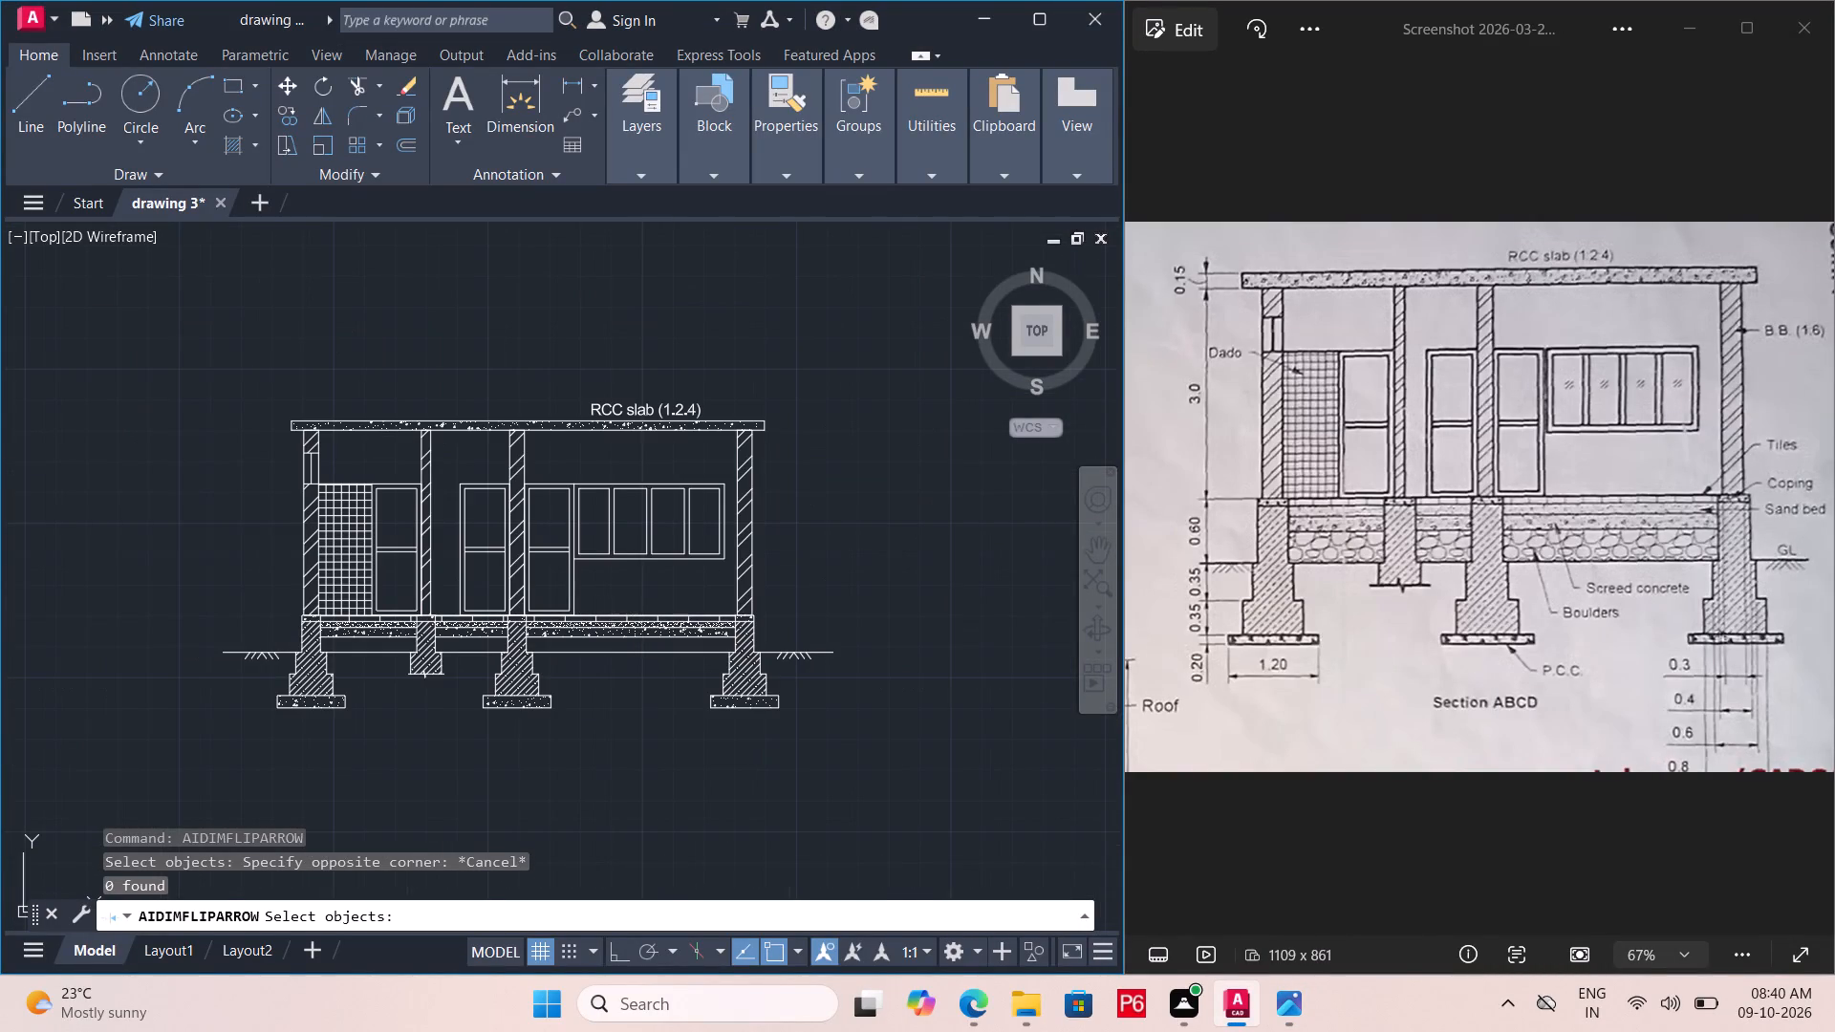
key("ctrl+s")
key("ctrl+s")
key("ctrl+s")
key("ctrl+s")
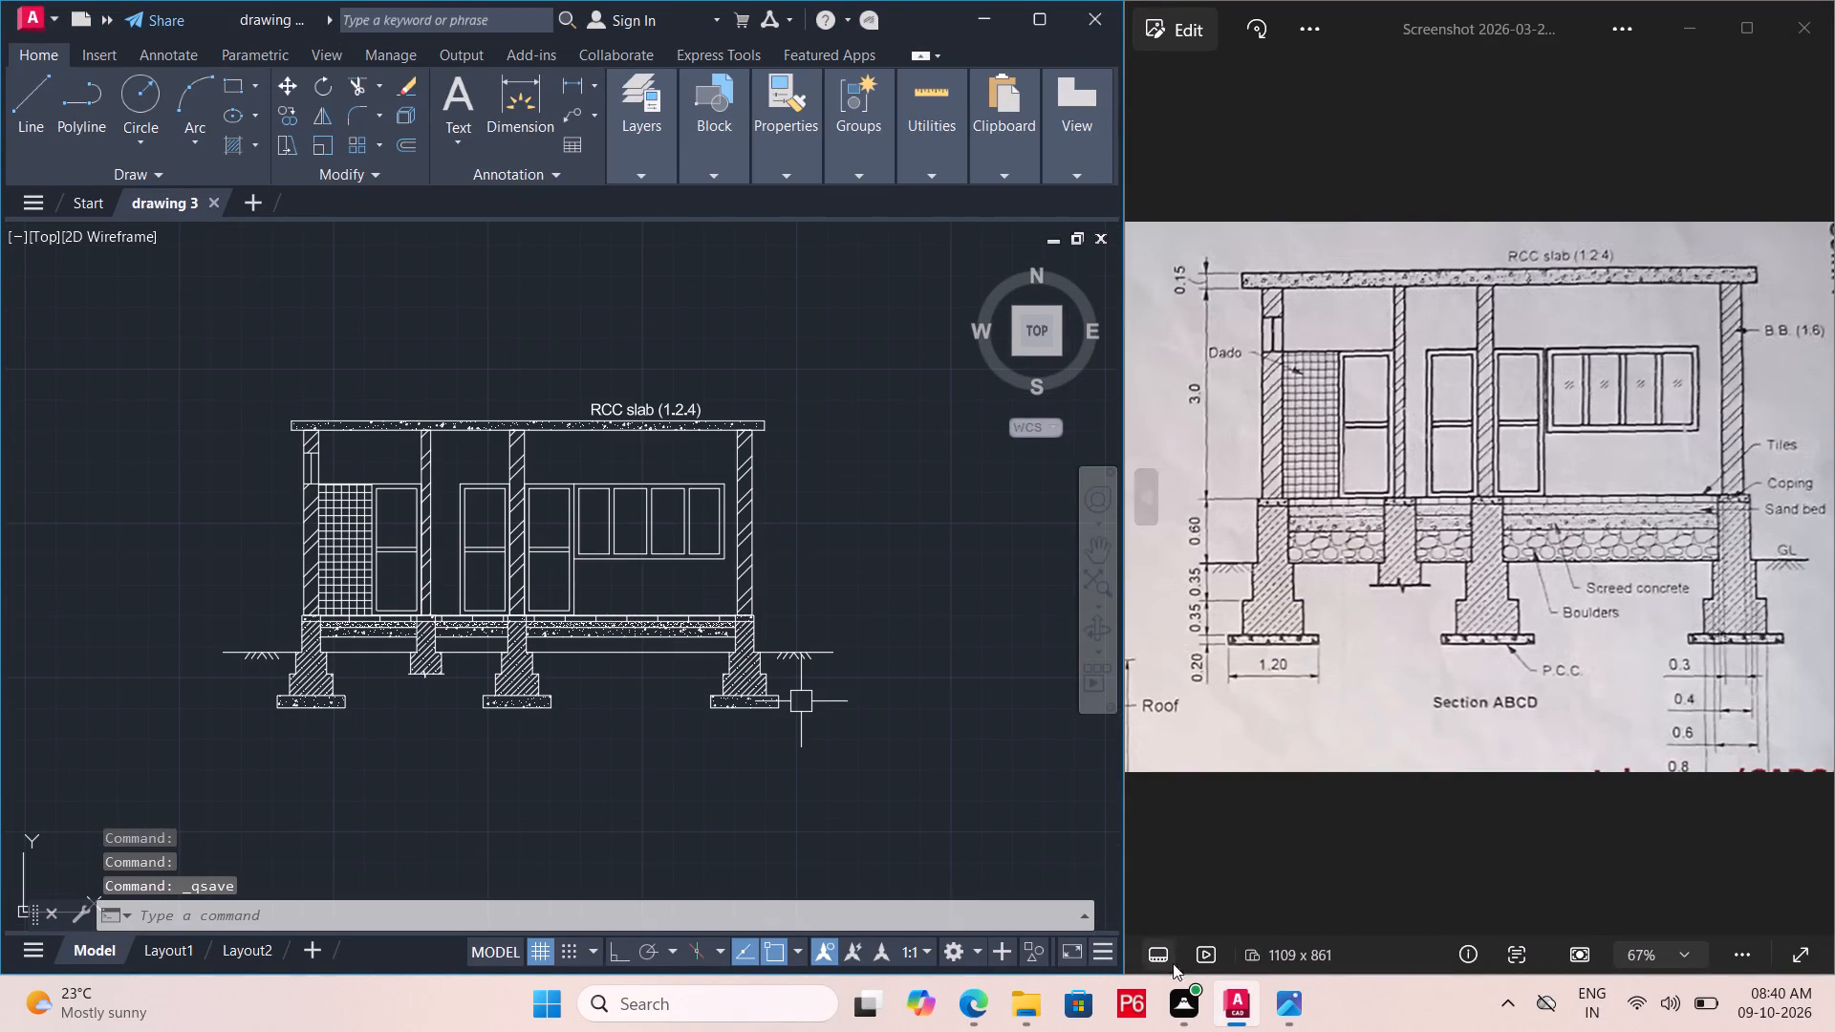
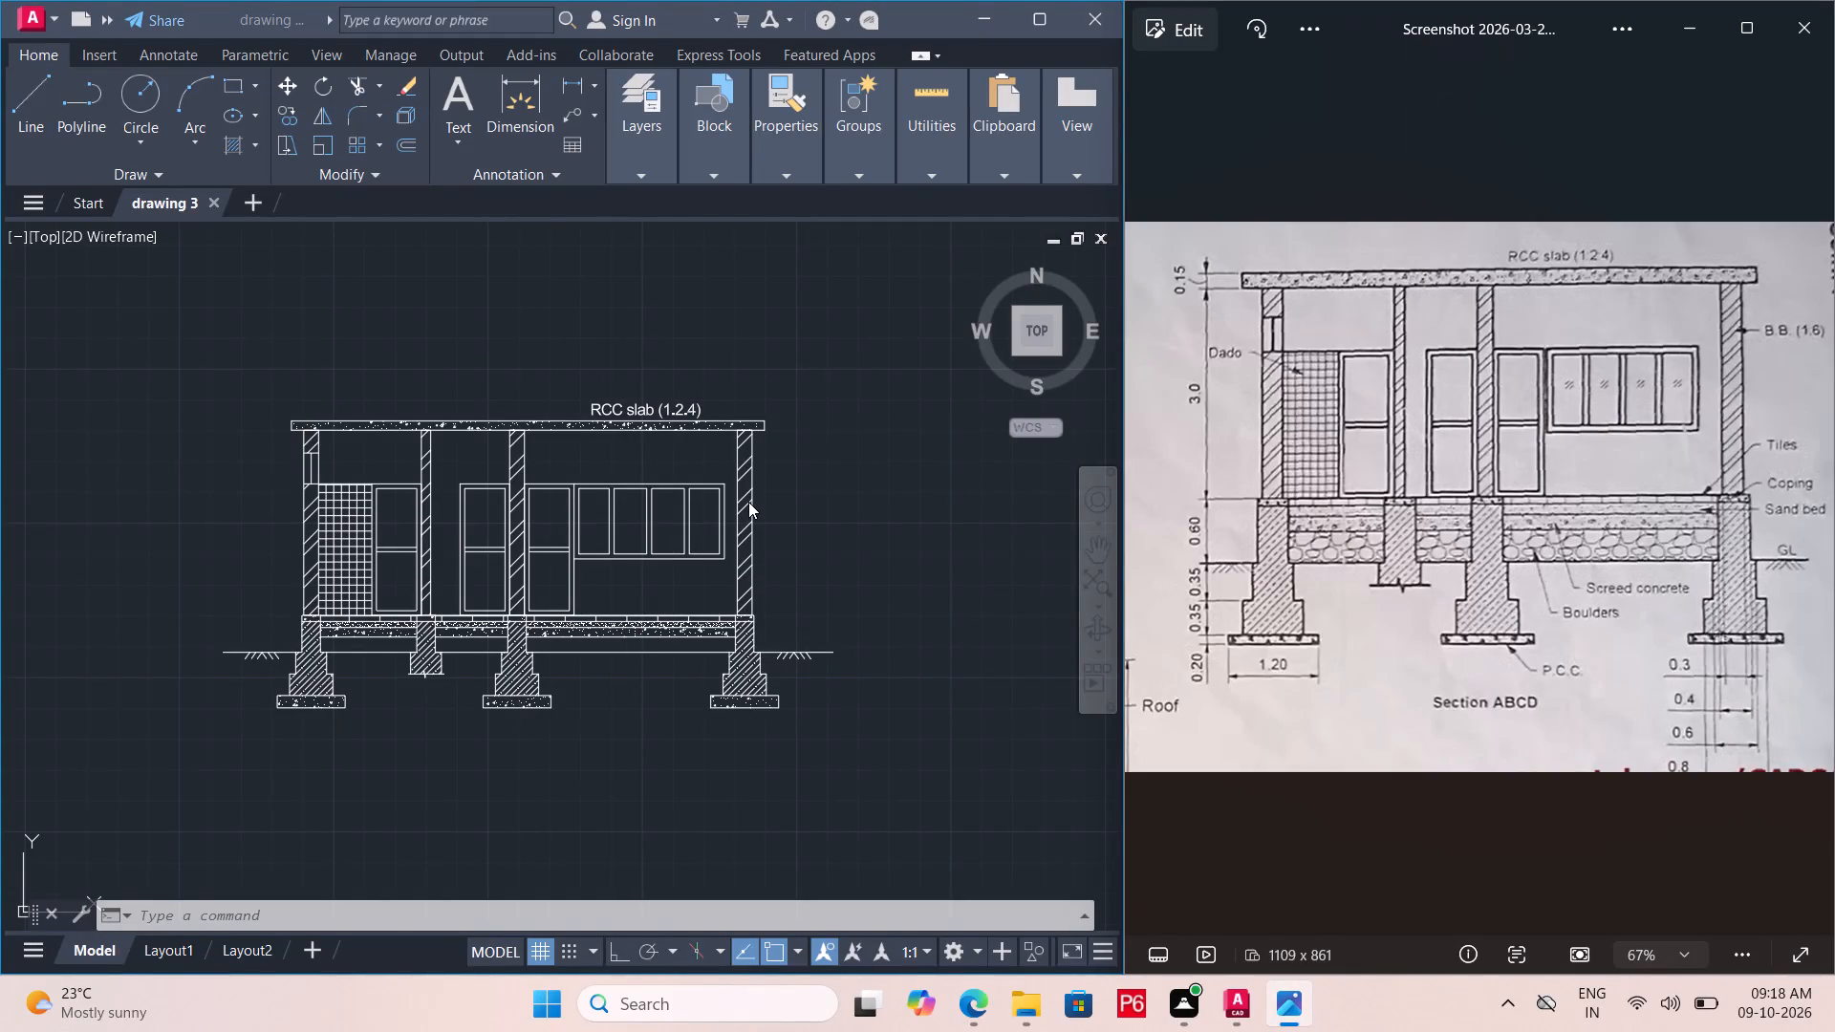
Look through the available hatch patterns for one suited to the section drawing.
left_click(225, 151)
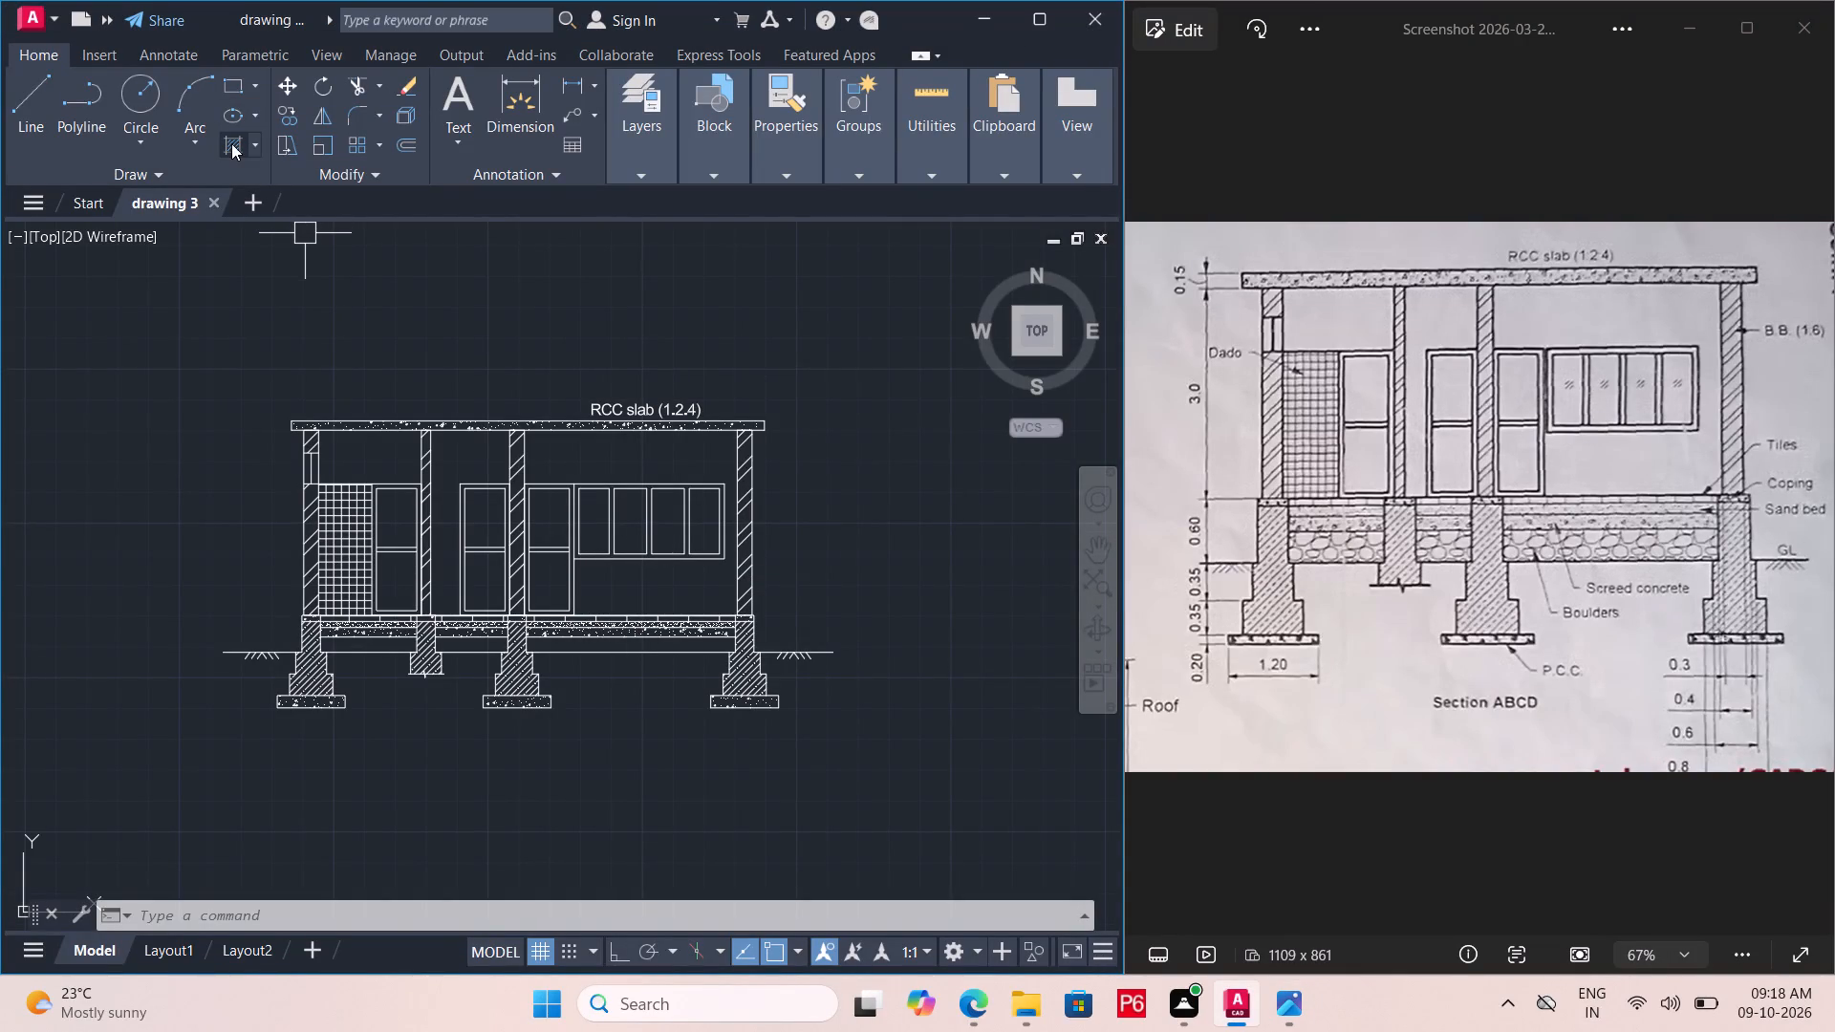
left_click(232, 143)
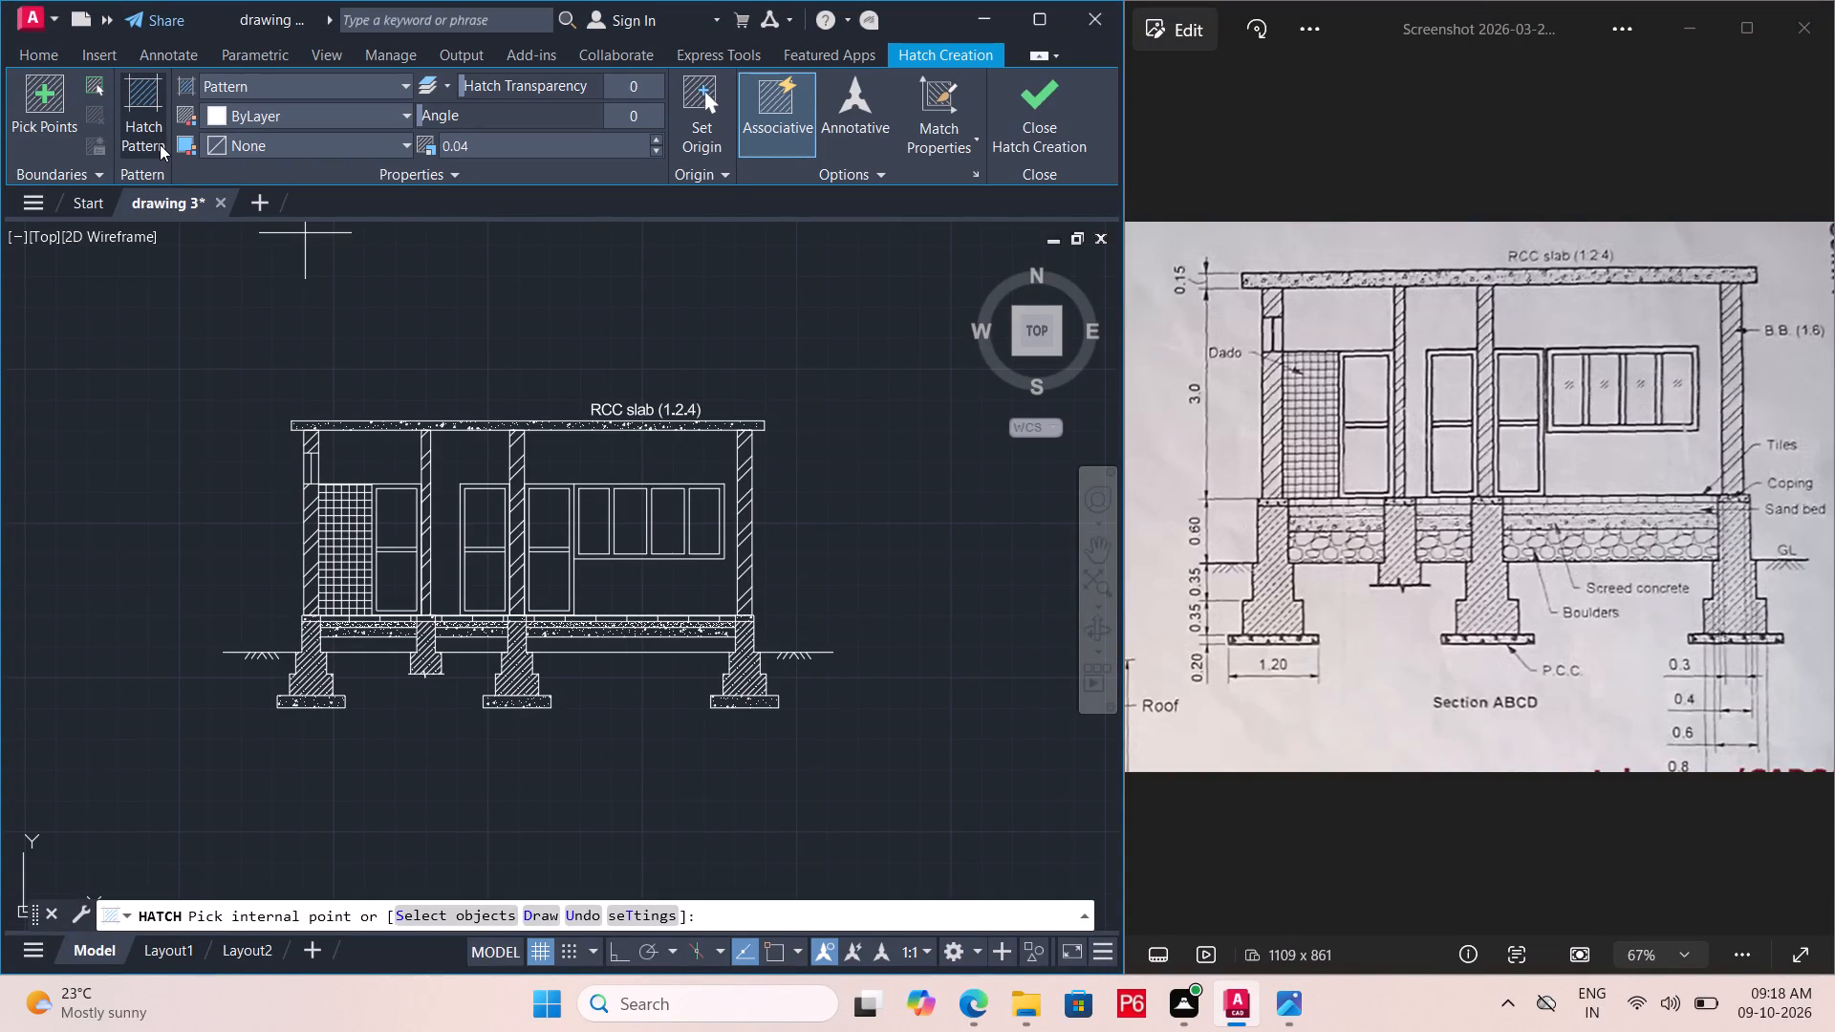
left_click(160, 144)
scroll(246, 313, "down", 2)
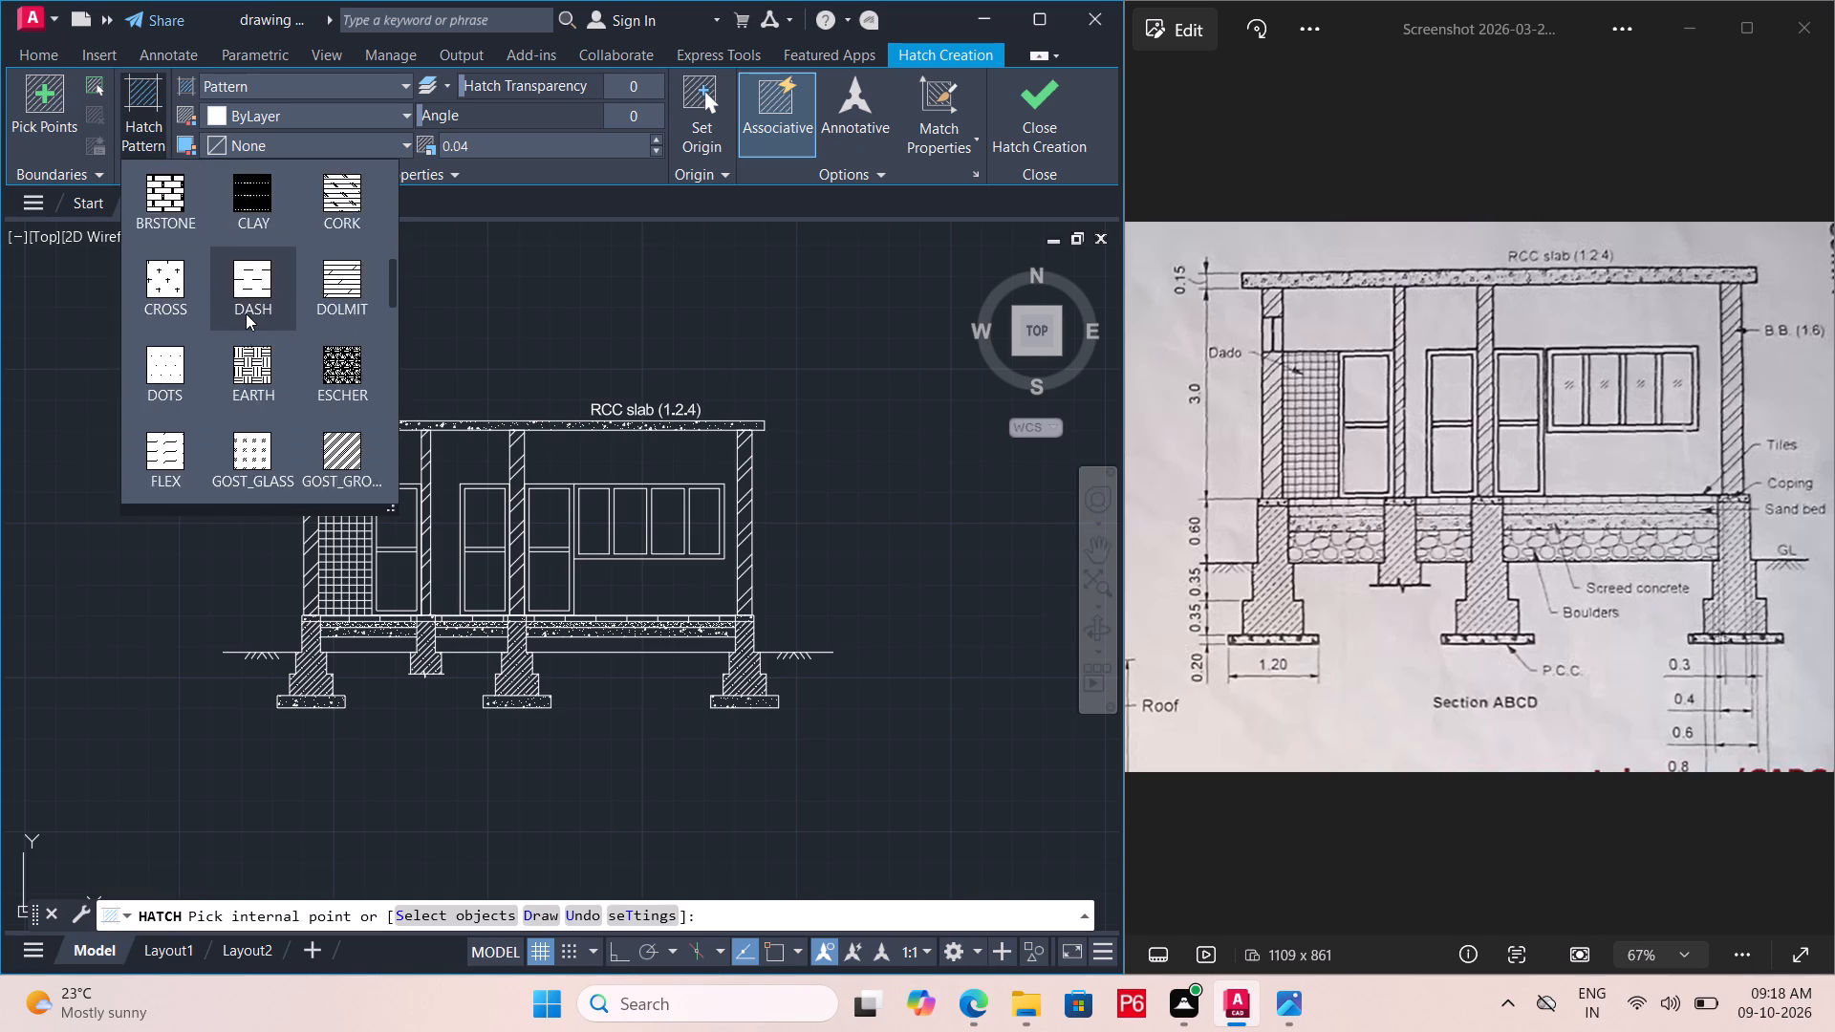
scroll(246, 313, "down", 6)
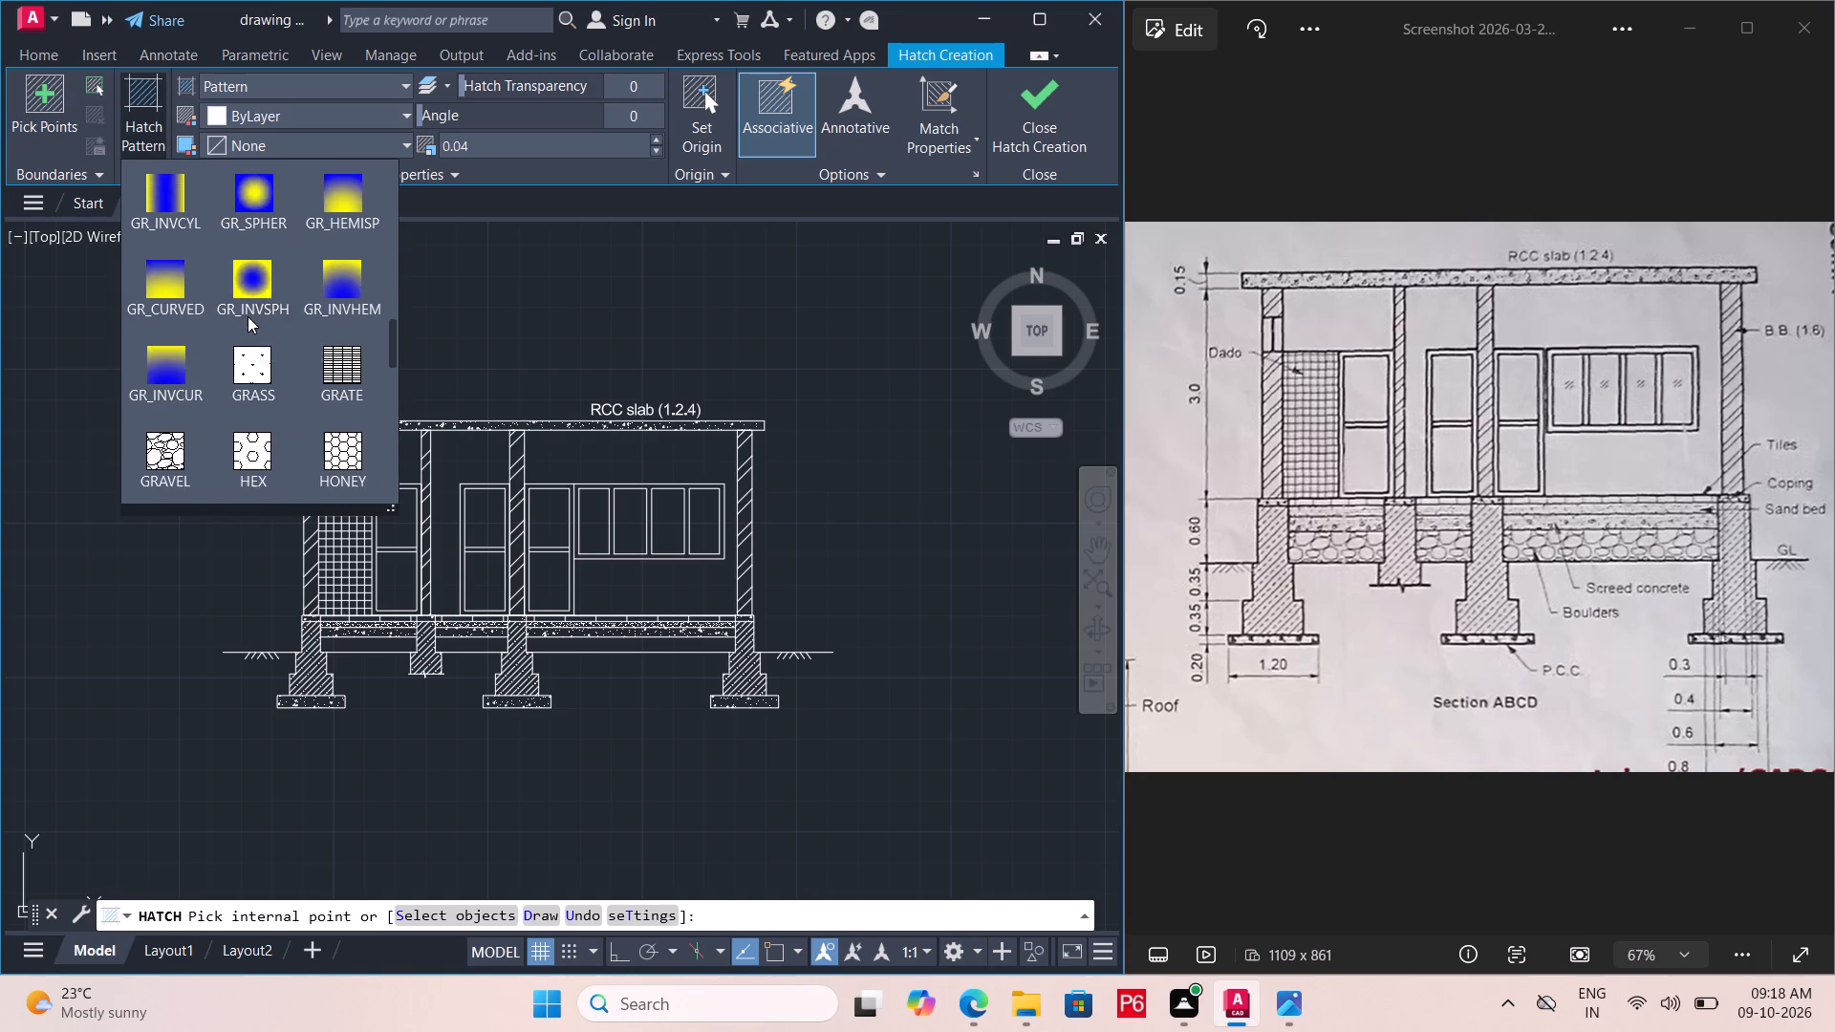
scroll(291, 145, "down", 3)
scroll(252, 362, "down", 8)
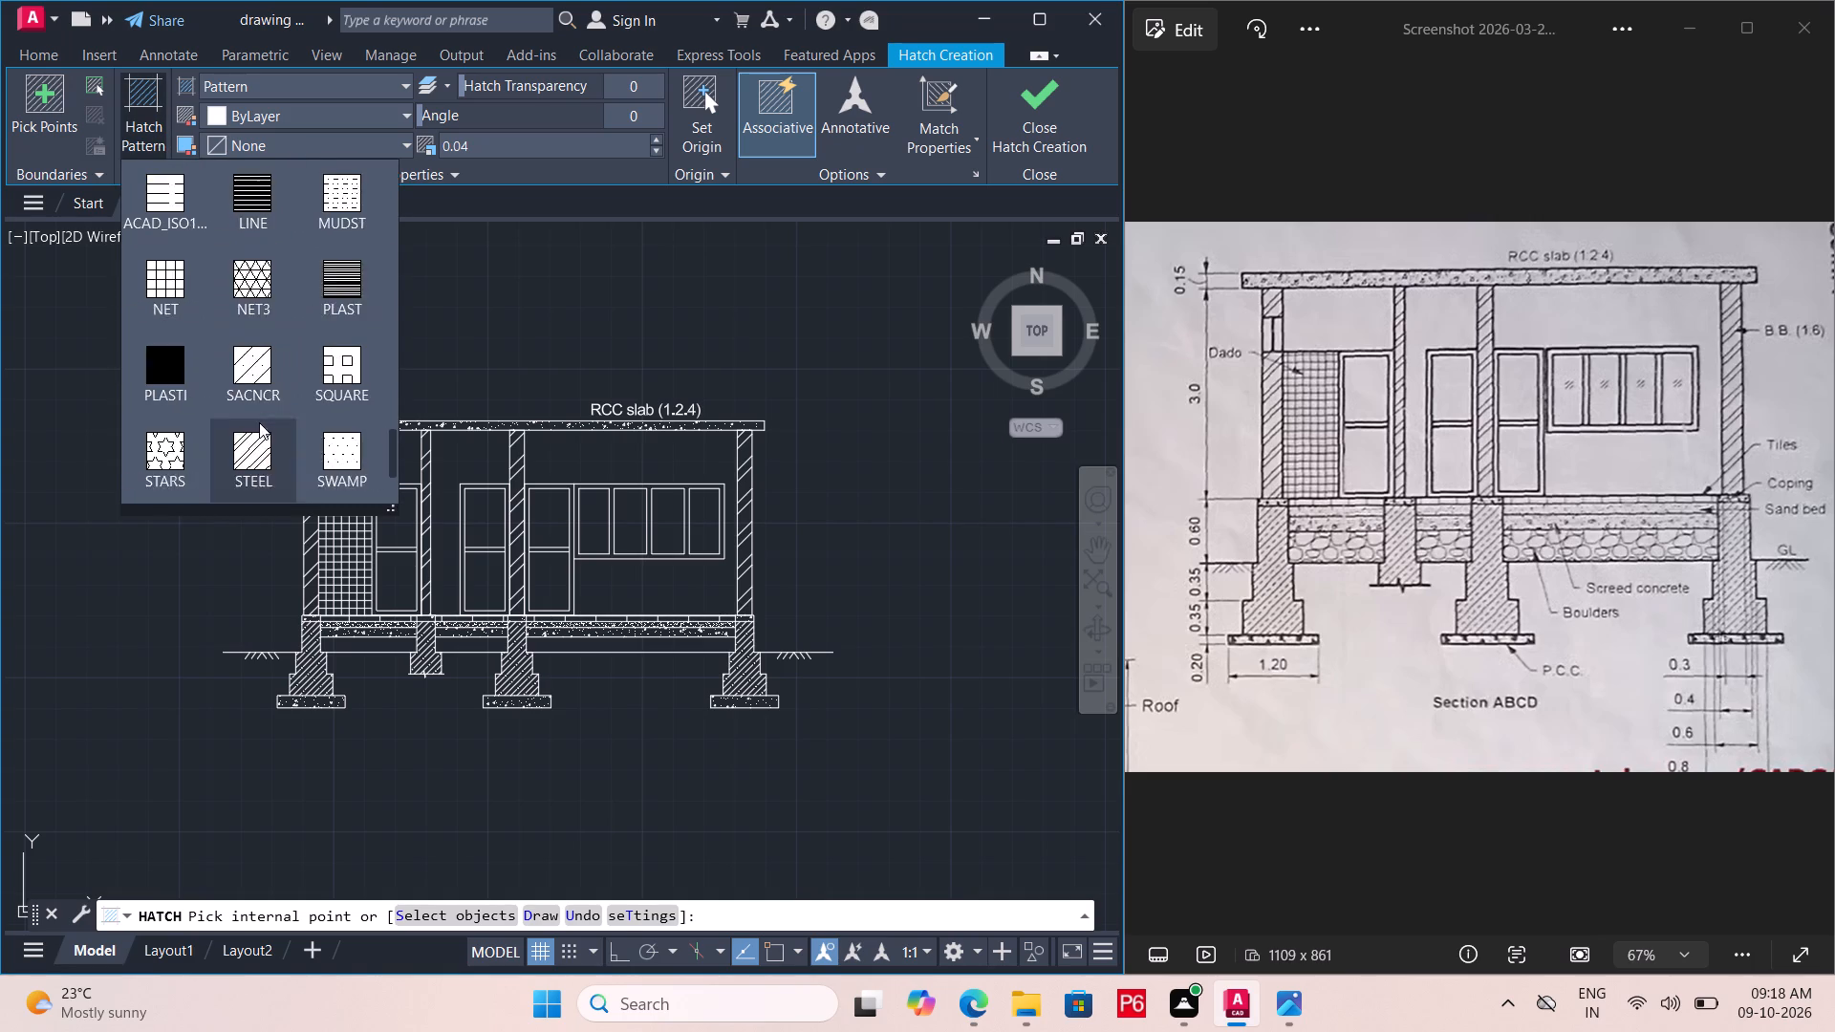
scroll(259, 422, "down", 9)
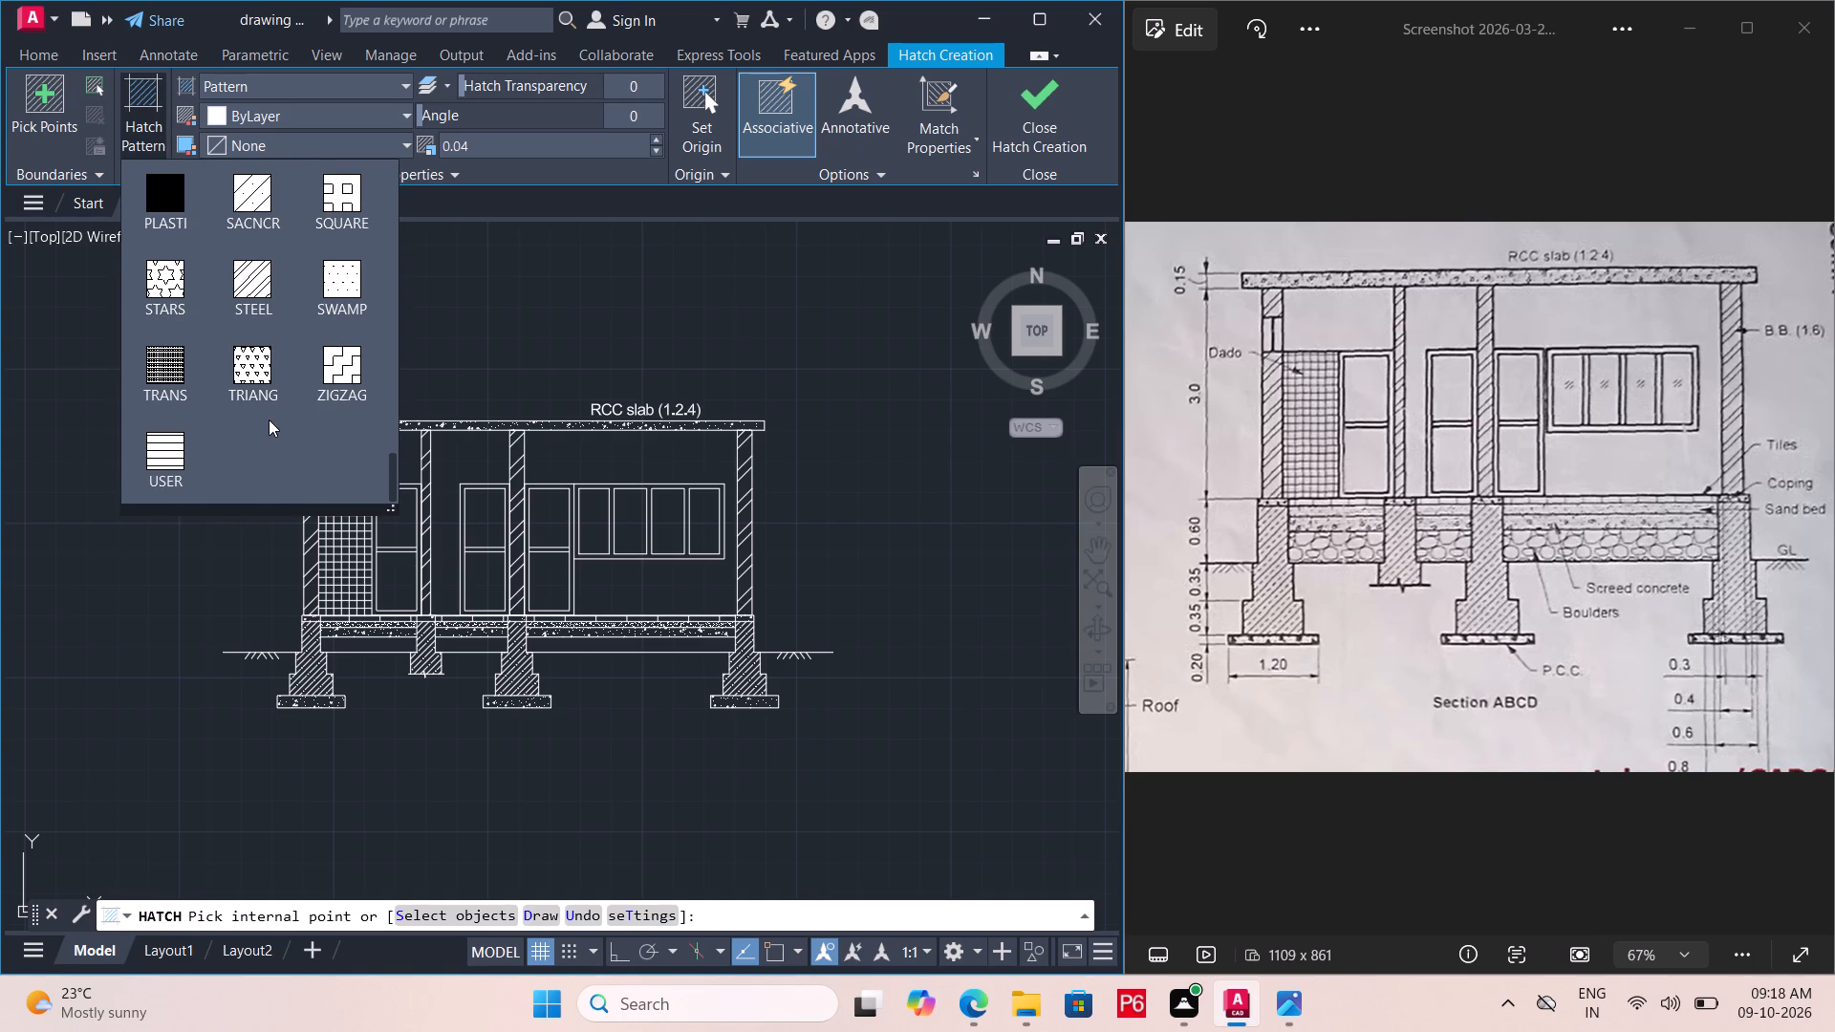
scroll(269, 419, "up", 1)
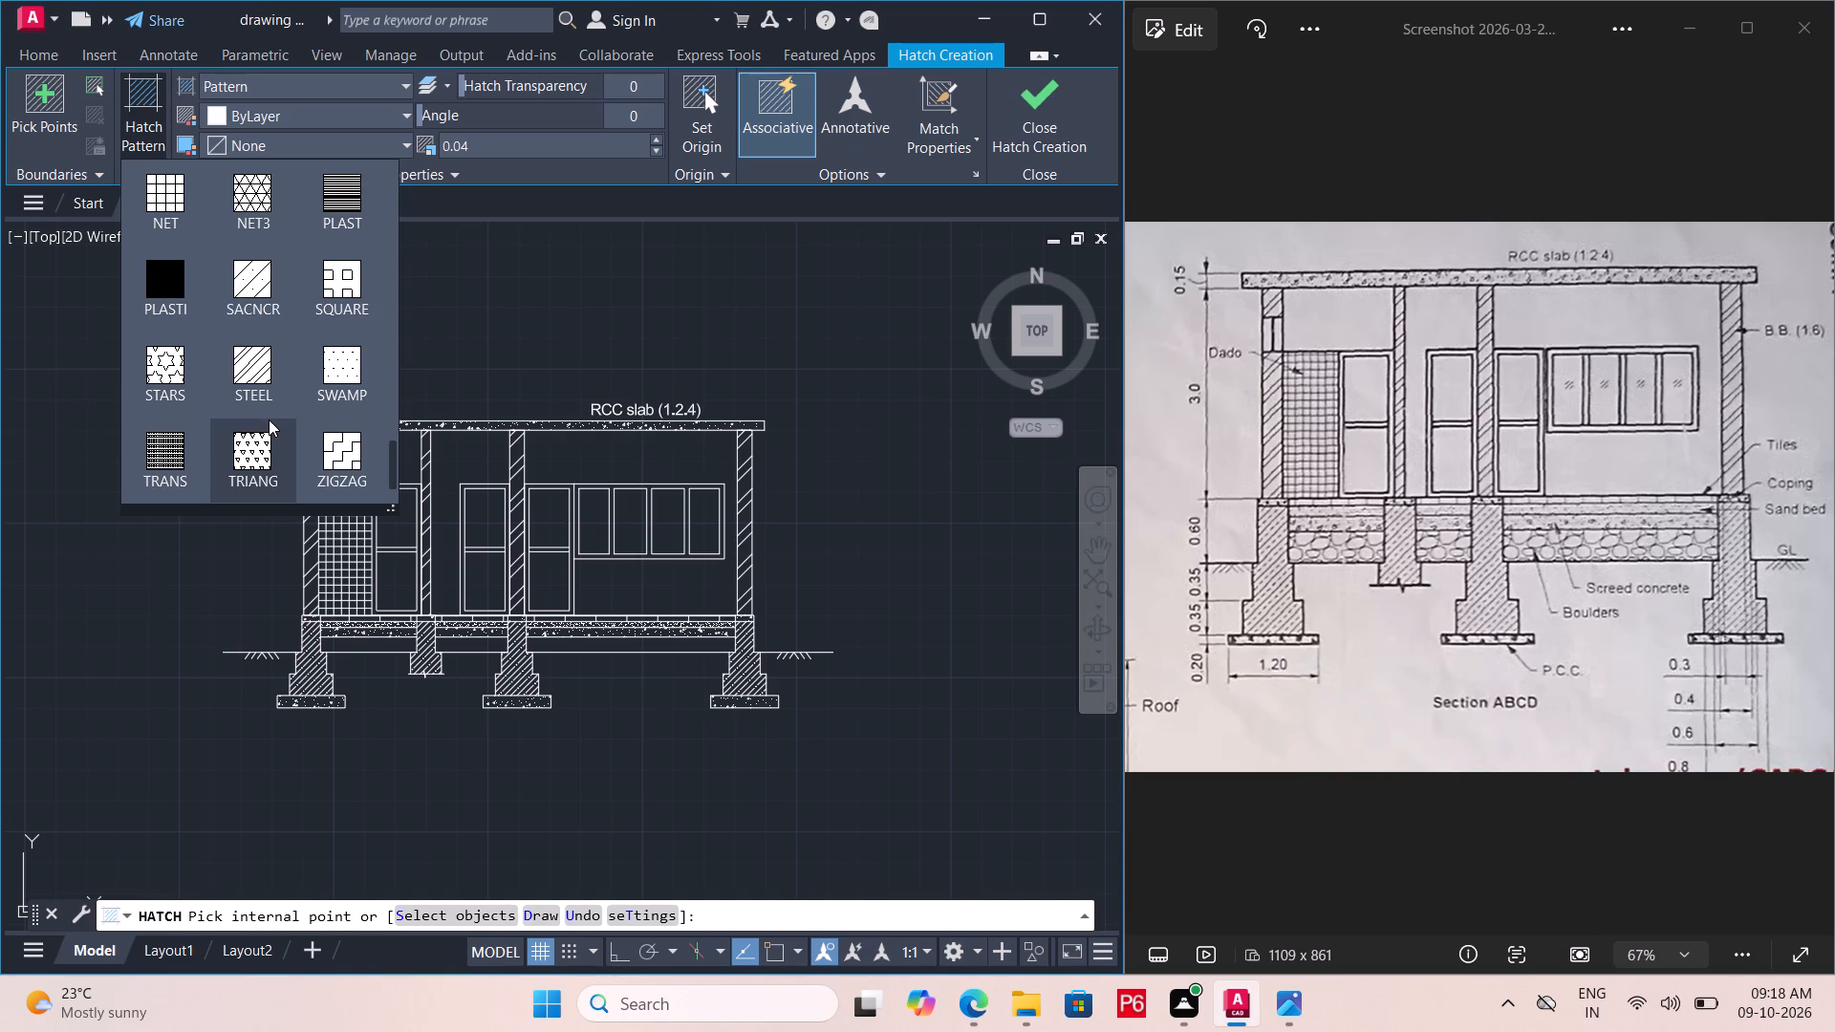
scroll(269, 419, "up", 4)
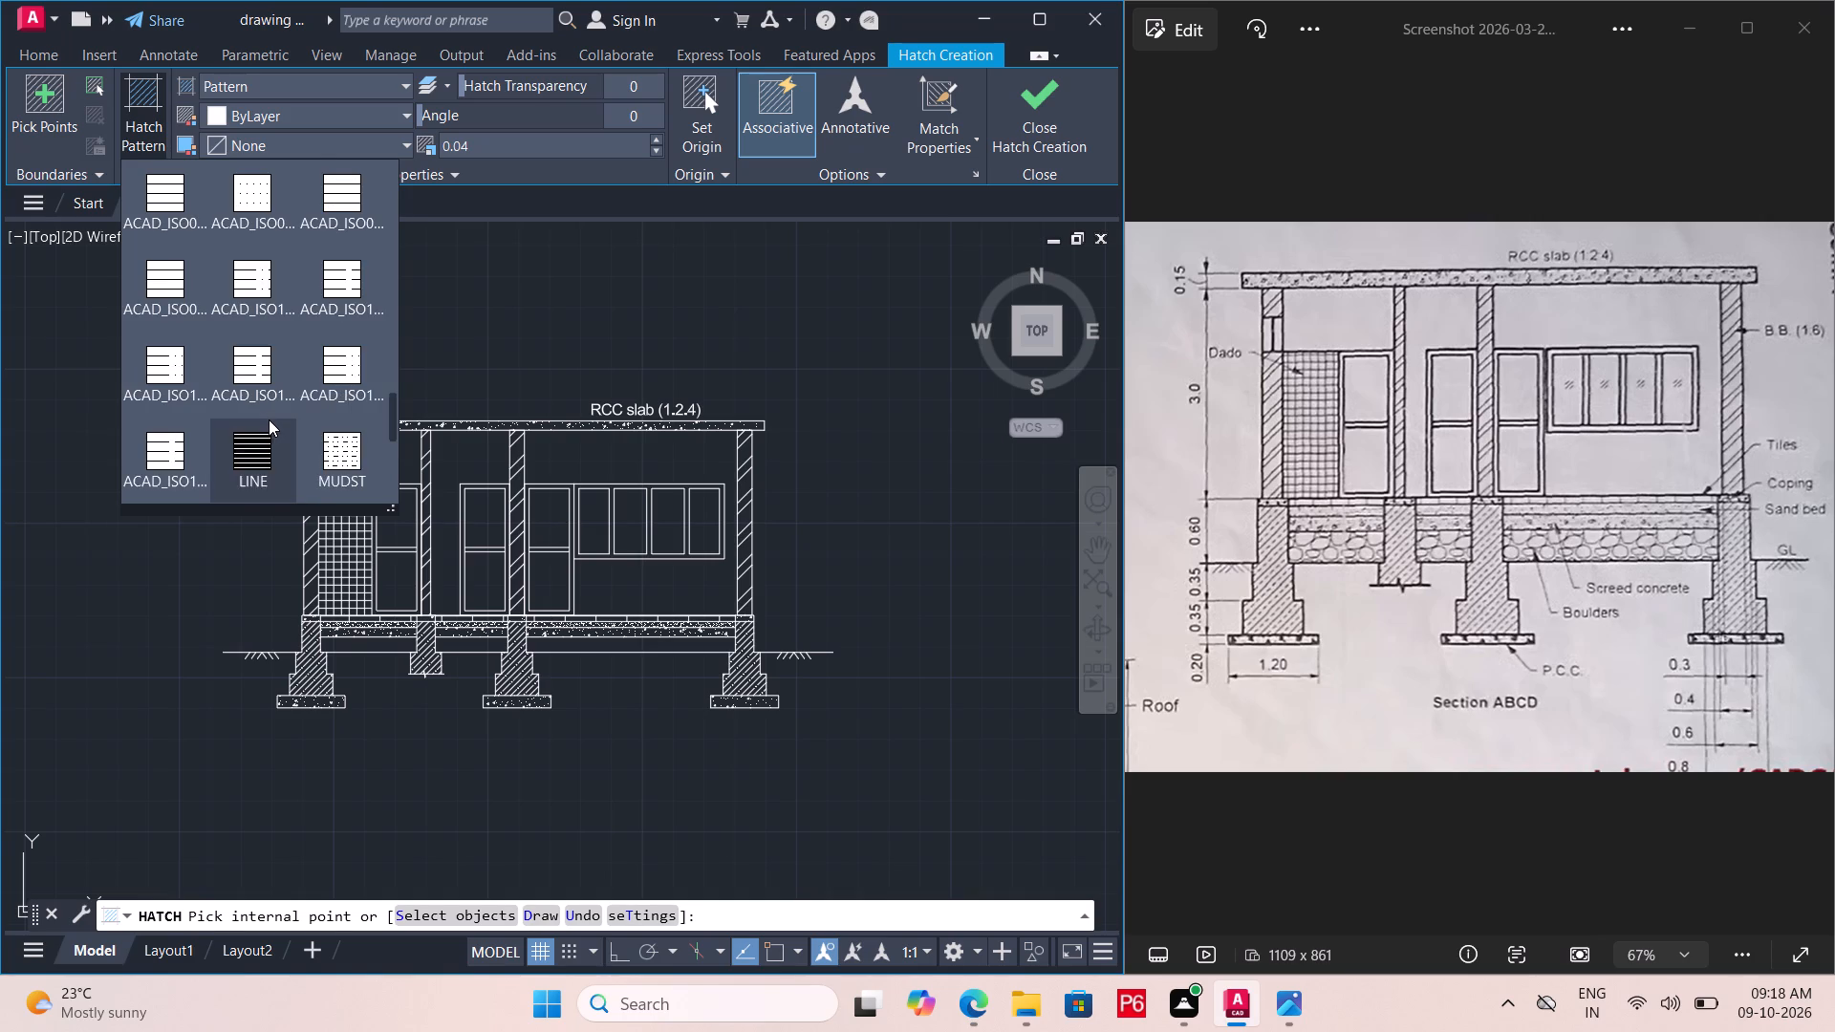
scroll(269, 419, "up", 5)
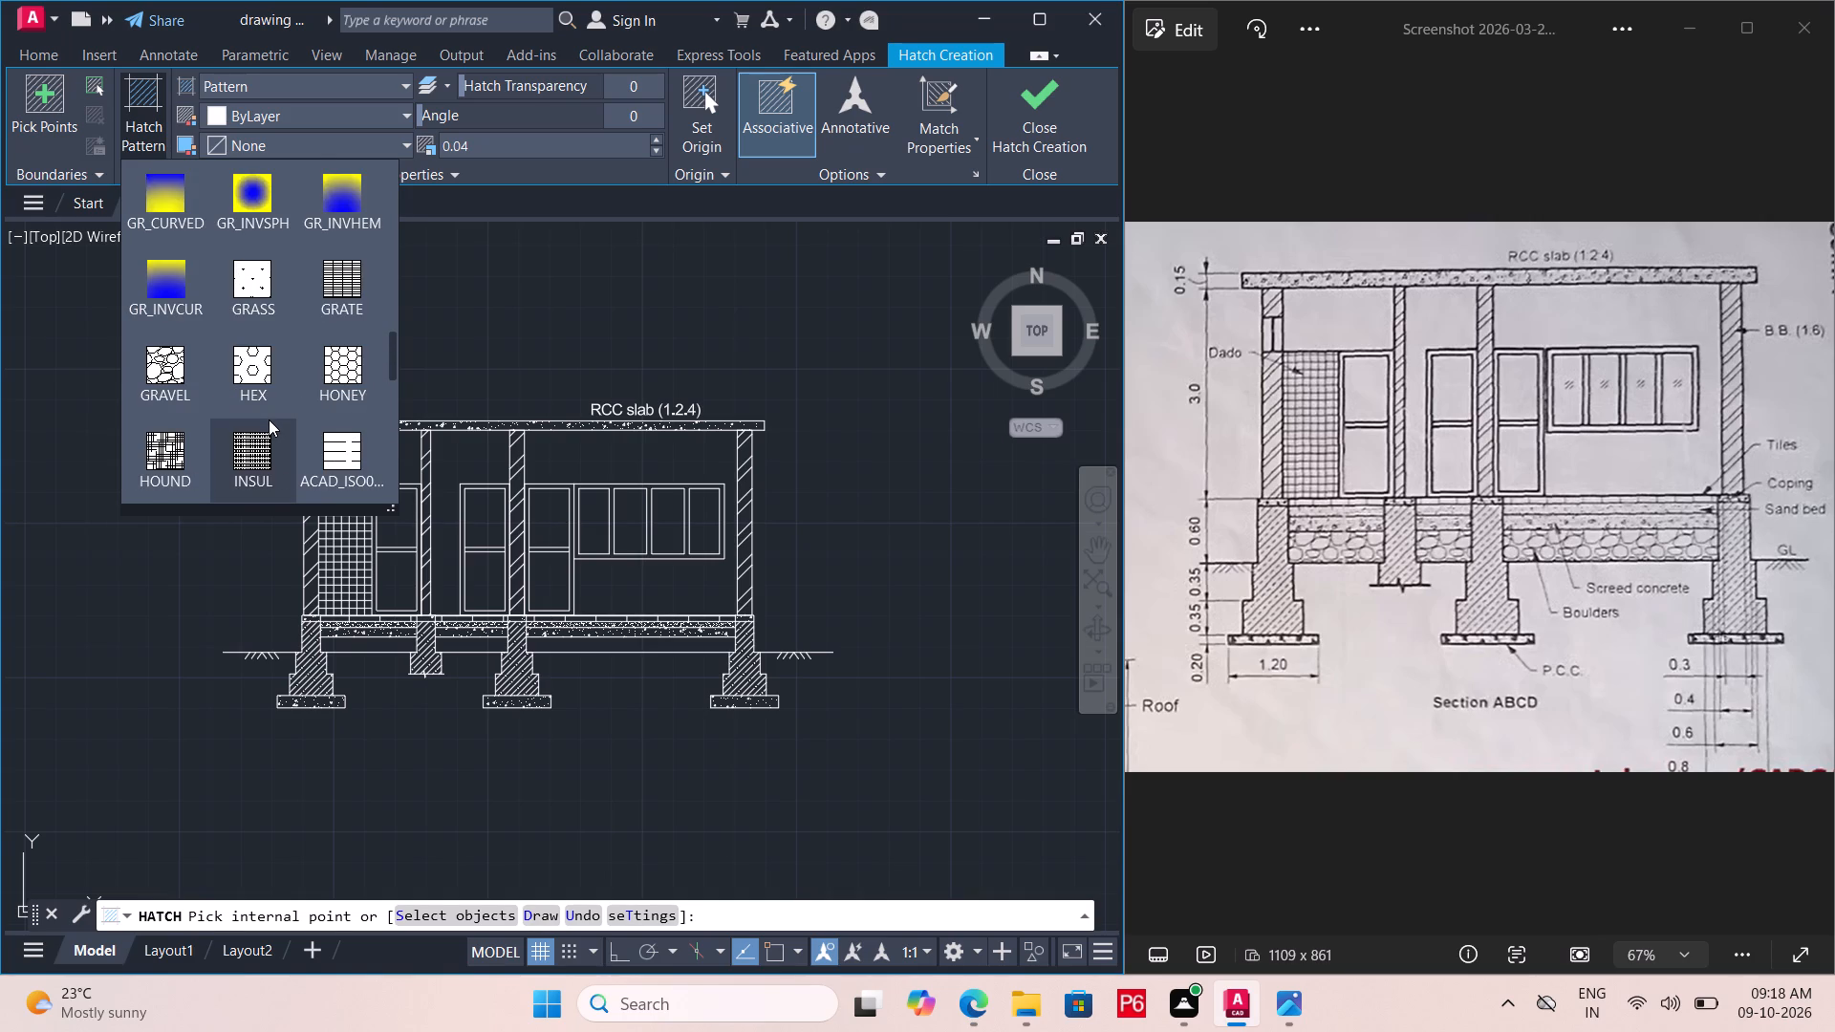
scroll(248, 424, "up", 5)
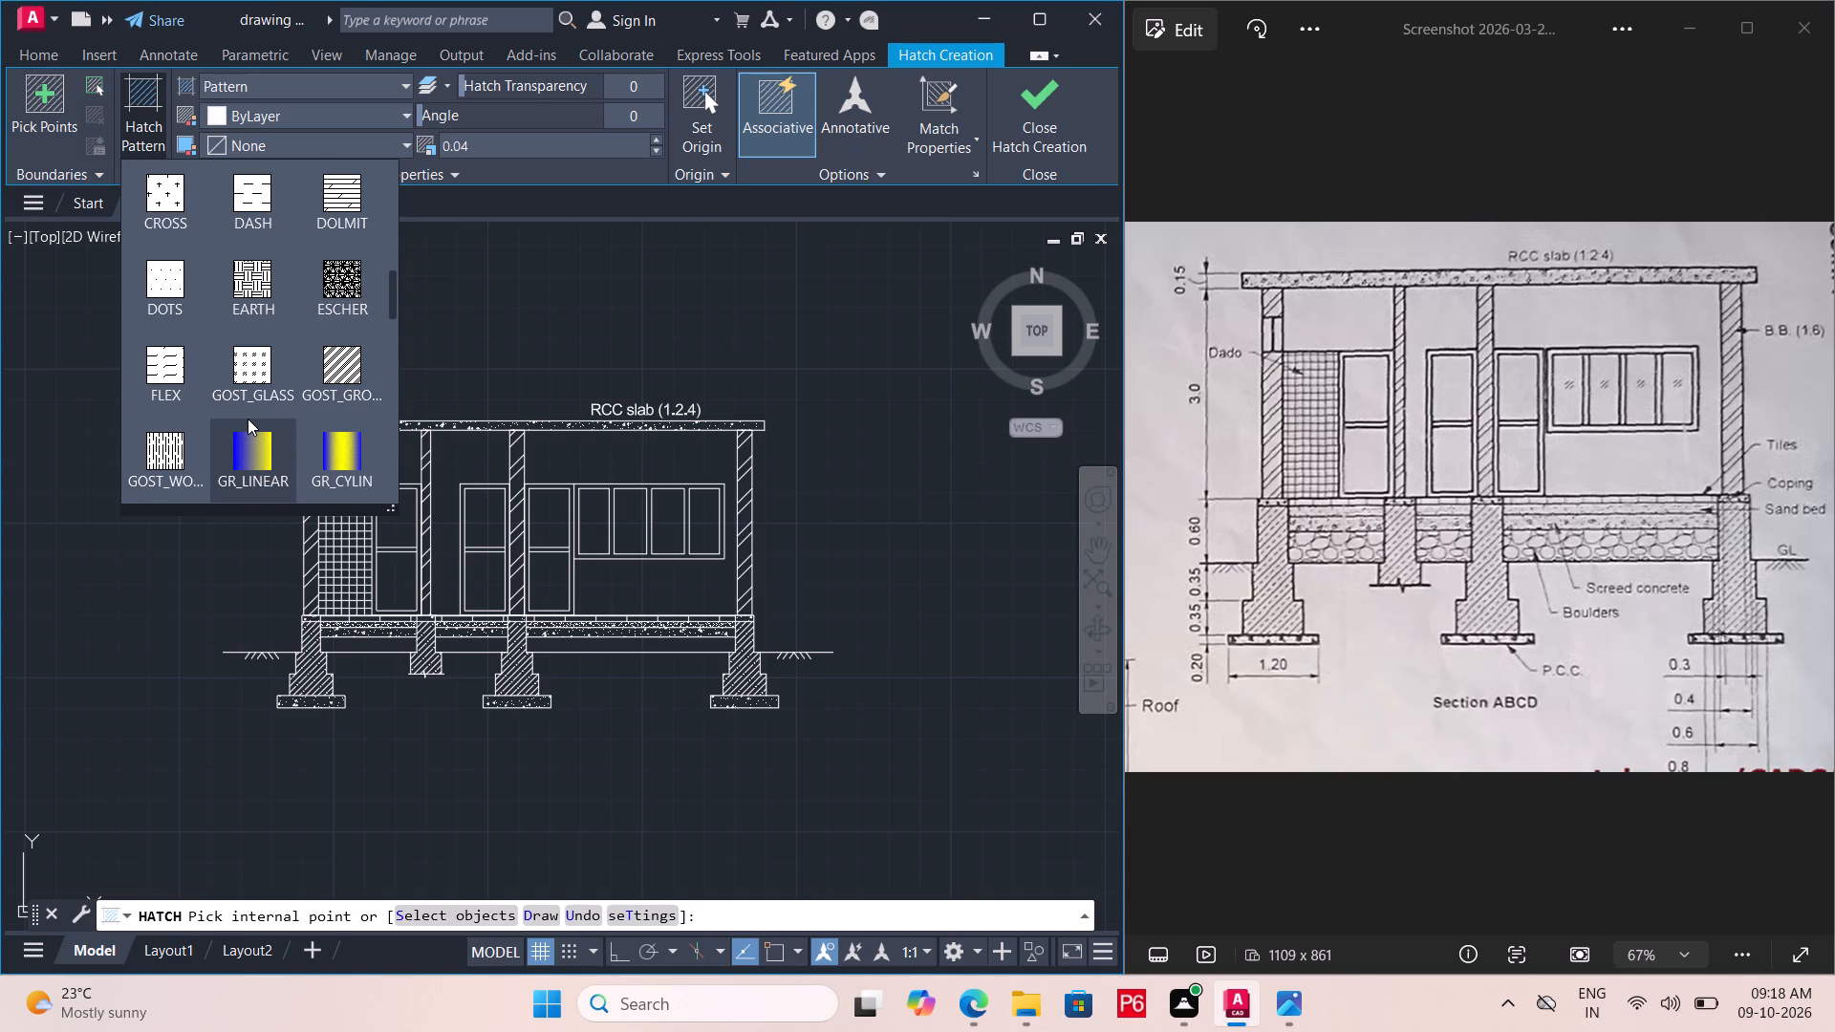
scroll(248, 419, "up", 3)
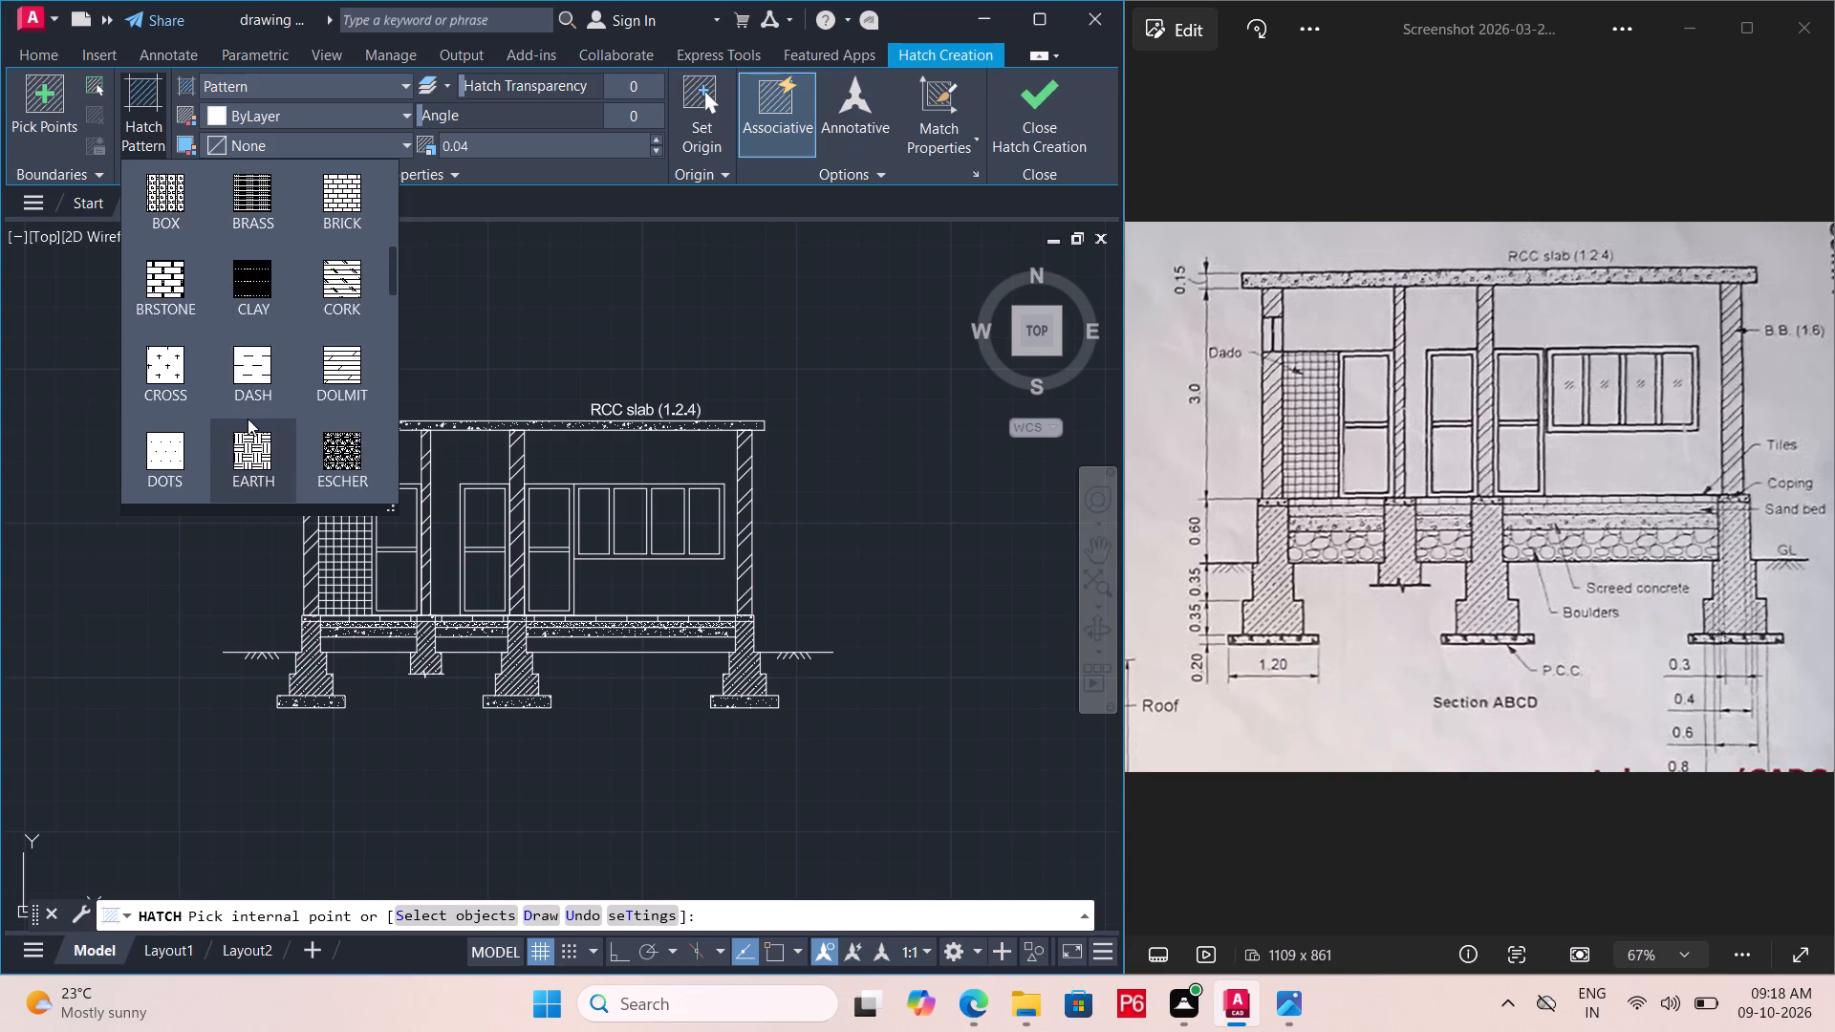
scroll(248, 419, "up", 3)
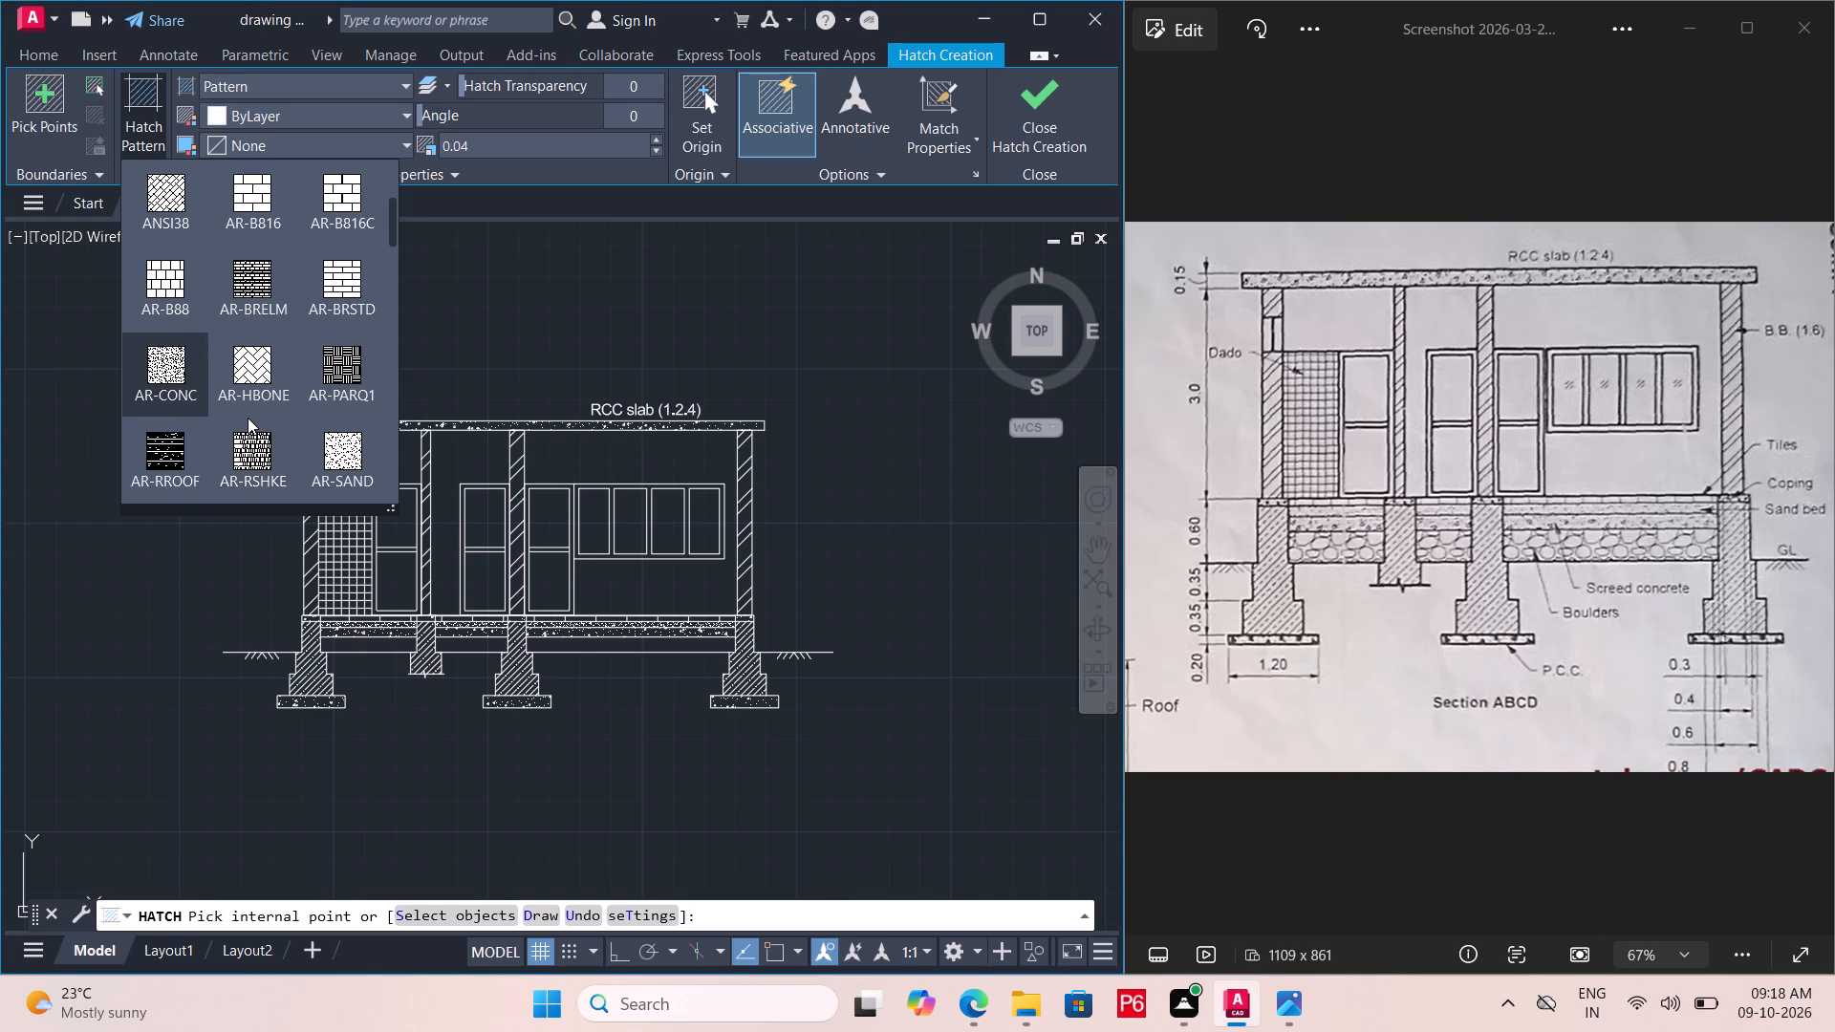
scroll(248, 418, "up", 6)
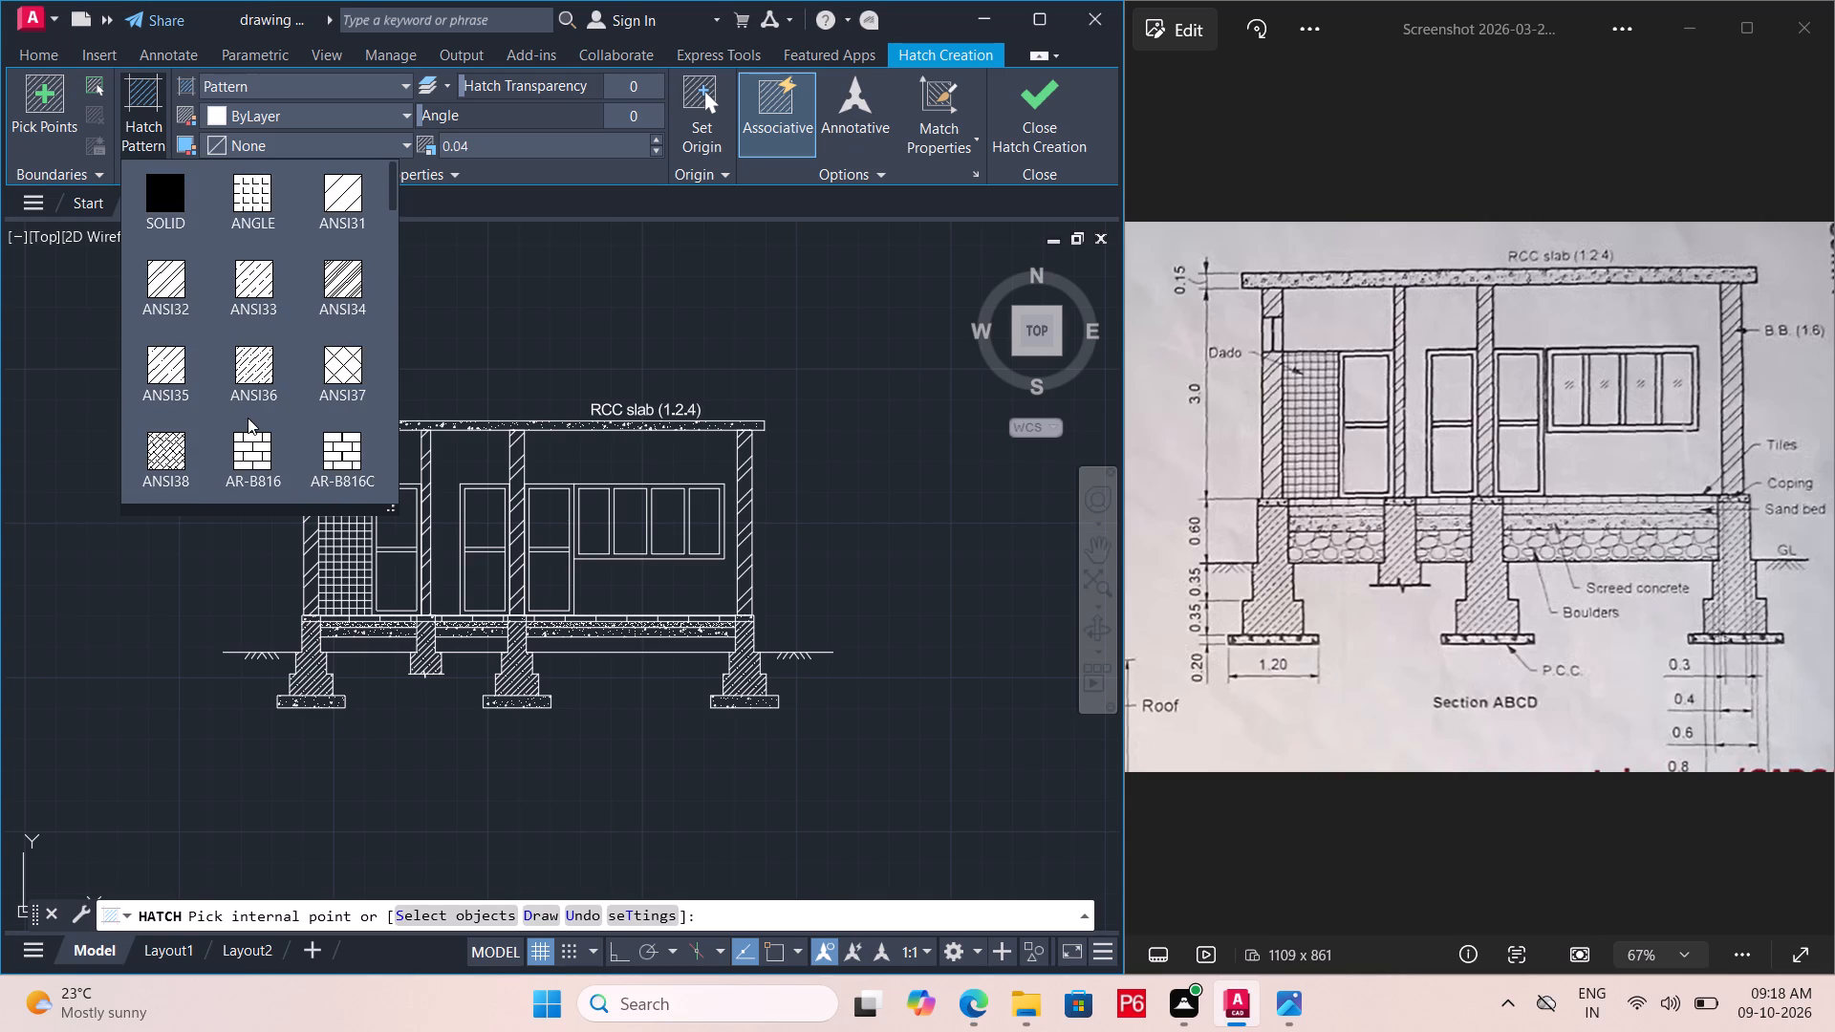
scroll(248, 418, "up", 3)
left_click(145, 128)
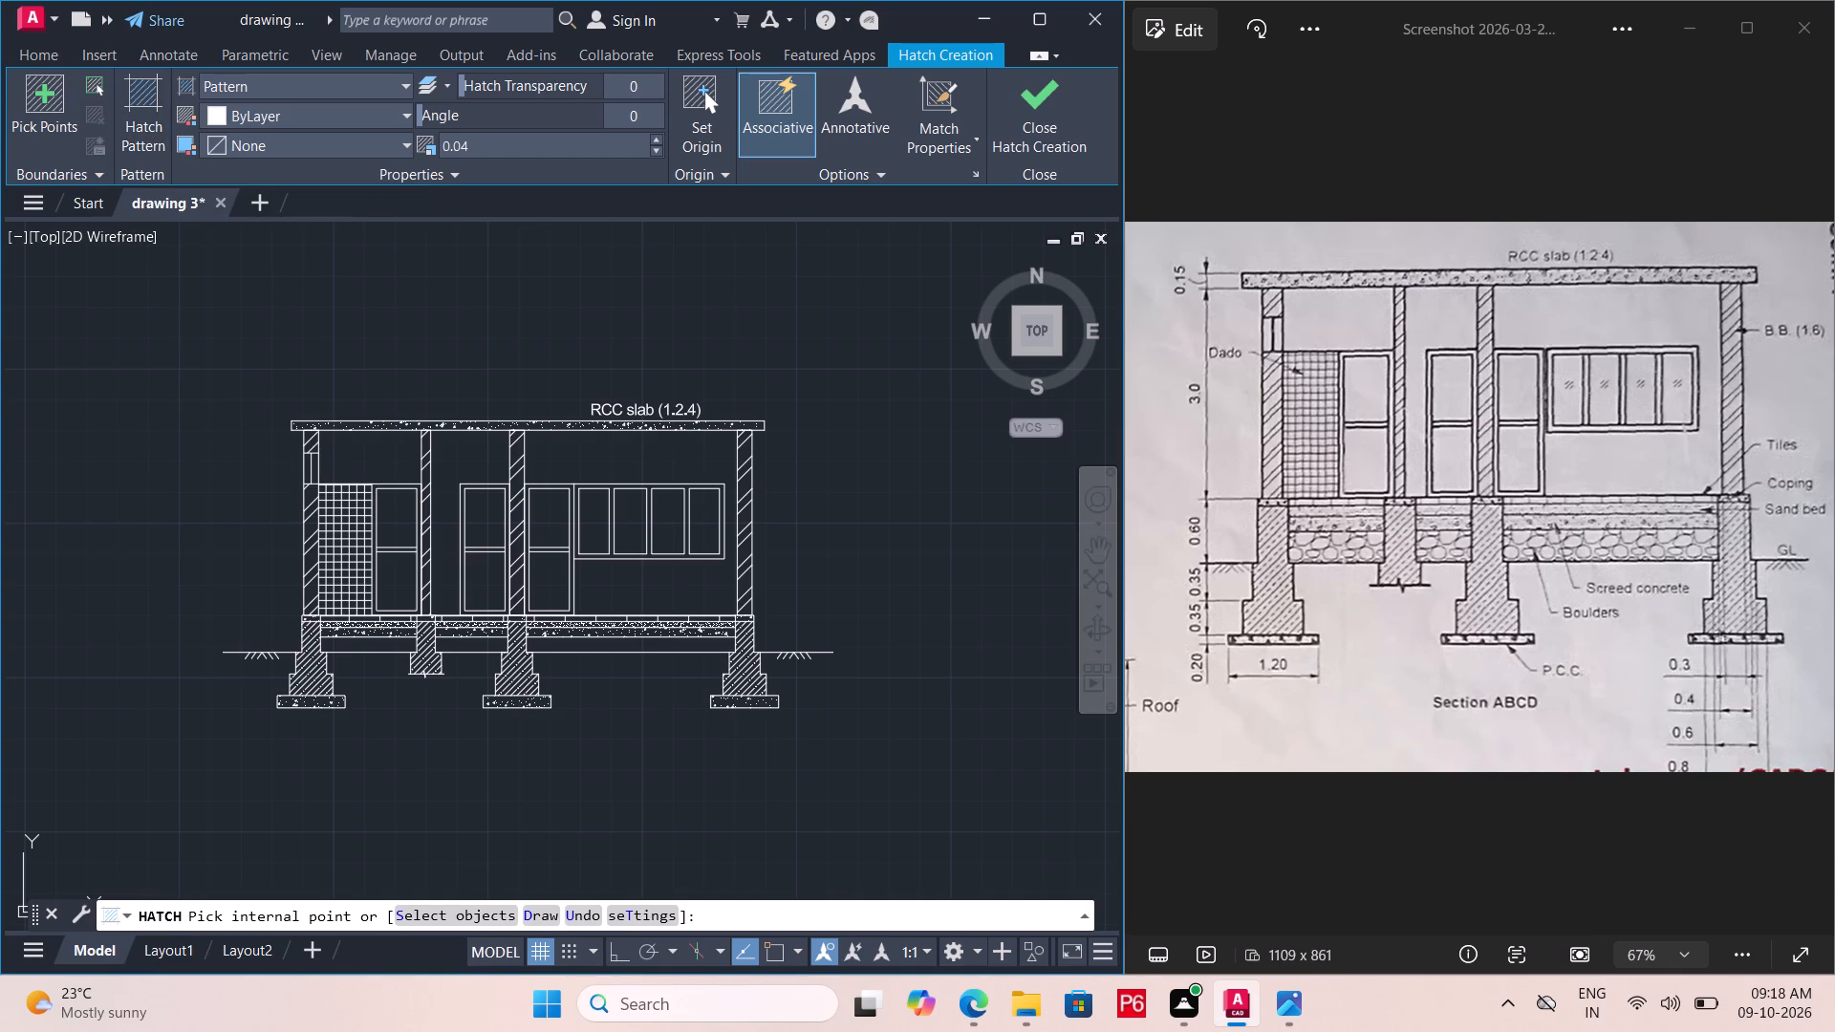
scroll(622, 535, "up", 2)
key("Escape")
key("Escape")
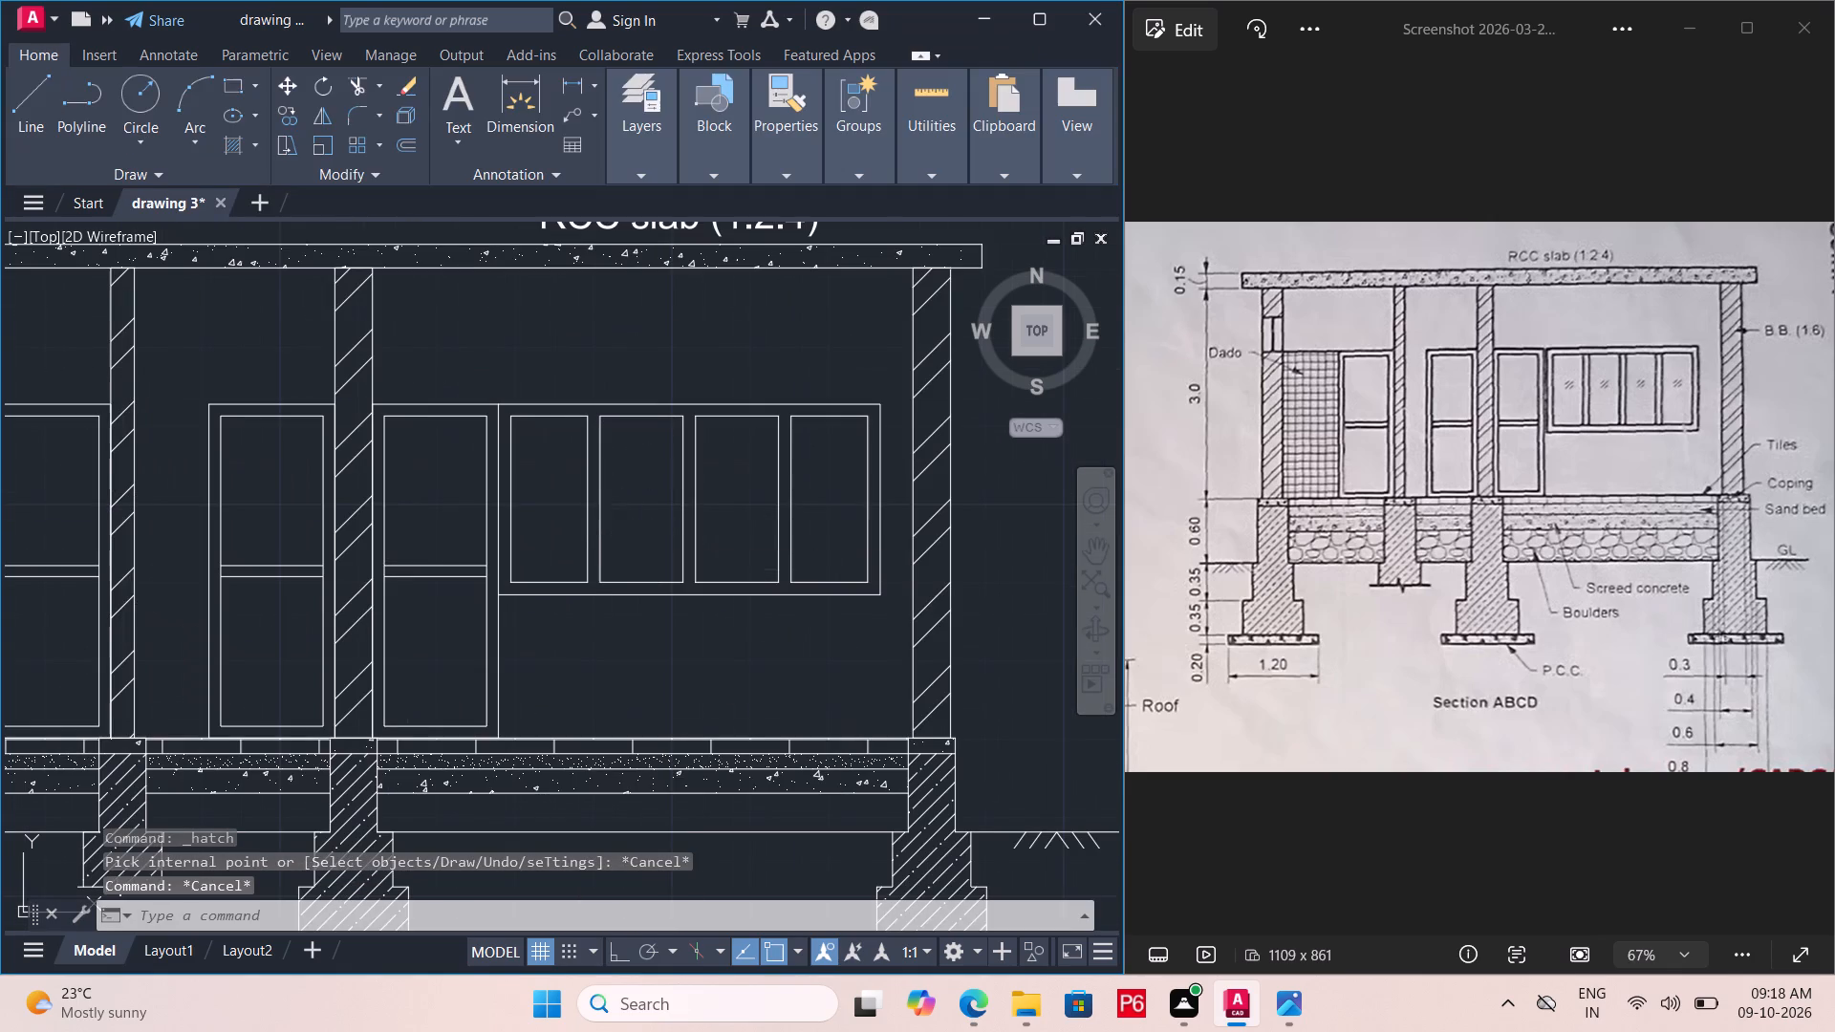
Draw a short diagonal line about 0.14 long in the middle of the first pane of the four-pane window.
key("l")
key("space")
scroll(539, 505, "up", 2)
left_click(529, 505)
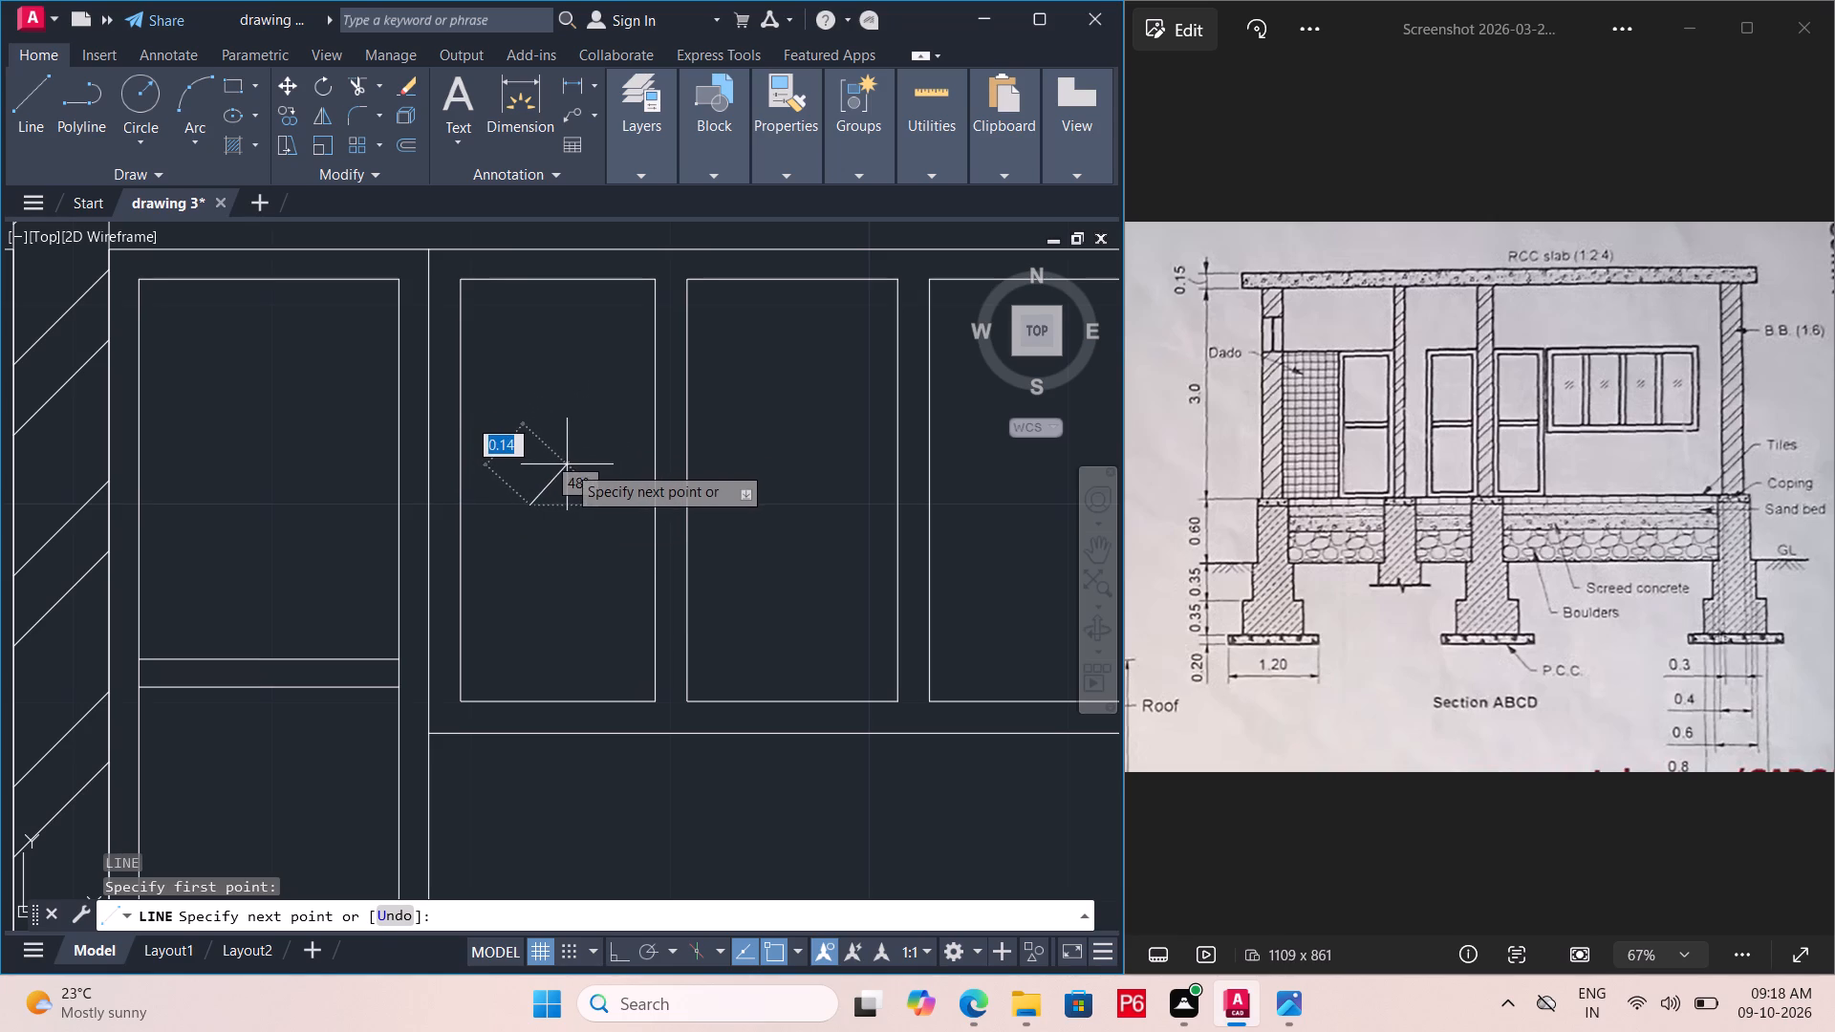
left_click(567, 464)
key("space")
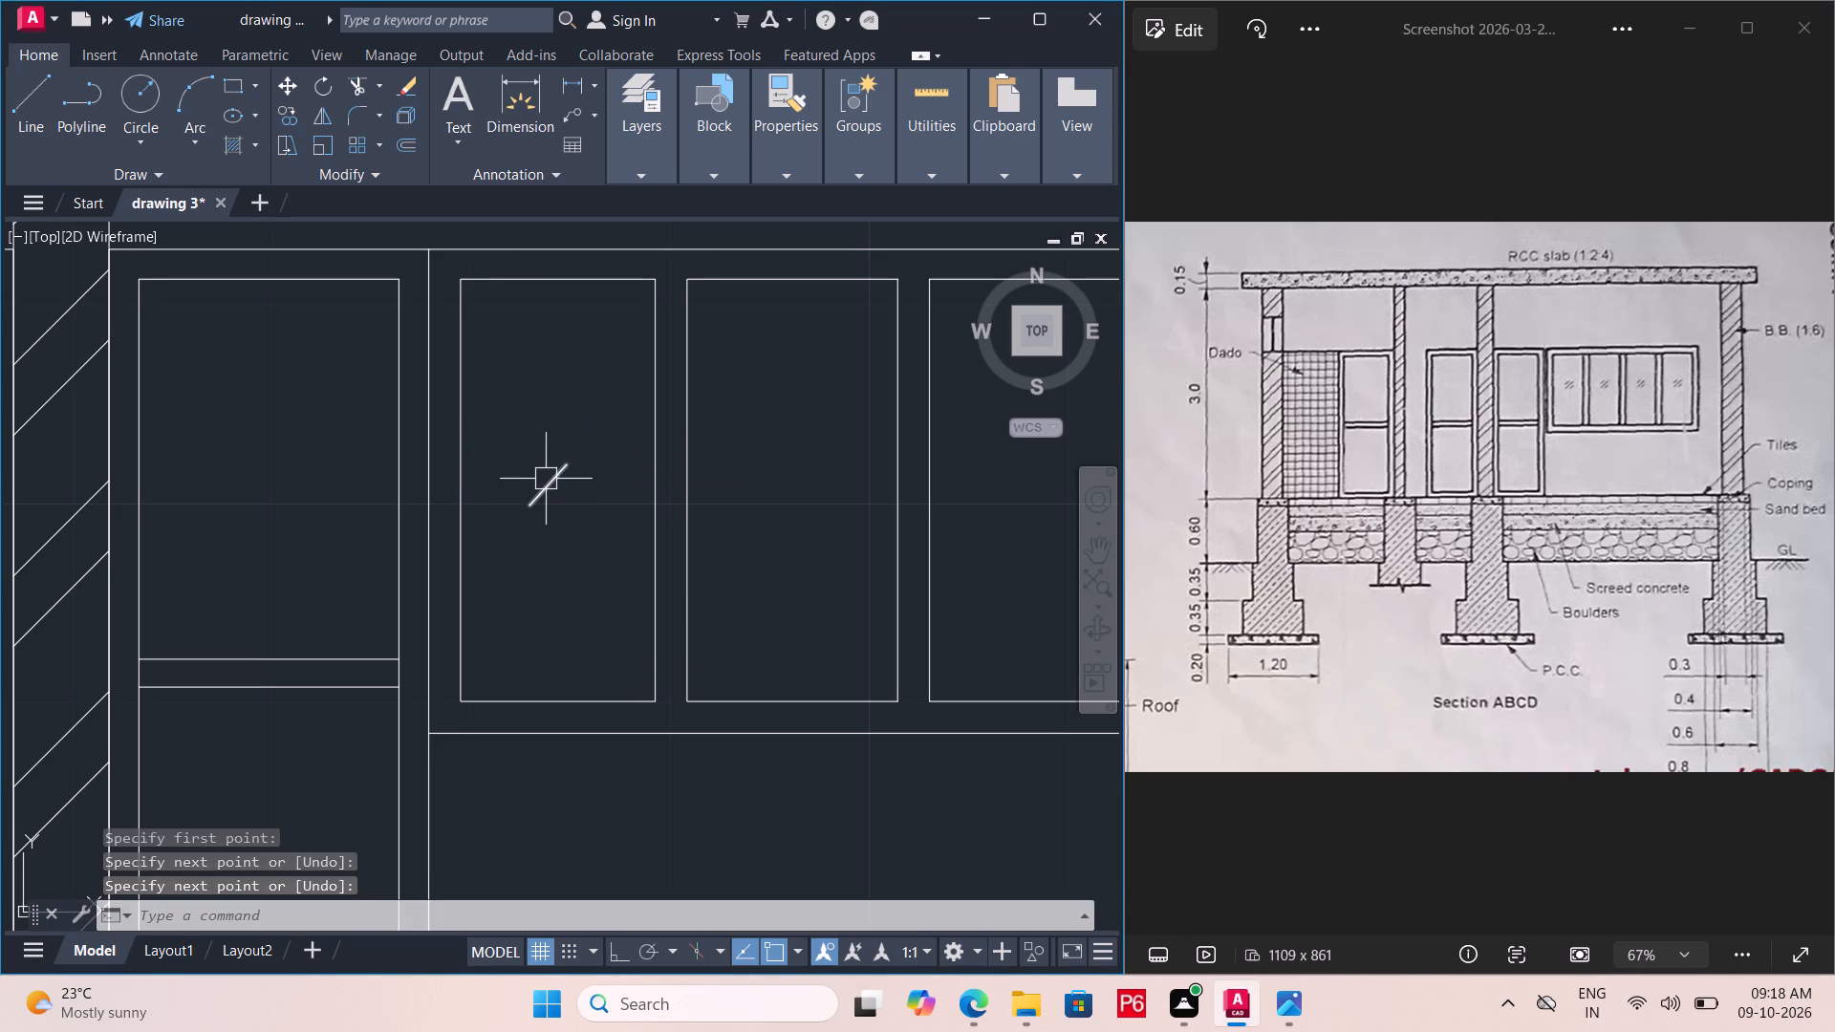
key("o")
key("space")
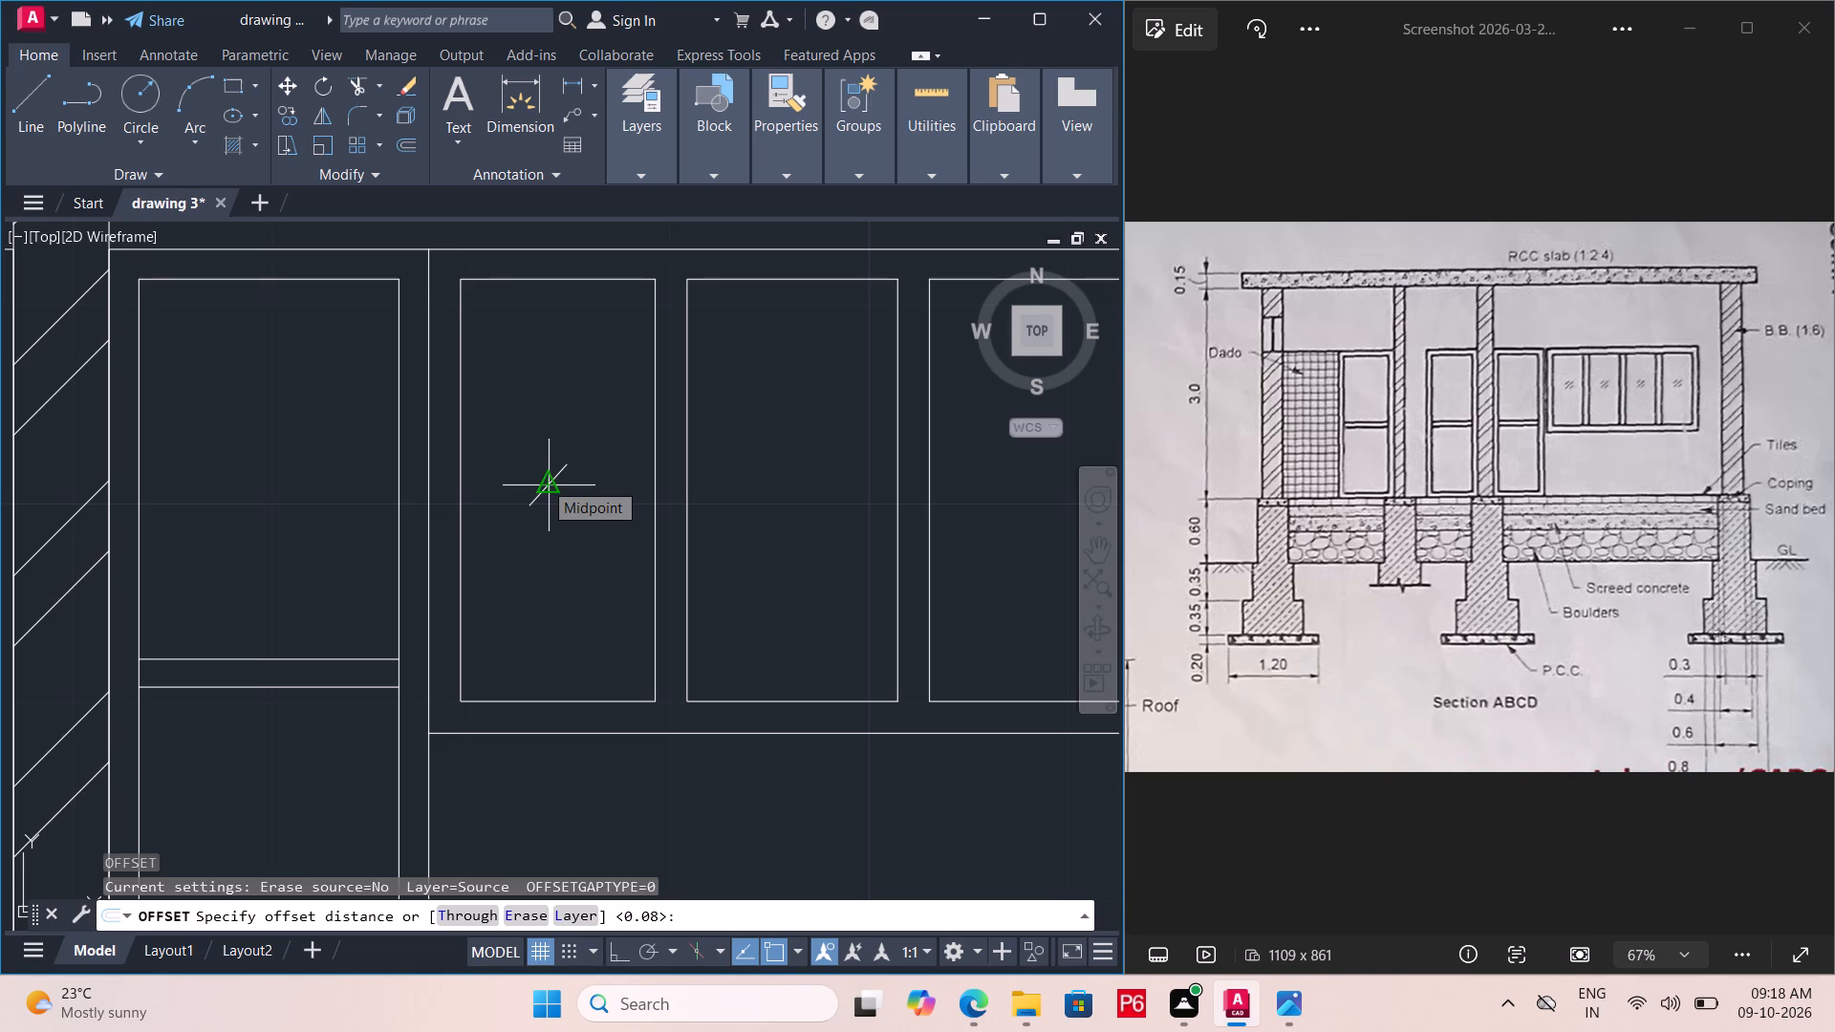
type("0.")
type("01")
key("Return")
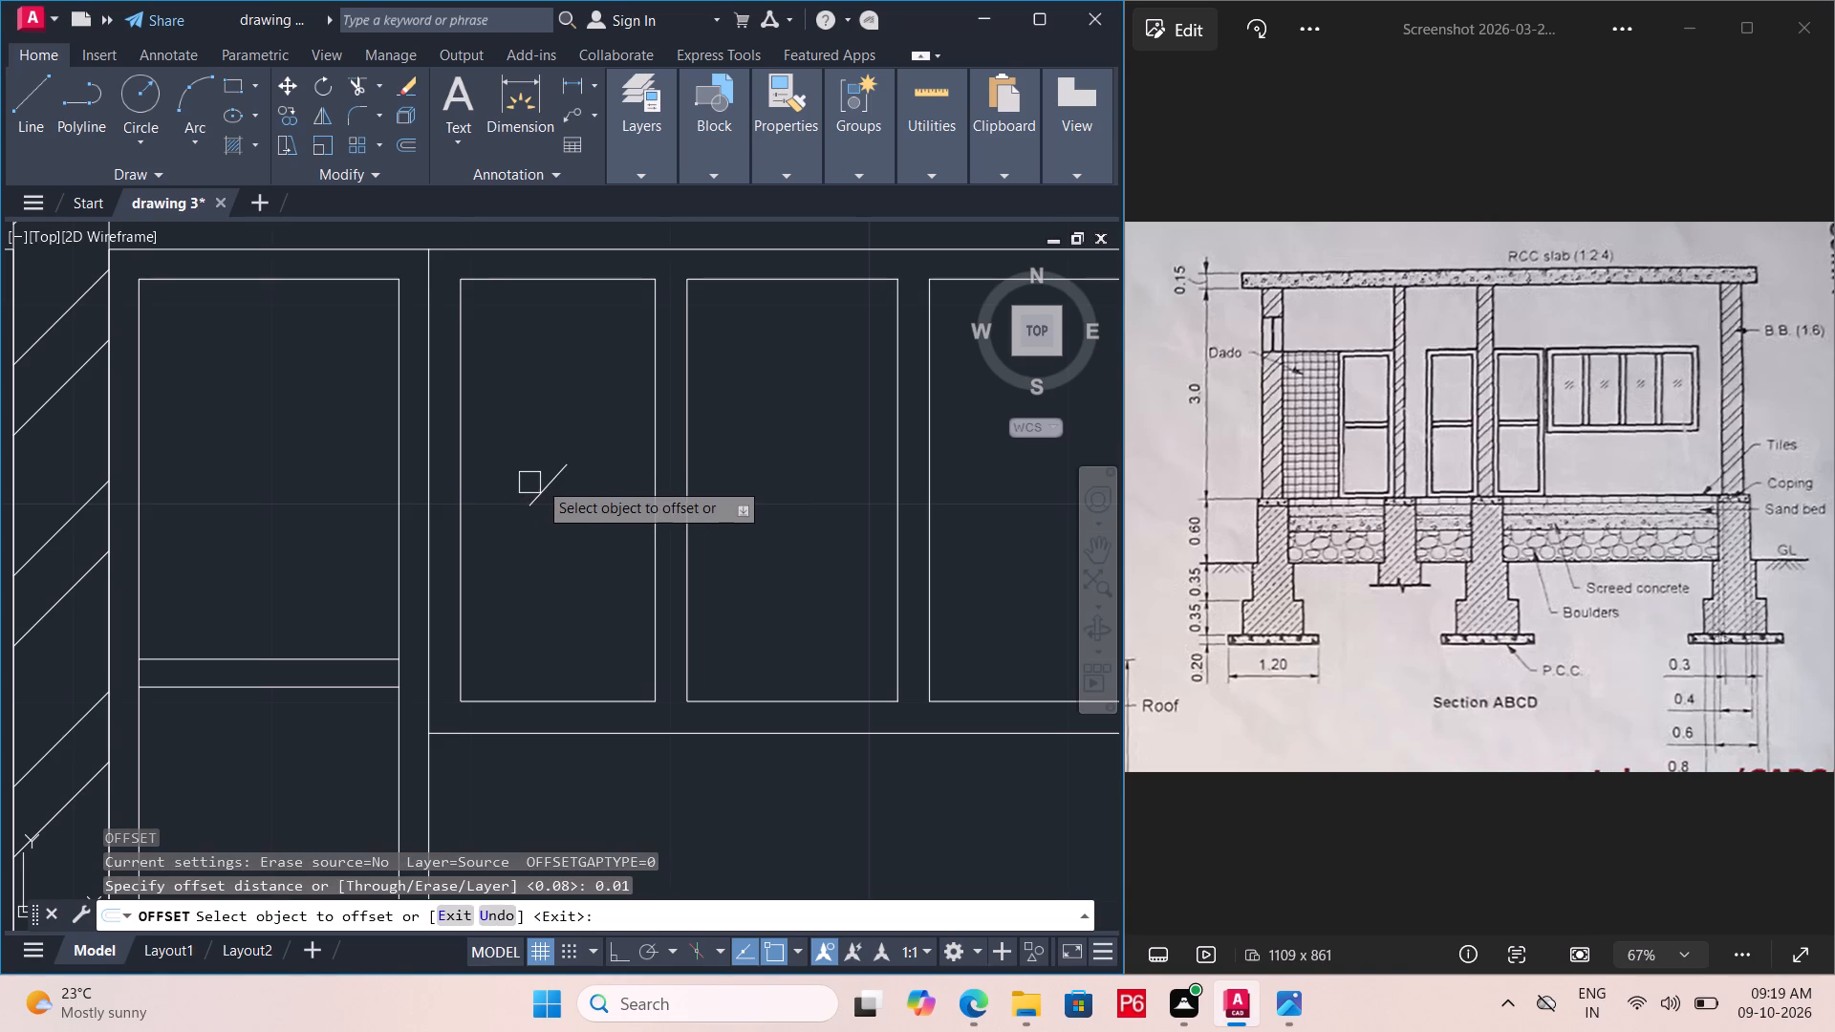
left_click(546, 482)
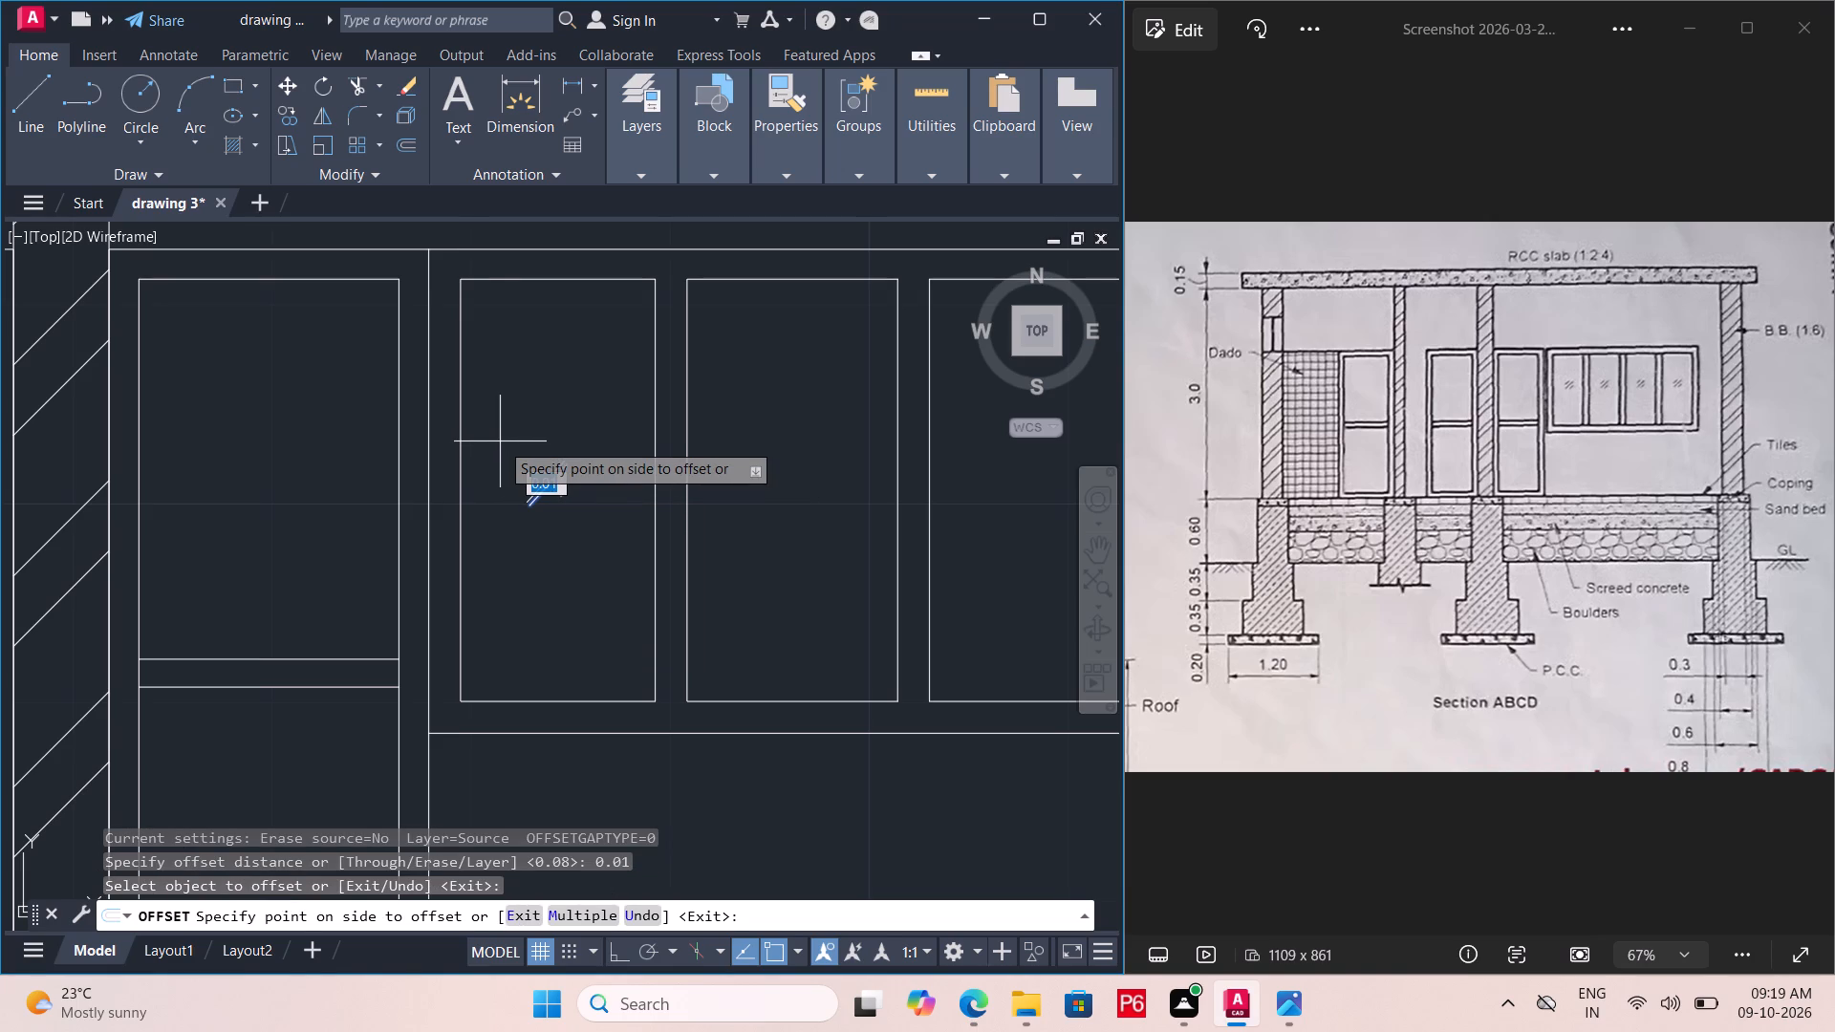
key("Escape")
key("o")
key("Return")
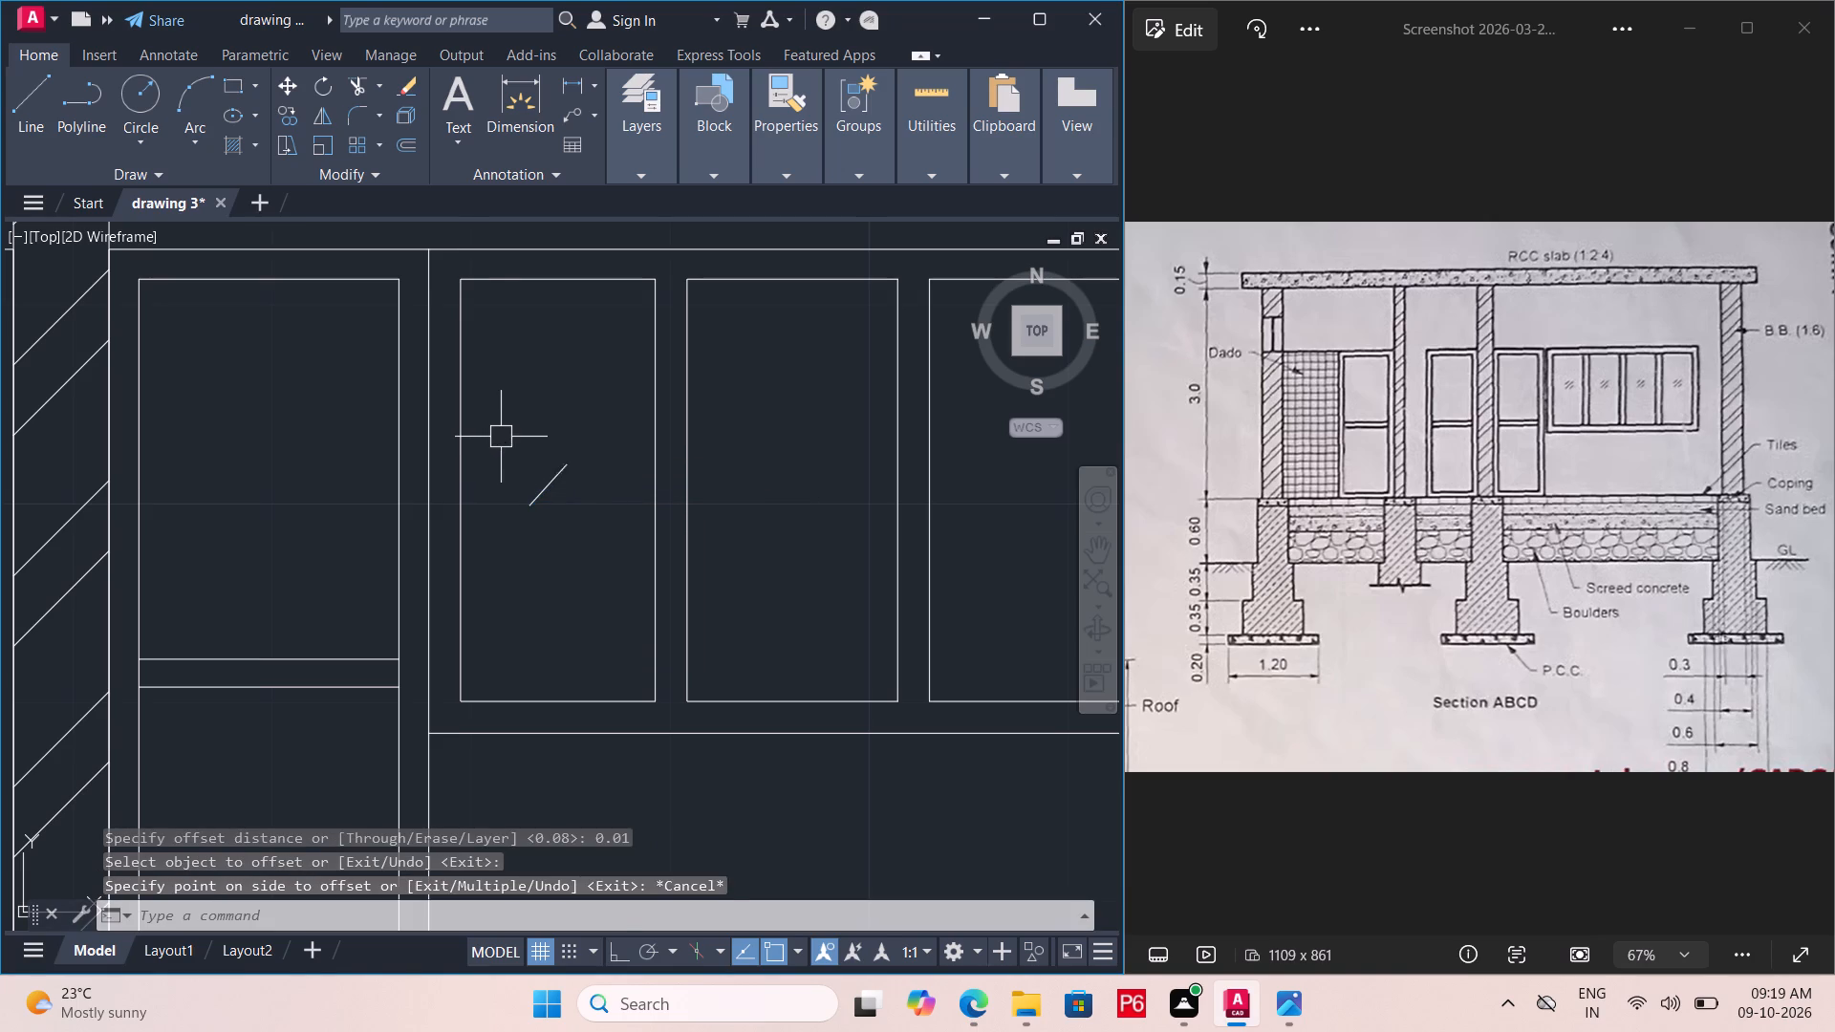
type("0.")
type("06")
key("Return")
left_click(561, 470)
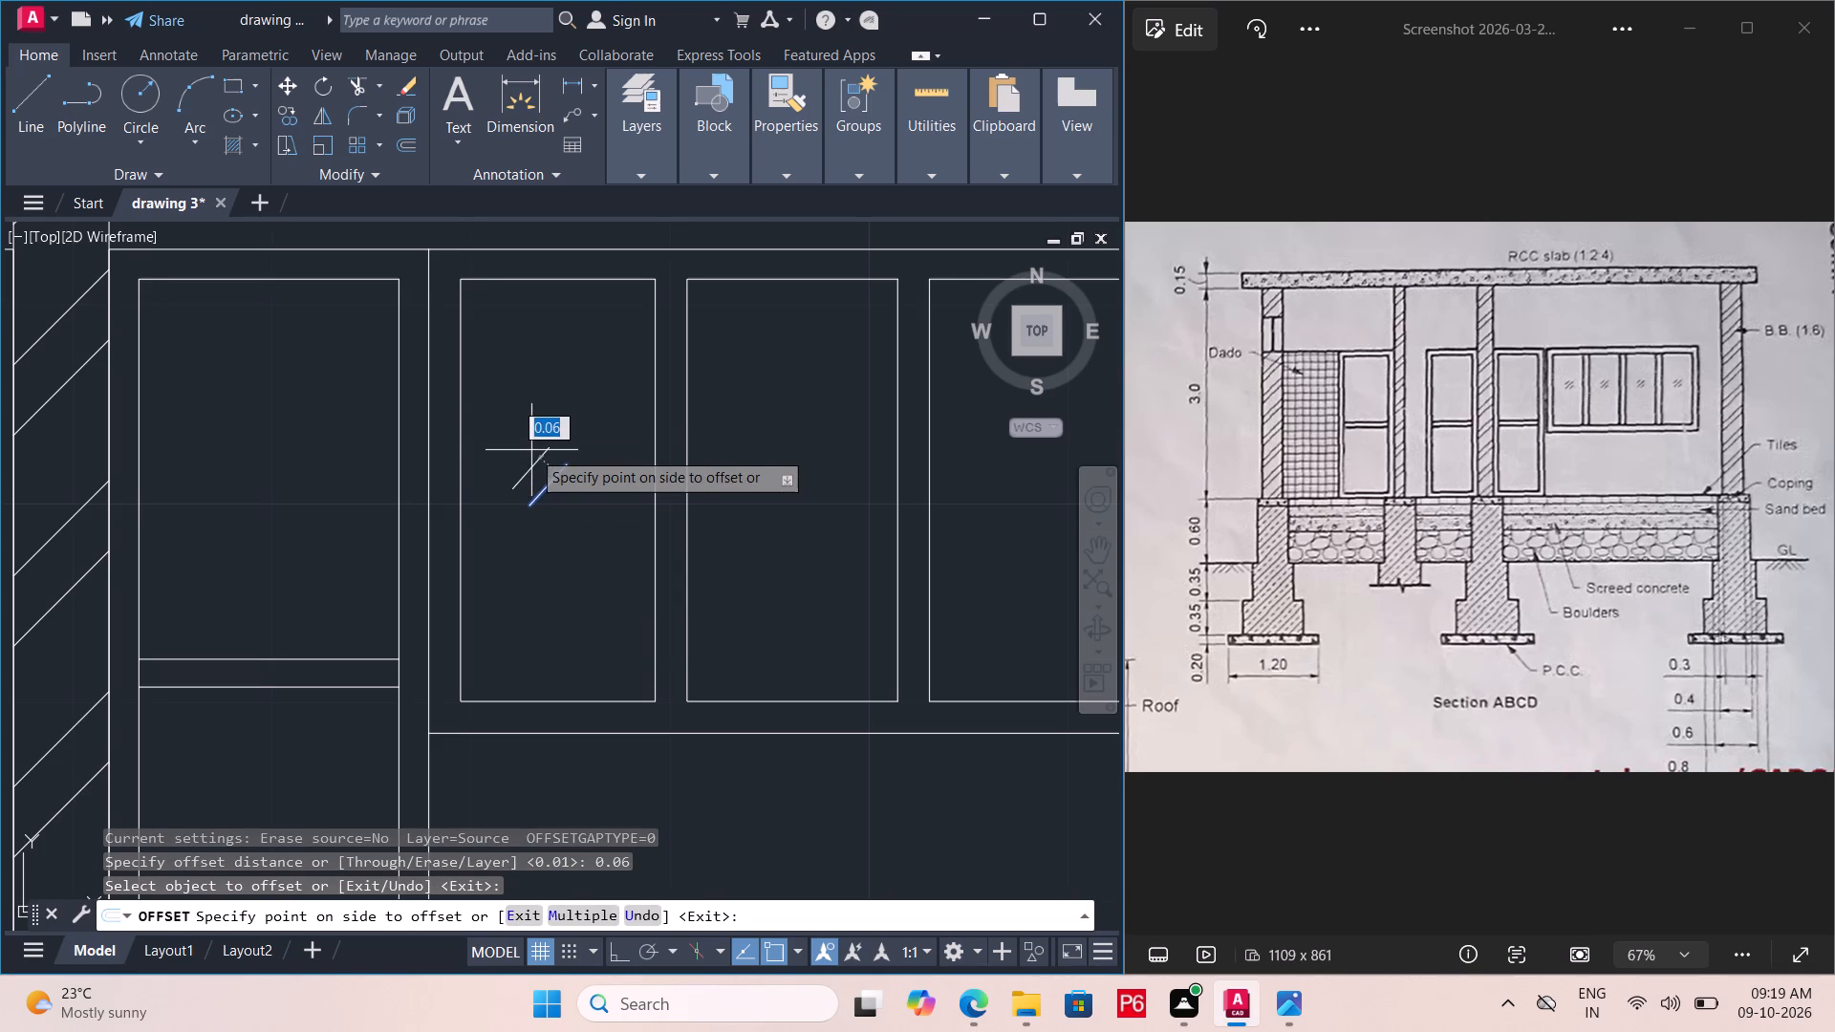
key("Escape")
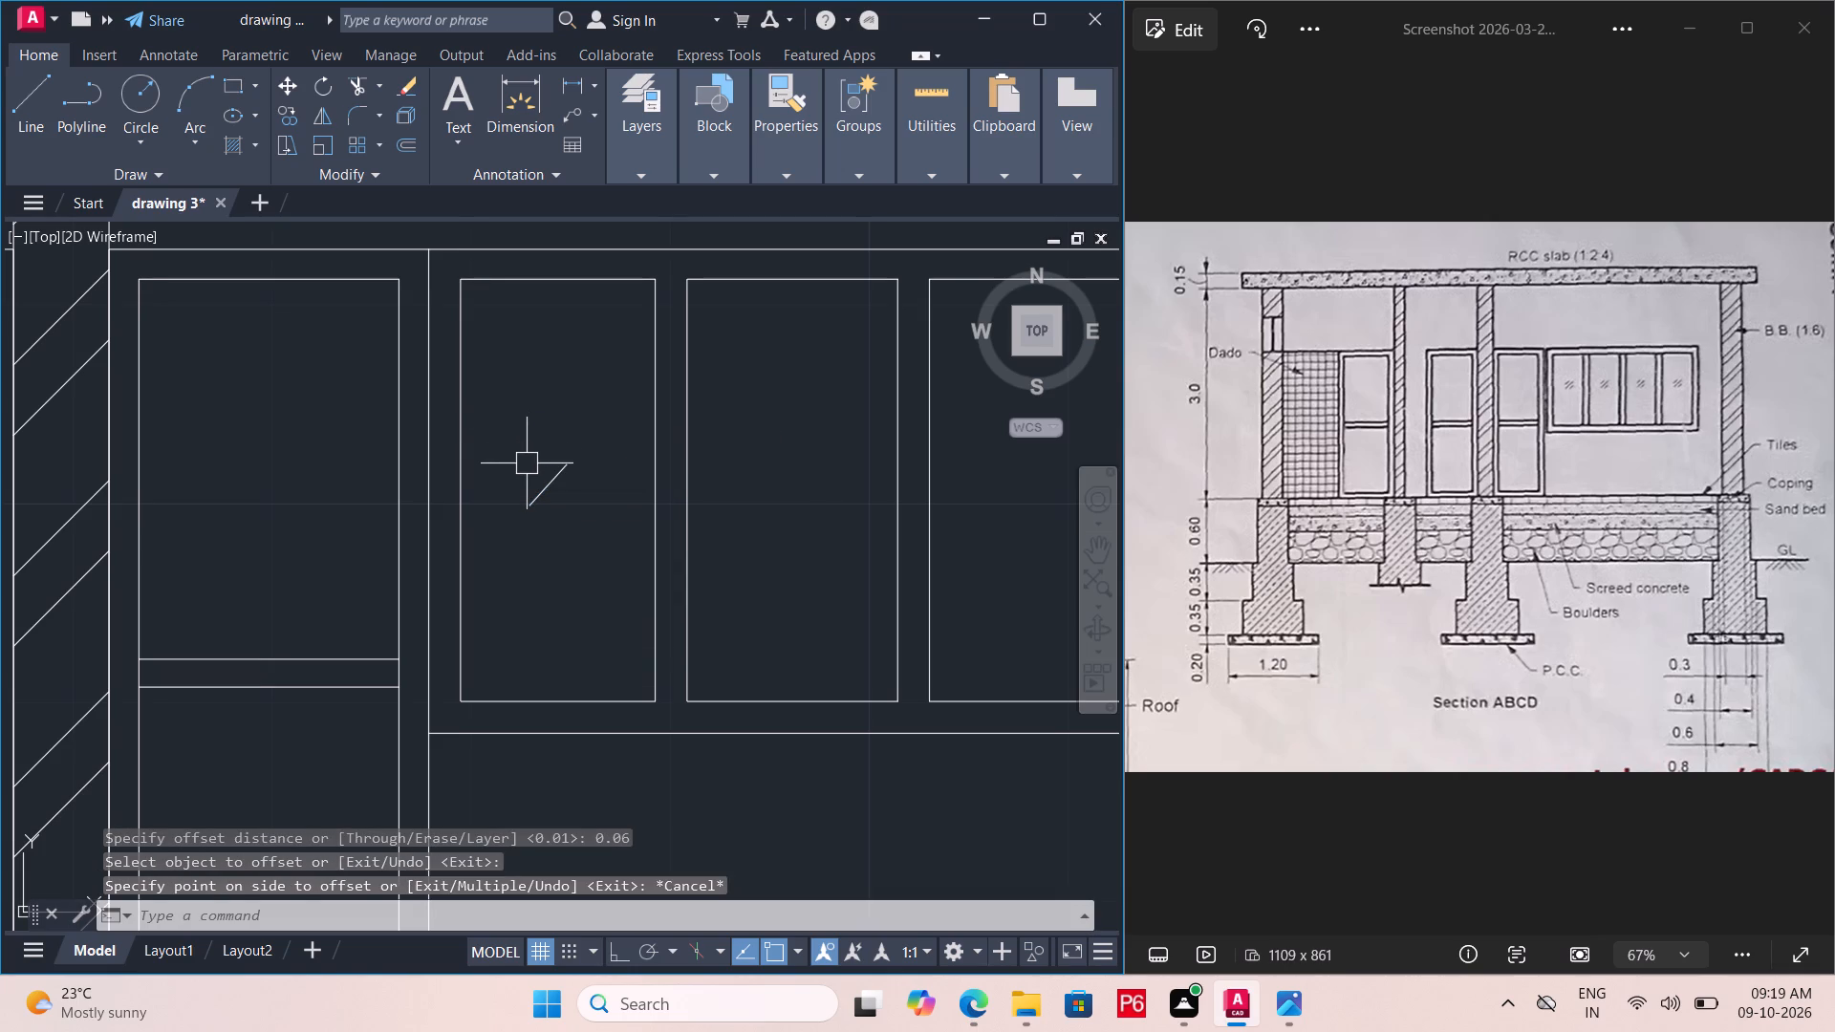
Offset the short diagonal line by 0.04 to both sides, making three parallel strokes in the window pane.
key("o")
key("Return")
key("0")
key("period")
key("0")
key("4")
key("Return")
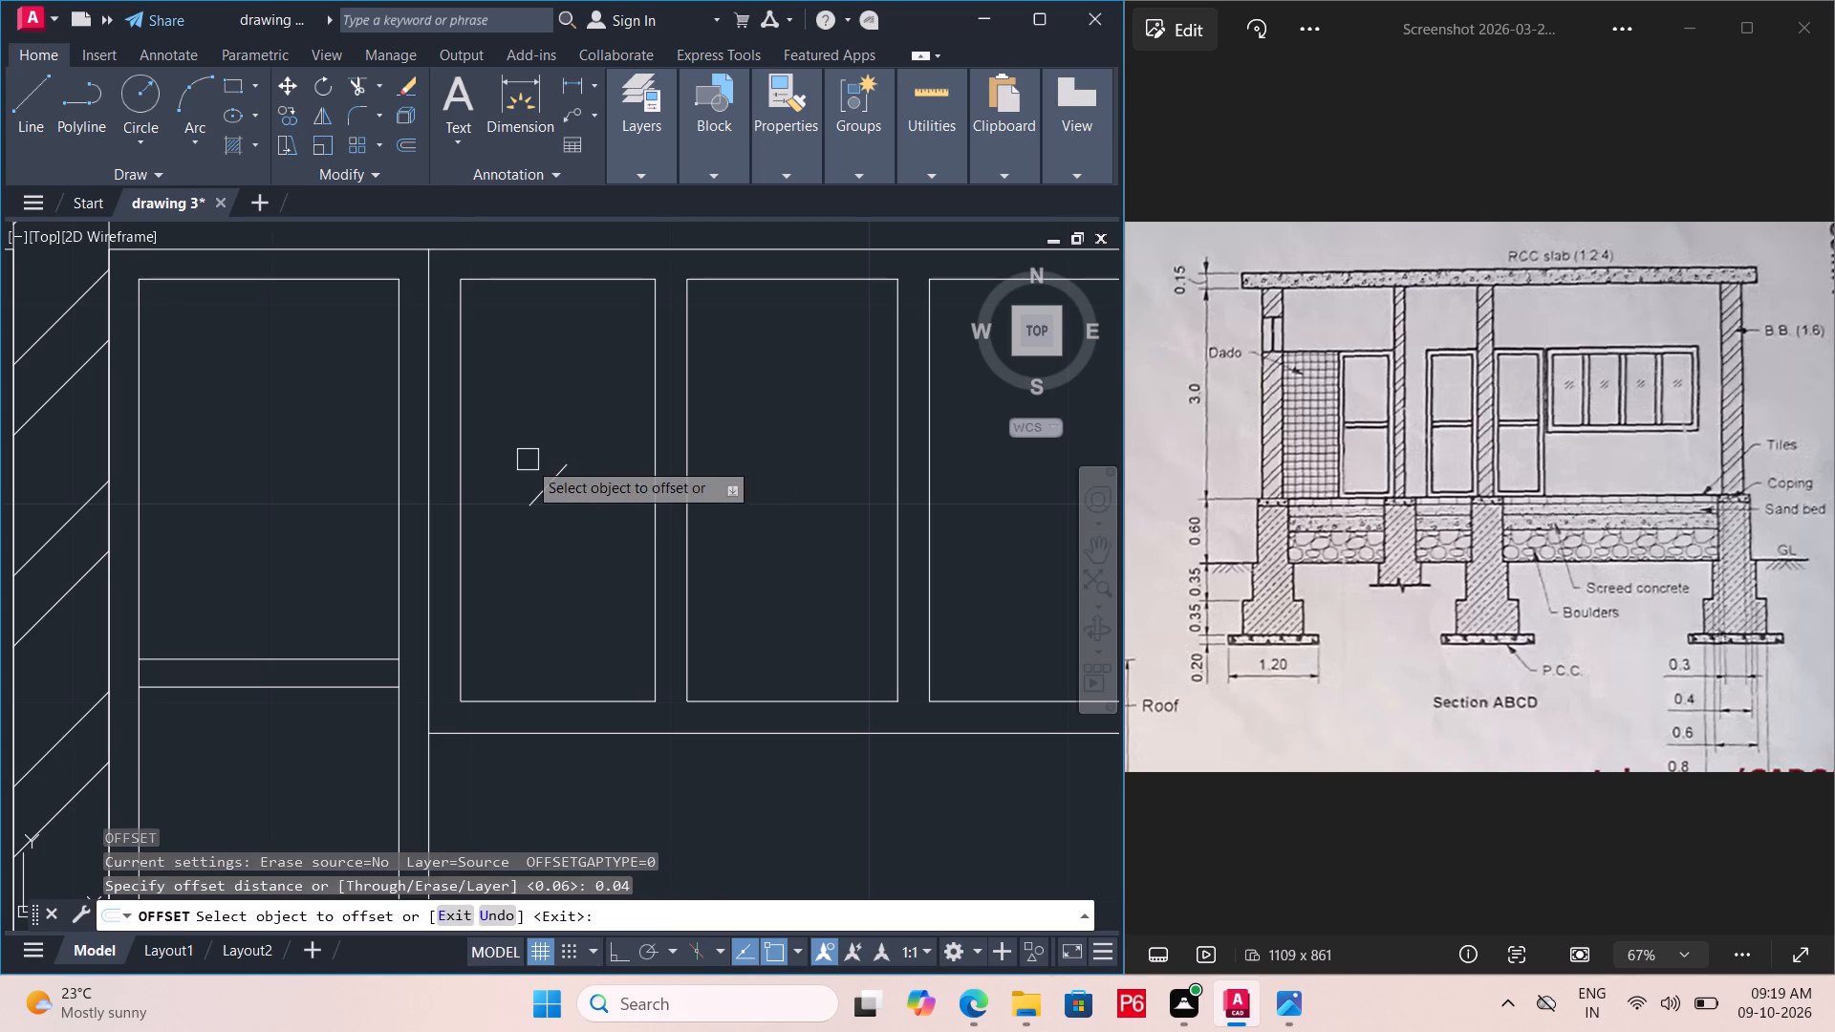
double_click(555, 491)
left_click(504, 446)
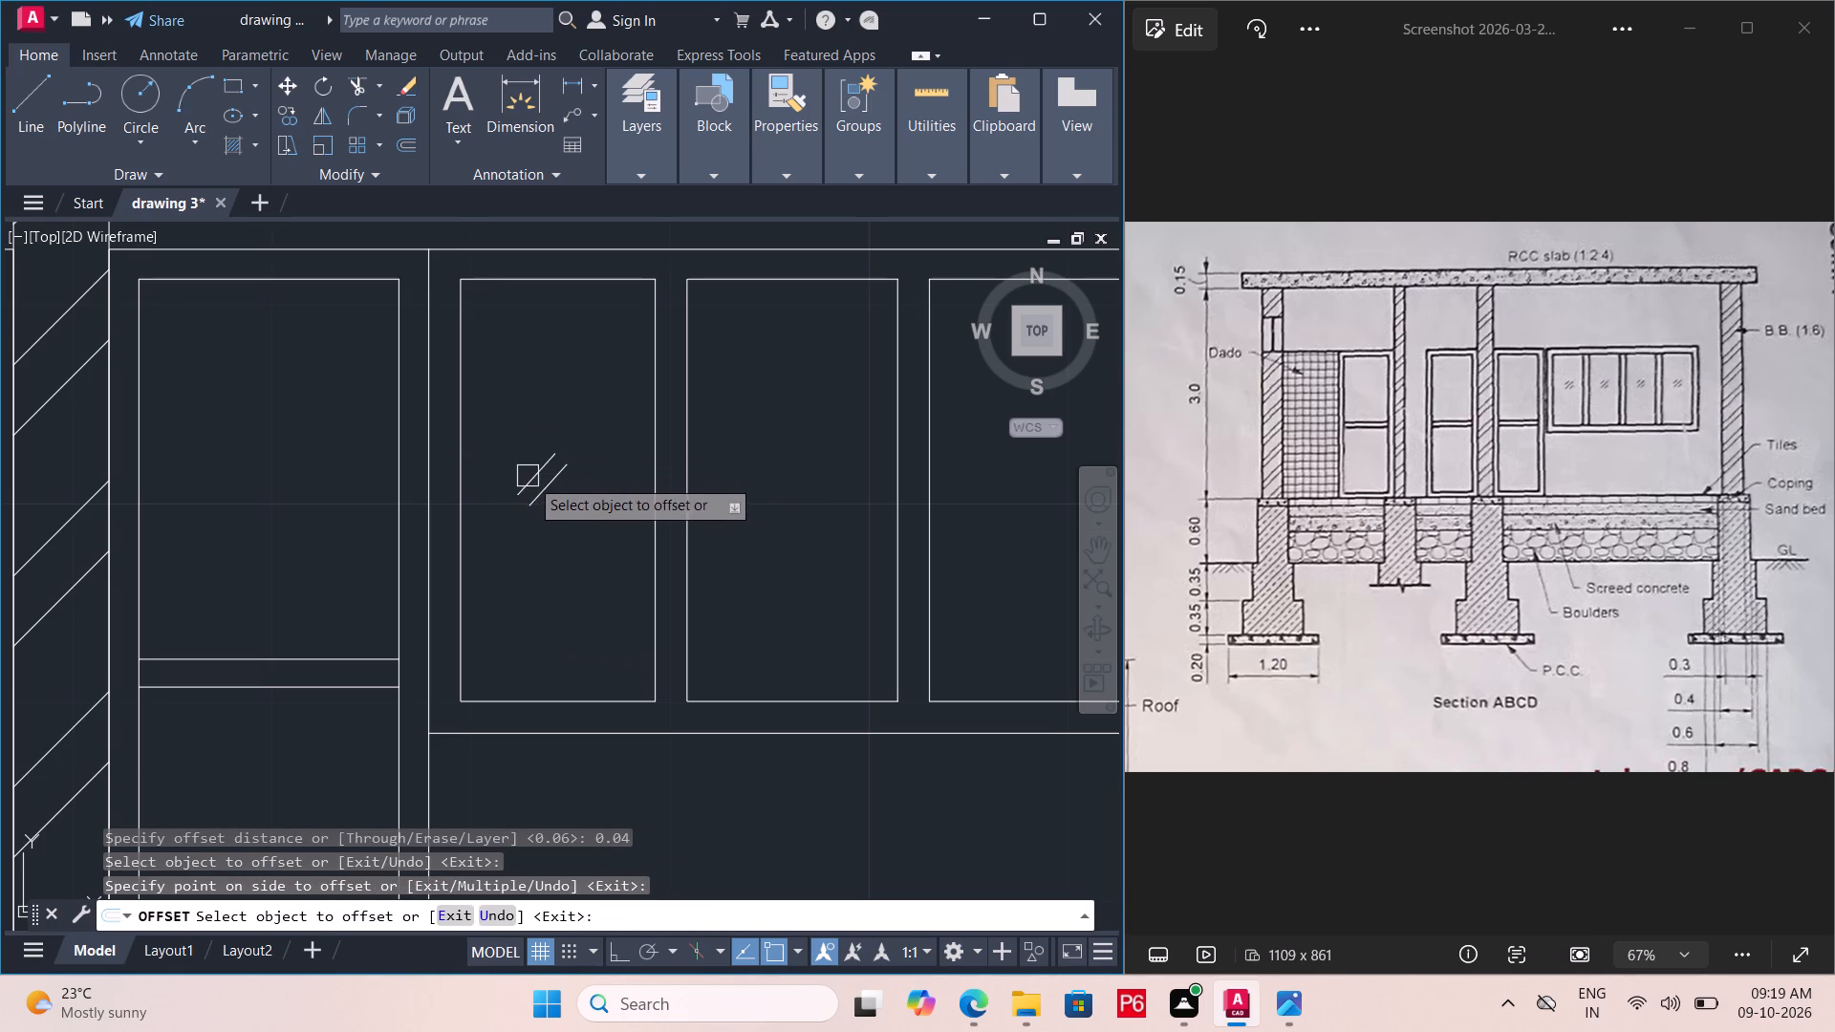
left_click(544, 490)
left_click(571, 520)
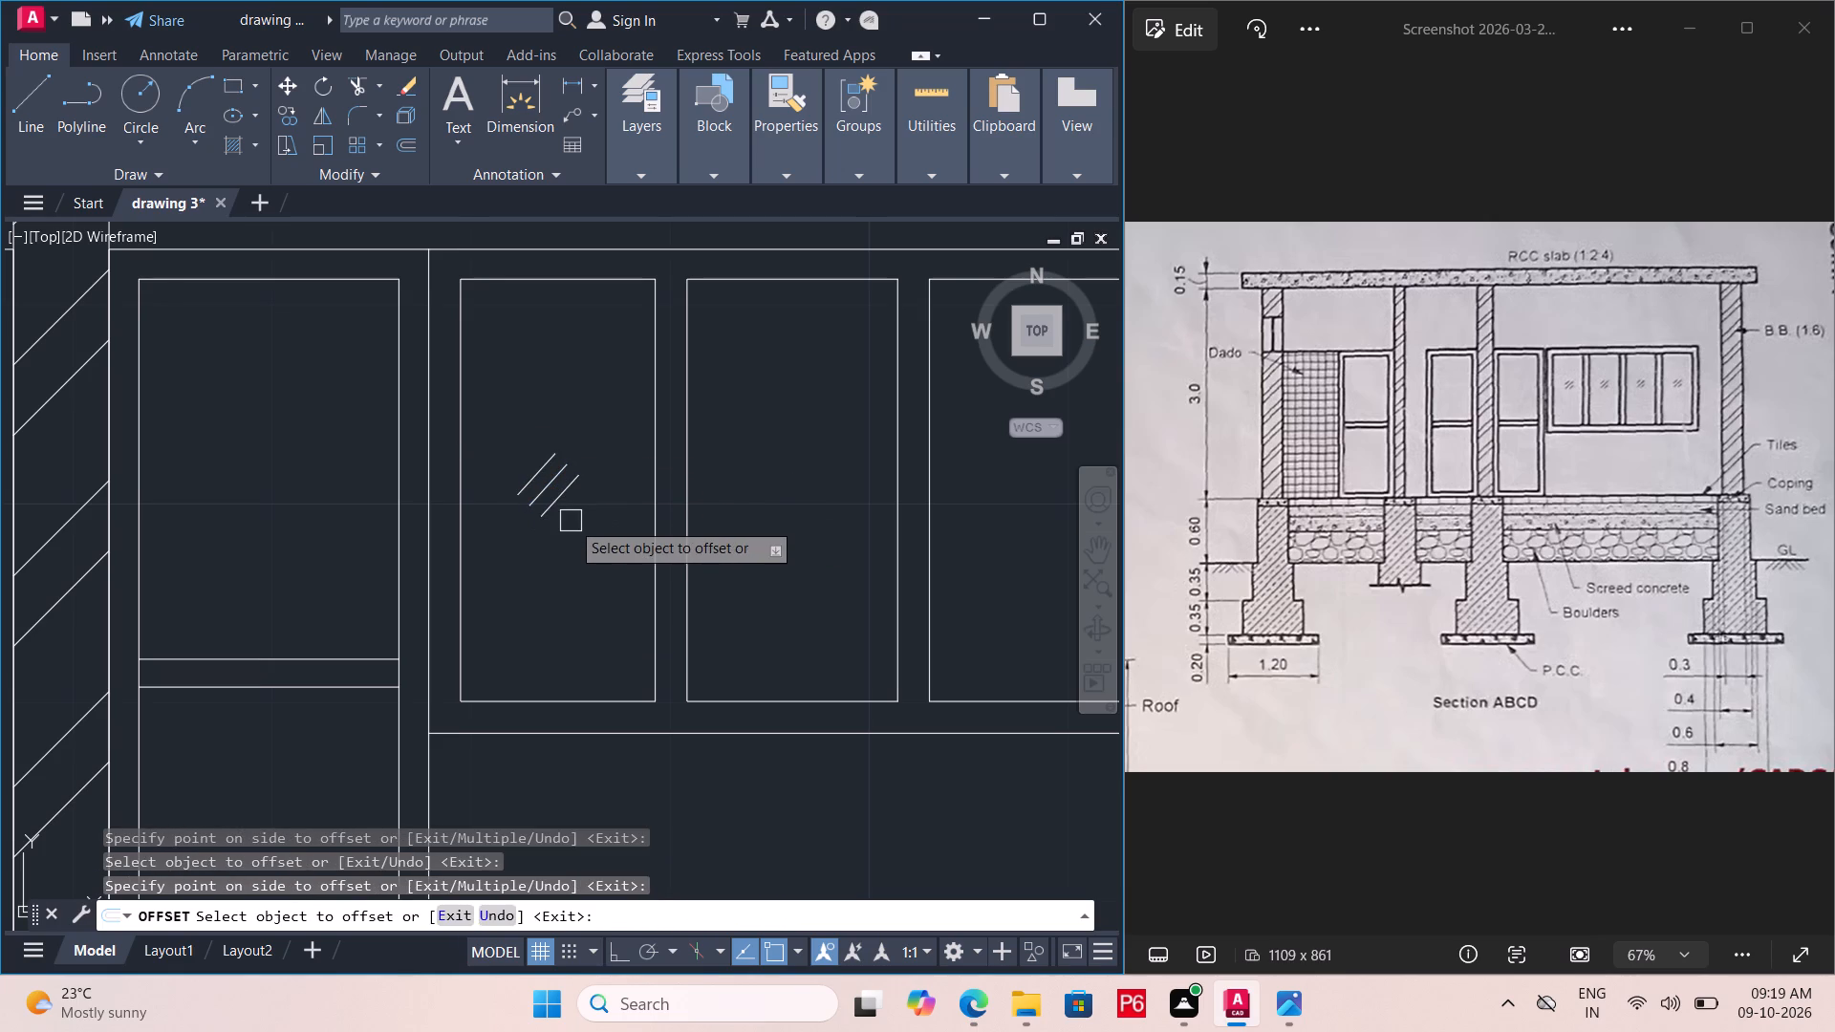
scroll(557, 508, "up", 2)
key("Escape")
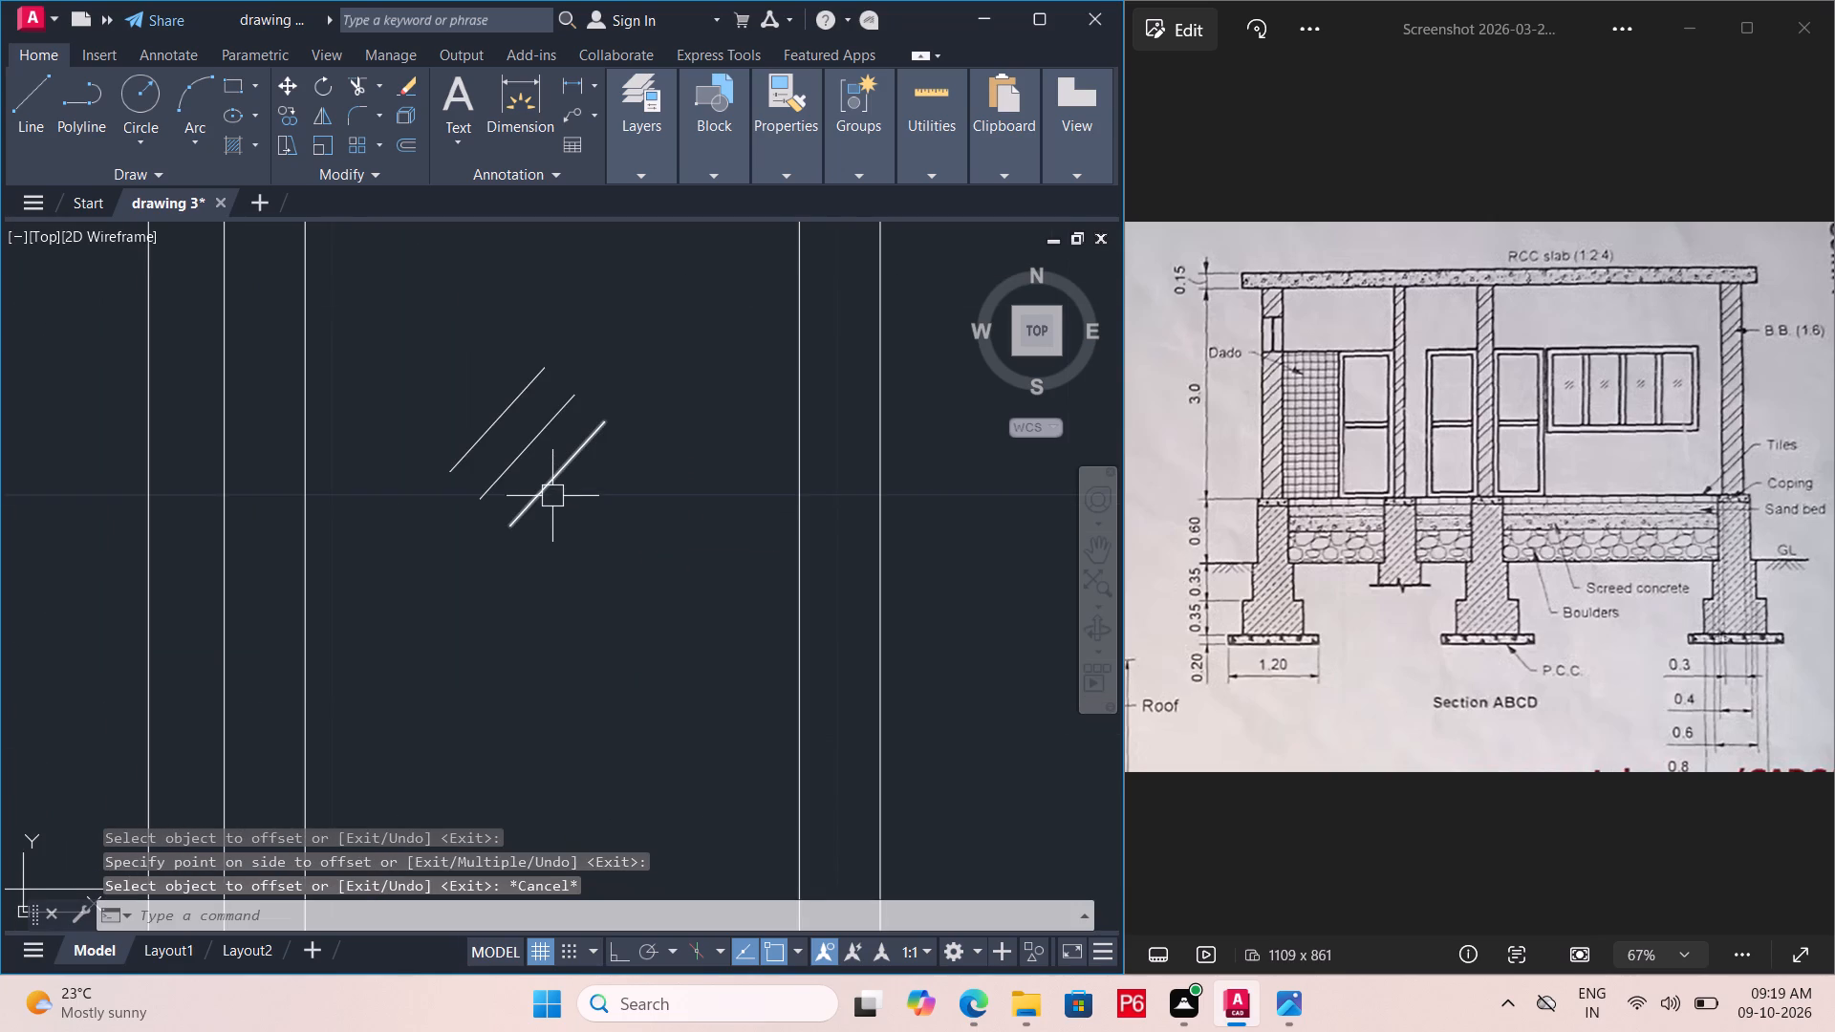
Draw a line across the lower ends of the three diagonal strokes, running roughly perpendicular to them.
key("l")
key("space")
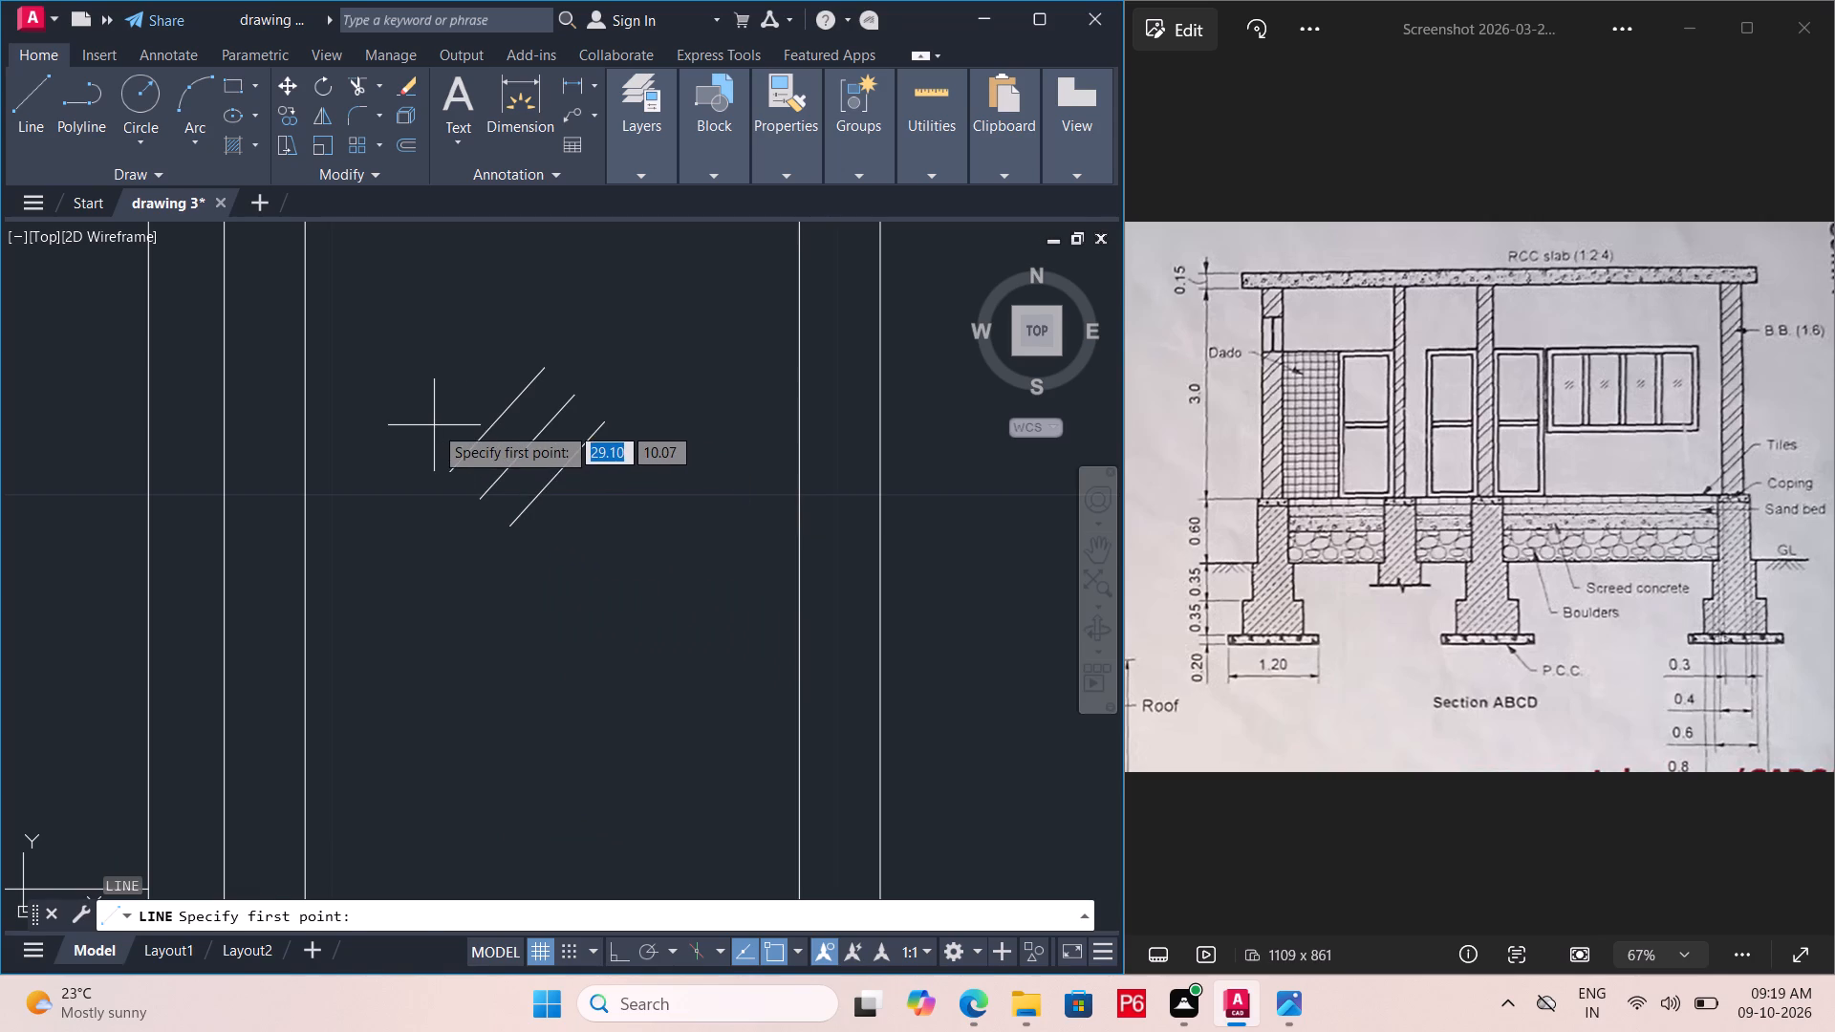
left_click(433, 425)
left_click(555, 536)
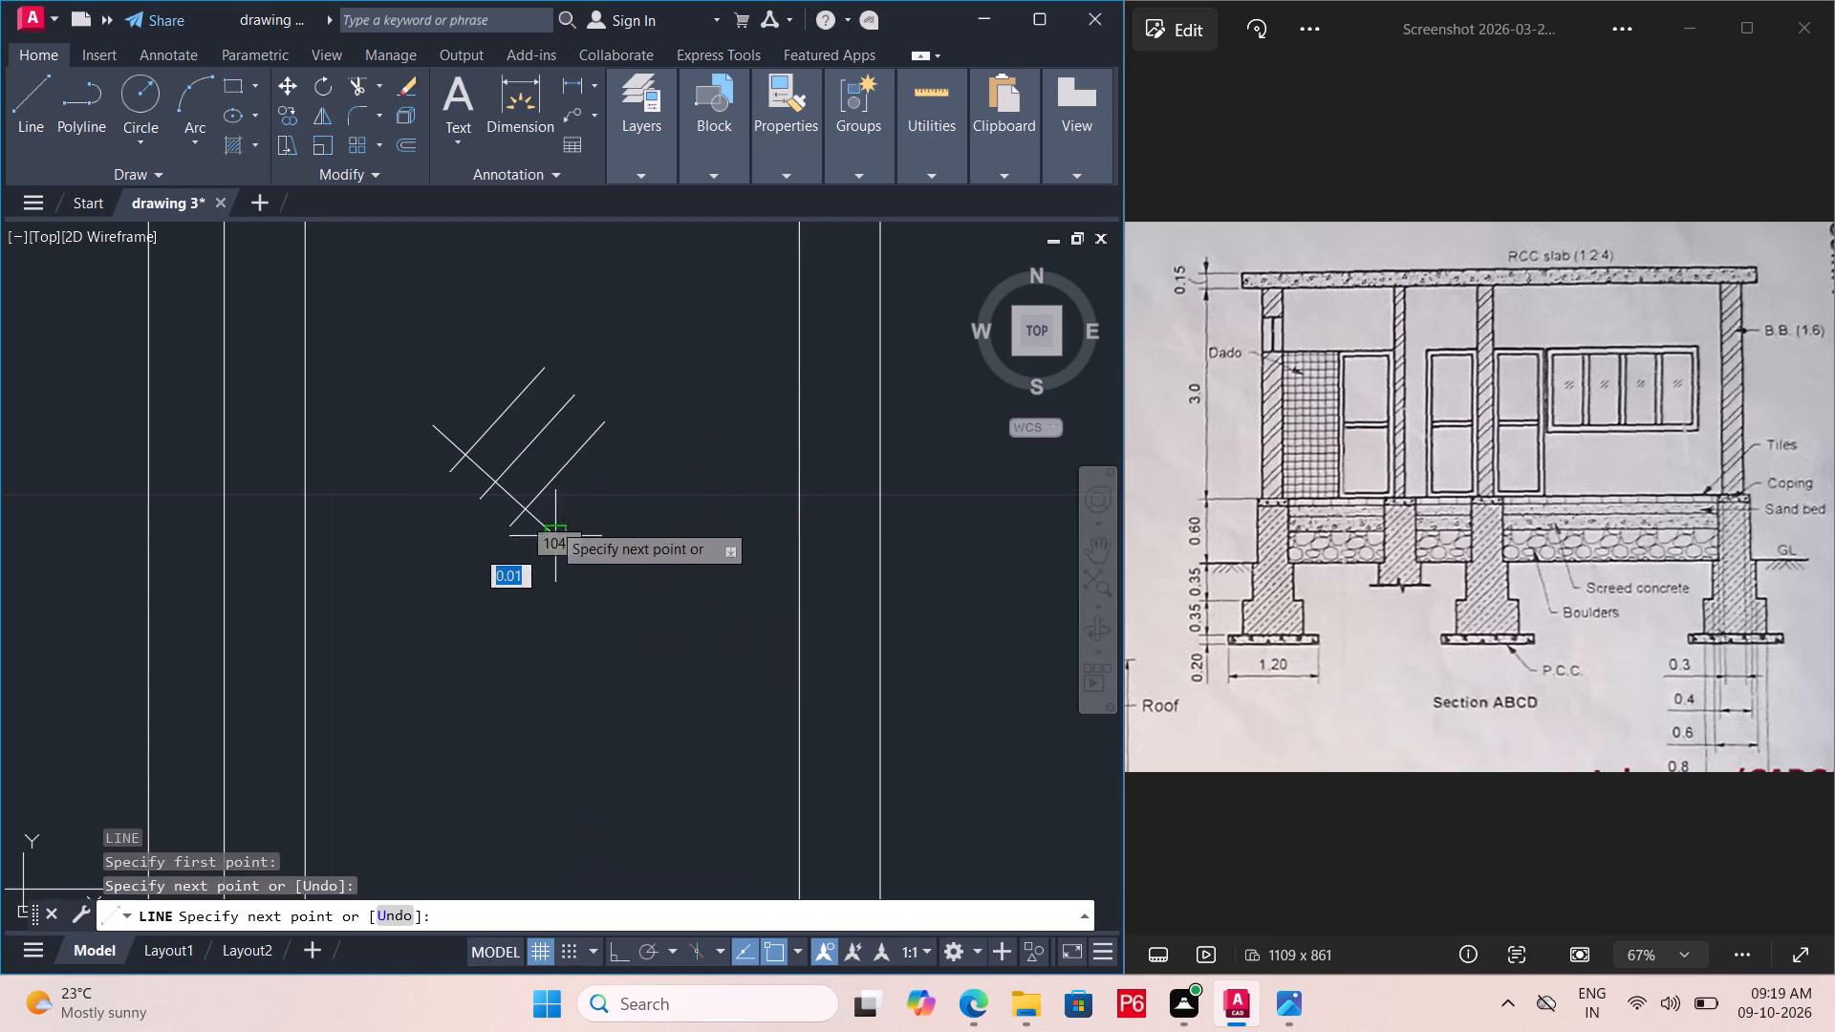
key("Escape")
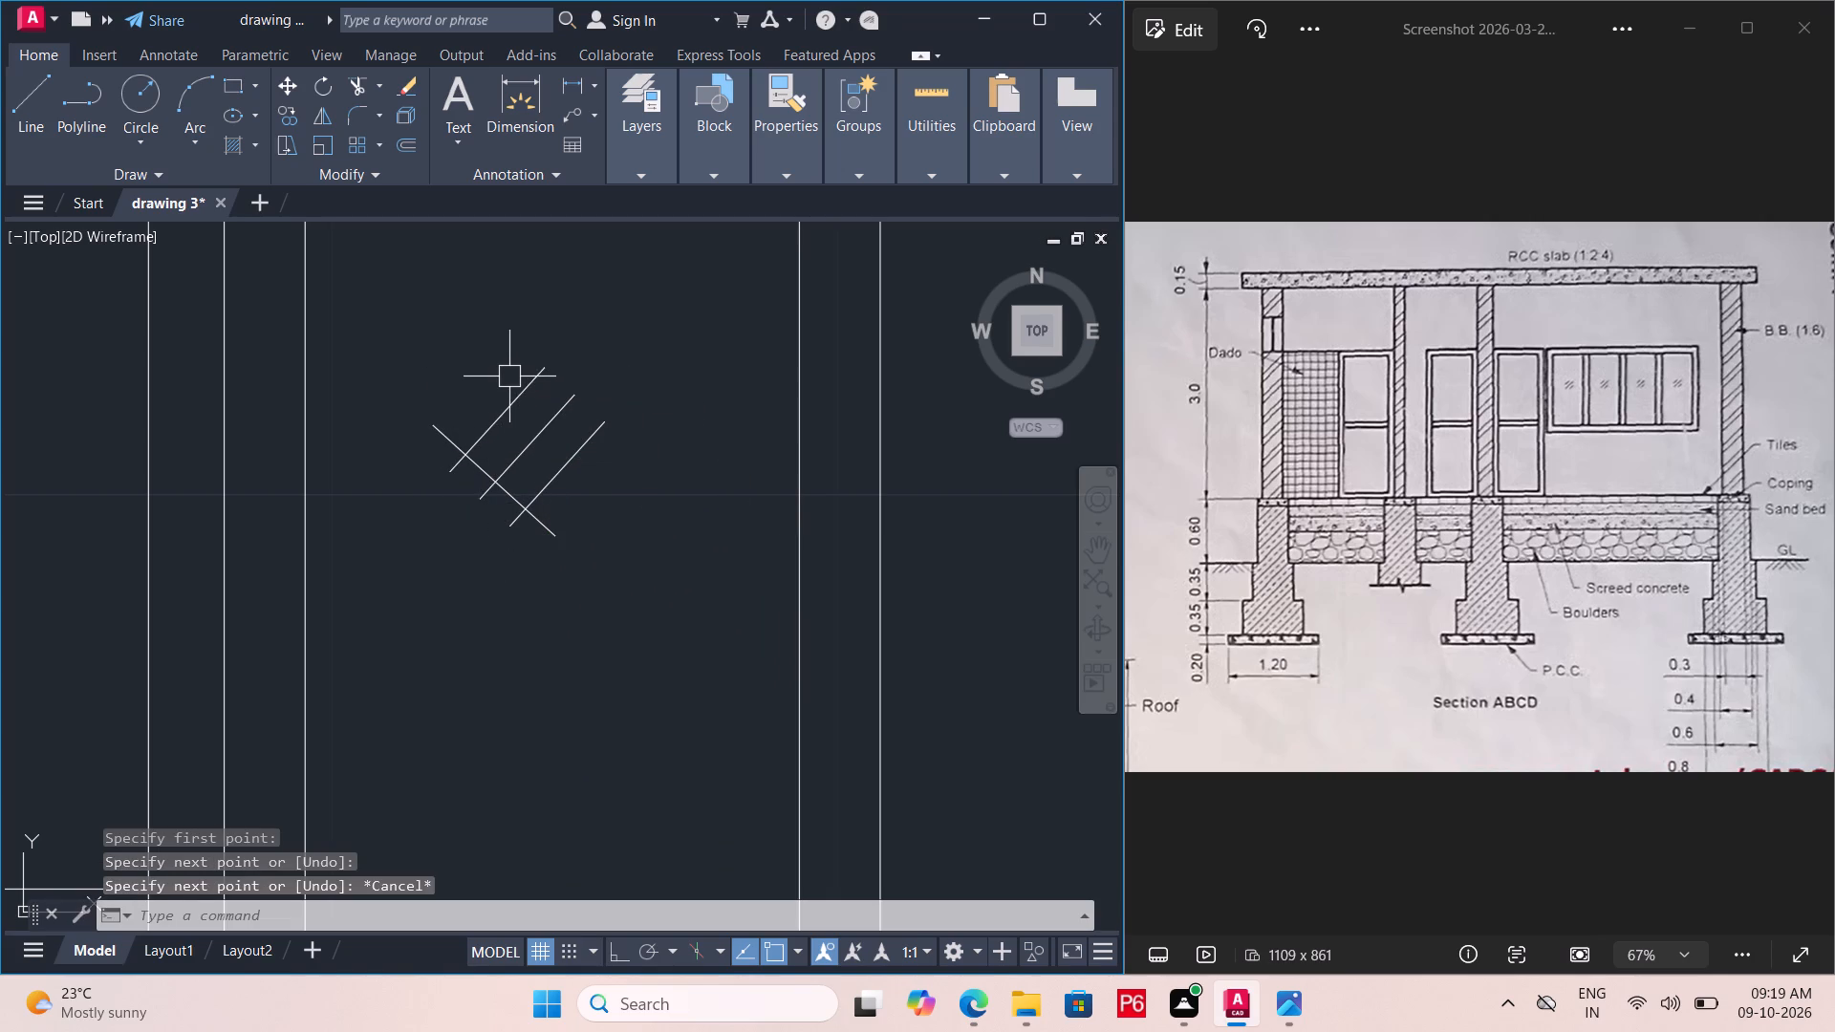
Offset the crossing line by a picked distance of about 0.09 toward the upper ends of the three strokes.
key("o")
key("space")
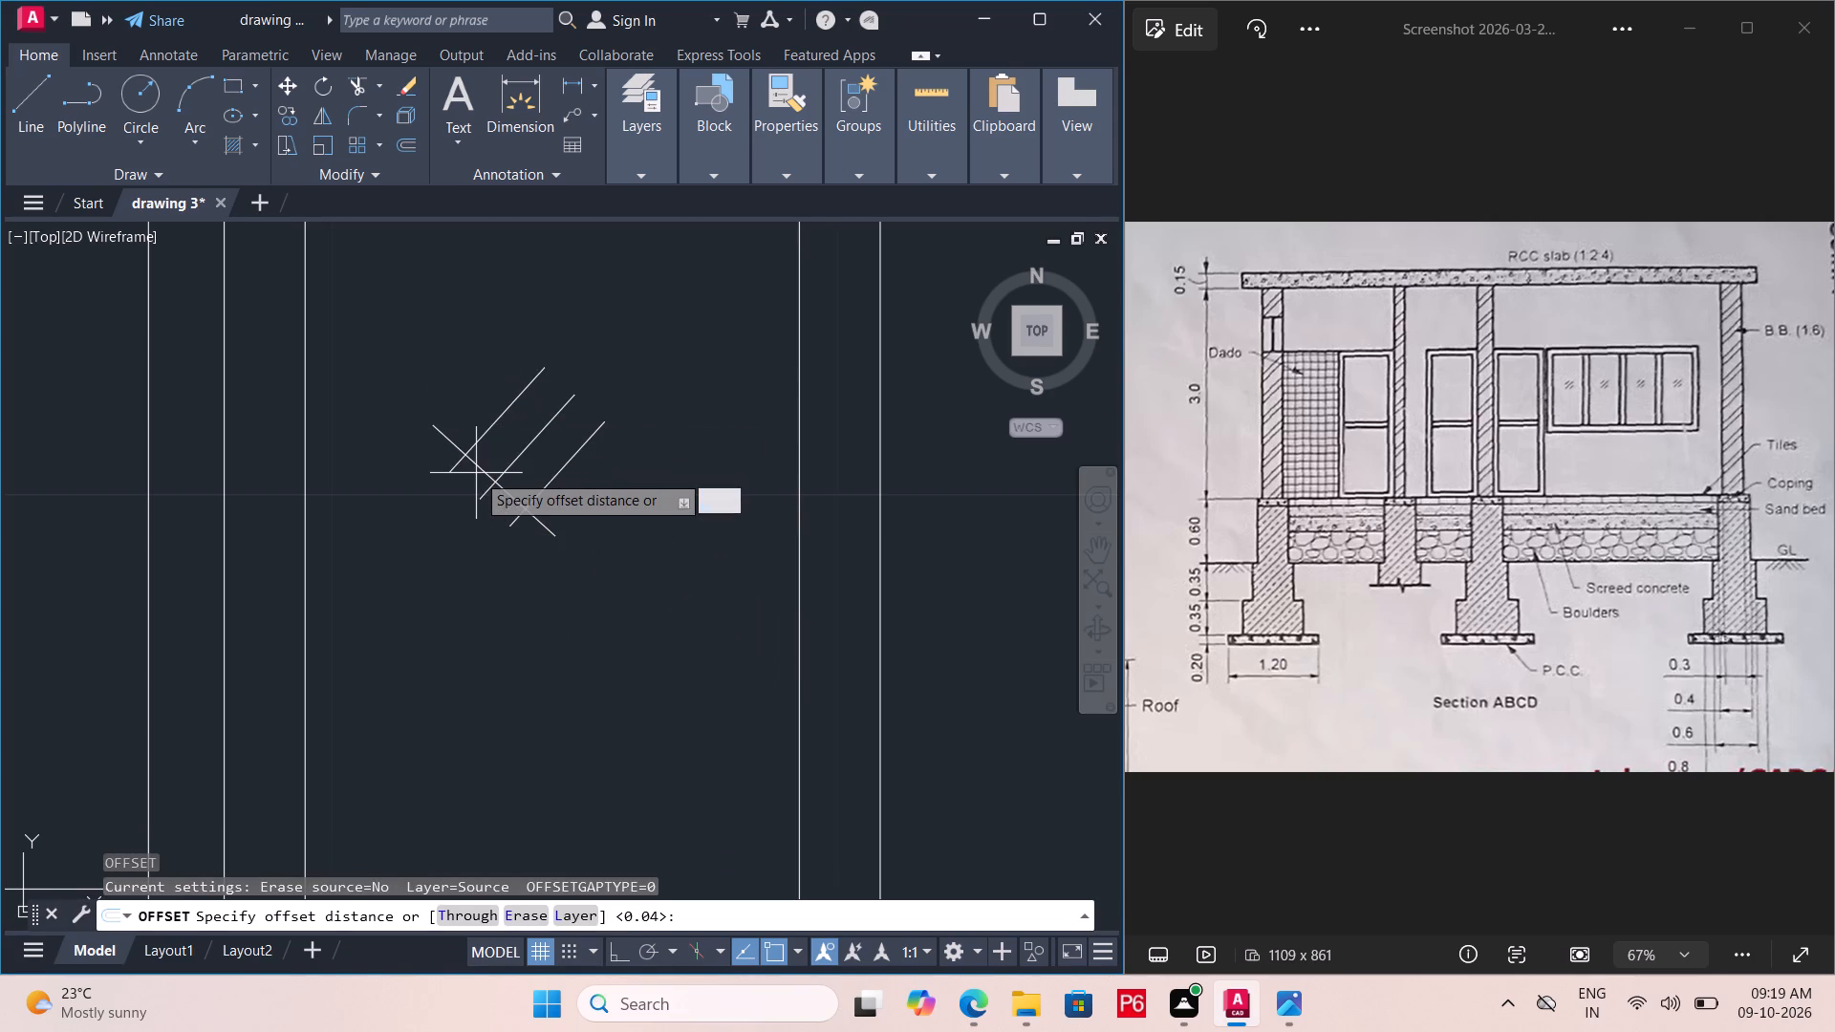
left_click(481, 470)
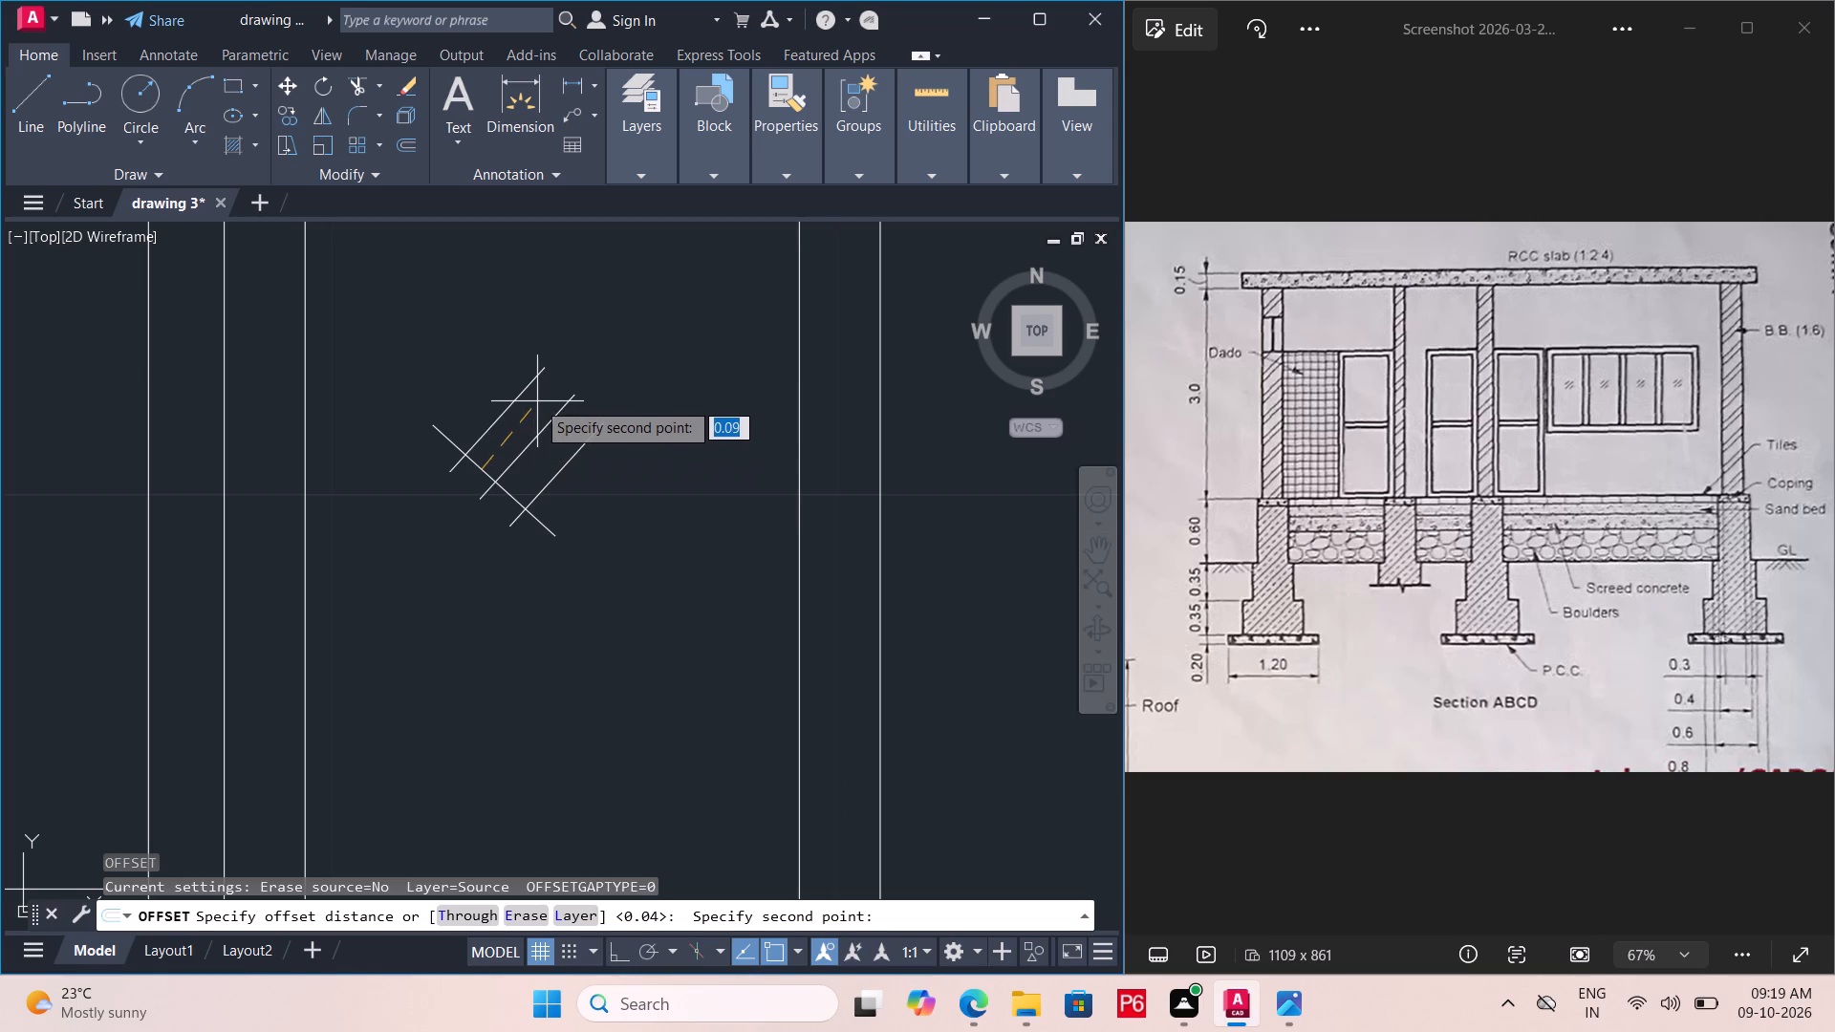
double_click(543, 404)
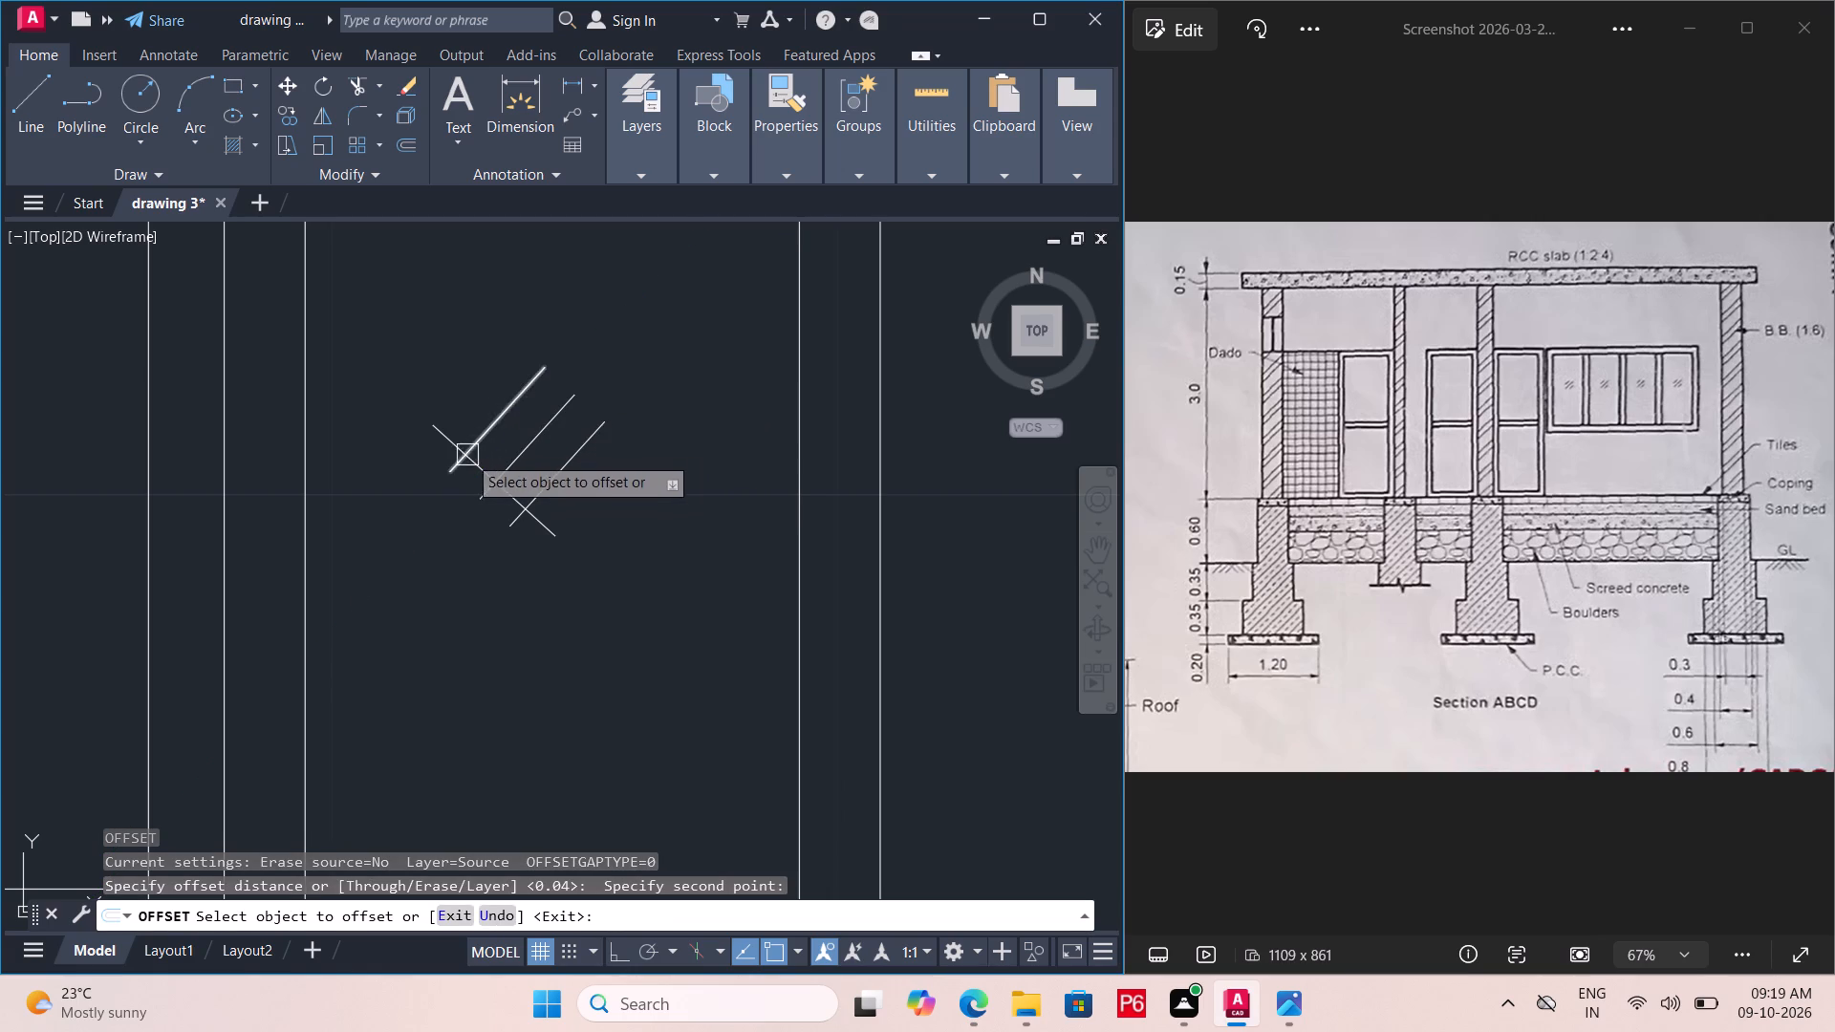
left_click(480, 466)
left_click(519, 423)
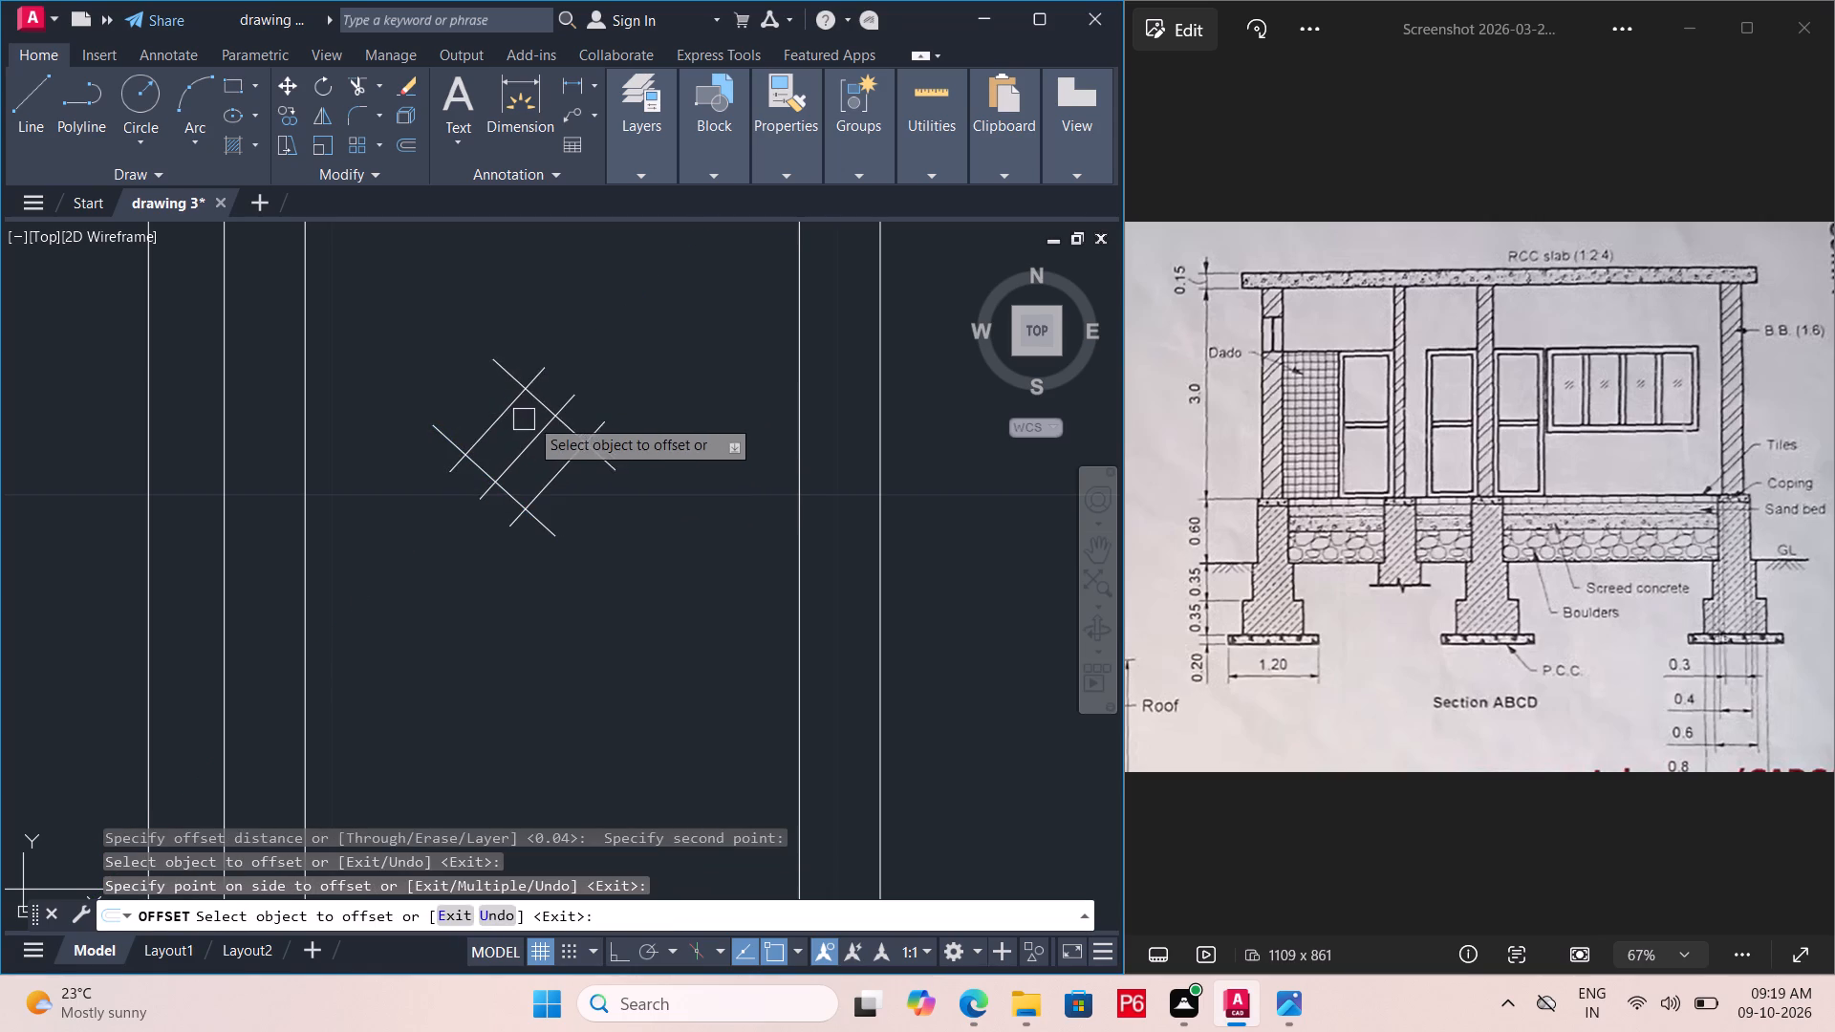
Trim the ends of the two outer diagonal strokes back to the crossing lines, keeping the middle stroke at full length.
key("Escape")
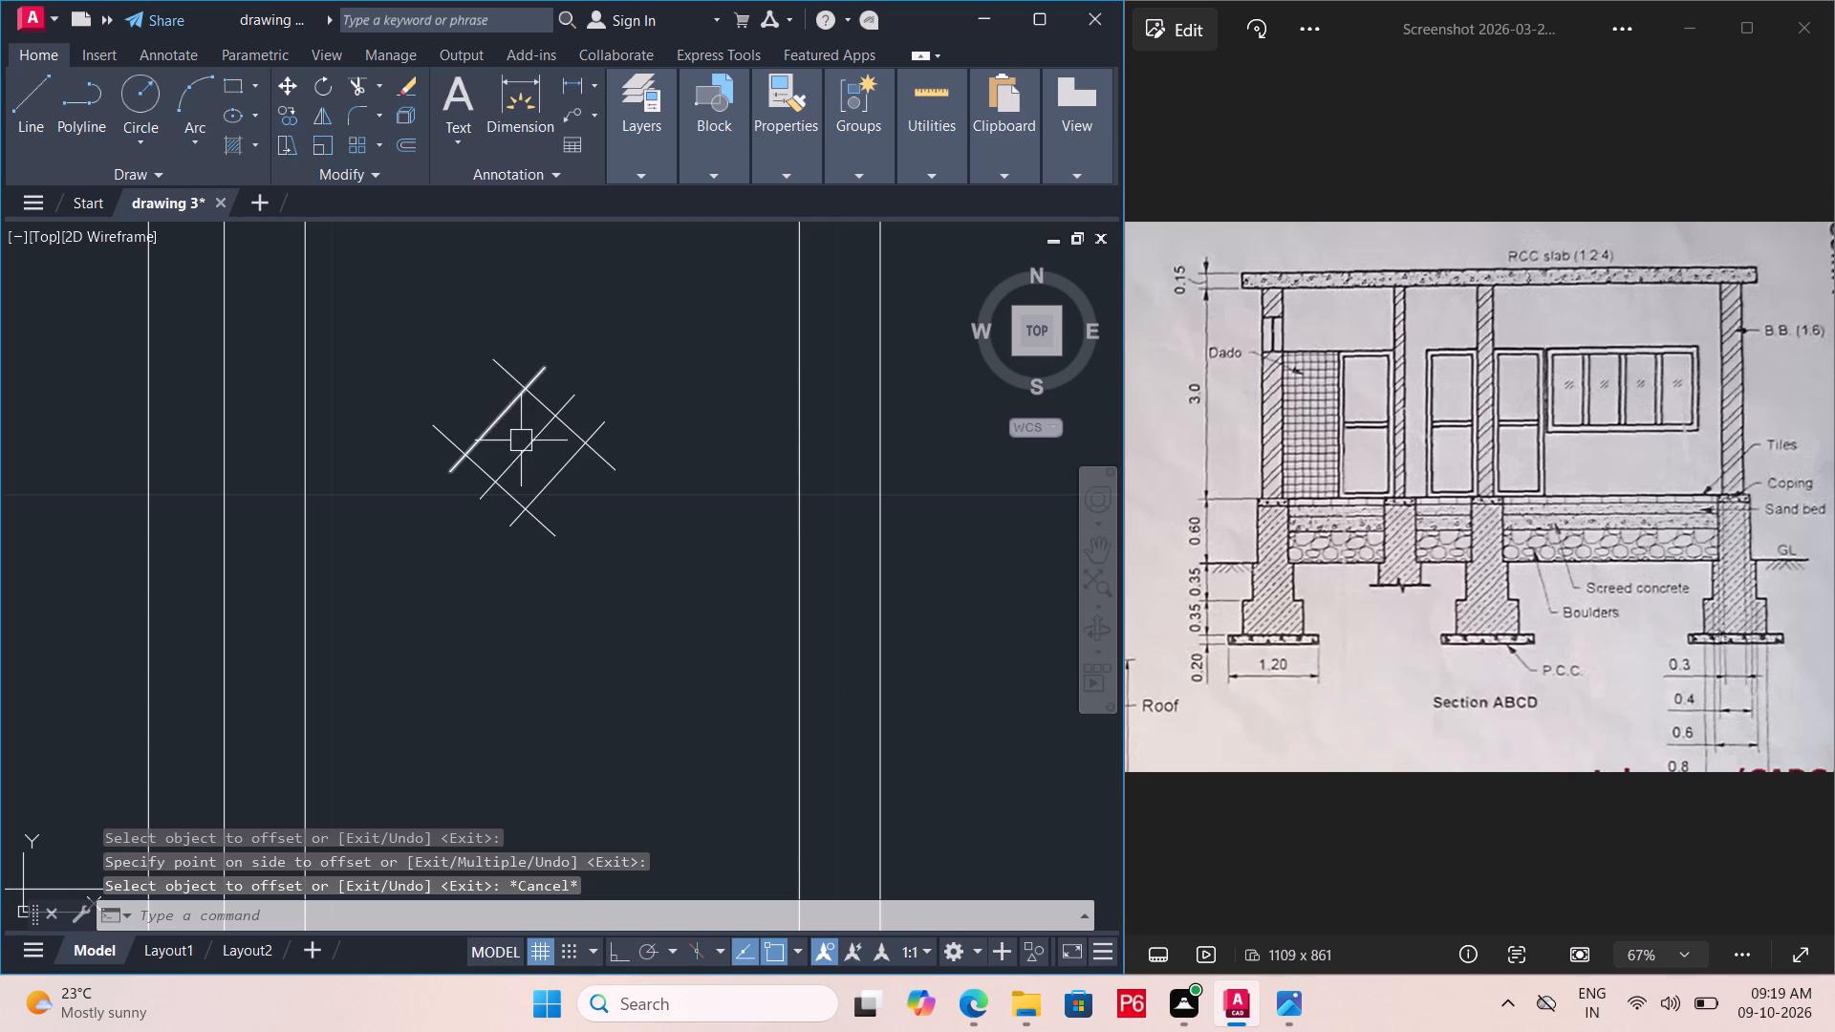
type("tr")
key("space")
key("space")
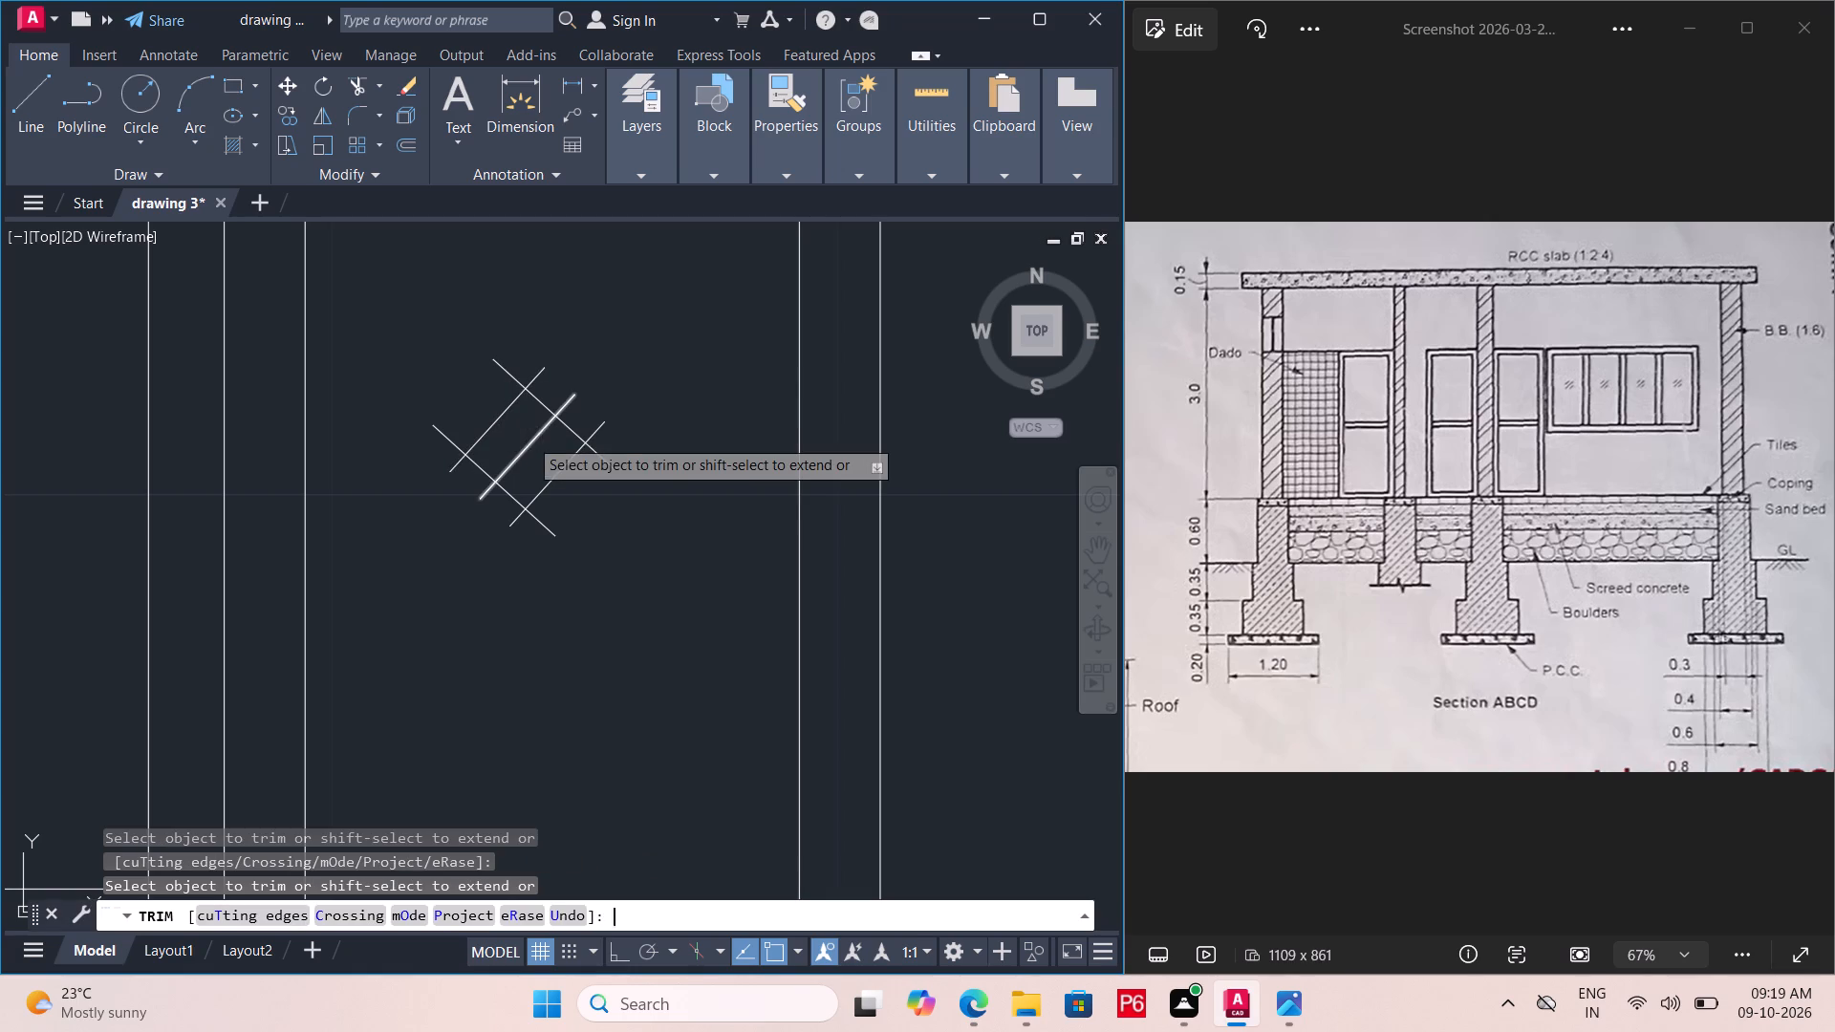
left_click(451, 475)
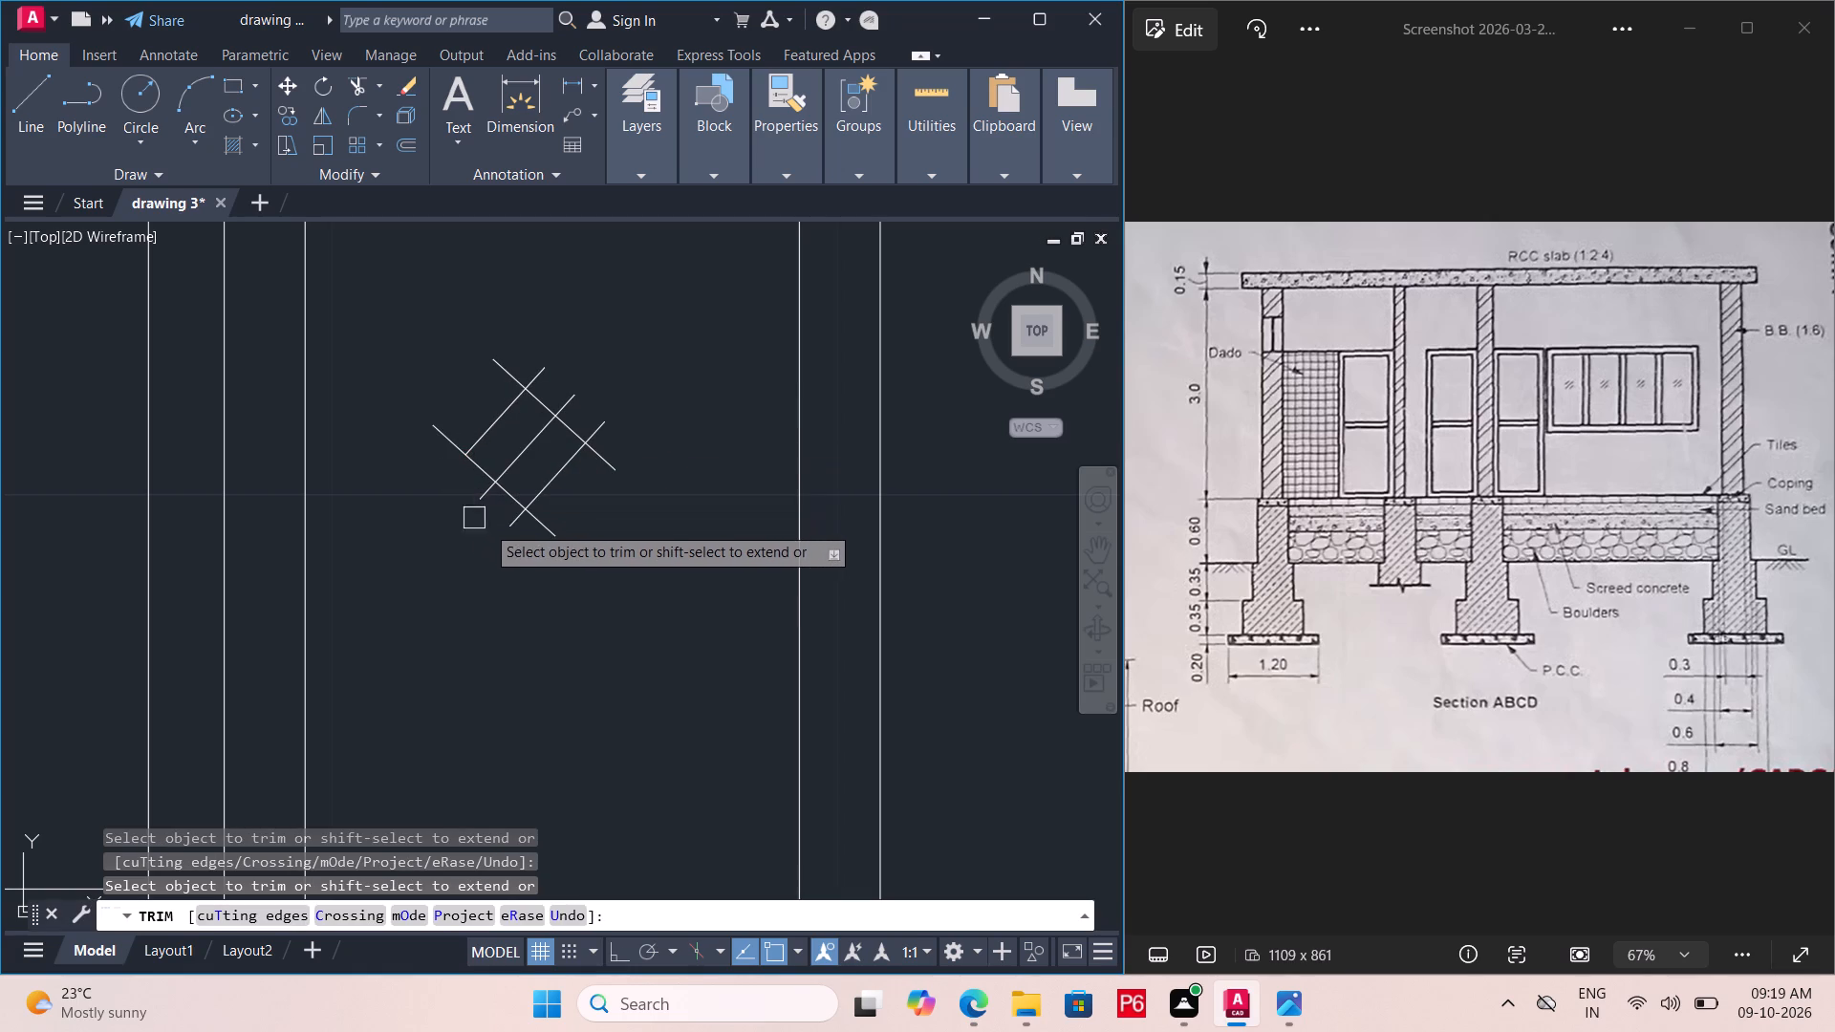
left_click(507, 524)
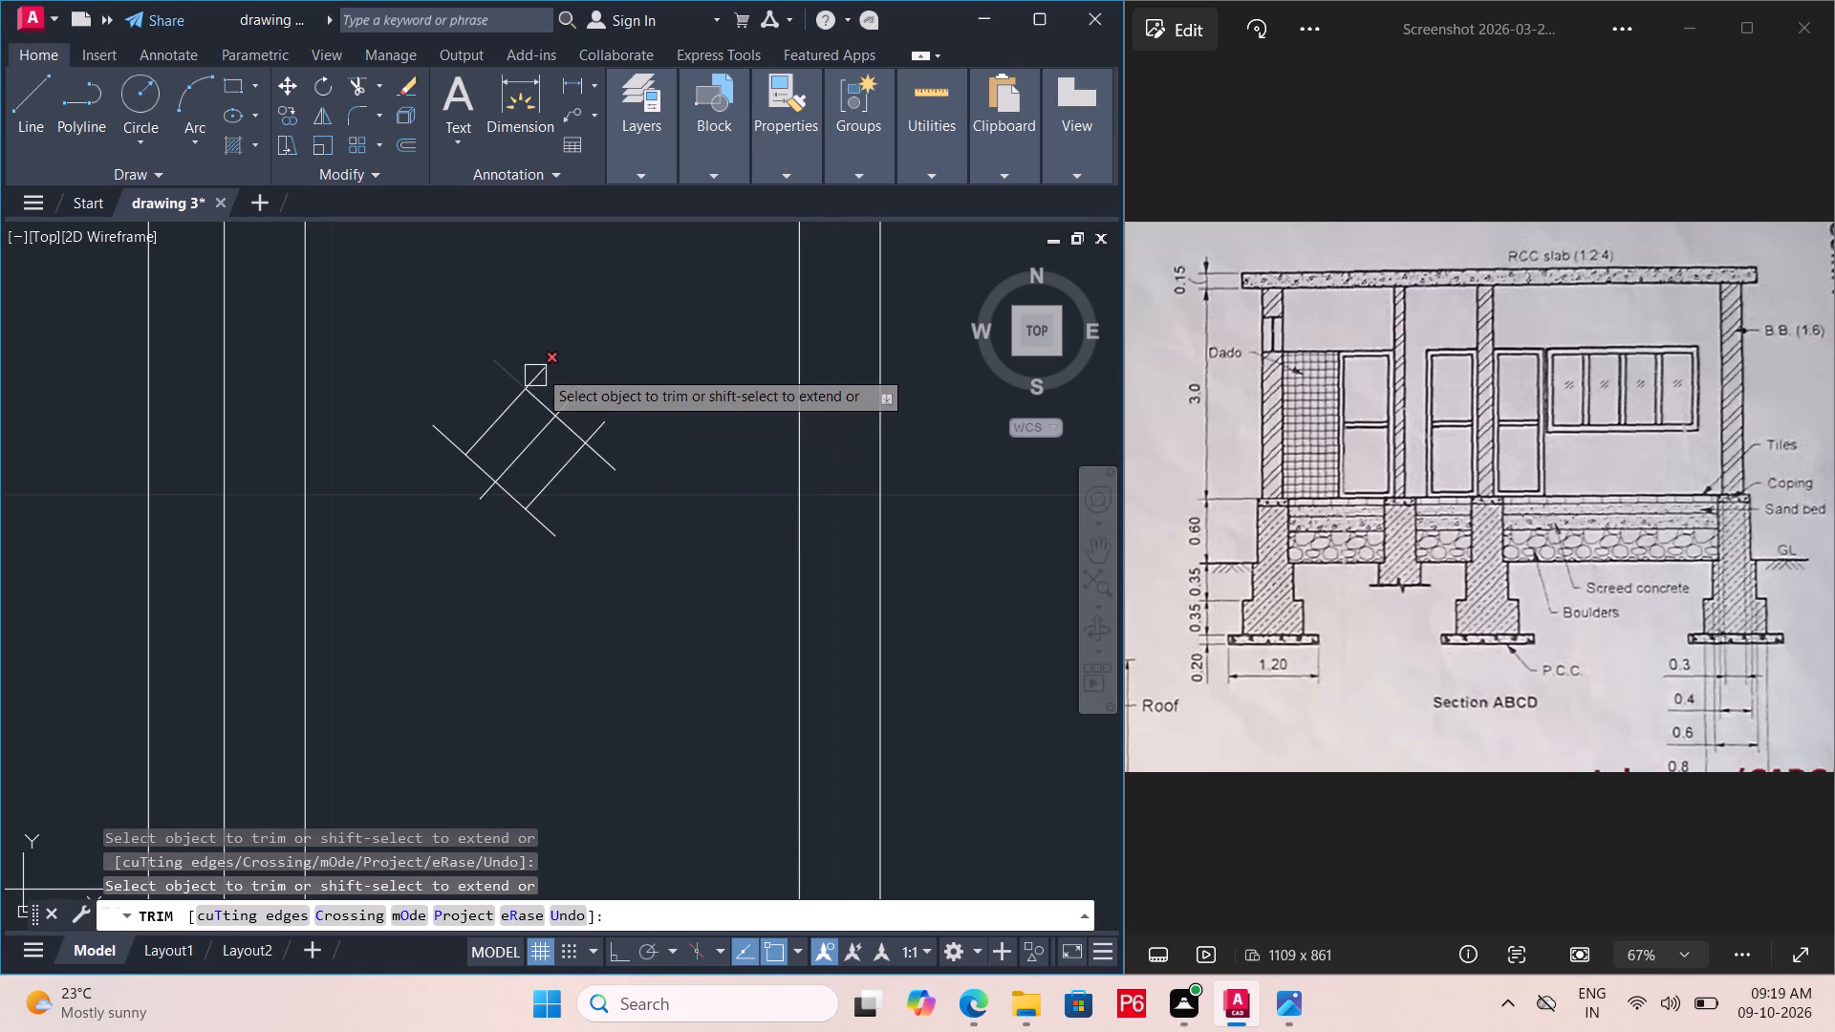
left_click(538, 369)
left_click(608, 431)
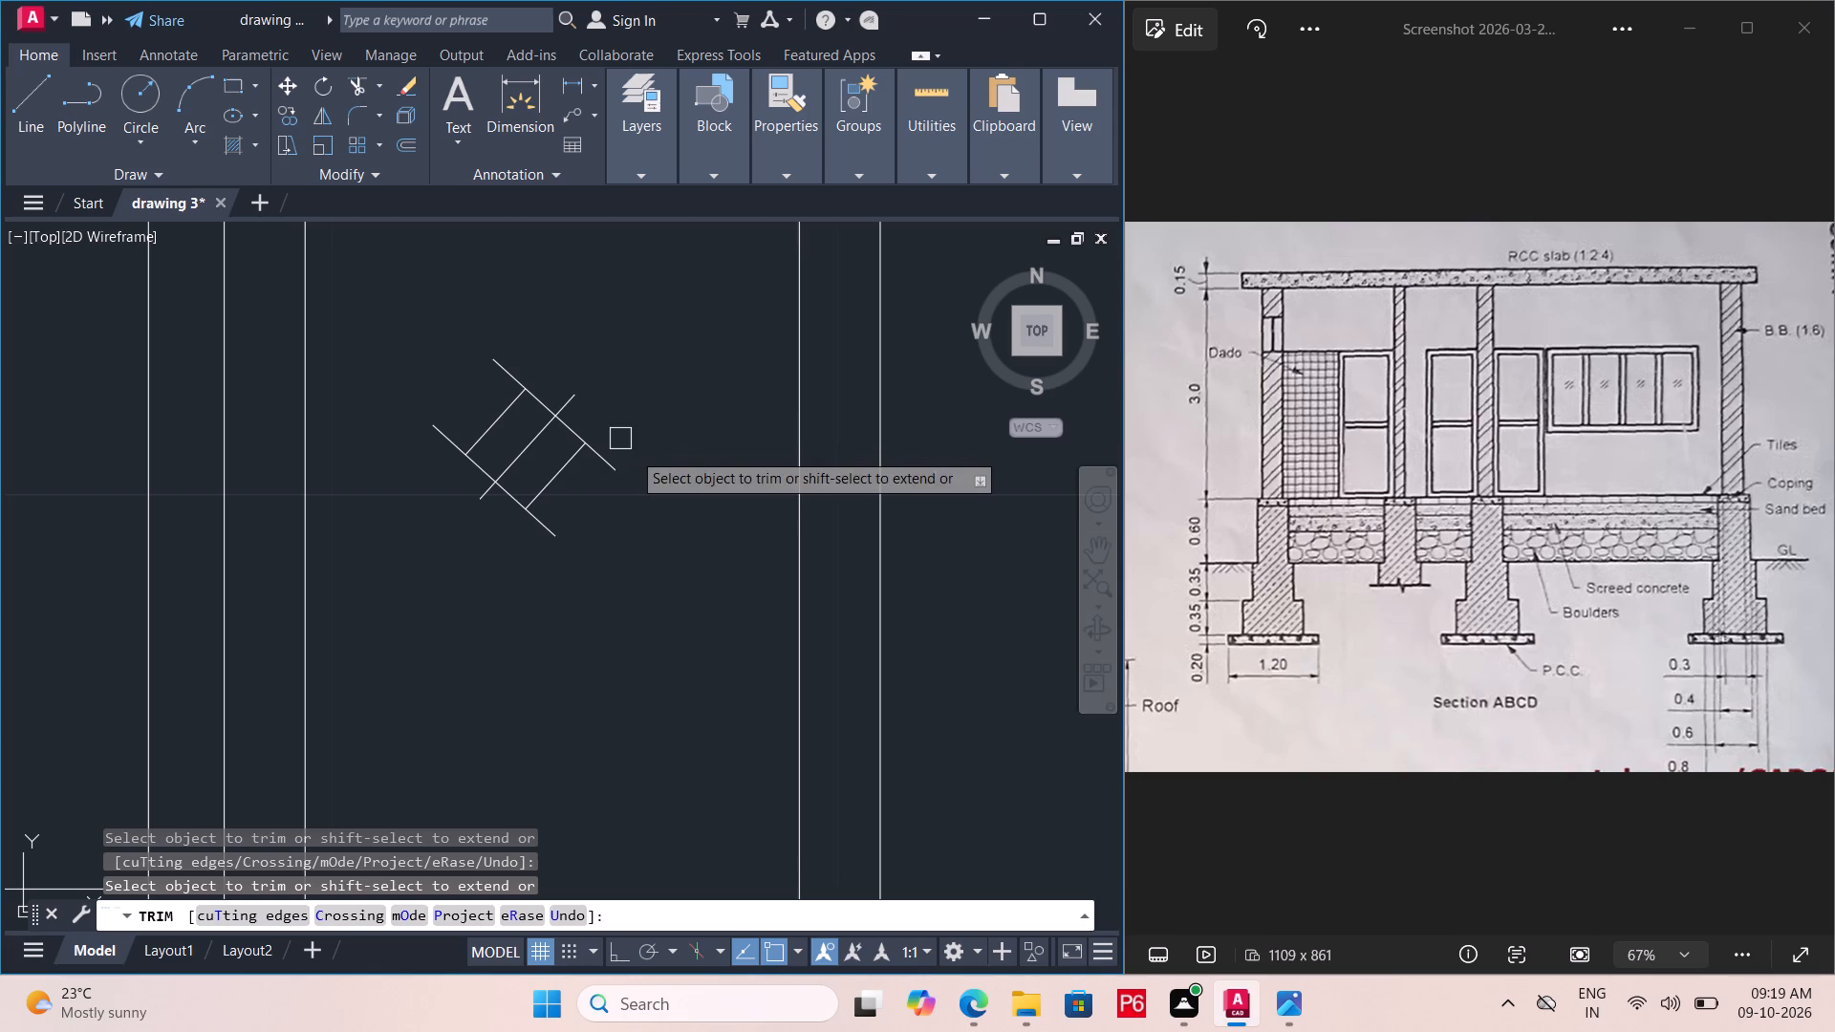
key("grave")
left_click(605, 464)
key("Escape")
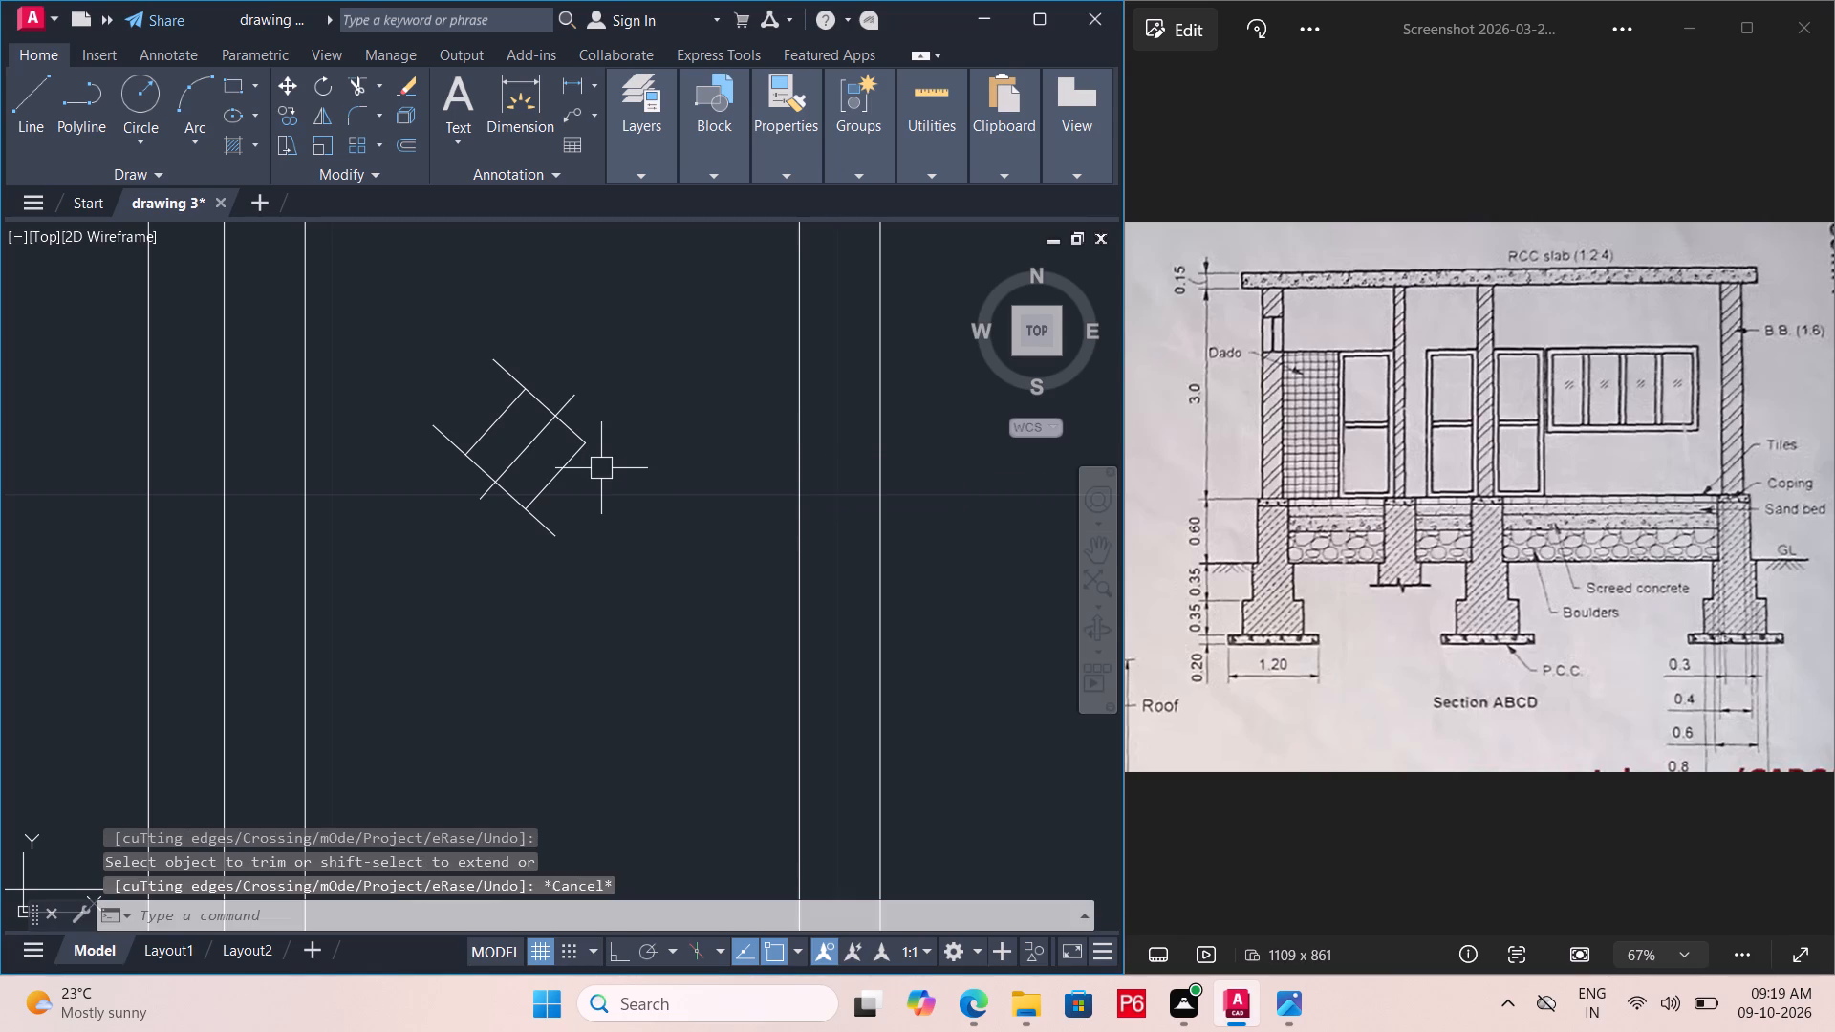
Delete the two crossing lines so only the three diagonal strokes of the glass mark remain.
left_click(535, 531)
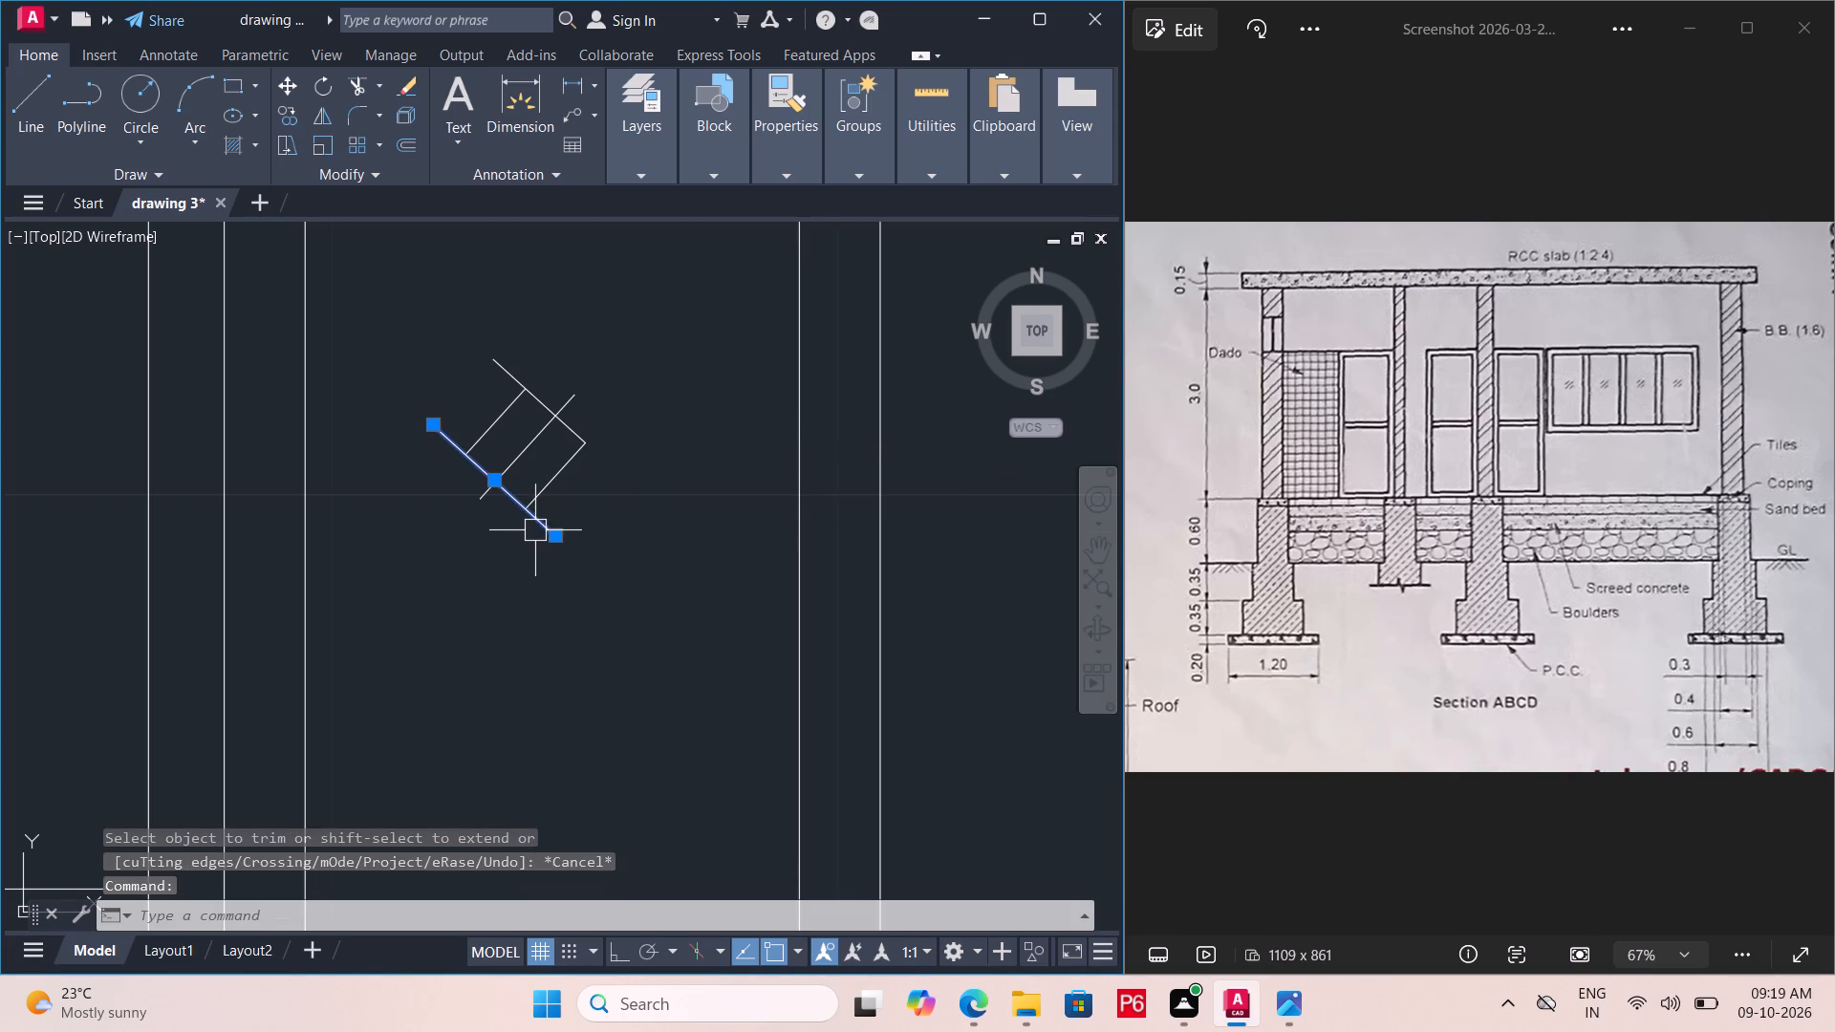
left_click(491, 365)
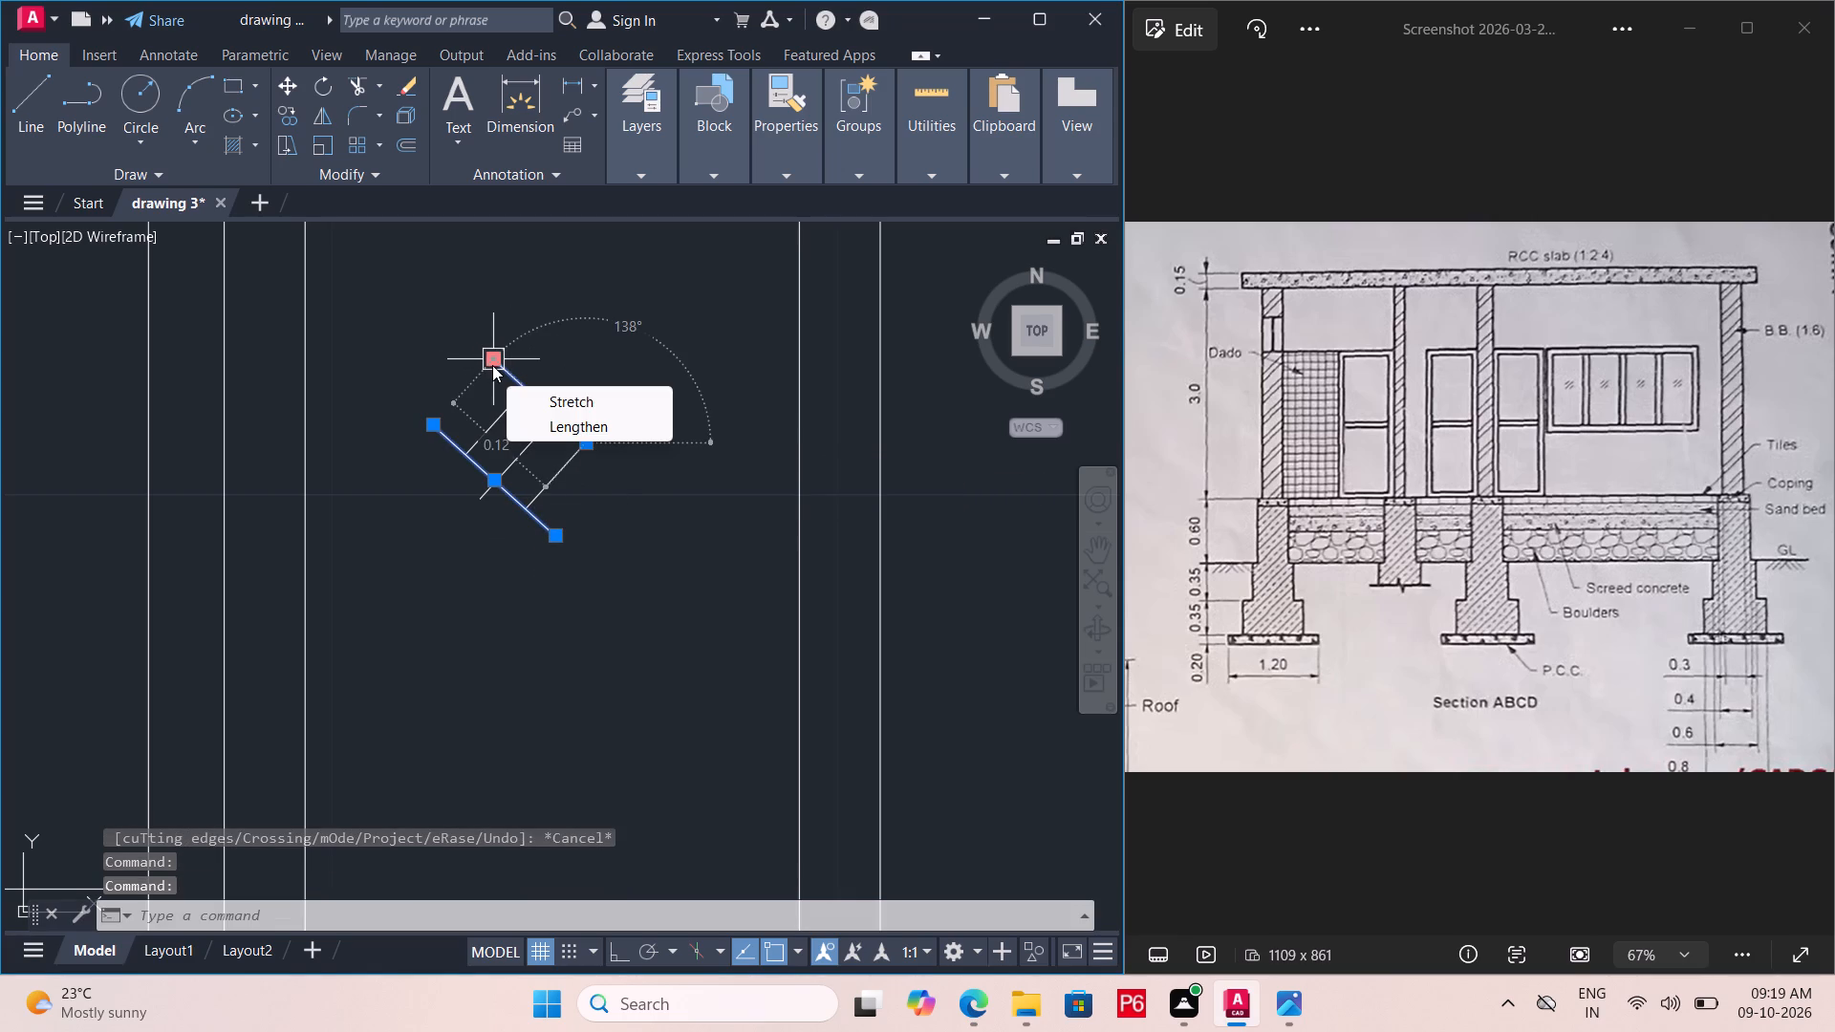
key("Delete")
Copy the three-stroke glass mark horizontally into the middle of each of the other three panes of the four-pane window.
scroll(528, 498, "down", 3)
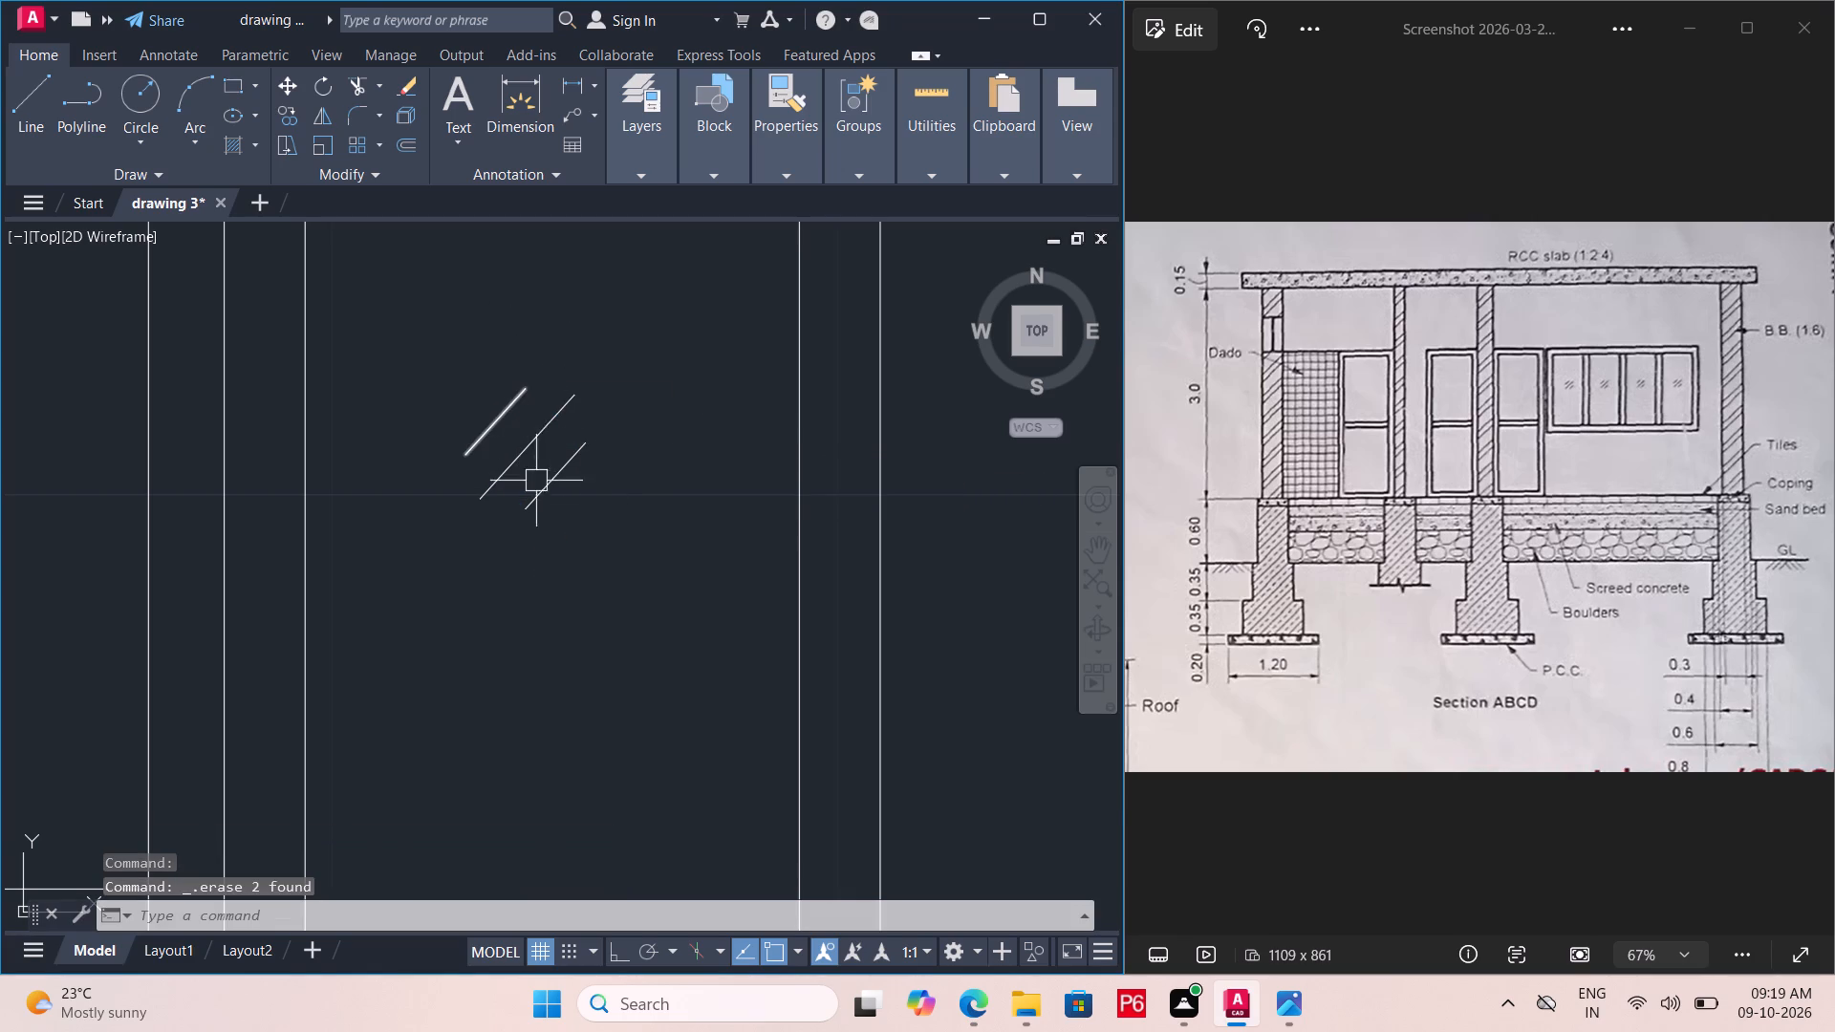
left_click(492, 469)
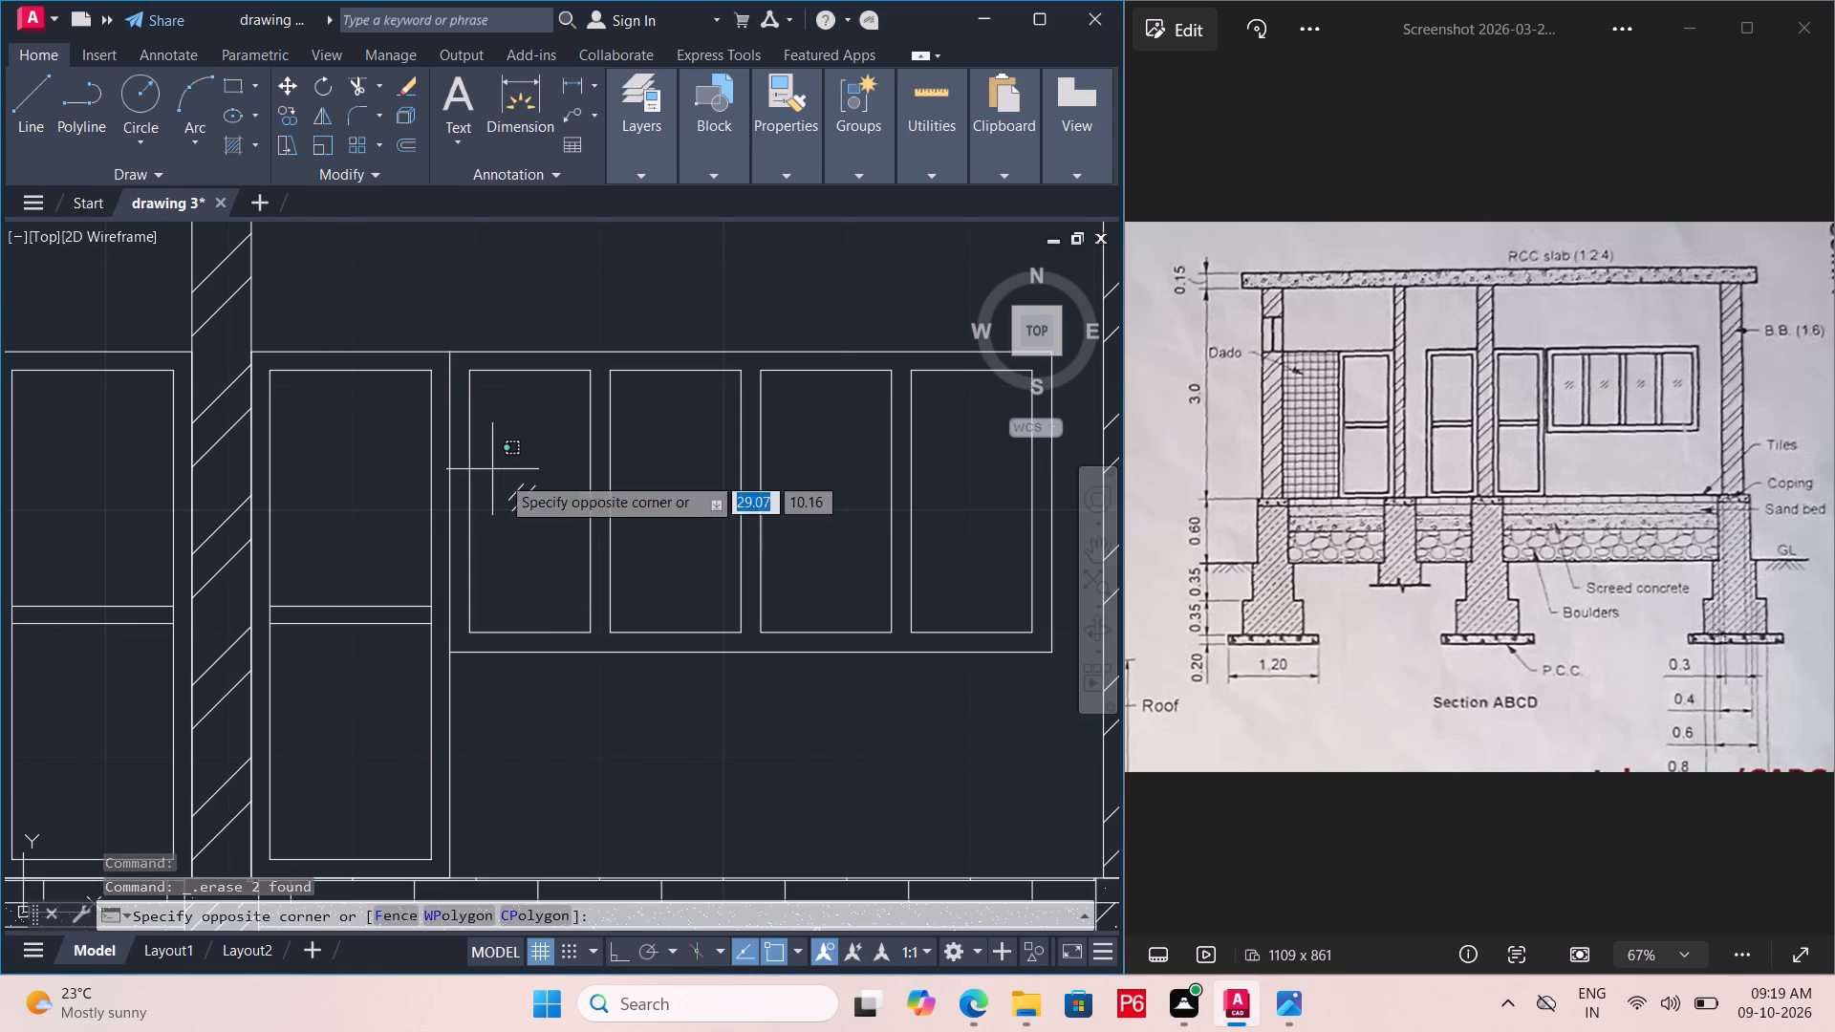
left_click(546, 532)
type("co")
key("Return")
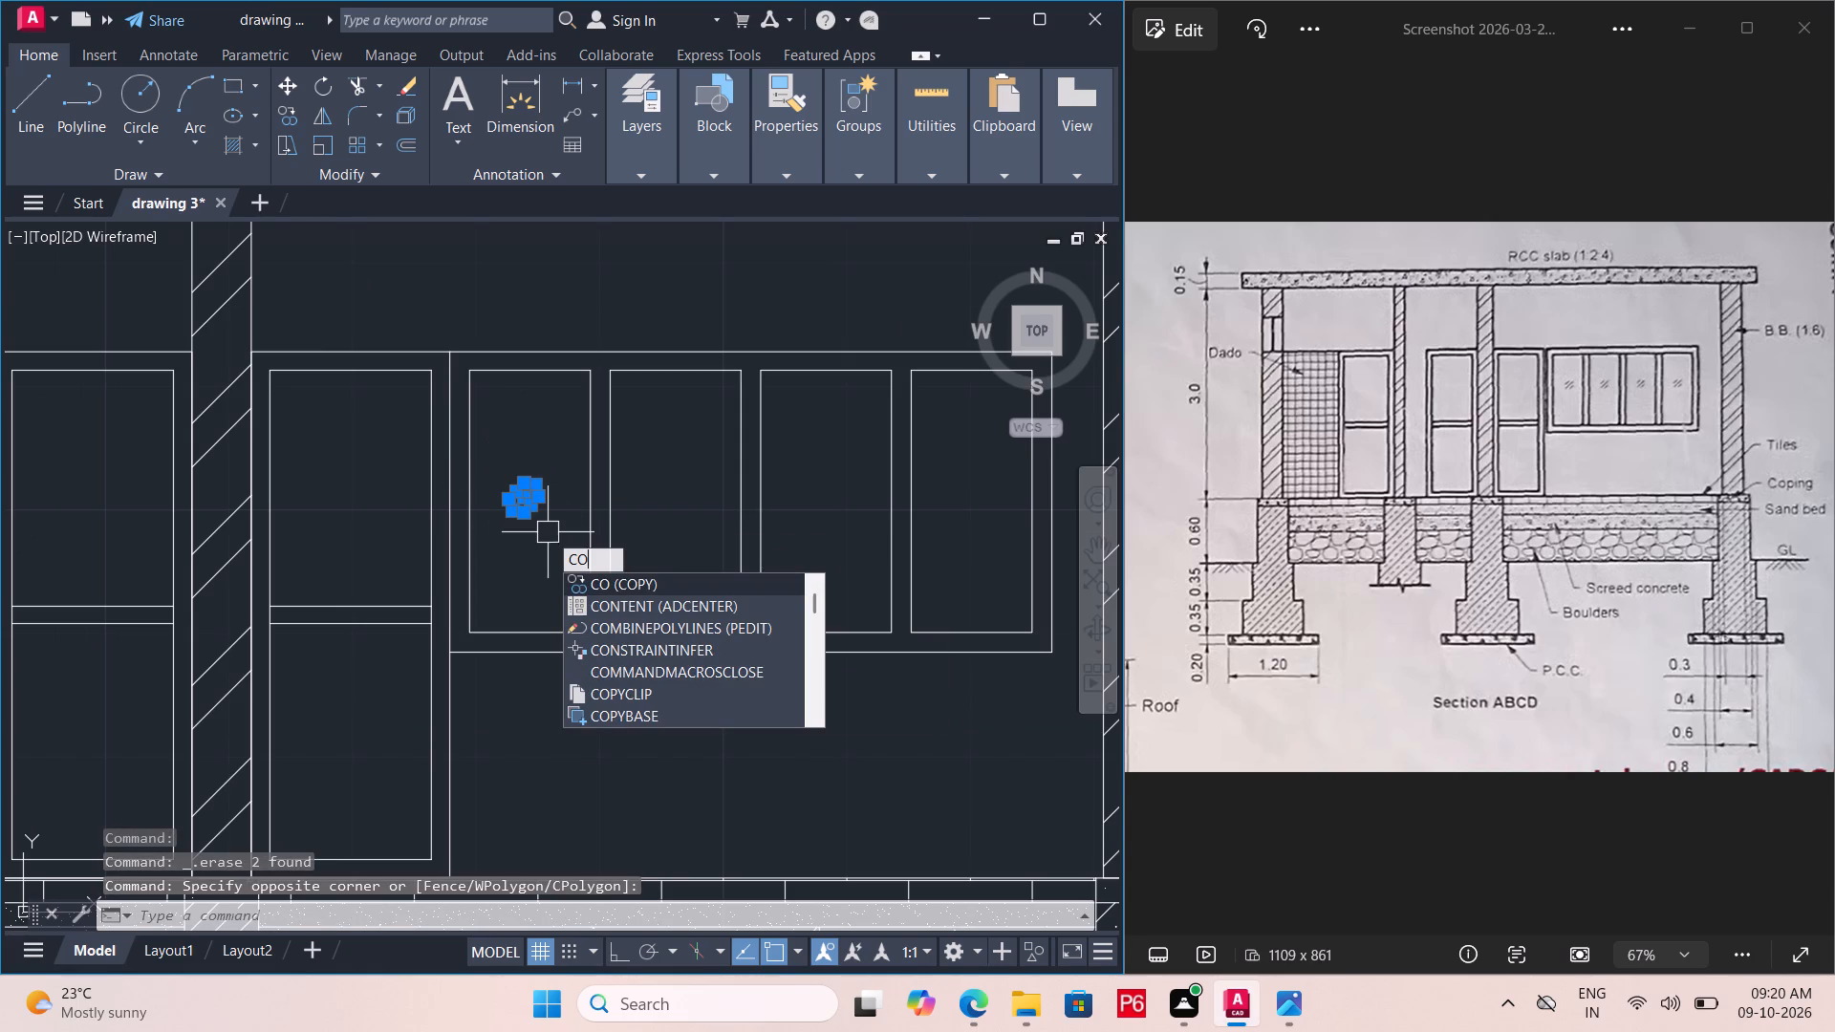
left_click(511, 511)
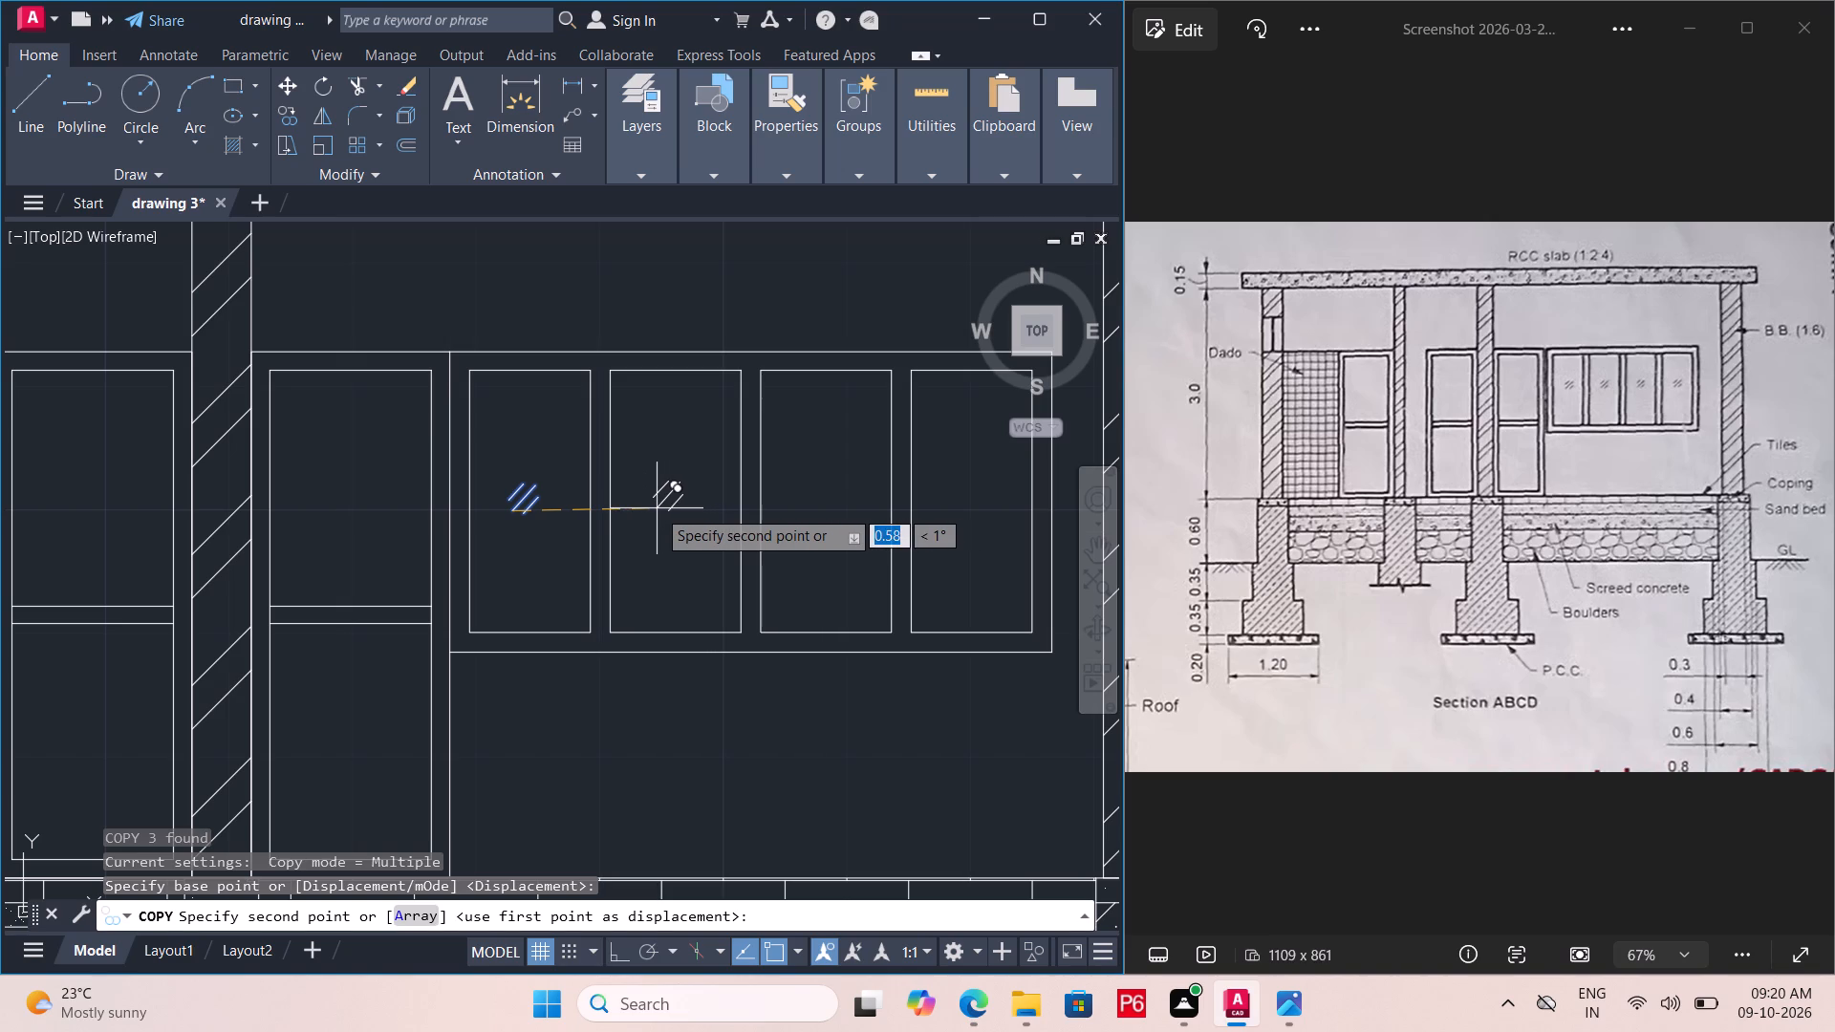
left_click(657, 508)
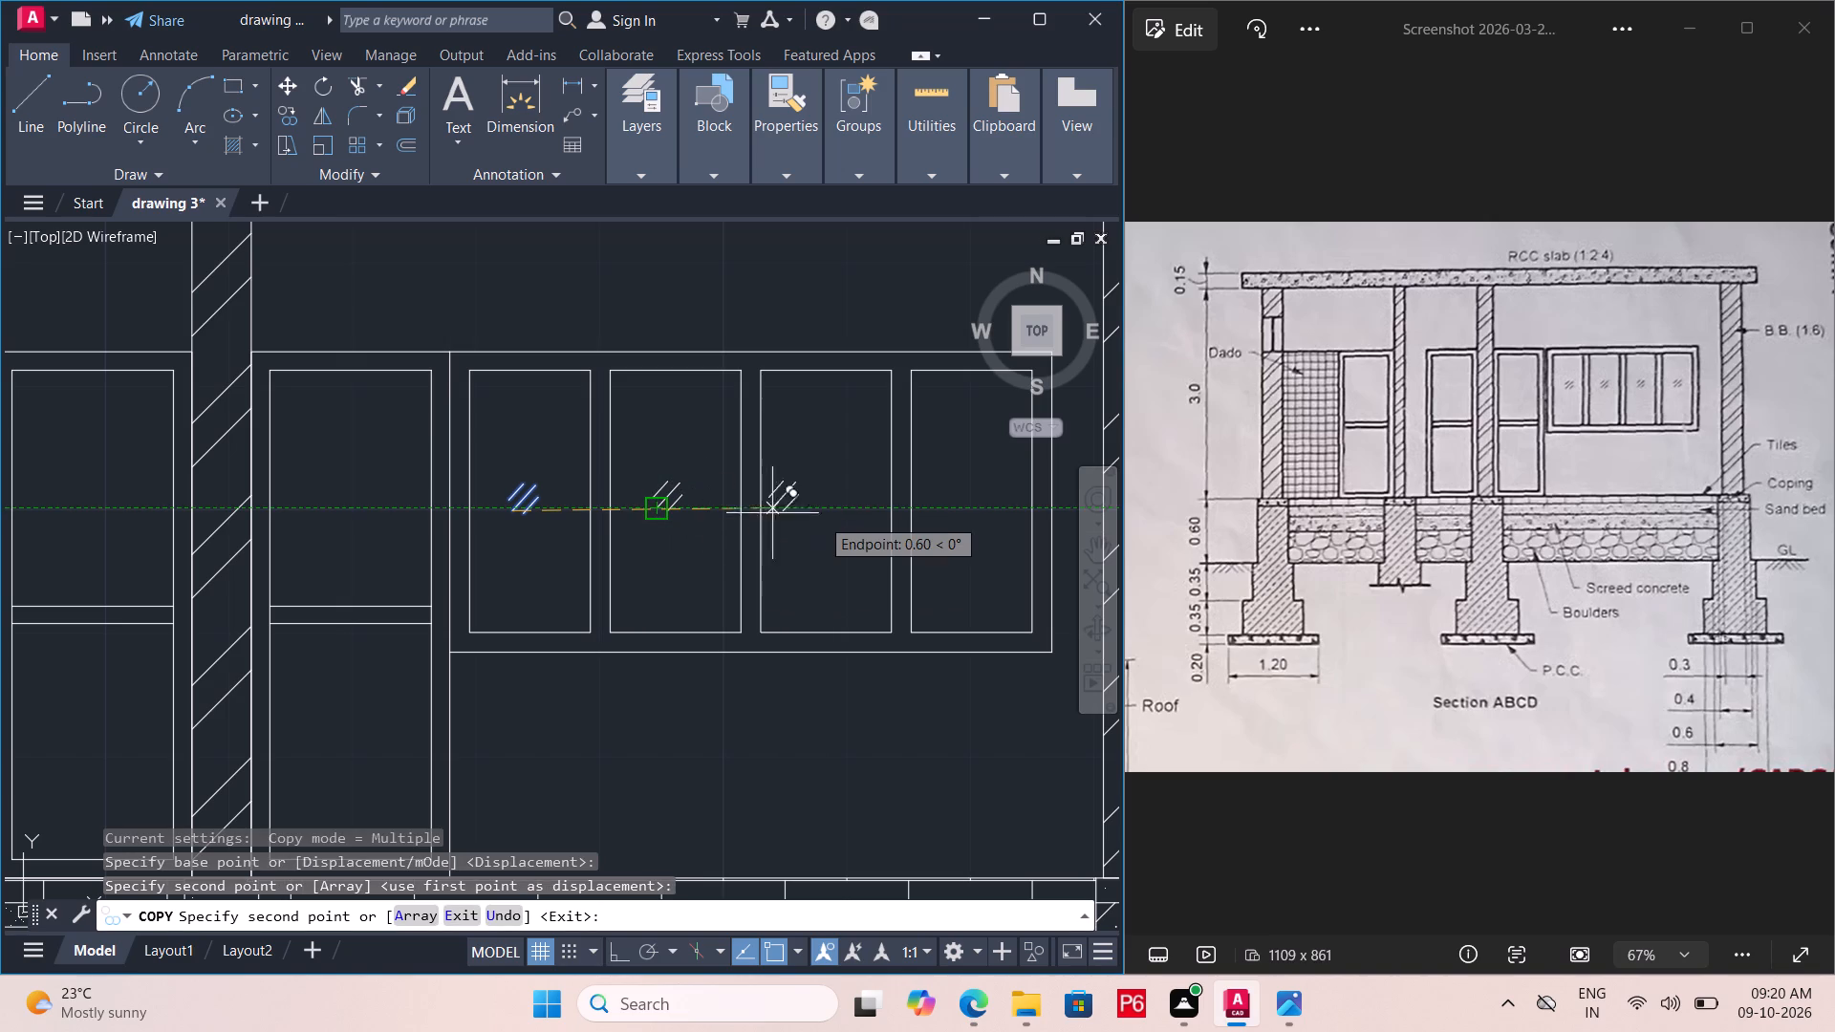
double_click(812, 517)
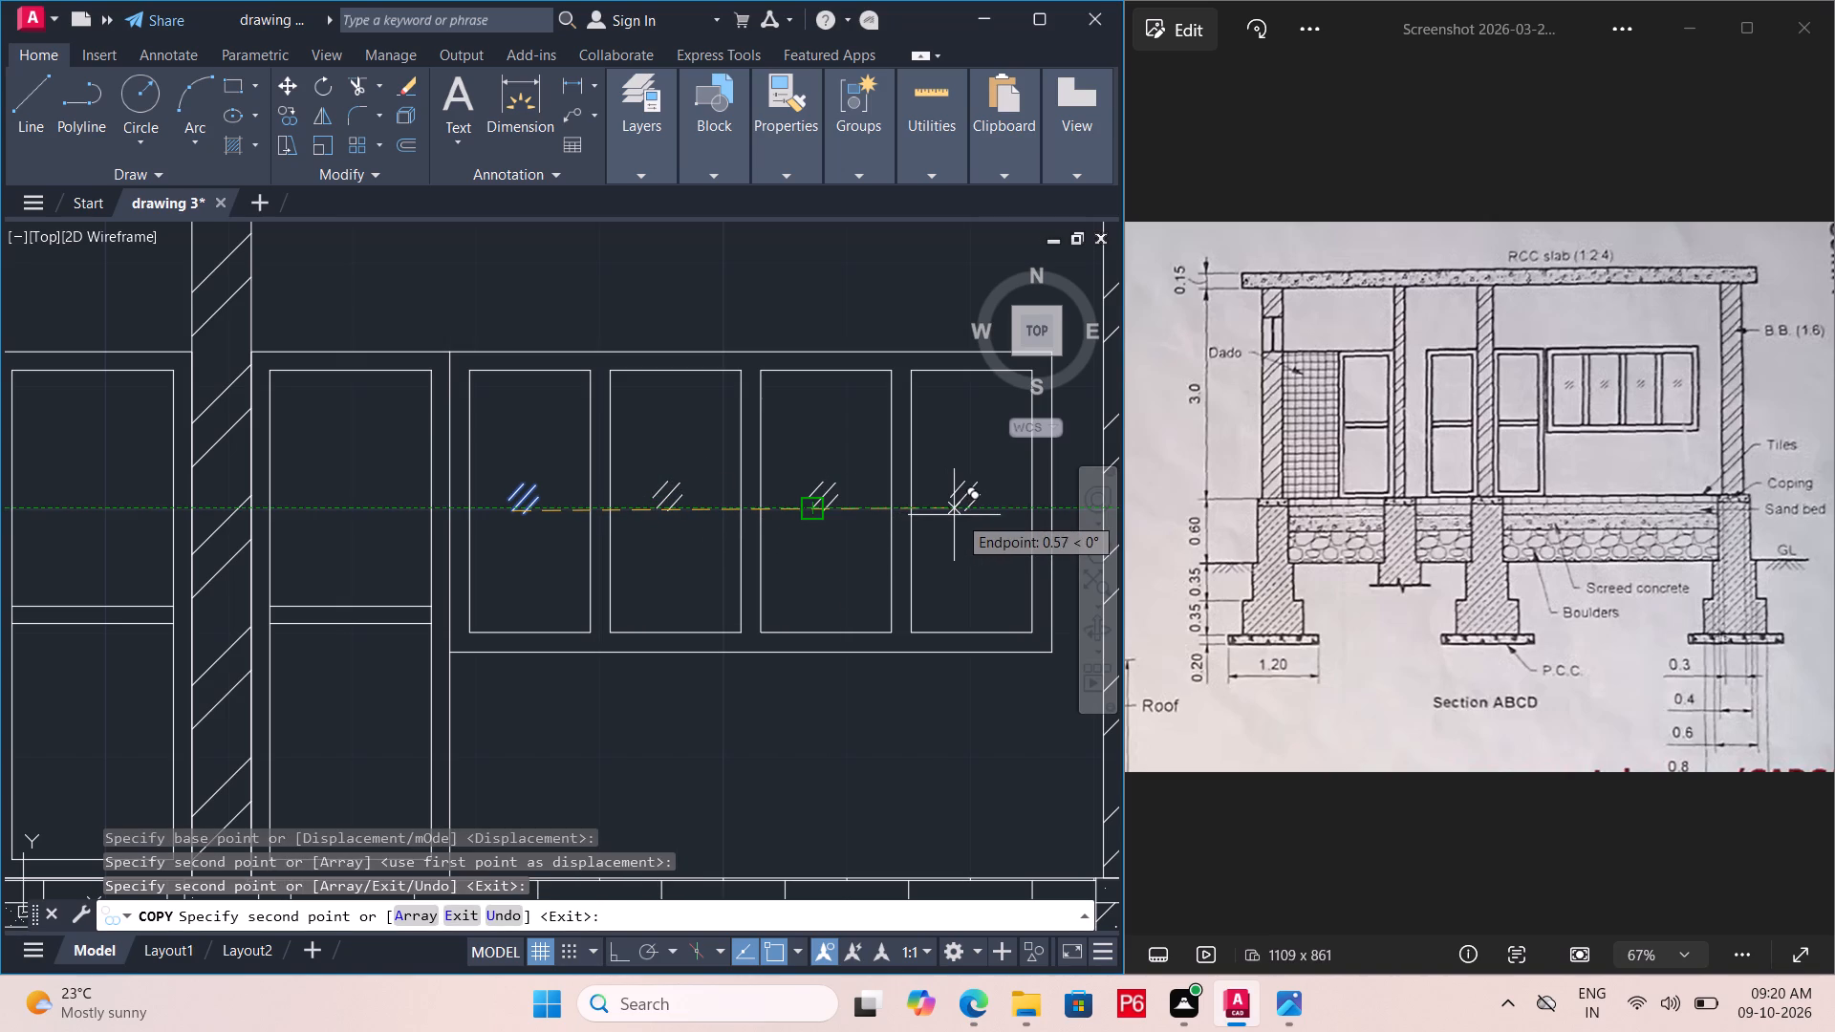
left_click(959, 515)
key("Escape")
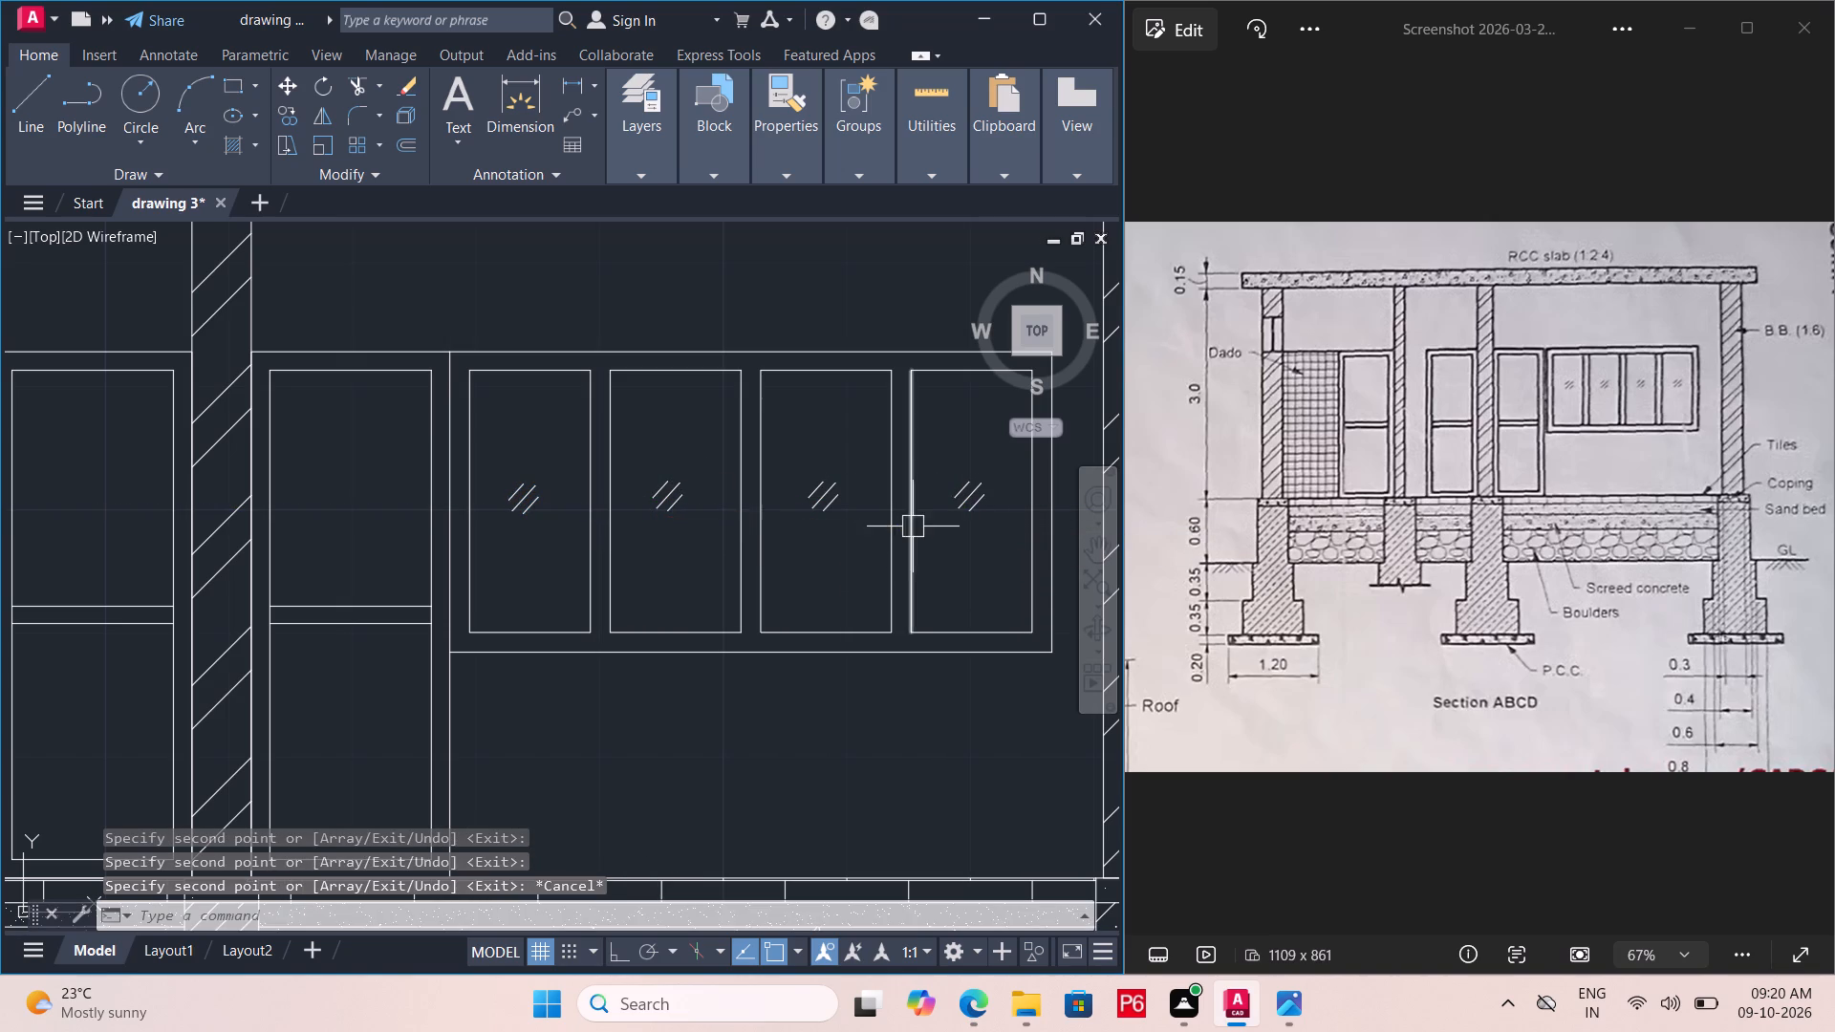
Save the drawing.
key("ctrl+s")
key("ctrl+s")
key("ctrl+s")
key("ctrl+s")
key("ctrl+s")
key("ctrl+s")
key("ctrl+s")
key("ctrl+s")
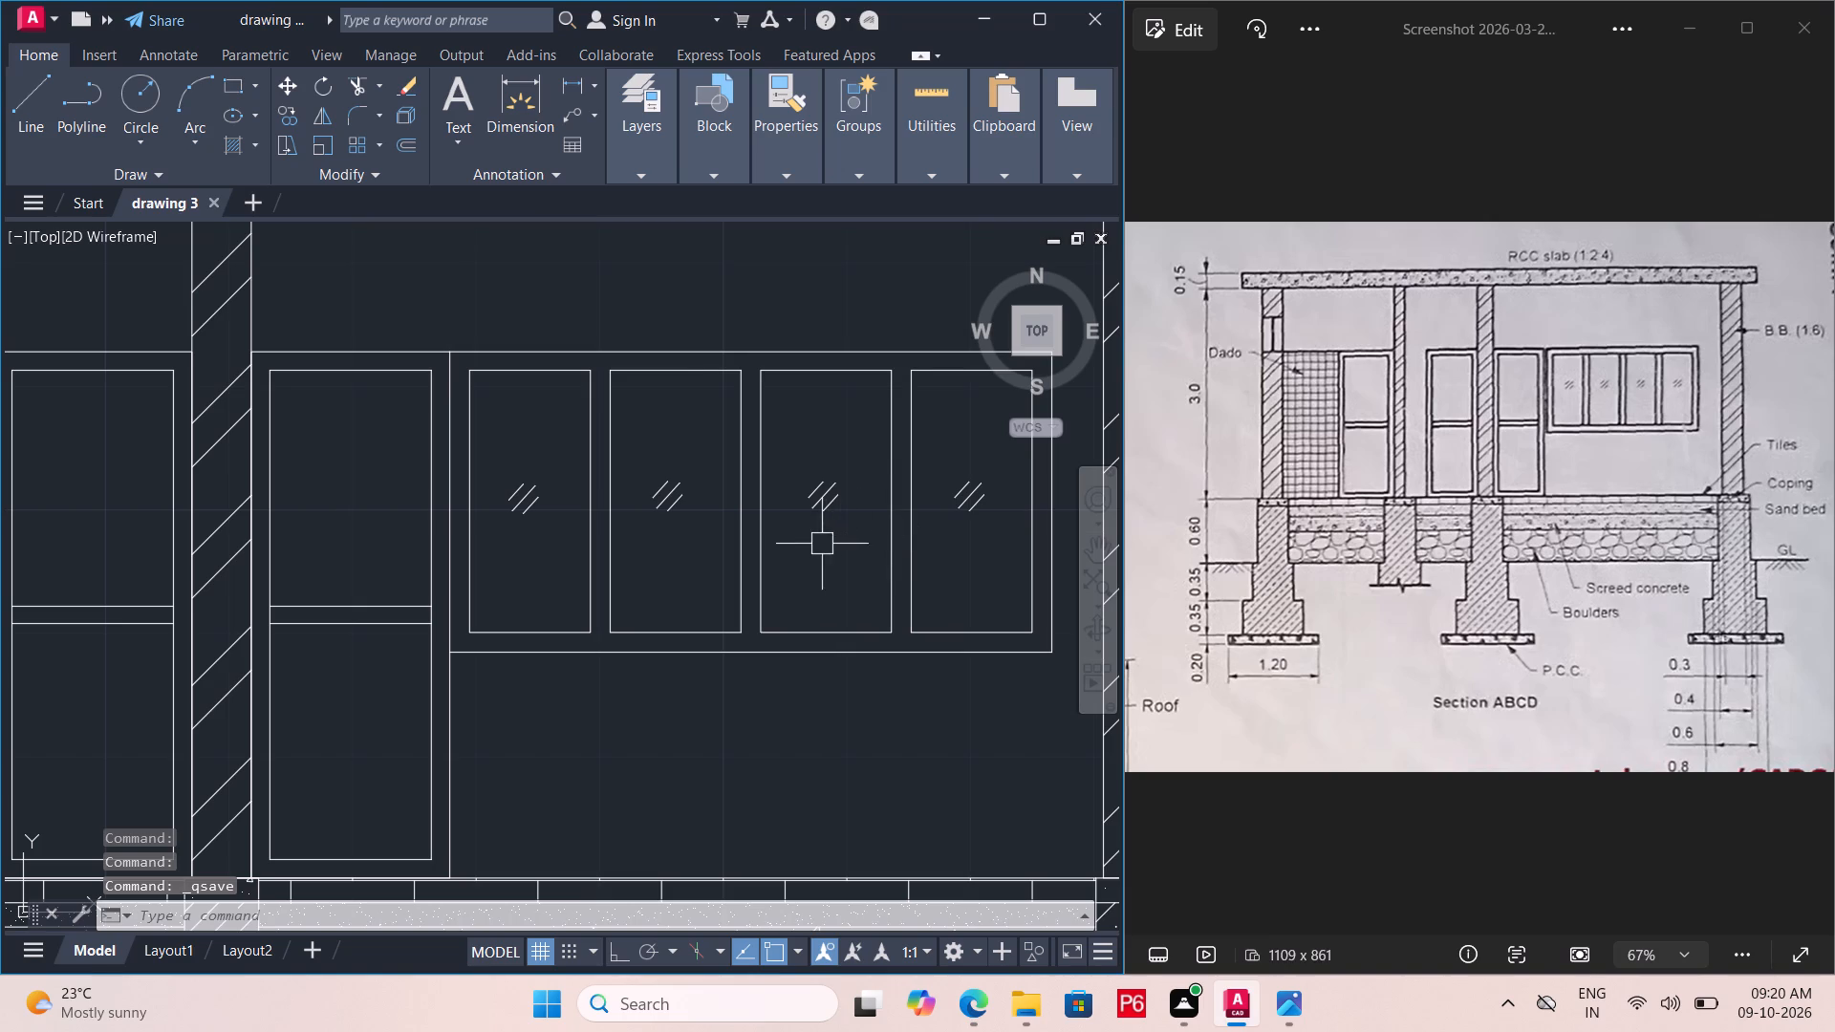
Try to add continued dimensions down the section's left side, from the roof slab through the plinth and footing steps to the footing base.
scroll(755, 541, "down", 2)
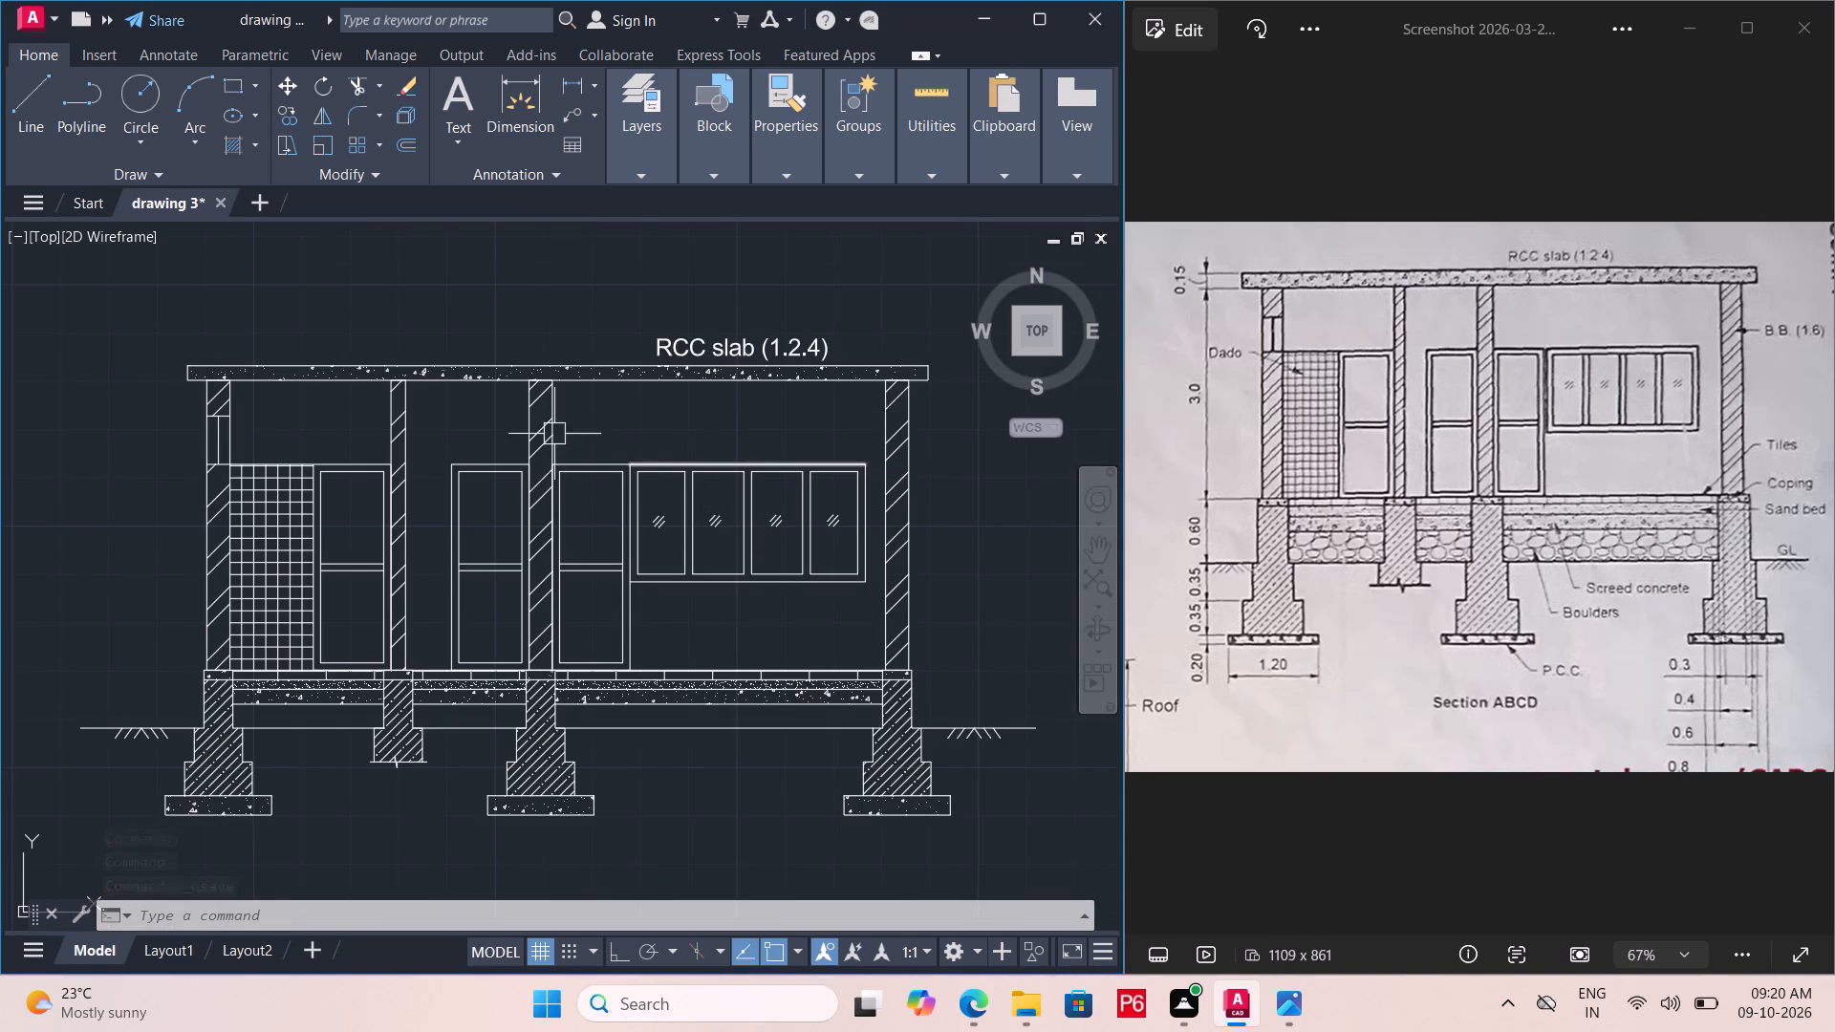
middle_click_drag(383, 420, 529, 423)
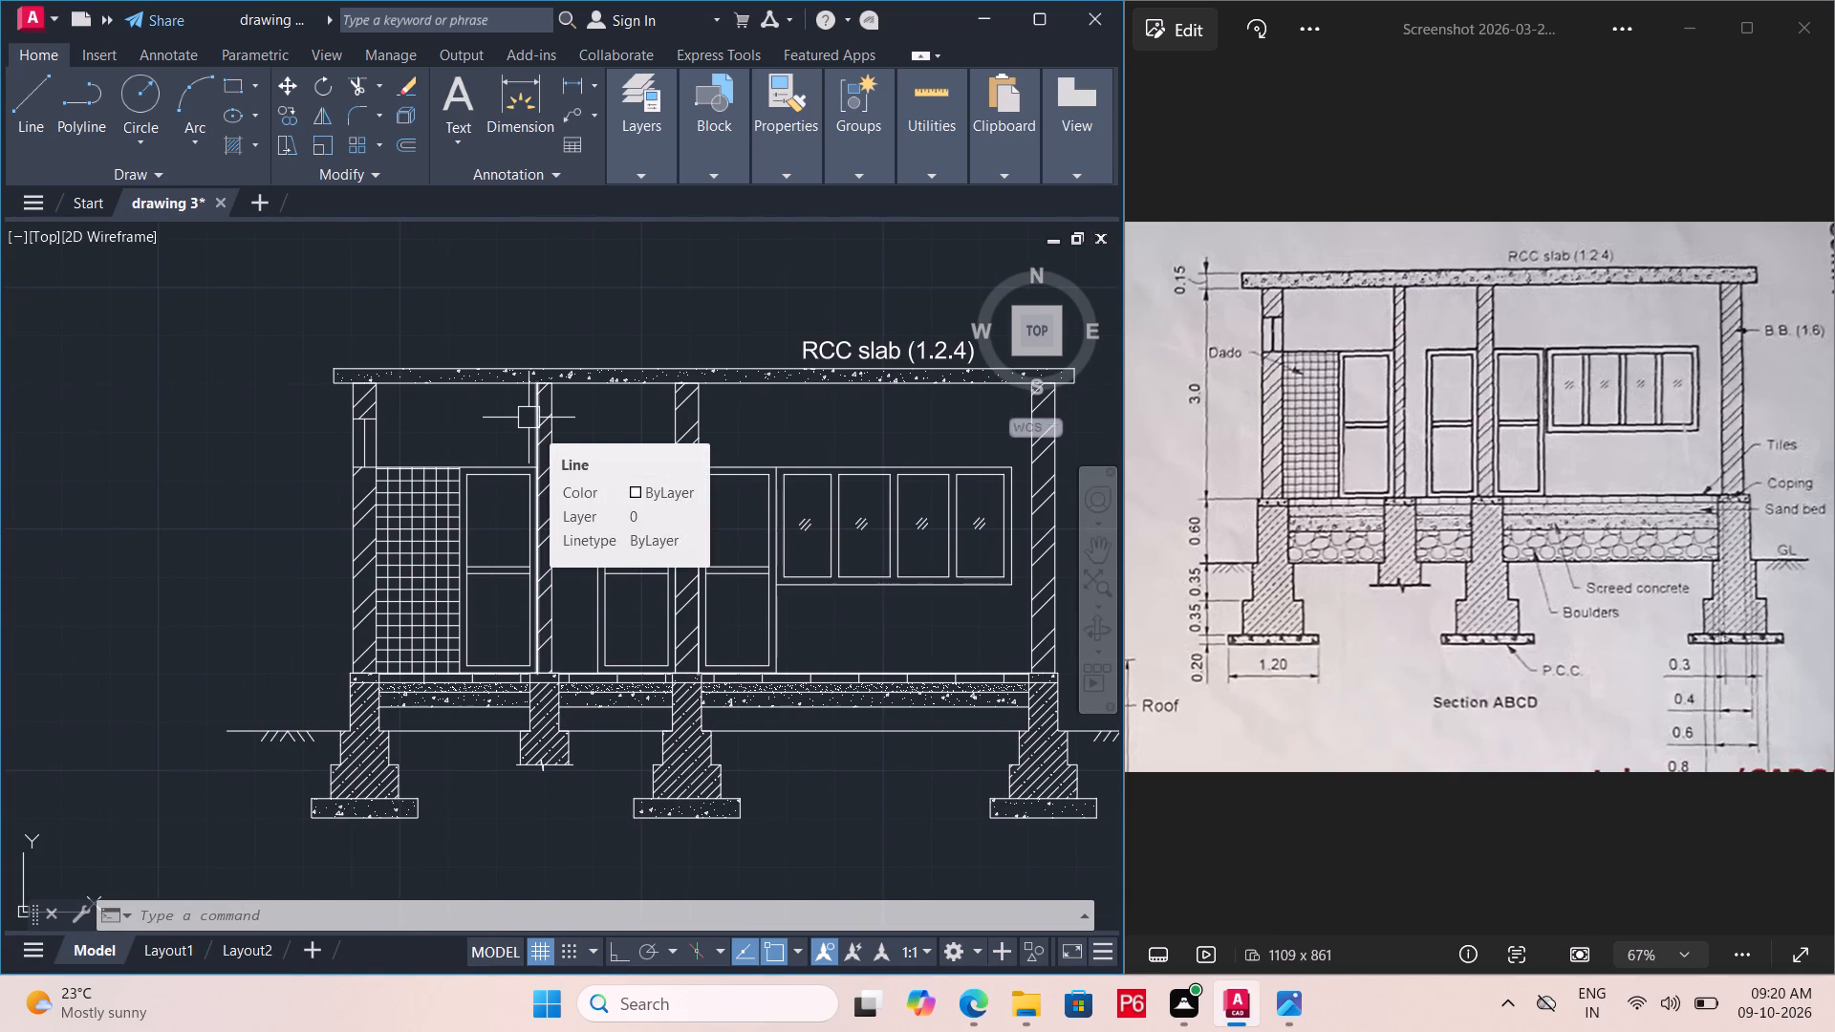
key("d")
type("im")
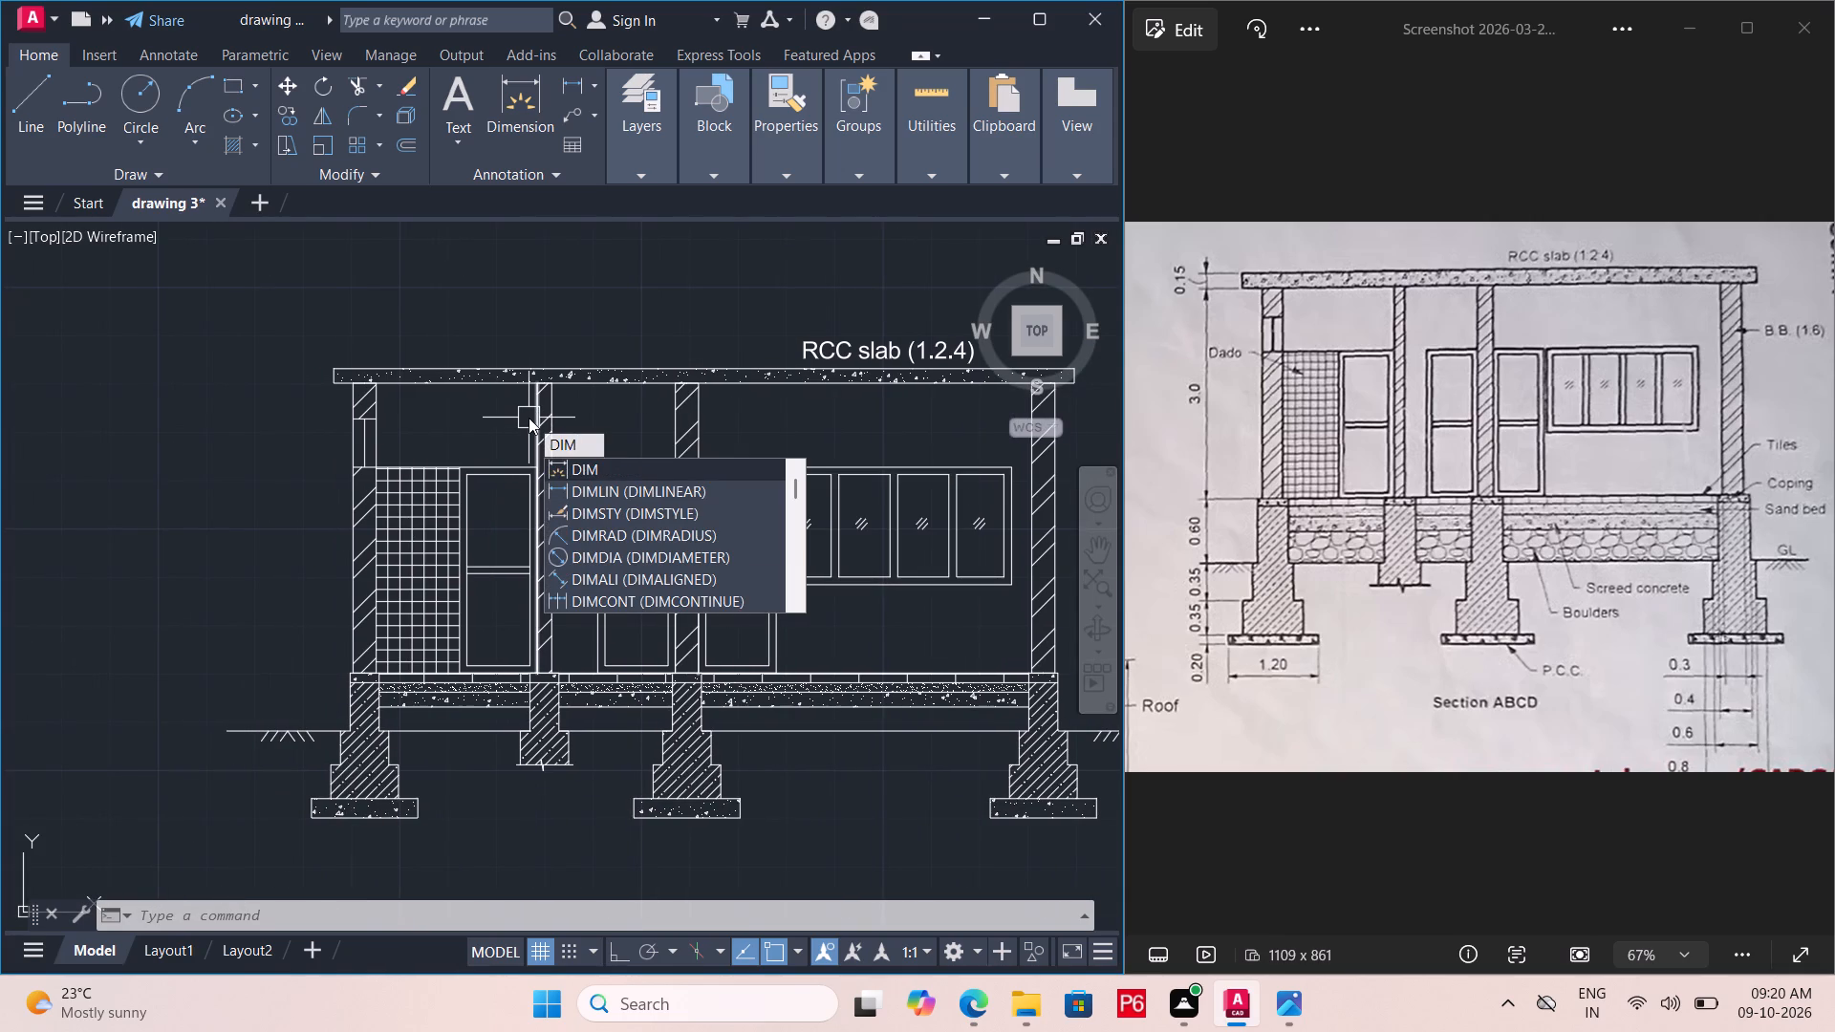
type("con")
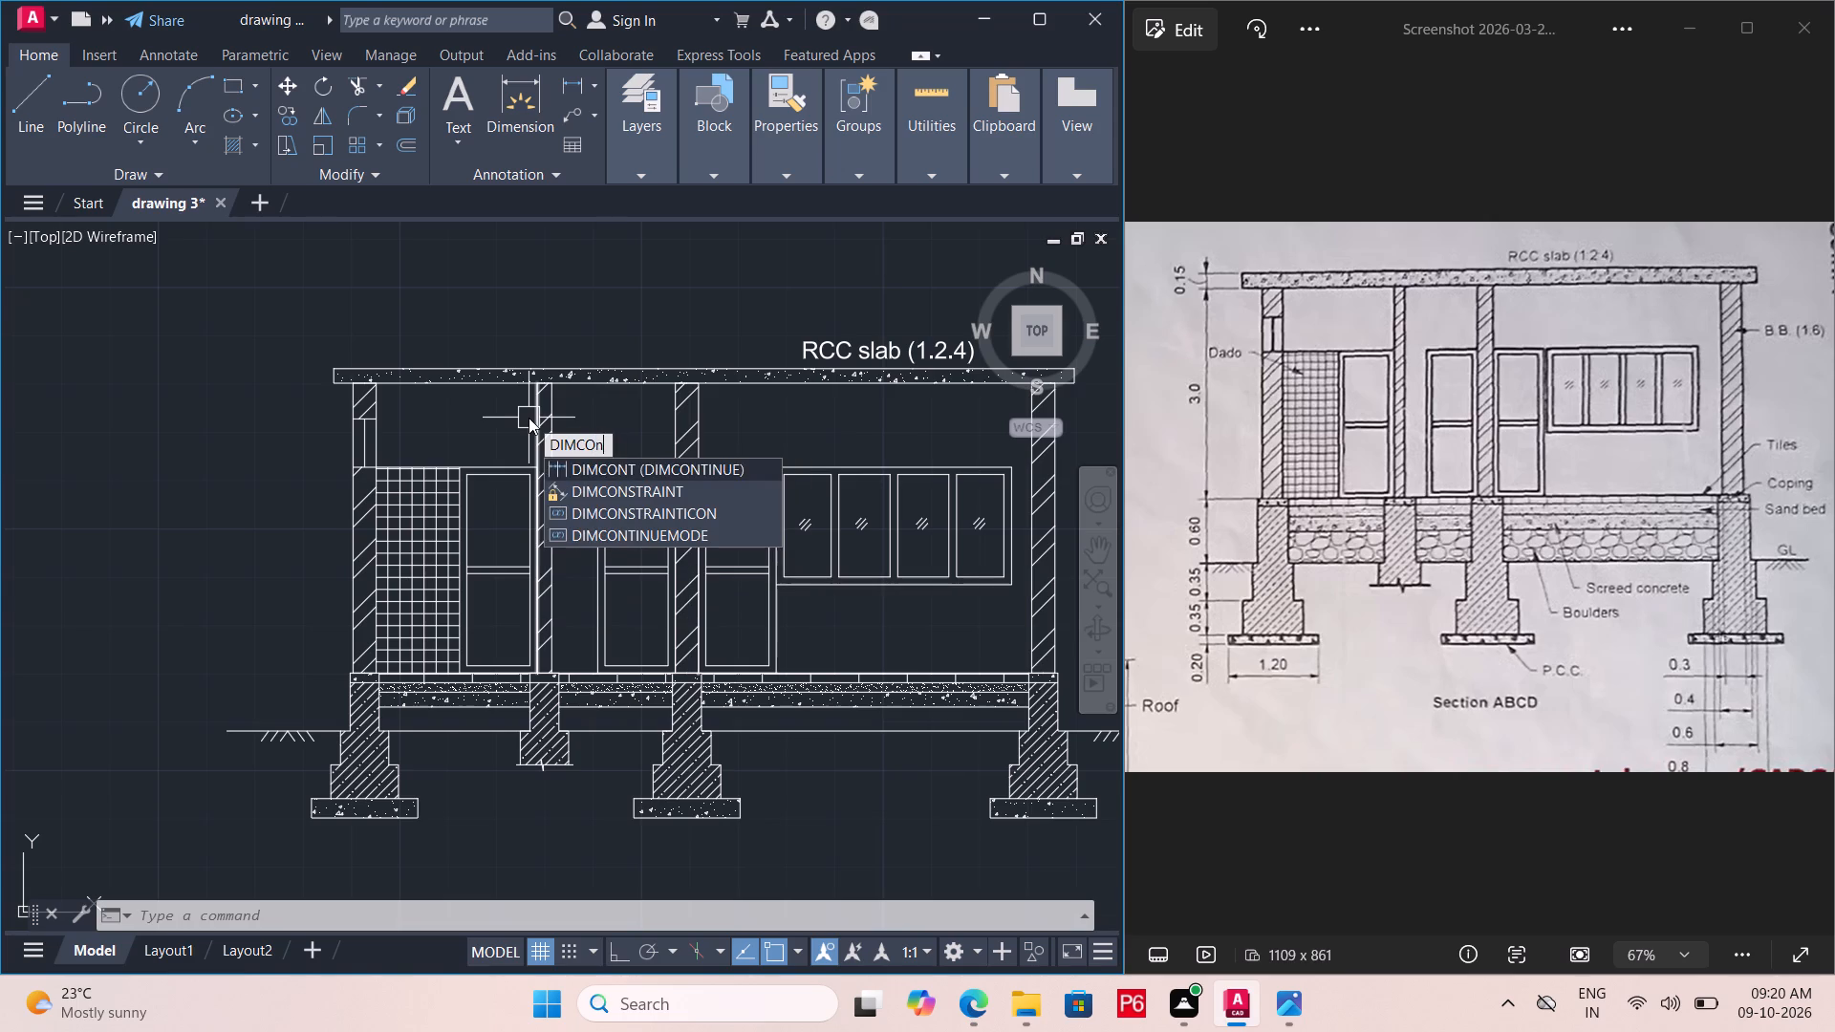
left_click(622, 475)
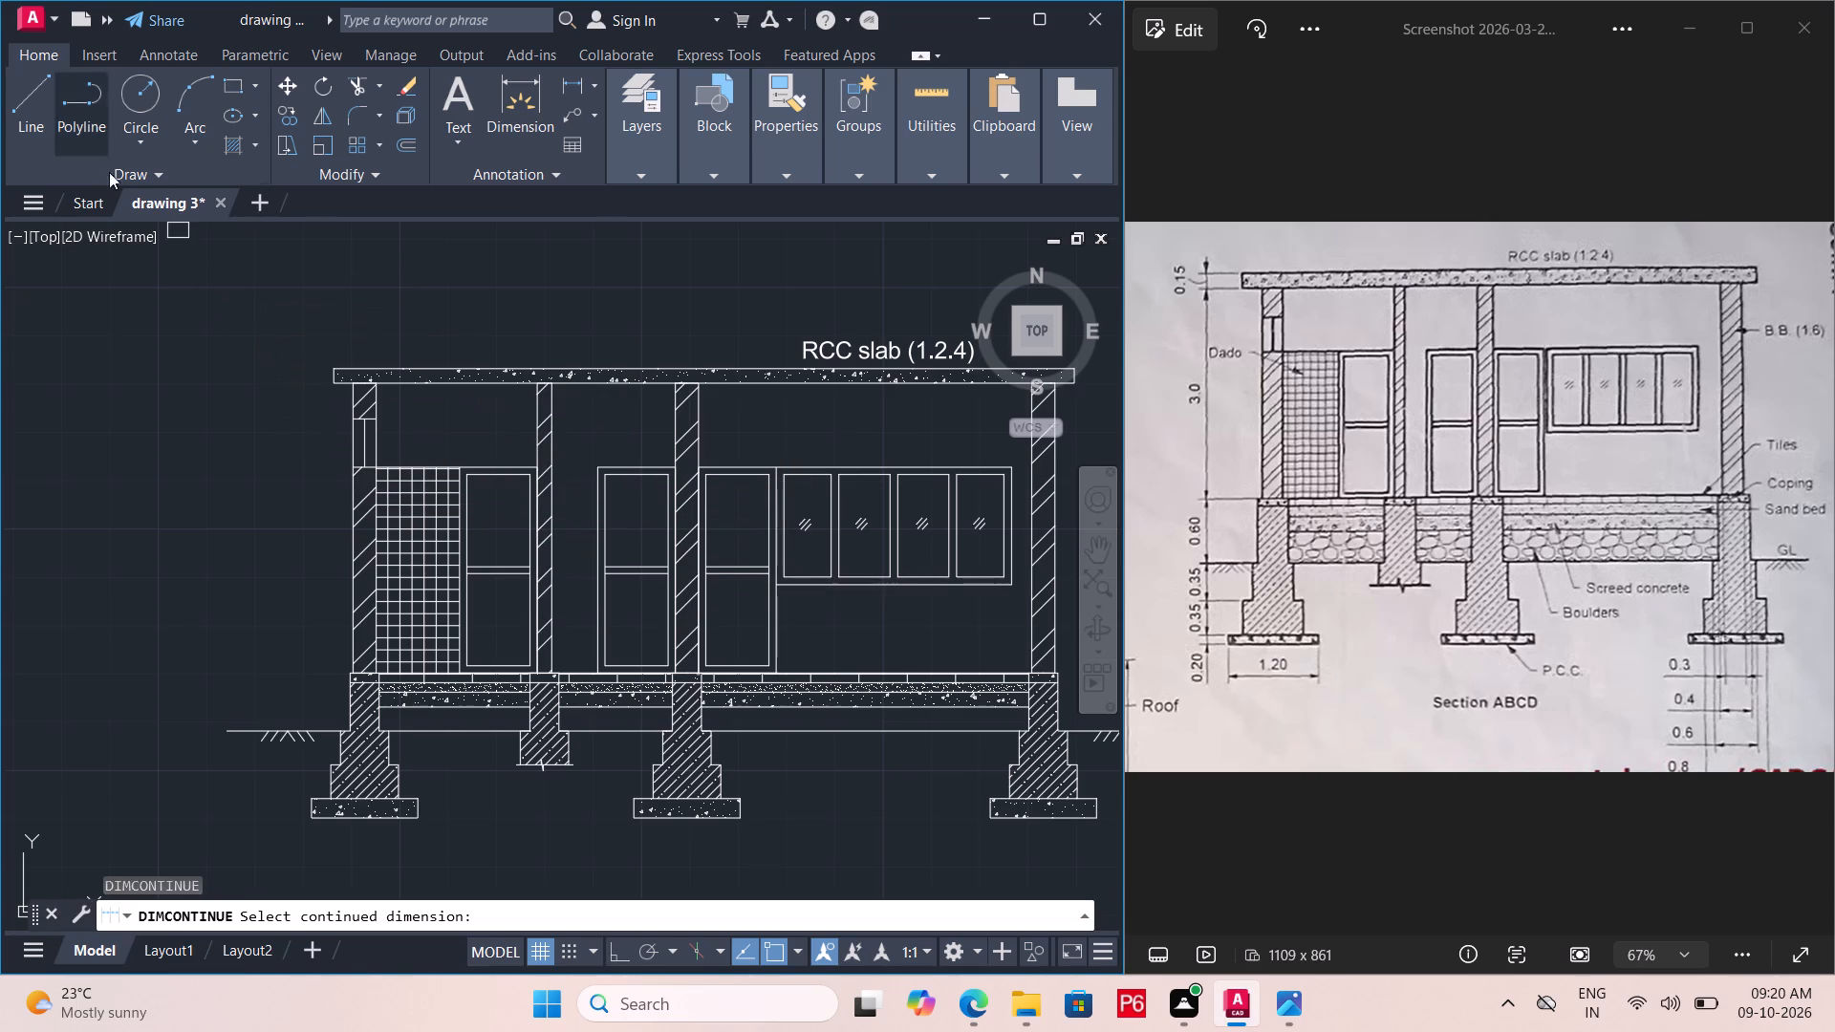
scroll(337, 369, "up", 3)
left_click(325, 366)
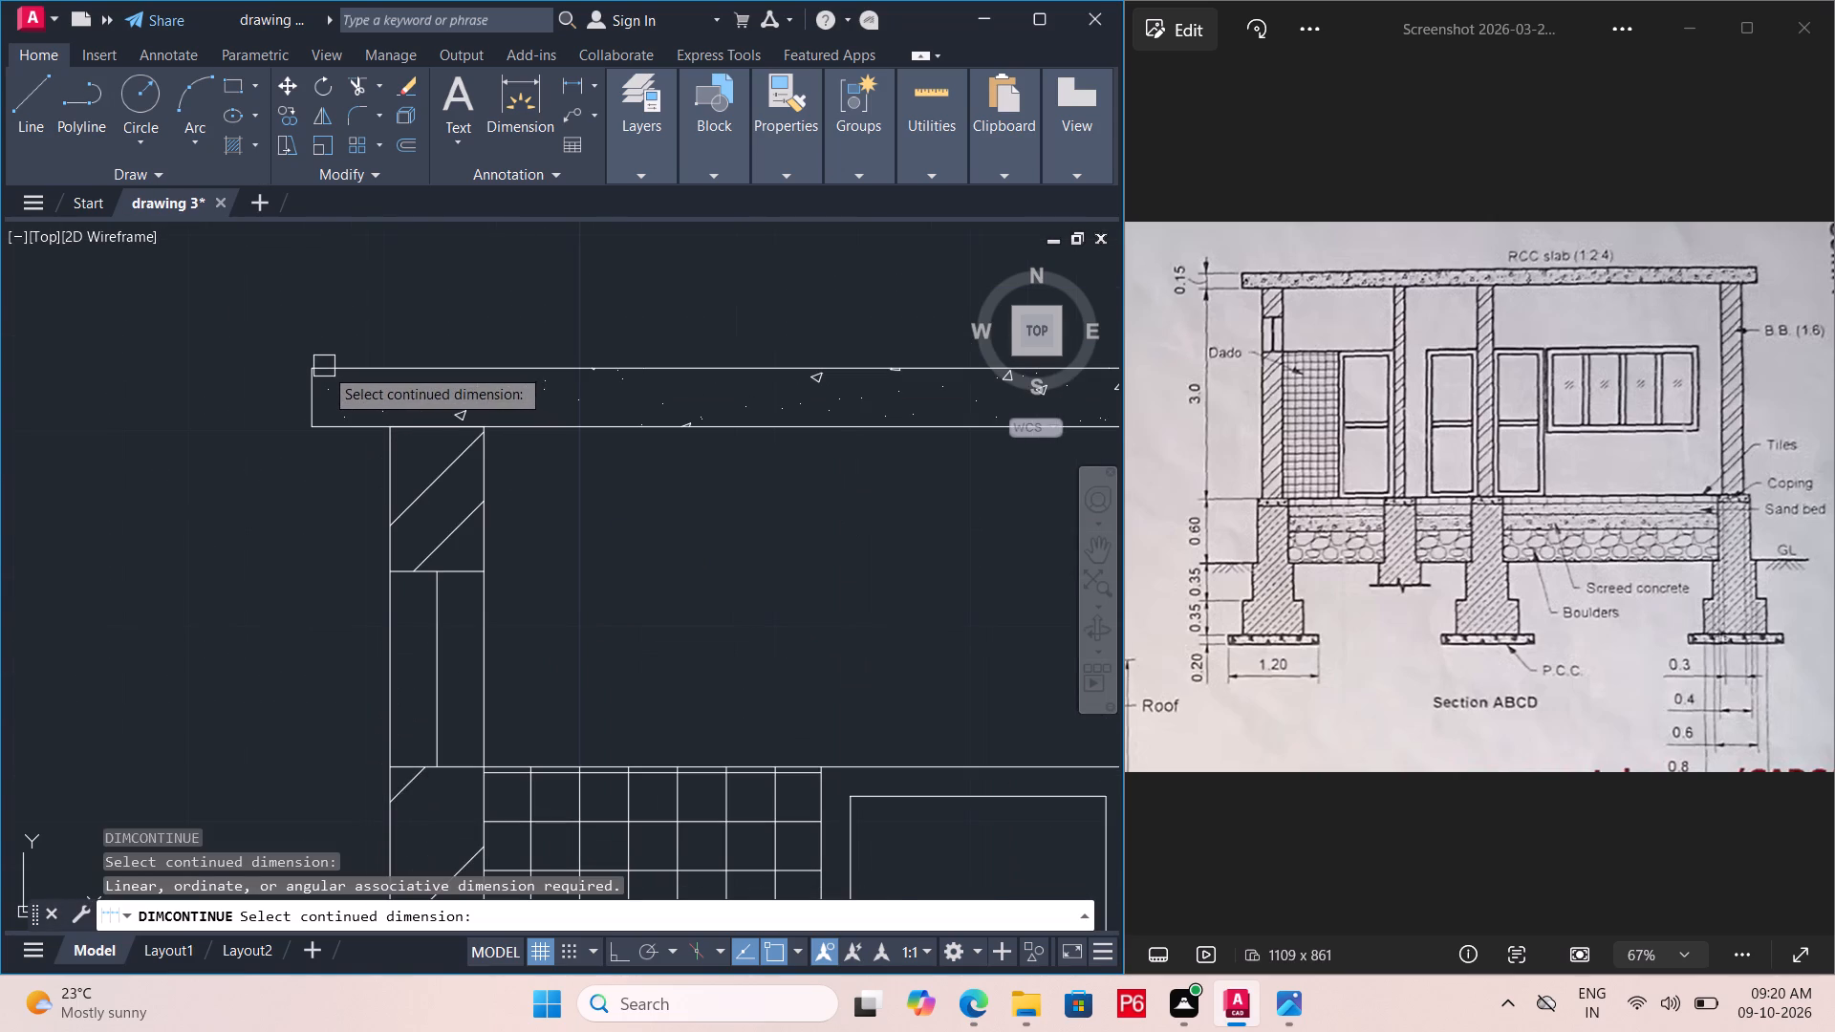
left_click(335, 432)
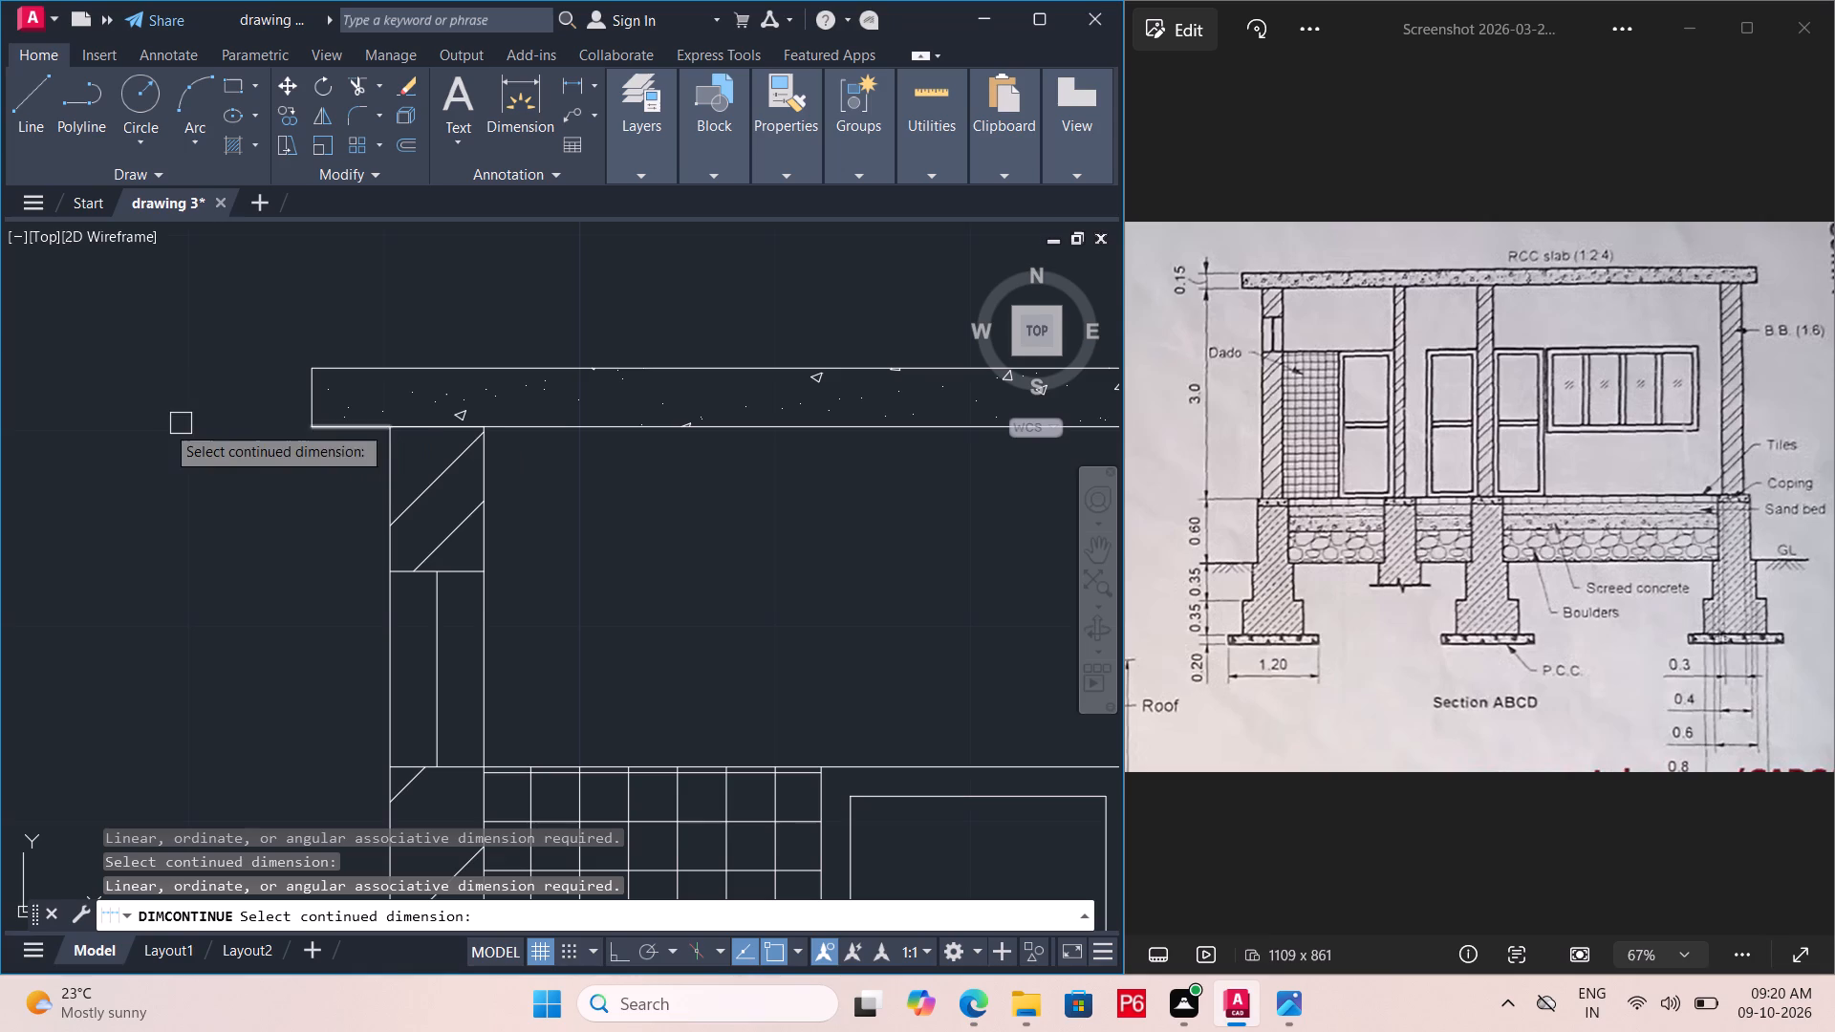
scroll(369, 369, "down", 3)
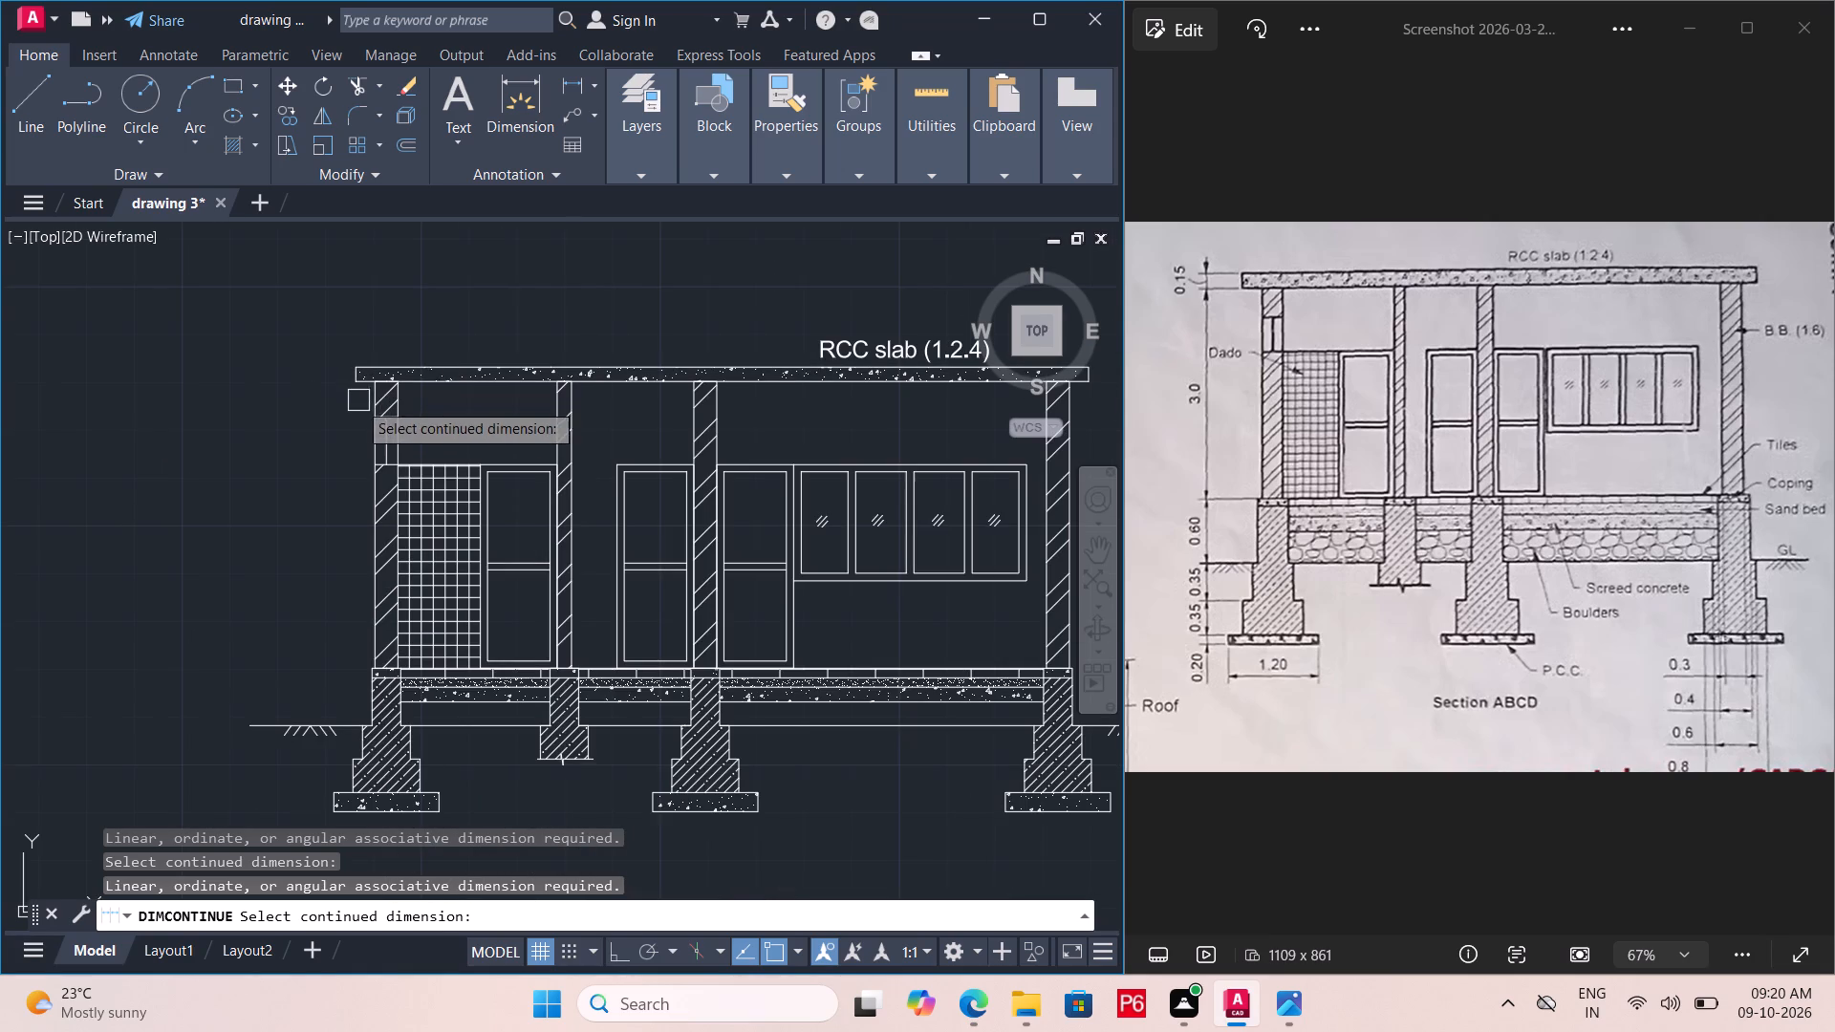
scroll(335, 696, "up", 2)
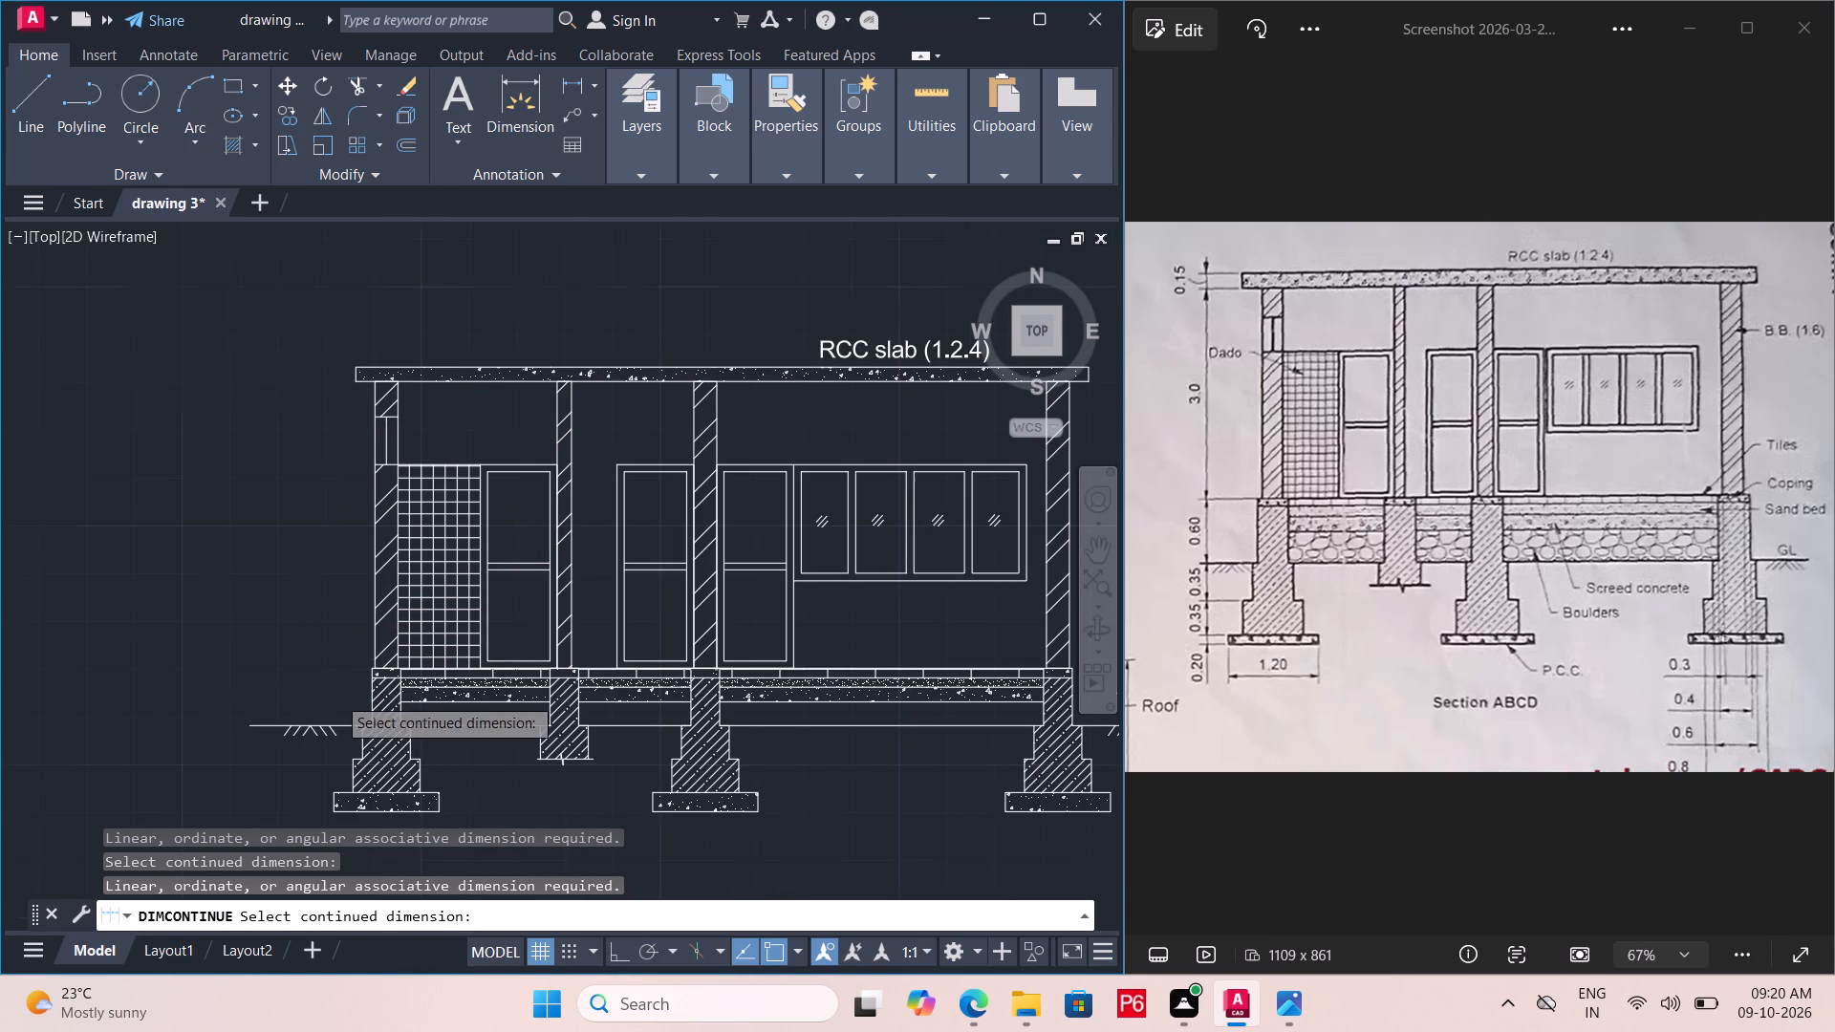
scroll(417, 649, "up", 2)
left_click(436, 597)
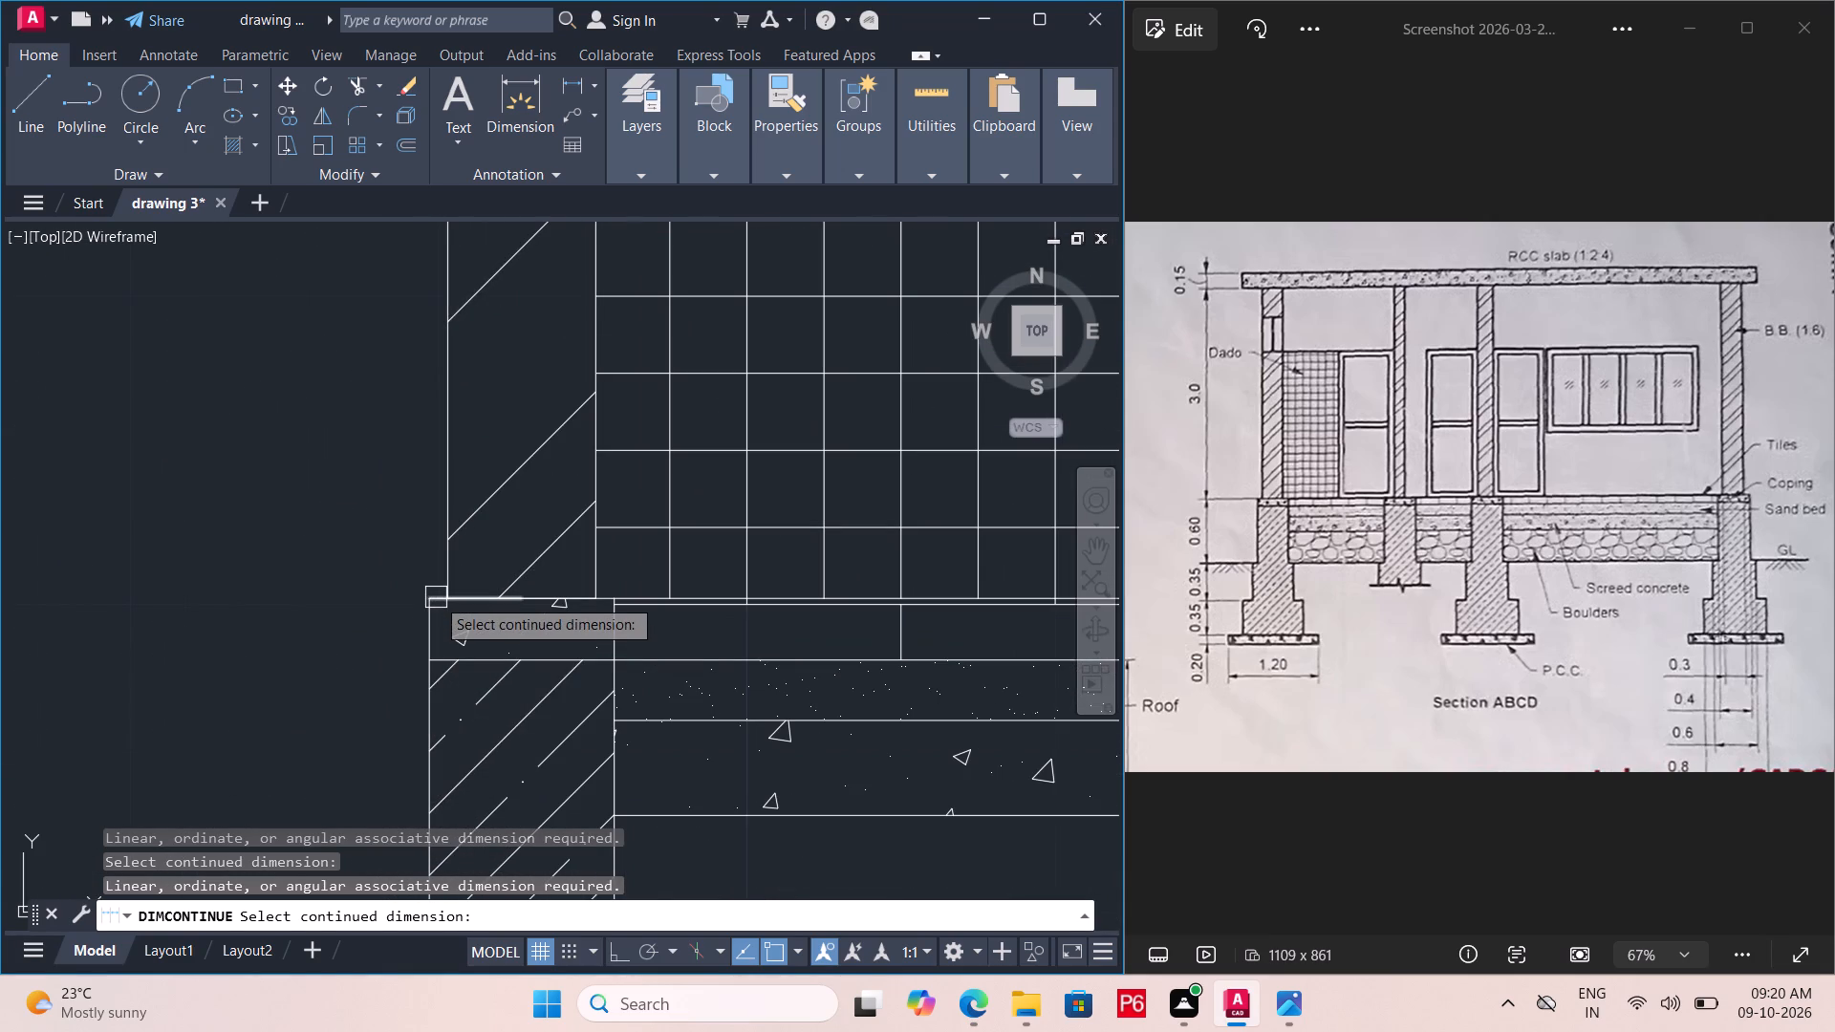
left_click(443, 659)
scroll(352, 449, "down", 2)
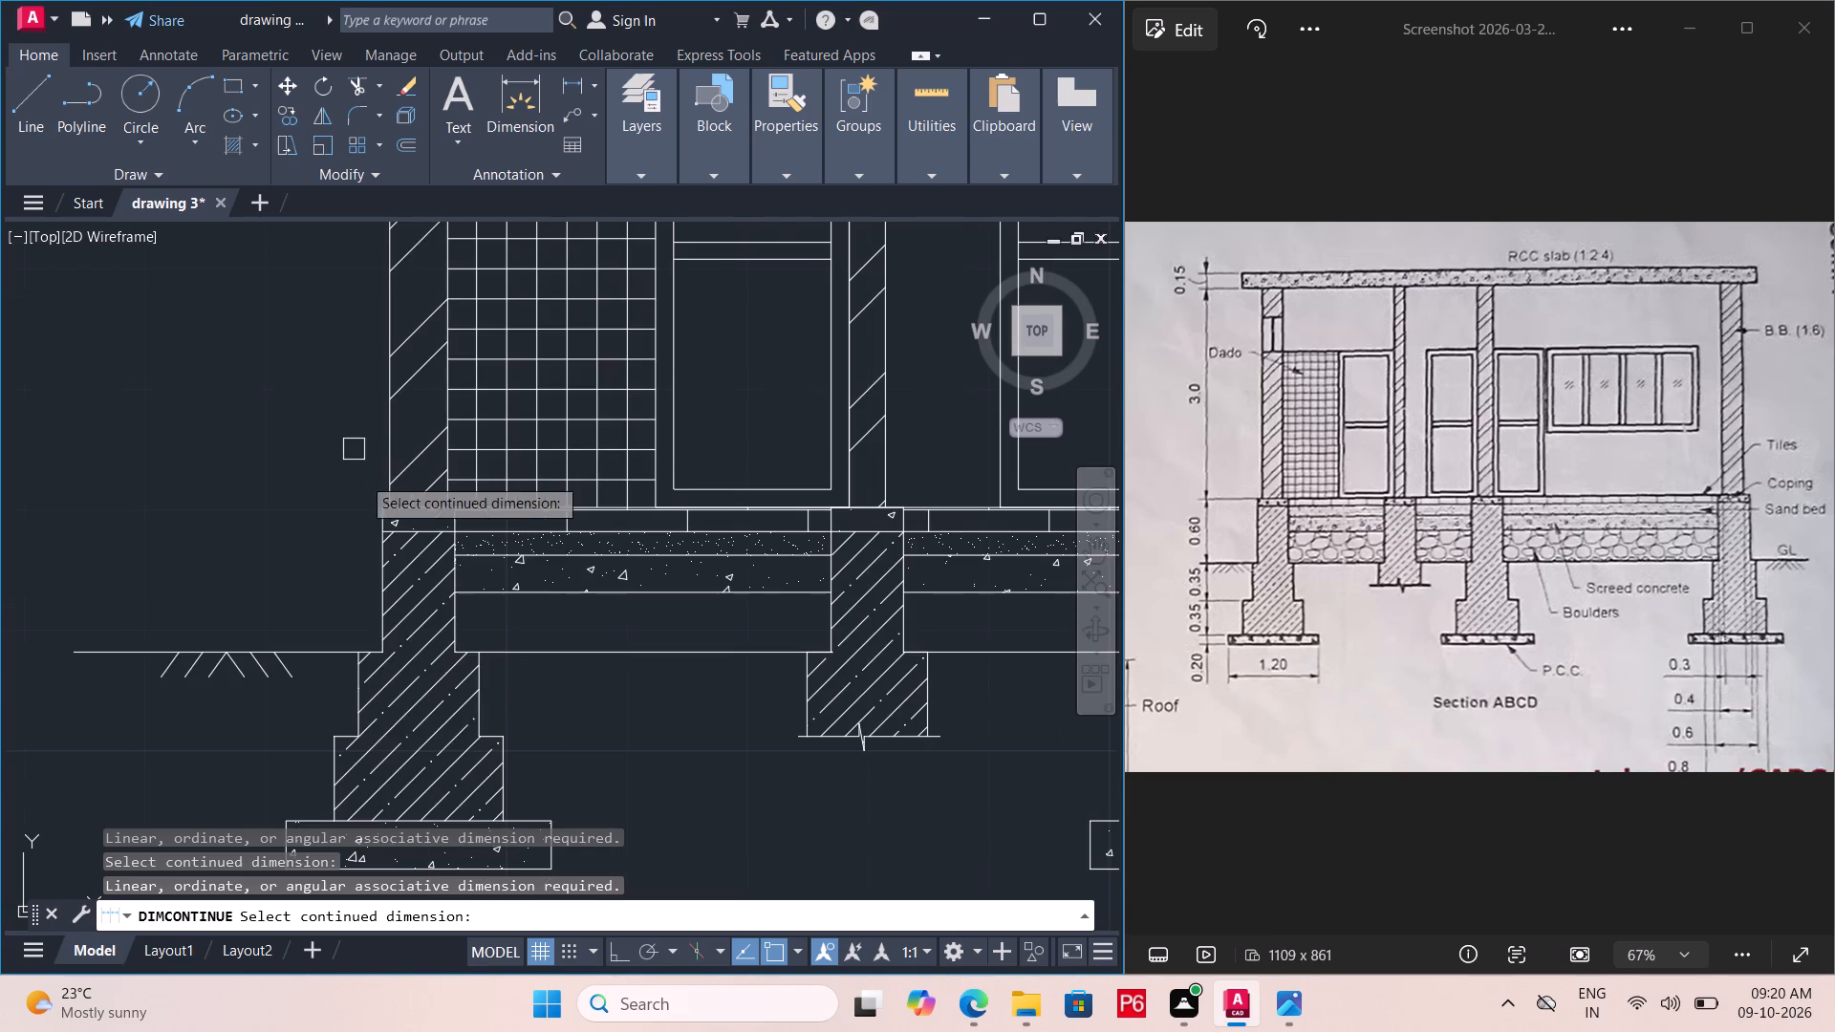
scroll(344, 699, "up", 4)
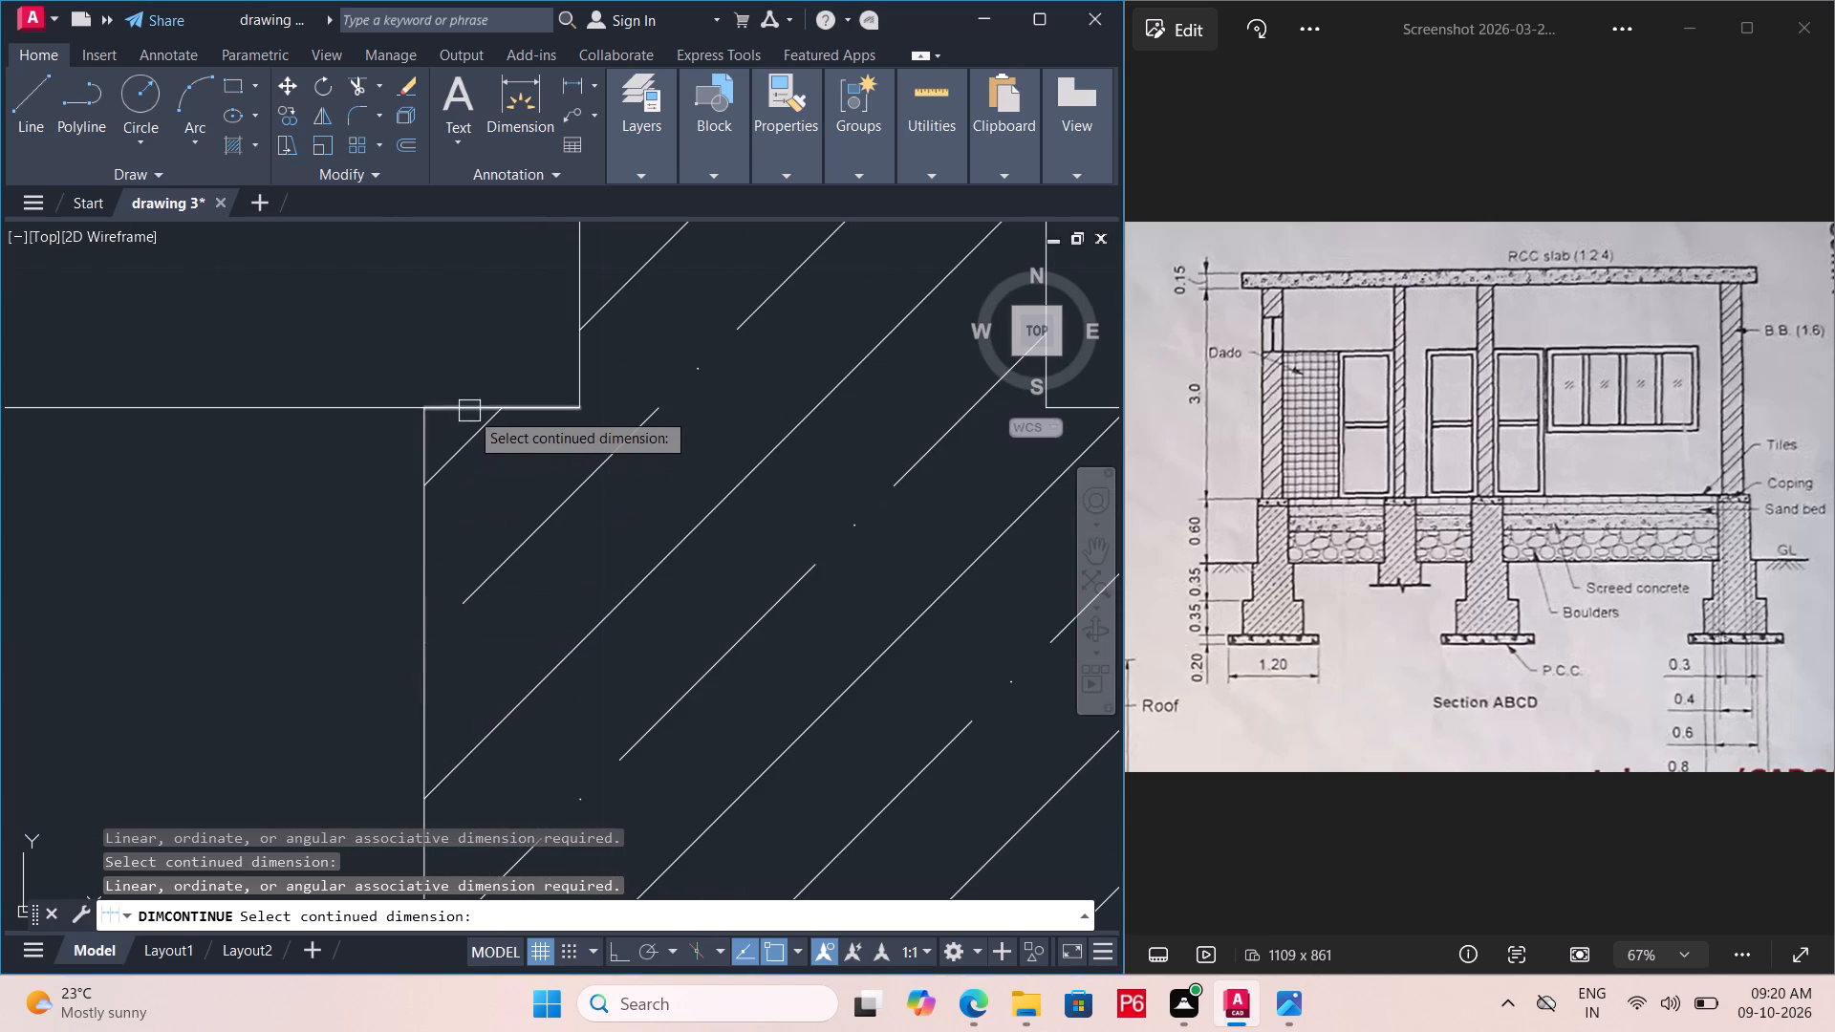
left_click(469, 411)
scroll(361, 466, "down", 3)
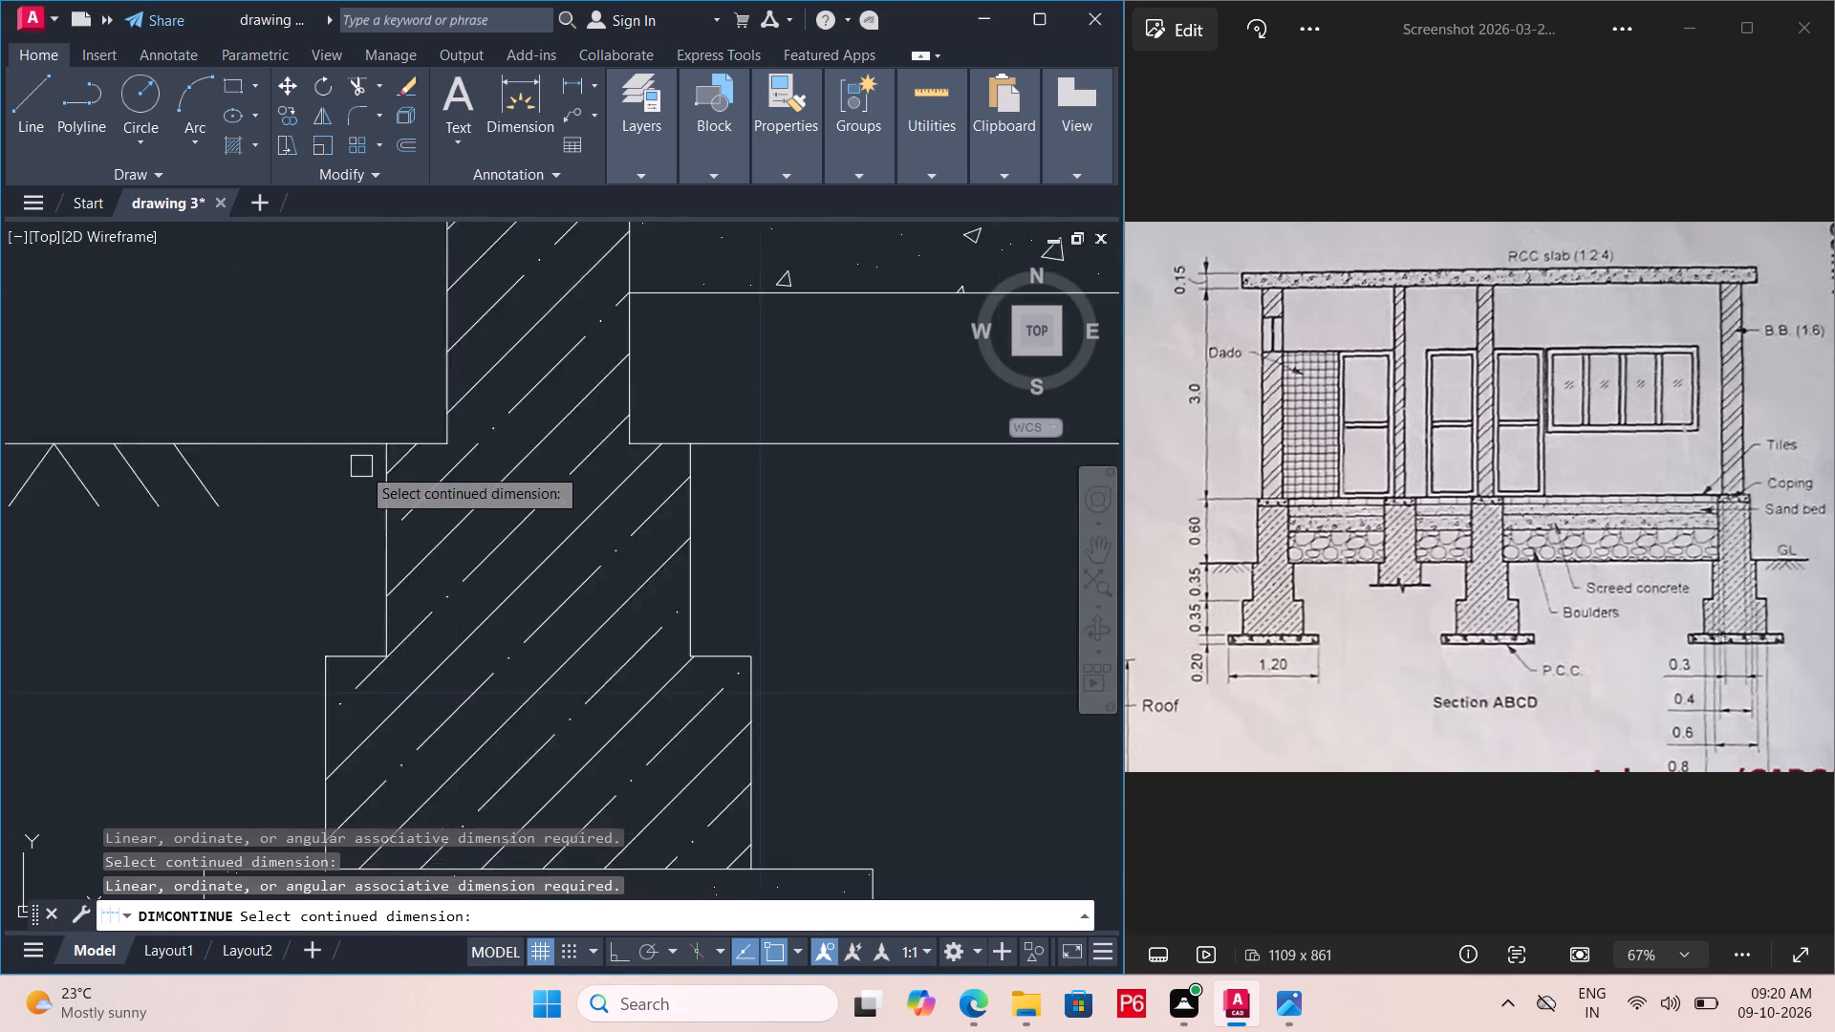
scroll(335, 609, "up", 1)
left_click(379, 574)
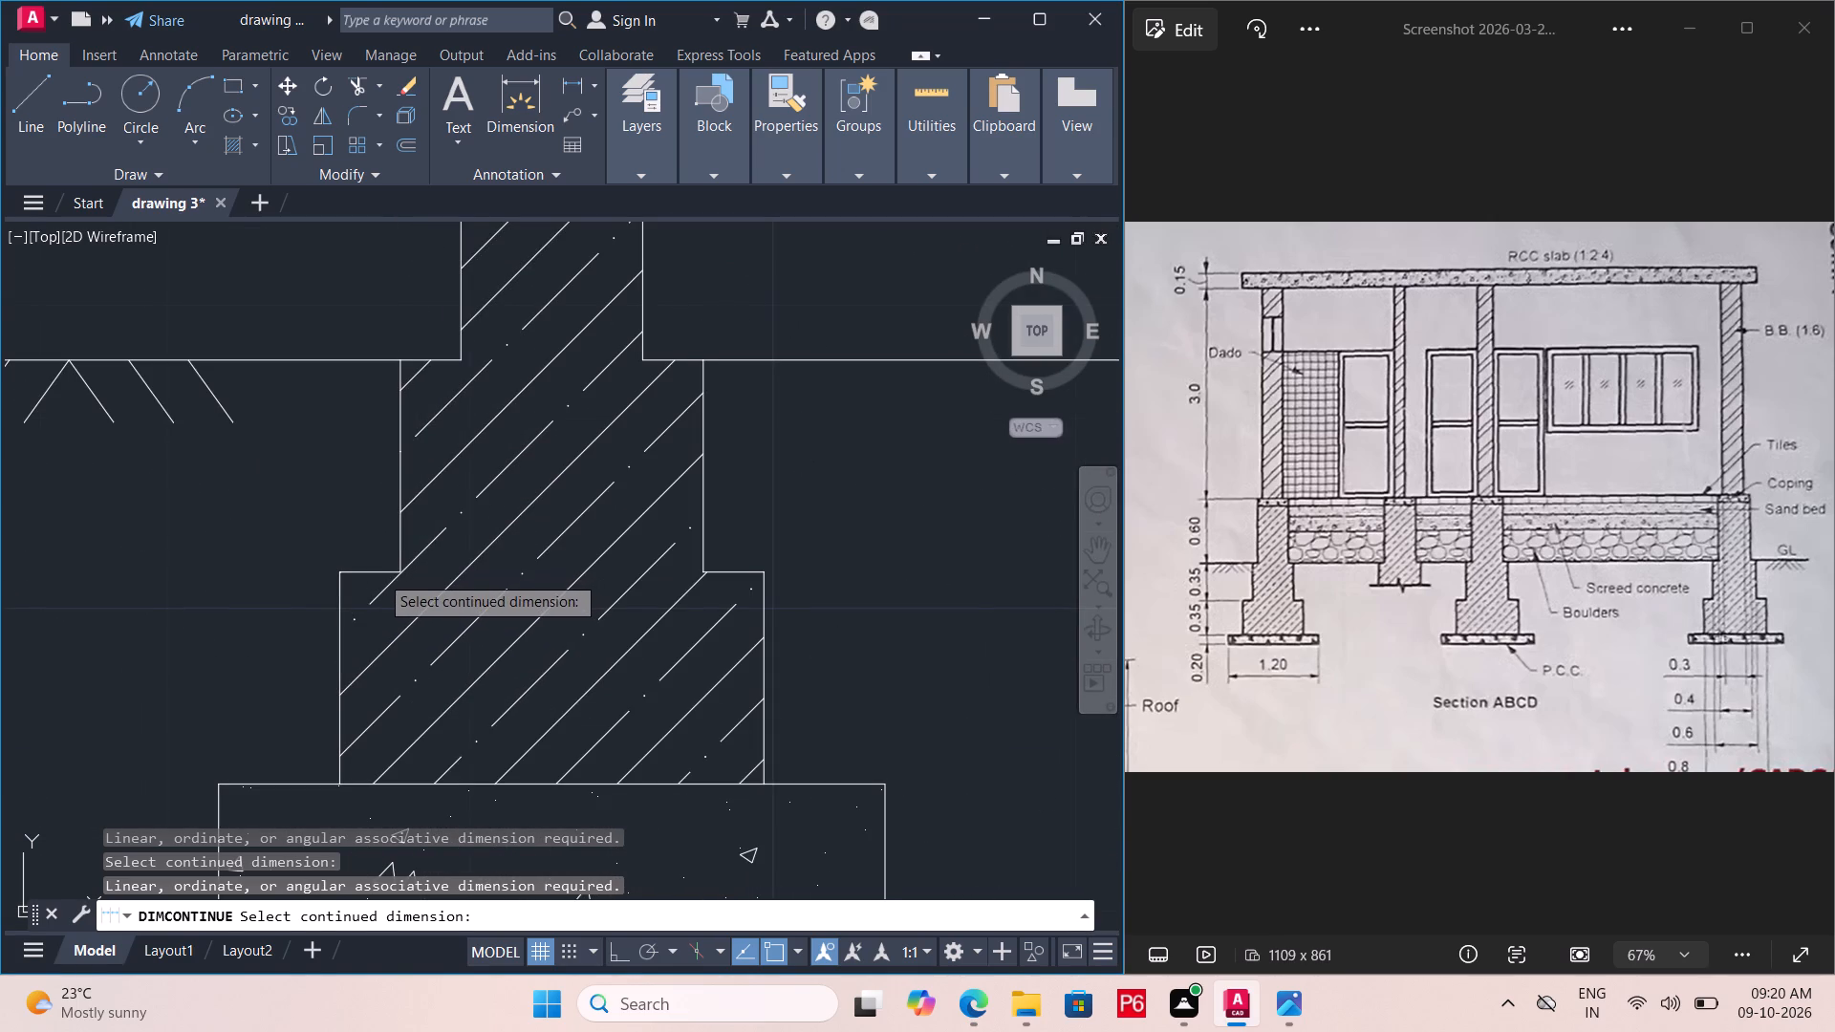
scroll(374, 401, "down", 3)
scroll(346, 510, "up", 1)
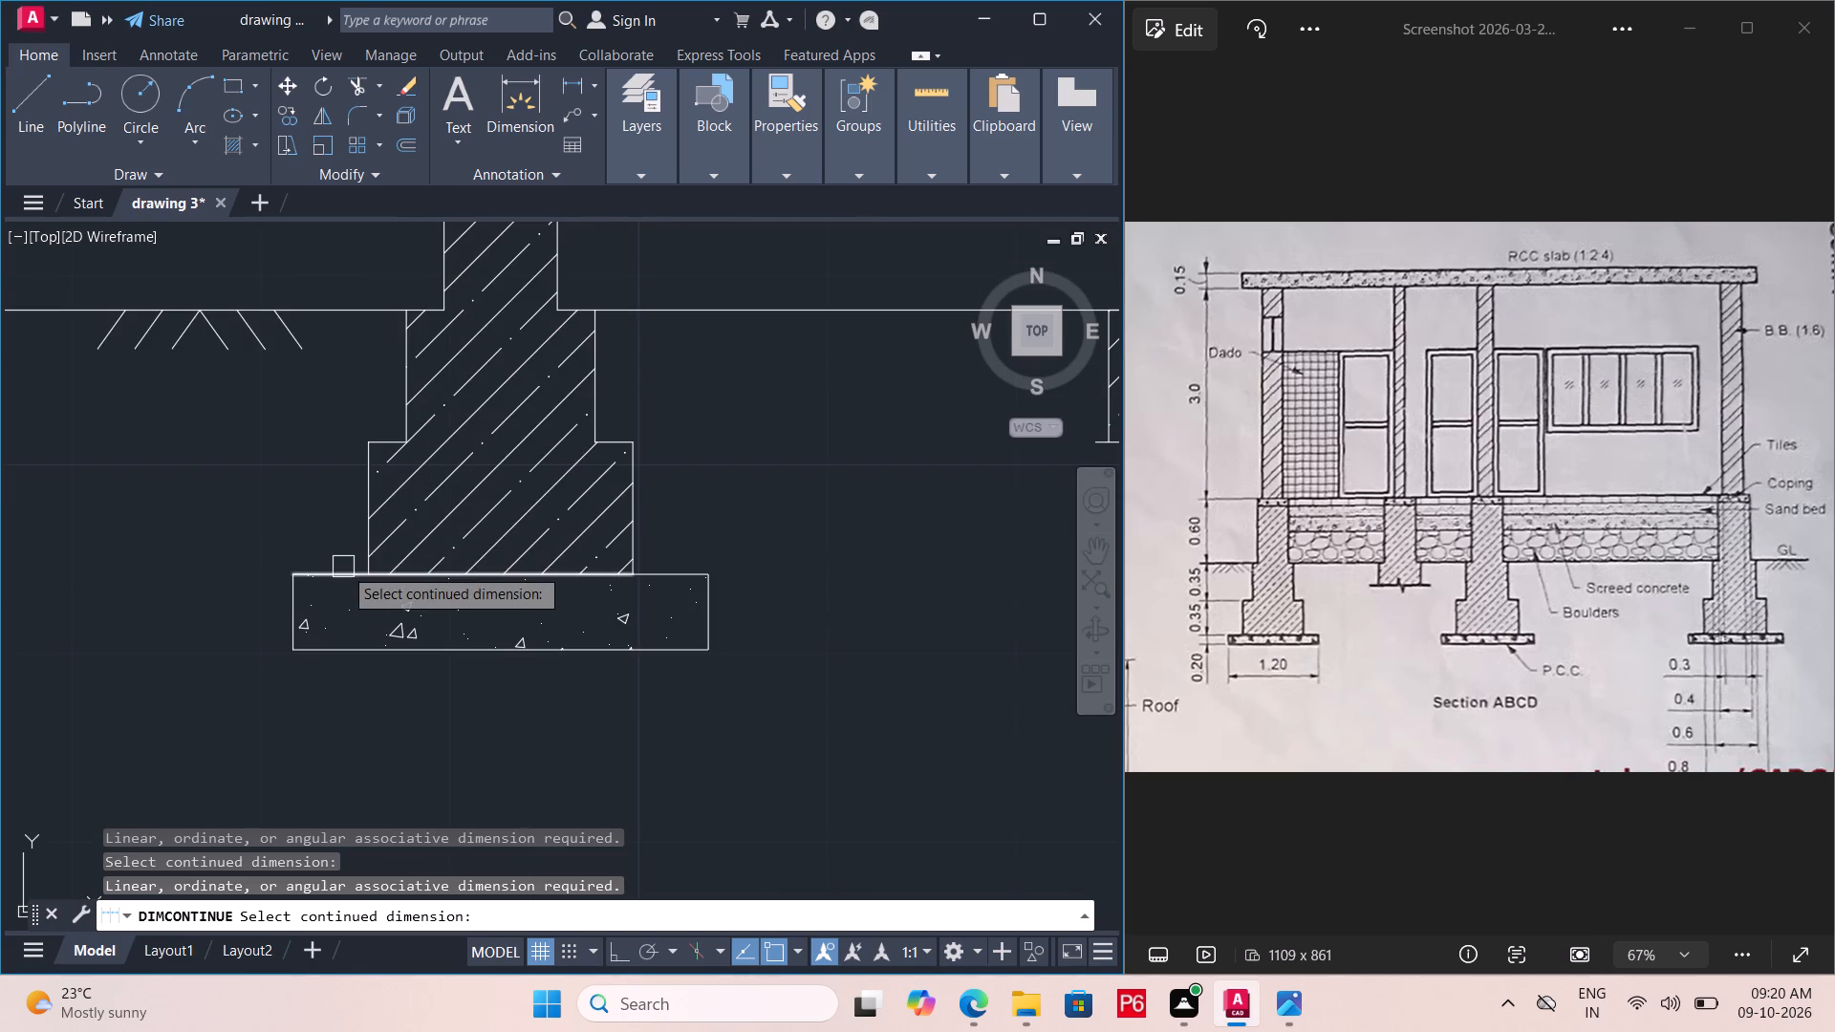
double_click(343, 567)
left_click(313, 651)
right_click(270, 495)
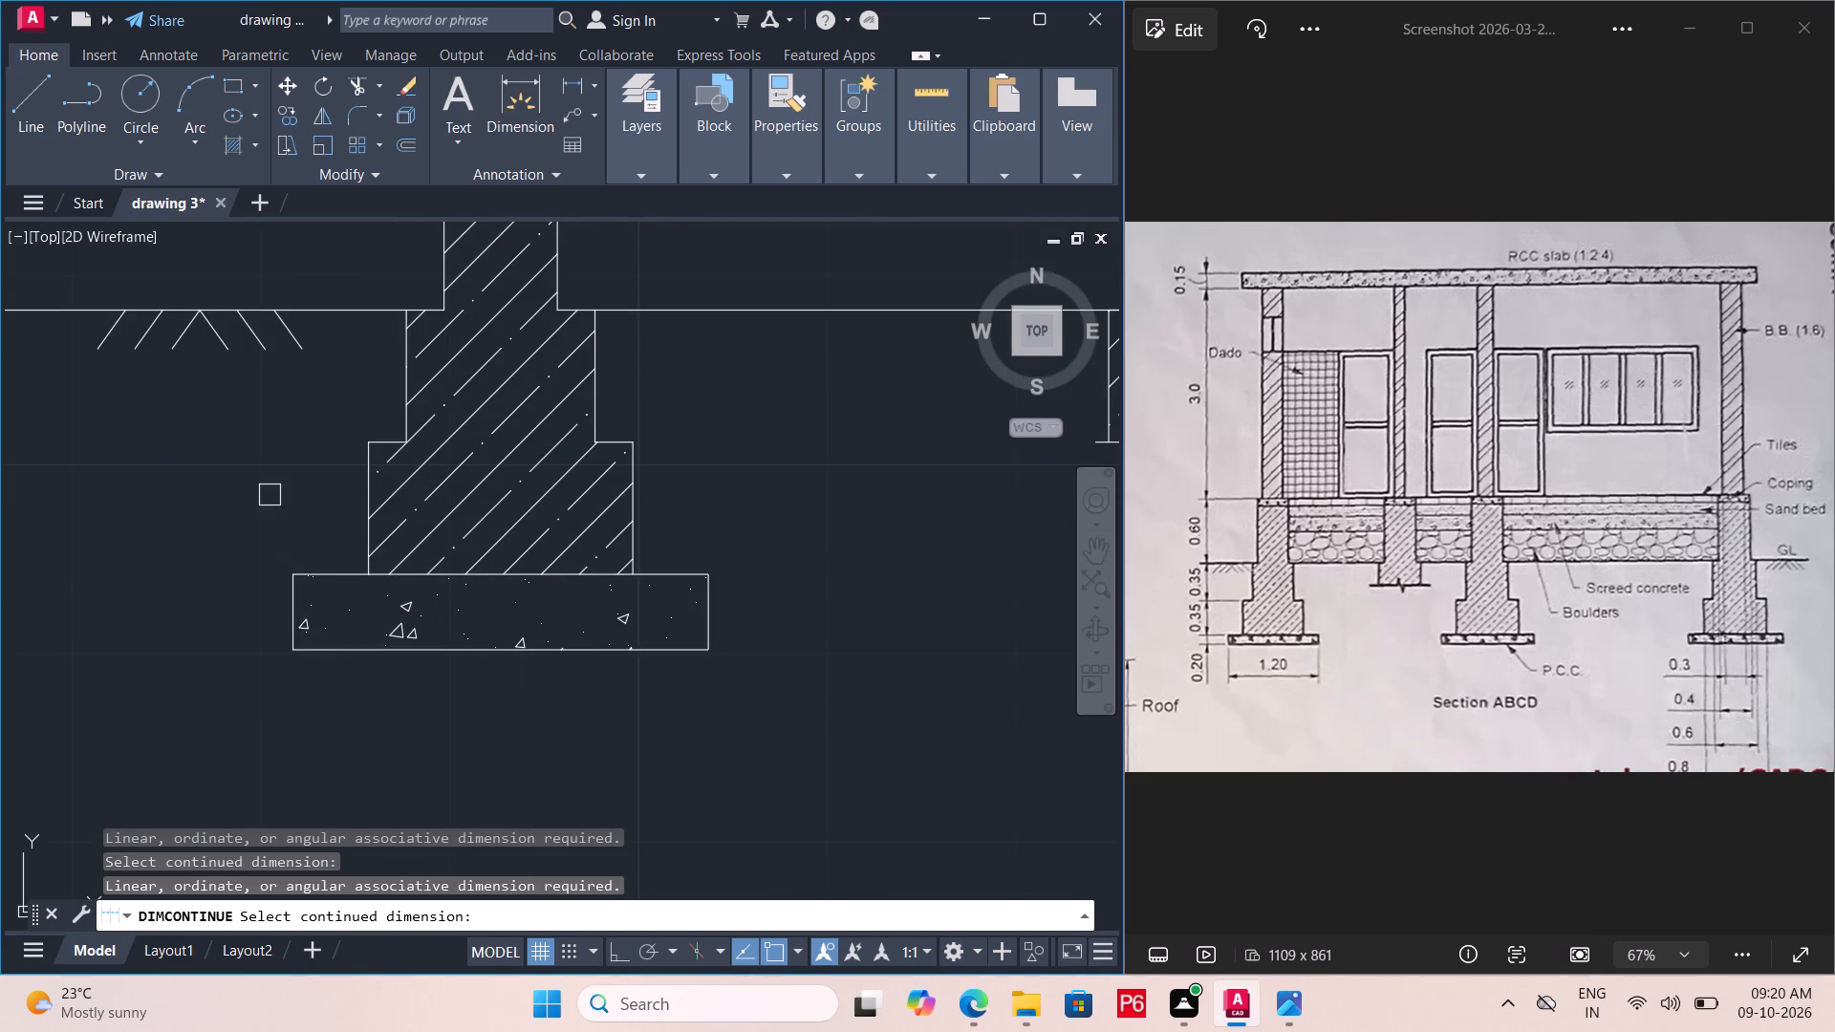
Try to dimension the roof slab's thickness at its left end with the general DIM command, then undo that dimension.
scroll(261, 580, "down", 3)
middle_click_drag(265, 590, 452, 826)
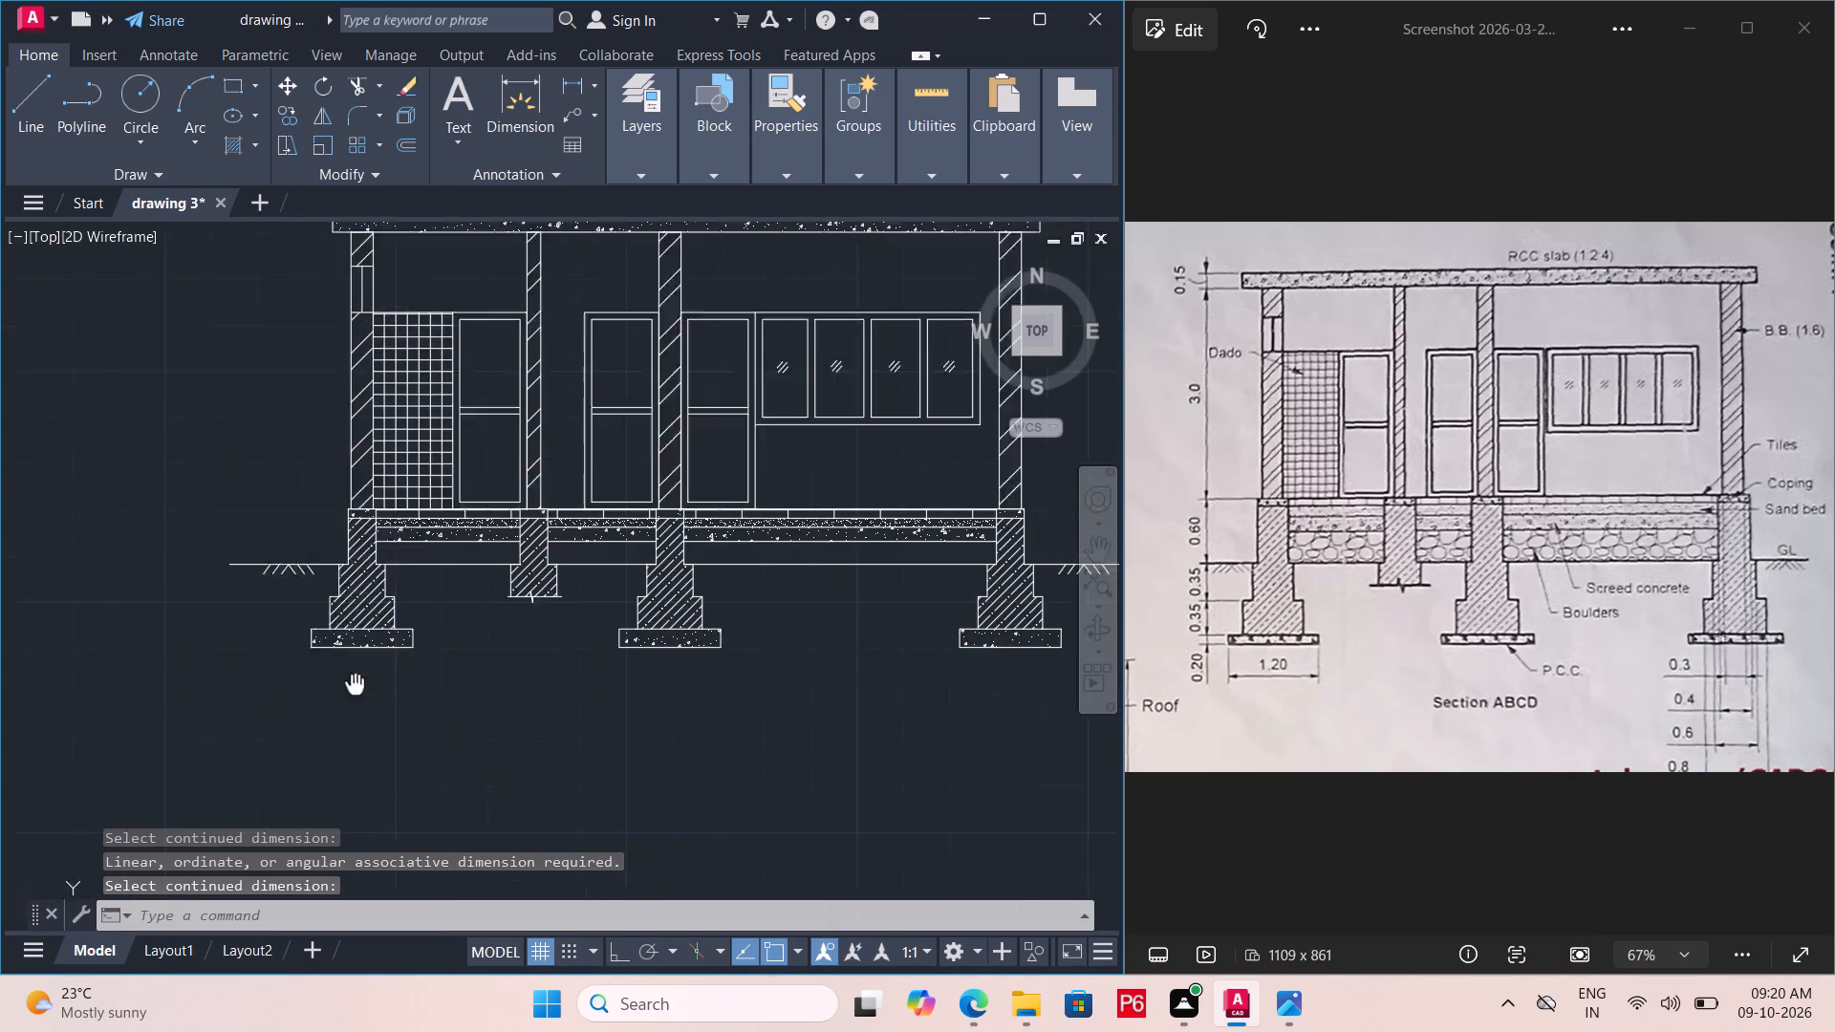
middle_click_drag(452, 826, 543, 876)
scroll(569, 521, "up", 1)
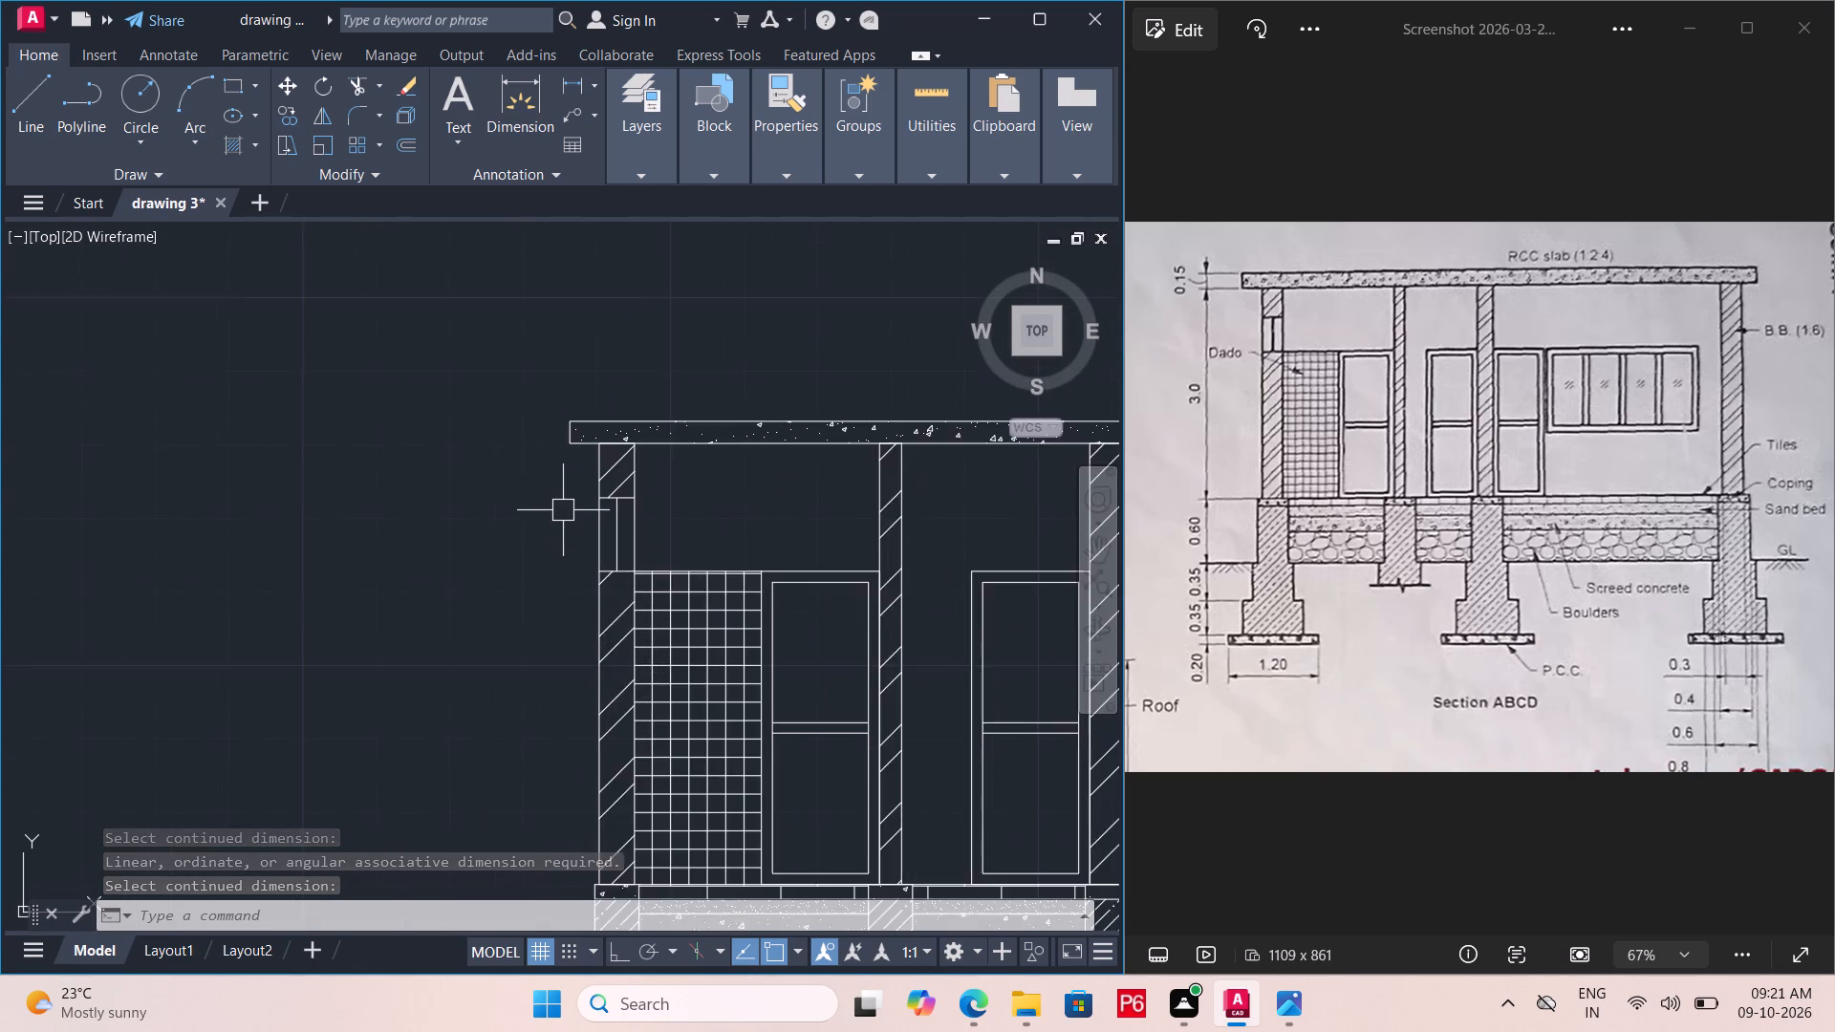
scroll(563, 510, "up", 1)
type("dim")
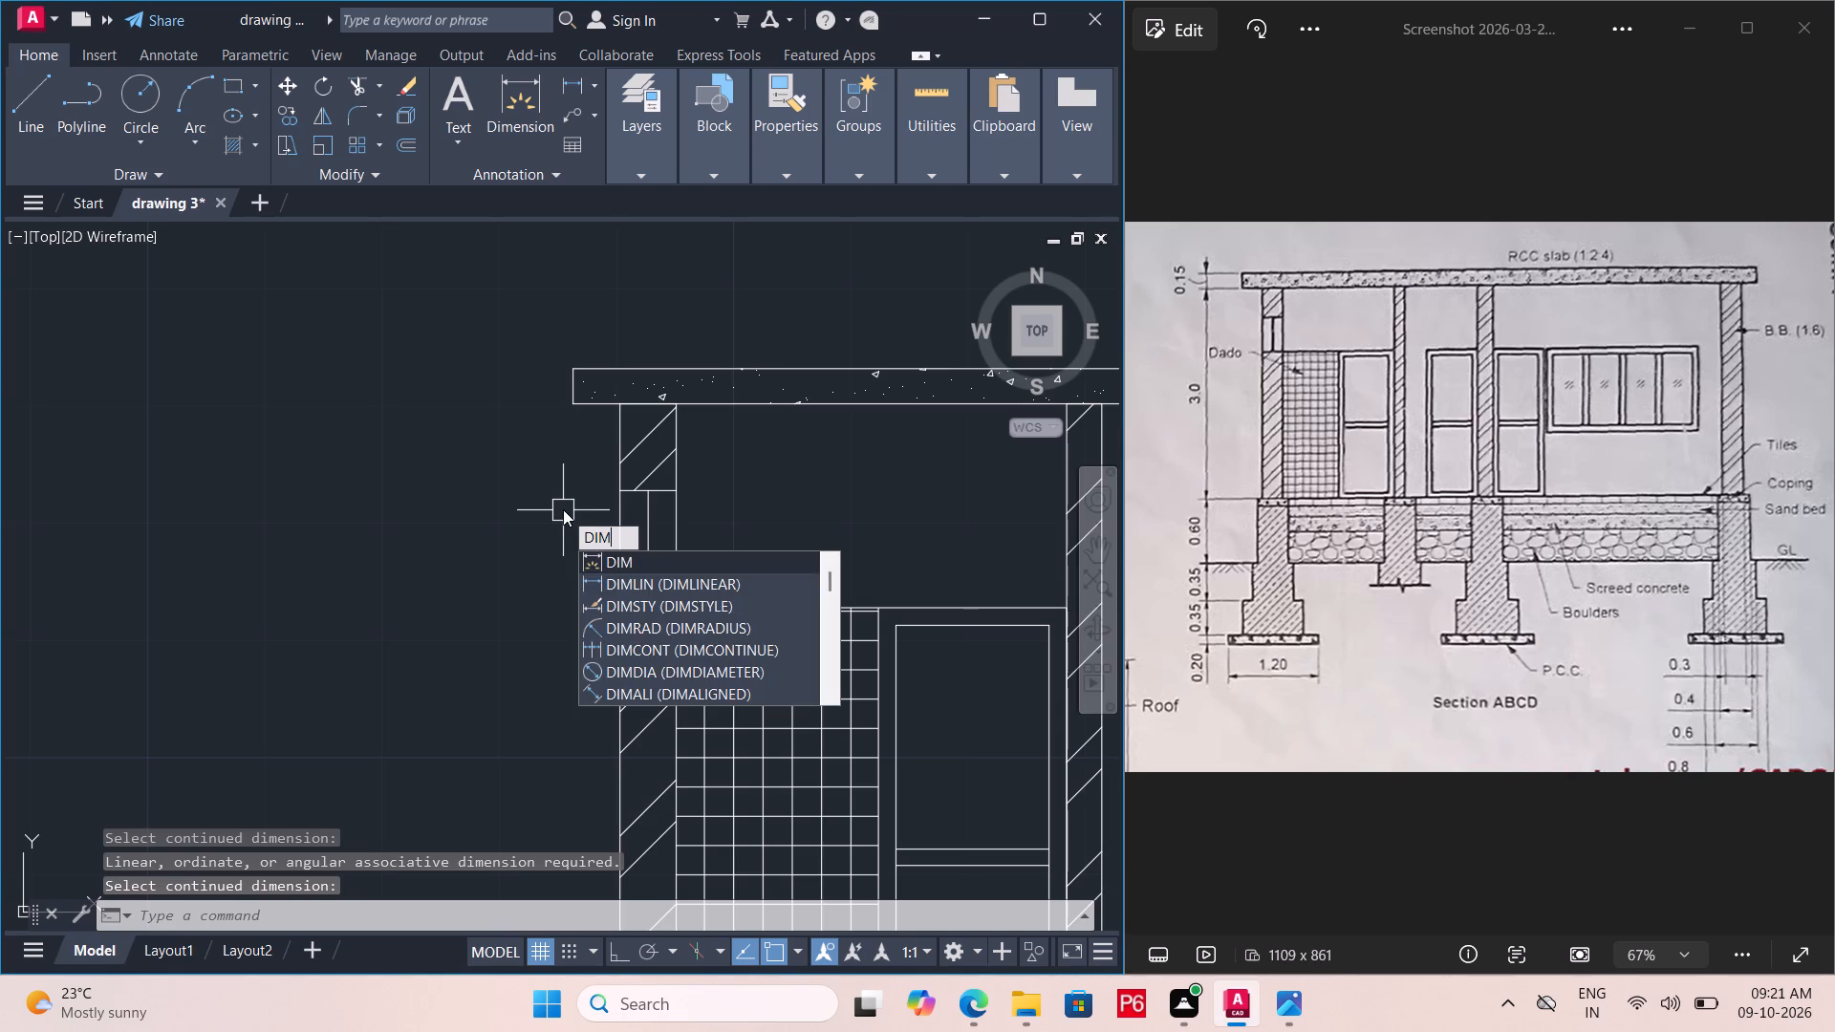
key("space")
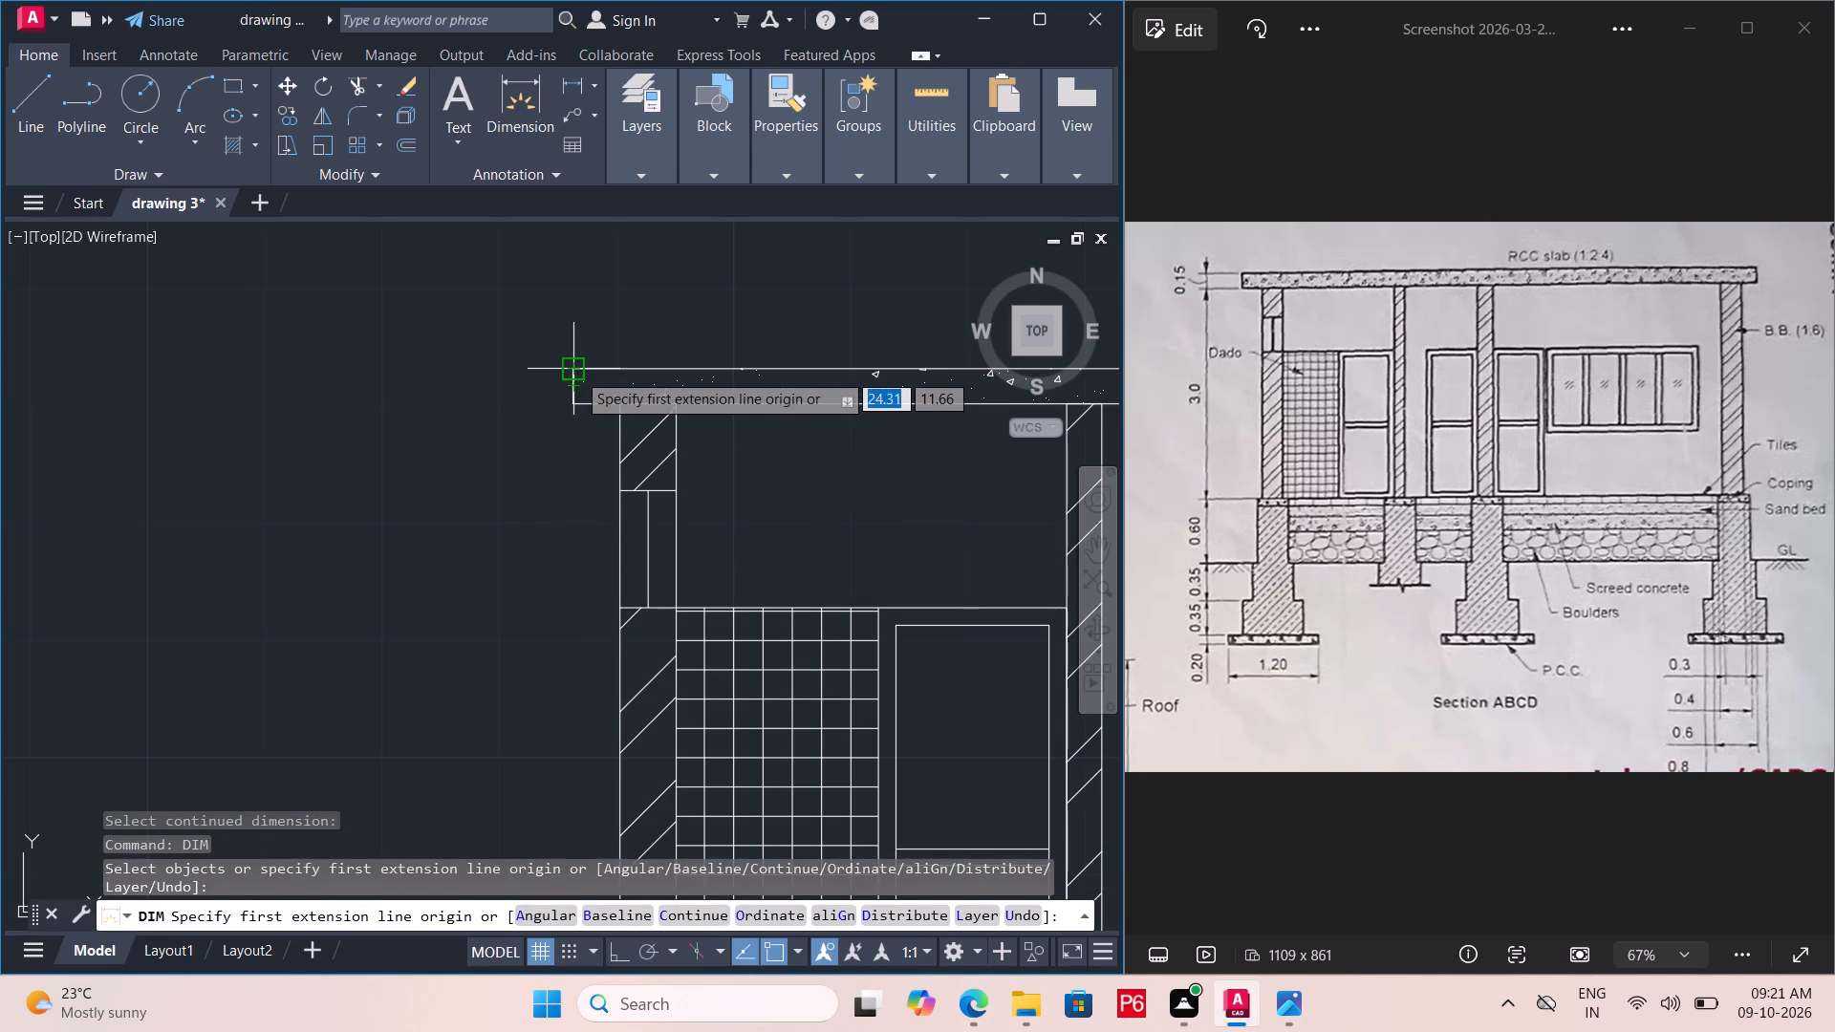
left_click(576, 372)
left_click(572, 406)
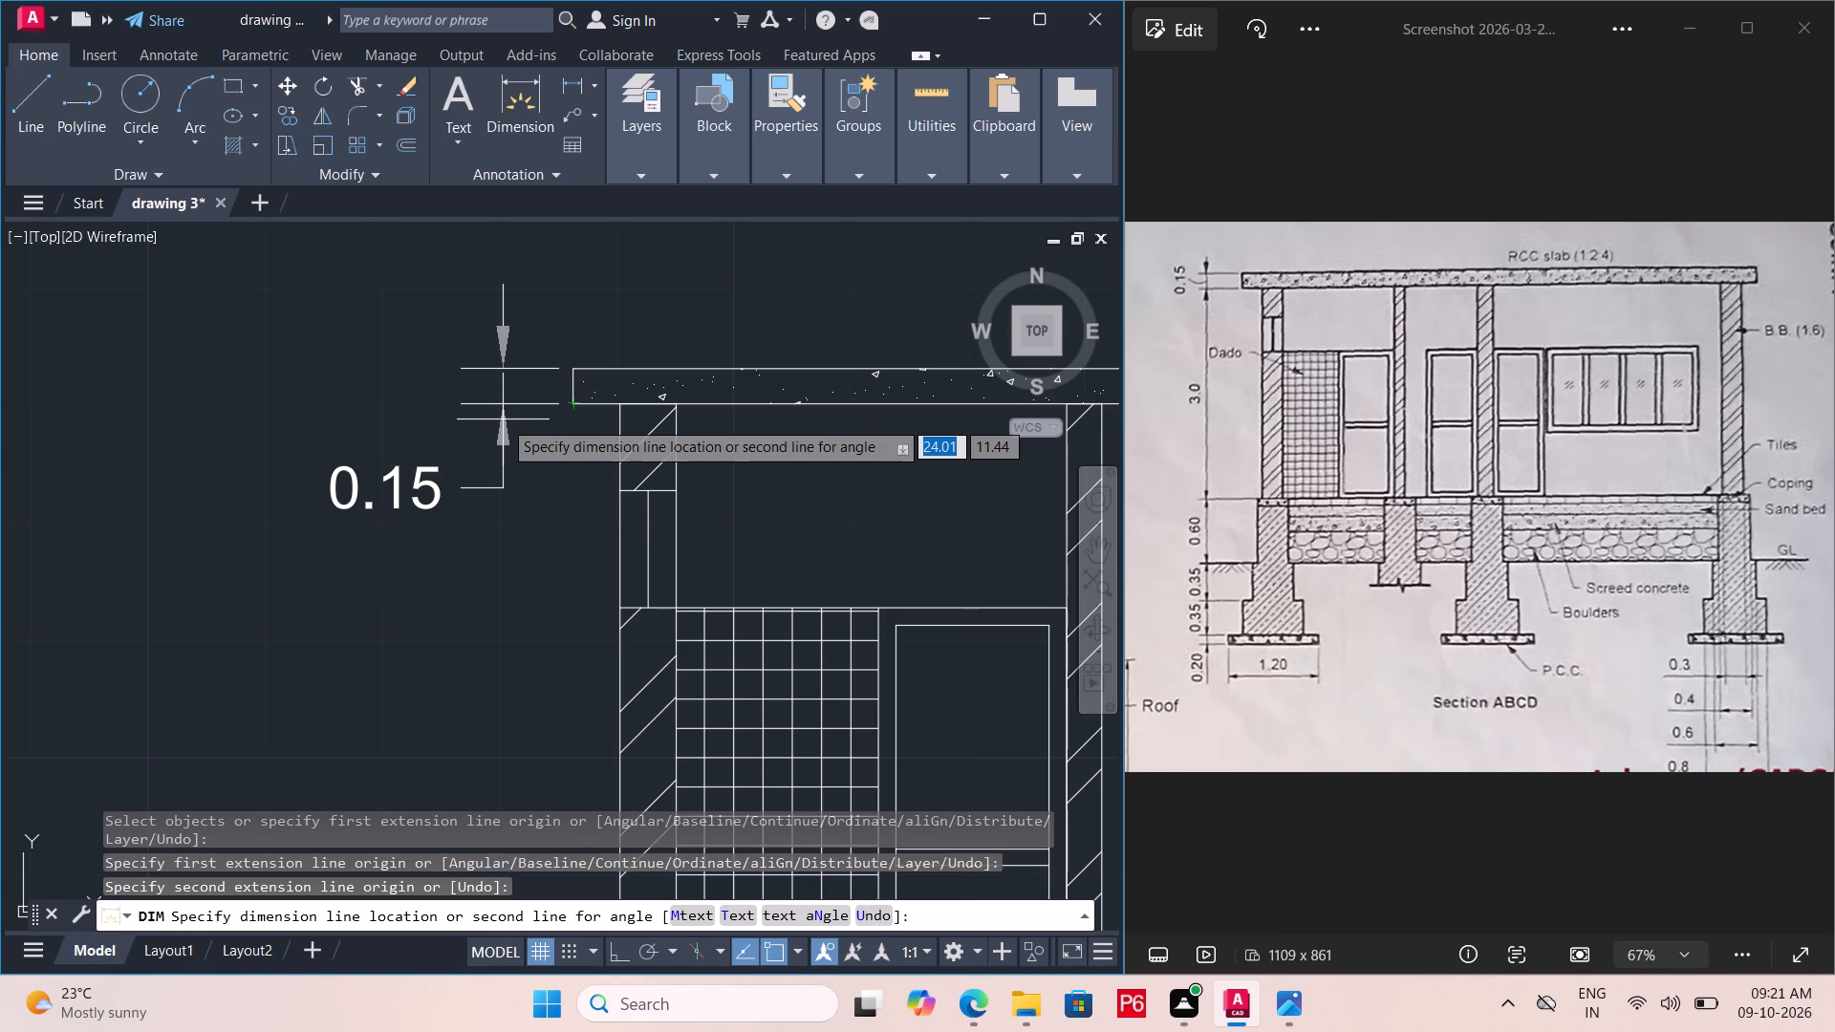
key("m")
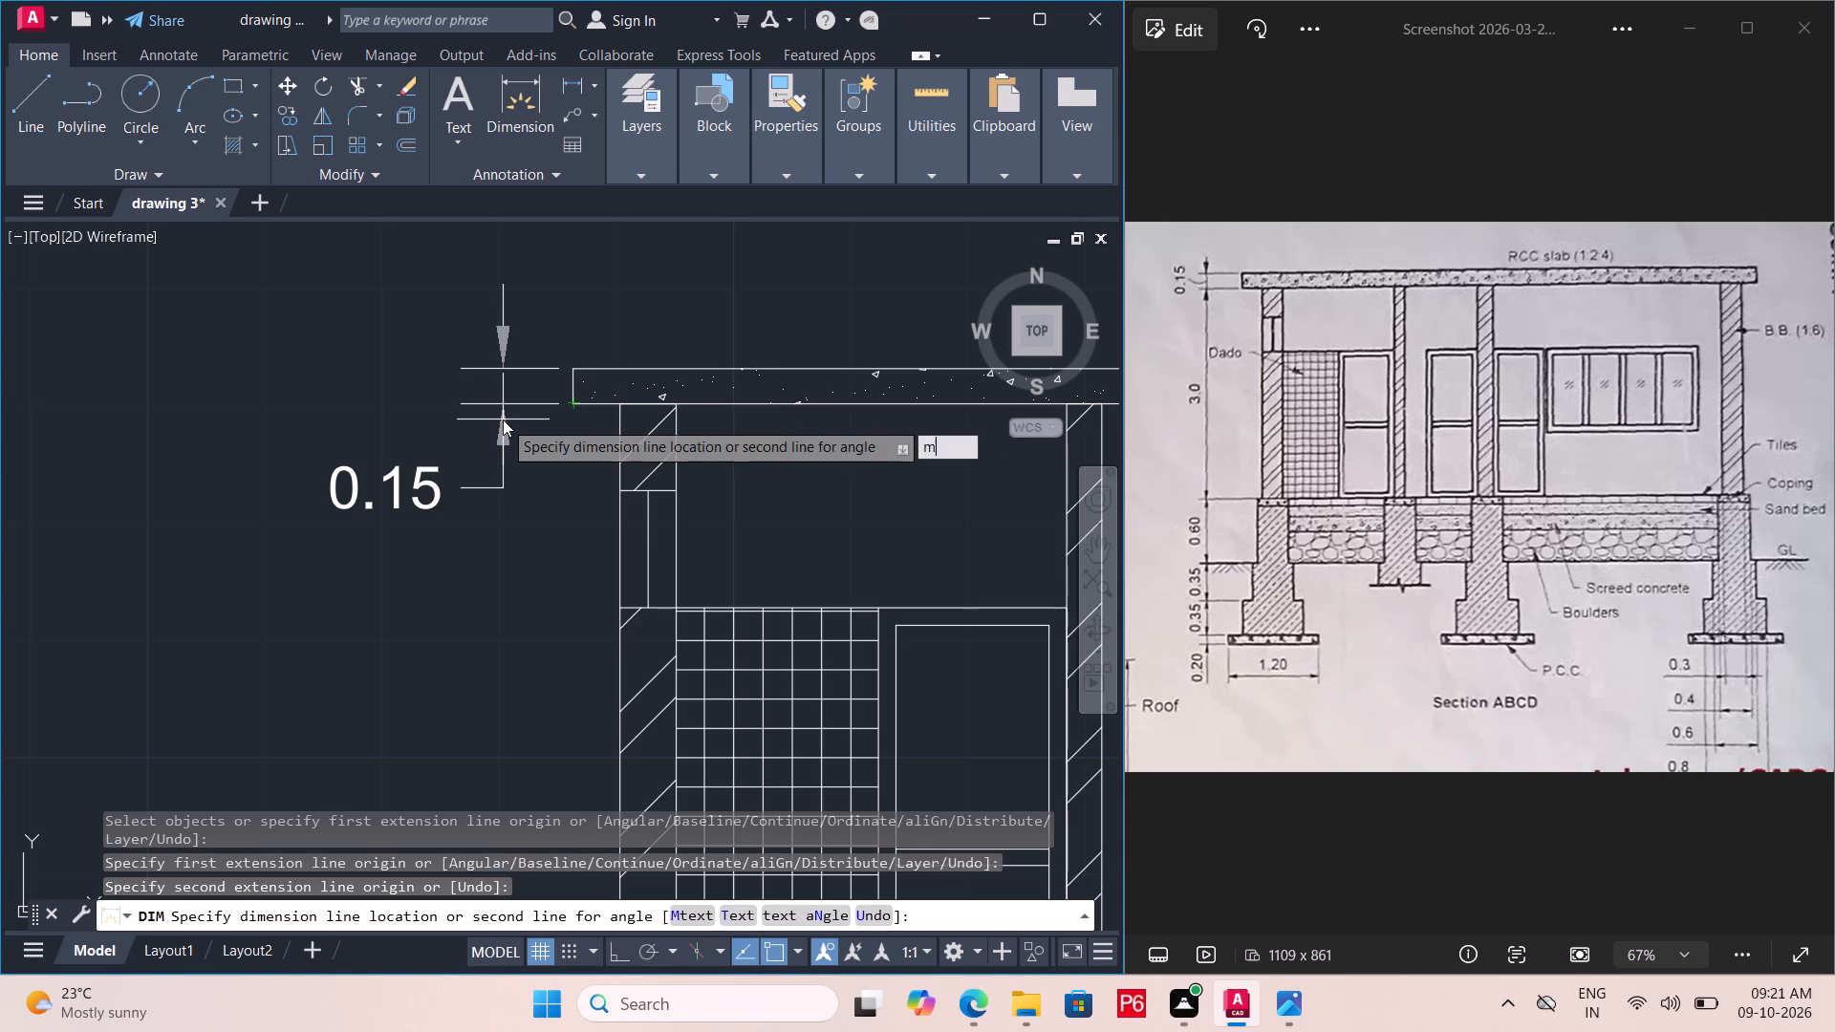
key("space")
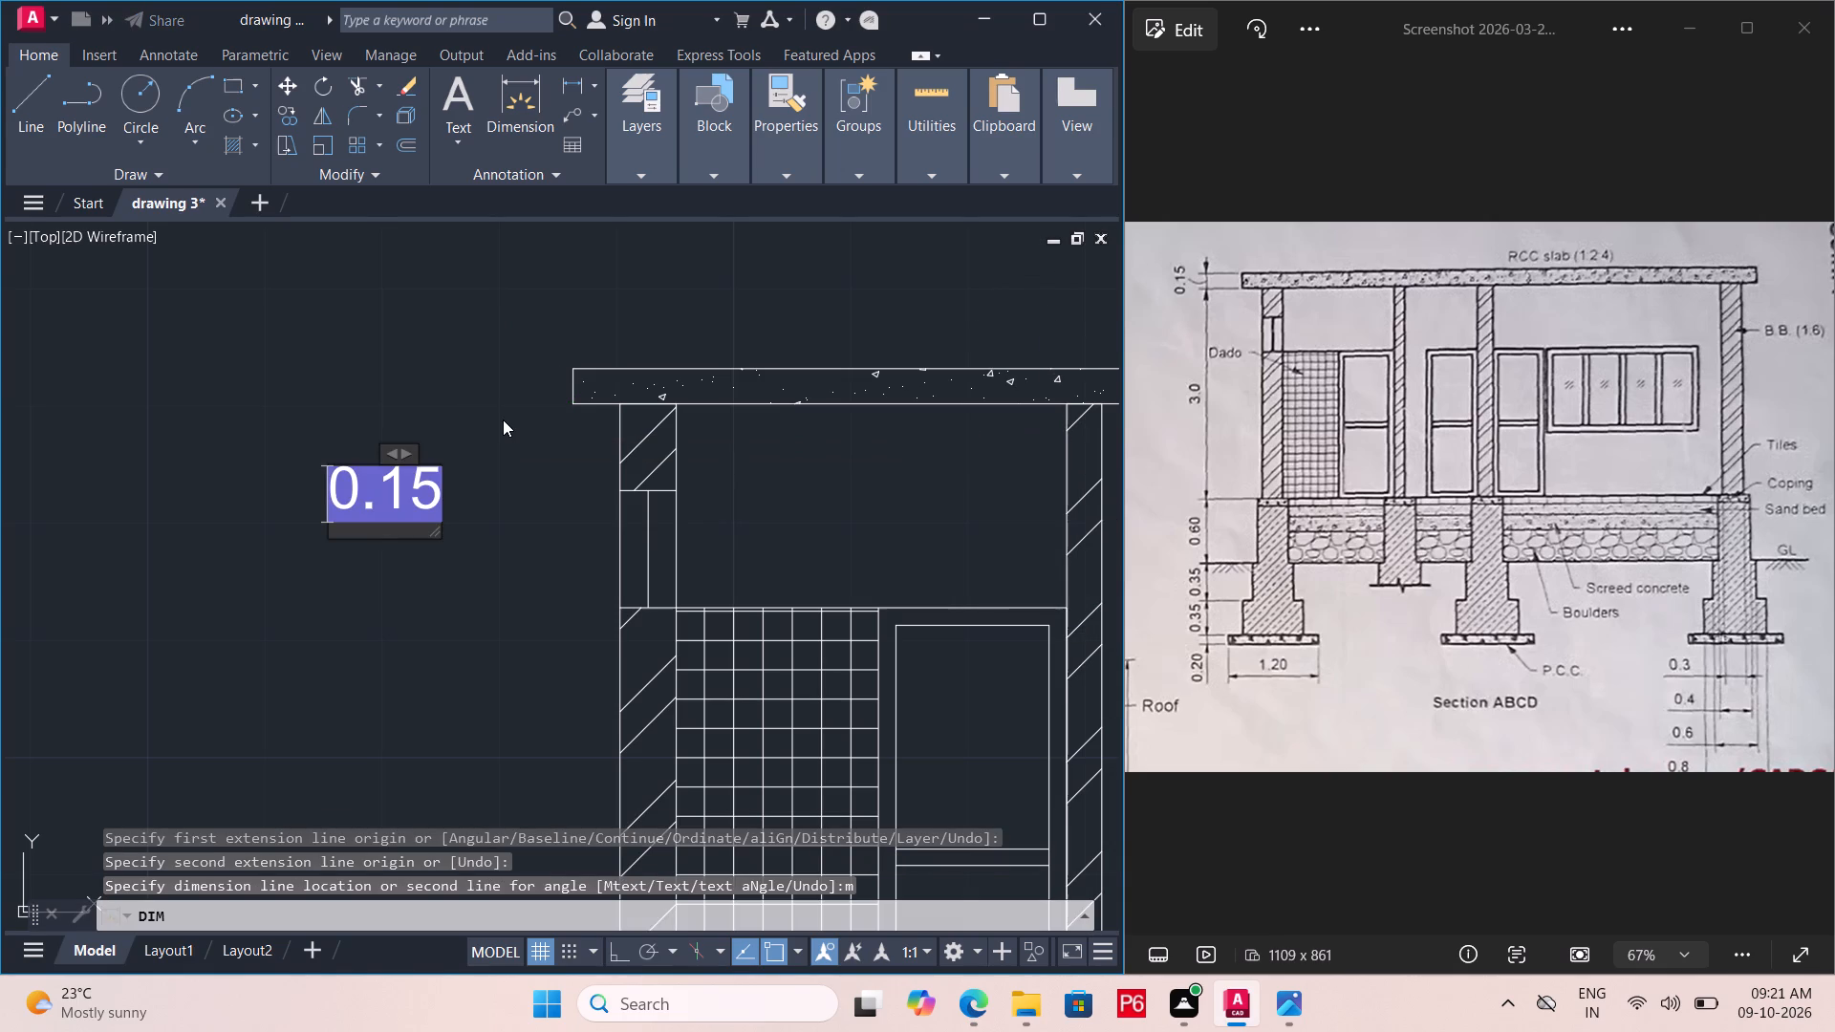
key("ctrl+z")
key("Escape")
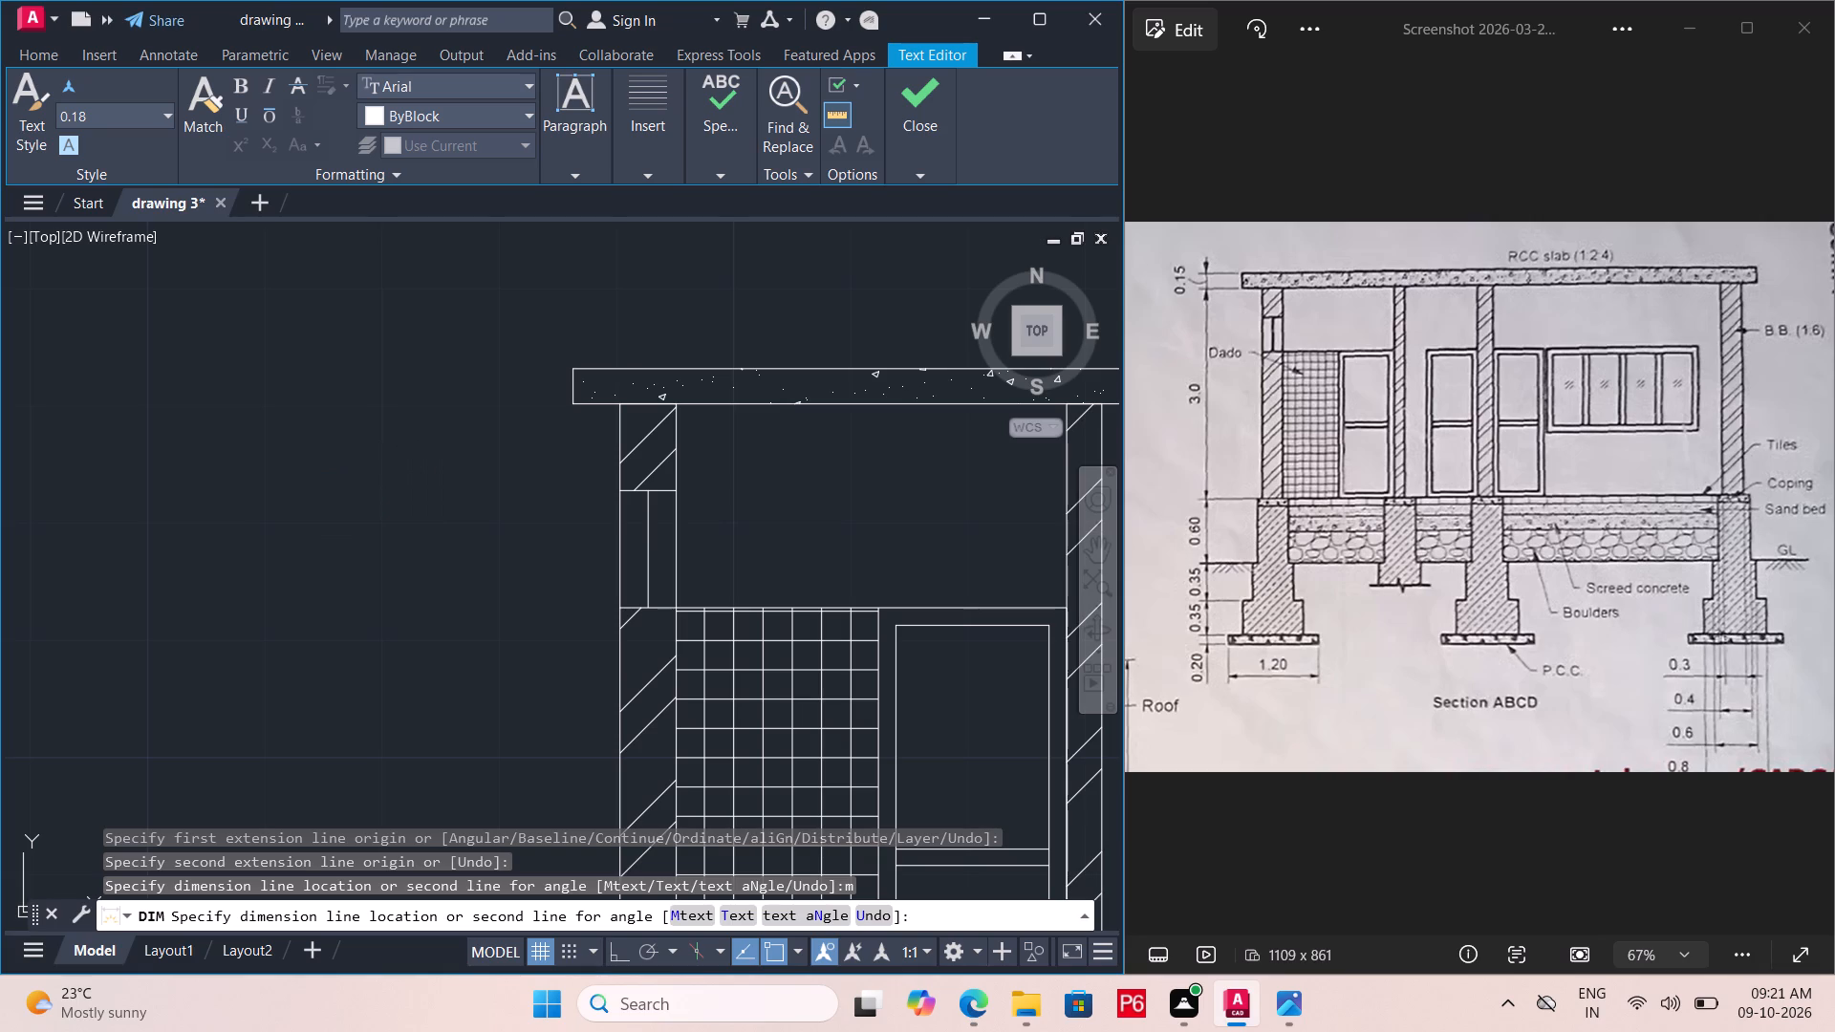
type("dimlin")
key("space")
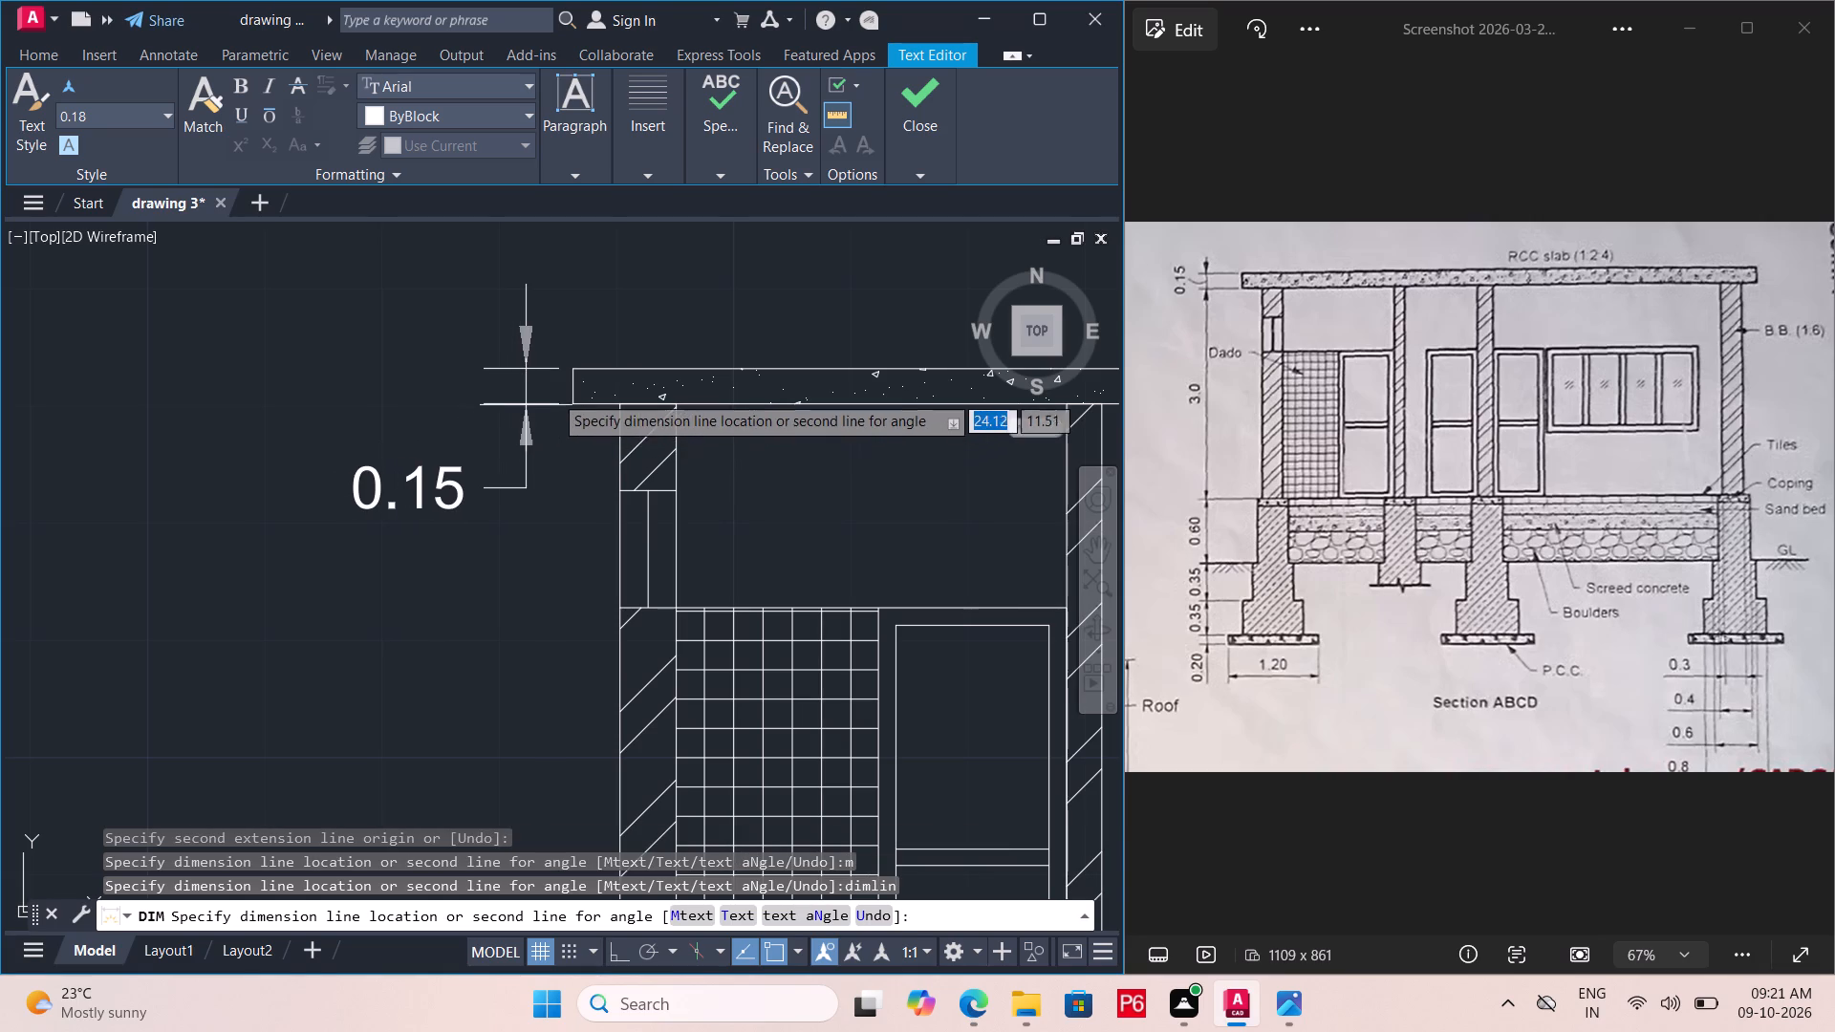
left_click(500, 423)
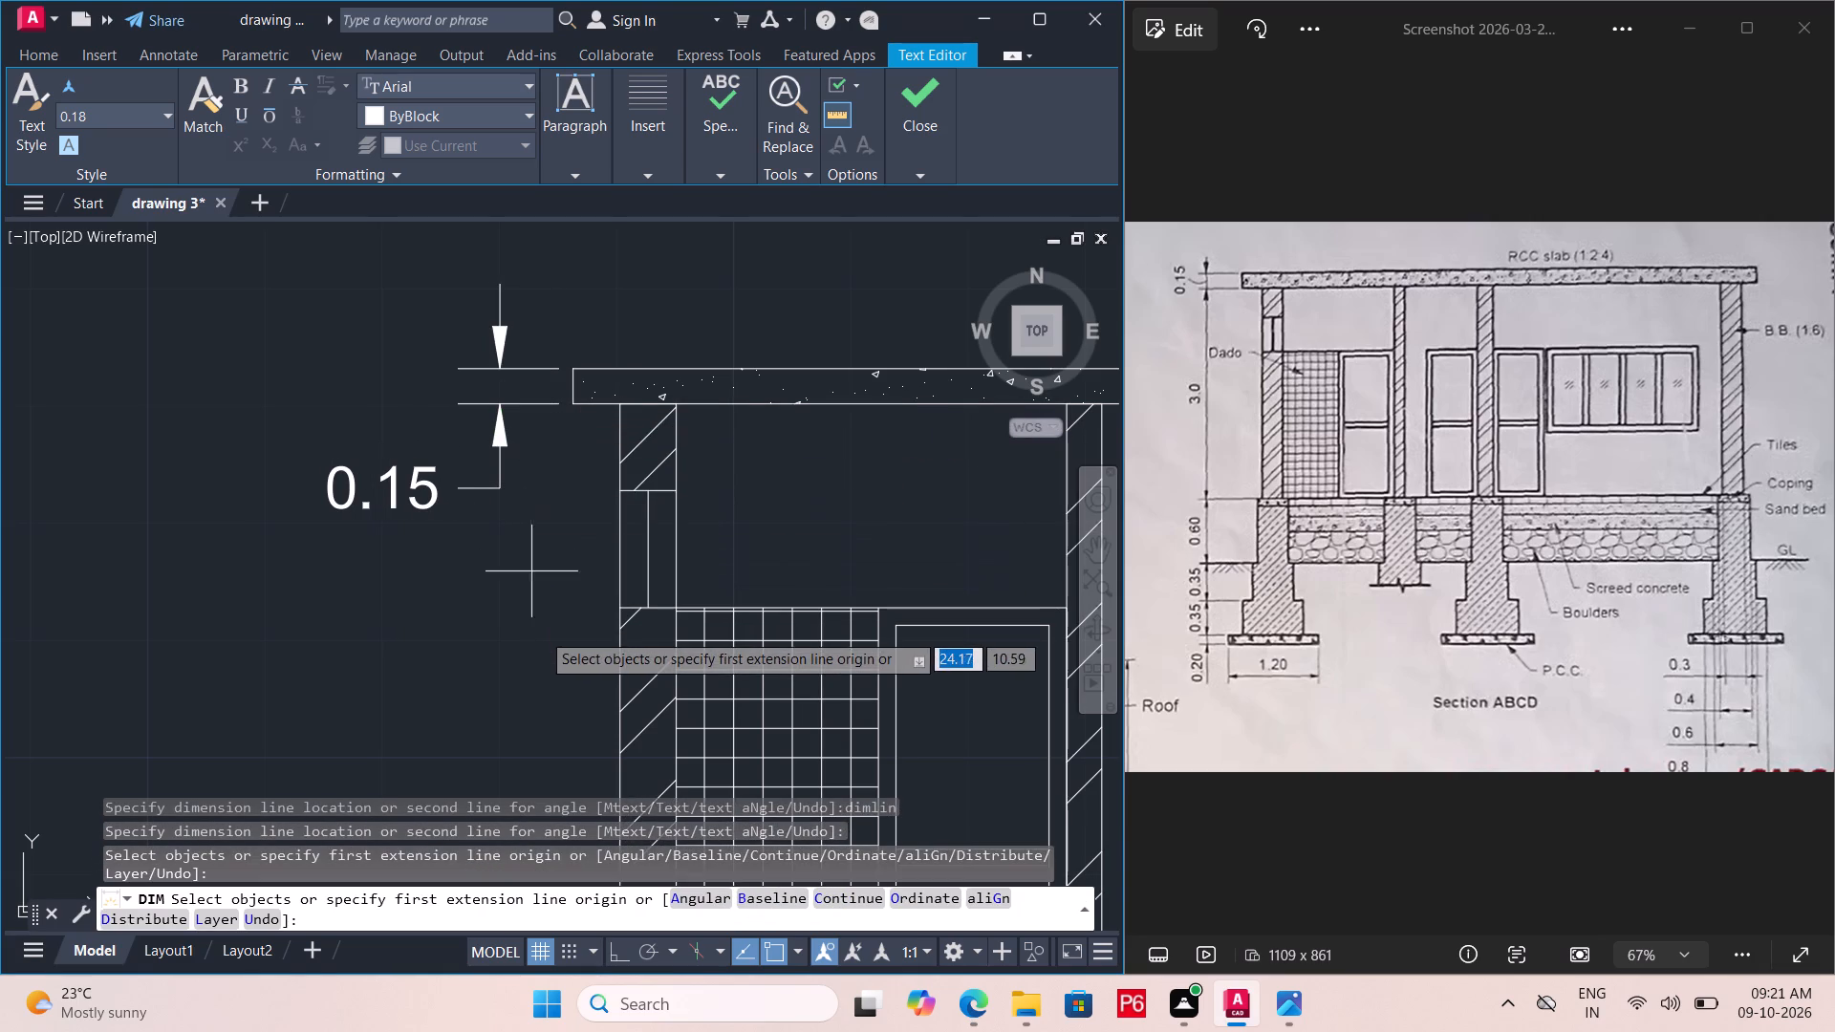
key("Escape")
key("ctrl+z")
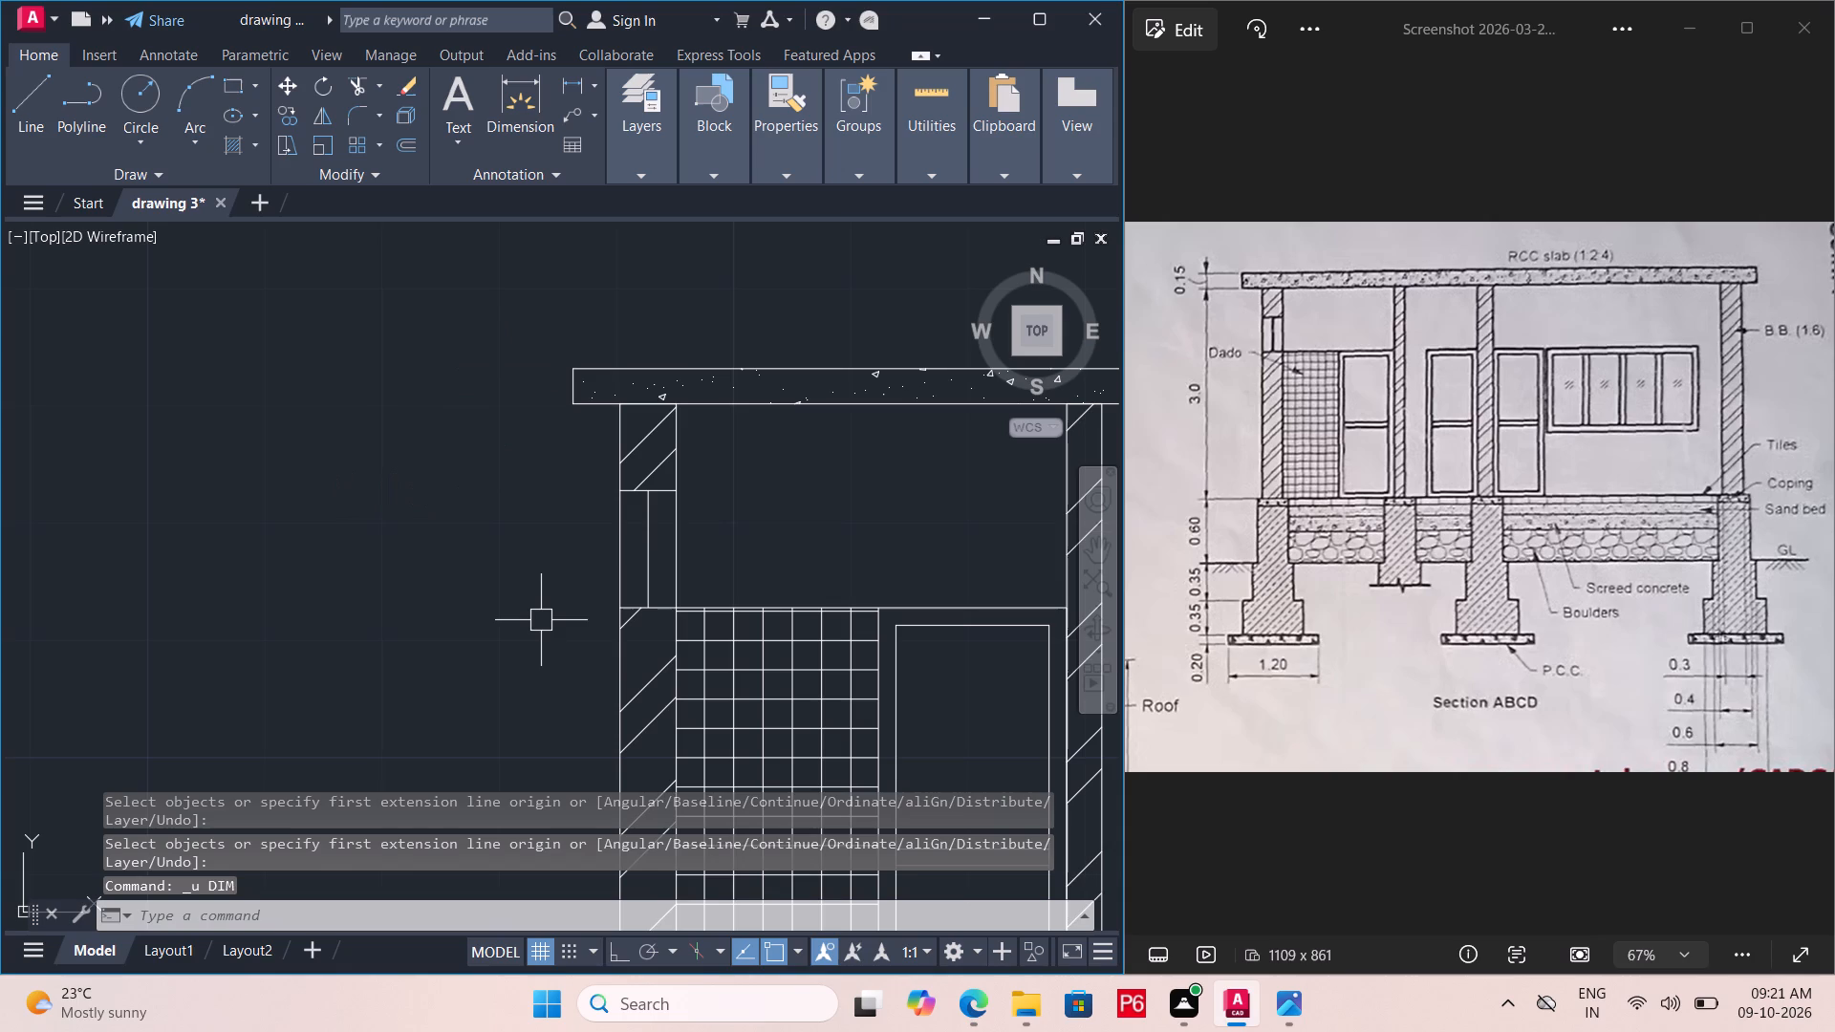
Add a linear dimension for the roof slab's thickness at the slab's left end.
key("d")
key("i")
key("m")
type("li")
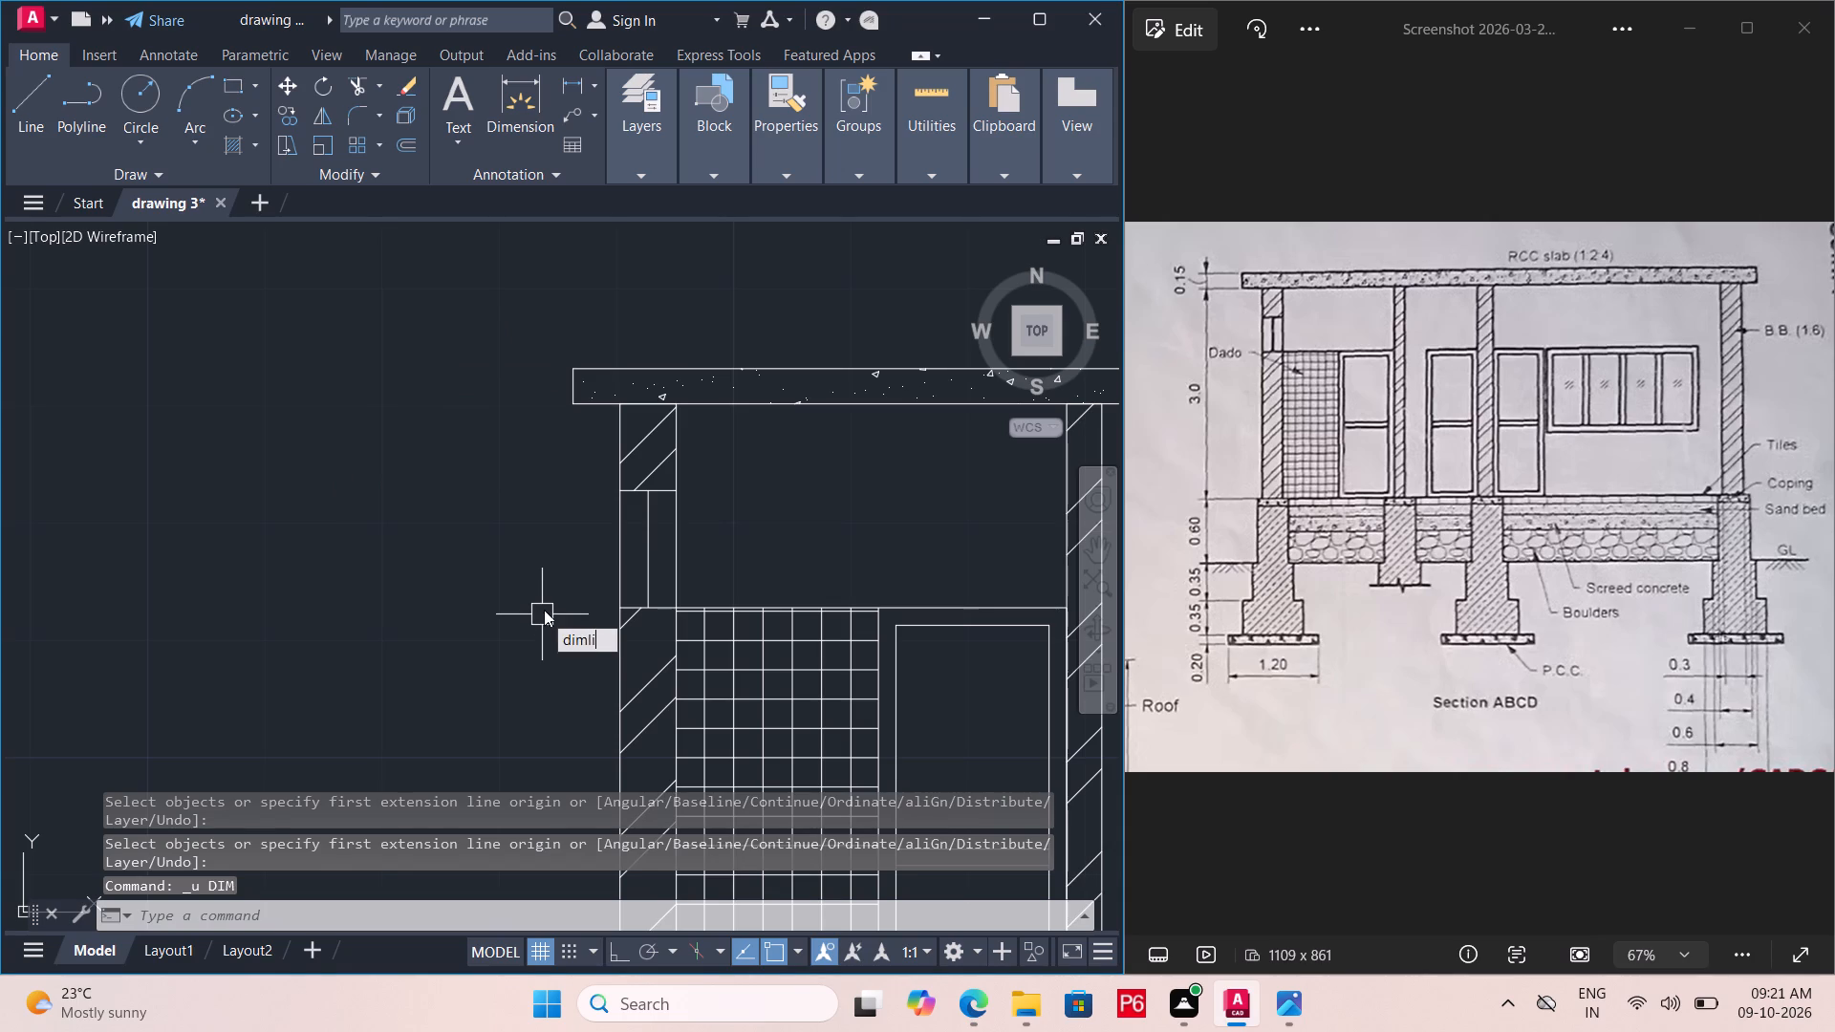
type("n")
key("space")
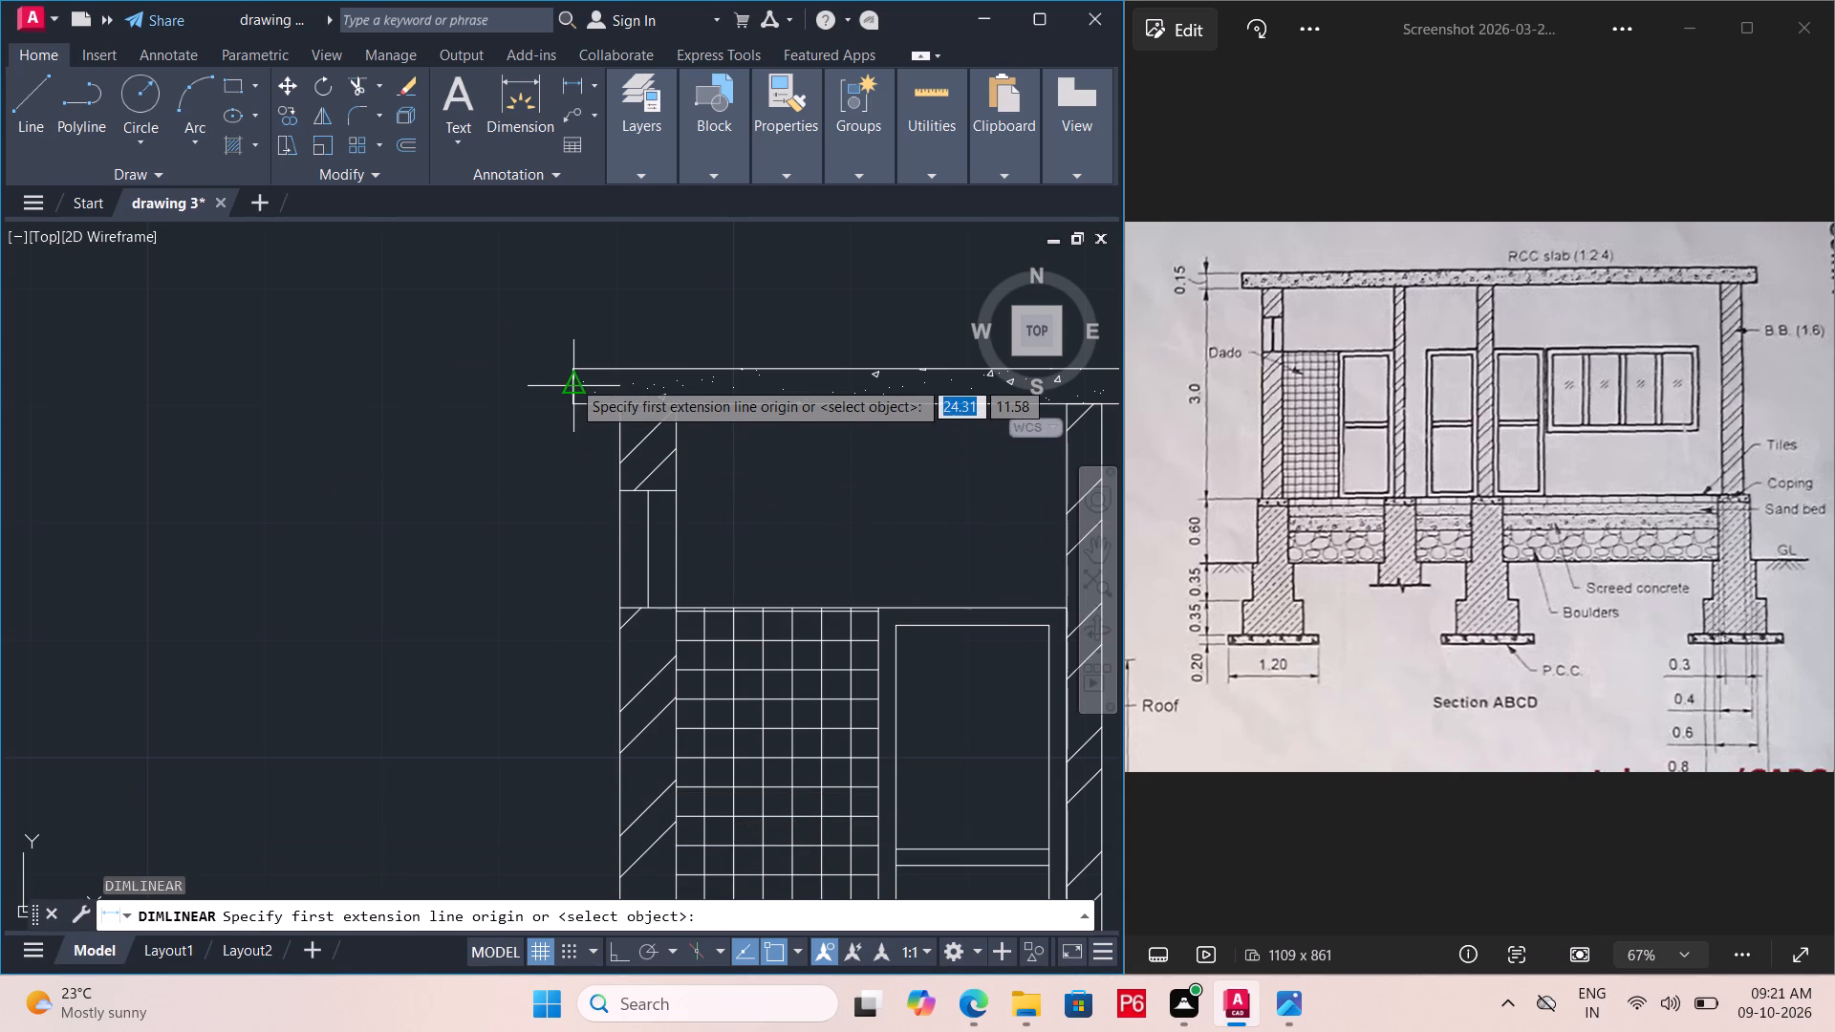
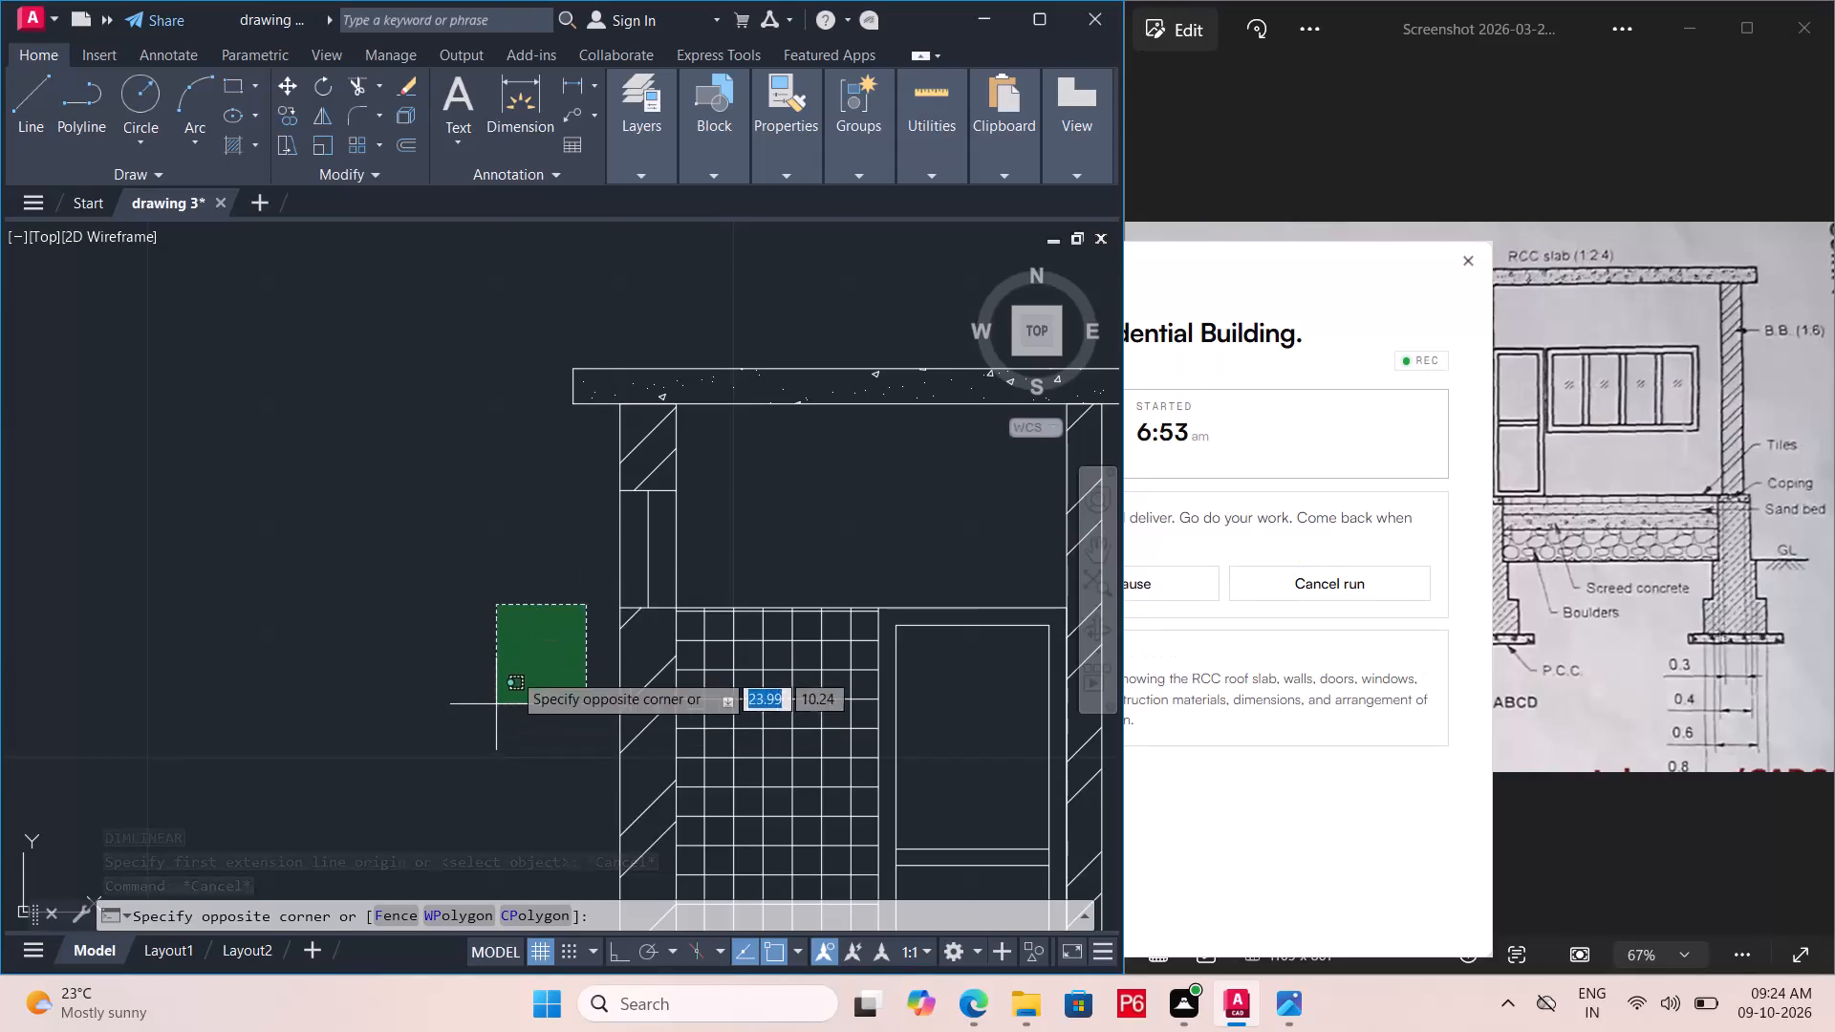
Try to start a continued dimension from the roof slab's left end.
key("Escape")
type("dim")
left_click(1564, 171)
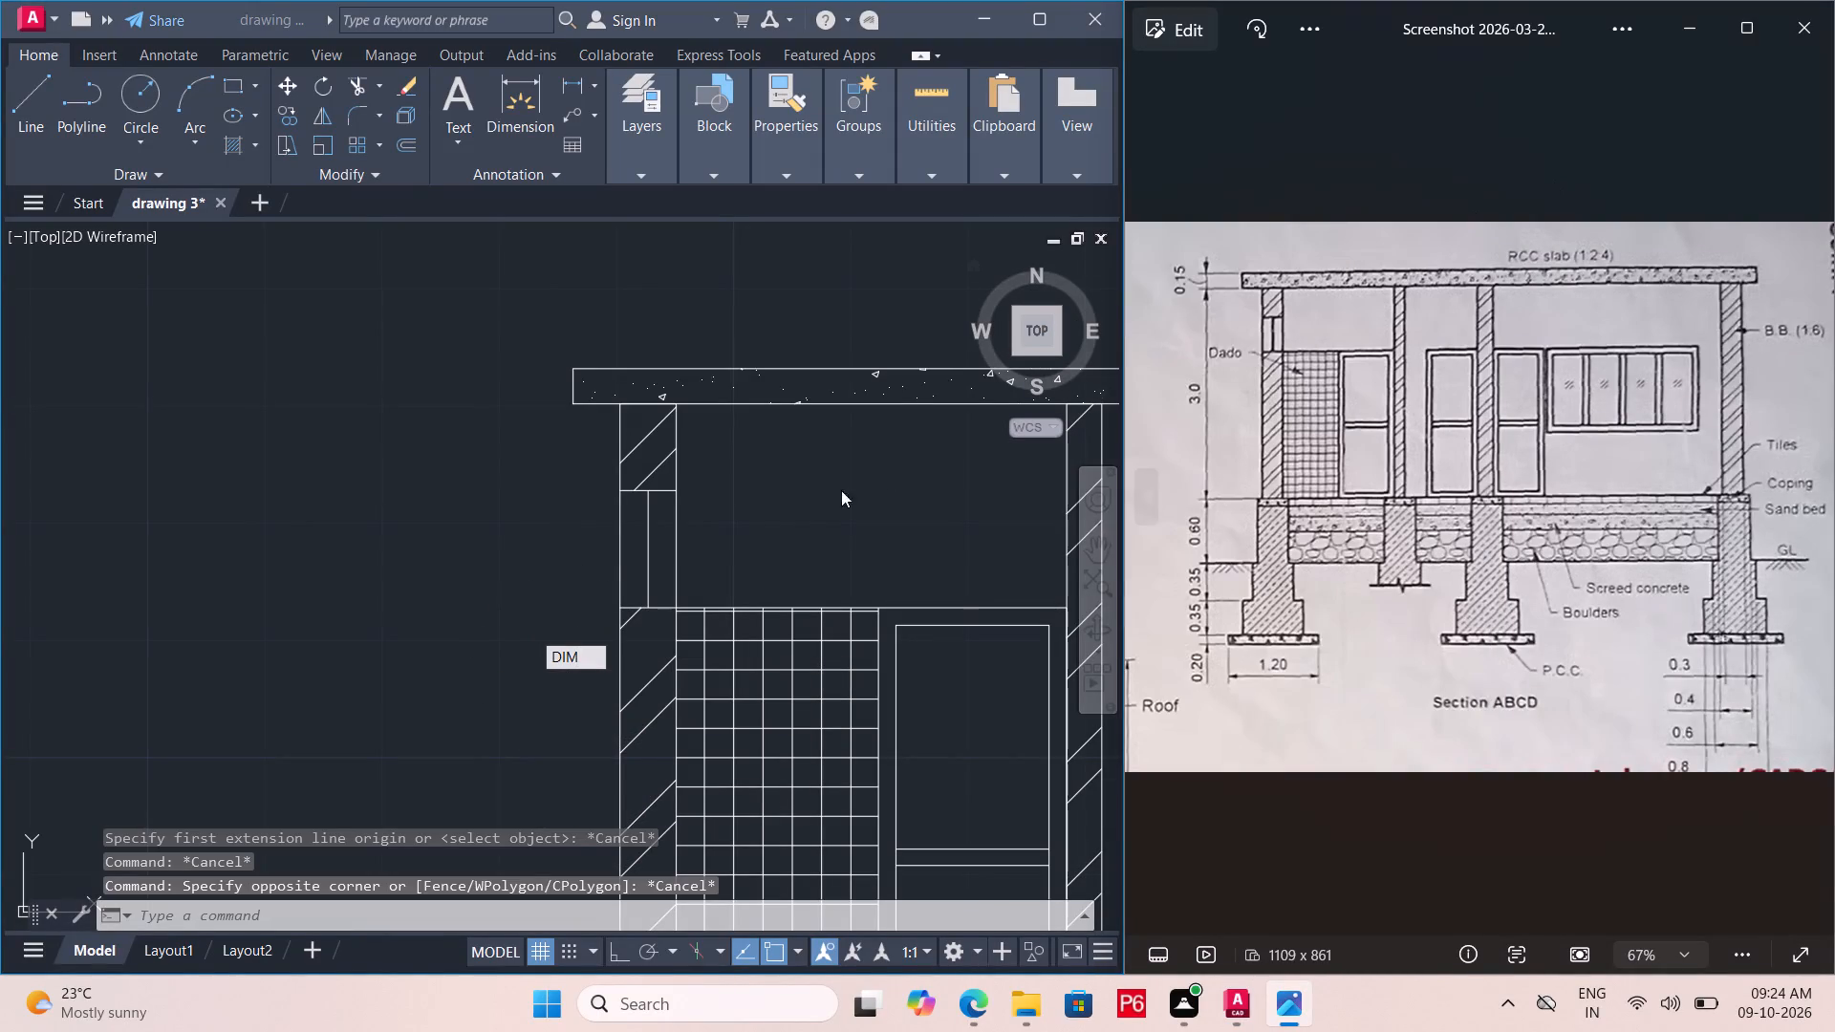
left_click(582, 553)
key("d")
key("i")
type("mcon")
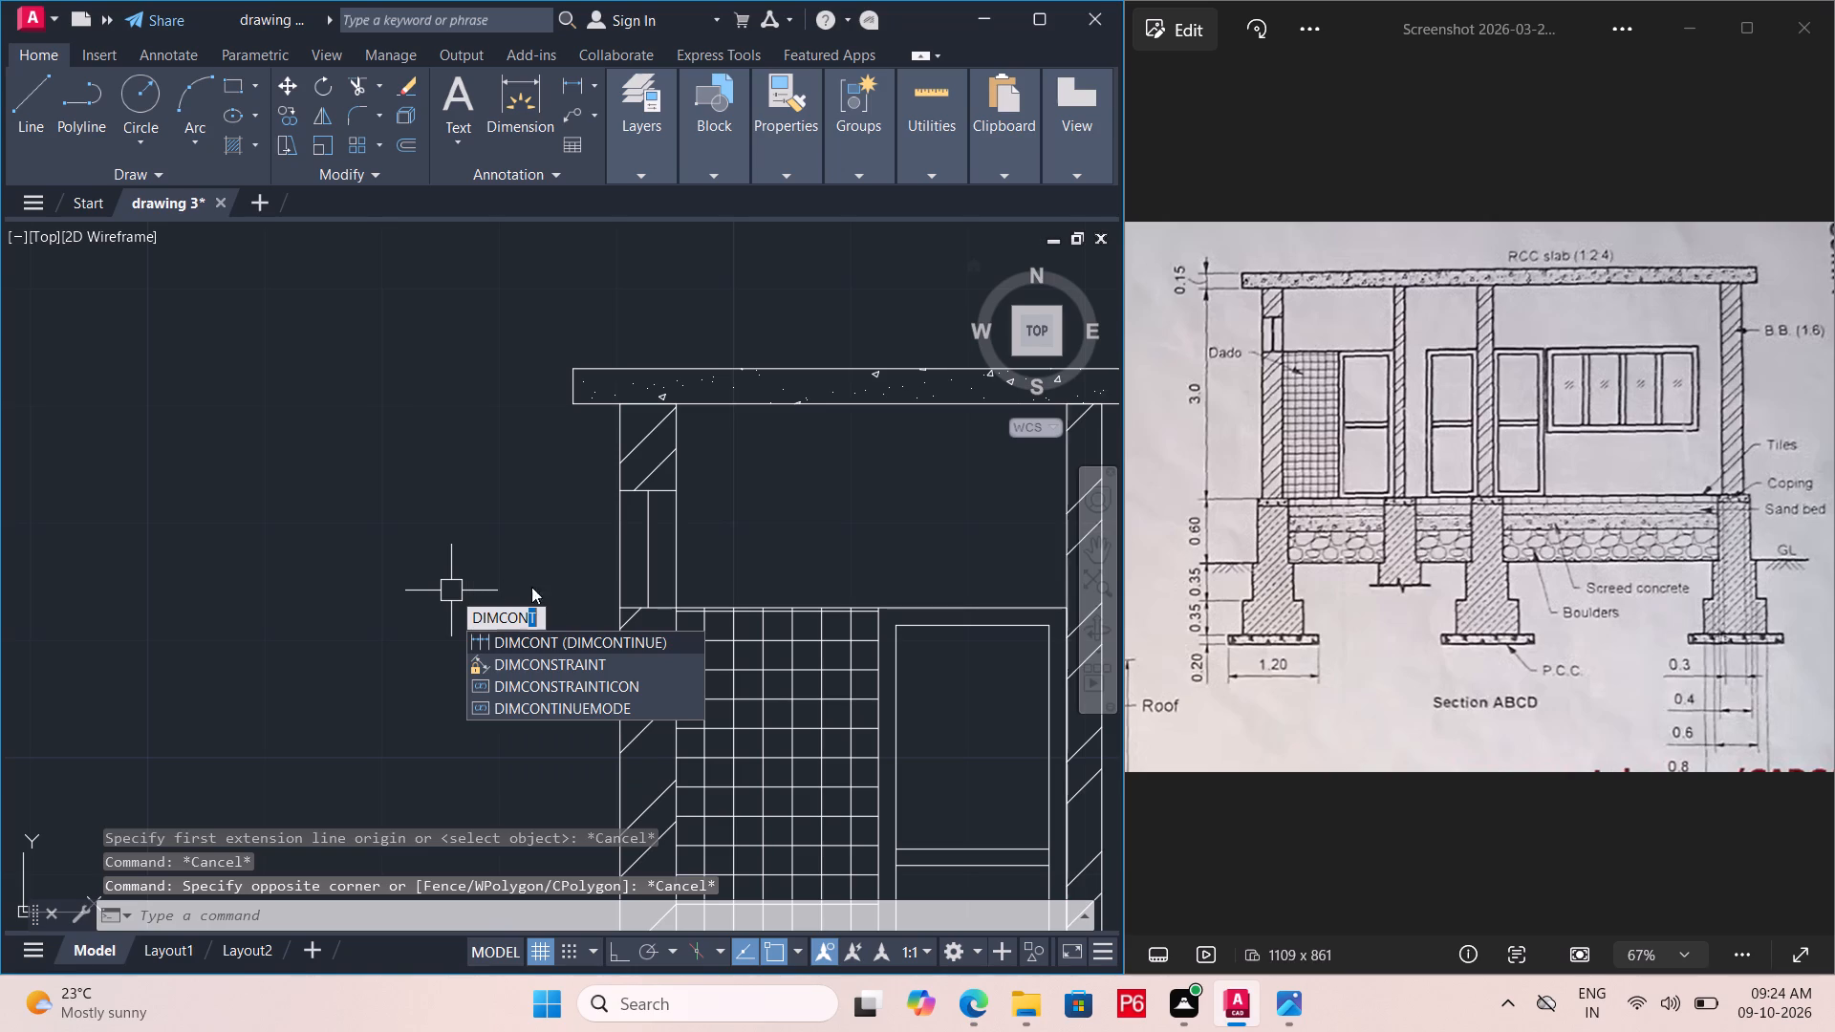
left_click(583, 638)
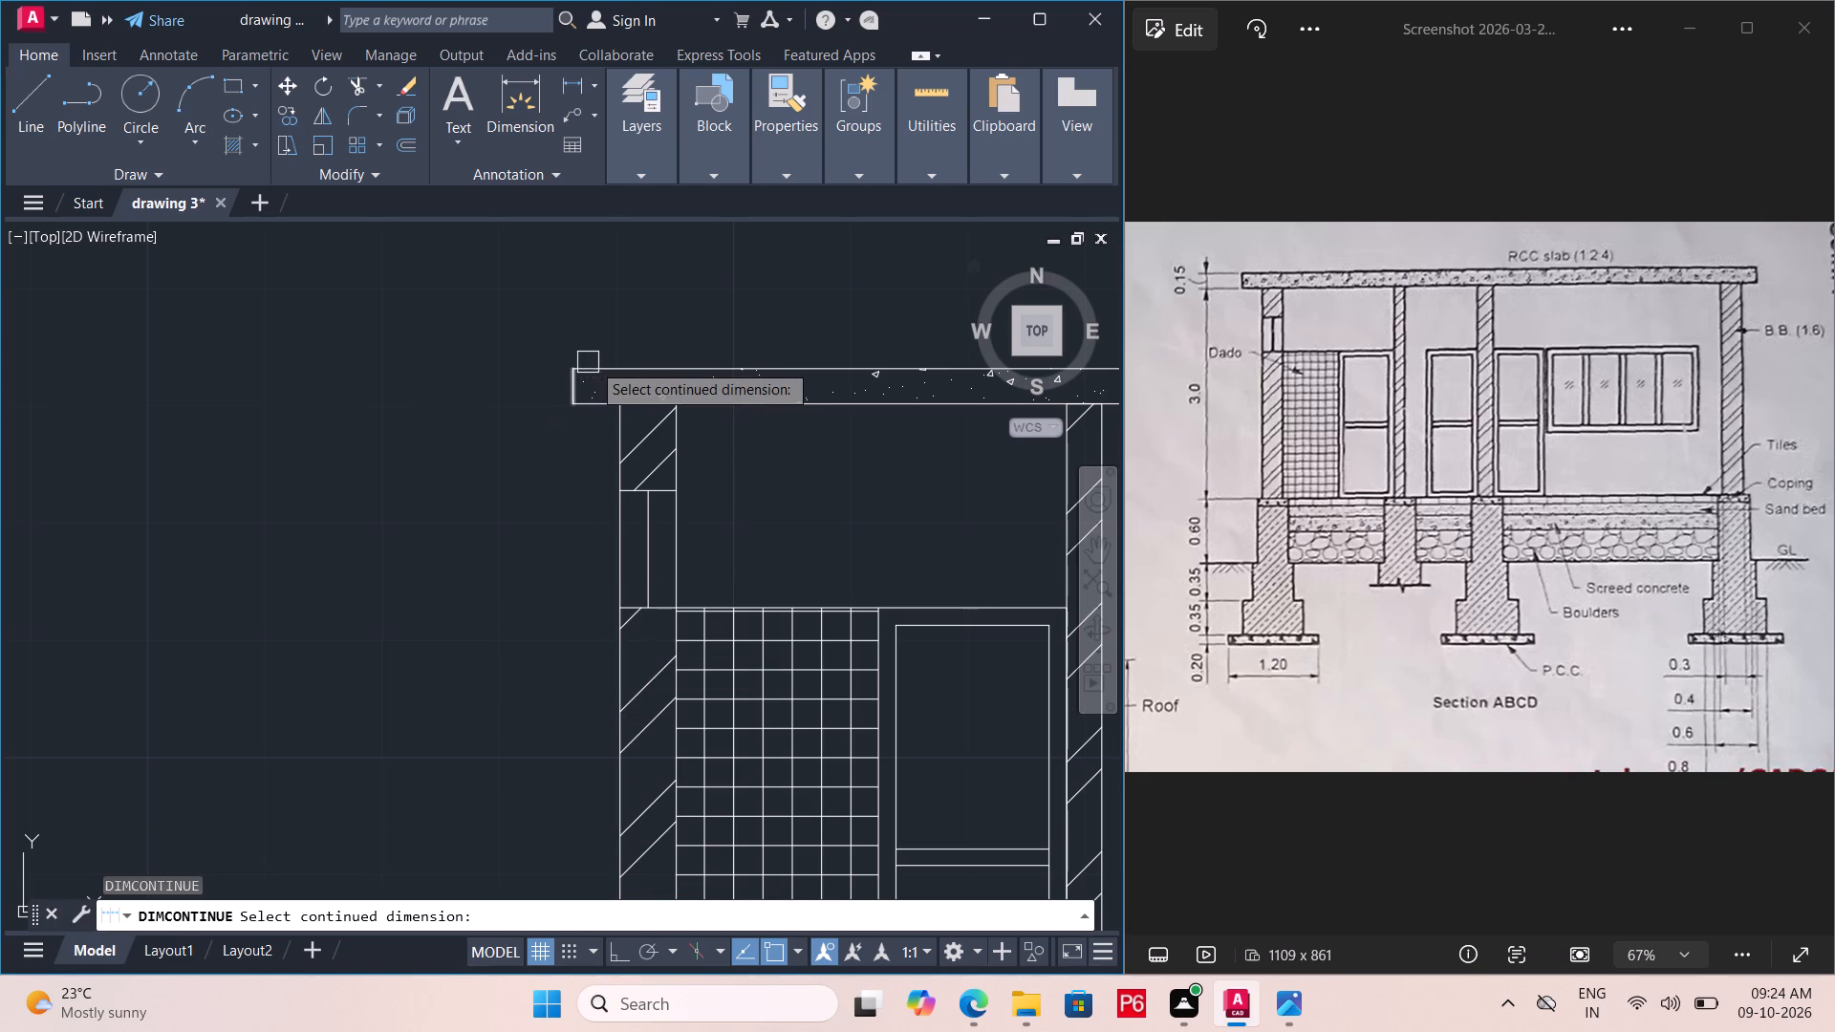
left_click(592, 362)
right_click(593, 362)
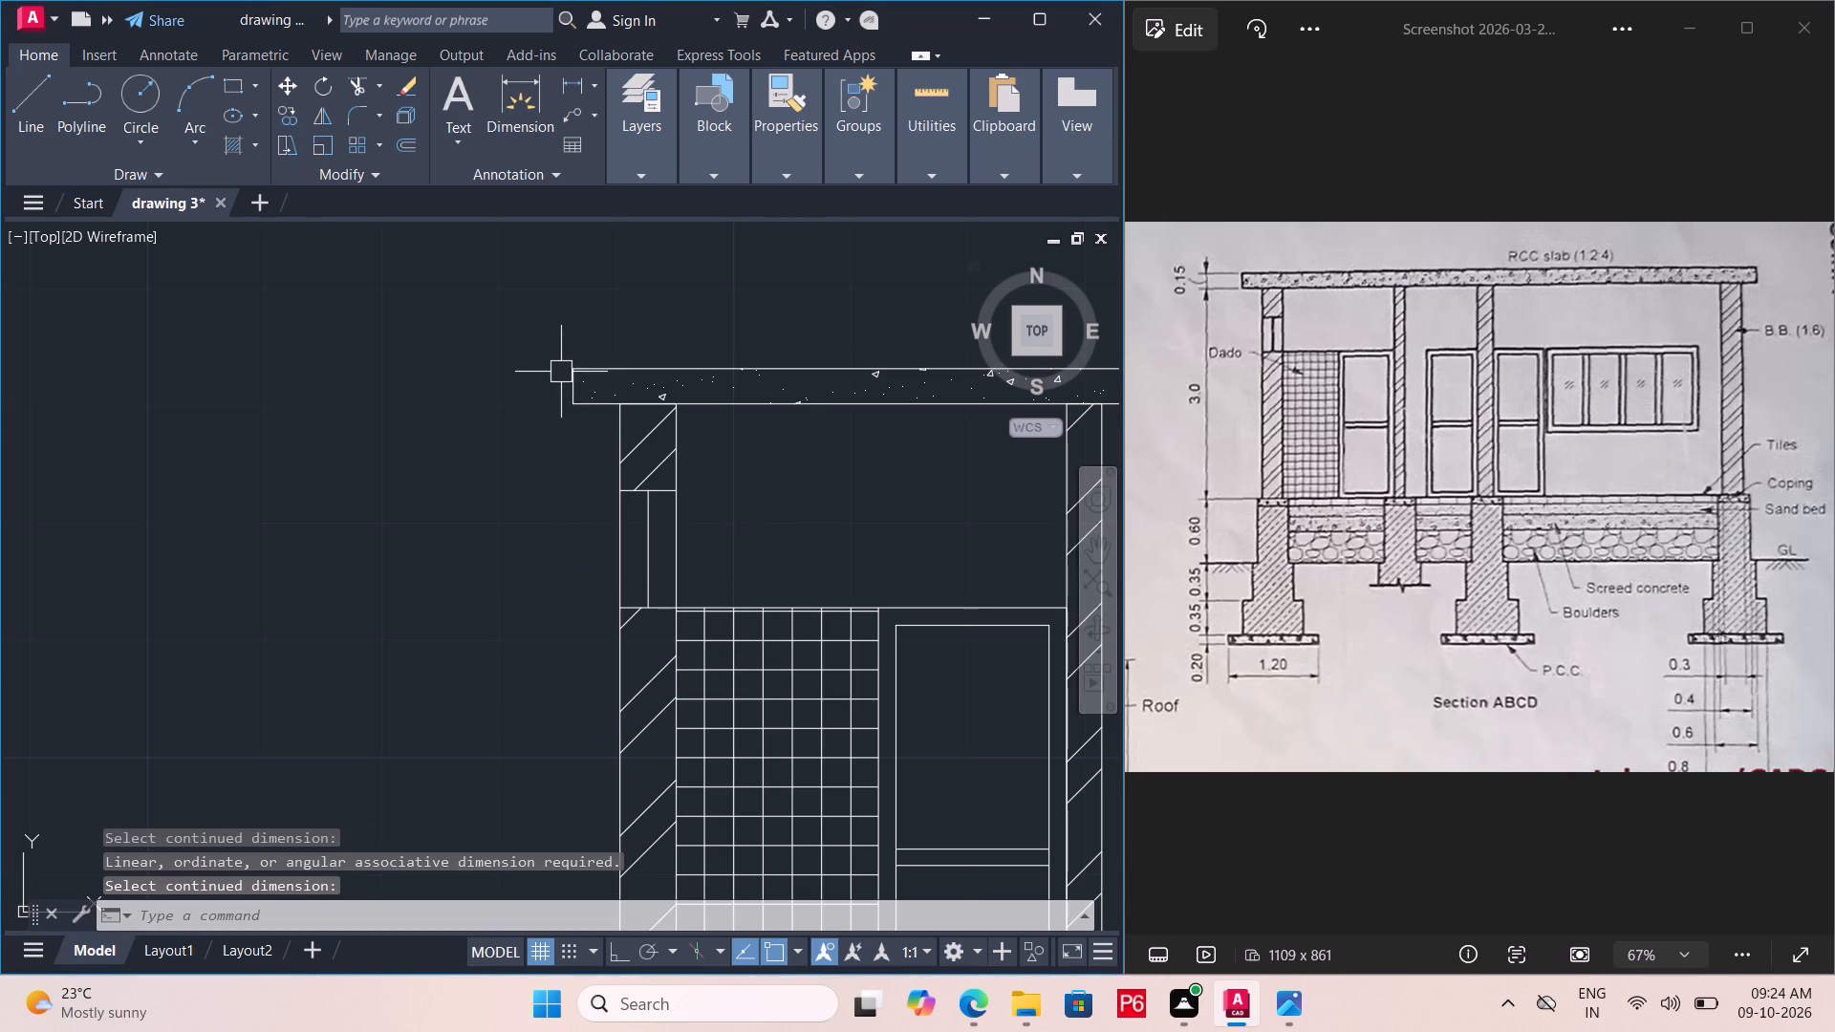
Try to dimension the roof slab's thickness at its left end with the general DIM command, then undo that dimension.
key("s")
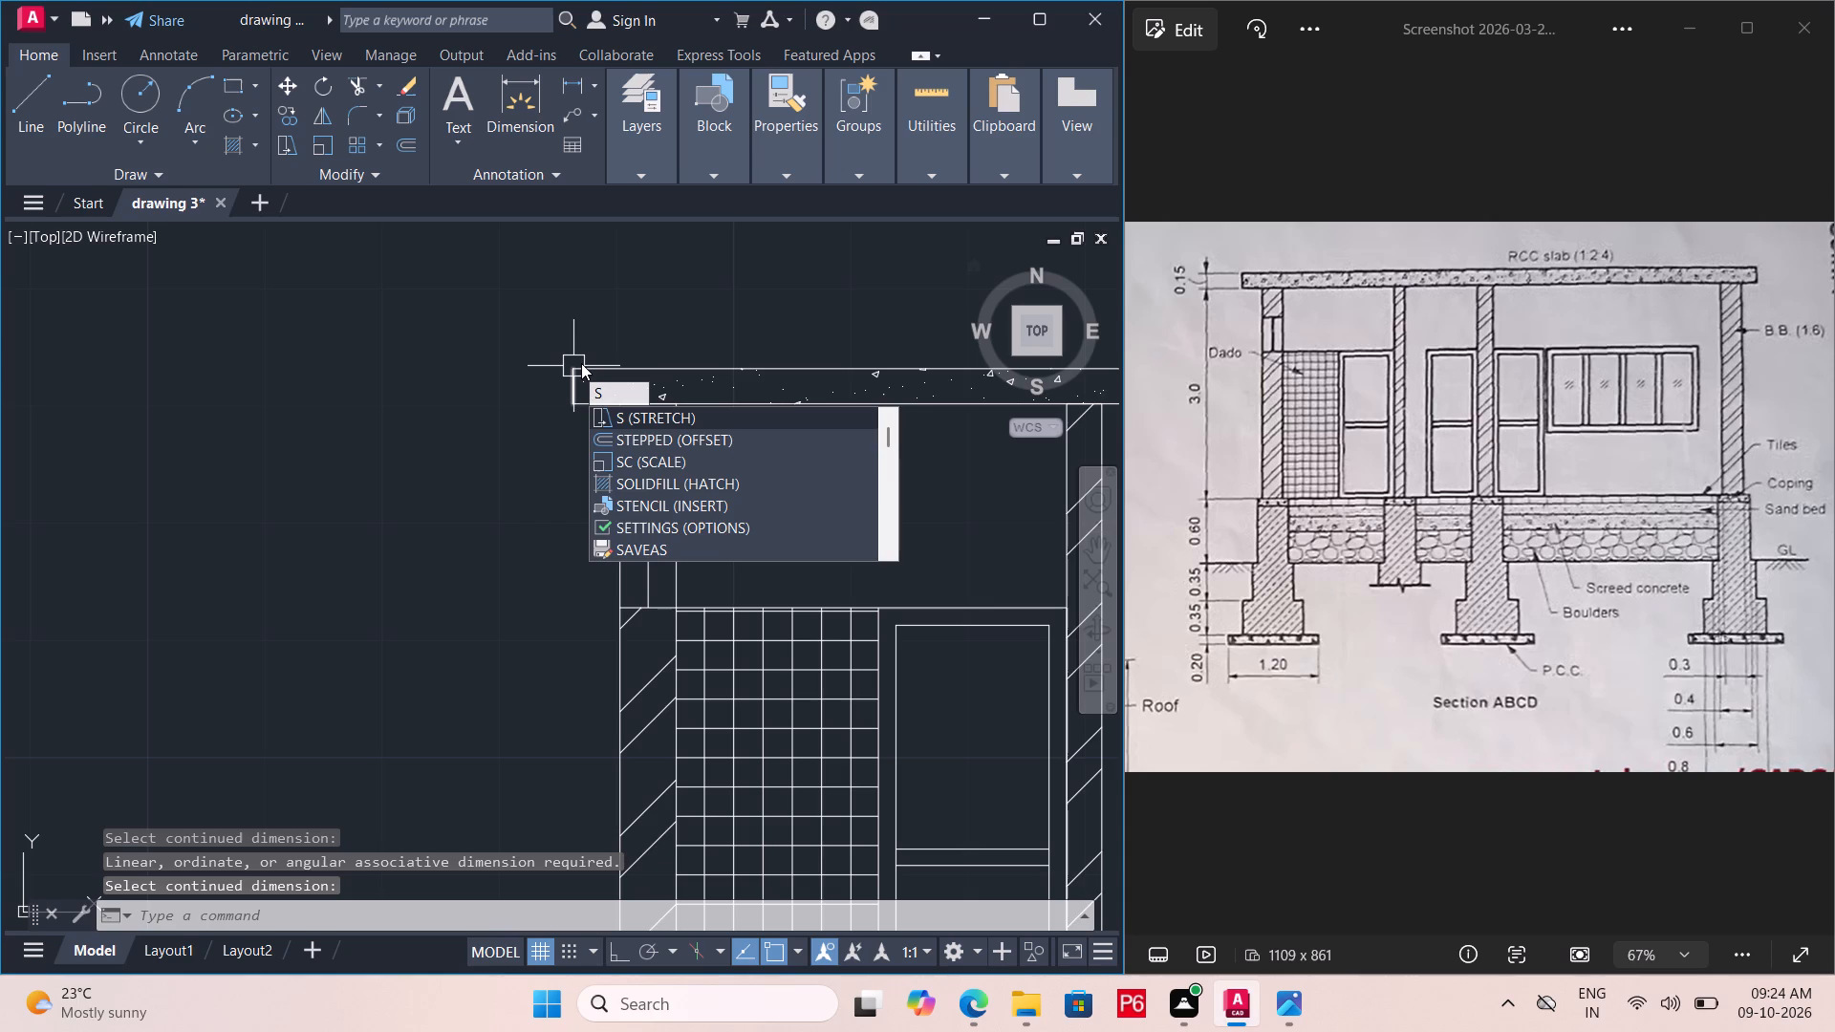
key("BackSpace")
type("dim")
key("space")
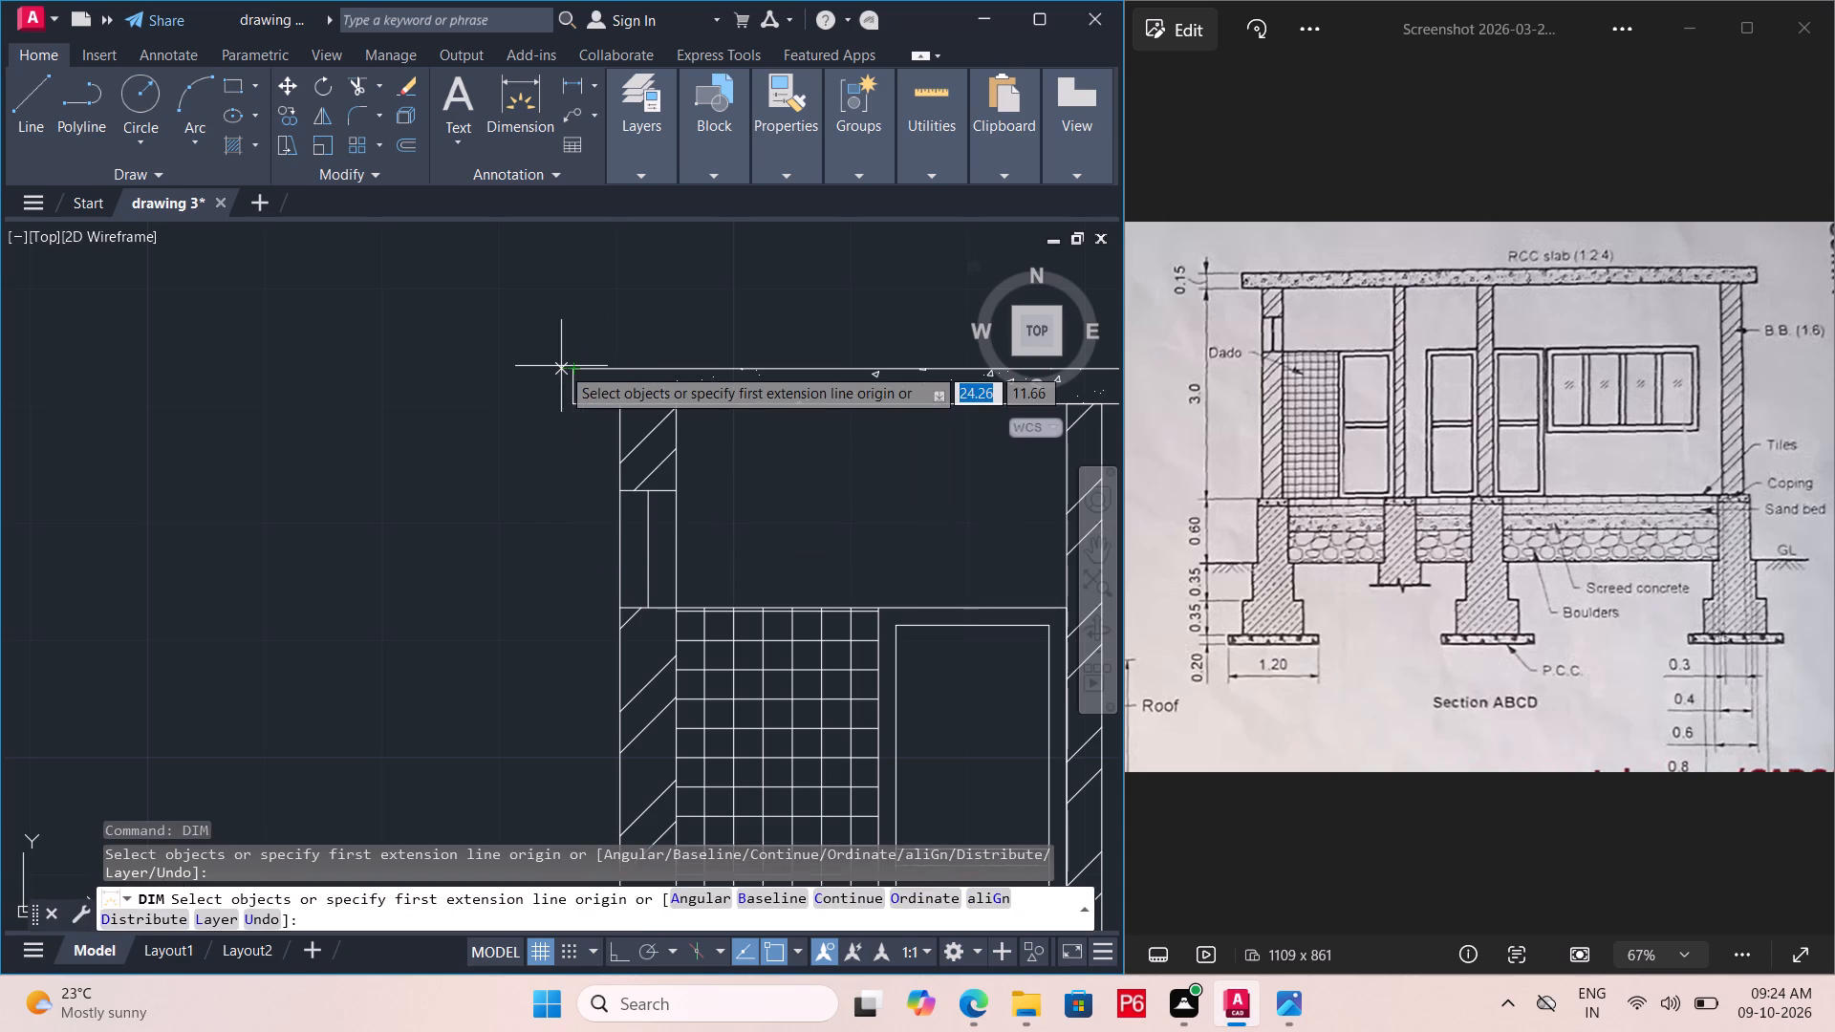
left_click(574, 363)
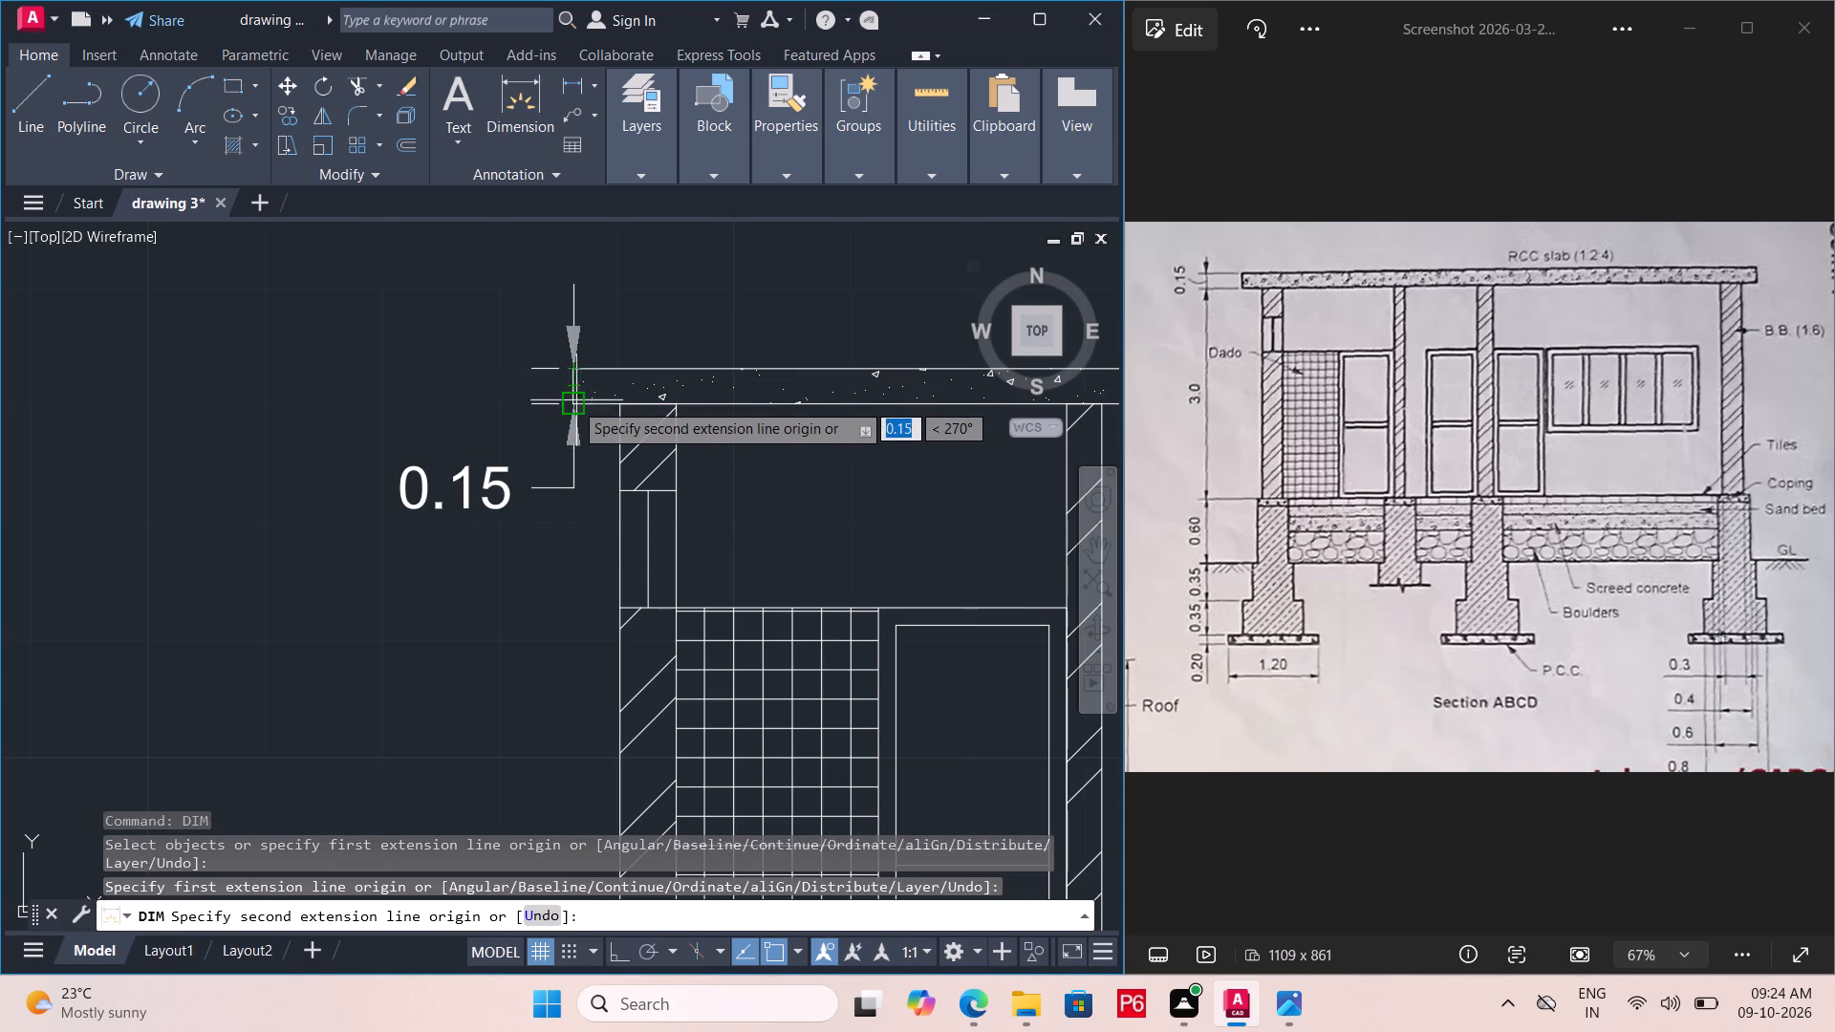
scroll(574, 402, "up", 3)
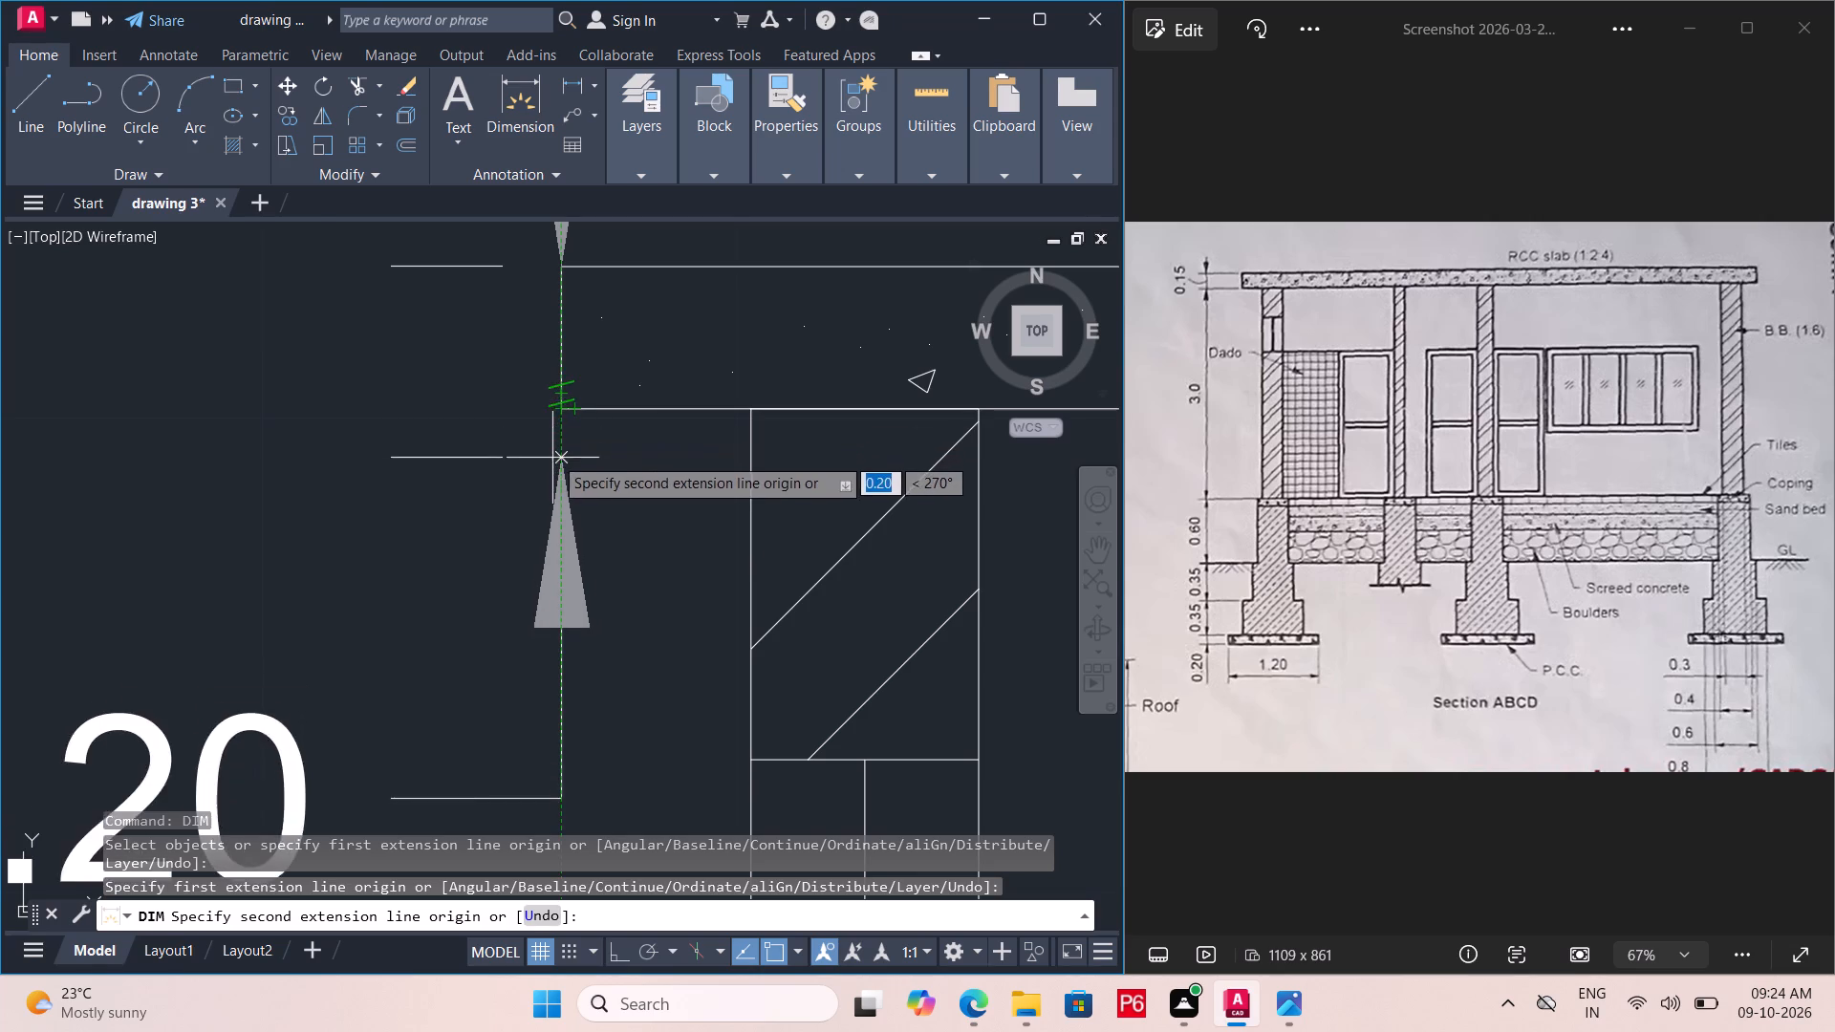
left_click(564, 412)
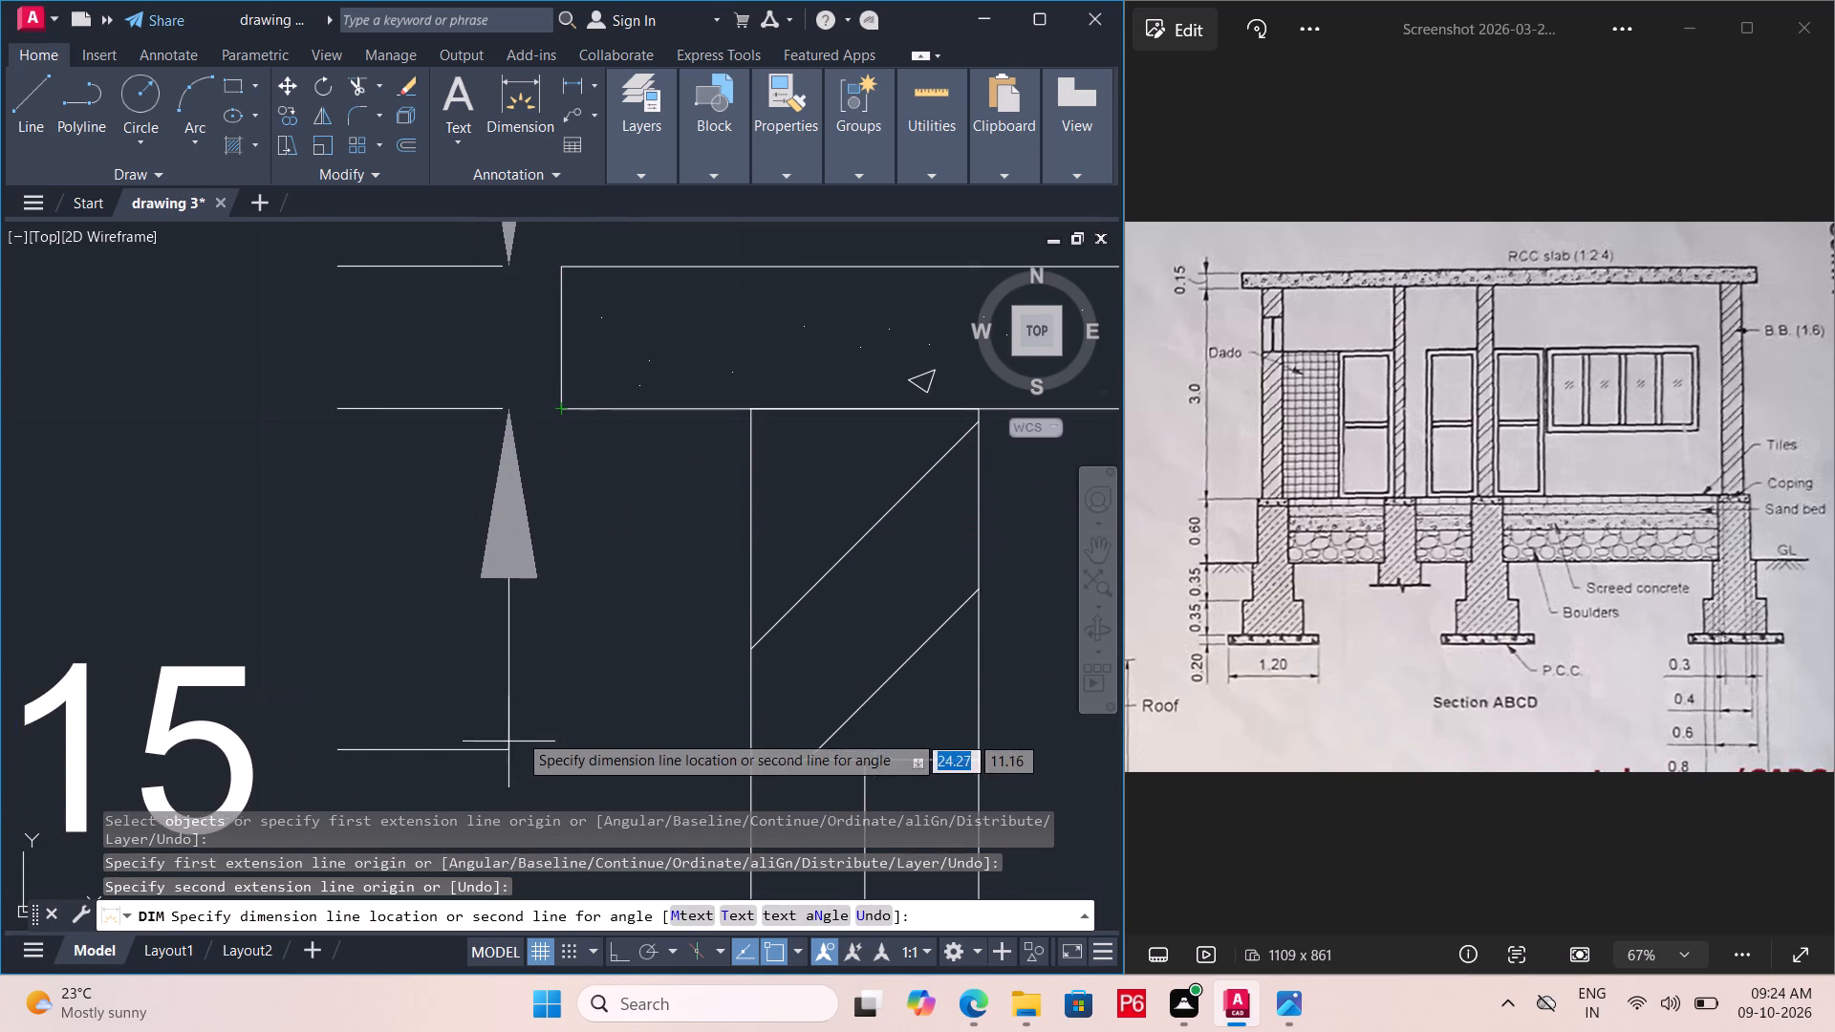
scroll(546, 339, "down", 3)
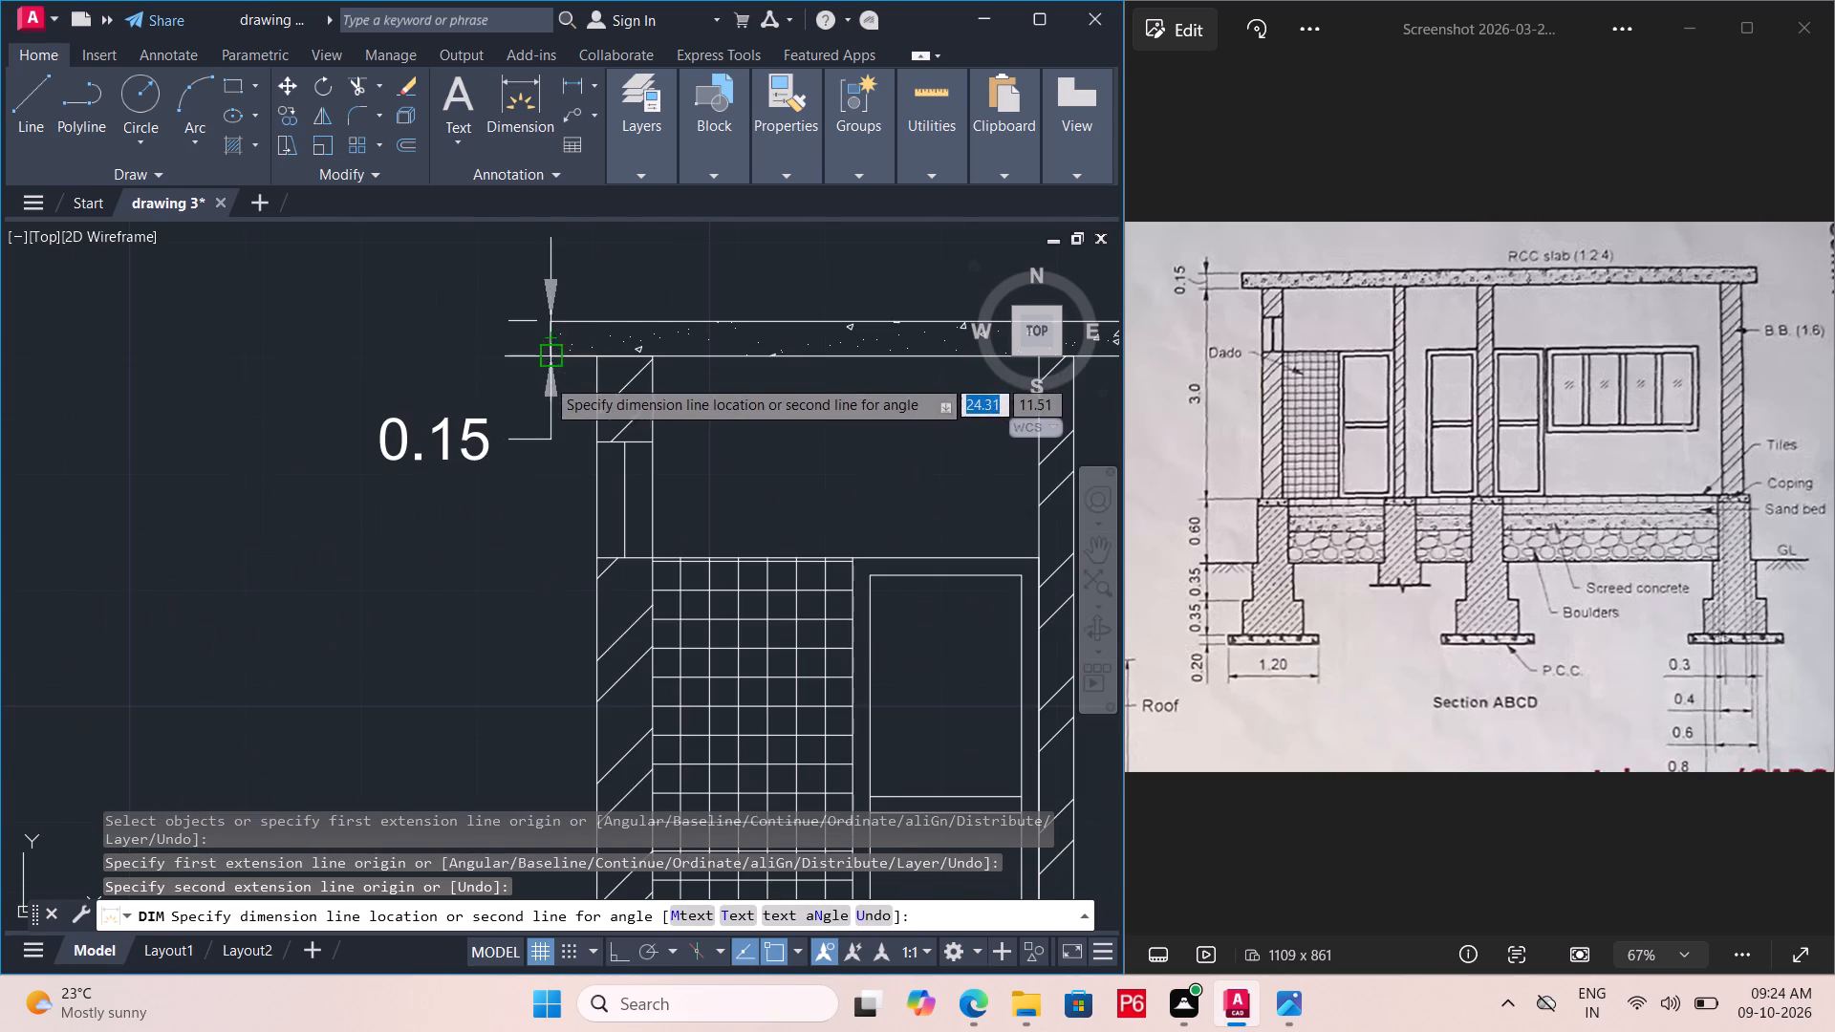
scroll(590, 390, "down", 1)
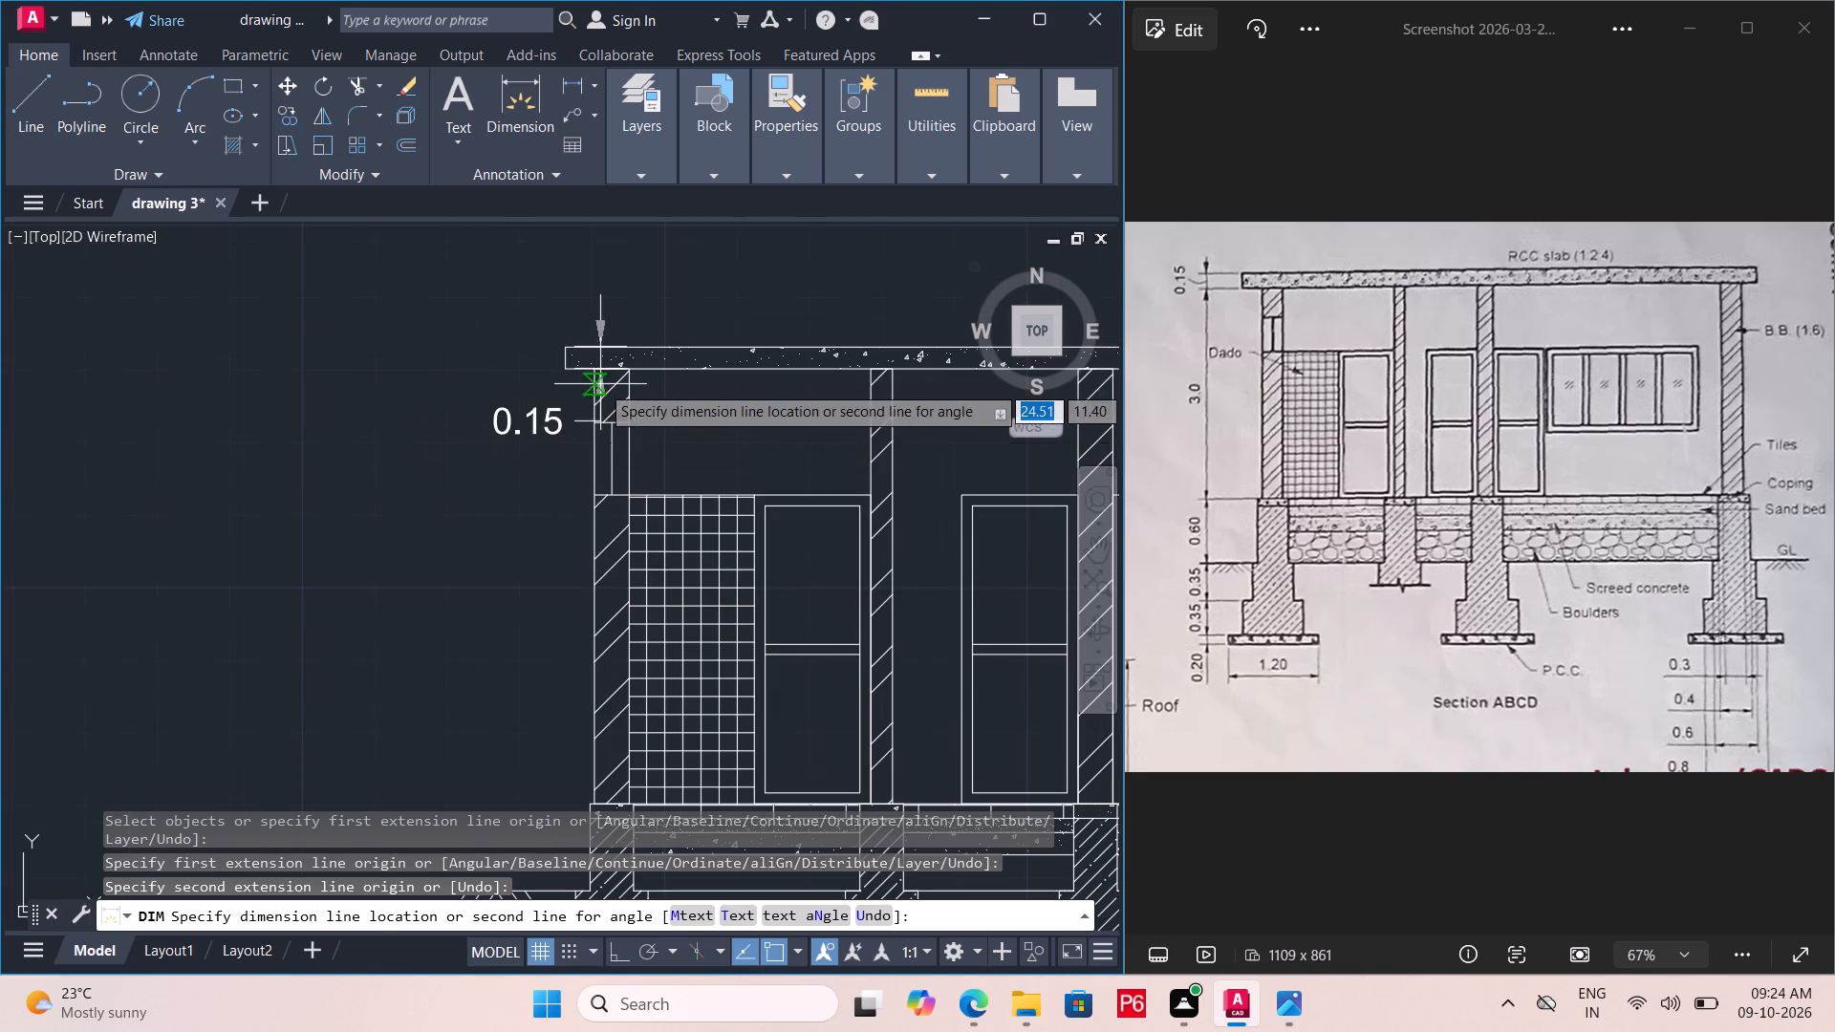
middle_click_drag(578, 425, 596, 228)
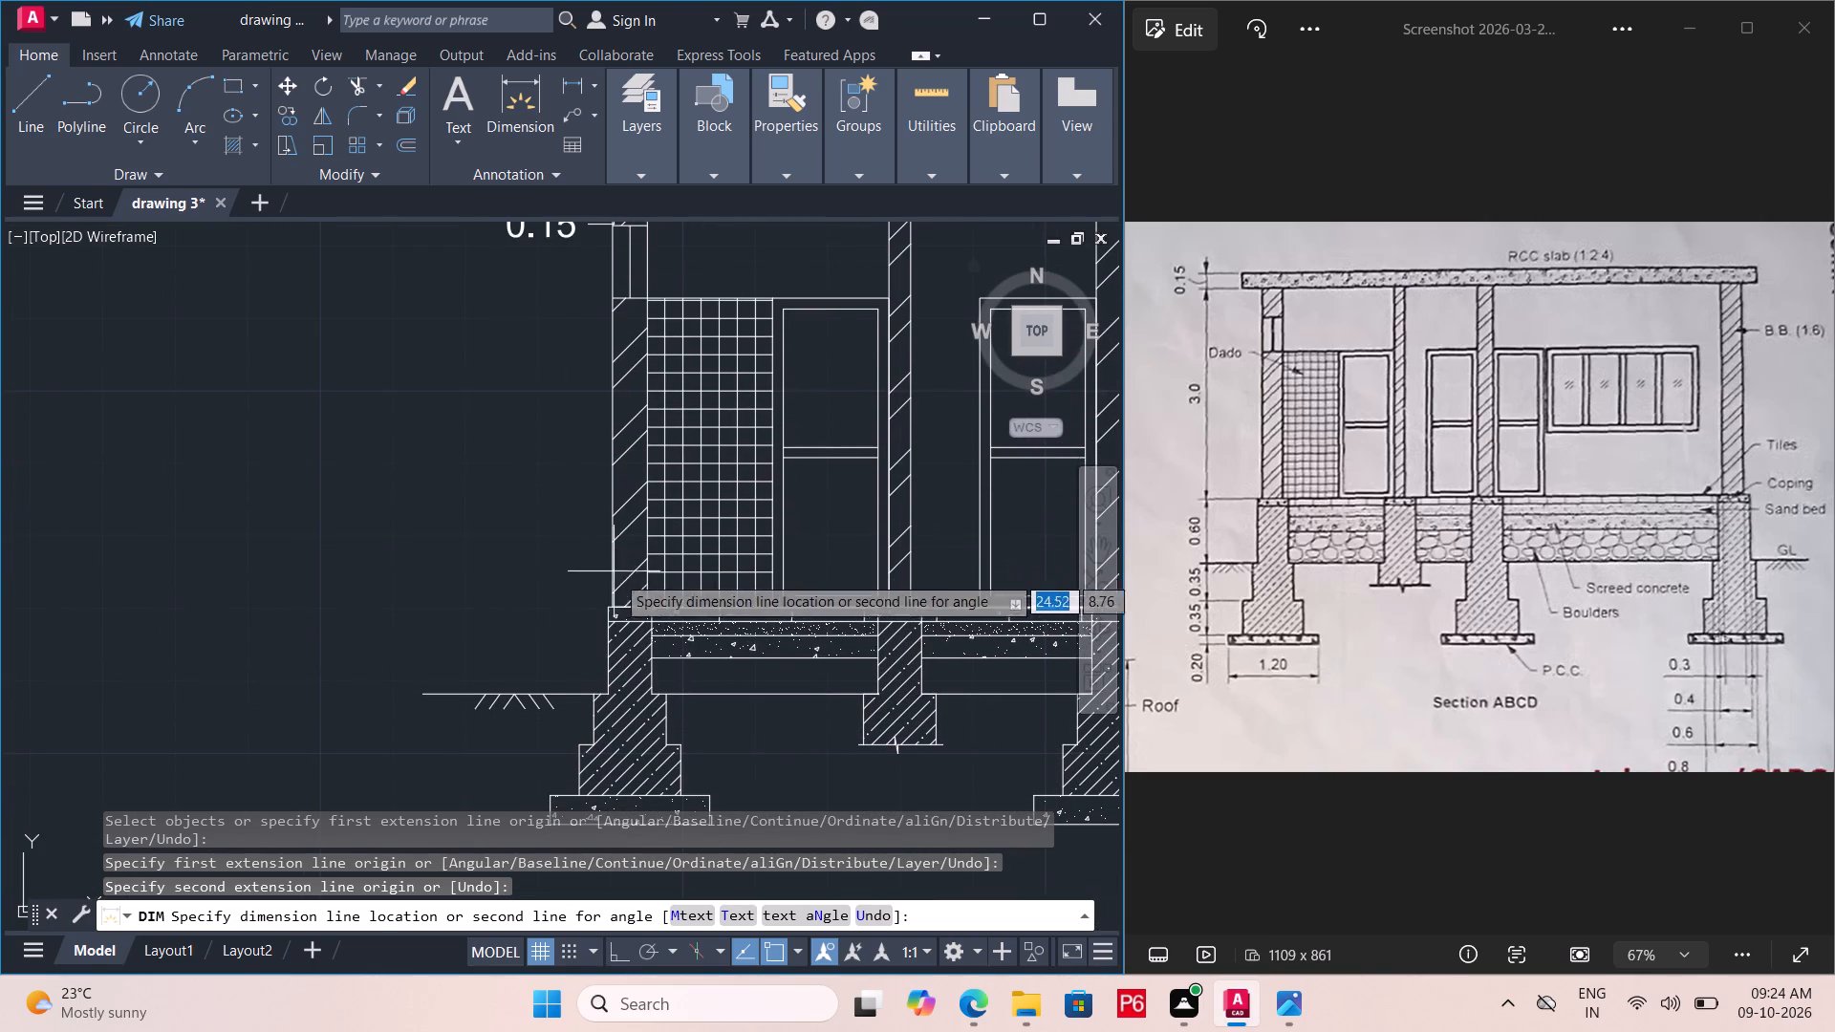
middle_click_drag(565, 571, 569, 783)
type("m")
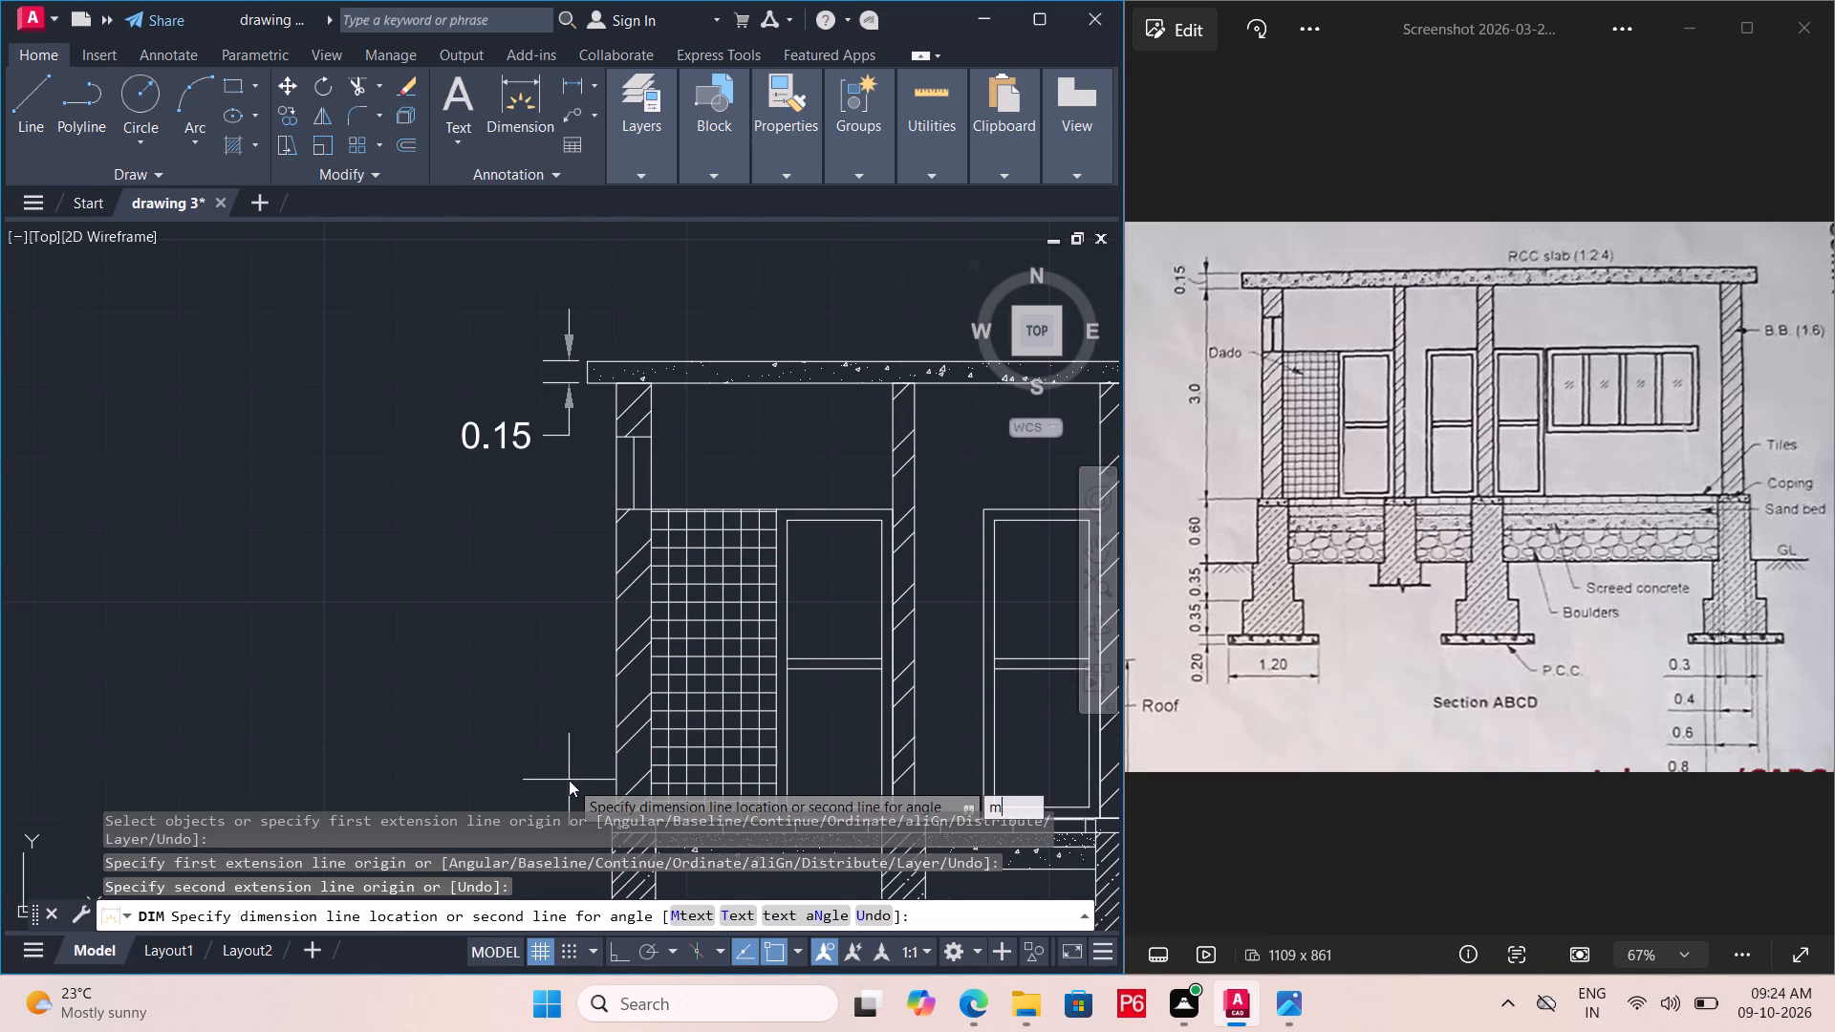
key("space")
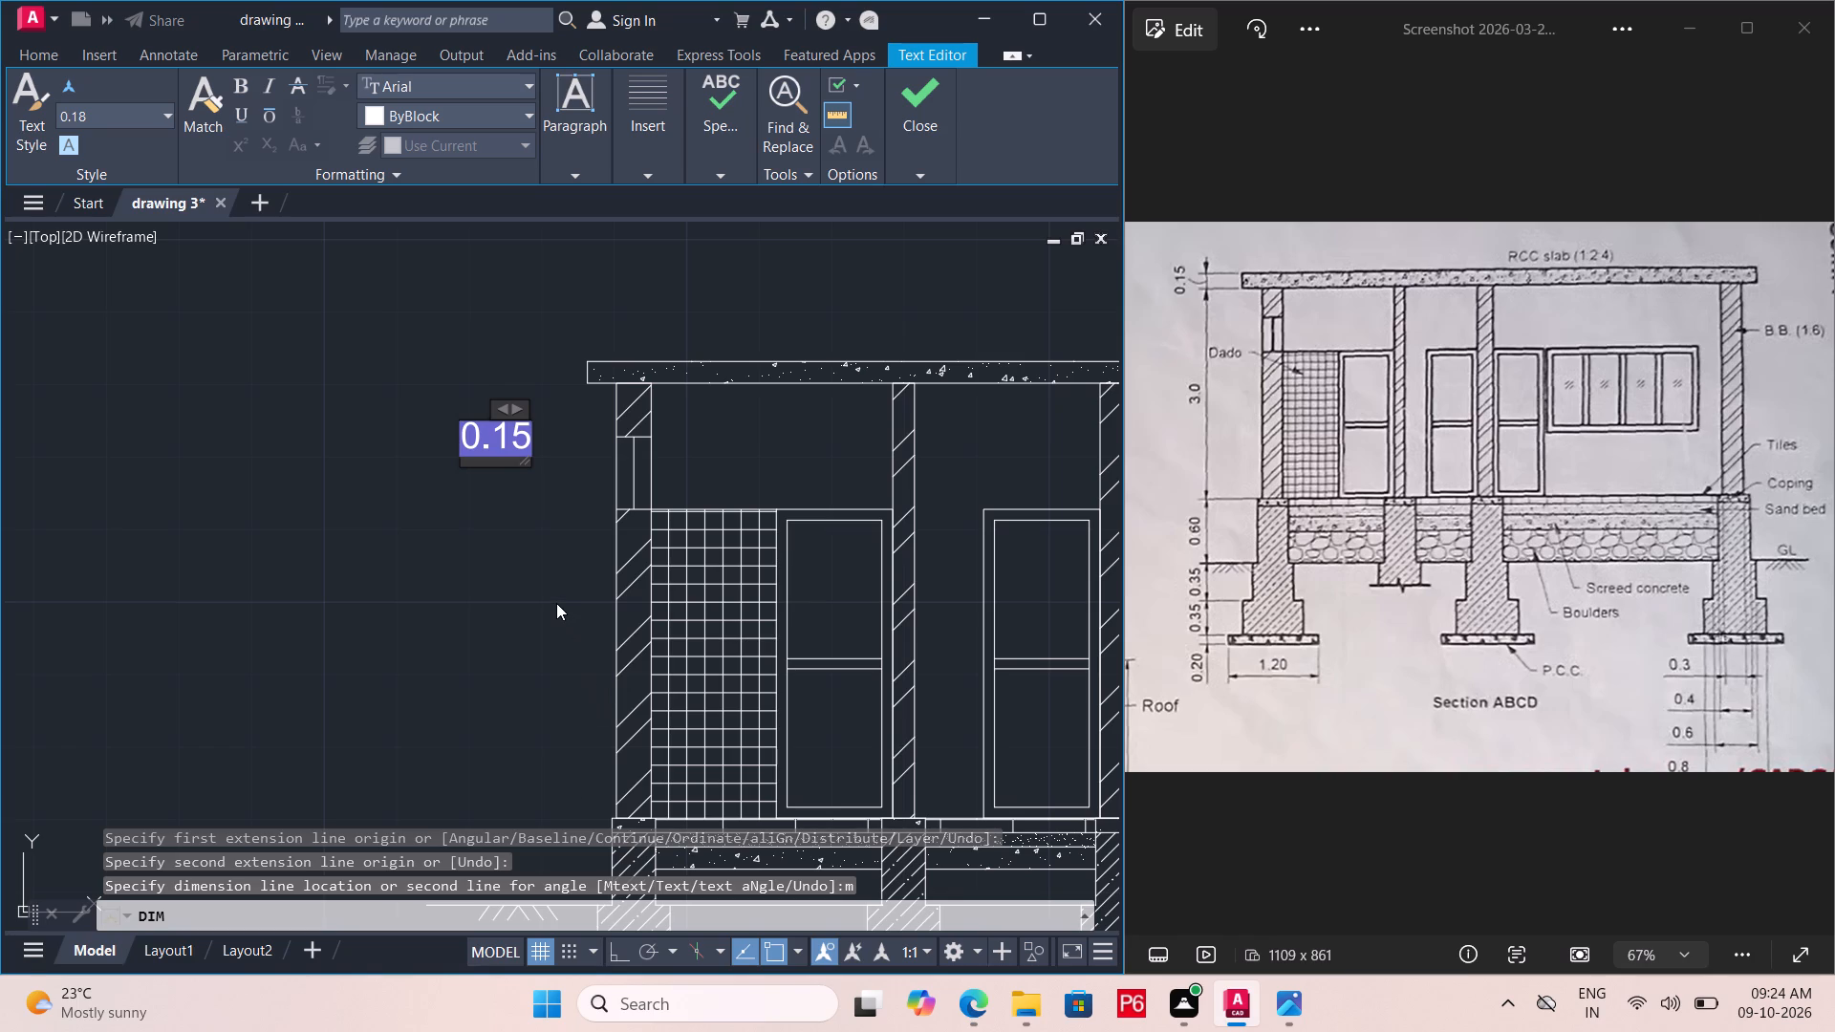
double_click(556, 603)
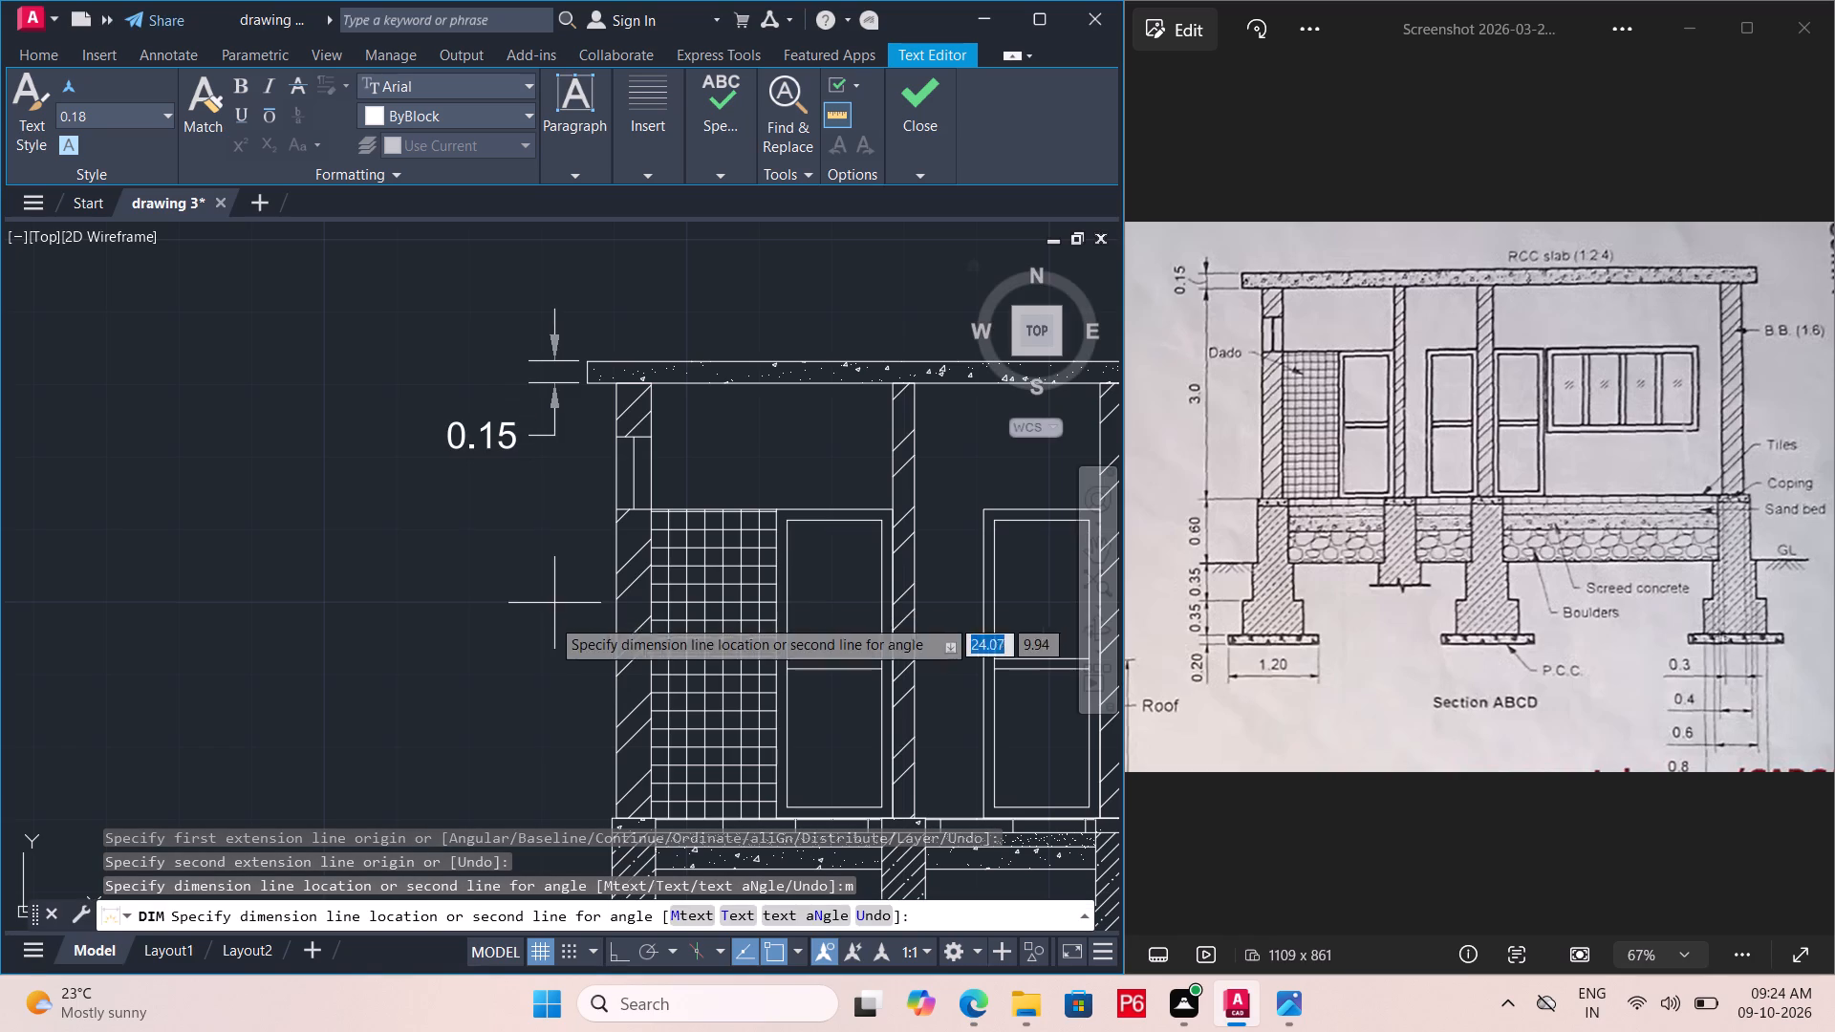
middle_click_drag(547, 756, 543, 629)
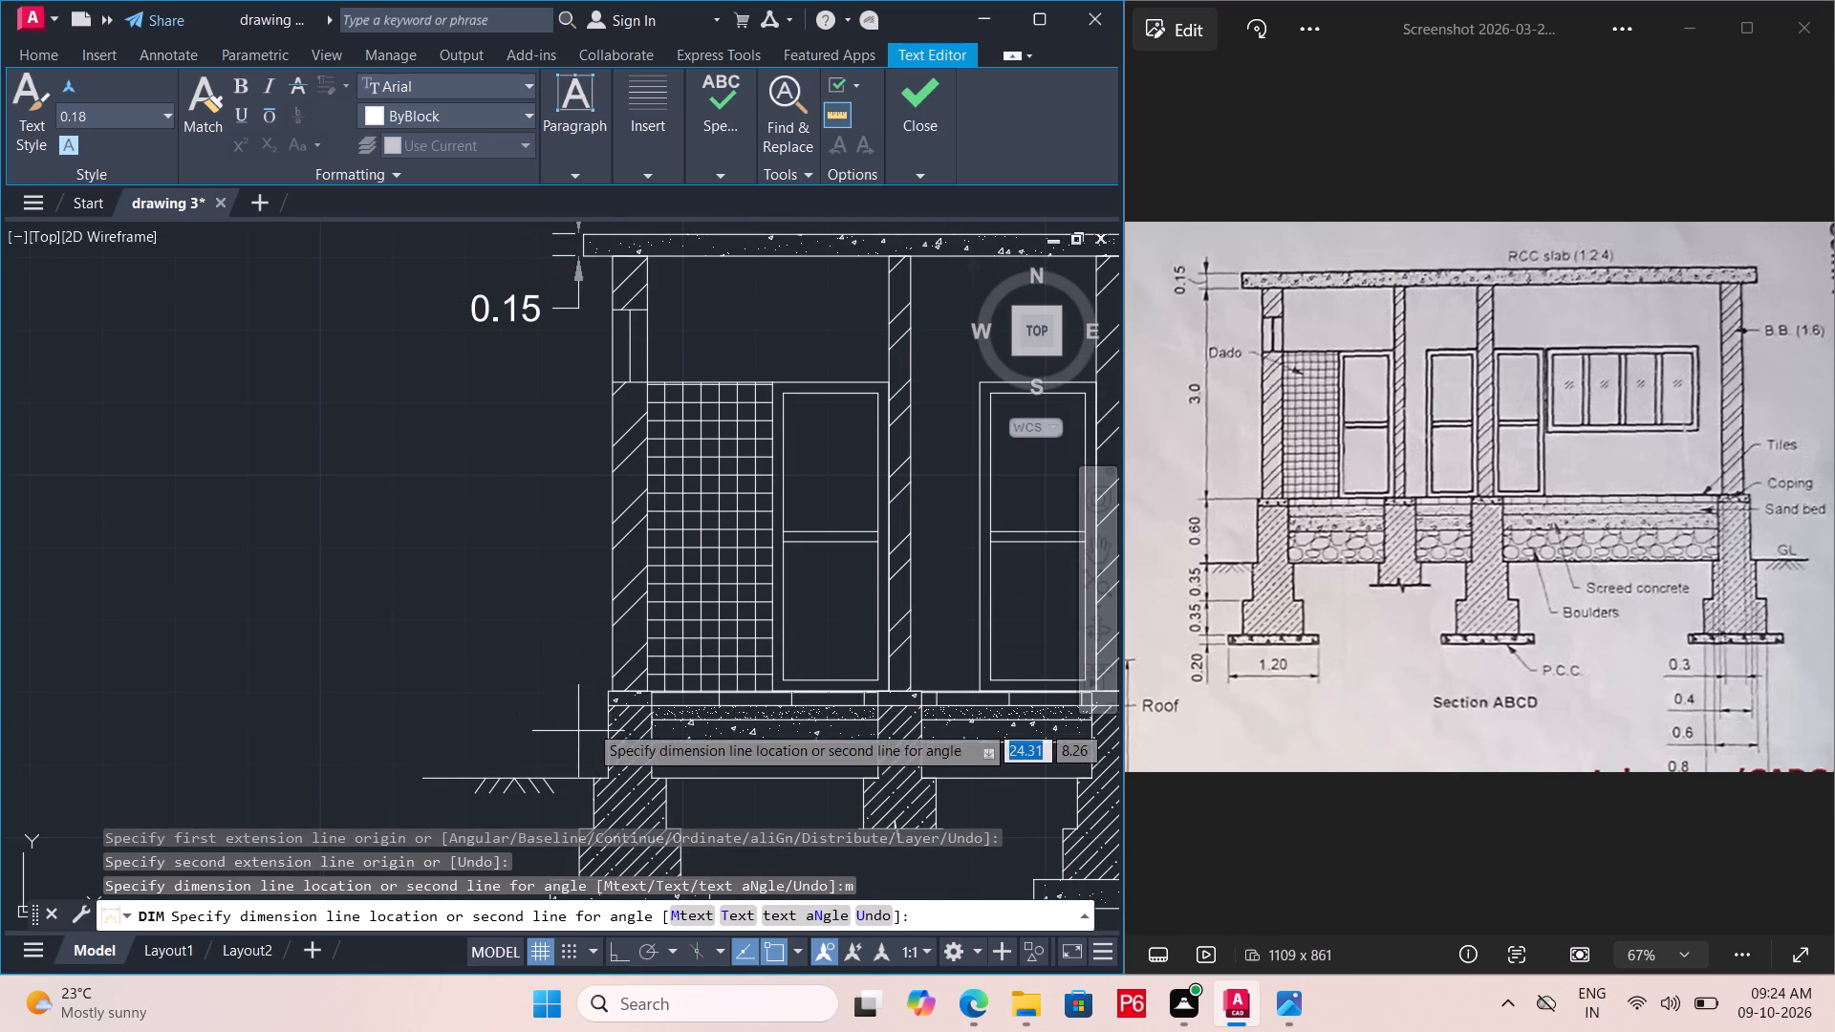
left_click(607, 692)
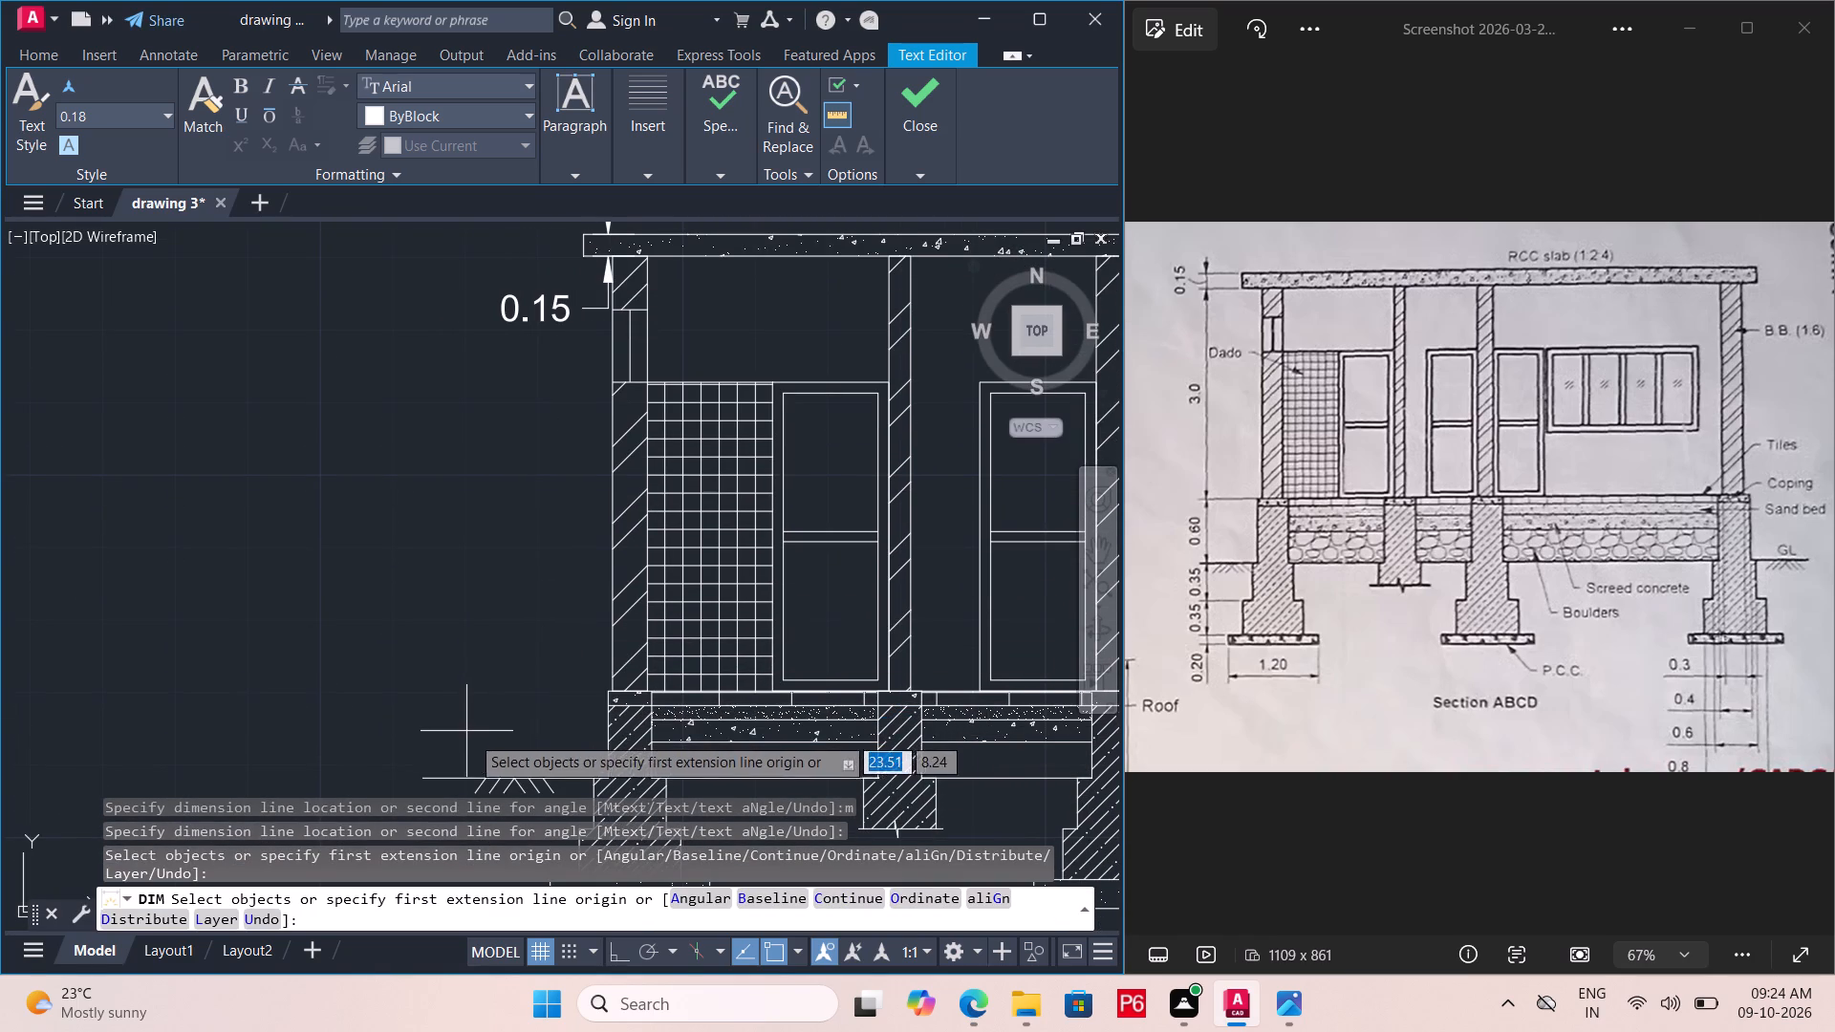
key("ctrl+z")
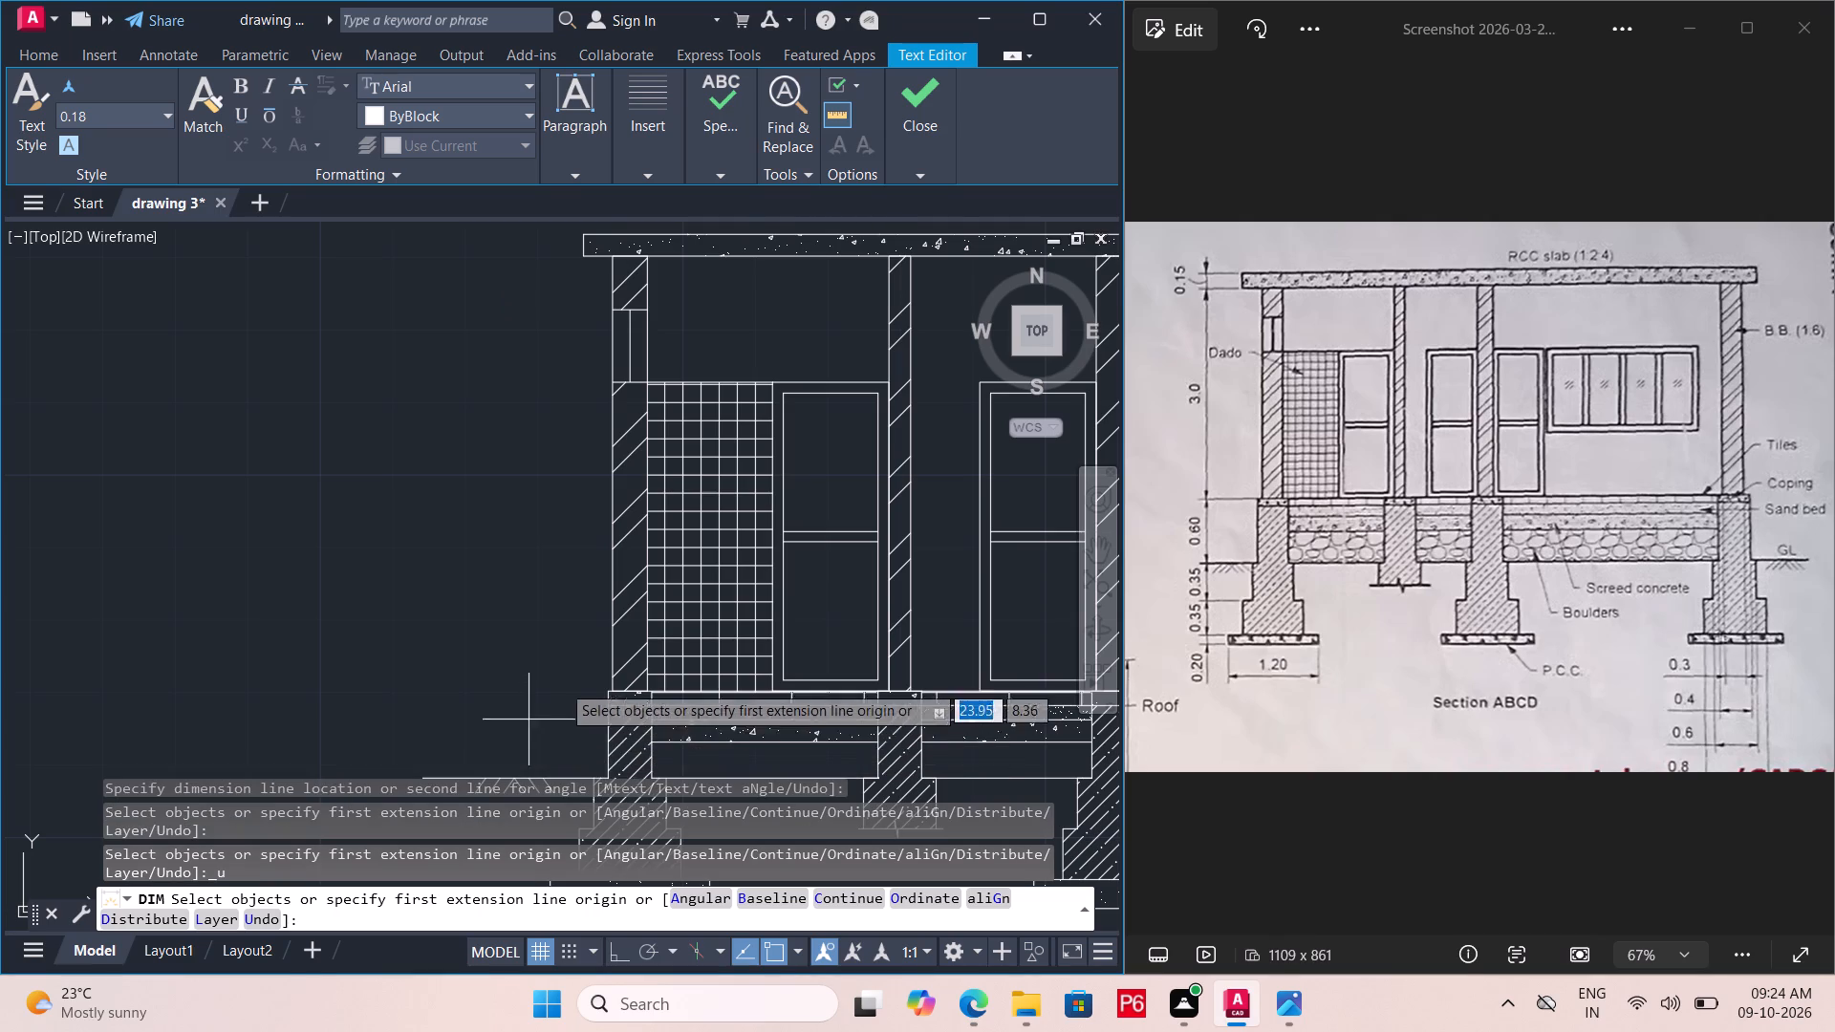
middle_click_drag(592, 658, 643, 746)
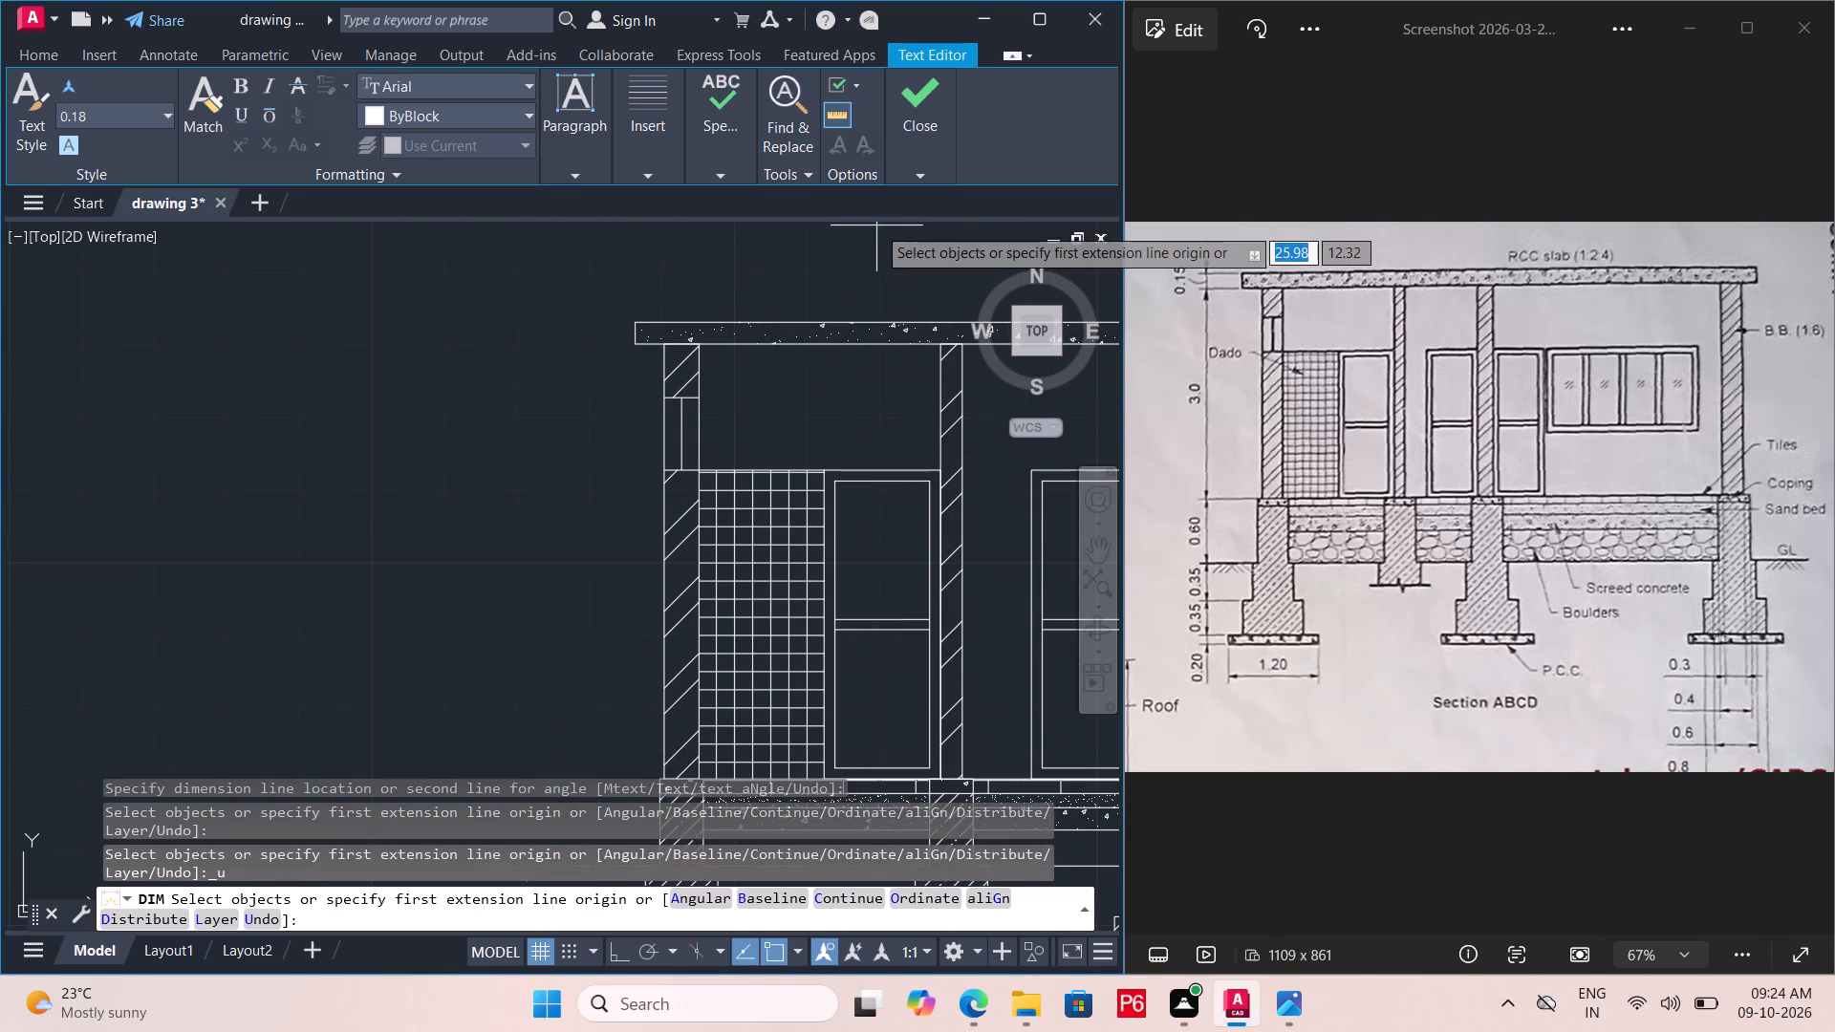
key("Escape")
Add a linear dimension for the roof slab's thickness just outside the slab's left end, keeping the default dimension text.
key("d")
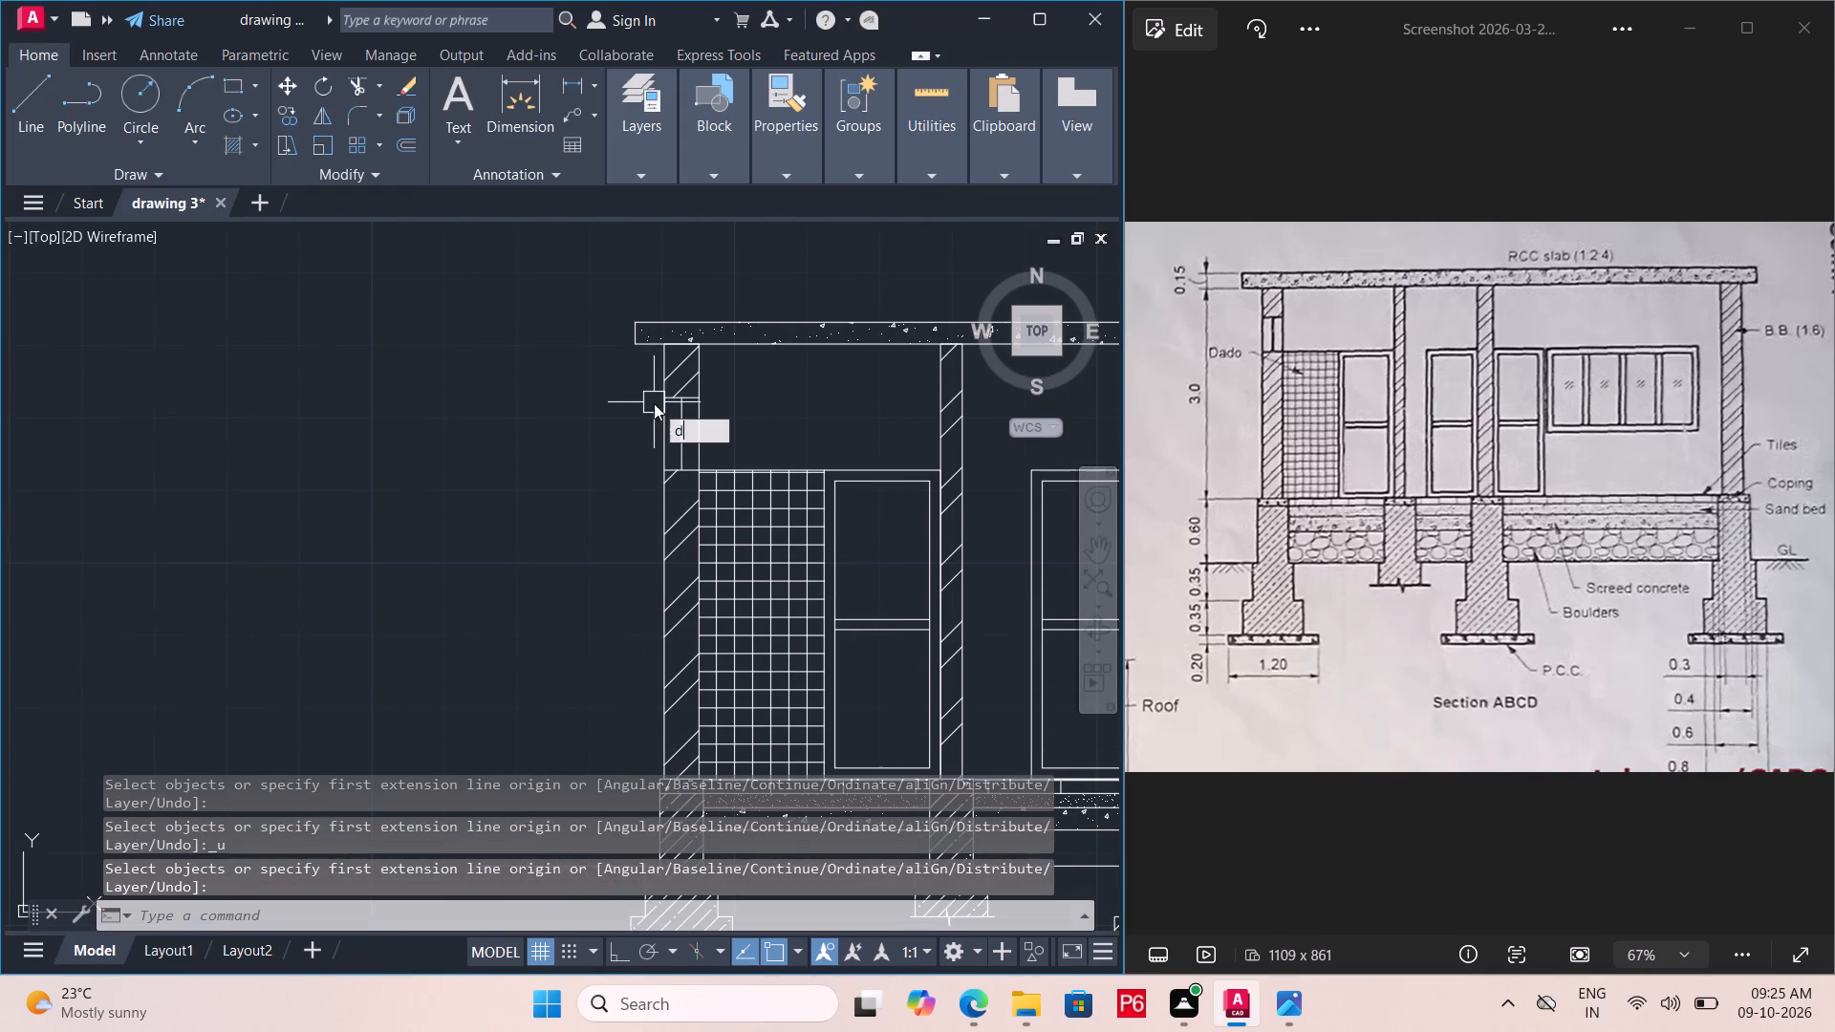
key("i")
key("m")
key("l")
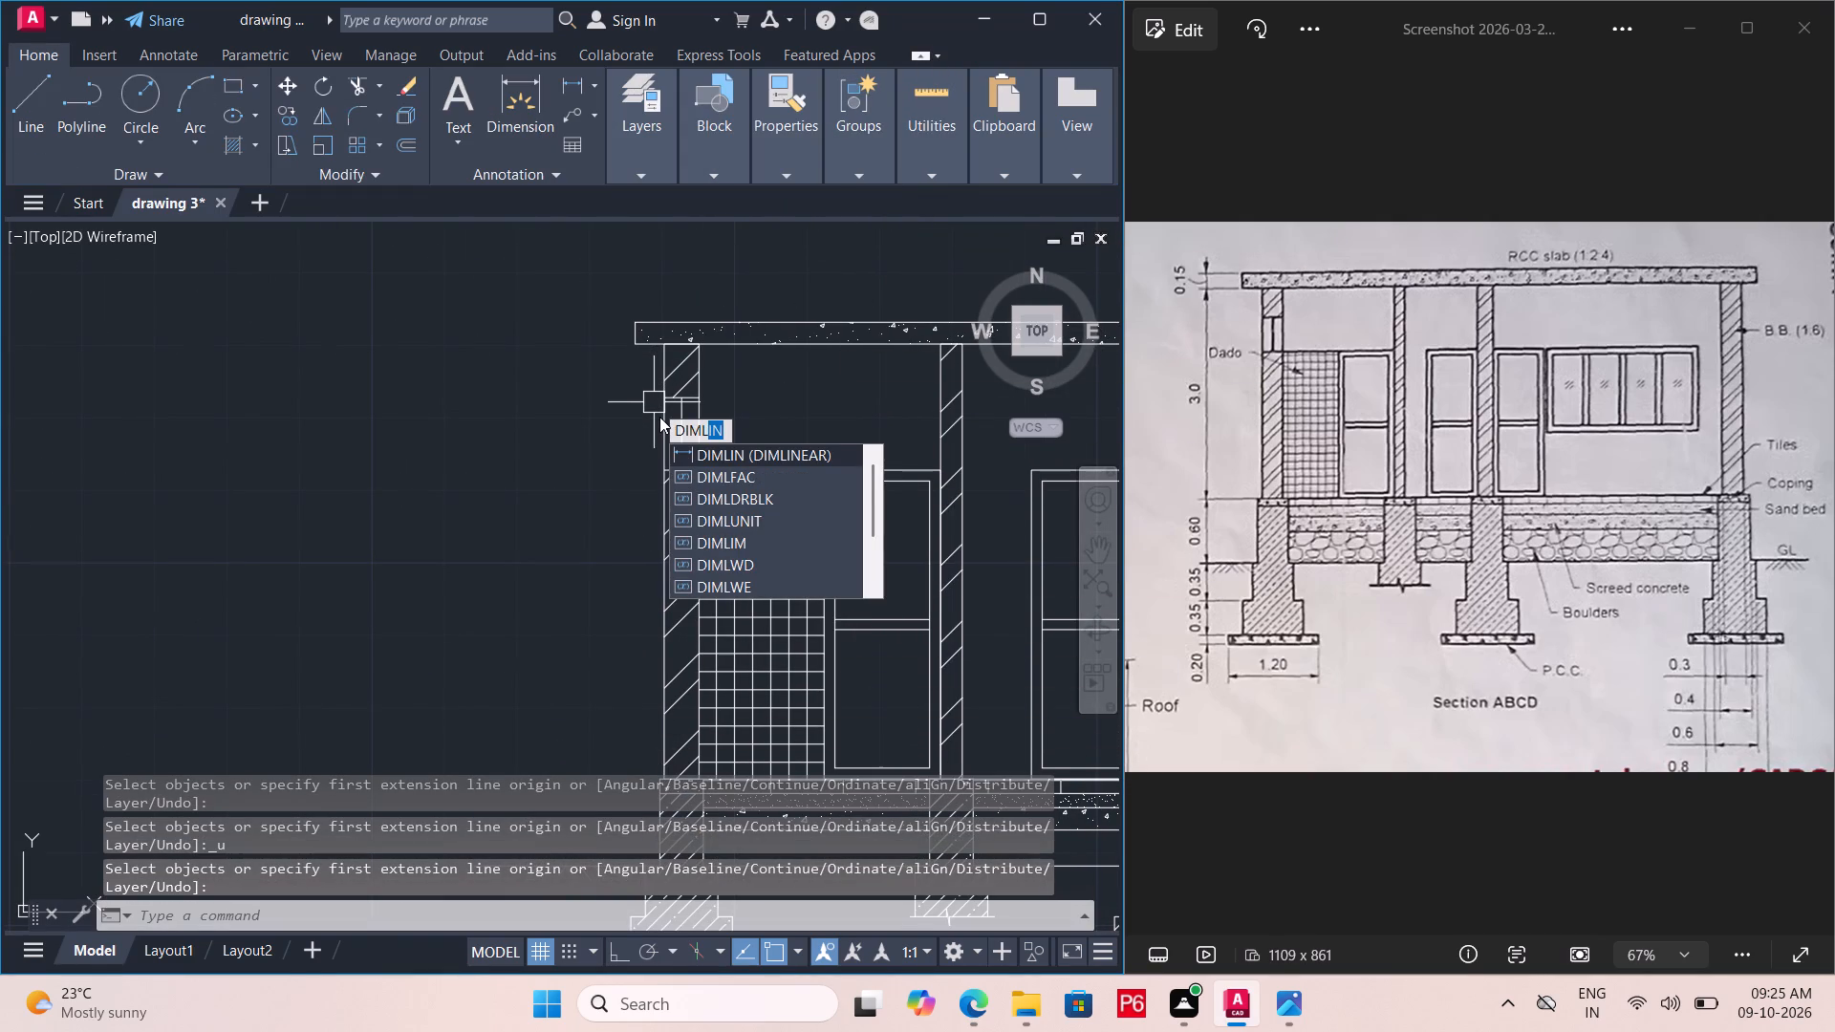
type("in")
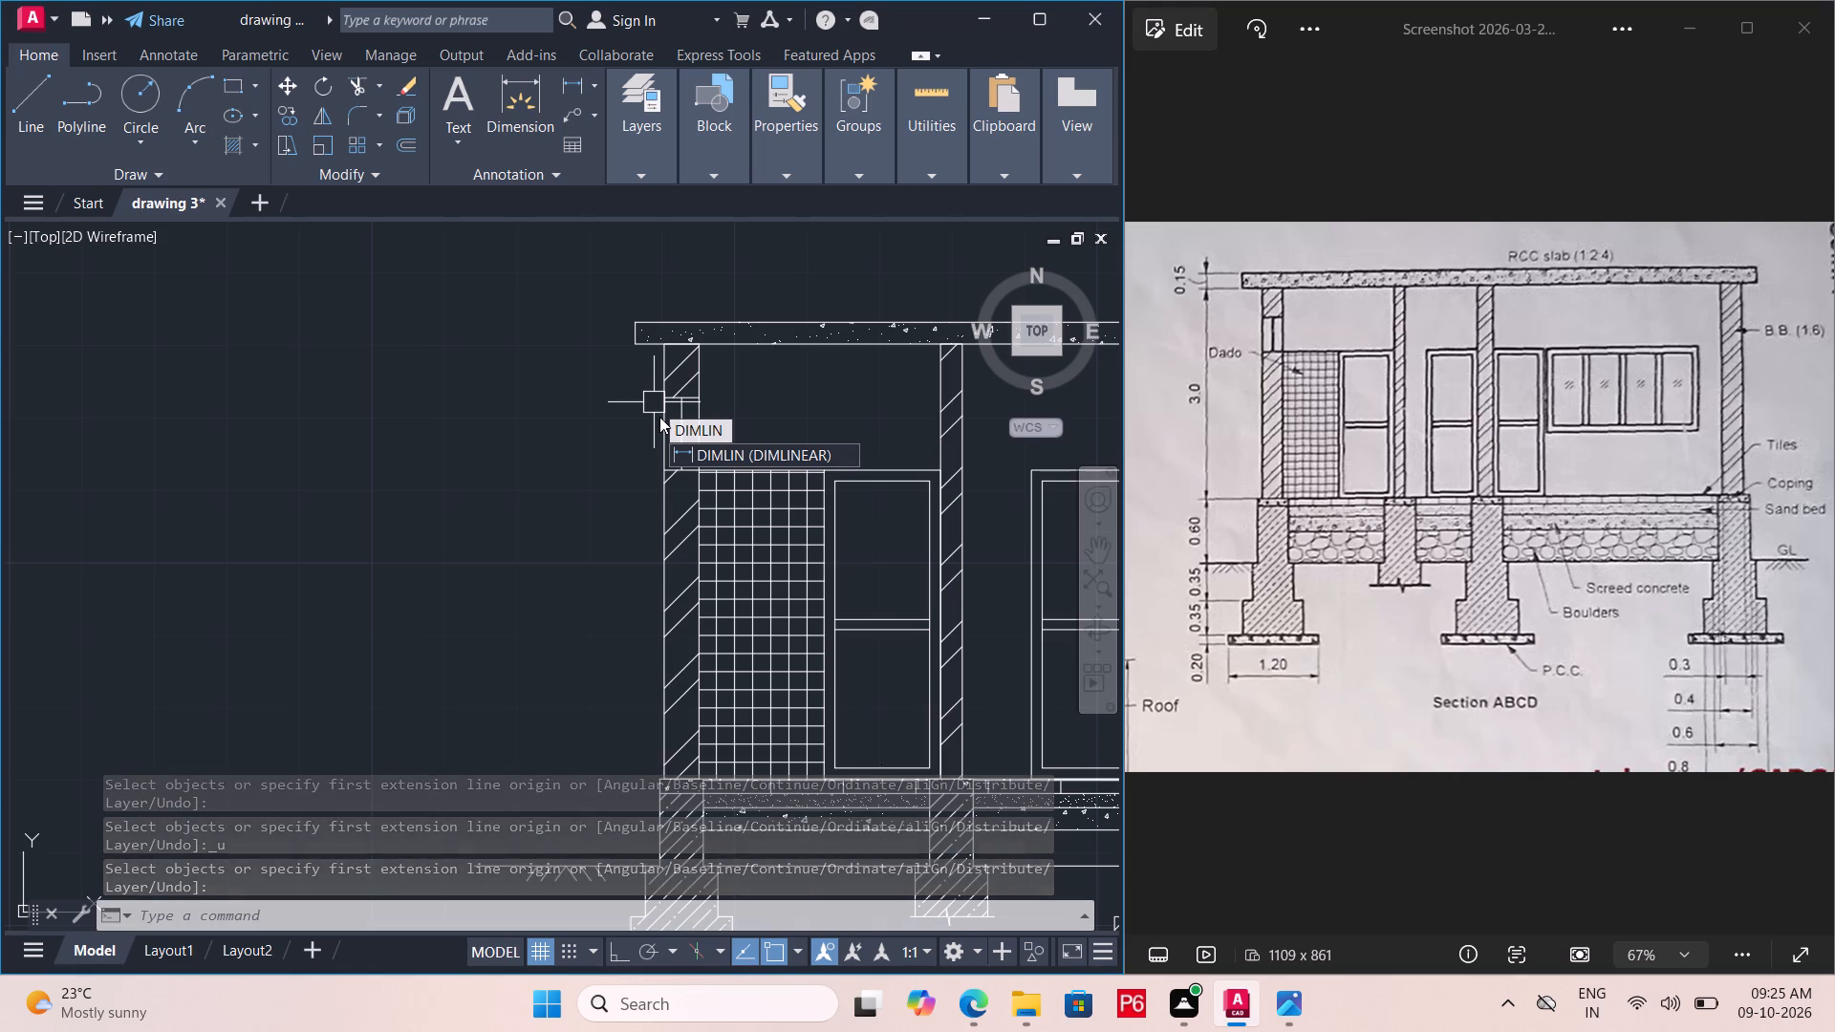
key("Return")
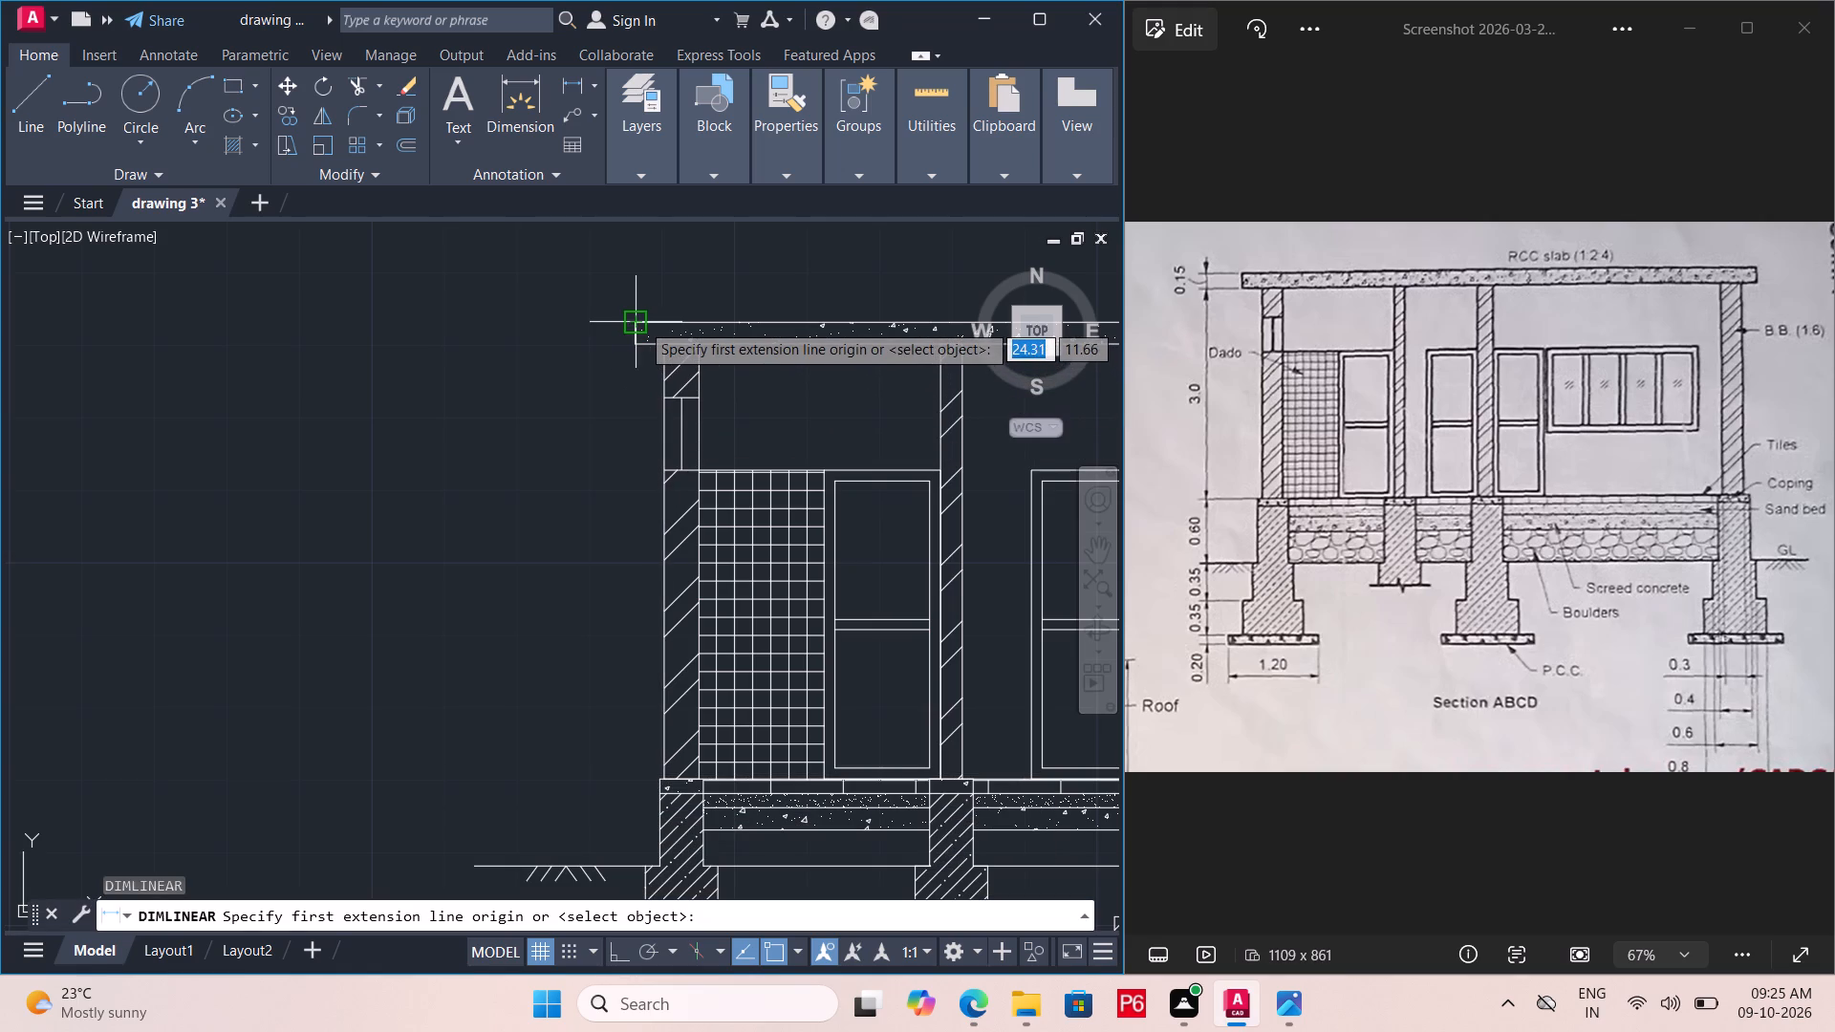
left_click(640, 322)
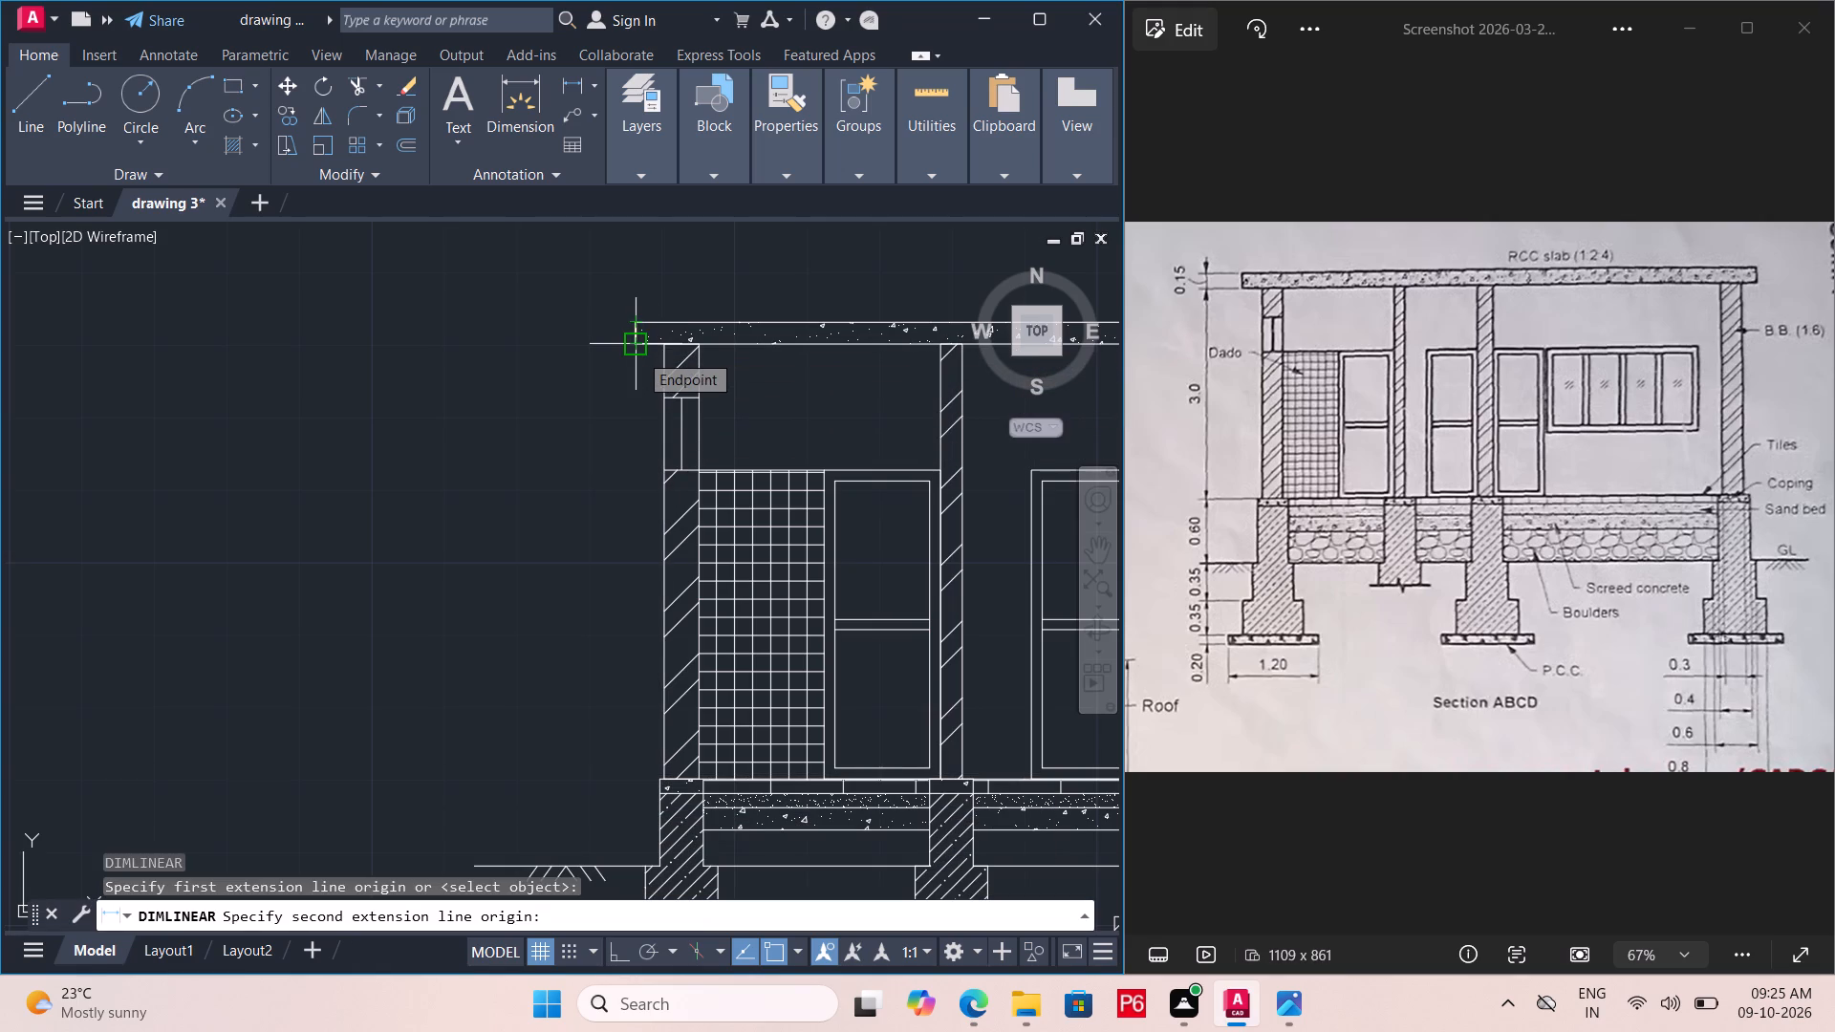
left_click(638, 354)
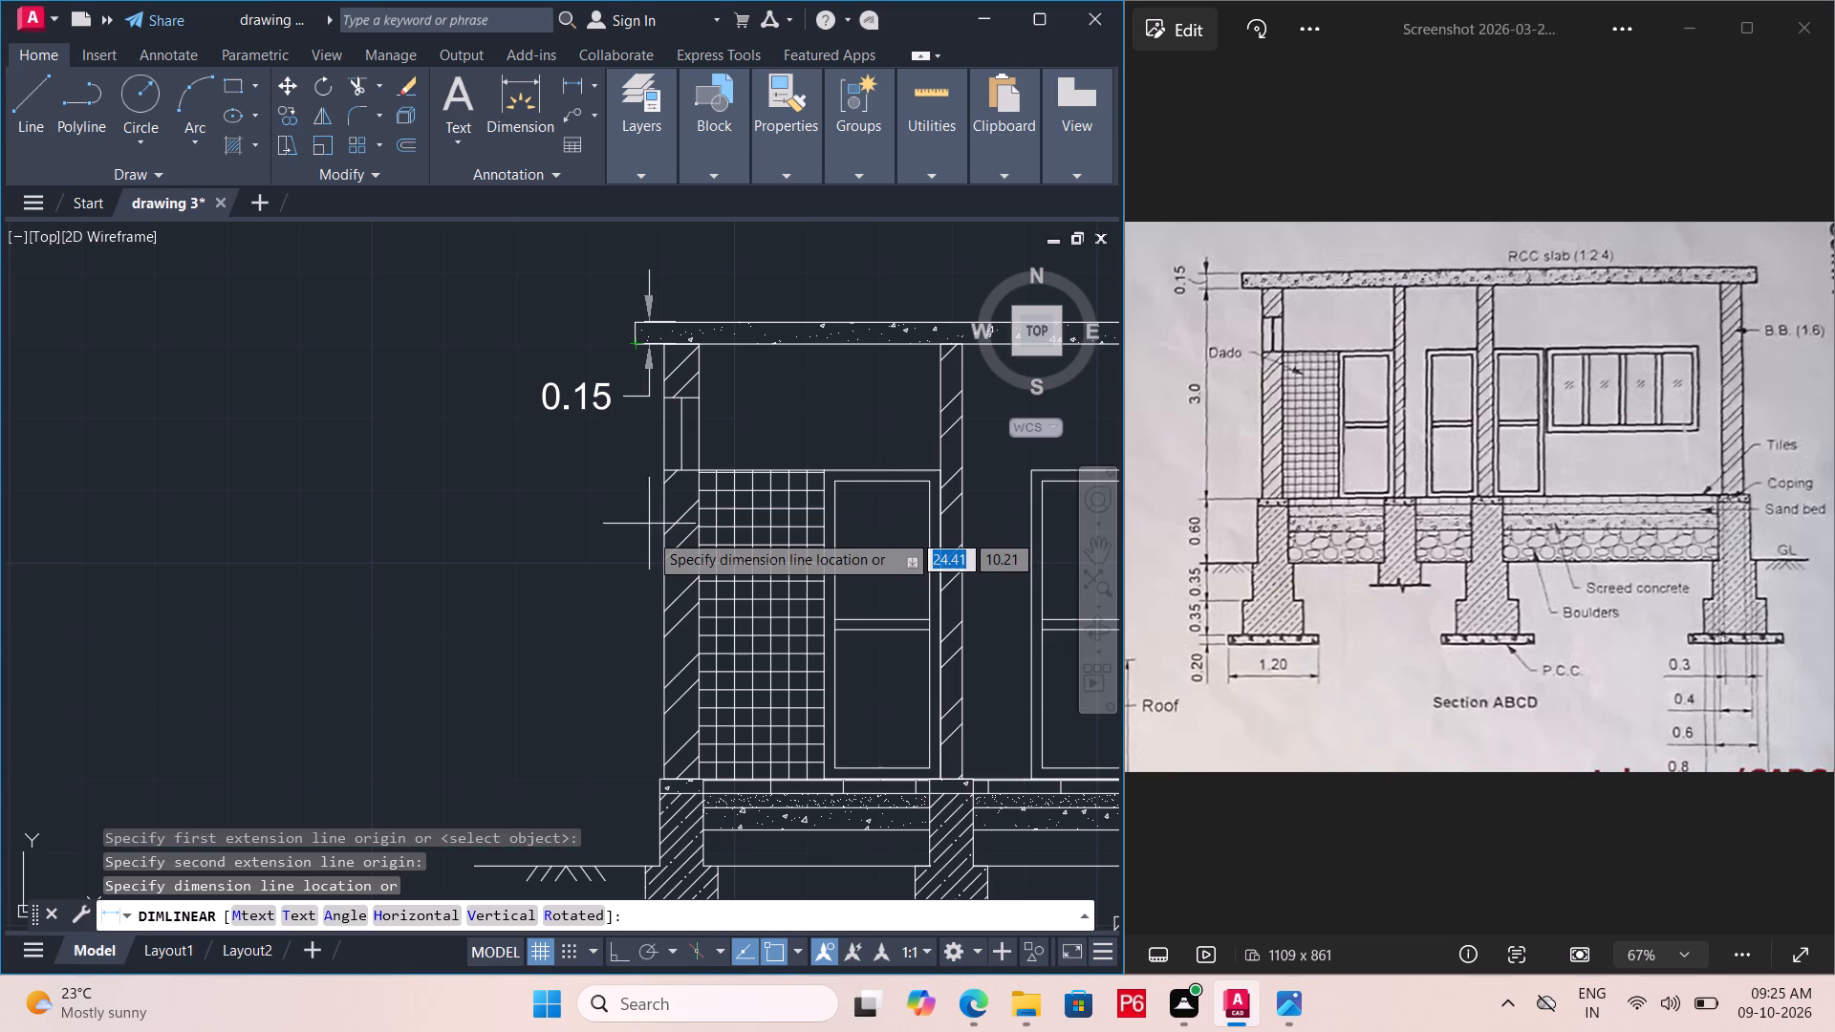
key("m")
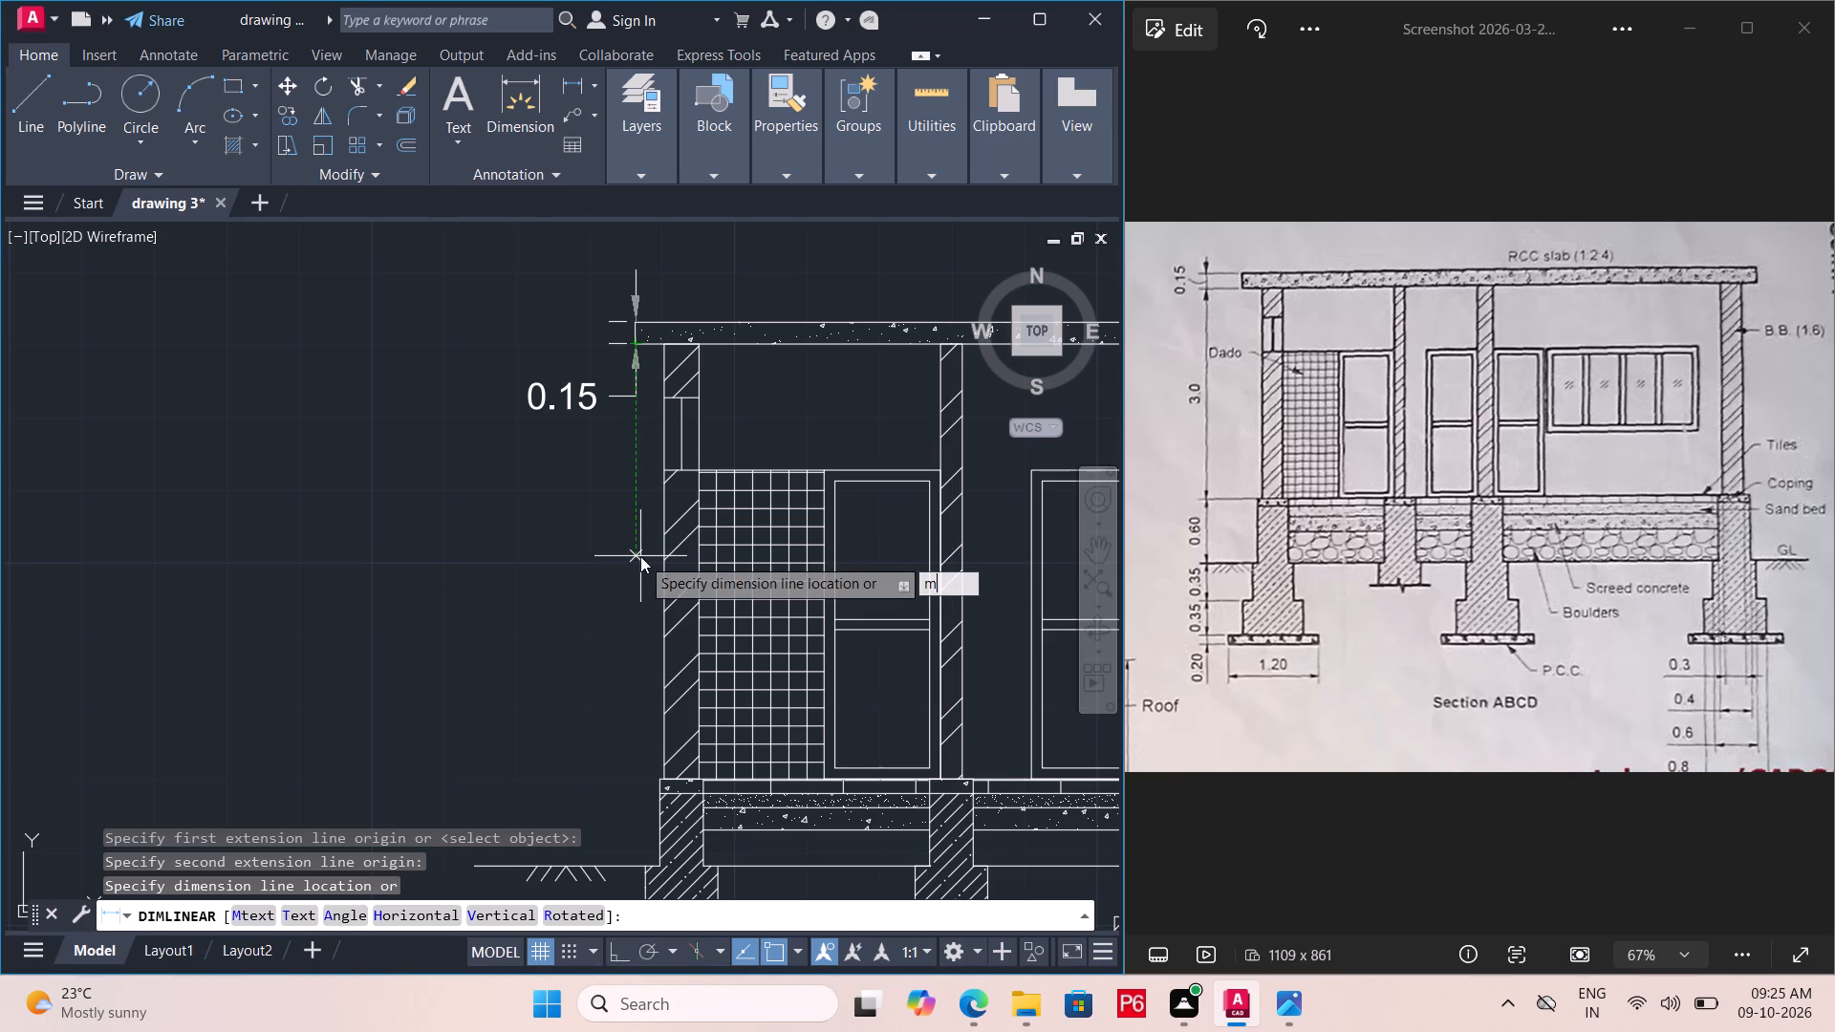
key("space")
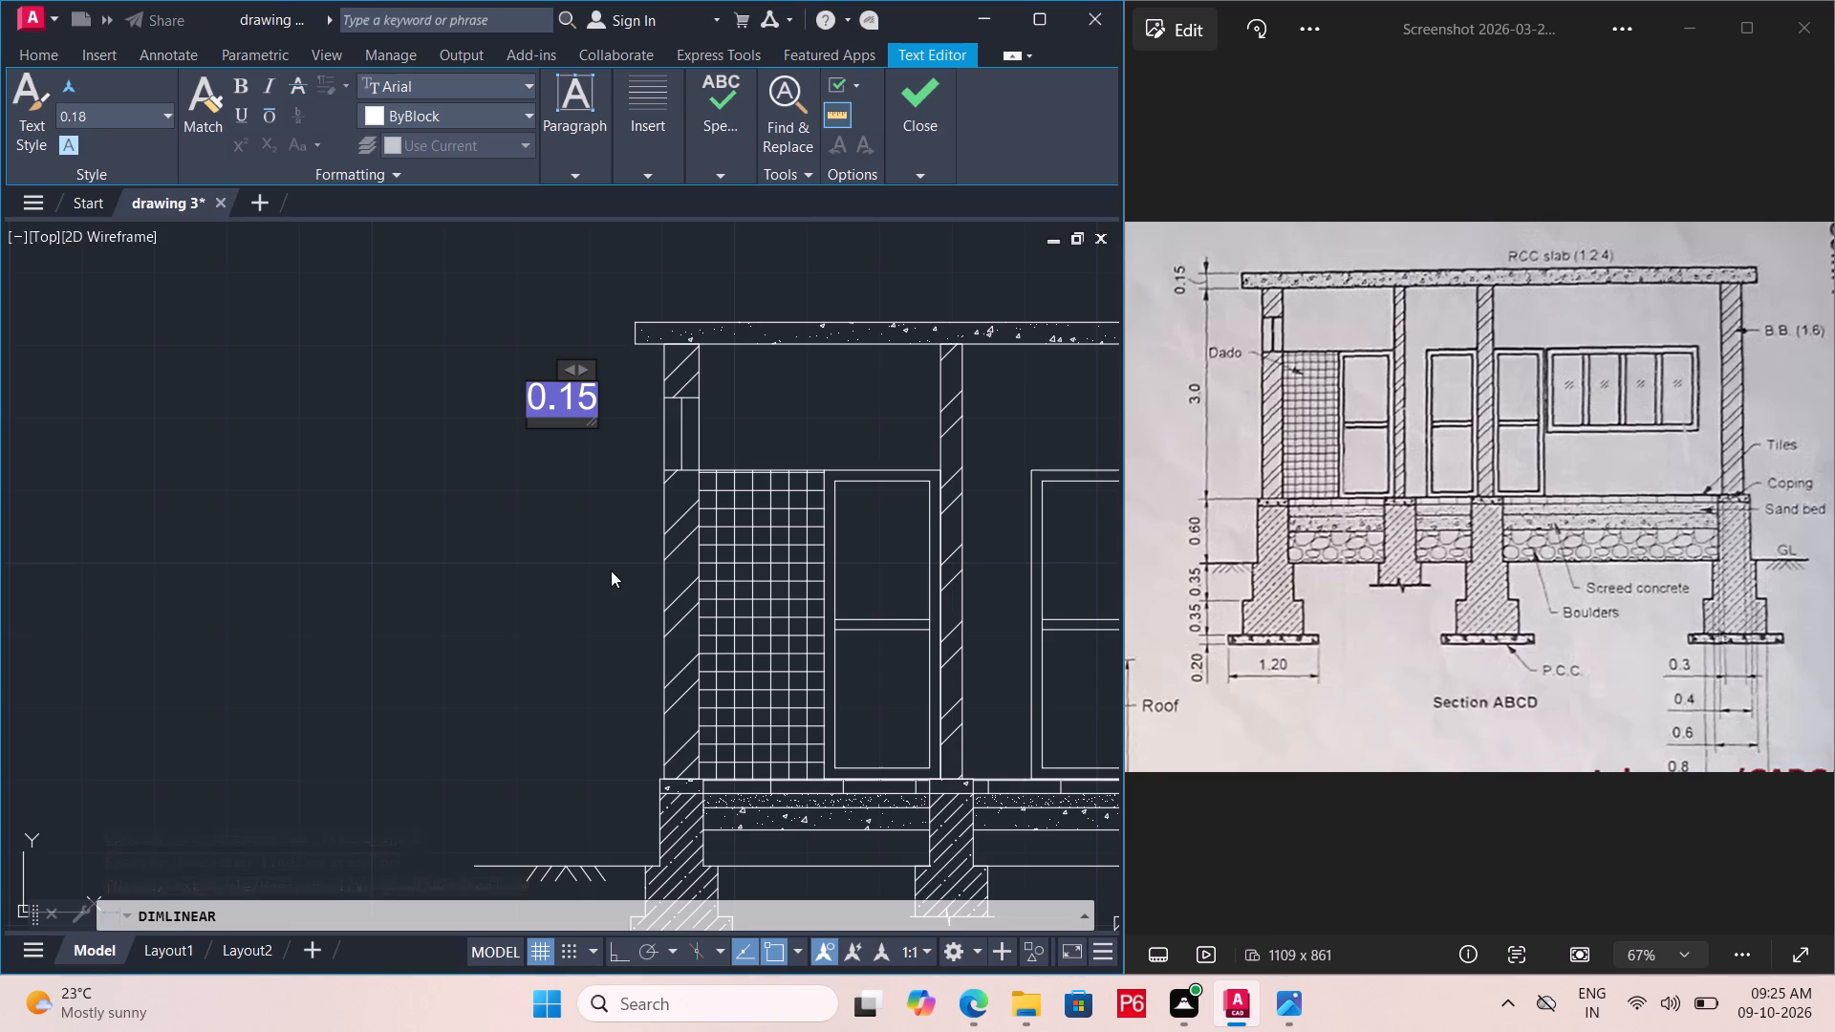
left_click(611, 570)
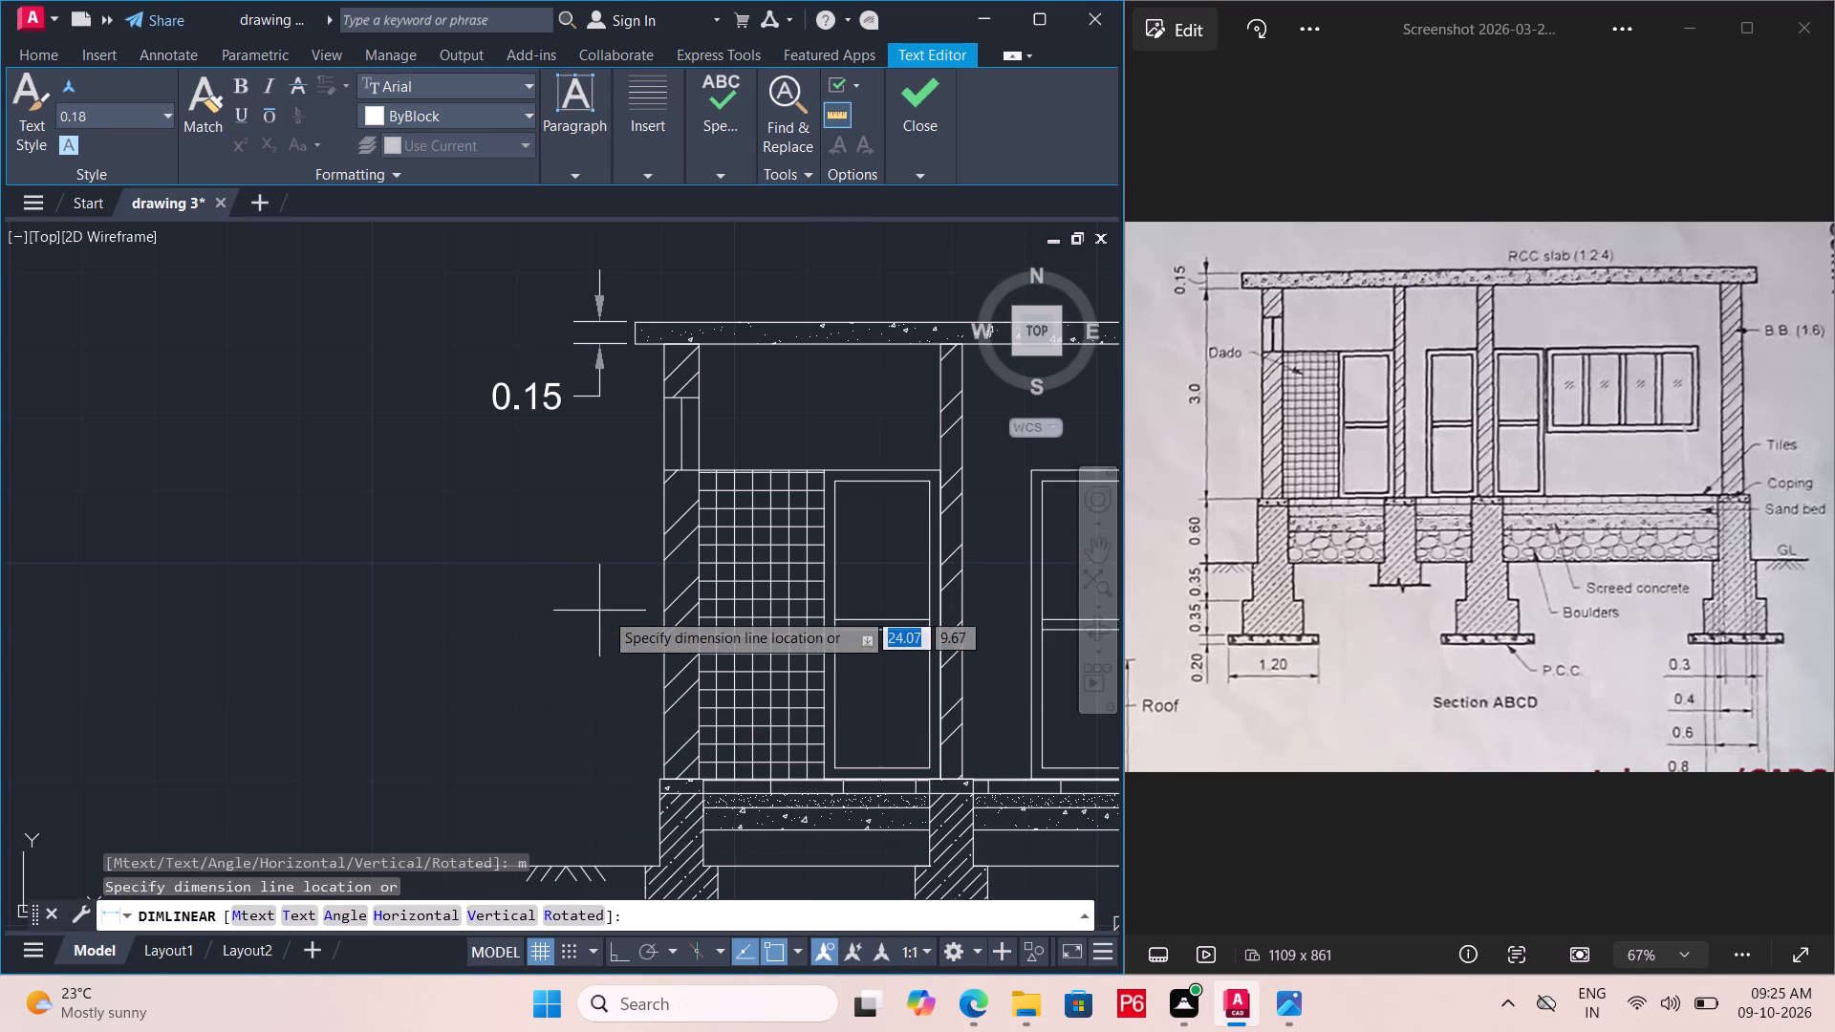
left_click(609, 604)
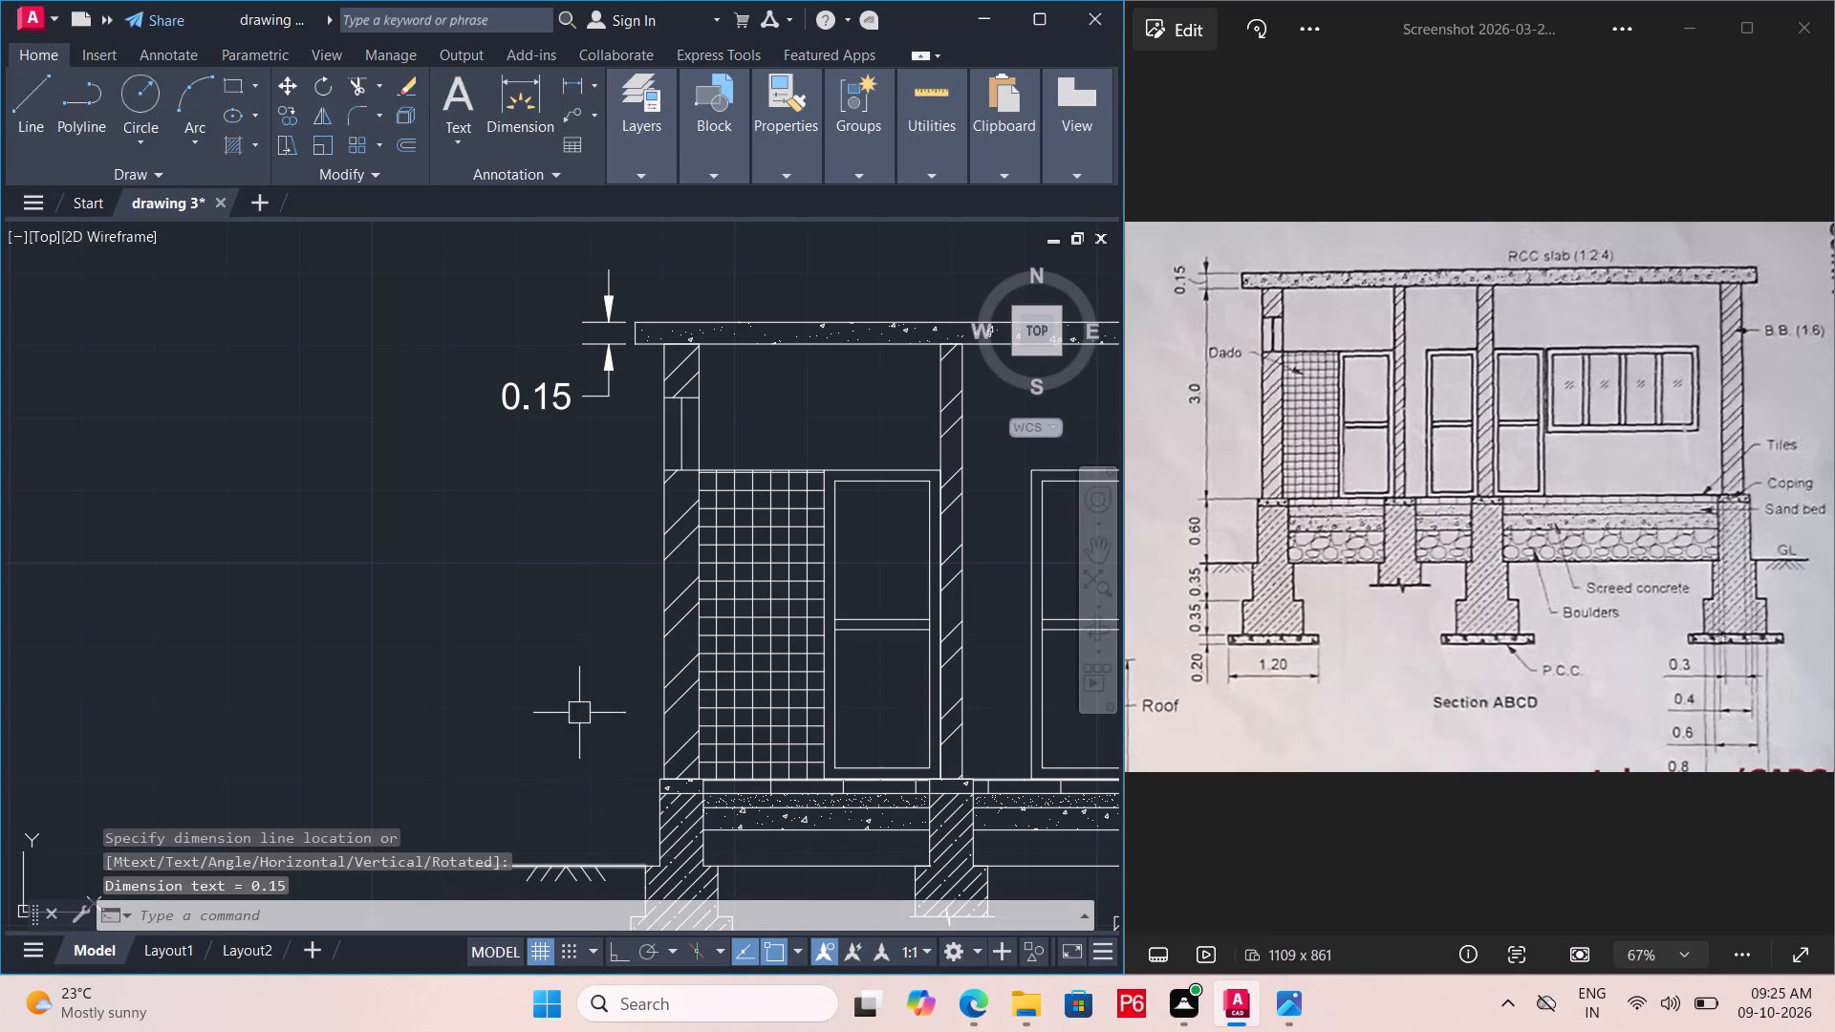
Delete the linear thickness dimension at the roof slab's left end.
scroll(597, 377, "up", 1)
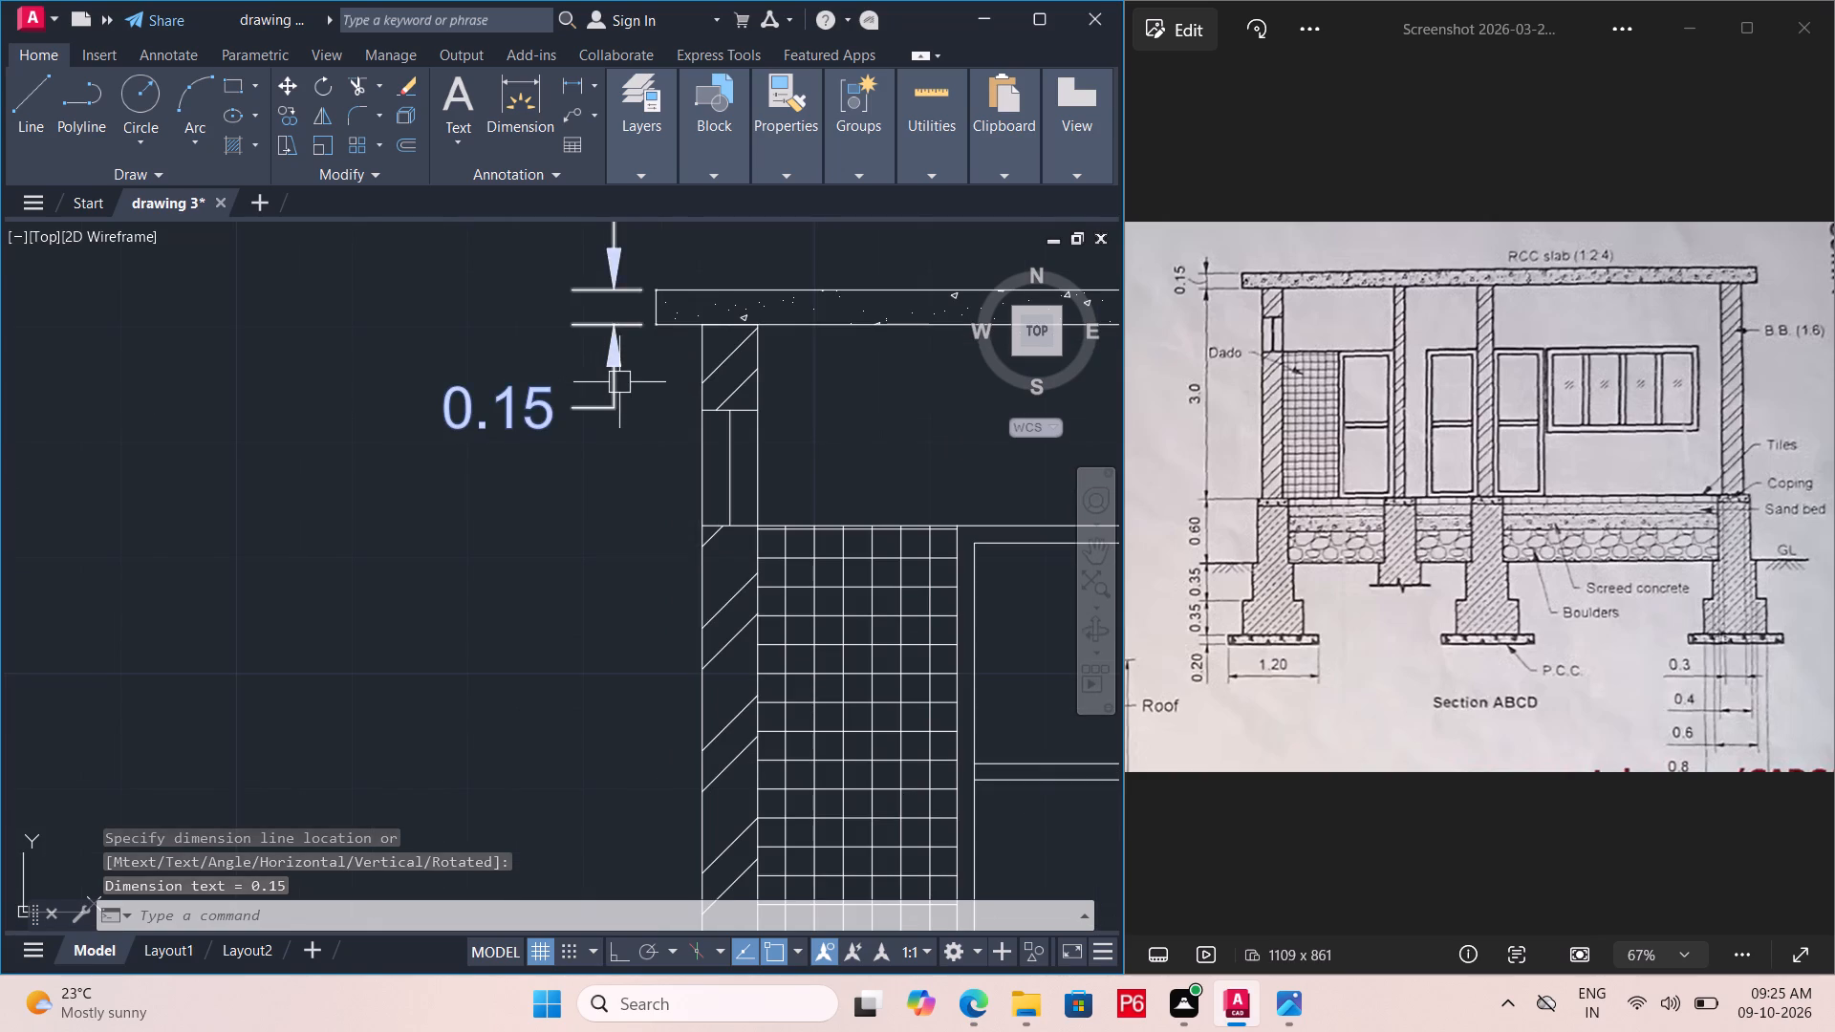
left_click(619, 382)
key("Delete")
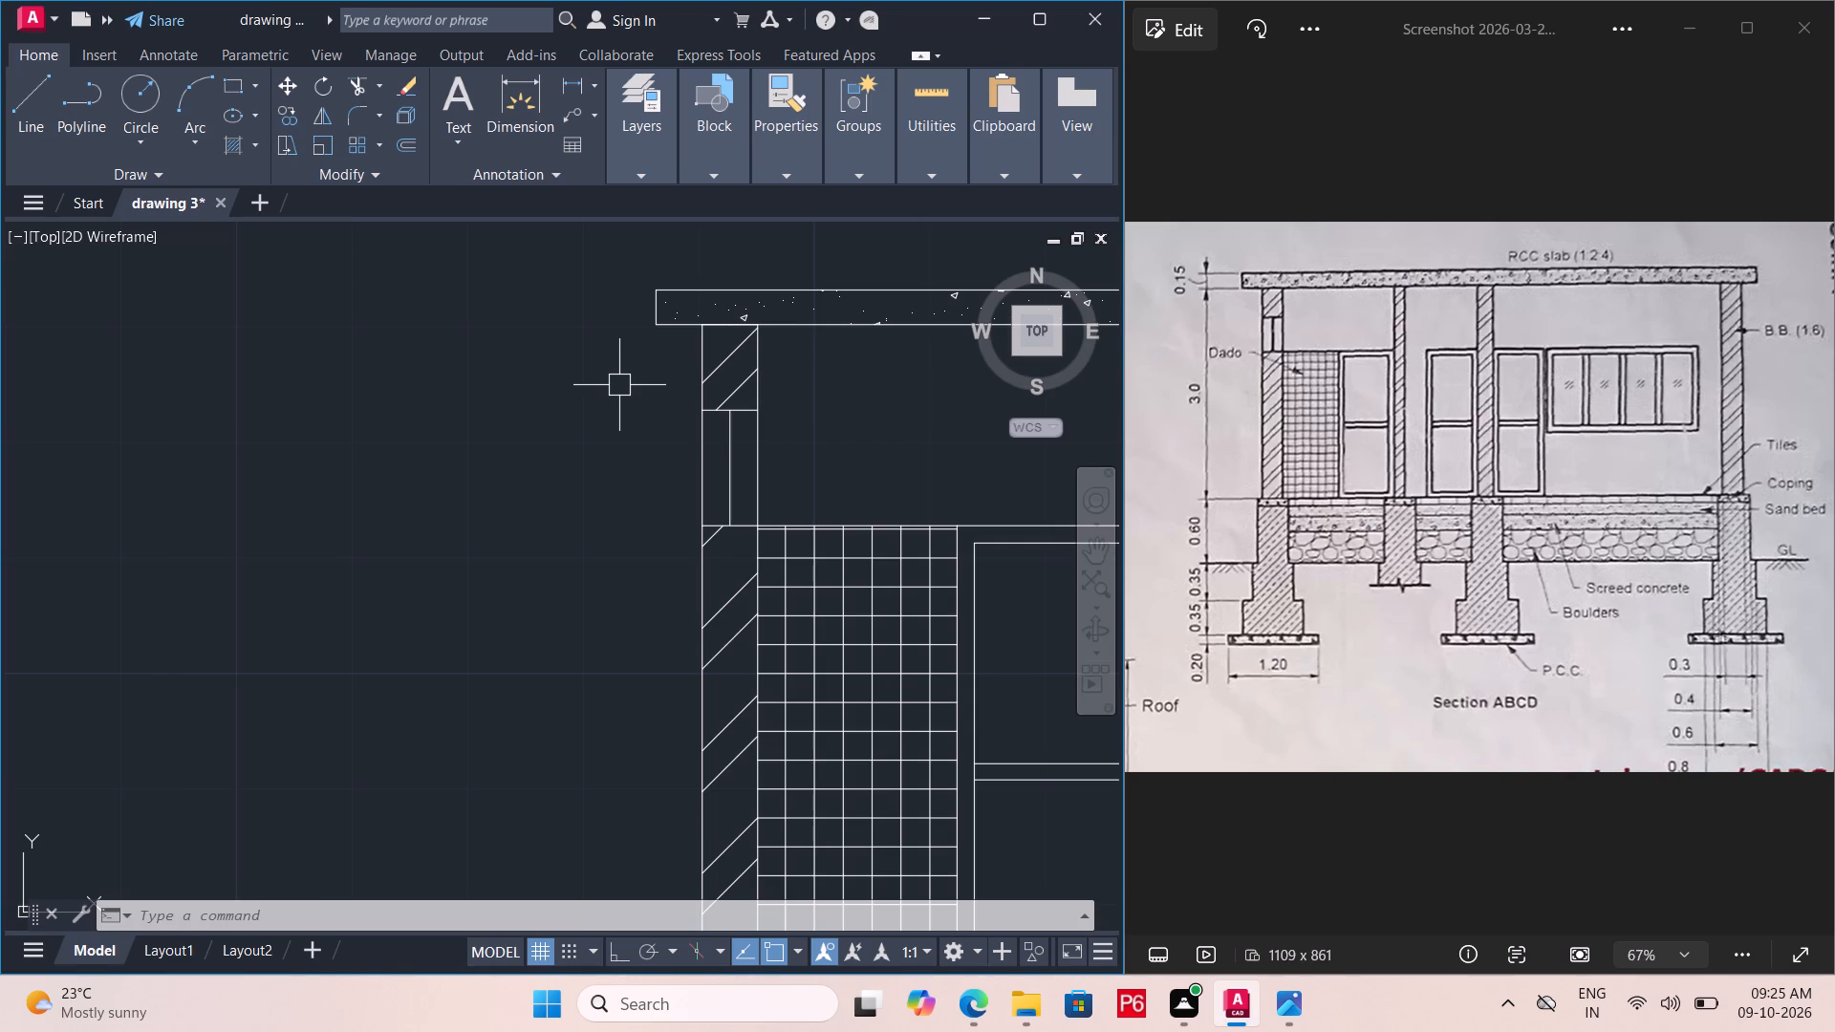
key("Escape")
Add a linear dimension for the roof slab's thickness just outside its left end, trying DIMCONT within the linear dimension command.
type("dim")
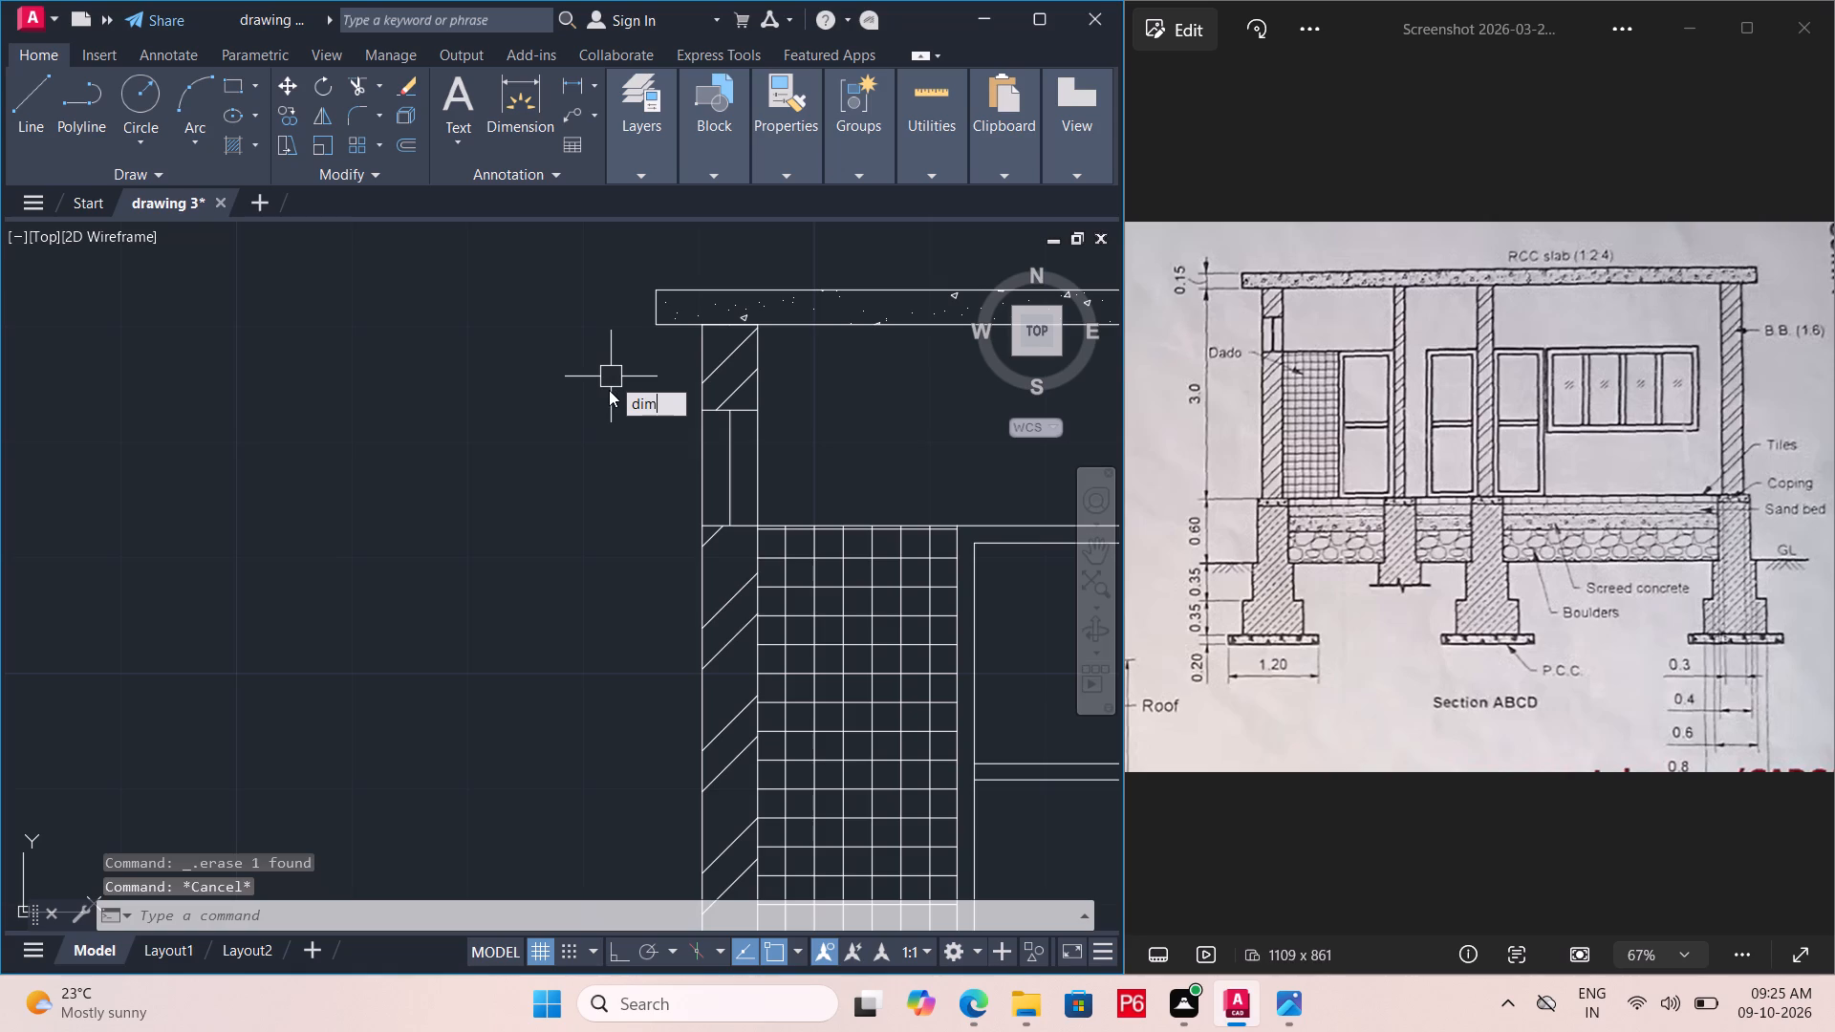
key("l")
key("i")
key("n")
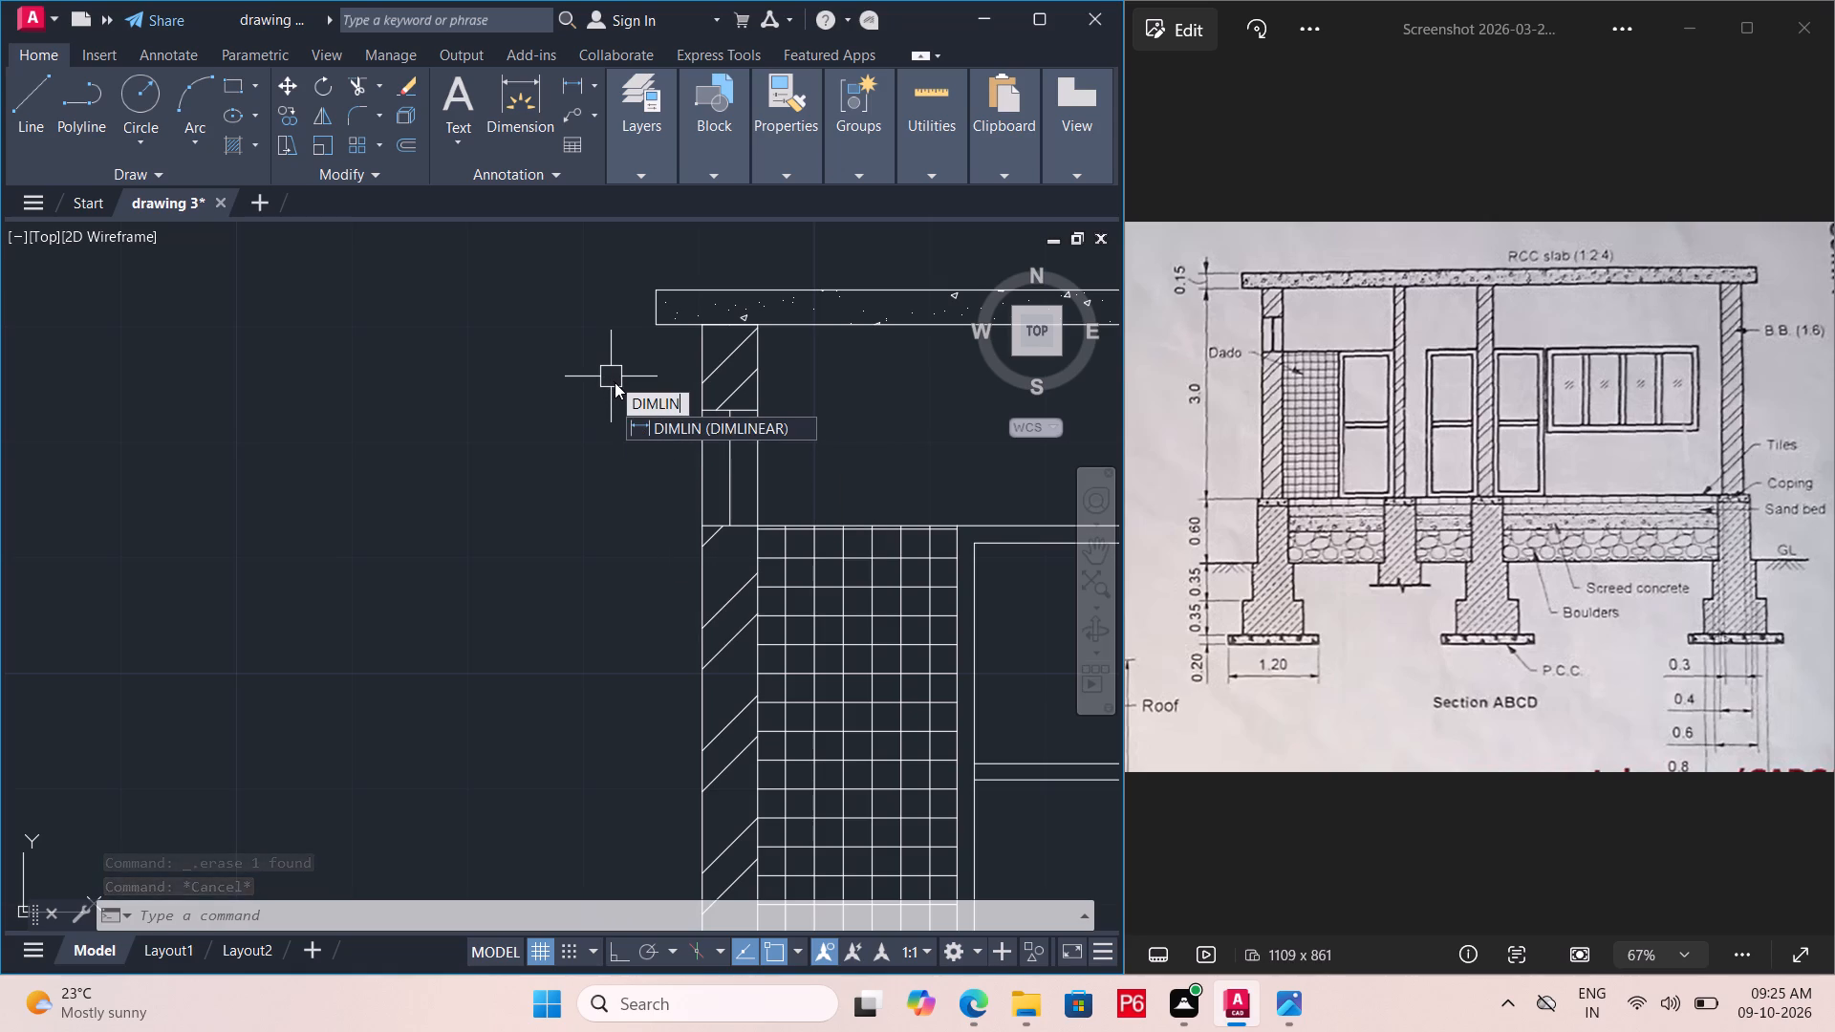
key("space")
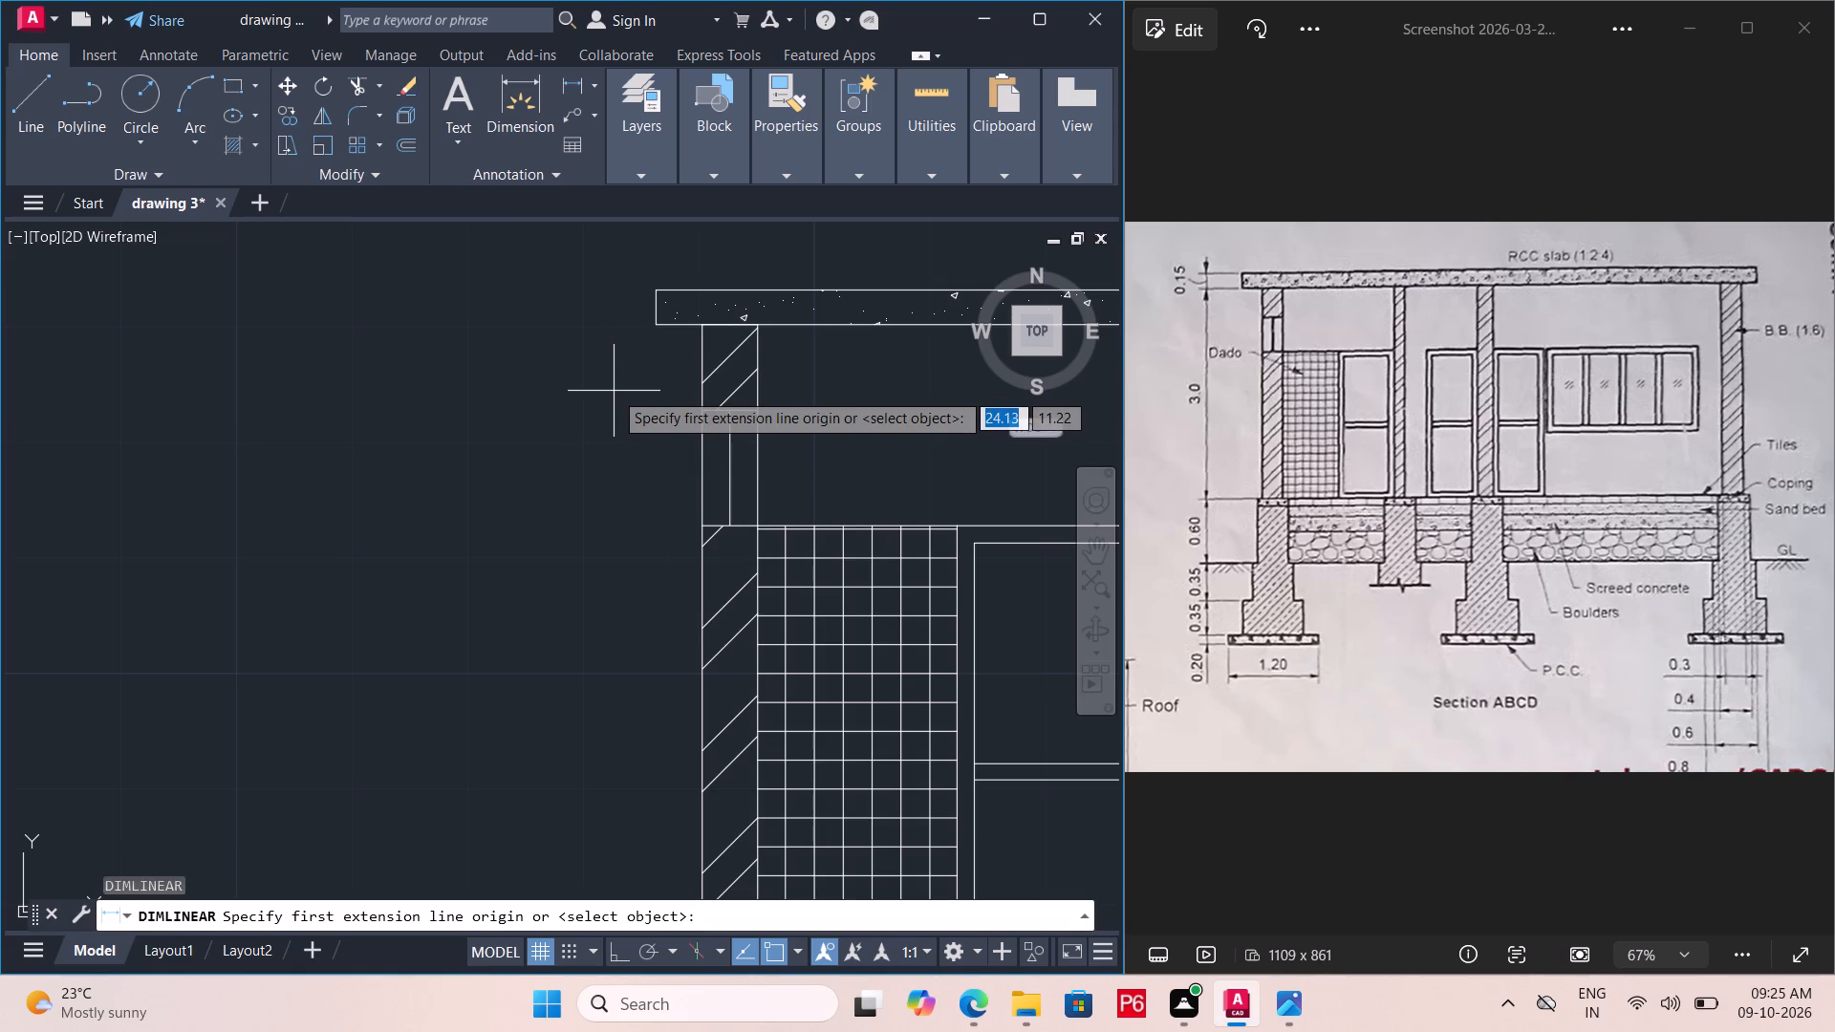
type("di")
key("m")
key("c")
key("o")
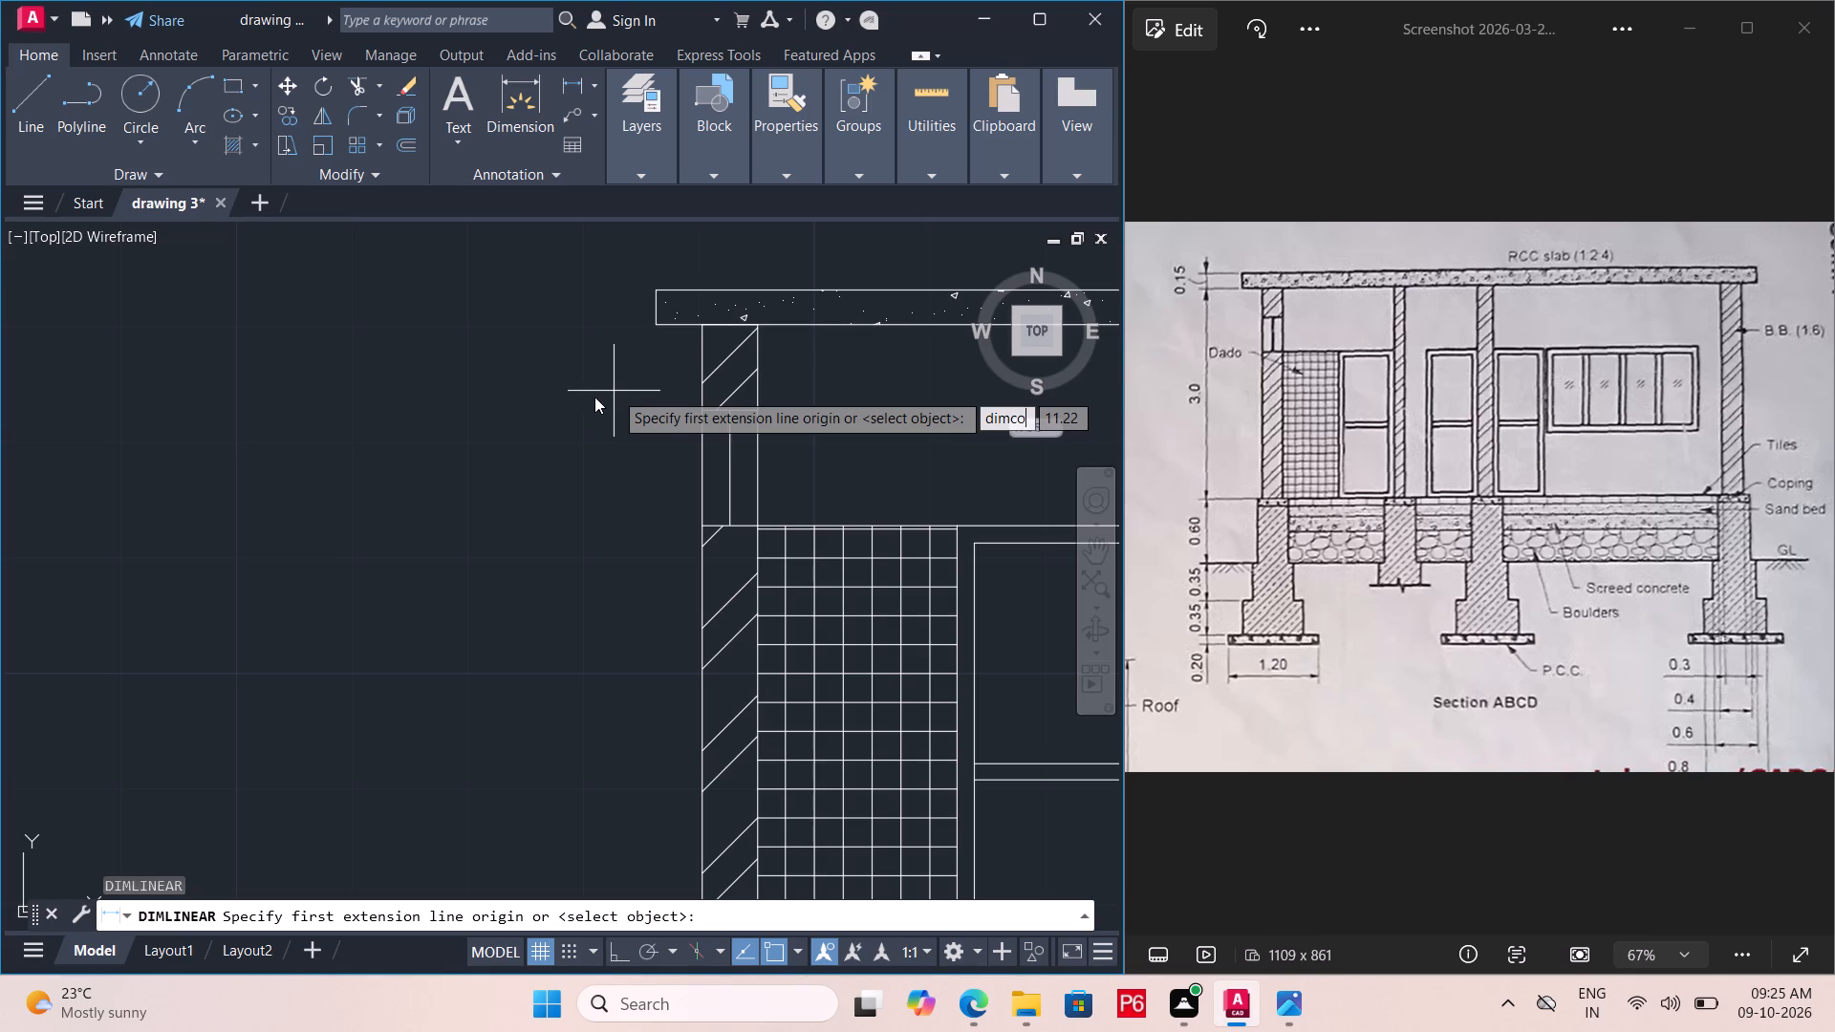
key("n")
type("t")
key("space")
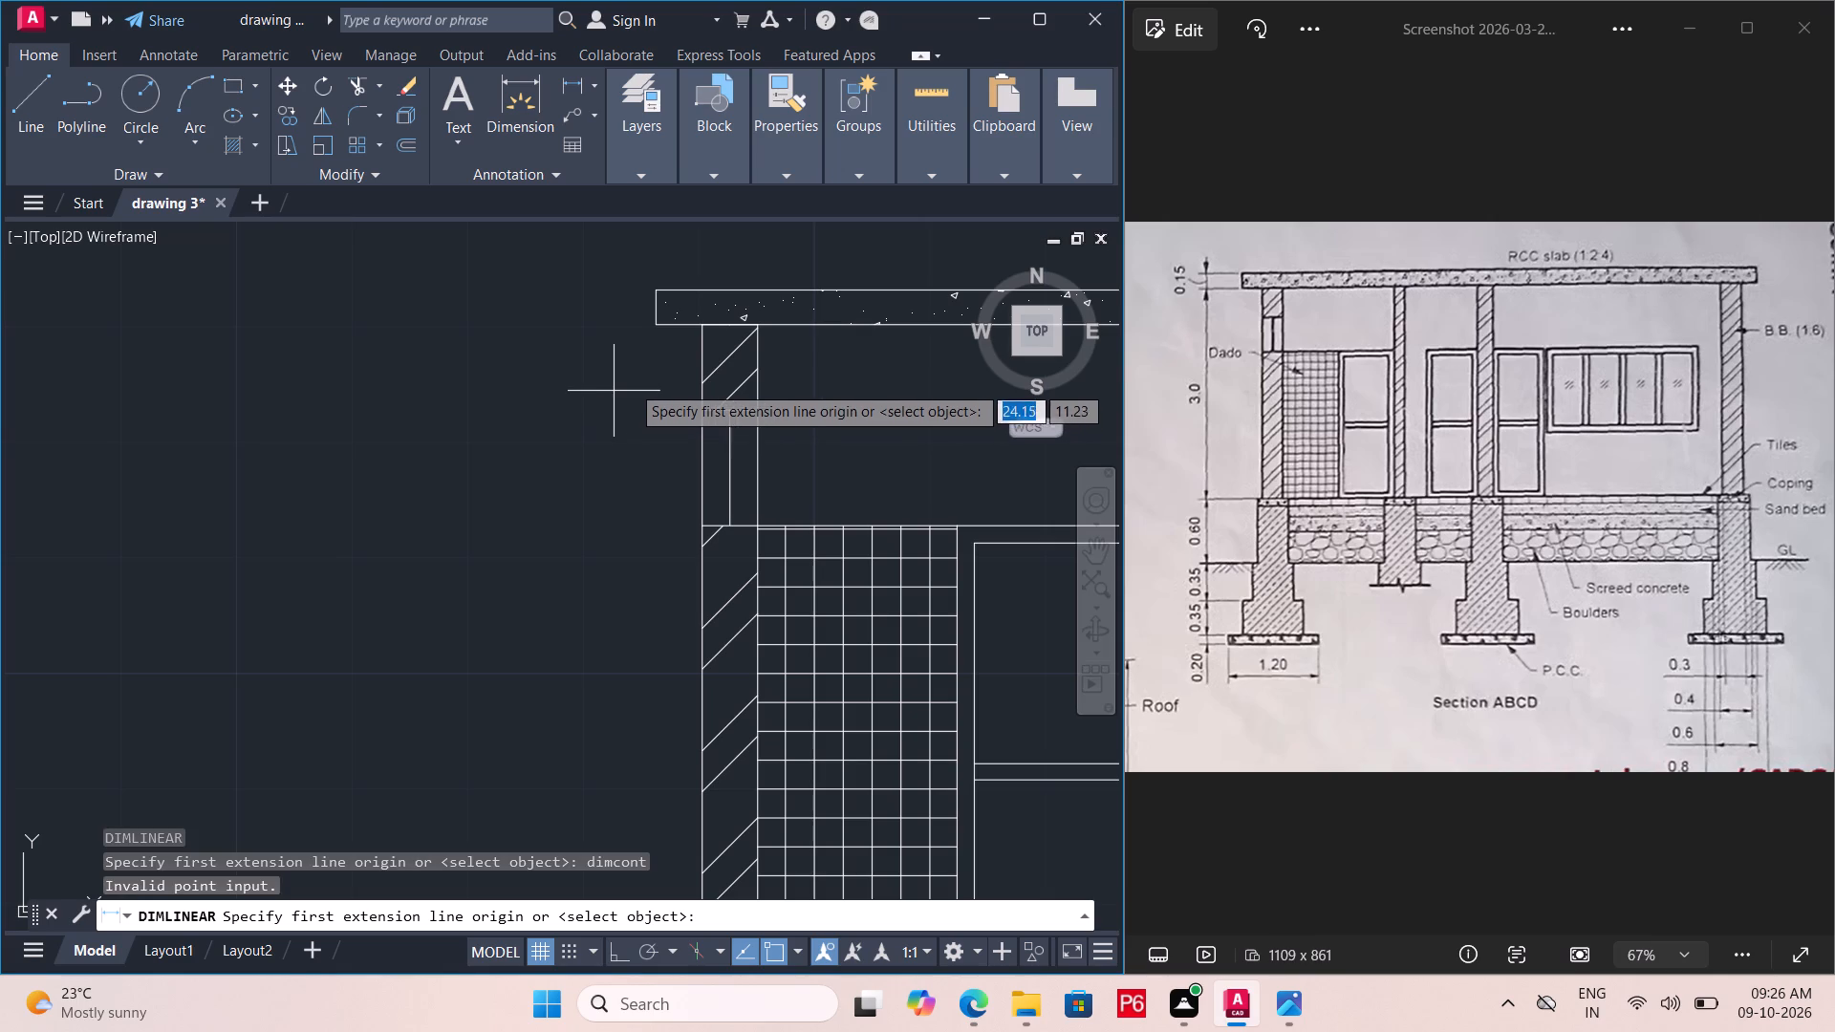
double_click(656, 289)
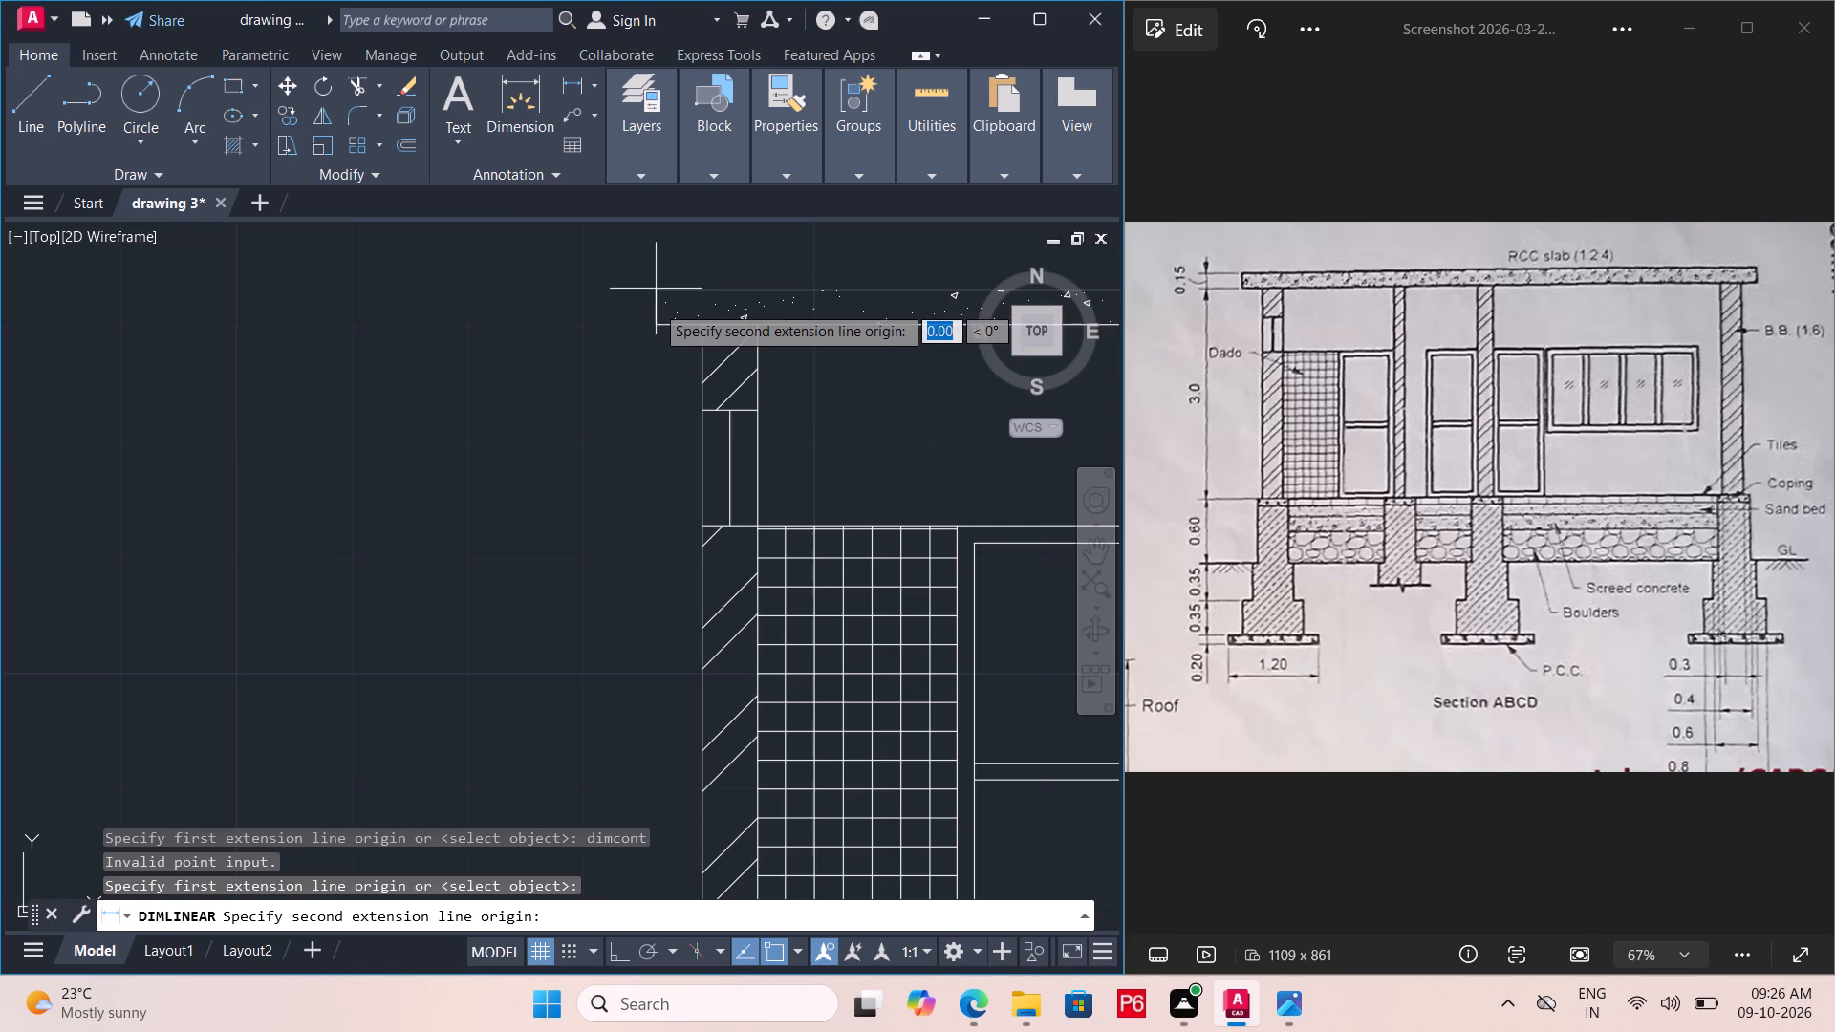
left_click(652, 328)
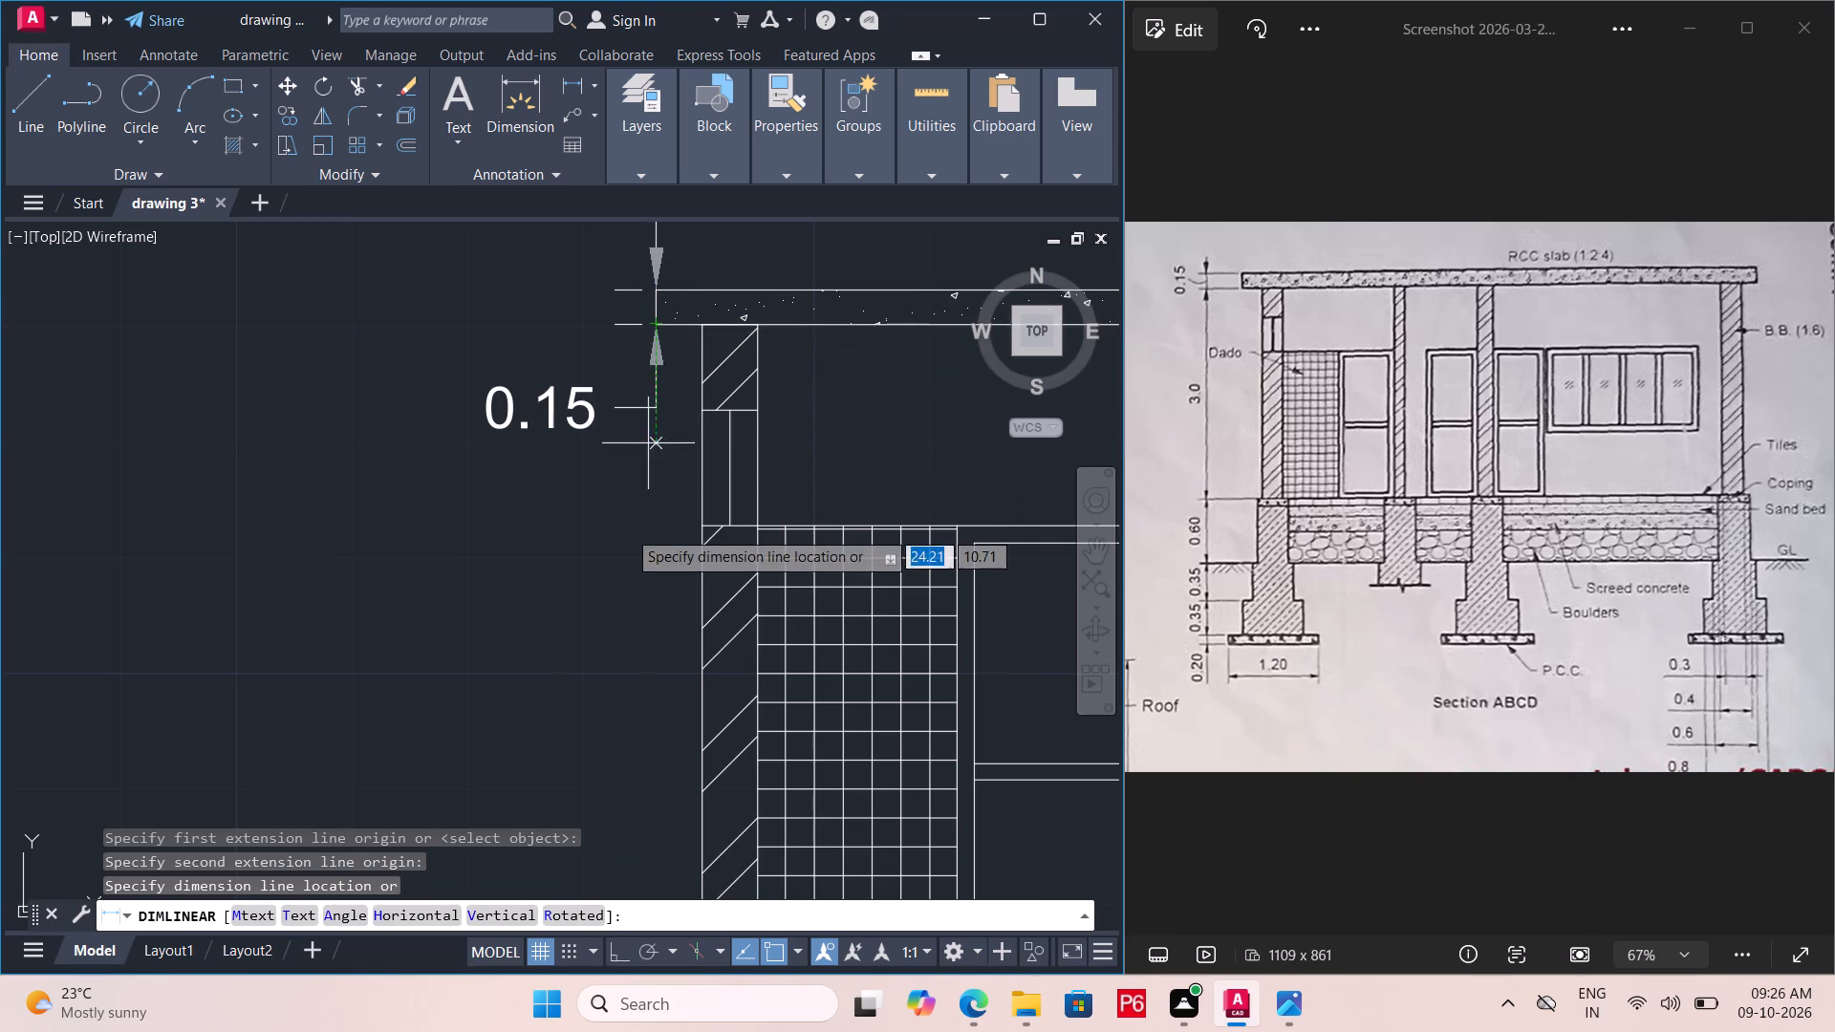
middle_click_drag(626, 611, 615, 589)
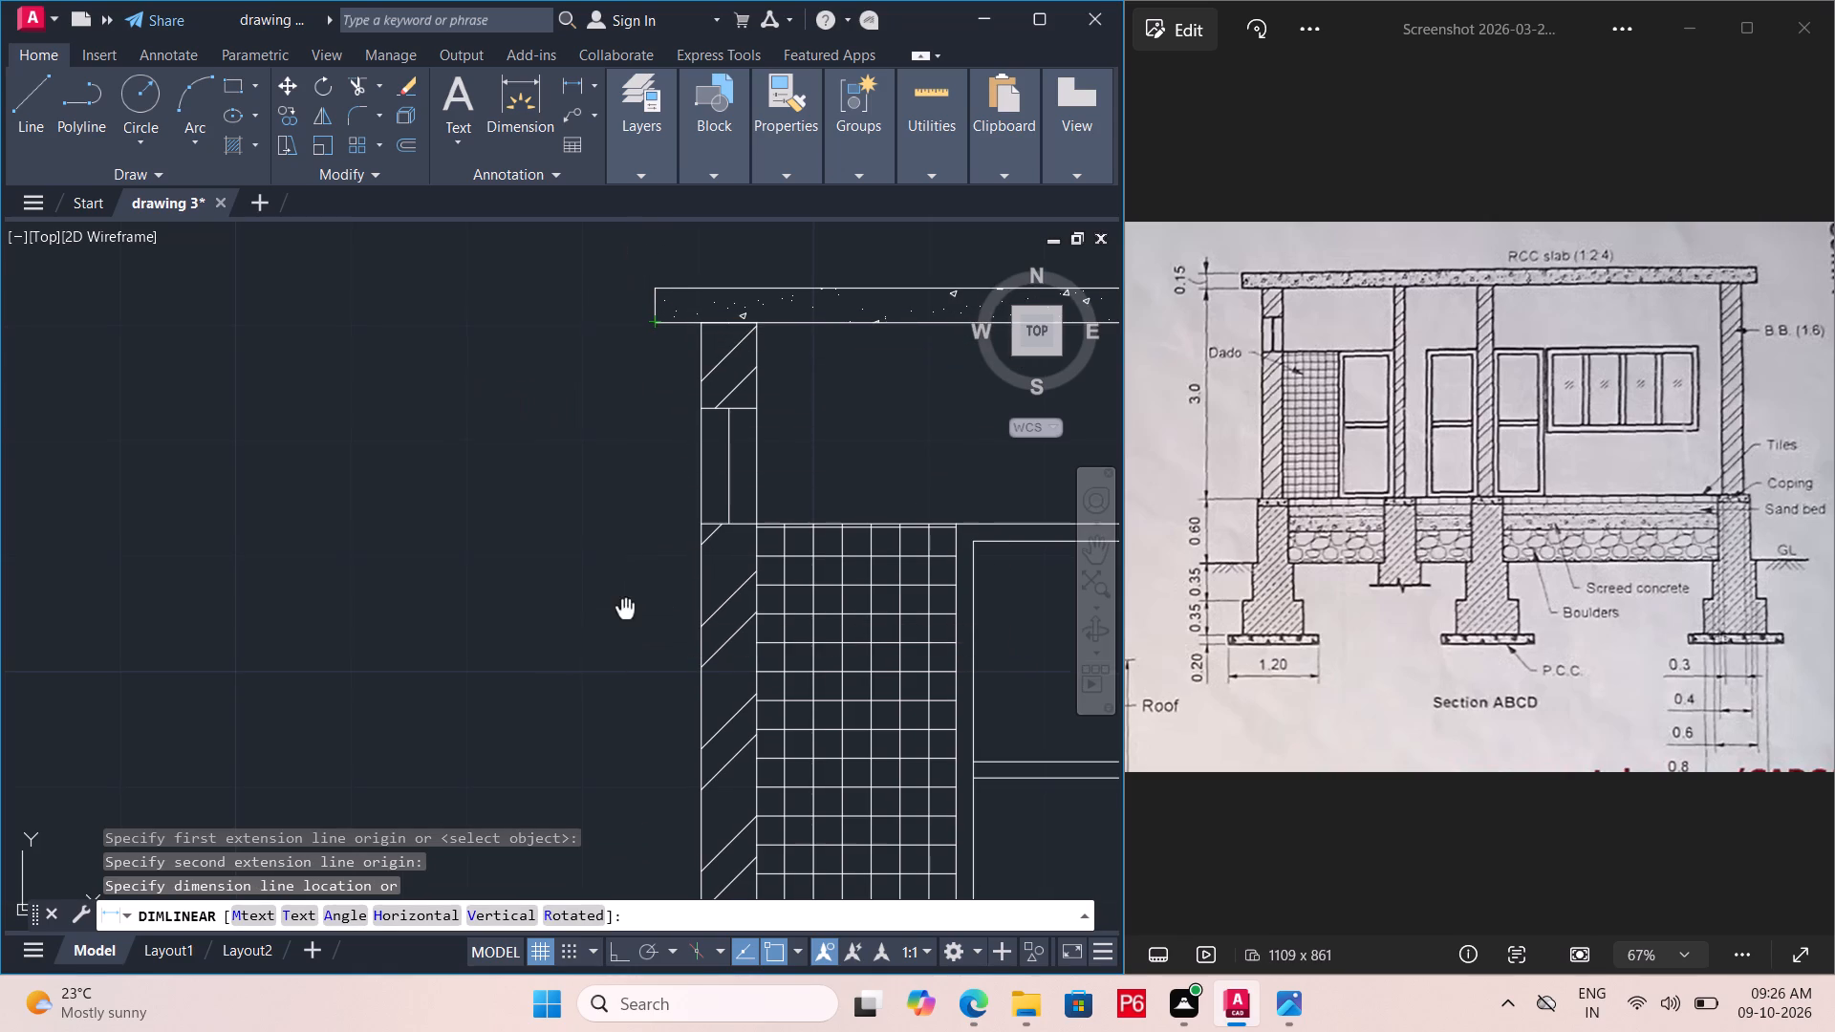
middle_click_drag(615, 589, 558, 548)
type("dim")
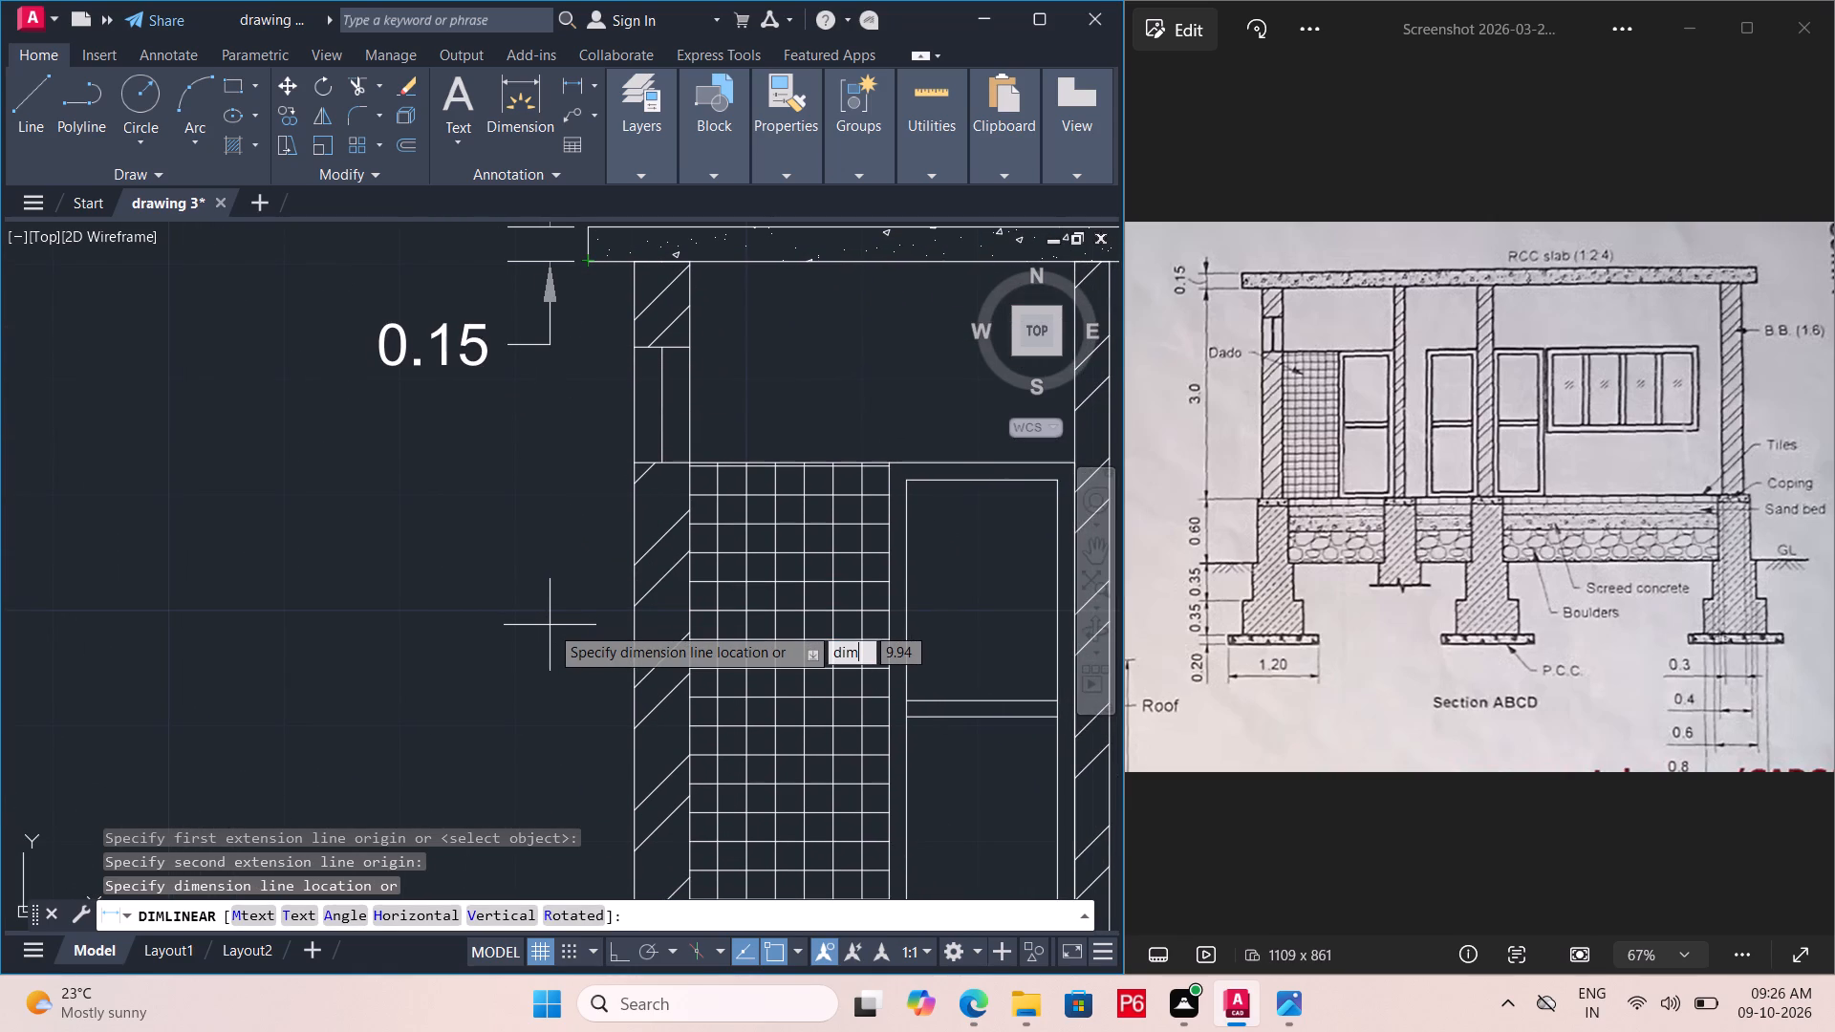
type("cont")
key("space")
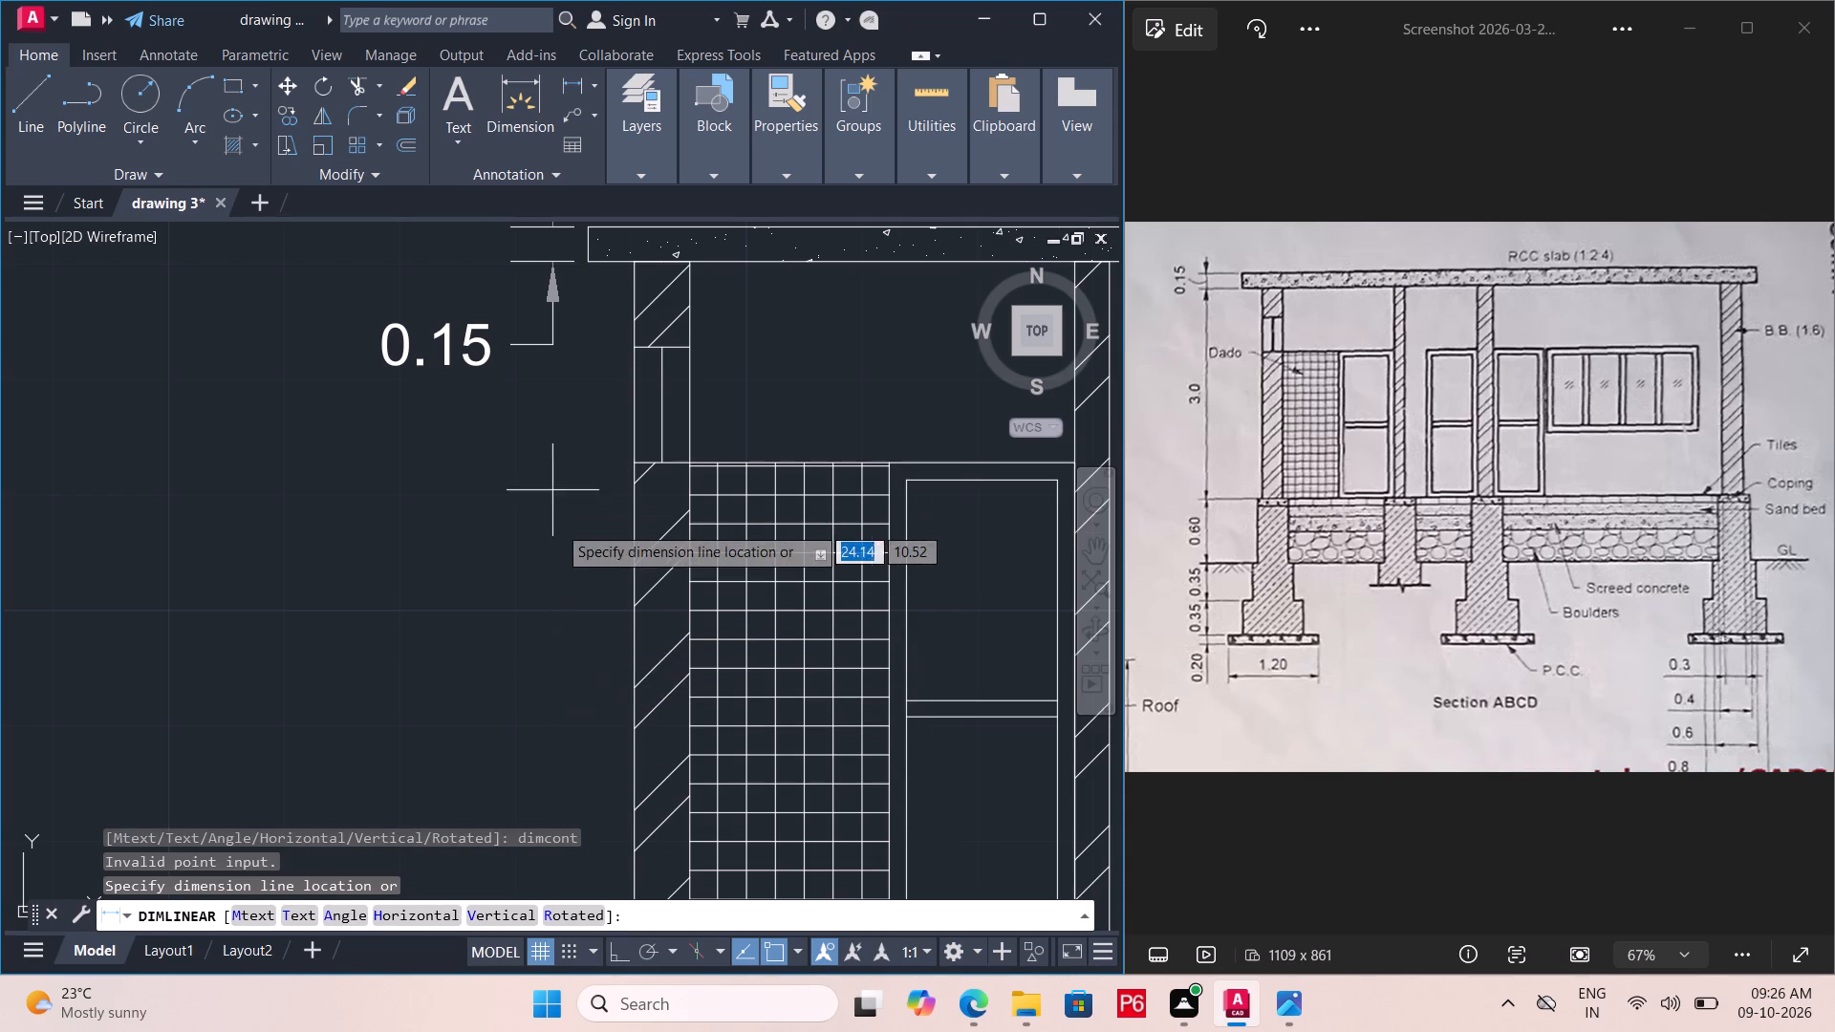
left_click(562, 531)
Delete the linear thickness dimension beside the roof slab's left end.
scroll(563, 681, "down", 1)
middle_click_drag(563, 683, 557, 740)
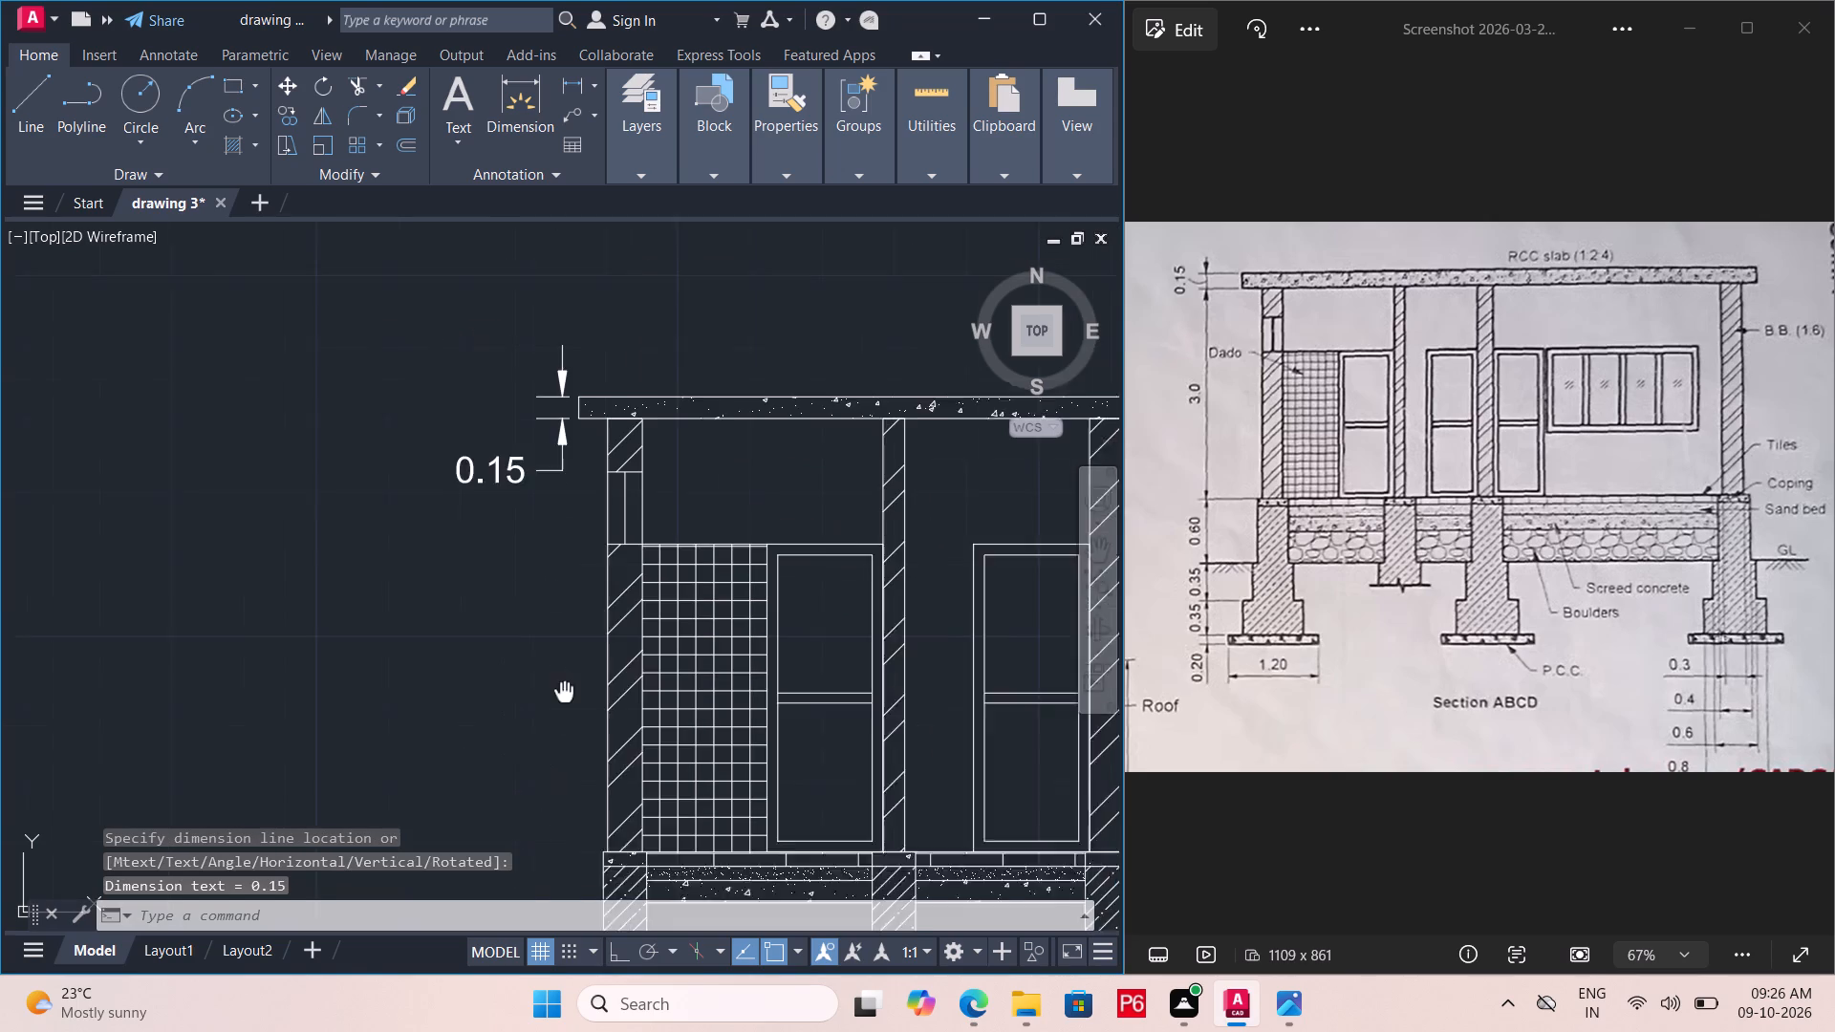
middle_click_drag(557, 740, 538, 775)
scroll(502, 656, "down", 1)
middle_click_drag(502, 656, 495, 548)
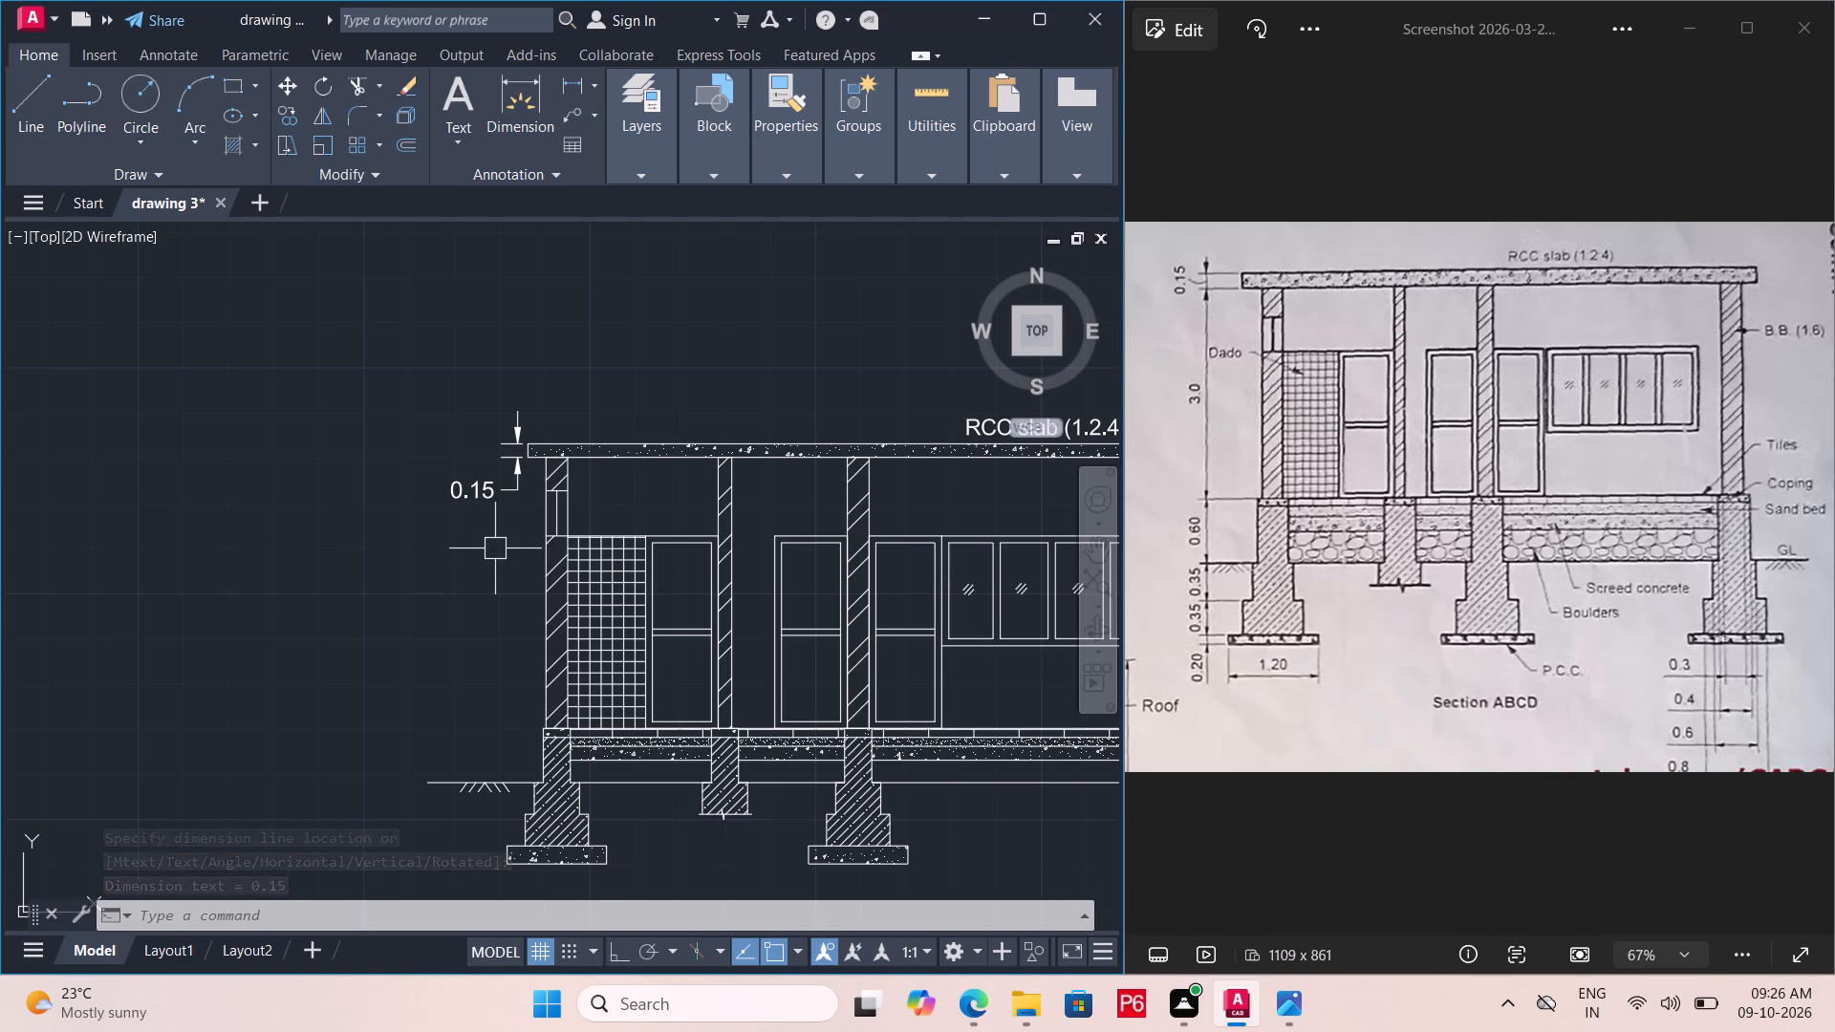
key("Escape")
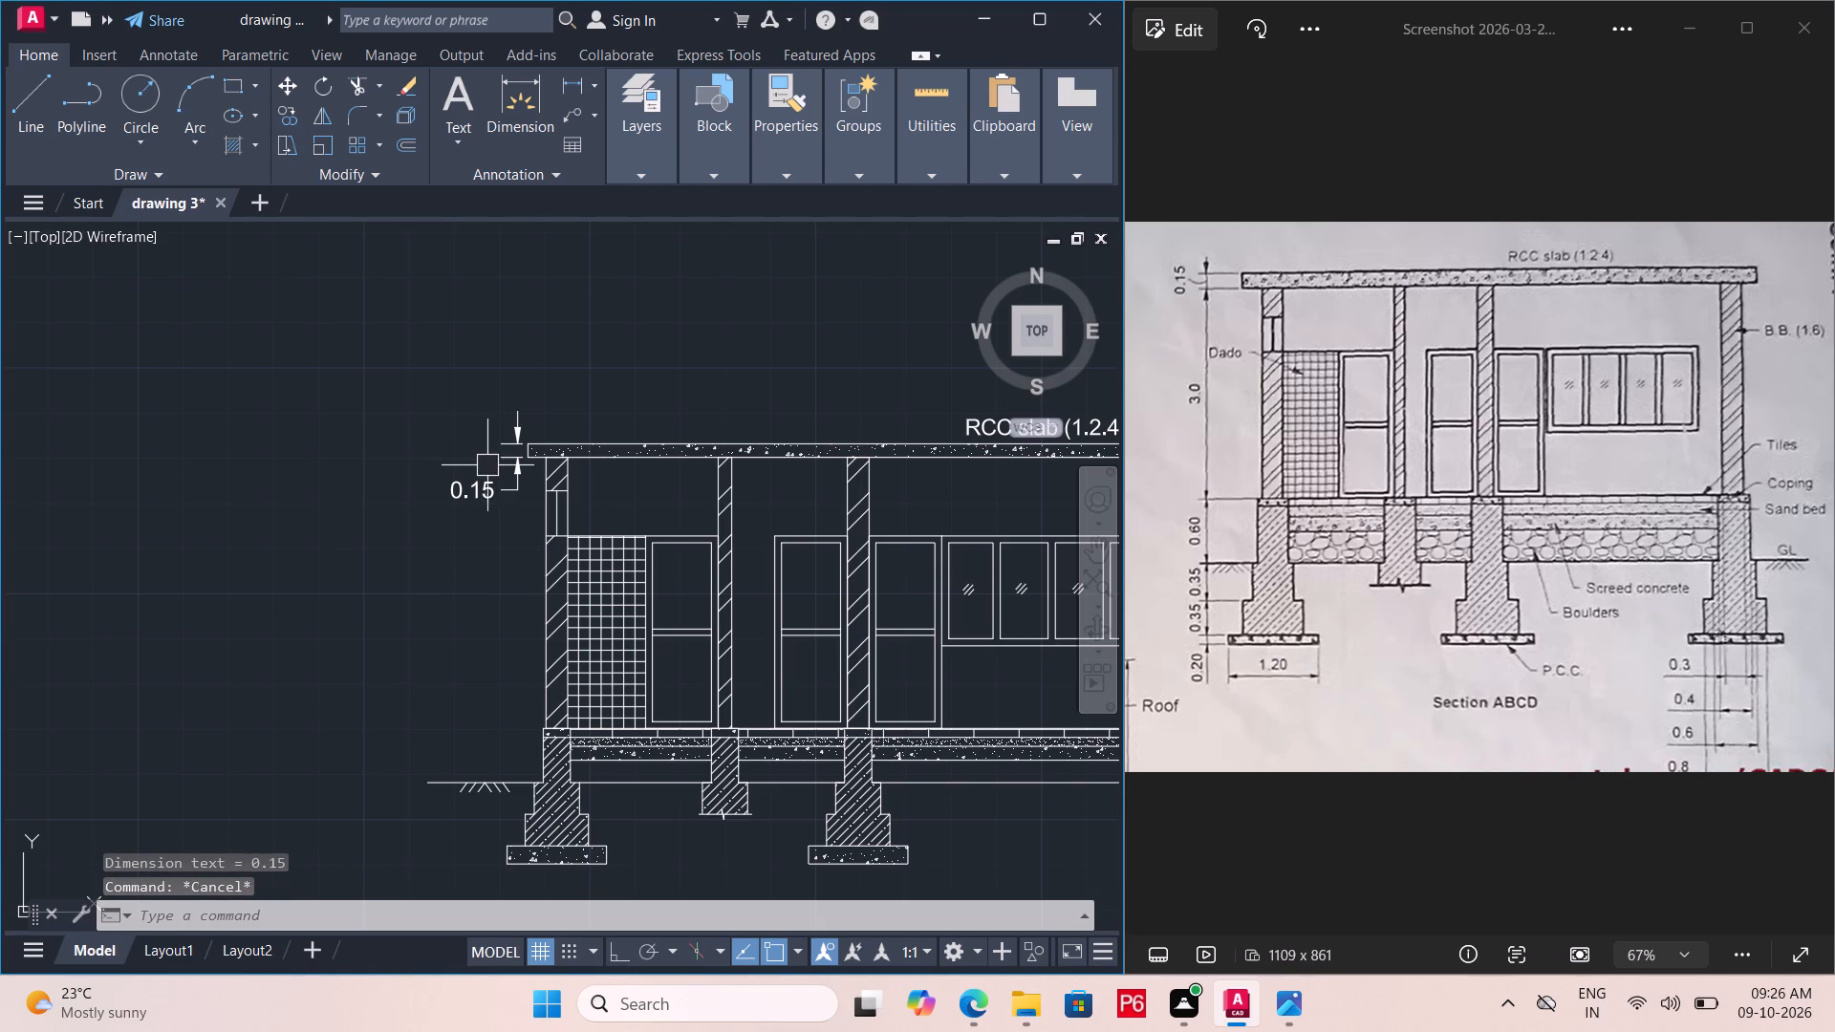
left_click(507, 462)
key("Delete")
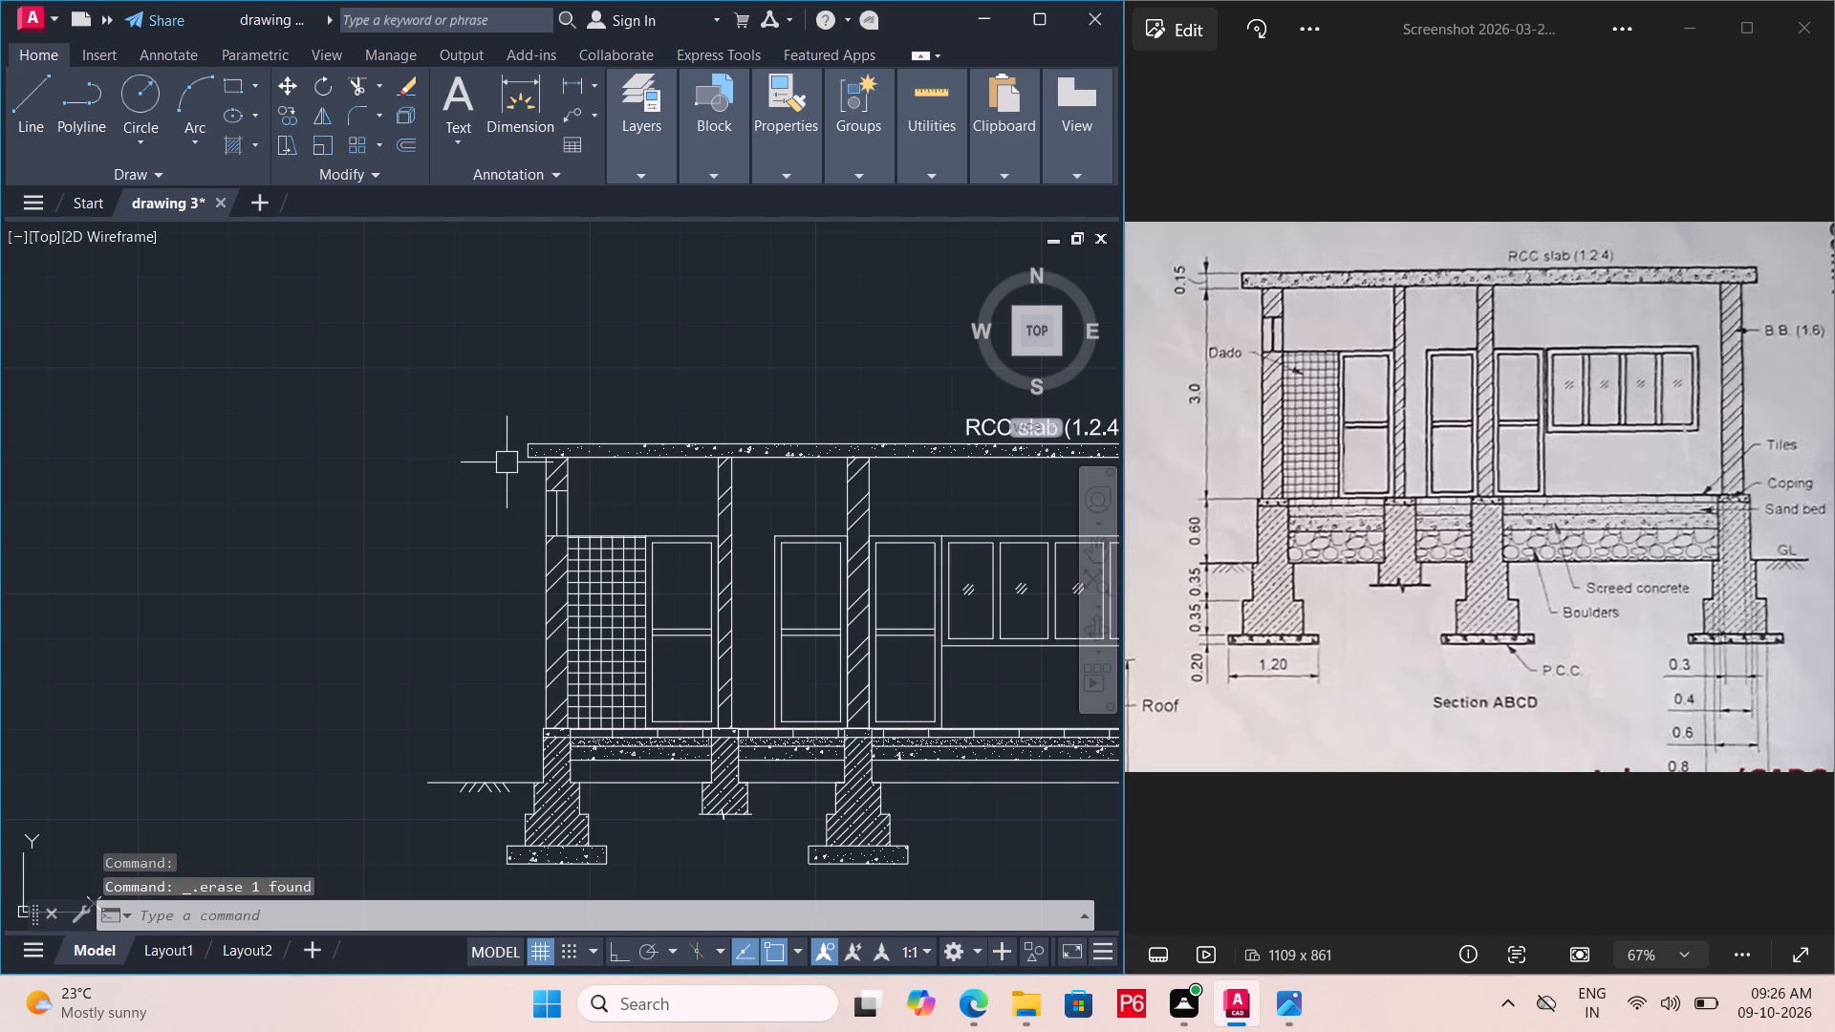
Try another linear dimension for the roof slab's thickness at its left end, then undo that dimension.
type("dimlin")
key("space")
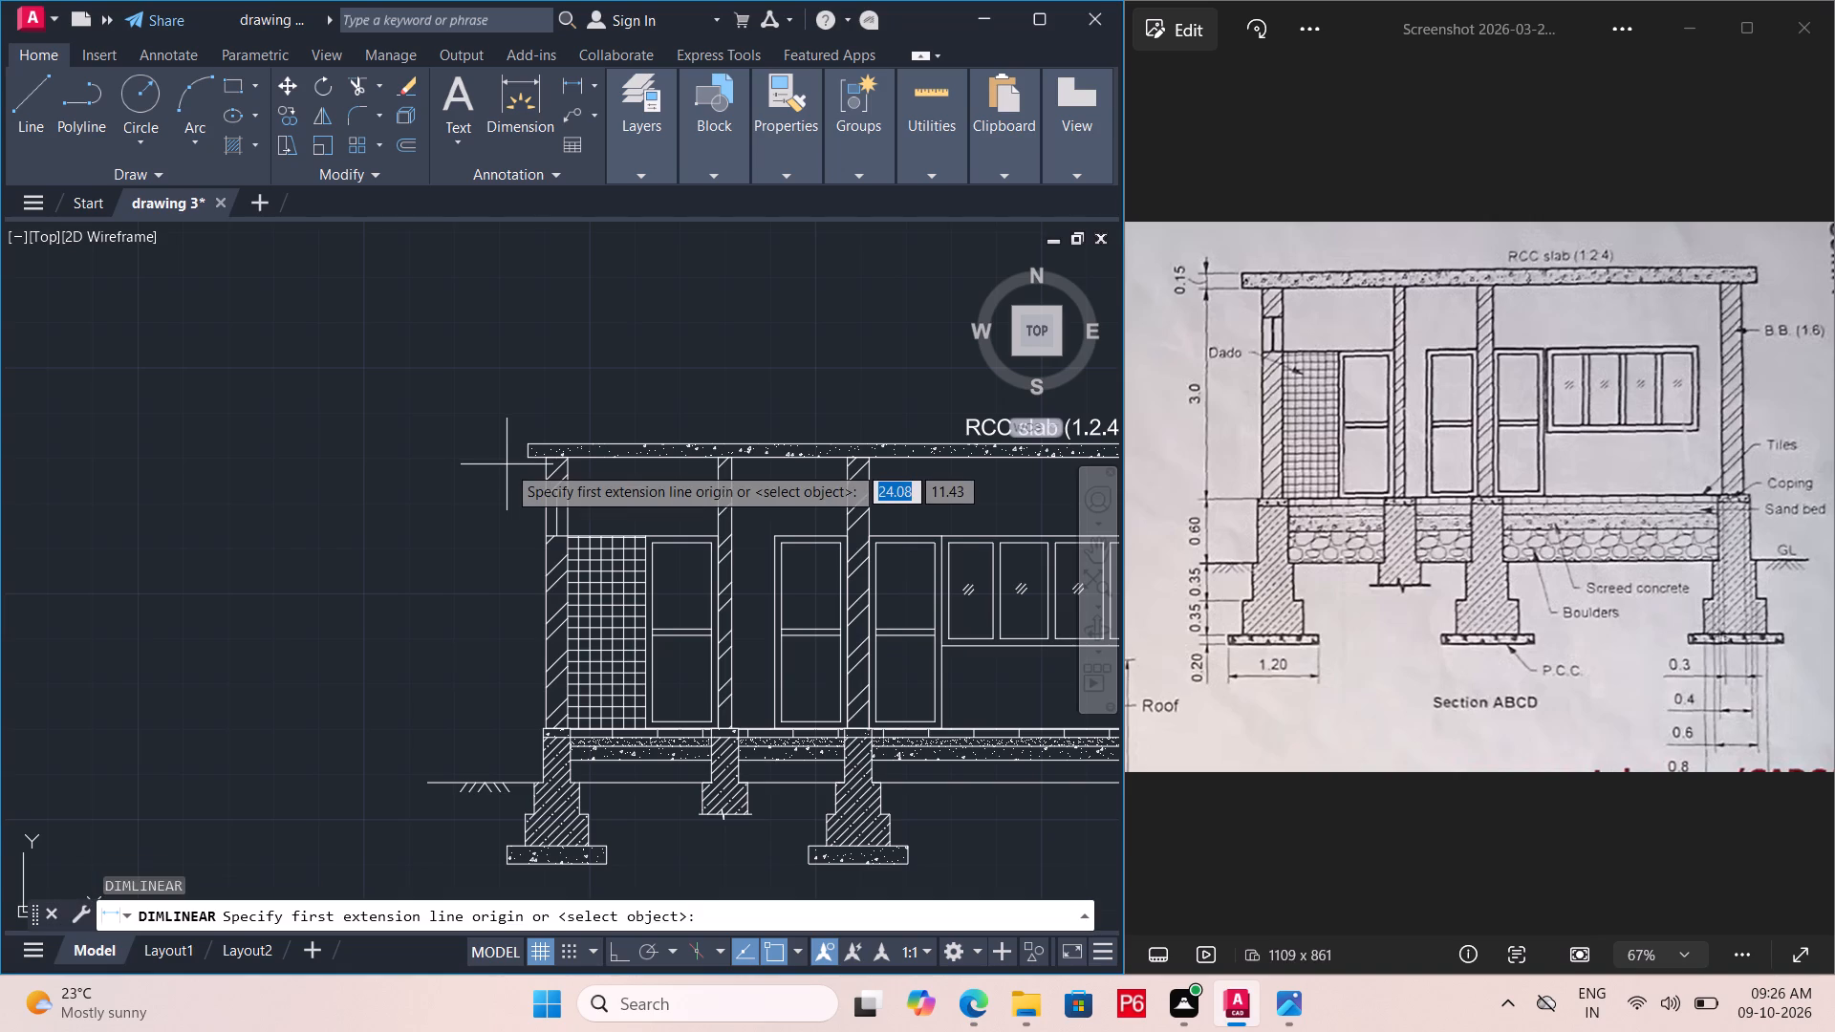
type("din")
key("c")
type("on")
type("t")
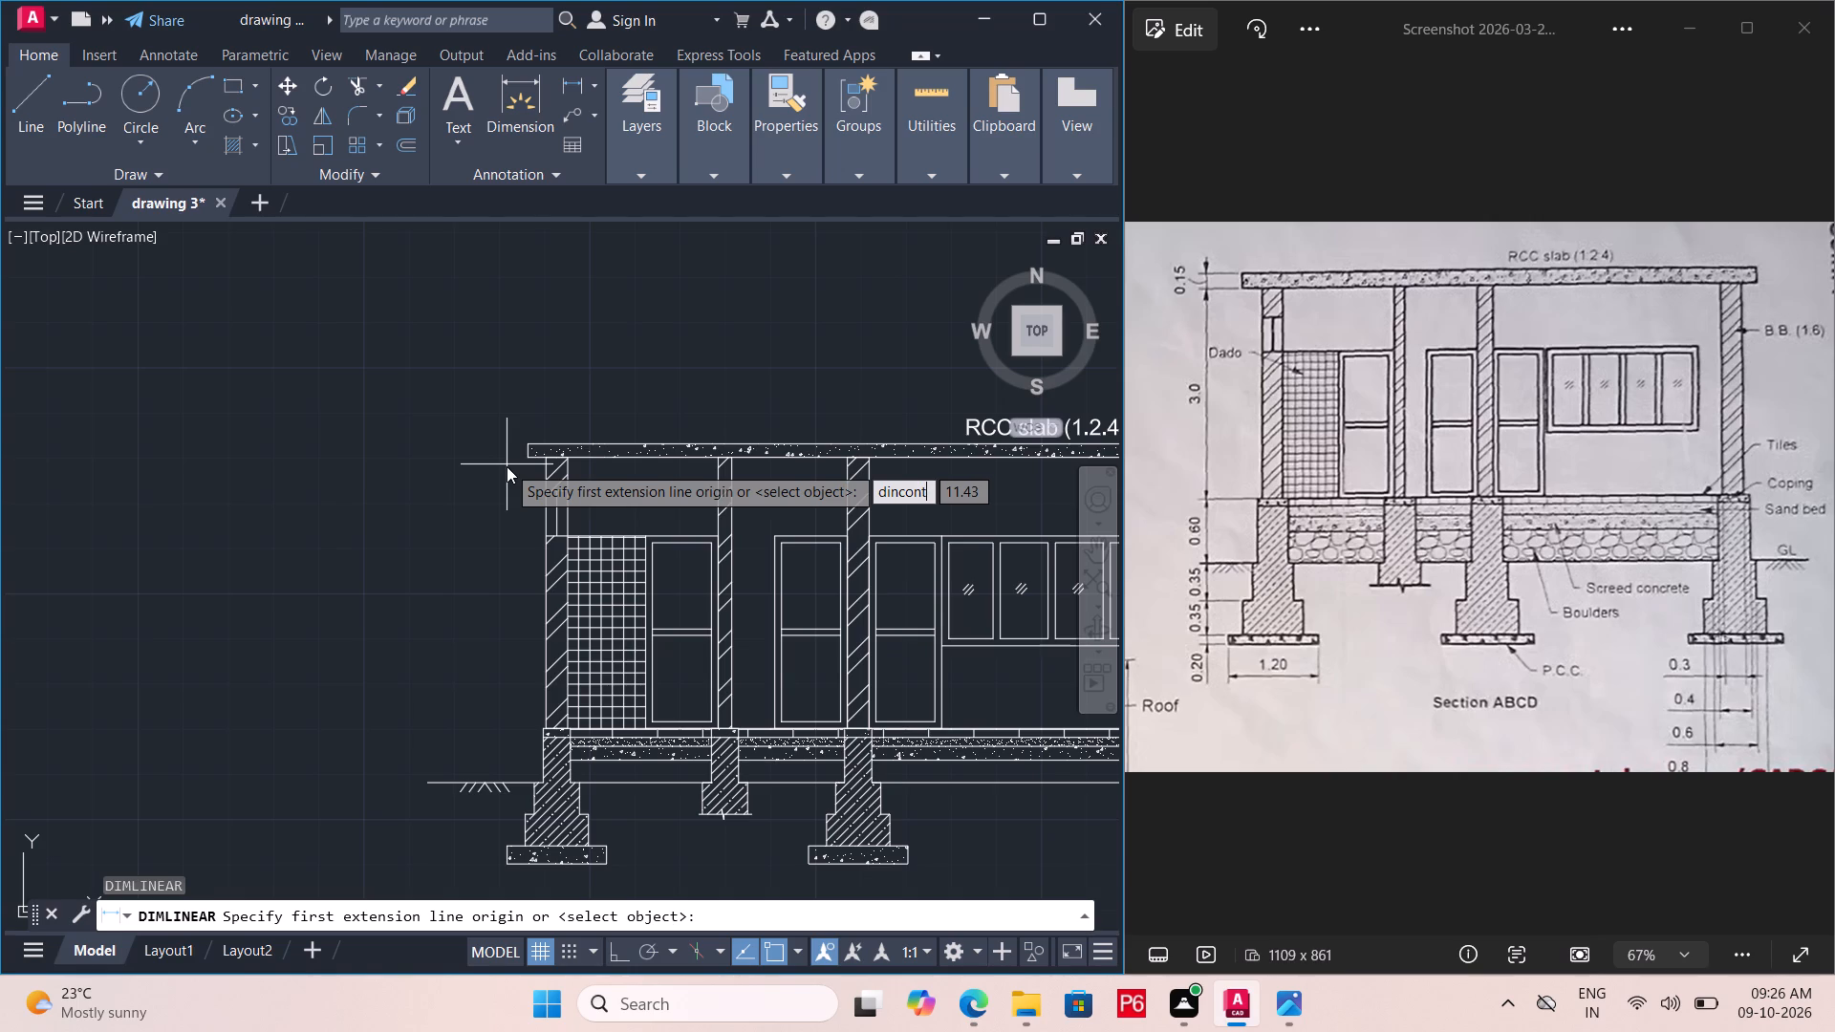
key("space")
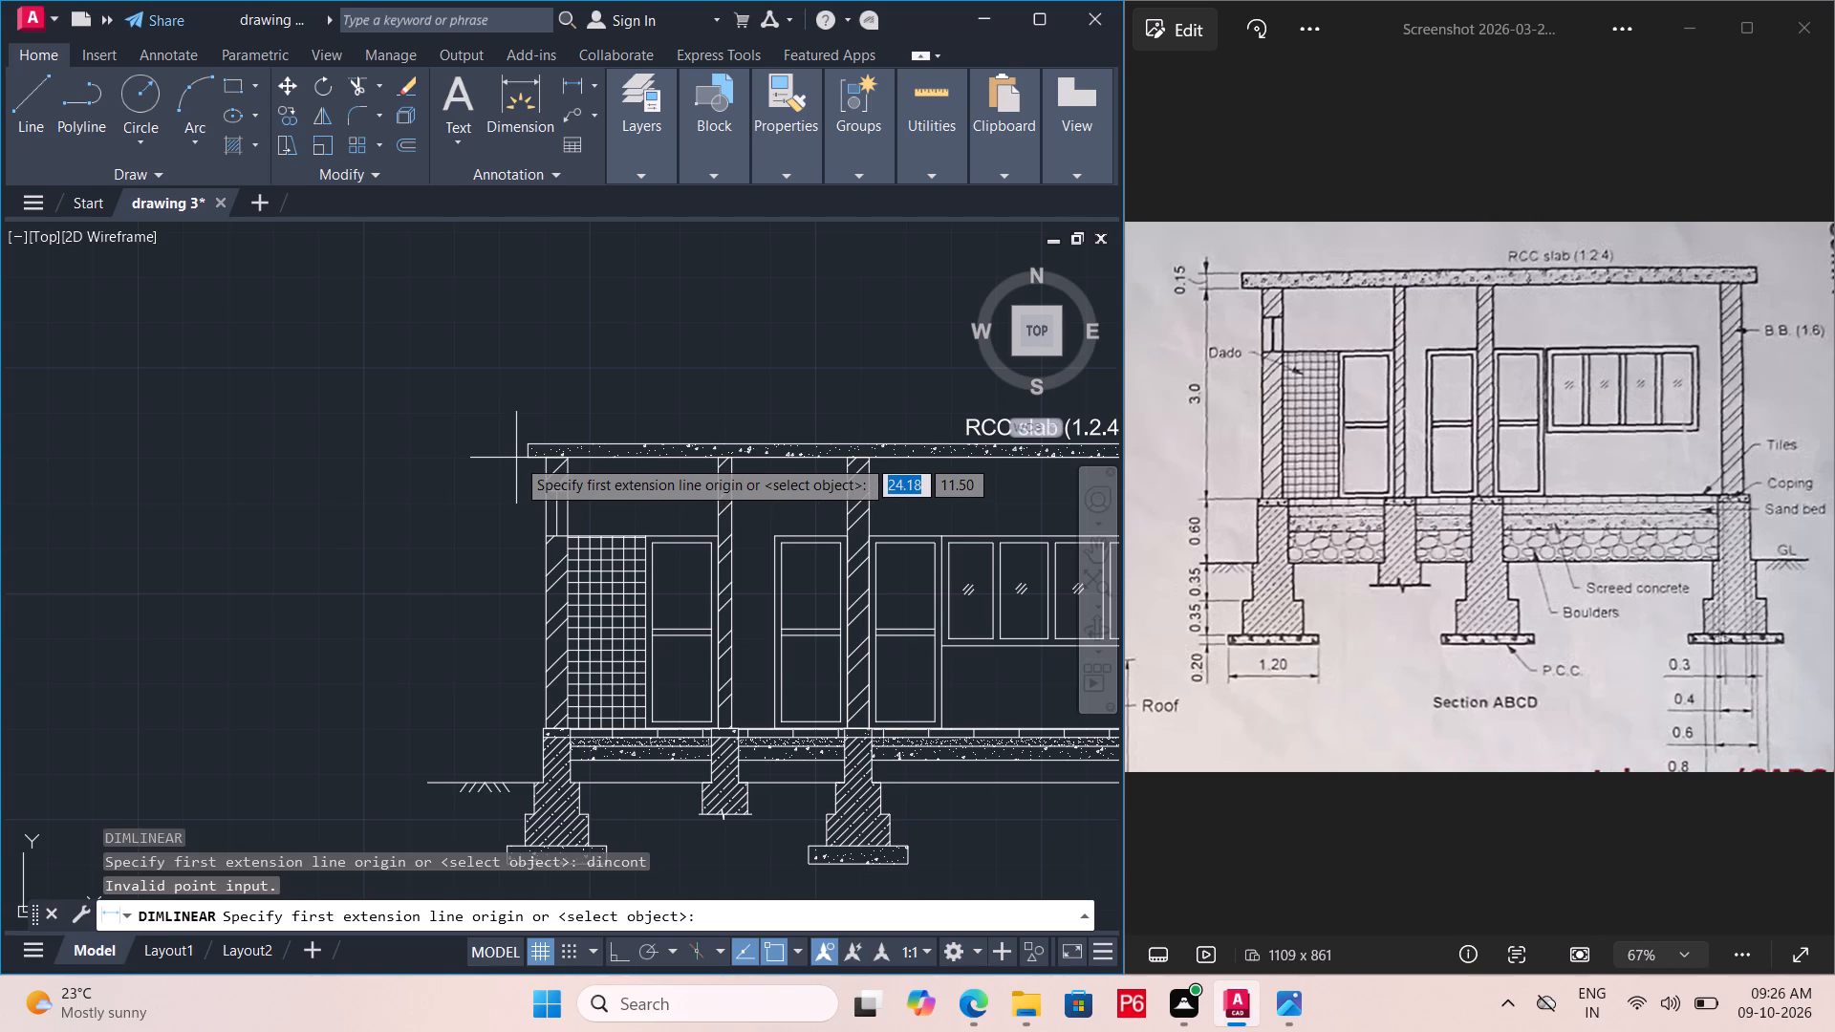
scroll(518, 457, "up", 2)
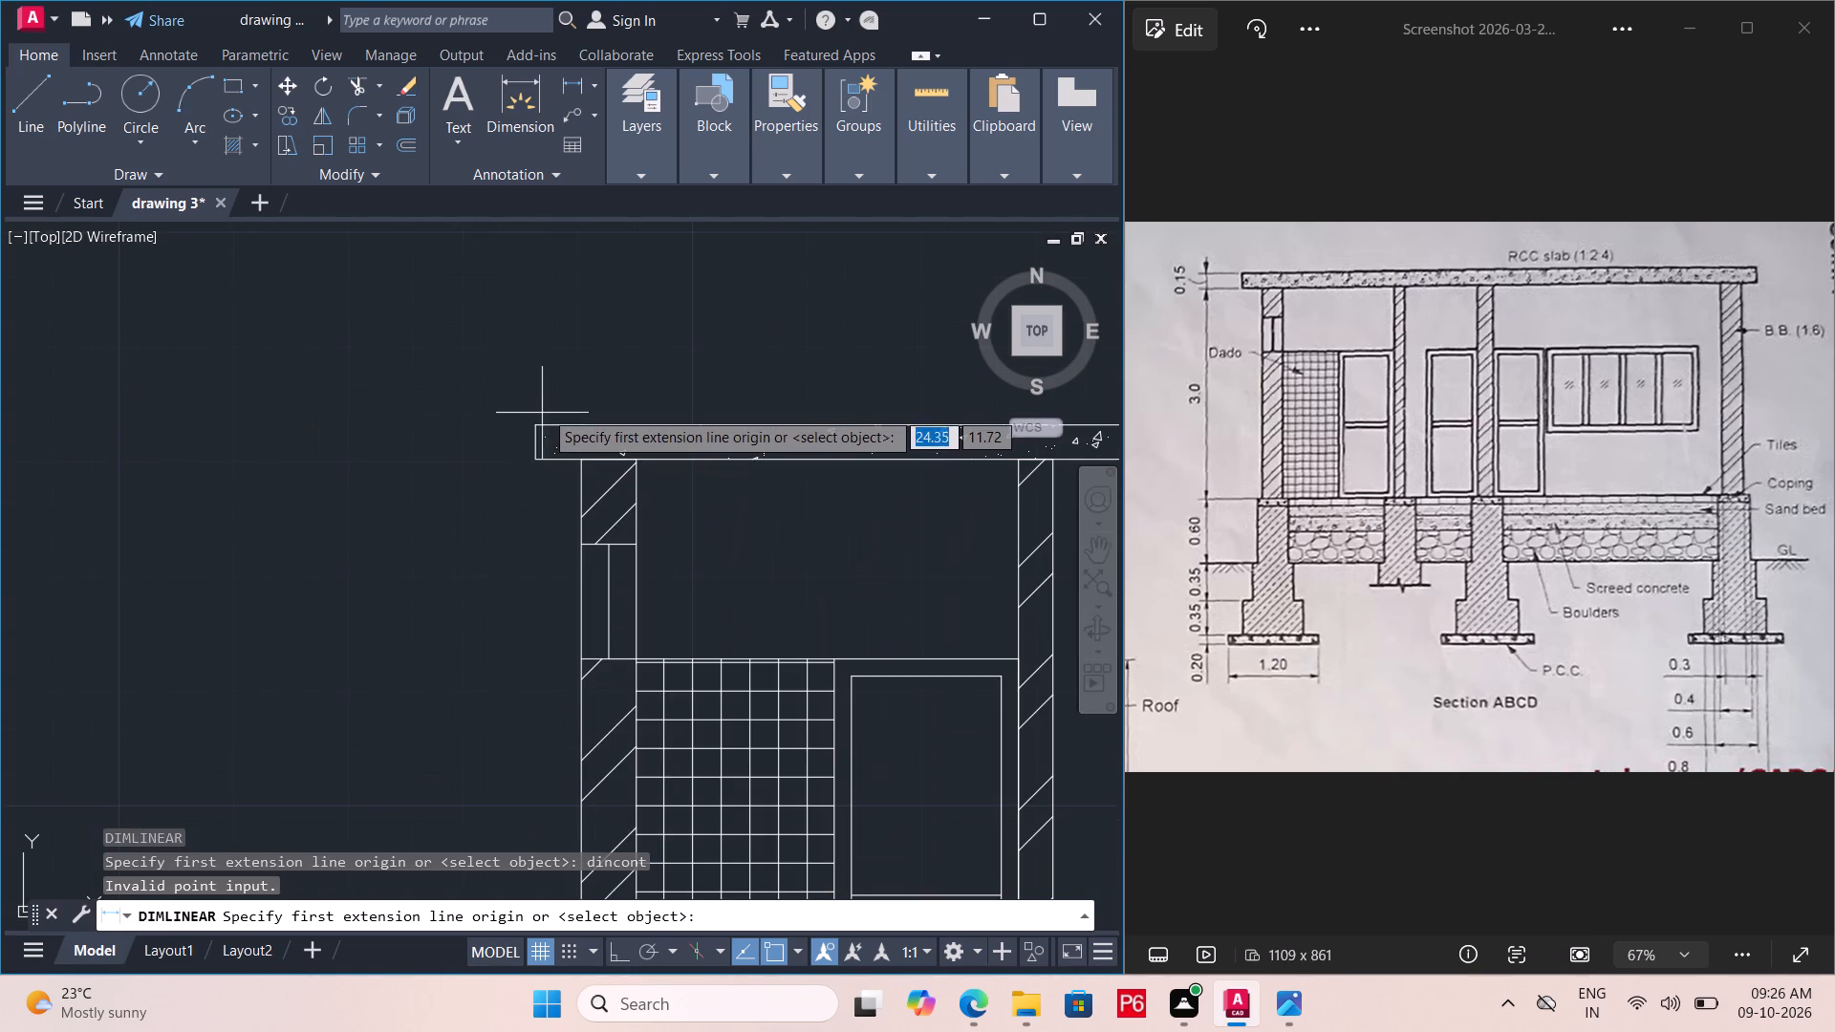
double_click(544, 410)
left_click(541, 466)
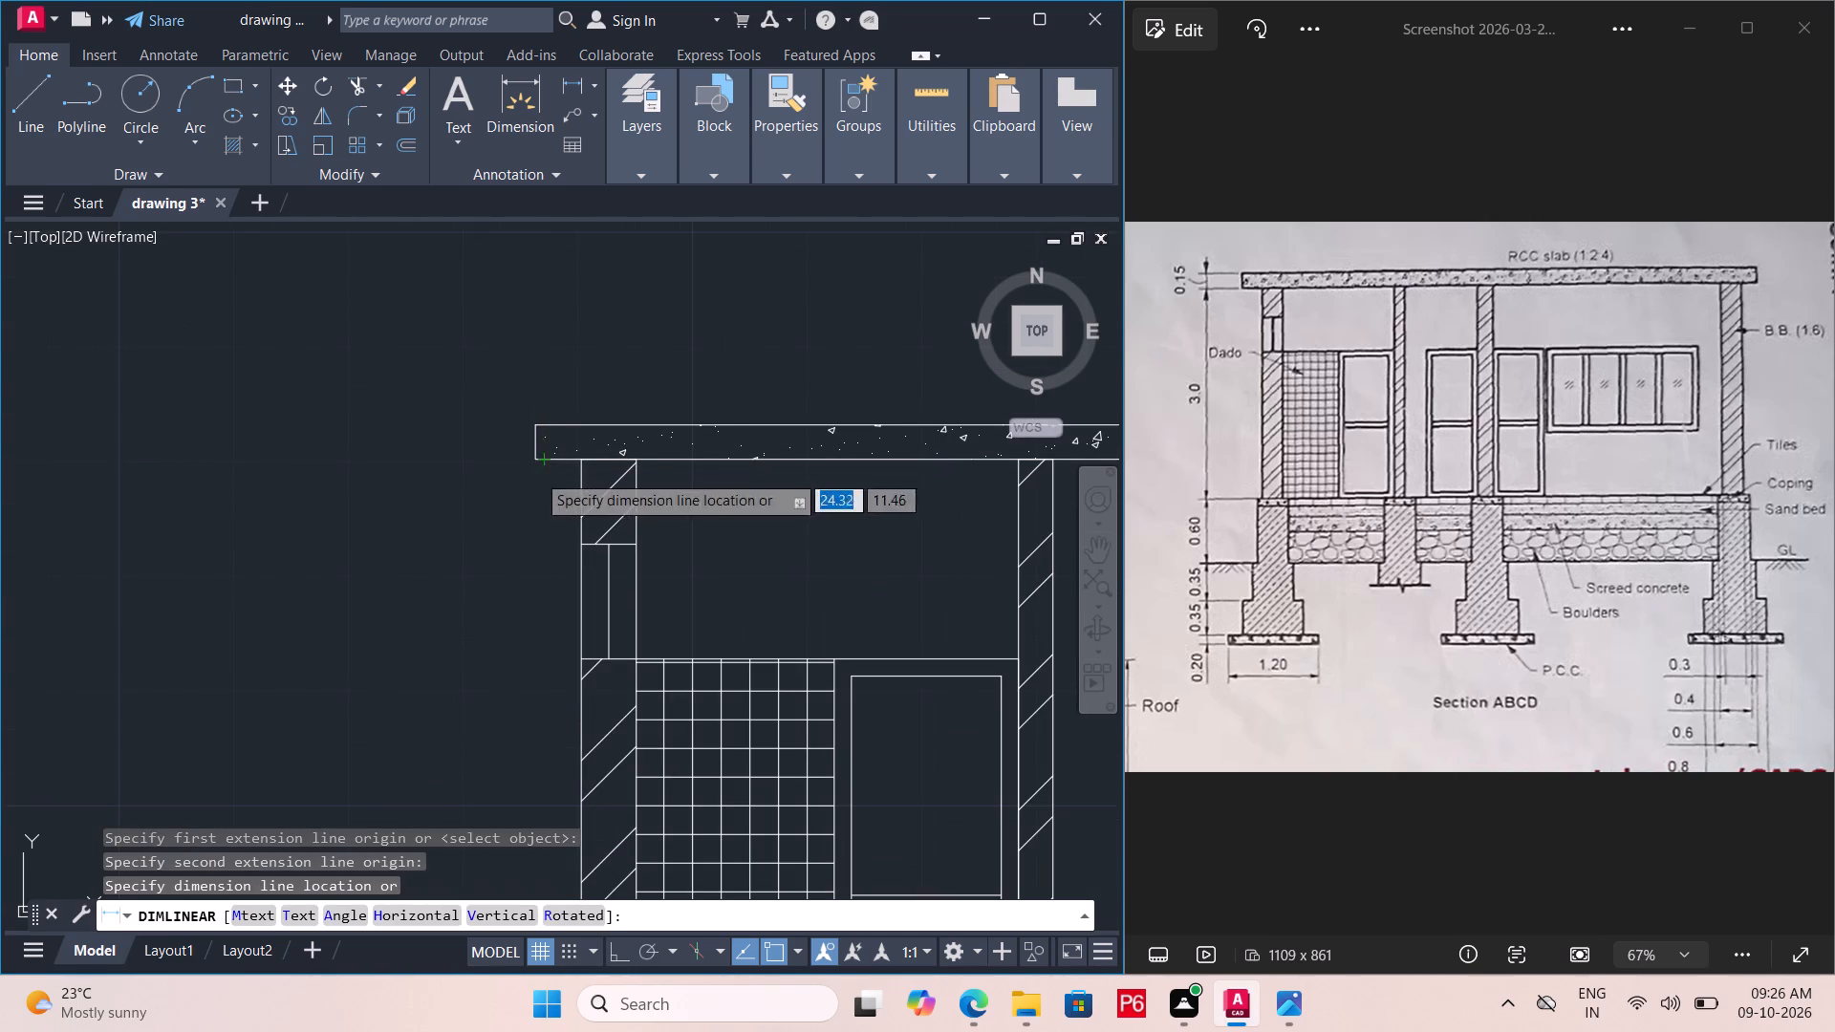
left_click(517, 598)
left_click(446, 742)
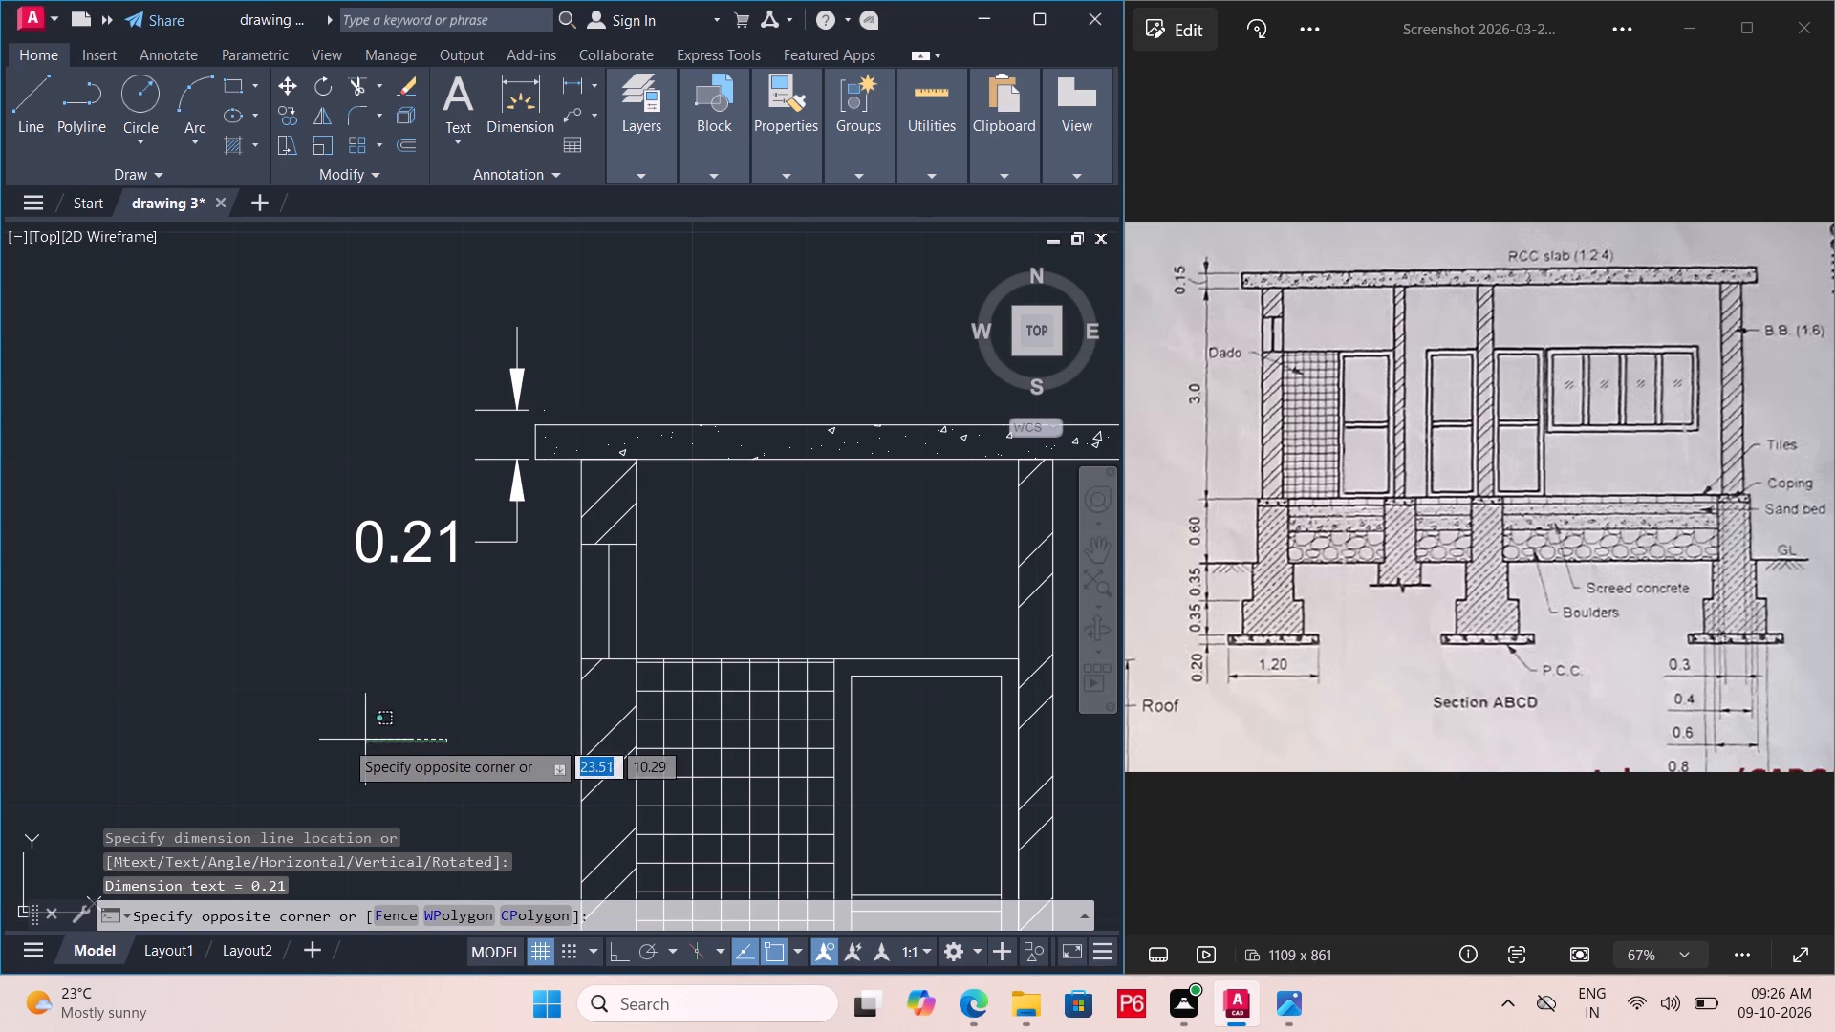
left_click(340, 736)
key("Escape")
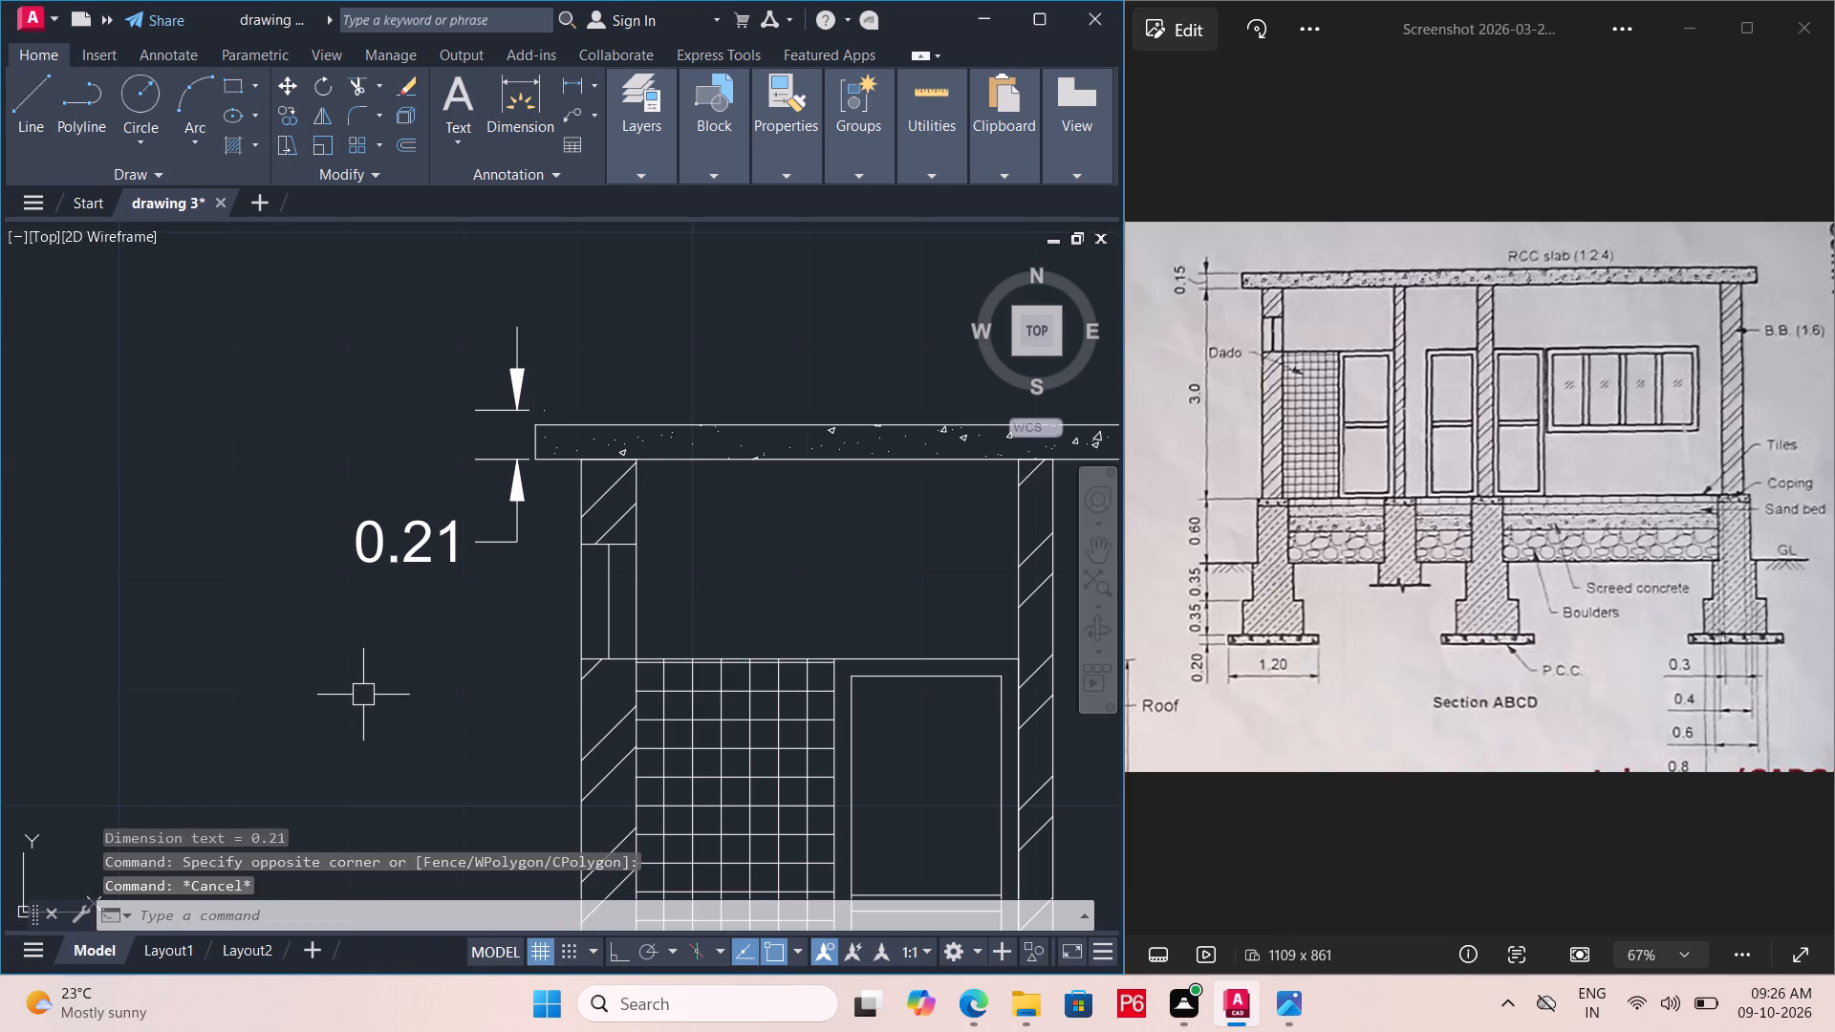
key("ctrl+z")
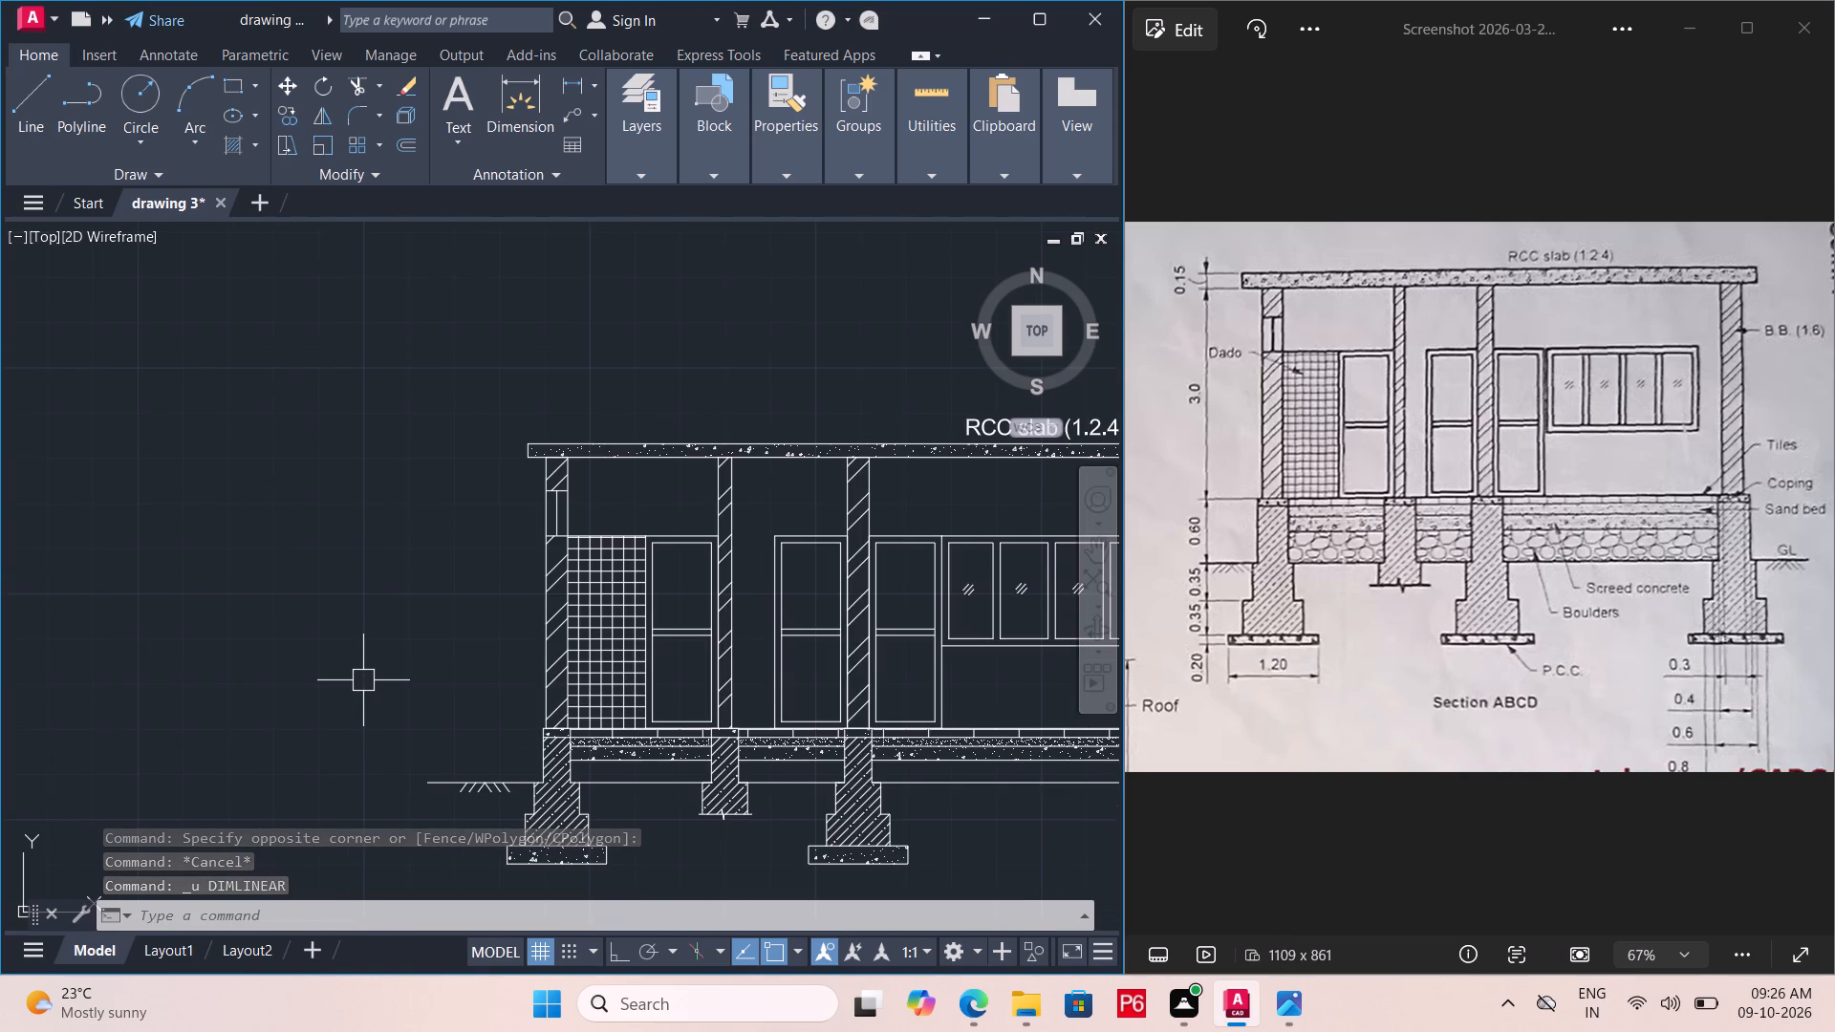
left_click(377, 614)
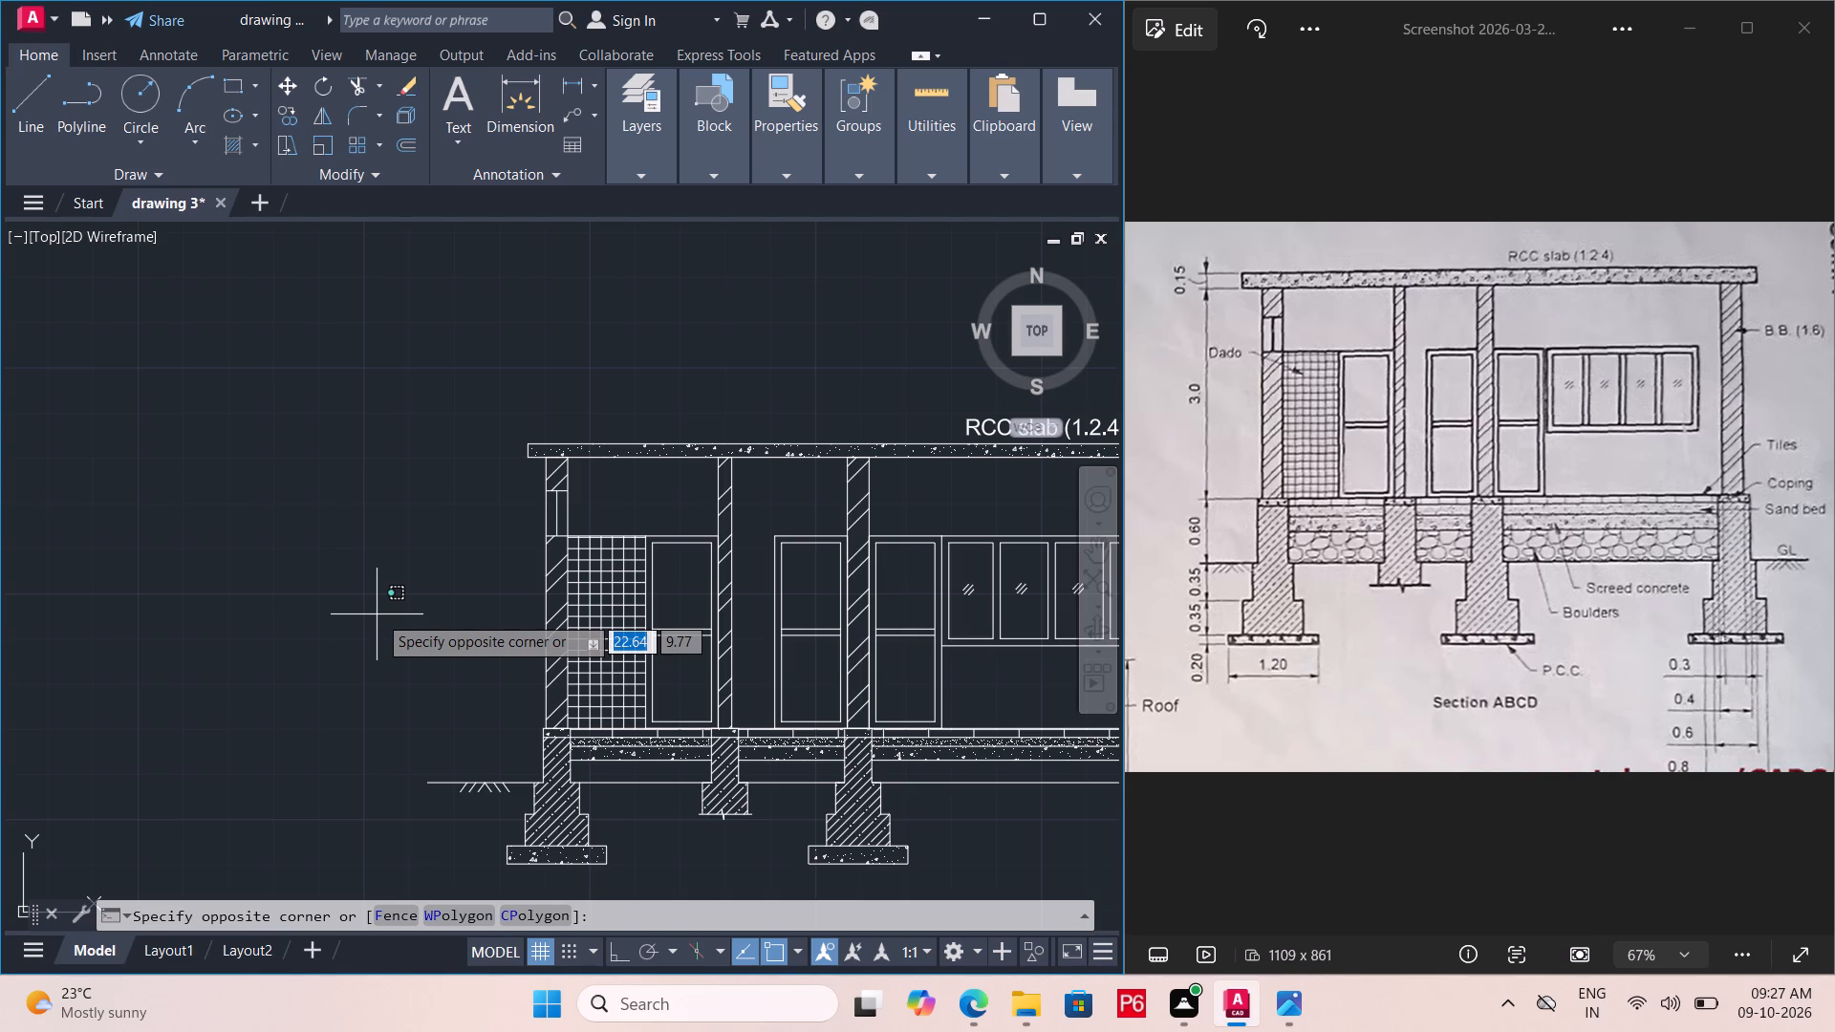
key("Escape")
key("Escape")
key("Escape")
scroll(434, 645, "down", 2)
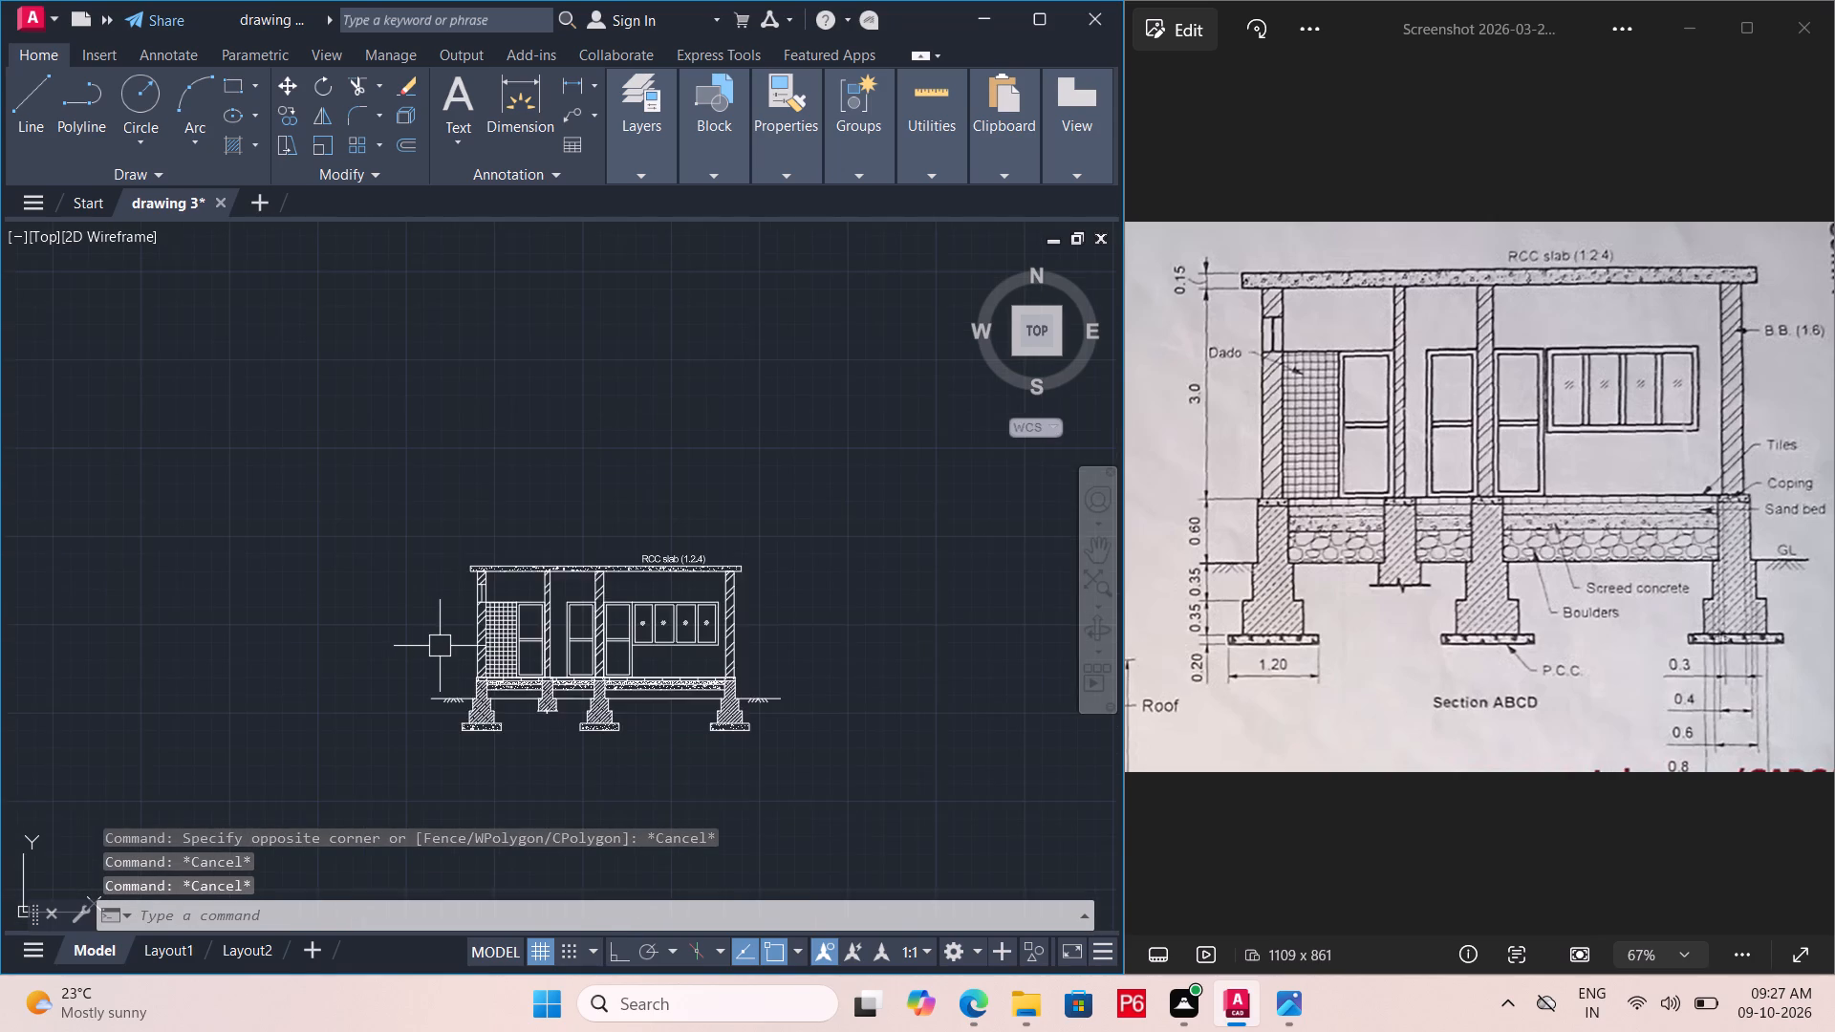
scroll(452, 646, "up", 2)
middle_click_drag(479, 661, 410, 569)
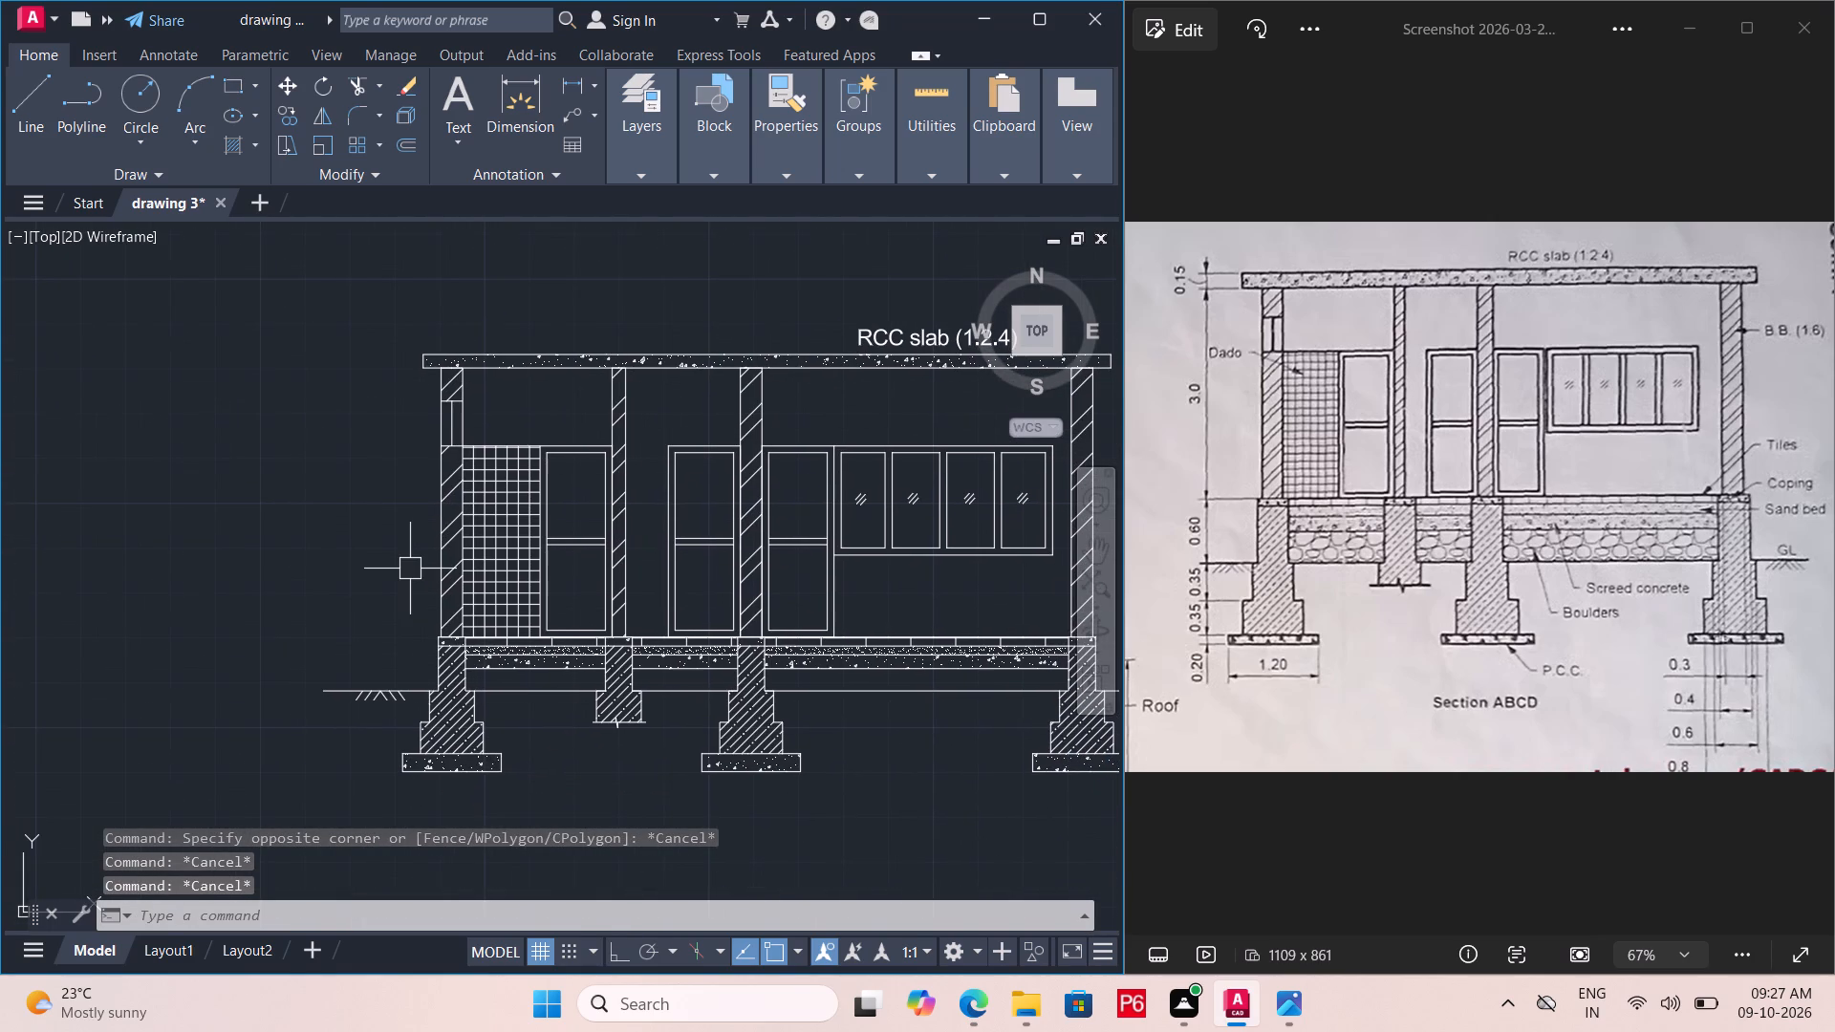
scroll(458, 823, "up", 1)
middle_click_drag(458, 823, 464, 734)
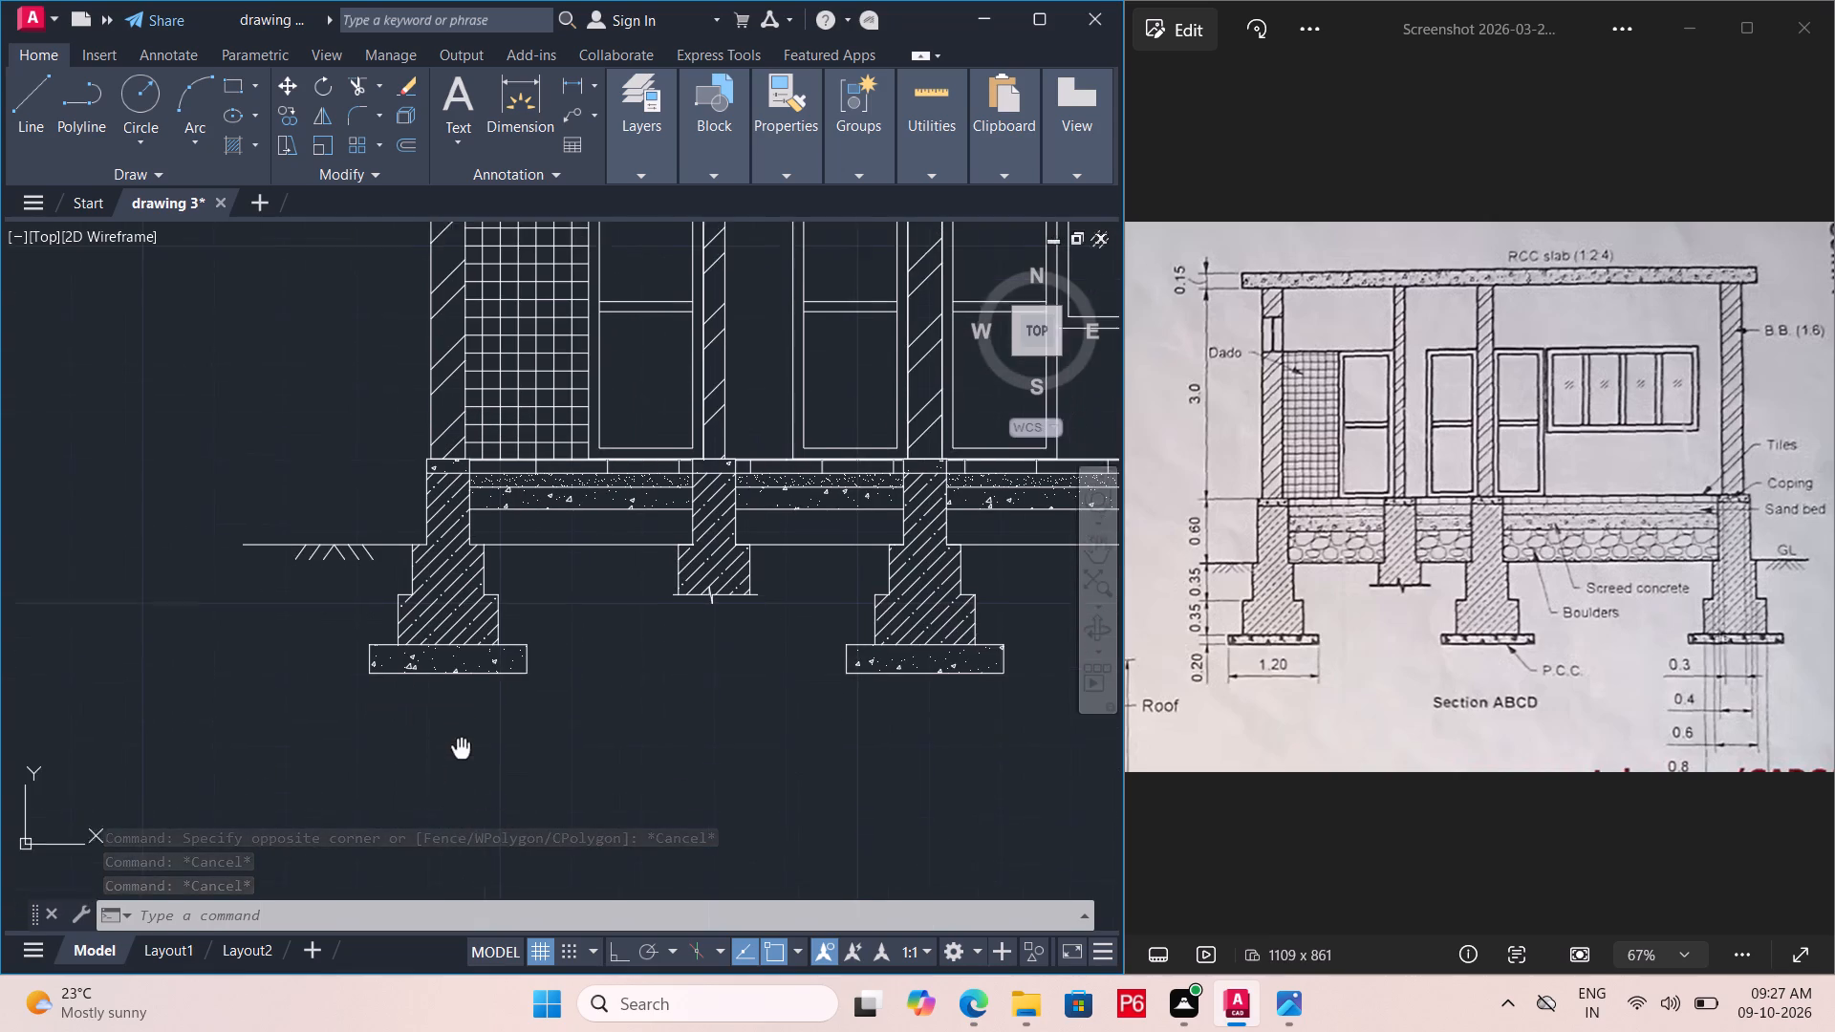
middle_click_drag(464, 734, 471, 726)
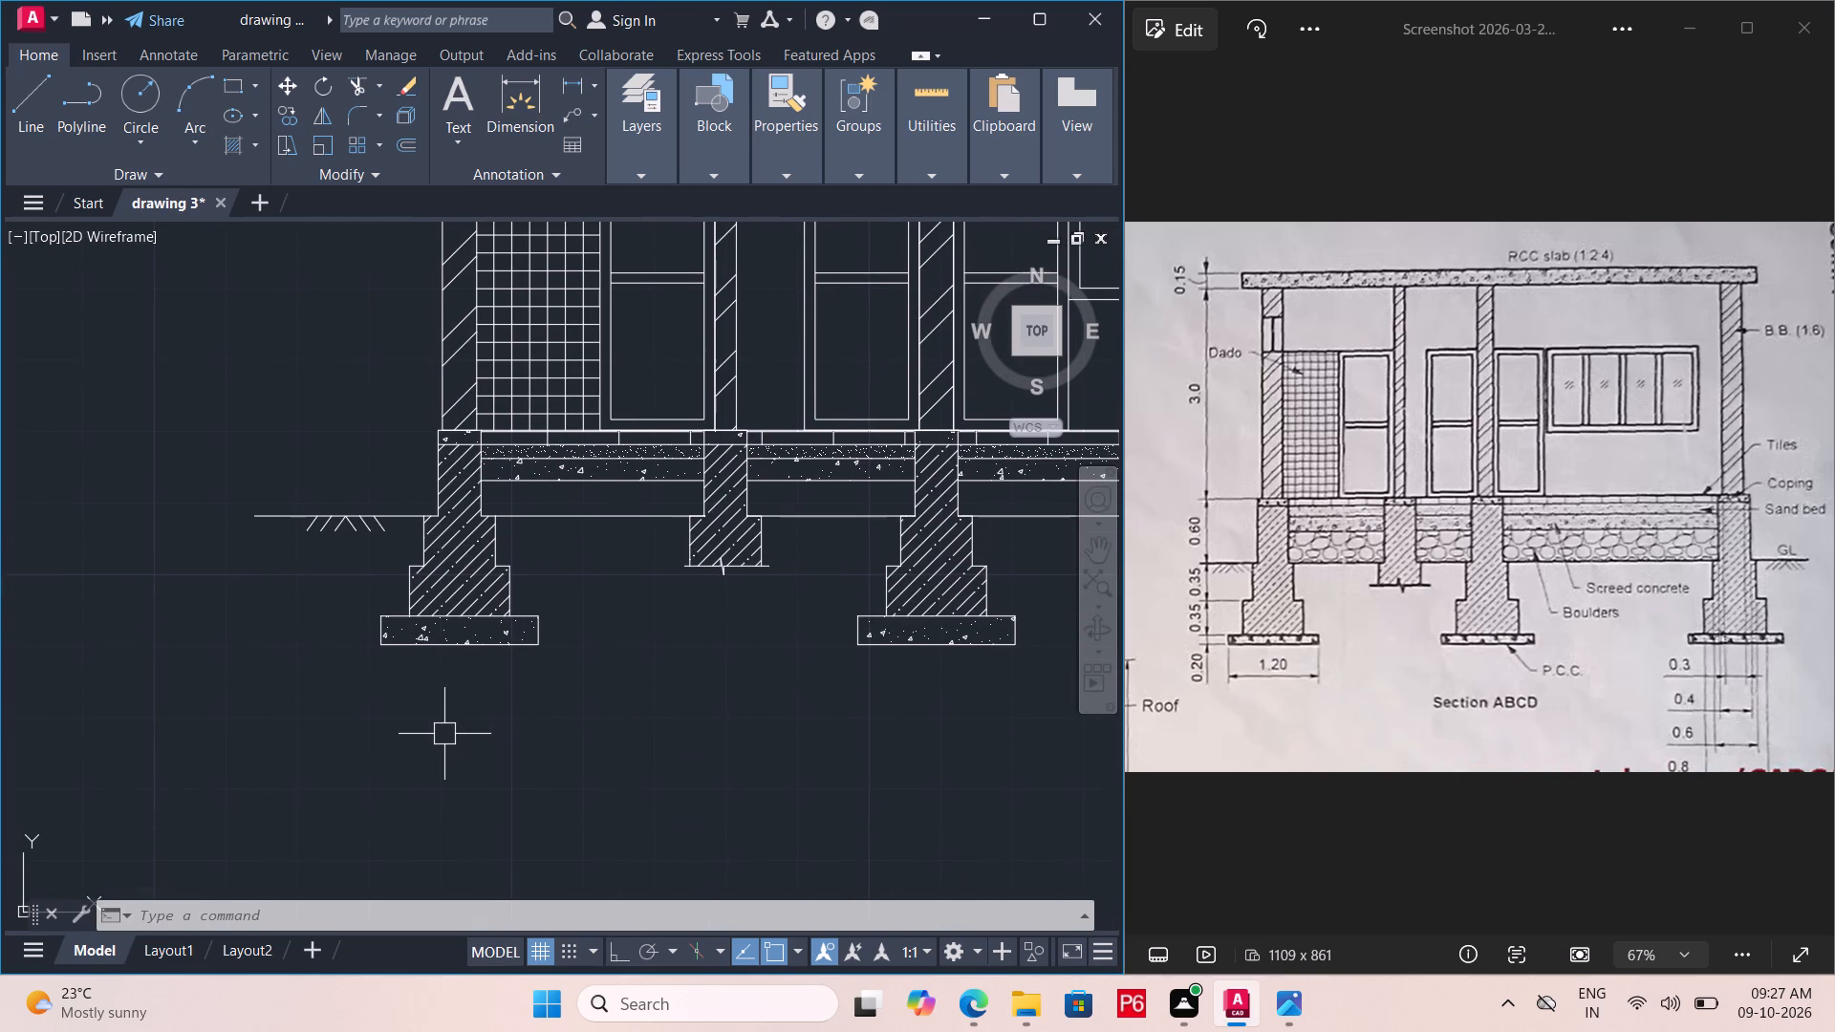
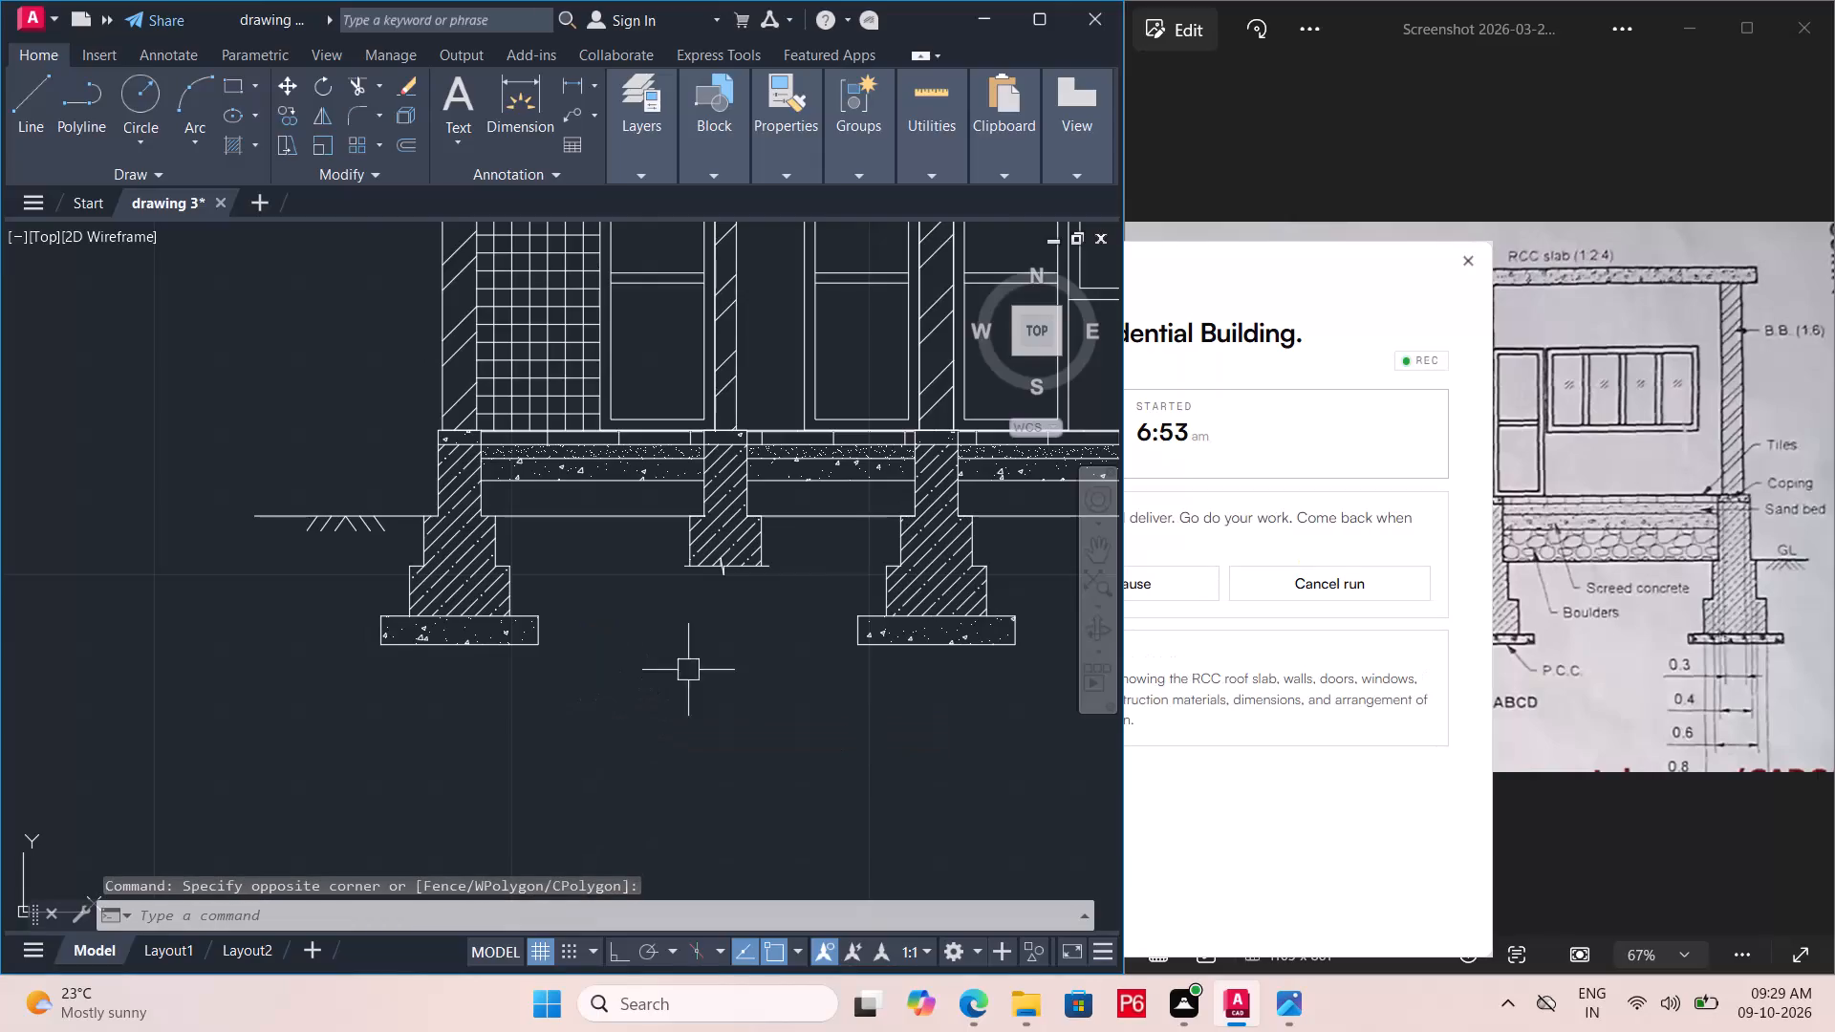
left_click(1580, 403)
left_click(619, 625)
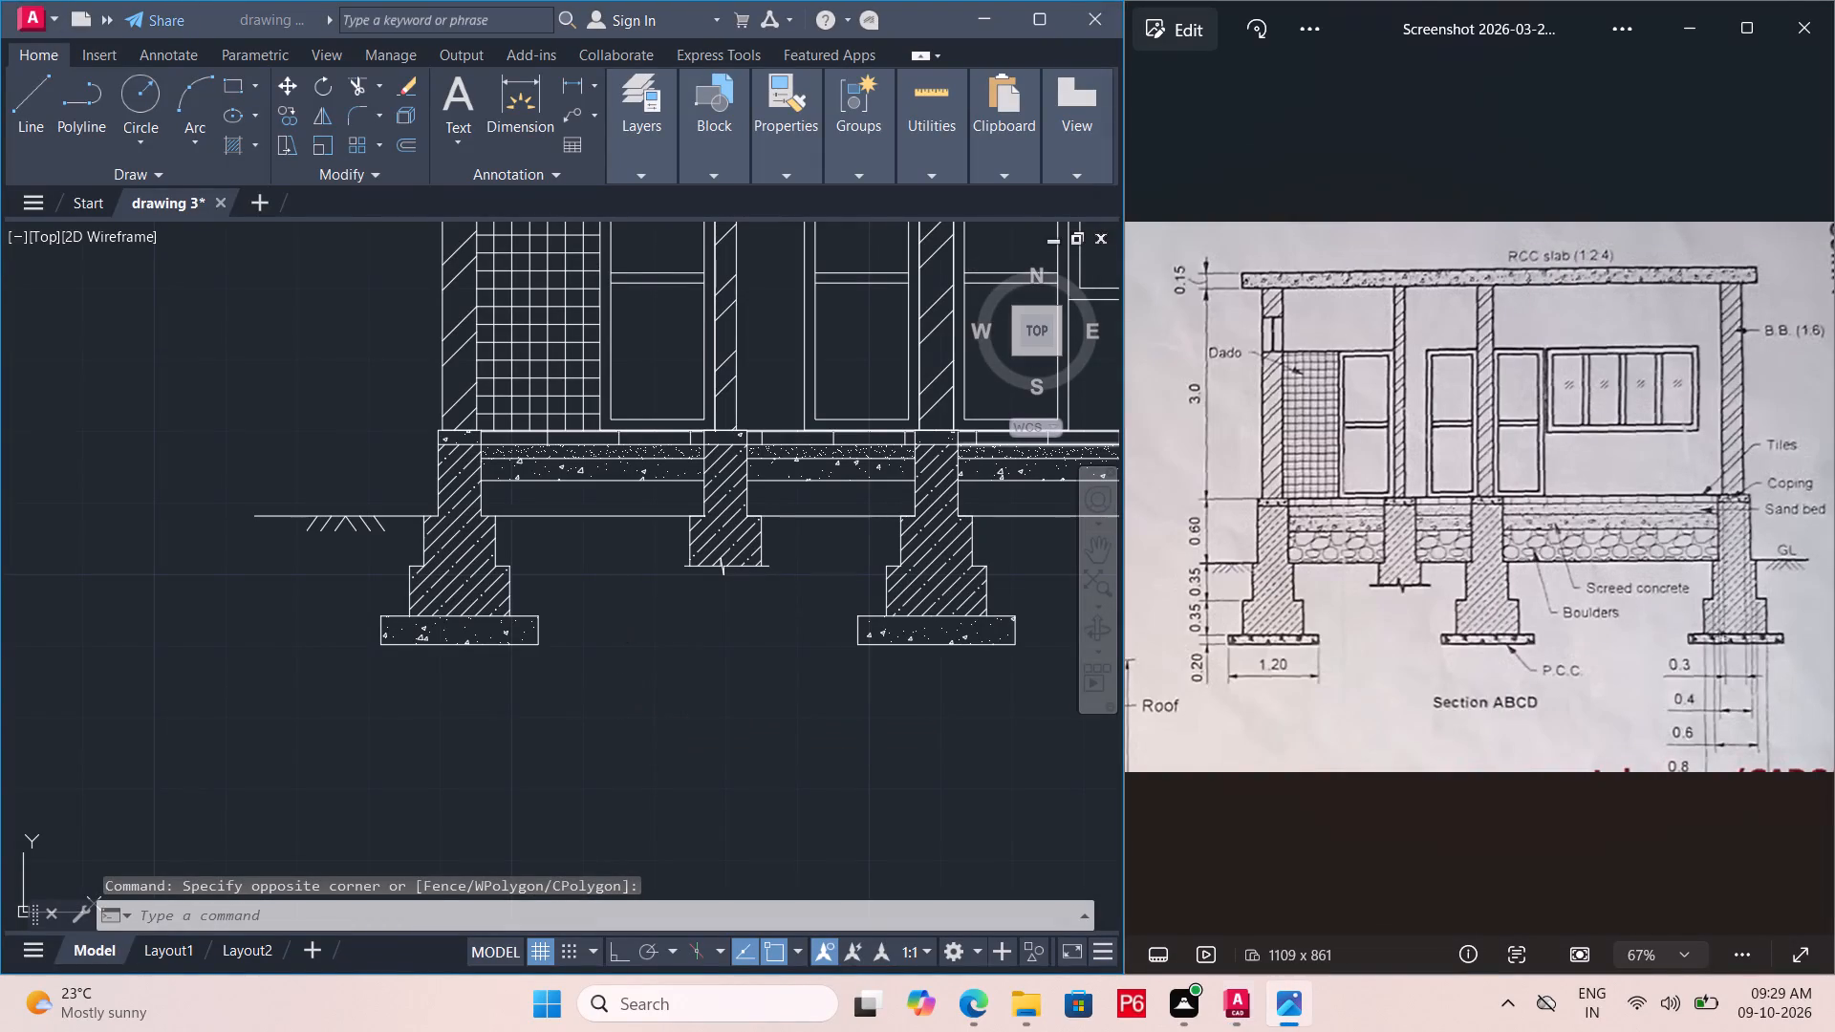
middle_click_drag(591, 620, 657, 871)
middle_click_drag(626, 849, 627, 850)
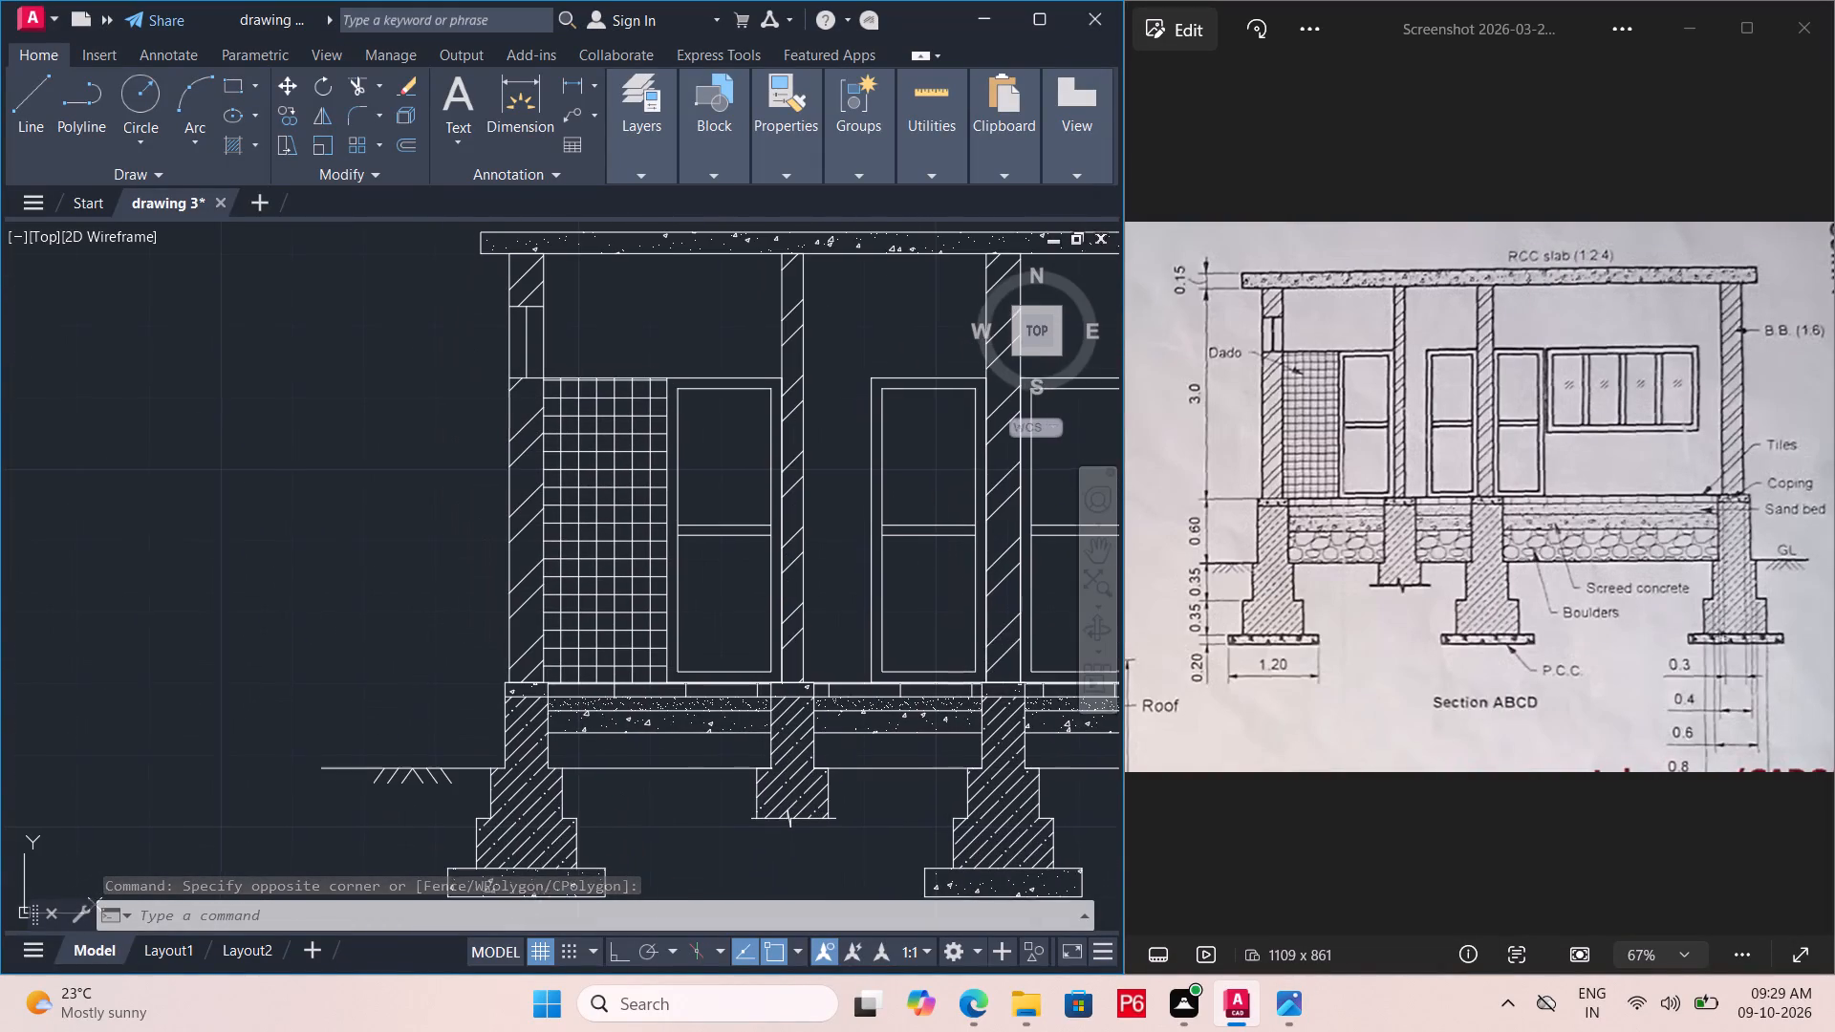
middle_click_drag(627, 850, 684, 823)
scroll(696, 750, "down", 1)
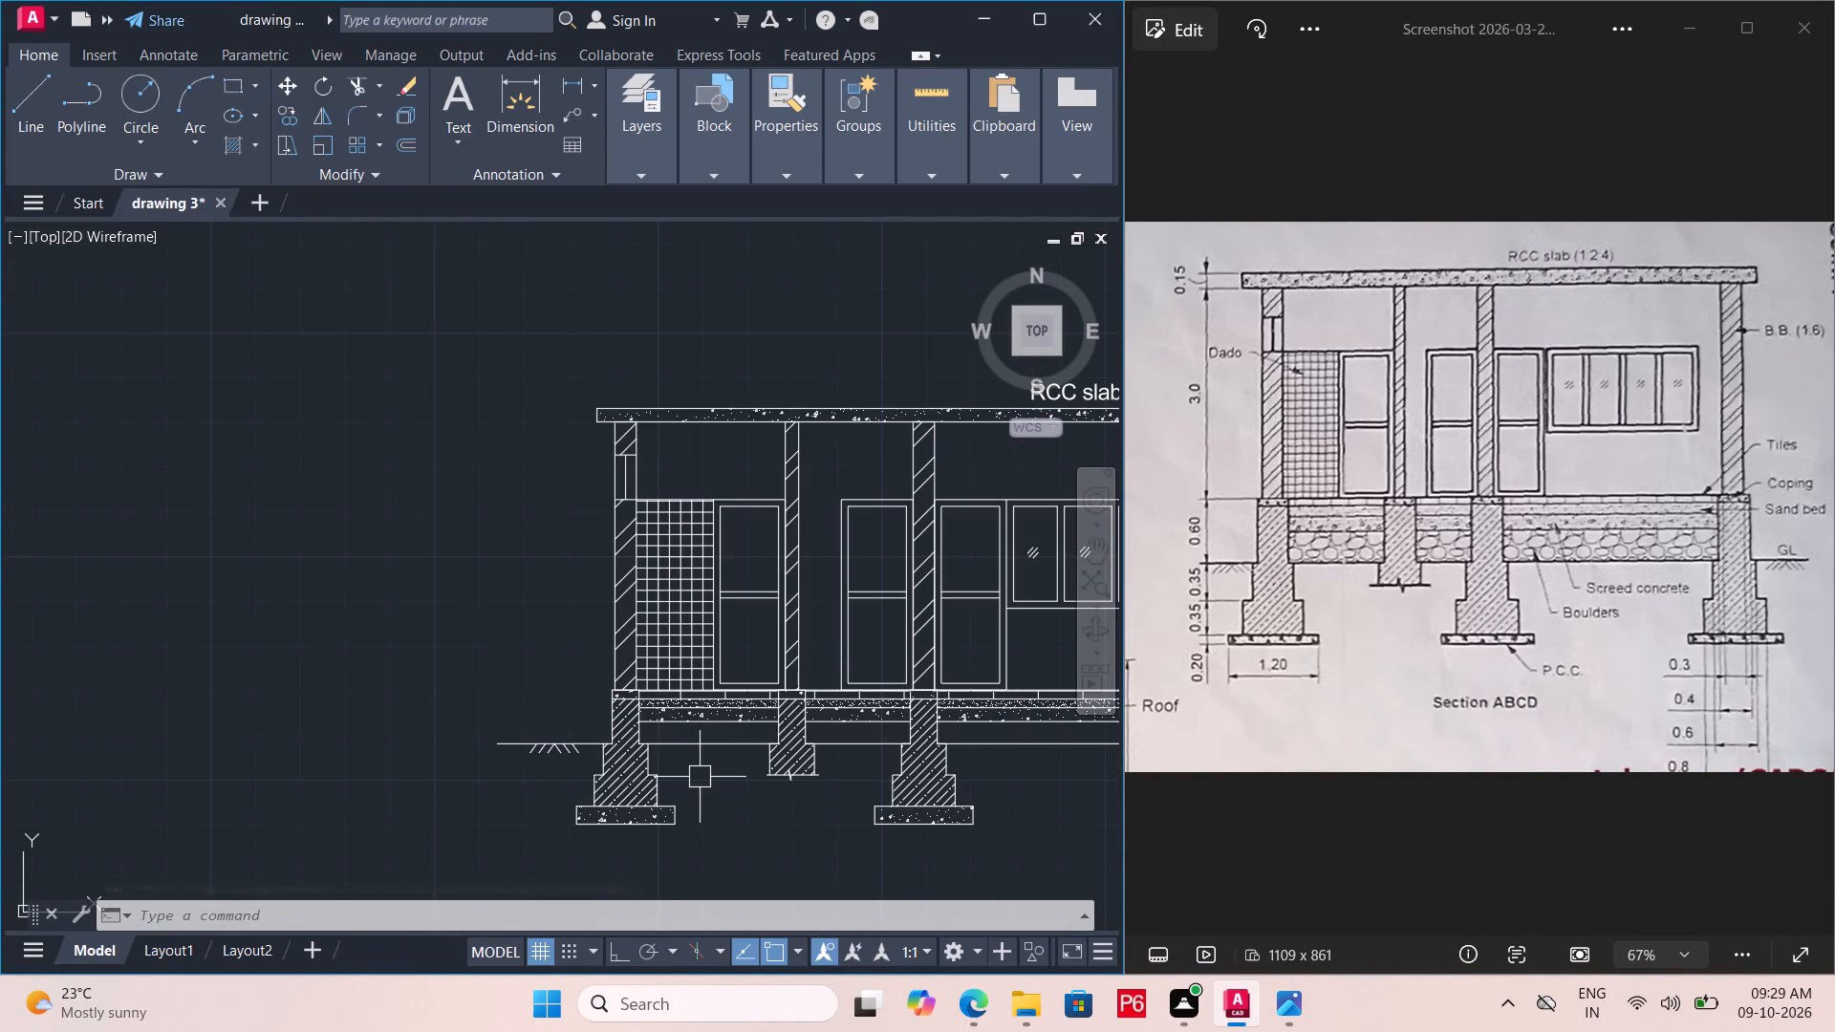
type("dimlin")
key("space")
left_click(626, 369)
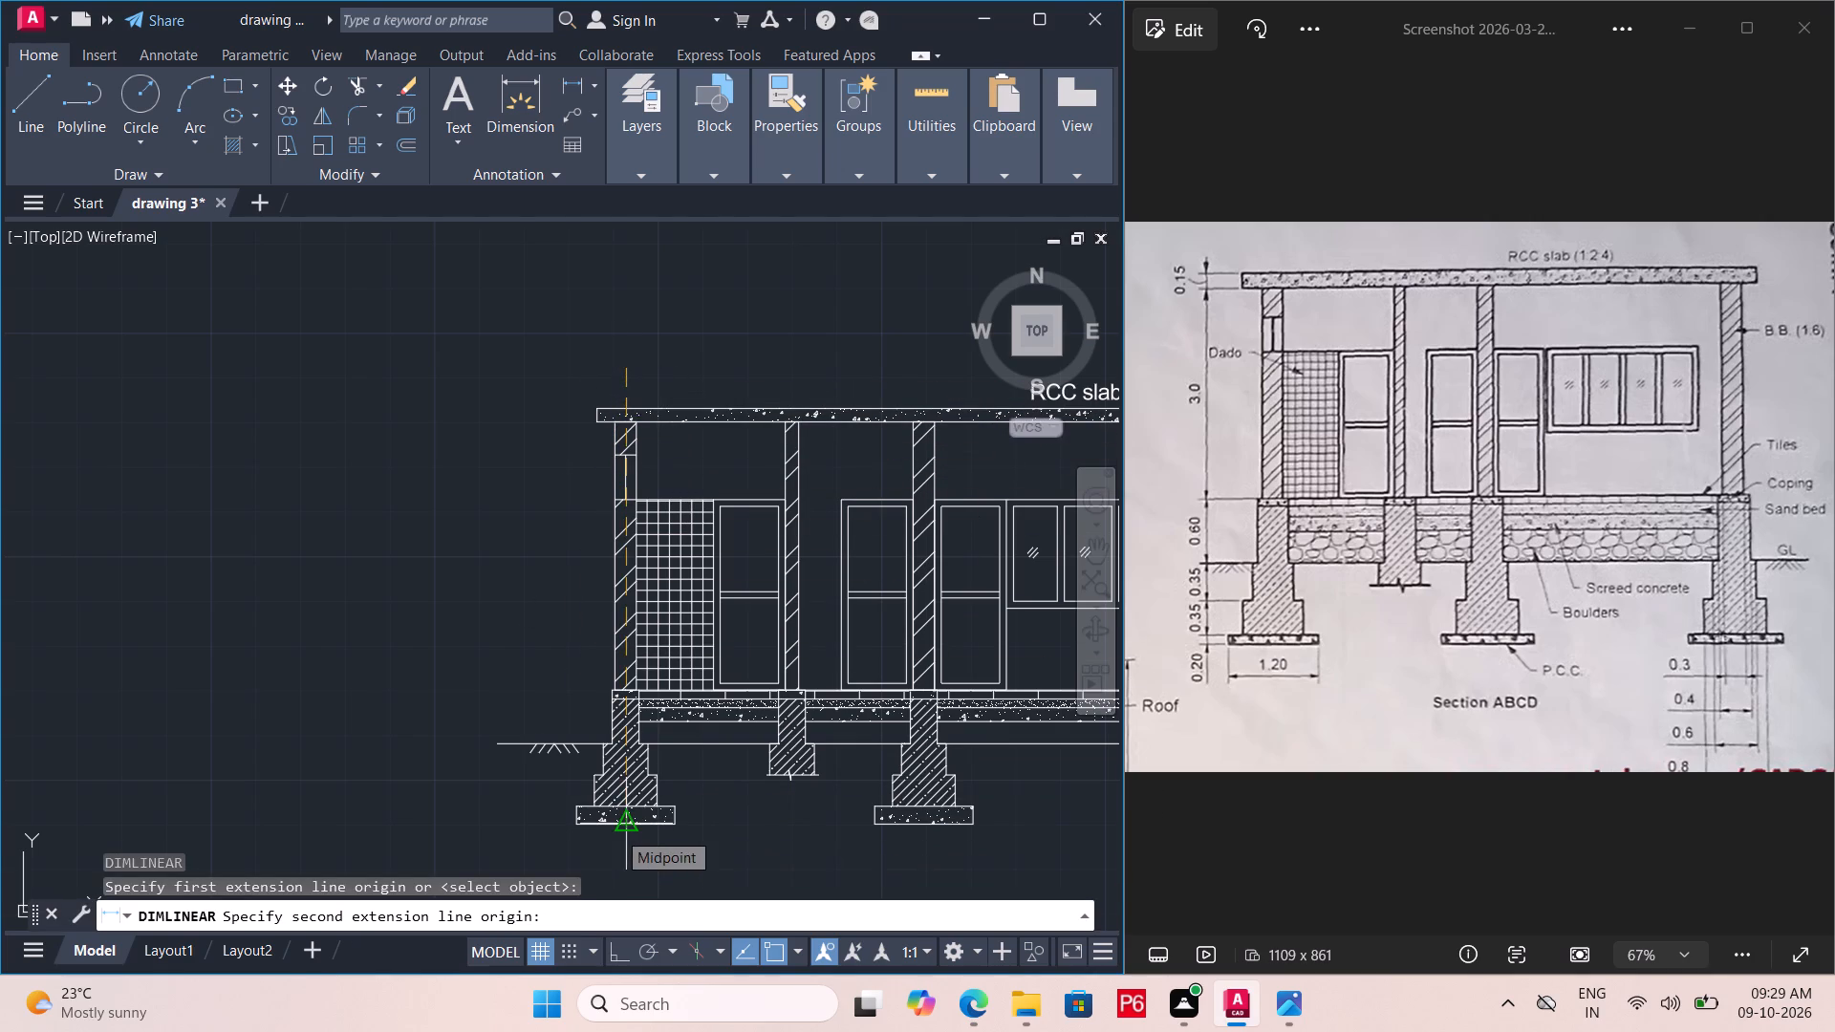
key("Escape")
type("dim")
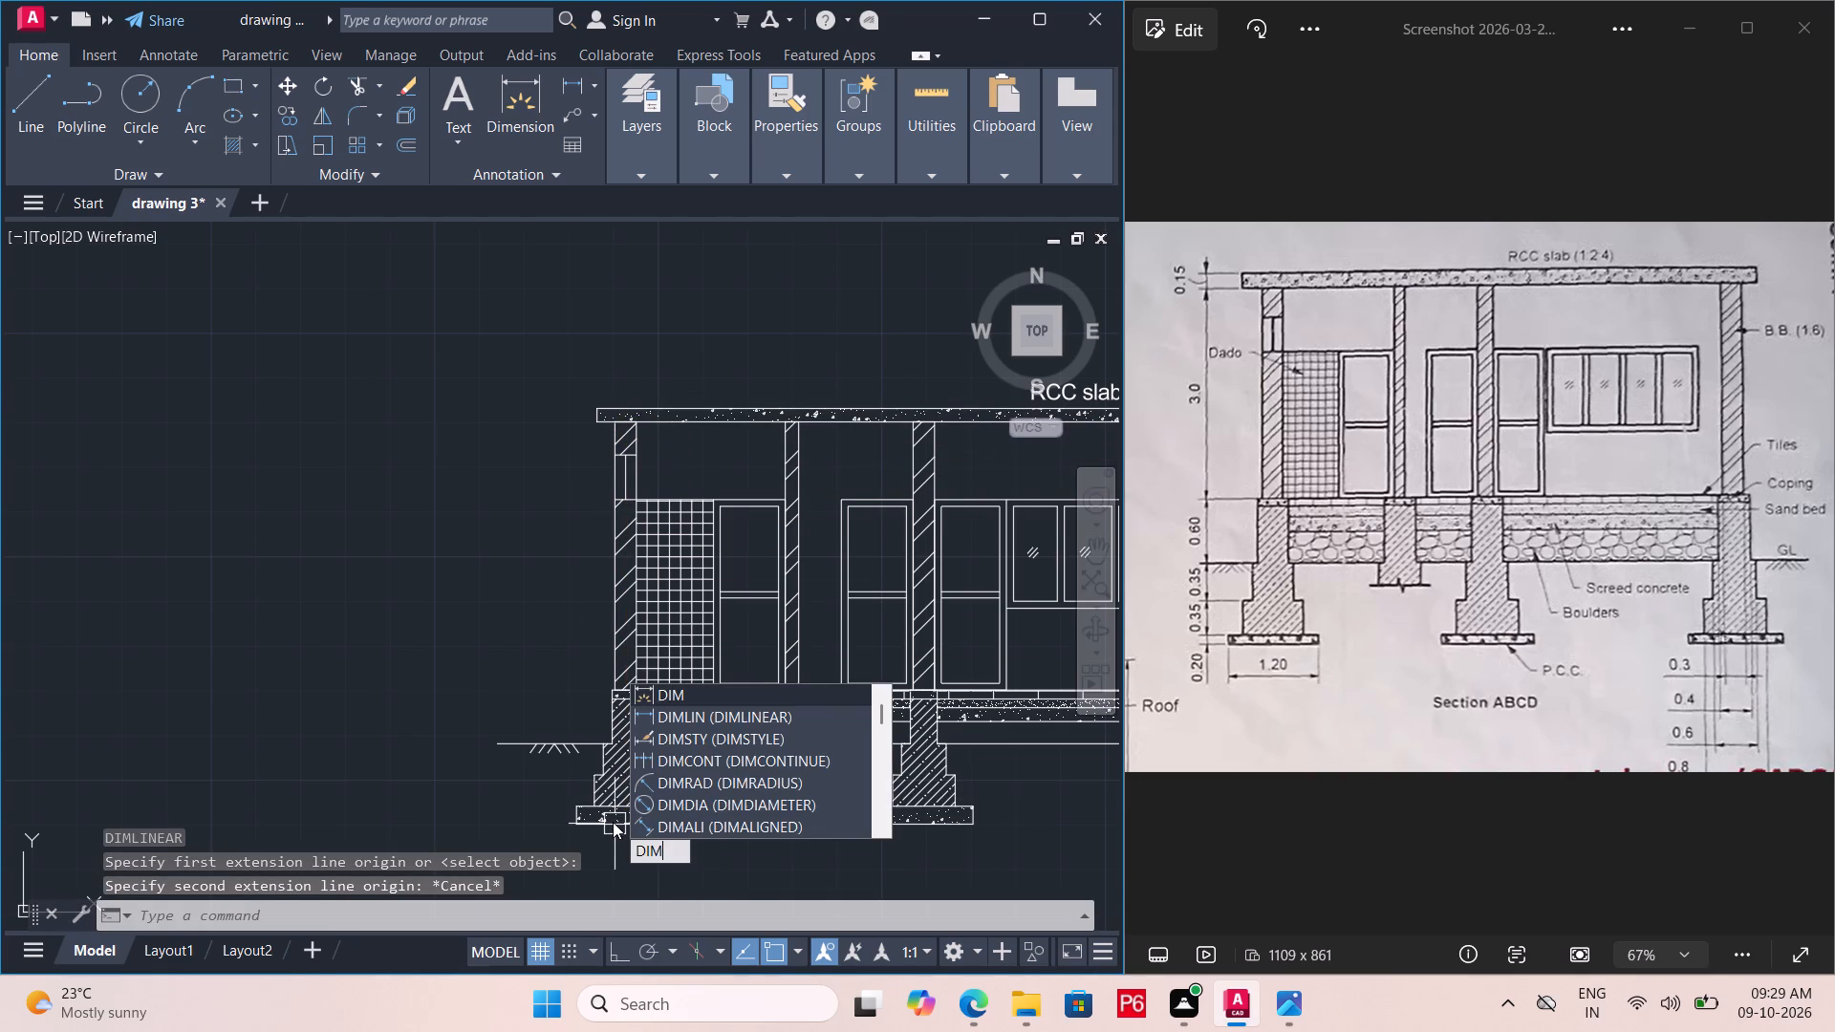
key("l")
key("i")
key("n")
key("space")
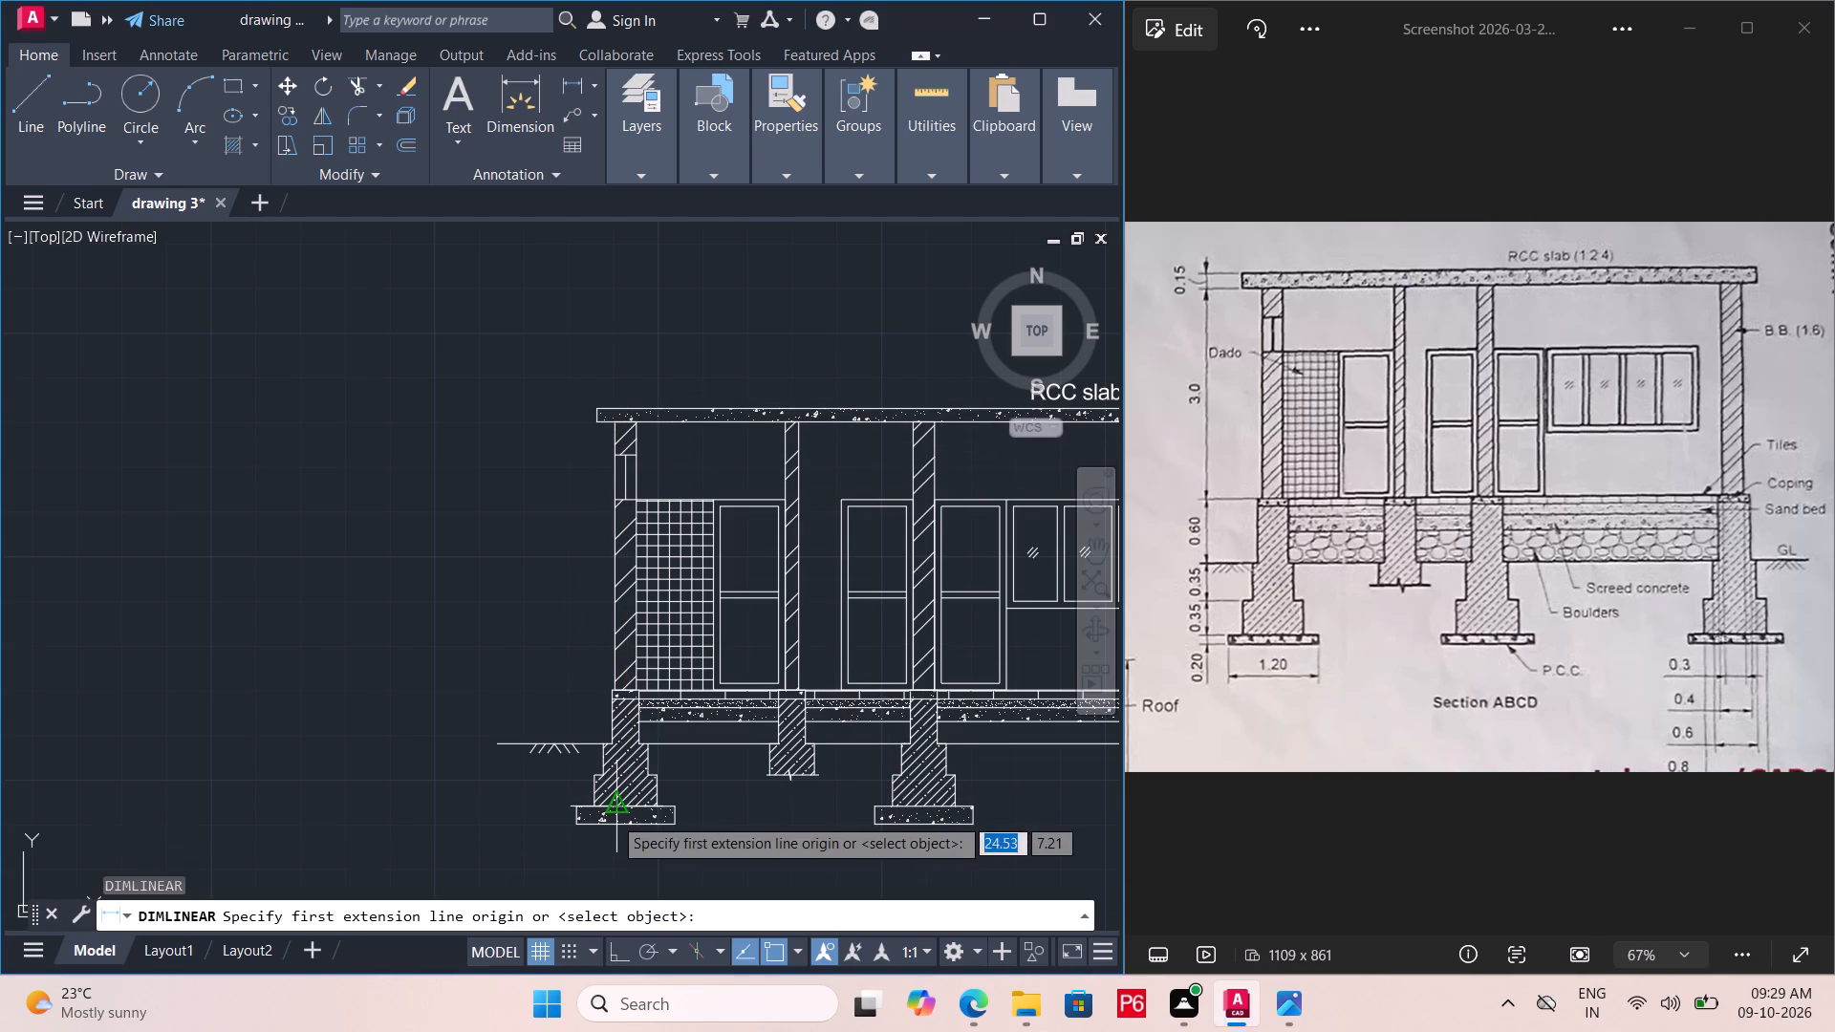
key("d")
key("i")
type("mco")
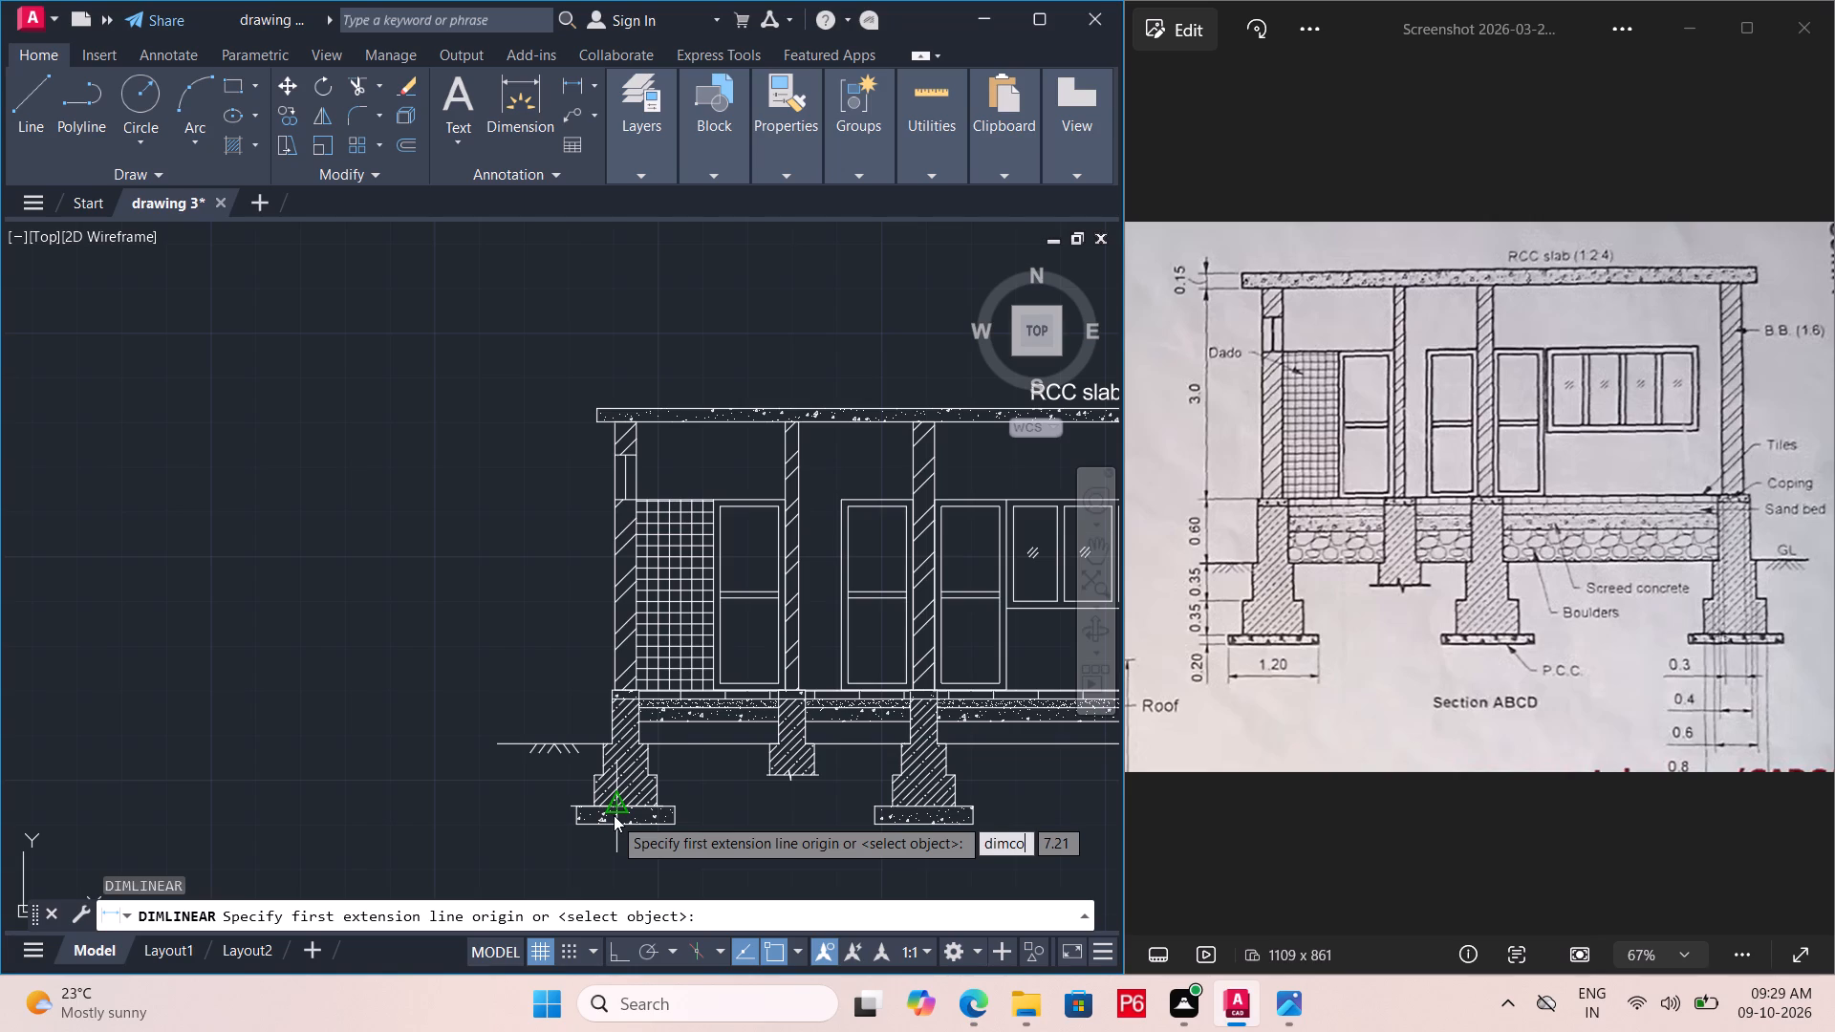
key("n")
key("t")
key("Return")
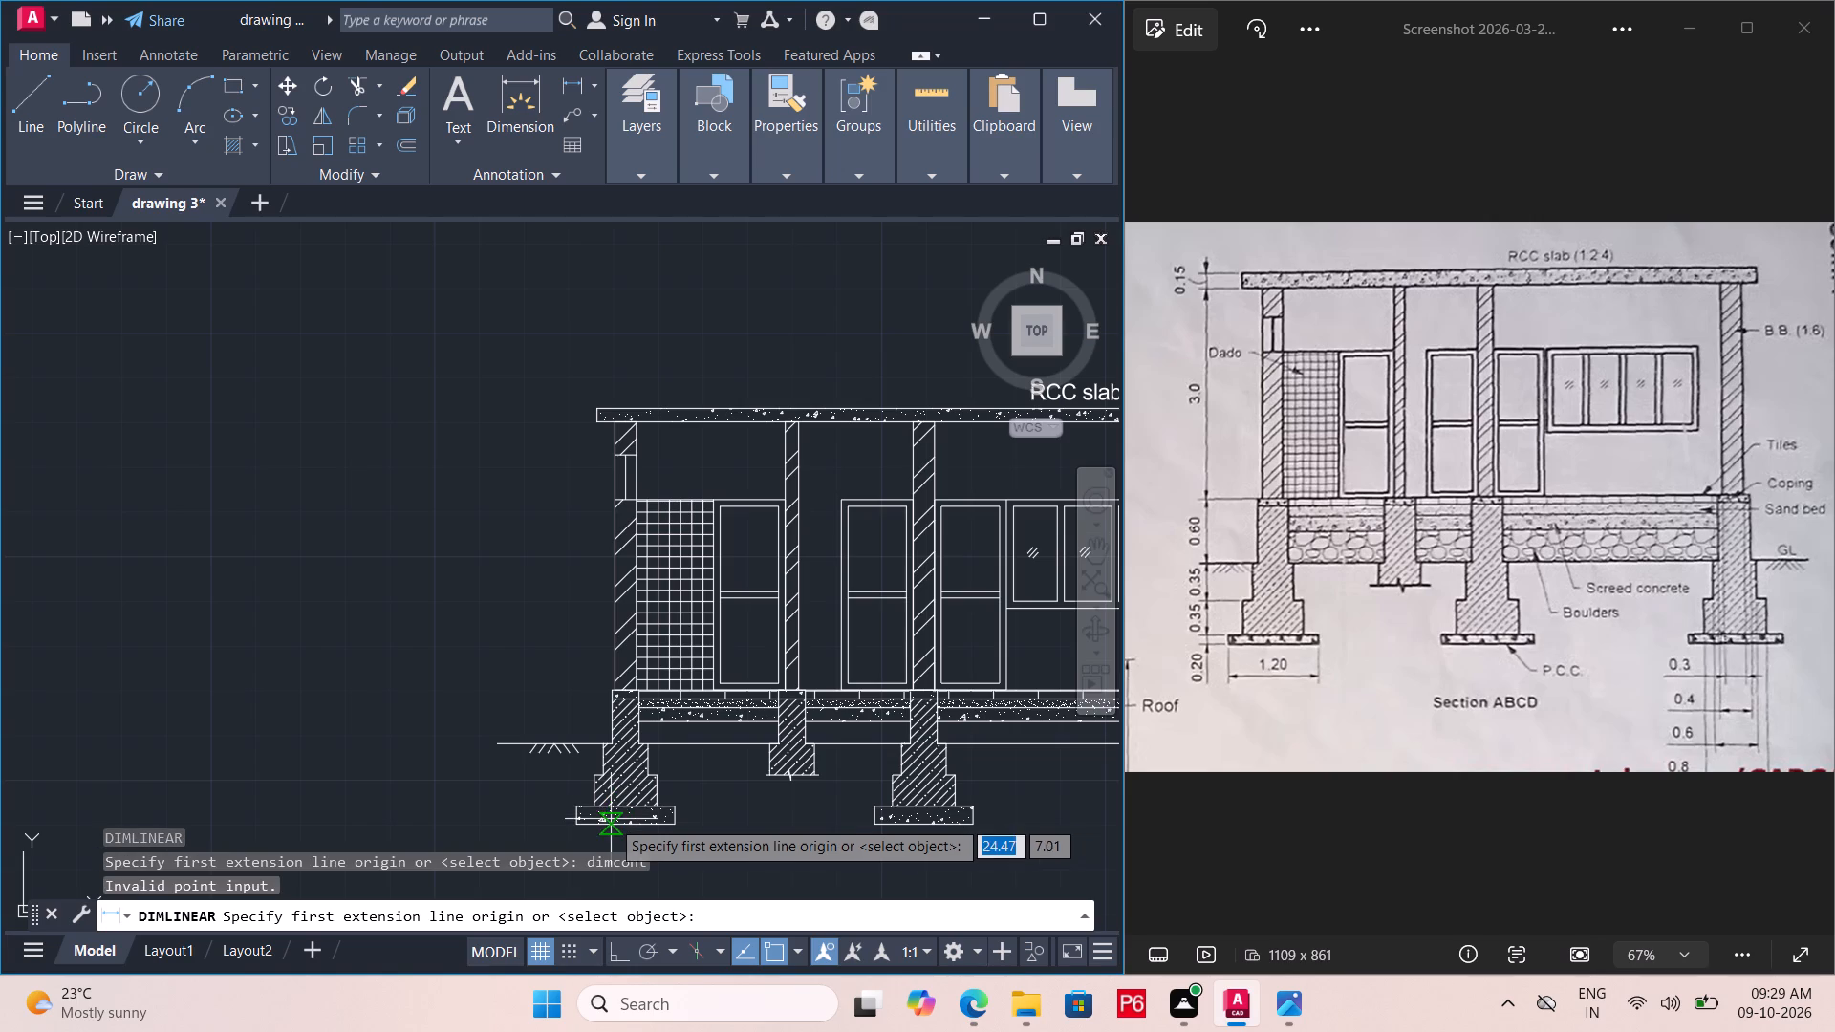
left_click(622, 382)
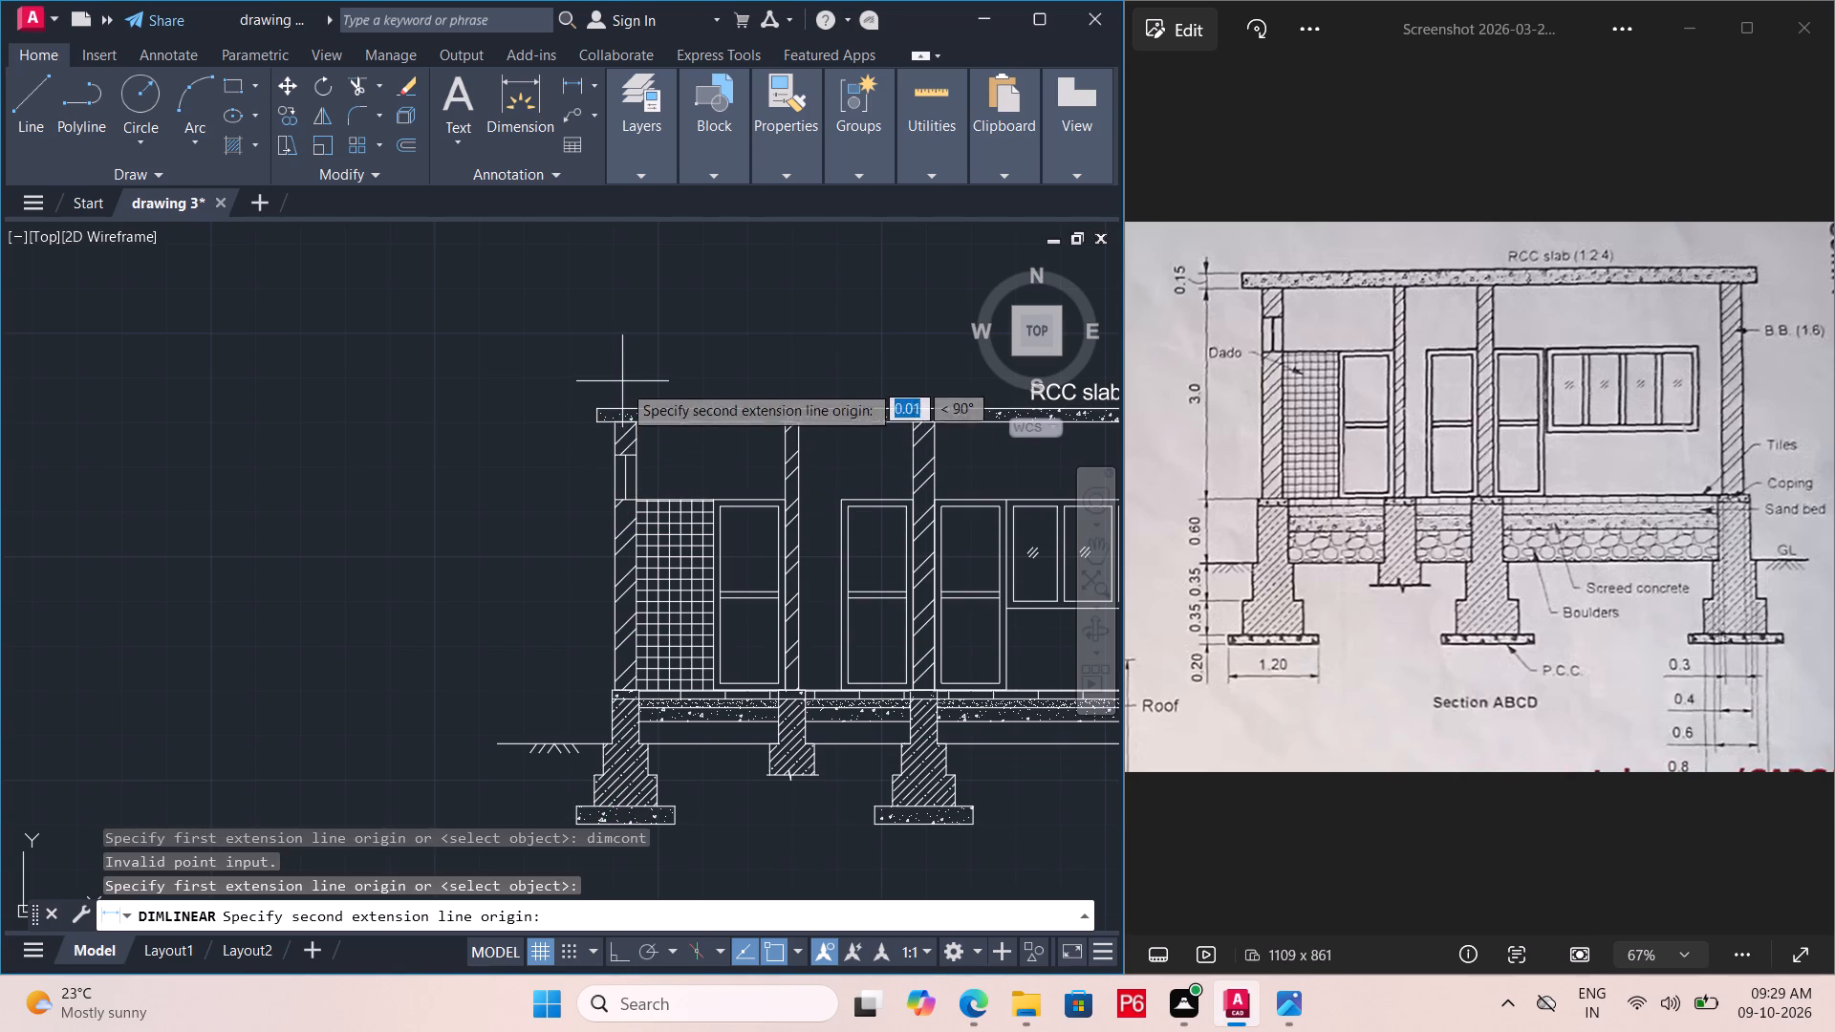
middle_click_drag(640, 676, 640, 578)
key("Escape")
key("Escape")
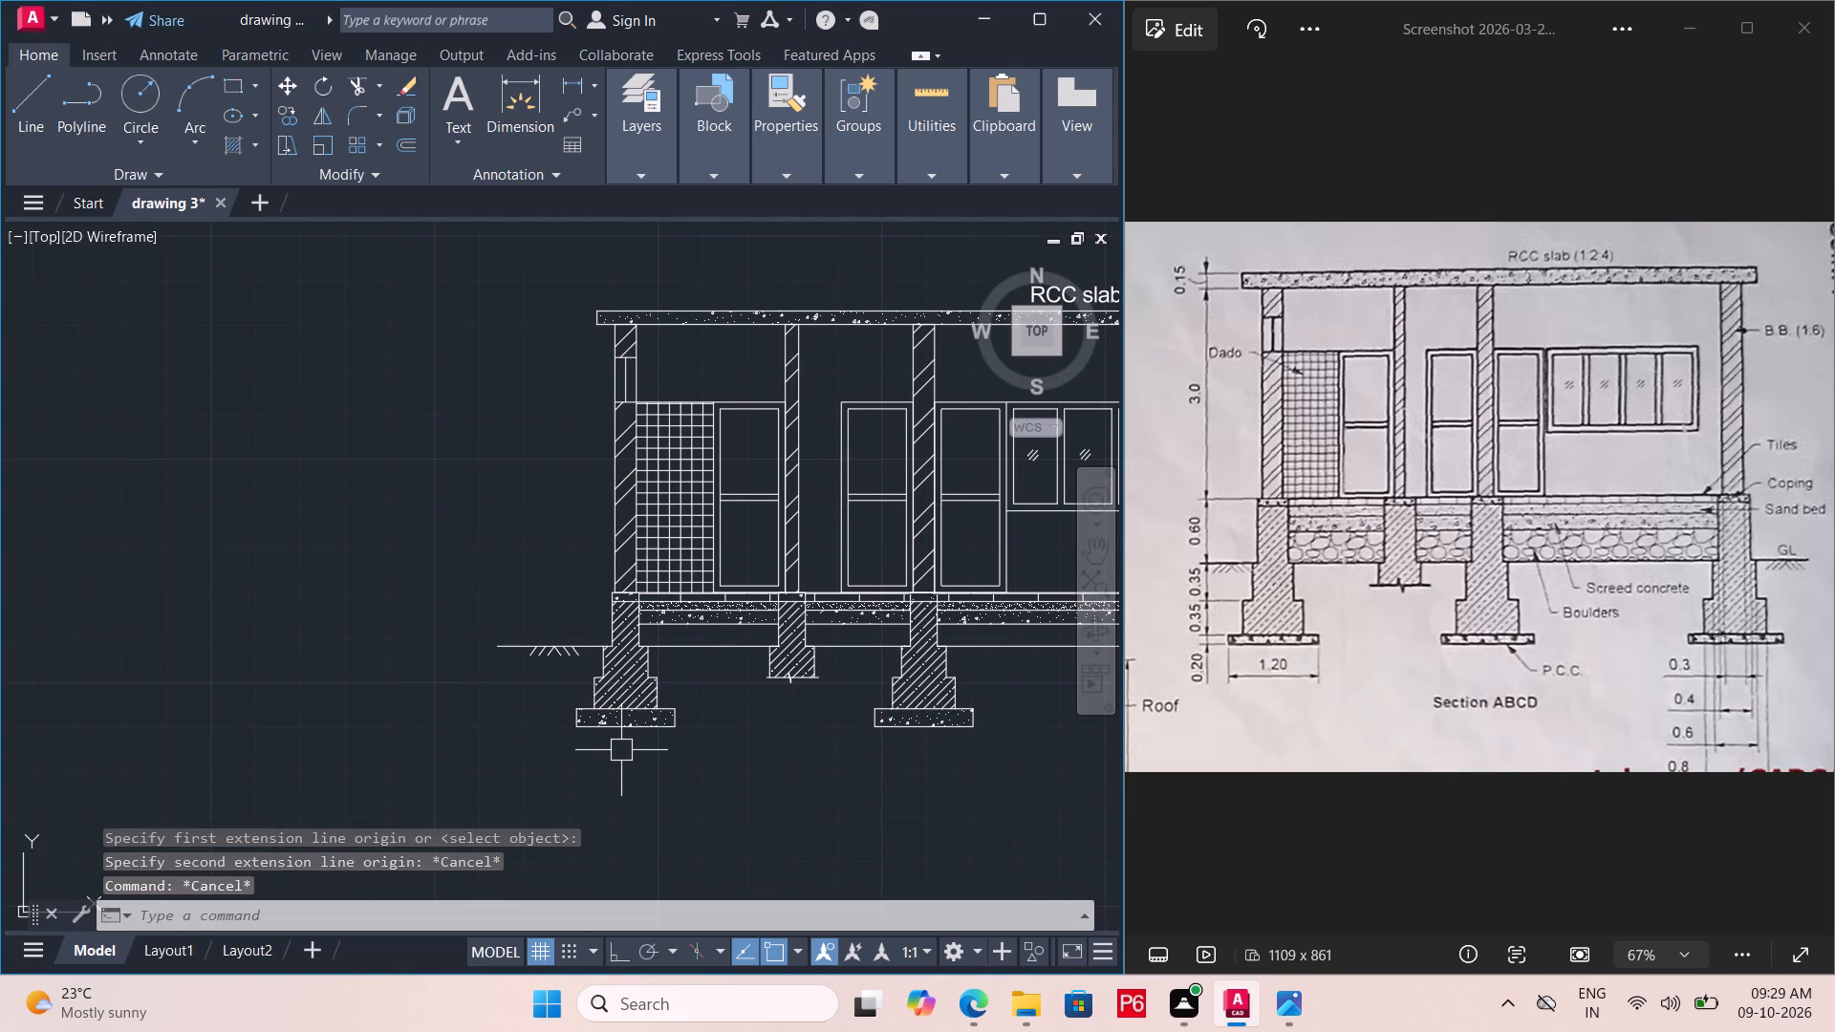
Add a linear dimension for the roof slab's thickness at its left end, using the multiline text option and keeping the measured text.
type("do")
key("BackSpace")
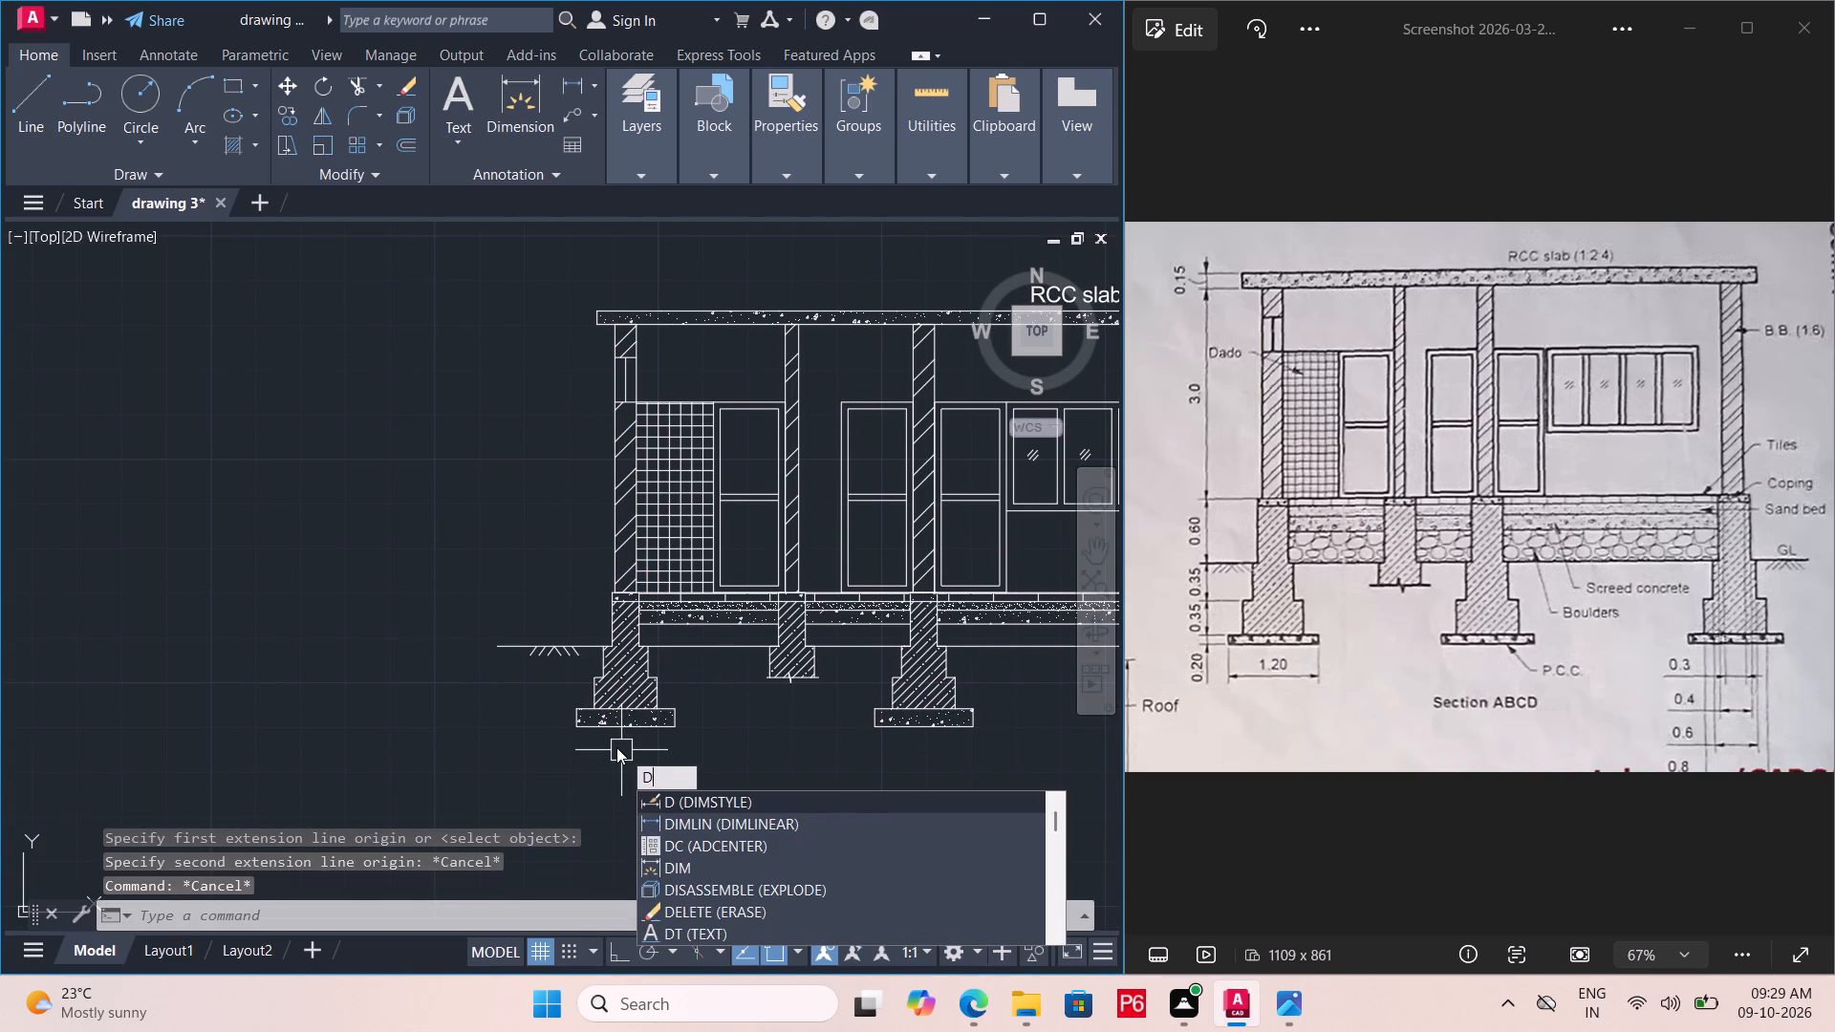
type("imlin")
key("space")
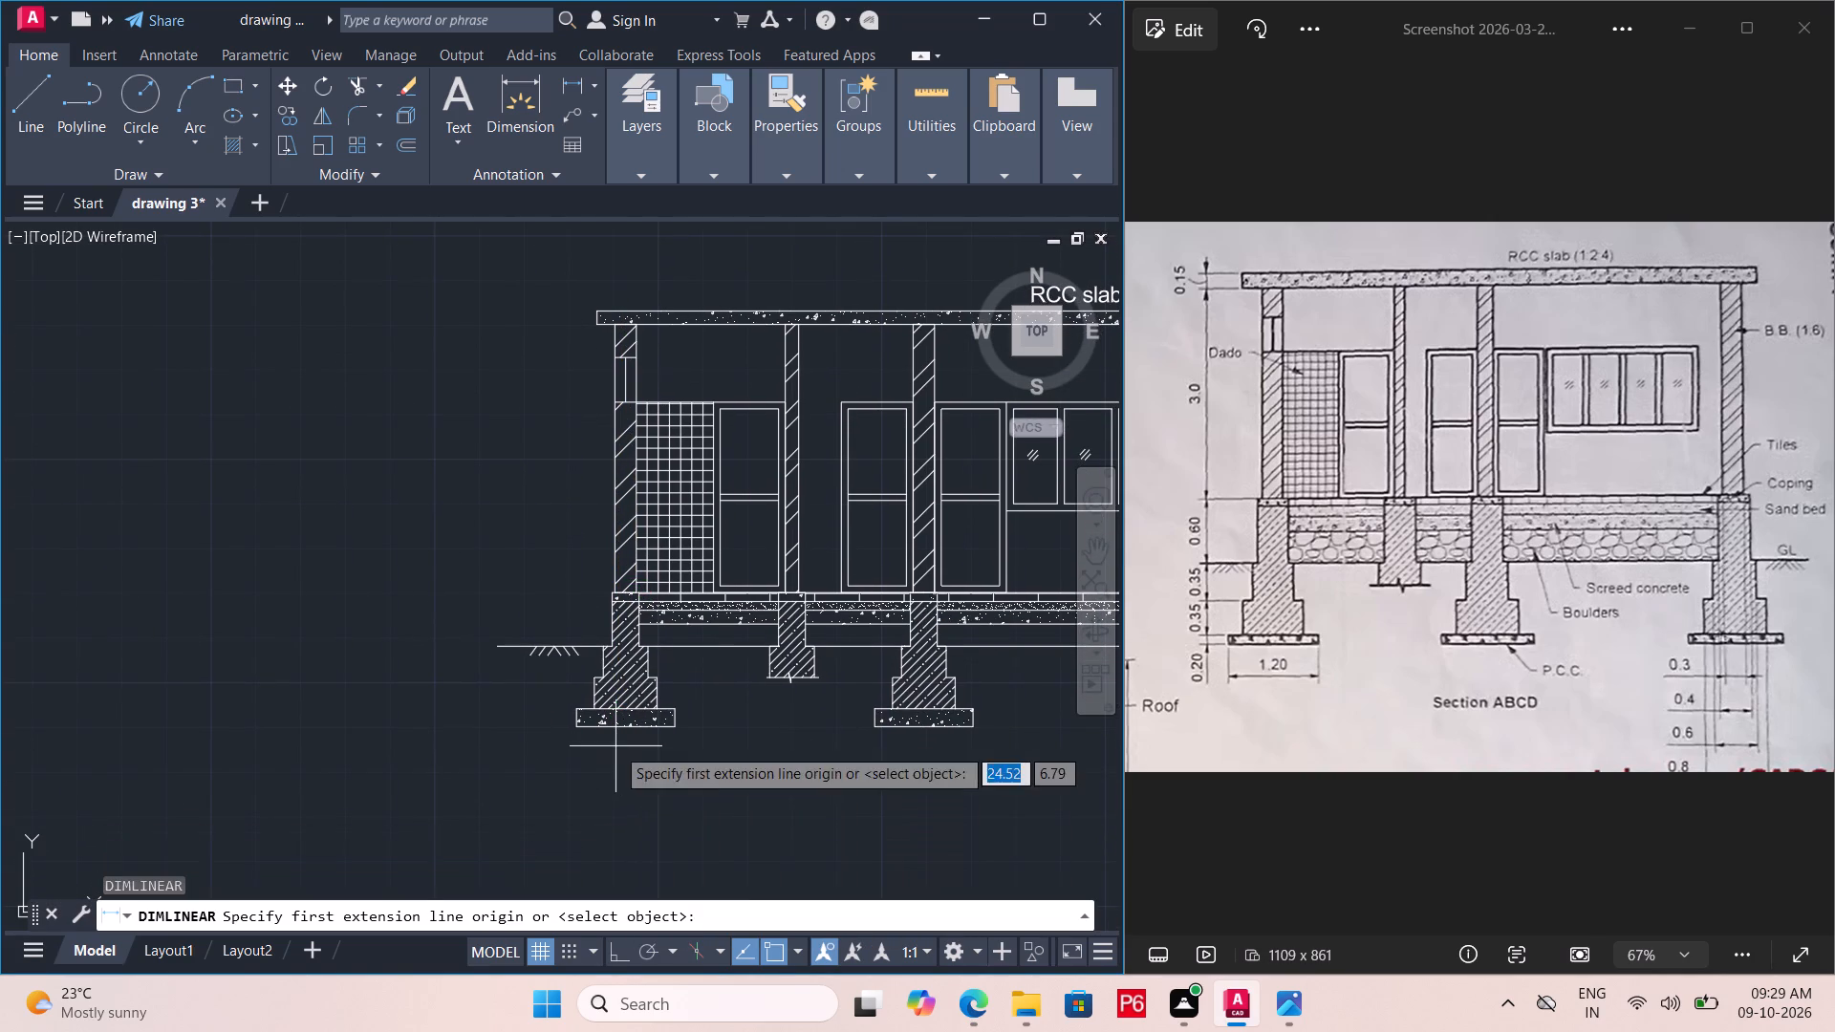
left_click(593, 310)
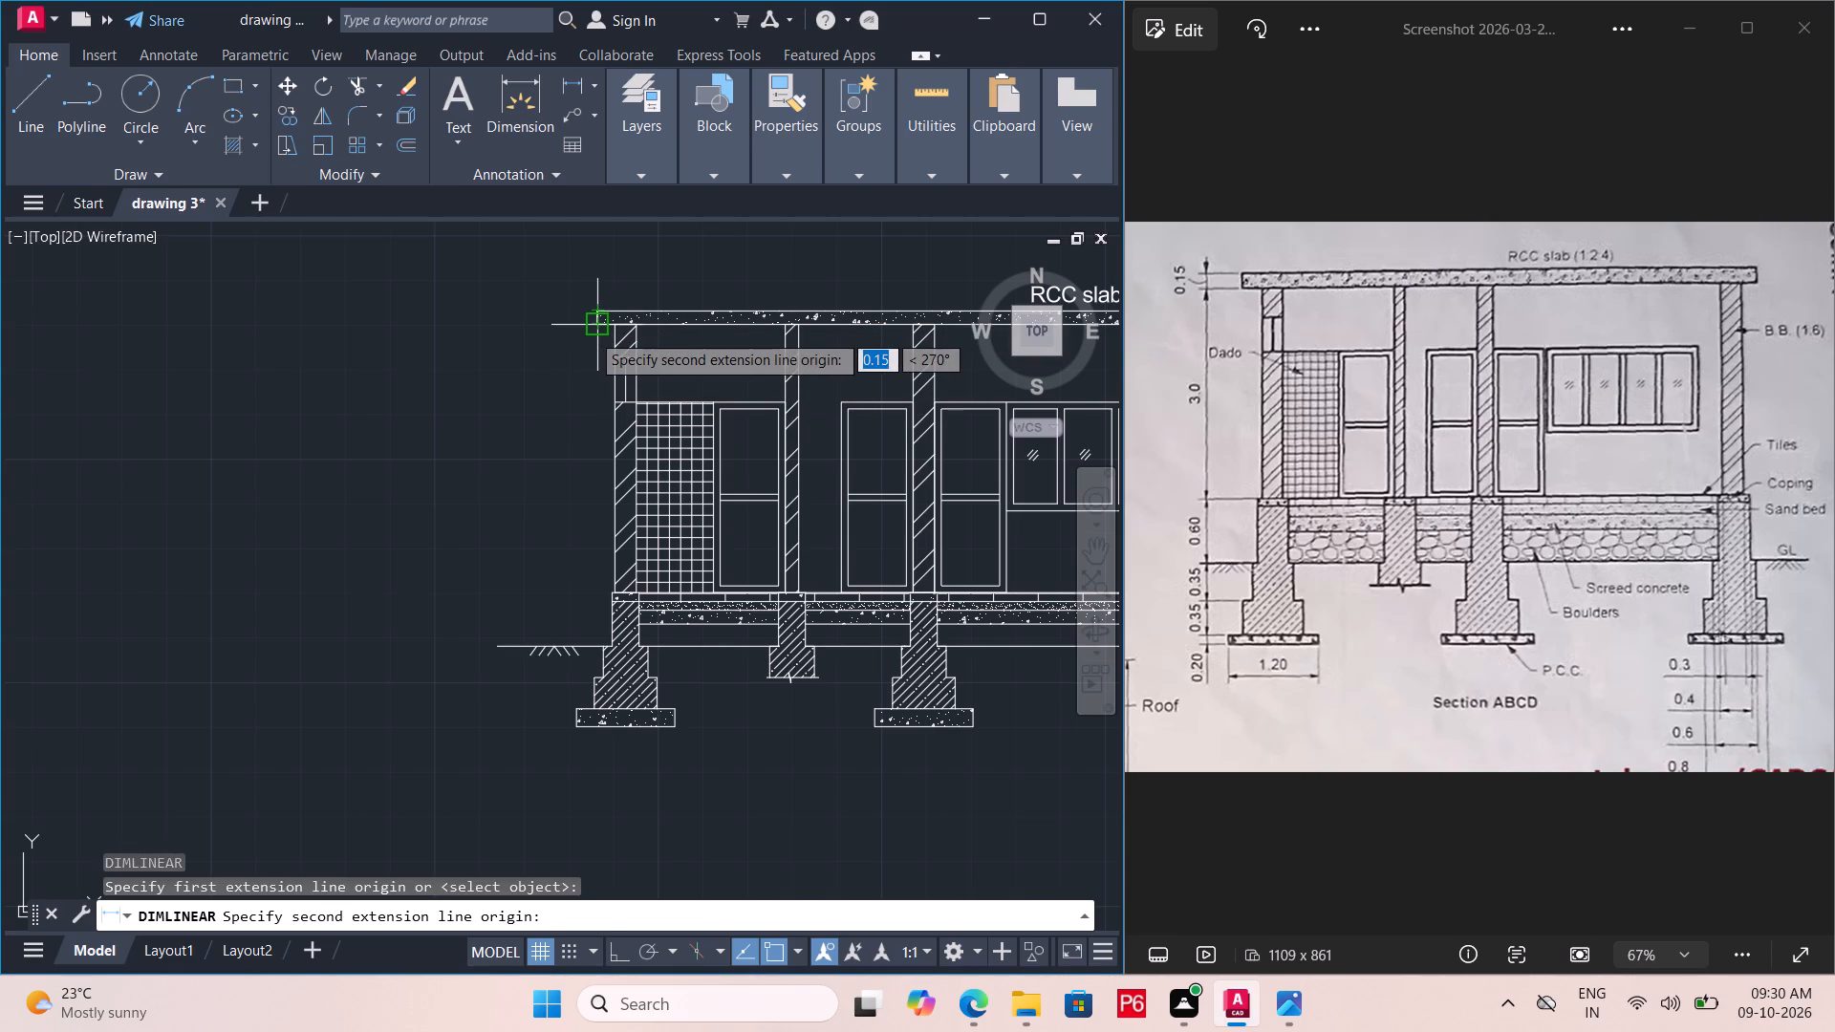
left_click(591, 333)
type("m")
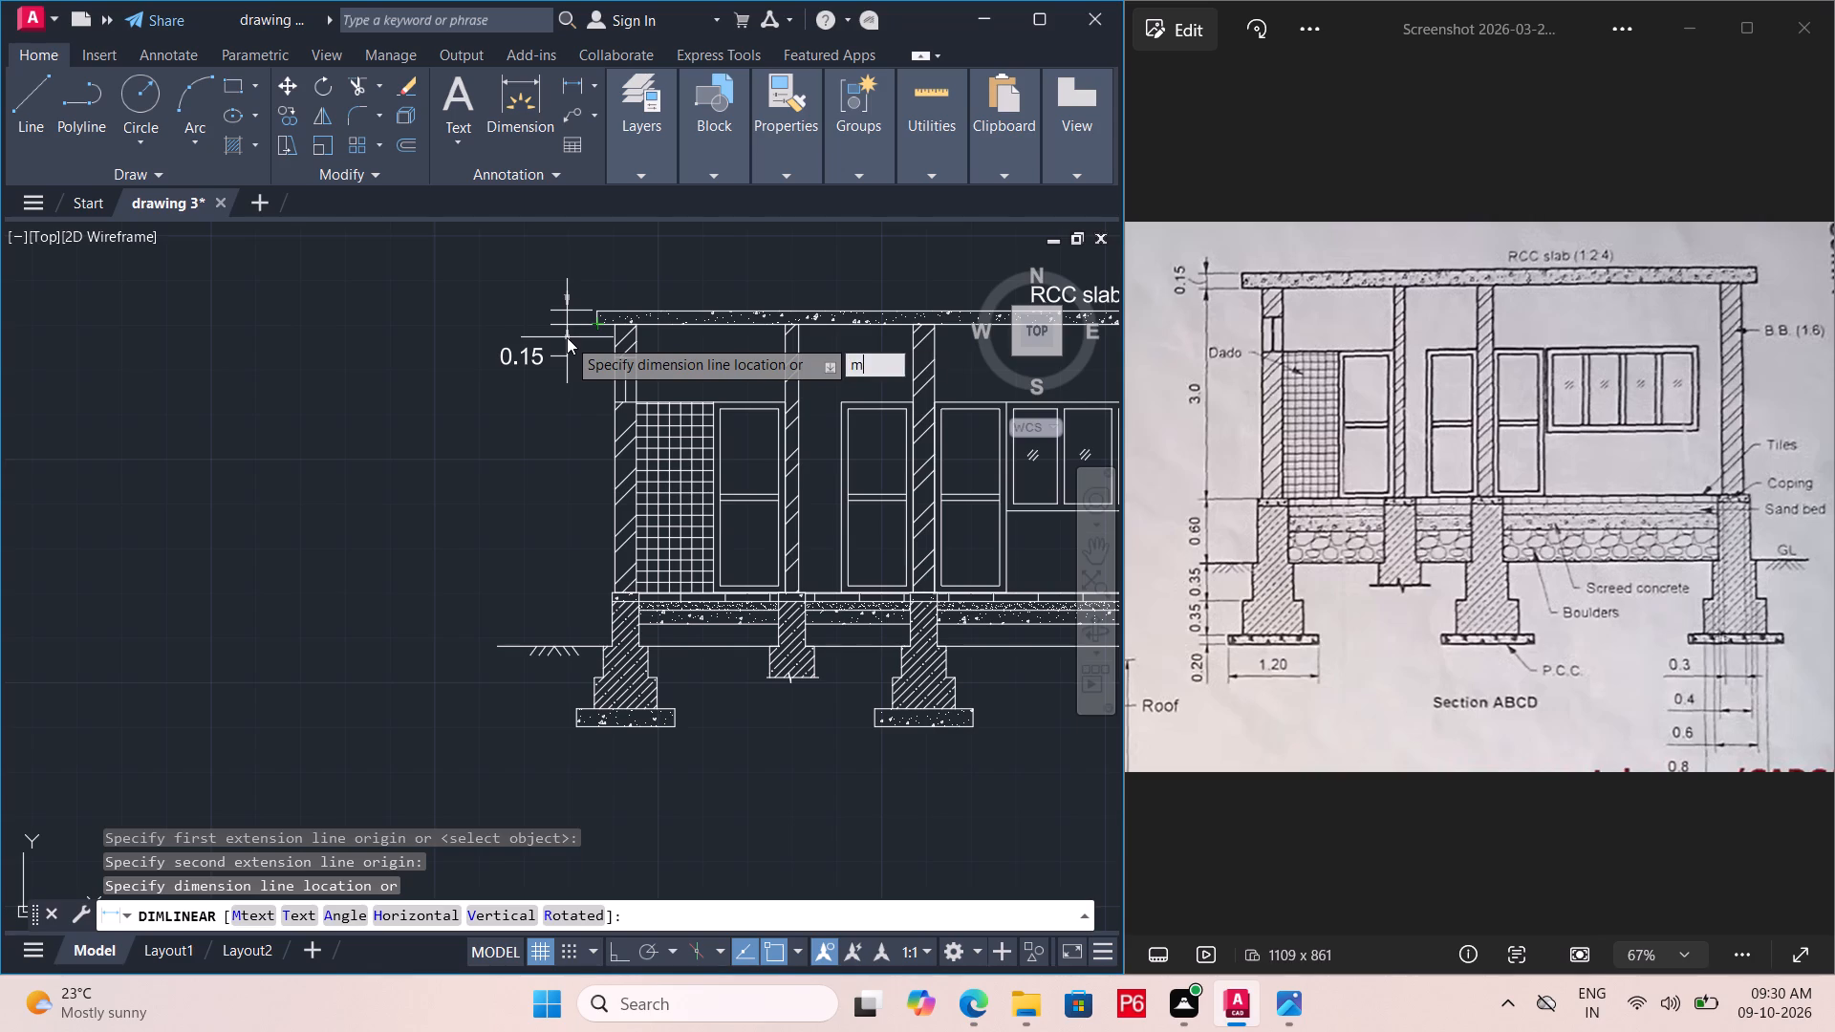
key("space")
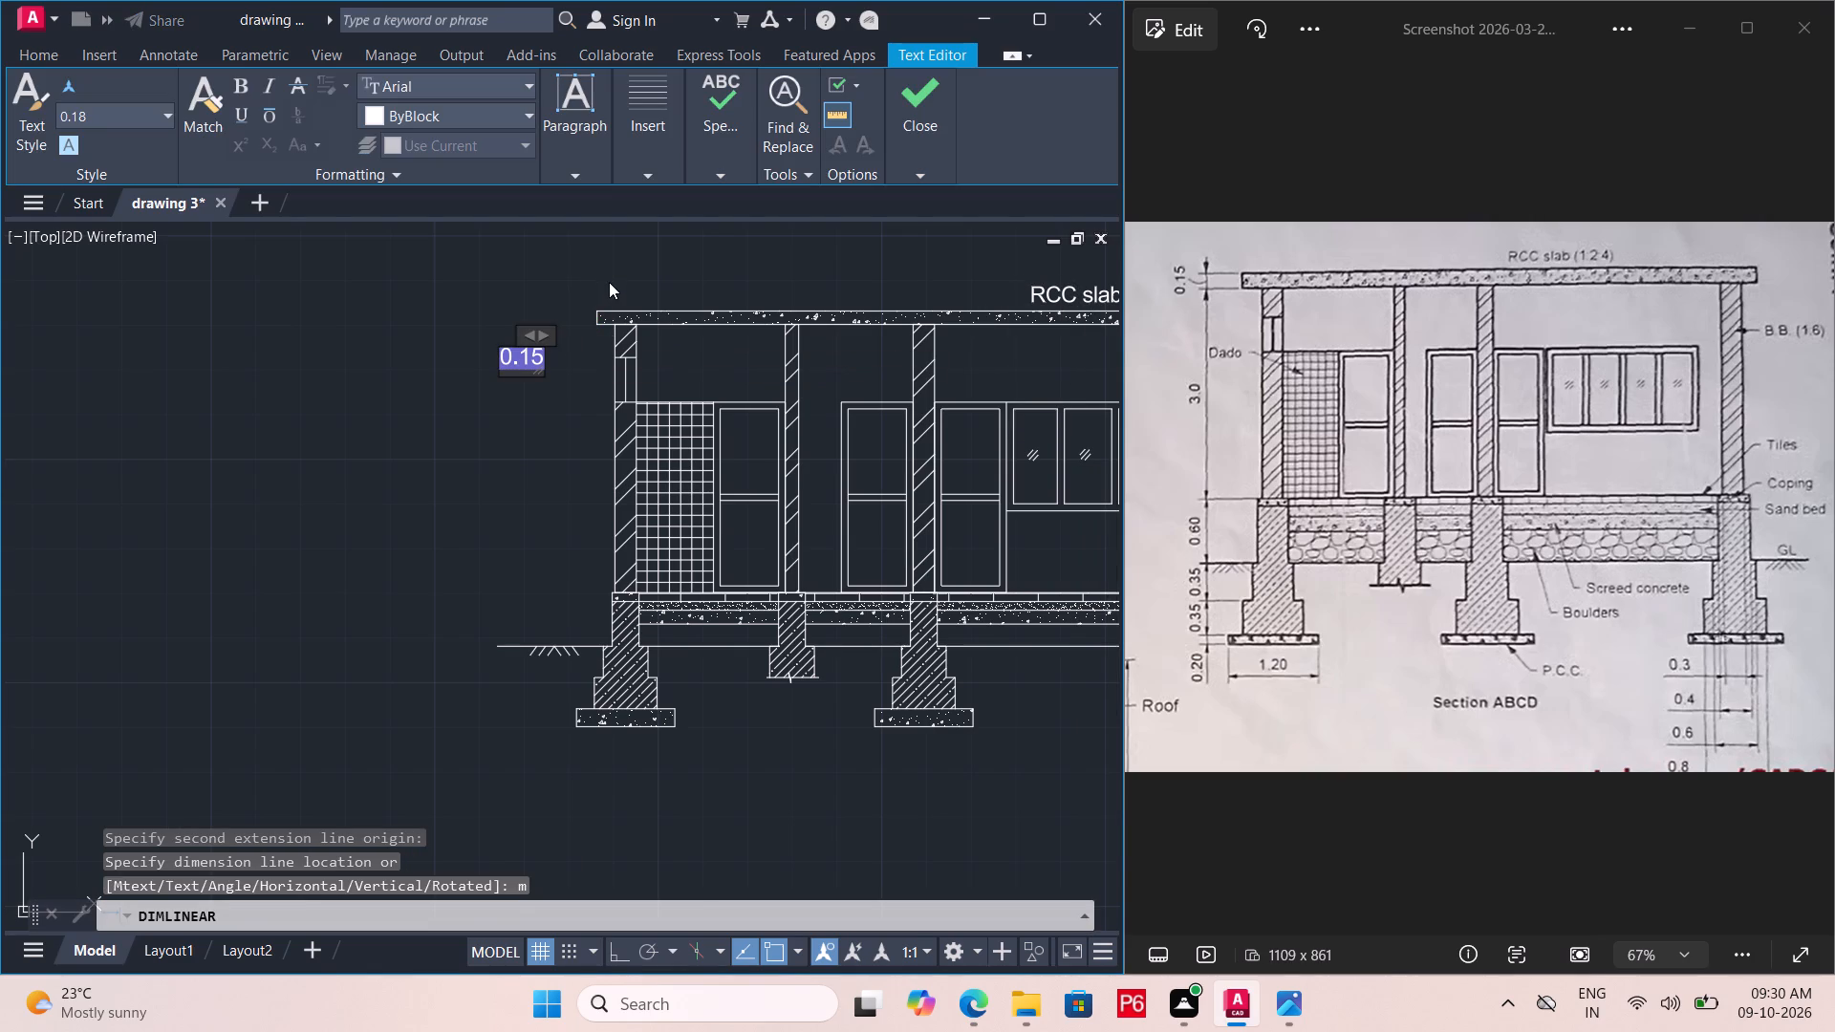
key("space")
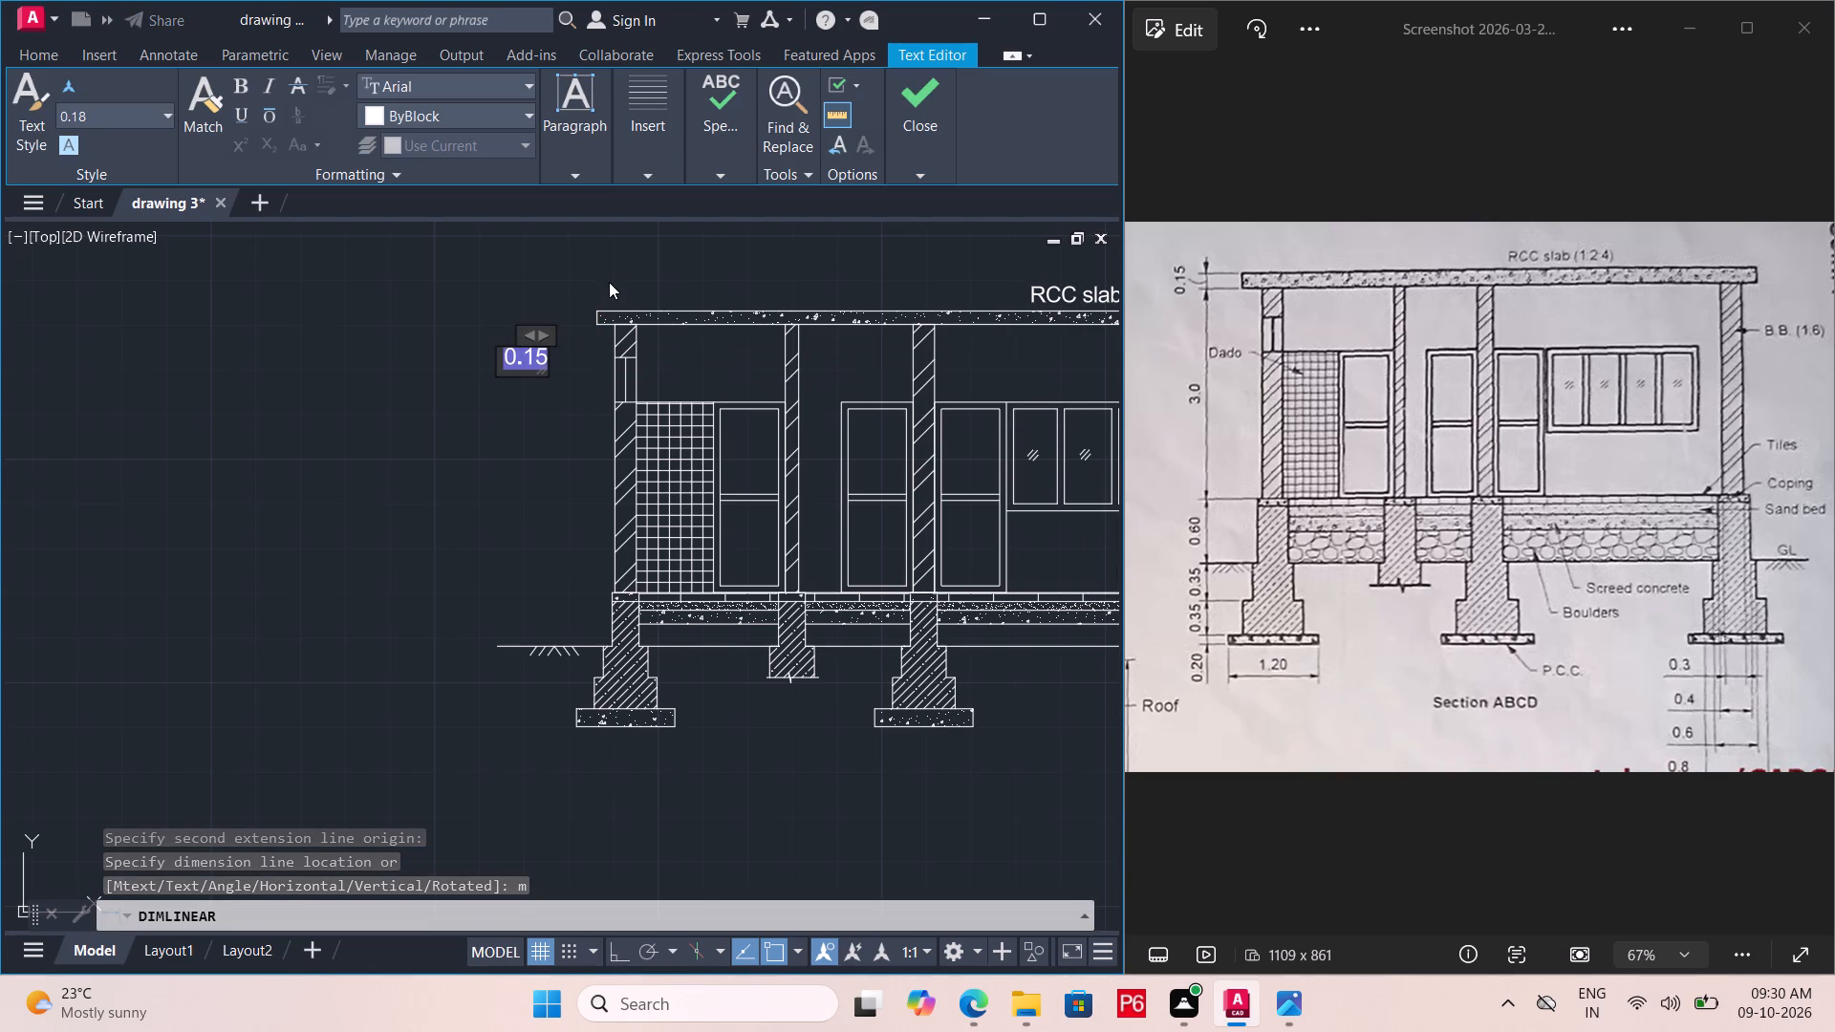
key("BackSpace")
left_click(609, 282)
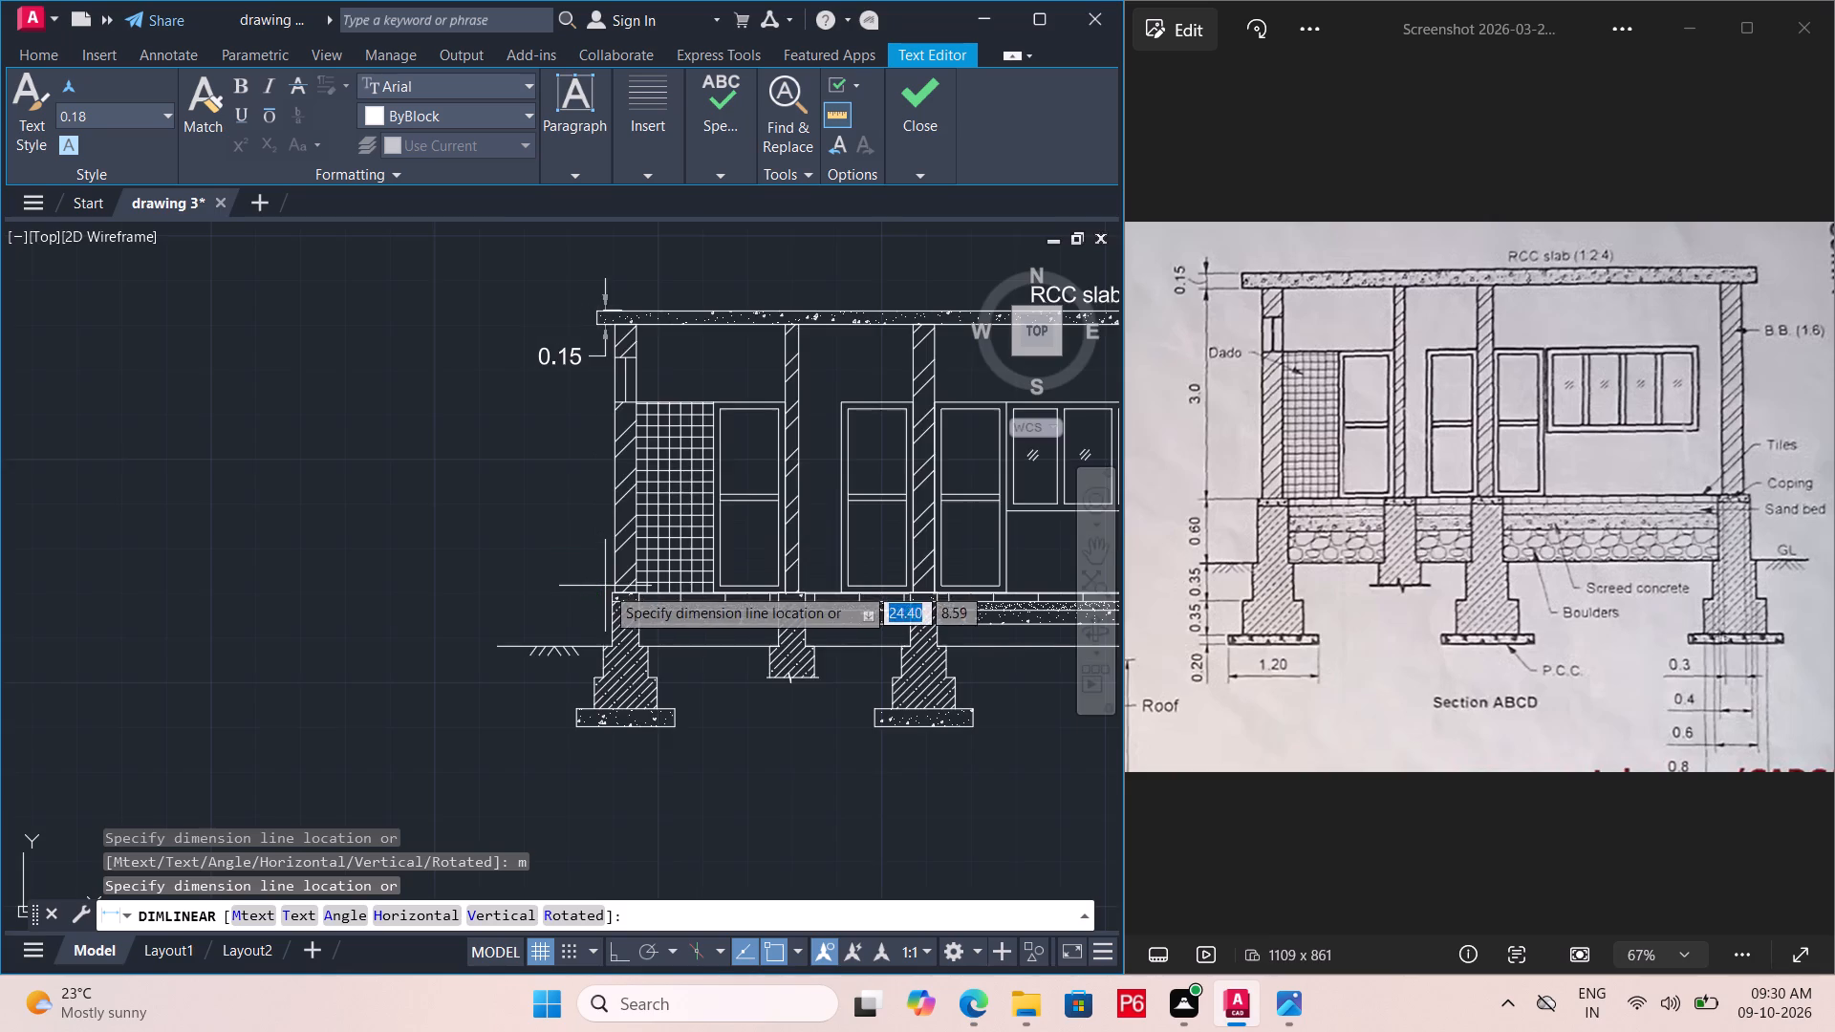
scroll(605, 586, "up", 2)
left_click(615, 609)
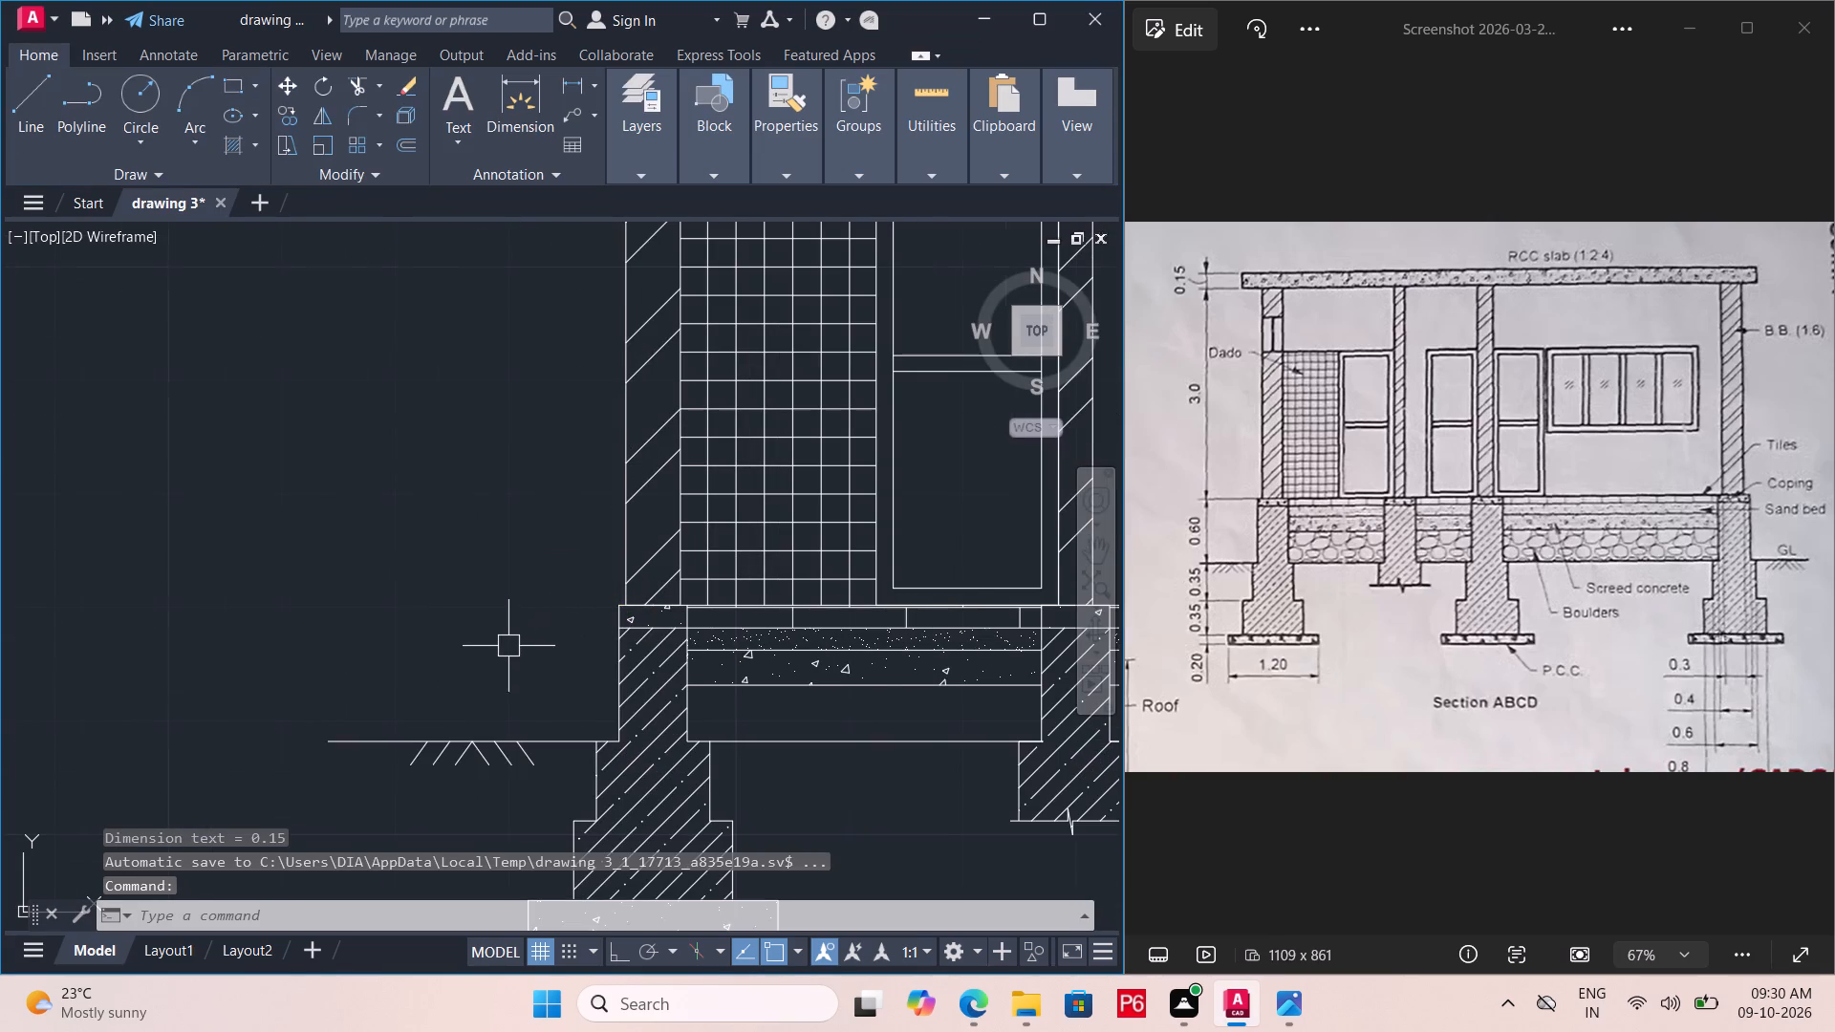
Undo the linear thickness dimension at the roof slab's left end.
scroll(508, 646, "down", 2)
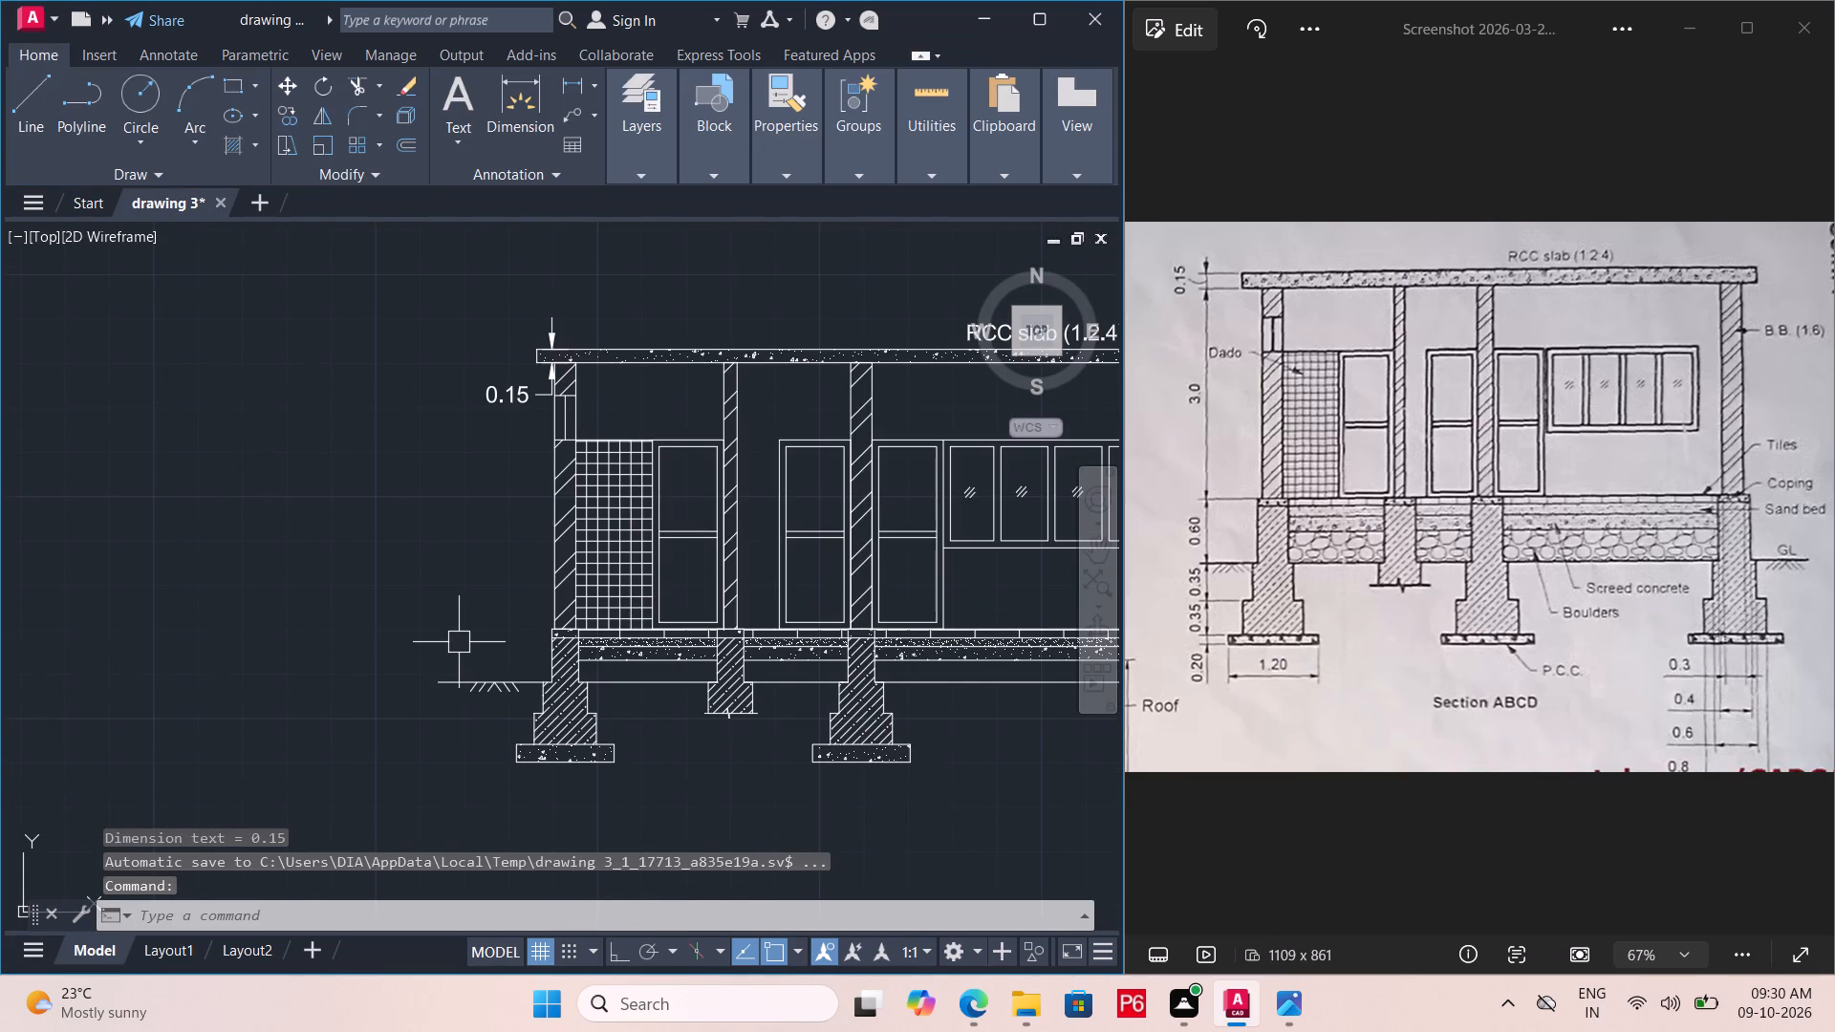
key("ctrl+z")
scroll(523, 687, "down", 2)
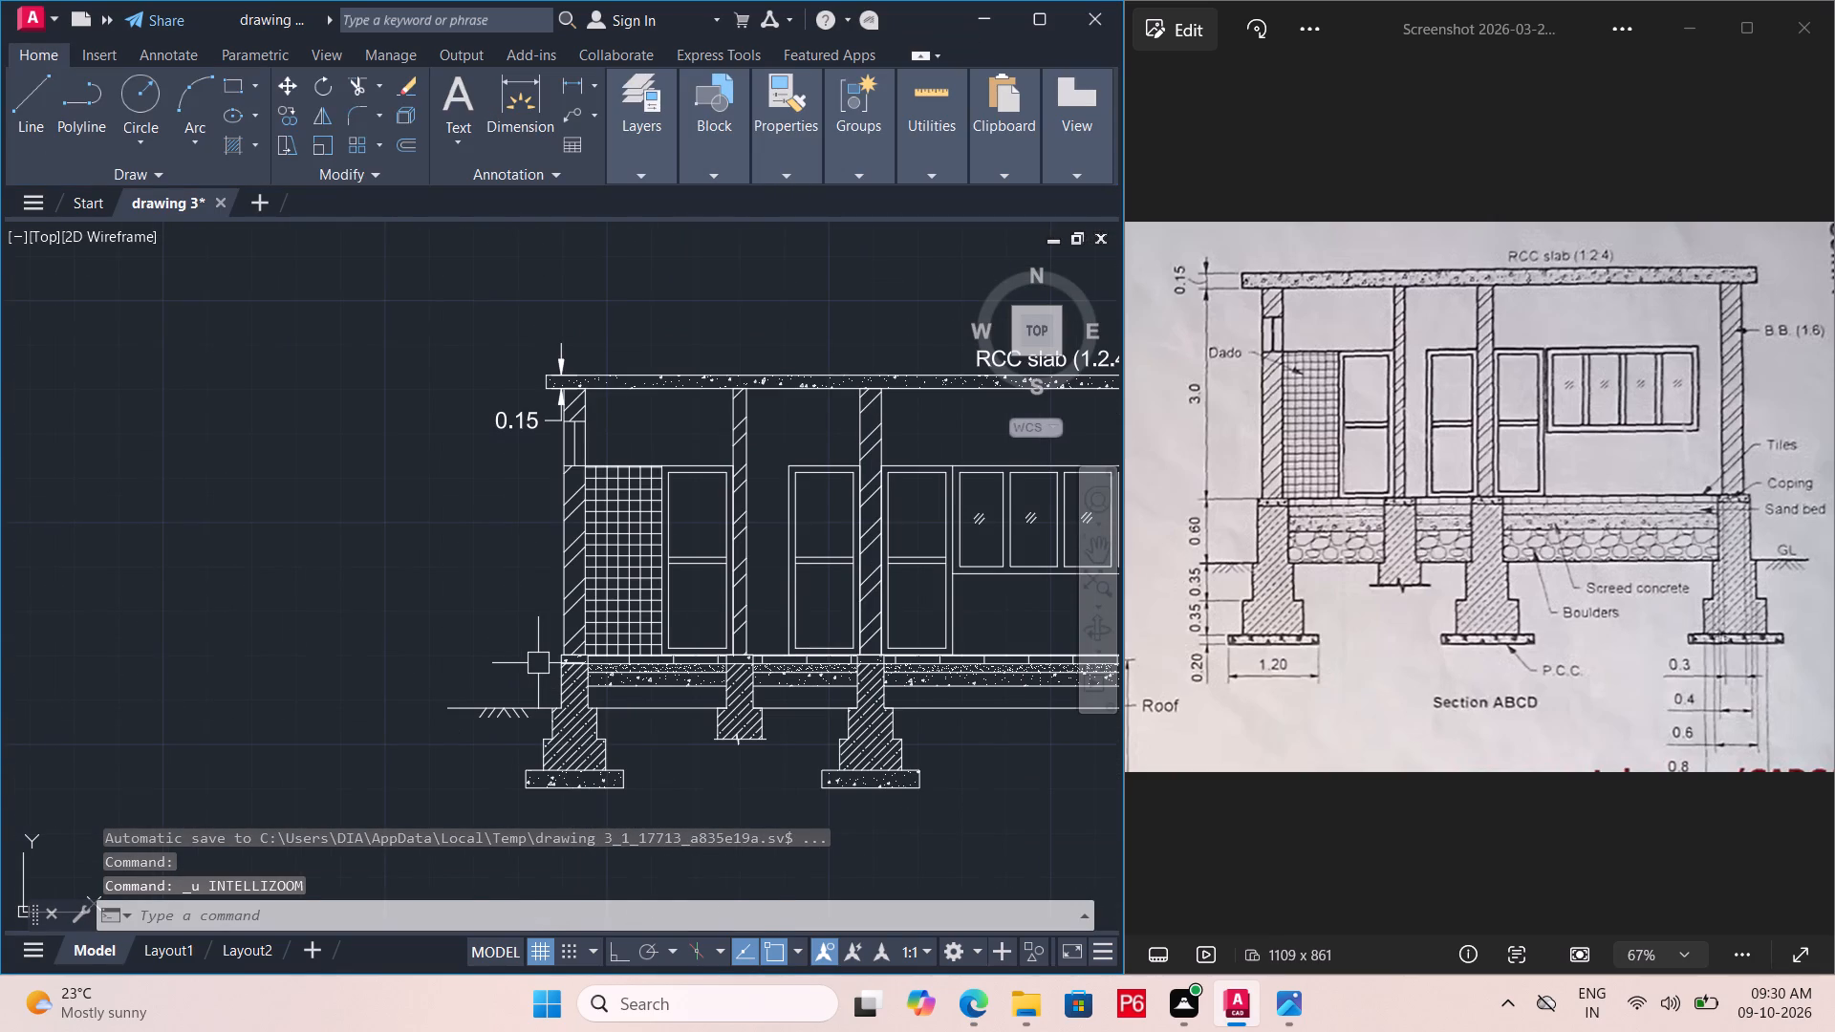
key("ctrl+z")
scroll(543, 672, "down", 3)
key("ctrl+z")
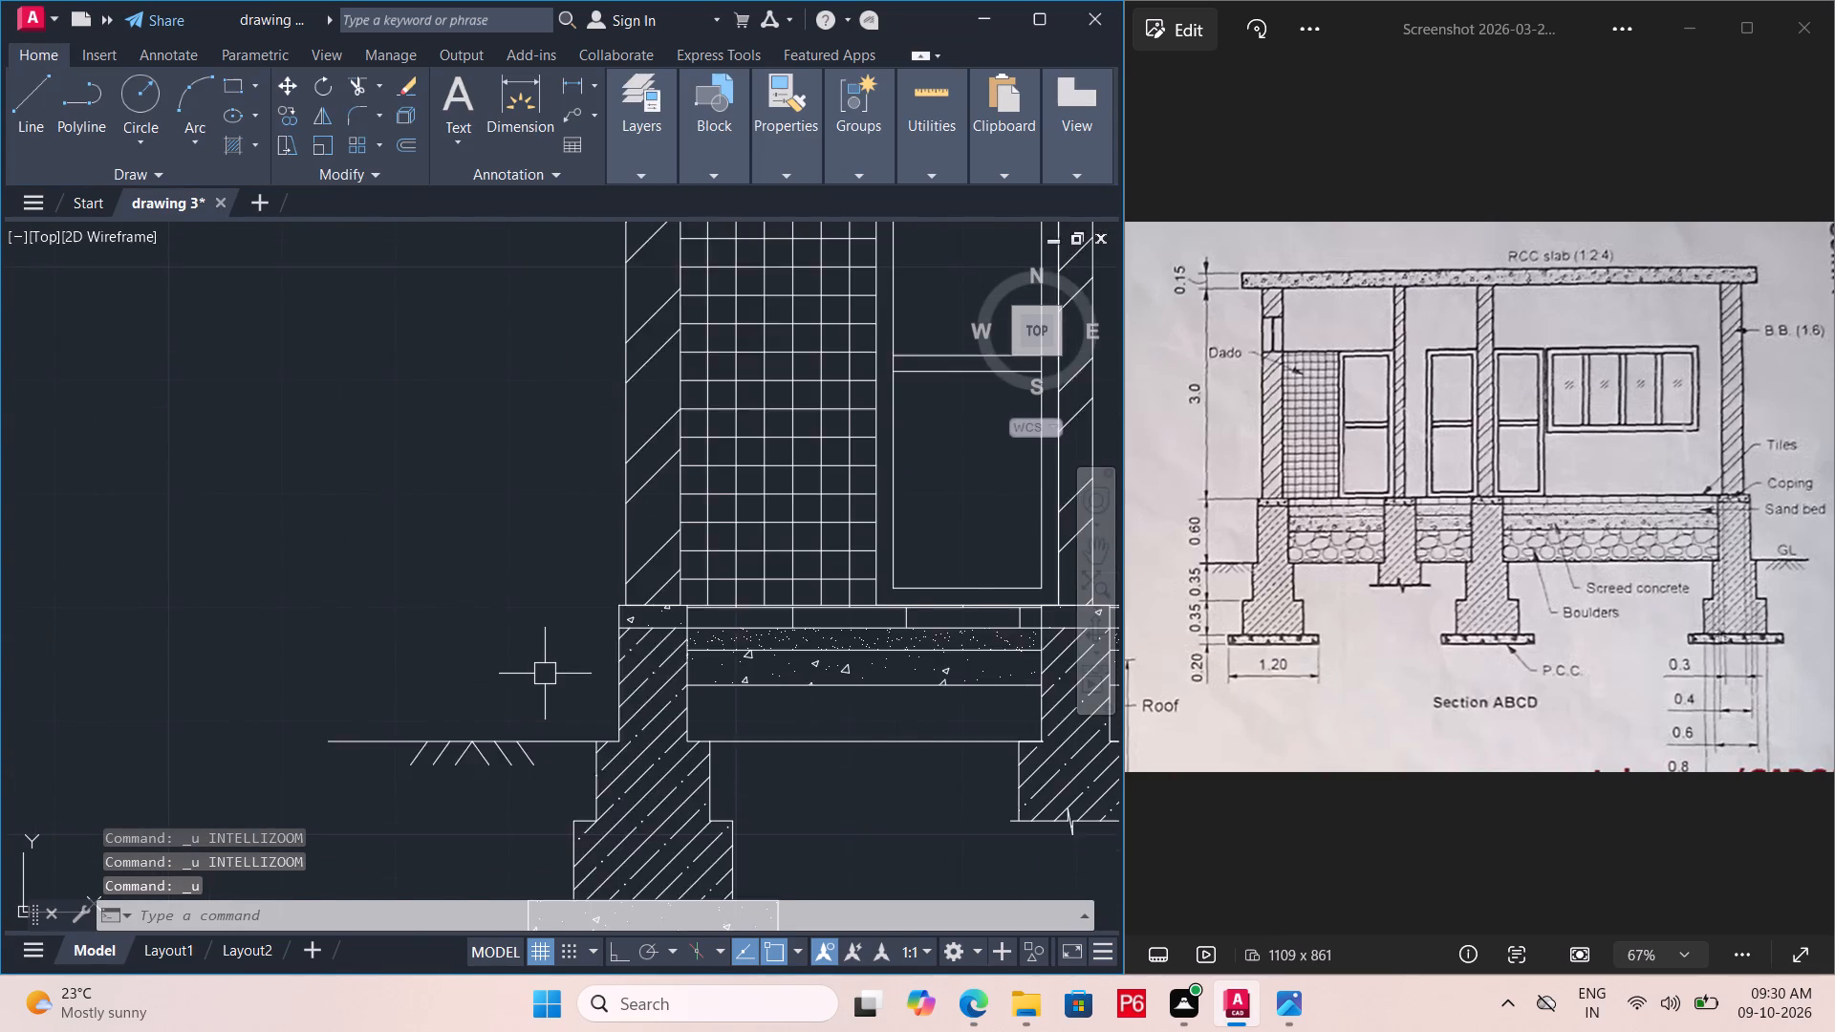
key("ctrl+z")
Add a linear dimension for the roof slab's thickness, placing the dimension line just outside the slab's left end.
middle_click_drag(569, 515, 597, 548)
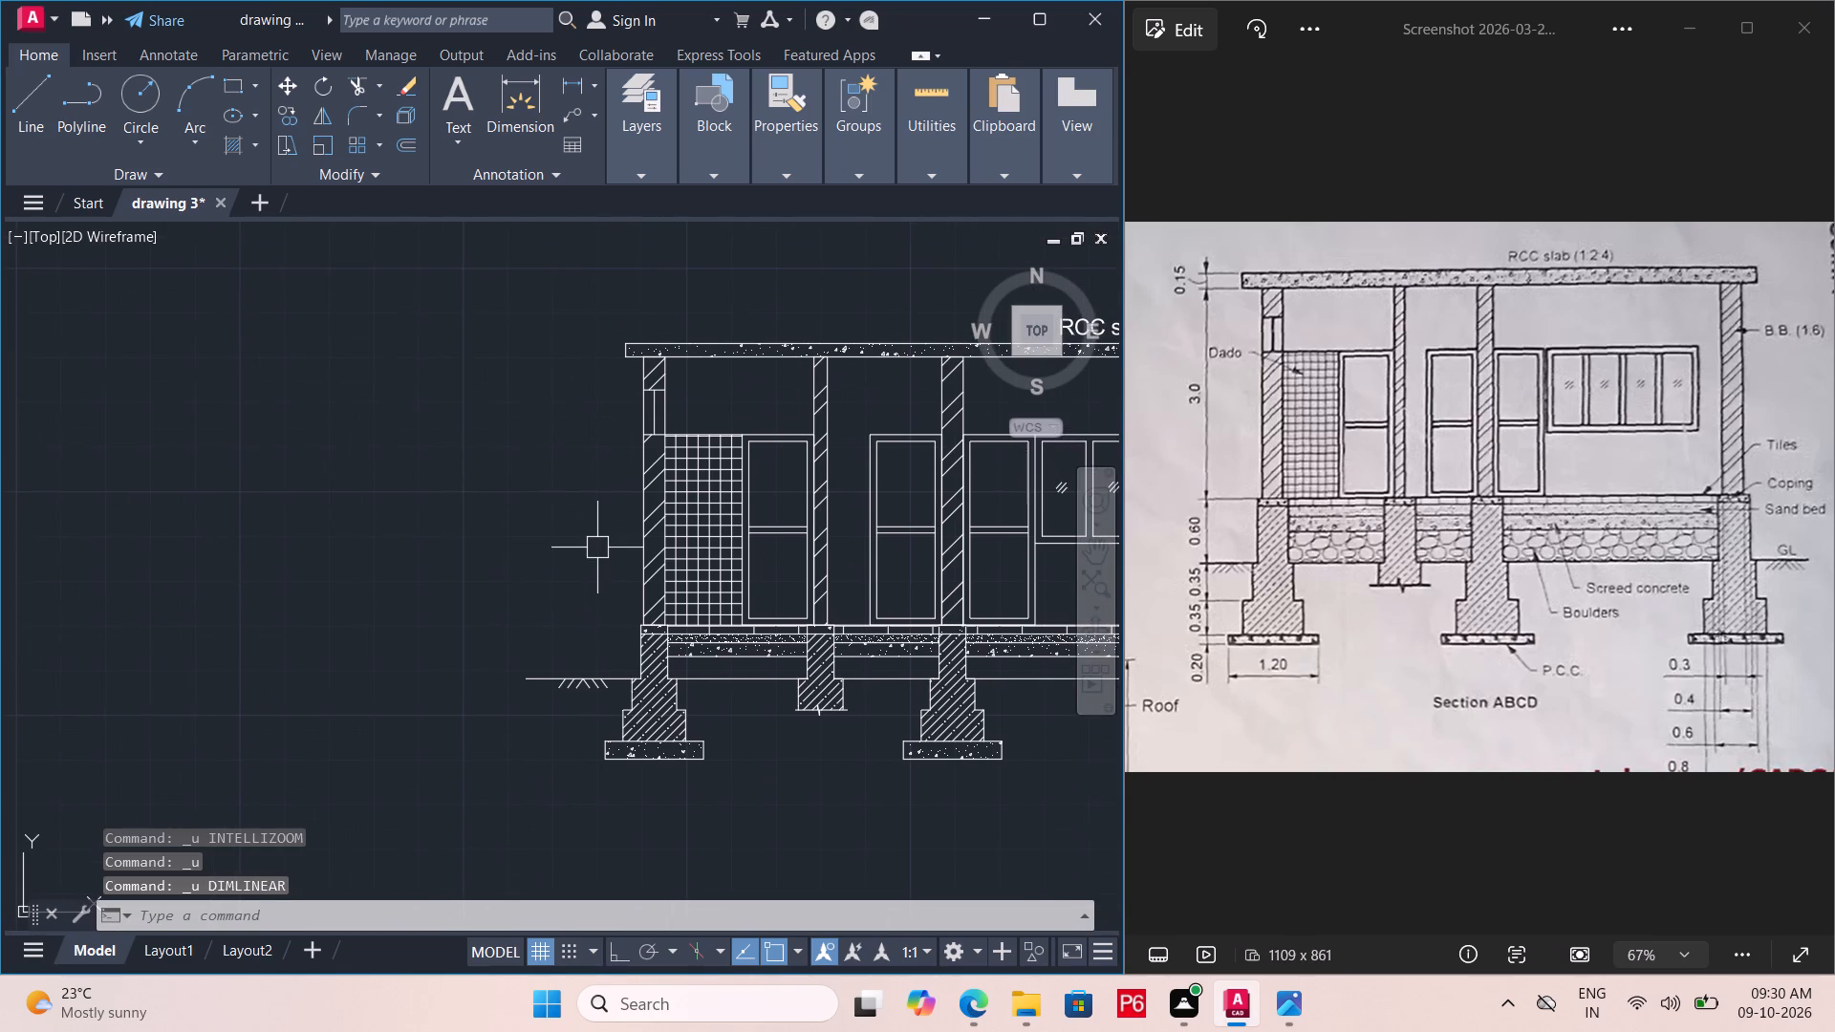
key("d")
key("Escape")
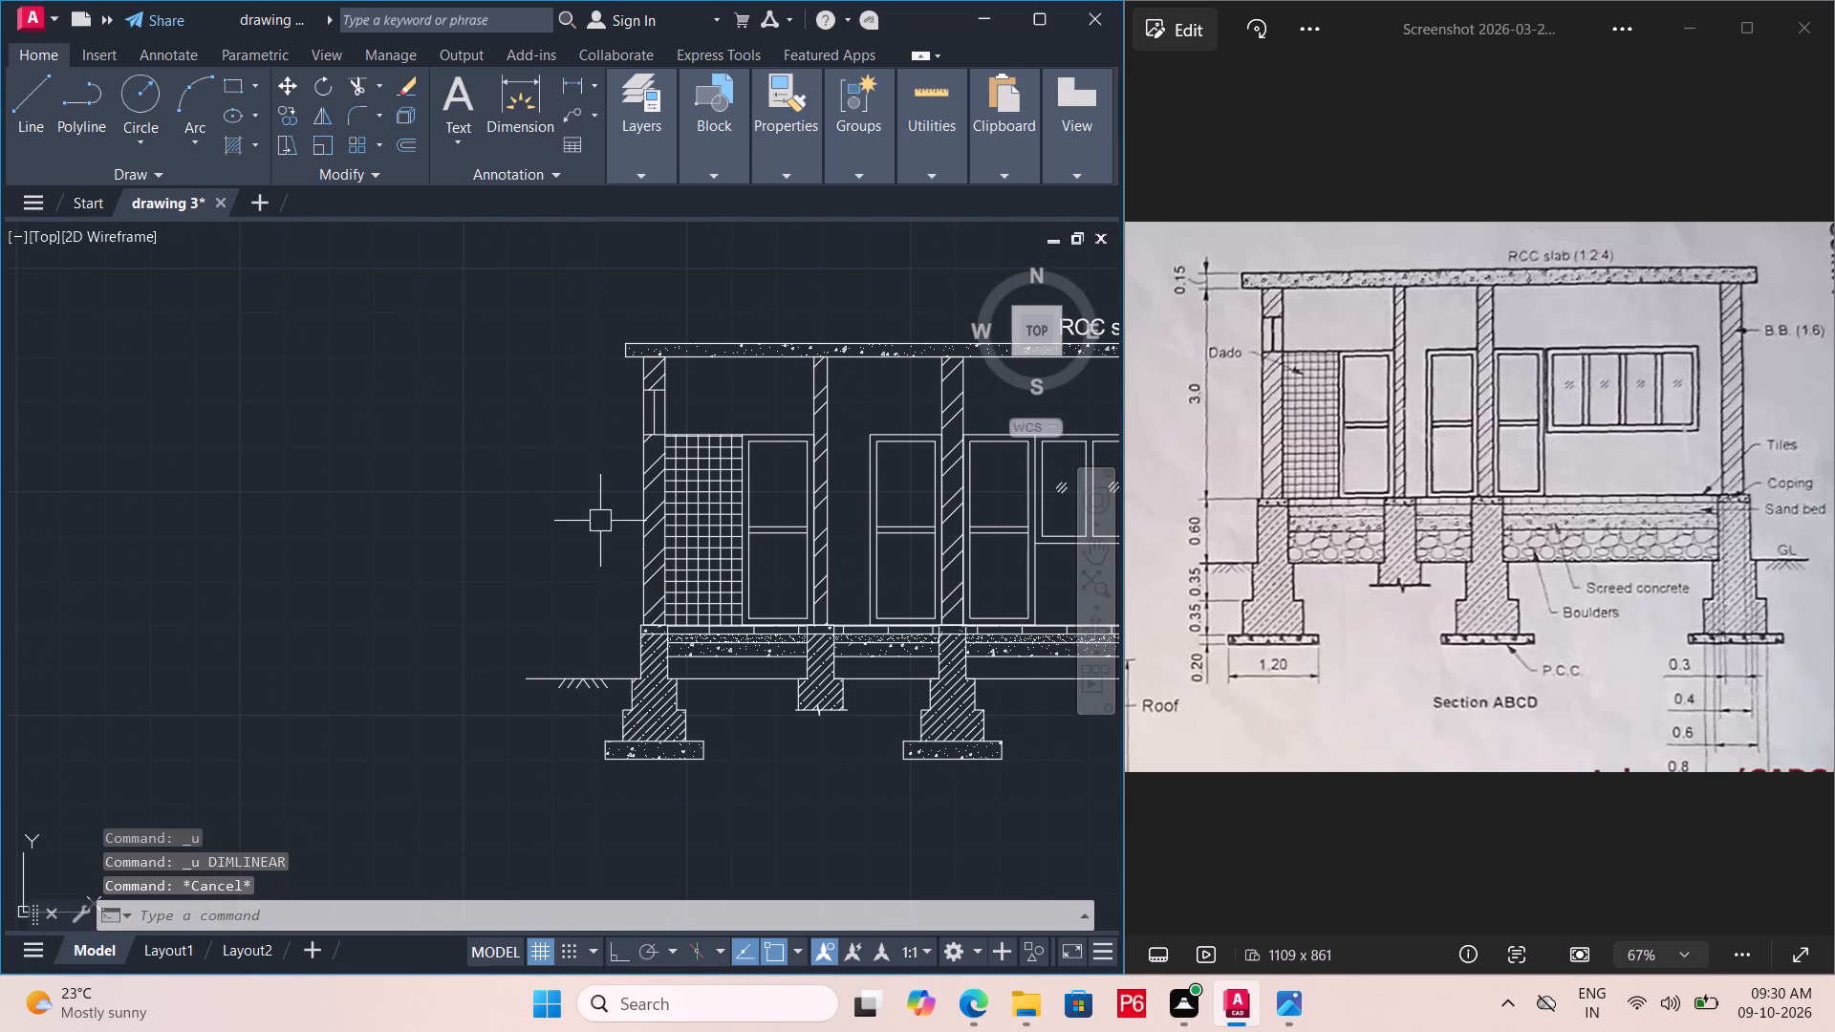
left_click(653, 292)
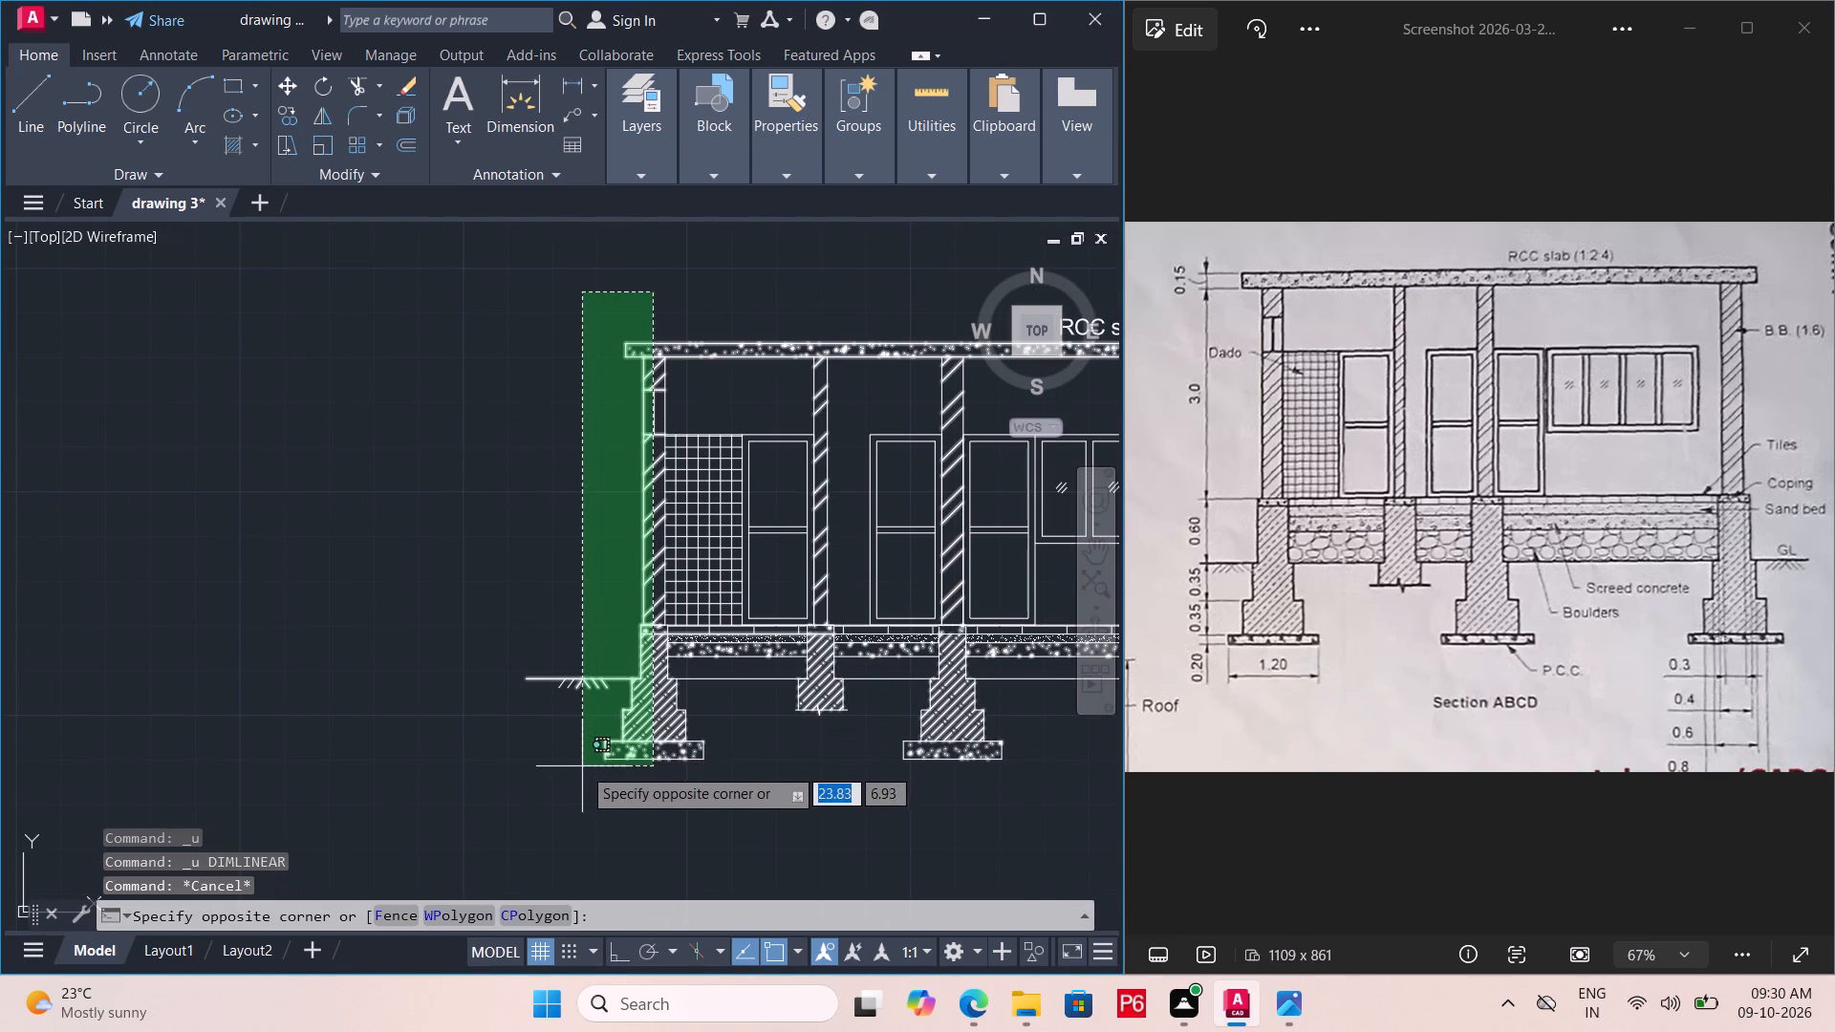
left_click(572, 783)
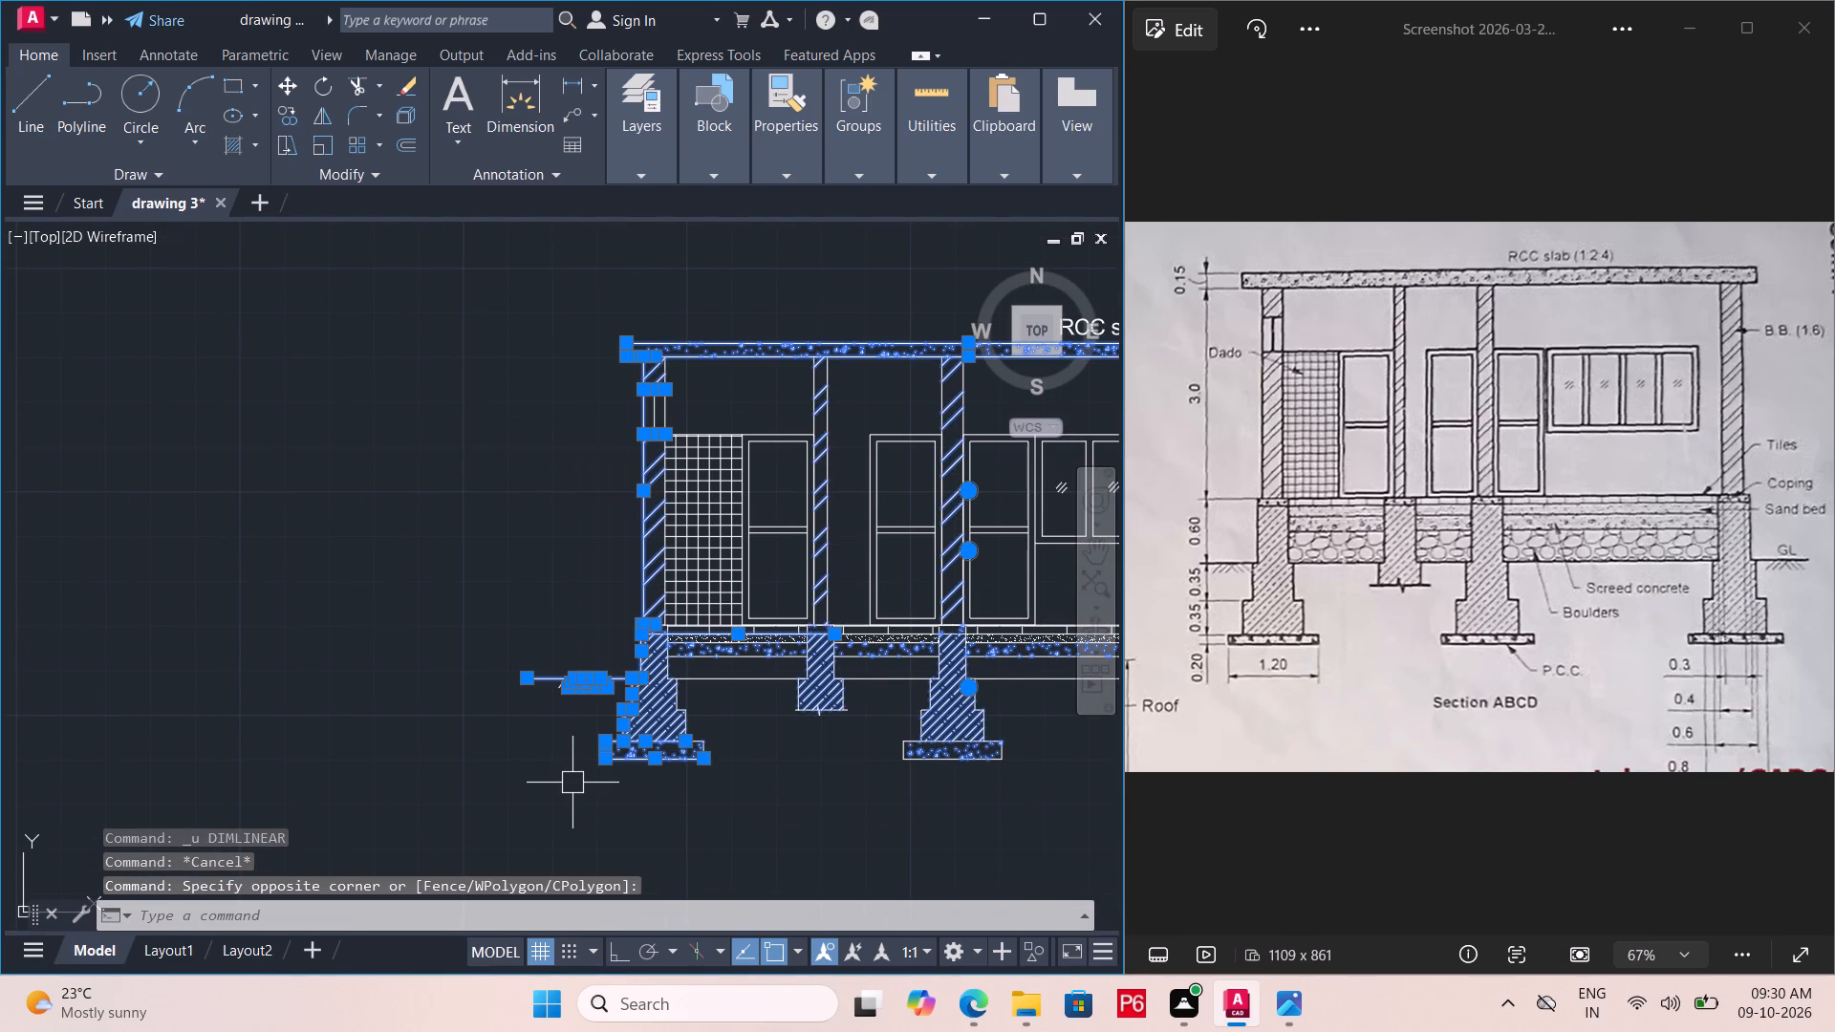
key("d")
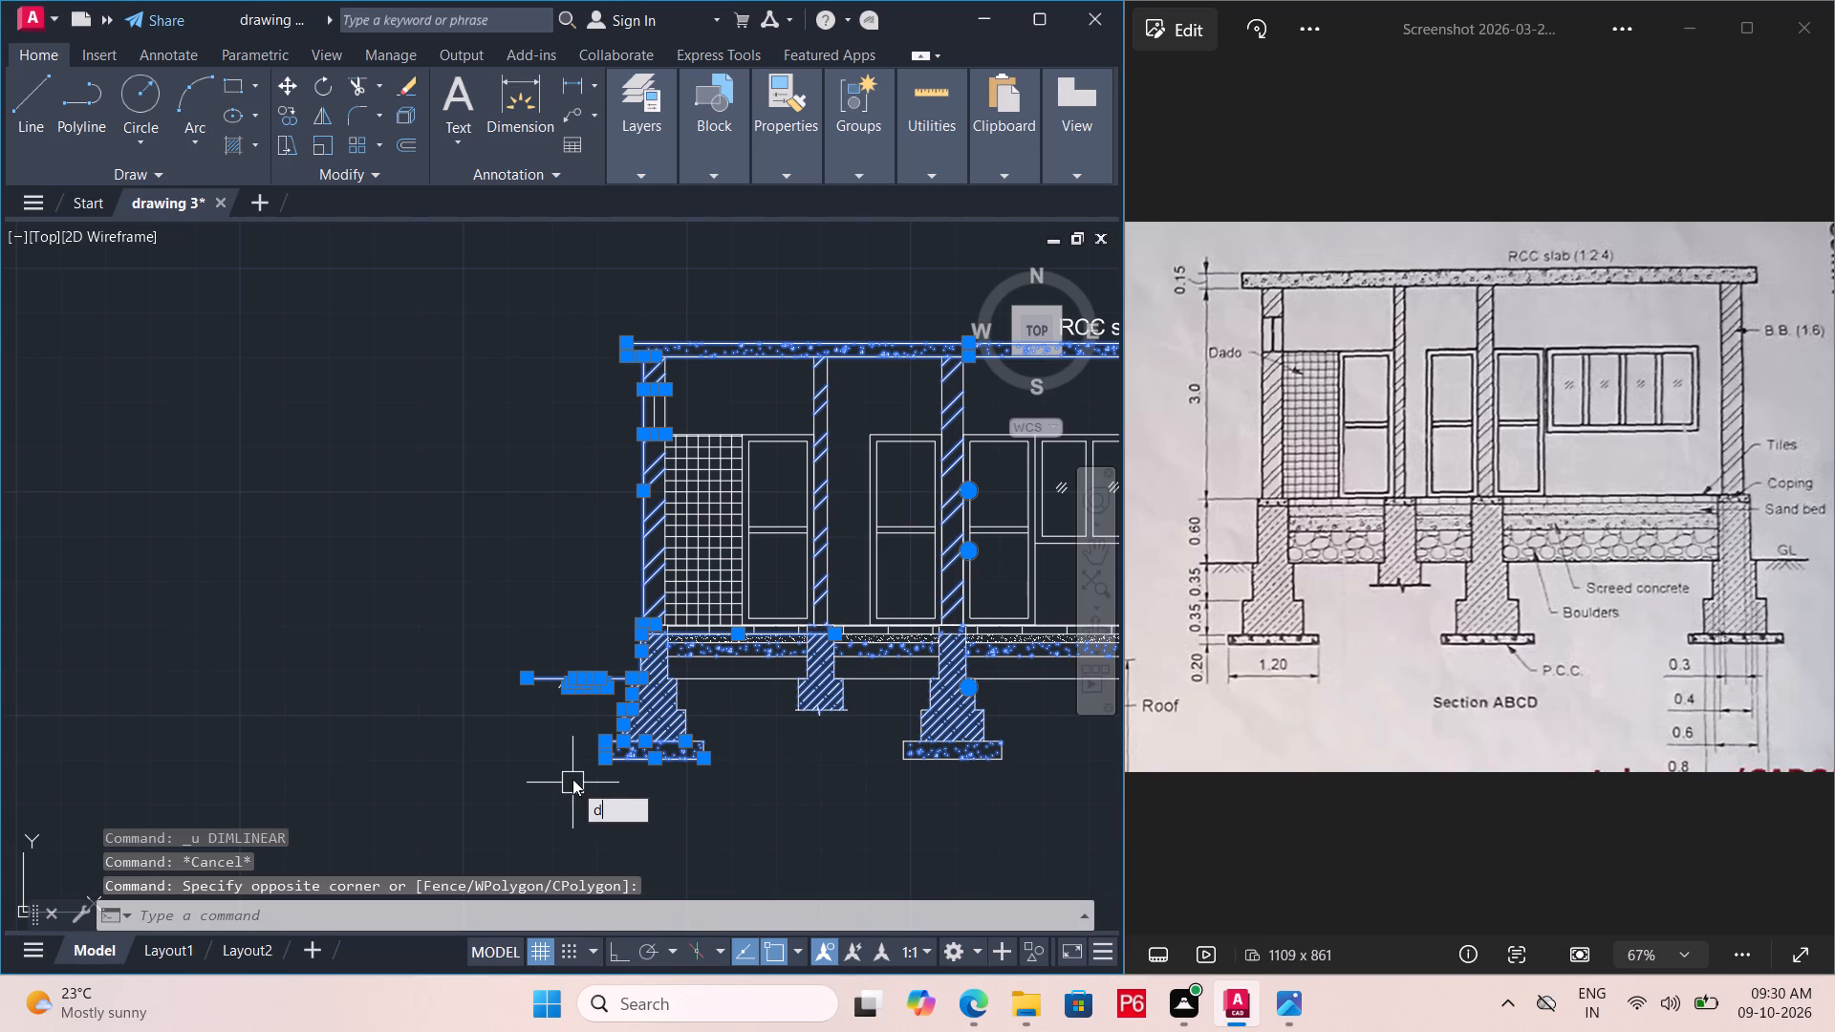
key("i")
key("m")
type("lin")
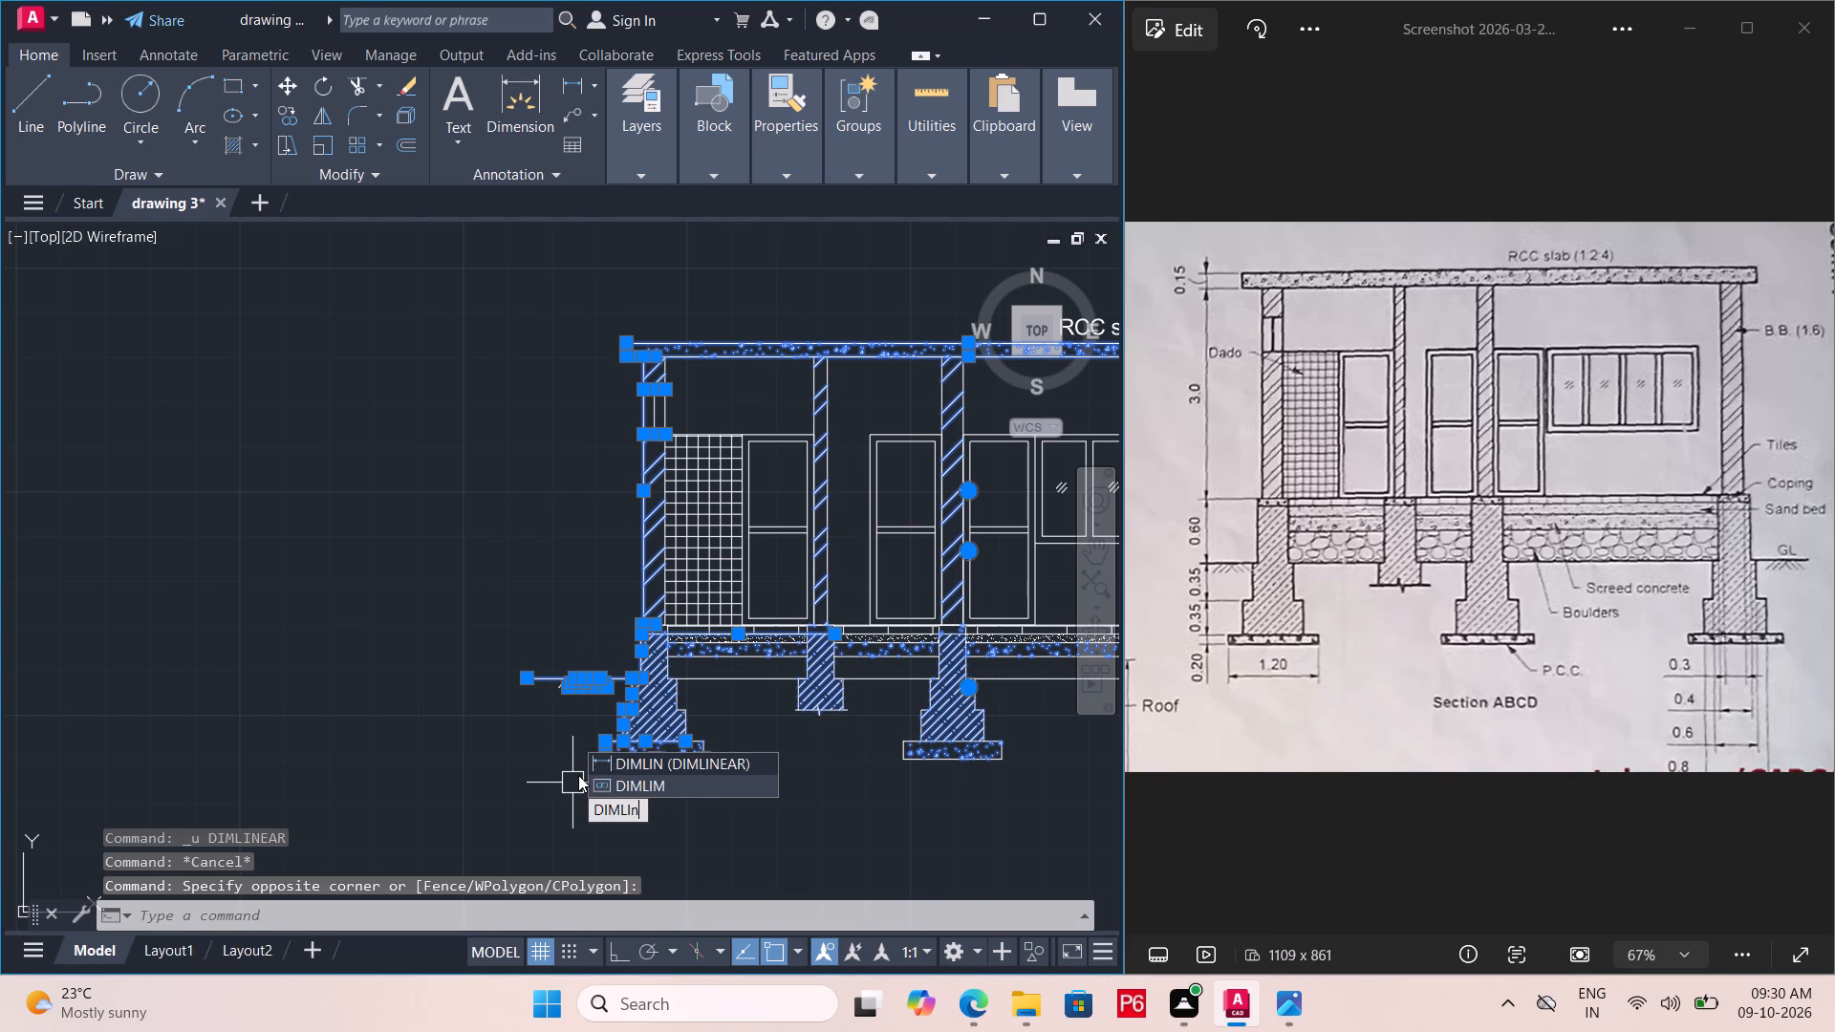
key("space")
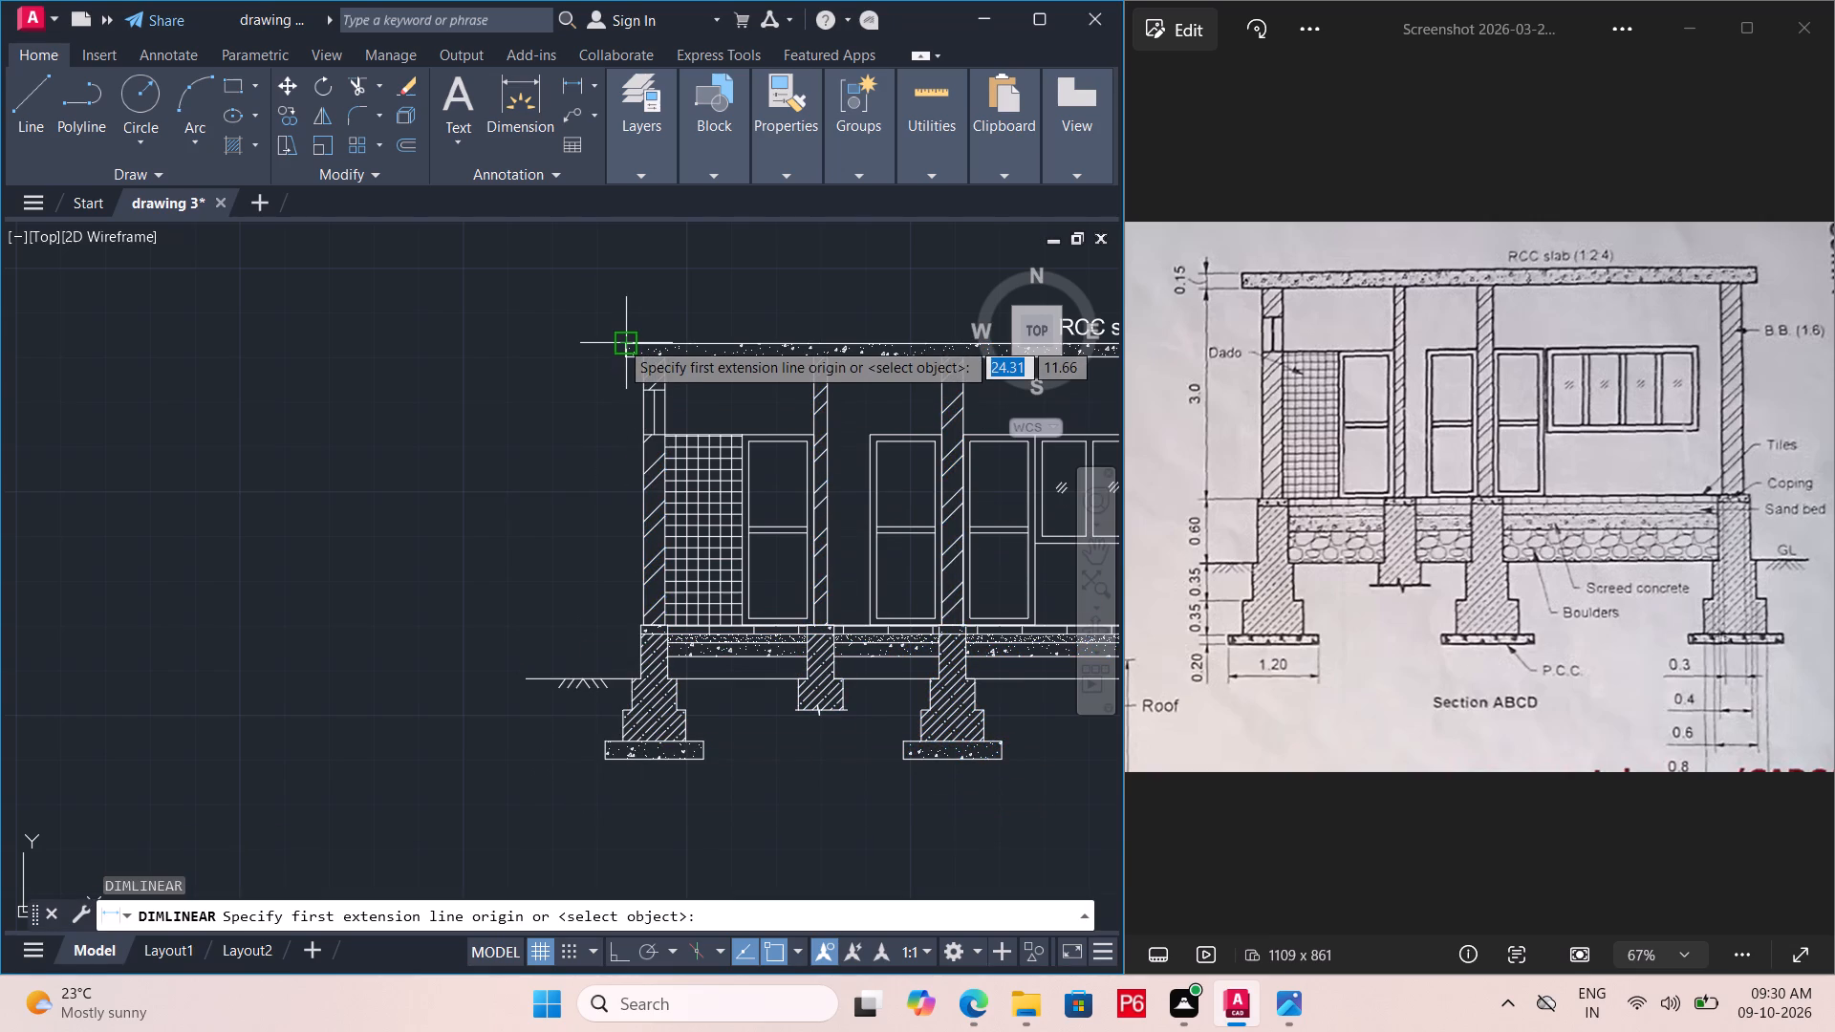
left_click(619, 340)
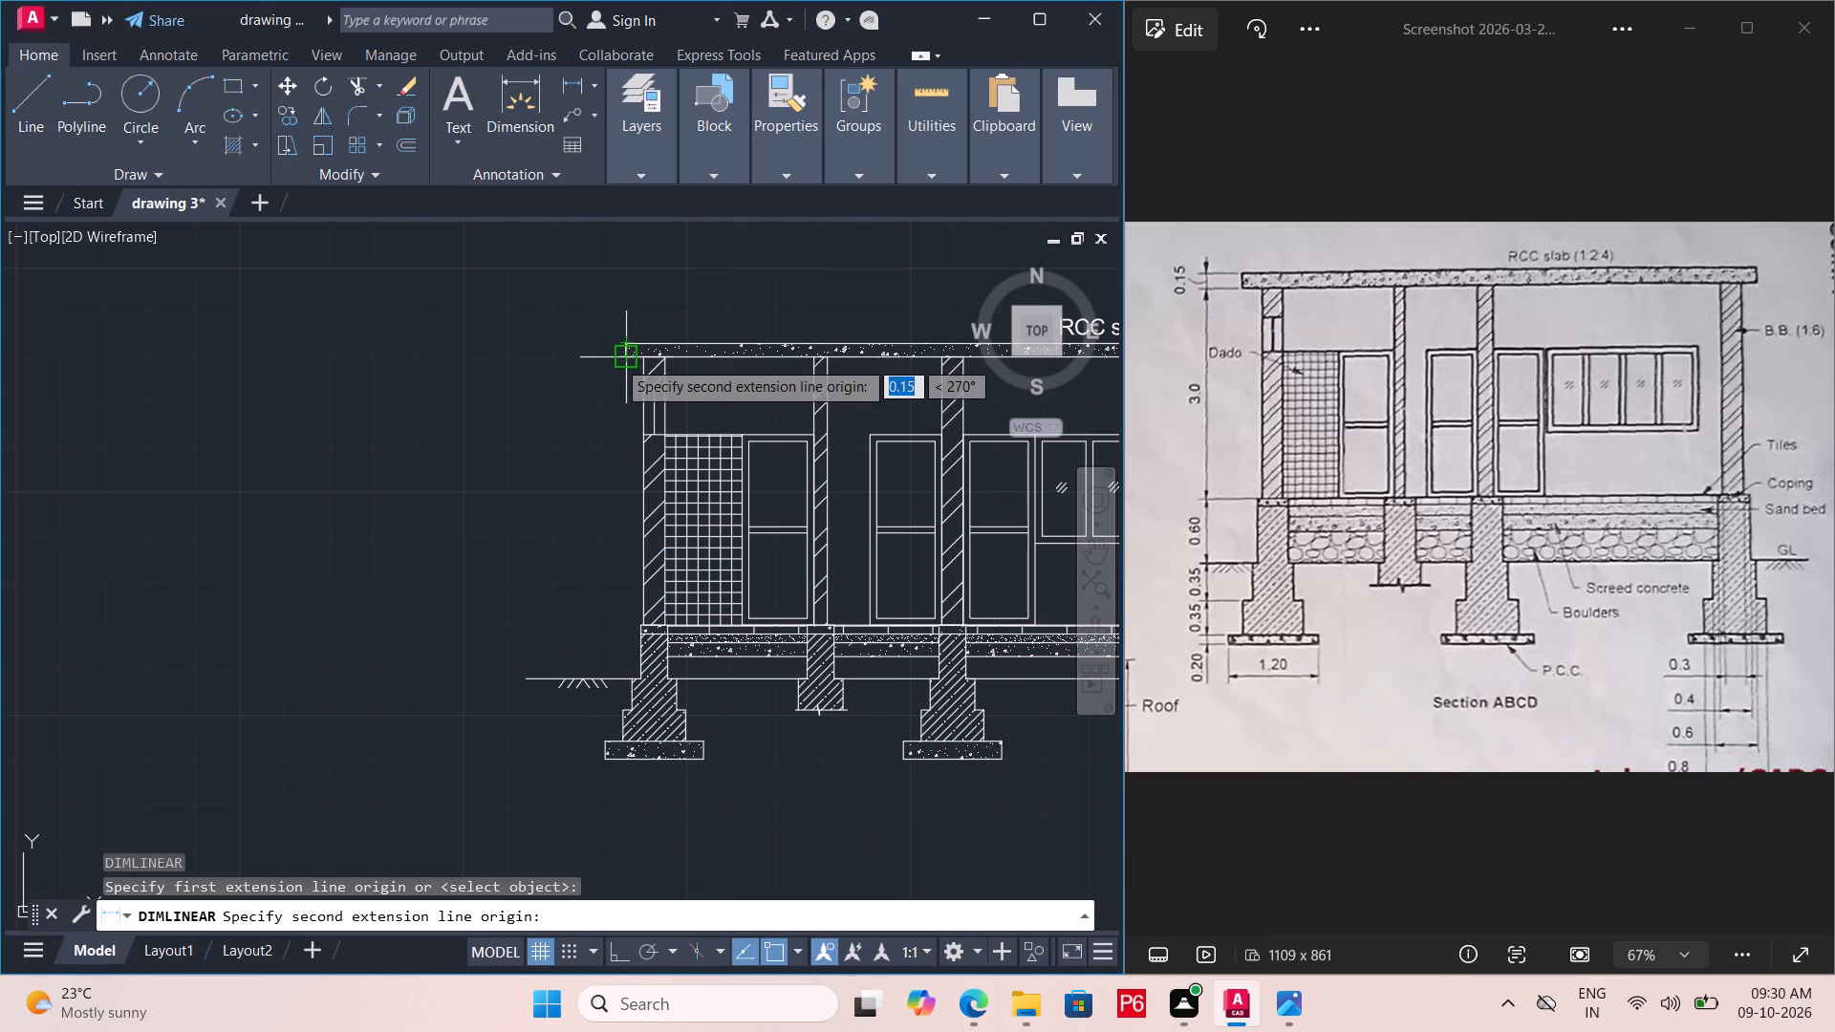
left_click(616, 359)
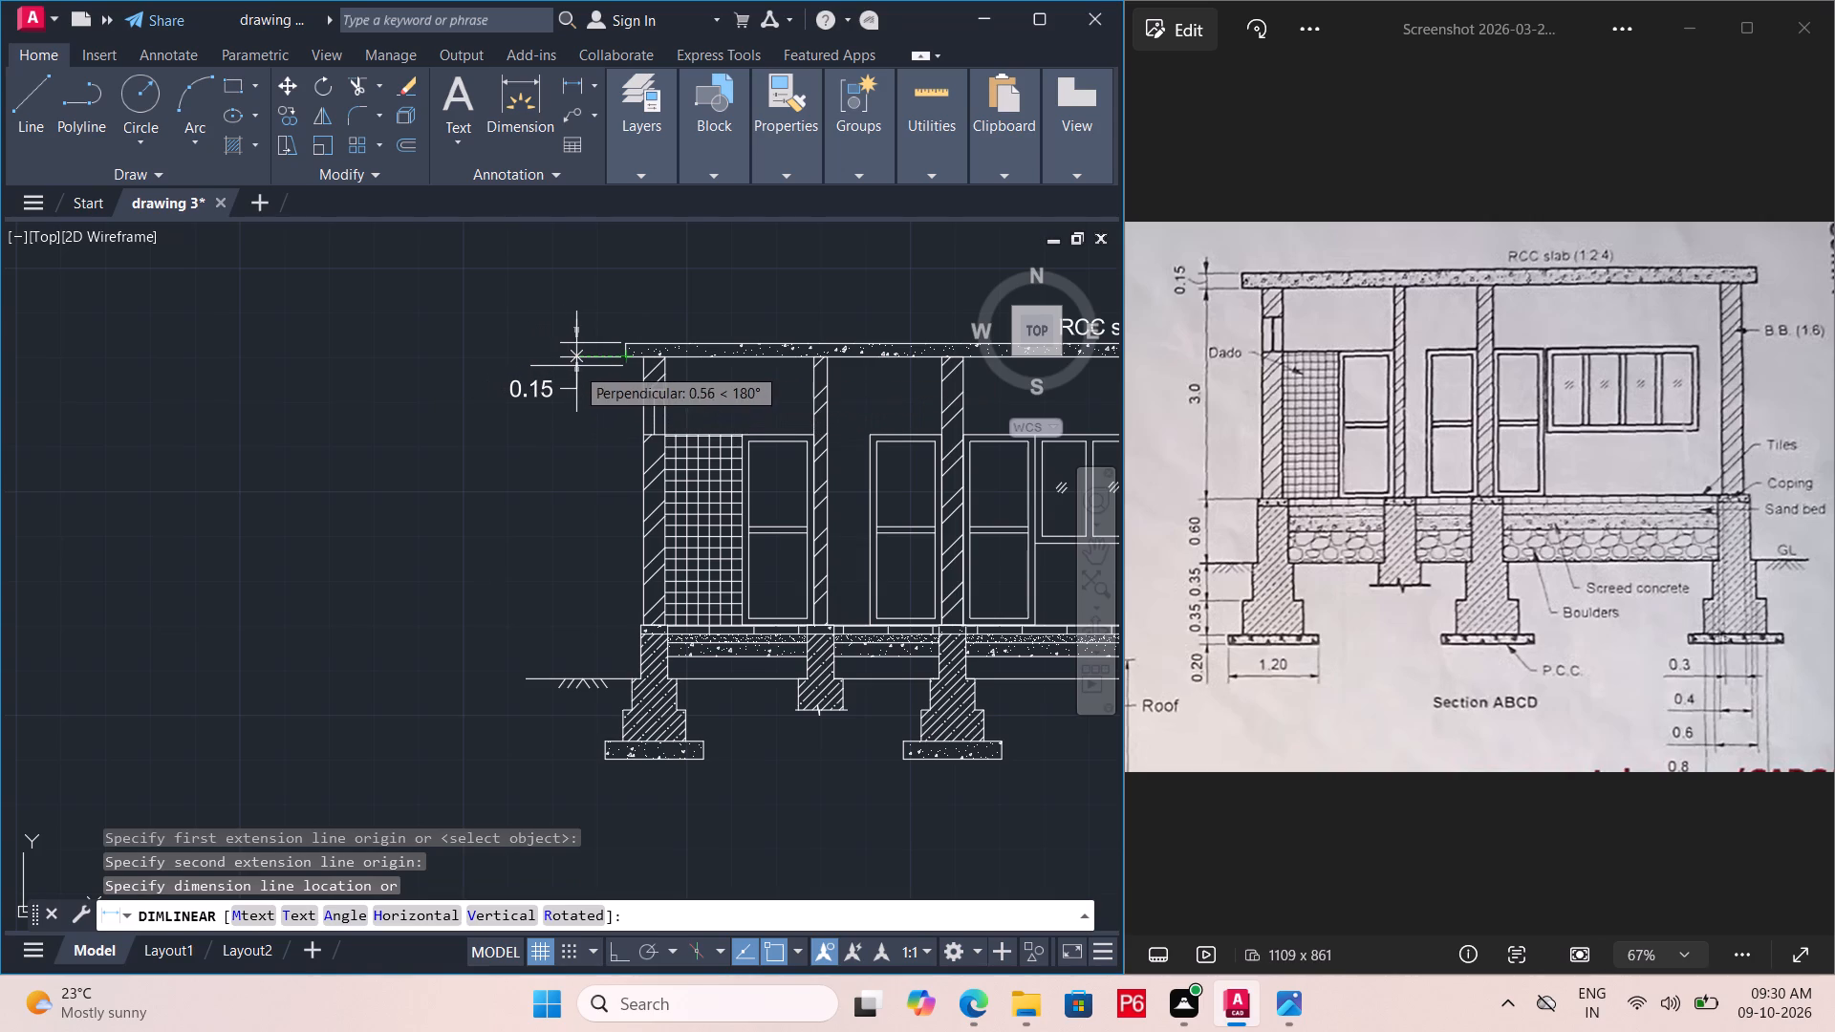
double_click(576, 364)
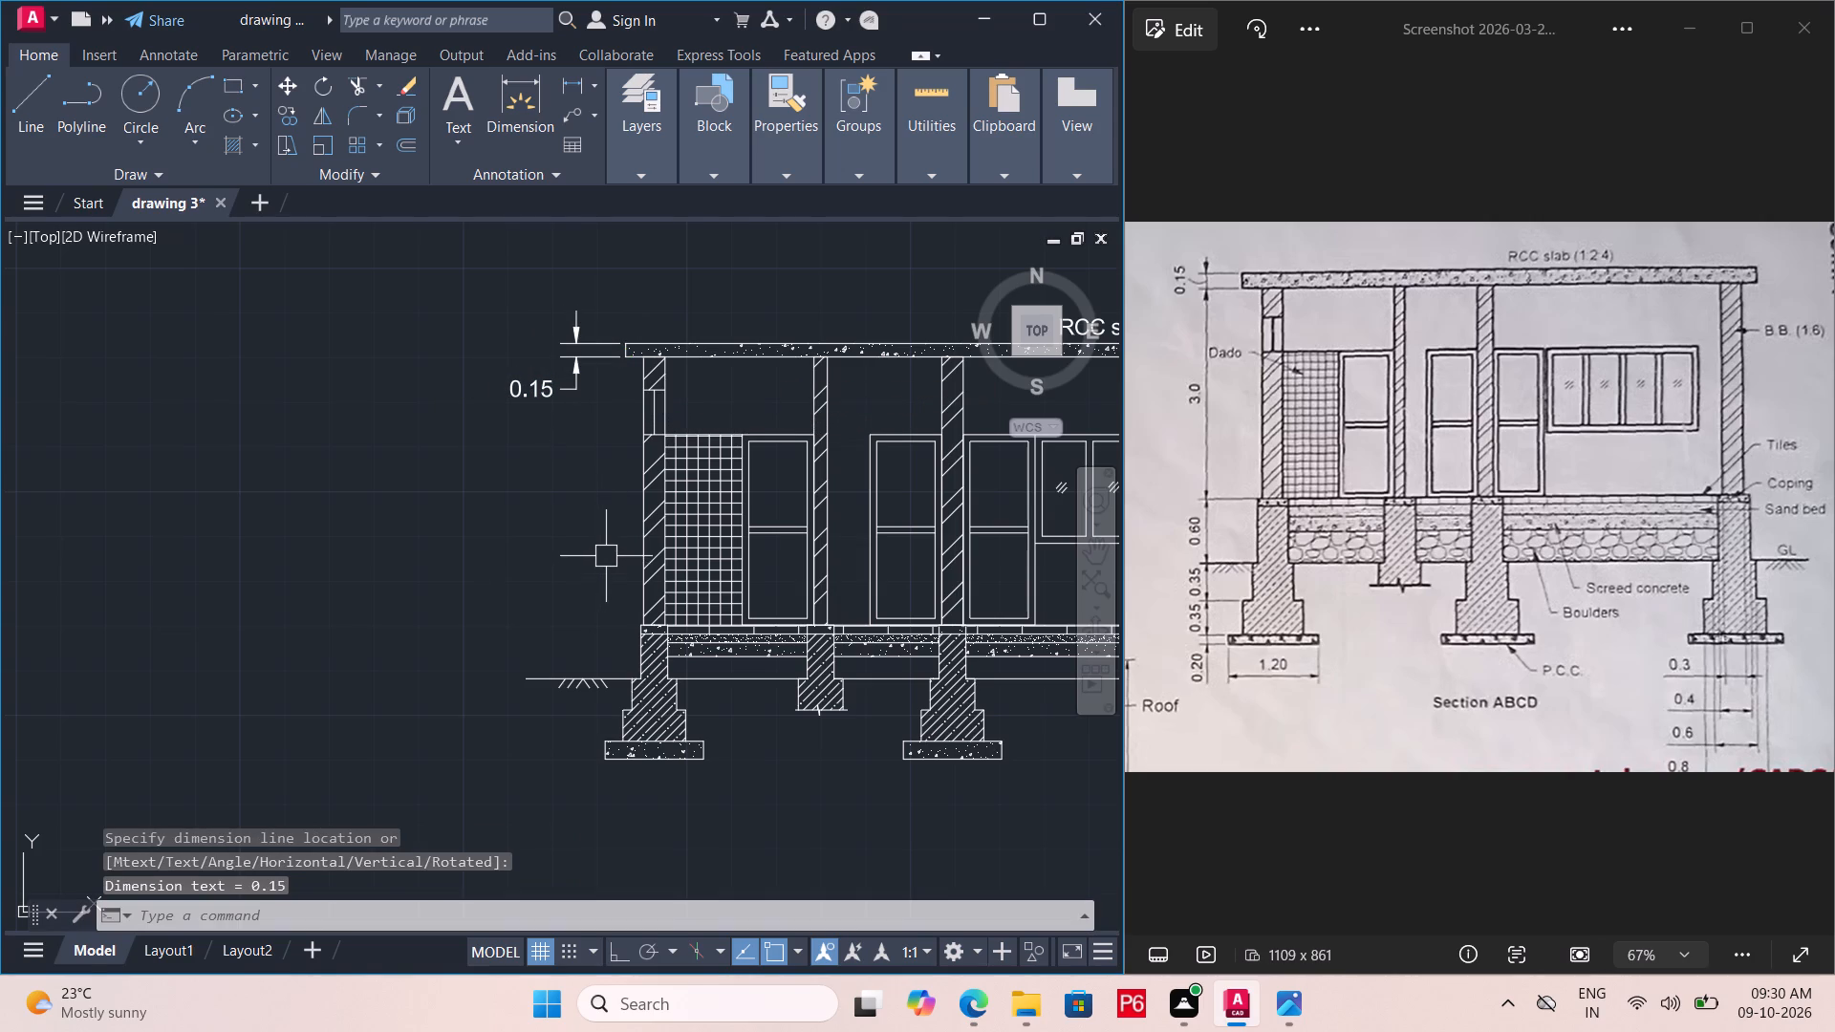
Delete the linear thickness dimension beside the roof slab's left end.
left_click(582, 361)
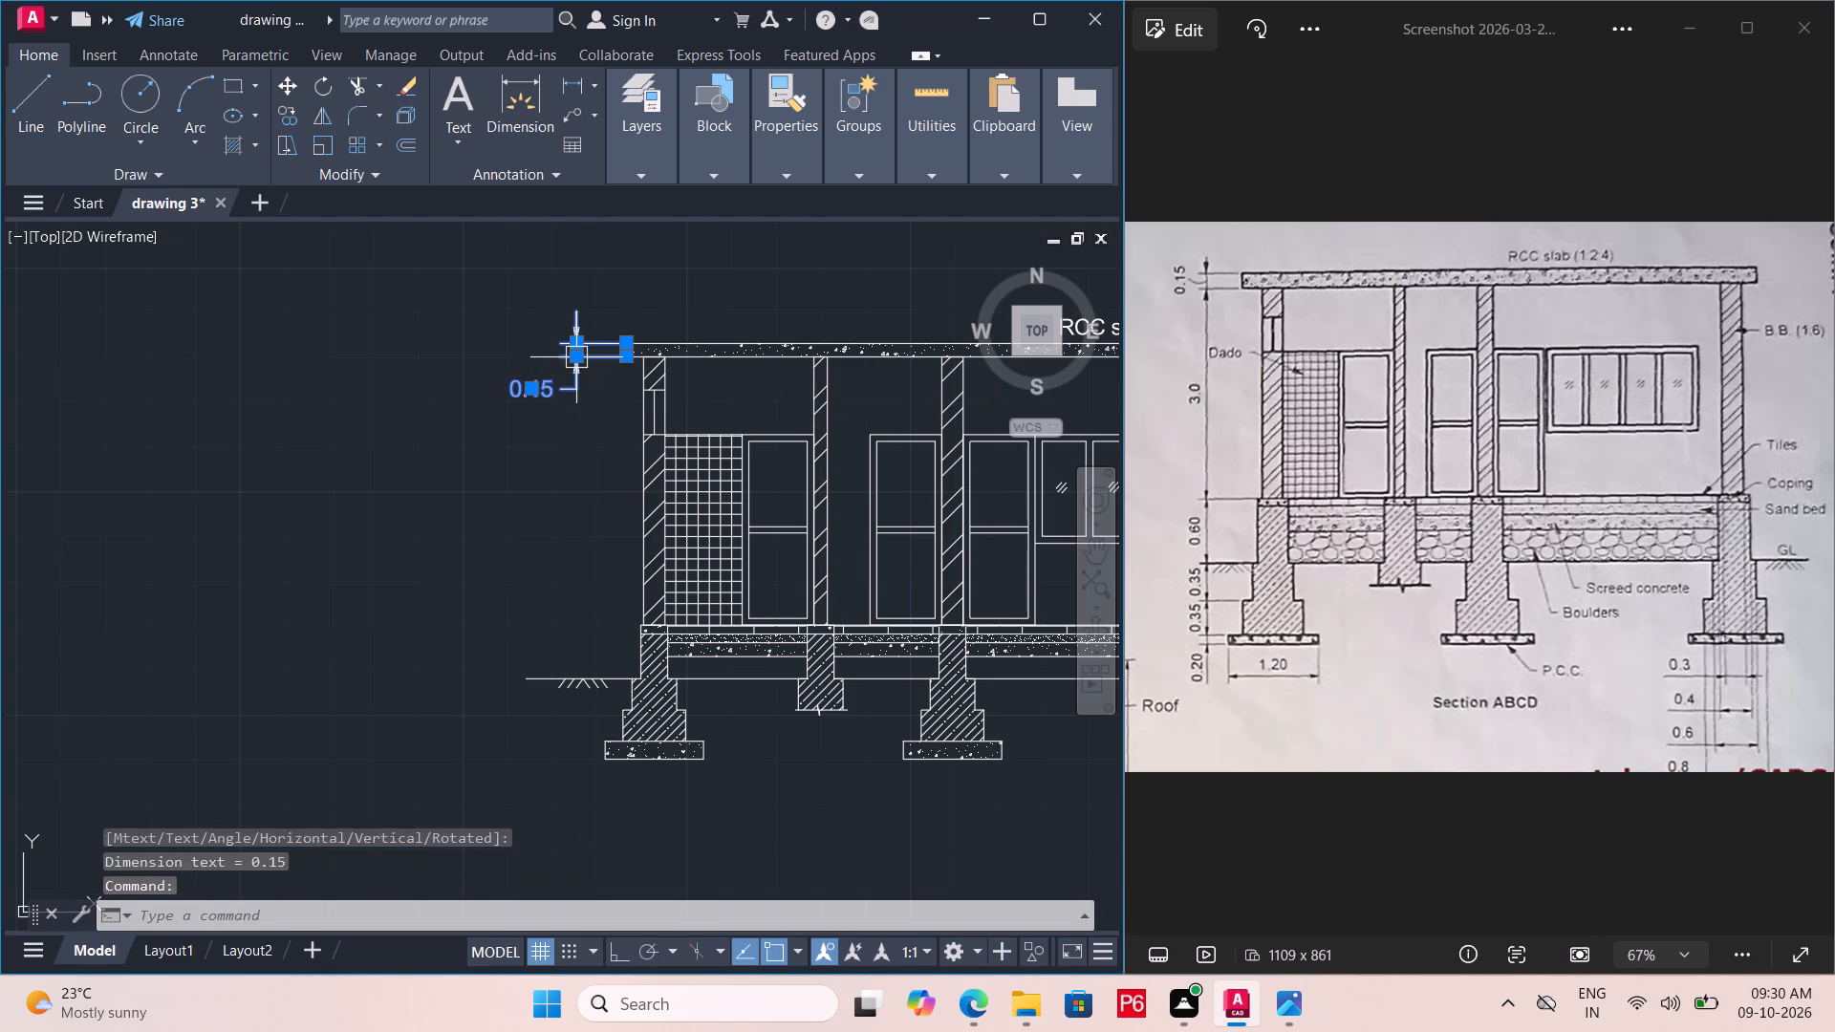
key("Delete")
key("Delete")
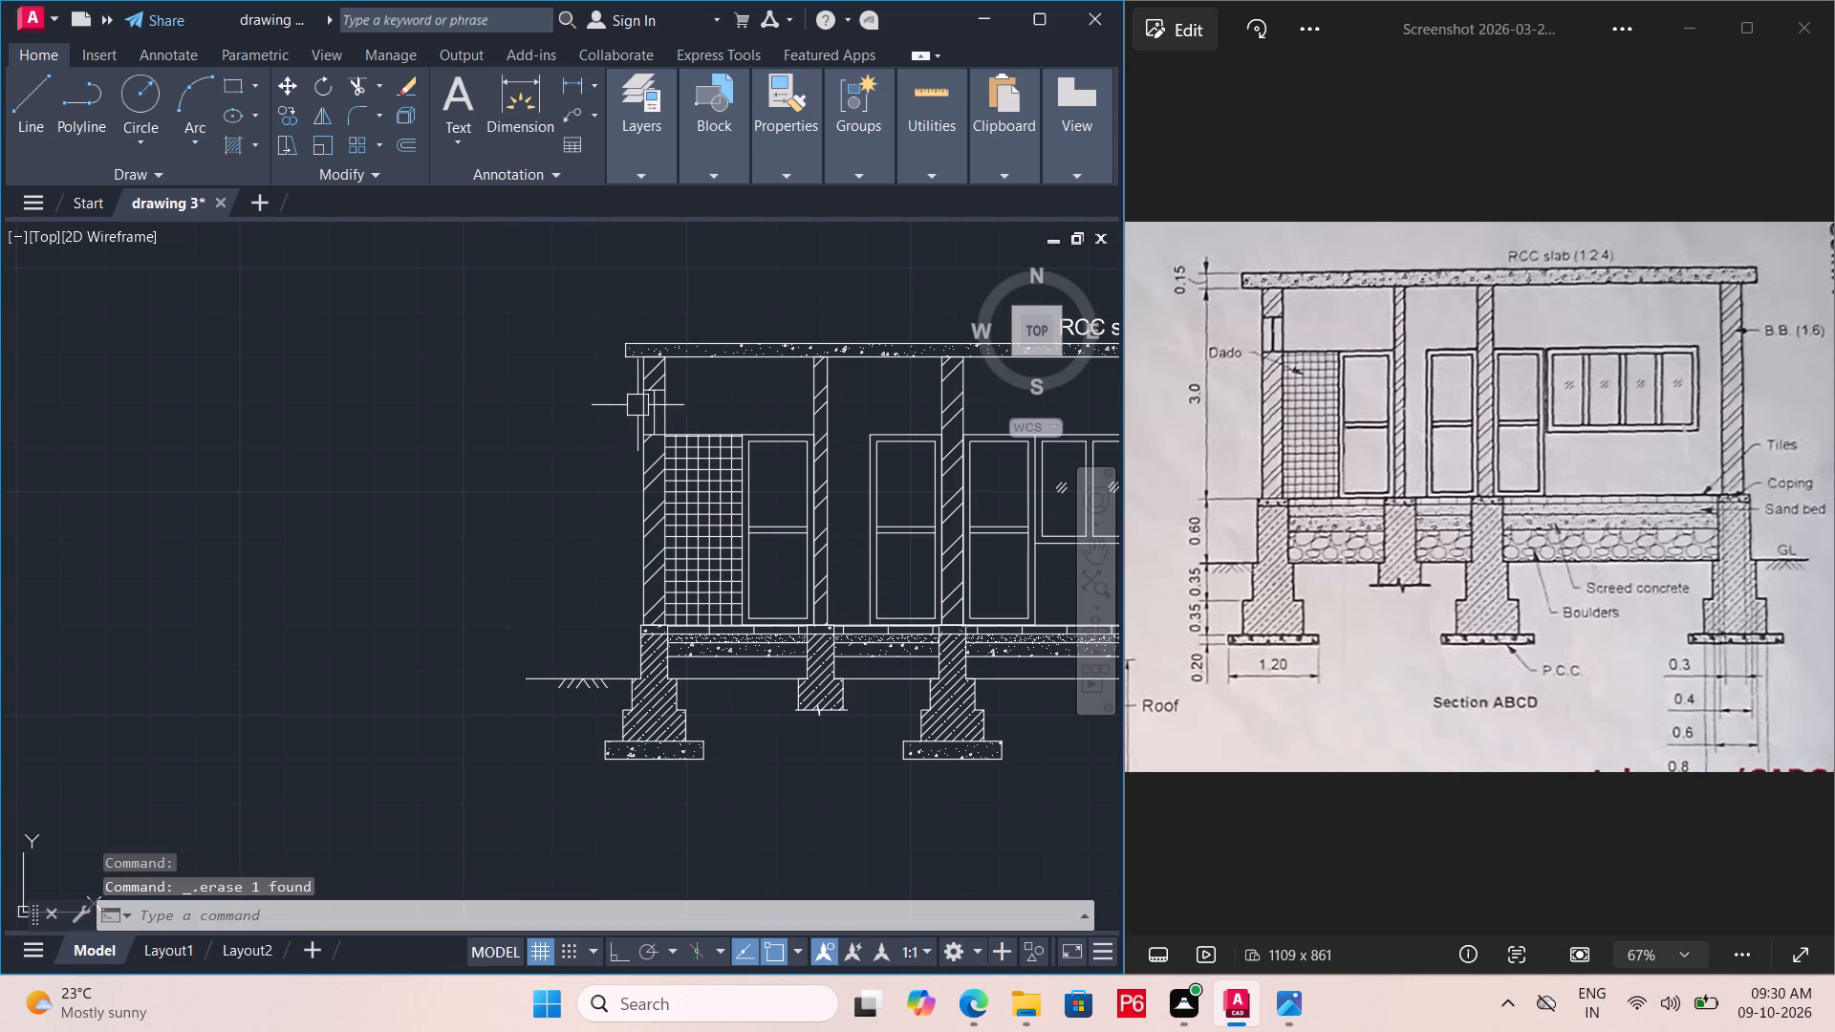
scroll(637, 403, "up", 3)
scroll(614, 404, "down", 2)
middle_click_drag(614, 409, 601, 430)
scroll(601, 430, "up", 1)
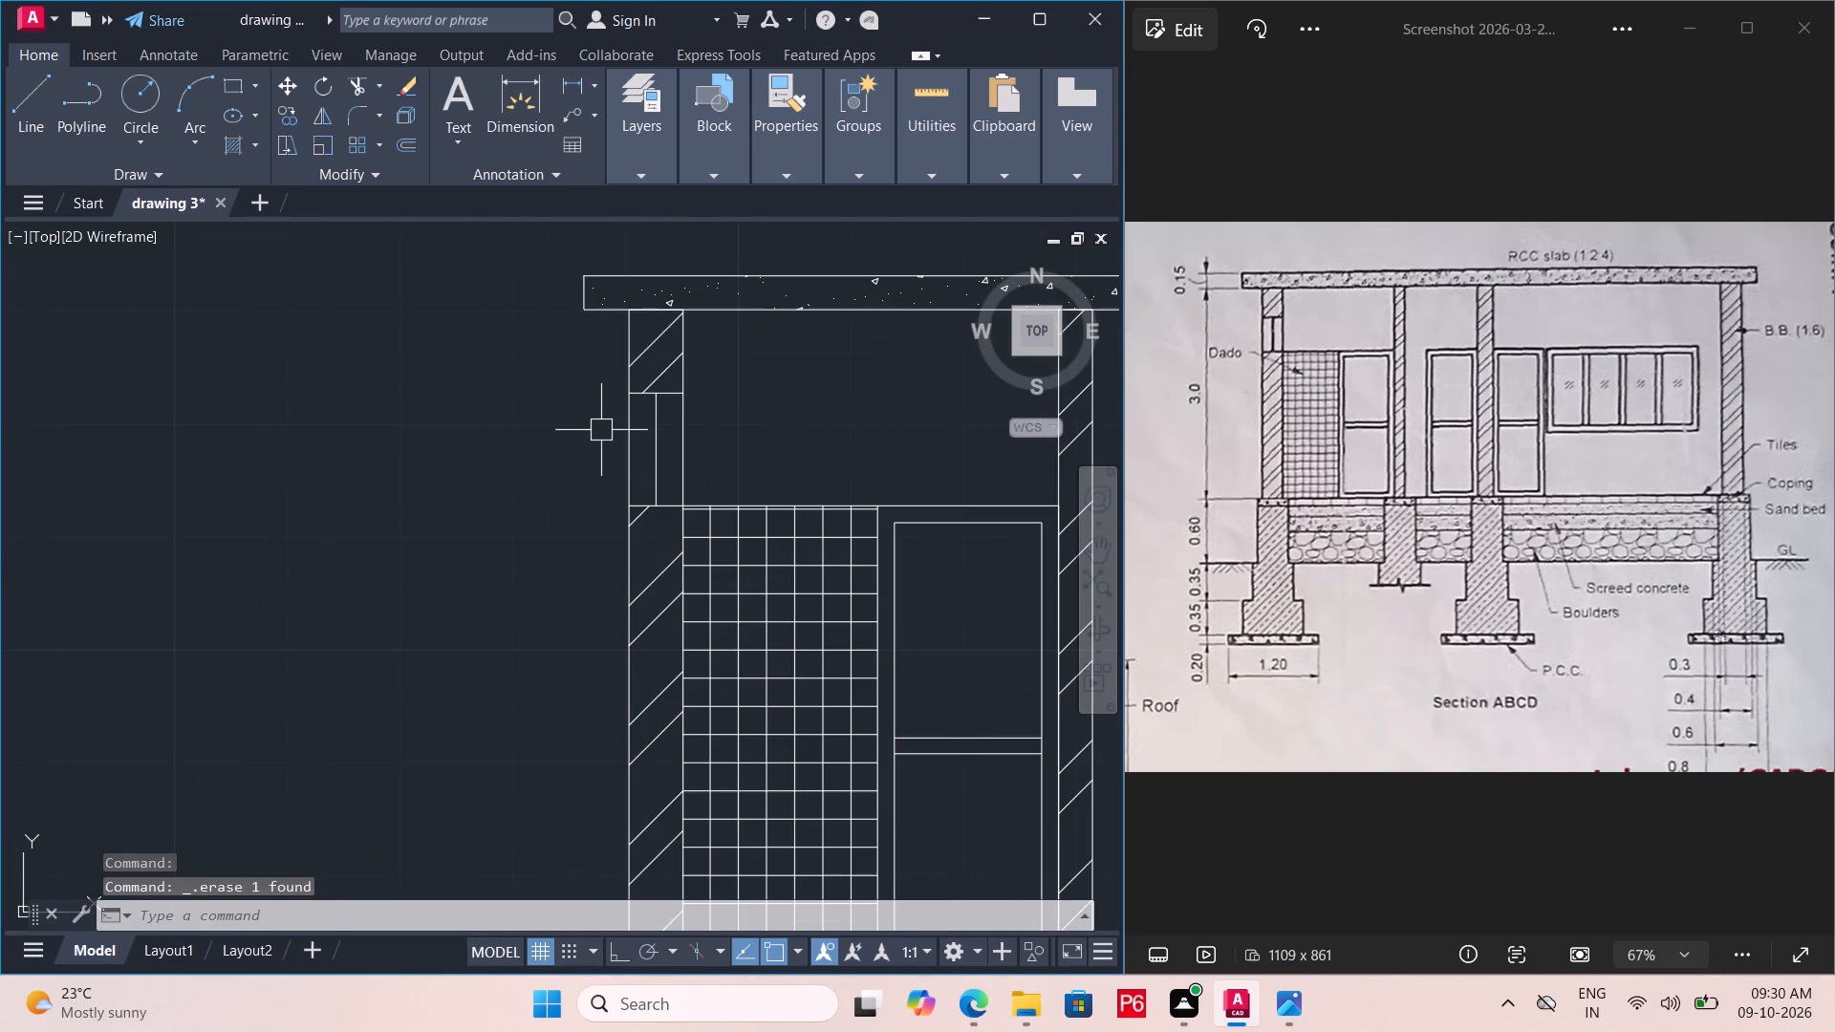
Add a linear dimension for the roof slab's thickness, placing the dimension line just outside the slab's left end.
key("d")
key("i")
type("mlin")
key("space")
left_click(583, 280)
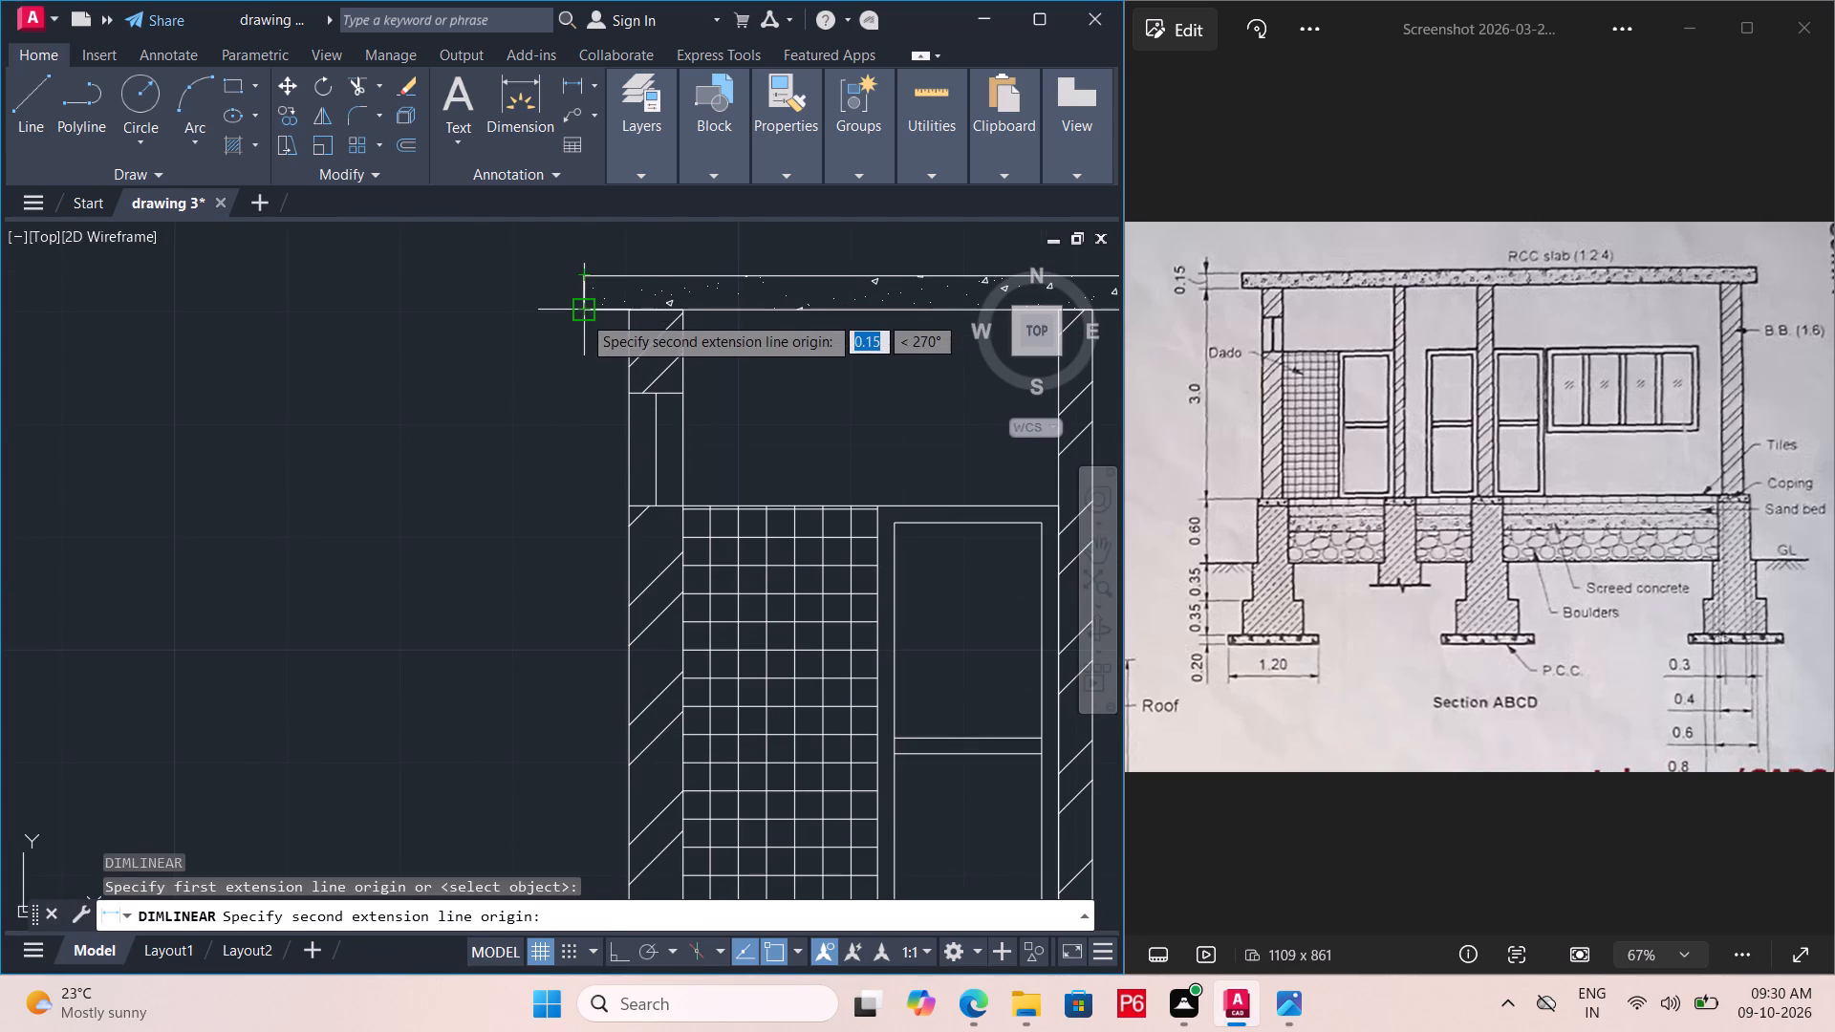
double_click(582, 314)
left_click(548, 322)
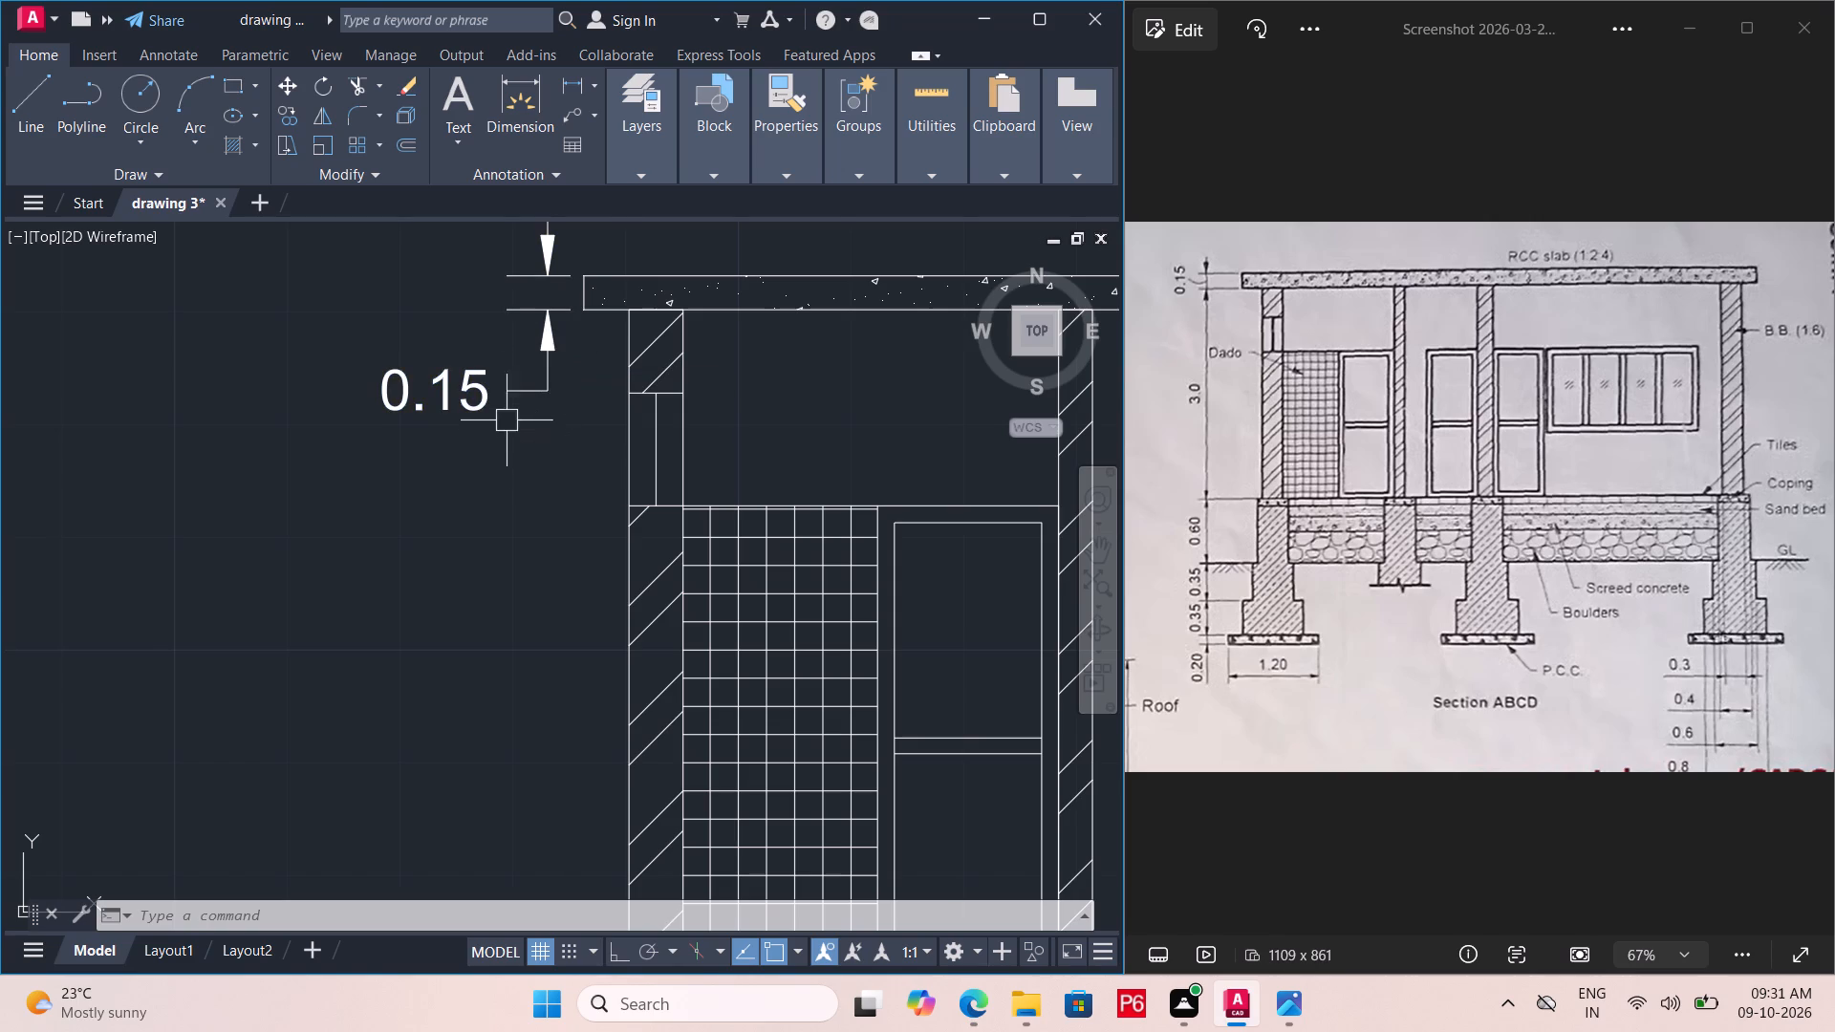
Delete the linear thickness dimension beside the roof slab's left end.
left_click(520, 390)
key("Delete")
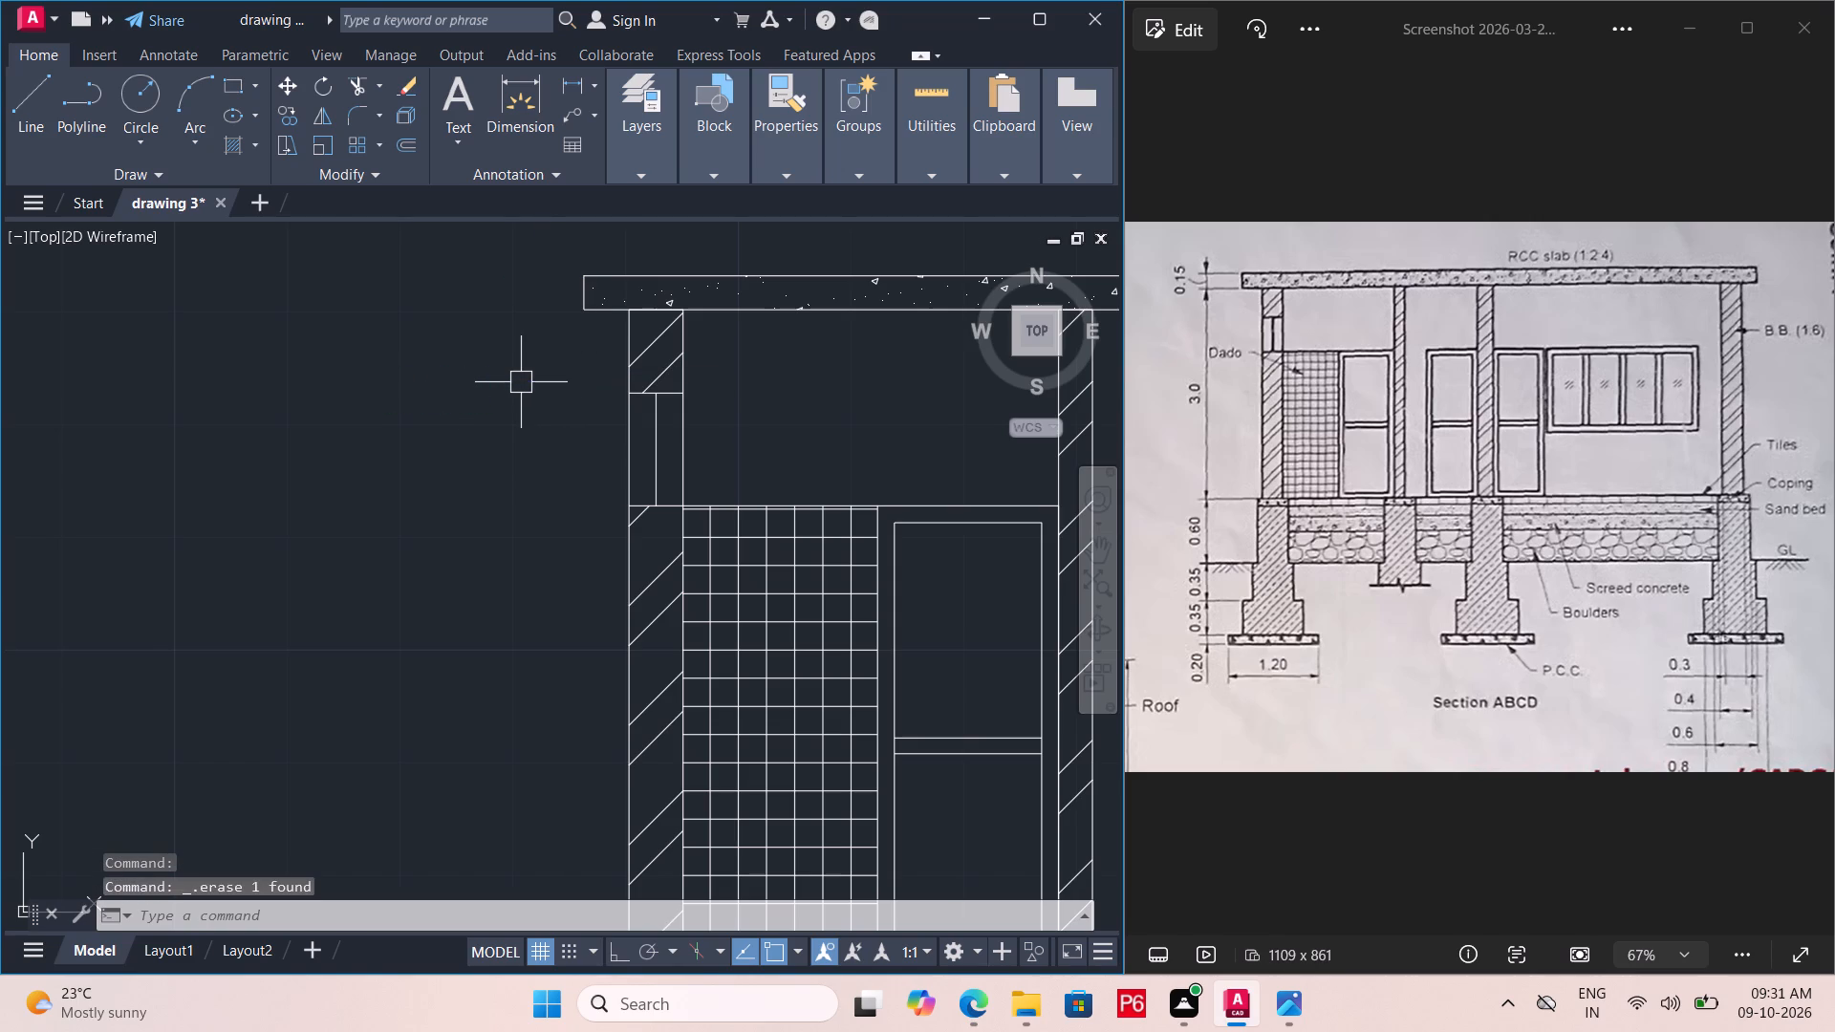
Add a linear dimension from the top to the underside of the roof slab, just outside its left end.
middle_click_drag(521, 383, 512, 411)
key("d")
key("i")
key("m")
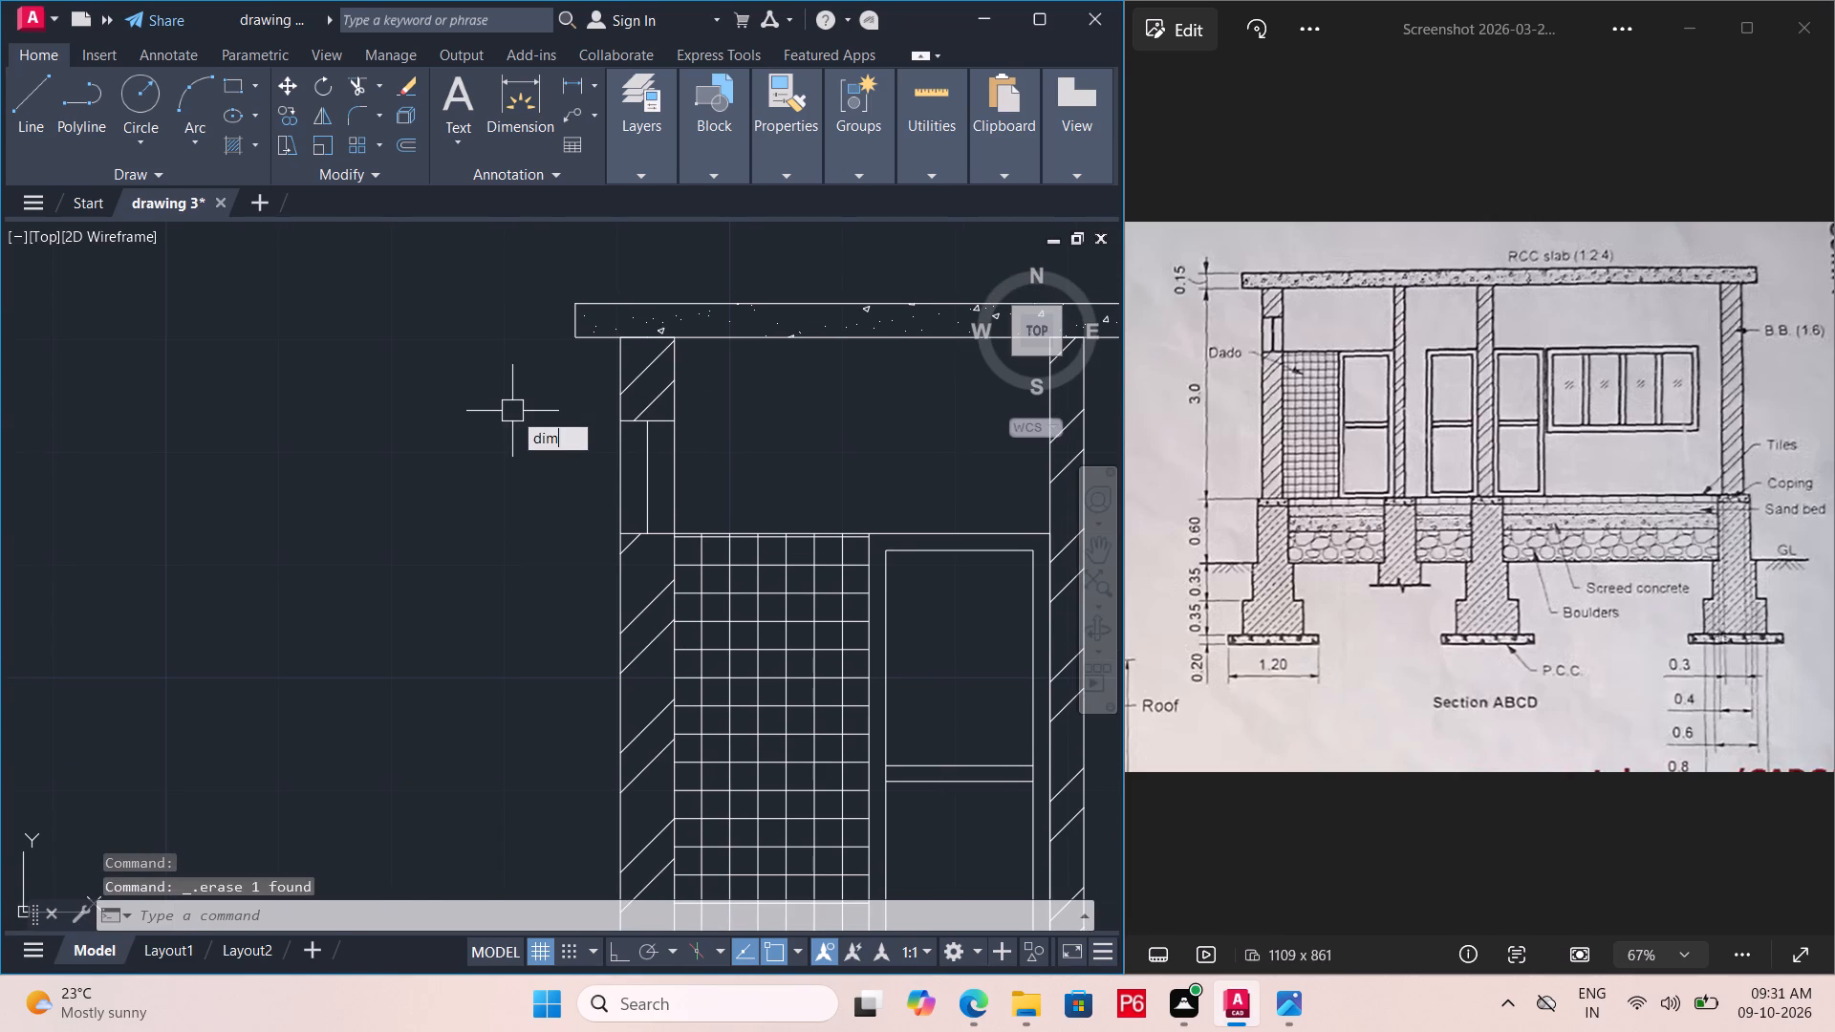
key("l")
key("i")
key("n")
key("space")
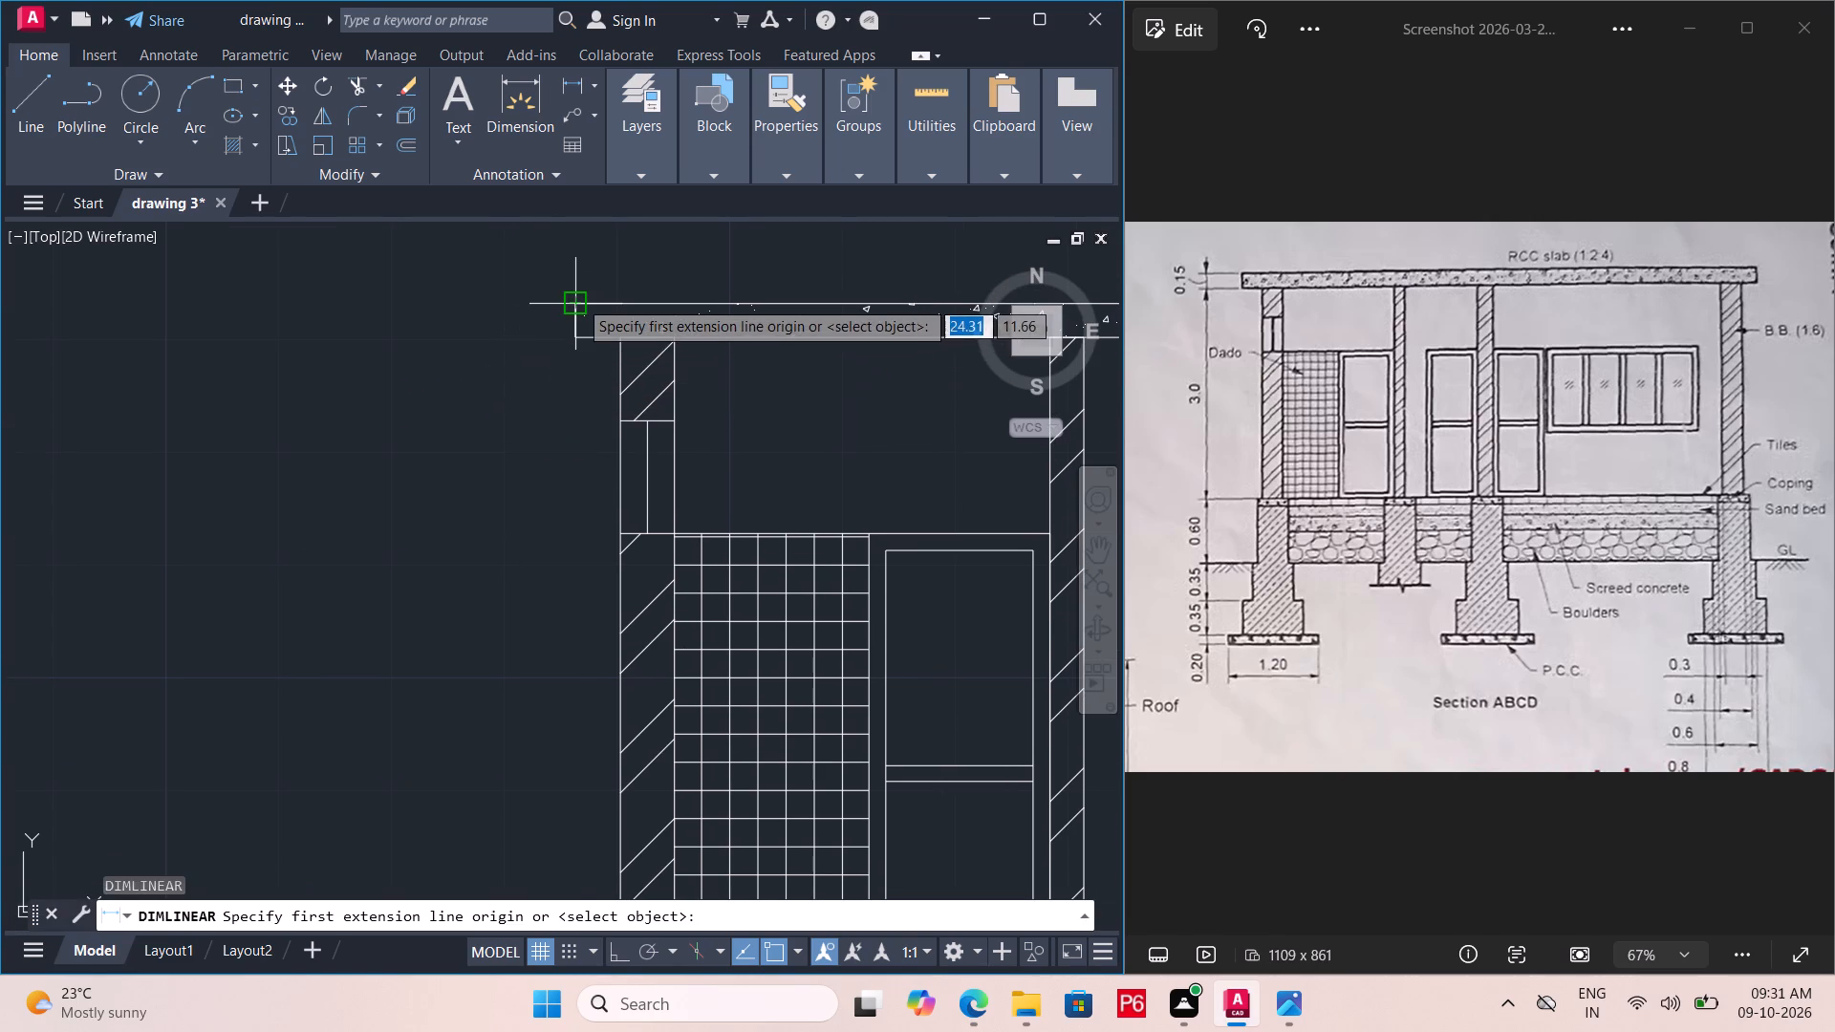
left_click(578, 299)
left_click(579, 346)
left_click(542, 355)
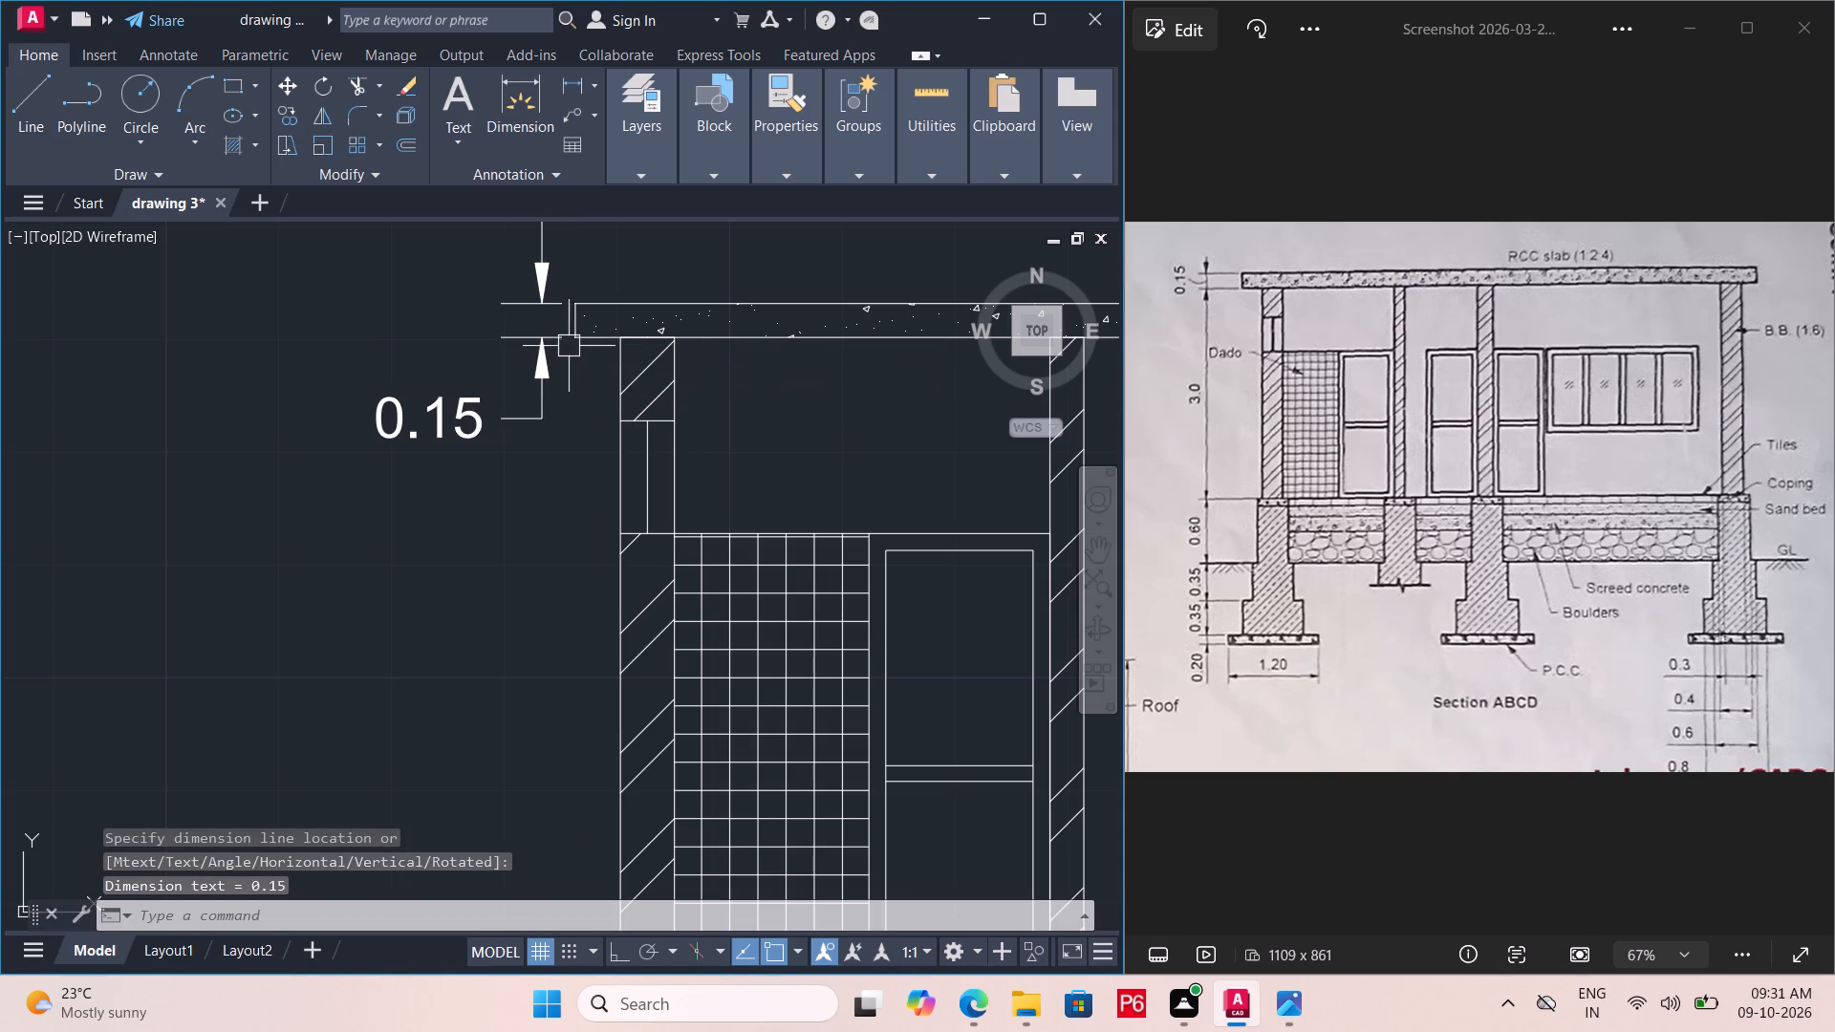
Continue the slab dimension downward with chained dimensions to floor level, ground level, both left footing steps and the base of the P.C.C. bed.
type("di")
type("mc")
key("o")
type("nt")
key("space")
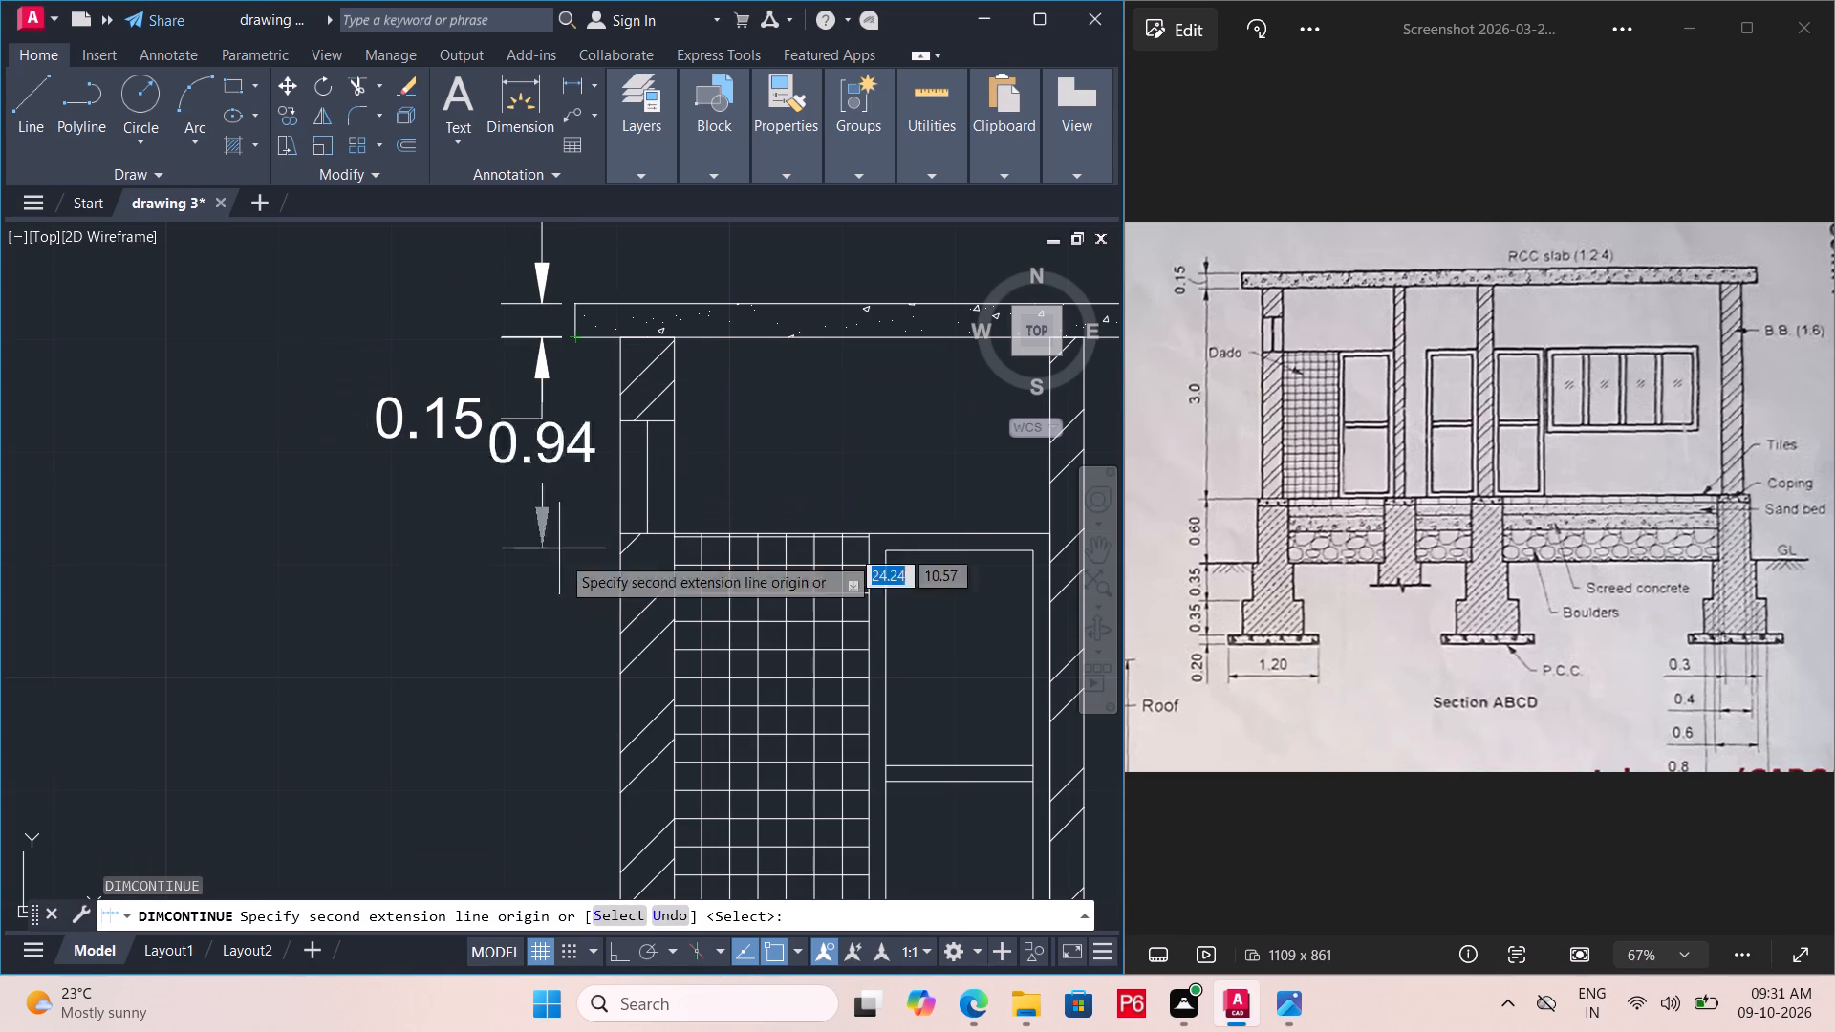
middle_click_drag(552, 842, 572, 624)
left_click(619, 803)
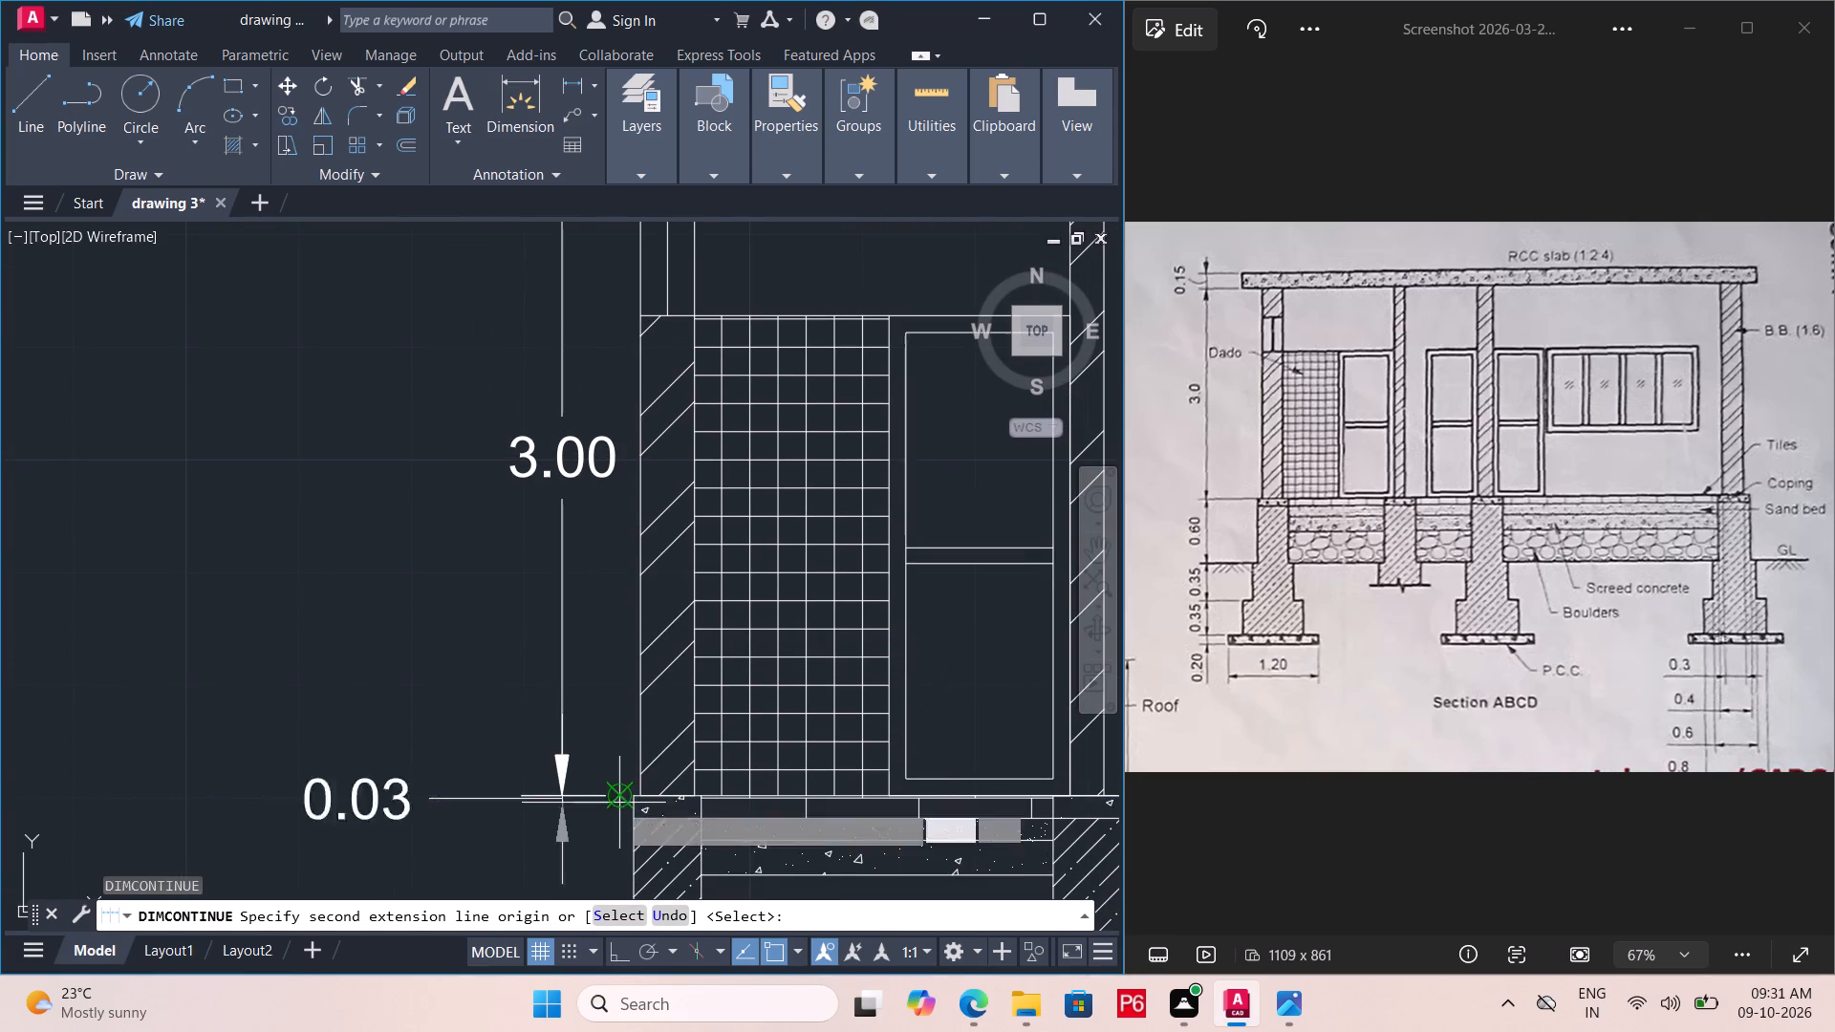
middle_click_drag(529, 601, 551, 312)
scroll(535, 489, "down", 1)
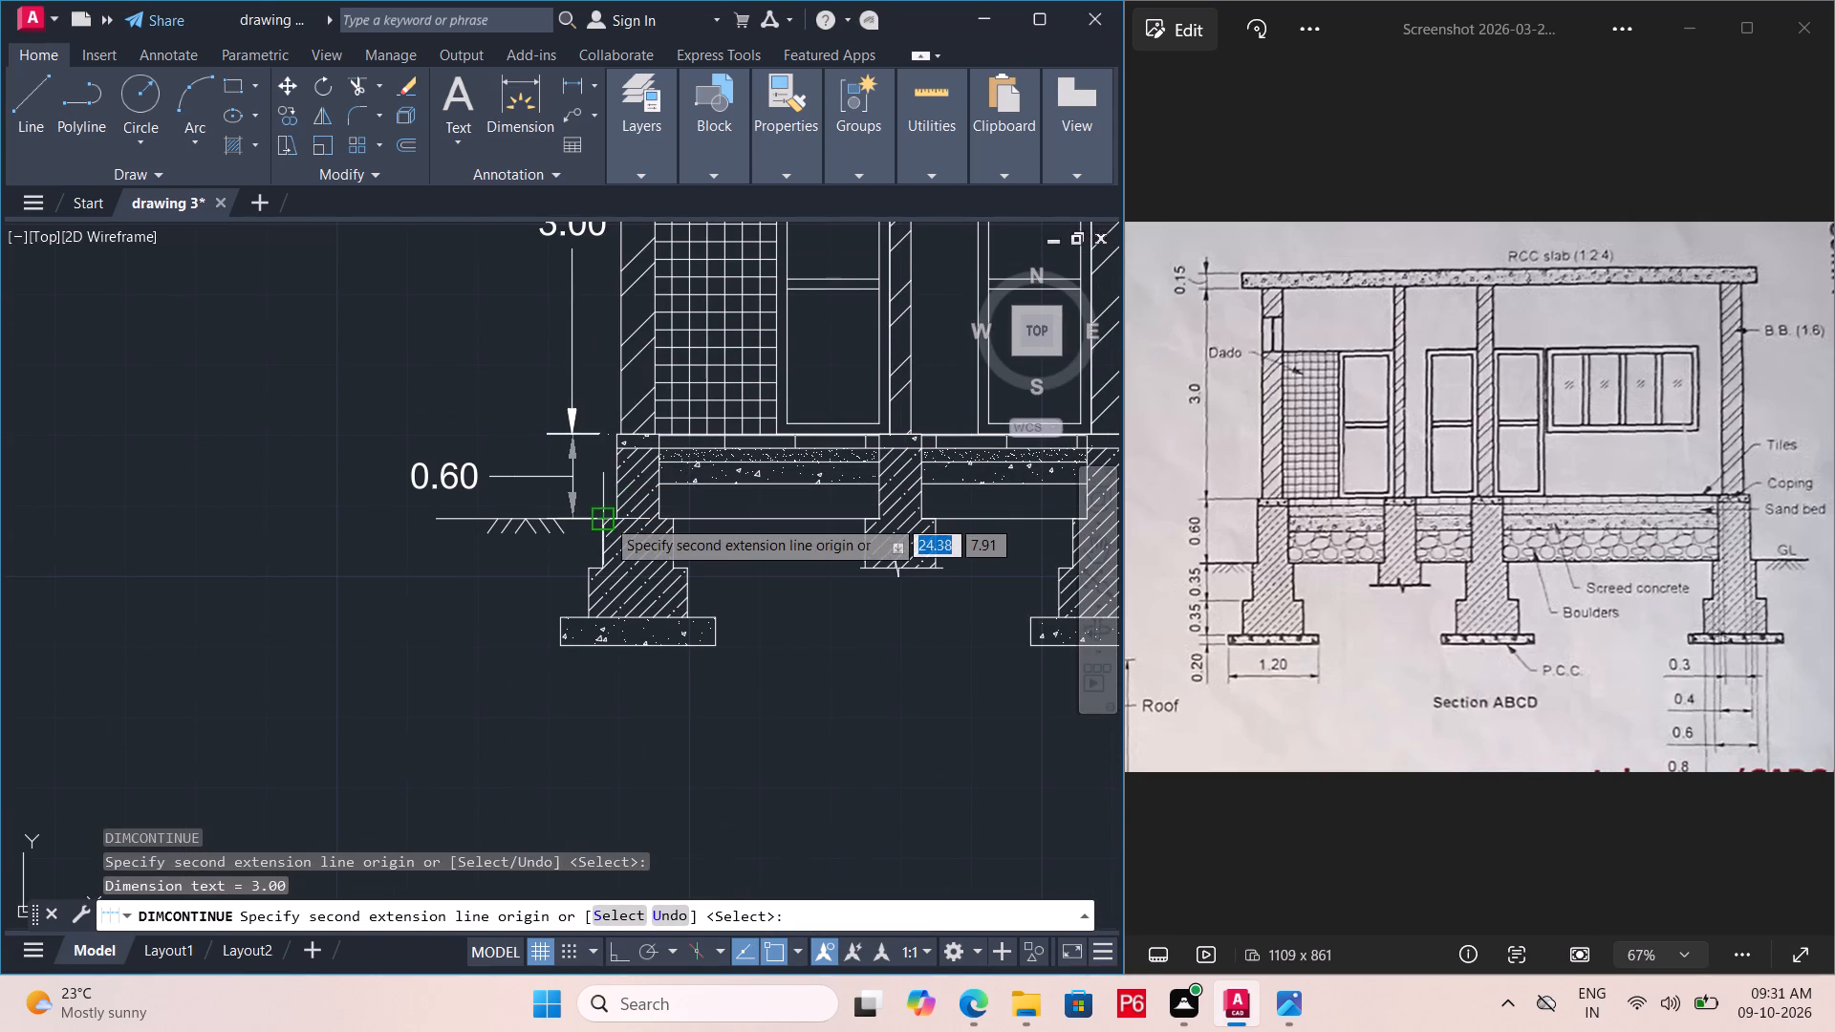
left_click(606, 518)
left_click(593, 575)
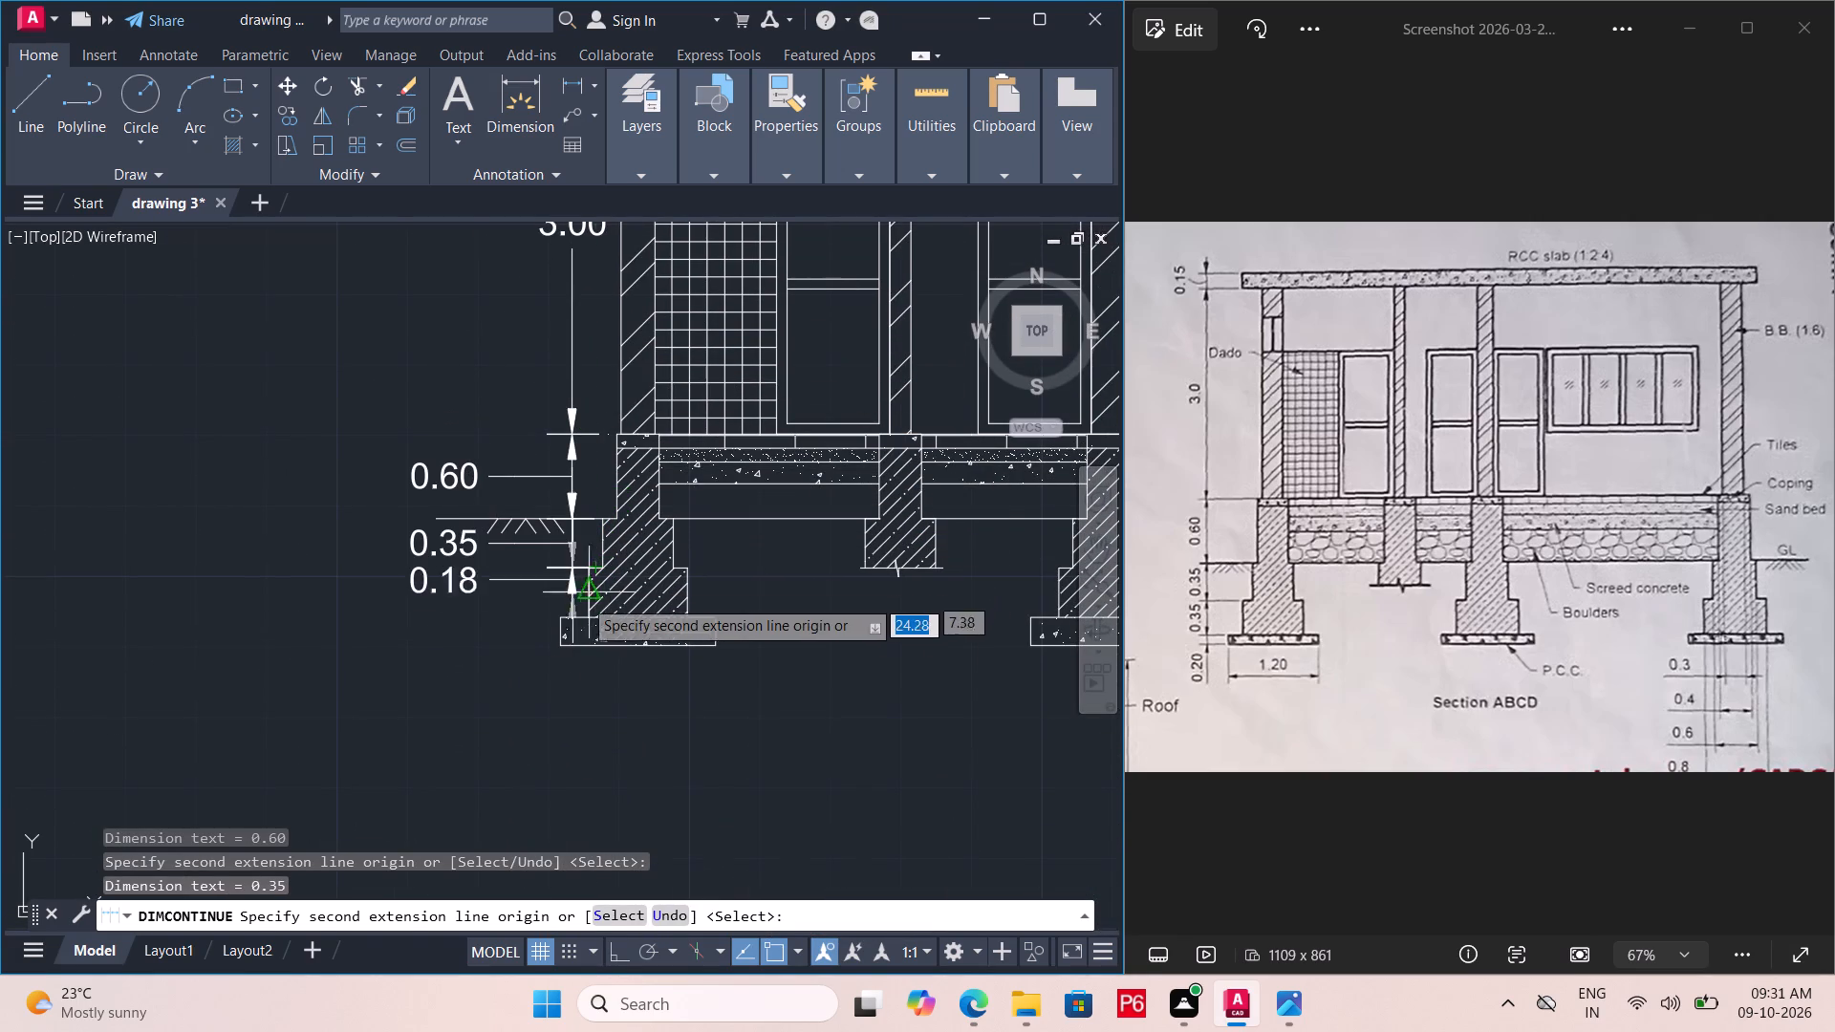
double_click(589, 611)
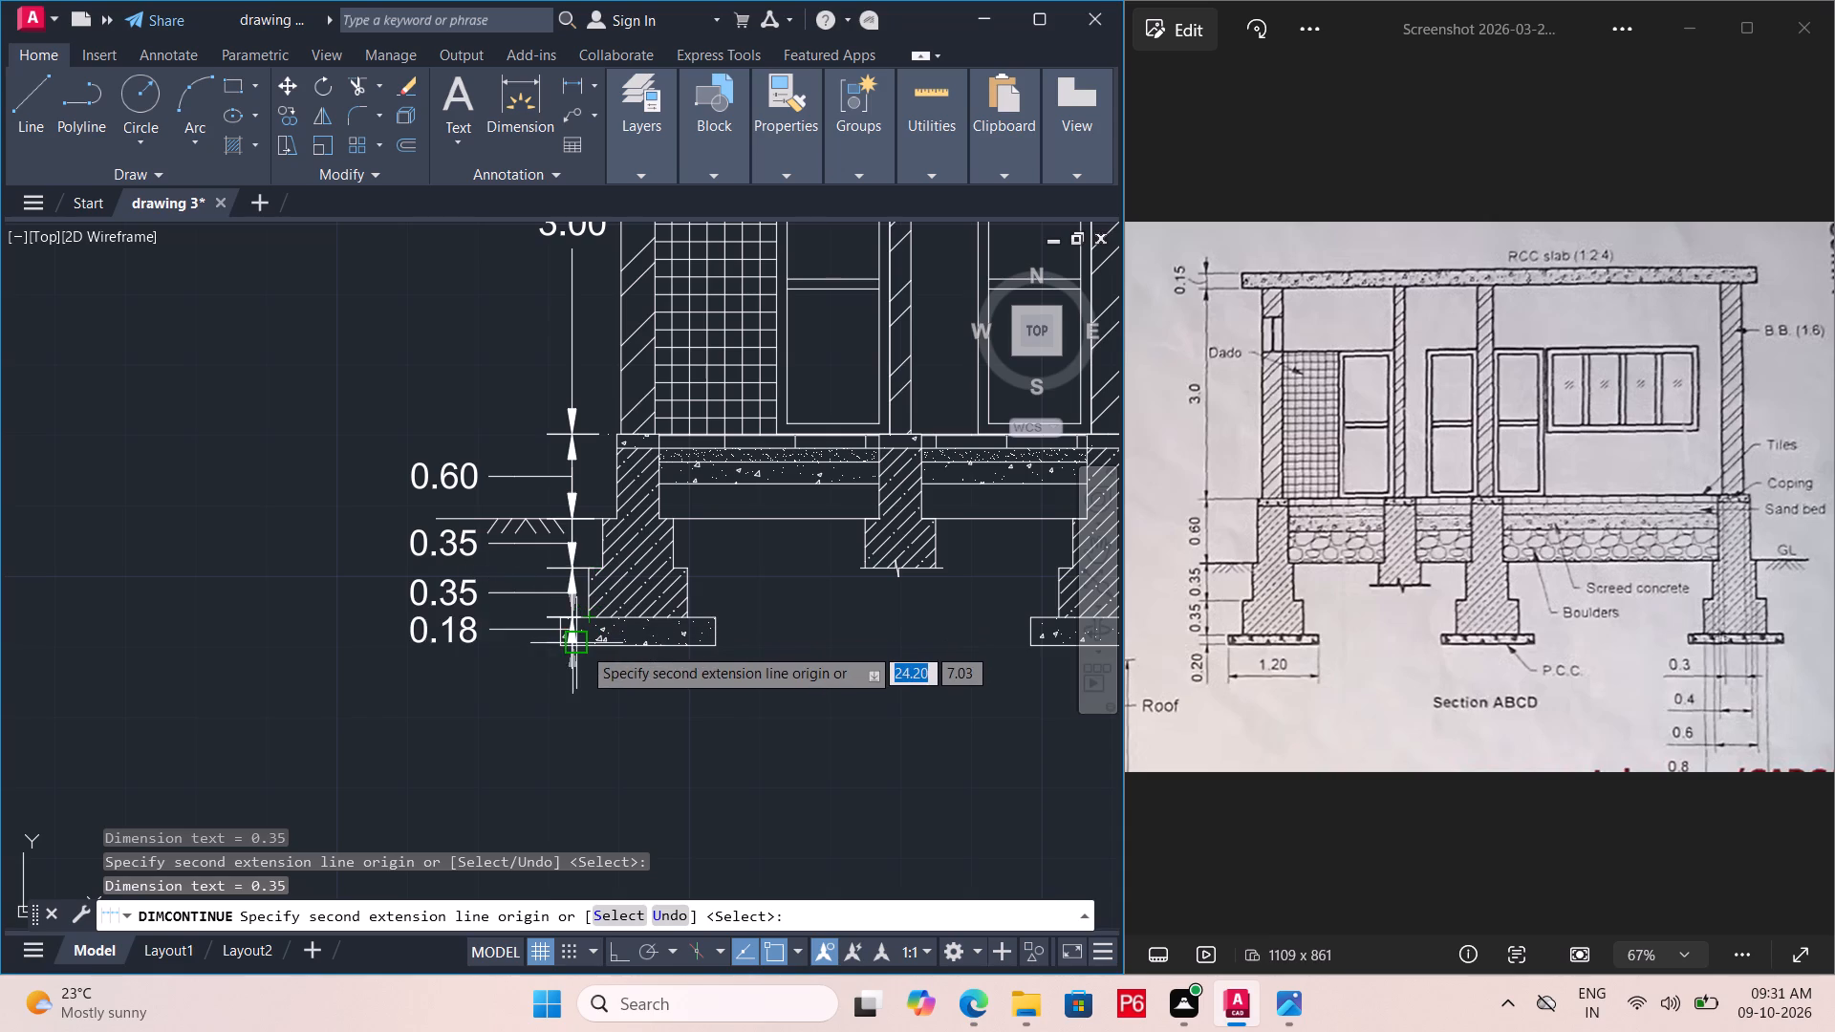
left_click(582, 647)
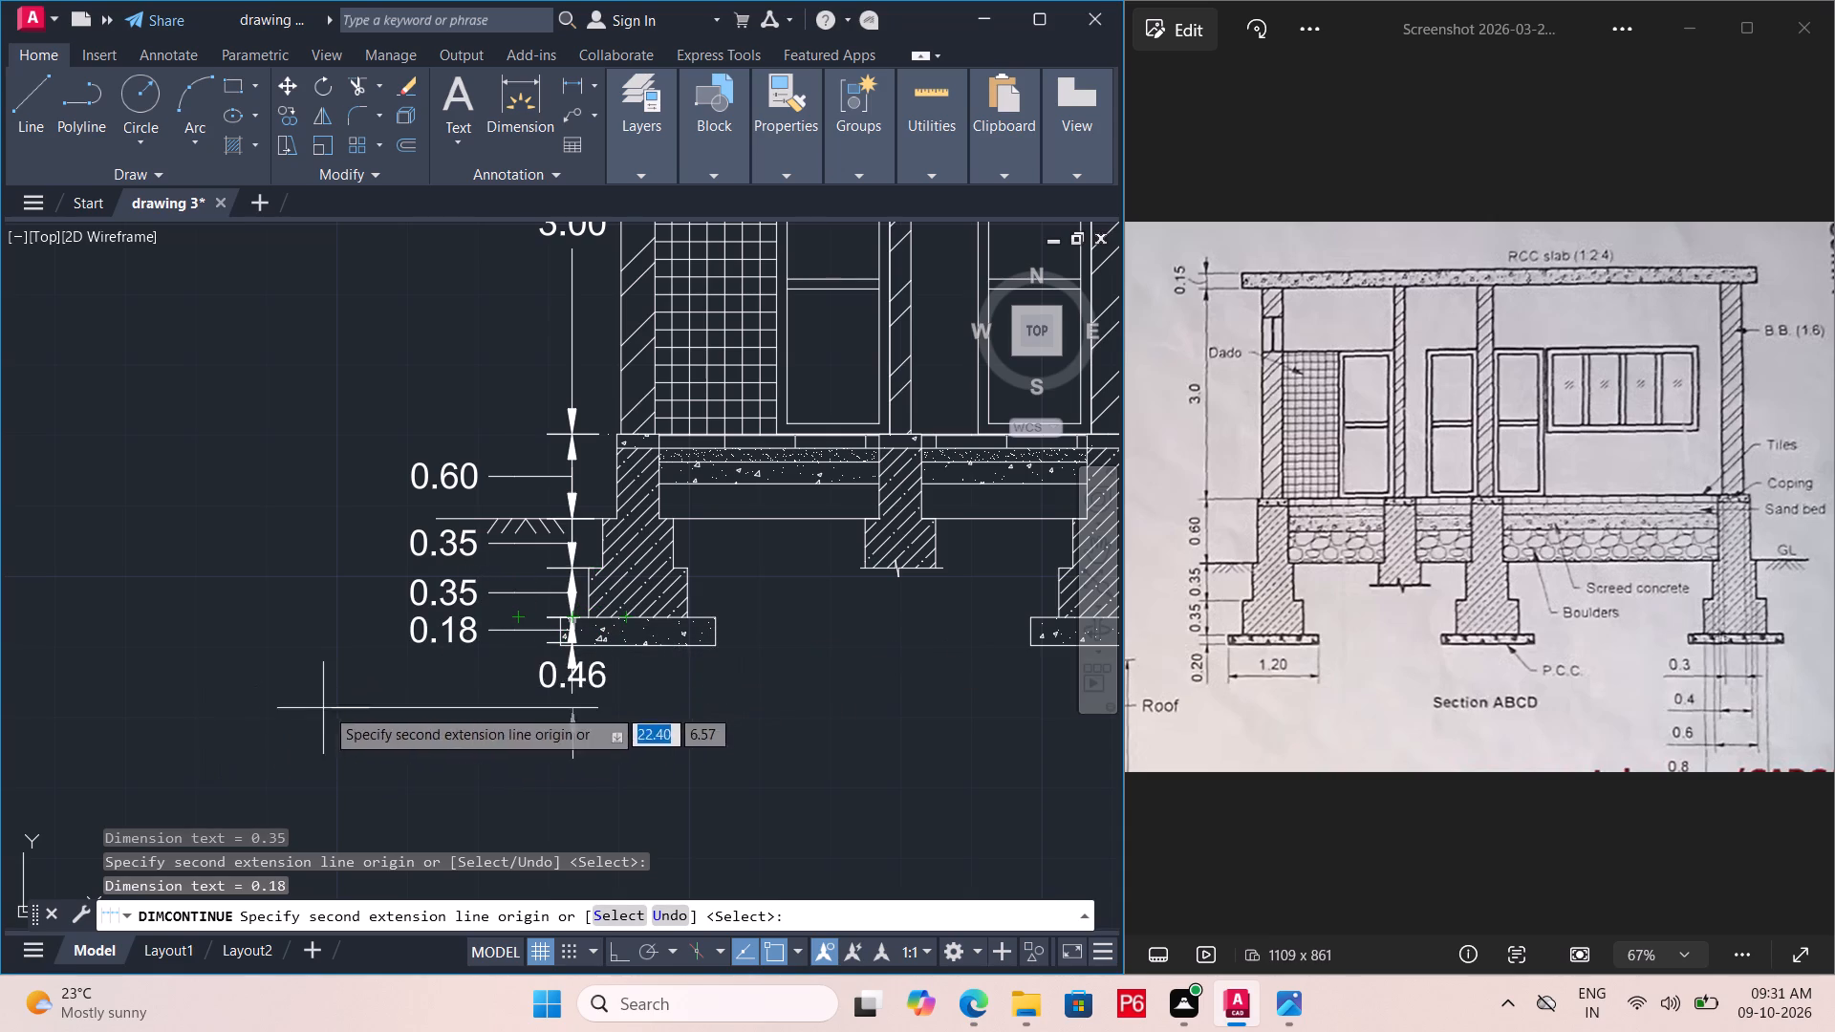
key("Escape")
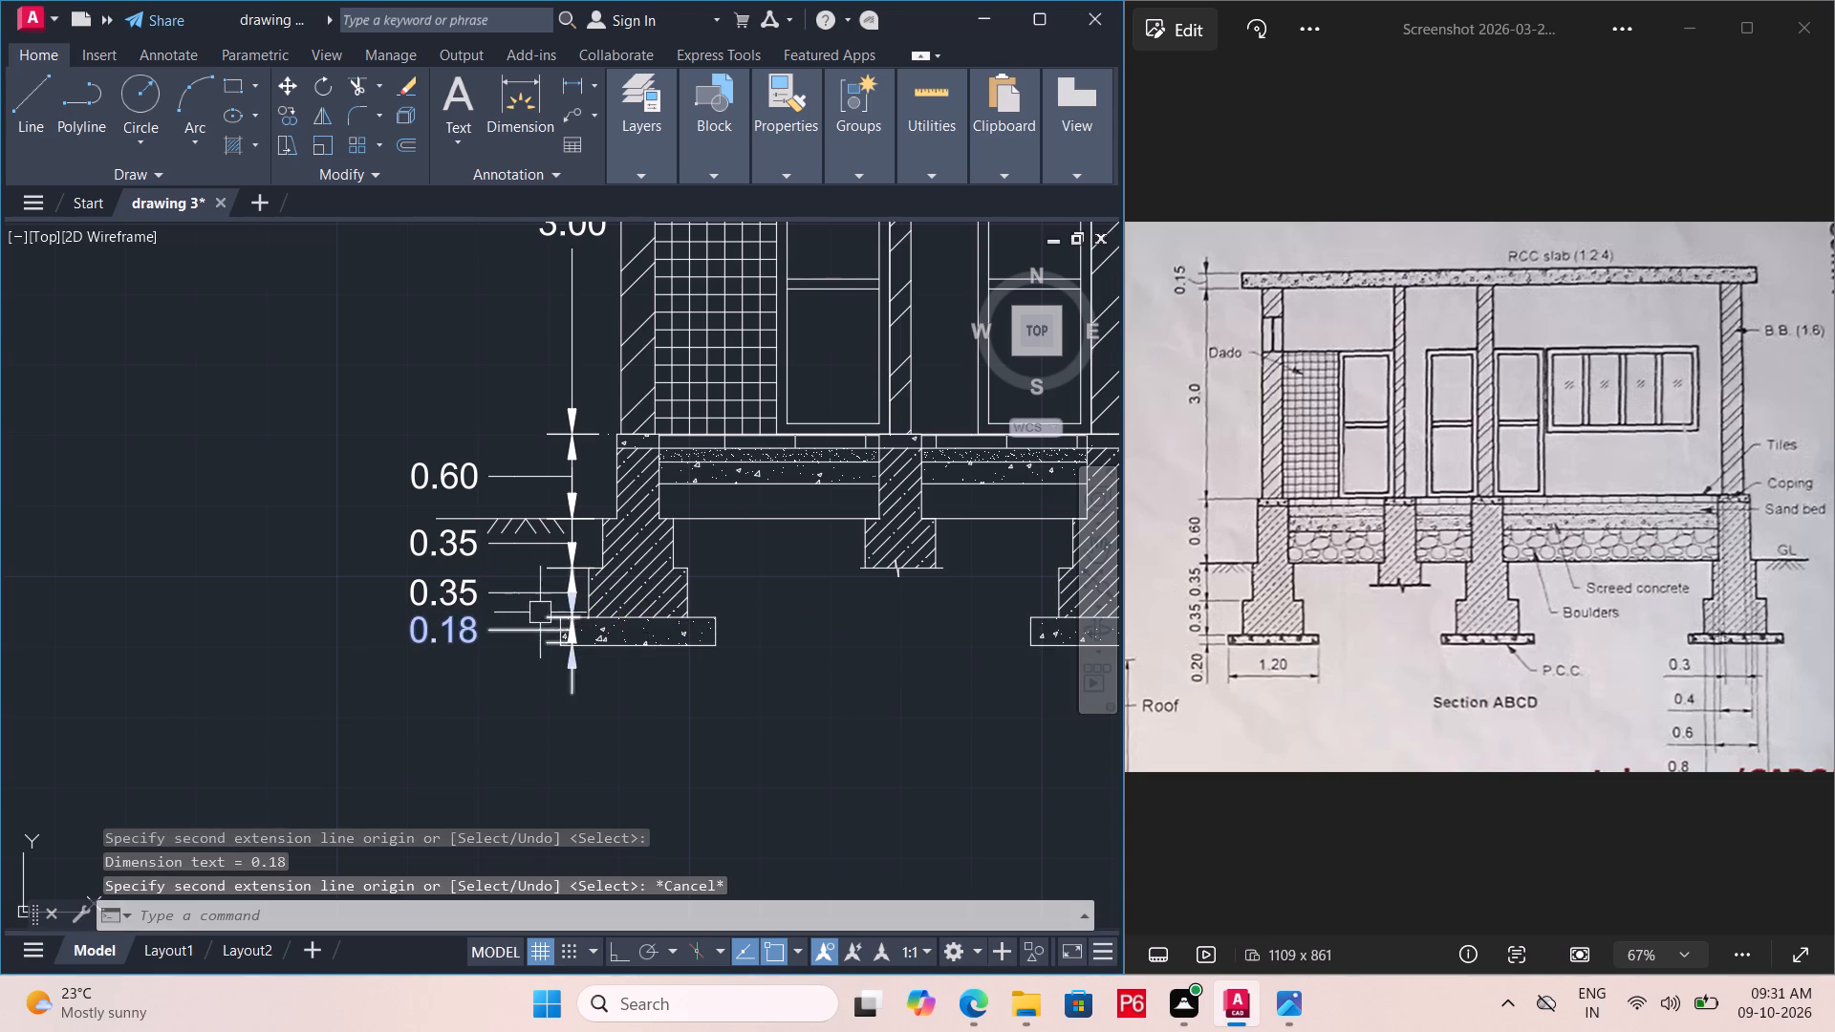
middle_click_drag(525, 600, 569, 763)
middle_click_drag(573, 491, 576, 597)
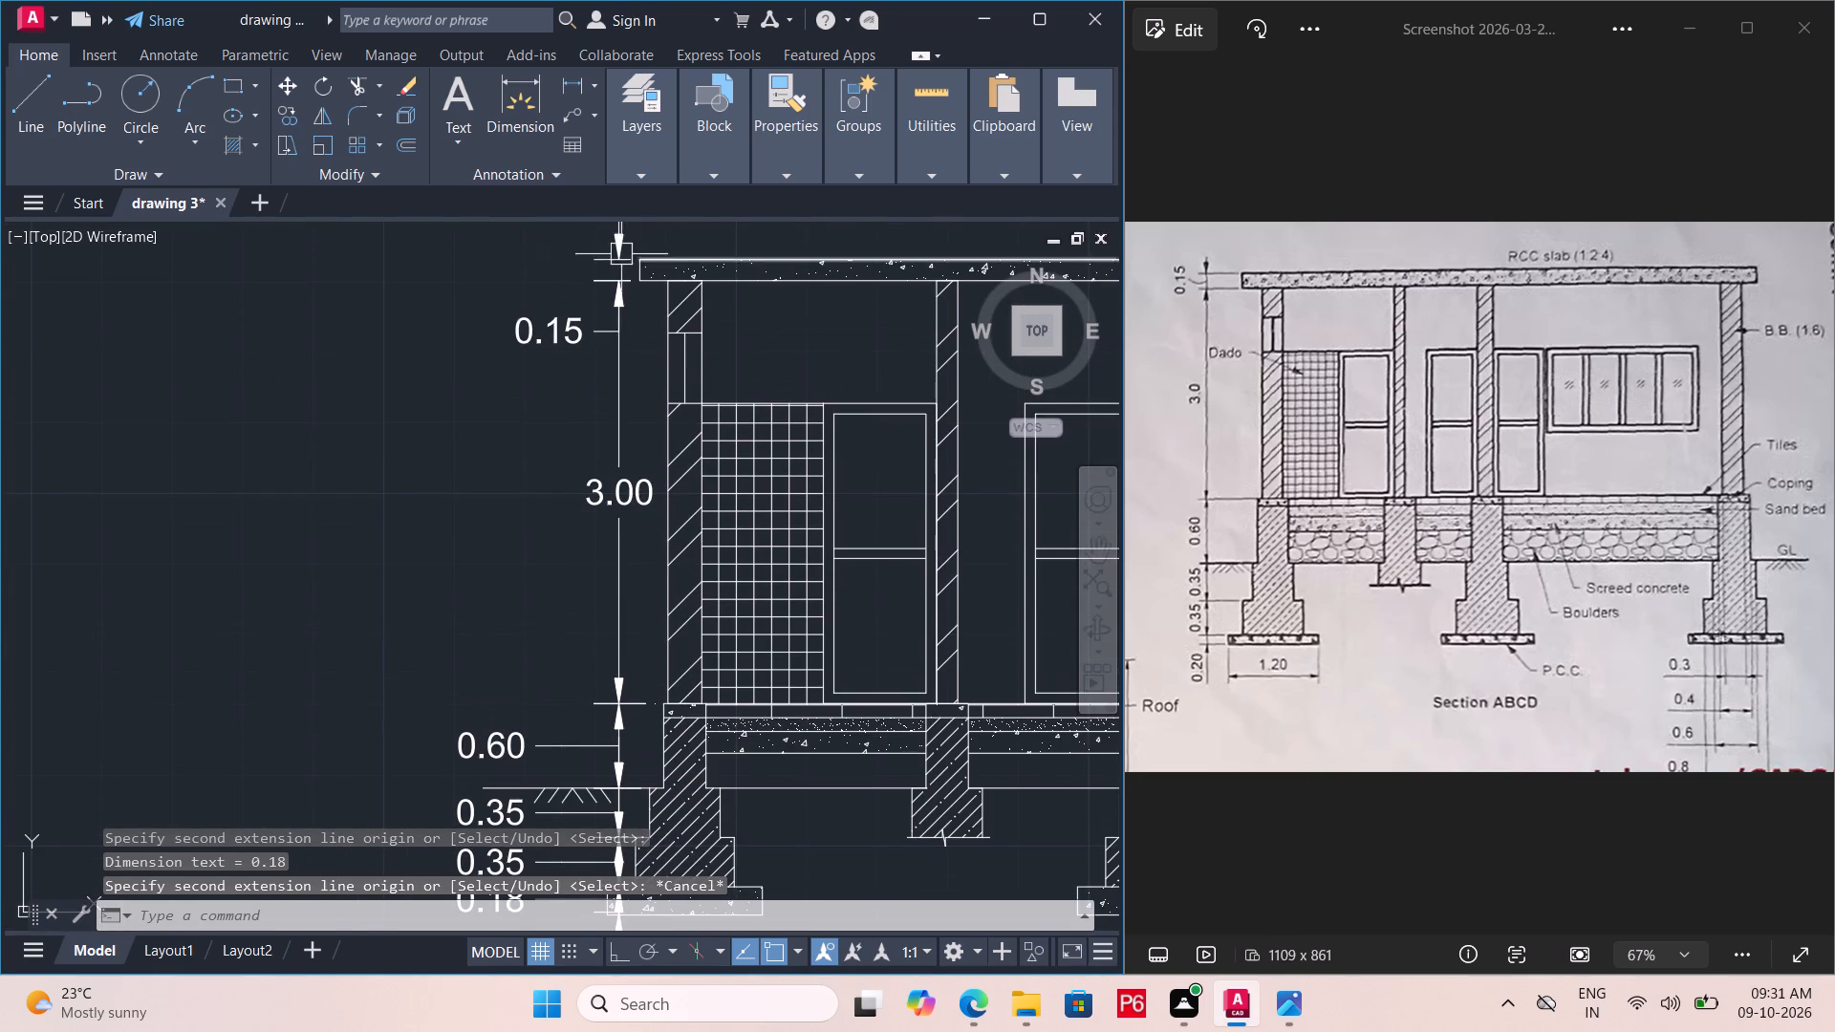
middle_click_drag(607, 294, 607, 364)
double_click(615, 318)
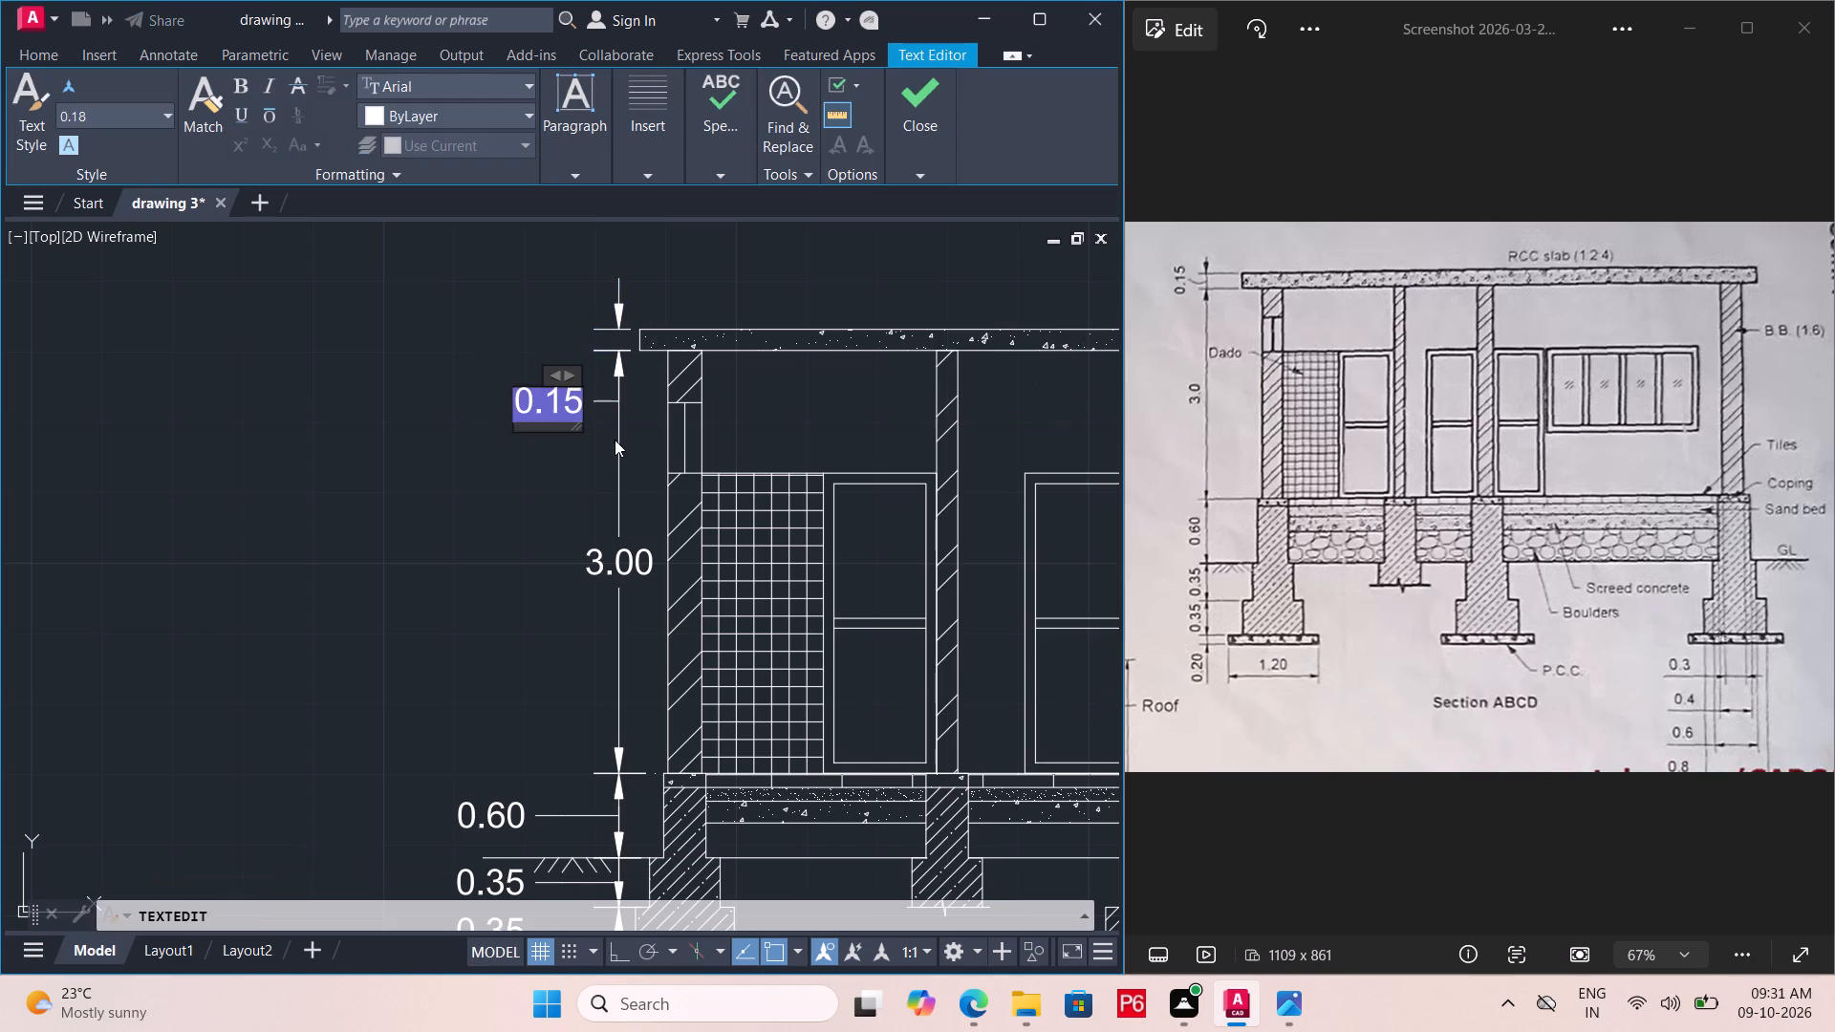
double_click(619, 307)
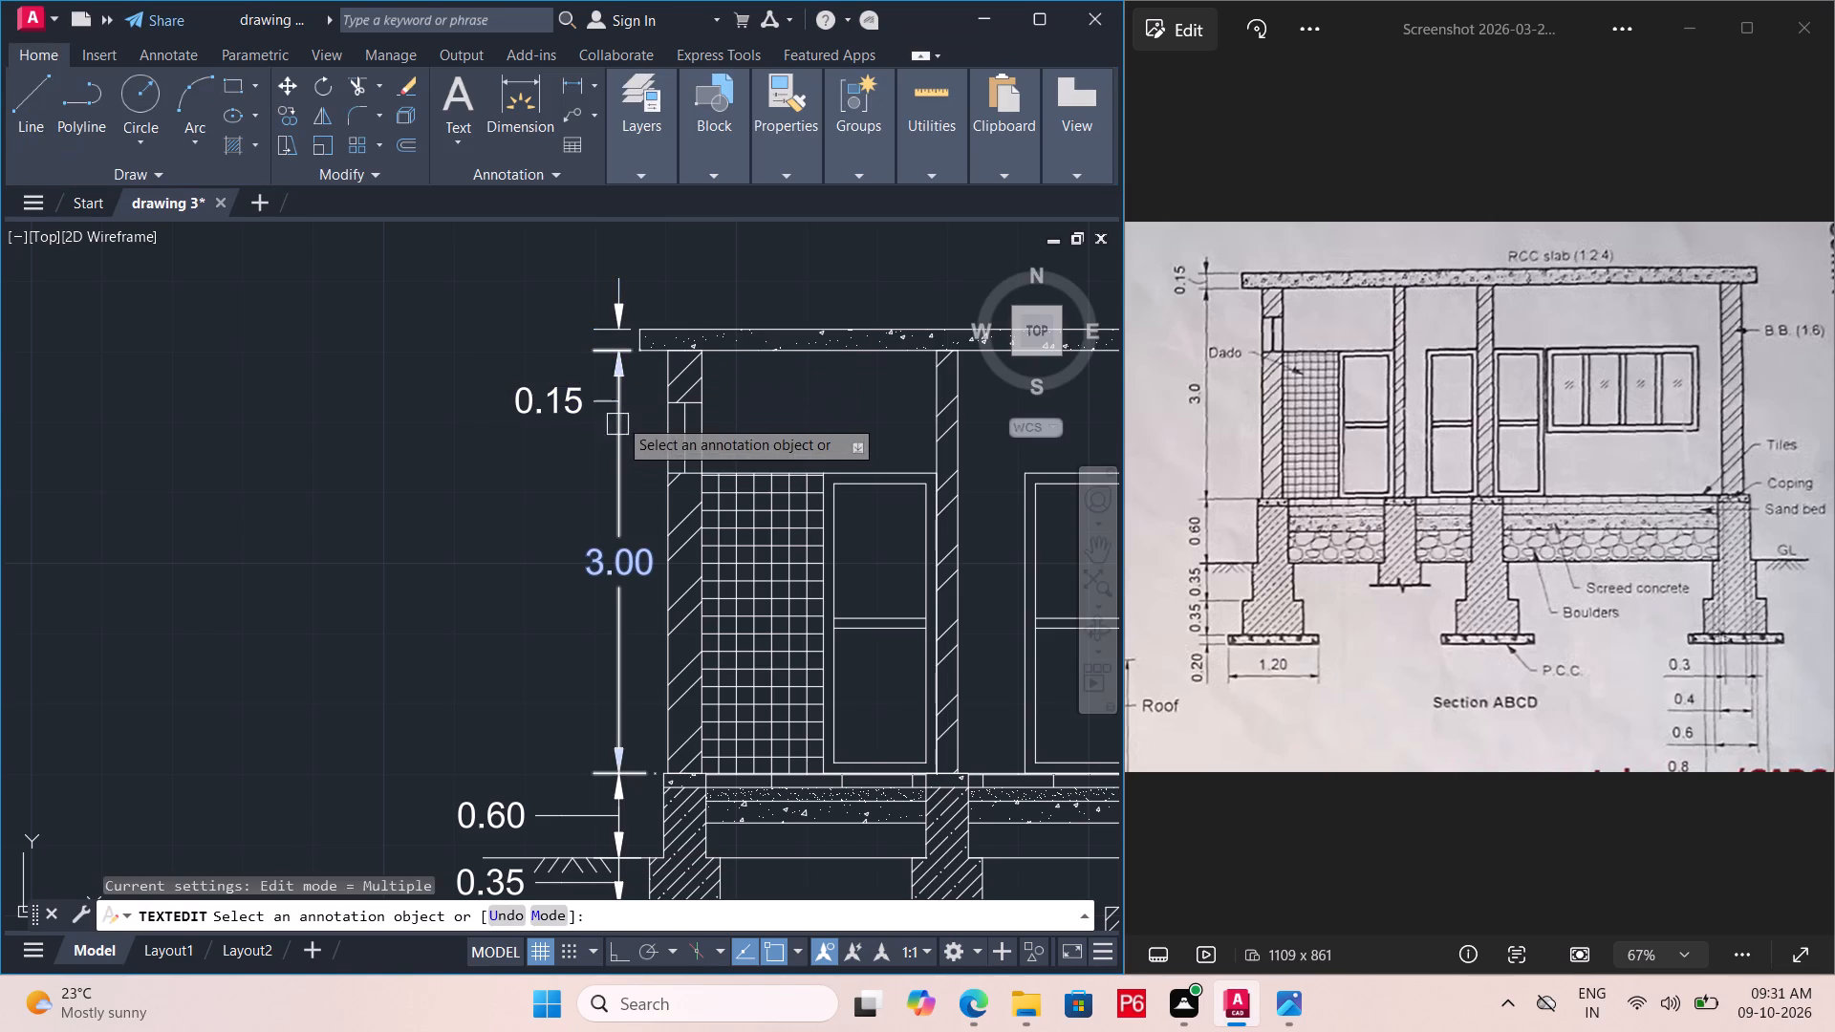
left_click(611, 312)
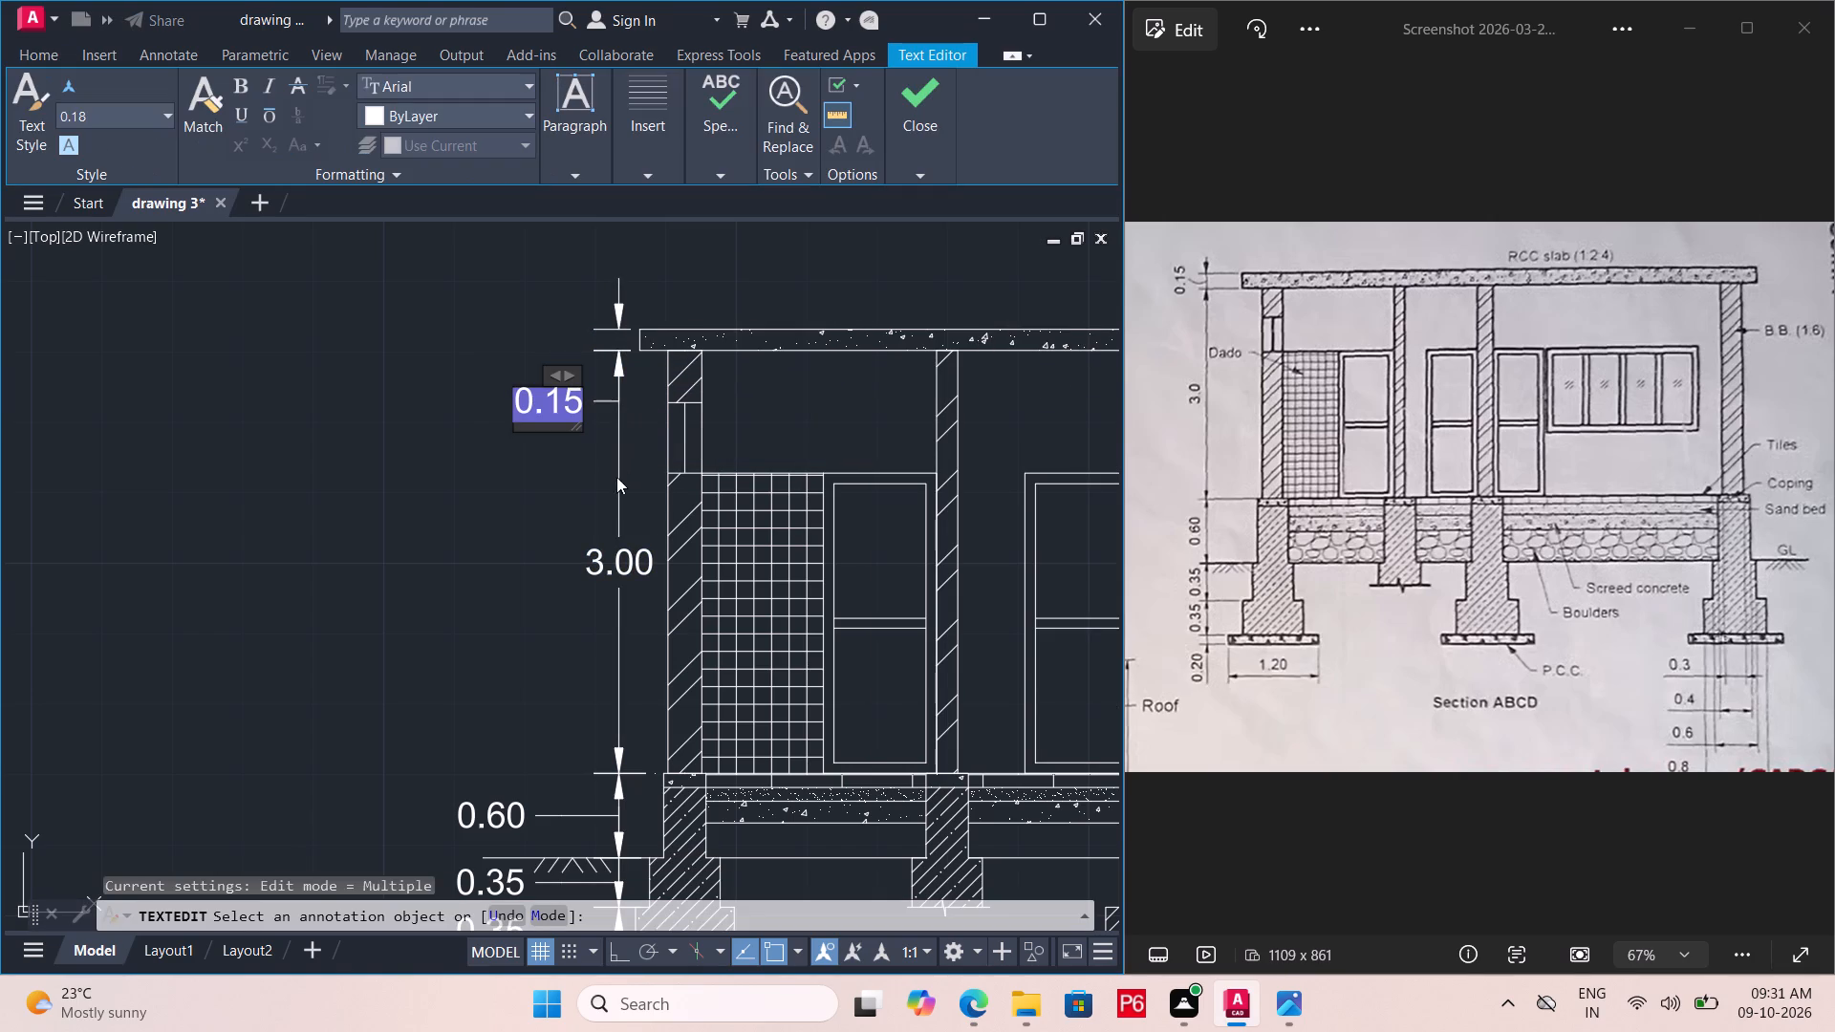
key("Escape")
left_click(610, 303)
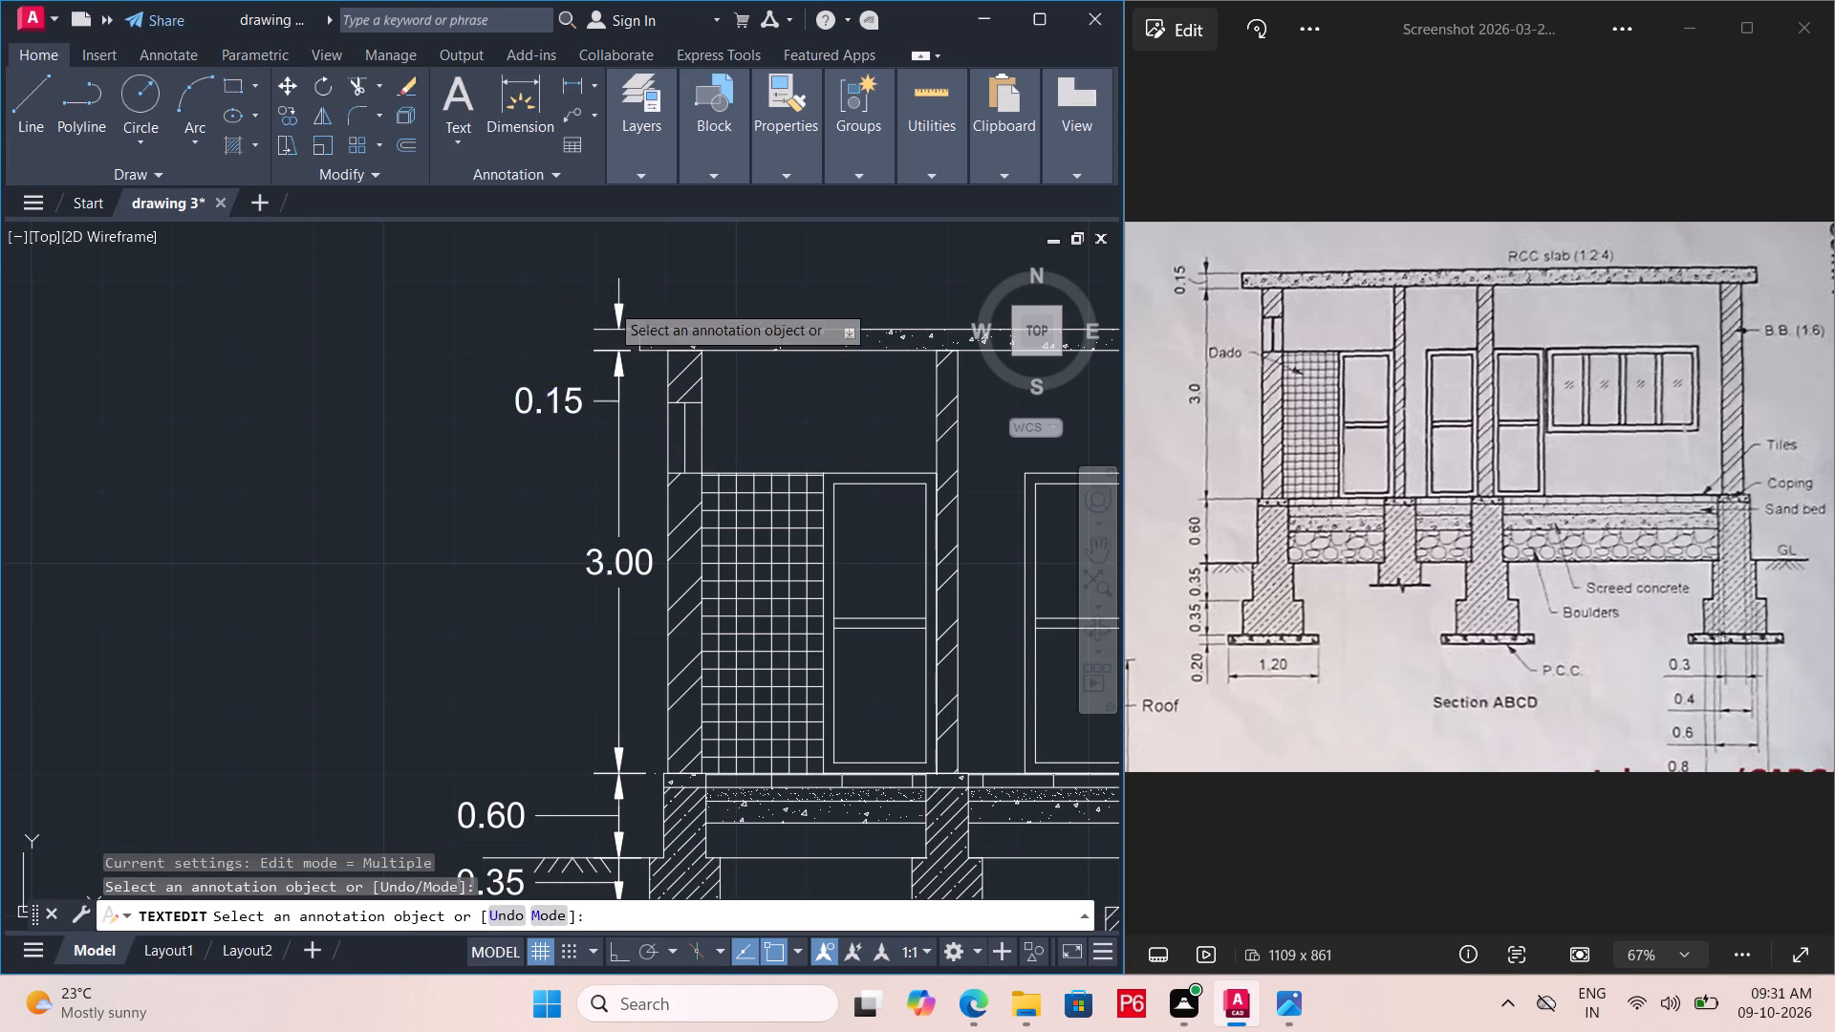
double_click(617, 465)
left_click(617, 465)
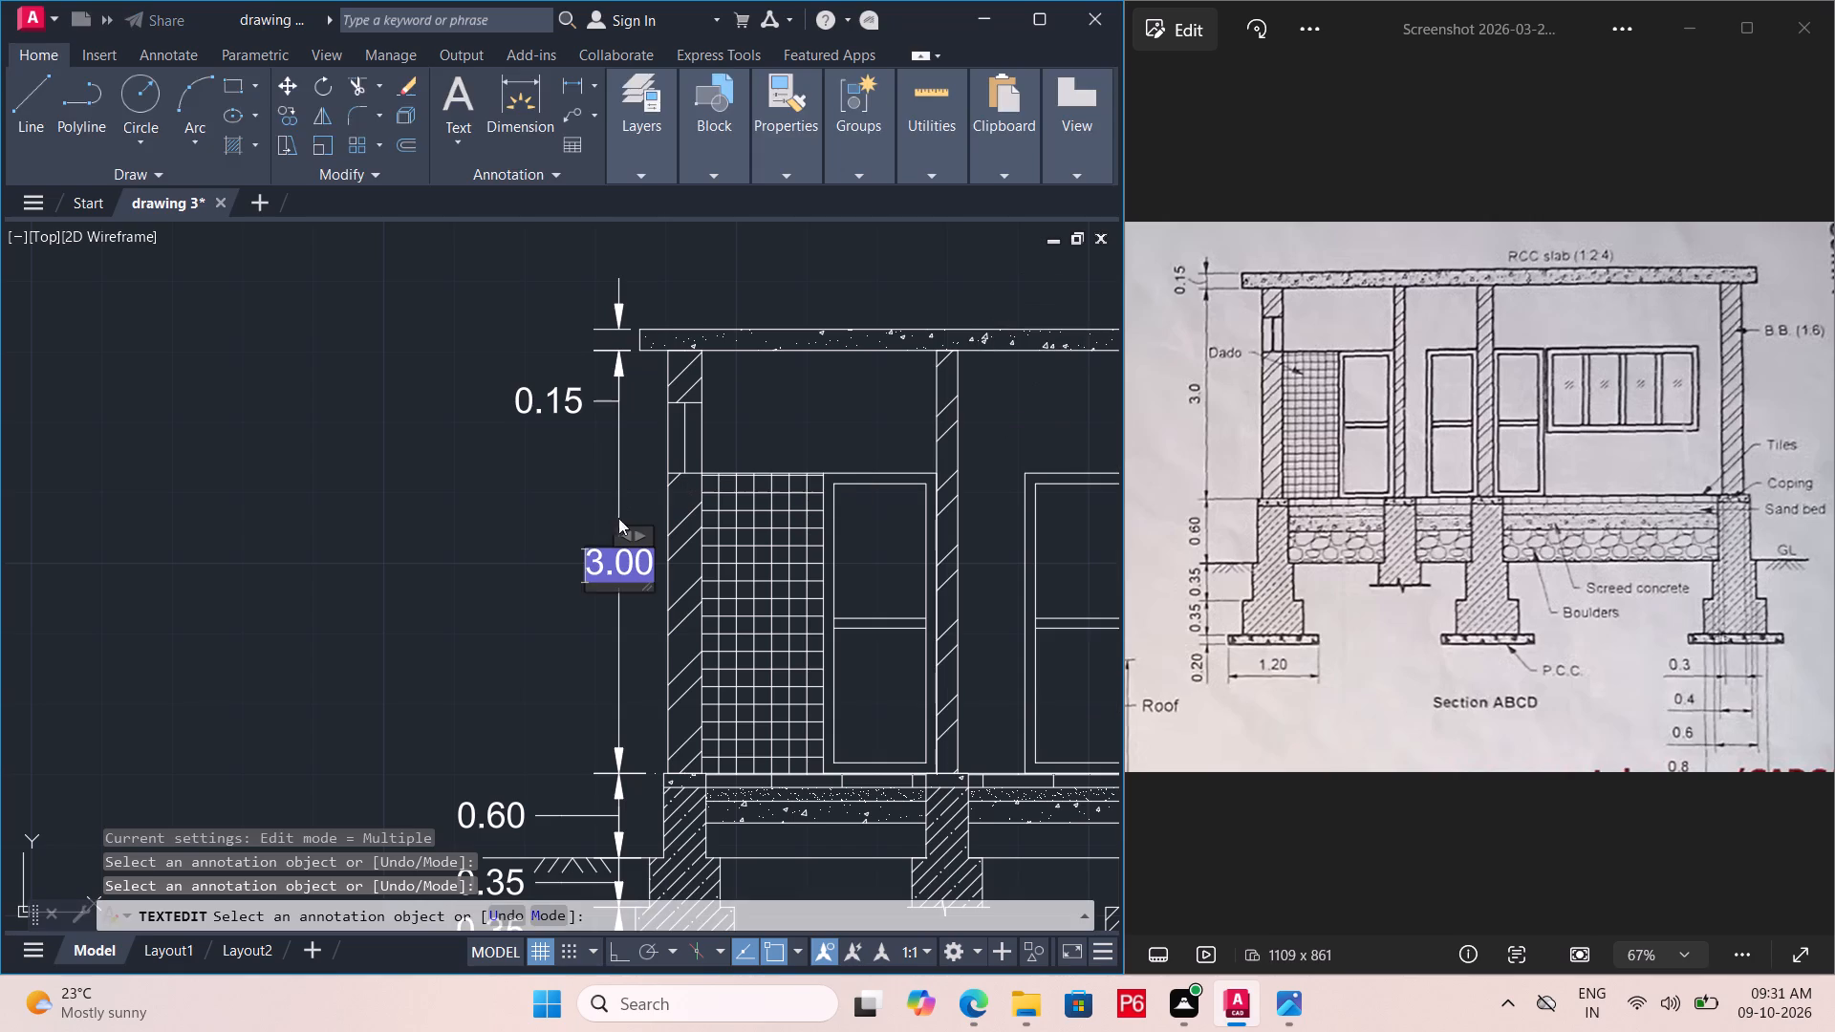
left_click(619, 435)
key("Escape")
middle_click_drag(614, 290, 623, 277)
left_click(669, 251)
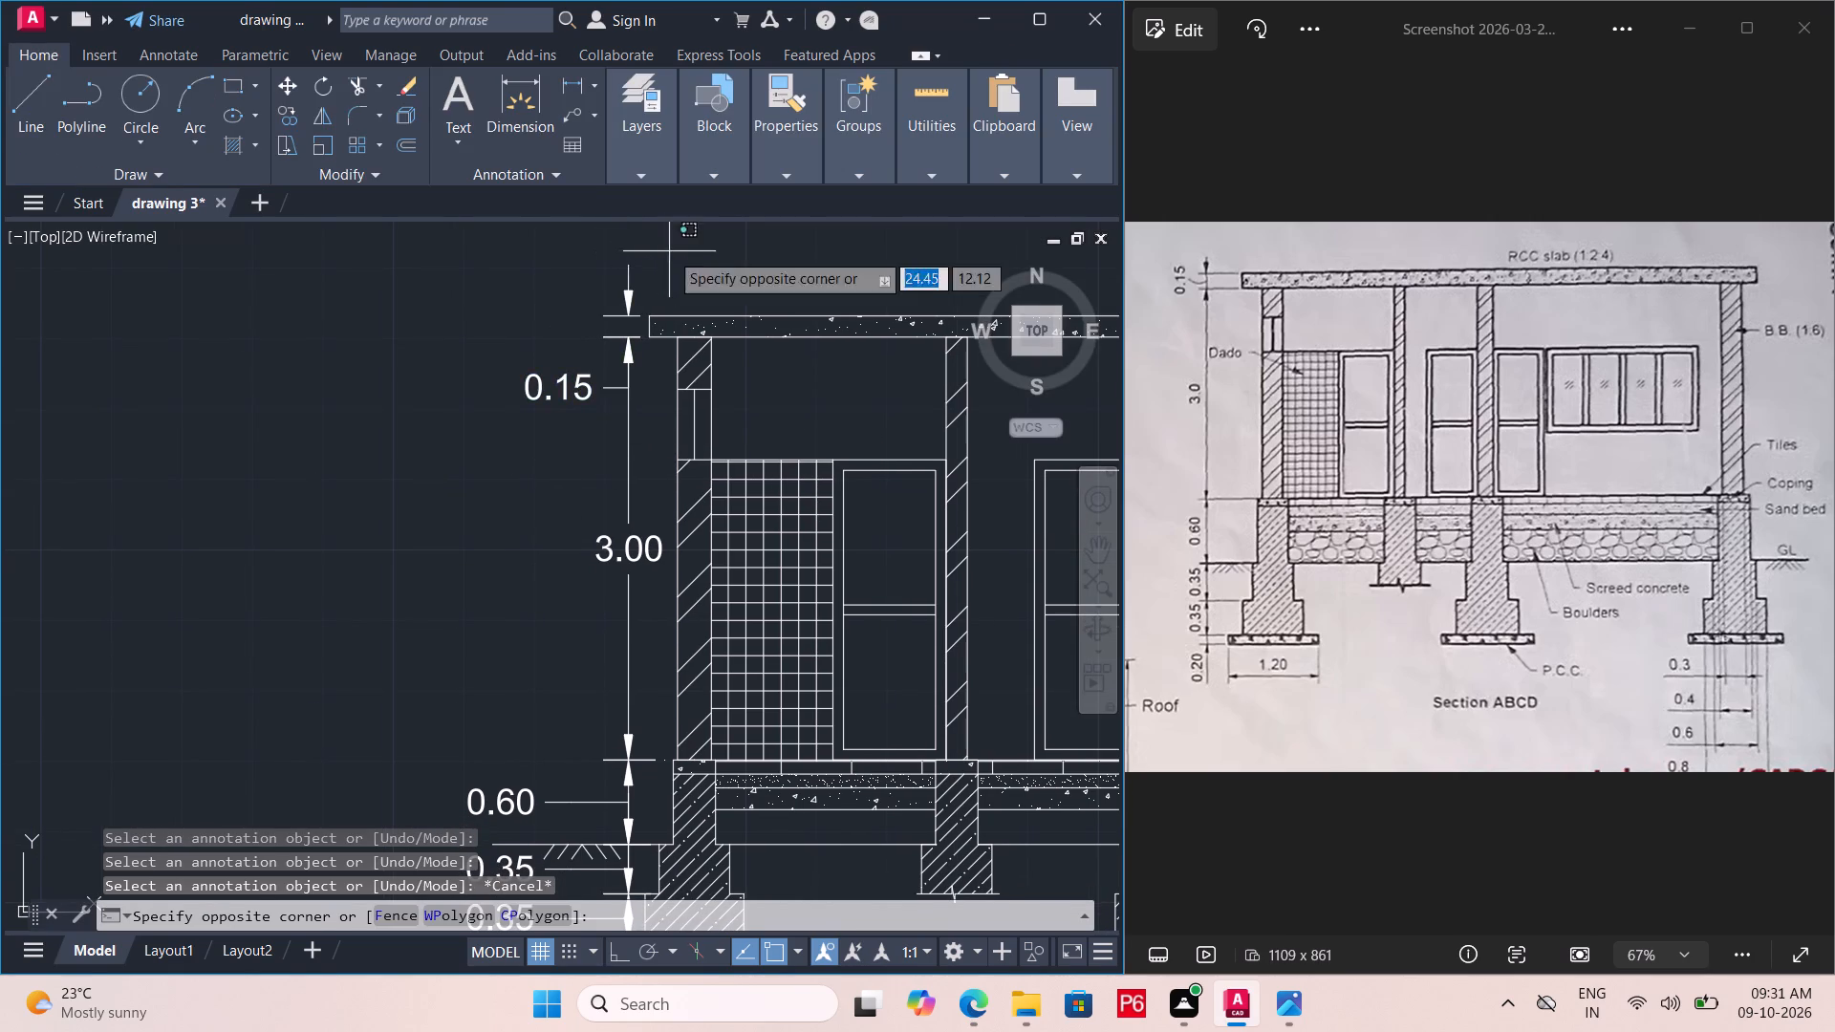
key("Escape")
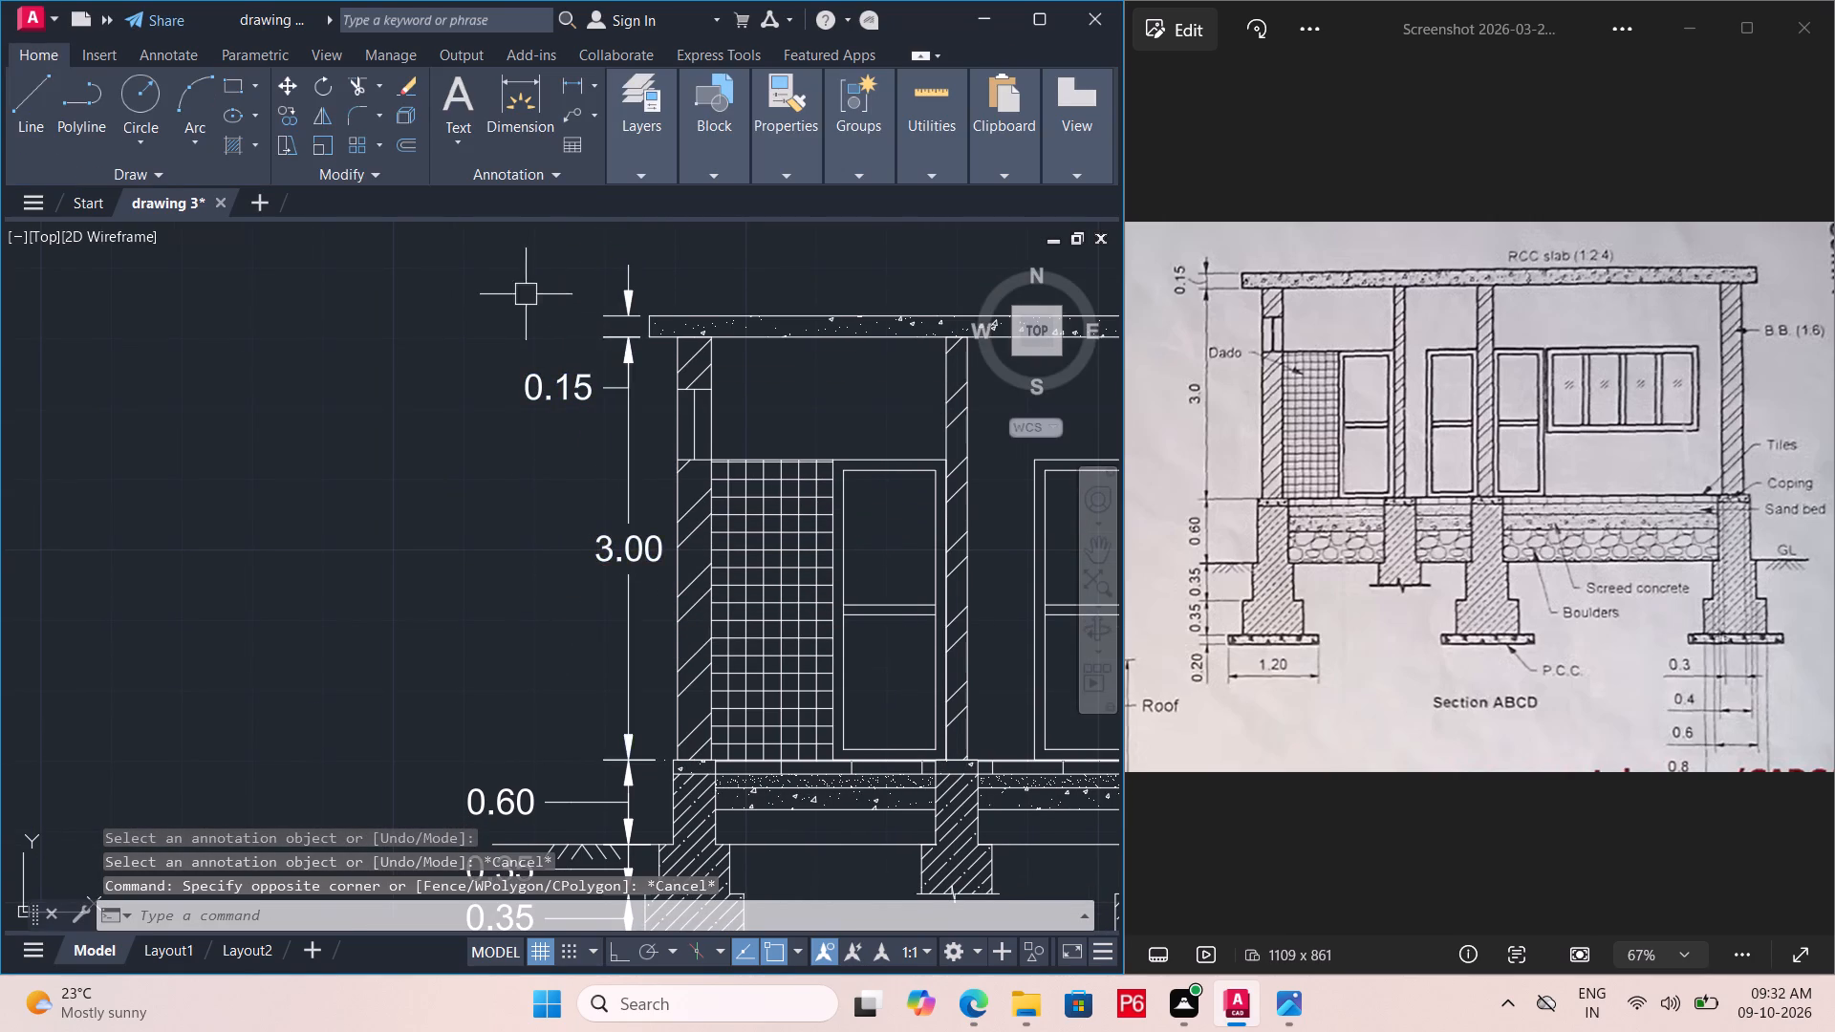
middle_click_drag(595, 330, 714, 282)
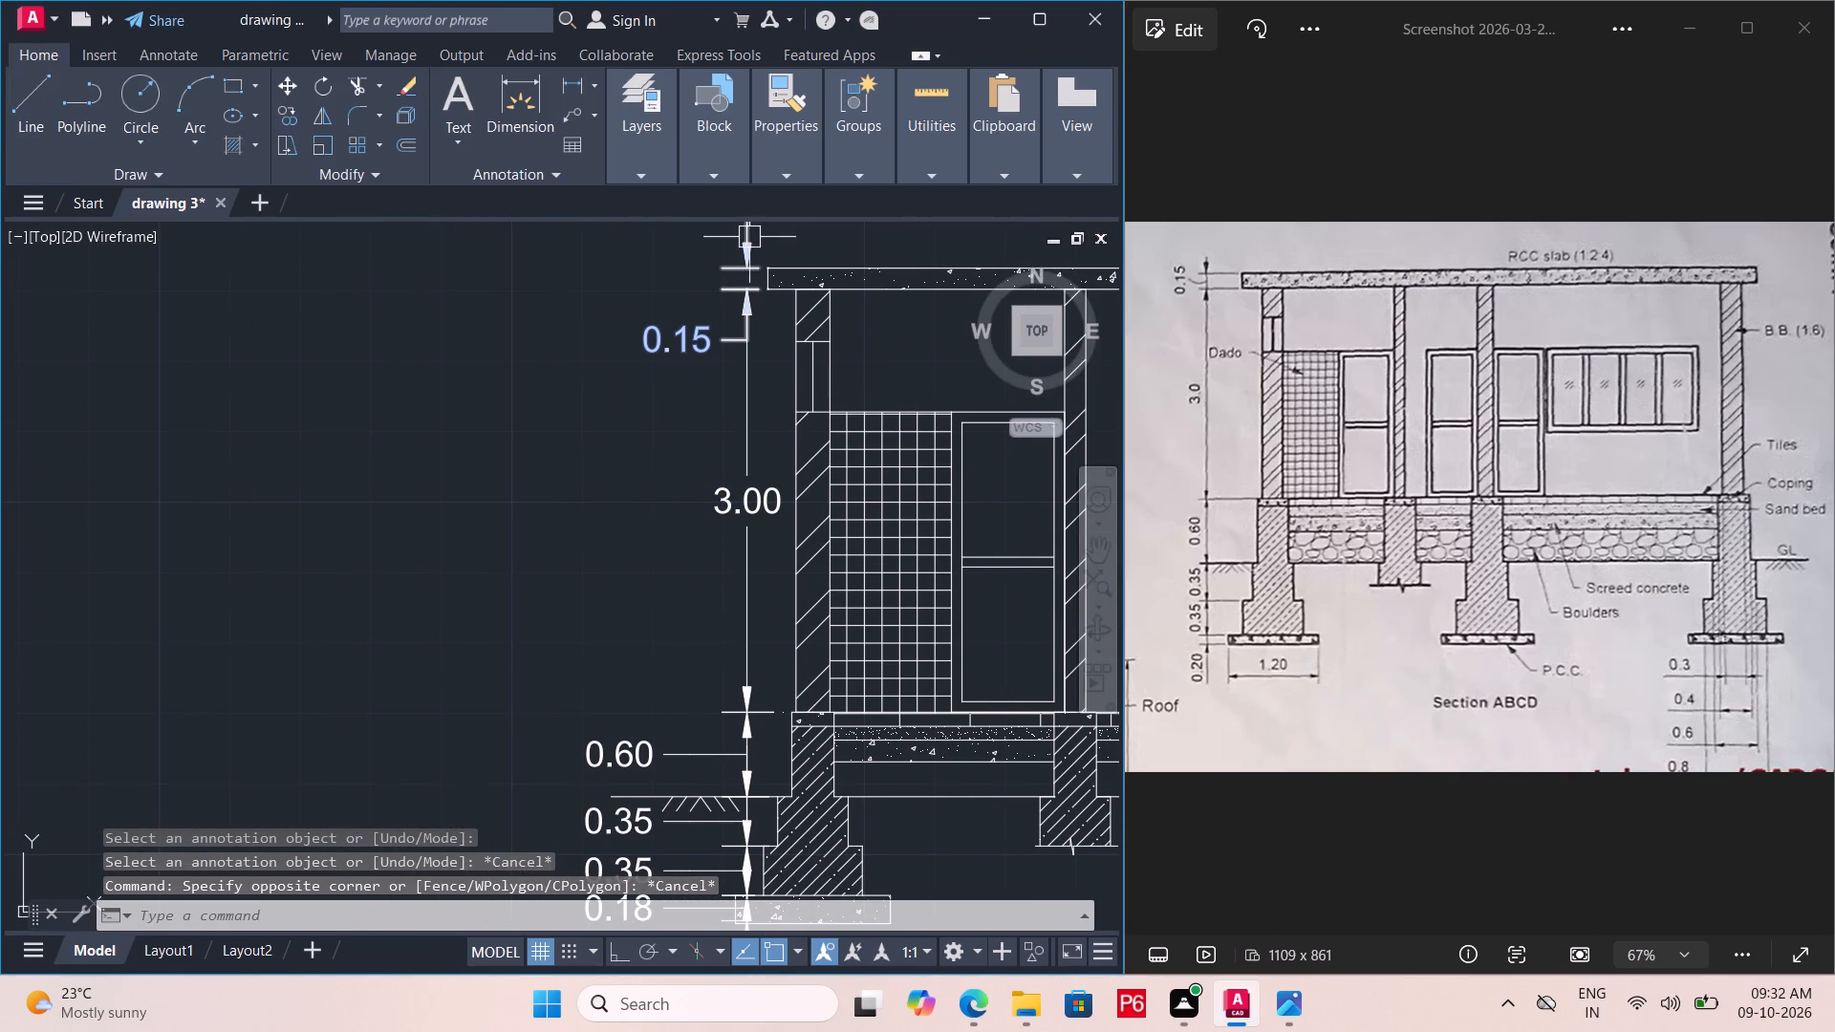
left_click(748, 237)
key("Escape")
Set the arrow size of the plinth-height dimension, between floor level and ground level, to 0.10 in its properties.
middle_click_drag(613, 486, 574, 503)
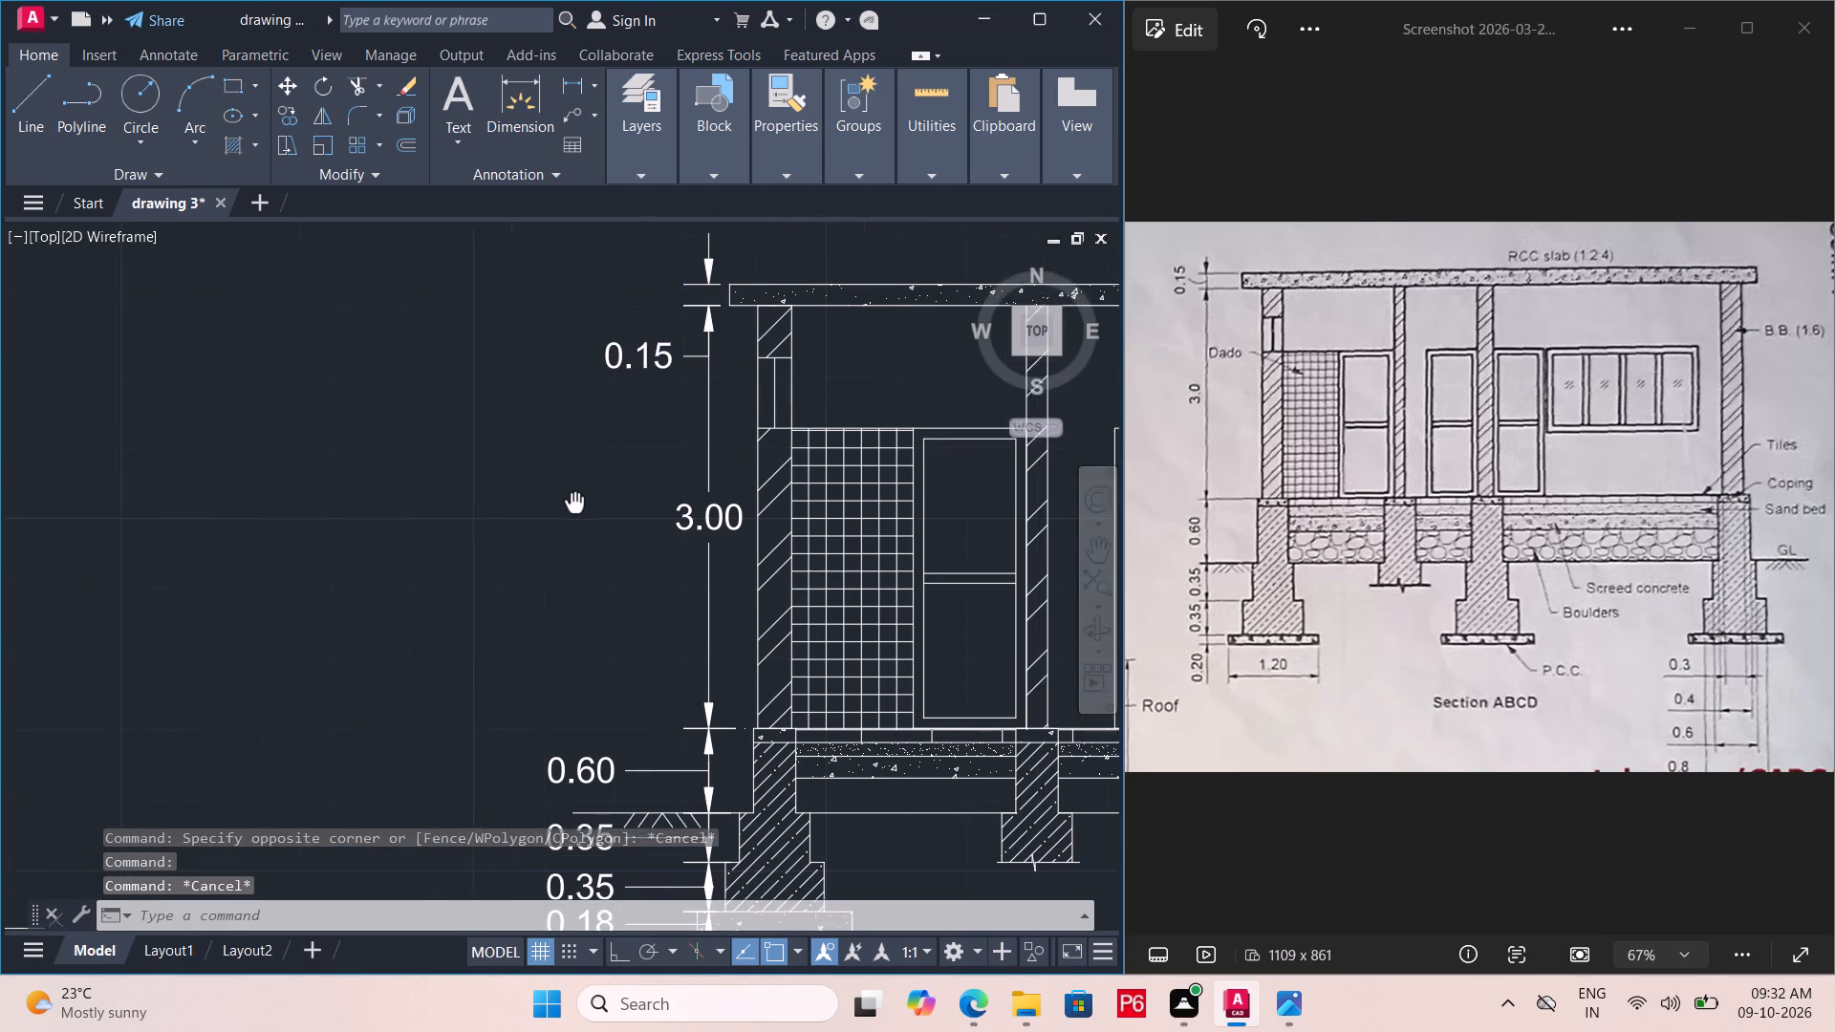
middle_click_drag(574, 503, 565, 497)
scroll(516, 350, "down", 2)
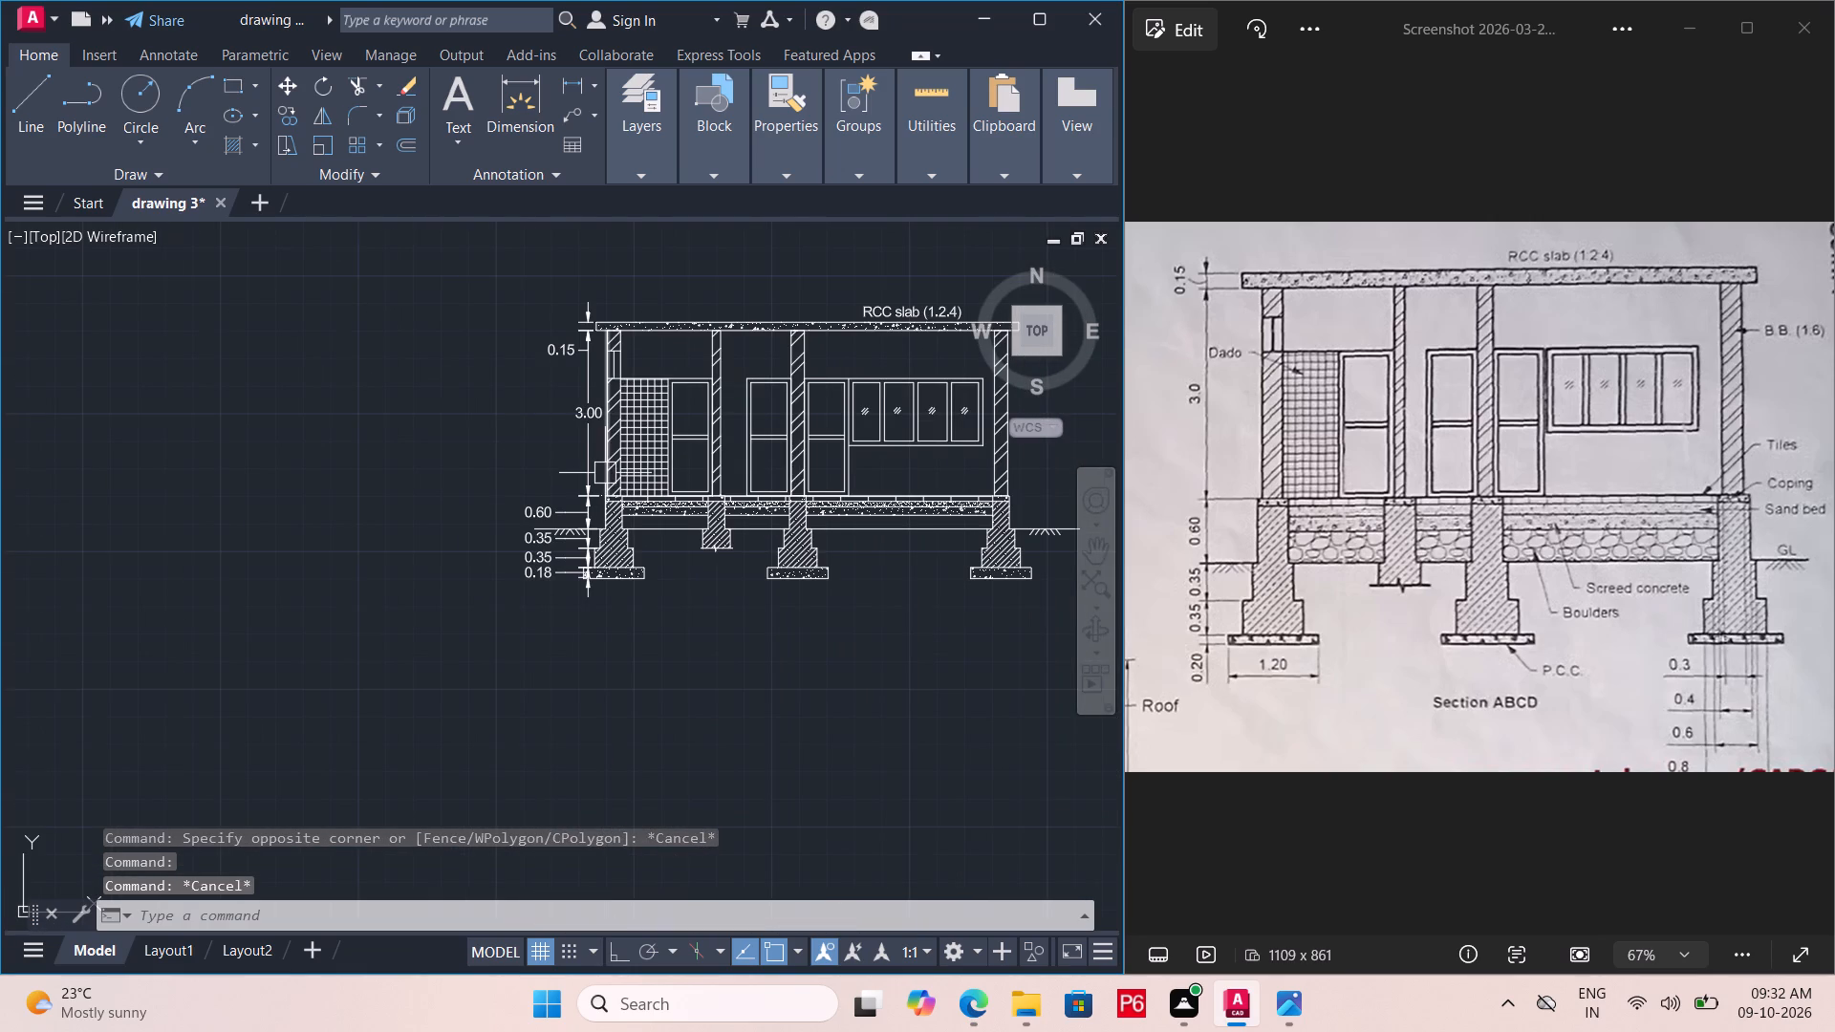
middle_click_drag(597, 467, 537, 473)
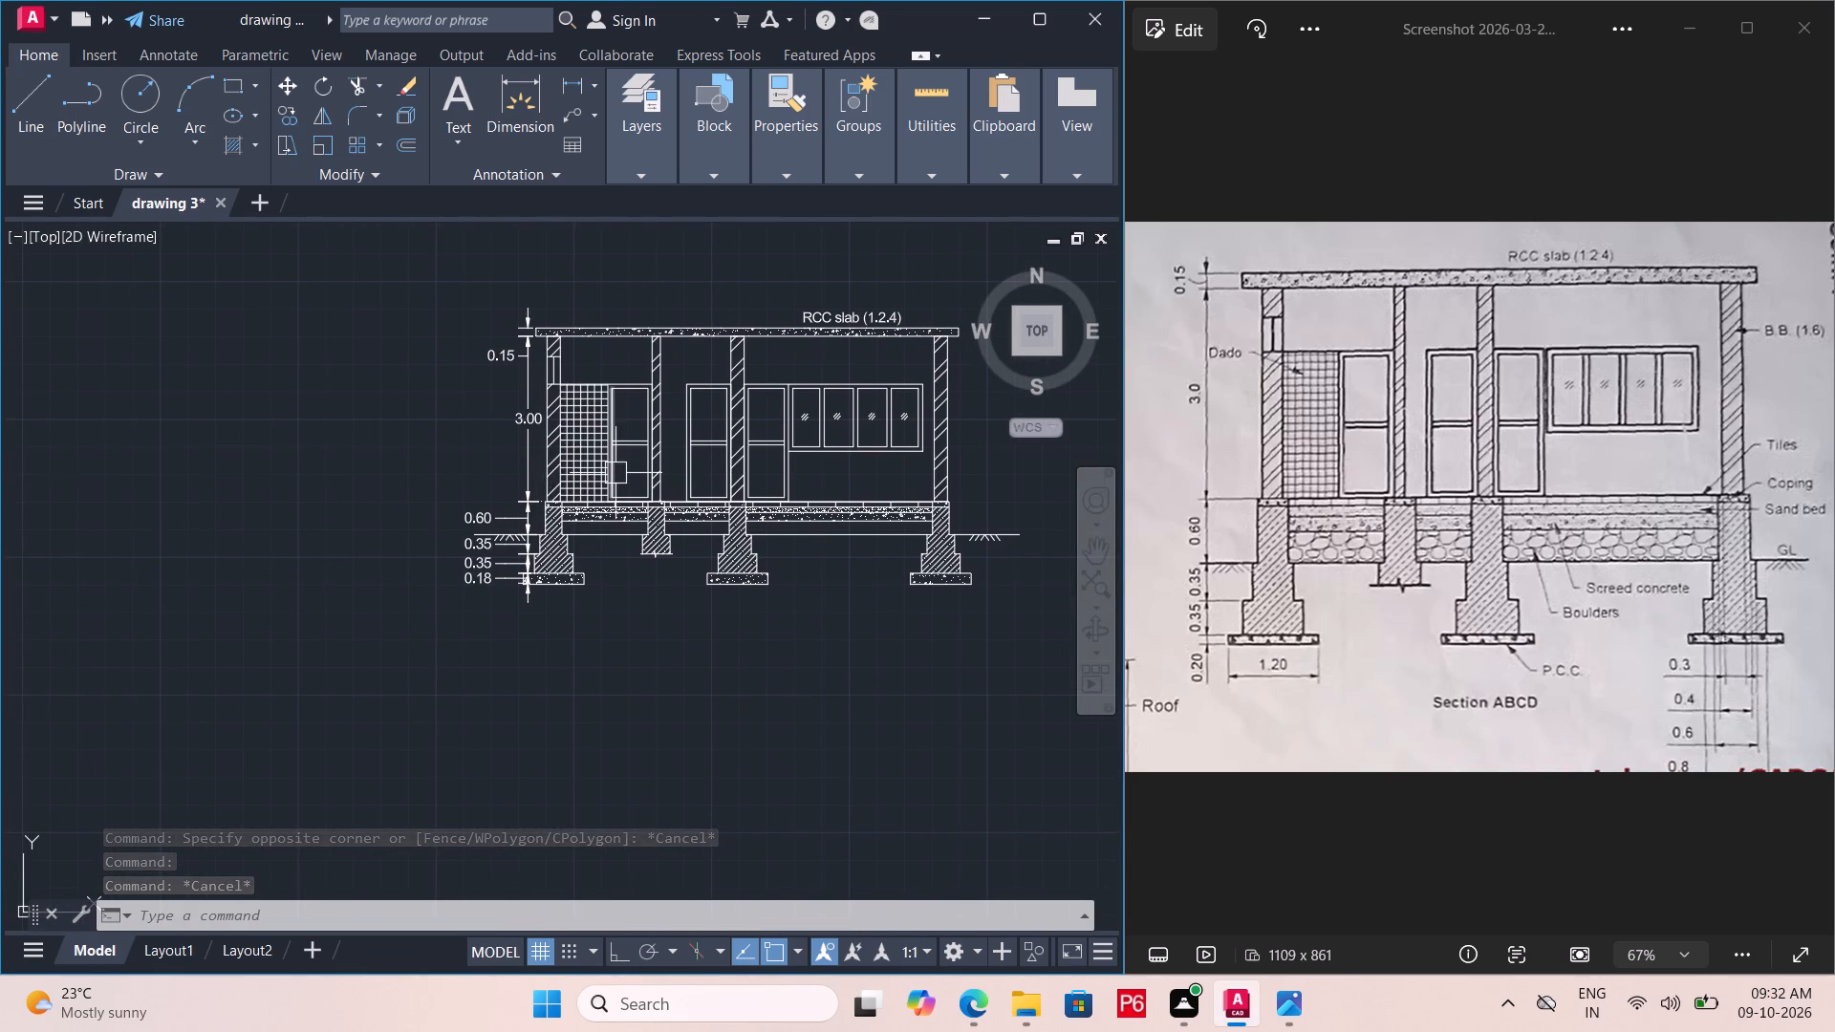
scroll(615, 473, "up", 1)
scroll(453, 611, "up", 2)
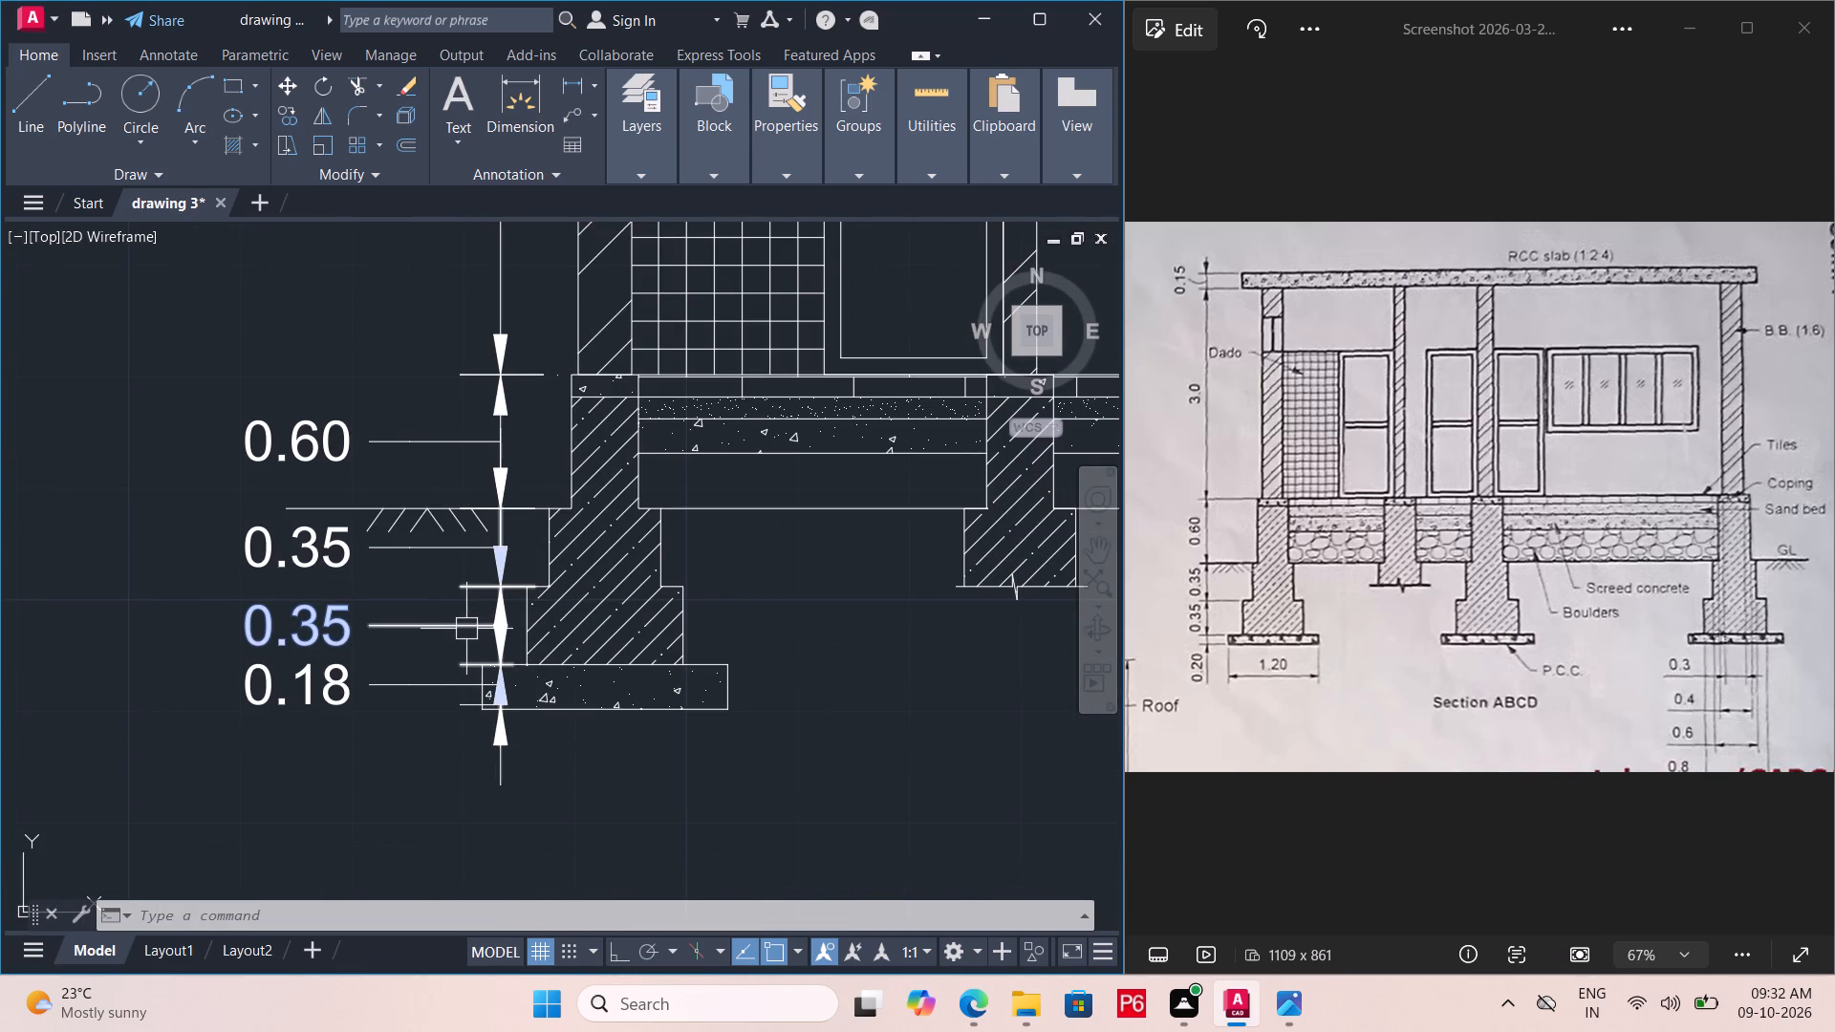
middle_click_drag(466, 629, 487, 697)
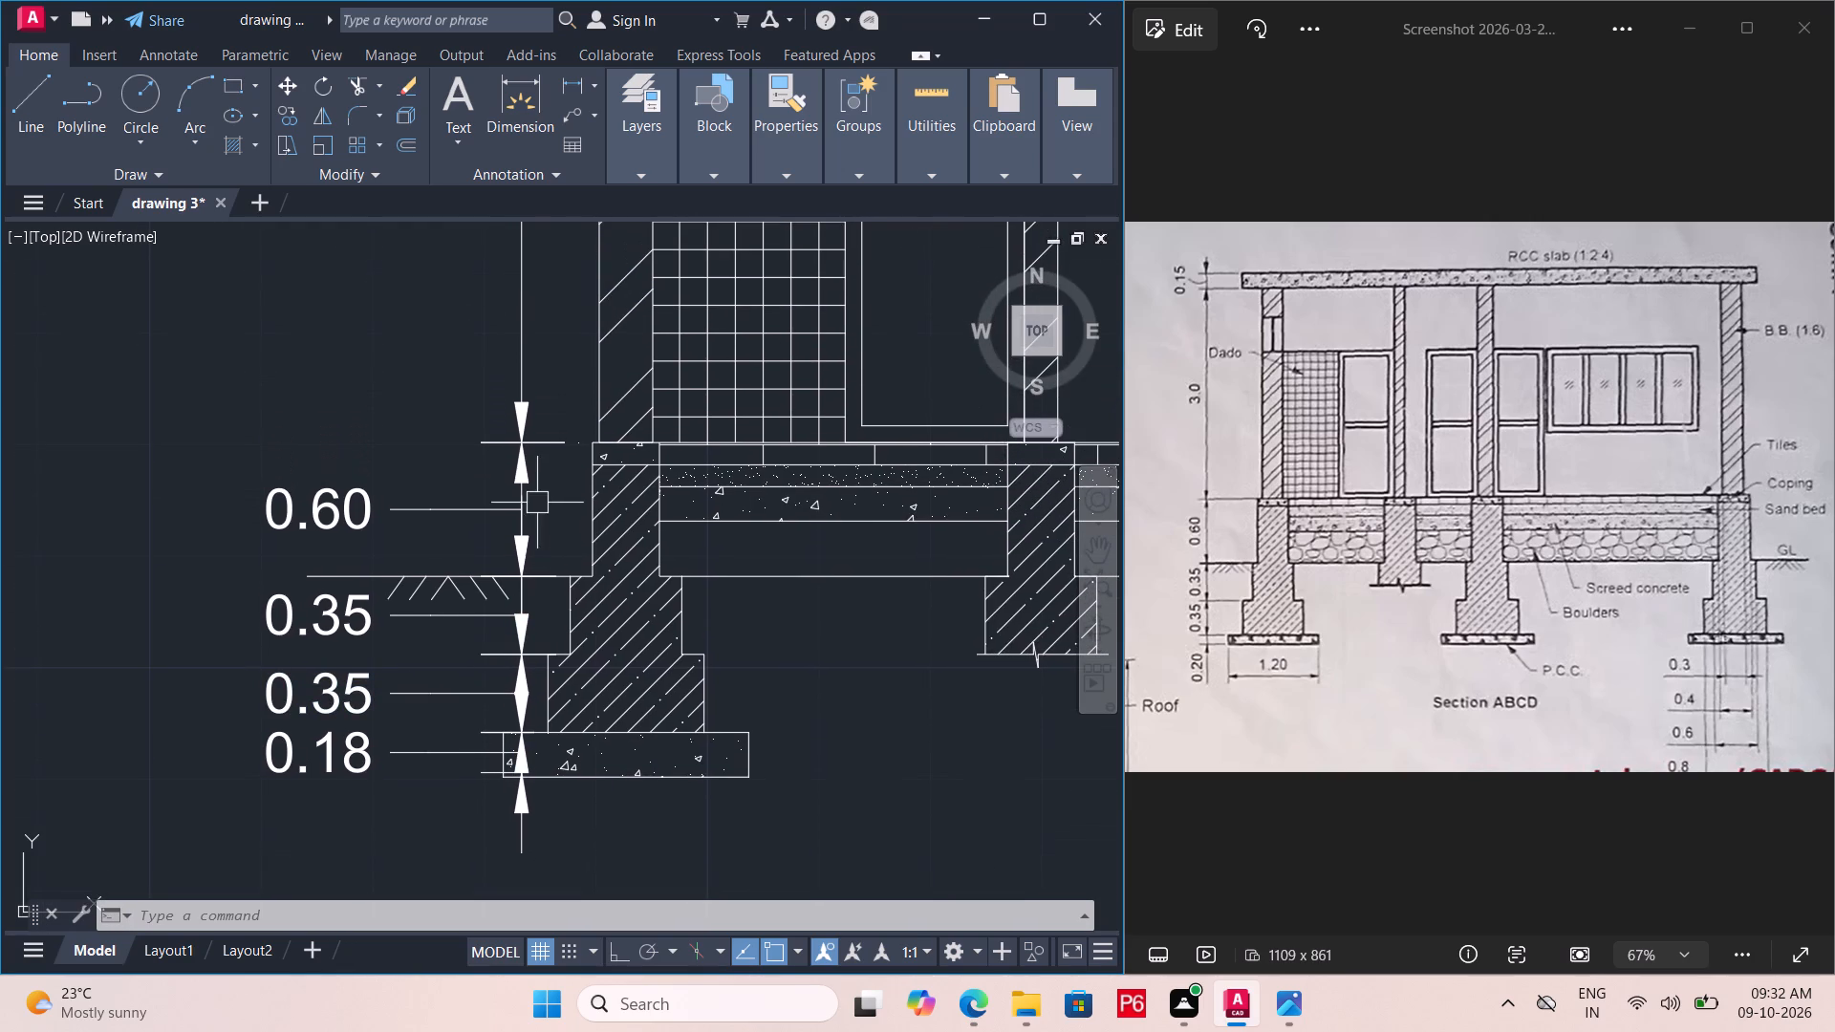
left_click(523, 473)
right_click(523, 473)
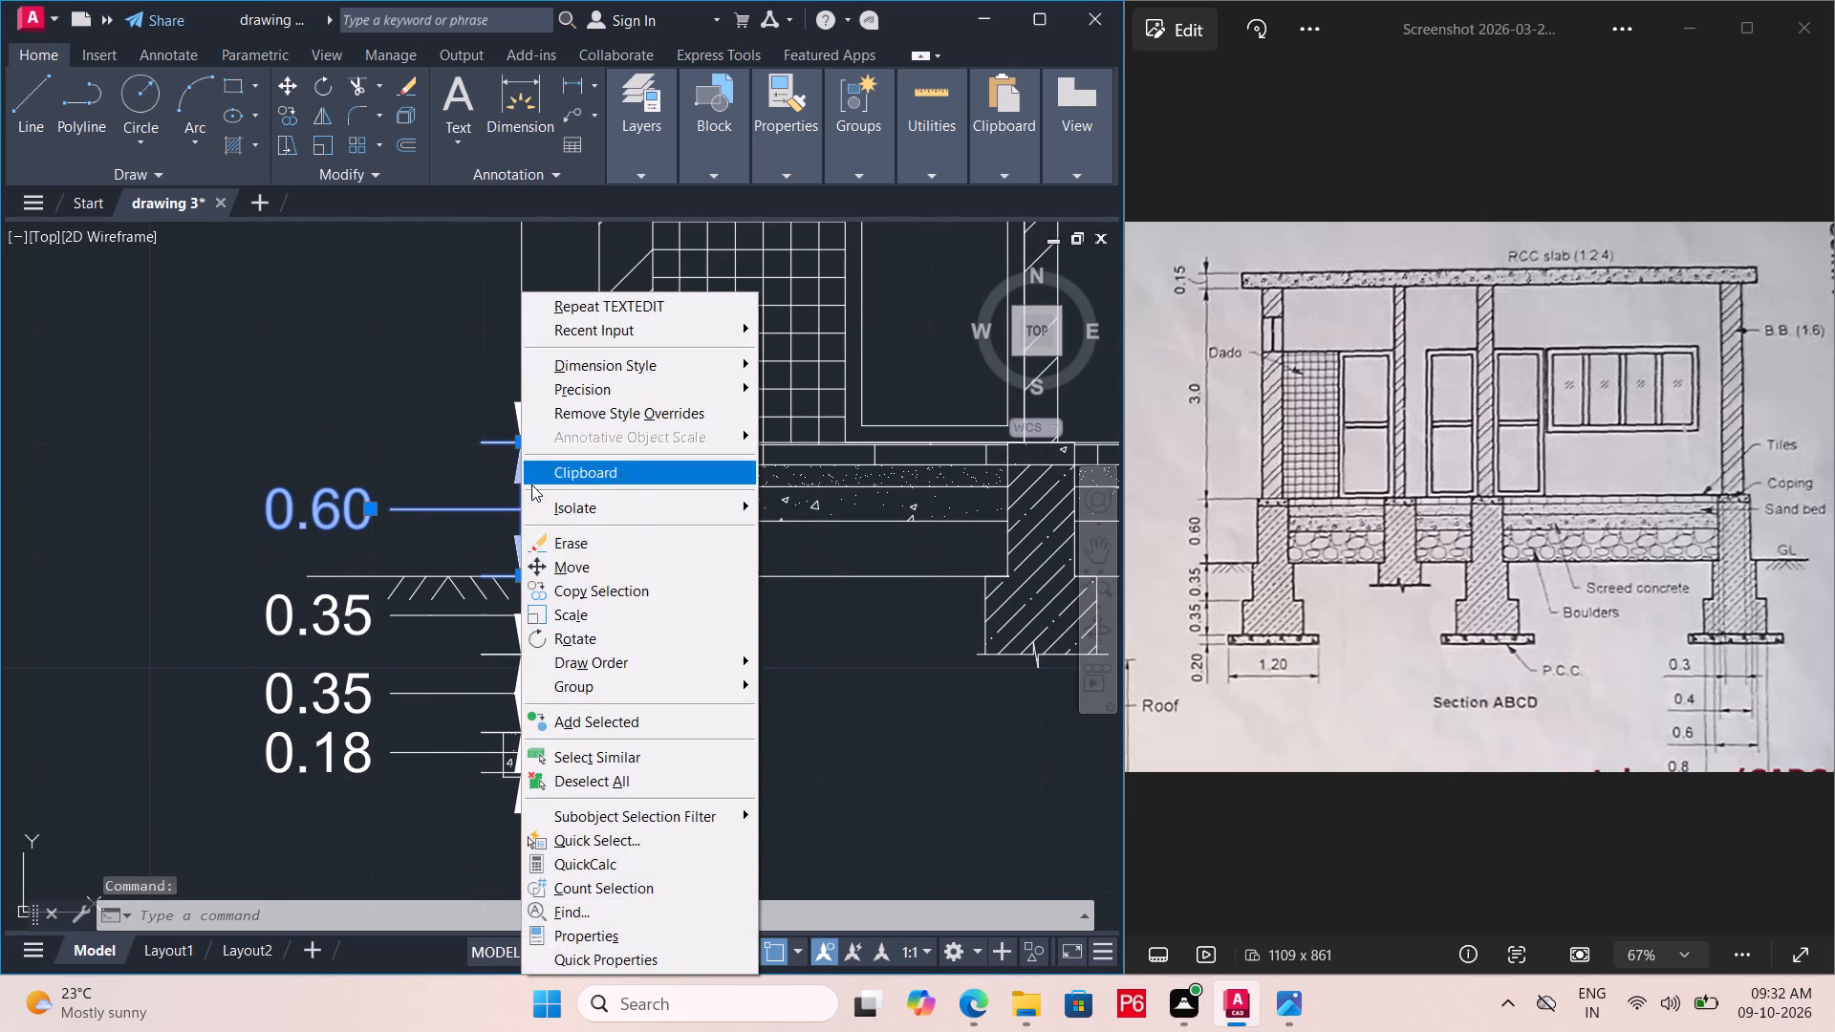
left_click(684, 928)
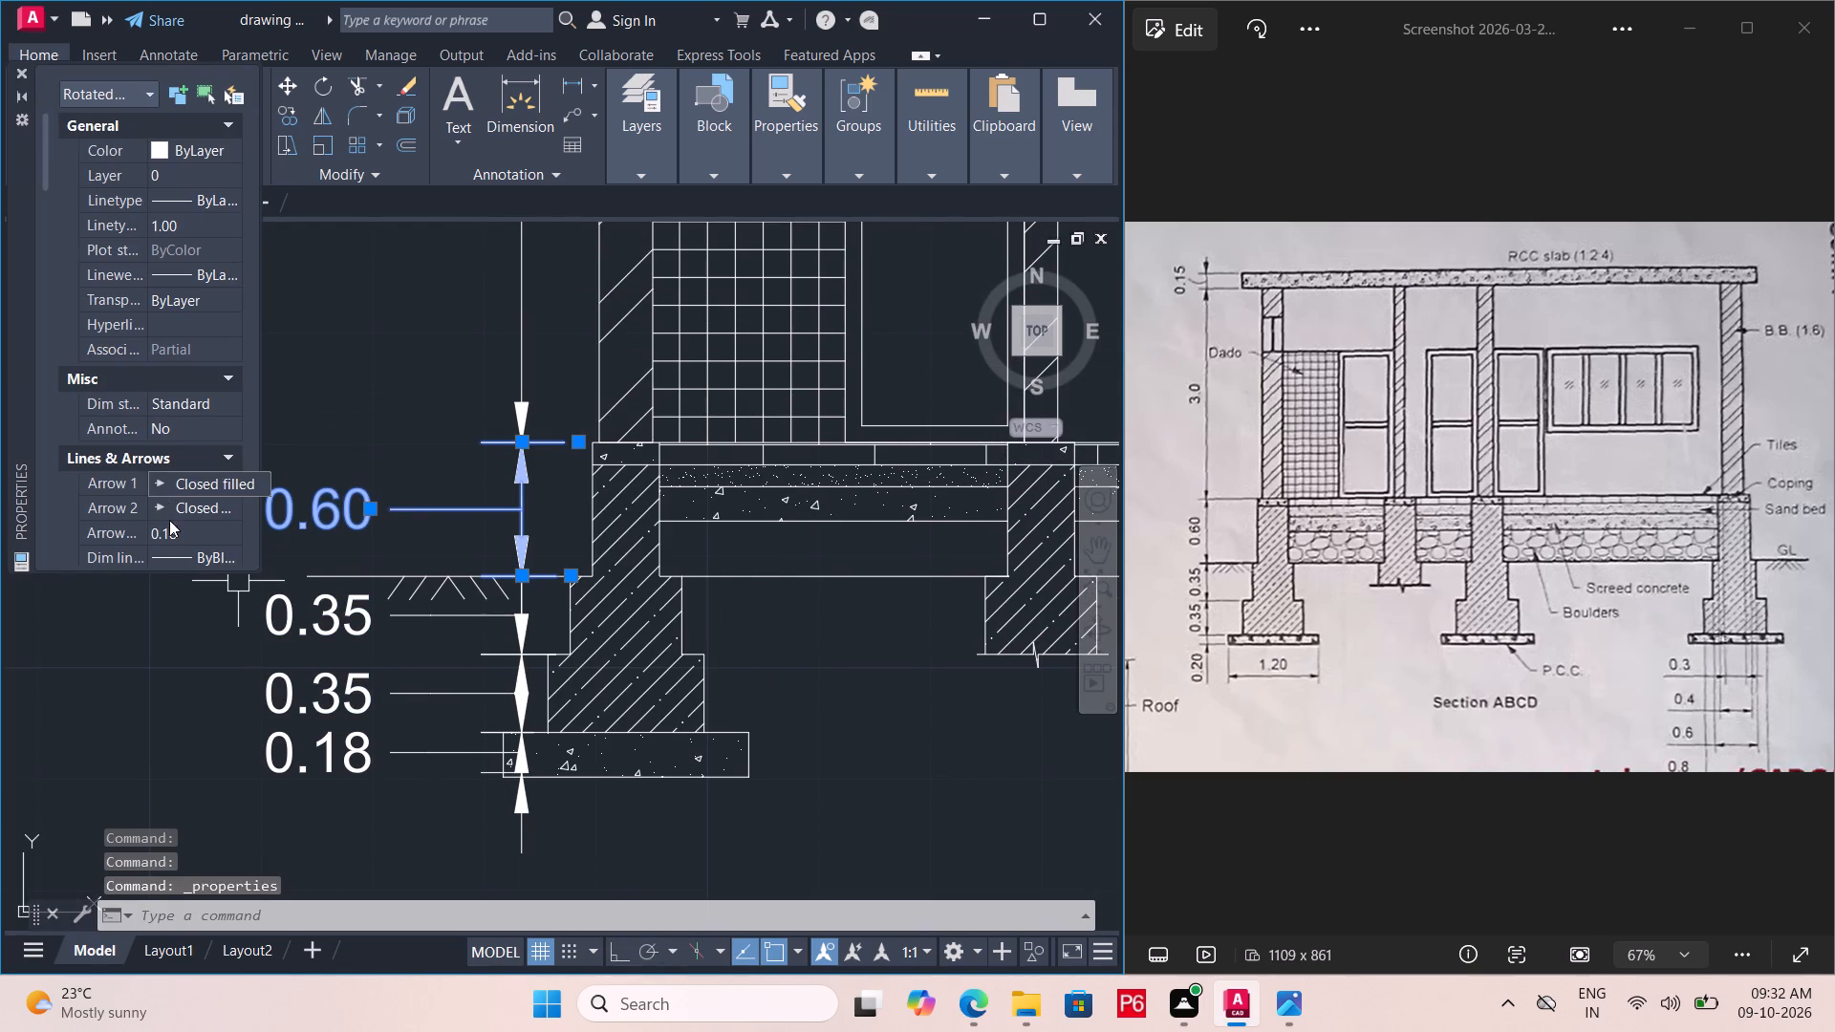
scroll(169, 520, "down", 1)
left_click(184, 431)
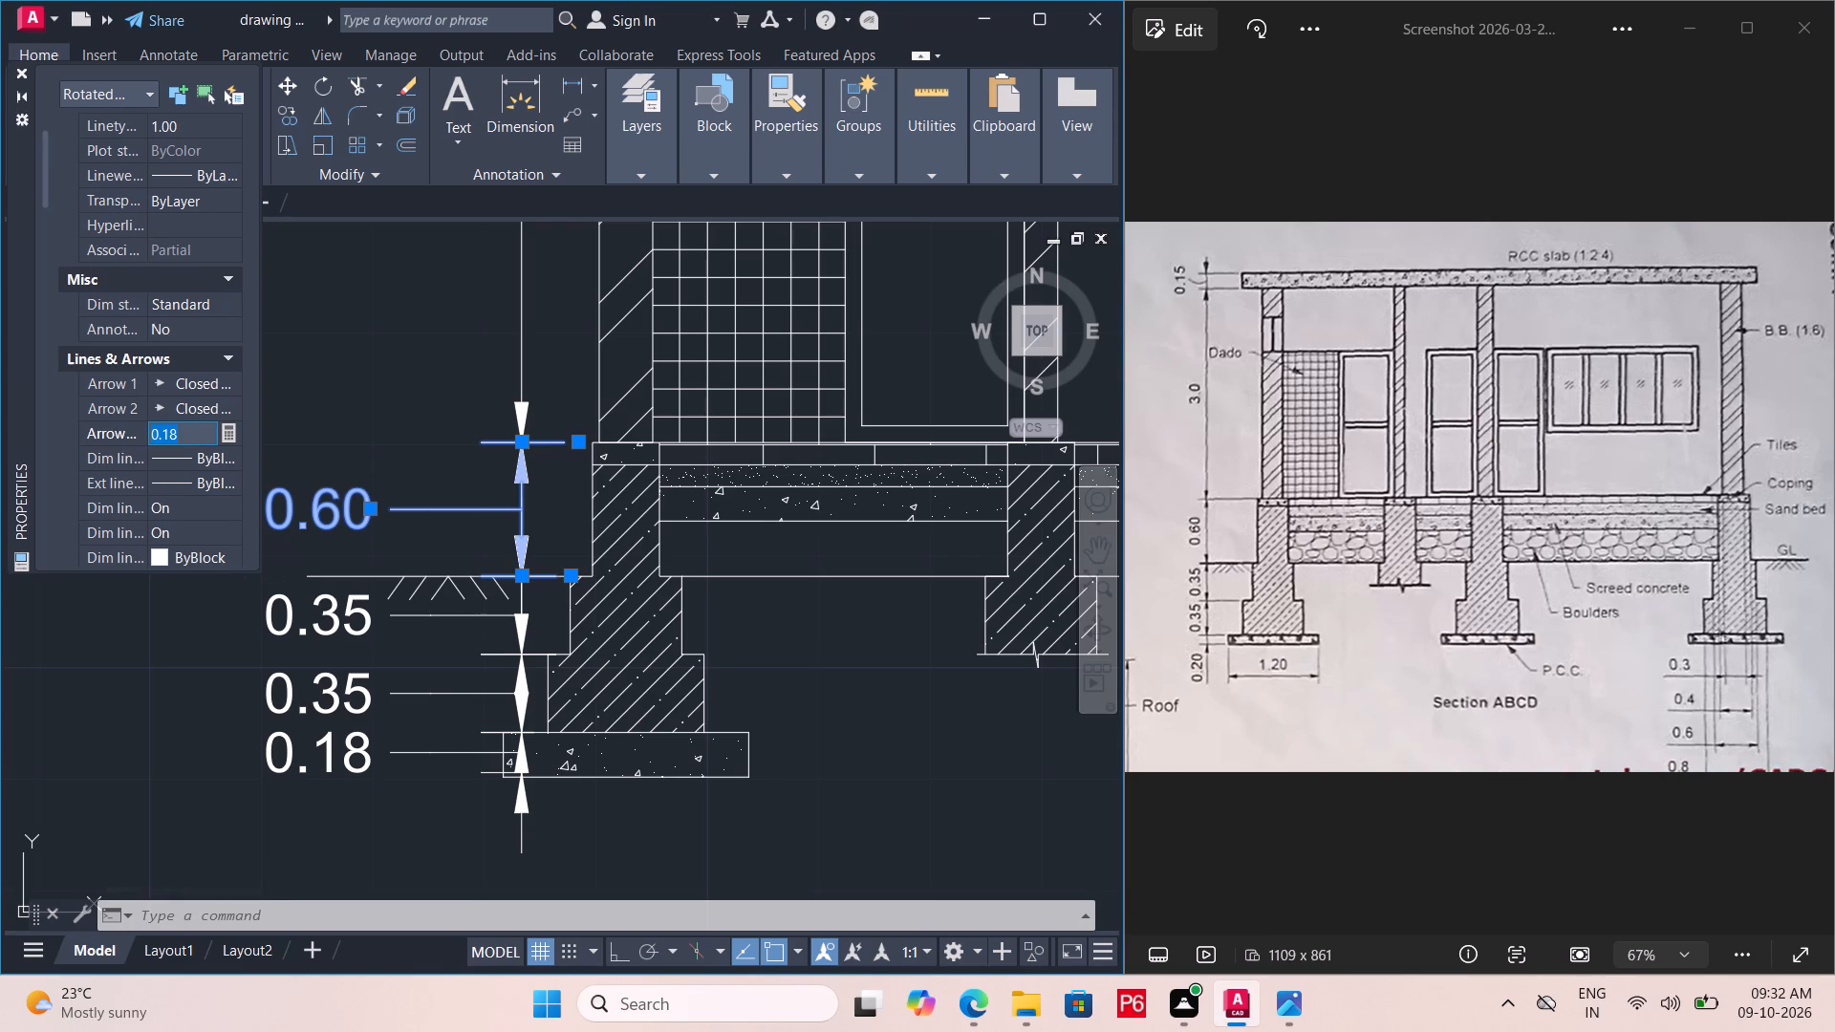
left_click(184, 440)
left_click_drag(184, 440, 103, 441)
double_click(102, 441)
type("0.")
type("10")
key("Return")
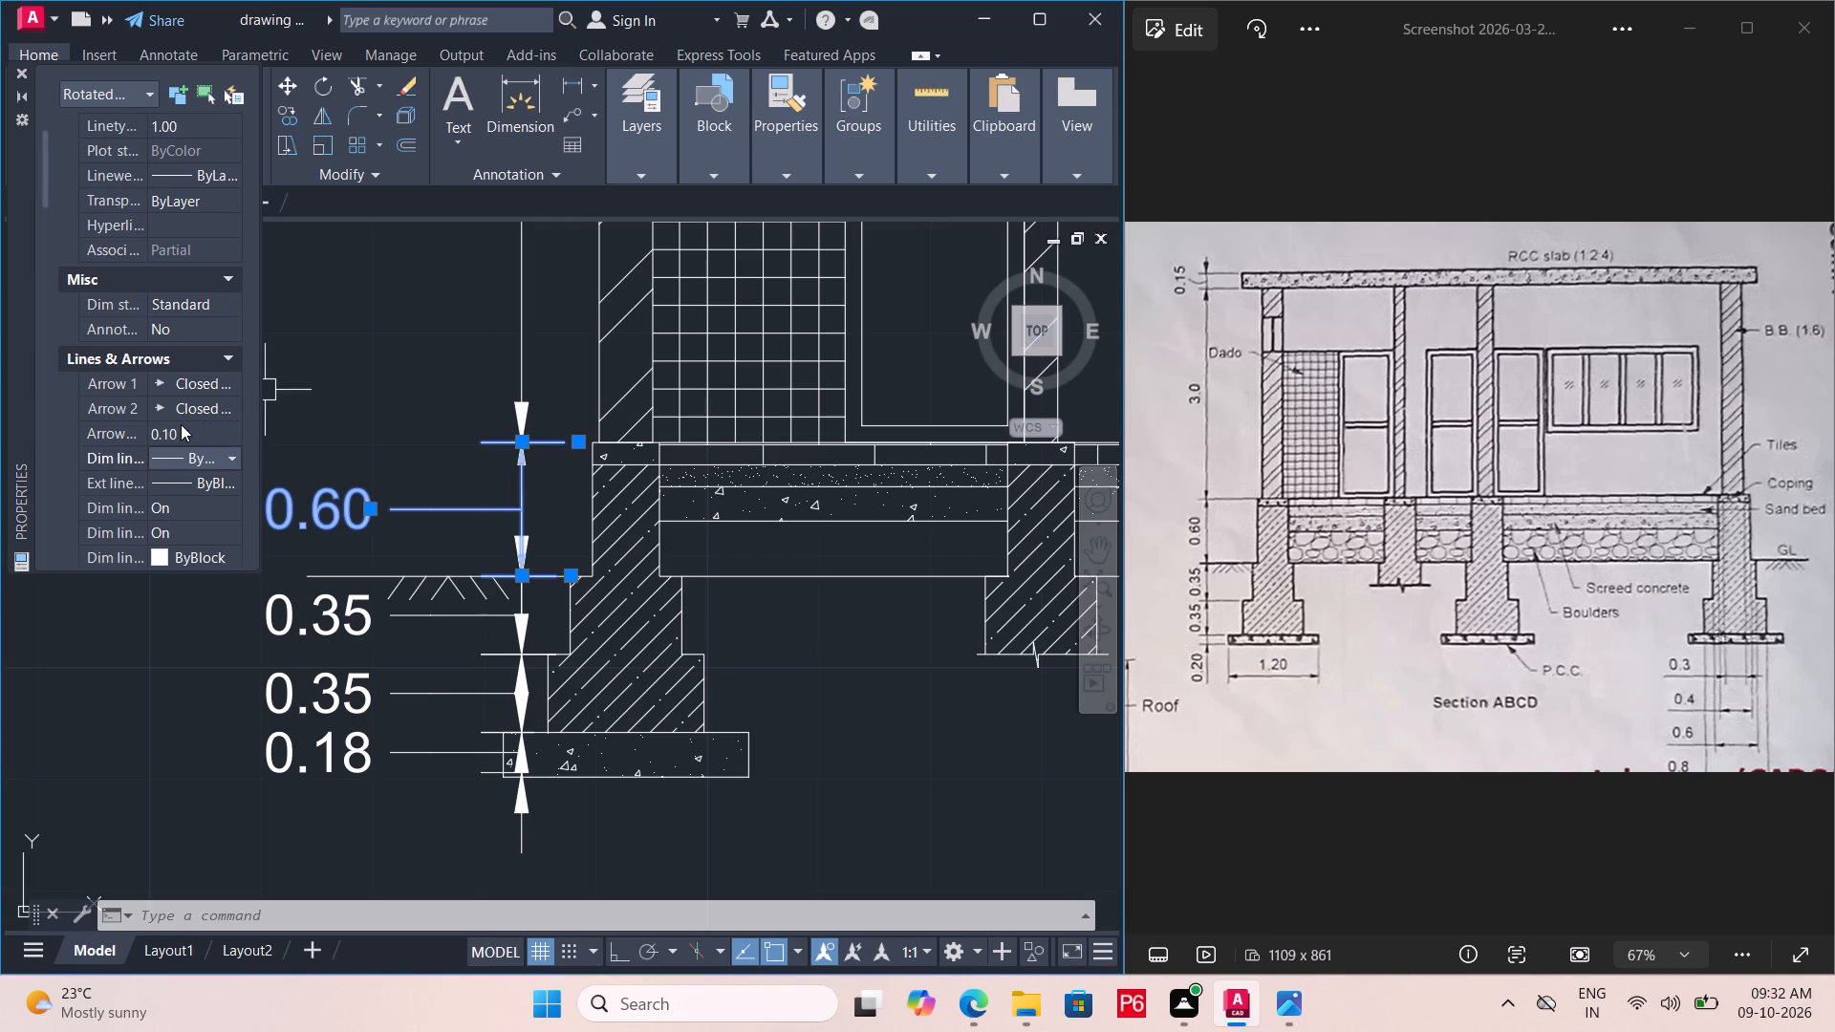
left_click(313, 417)
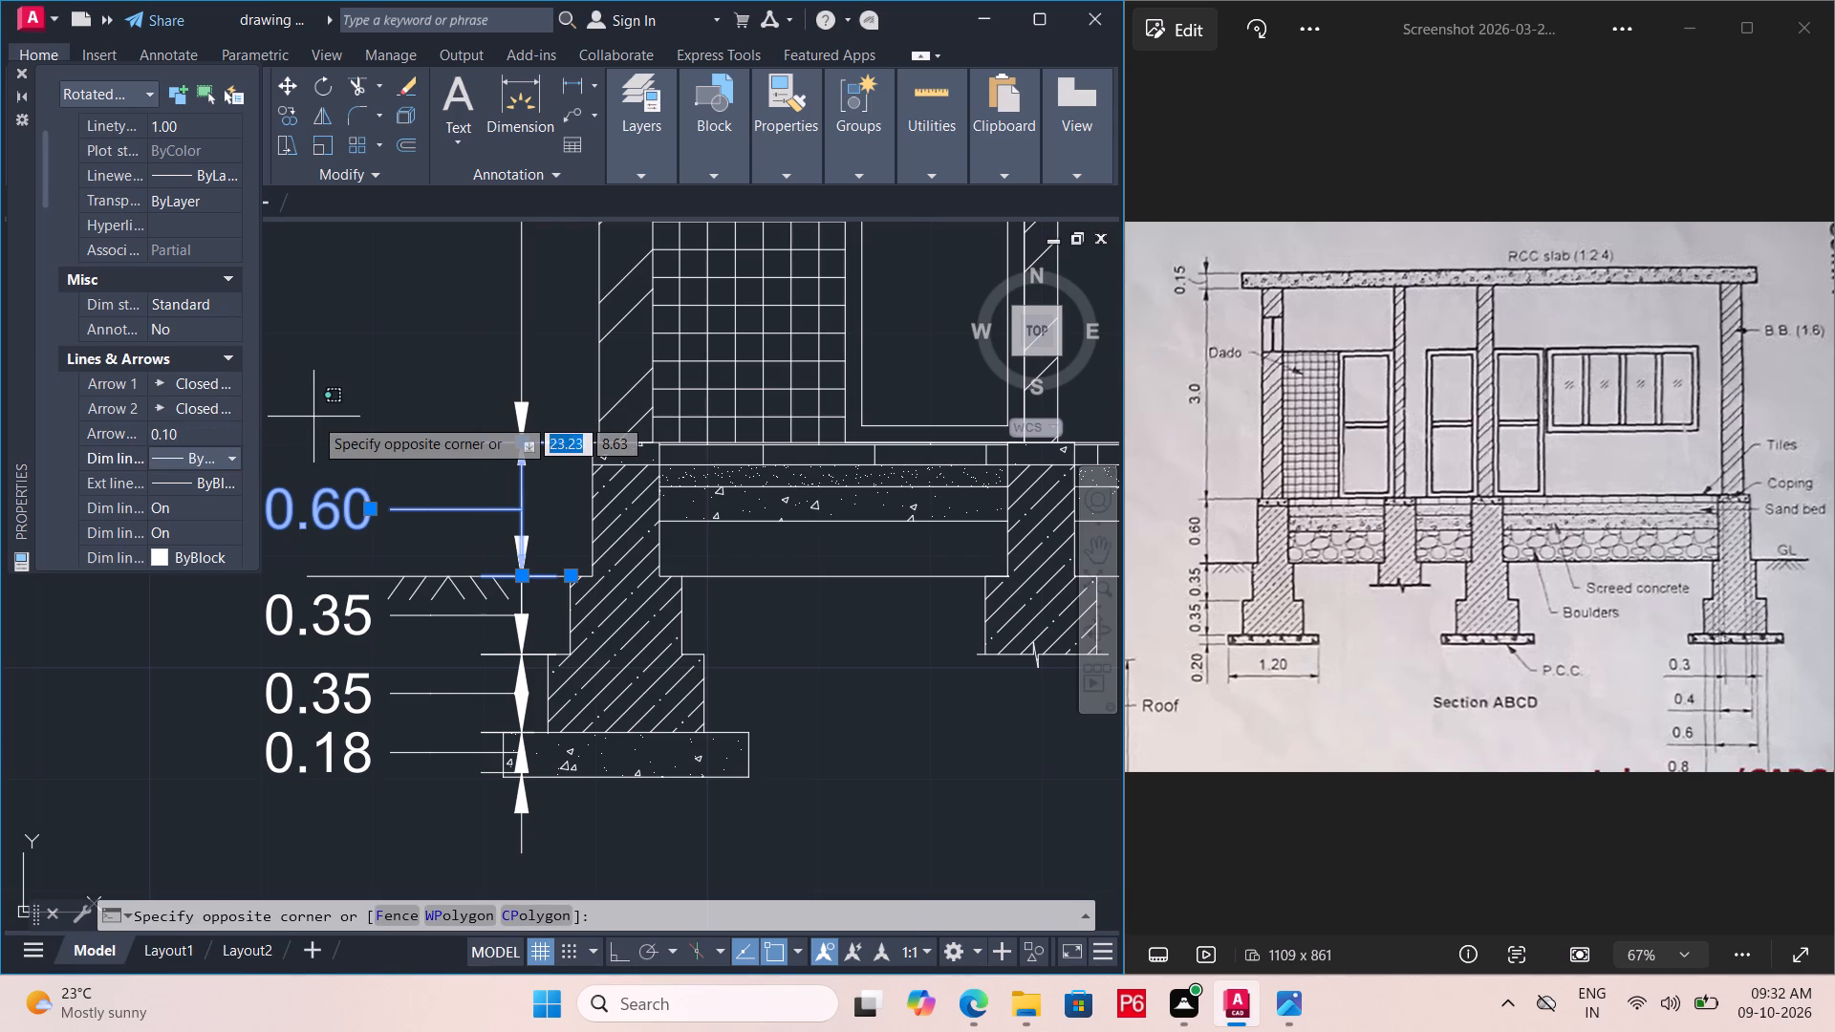
left_click(21, 71)
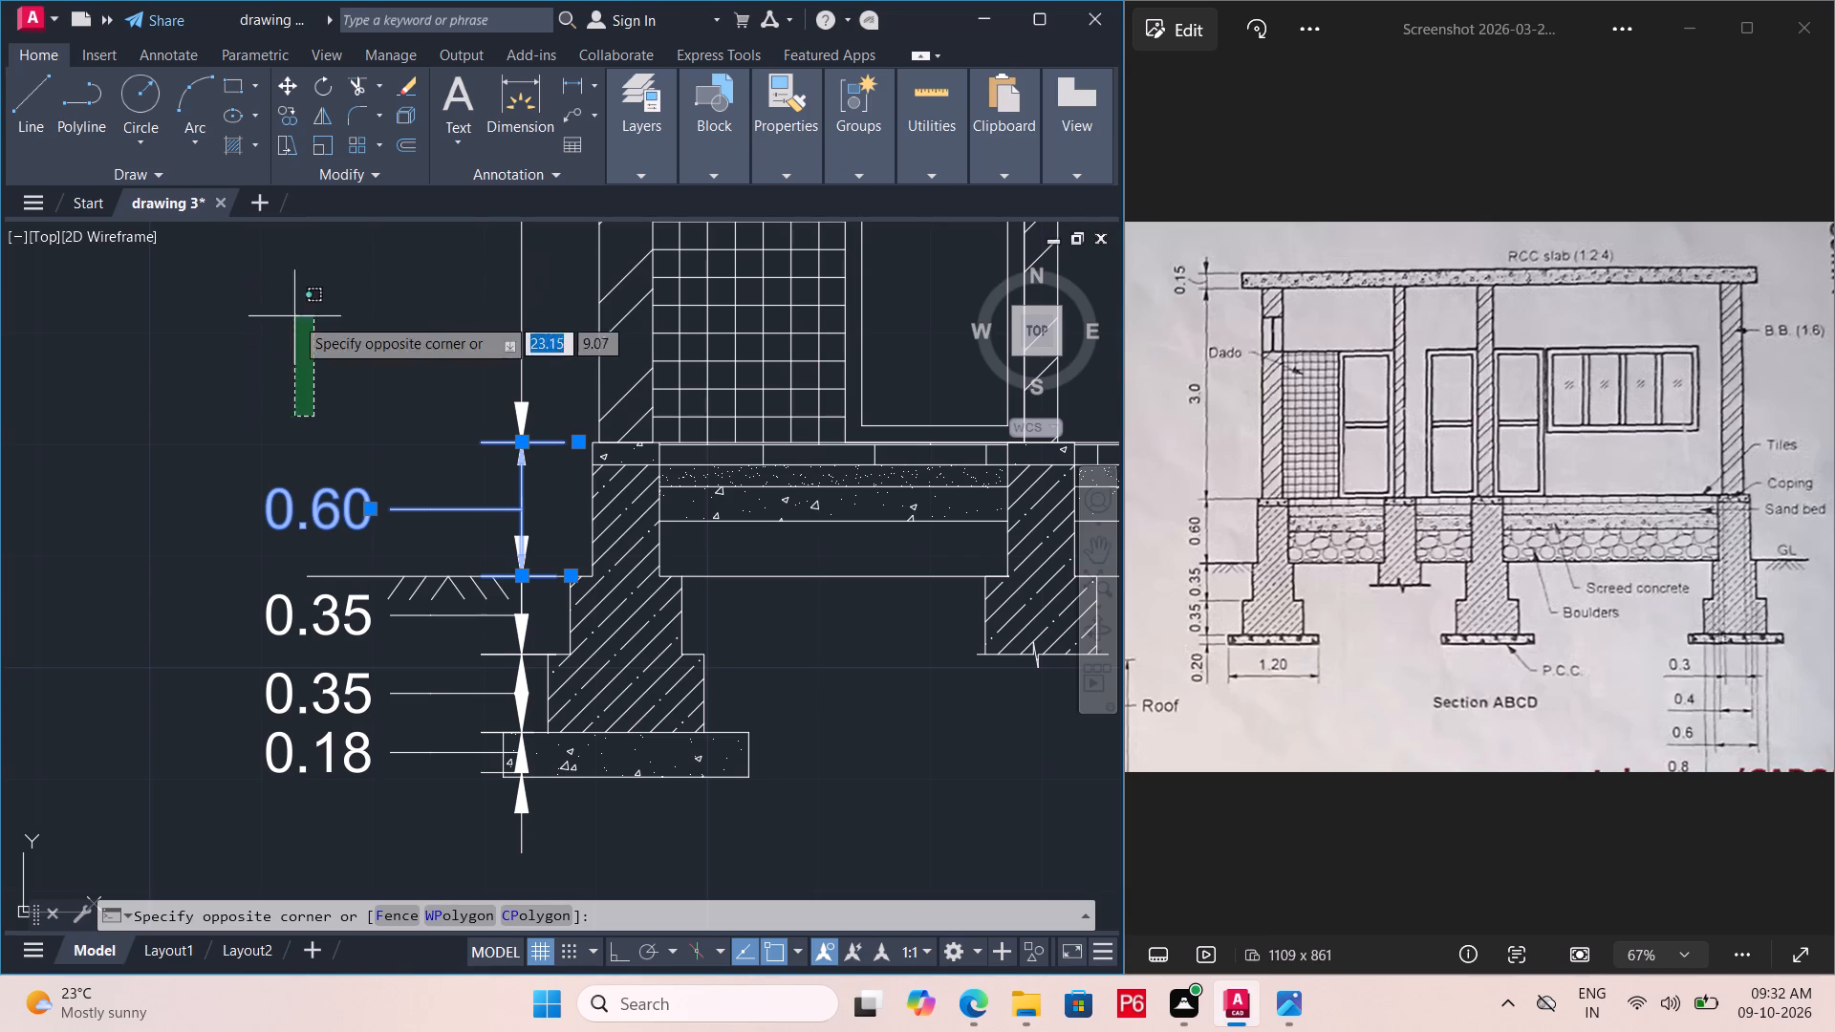
Set the arrow size to 0.10 for the whole vertical dimension chain beside the section's left end, from roof slab to P.C.C. bed.
key("Escape")
key("Escape")
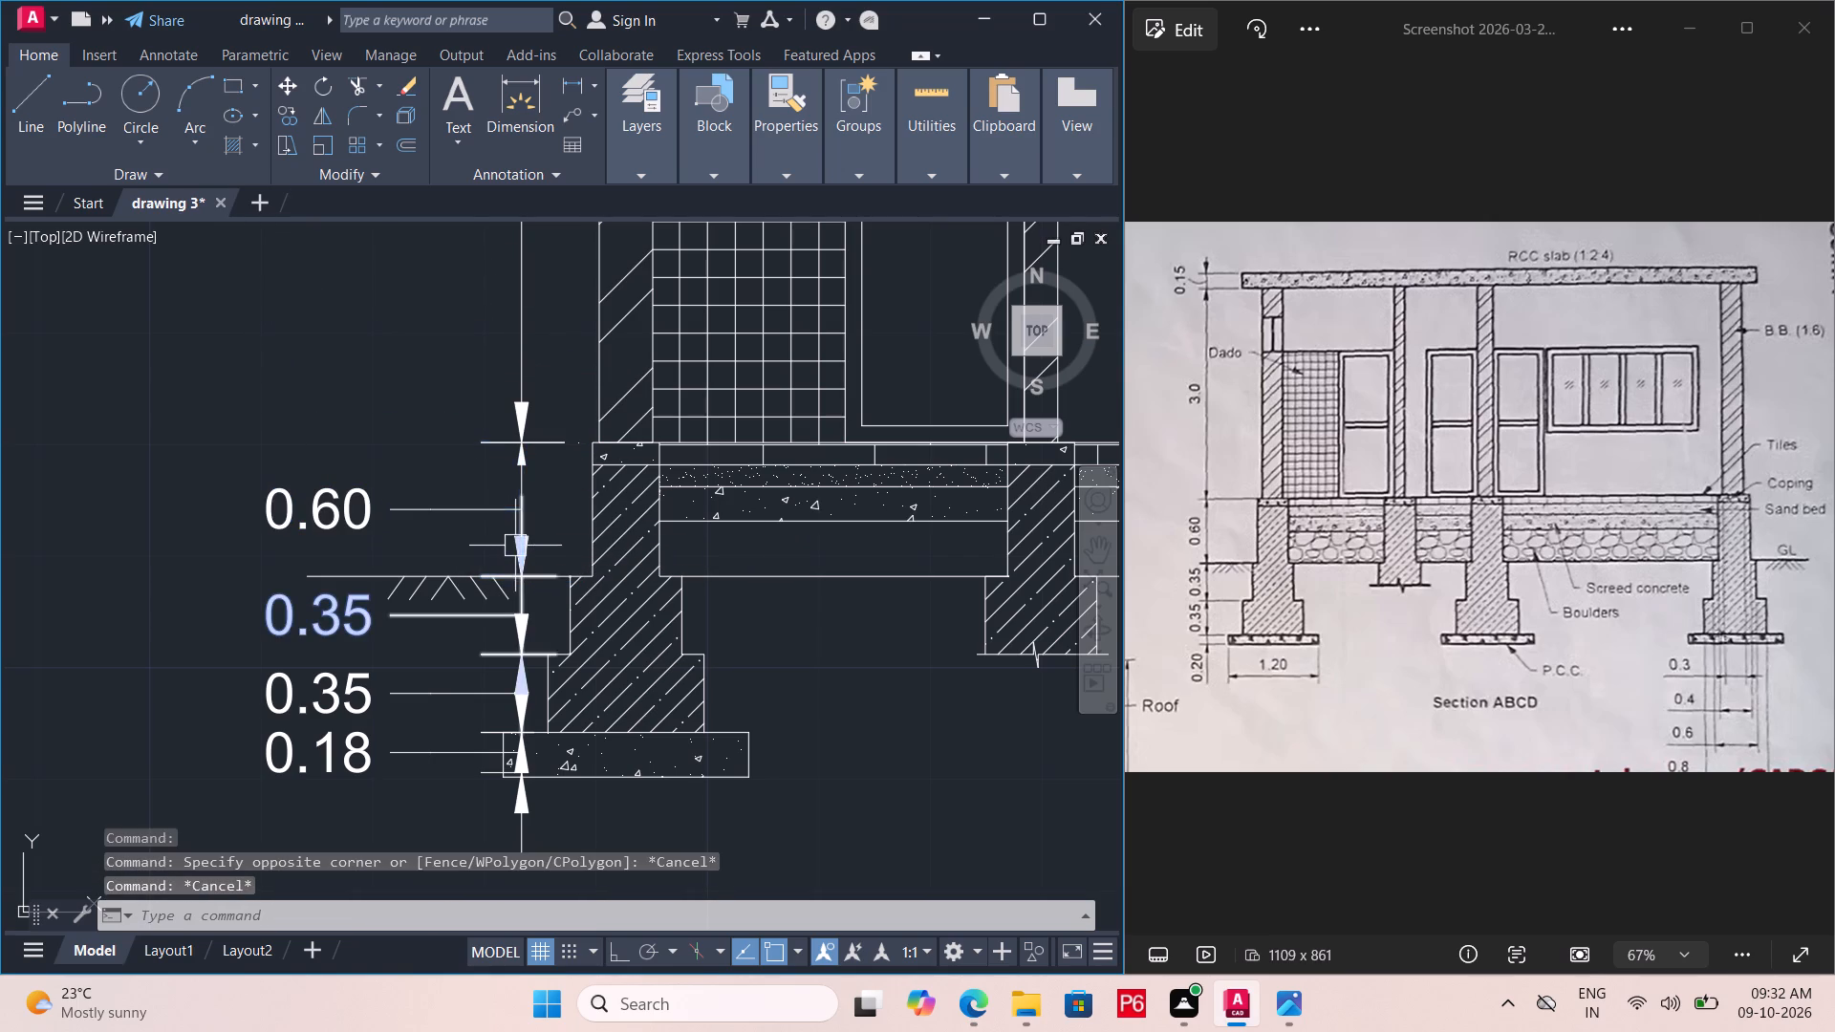
left_click(525, 546)
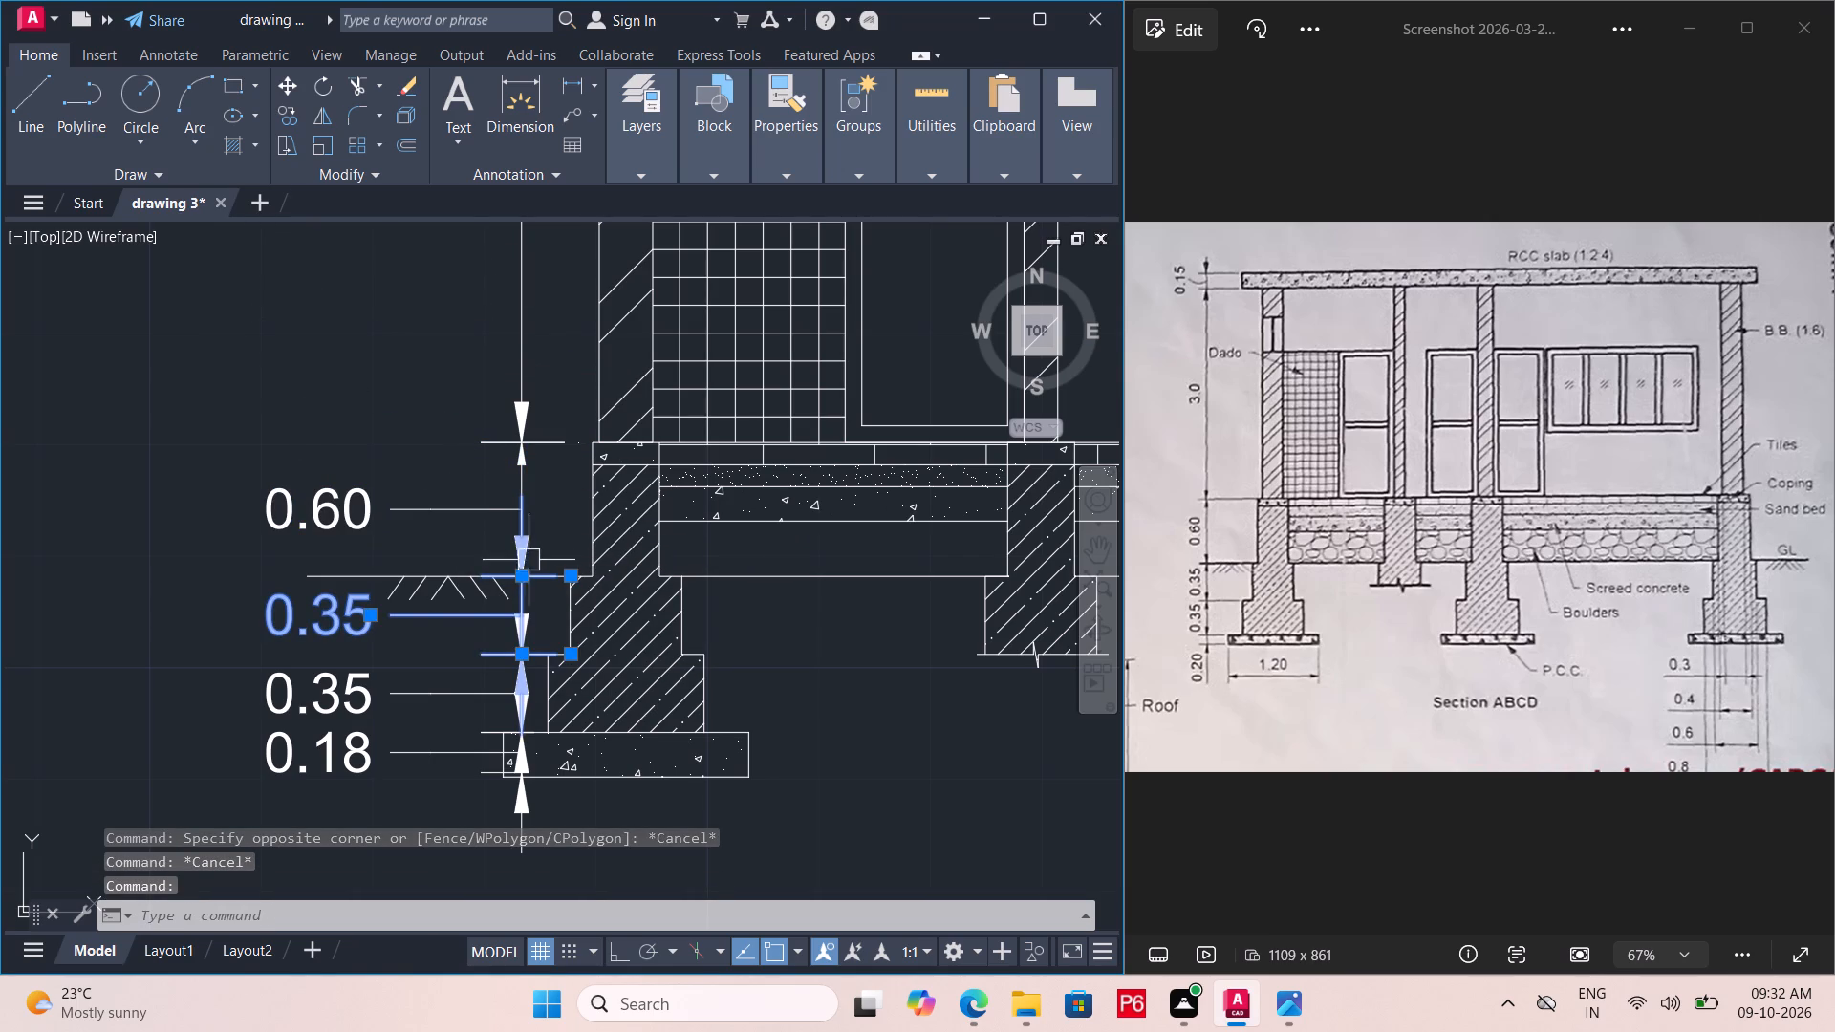
left_click(516, 709, "ctrl")
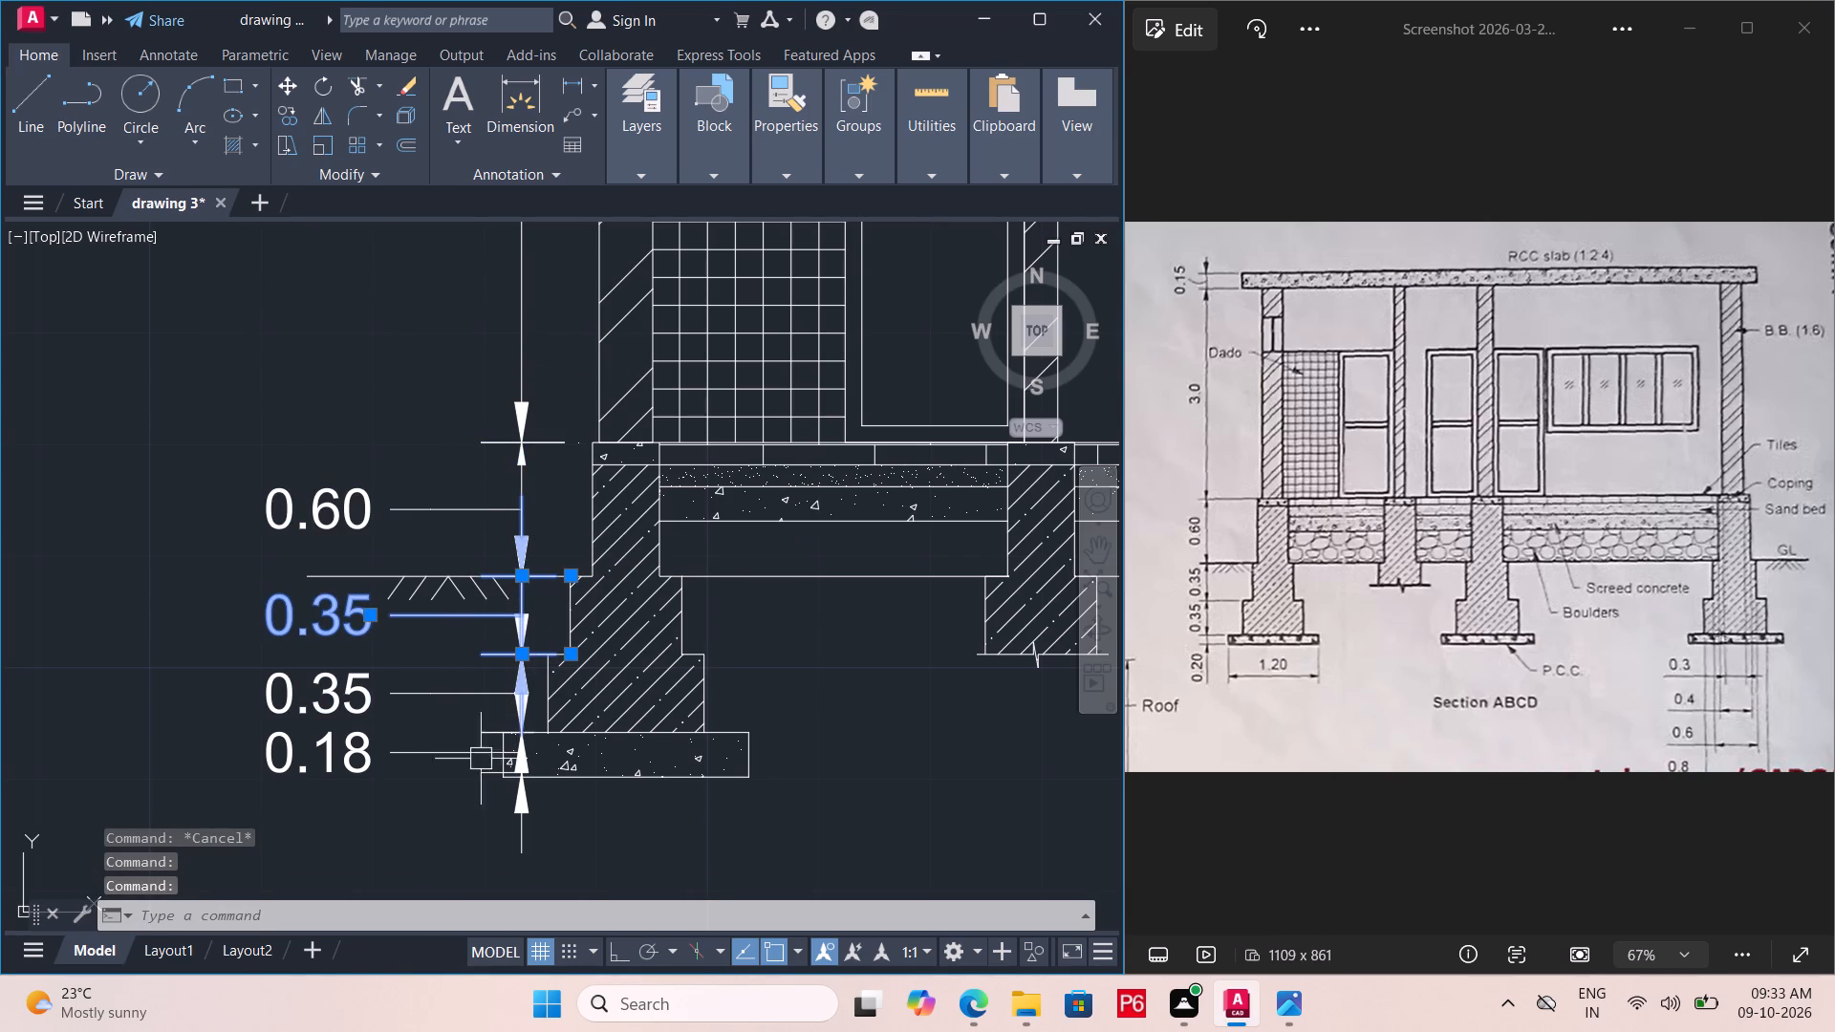
left_click(360, 699)
left_click(360, 755, "ctrl")
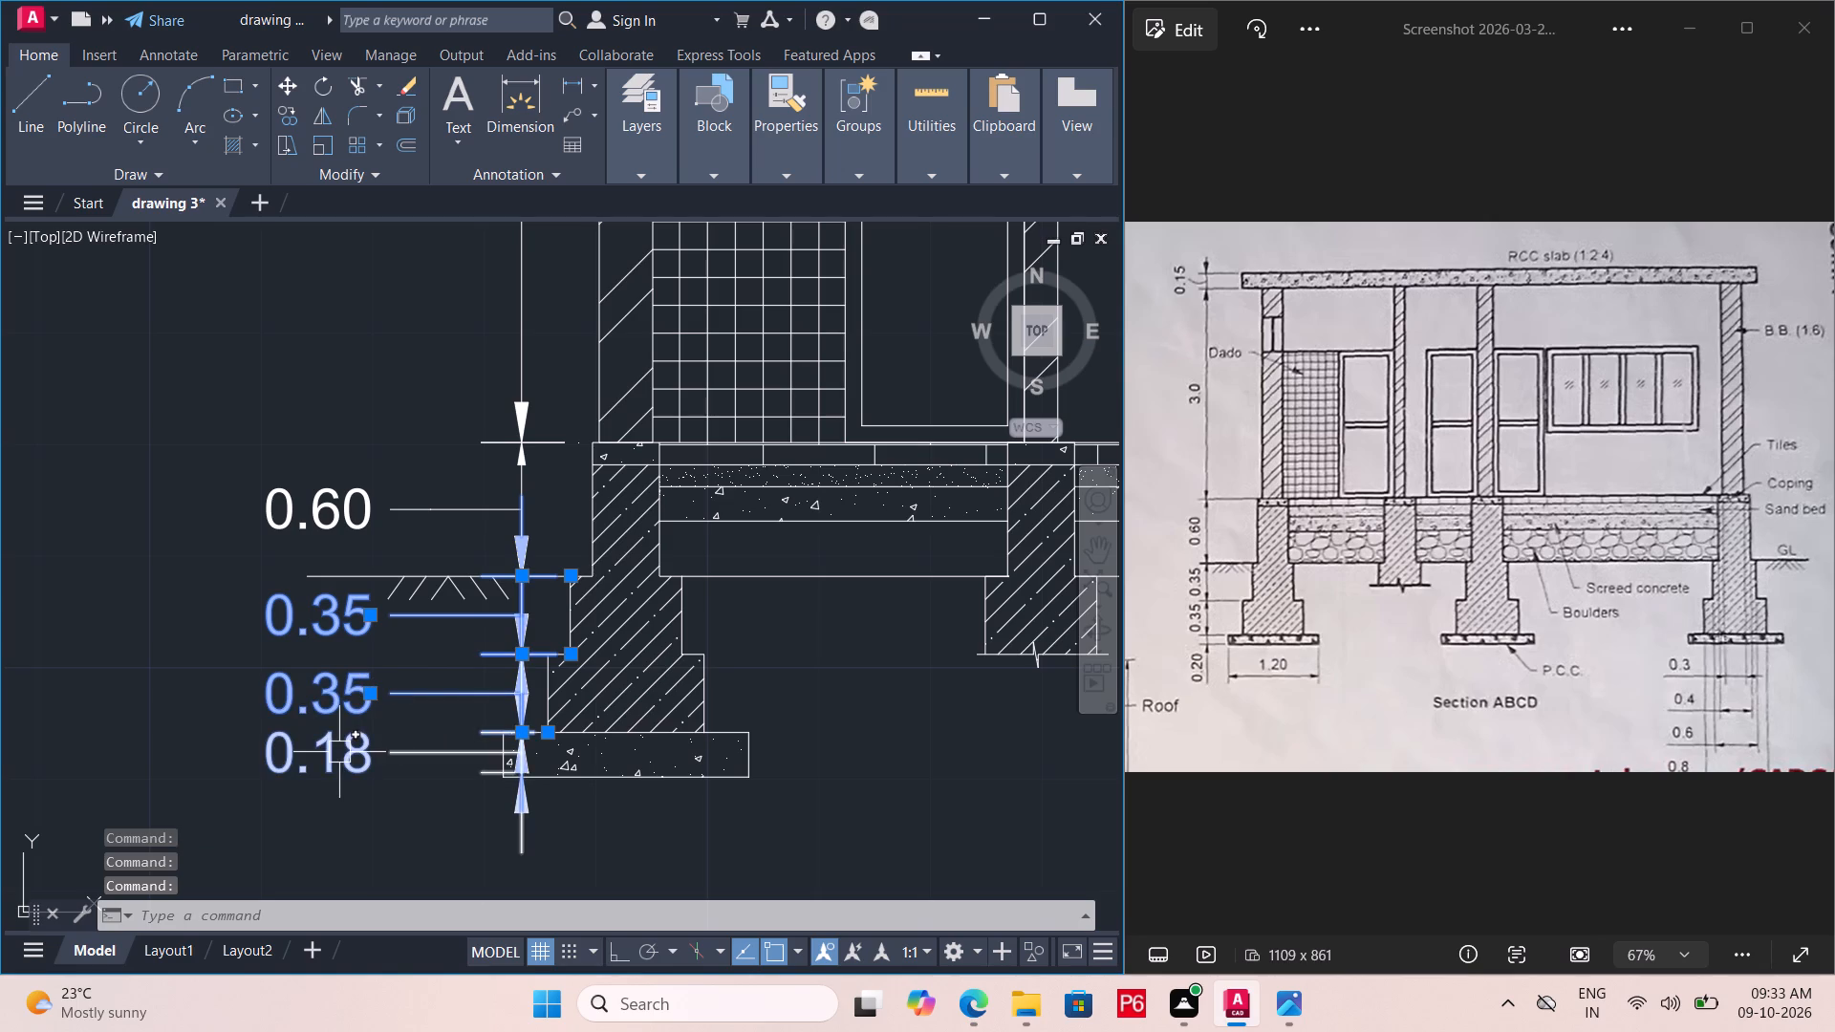
left_click(339, 752, "ctrl")
left_click(338, 759)
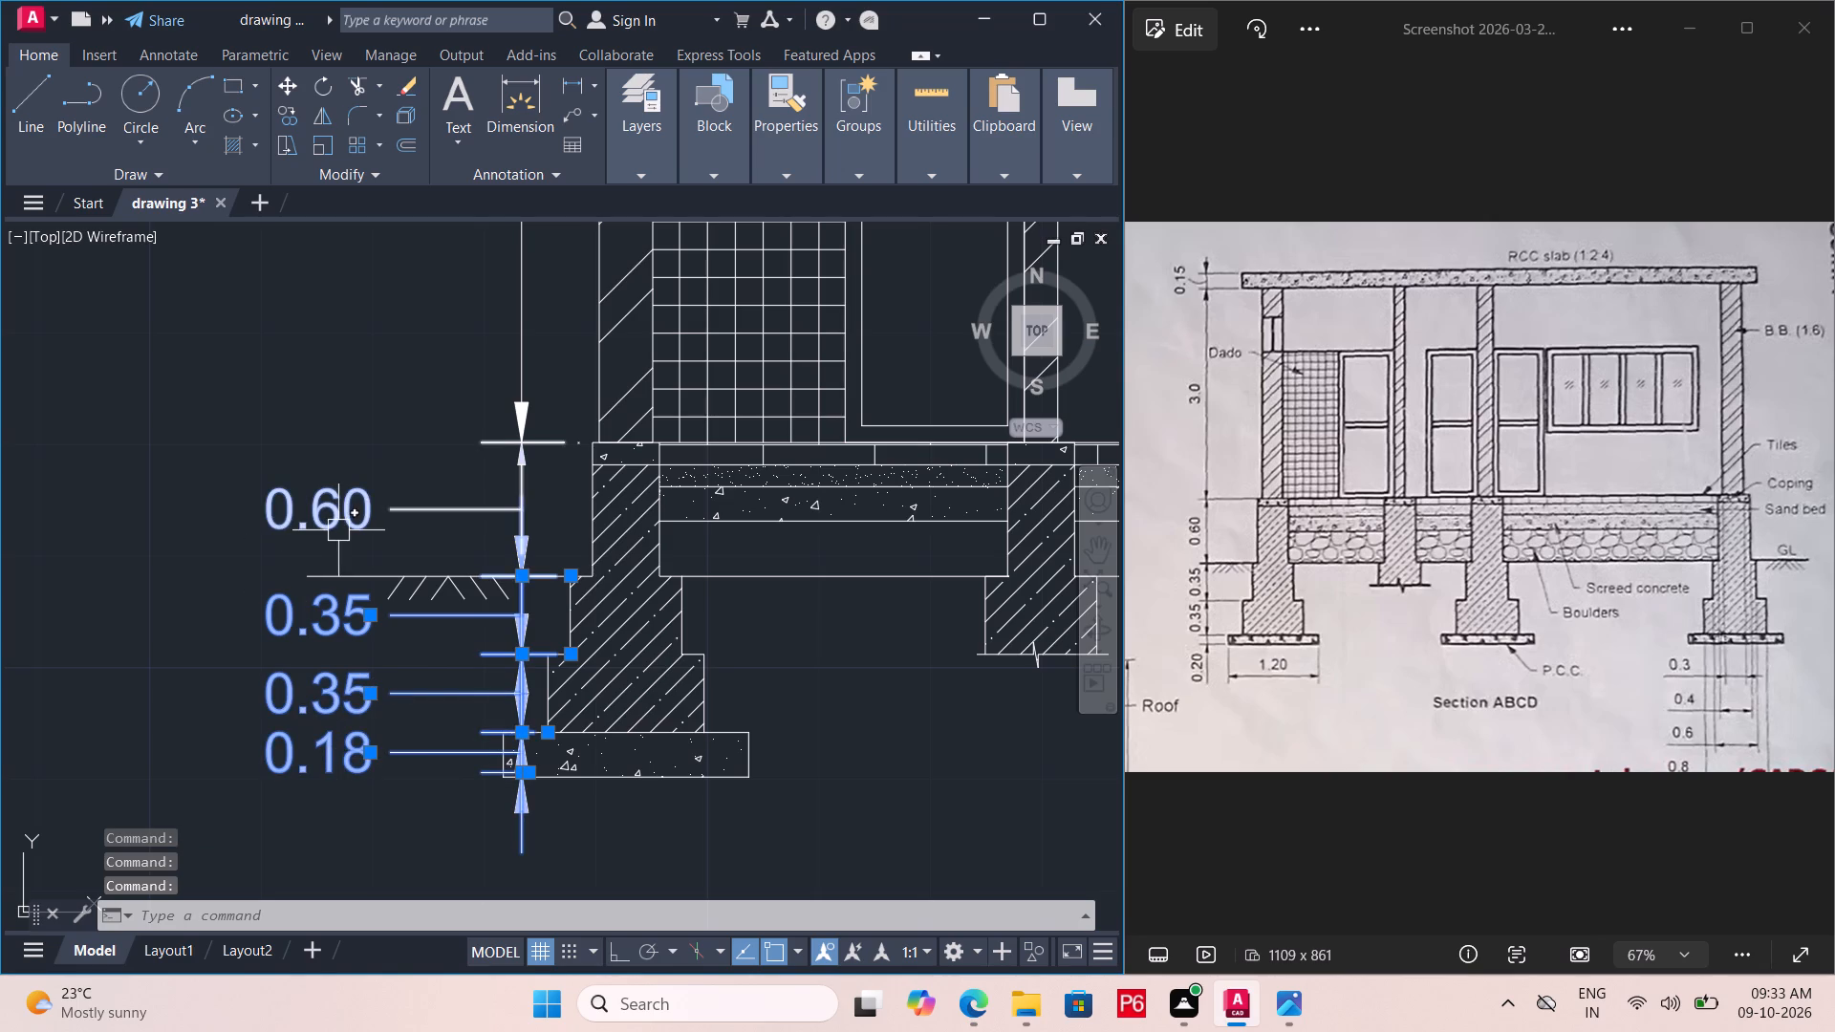
left_click(338, 530)
scroll(387, 632, "down", 1)
middle_click_drag(386, 651, 355, 834)
left_click(423, 497)
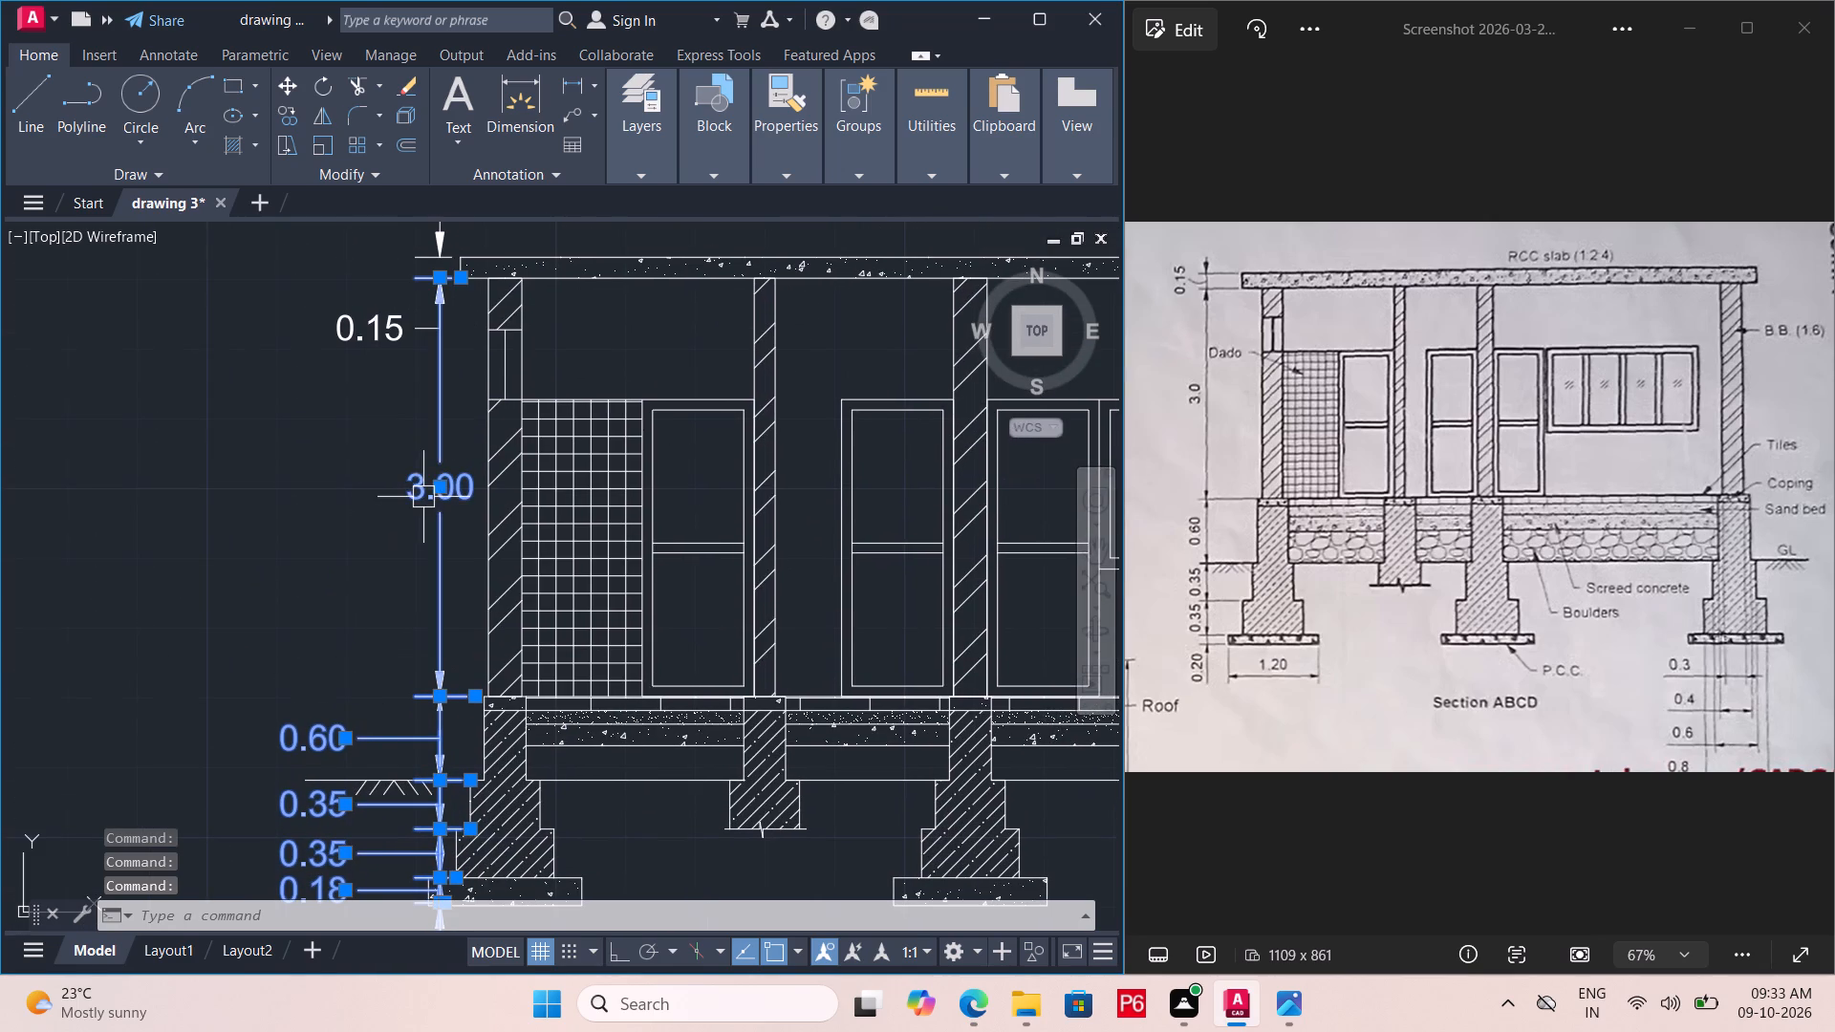
left_click(378, 344)
middle_click_drag(408, 426, 410, 527)
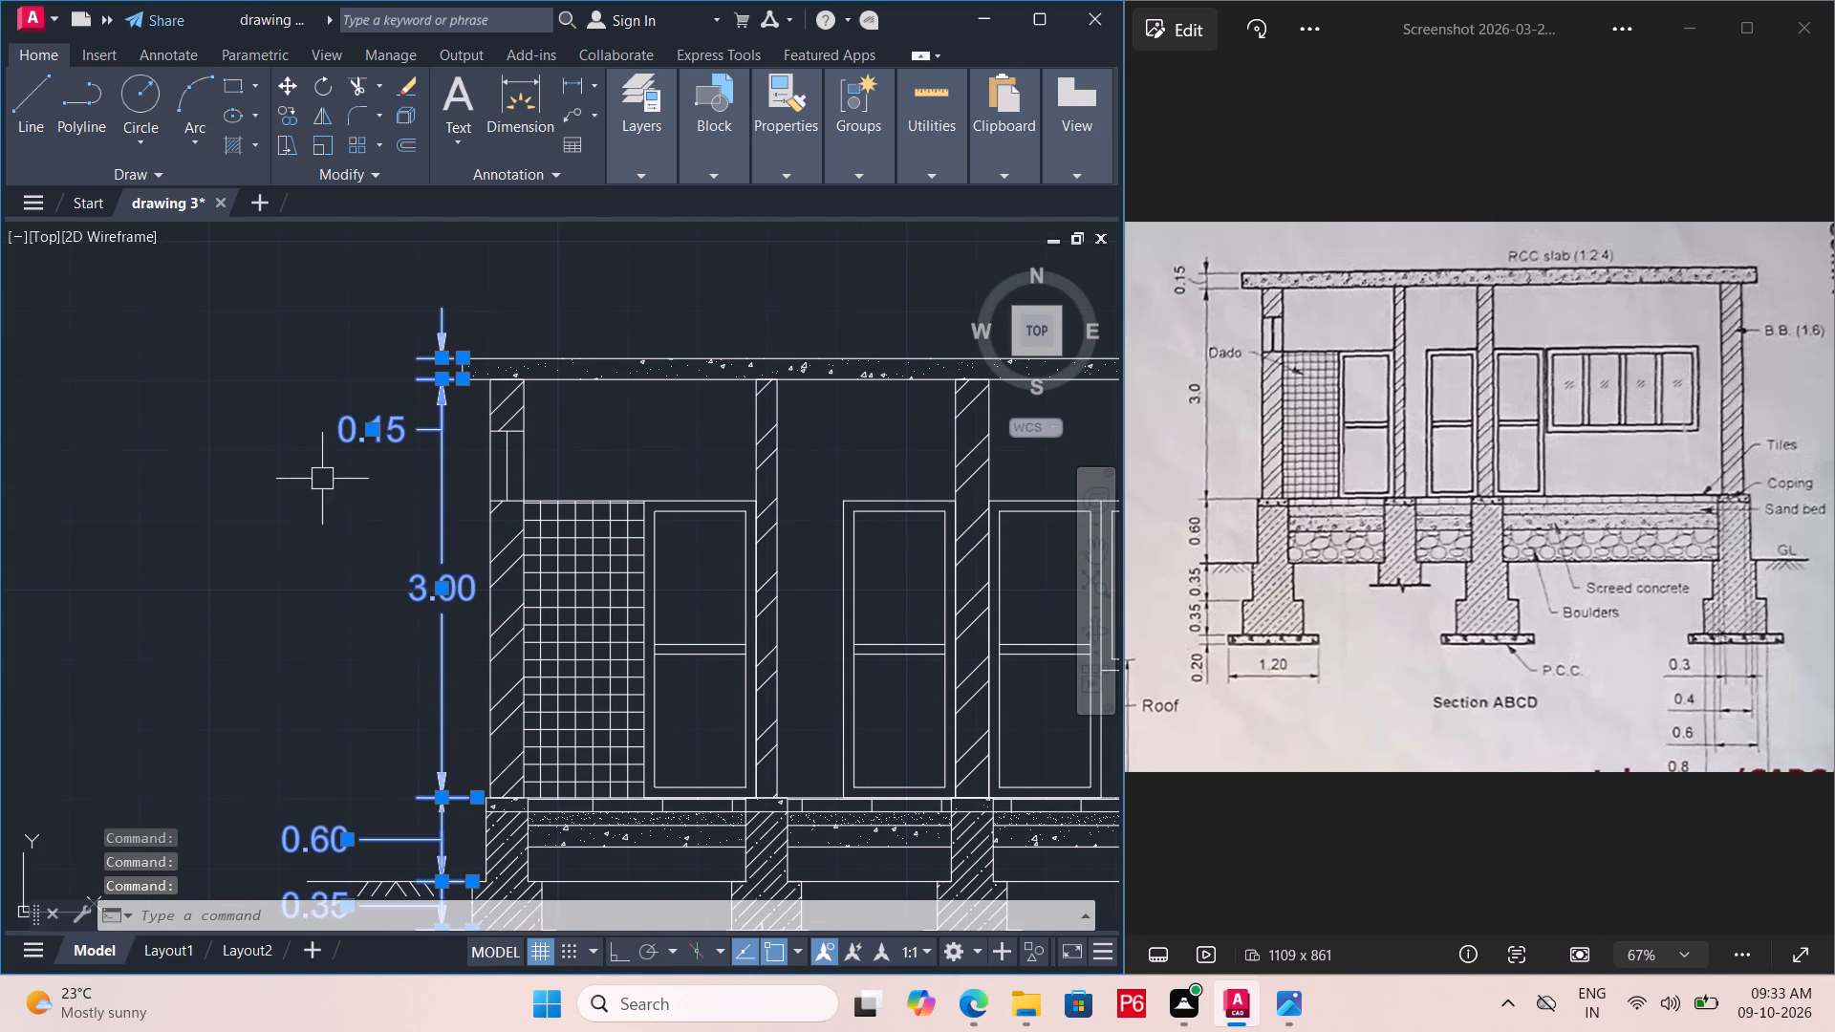
middle_click_drag(322, 474, 400, 312)
scroll(397, 367, "down", 1)
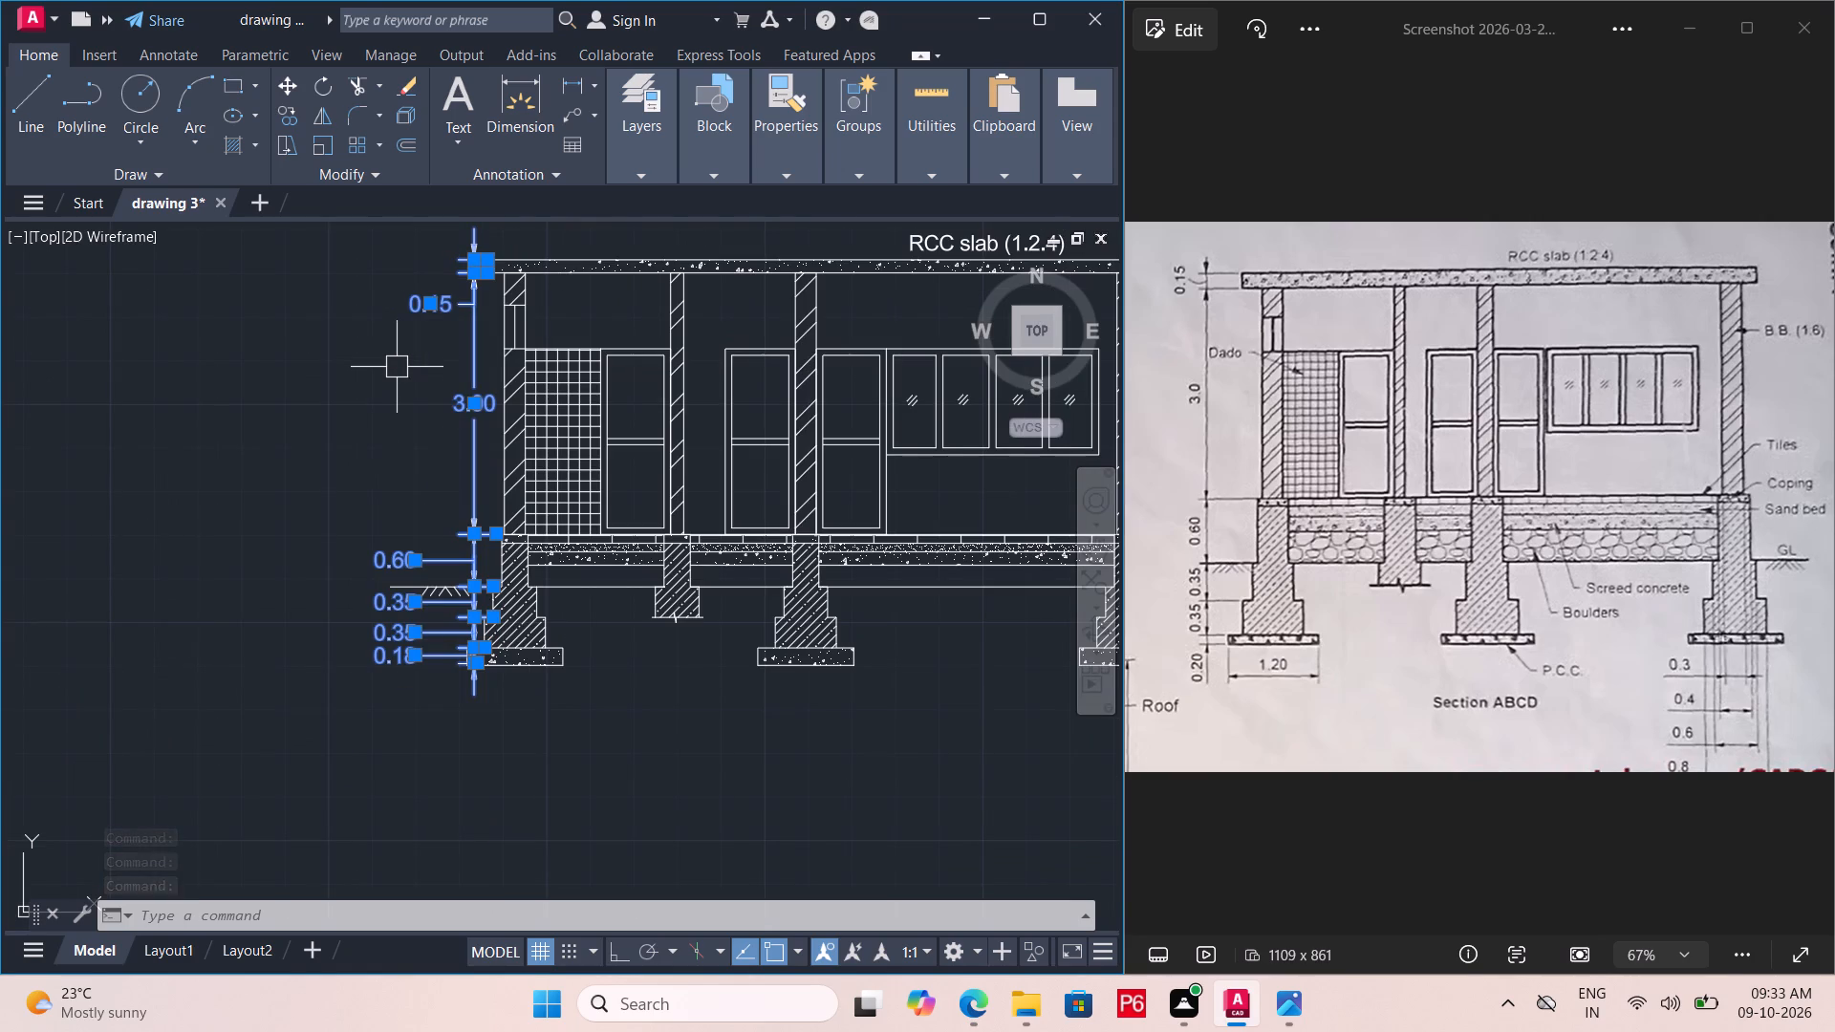
right_click(330, 431)
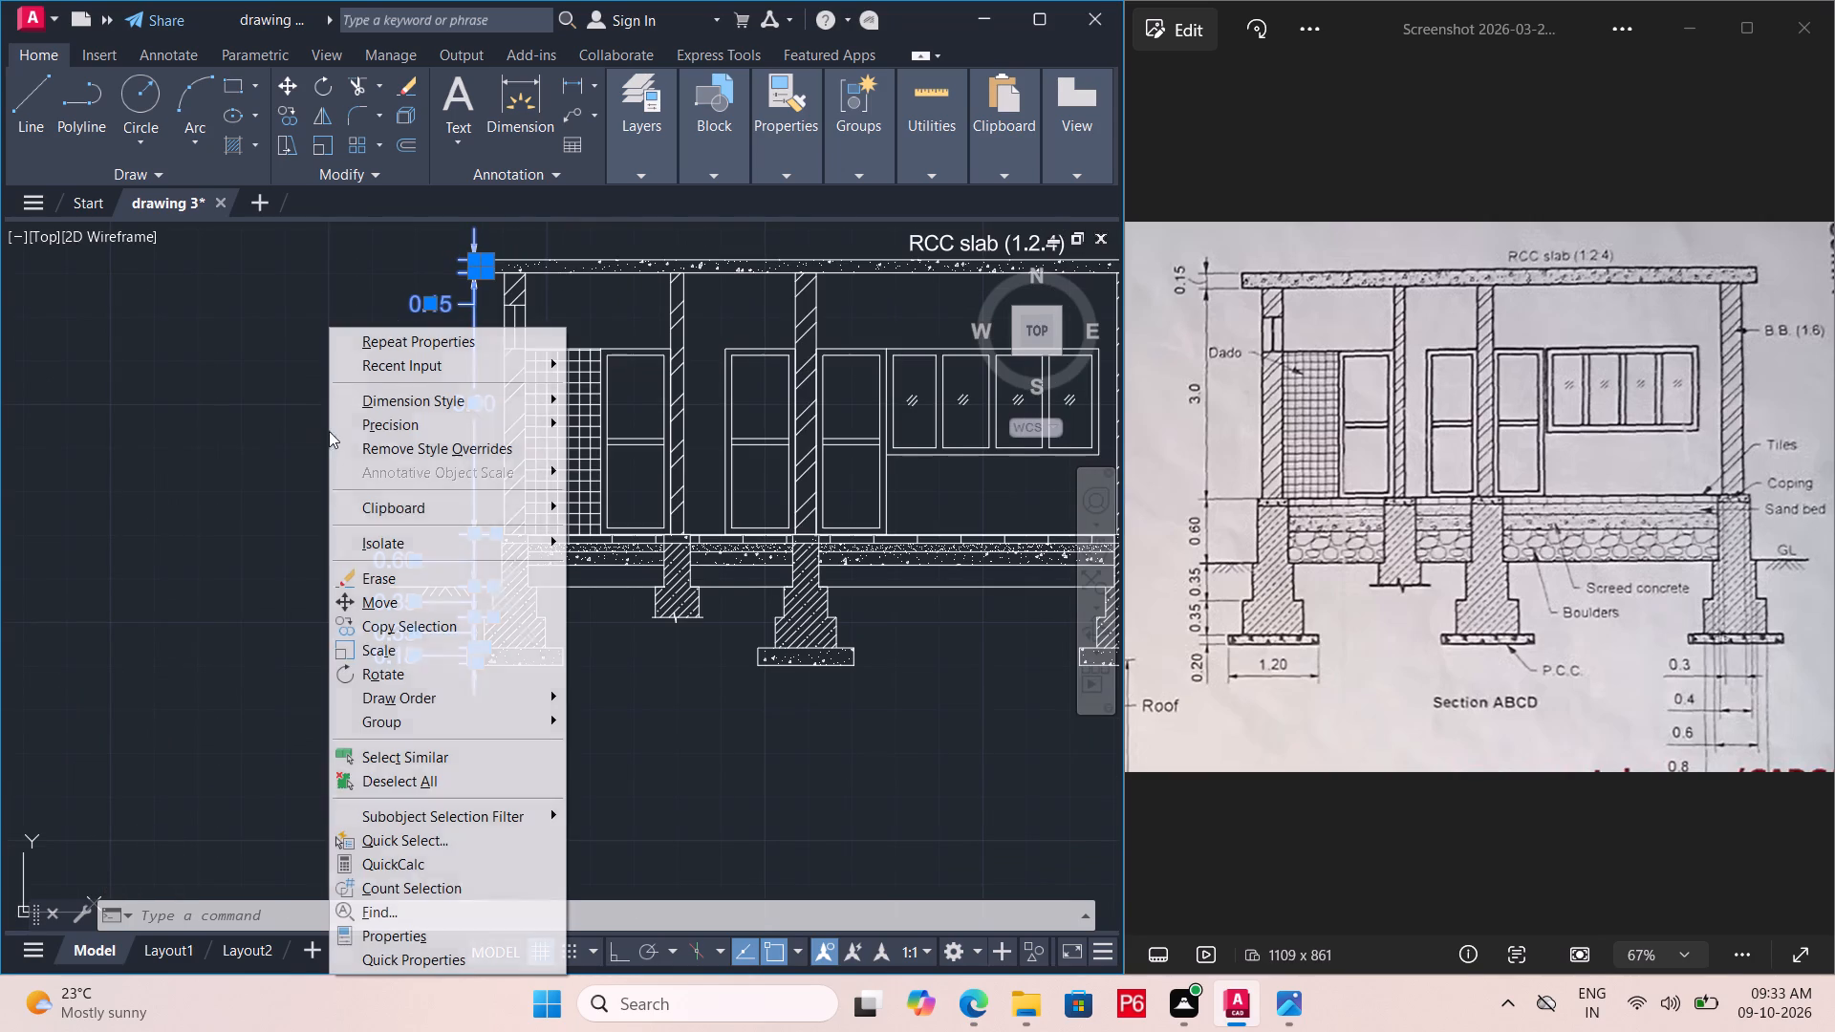
left_click(439, 935)
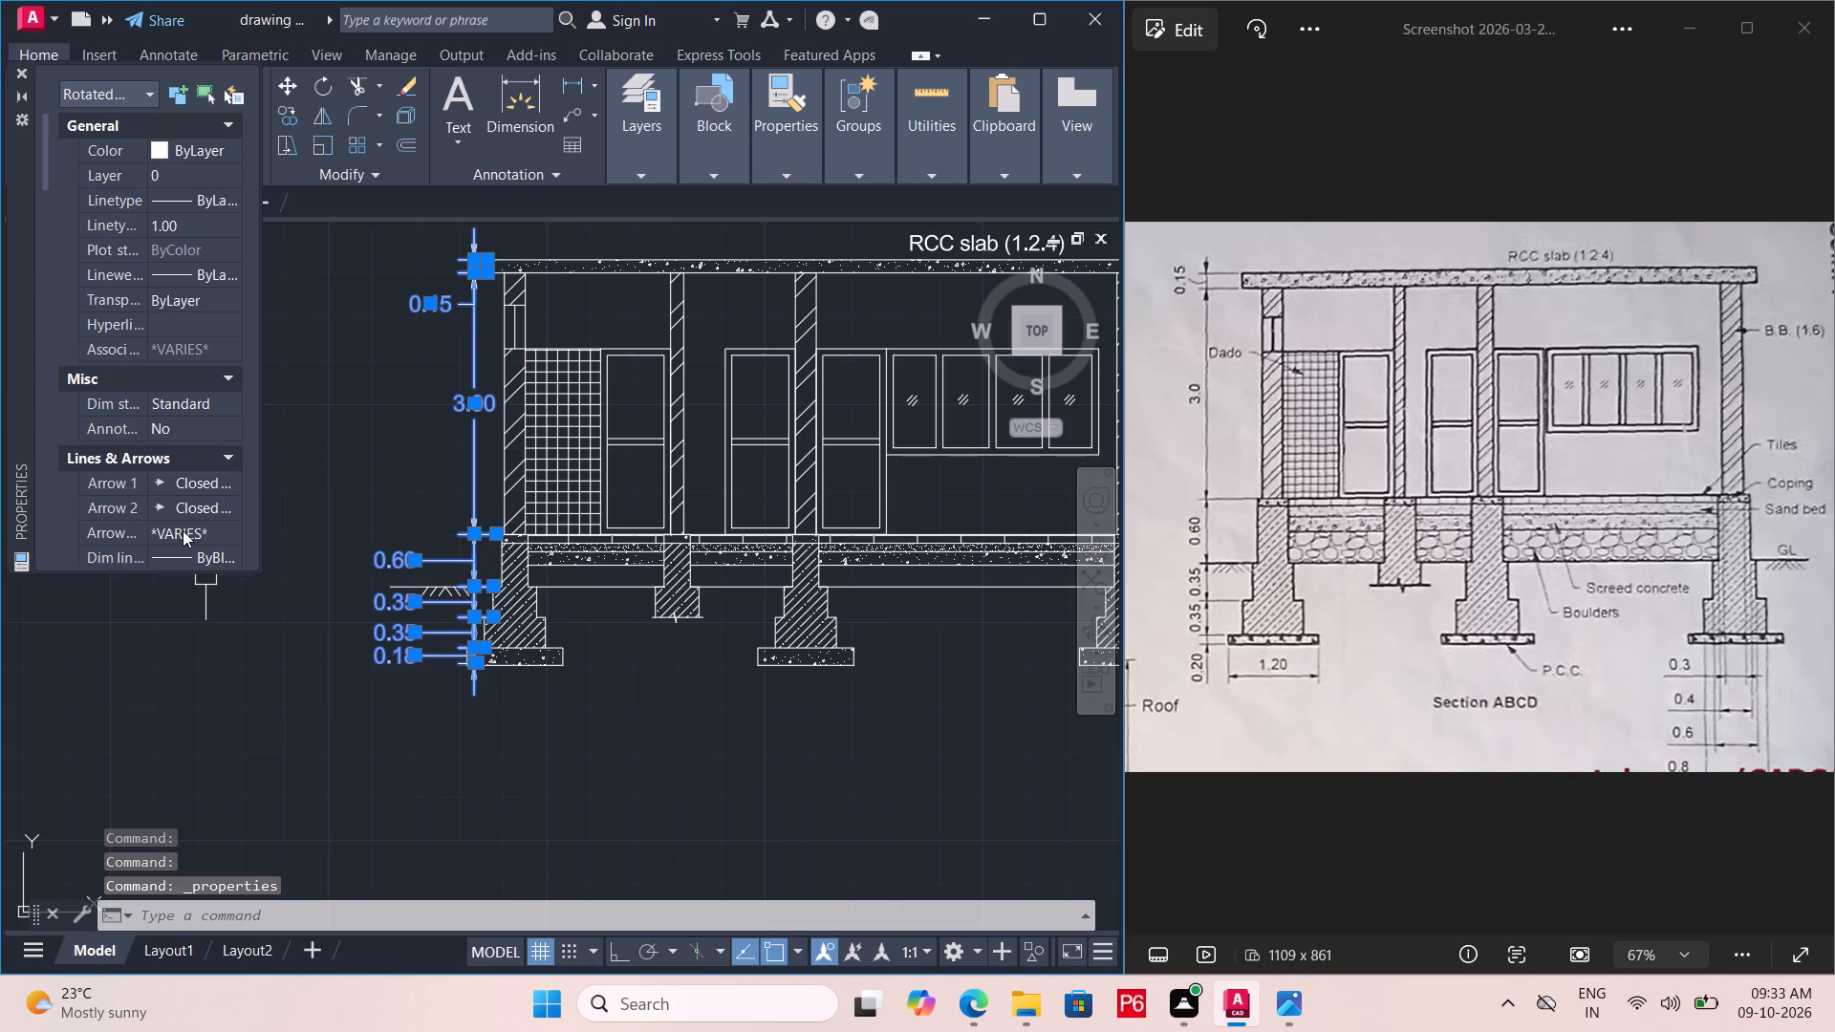
scroll(183, 530, "down", 1)
left_click(216, 431)
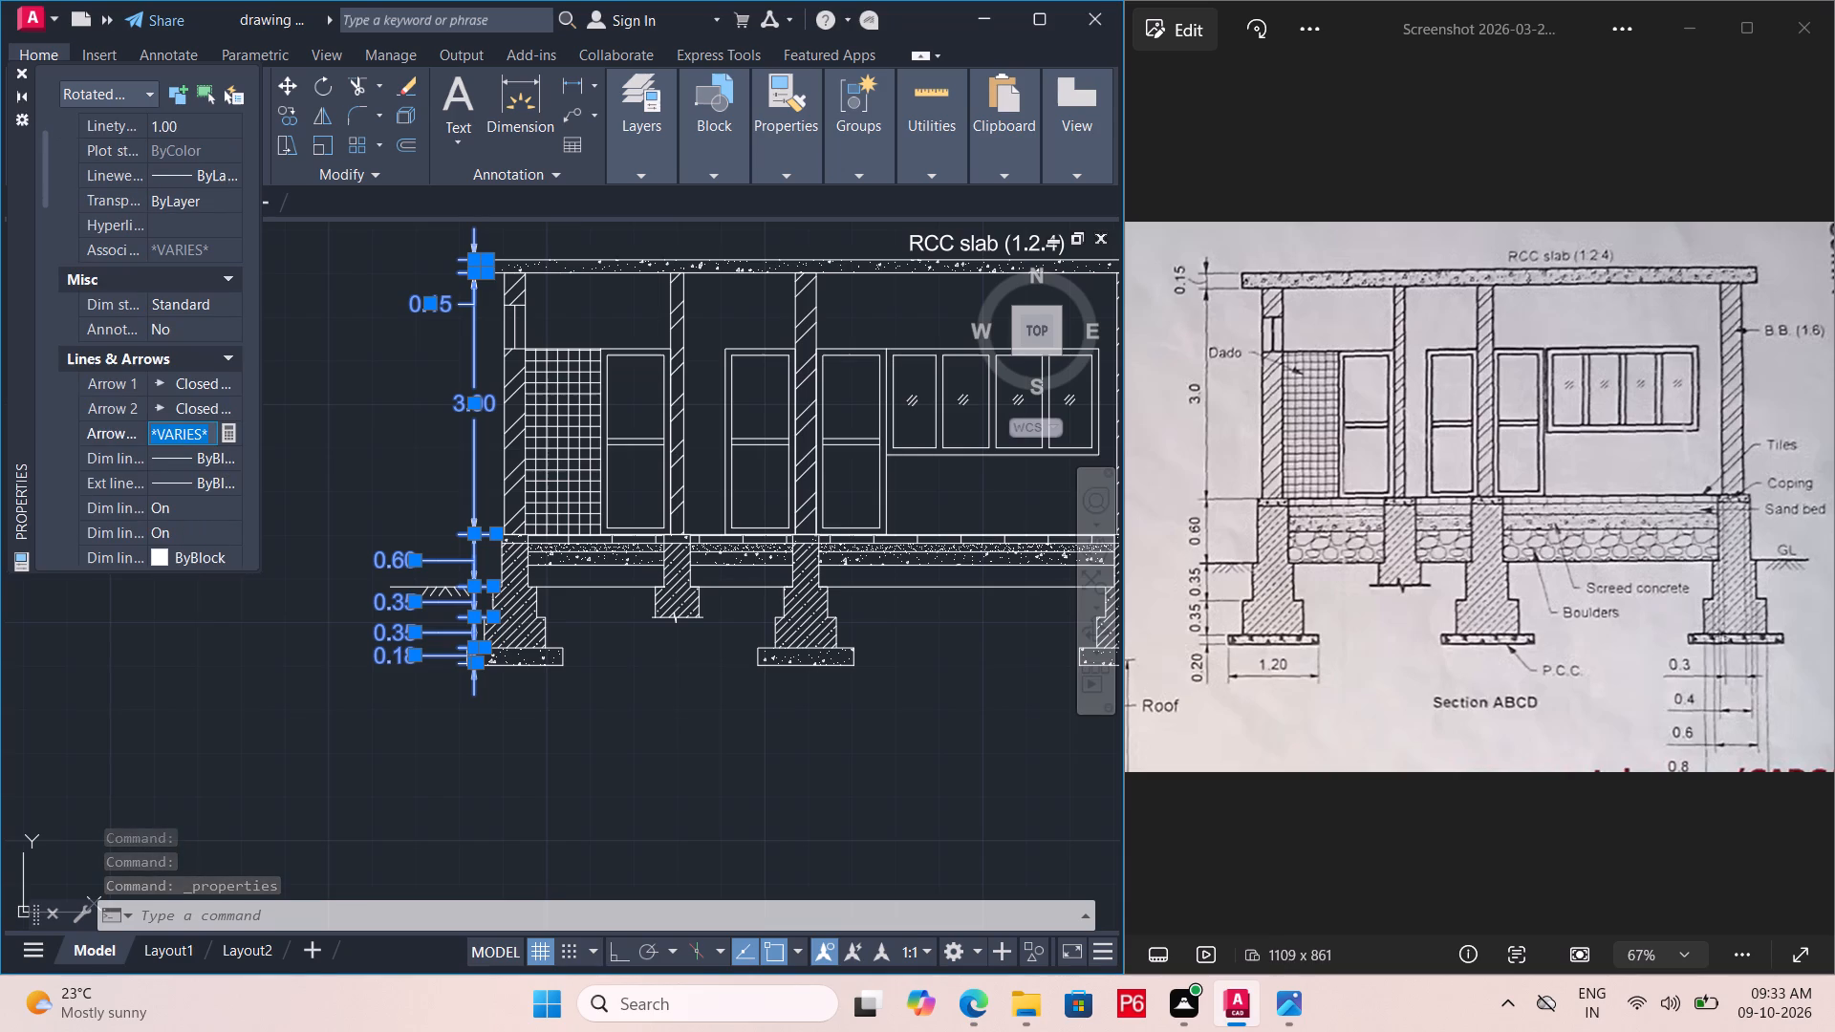
type("0.10")
key("Return")
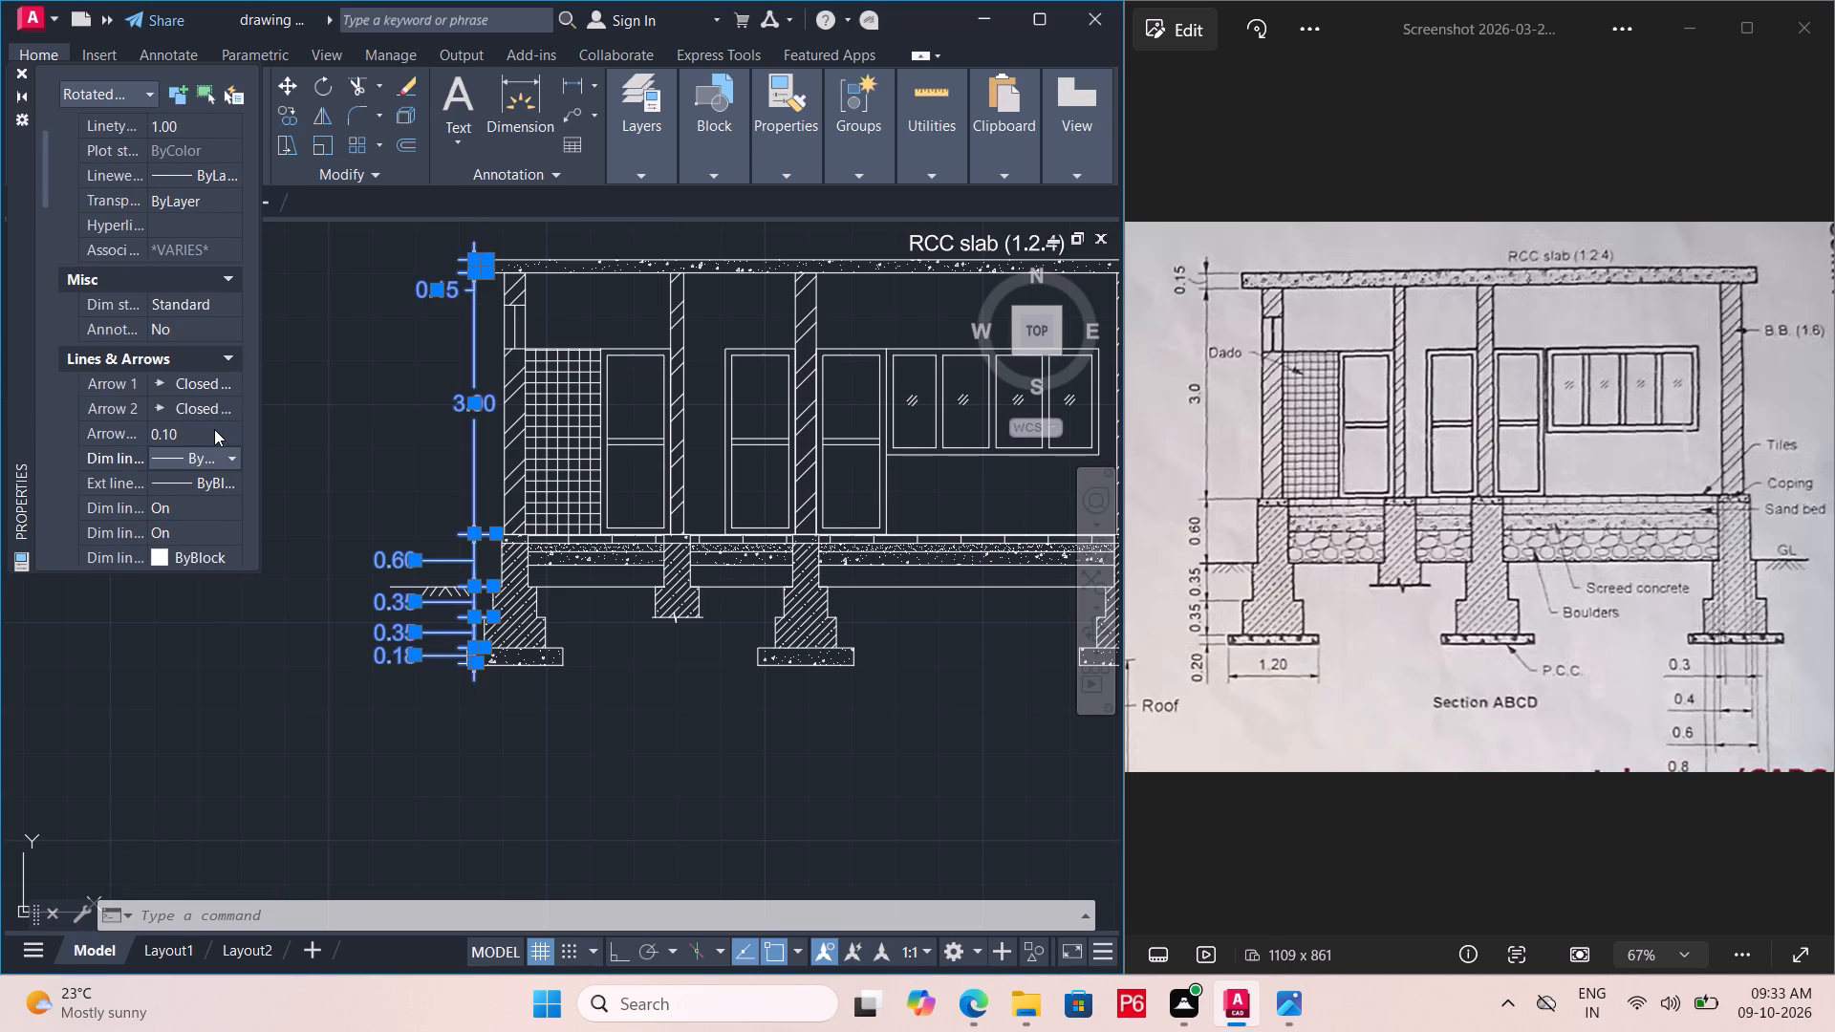
left_click(290, 353)
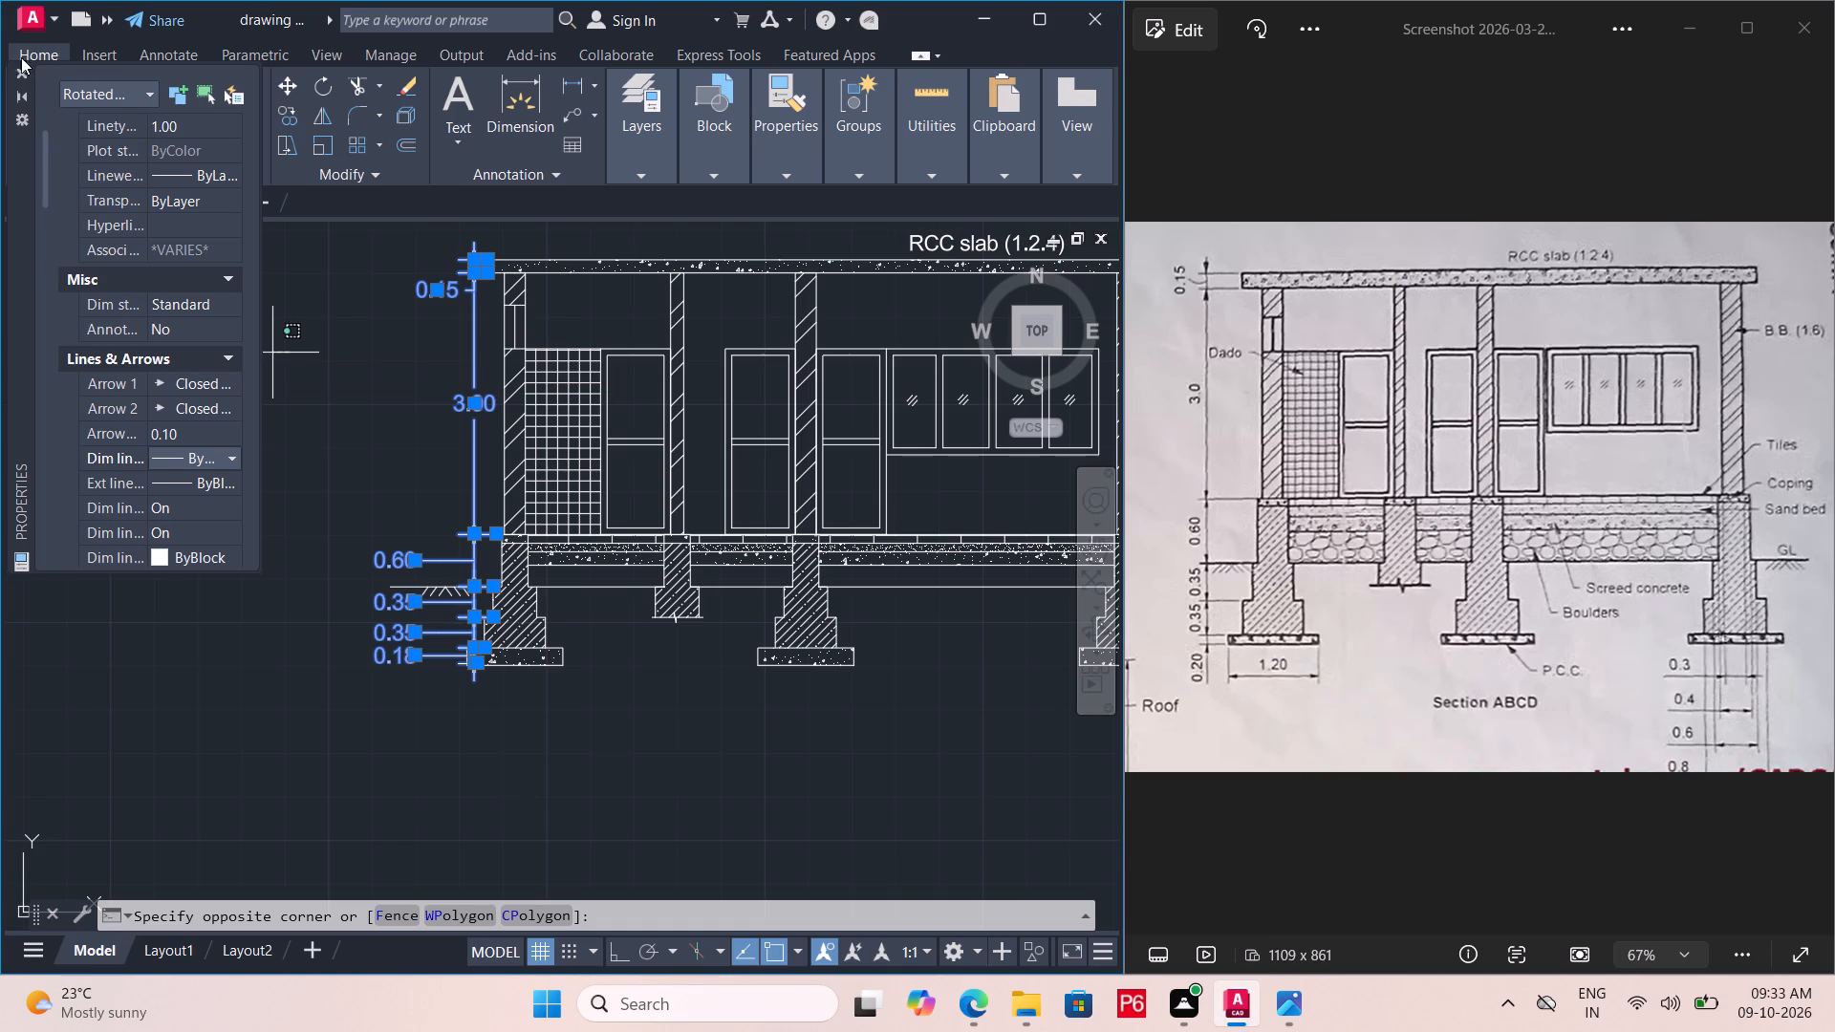
left_click(18, 75)
scroll(480, 390, "up", 1)
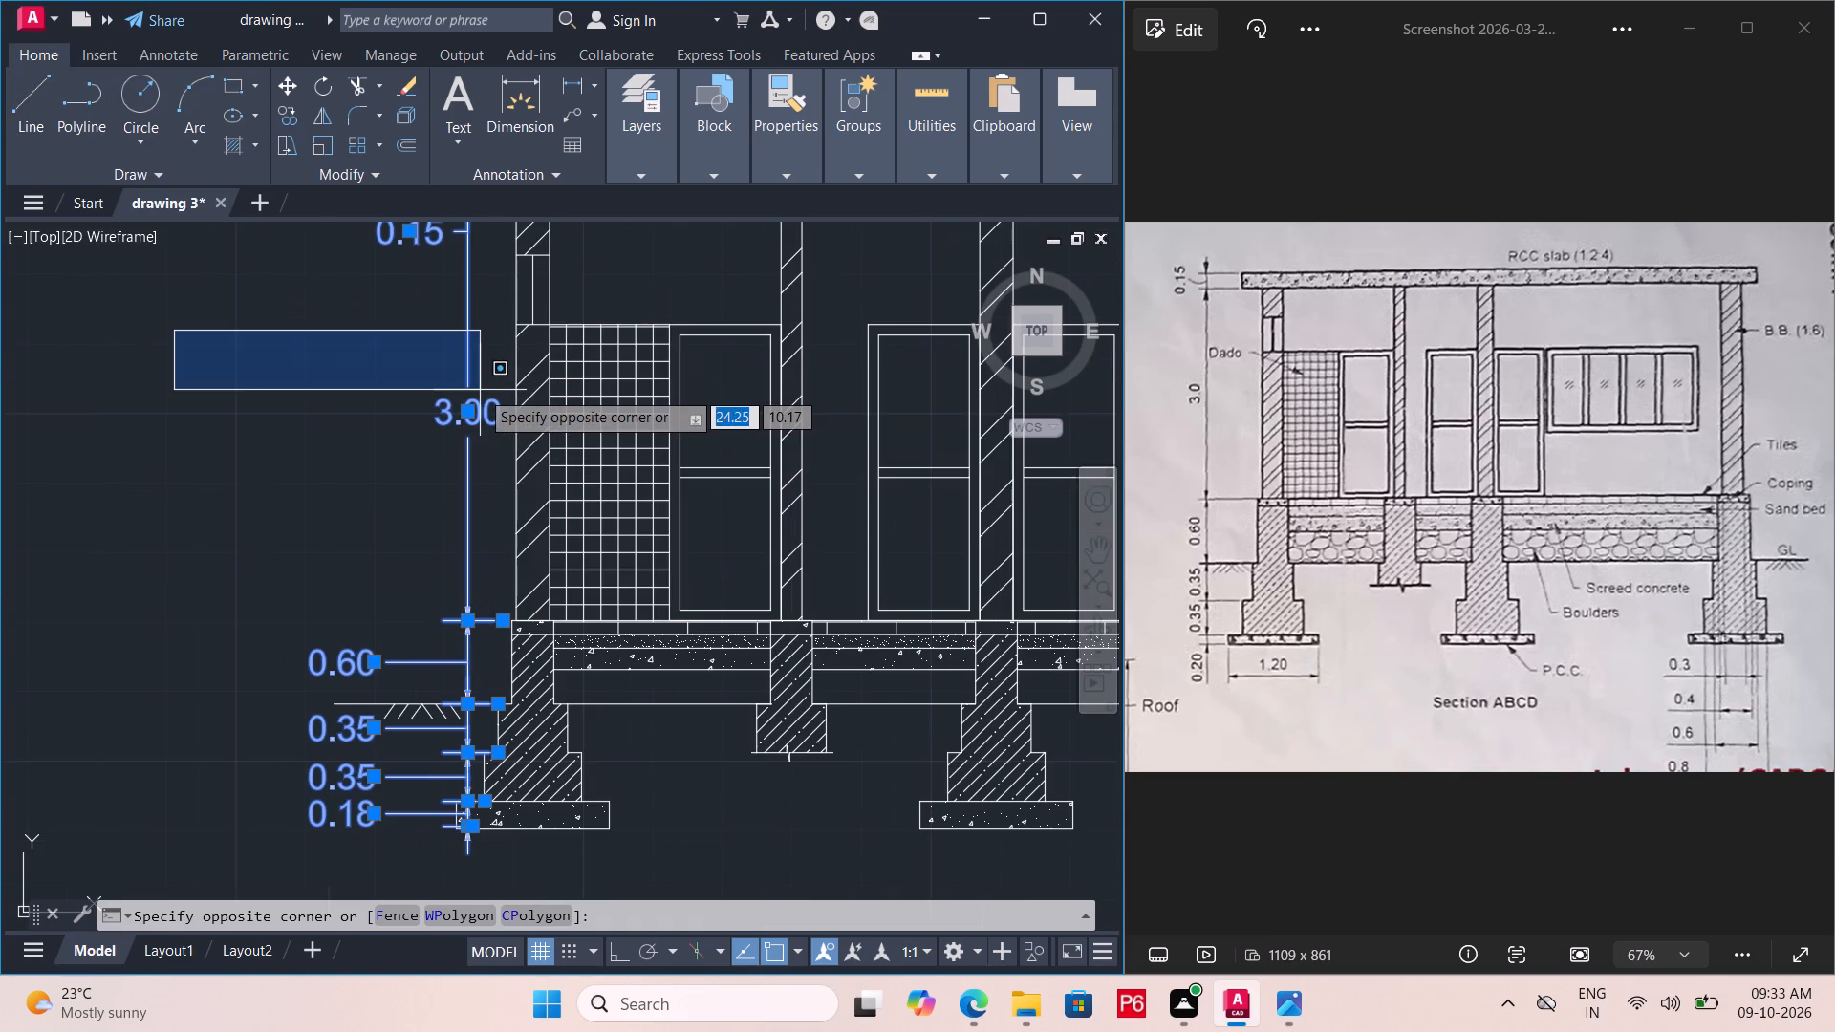
key("Escape")
key("Escape")
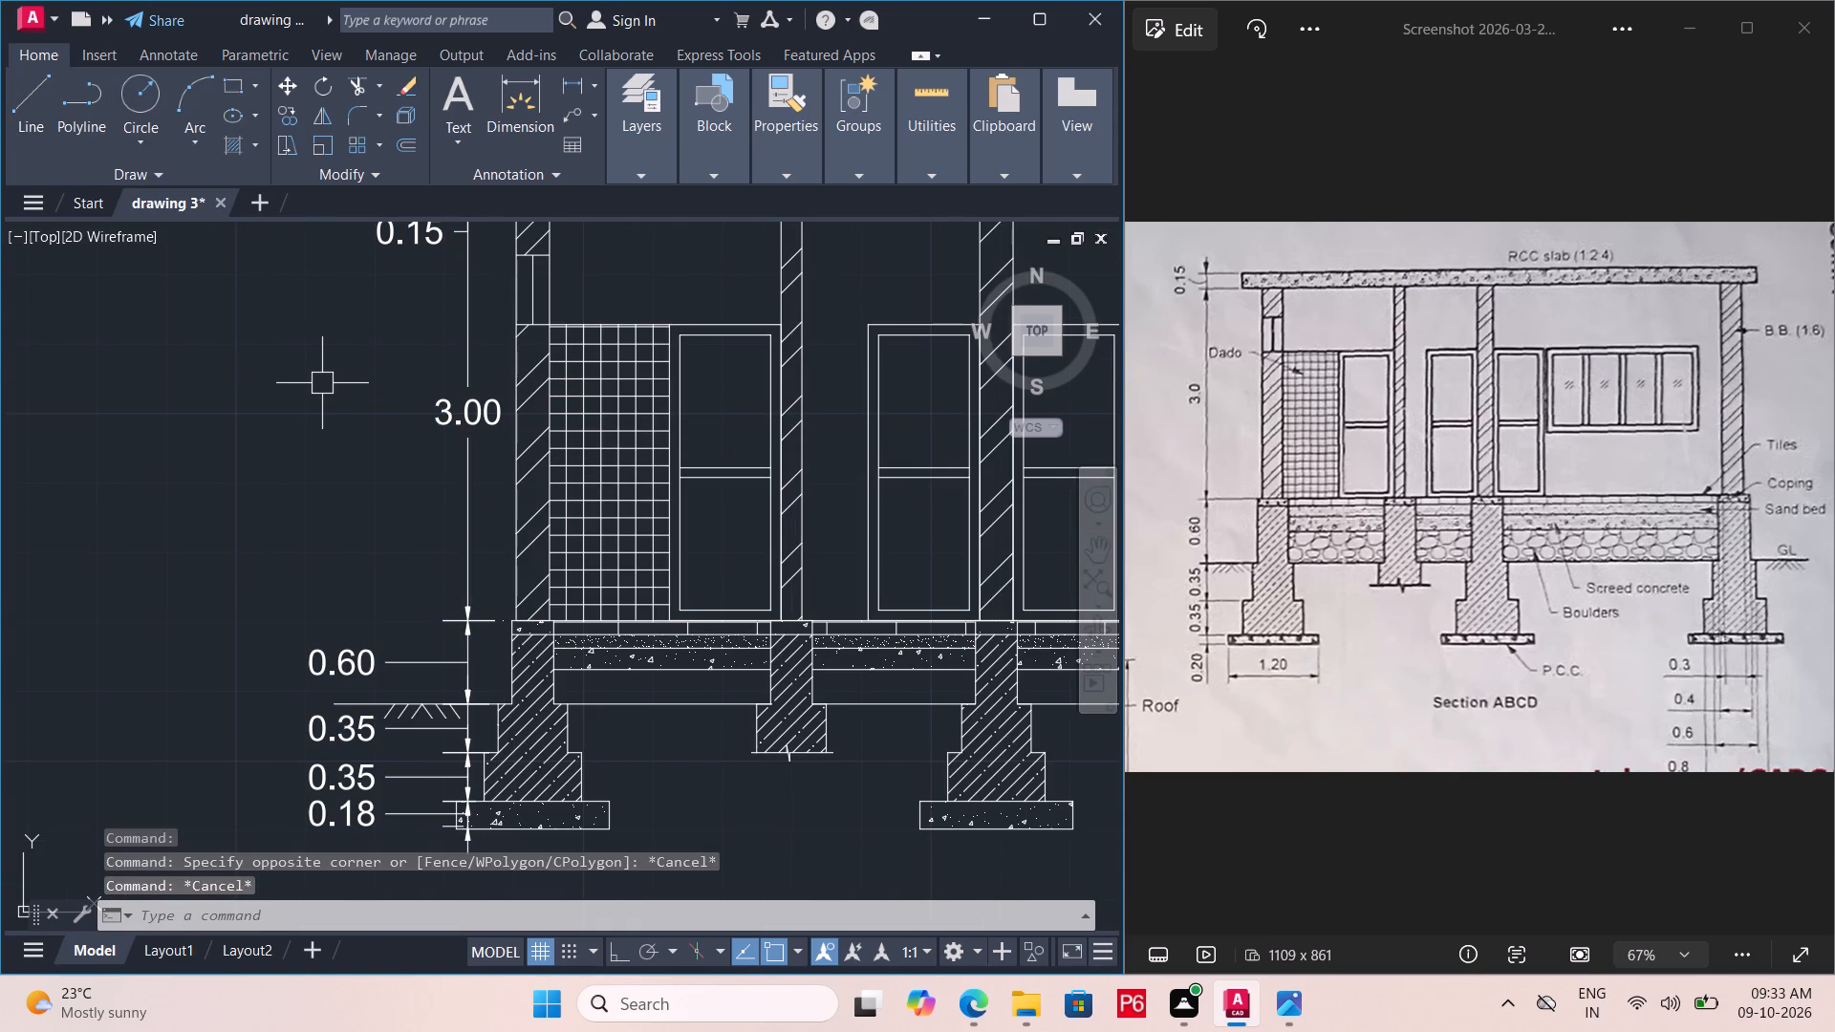
Examine the left dimension chain, especially at the P.C.C. bed, and the rest of the section alongside the reference image.
scroll(332, 426, "down", 1)
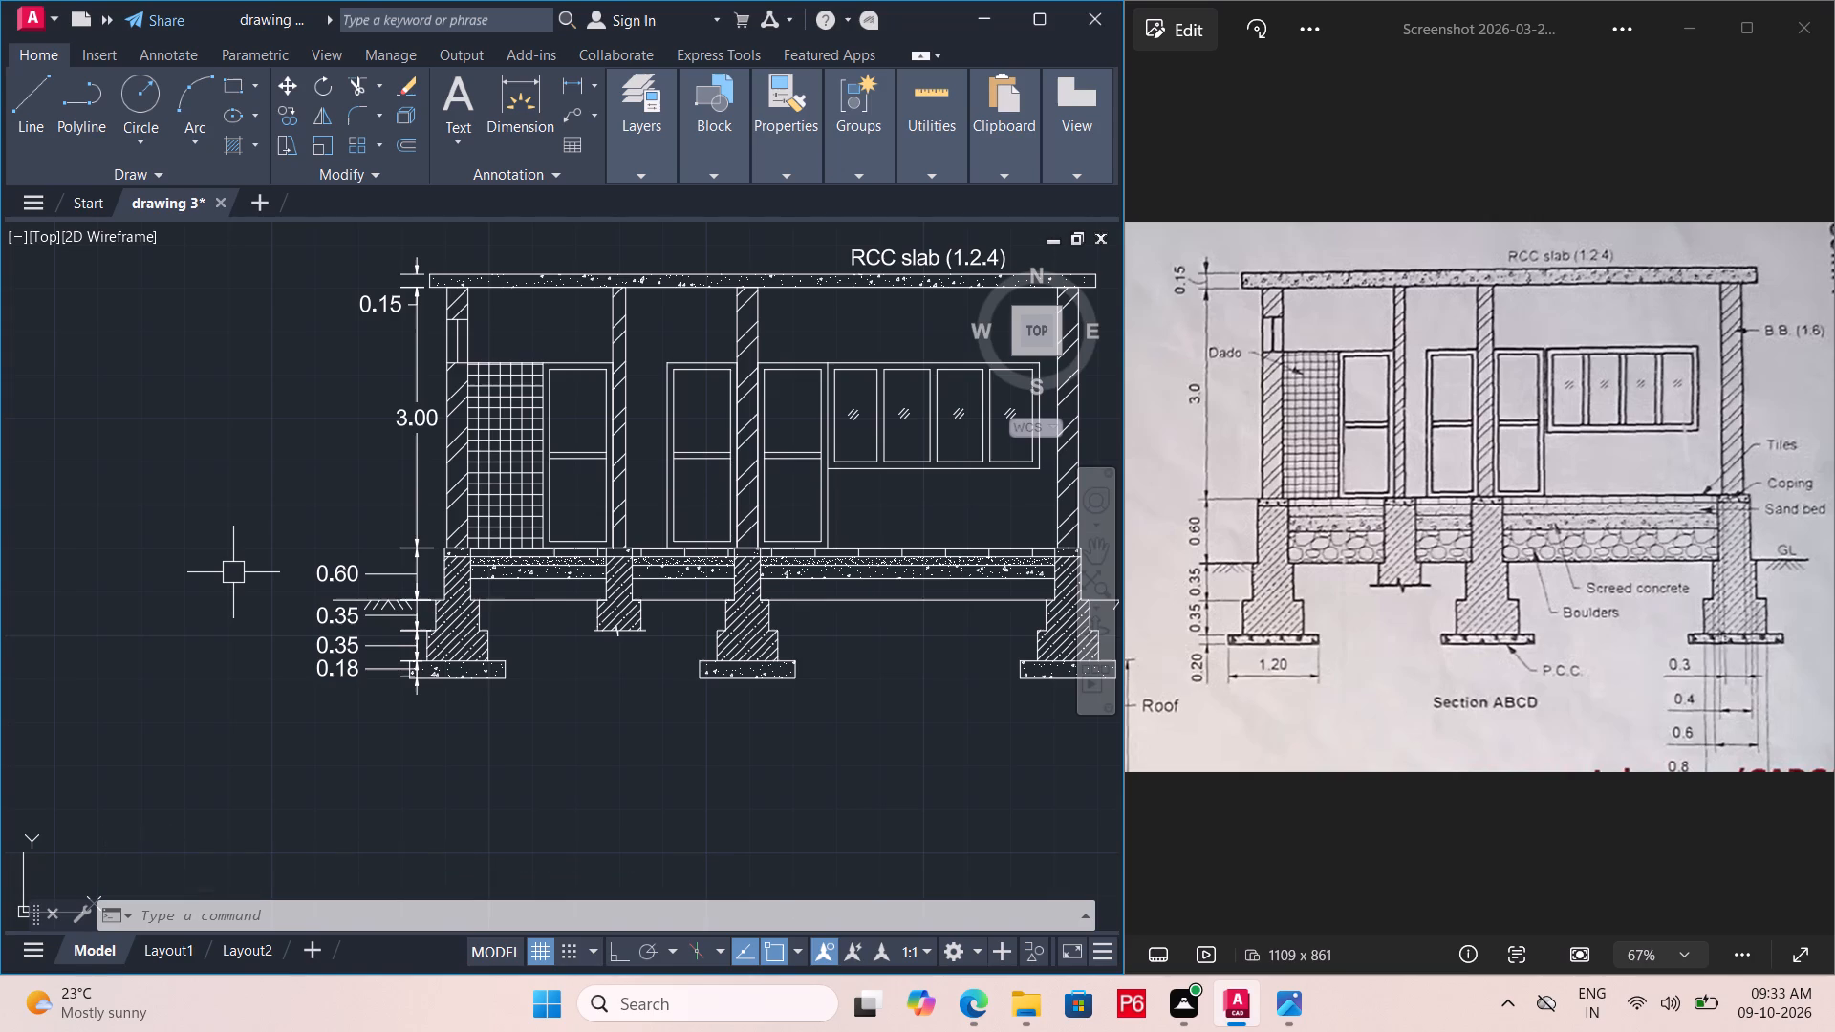
scroll(396, 729, "up", 2)
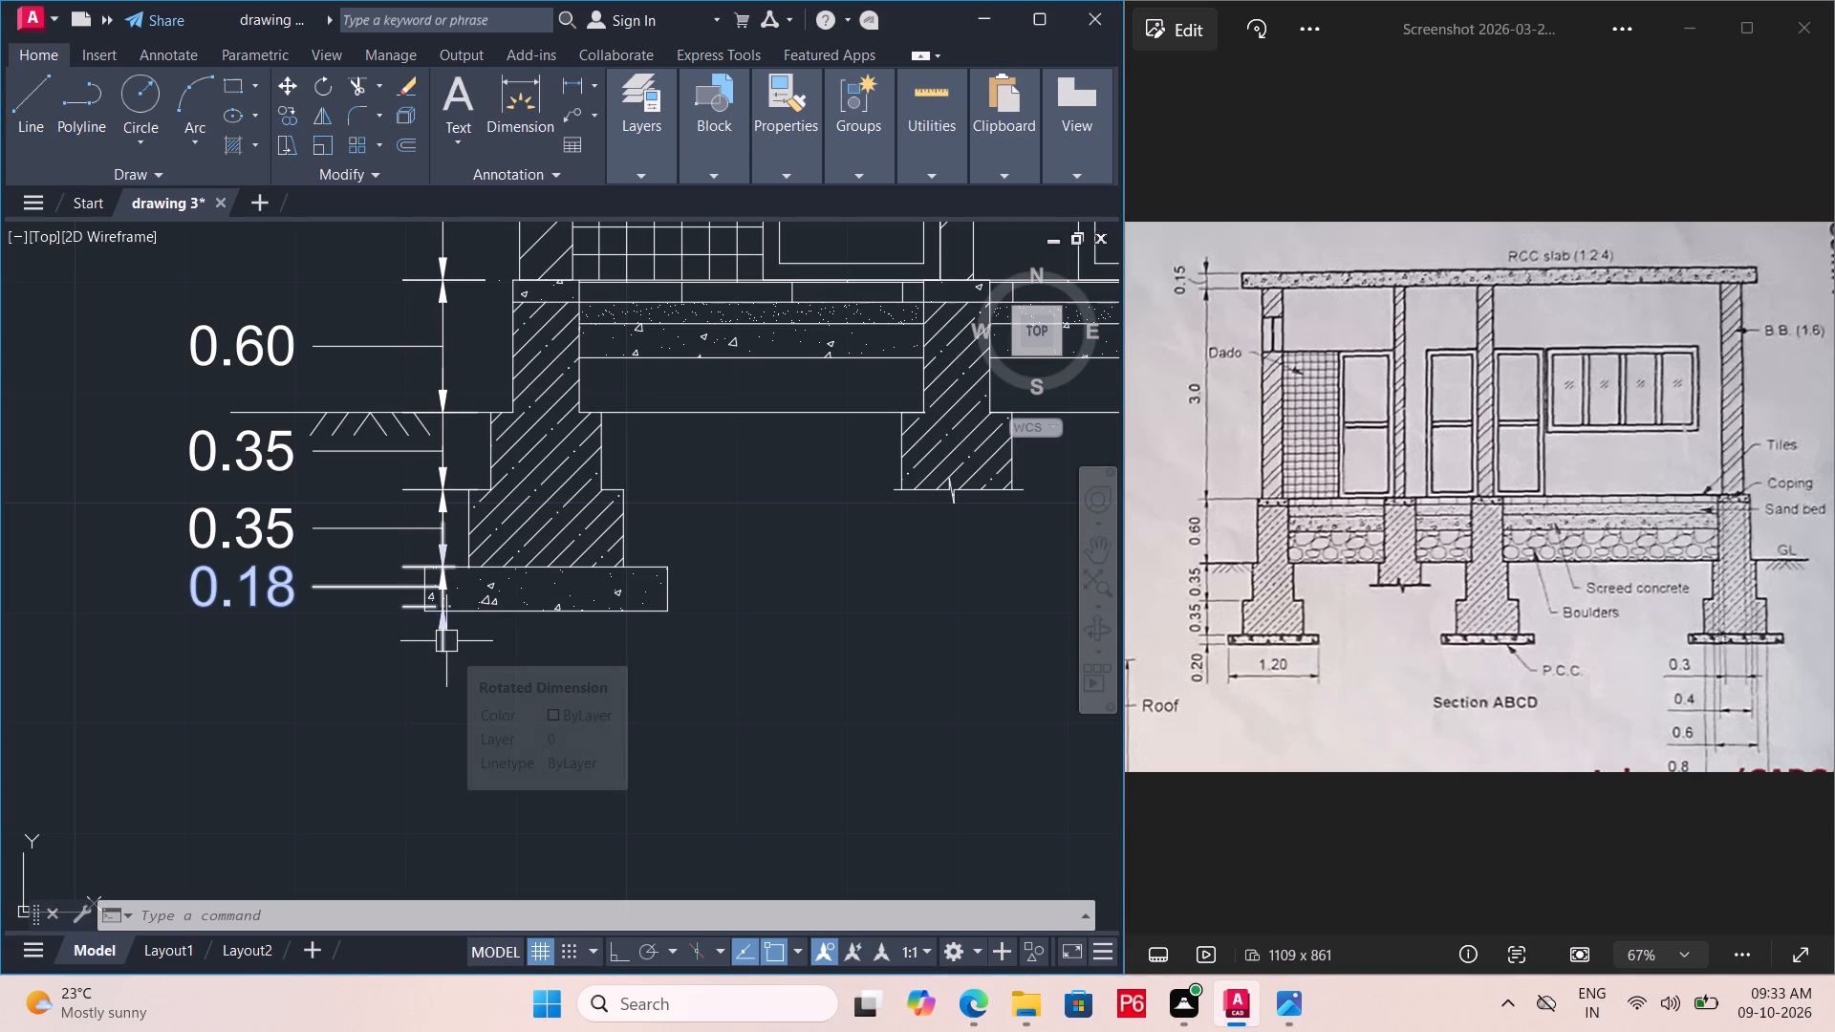
left_click(446, 641)
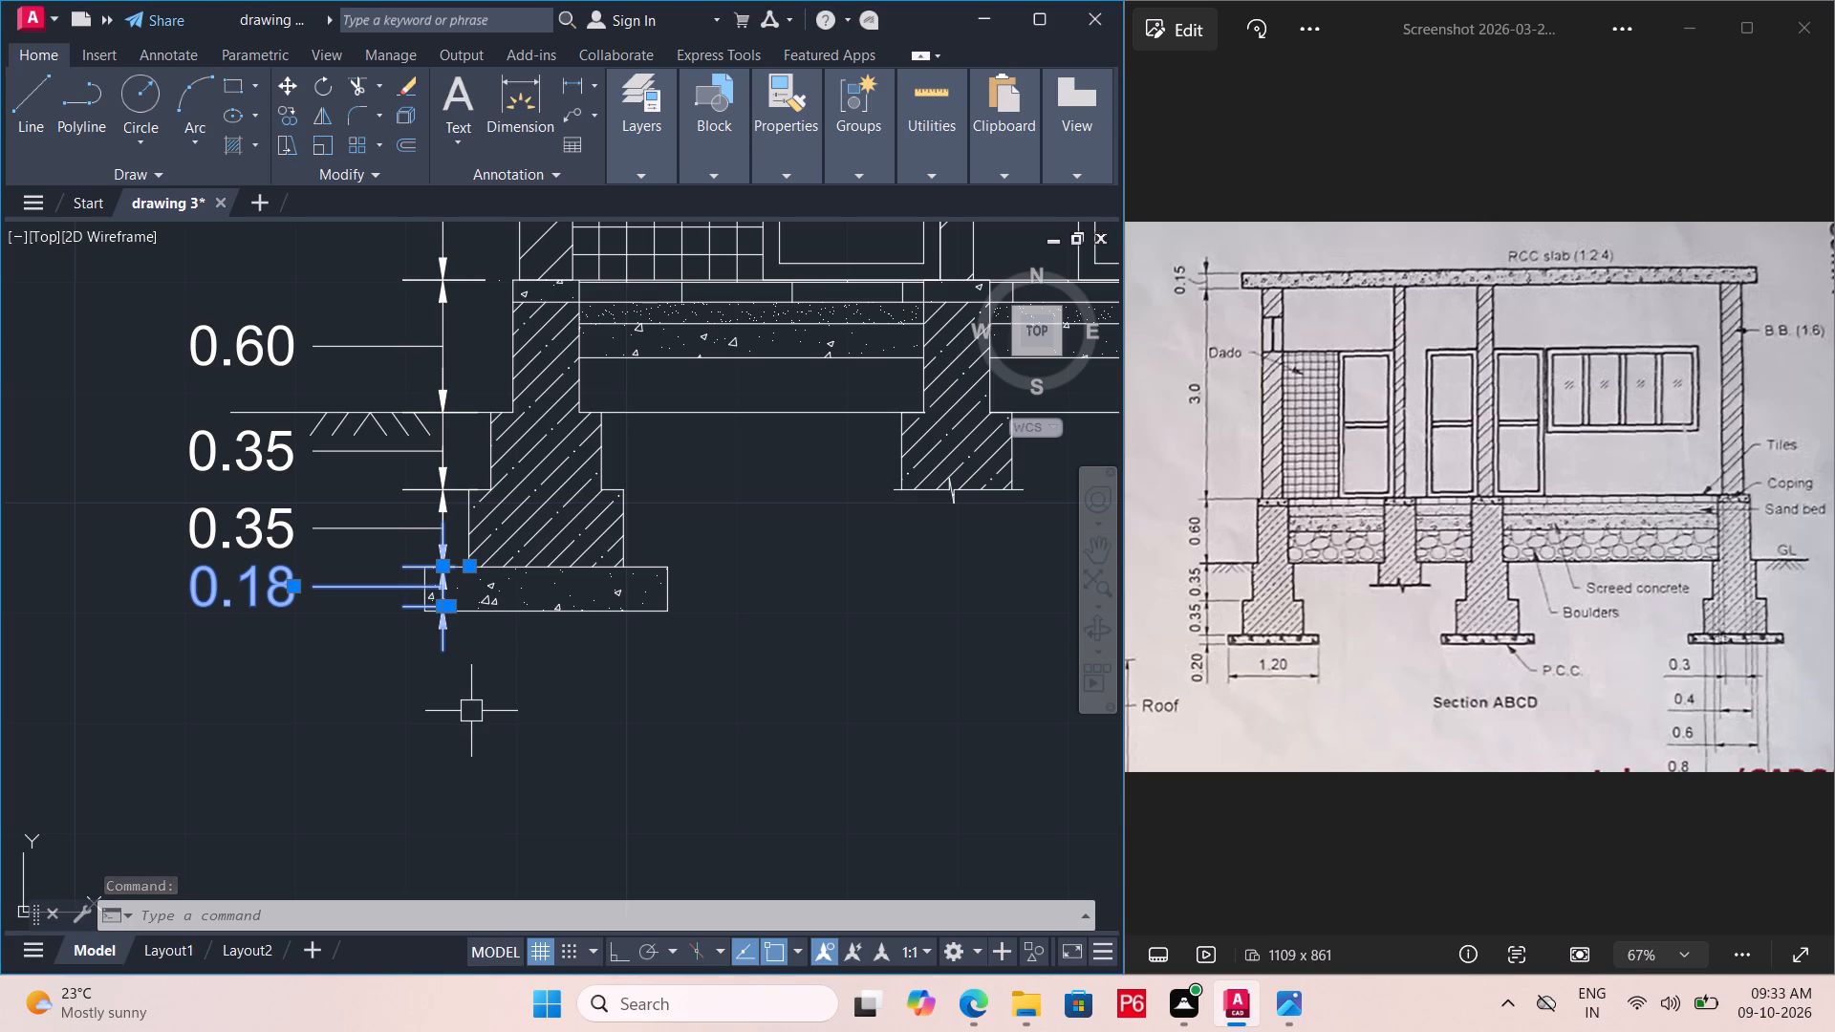
key("Escape")
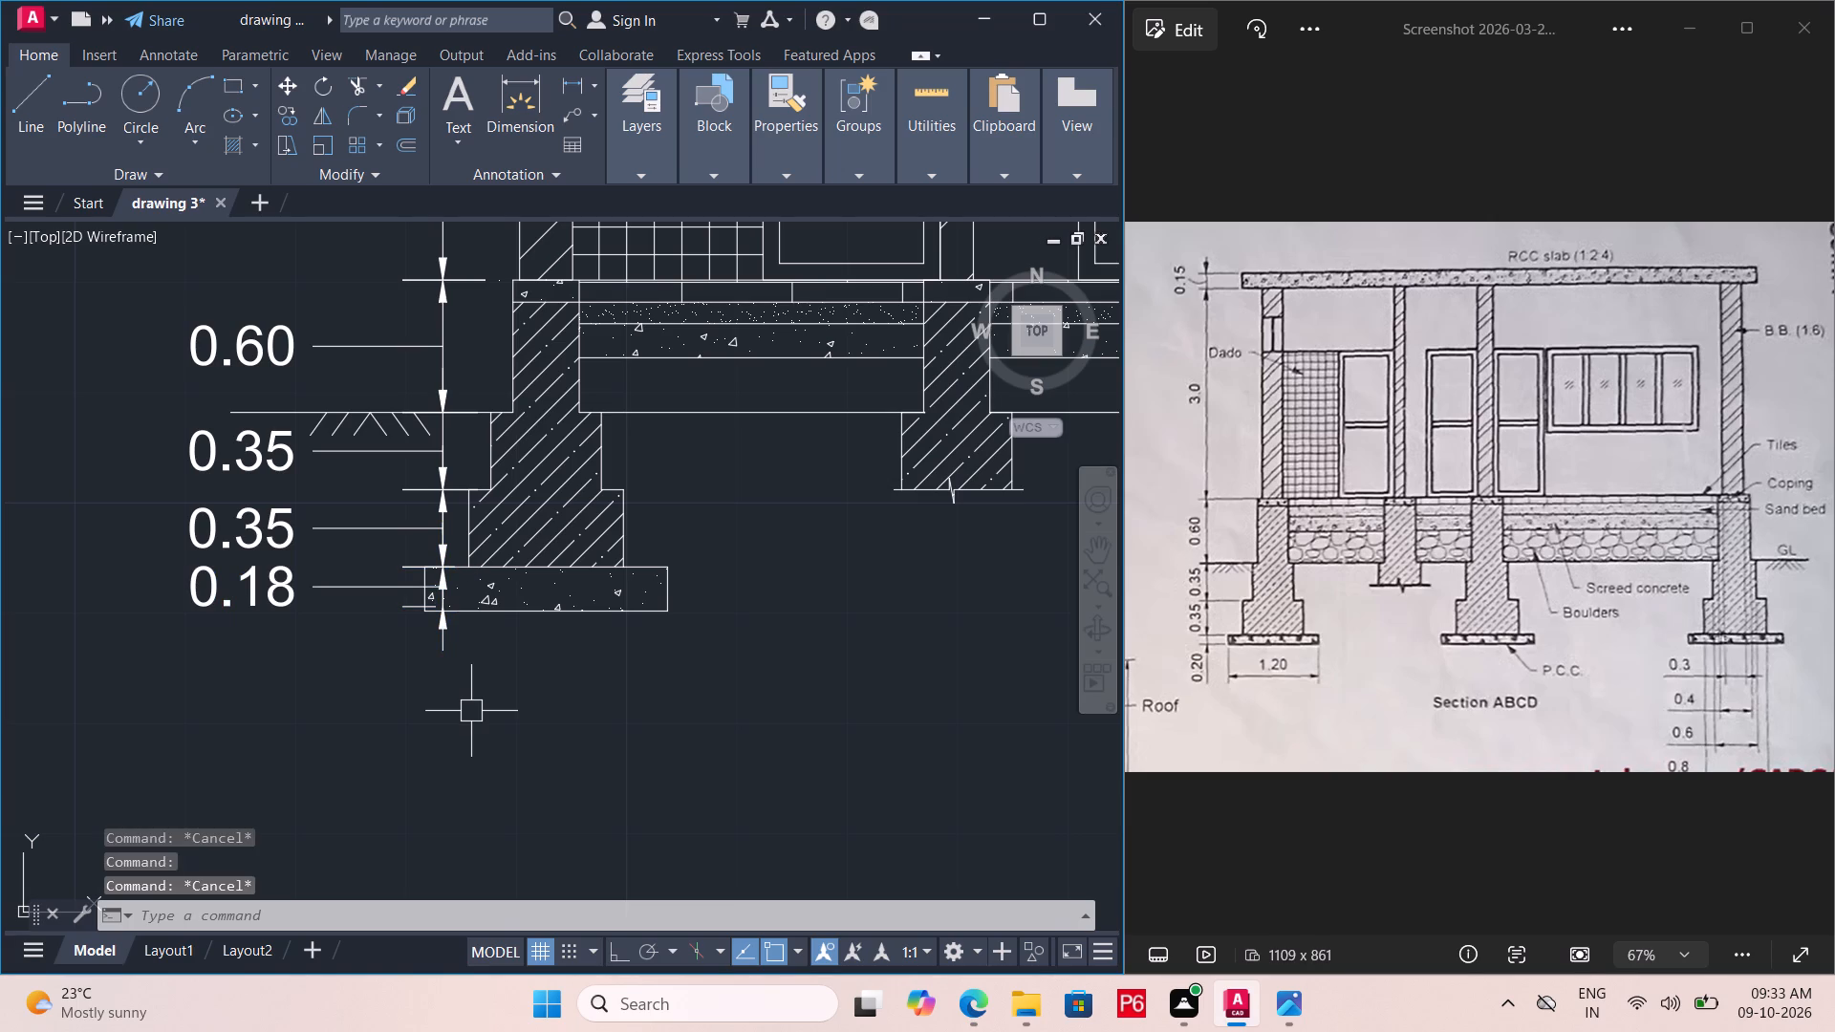
scroll(457, 678, "down", 4)
scroll(550, 678, "up", 2)
middle_click_drag(492, 684, 486, 728)
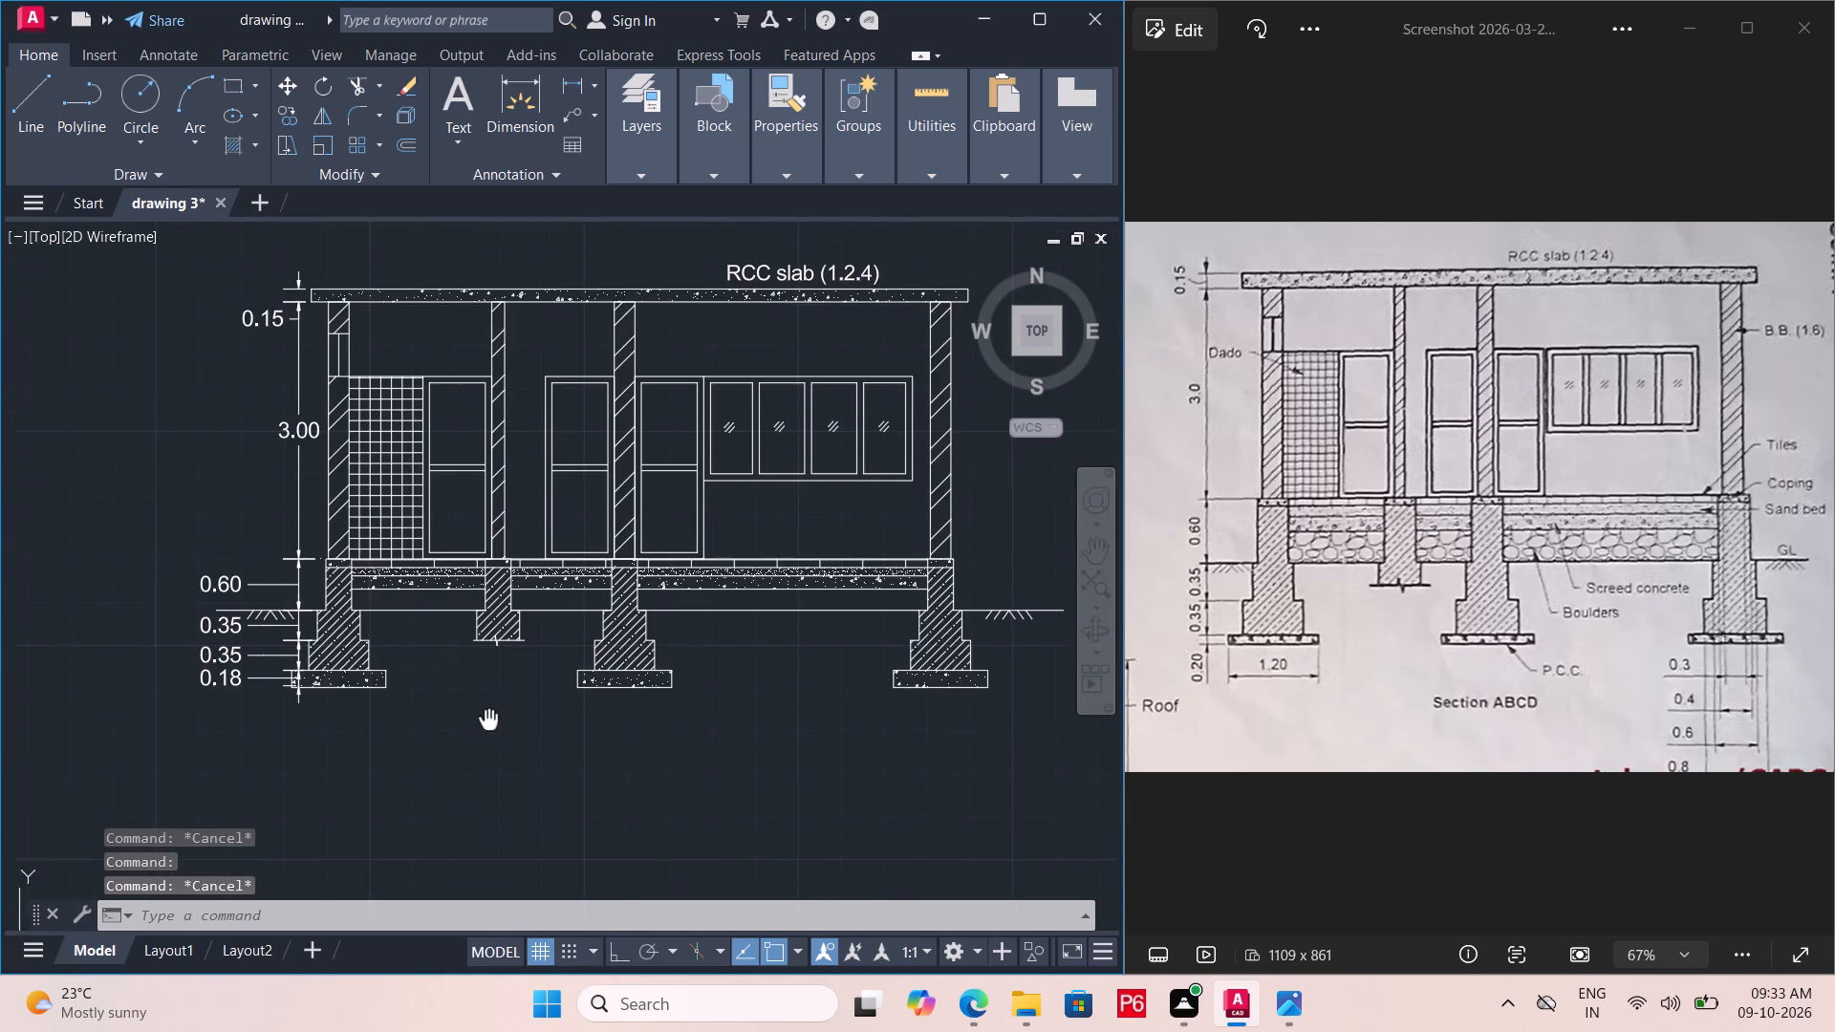
middle_click_drag(486, 728, 471, 782)
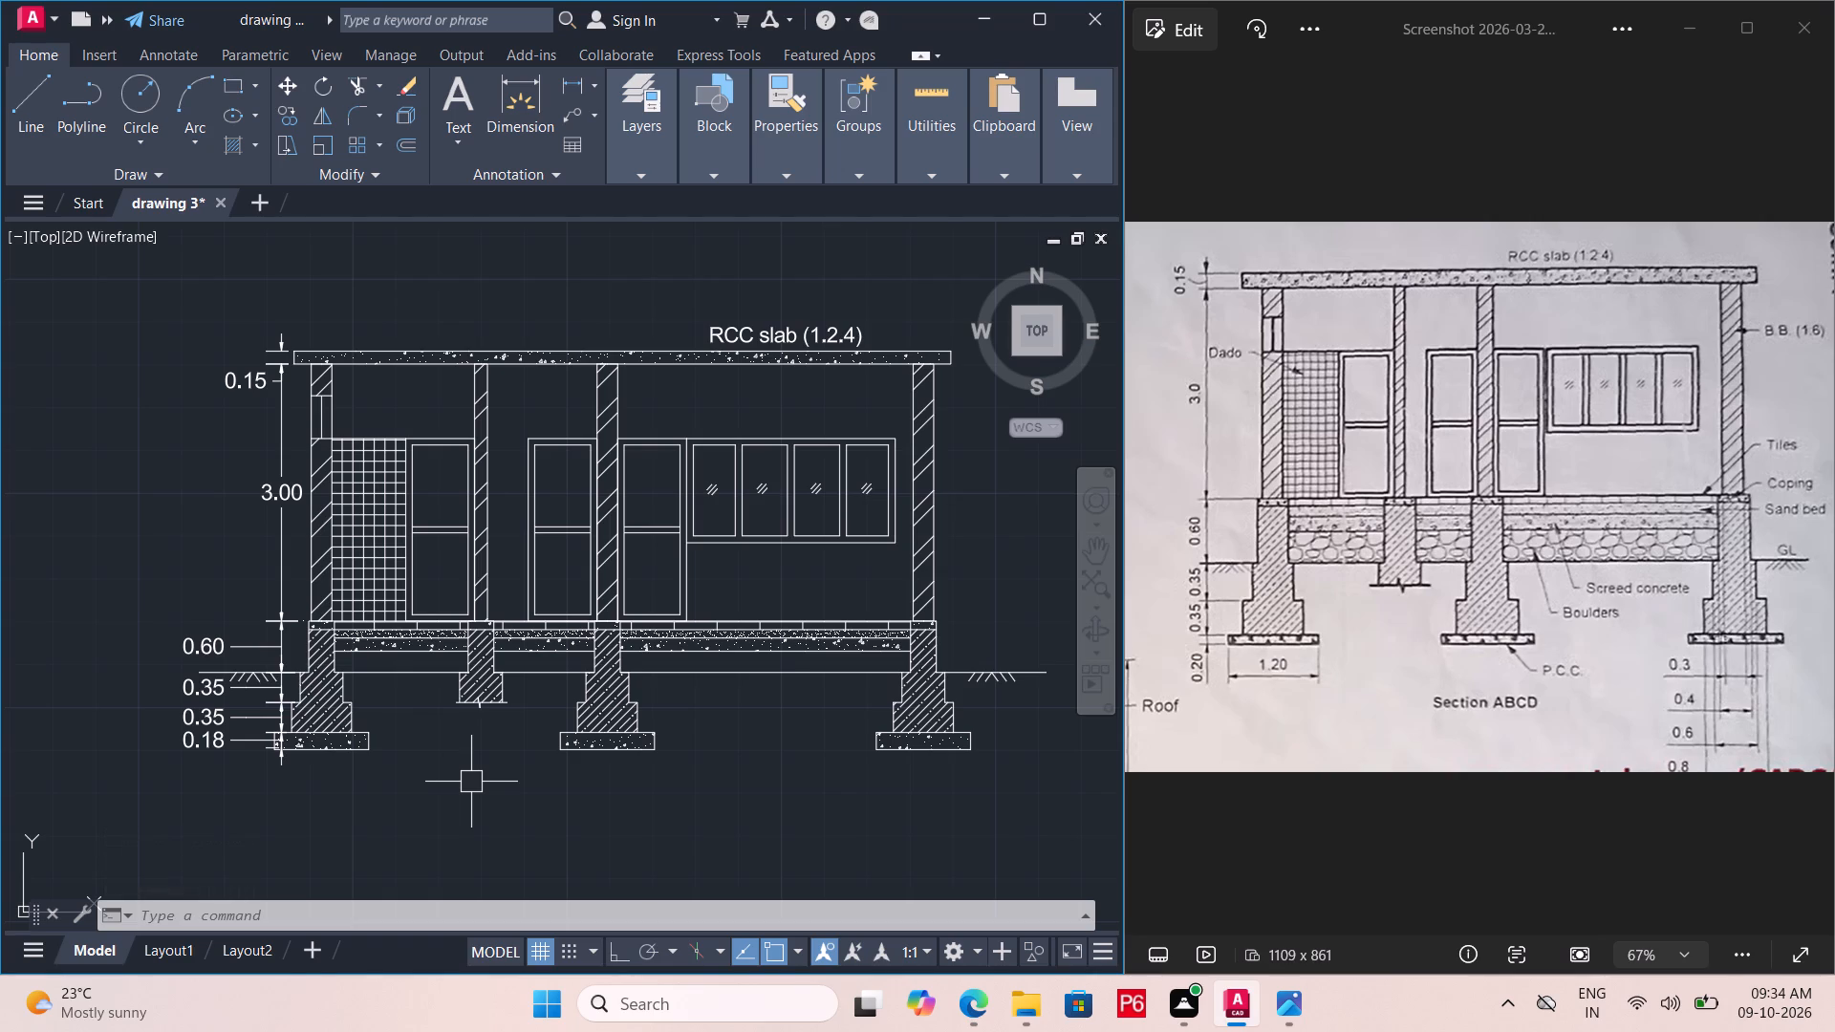
middle_click_drag(350, 742, 323, 741)
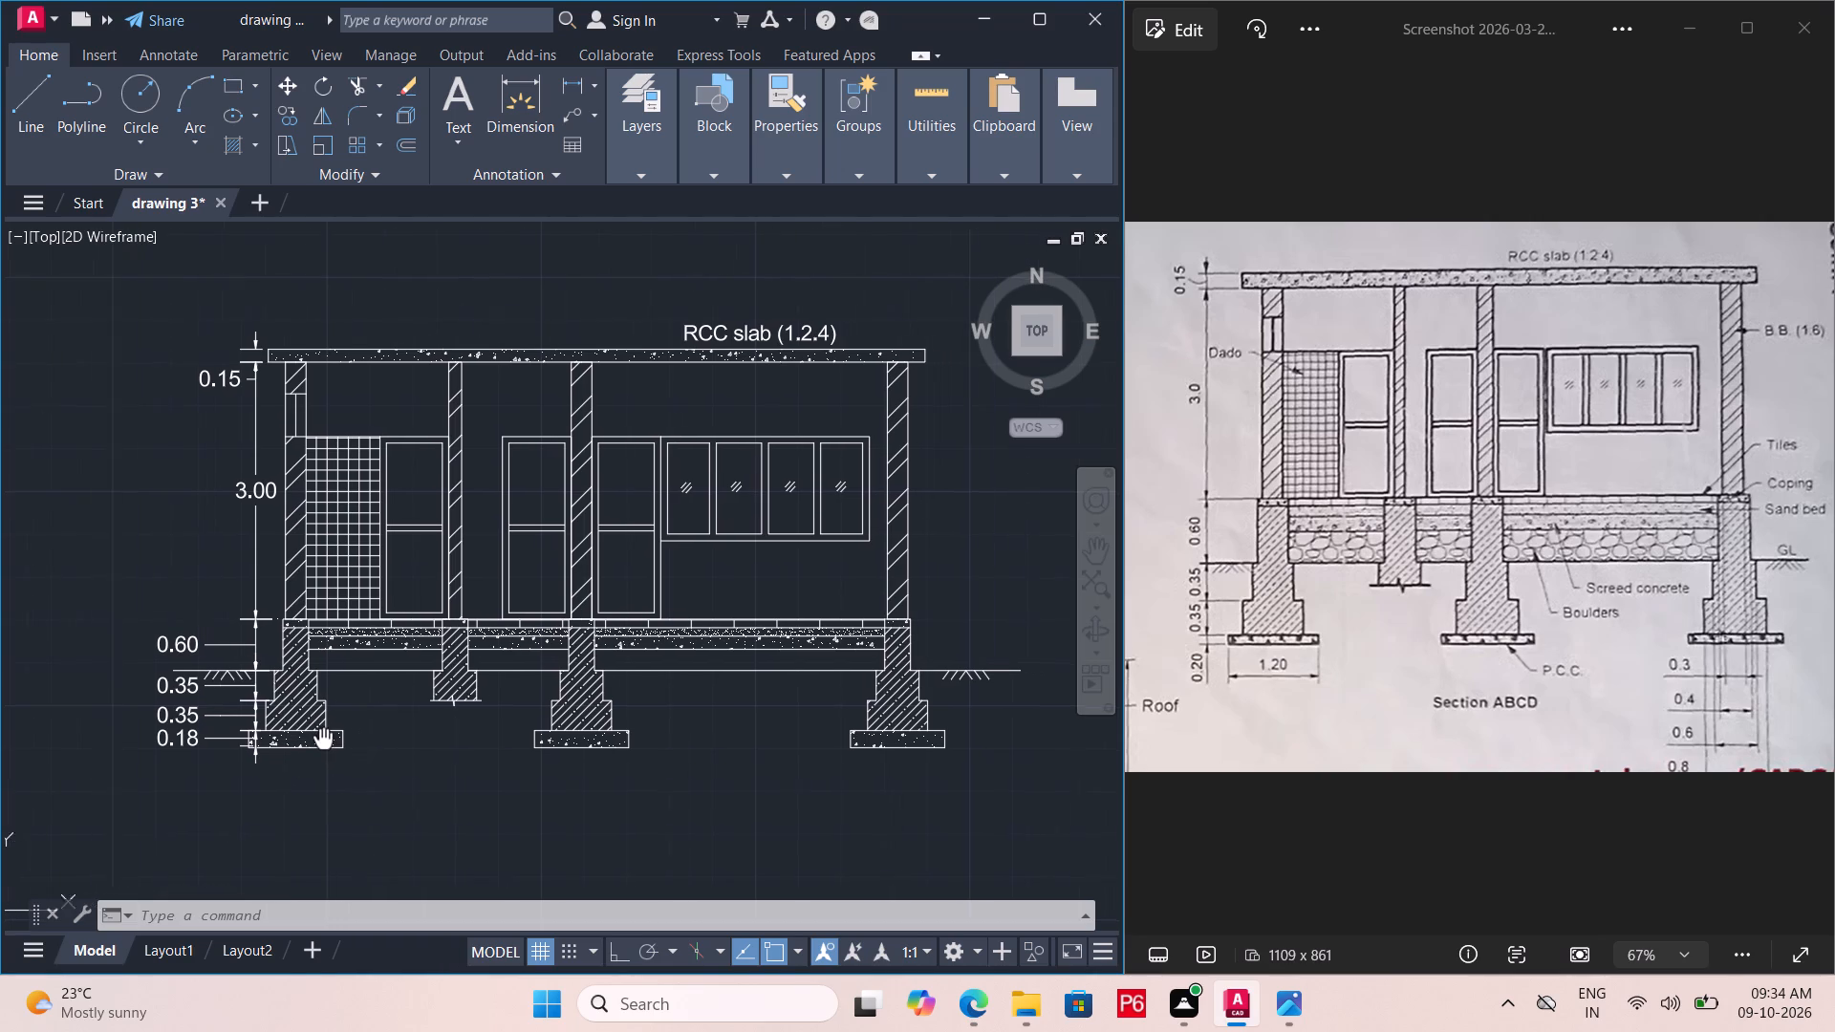
middle_click_drag(323, 741, 278, 728)
middle_click_drag(792, 470, 706, 485)
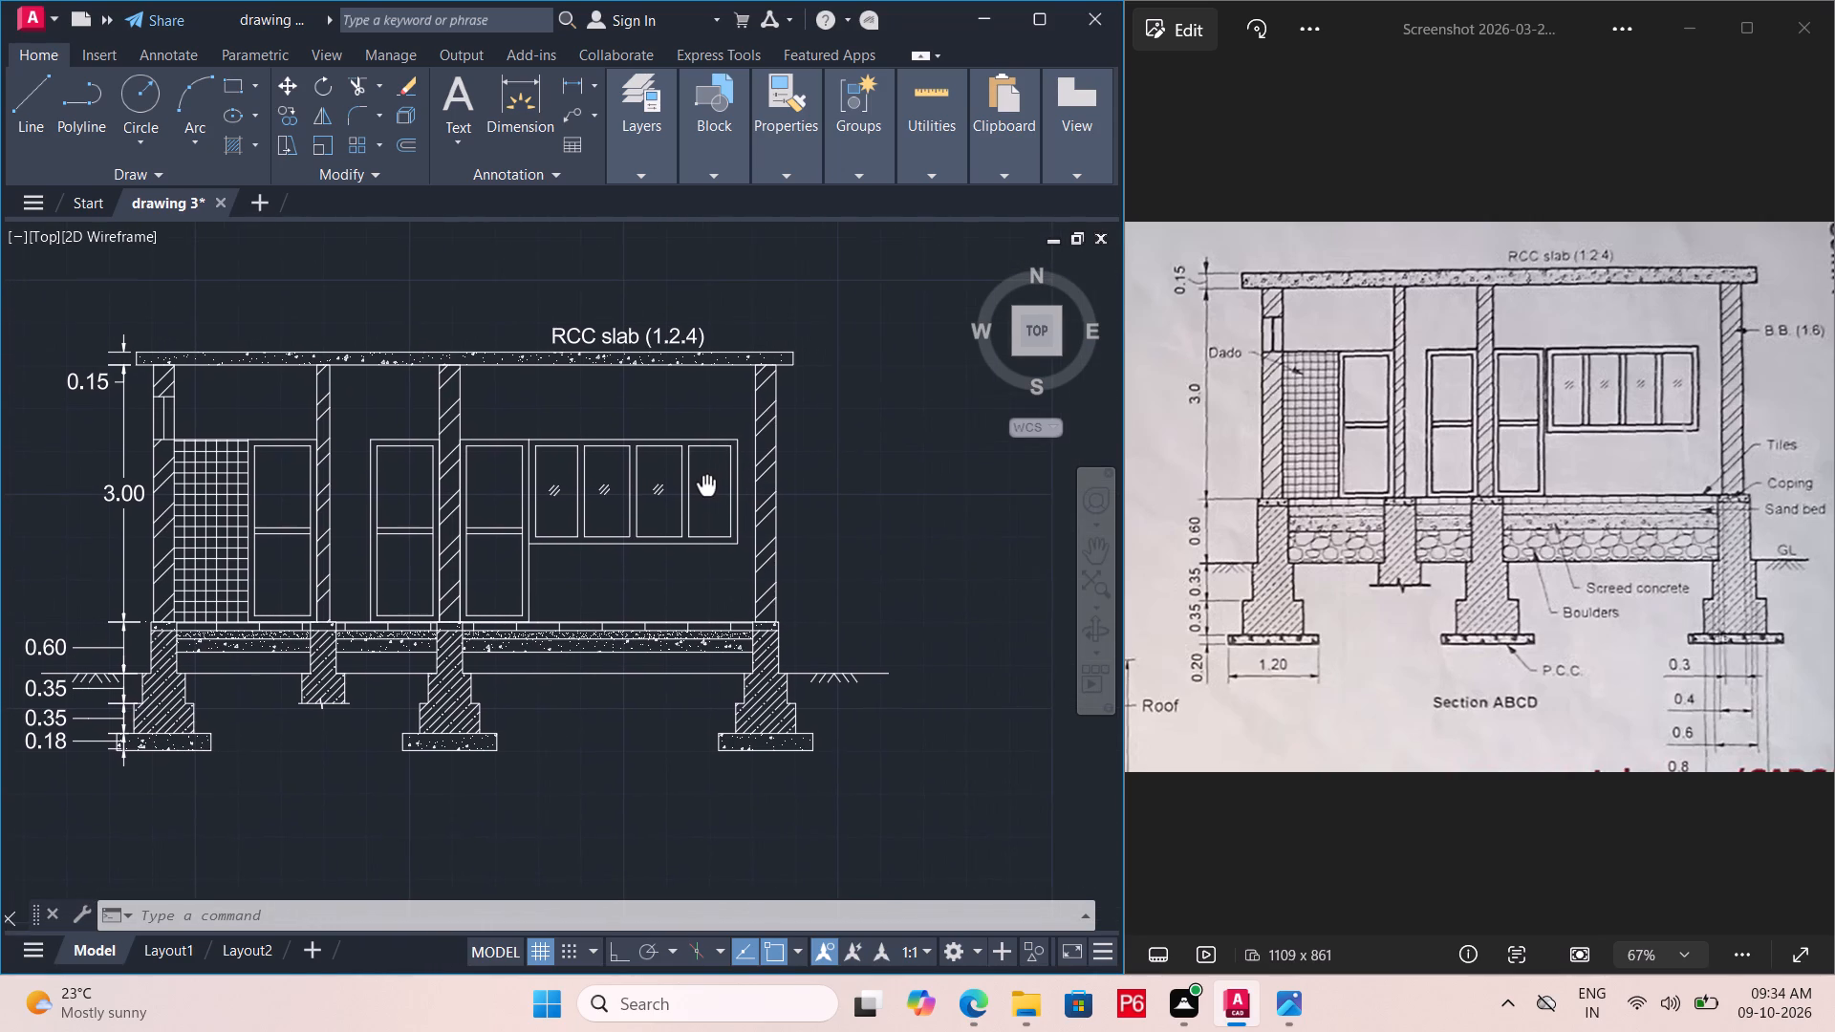
middle_click_drag(706, 485, 707, 490)
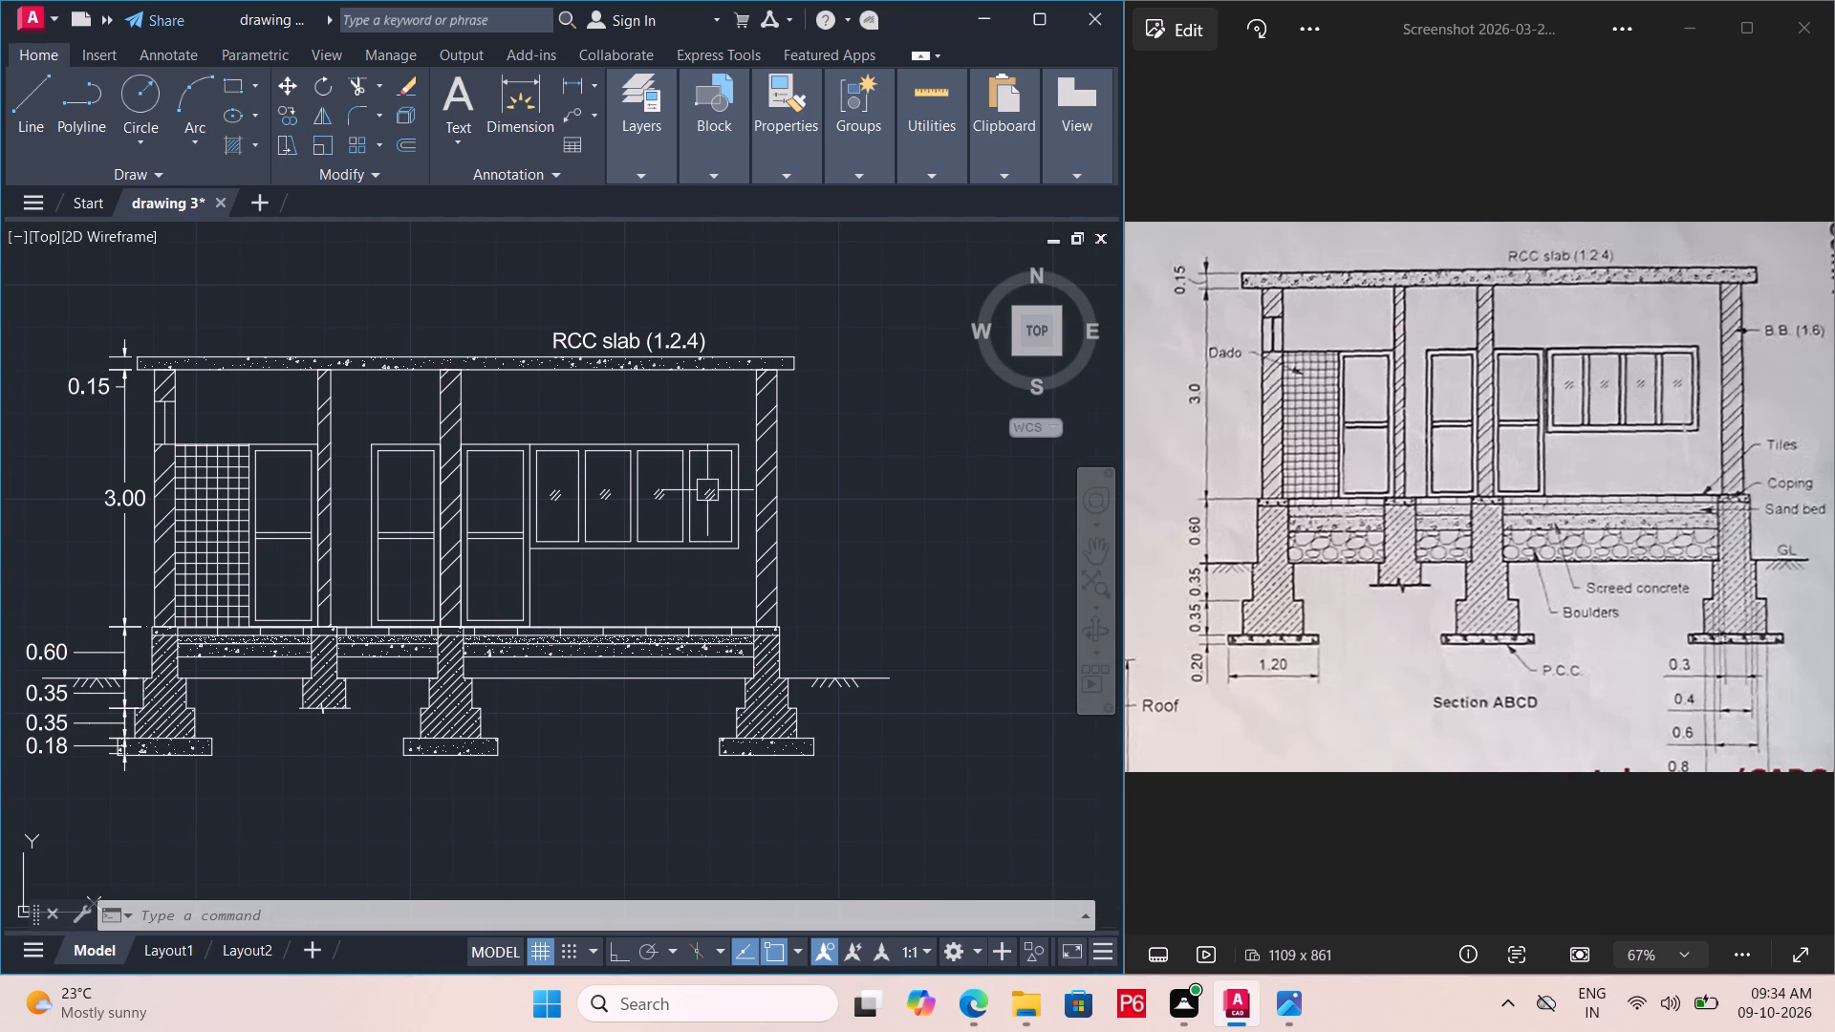
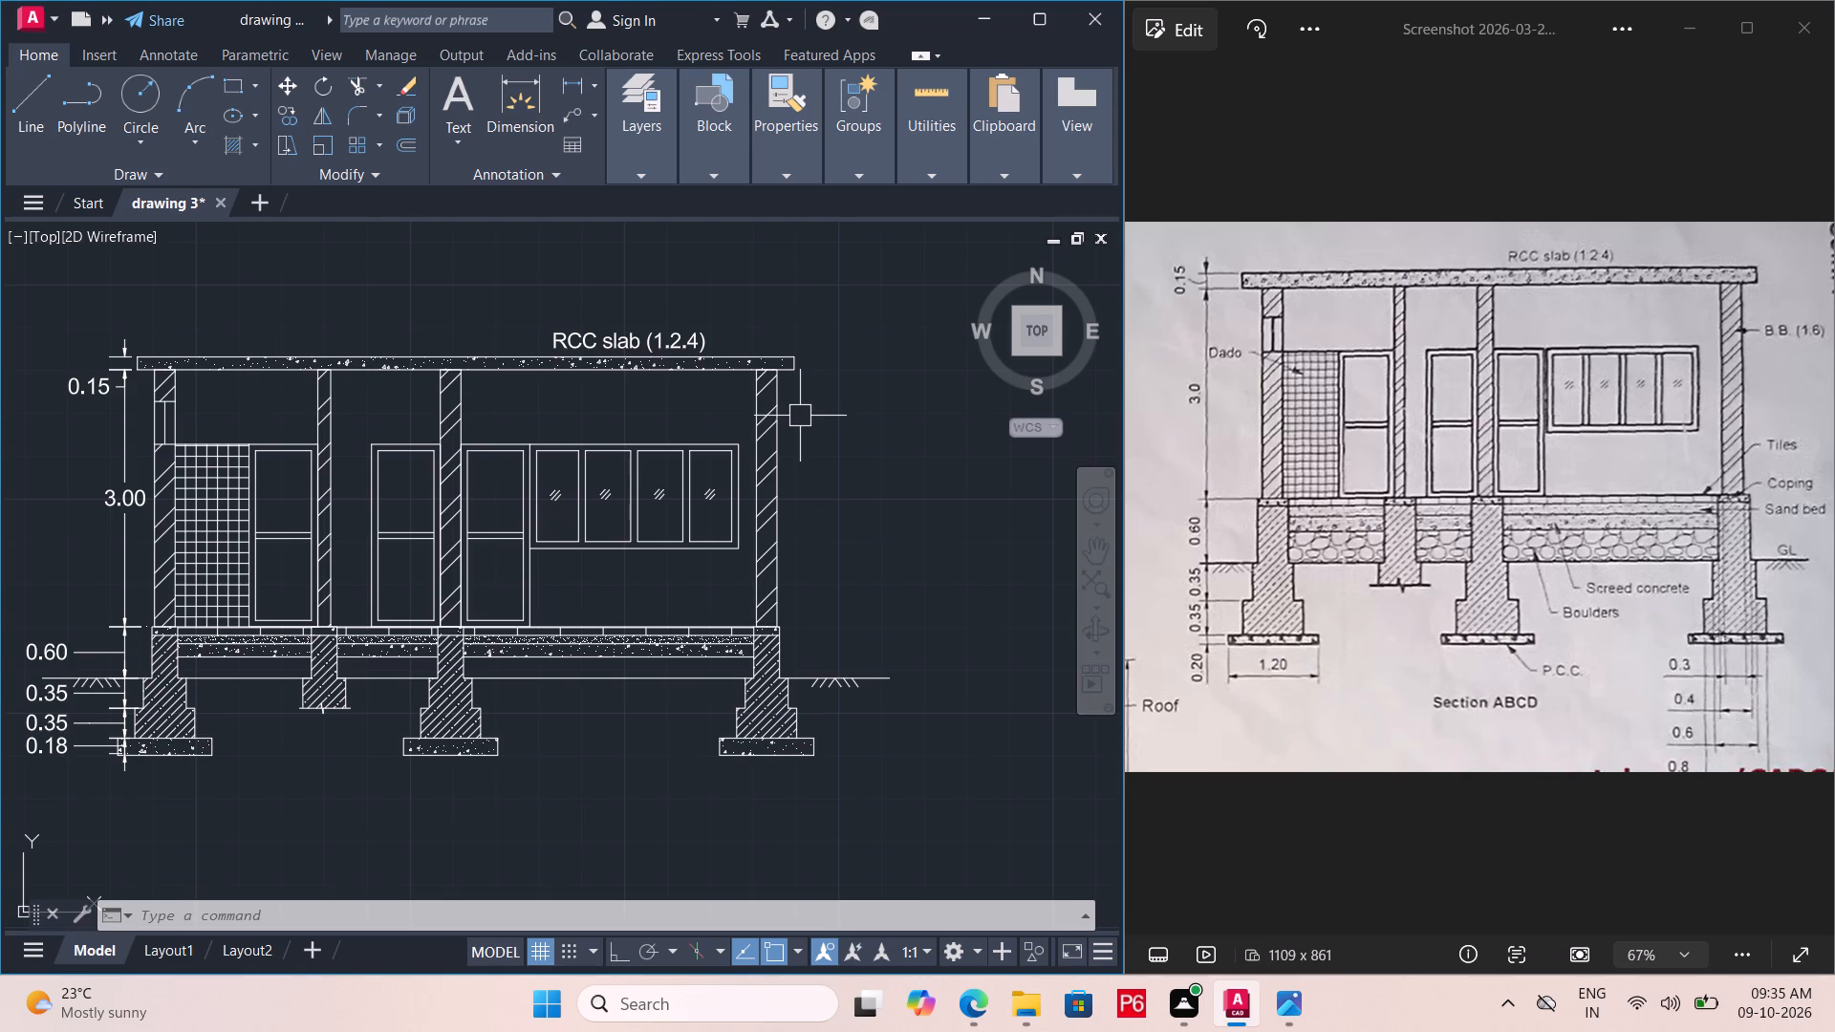
Hatch the three boulder-layer bays between the foundation walls with the GRAVEL pattern.
middle_click_drag(799, 417, 796, 473)
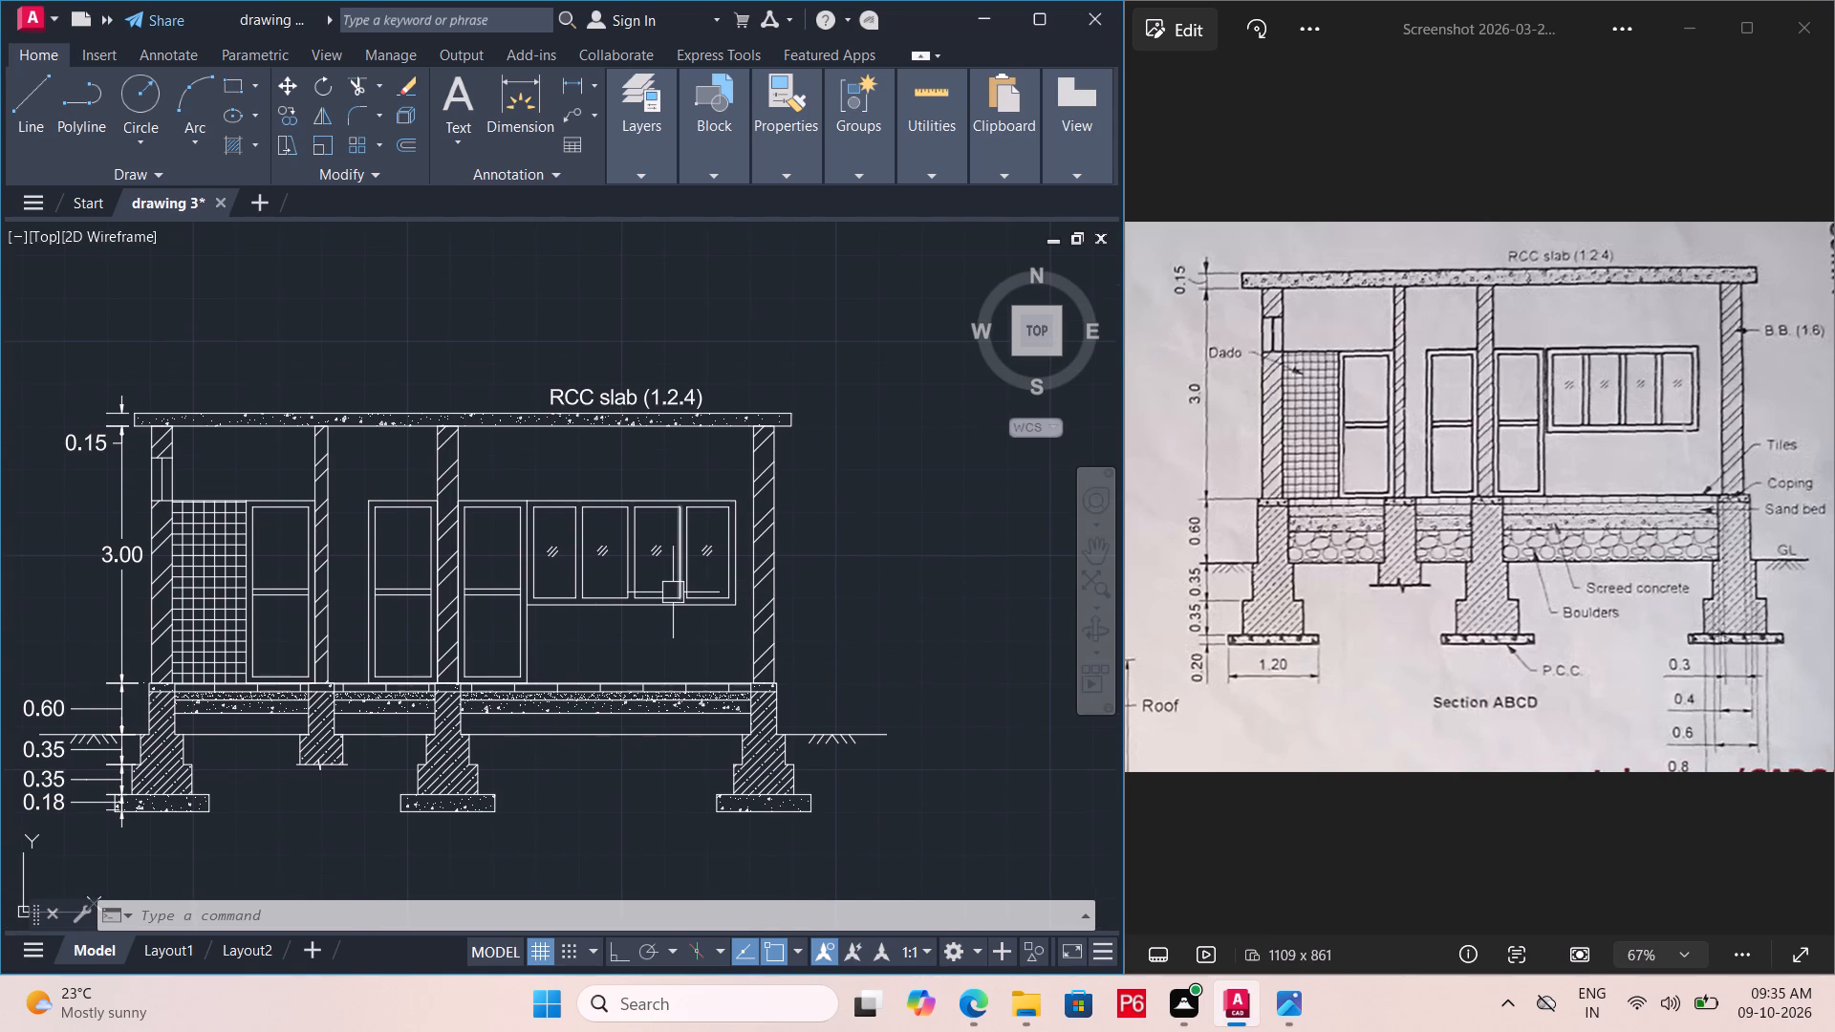
scroll(673, 592, "up", 1)
scroll(703, 571, "down", 1)
middle_click_drag(680, 623, 680, 575)
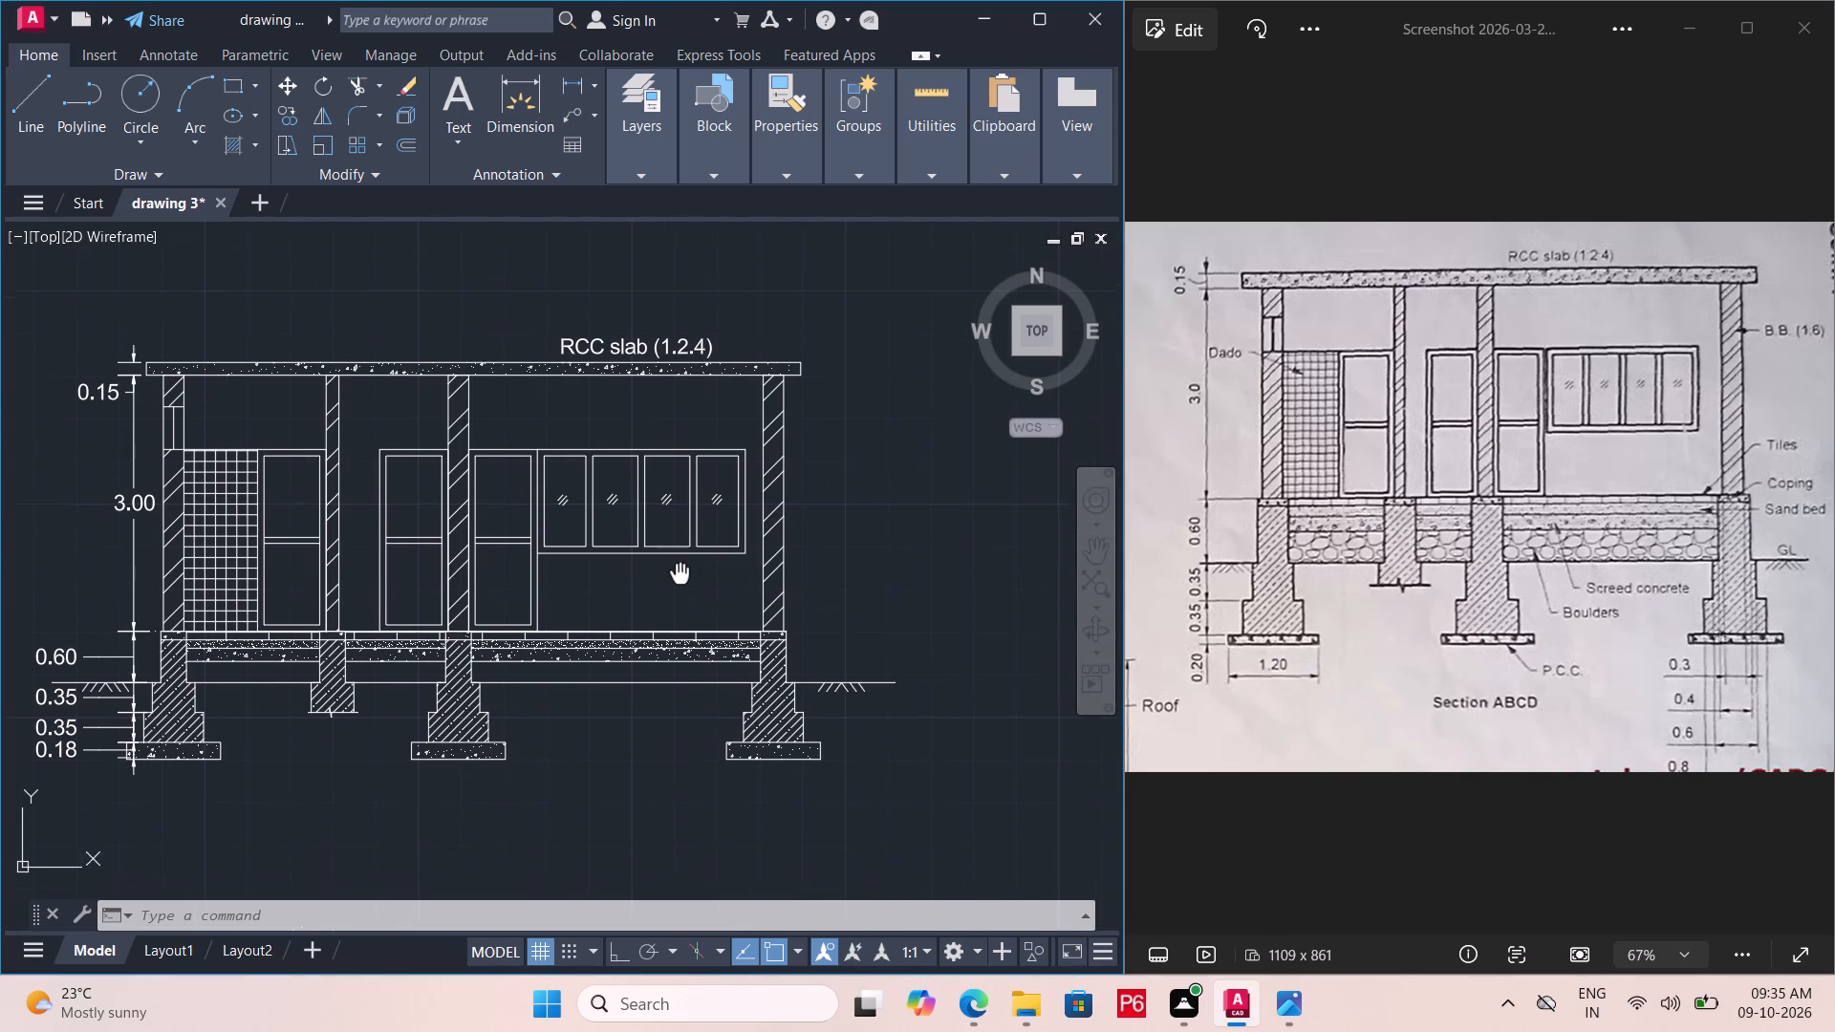
middle_click_drag(680, 575, 677, 507)
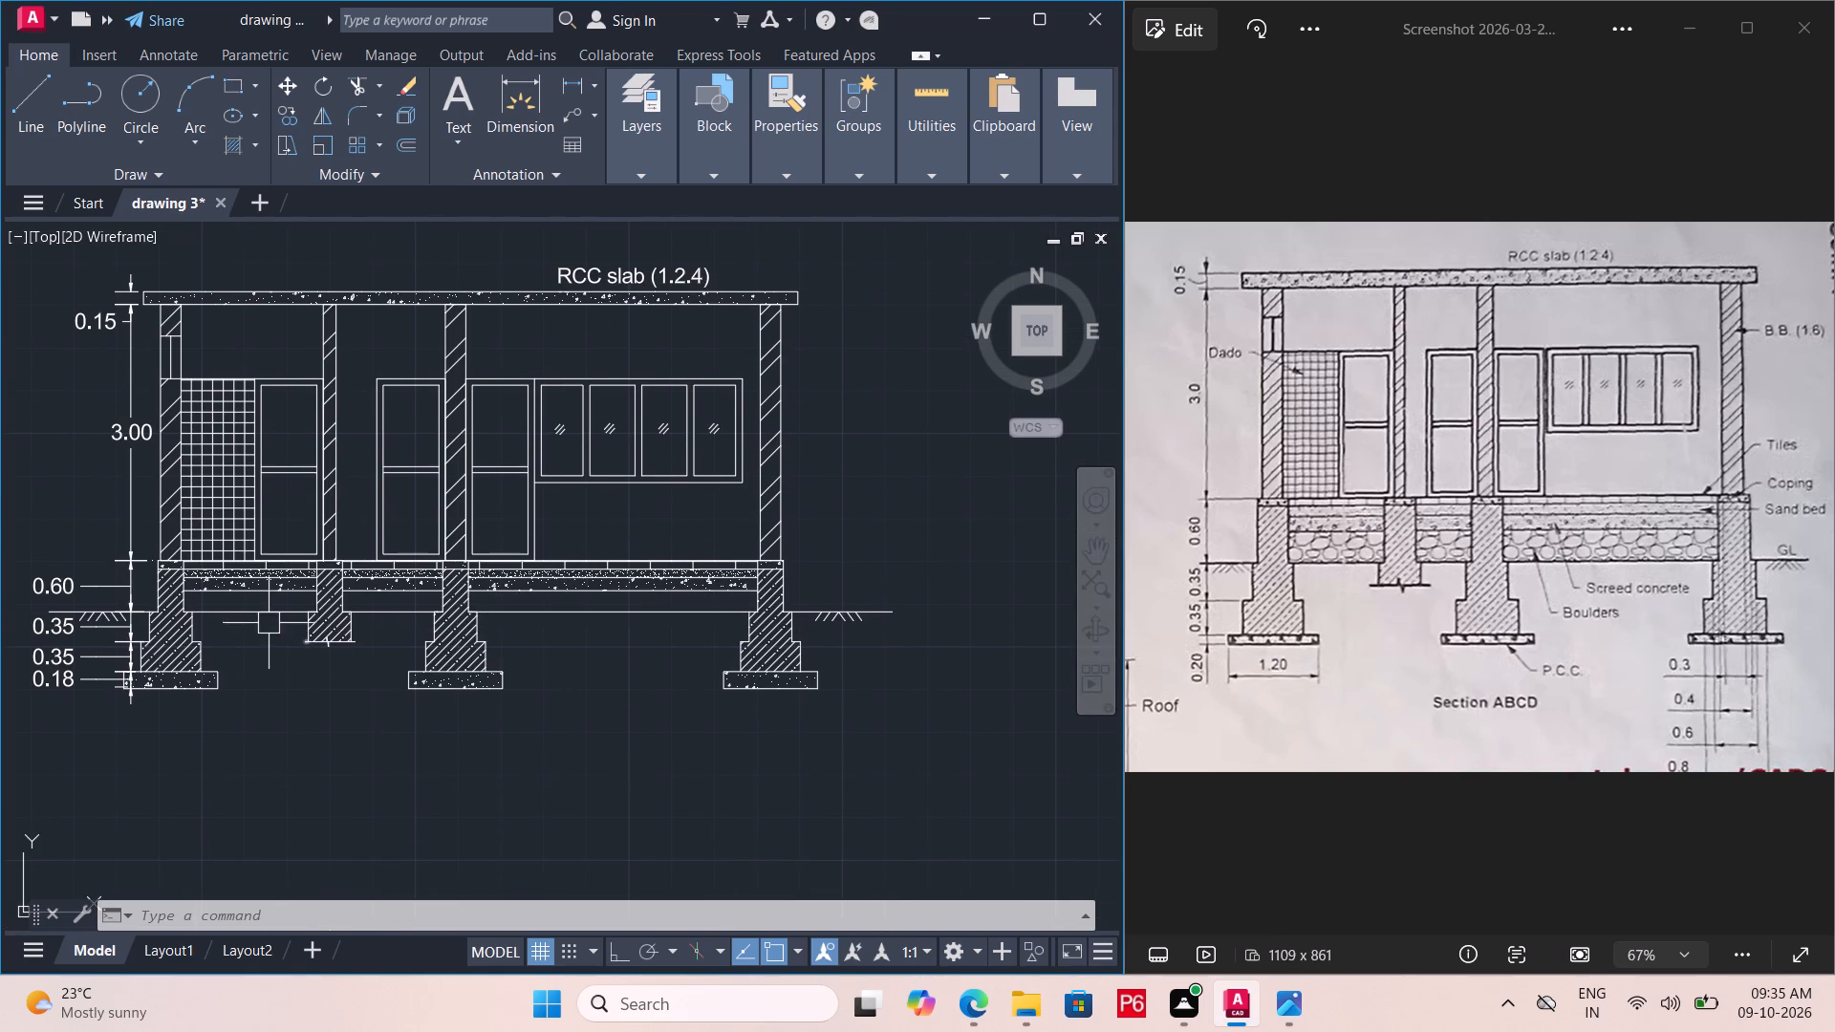
scroll(267, 621, "up", 1)
left_click(227, 148)
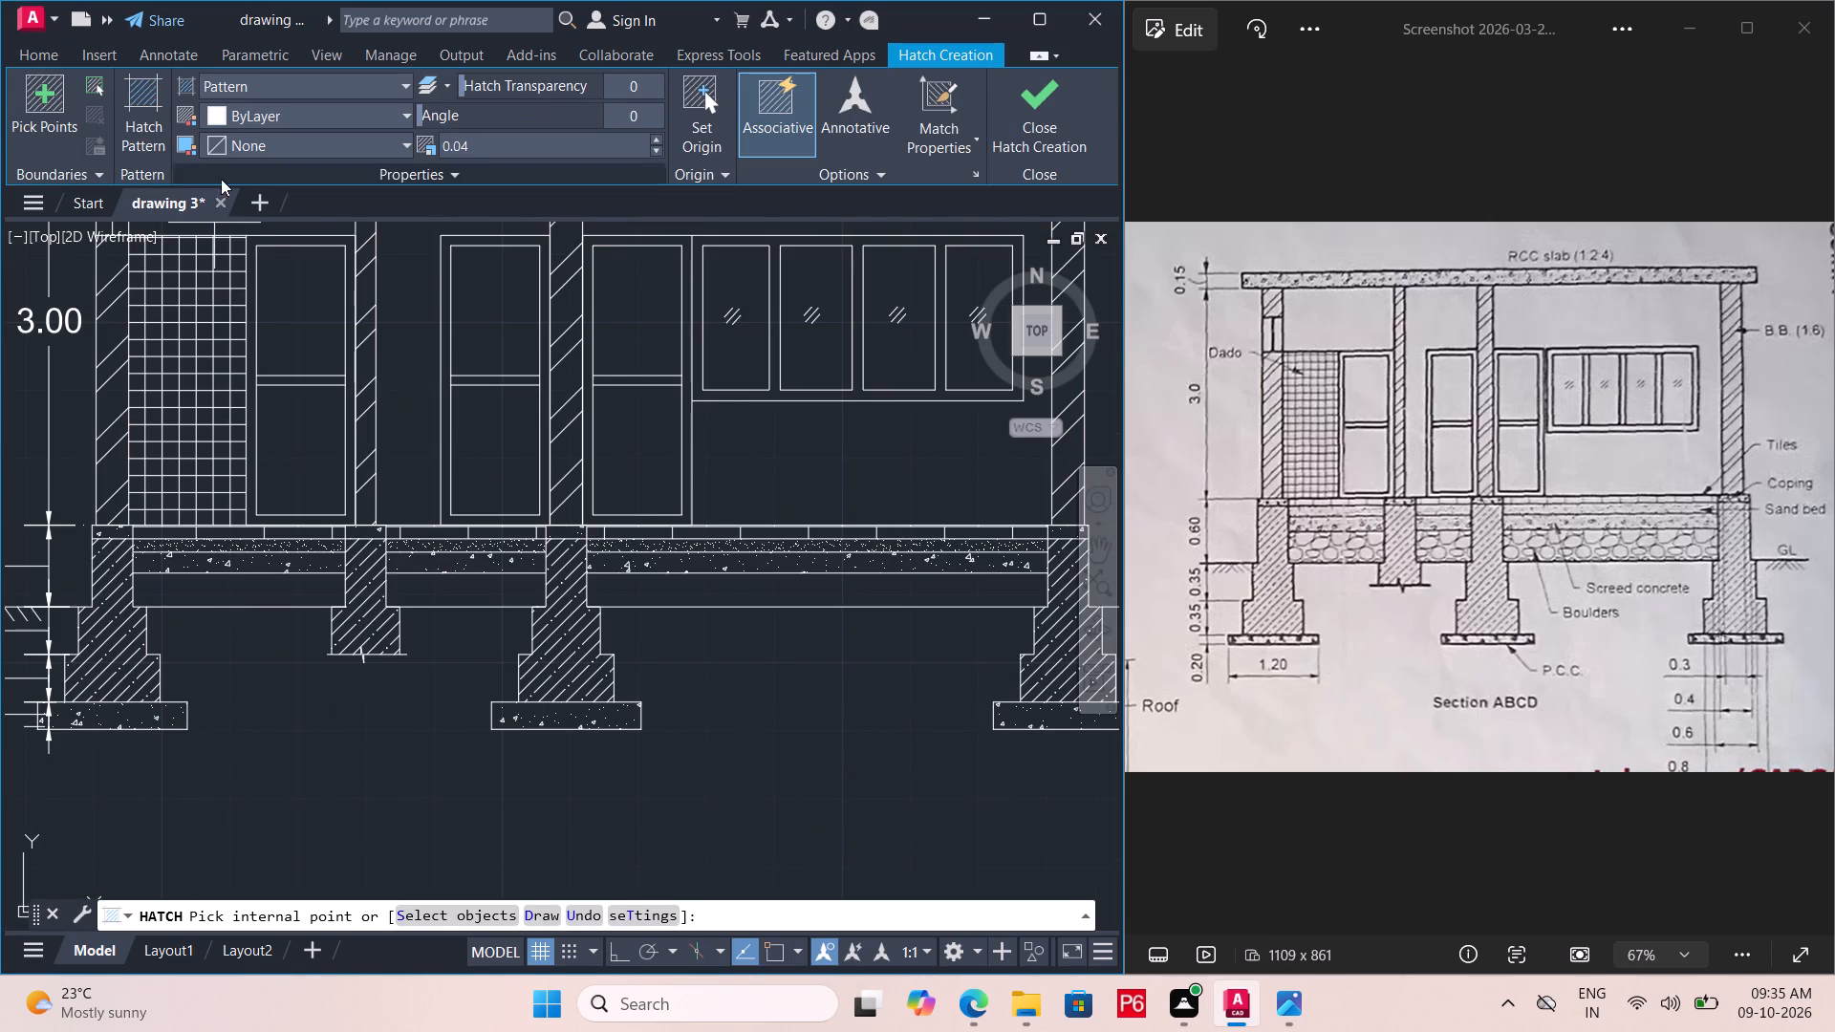
left_click(146, 126)
scroll(247, 354, "down", 2)
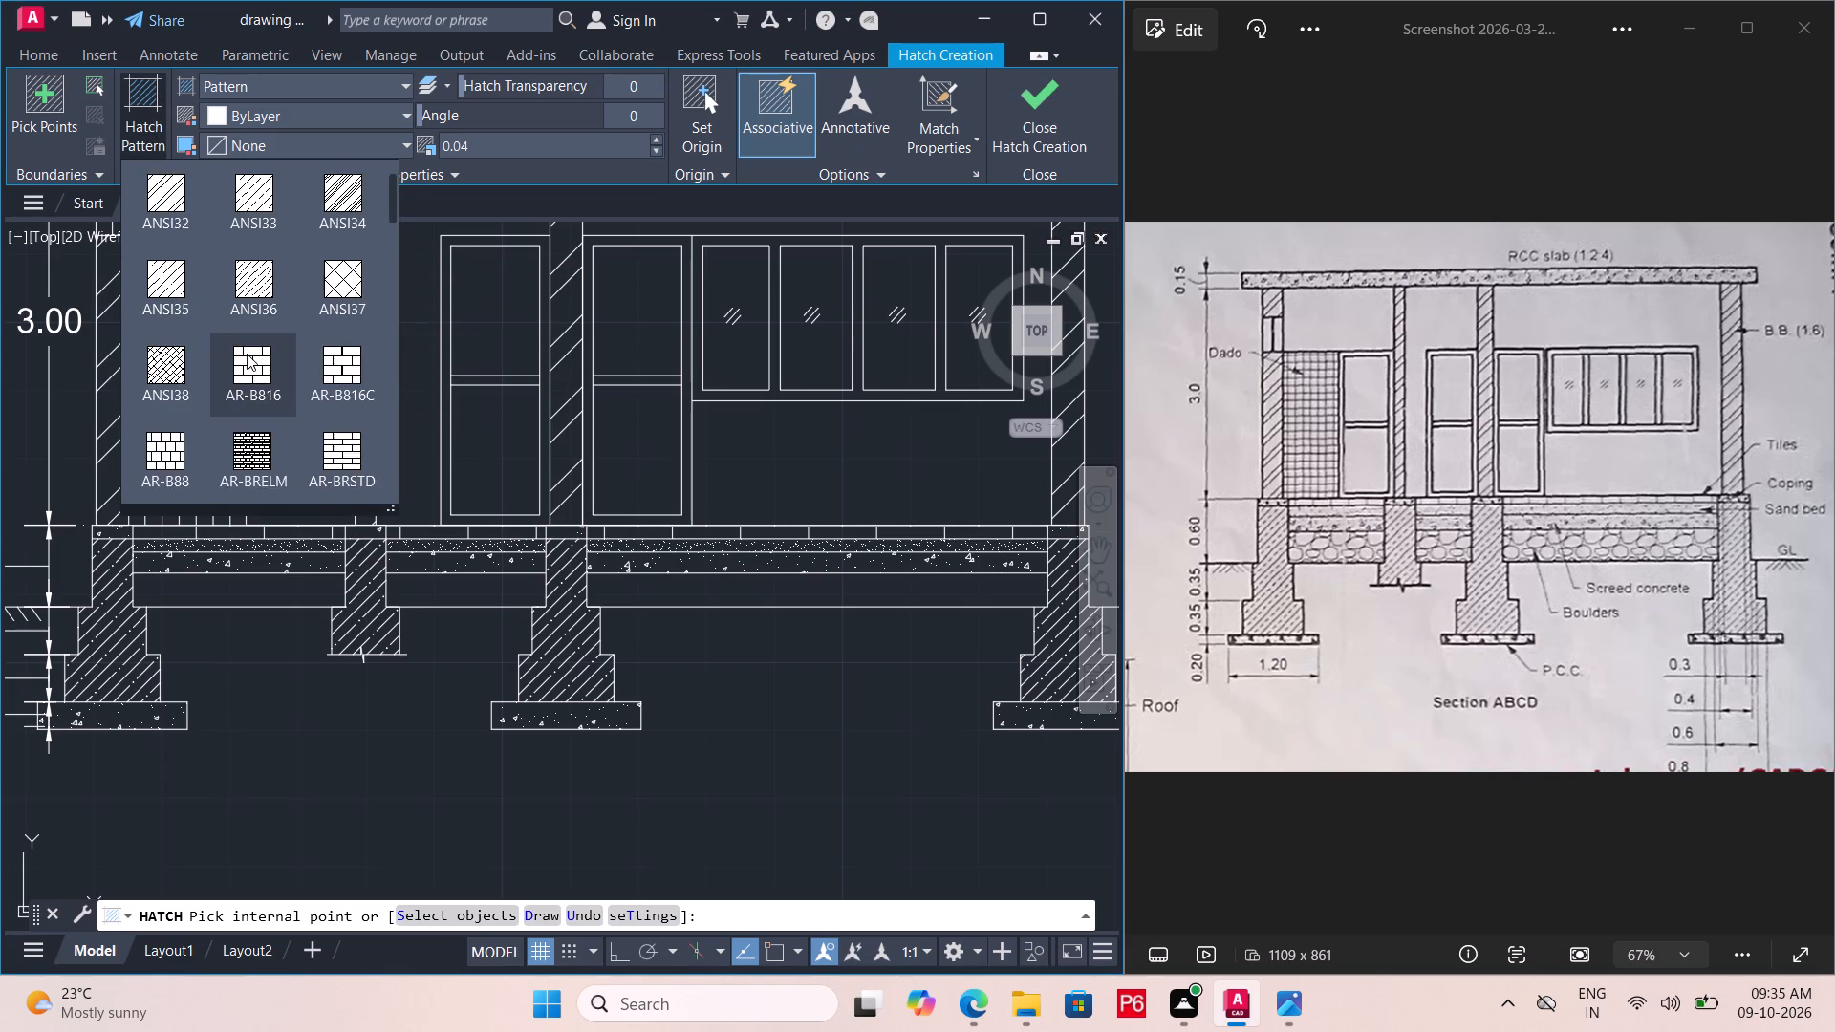
scroll(247, 354, "down", 4)
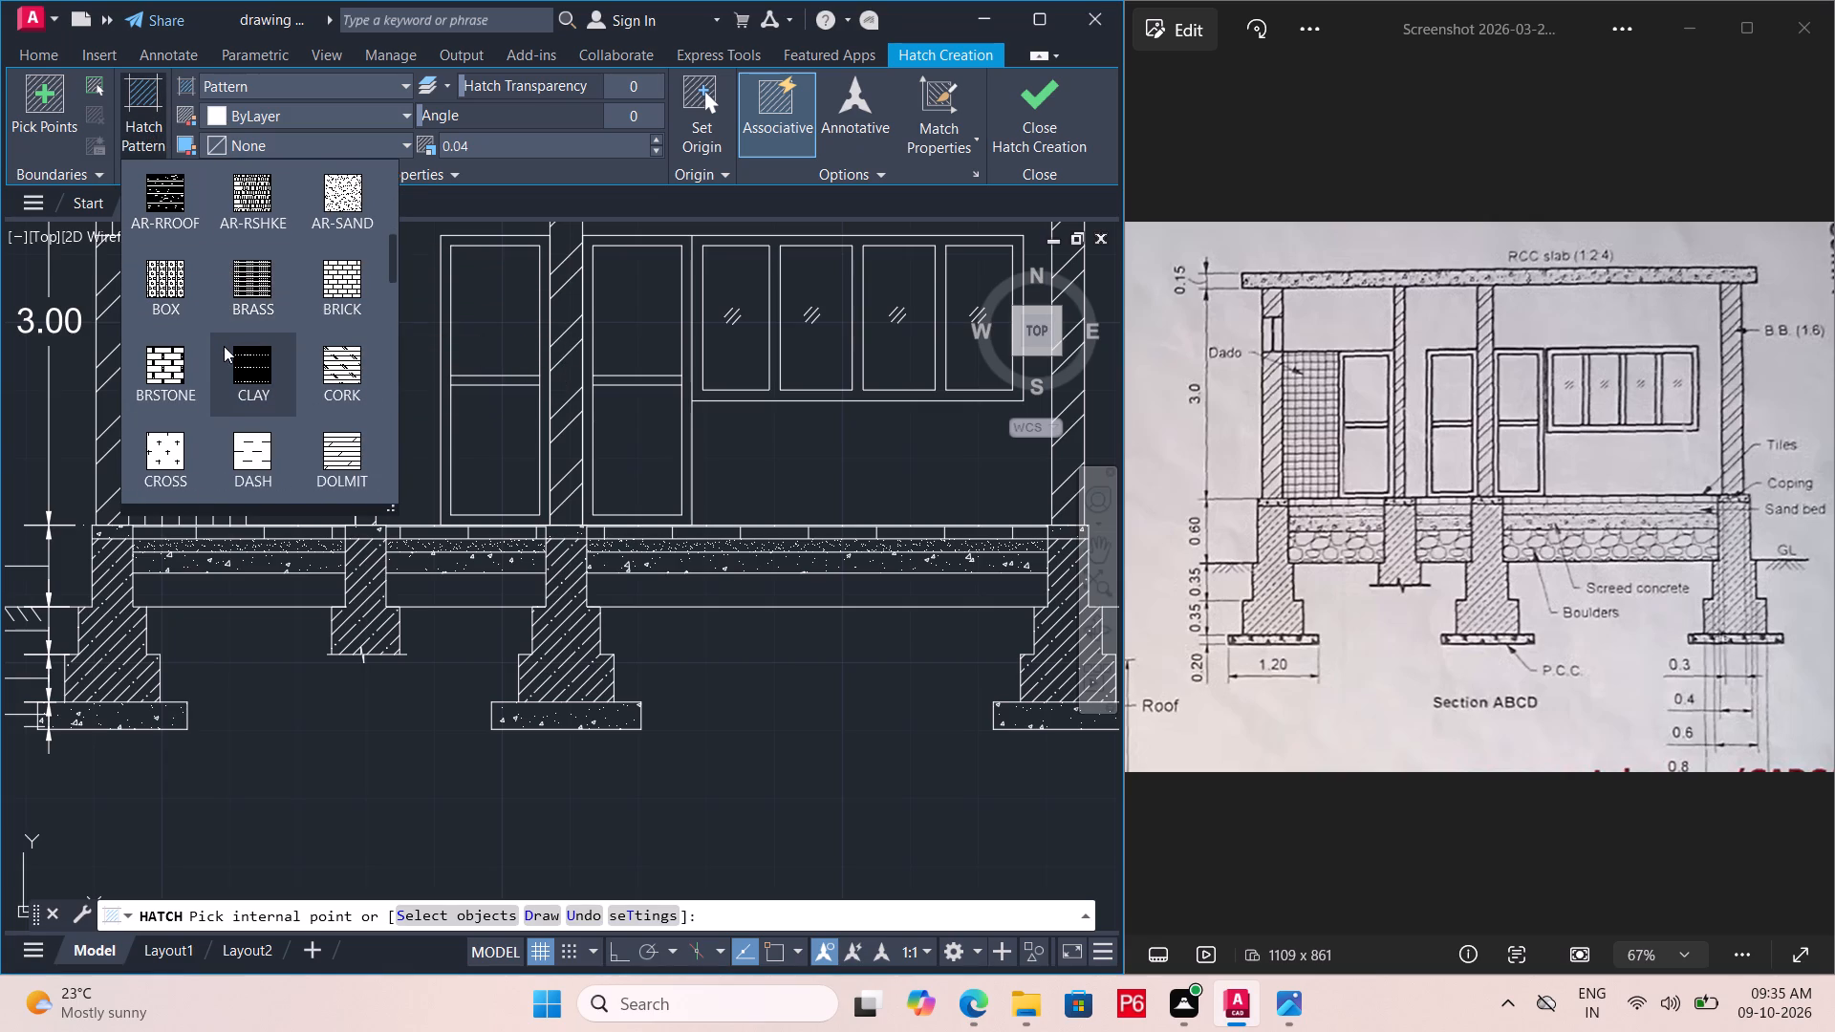
scroll(211, 365, "down", 4)
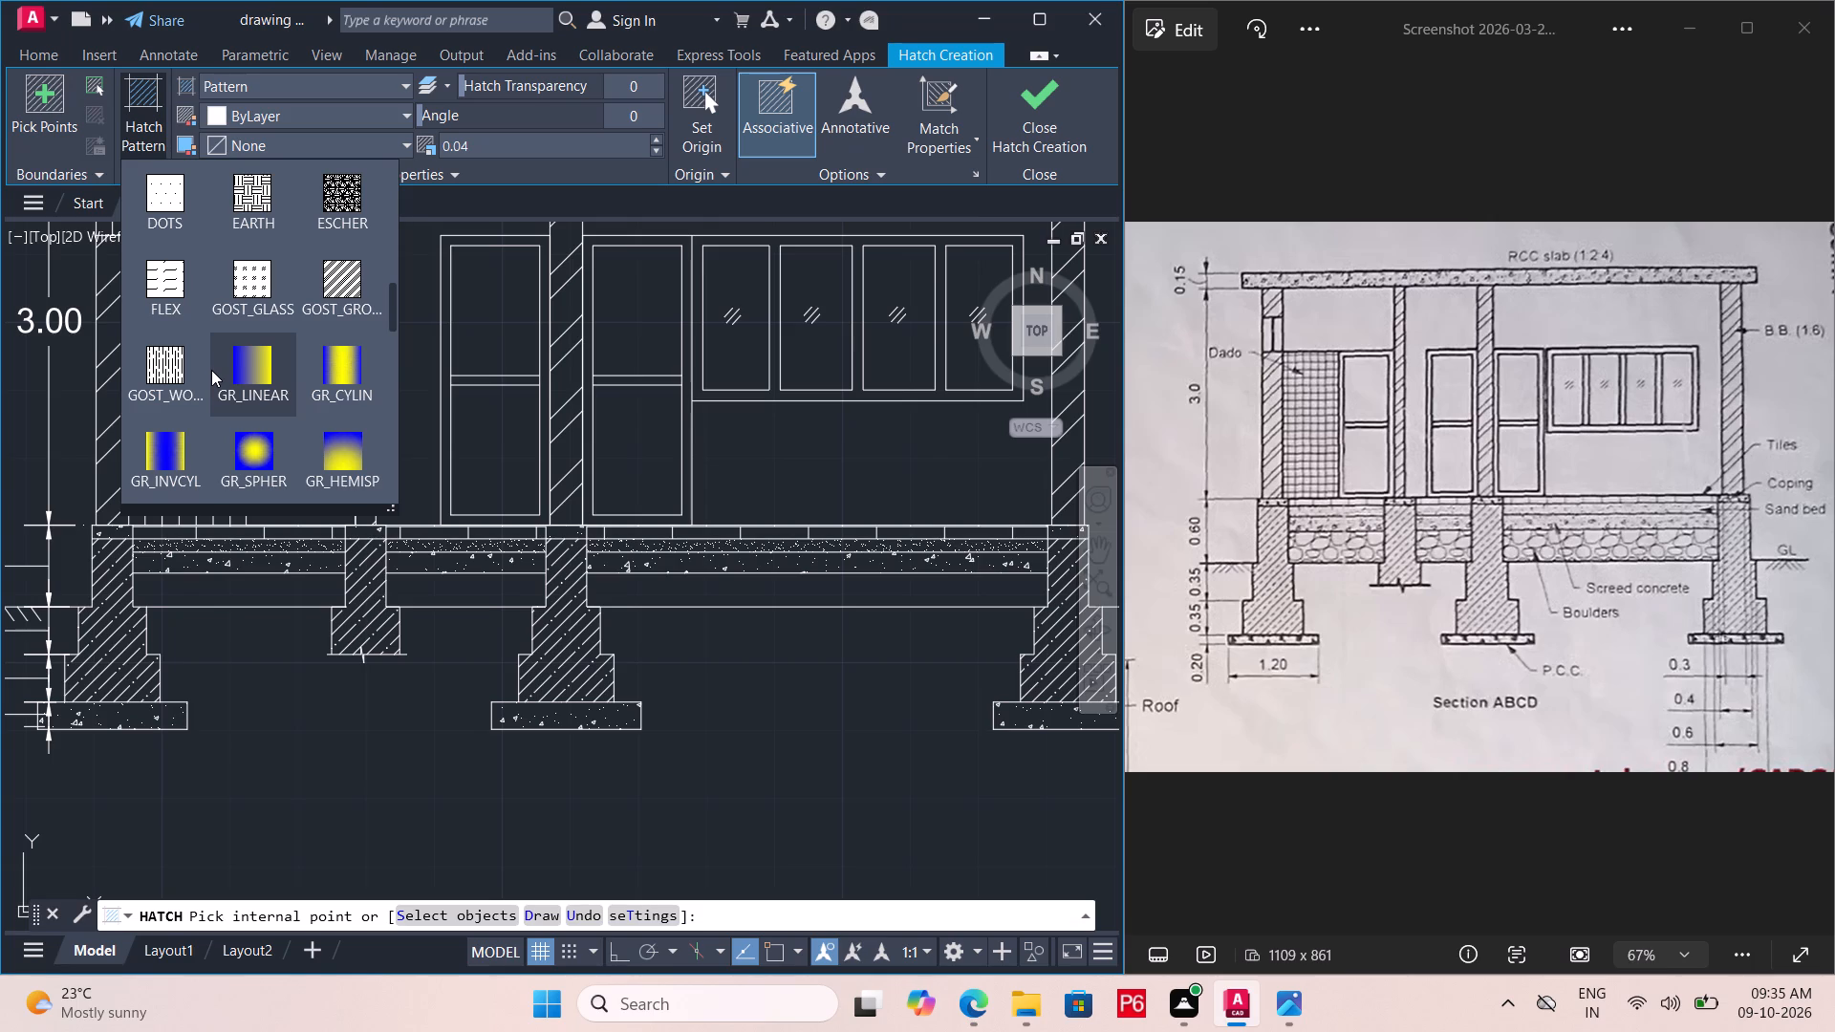
scroll(211, 373, "down", 4)
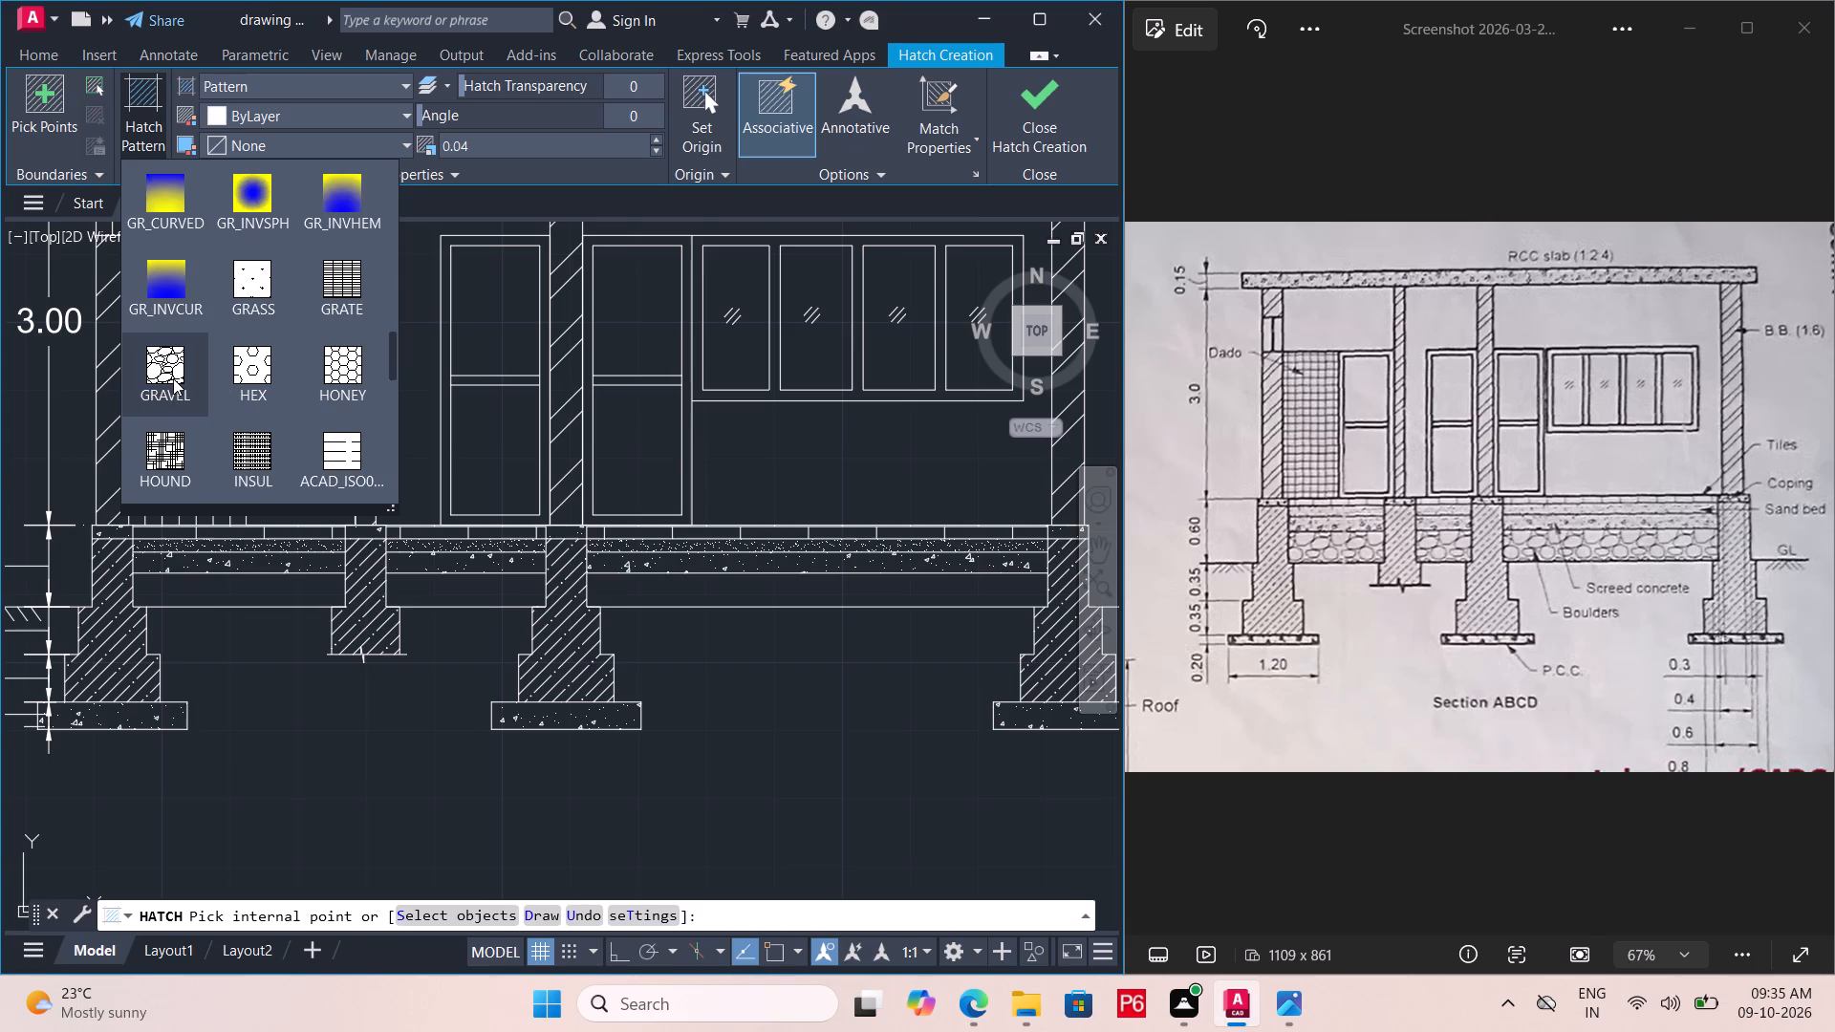
left_click(173, 378)
left_click(230, 582)
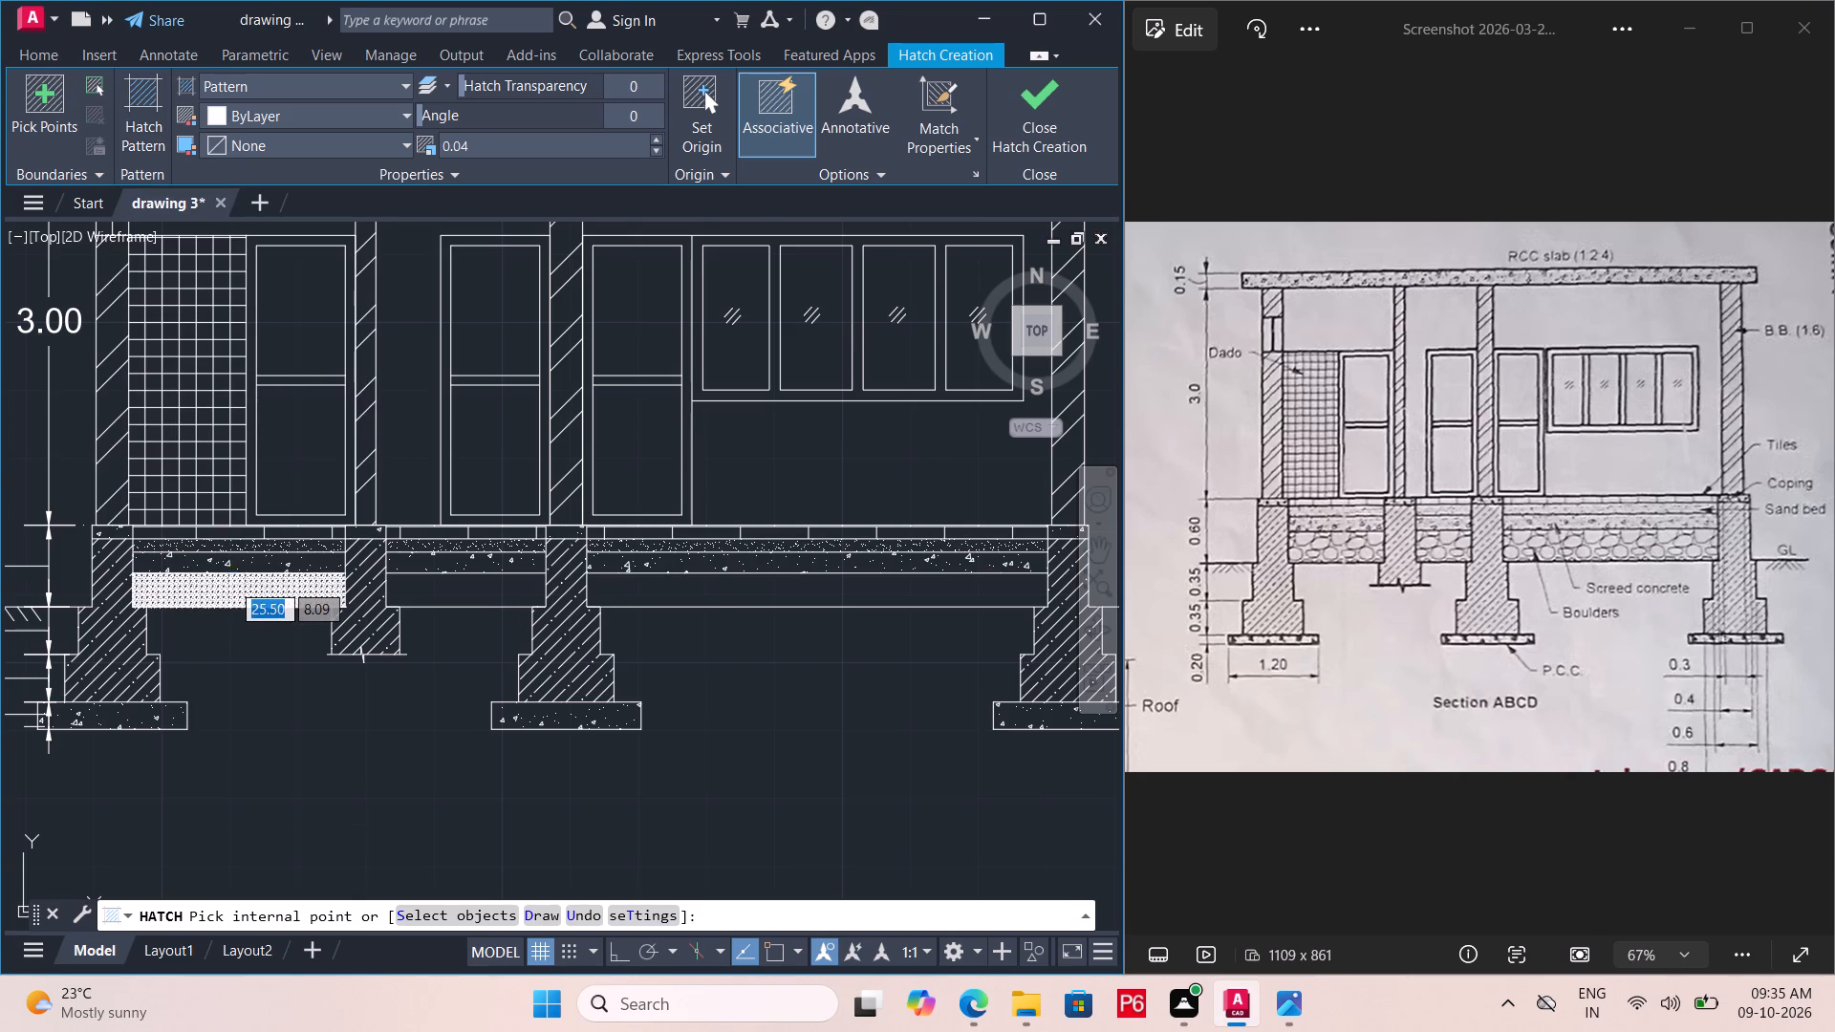
left_click(464, 590)
left_click(646, 592)
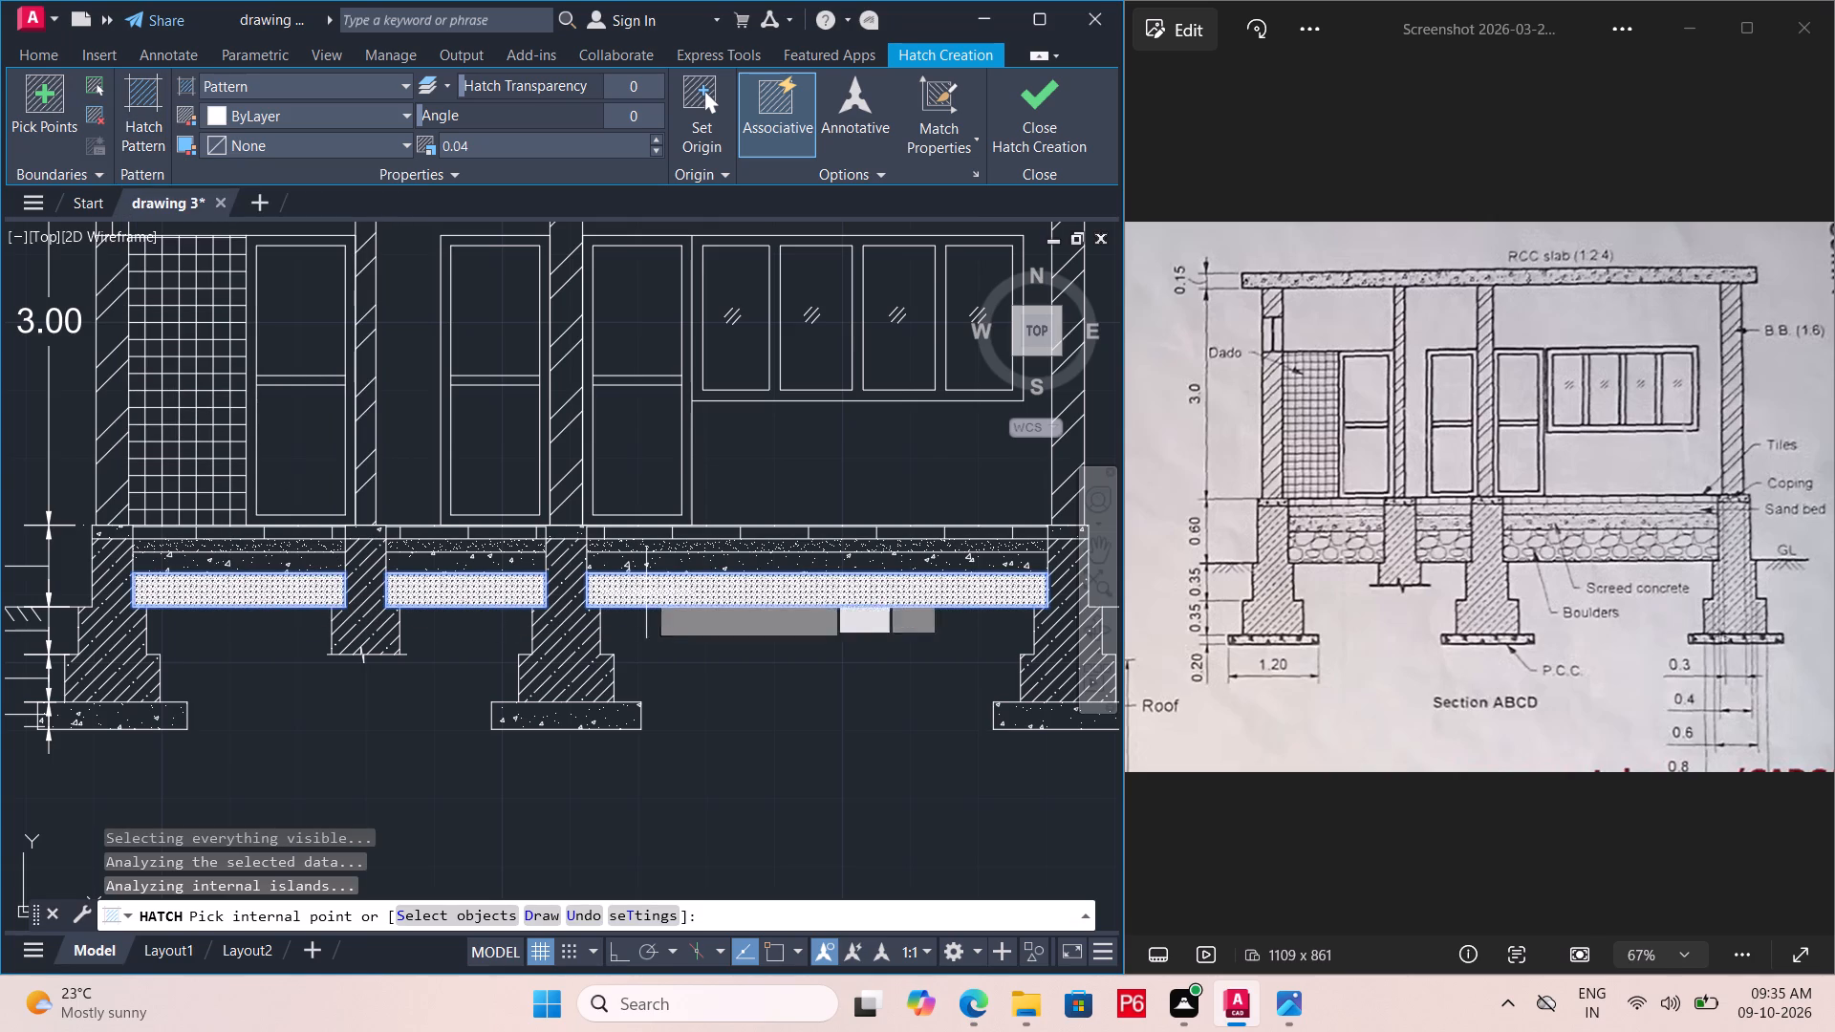
Set the boulder-layer hatch scale to 0.18 and finish the hatch.
double_click(478, 148)
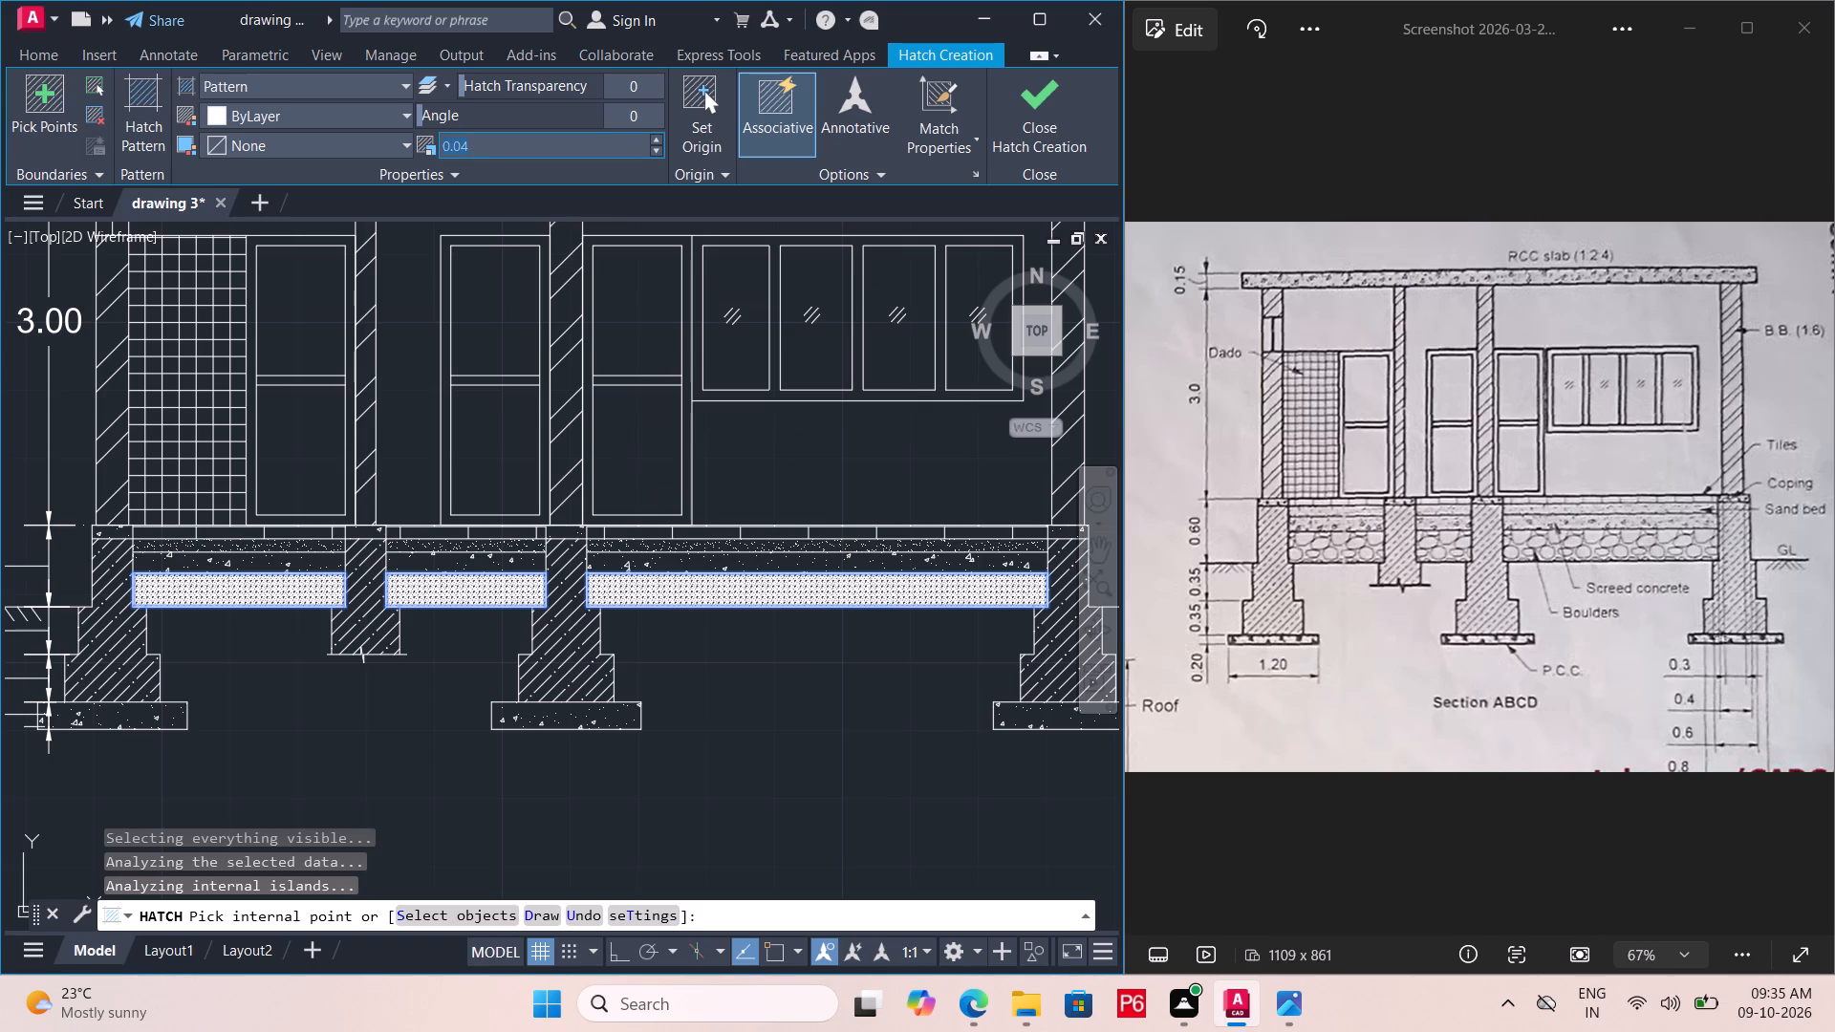
type("13")
key("BackSpace")
key("BackSpace")
type("0.18")
key("Return")
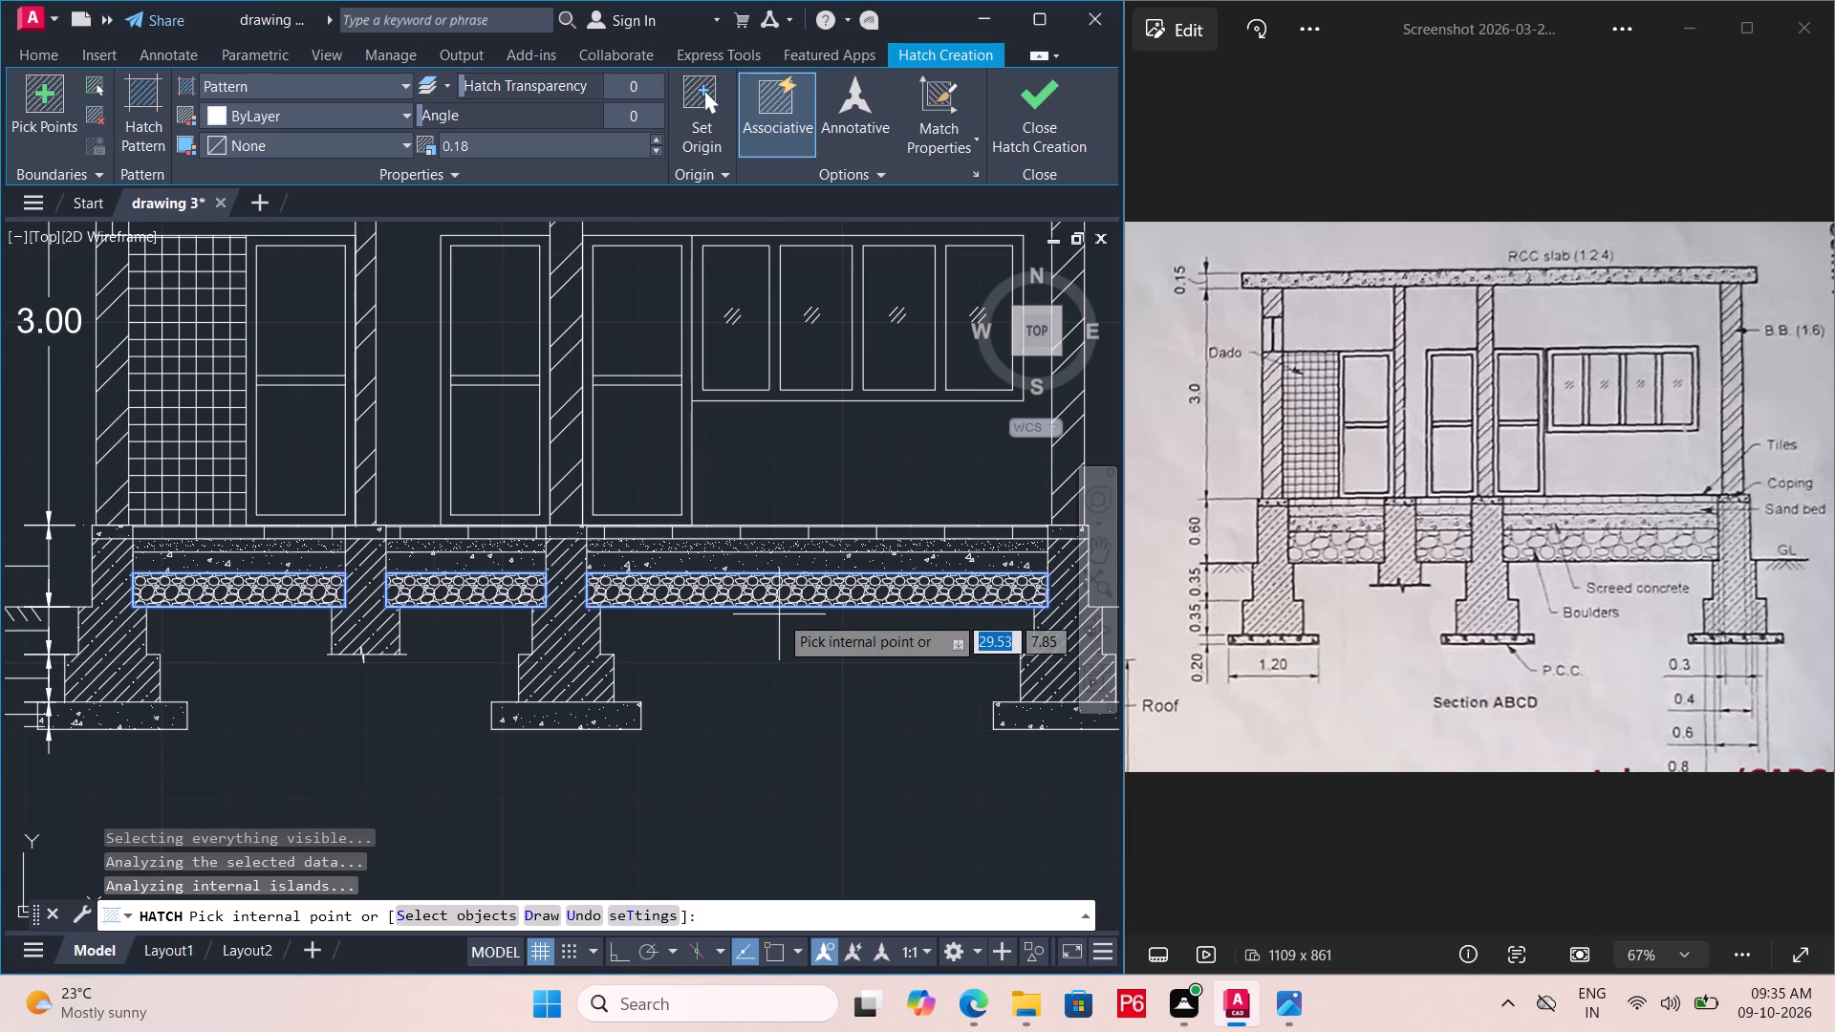
key("Escape")
left_click(777, 647)
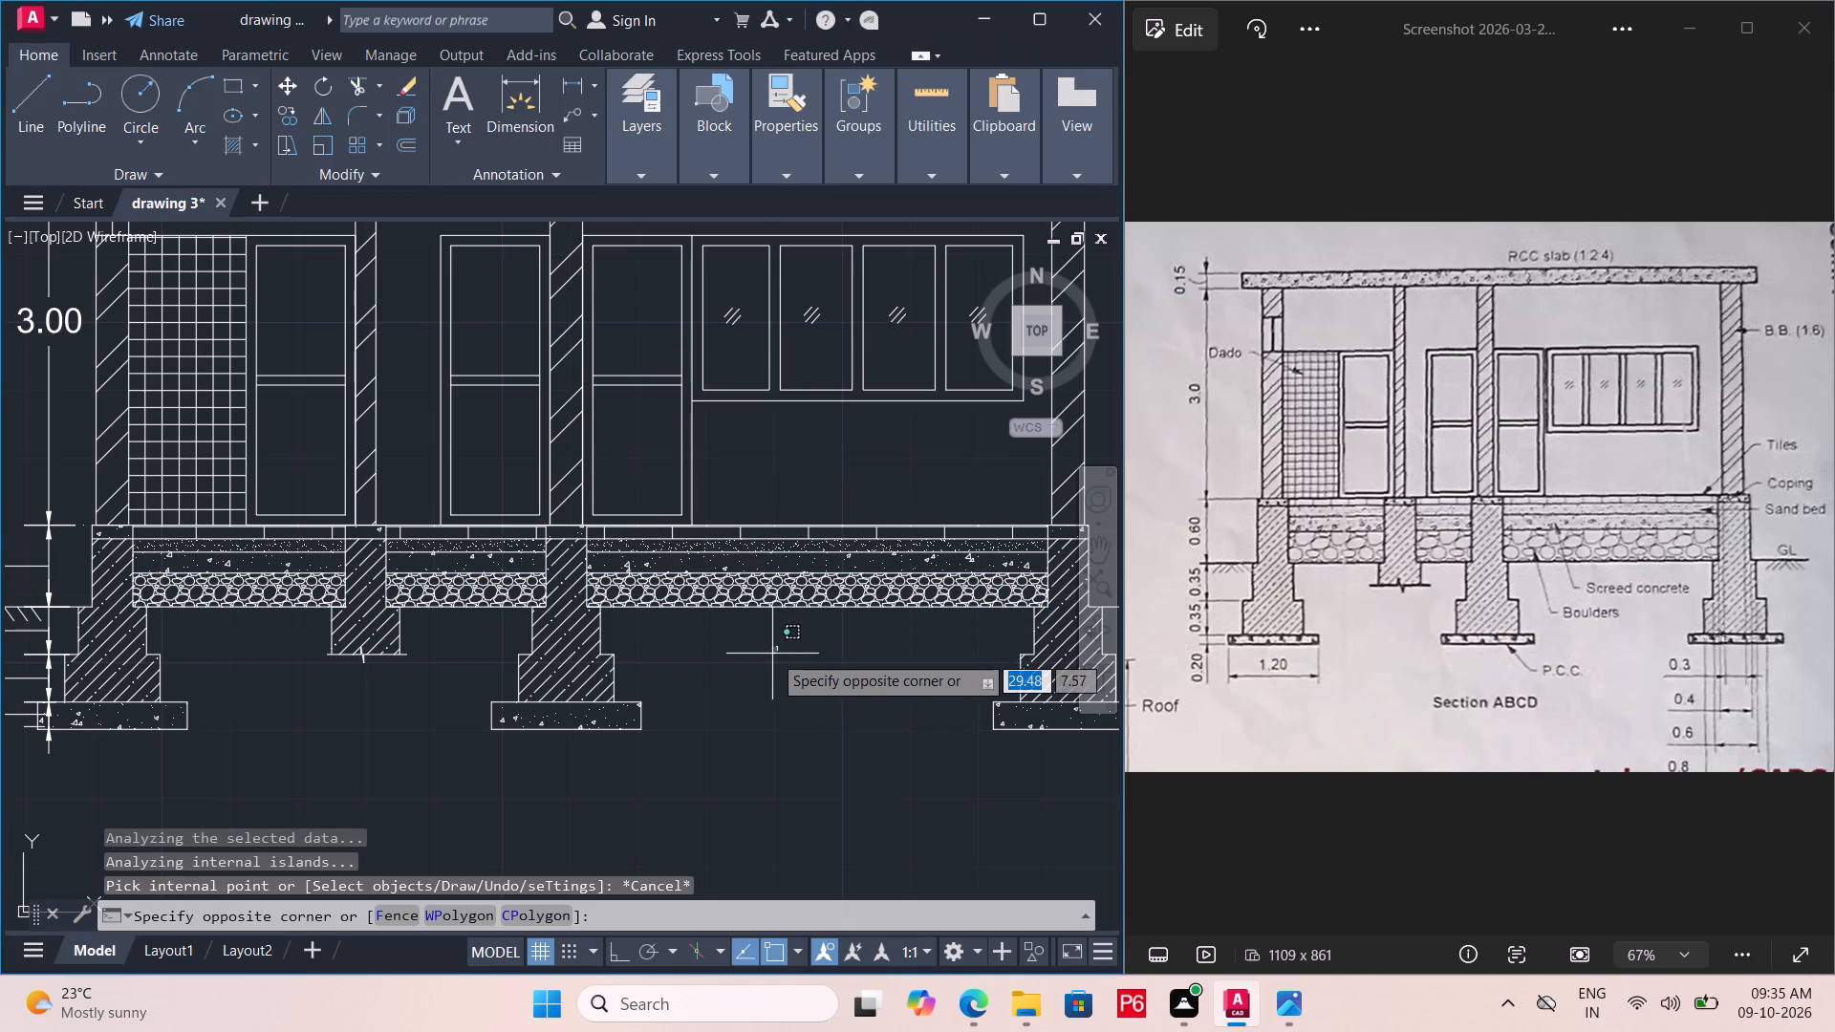
Save the drawing.
key("ctrl+s")
key("ctrl+s")
key("ctrl+s")
key("ctrl+s")
key("ctrl+s")
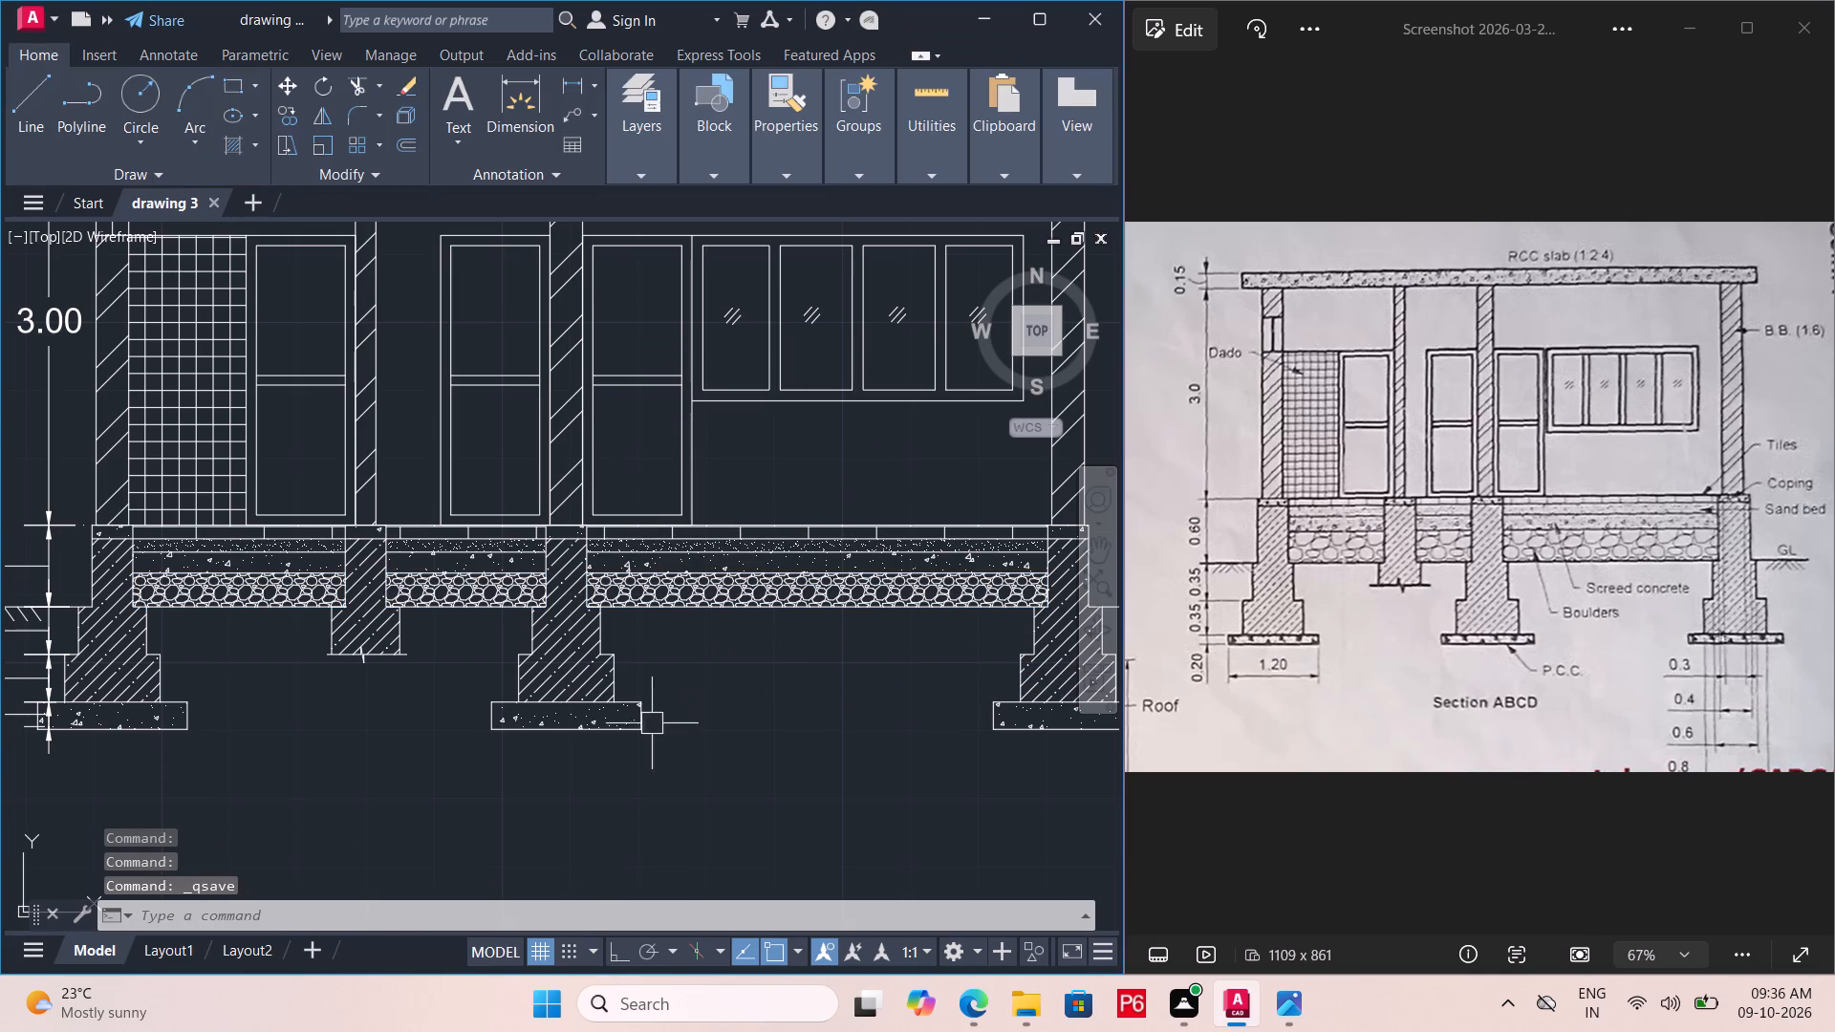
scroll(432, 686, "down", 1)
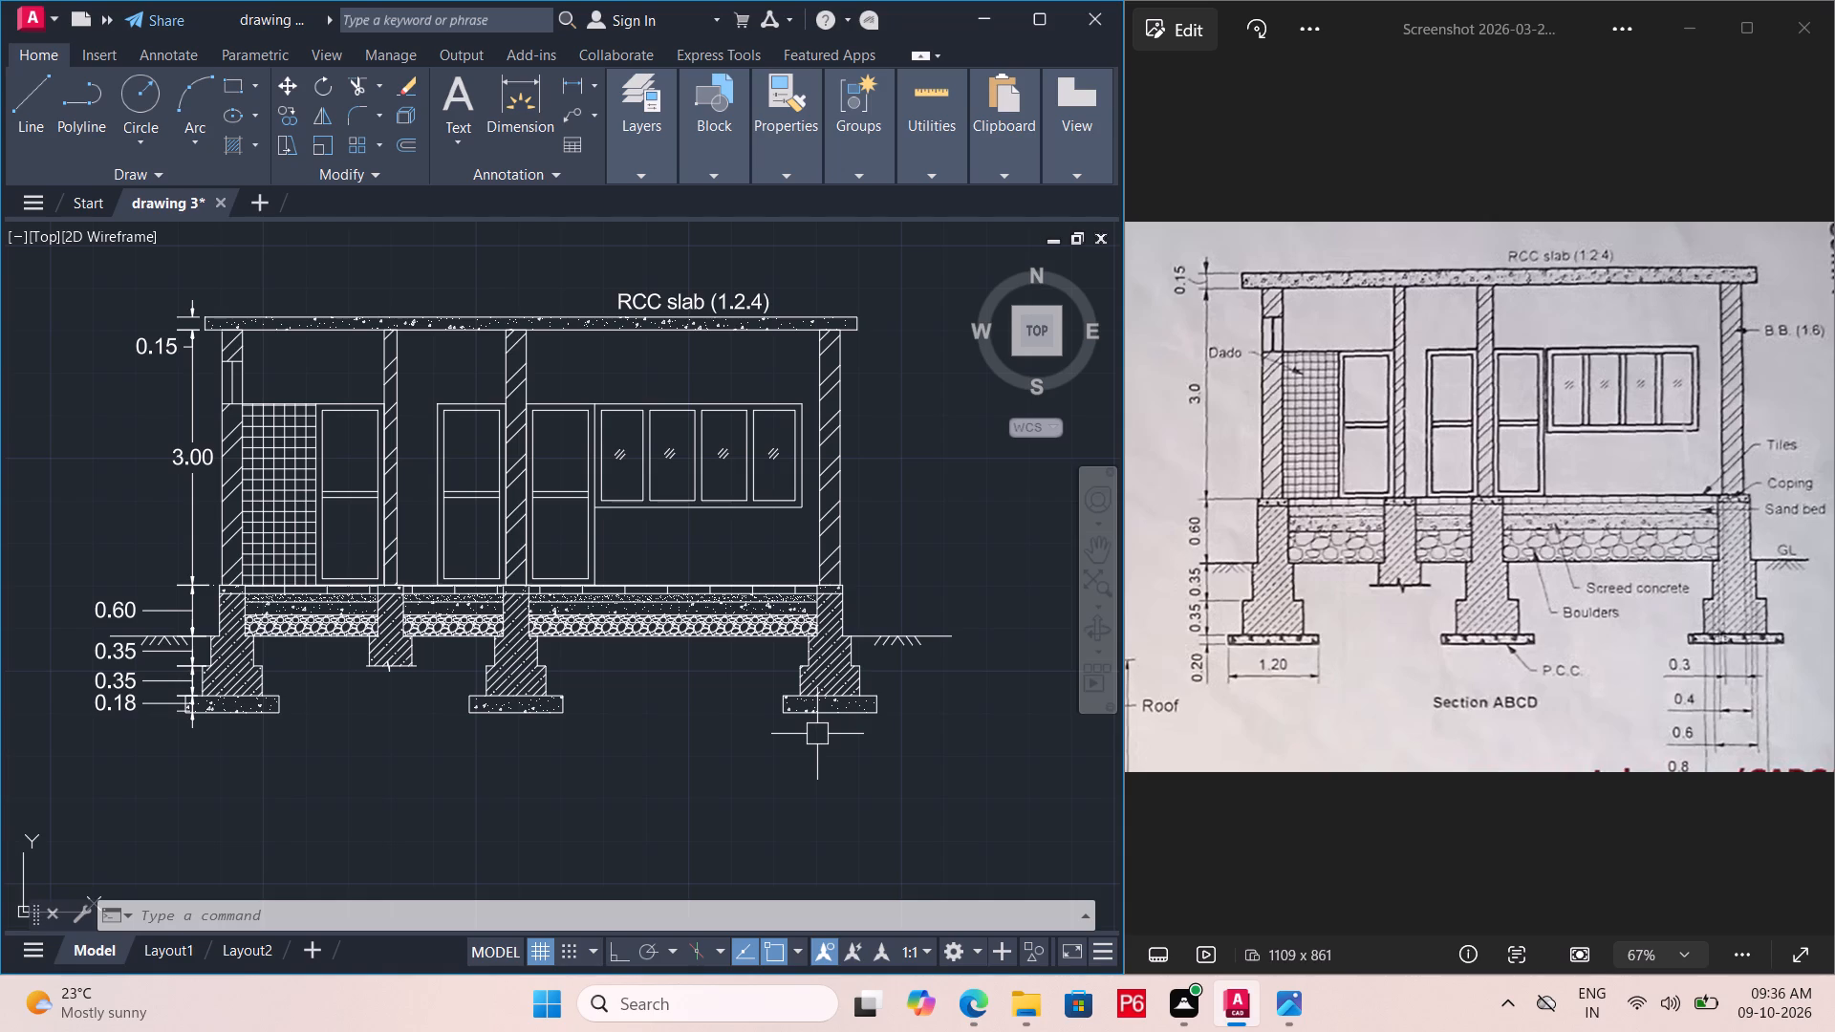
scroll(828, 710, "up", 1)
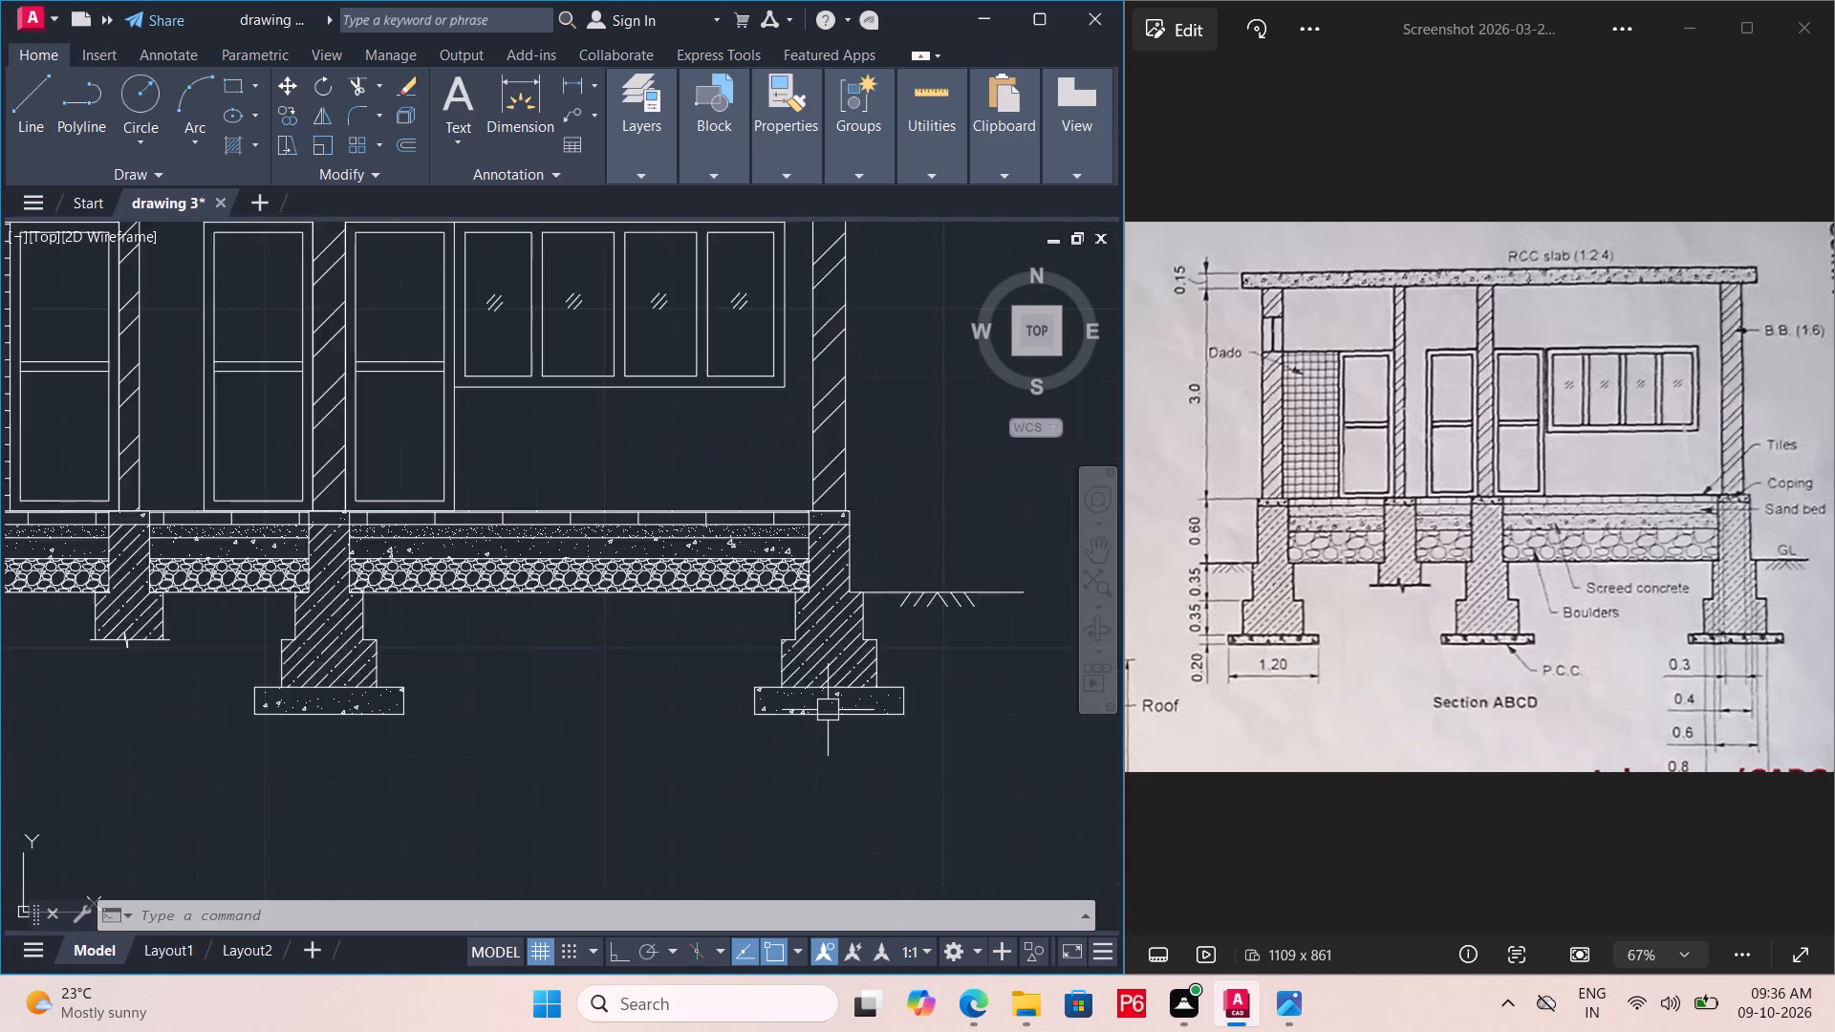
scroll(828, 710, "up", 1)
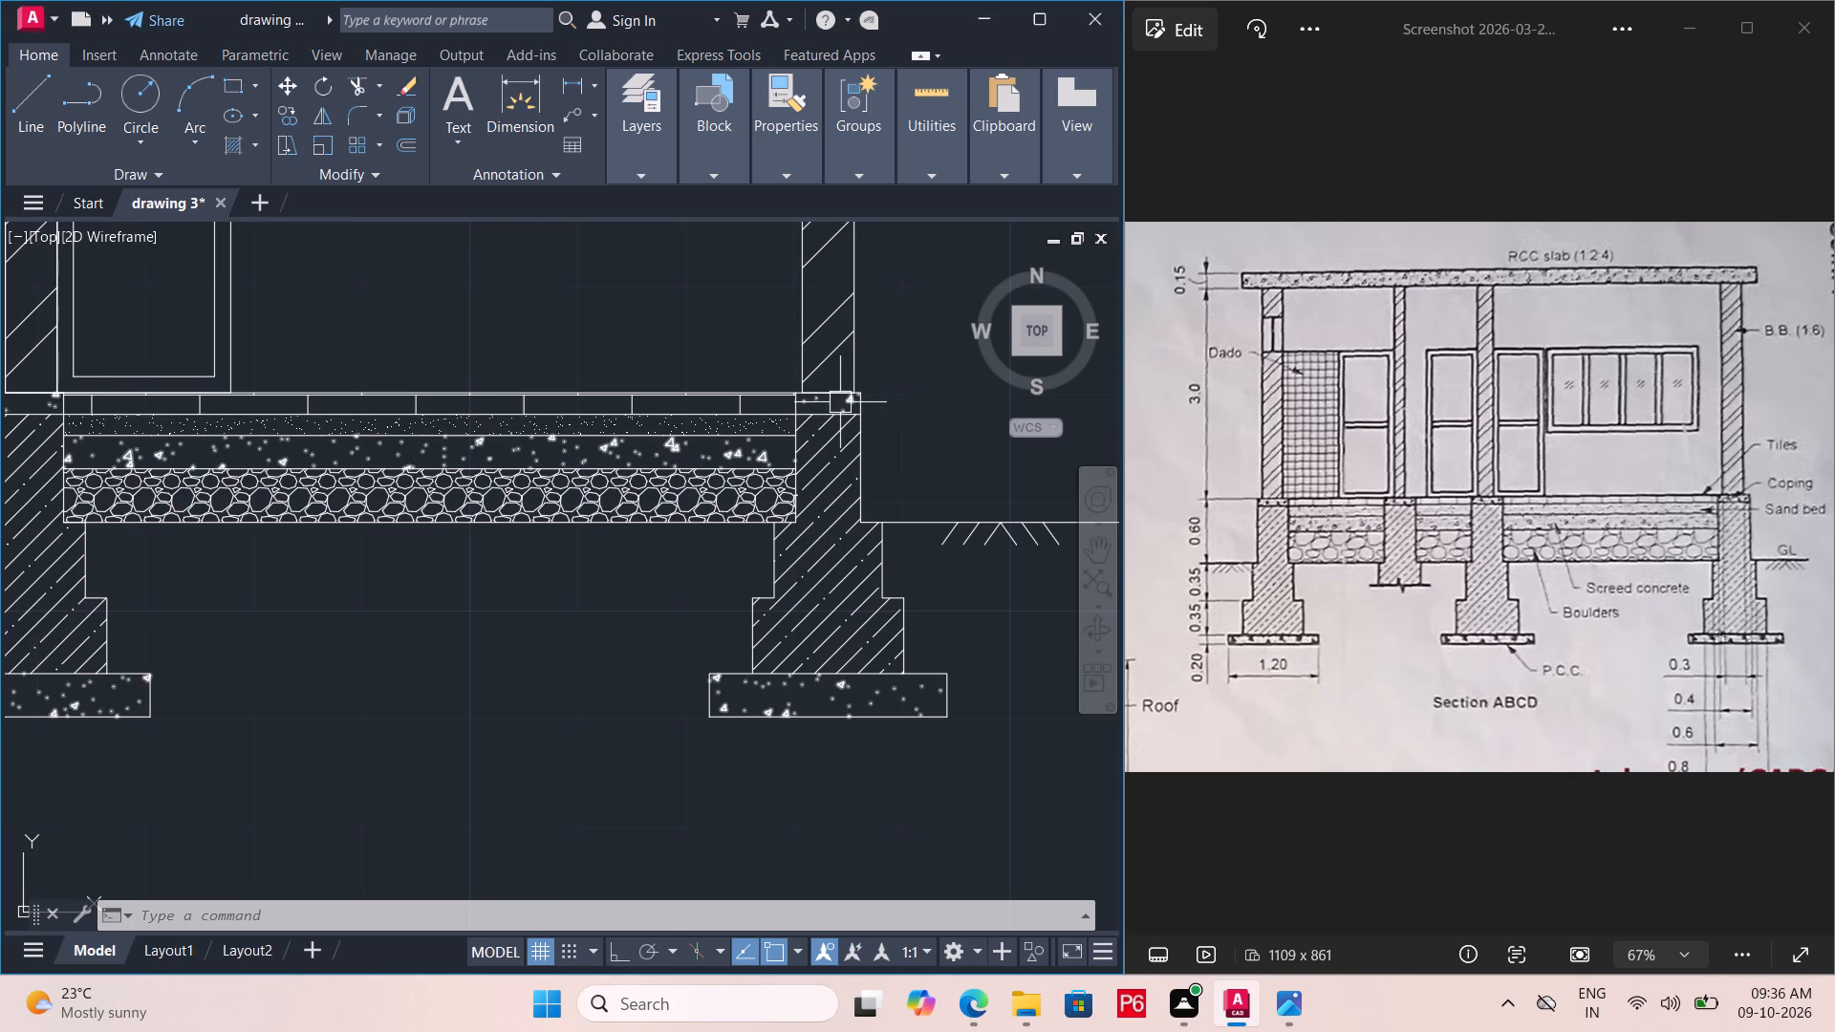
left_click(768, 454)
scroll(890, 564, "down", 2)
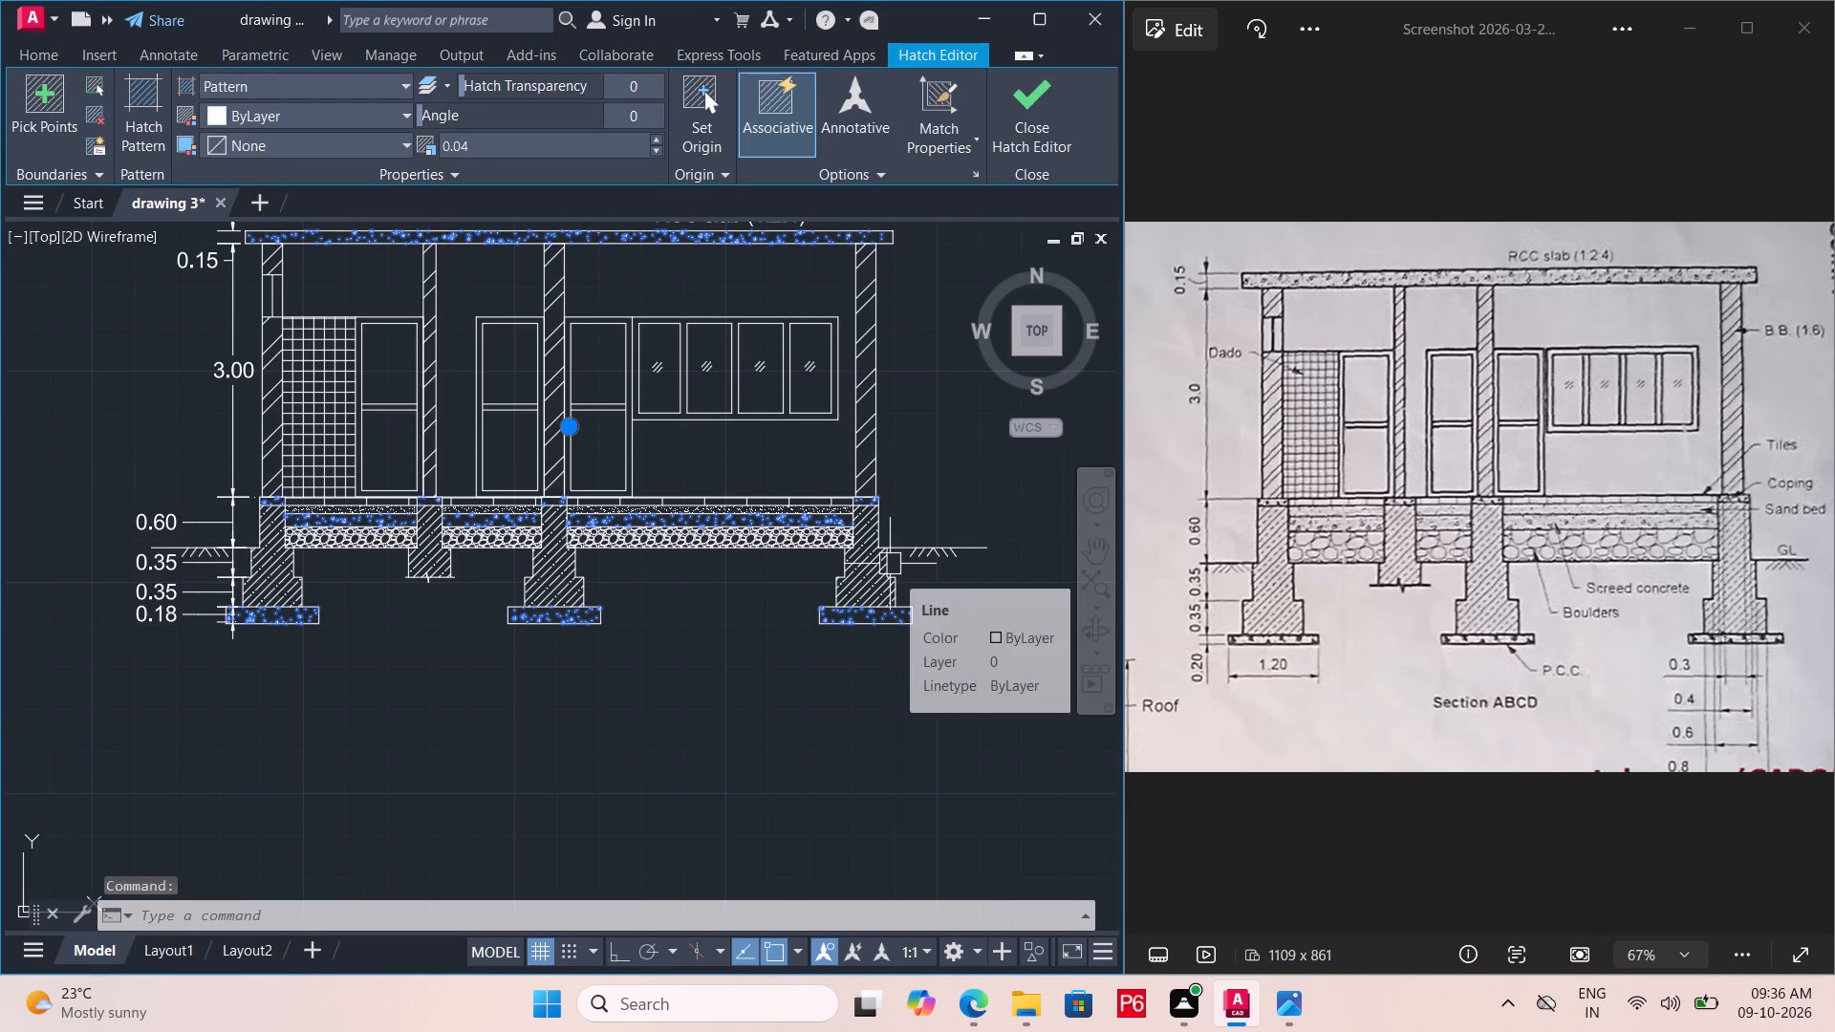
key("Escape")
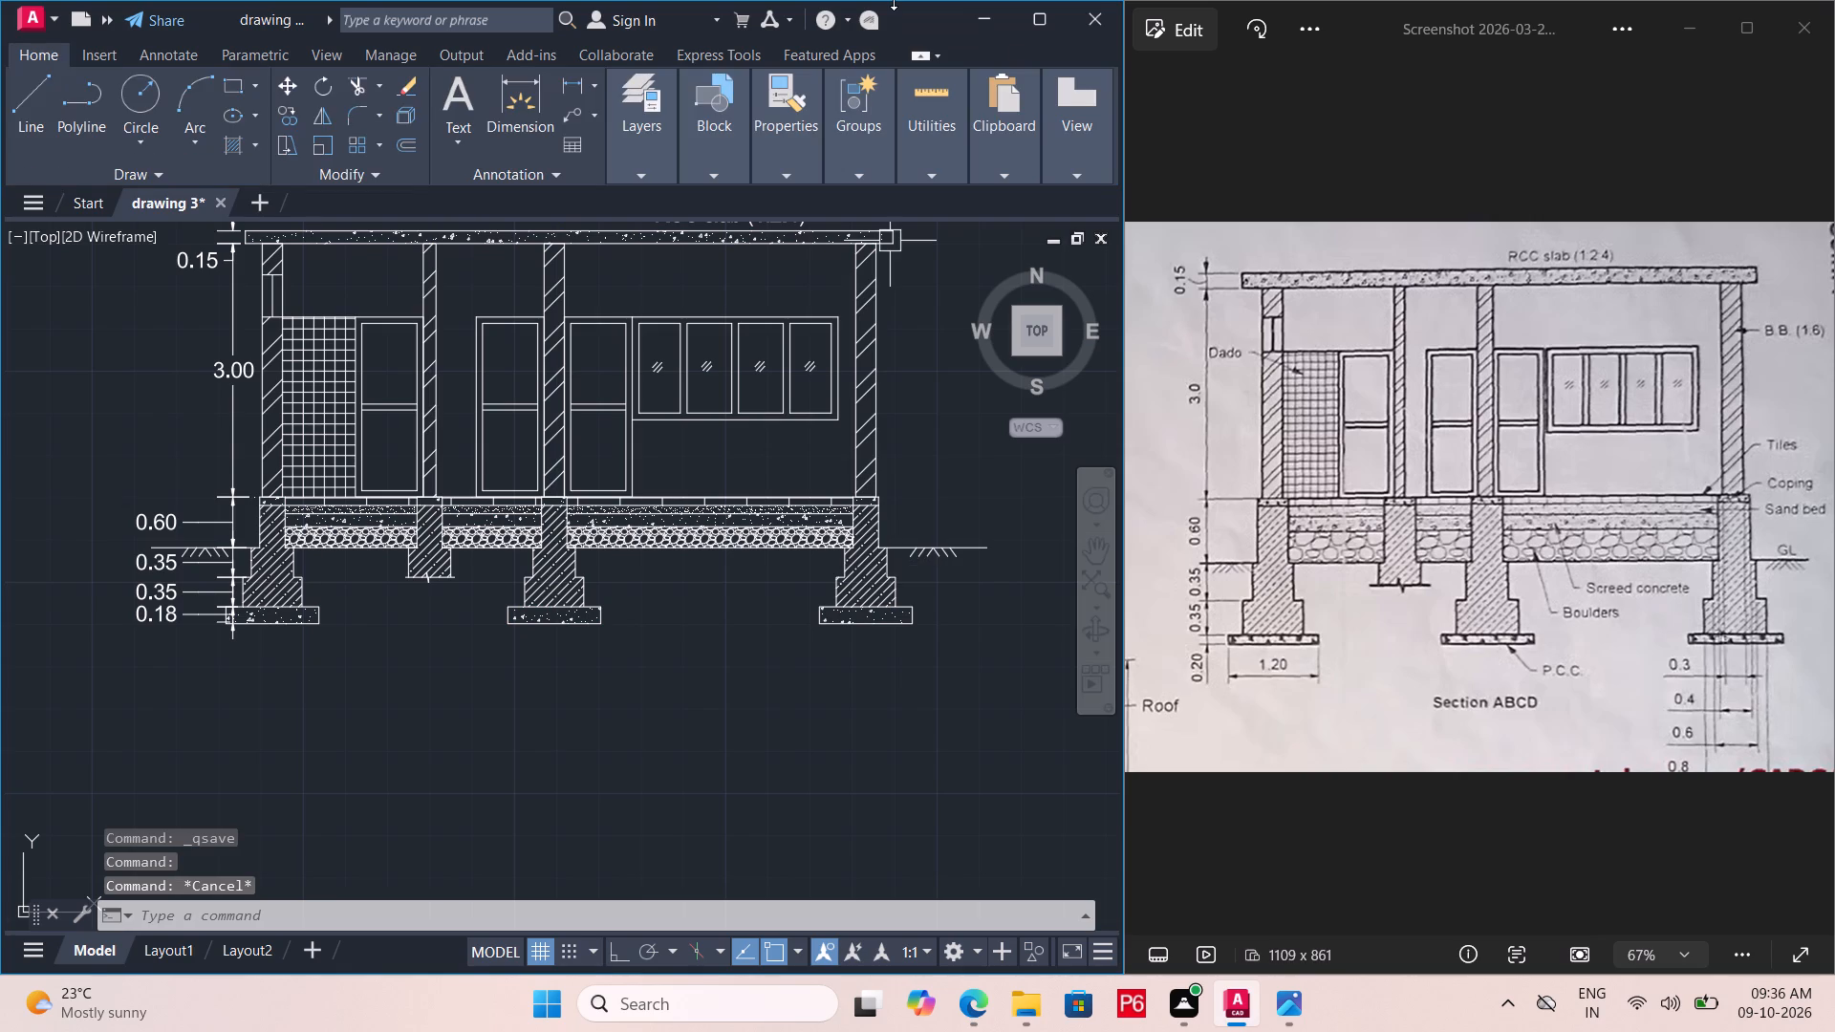
Save the drawing again.
key("ctrl+s")
key("ctrl+s")
key("ctrl+s")
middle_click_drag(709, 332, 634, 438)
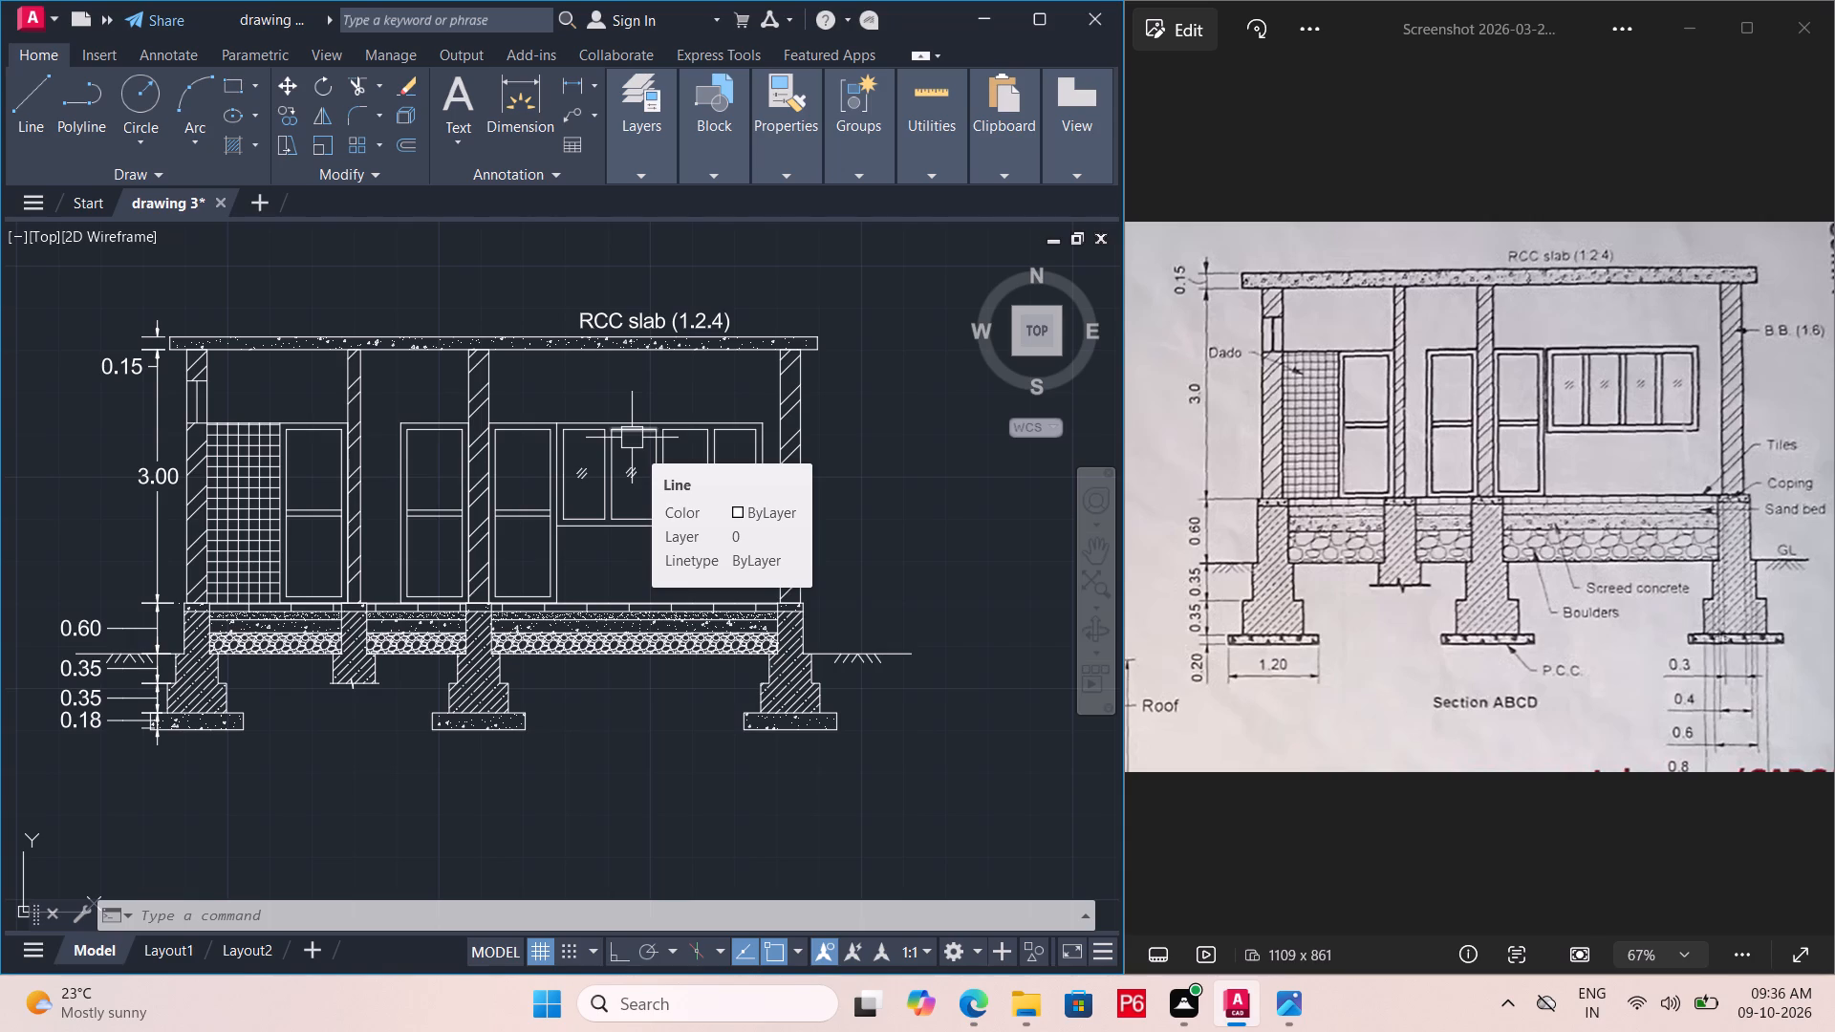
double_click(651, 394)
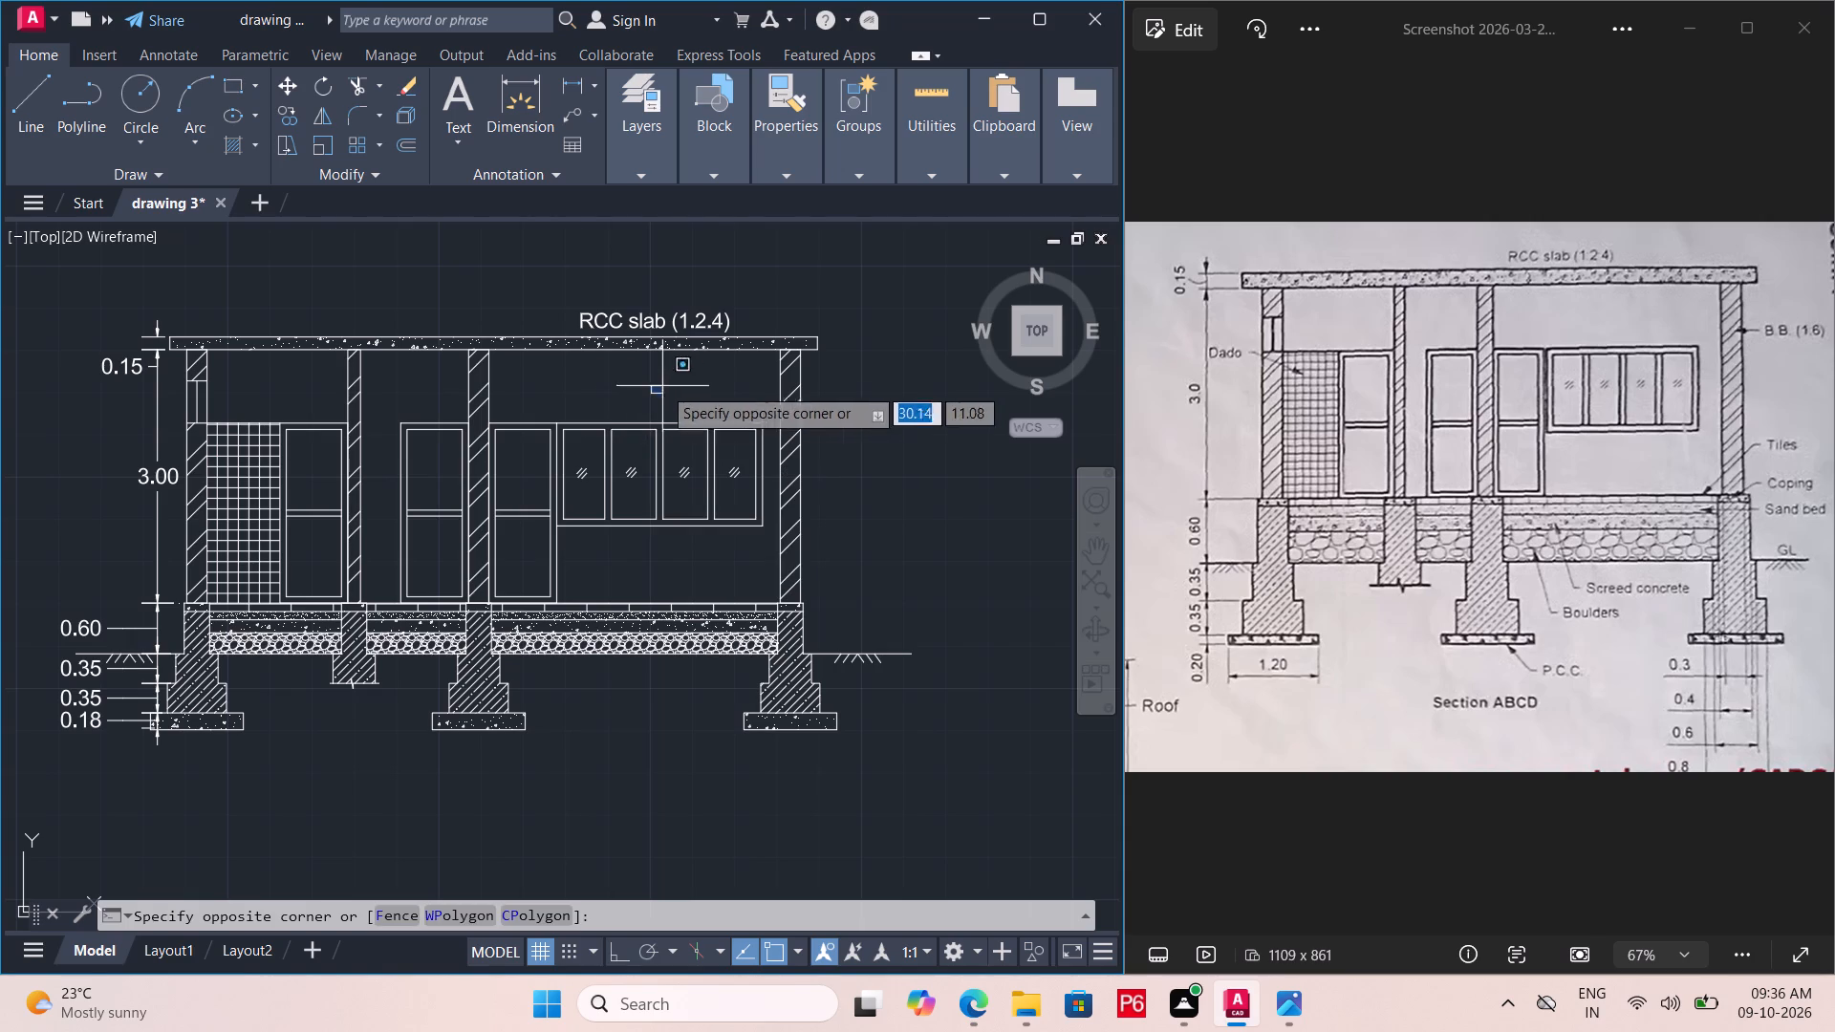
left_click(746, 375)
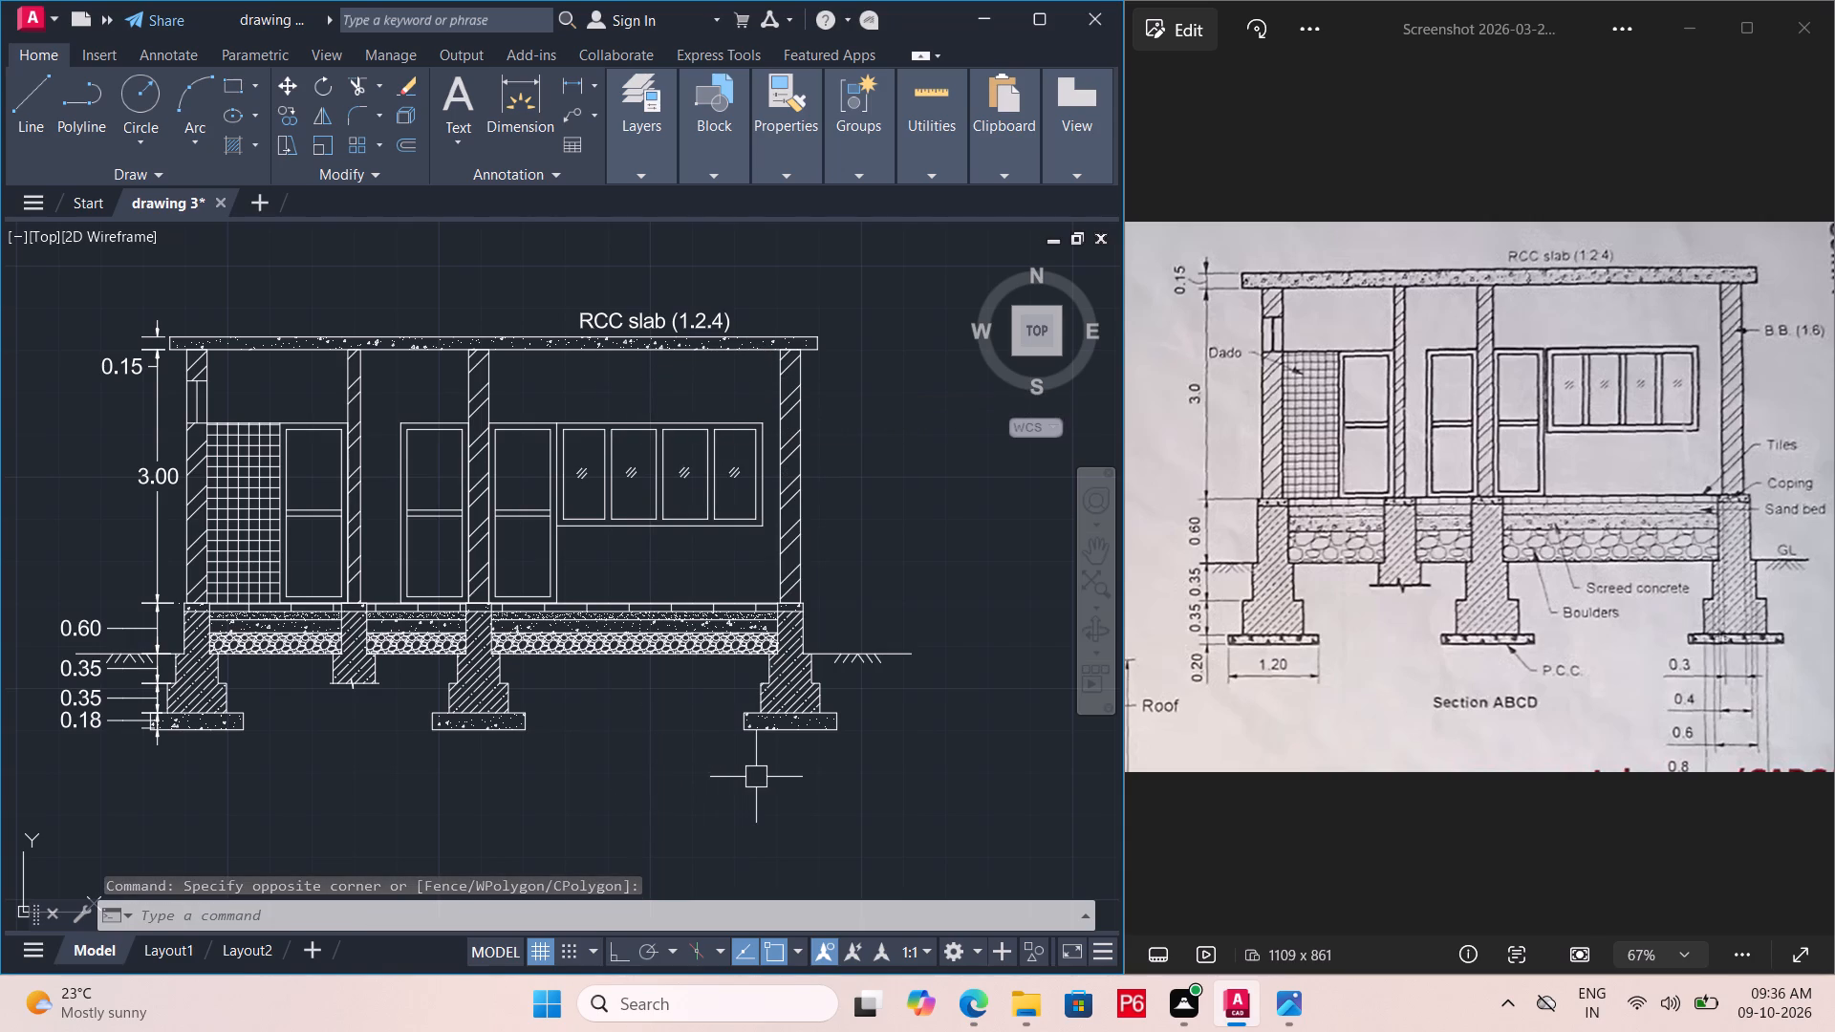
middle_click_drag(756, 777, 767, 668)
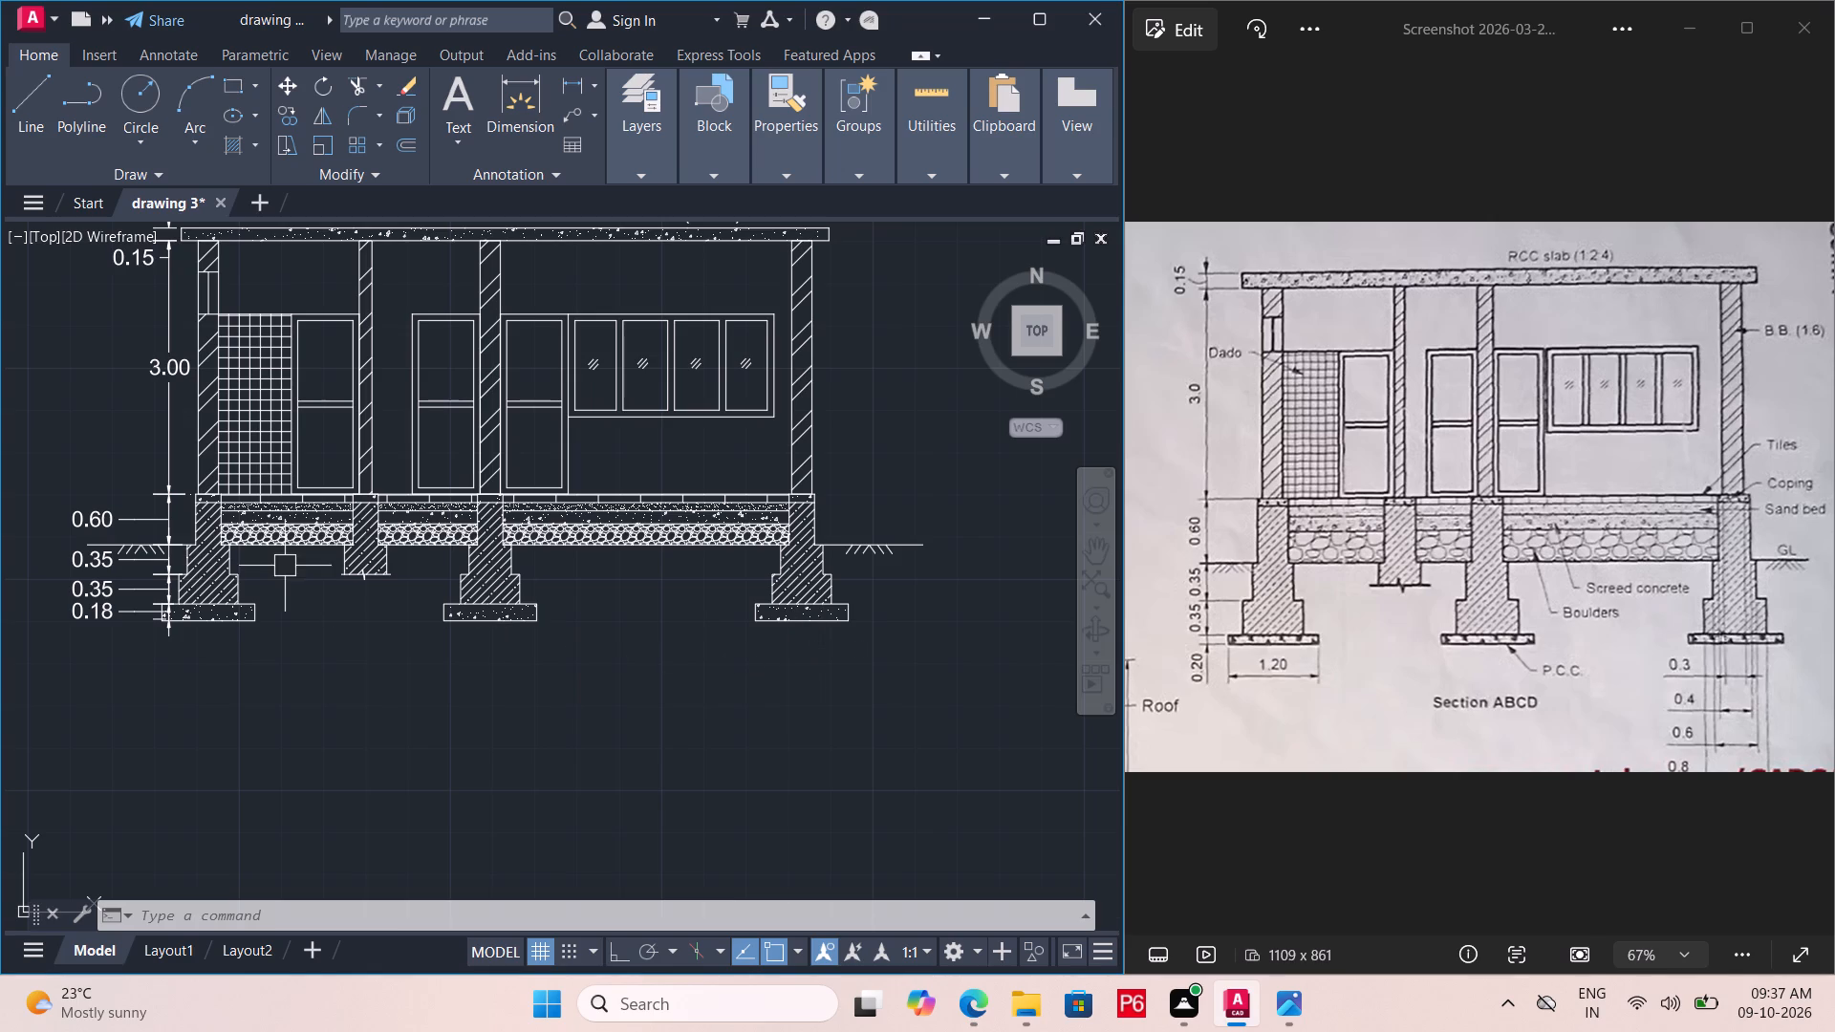
Delete the P.C.C. bed thickness dimension at the bottom of the left vertical dimension chain.
middle_click_drag(98, 622, 248, 677)
scroll(323, 663, "up", 2)
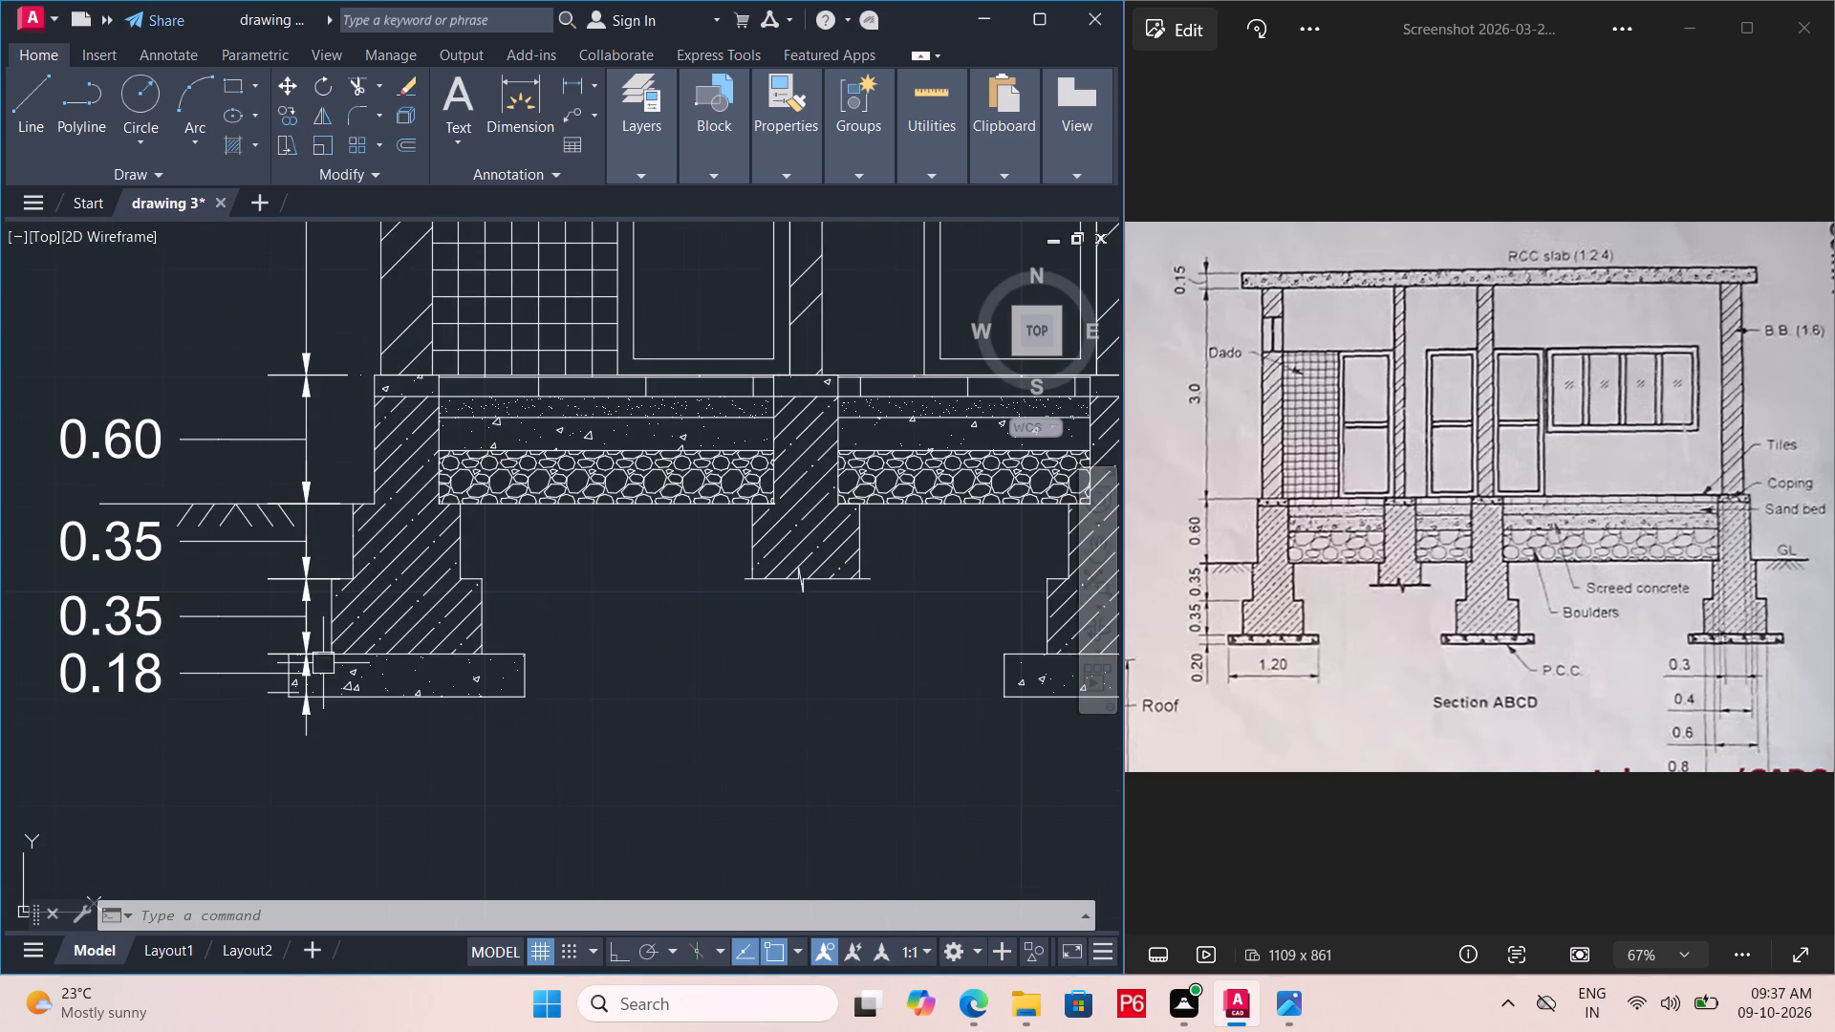
scroll(323, 664, "up", 1)
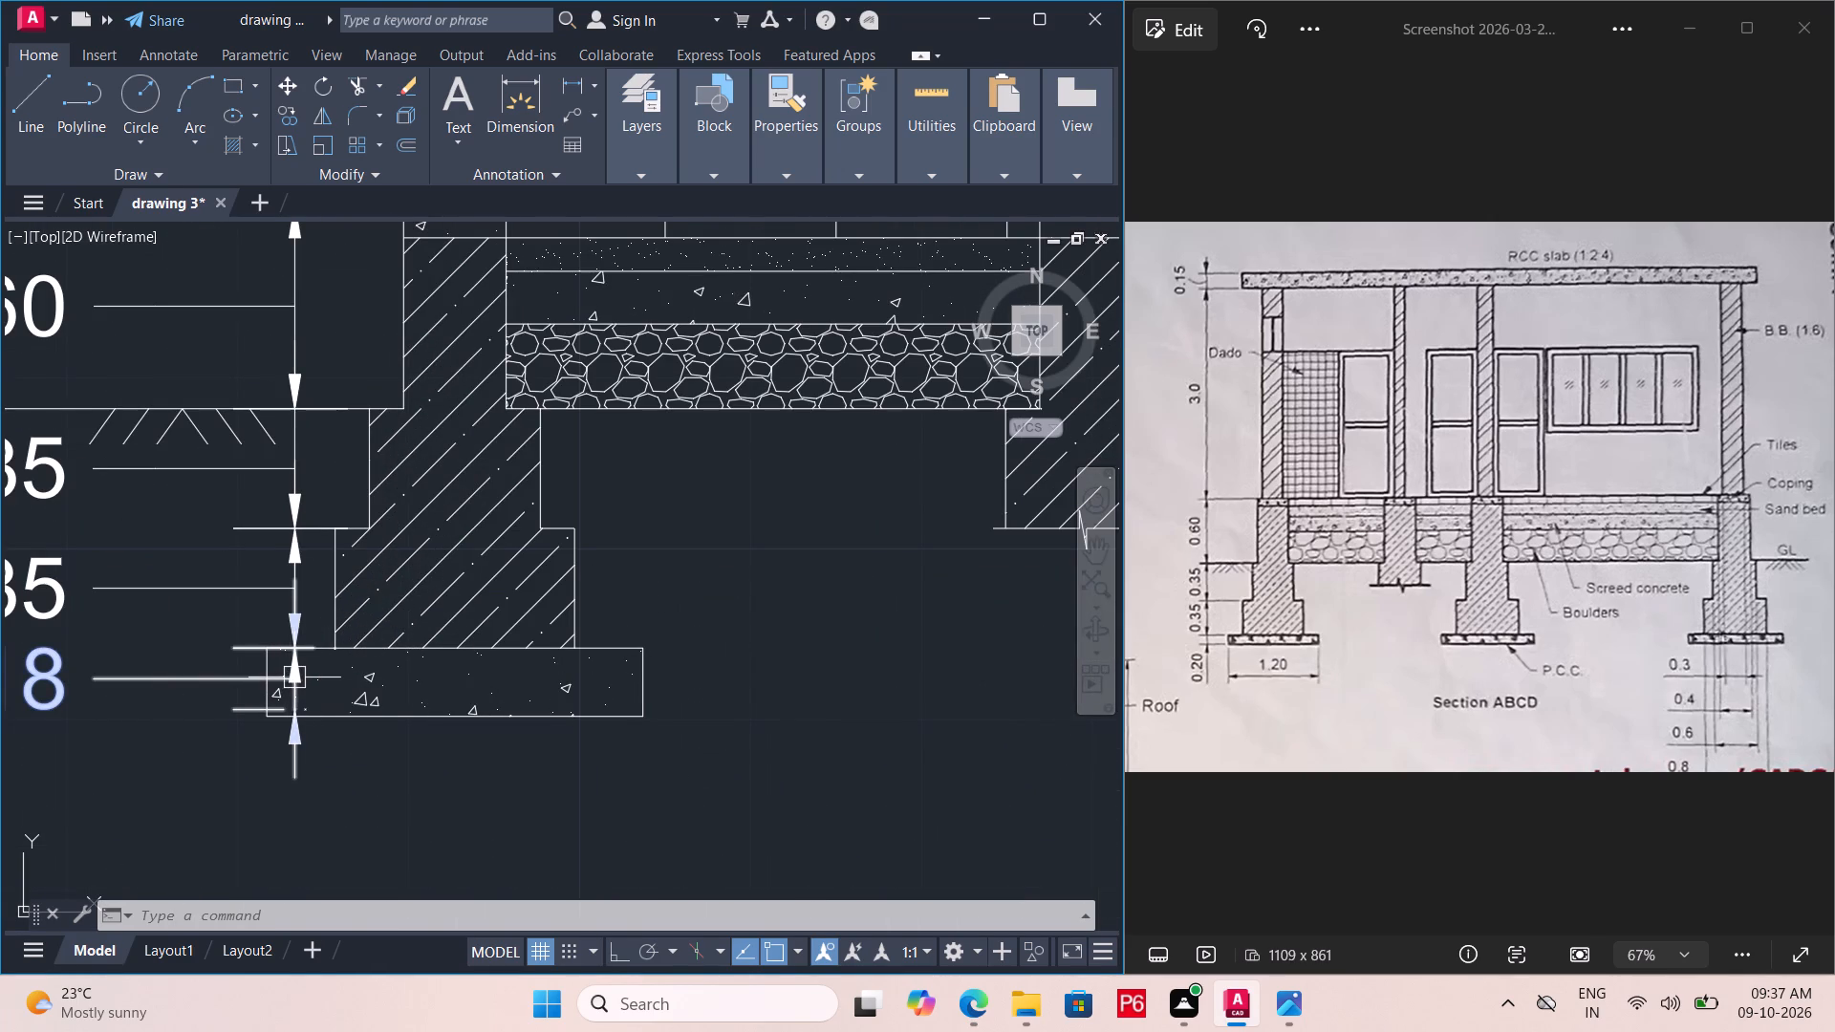
left_click(294, 677)
key("Delete")
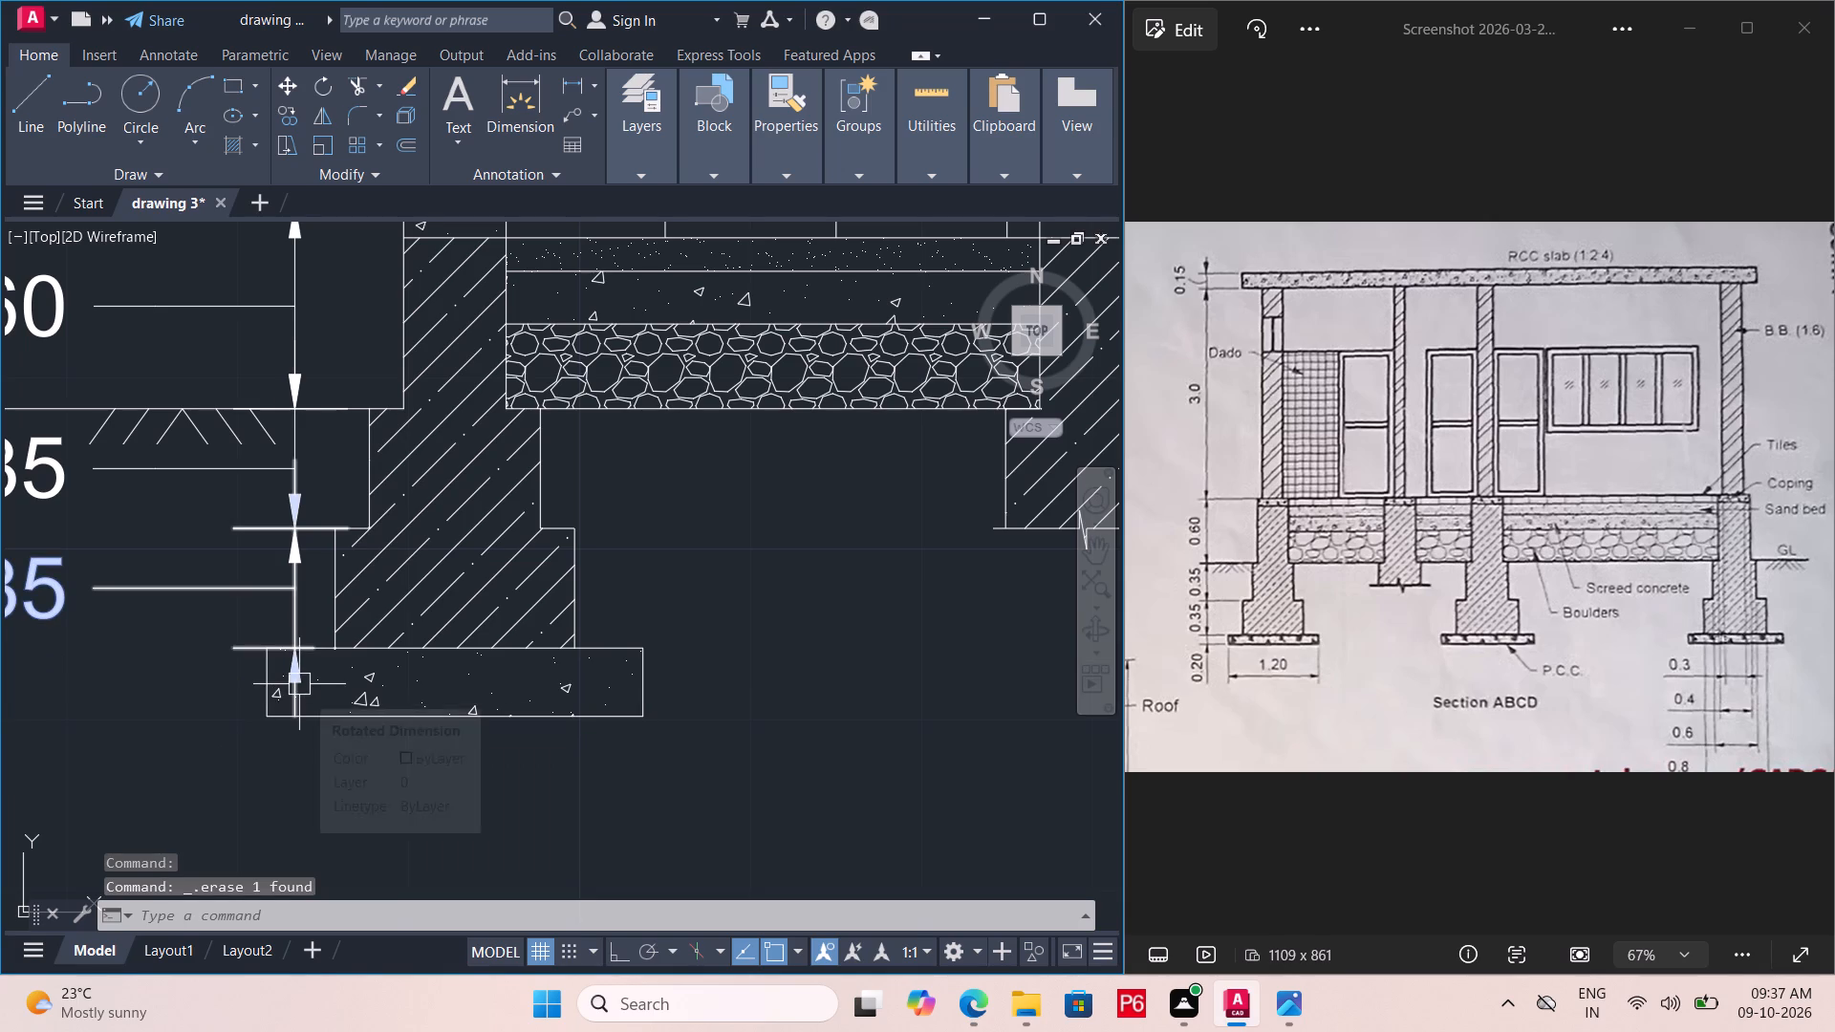
Delete the shared concrete hatch that fills the P.C.C. beds, the screed concrete layer and the roof slab.
left_click(608, 715)
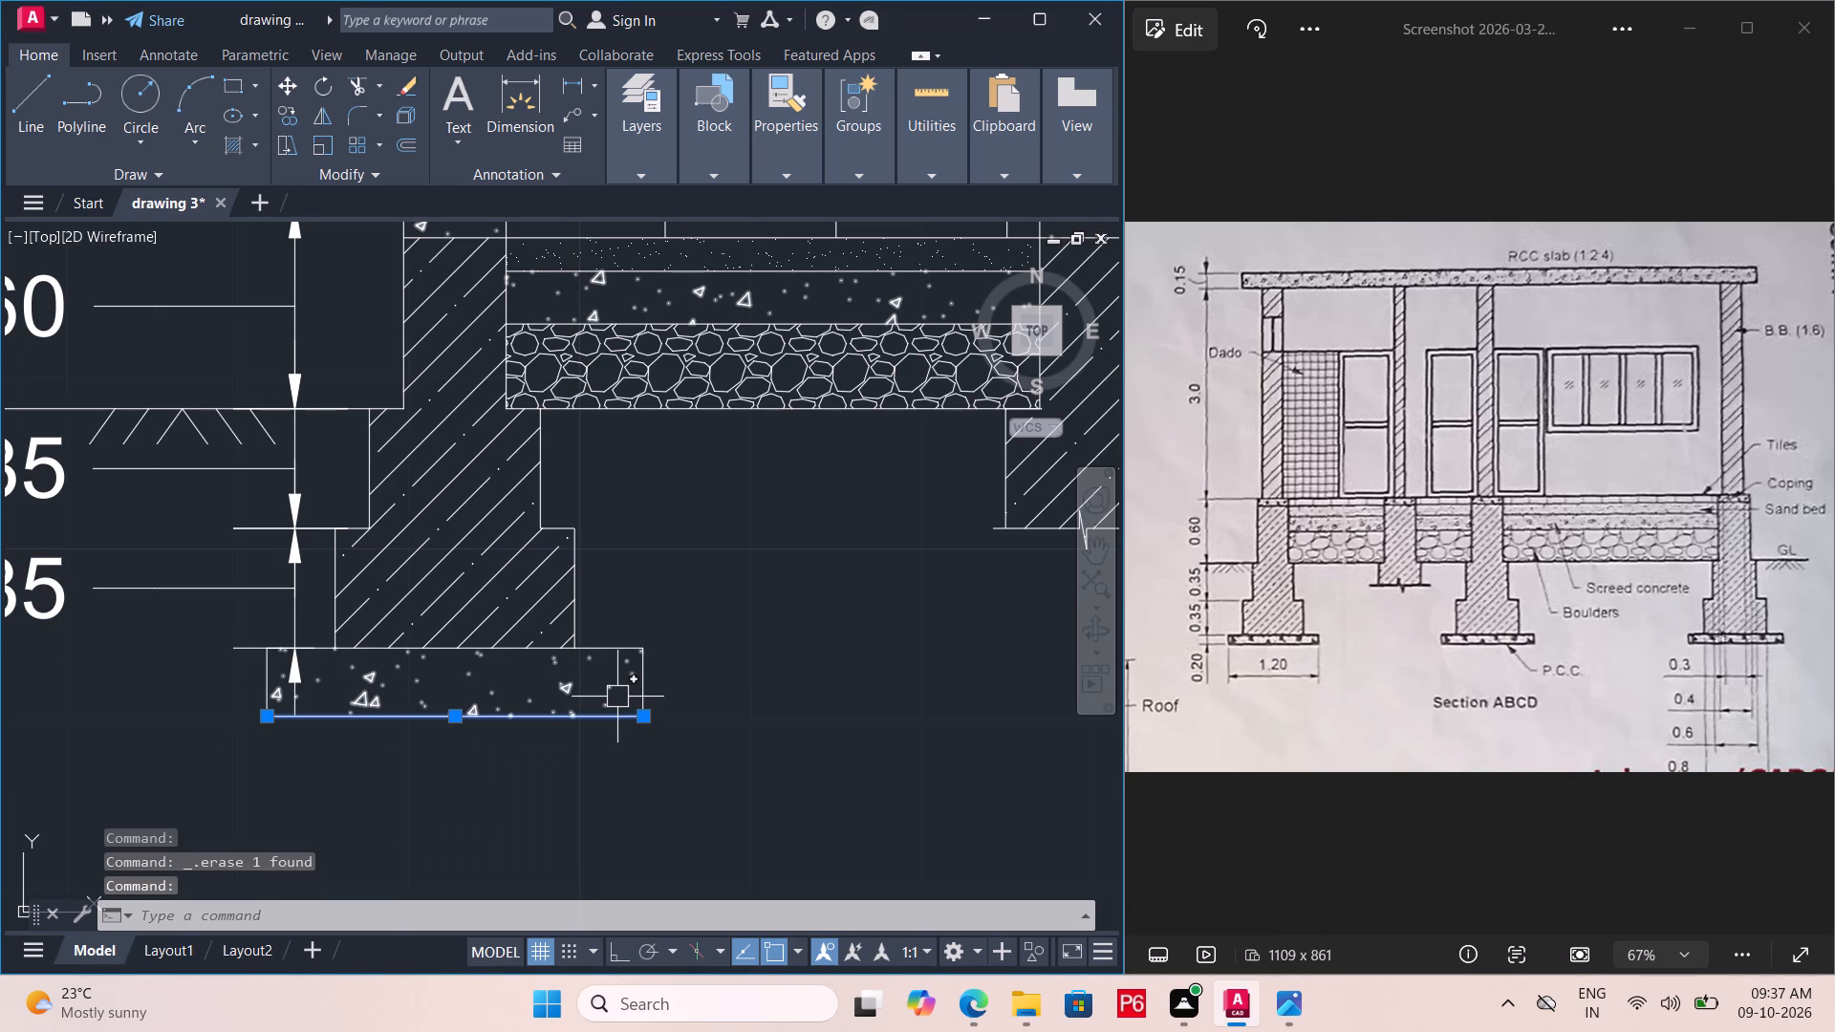
key("Escape")
left_click(617, 697)
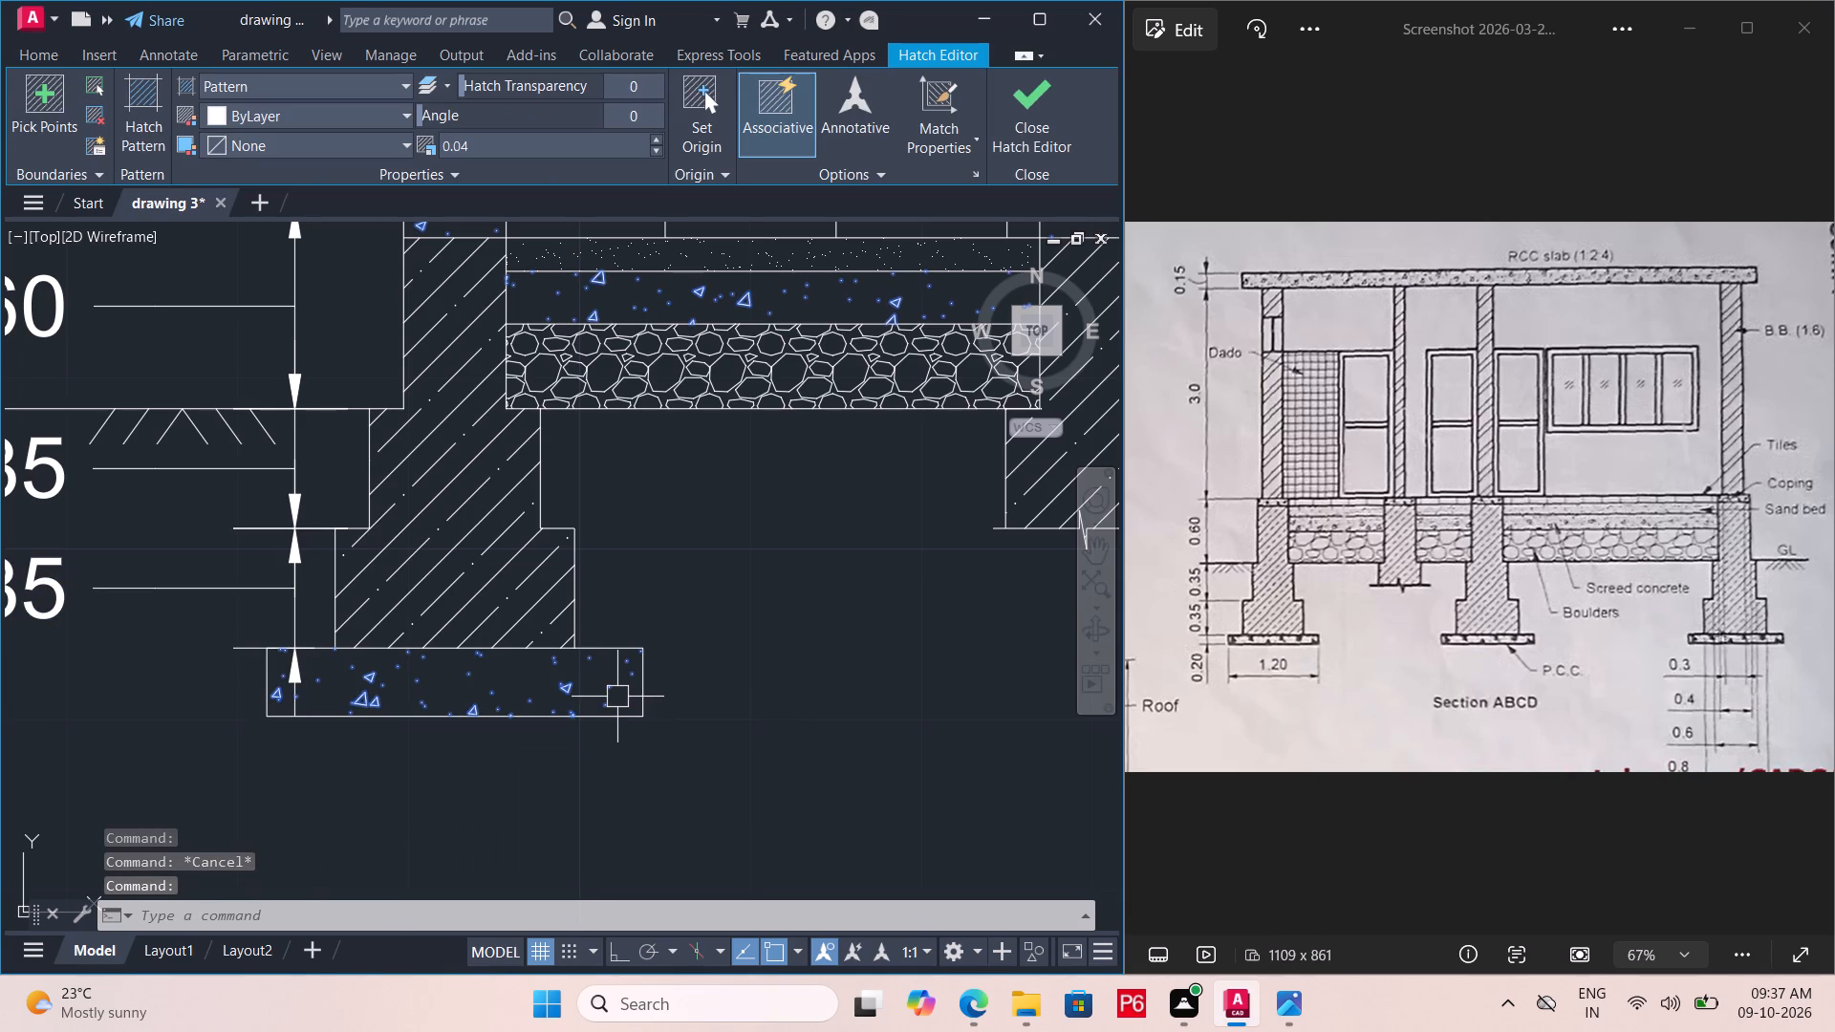
key("Delete")
Delete the right edge line of the leftmost footing's P.C.C. bed.
scroll(364, 609, "down", 2)
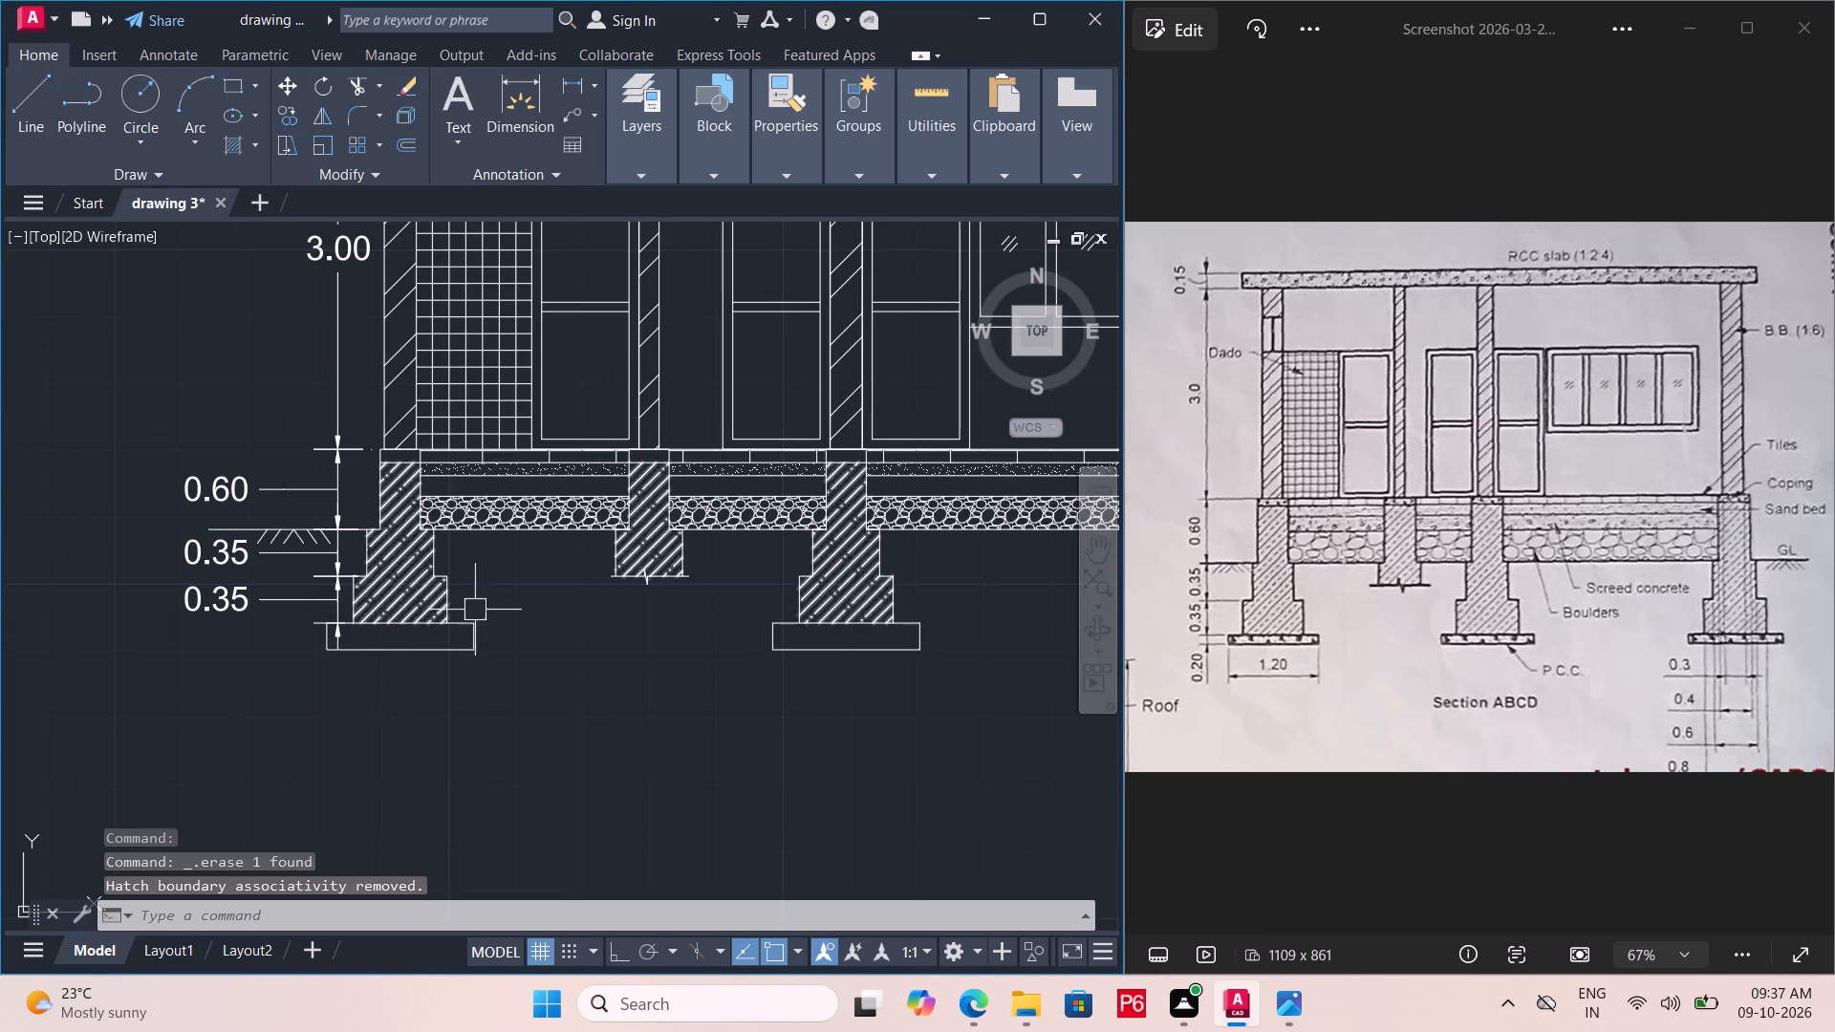
scroll(718, 661, "down", 1)
middle_click_drag(673, 637, 639, 622)
scroll(510, 622, "up", 4)
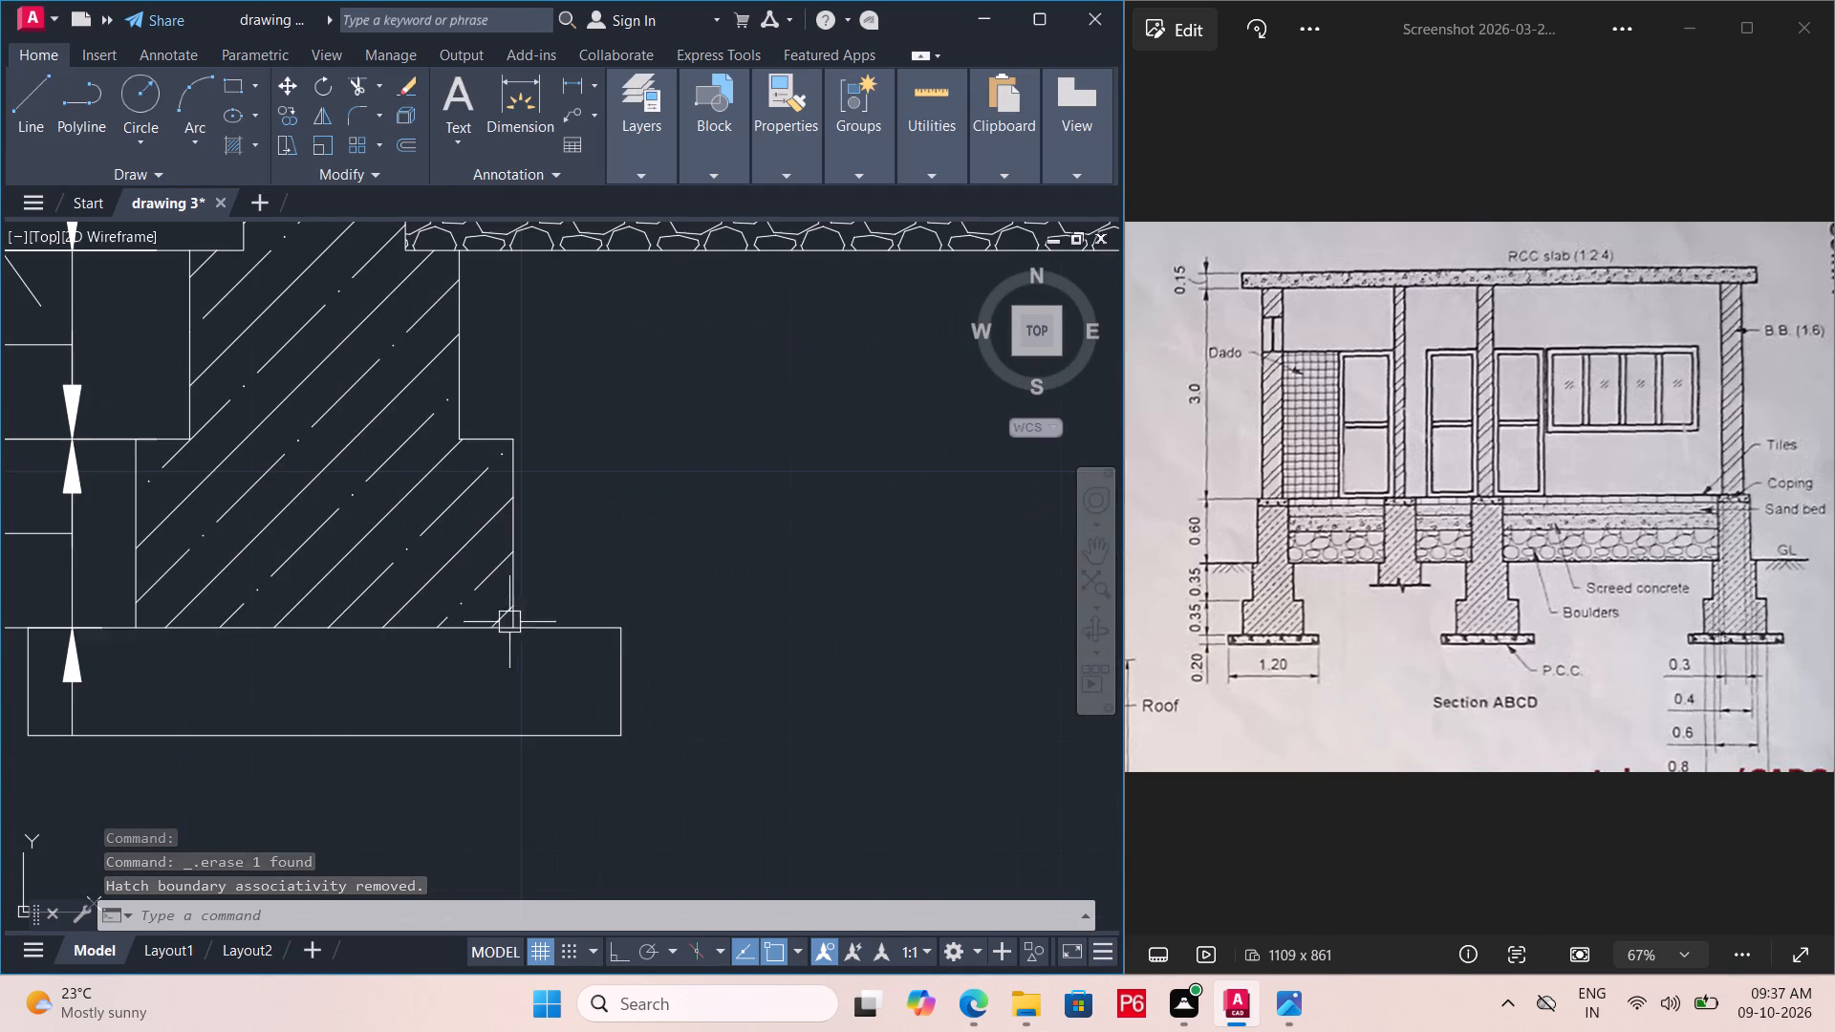
left_click(616, 672)
key("Delete")
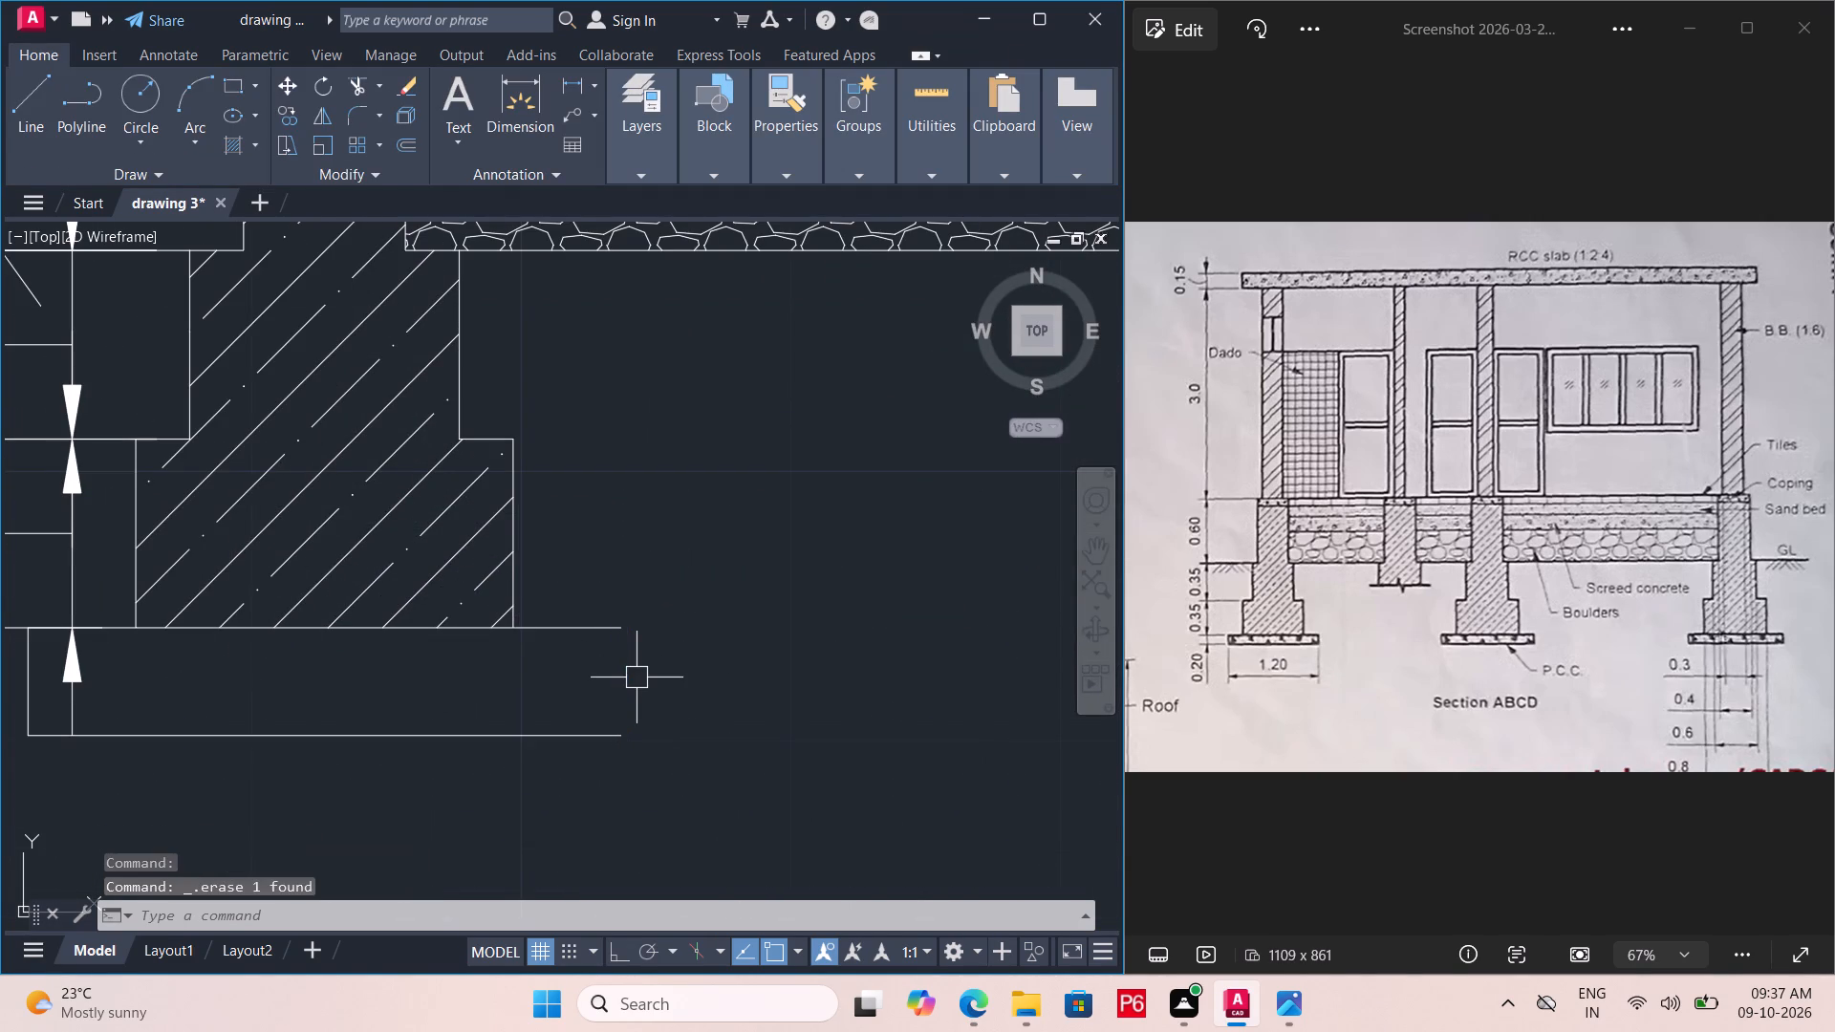
Draw a 0.20 vertical line downward from the upper right corner of the leftmost P.C.C. bed to close its outline.
type("l")
key("space")
left_click(620, 633)
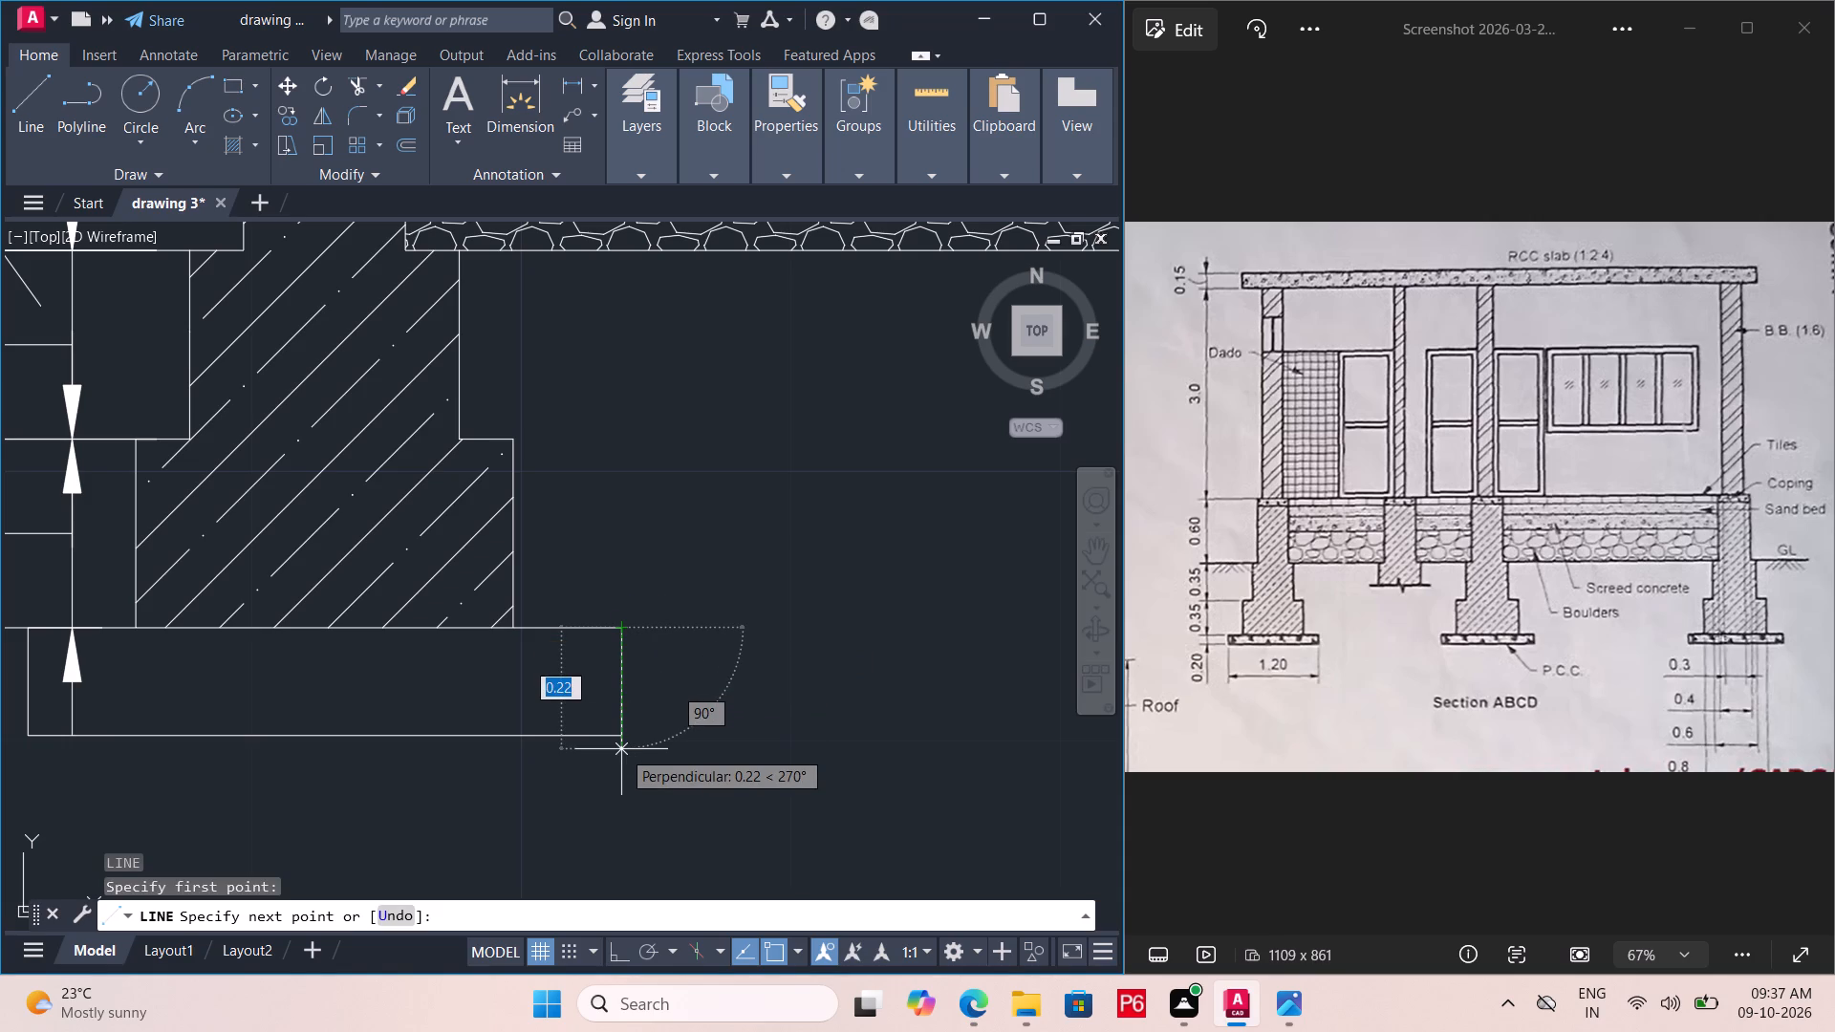
type("0.20")
key("Return")
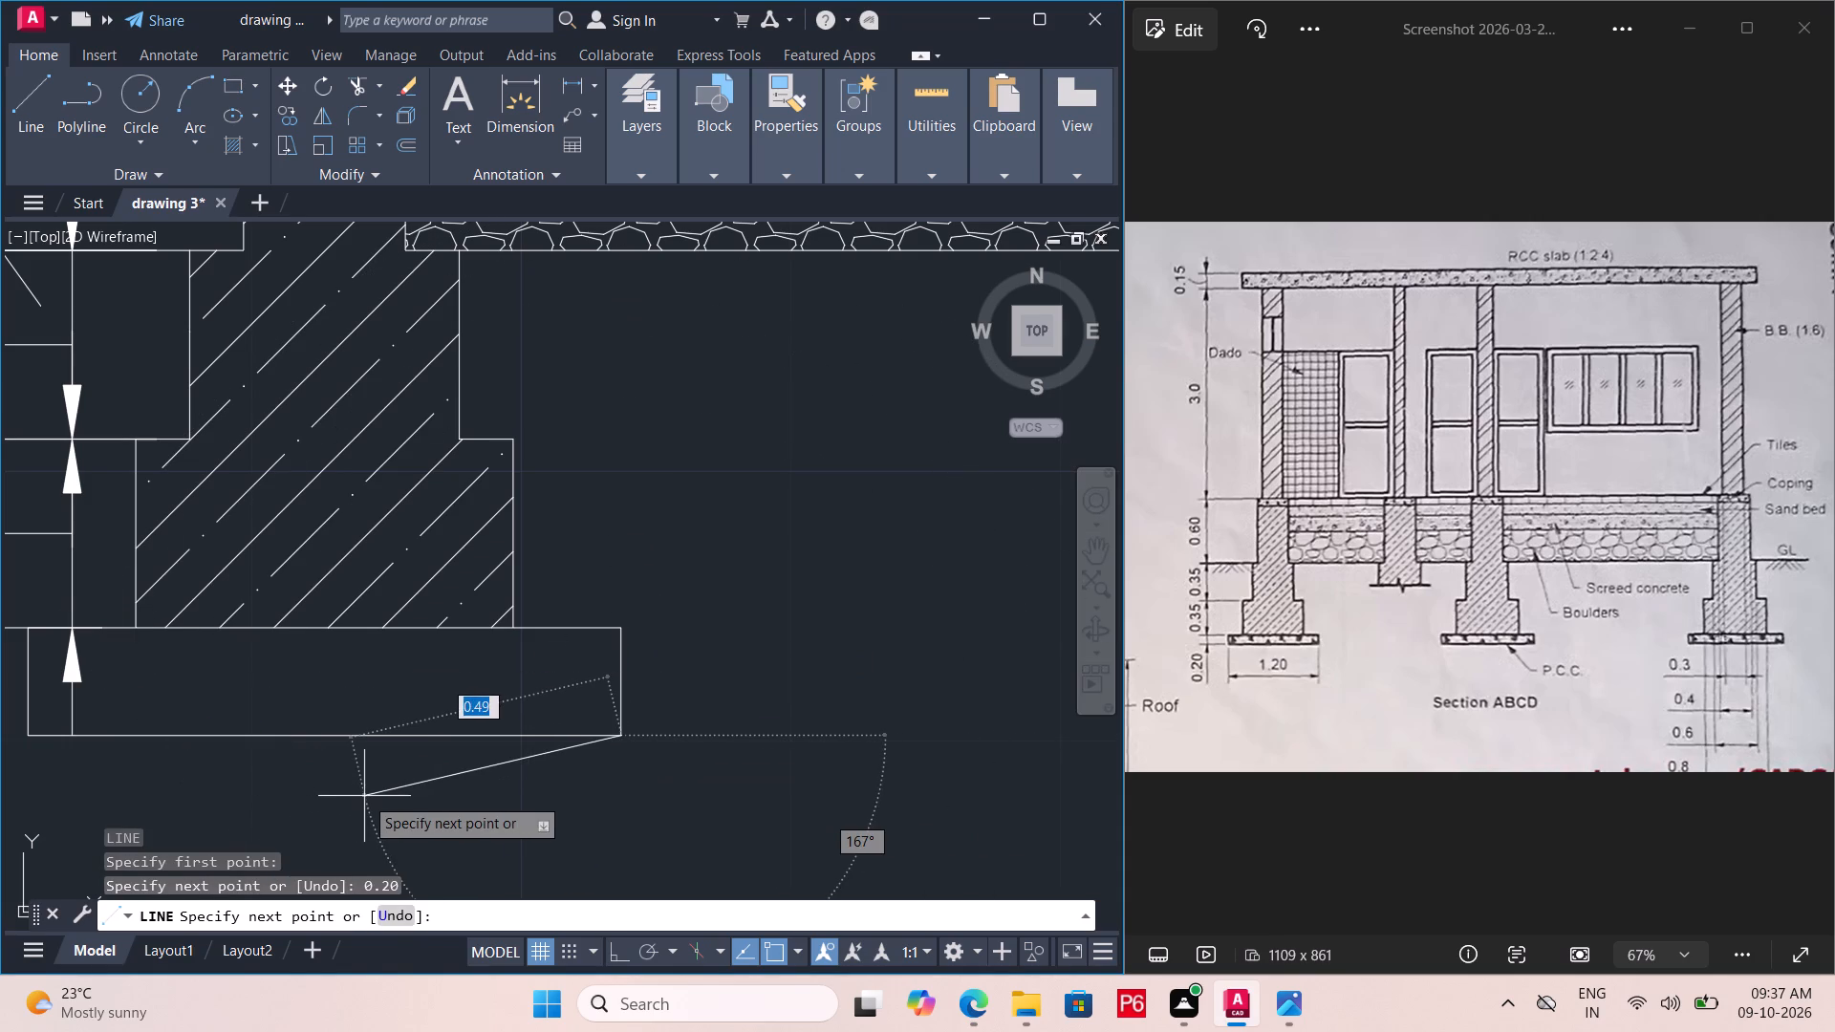
scroll(449, 758, "down", 1)
middle_click_drag(449, 758, 568, 738)
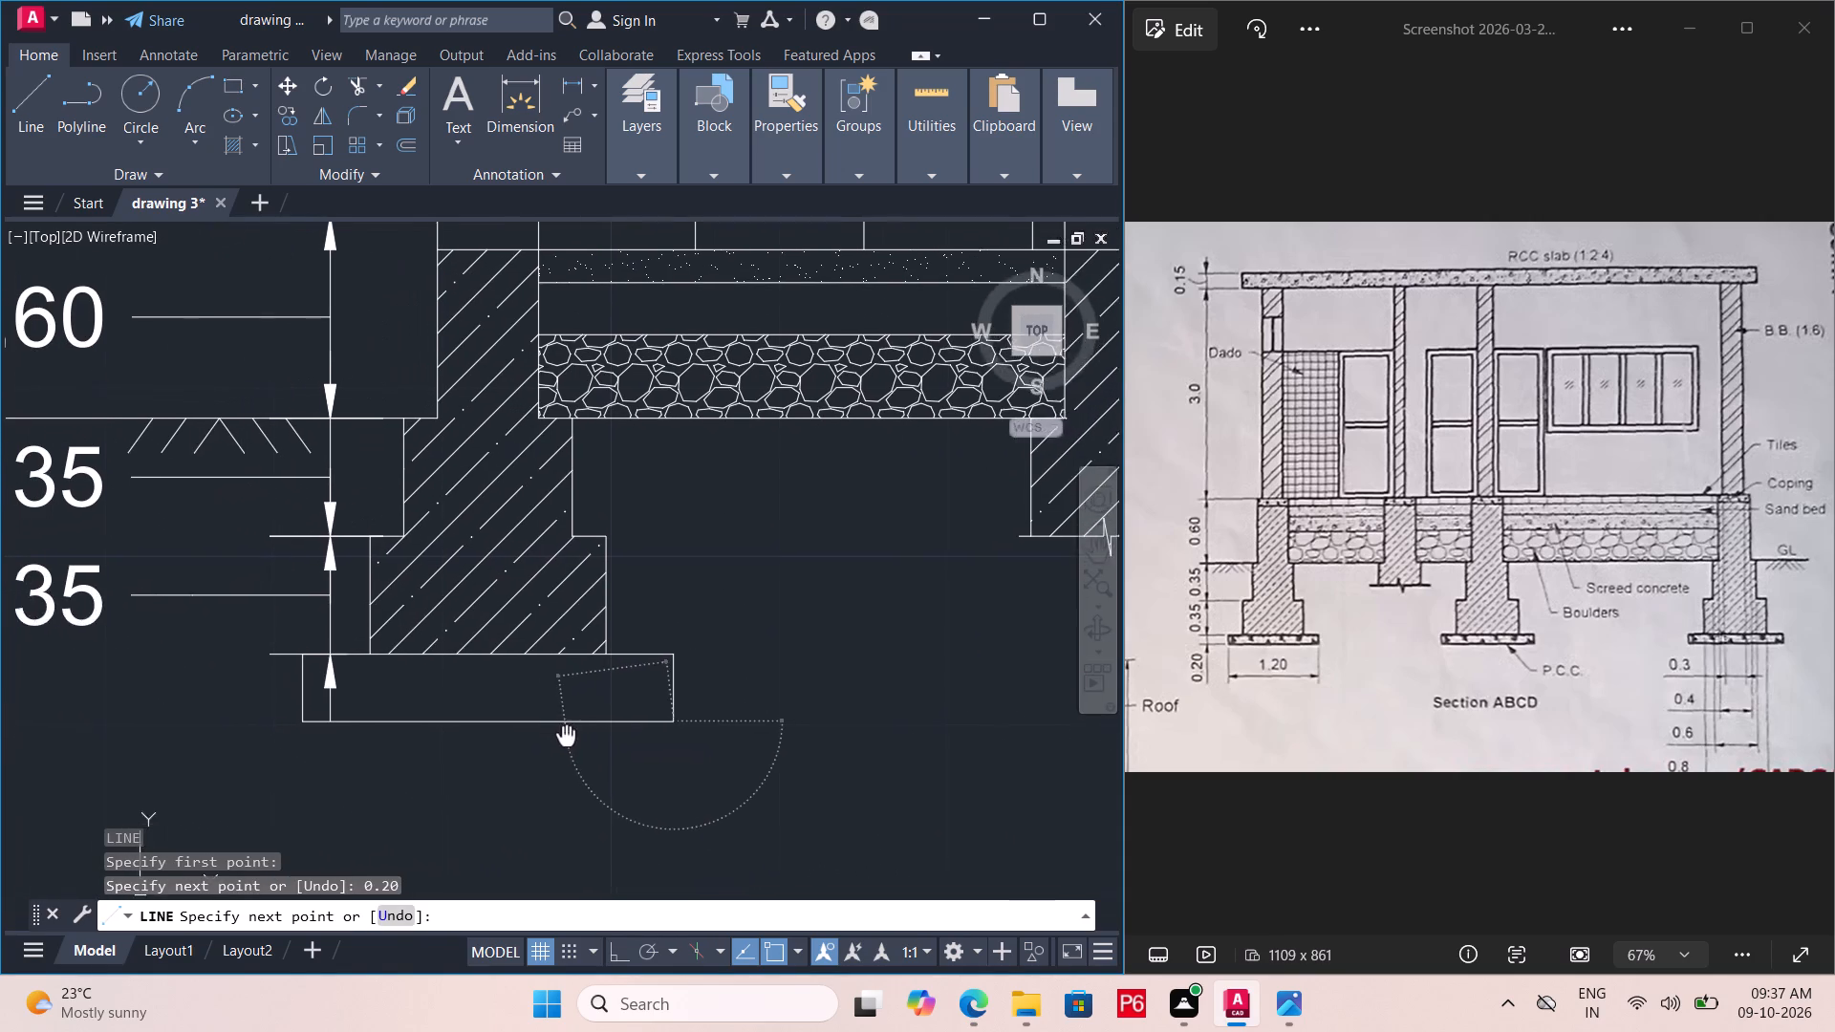
middle_click_drag(568, 738, 593, 760)
scroll(595, 760, "down", 1)
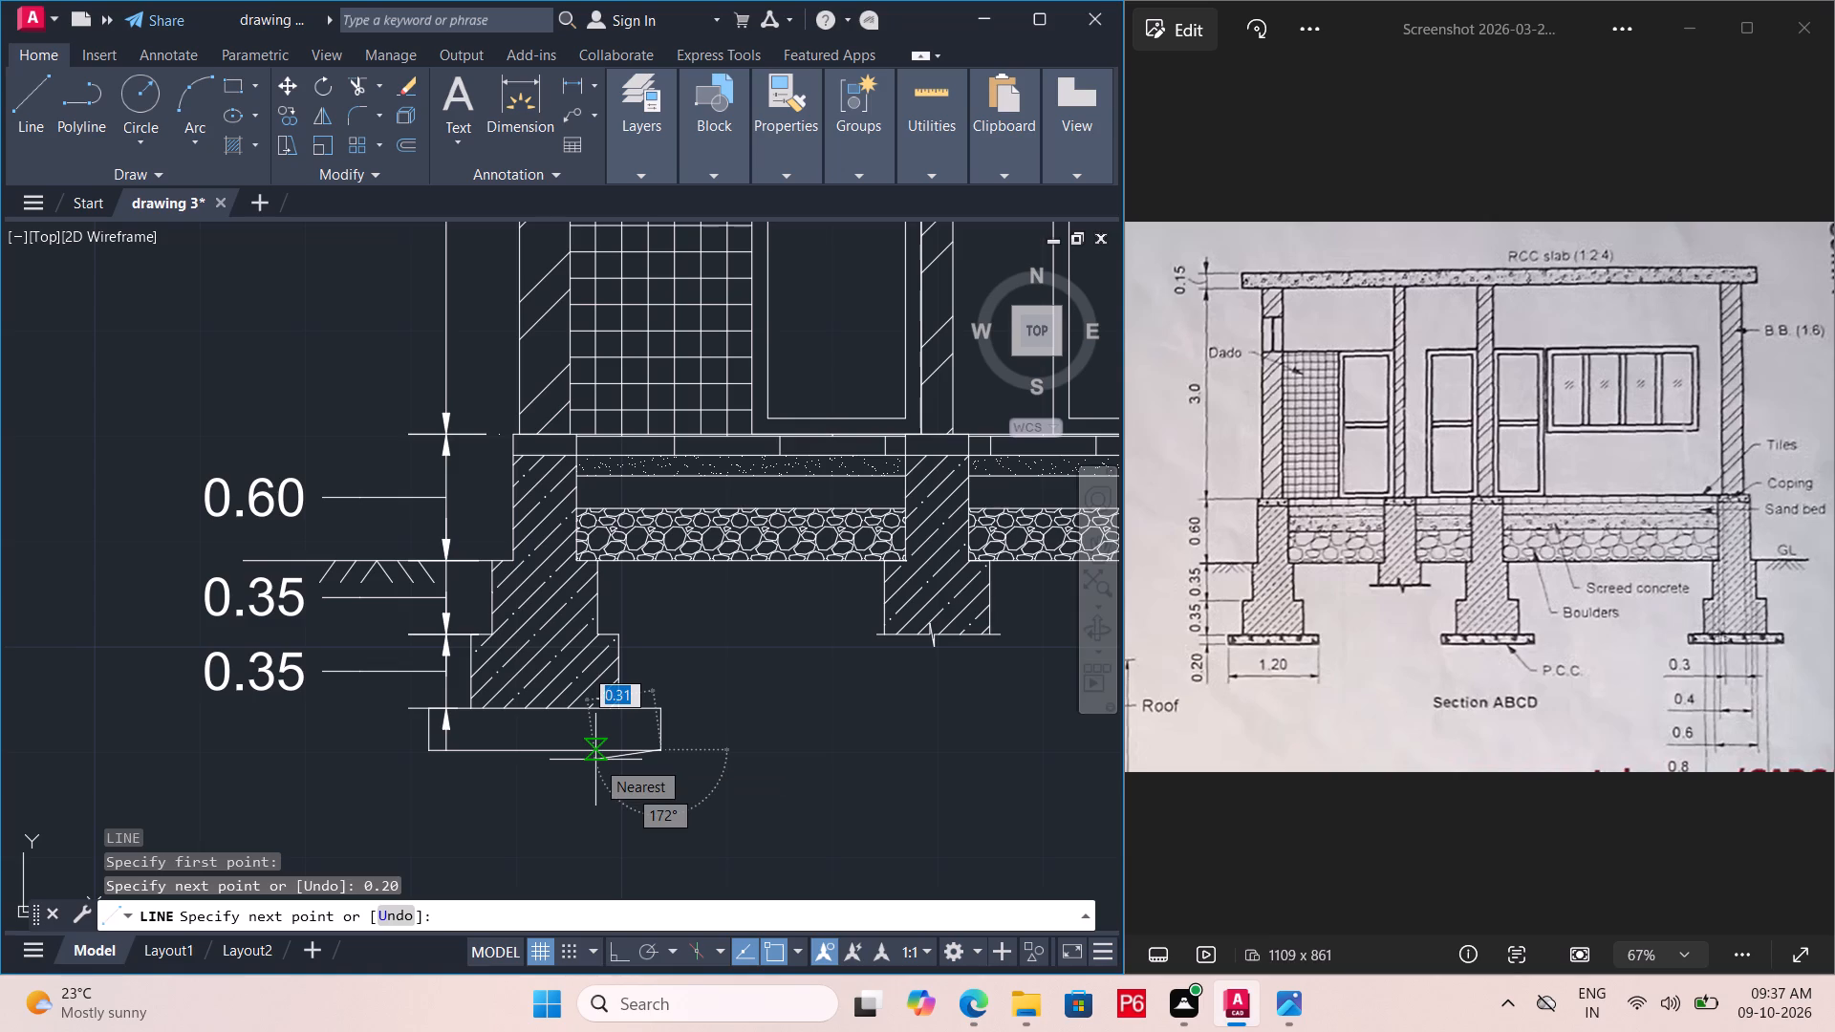
key("Escape")
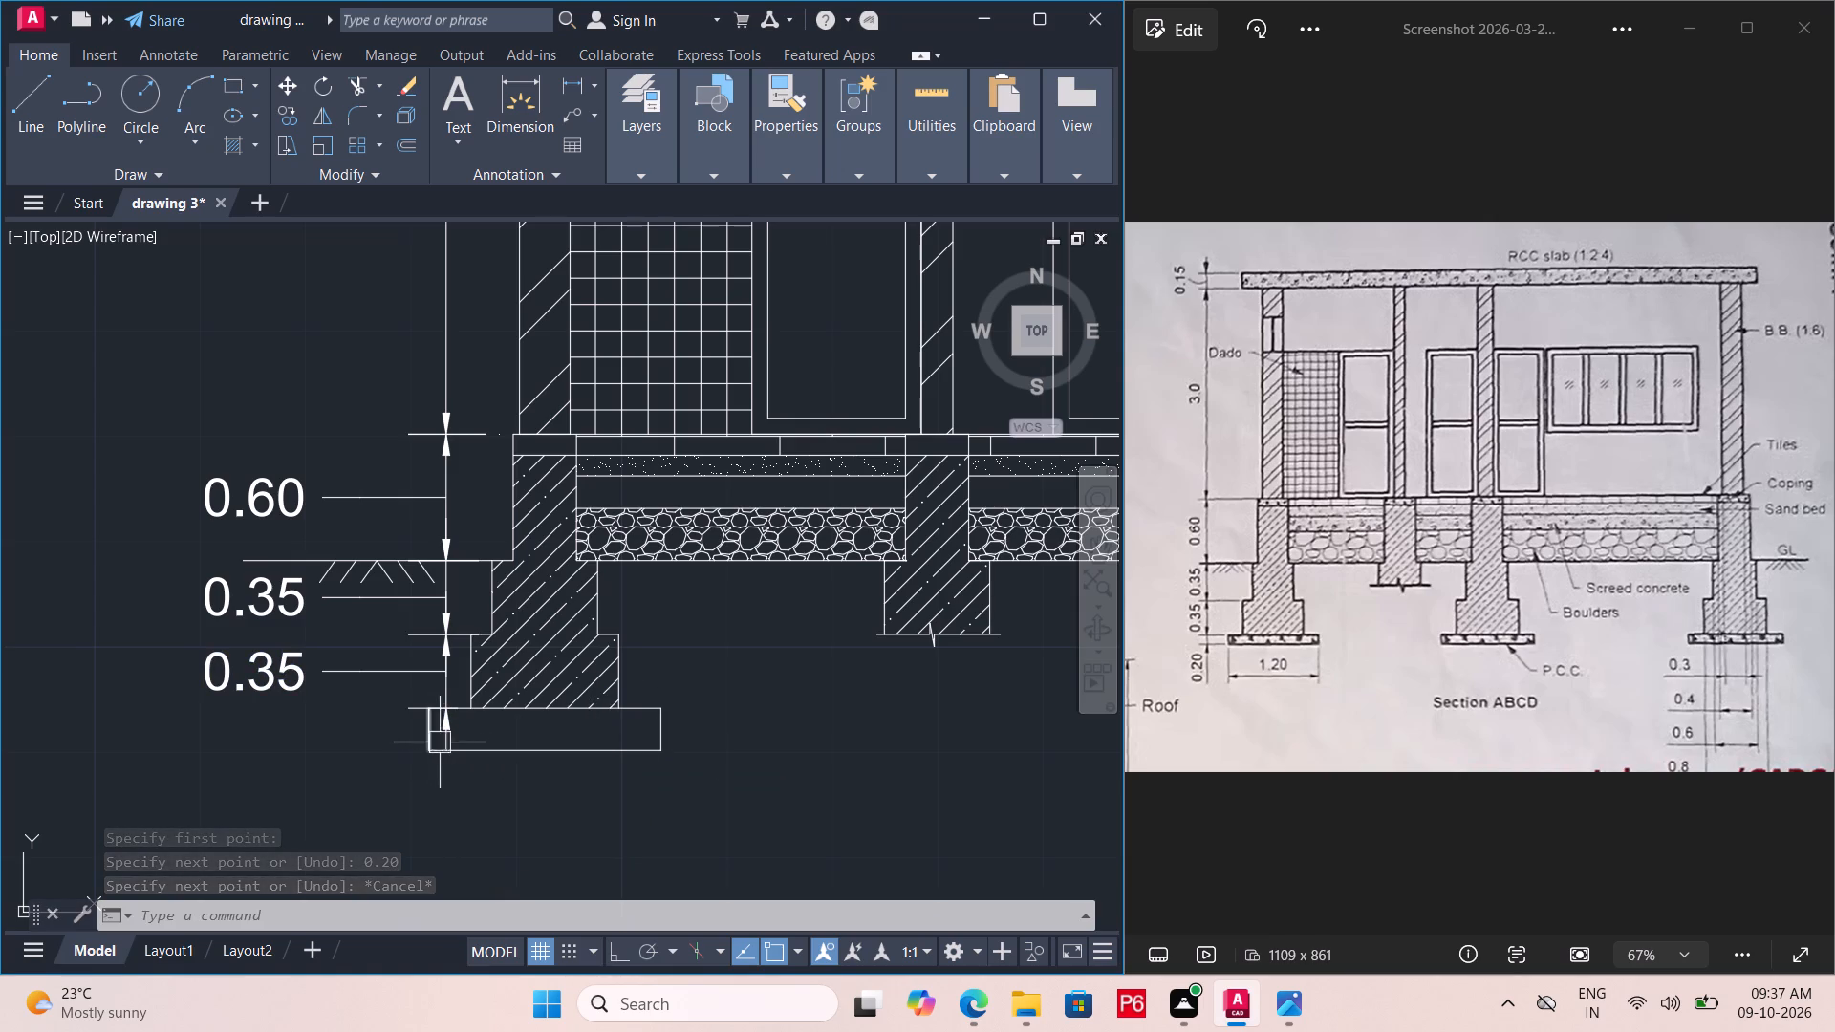
Delete the two 0.35 dimensions and the 0.60 dimension from the lower part of the left vertical dimension chain.
middle_click_drag(414, 767, 468, 789)
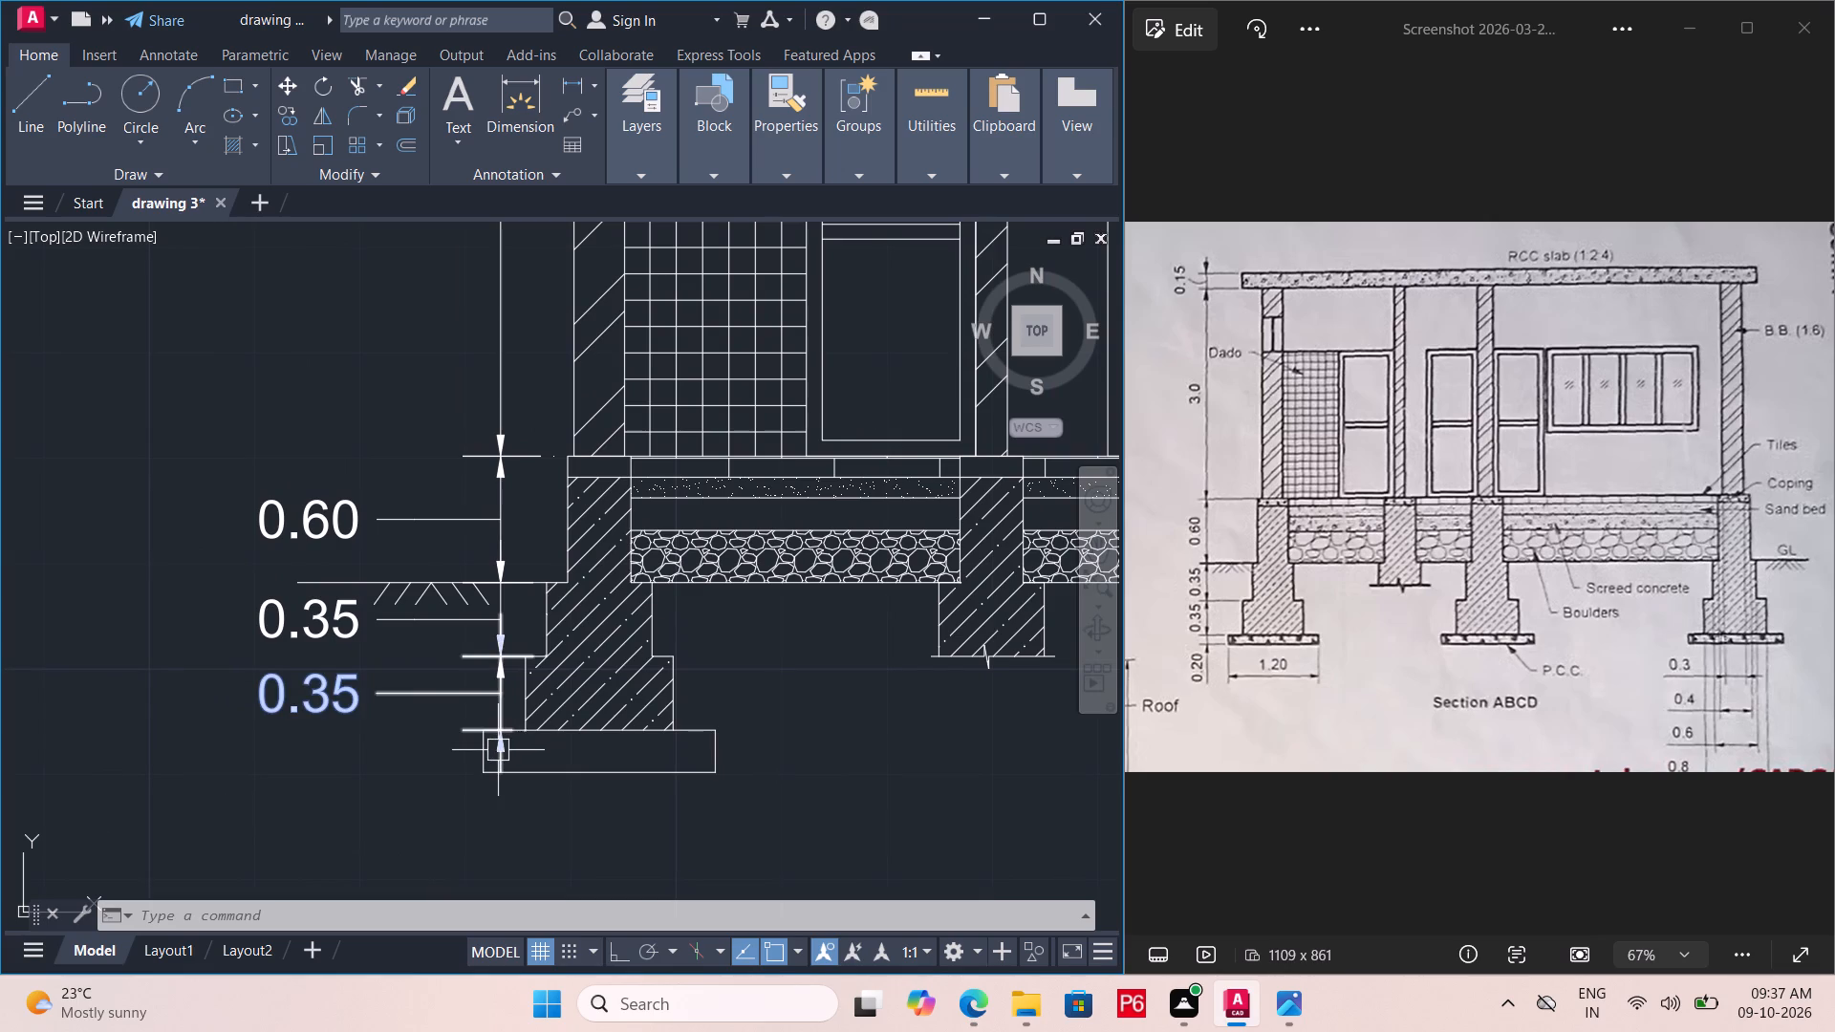
left_click(498, 750)
key("Delete")
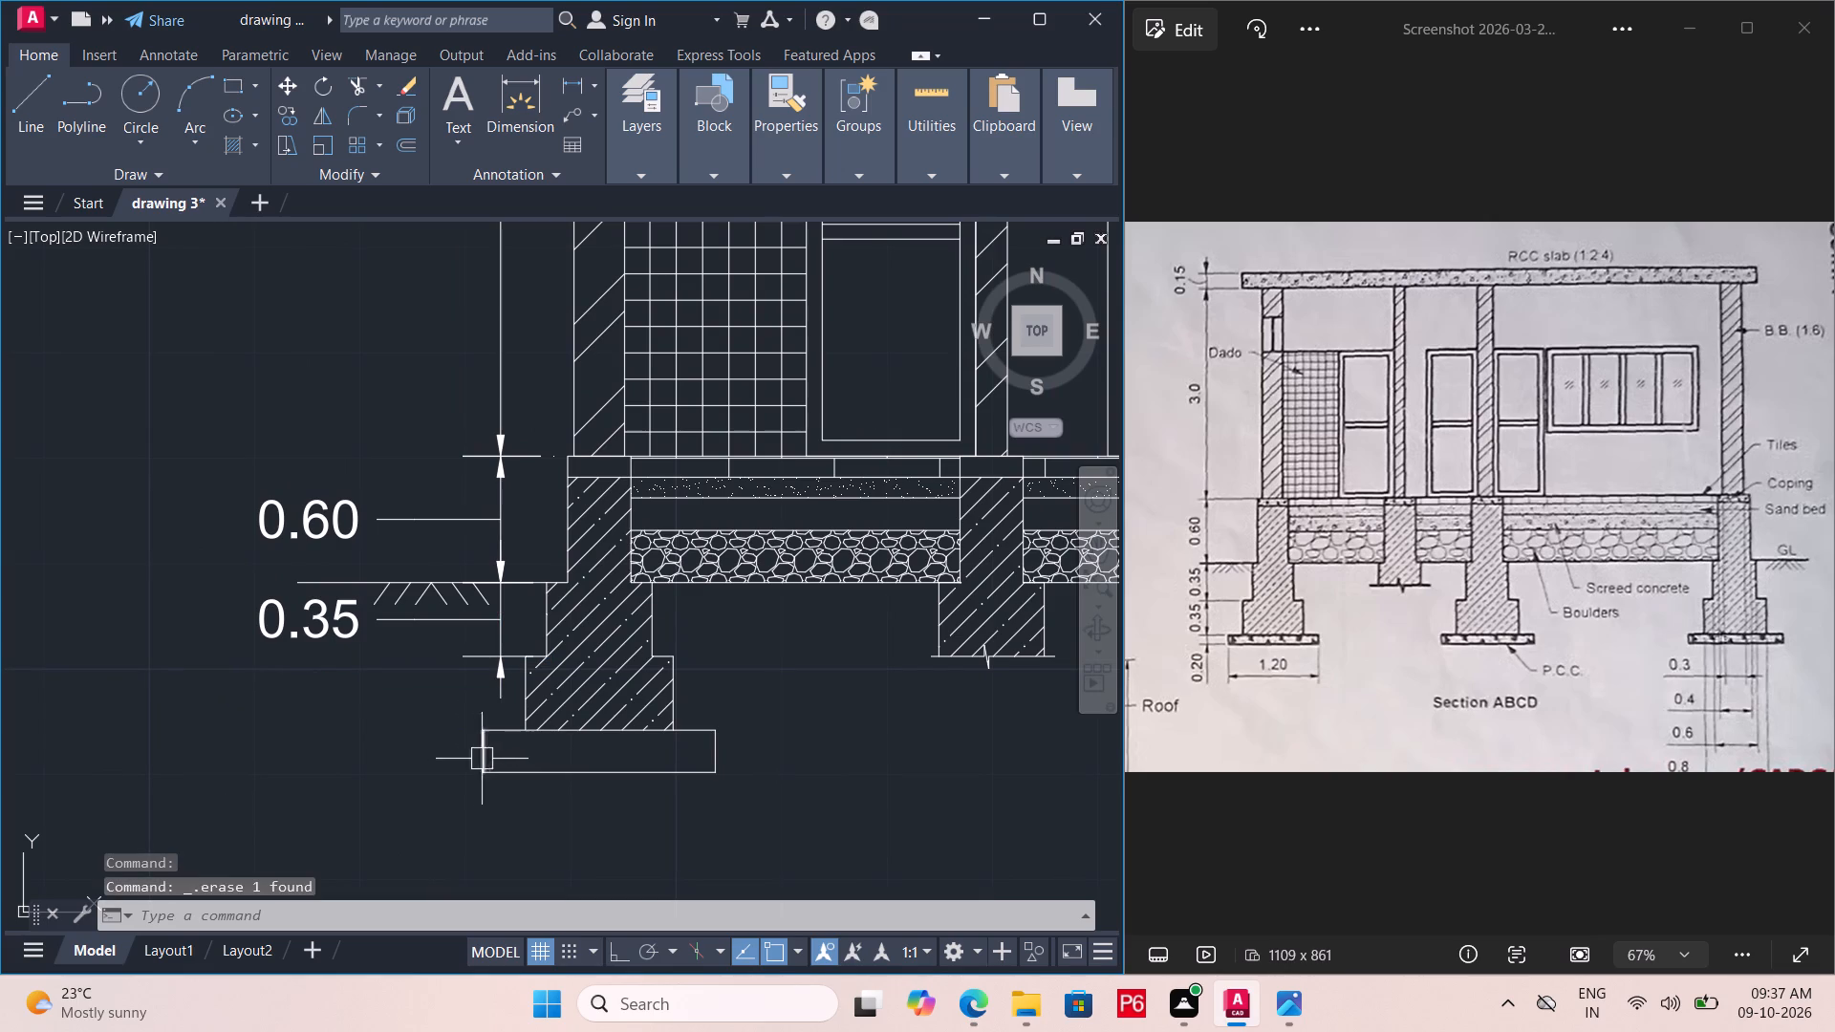
left_click(500, 694)
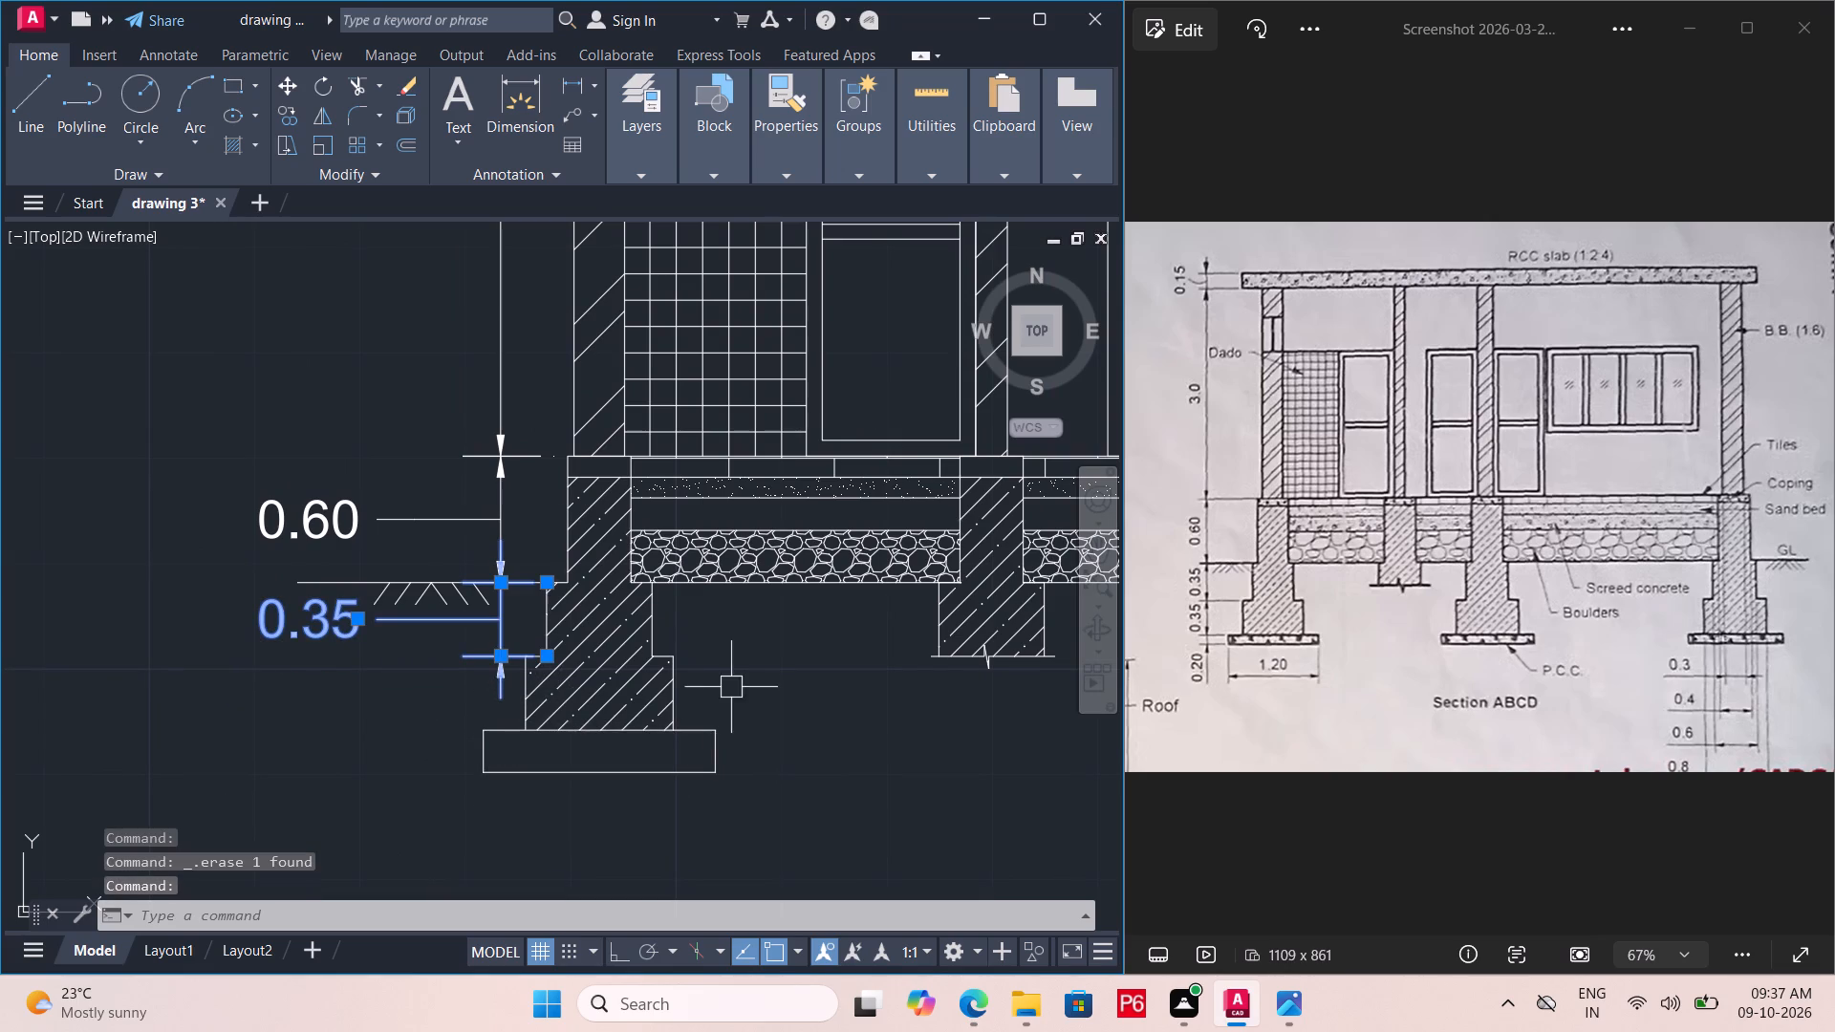
key("Delete")
left_click(505, 544)
key("Delete")
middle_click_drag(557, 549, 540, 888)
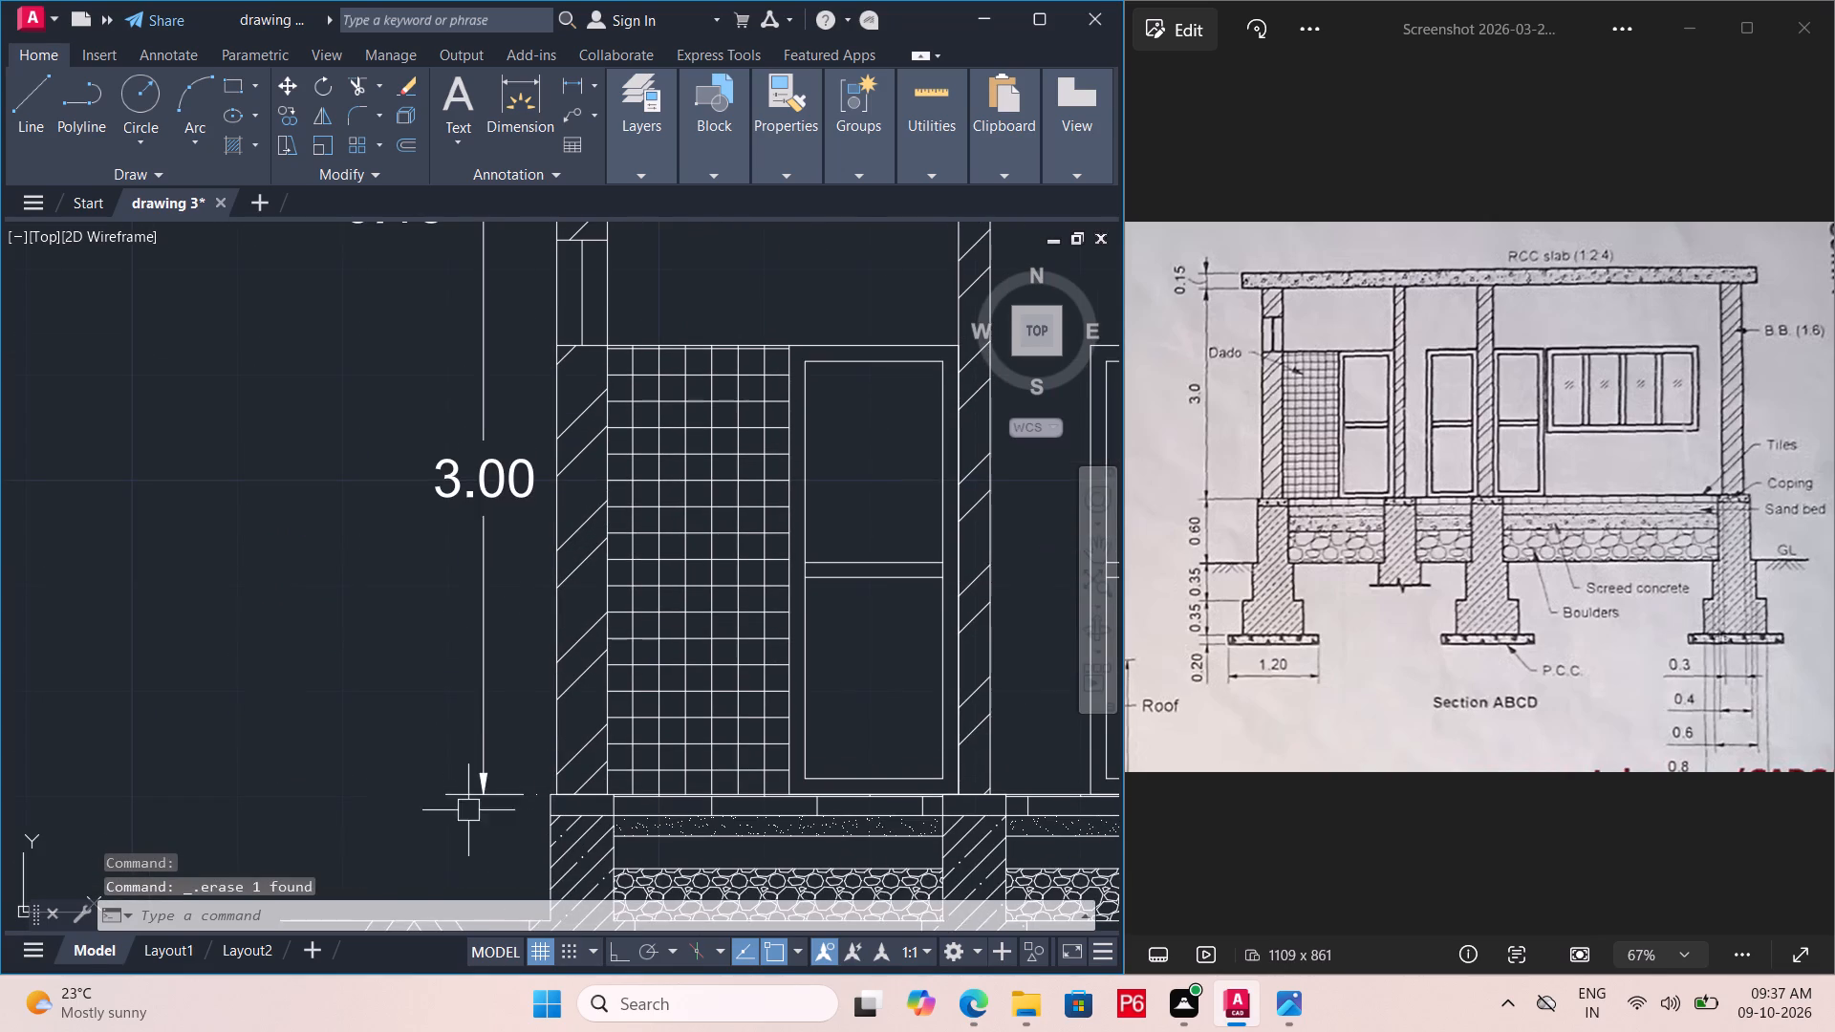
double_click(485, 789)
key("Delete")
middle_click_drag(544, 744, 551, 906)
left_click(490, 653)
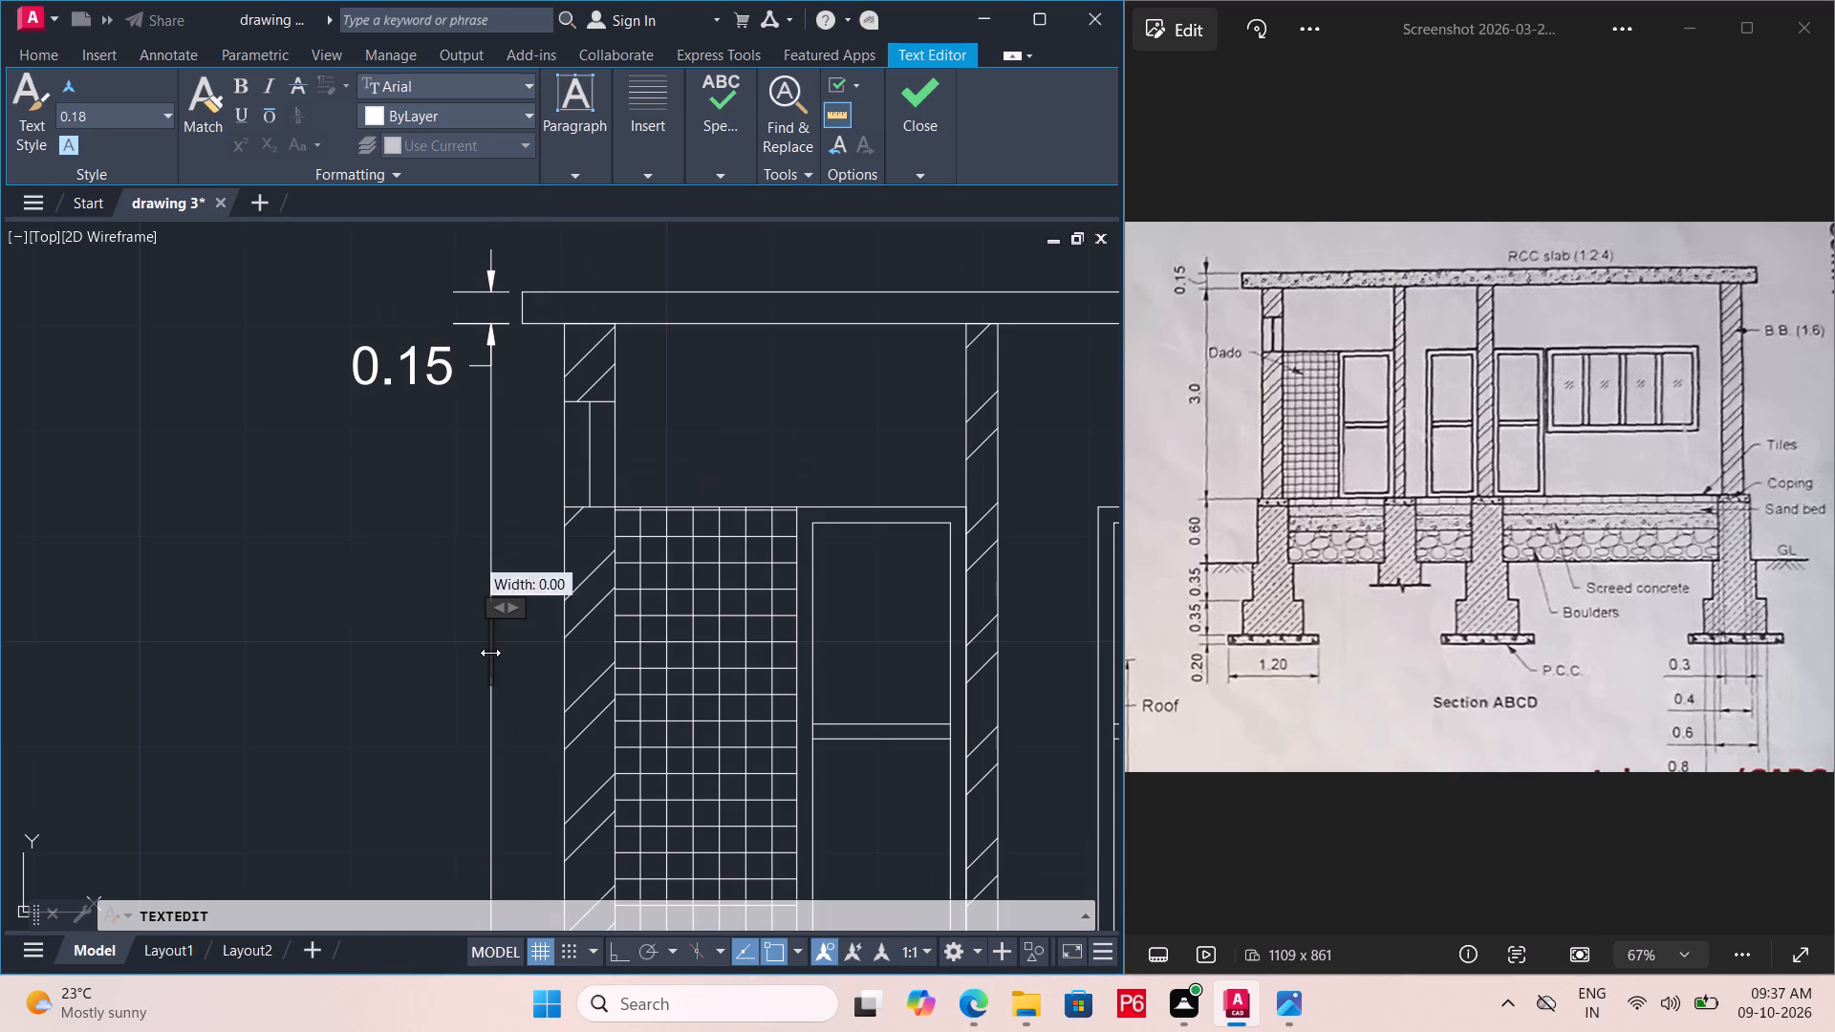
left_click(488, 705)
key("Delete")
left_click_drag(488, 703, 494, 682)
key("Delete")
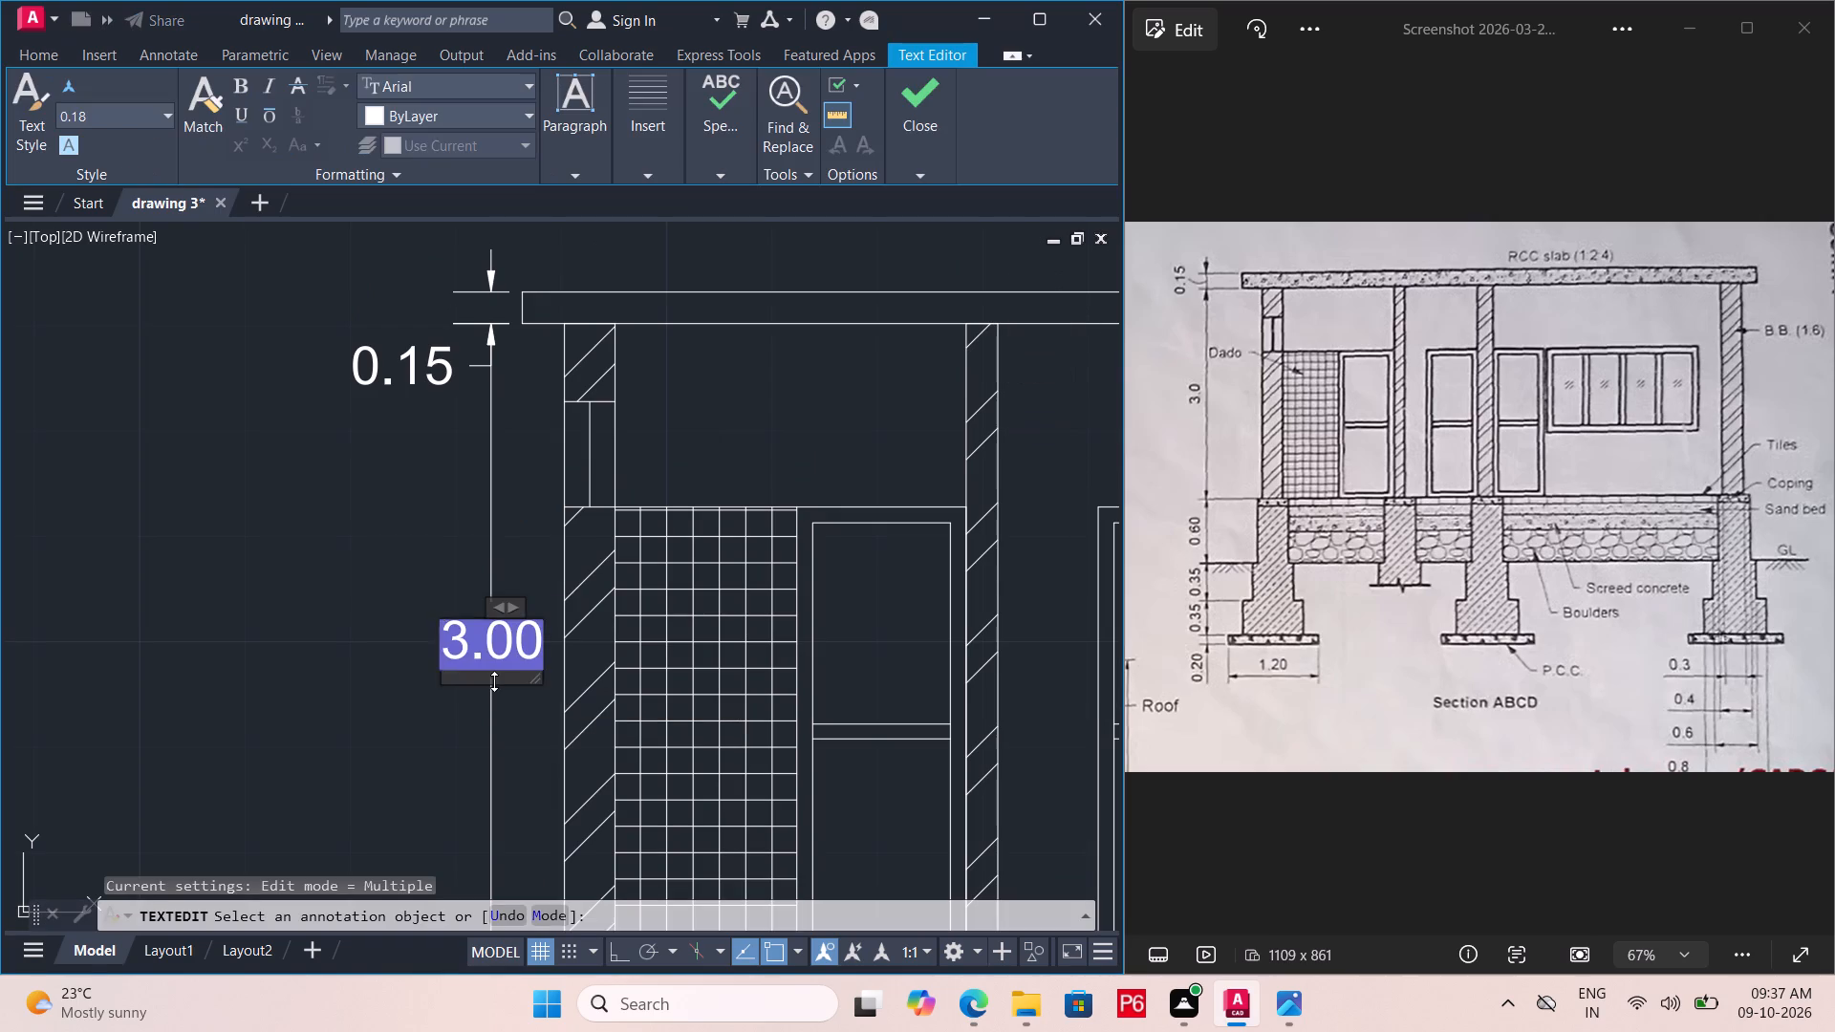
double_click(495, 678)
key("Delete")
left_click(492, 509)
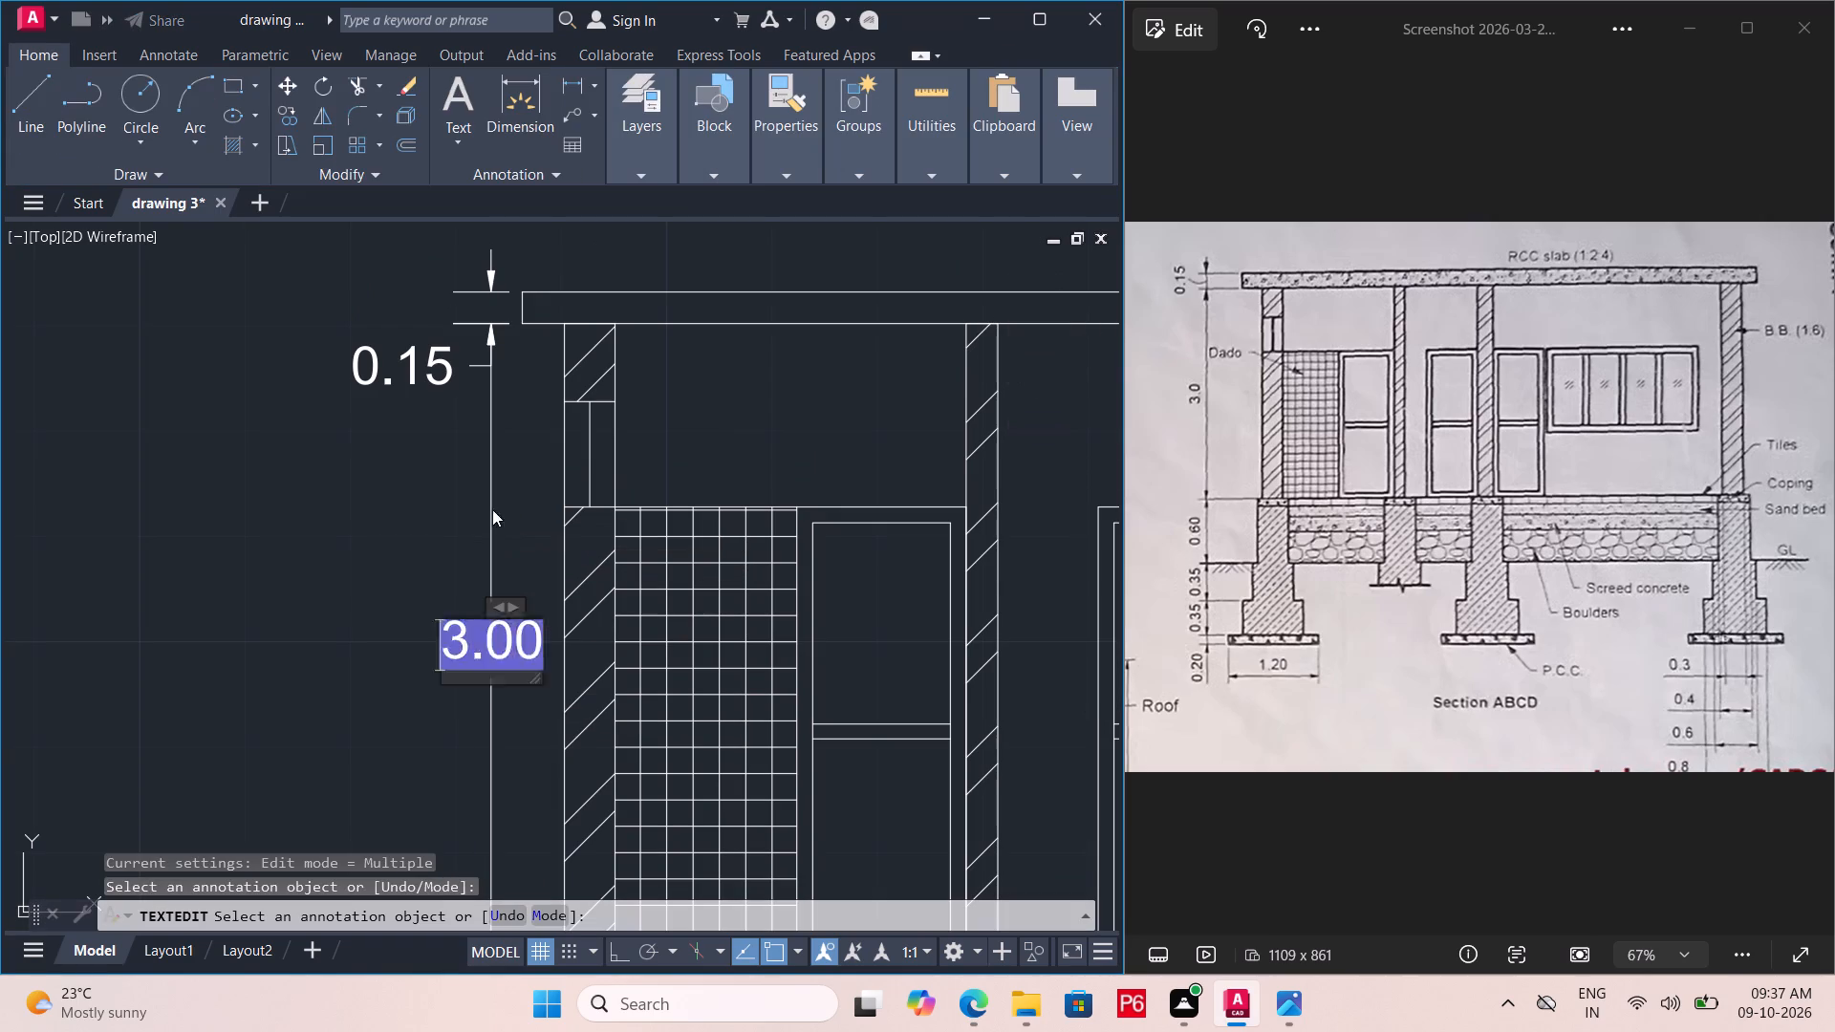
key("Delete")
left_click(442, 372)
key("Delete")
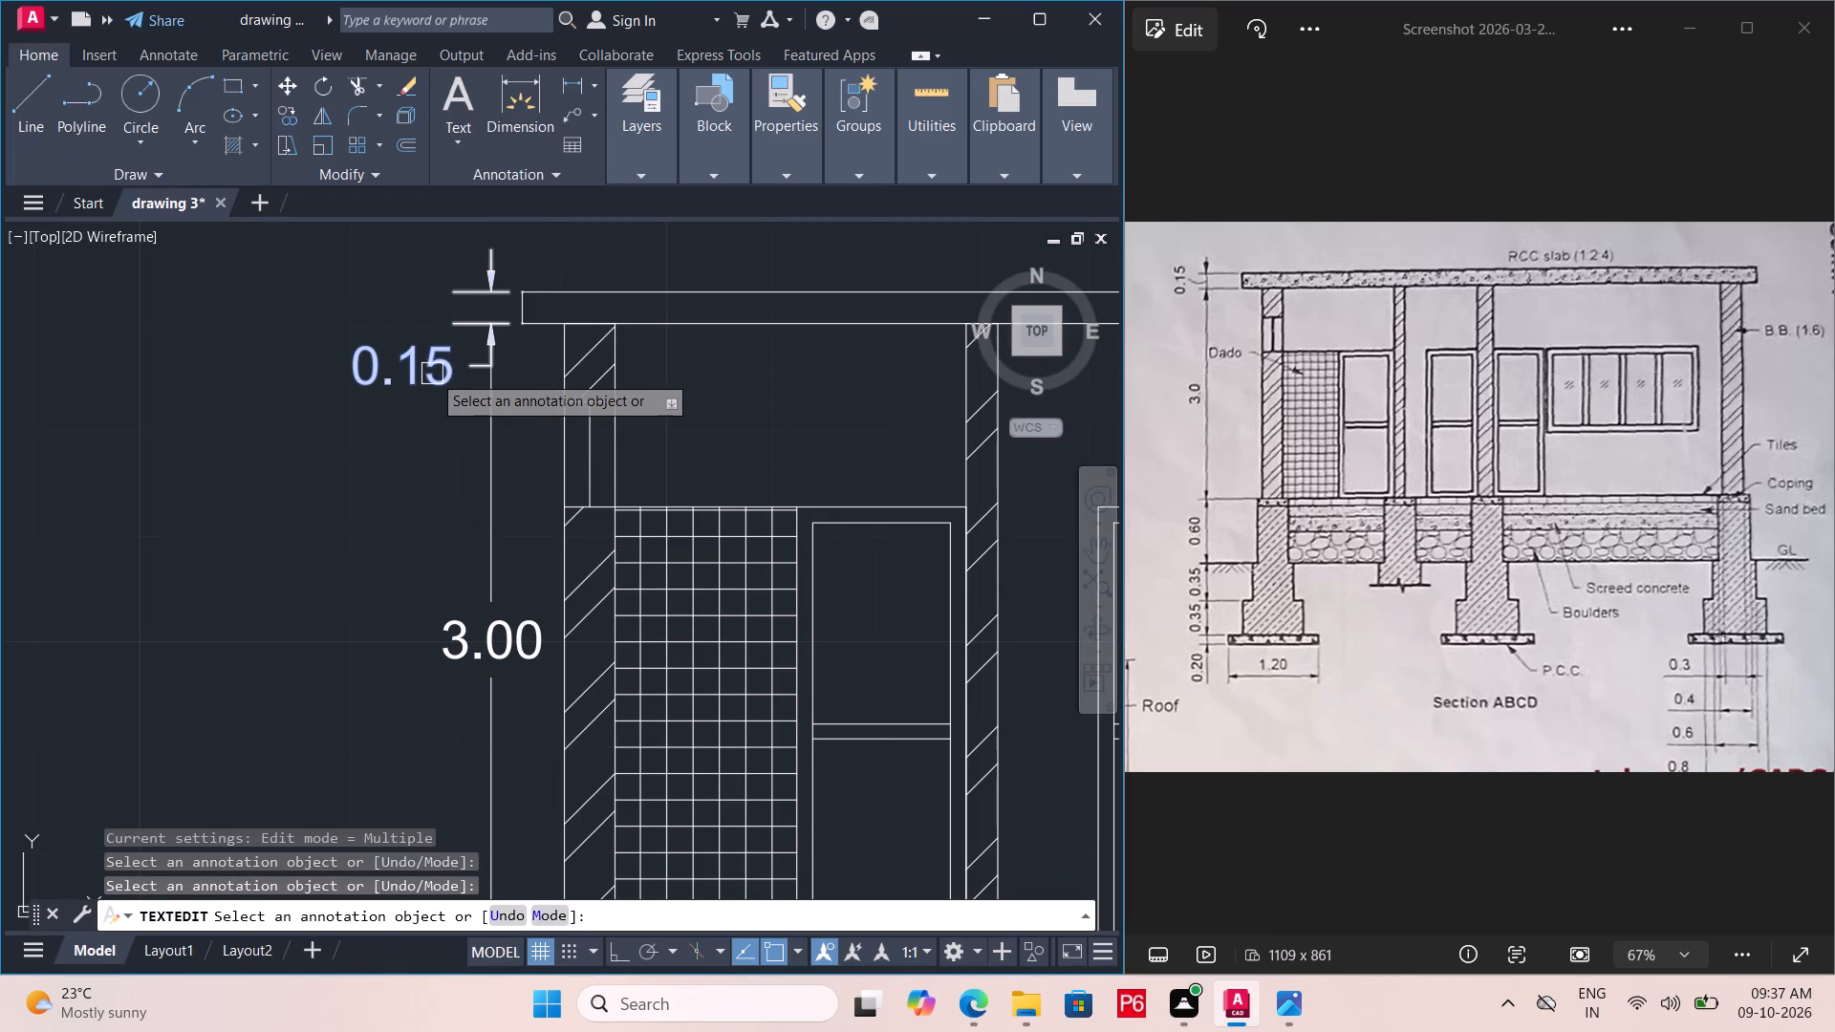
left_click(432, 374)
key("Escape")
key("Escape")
Delete the 0.15 roof slab dimension and the 3.00 wall height dimension at the left of the section.
left_click(432, 374)
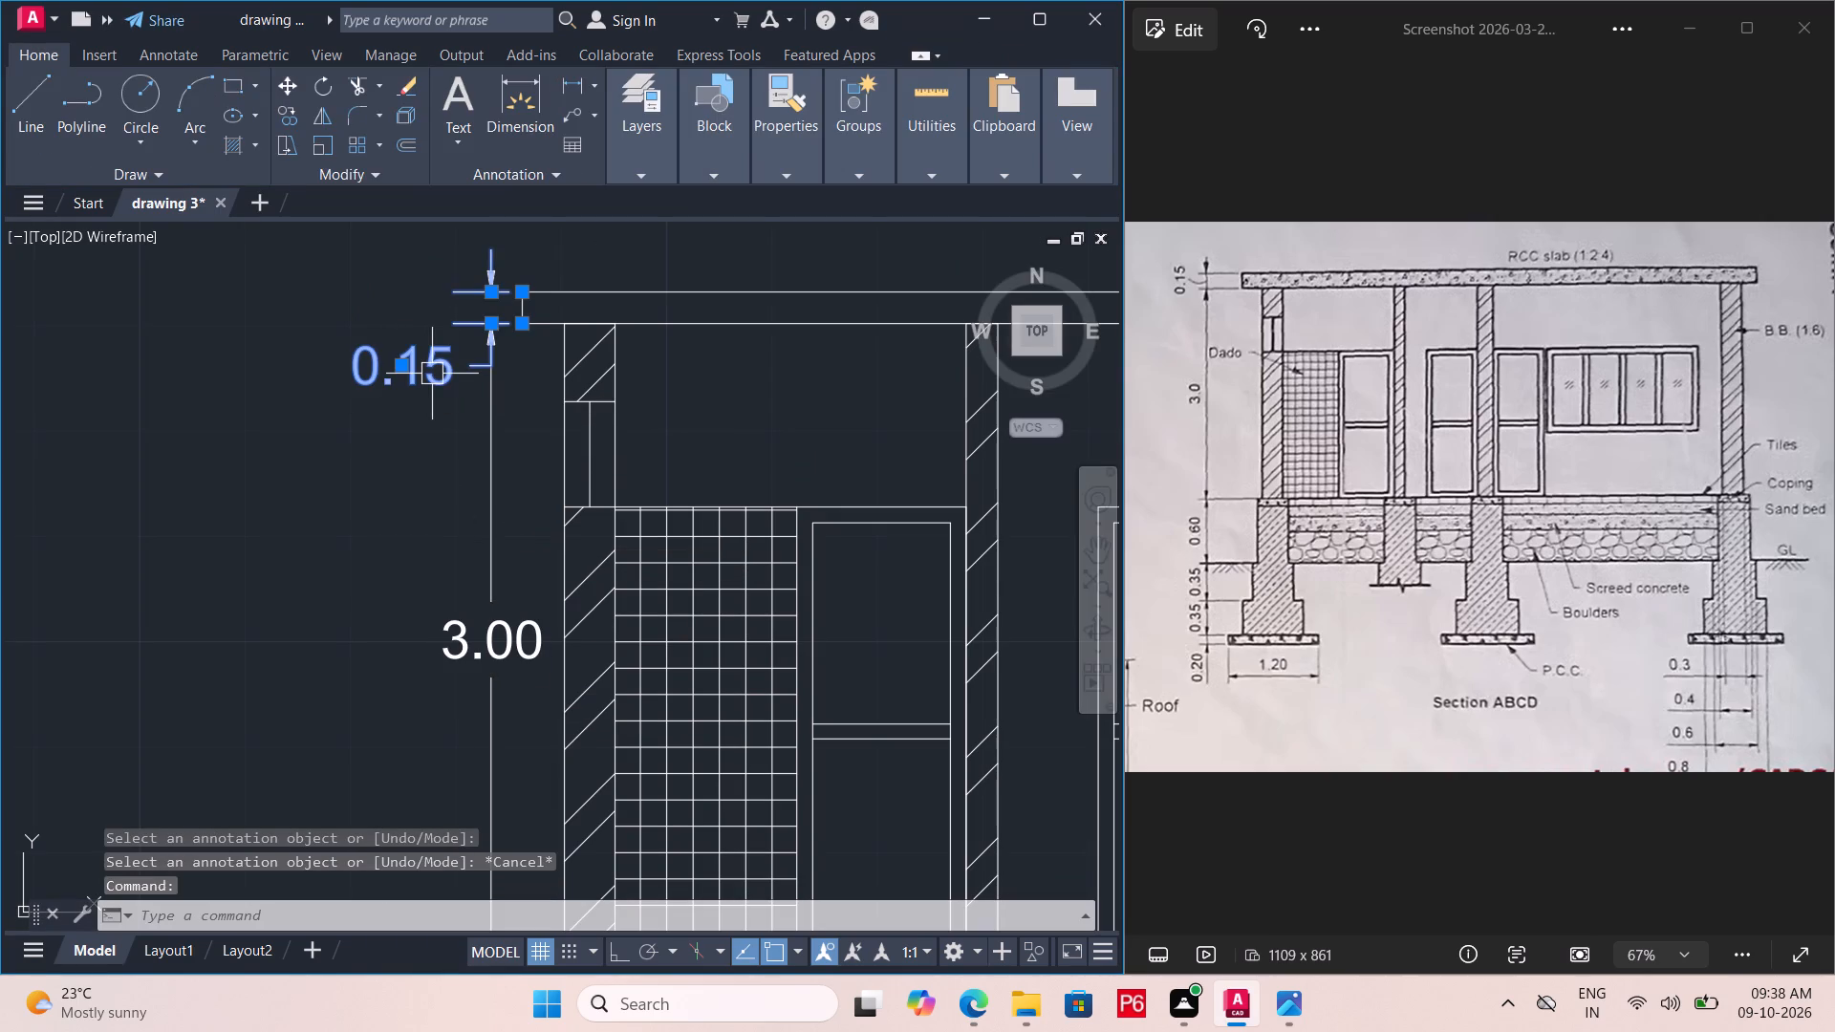
key("Delete")
left_click(491, 361)
key("Delete")
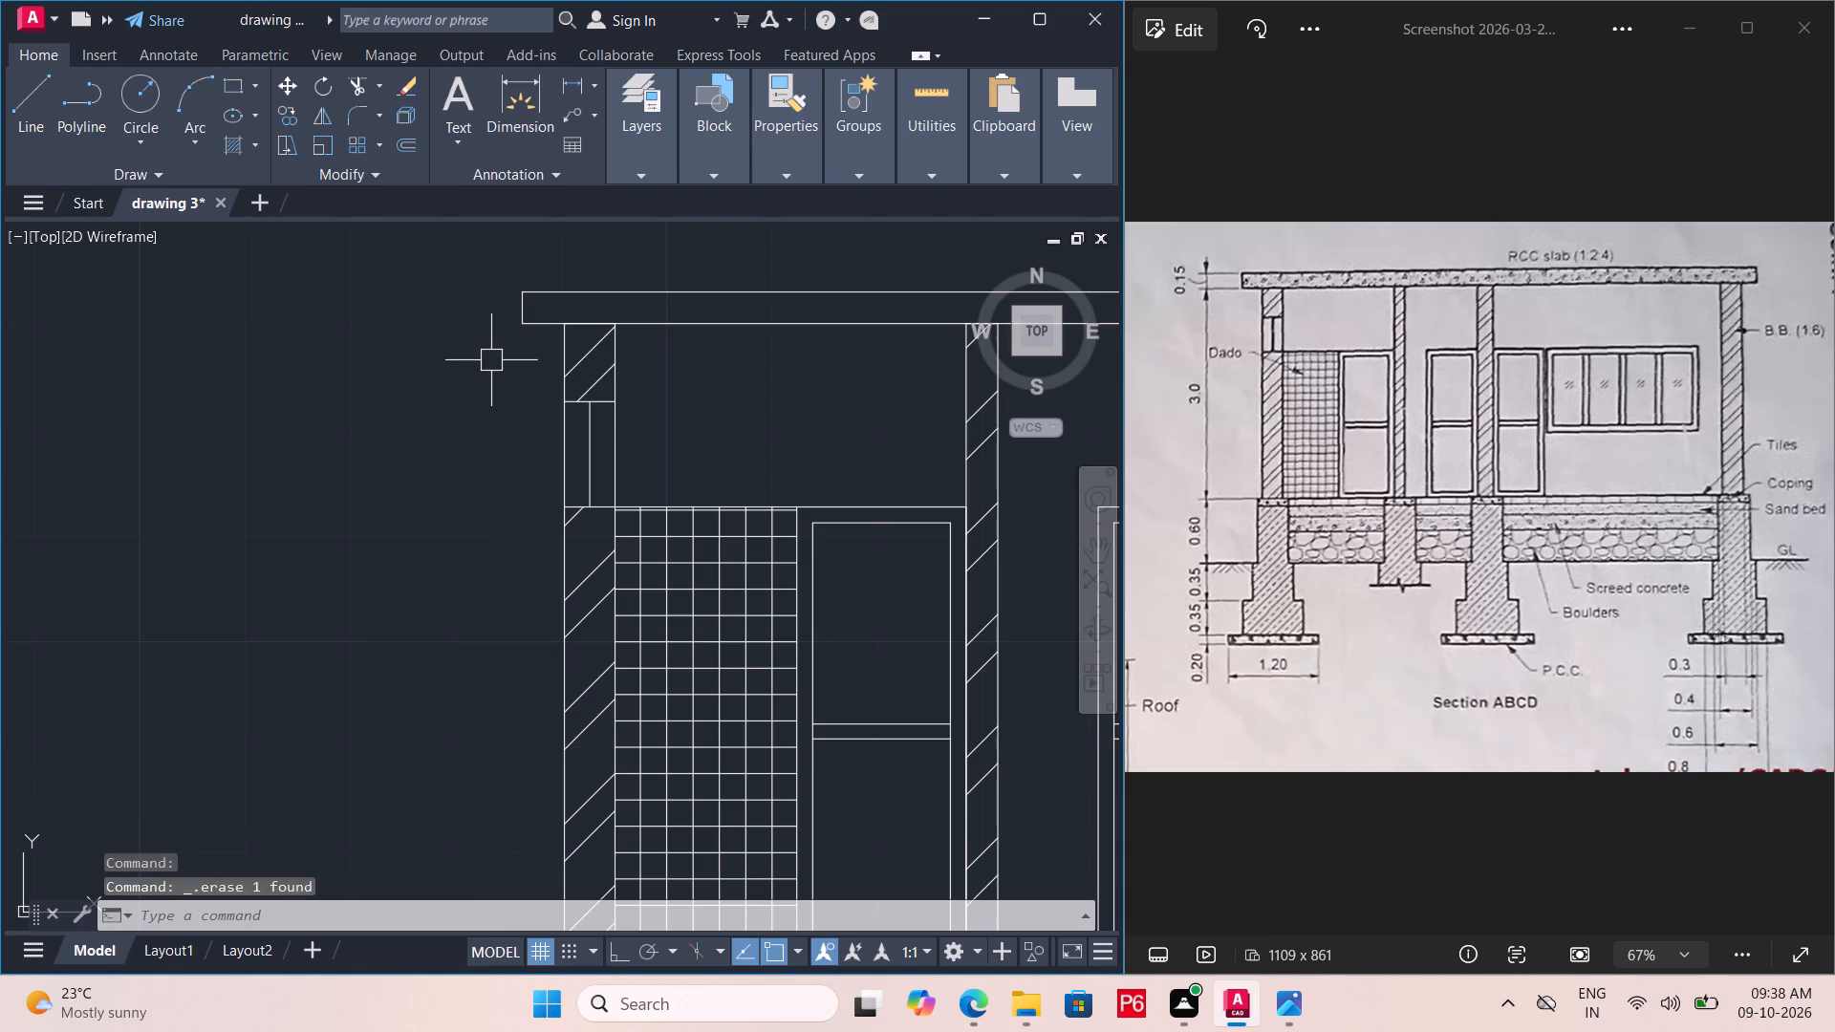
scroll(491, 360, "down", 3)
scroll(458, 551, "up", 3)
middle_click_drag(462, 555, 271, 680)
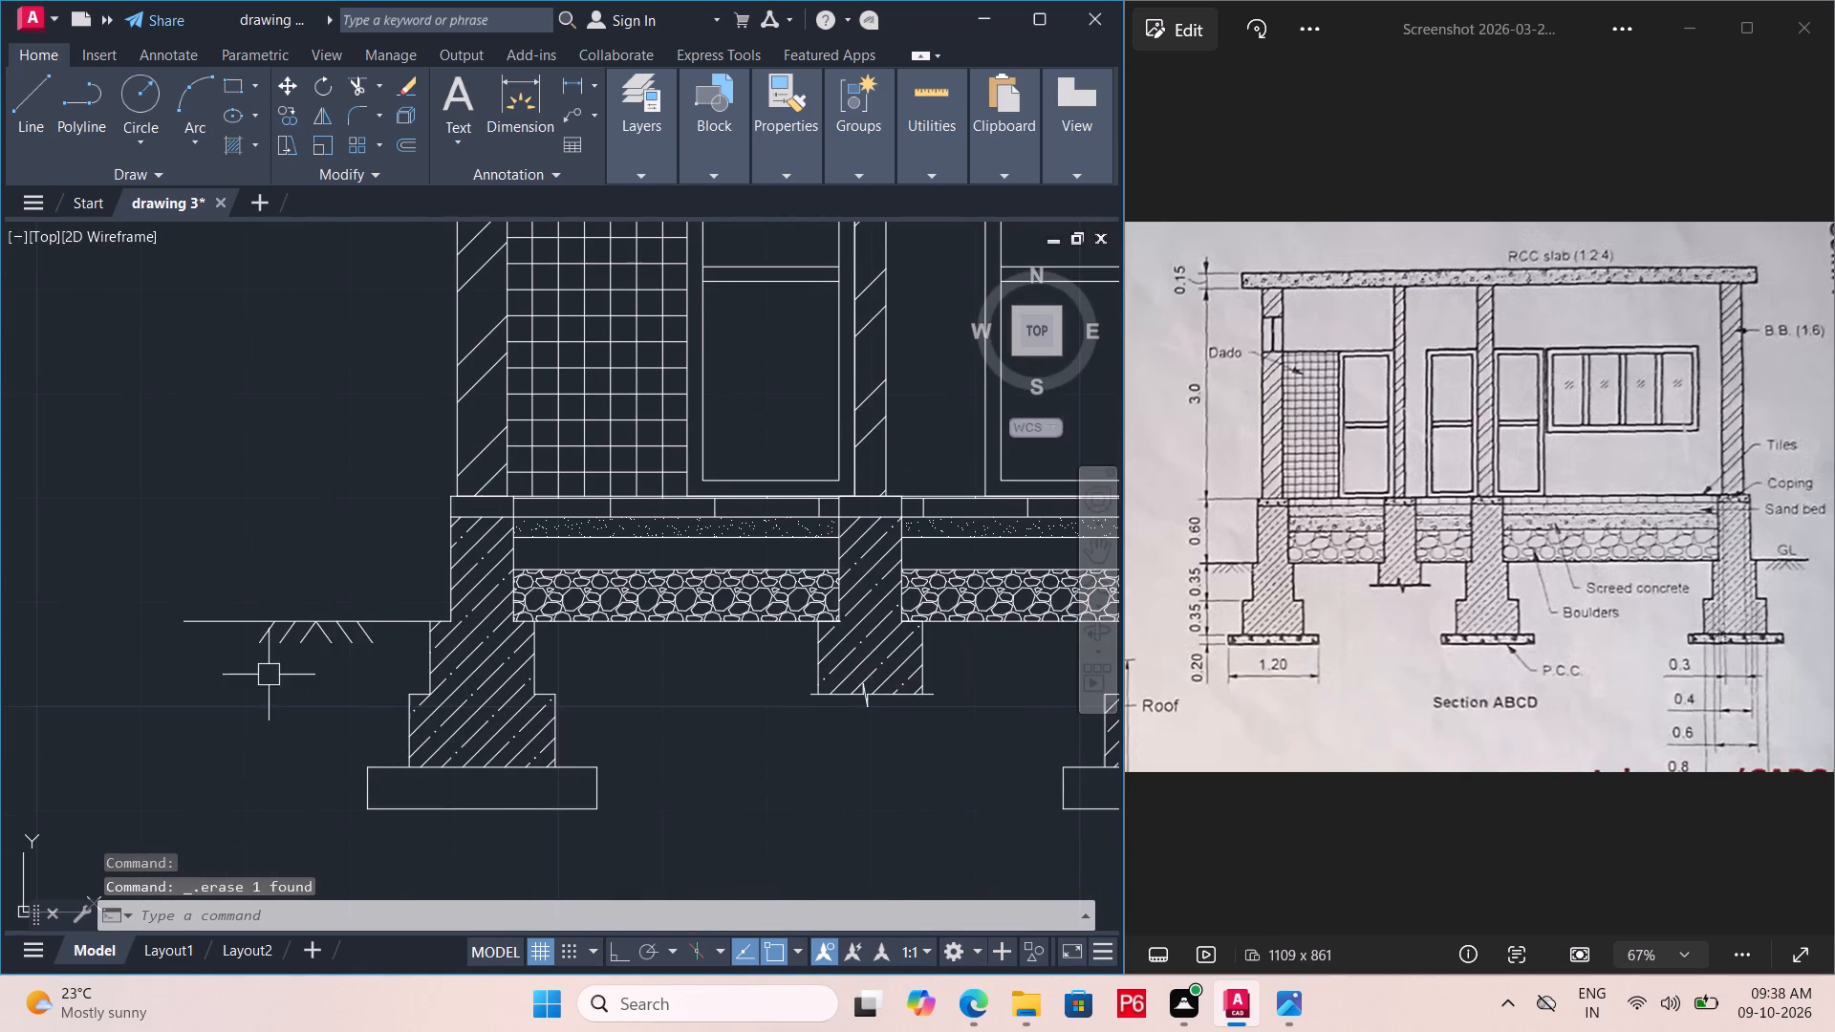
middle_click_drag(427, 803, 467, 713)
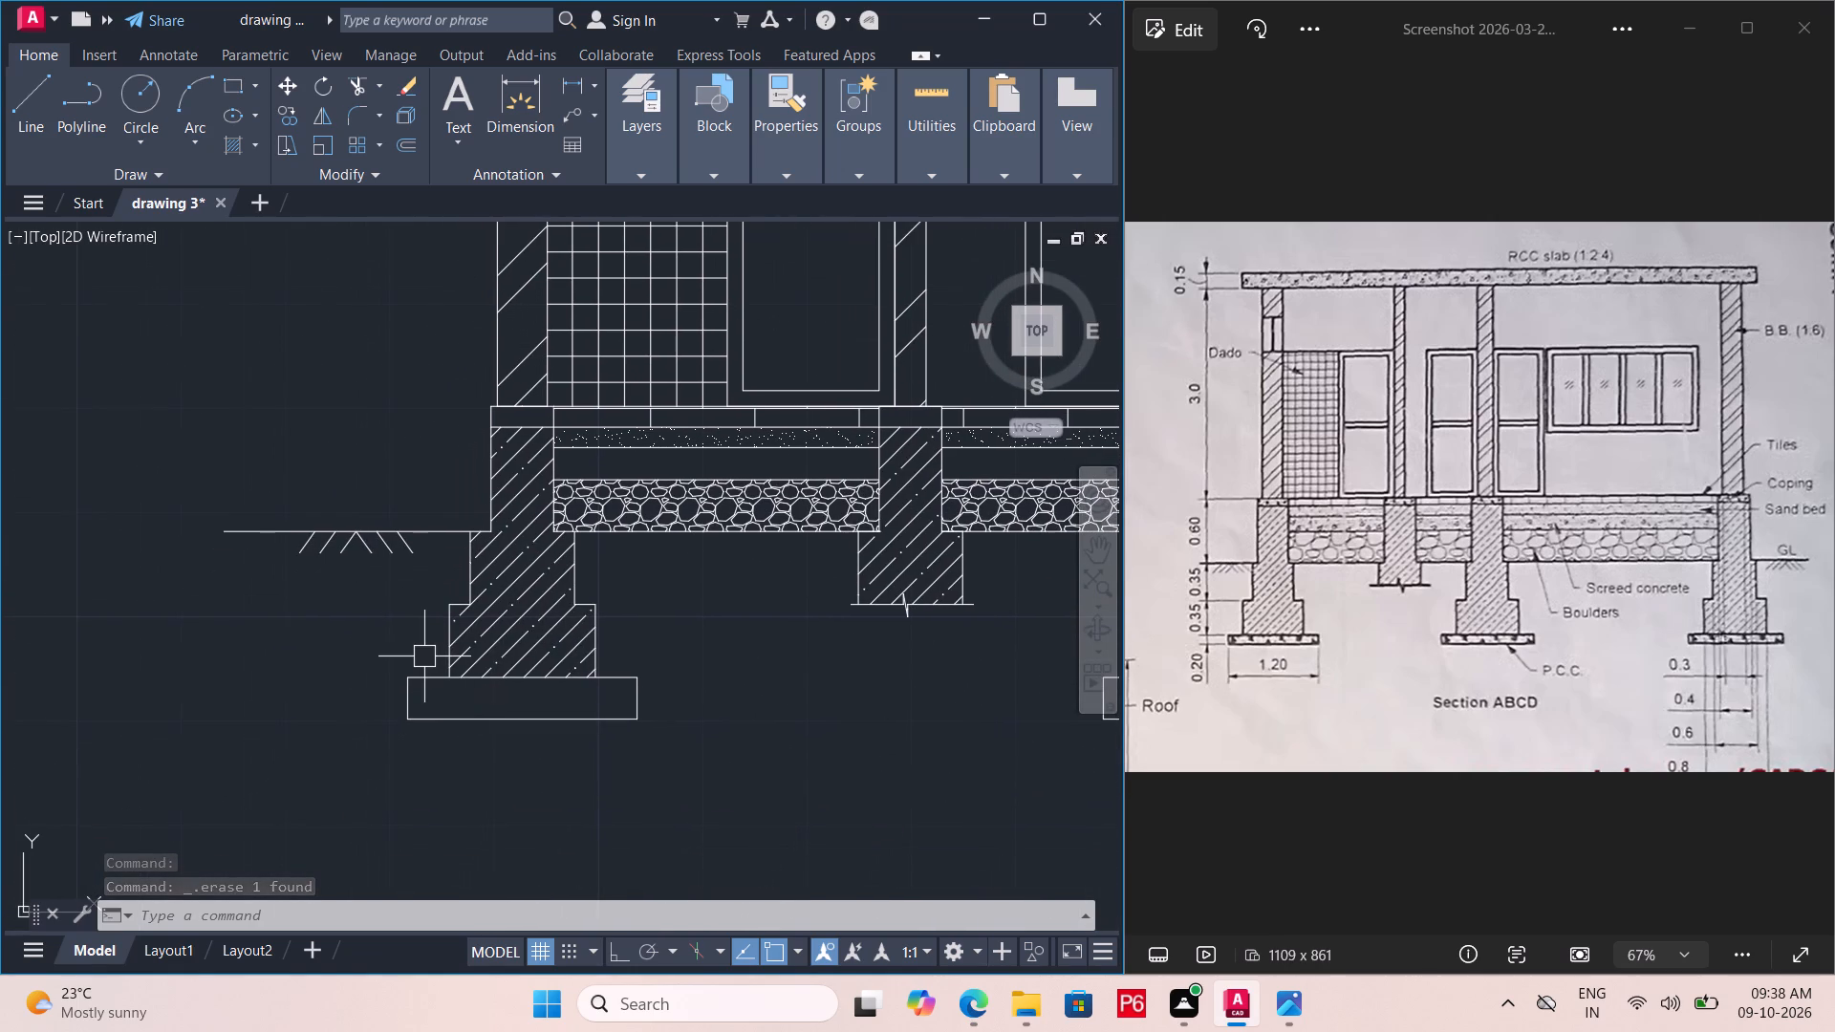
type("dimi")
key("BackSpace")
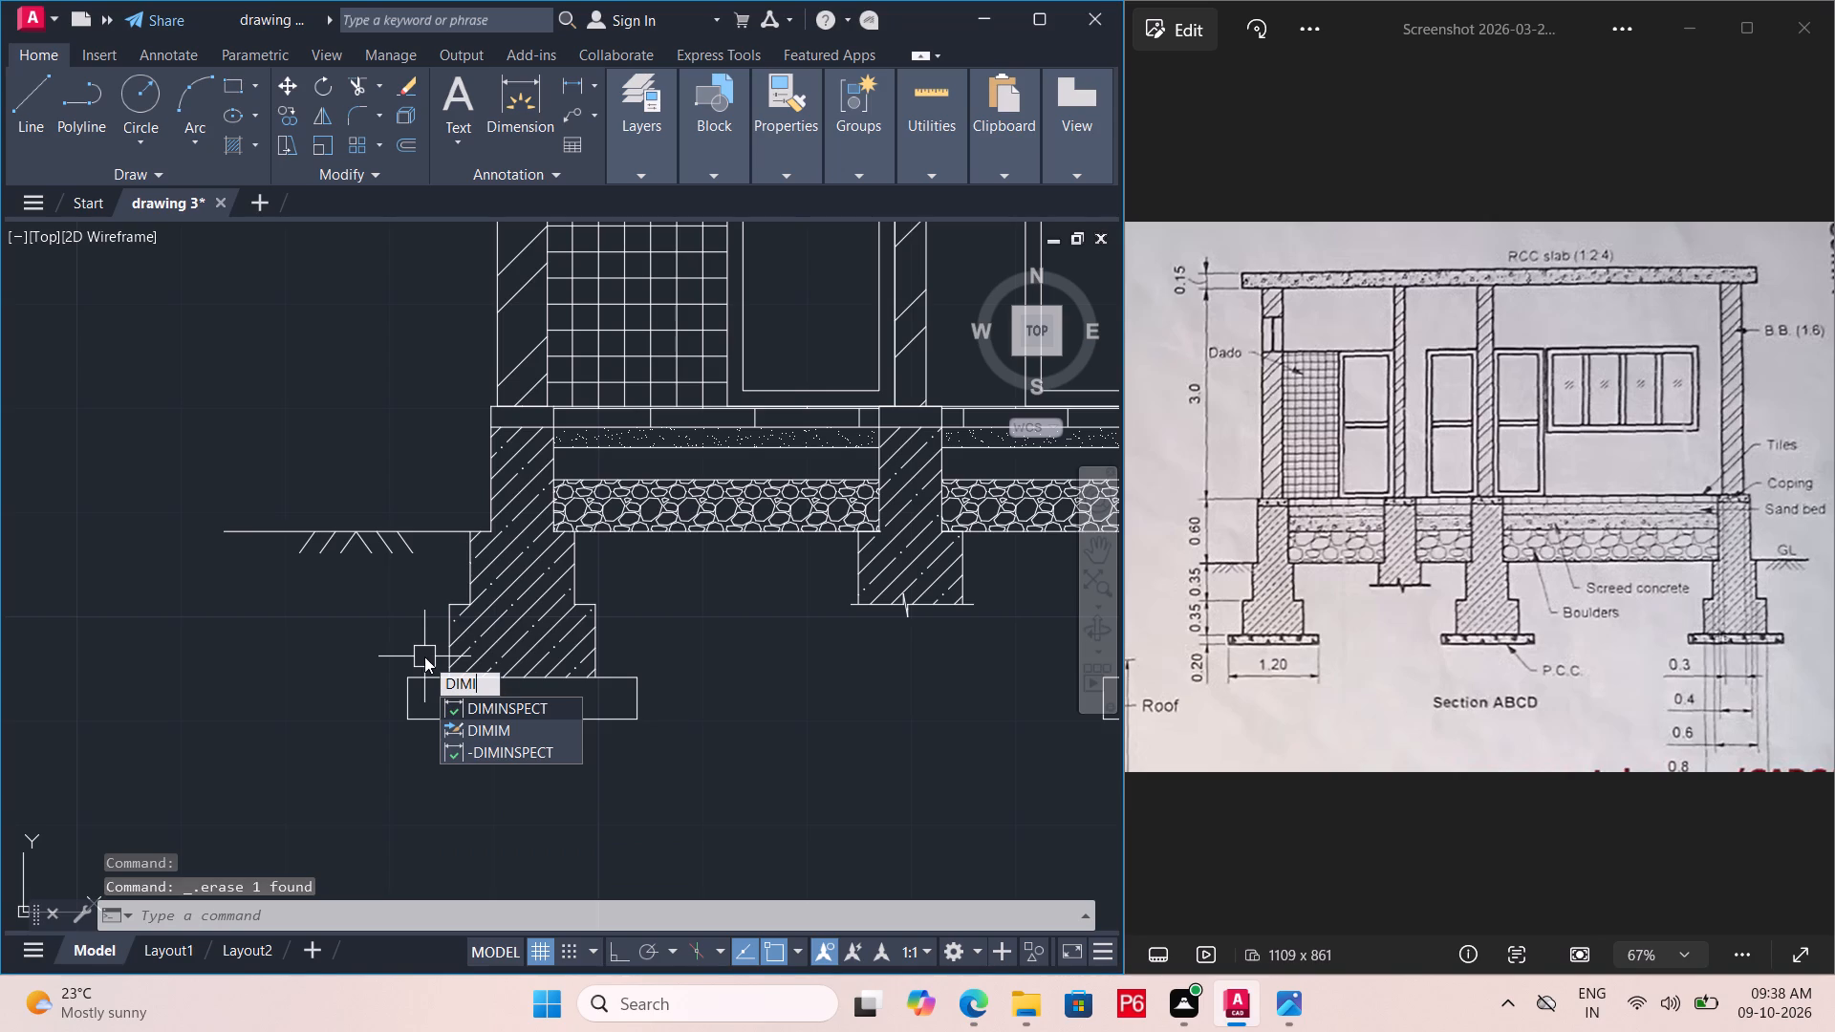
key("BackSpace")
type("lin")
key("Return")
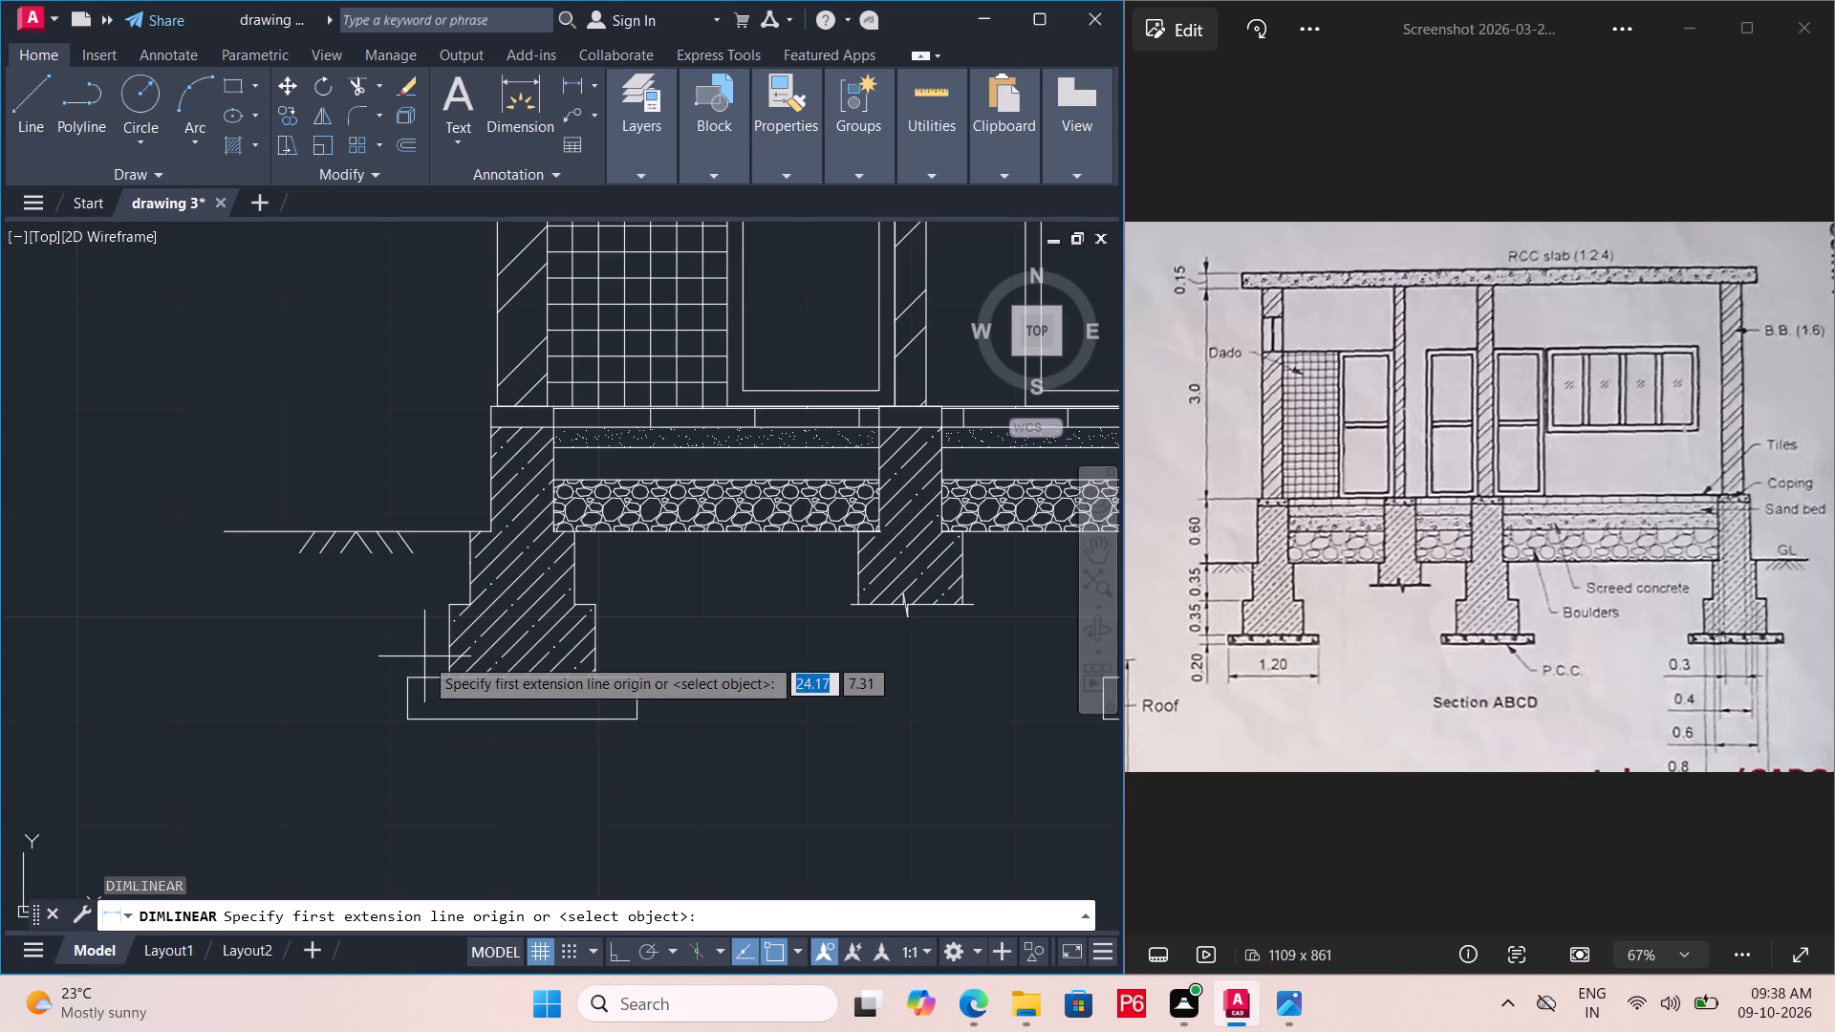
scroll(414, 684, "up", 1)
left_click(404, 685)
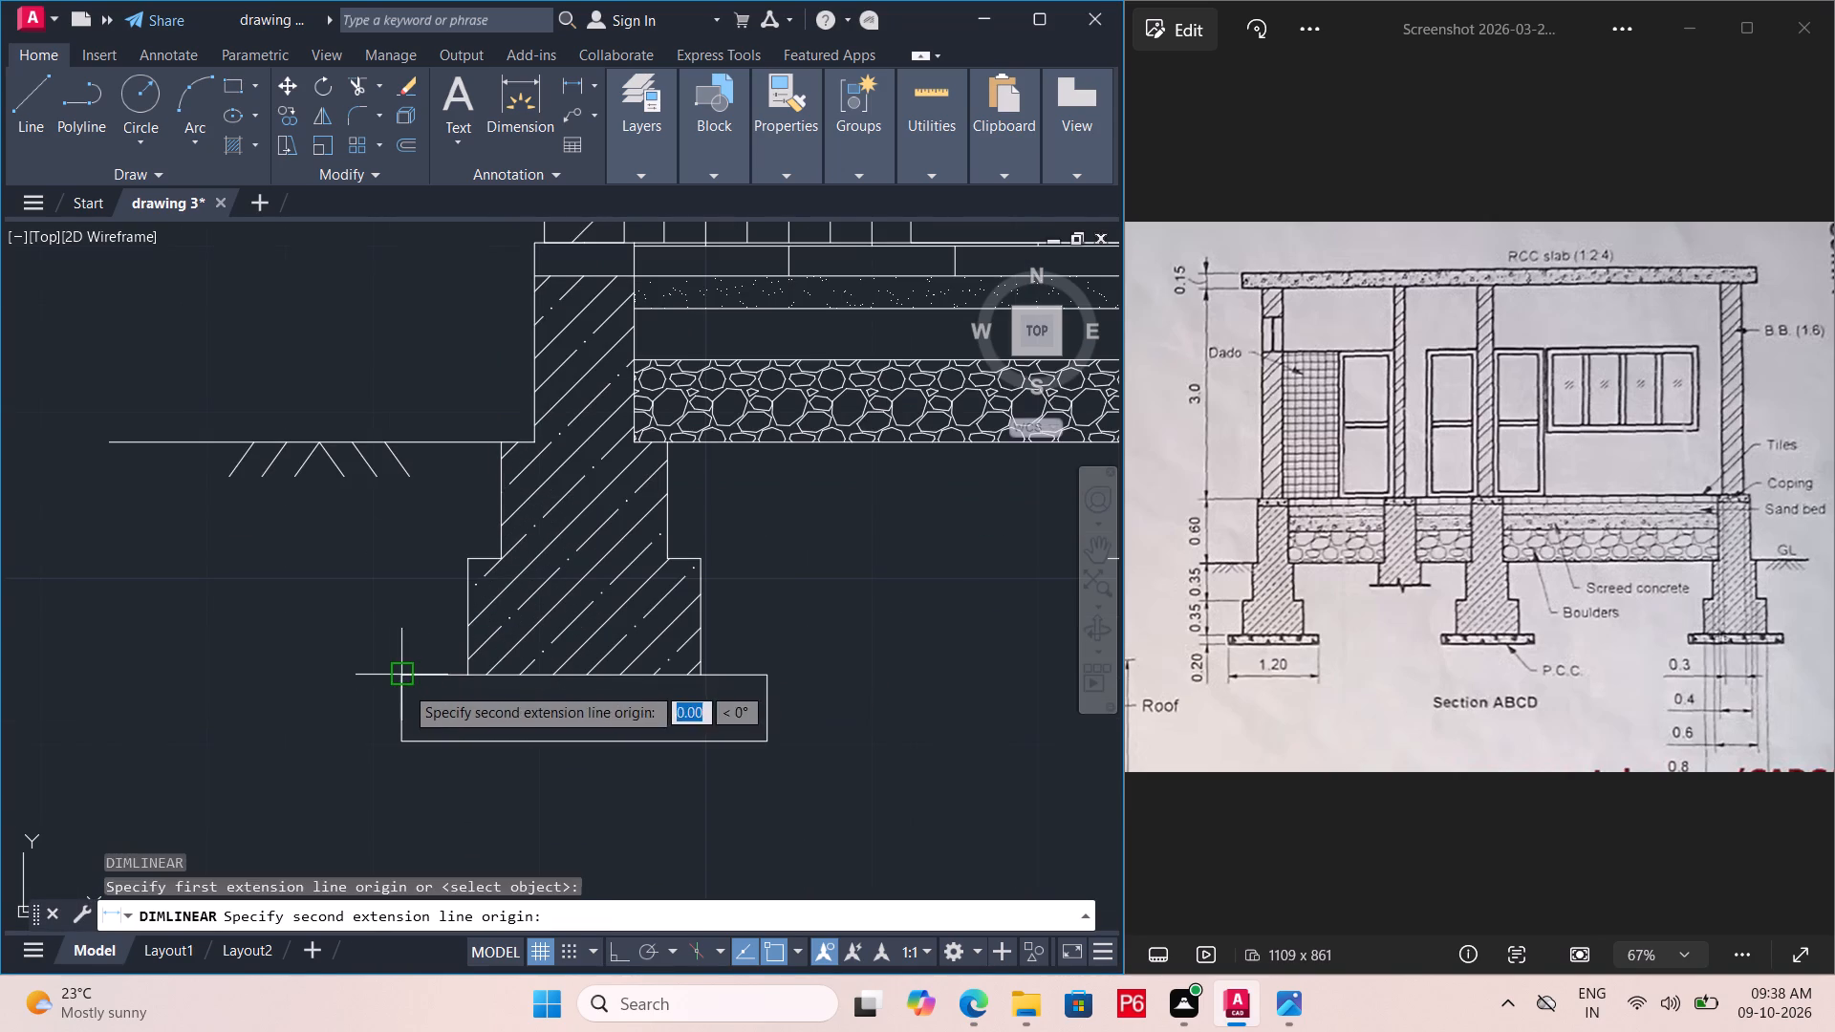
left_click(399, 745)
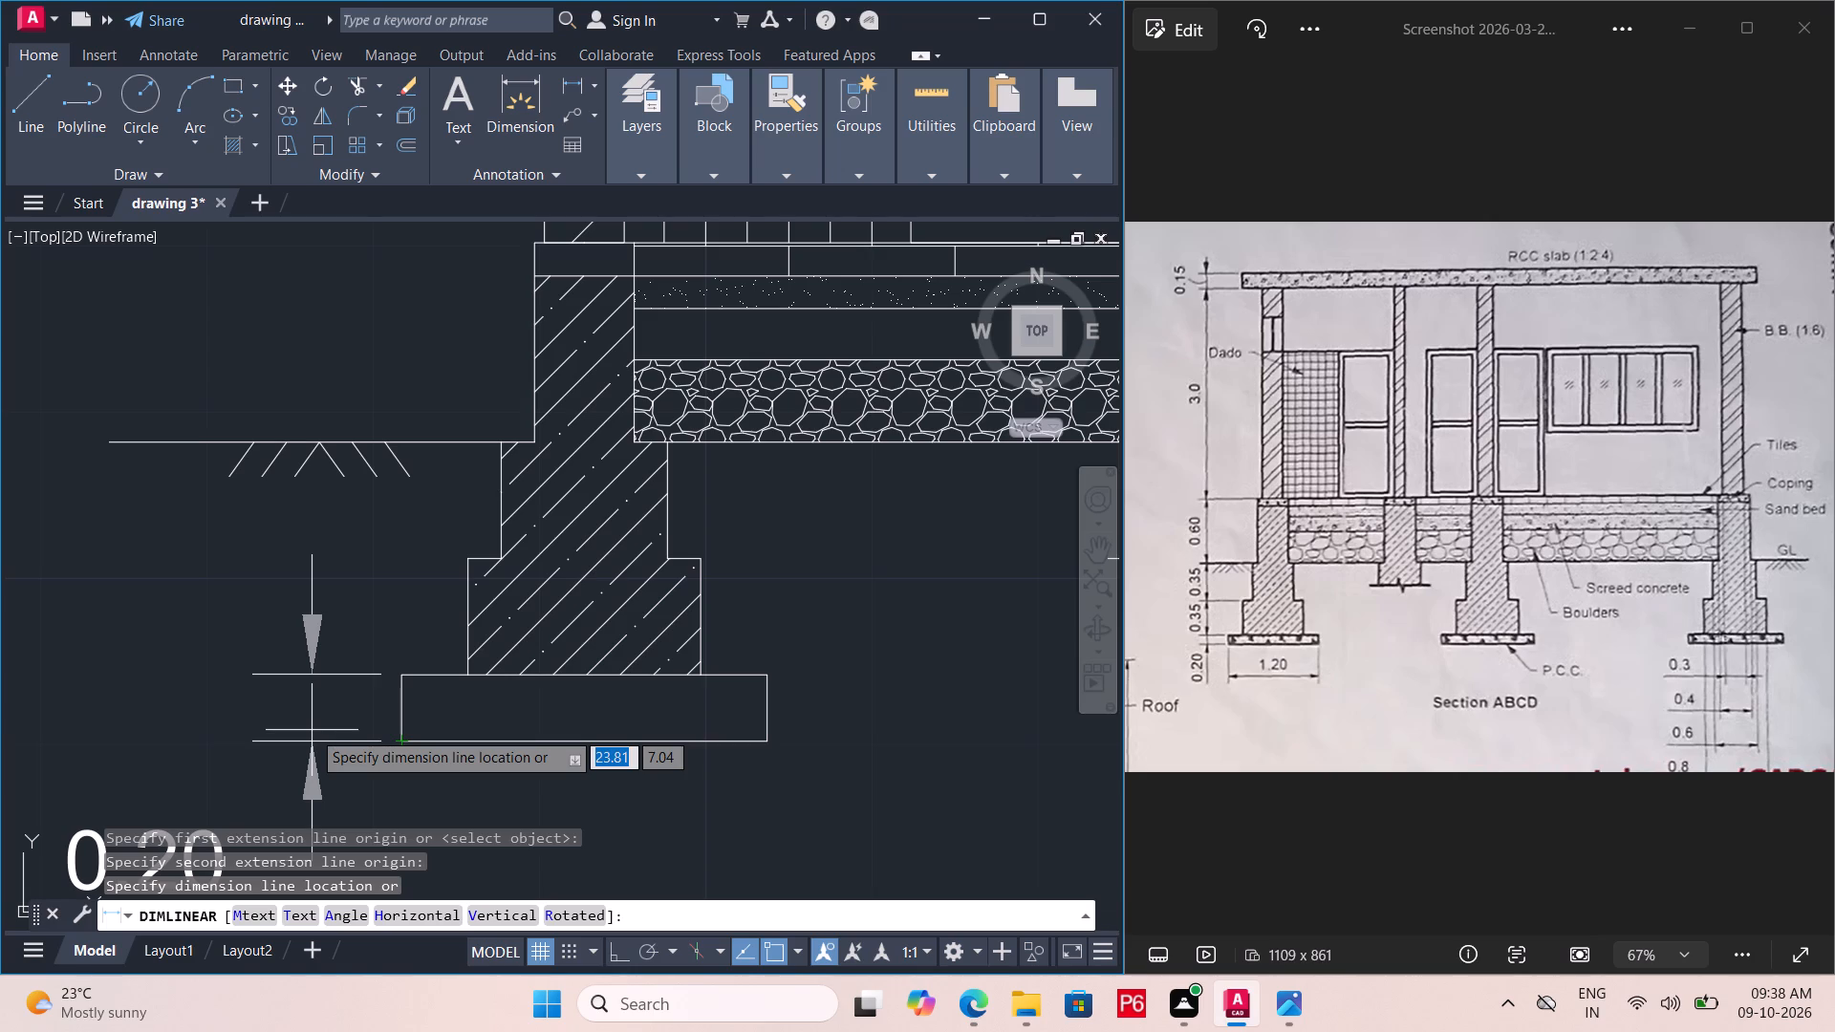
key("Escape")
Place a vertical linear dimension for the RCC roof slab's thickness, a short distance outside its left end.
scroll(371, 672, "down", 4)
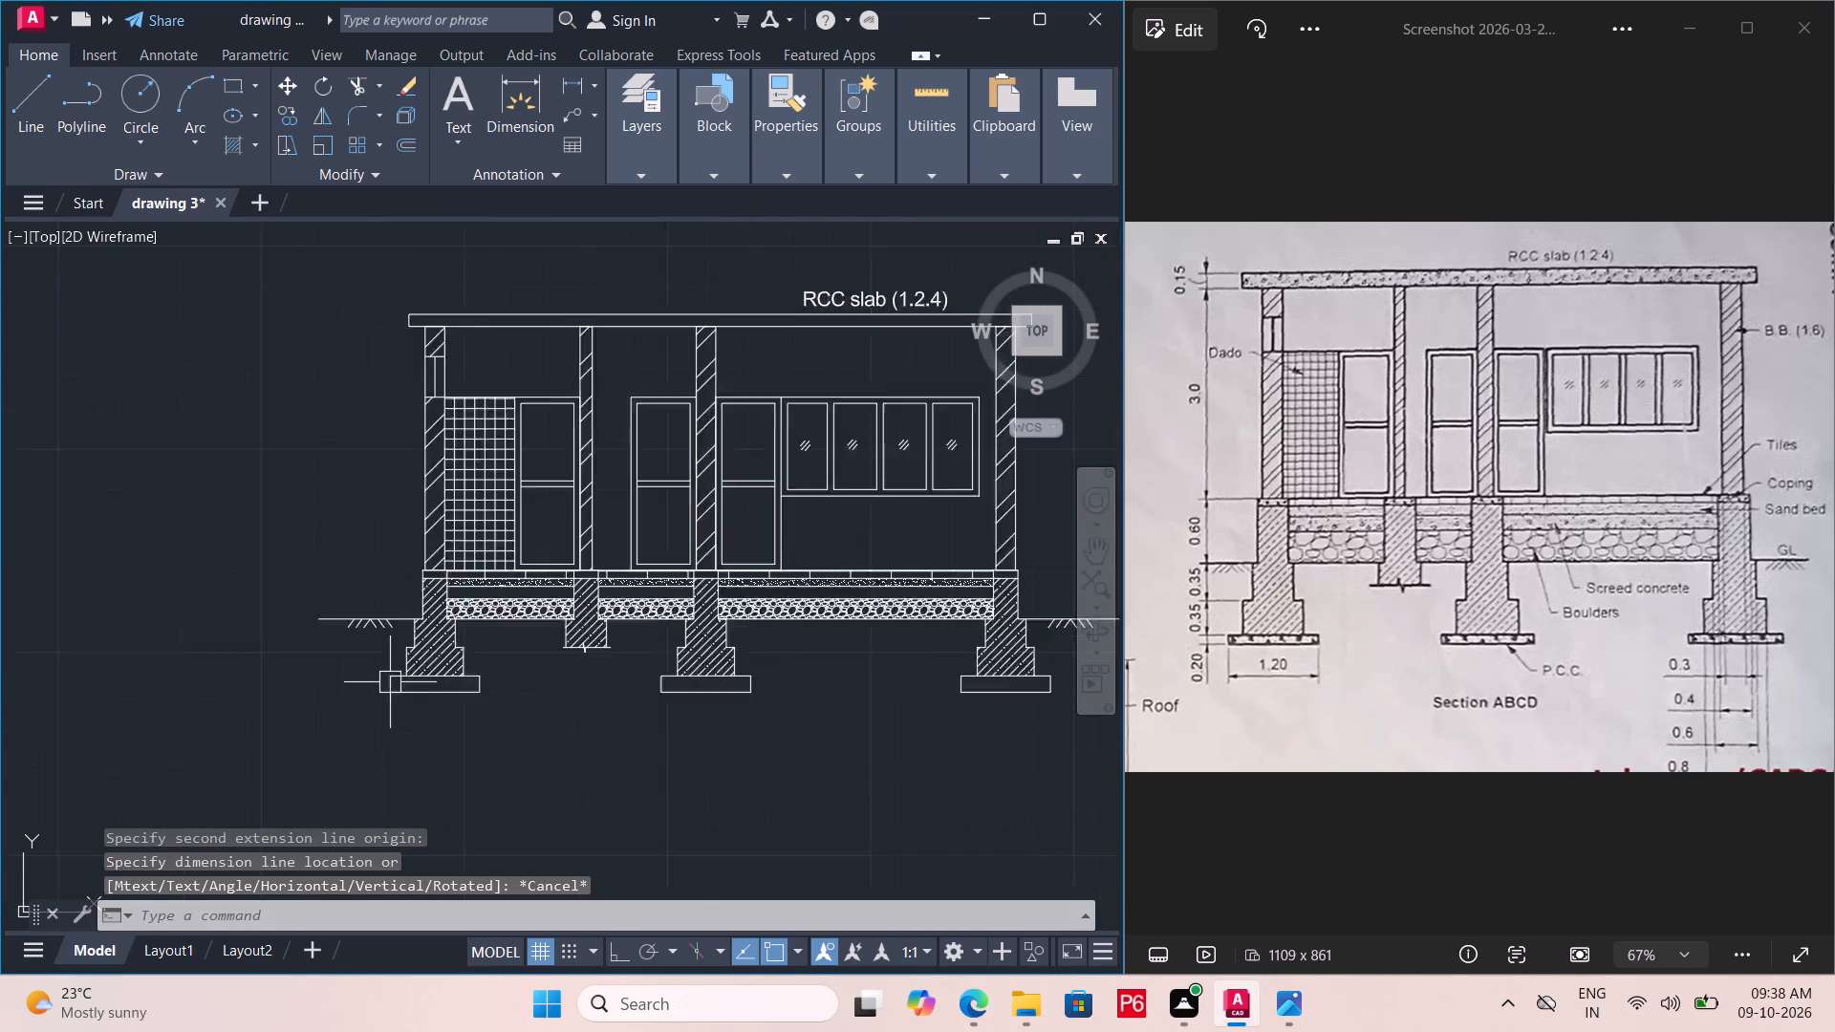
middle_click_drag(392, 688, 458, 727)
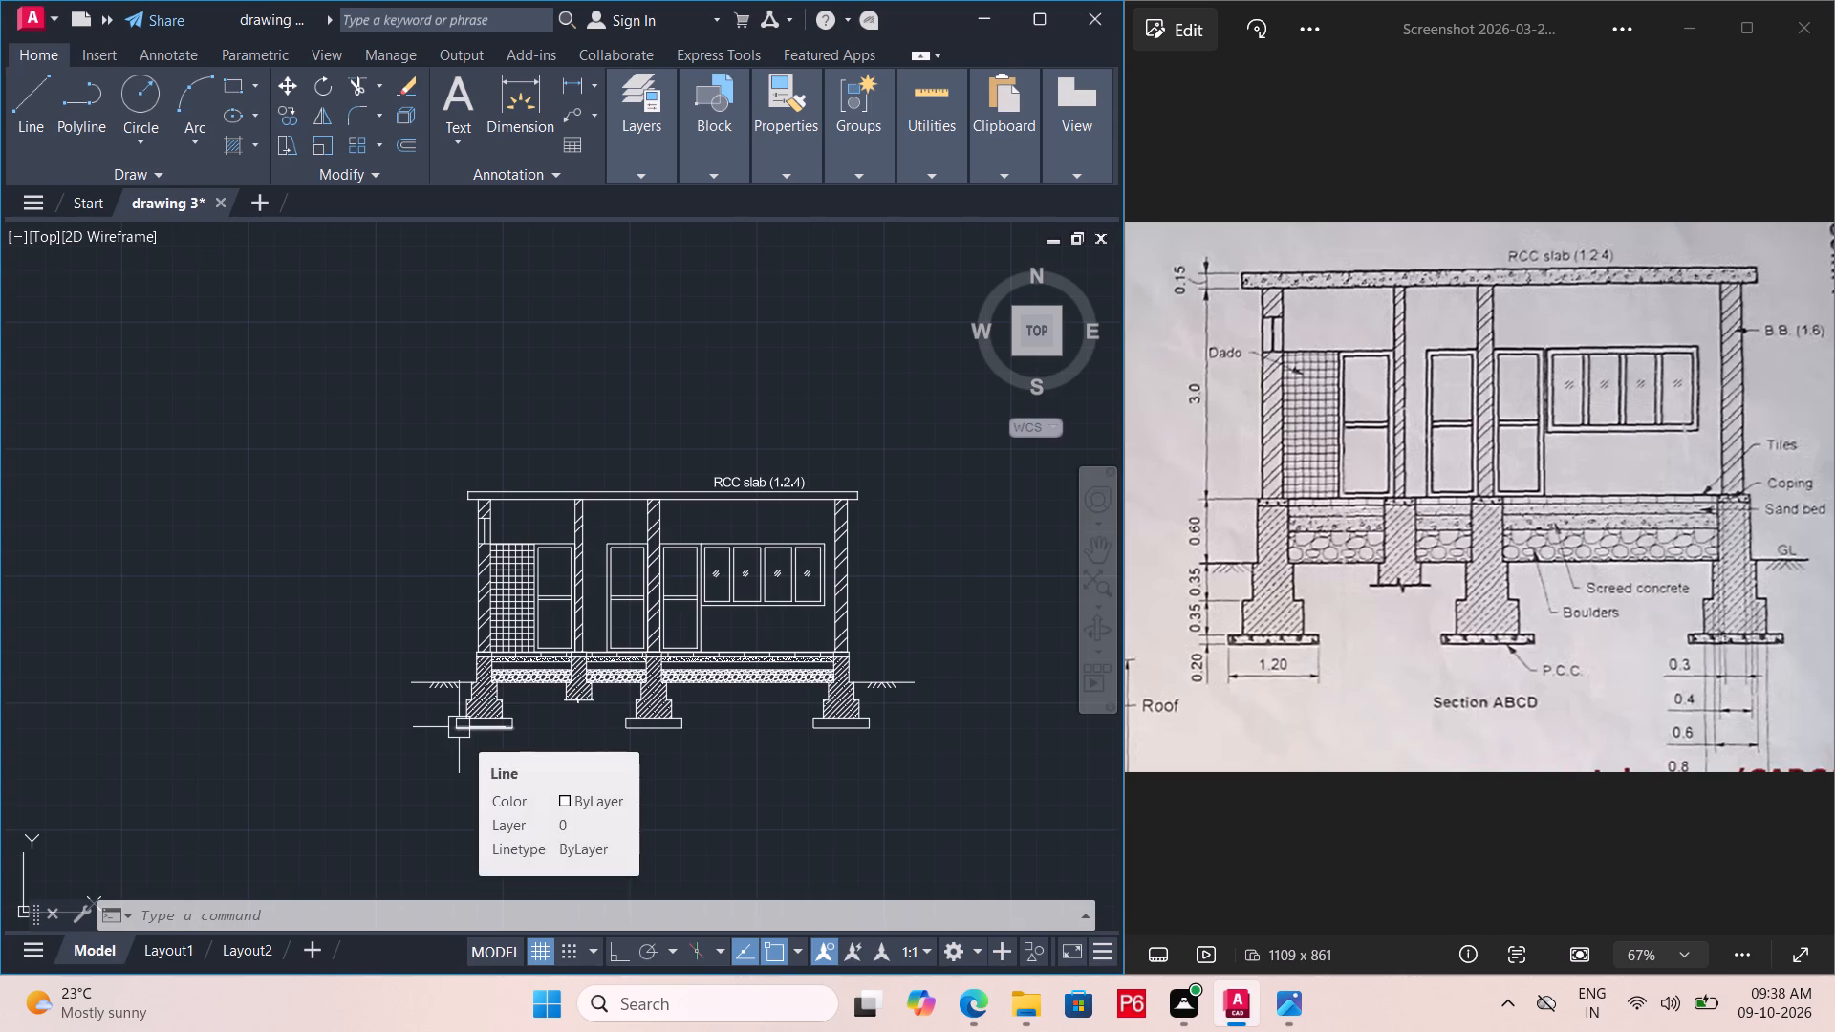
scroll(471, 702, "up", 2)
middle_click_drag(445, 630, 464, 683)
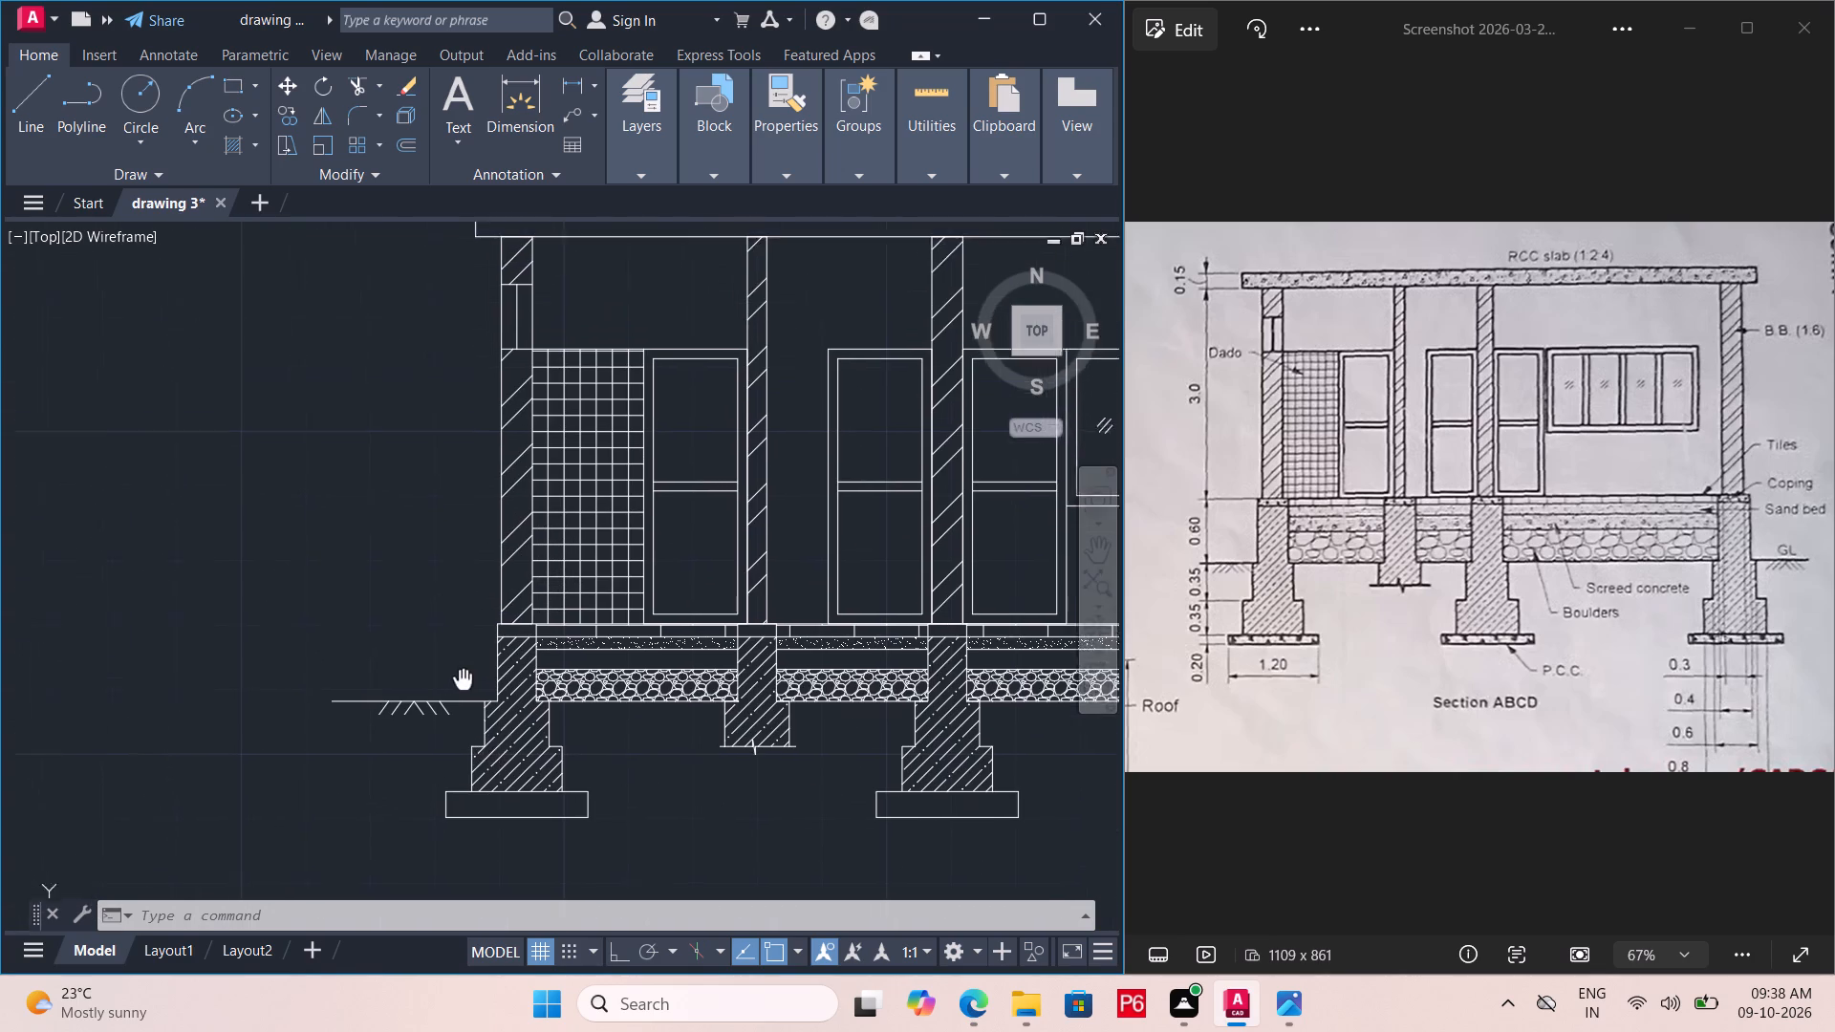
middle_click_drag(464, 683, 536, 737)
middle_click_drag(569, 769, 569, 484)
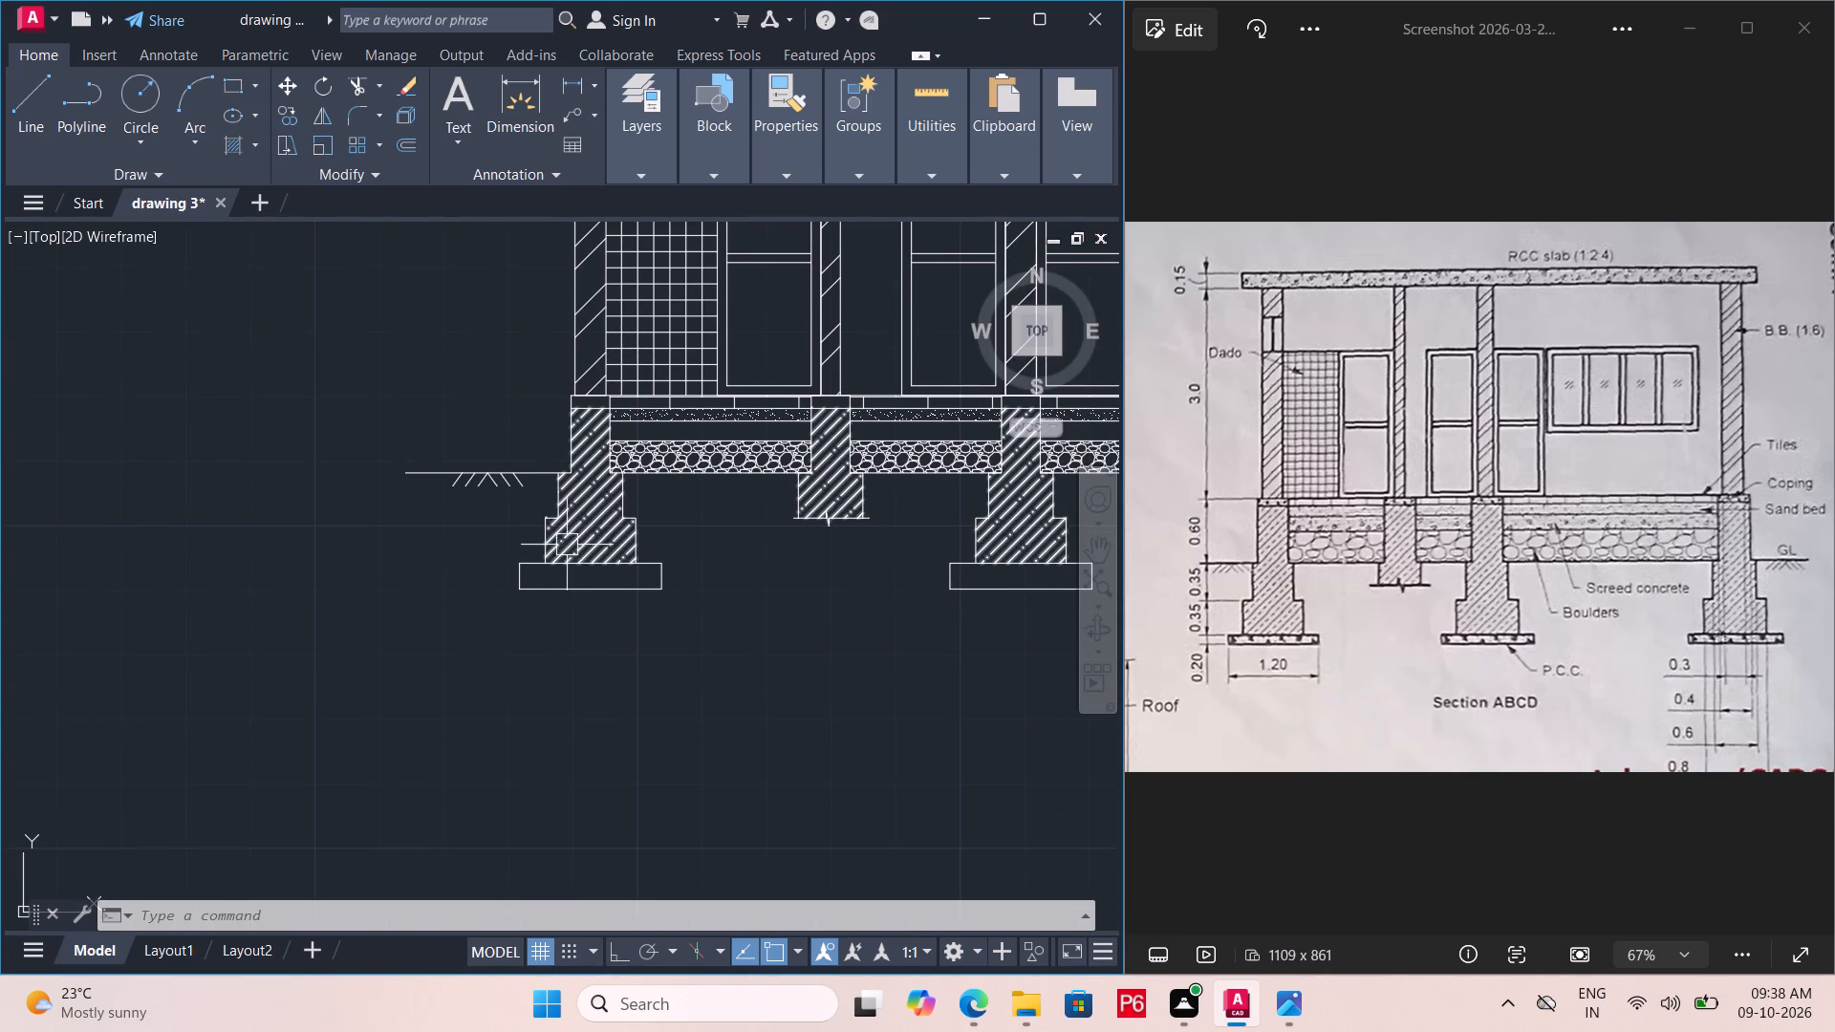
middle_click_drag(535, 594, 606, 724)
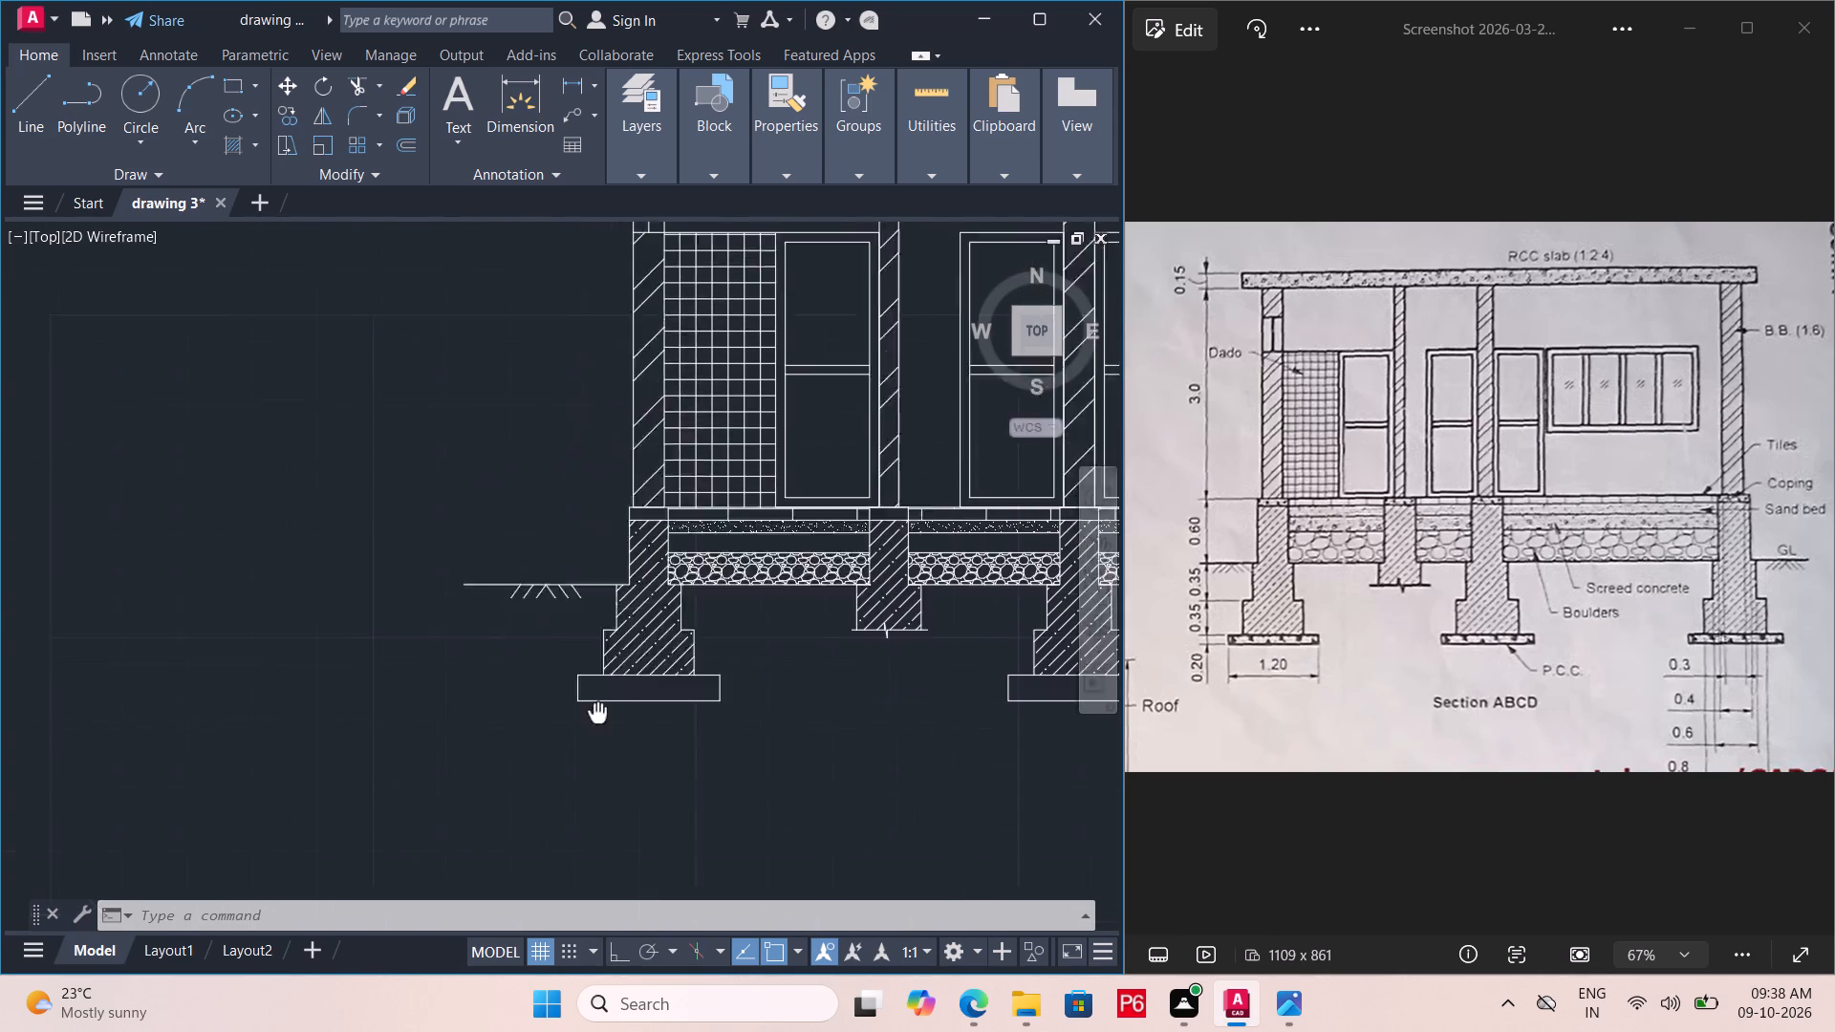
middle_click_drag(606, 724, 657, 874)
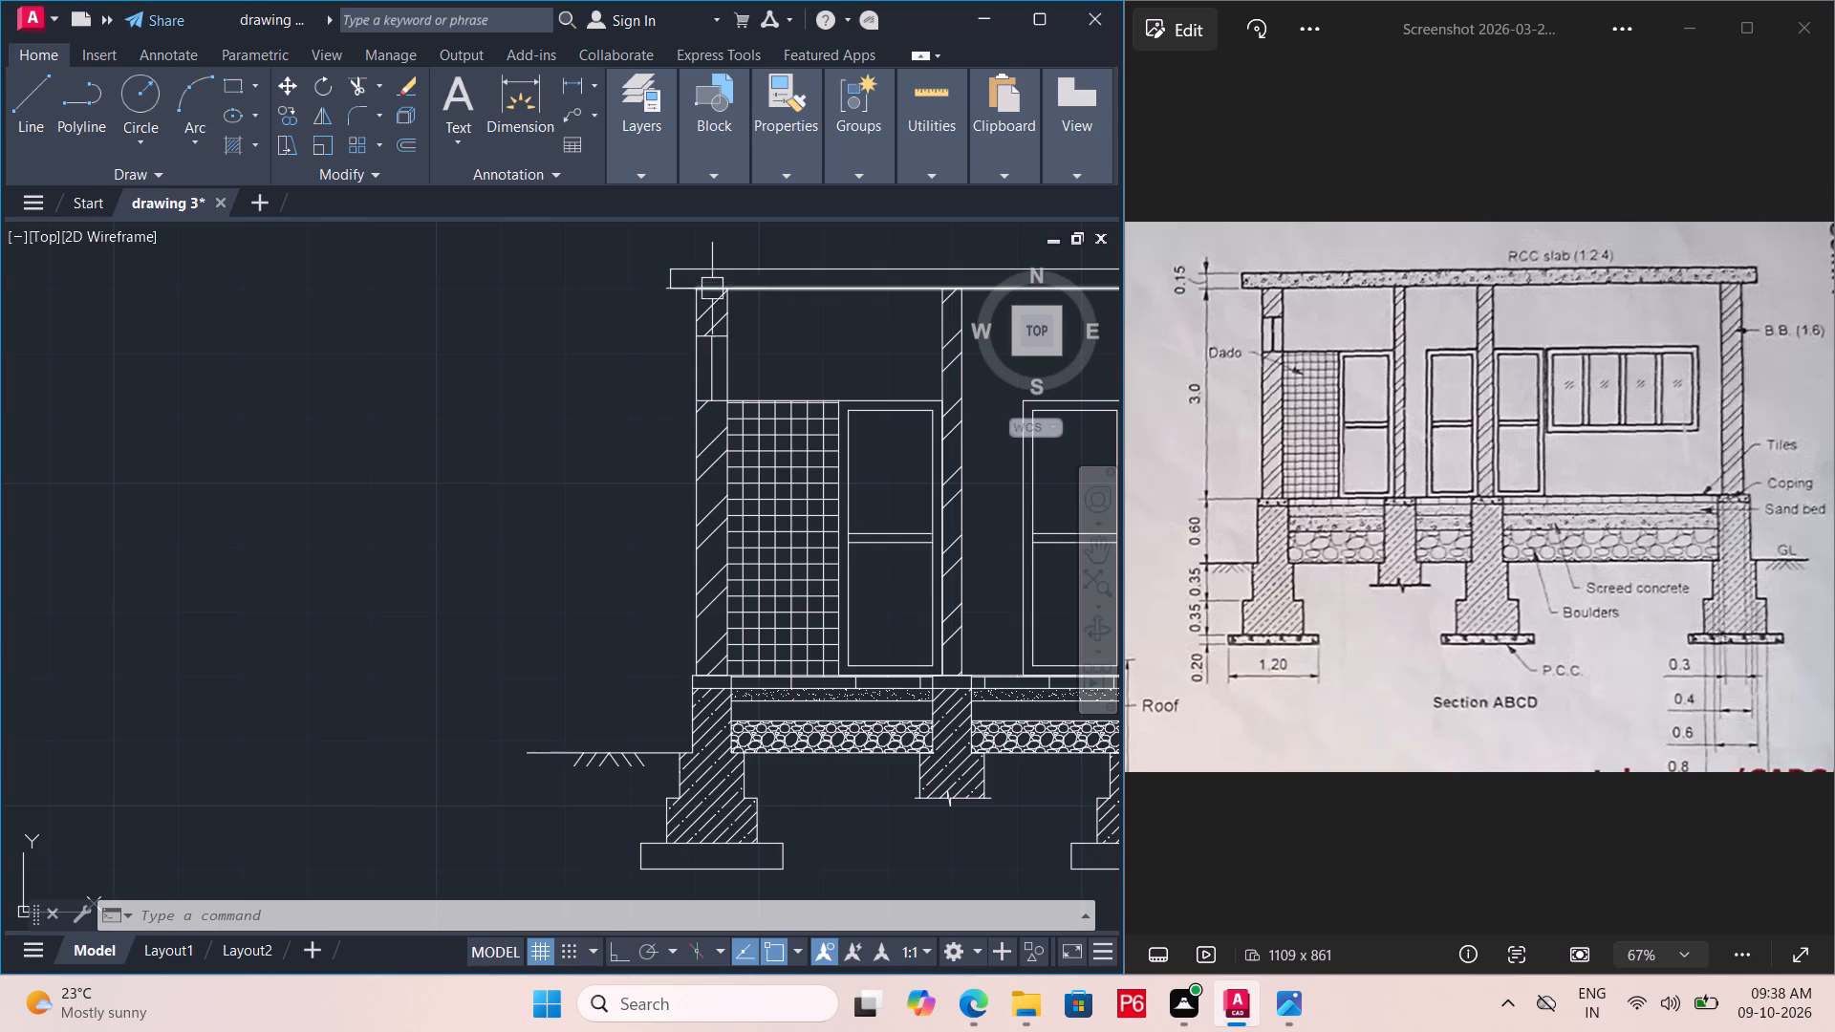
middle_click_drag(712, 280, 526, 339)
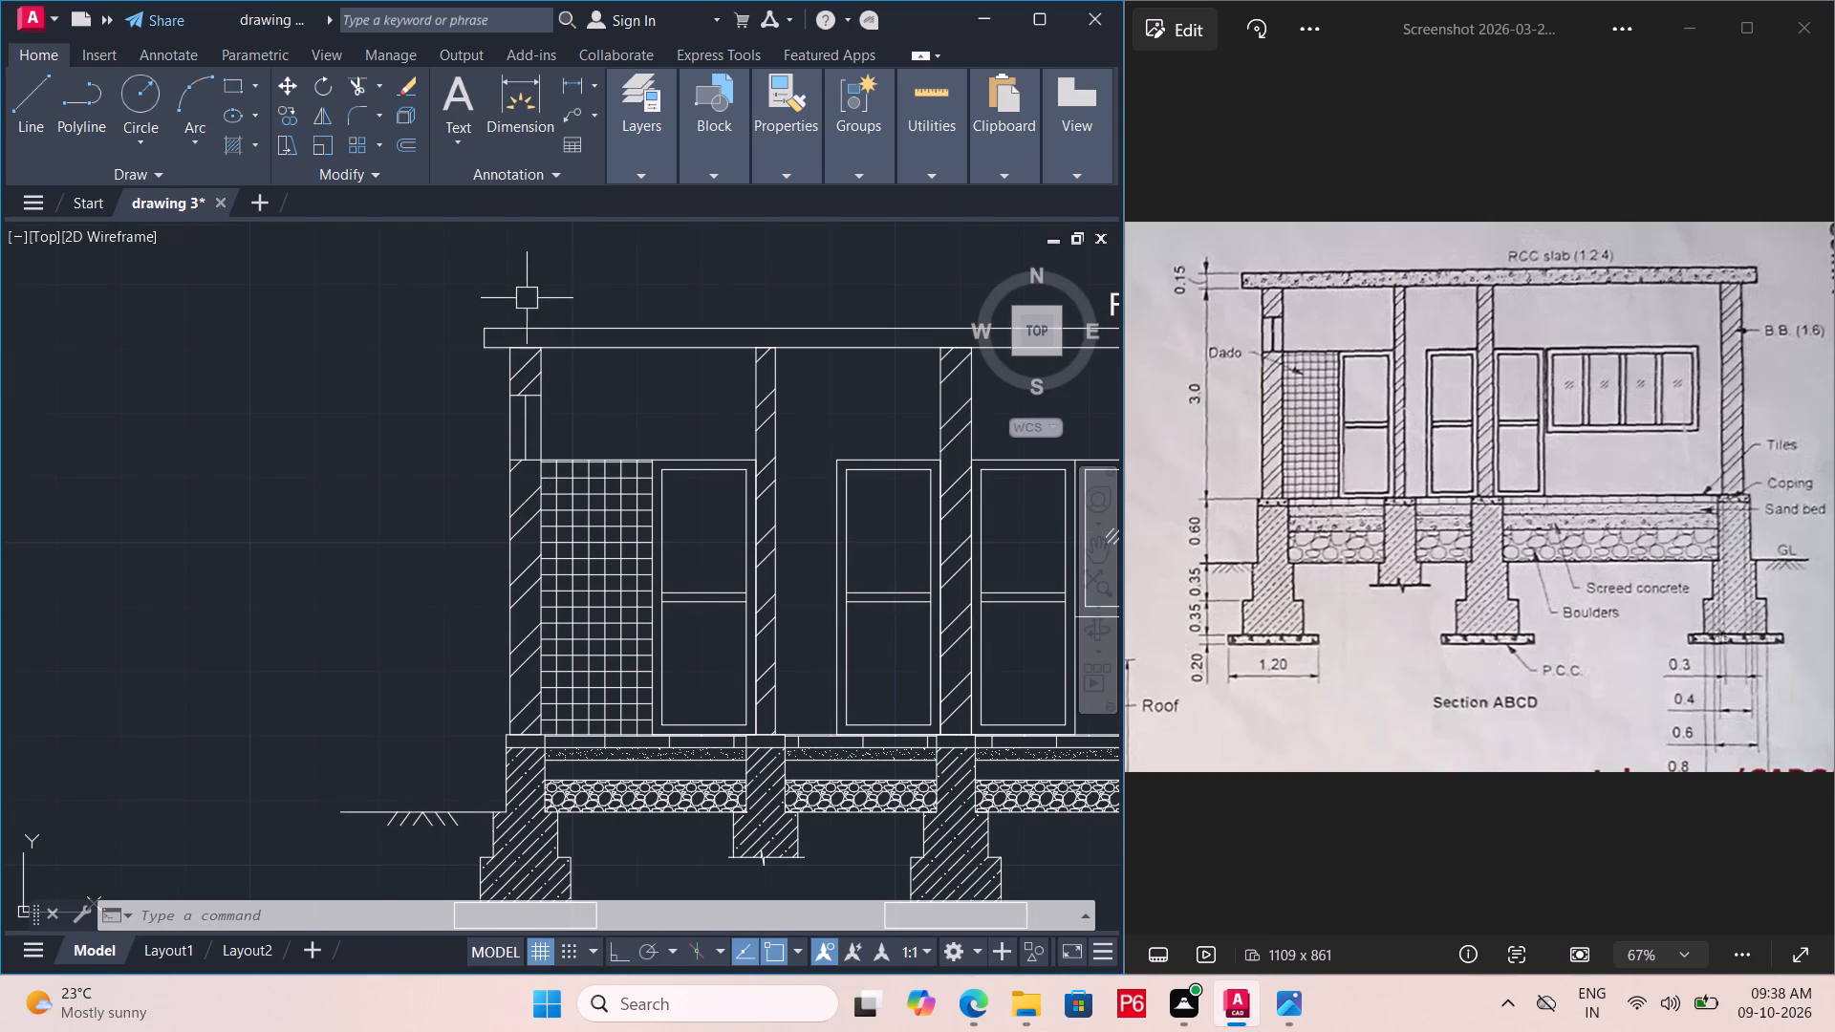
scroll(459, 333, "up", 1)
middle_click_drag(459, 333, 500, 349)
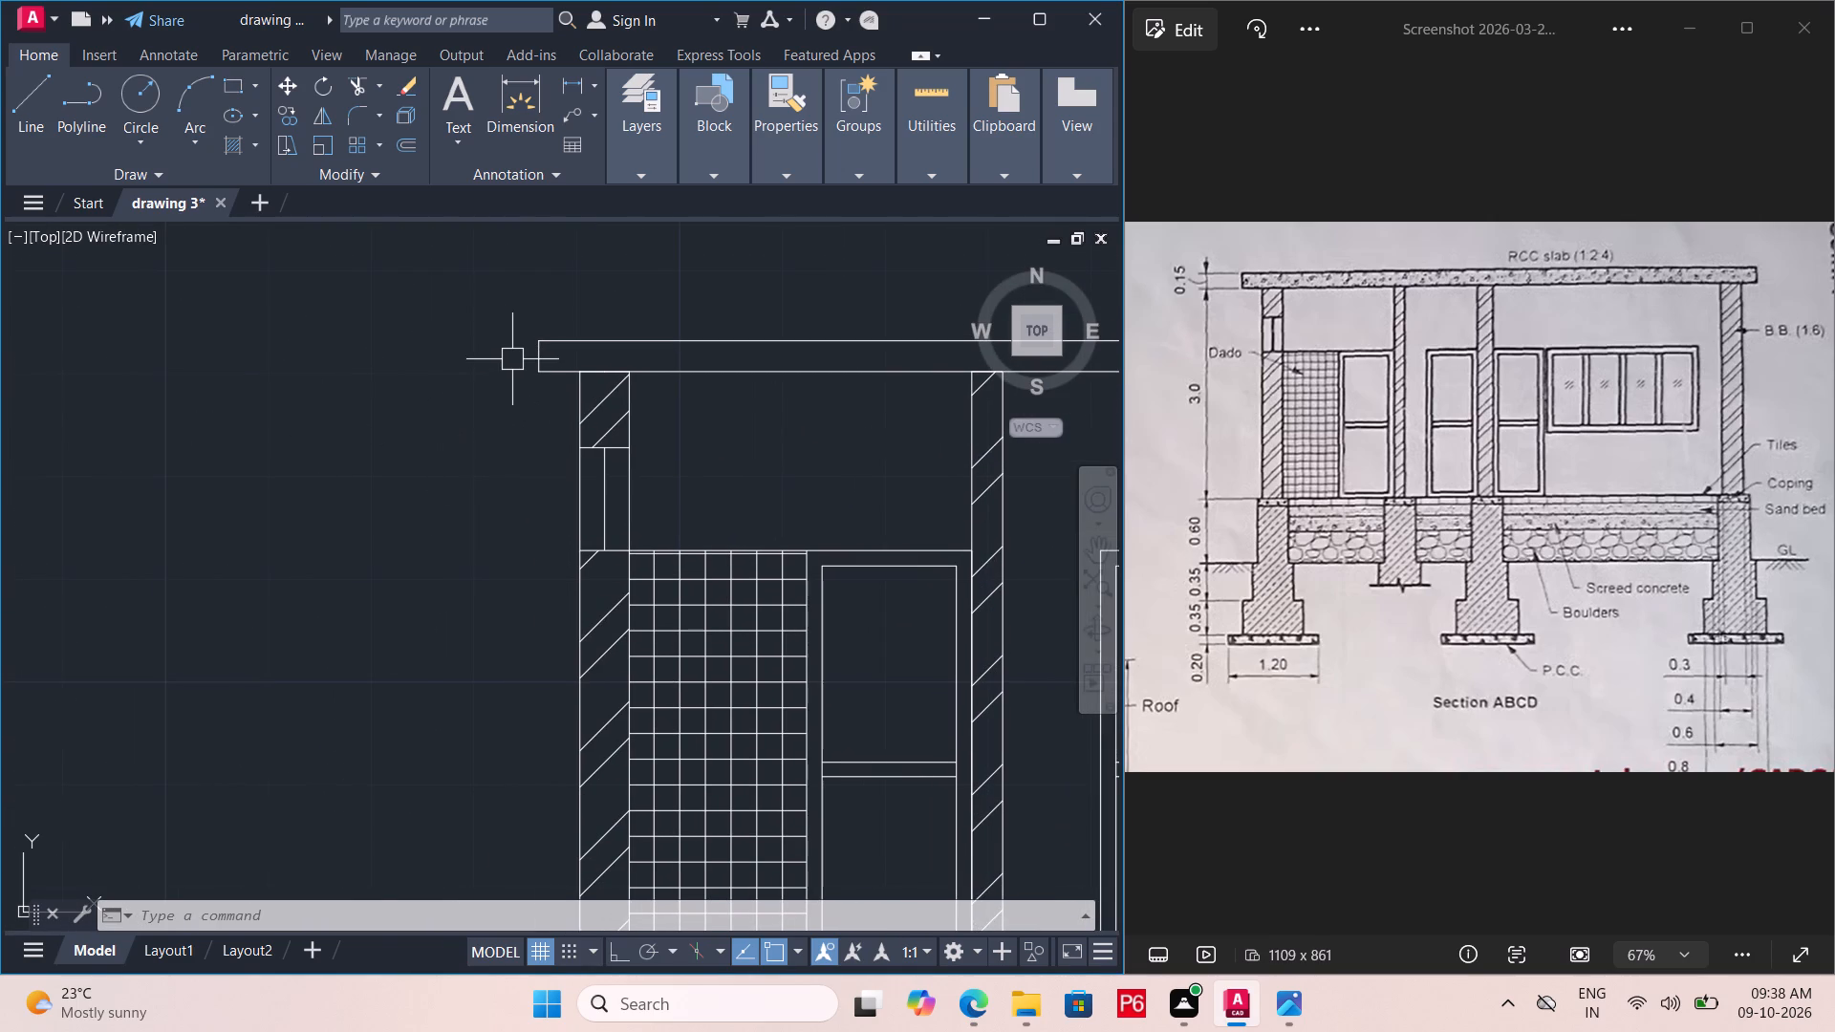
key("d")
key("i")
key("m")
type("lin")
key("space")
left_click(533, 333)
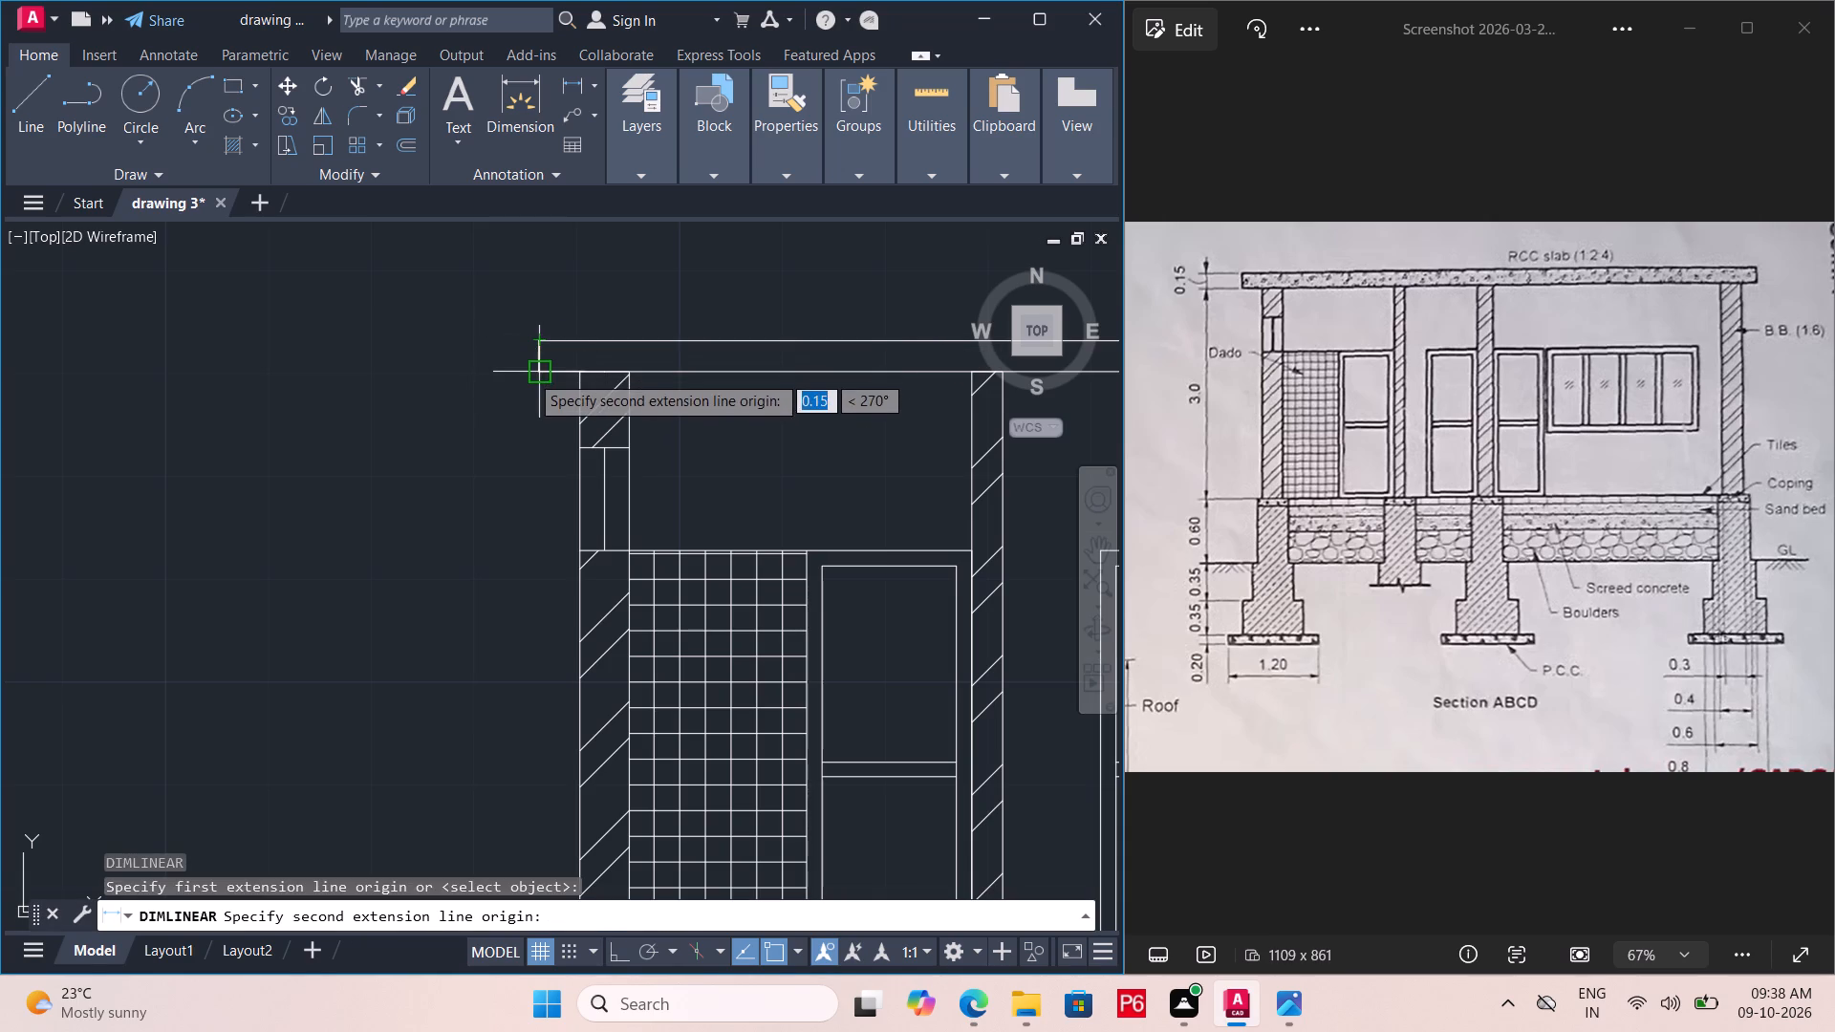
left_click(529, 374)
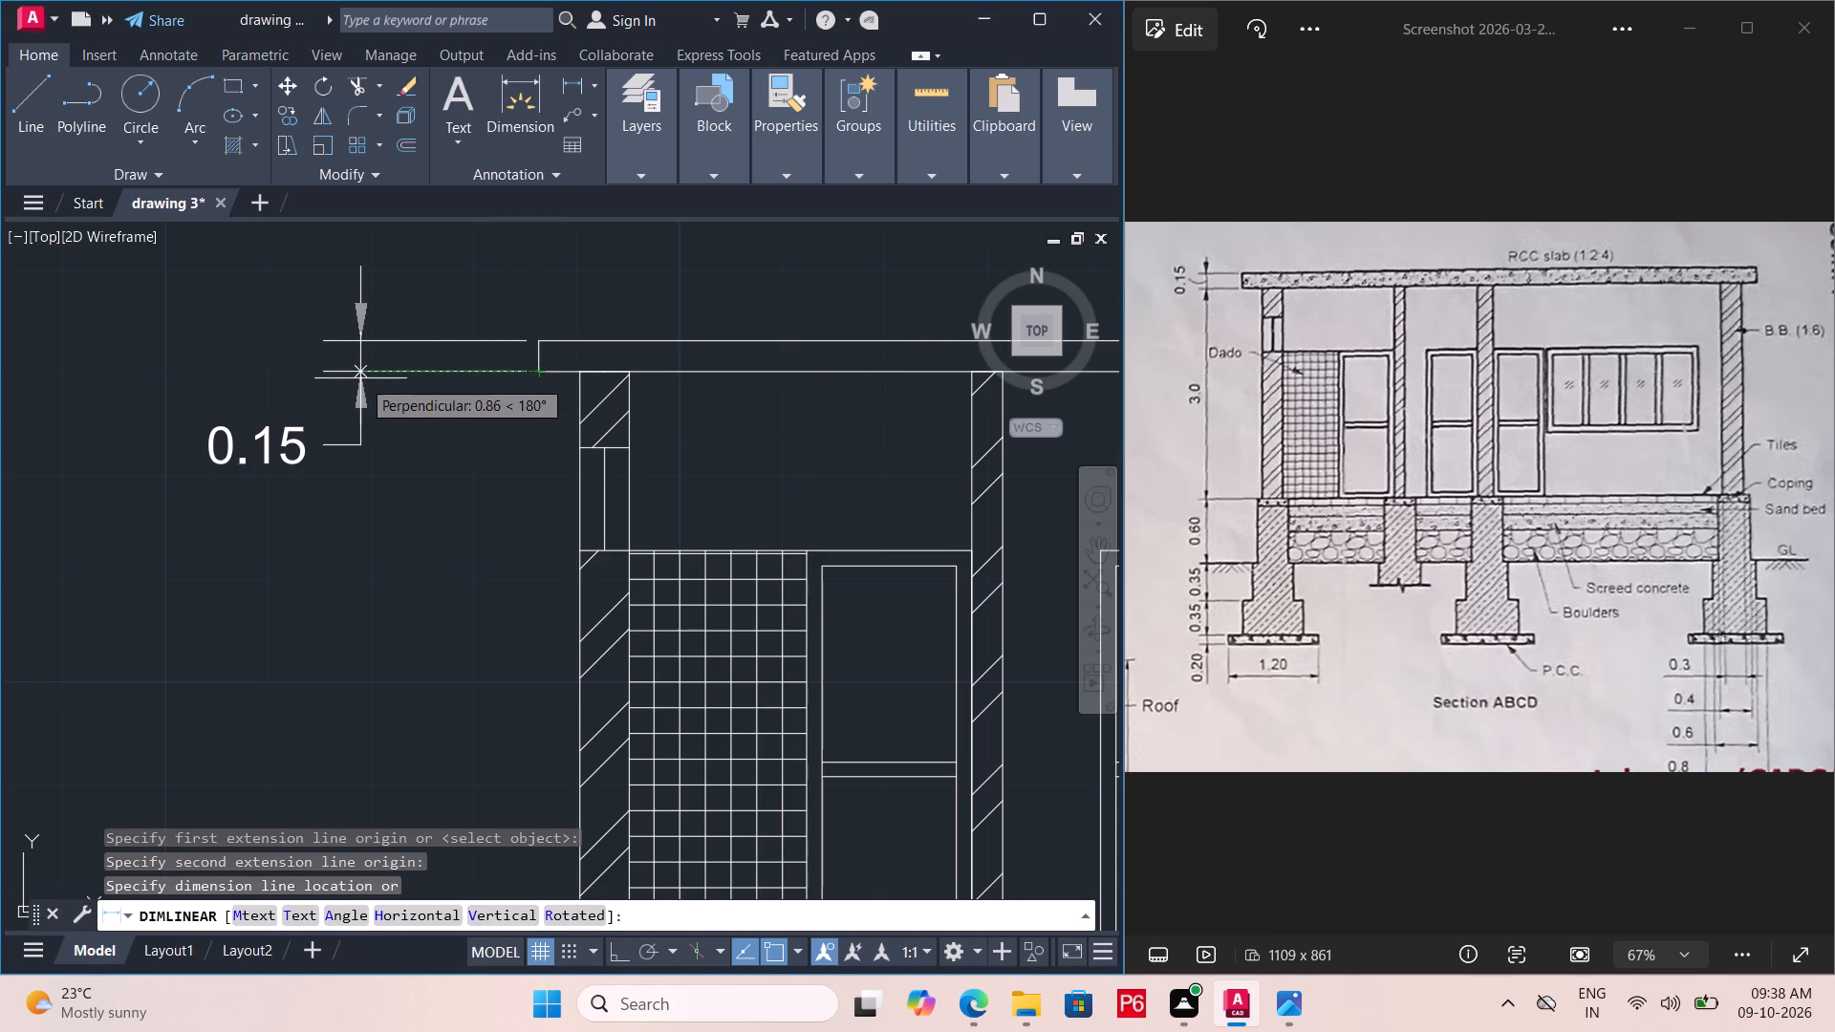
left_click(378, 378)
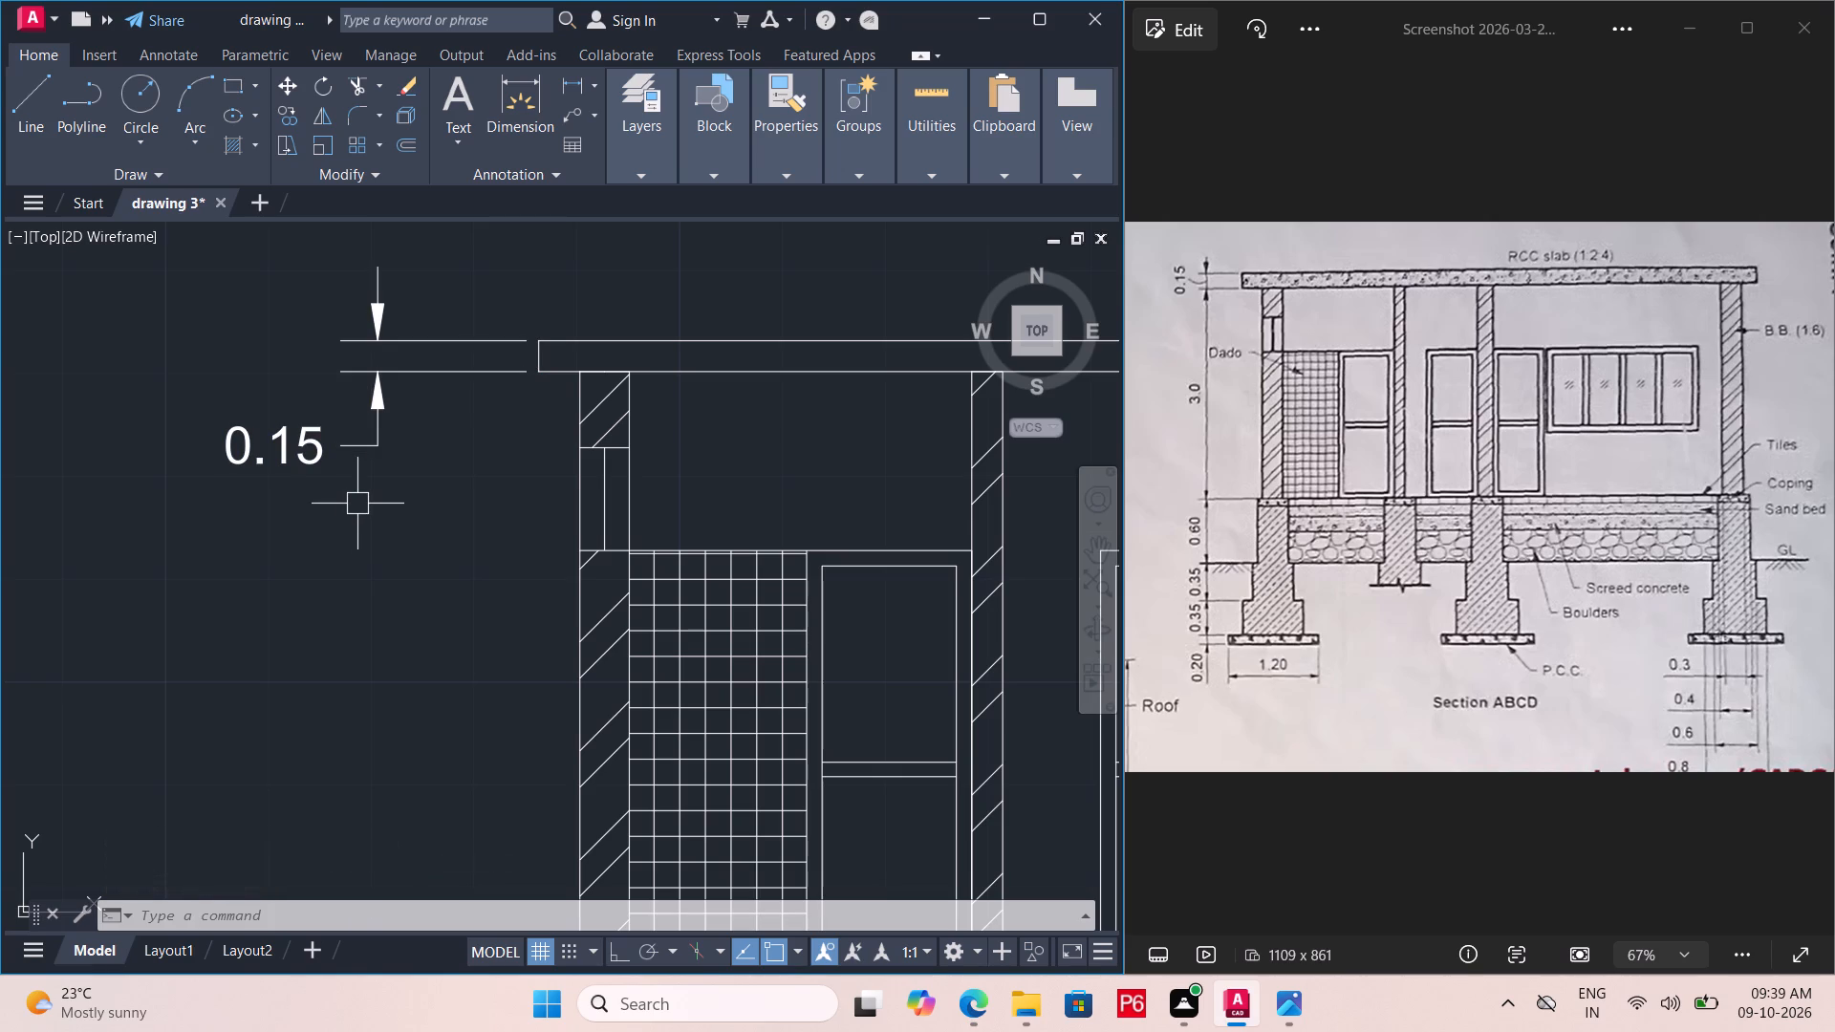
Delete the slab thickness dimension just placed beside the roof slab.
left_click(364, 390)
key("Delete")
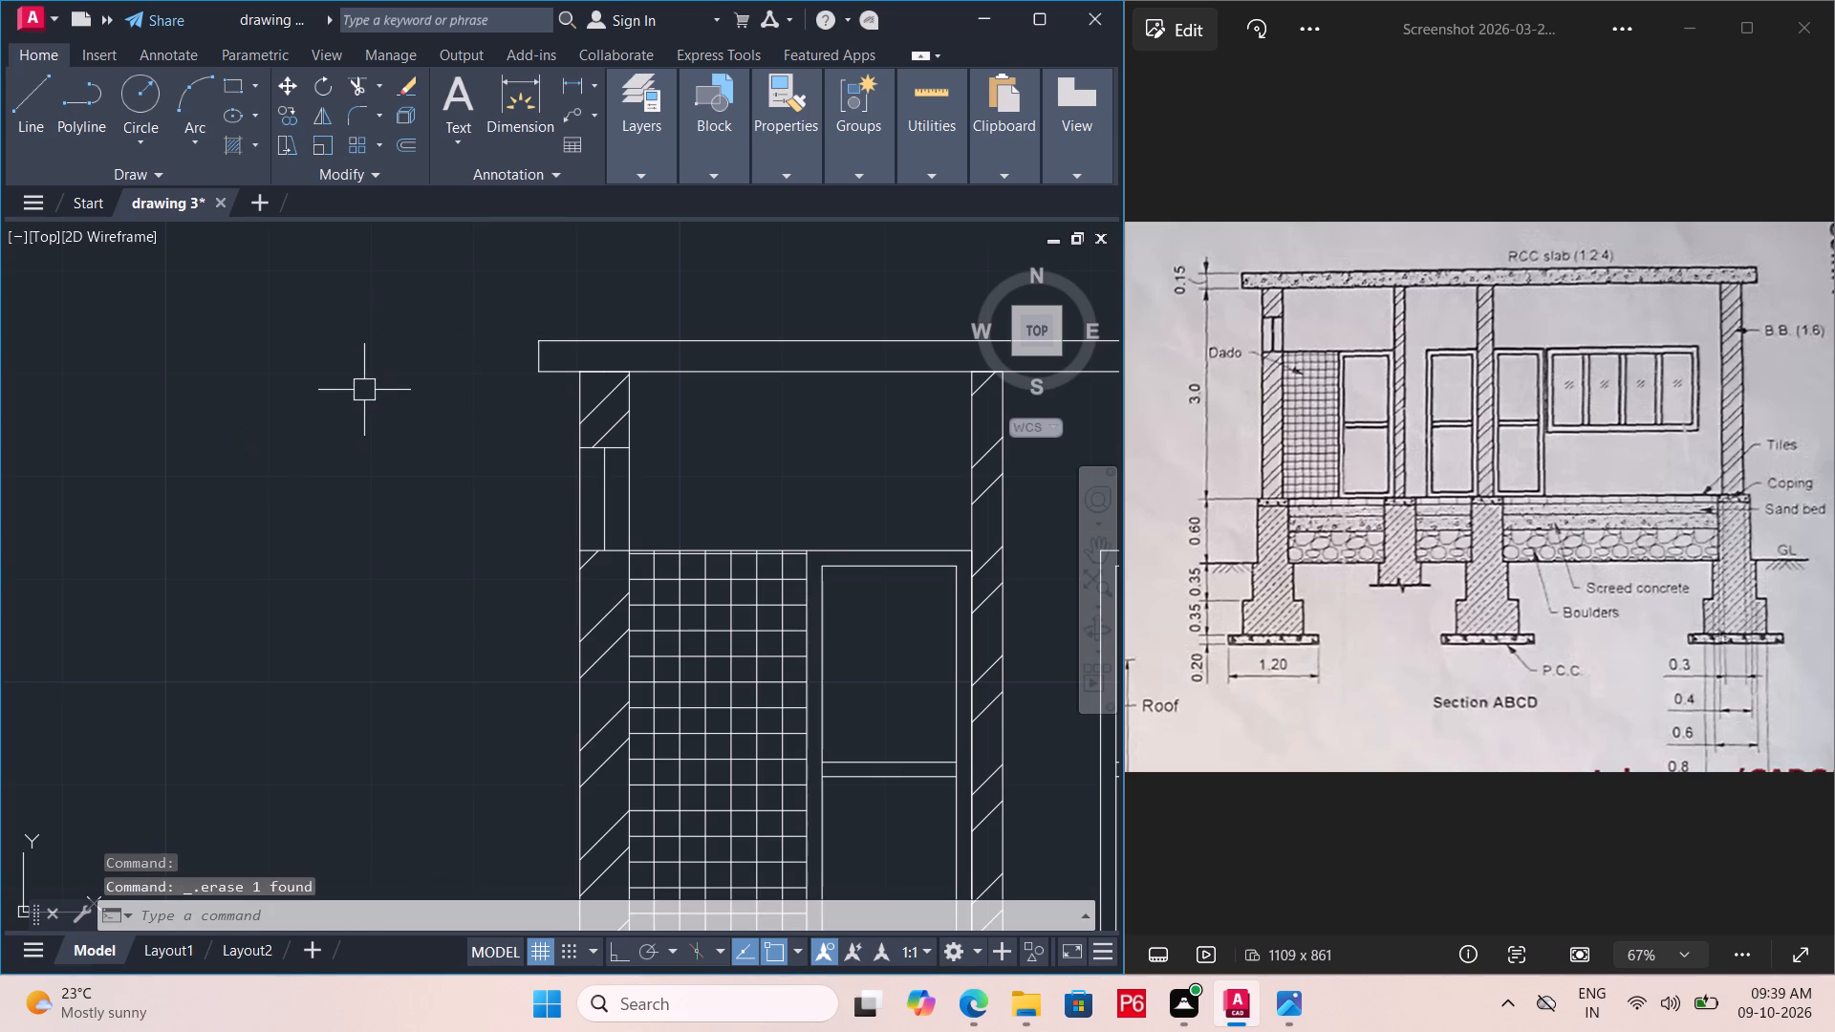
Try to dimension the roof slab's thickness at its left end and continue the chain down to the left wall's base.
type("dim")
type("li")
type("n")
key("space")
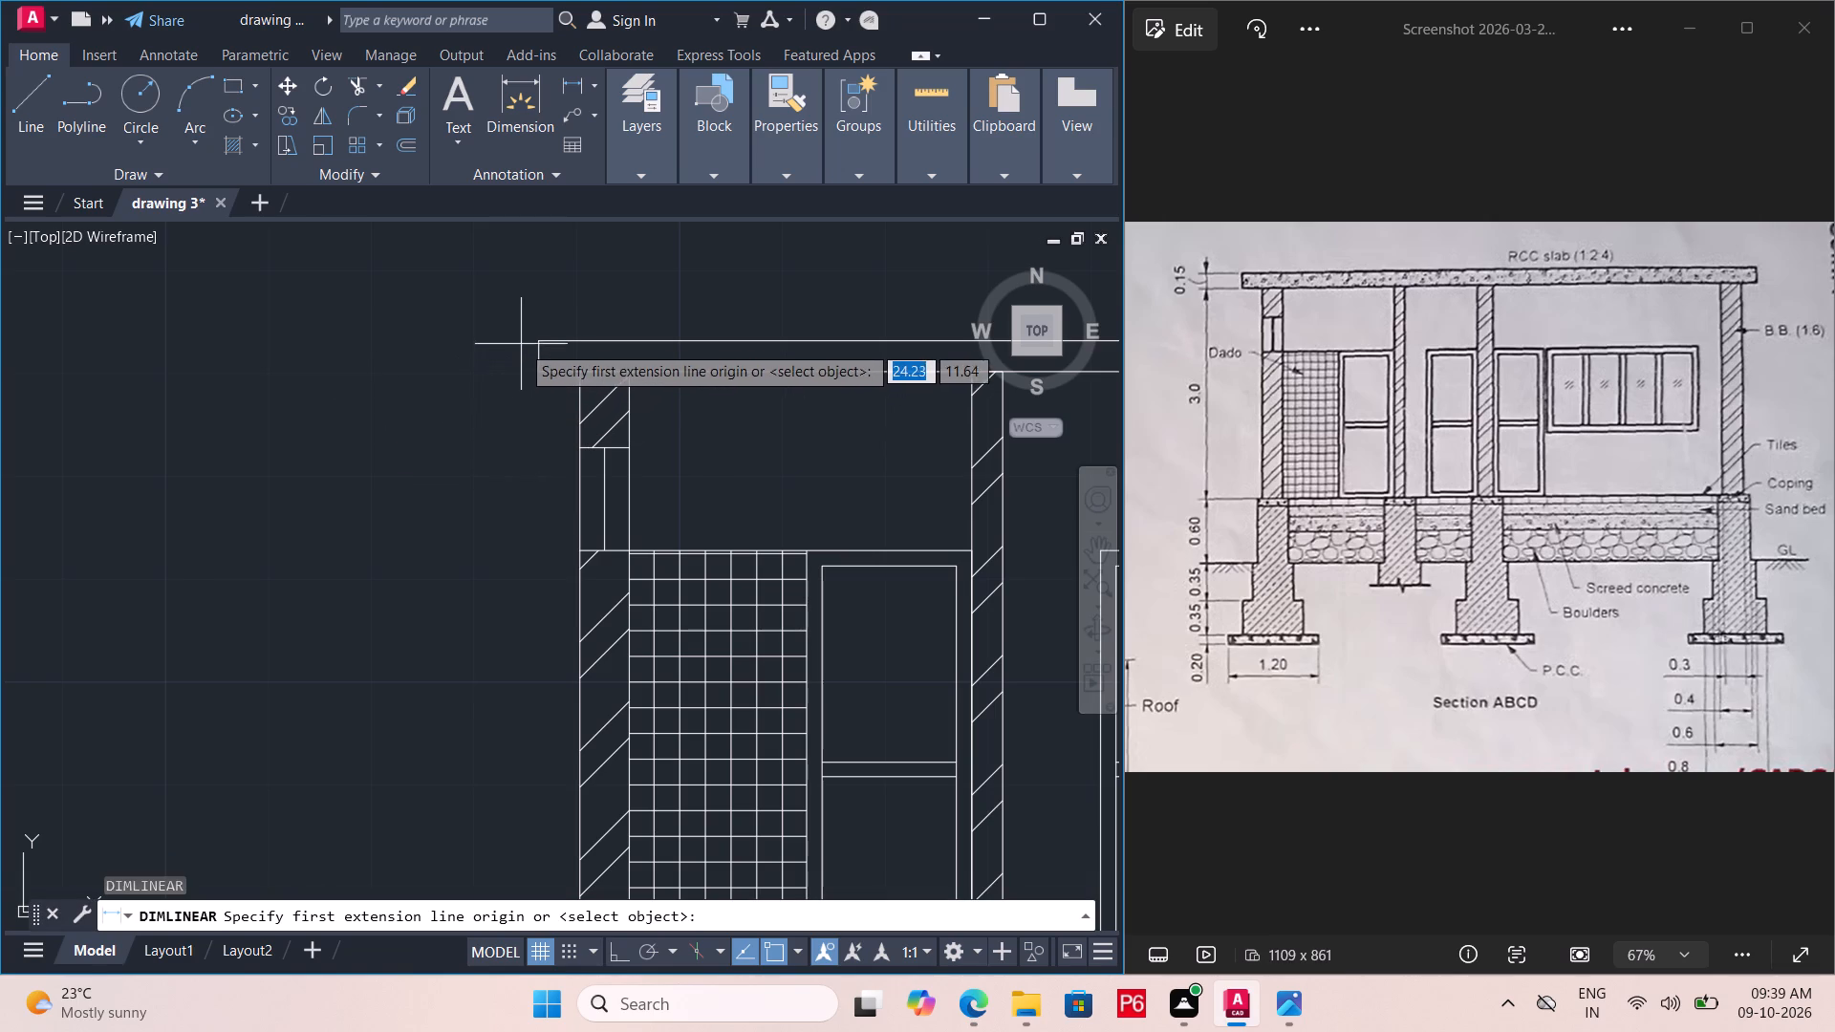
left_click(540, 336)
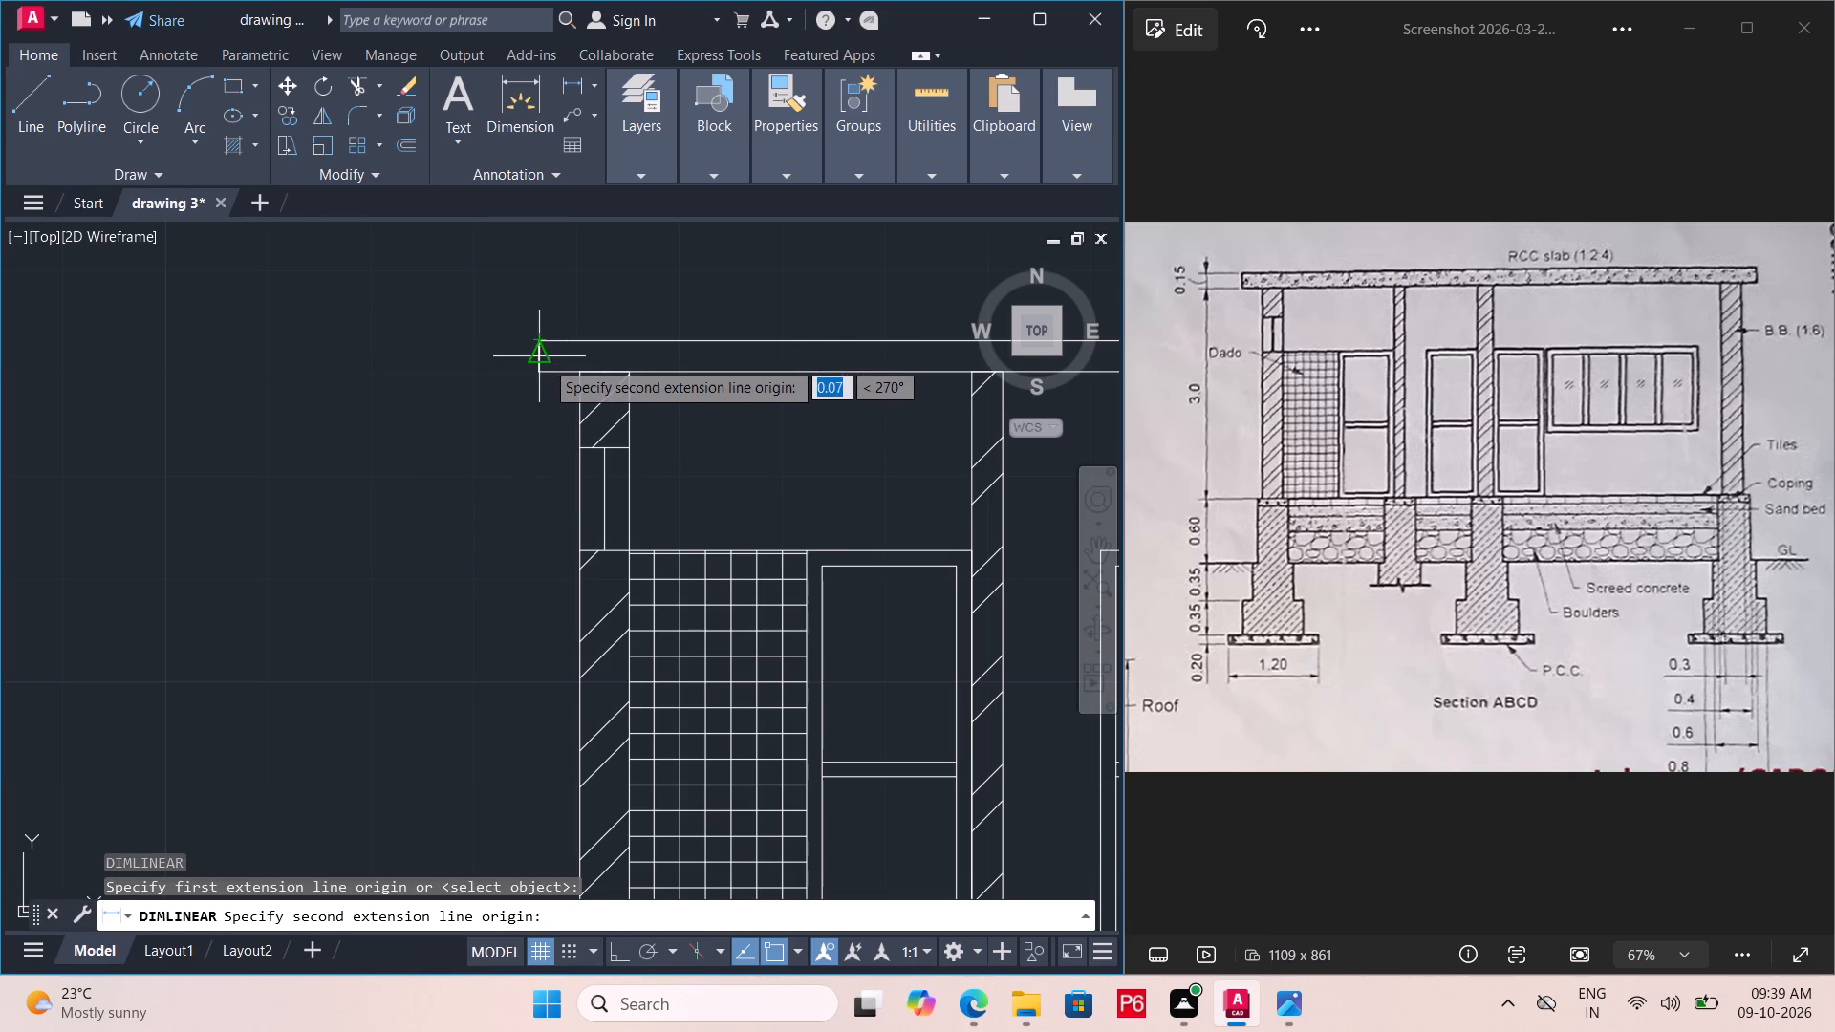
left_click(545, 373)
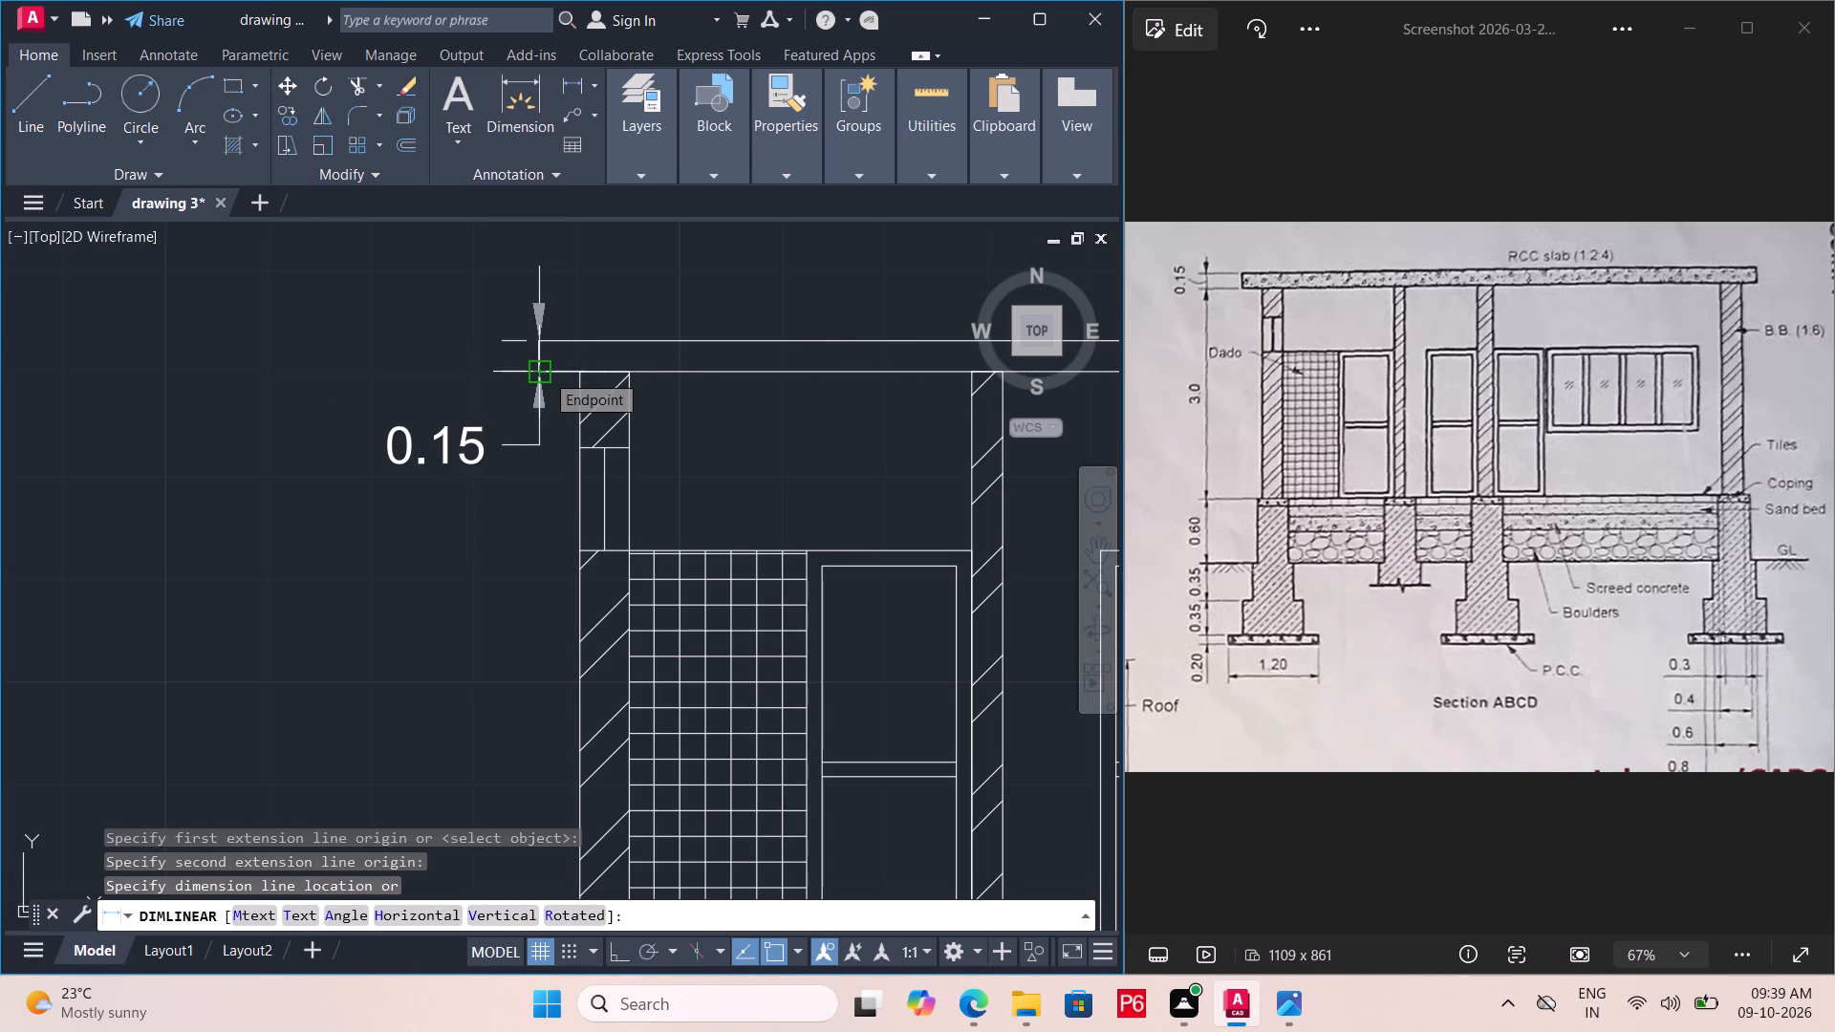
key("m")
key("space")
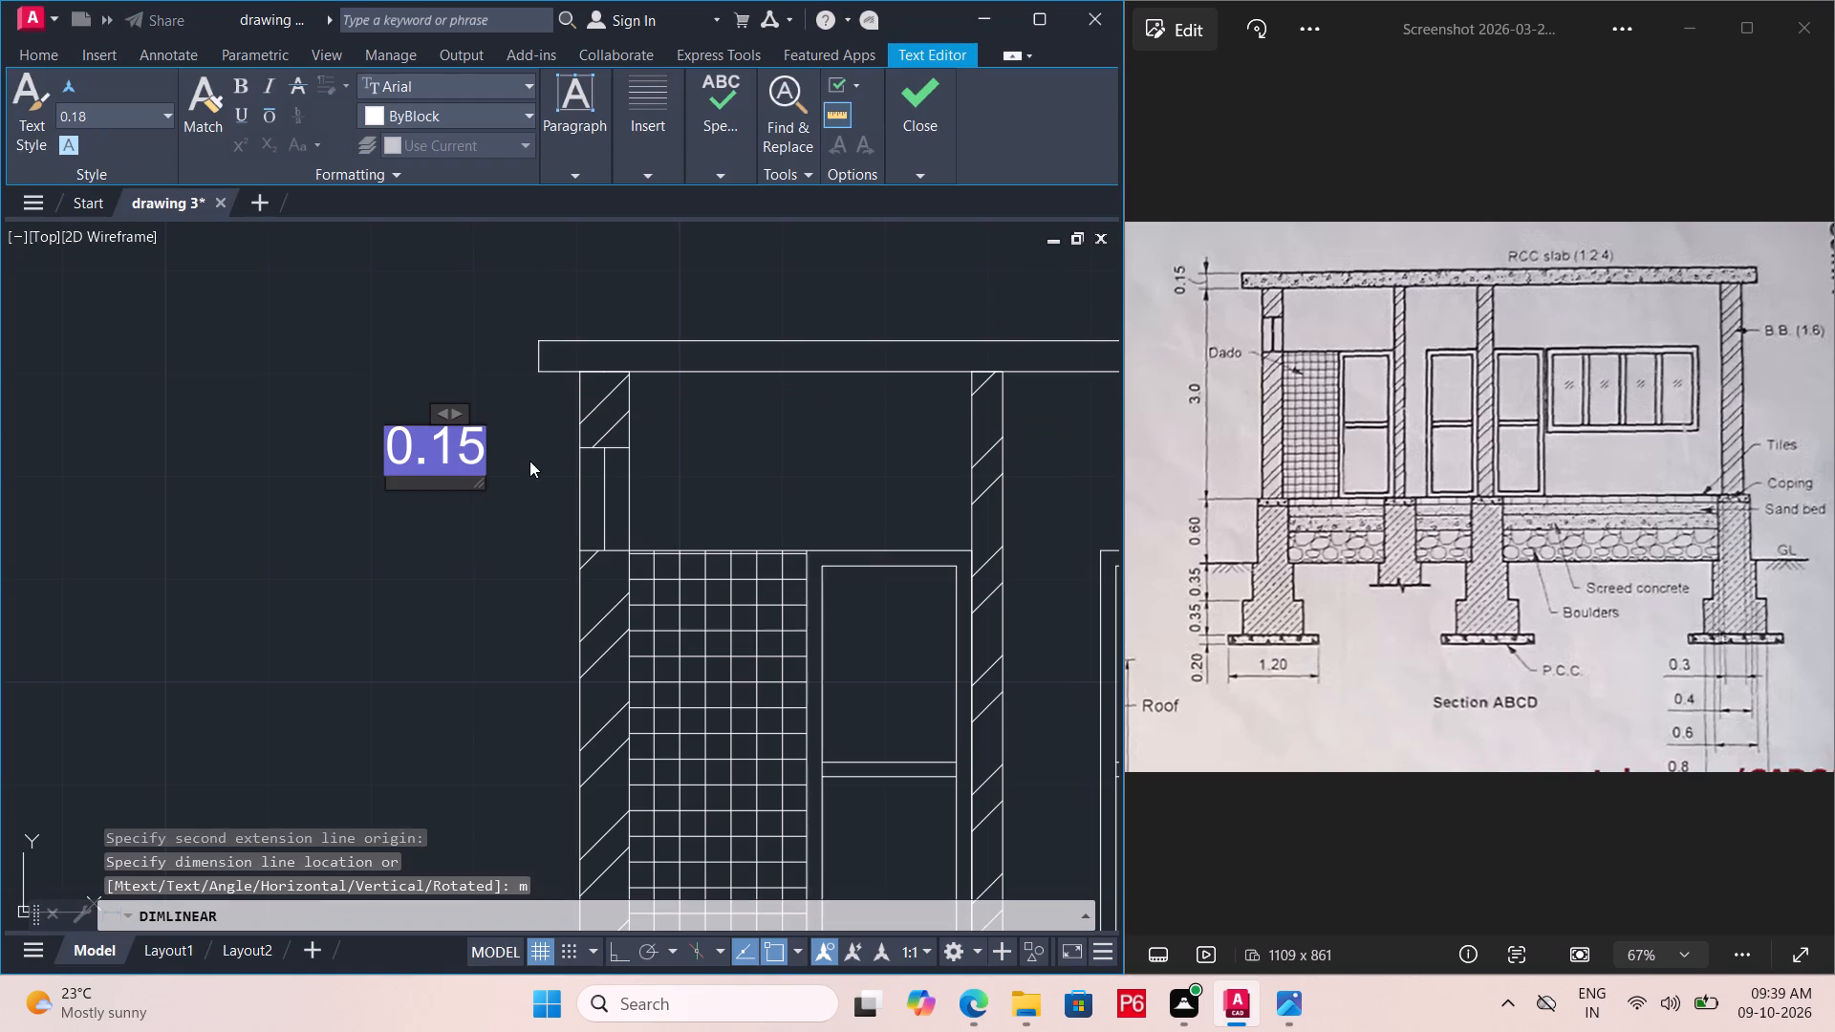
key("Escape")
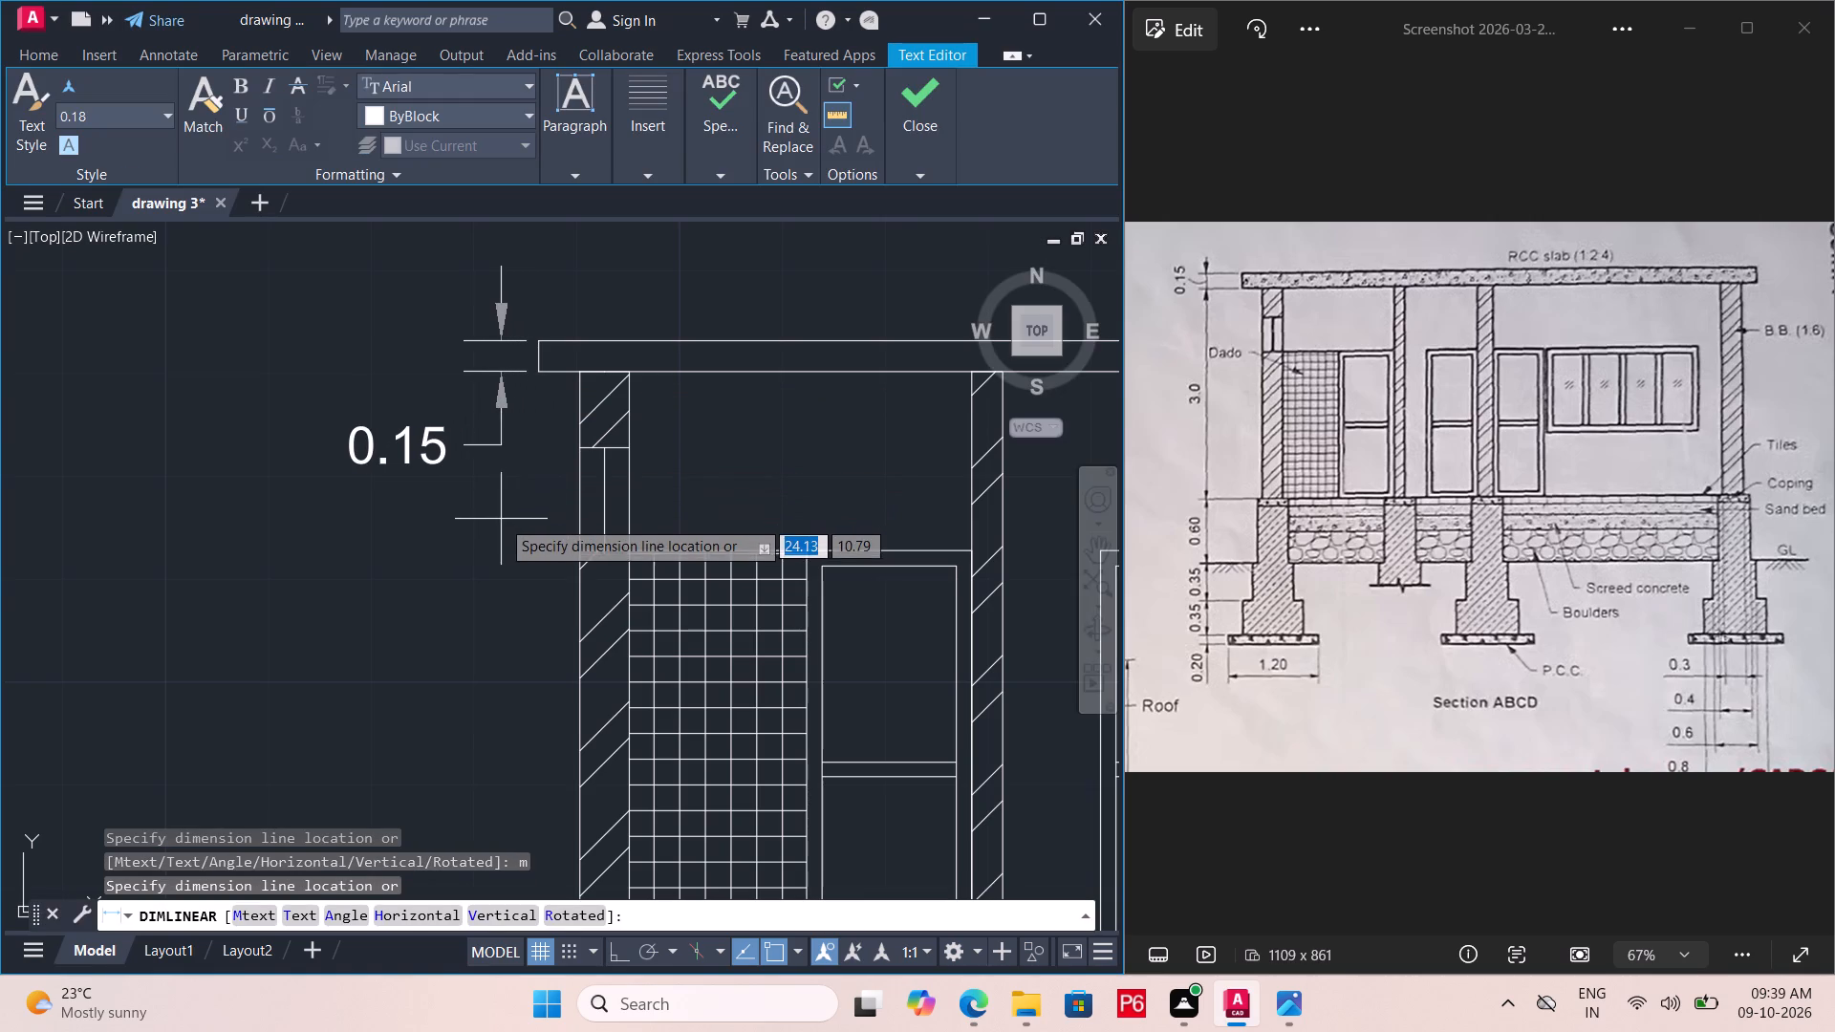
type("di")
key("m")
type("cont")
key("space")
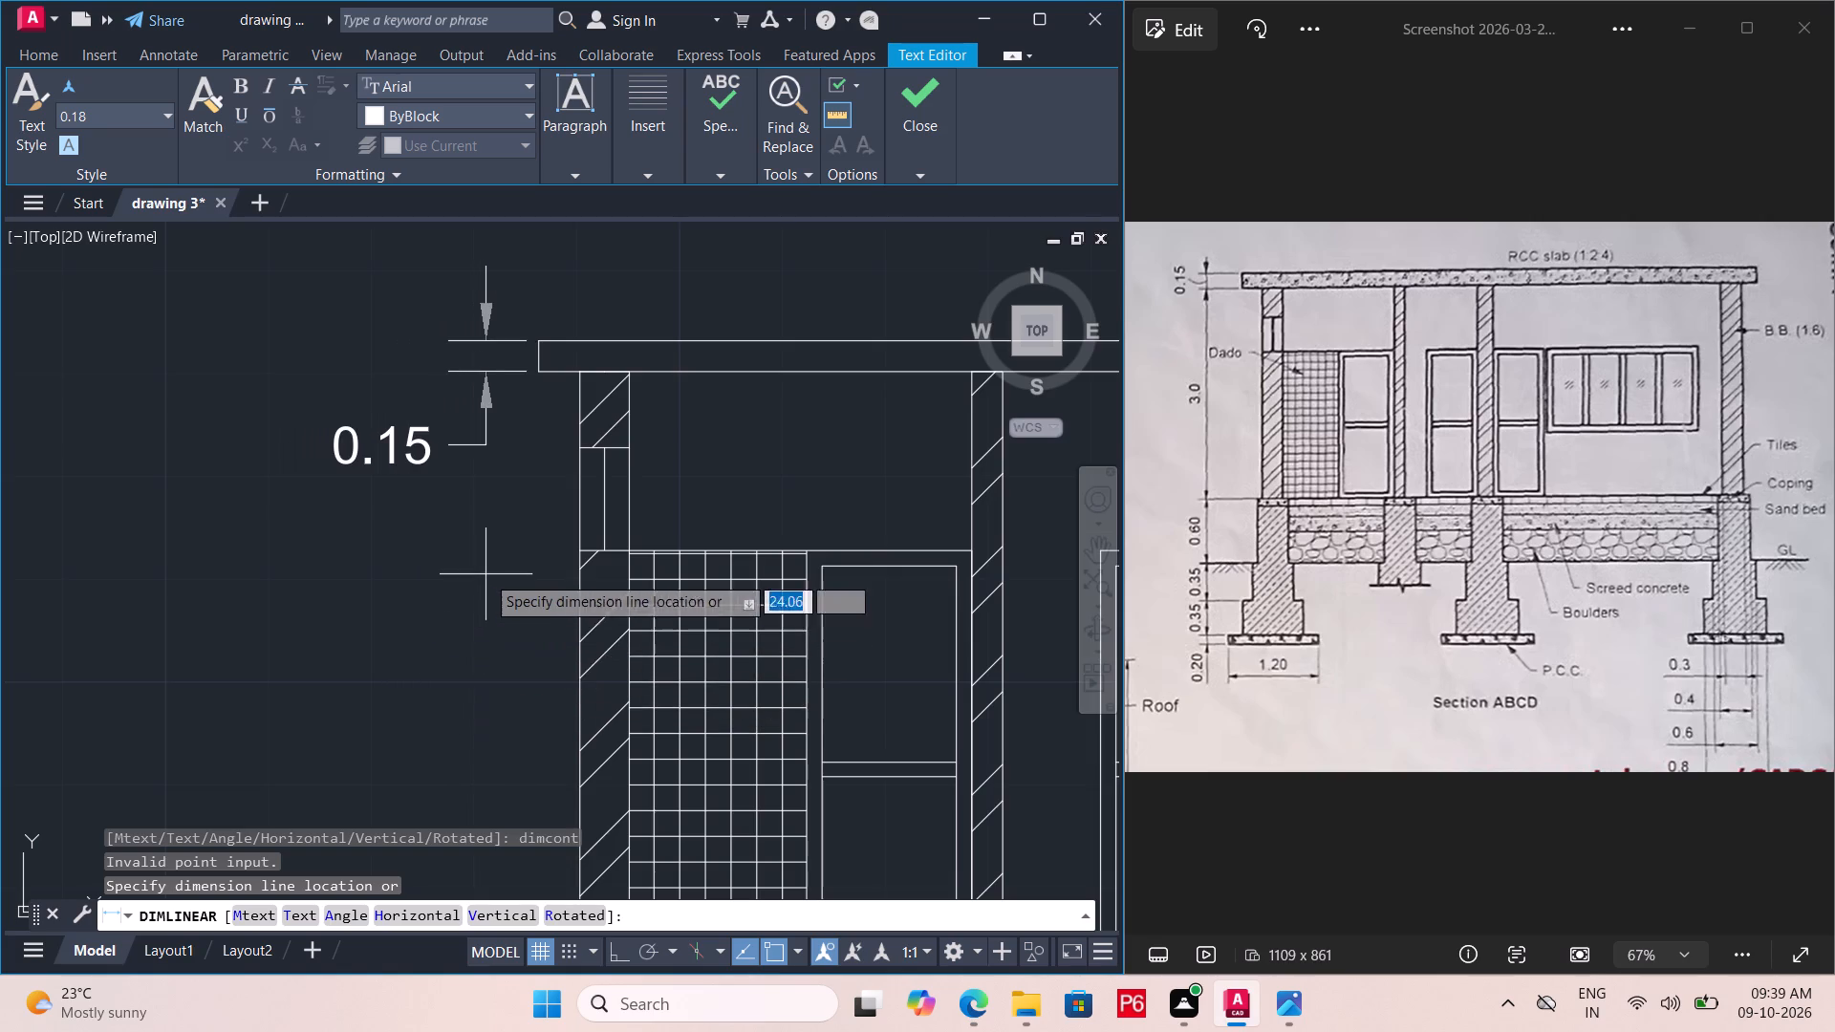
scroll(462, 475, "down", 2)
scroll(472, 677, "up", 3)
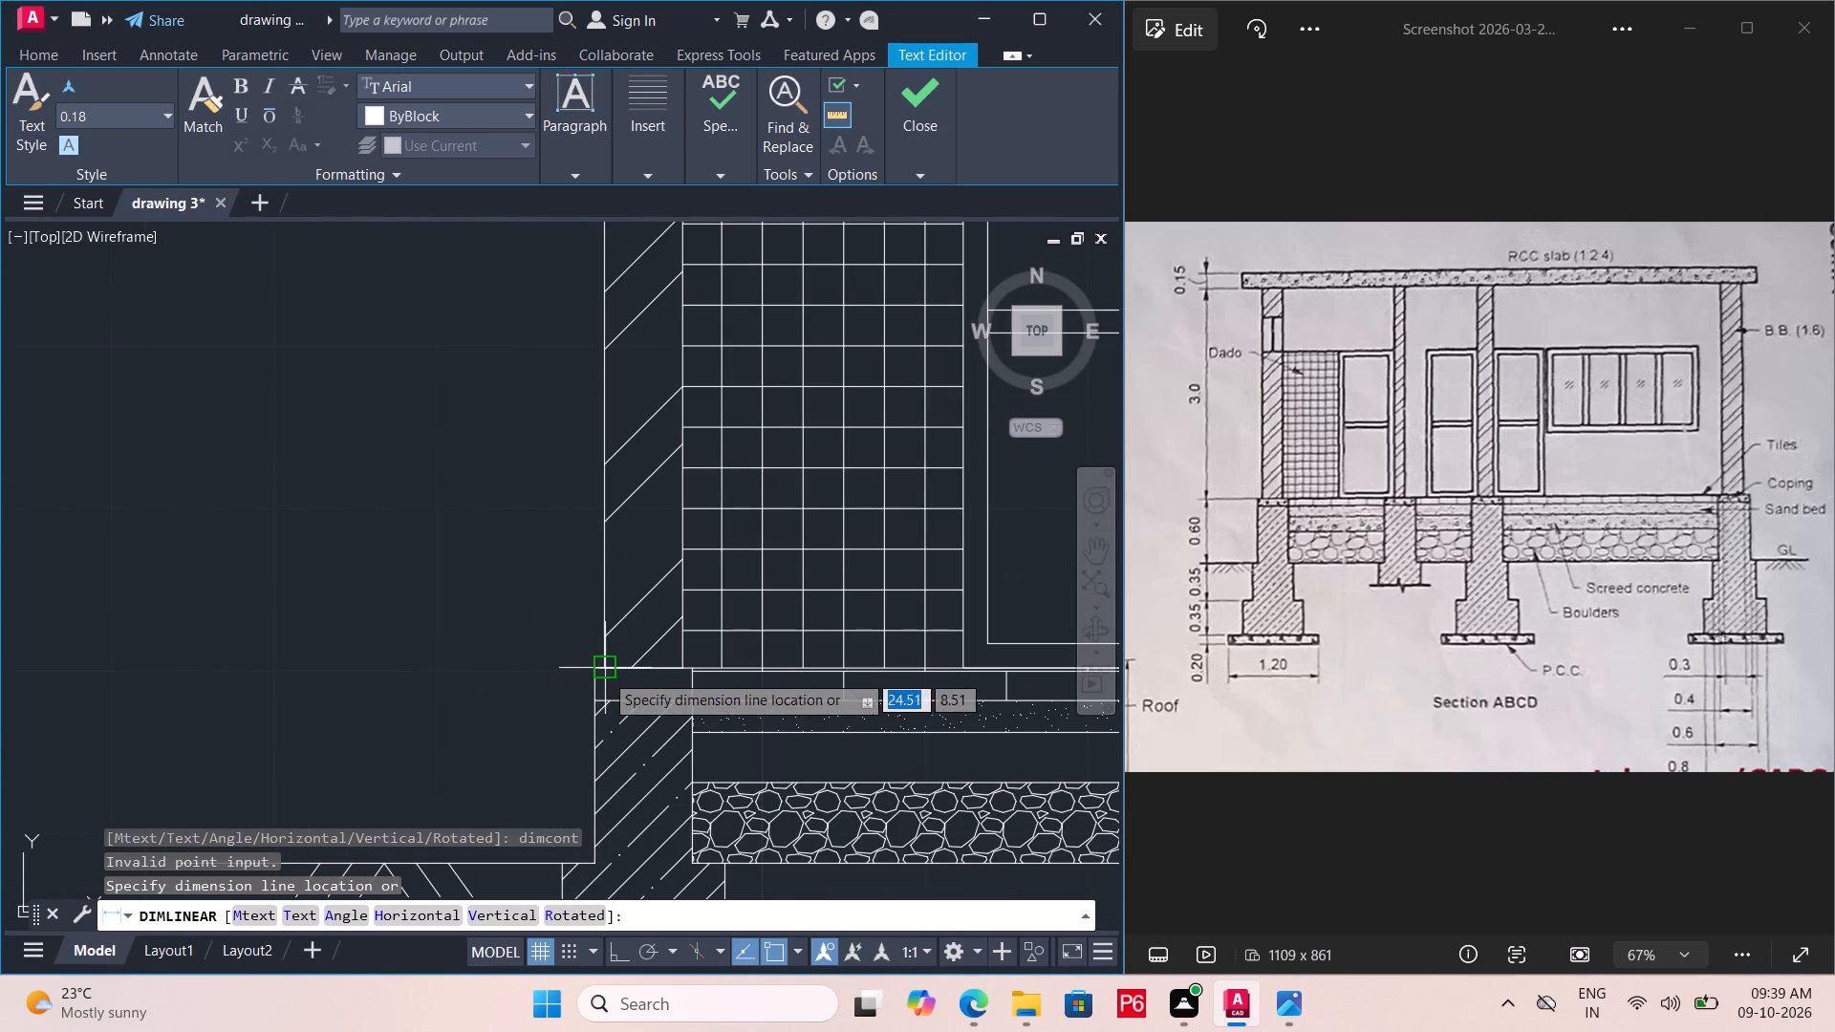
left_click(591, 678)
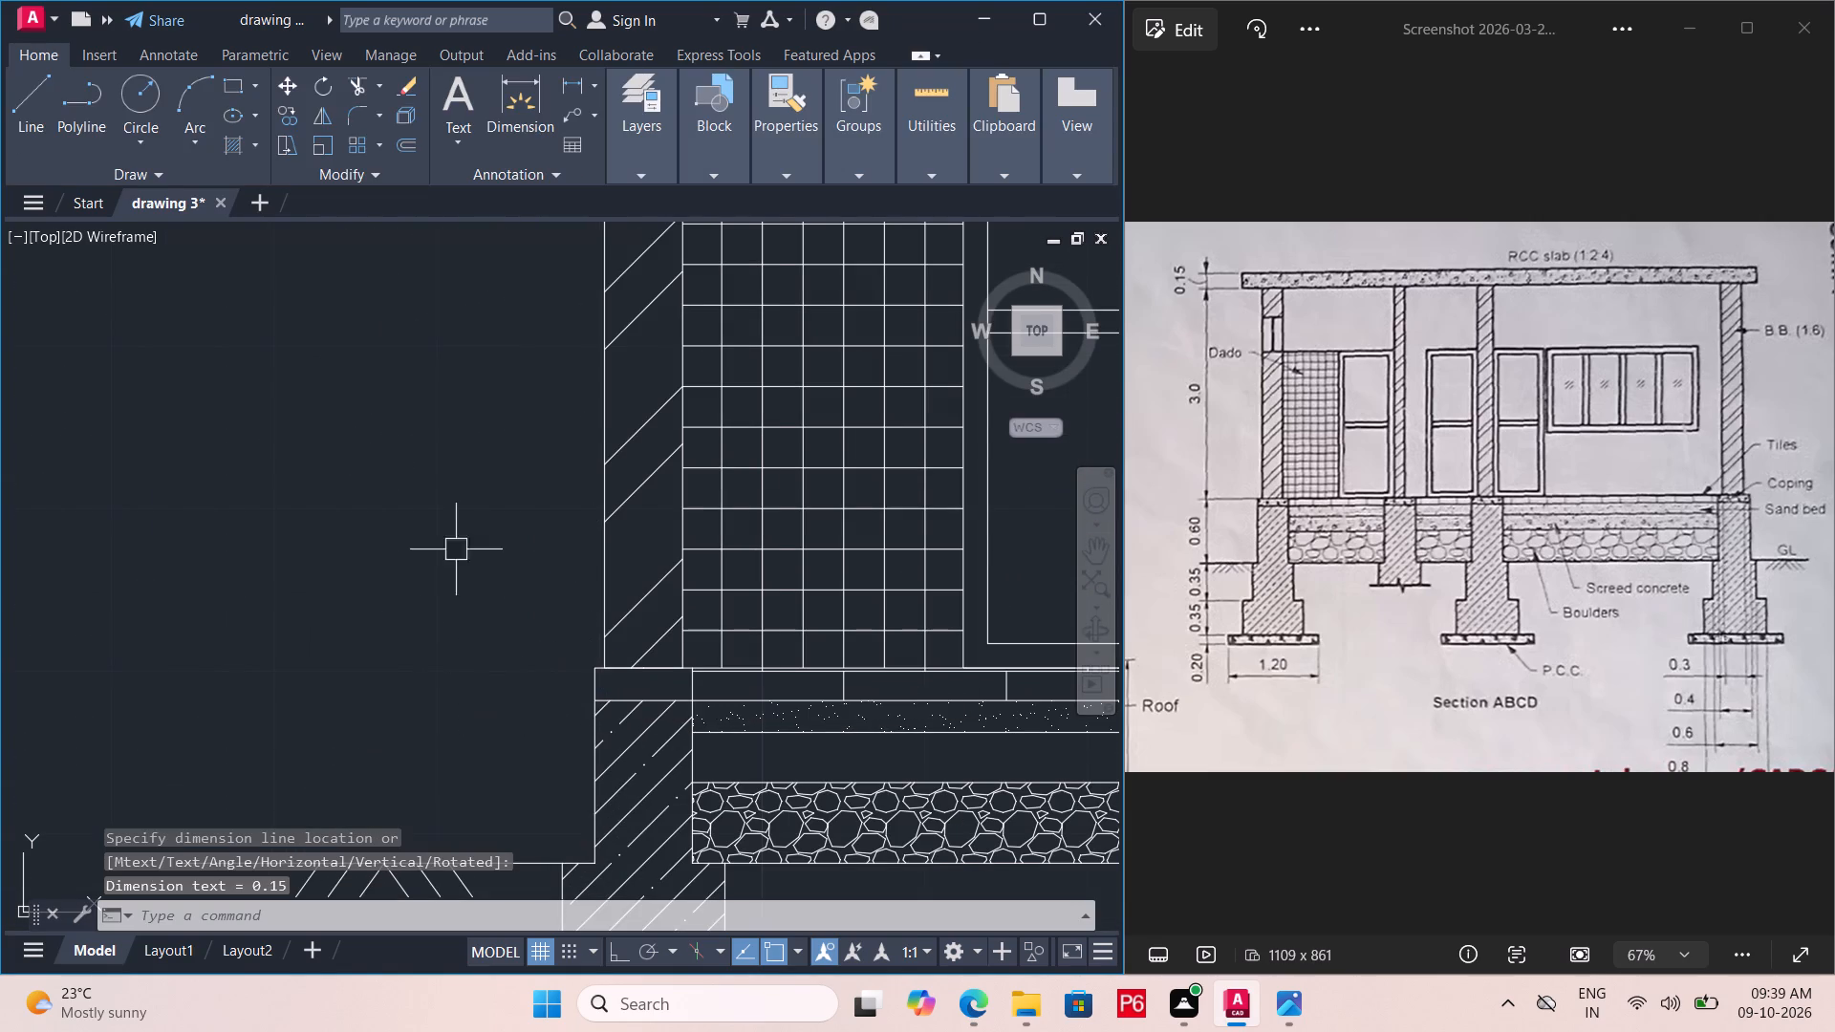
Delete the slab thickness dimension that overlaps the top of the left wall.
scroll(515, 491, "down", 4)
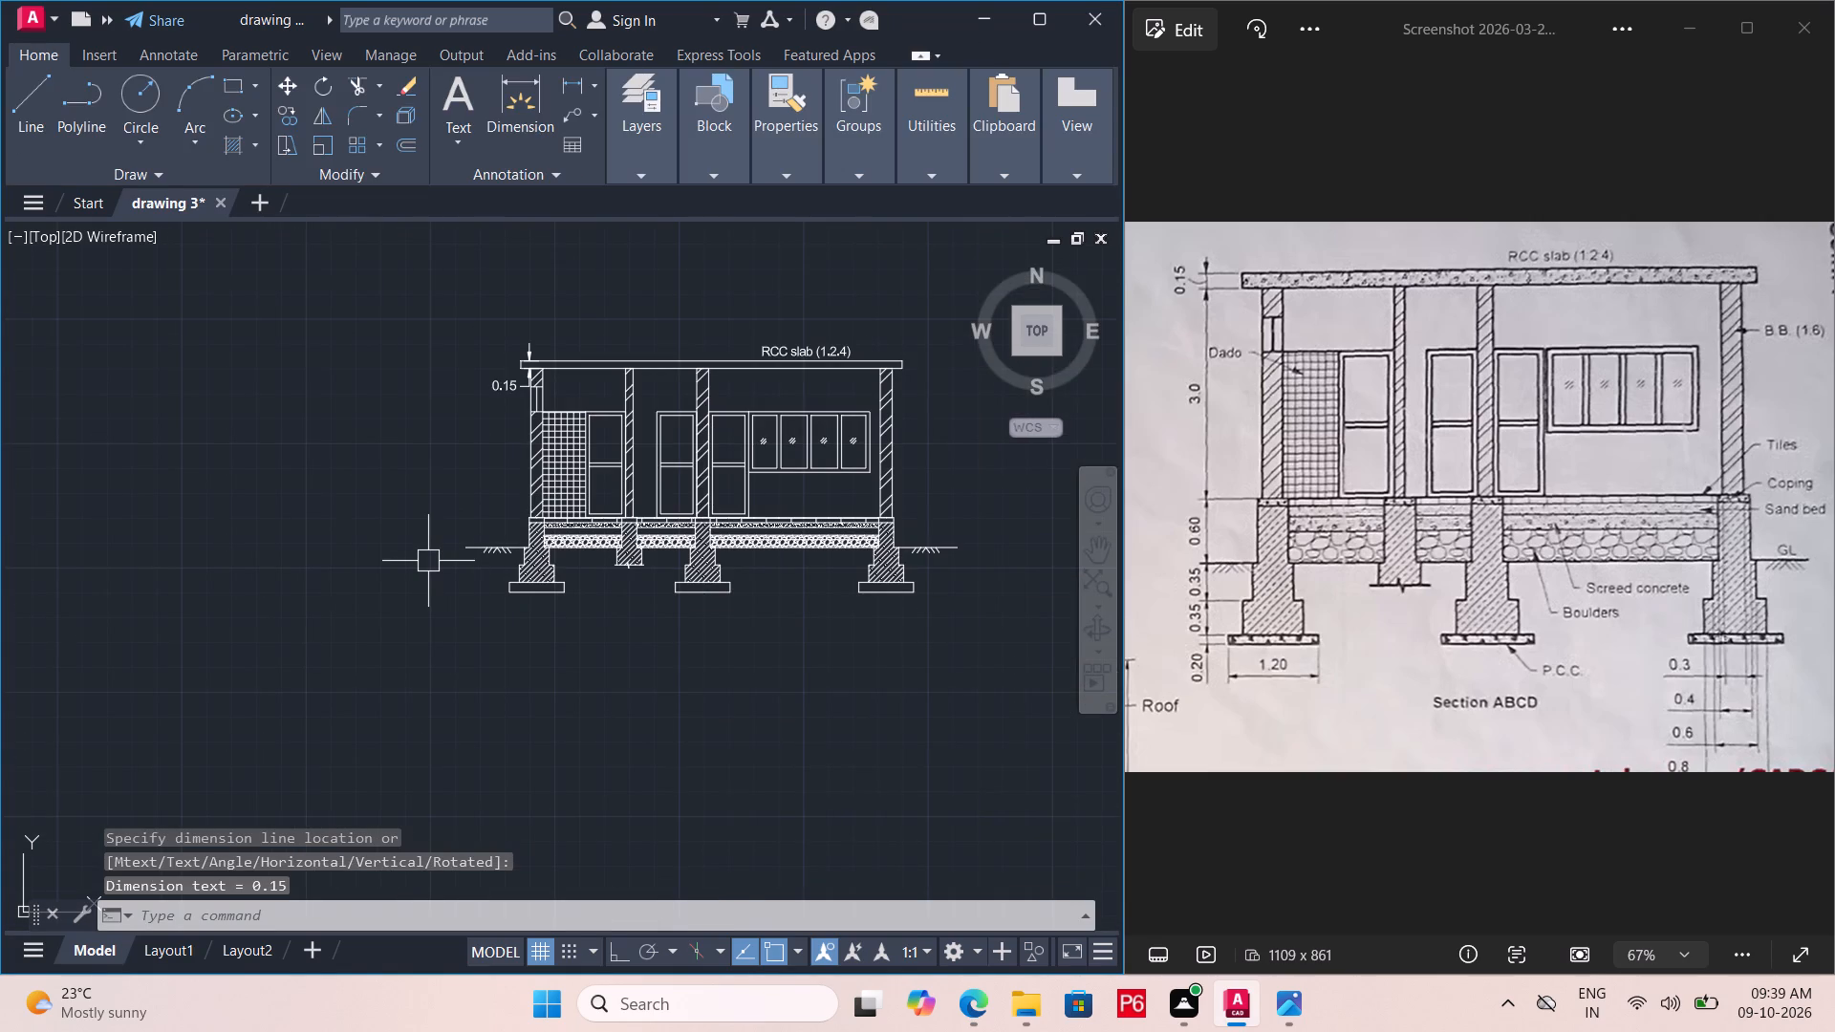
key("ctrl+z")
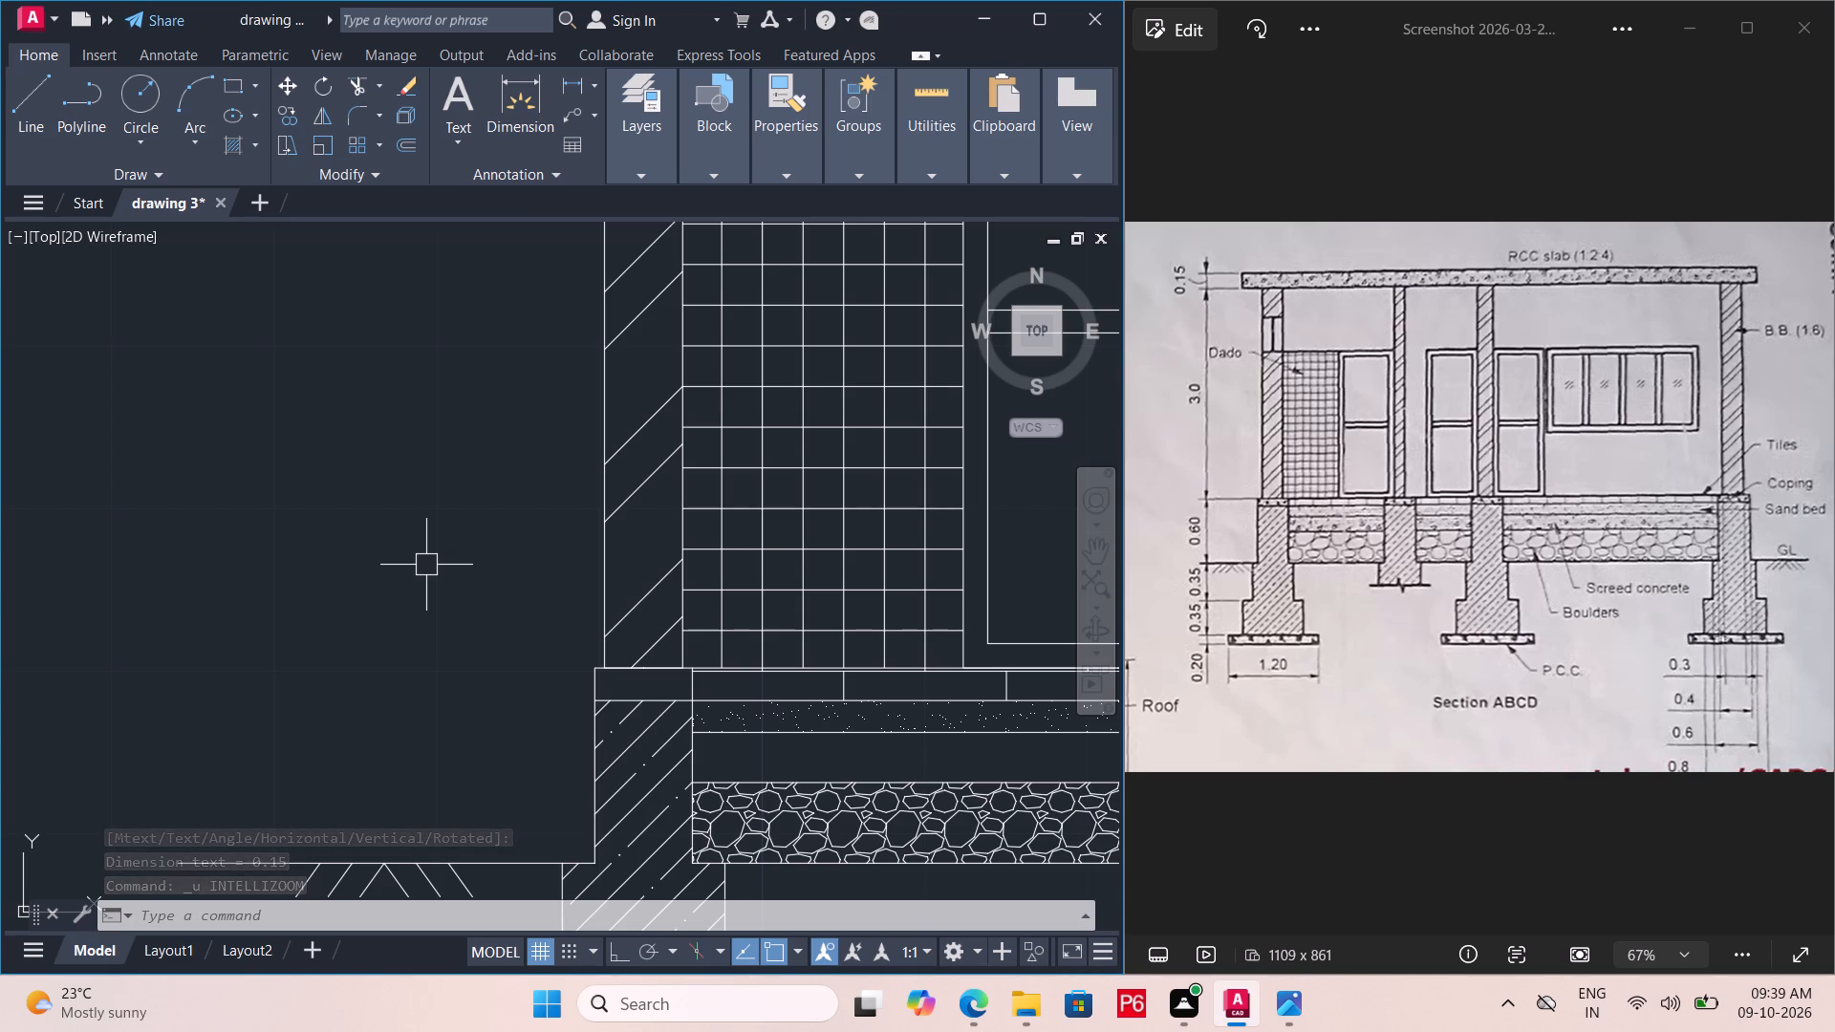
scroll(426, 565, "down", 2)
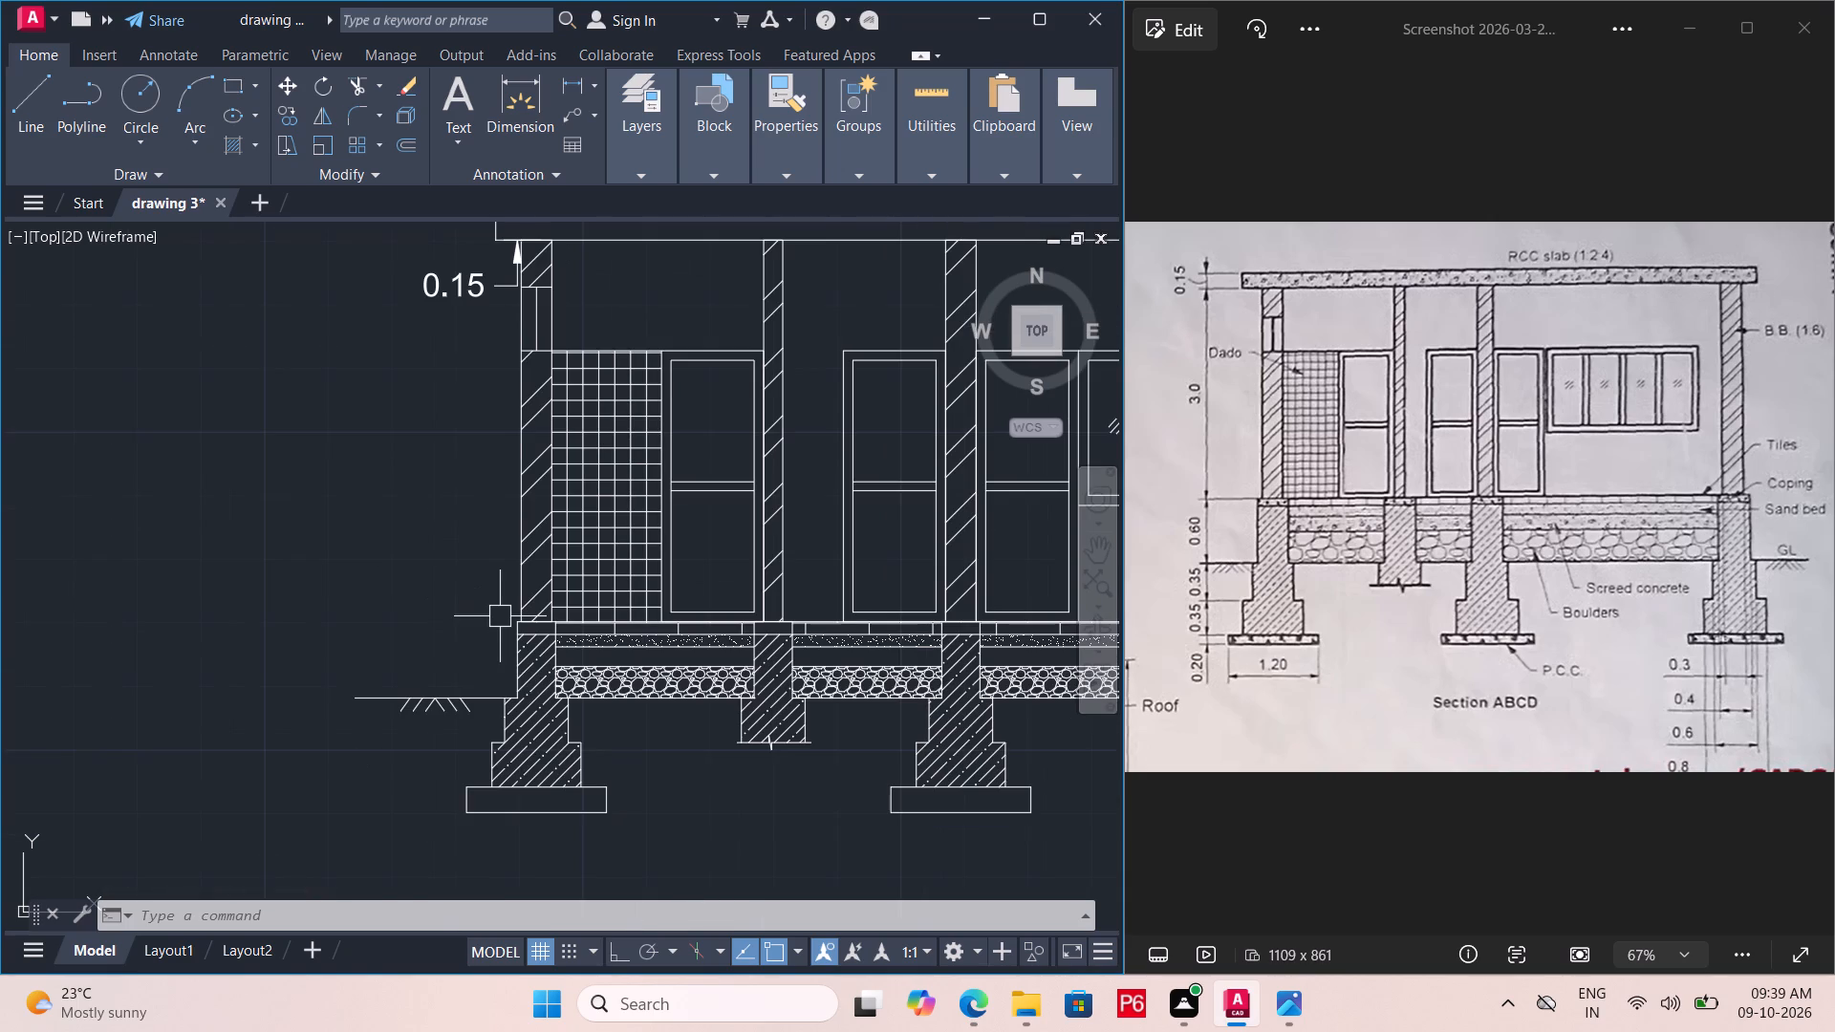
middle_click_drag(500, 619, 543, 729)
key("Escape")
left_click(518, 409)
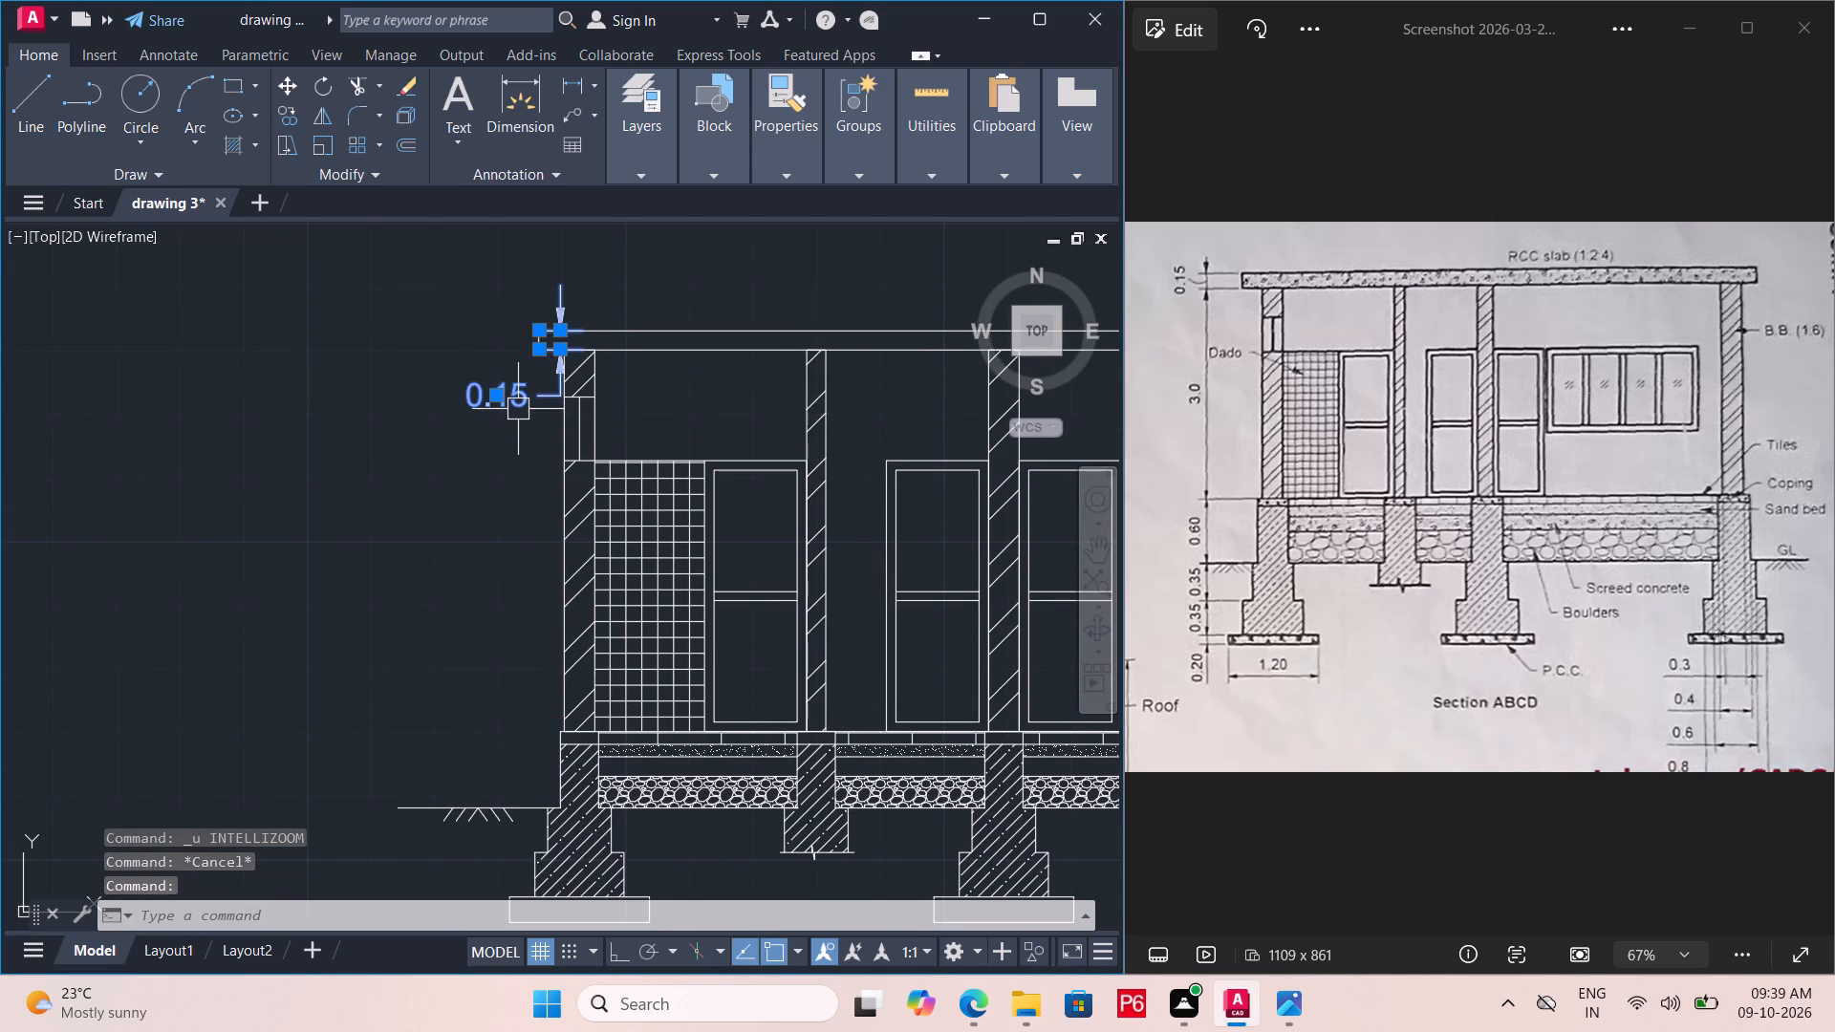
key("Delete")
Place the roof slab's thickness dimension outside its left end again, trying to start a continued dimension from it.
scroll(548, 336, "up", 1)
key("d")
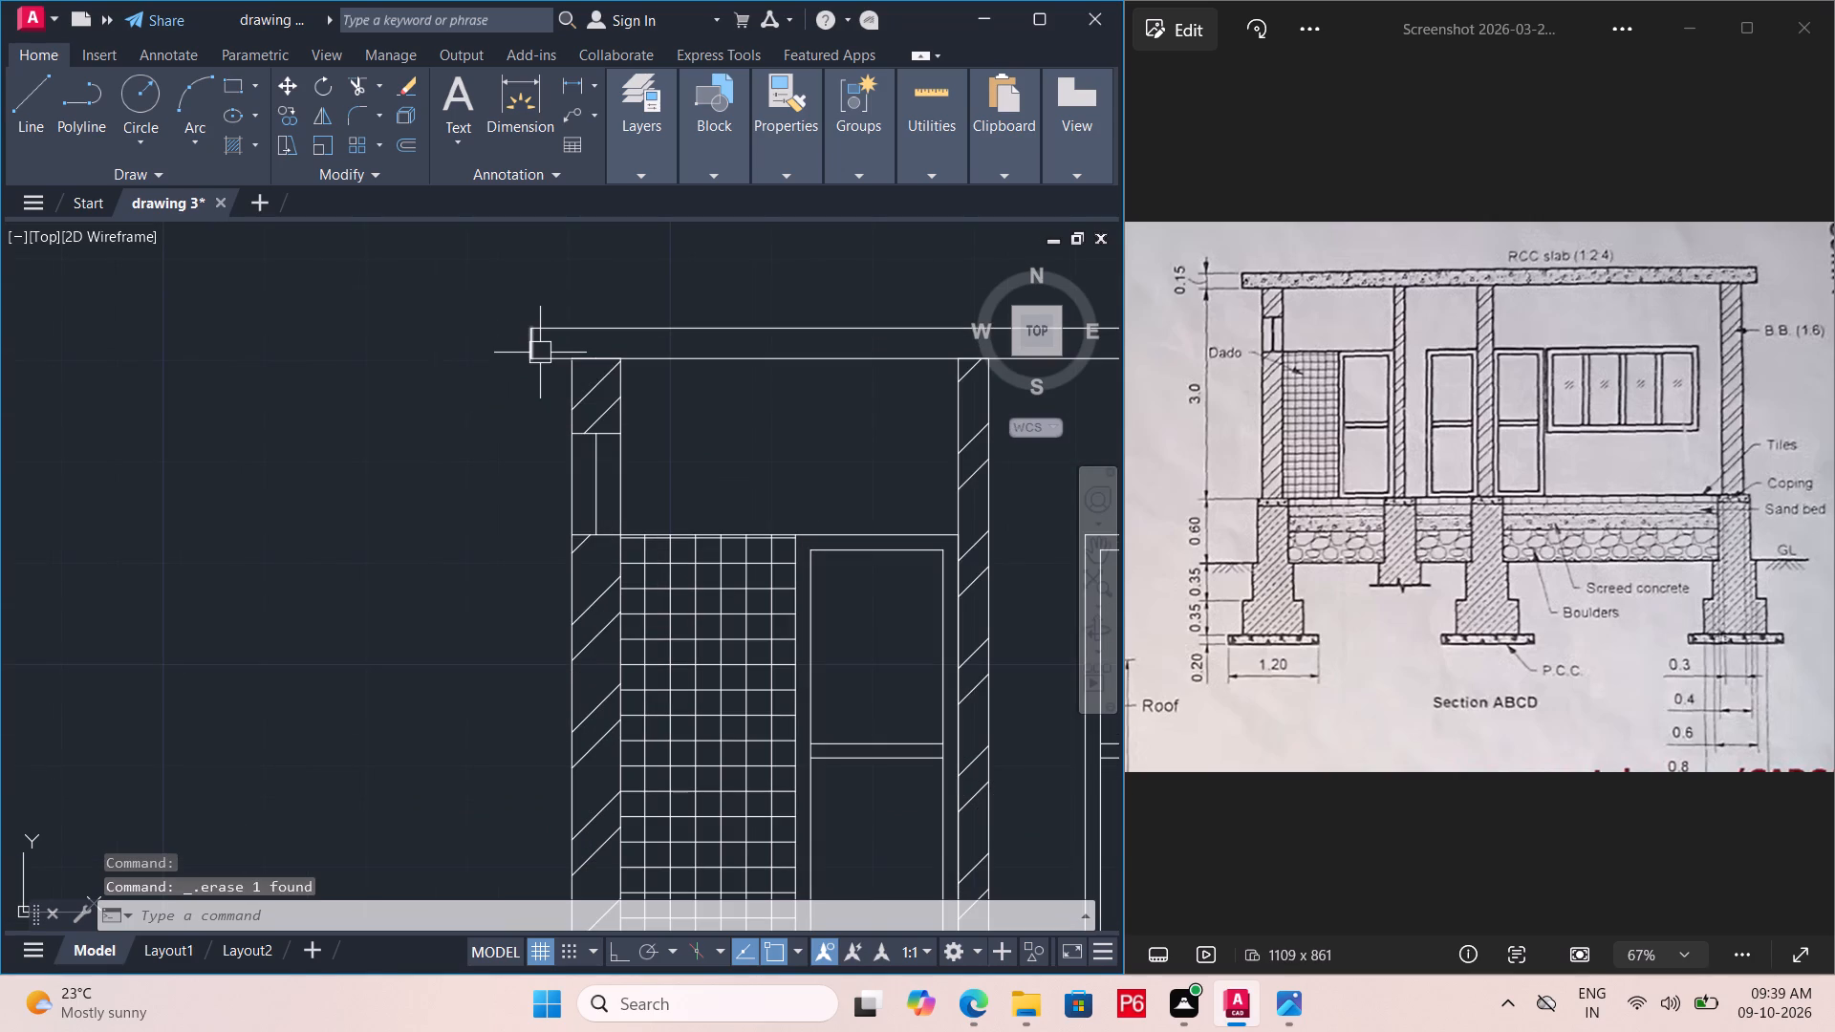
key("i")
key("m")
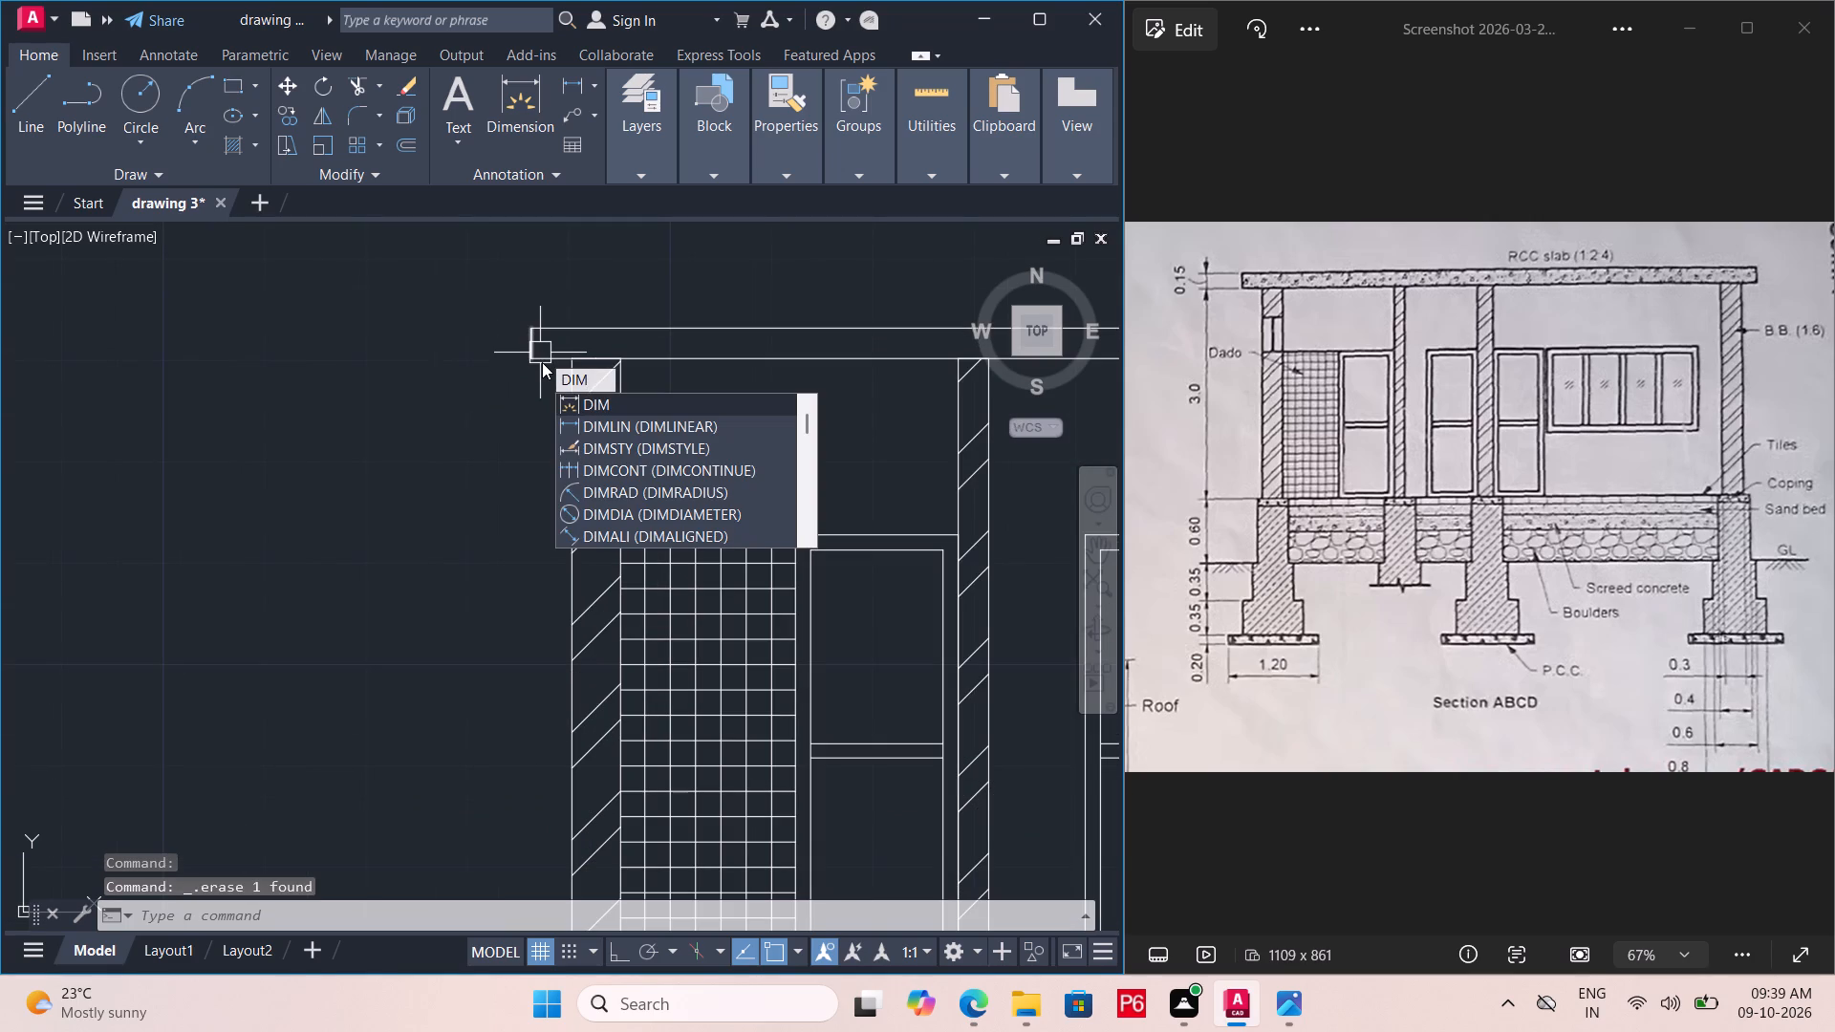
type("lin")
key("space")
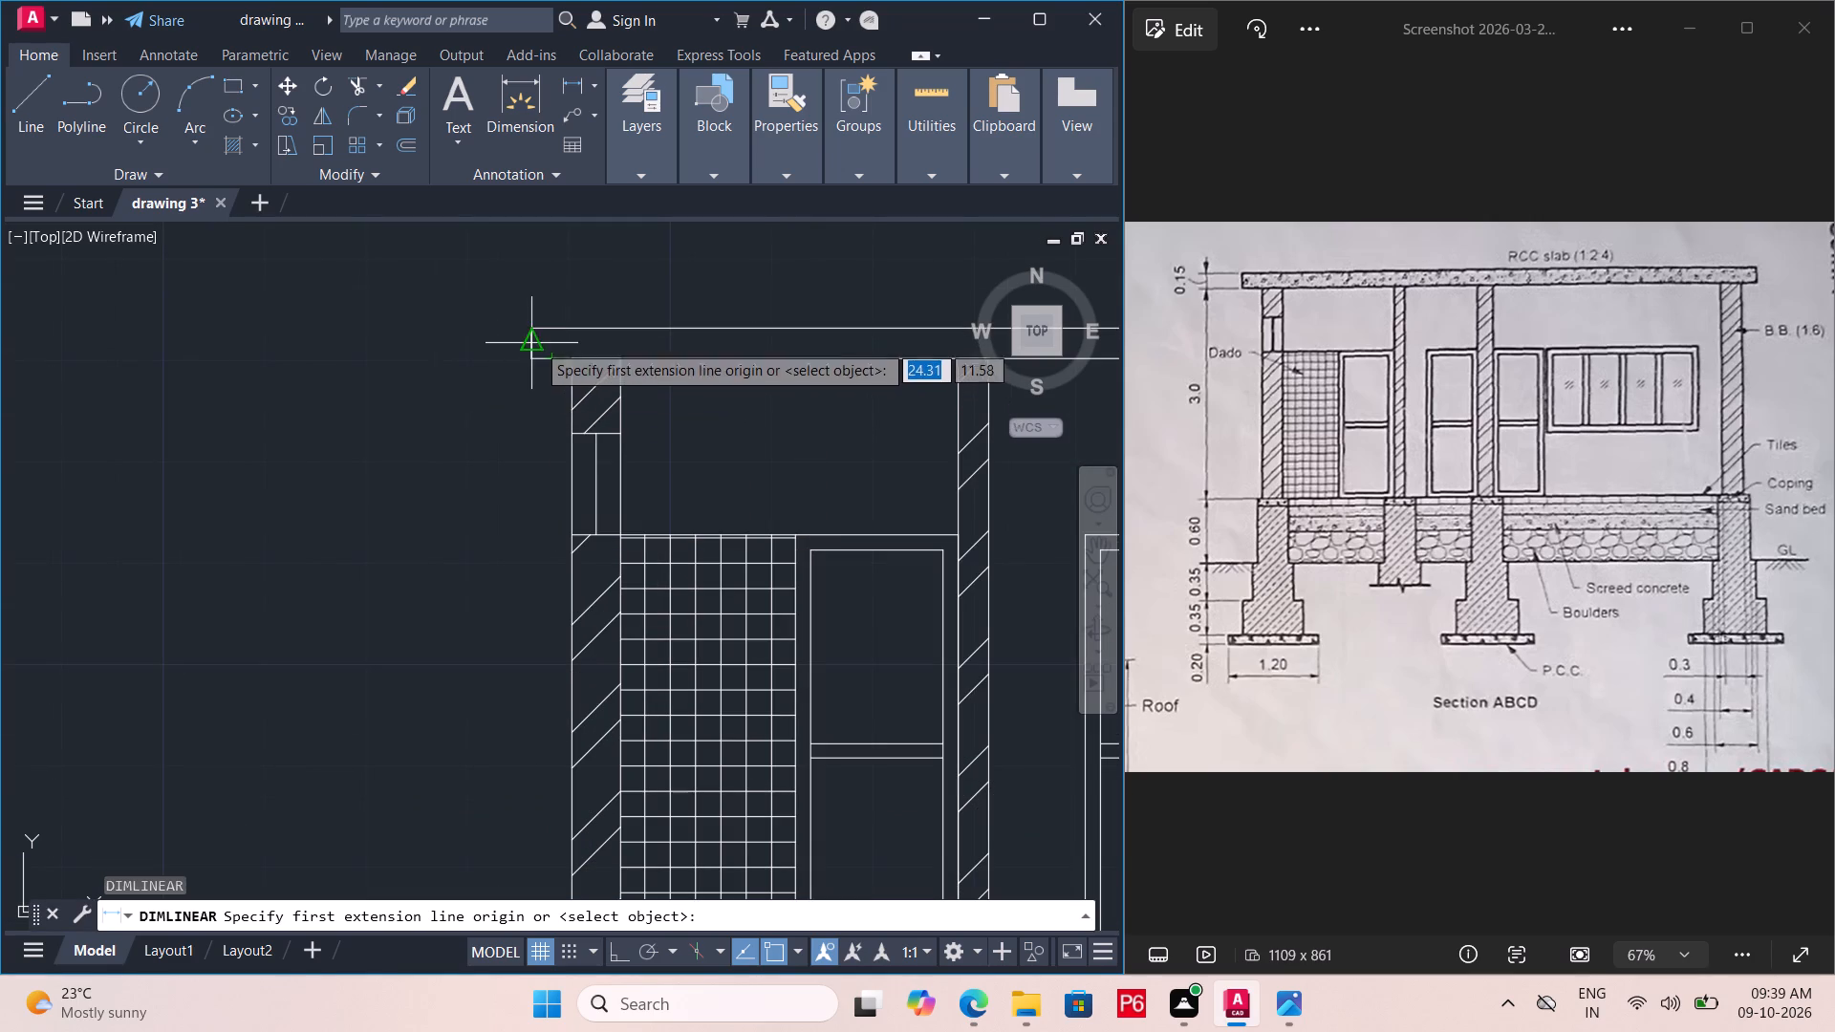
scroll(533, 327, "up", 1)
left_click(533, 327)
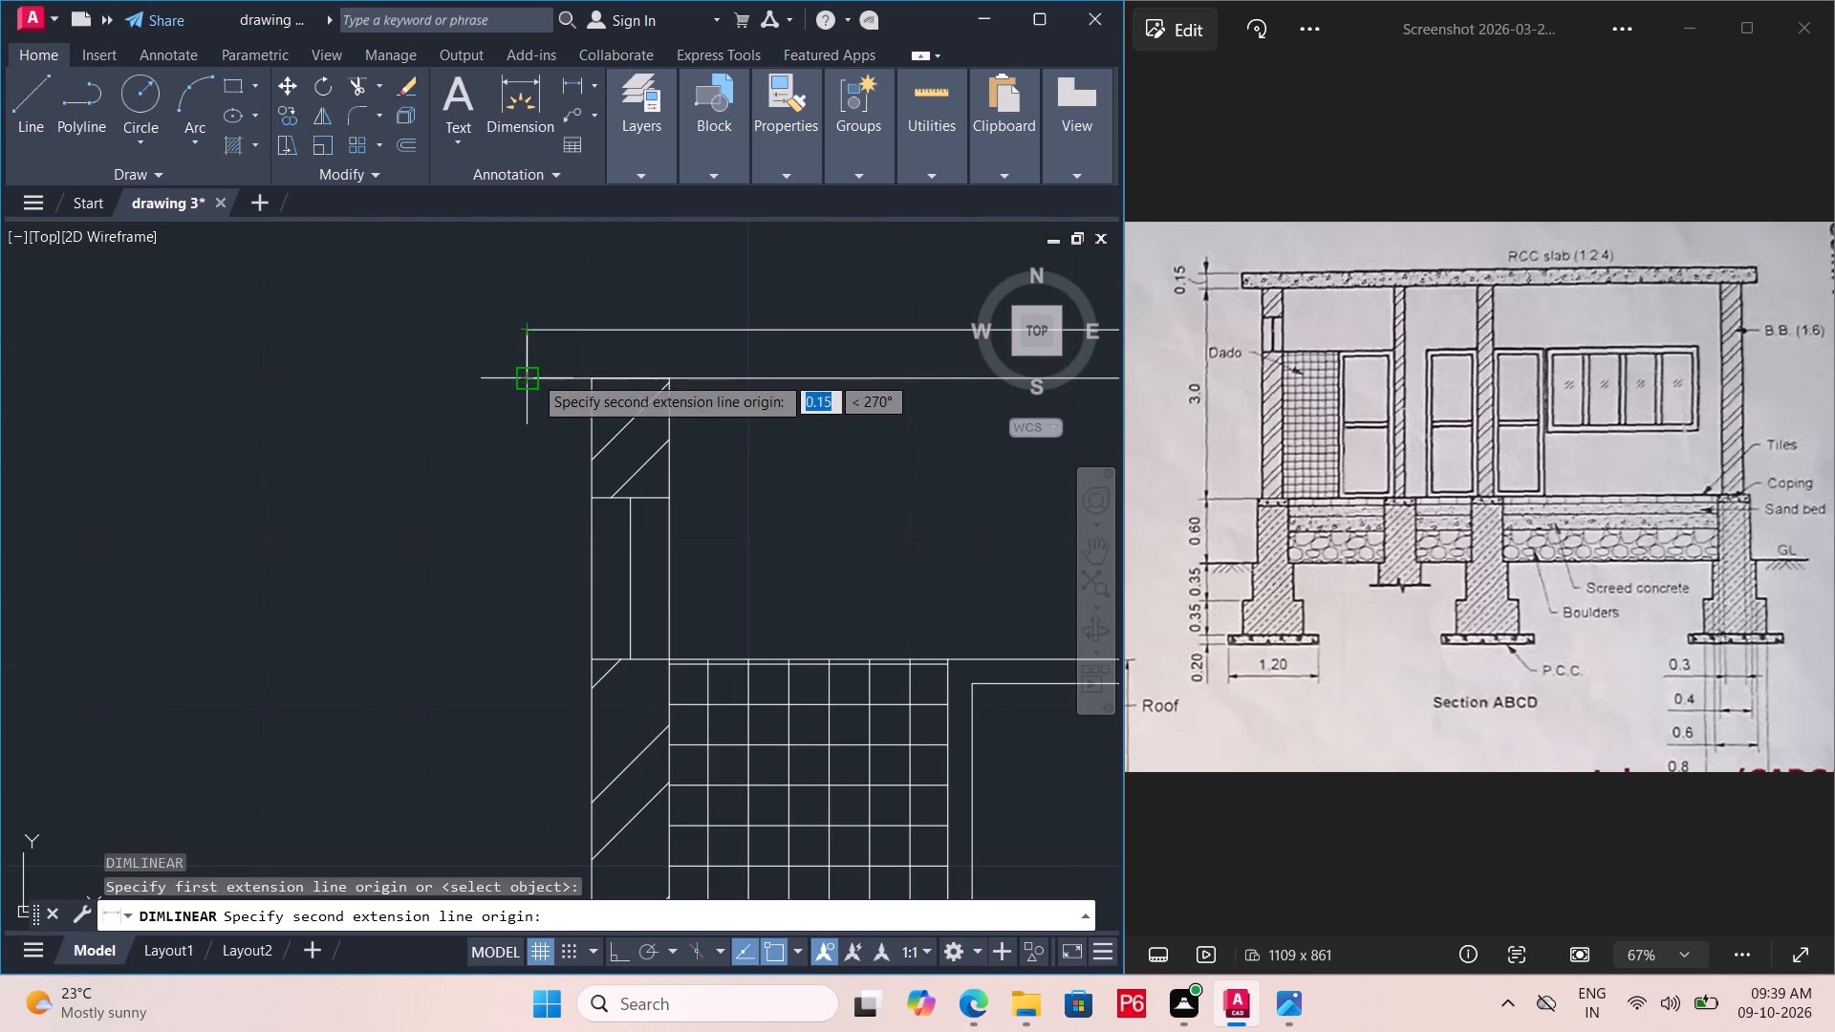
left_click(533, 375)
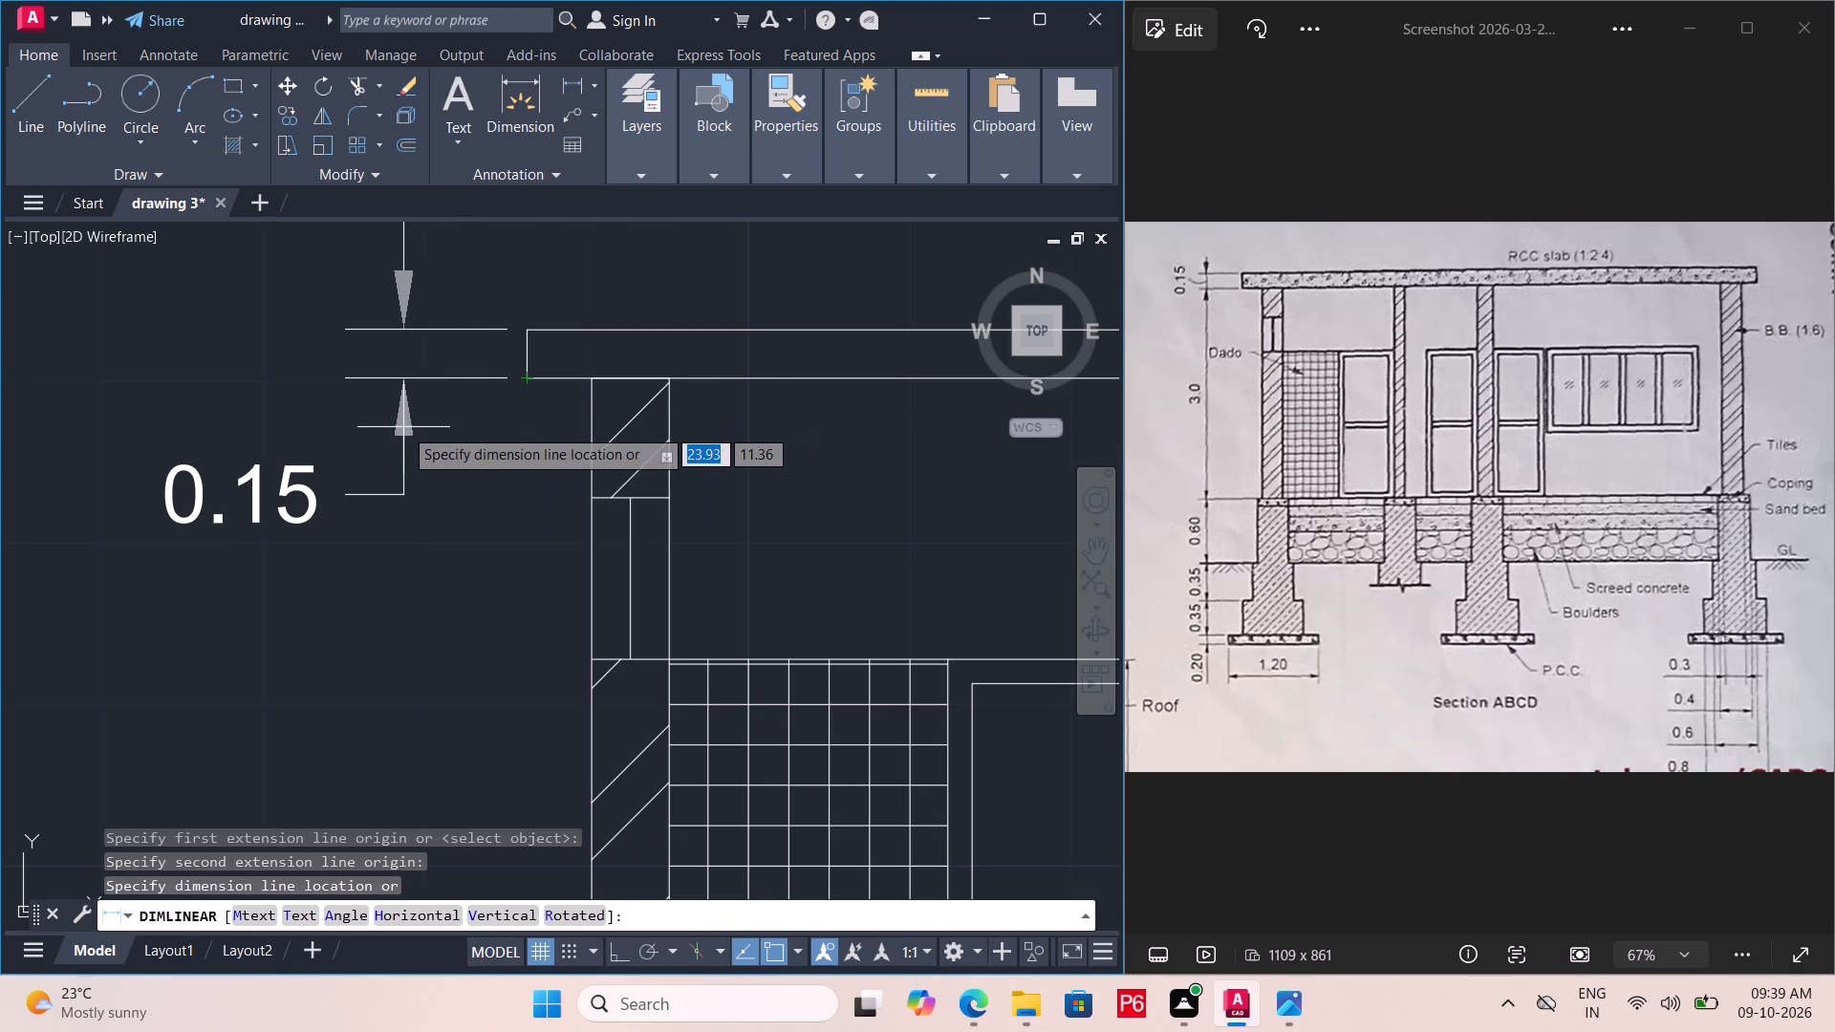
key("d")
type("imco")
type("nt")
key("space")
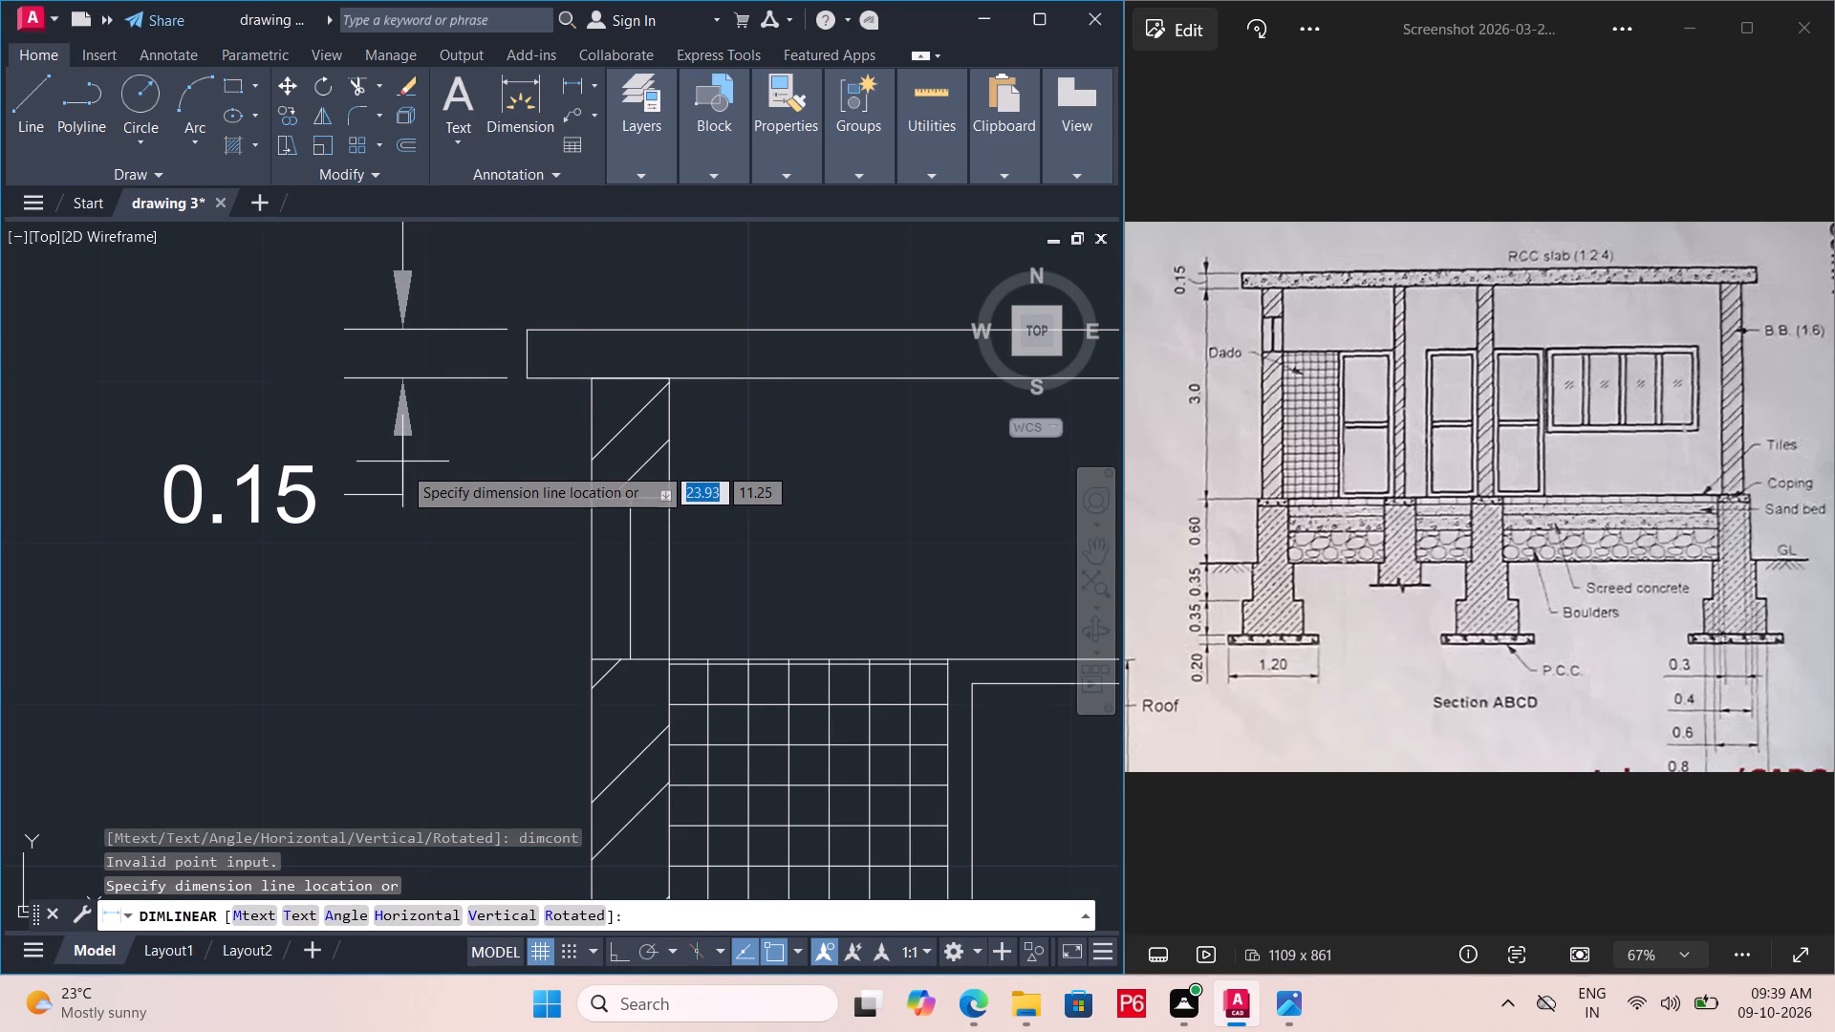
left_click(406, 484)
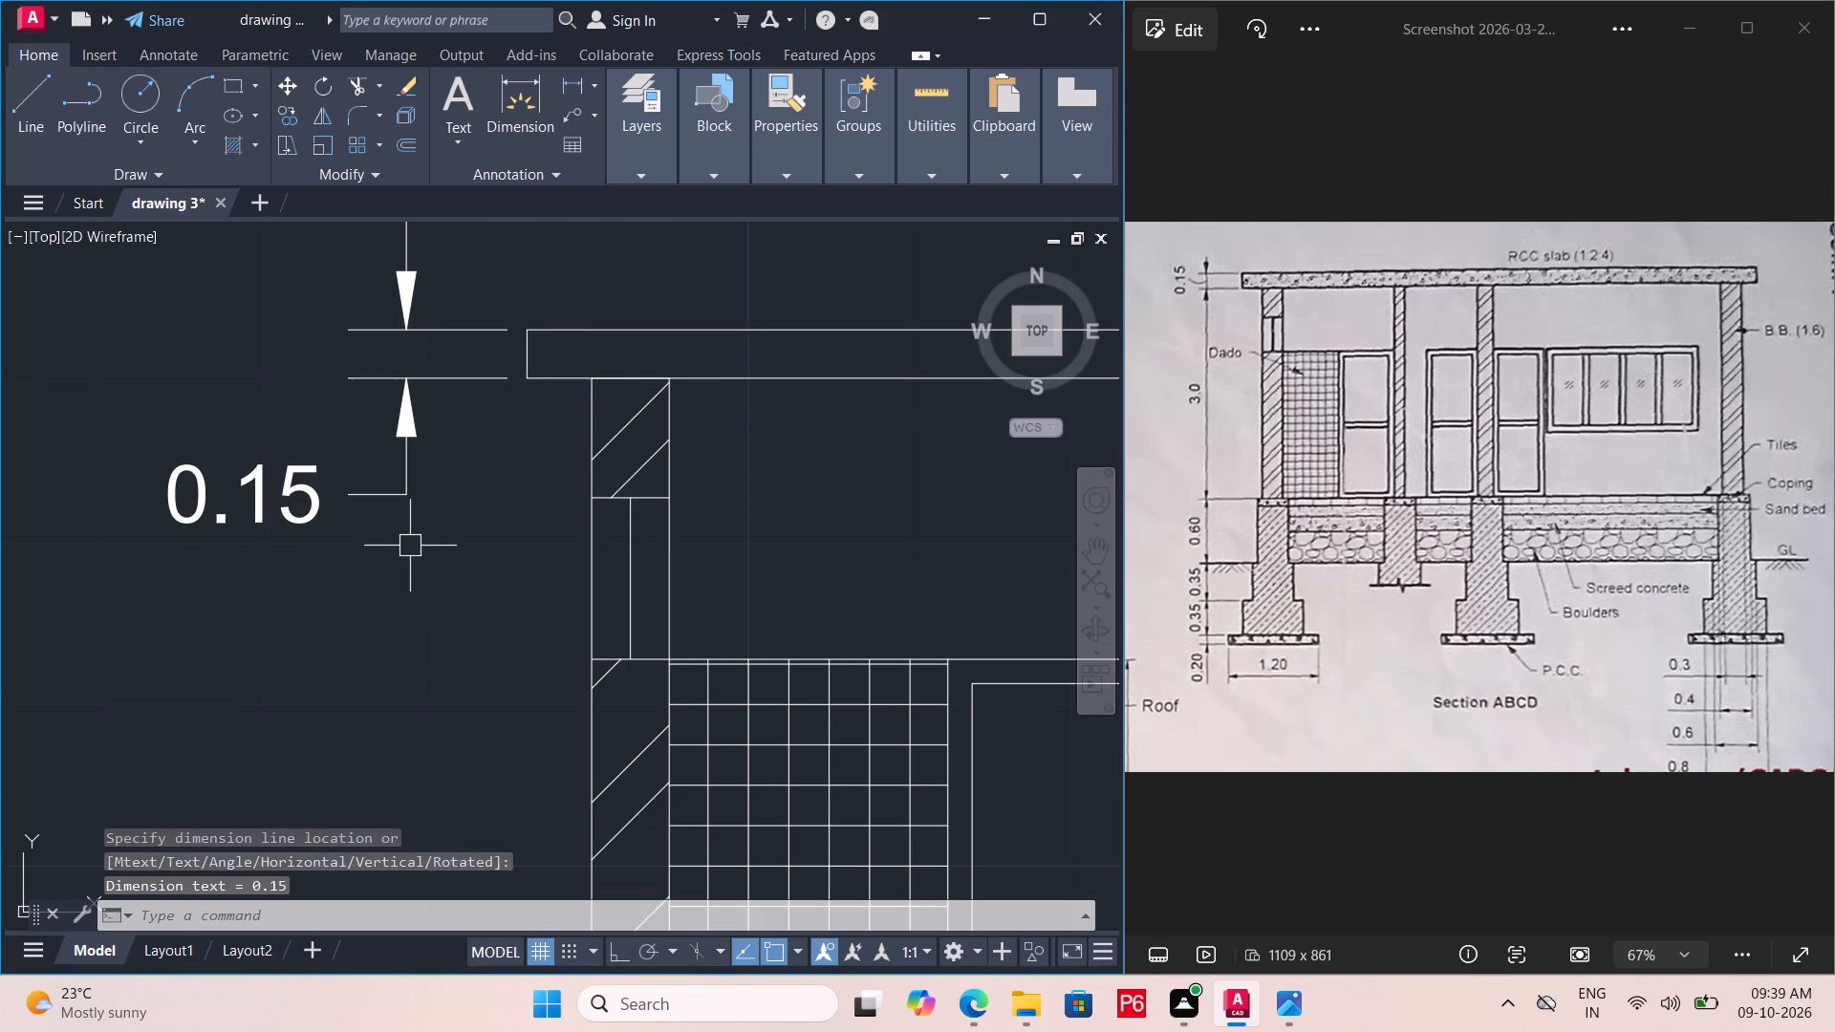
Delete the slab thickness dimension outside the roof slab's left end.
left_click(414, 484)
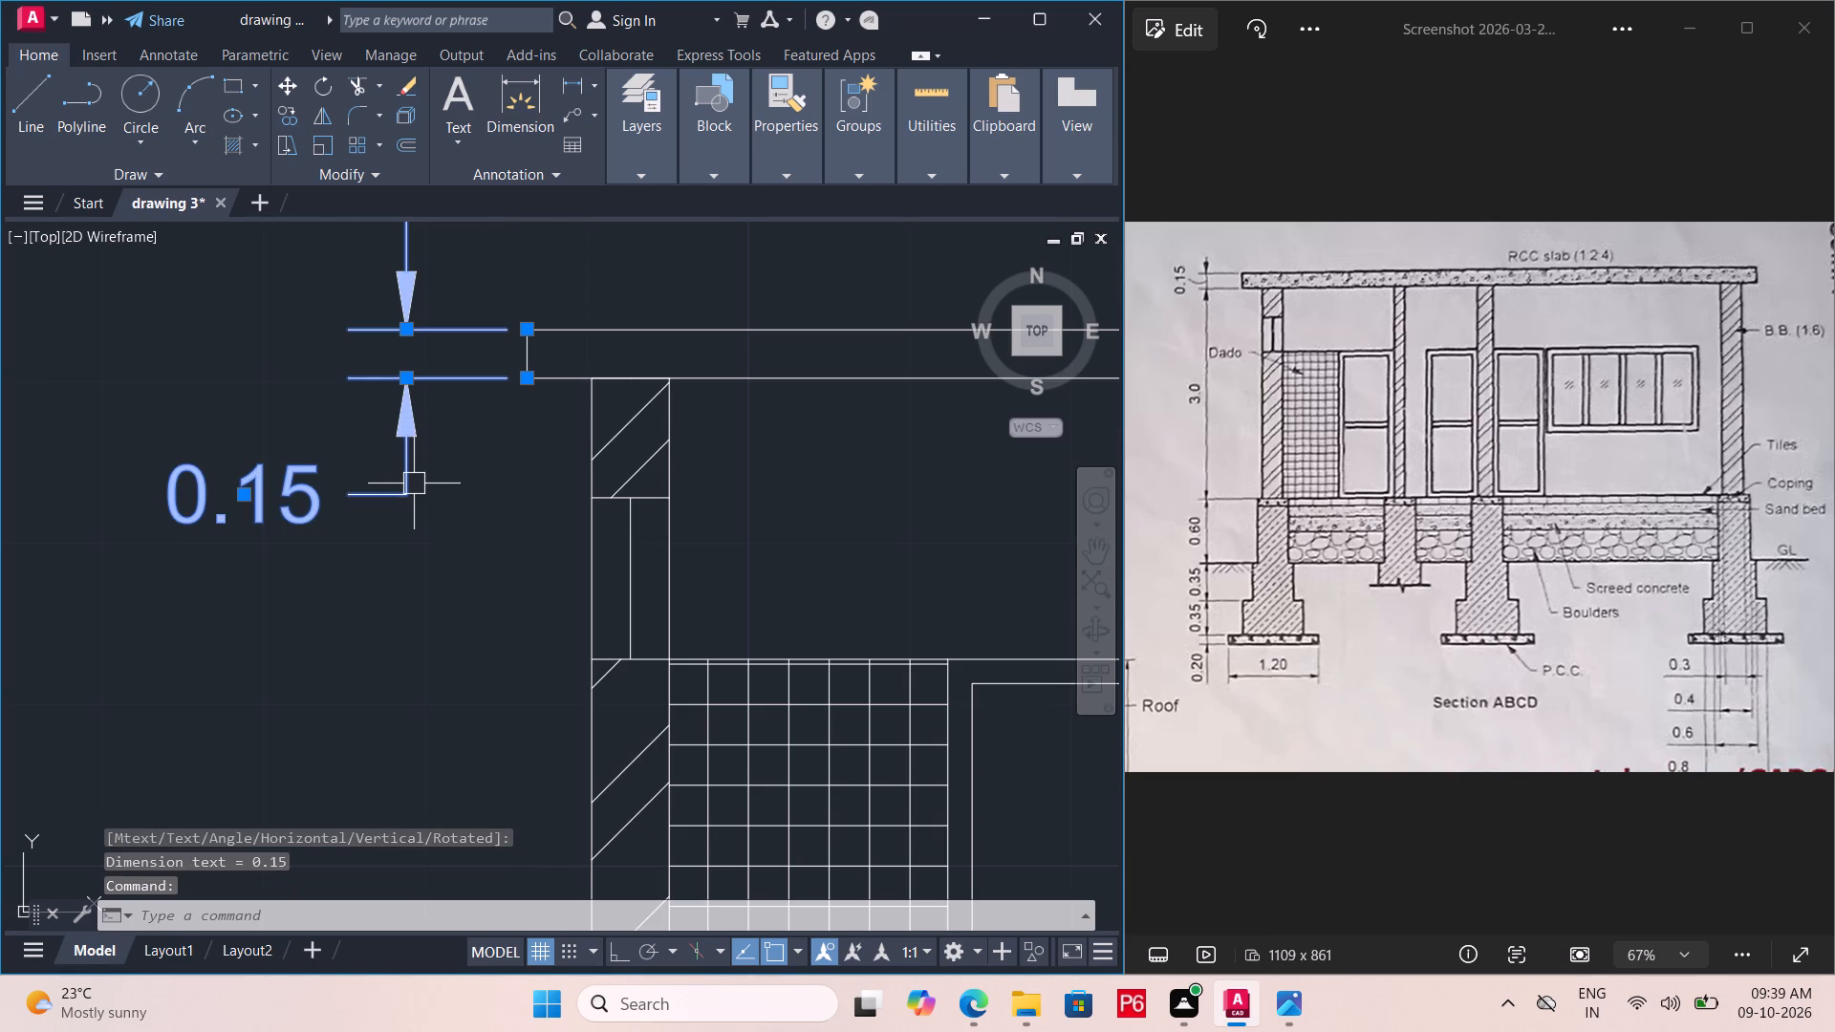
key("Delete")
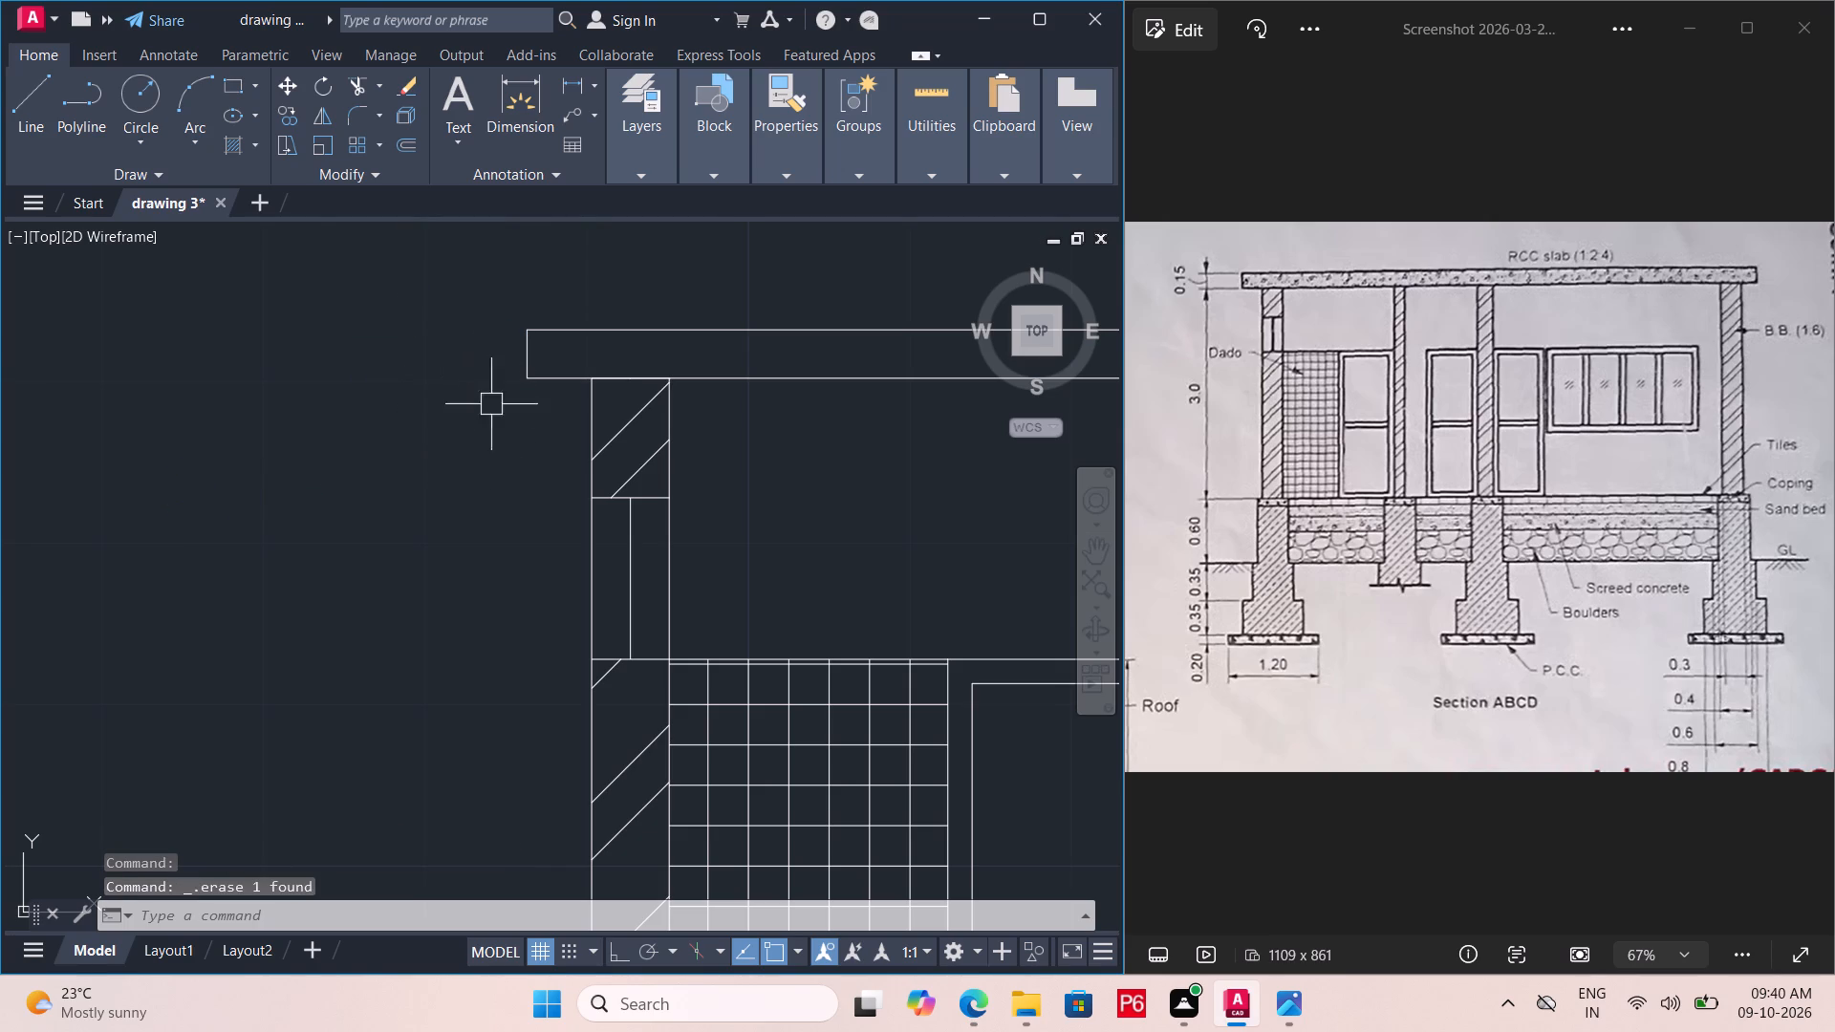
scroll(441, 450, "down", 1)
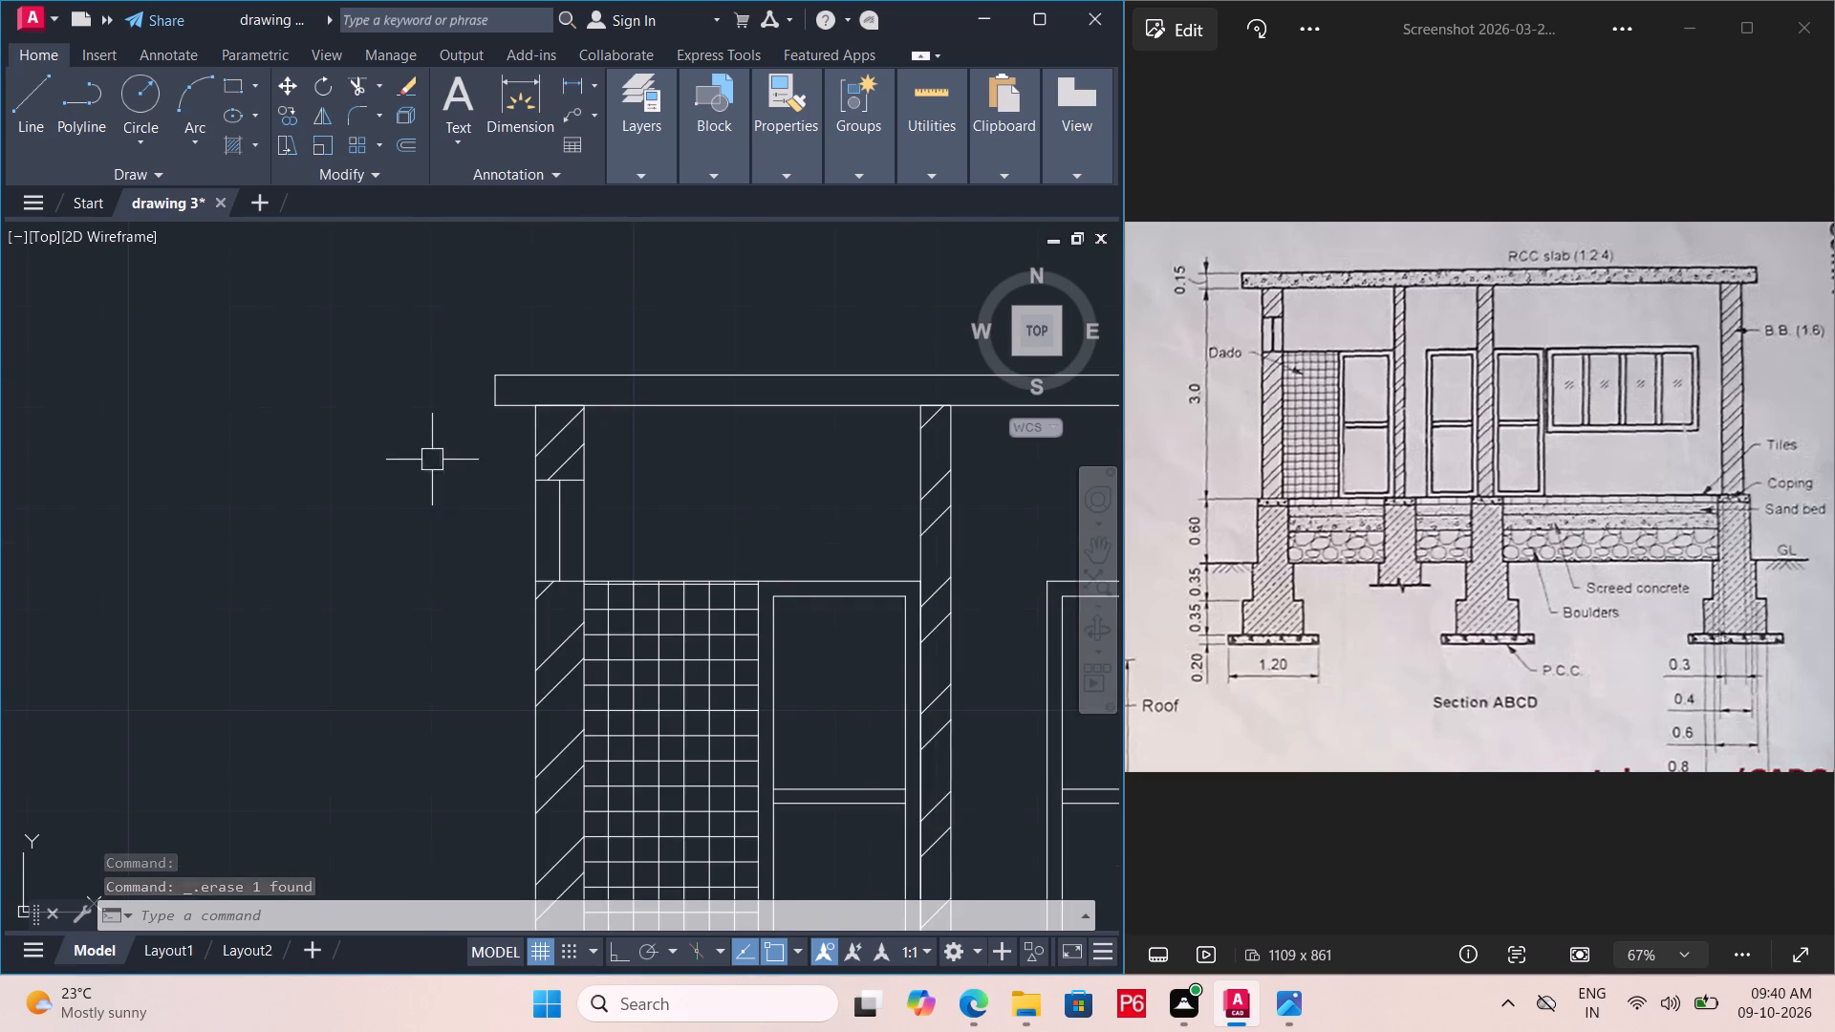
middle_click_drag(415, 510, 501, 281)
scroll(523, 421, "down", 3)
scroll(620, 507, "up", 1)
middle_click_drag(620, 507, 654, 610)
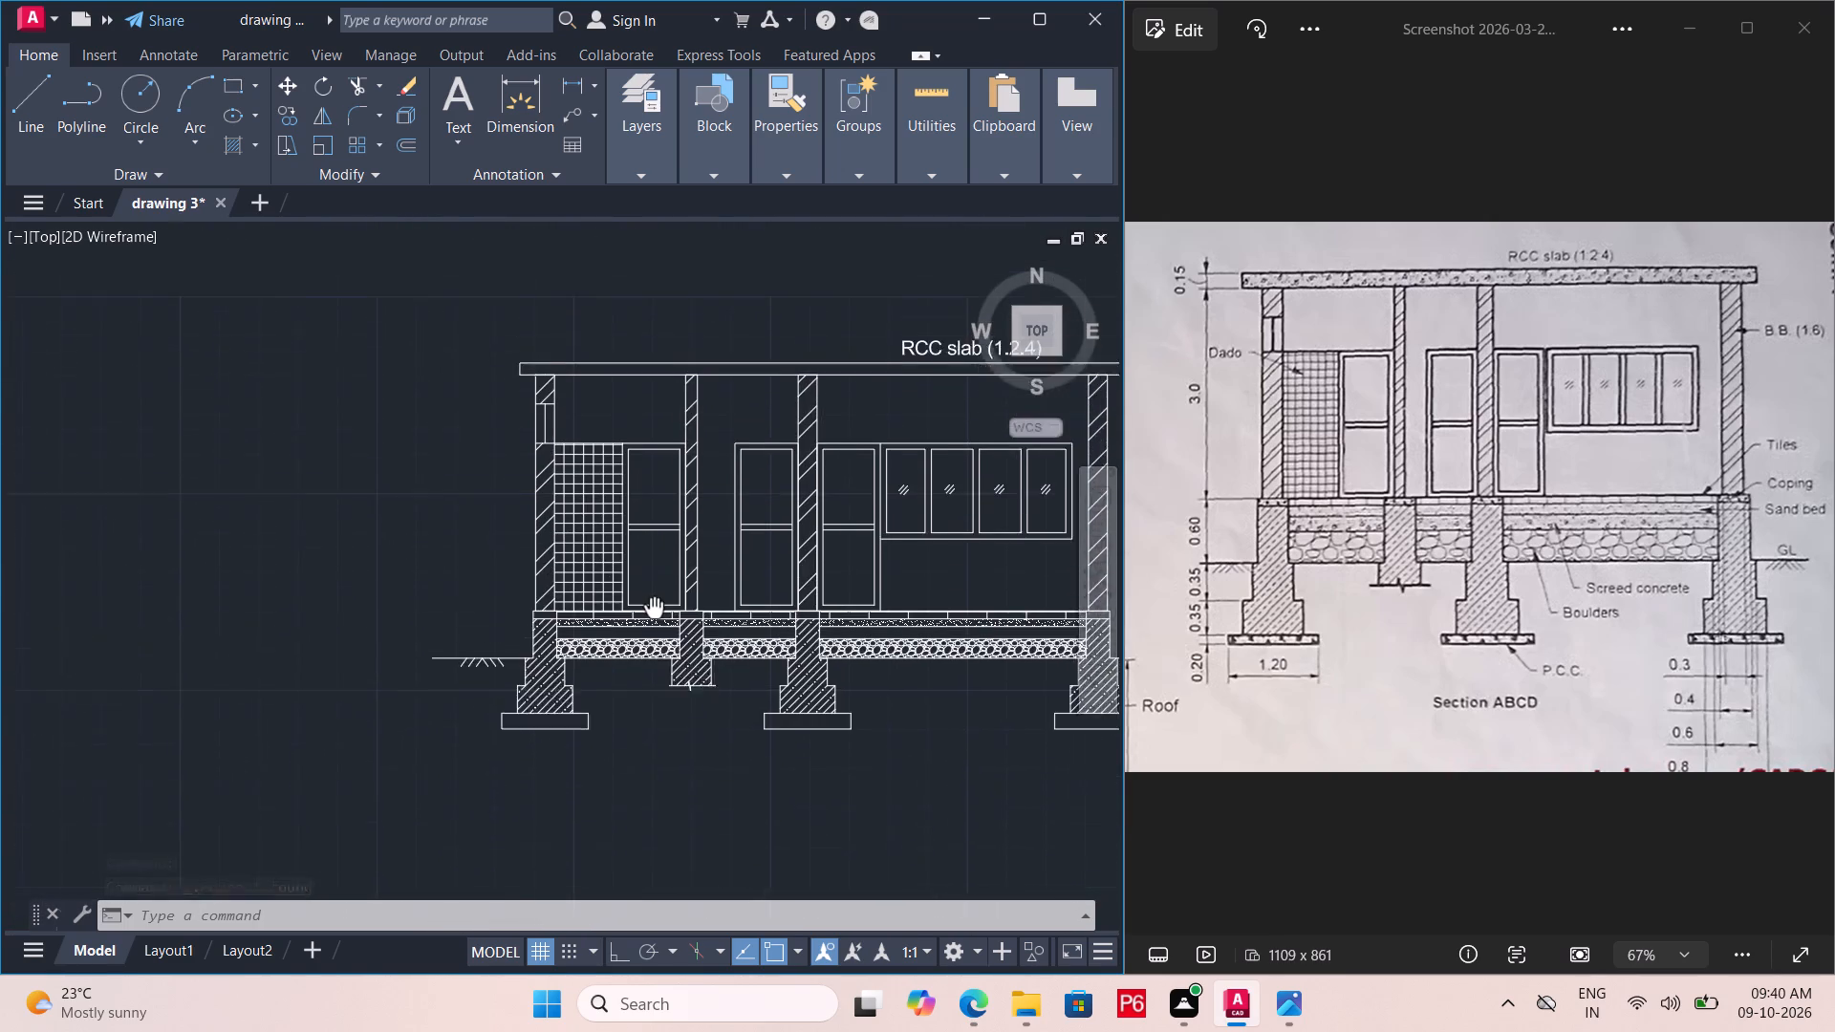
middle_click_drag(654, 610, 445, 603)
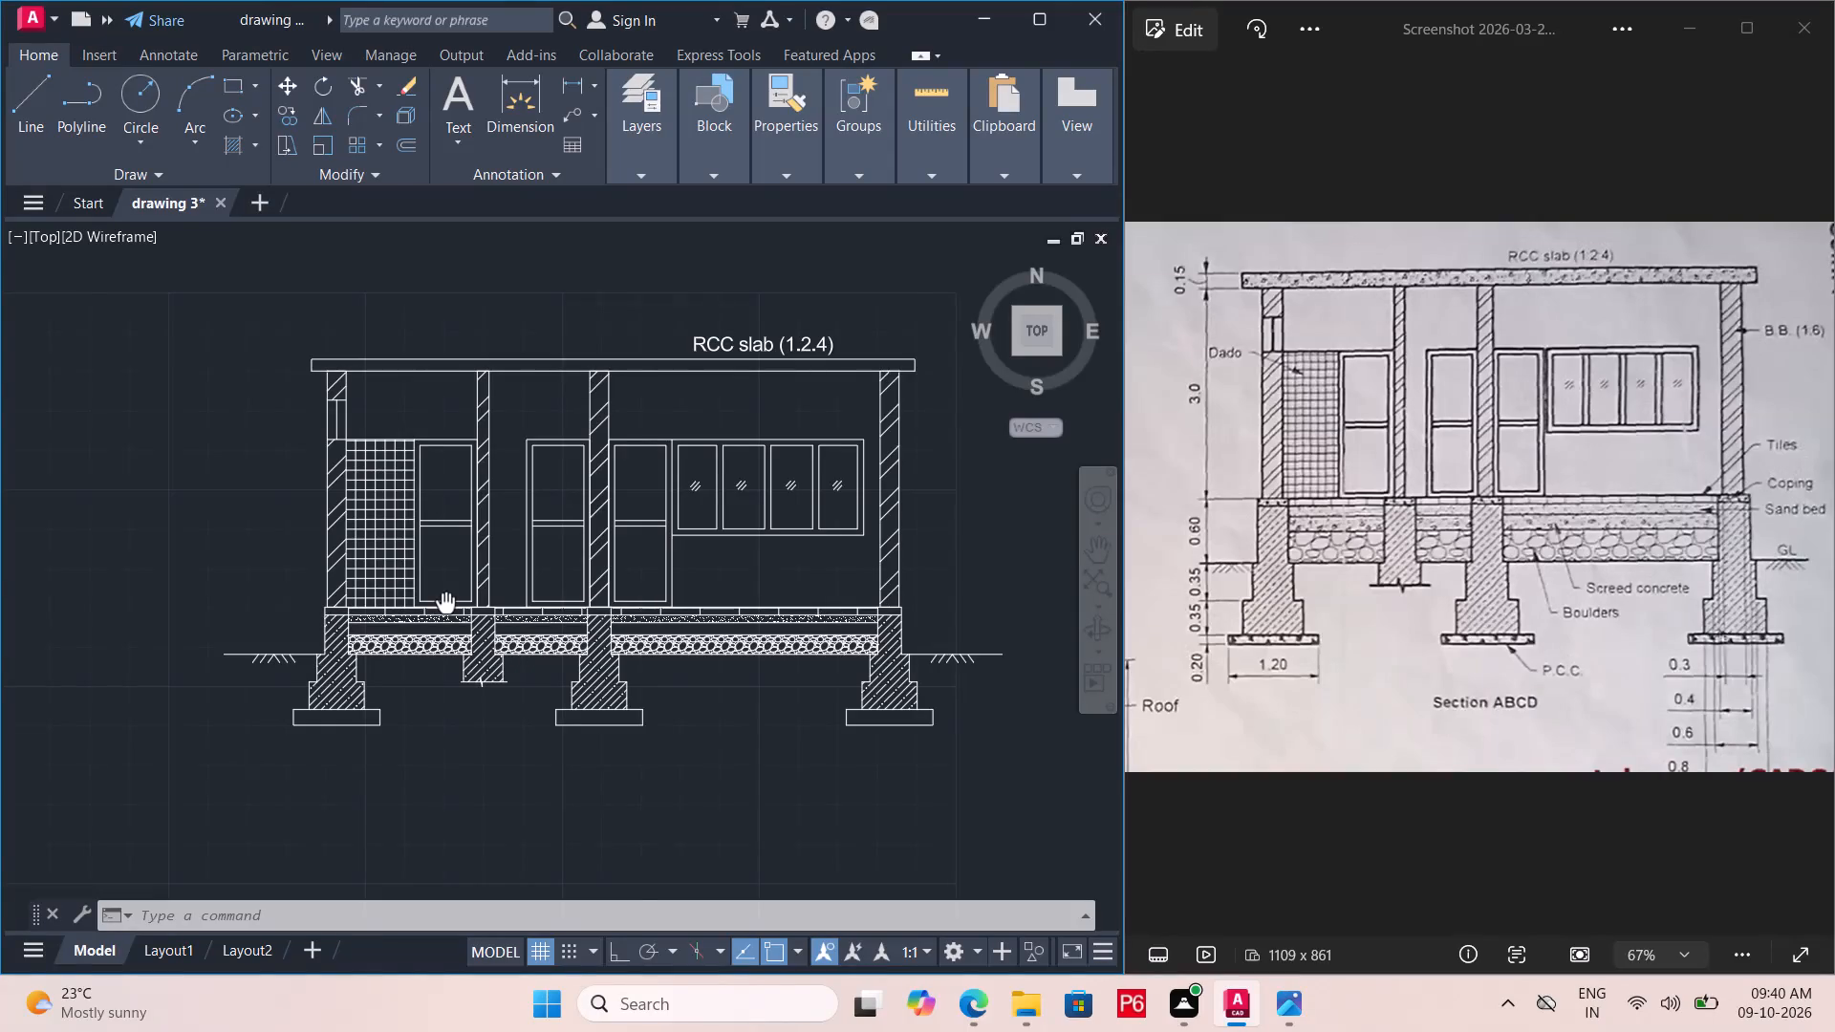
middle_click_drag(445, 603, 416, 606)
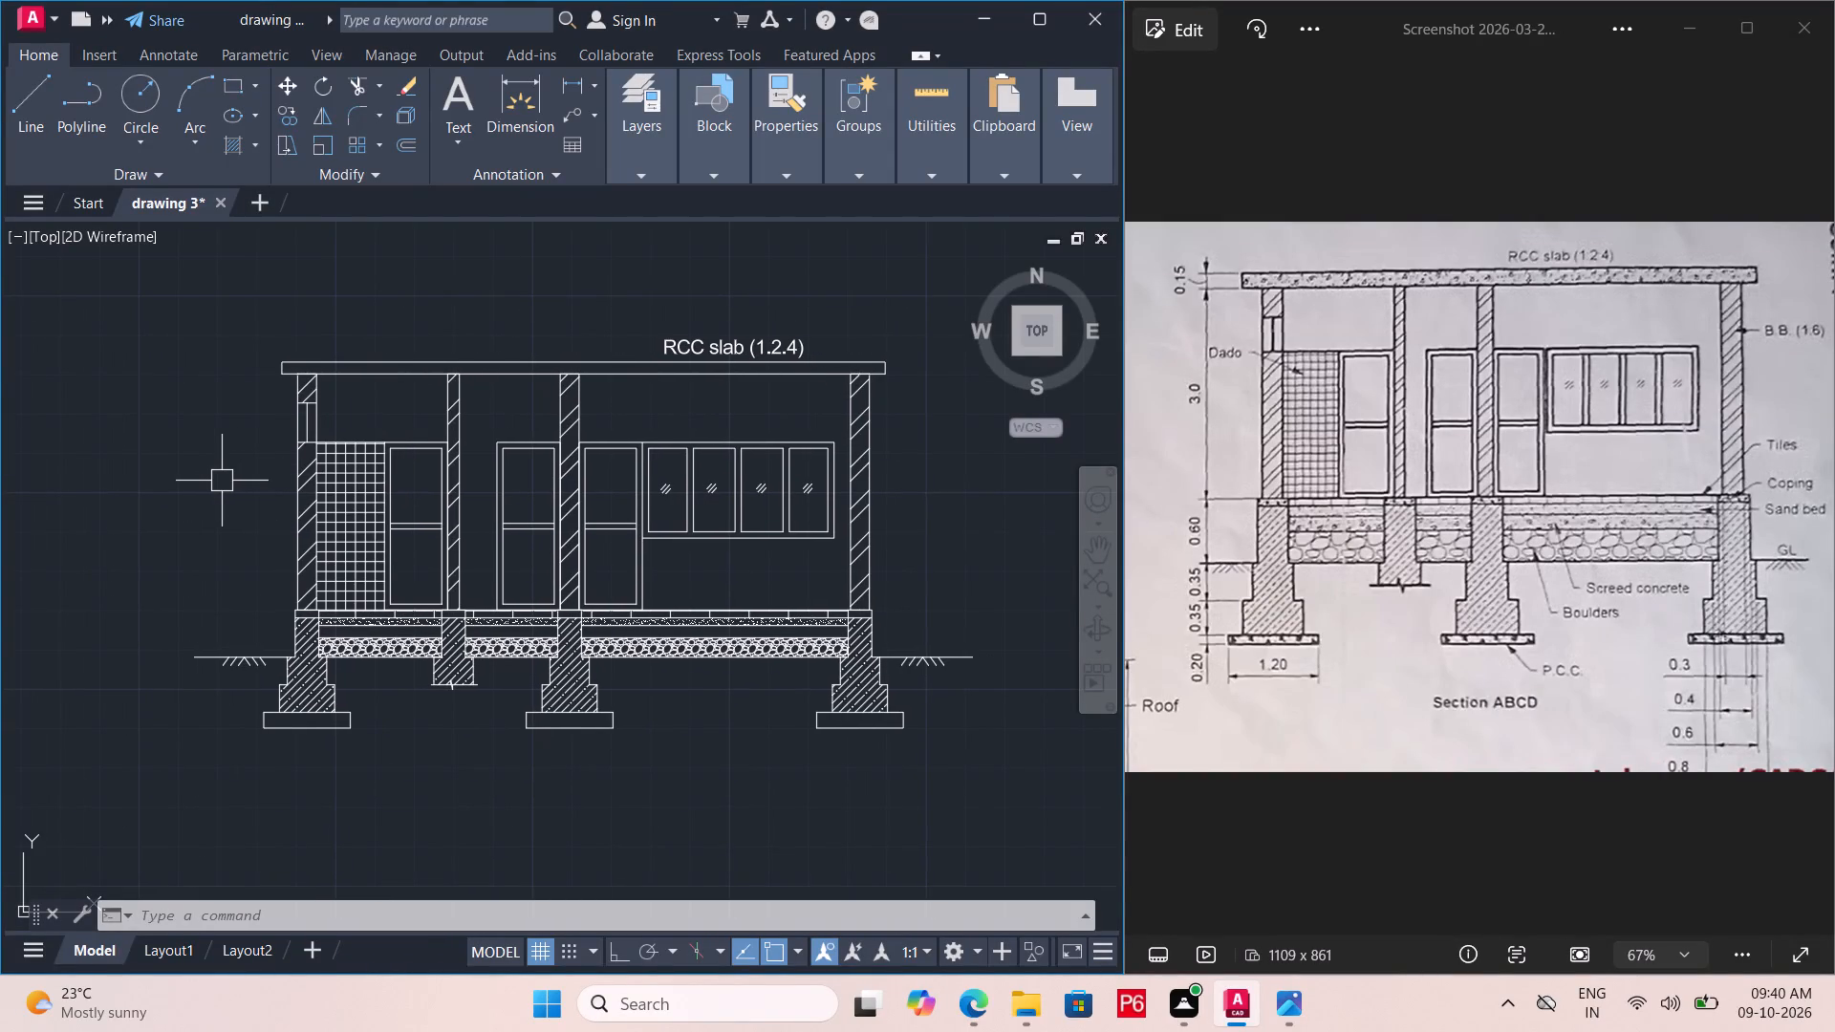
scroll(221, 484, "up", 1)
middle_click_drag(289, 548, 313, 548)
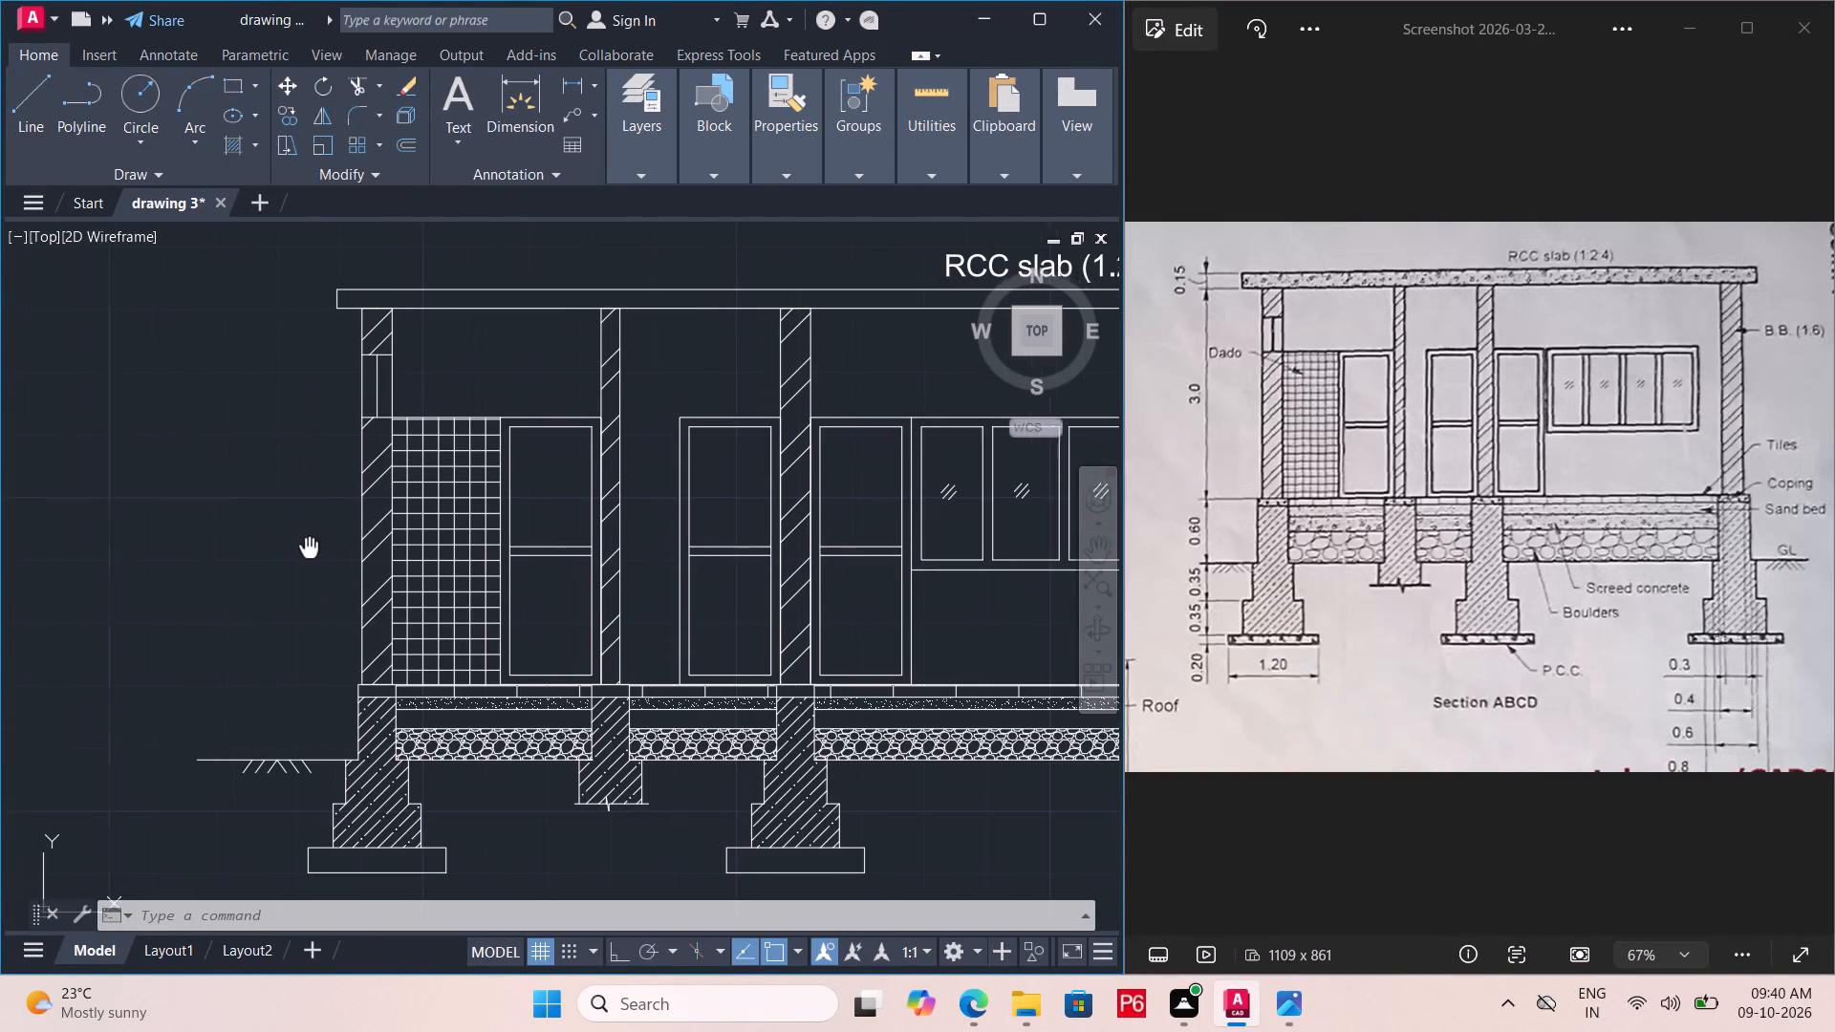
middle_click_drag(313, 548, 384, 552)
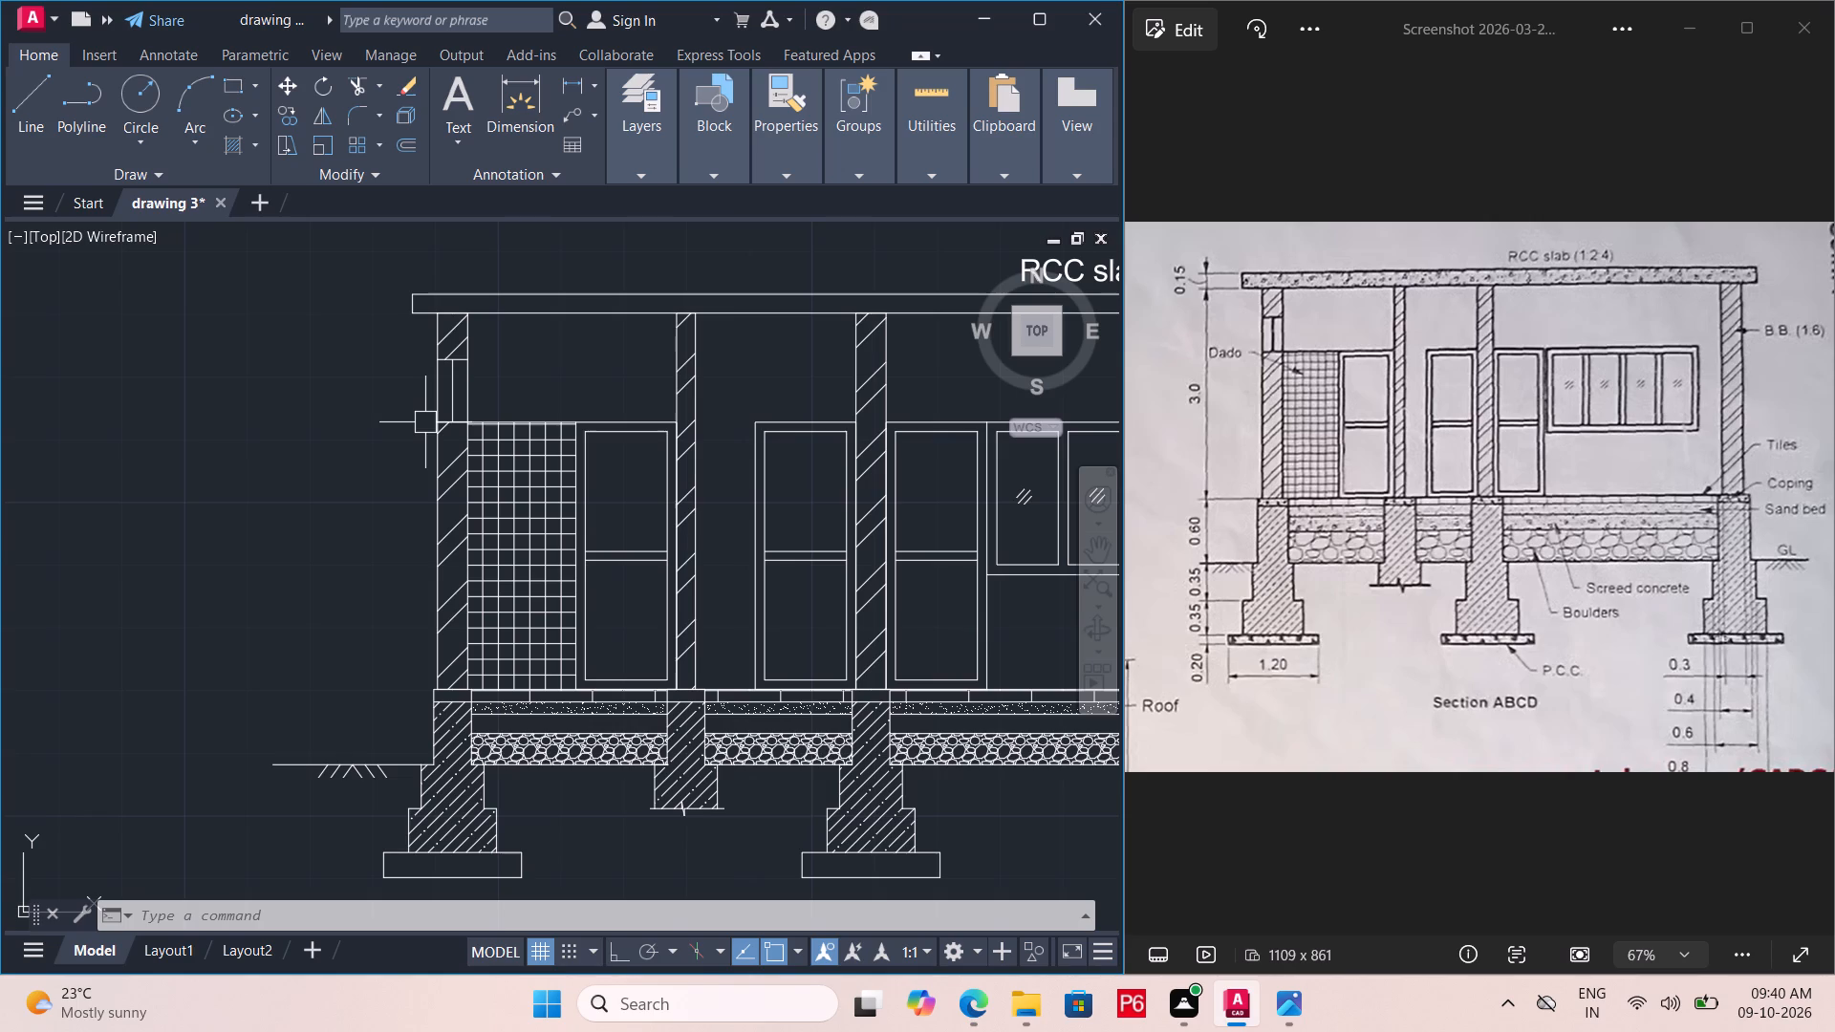
Save the drawing.
key("ctrl+s")
key("ctrl+s")
key("ctrl+s")
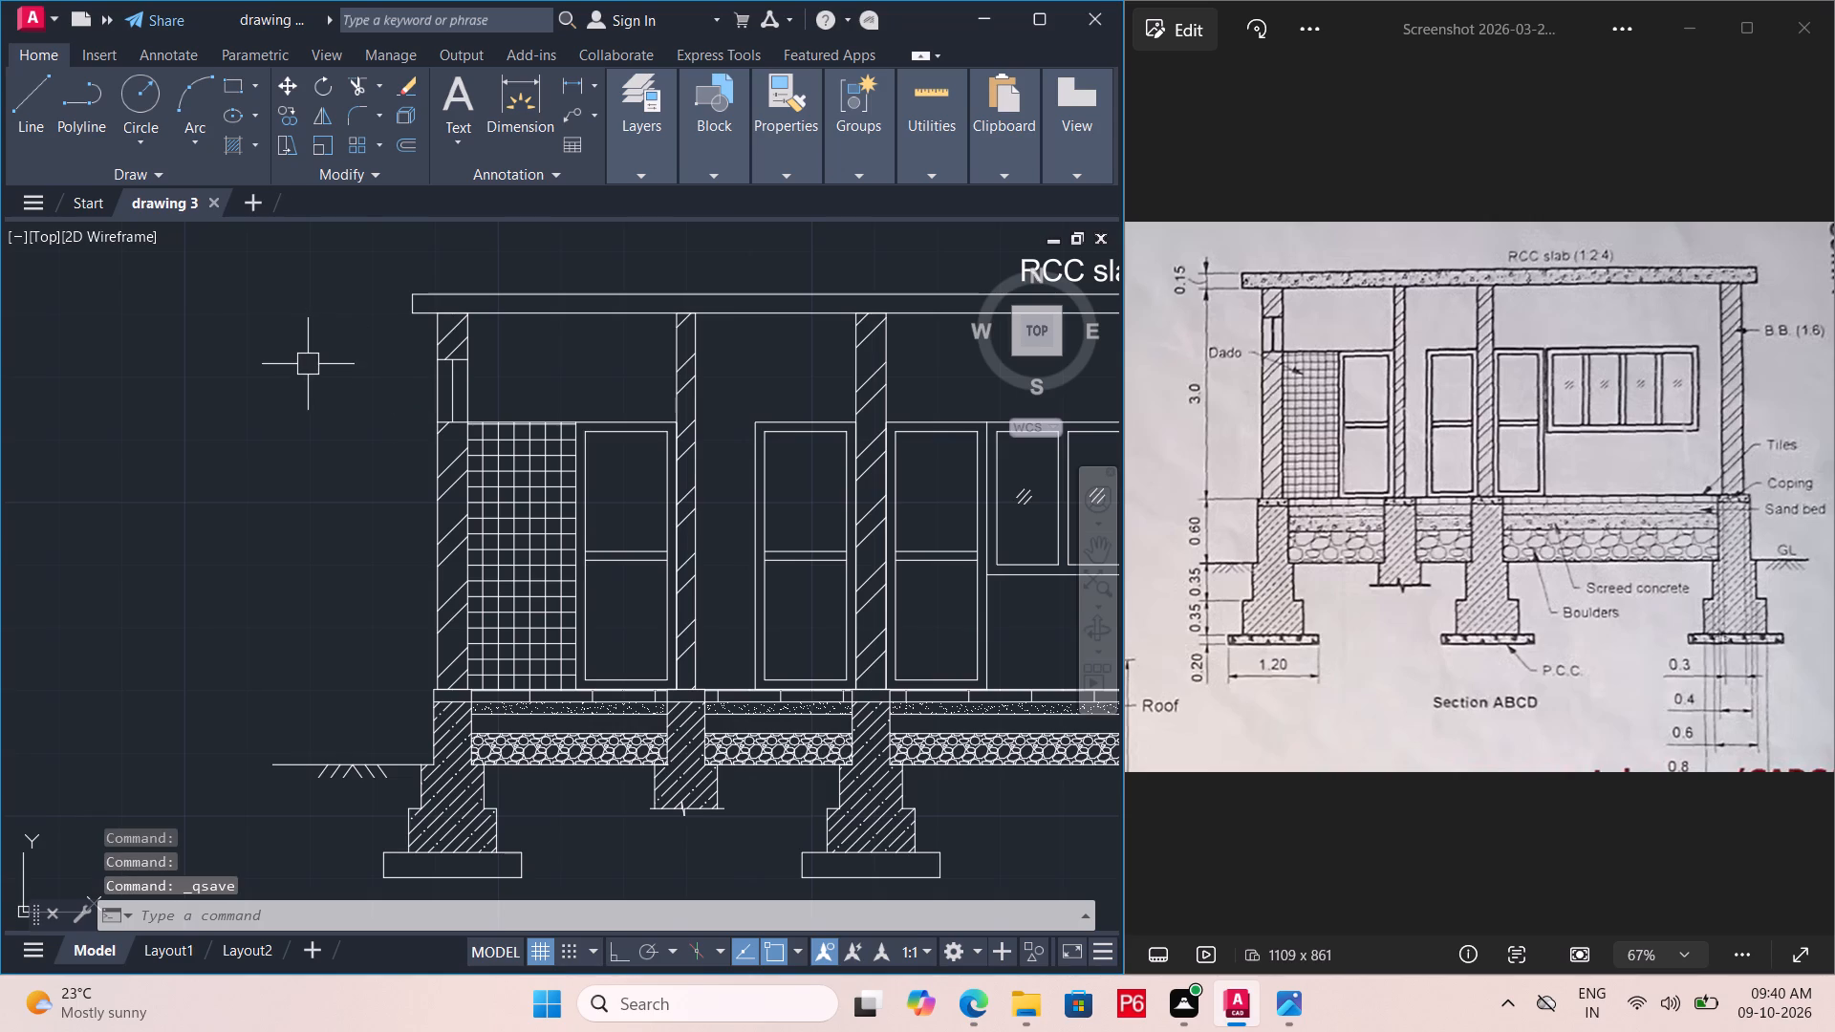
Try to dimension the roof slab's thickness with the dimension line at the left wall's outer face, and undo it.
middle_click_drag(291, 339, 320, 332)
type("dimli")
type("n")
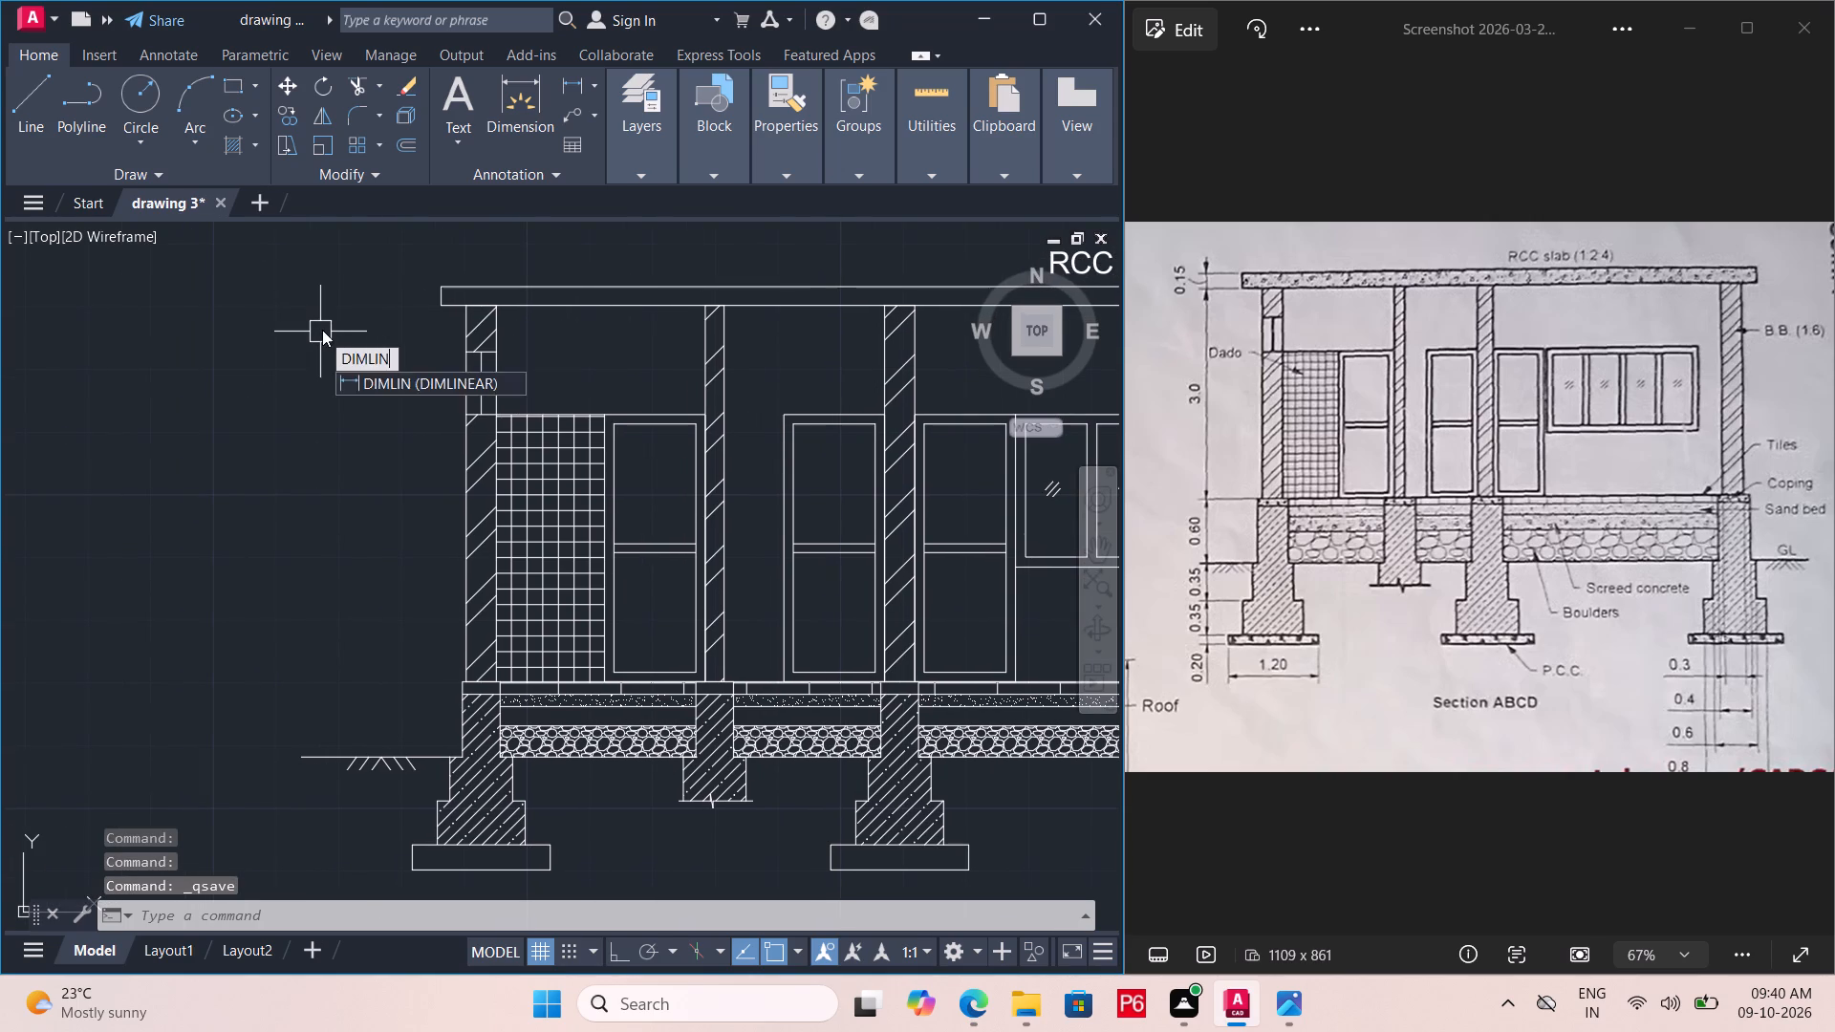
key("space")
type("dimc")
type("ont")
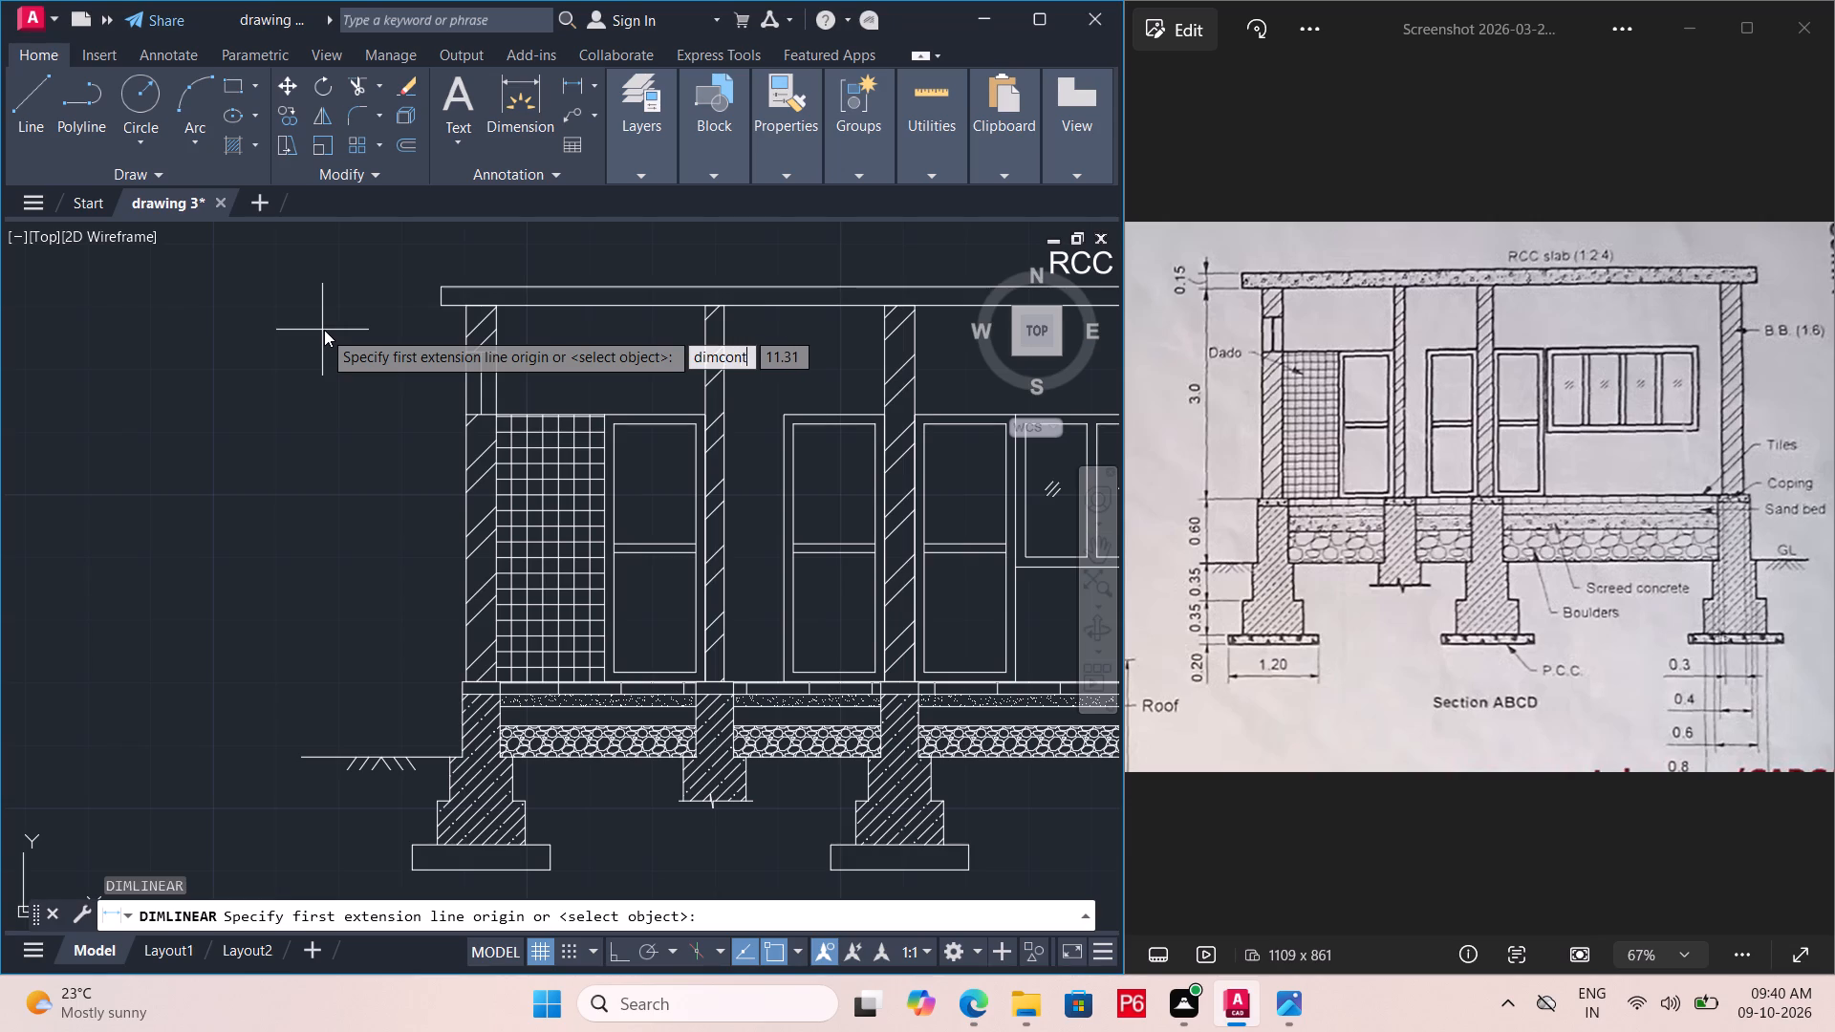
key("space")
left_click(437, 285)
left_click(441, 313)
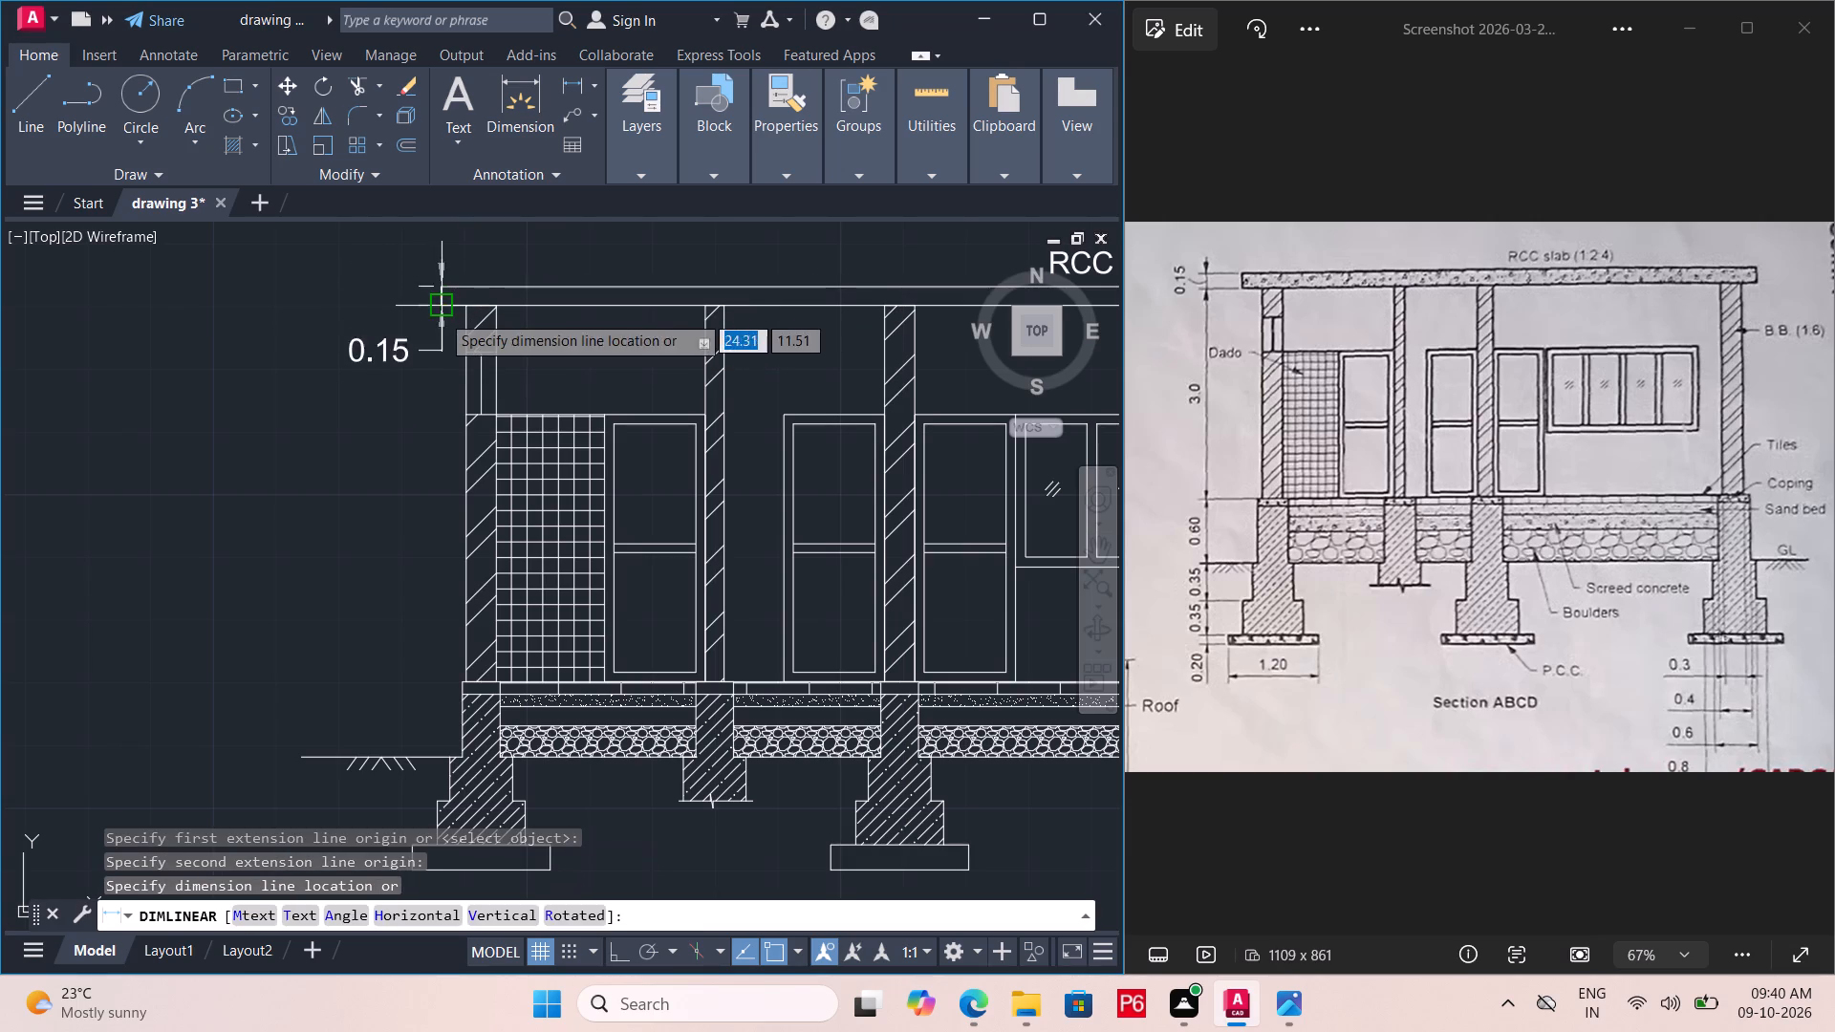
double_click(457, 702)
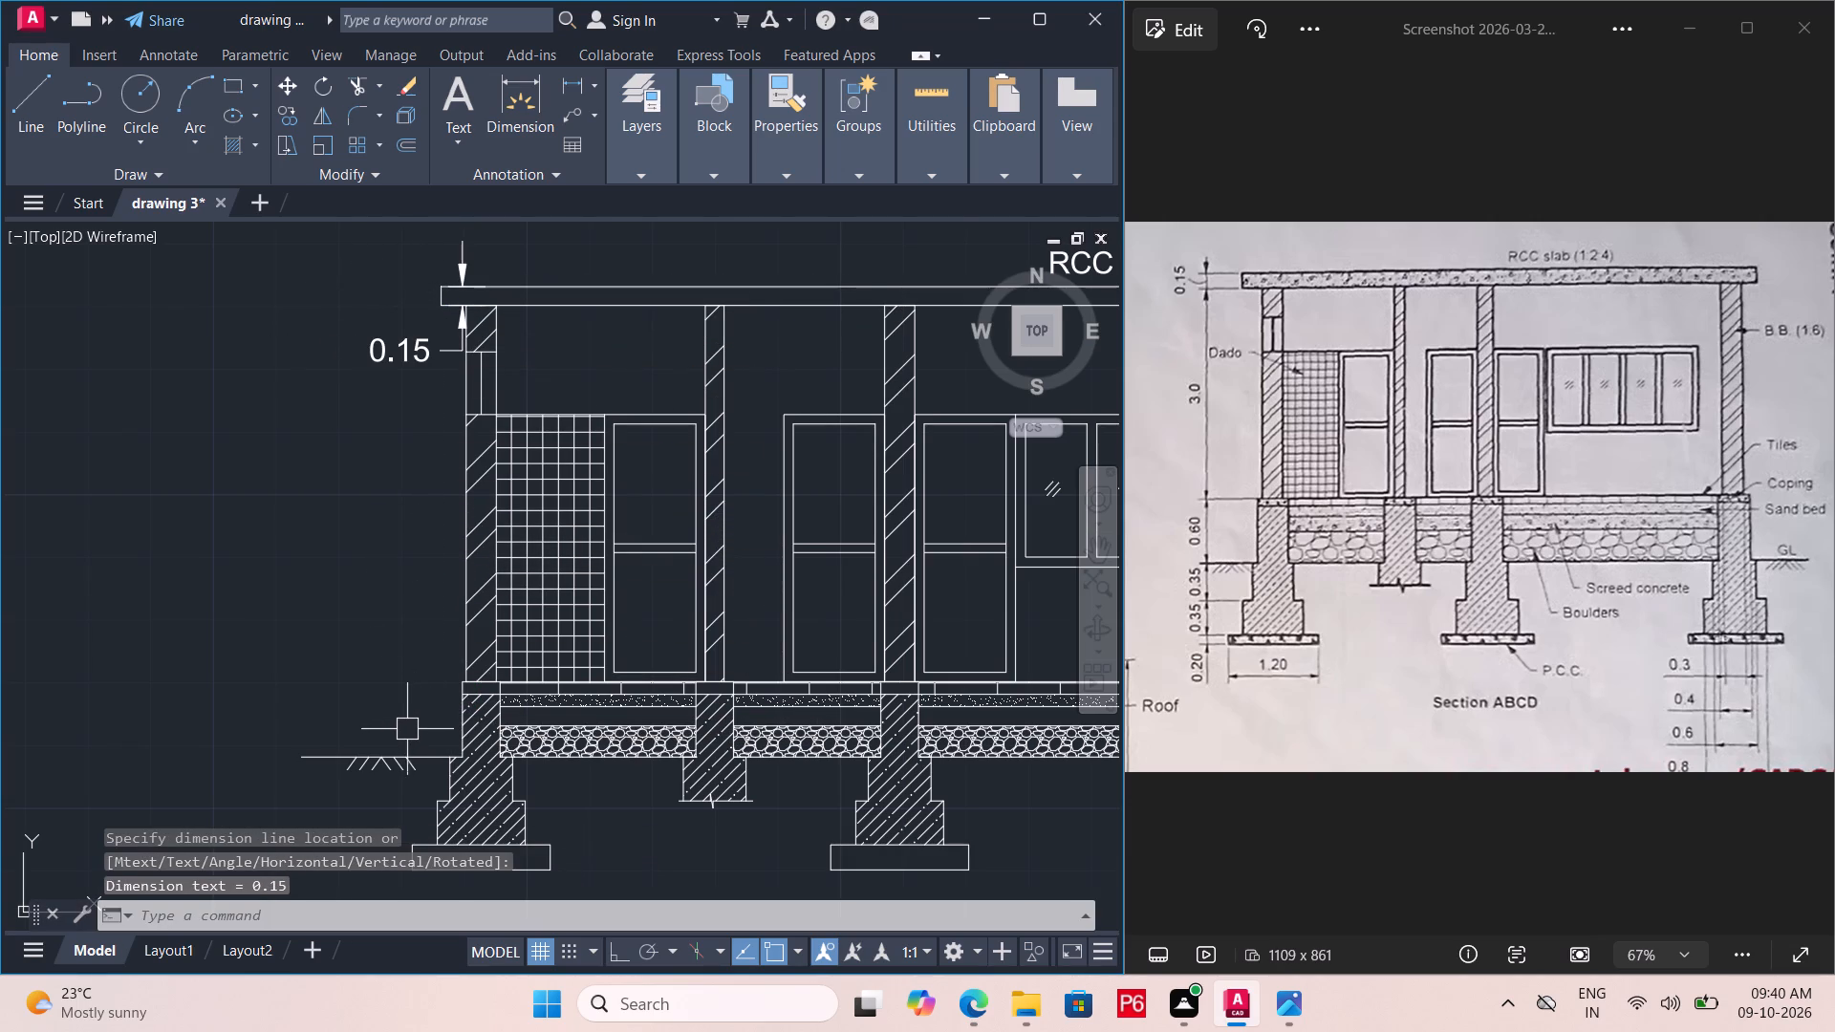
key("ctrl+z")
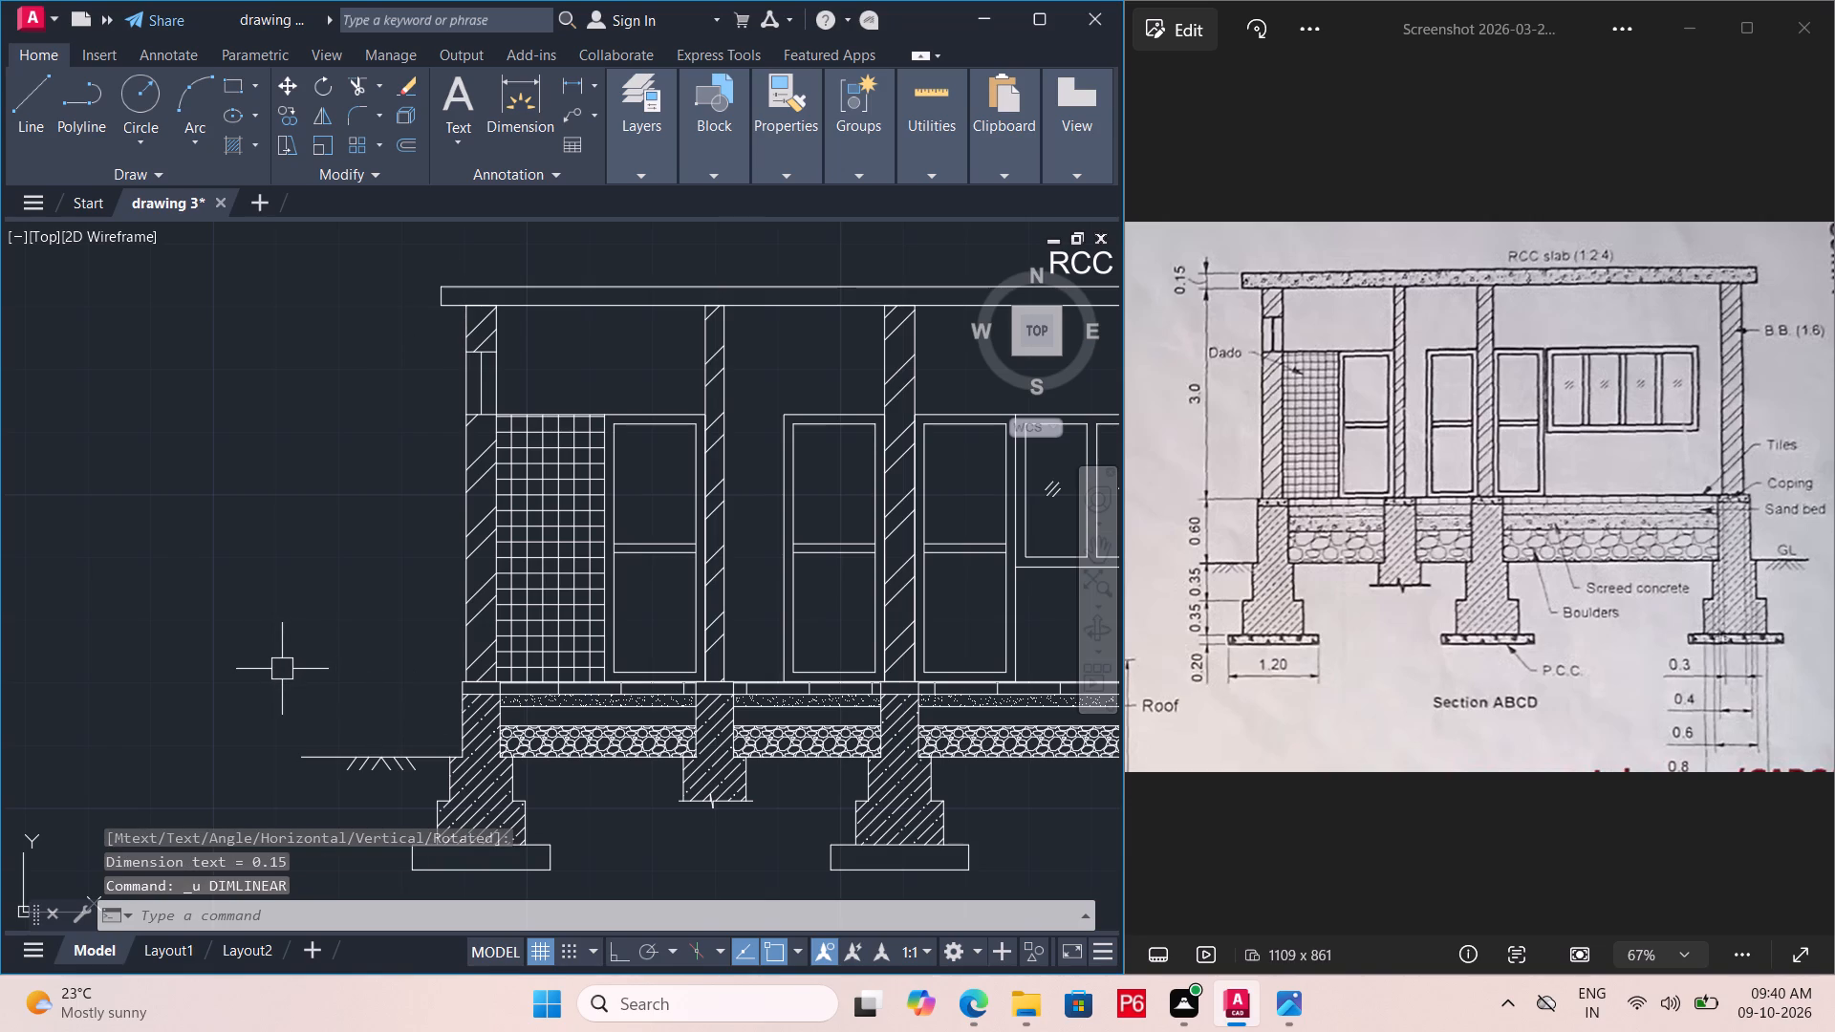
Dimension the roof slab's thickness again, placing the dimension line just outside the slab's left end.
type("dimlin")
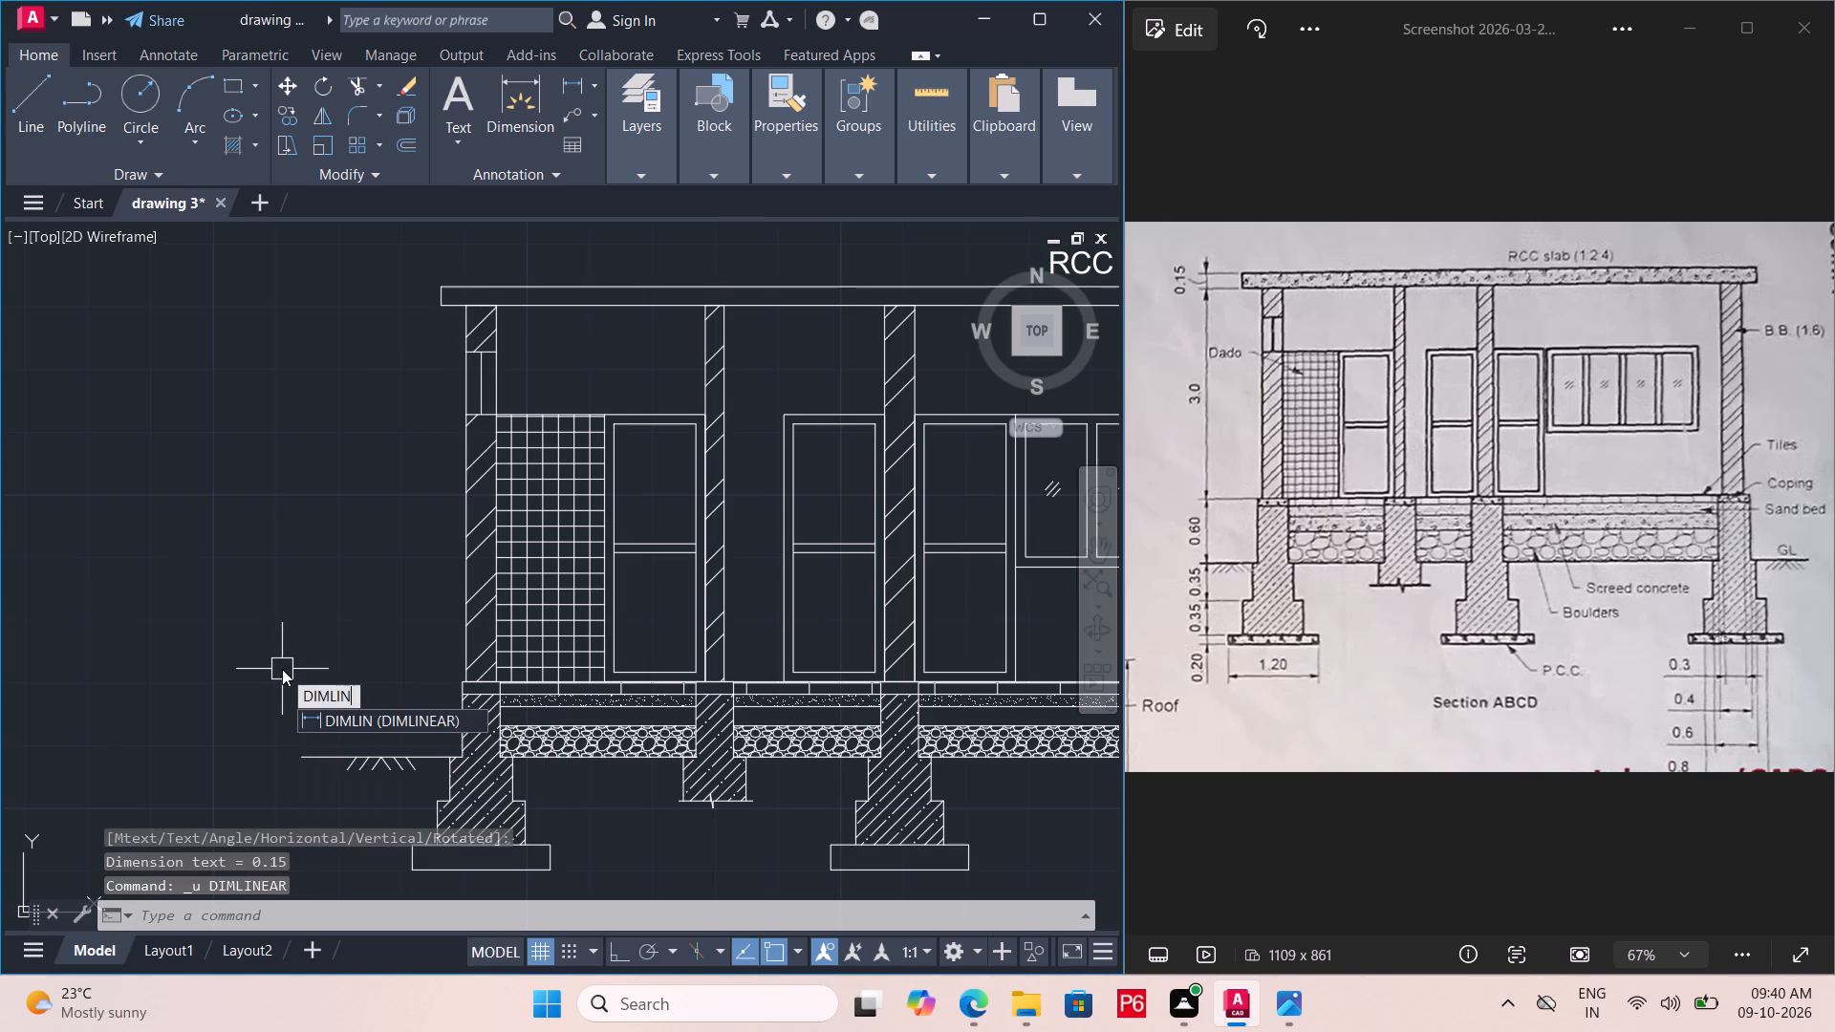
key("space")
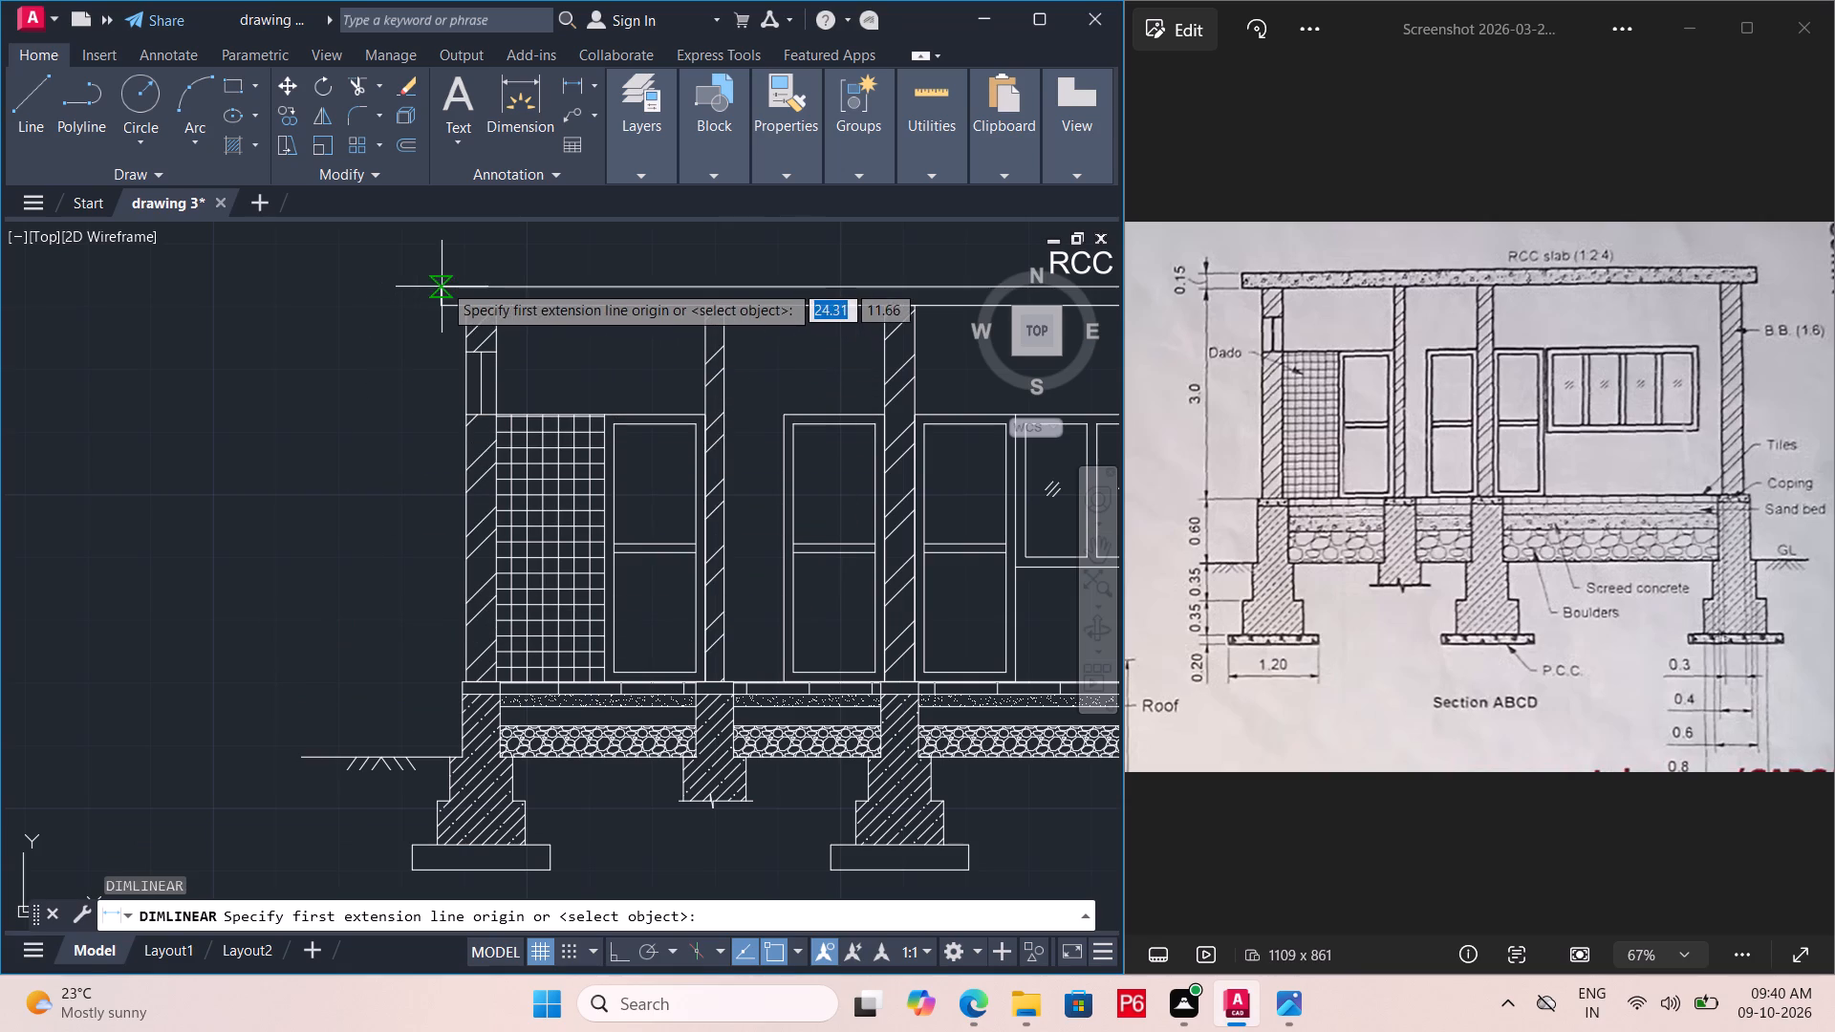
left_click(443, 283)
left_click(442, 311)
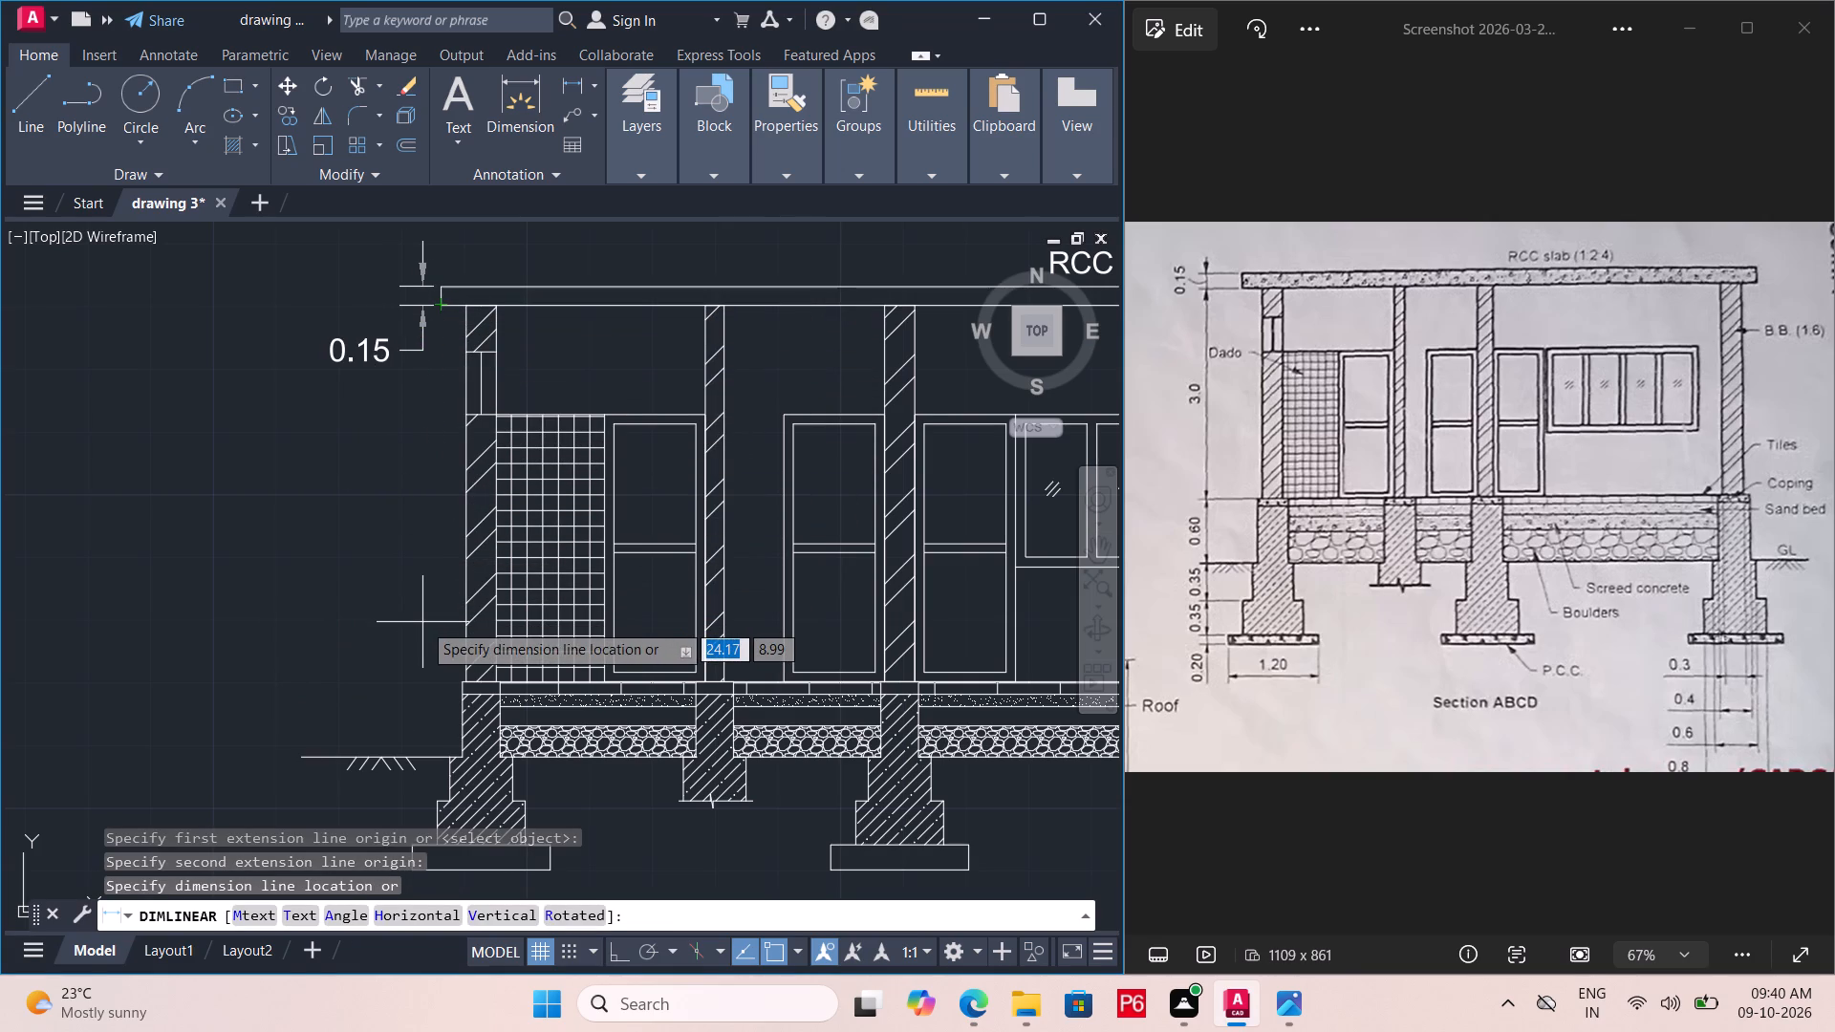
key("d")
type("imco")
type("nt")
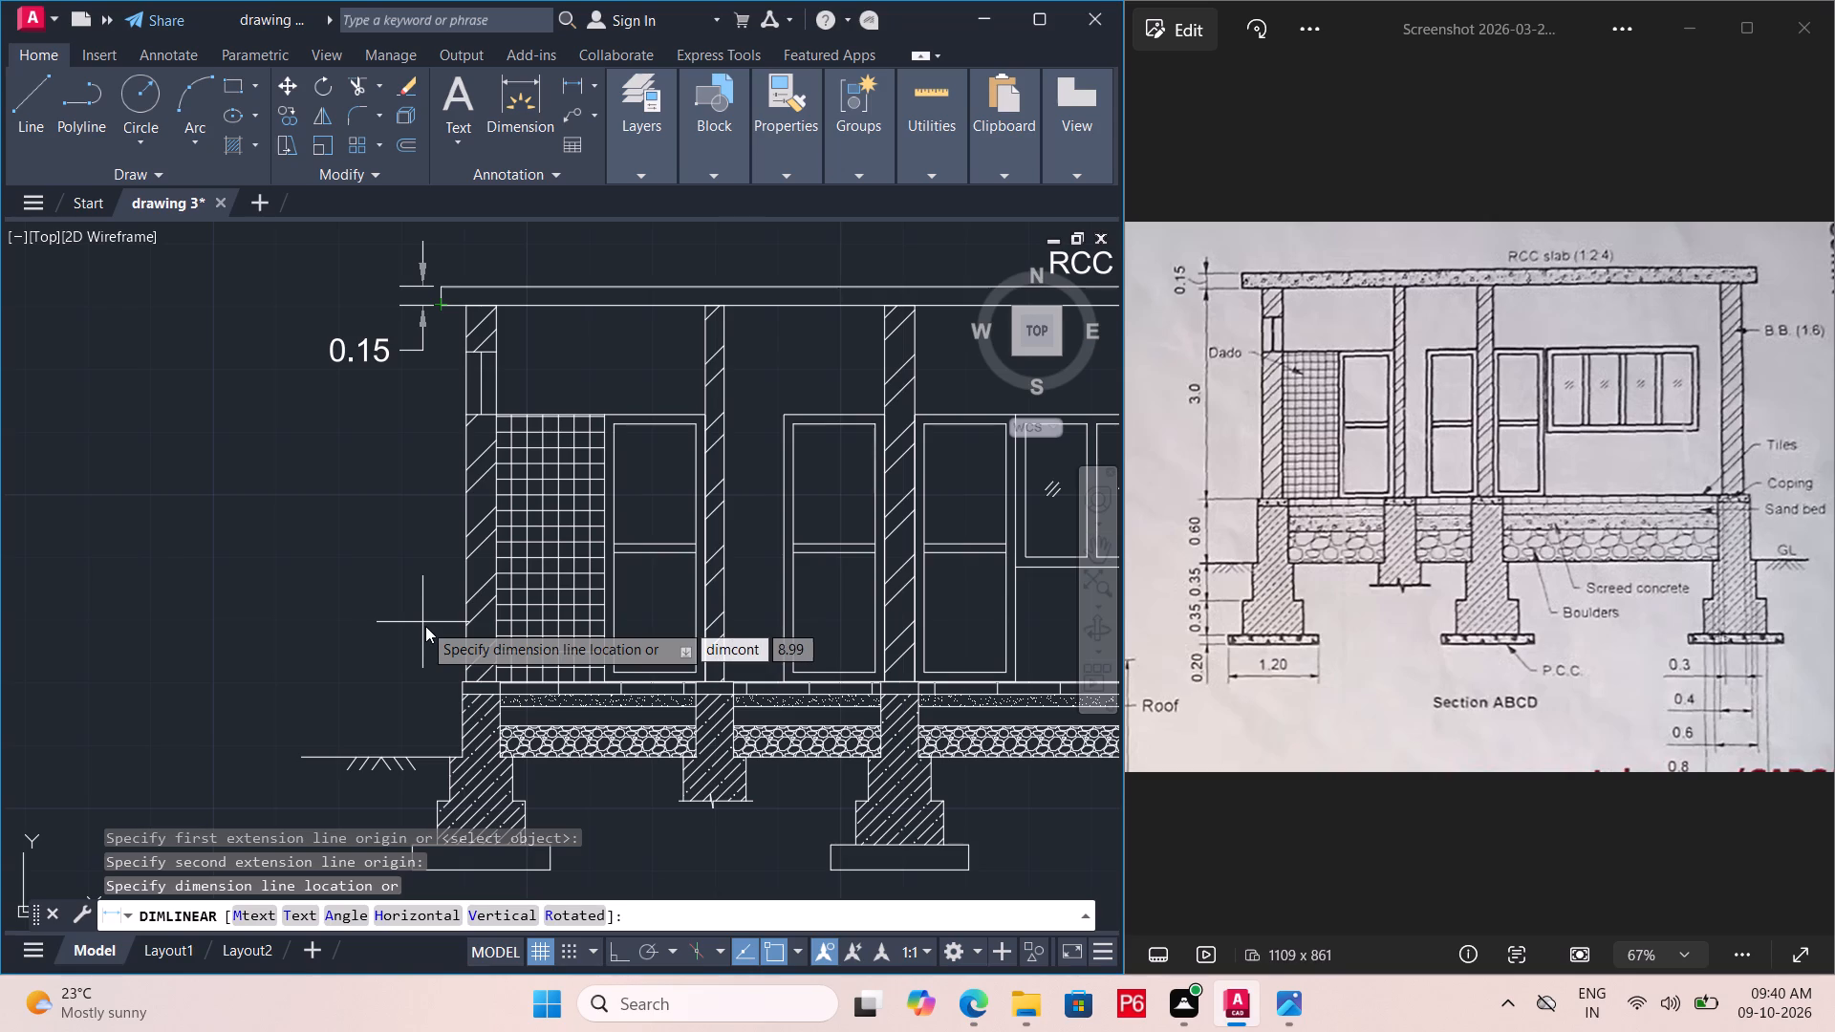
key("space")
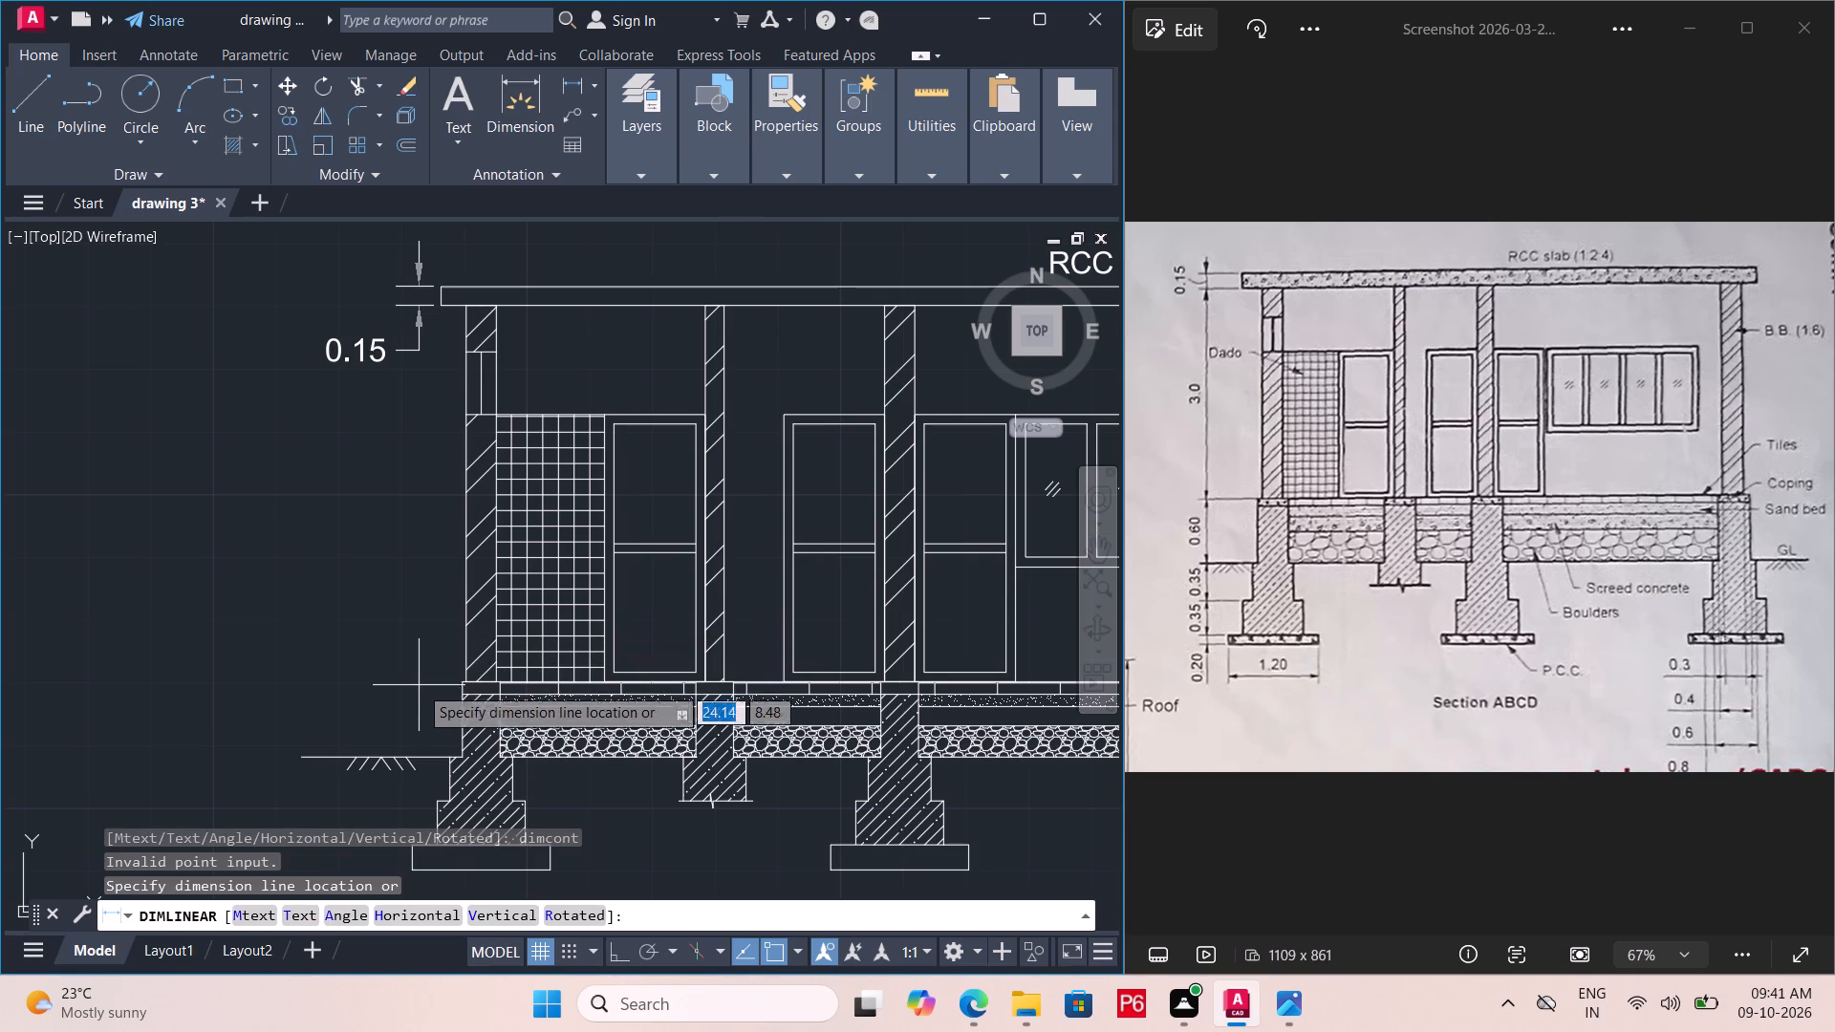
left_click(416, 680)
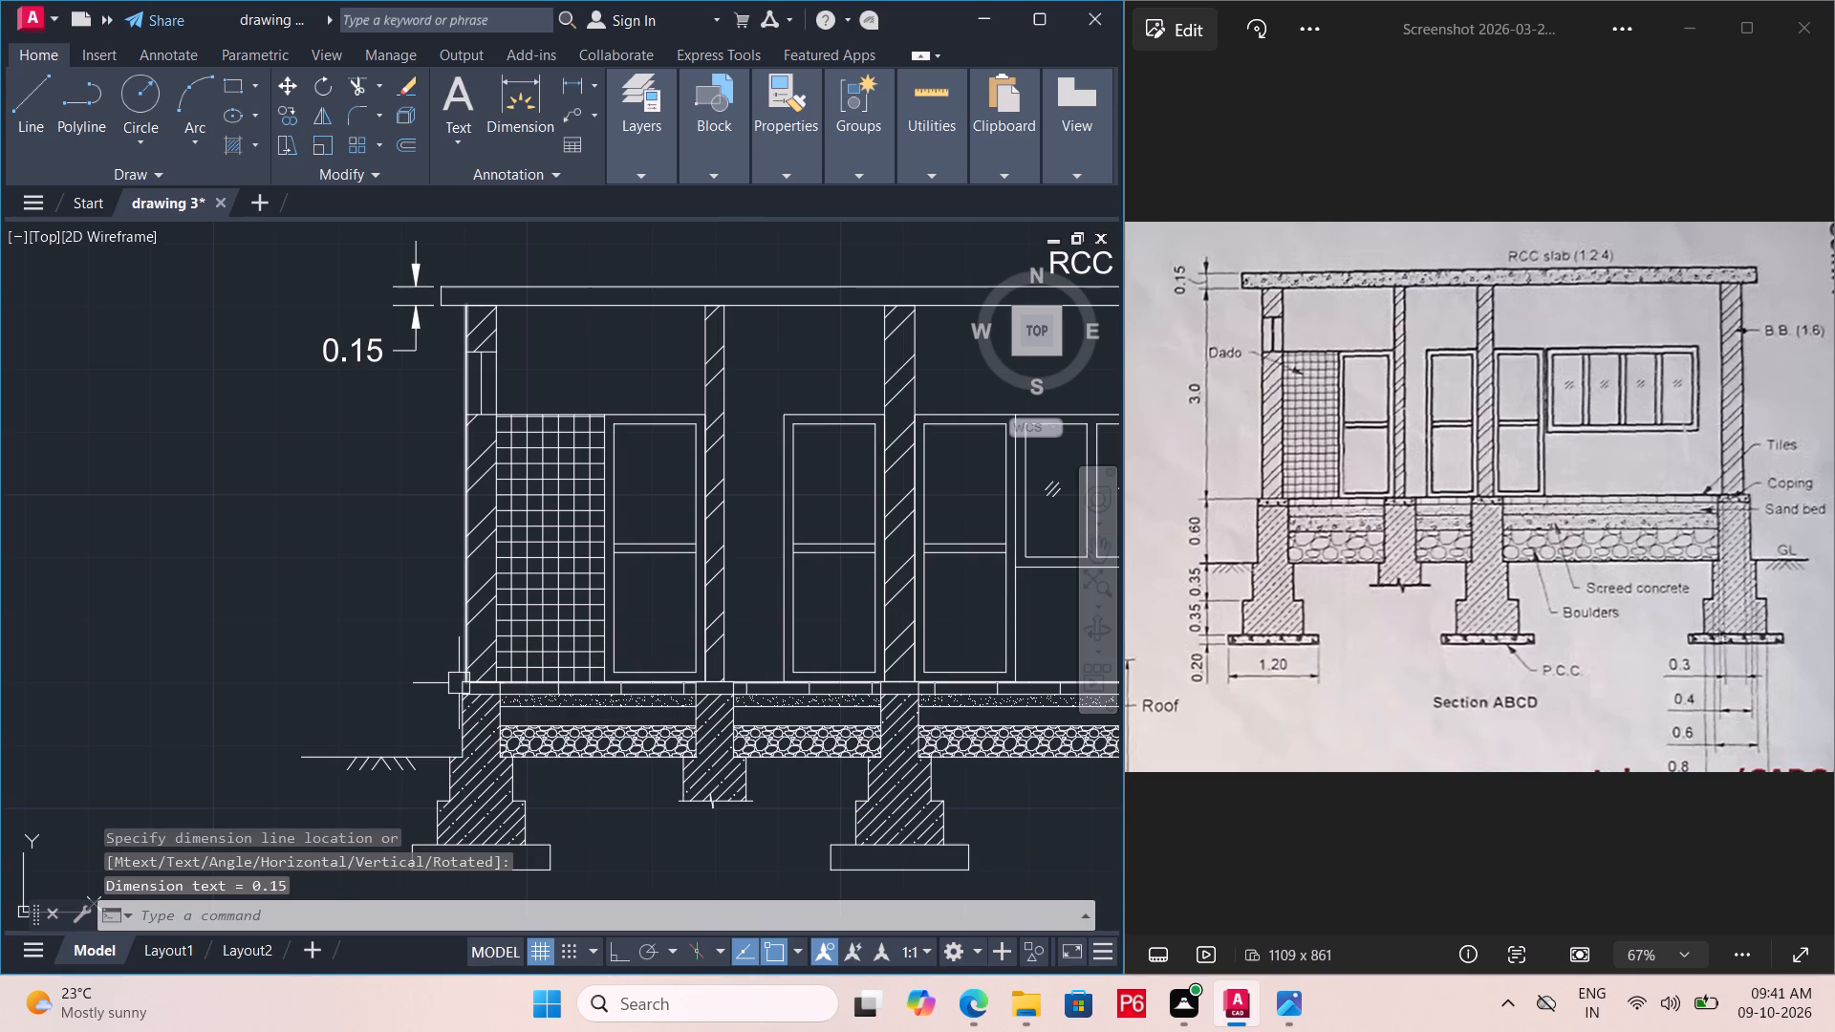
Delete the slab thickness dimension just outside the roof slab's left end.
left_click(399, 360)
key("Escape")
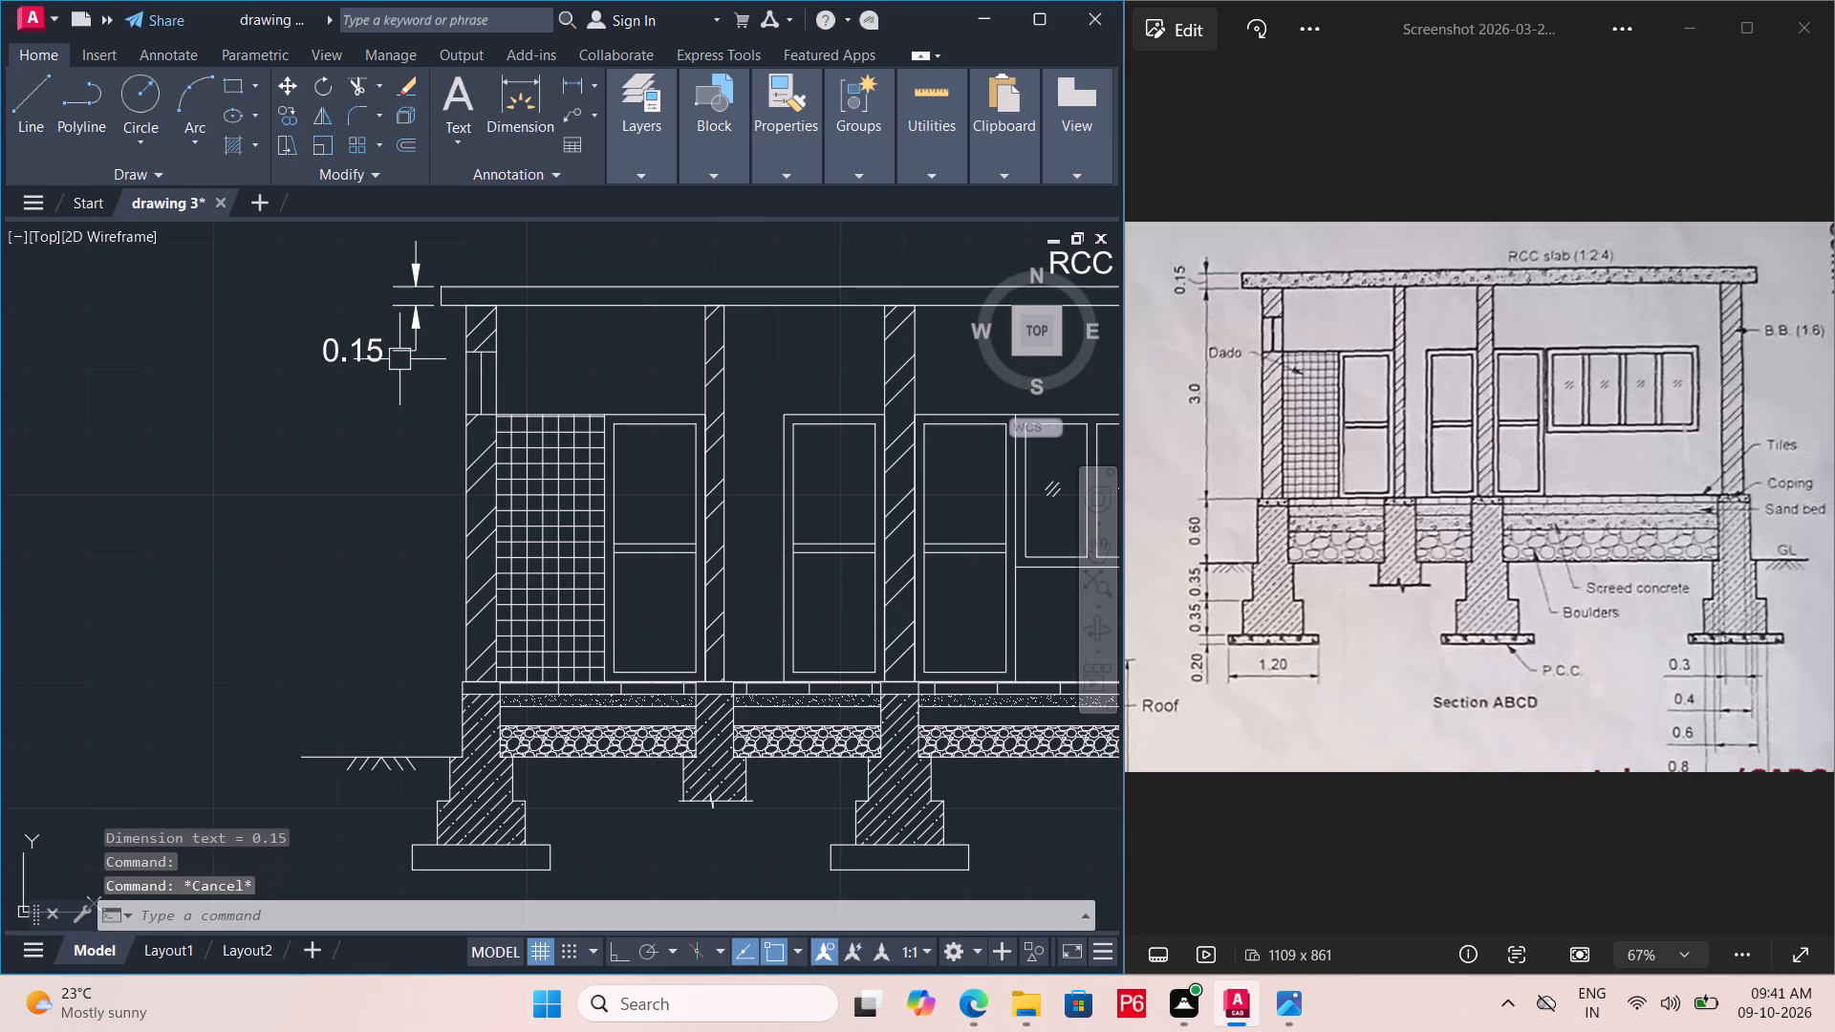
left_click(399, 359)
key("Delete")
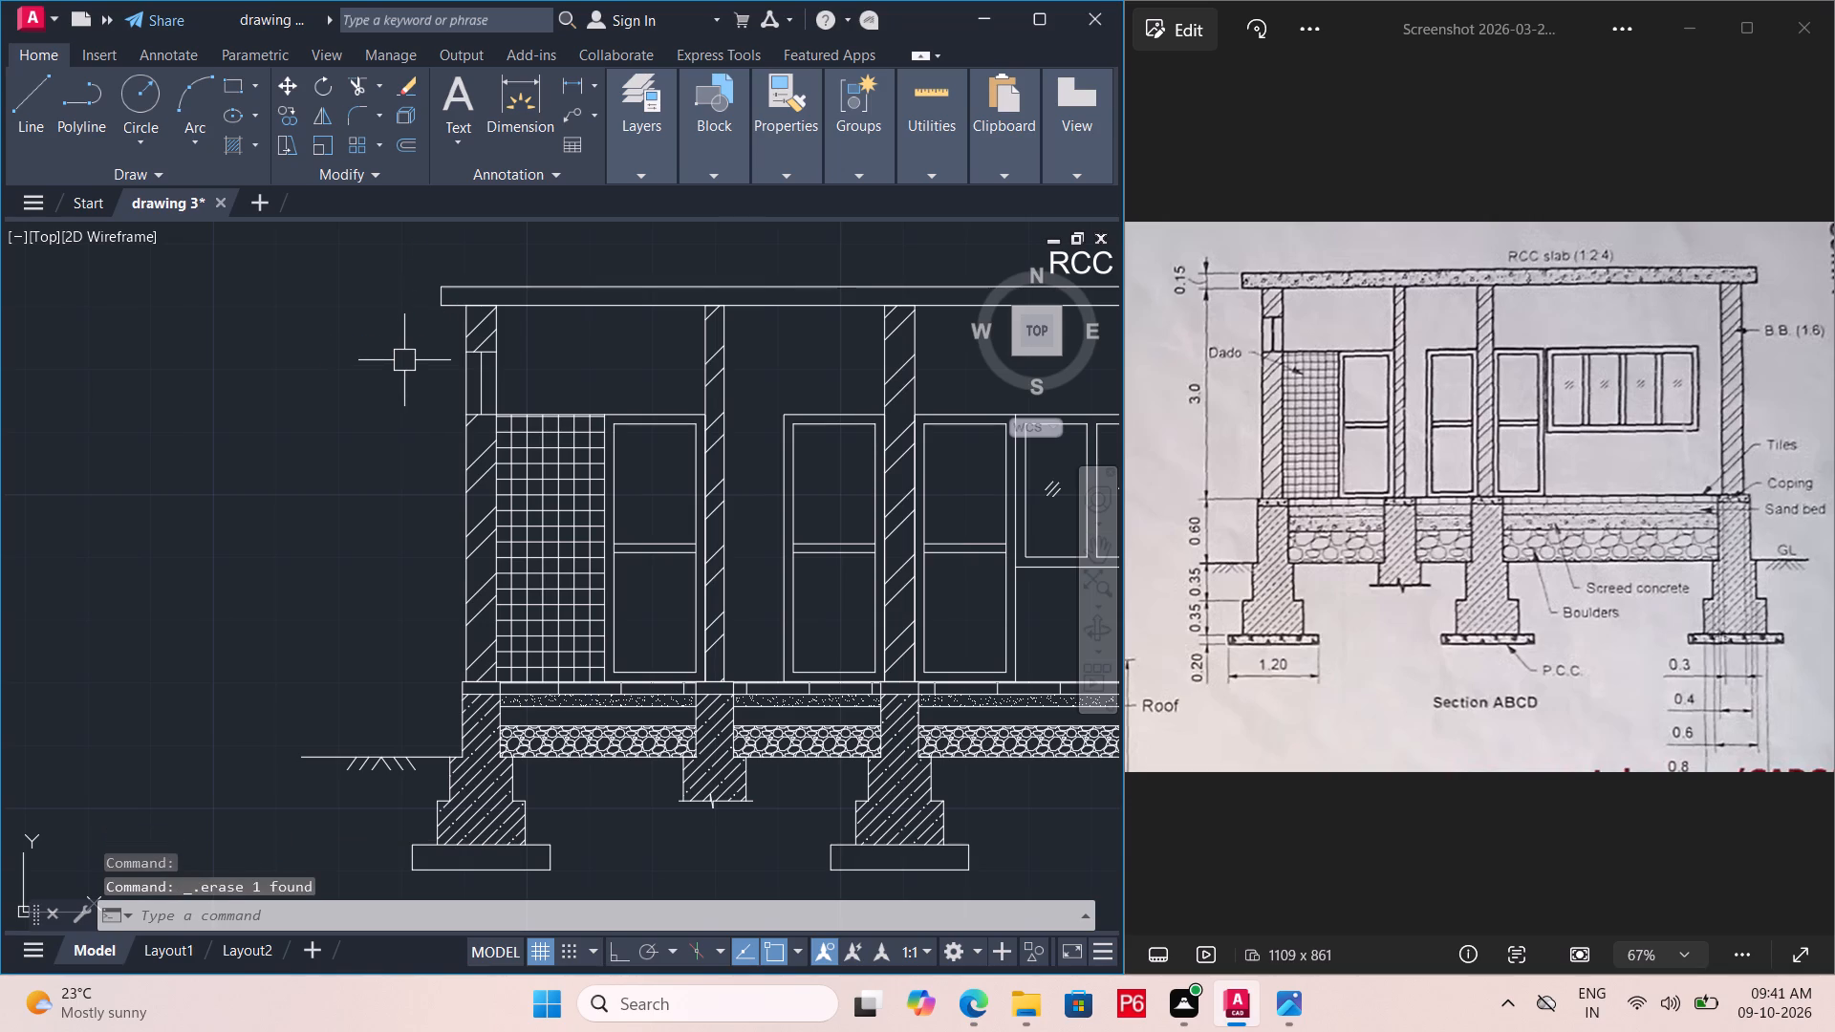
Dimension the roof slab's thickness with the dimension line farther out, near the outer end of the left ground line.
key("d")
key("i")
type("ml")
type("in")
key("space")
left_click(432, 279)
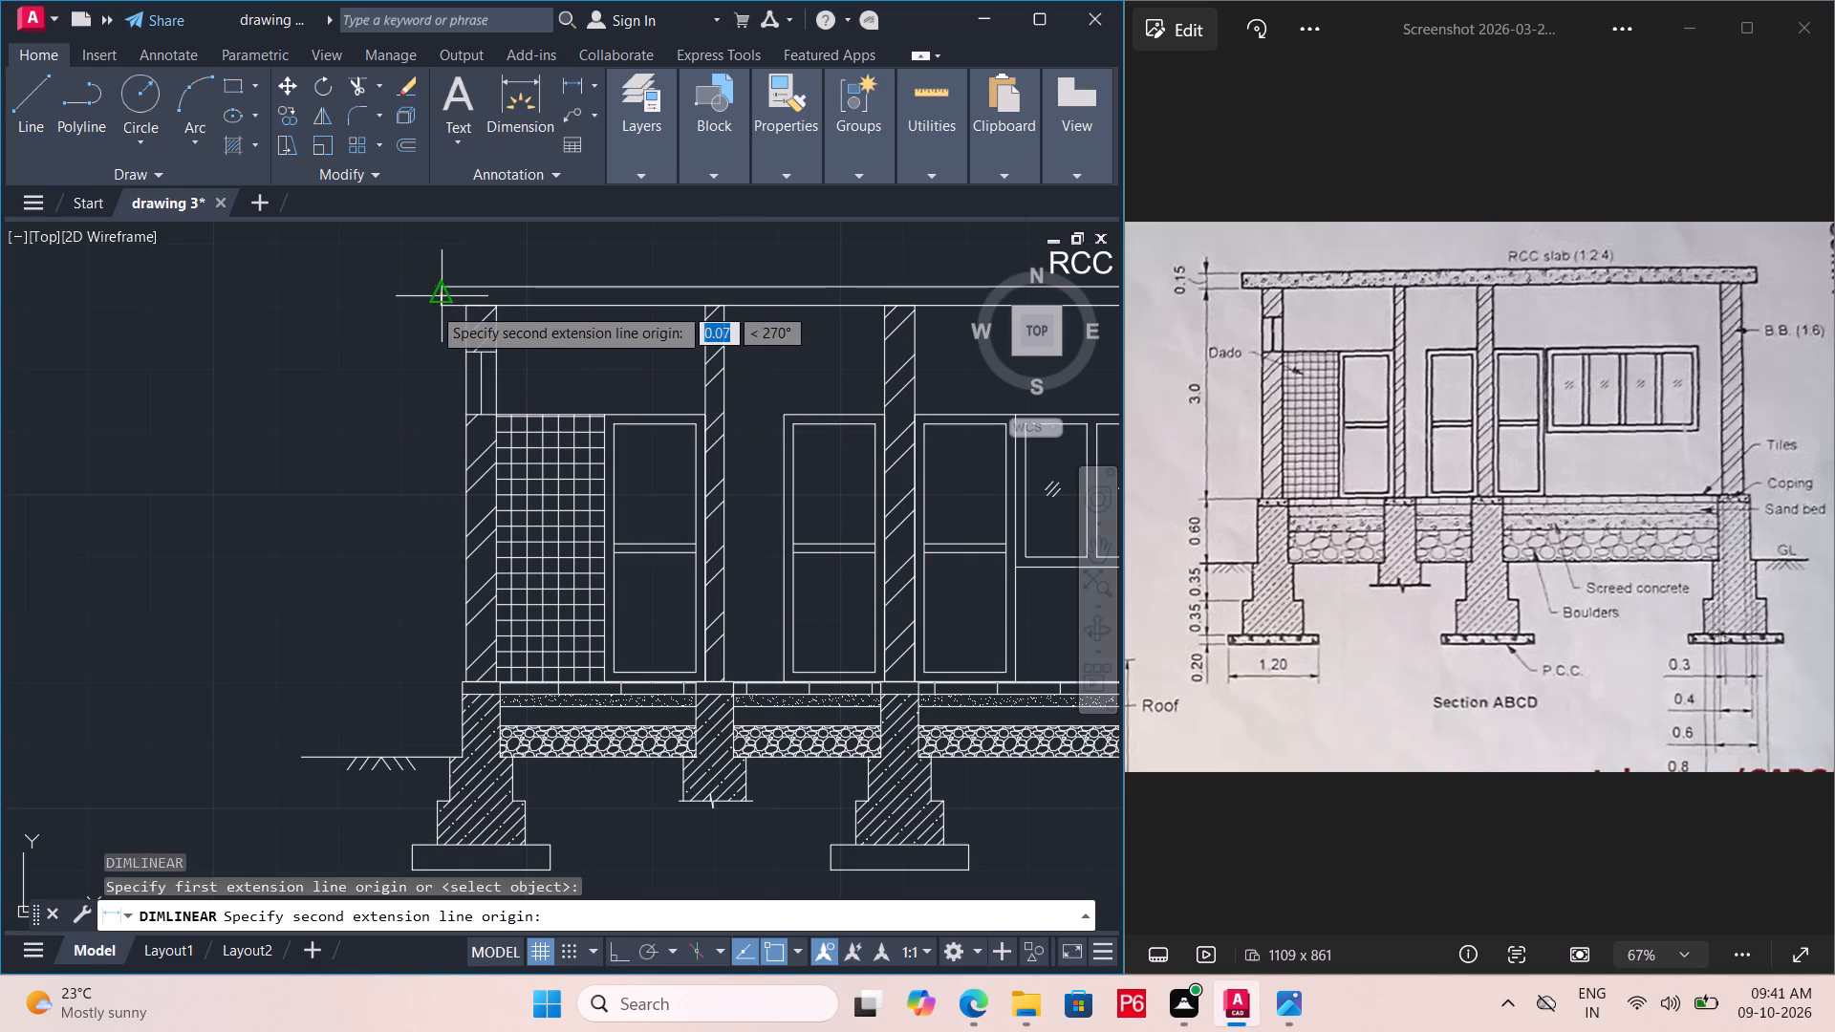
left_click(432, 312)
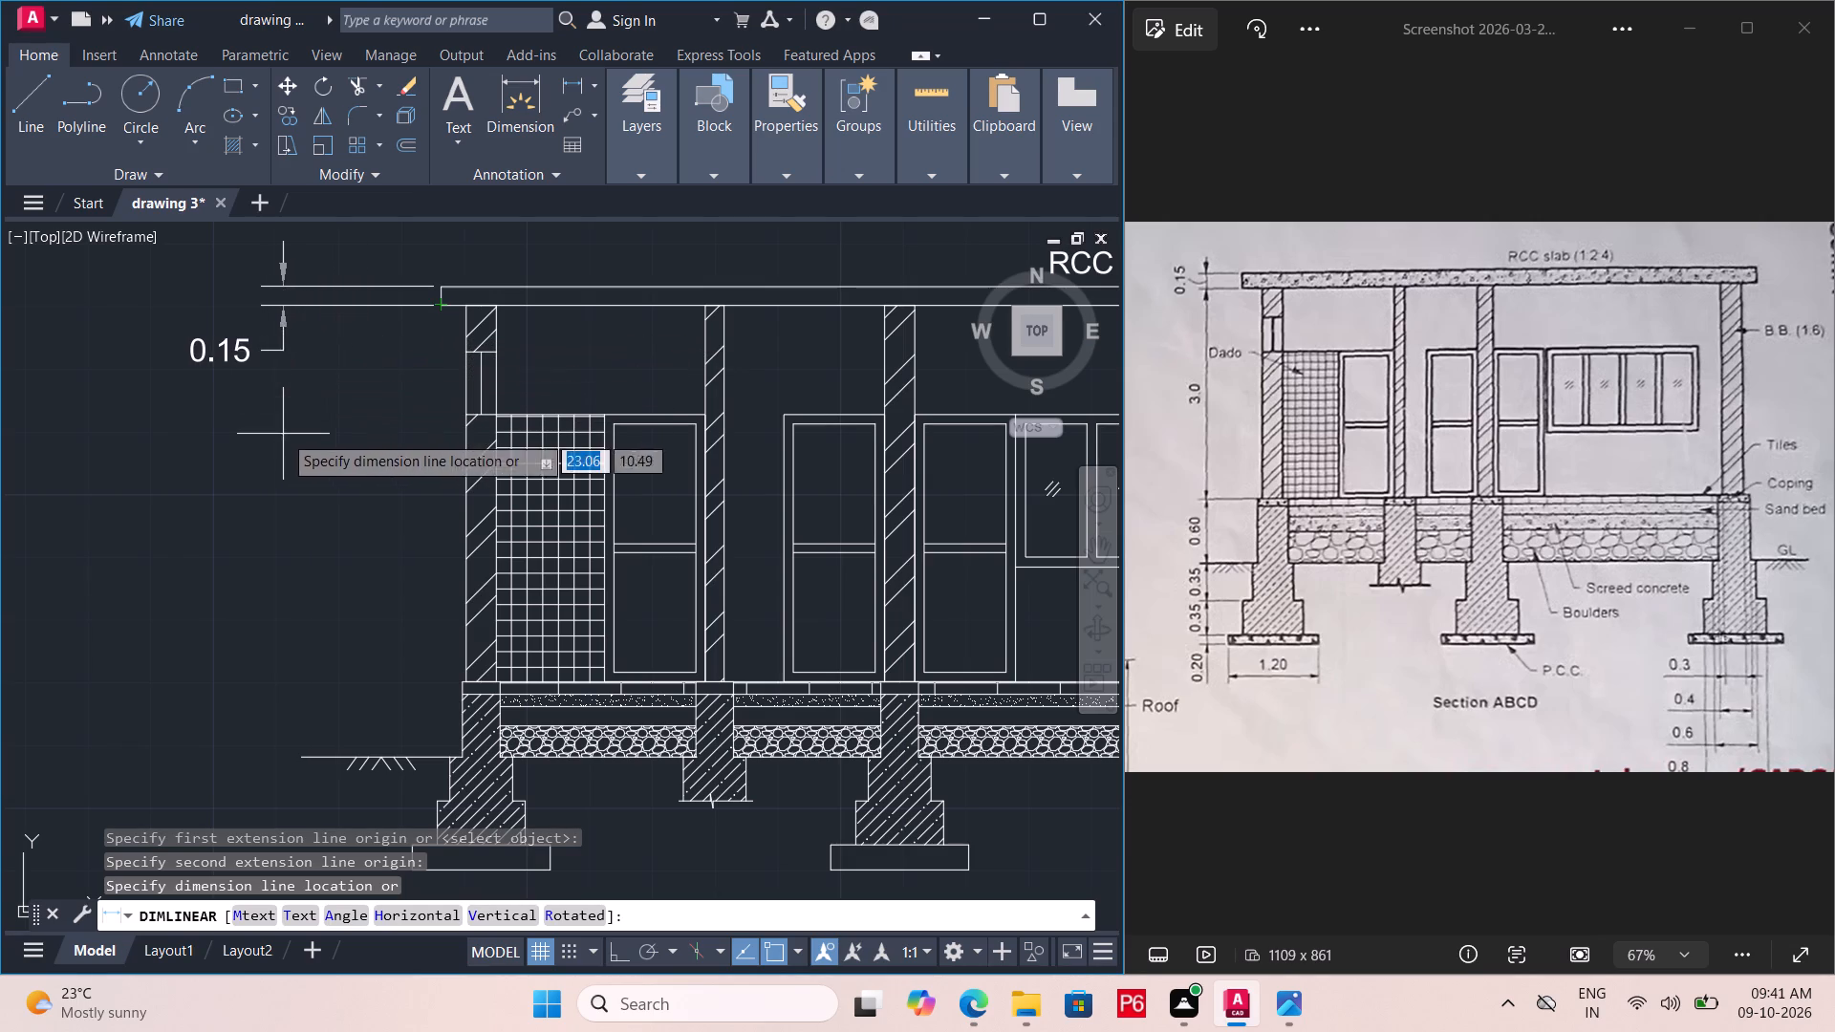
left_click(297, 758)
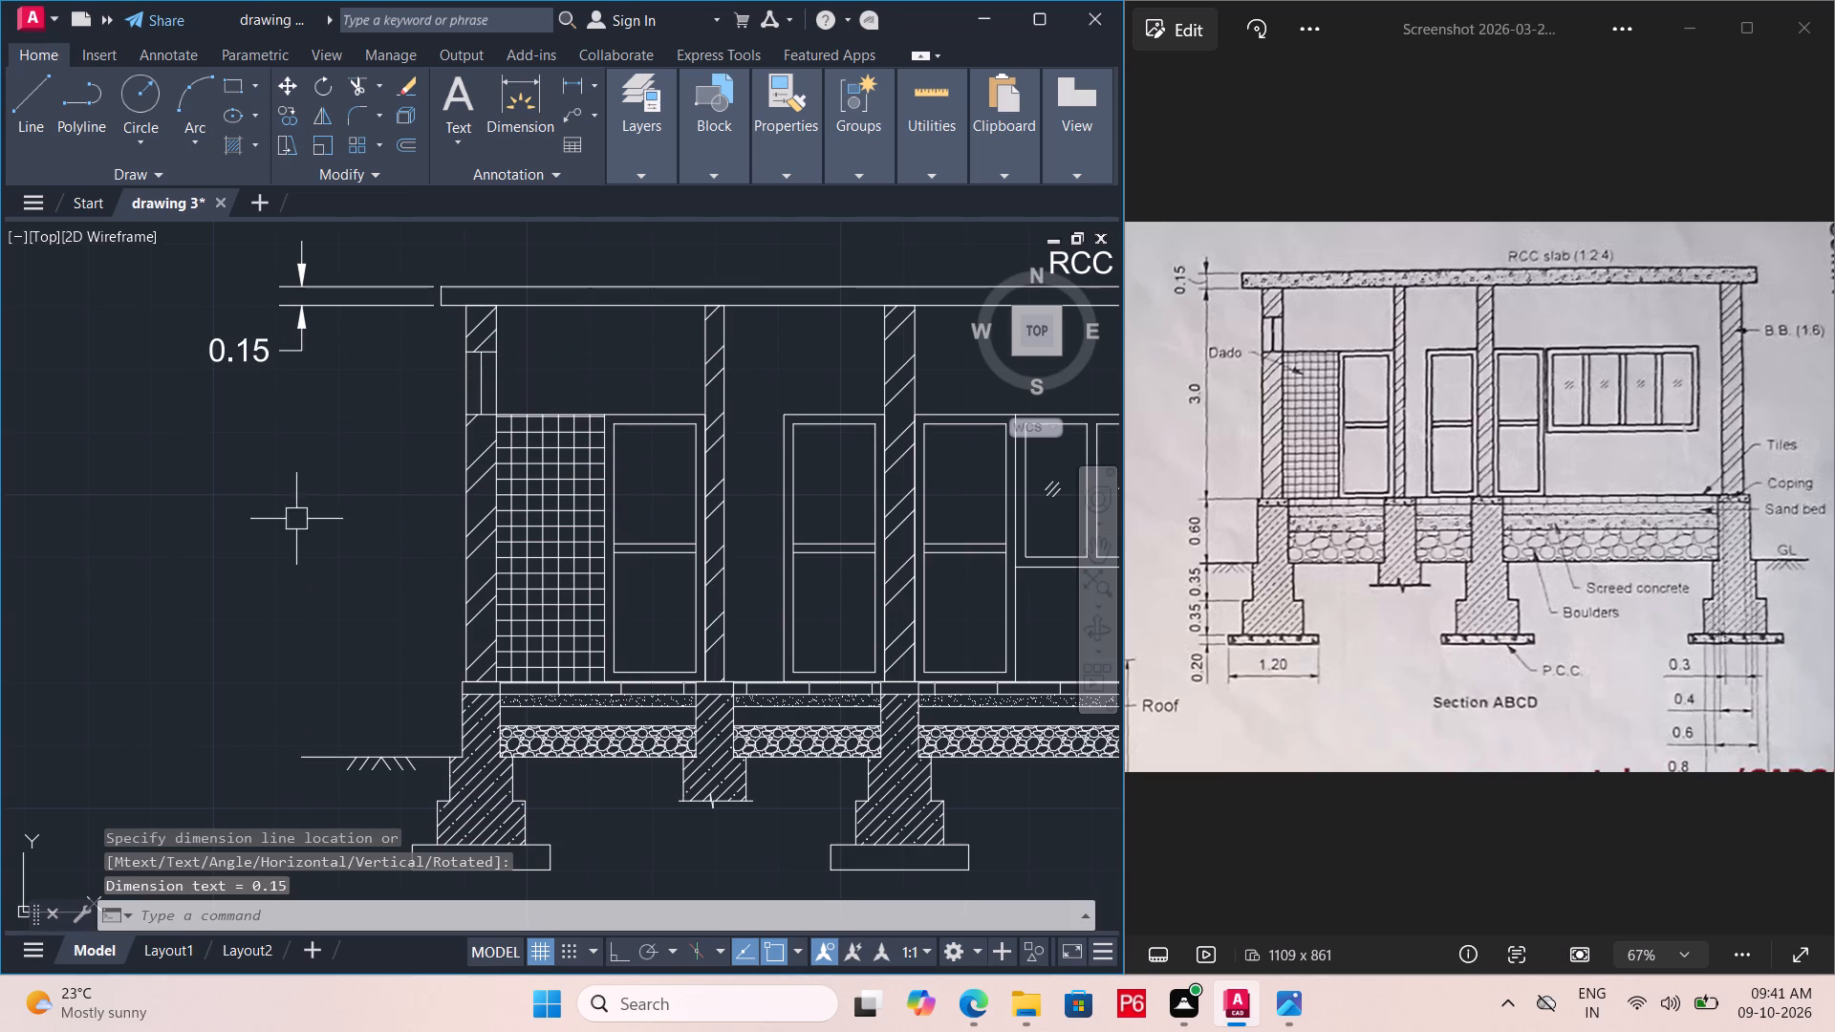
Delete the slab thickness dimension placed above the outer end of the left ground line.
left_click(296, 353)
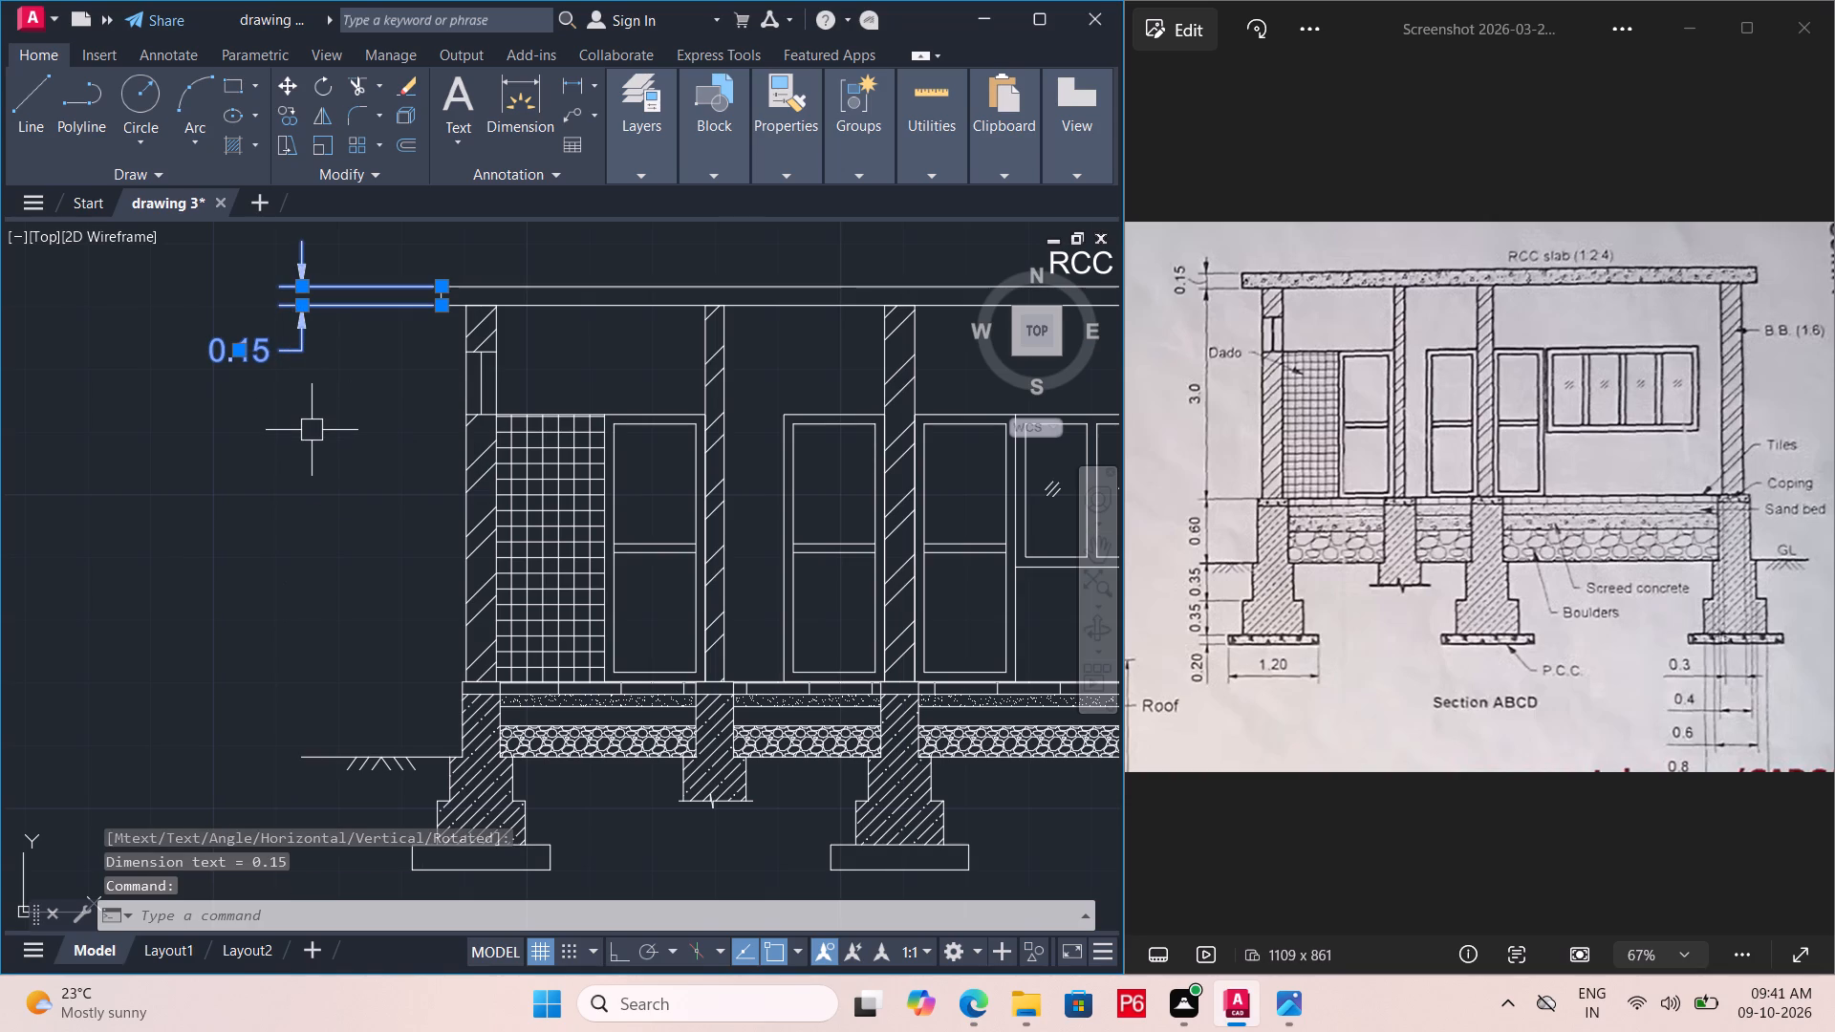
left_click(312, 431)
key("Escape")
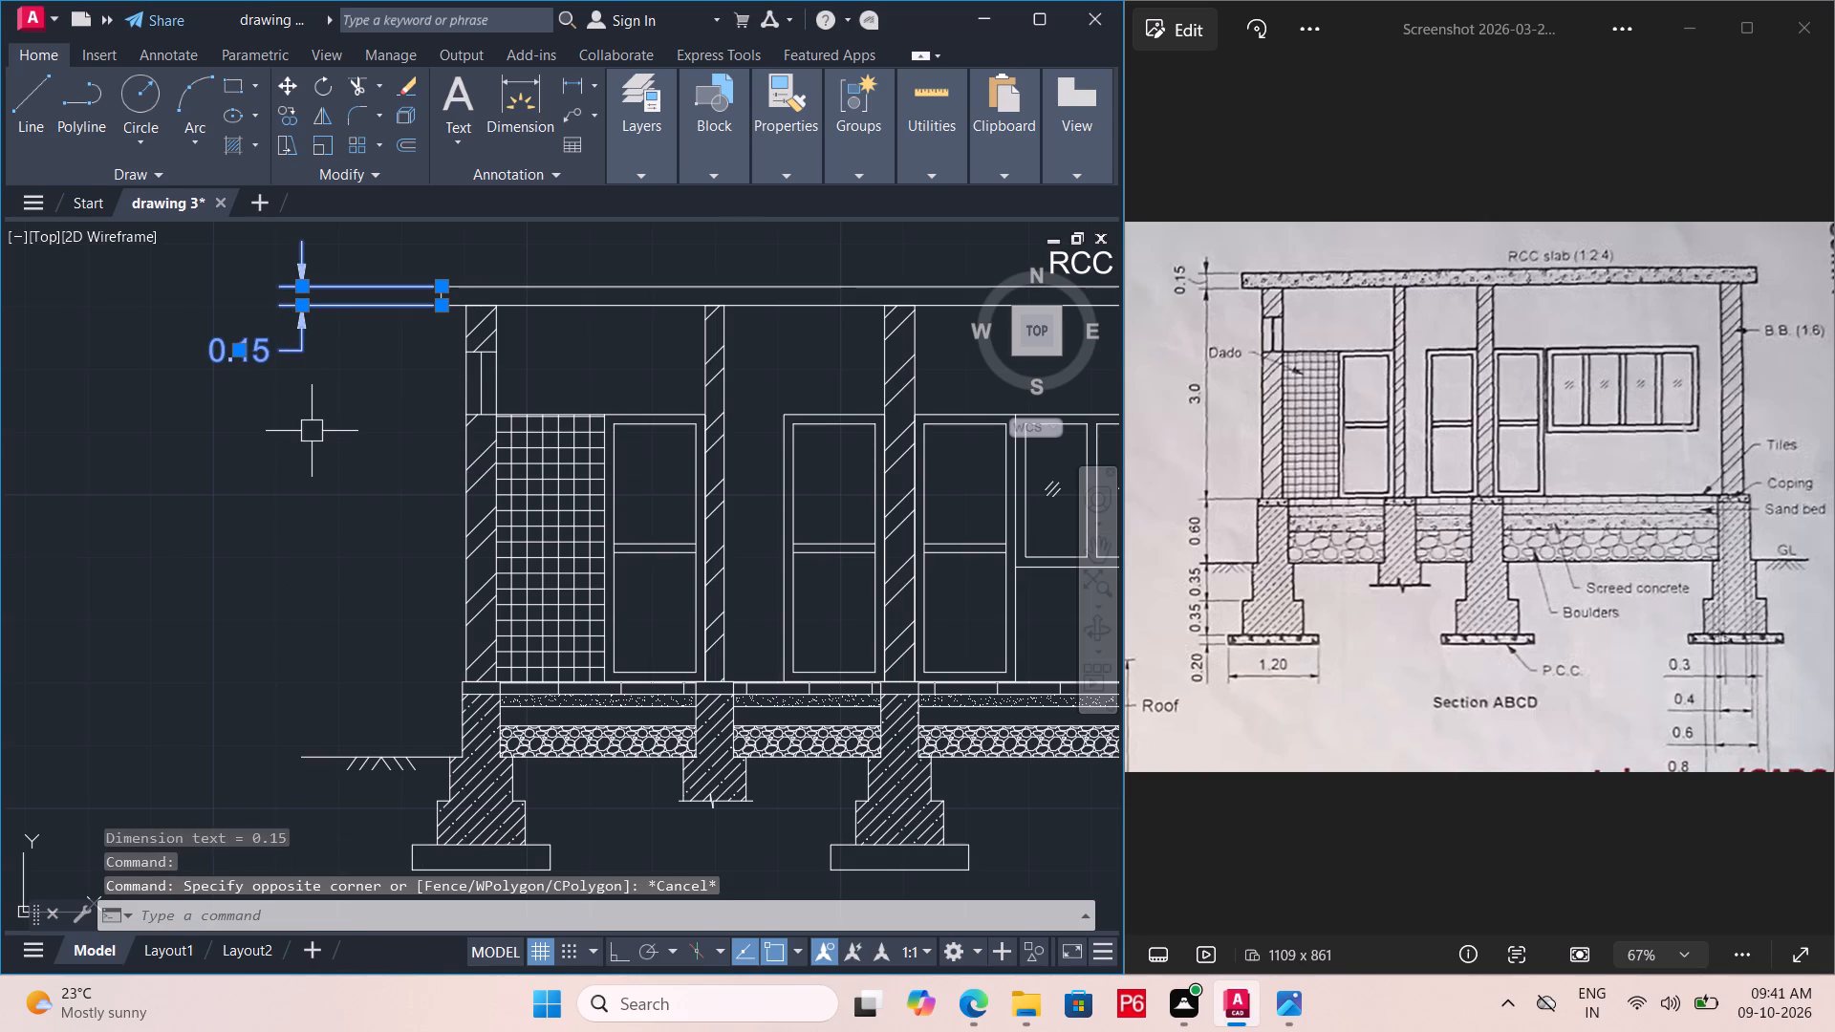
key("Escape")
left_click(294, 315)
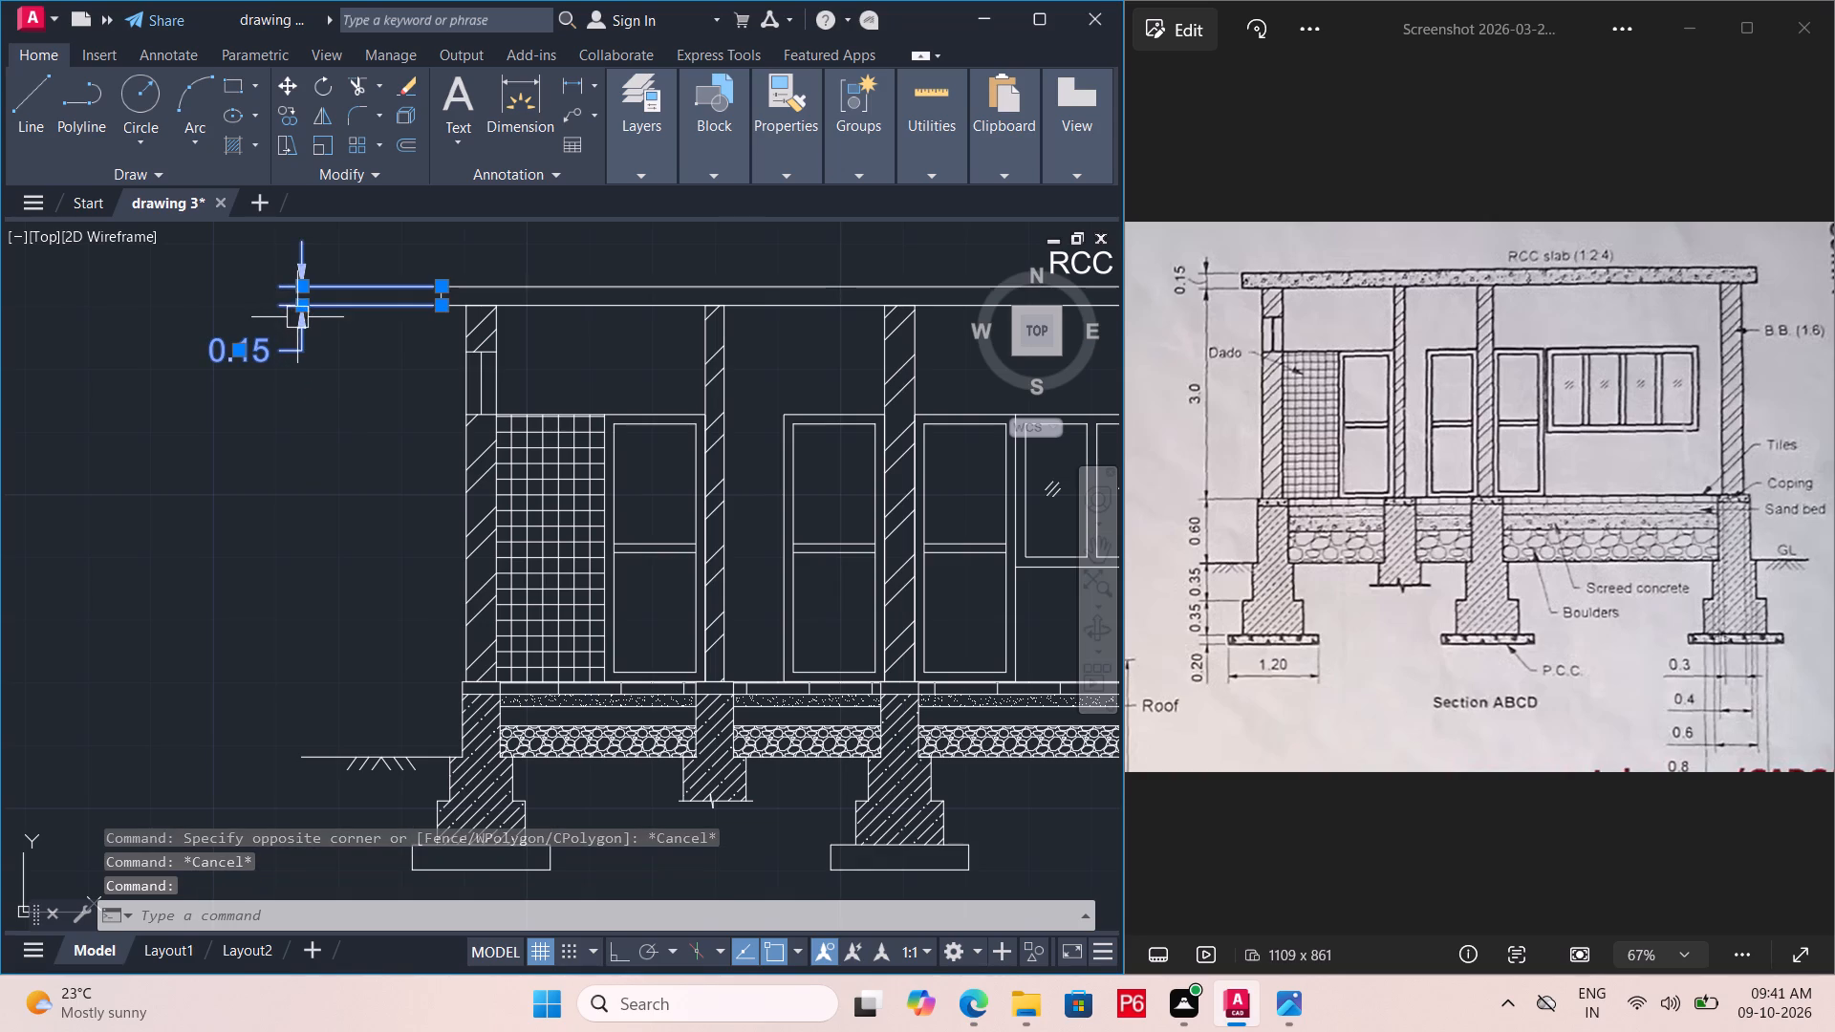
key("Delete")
Dimension the roof slab's thickness at its left end, aligning the dimension line with the outer end of the left ground line.
type("dimli")
type("n")
key("space")
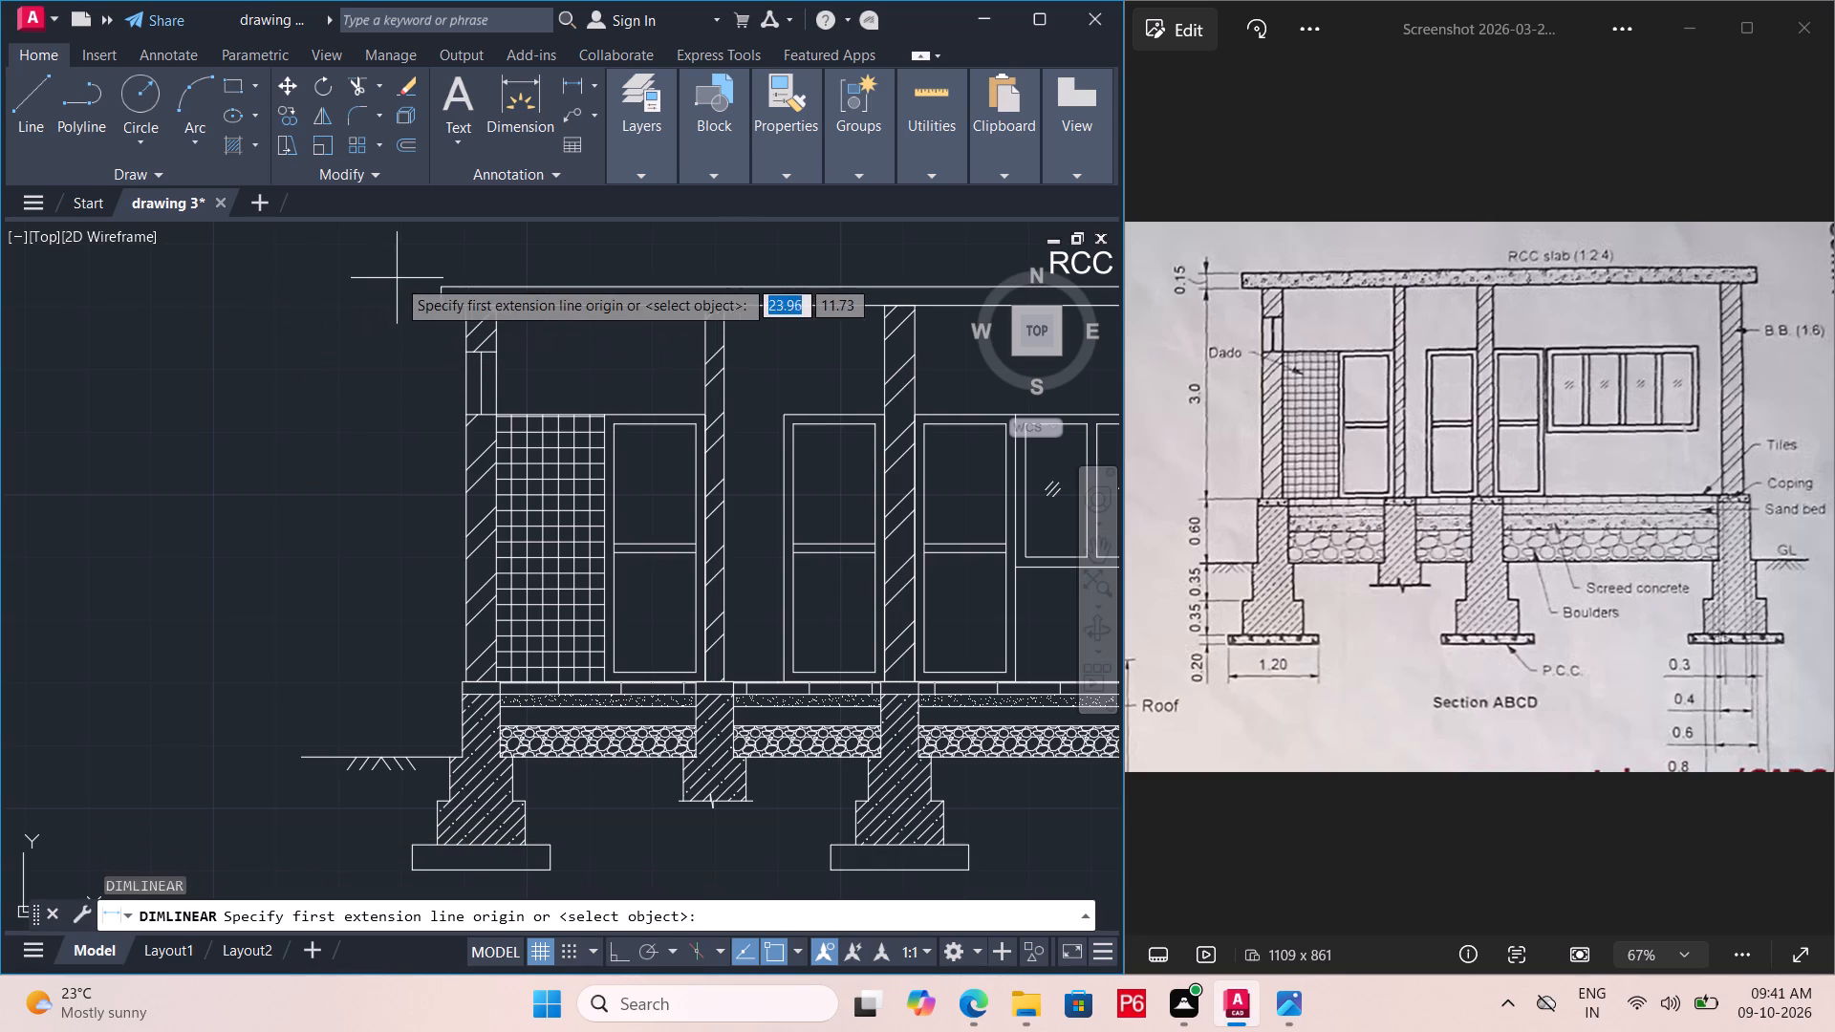
left_click(434, 286)
left_click(443, 311)
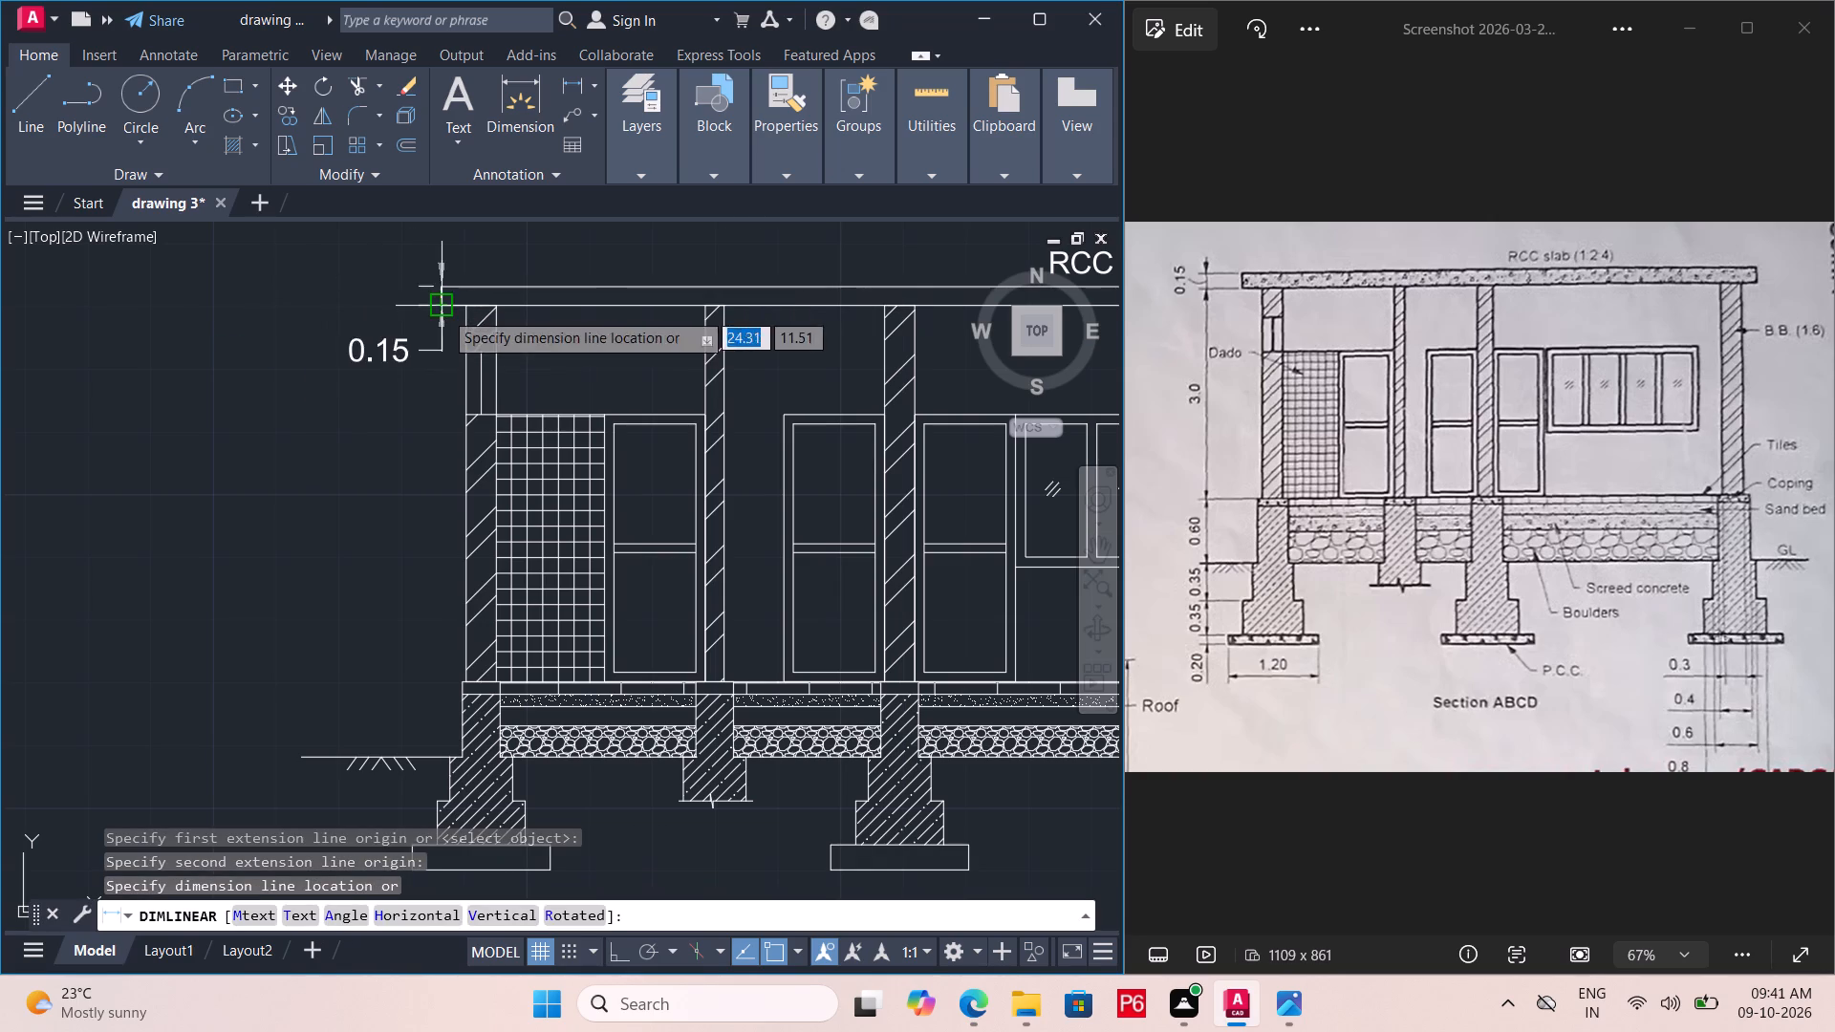
left_click(304, 756)
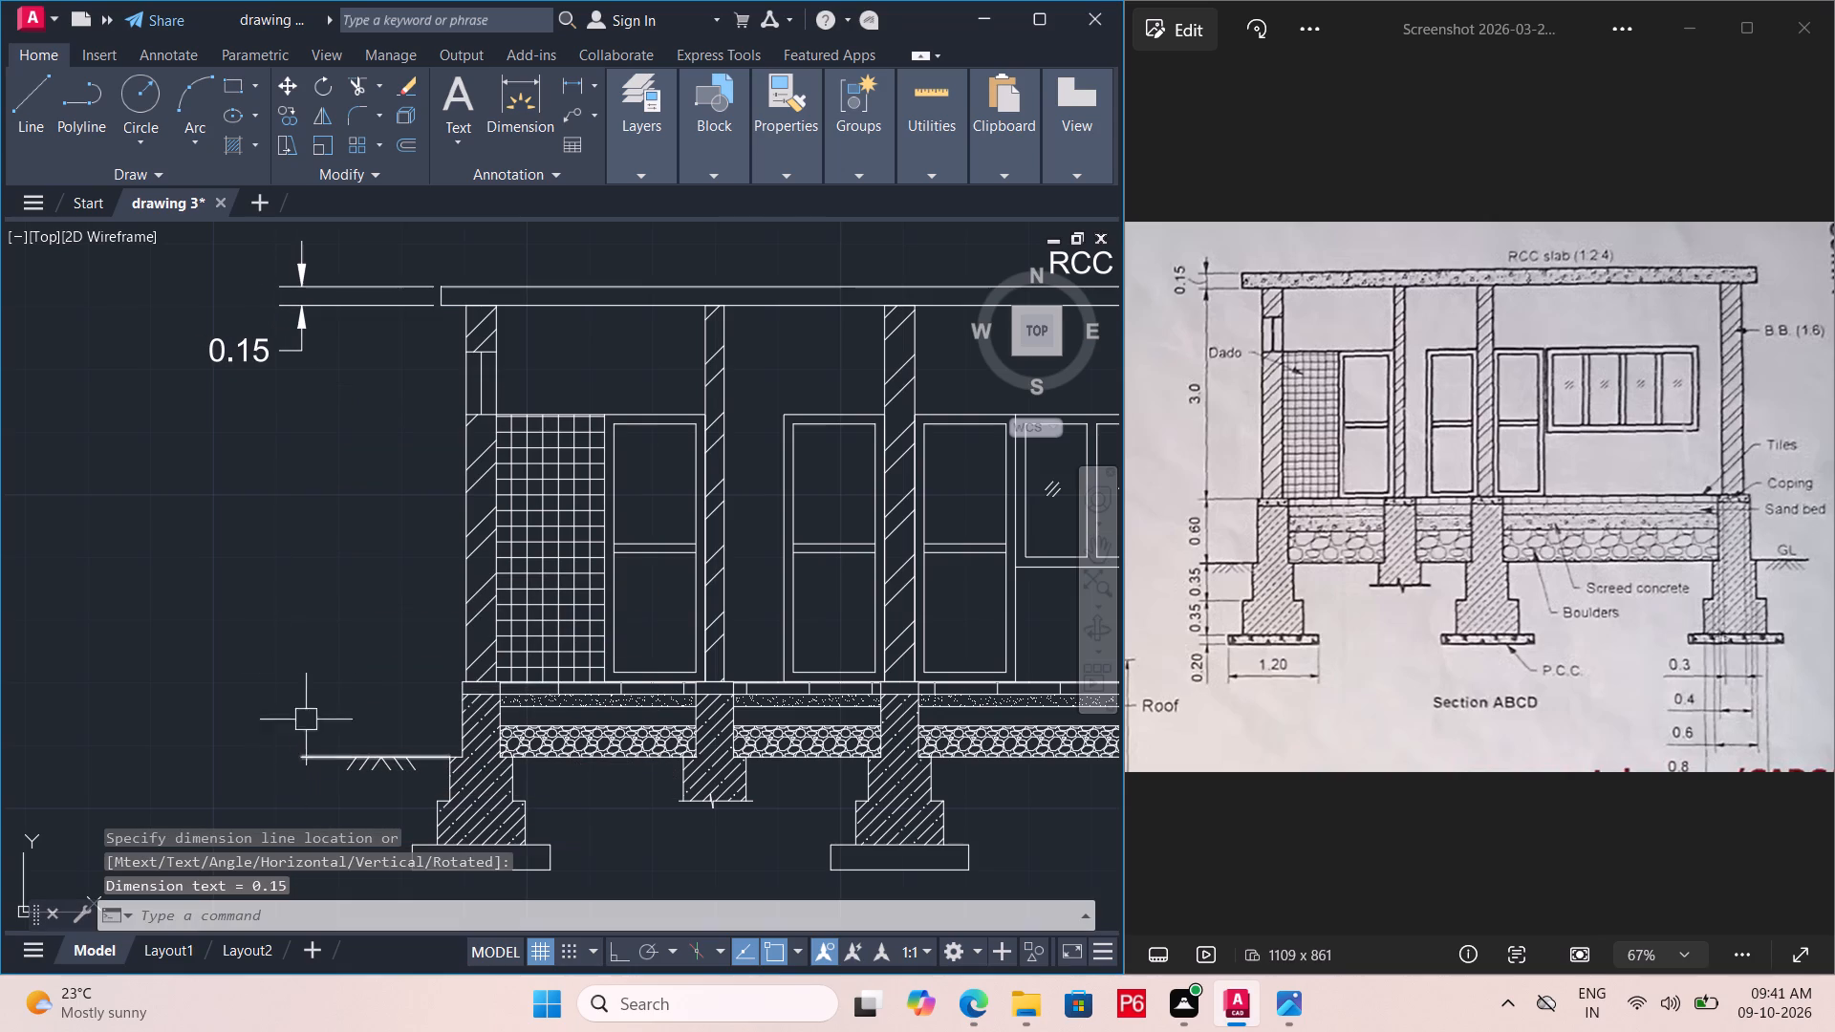
Continue the slab thickness dimension downward with Dimcontinue, dimensioning the wall height to floor level and the plinth height to ground level.
key("d")
key("i")
key("m")
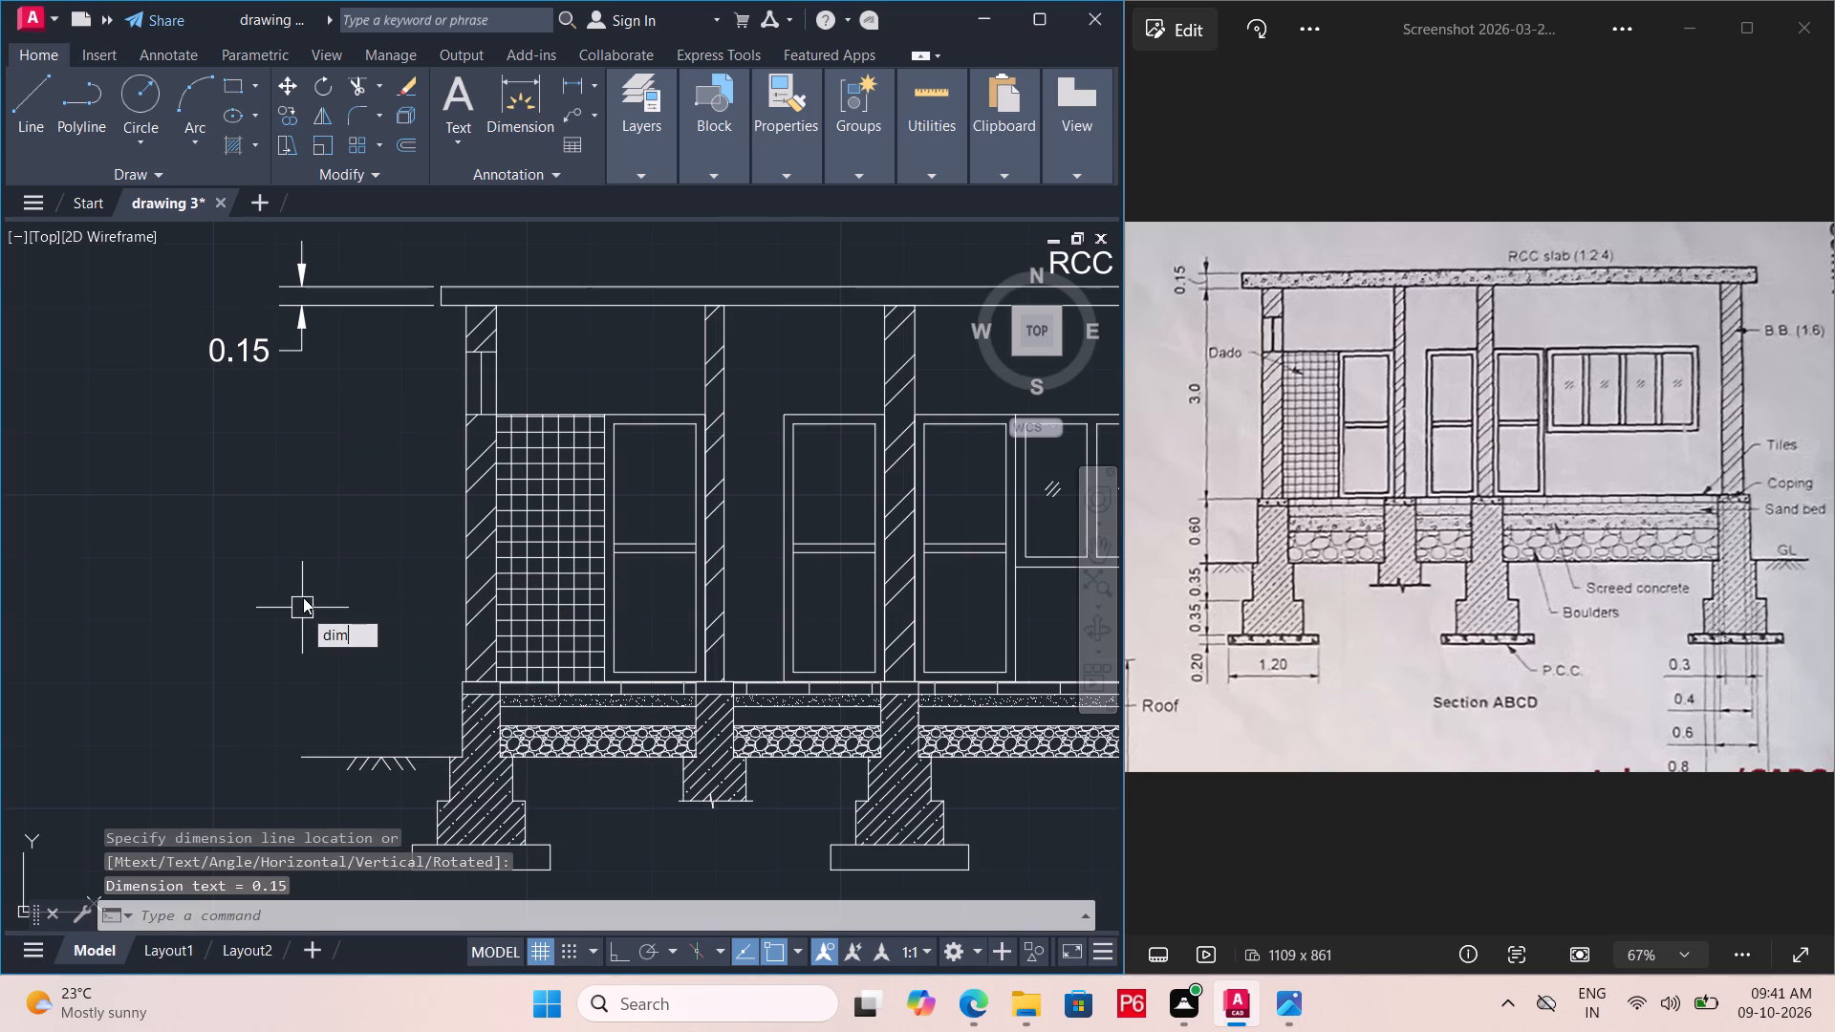
key("c")
key("o")
type("nt")
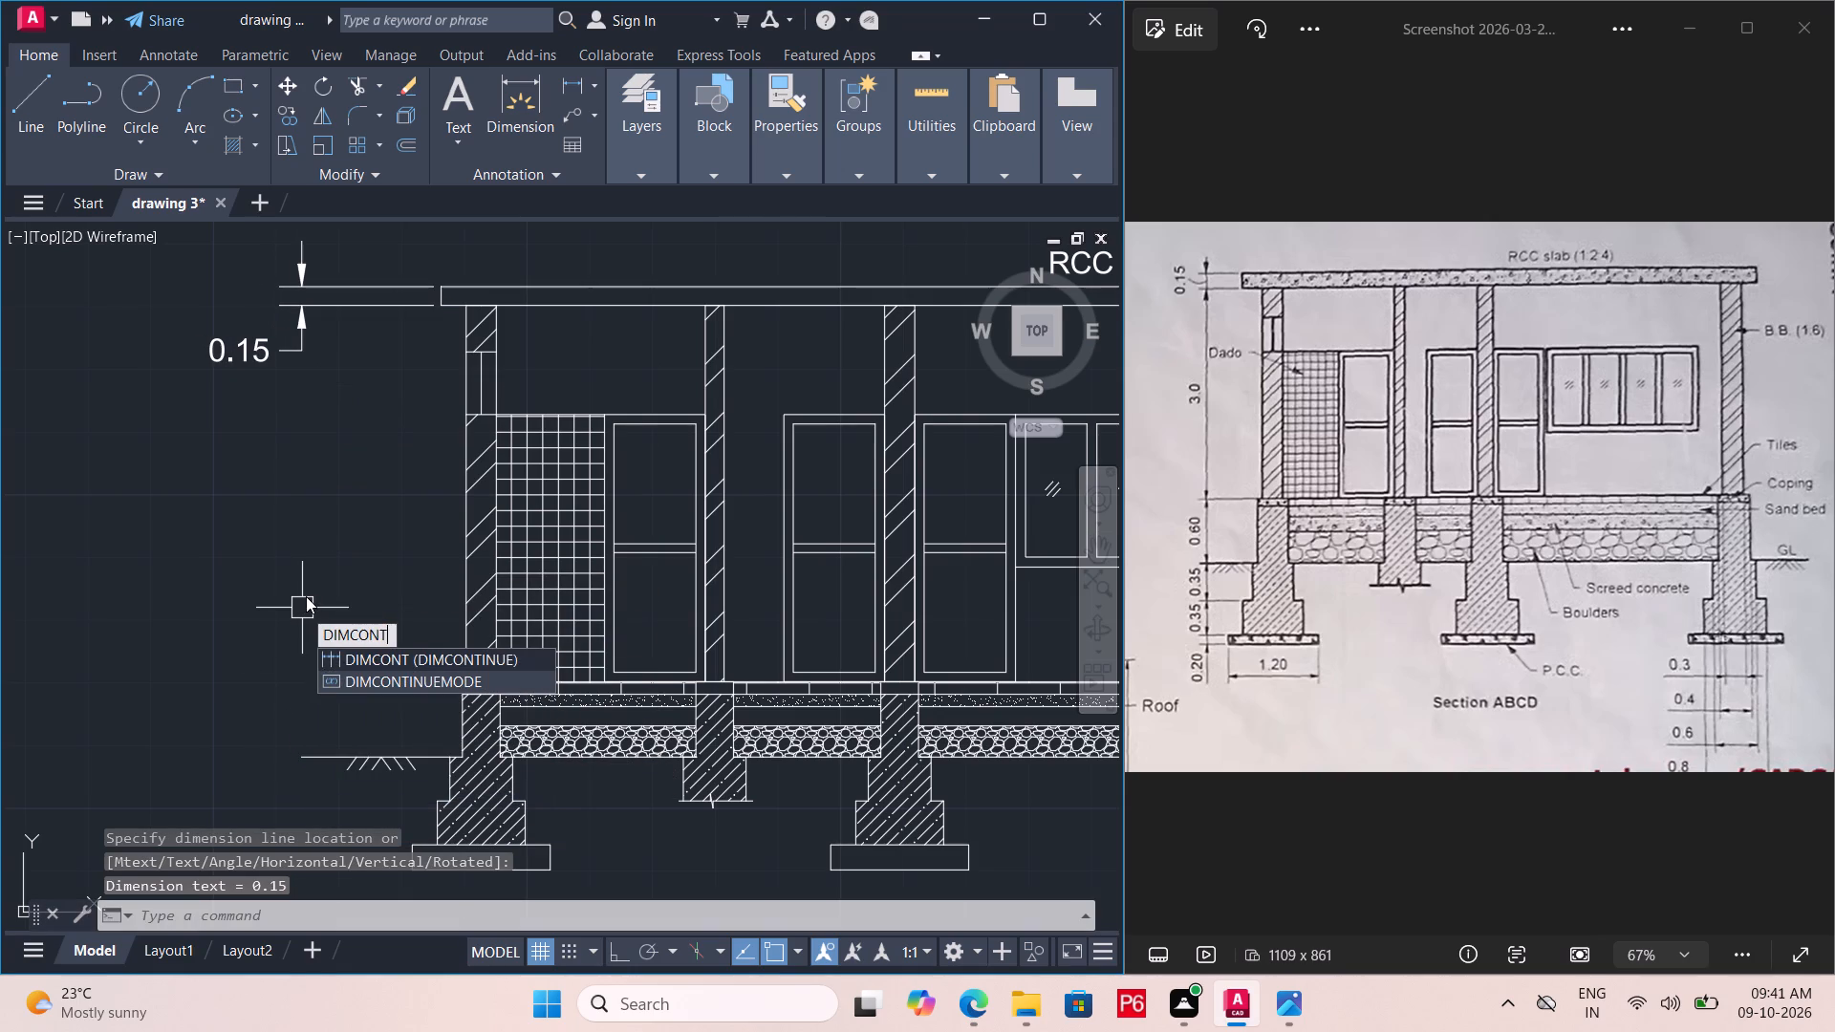
key("Return")
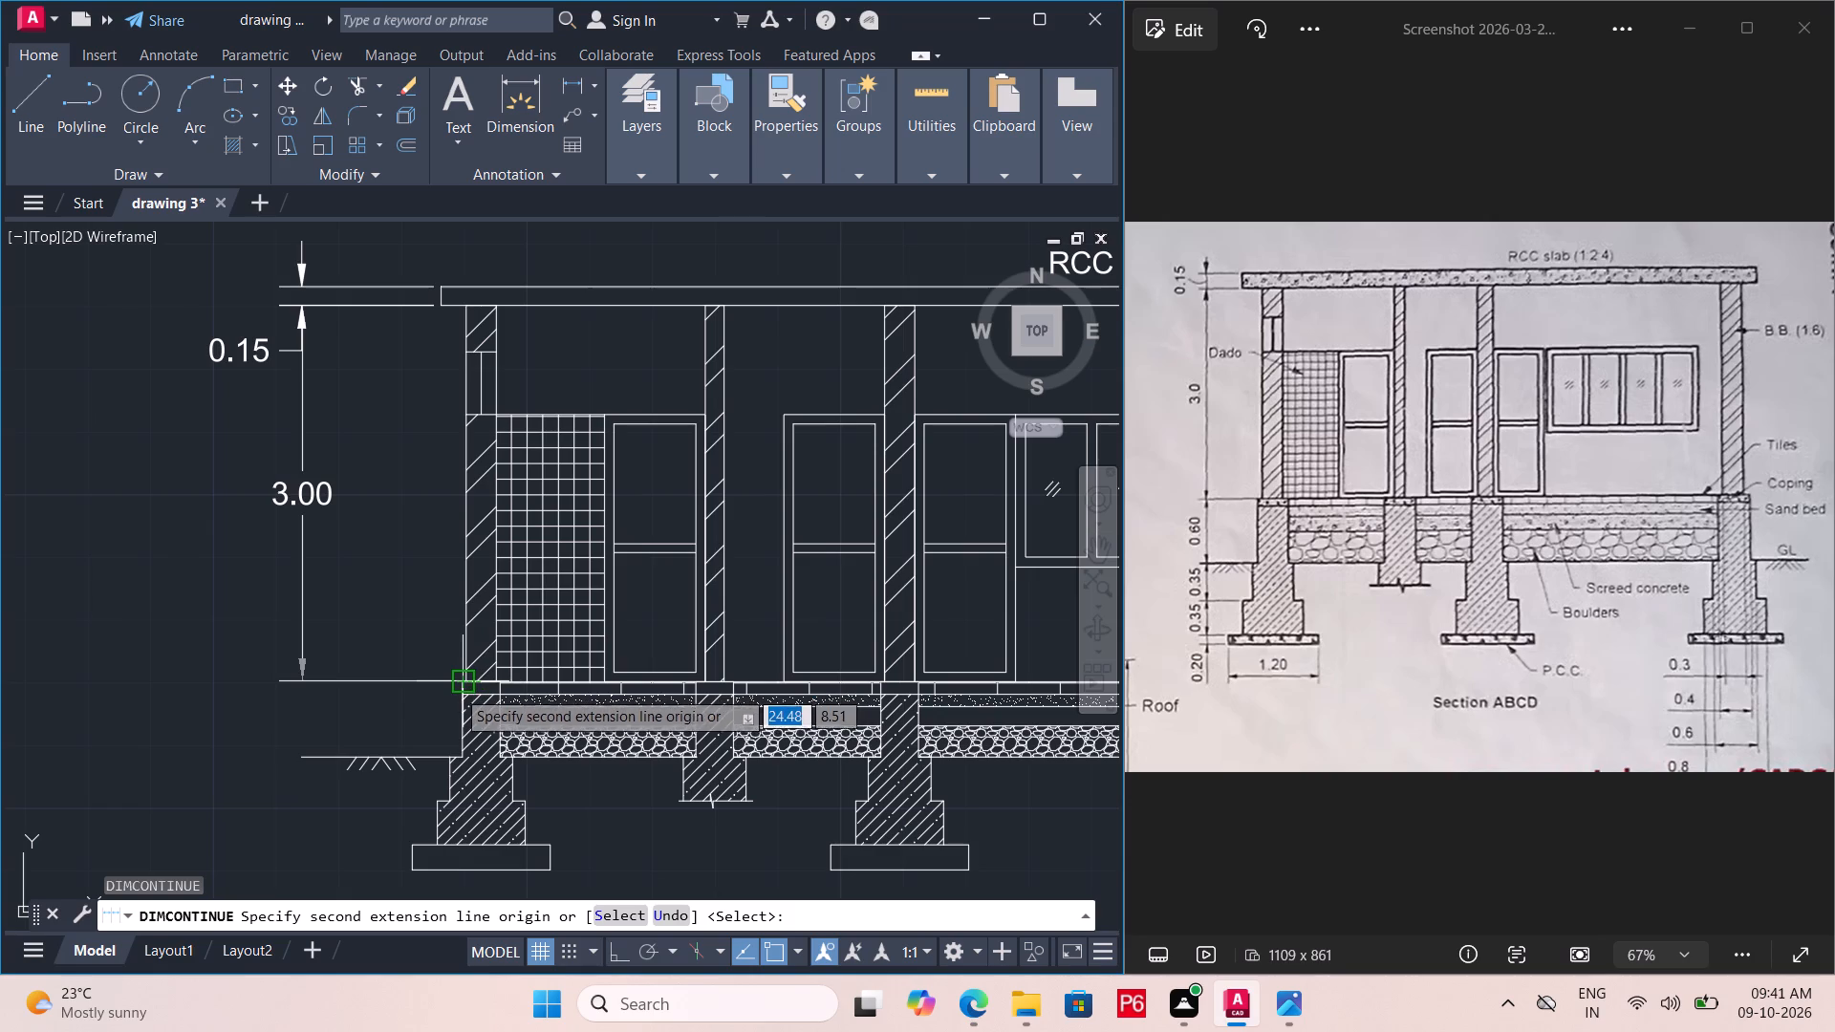
scroll(443, 697, "up", 2)
double_click(488, 656)
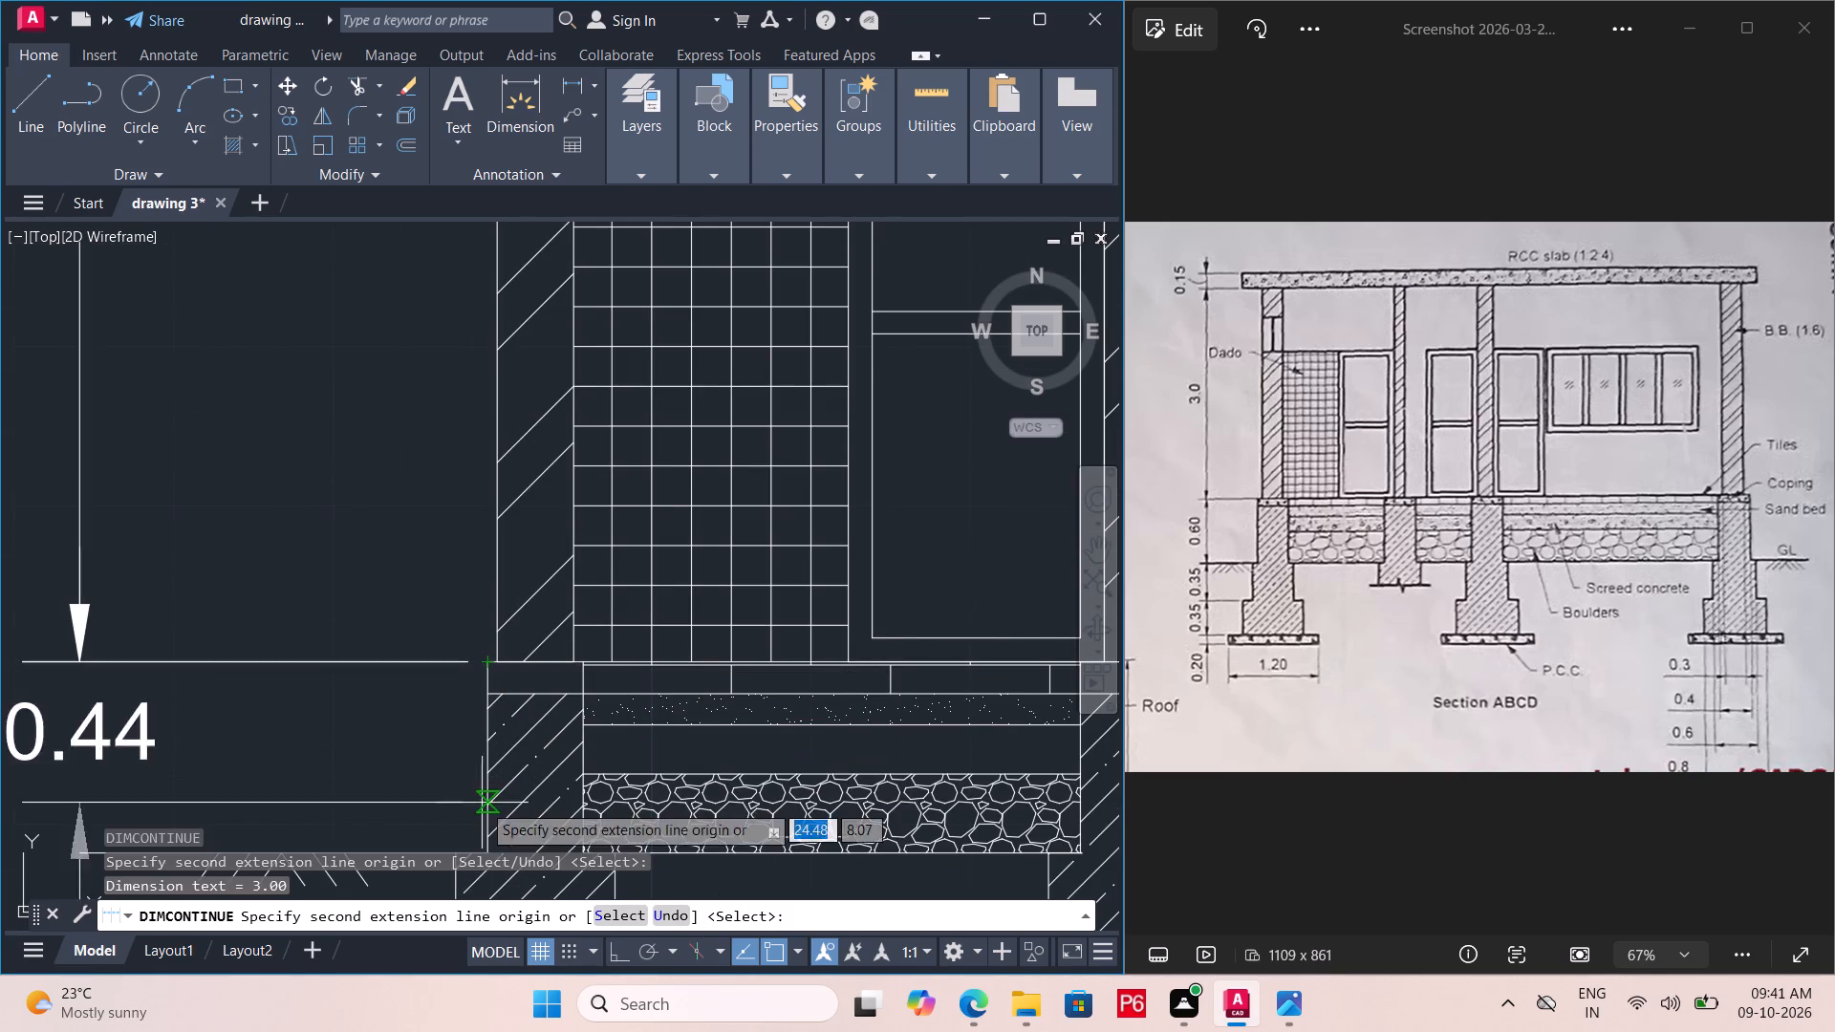
scroll(479, 561, "down", 1)
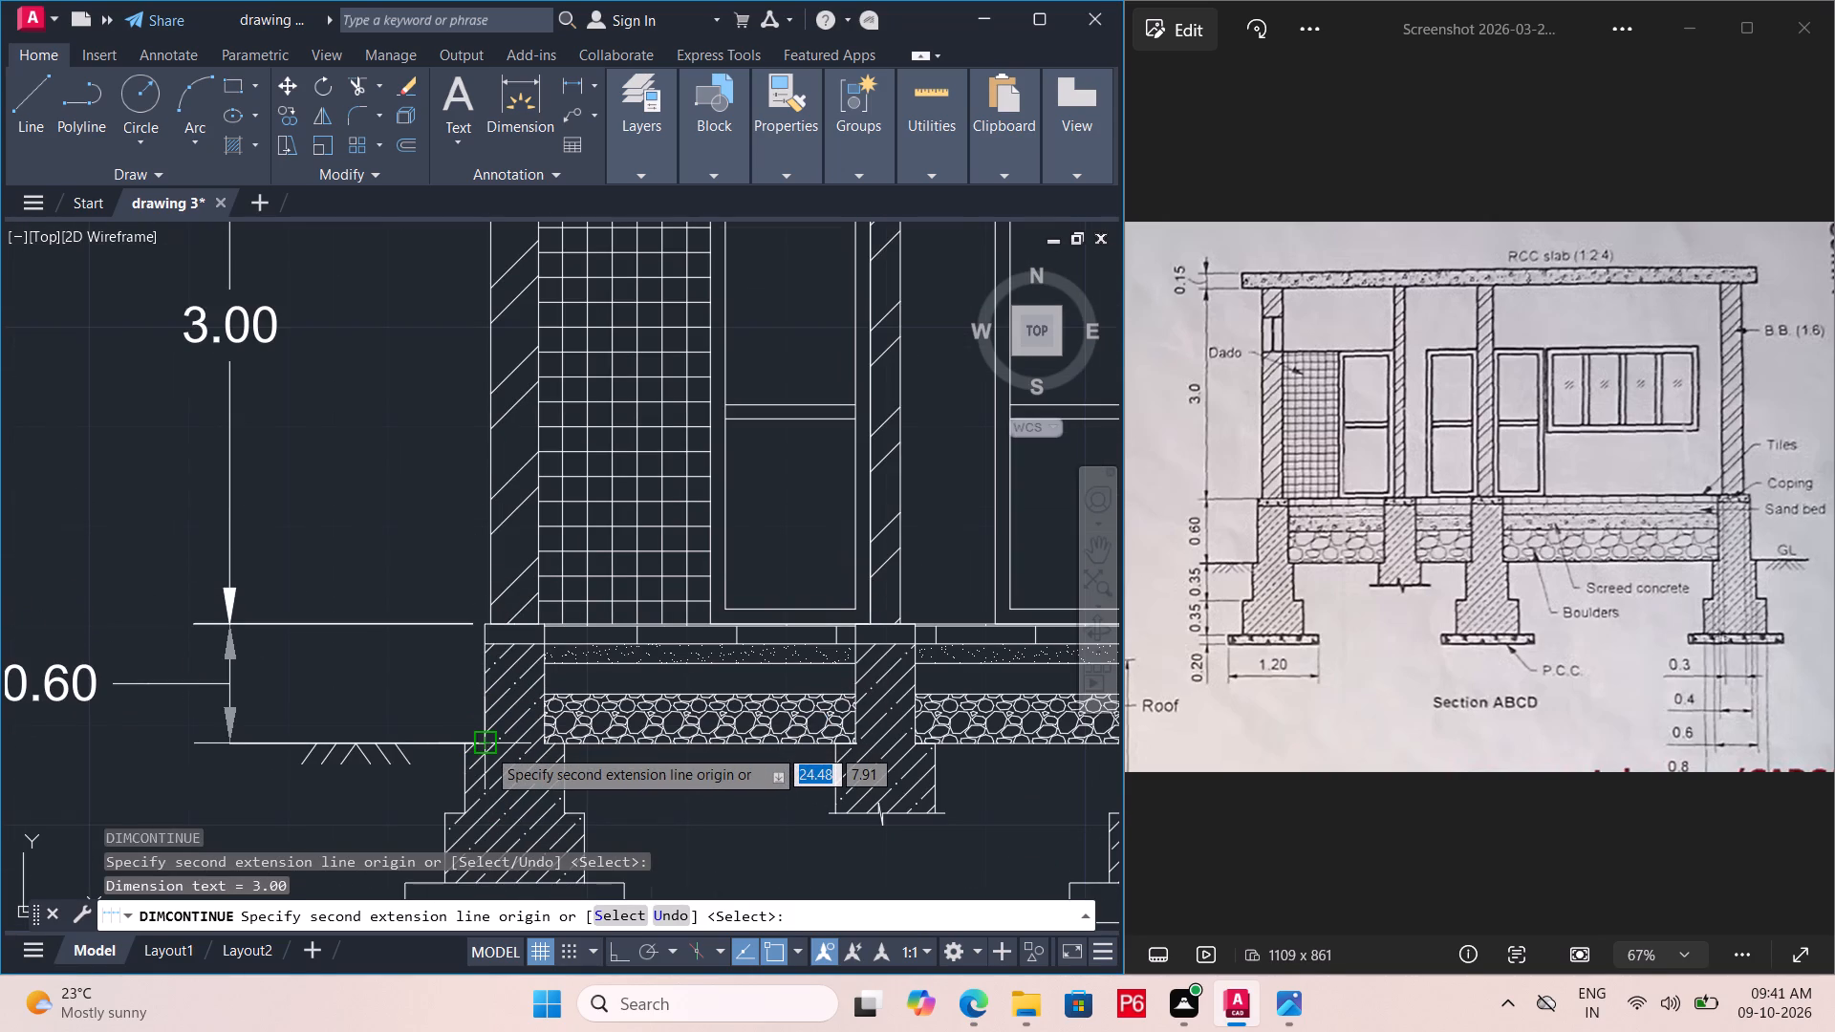
left_click(486, 747)
Continue the dimension chain below ground level through both steps of the left footing and down to the underside of its P.C.C. bed.
scroll(424, 513, "down", 1)
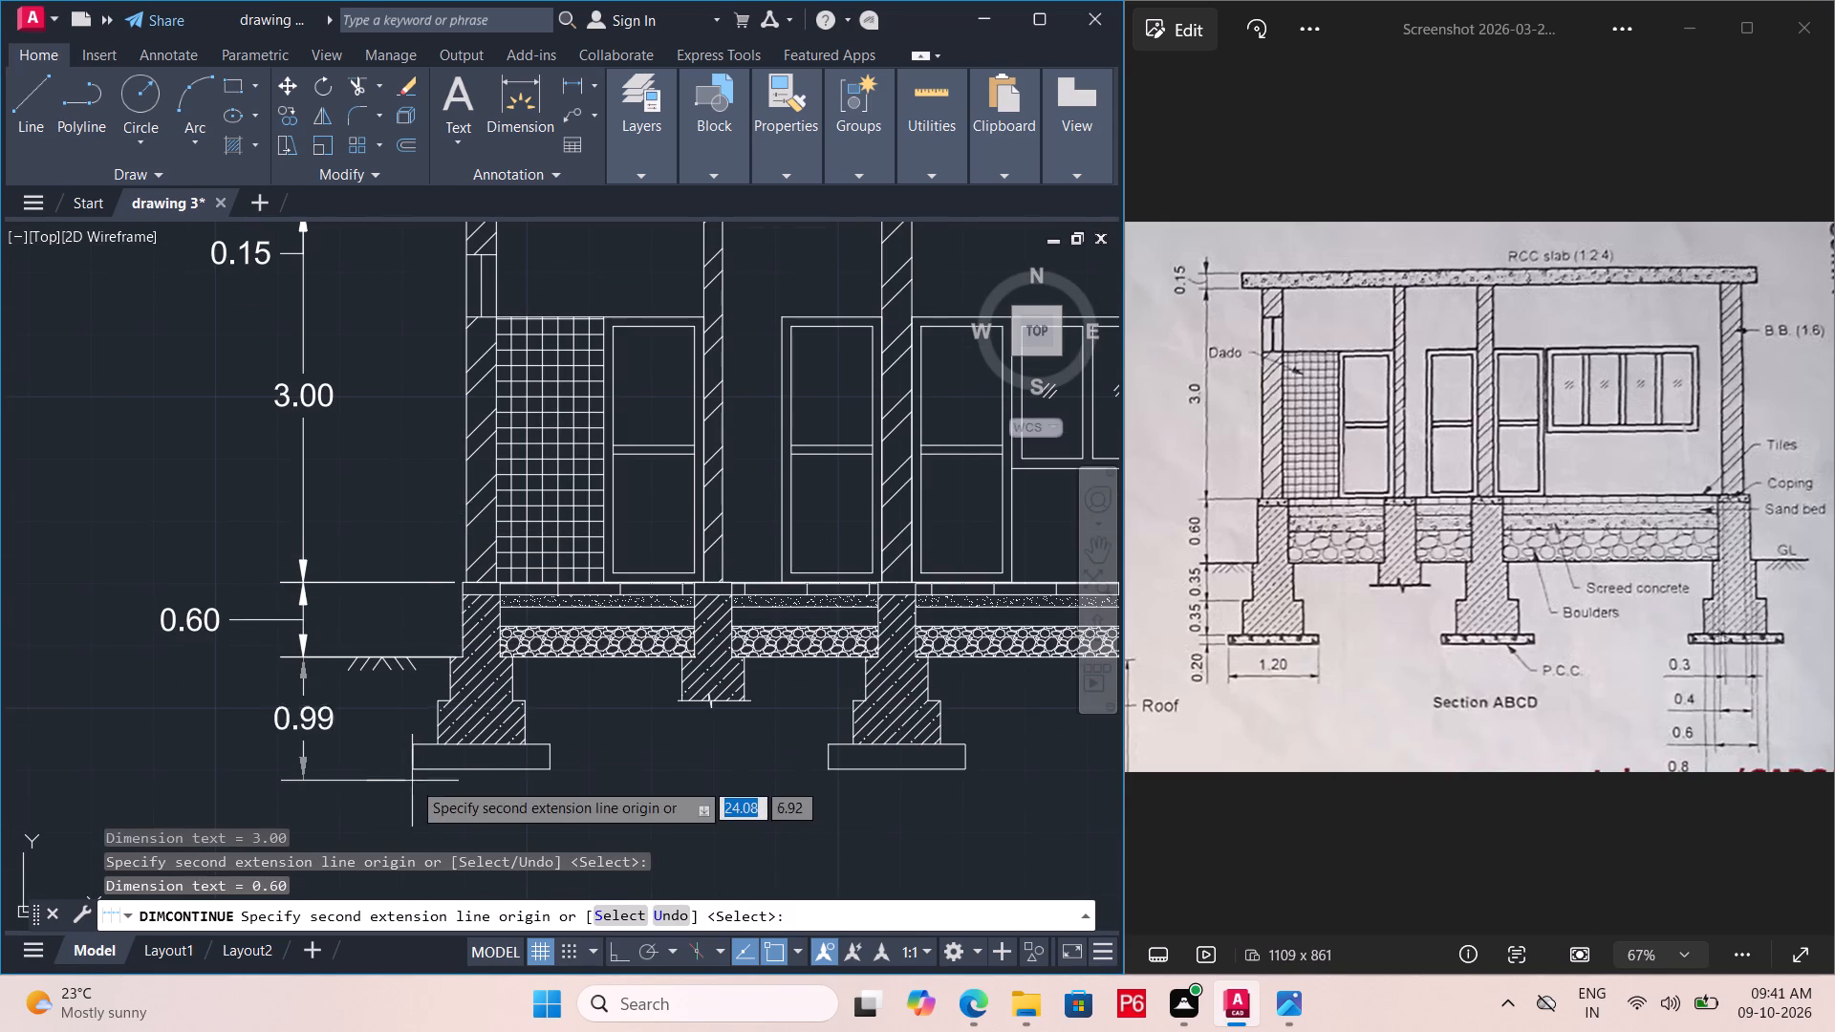
left_click(452, 706)
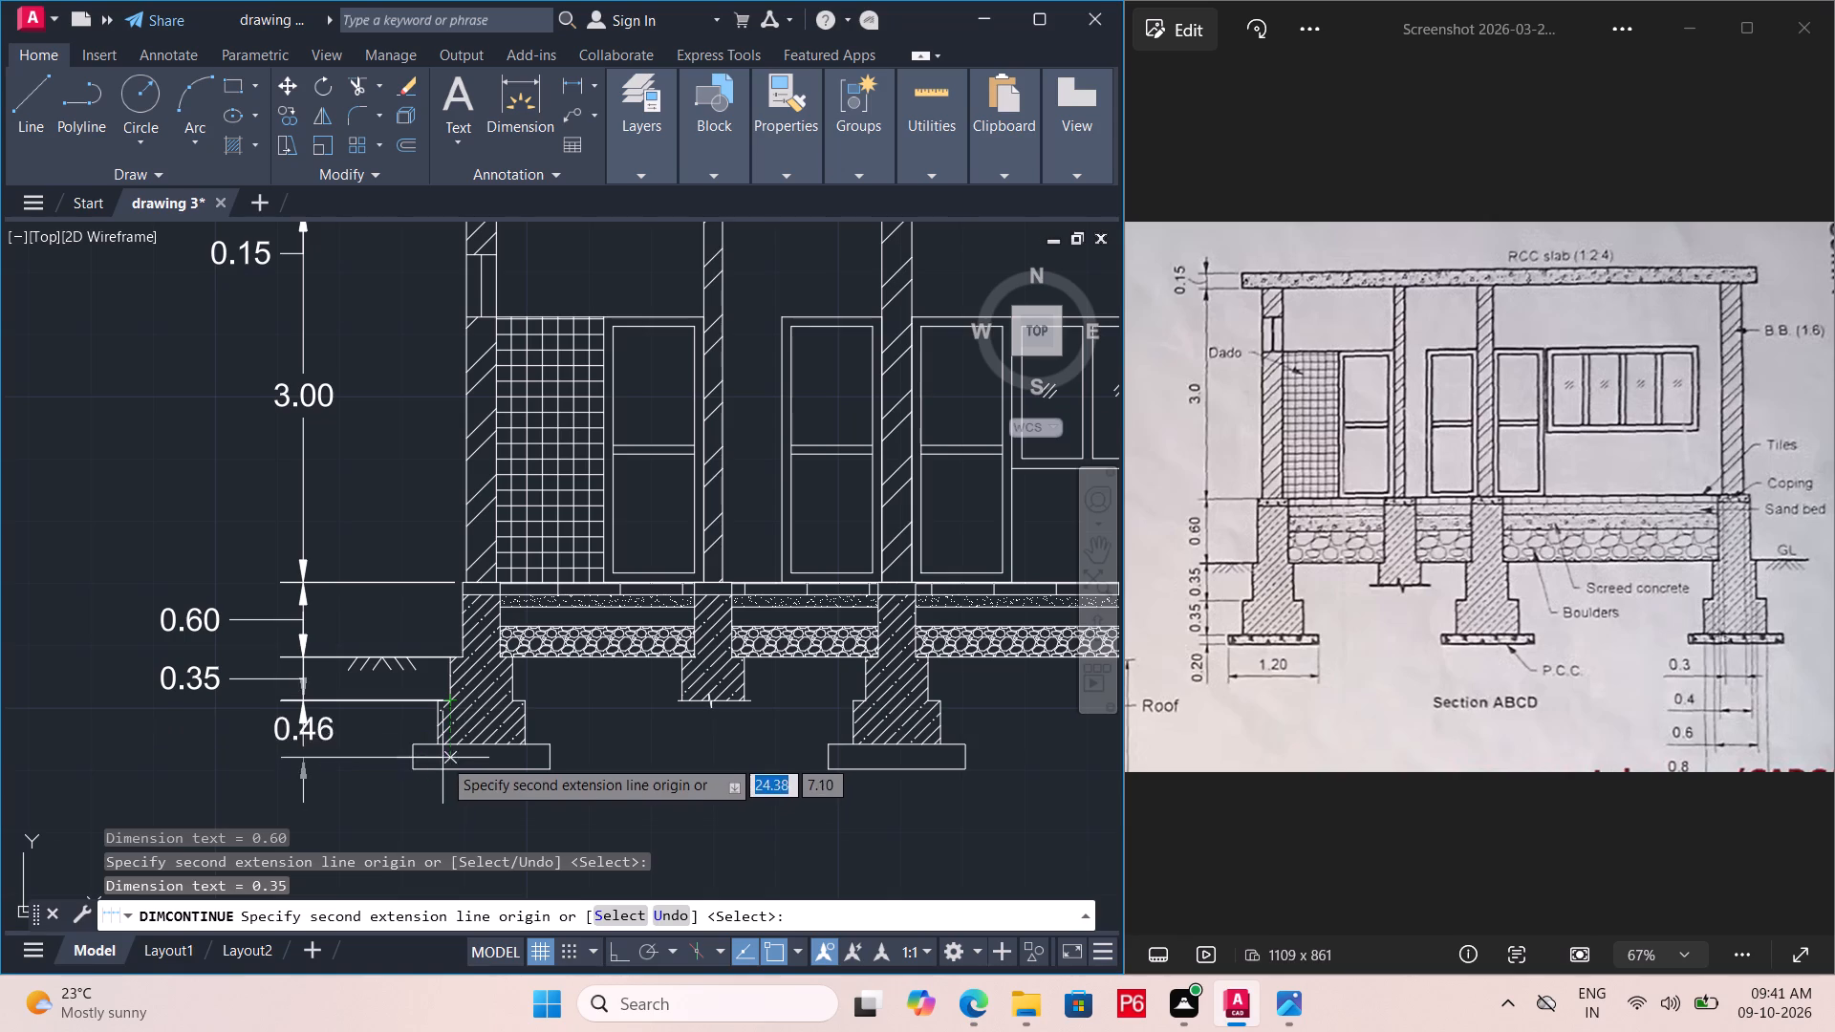
left_click(441, 753)
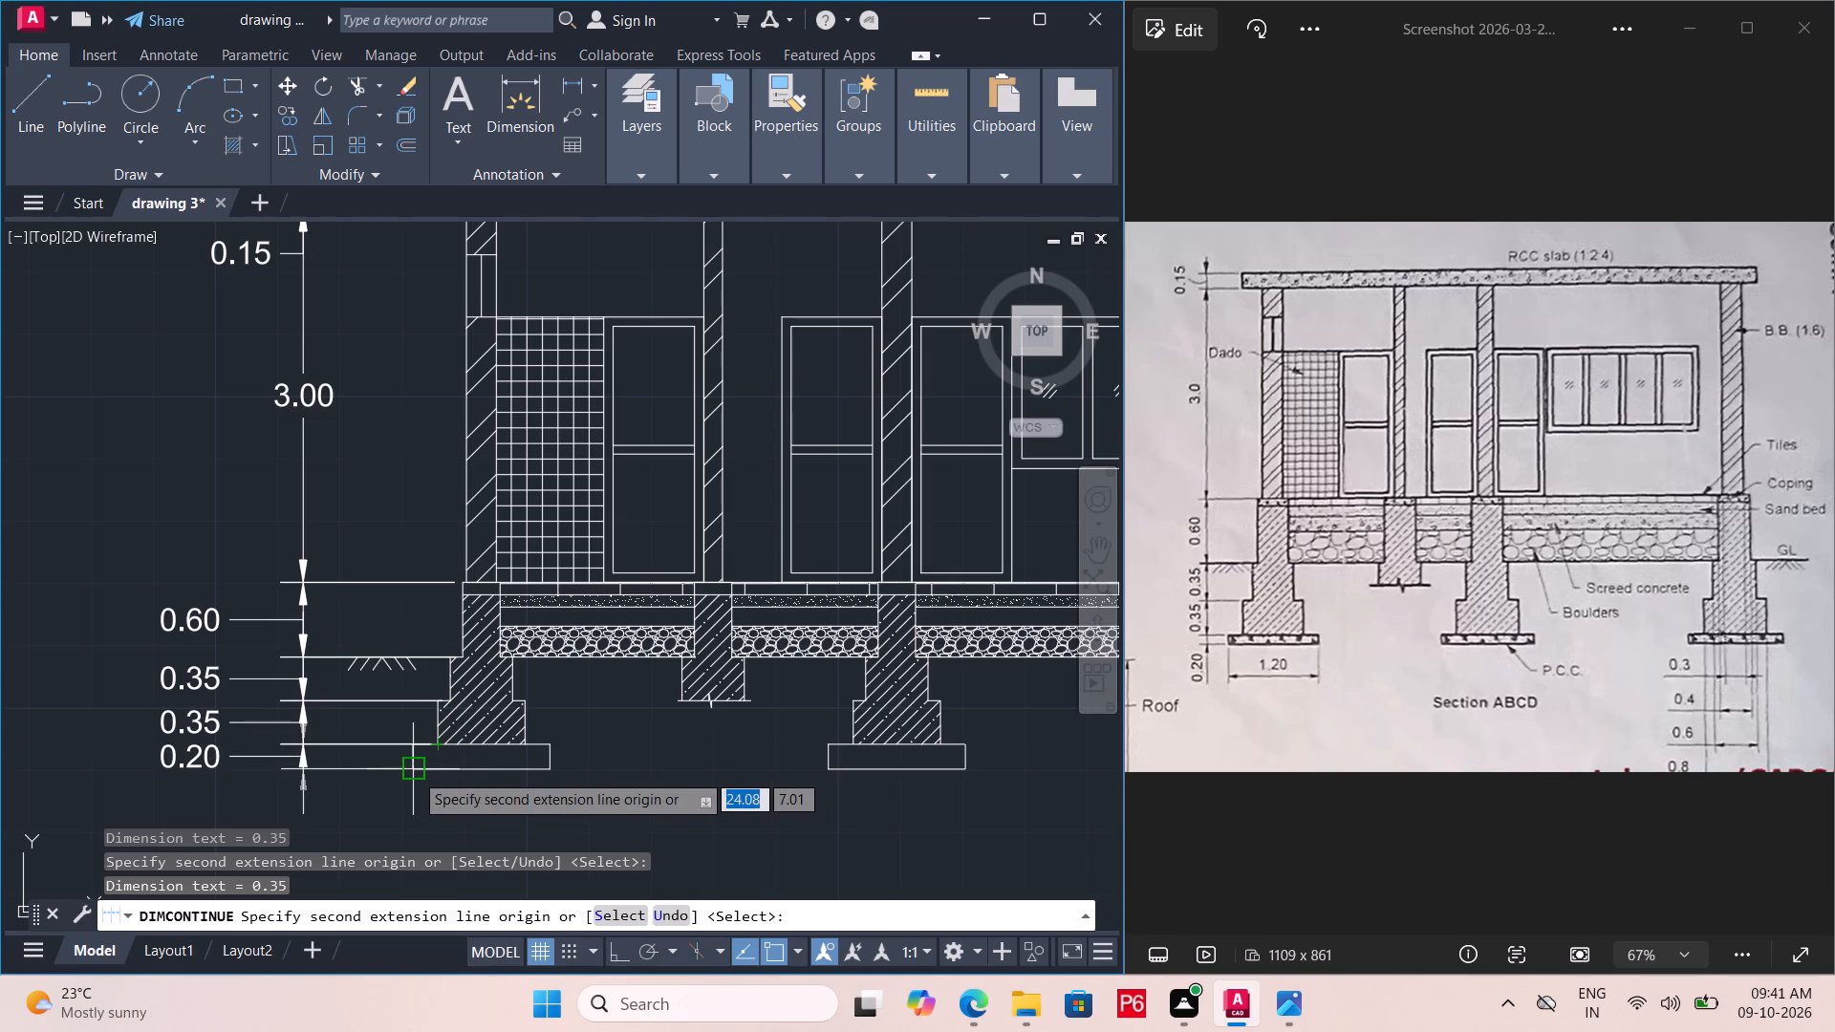
left_click(414, 772)
scroll(402, 648, "down", 1)
middle_click_drag(402, 648, 399, 704)
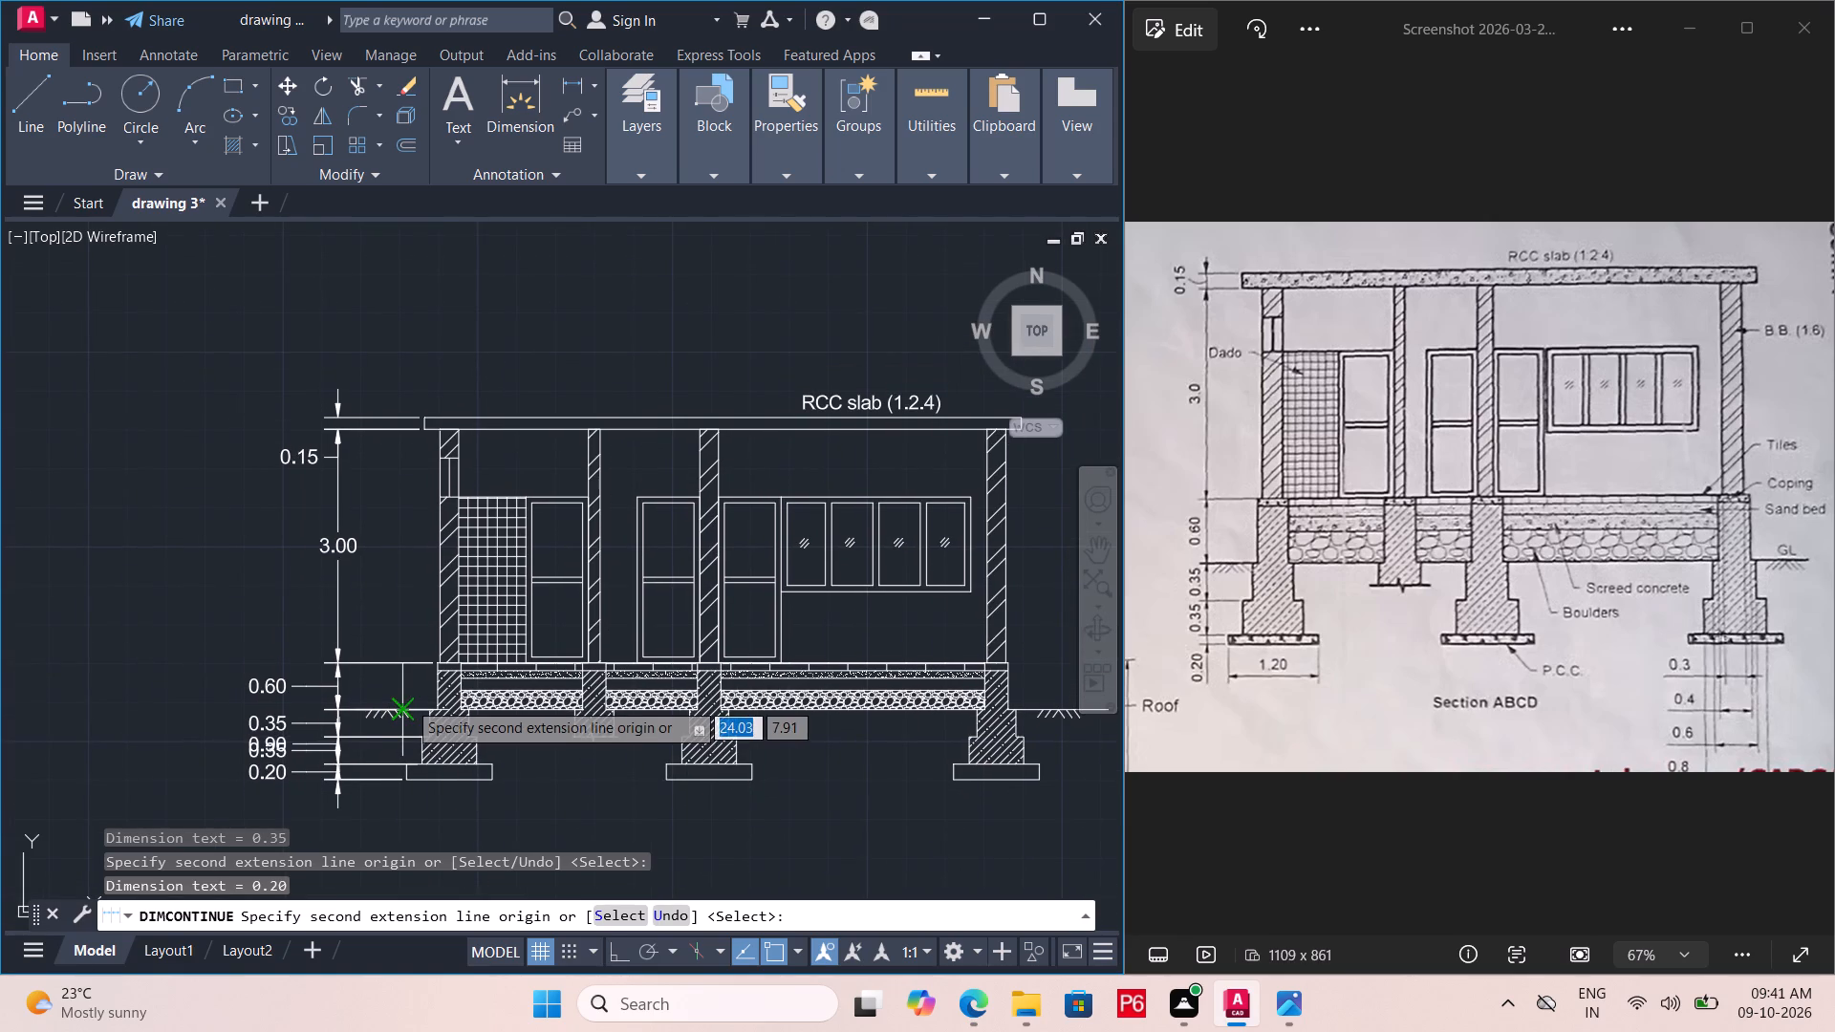
Save the drawing with the completed left vertical dimension chain.
key("ctrl+s")
key("ctrl+s")
key("ctrl+s")
key("ctrl+s")
middle_click_drag(404, 697, 333, 686)
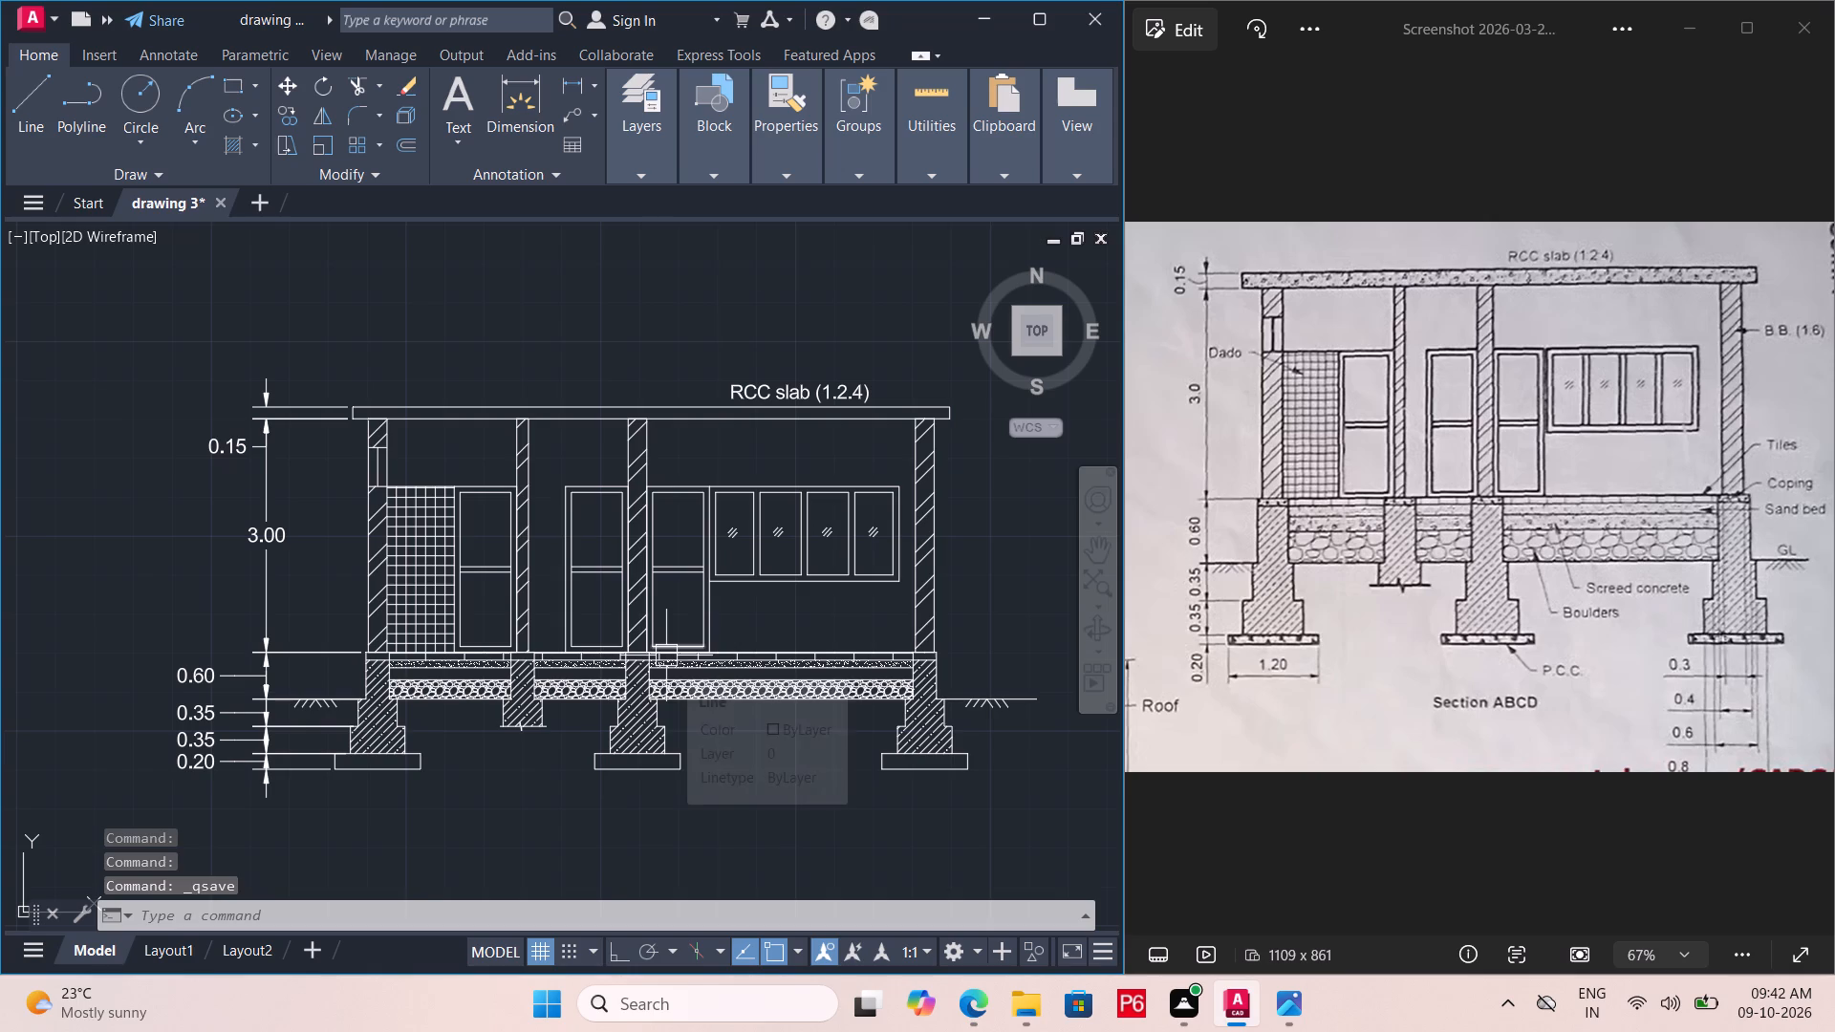
key("Escape")
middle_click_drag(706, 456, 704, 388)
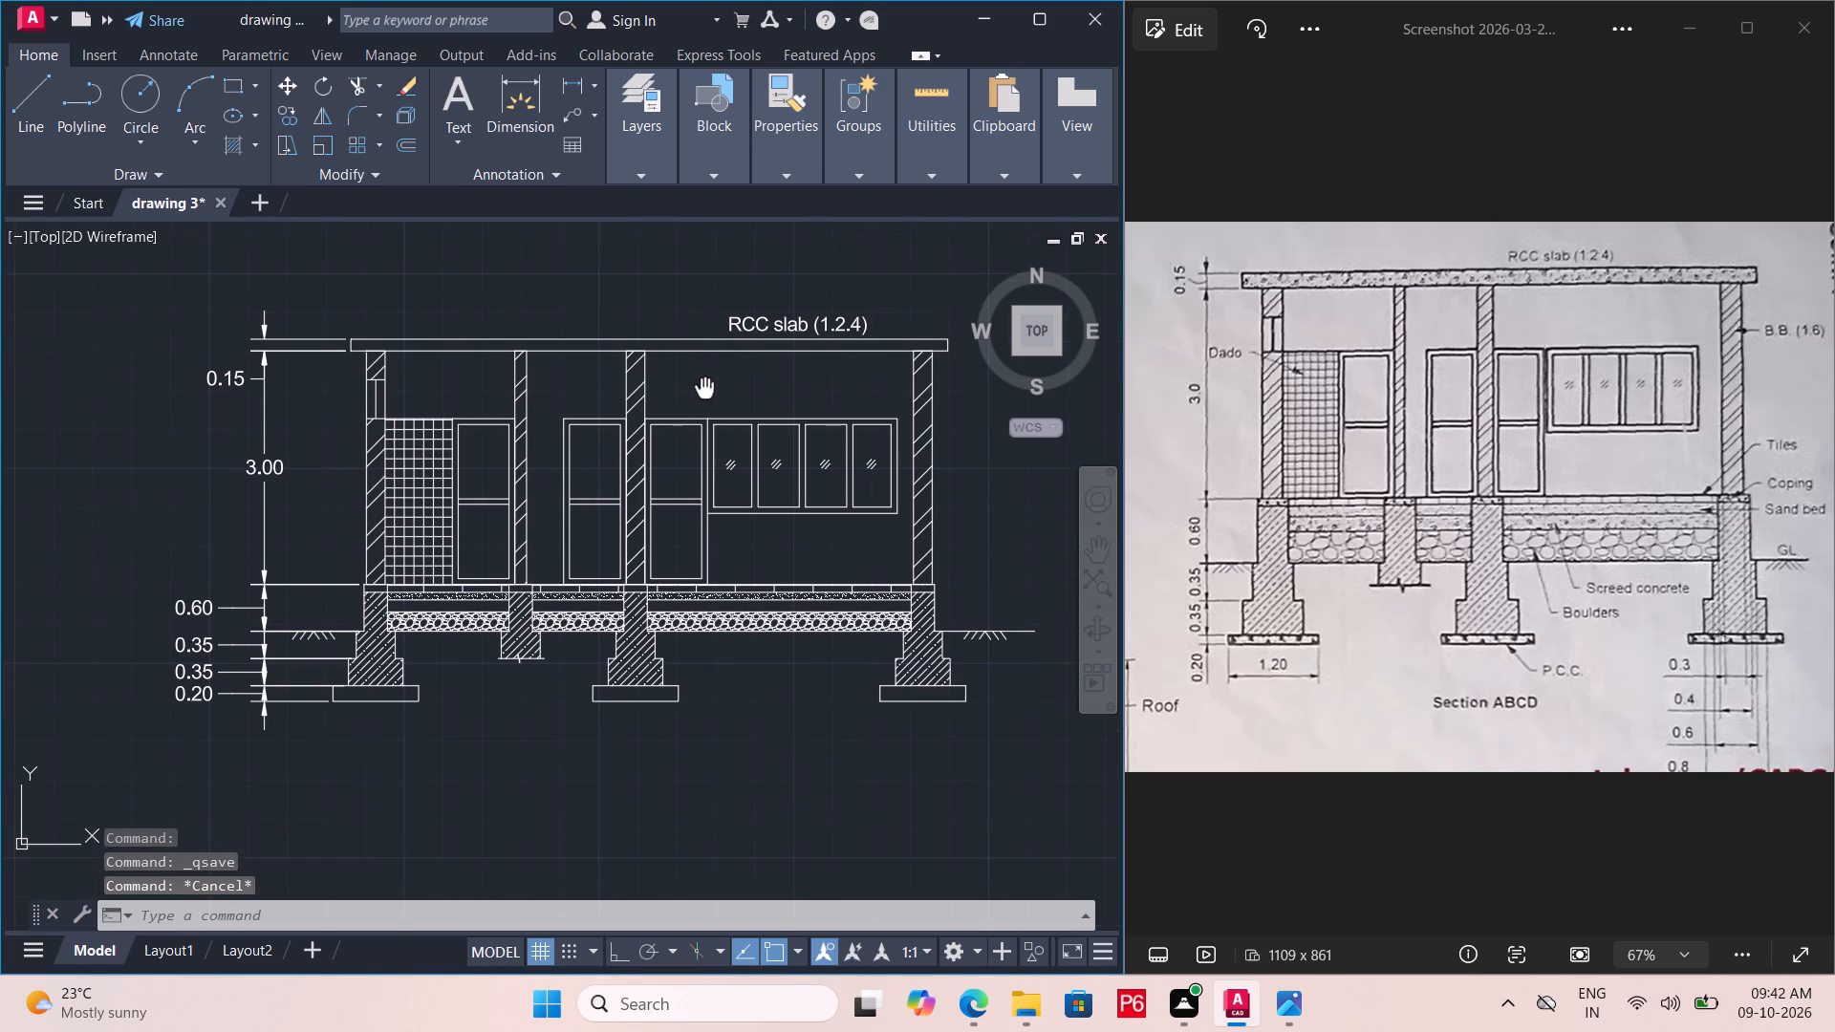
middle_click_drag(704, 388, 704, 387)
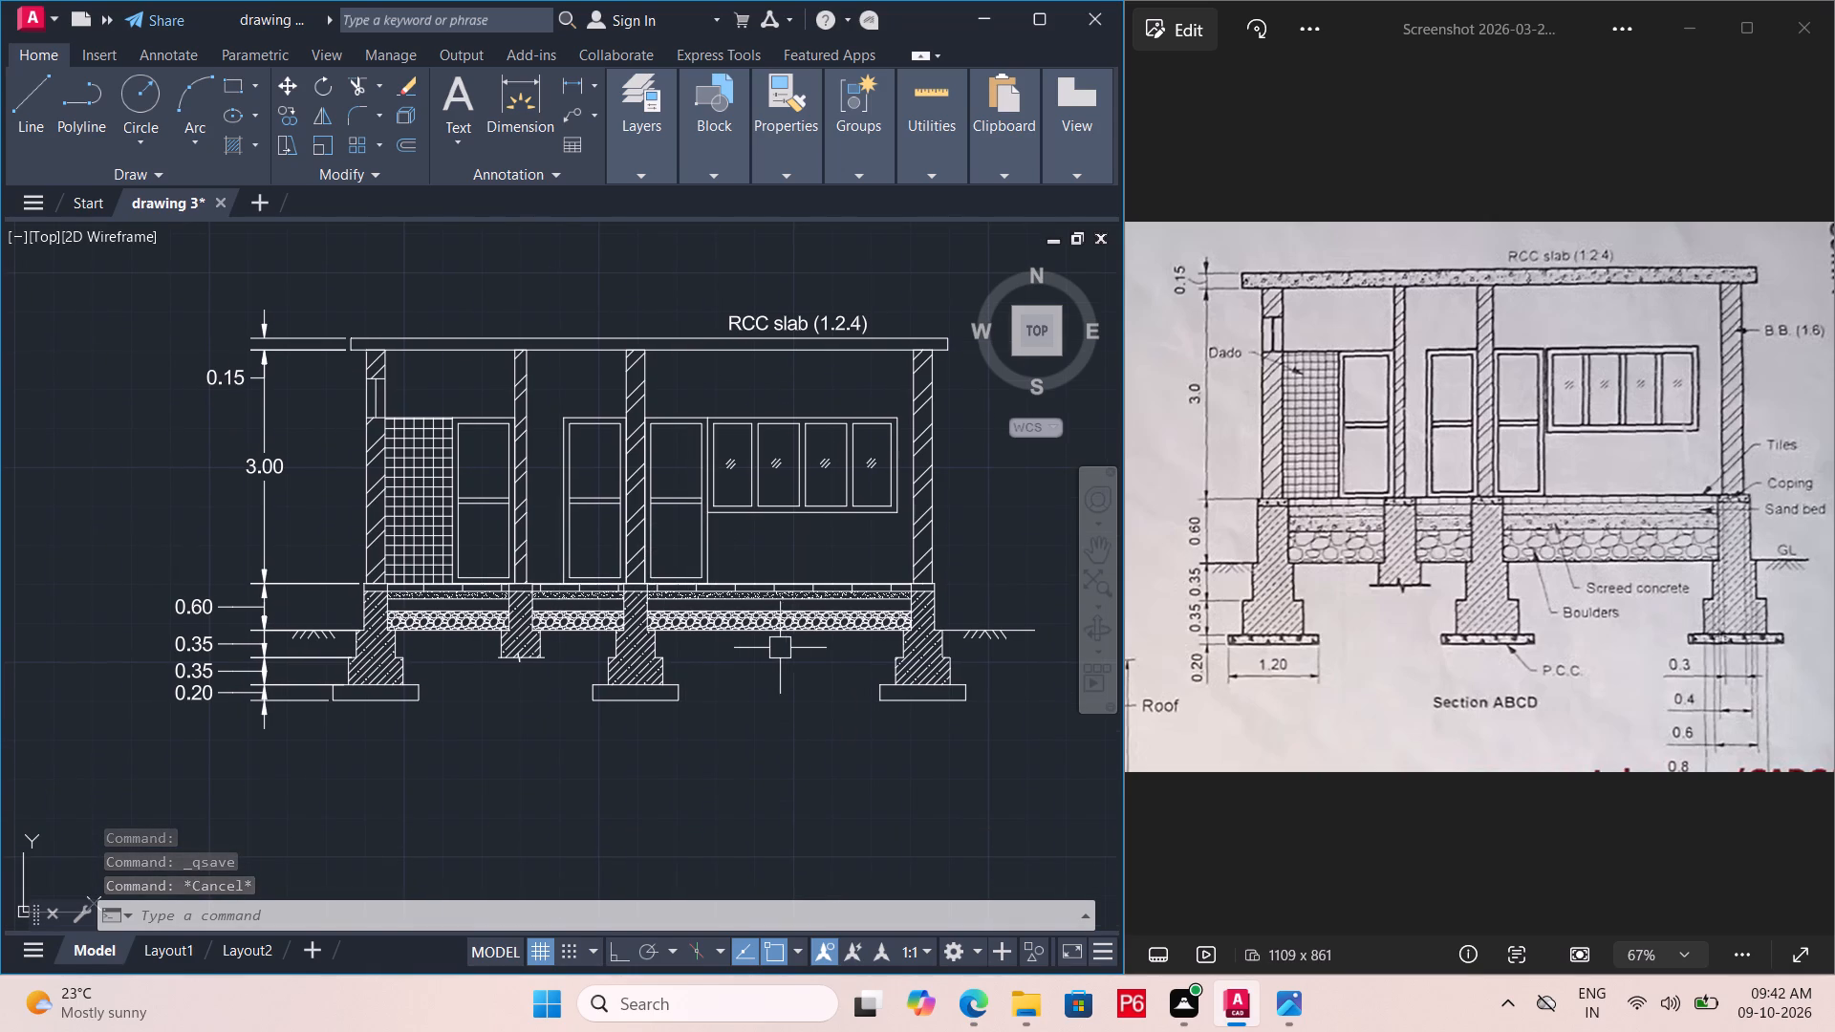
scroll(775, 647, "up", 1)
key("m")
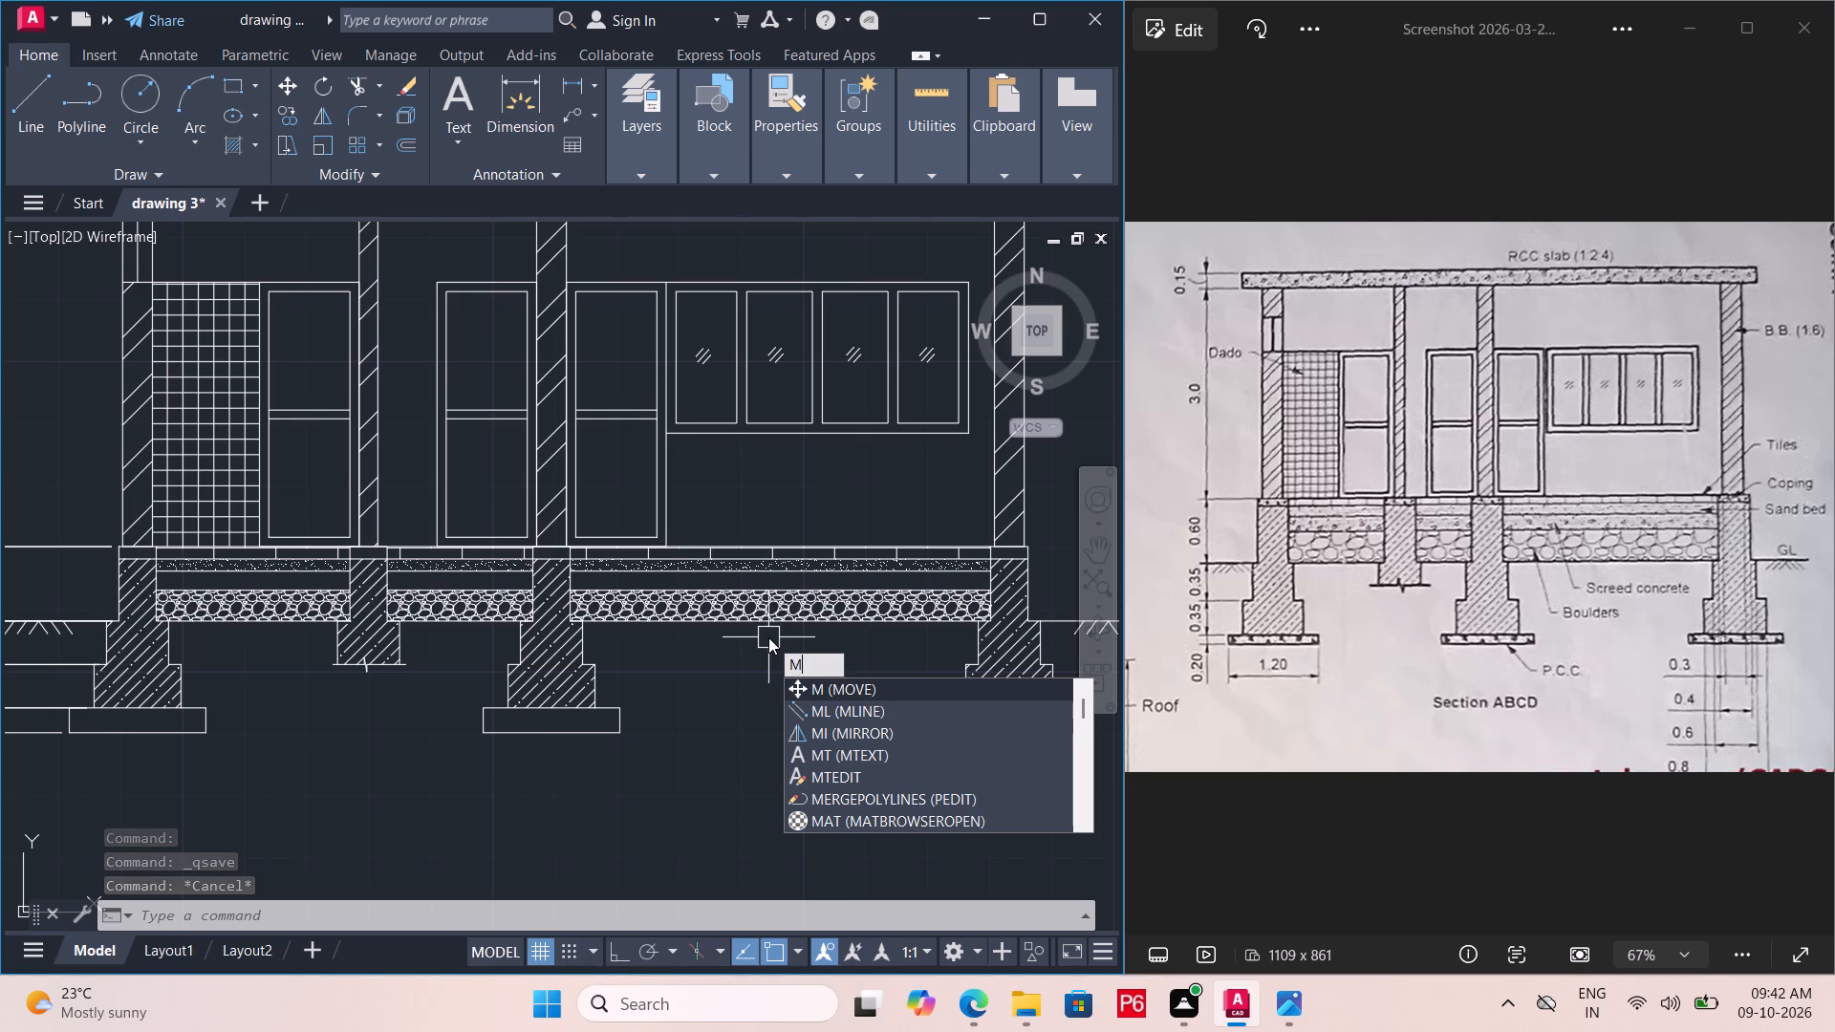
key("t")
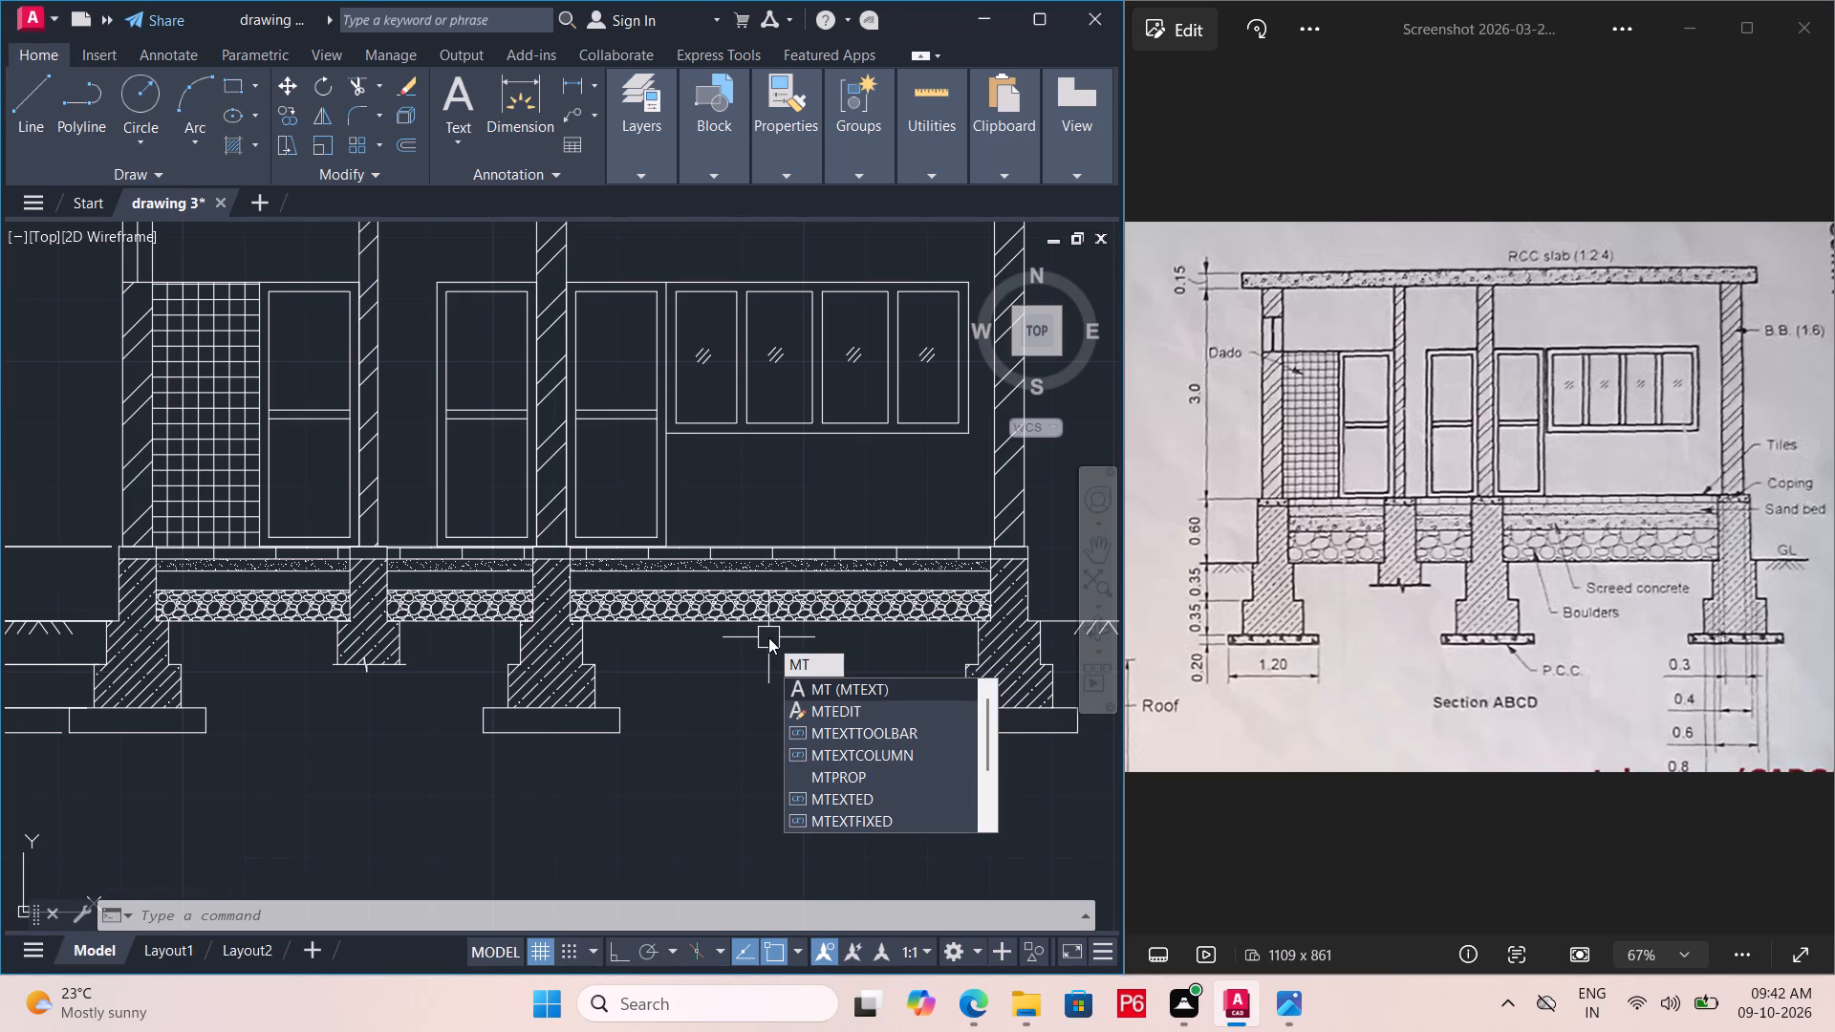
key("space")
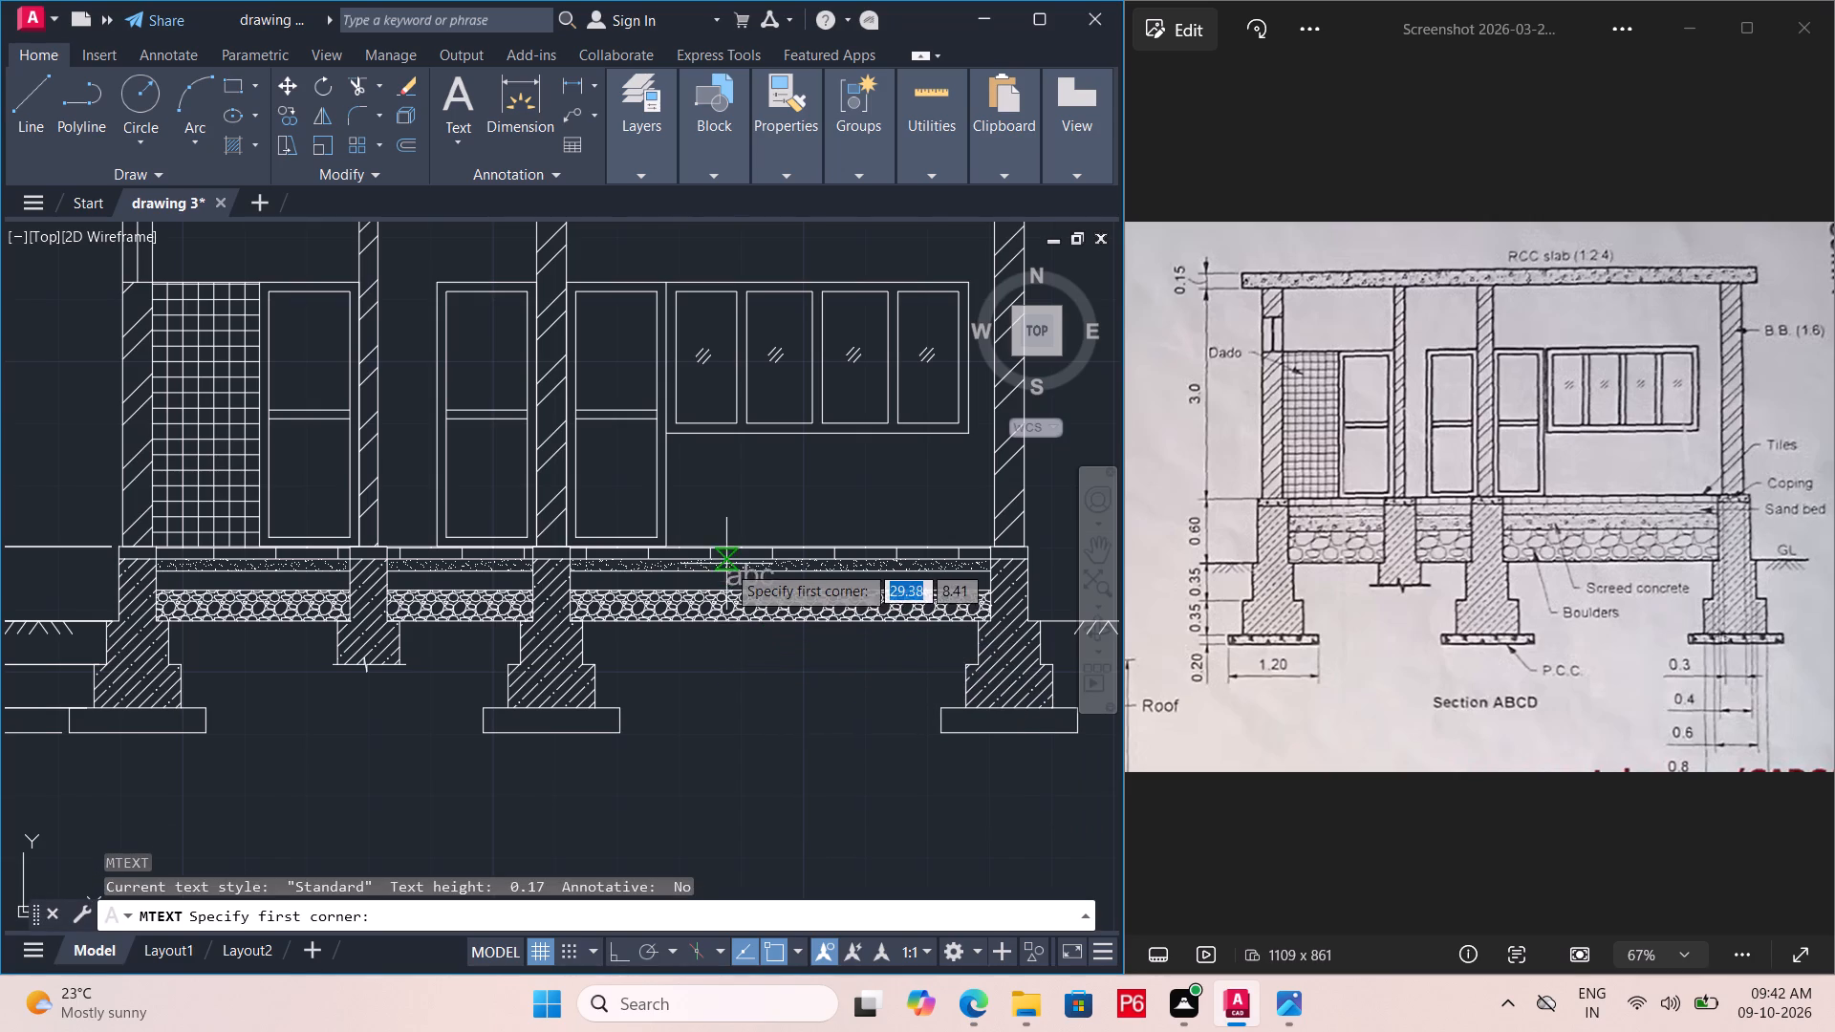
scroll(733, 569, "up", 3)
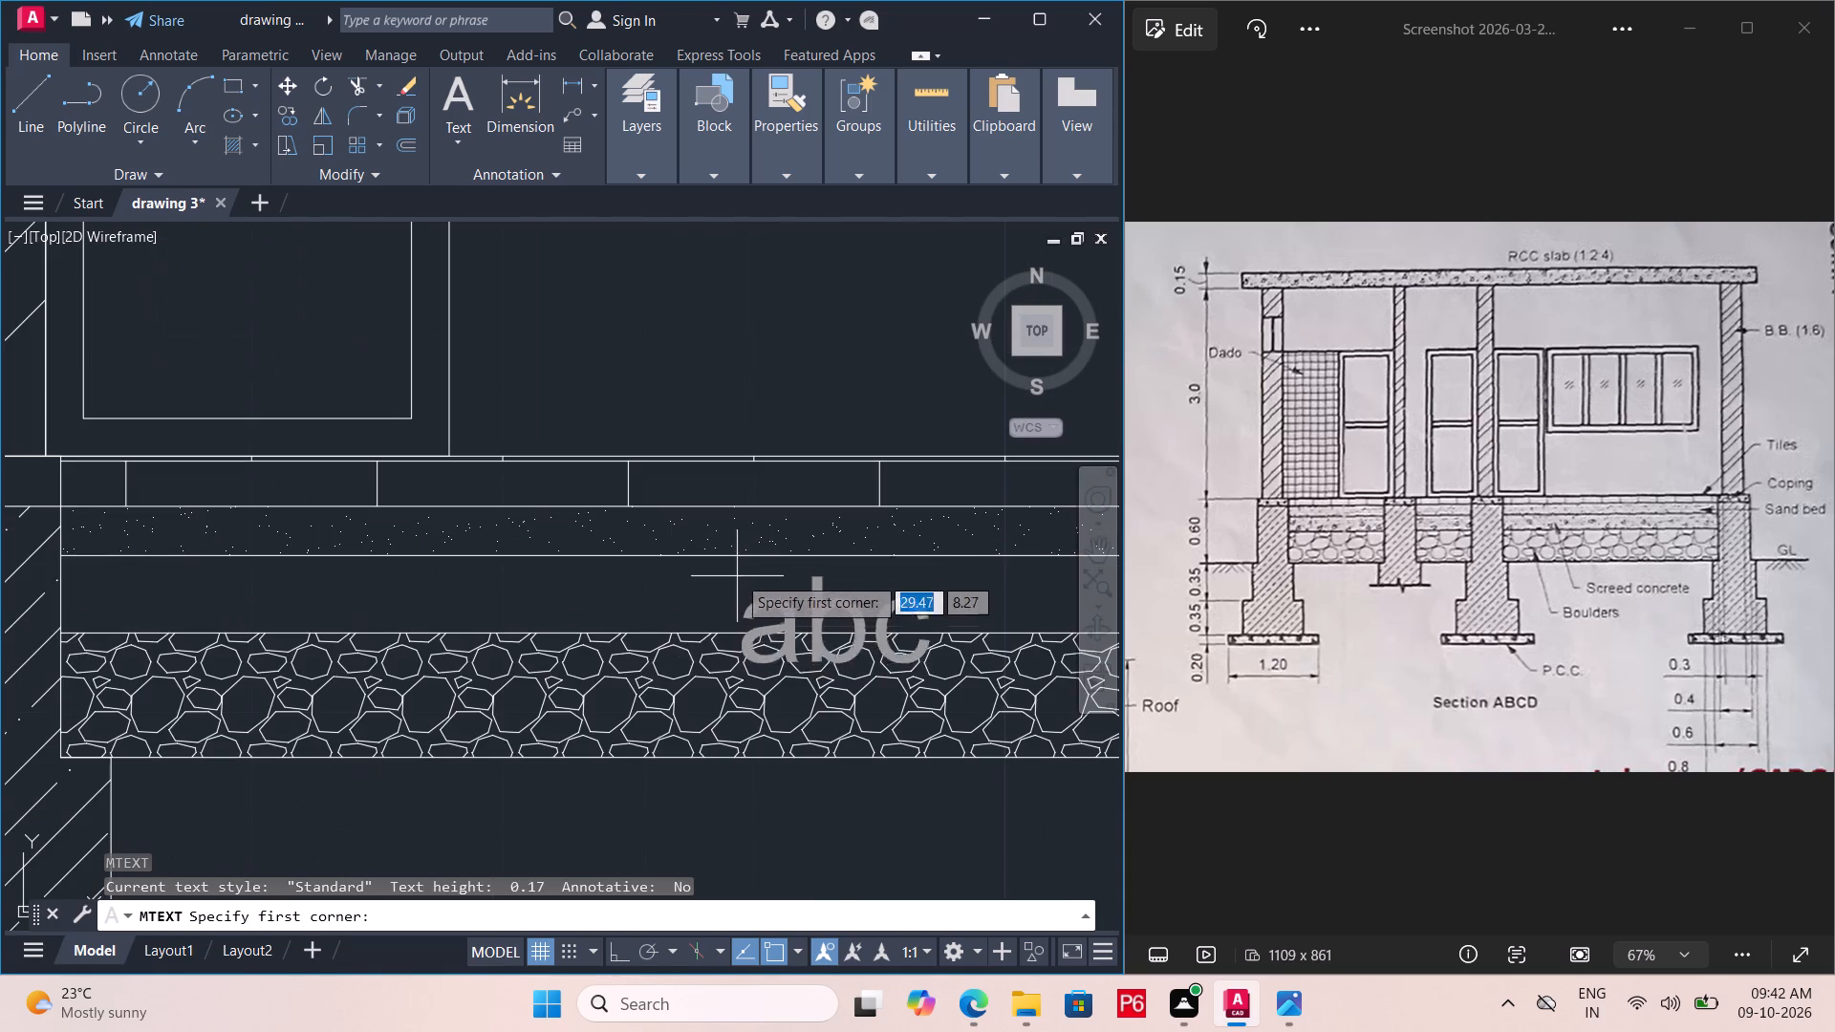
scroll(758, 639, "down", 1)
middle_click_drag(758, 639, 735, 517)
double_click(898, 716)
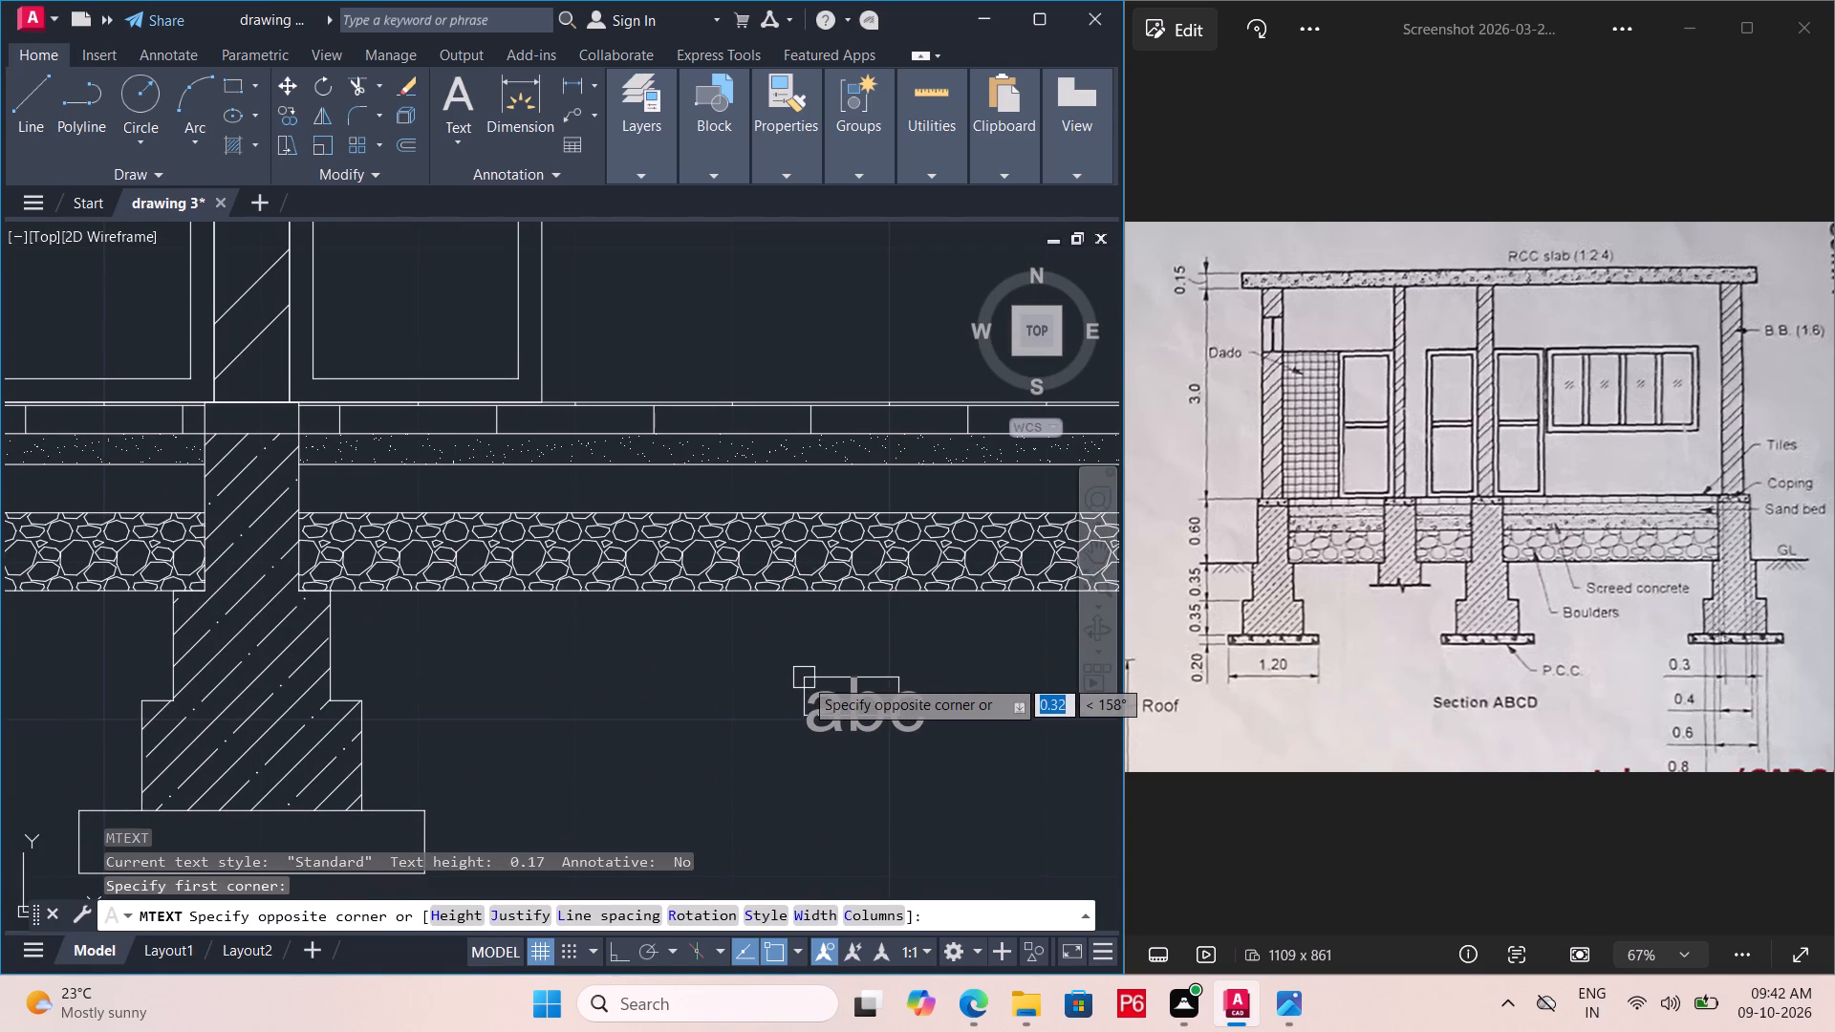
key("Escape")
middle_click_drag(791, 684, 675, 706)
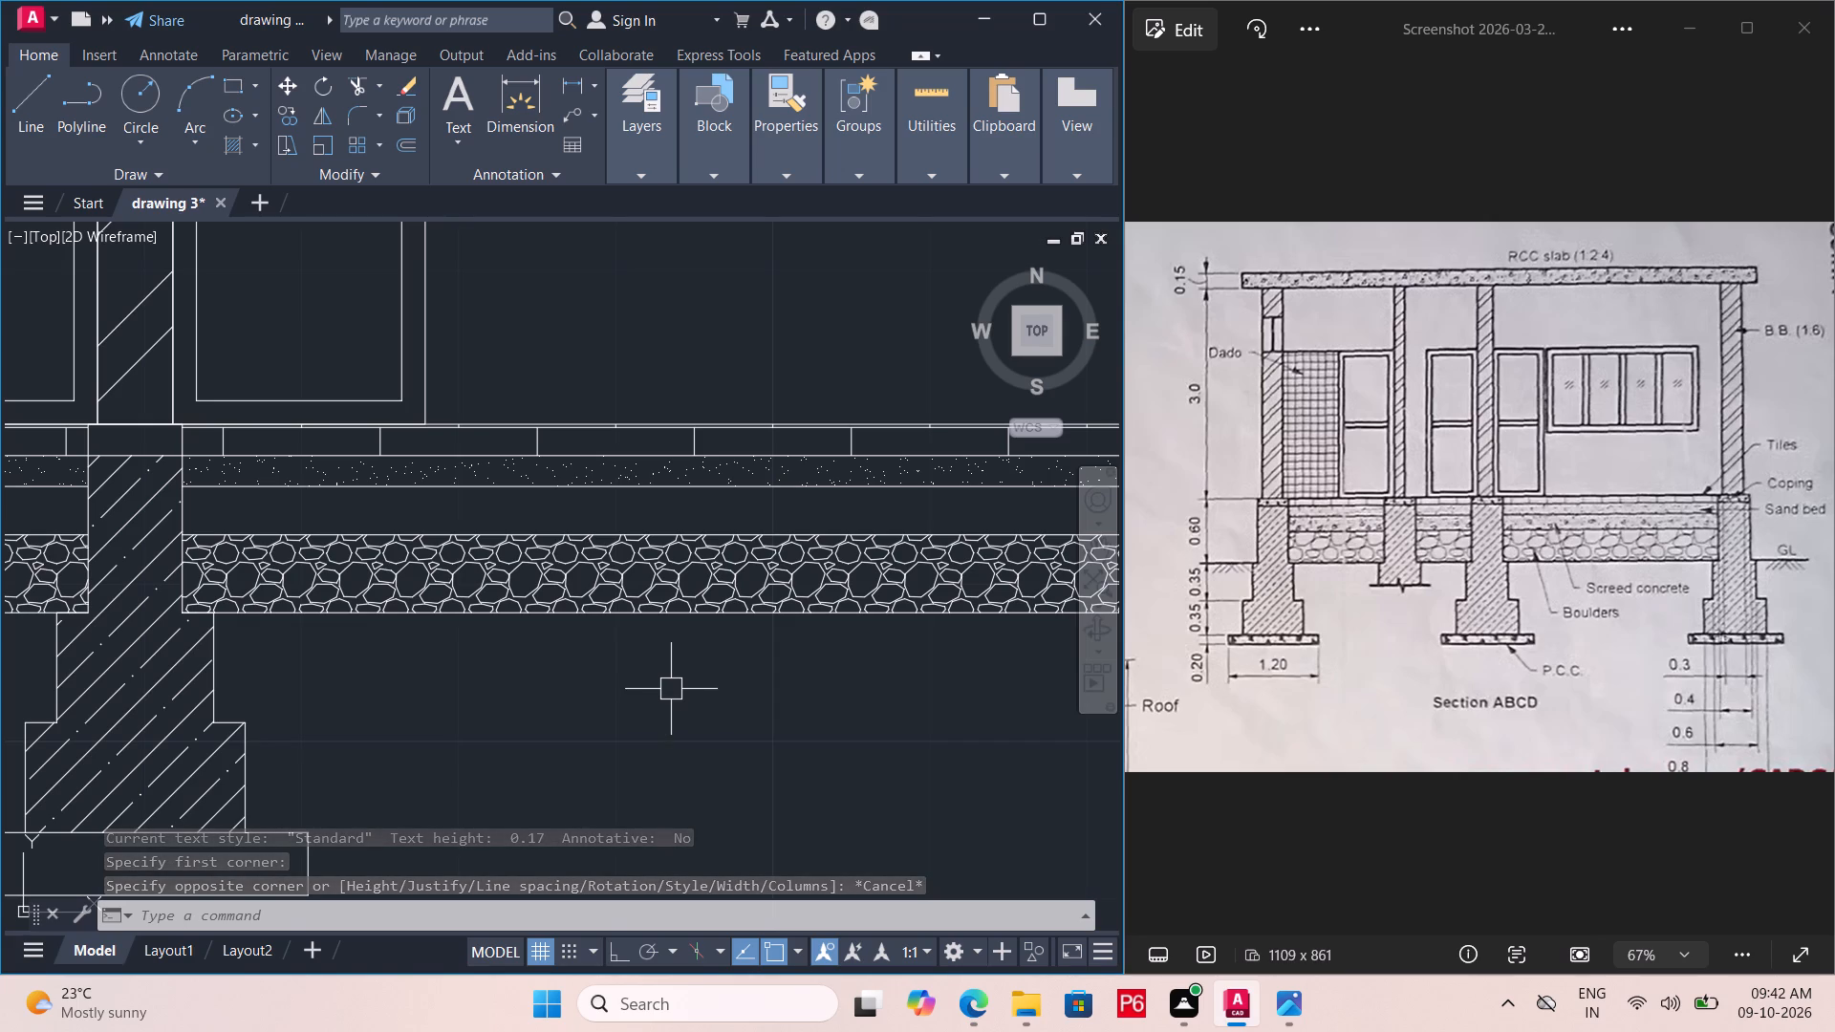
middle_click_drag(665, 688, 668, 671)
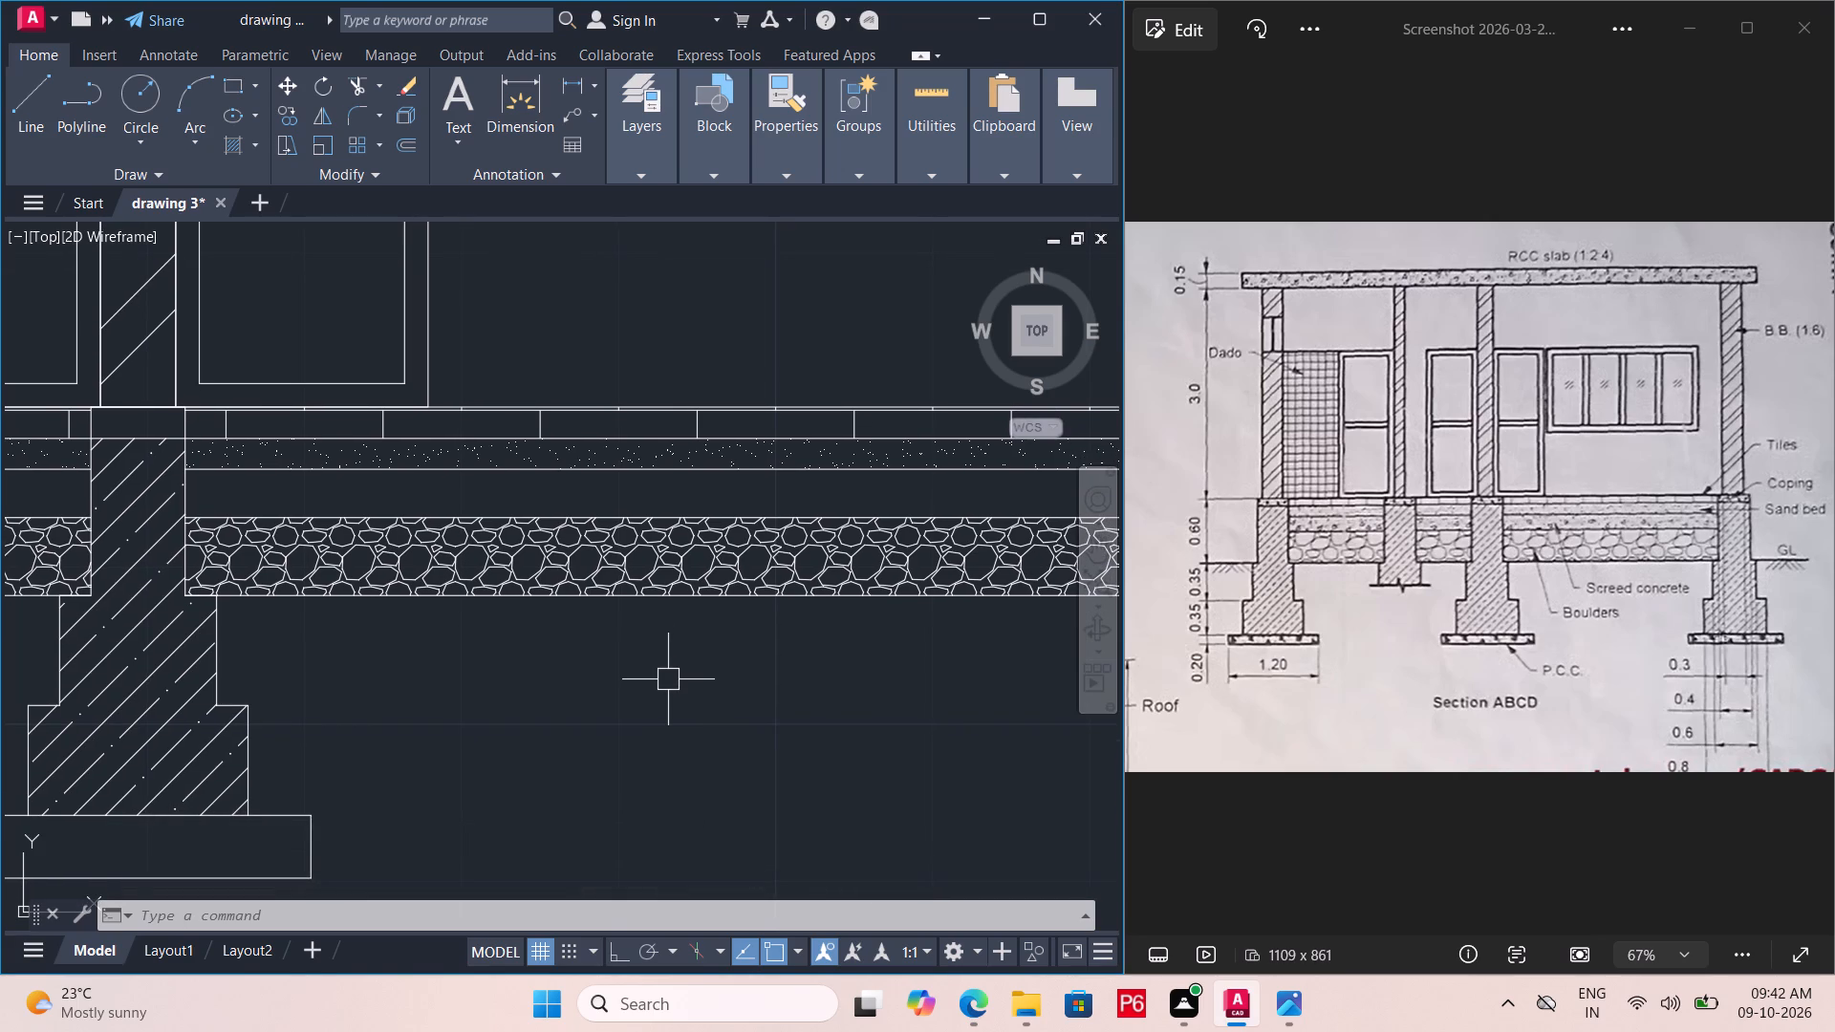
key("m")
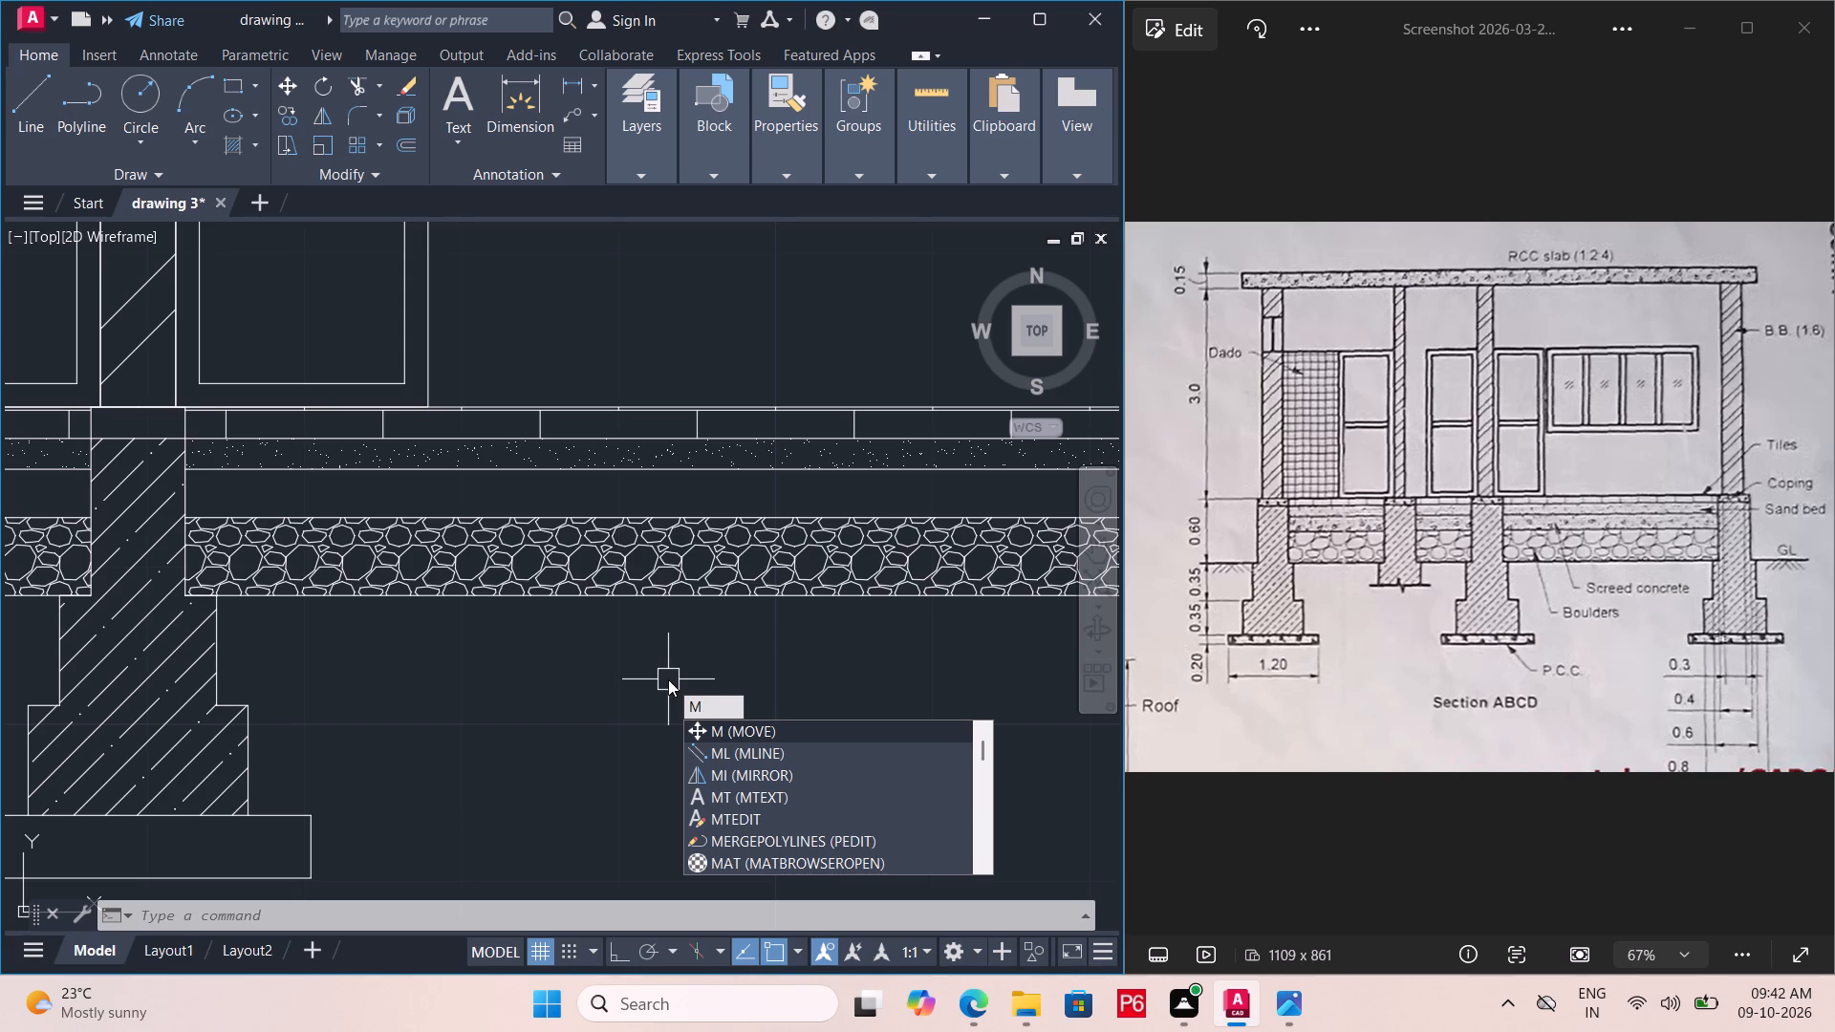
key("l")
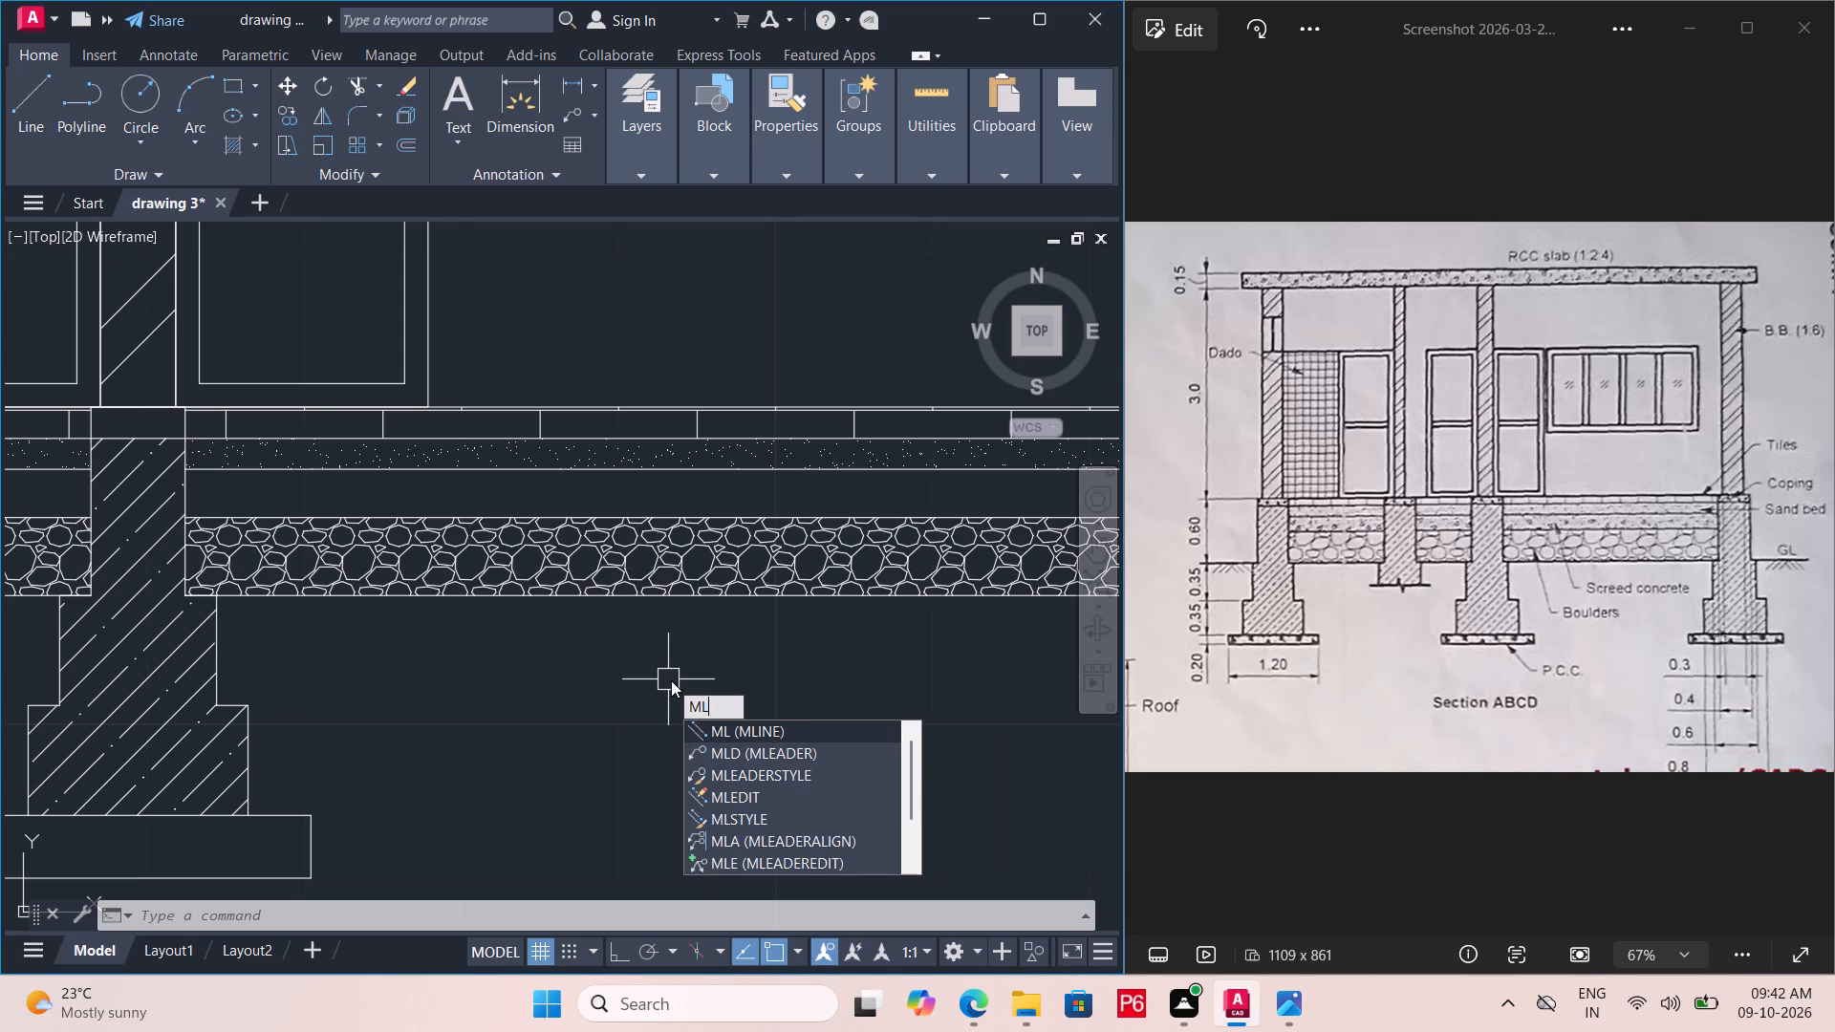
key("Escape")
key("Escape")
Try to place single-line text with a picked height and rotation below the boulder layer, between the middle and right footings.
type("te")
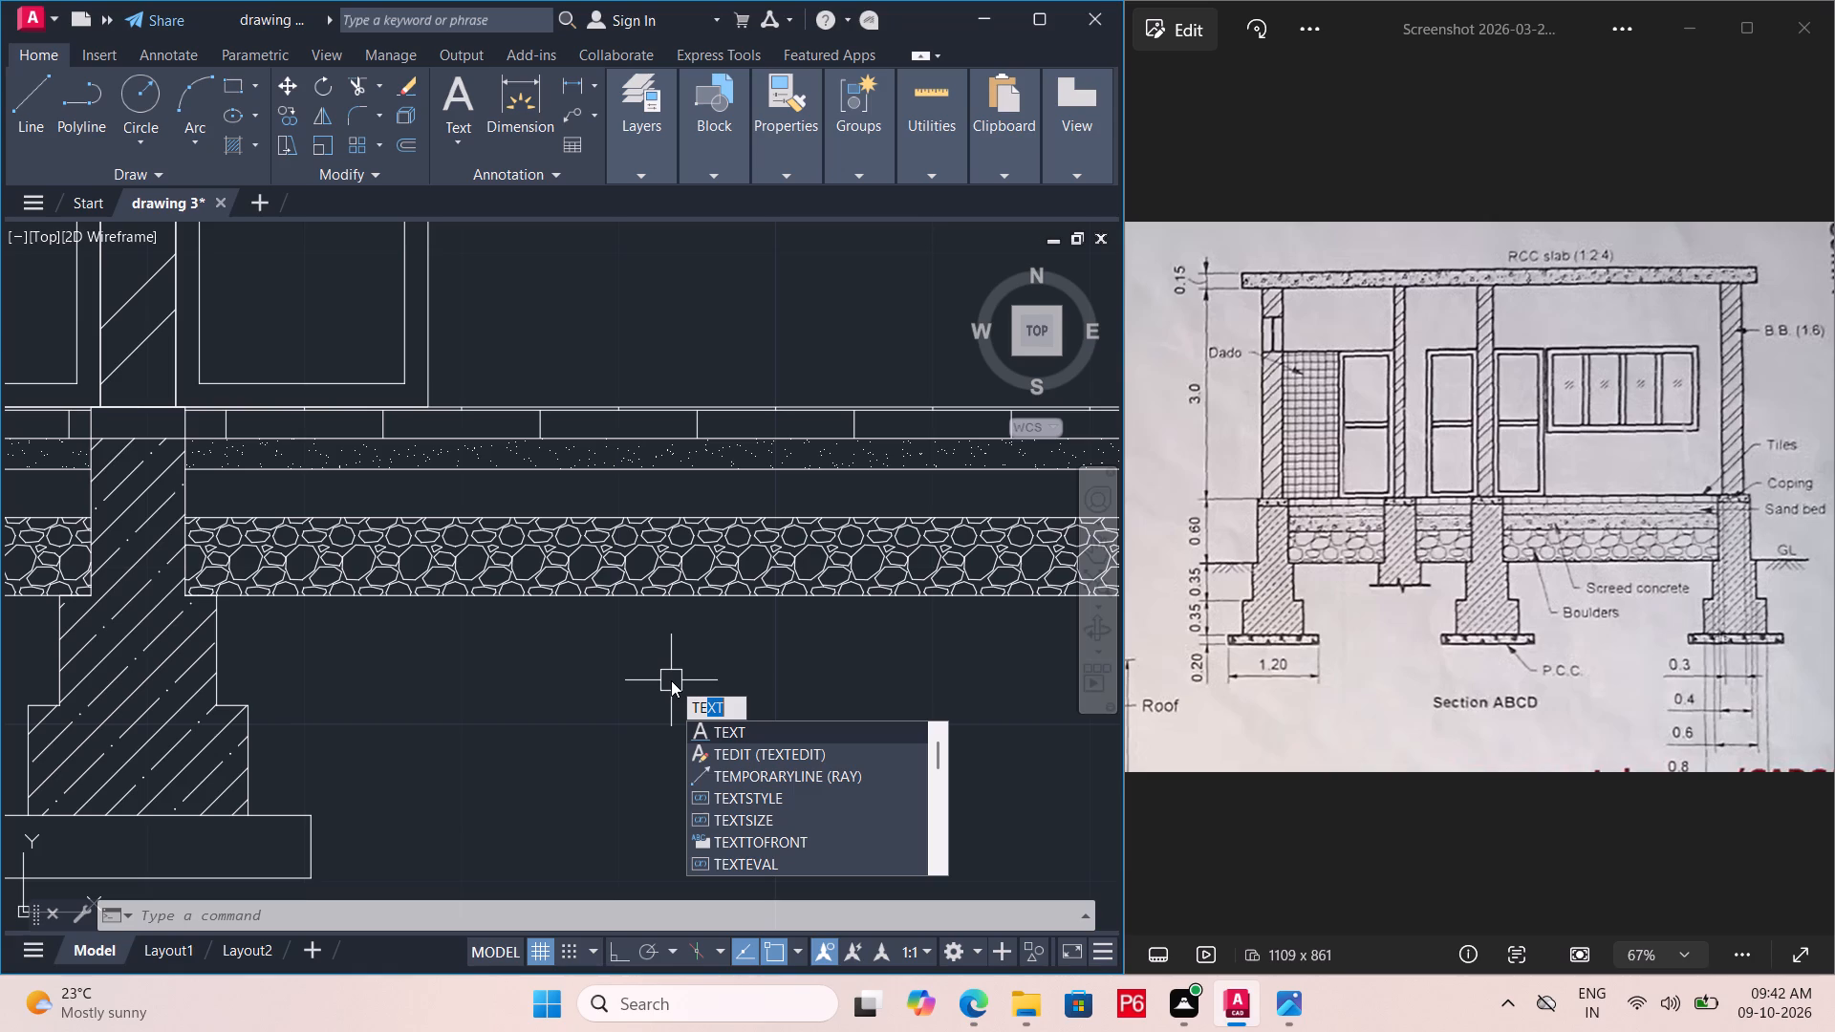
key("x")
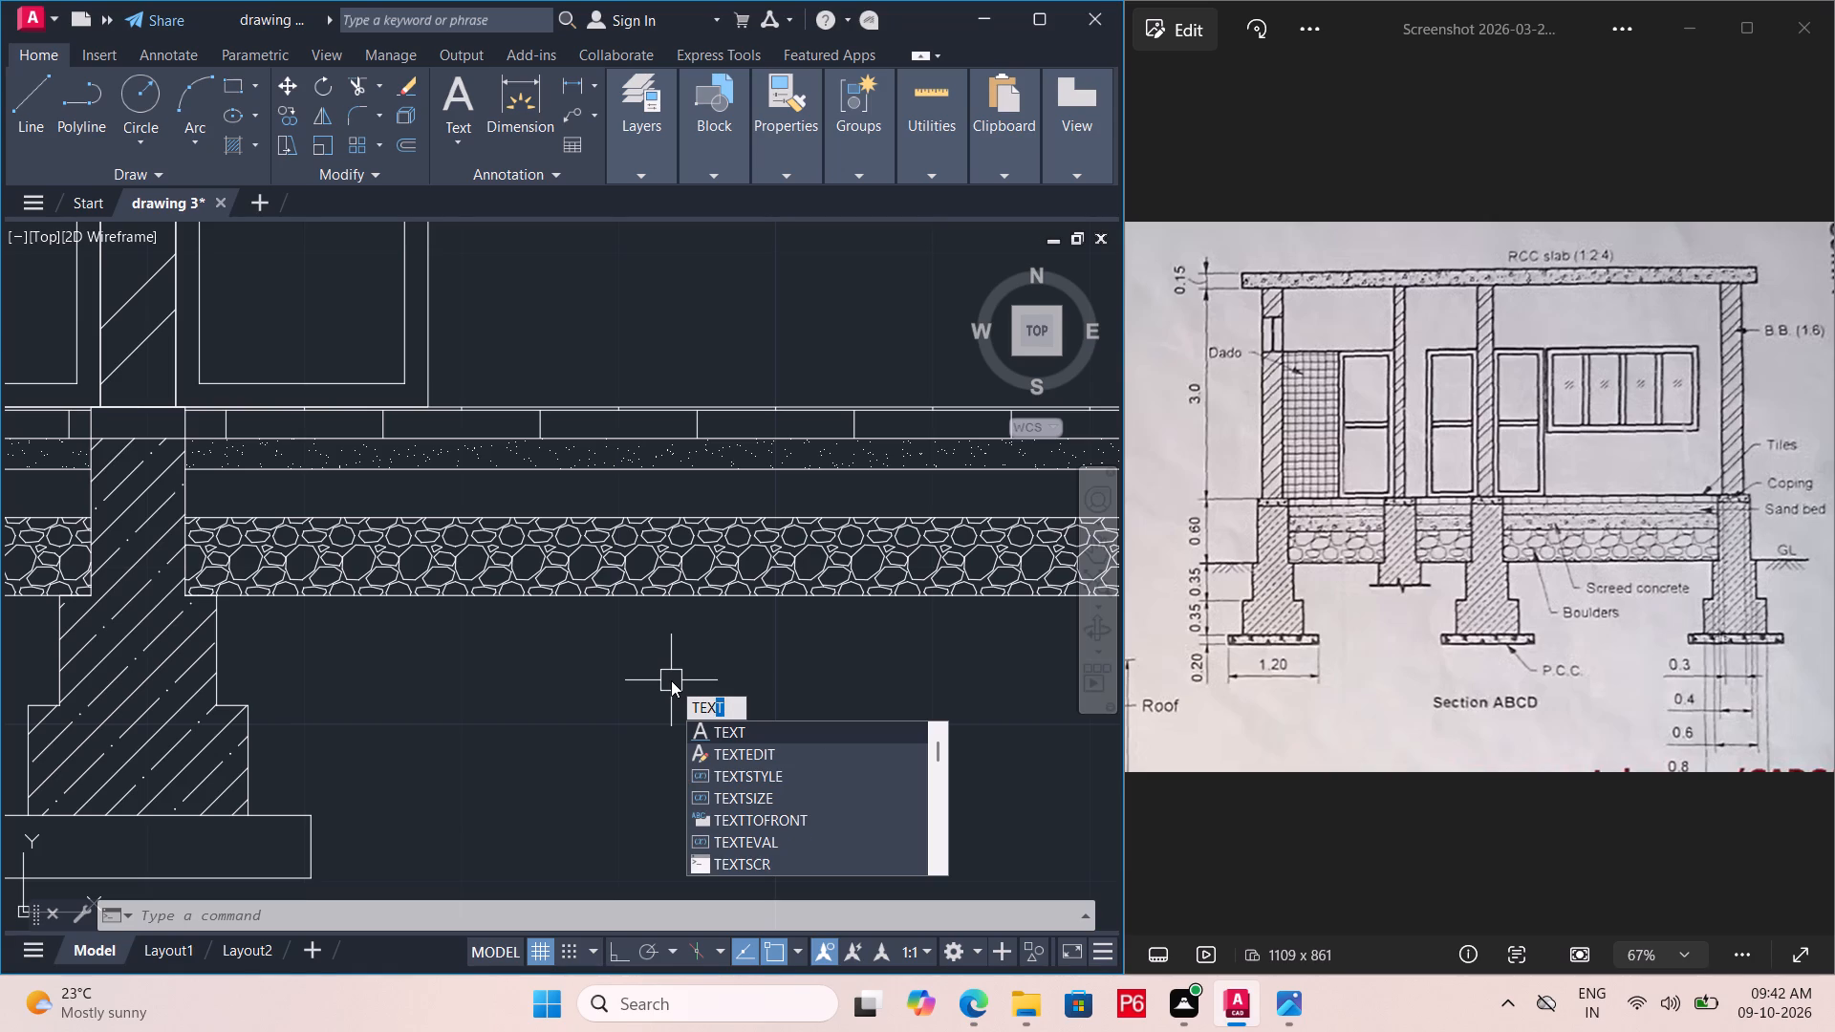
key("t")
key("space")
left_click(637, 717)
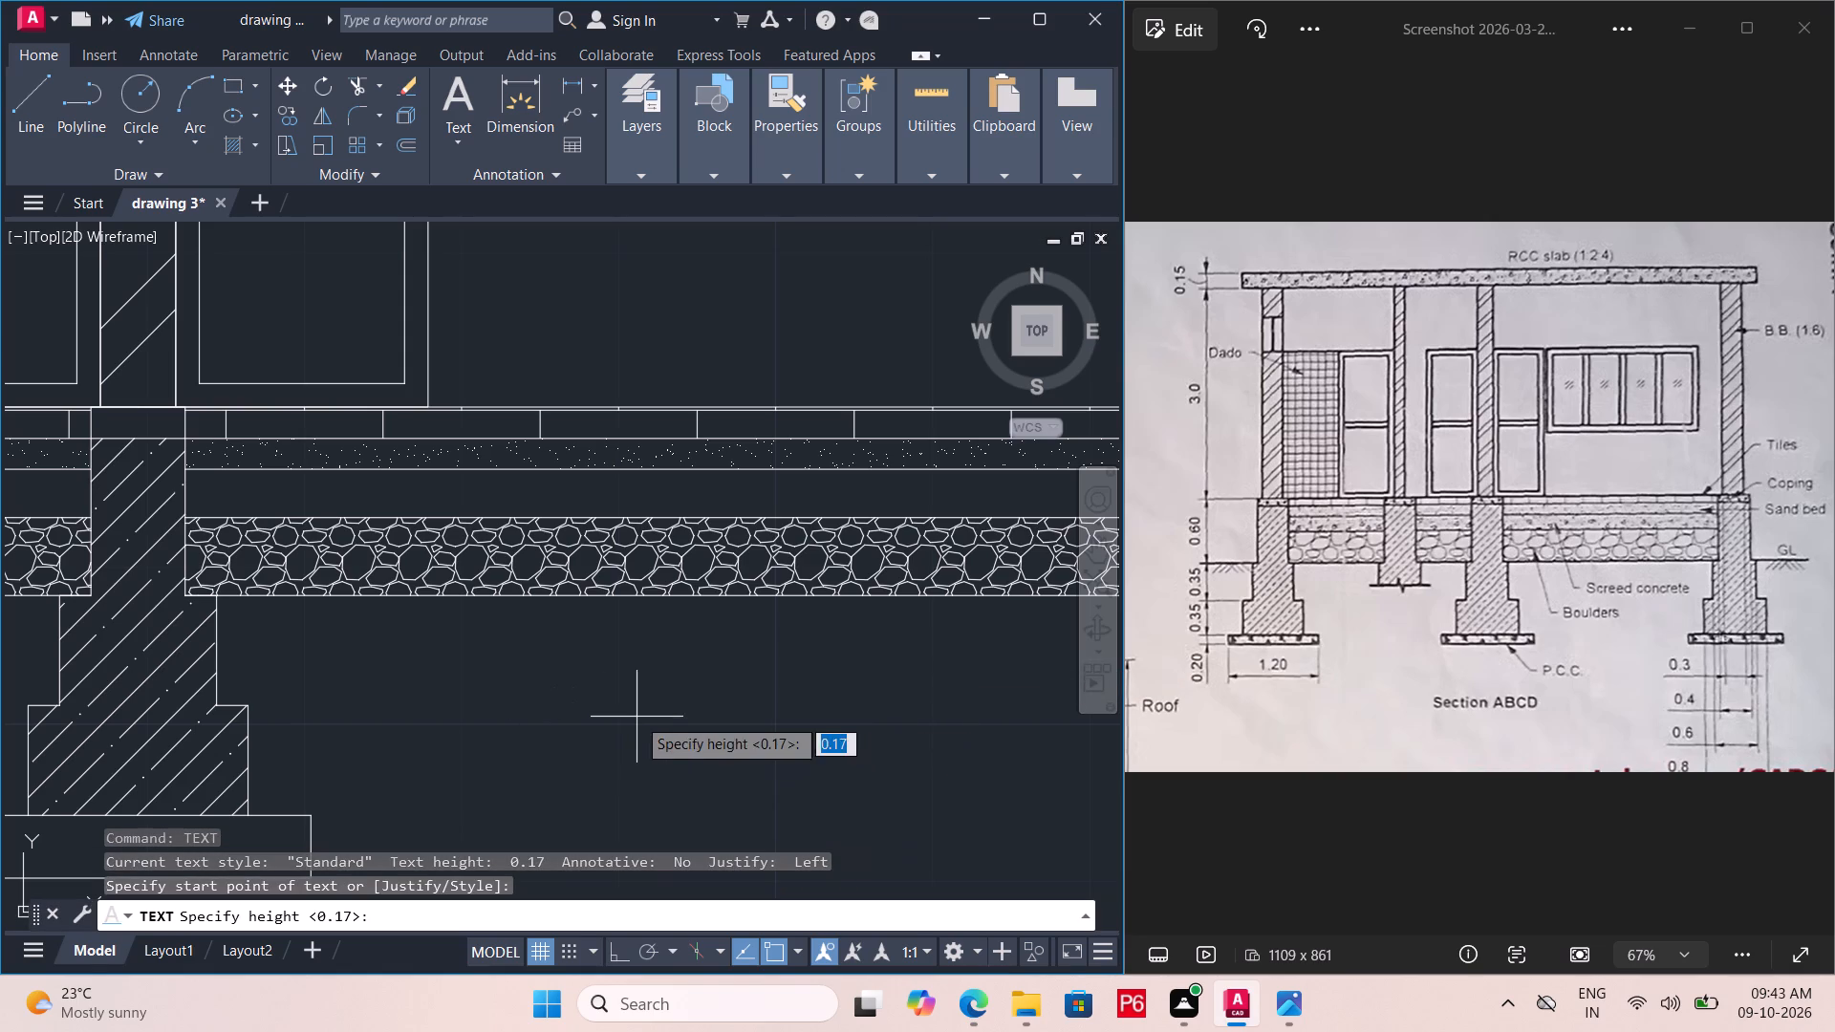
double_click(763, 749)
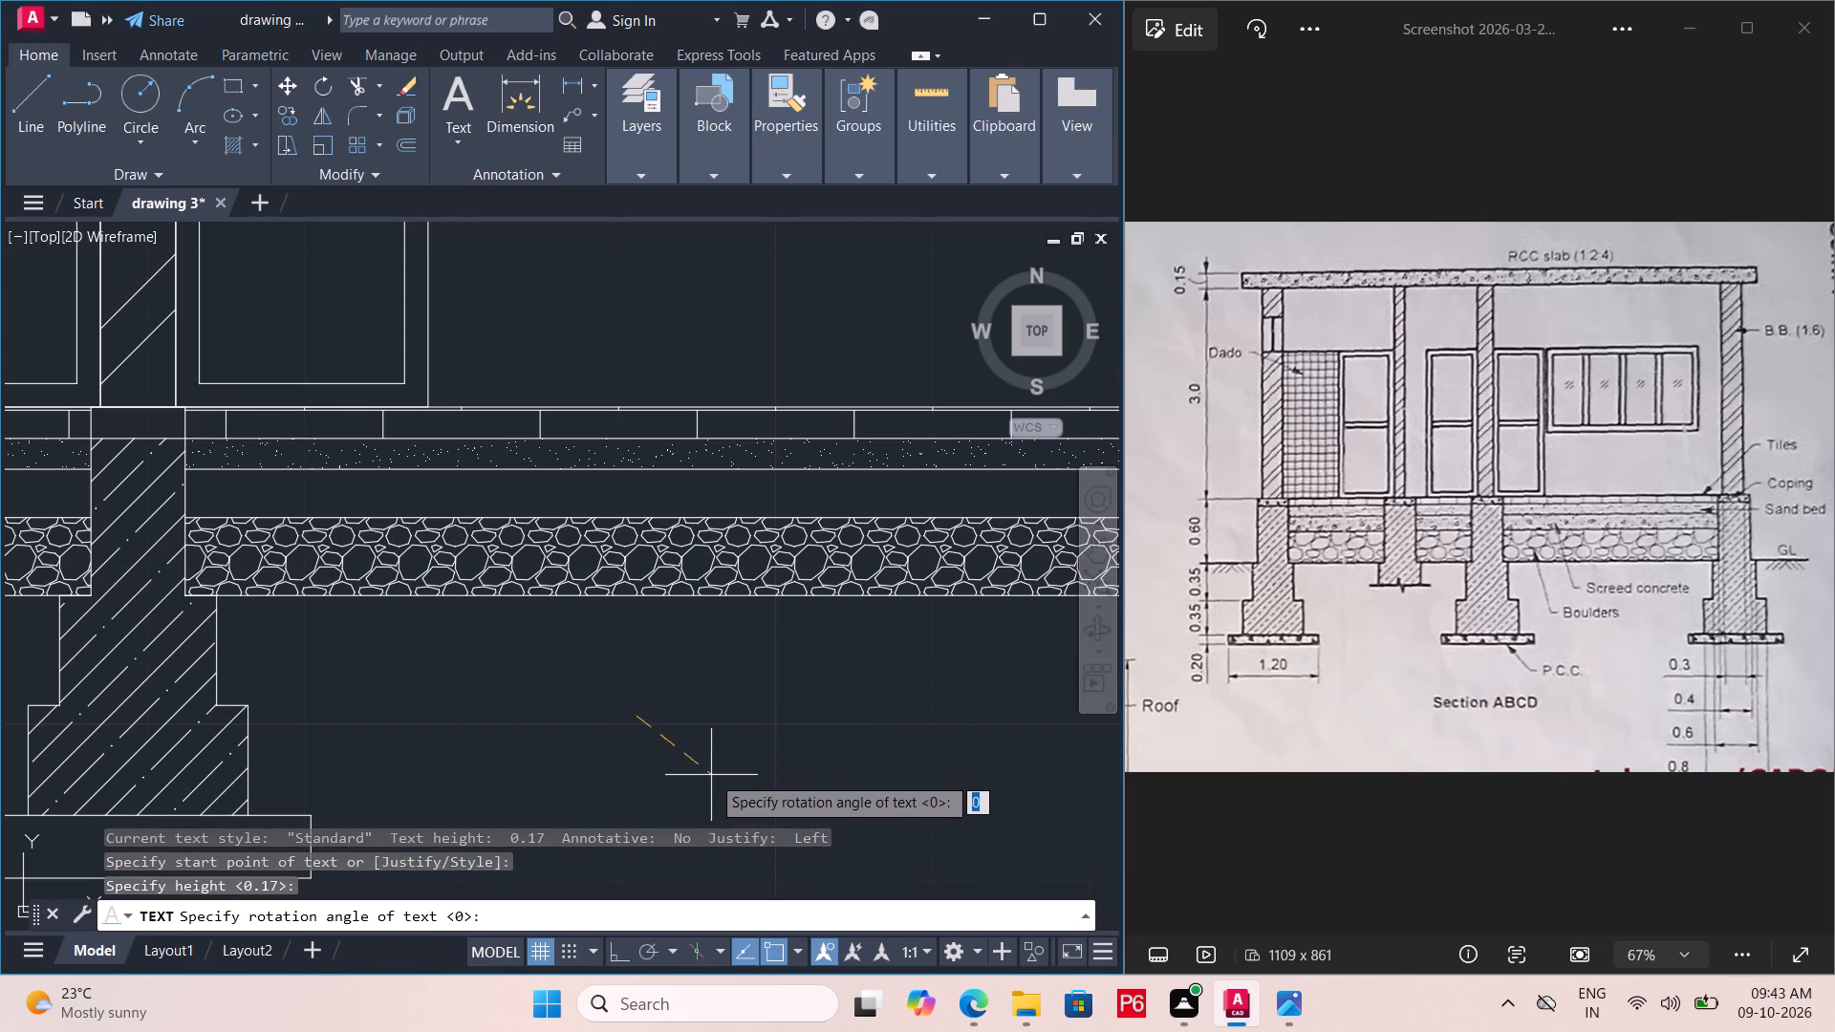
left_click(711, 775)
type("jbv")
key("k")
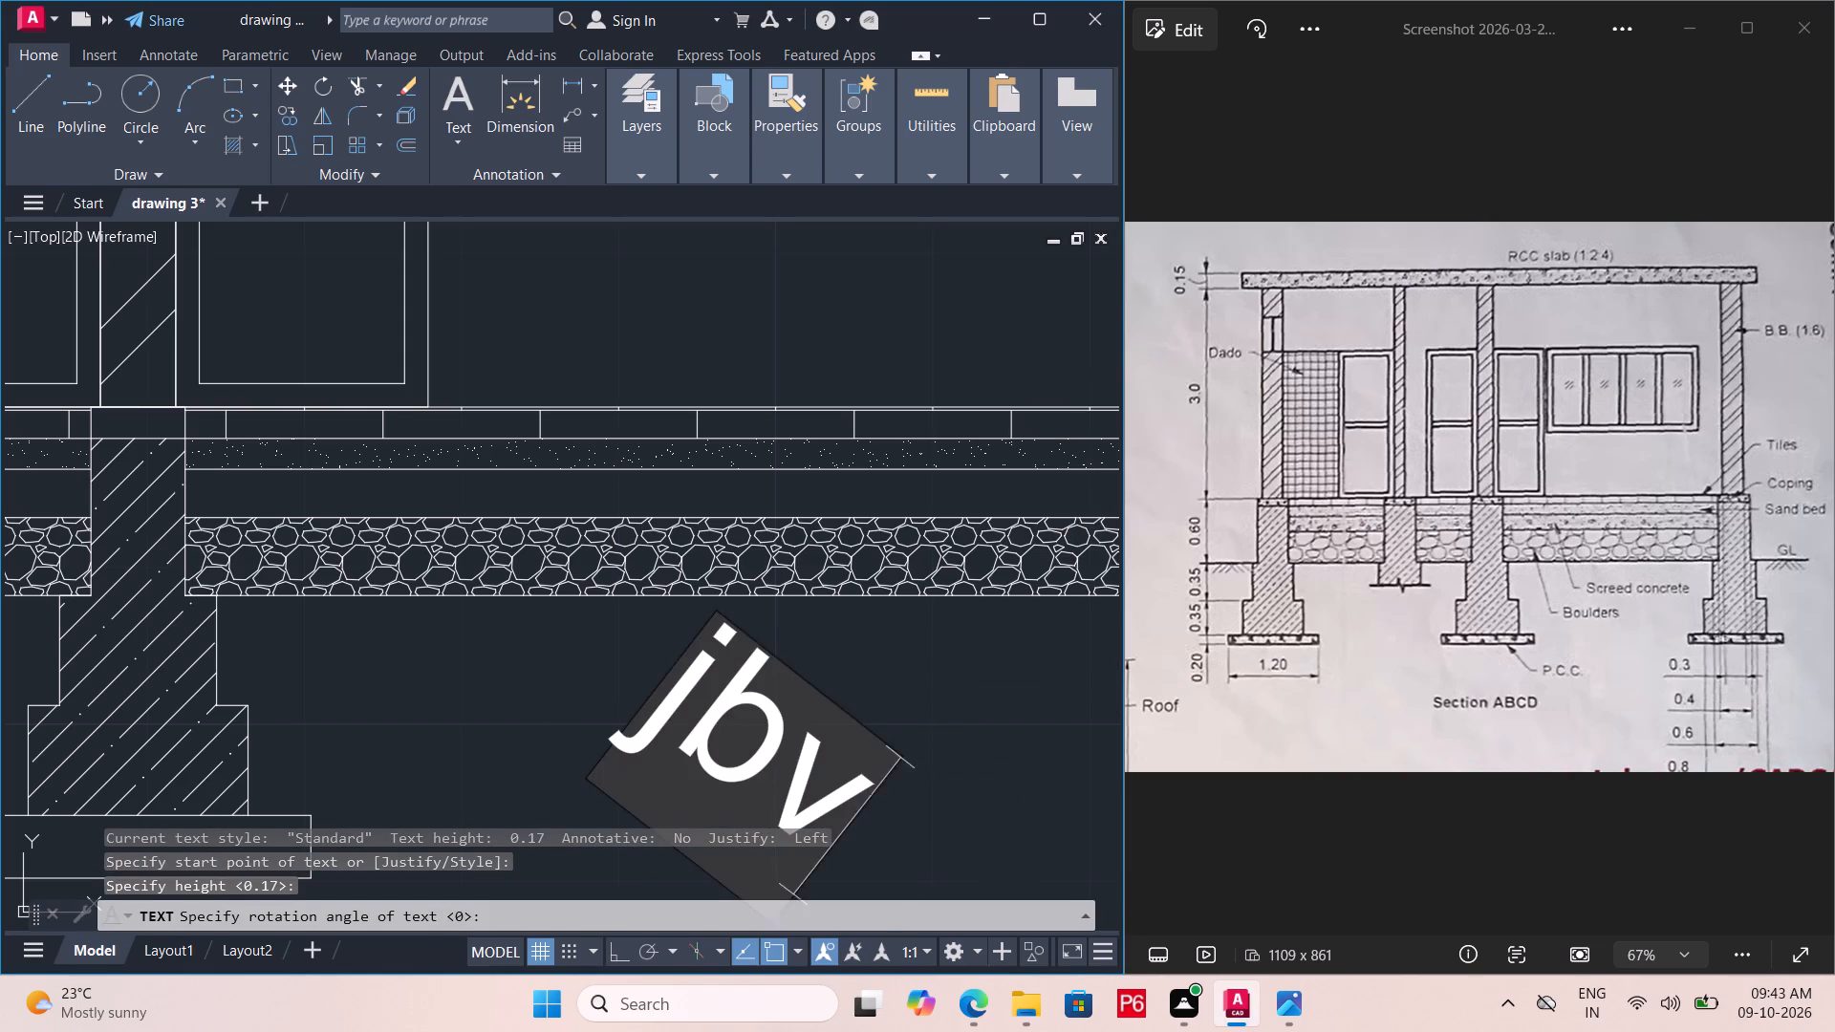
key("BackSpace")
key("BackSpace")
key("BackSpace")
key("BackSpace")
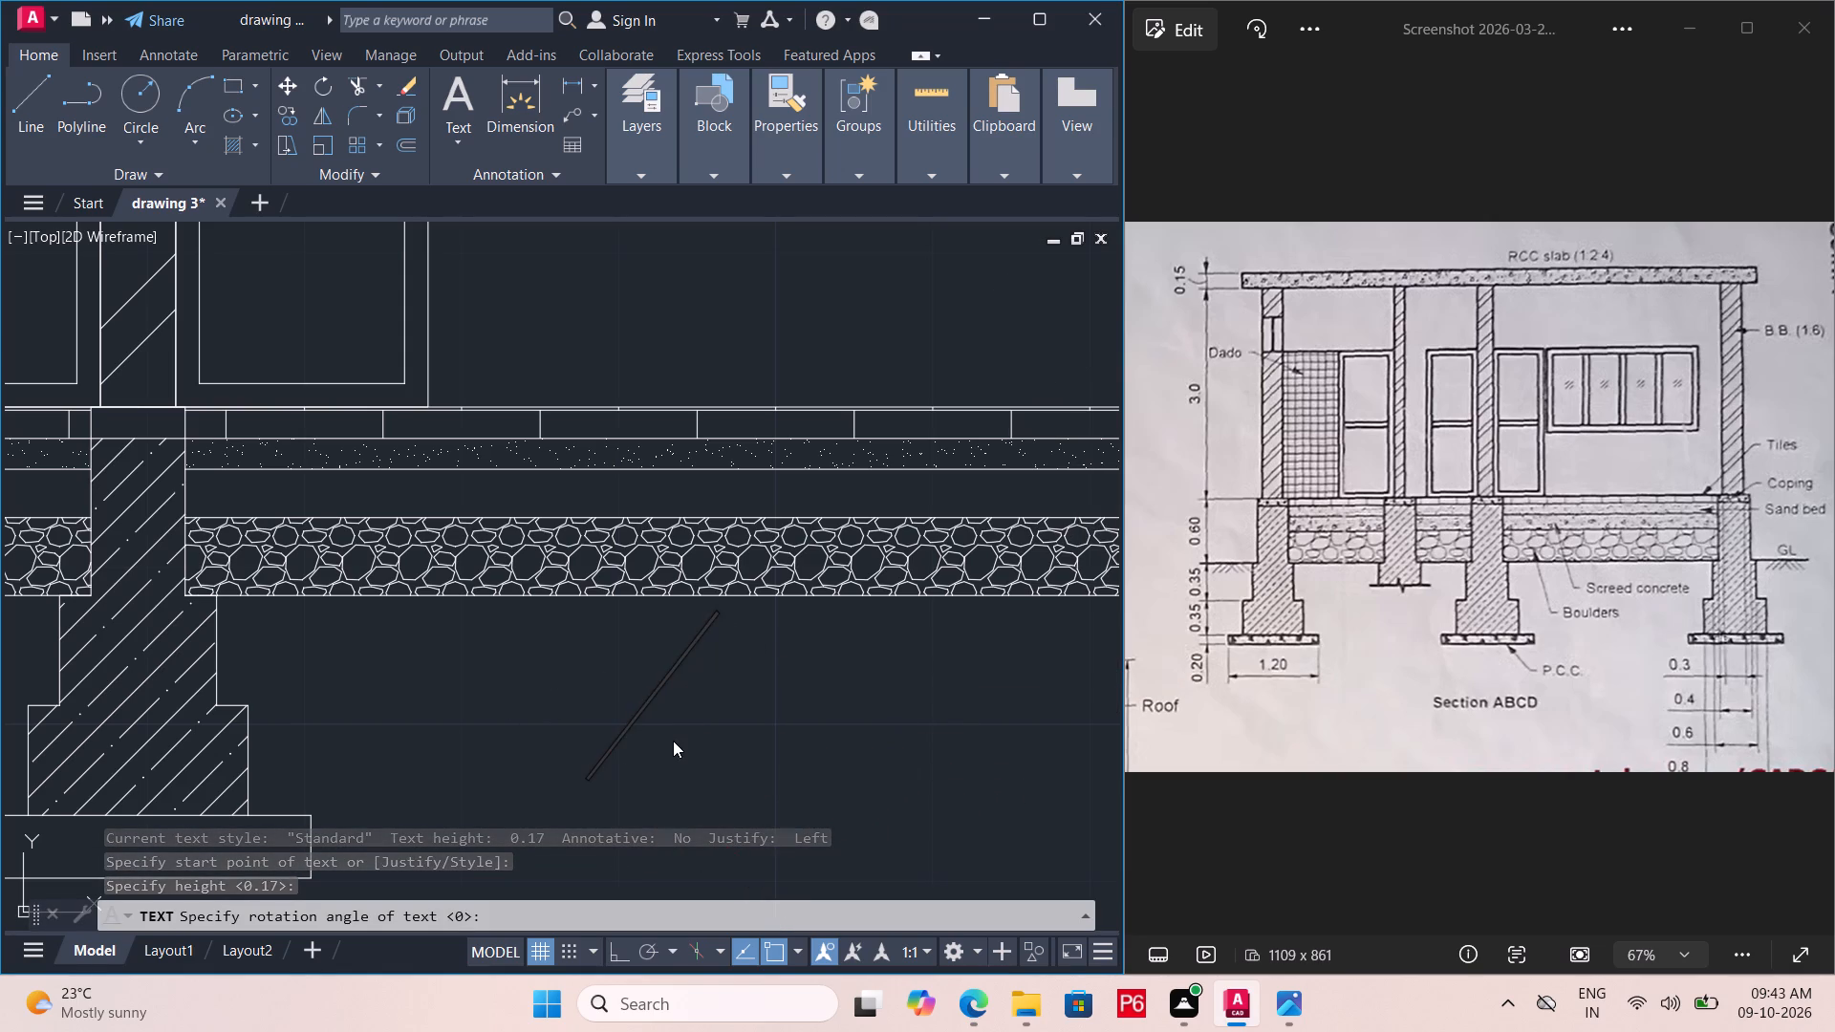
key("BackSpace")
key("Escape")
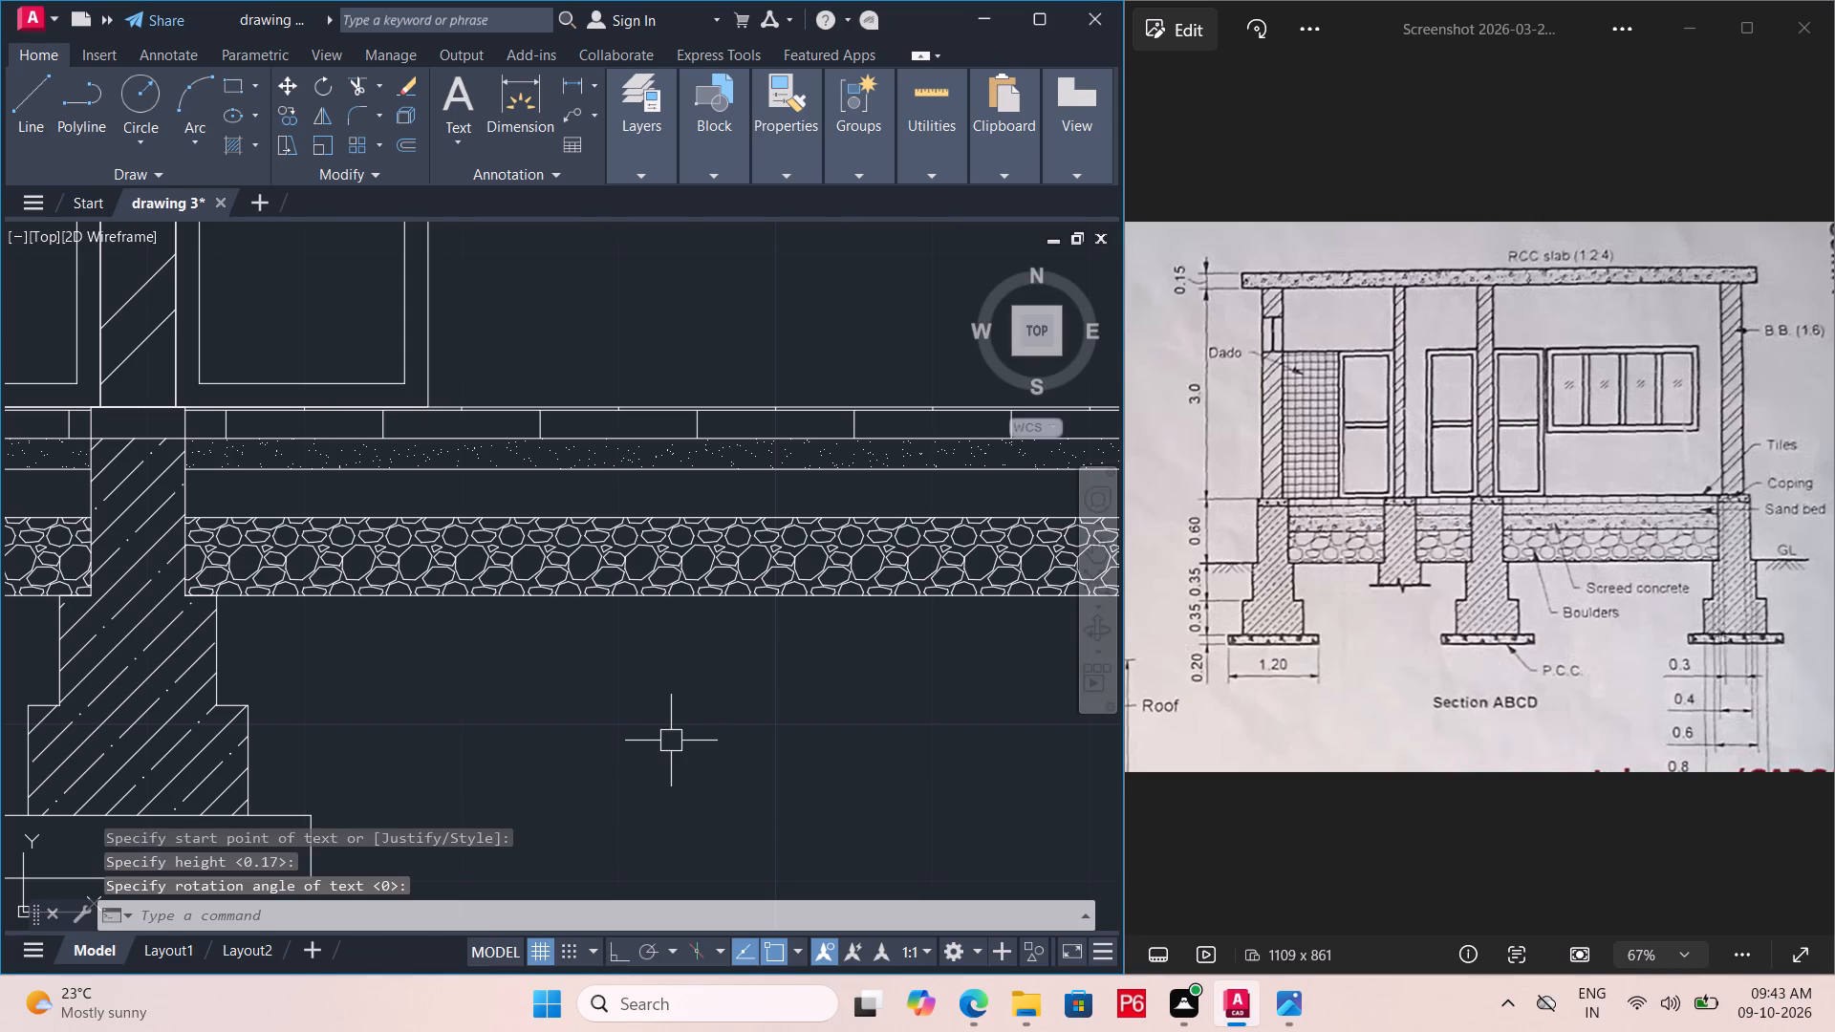
Save the drawing.
scroll(685, 737, "down", 2)
key("ctrl+s")
key("ctrl+s")
key("ctrl+s")
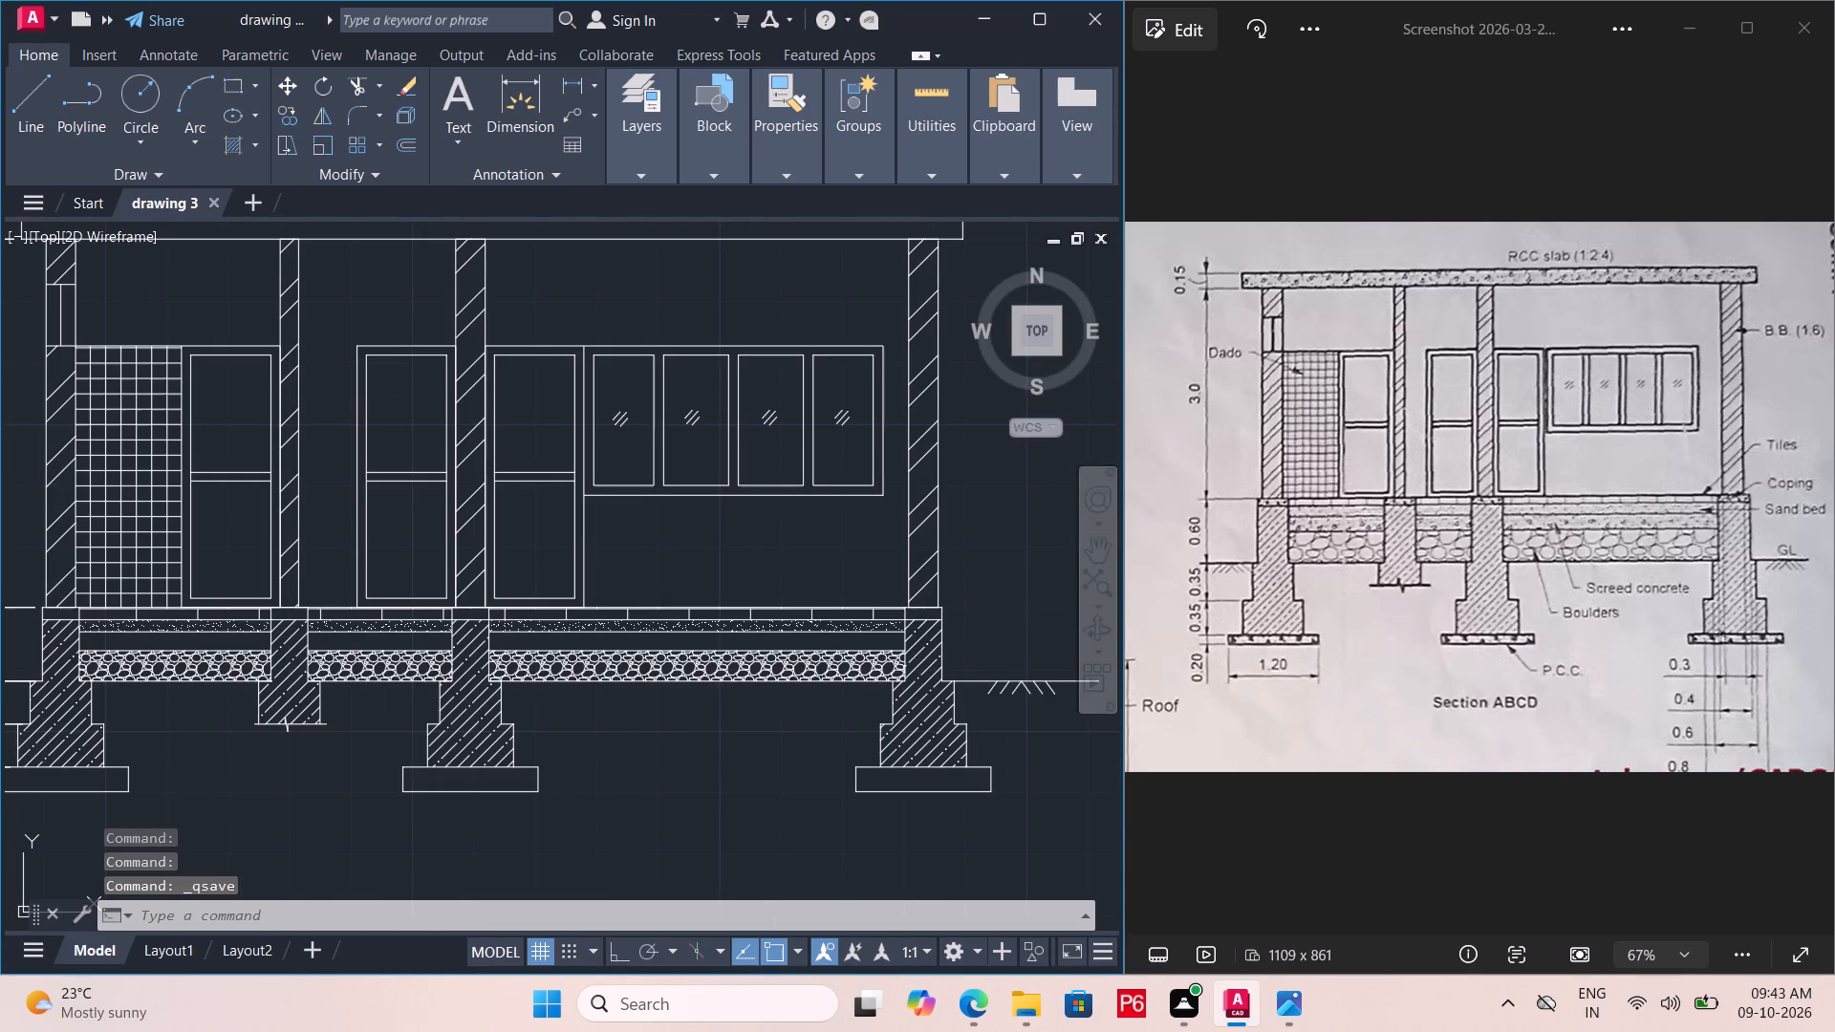
key("ctrl+s")
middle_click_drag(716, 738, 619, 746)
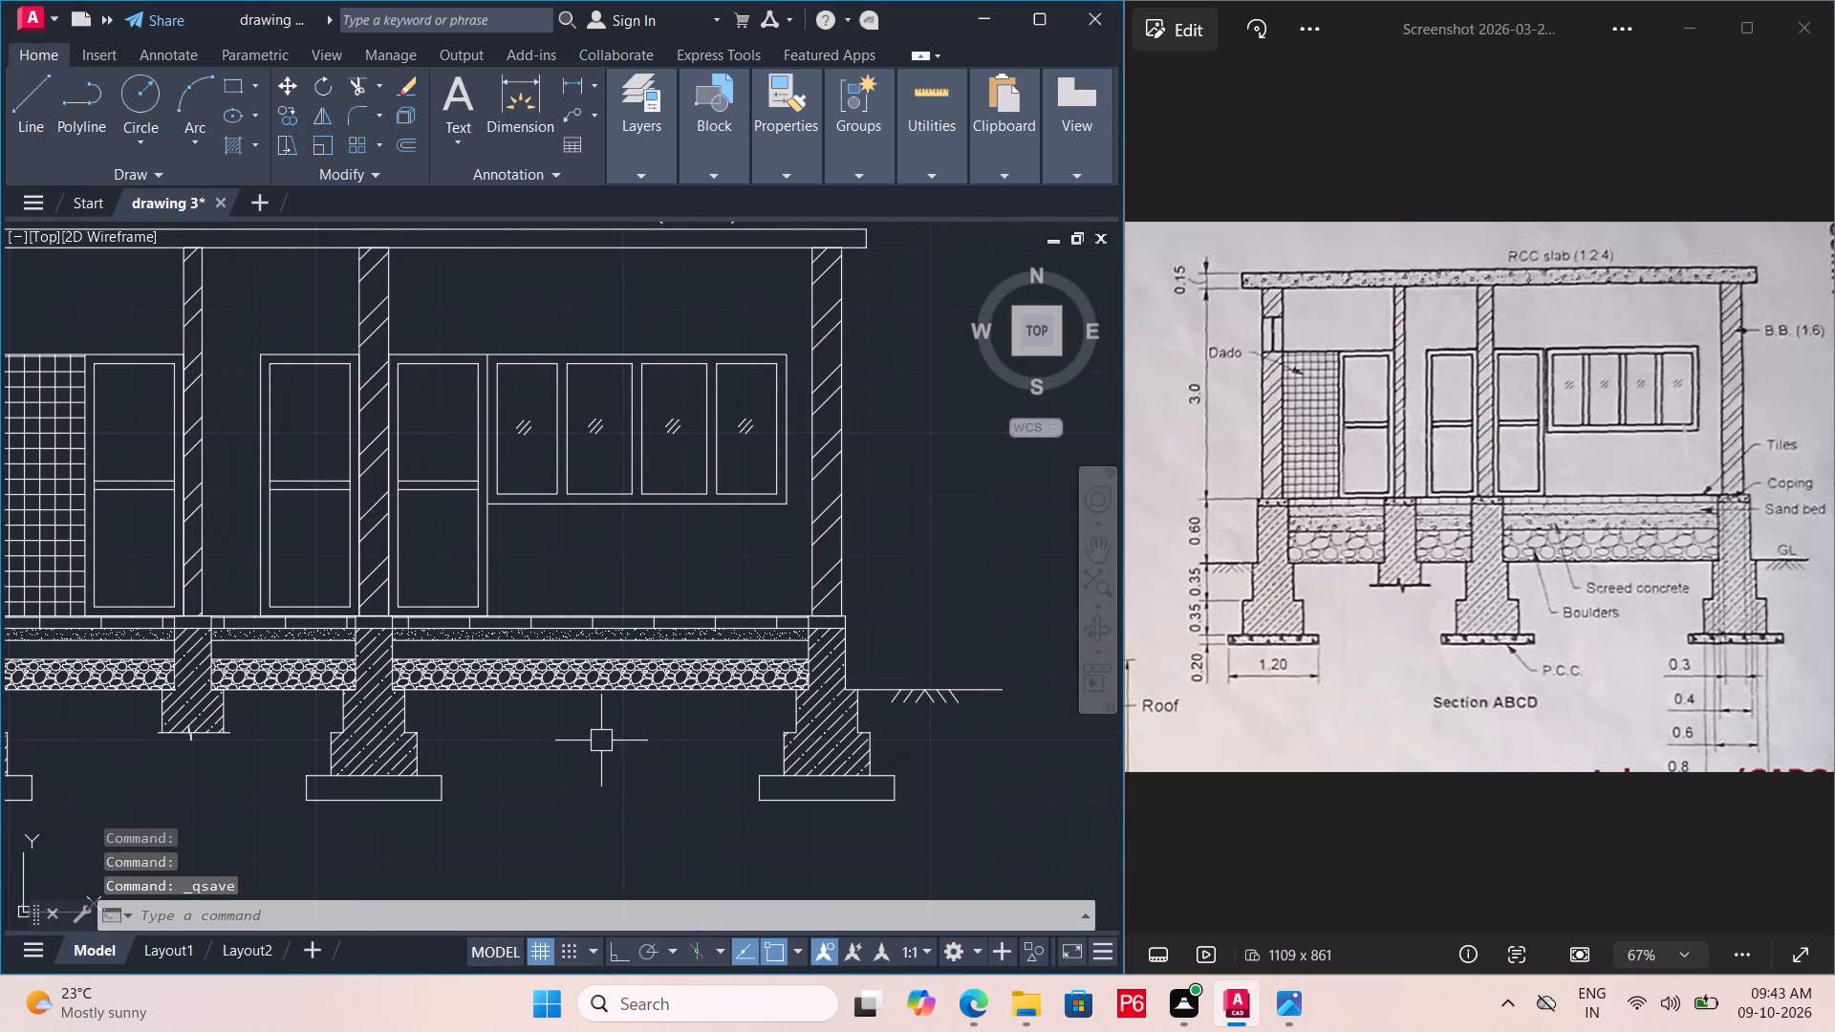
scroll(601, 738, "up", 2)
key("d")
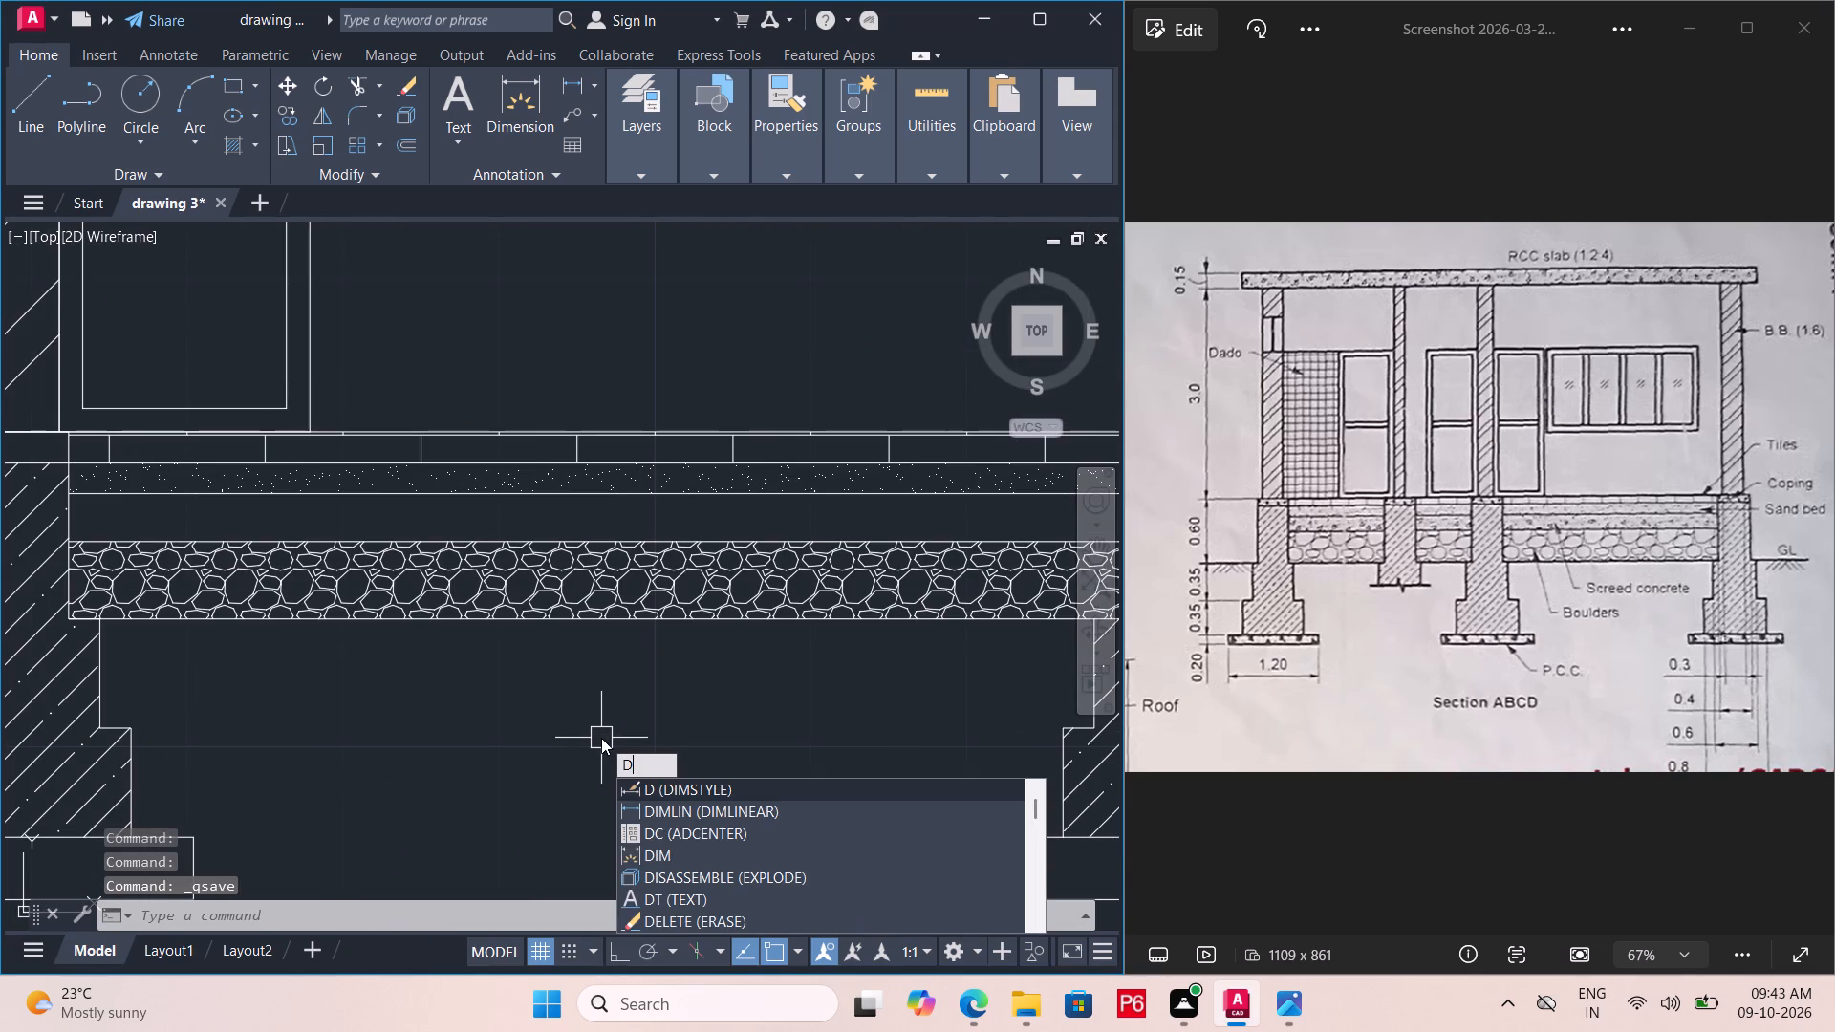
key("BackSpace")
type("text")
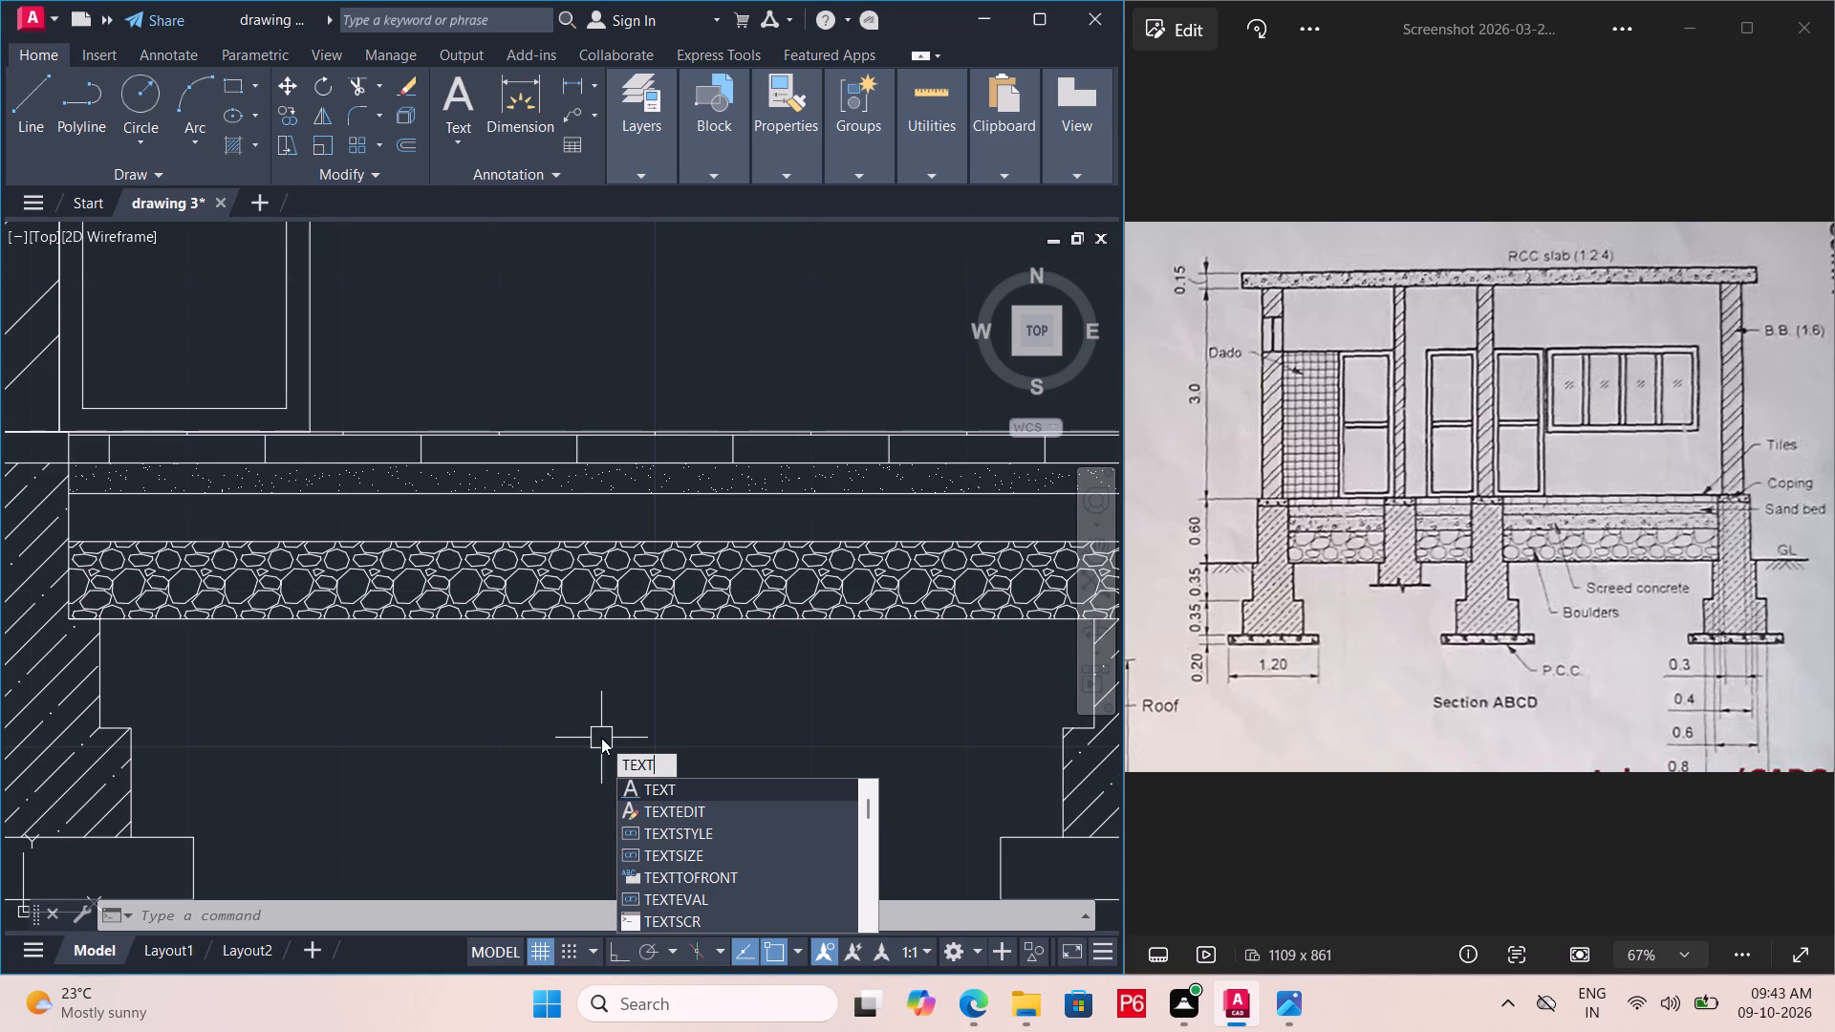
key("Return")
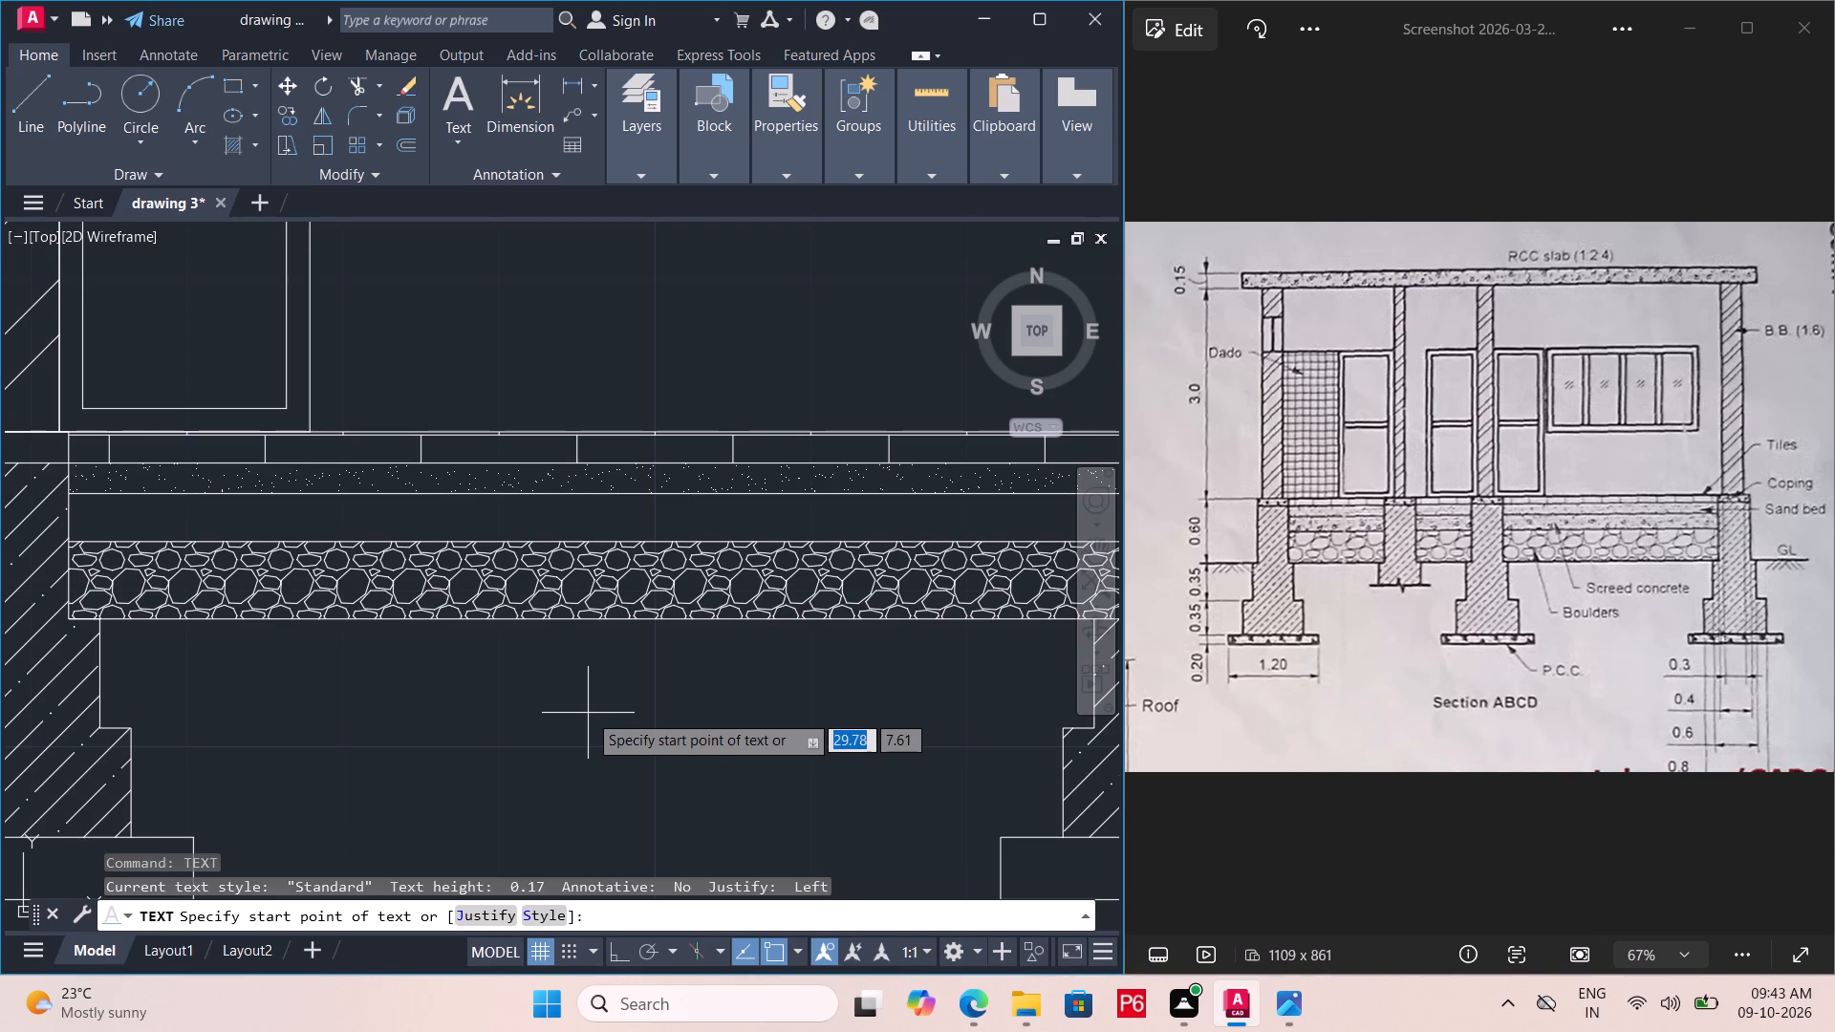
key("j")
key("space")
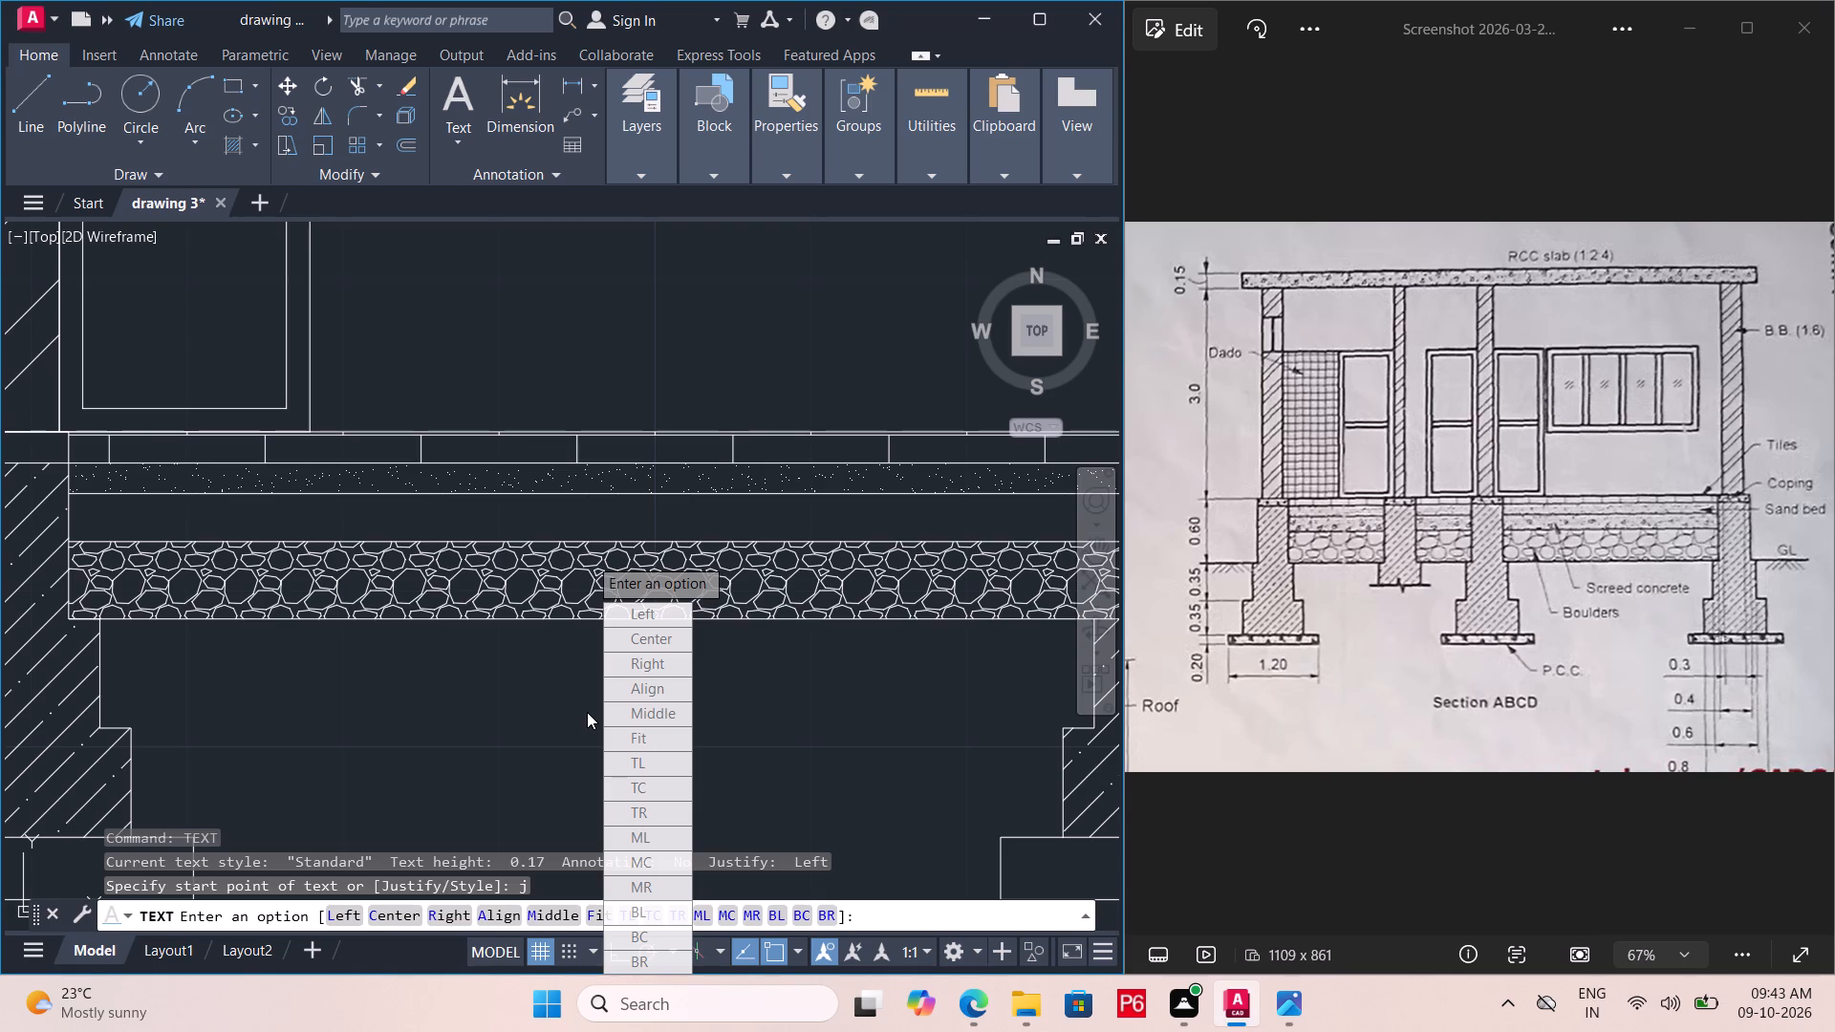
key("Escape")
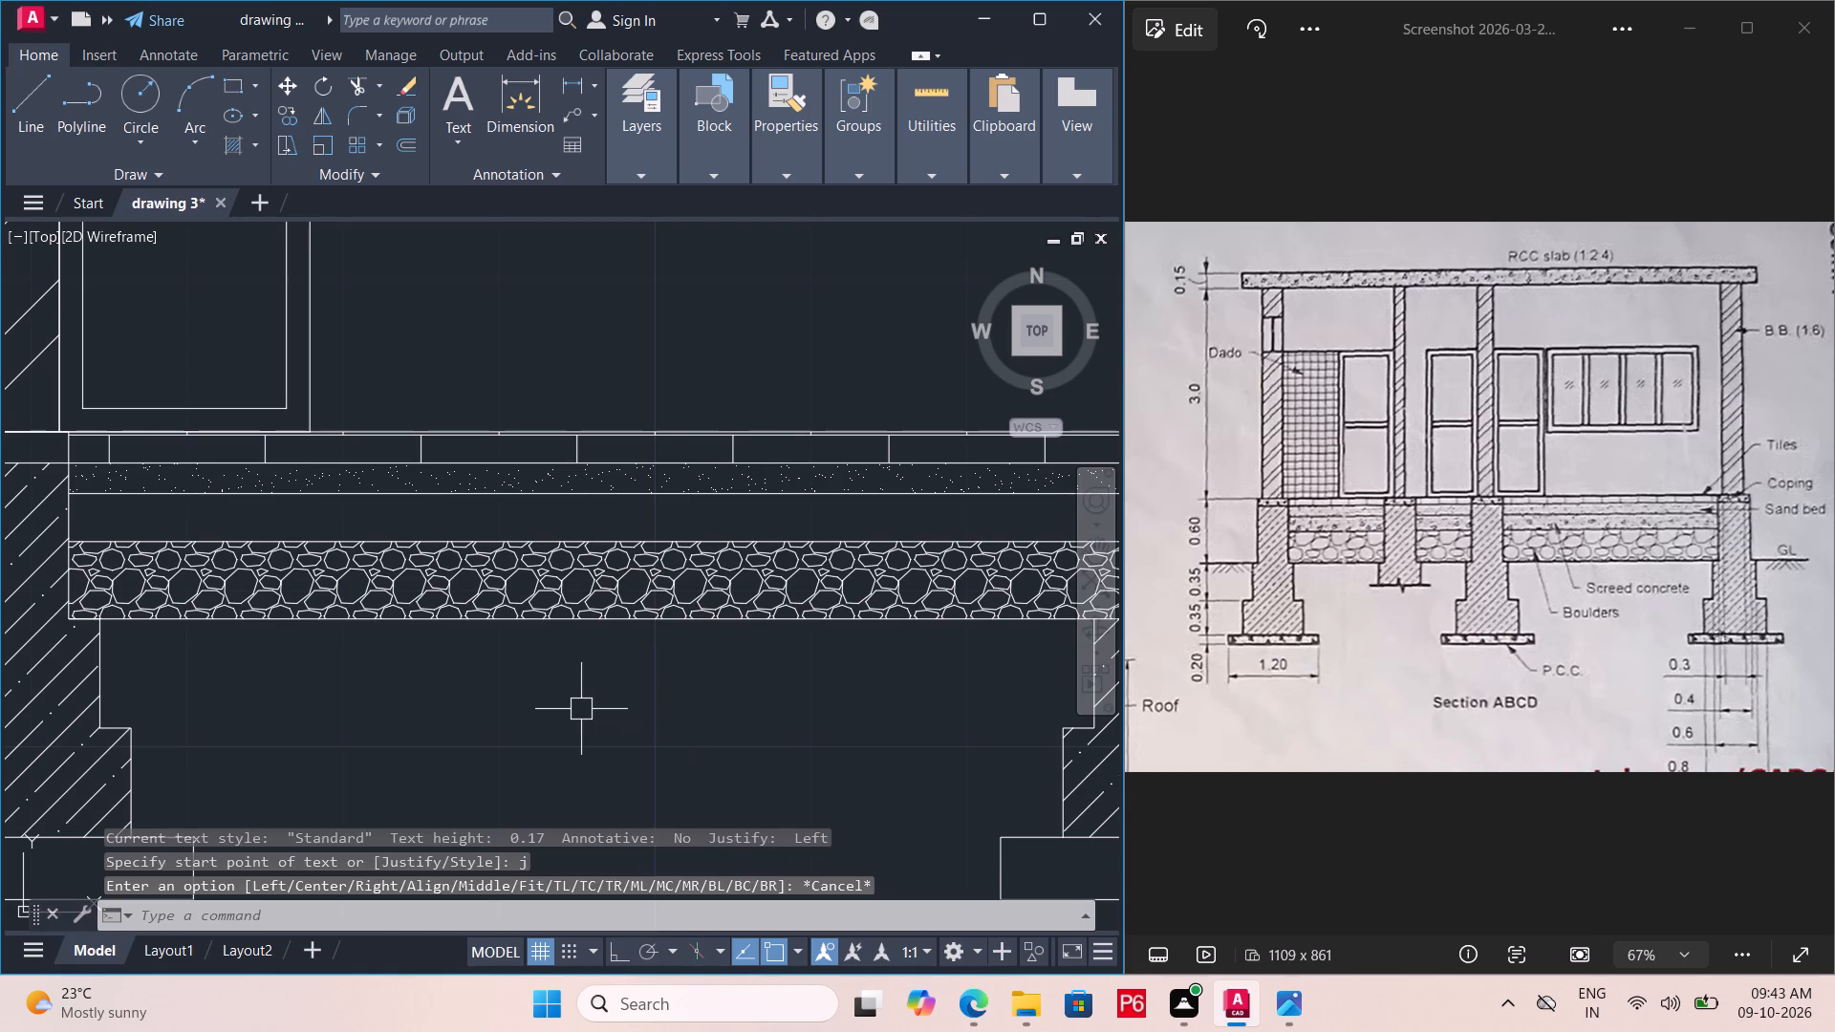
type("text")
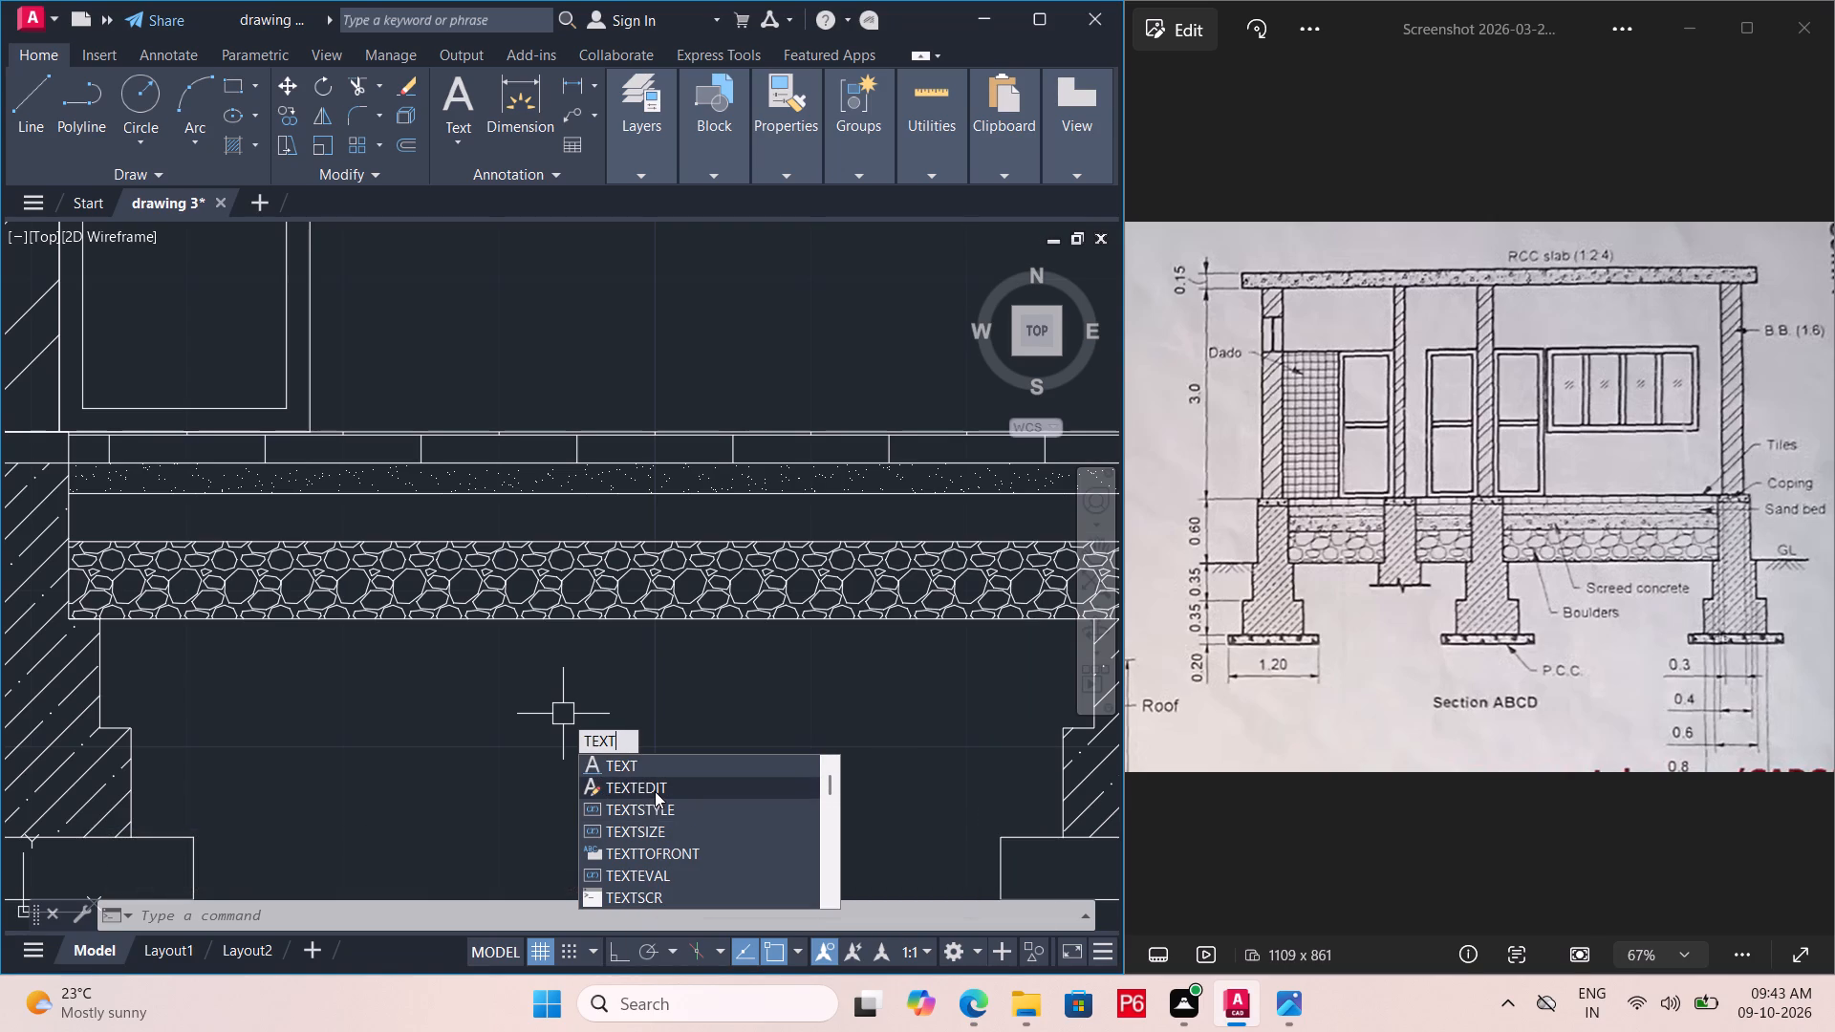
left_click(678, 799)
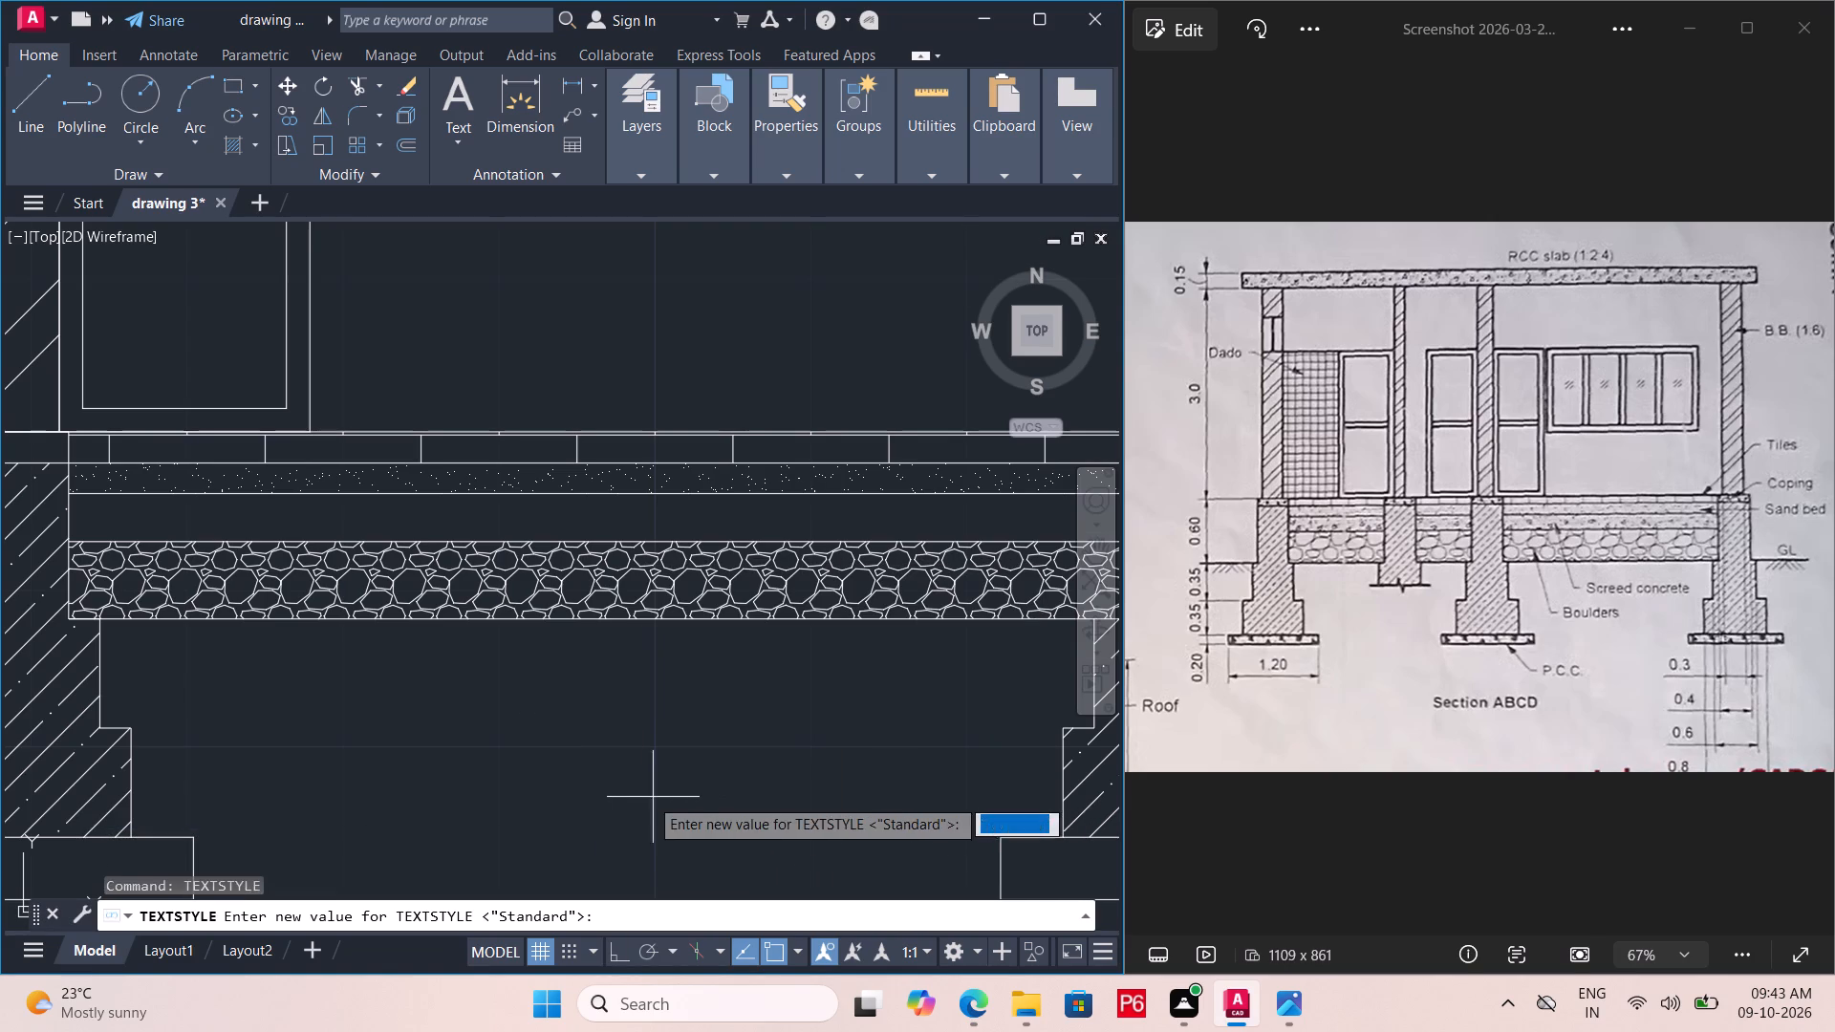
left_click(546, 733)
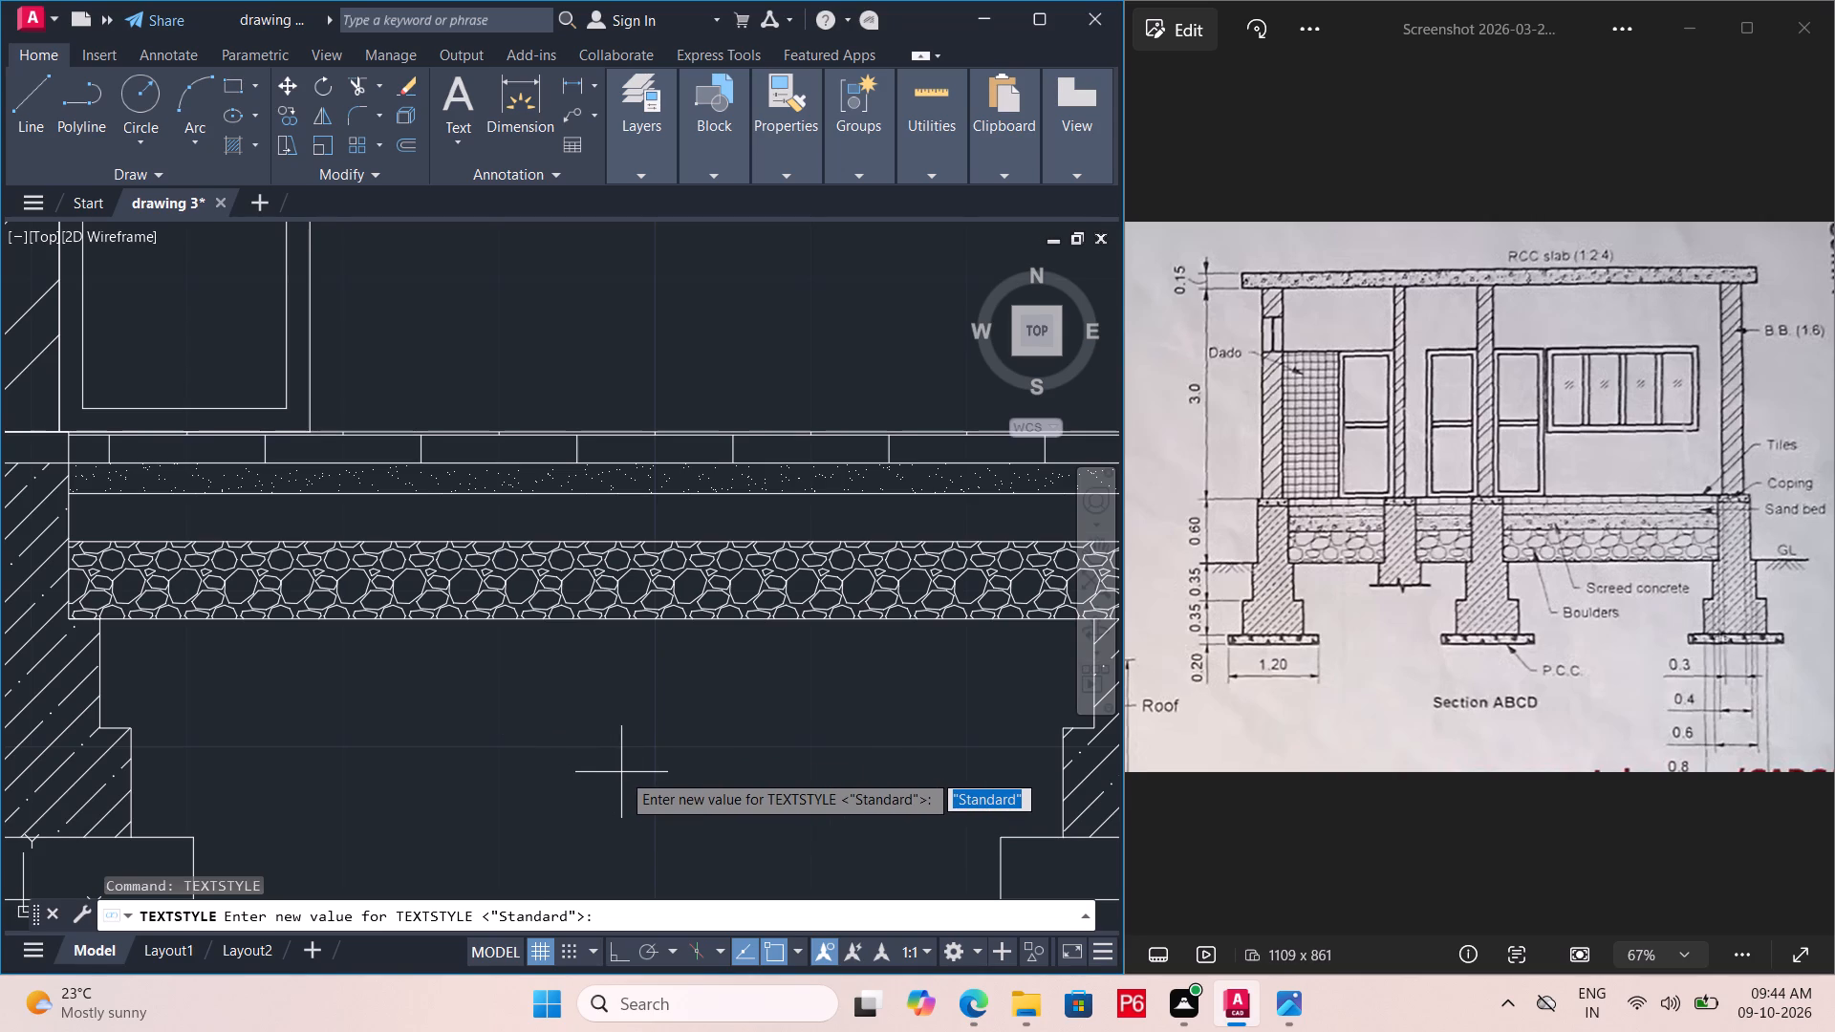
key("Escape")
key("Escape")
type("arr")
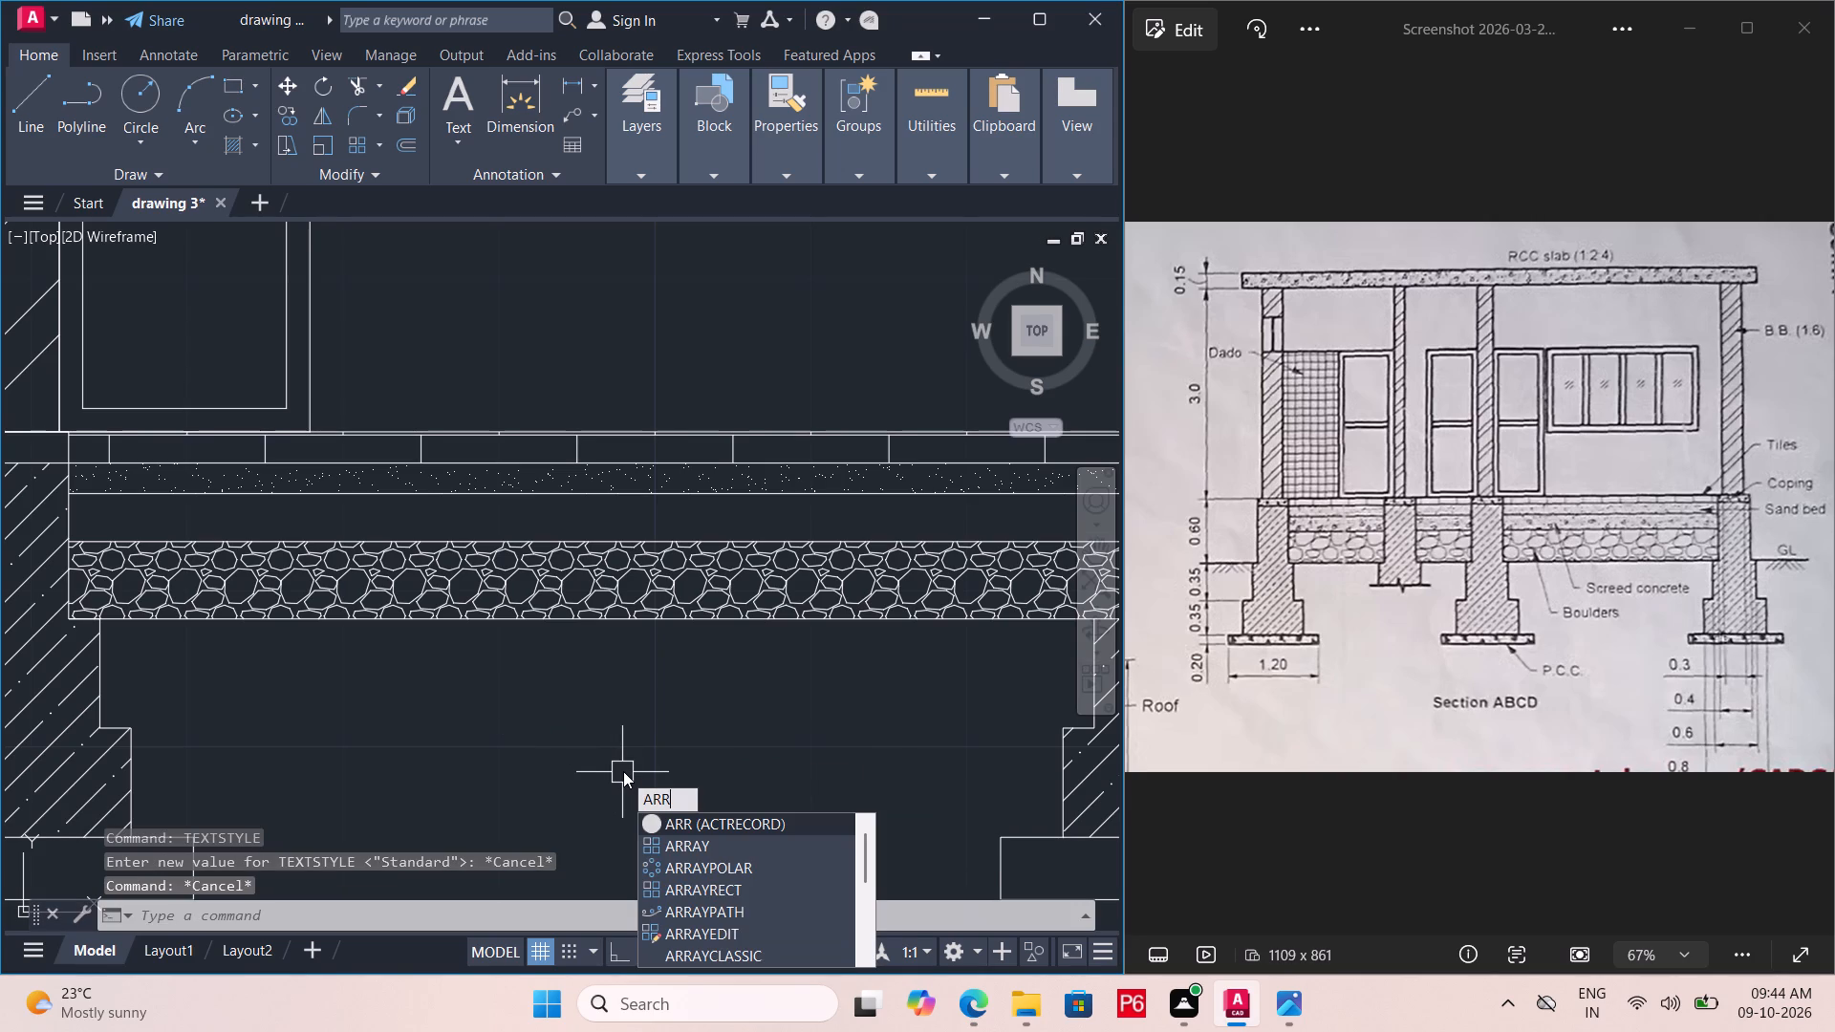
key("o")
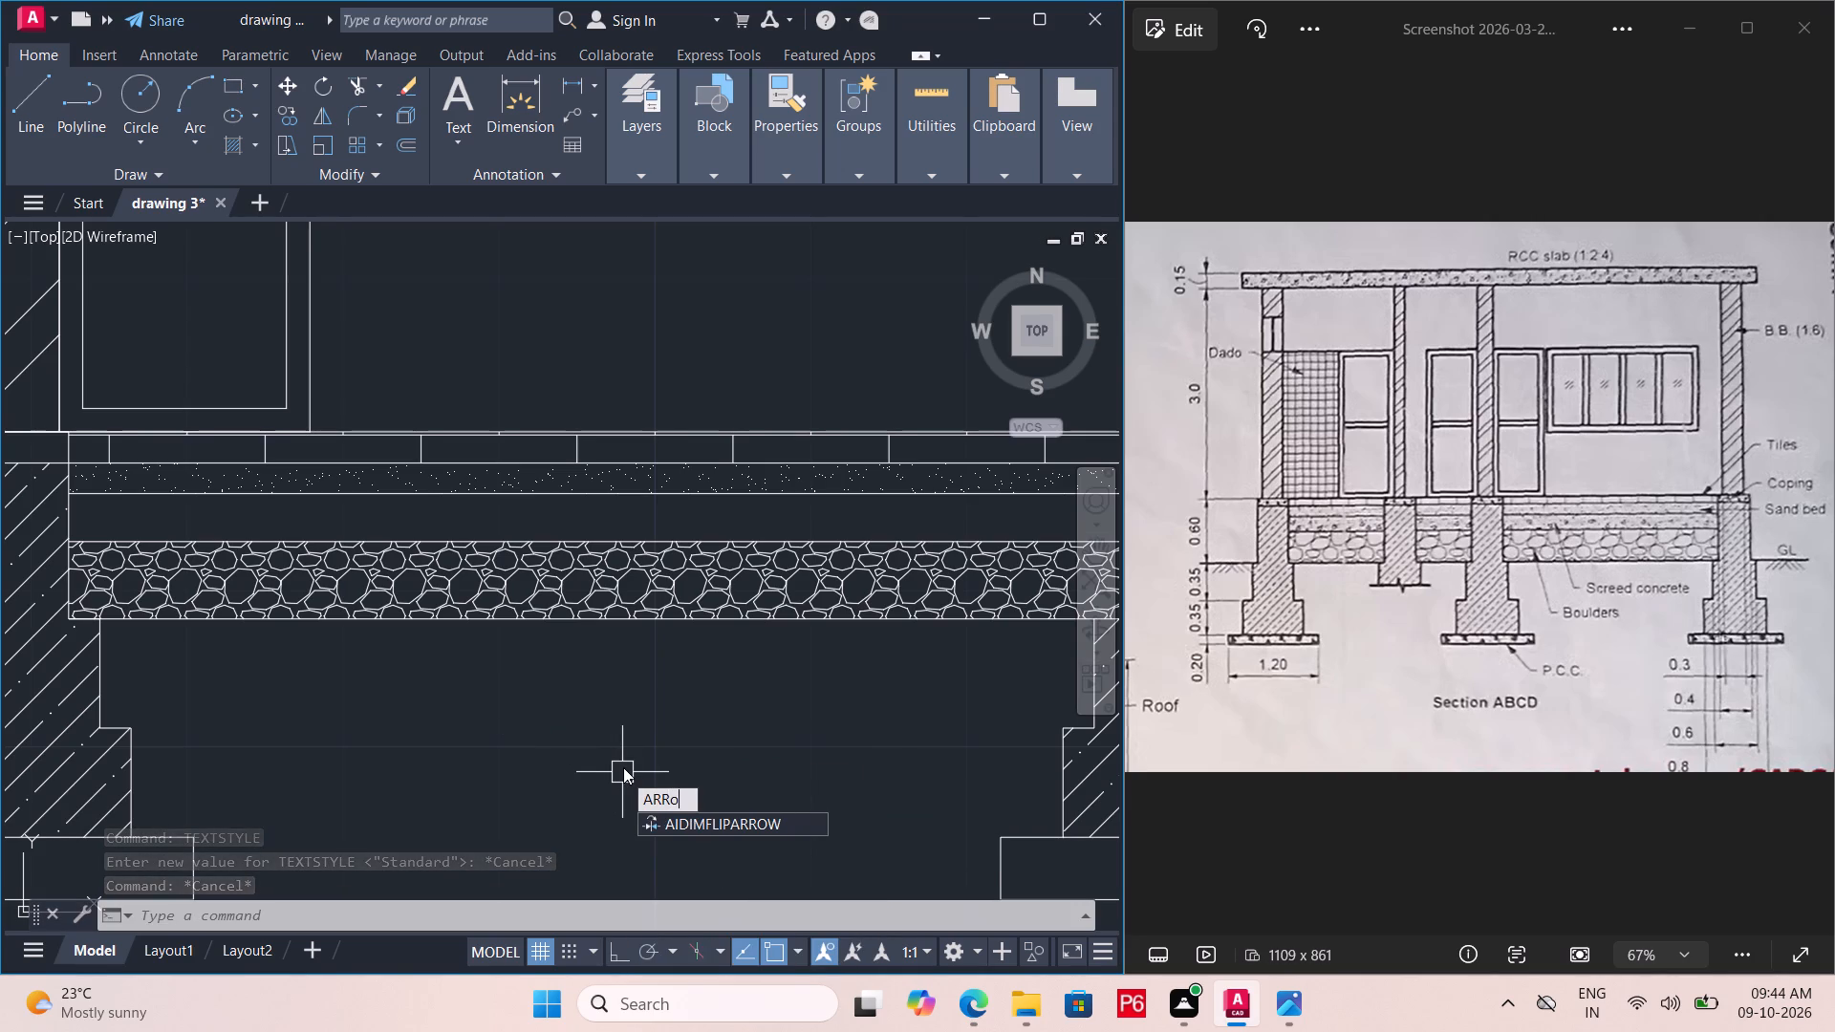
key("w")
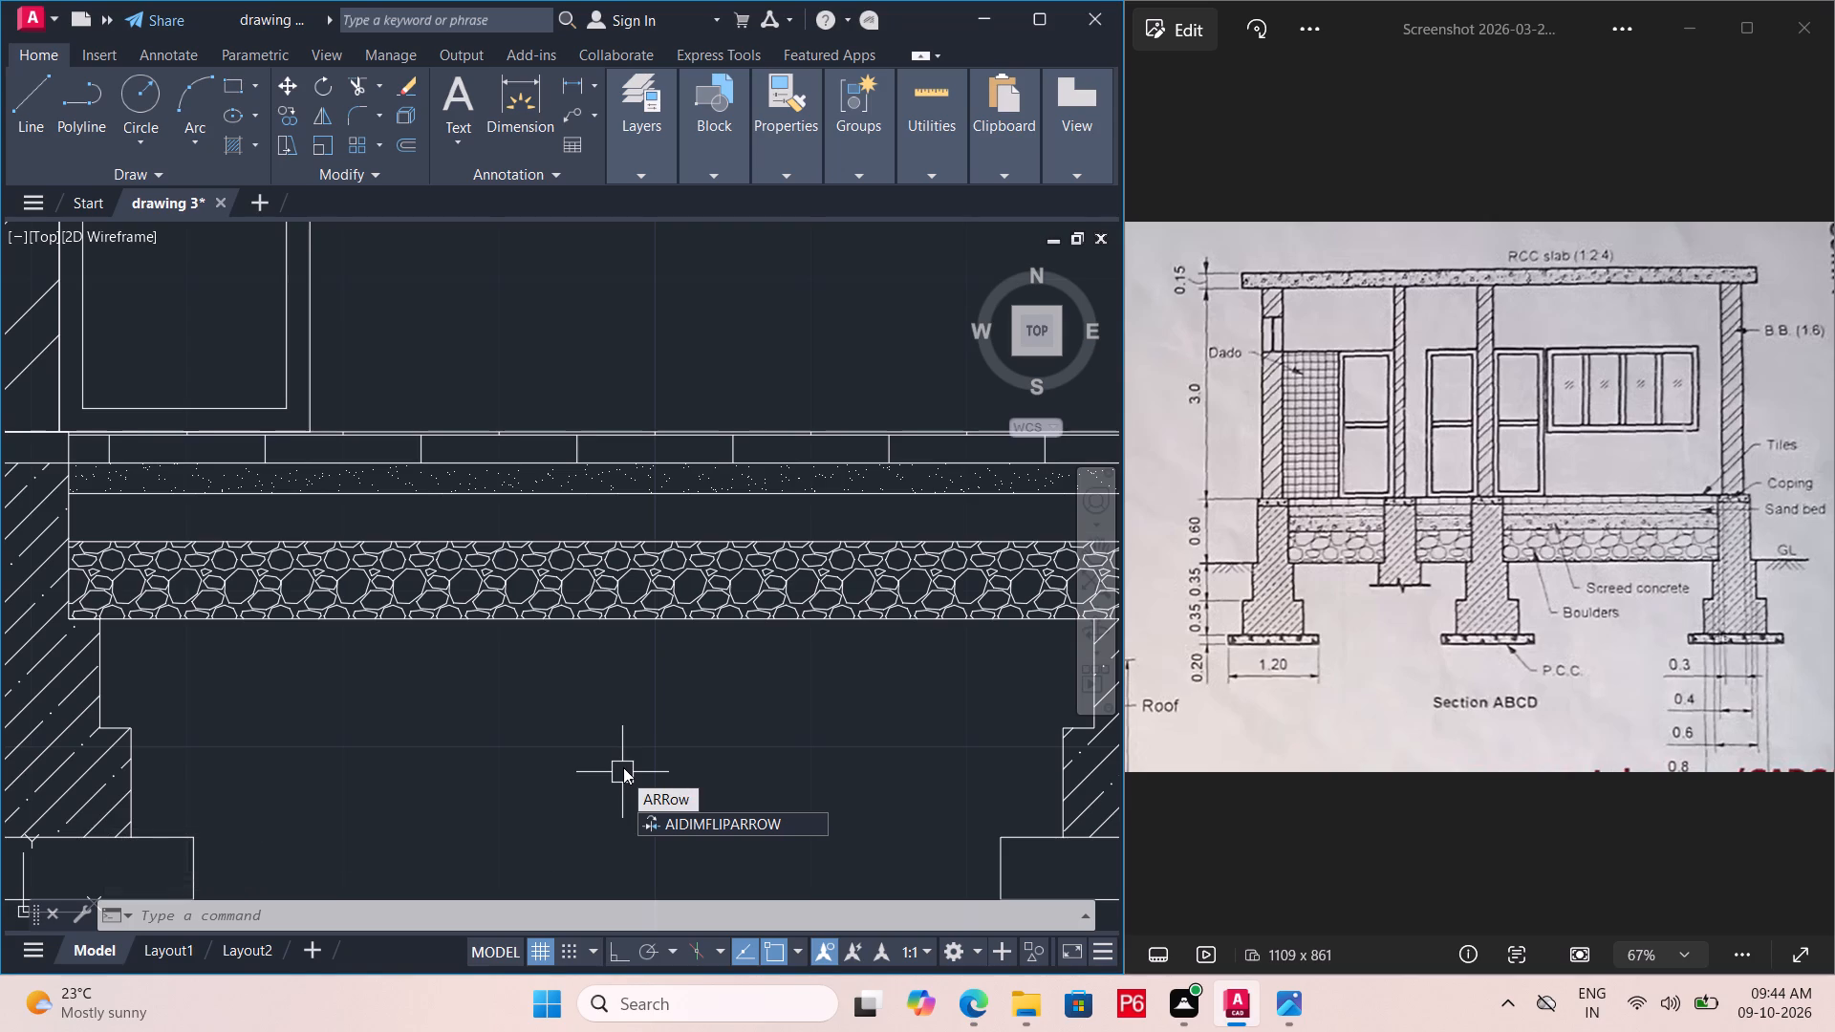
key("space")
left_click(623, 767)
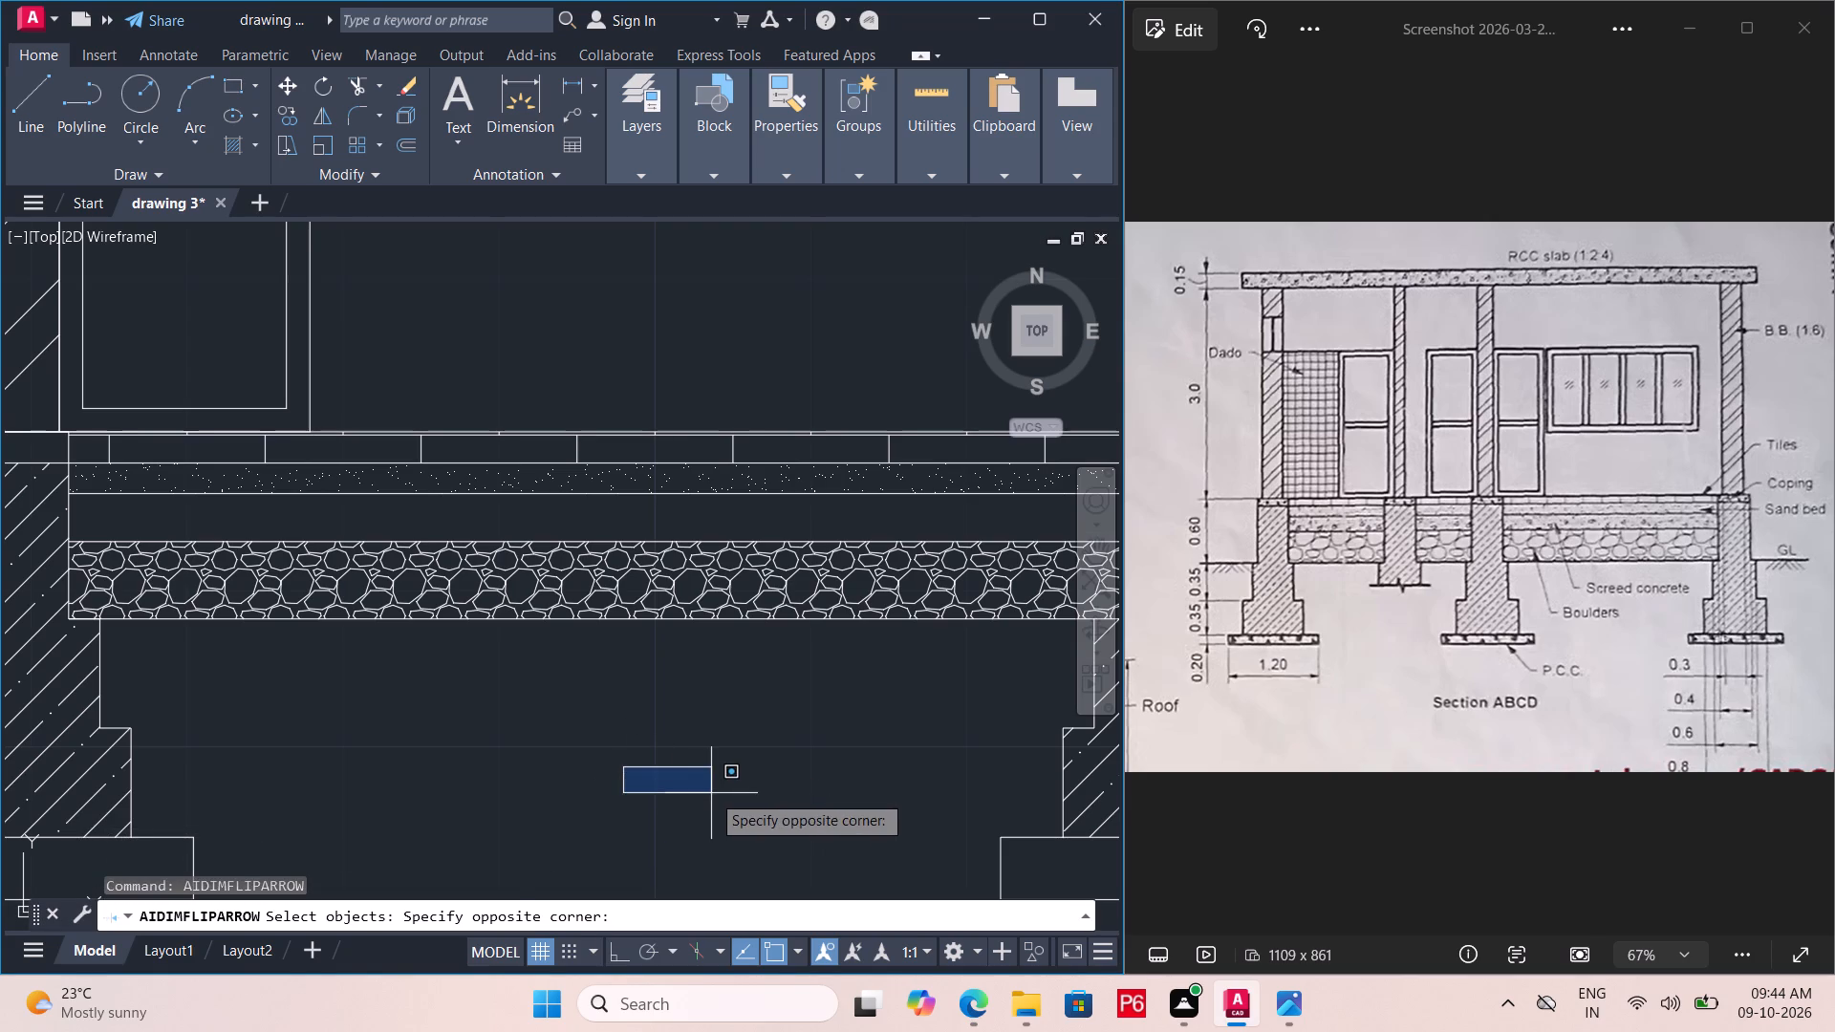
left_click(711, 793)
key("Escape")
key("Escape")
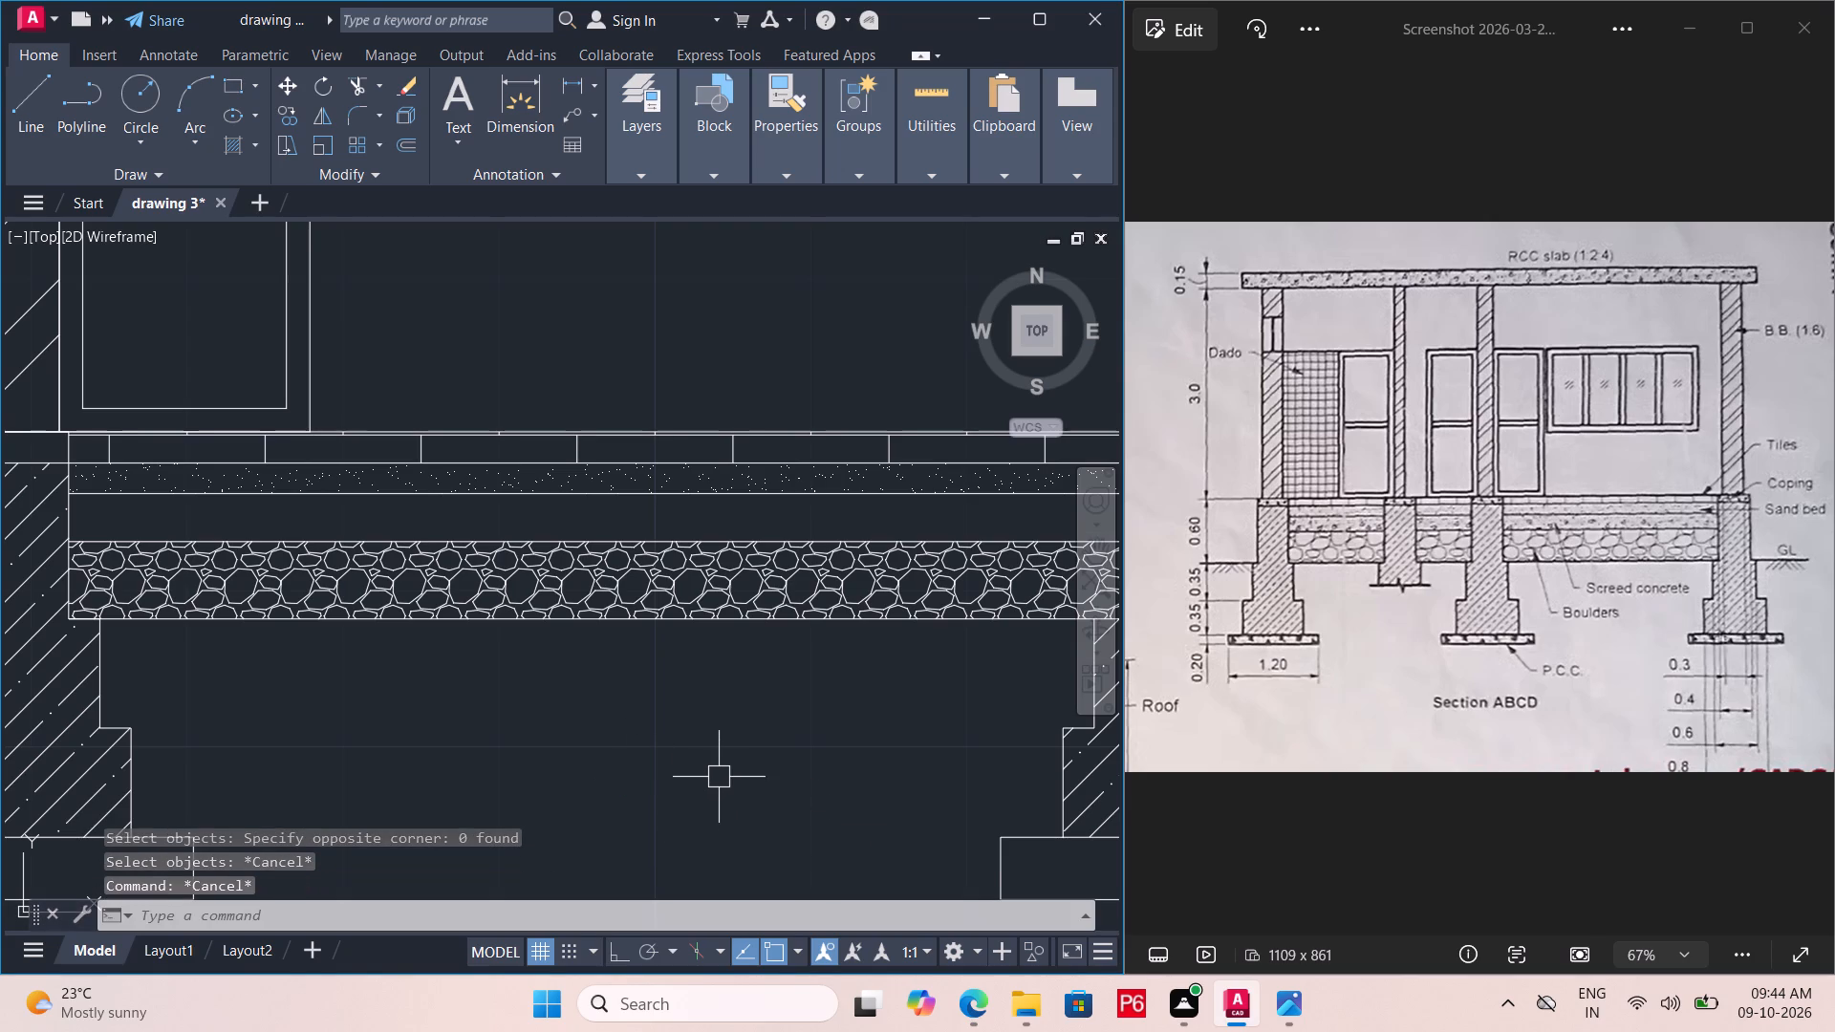
Save the drawing.
key("ctrl+s")
key("ctrl+s")
key("ctrl+s")
key("ctrl+s")
key("ctrl+s")
key("ctrl+s")
key("ctrl+s")
key("ctrl+s")
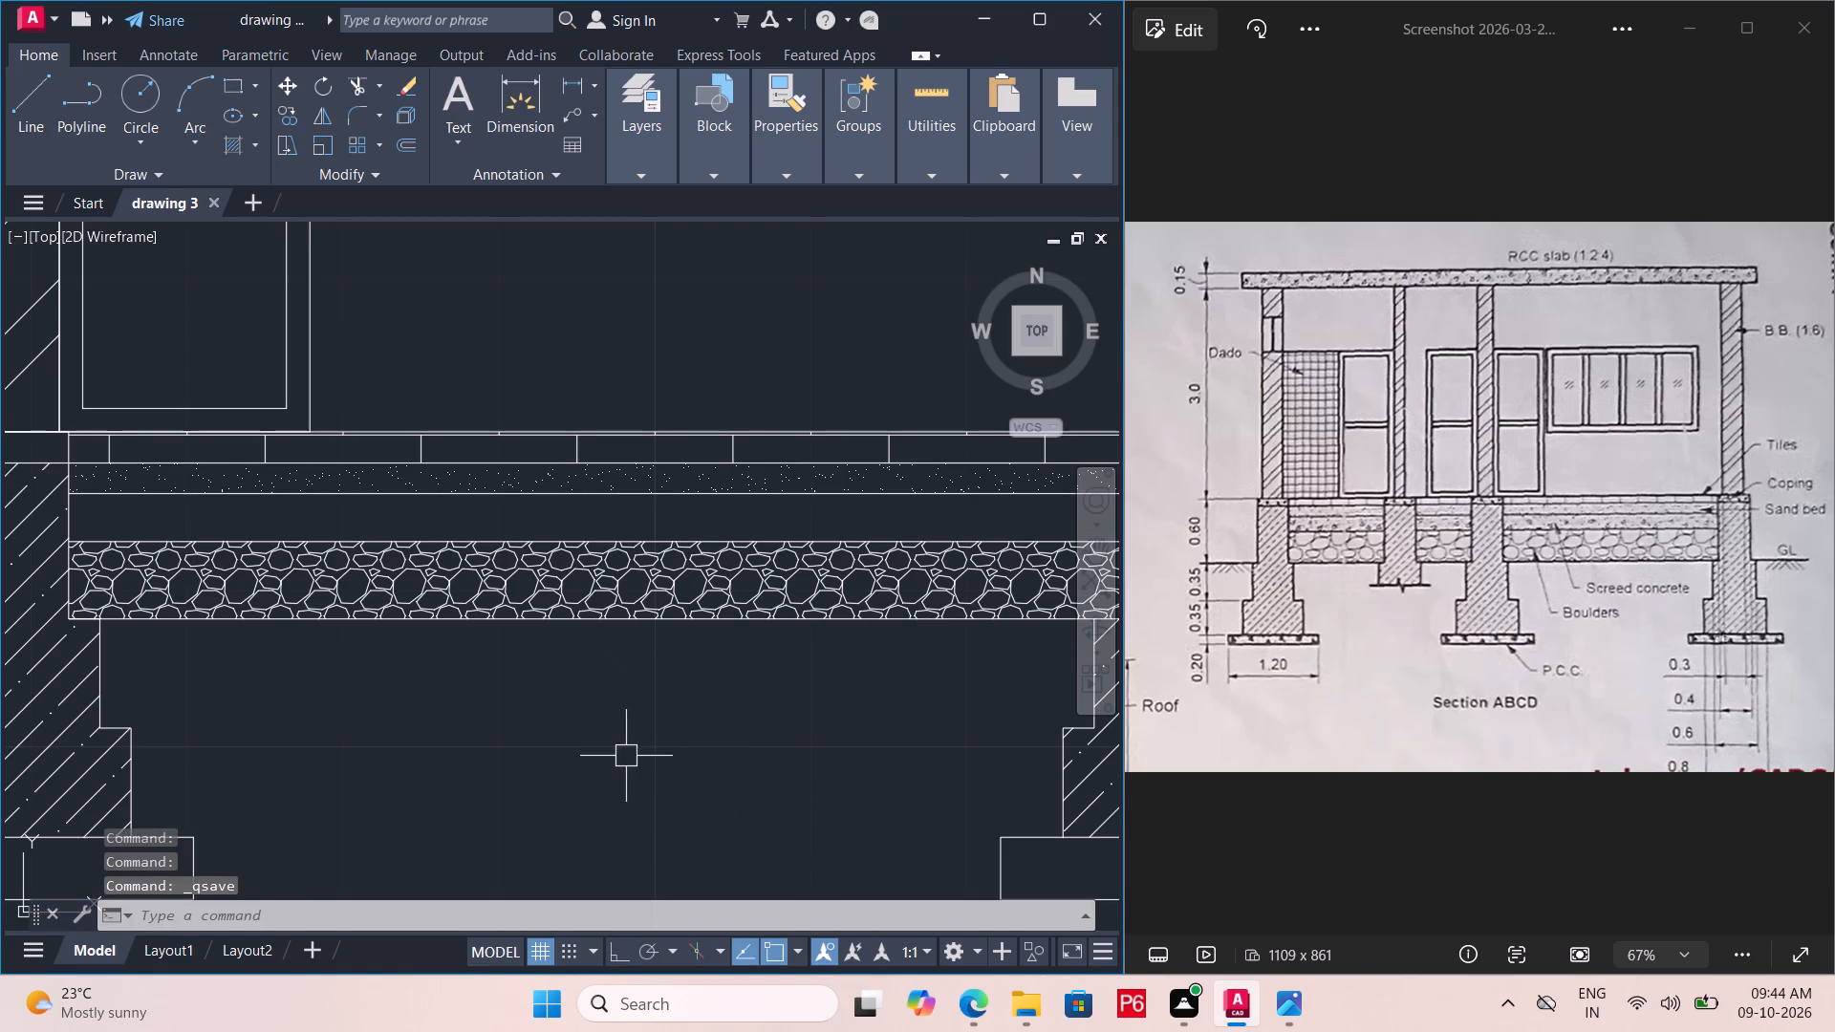
key("ctrl+s")
key("ctrl+s")
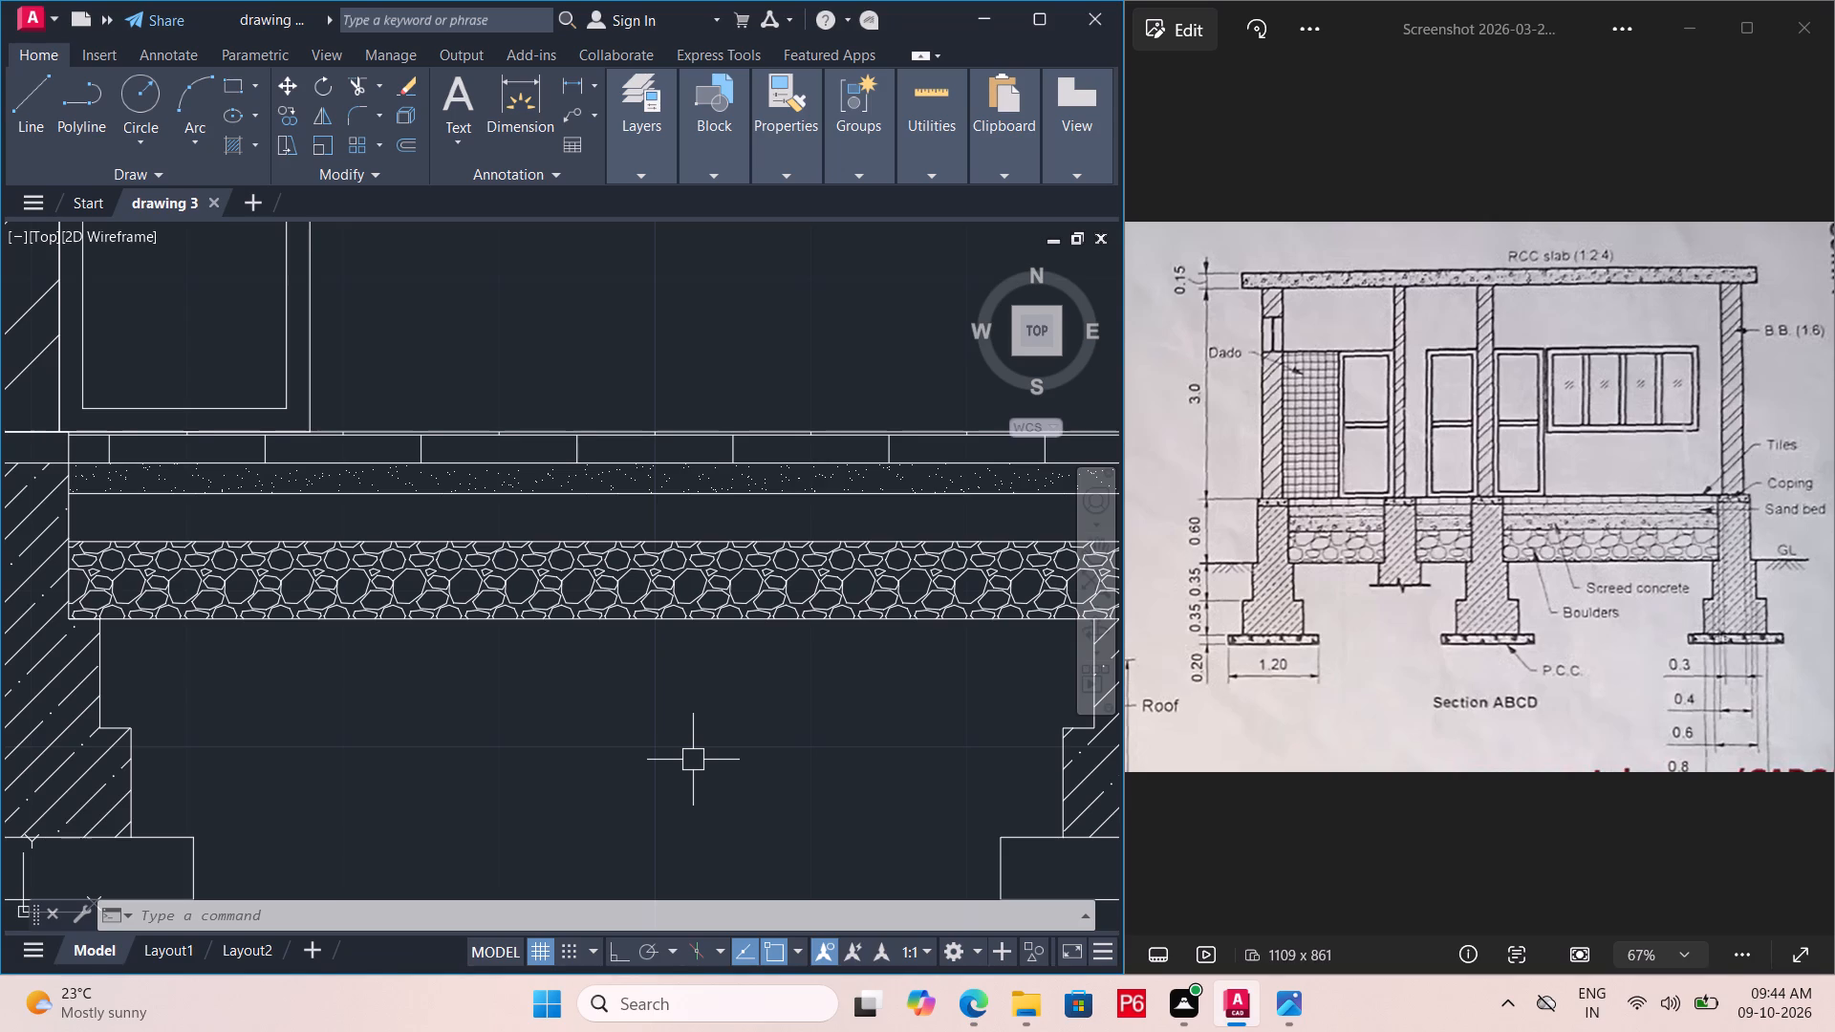
Hatch the empty screed concrete layer directly above the boulders in all three bays with the AR-CONC pattern.
scroll(705, 745, "down", 3)
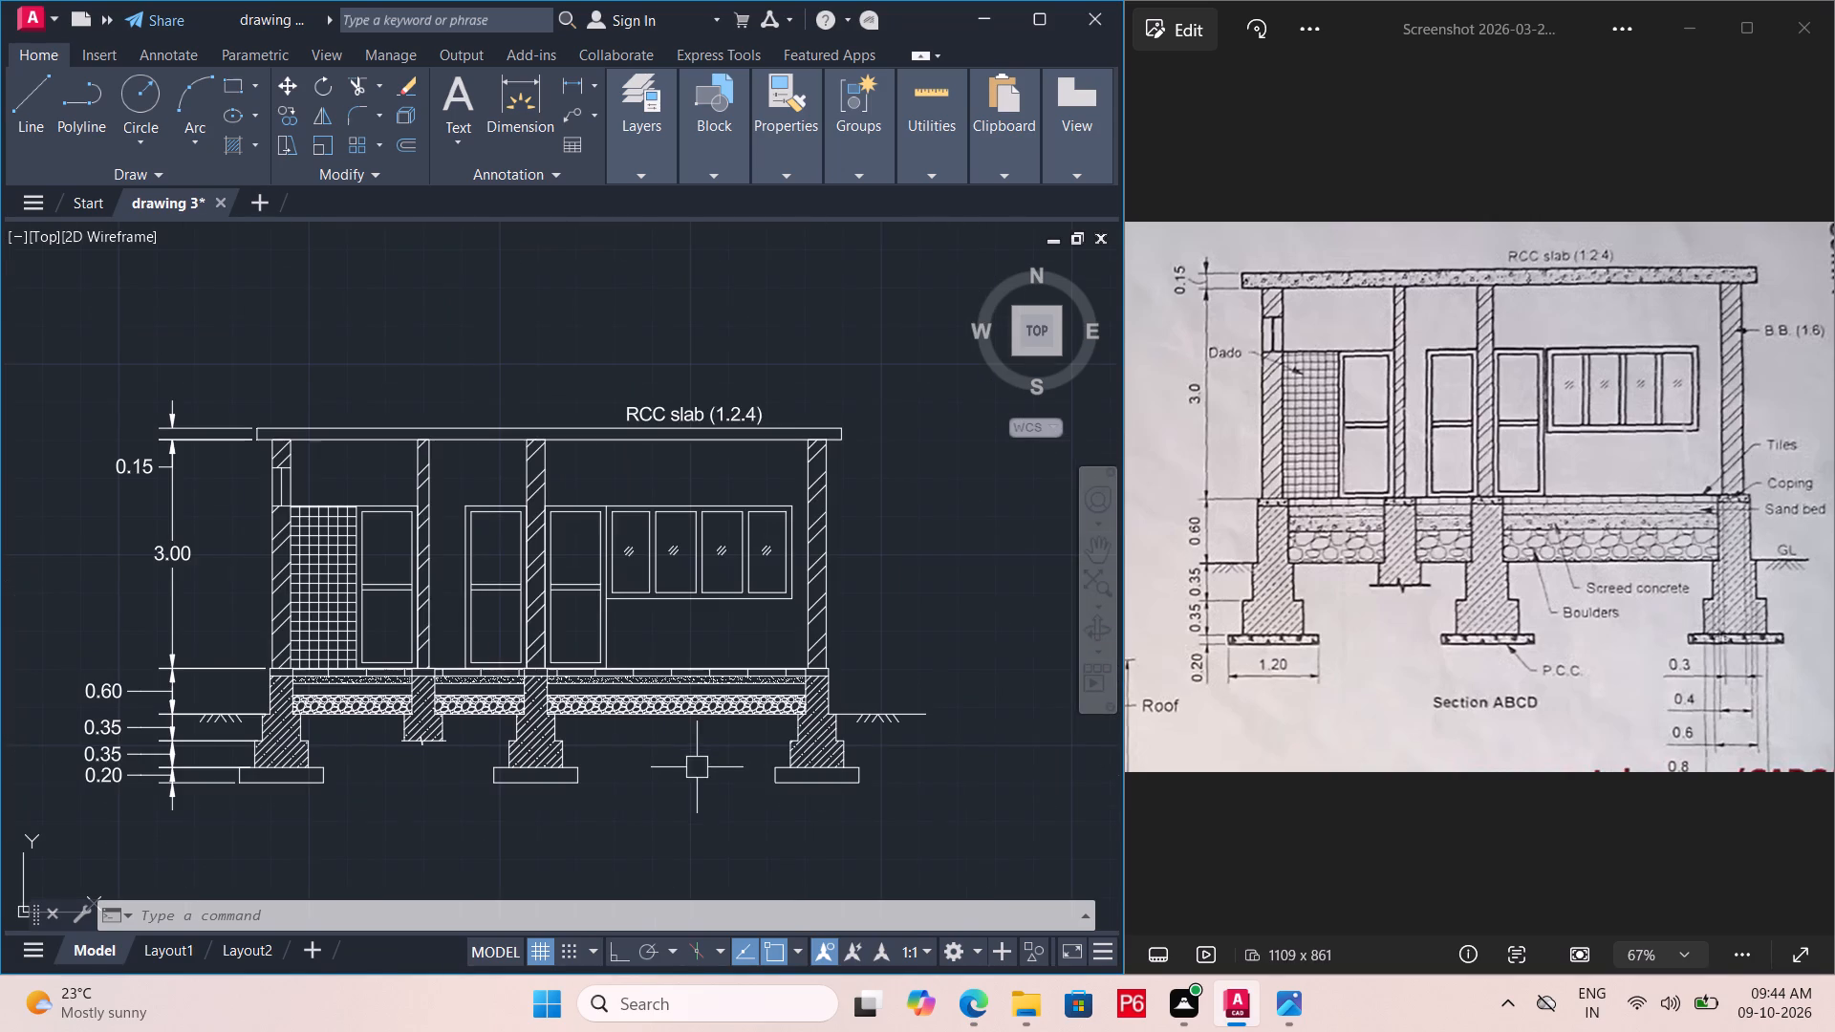
middle_click_drag(579, 763, 690, 724)
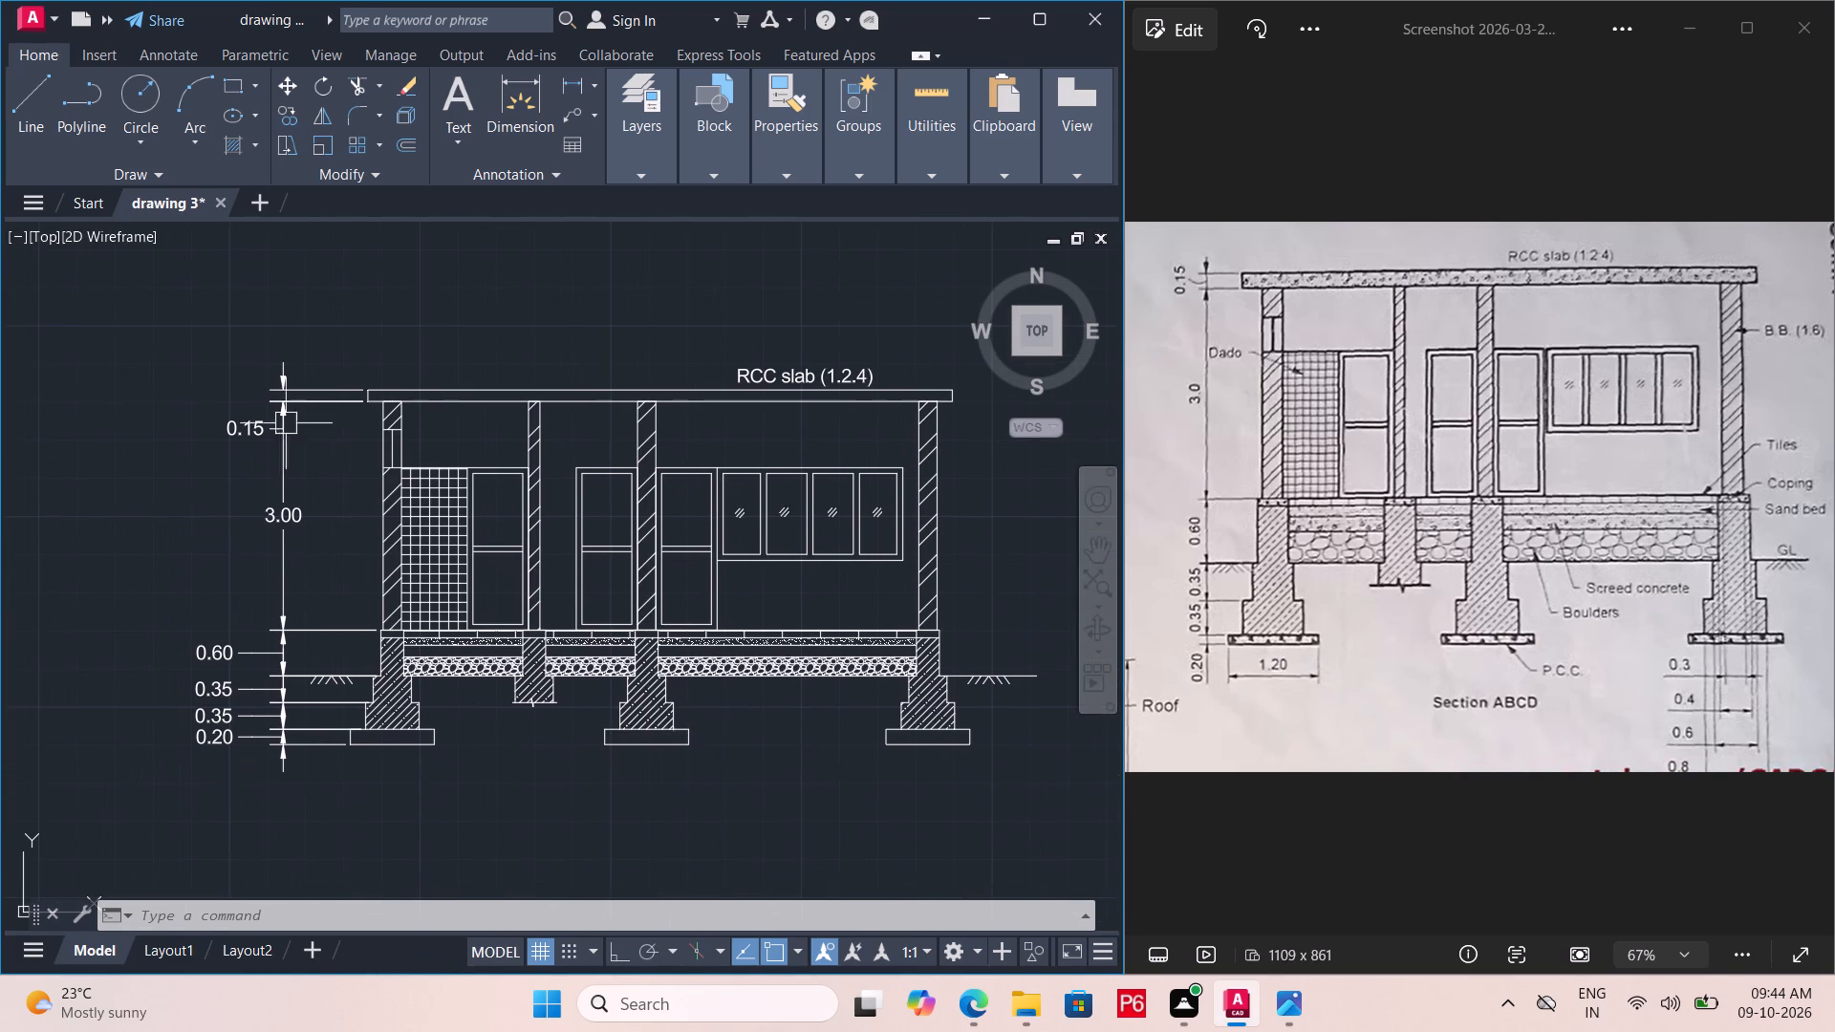
left_click(241, 145)
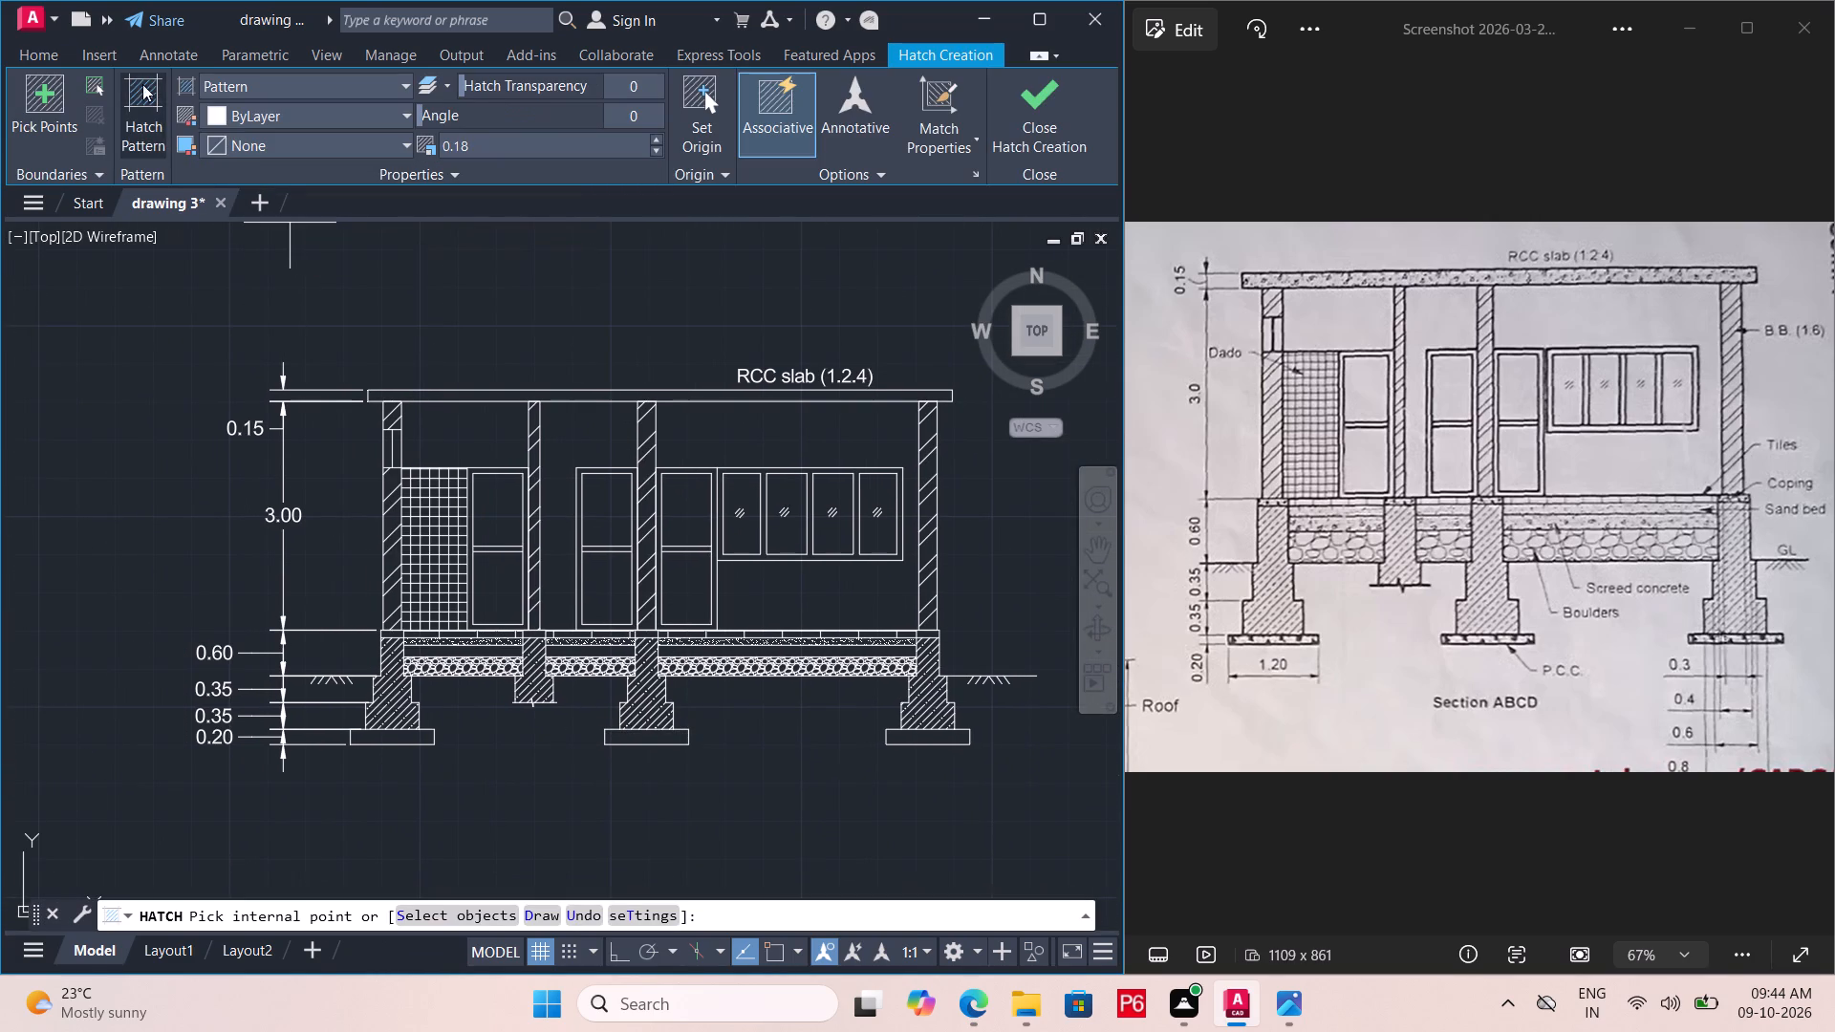
left_click(157, 151)
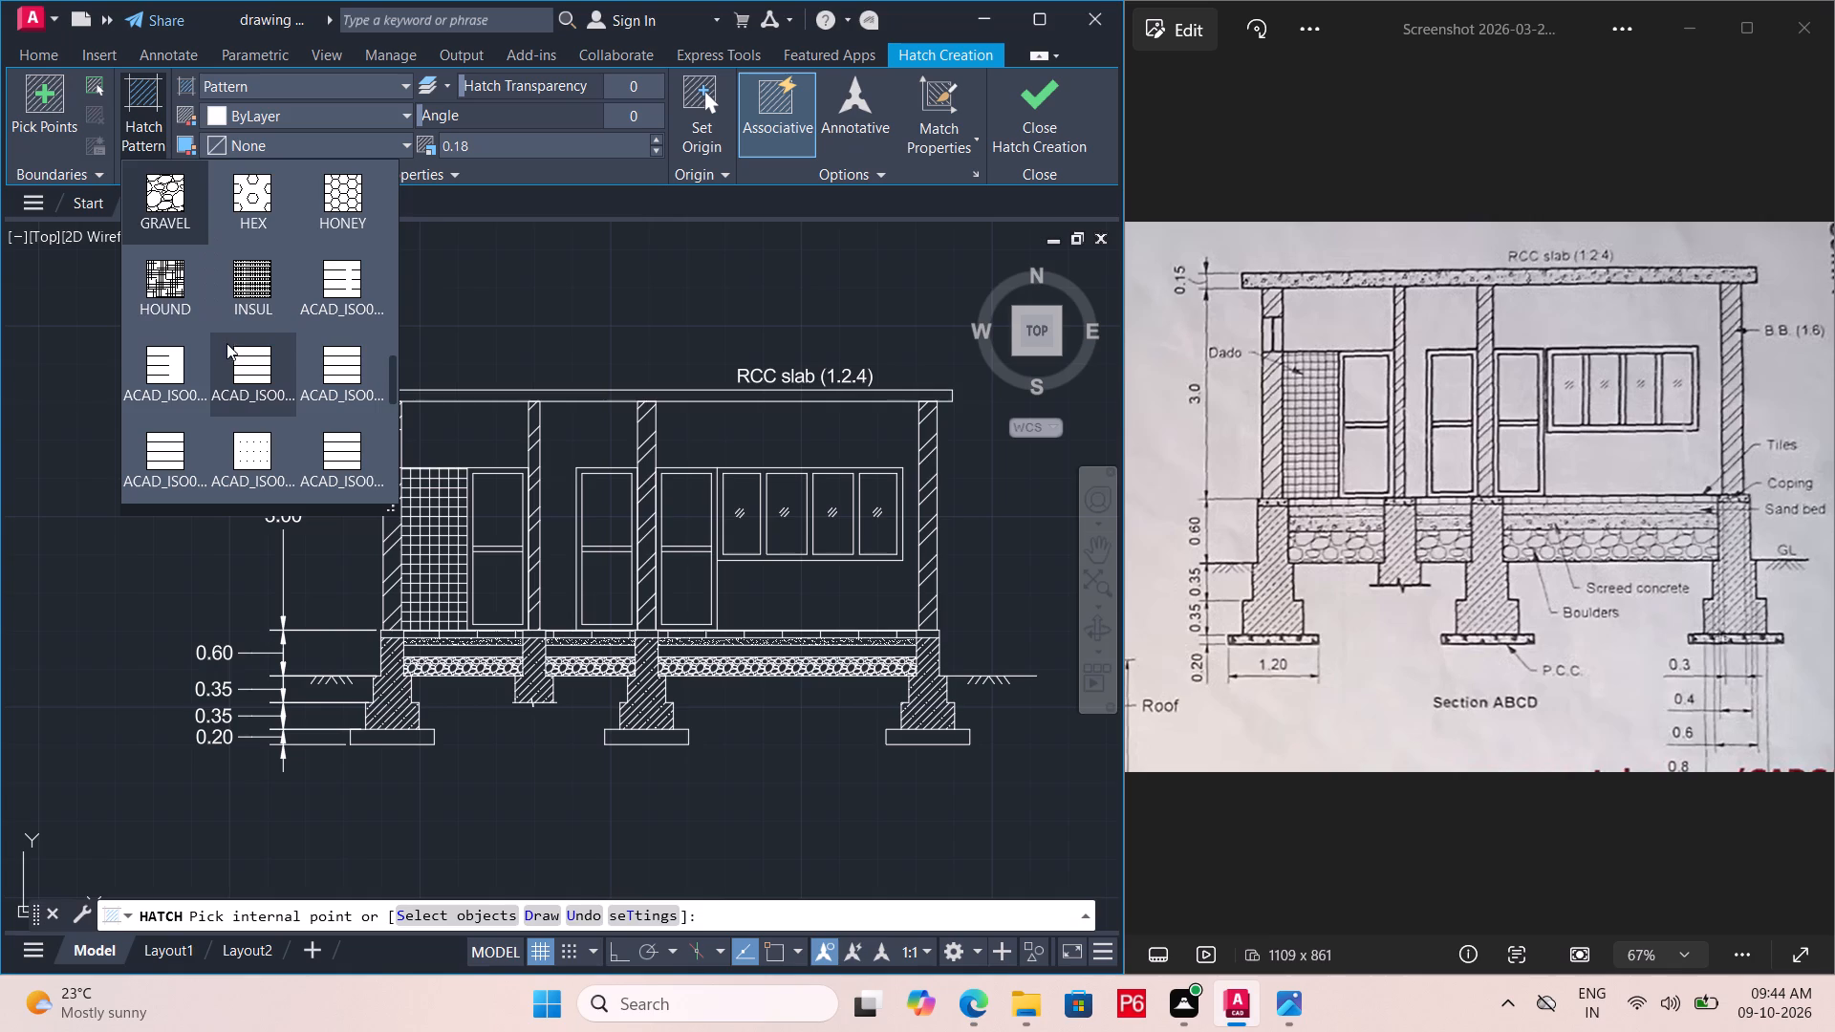
scroll(231, 352, "down", 1)
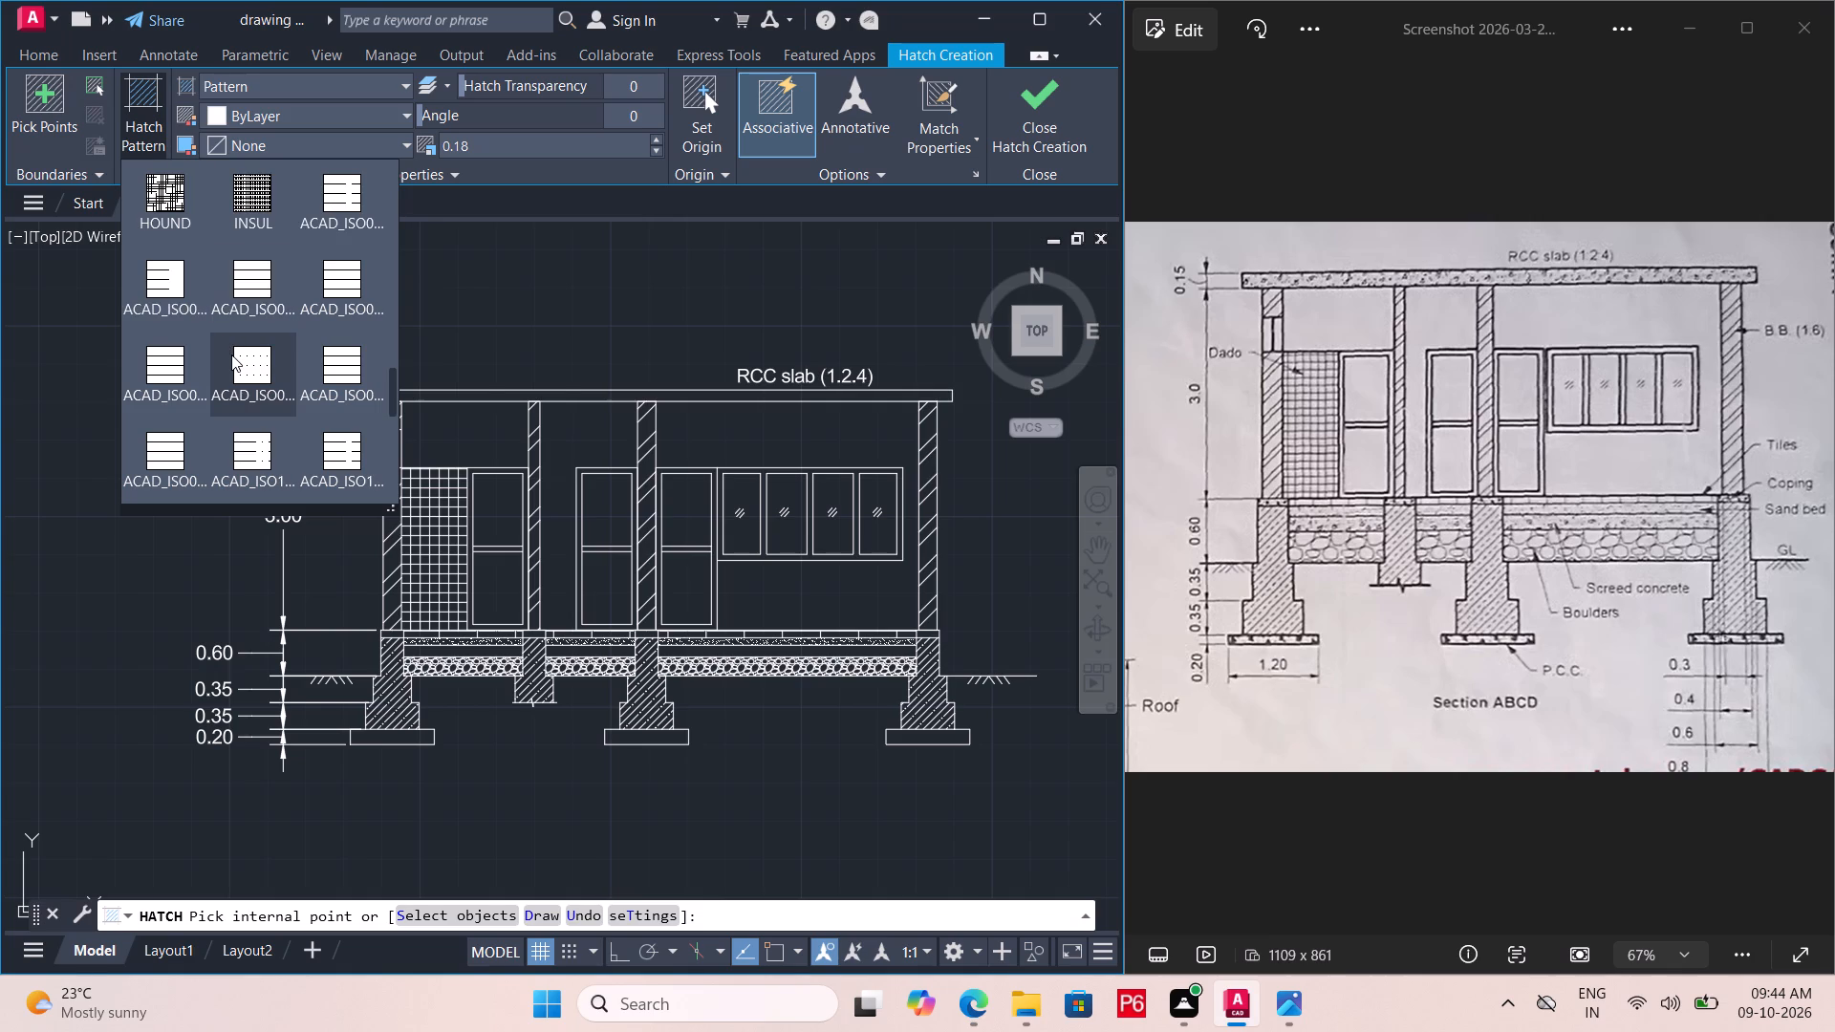
scroll(231, 357, "down", 6)
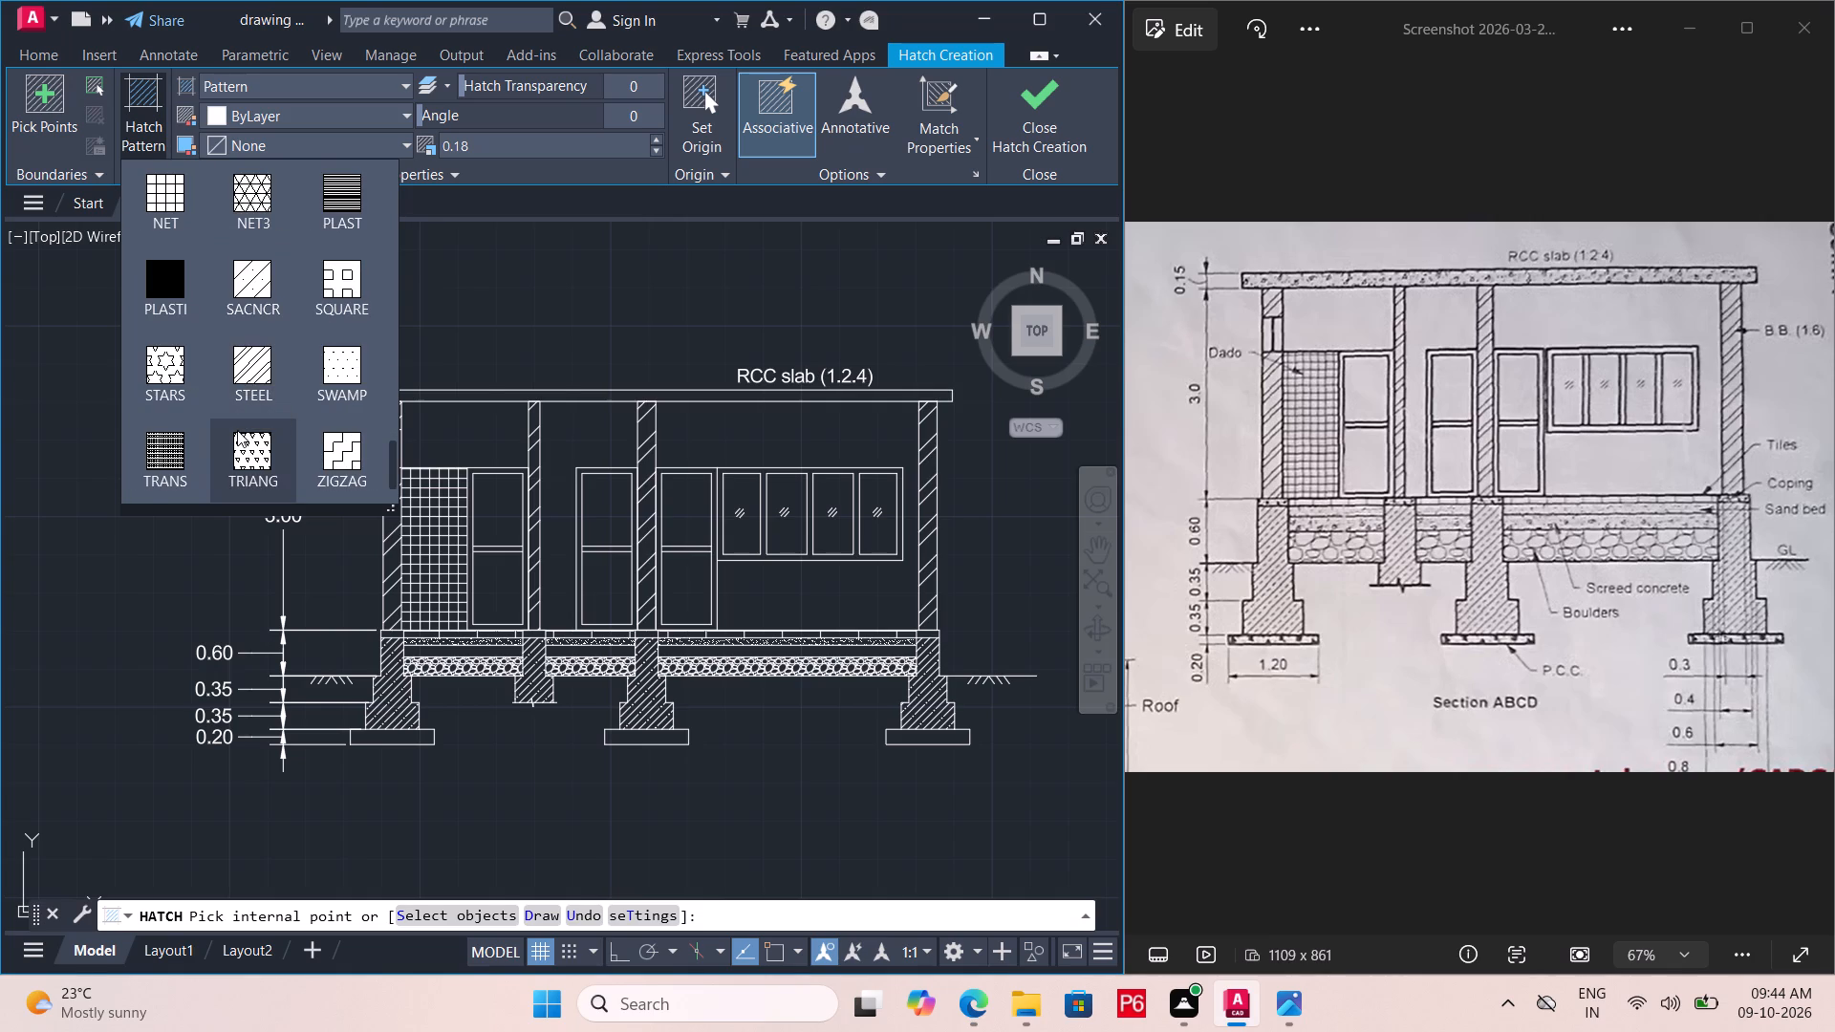
scroll(237, 448, "up", 6)
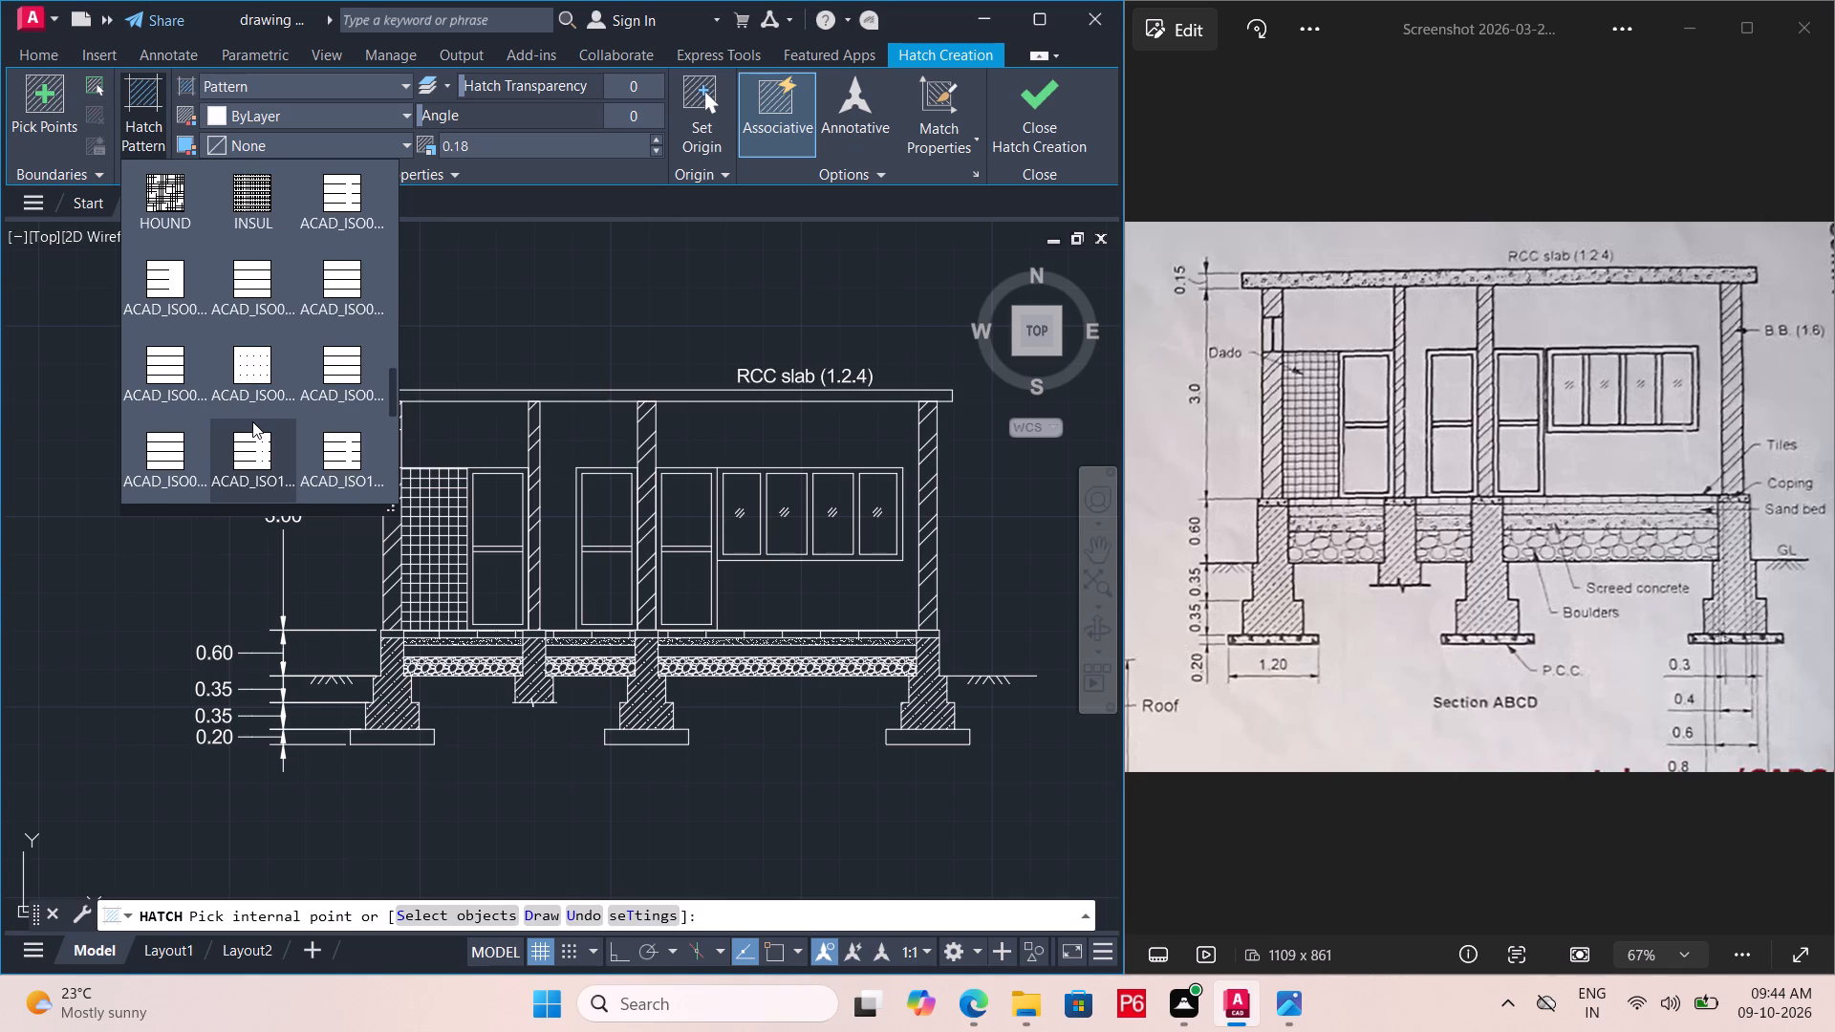
scroll(252, 421, "up", 14)
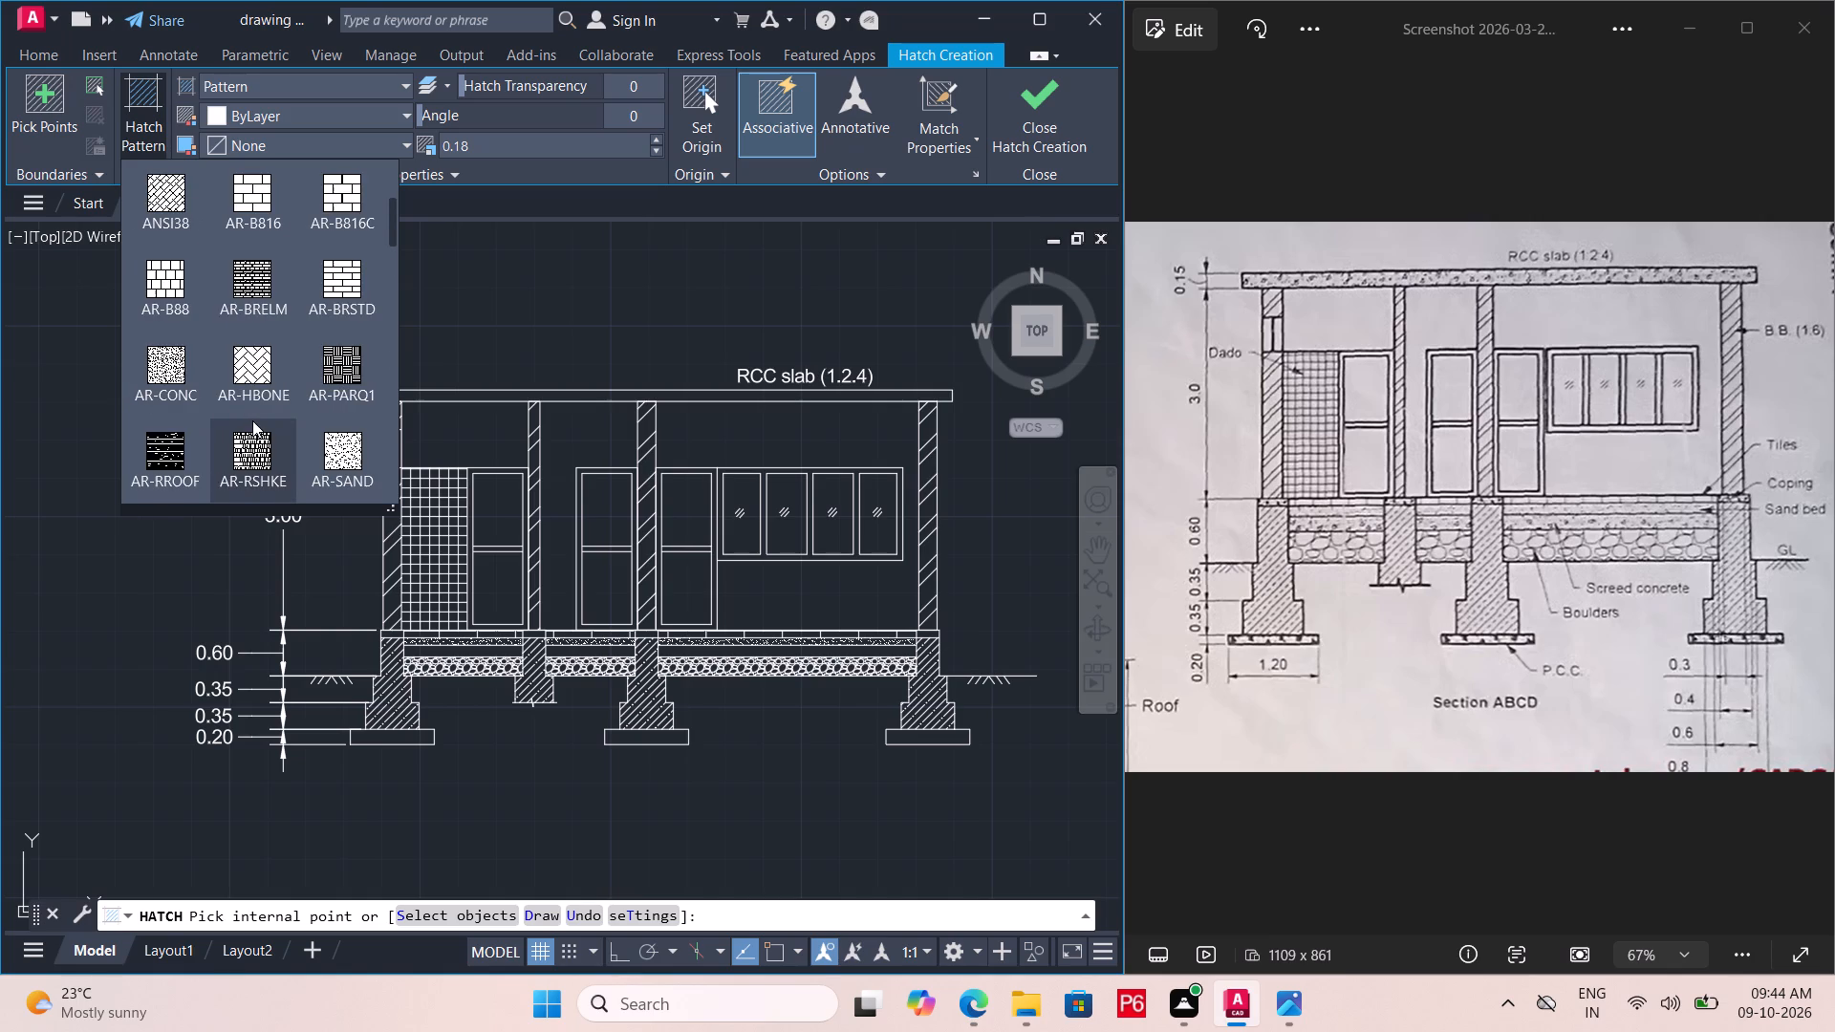
left_click(182, 379)
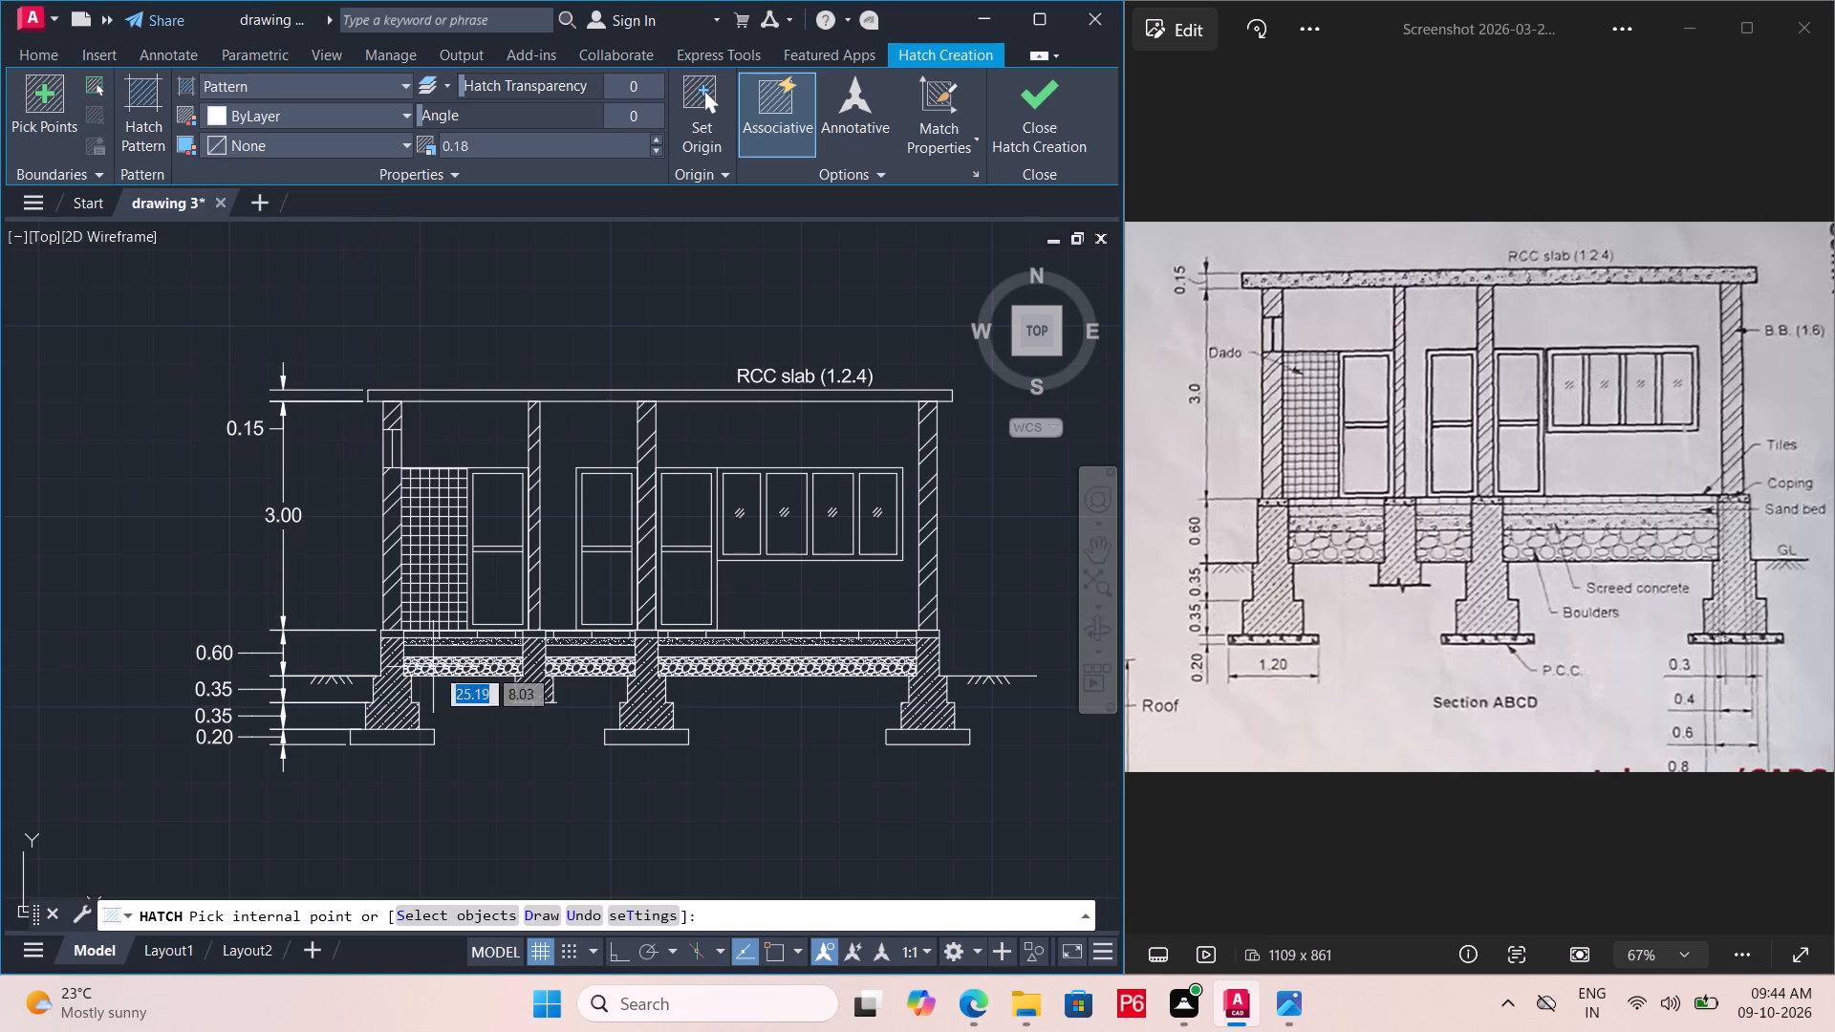
scroll(442, 662, "up", 4)
left_click(474, 619)
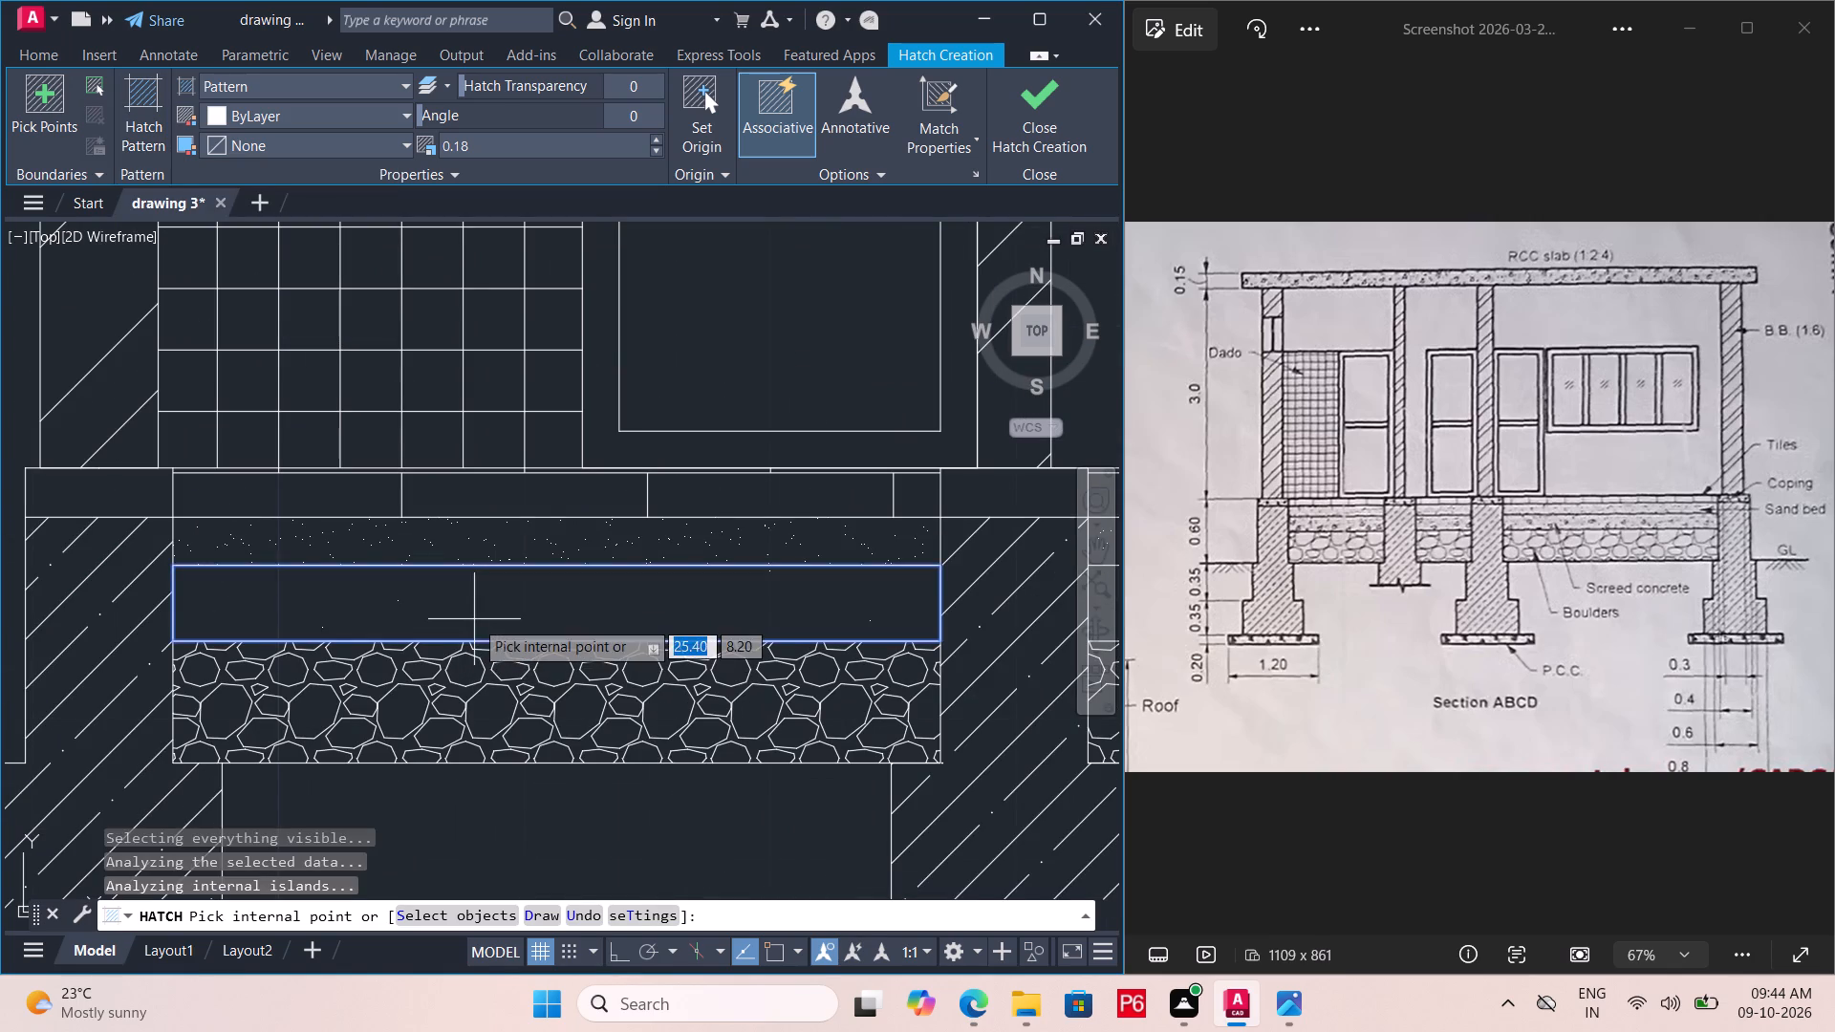
scroll(591, 601, "down", 3)
scroll(782, 635, "up", 2)
left_click(786, 631)
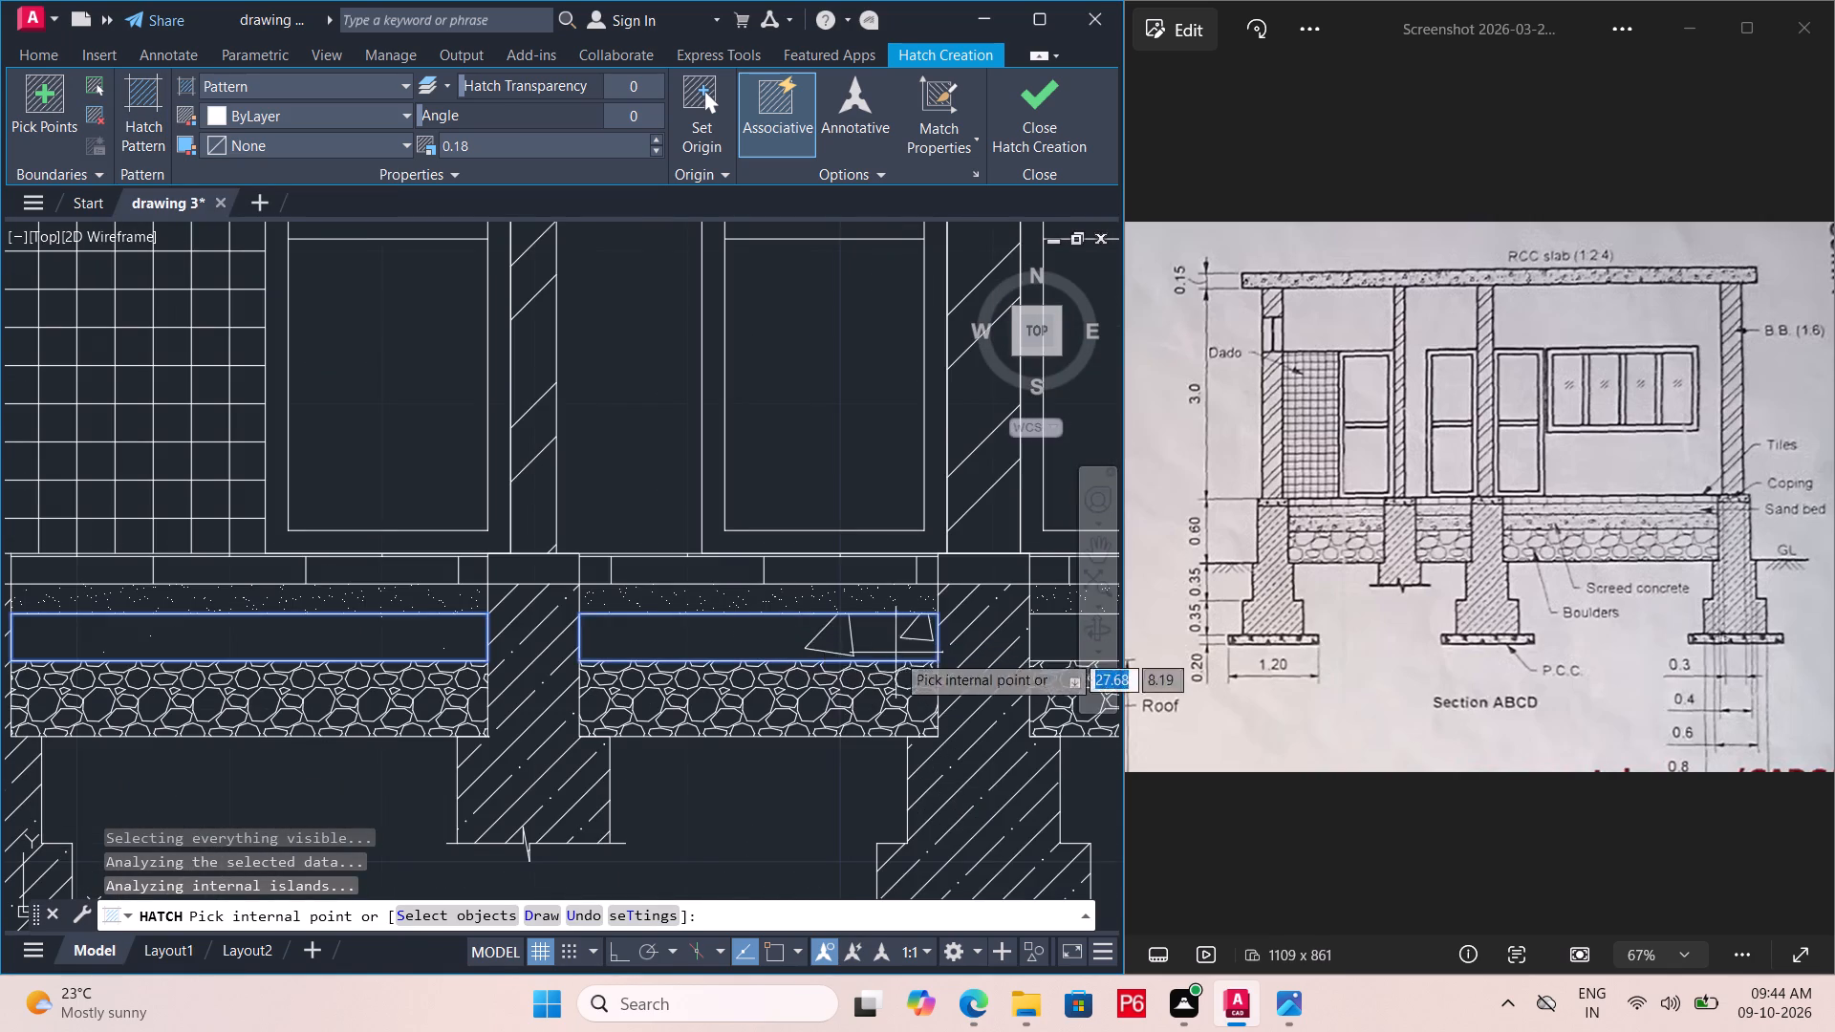
middle_click_drag(896, 654, 458, 671)
left_click(650, 670)
Add the RCC roof slab to the AR-CONC hatch.
scroll(781, 589, "down", 4)
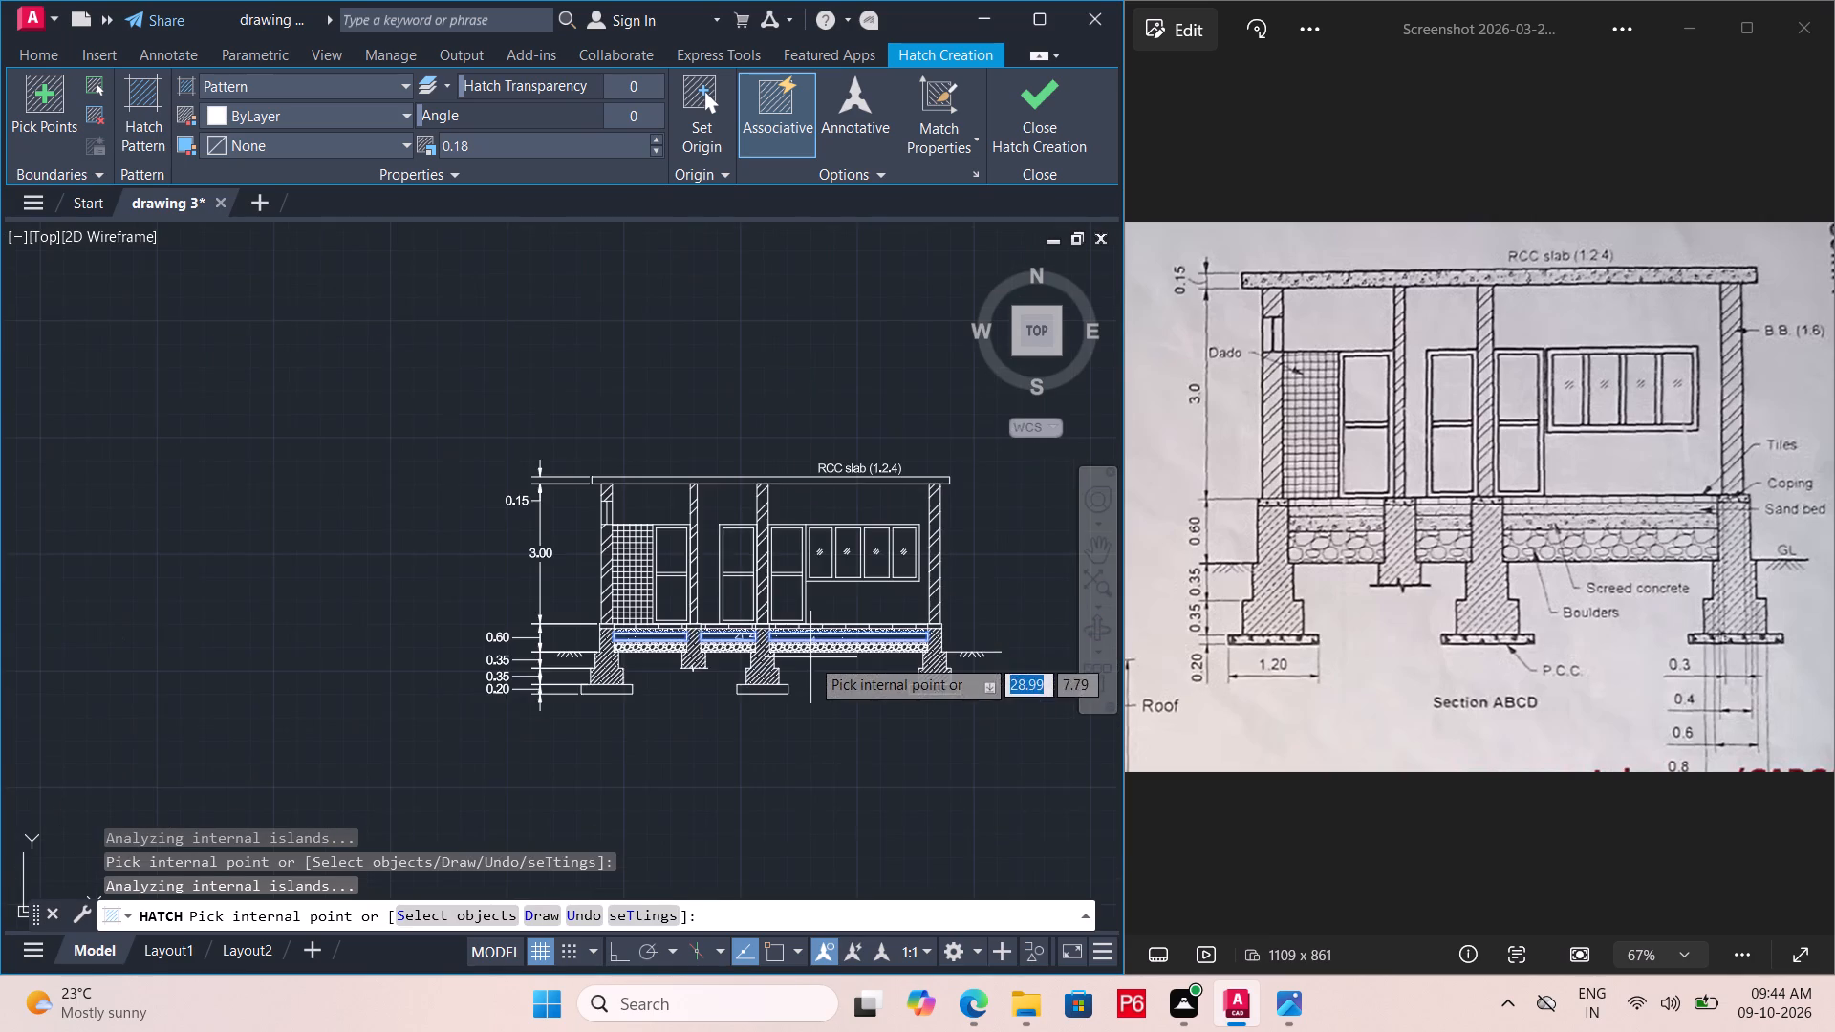
scroll(656, 493, "up", 4)
left_click(622, 391)
scroll(576, 432, "down", 3)
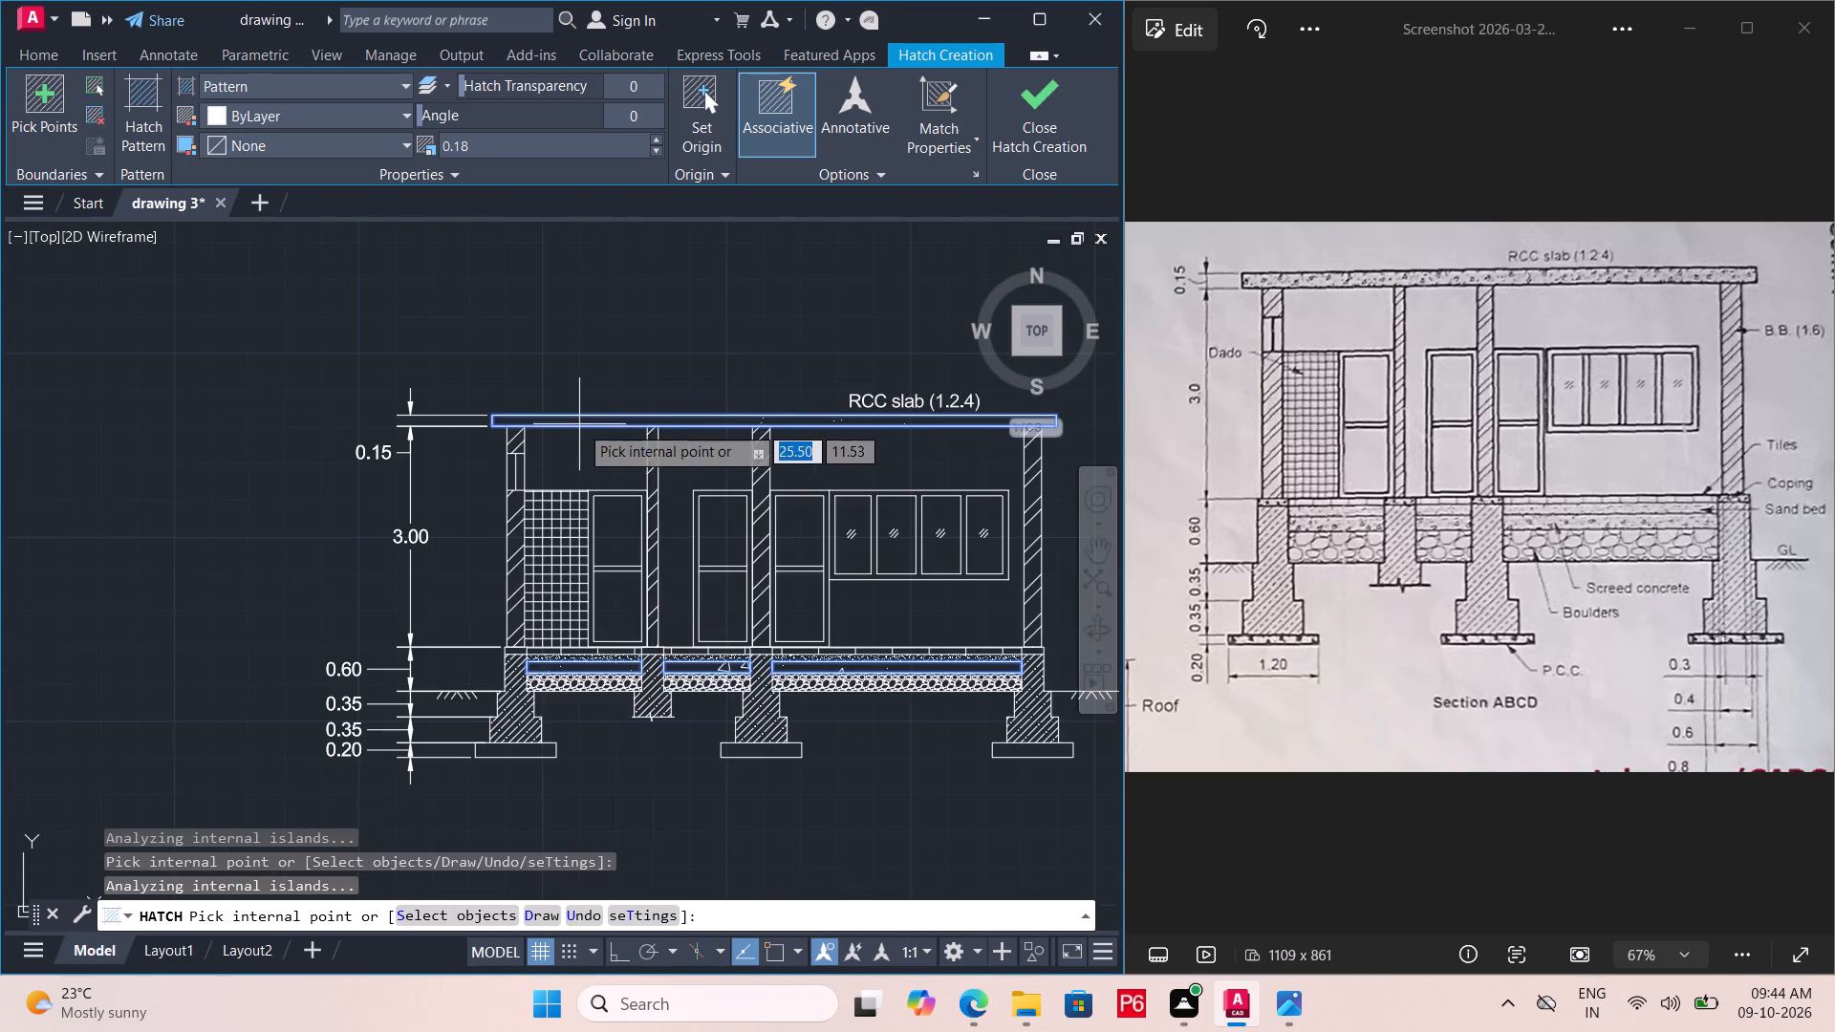
Add the P.C.C. beds under the left, middle and right footings to the AR-CONC hatch.
scroll(514, 738, "up", 4)
double_click(571, 822)
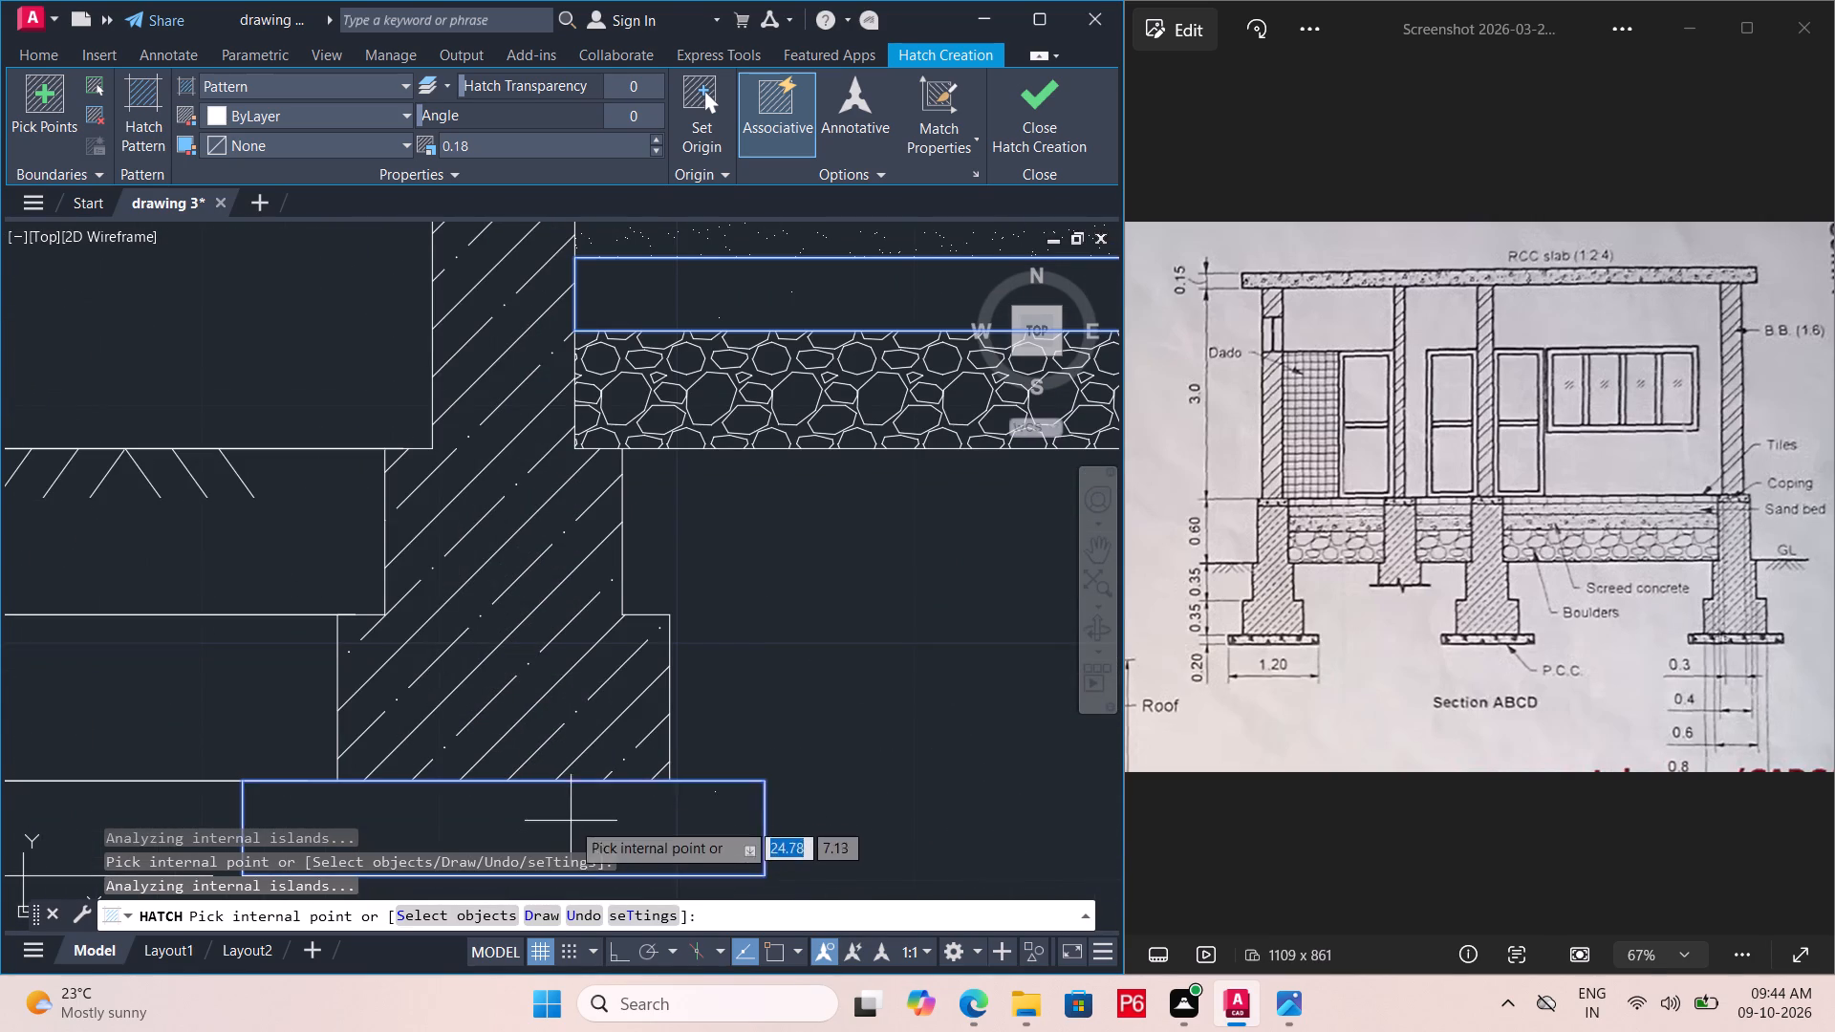
scroll(550, 505, "down", 2)
middle_click_drag(546, 555, 39, 462)
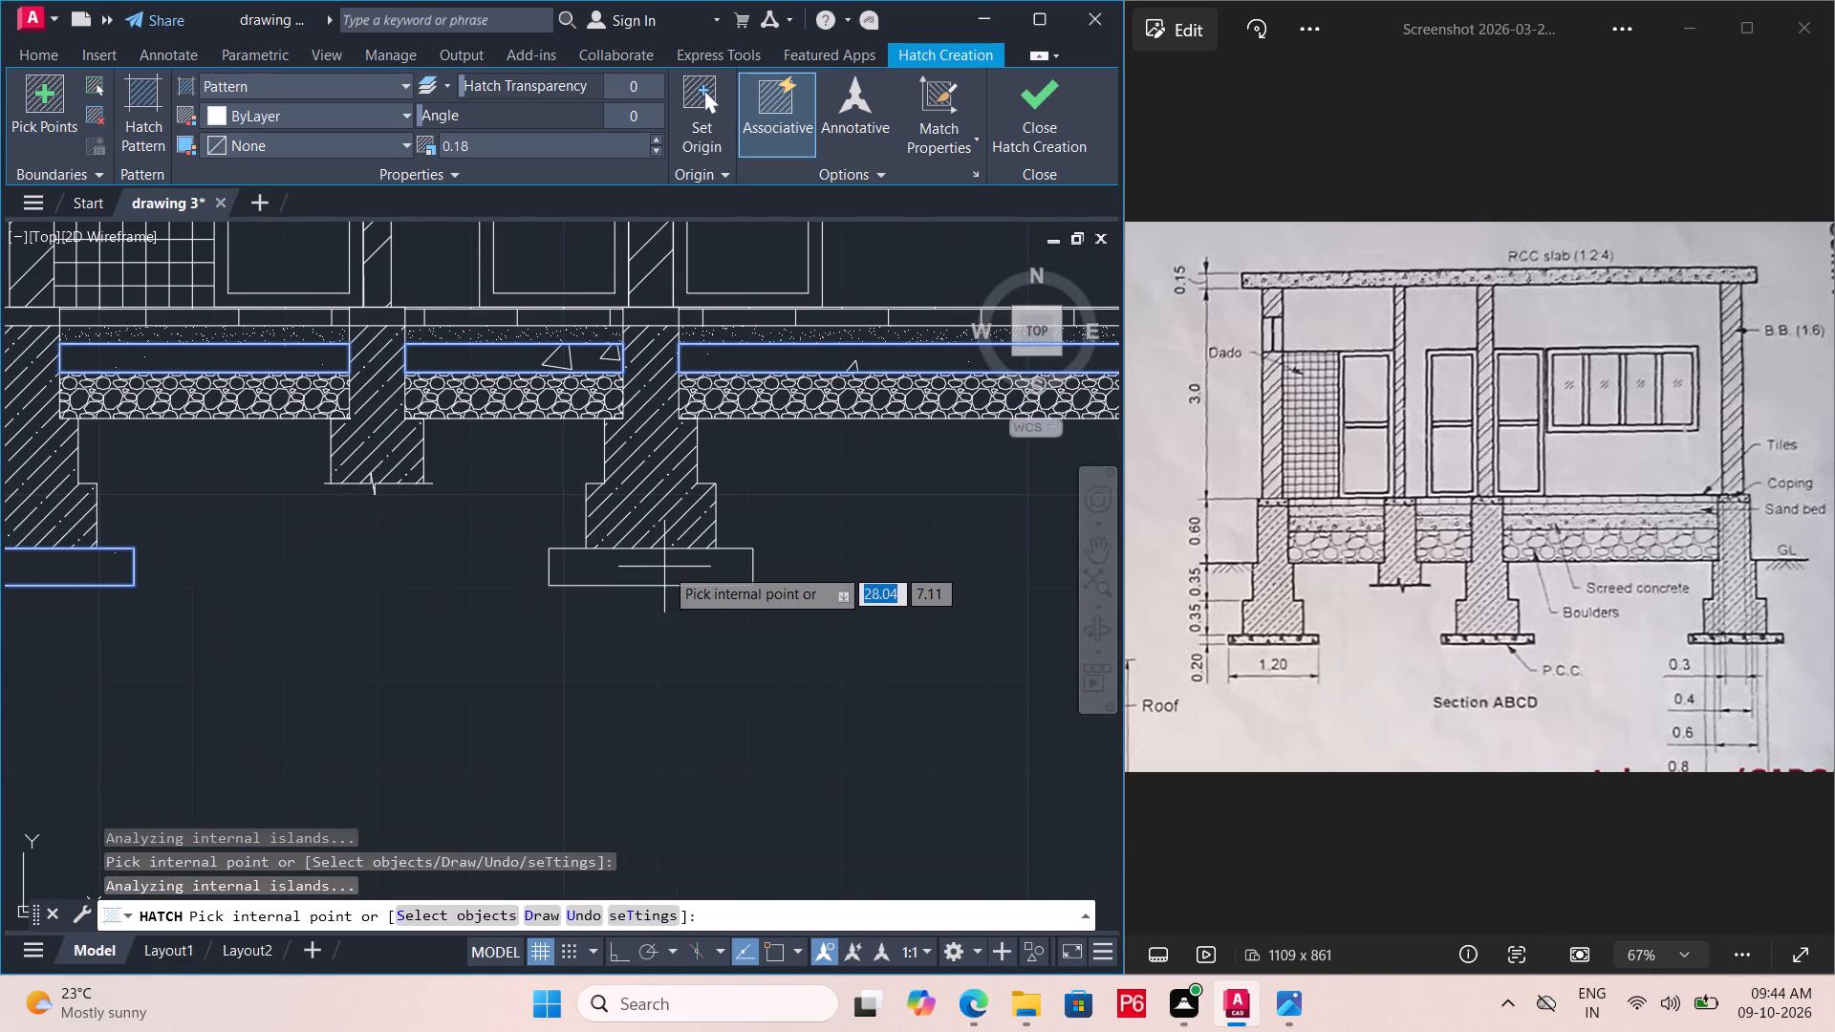
double_click(665, 566)
middle_click_drag(837, 623, 103, 660)
left_click(558, 618)
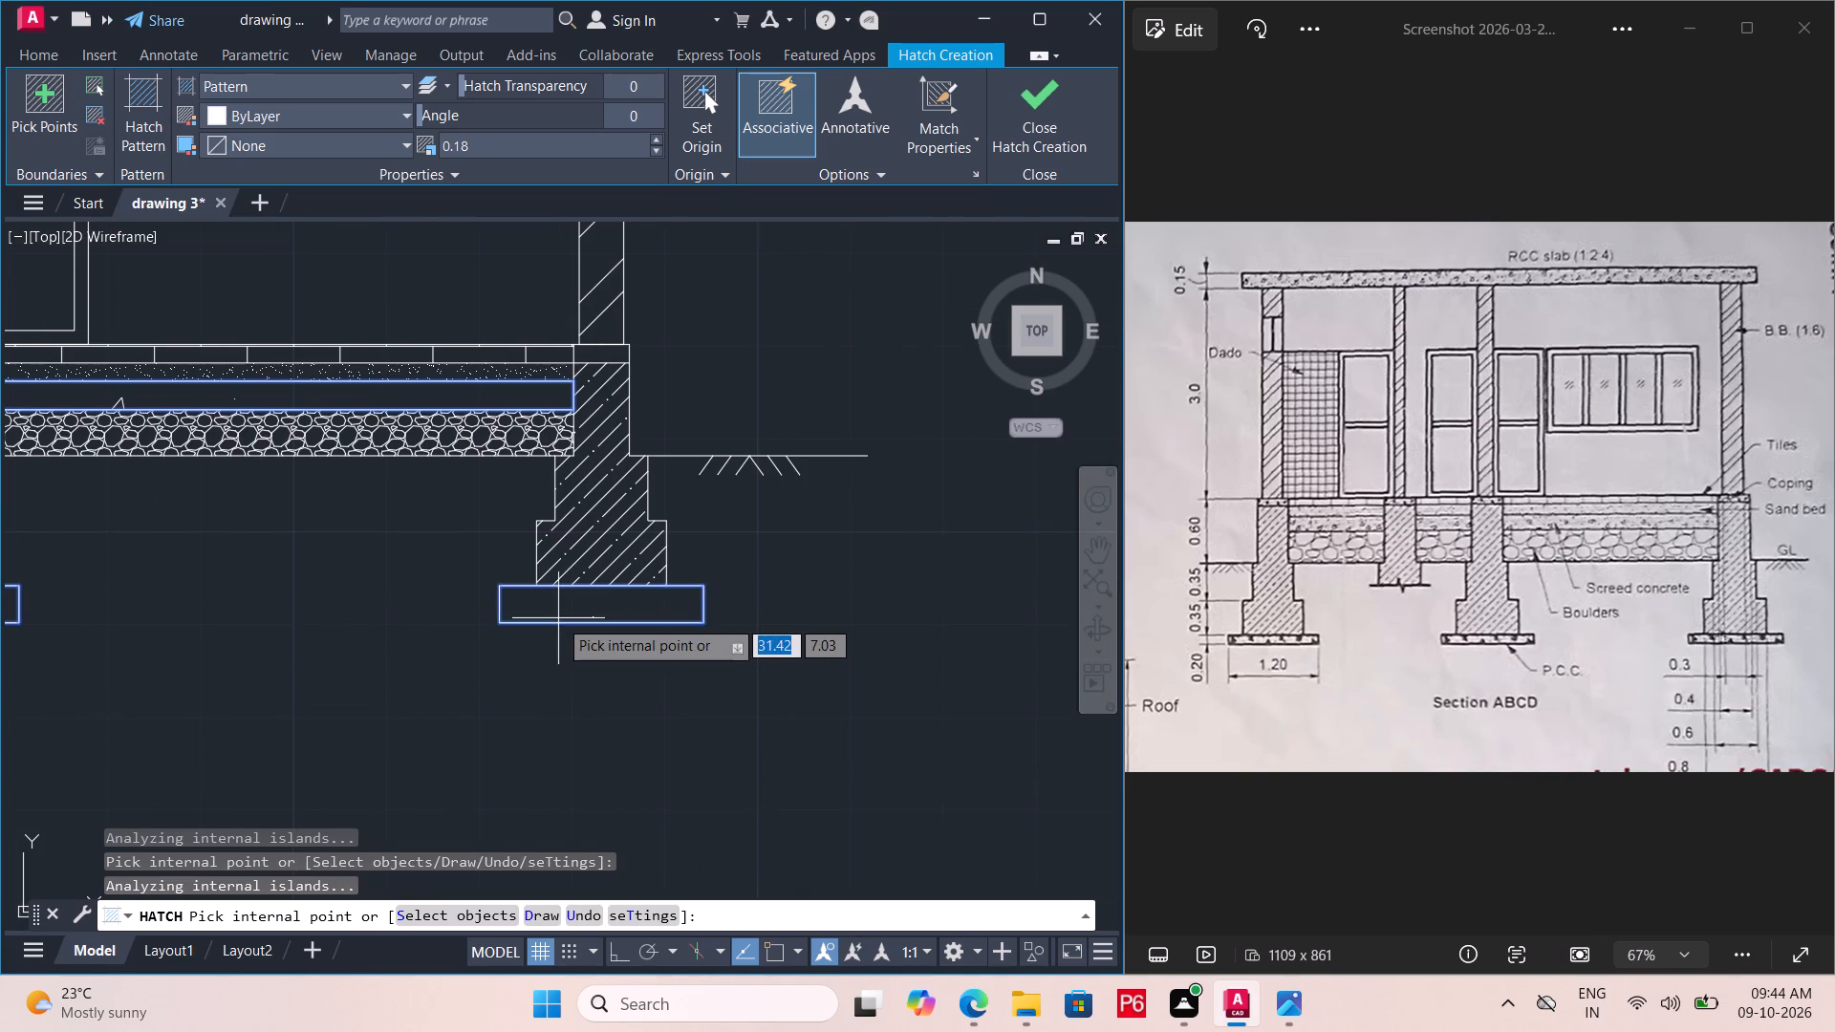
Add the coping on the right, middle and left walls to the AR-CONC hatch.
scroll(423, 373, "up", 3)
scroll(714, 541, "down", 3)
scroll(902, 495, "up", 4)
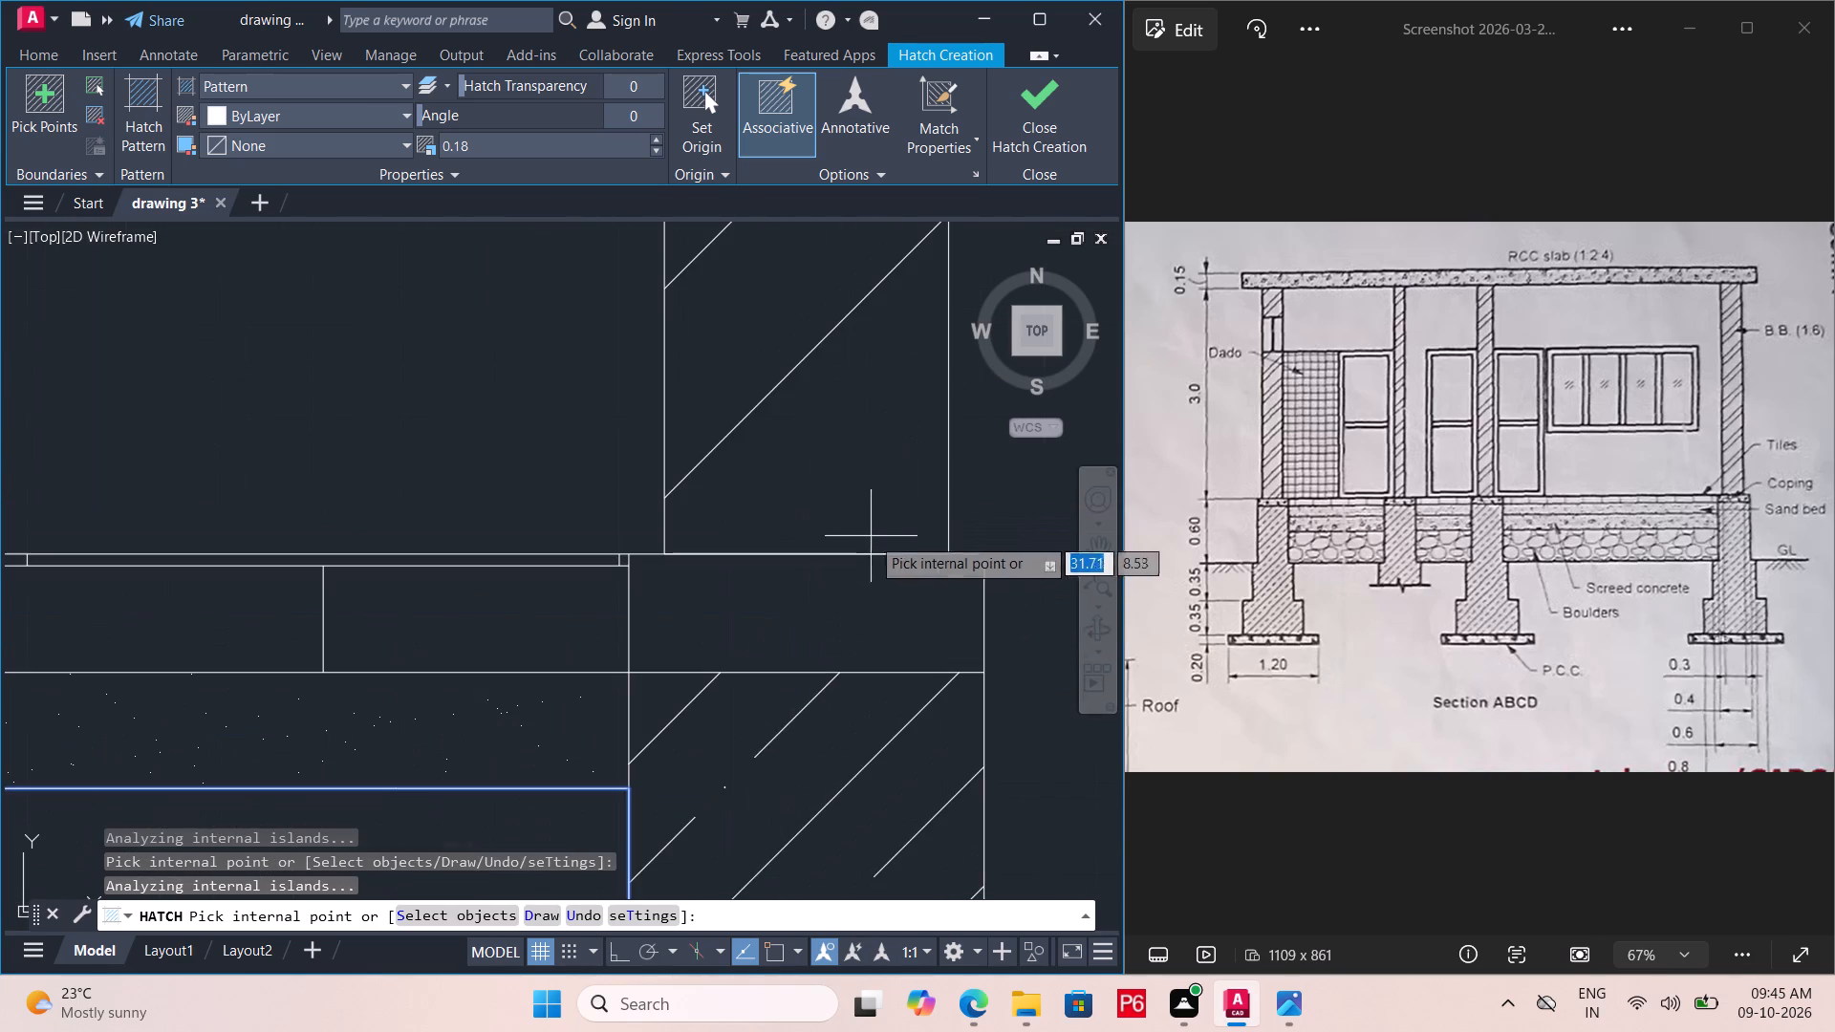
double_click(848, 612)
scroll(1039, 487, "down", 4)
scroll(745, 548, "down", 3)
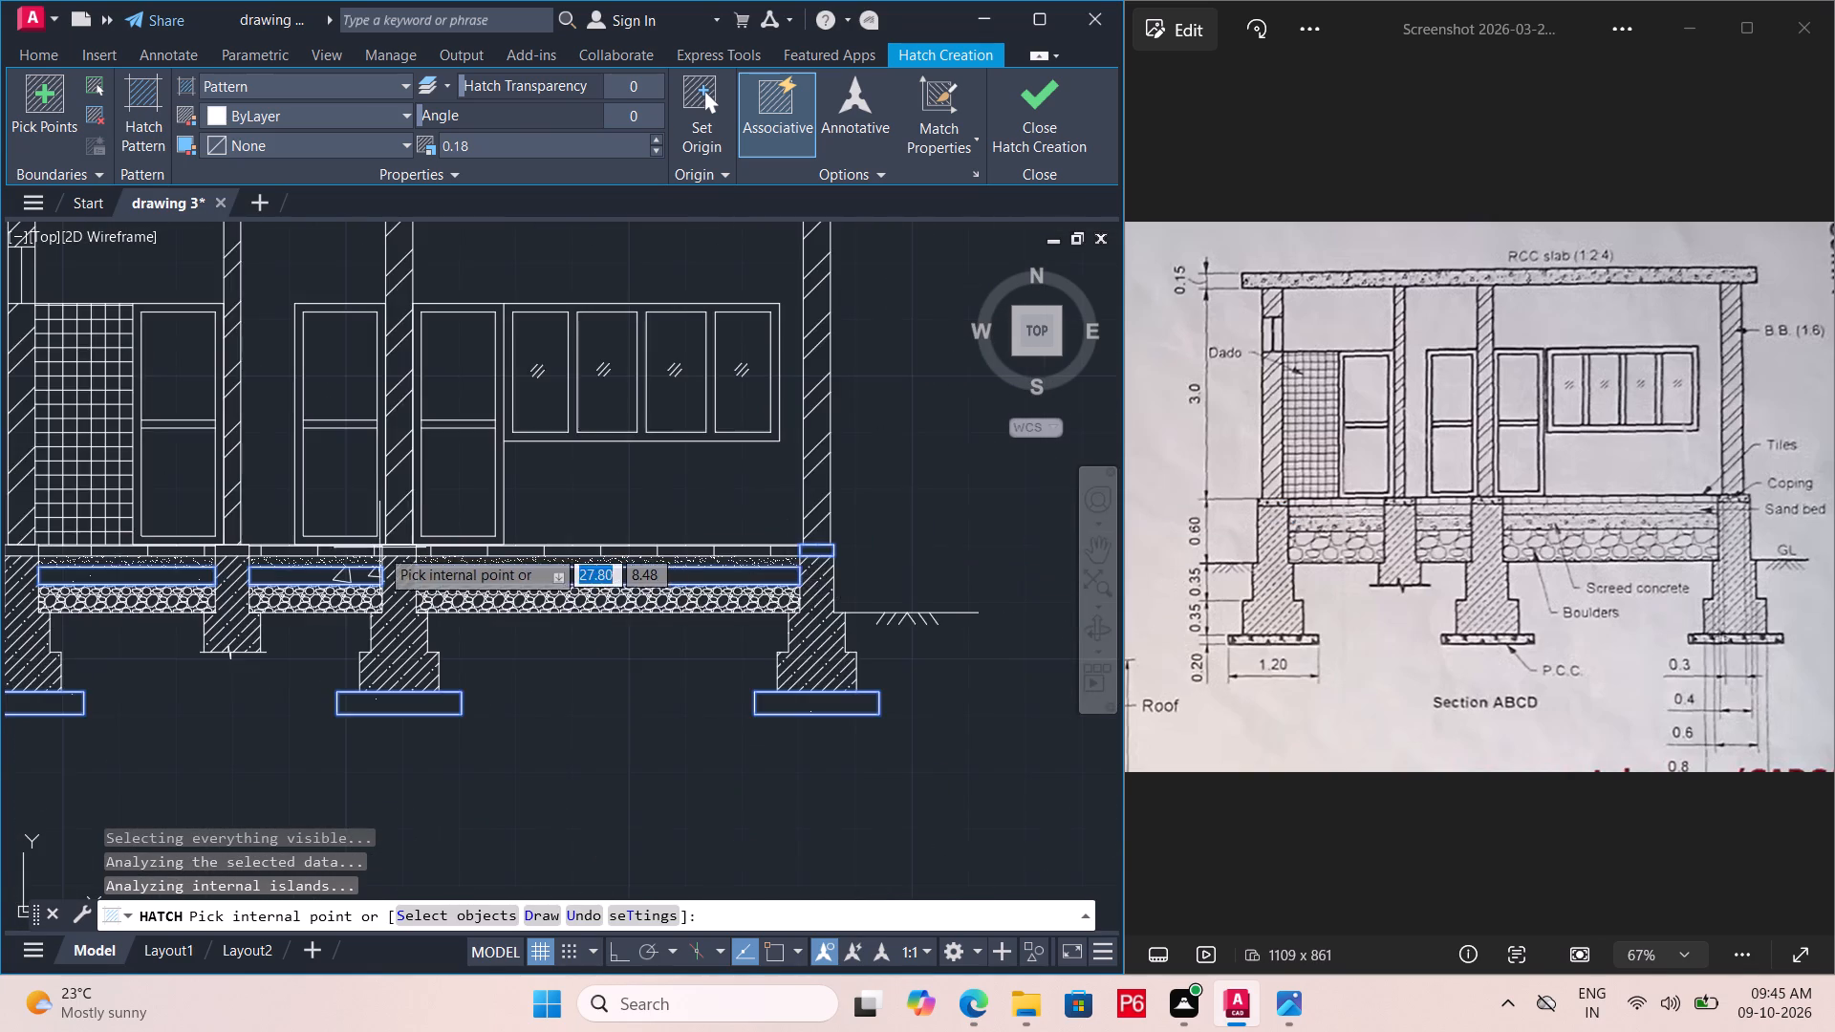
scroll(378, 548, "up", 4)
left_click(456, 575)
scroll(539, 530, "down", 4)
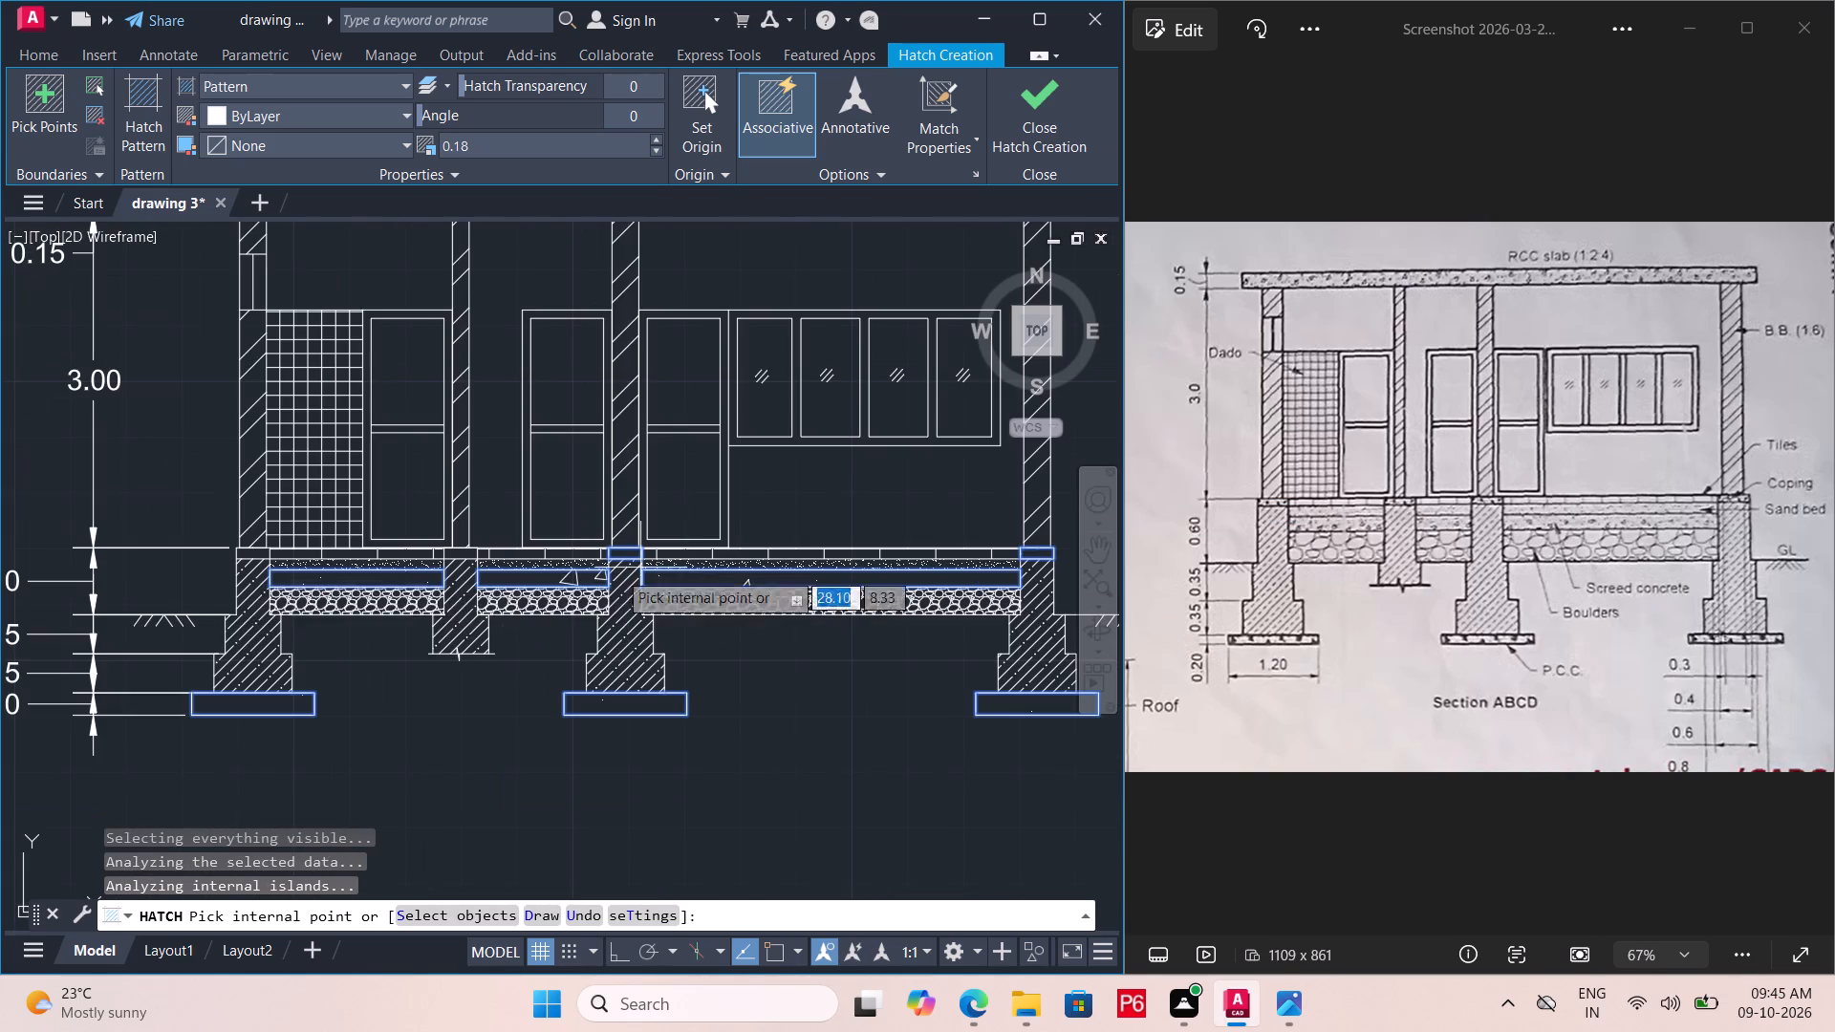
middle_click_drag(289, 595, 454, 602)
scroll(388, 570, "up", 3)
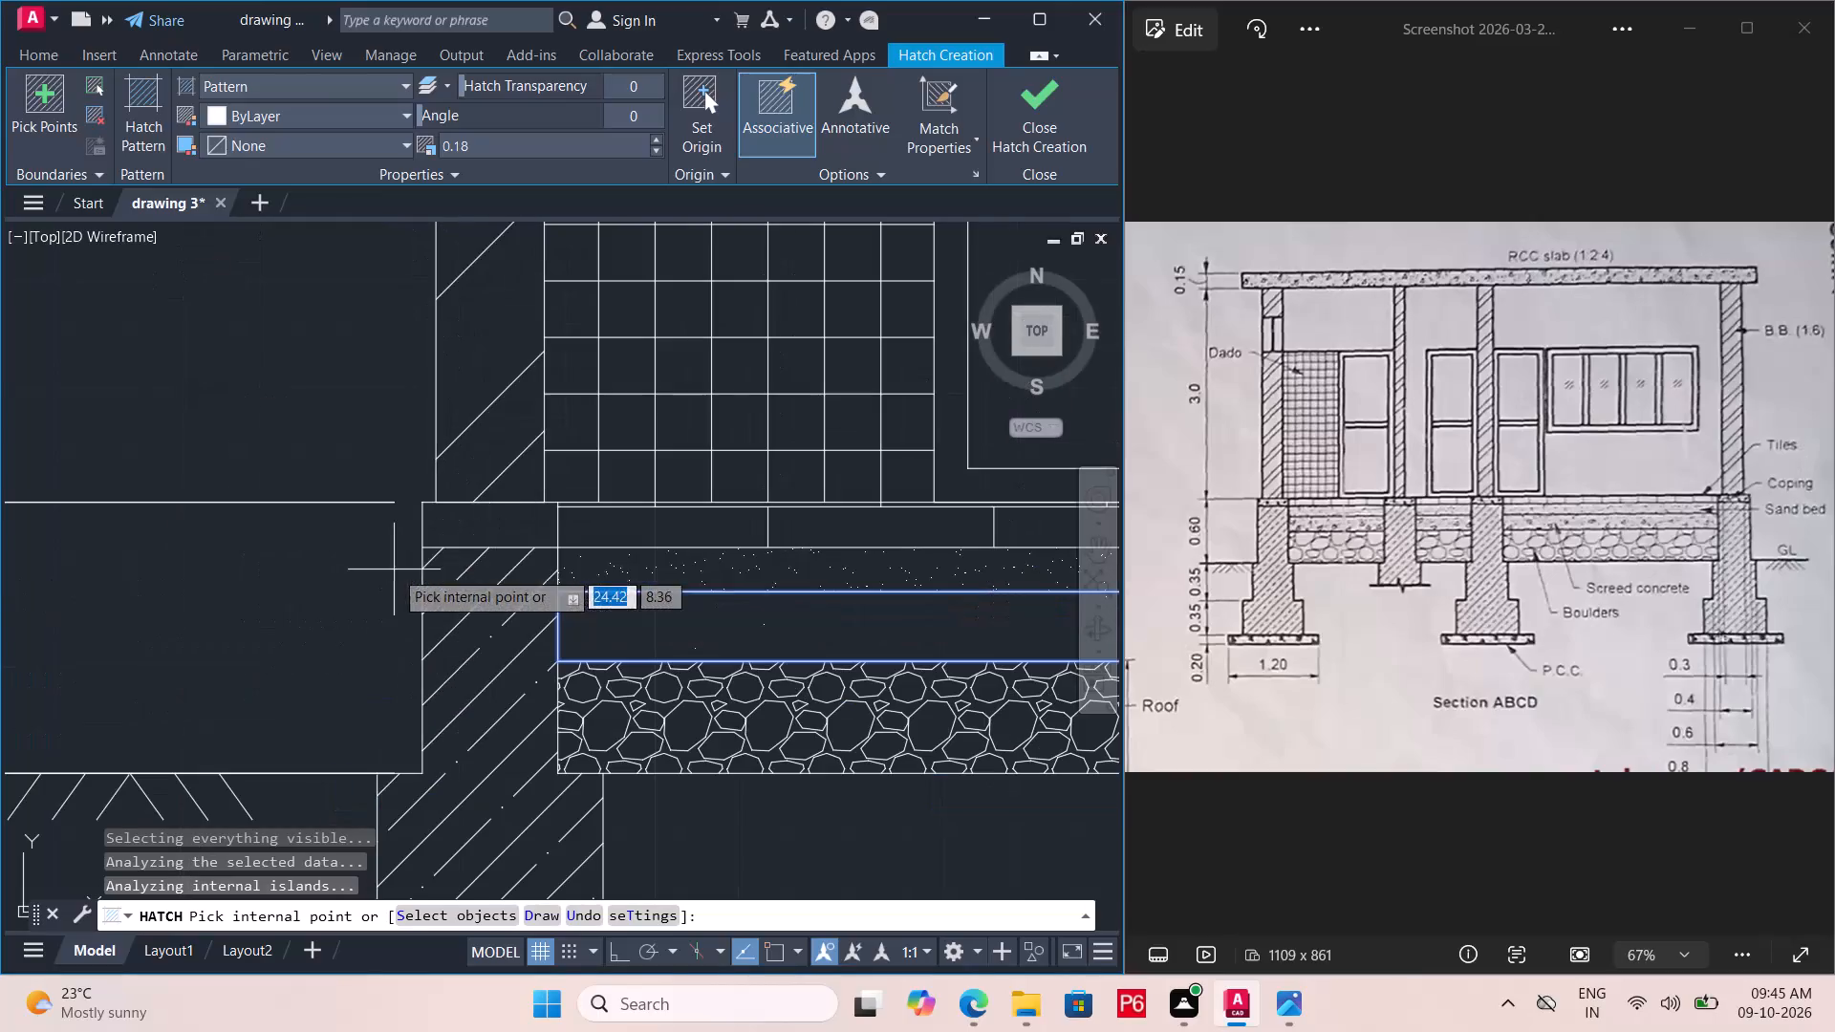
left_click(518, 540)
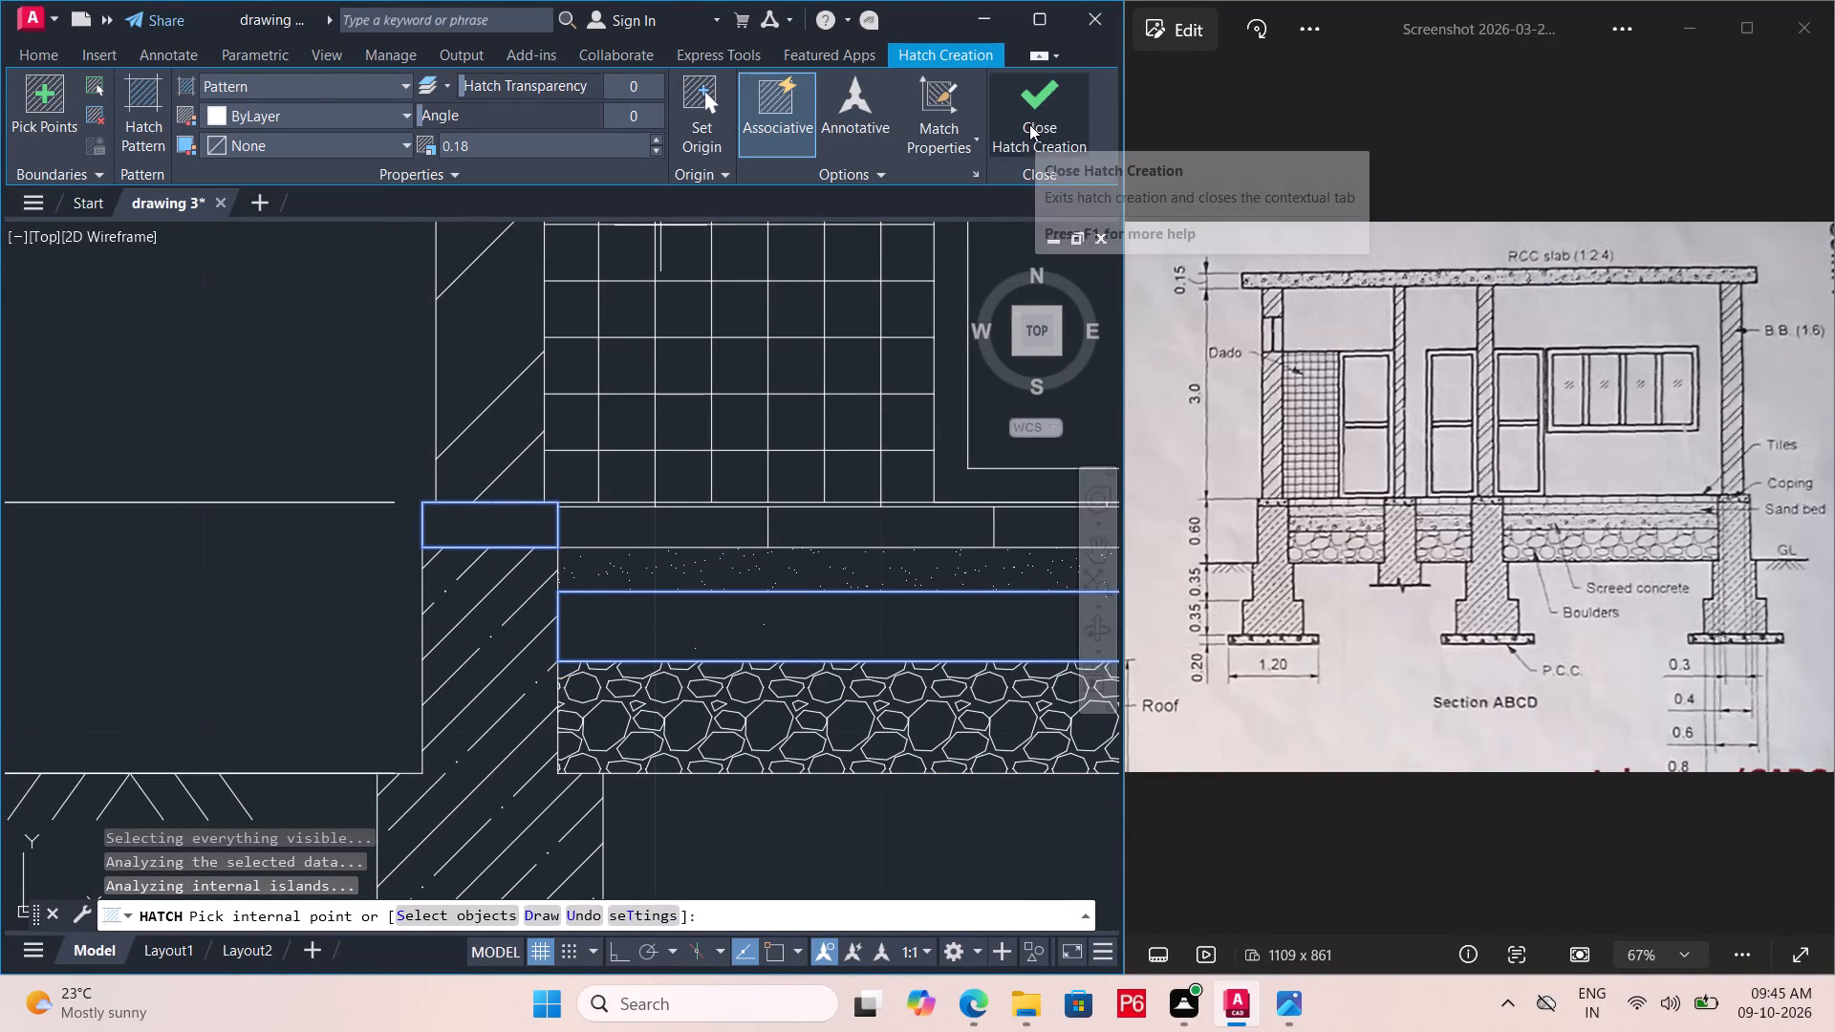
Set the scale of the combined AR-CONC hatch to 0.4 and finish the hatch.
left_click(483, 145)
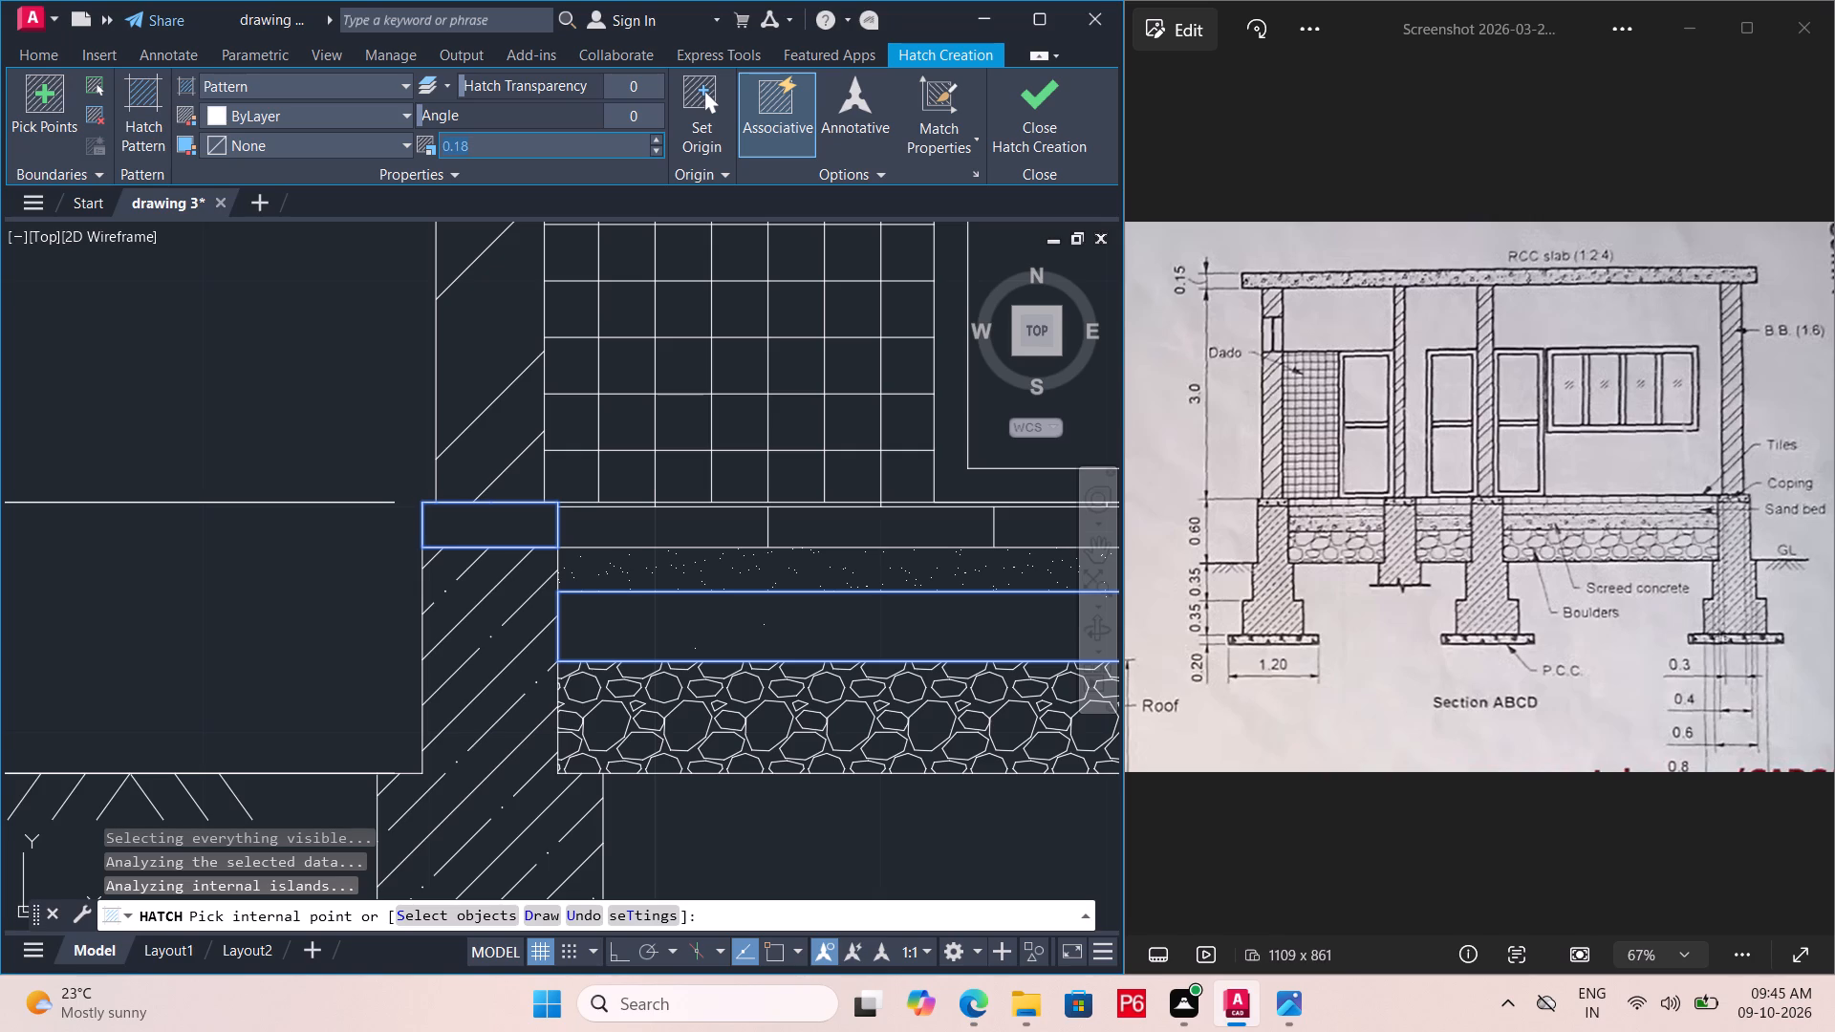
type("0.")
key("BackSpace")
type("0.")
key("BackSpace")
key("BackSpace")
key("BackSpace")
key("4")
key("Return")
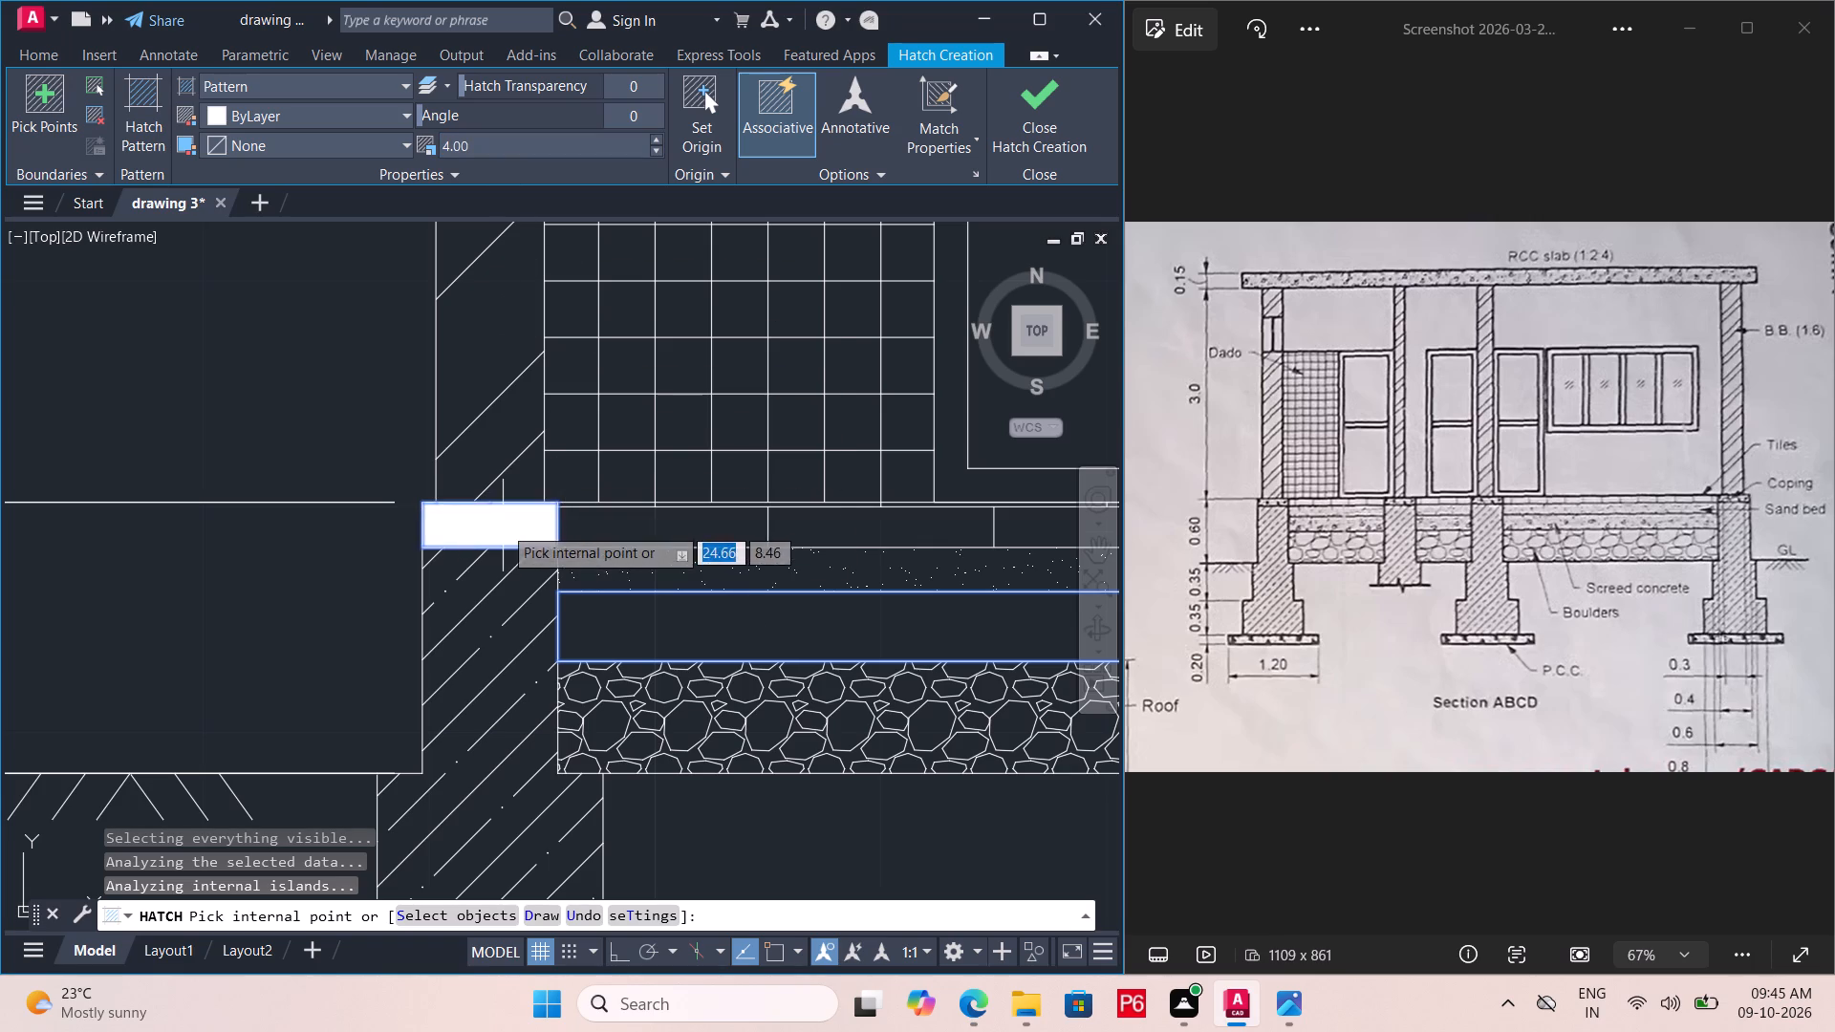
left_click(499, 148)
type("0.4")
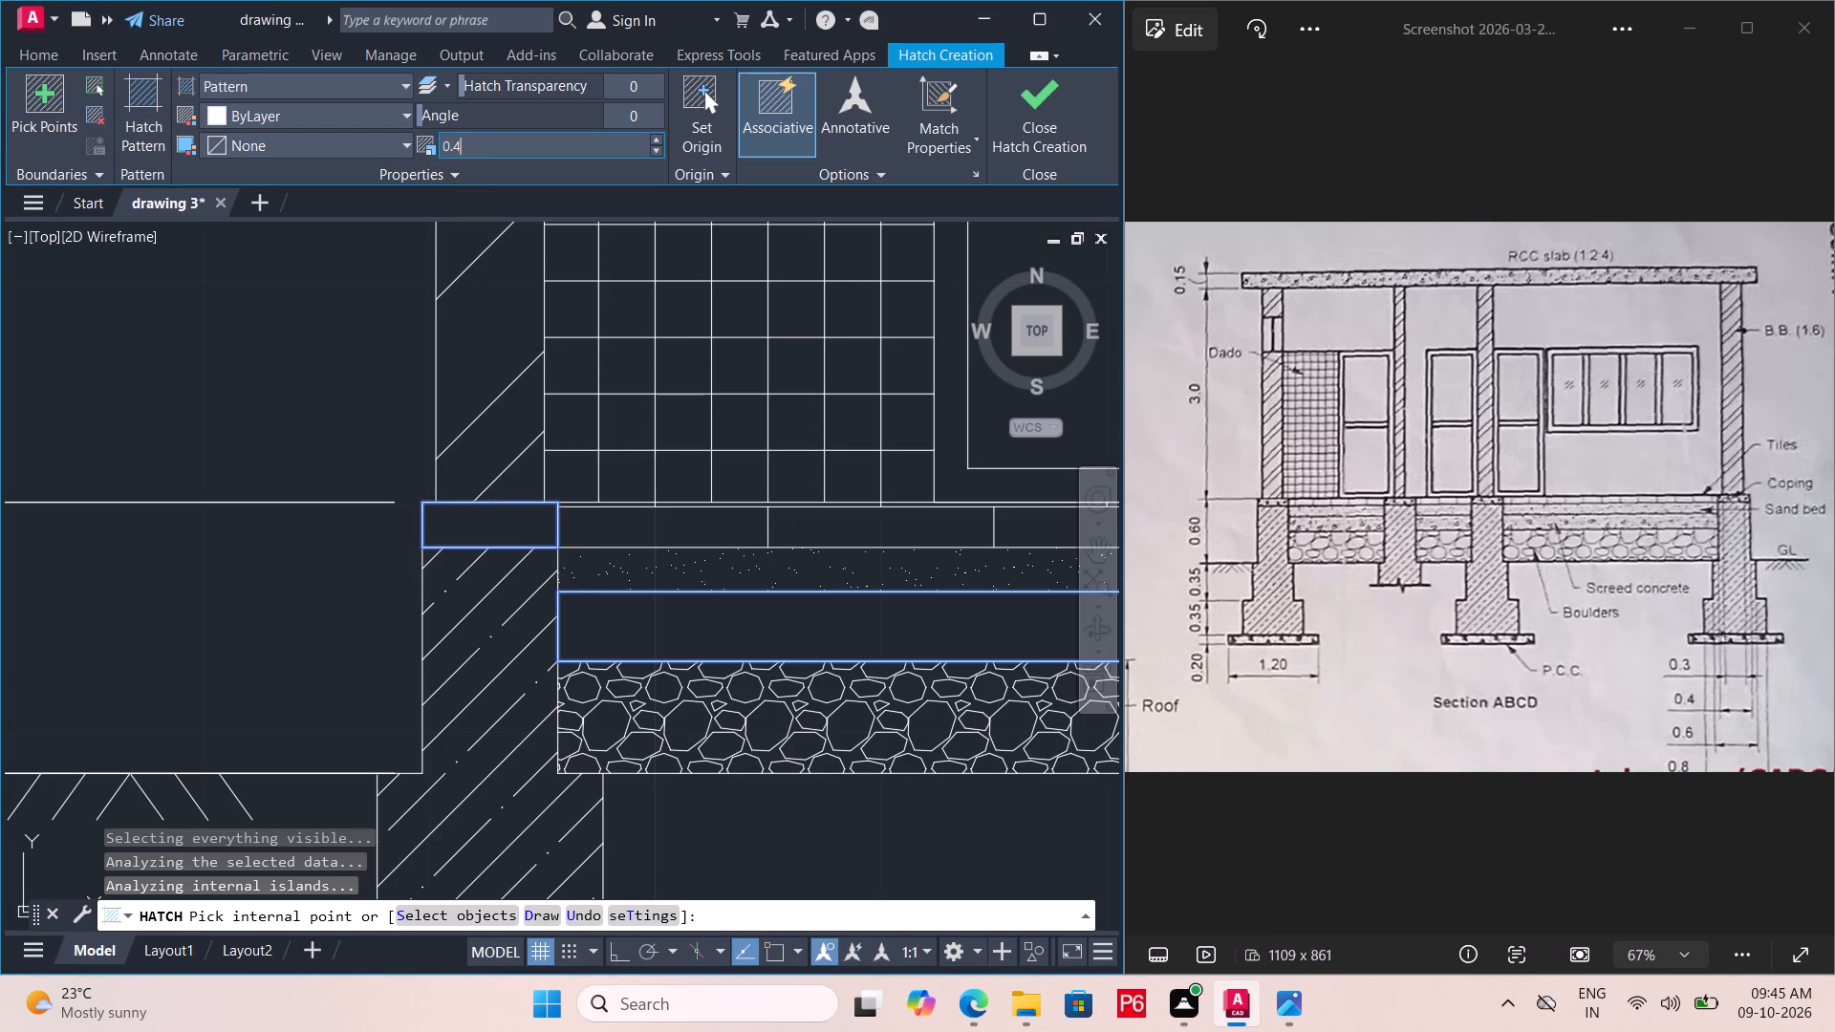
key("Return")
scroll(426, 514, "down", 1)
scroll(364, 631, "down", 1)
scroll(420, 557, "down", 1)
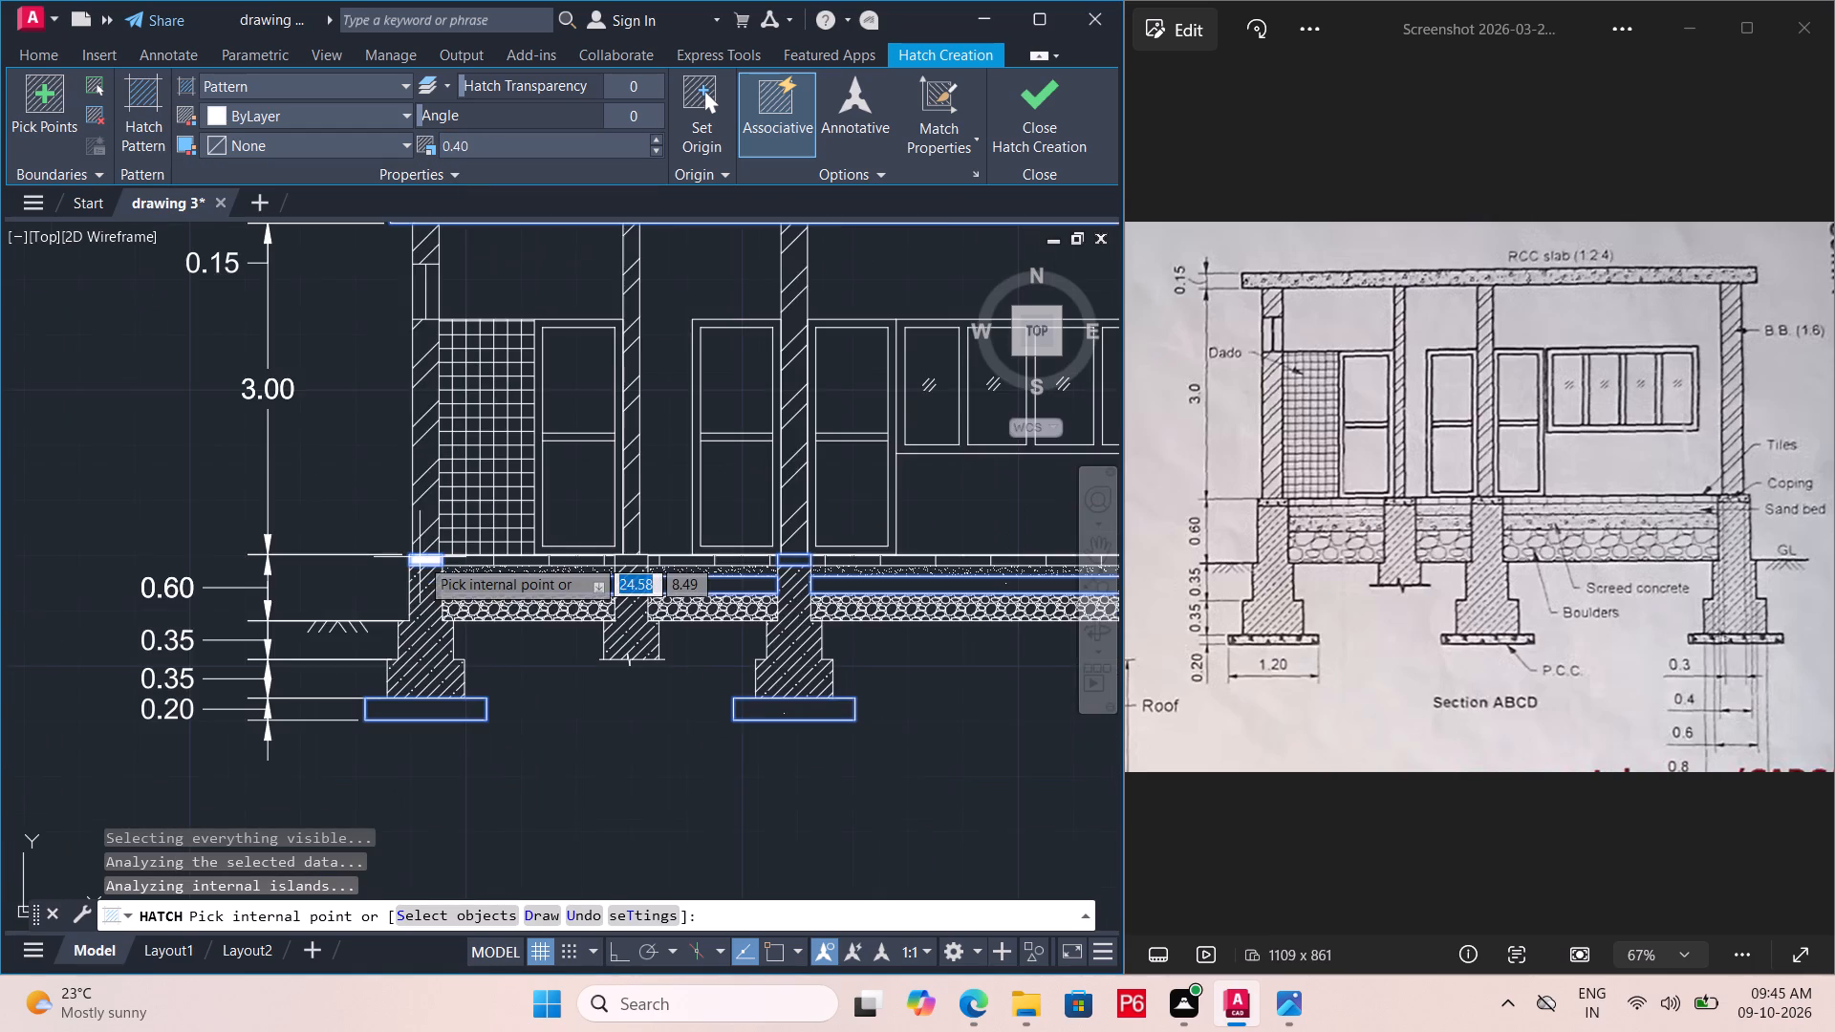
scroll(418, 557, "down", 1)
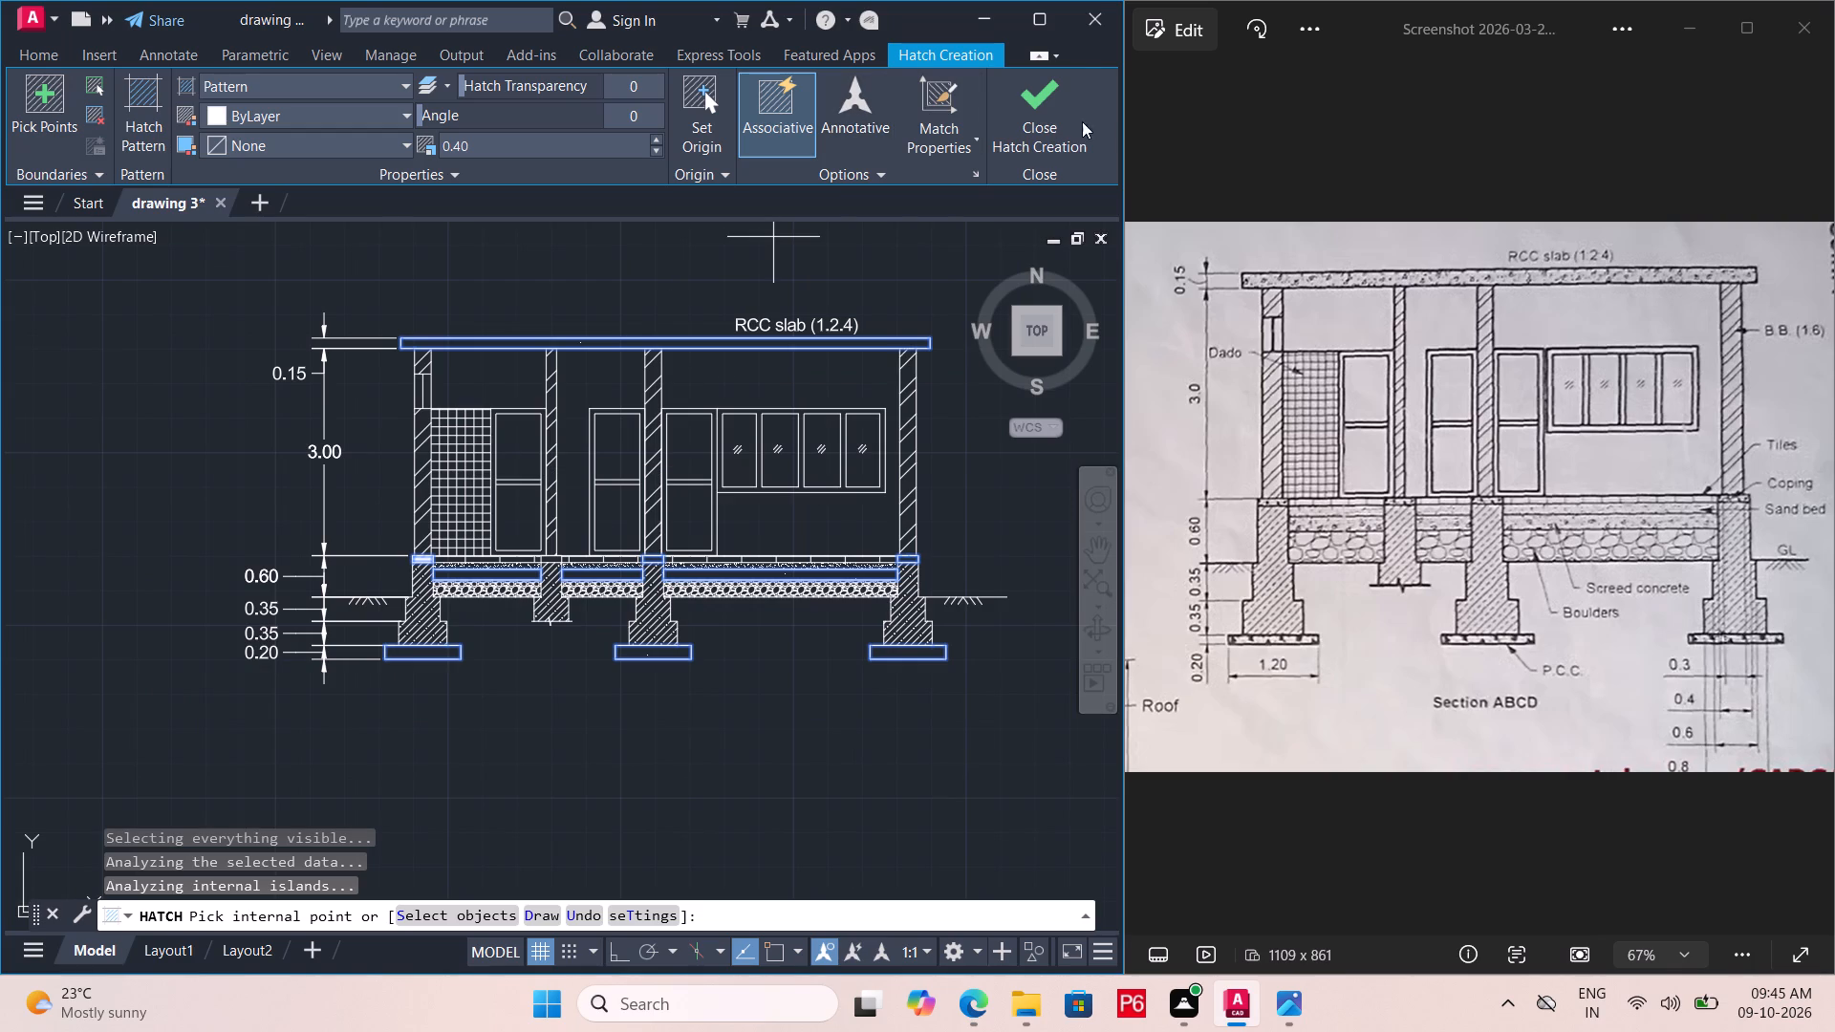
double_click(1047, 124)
Hatch the P.C.C. bed under the middle footing with a separate AR-CONC hatch.
scroll(679, 682, "up", 3)
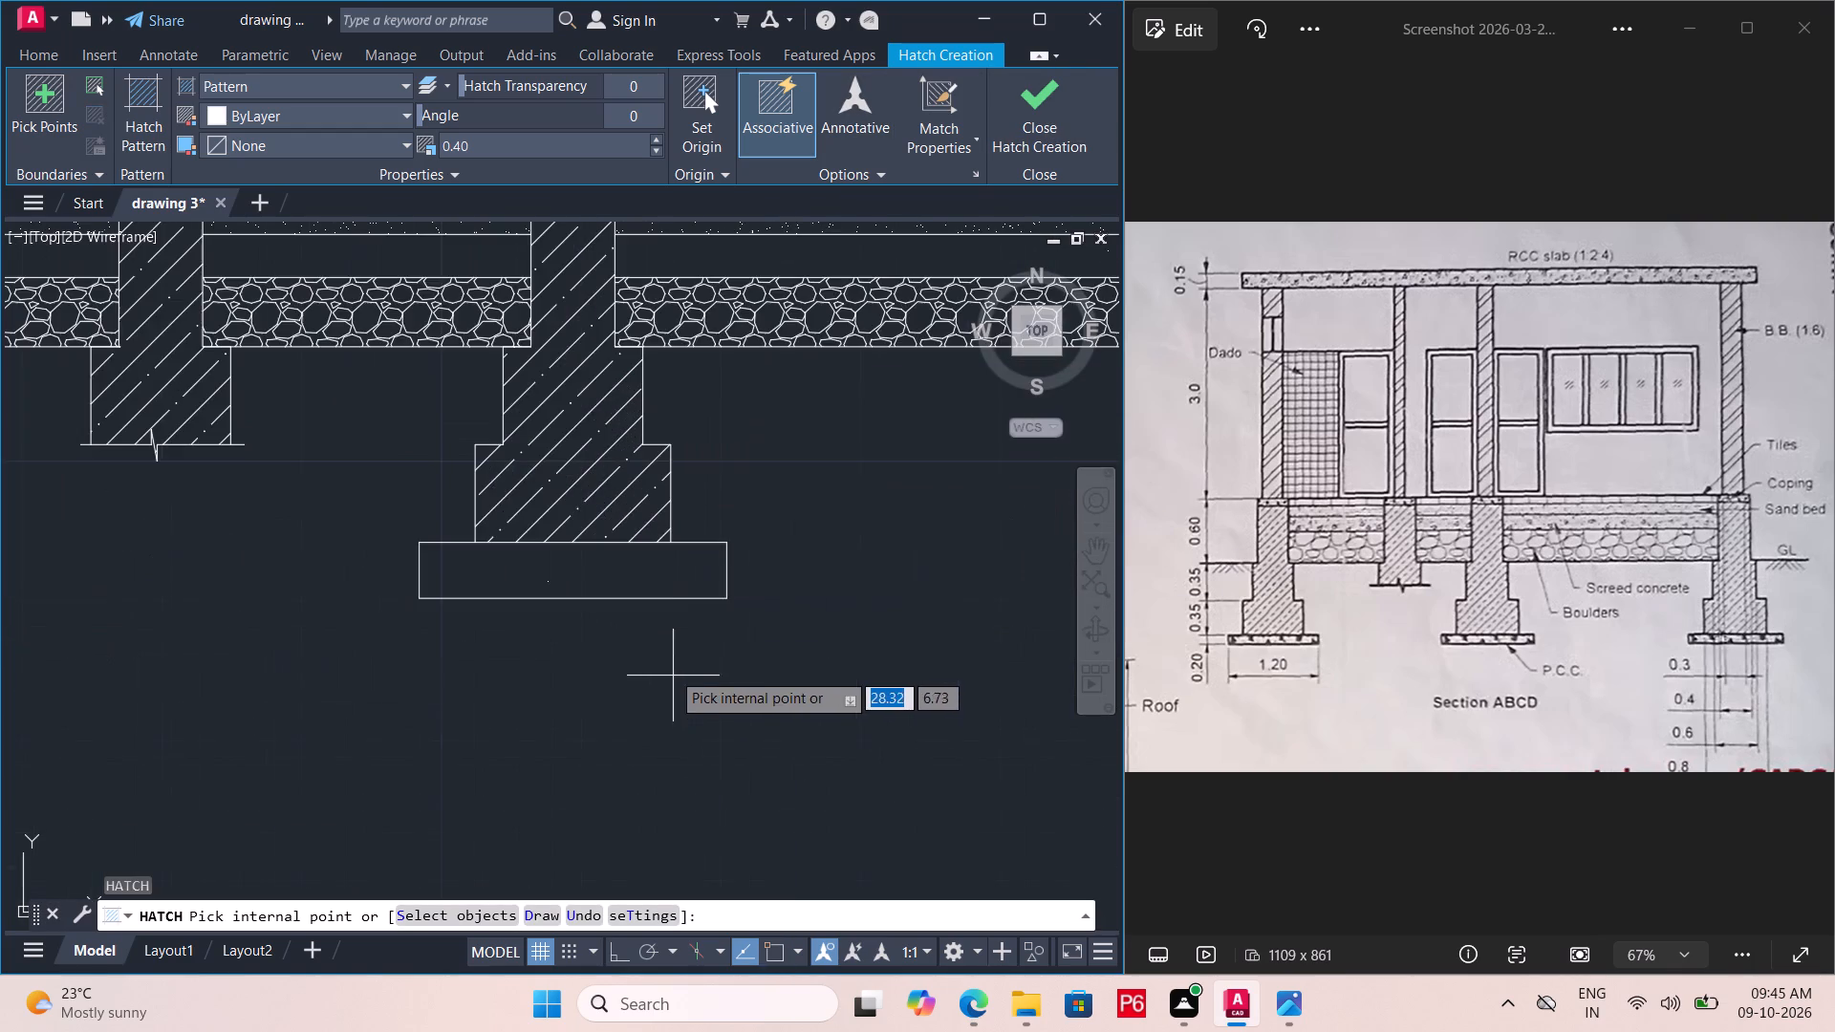
scroll(605, 587, "up", 1)
left_click(516, 574)
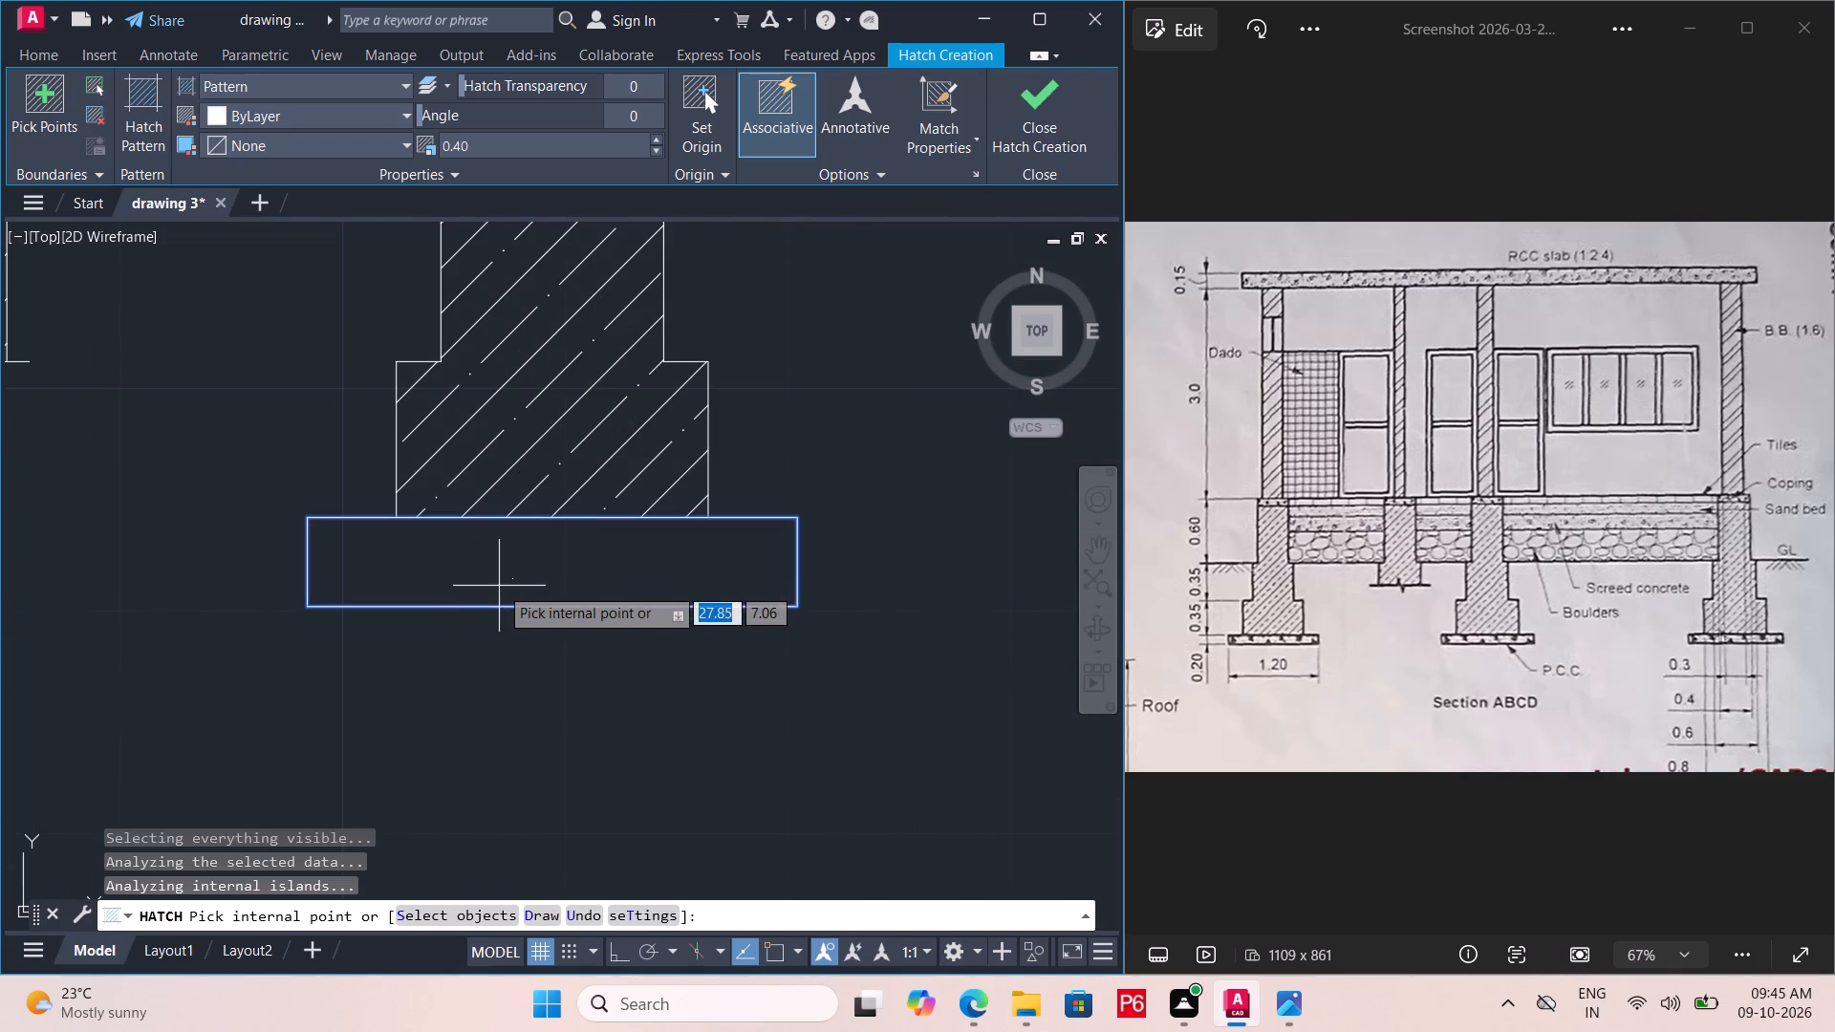
scroll(785, 527, "down", 2)
scroll(508, 654, "down", 1)
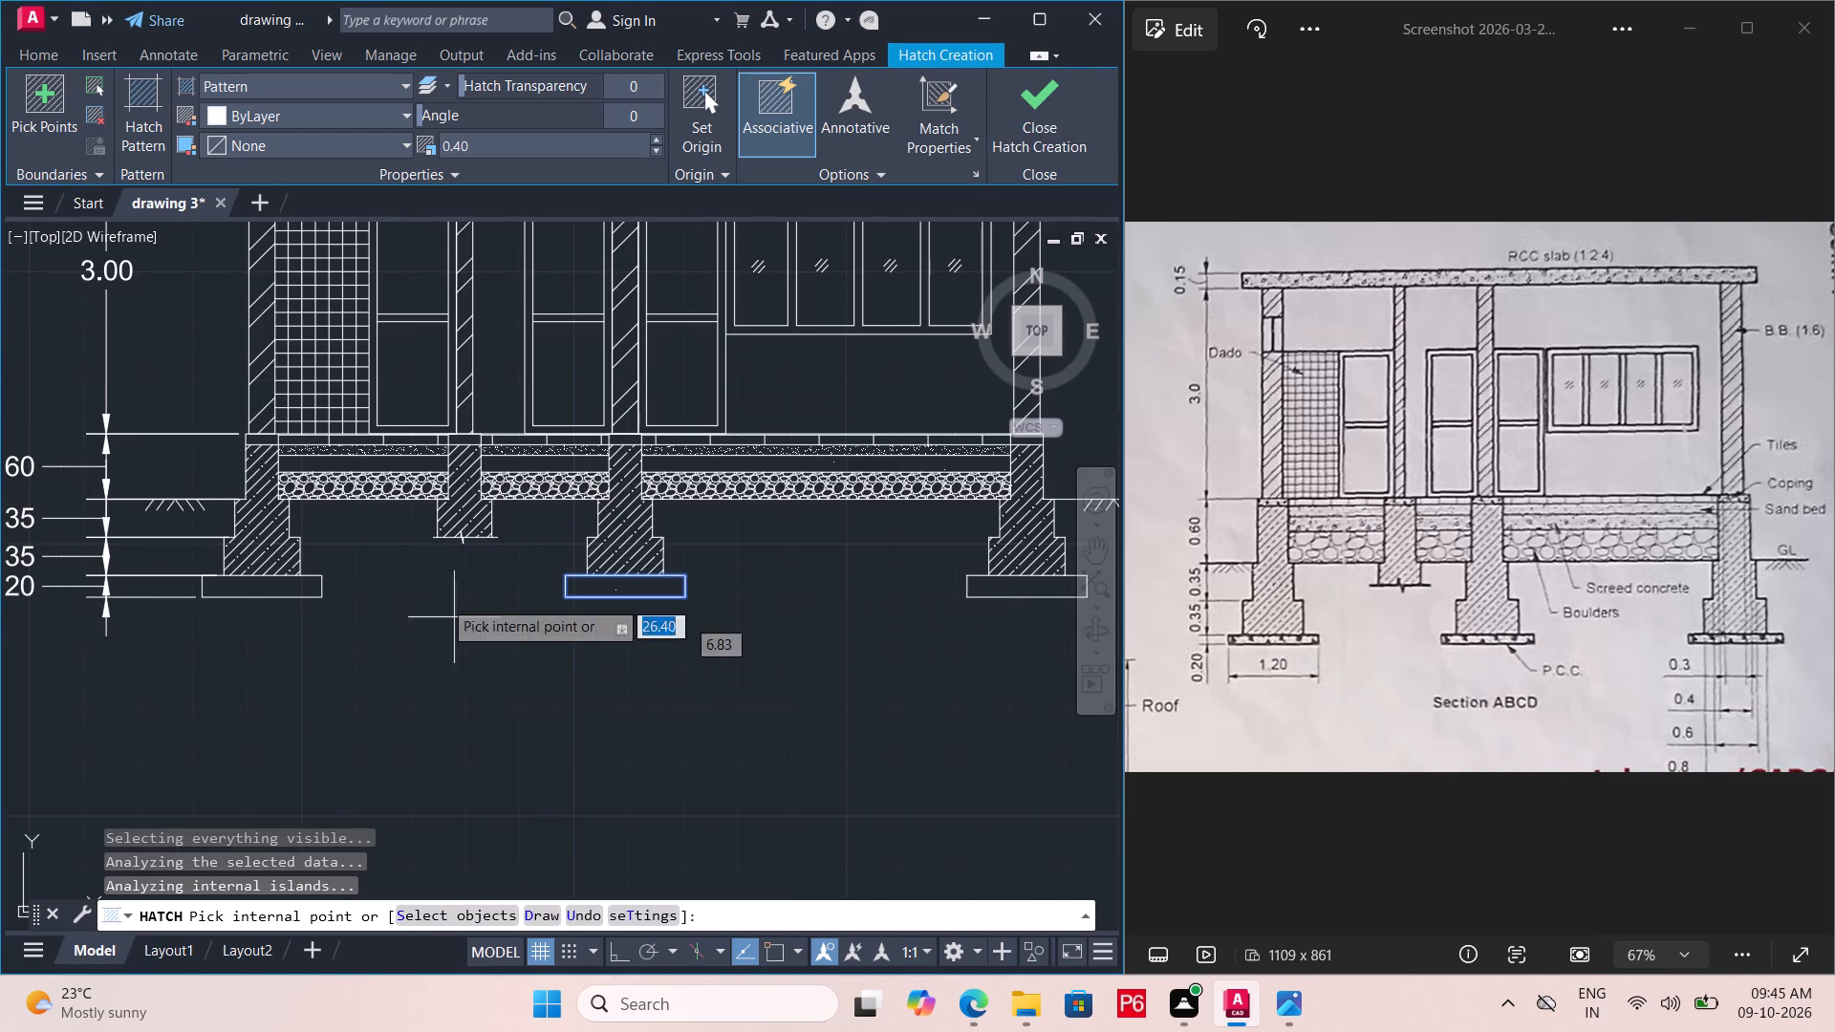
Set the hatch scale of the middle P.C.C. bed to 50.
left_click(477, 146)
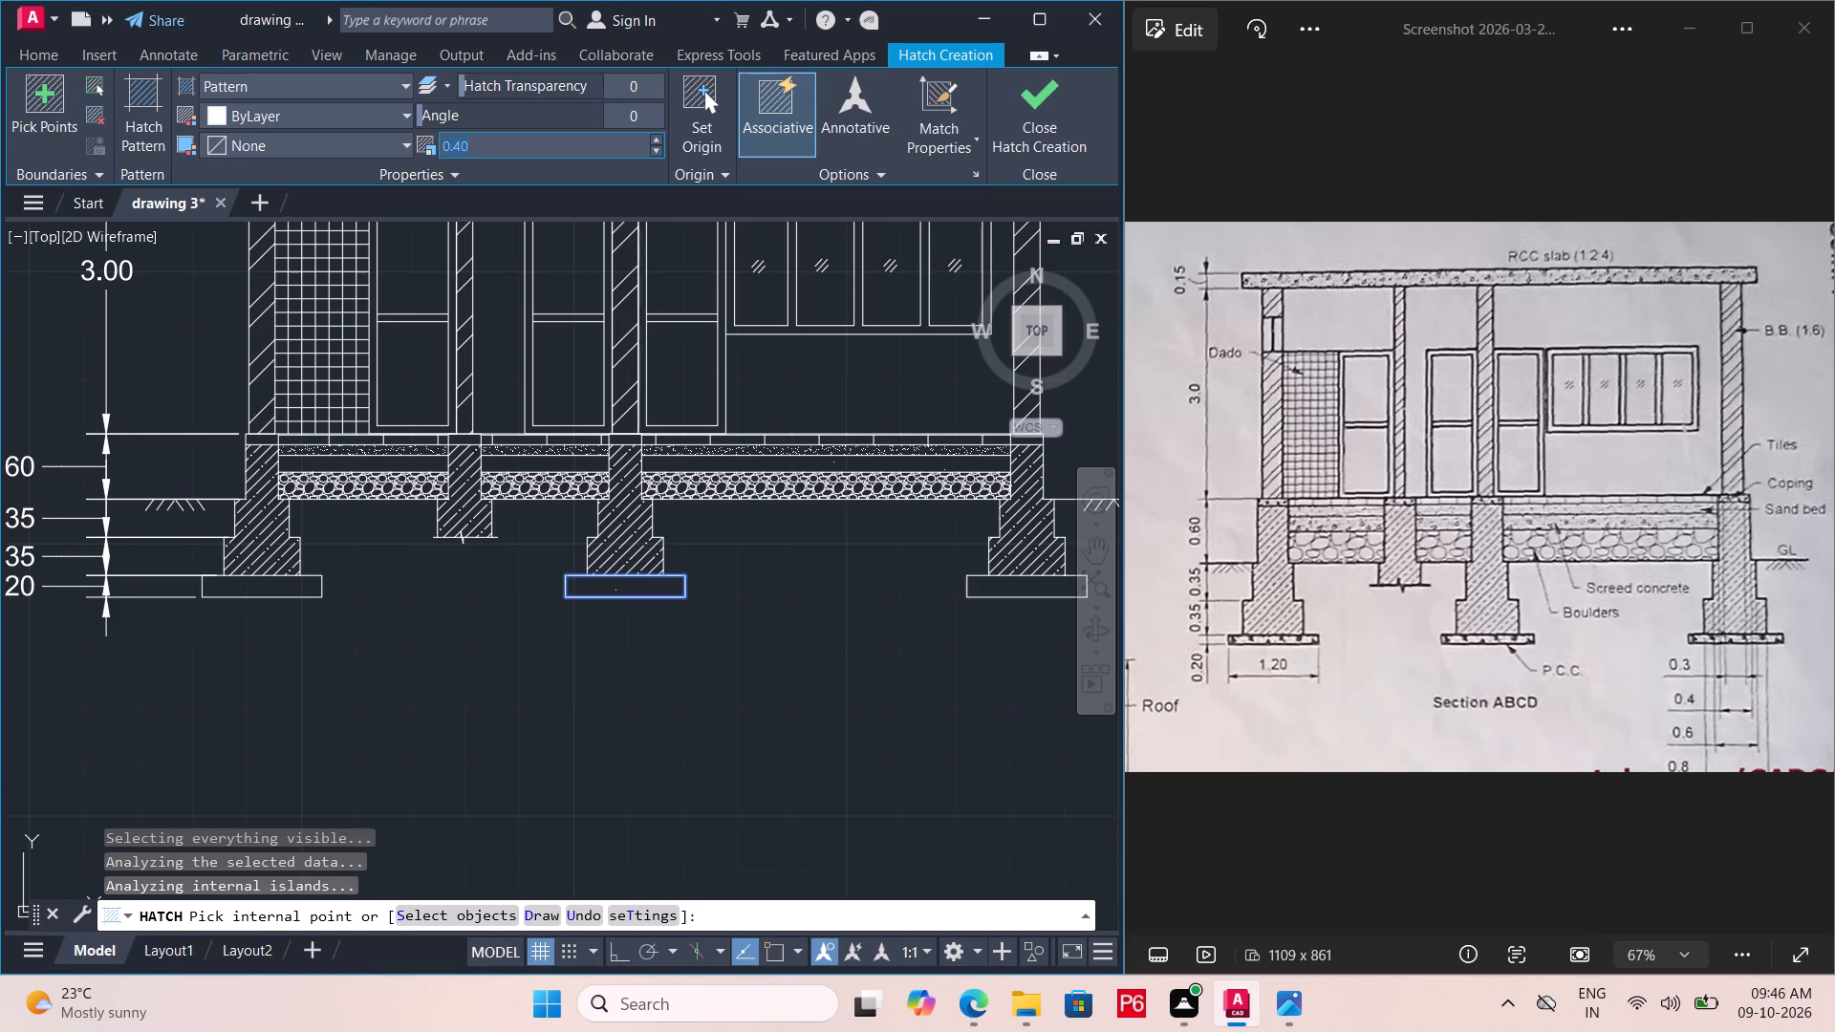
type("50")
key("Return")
Set the hatch scale of the middle P.C.C. bed to 0.1 and finish the hatch.
type("0.1")
key("Return")
left_click(502, 94)
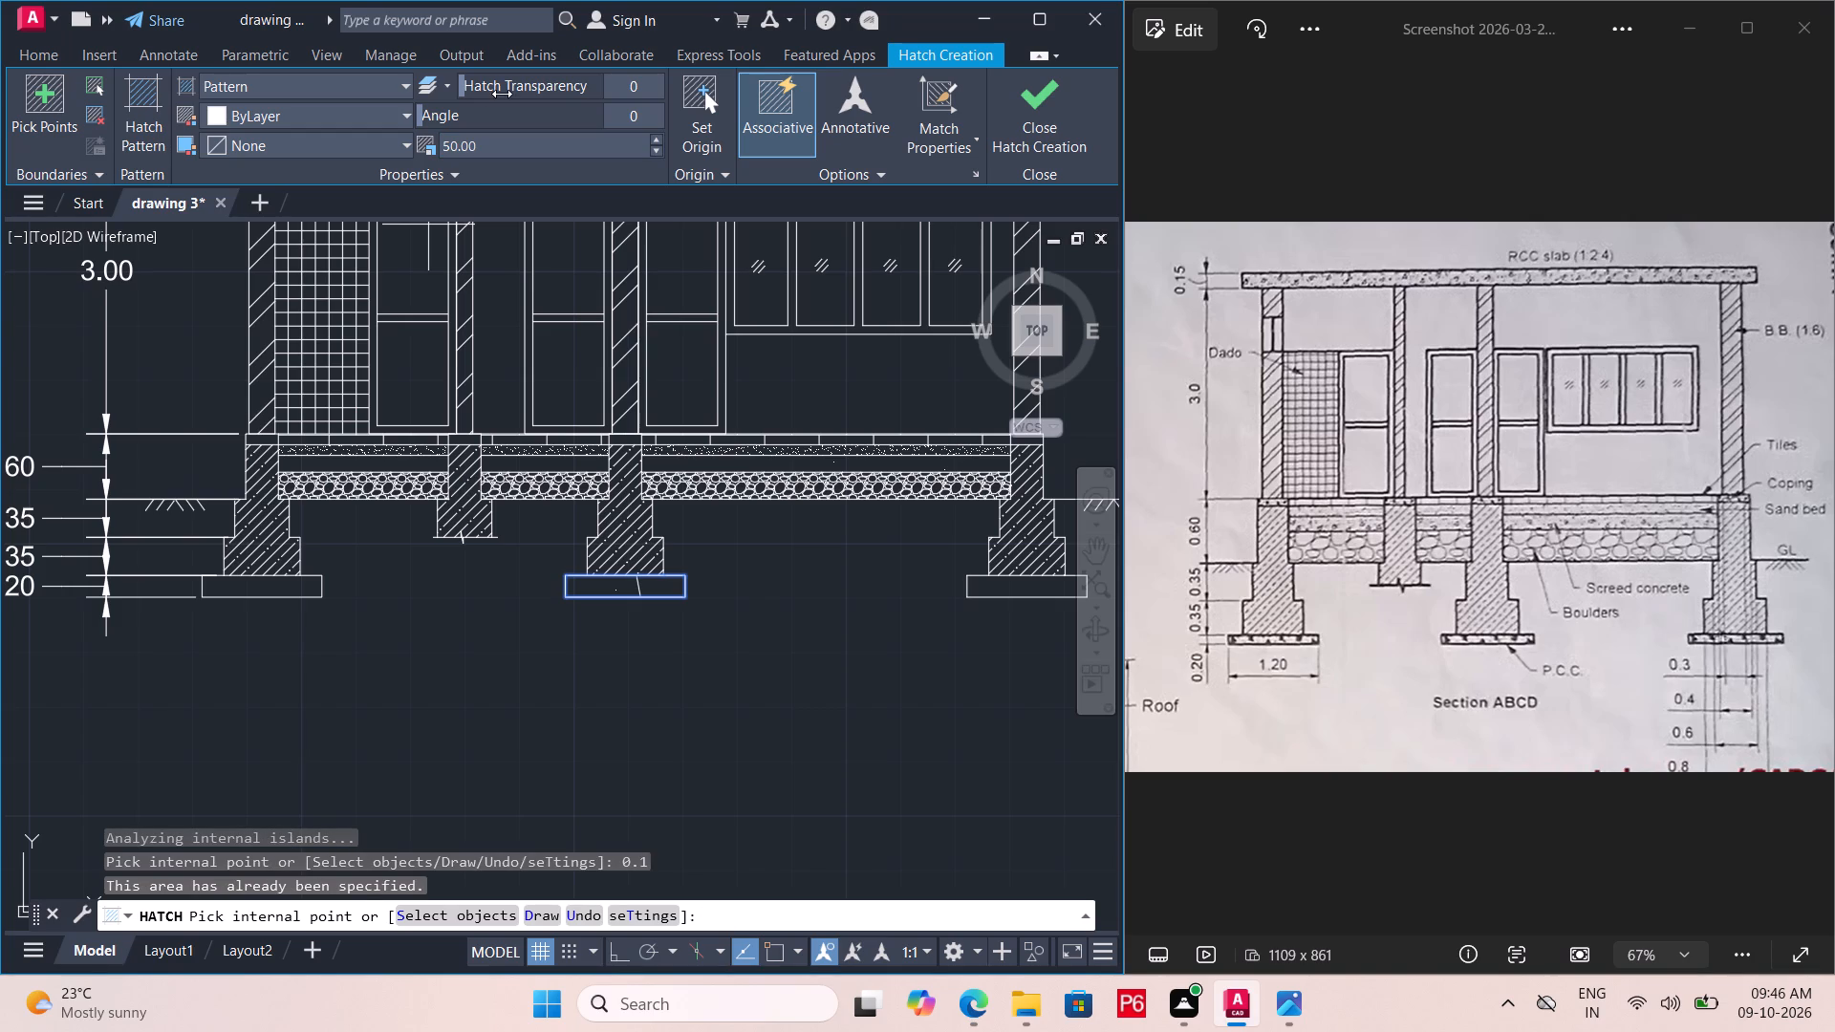
left_click(500, 150)
key("BackSpace")
key("BackSpace")
key("BackSpace")
key("BackSpace")
key("BackSpace")
key("BackSpace")
key("BackSpace")
key("BackSpace")
key("BackSpace")
key("BackSpace")
key("BackSpace")
key("BackSpace")
key("BackSpace")
key("BackSpace")
key("BackSpace")
key("BackSpace")
key("BackSpace")
key("BackSpace")
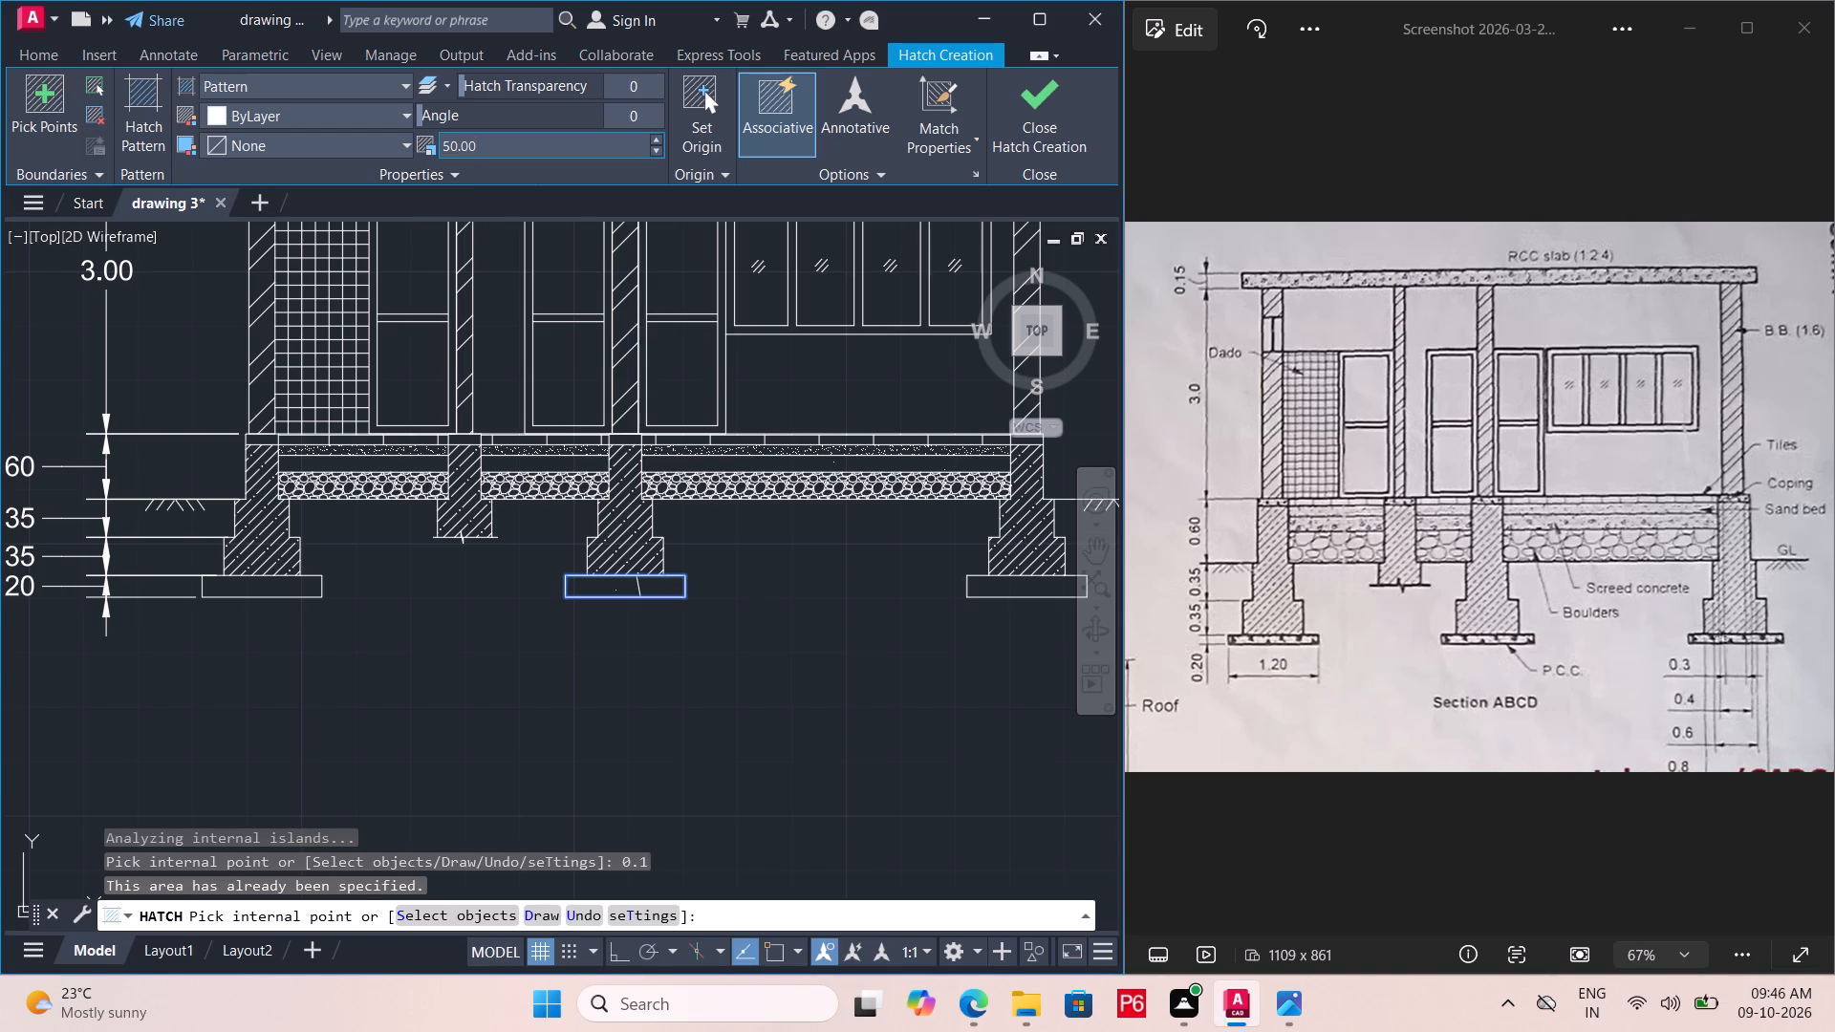
left_click(488, 154)
key("BackSpace")
type("0.1")
key("Return")
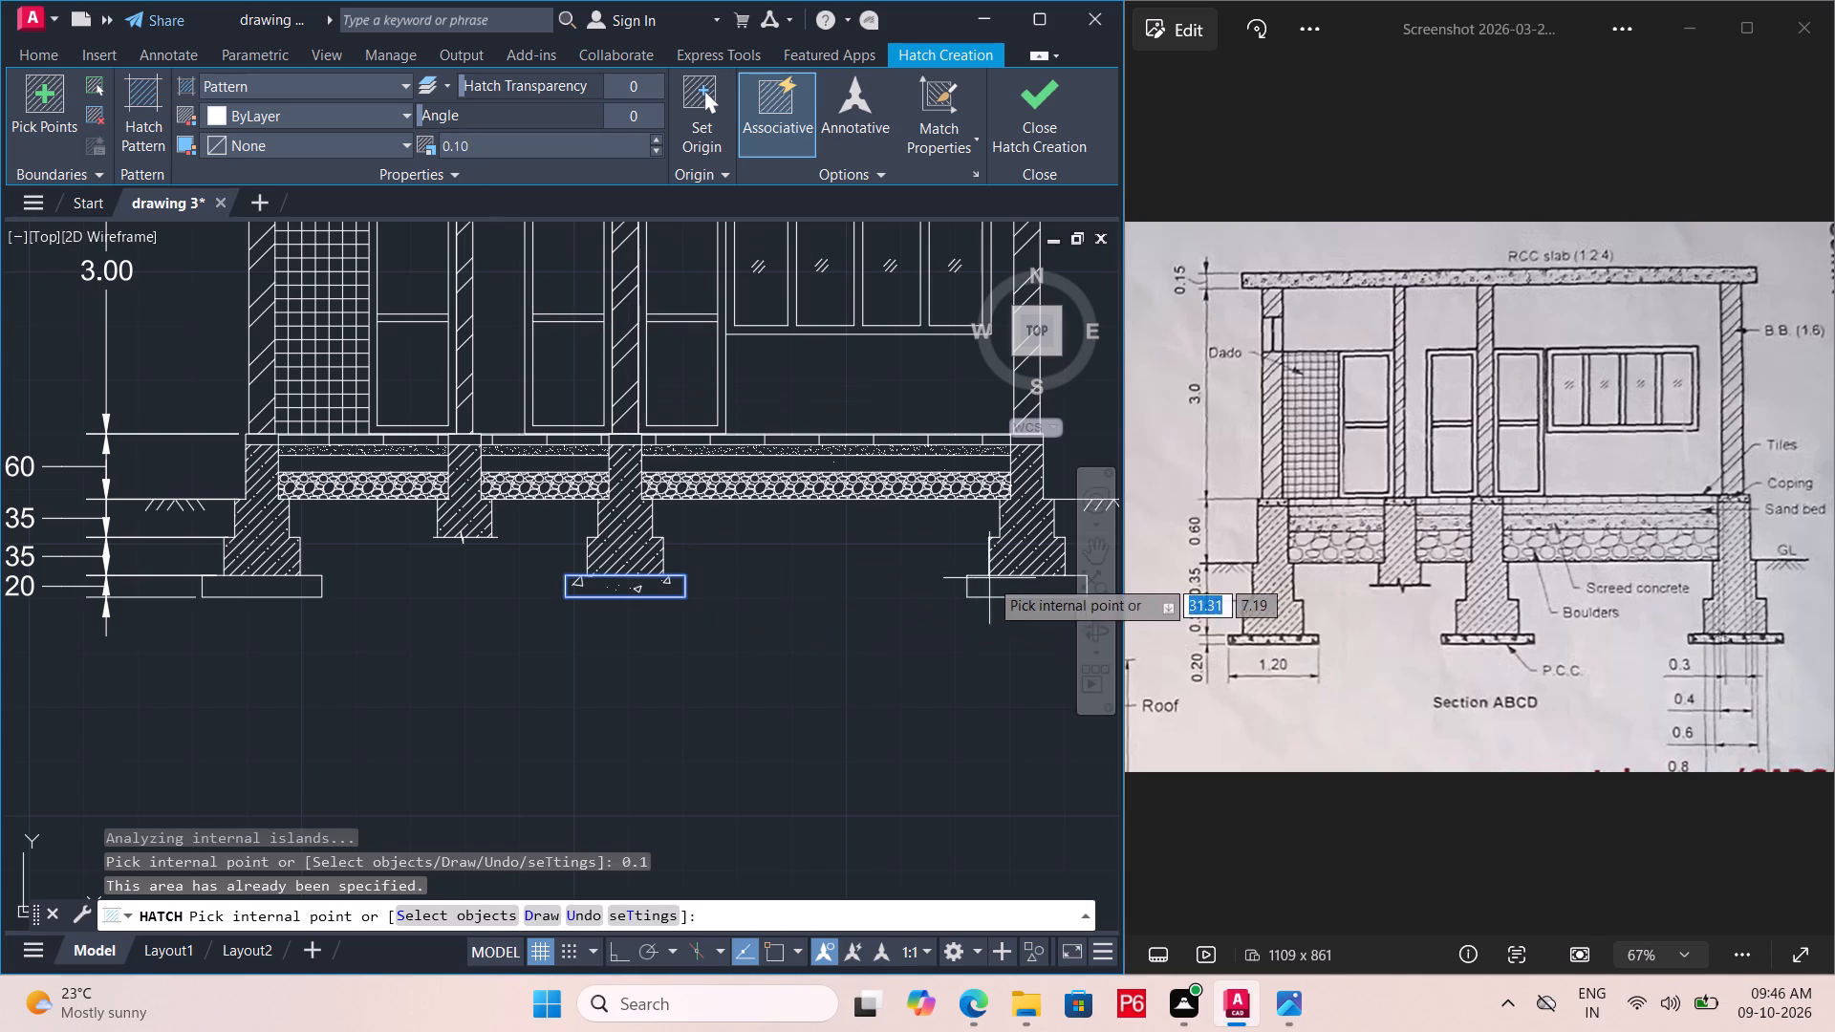
scroll(959, 599, "down", 1)
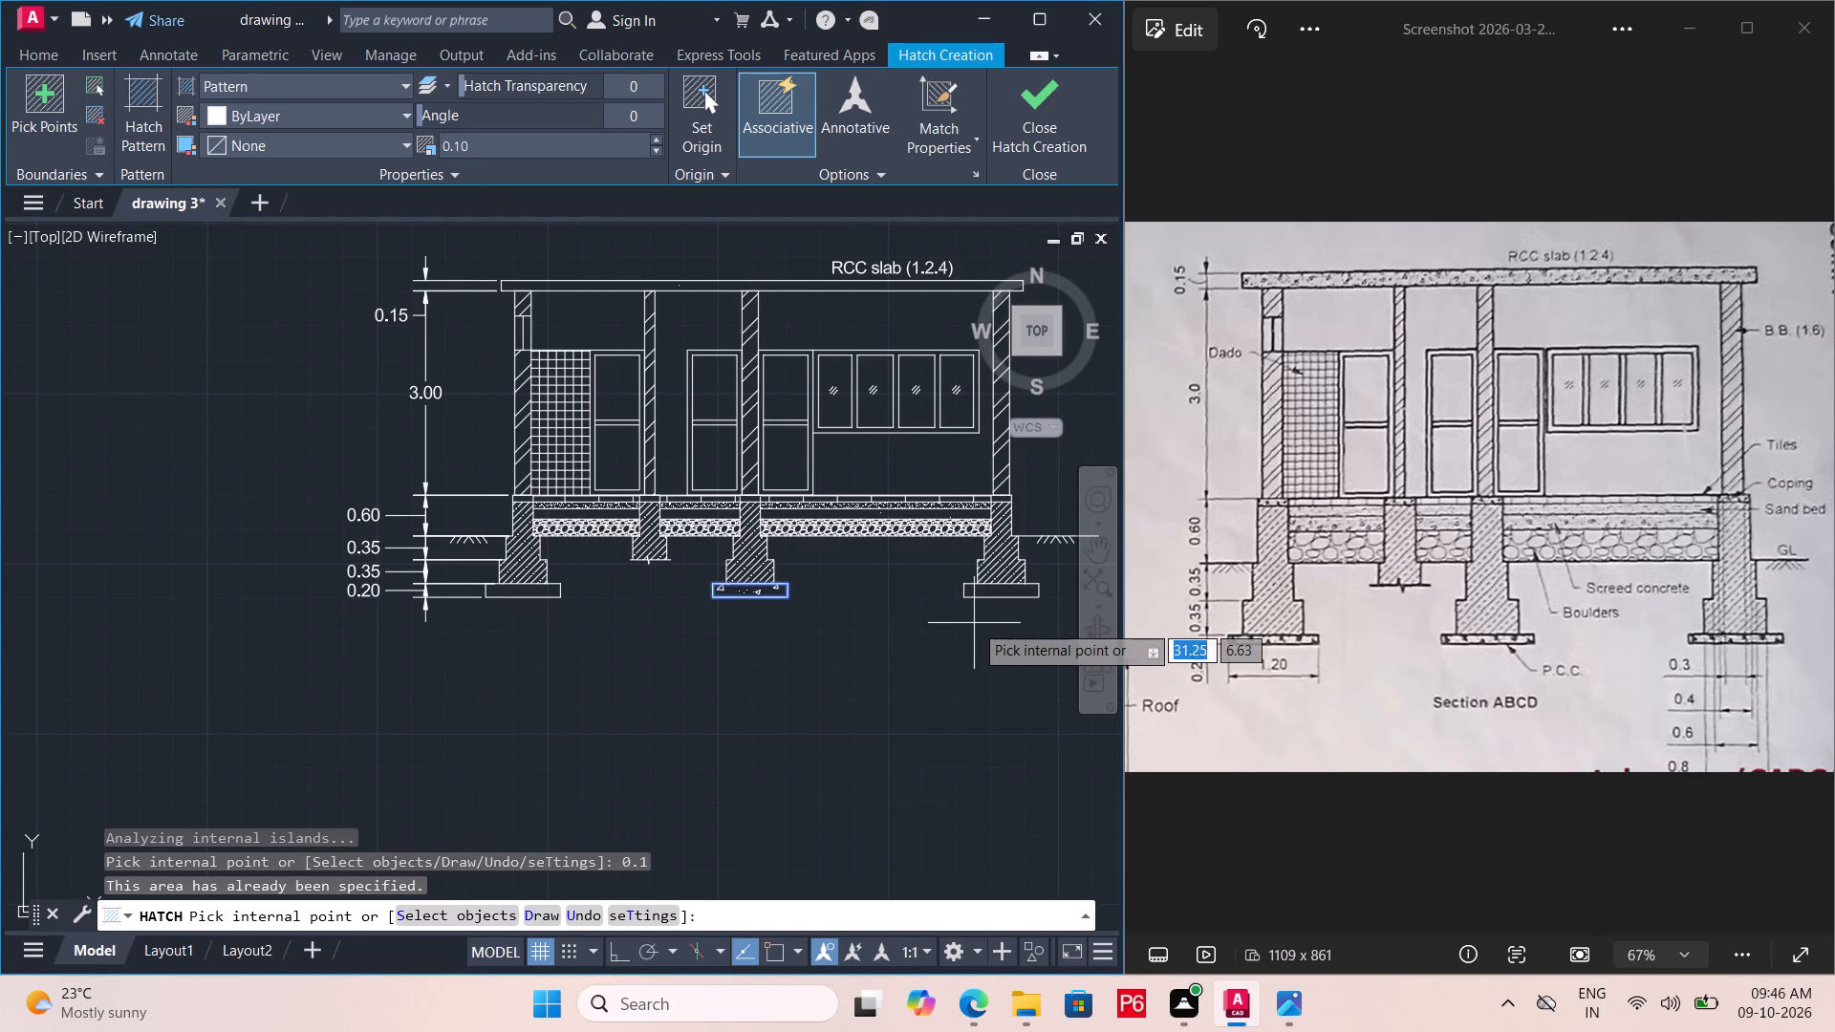
middle_click_drag(974, 623, 898, 639)
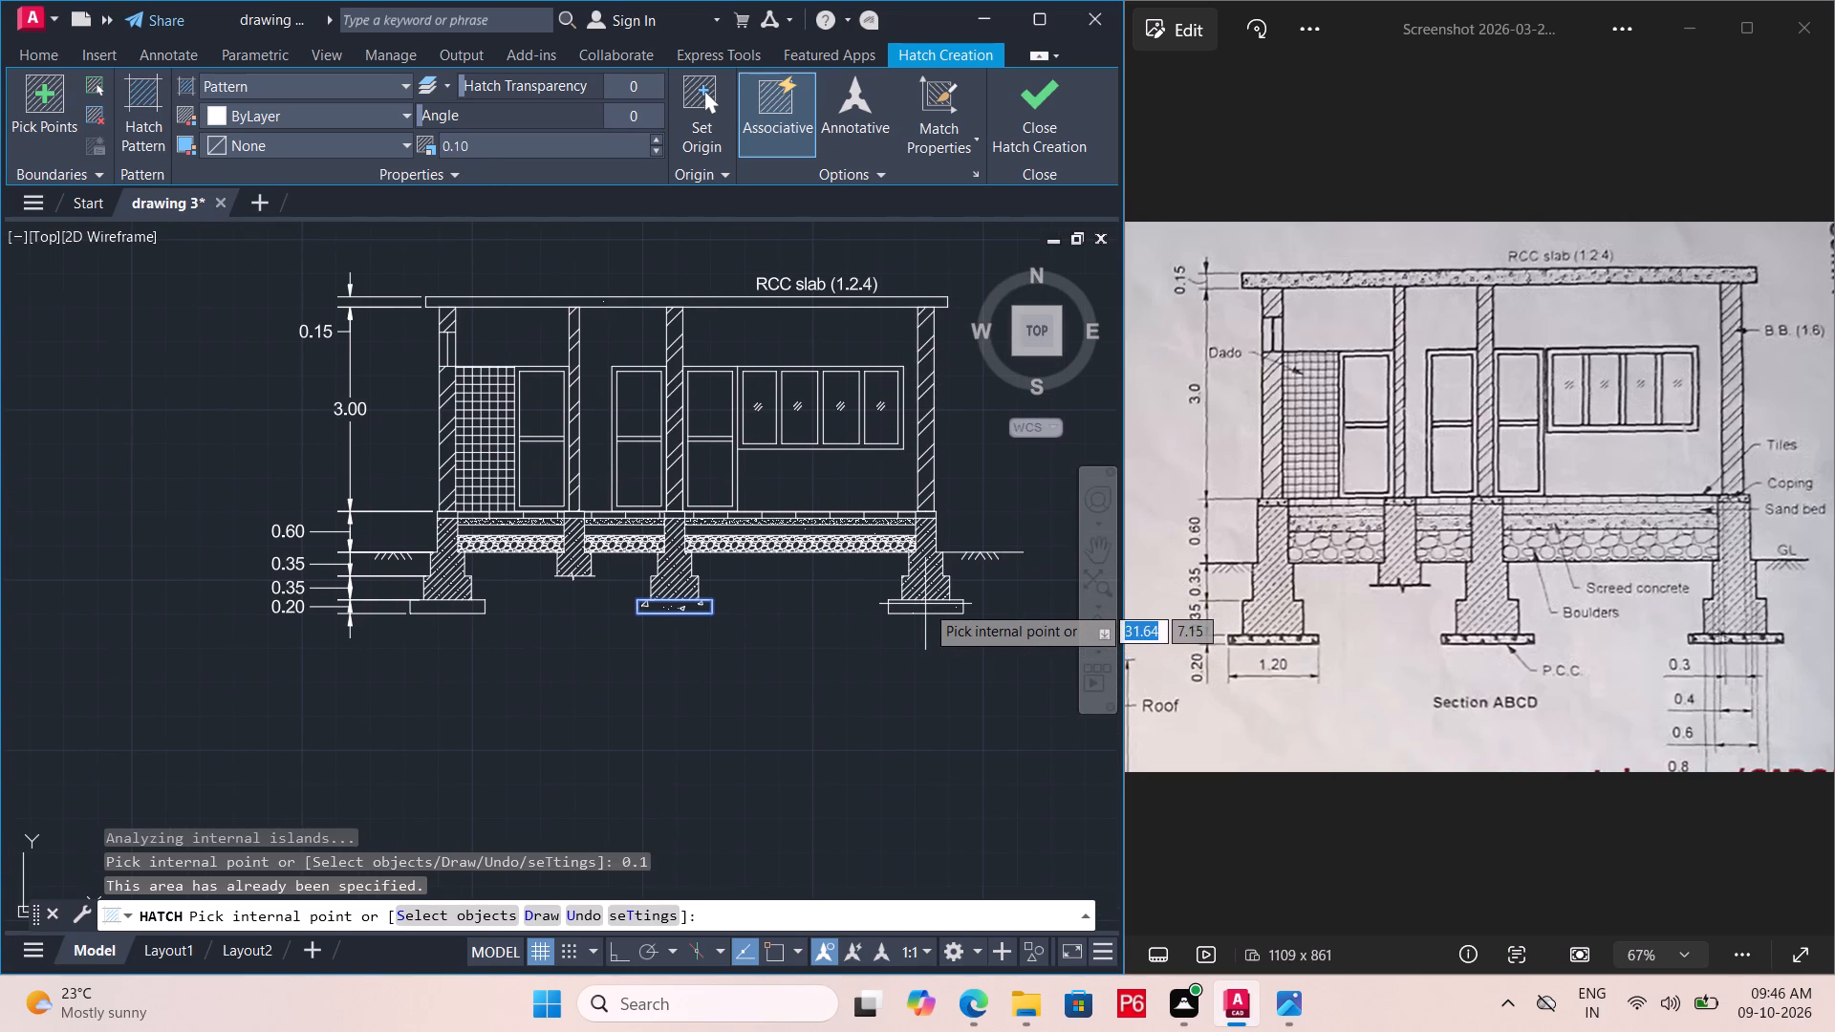
key("Escape")
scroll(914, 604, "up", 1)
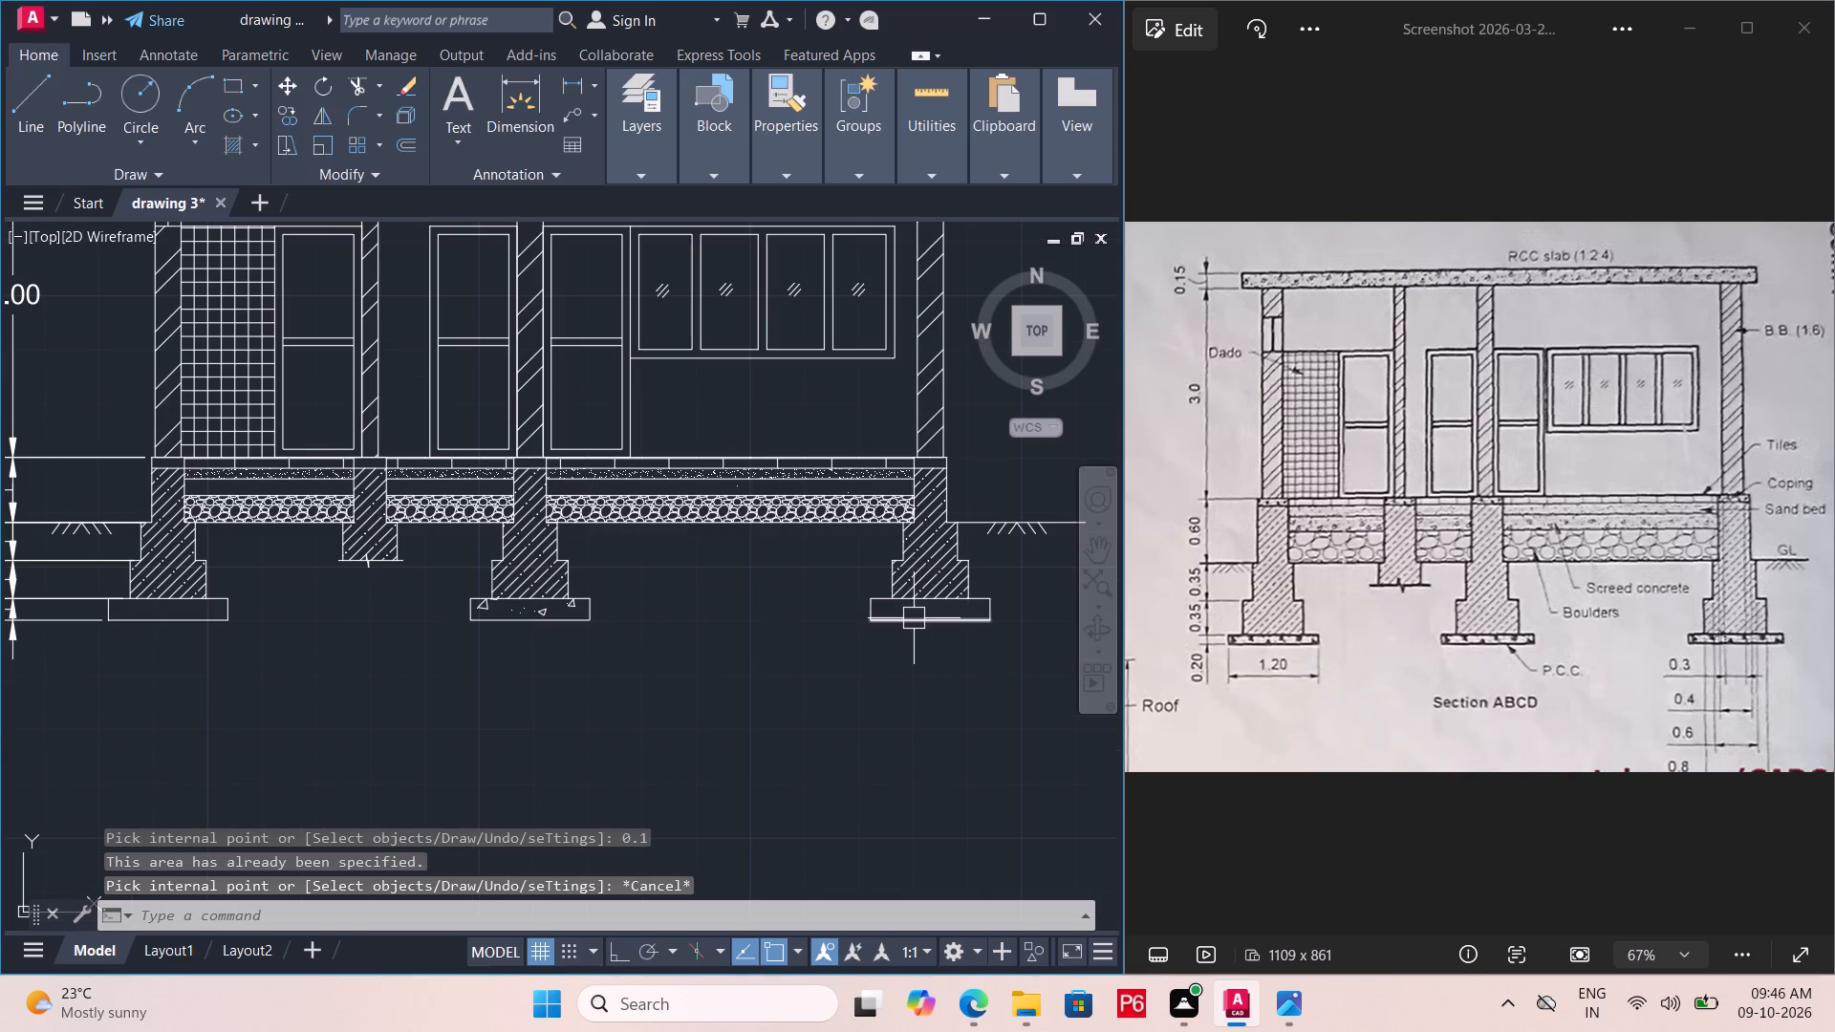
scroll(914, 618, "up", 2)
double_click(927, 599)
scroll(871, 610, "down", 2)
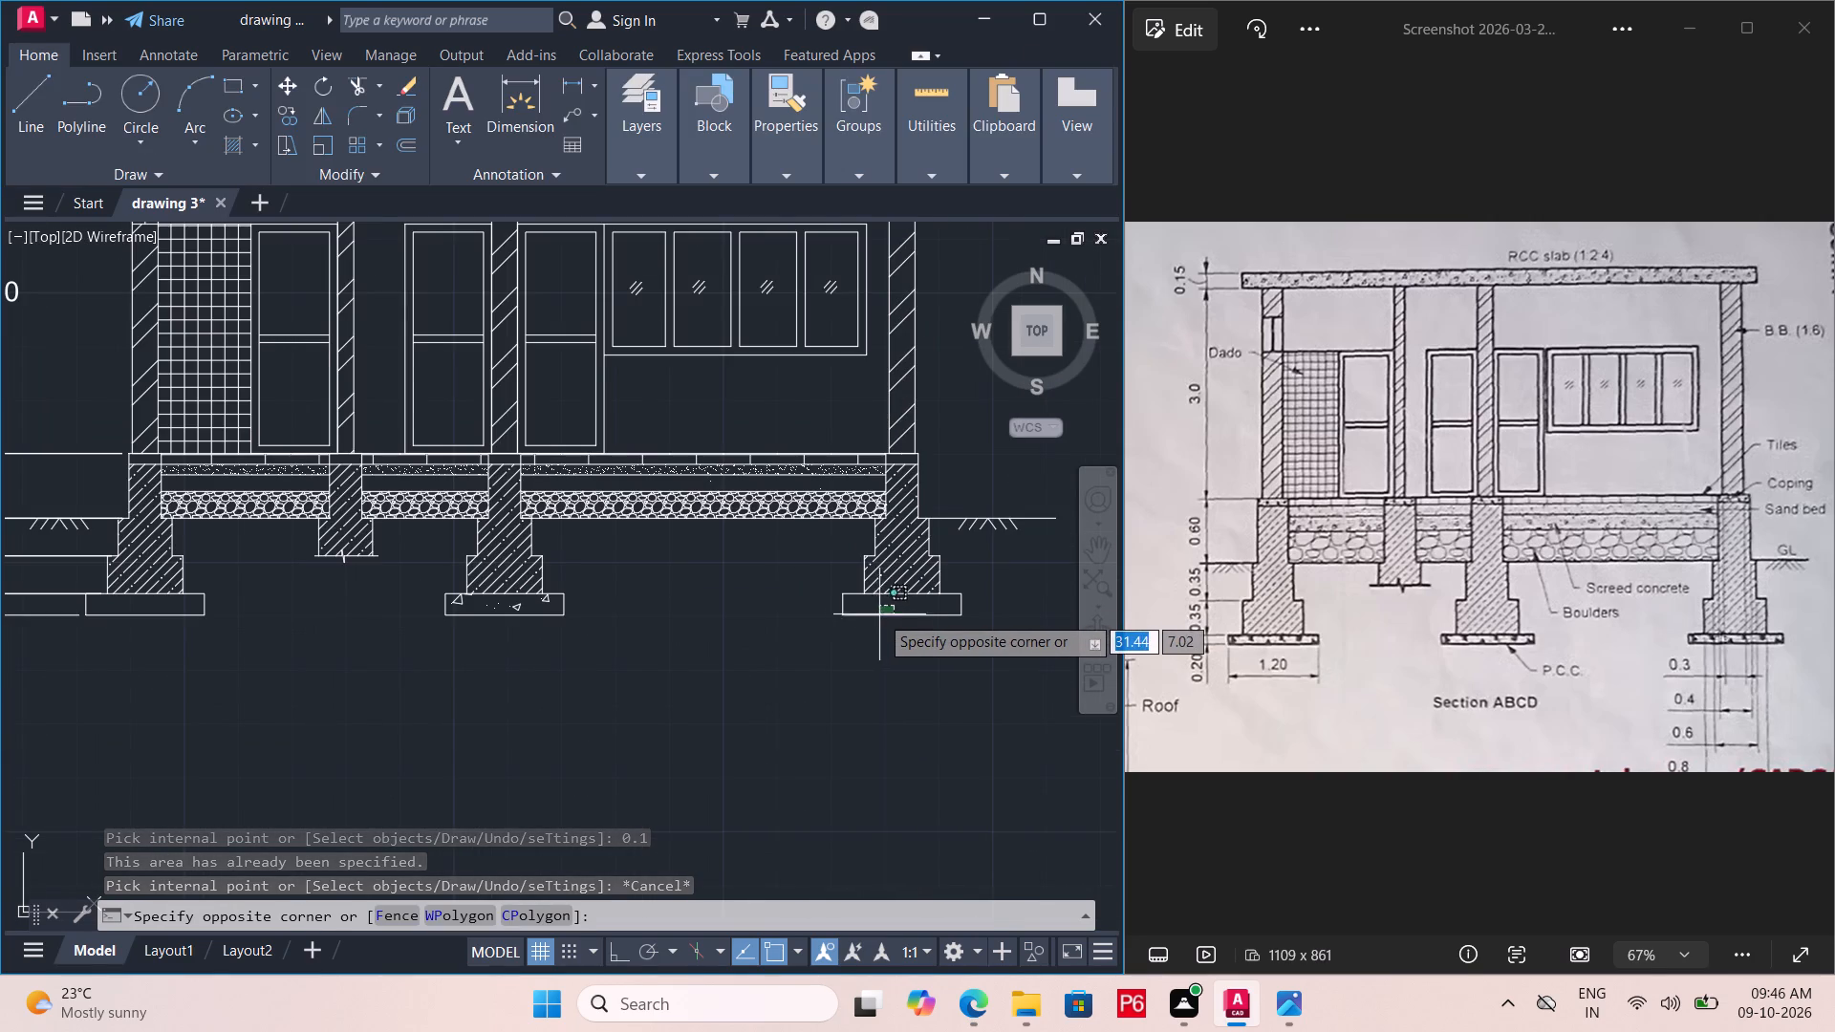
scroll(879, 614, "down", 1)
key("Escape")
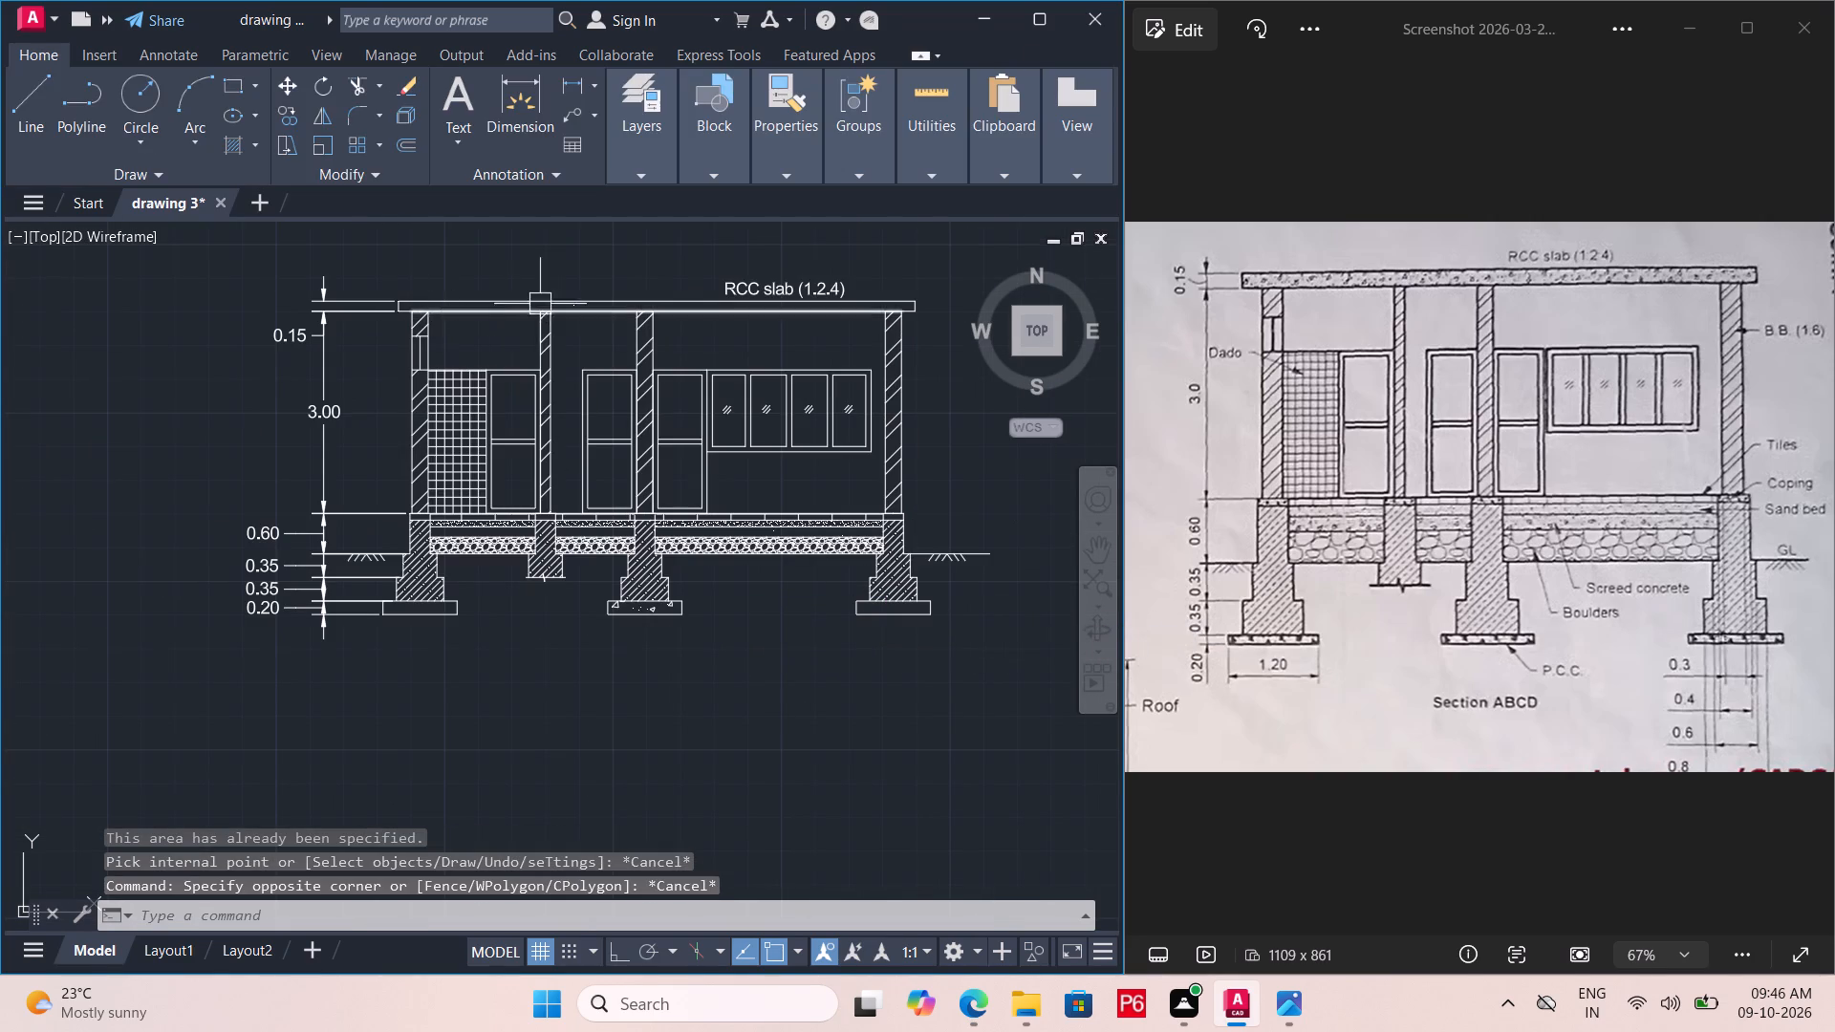
Delete the combined AR-CONC hatch with scale 0.40 by selecting it in the RCC roof slab.
scroll(542, 304, "up", 2)
left_click(618, 313)
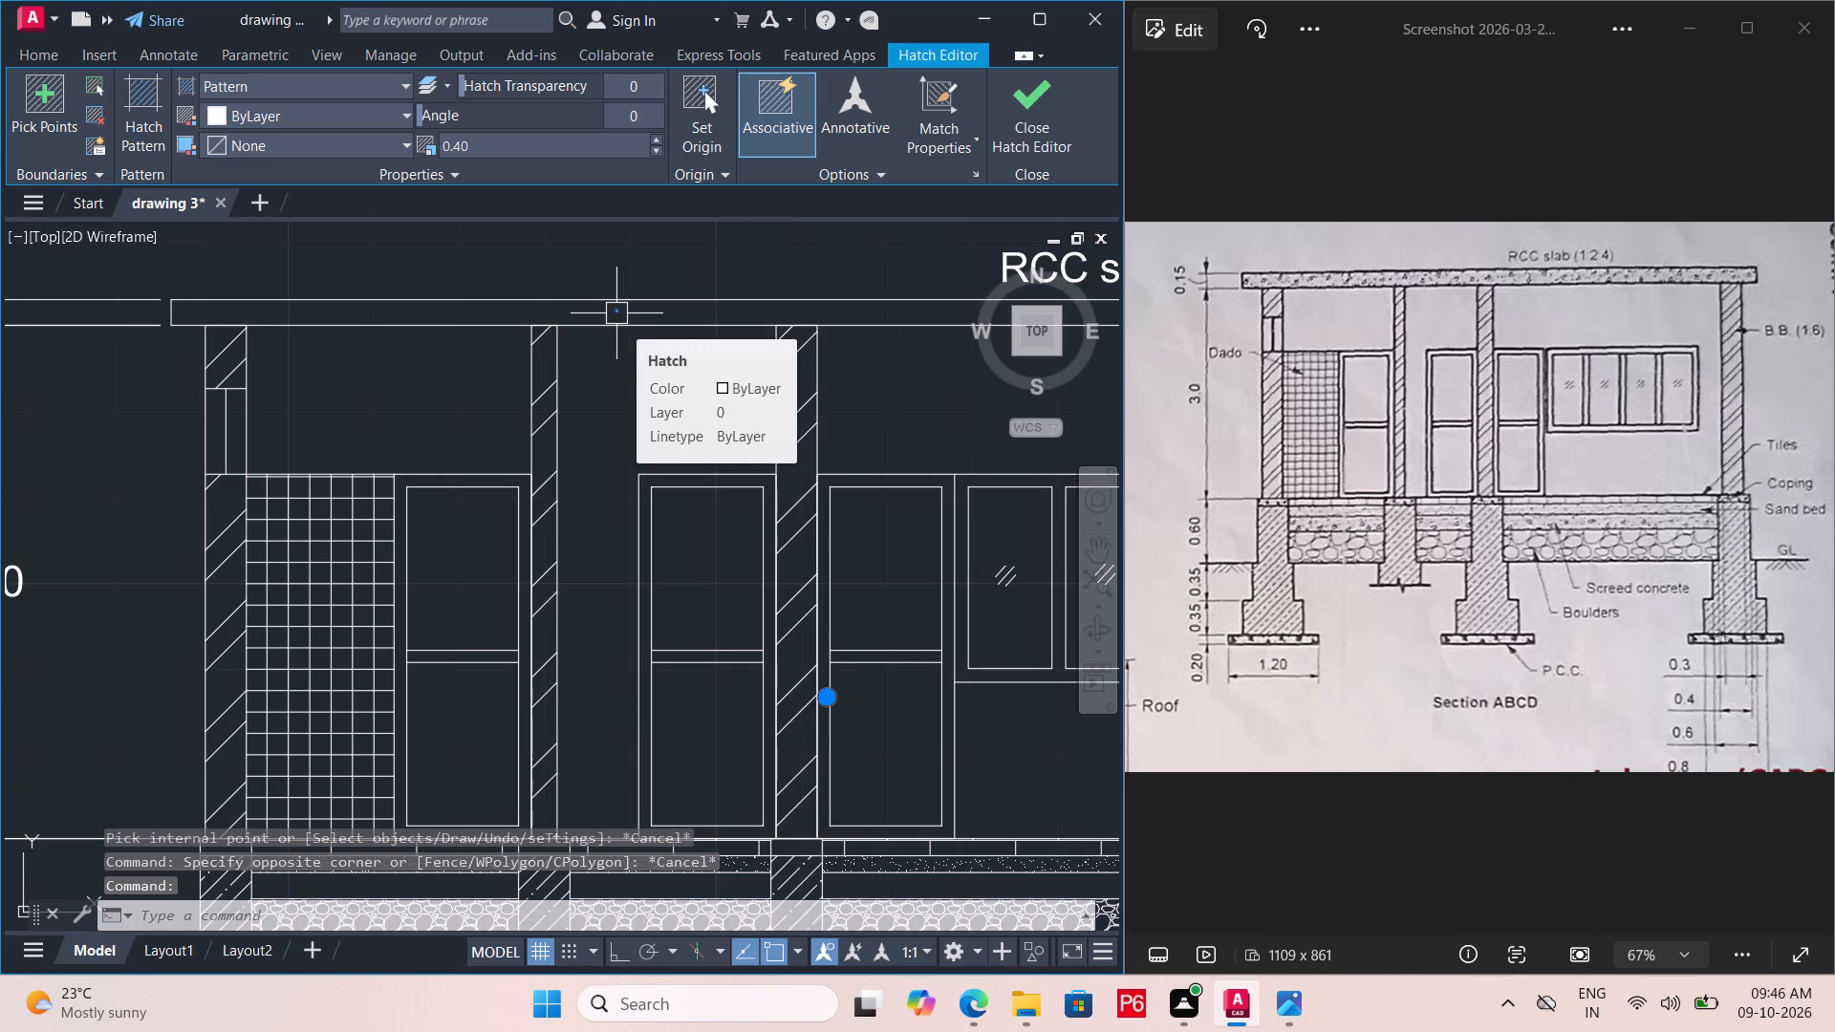
key("Delete")
Hatch the RCC roof slab with the AR-CONC pattern at scale 0.10.
scroll(605, 312, "down", 1)
left_click(228, 142)
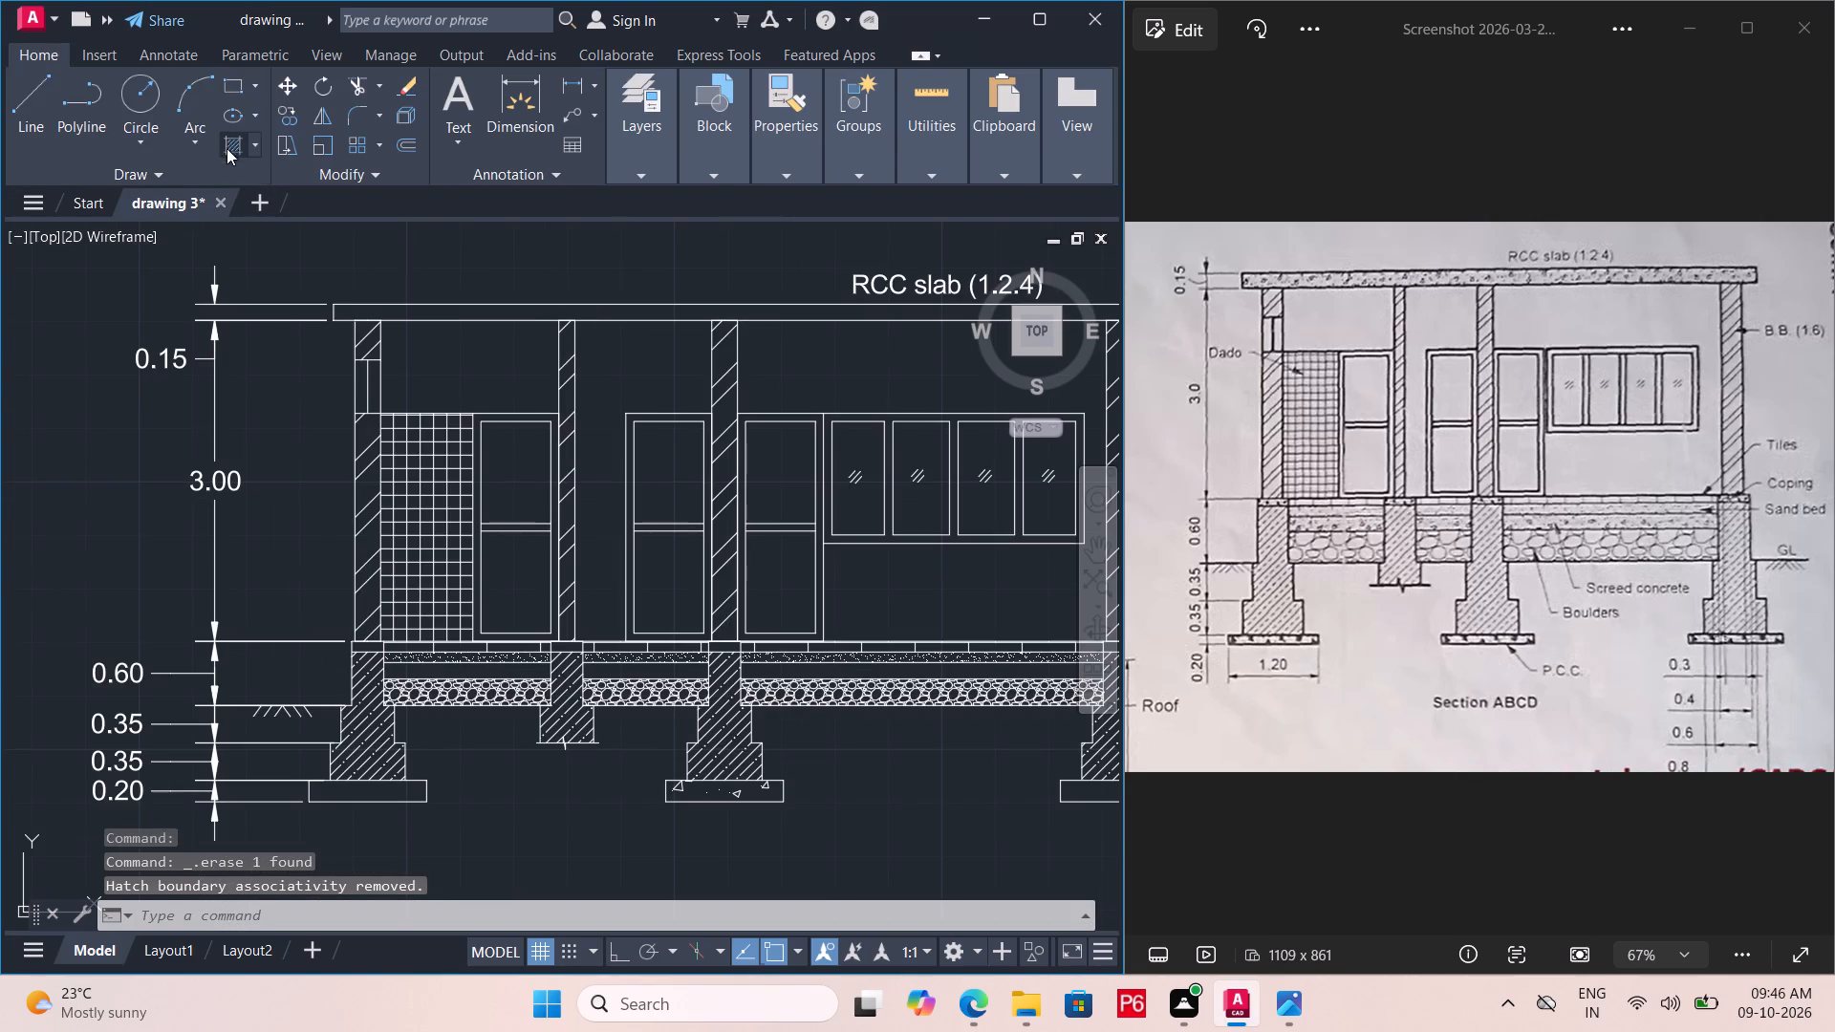
left_click(152, 133)
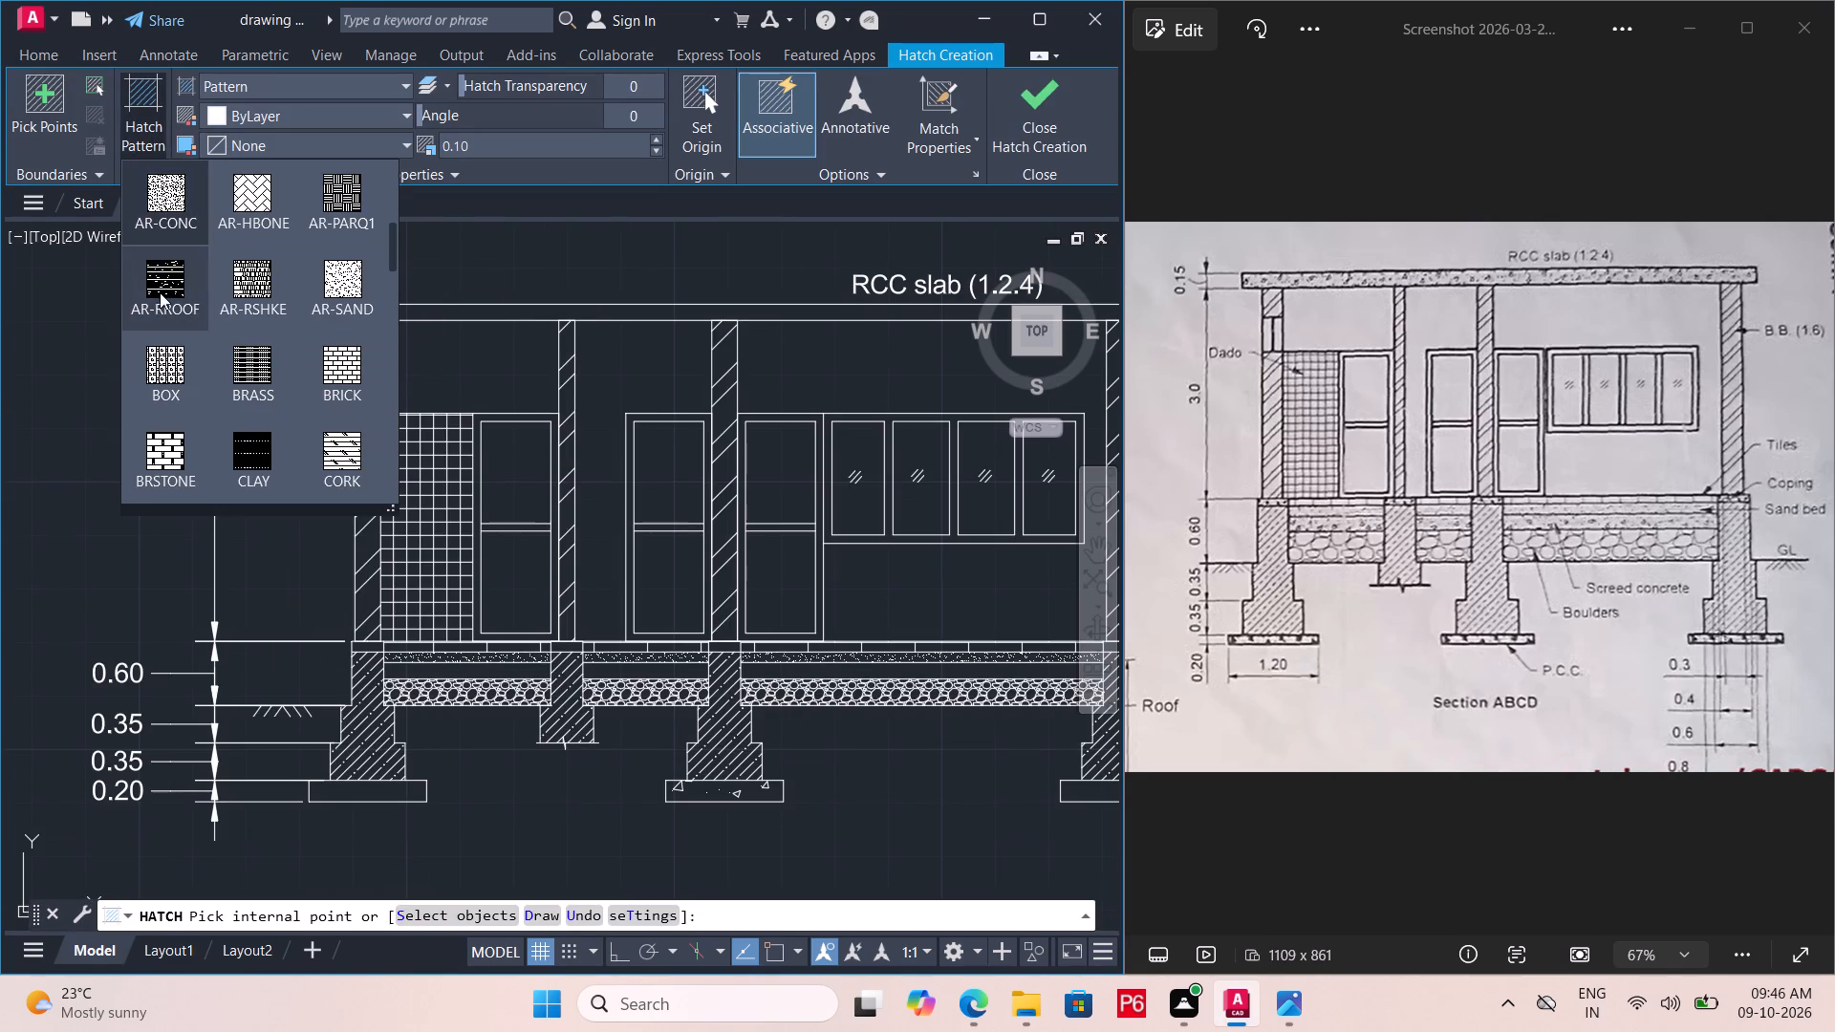
left_click(165, 217)
scroll(413, 308, "up", 2)
left_click(421, 320)
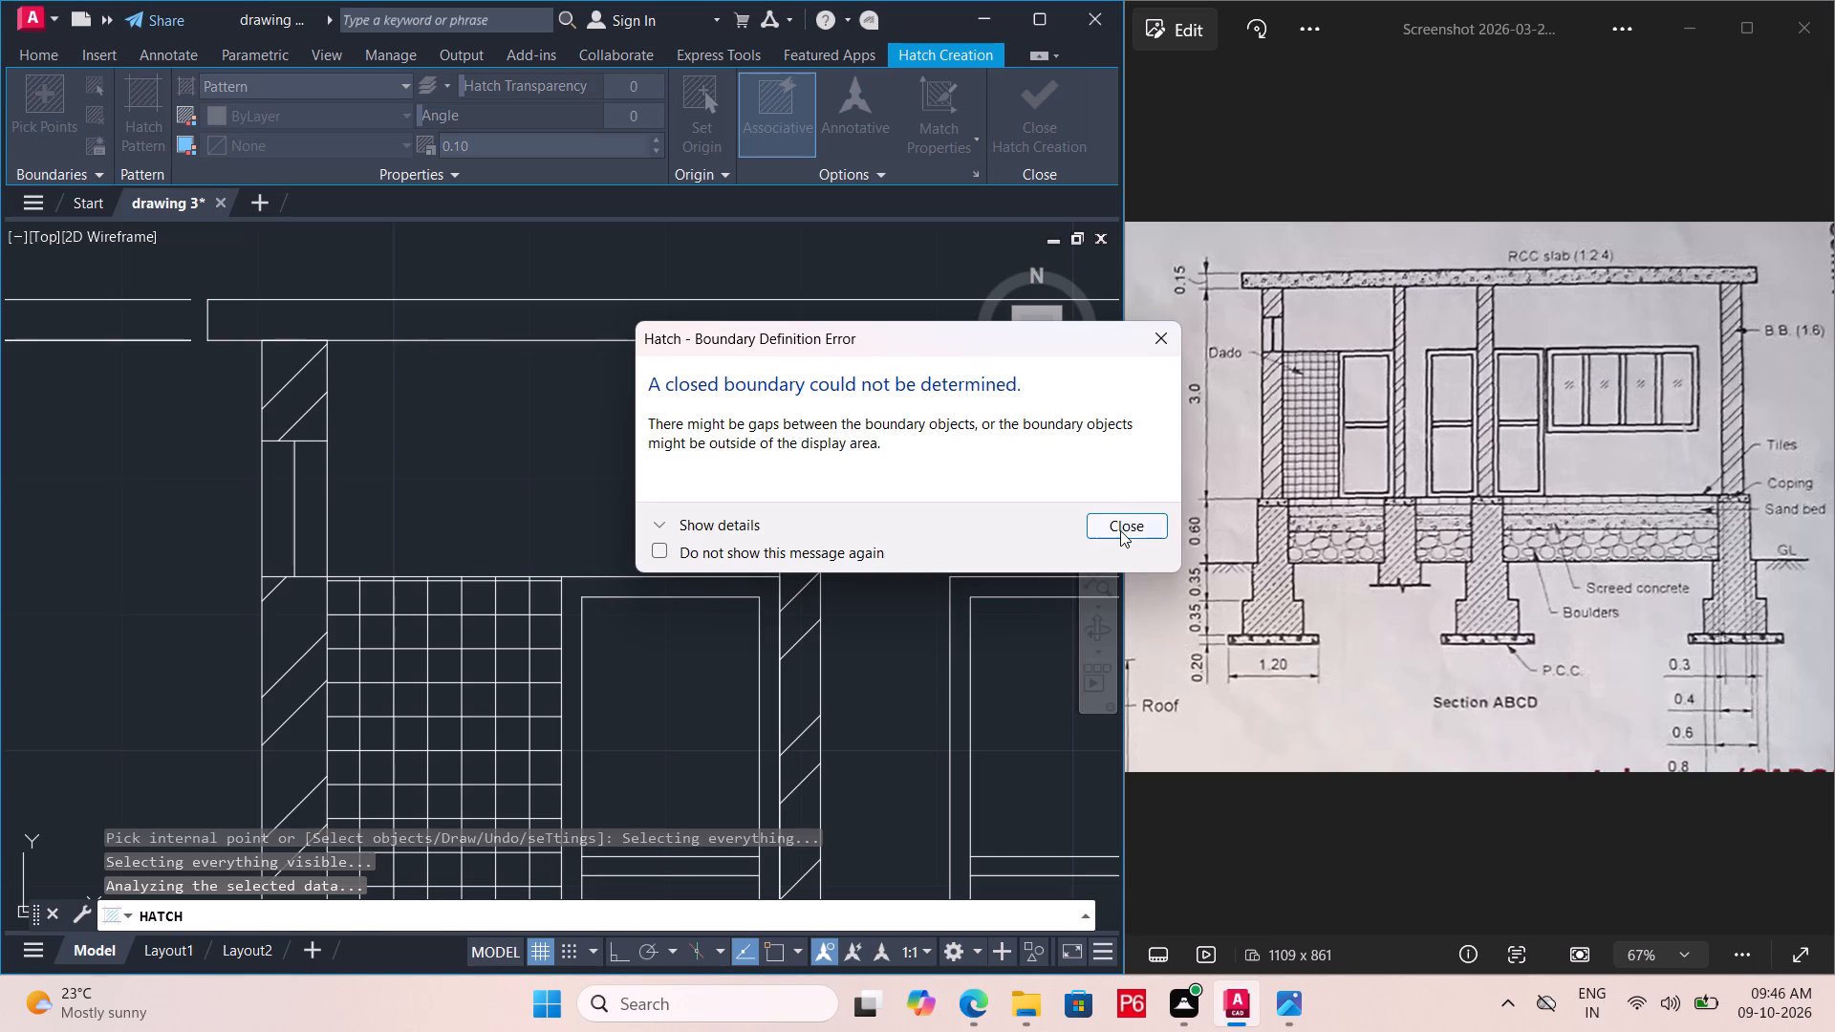
left_click(1120, 530)
scroll(426, 312, "down", 1)
middle_click_drag(256, 326, 0, 392)
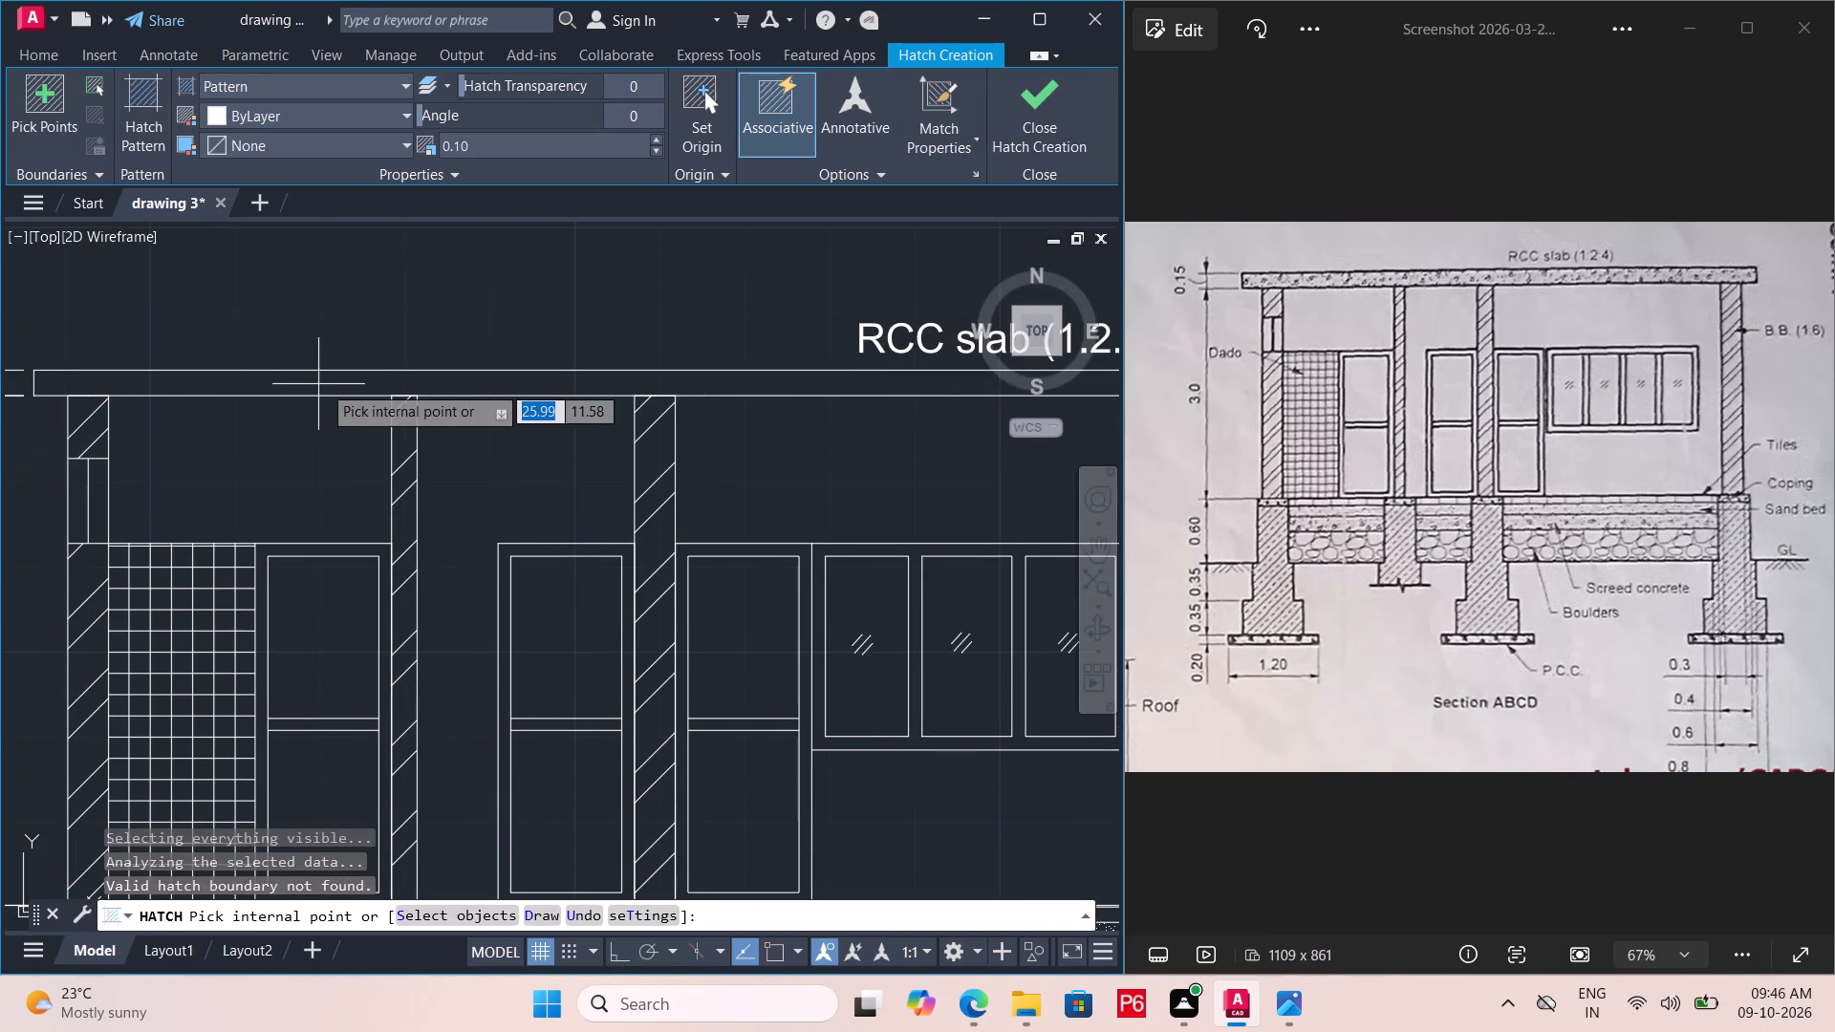
double_click(335, 382)
Add the P.C.C. bed under the left footing to the AR-CONC hatch.
scroll(362, 341, "down", 2)
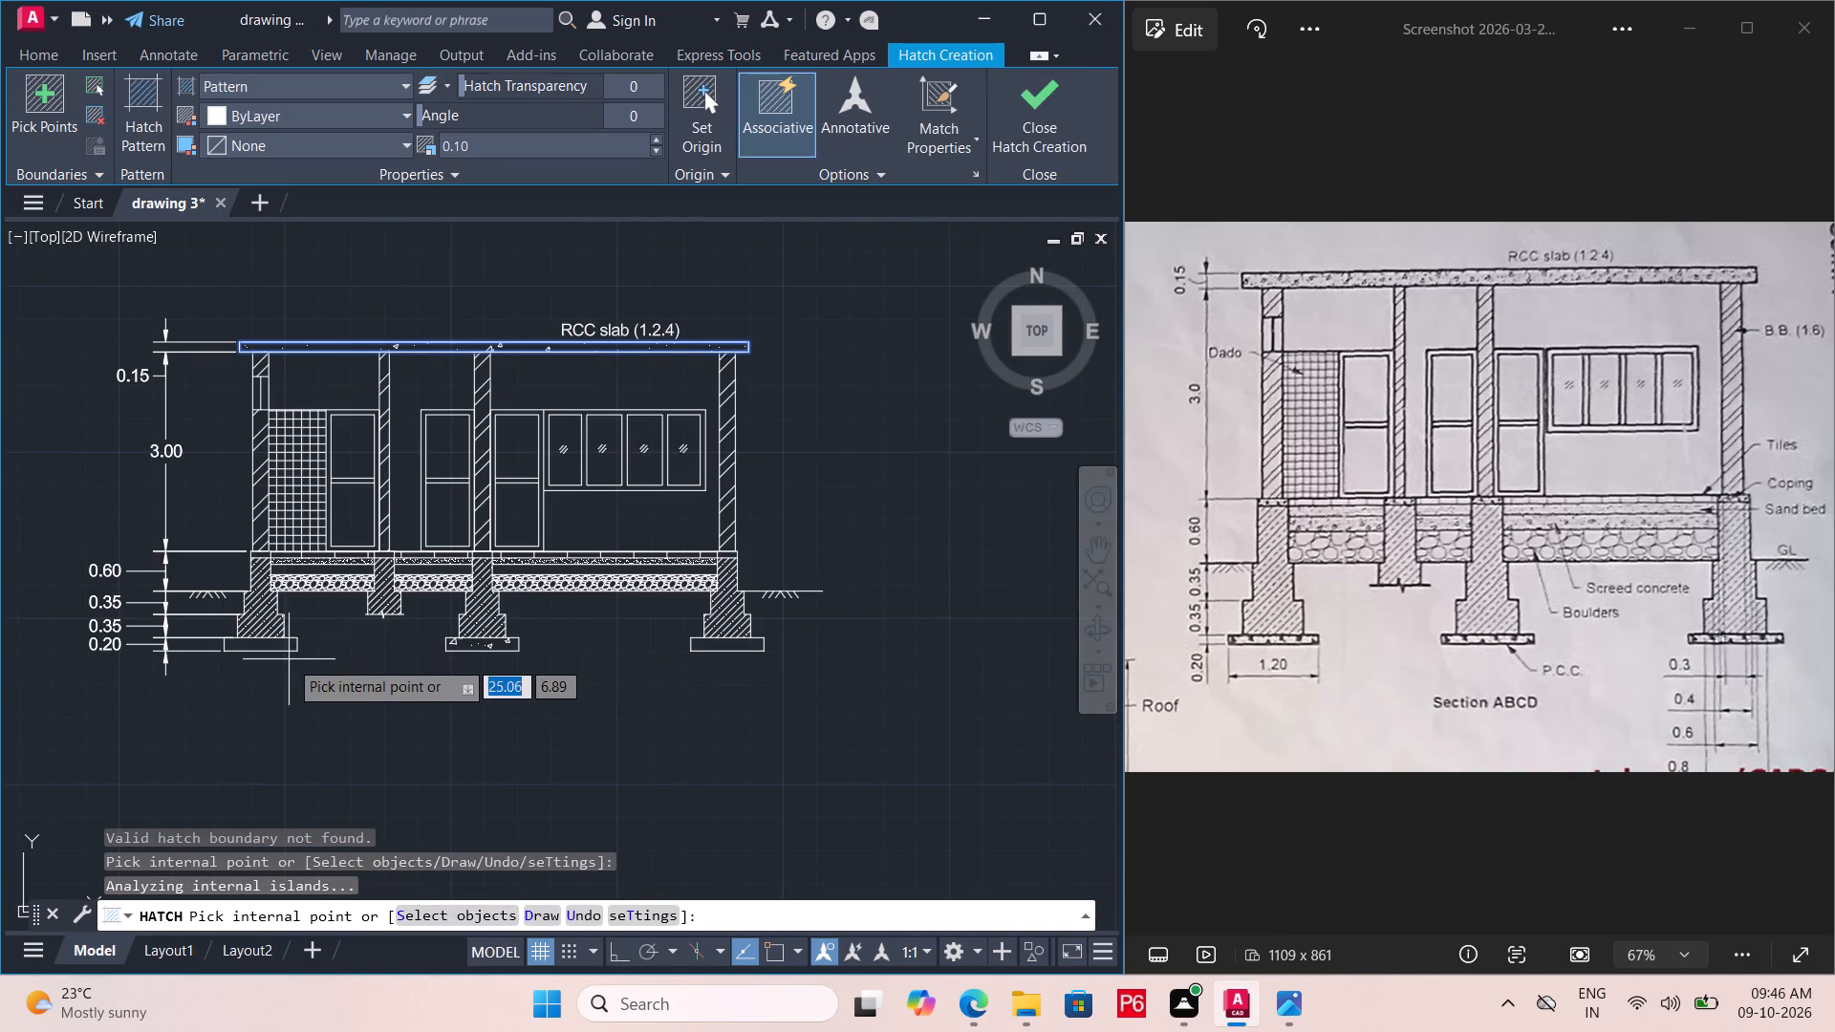
middle_click_drag(294, 653, 521, 521)
scroll(511, 511, "up", 3)
left_click(477, 509)
scroll(556, 558, "down", 1)
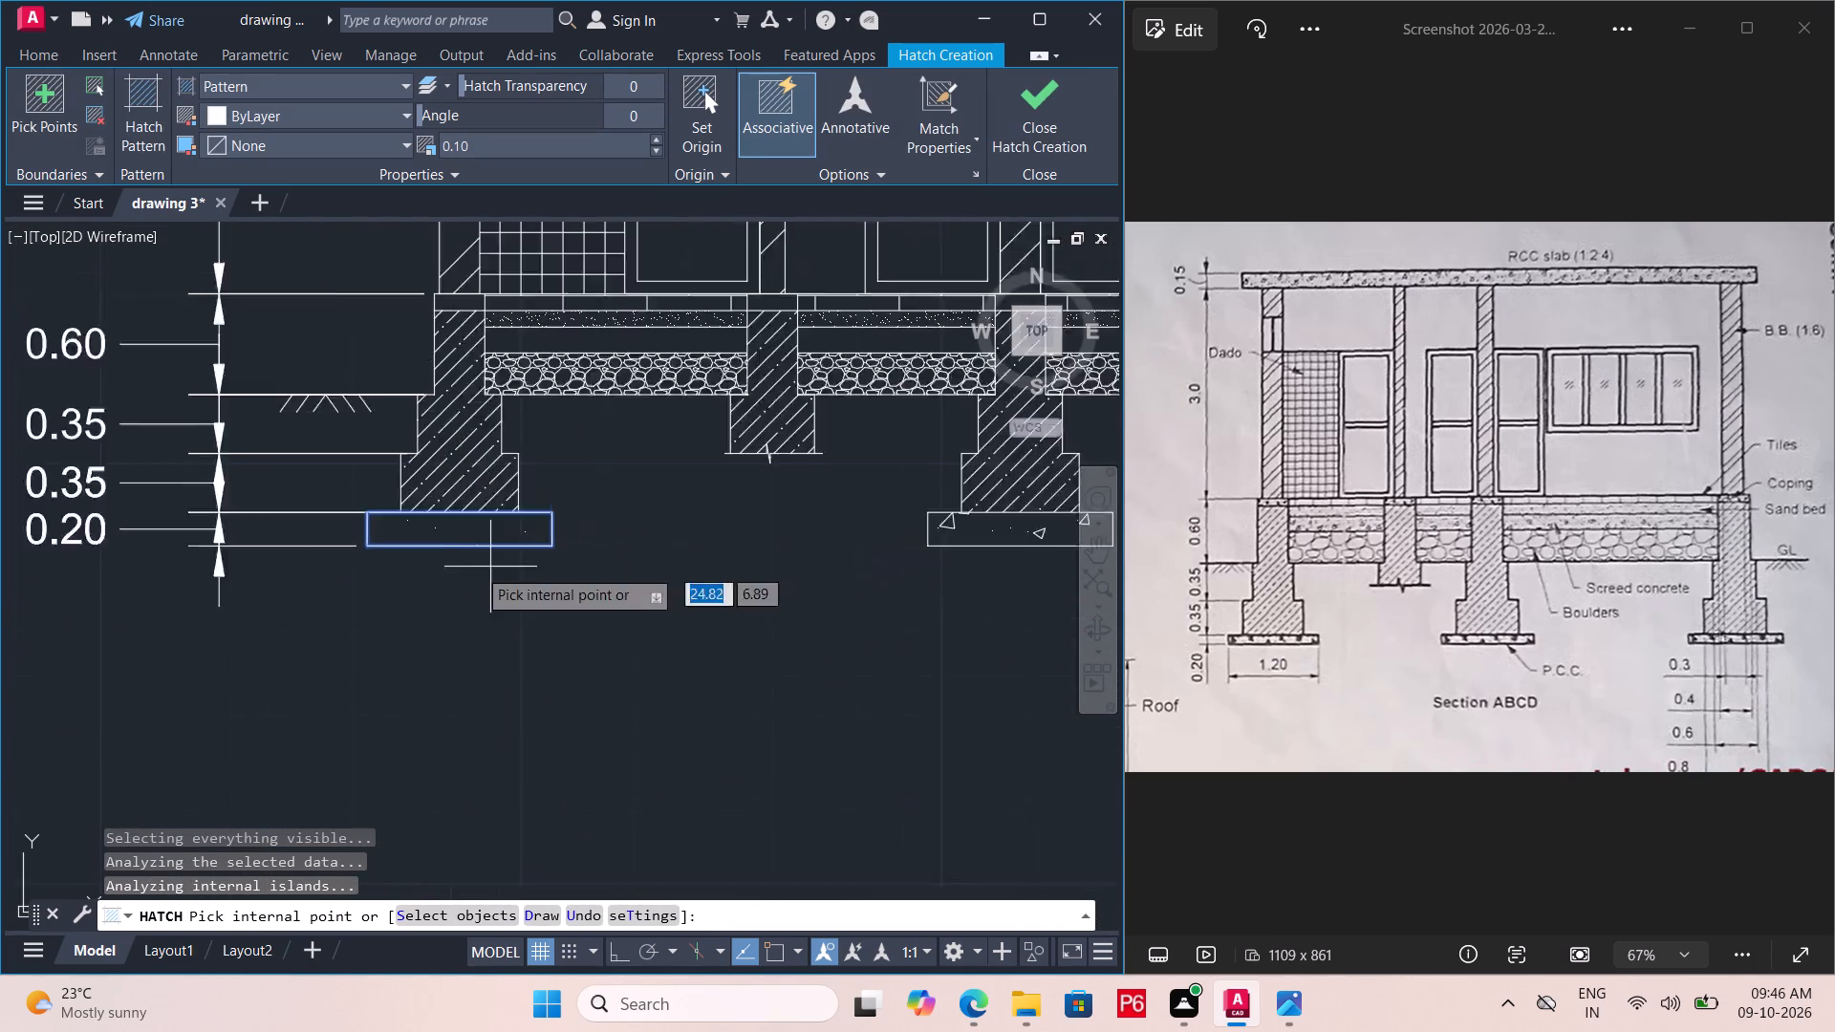
Add the P.C.C. beds under the right and middle footings to the AR-CONC hatch.
scroll(477, 568, "down", 1)
scroll(344, 585, "down", 1)
middle_click_drag(248, 584, 127, 592)
scroll(723, 574, "up", 2)
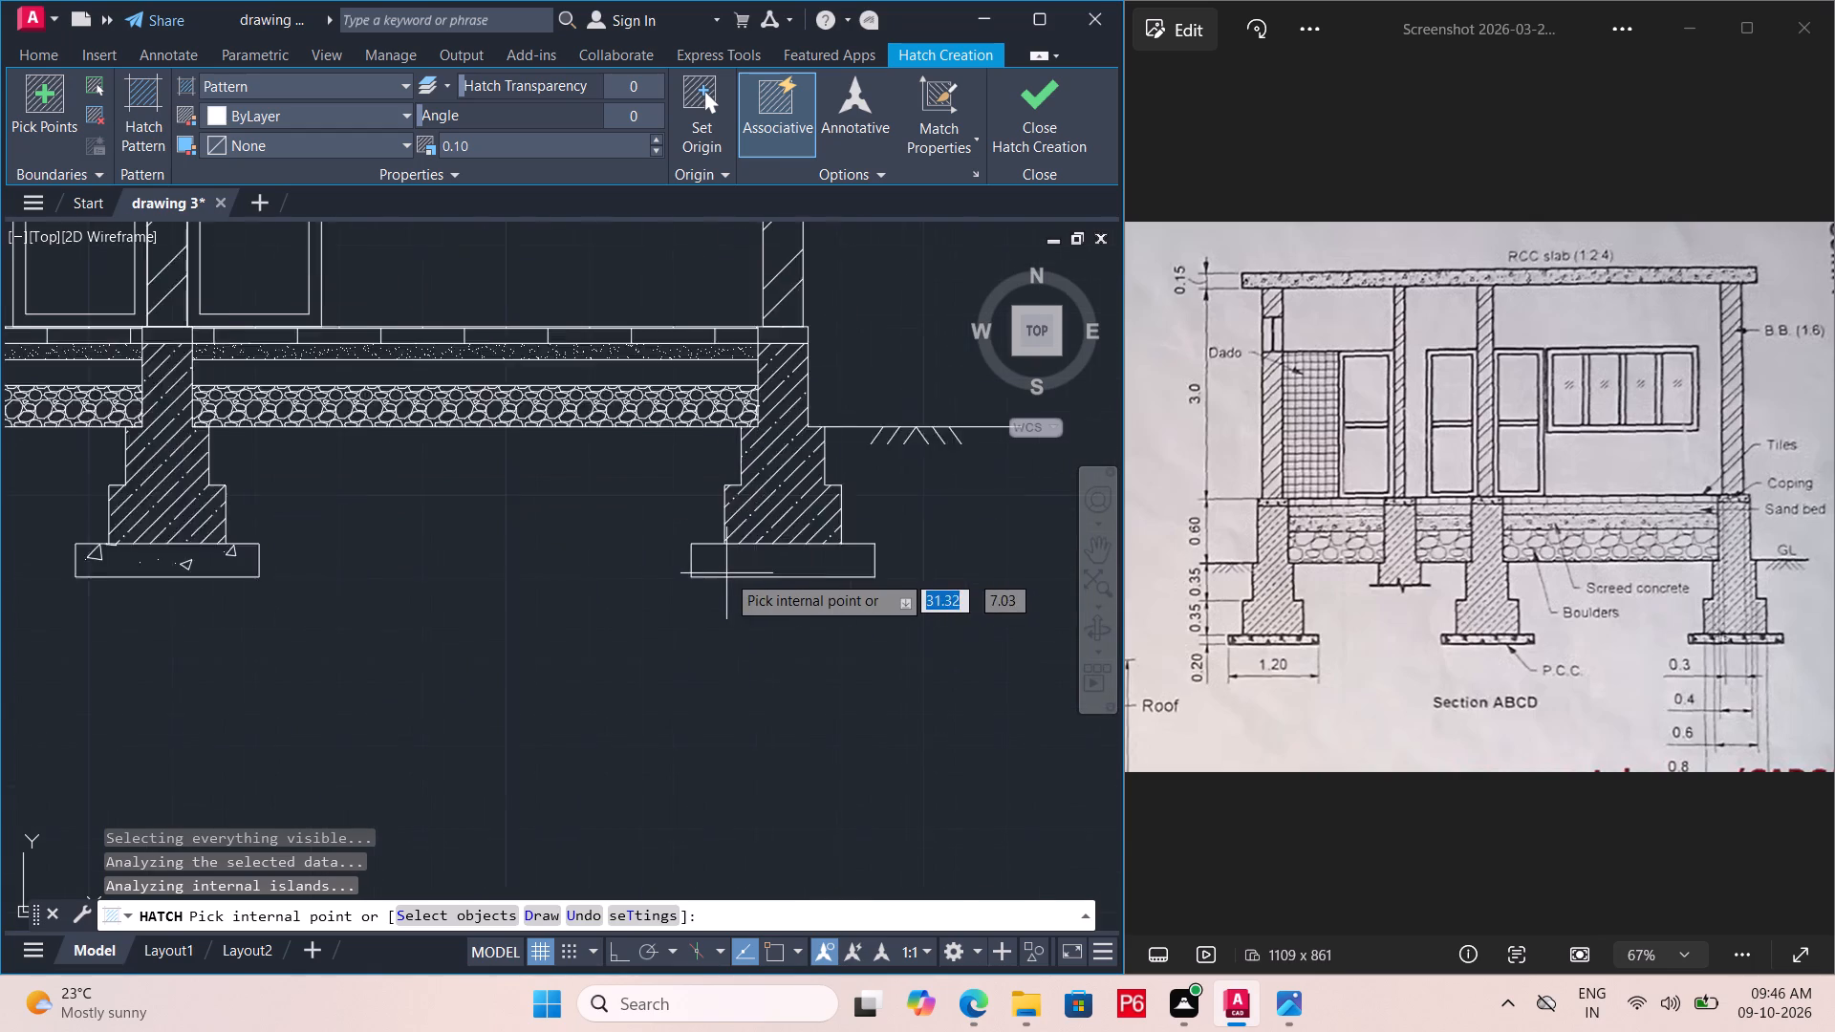
scroll(726, 573, "up", 1)
double_click(744, 548)
scroll(716, 655, "down", 3)
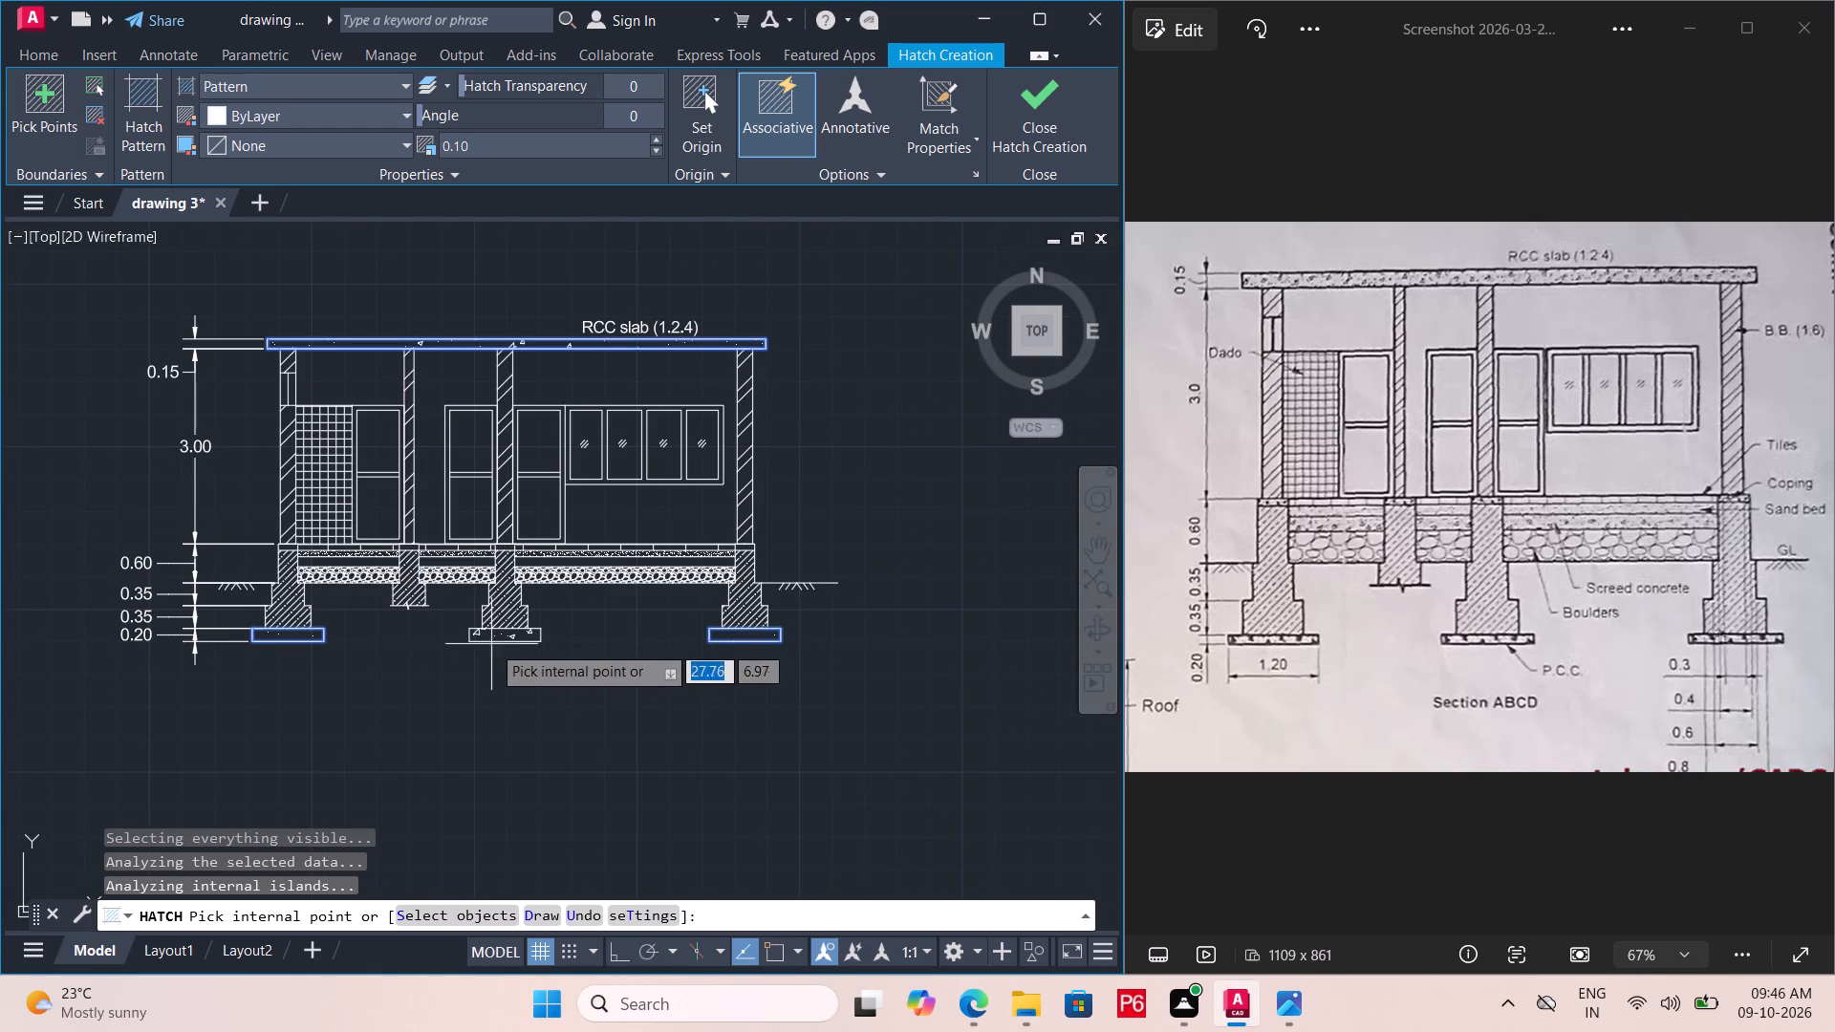
scroll(272, 648, "up", 2)
left_click(313, 610)
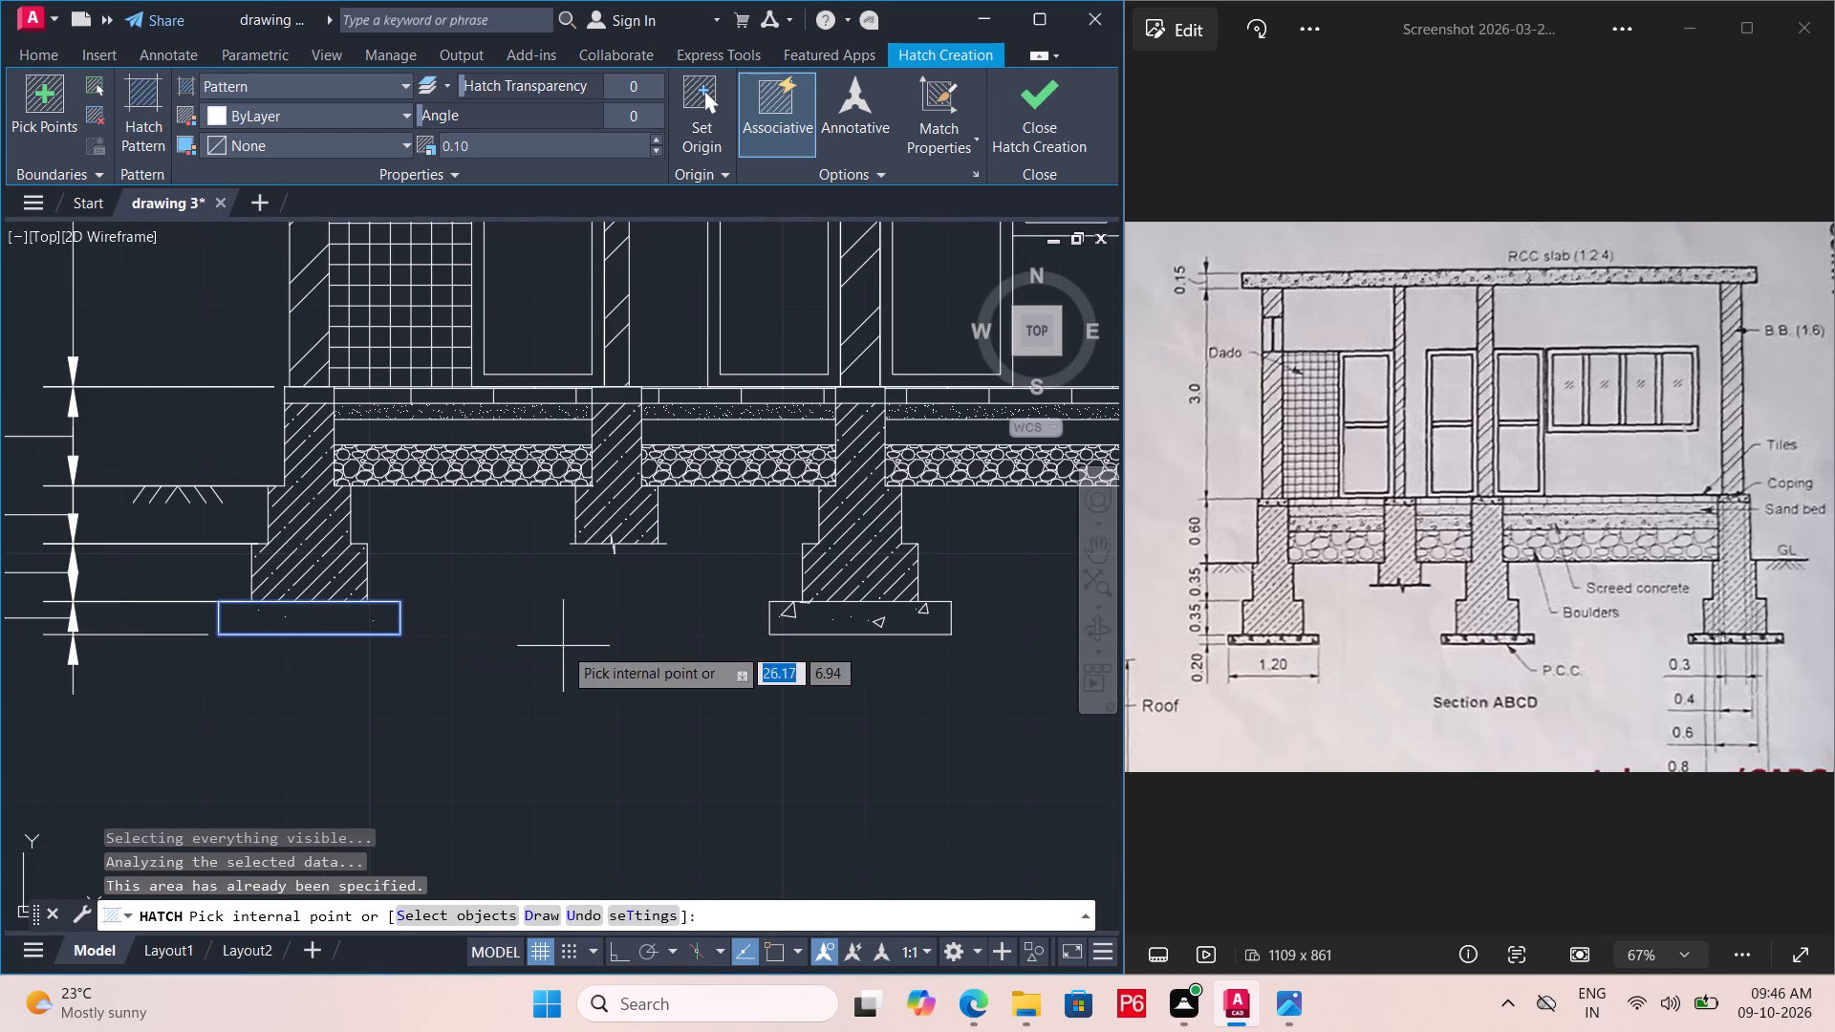
left_click(881, 627)
scroll(693, 723, "down", 3)
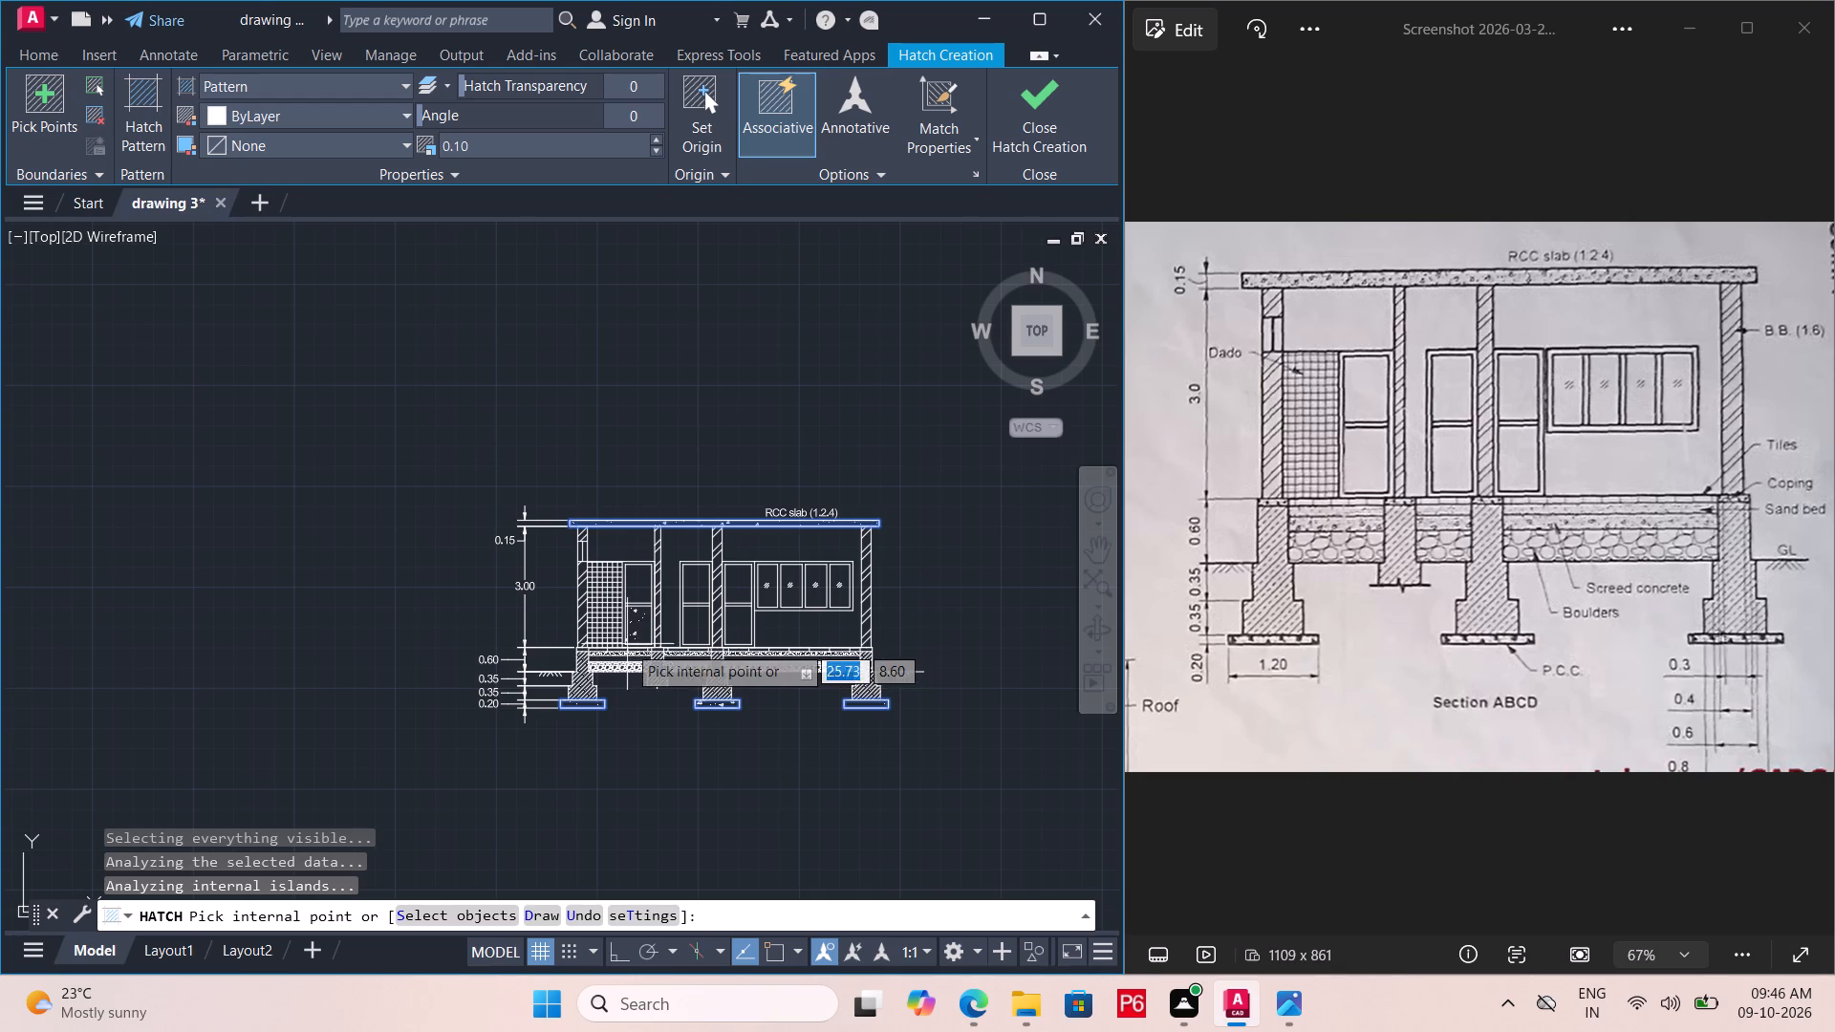
Add the four coping blocks at the wall bases to the AR-CONC hatch, from the left wall to the right wall.
scroll(618, 682, "up", 3)
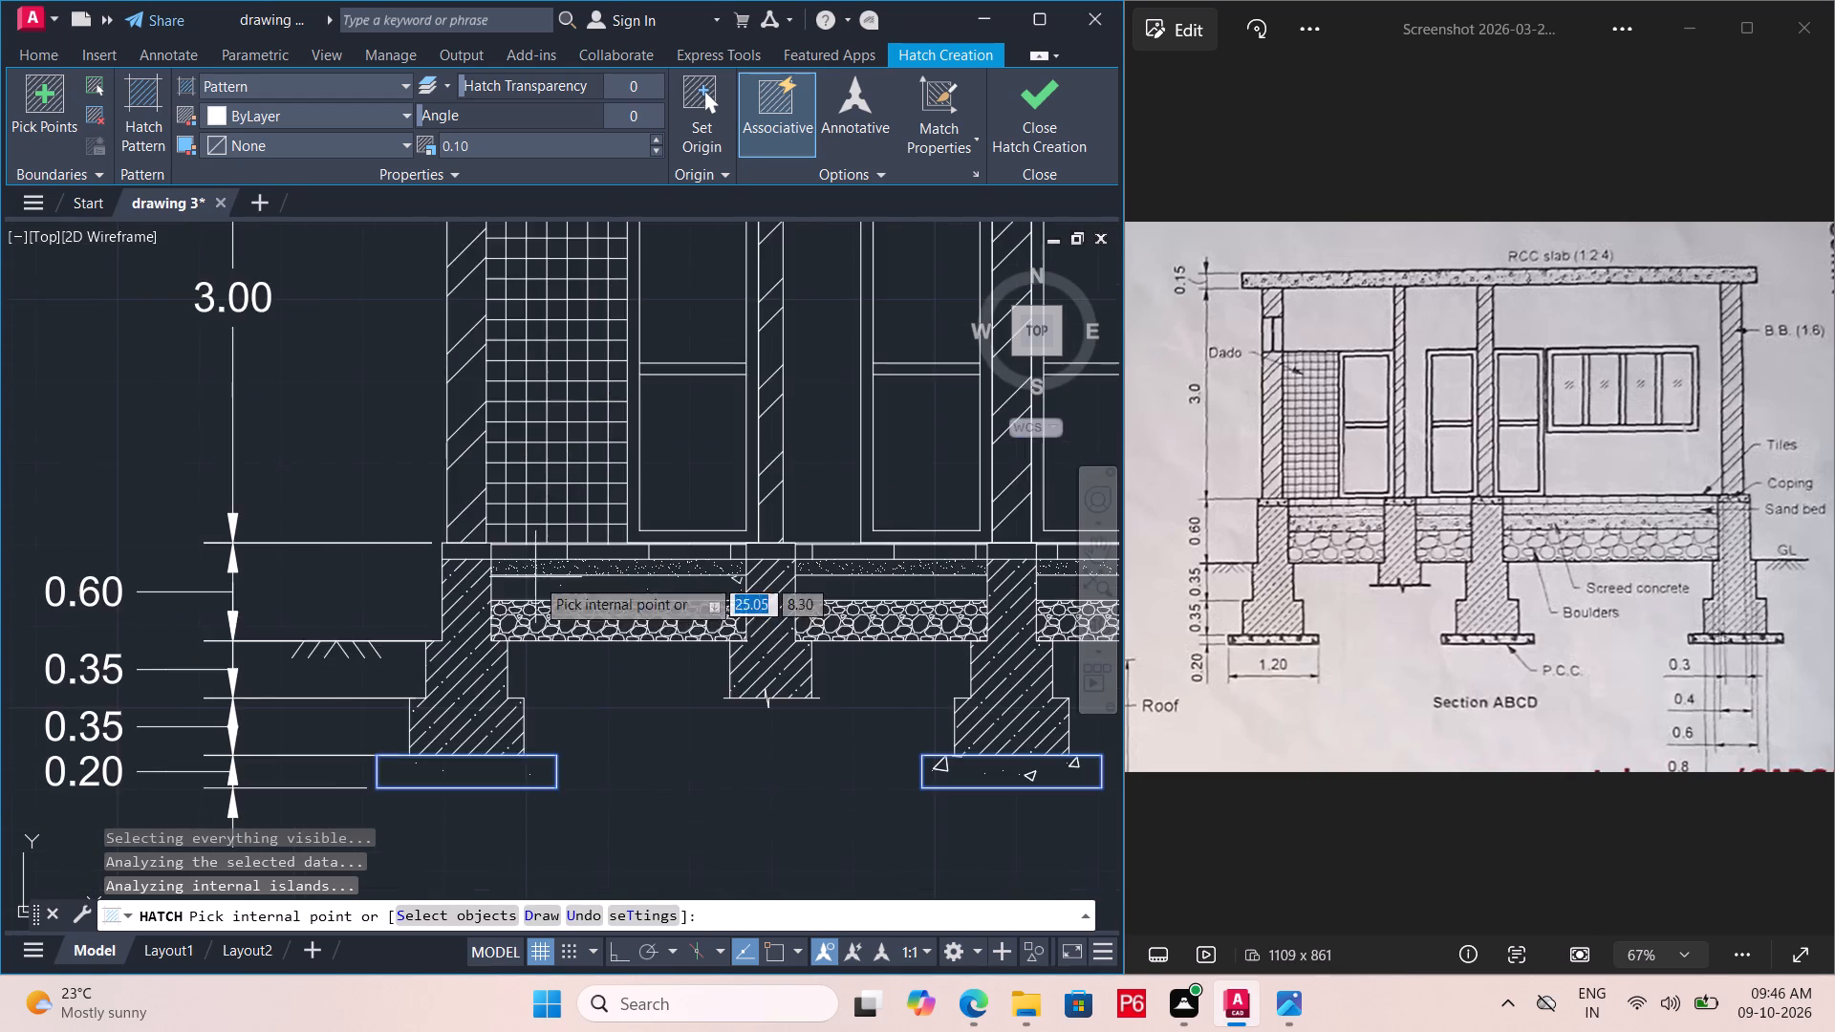
scroll(515, 569, "up", 3)
left_click(328, 504)
scroll(293, 616, "down", 4)
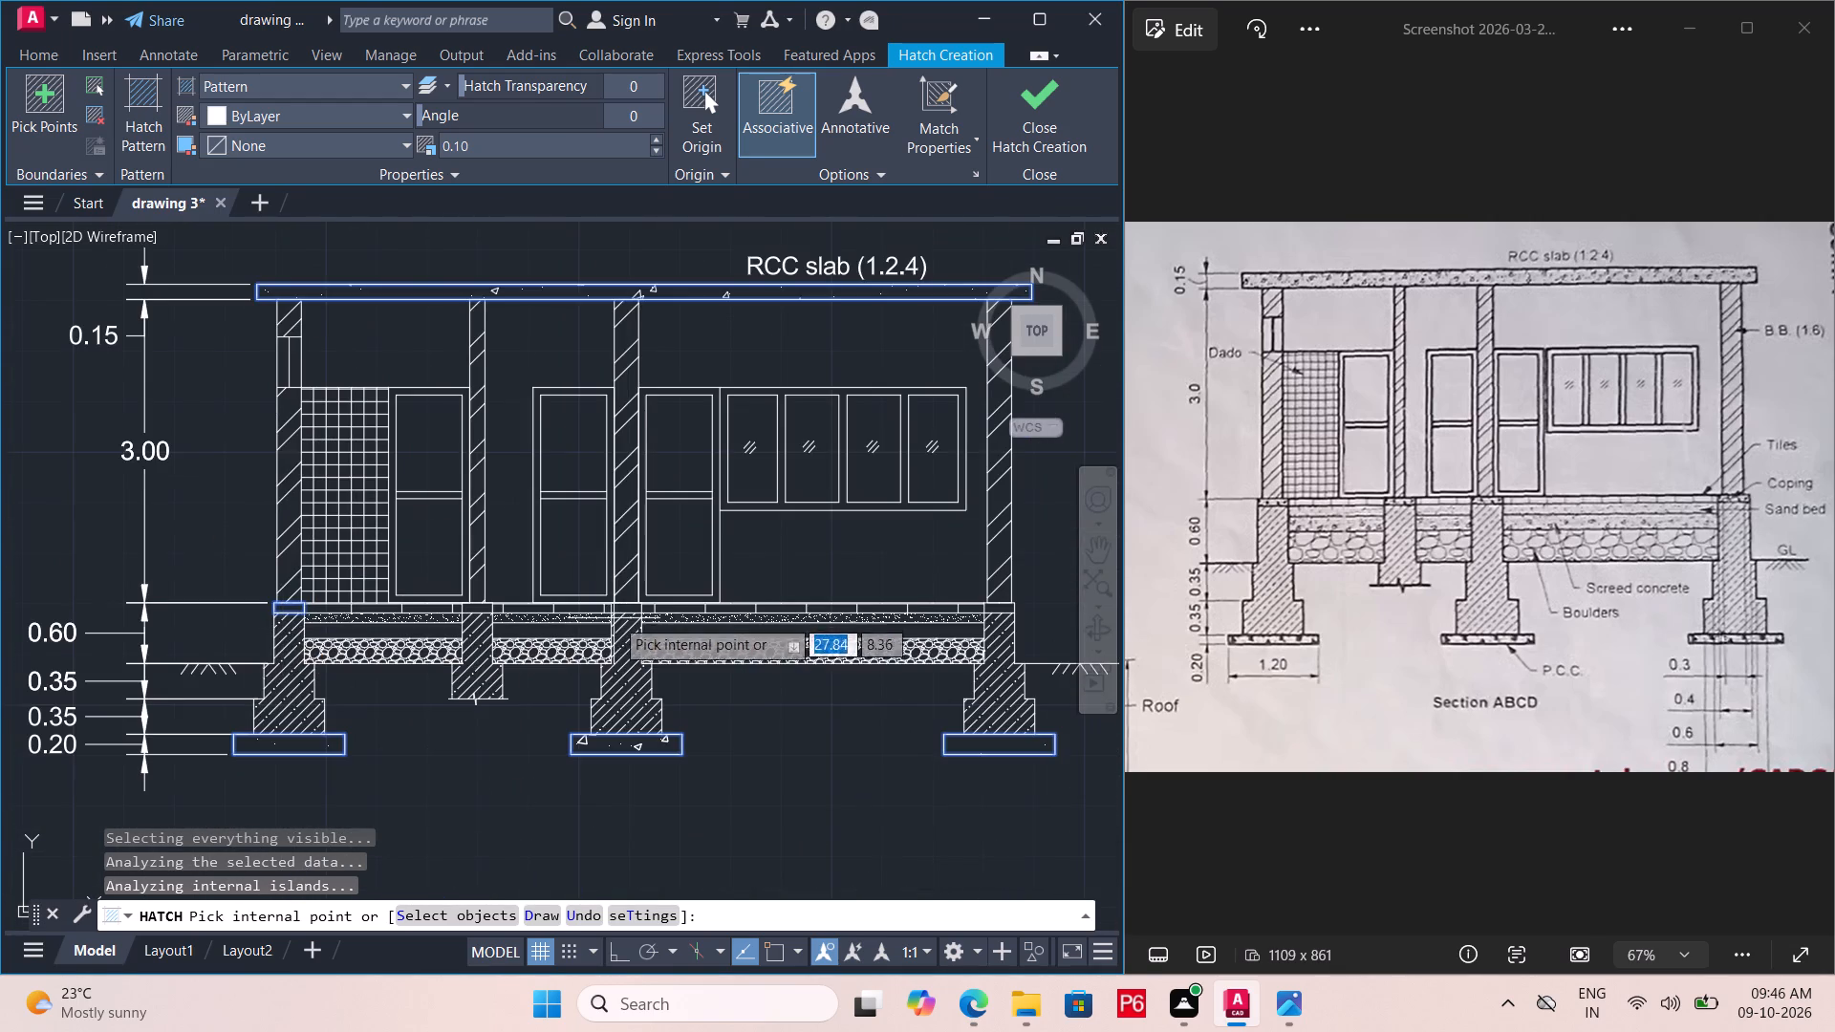
scroll(618, 607, "up", 2)
left_click(252, 620)
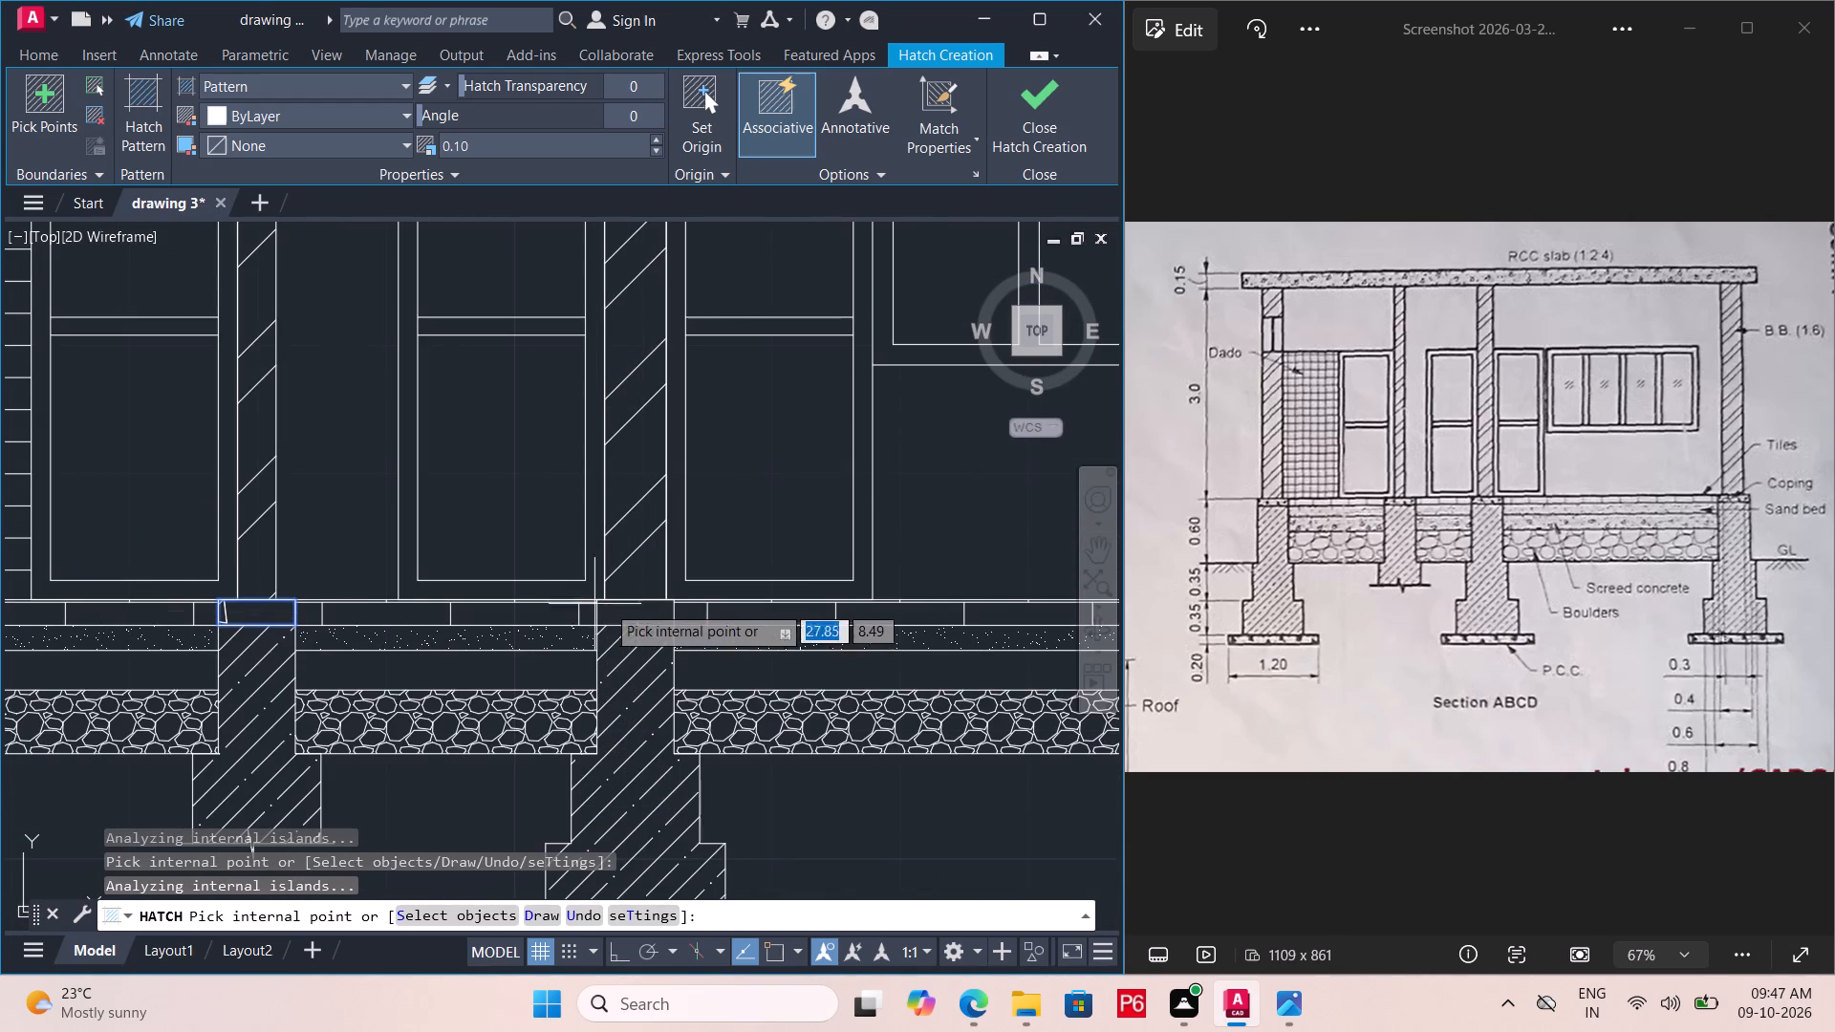
left_click(640, 615)
middle_click_drag(696, 622, 0, 677)
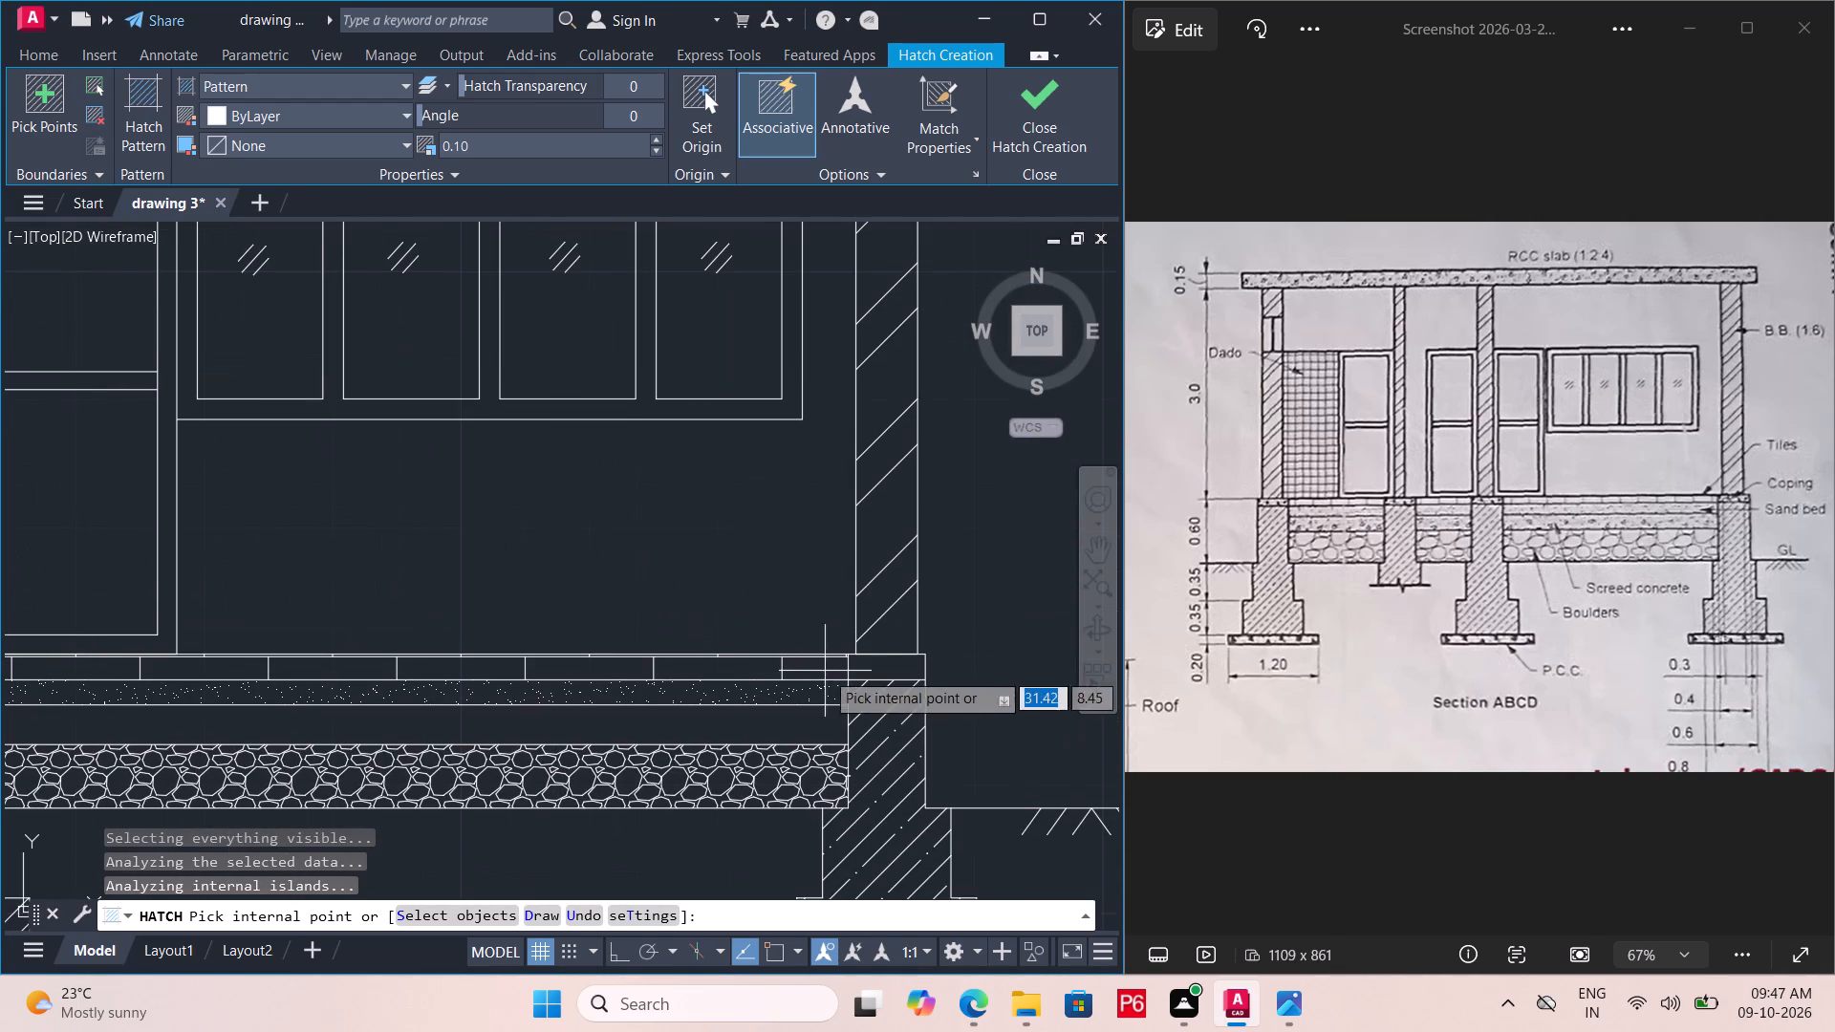
double_click(878, 663)
Add the three screed concrete bays above the boulders to the AR-CONC hatch and finish the hatch.
scroll(896, 590, "down", 3)
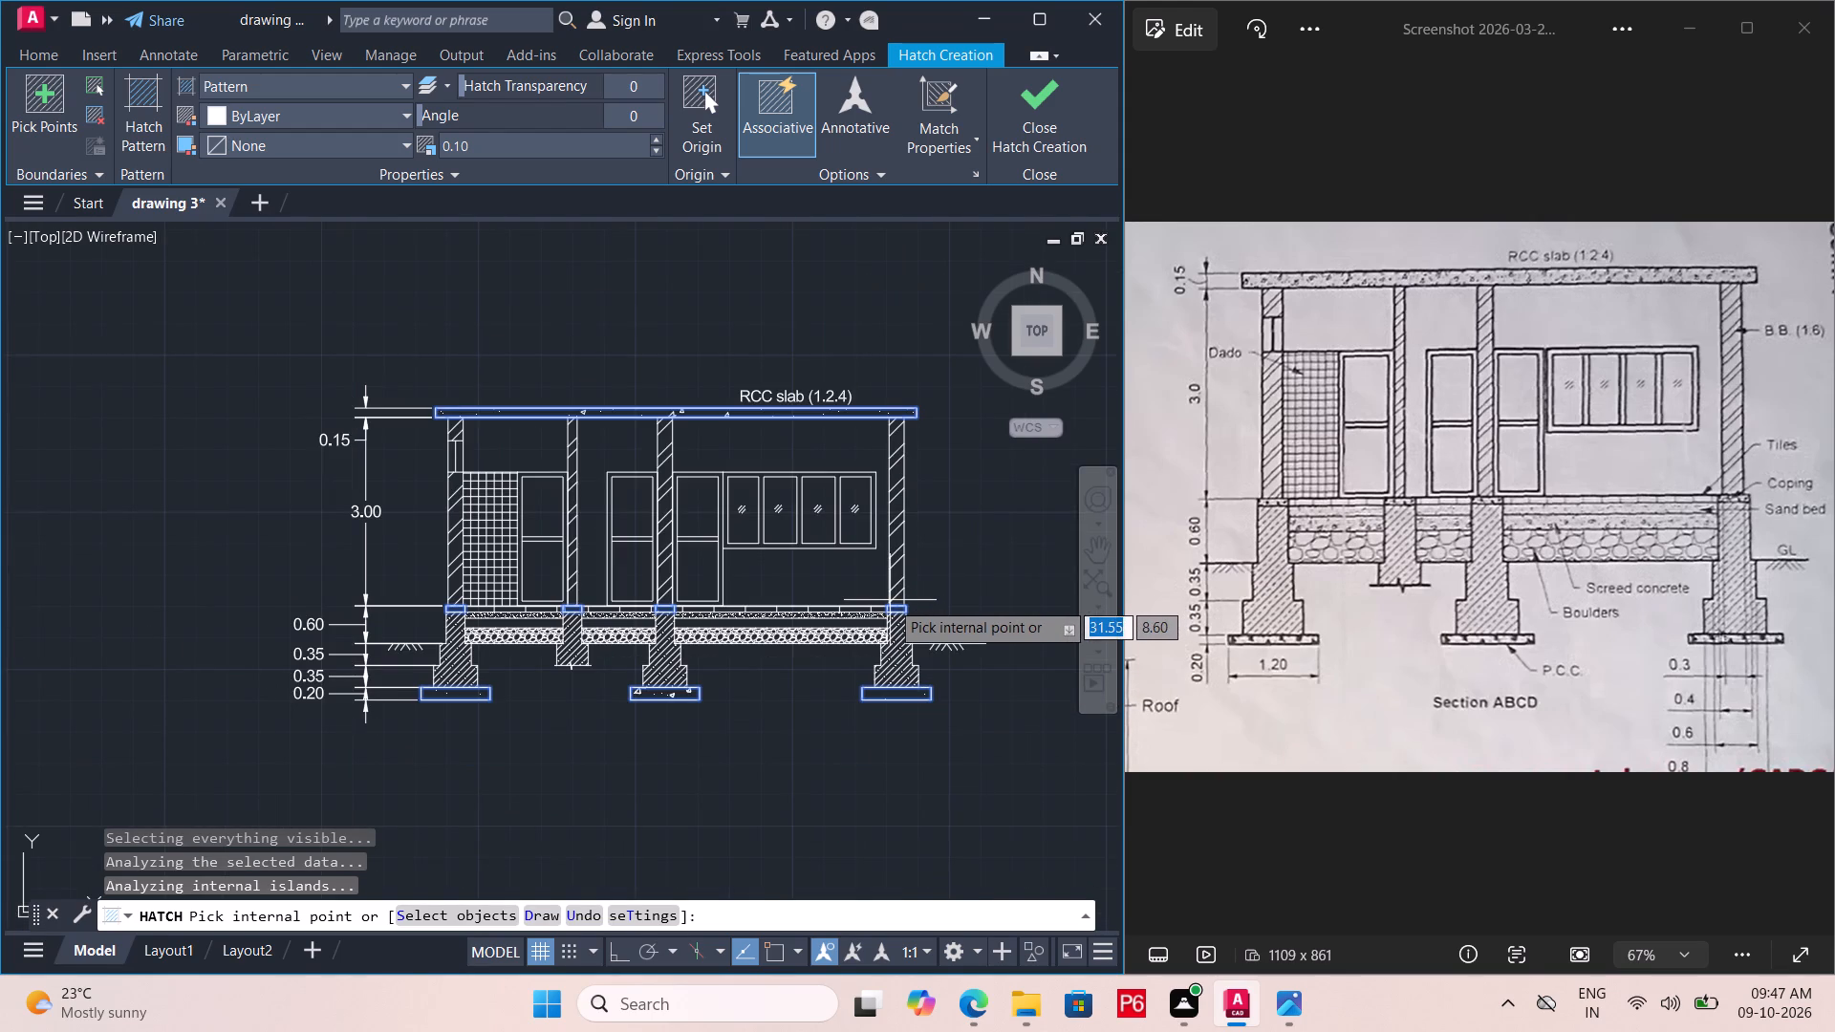
scroll(585, 636, "up", 4)
left_click(371, 574)
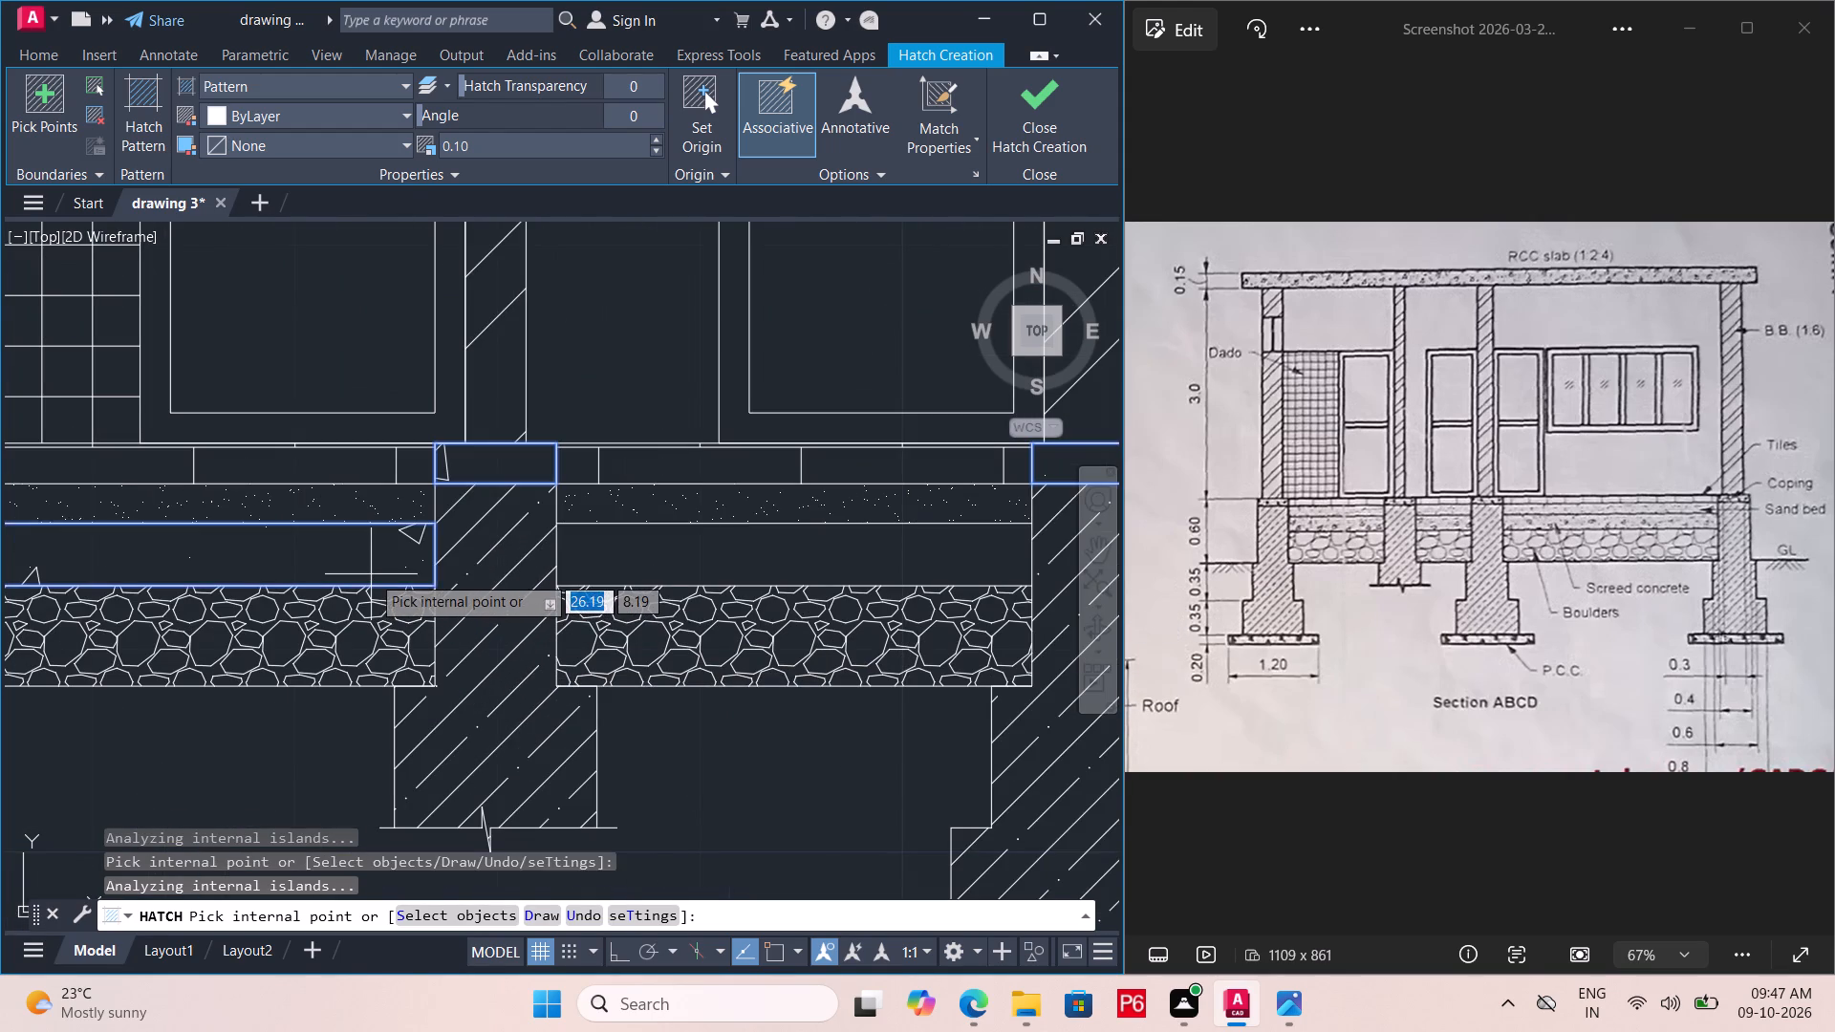
left_click(728, 570)
middle_click_drag(894, 608, 140, 625)
left_click(497, 564)
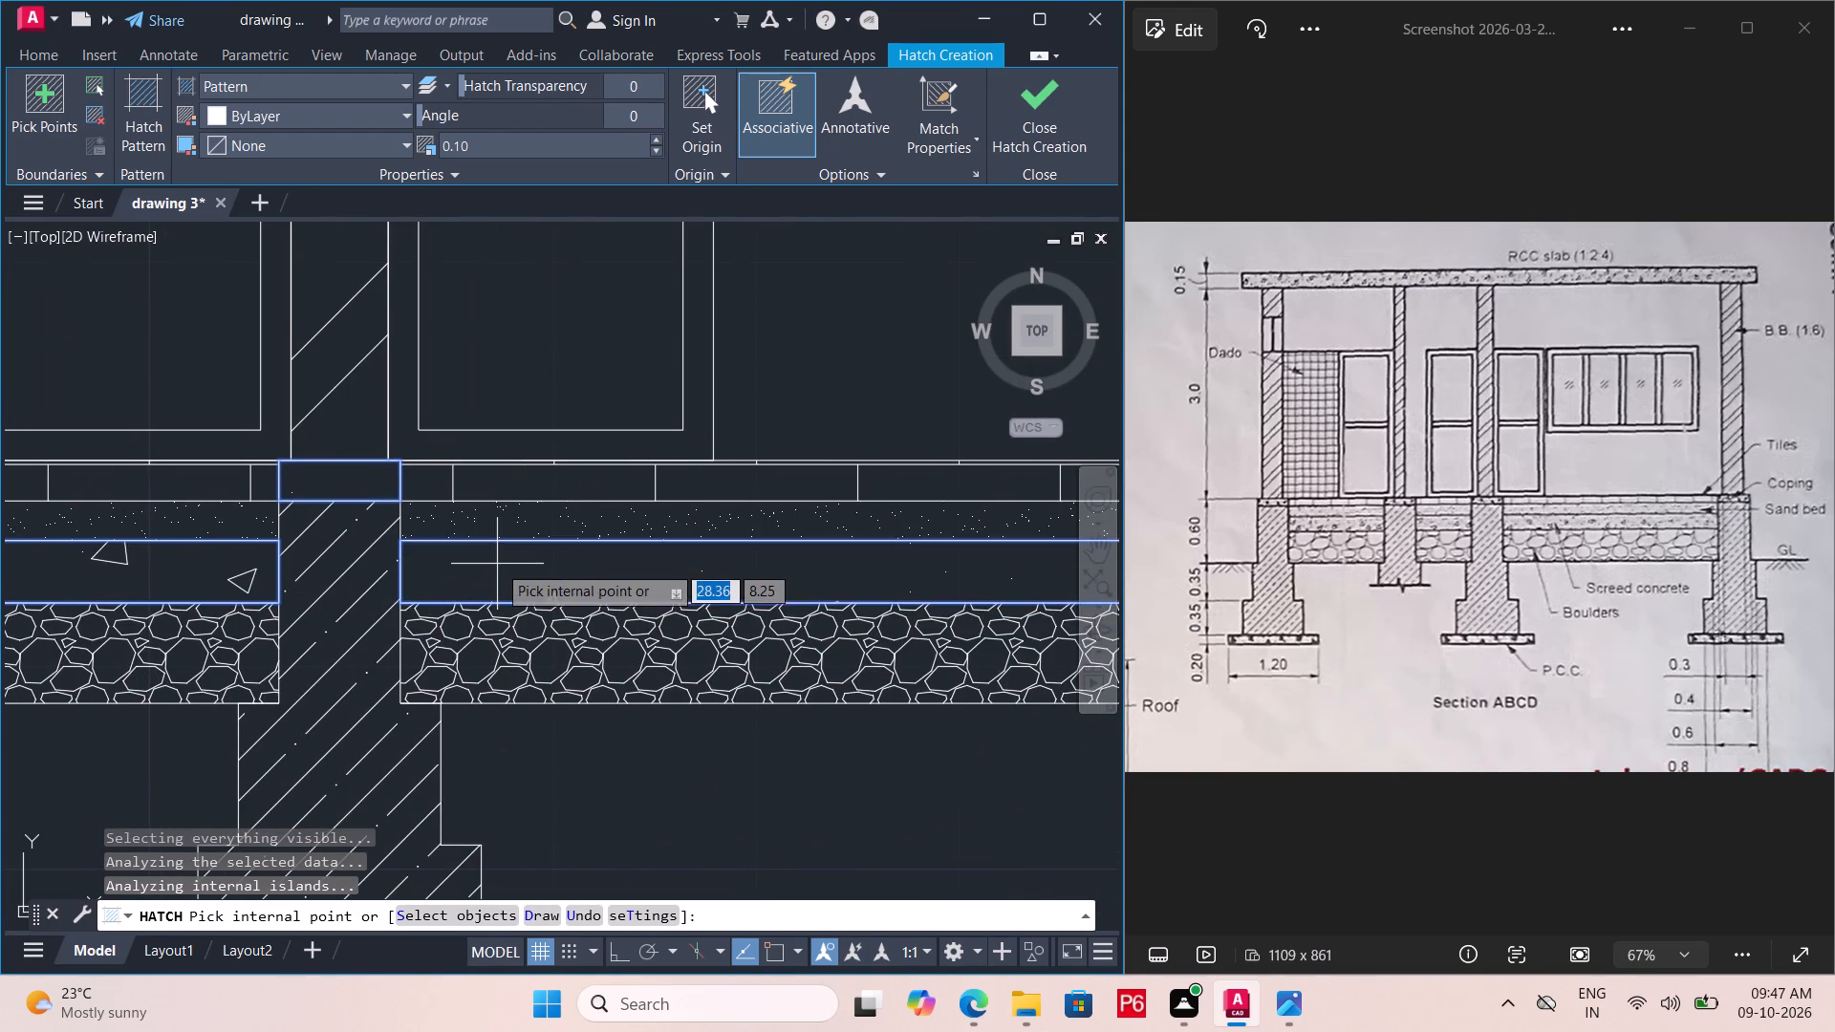
scroll(551, 563, "down", 2)
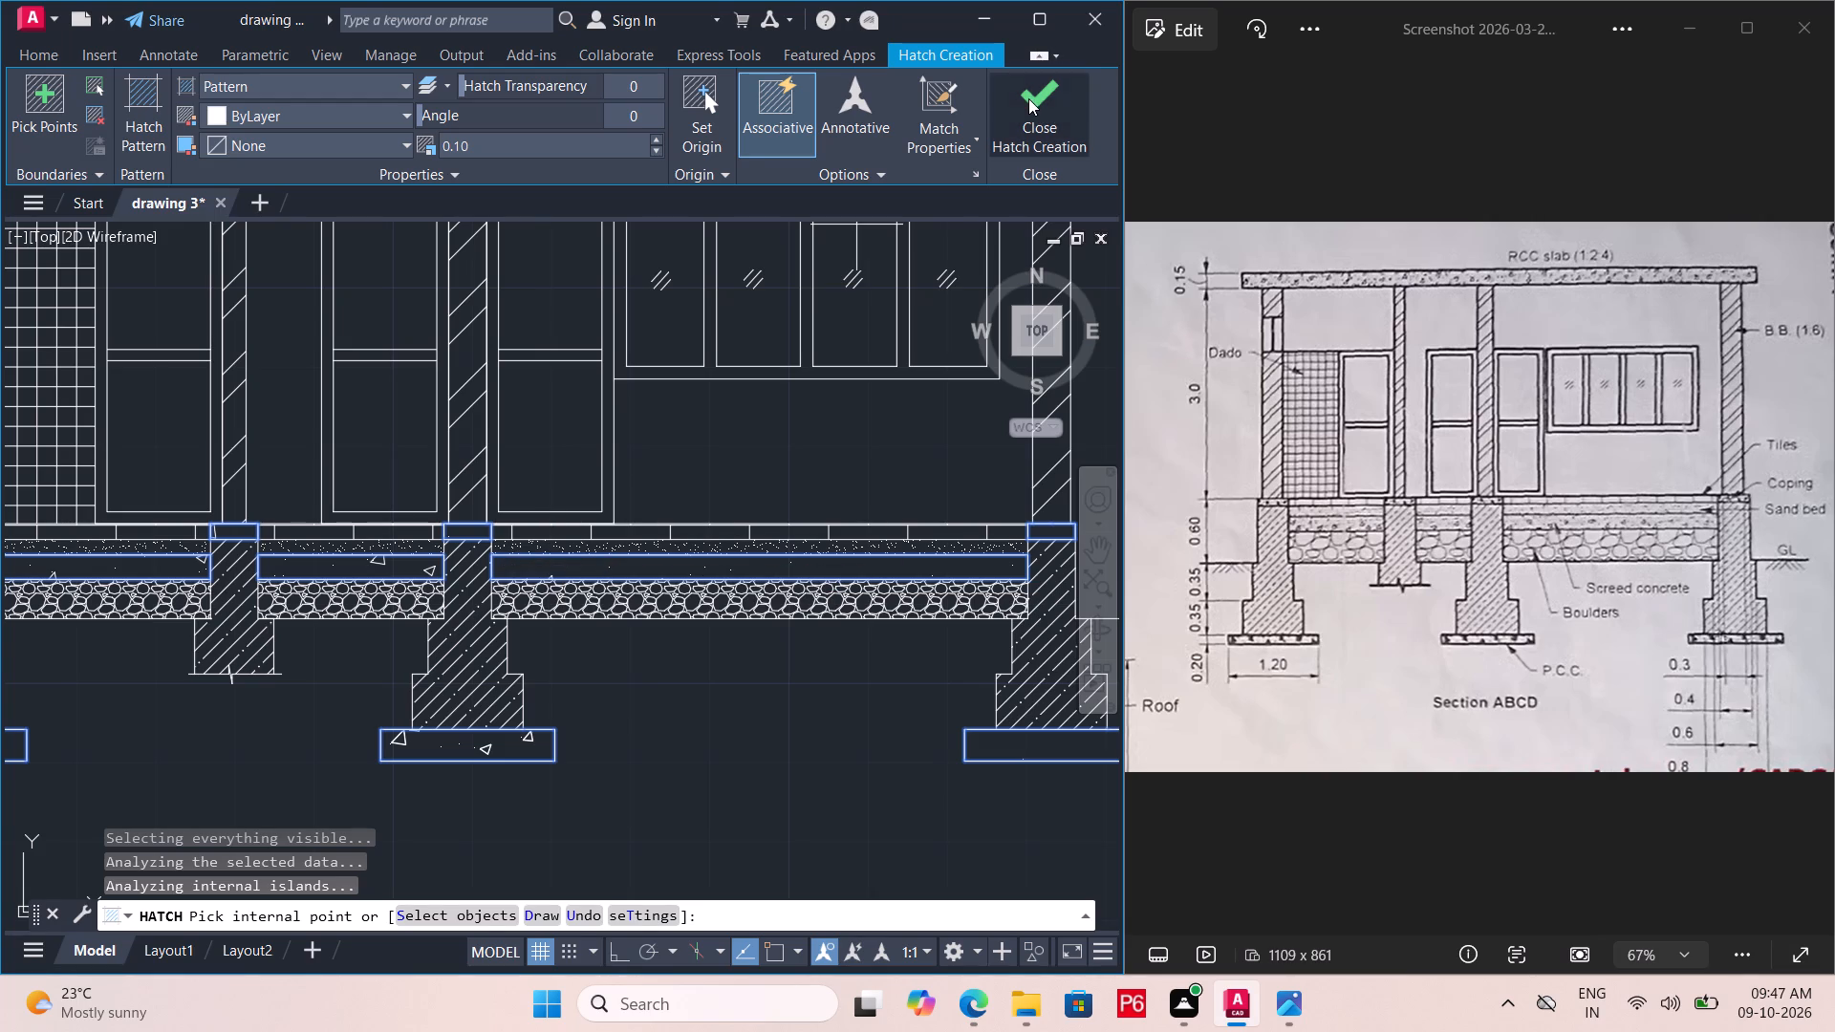
left_click(1028, 98)
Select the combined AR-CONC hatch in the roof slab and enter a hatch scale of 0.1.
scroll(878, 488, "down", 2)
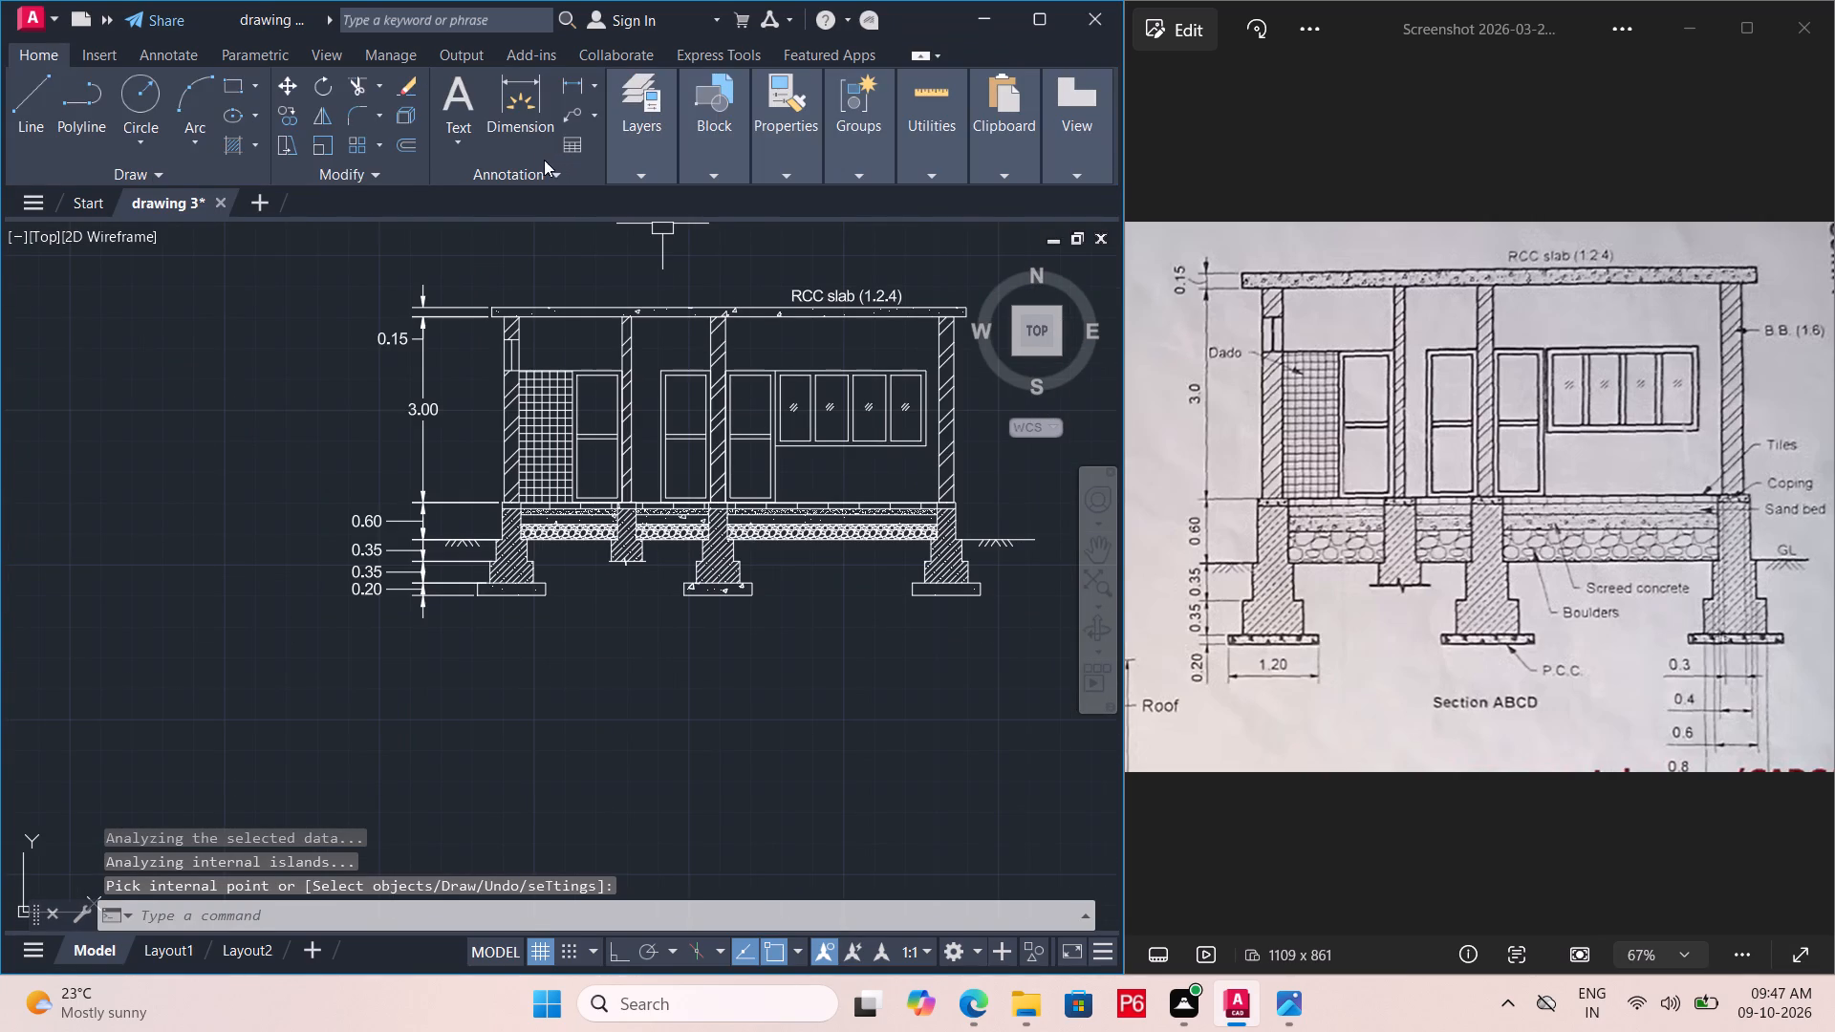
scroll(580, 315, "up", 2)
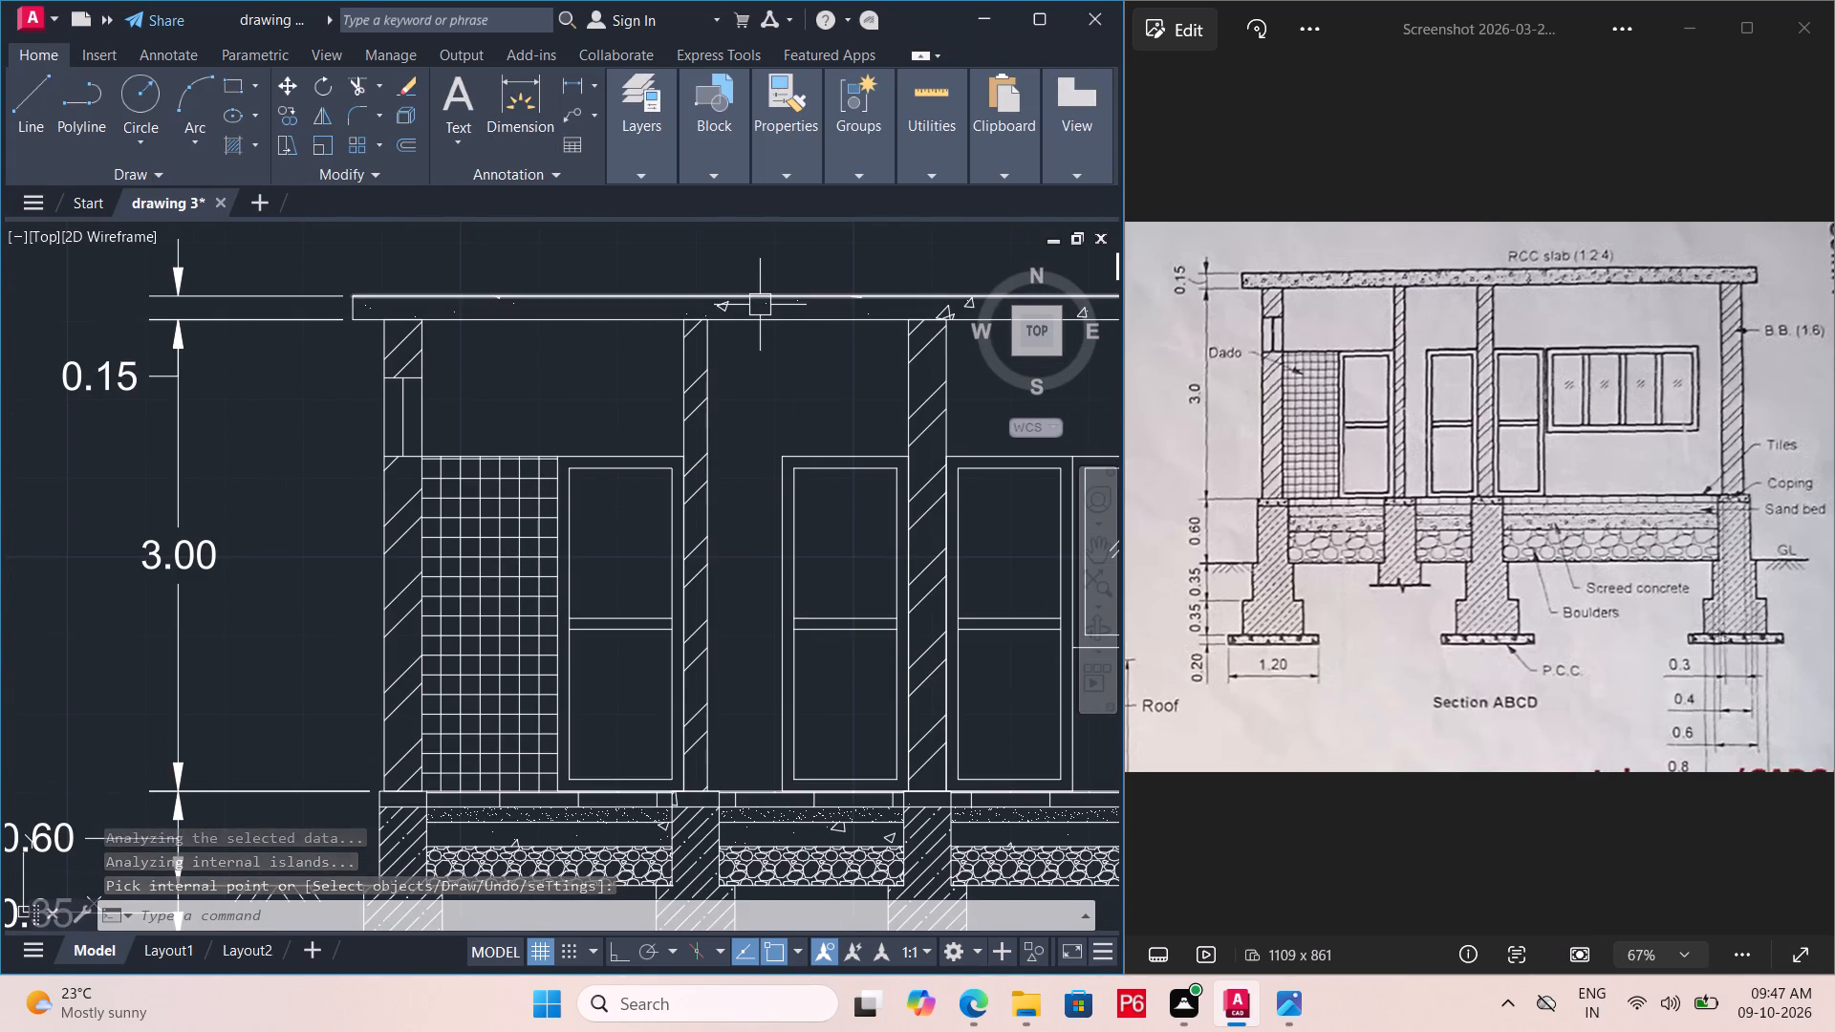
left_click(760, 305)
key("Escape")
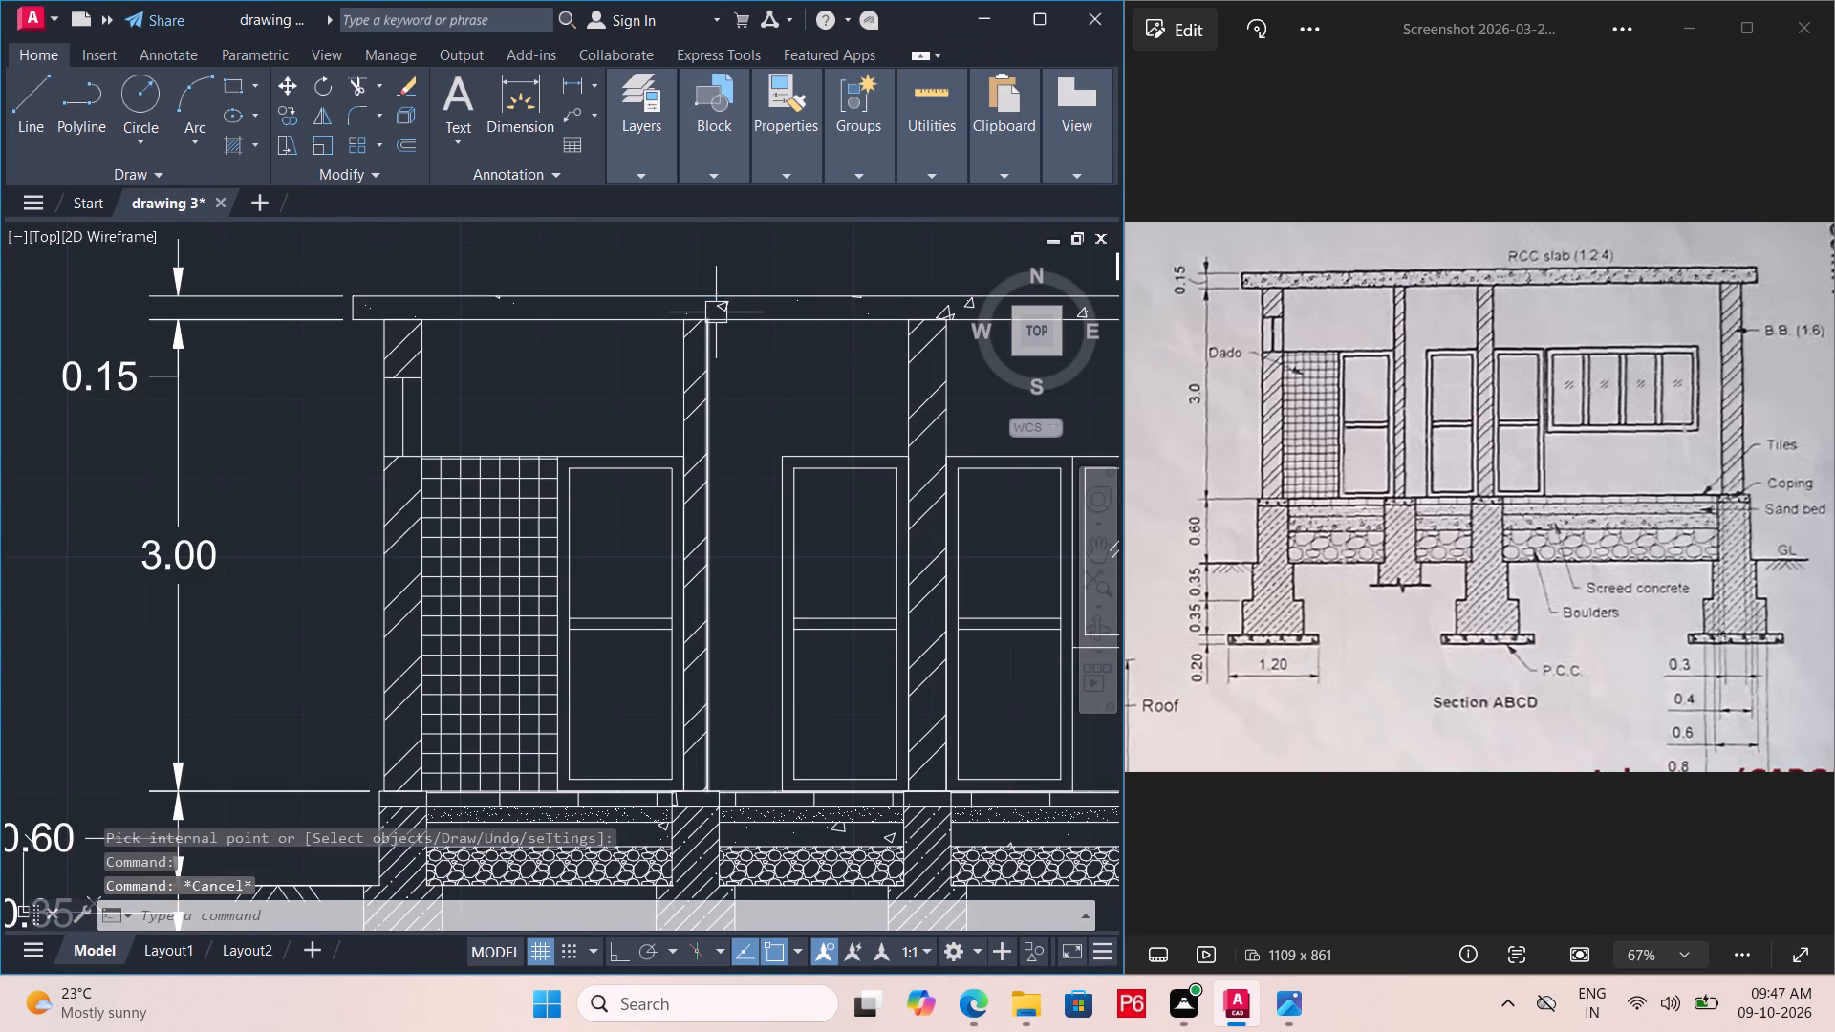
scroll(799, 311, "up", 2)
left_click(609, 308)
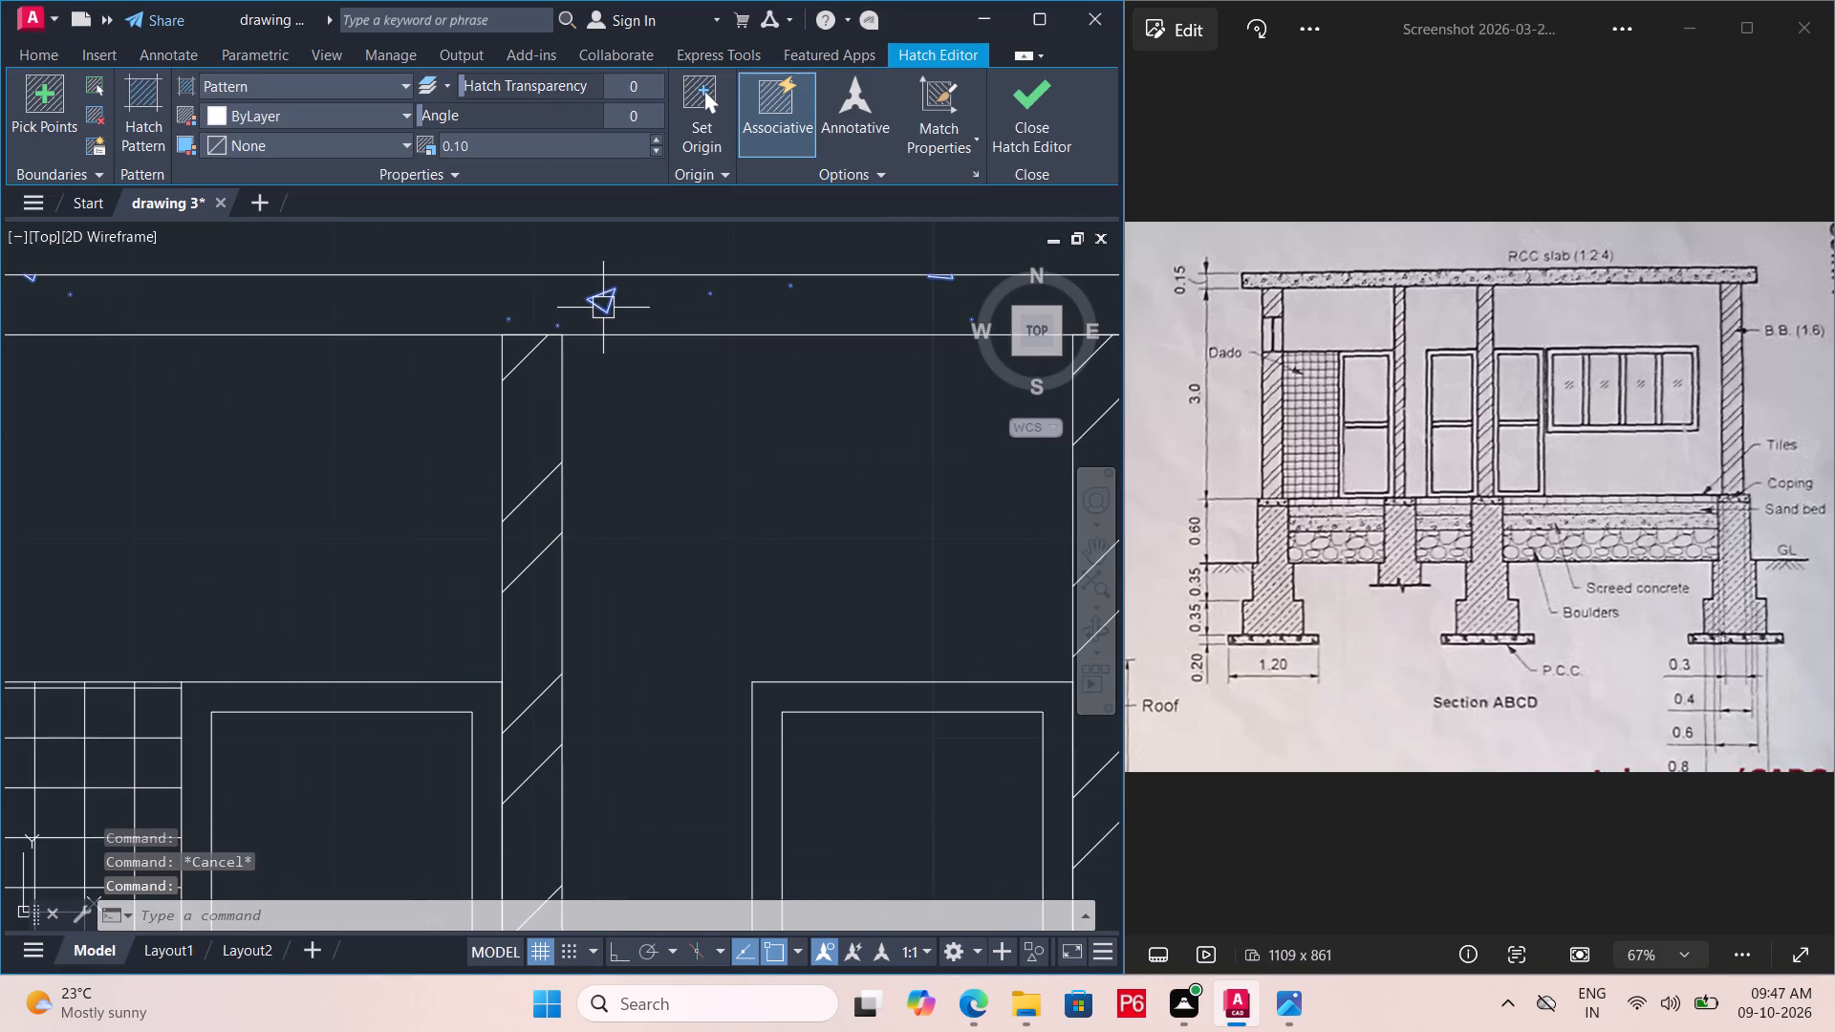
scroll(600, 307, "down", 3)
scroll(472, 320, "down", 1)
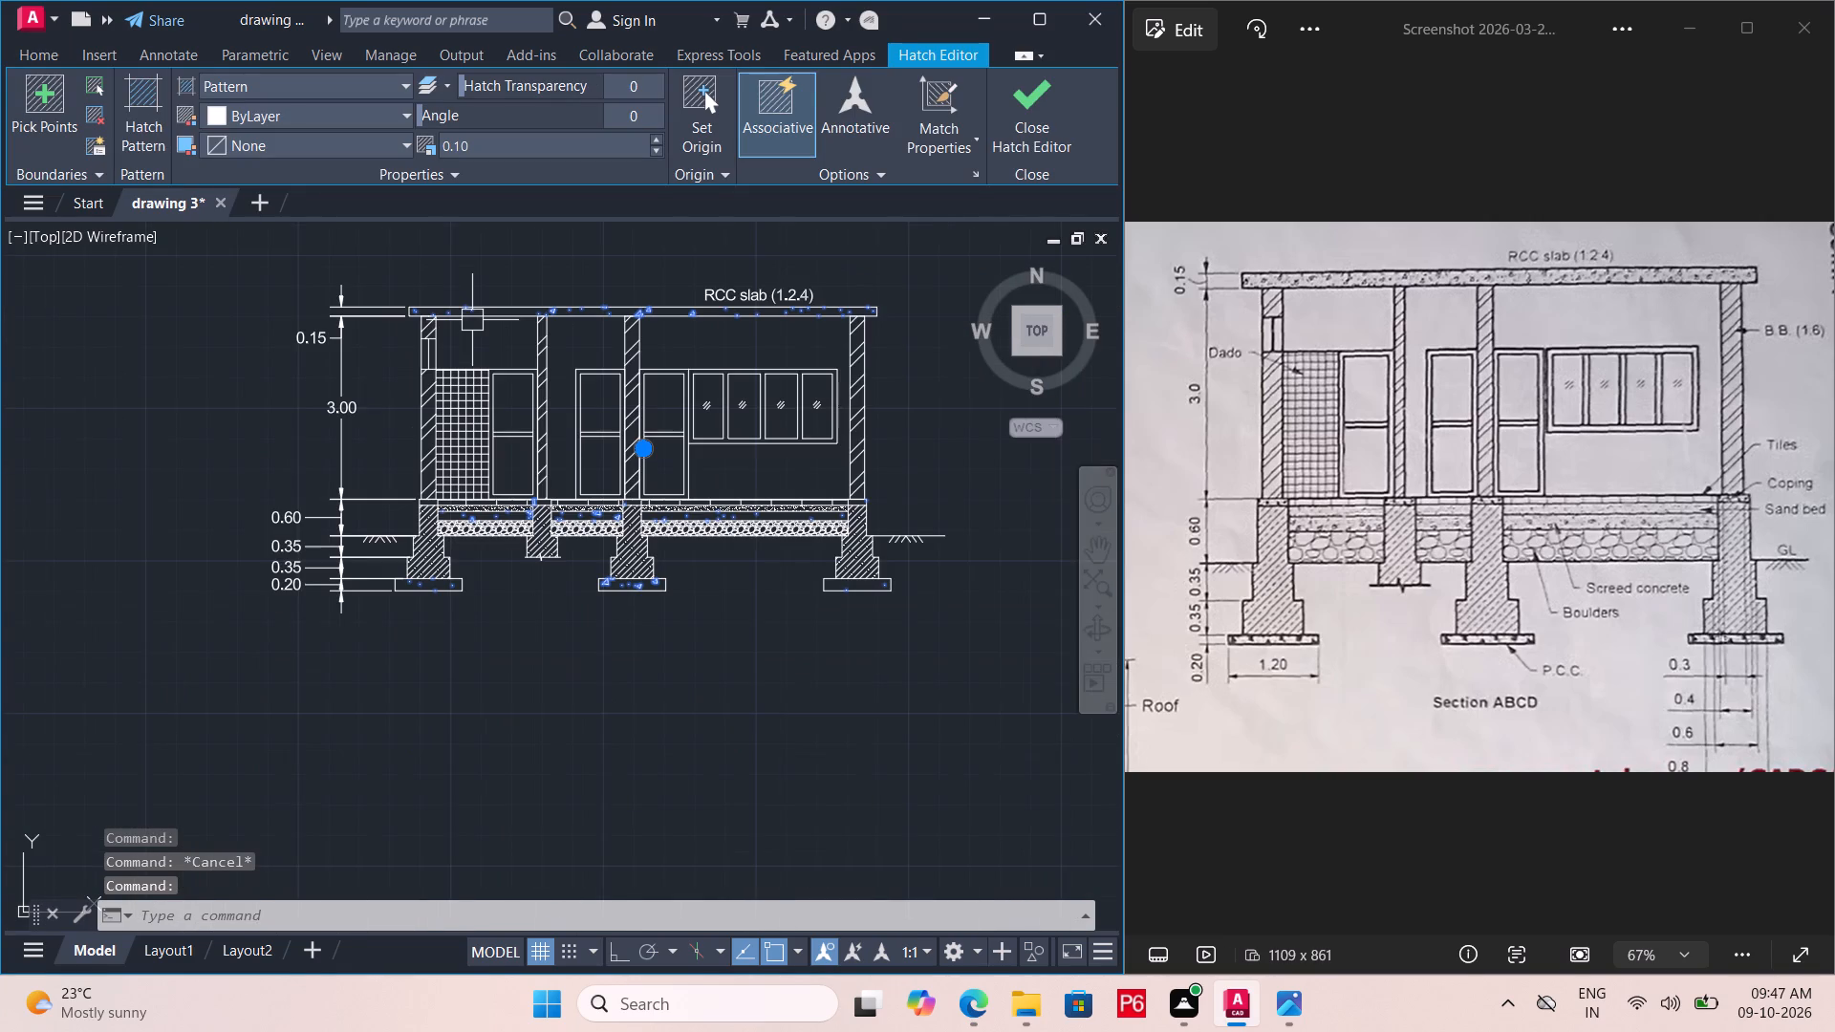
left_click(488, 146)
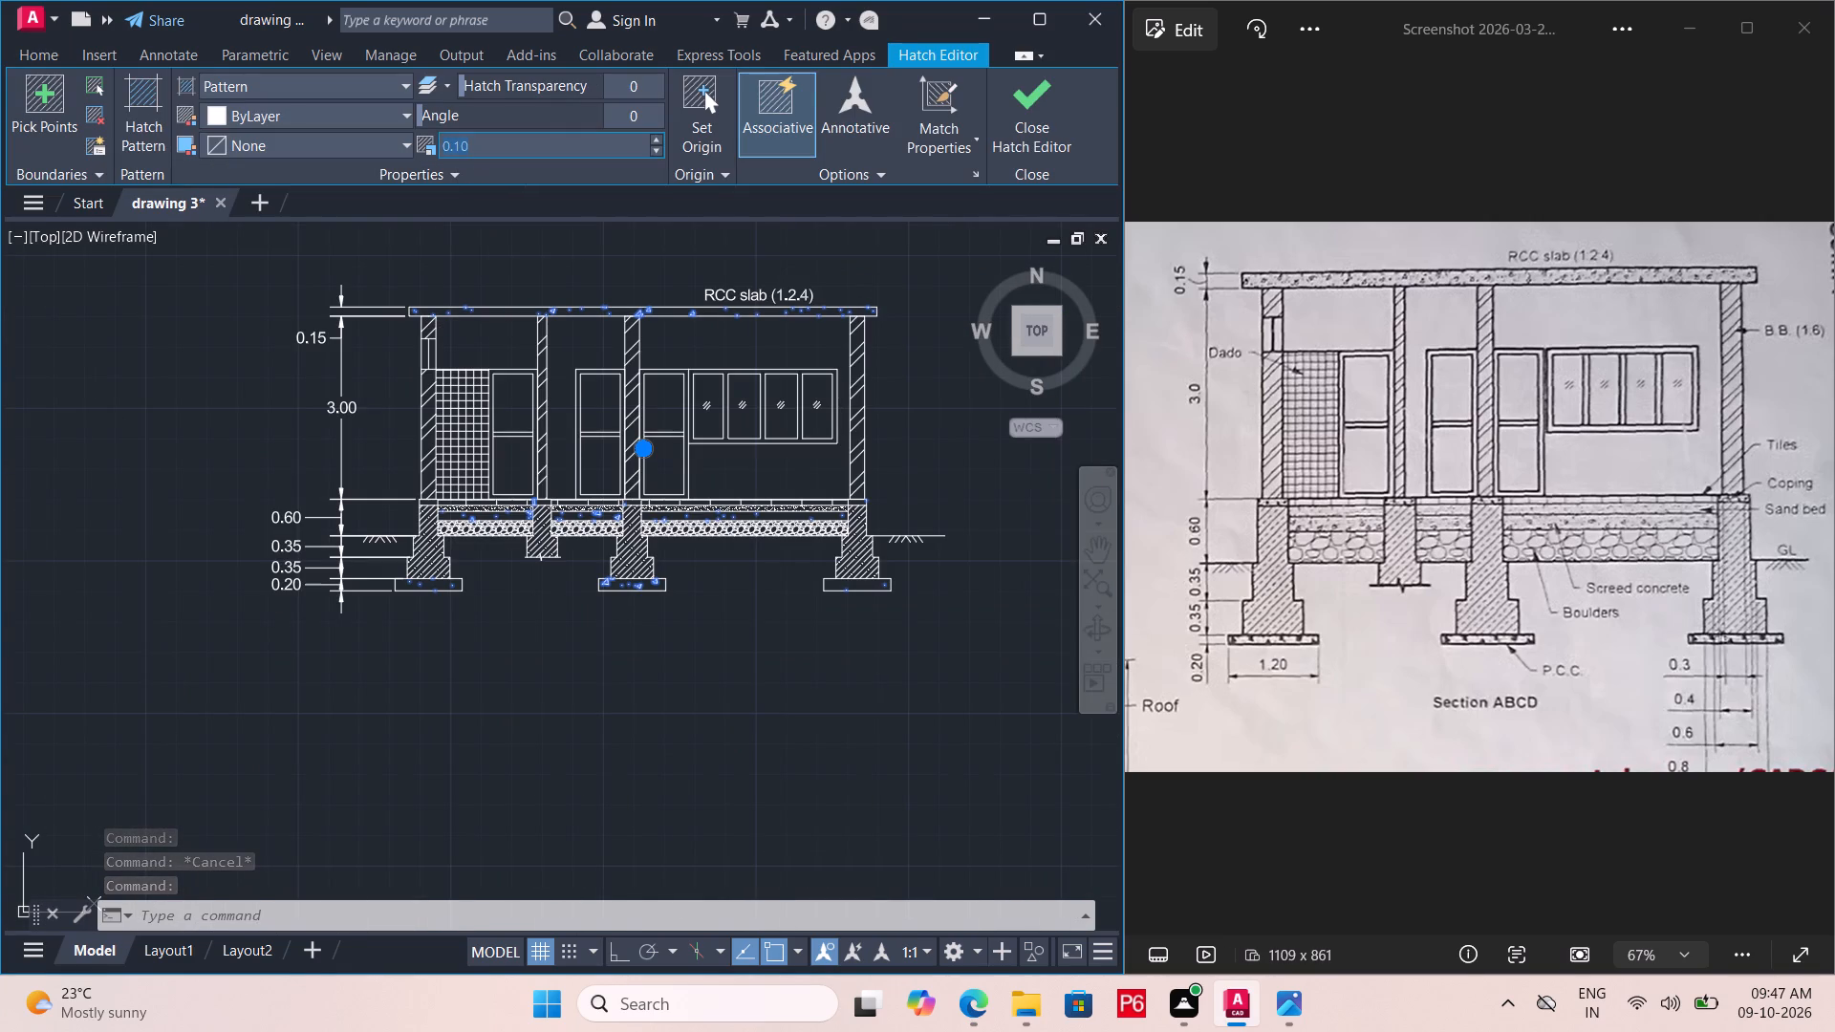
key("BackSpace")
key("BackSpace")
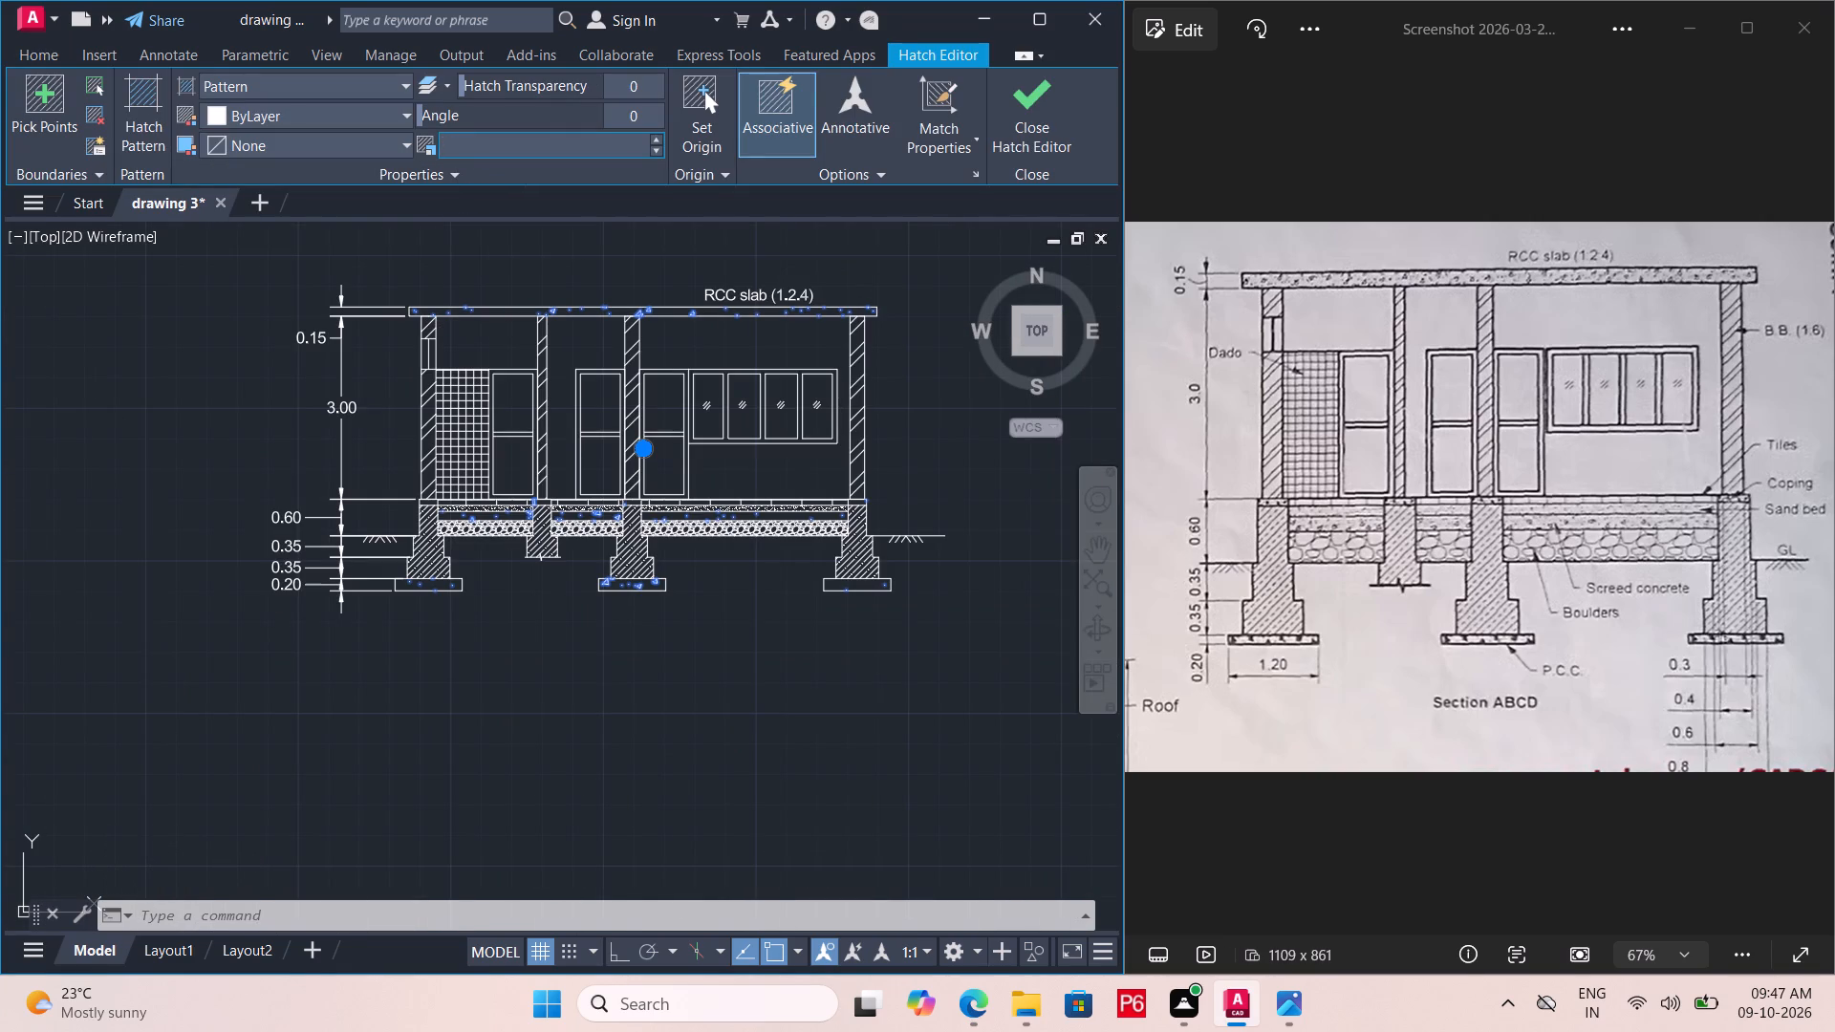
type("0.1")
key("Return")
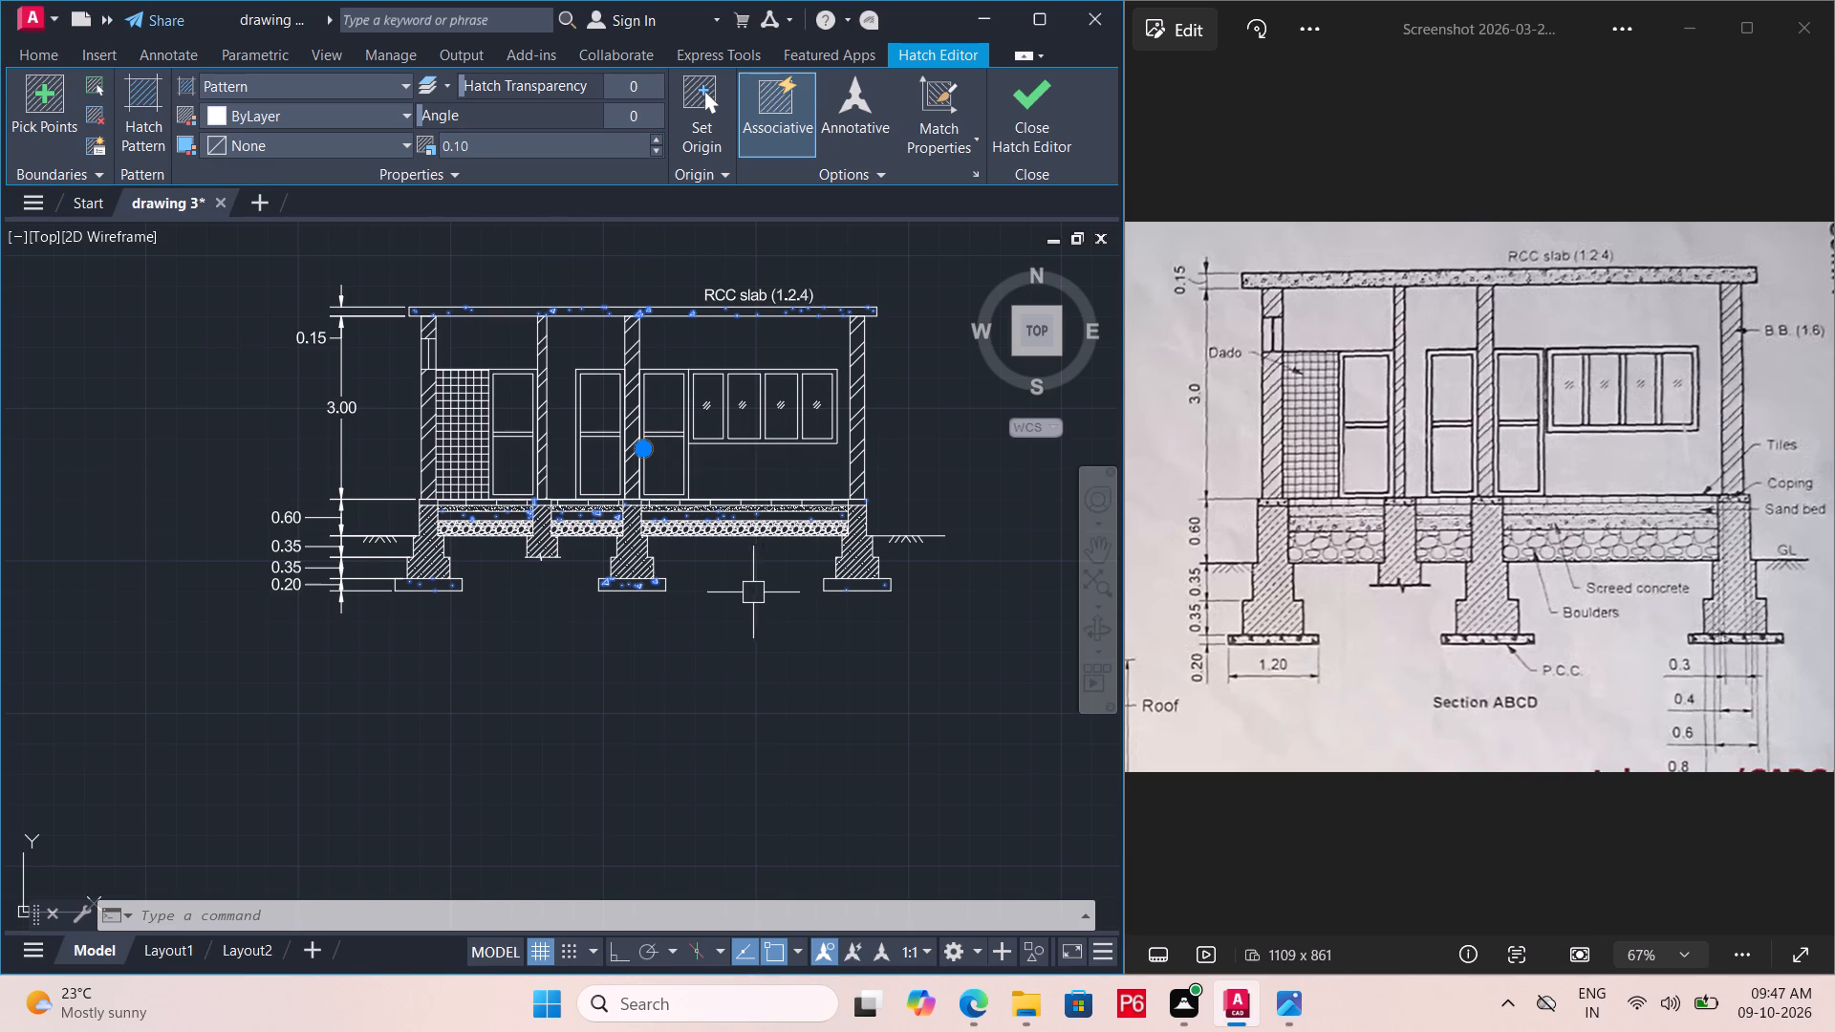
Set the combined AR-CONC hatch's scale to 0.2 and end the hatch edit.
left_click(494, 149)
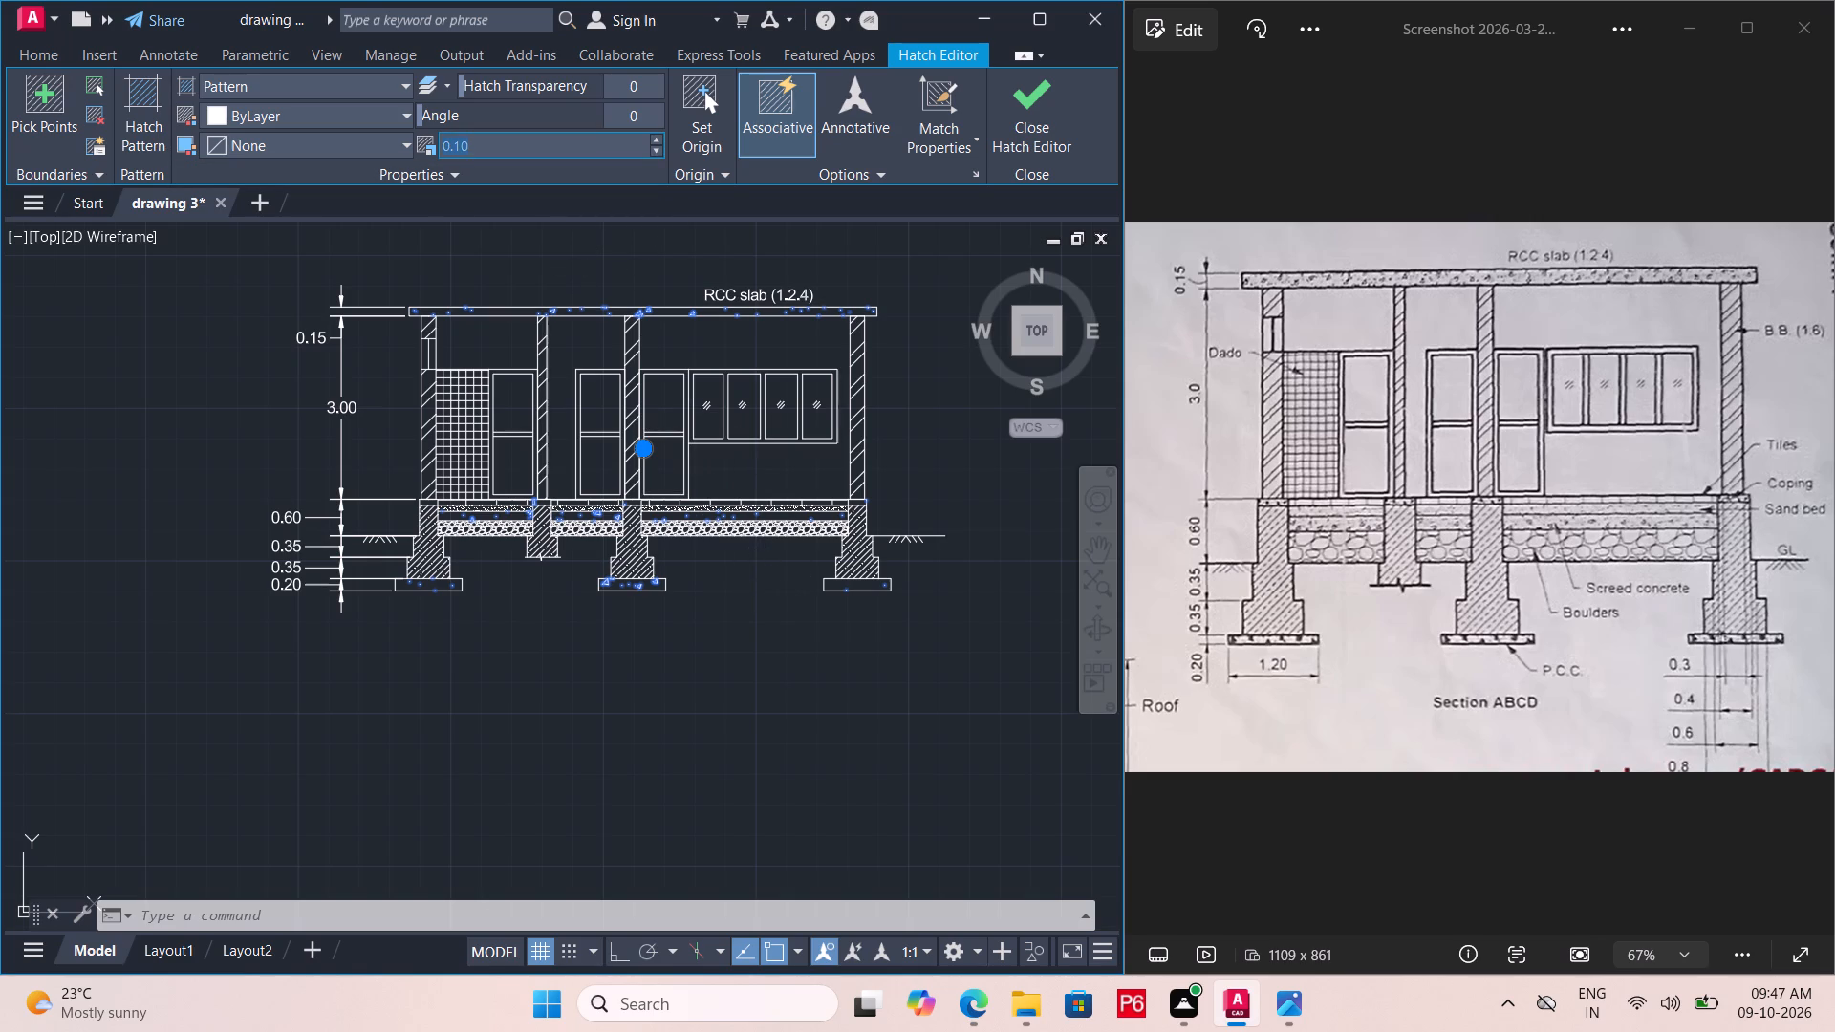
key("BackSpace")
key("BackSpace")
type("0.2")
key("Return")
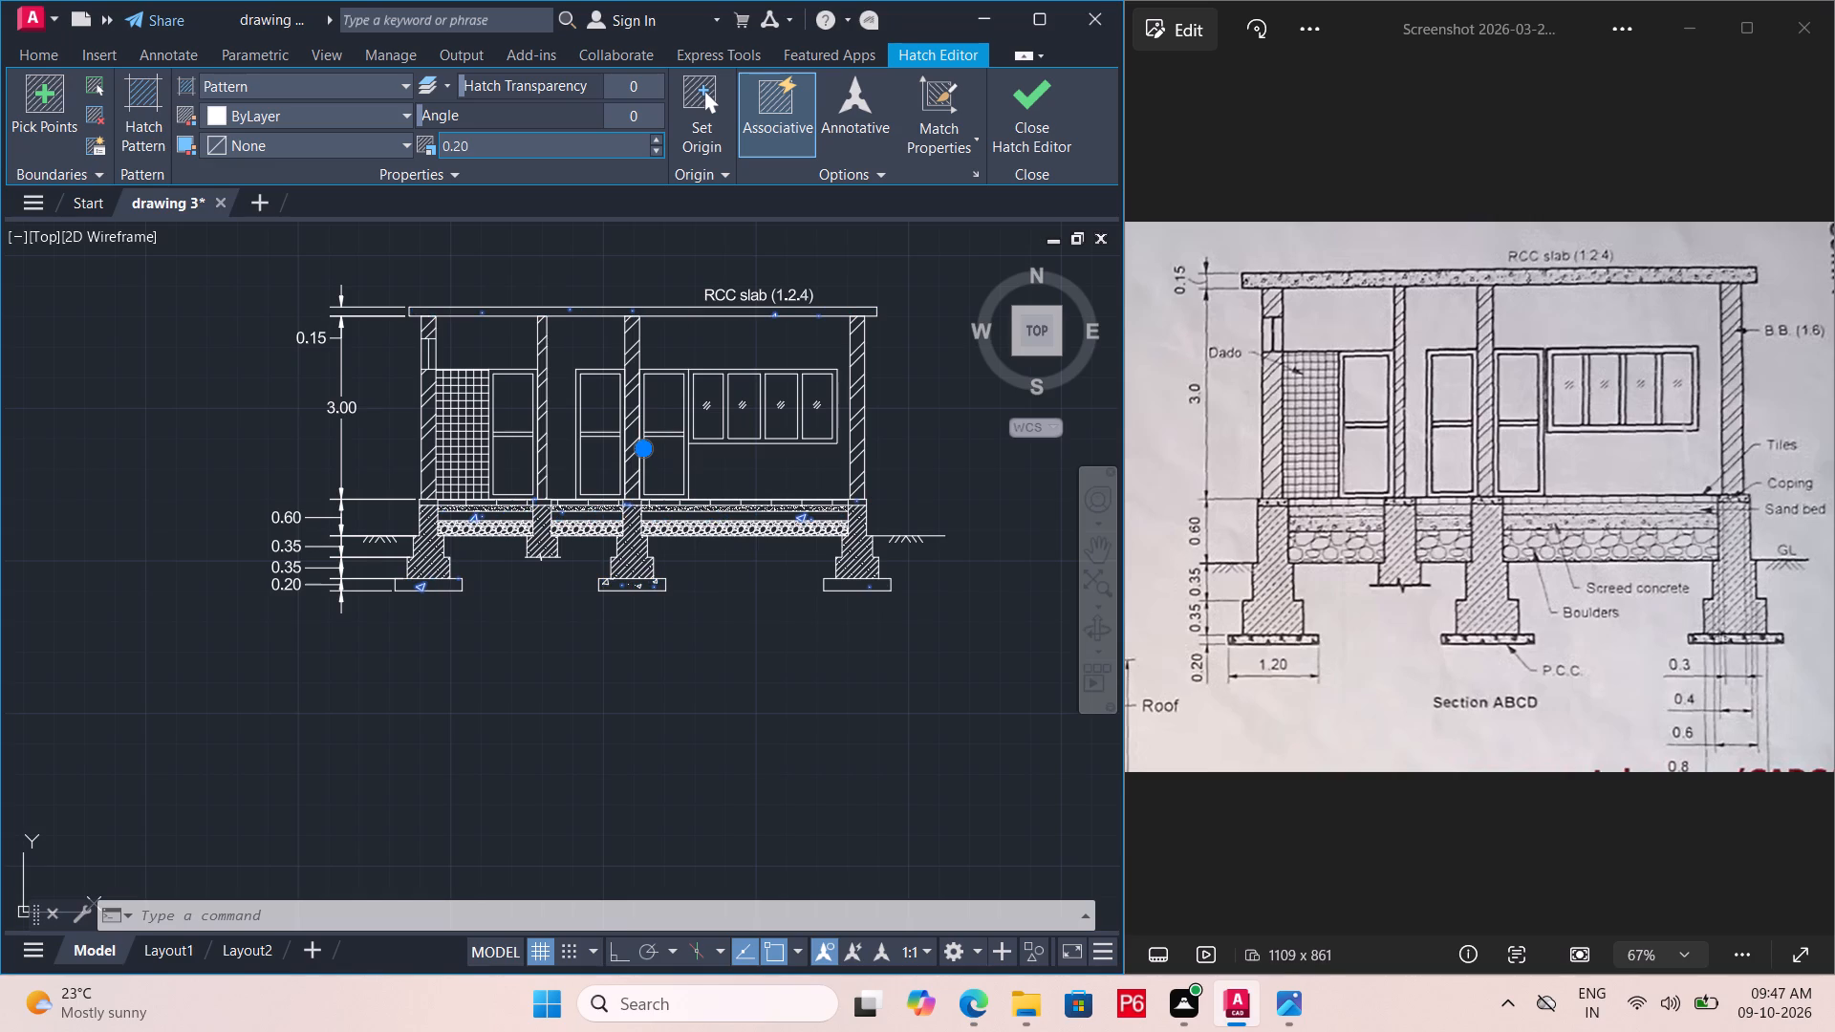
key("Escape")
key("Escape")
Delete the separate AR-CONC hatch overlapping the combined one in the middle footing's P.C.C. bed.
scroll(610, 607, "up", 2)
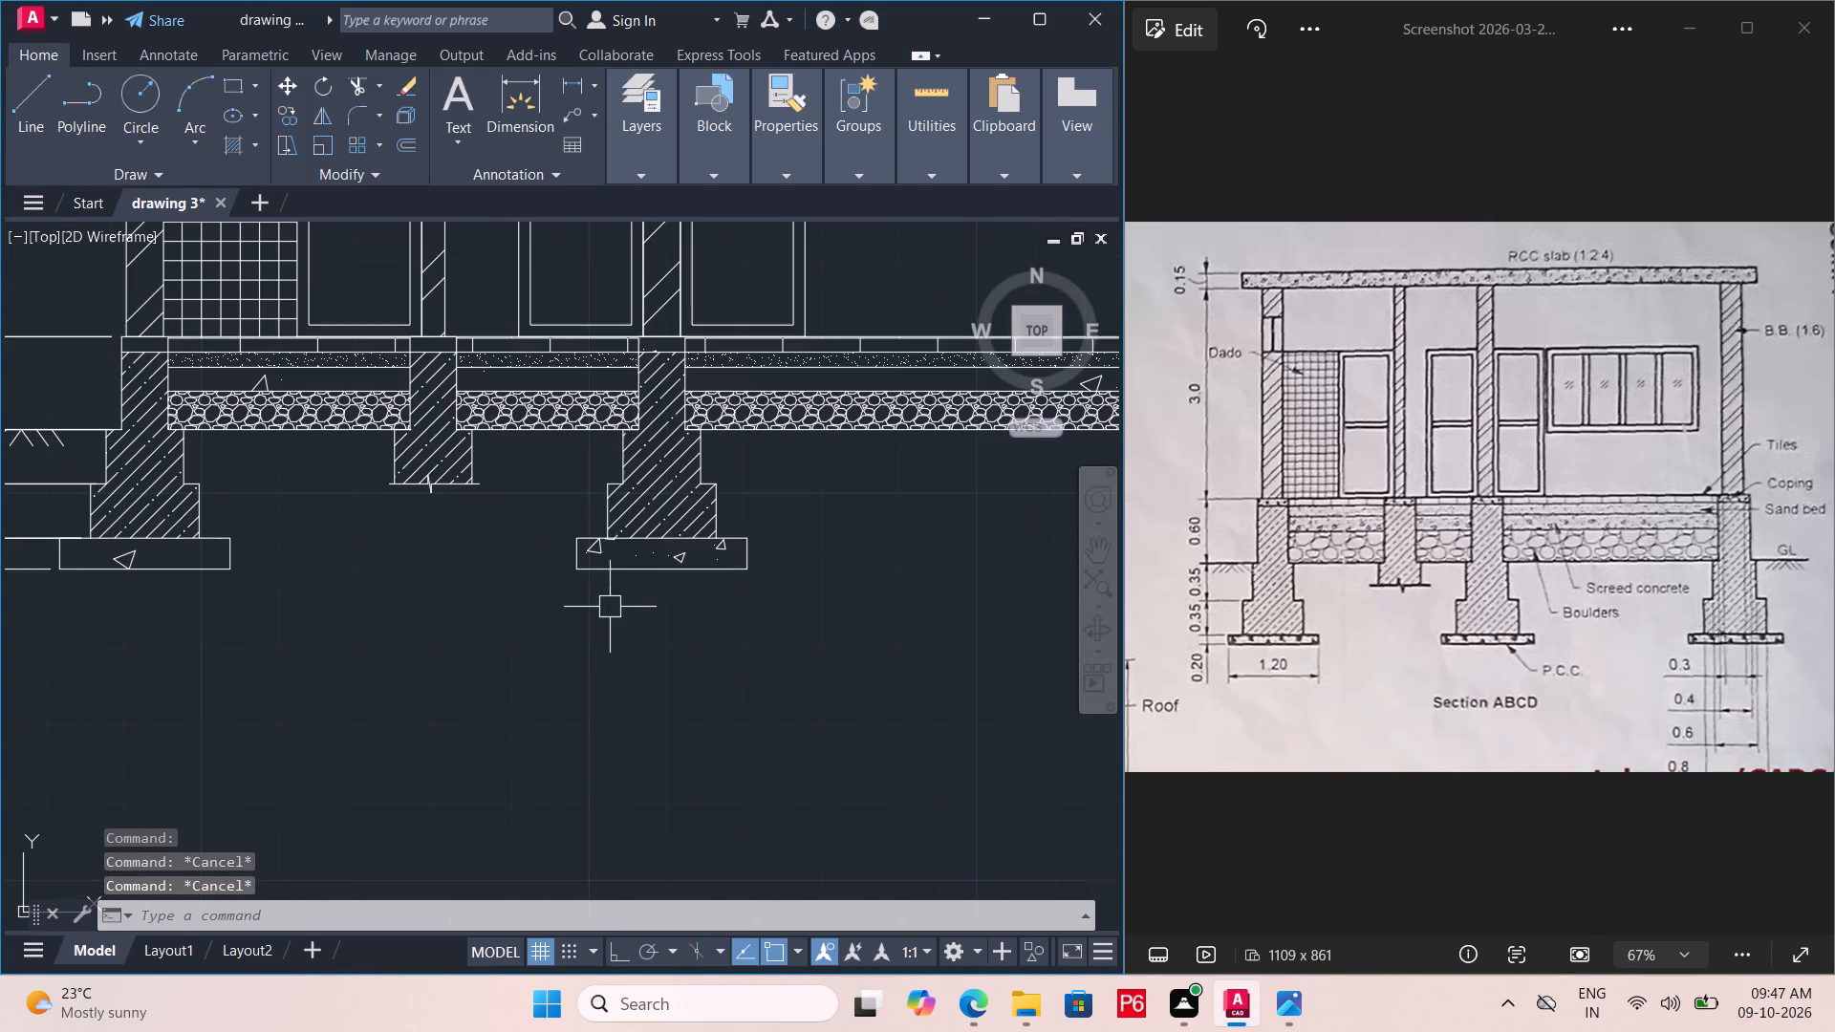
scroll(628, 641, "down", 1)
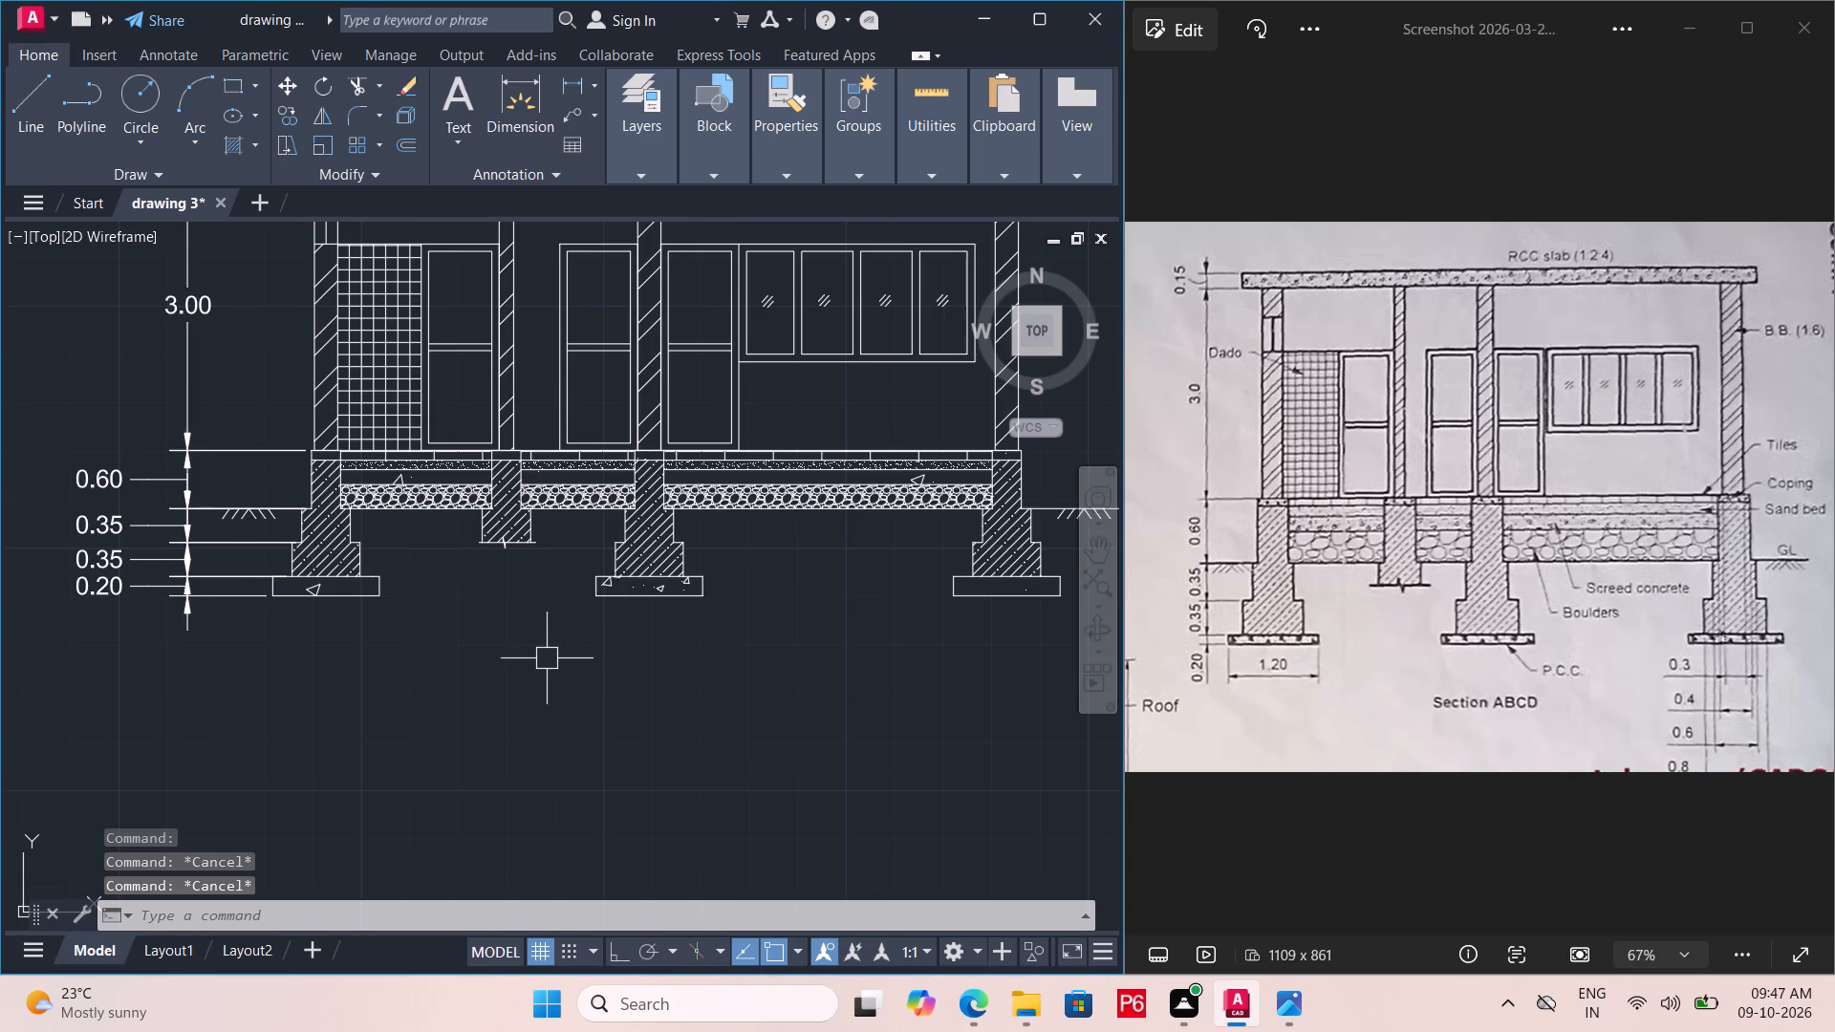
scroll(545, 658, "down", 1)
scroll(587, 613, "up", 3)
scroll(571, 631, "down", 1)
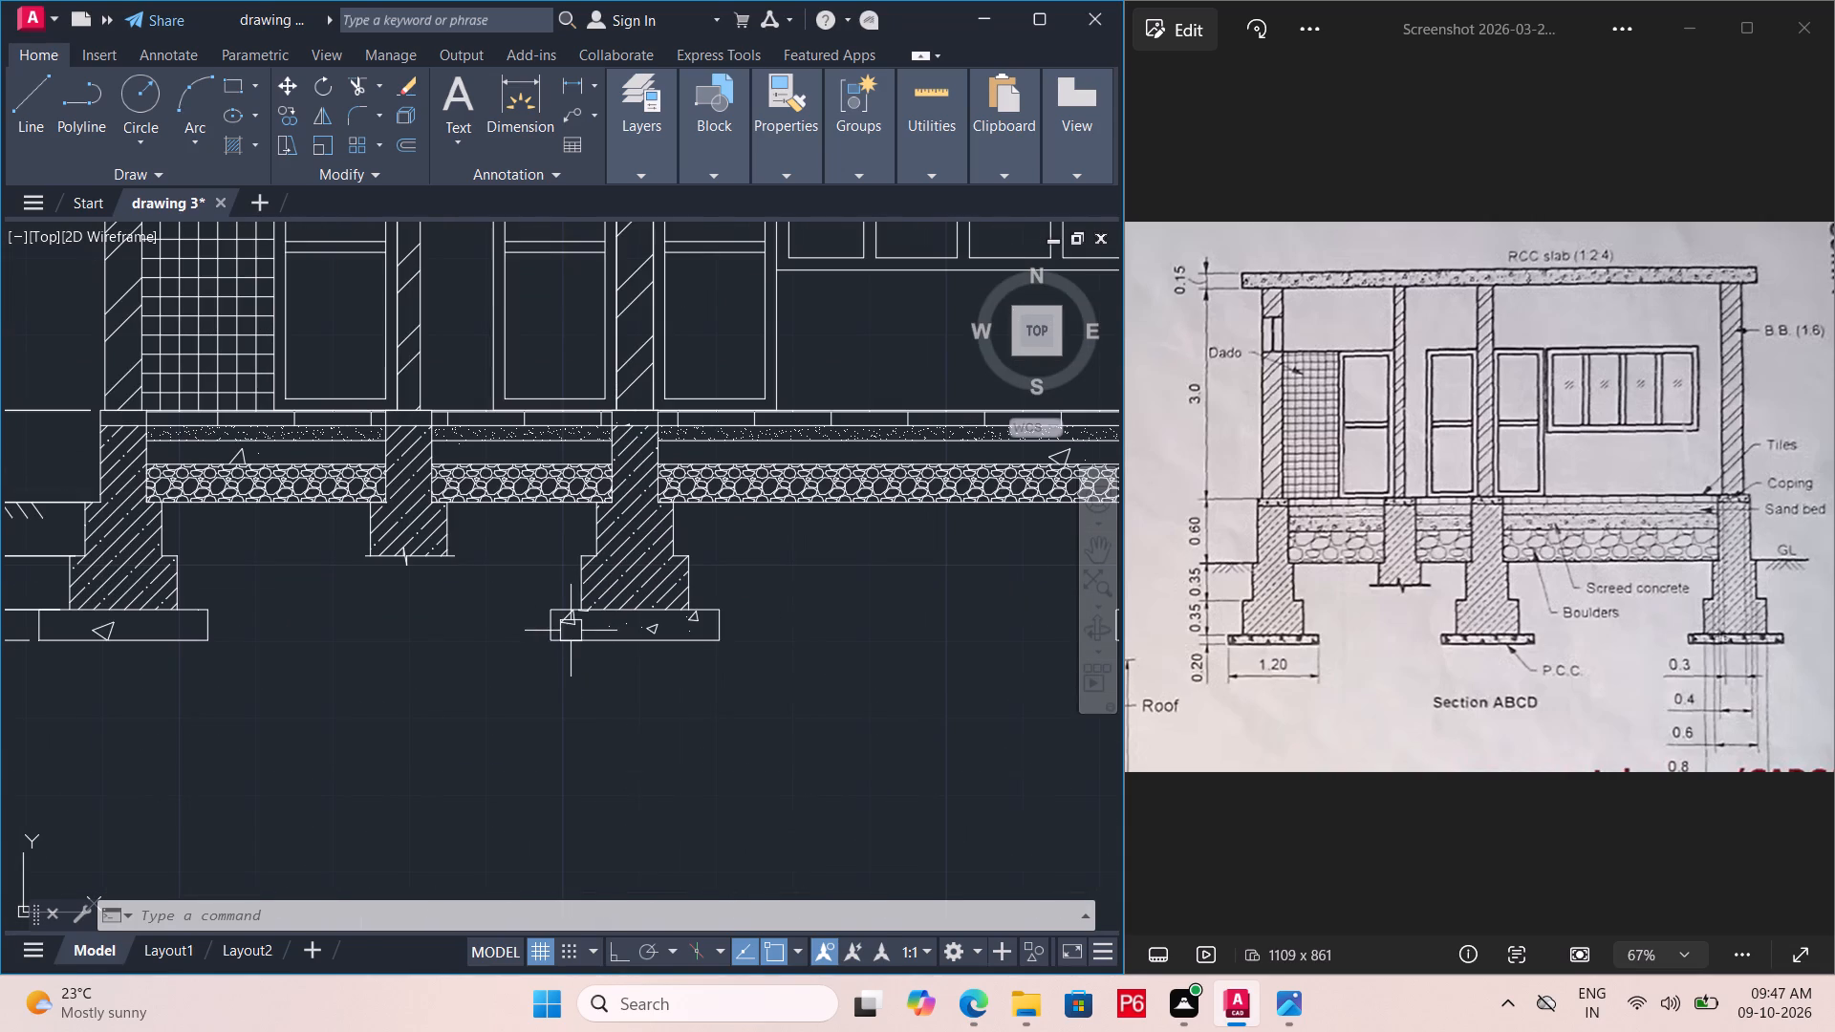
double_click(572, 627)
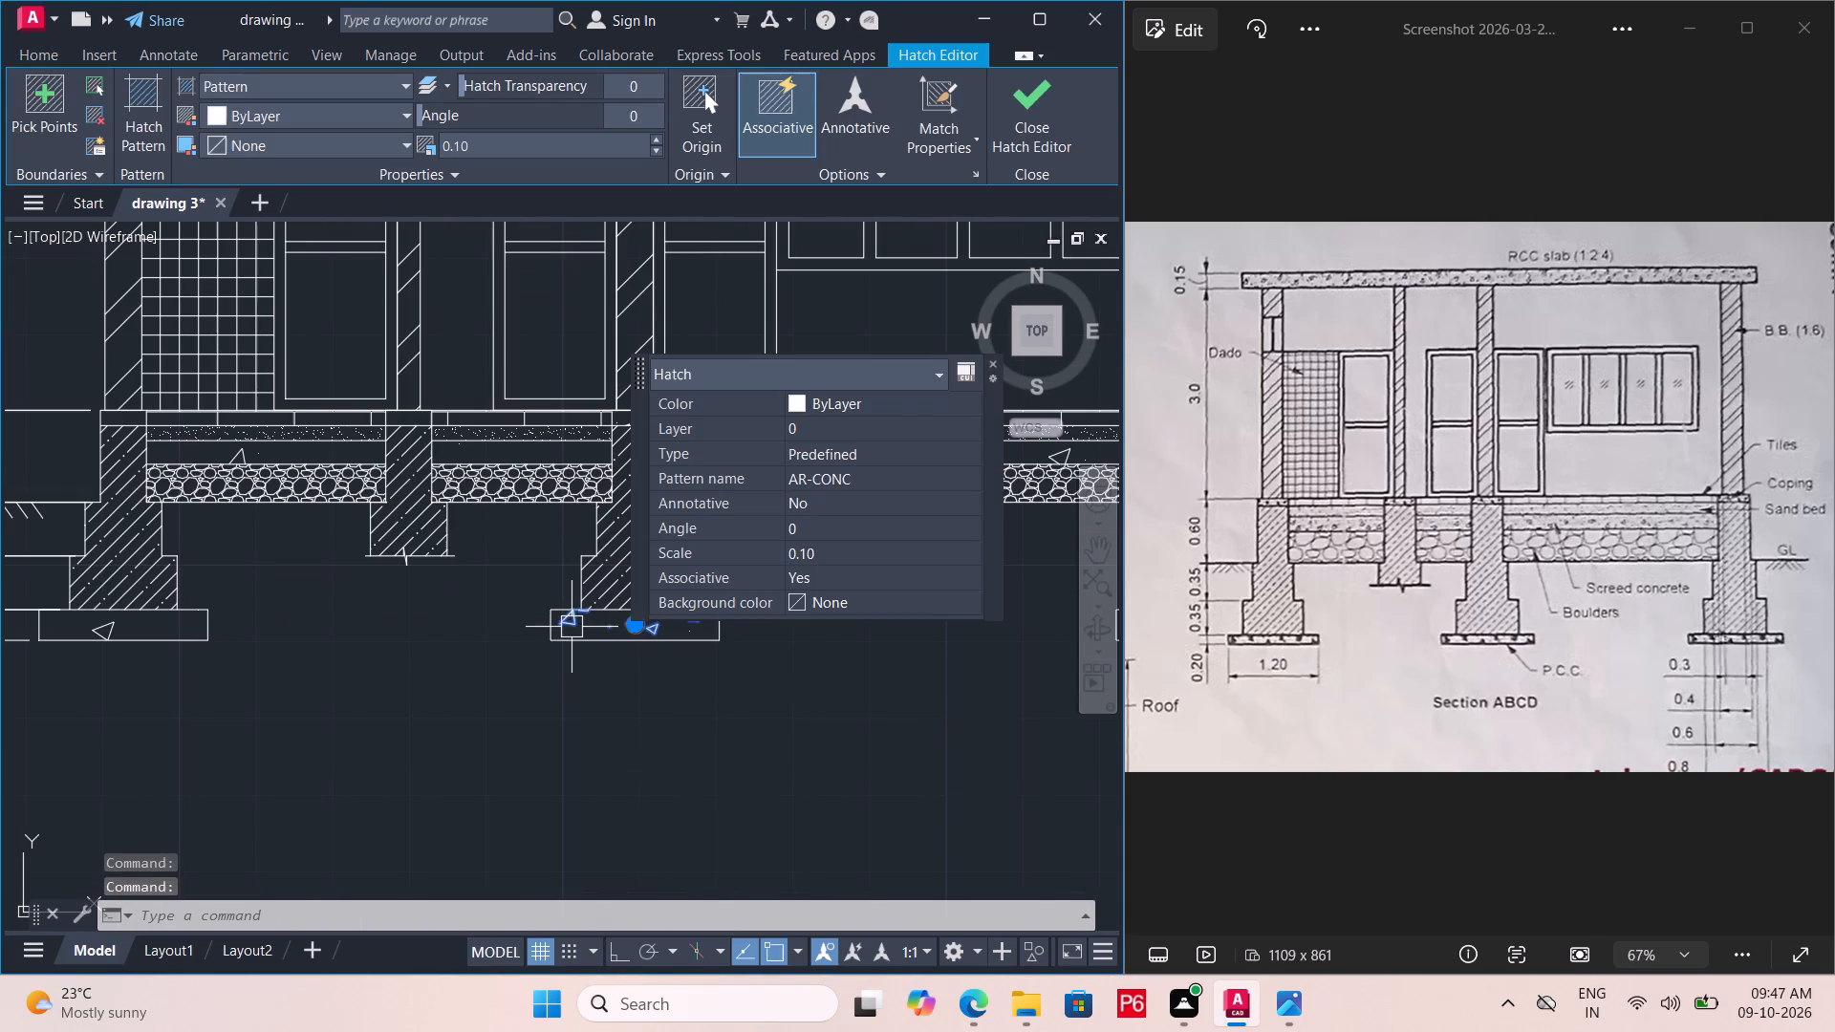
key("Delete")
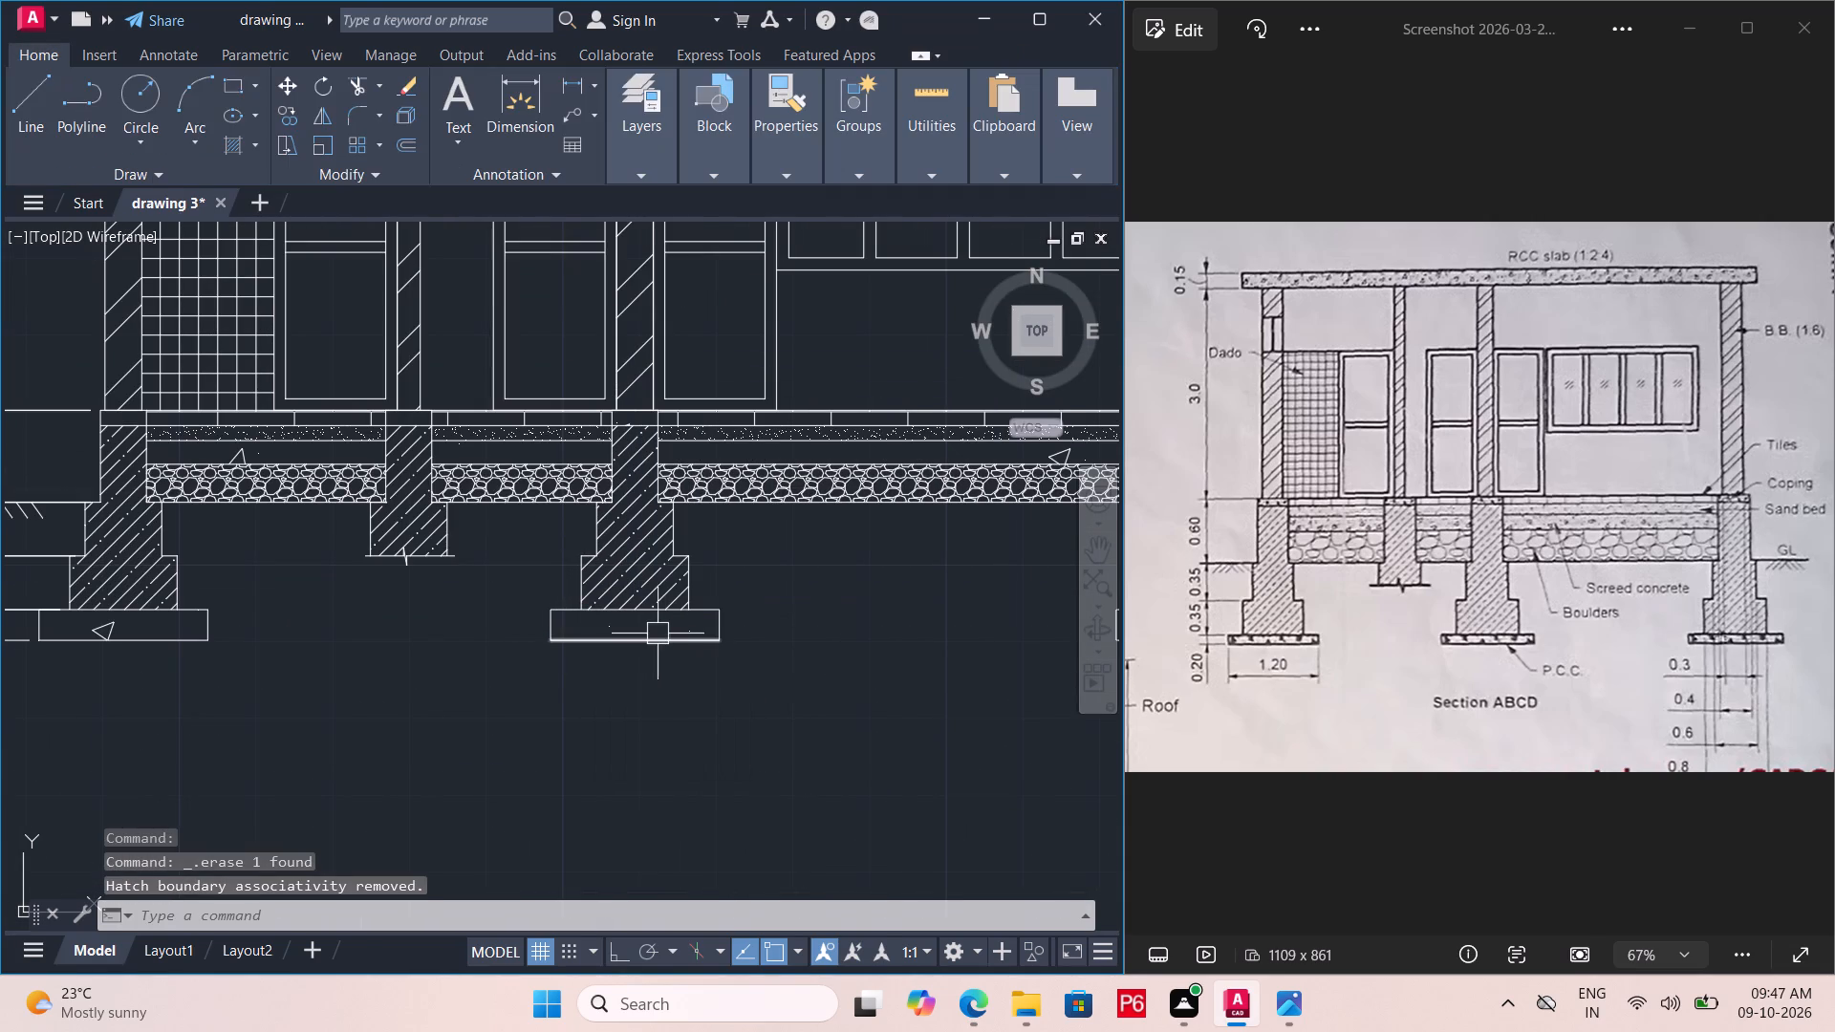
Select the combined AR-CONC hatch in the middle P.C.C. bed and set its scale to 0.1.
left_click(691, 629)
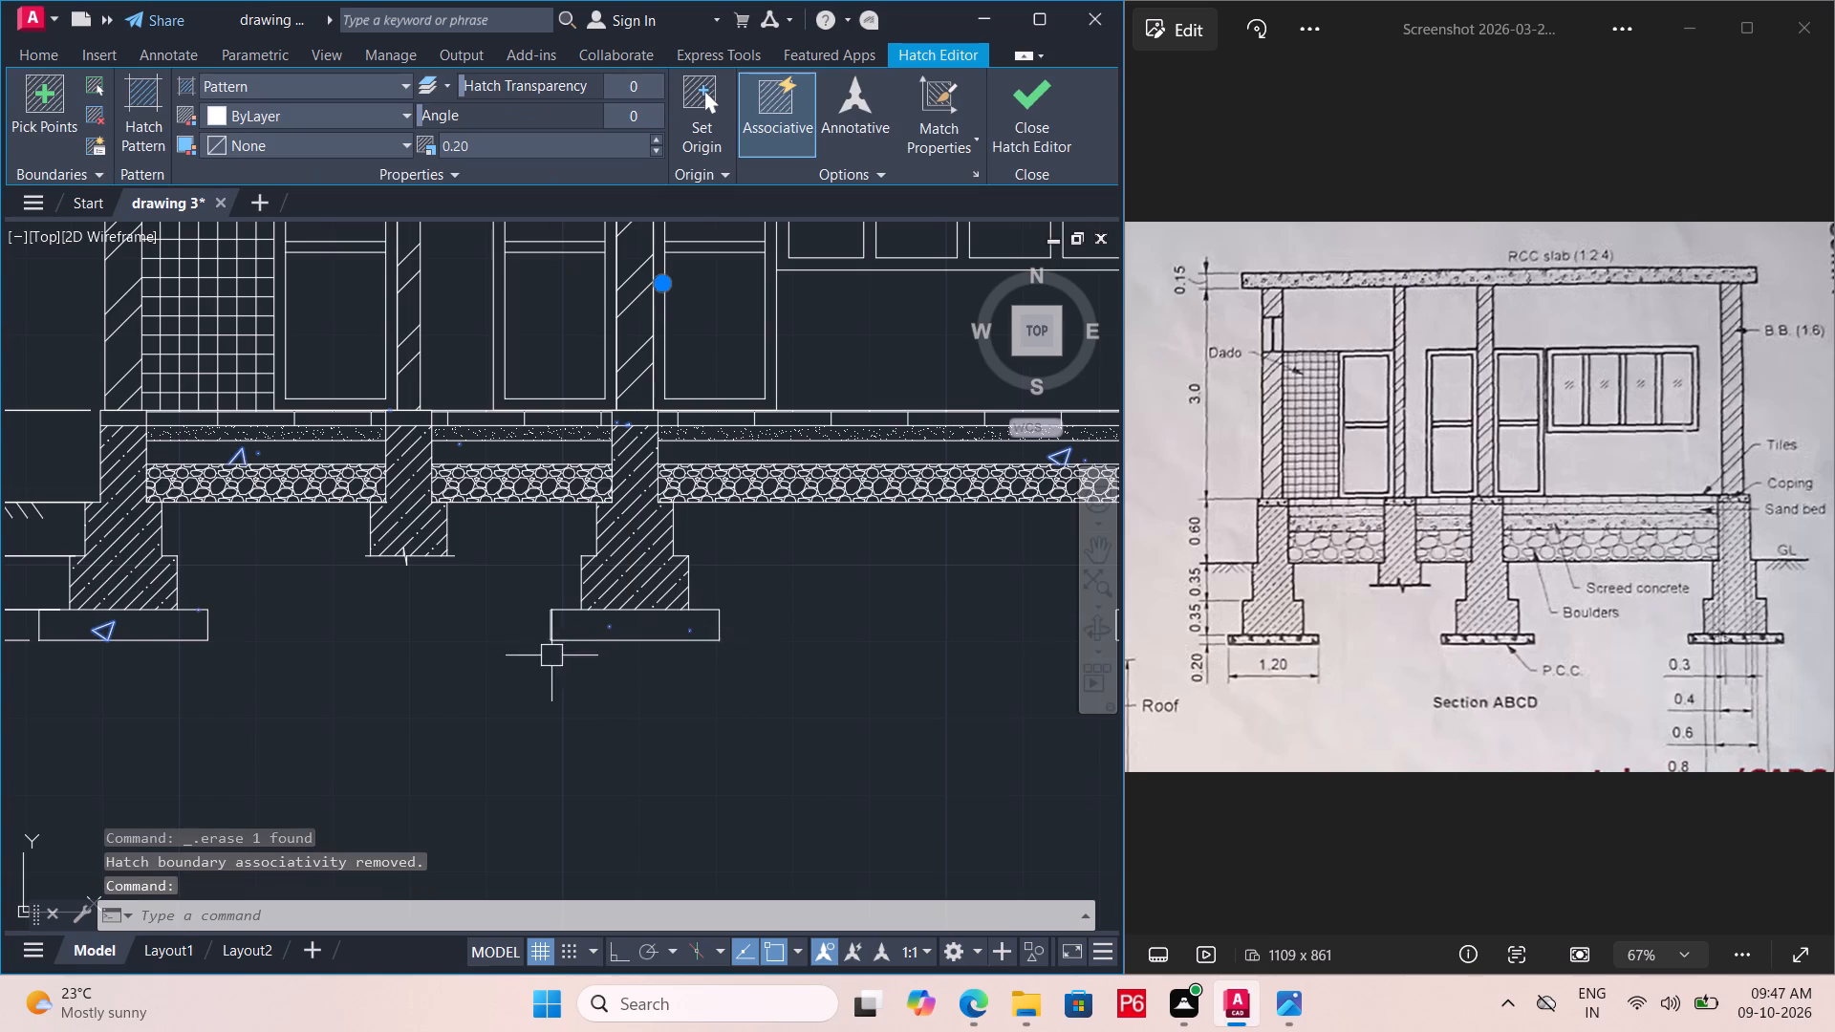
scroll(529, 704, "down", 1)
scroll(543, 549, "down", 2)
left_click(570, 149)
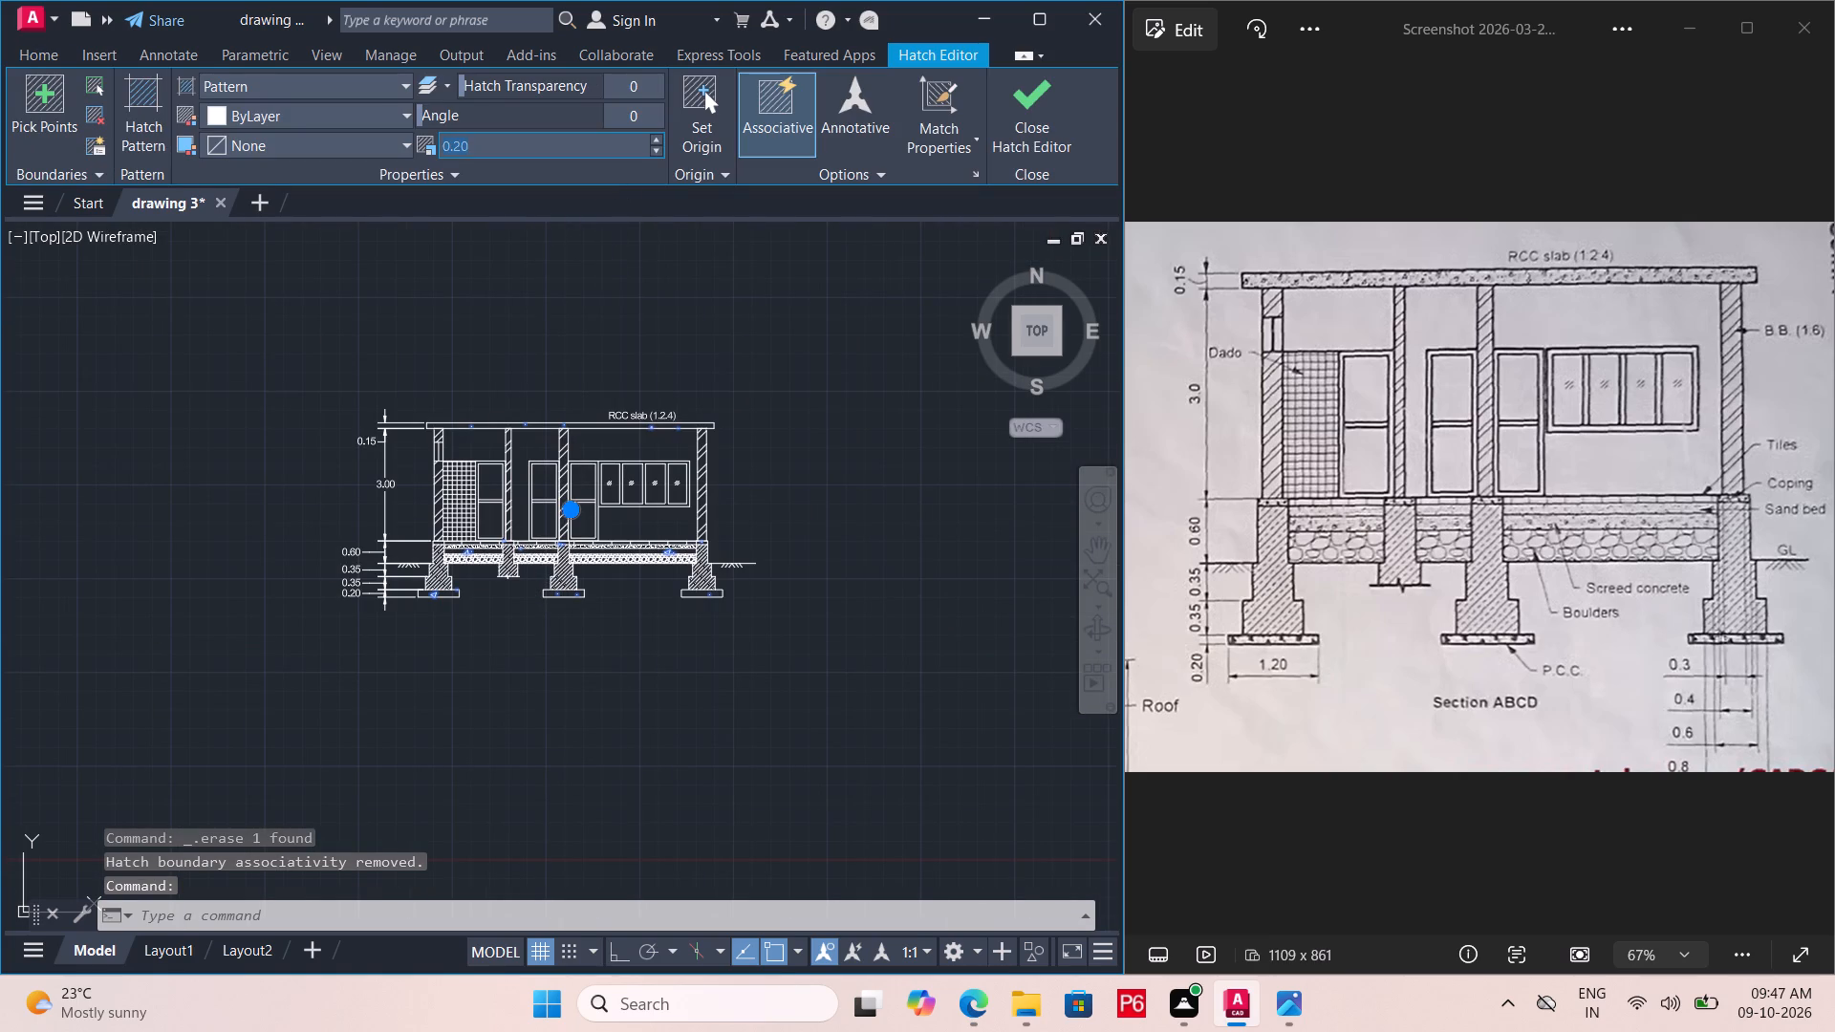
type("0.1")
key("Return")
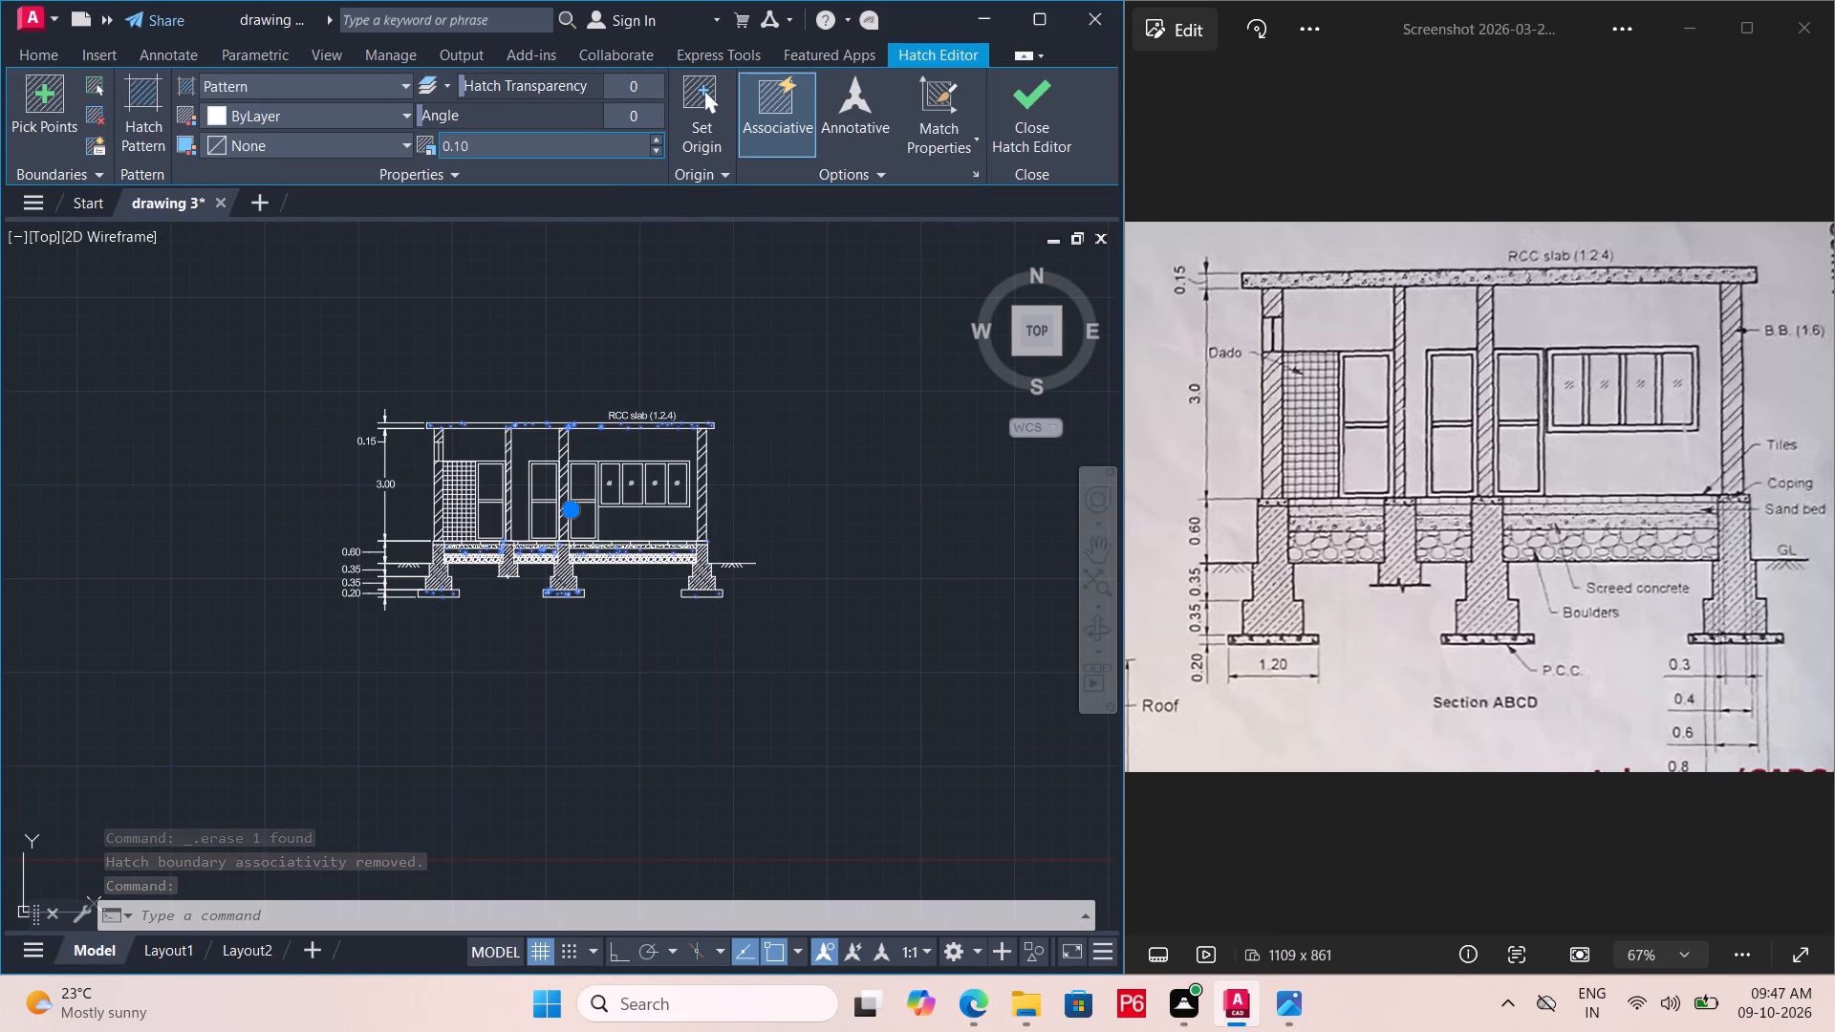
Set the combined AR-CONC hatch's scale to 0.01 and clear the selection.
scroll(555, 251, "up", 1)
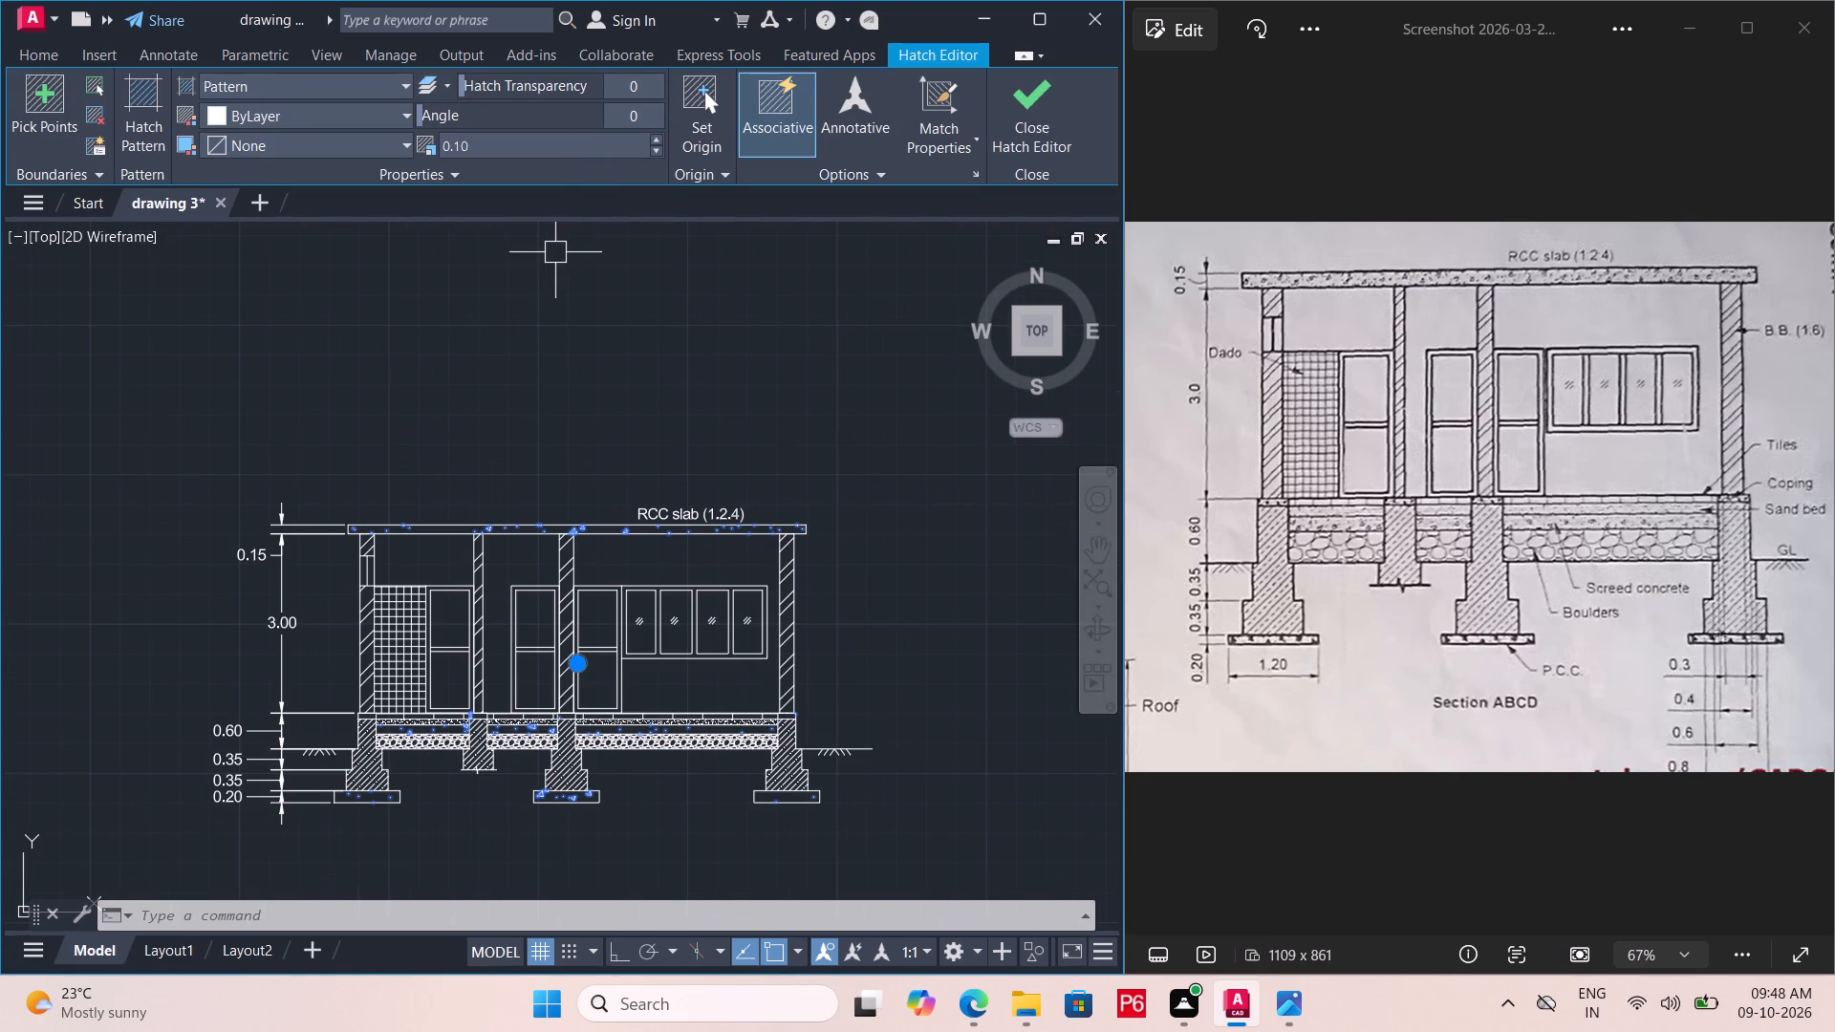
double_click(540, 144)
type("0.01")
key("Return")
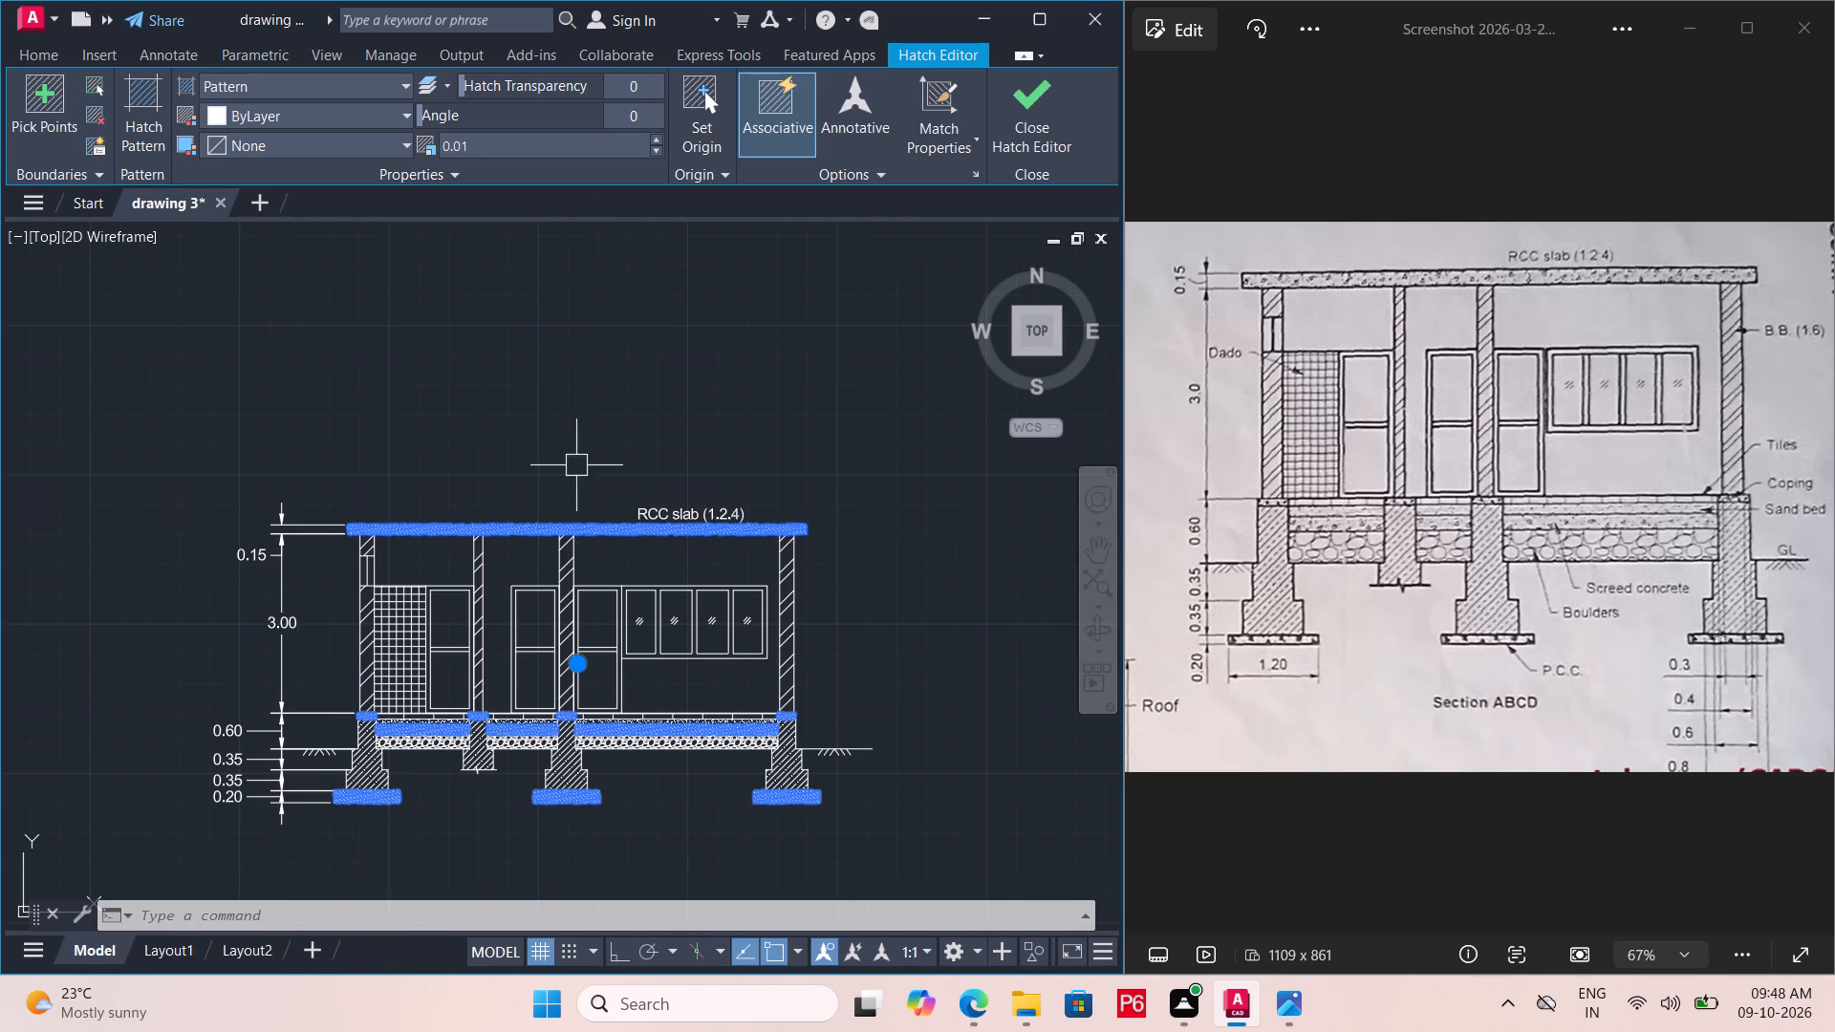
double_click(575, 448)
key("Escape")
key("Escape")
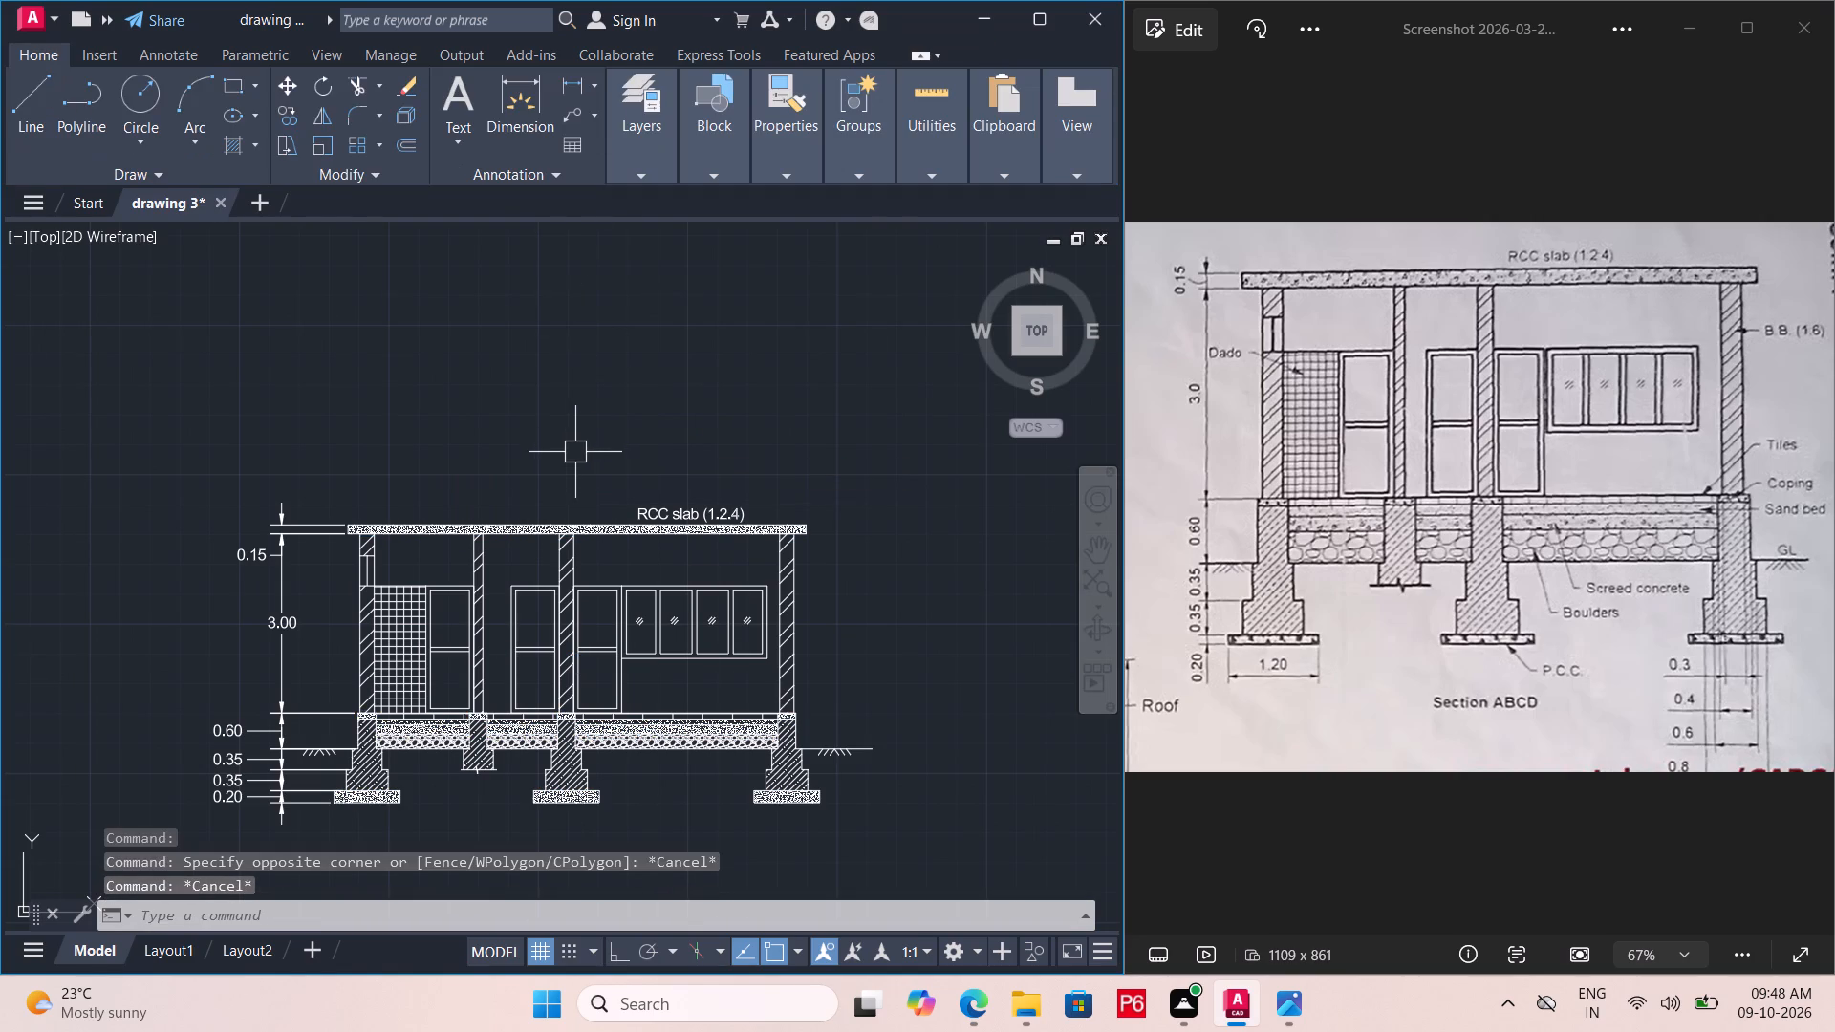
Select the combined AR-CONC hatch in the roof slab and set its scale to 0.04.
middle_click_drag(536, 503, 540, 436)
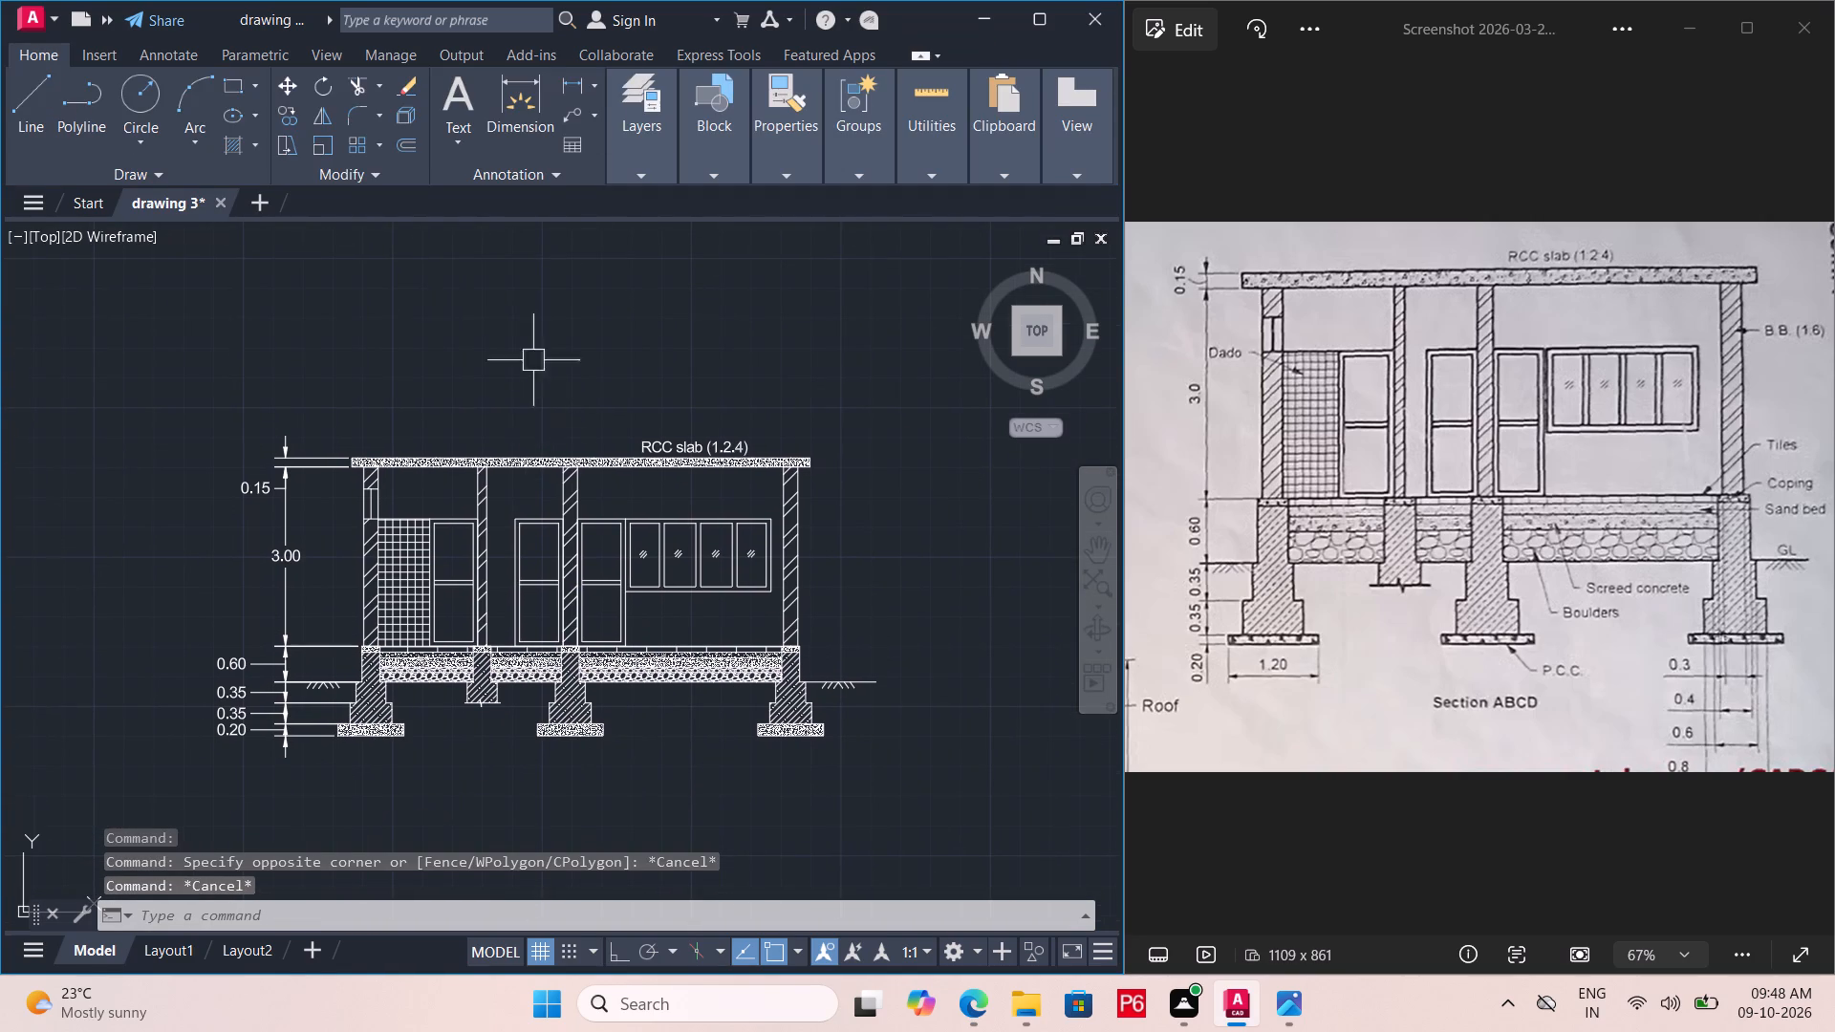
scroll(552, 502, "up", 3)
left_click(623, 347)
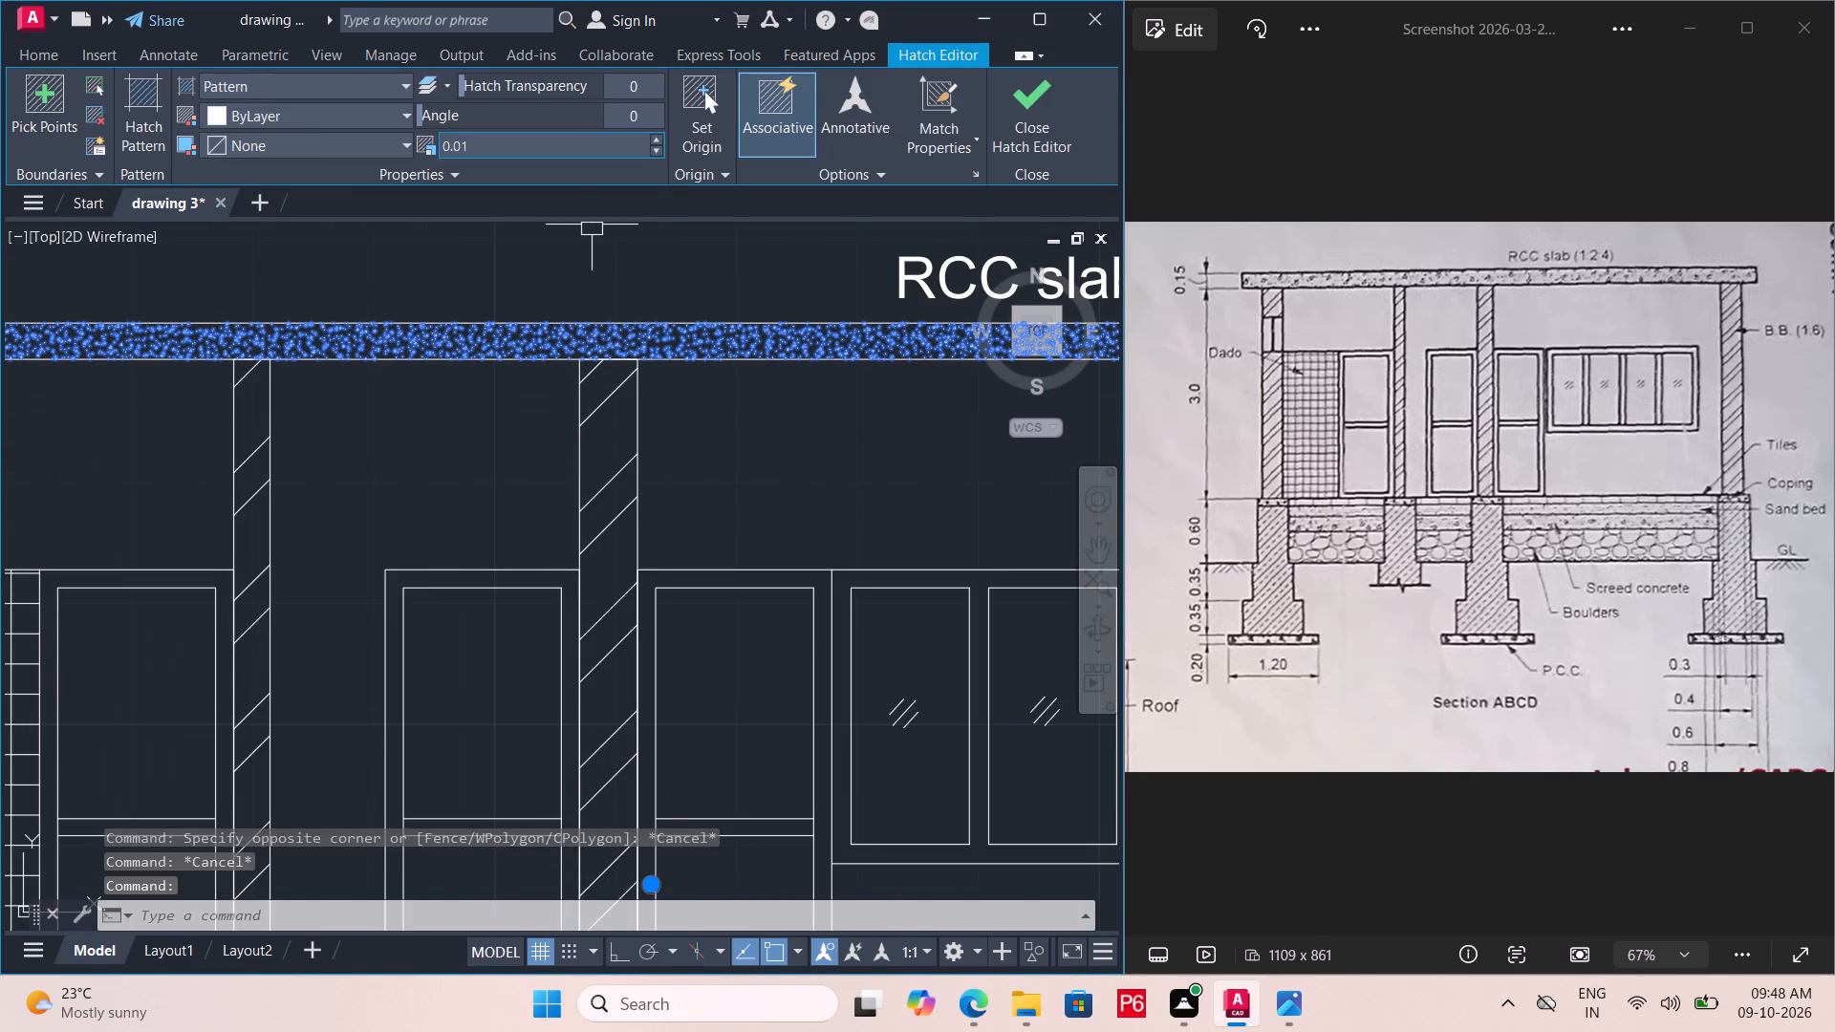
left_click(547, 146)
type("0.0")
key("4")
key("Return")
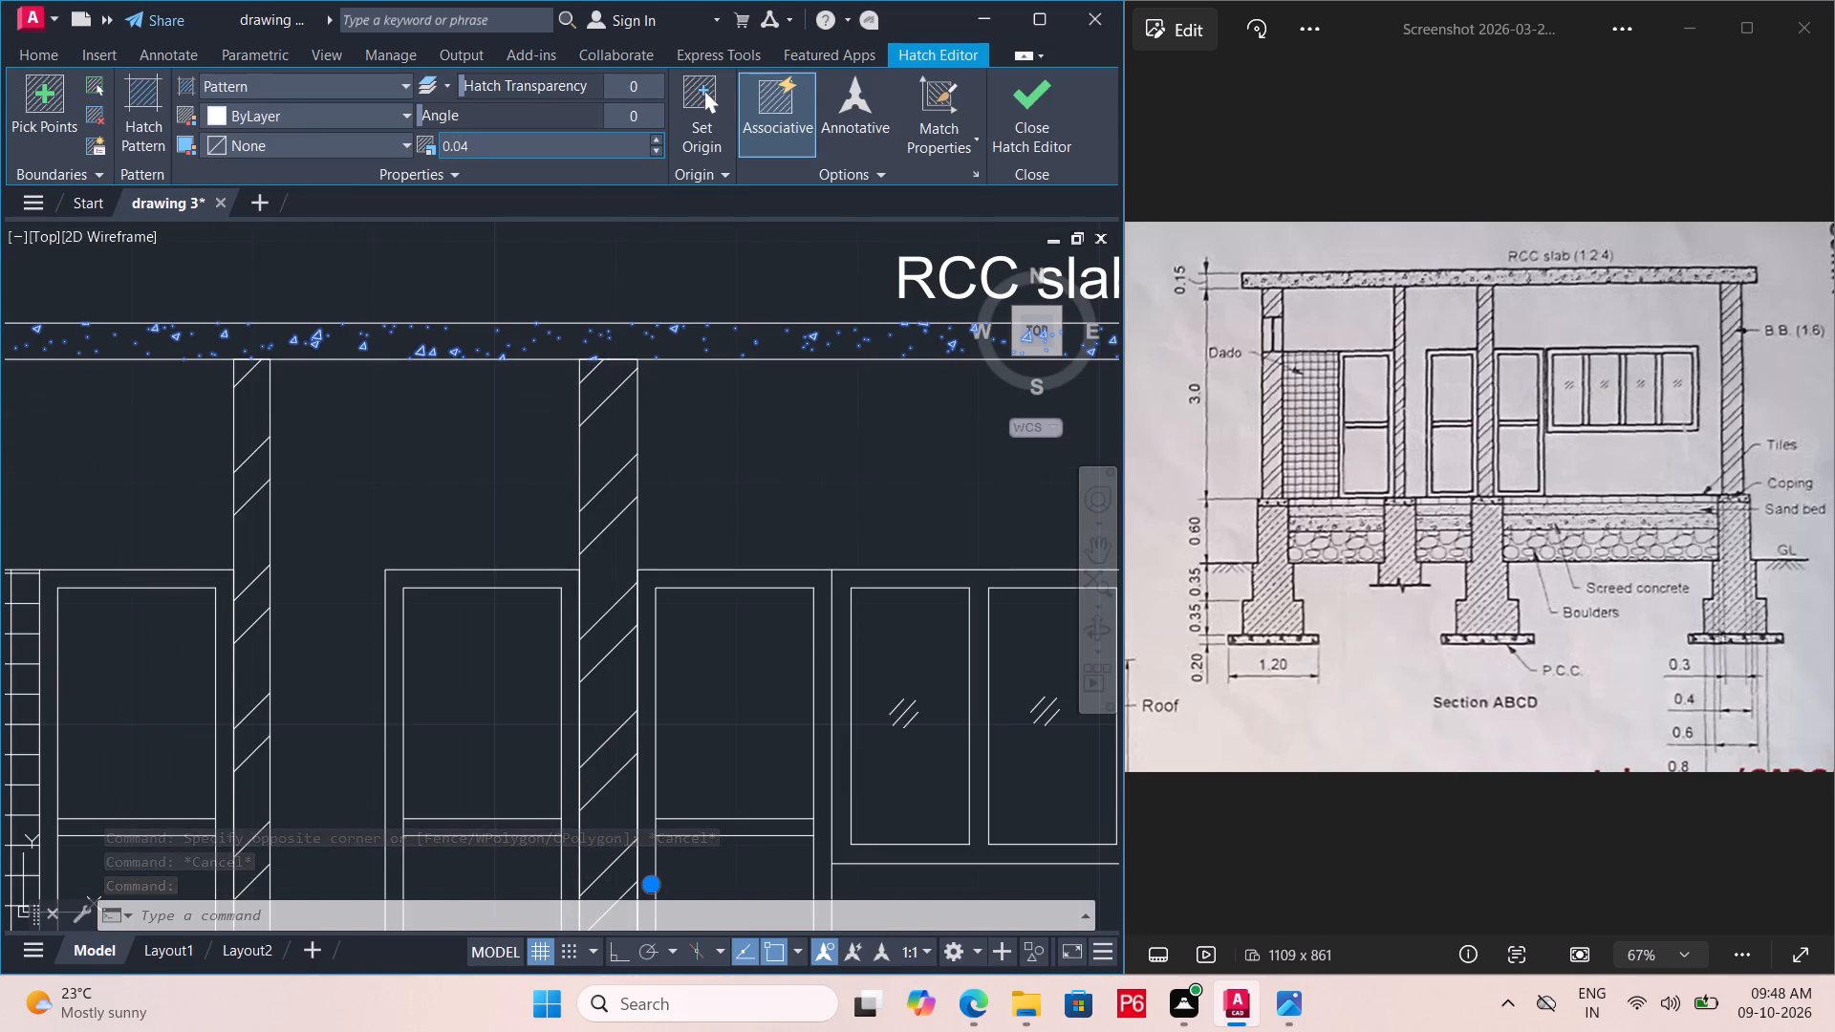
Save the drawing.
scroll(578, 381, "down", 3)
key("ctrl+s")
key("ctrl+s")
key("ctrl+s")
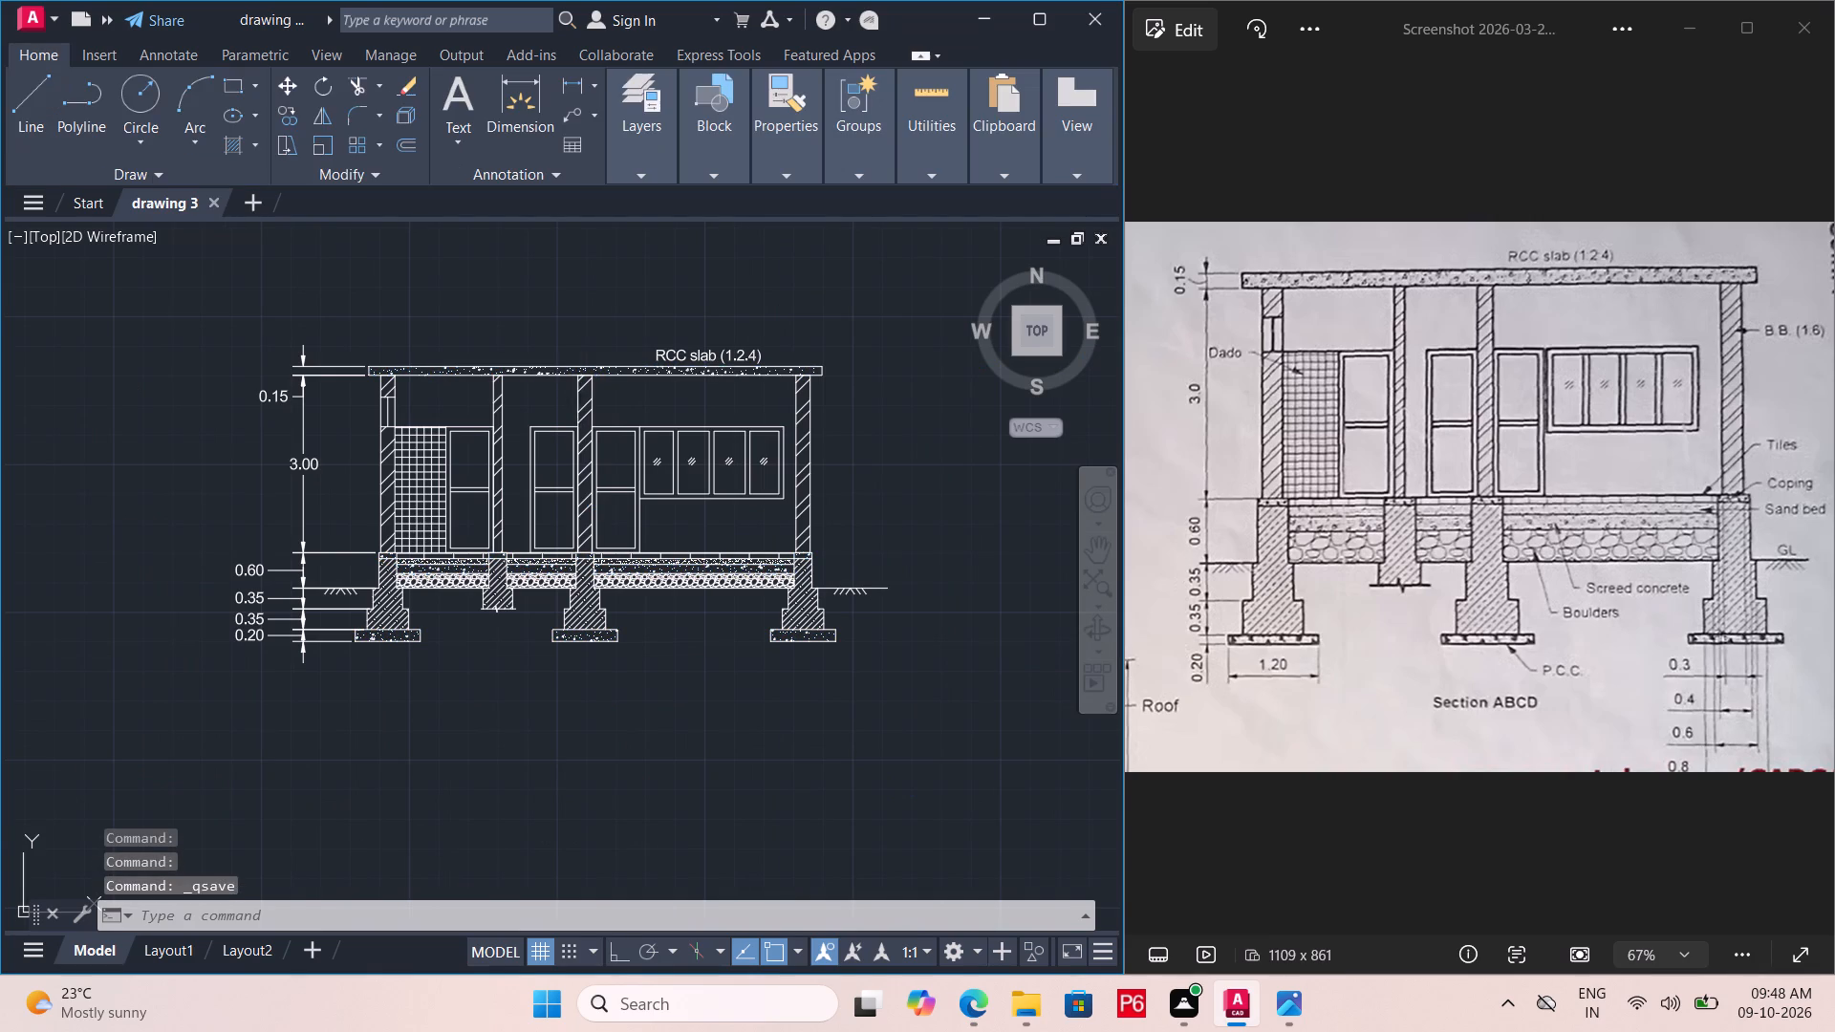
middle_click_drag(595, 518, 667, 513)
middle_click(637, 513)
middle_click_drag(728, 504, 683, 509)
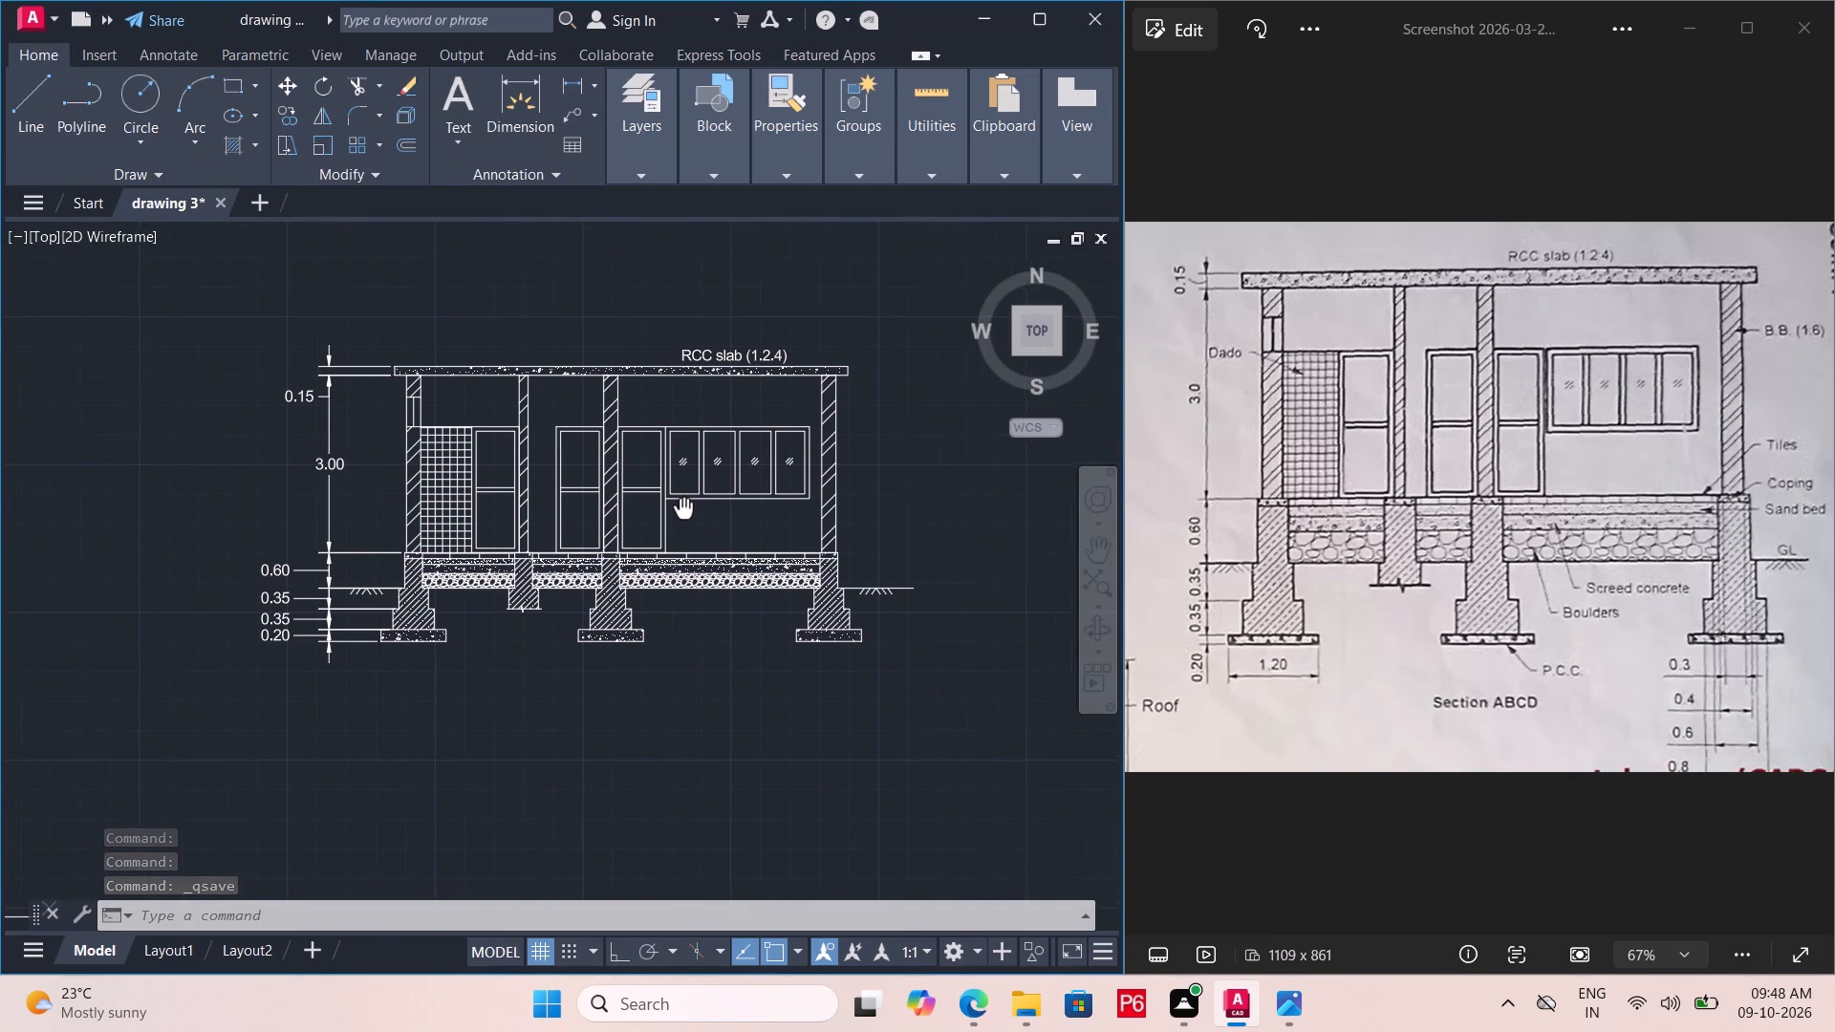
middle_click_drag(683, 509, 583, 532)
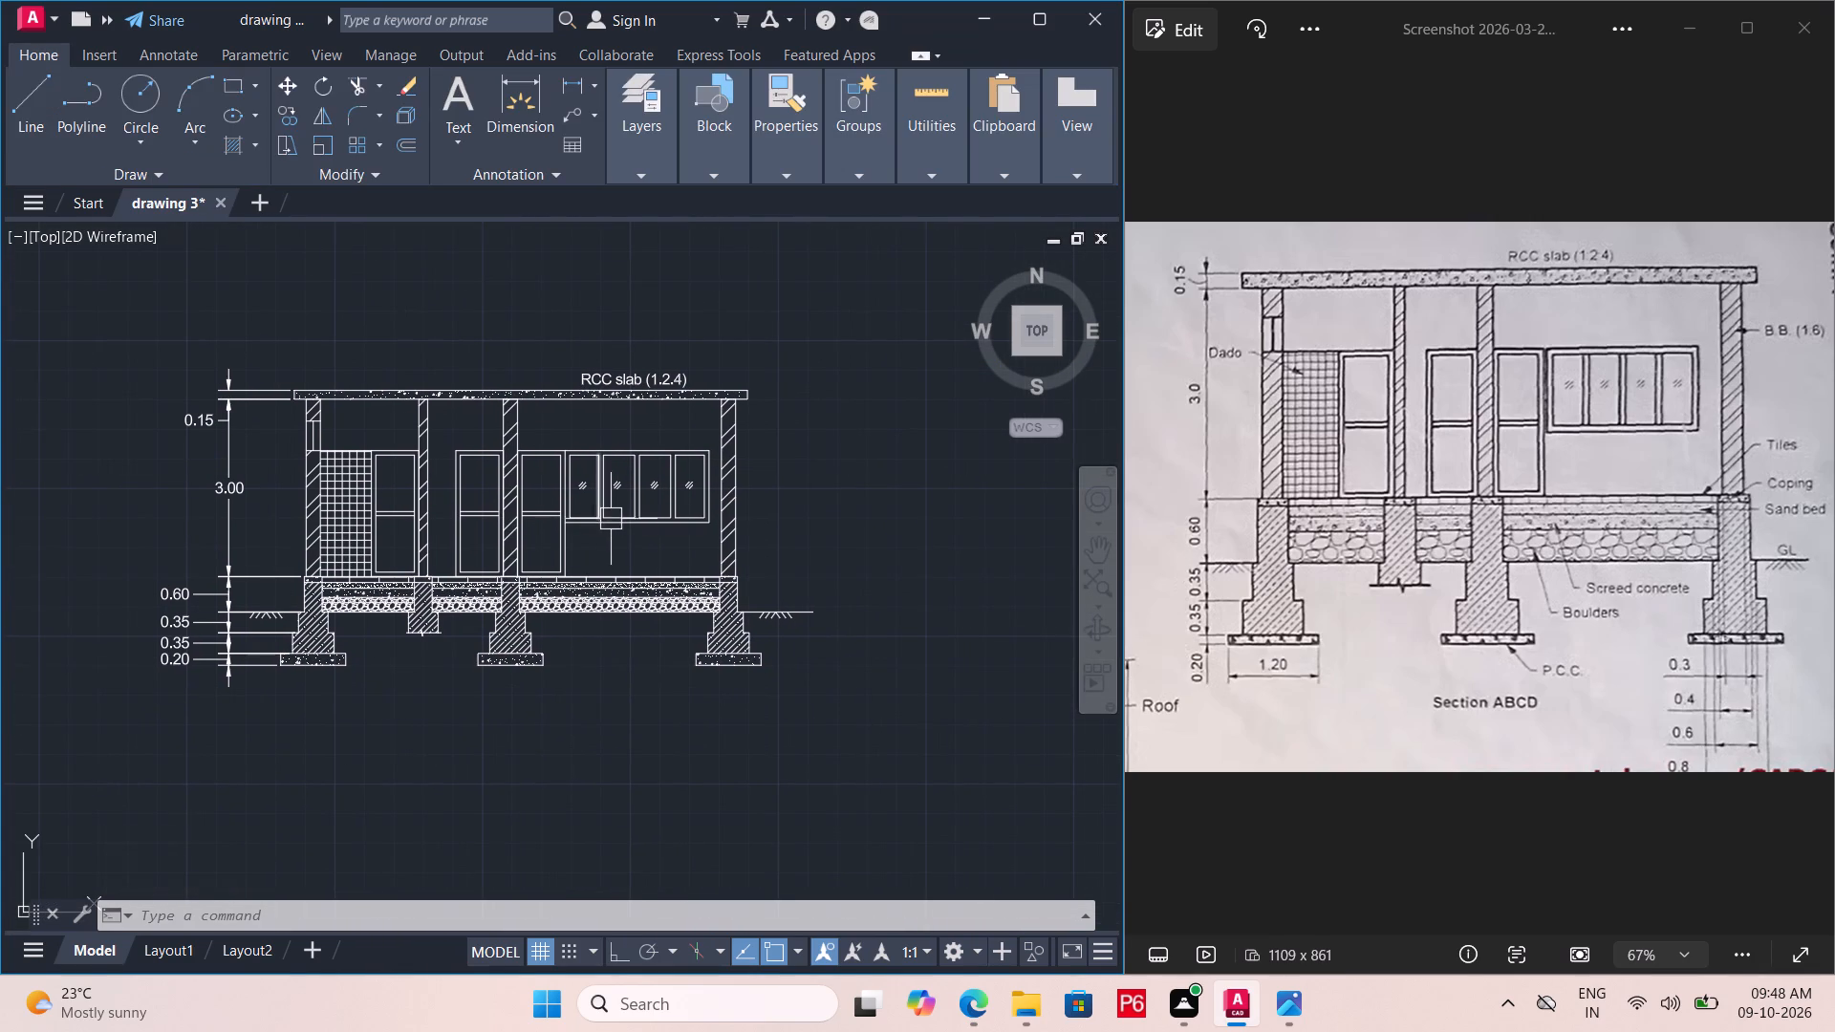
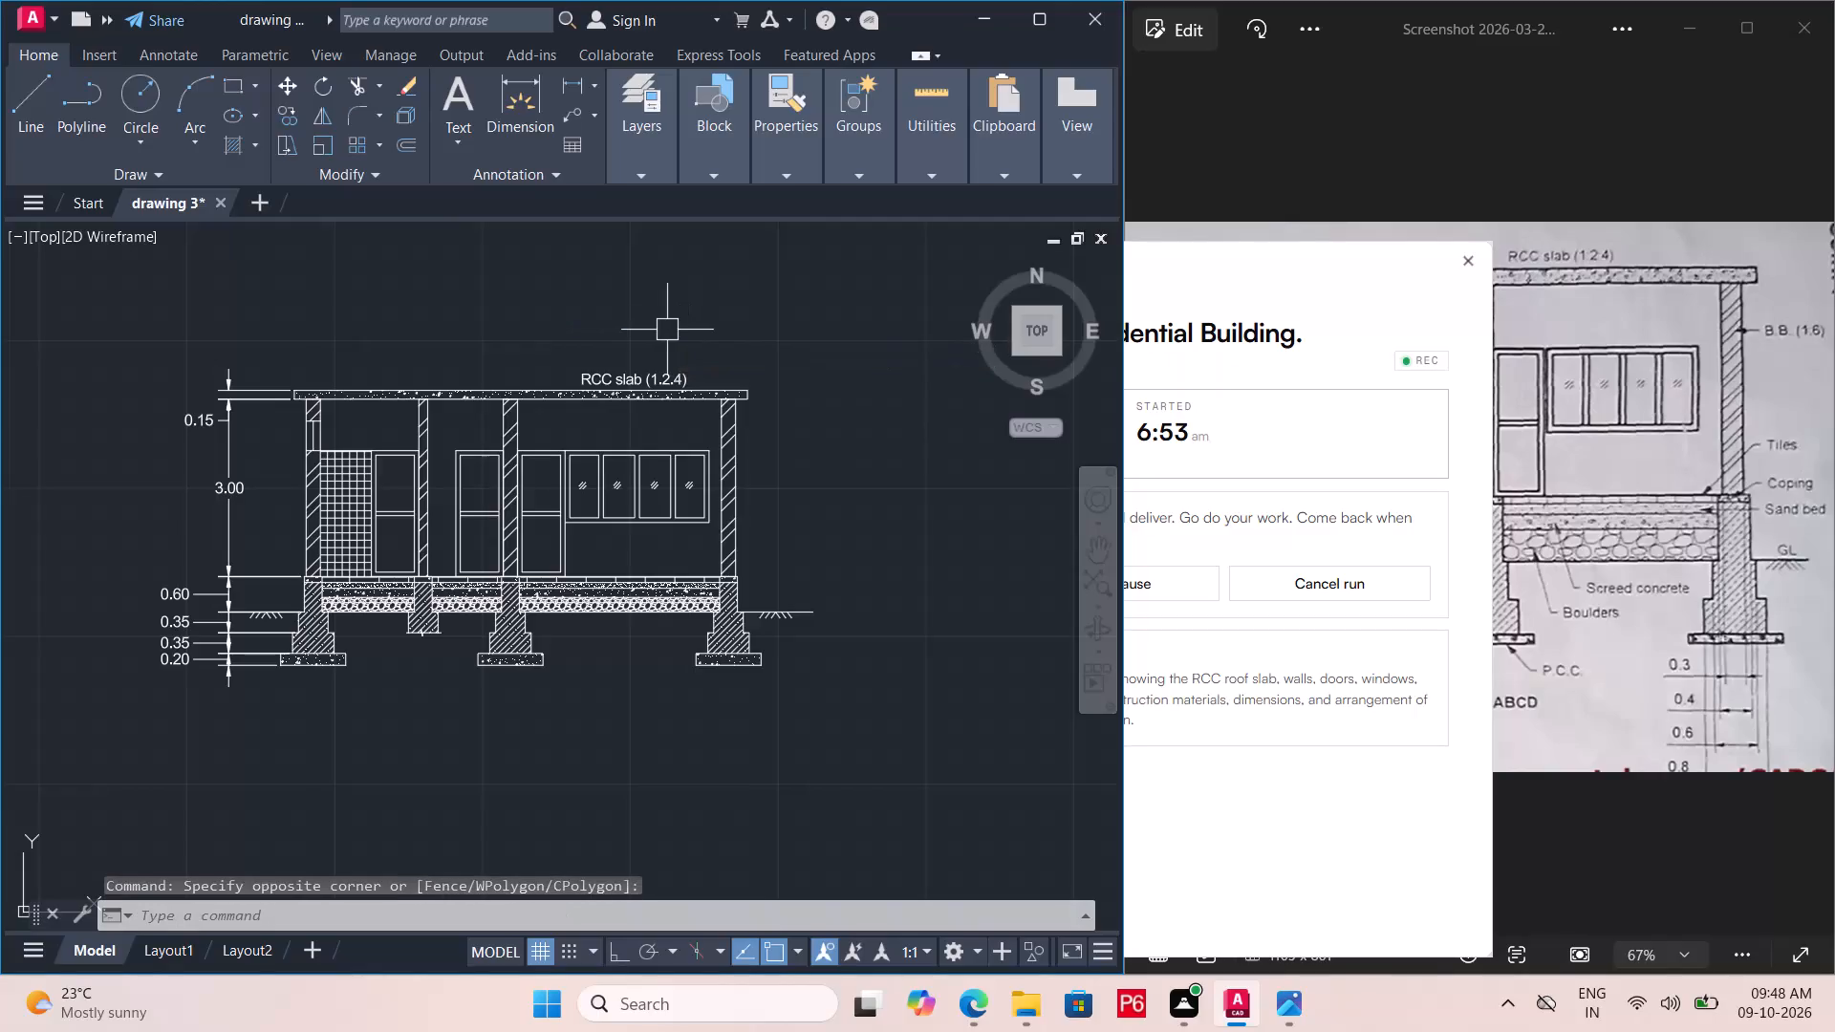
Bring the reference image of Section ABCD to the front beside the drawing.
left_click(1587, 216)
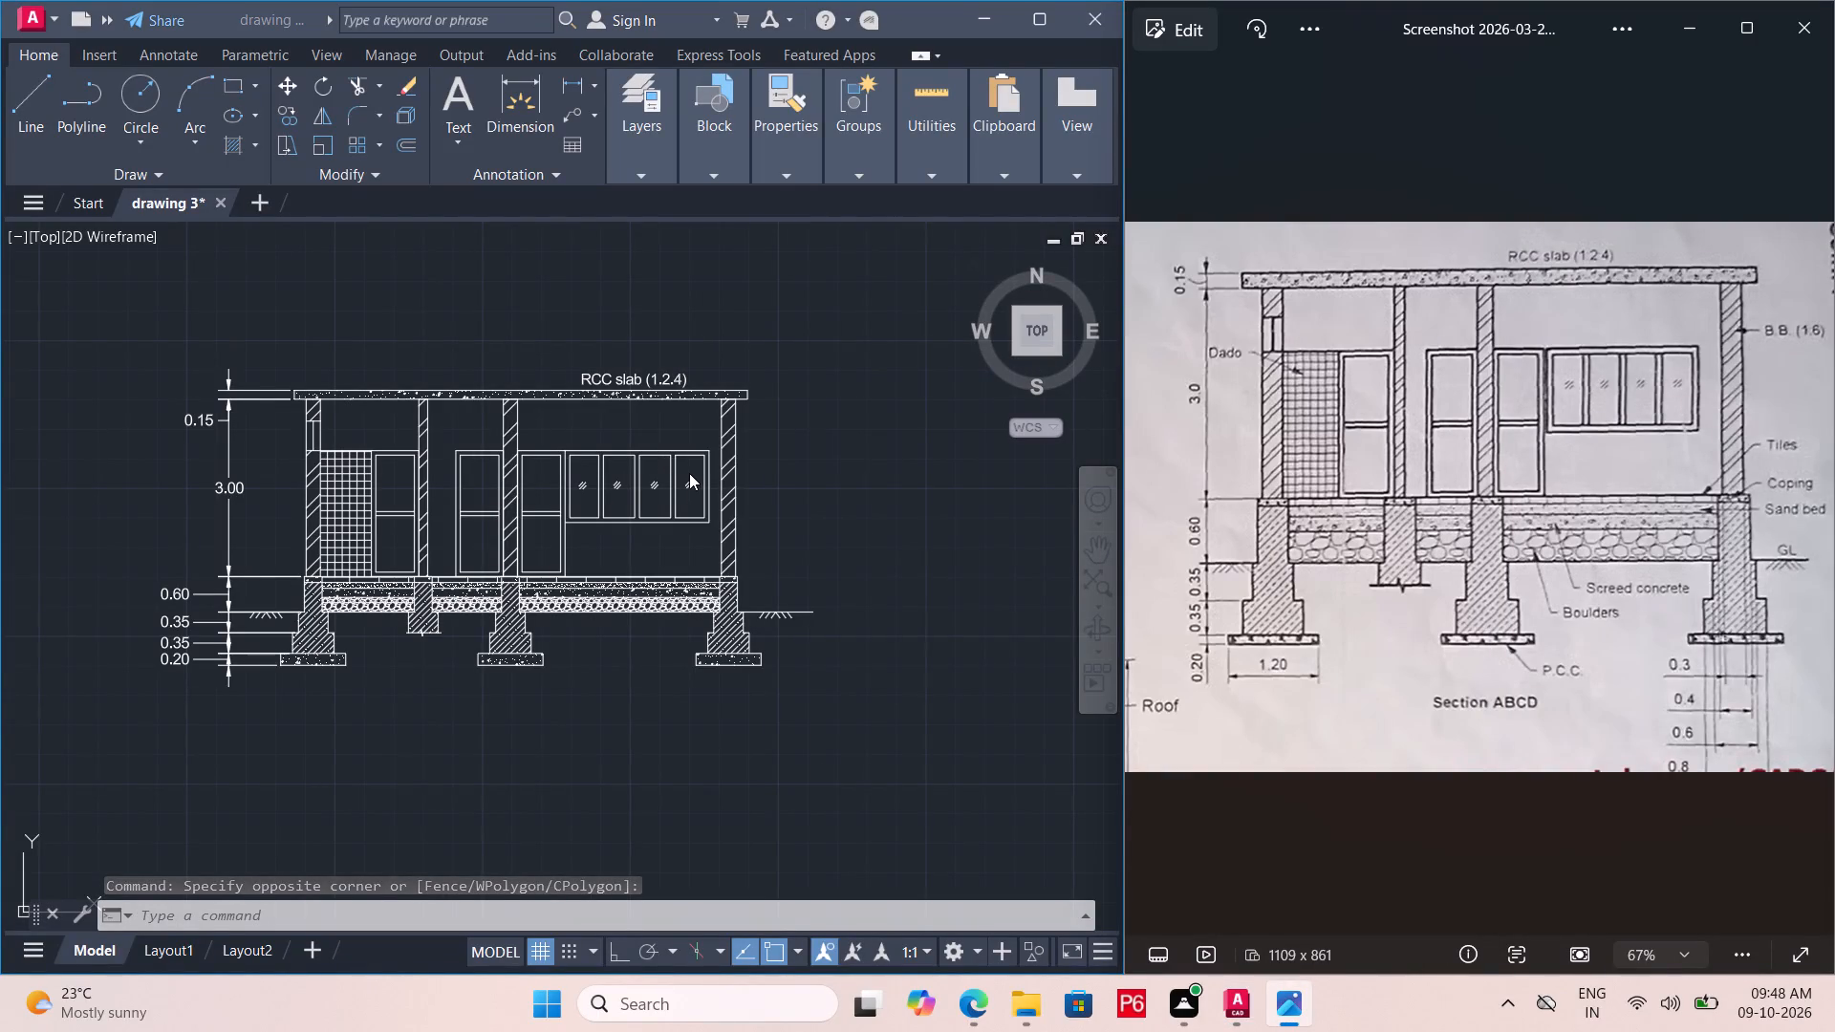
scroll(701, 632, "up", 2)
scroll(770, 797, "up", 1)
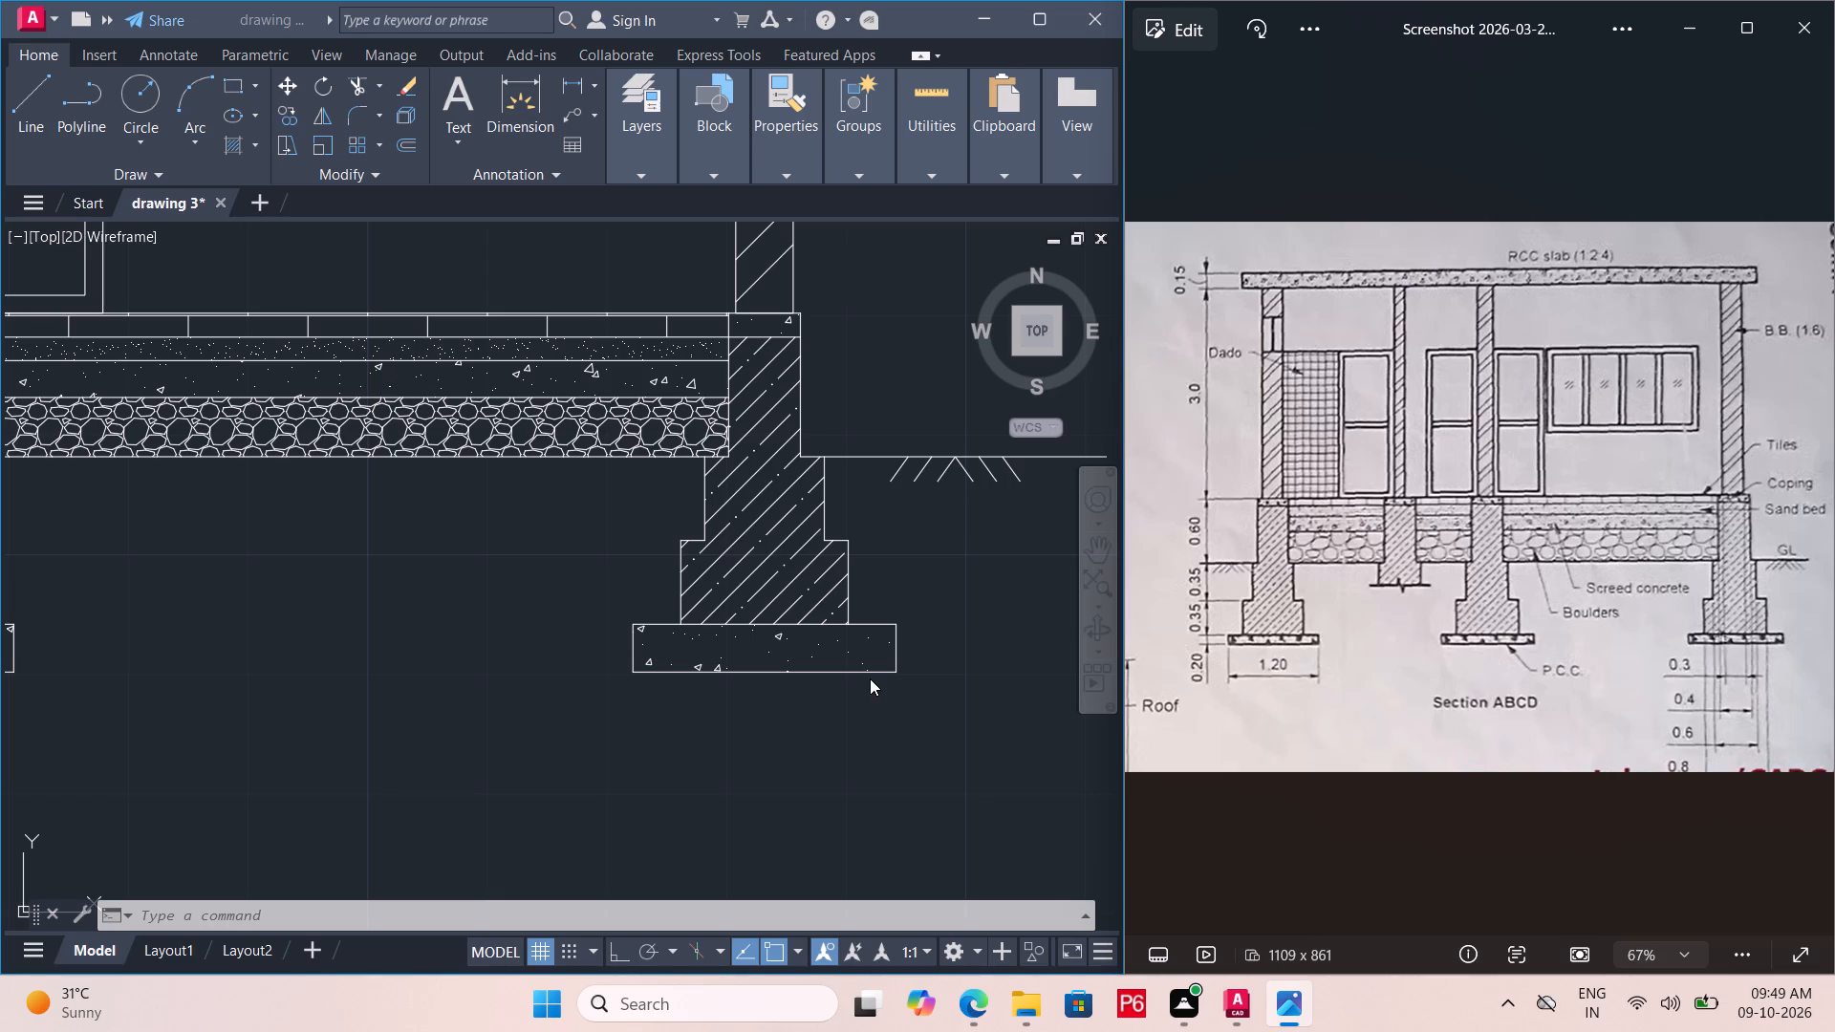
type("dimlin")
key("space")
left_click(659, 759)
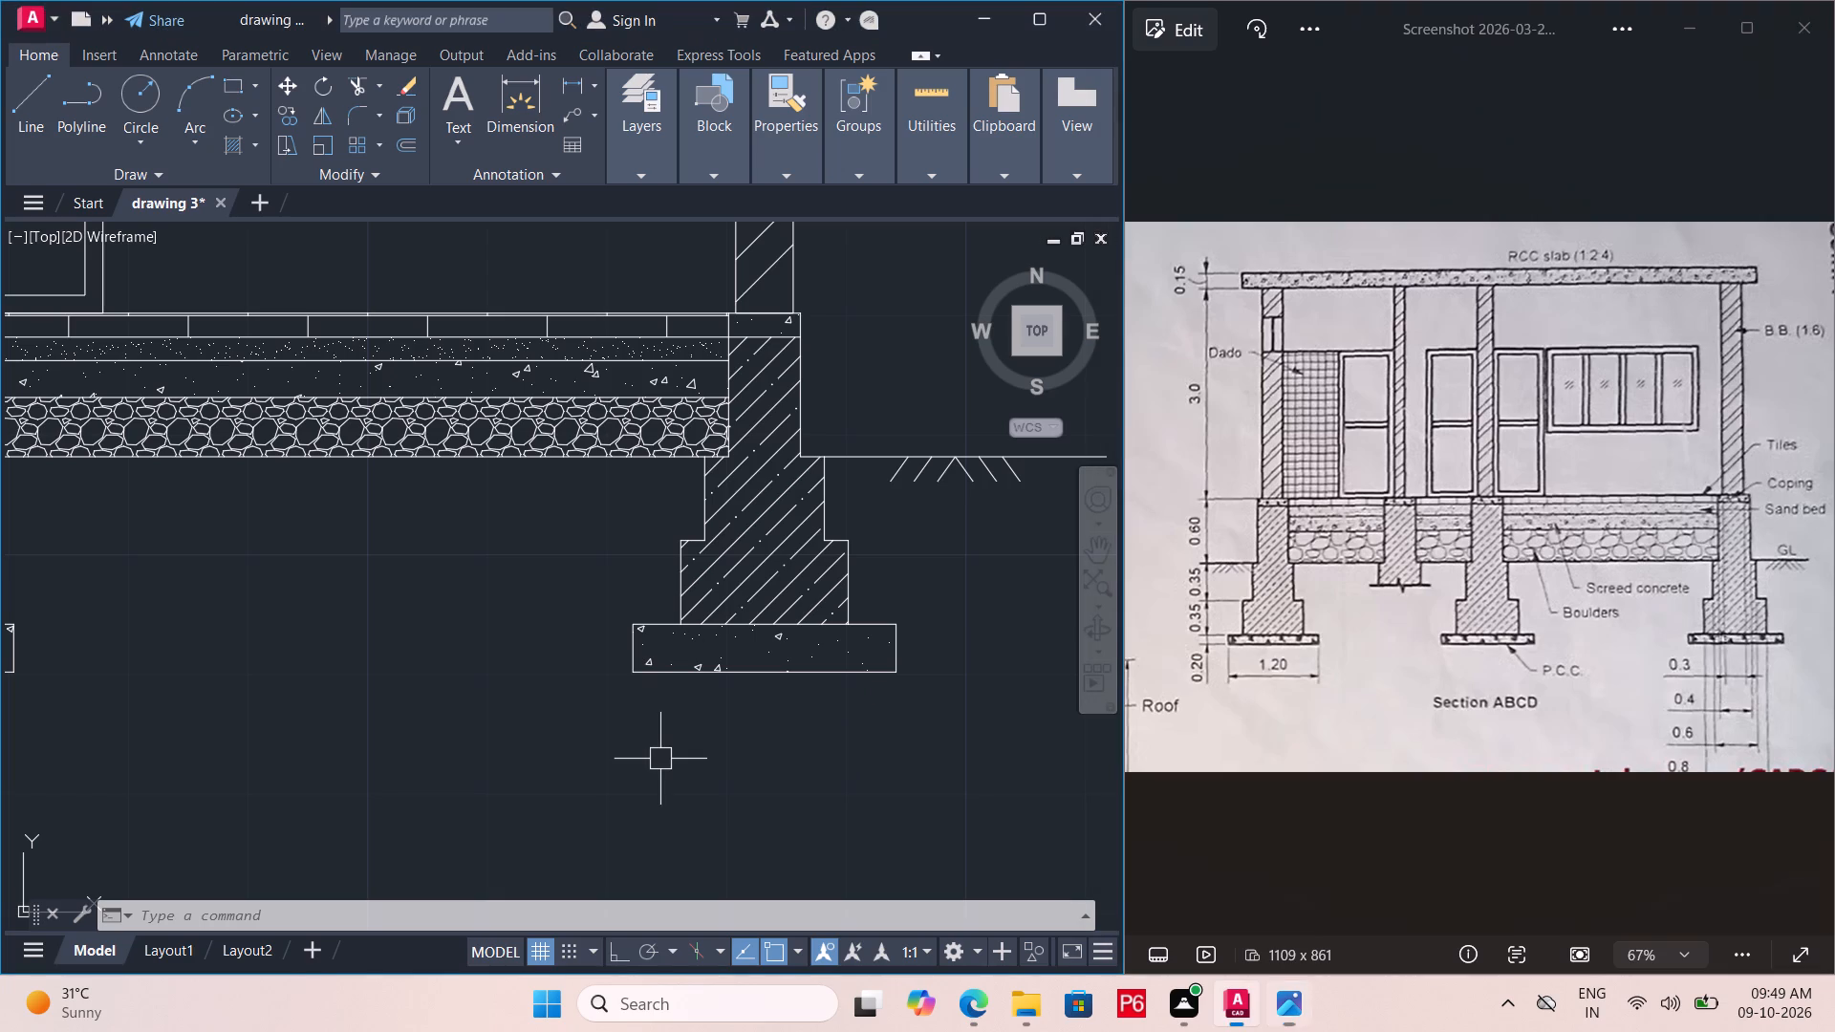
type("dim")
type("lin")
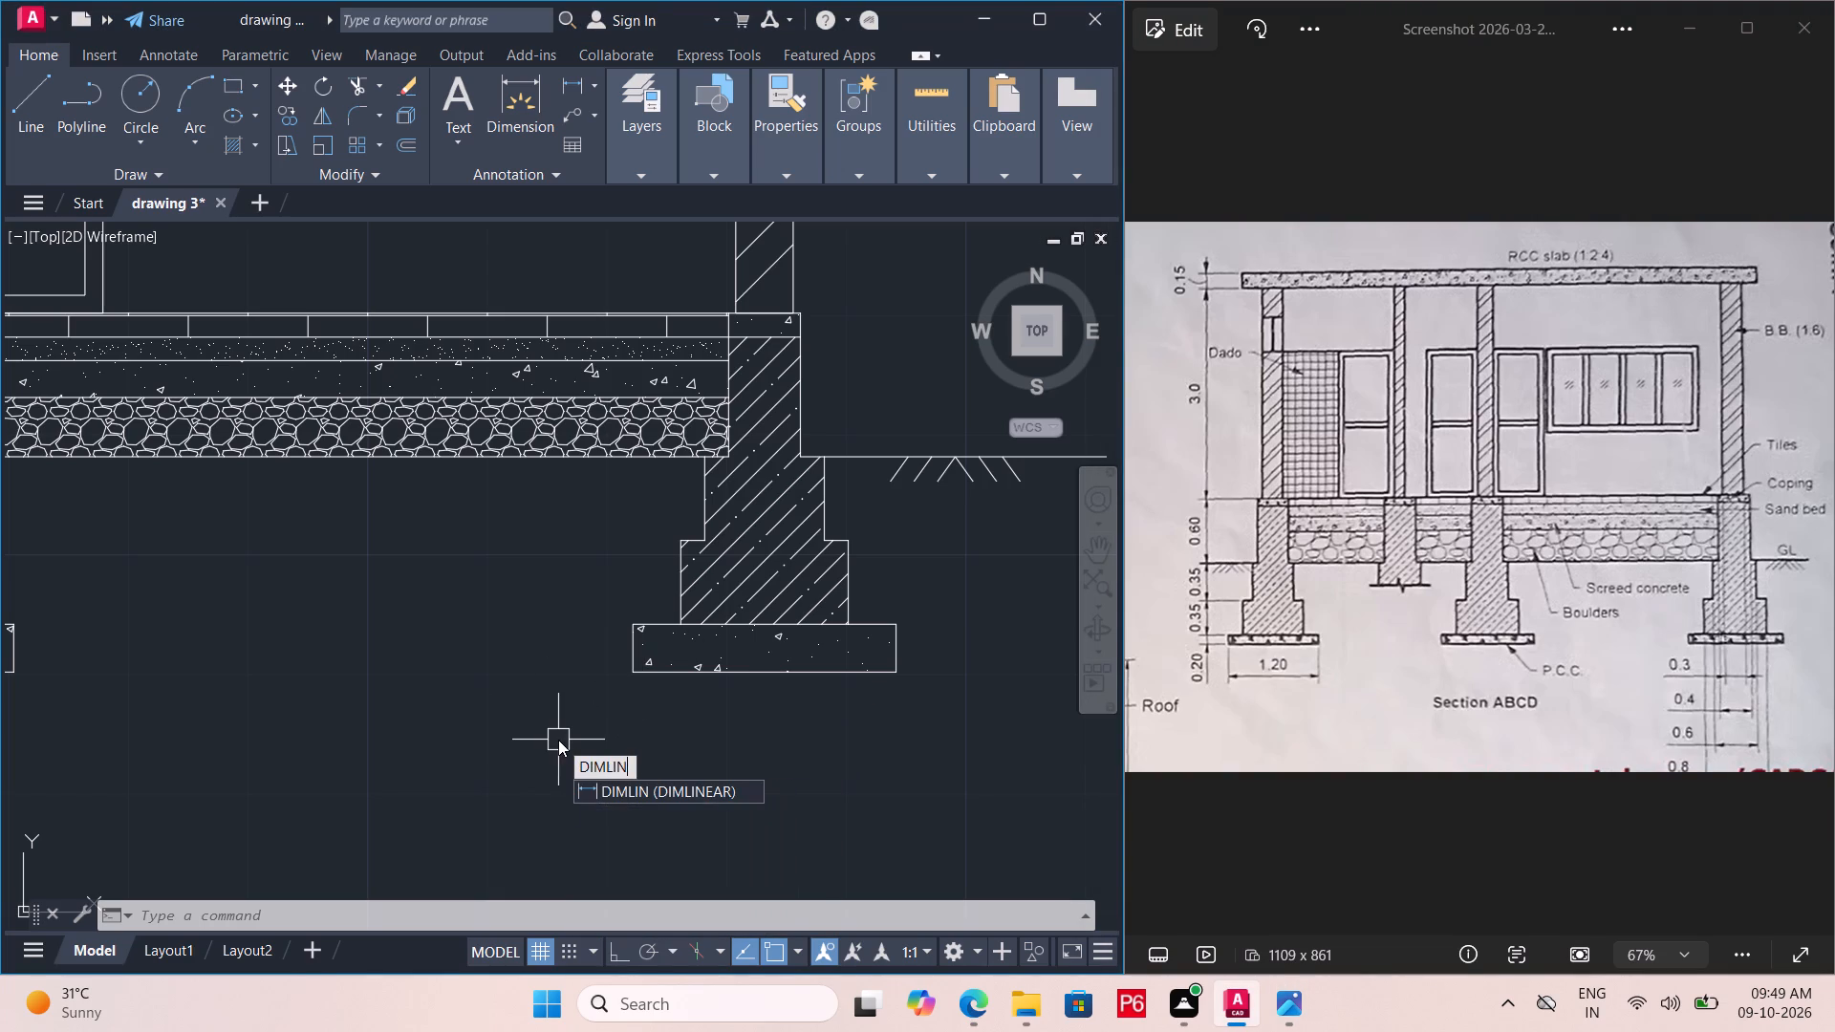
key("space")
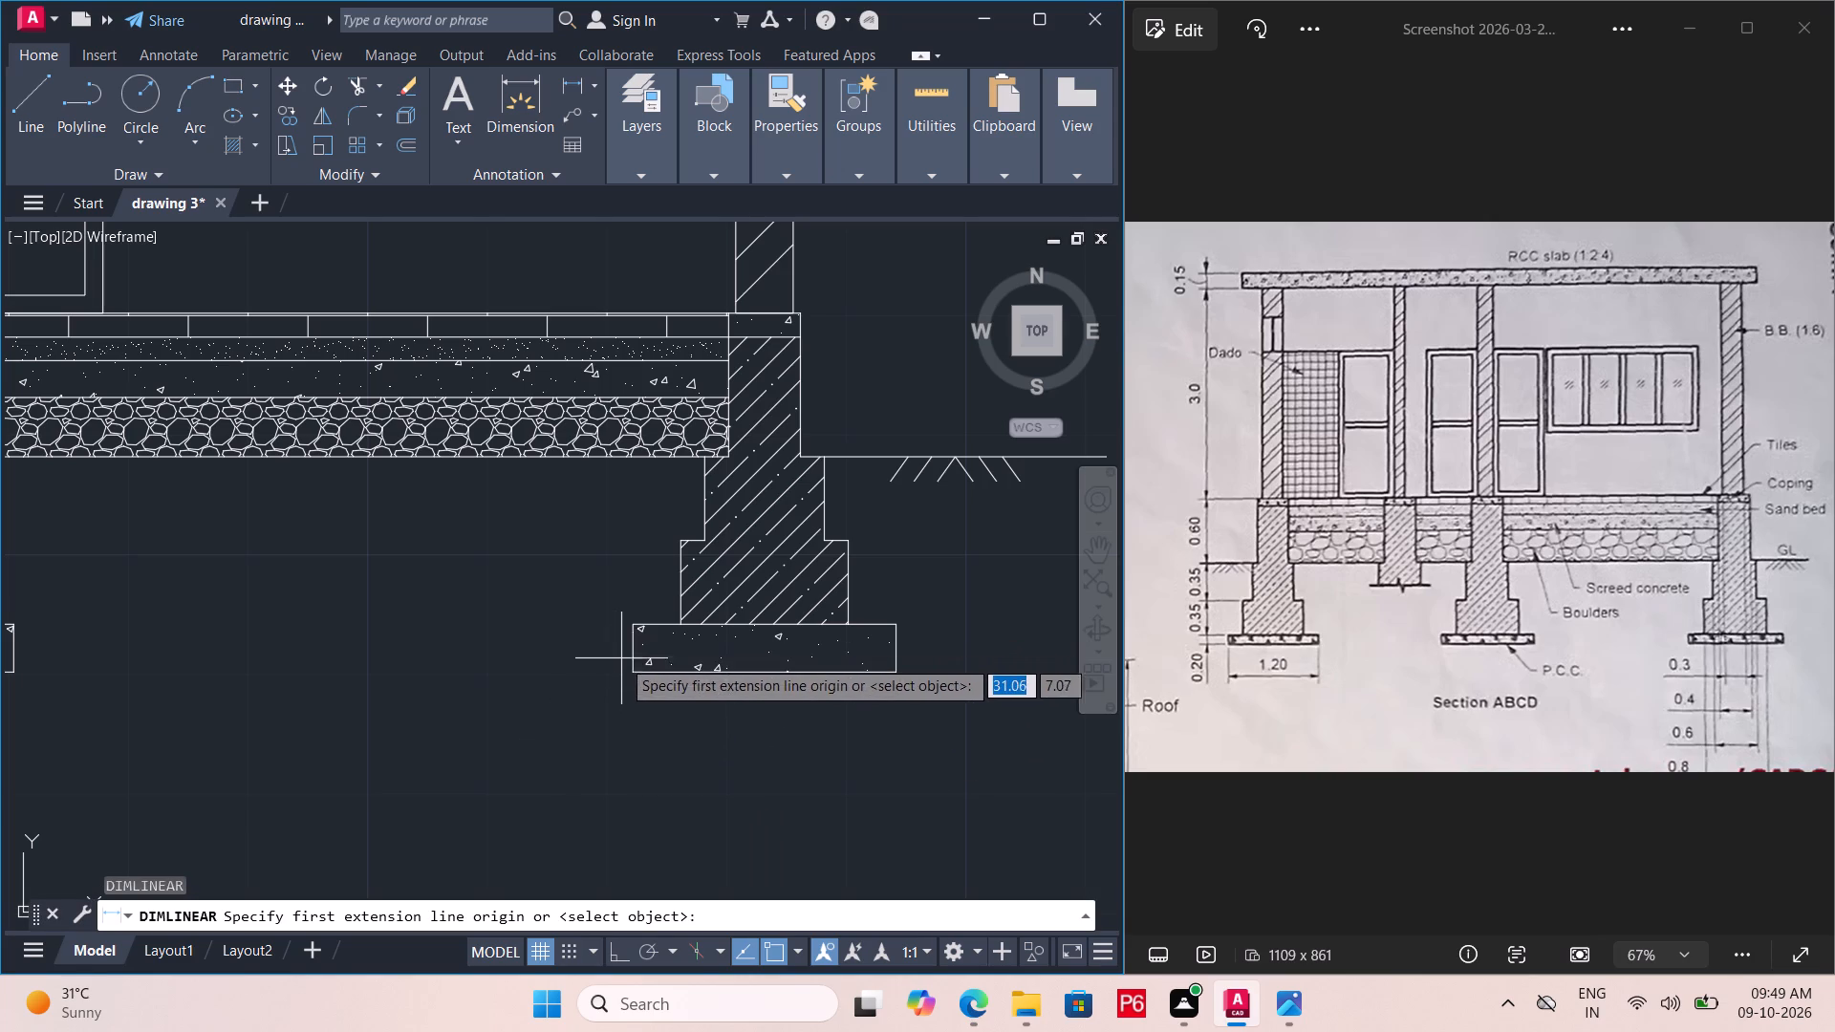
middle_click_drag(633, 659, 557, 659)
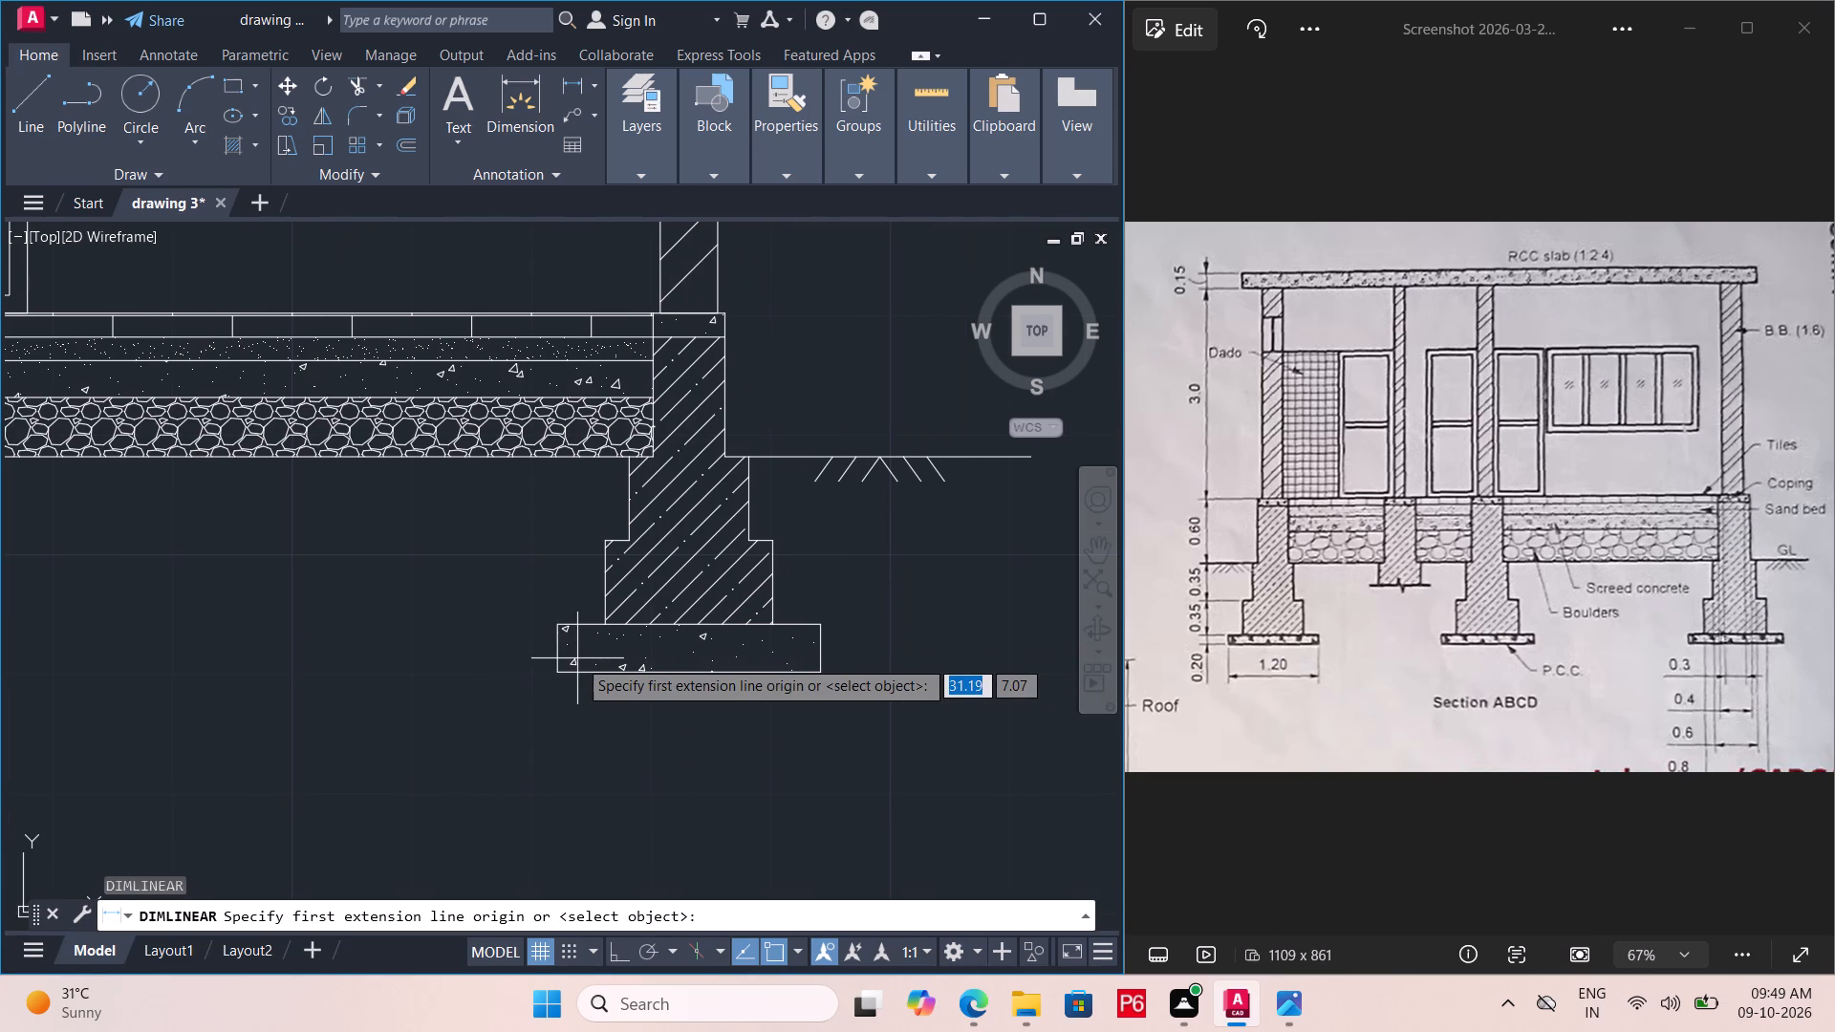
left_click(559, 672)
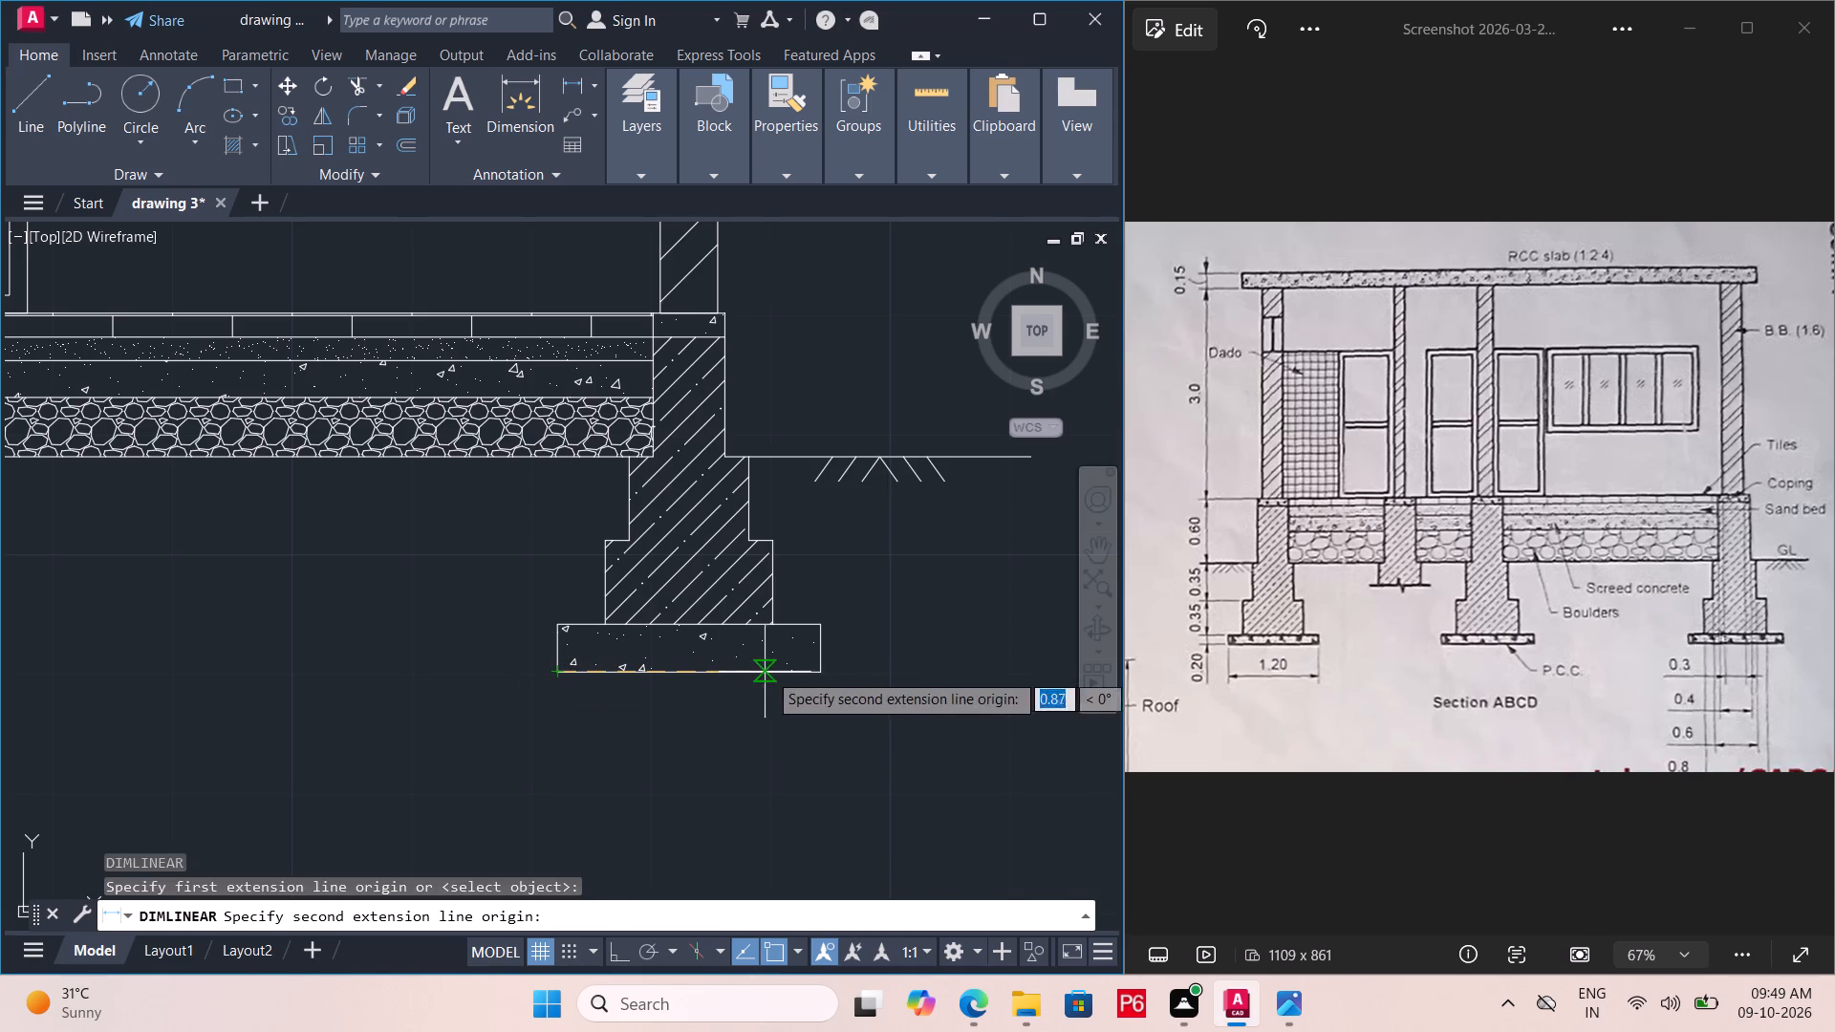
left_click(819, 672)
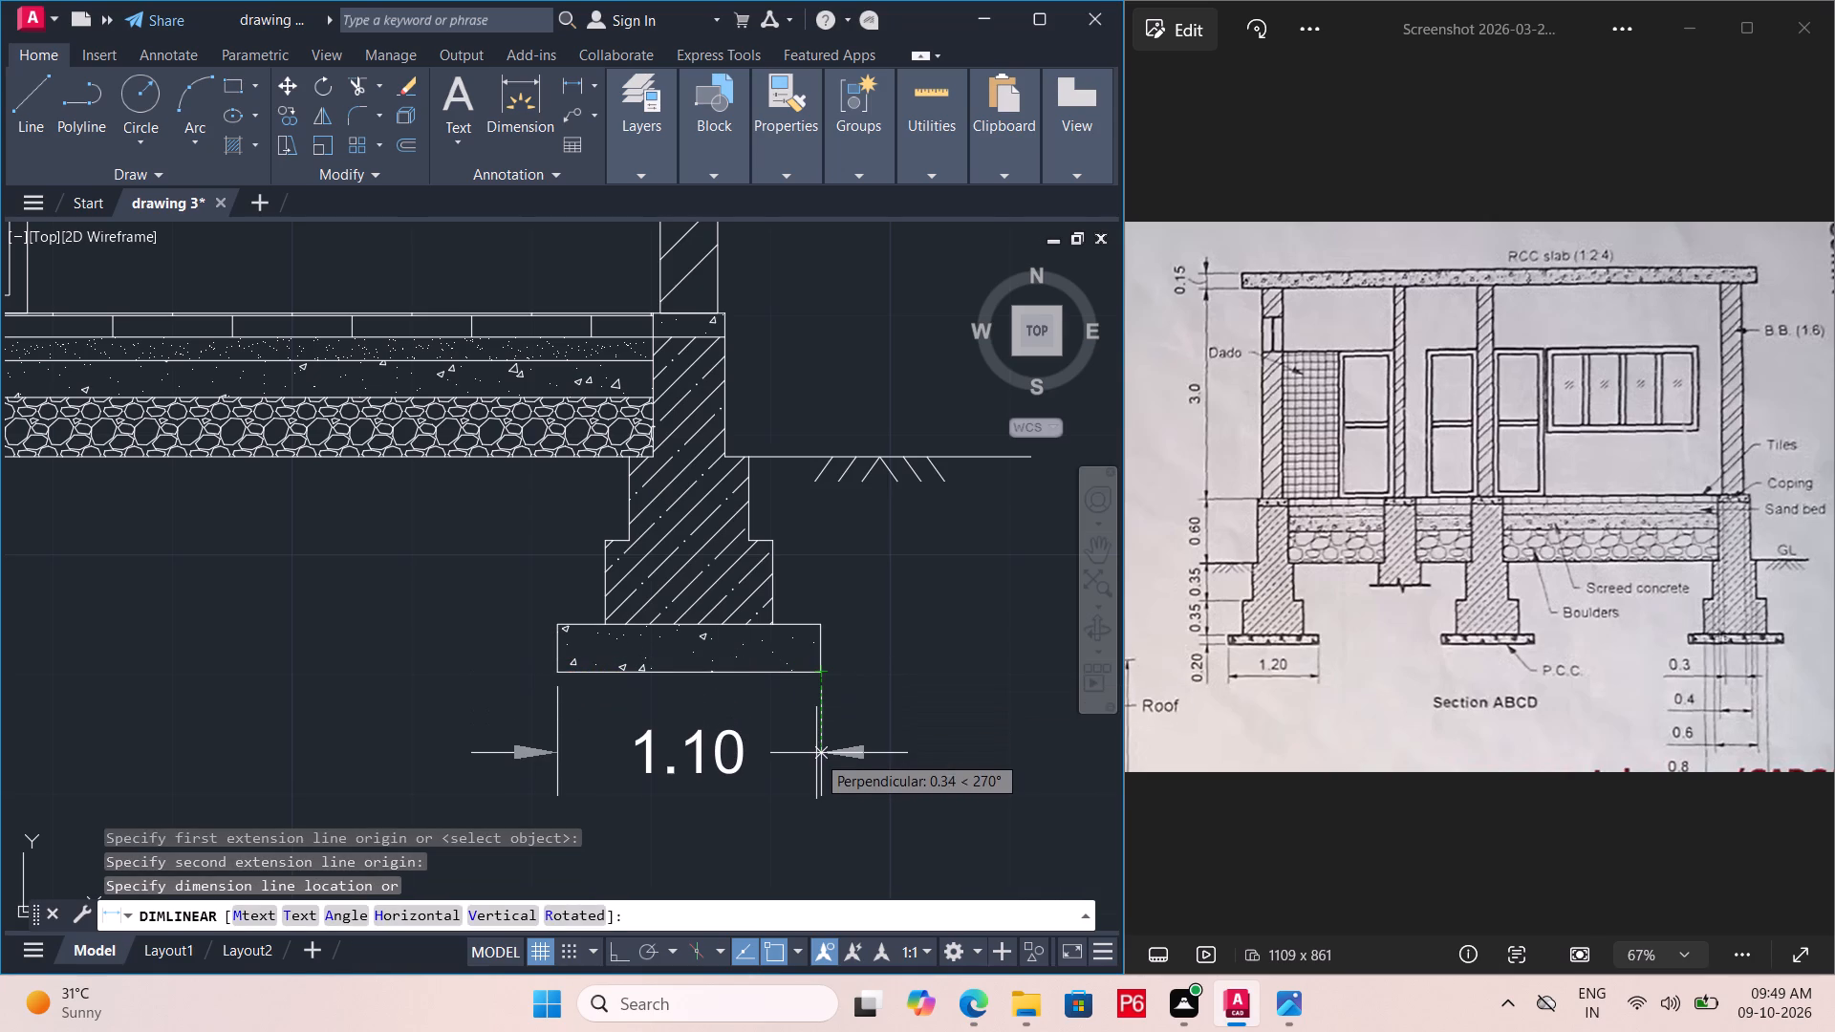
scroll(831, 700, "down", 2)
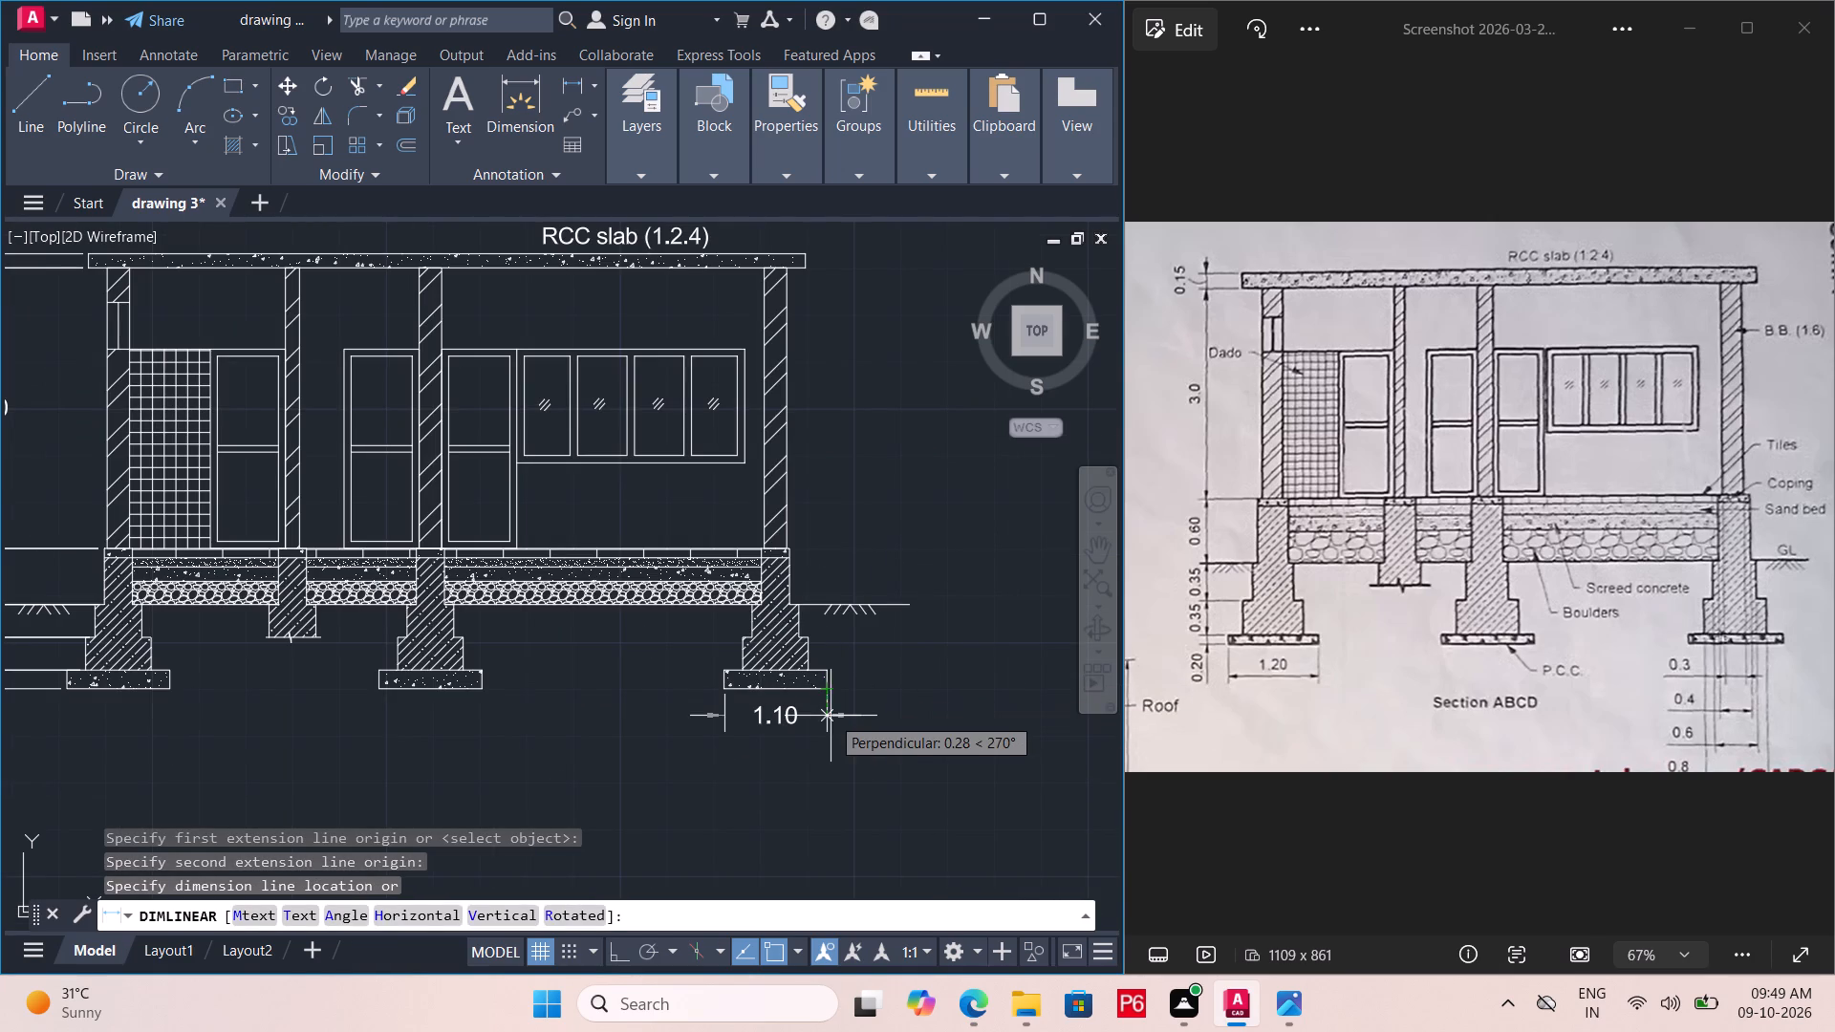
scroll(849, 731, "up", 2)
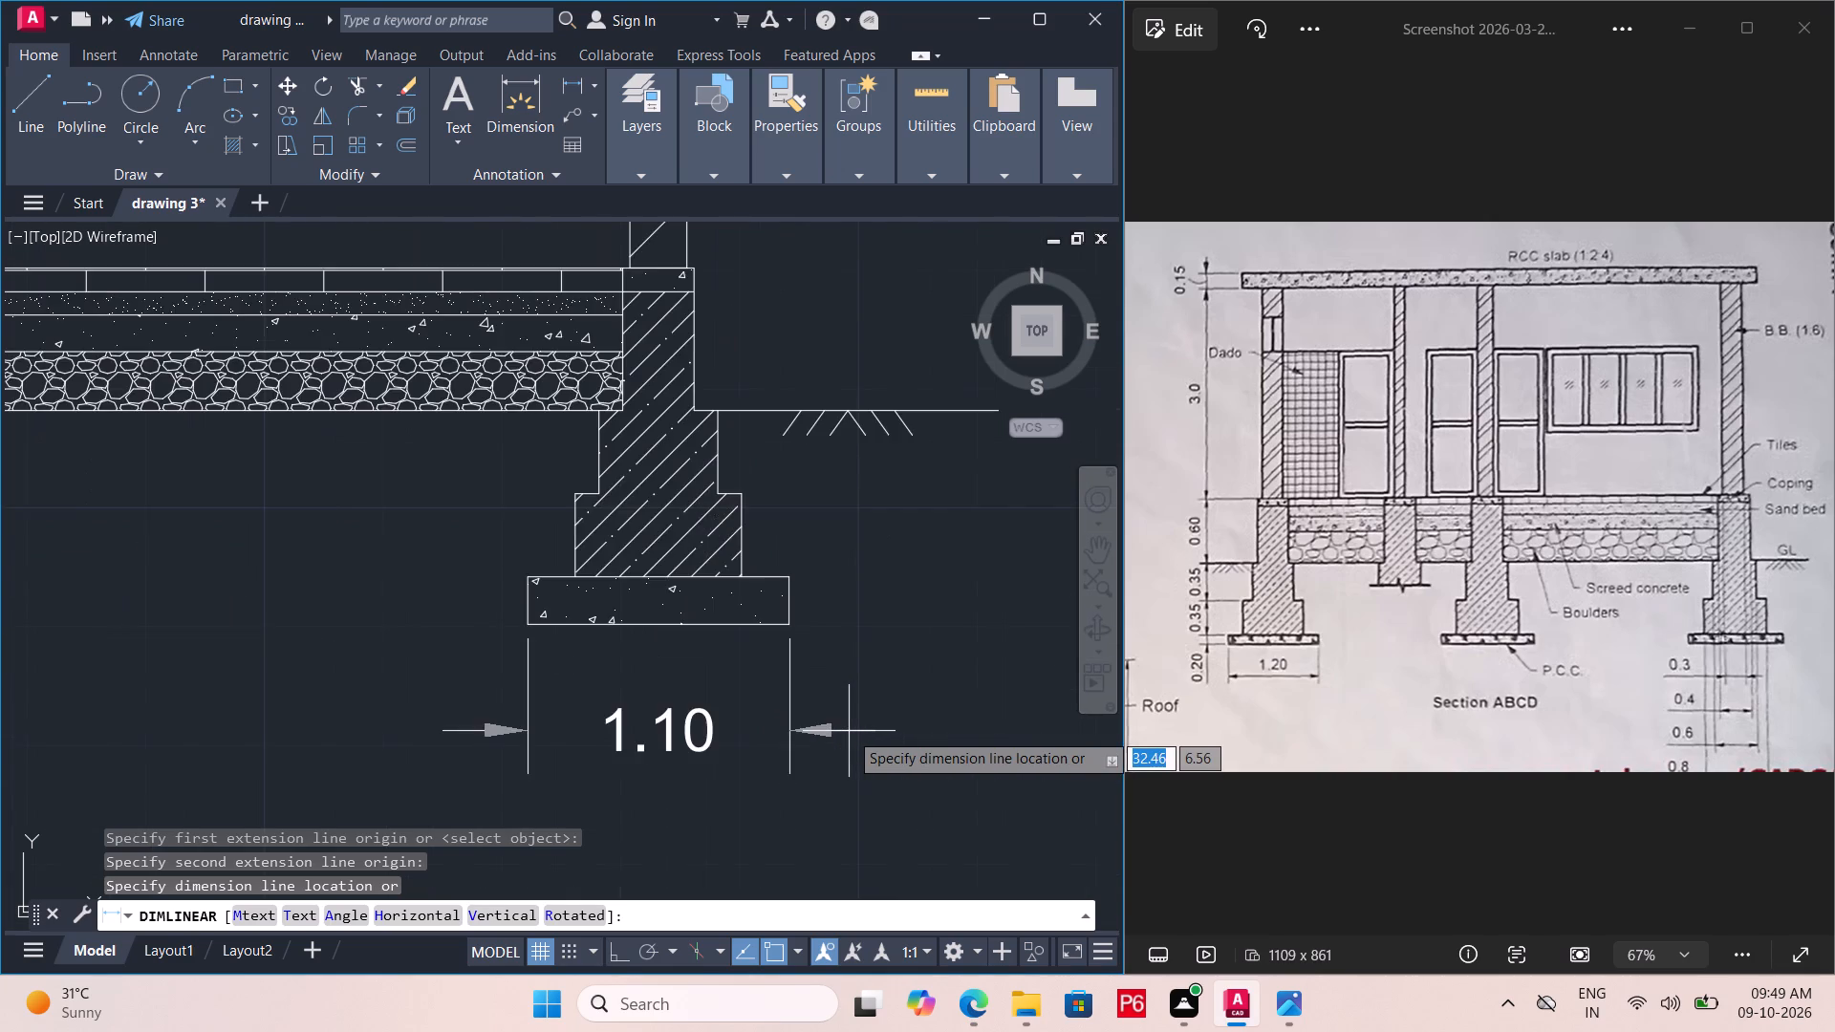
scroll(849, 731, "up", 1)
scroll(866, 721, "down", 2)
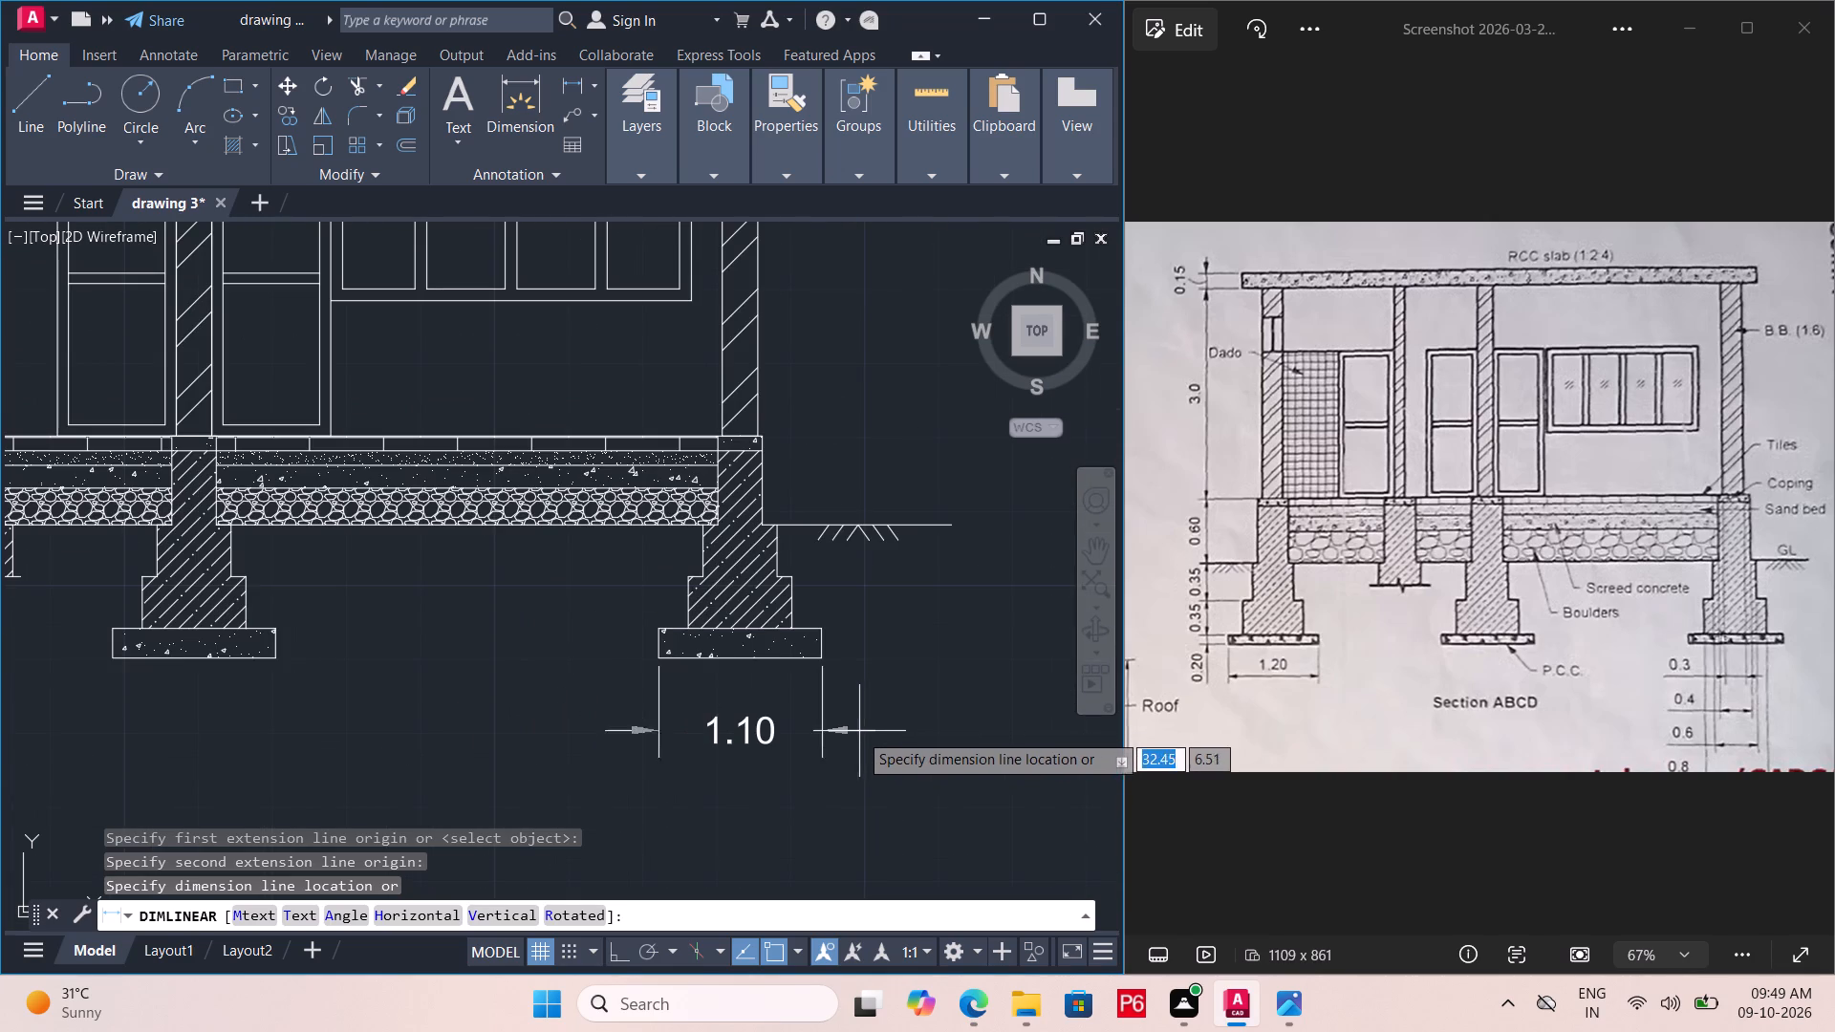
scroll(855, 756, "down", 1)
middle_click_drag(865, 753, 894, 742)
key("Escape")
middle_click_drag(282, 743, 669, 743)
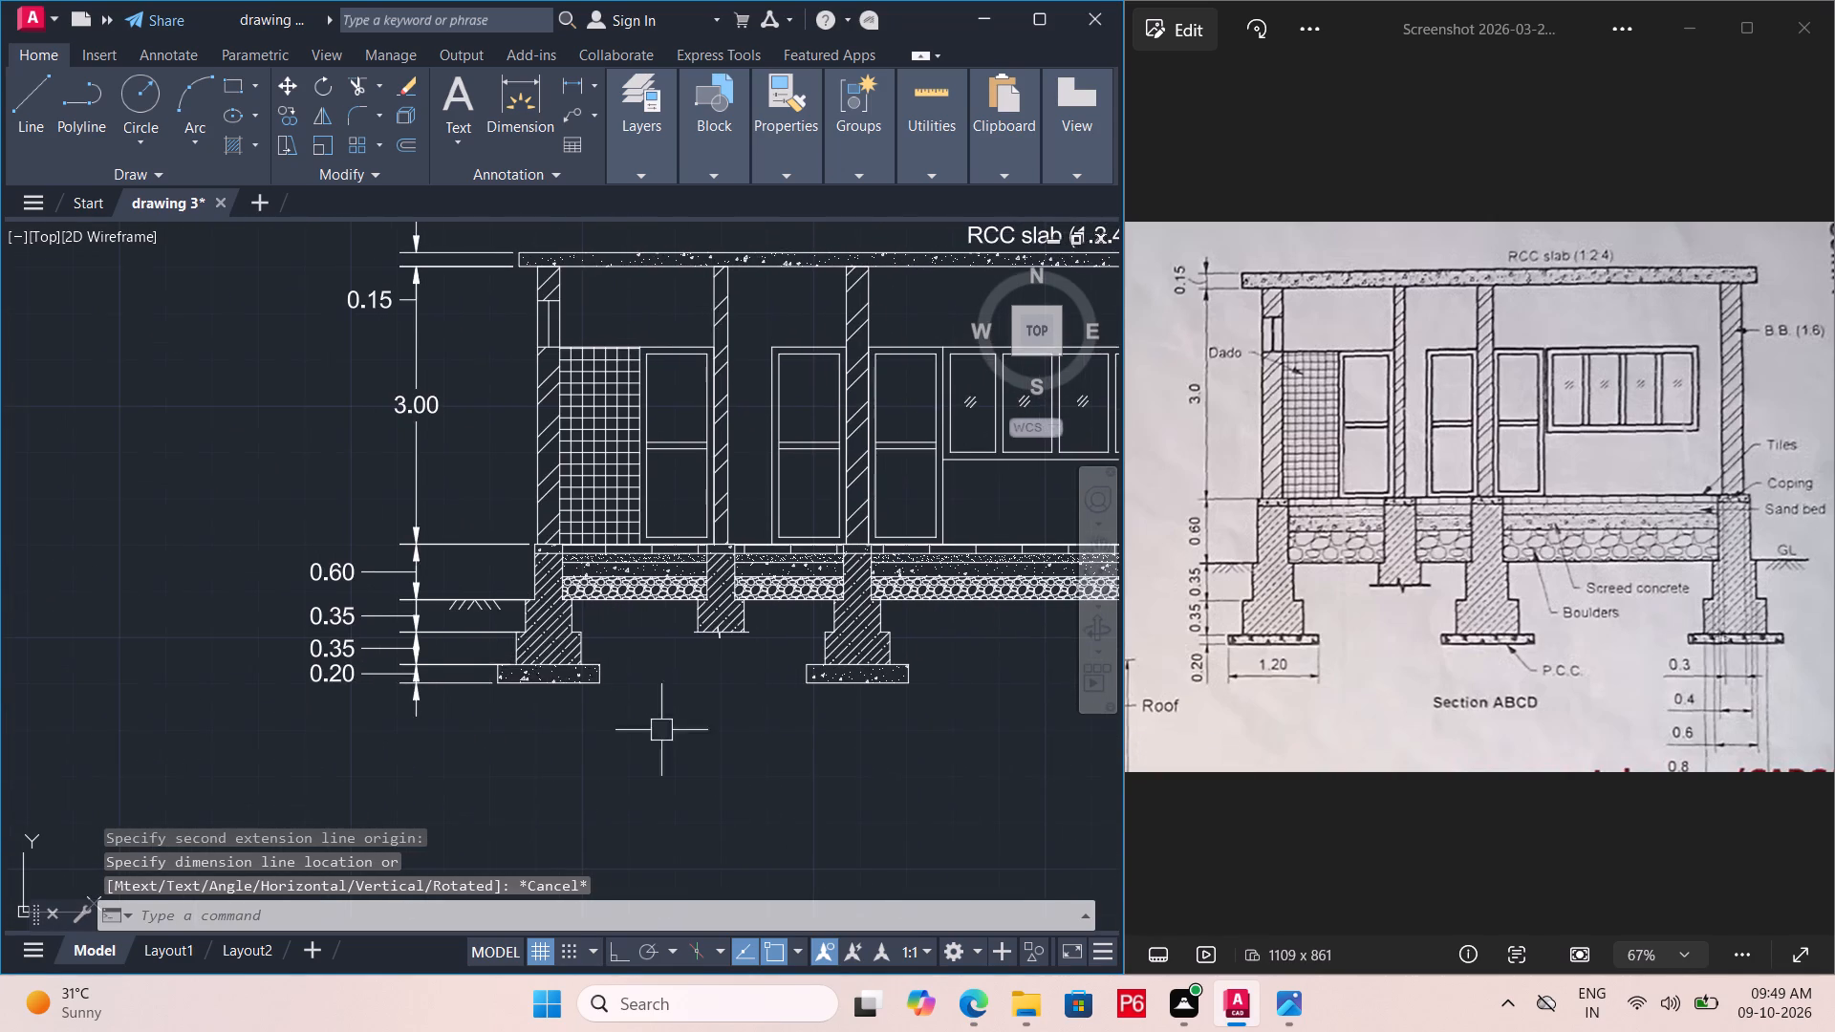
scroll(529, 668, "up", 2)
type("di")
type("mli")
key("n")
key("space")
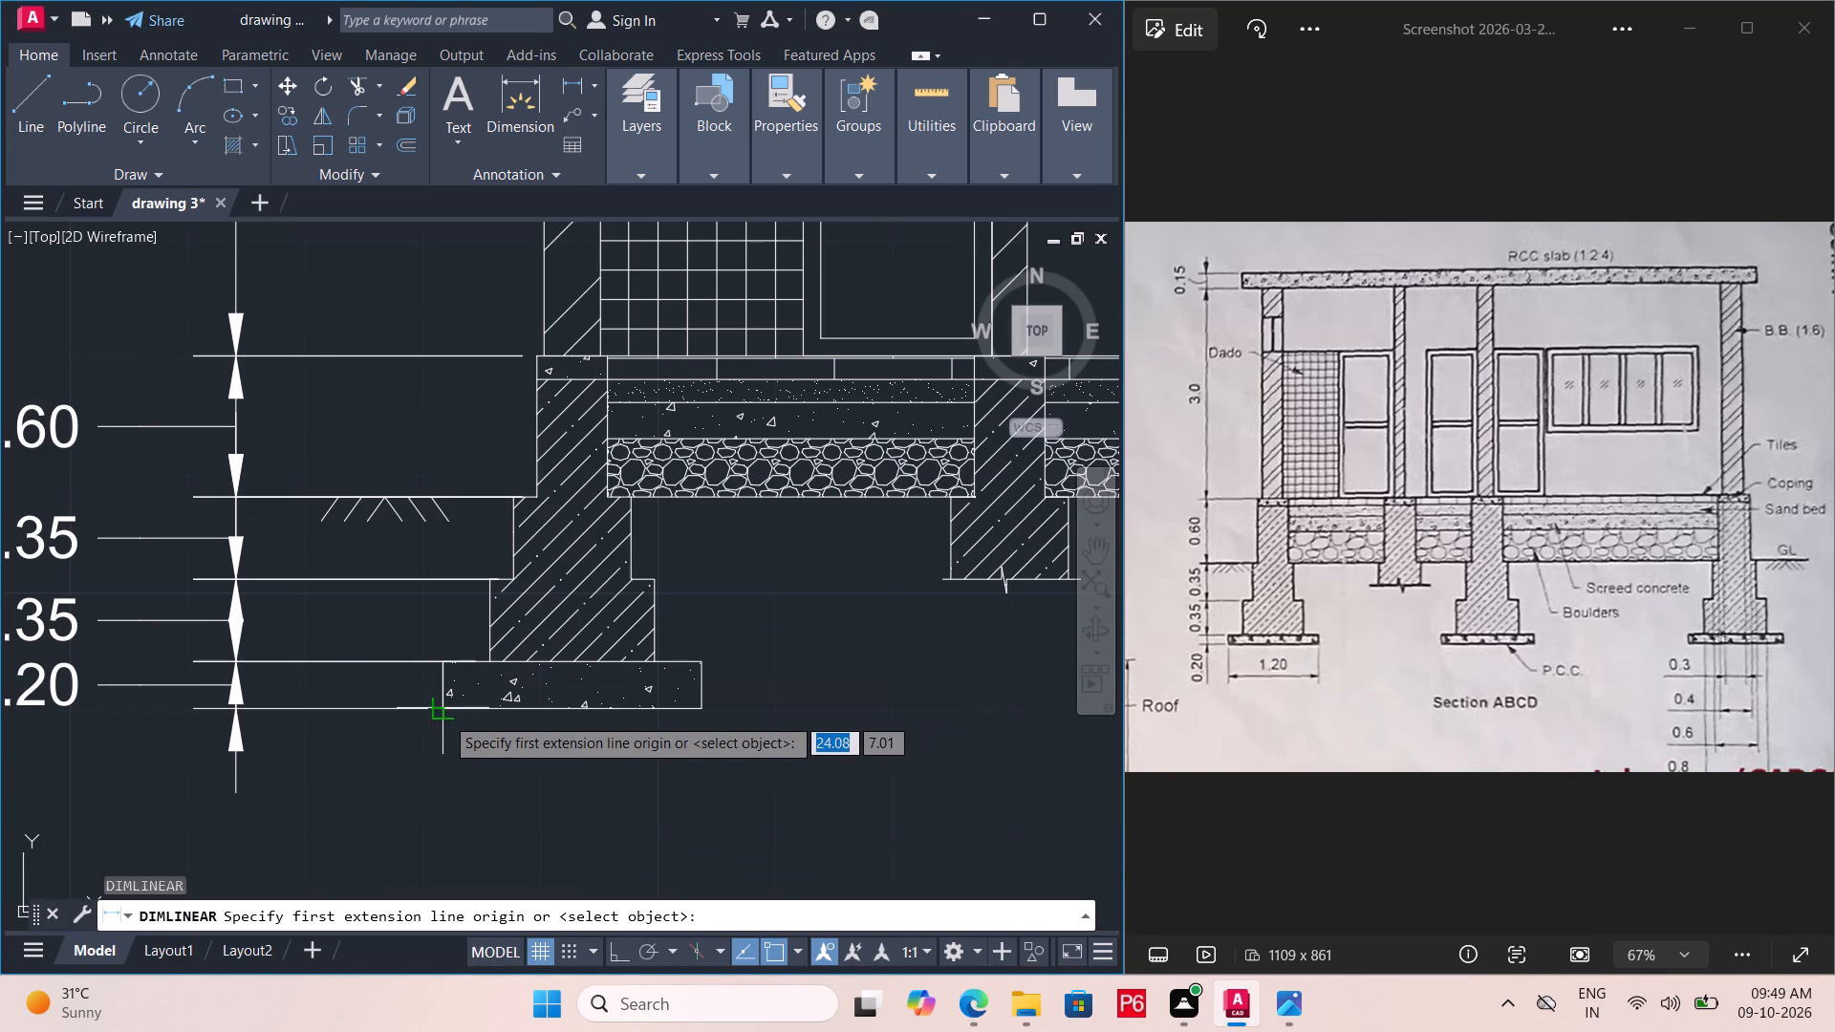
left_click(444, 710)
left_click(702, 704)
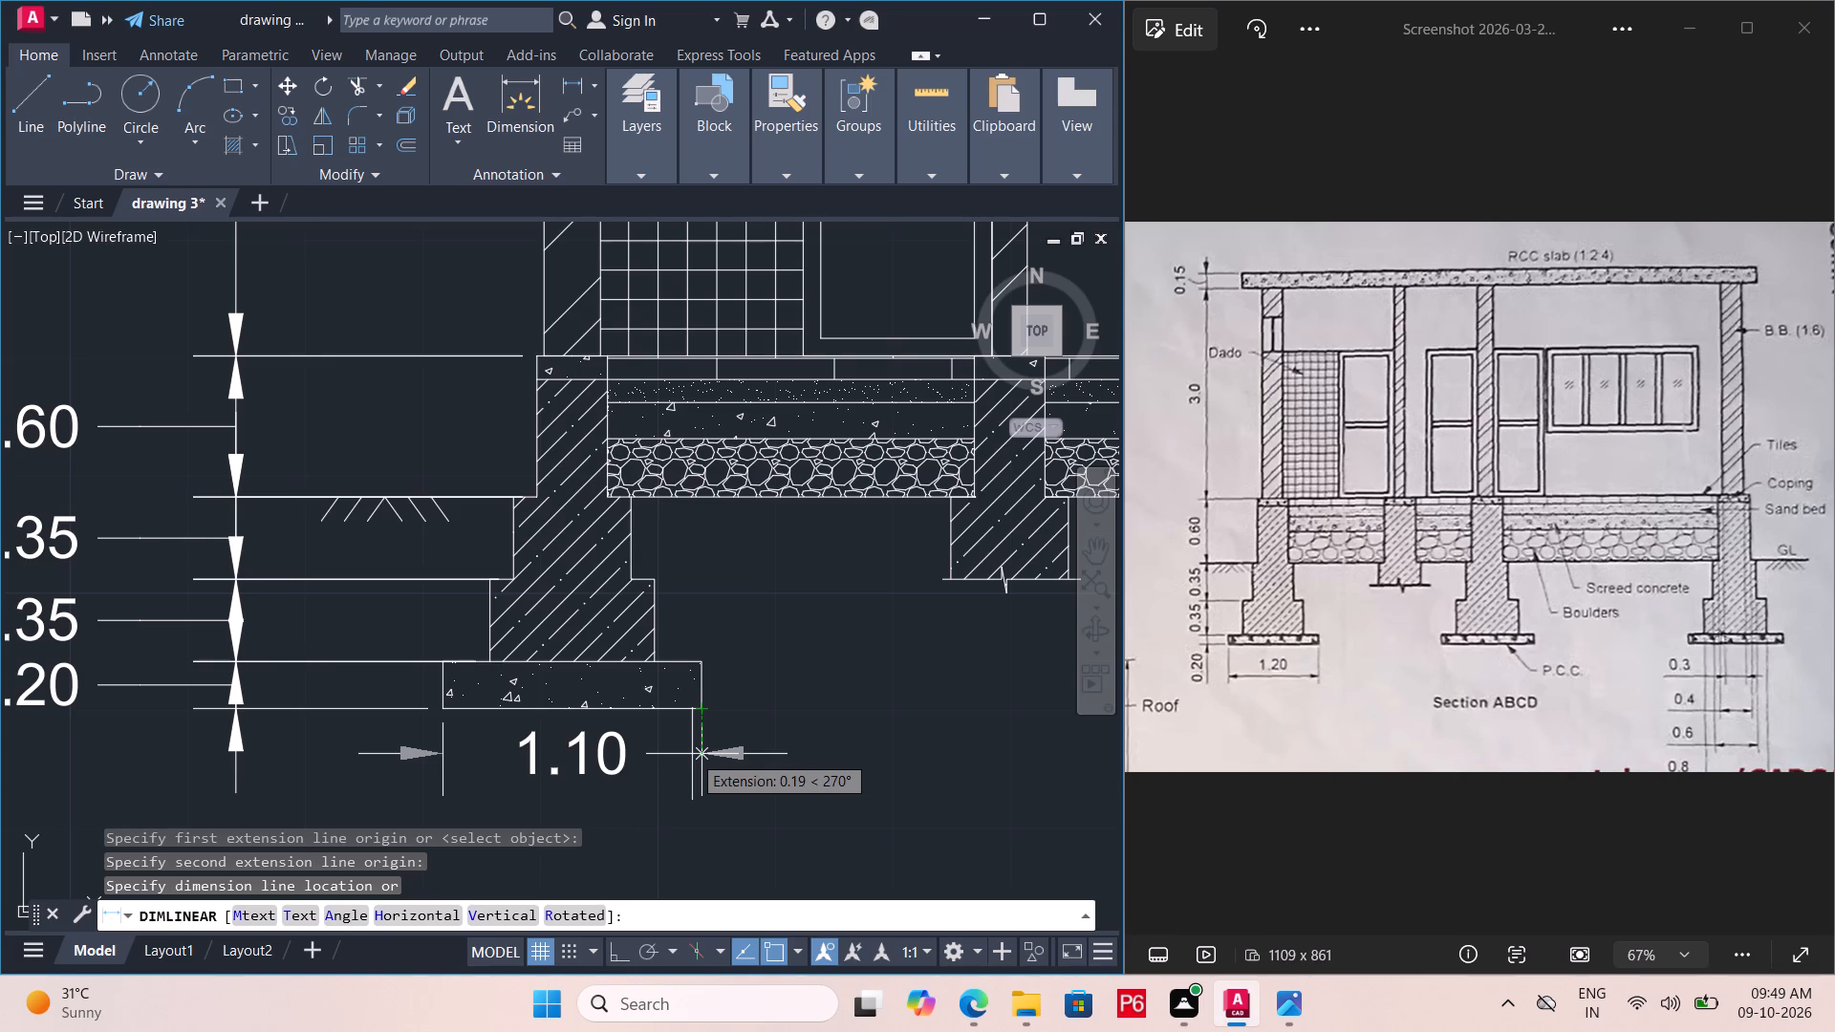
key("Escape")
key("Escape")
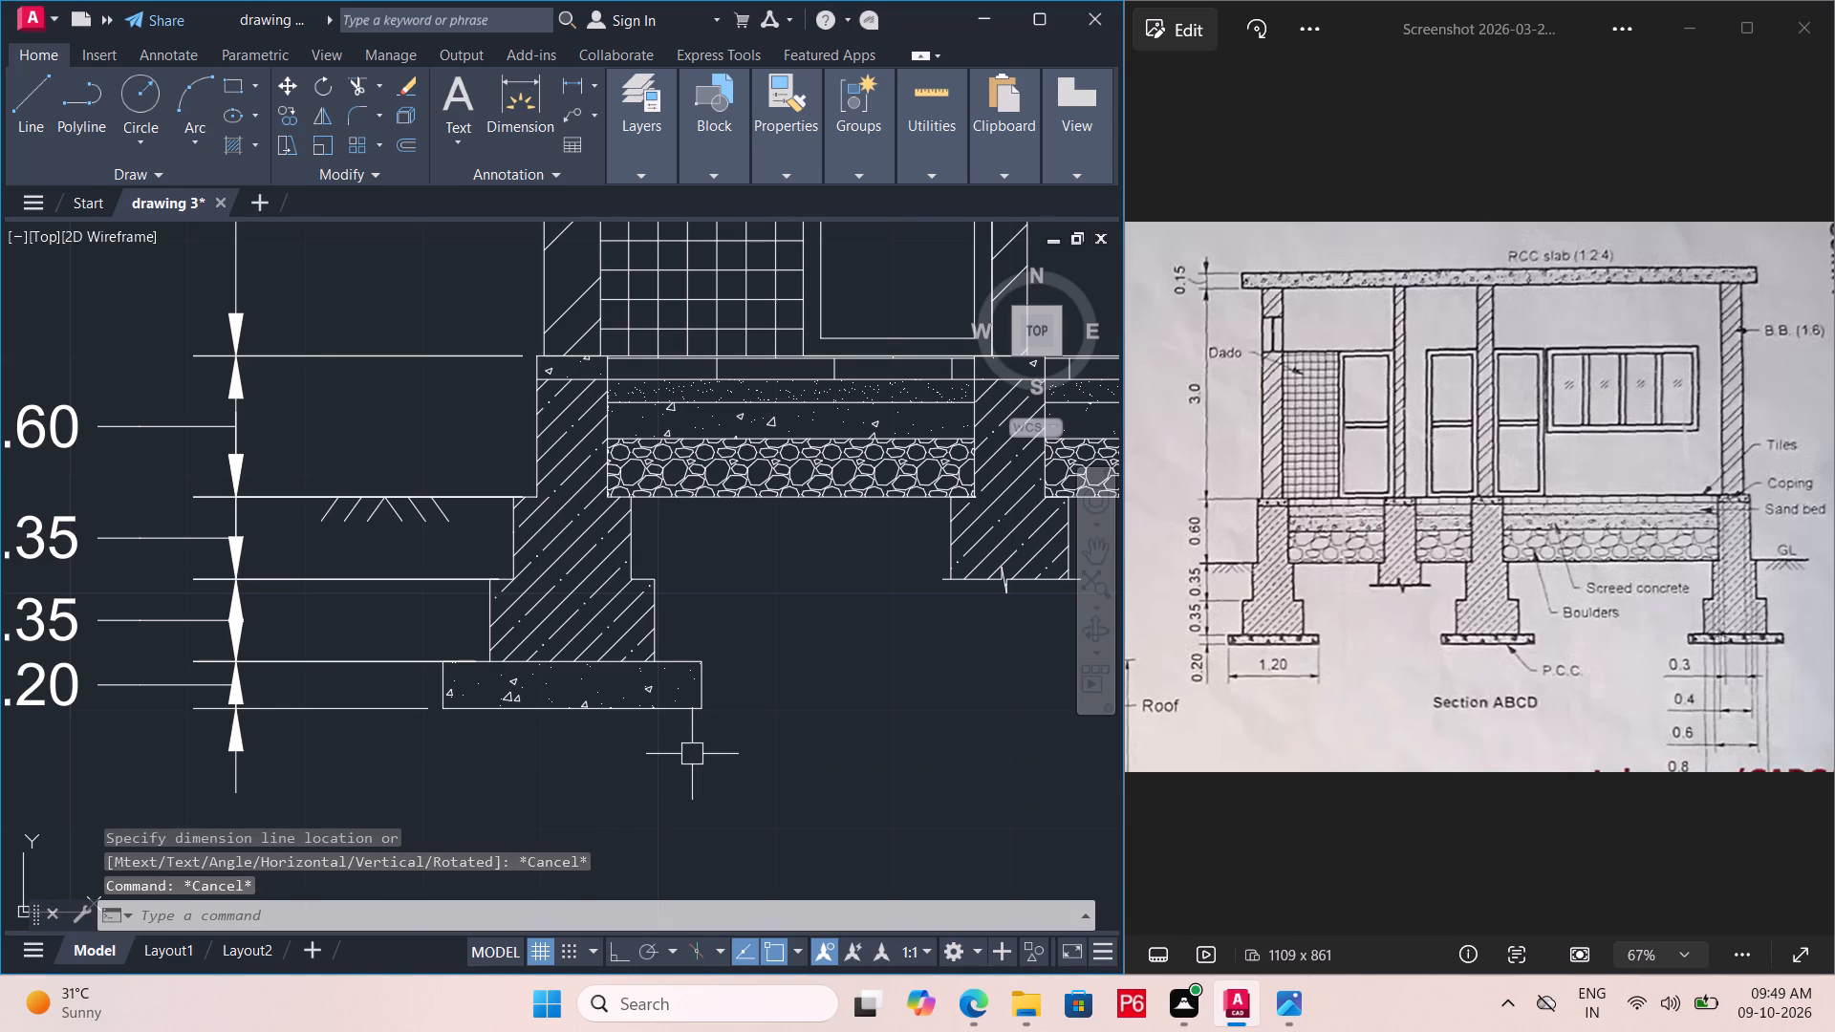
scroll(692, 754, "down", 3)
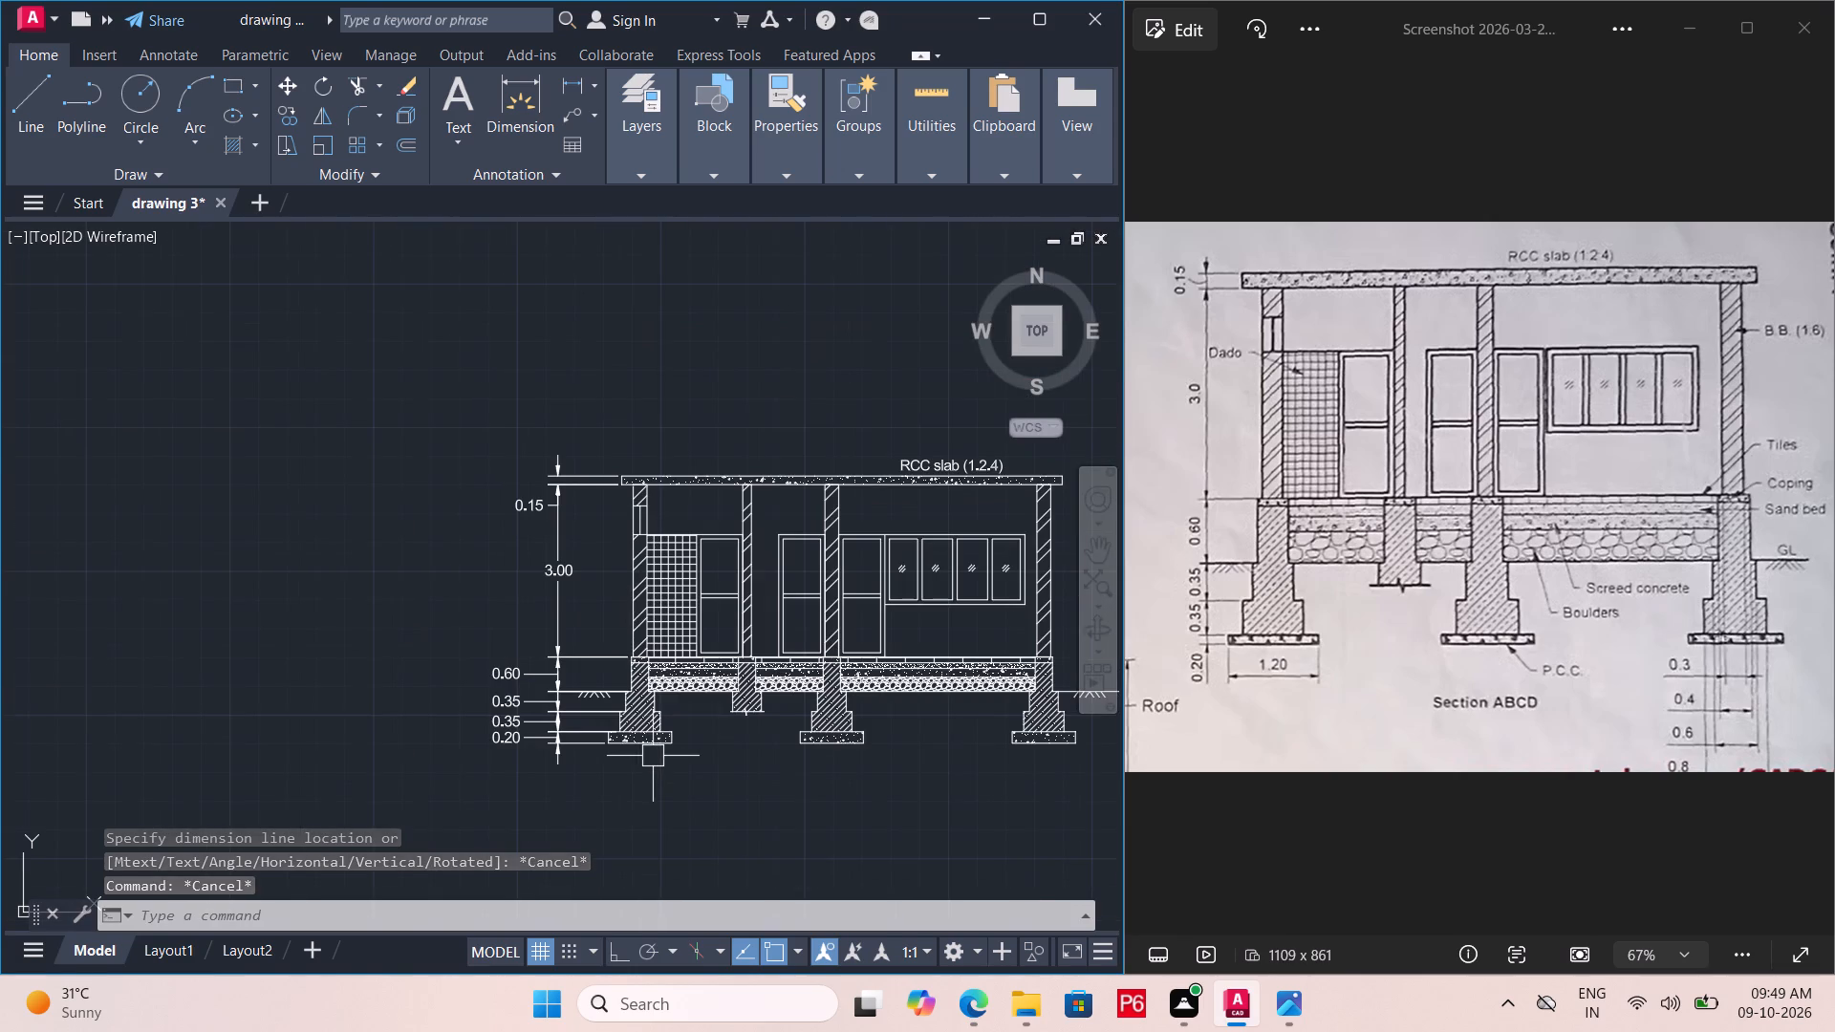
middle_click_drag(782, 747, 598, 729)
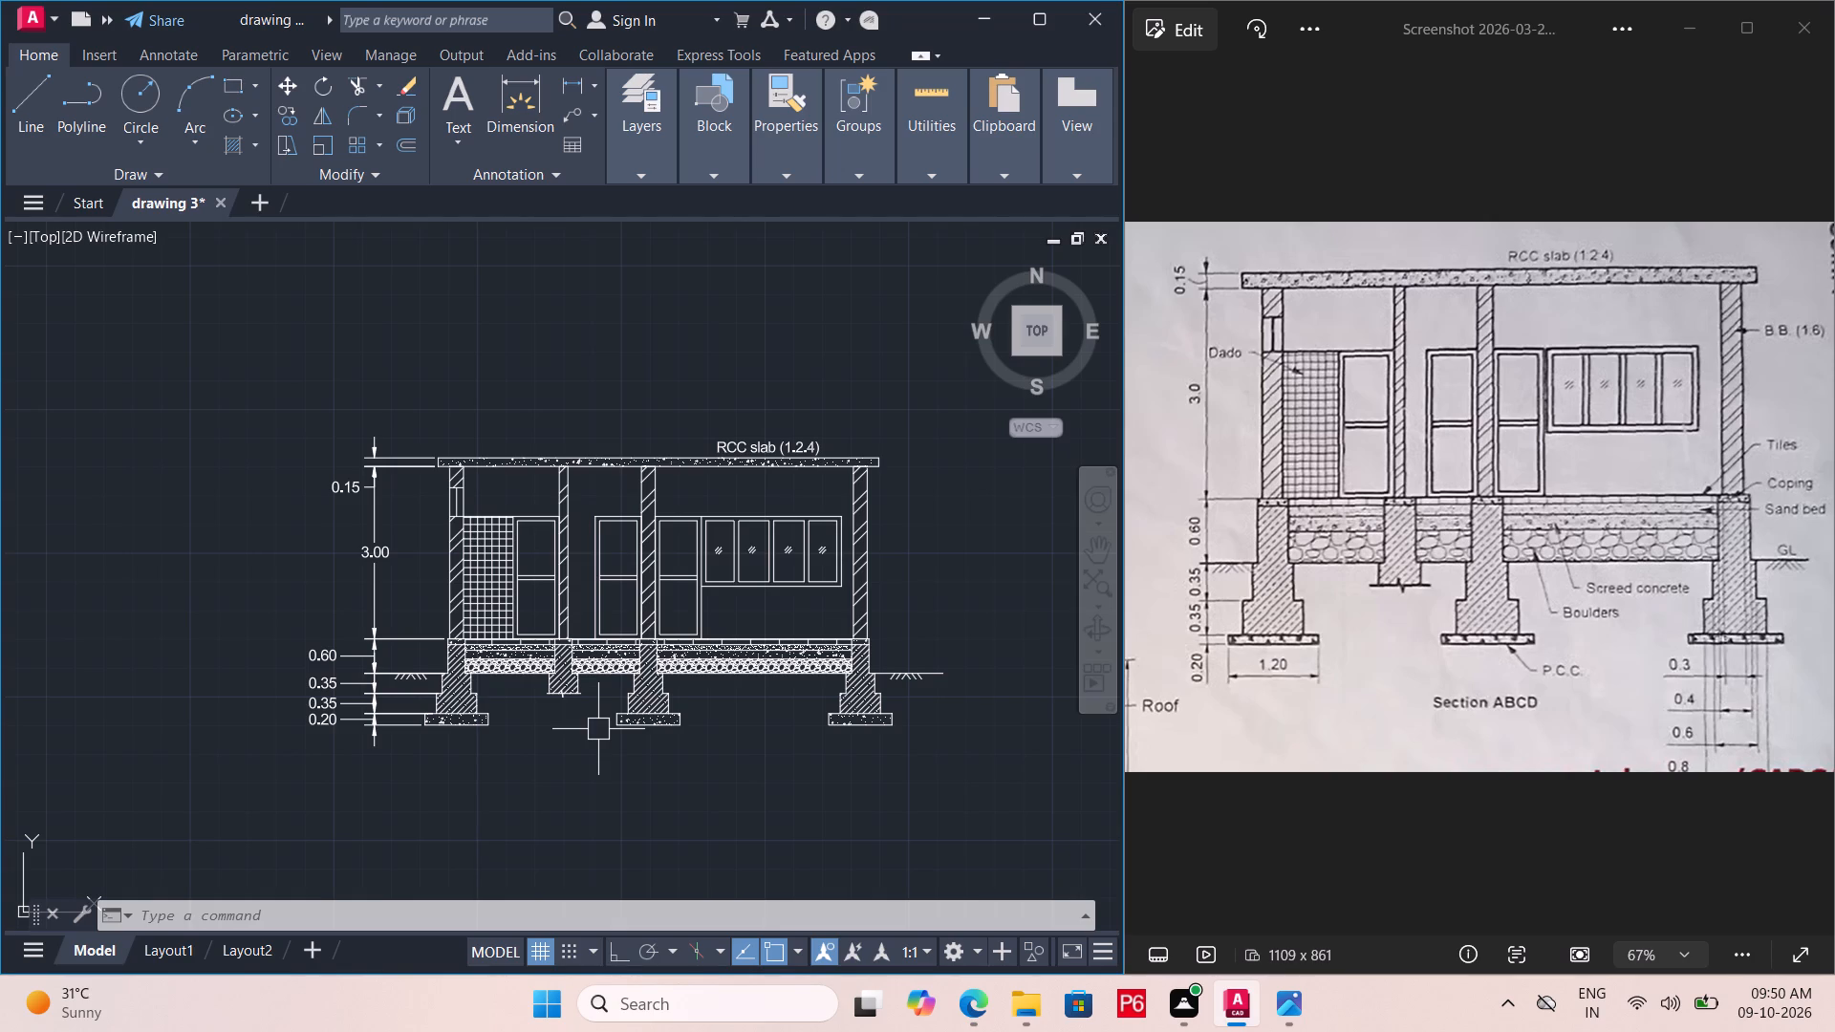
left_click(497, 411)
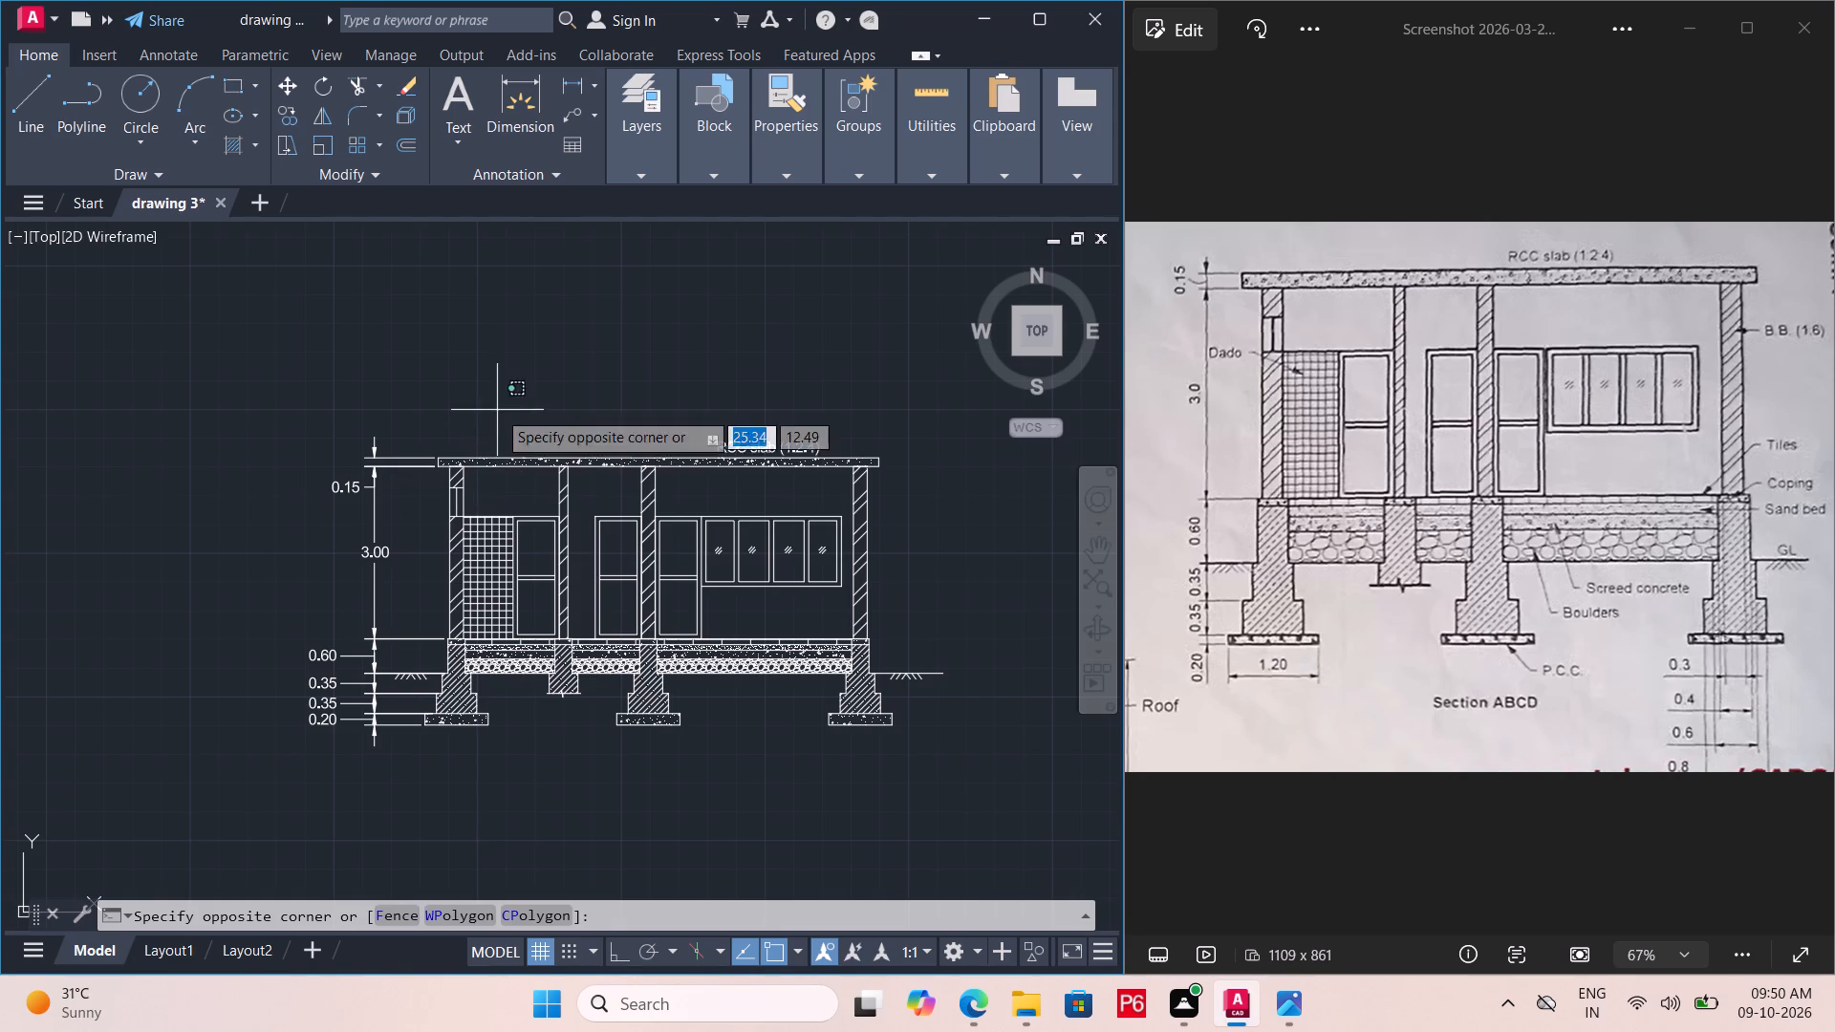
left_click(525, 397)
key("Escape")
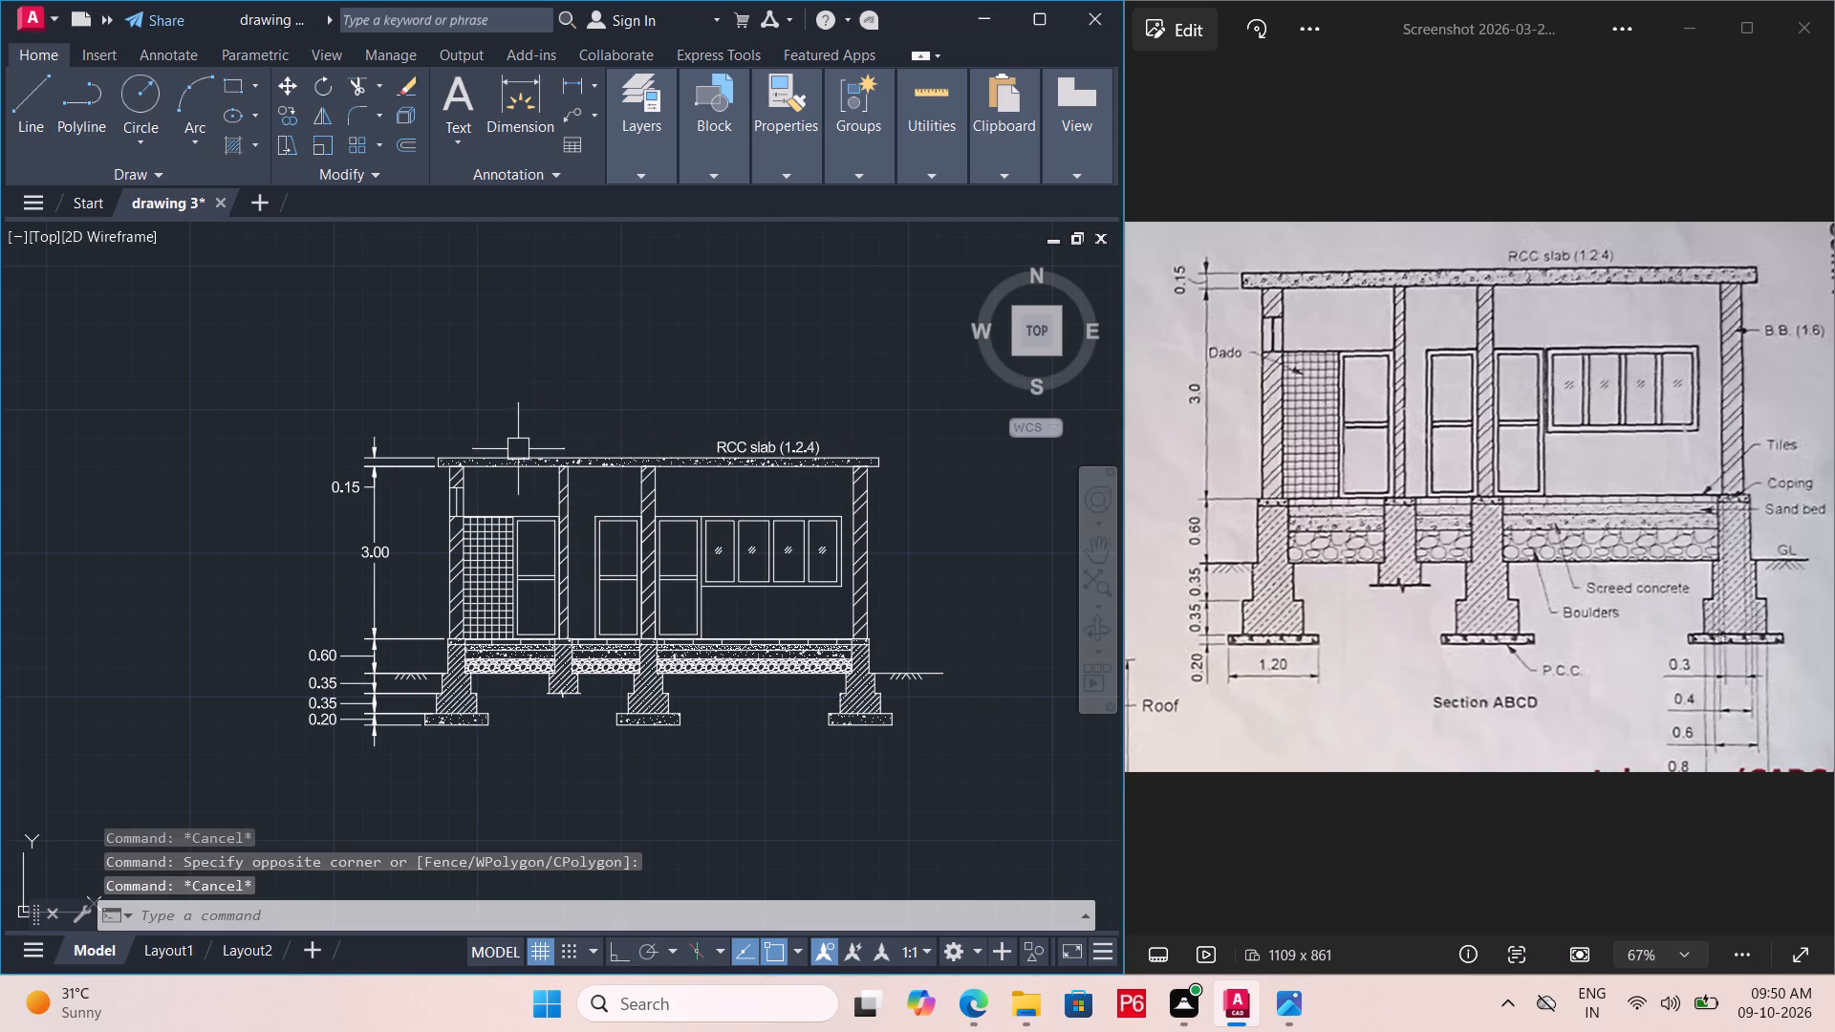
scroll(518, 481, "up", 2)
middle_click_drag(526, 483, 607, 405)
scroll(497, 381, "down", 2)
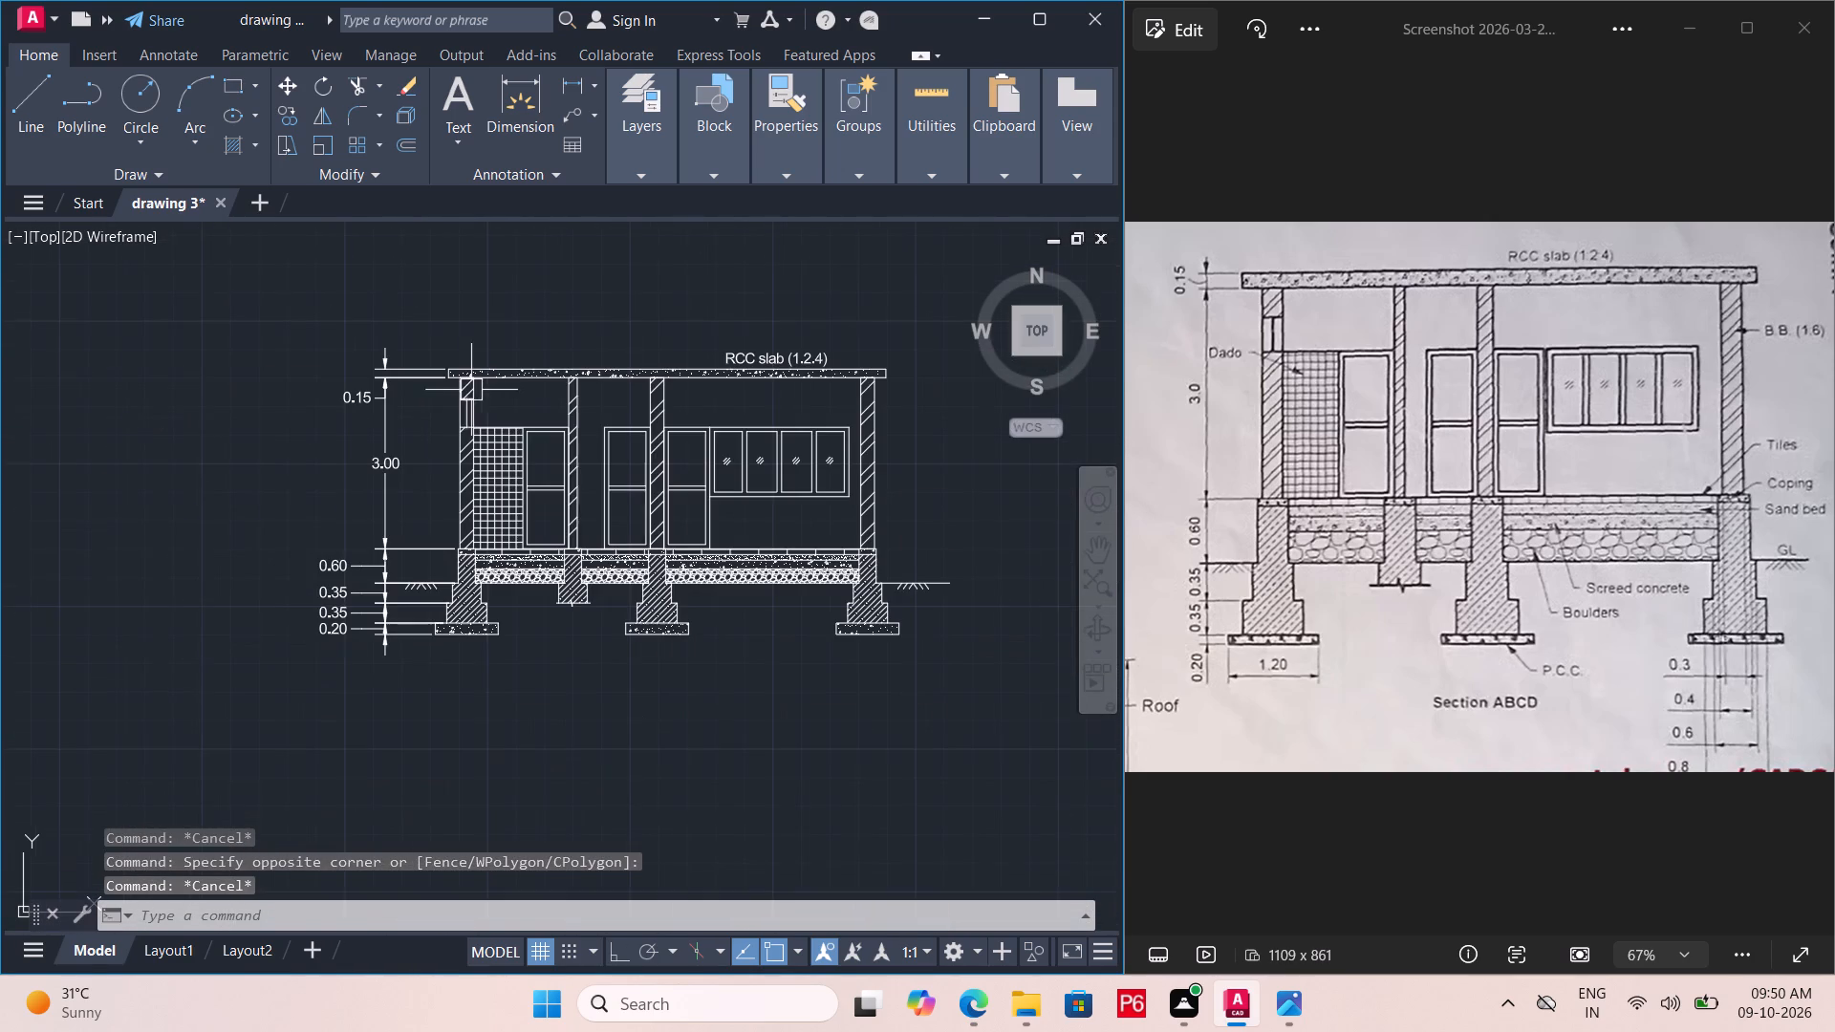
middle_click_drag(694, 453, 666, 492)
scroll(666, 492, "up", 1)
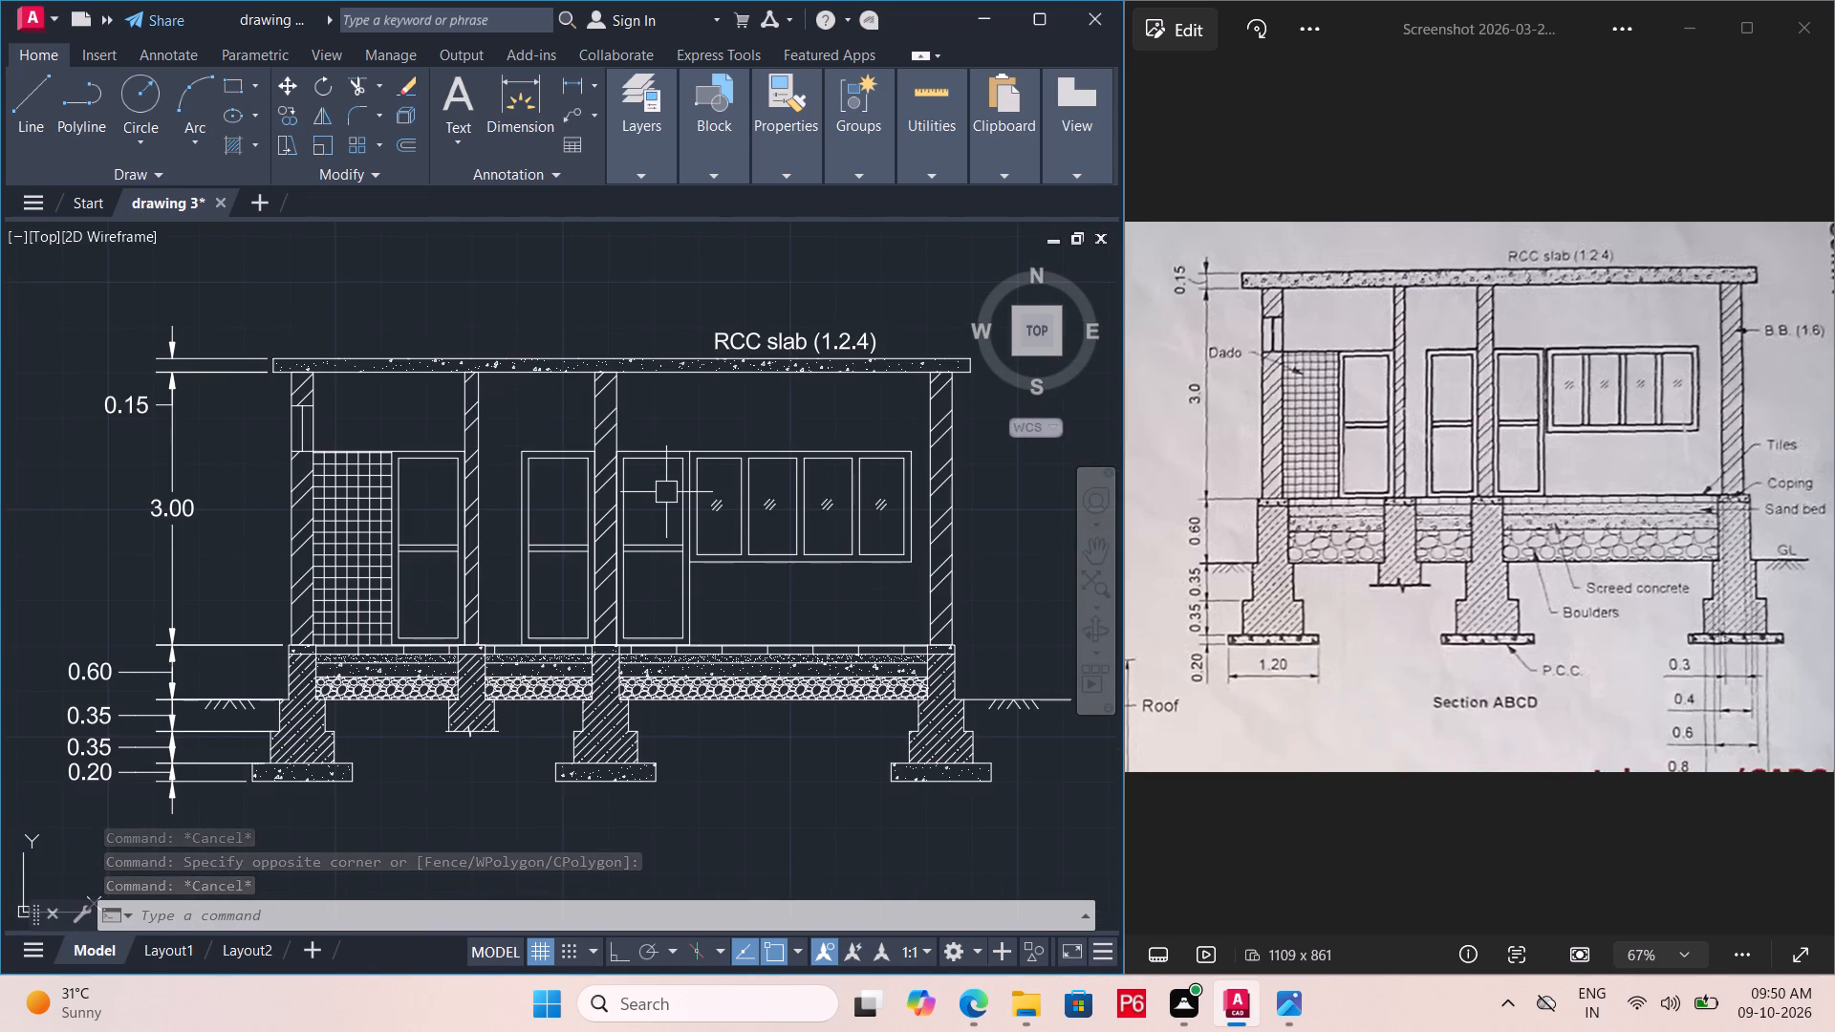
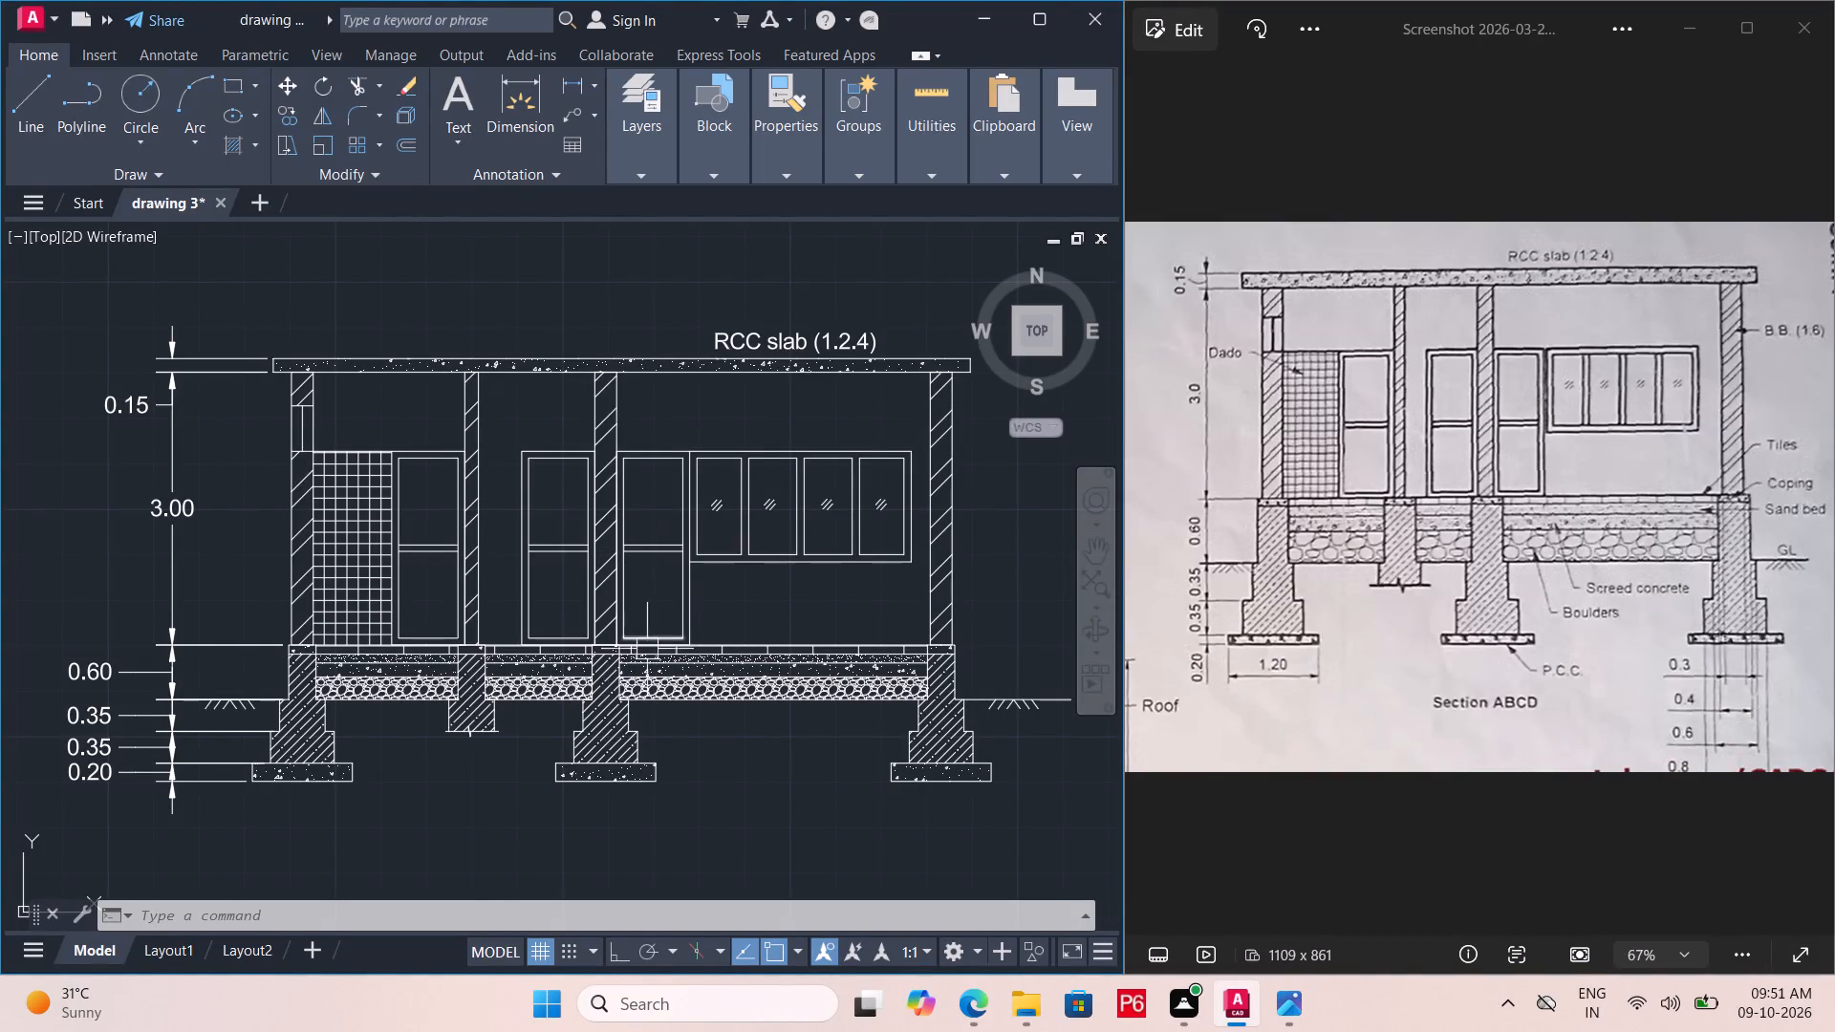
Add a multileader labelled "B.B (1.6)" on the hatched outer wall at the section's right end.
left_click(683, 755)
key("Escape")
key("Escape")
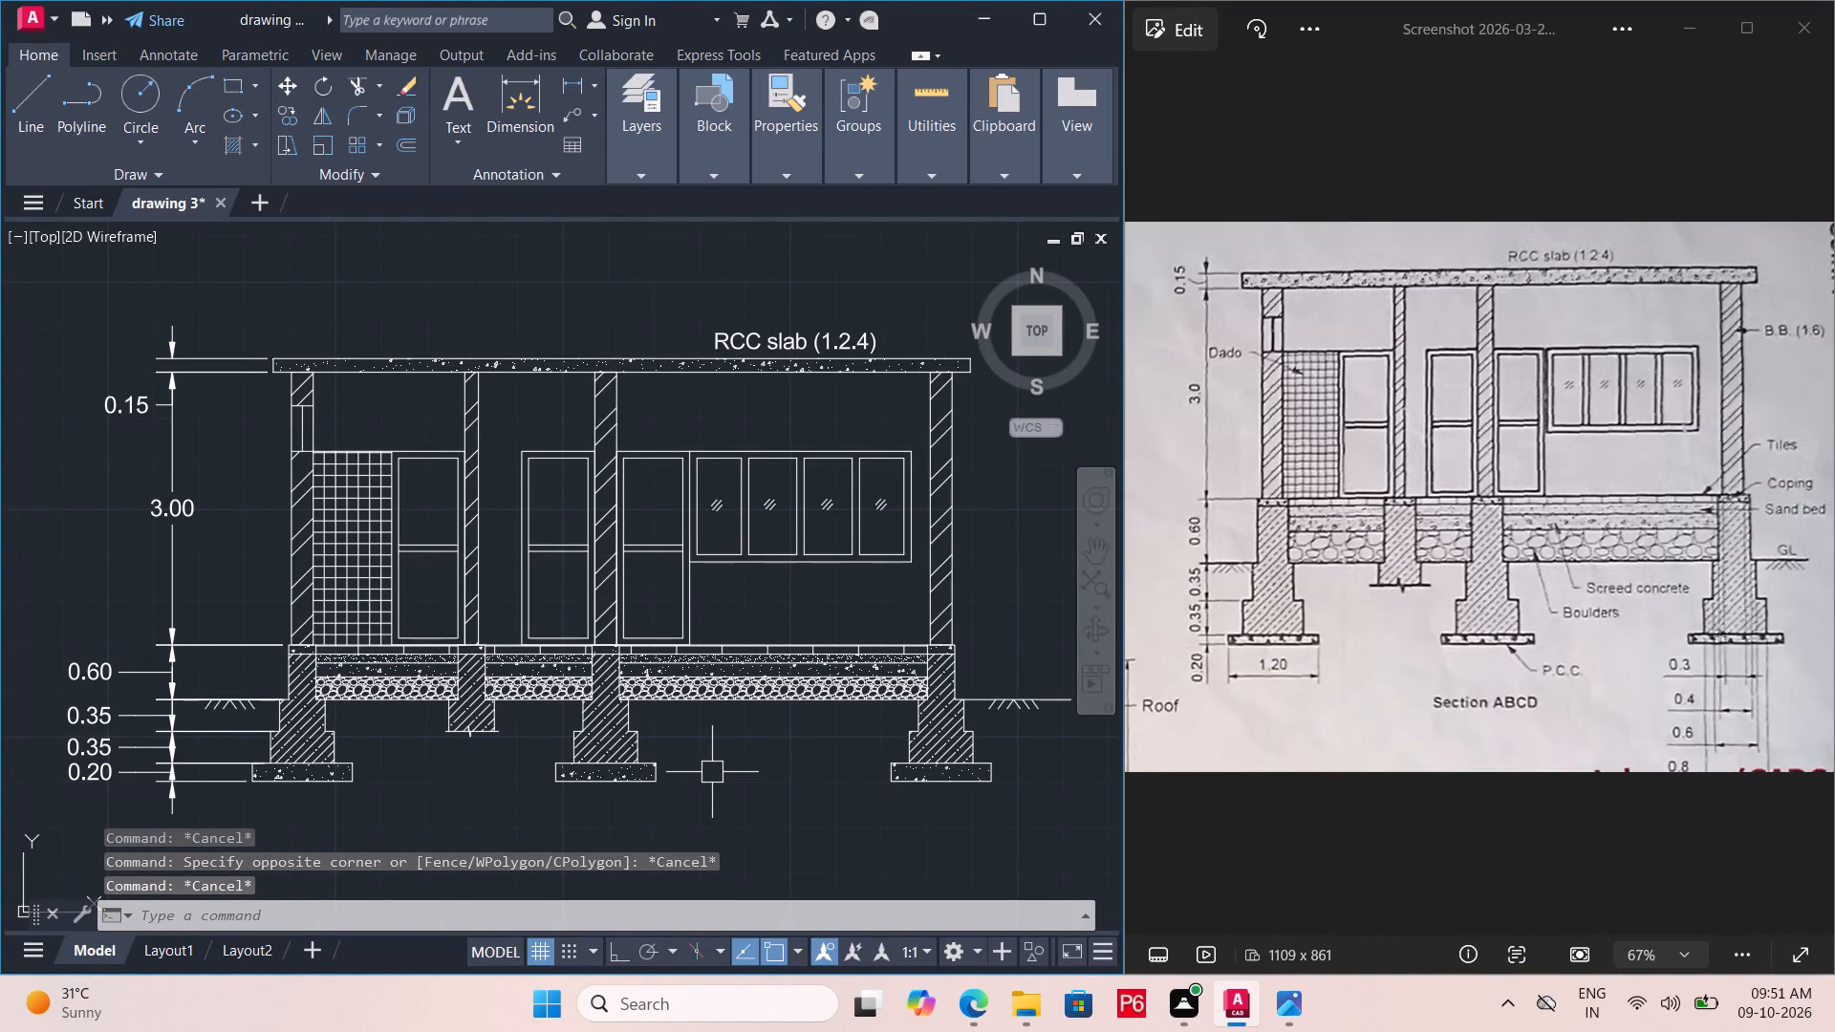
type("ml")
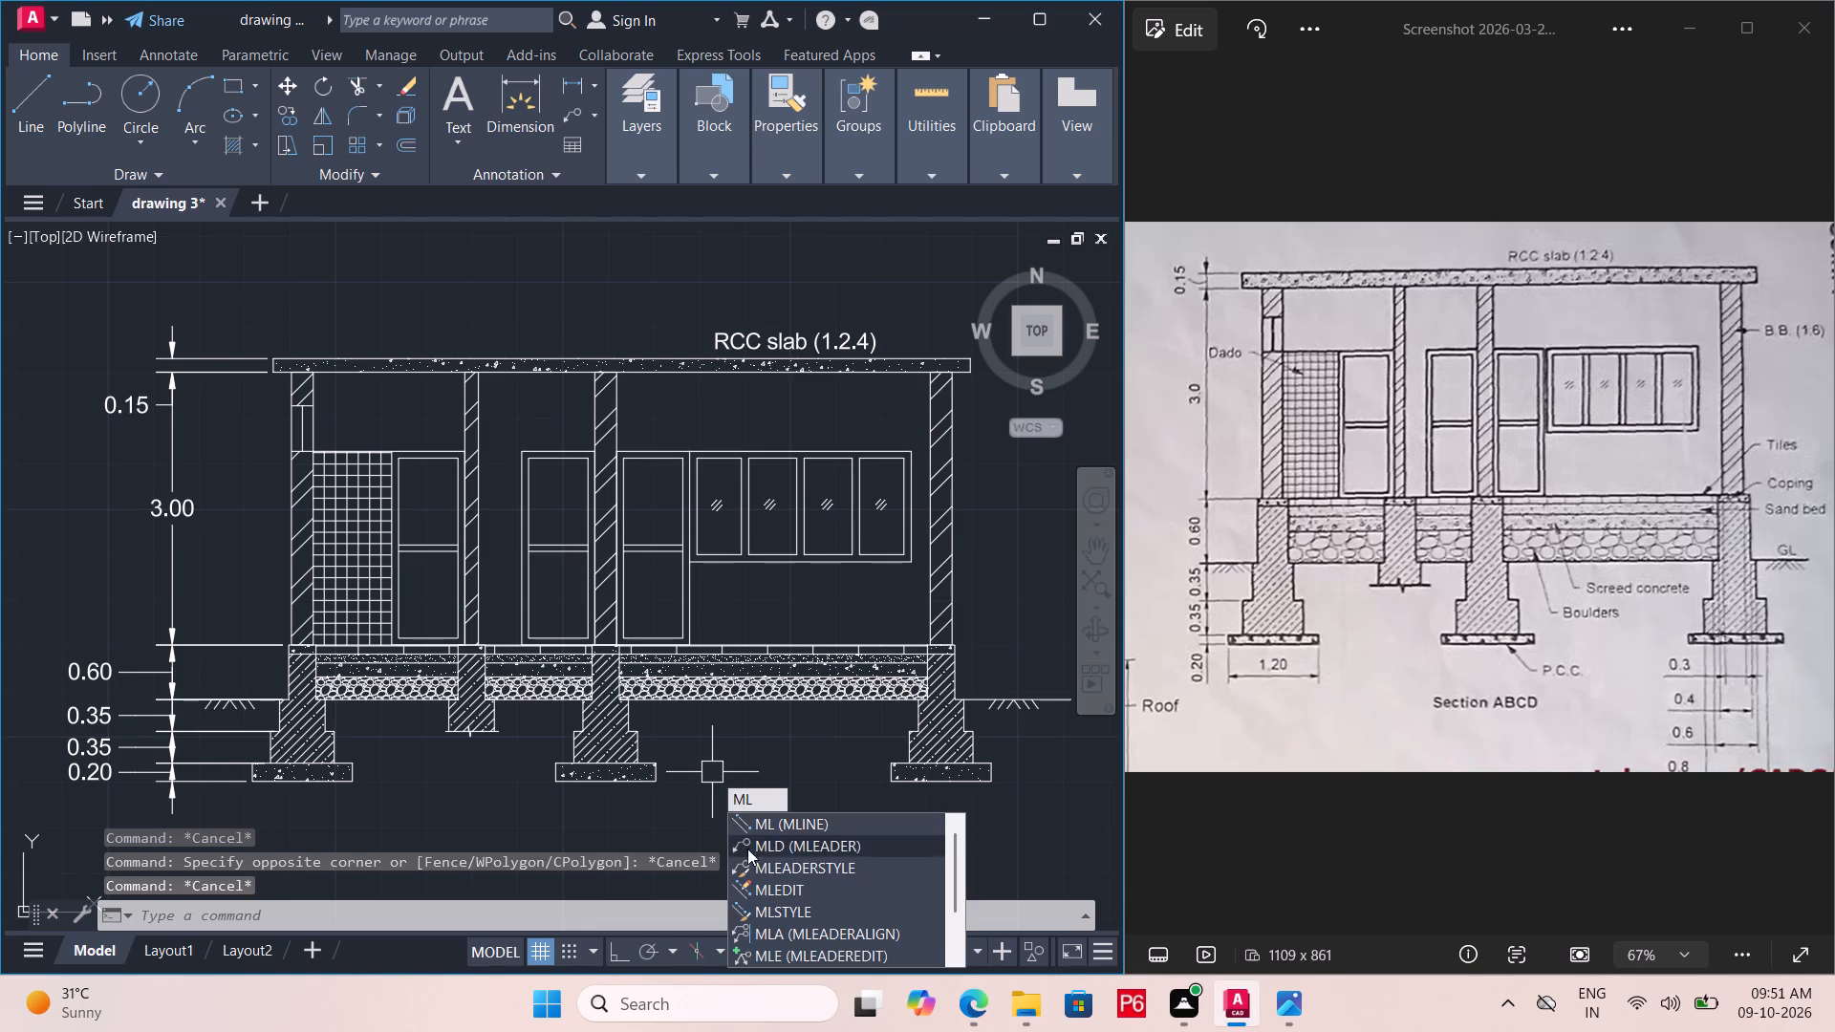
left_click(790, 847)
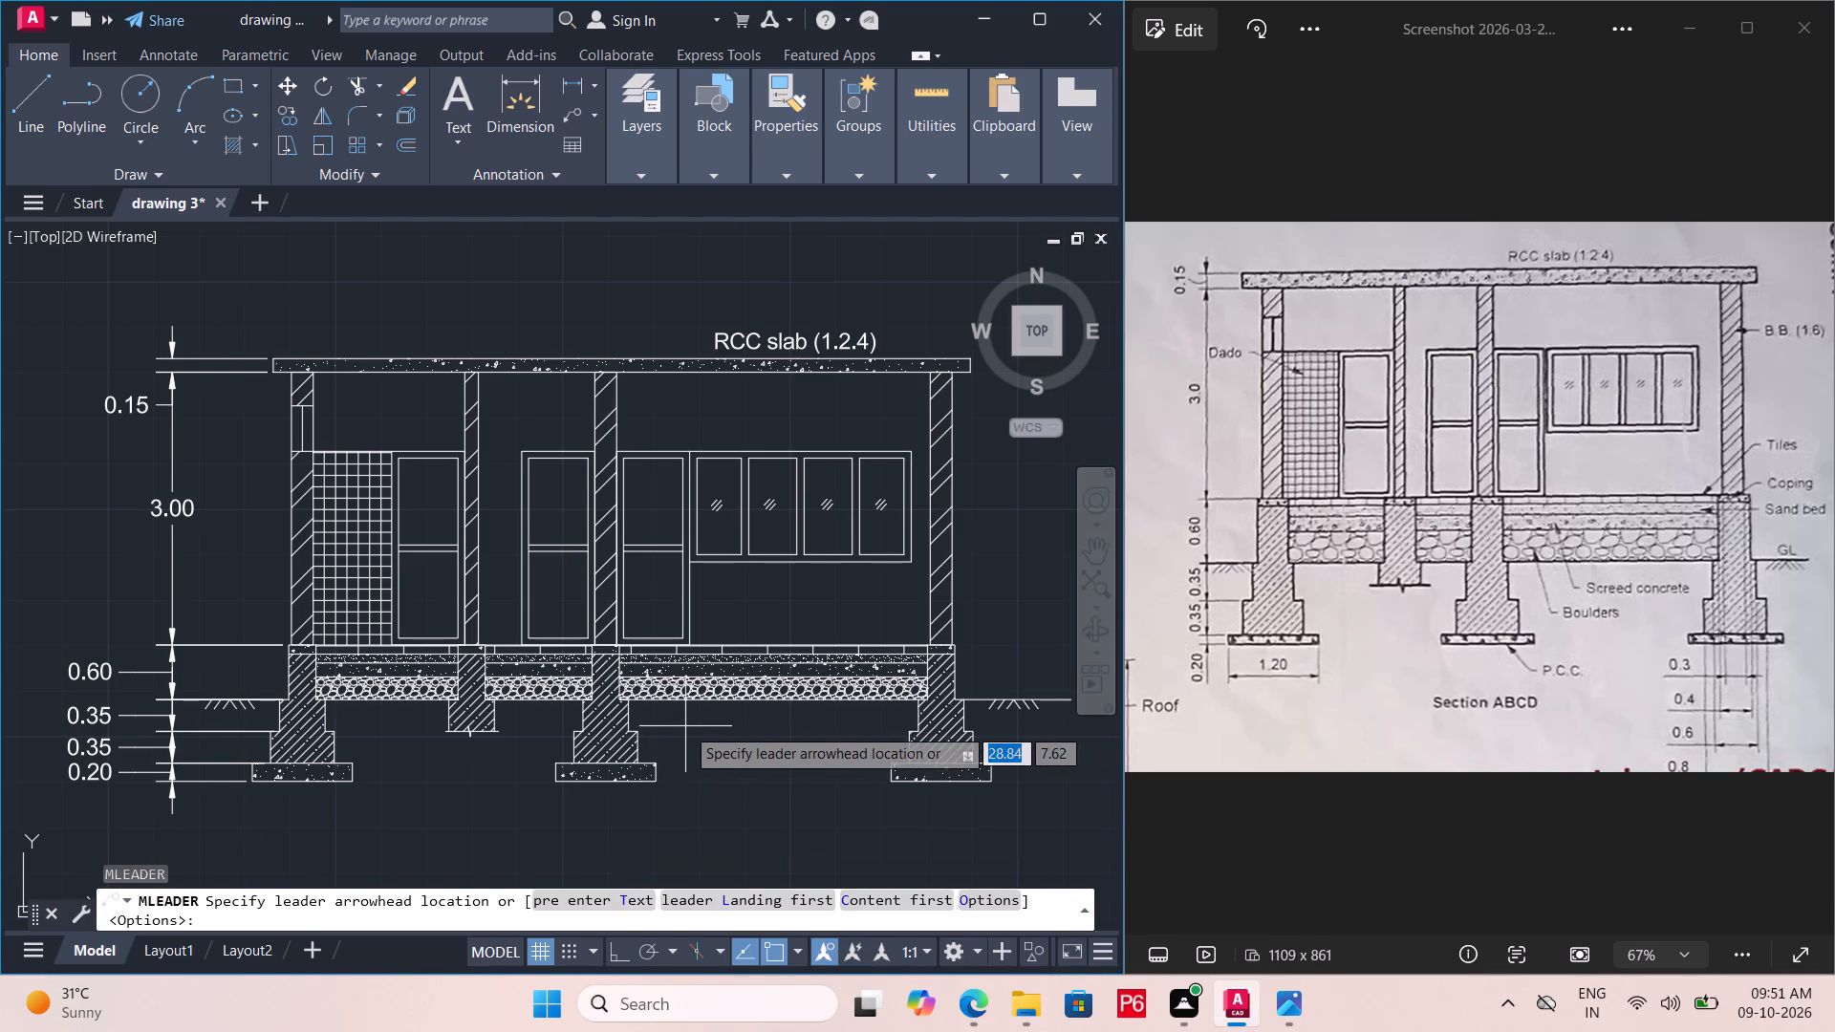
middle_click_drag(686, 726, 559, 731)
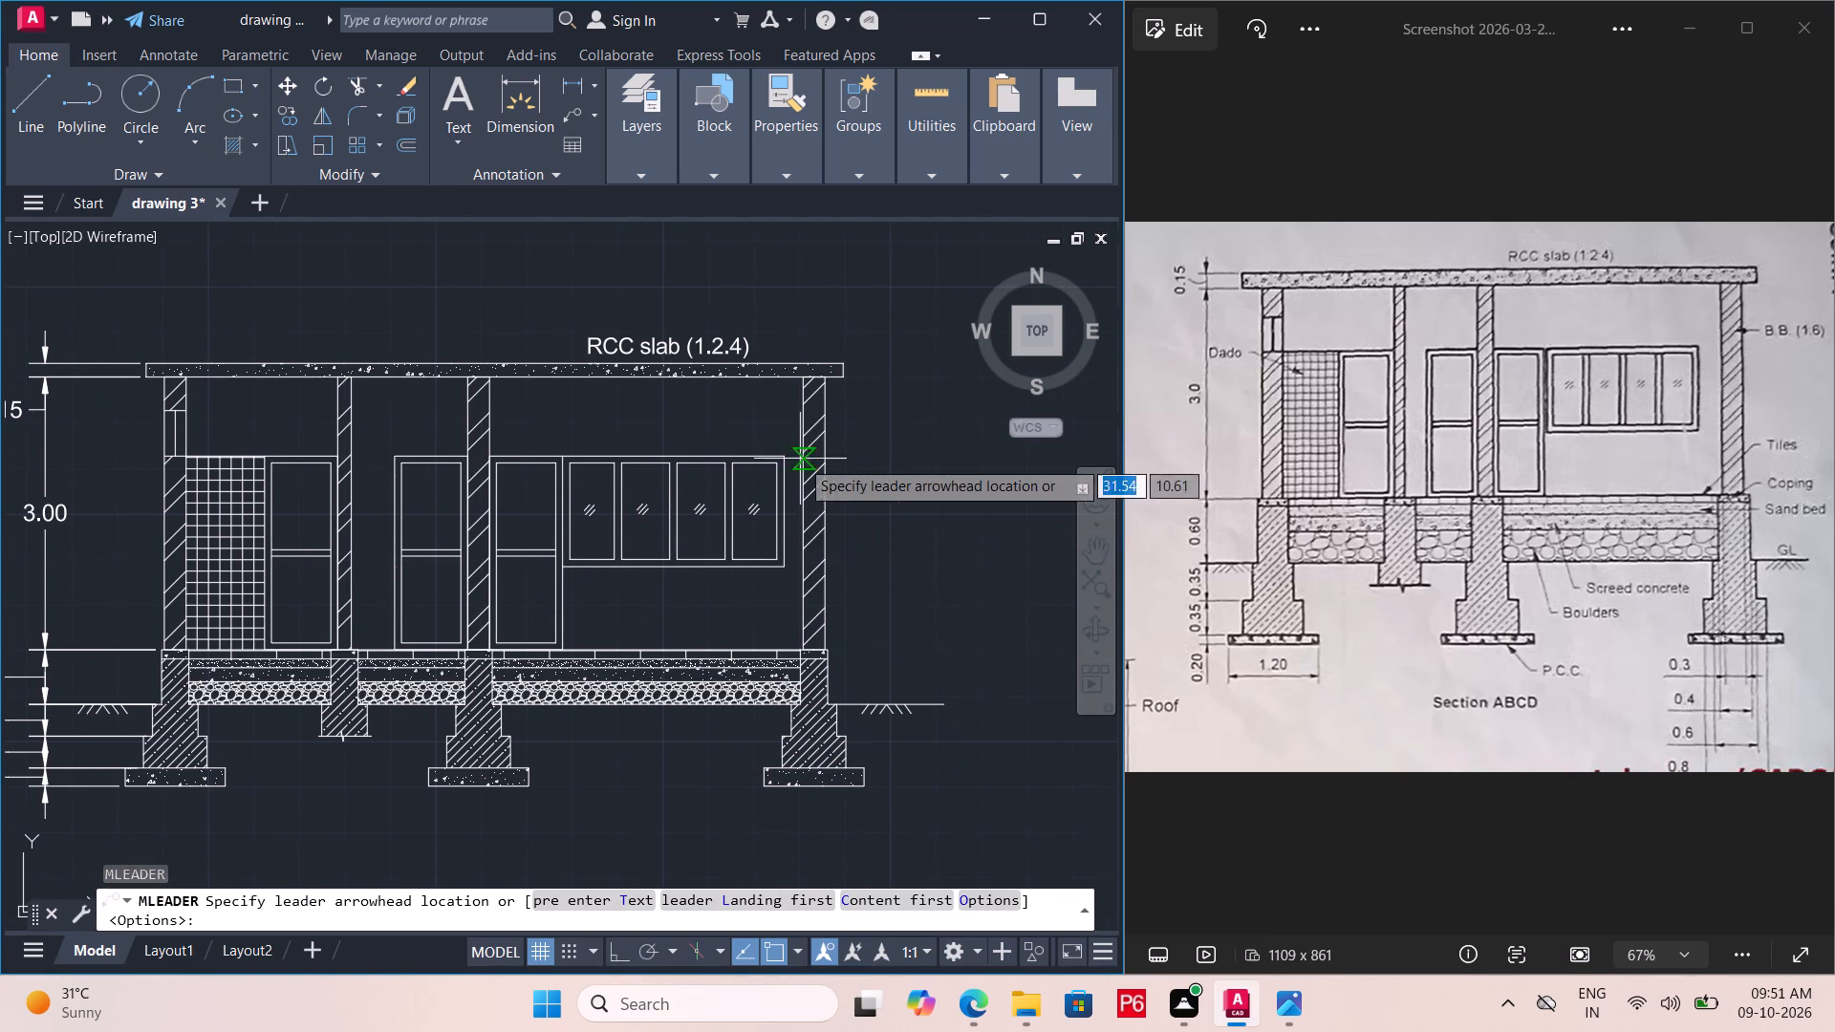
left_click(821, 425)
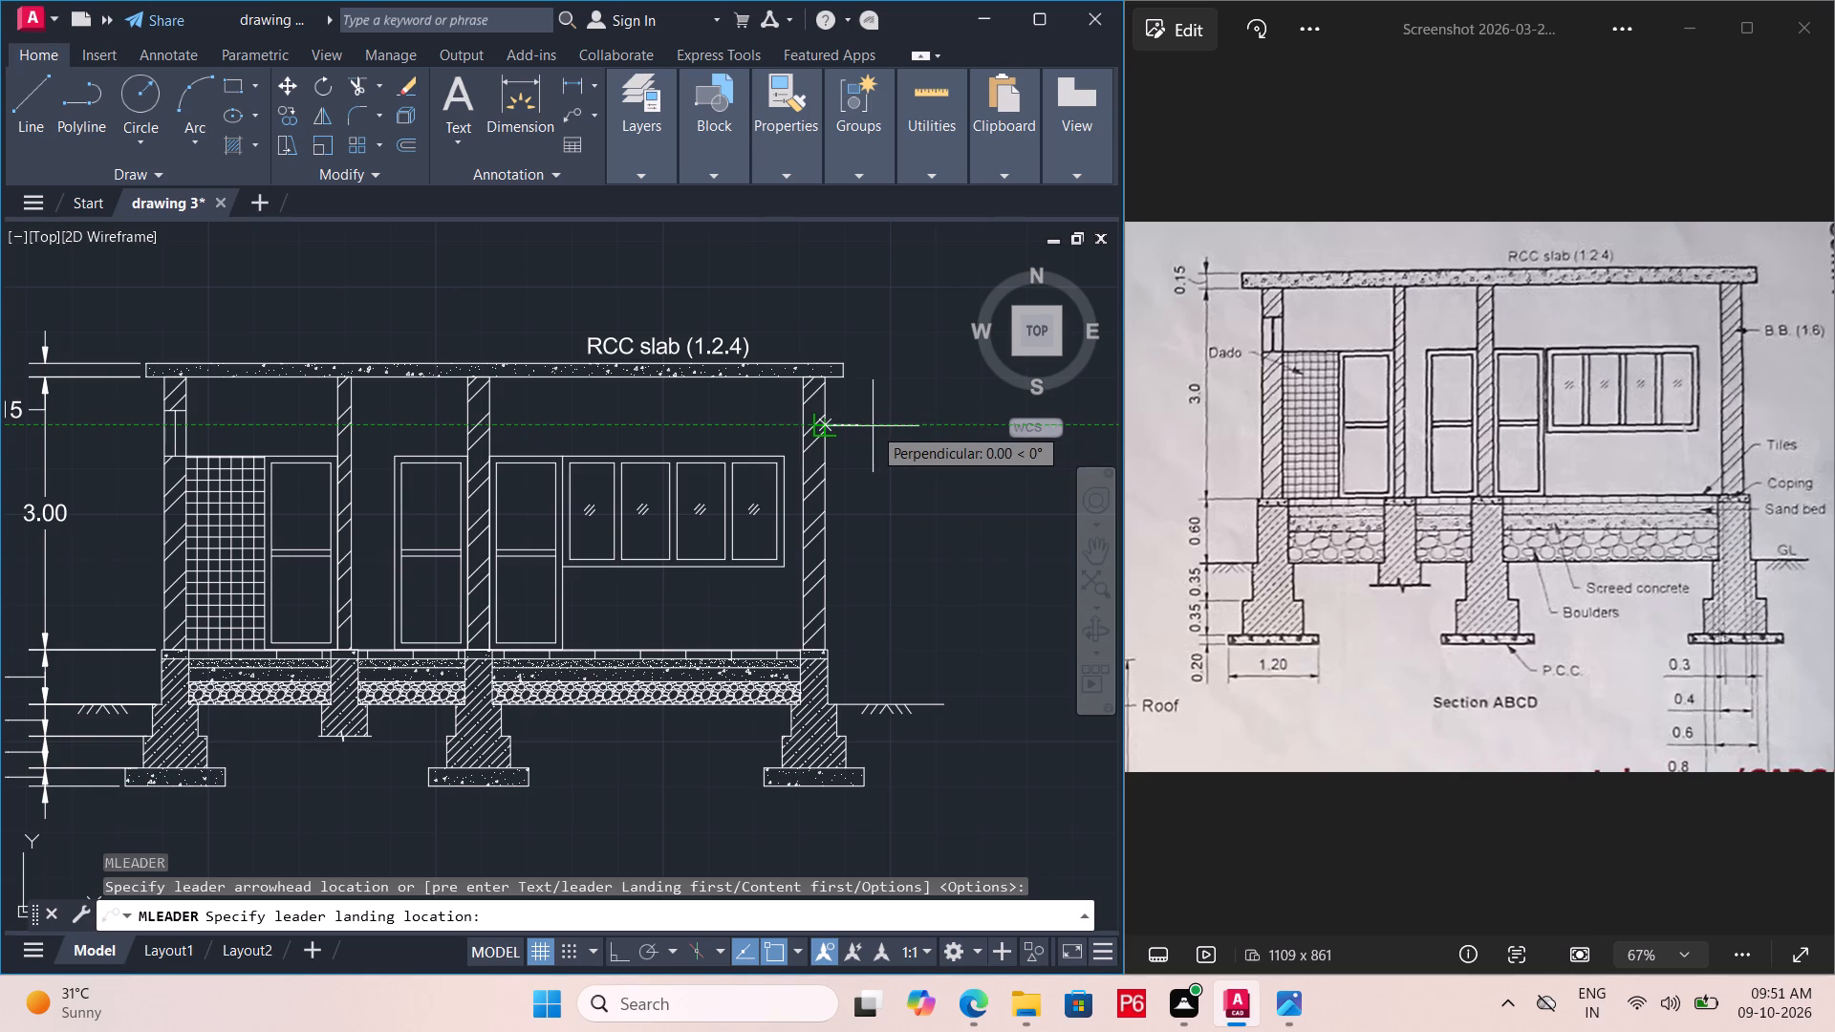
left_click(873, 426)
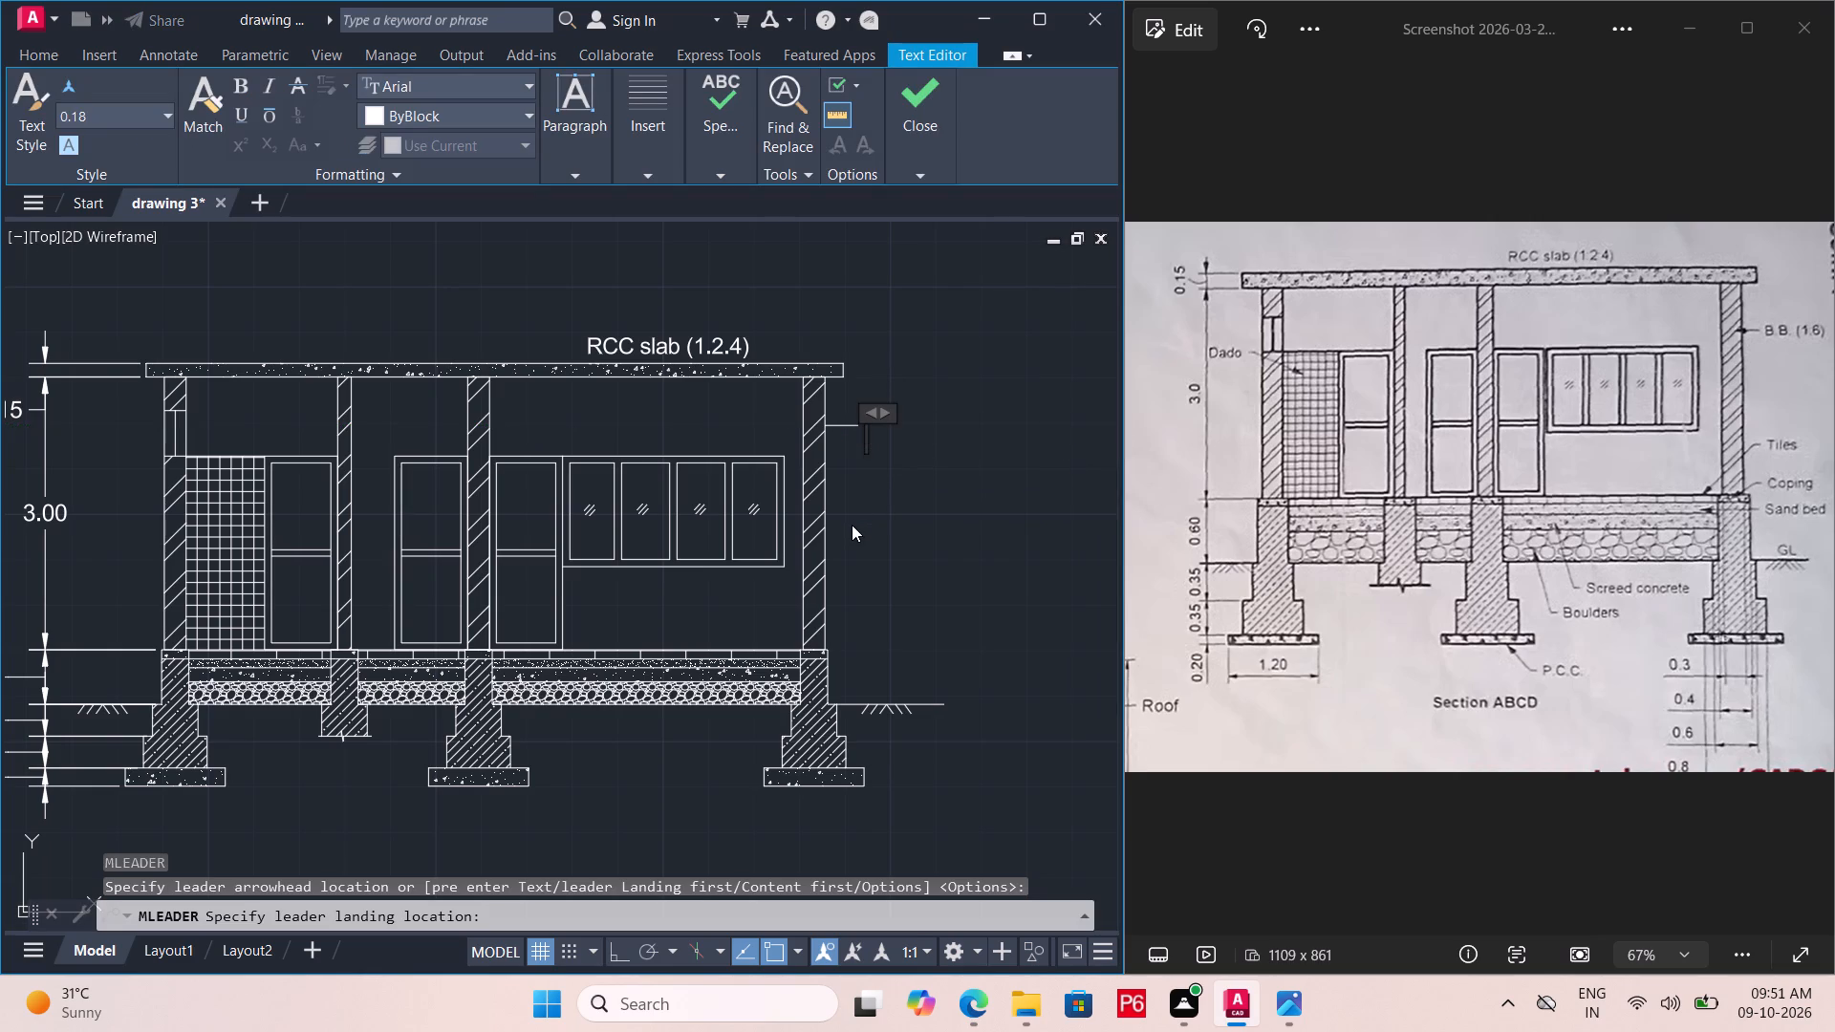
key("b")
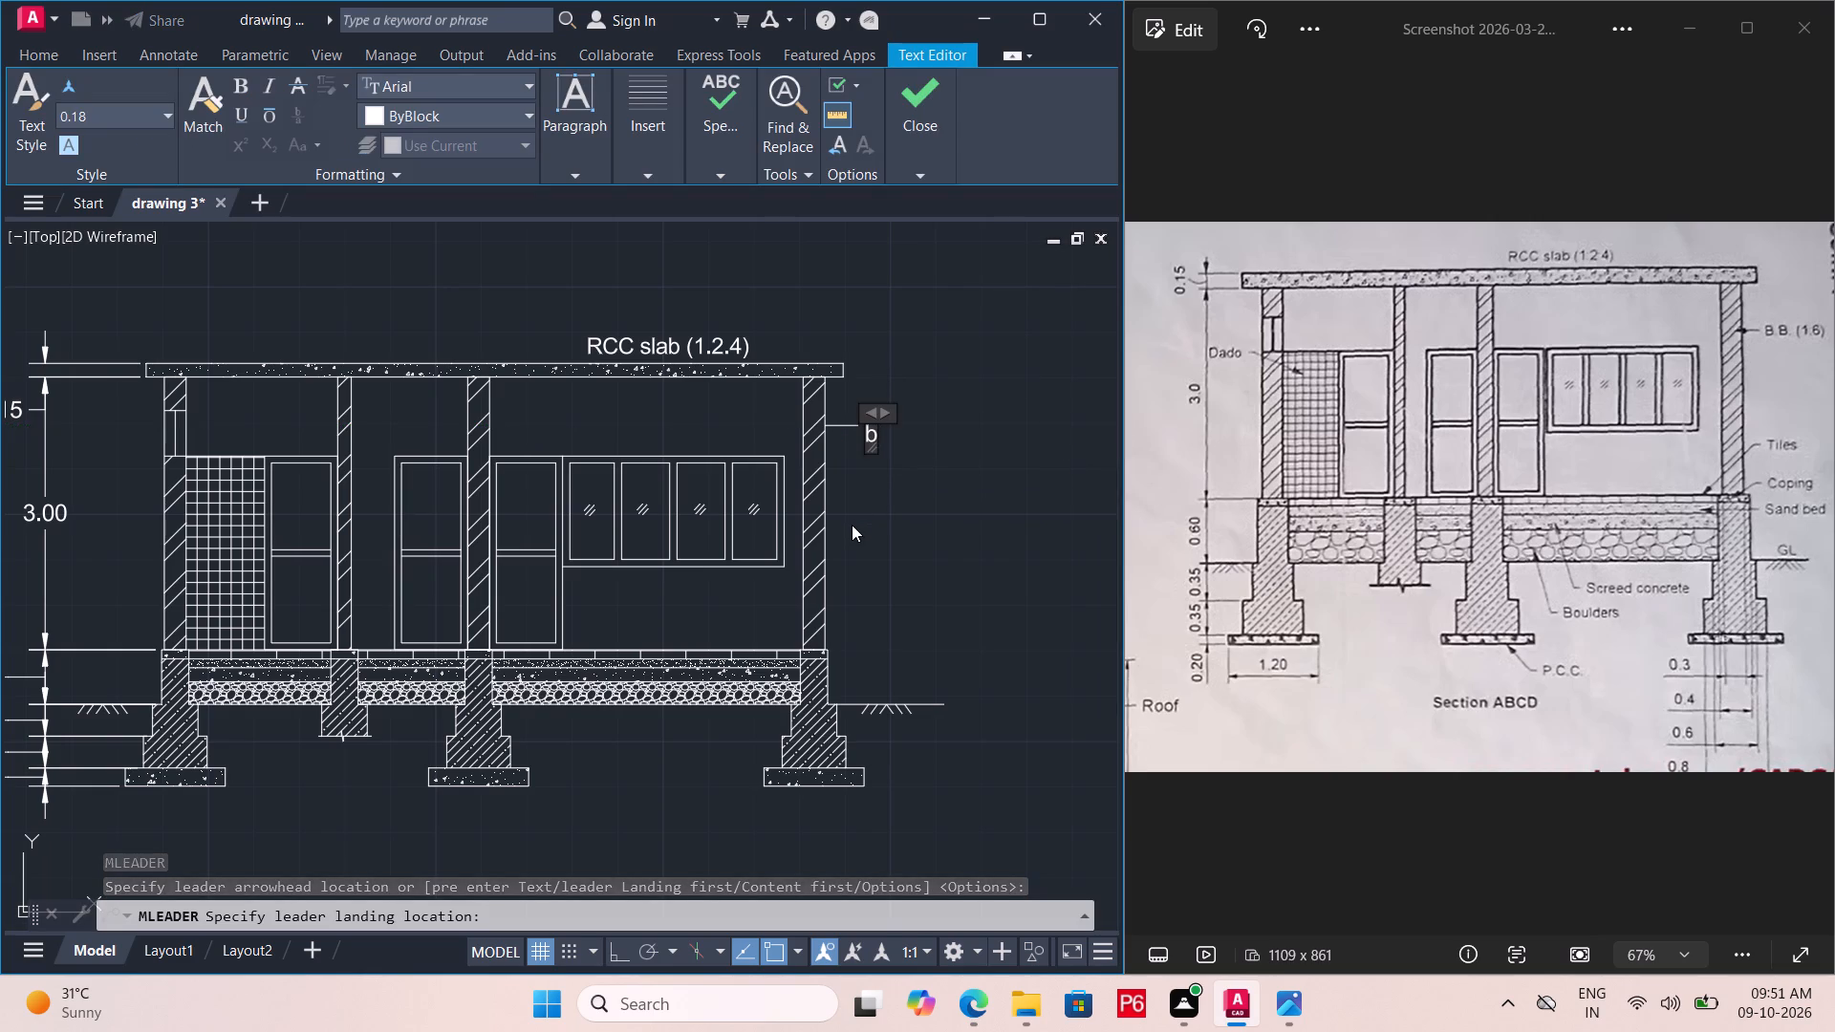
key("BackSpace")
key("b")
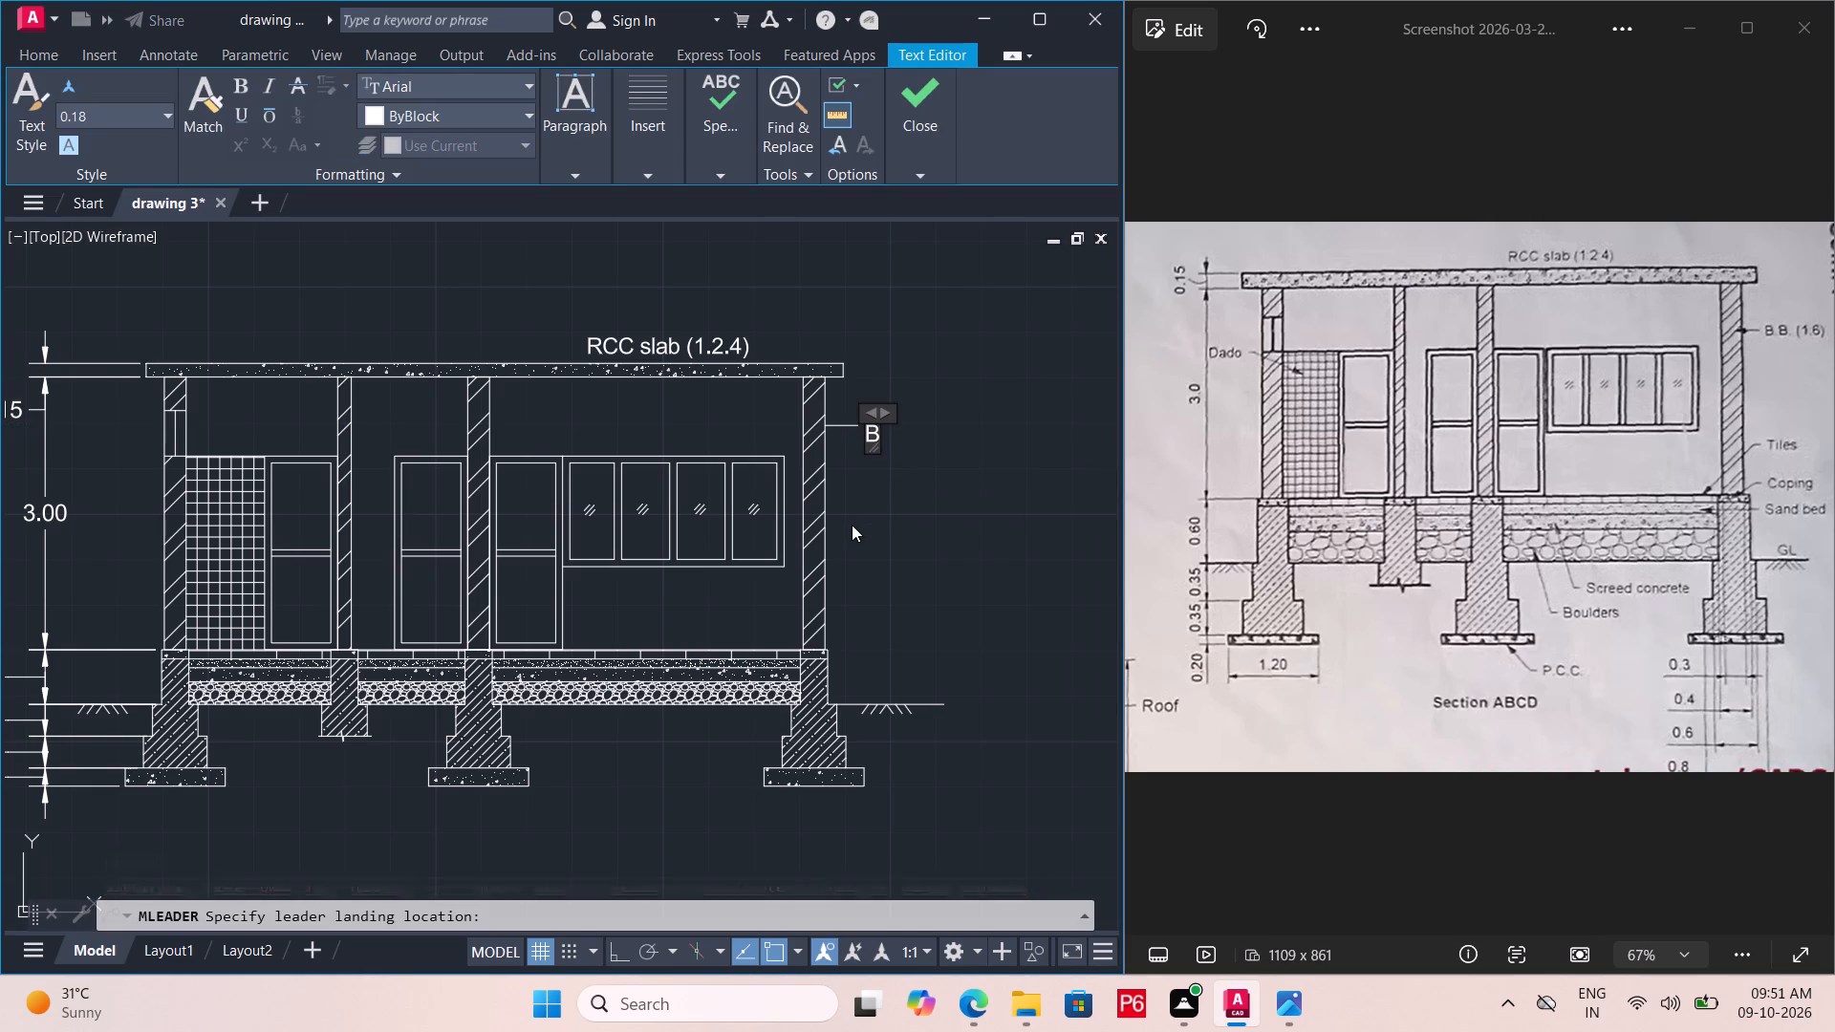
type(".B")
key("space")
key("shift+parenleft")
type("1.")
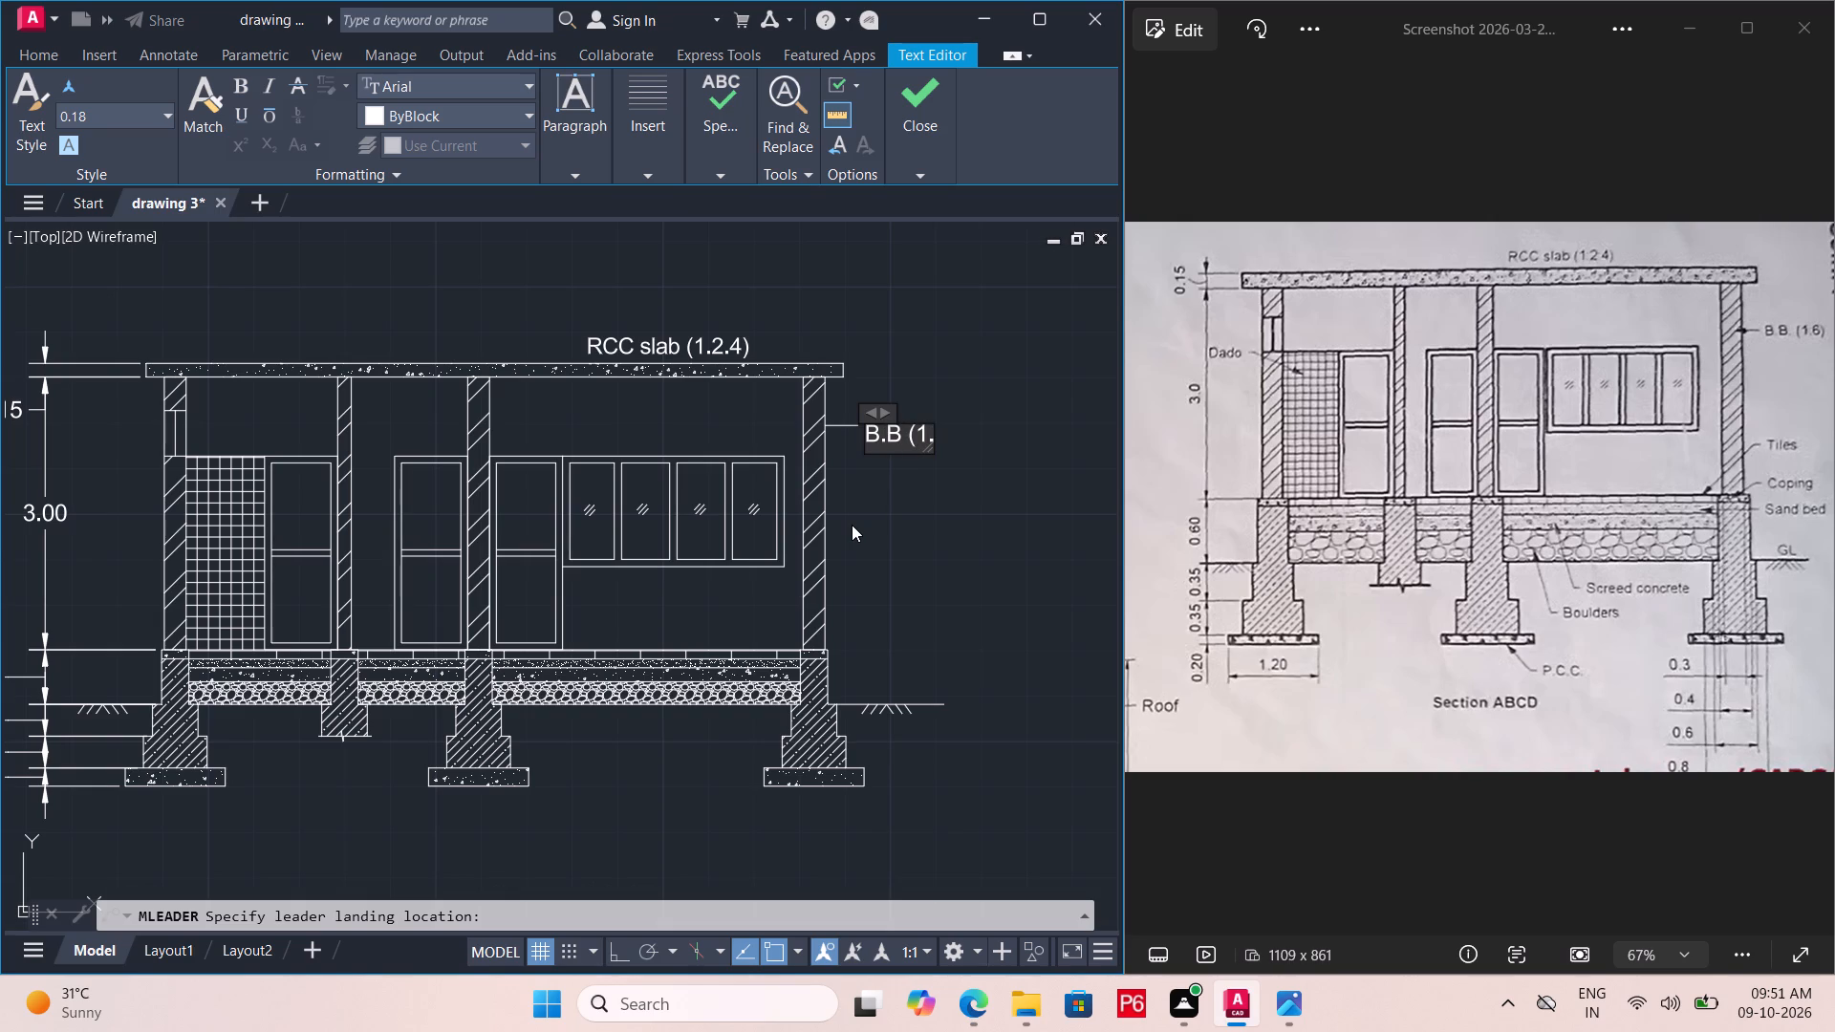
key("6")
key("shift+quotedbl")
key("BackSpace")
key("shift+parenright")
left_click(987, 527)
Add a multileader labelled "DADO" from the grid-patterned wall tiling out past the section's left end wall.
scroll(886, 515, "down", 1)
middle_click_drag(841, 467, 822, 444)
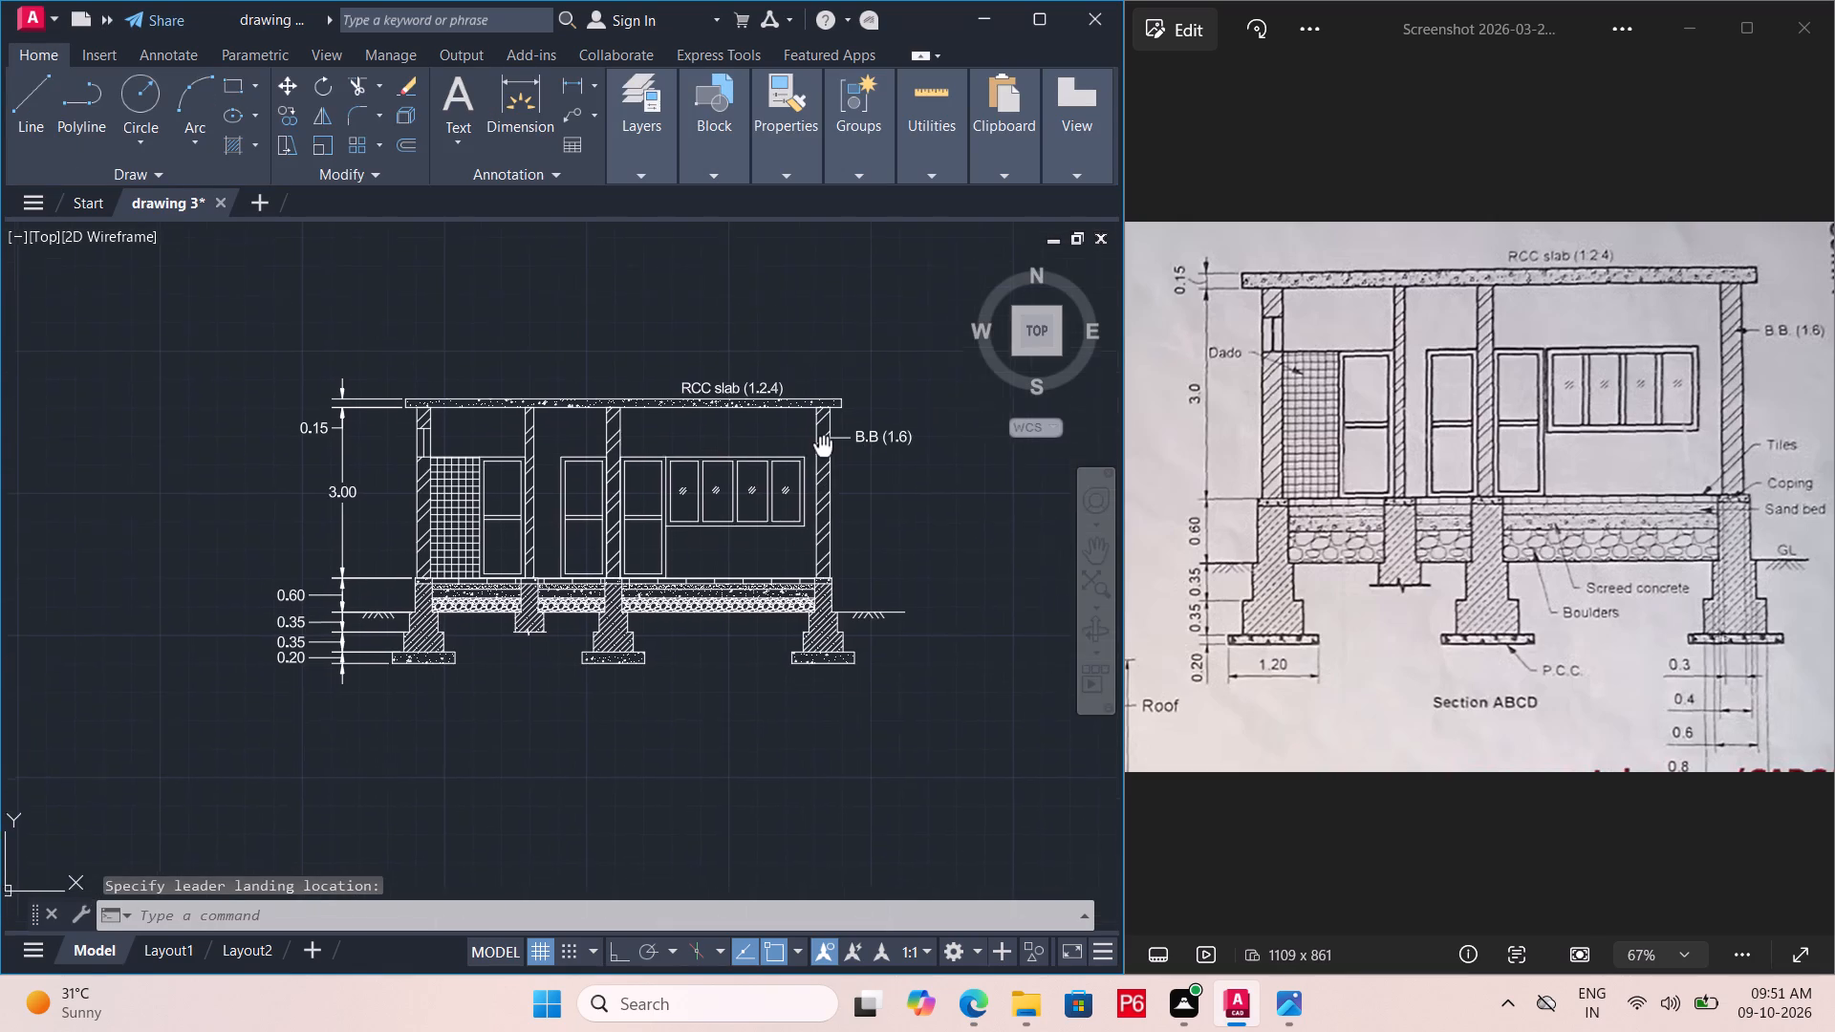
middle_click_drag(822, 444, 774, 442)
middle_click_drag(744, 535, 715, 570)
middle_click_drag(355, 518, 508, 531)
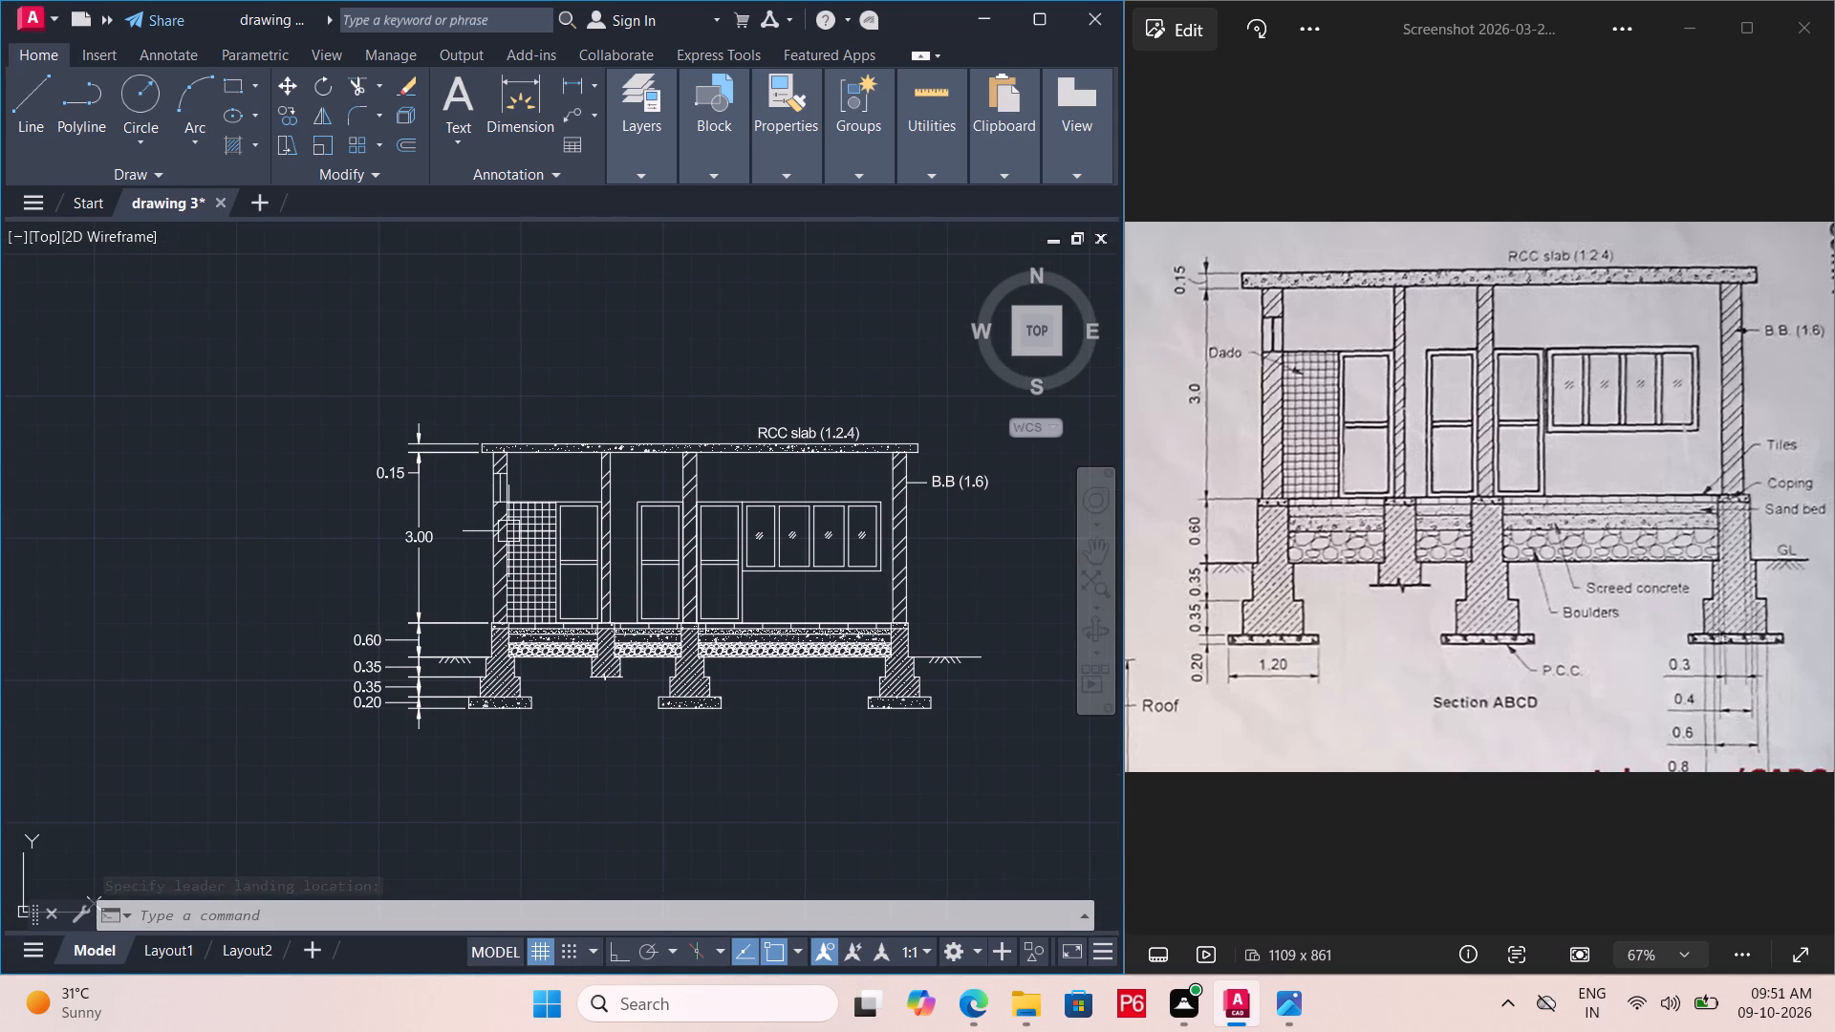
type("ML")
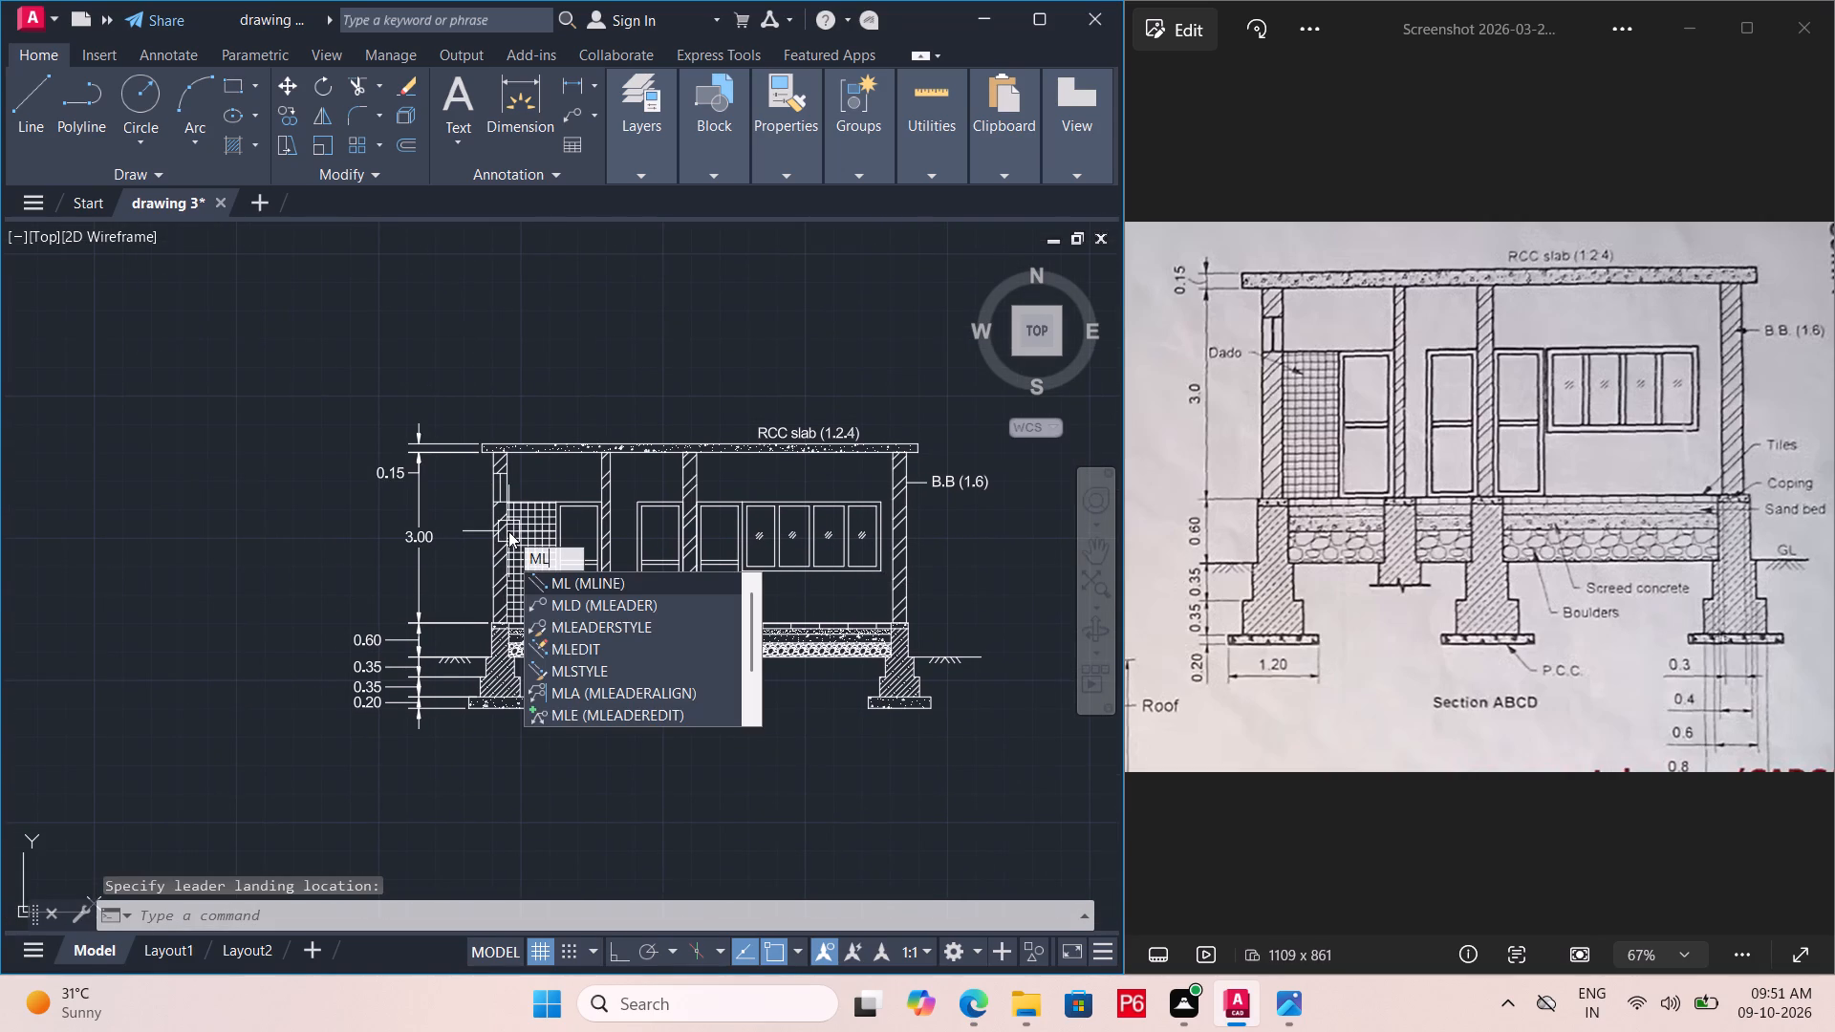
type("D")
key("space")
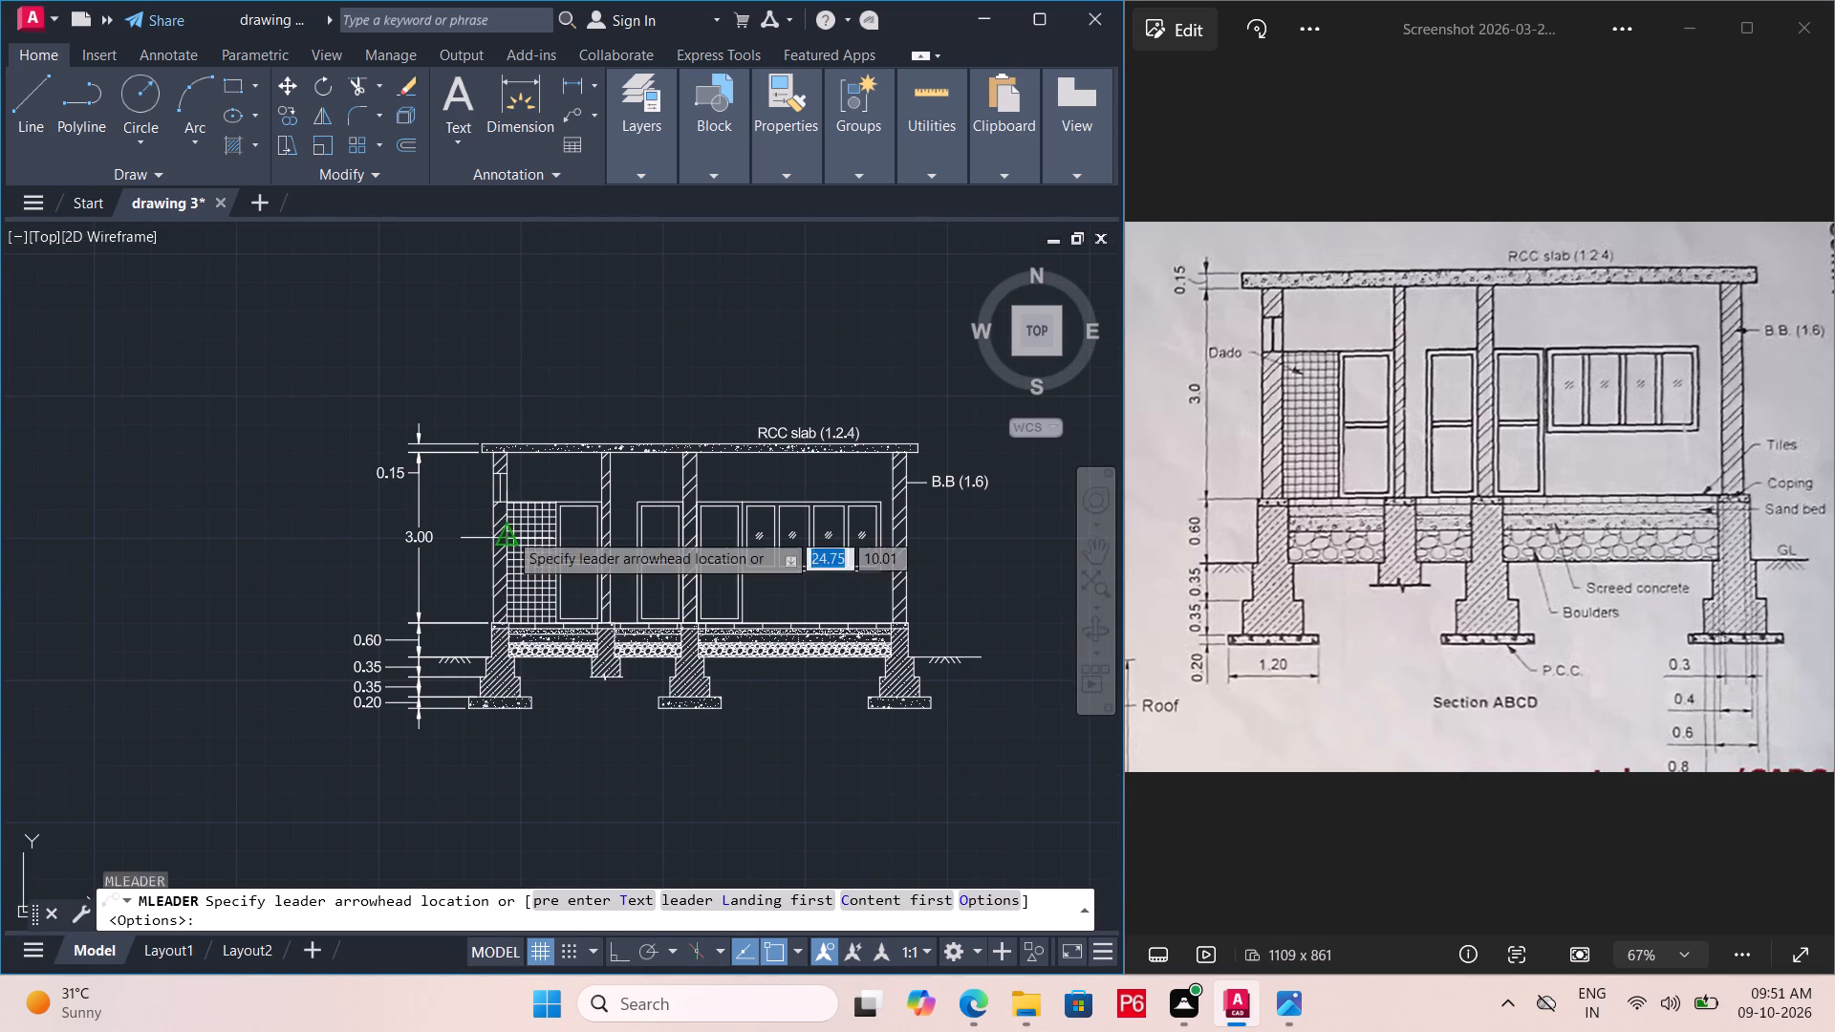
scroll(486, 480, "up", 1)
middle_click_drag(453, 489, 599, 520)
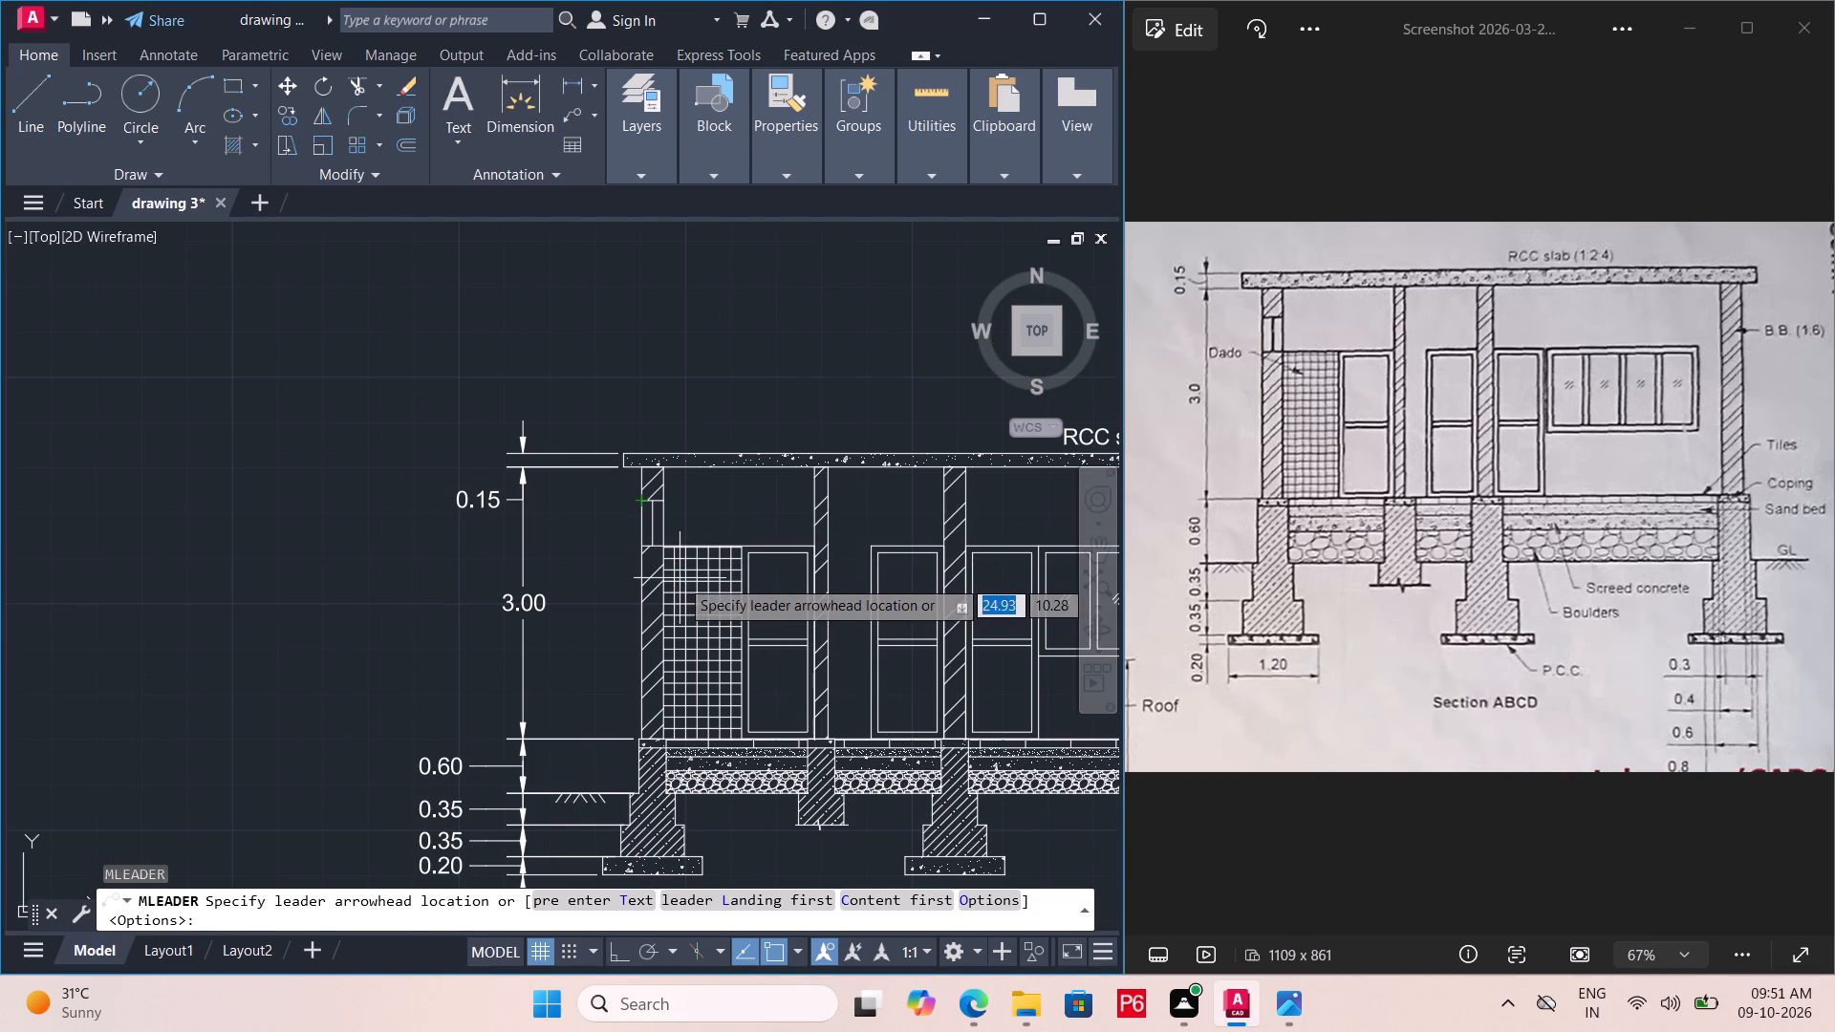
left_click(680, 578)
left_click(585, 542)
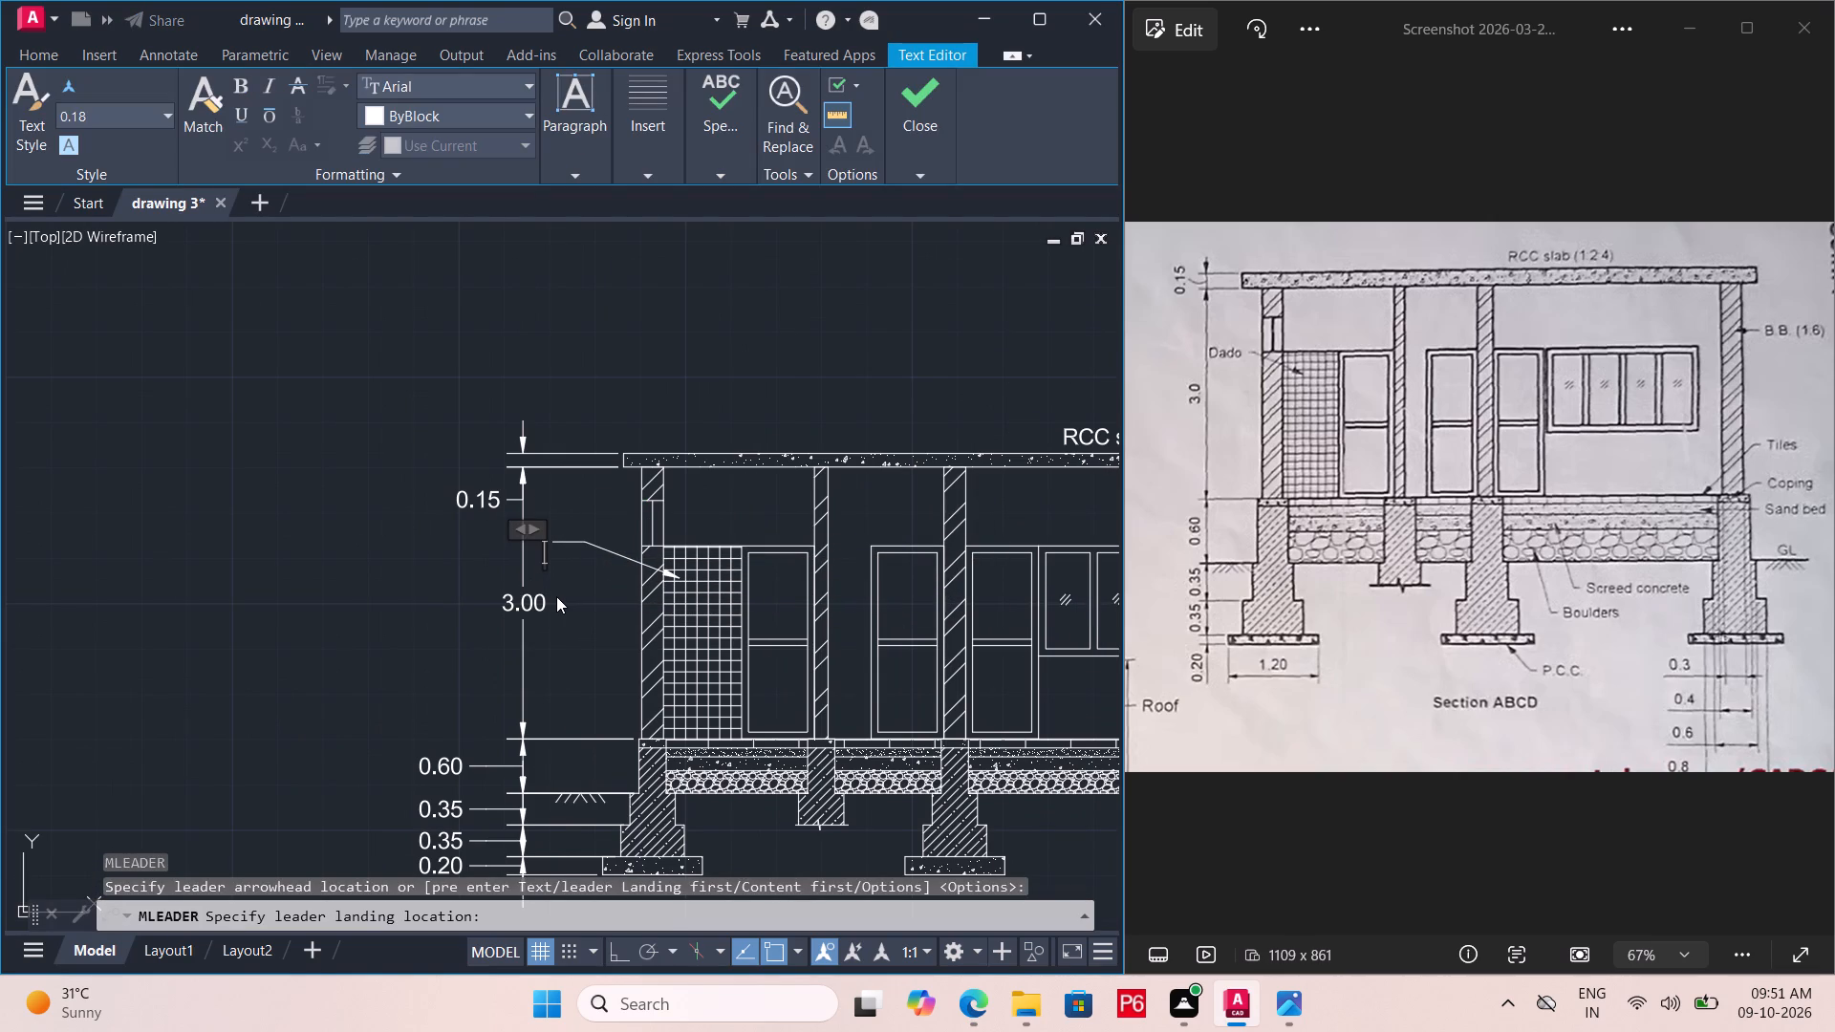
type("DO")
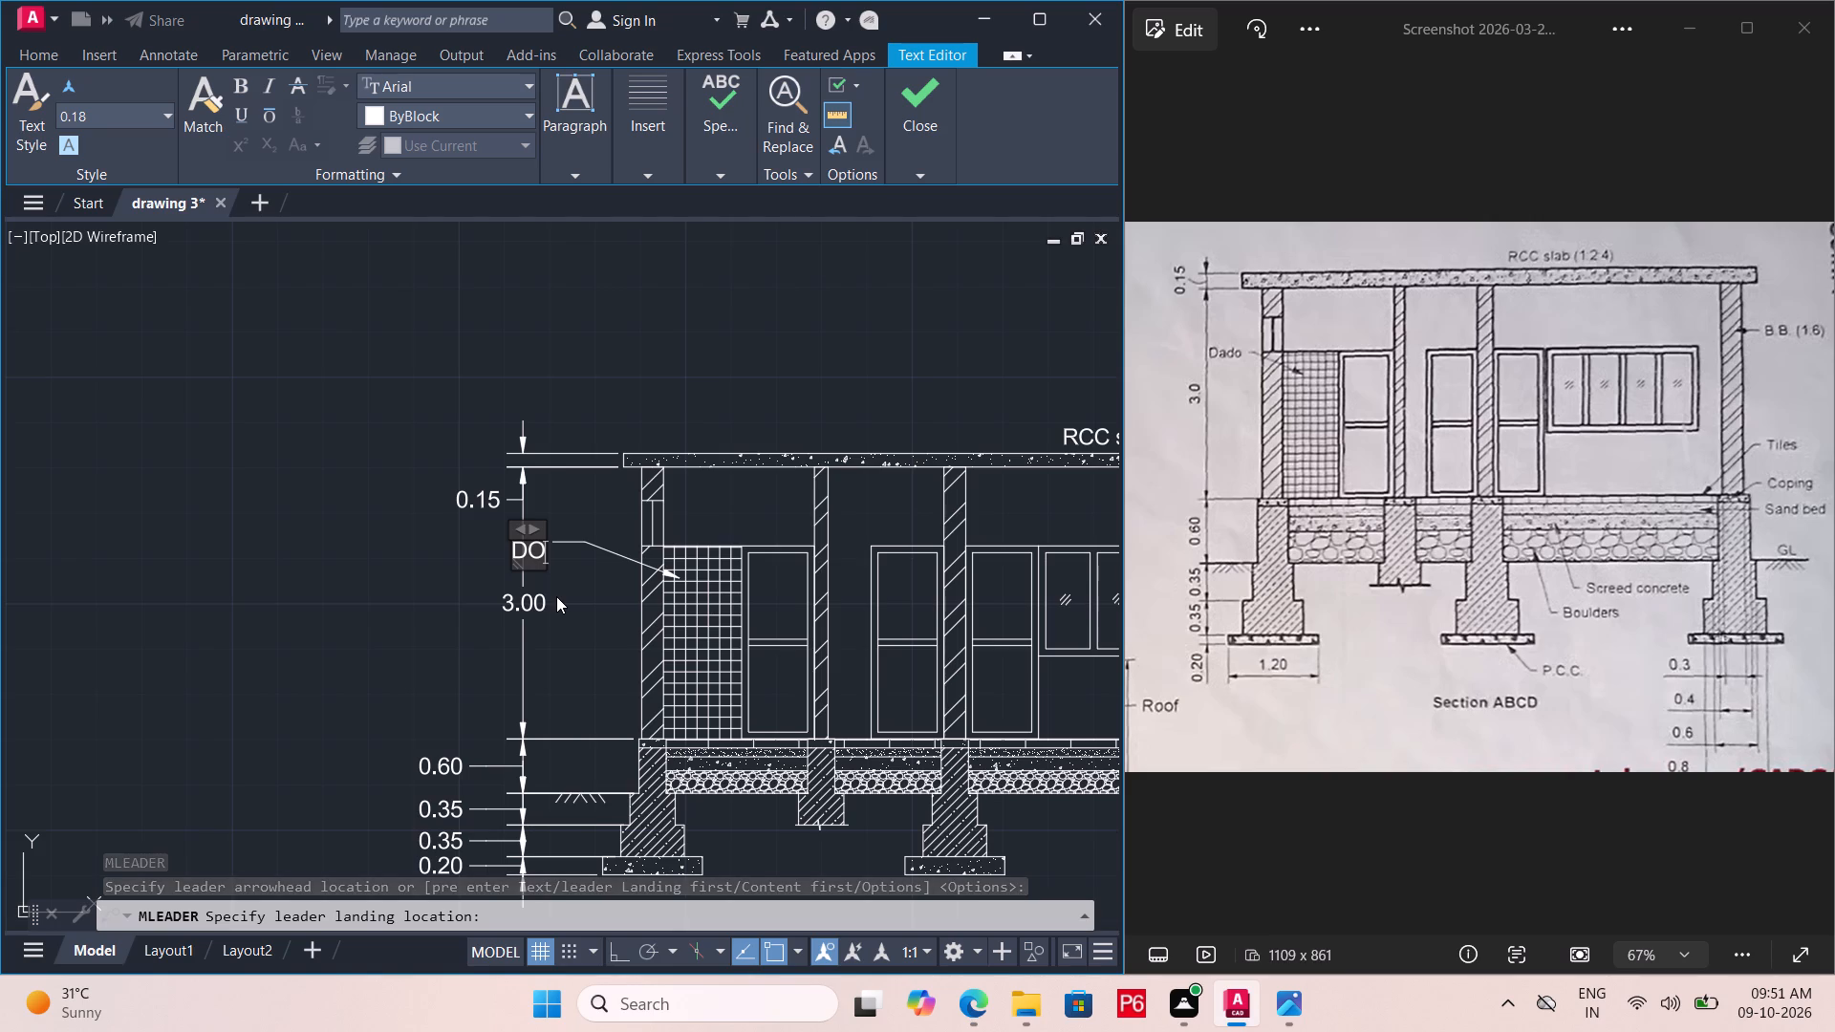
type("DO")
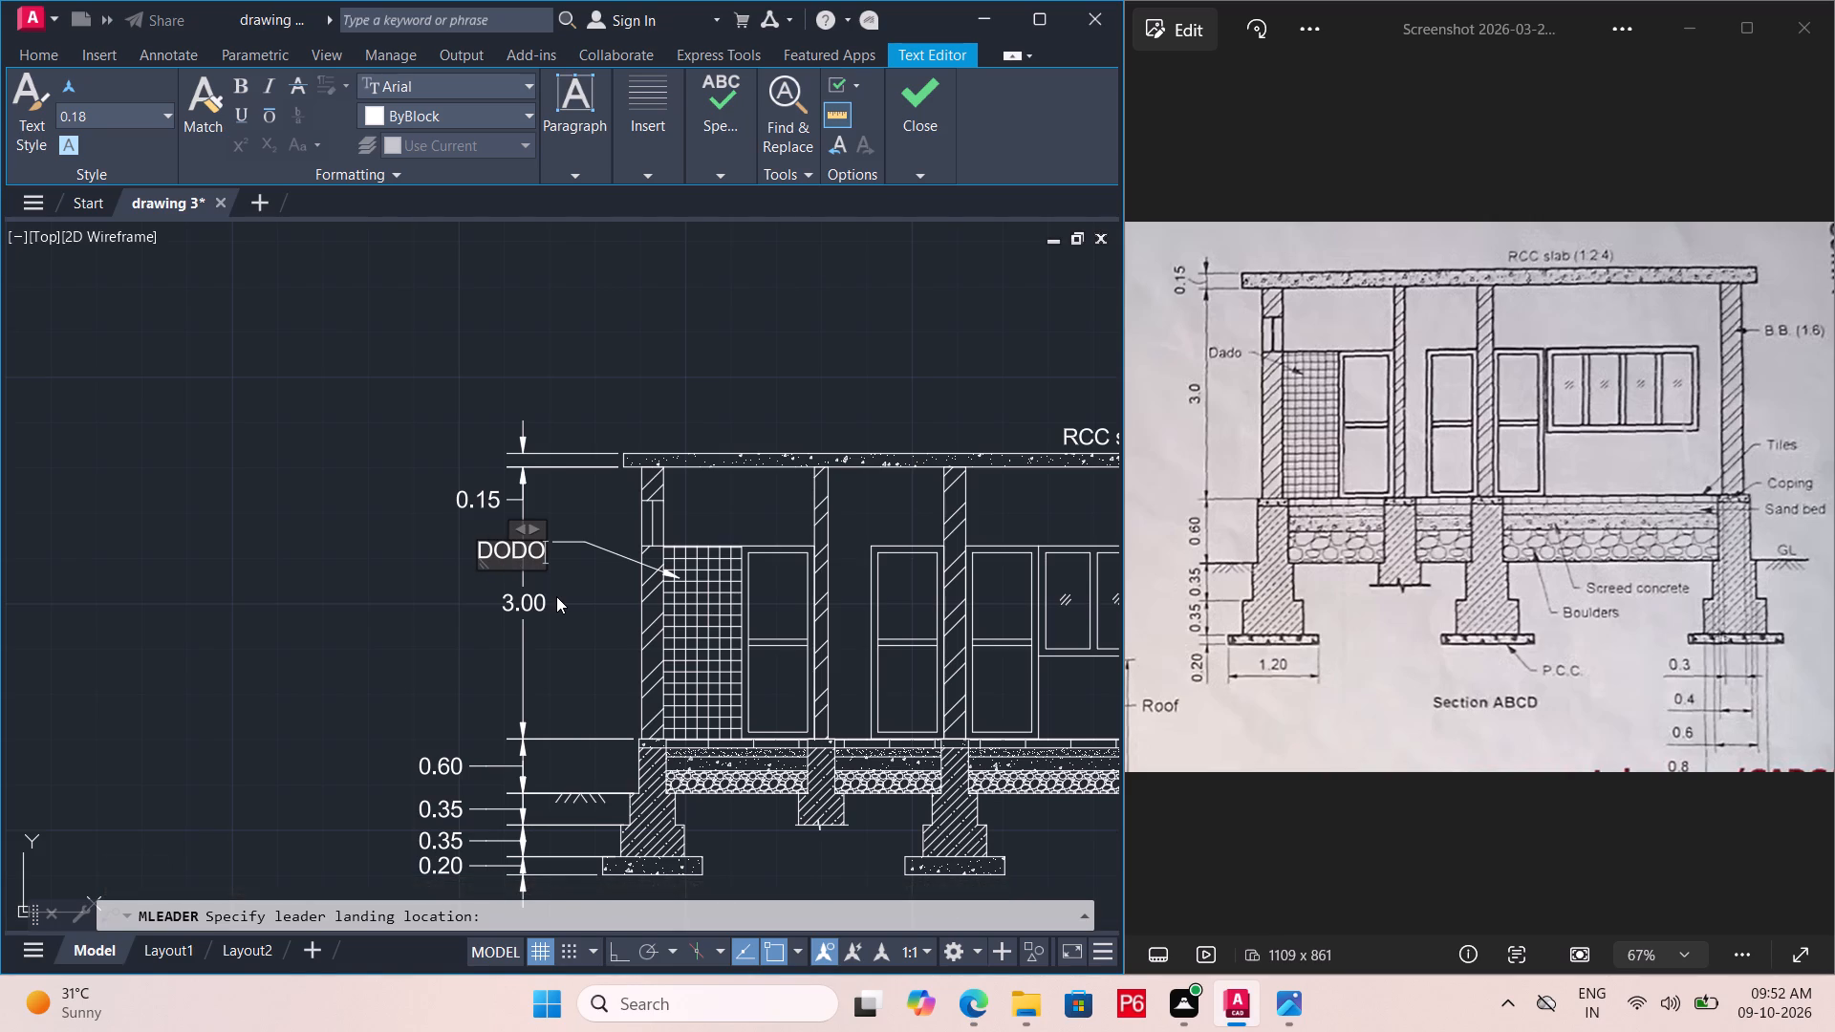
key("BackSpace")
key("BackSpace")
key("a")
key("BackSpace")
key("BackSpace")
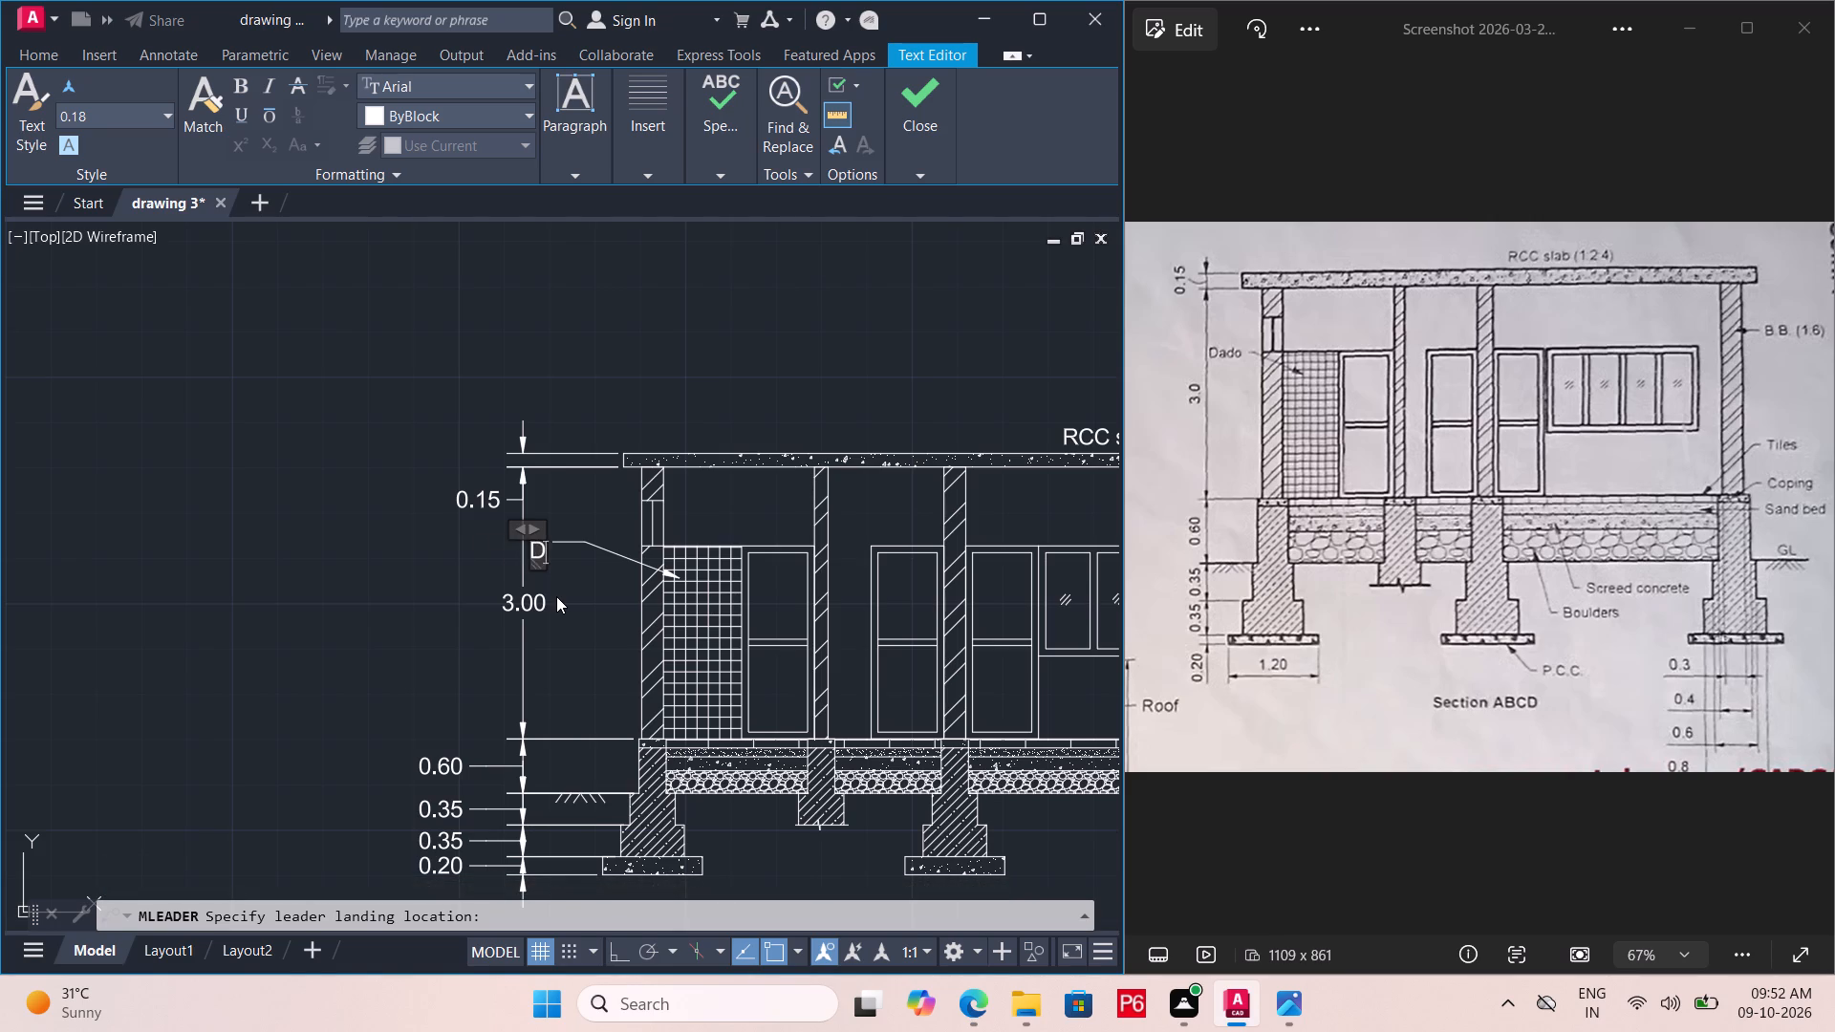
type("ADO")
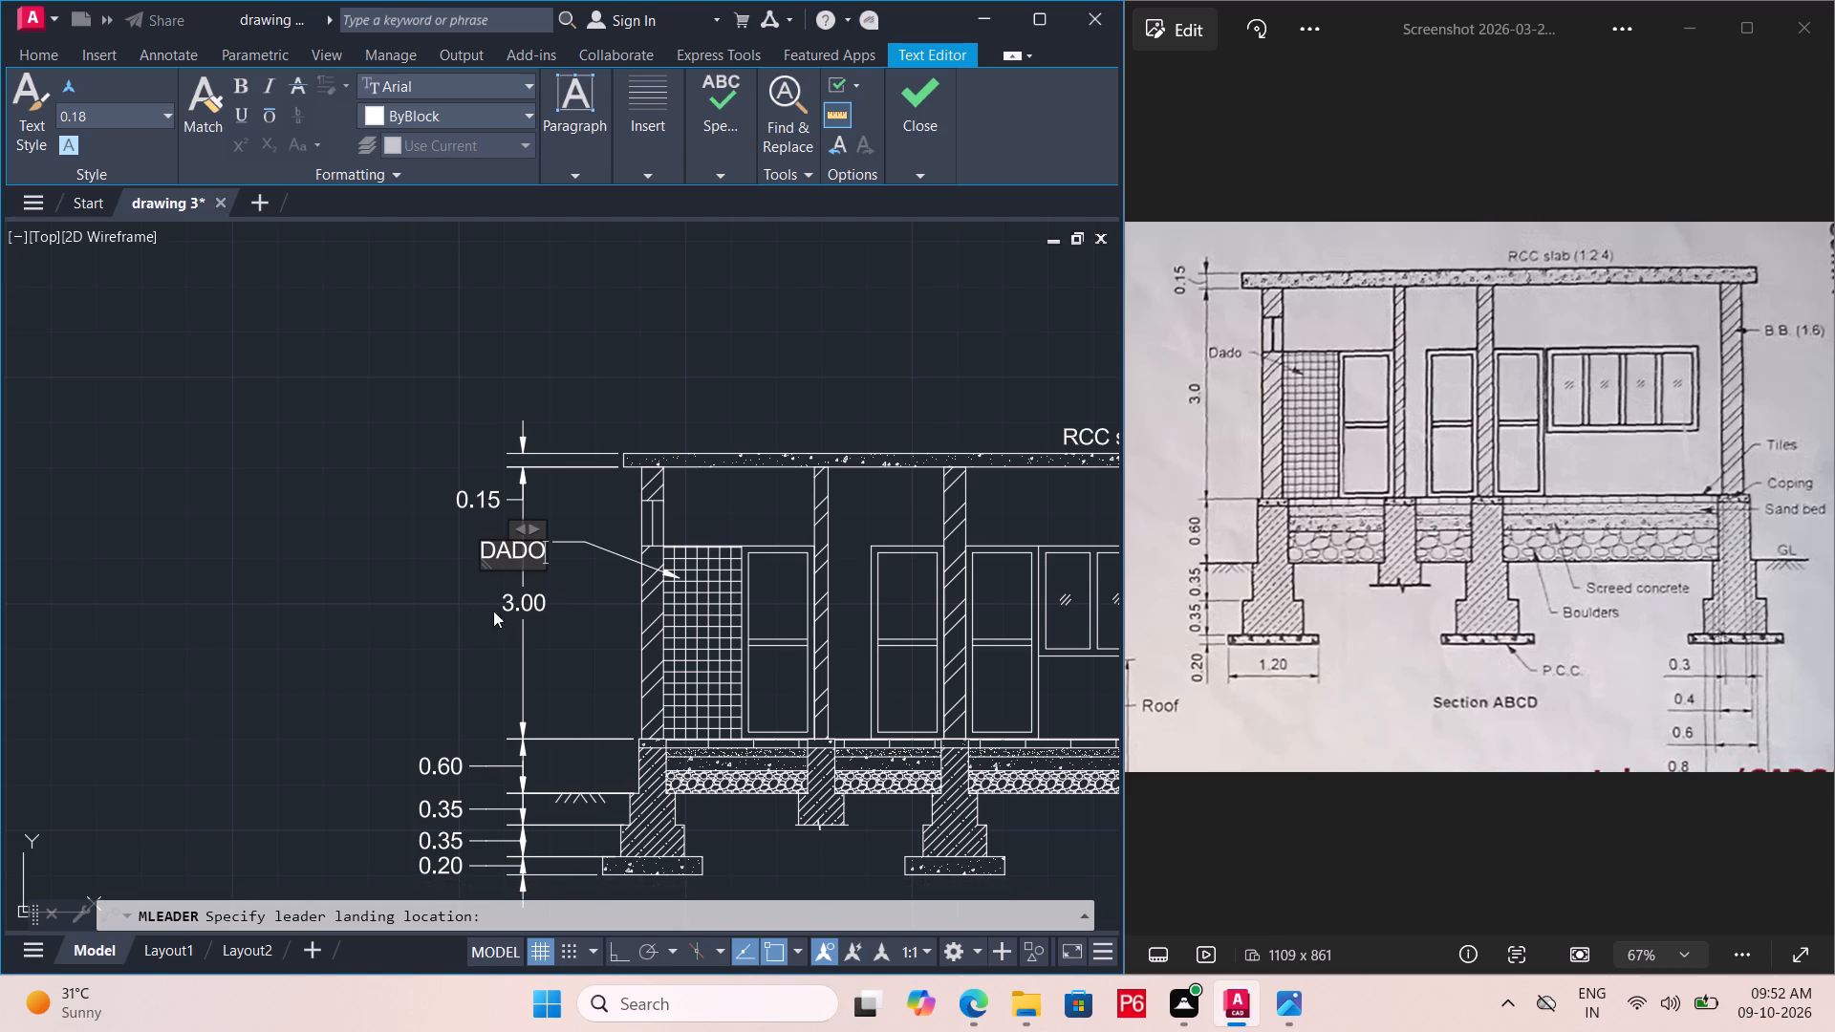
left_click(552, 637)
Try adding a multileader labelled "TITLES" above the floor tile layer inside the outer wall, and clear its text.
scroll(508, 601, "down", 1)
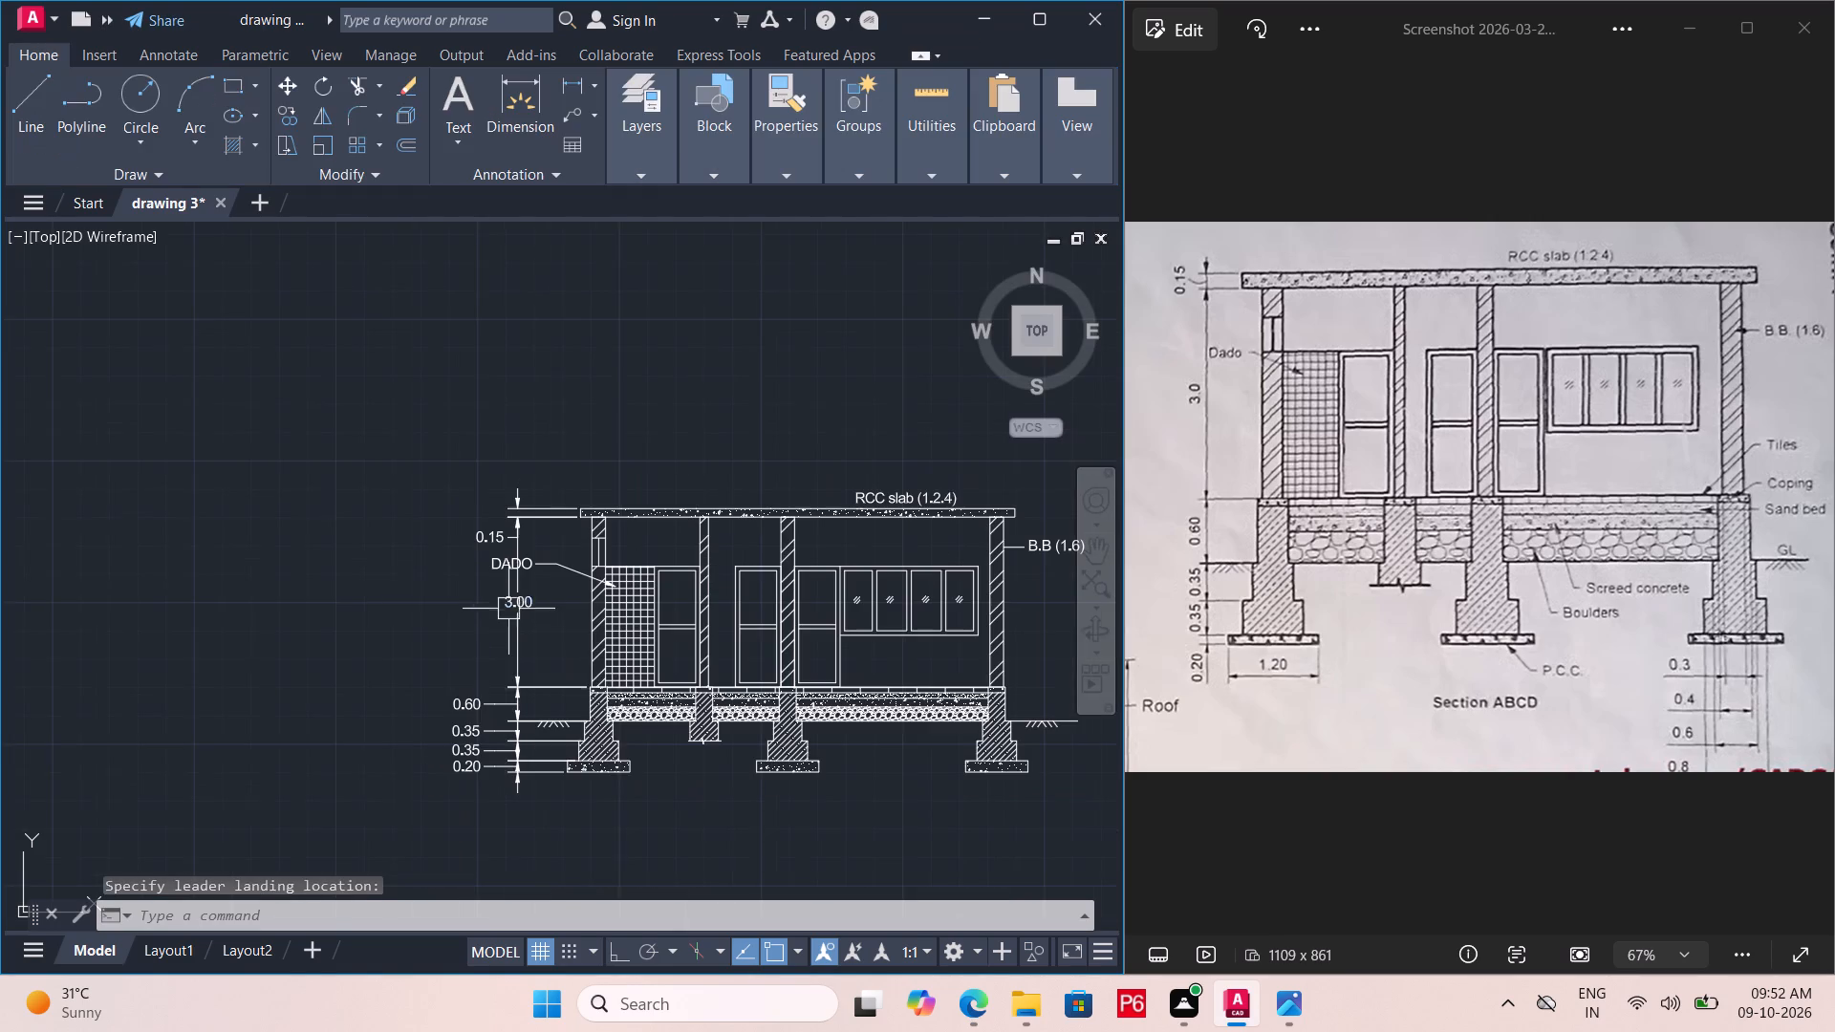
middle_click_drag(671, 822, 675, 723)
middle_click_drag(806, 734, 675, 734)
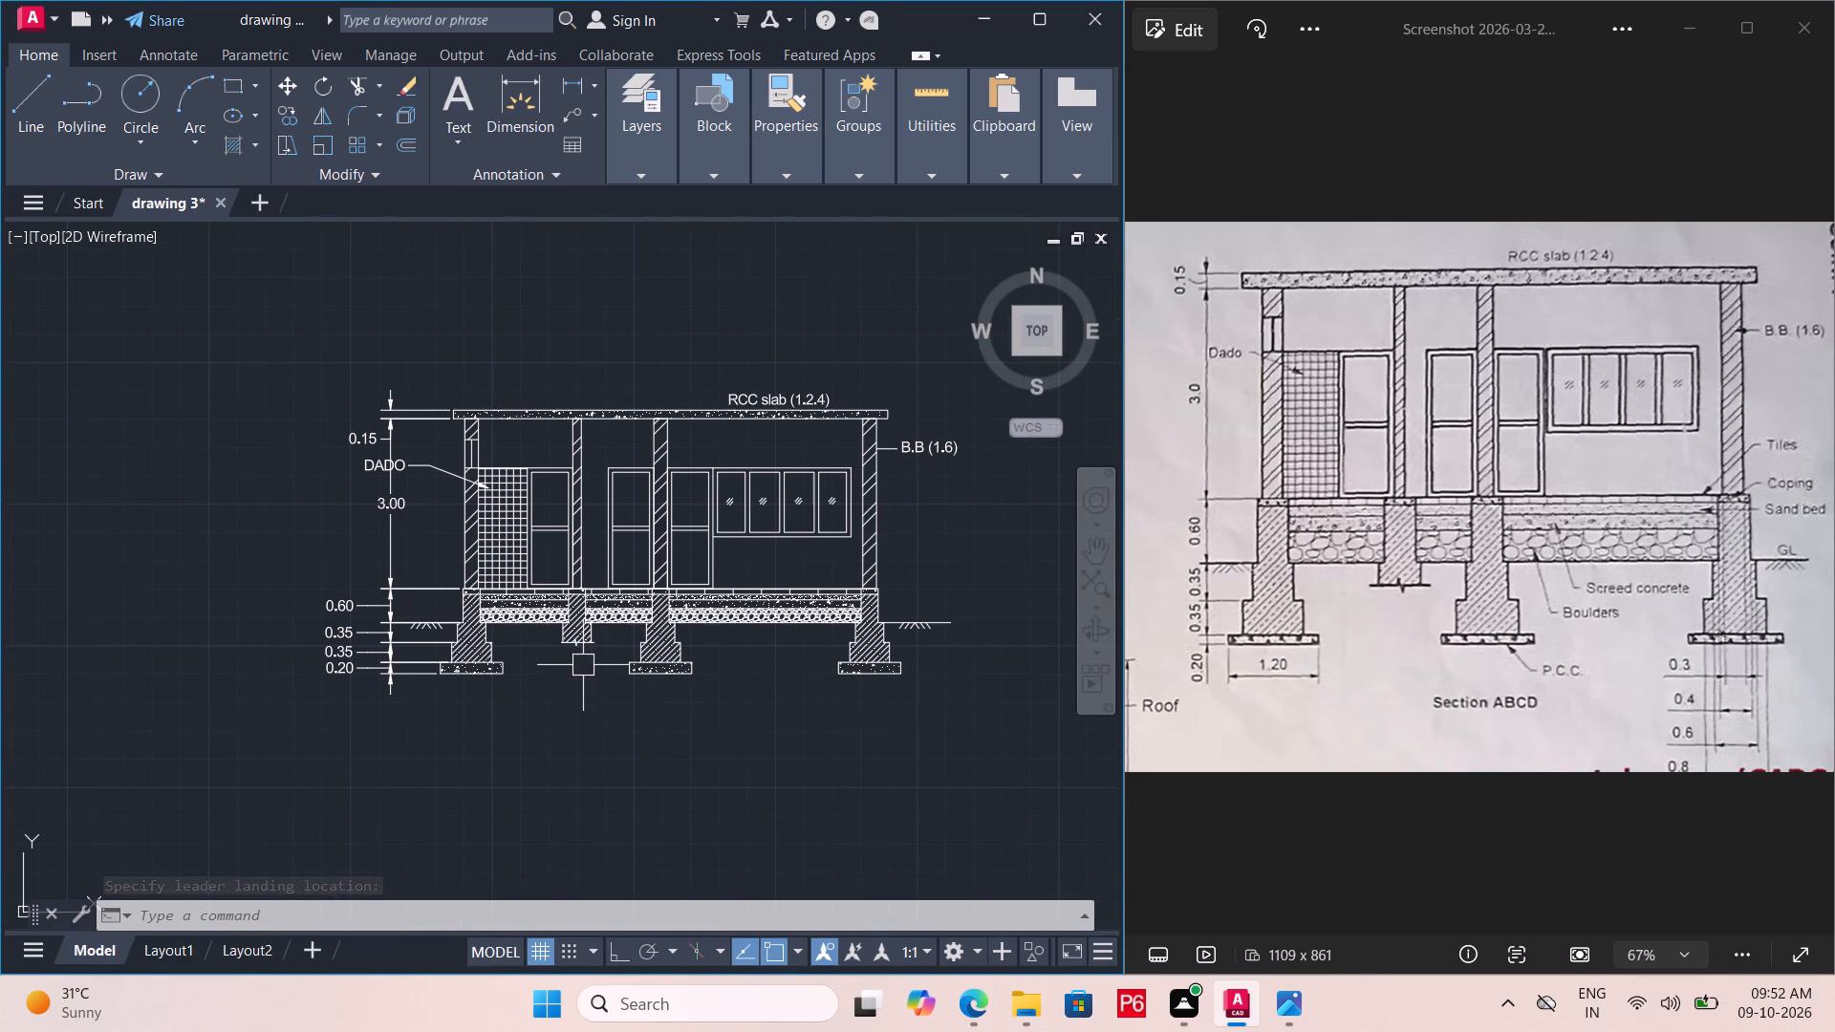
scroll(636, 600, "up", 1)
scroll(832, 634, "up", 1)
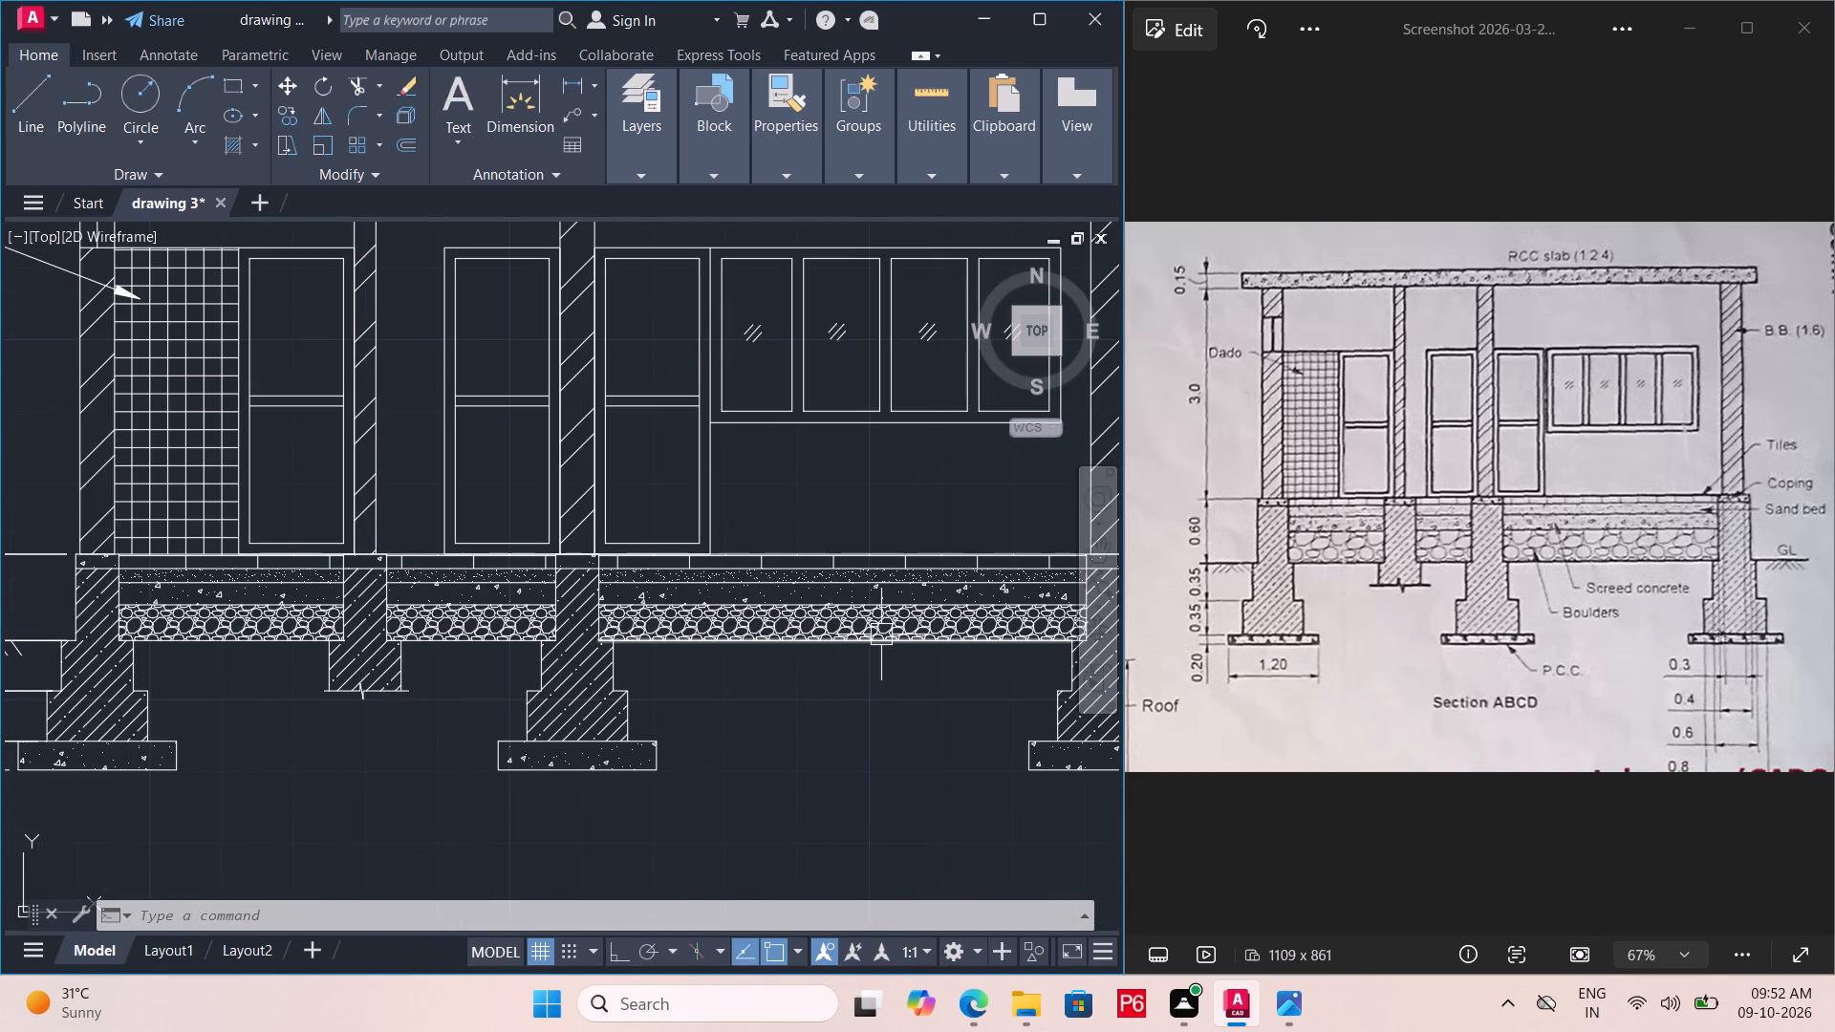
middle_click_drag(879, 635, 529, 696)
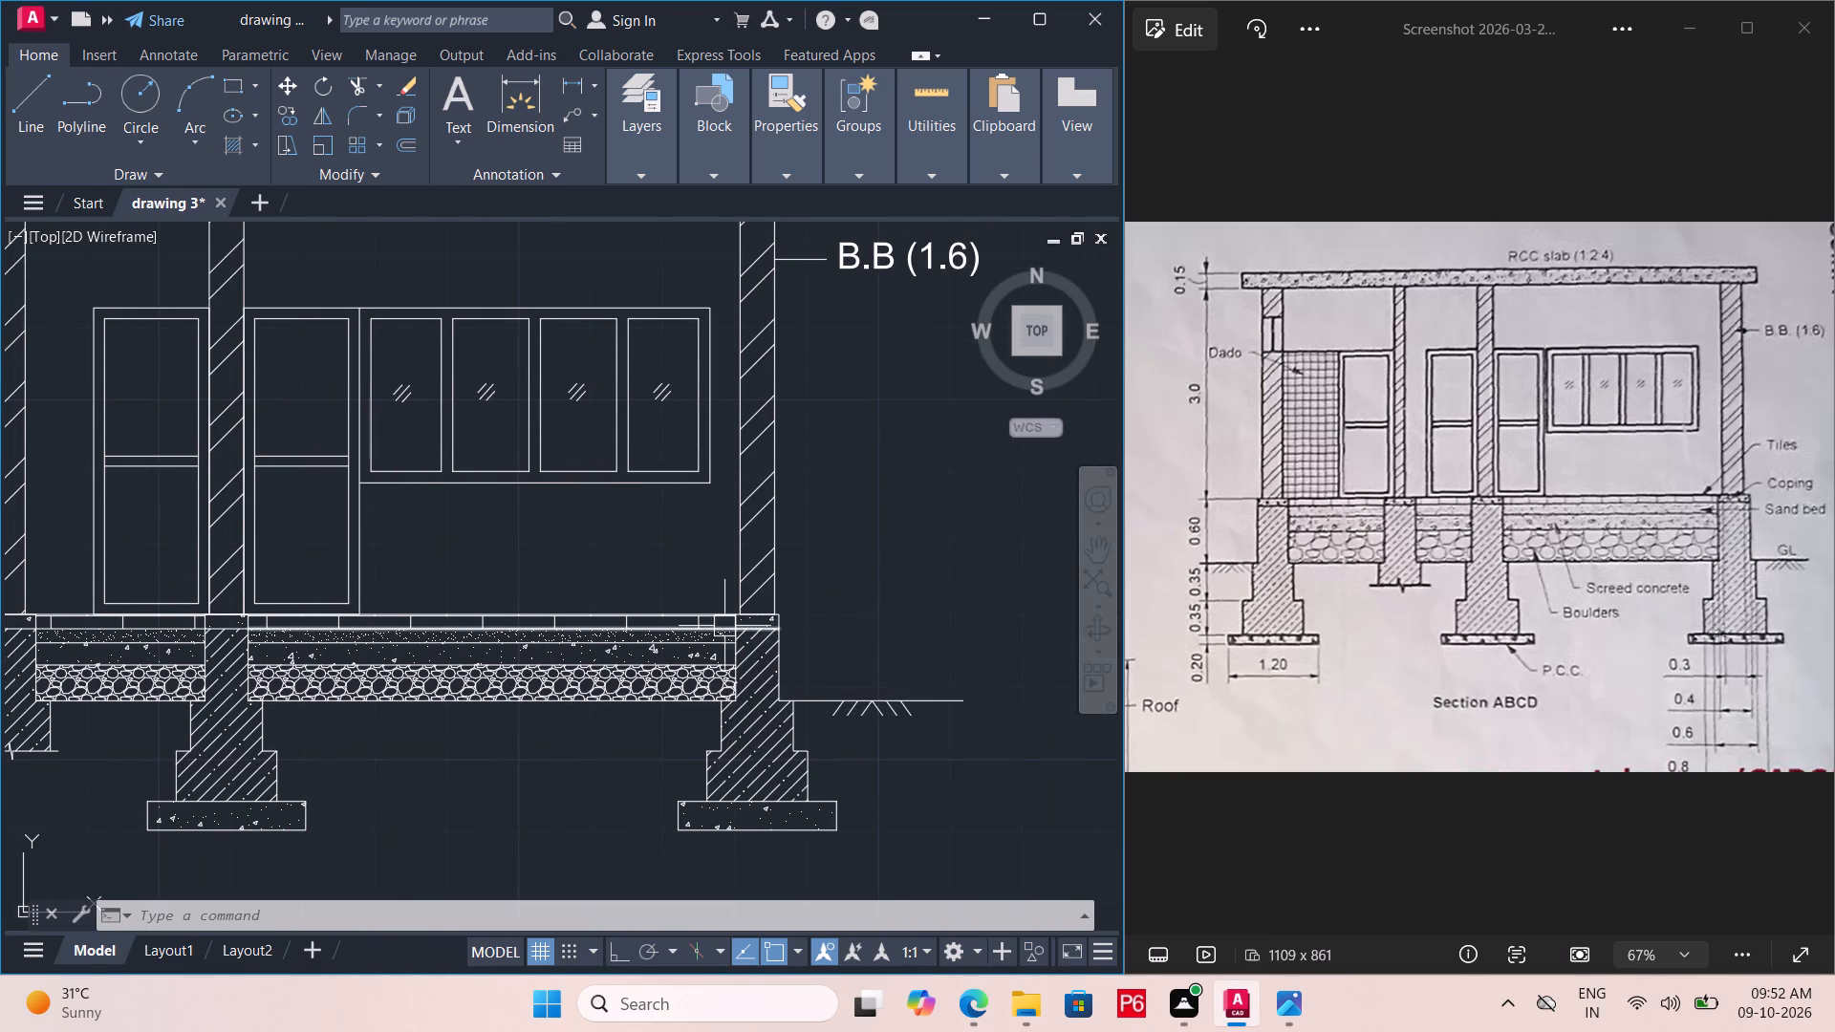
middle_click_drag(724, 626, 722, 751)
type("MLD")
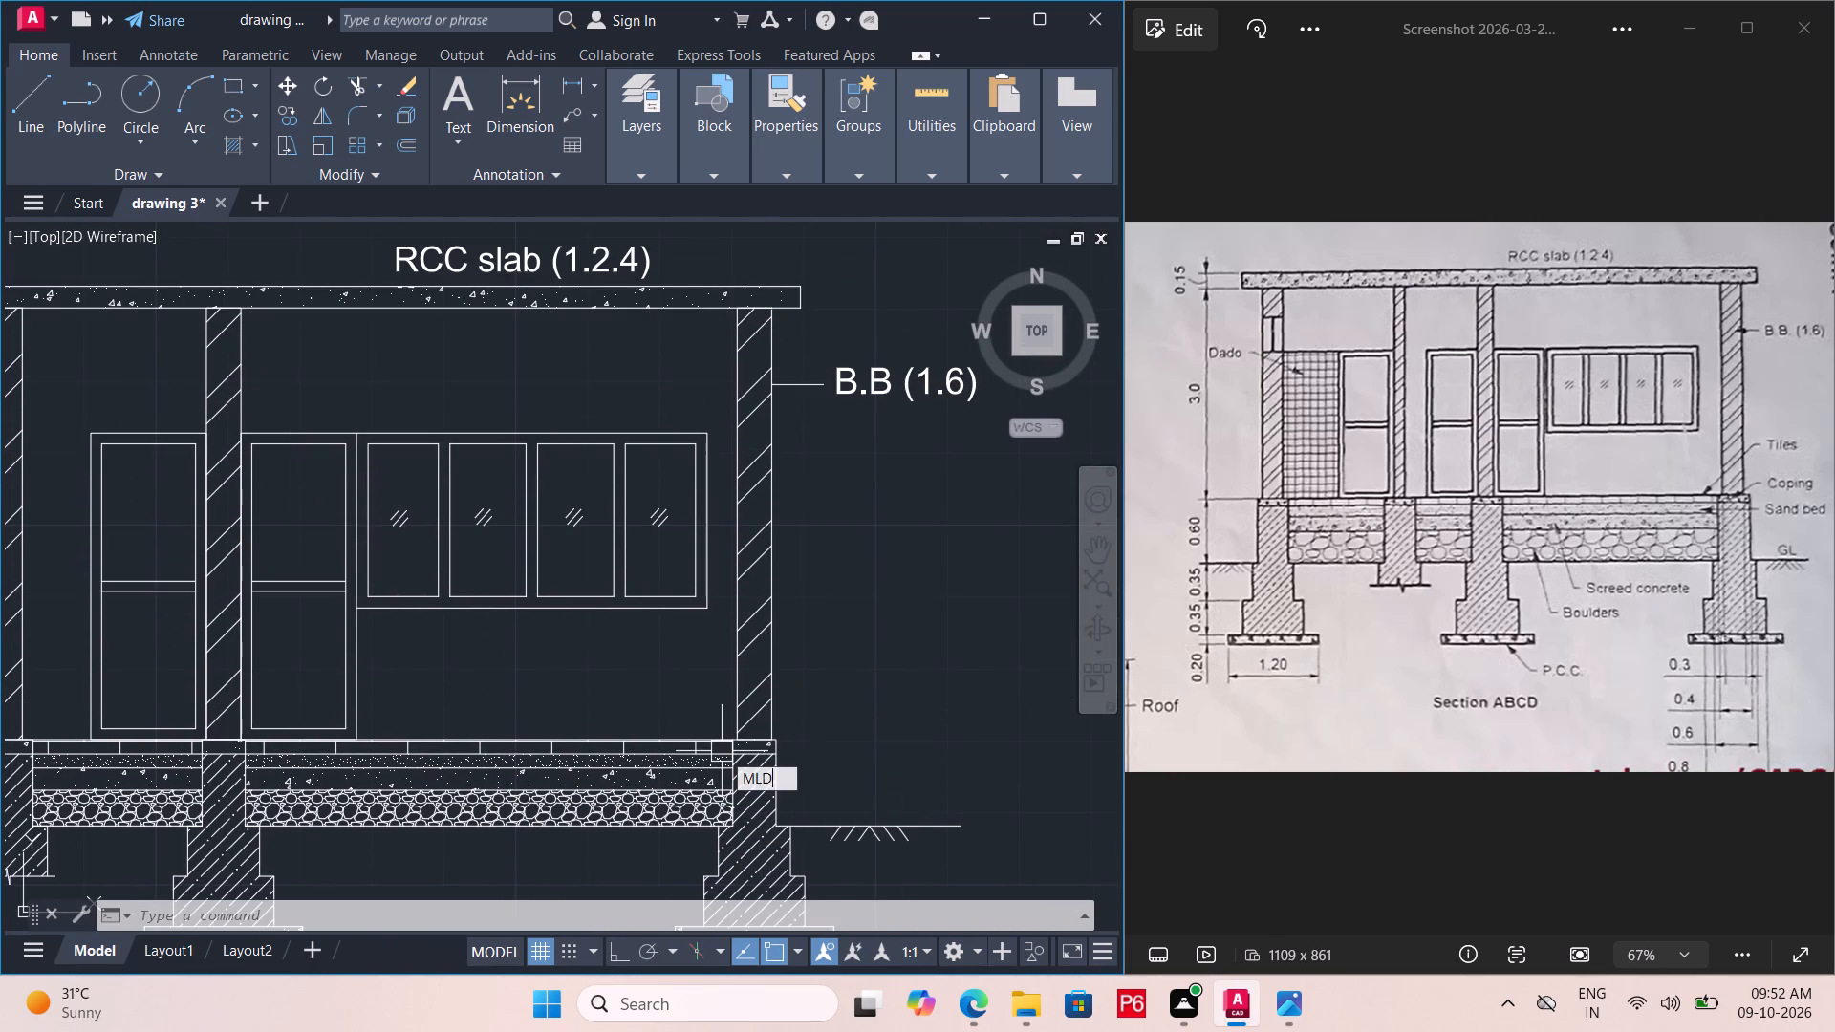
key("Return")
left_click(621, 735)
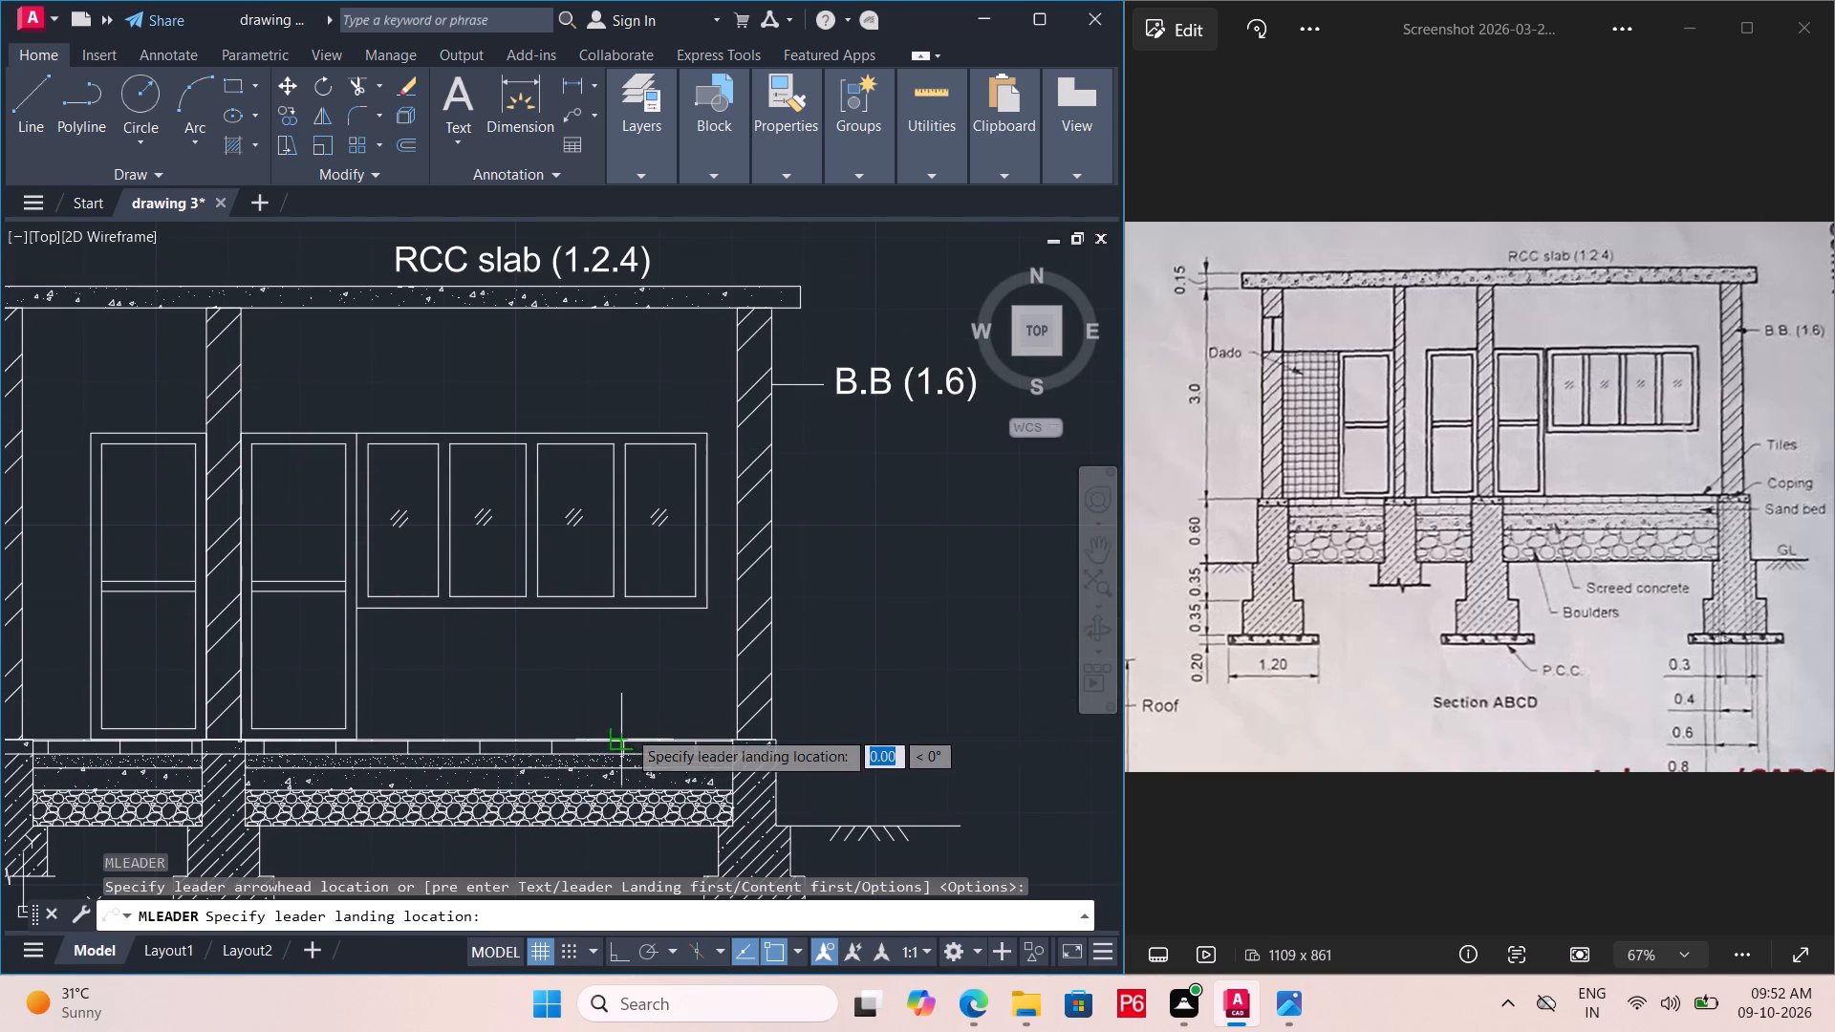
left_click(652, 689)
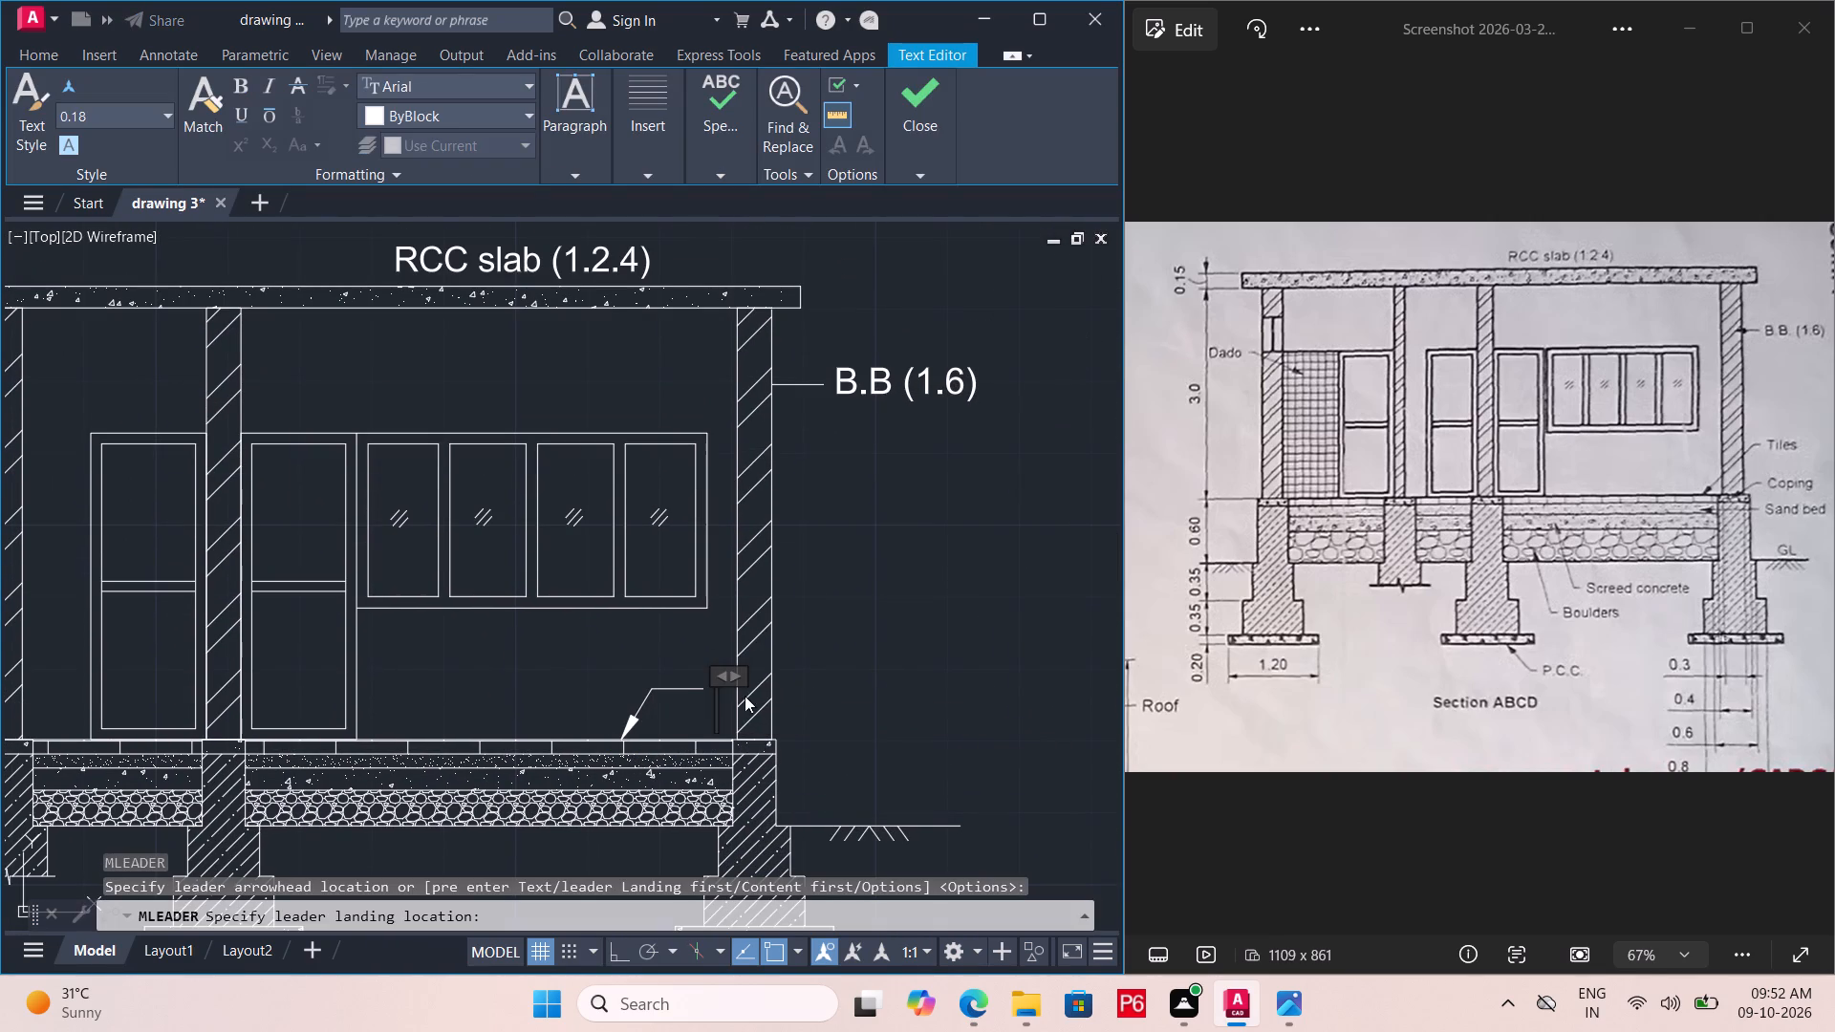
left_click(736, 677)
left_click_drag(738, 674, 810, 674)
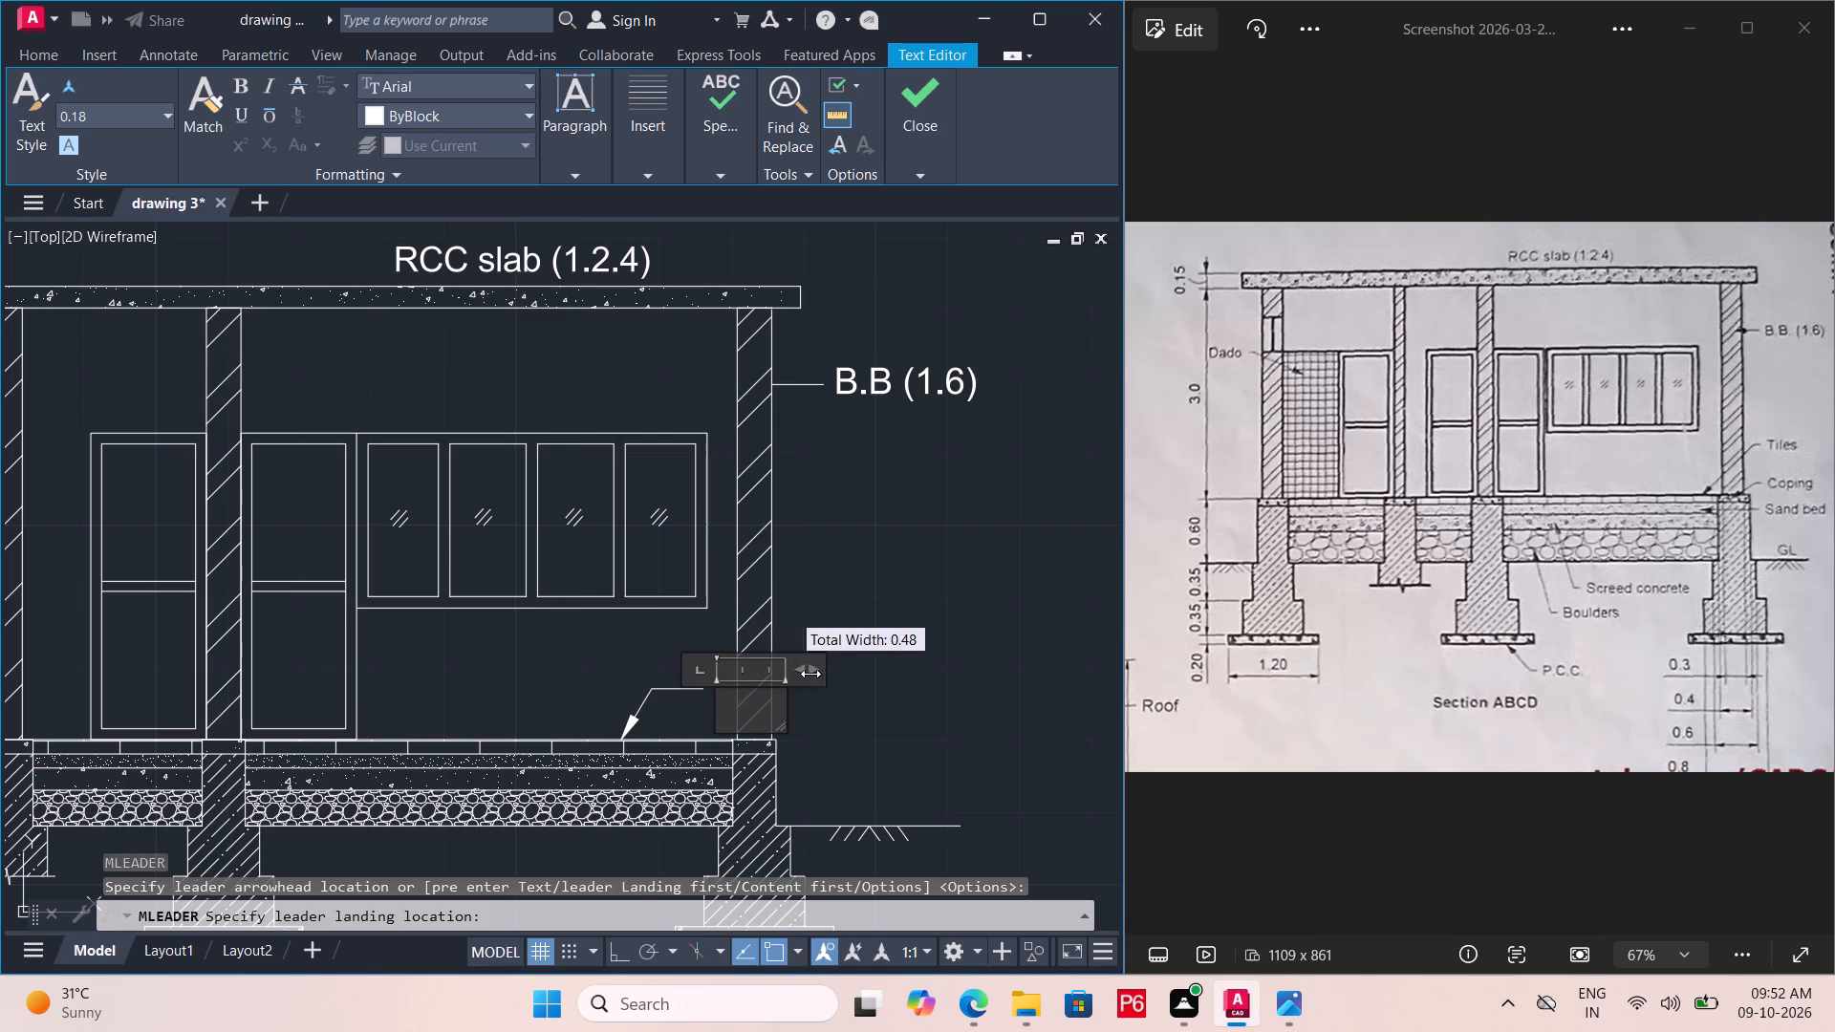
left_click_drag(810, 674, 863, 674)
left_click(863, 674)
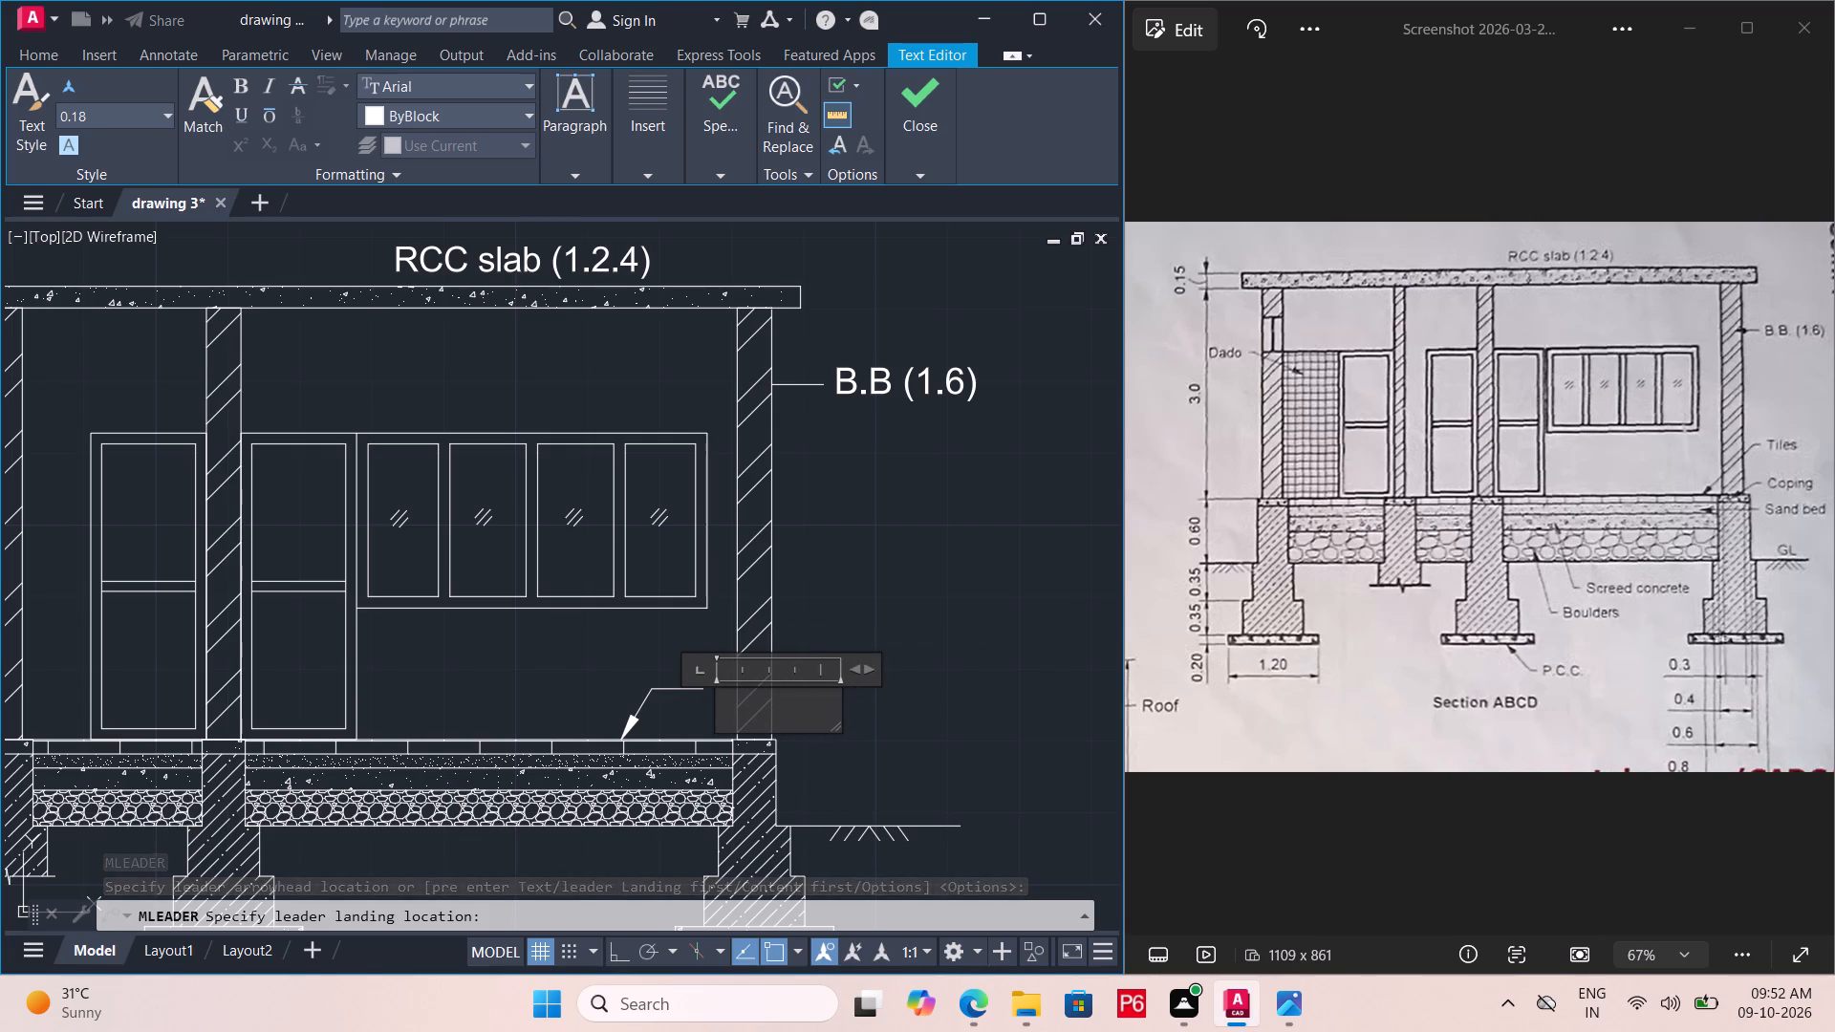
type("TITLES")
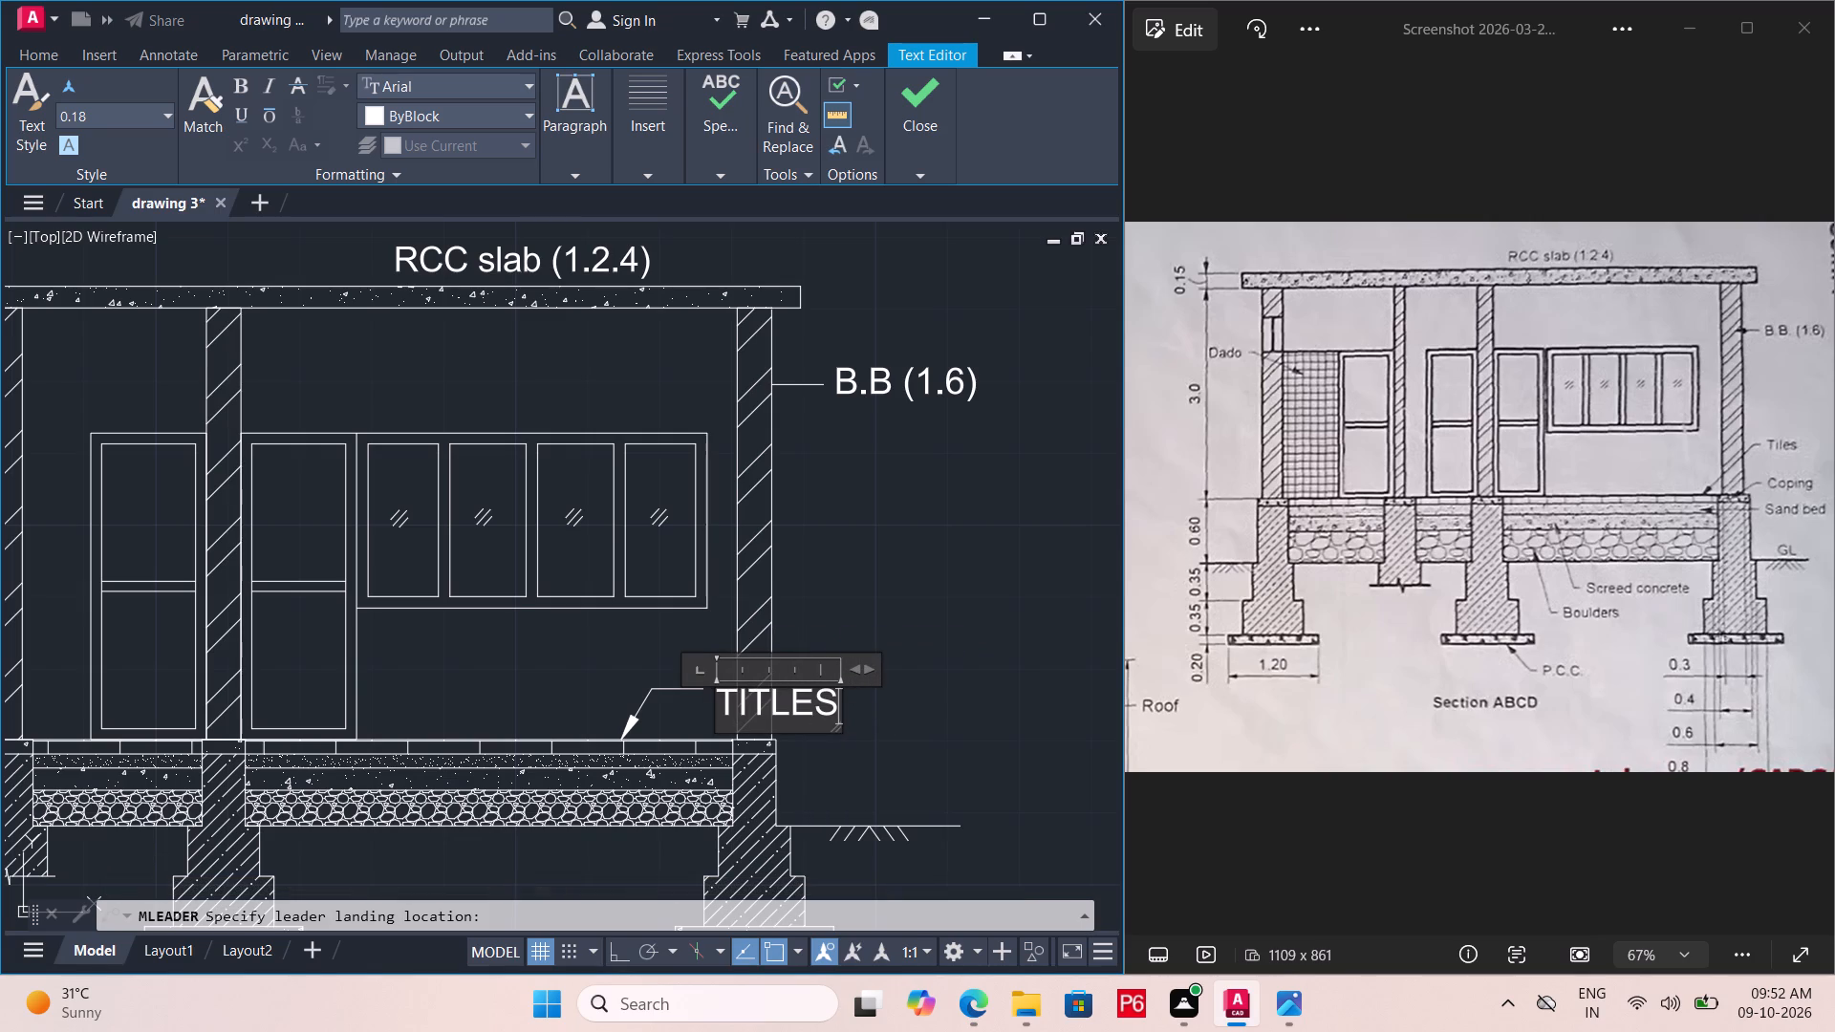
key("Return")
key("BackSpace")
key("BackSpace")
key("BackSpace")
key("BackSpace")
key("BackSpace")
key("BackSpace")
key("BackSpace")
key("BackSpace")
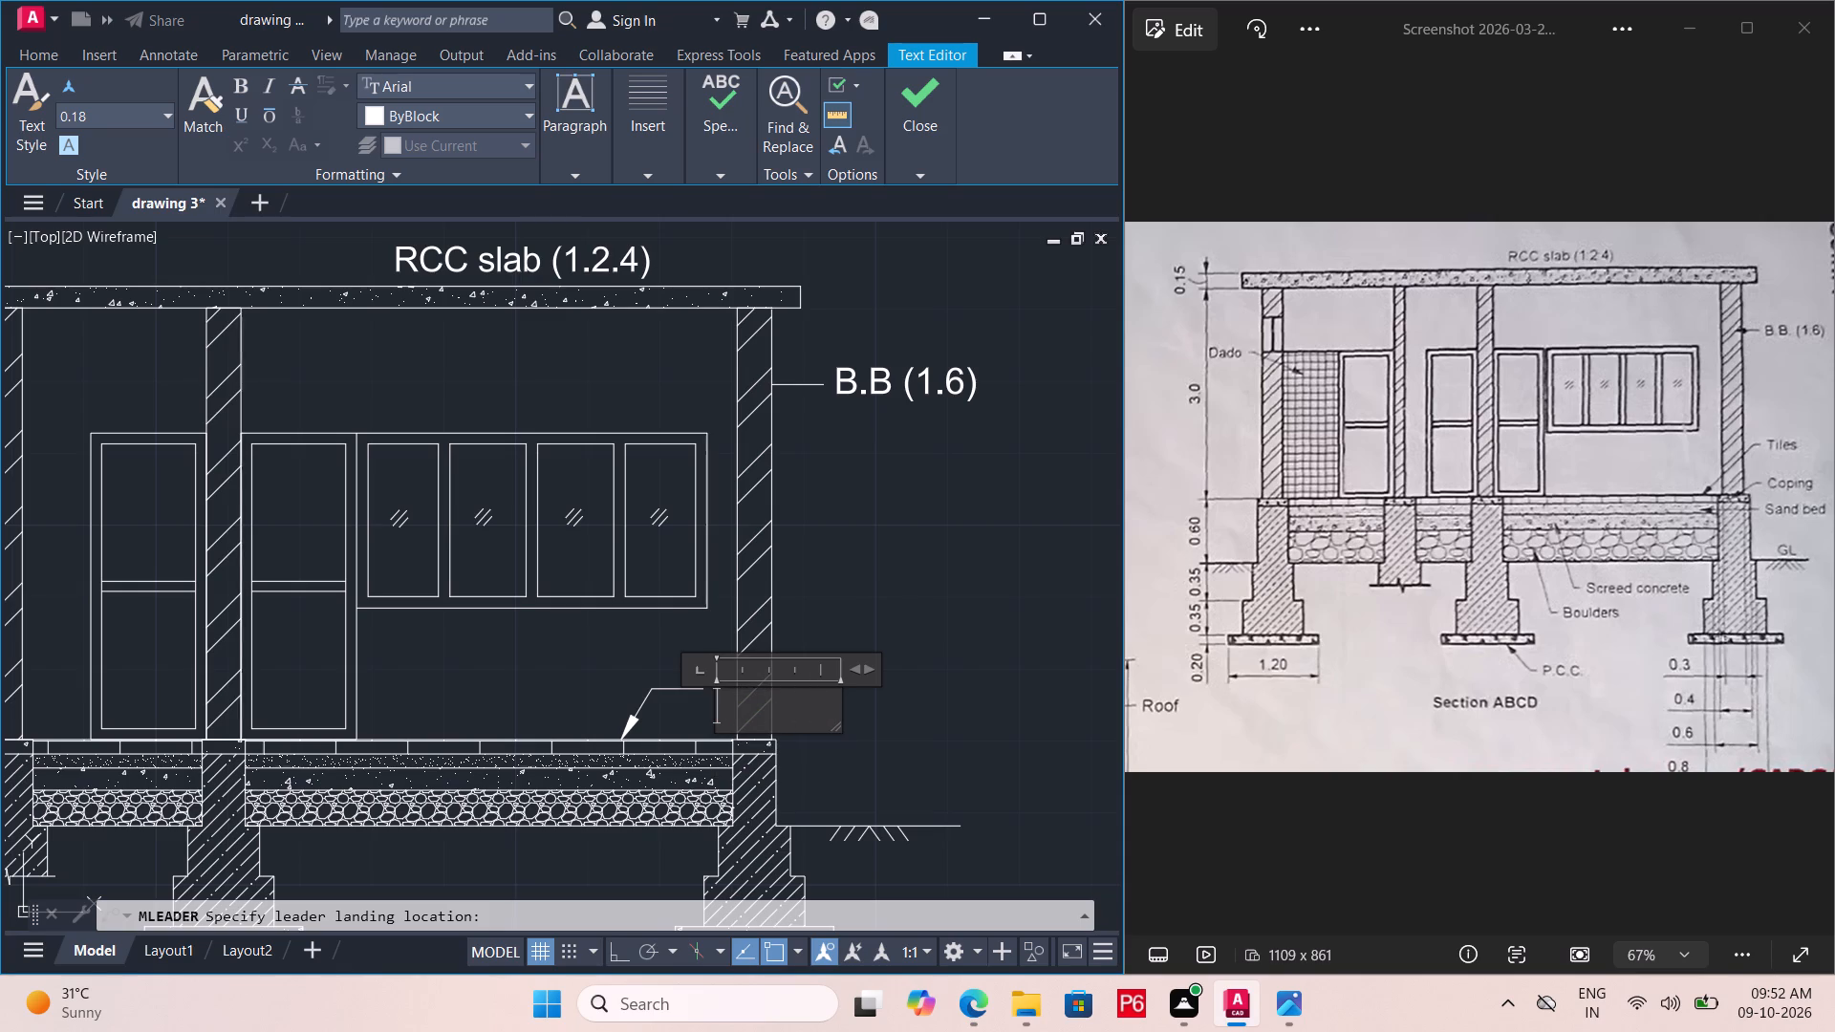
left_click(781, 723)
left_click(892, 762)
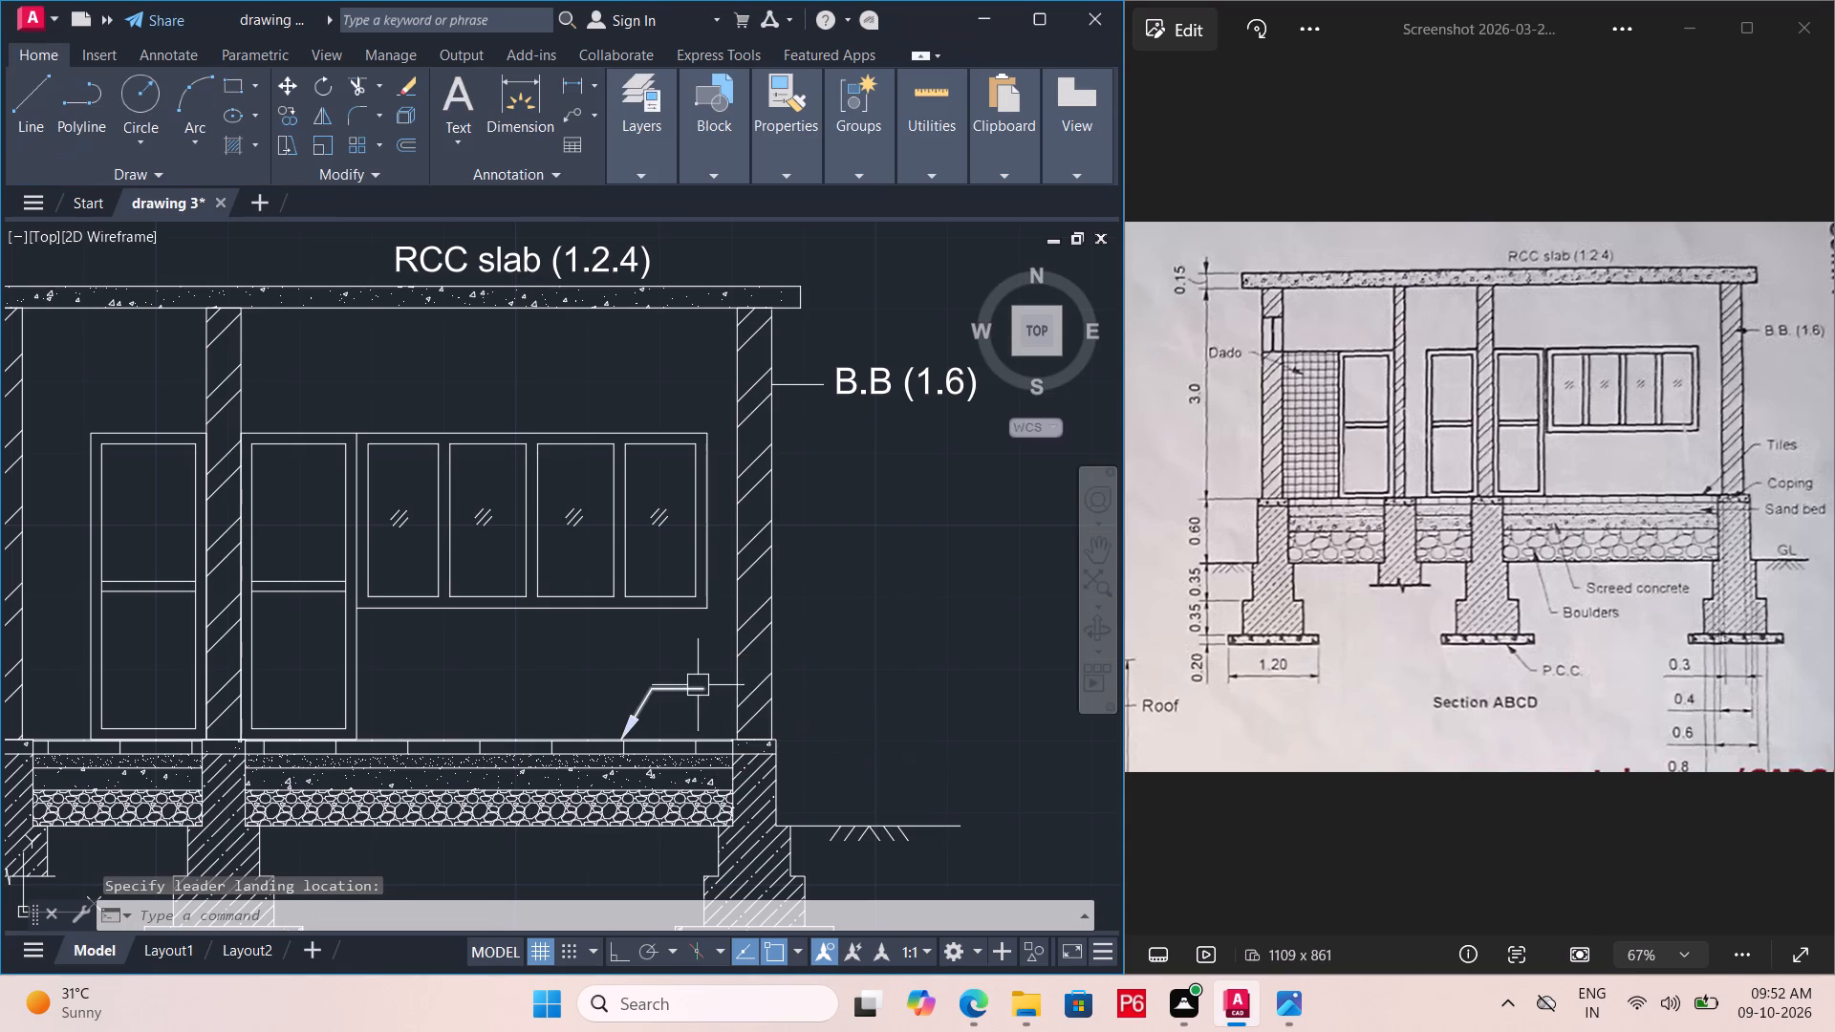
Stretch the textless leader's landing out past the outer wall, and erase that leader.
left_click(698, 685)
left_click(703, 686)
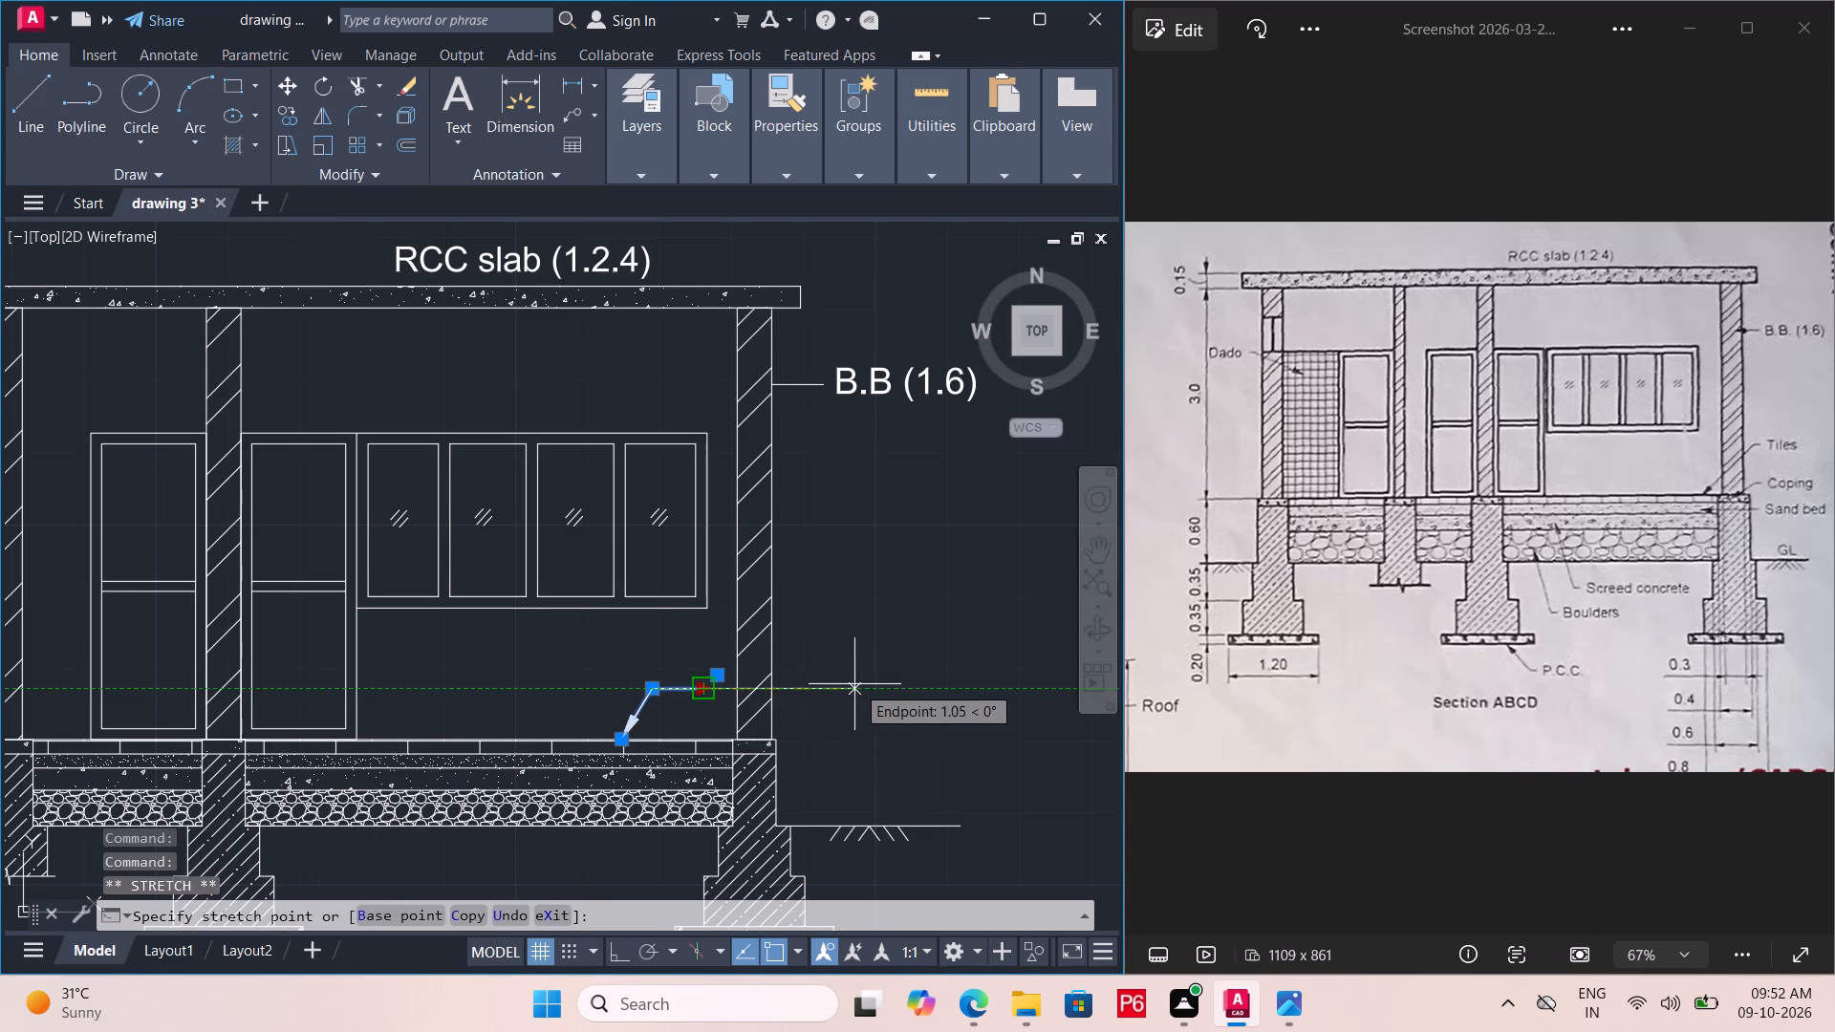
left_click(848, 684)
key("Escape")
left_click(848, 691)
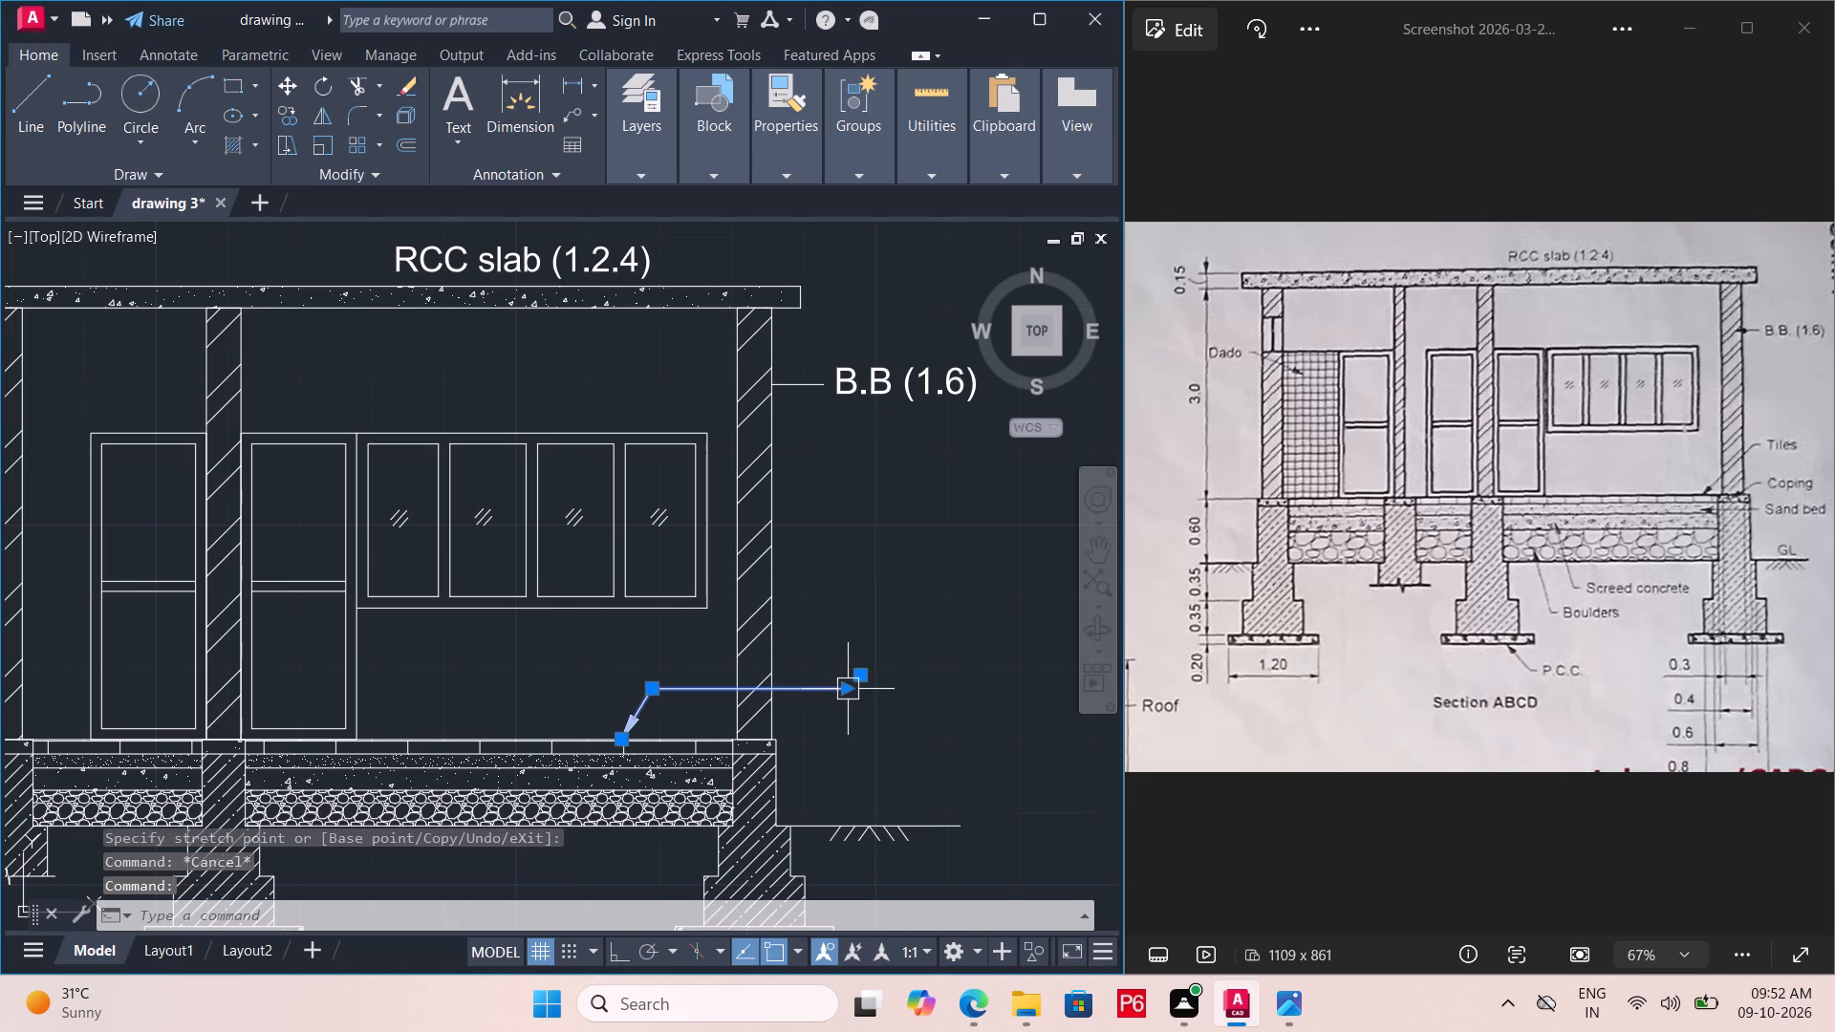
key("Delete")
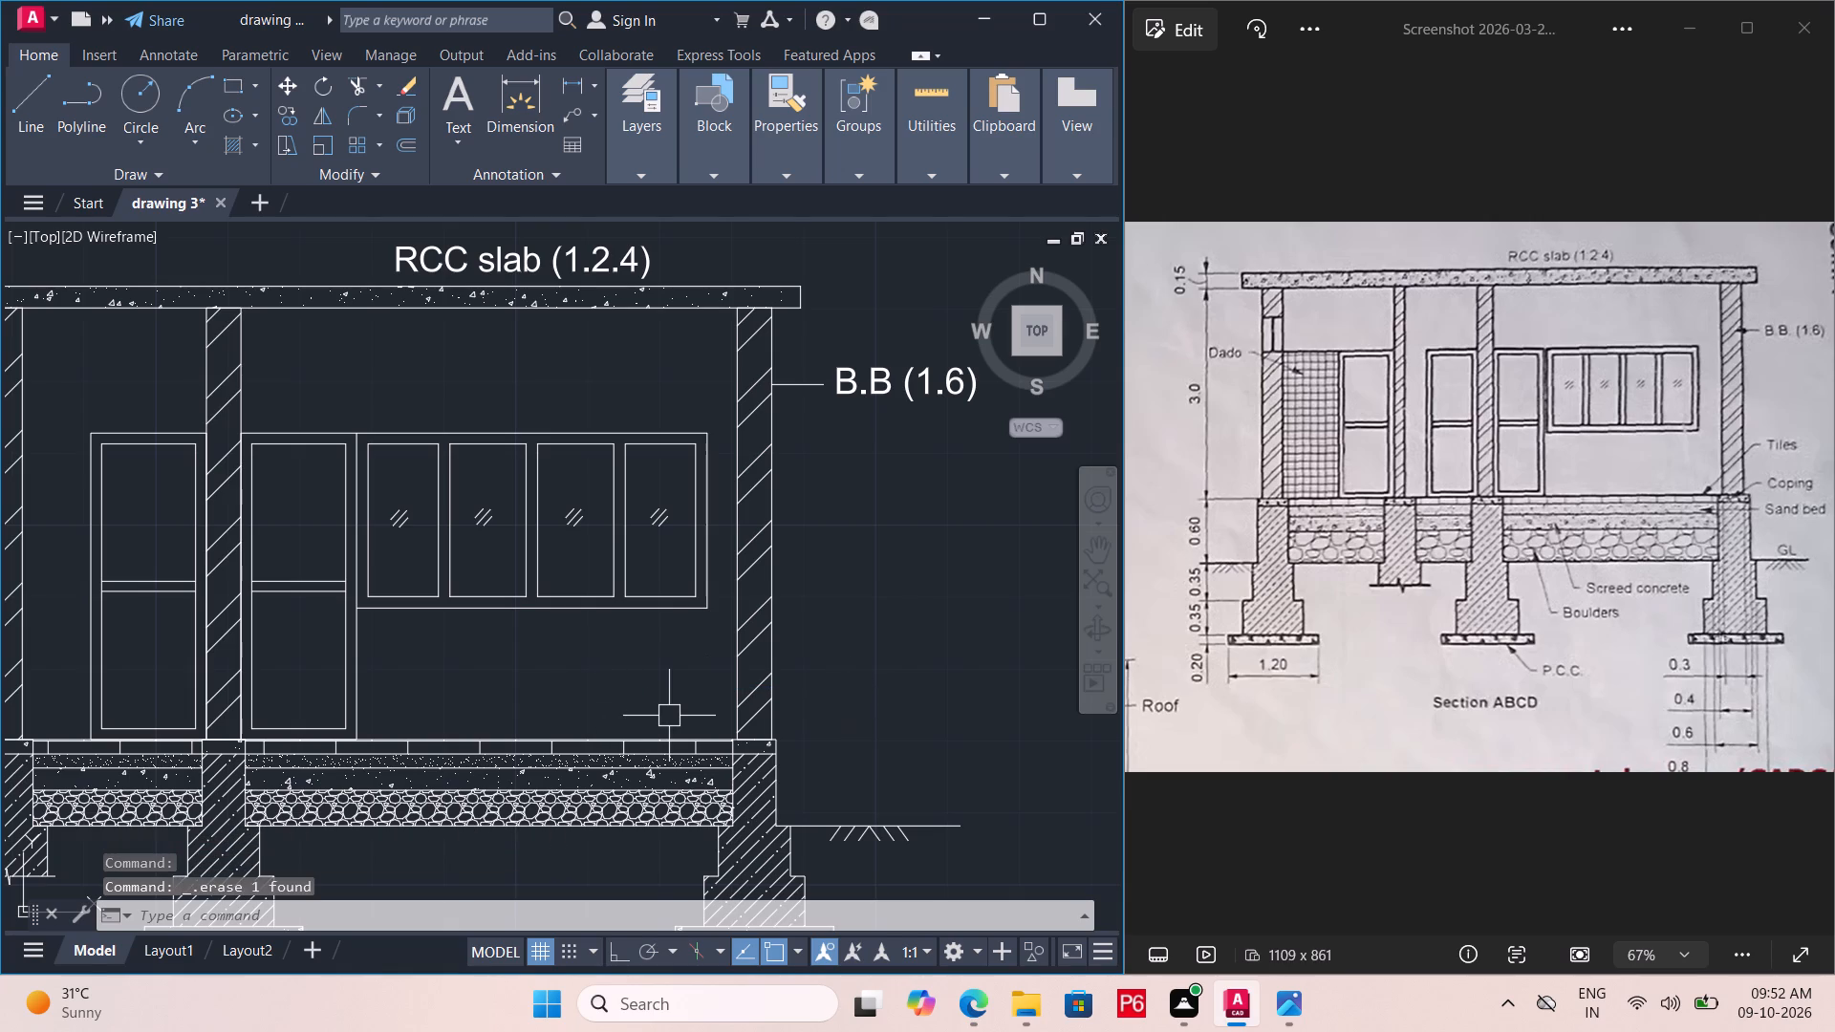
Add a multileader labelled "Tiles" from the floor tile layer out past the B.B wall.
type("ML")
type("D")
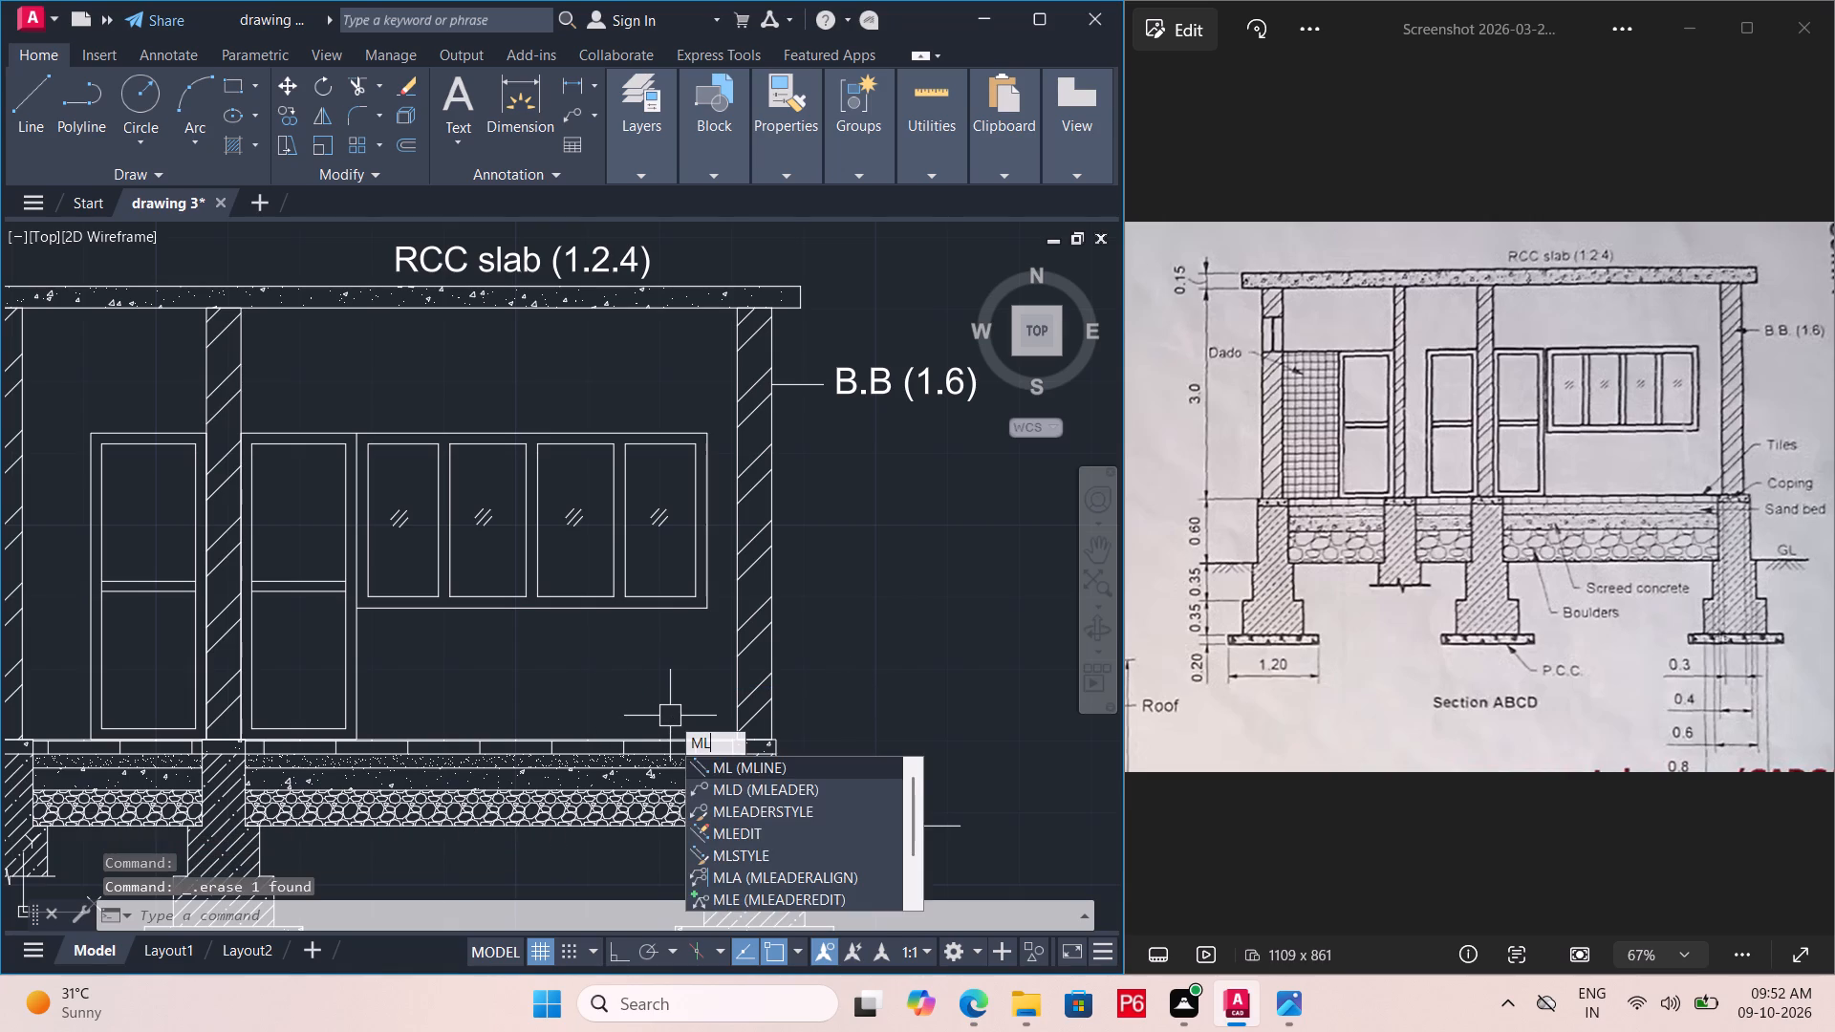
key("space")
left_click(677, 729)
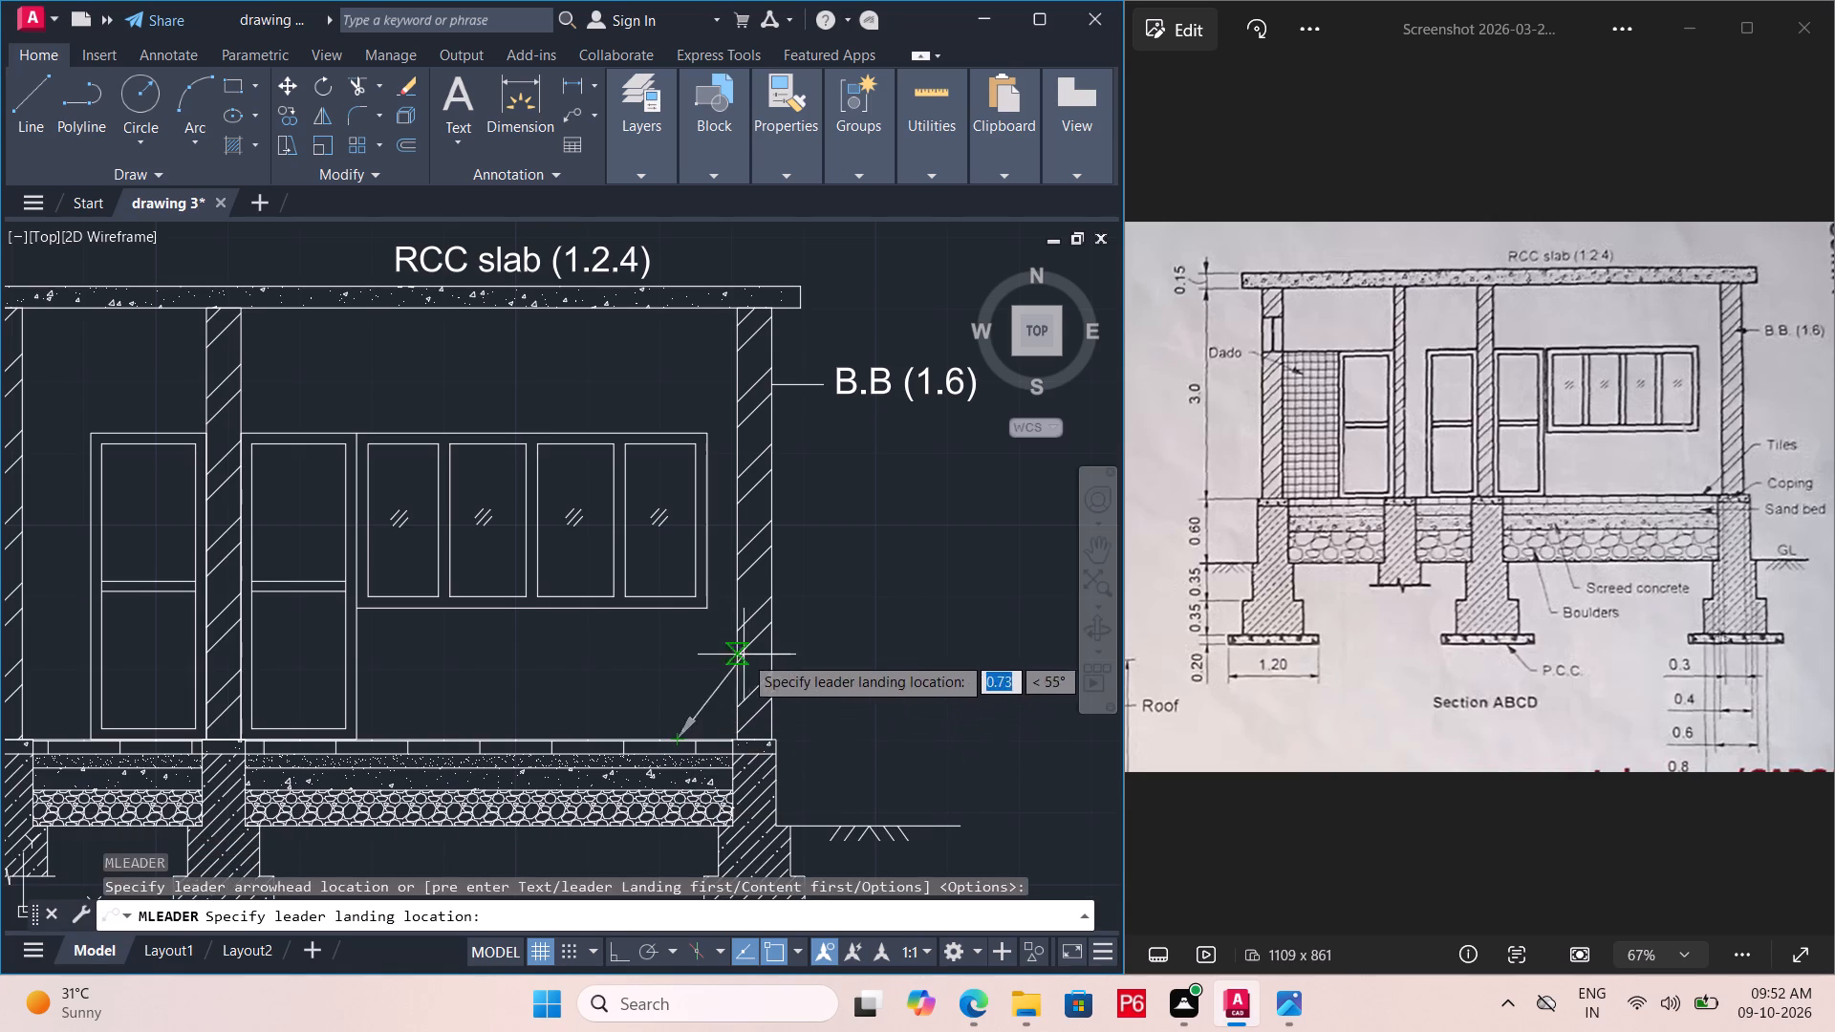
left_click(800, 660)
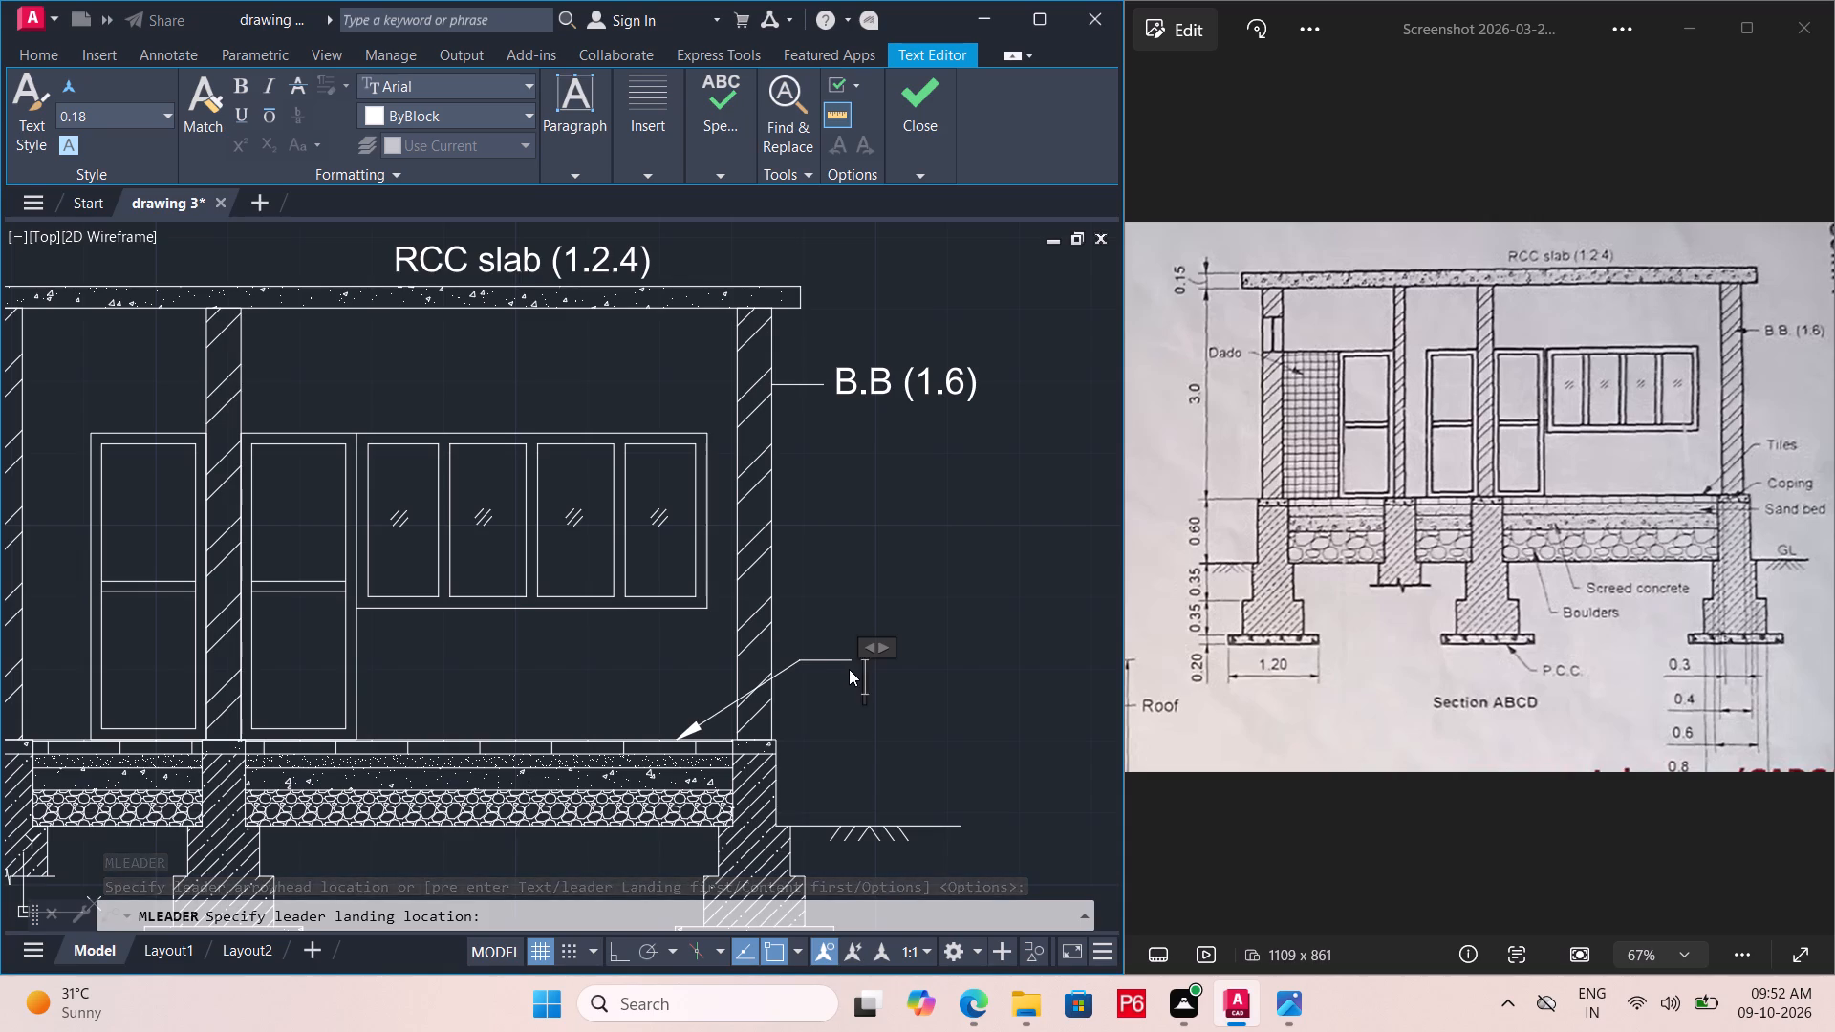
key("t")
type("iles")
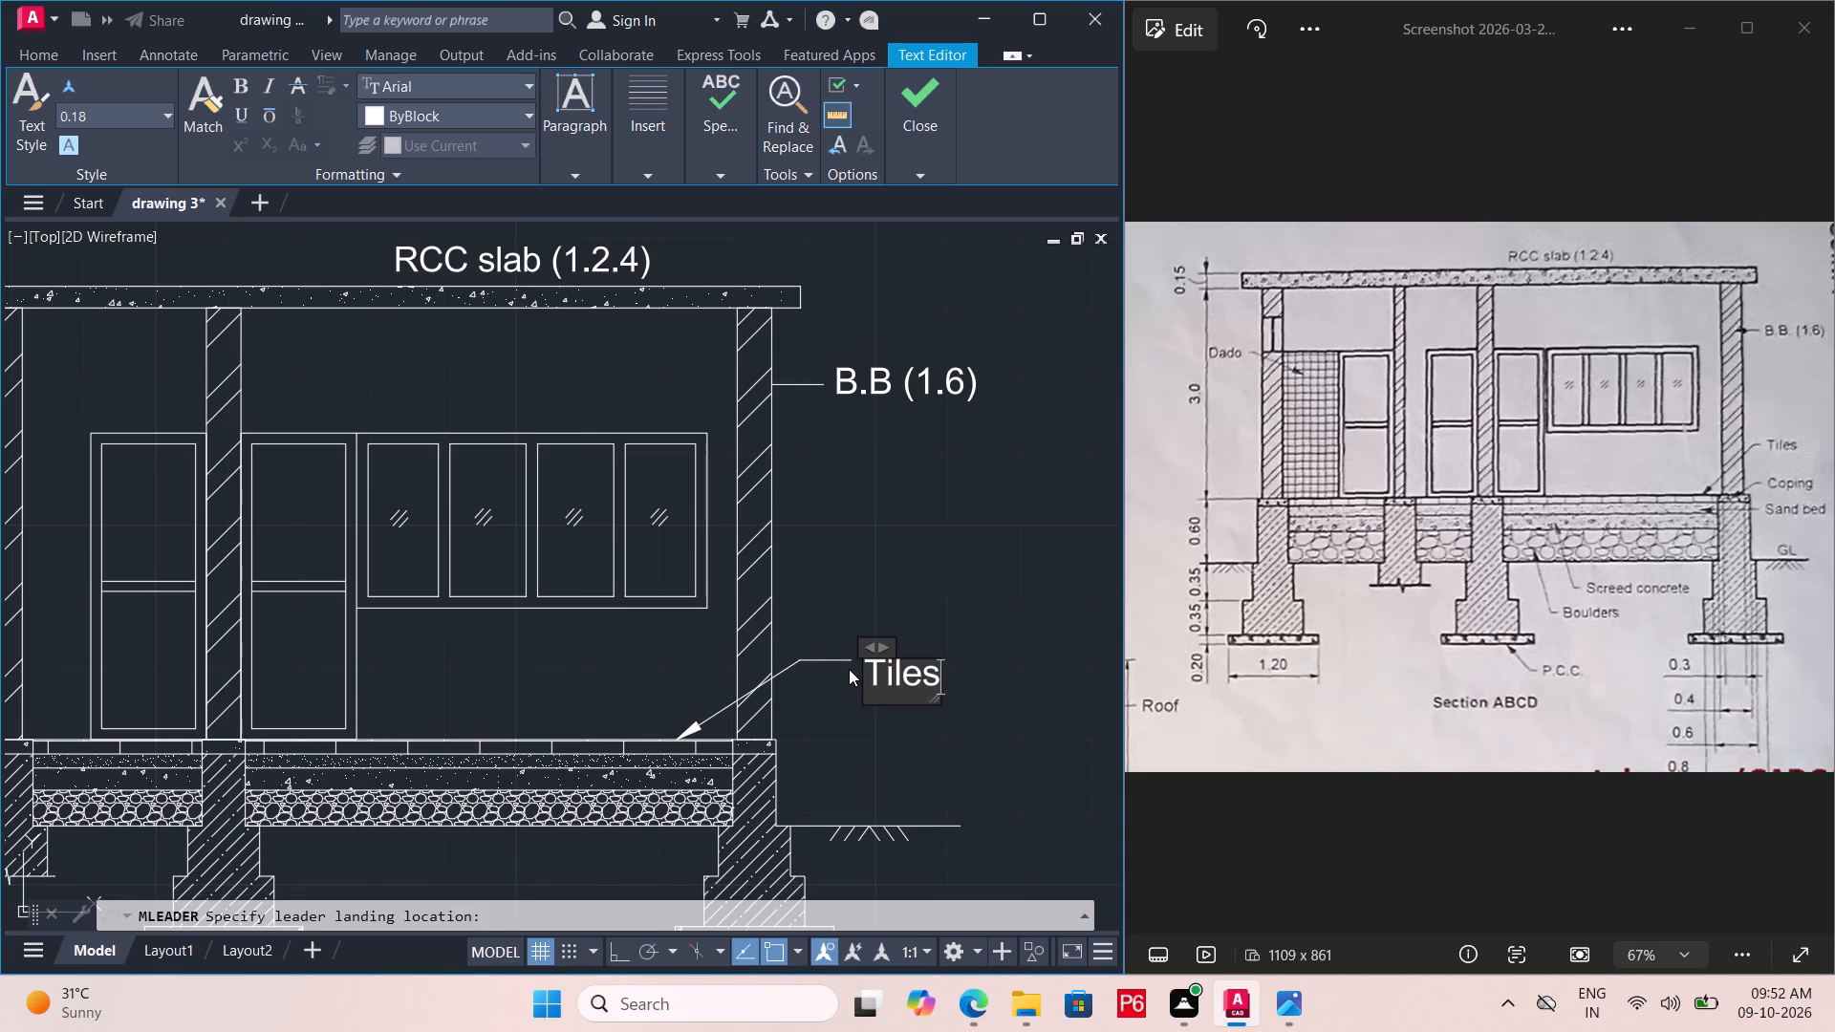
double_click(1019, 663)
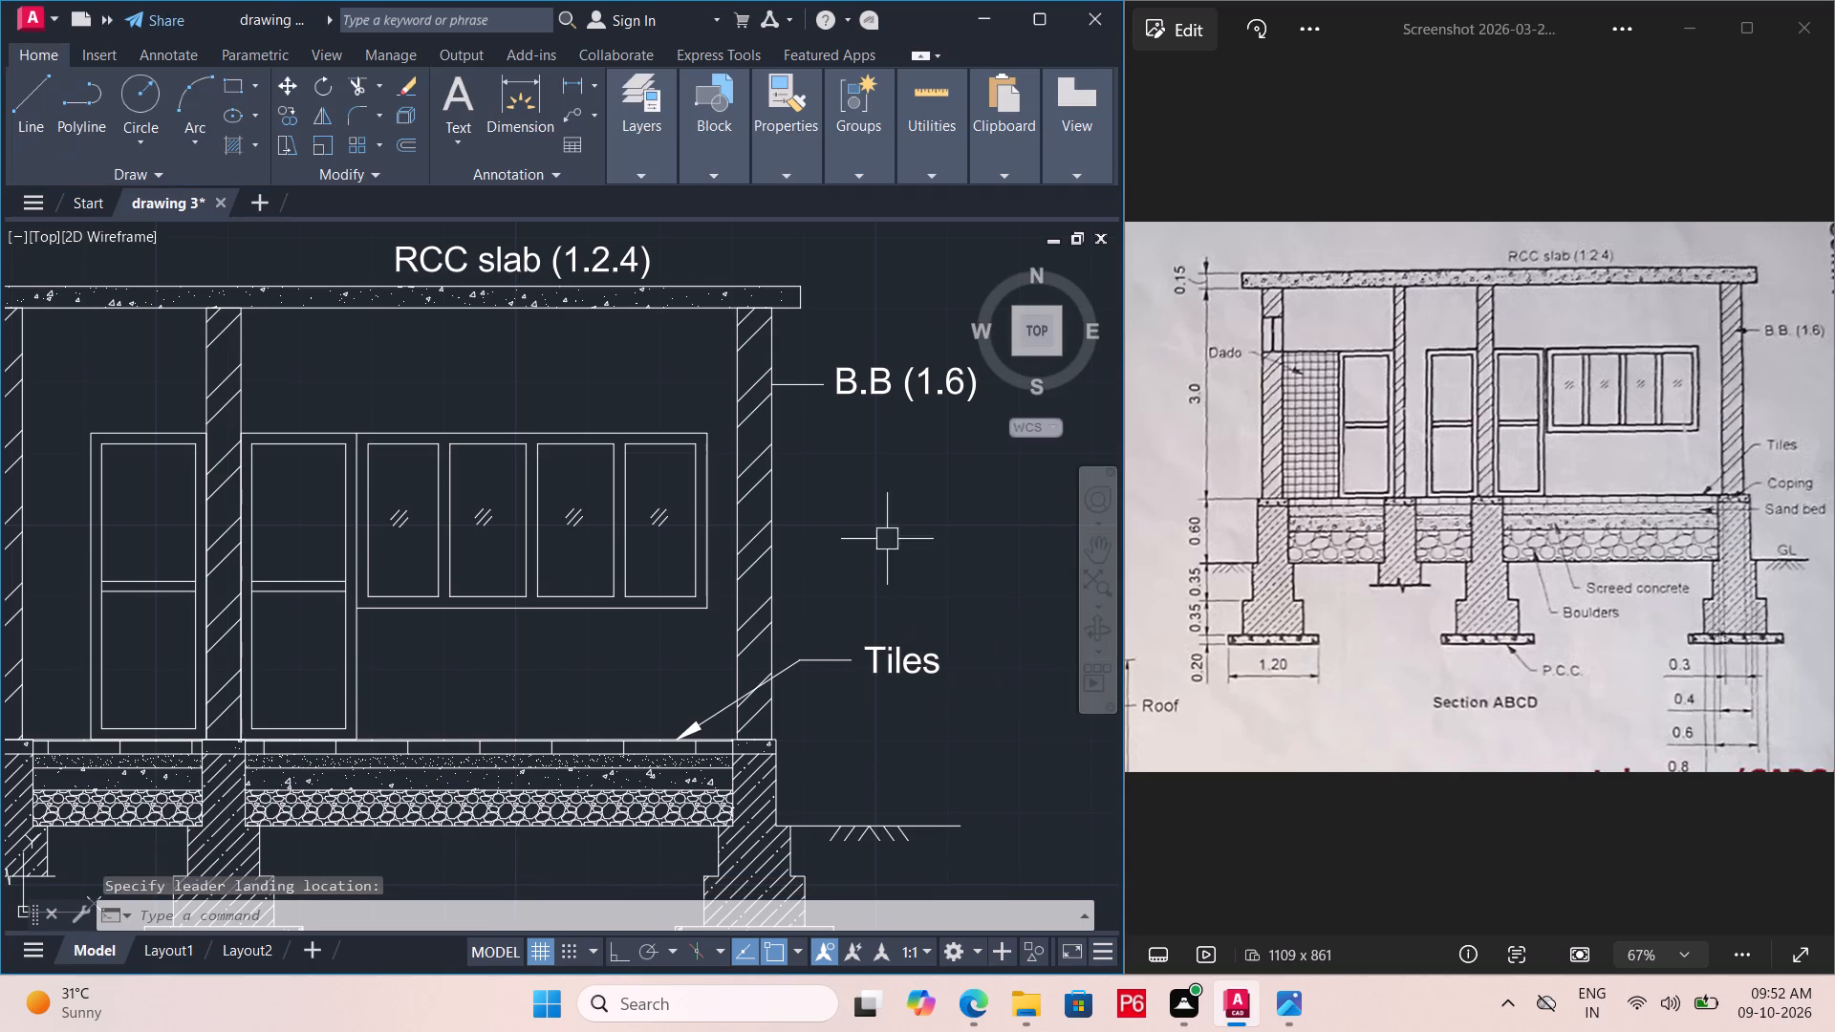
Change the wall tiling's "DADO" leader label to "Dado".
scroll(704, 442, "down", 1)
middle_click_drag(390, 495, 806, 518)
scroll(300, 464, "up", 2)
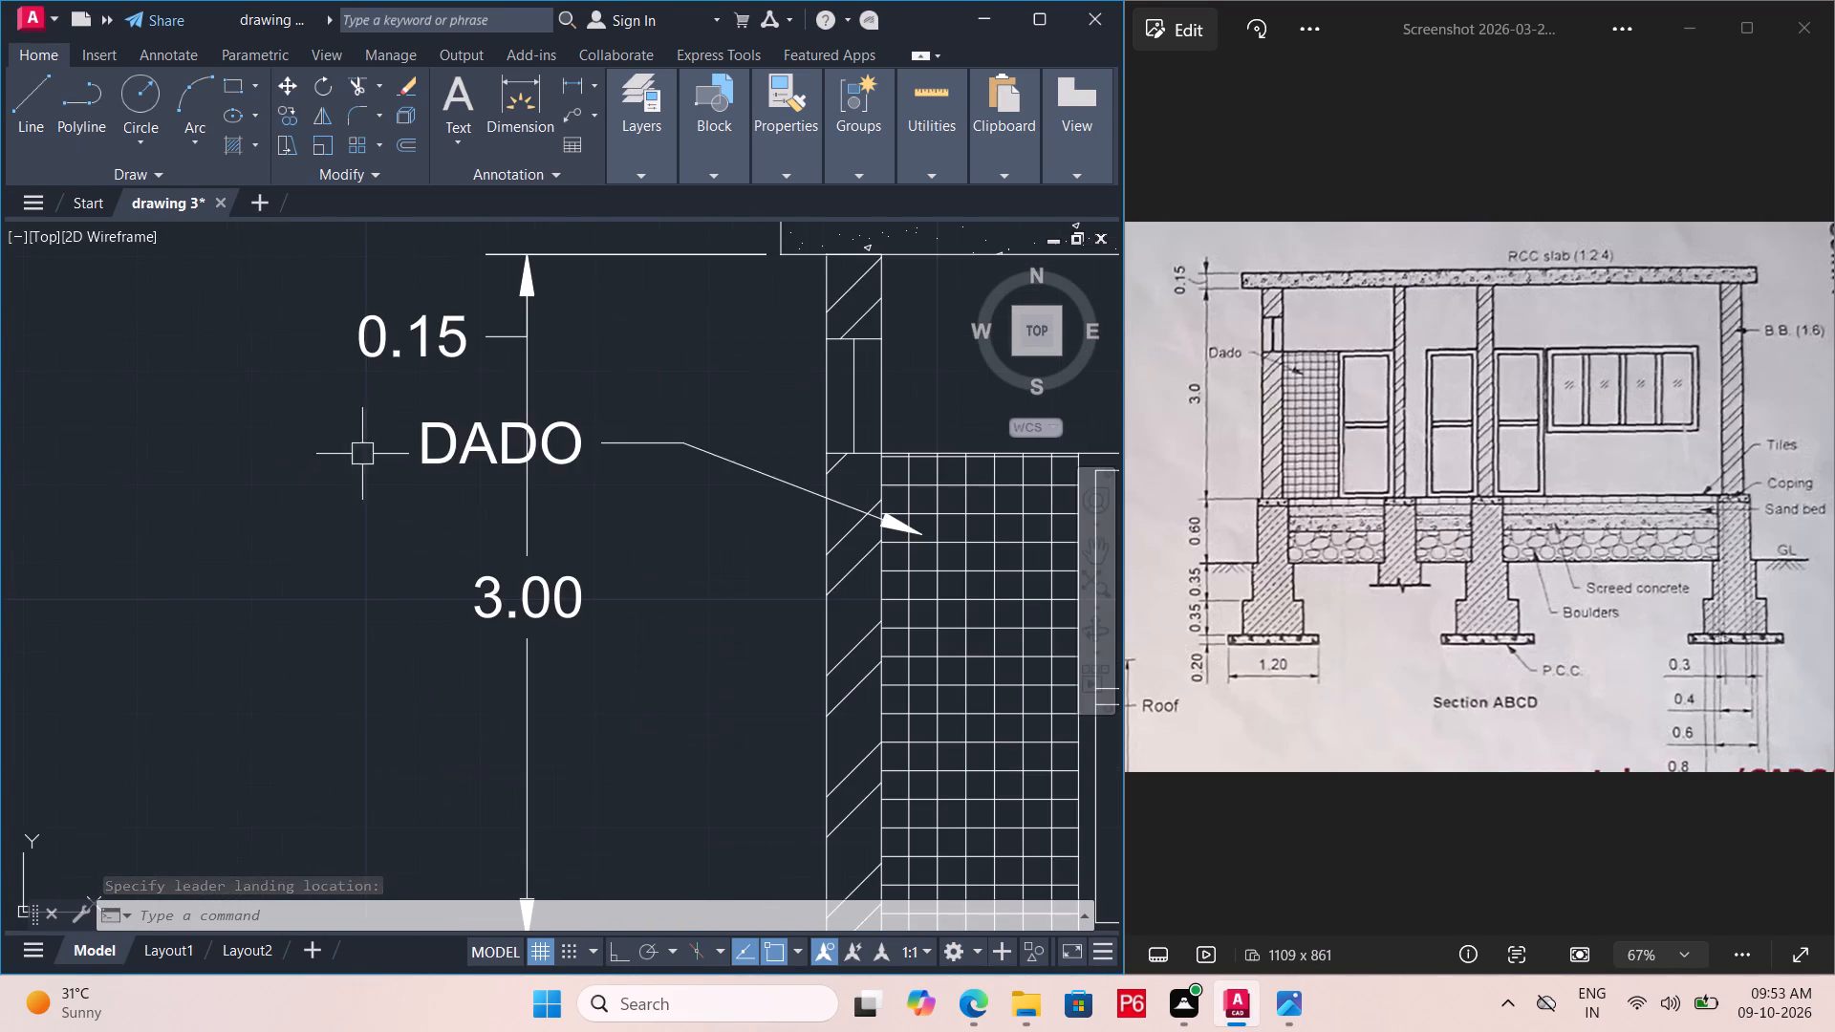
triple_click(522, 440)
left_click(570, 446)
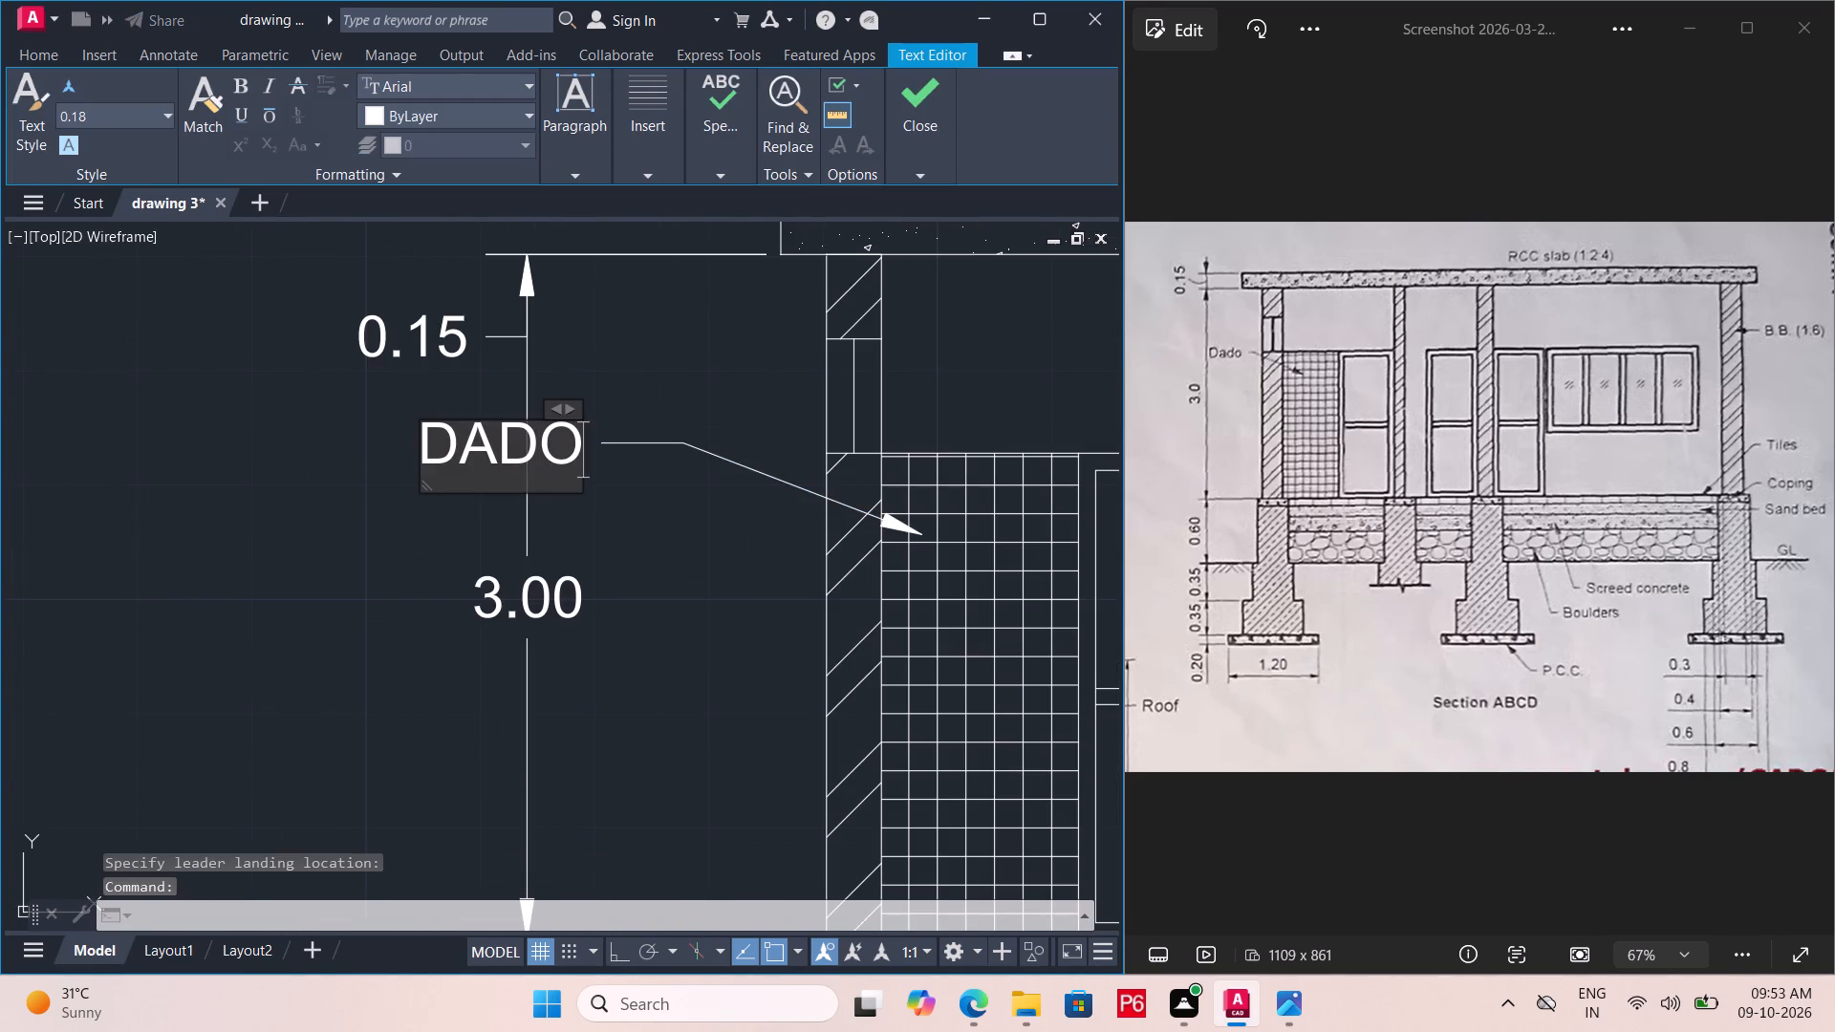
key("BackSpace")
key("BackSpace")
key("BackSpace")
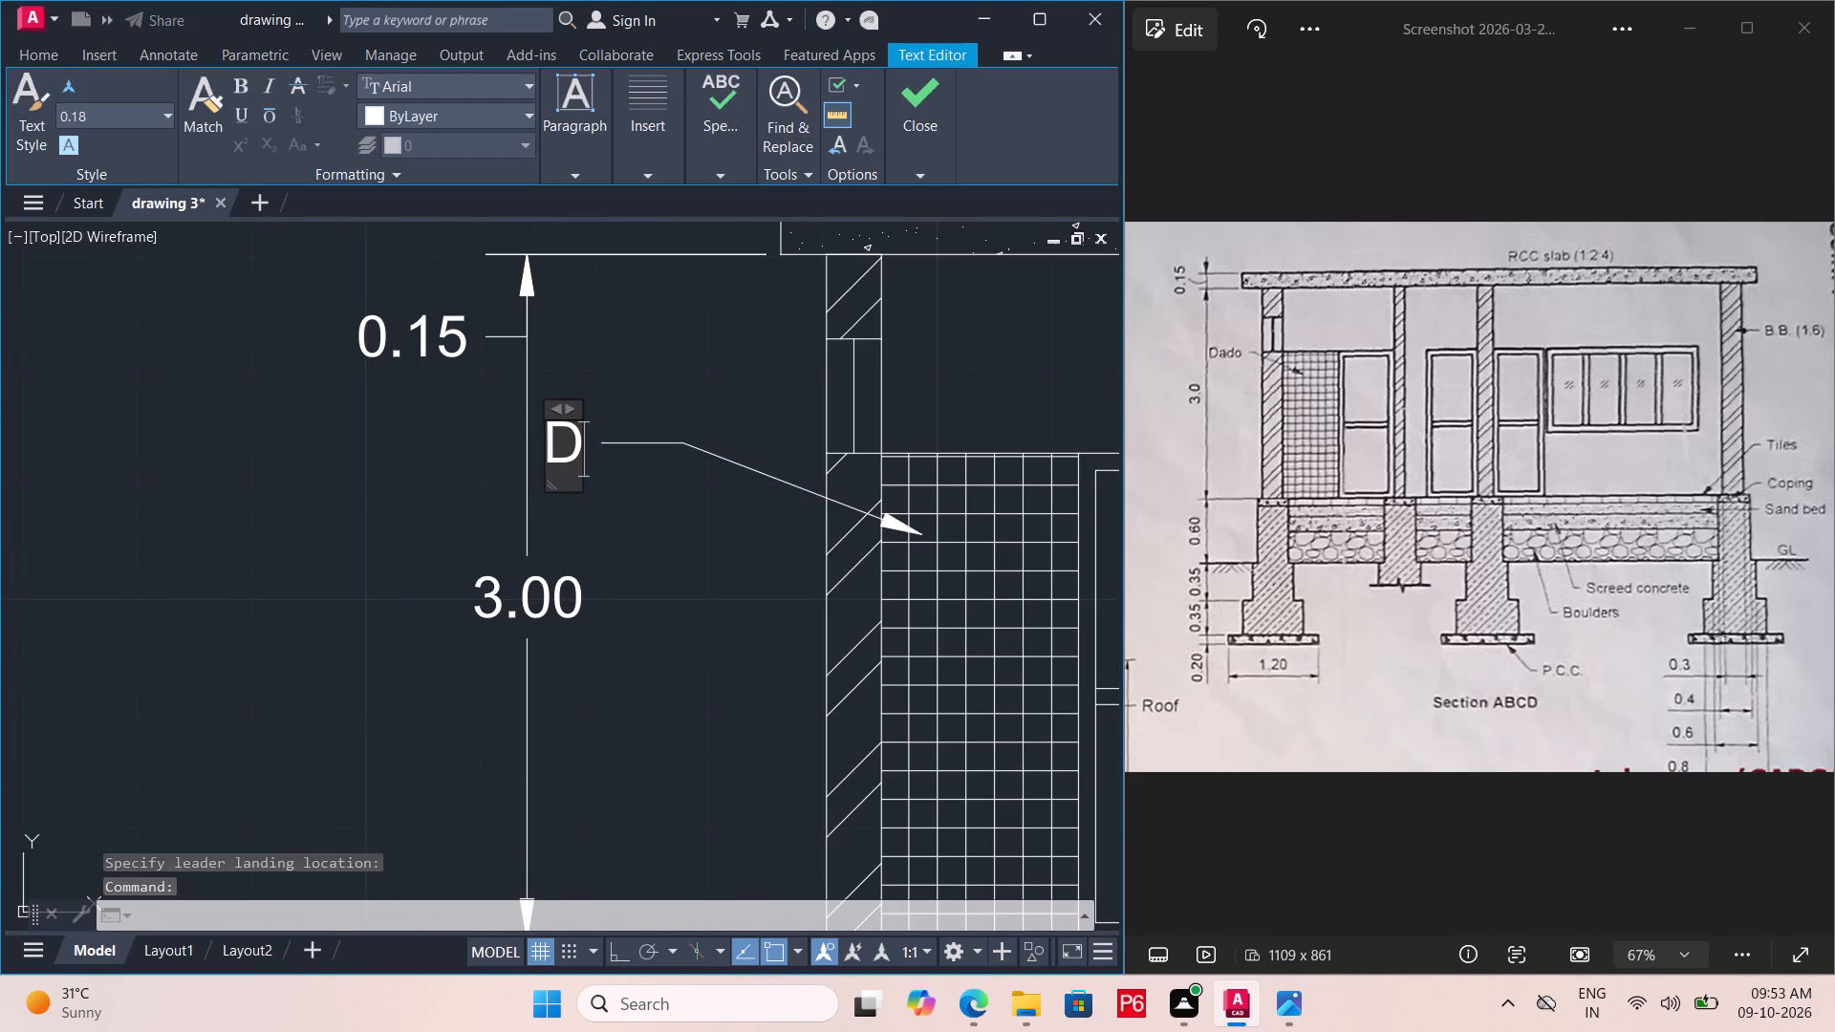
key("a")
type("do")
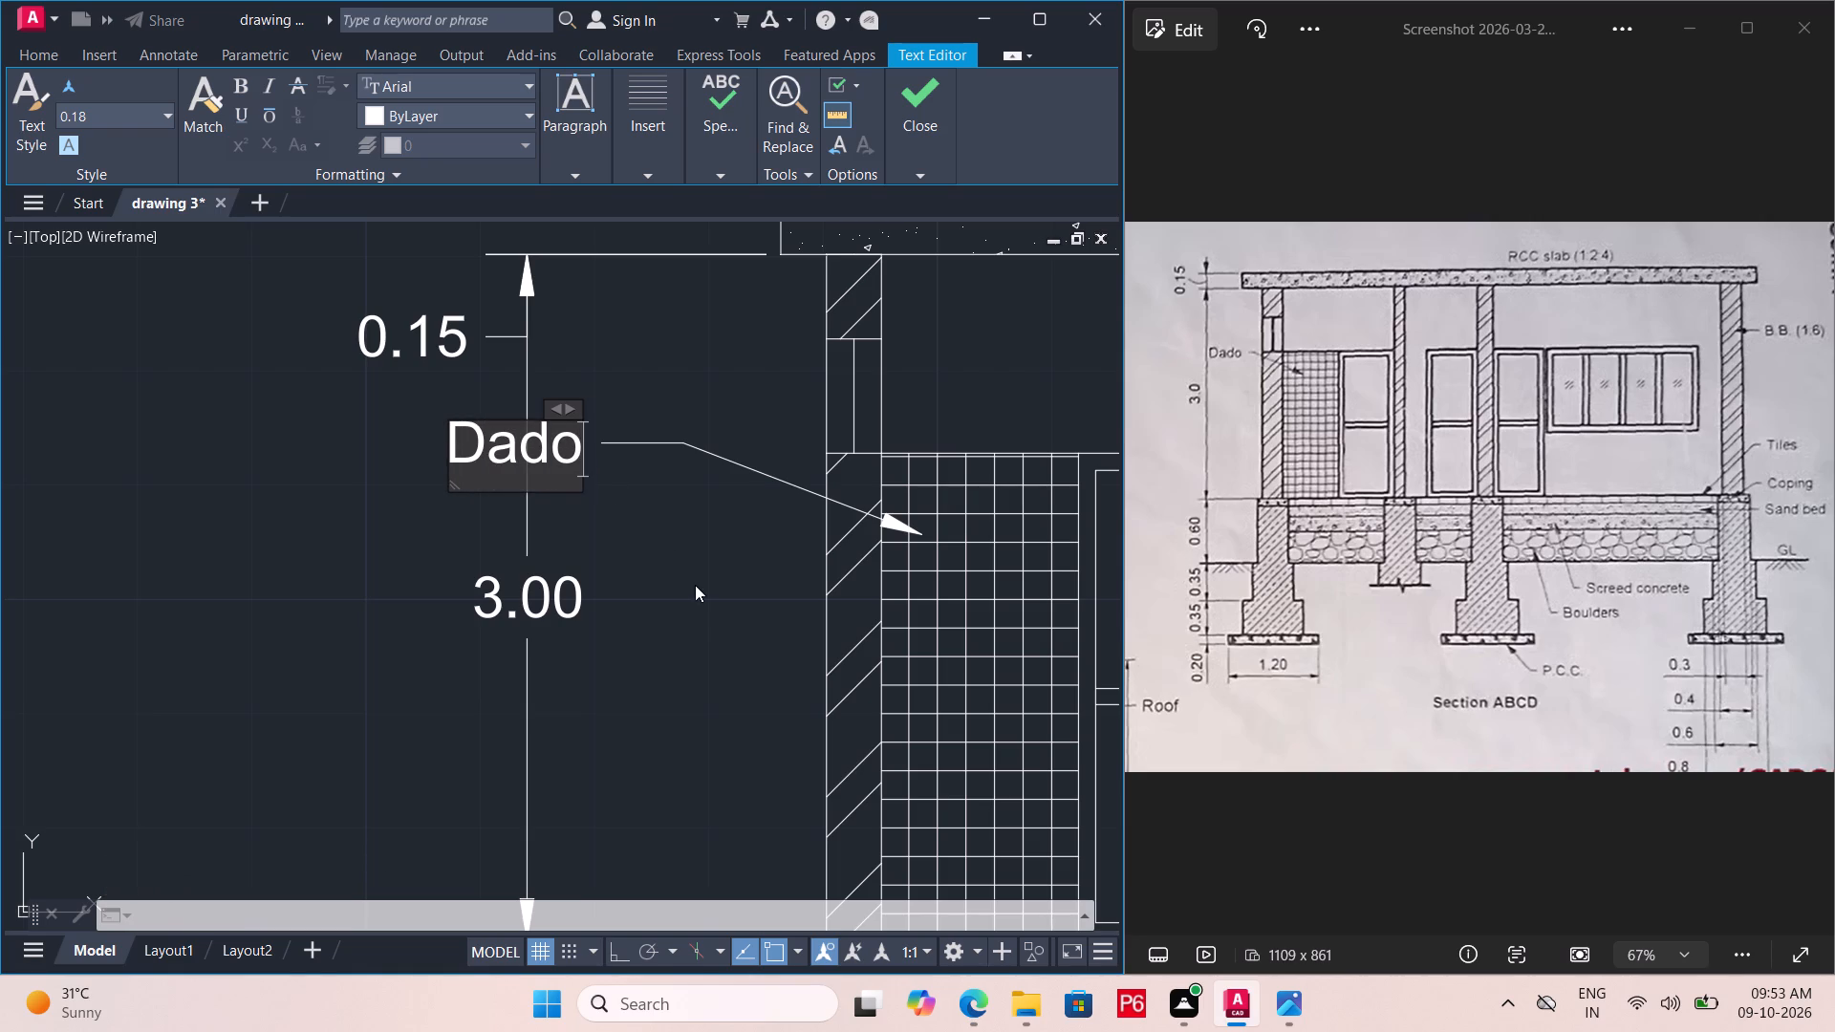
left_click(691, 590)
Shorten the horizontal landing of the Dado leader to about 0.13, bringing its text closer to the wall.
left_click(556, 462)
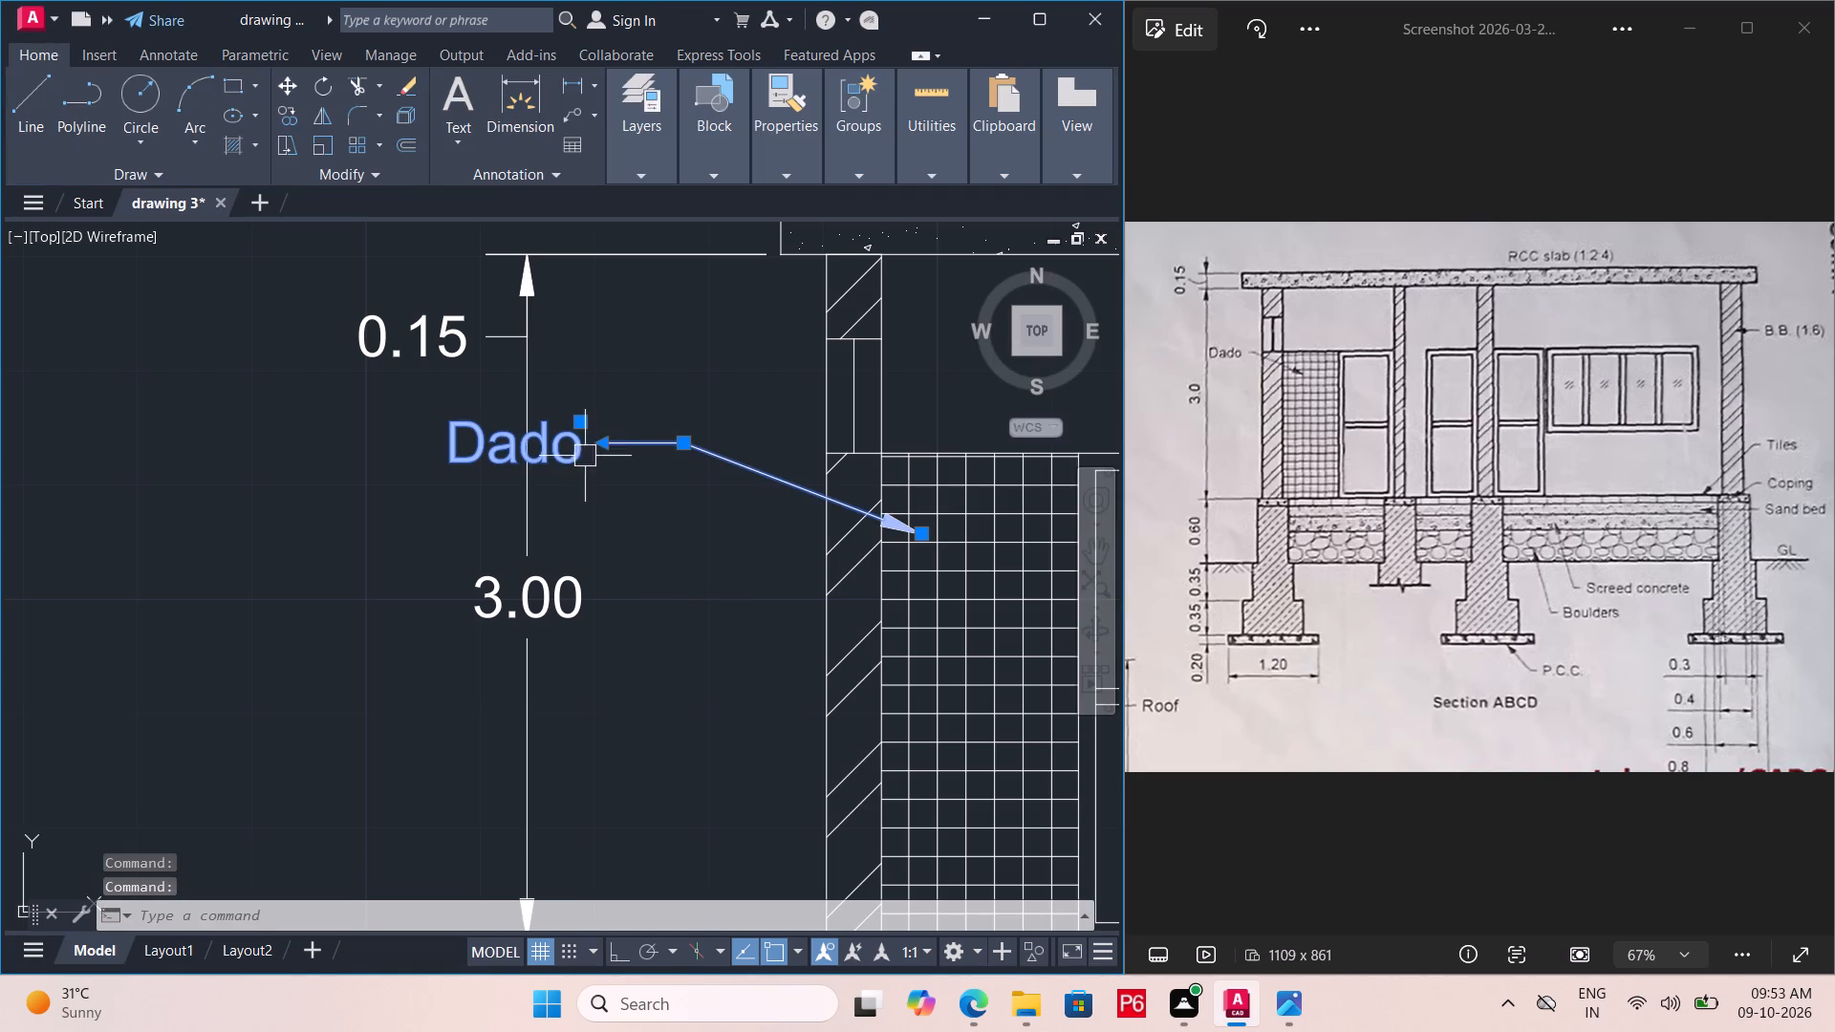
left_click(601, 447)
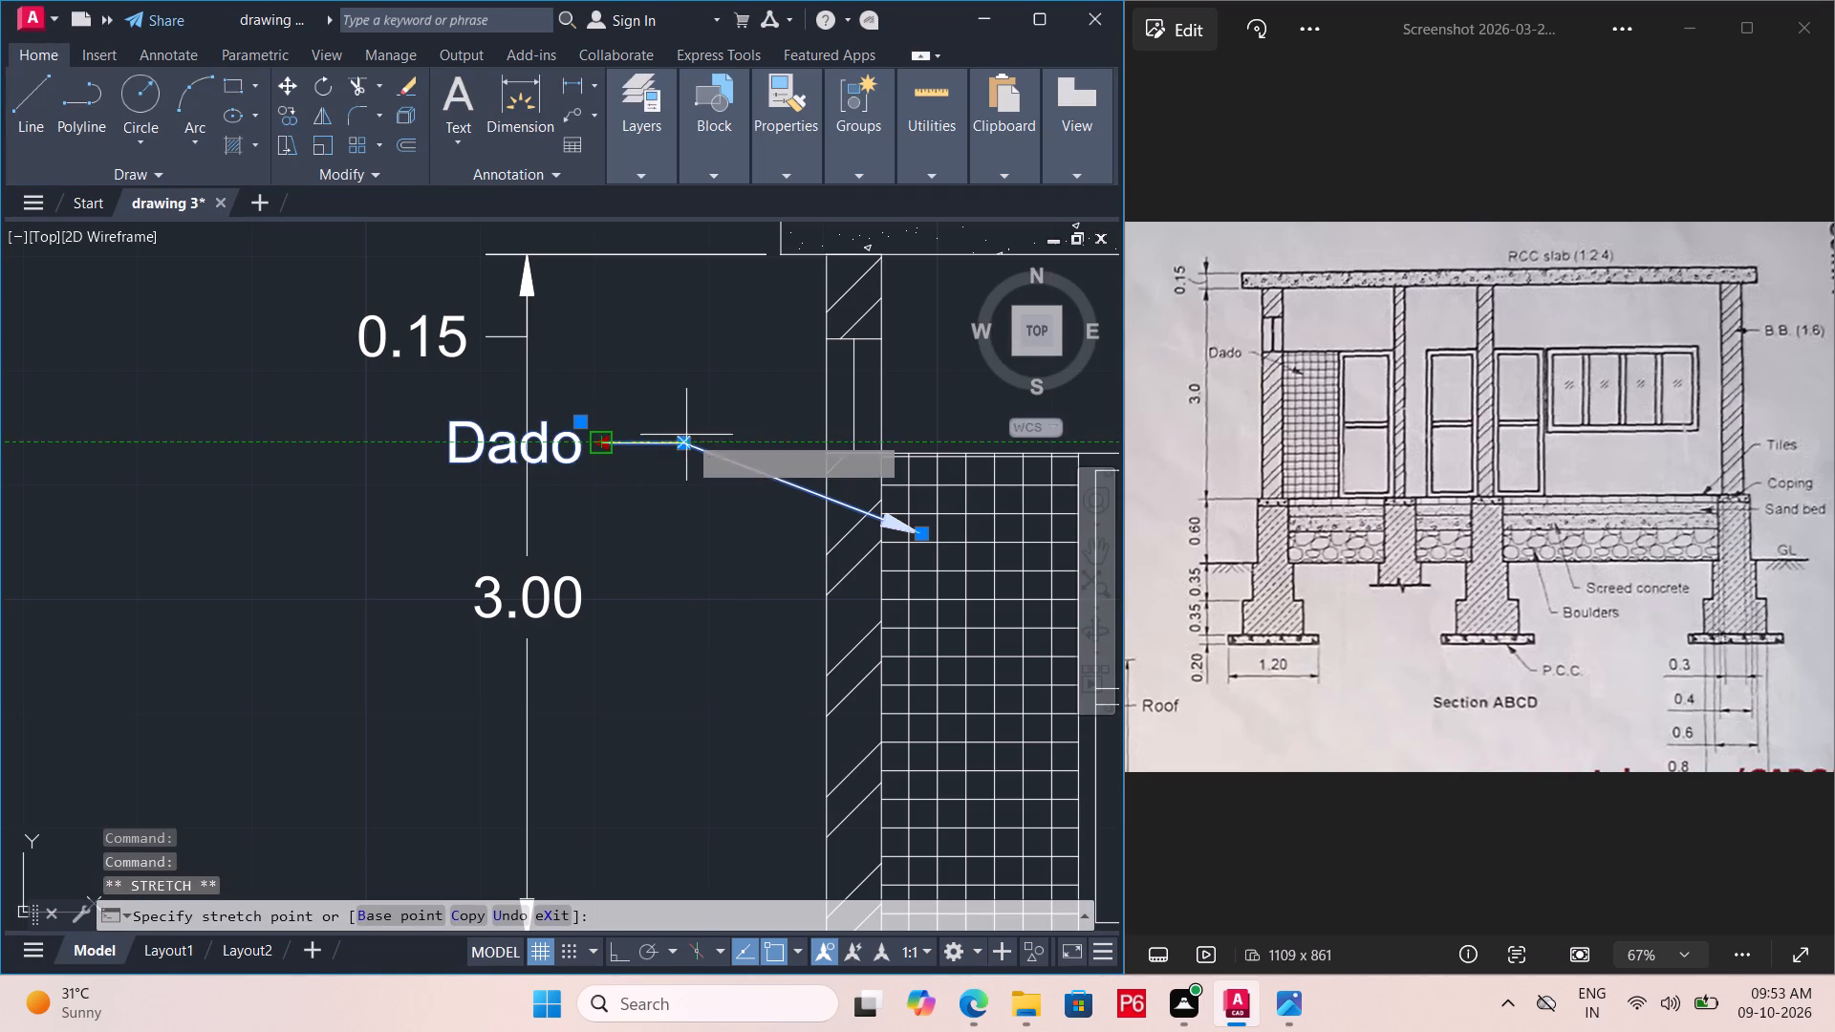
left_click(689, 433)
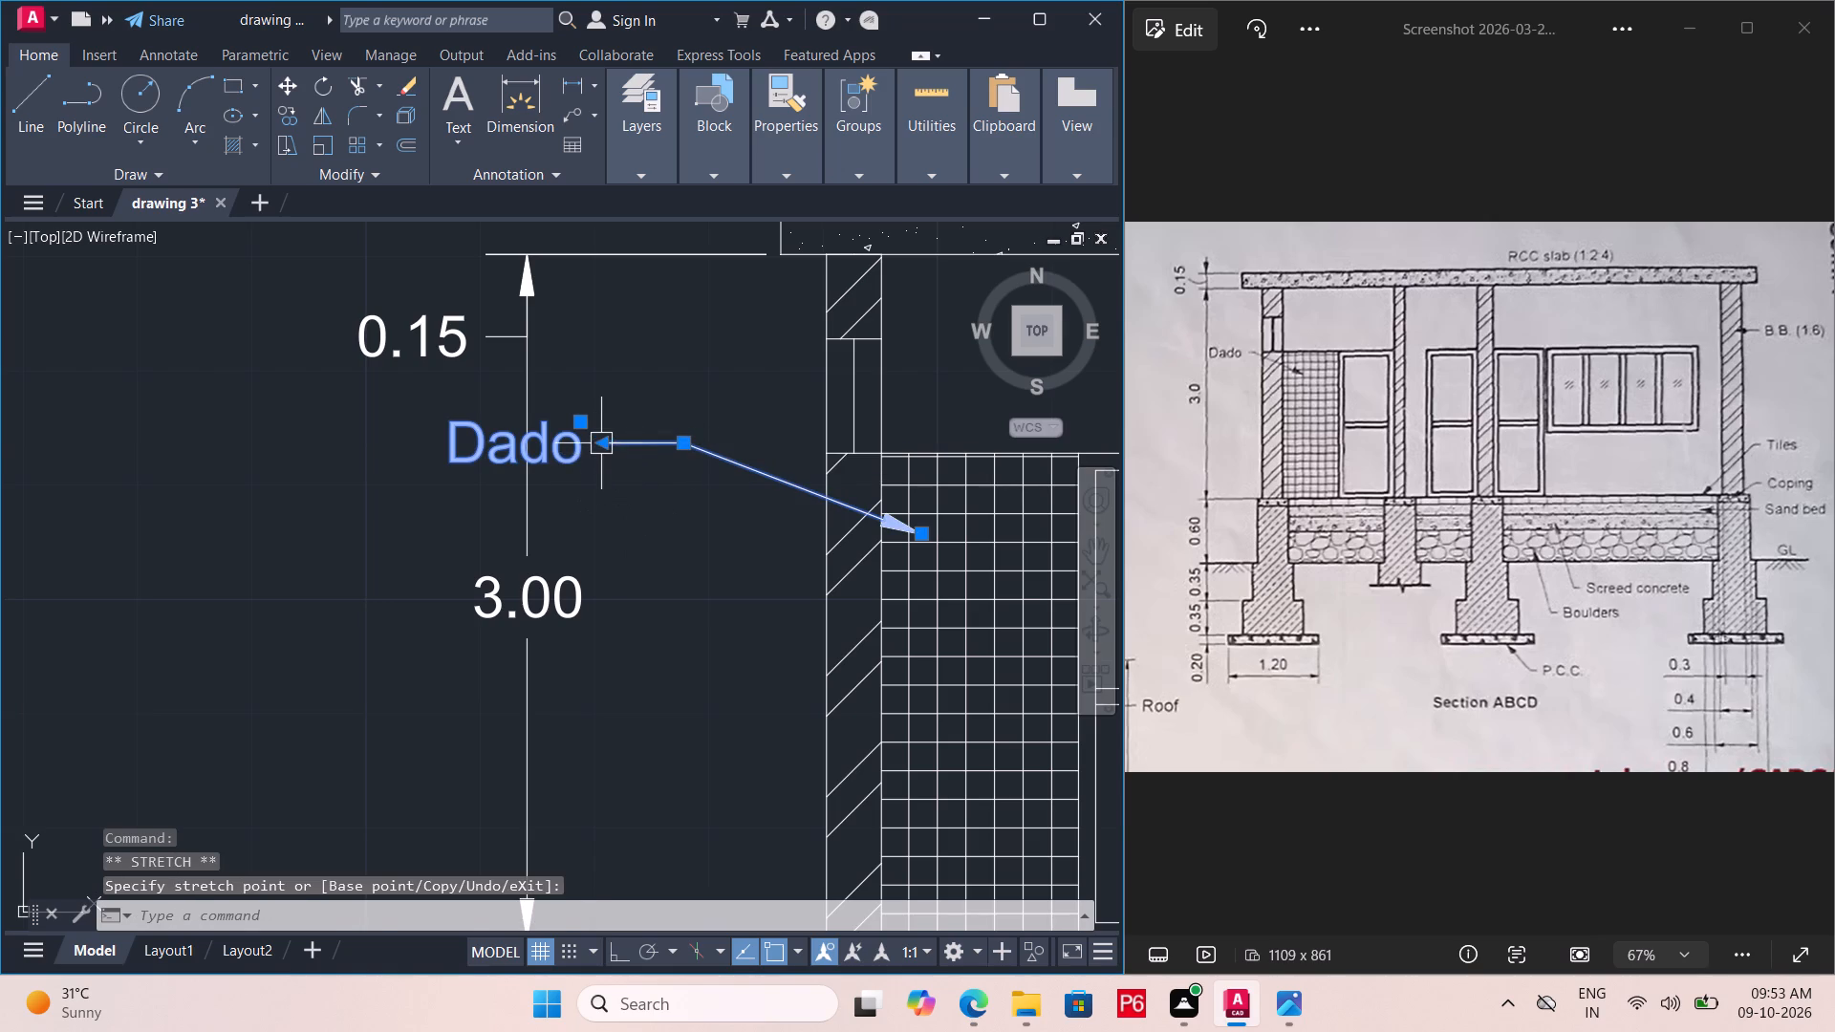
double_click(602, 448)
left_click(680, 441)
left_click(594, 449)
left_click_drag(618, 446, 631, 444)
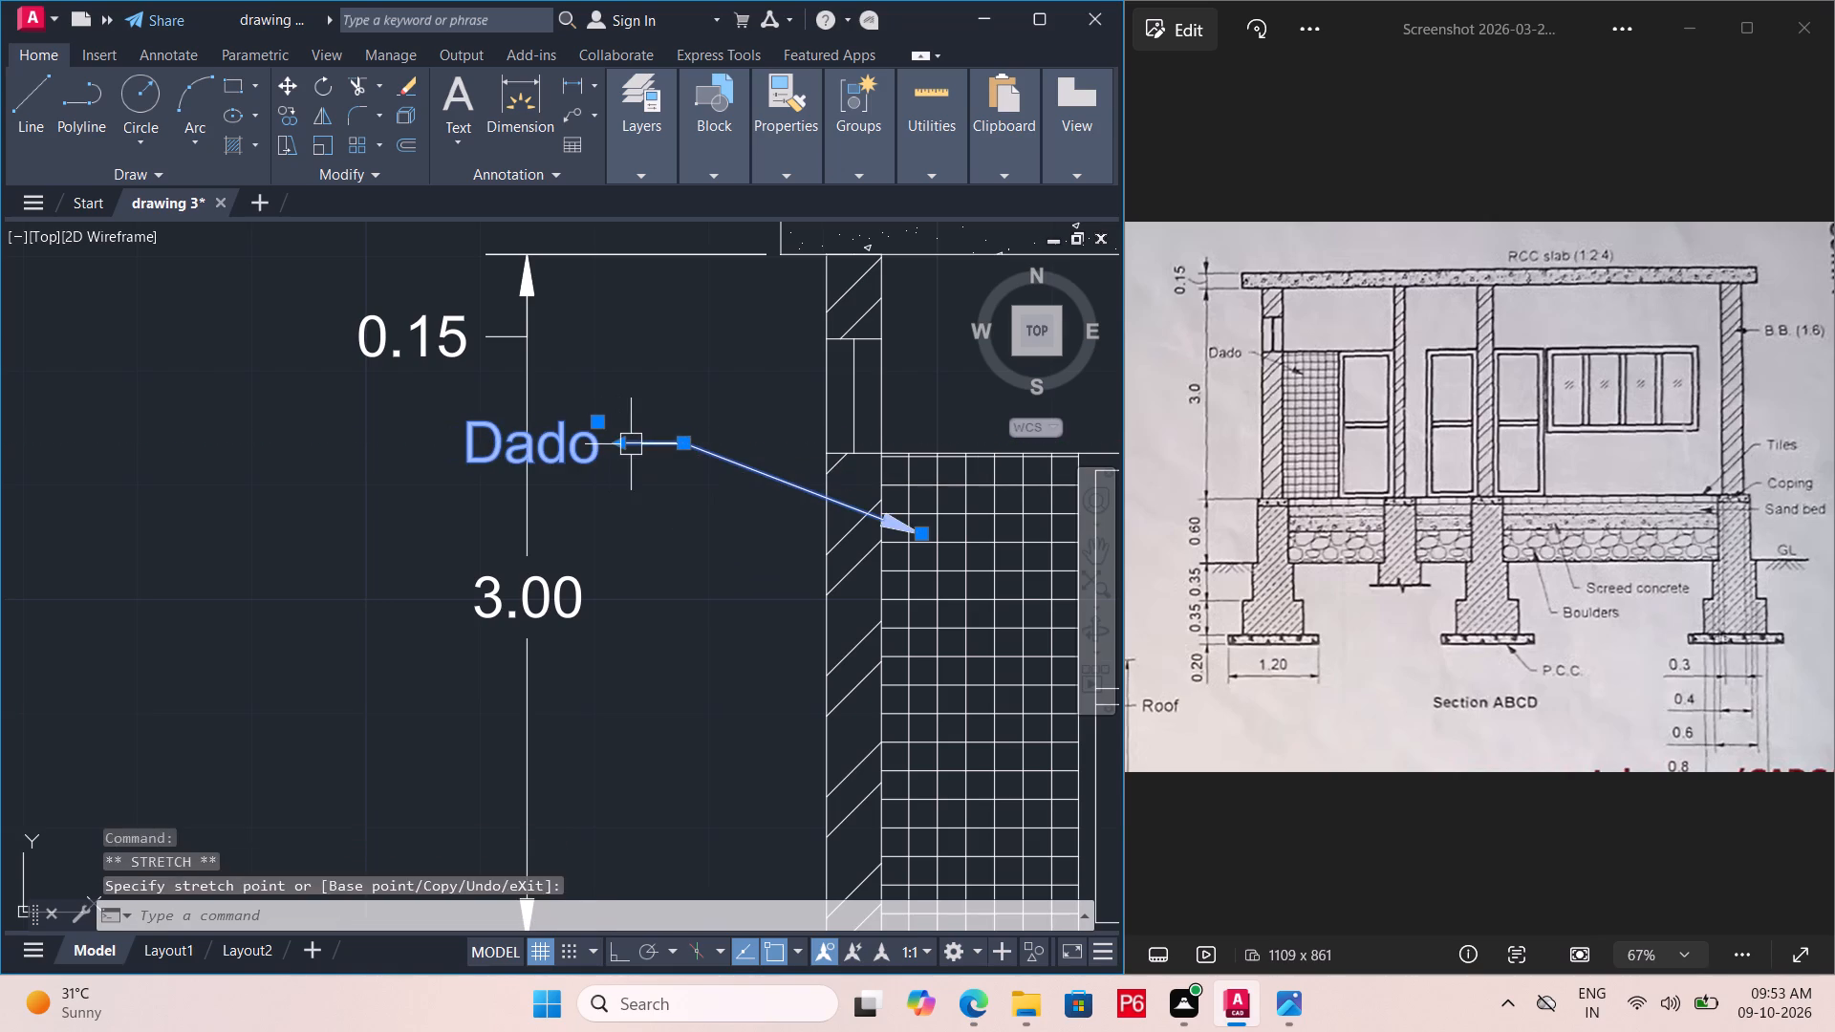
left_click_drag(631, 444, 635, 443)
double_click(635, 443)
left_click(618, 445)
left_click_drag(618, 445, 627, 442)
double_click(654, 440)
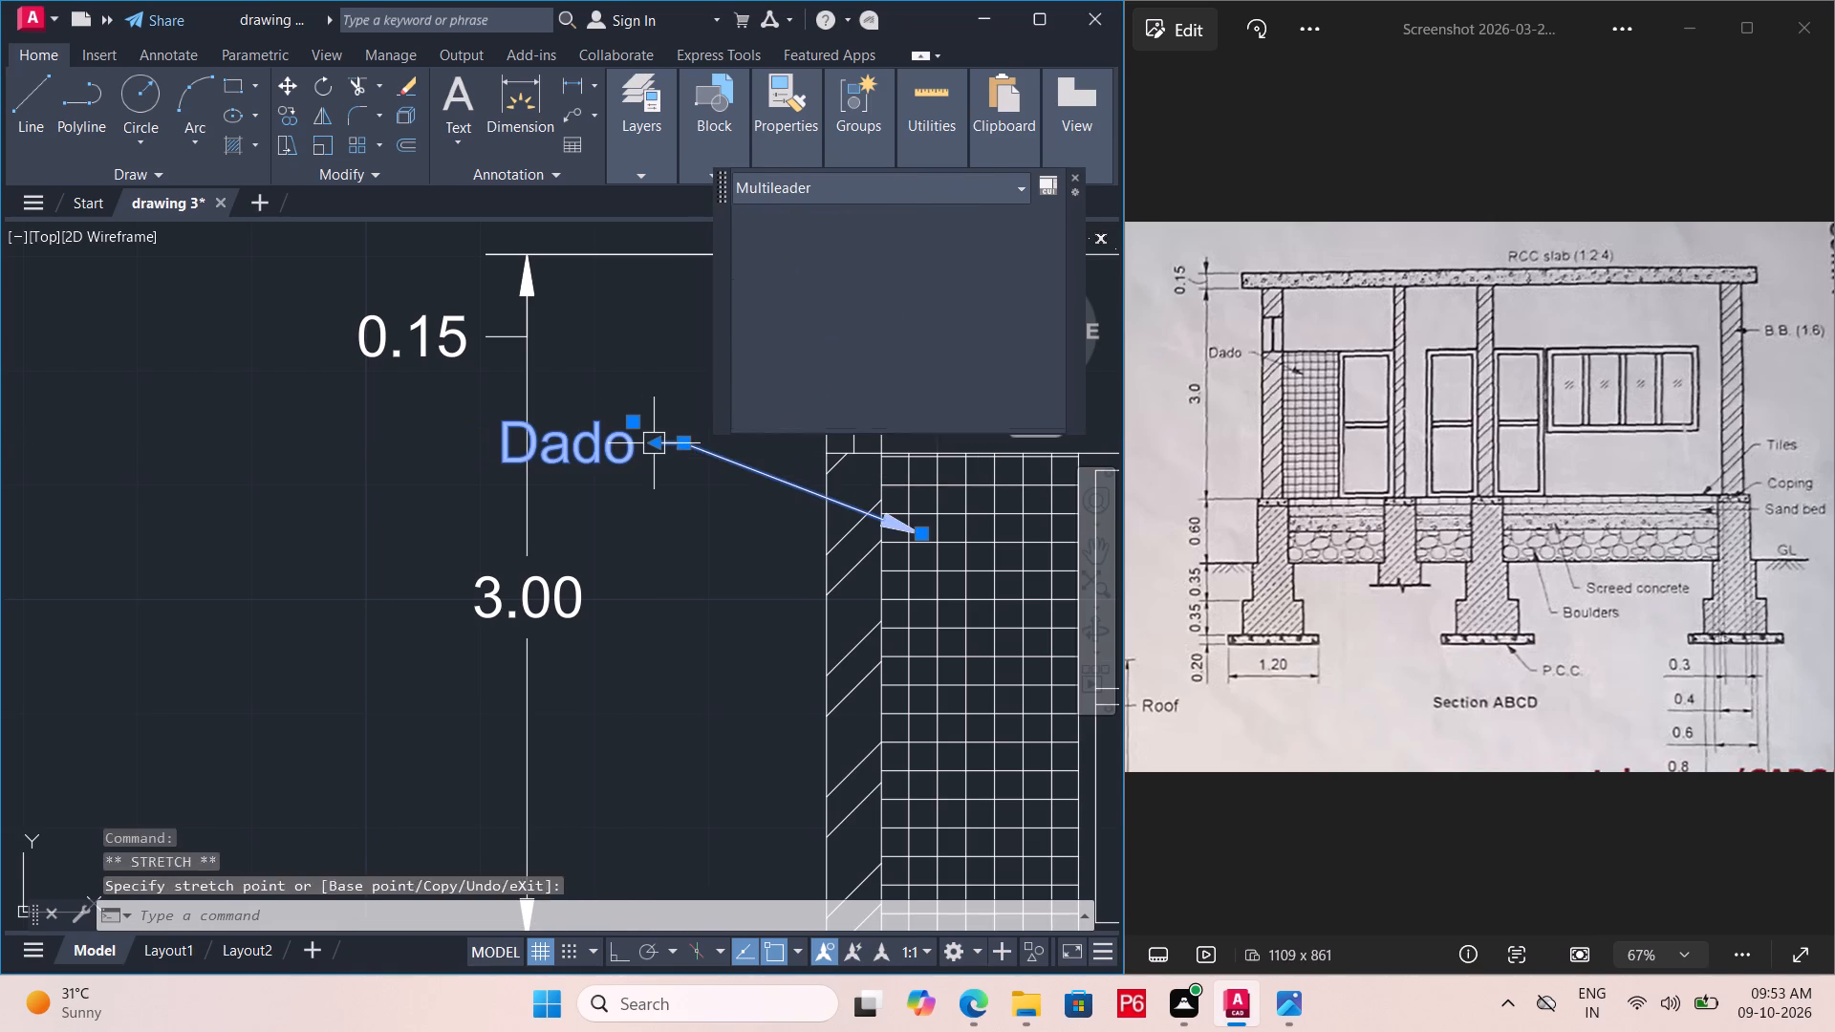
double_click(649, 442)
left_click(679, 443)
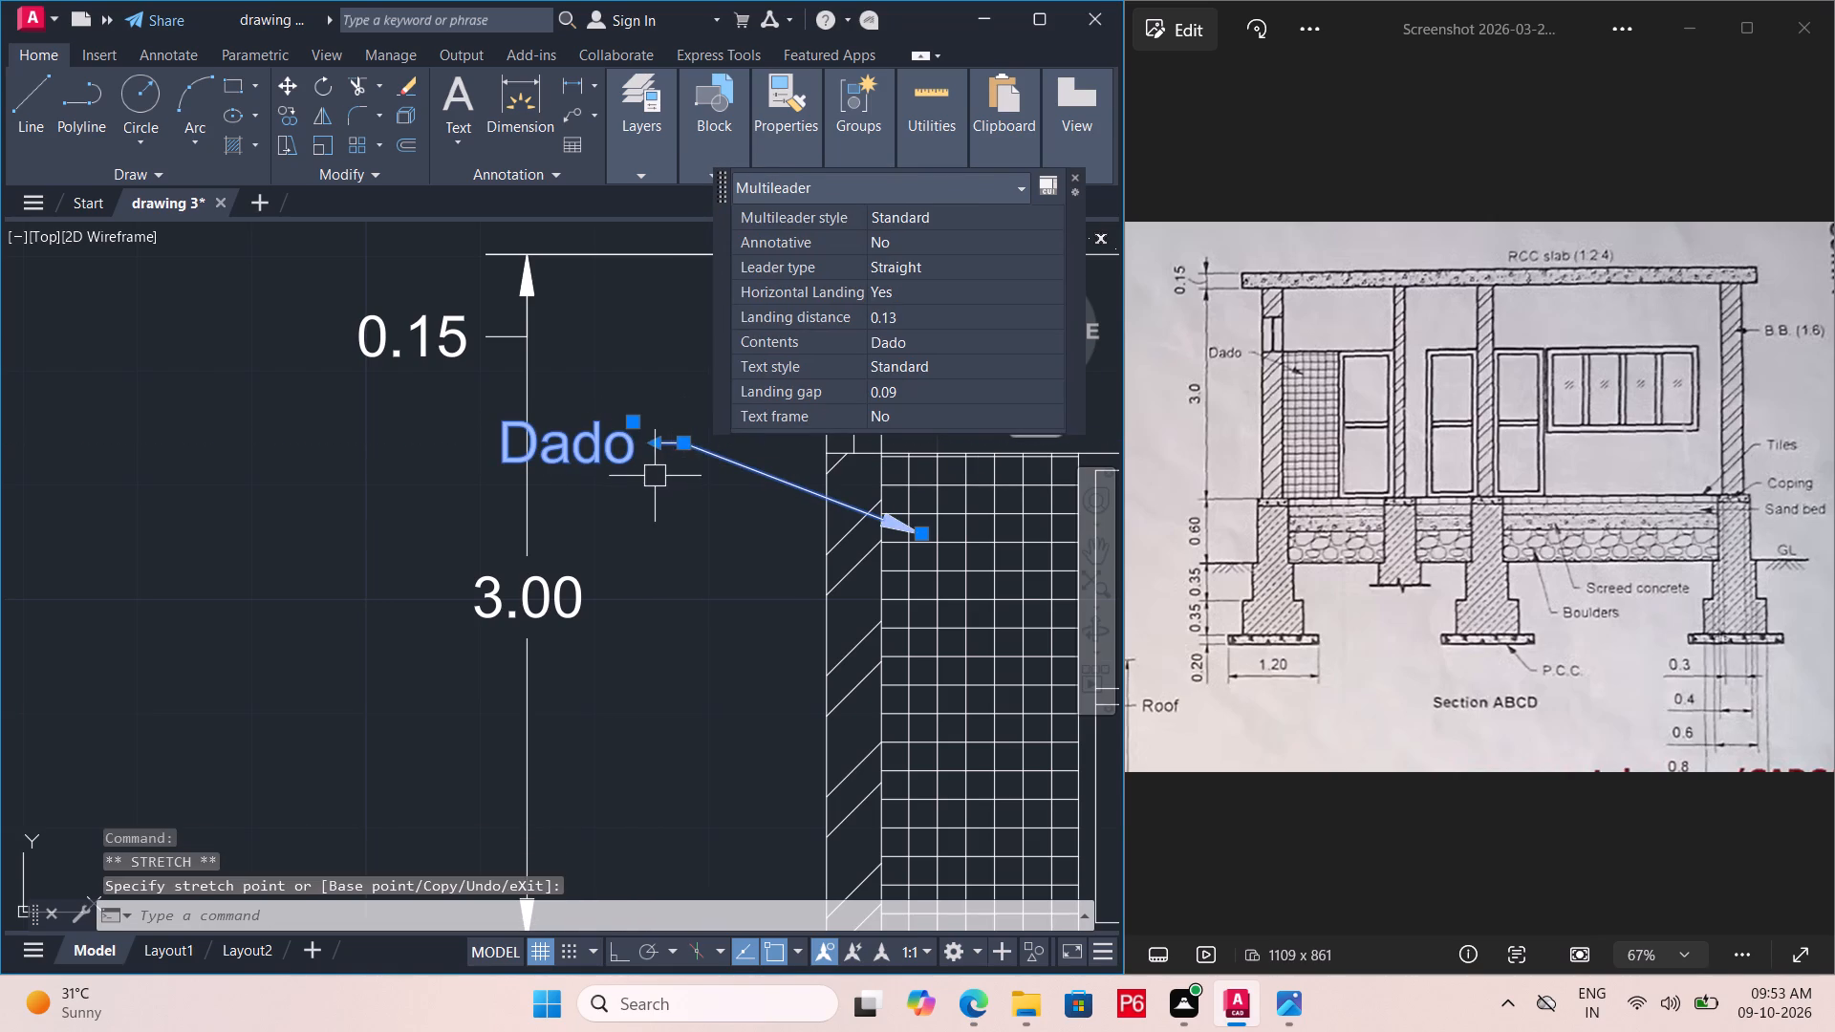
double_click(655, 450)
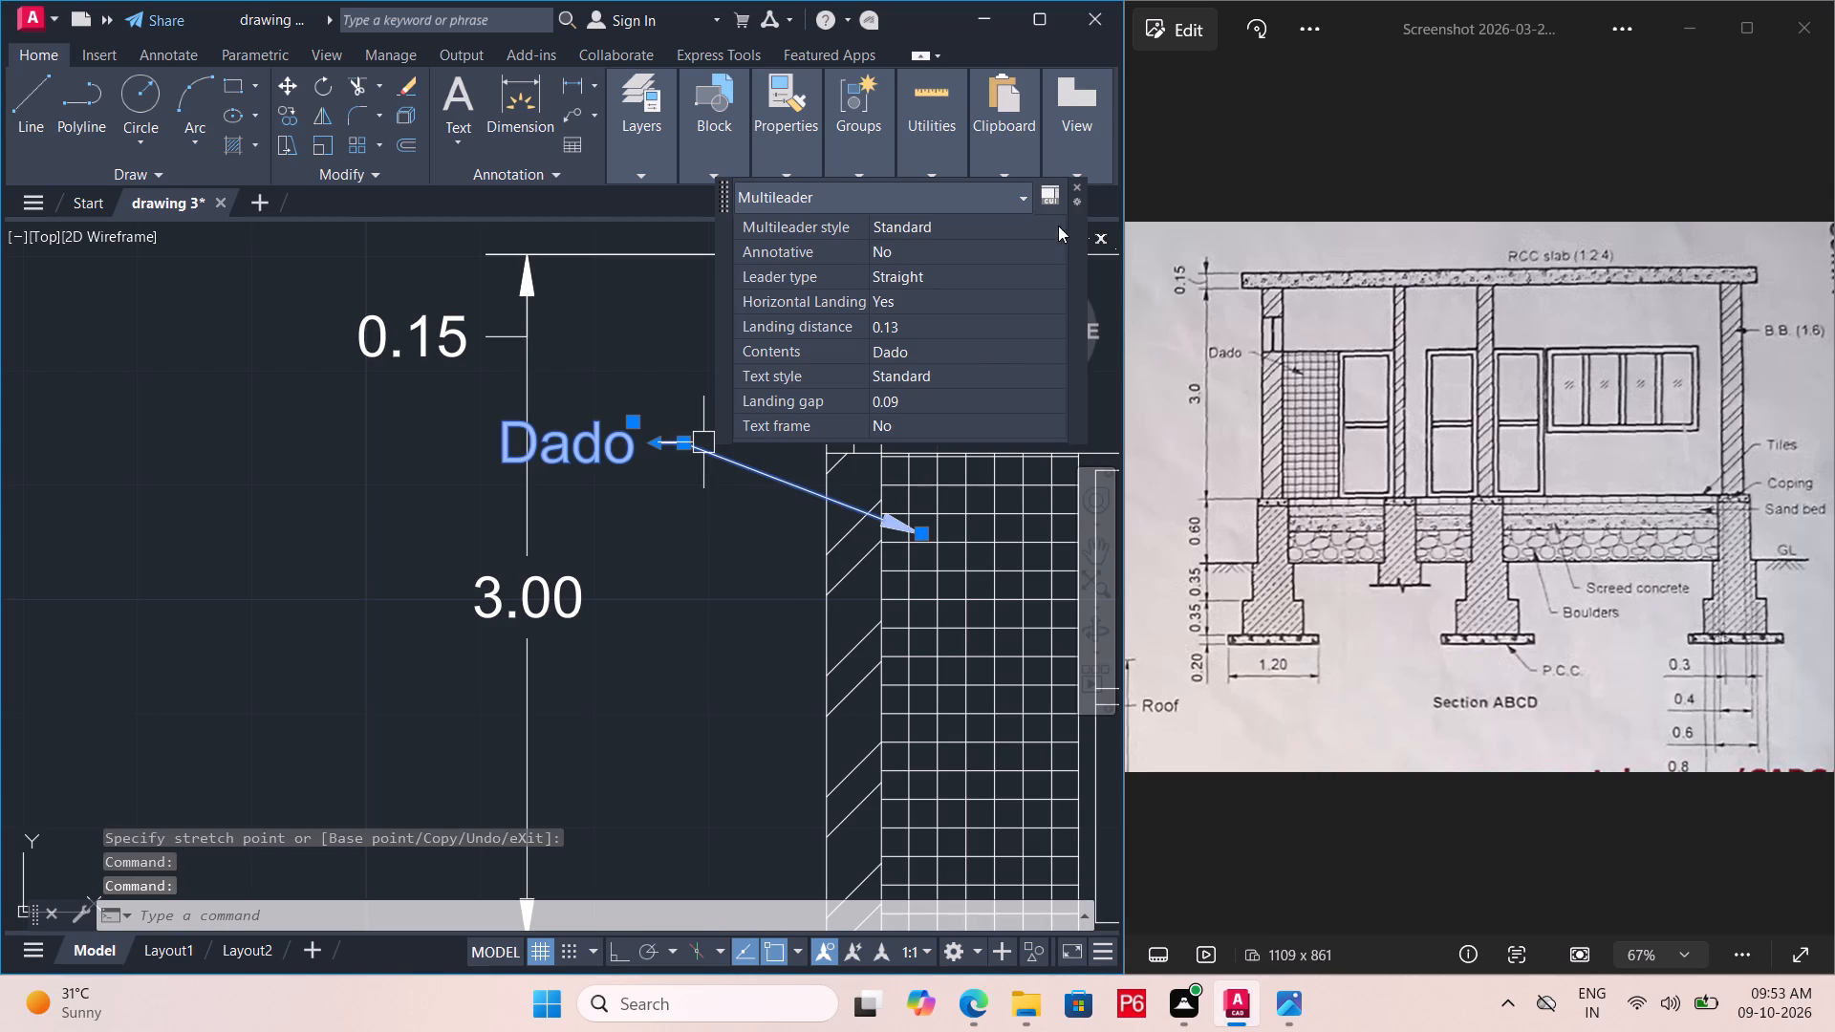
left_click(1077, 185)
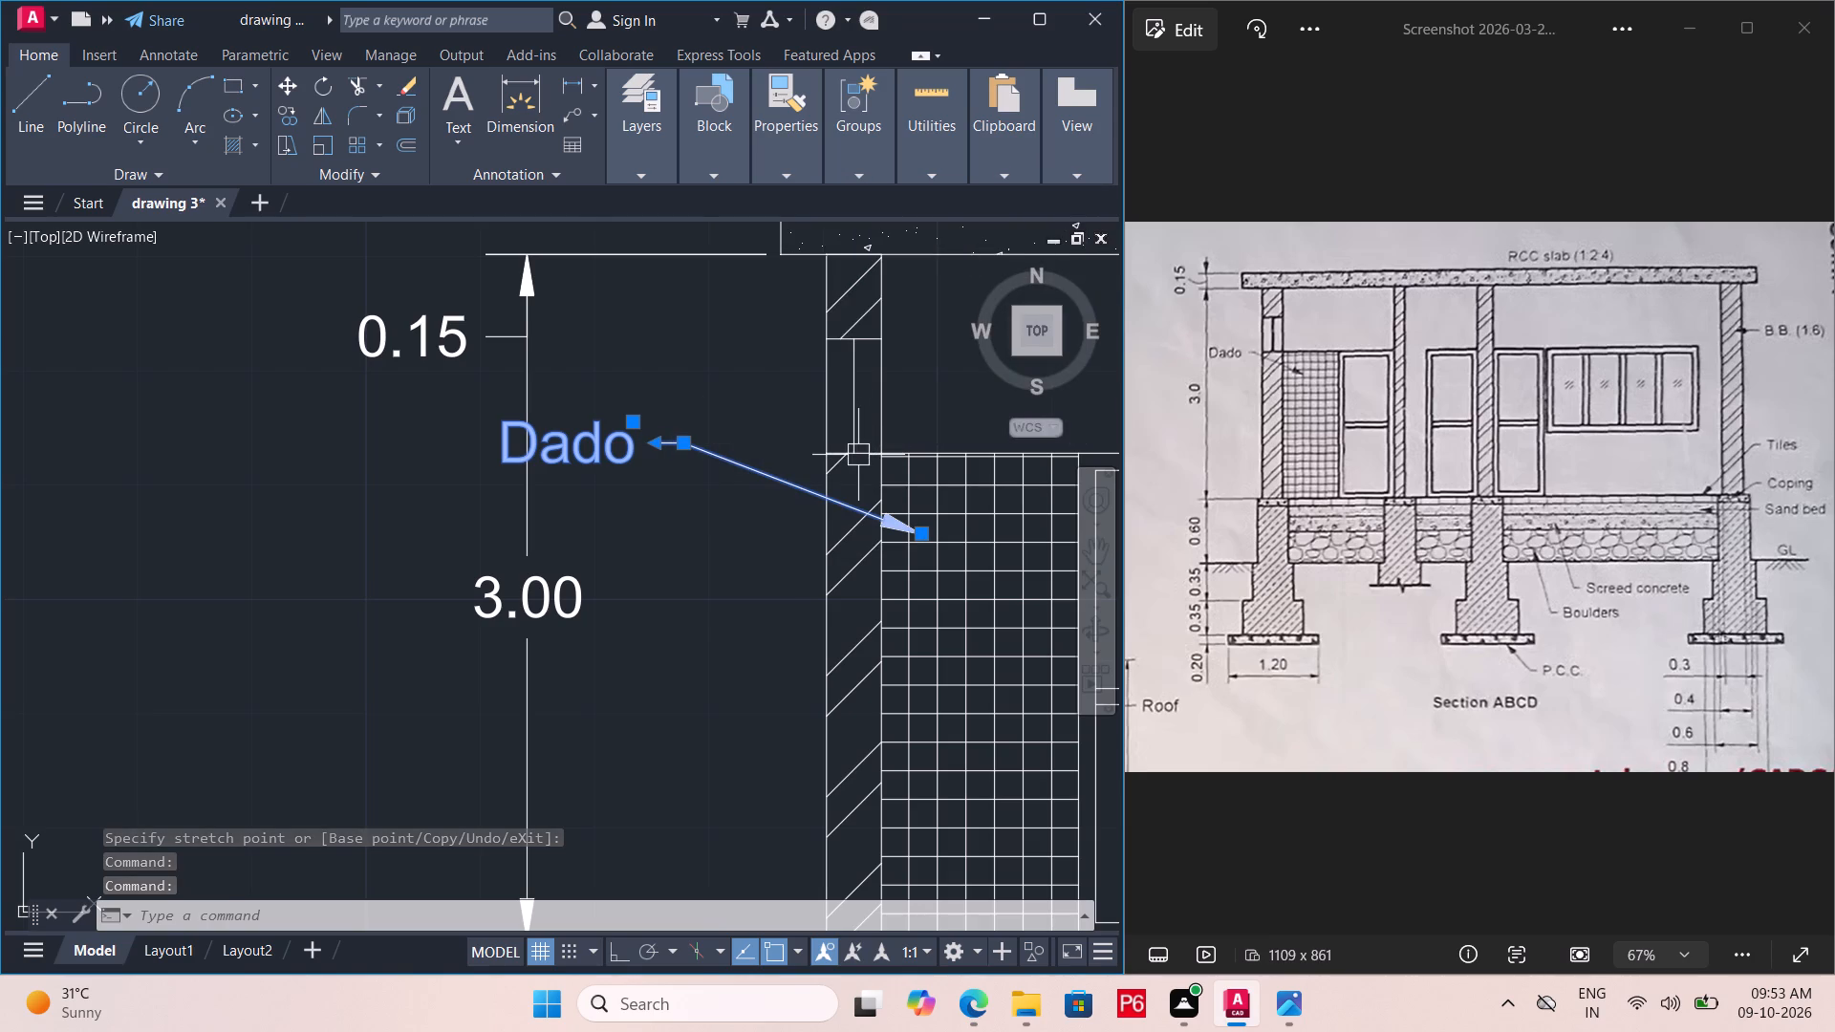
Save the drawing.
key("ctrl+s")
key("ctrl+s")
Move the Dado label toward the tiled wall, clear of the 3.00 dimension line.
left_click(613, 454)
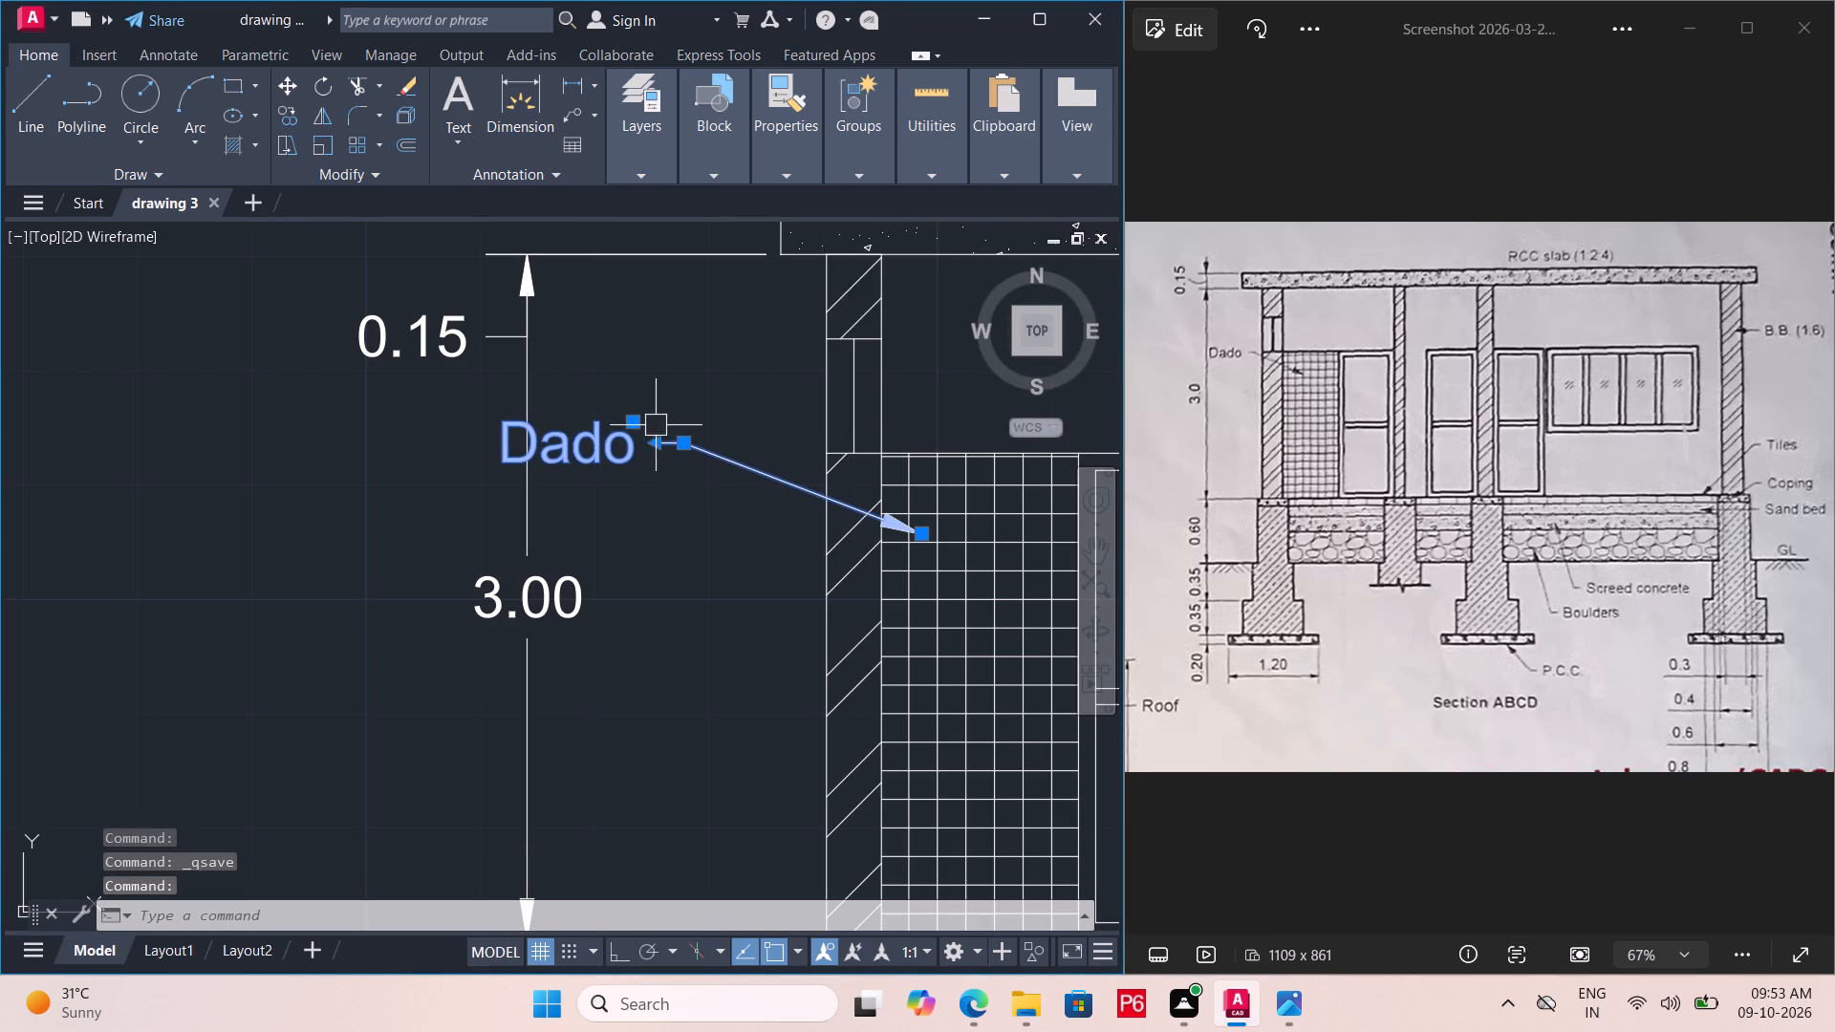
left_click(637, 422)
left_click(703, 414)
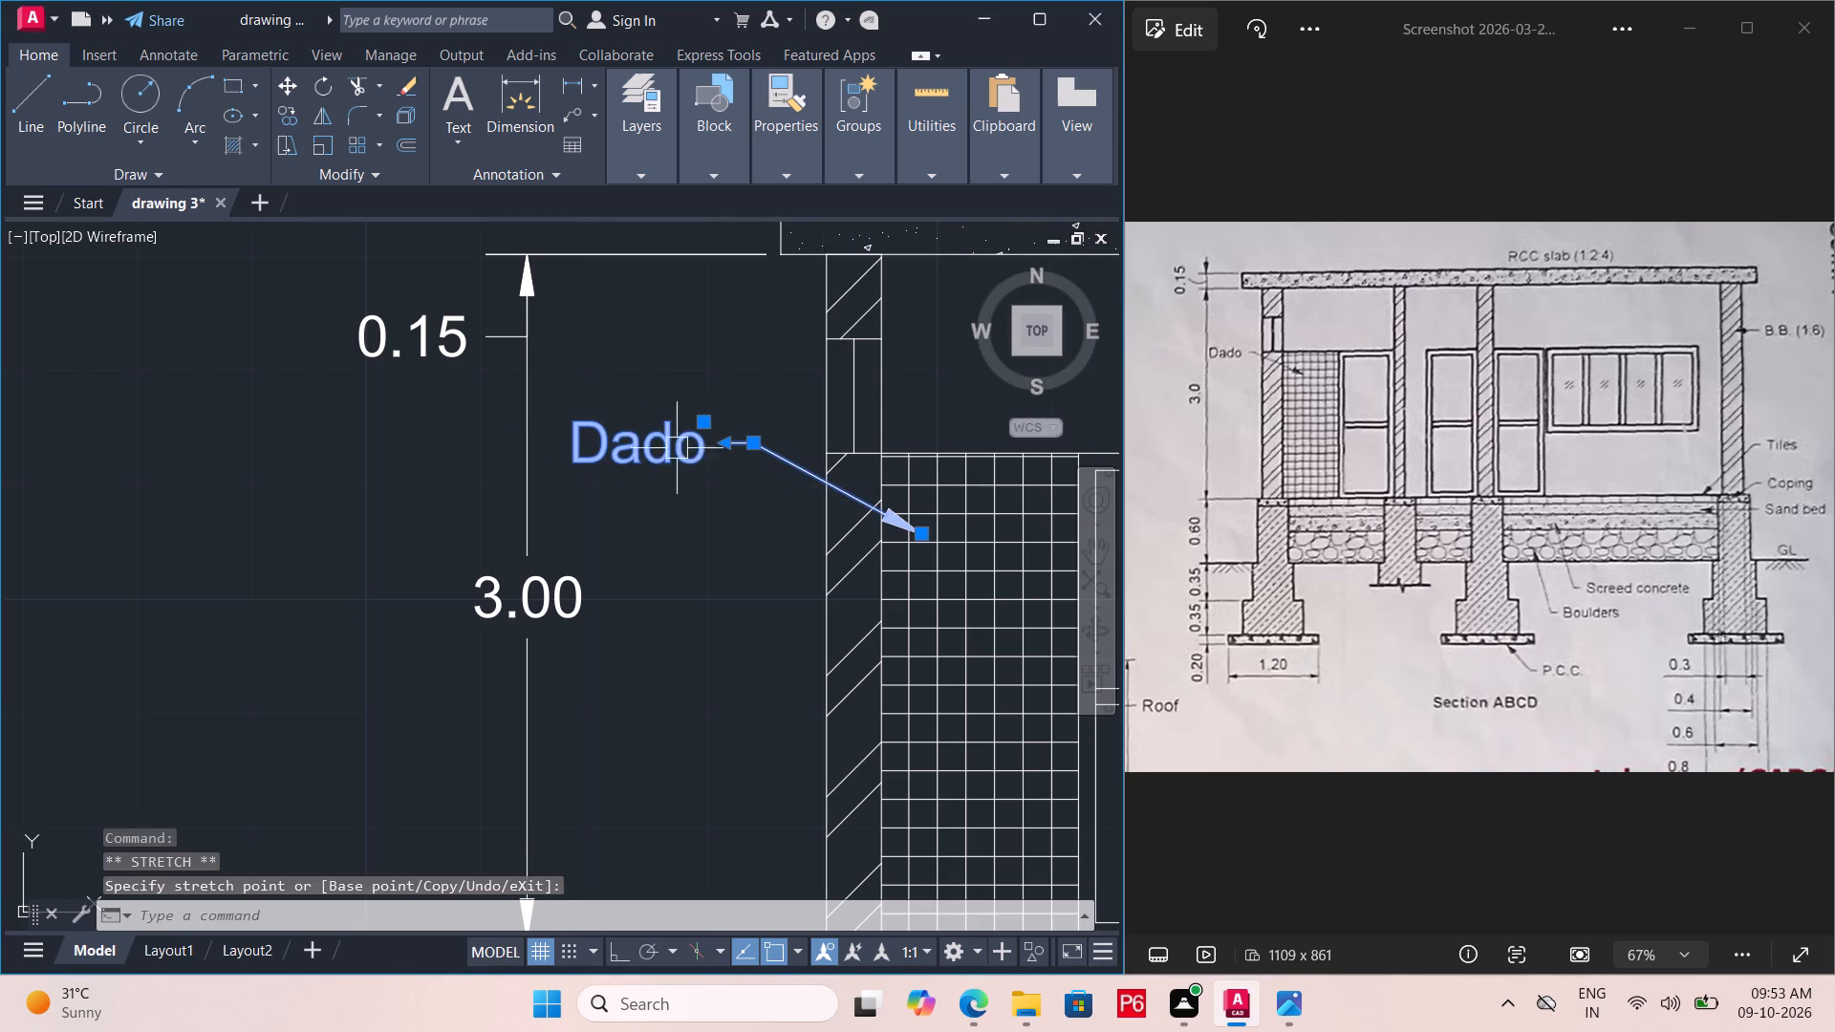
Save the drawing.
key("Escape")
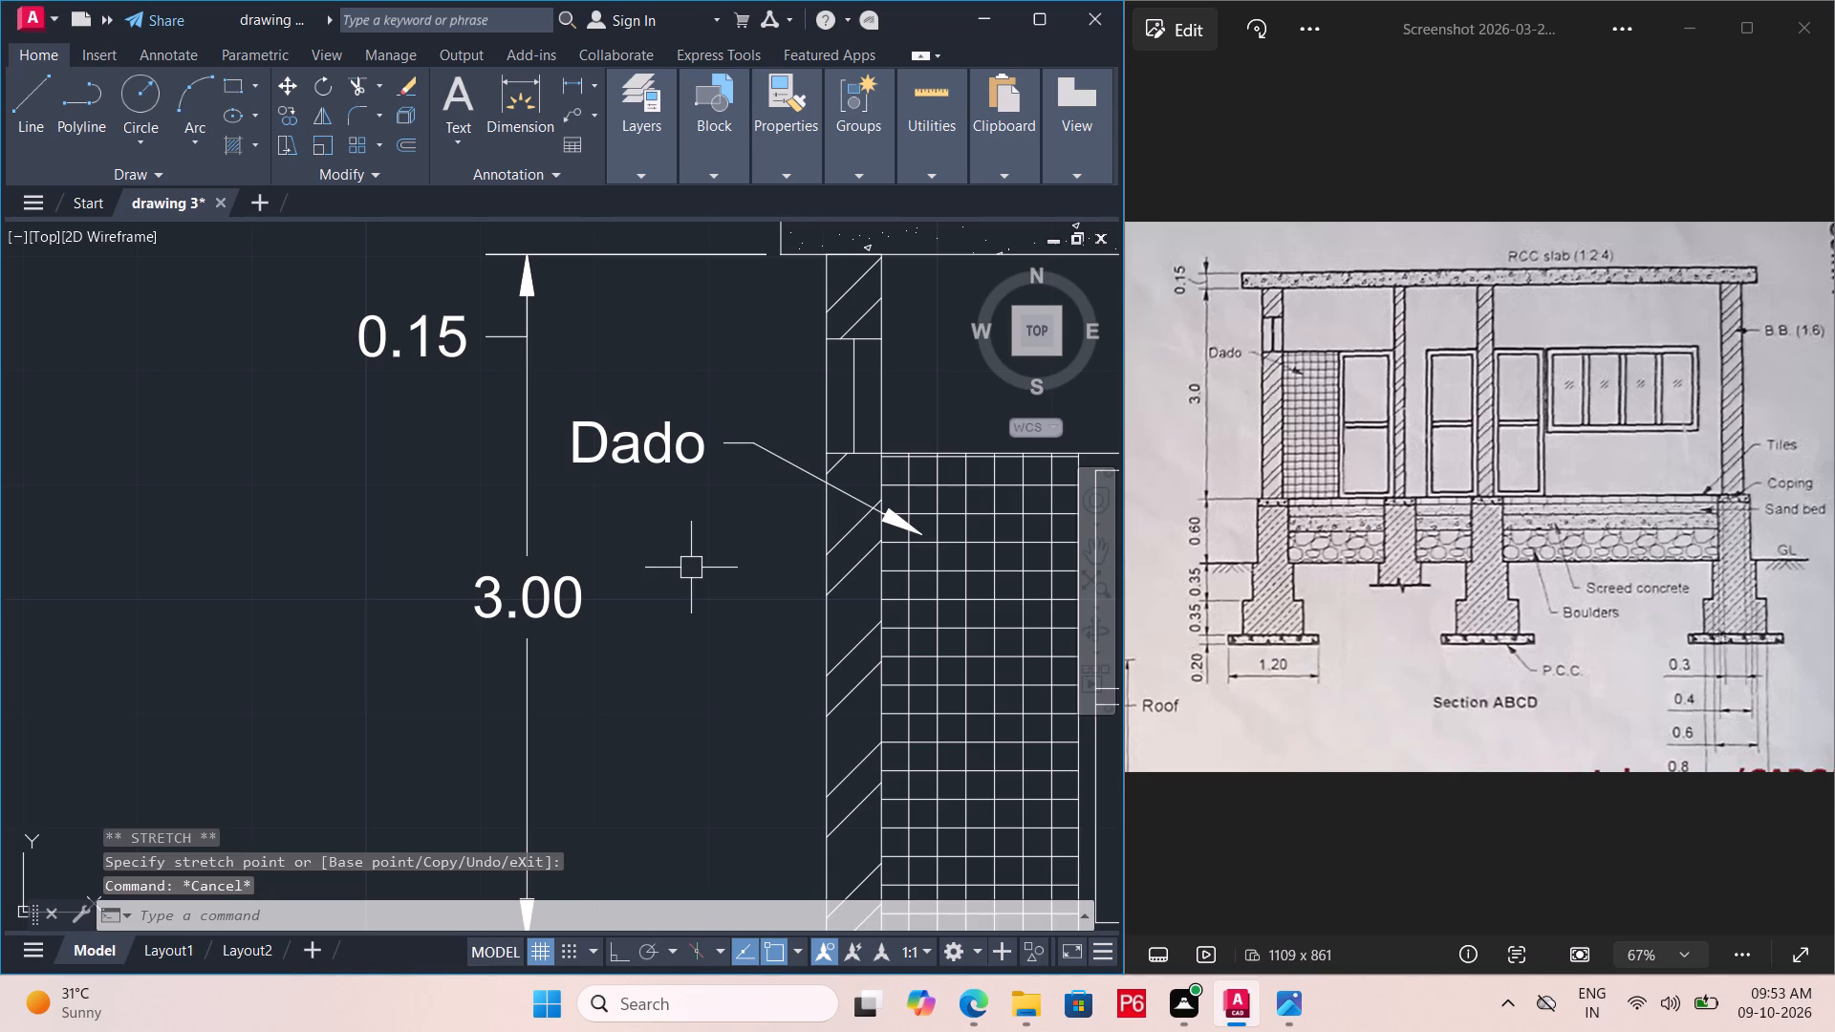
key("ctrl+s")
key("ctrl+s")
key("ctrl+s")
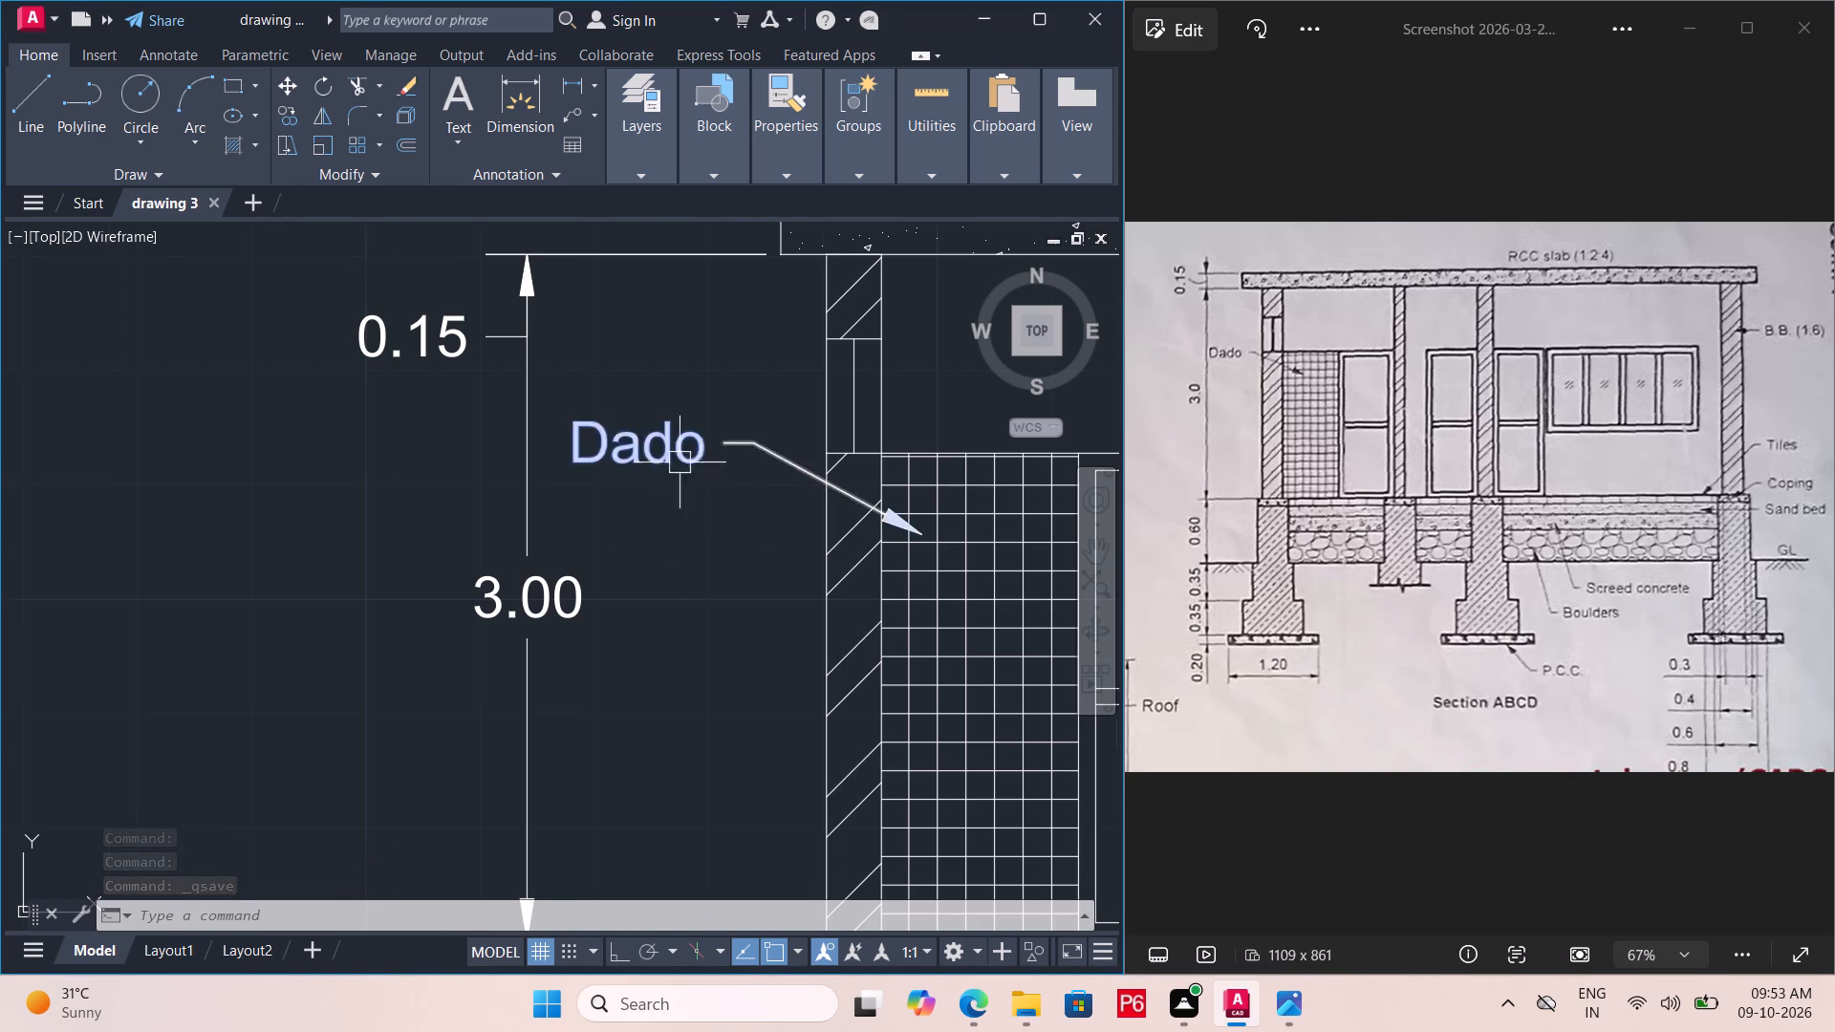
Add a leader labelled "Coping" pointing to the coping at the top of the rightmost foundation wall, below the Tiles label.
scroll(633, 469, "down", 2)
scroll(578, 703, "down", 1)
middle_click_drag(578, 702, 467, 568)
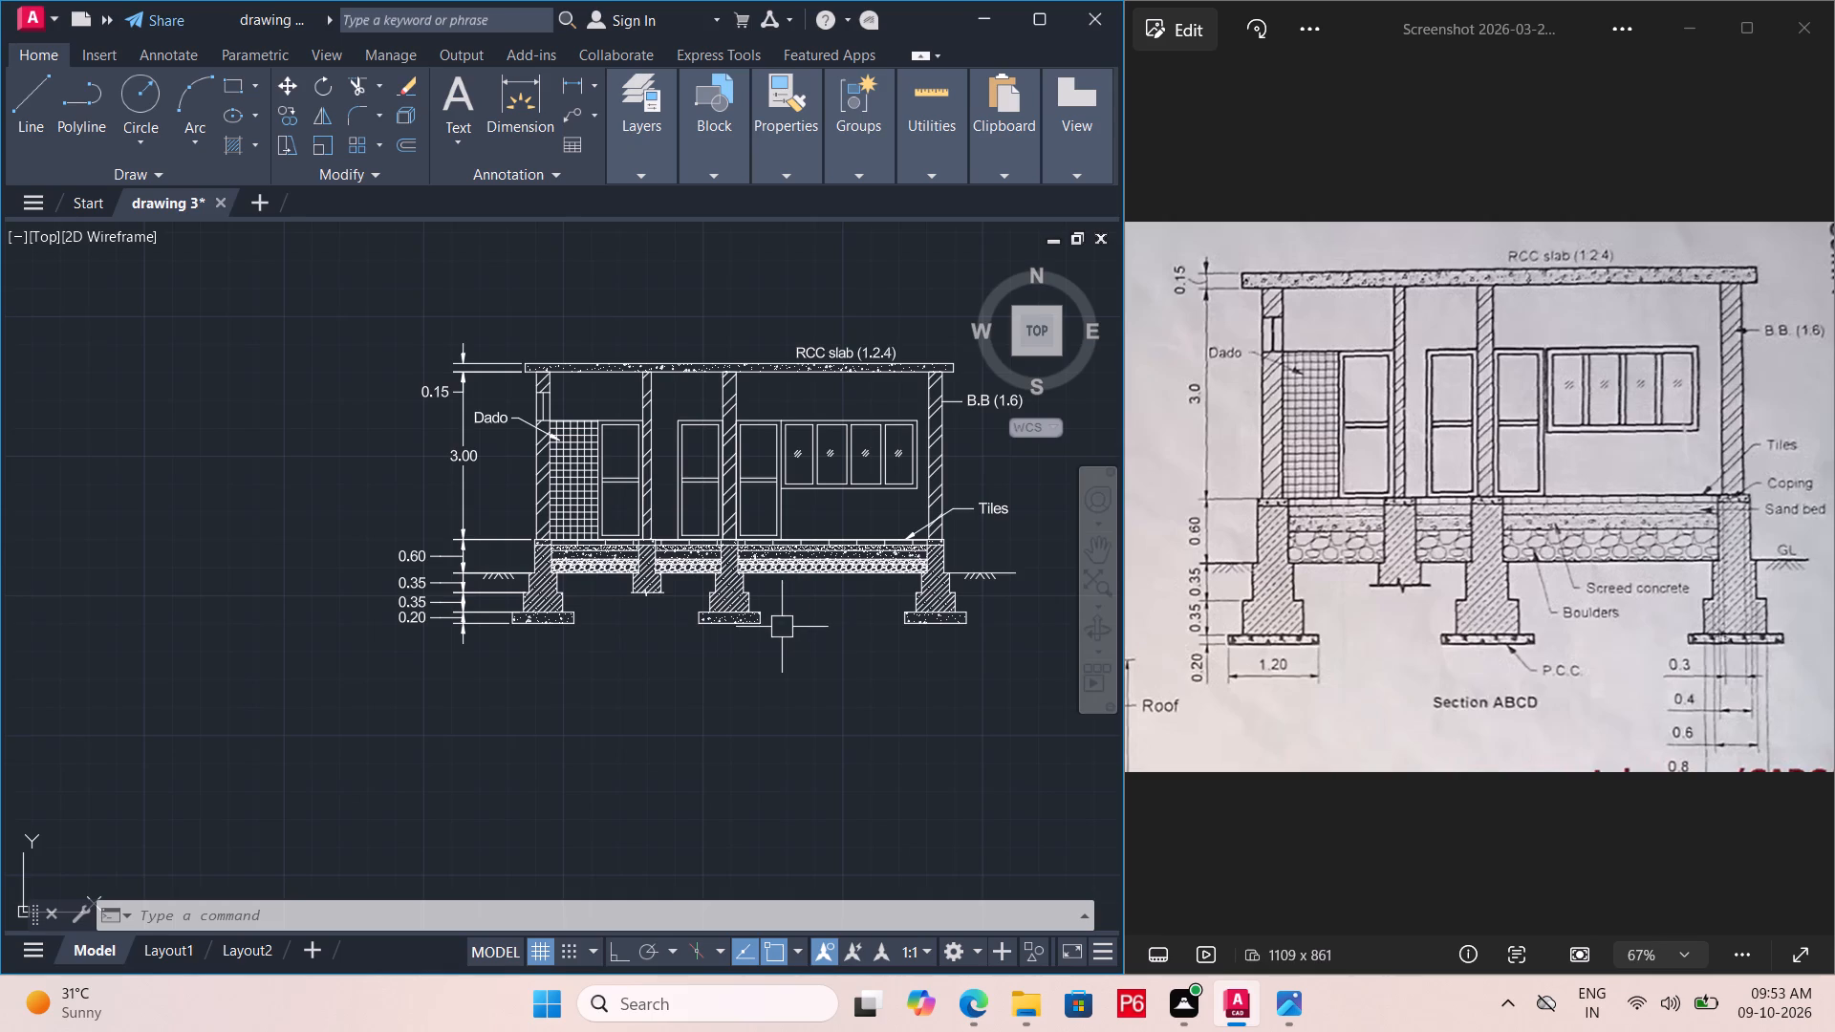
middle_click_drag(931, 591, 745, 648)
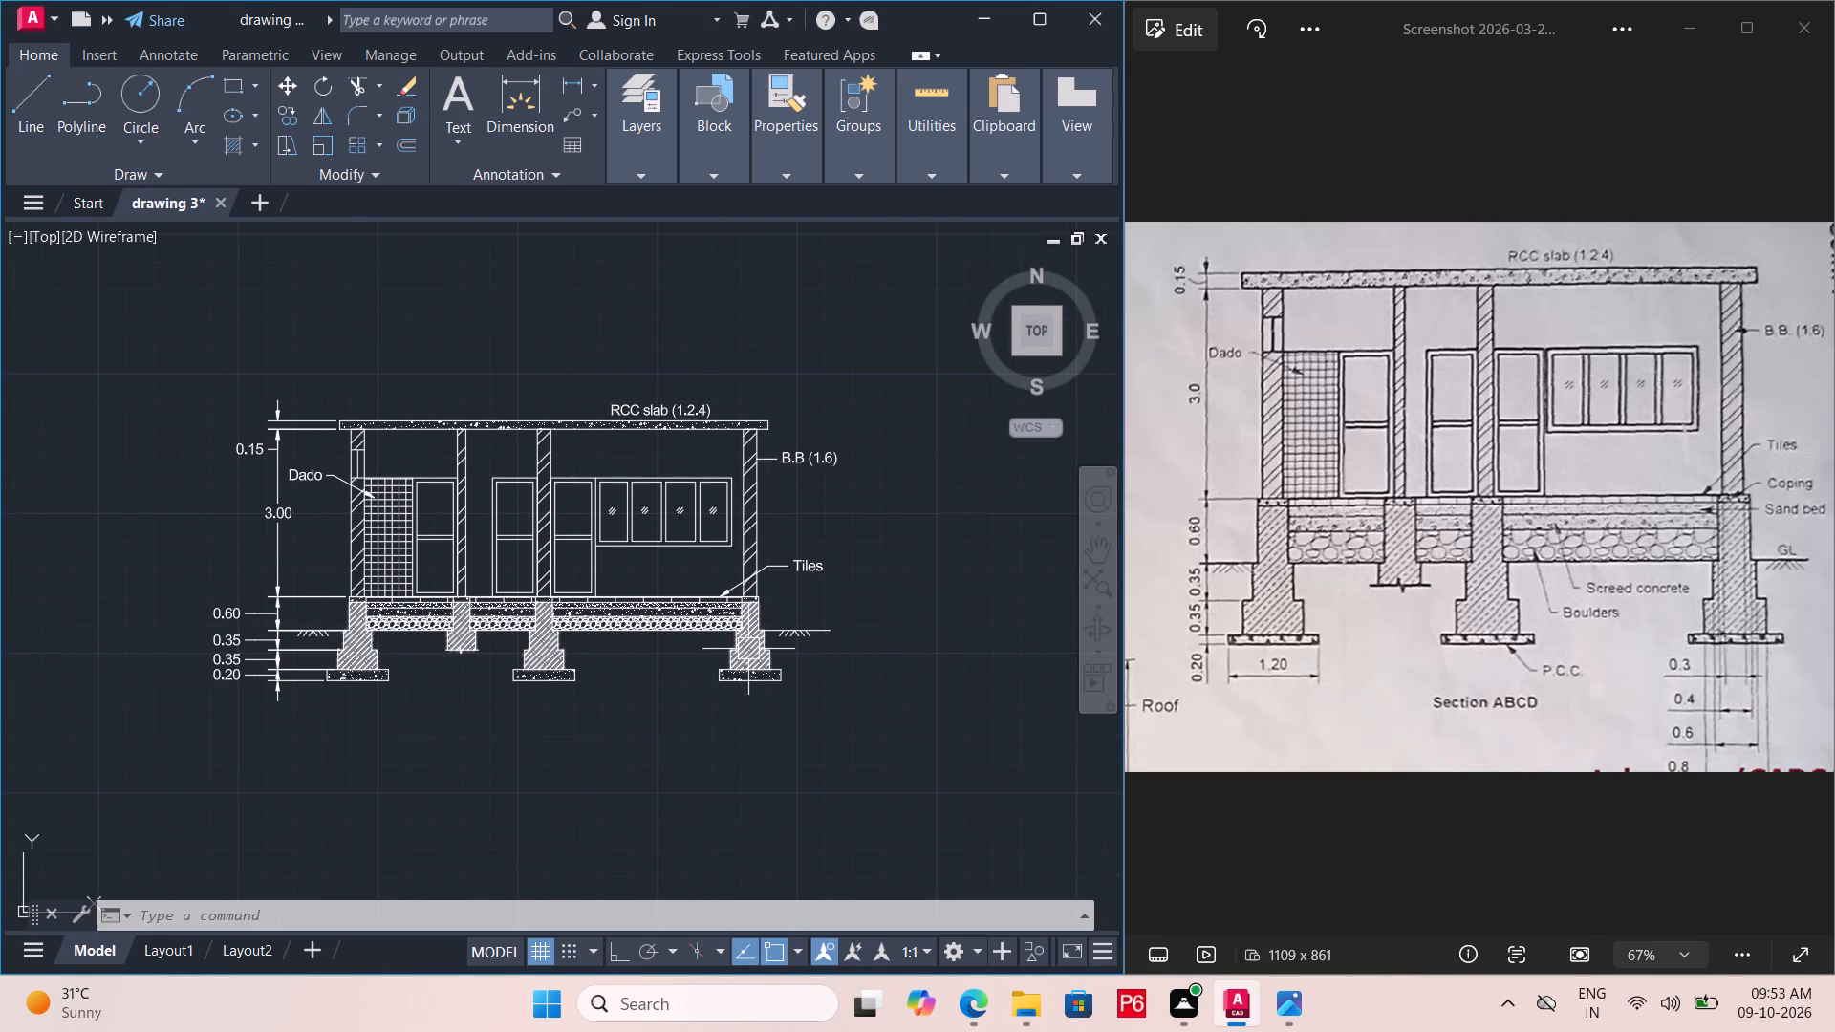
scroll(742, 603, "up", 4)
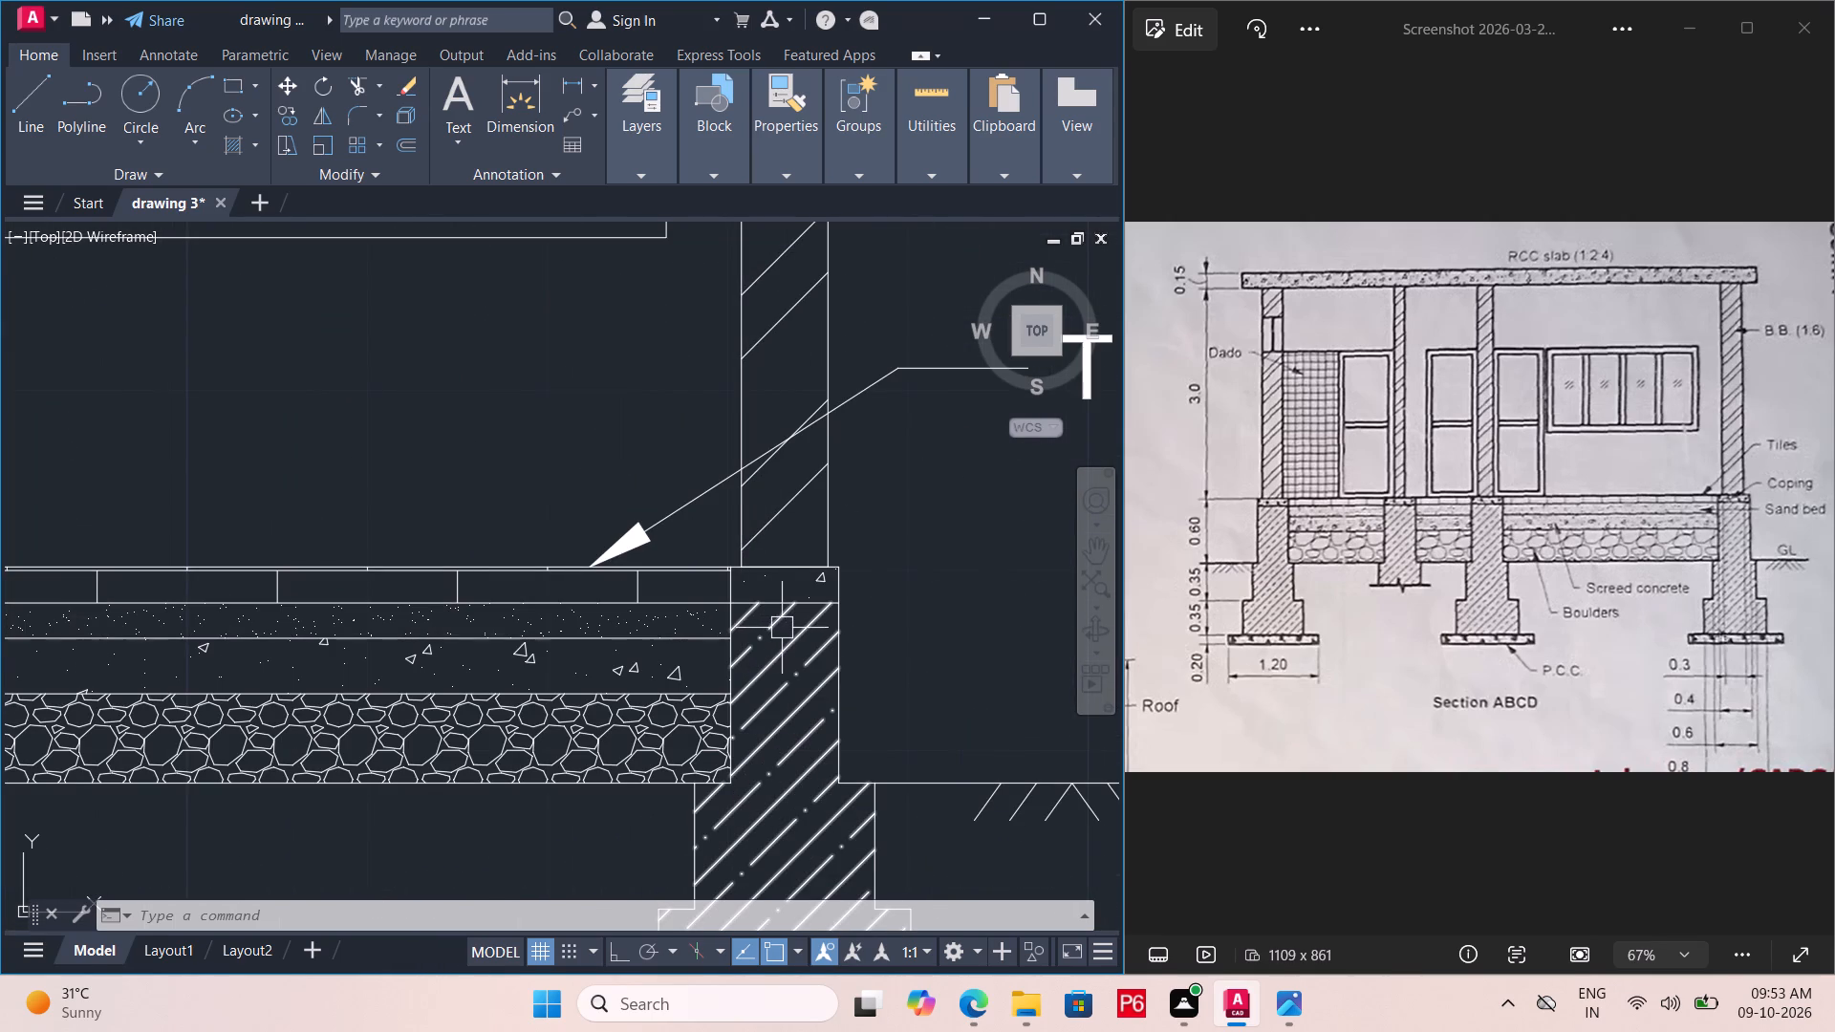
middle_click_drag(782, 628, 706, 625)
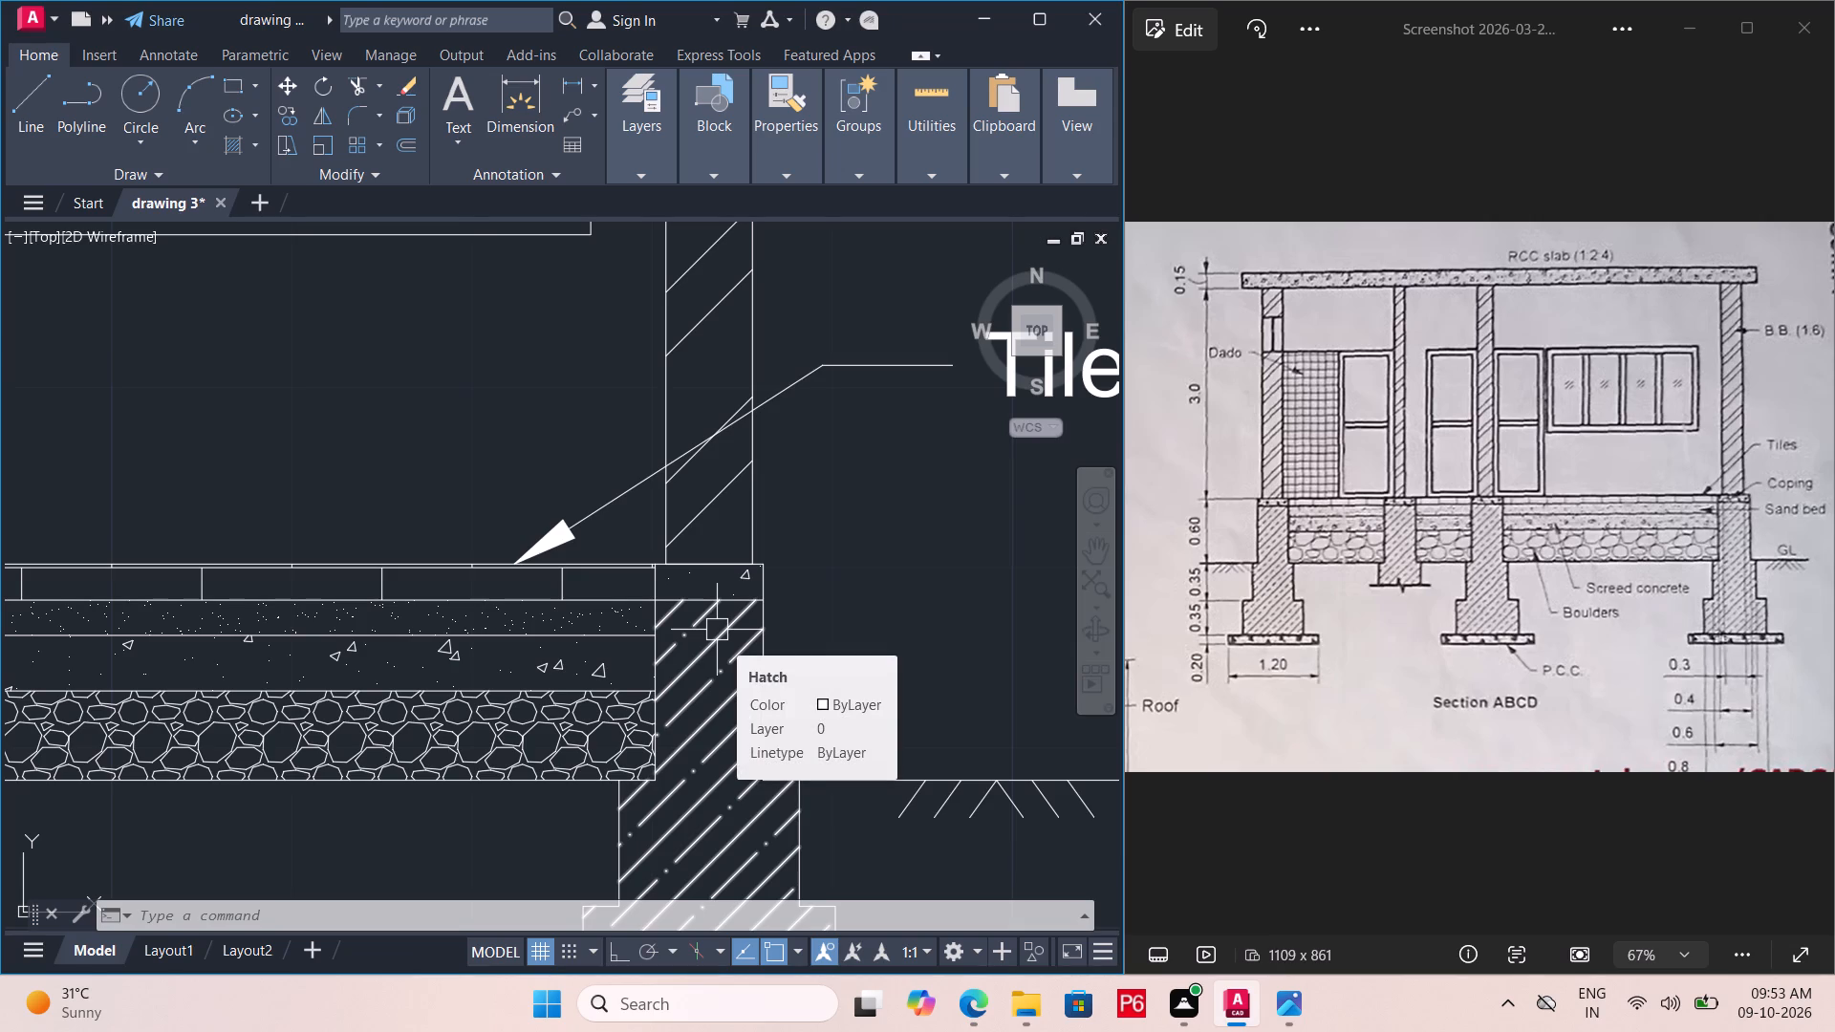
type("mld")
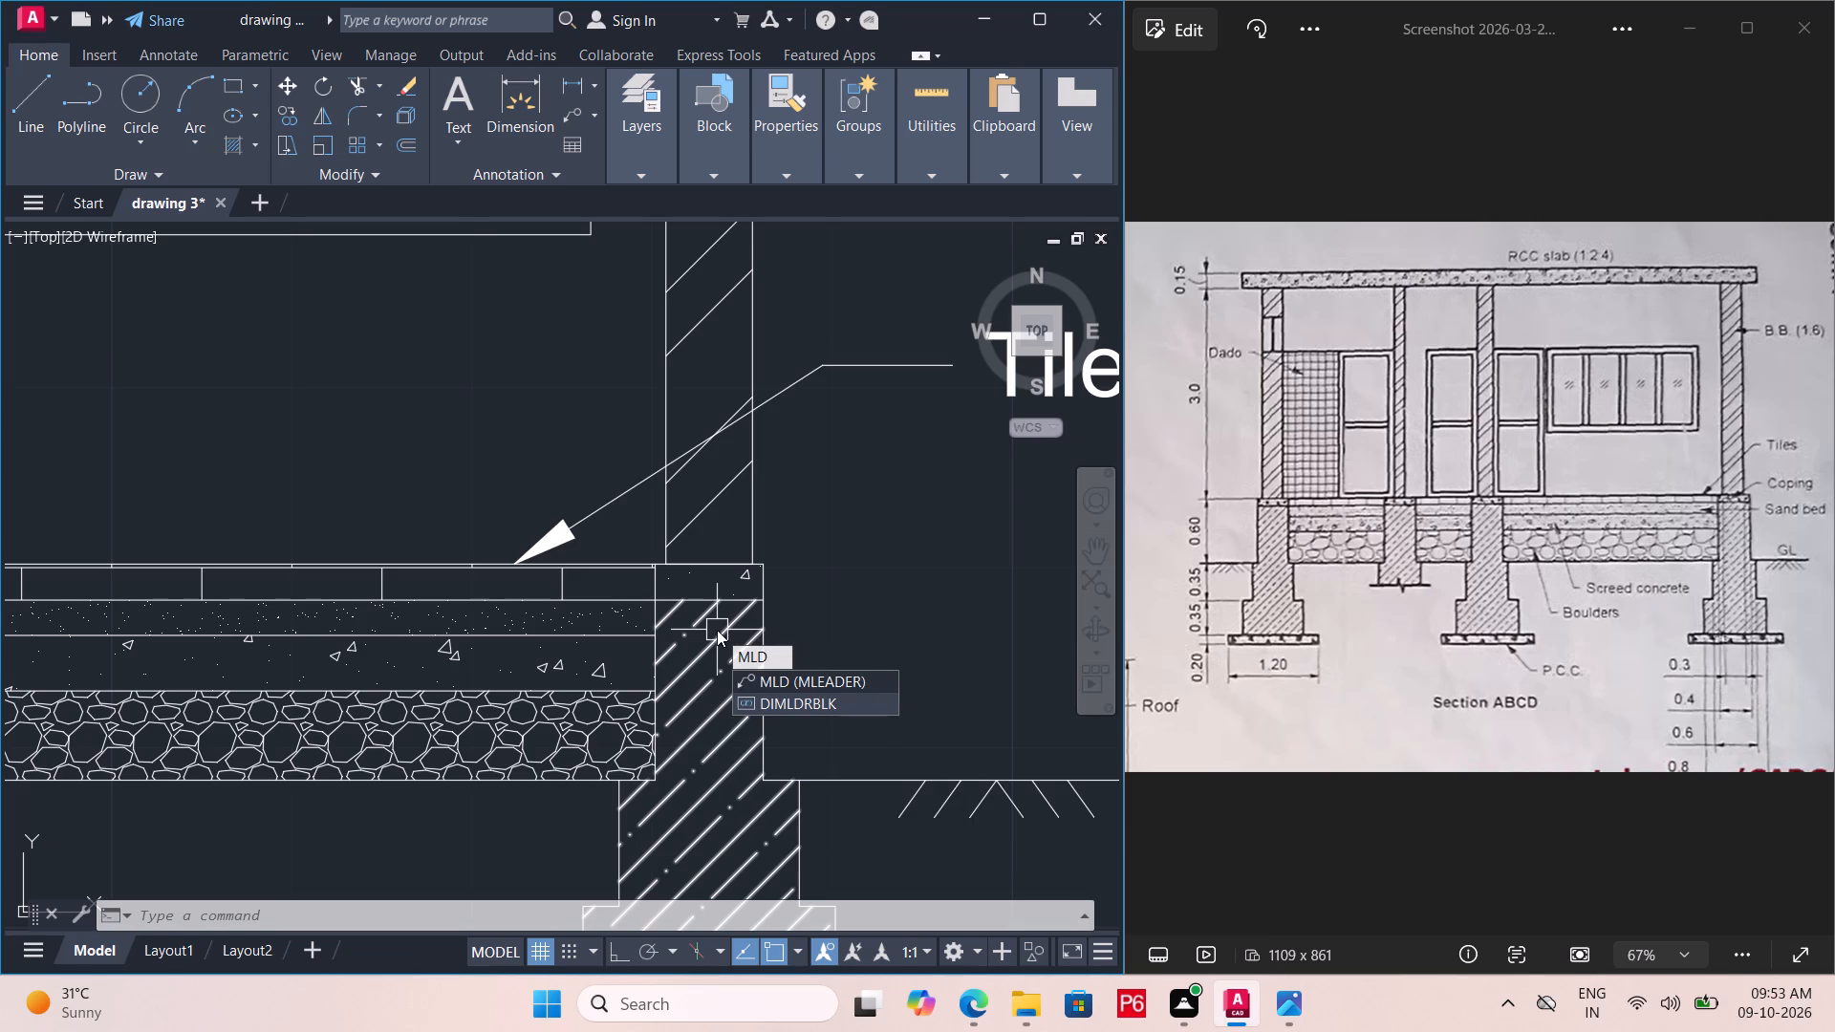
key("Return")
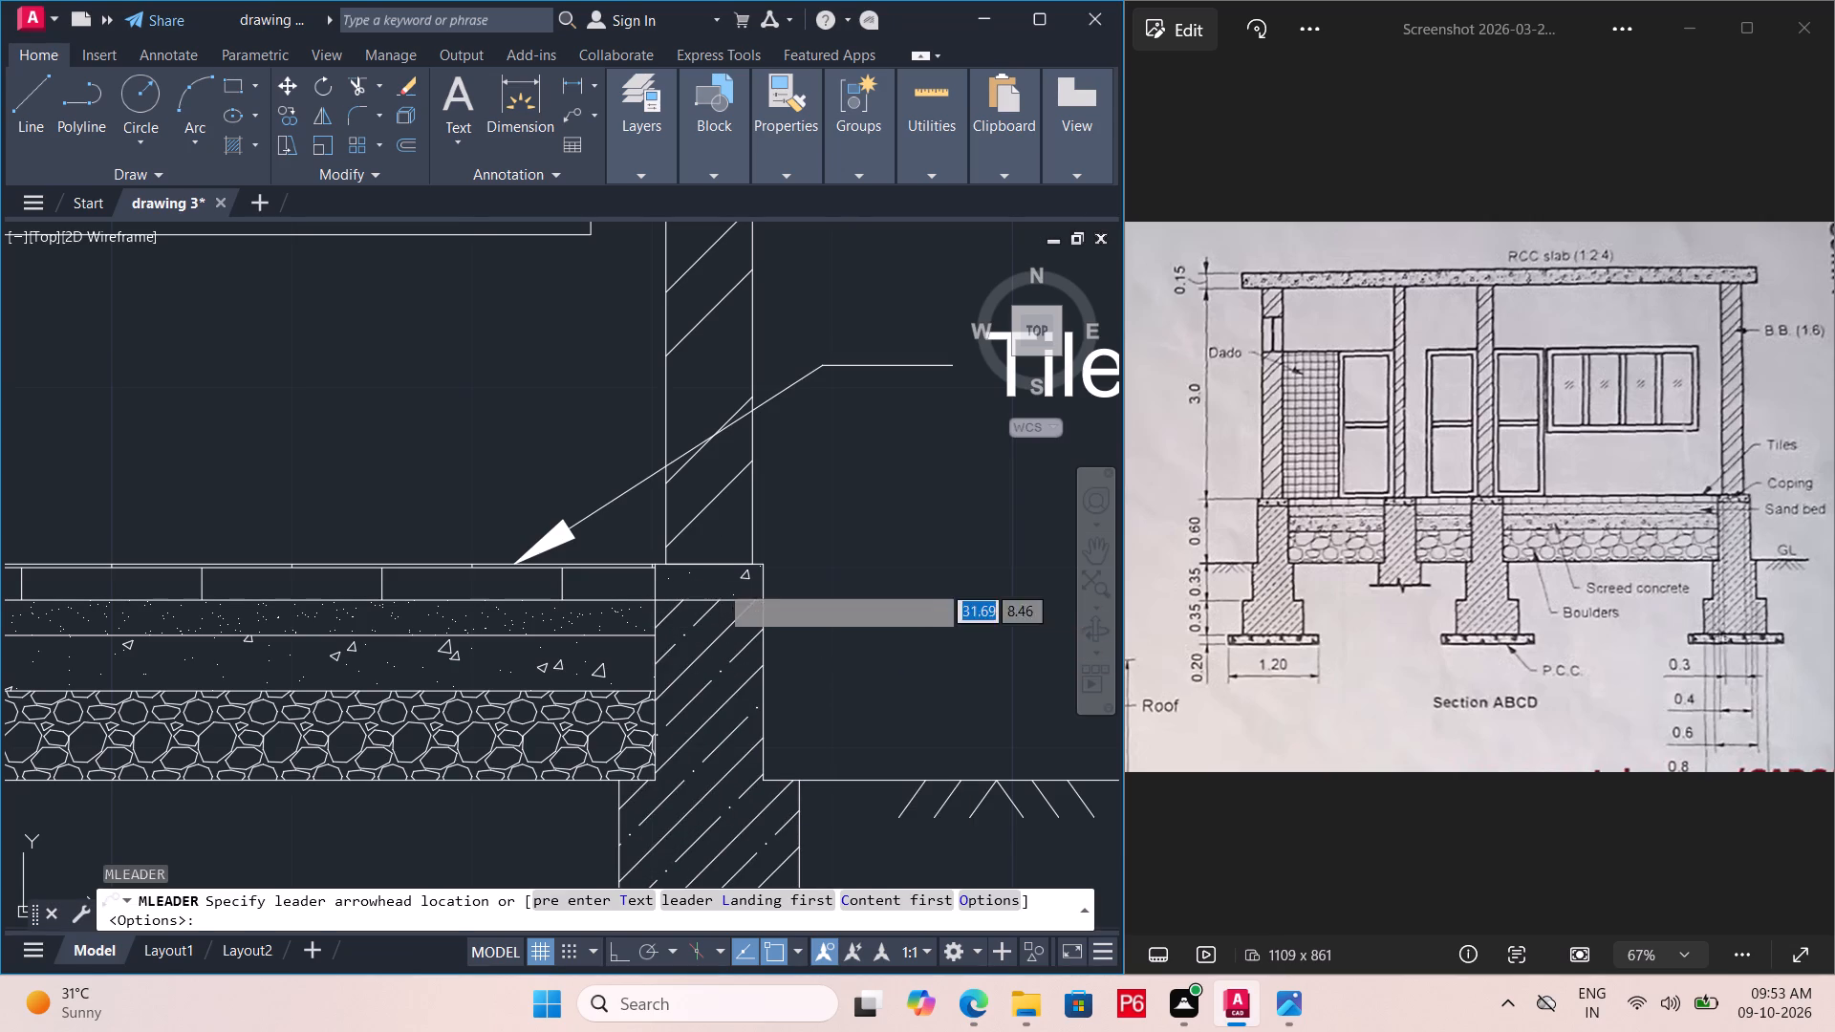
double_click(720, 584)
left_click(851, 516)
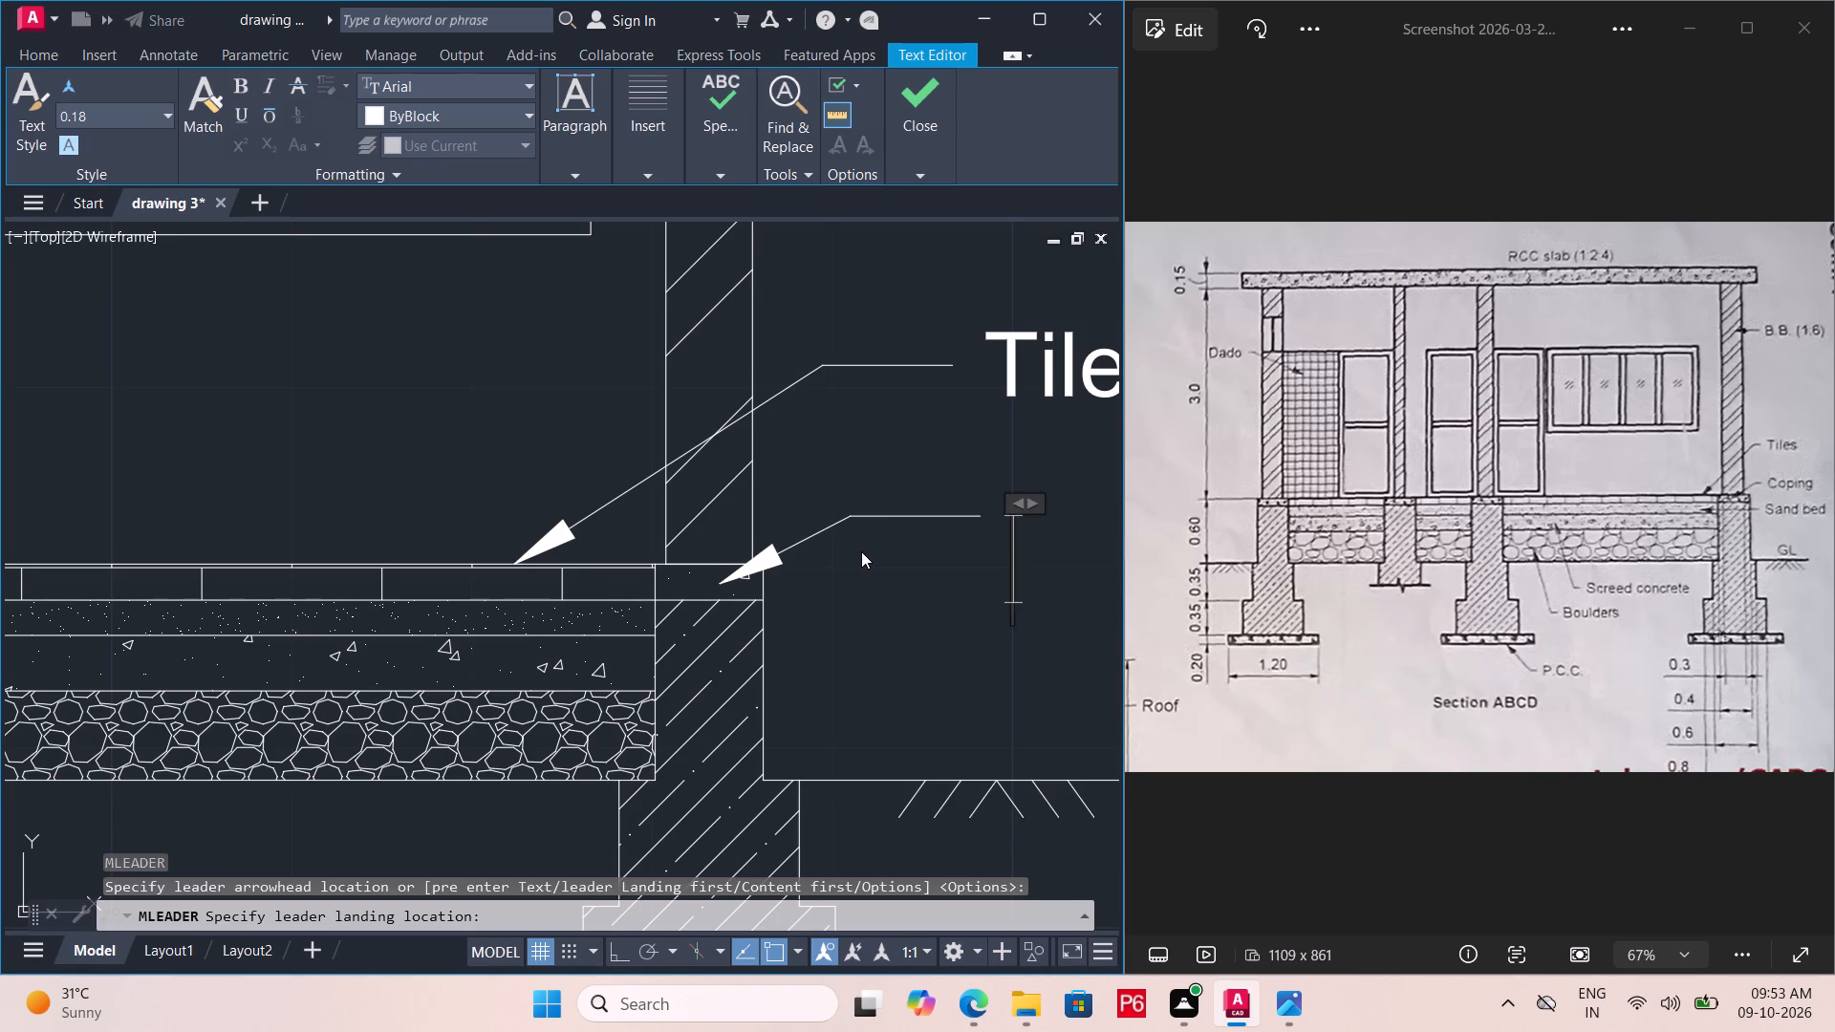
key("c")
key("BackSpace")
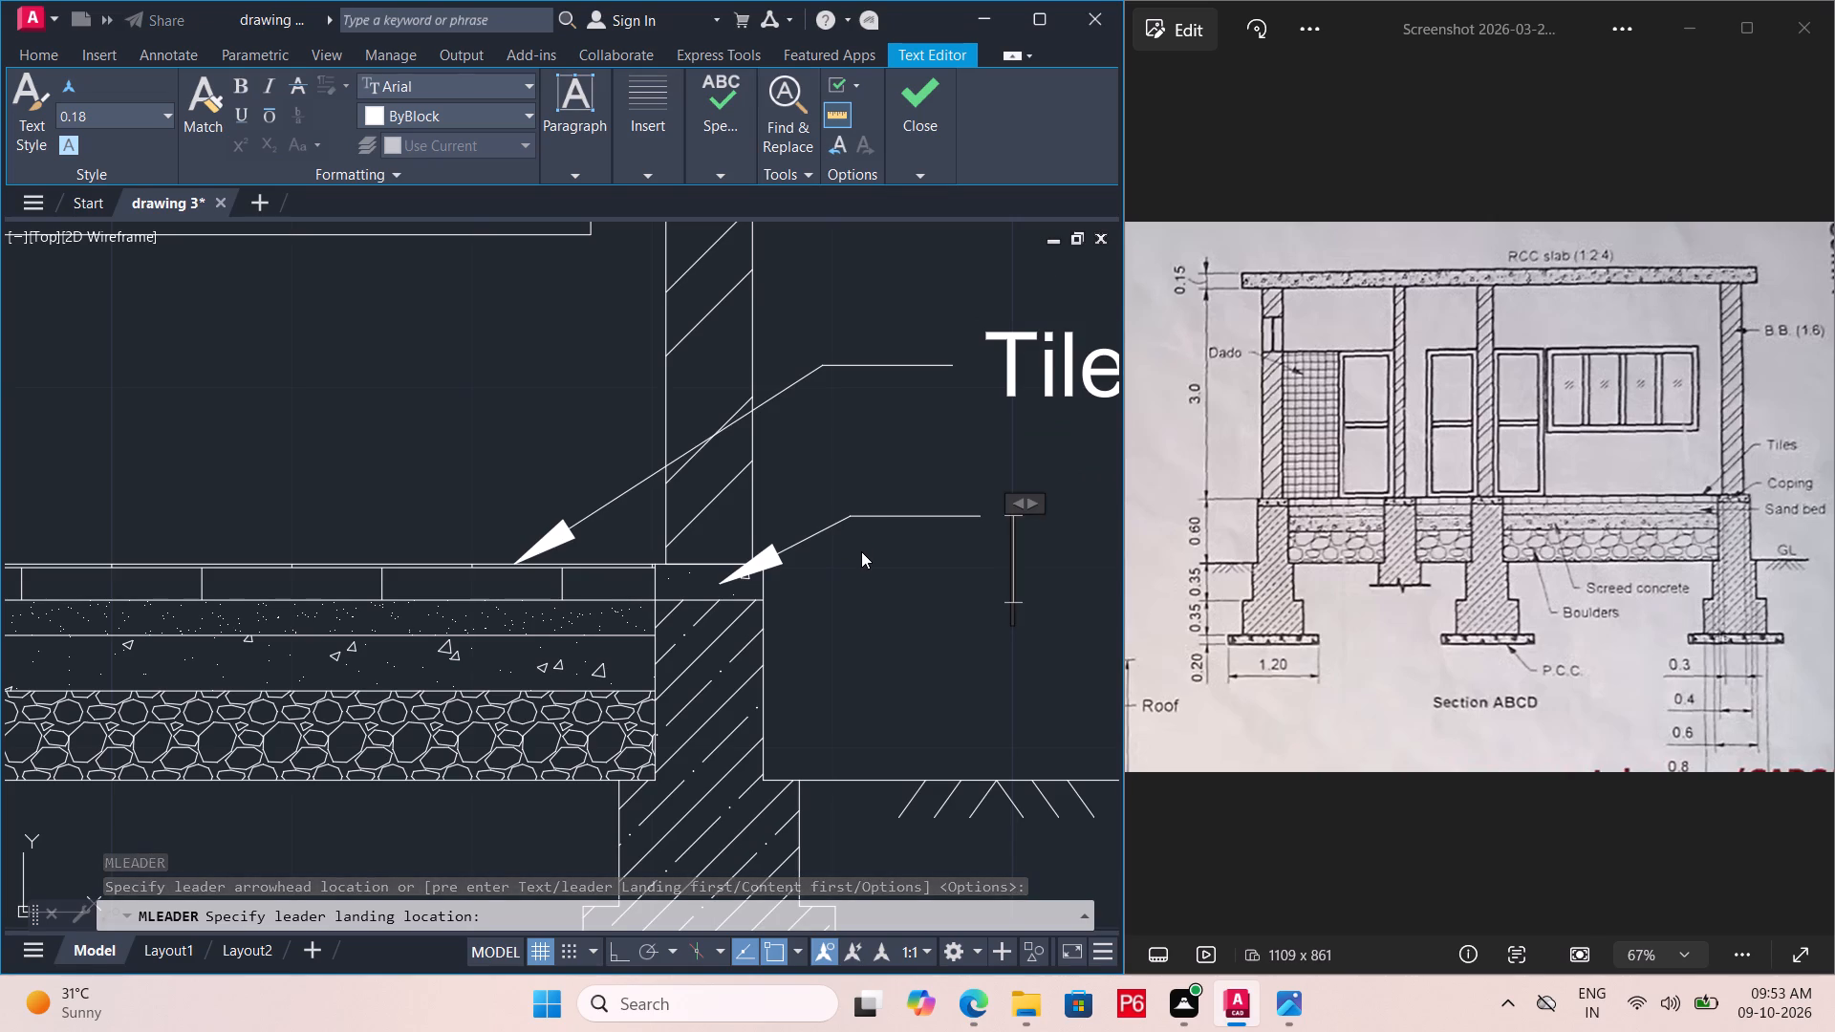
type("op")
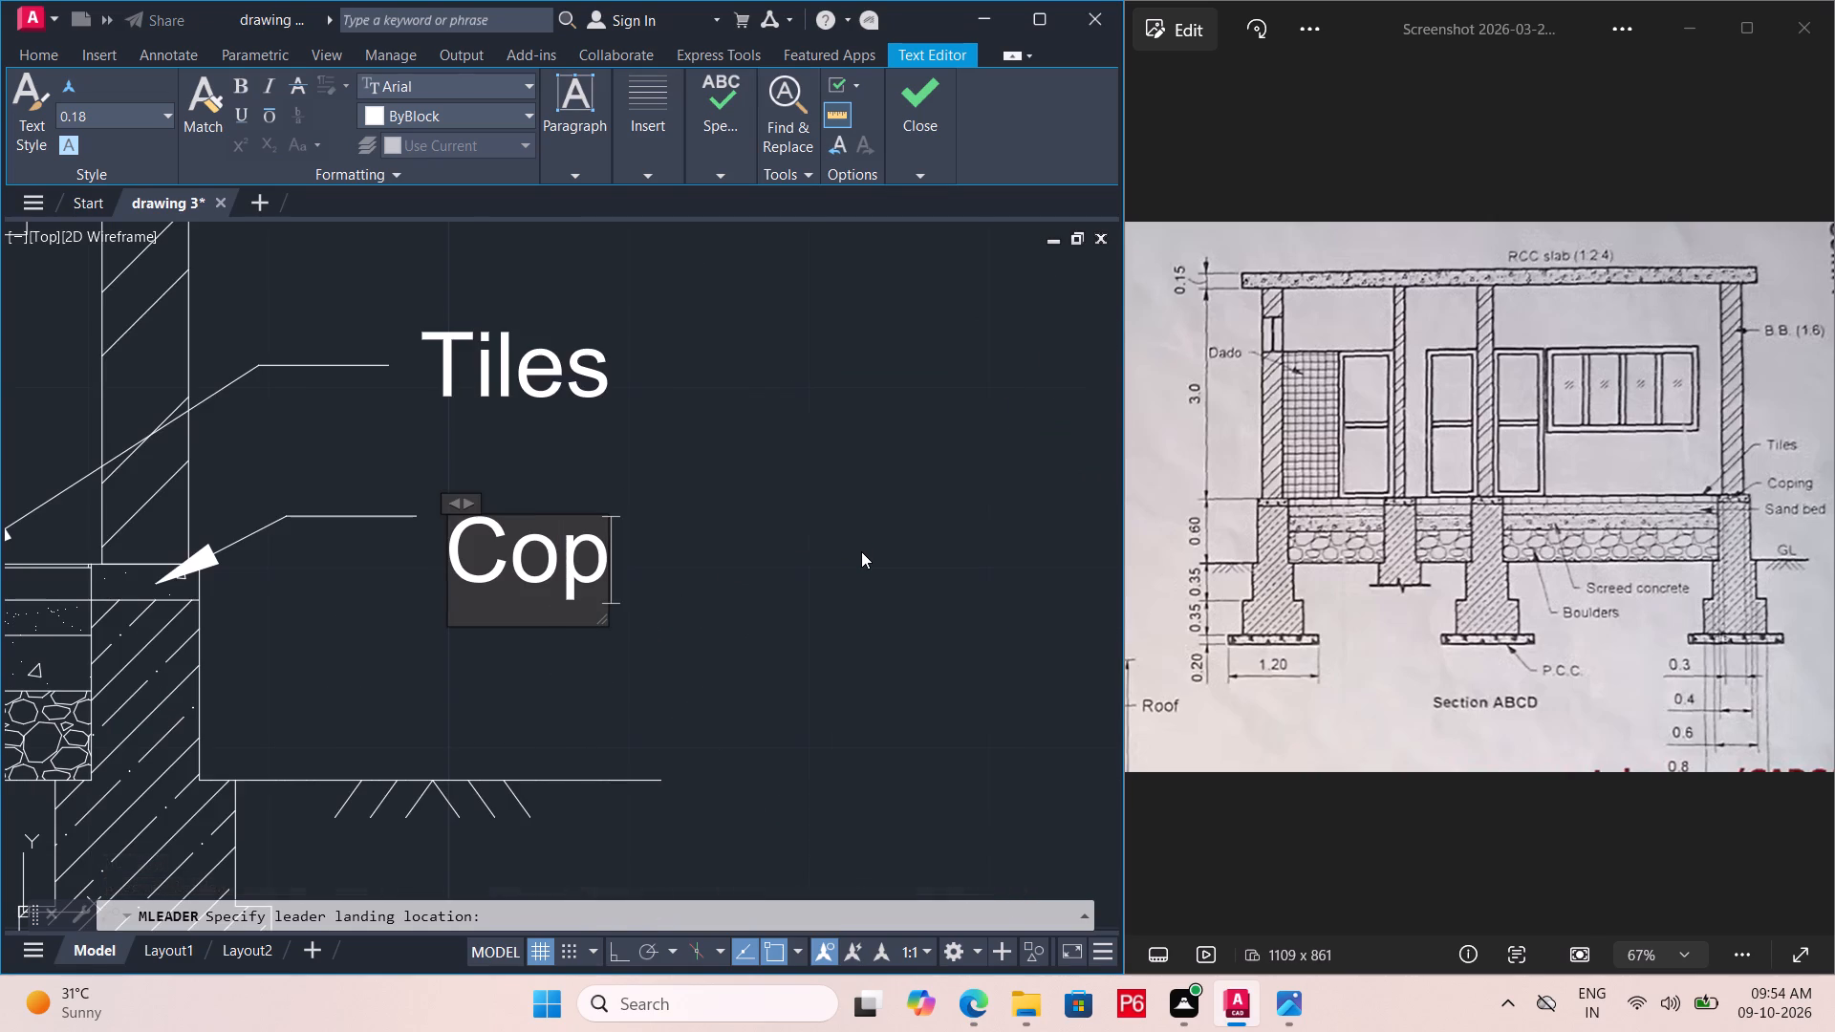
type("ing")
left_click(861, 551)
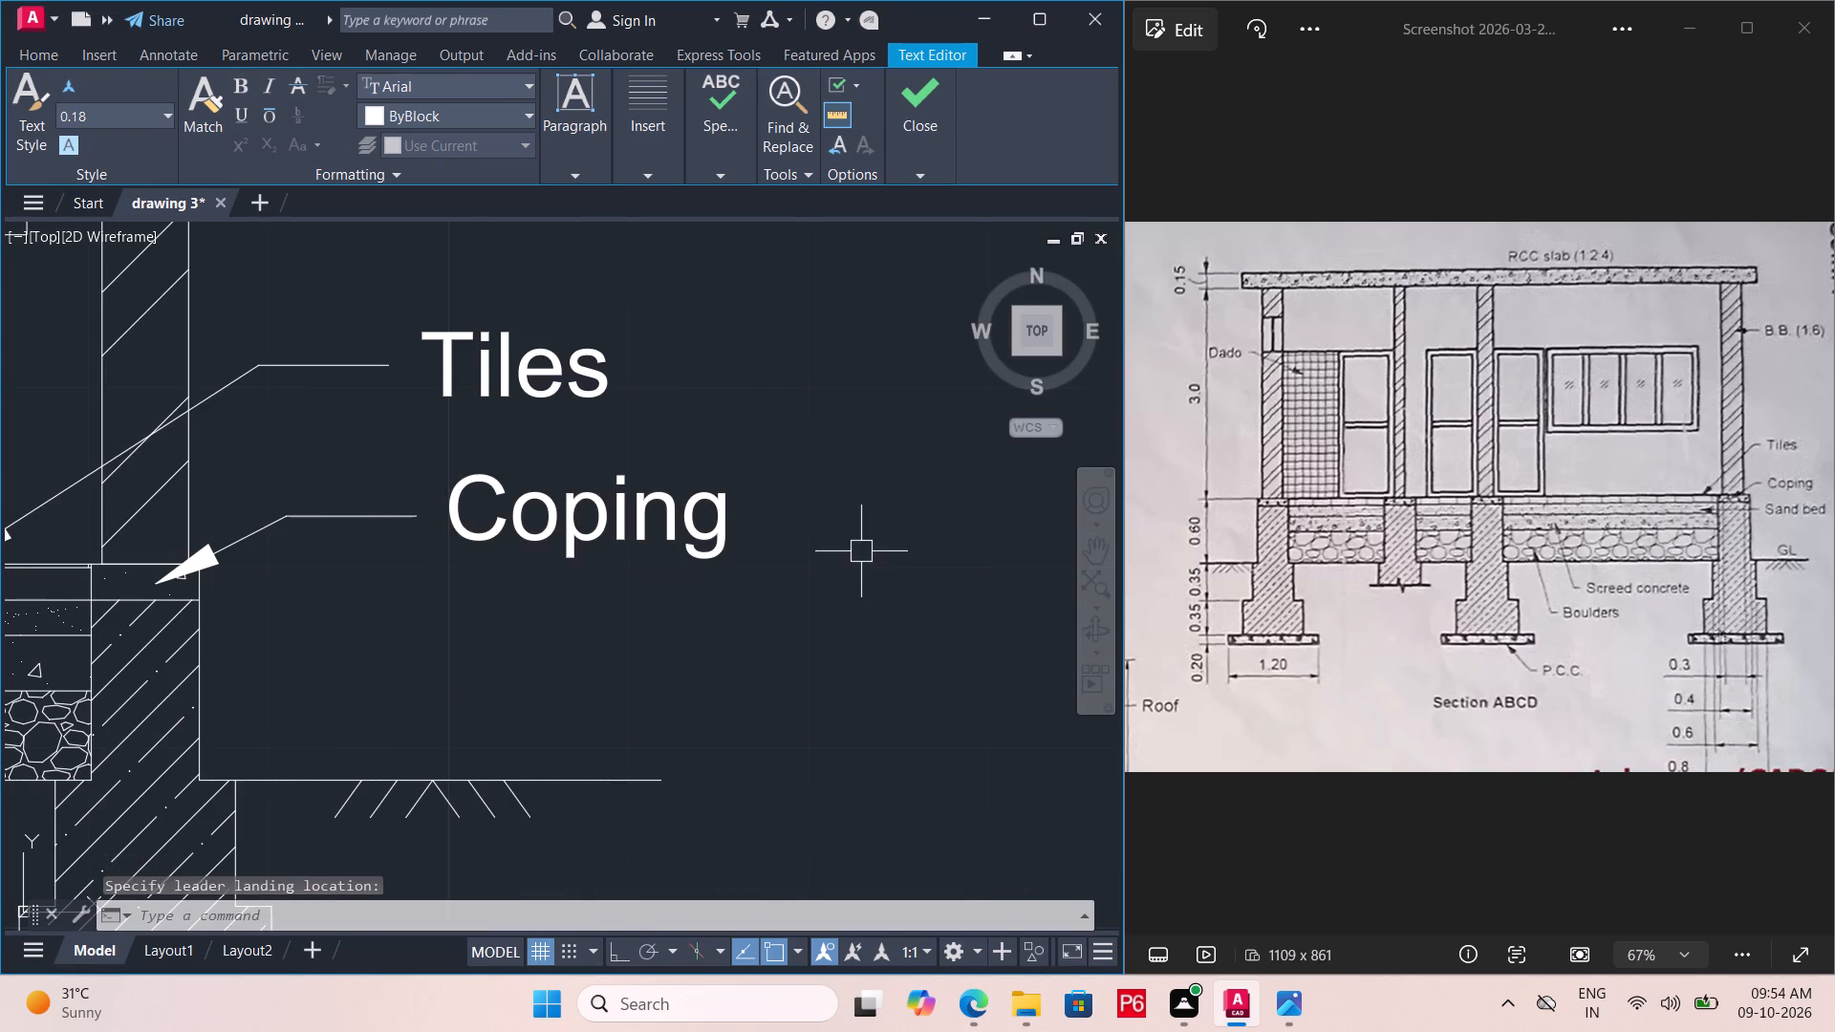
Add a leader labelled "Sand bed" pointing horizontally to the sand layer under the floor tiles, just below the Coping label.
scroll(761, 521, "down", 1)
middle_click_drag(702, 471, 684, 412)
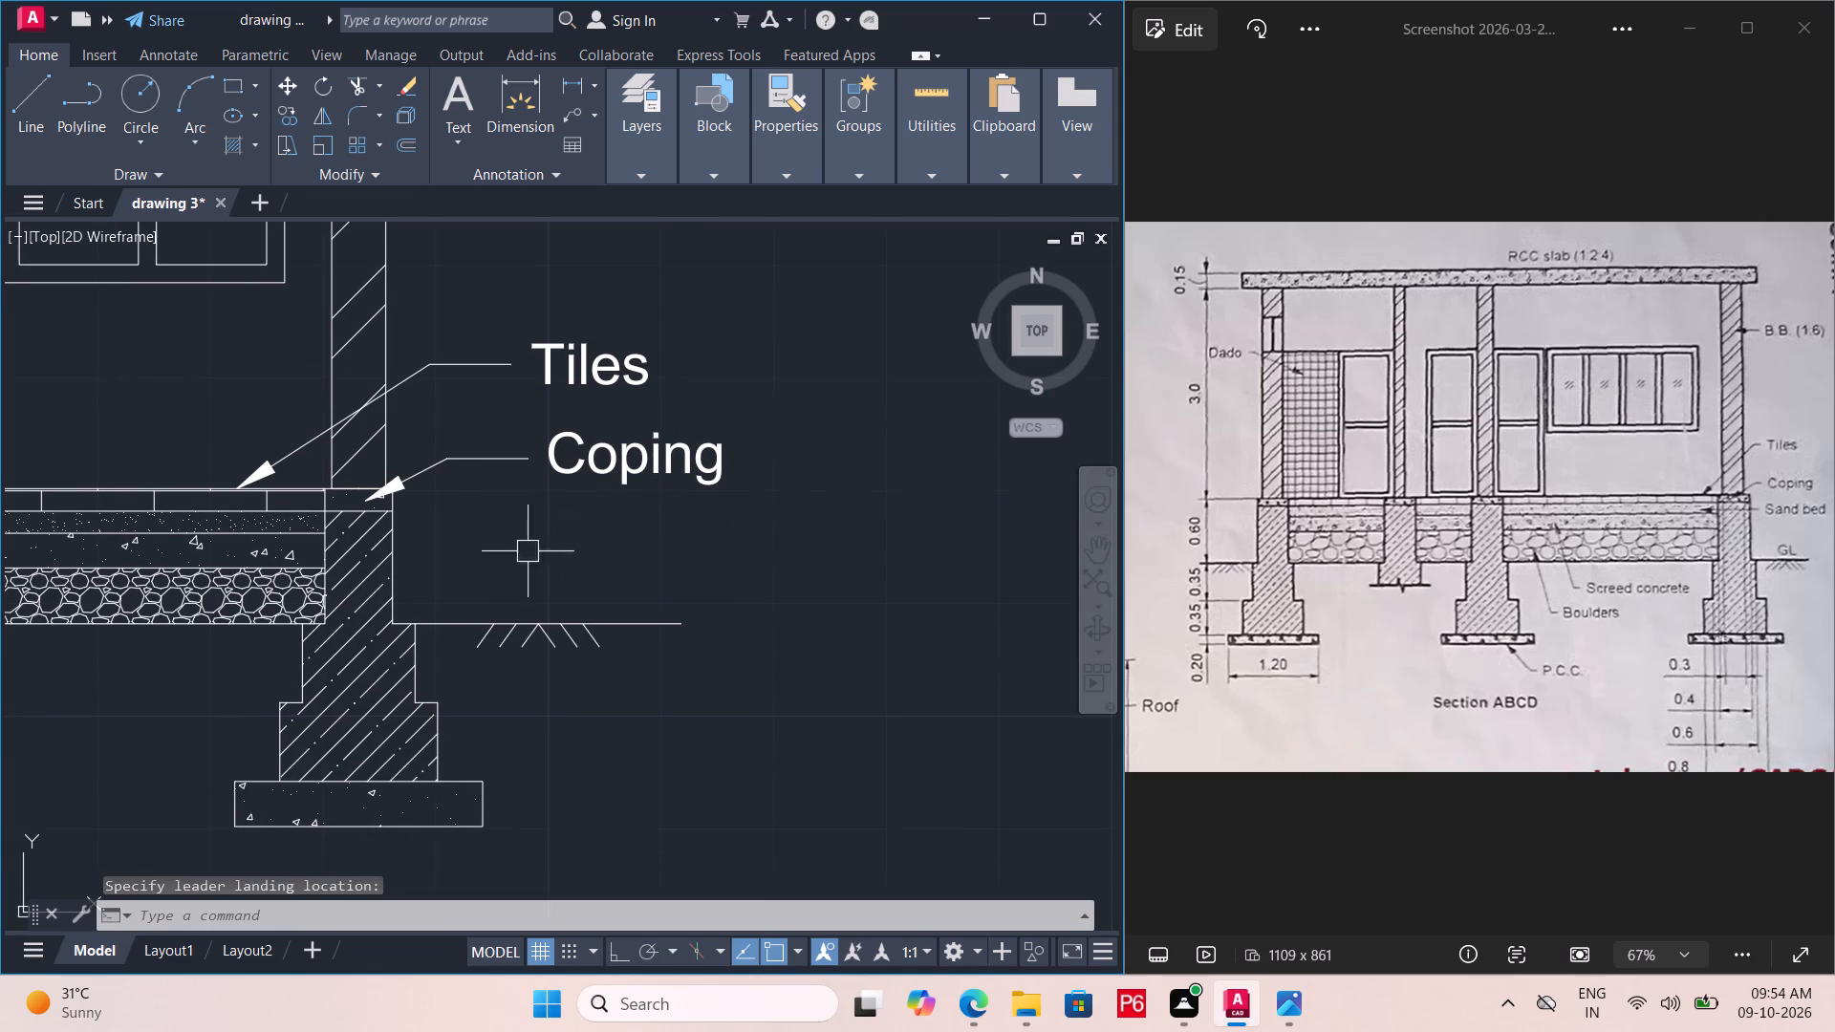
middle_click_drag(378, 560, 518, 461)
type("ml")
key("d")
key("space")
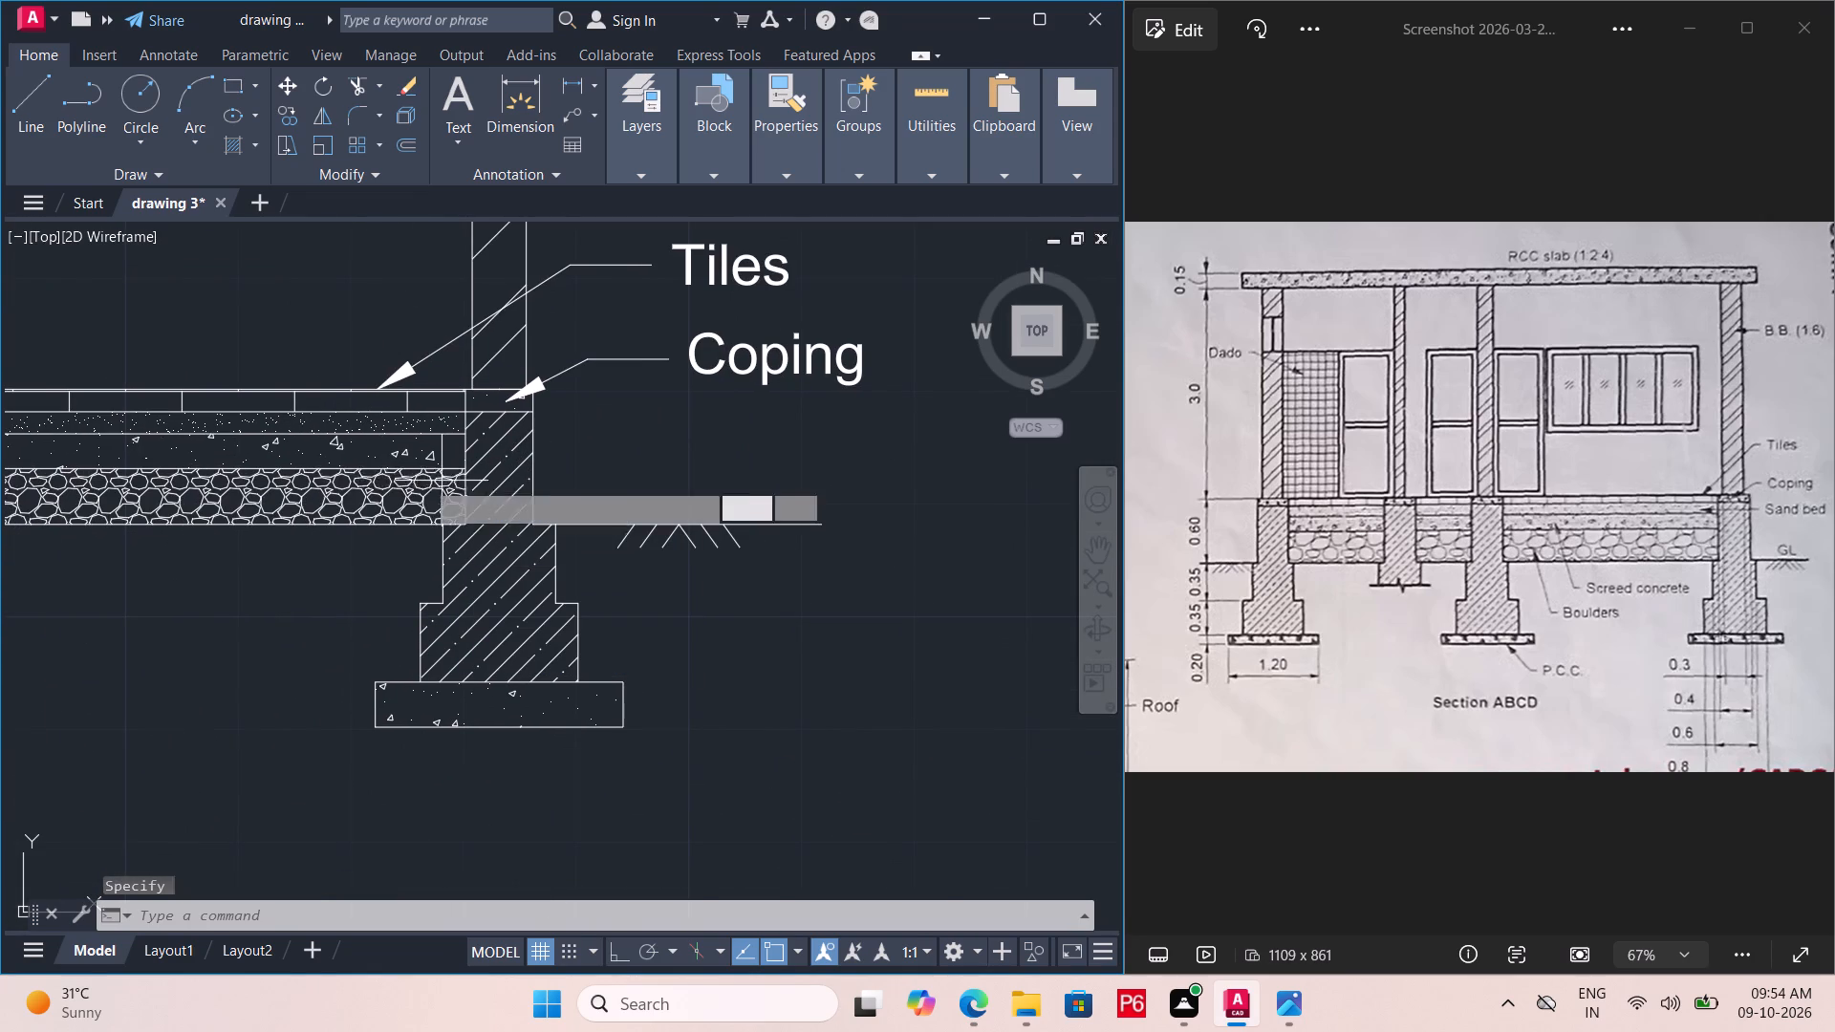
scroll(478, 422, "up", 1)
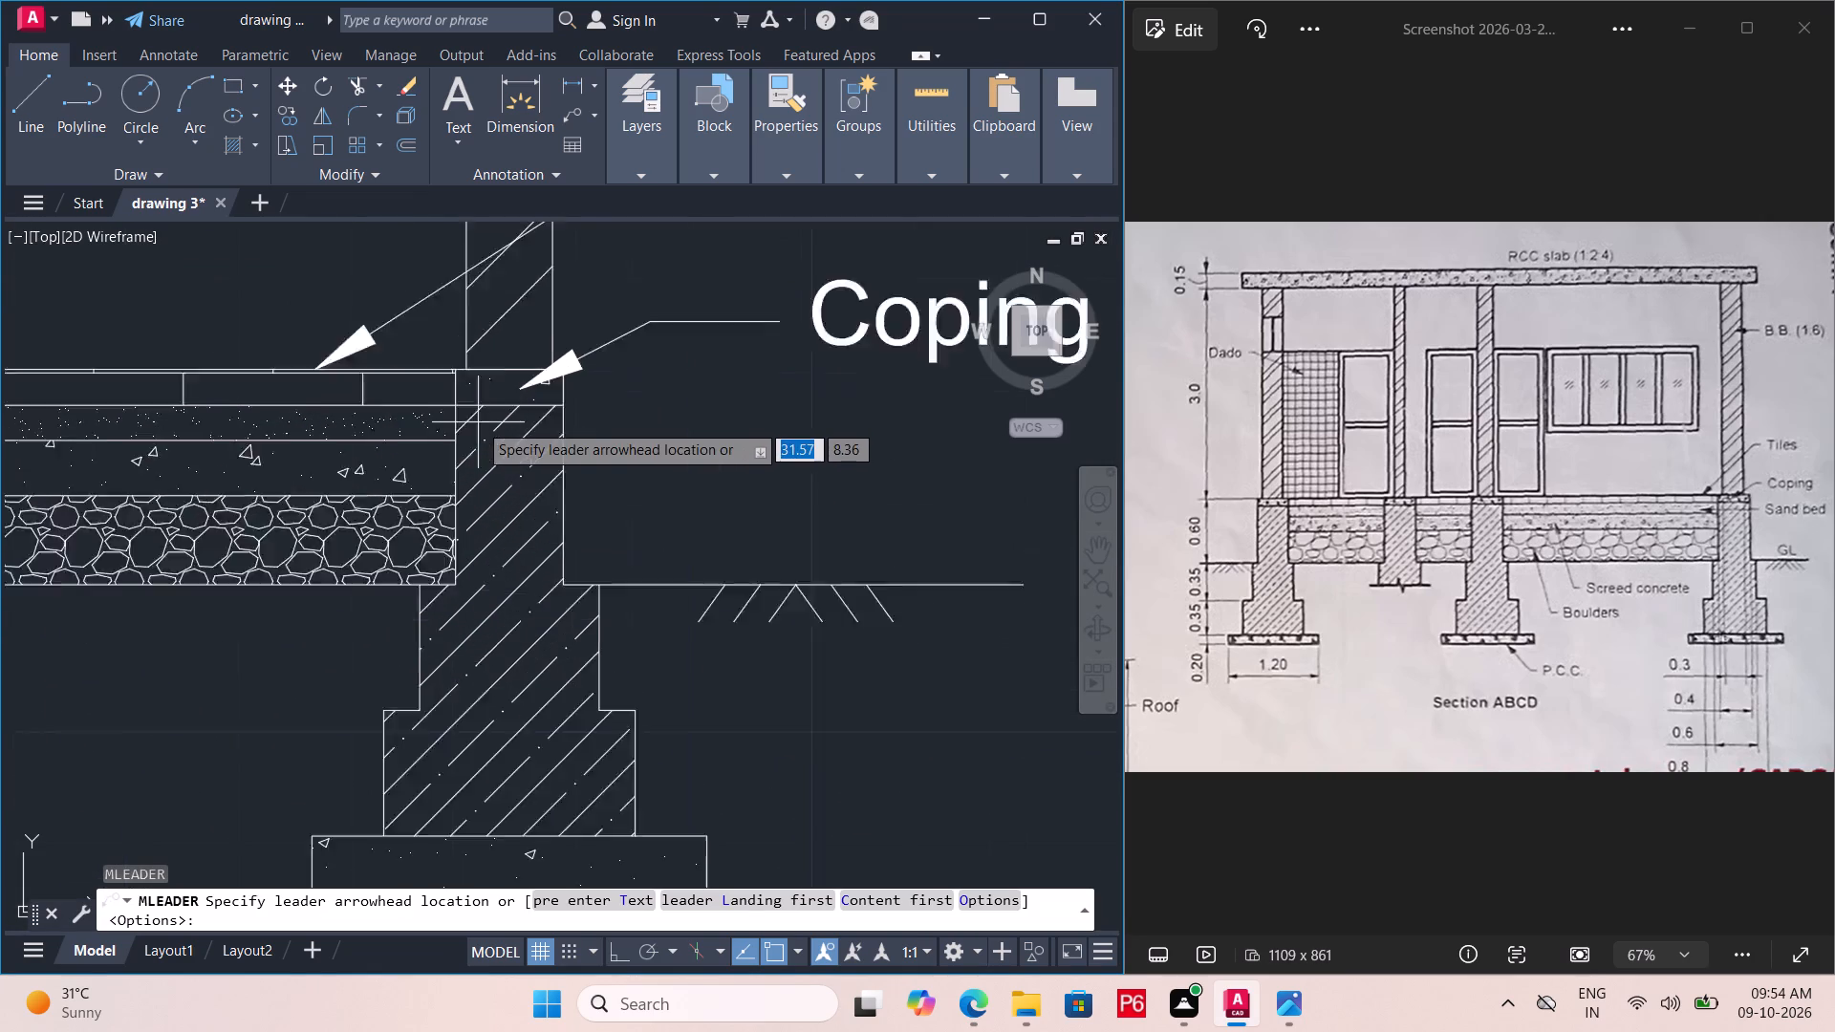
scroll(478, 422, "up", 2)
left_click(358, 435)
middle_click_drag(831, 441, 457, 439)
double_click(575, 436)
scroll(686, 458, "down", 2)
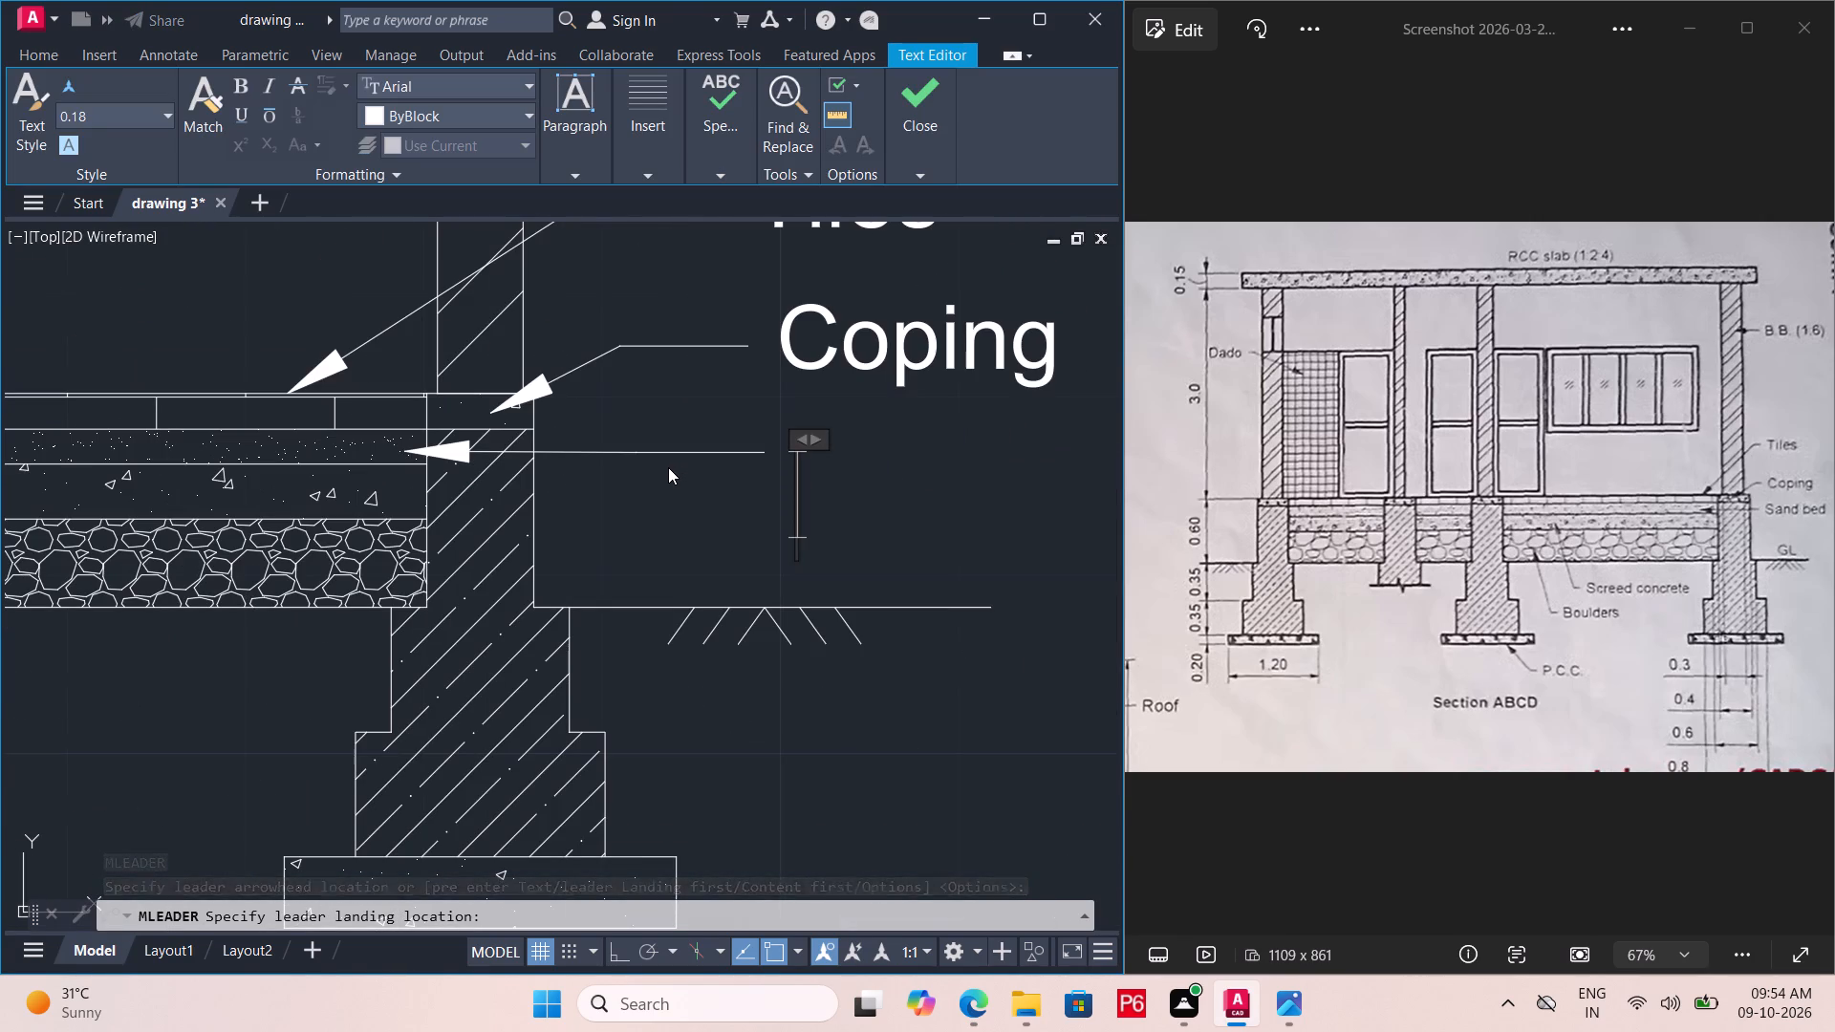
key("s")
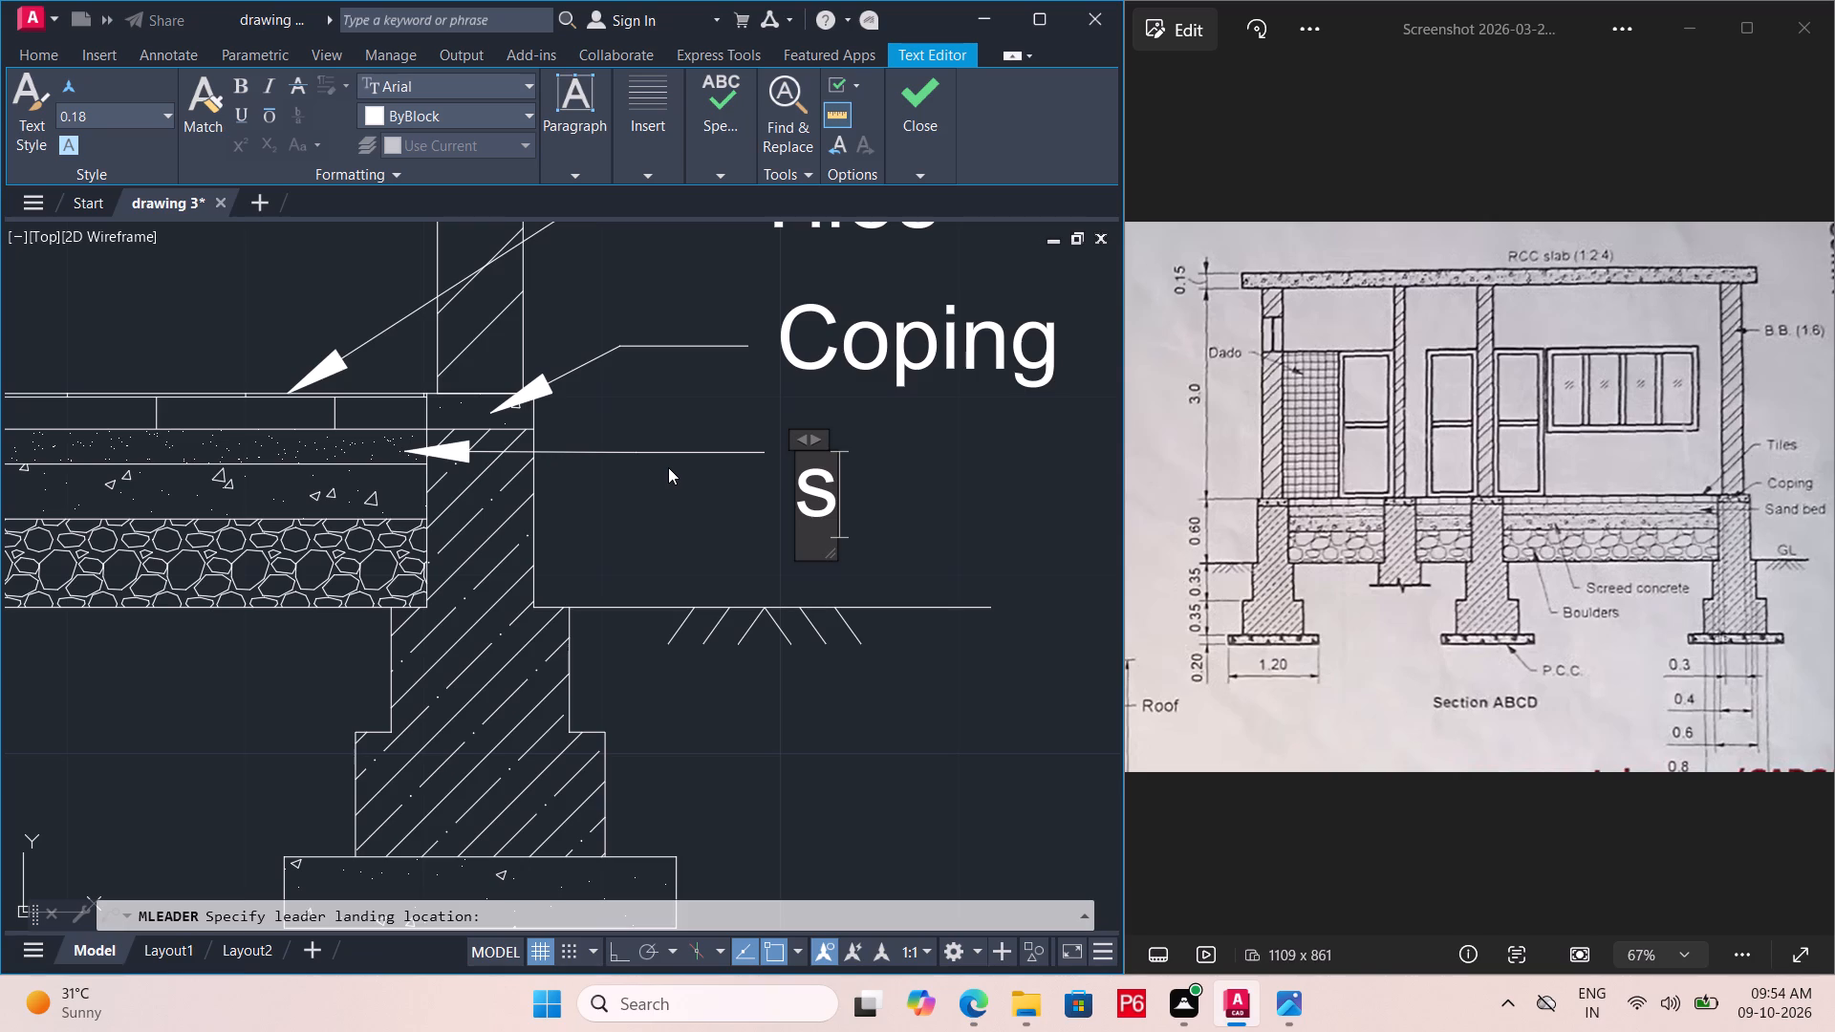
type("anf")
key("BackSpace")
key("d")
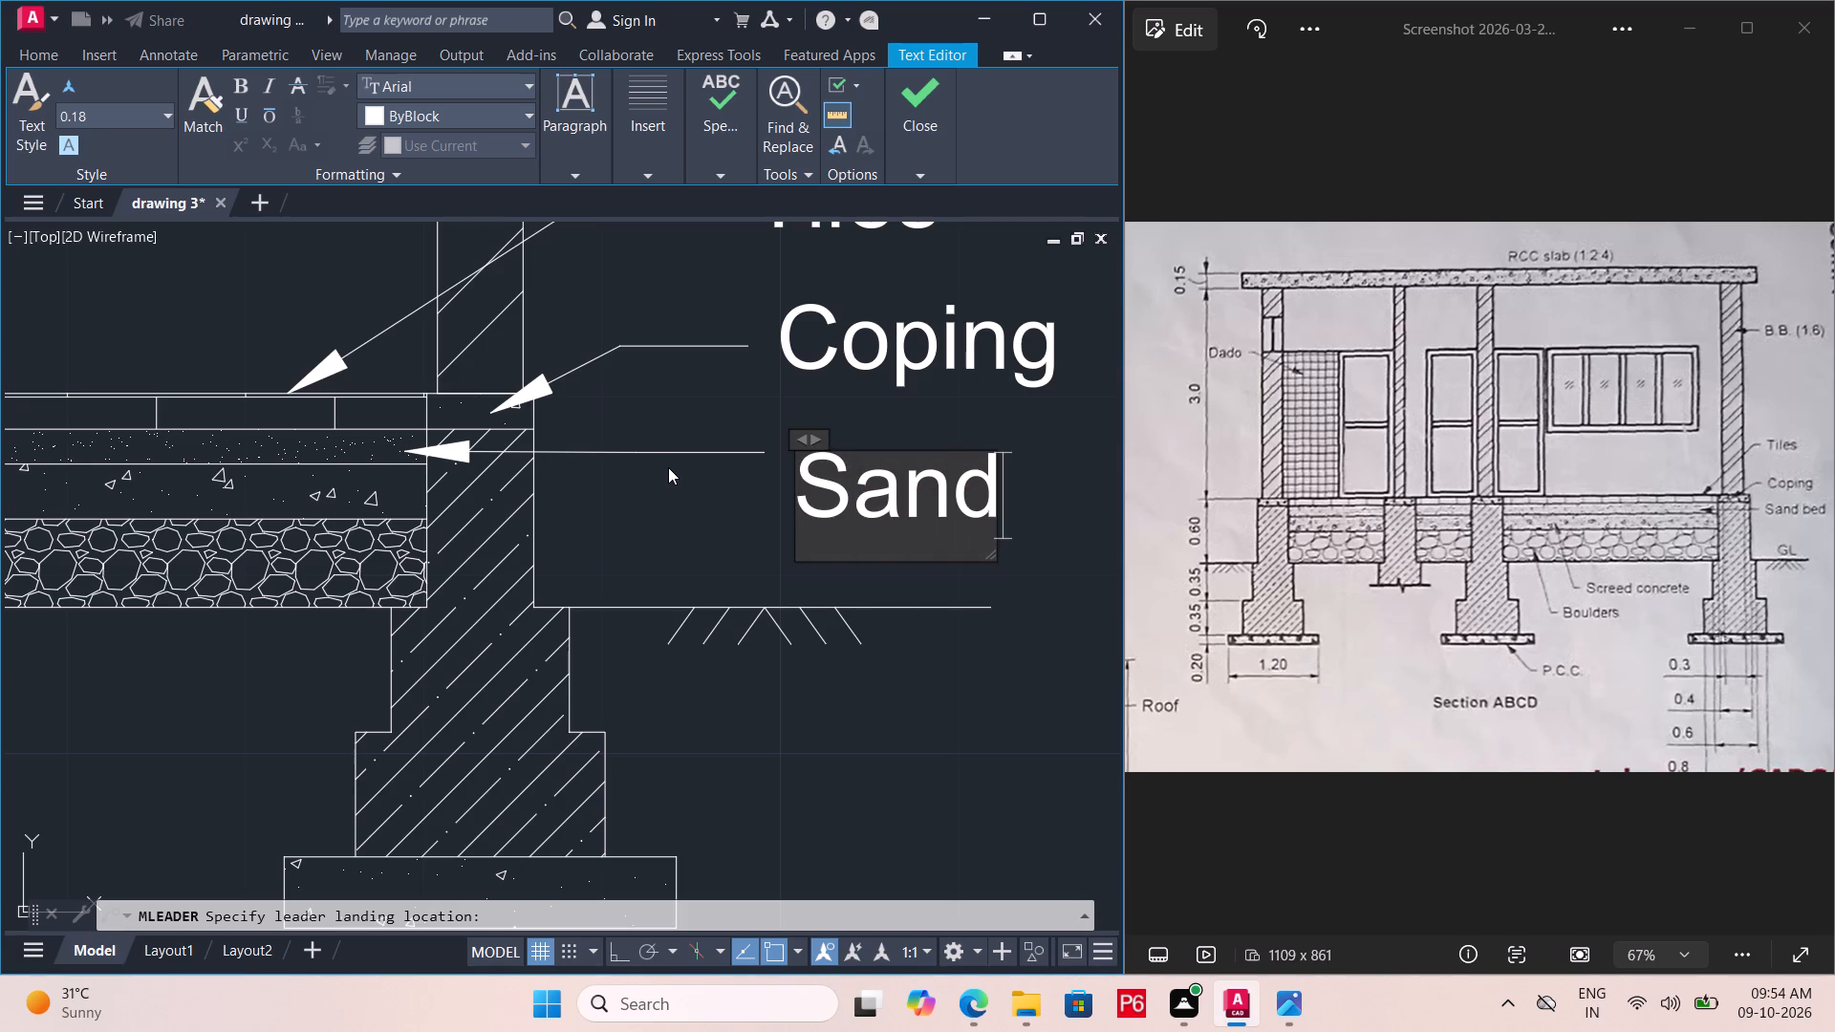
key("space")
type("bed")
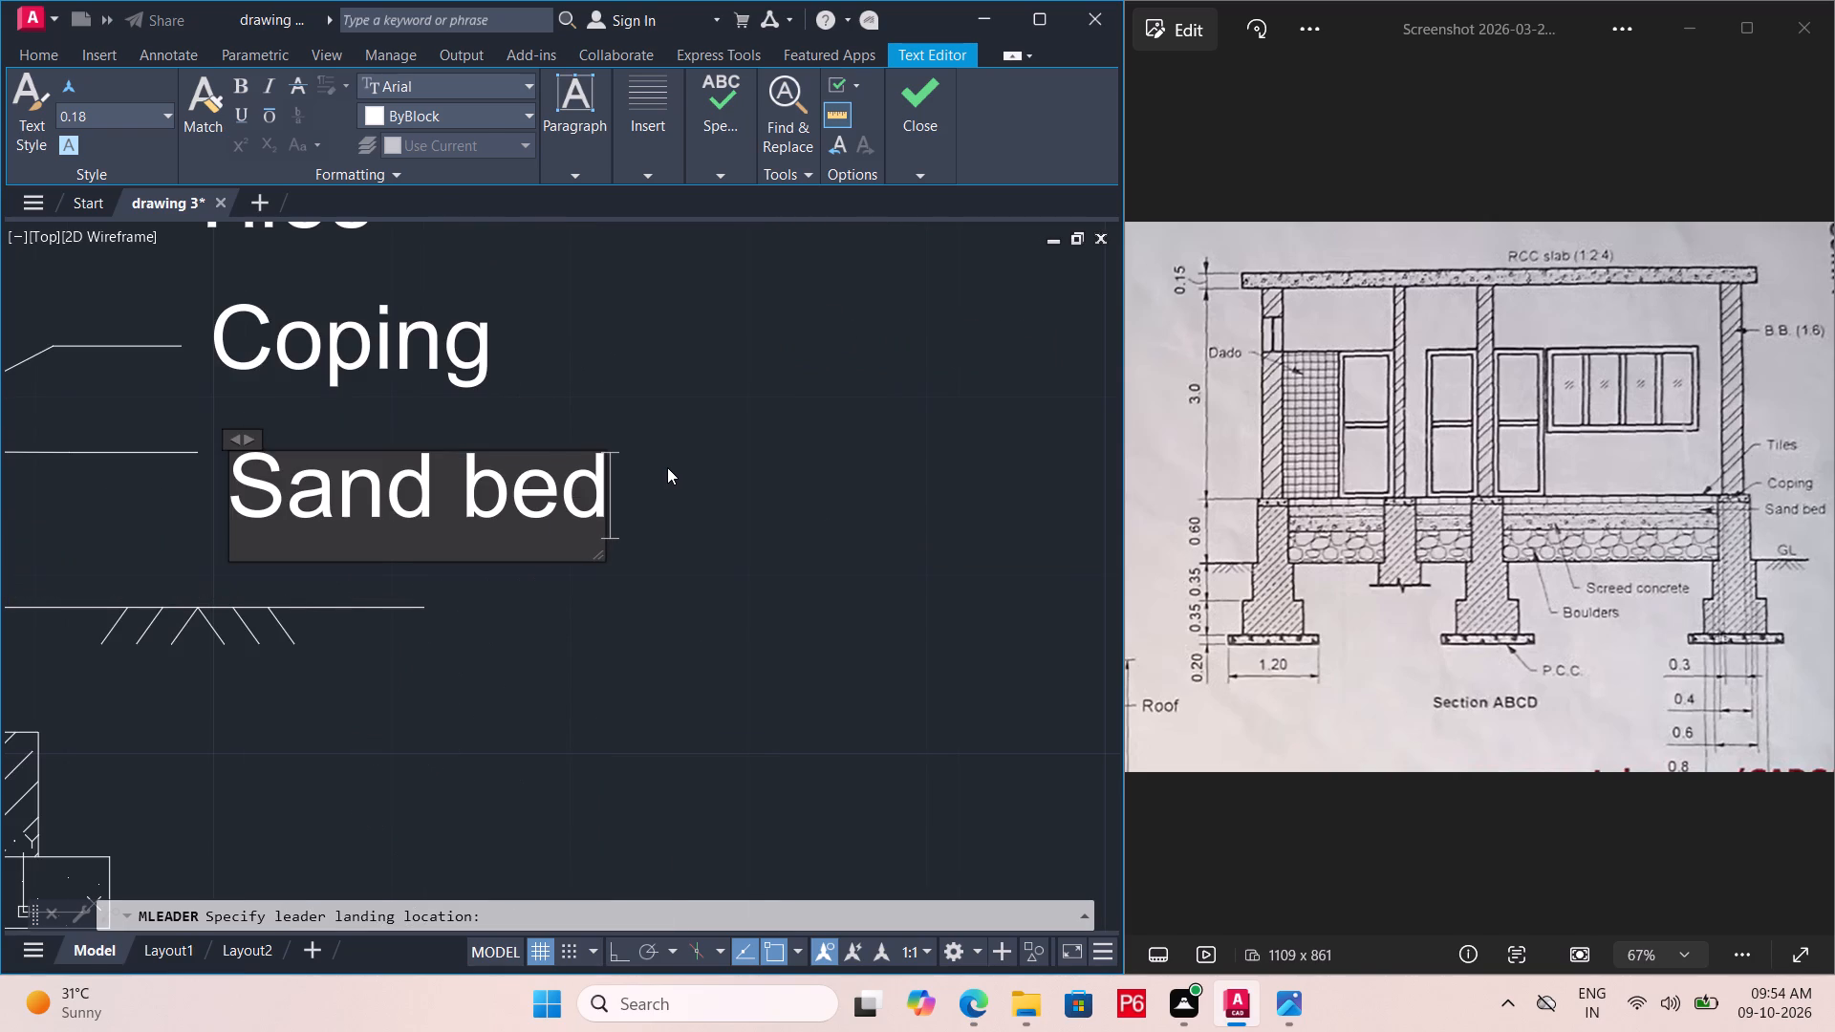
left_click(666, 467)
Shorten the horizontal landings of the Tiles, Coping and Sand bed leaders, bringing their texts closer to the wall.
scroll(640, 475, "down", 1)
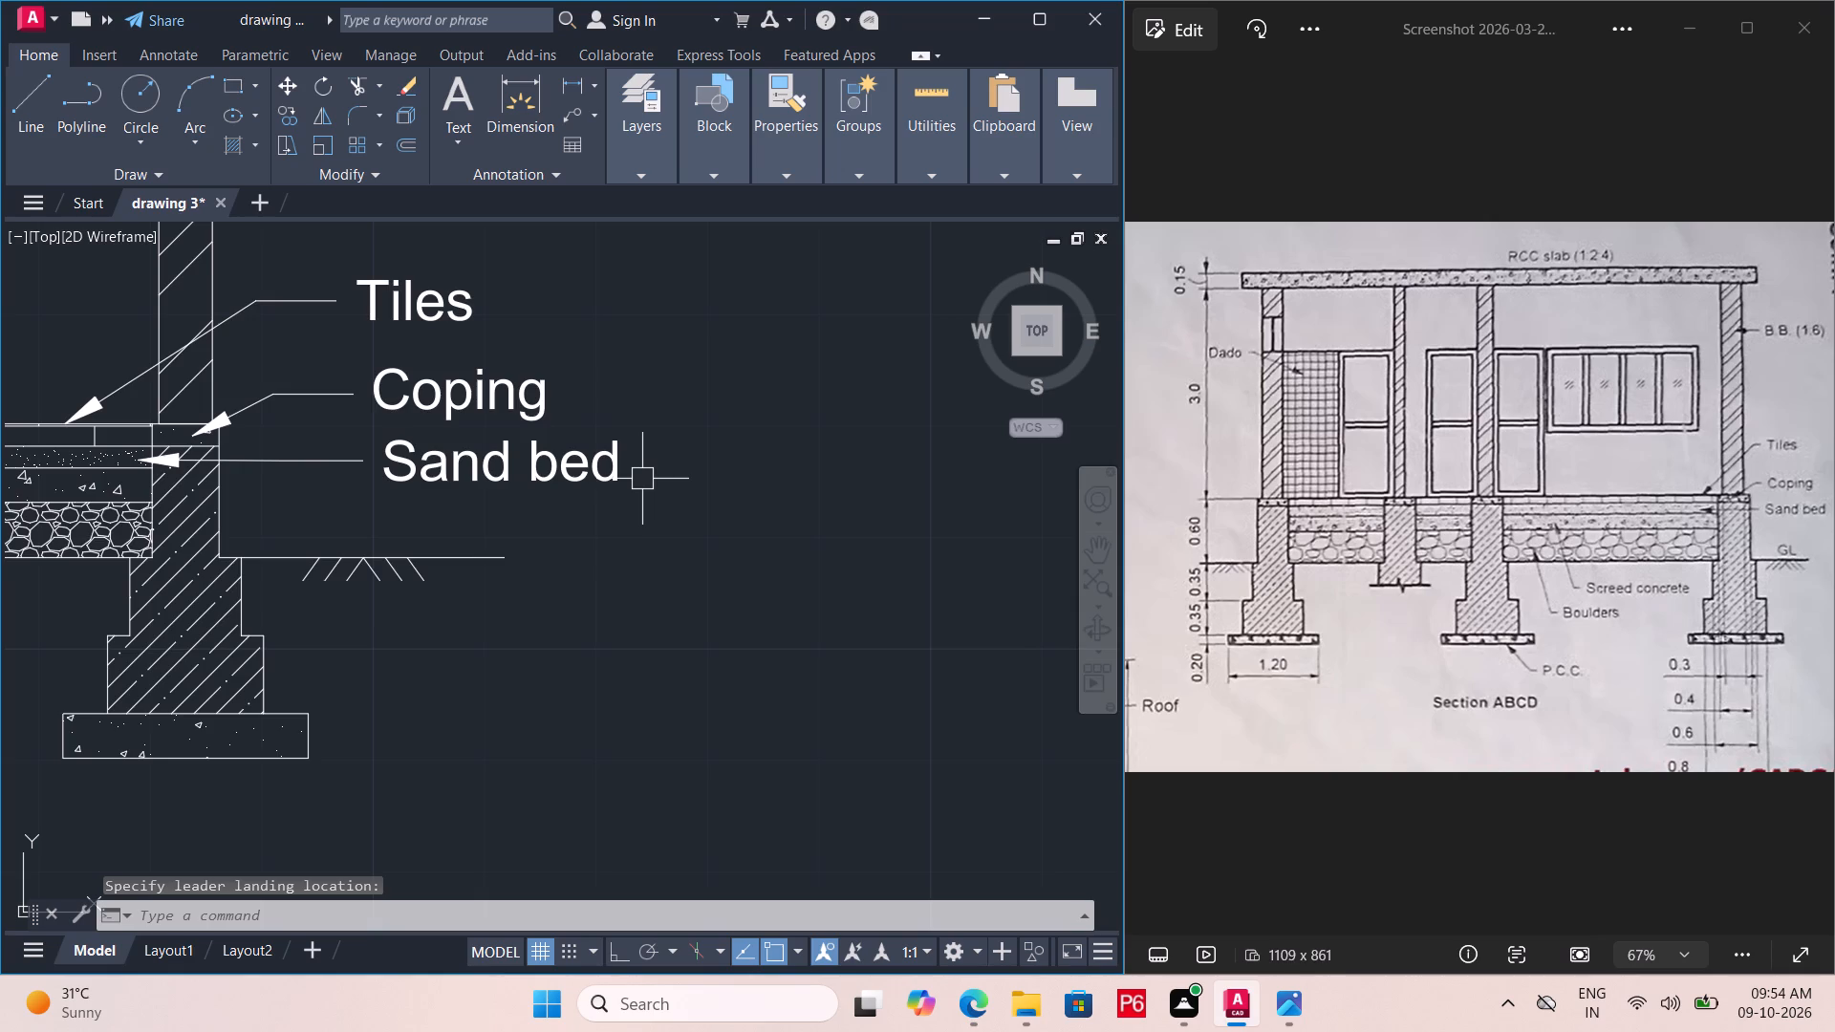
scroll(642, 479, "down", 1)
middle_click_drag(546, 537, 739, 561)
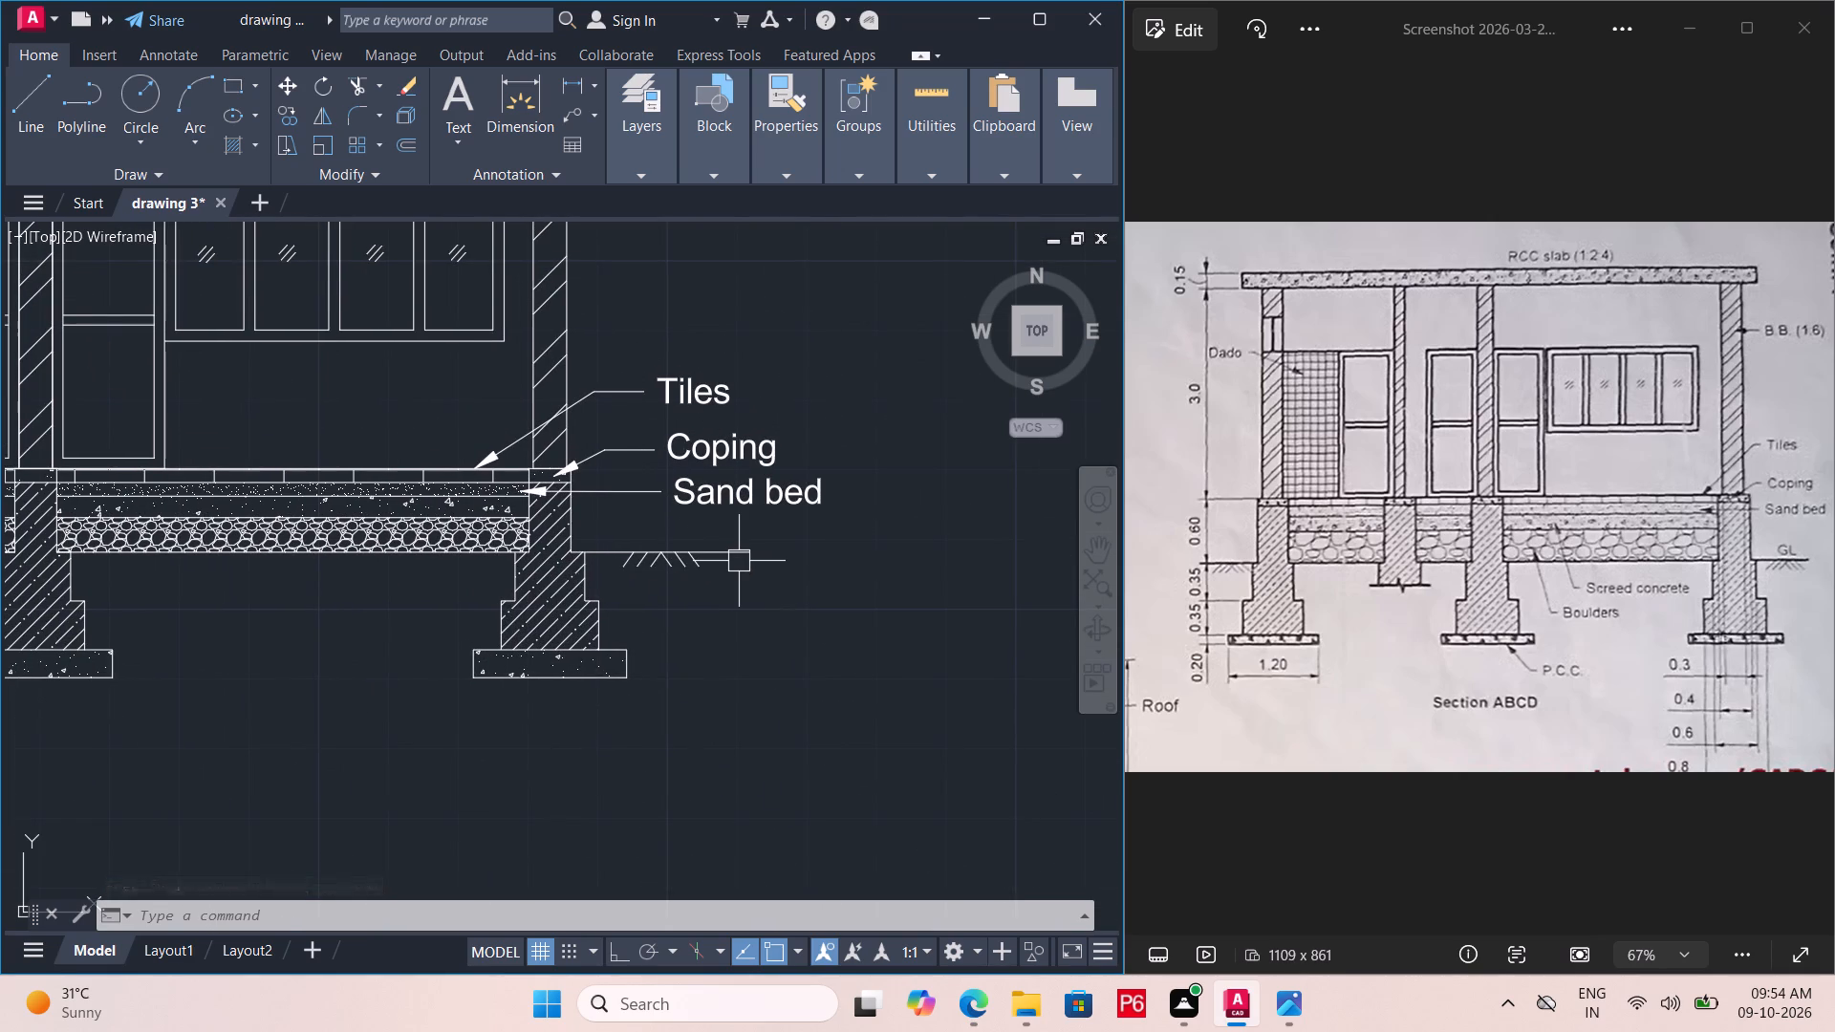
left_click(642, 391)
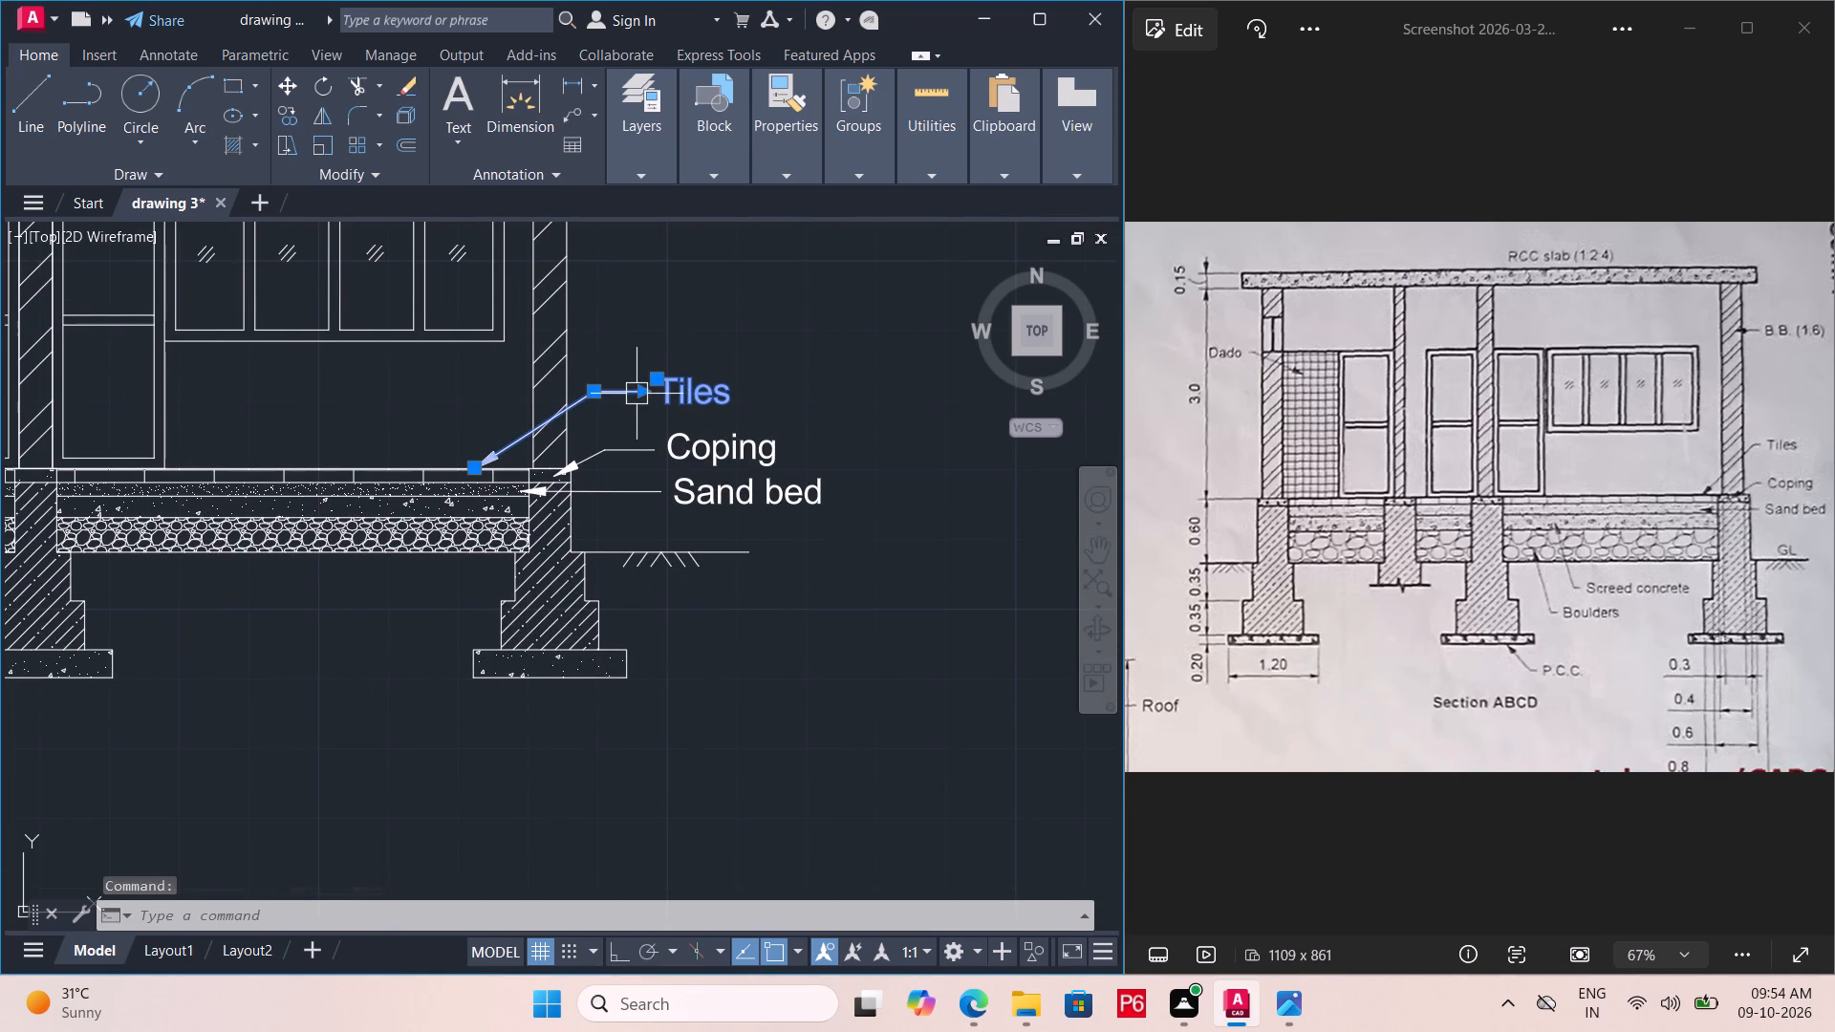
left_click(645, 390)
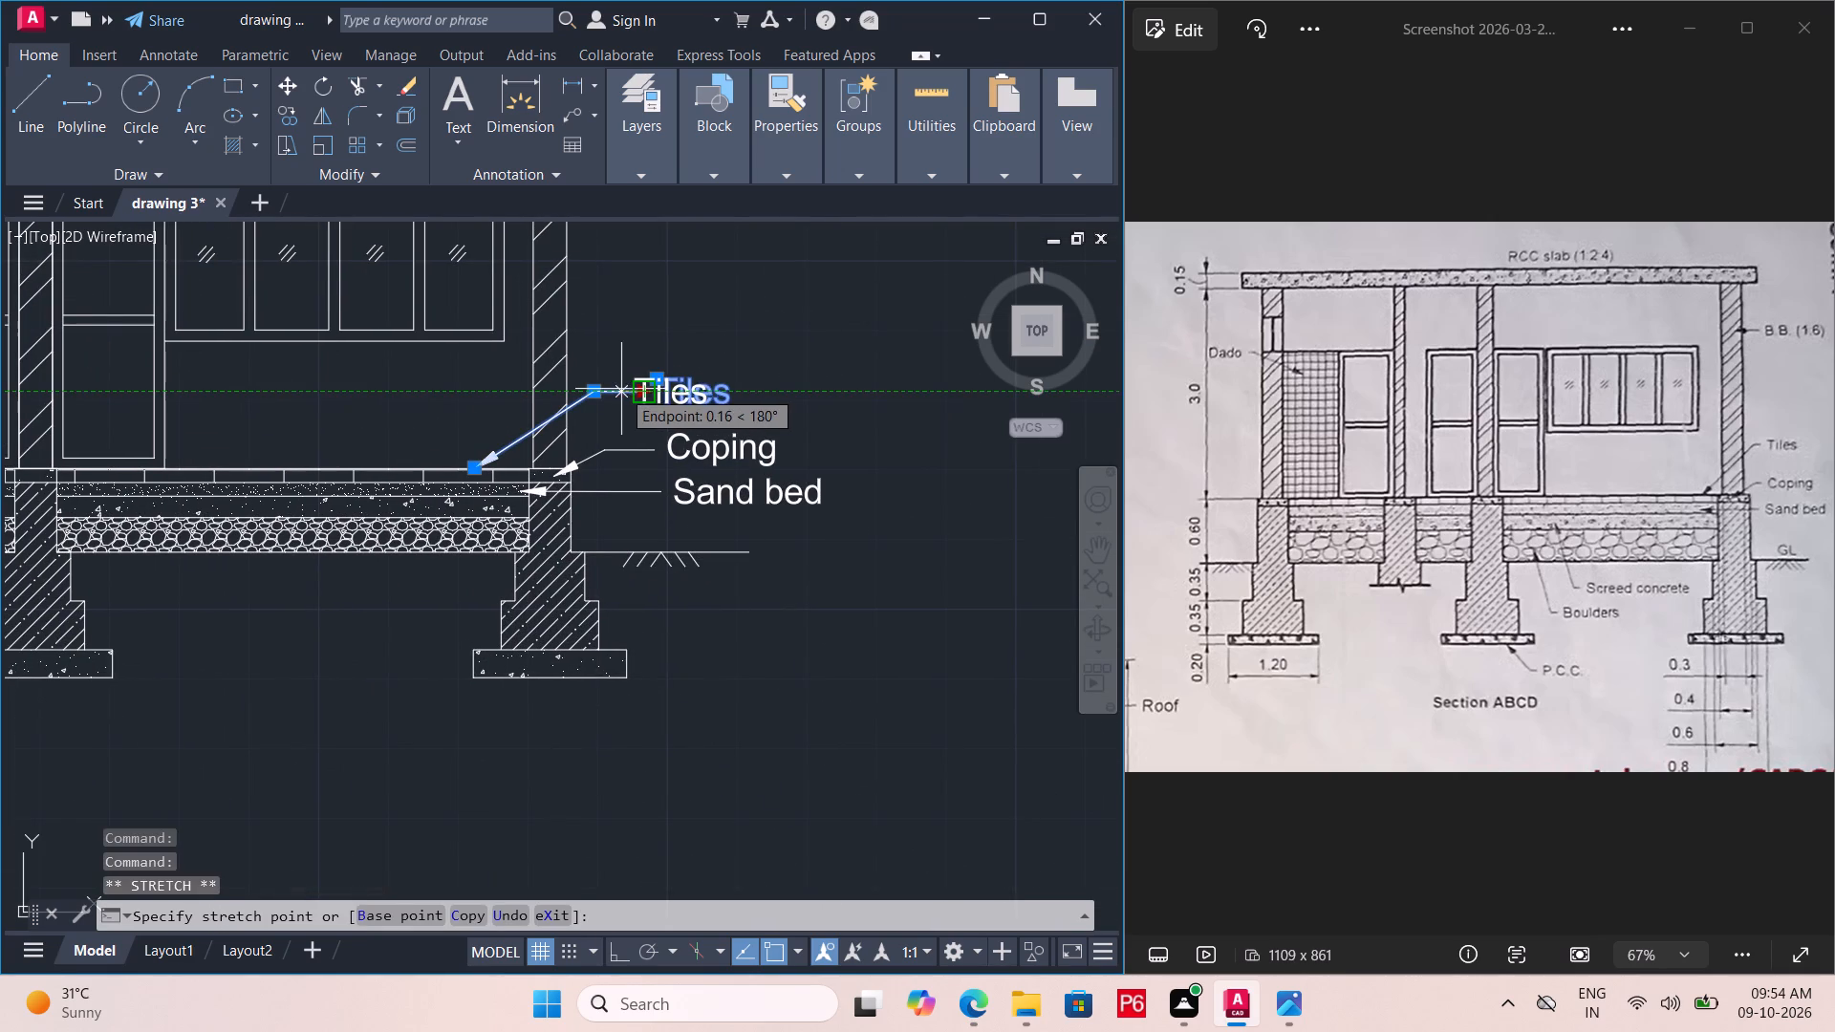
left_click(618, 389)
left_click(646, 455)
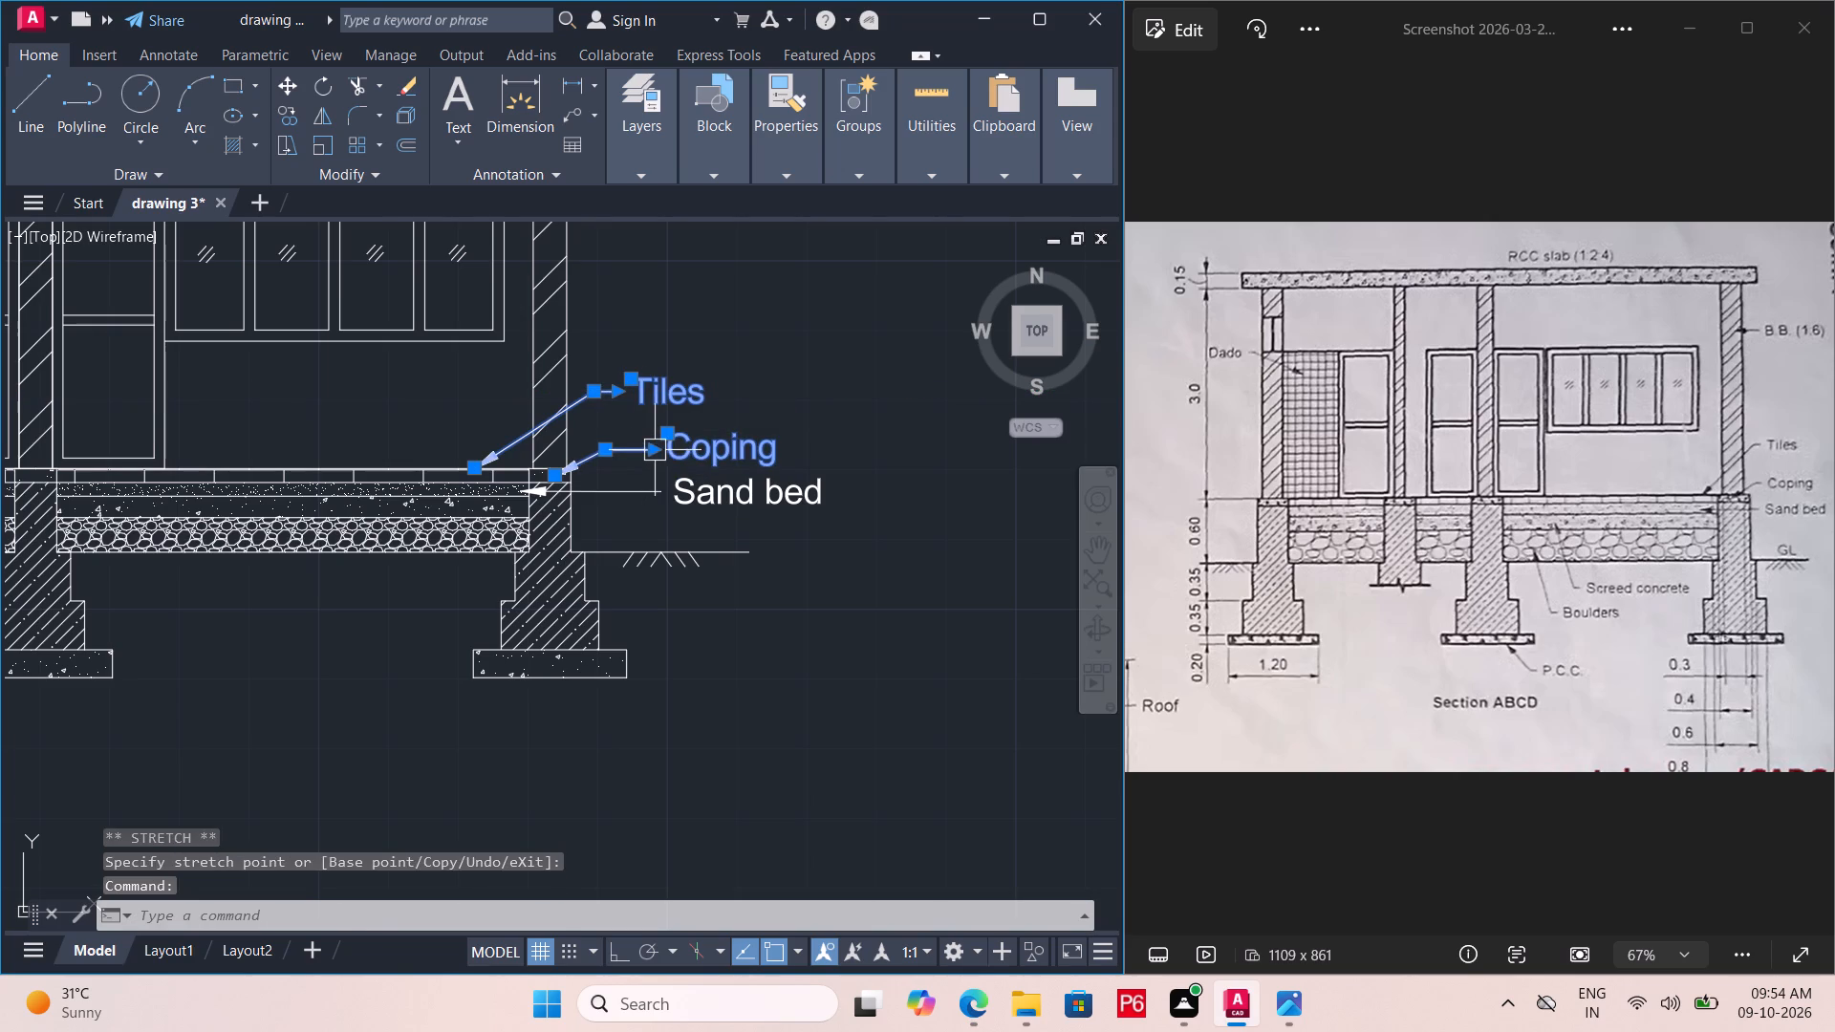
left_click(653, 454)
left_click(628, 453)
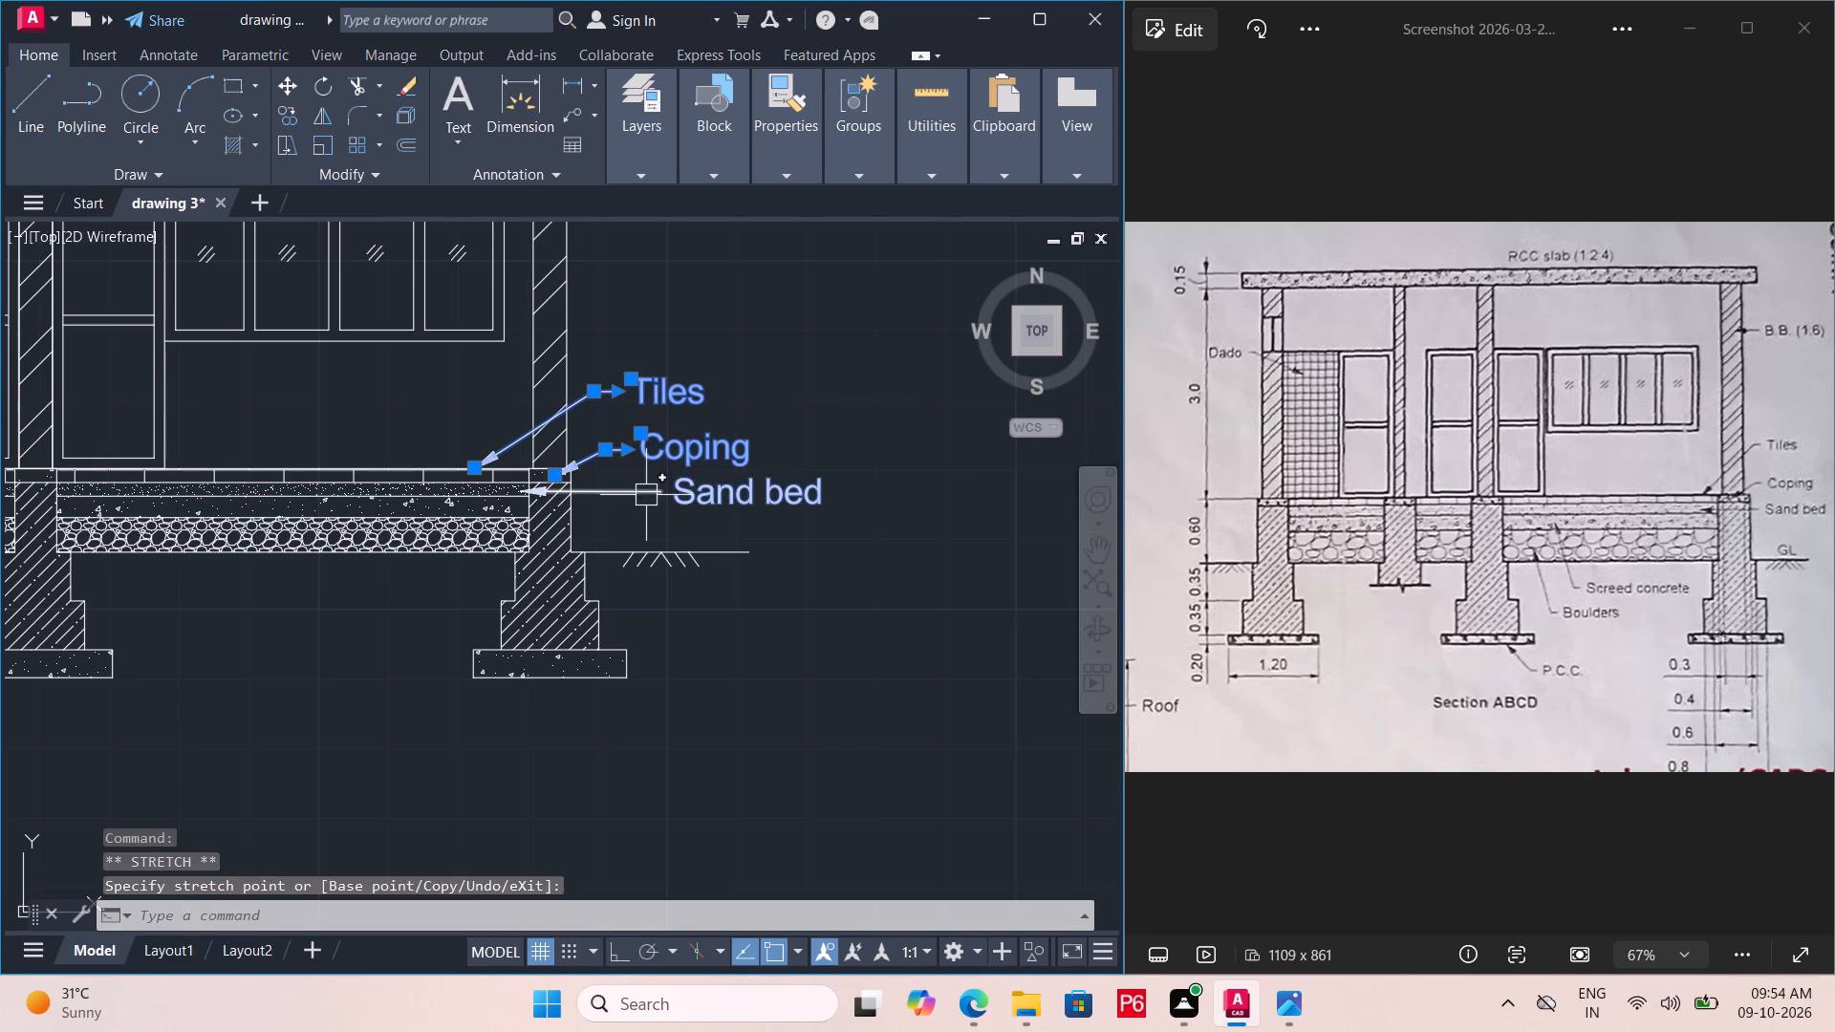
left_click(646, 495)
left_click(660, 495)
left_click(626, 492)
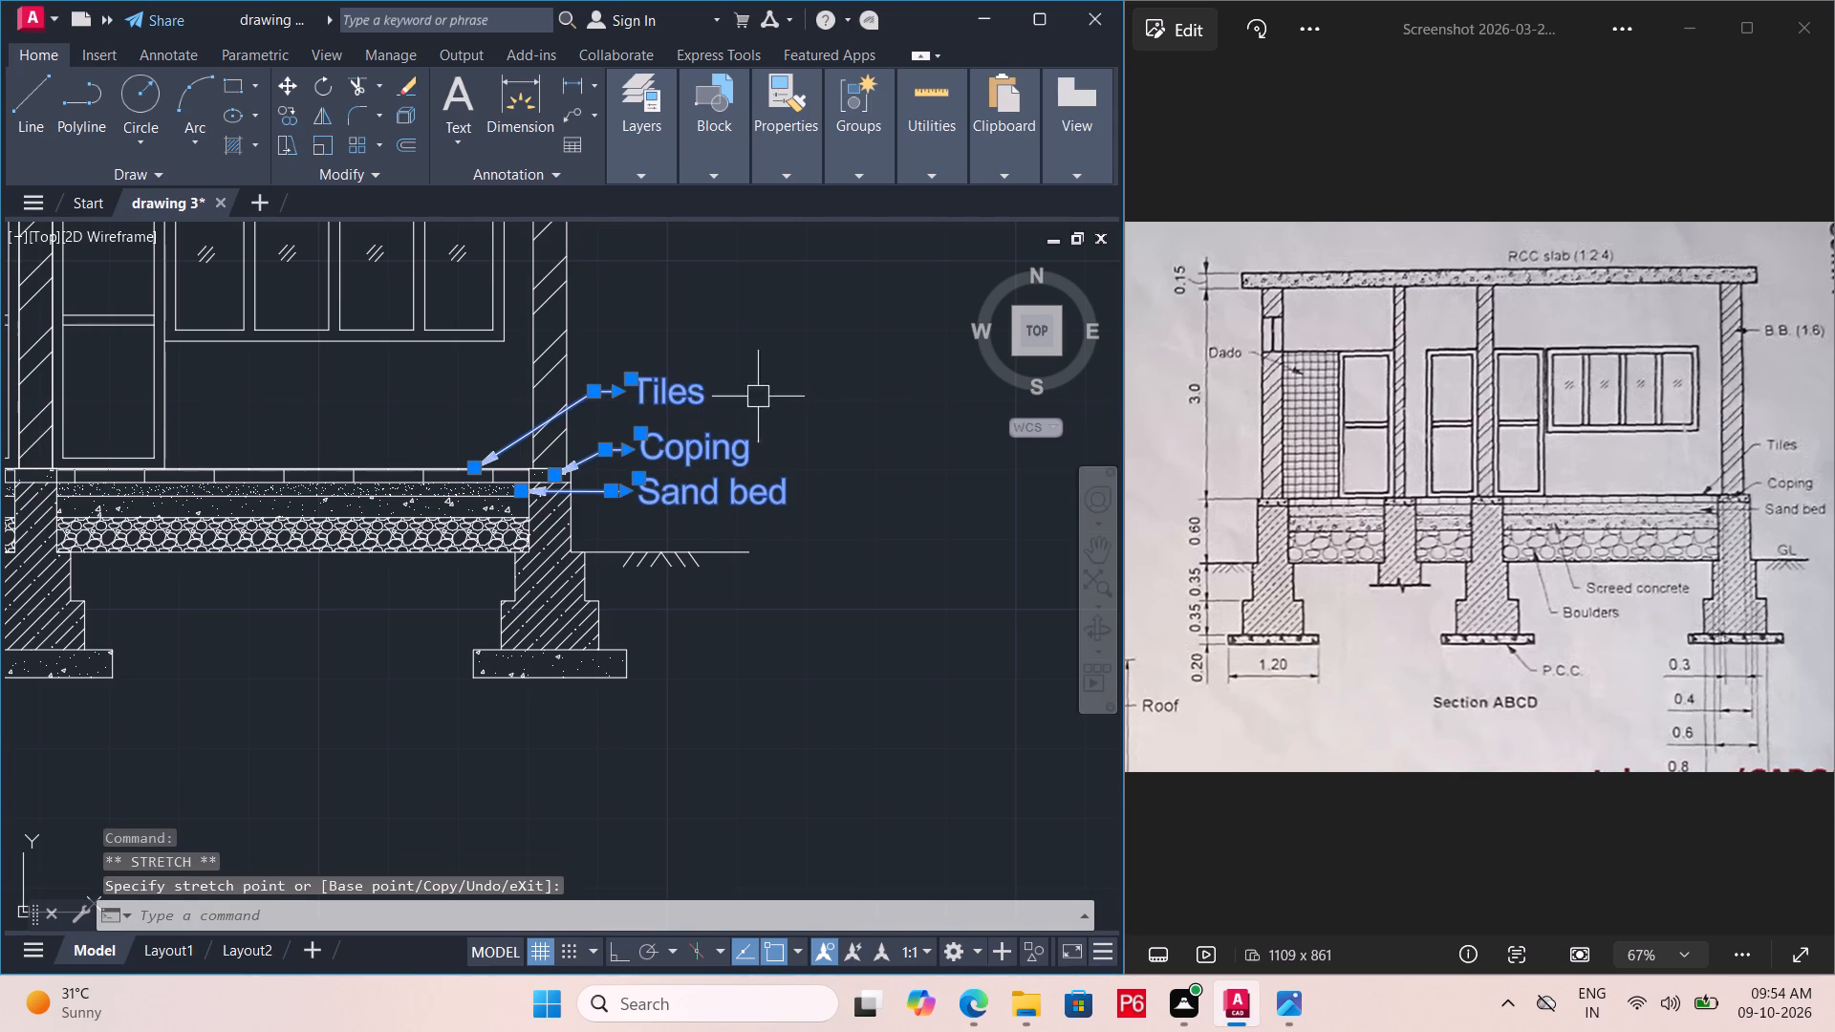
scroll(685, 356, "down", 2)
left_click(812, 372)
key("Escape")
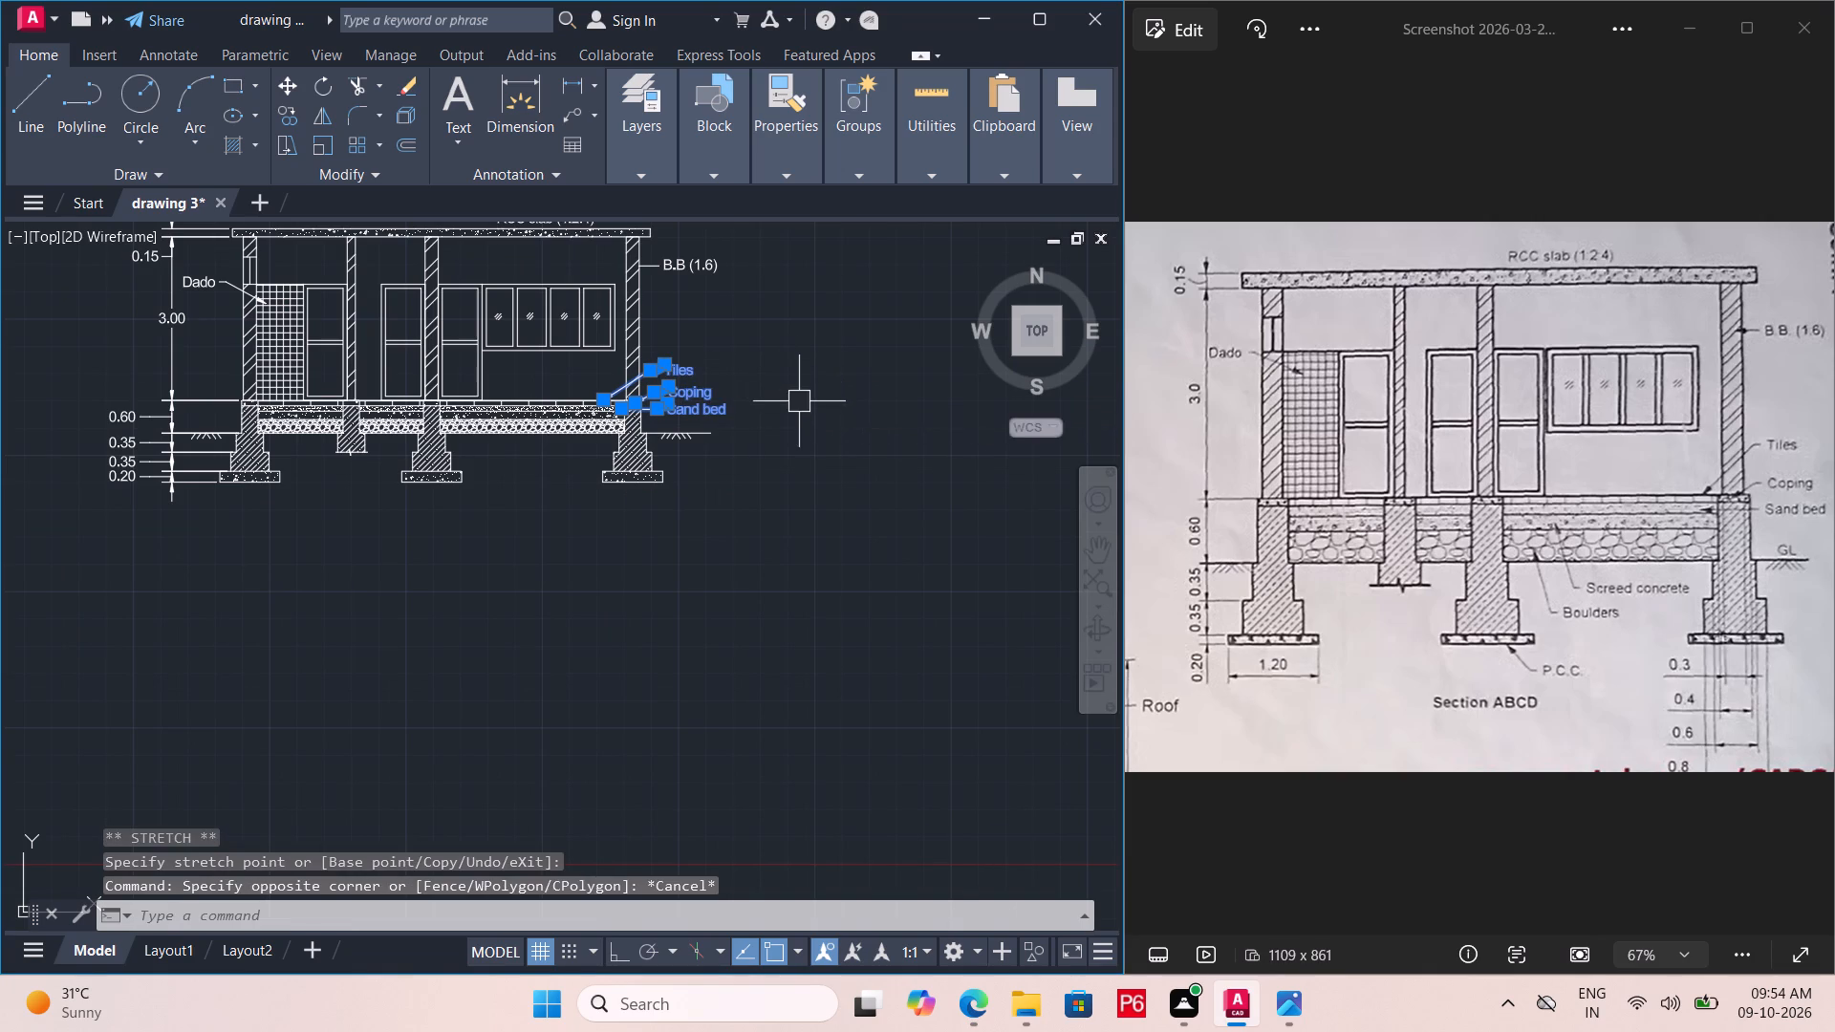
left_click(800, 401)
left_click(795, 416)
key("Escape")
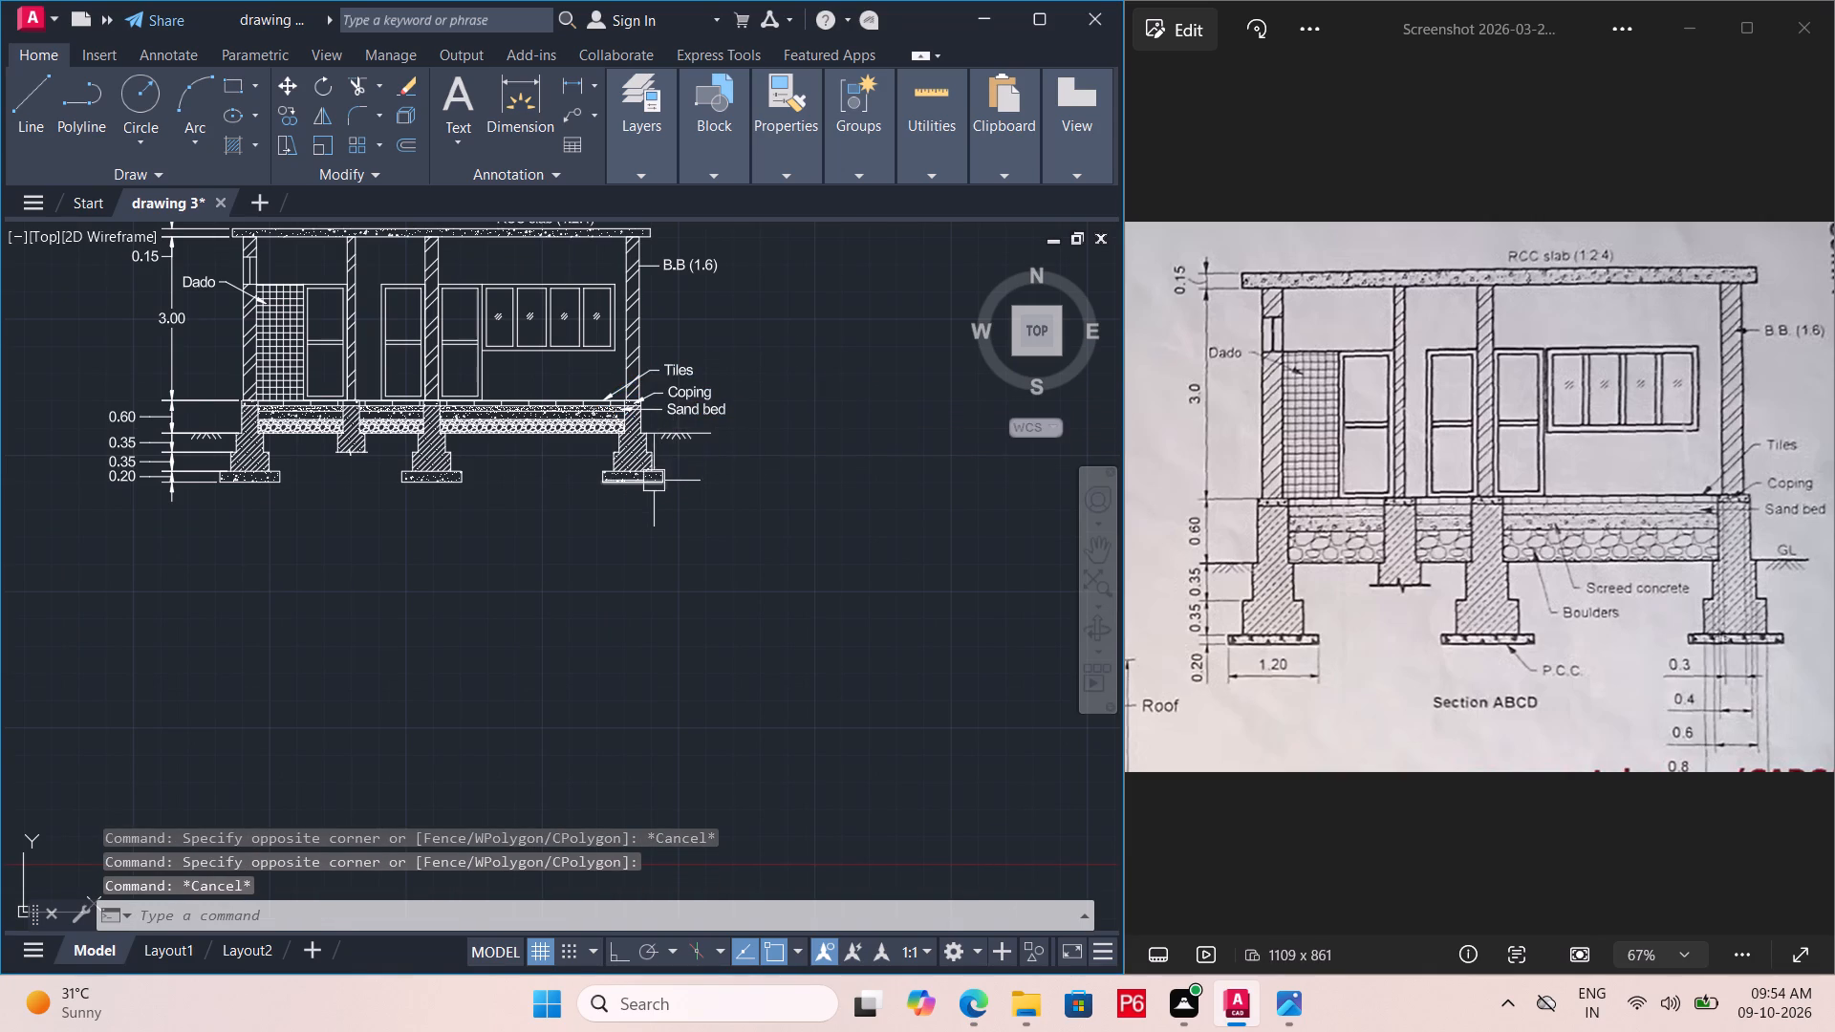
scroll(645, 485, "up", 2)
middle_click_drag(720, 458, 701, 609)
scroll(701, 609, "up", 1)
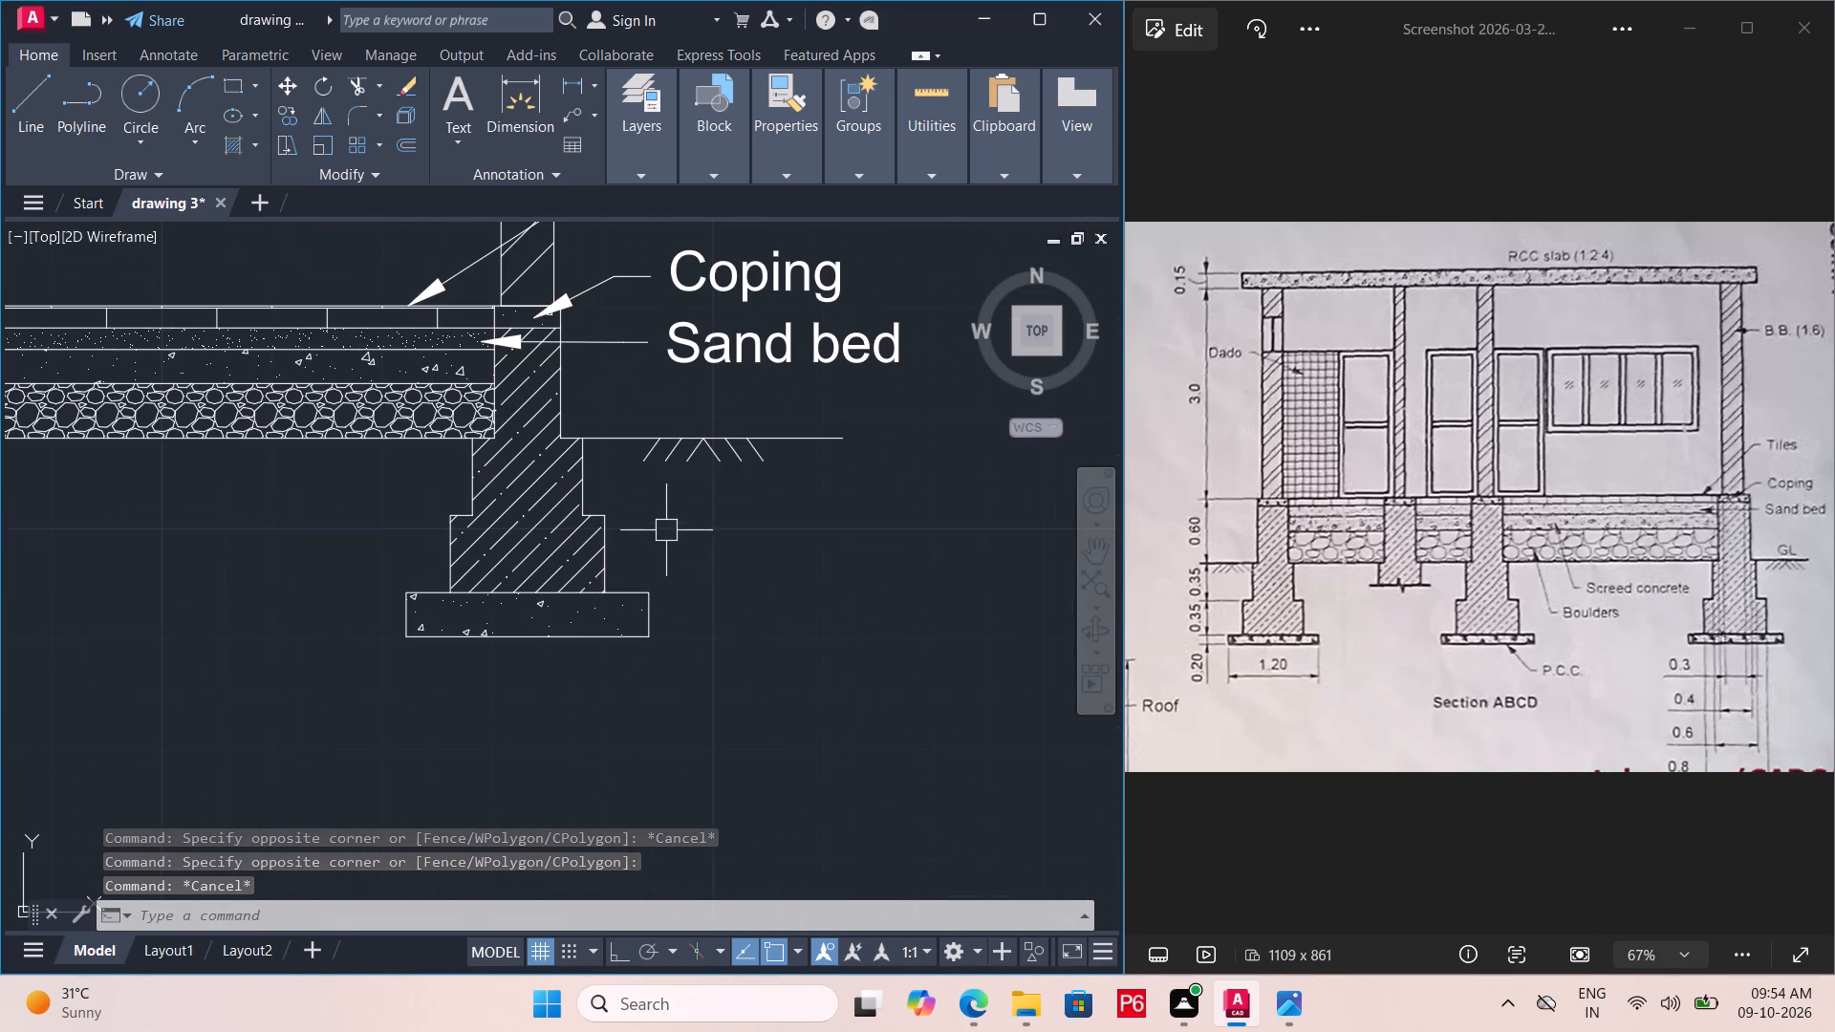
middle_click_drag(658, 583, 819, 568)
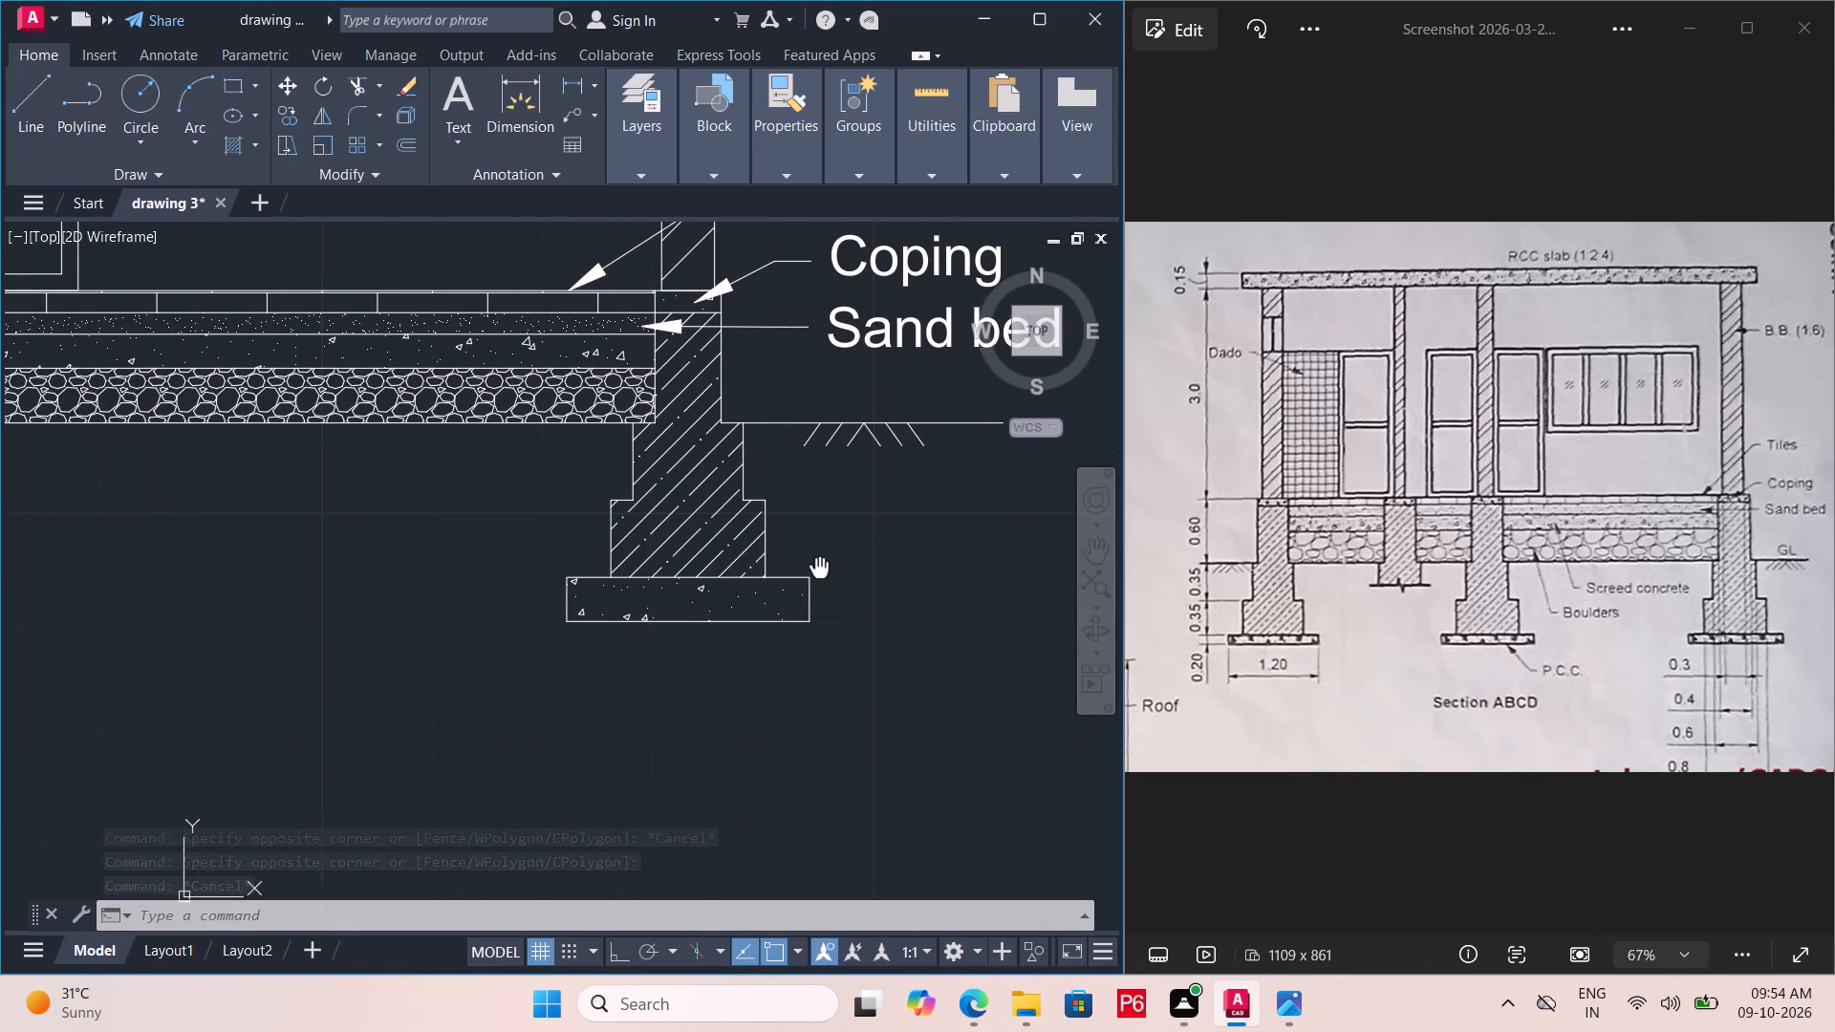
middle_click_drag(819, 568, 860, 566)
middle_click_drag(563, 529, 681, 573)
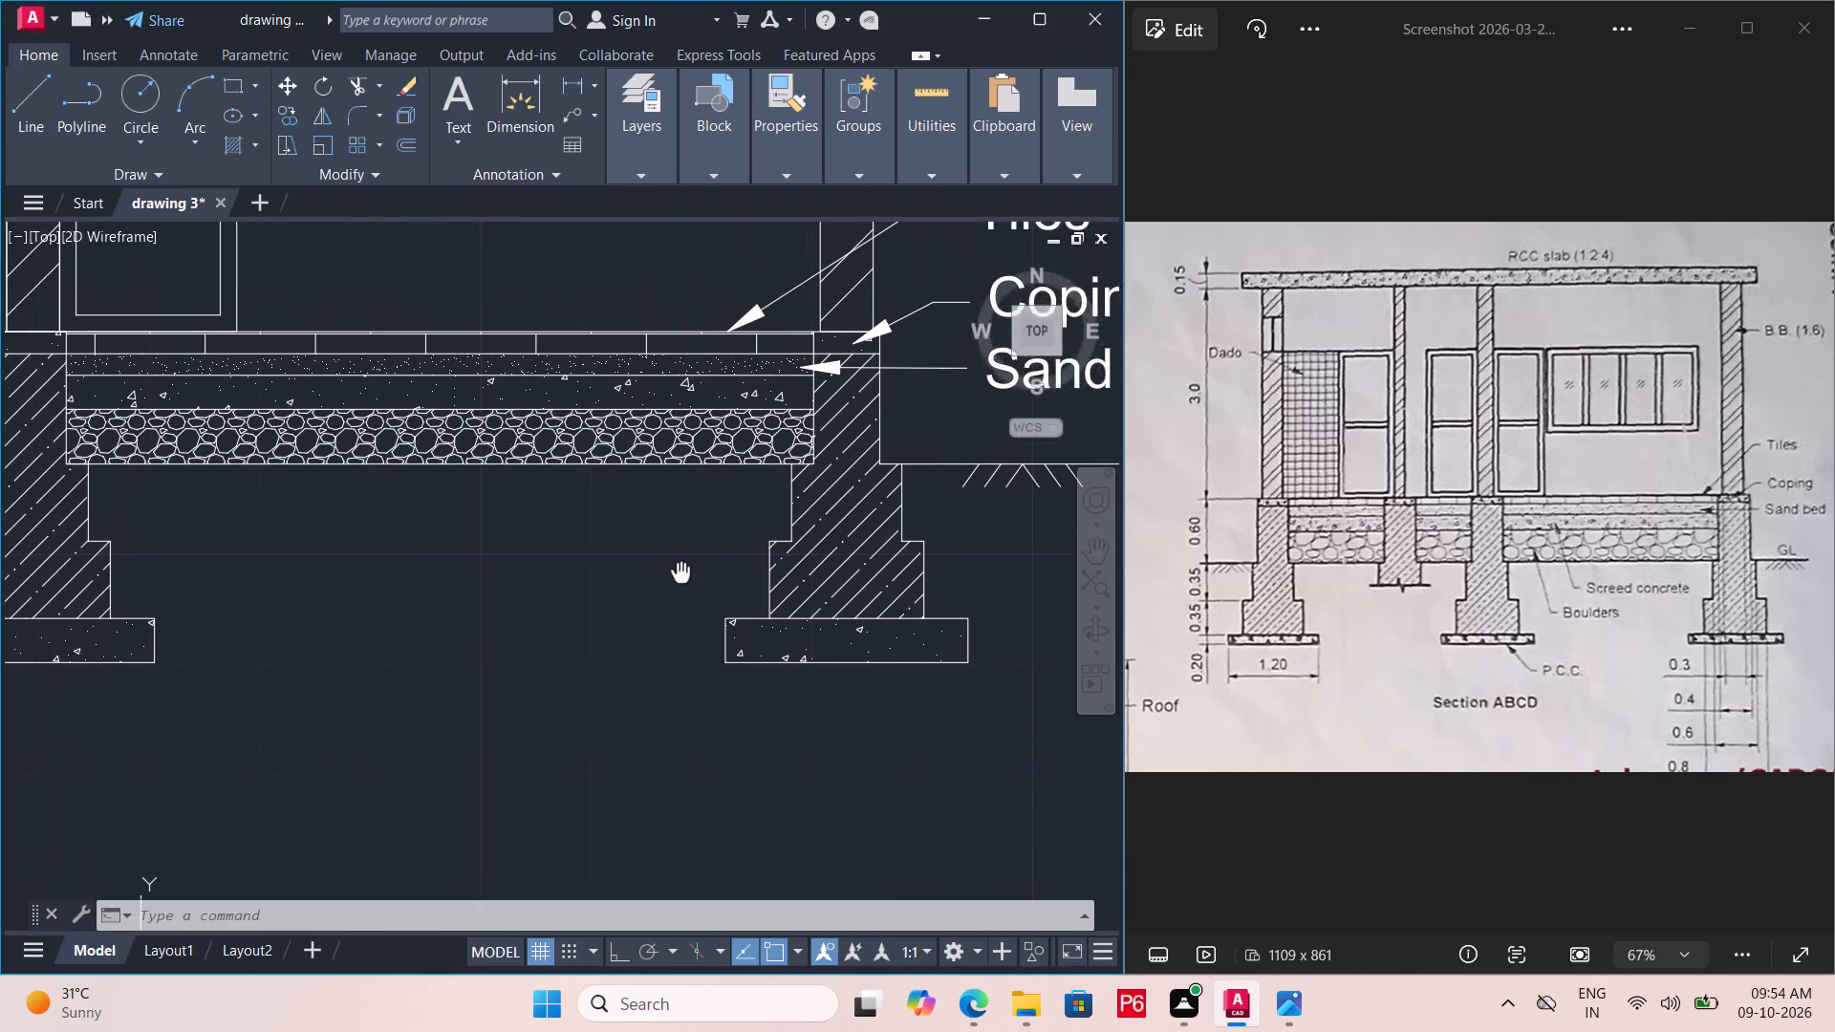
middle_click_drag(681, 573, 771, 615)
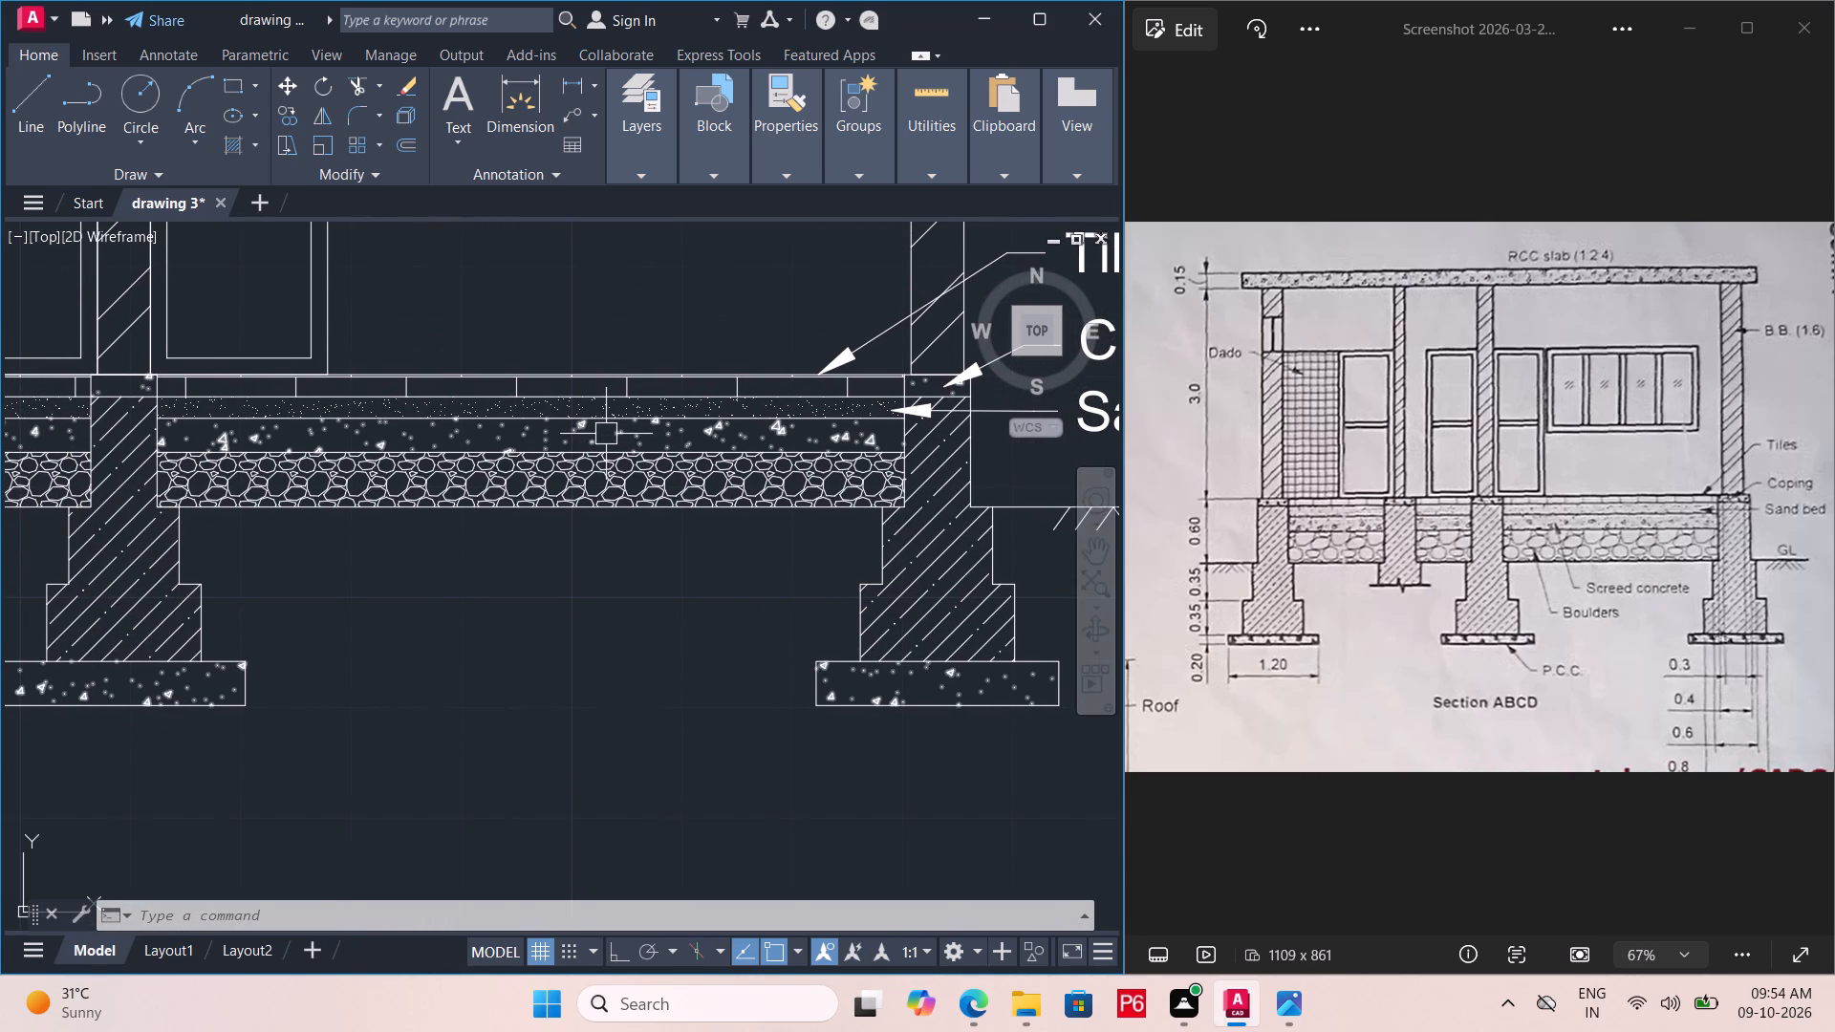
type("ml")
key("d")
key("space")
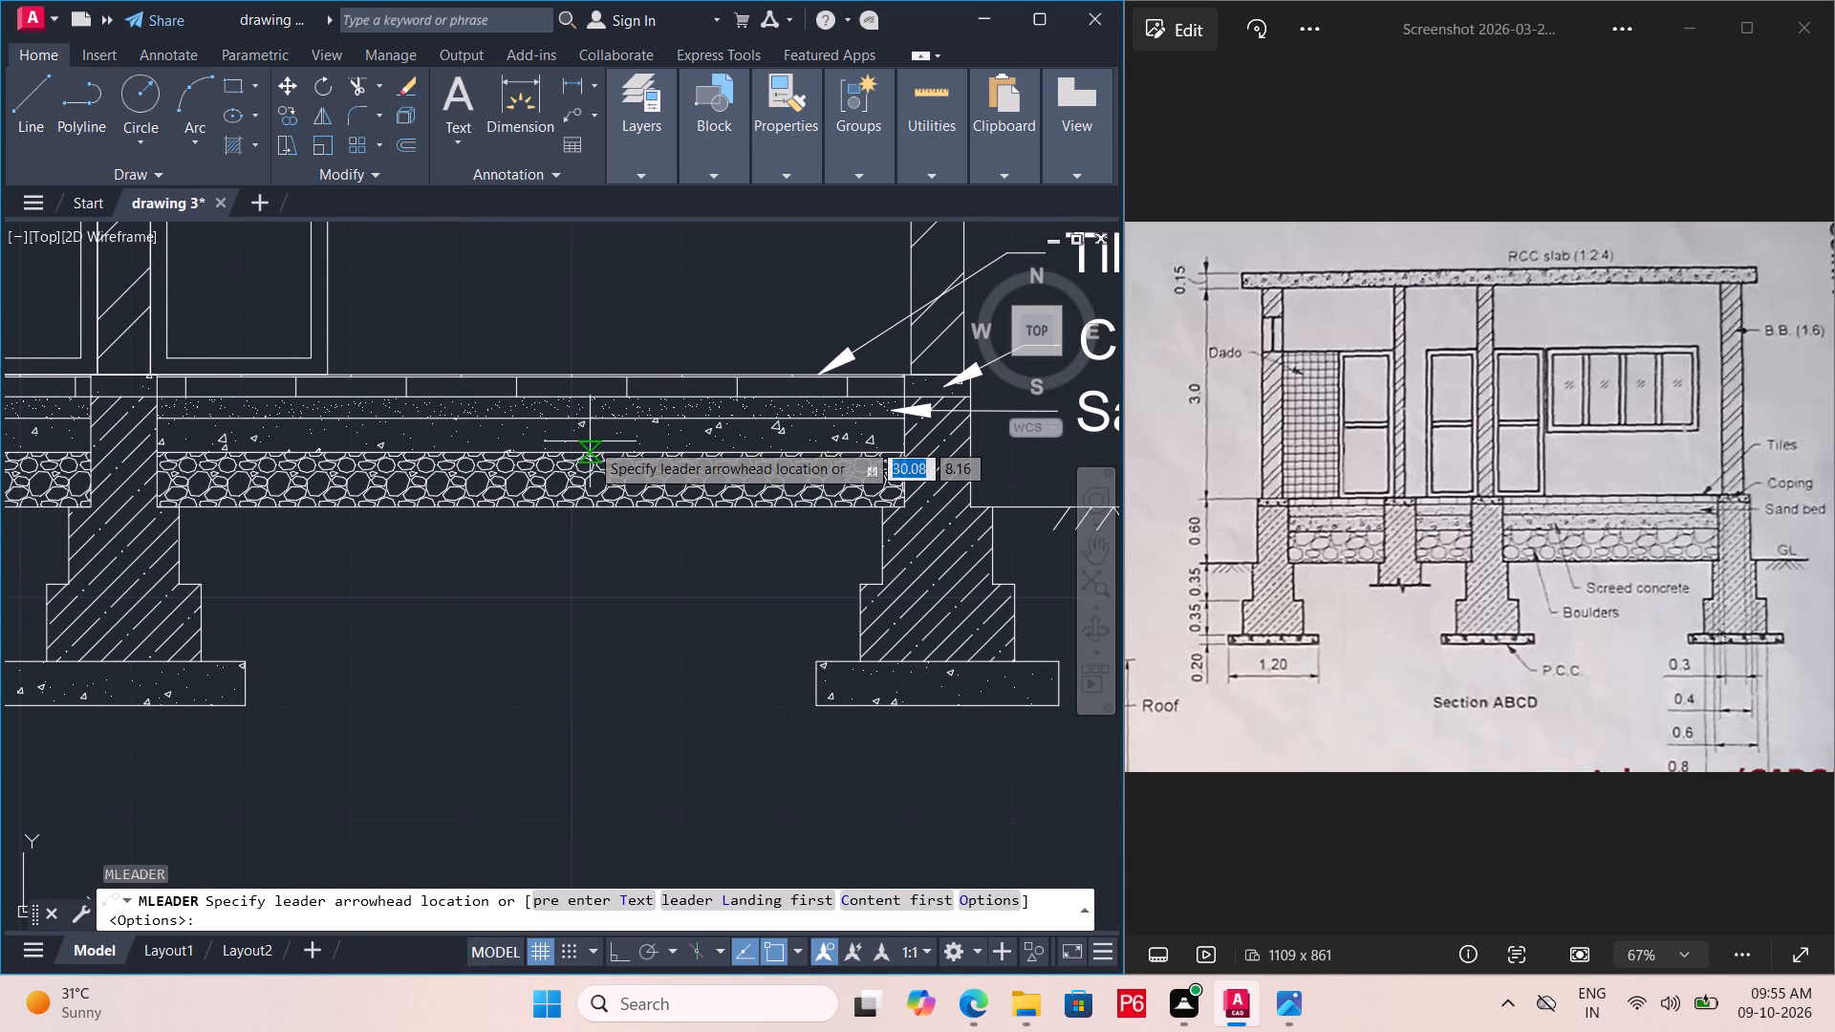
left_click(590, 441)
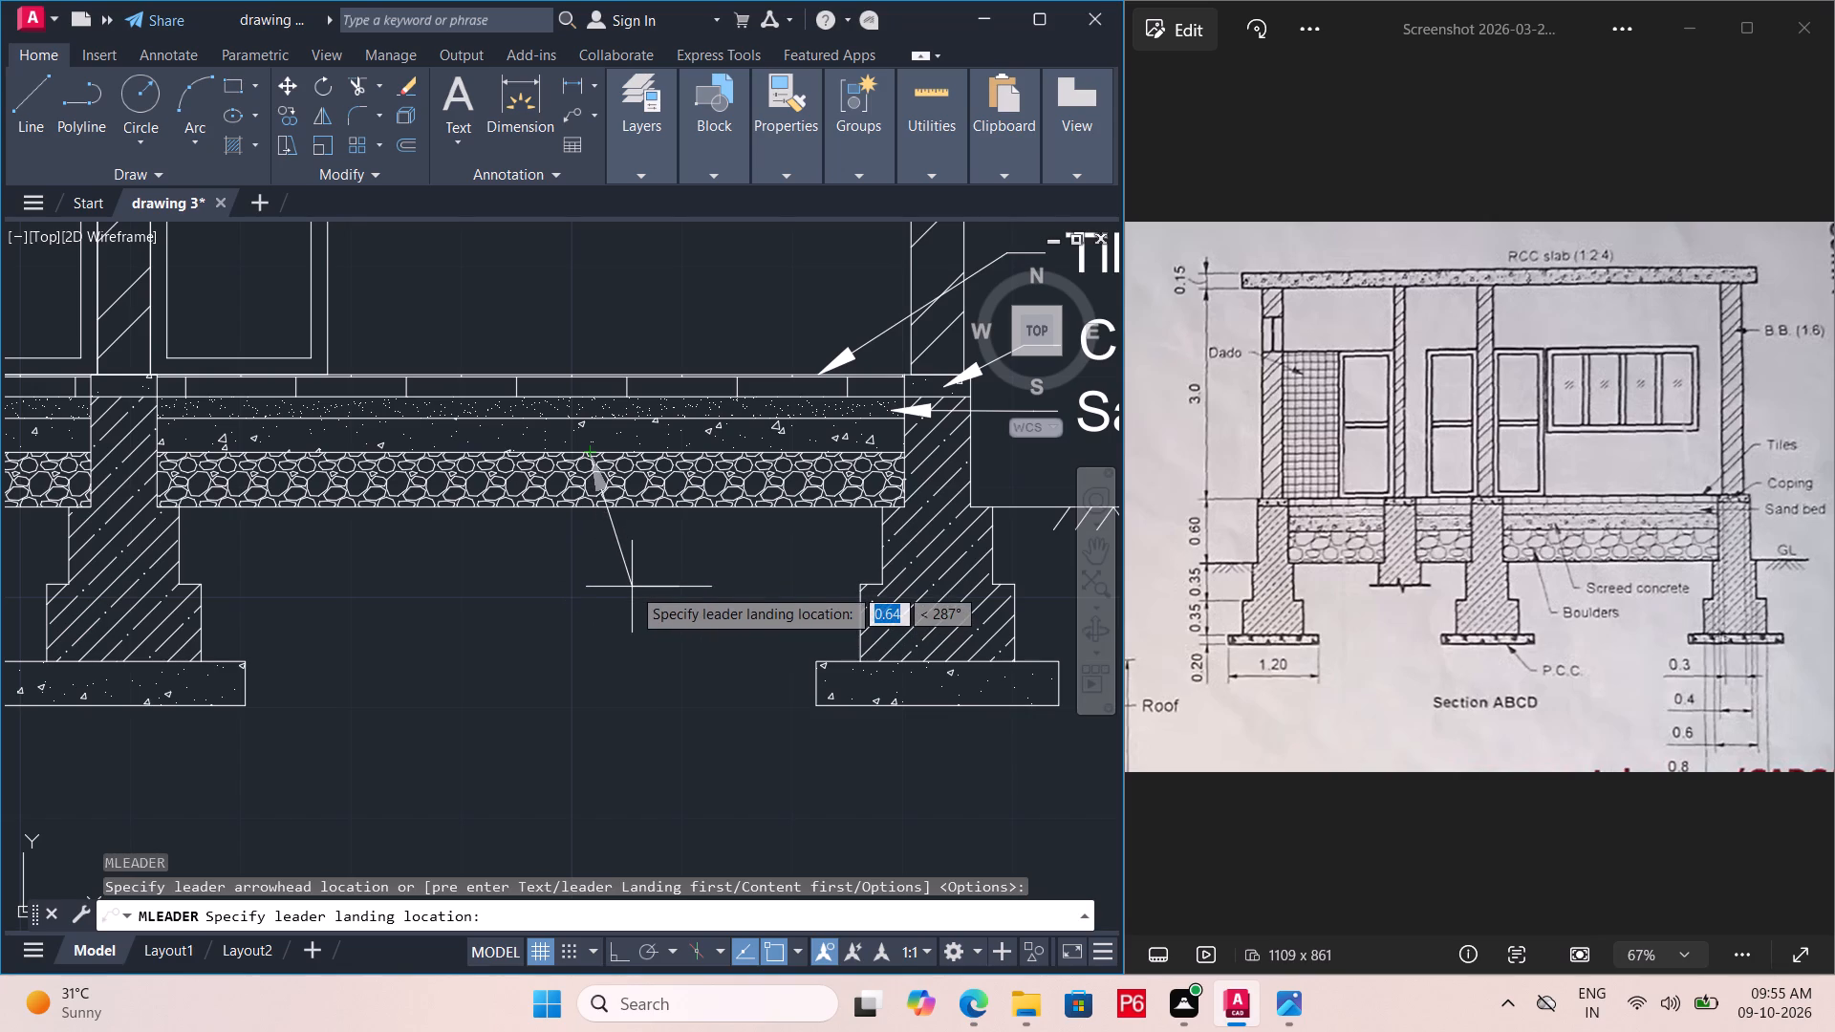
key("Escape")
Add a leader labelled "Screed concrete" pointing to the screed layer above the boulders, with the text below the floor layers.
key("m")
type("ld")
key("space")
left_click(556, 434)
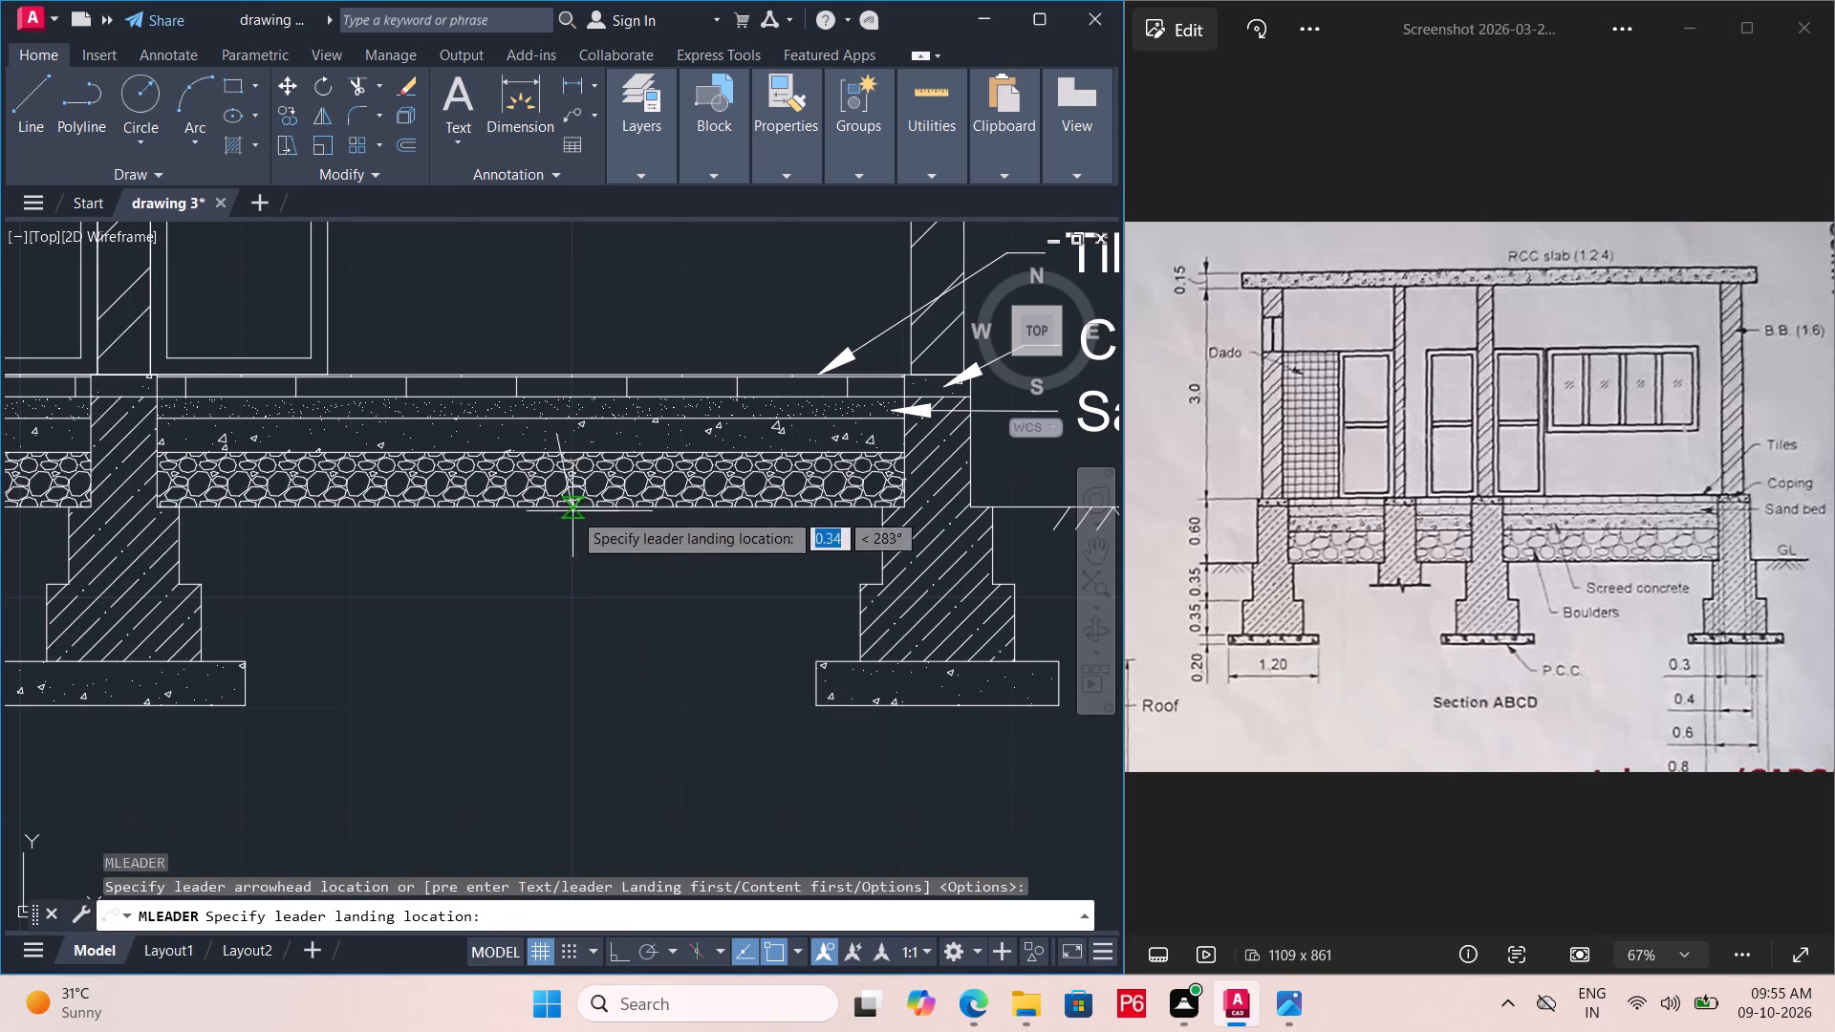
left_click(578, 576)
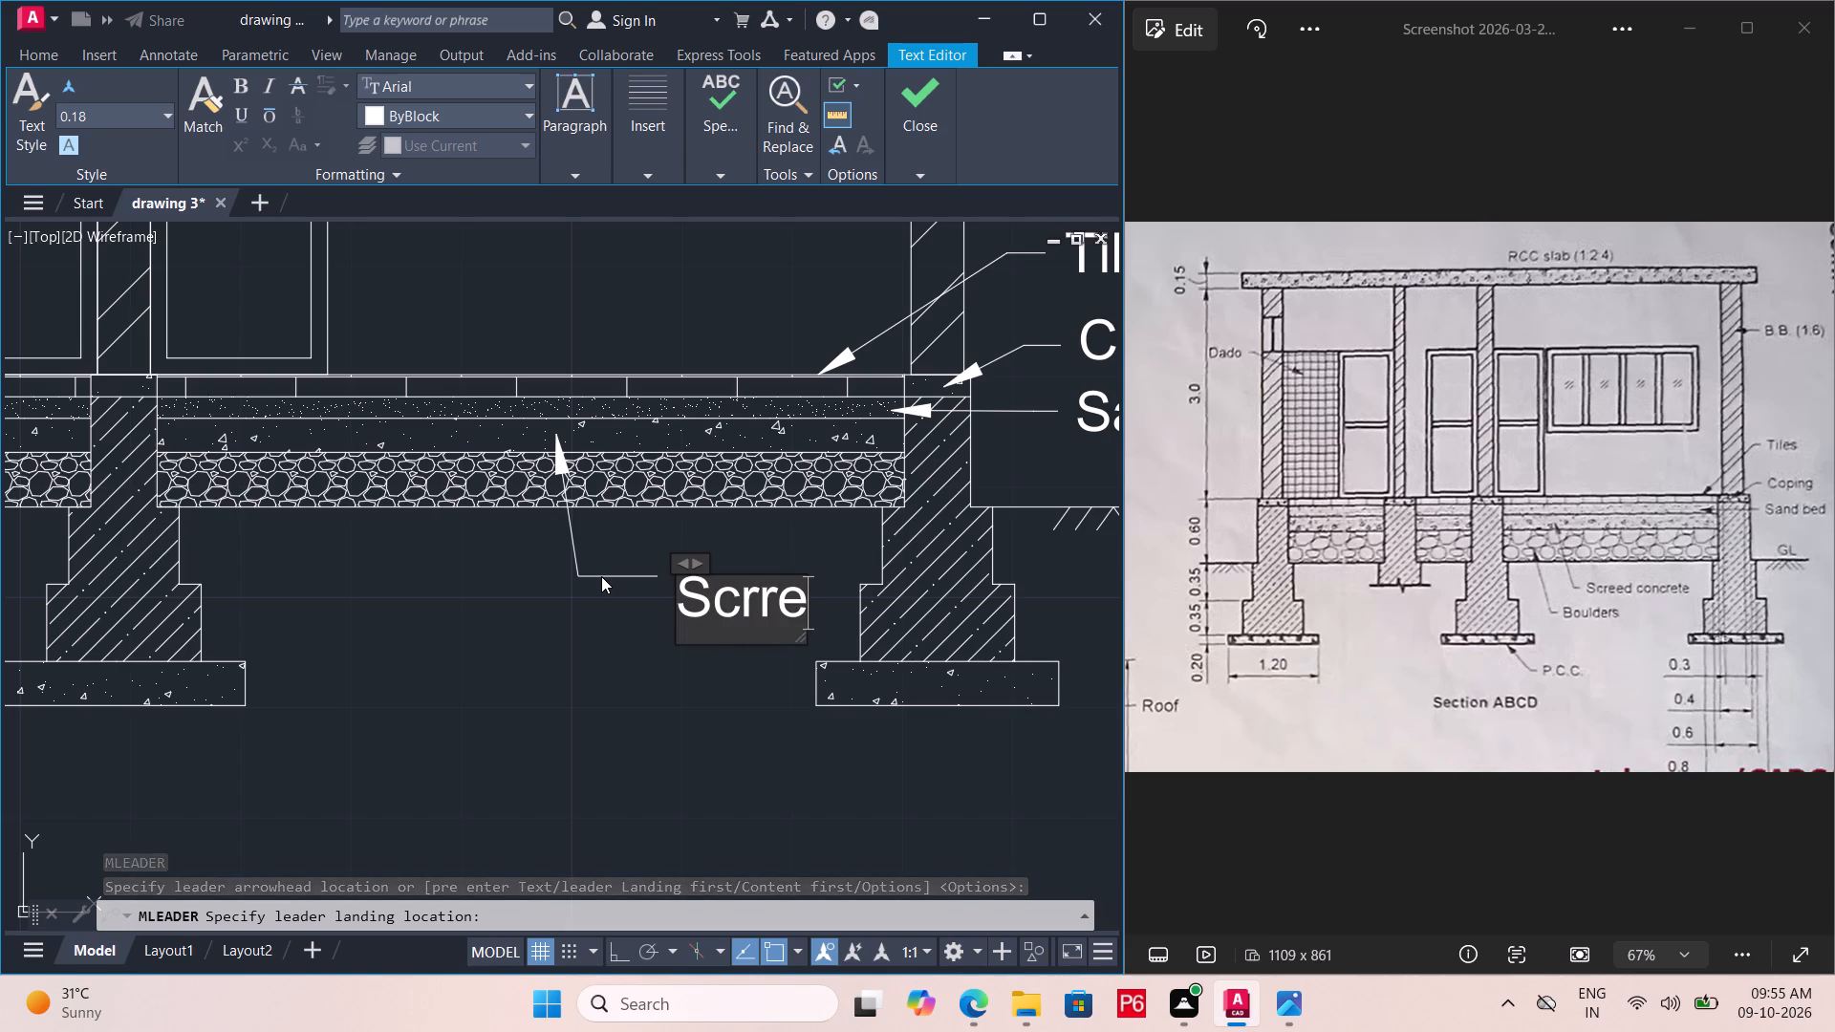
key("BackSpace")
key("BackSpace")
type("ed")
key("BackSpace")
type("ed")
key("space")
type("conco")
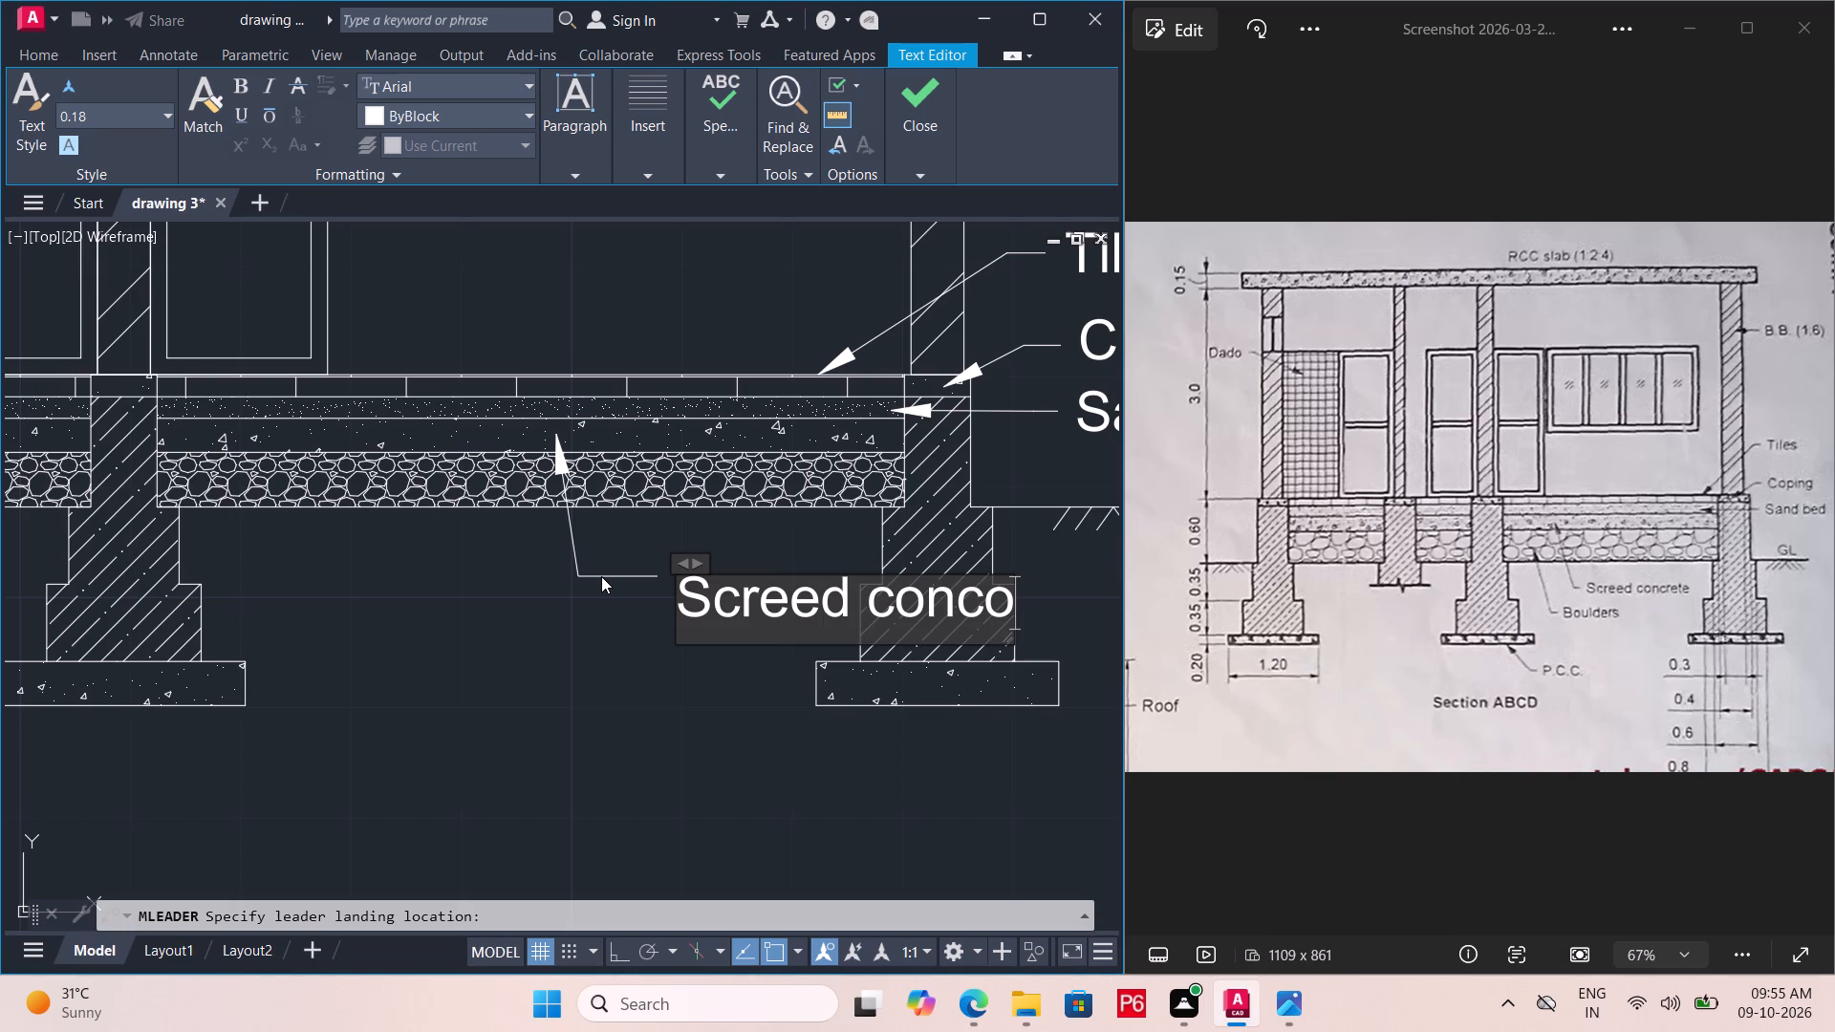
key("BackSpace")
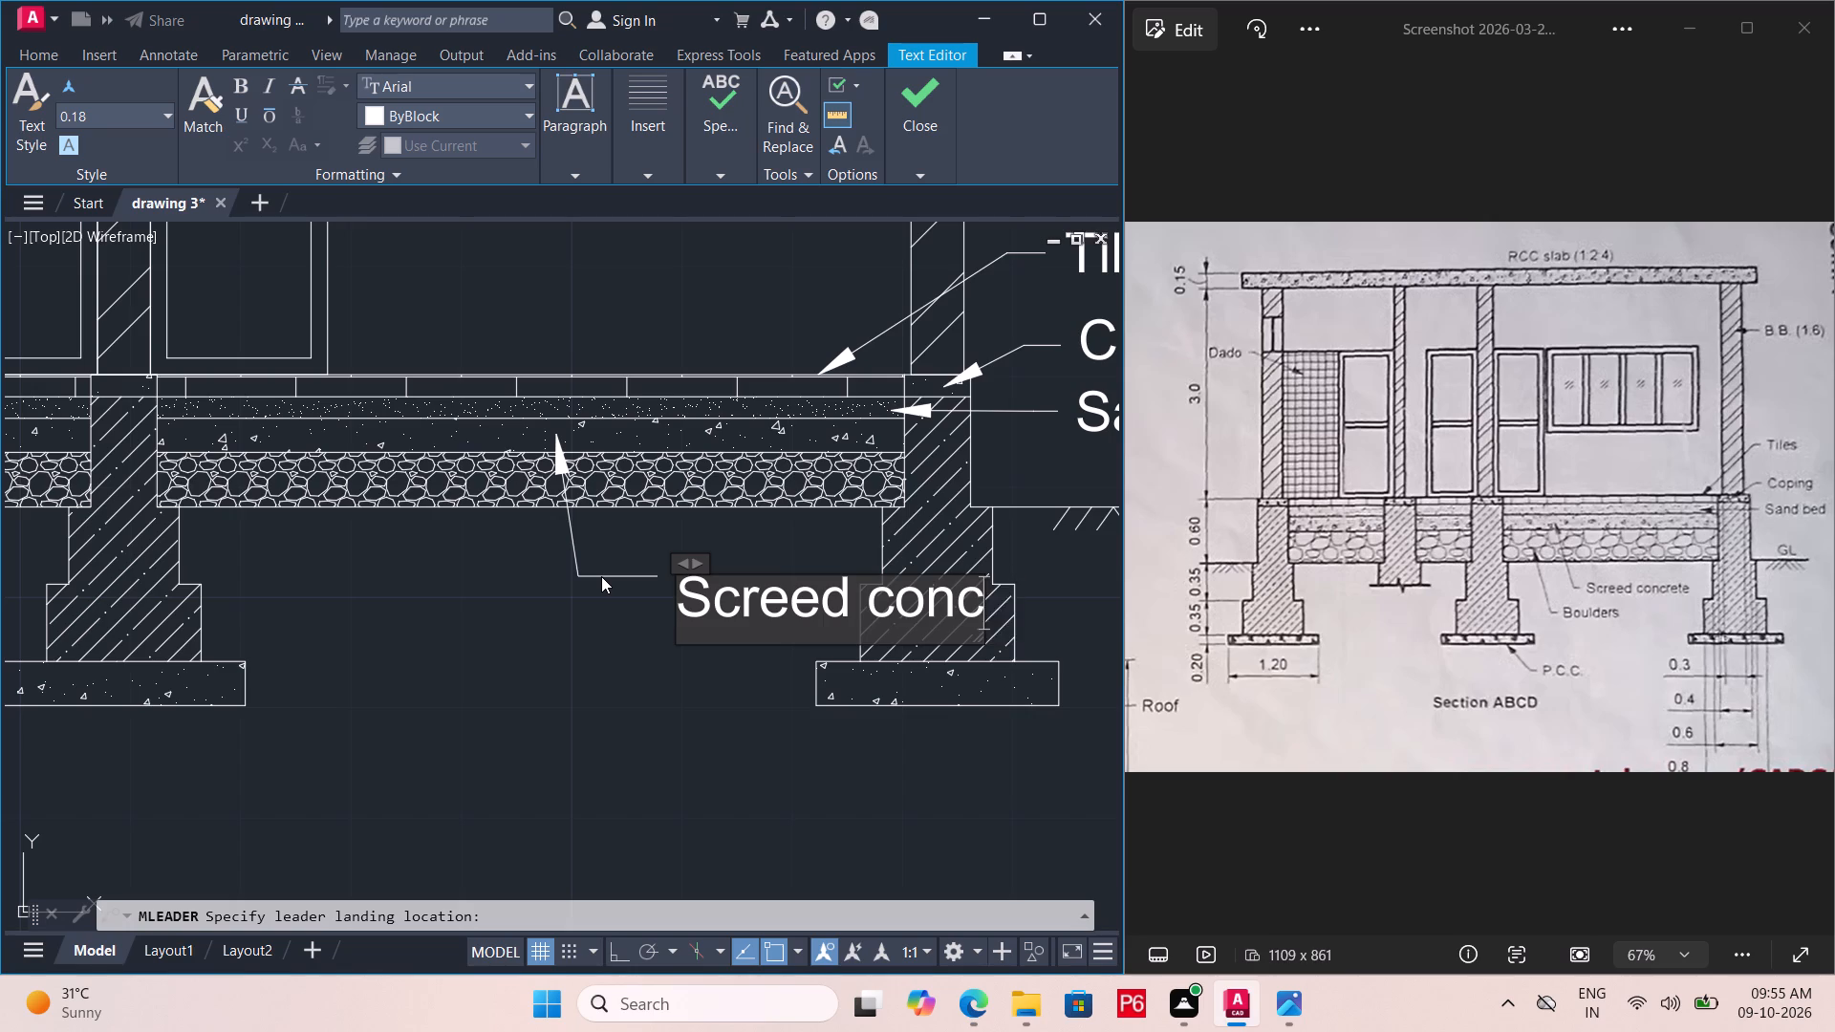
type("rete")
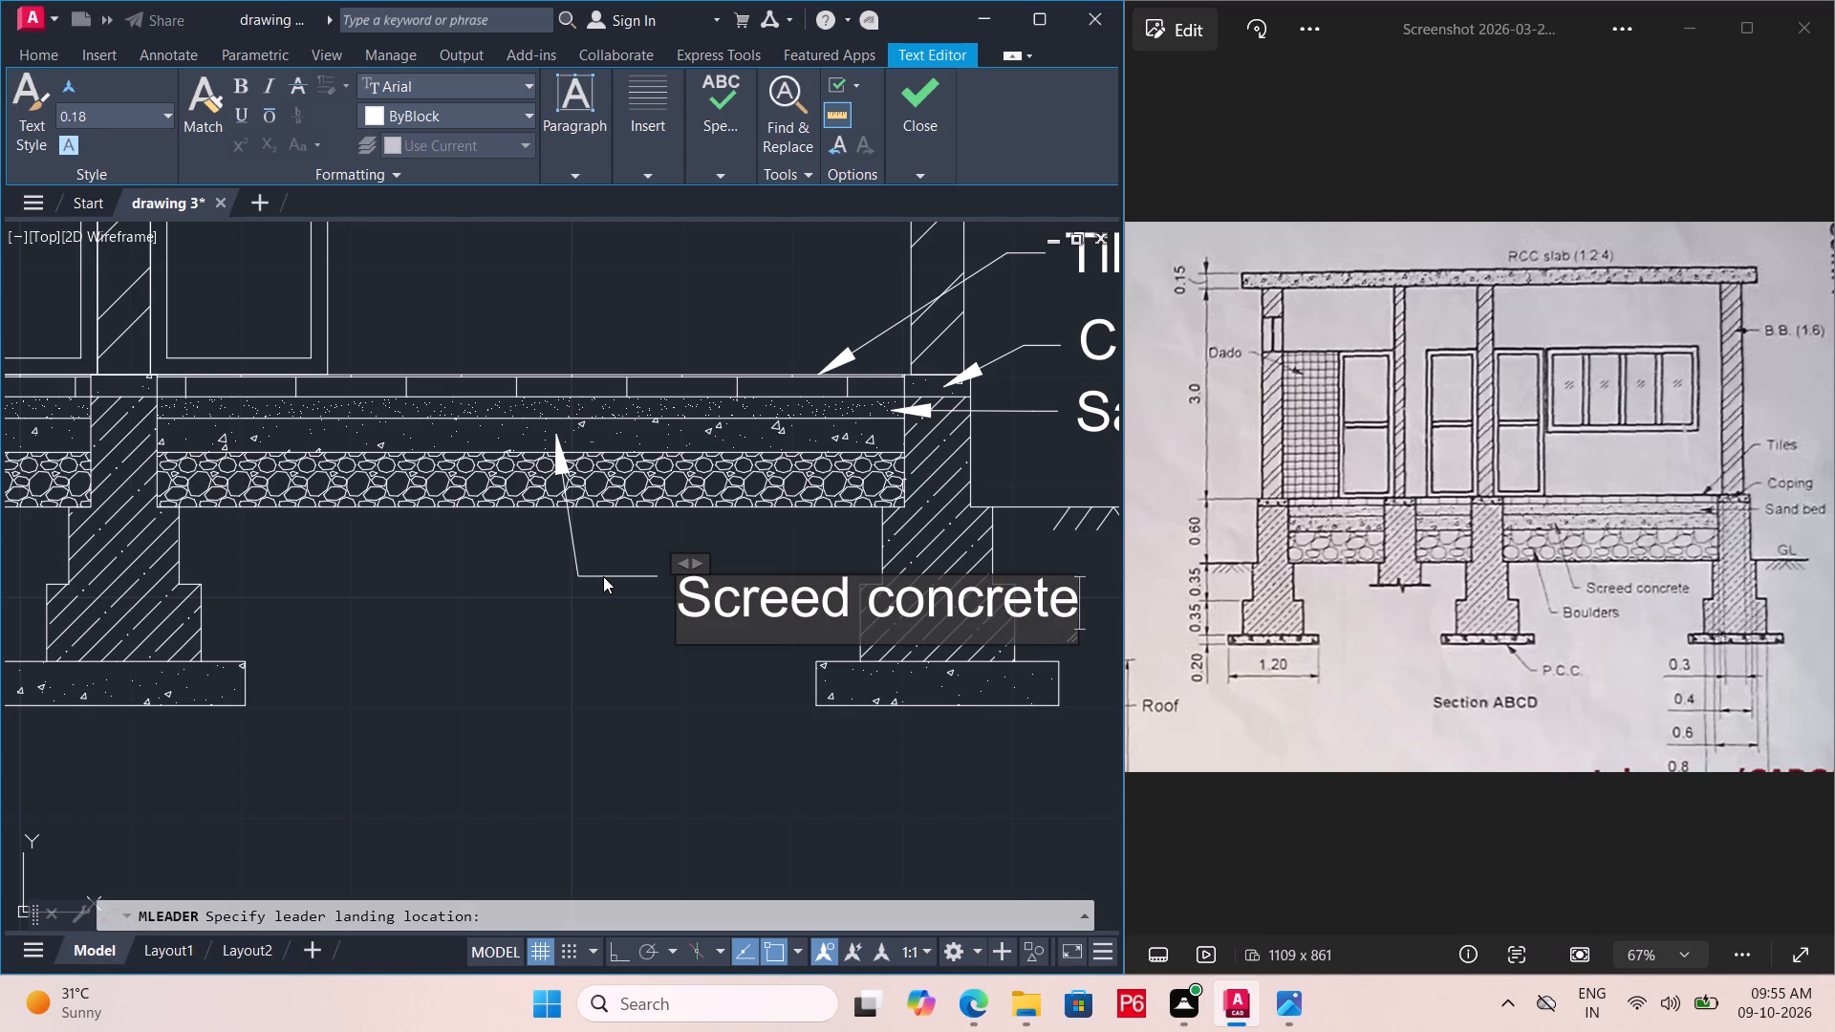
left_click(650, 668)
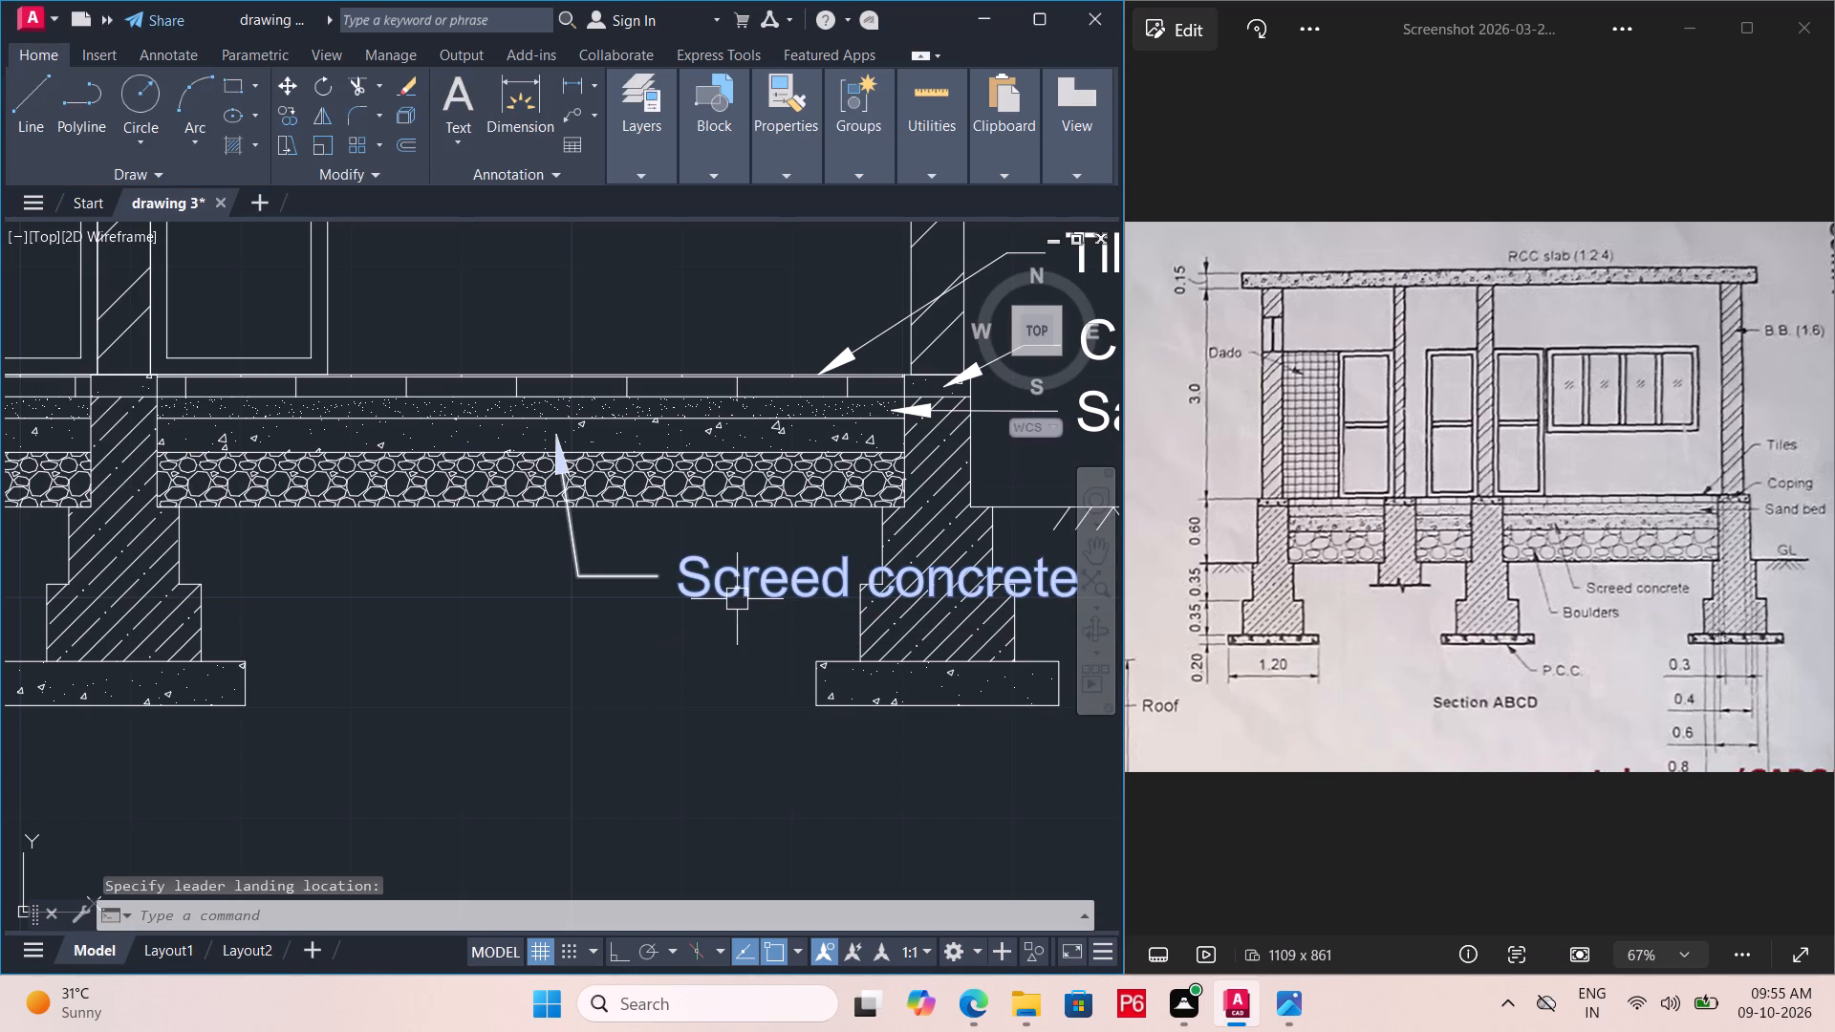
Shorten the horizontal landing of the Screed concrete leader, bringing its text closer to the bend.
left_click(737, 599)
scroll(545, 687, "down", 1)
left_click(611, 620)
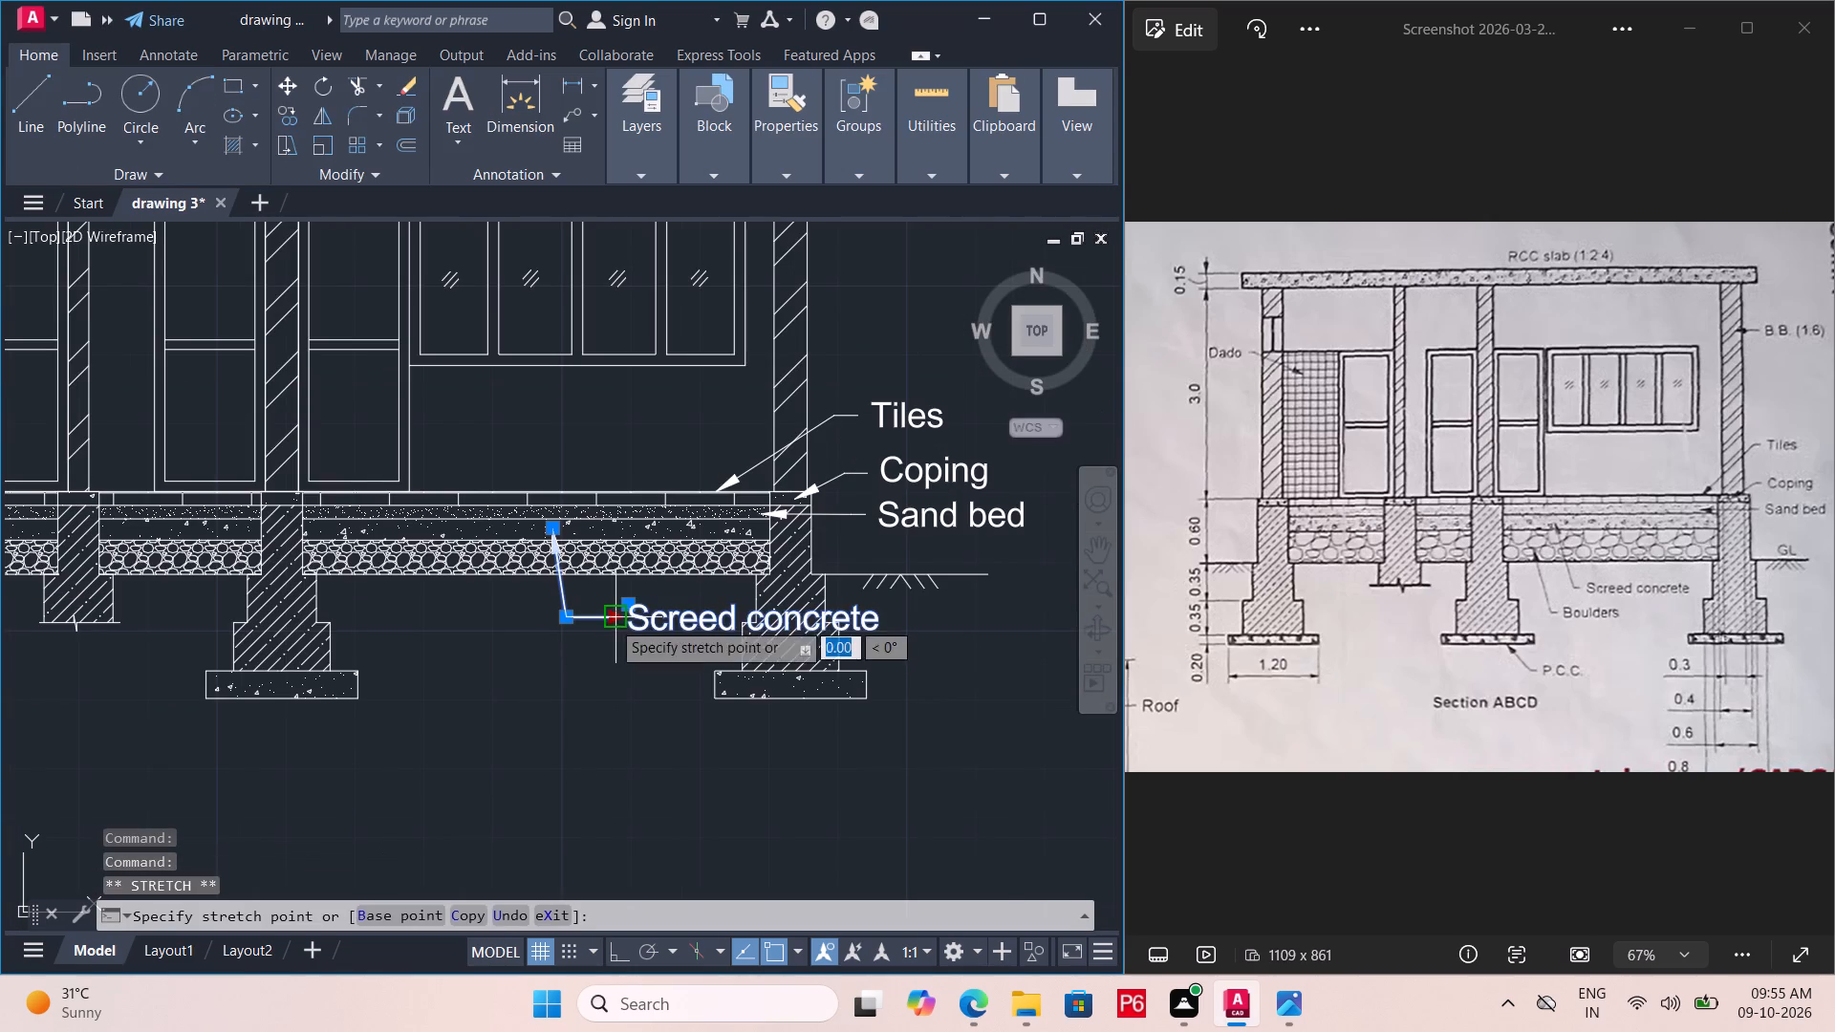
left_click(584, 620)
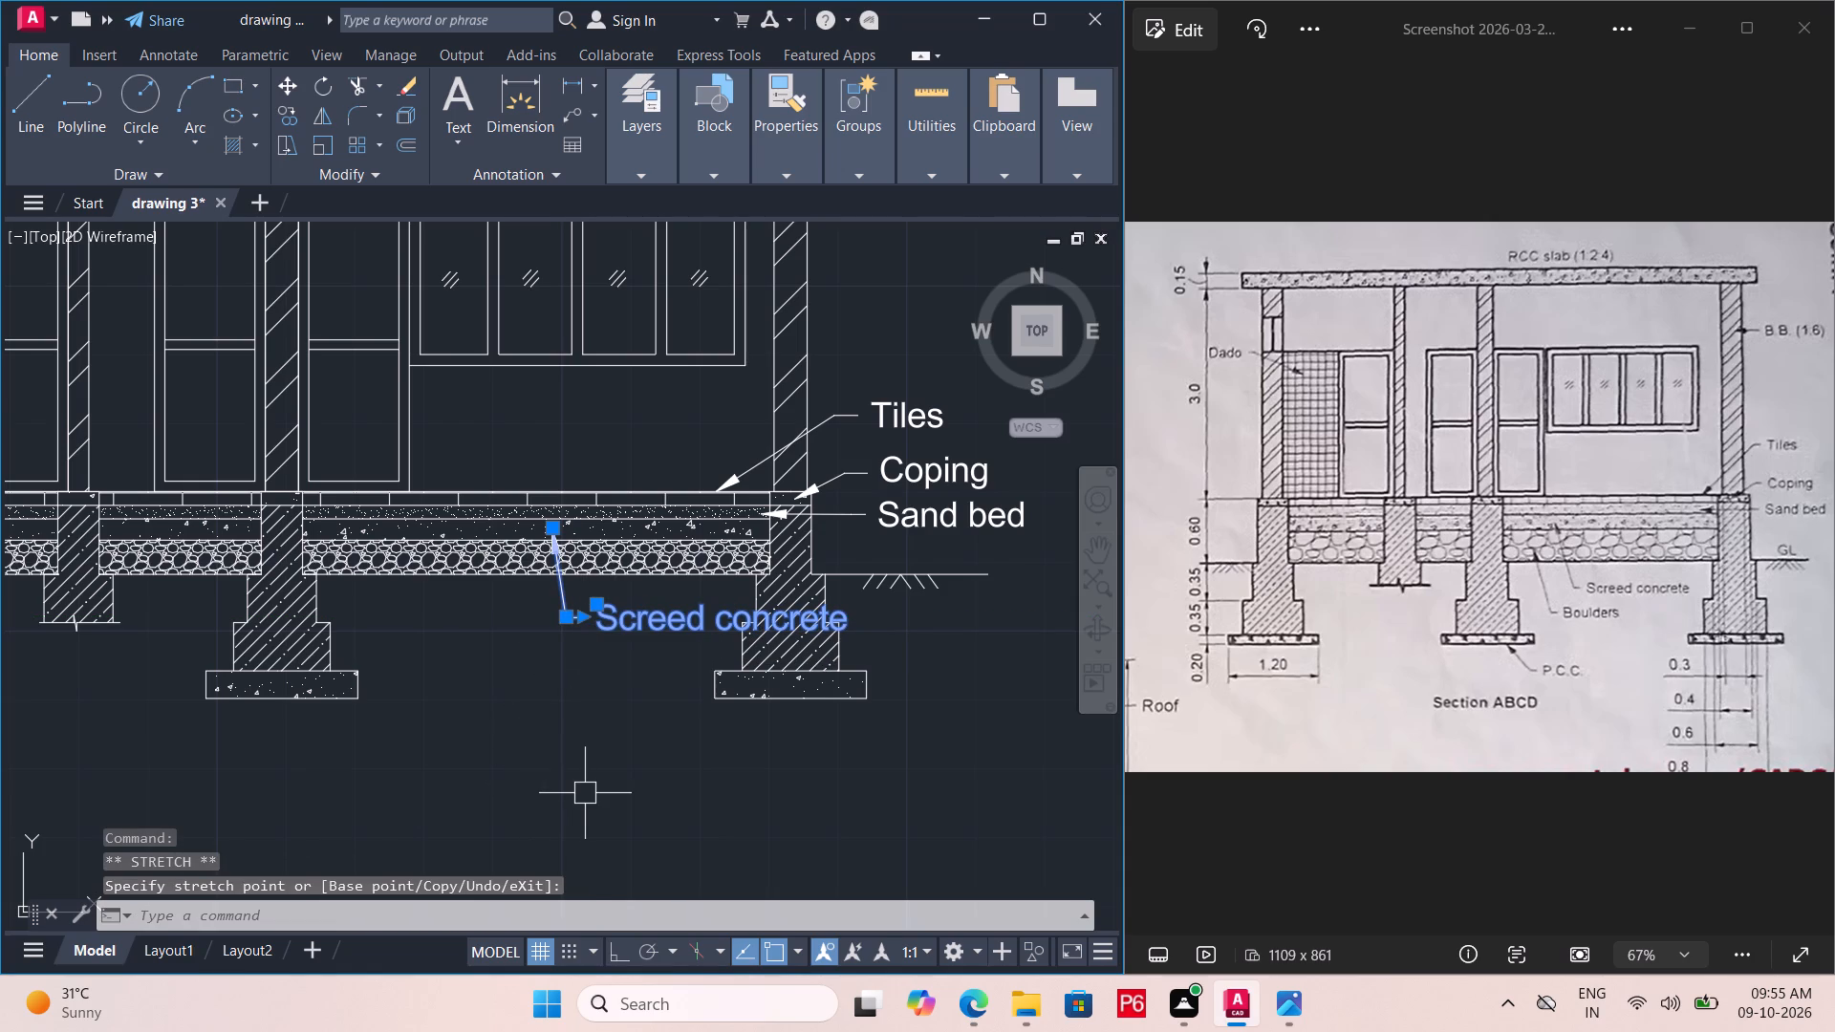
key("Escape")
Move the Screed concrete leader about 0.6 to the left, away from the rightmost foundation, keeping its arrowhead in the screed layer.
scroll(620, 780, "down", 2)
middle_click_drag(625, 785, 651, 773)
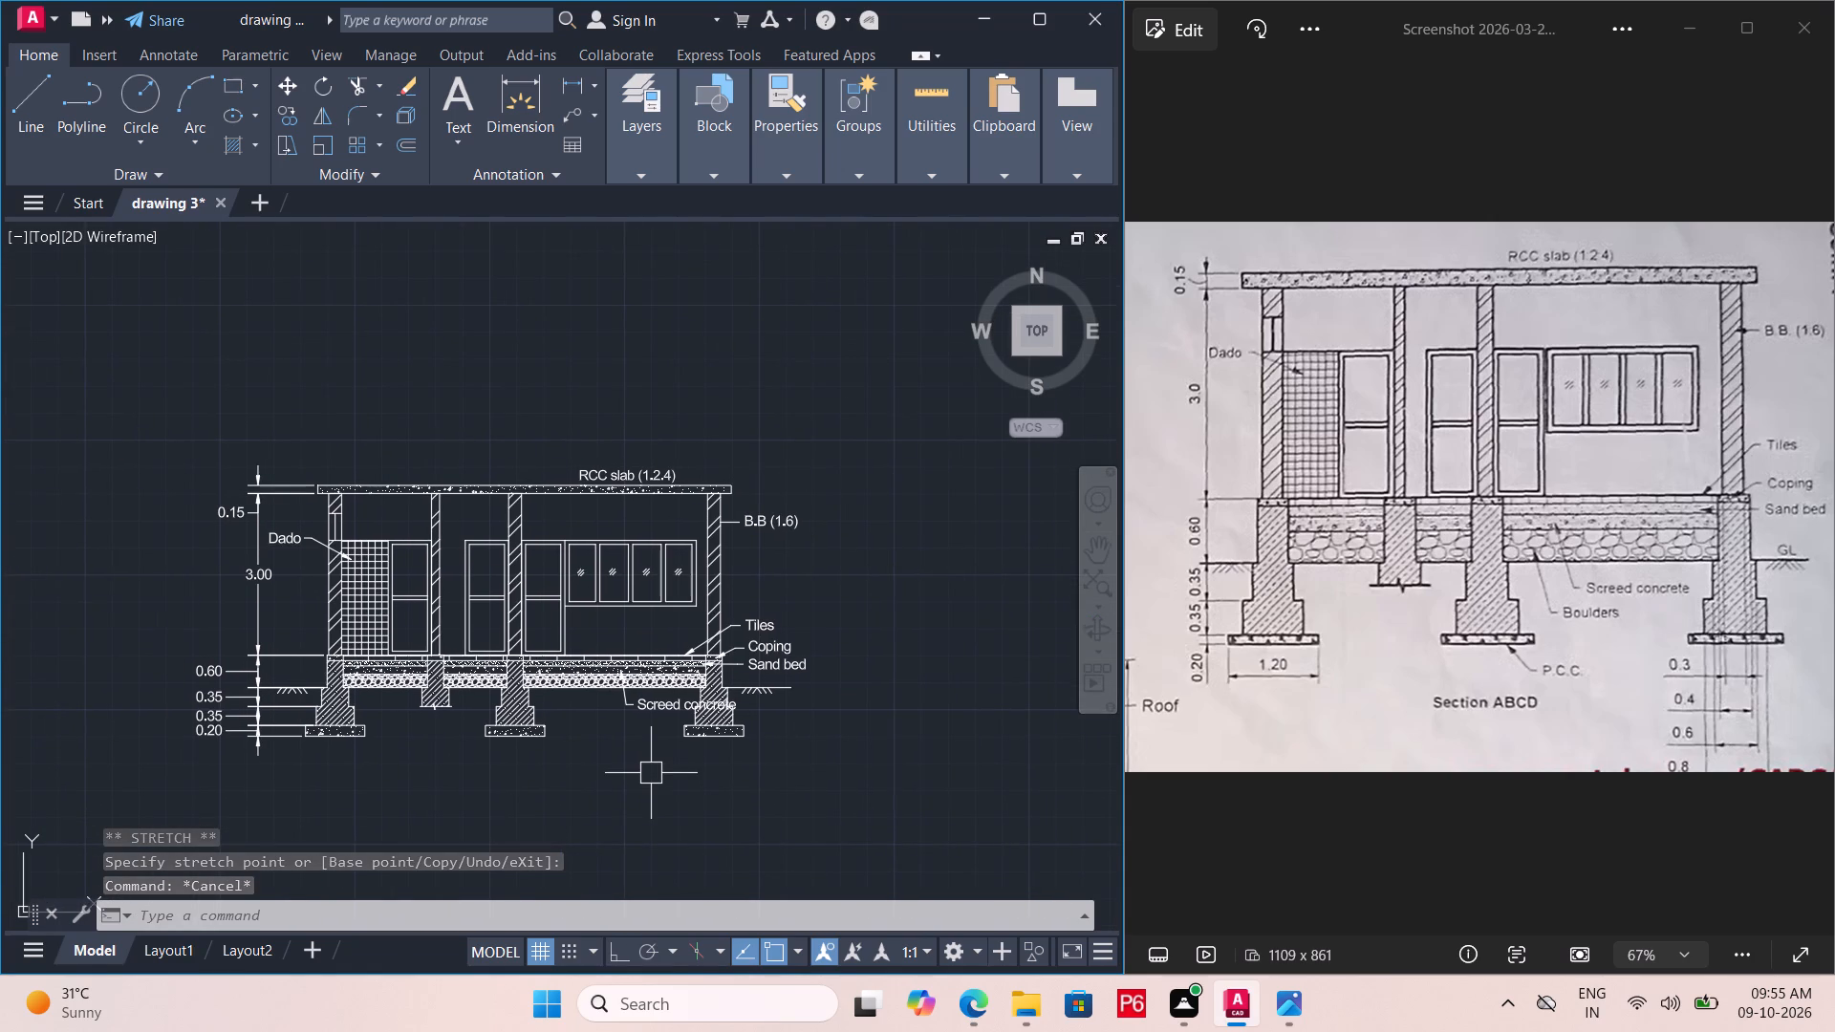
scroll(620, 694, "up", 4)
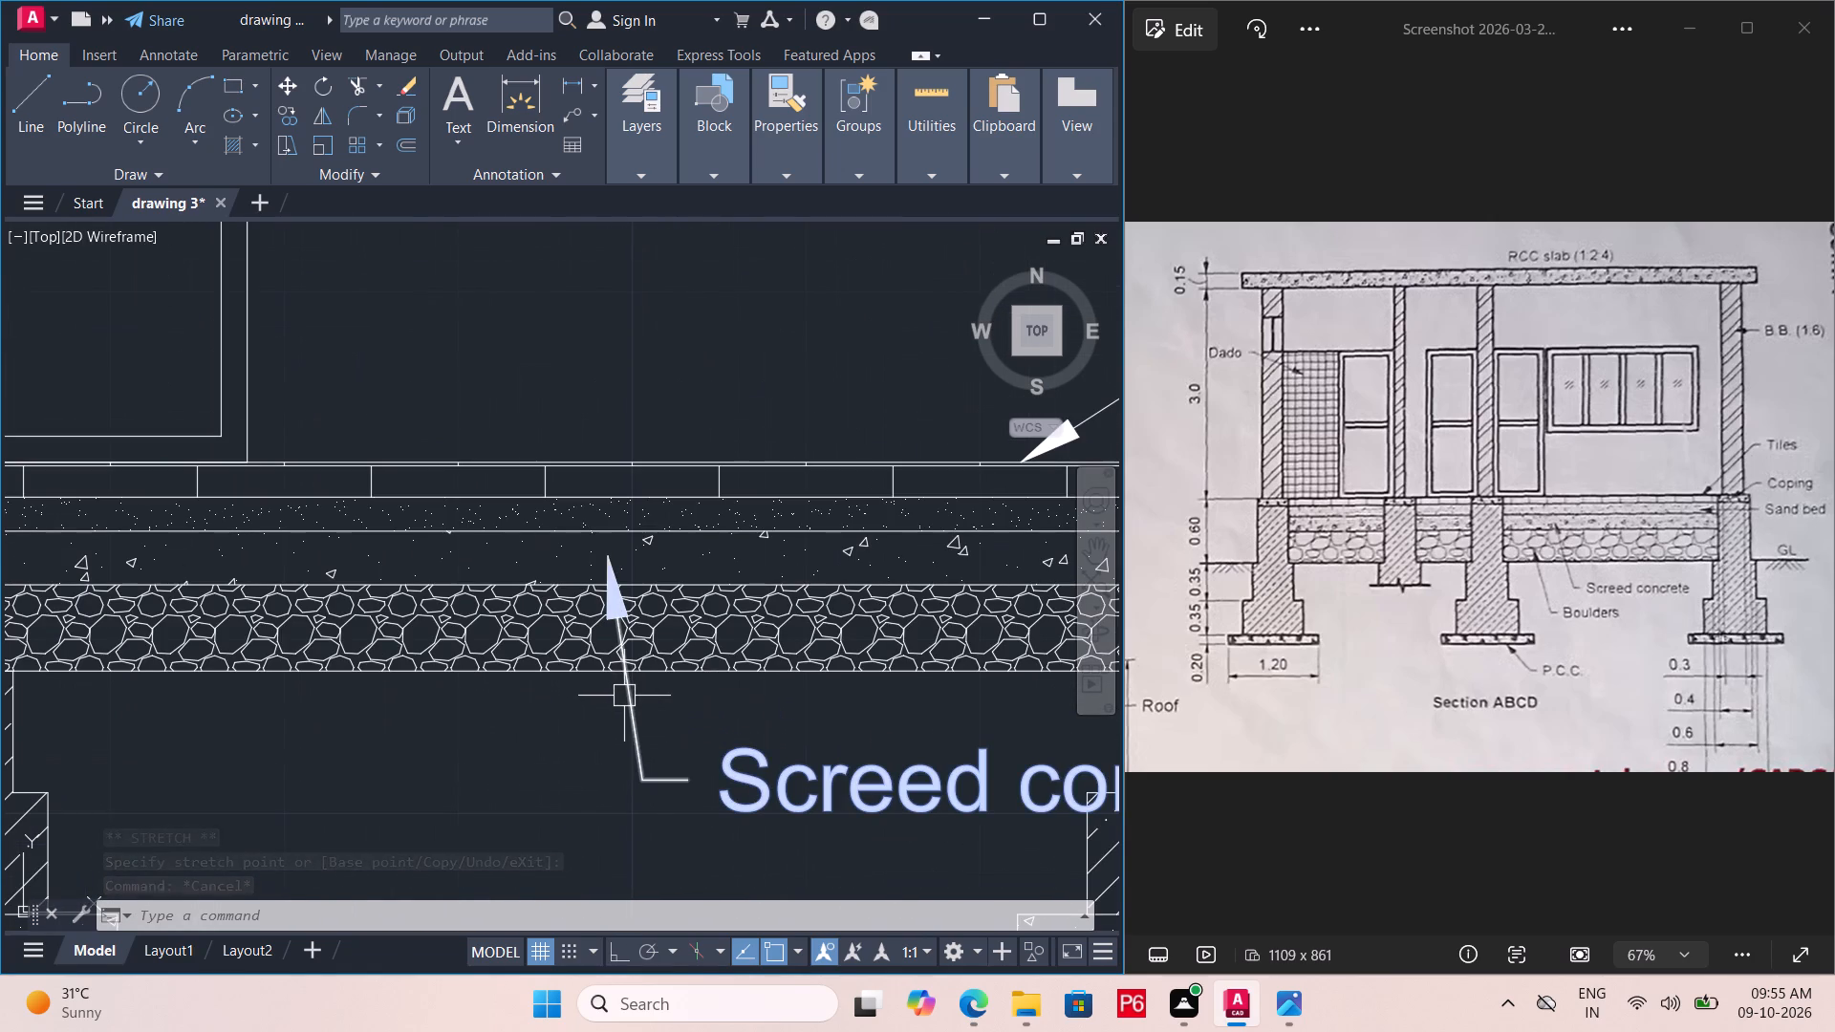
left_click(625, 696)
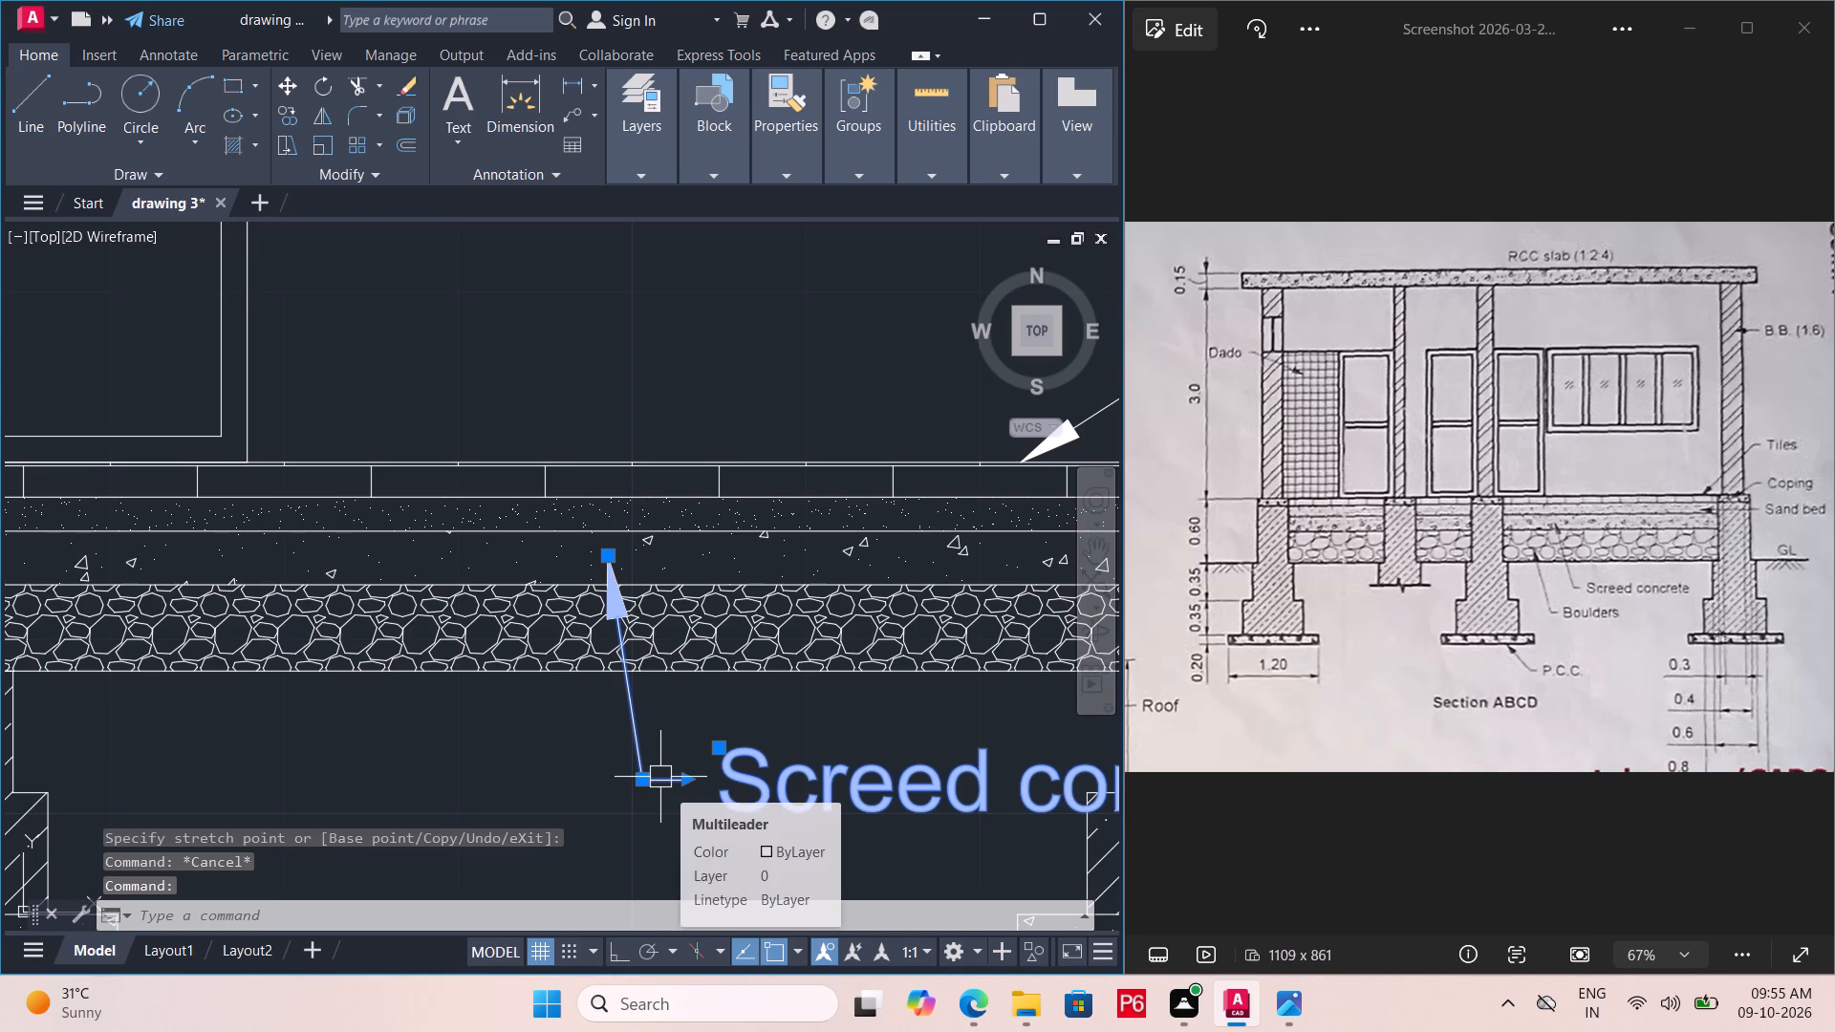
key("Left")
key("Left")
key("m")
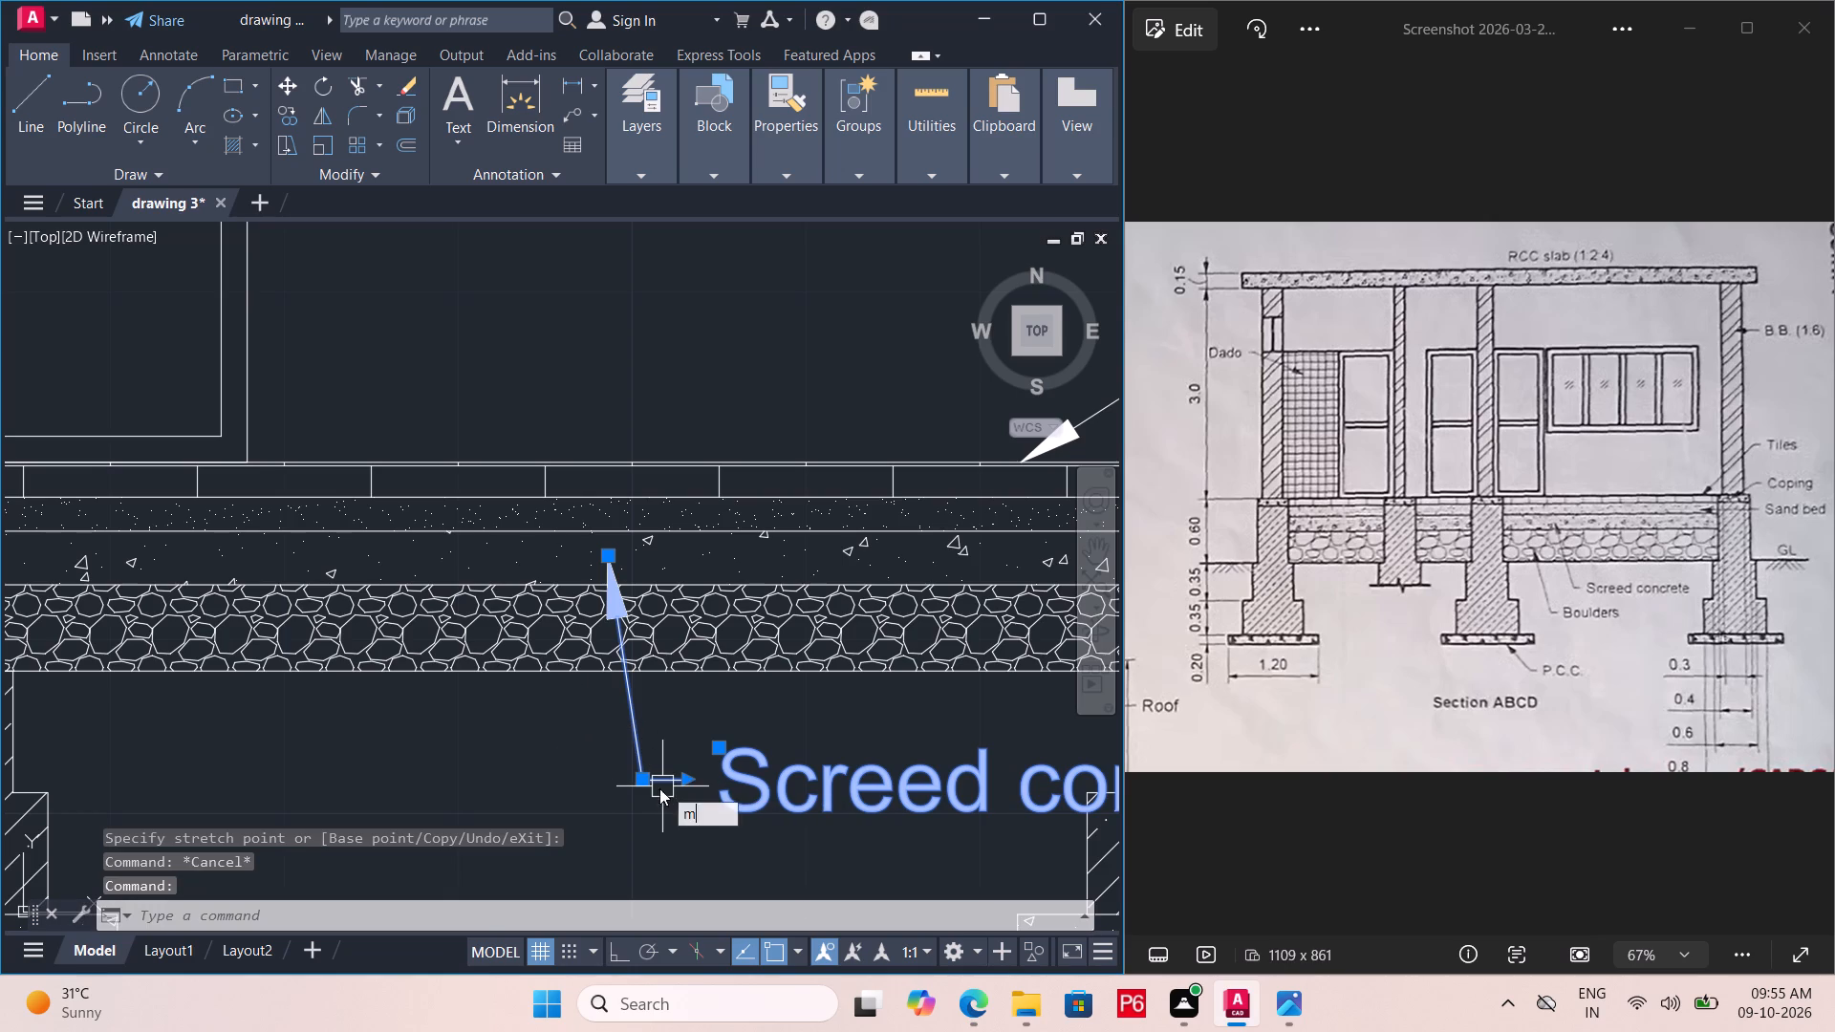
key("space")
left_click(646, 786)
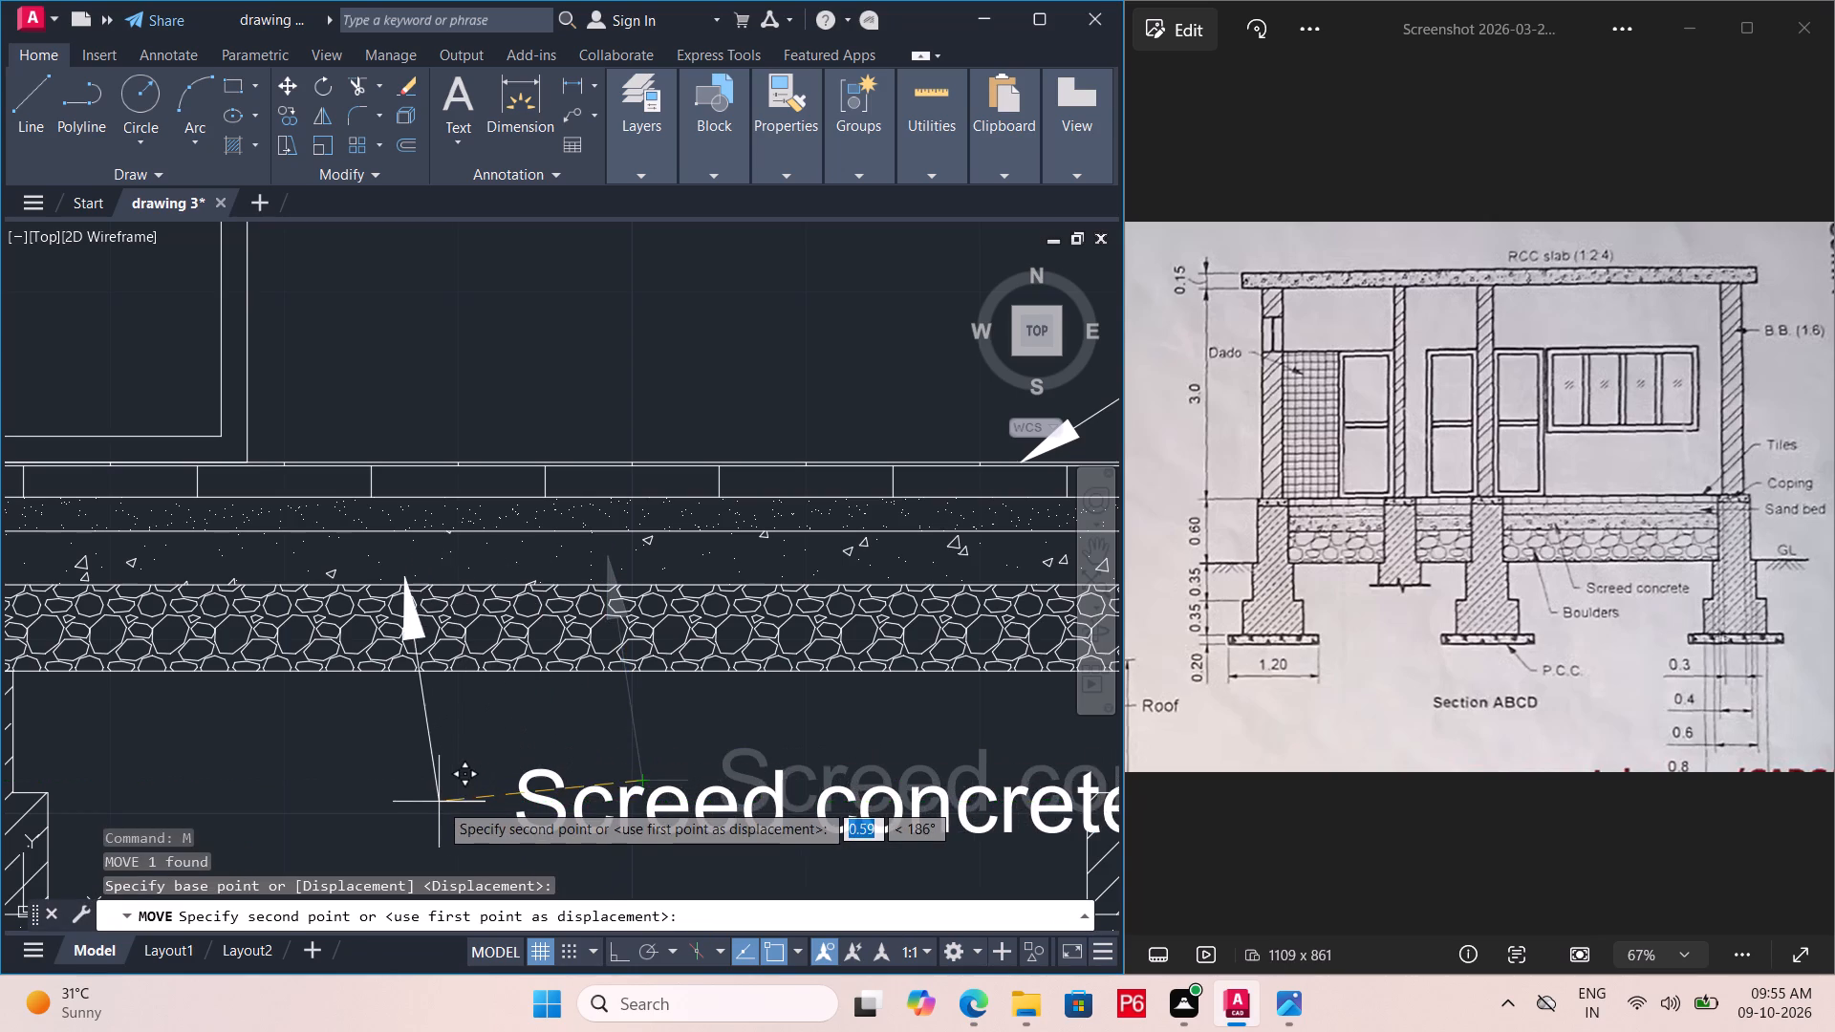
left_click(426, 792)
Move the Screed concrete leader slightly further left so its text clears the rightmost foundation wall.
scroll(546, 663, "down", 2)
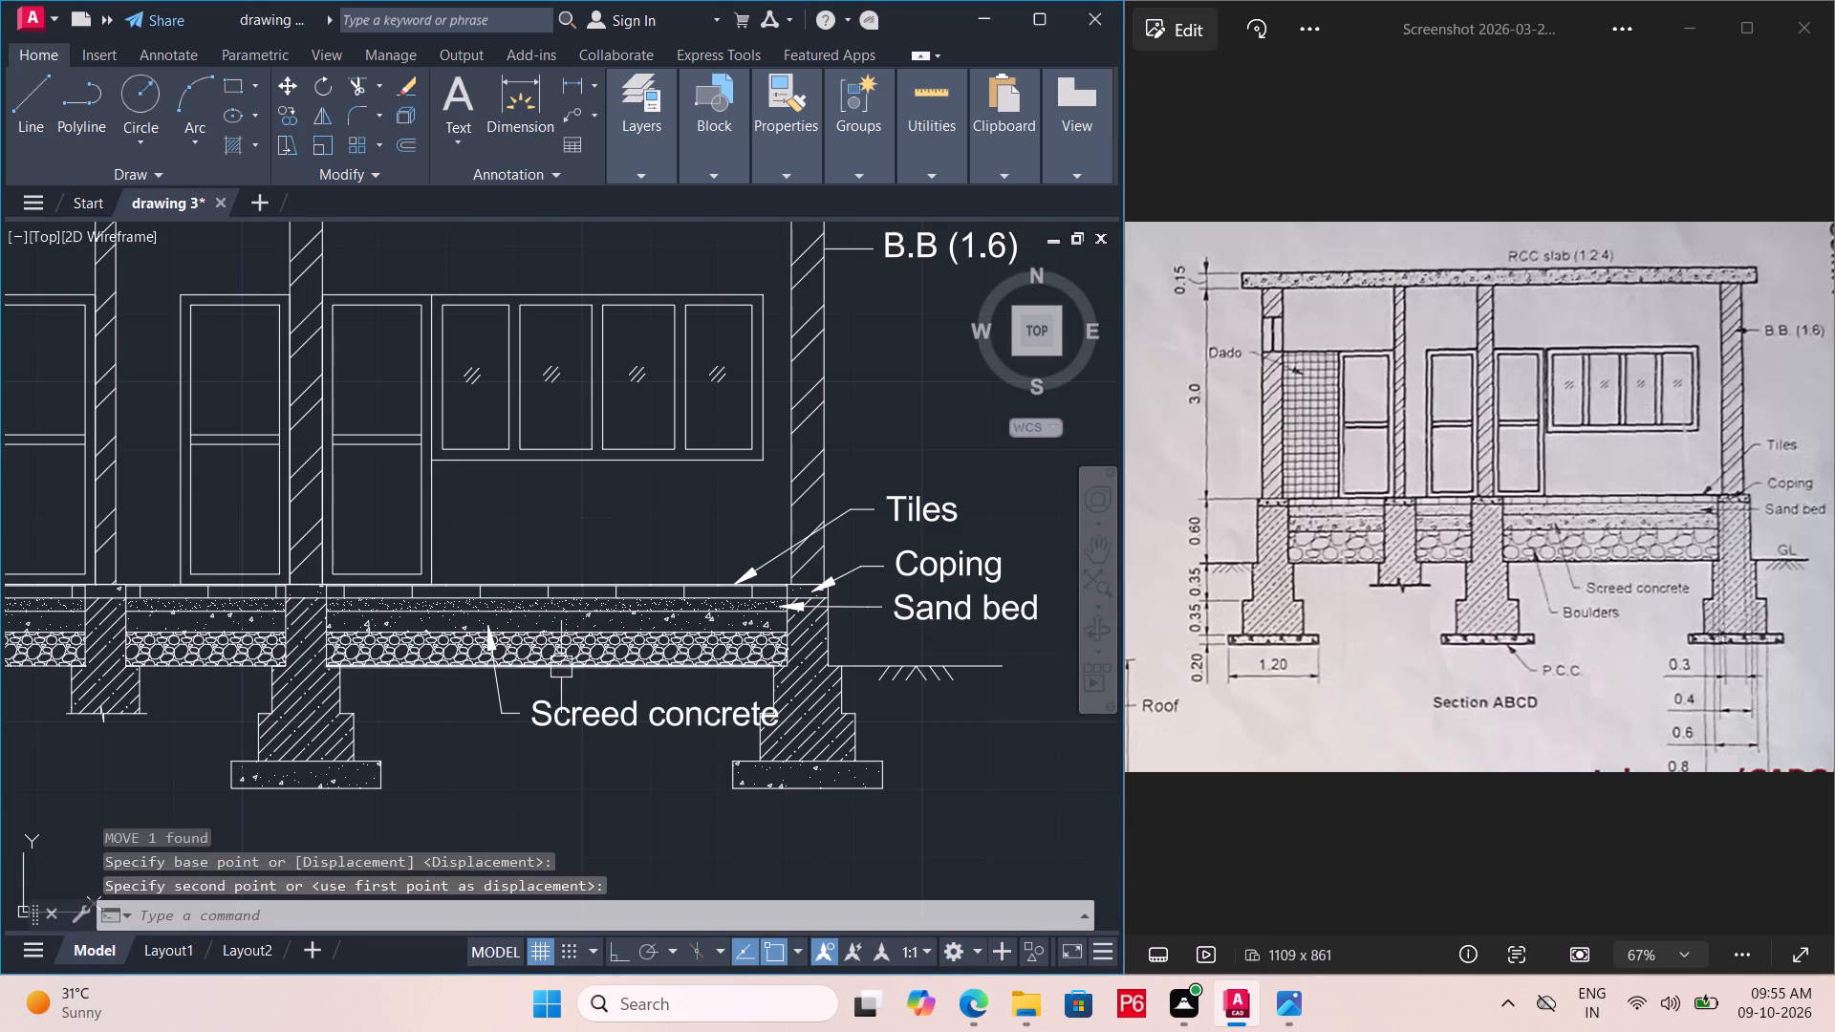
left_click(495, 715)
type("m")
key("space")
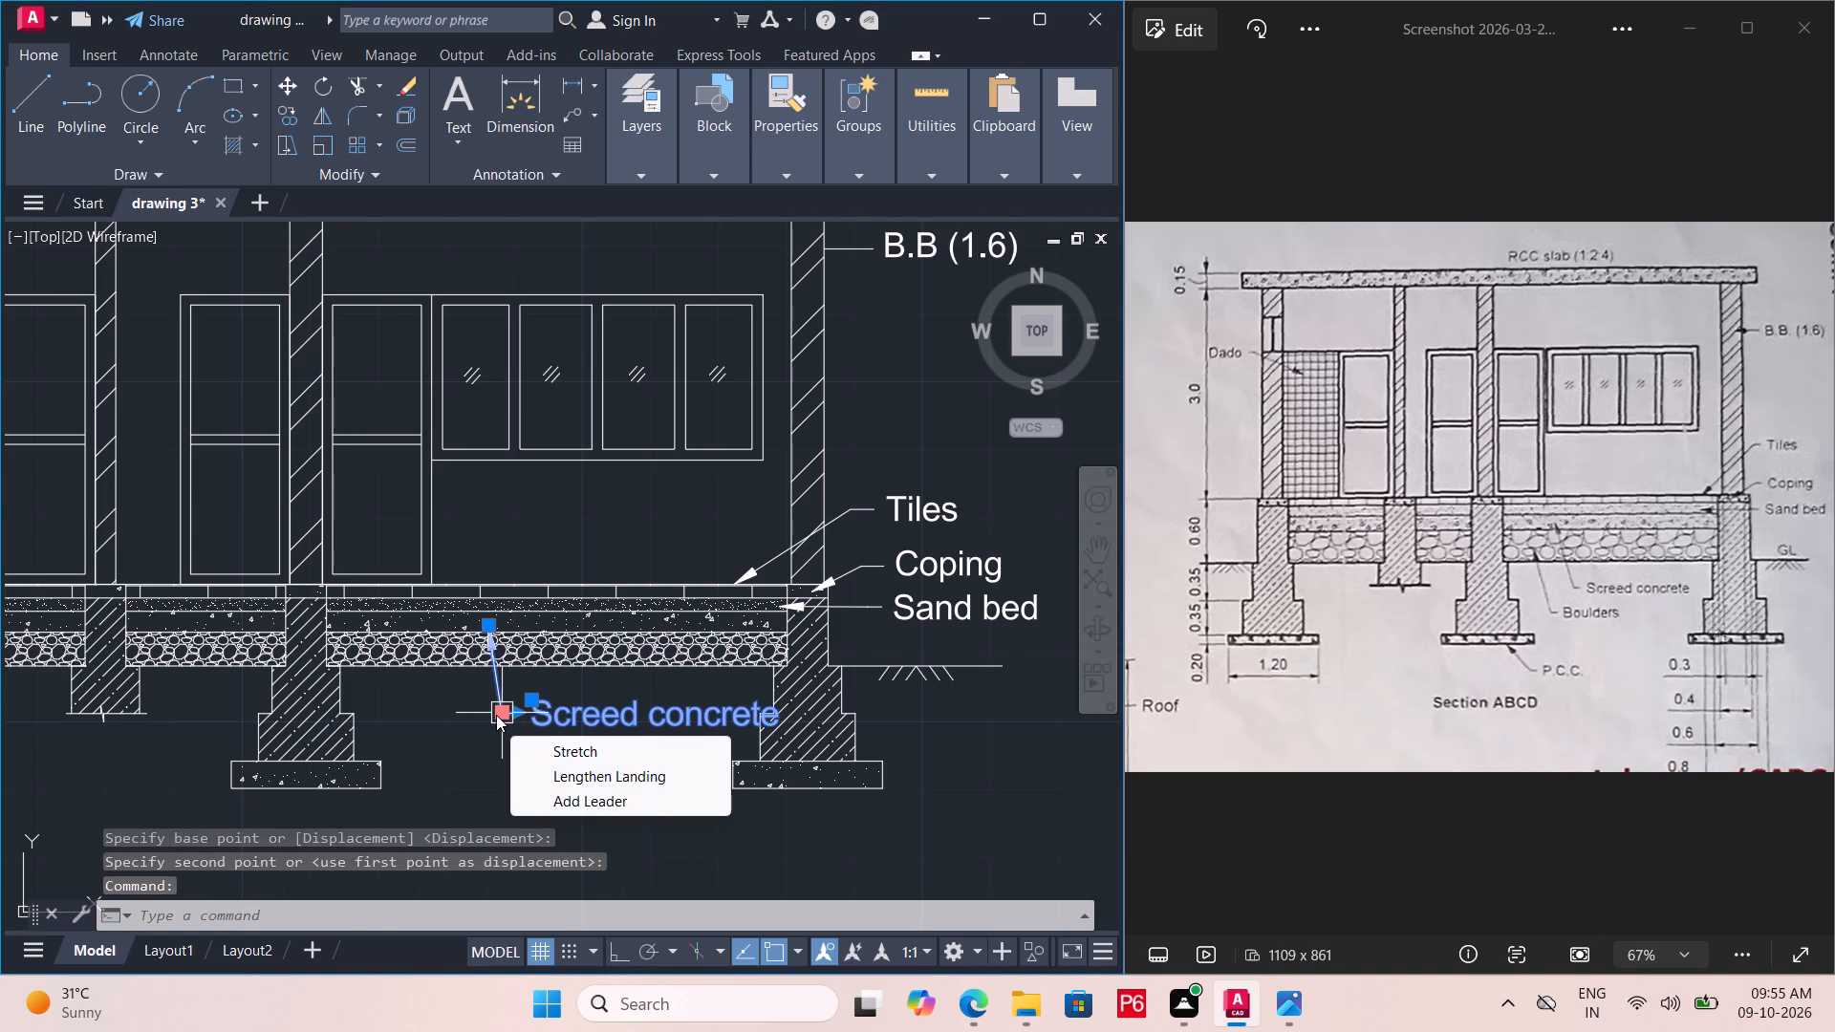
left_click(496, 715)
key("Escape")
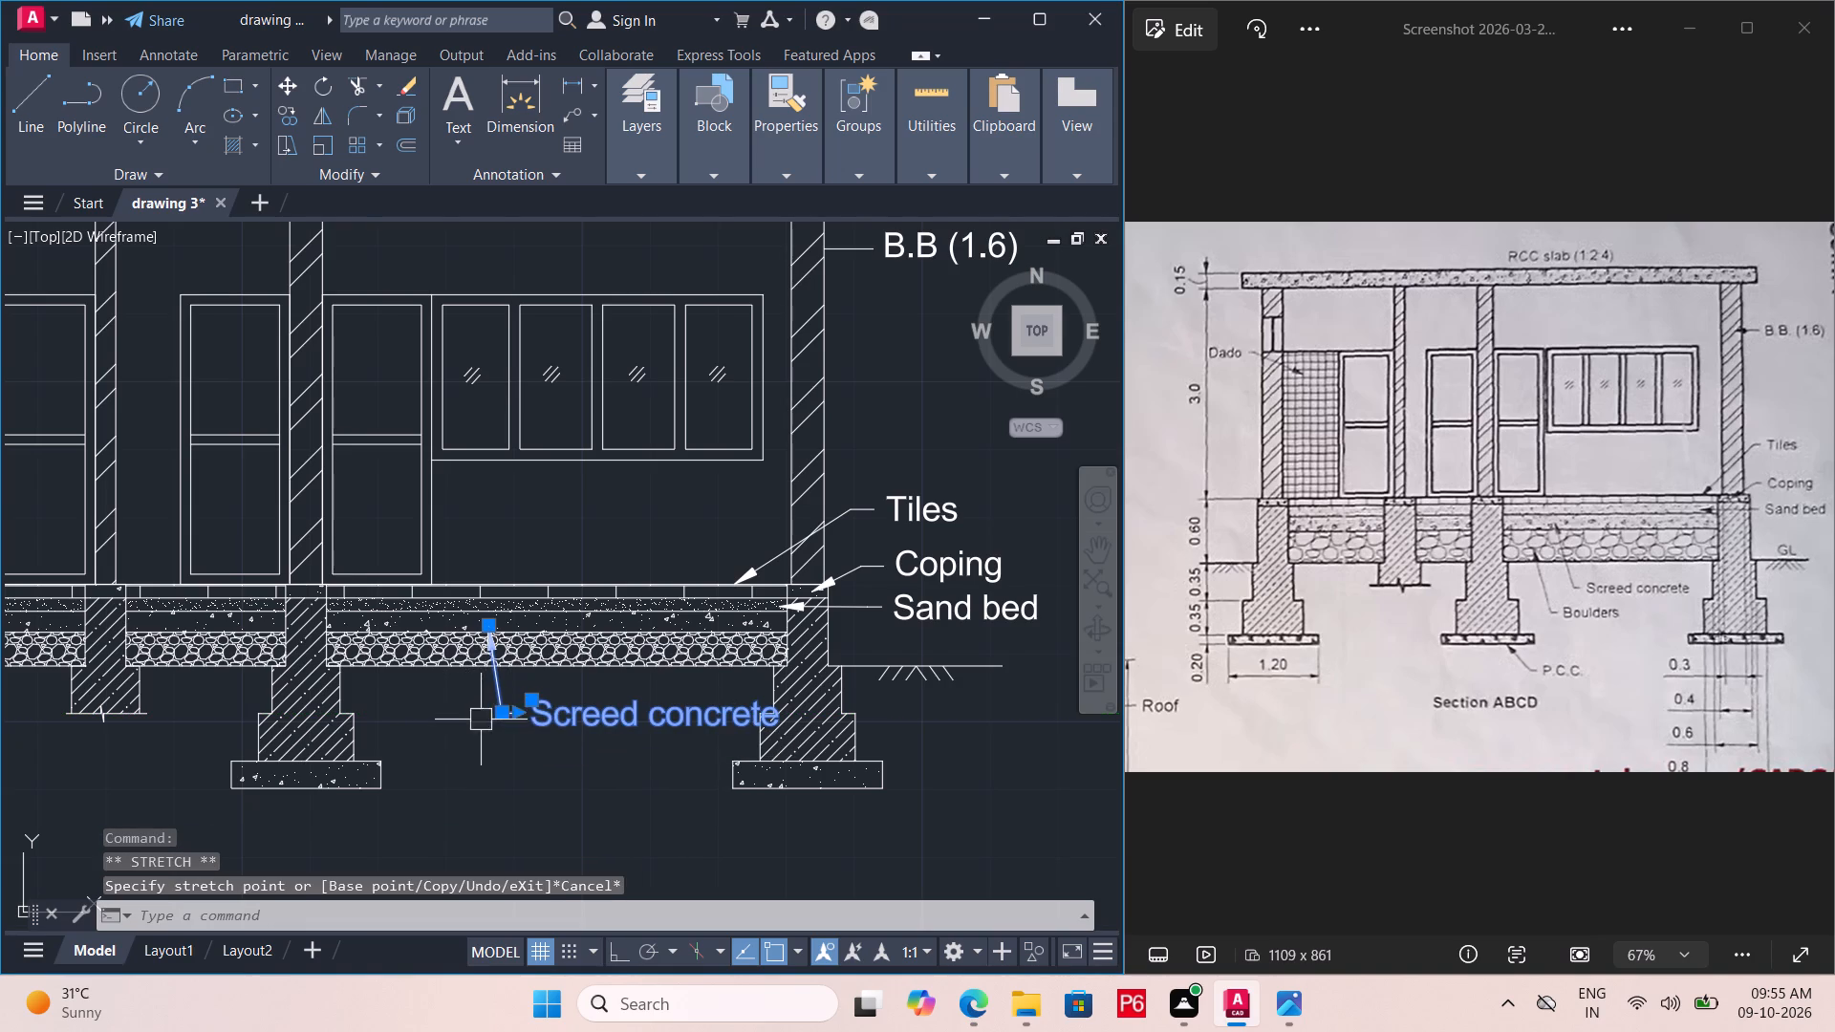
key("m")
key("space")
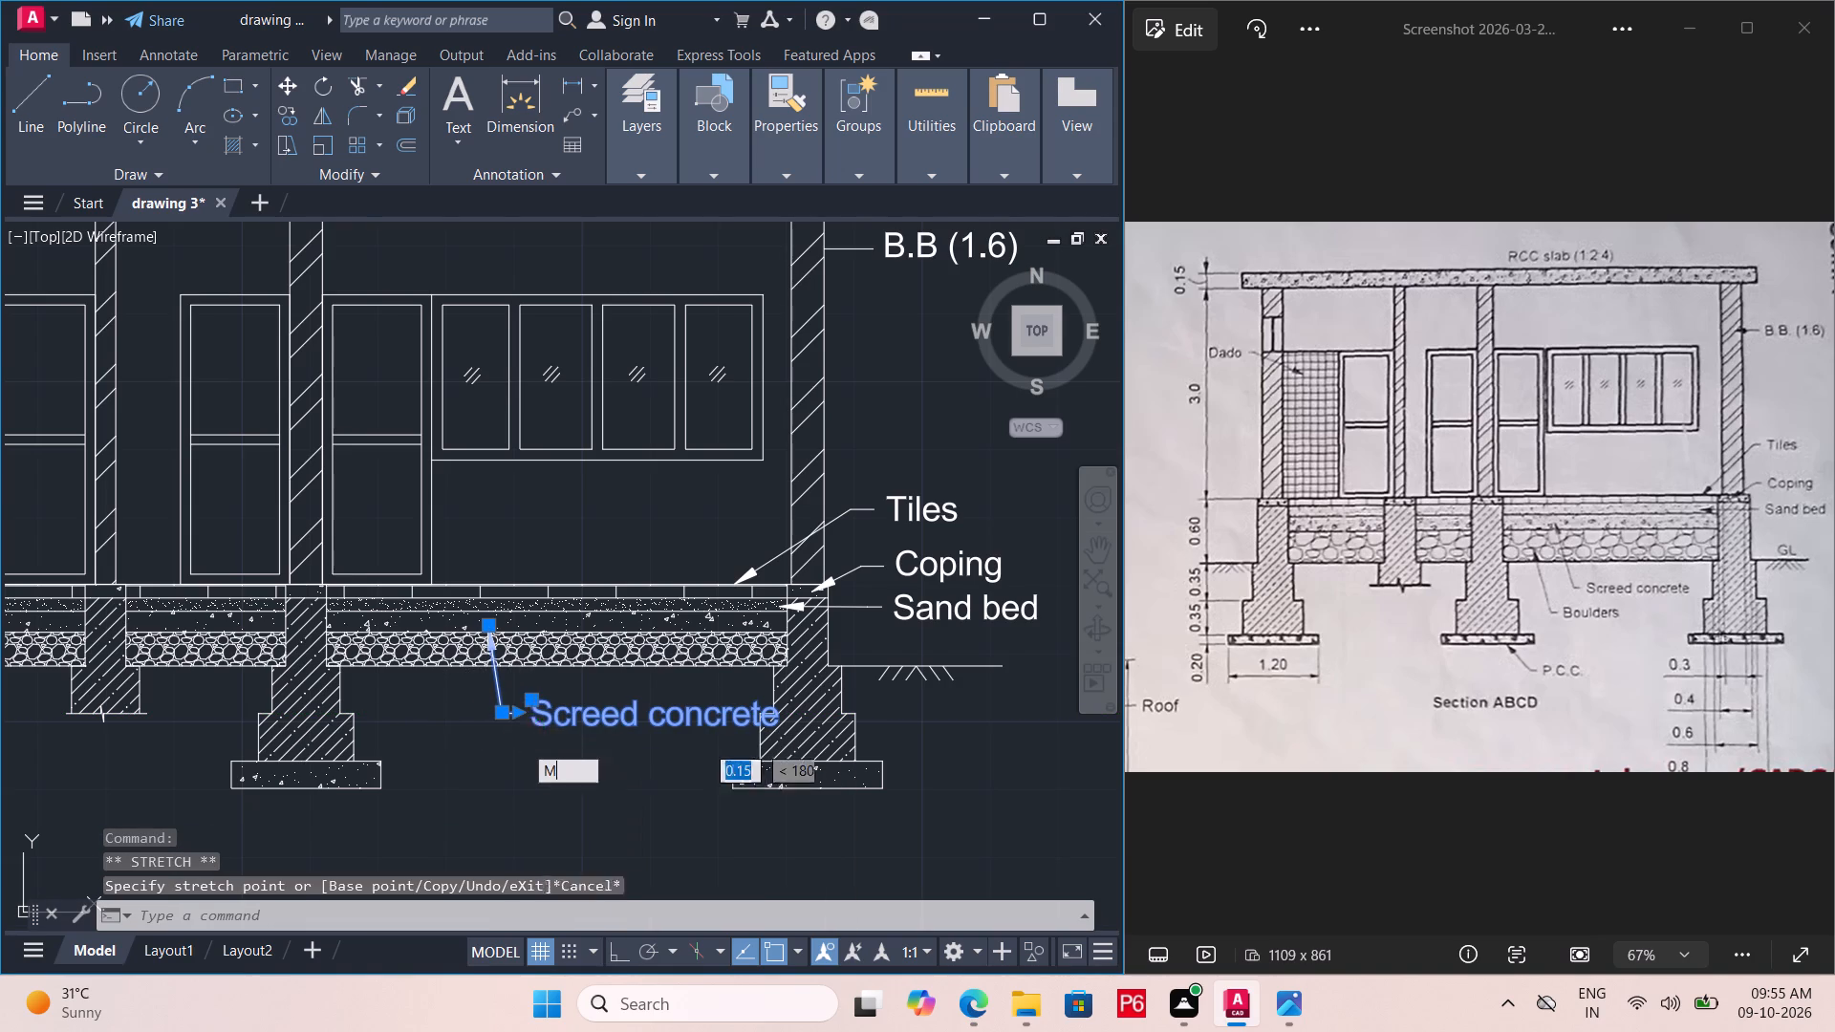
left_click(572, 707)
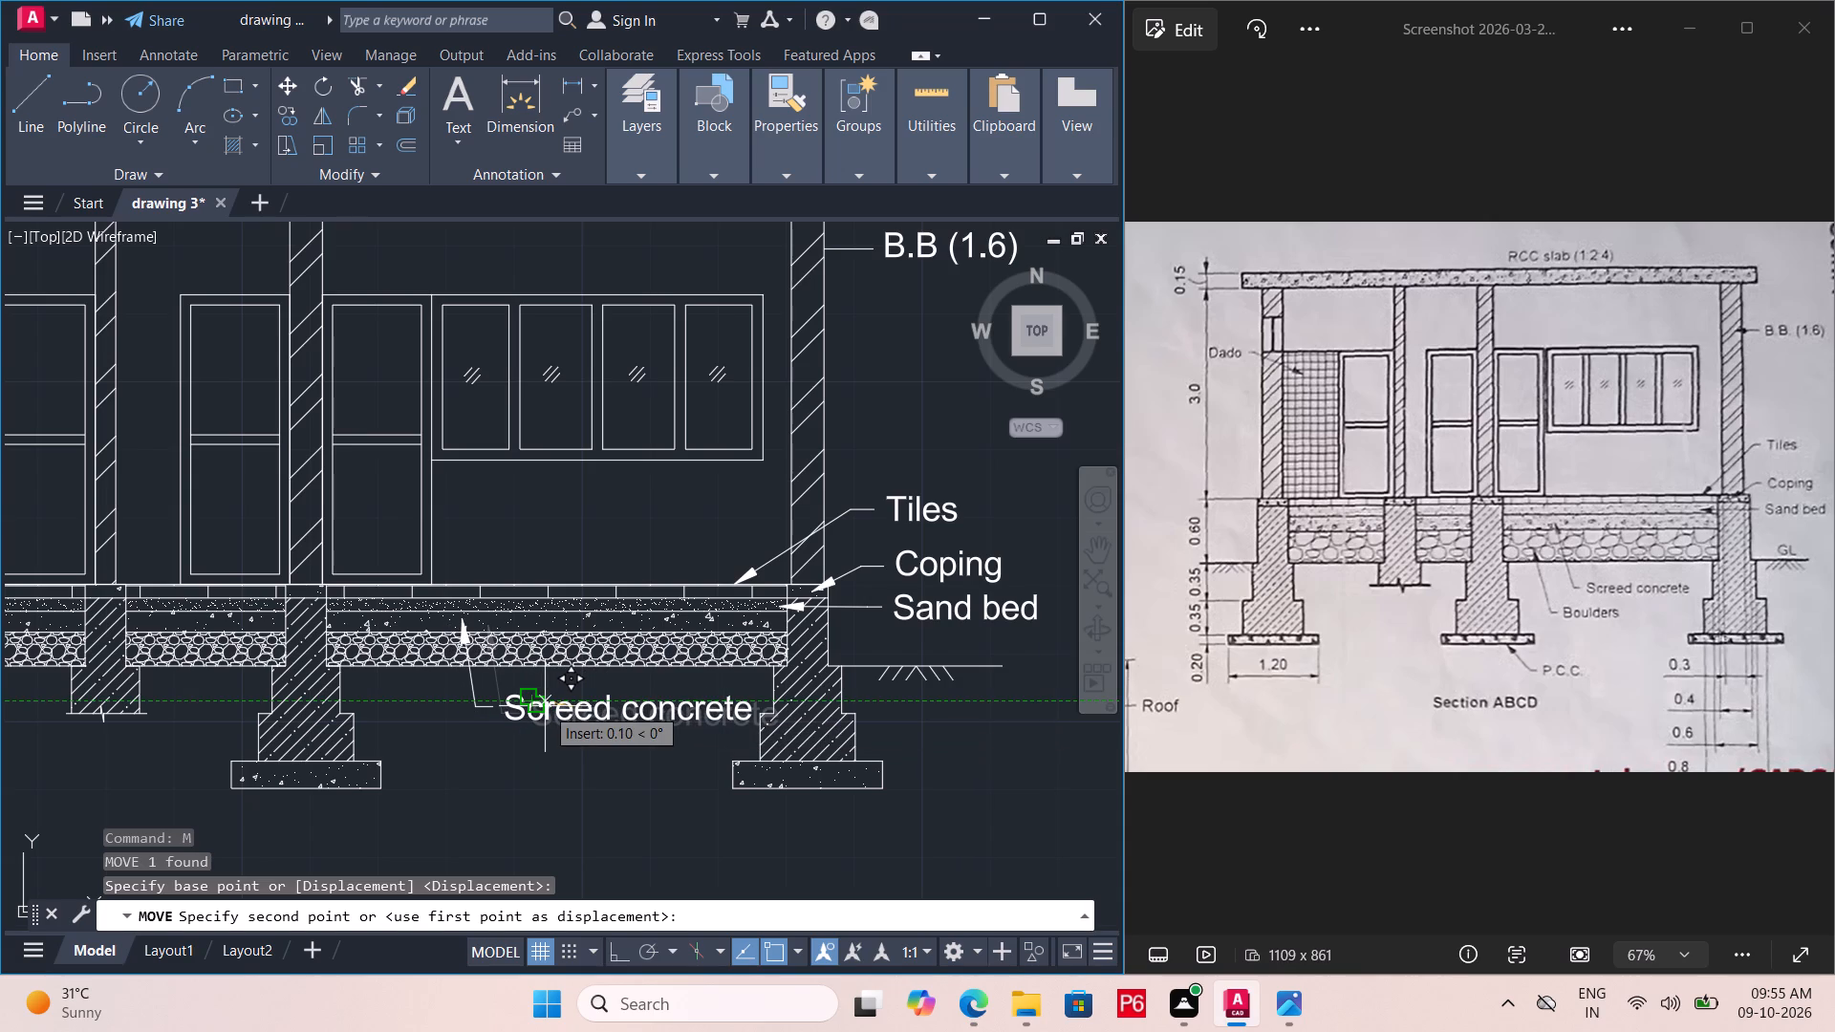
left_click(544, 709)
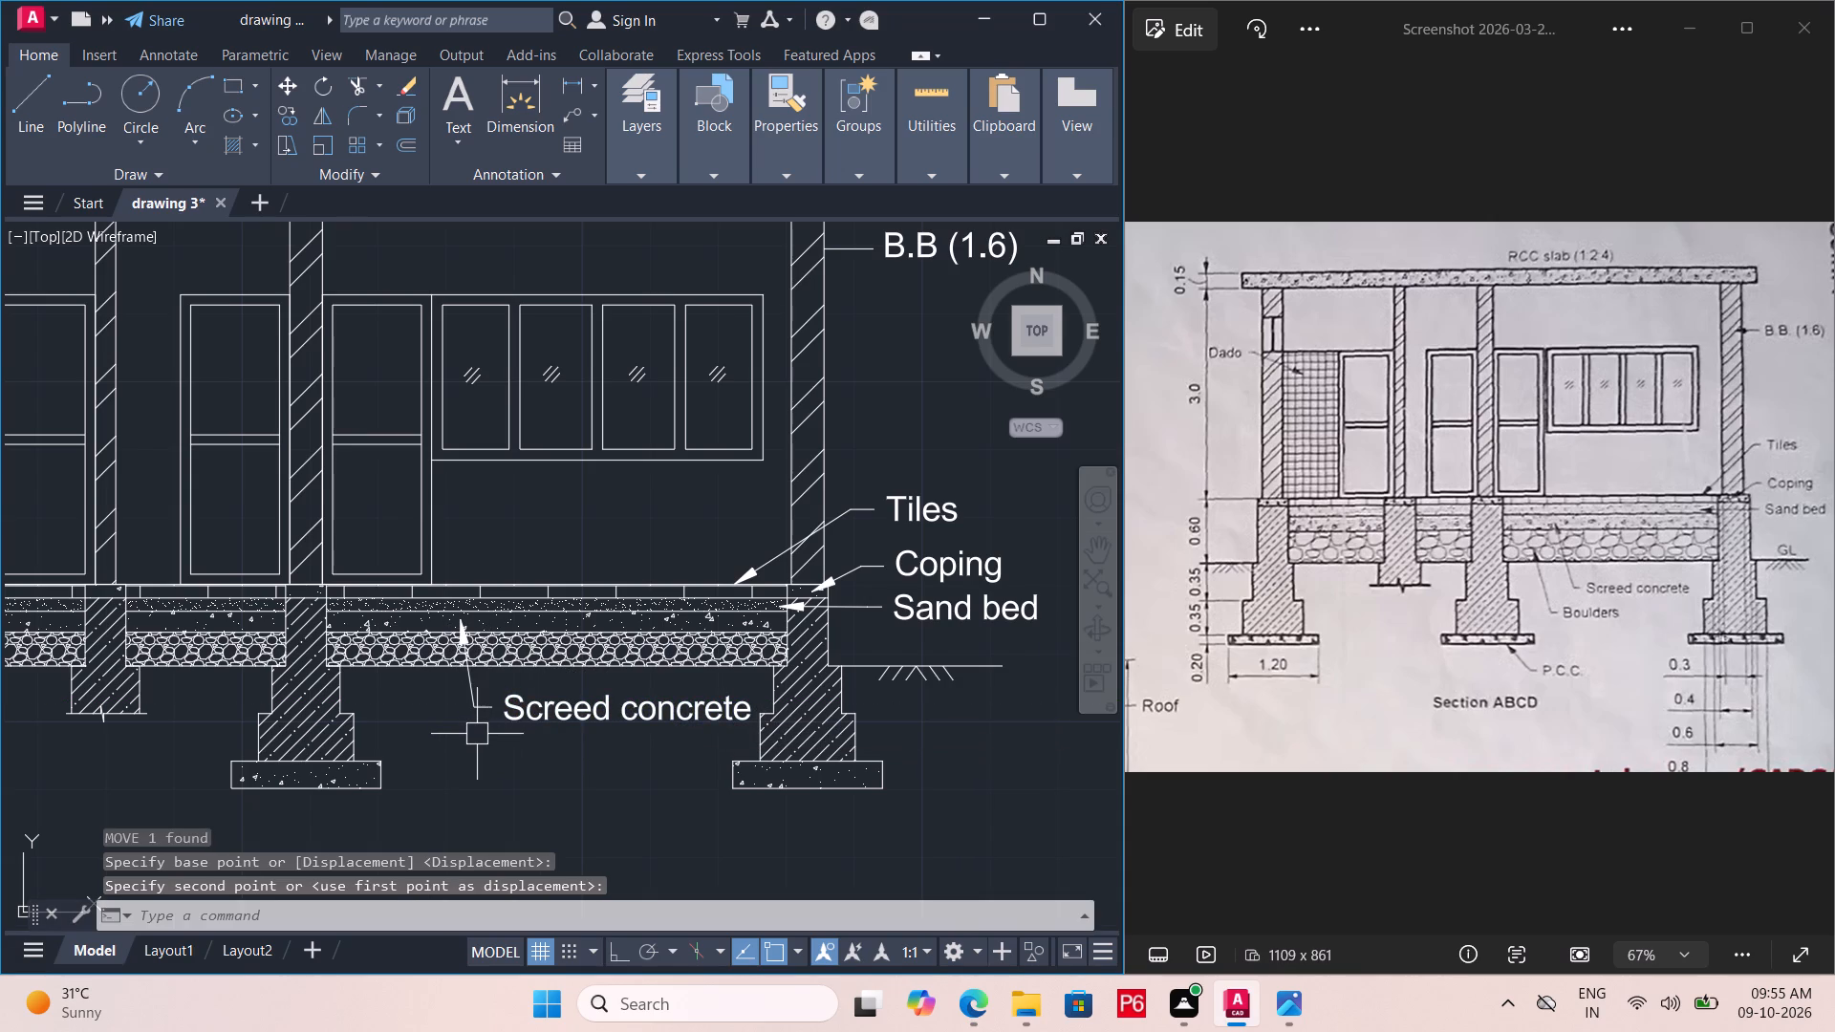
key("Escape")
Save the drawing.
key("ctrl+s")
key("ctrl+s")
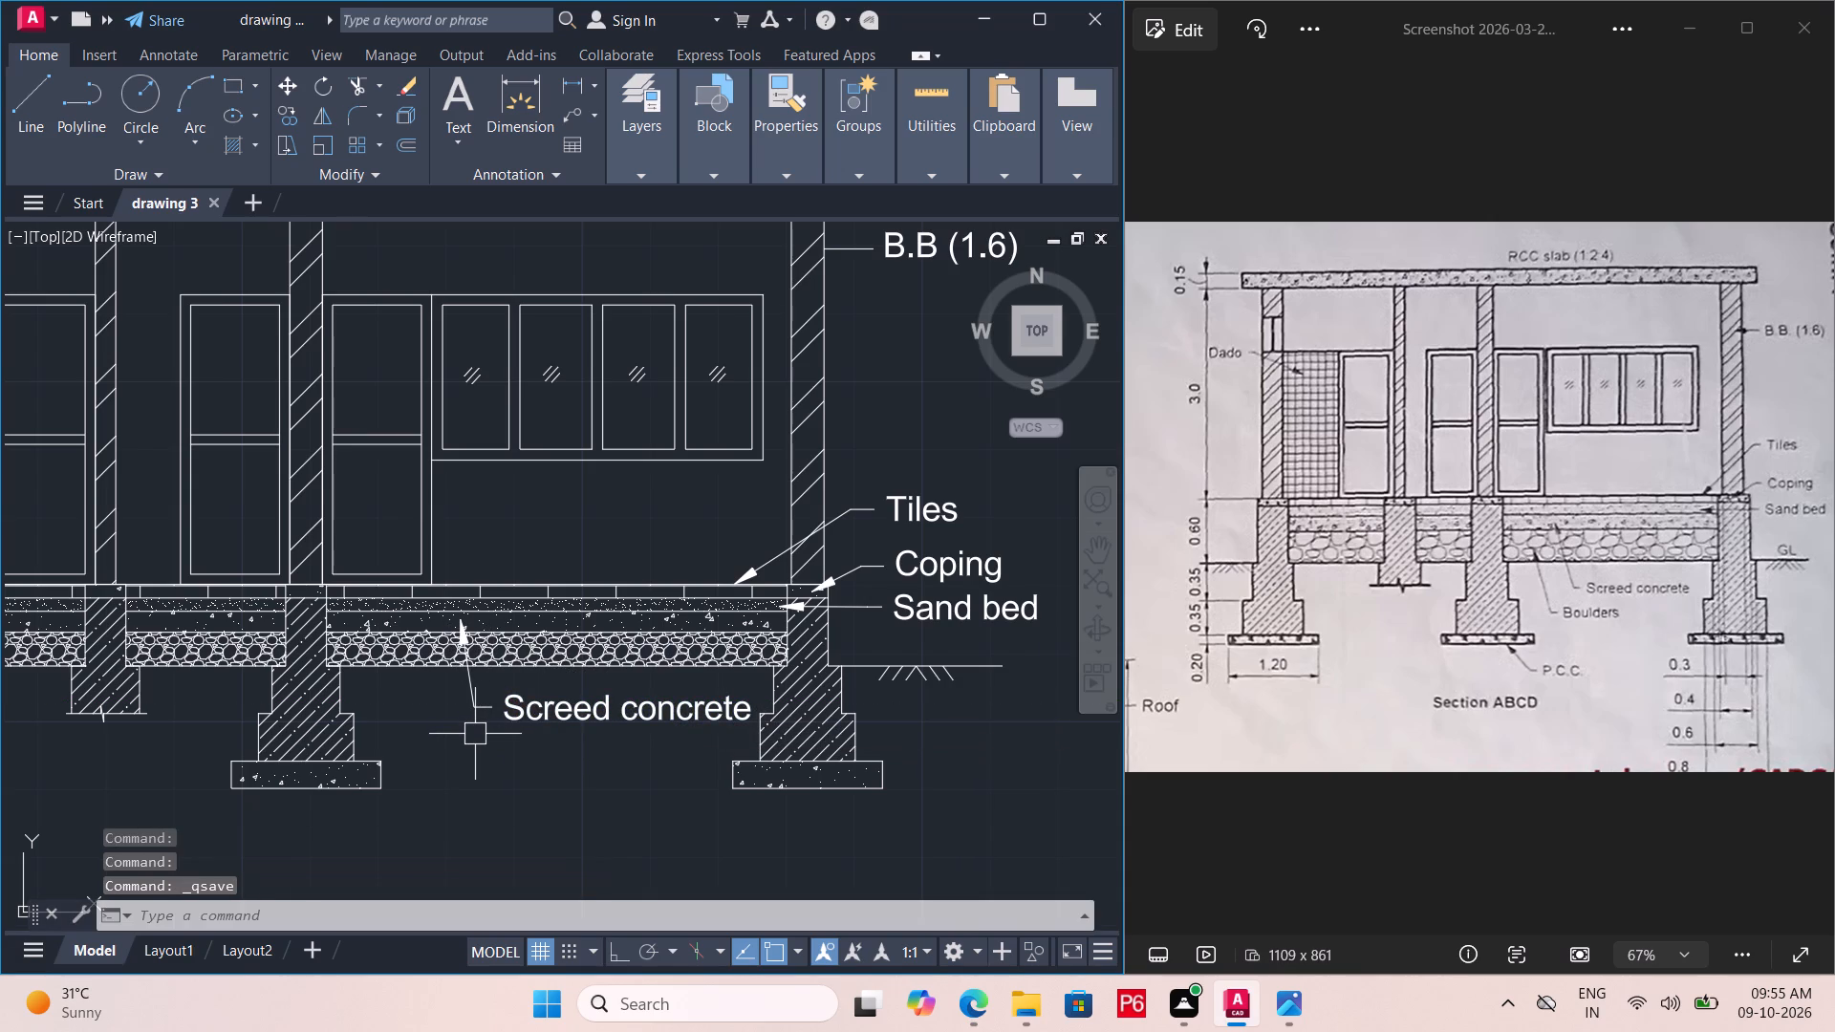
Add a leader labelled "Boulders" pointing to the boulder layer, with its text just below the Screed concrete label.
type("mld")
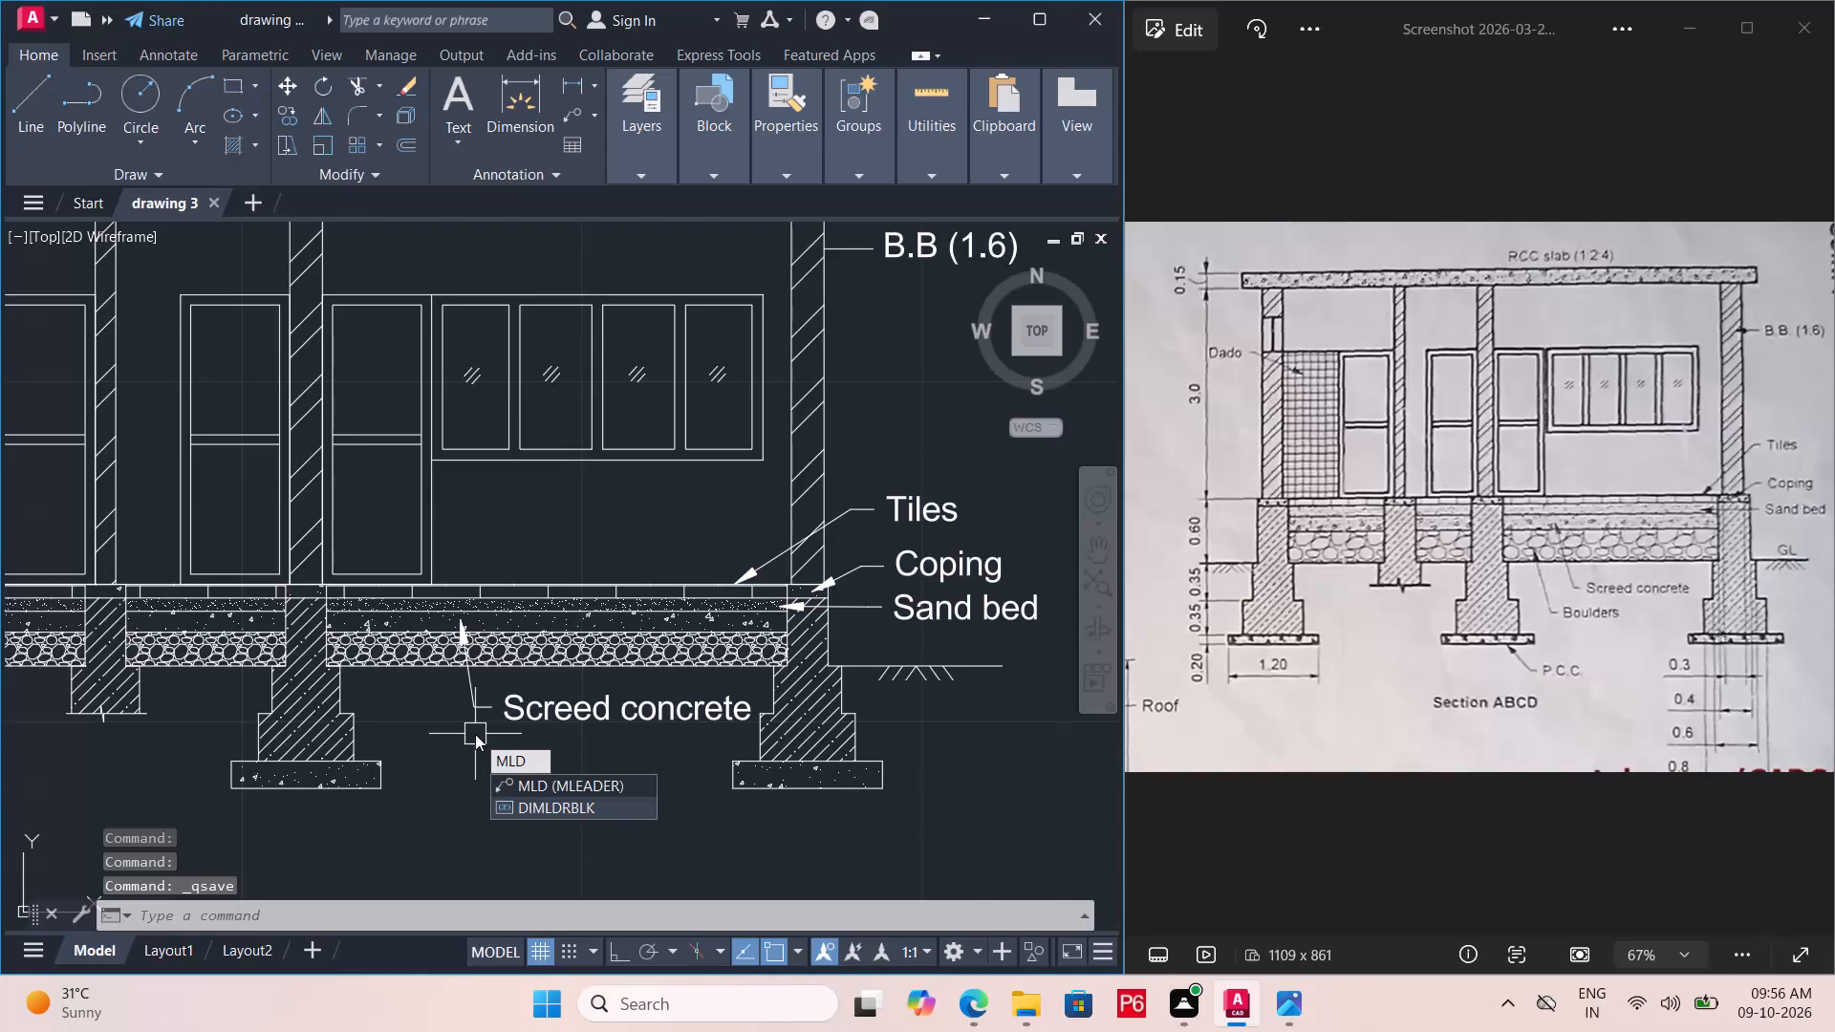
key("space")
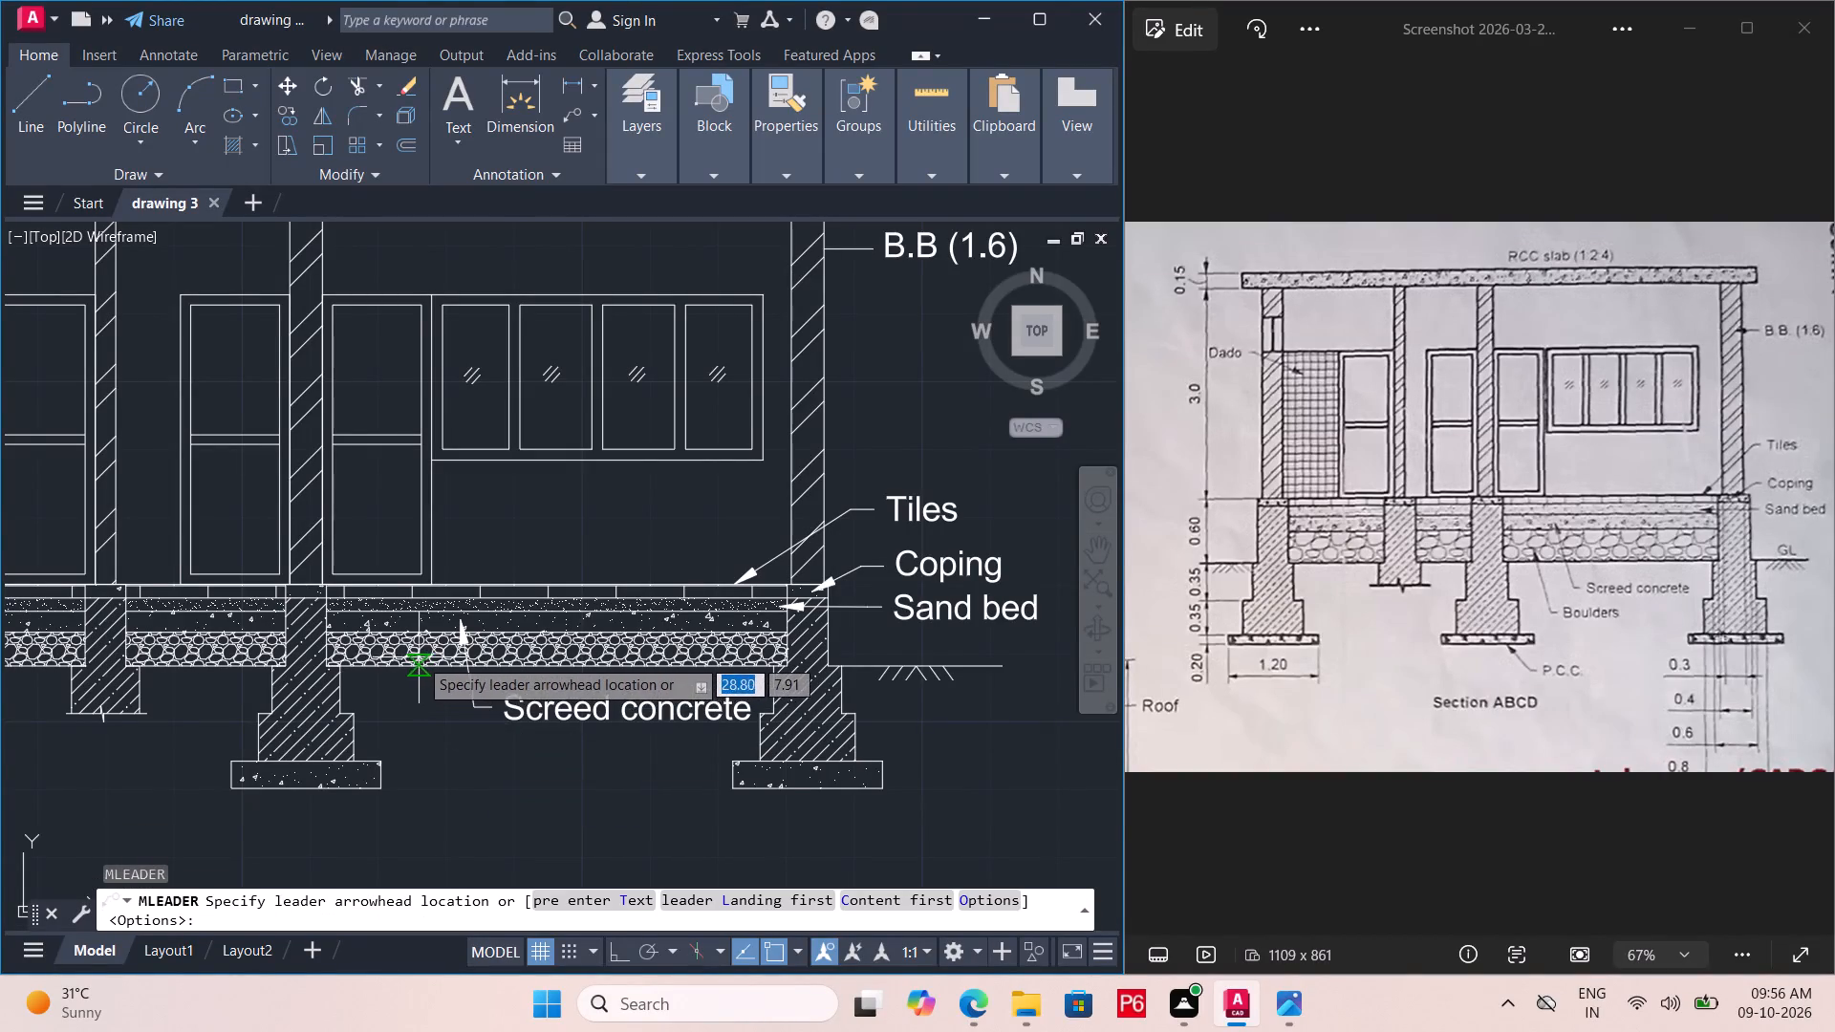
scroll(418, 657, "up", 1)
left_click(408, 659)
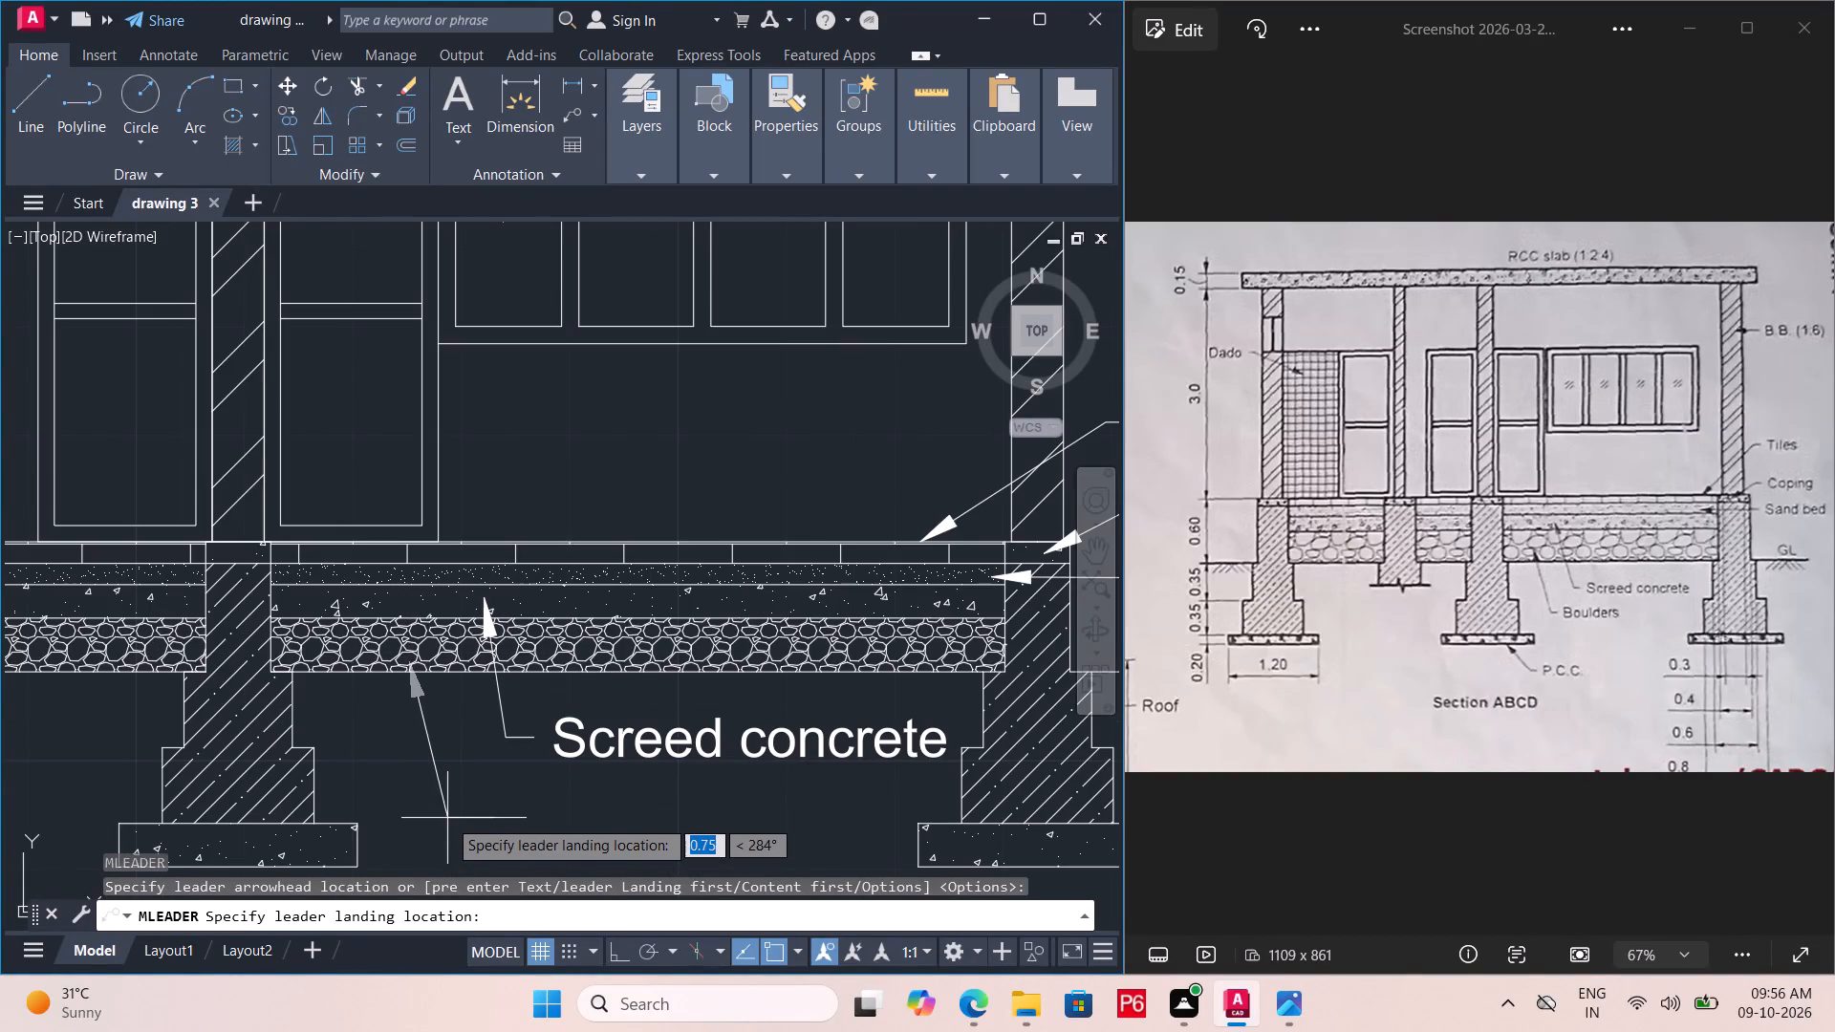
left_click(443, 821)
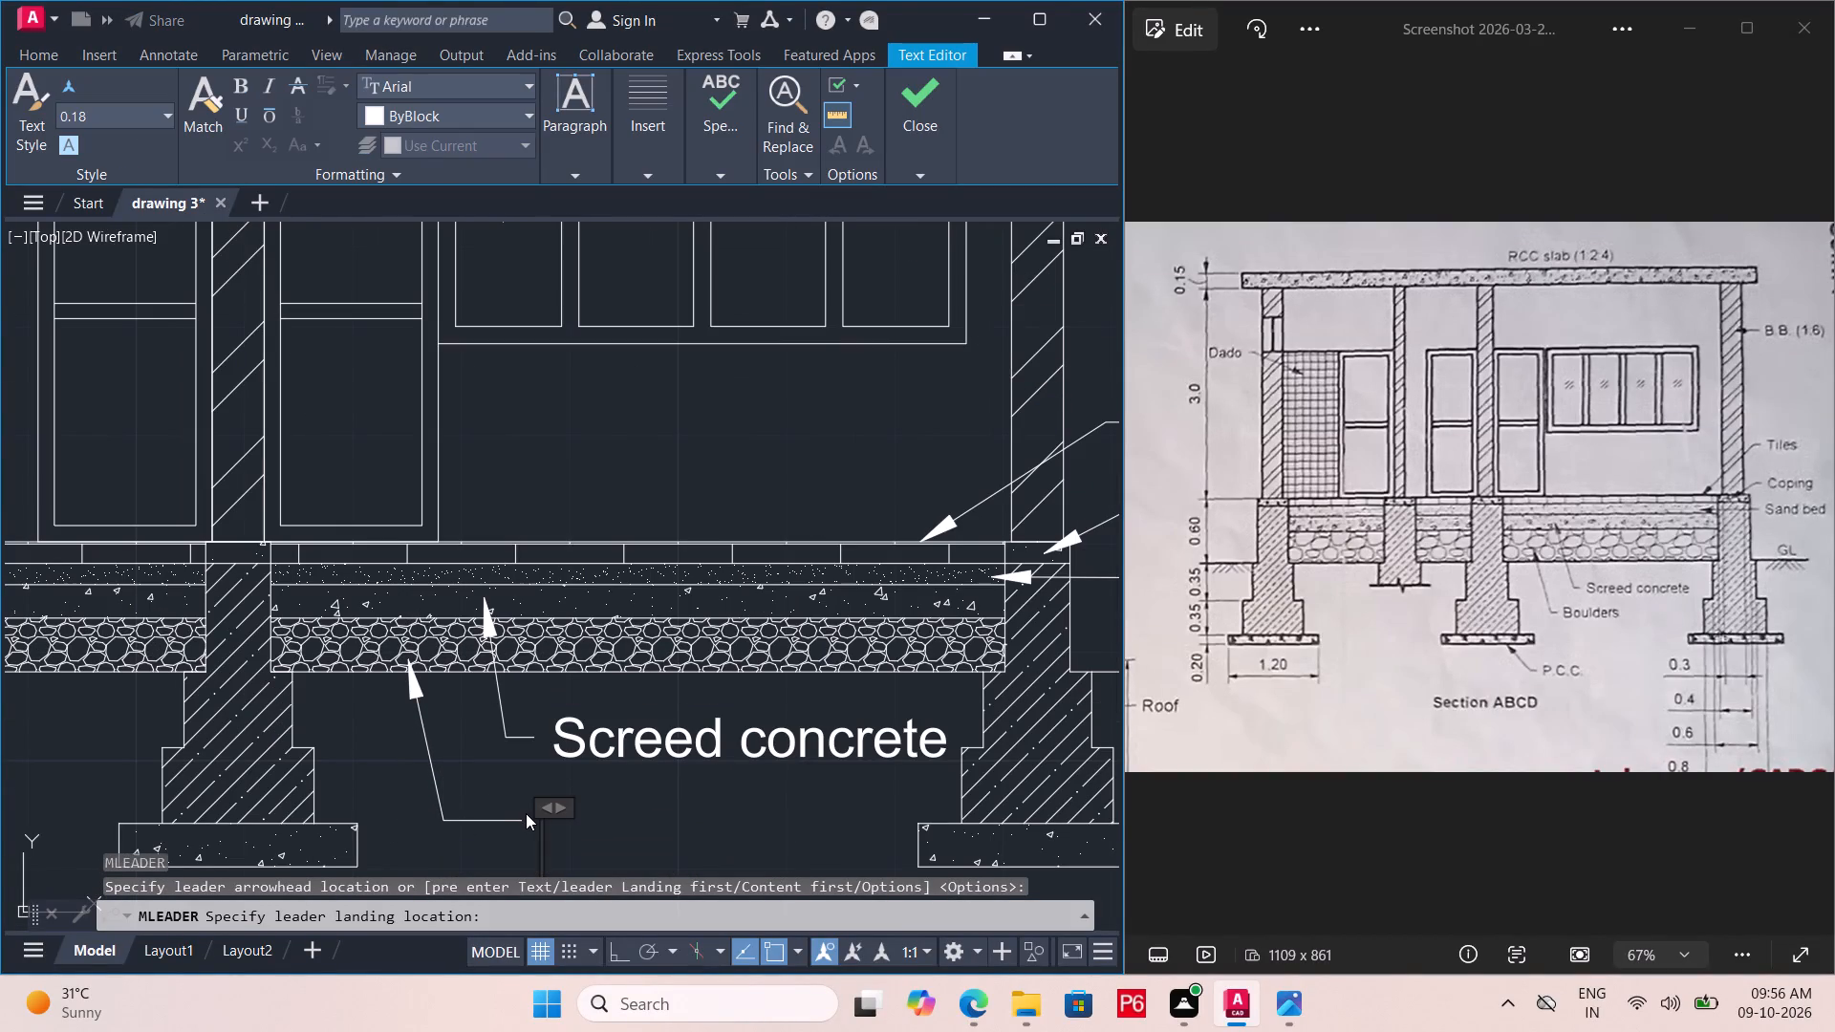
type("oulders")
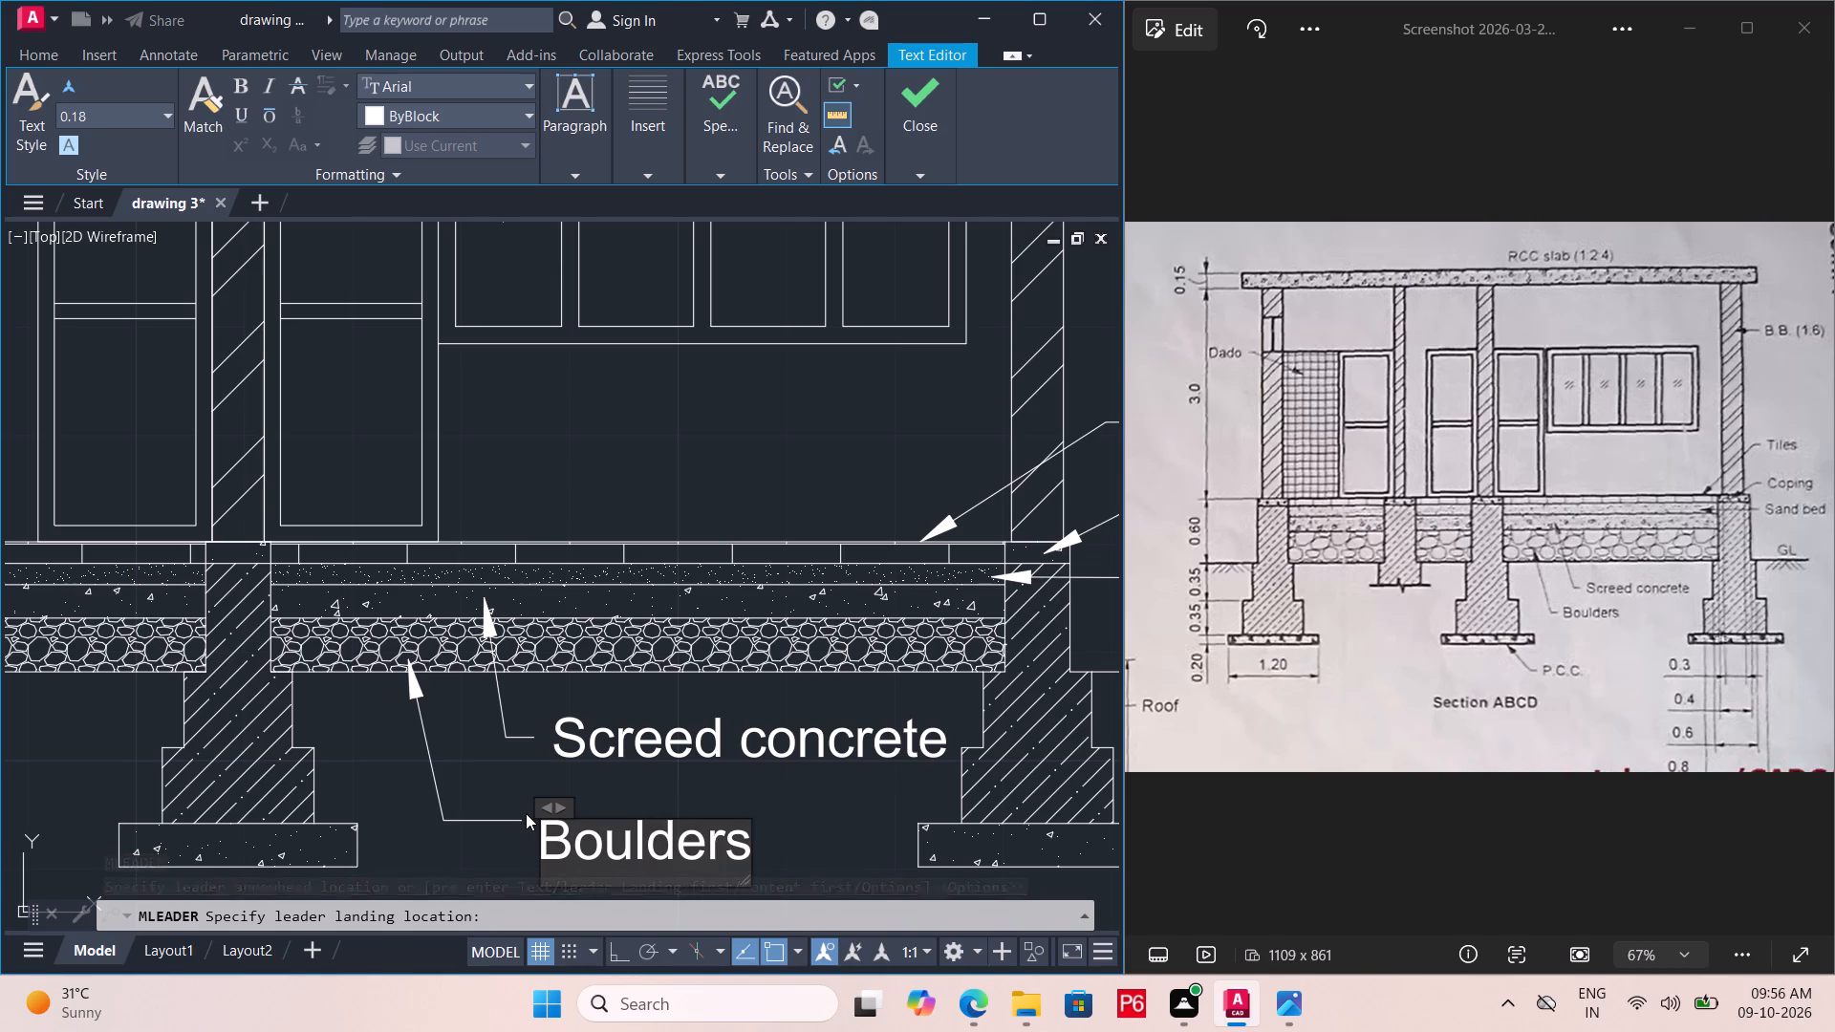
double_click(791, 824)
scroll(719, 732, "down", 2)
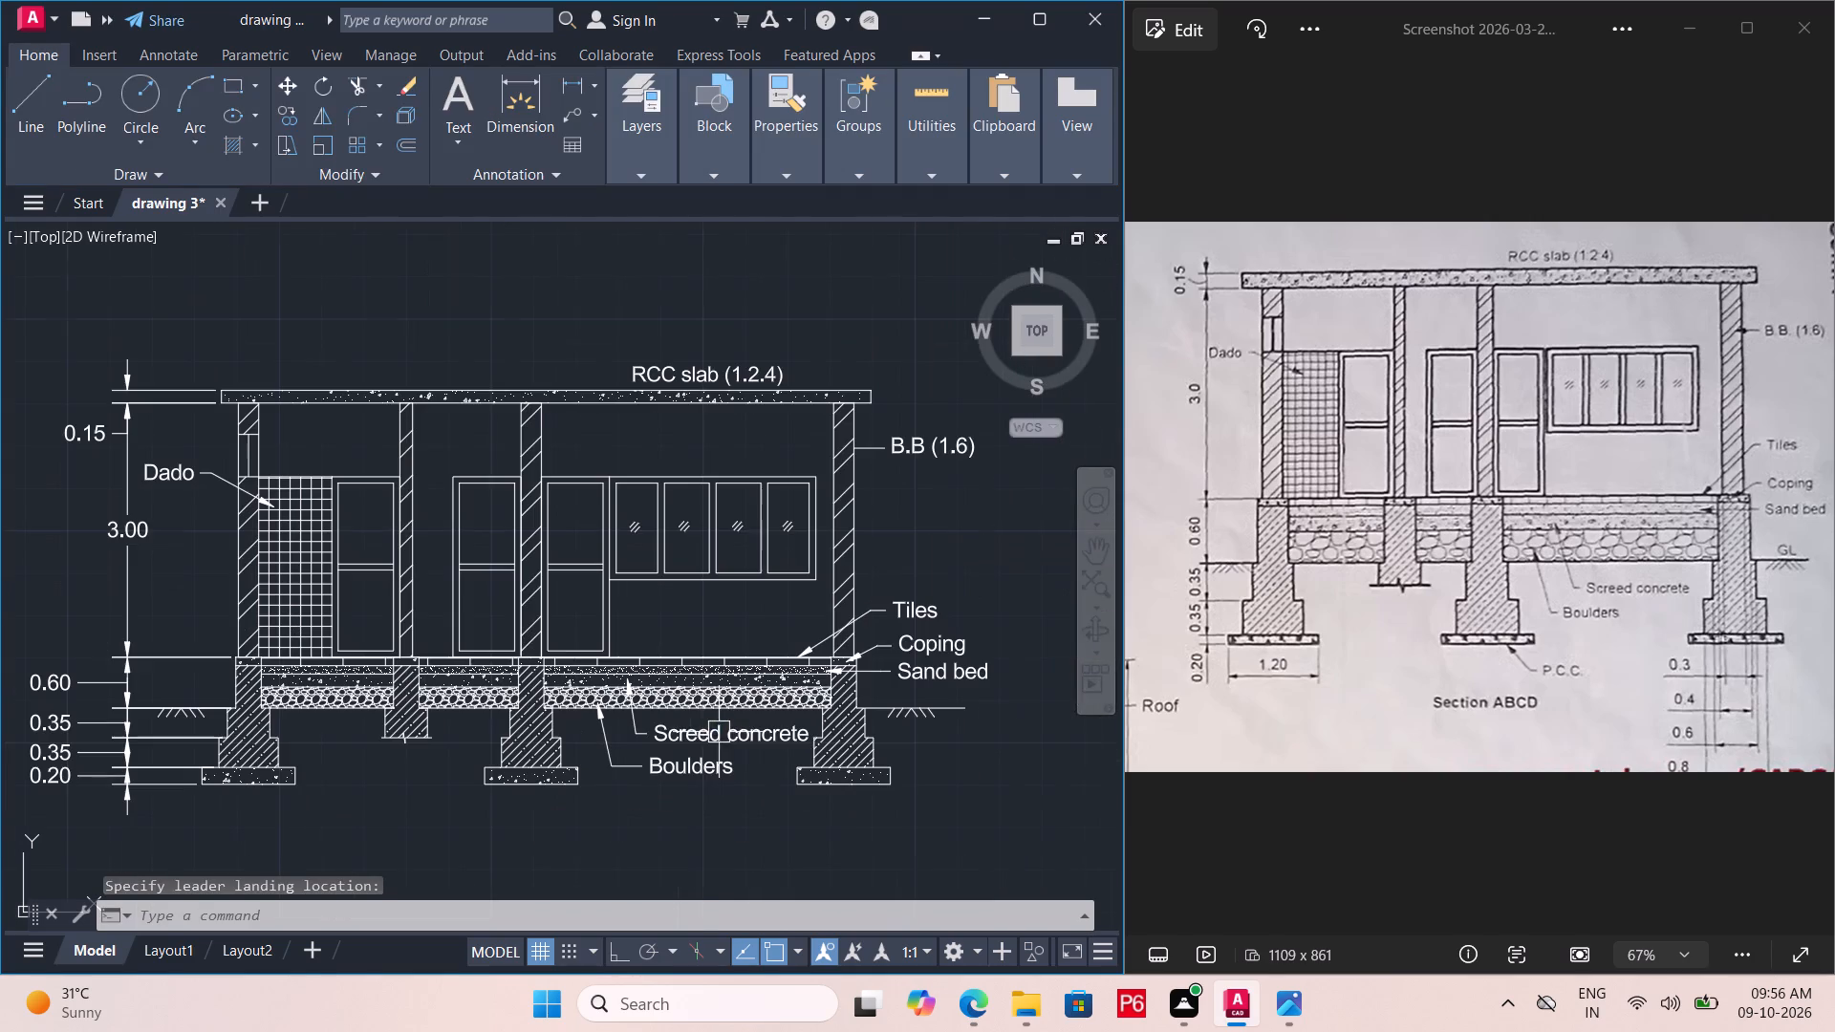
Save the drawing.
key("ctrl+s")
key("ctrl+s")
key("ctrl+s")
key("ctrl+s")
key("ctrl+s")
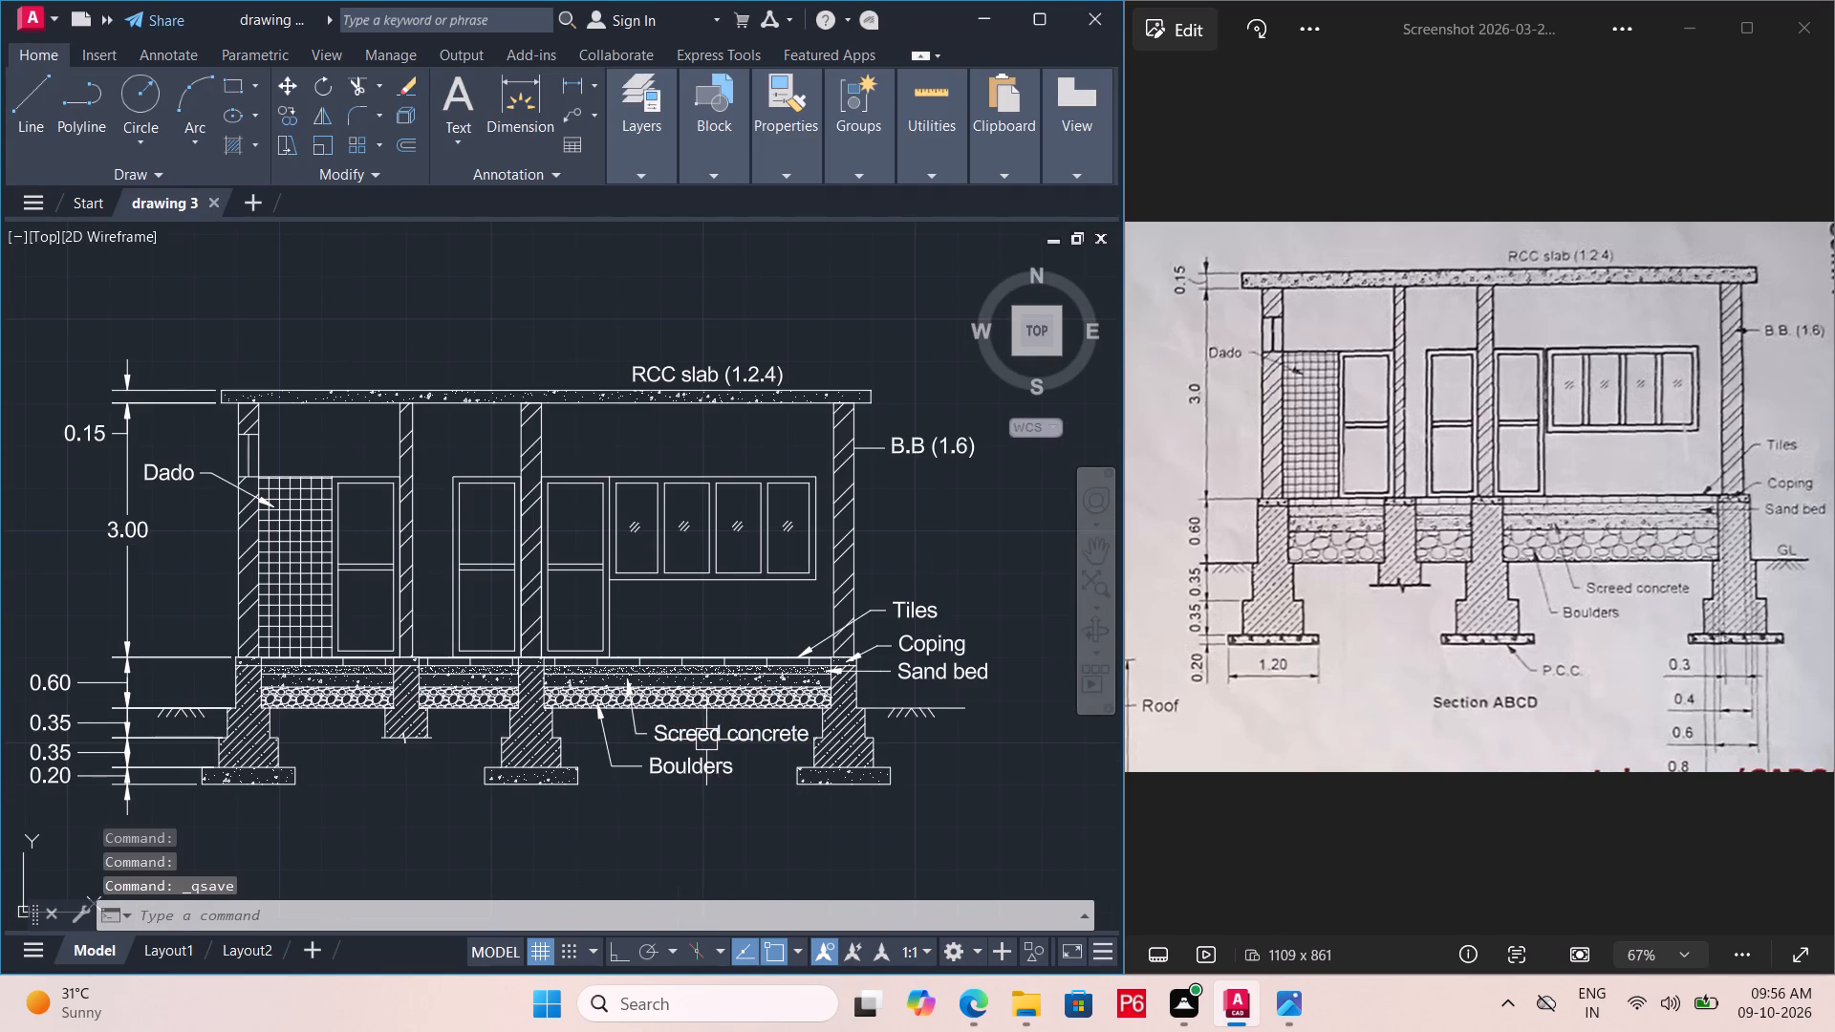
key("ctrl+s")
key("ctrl+s")
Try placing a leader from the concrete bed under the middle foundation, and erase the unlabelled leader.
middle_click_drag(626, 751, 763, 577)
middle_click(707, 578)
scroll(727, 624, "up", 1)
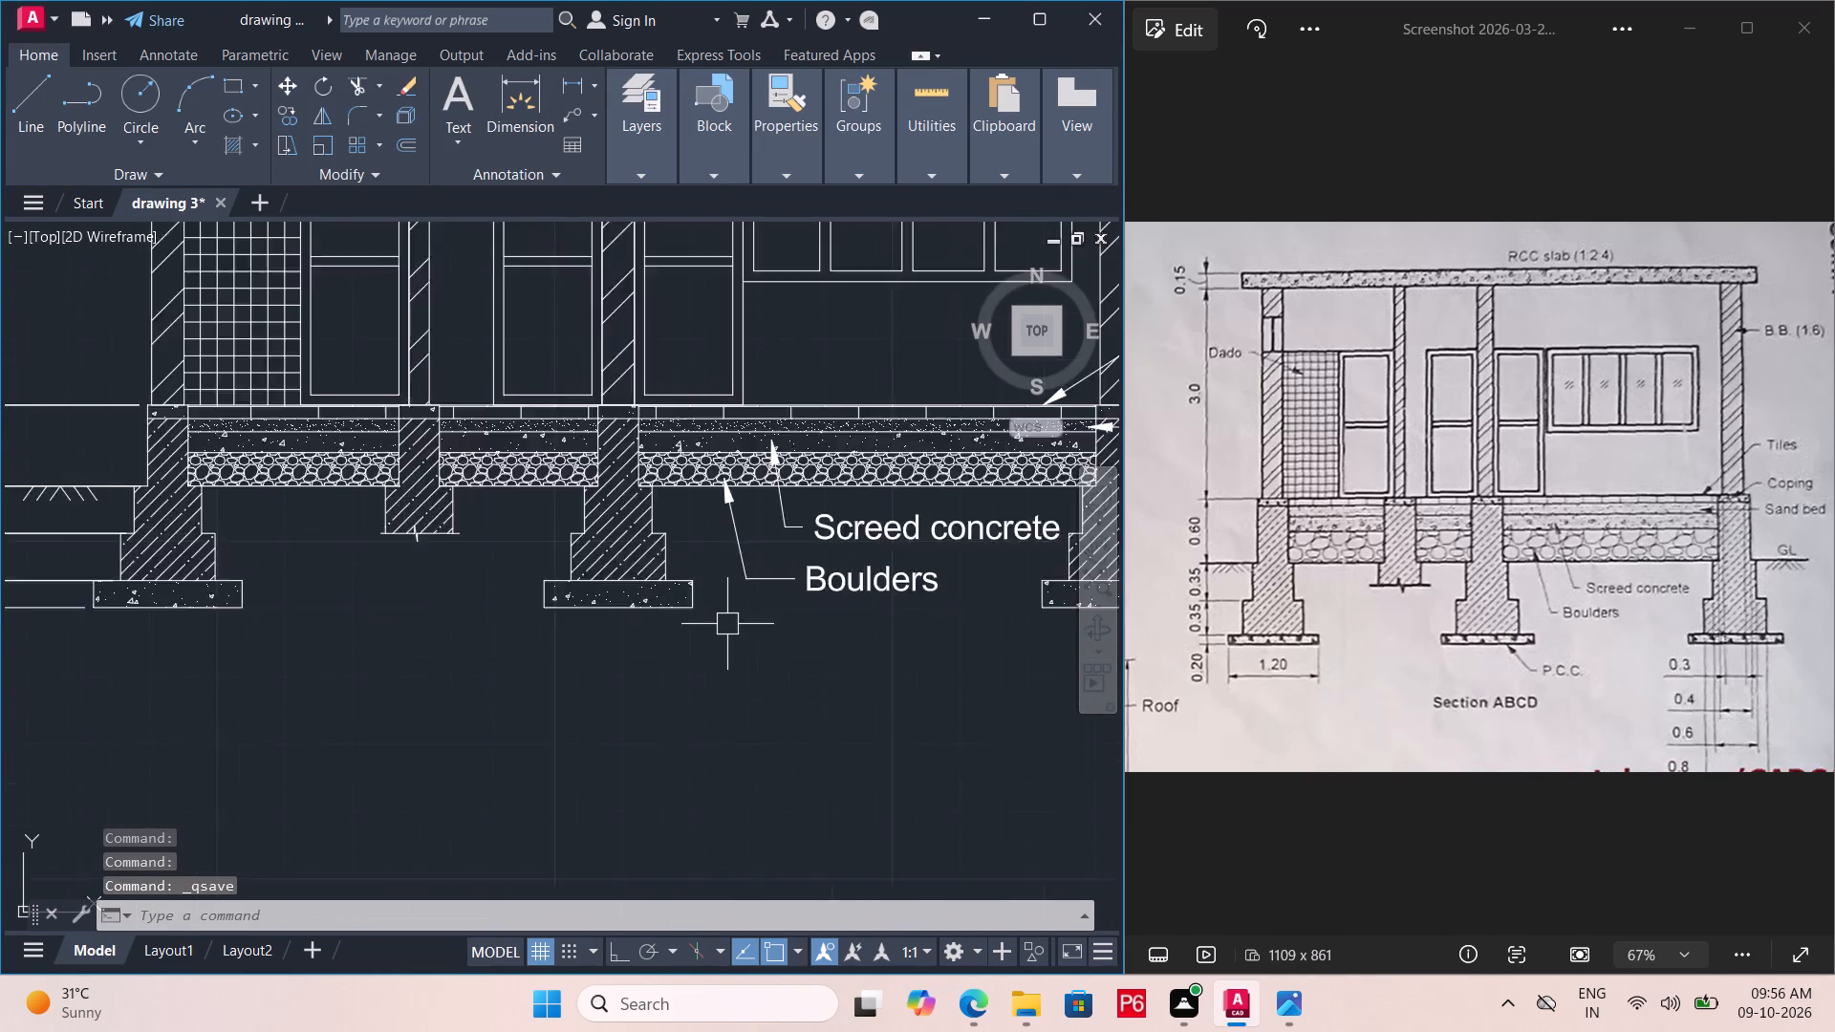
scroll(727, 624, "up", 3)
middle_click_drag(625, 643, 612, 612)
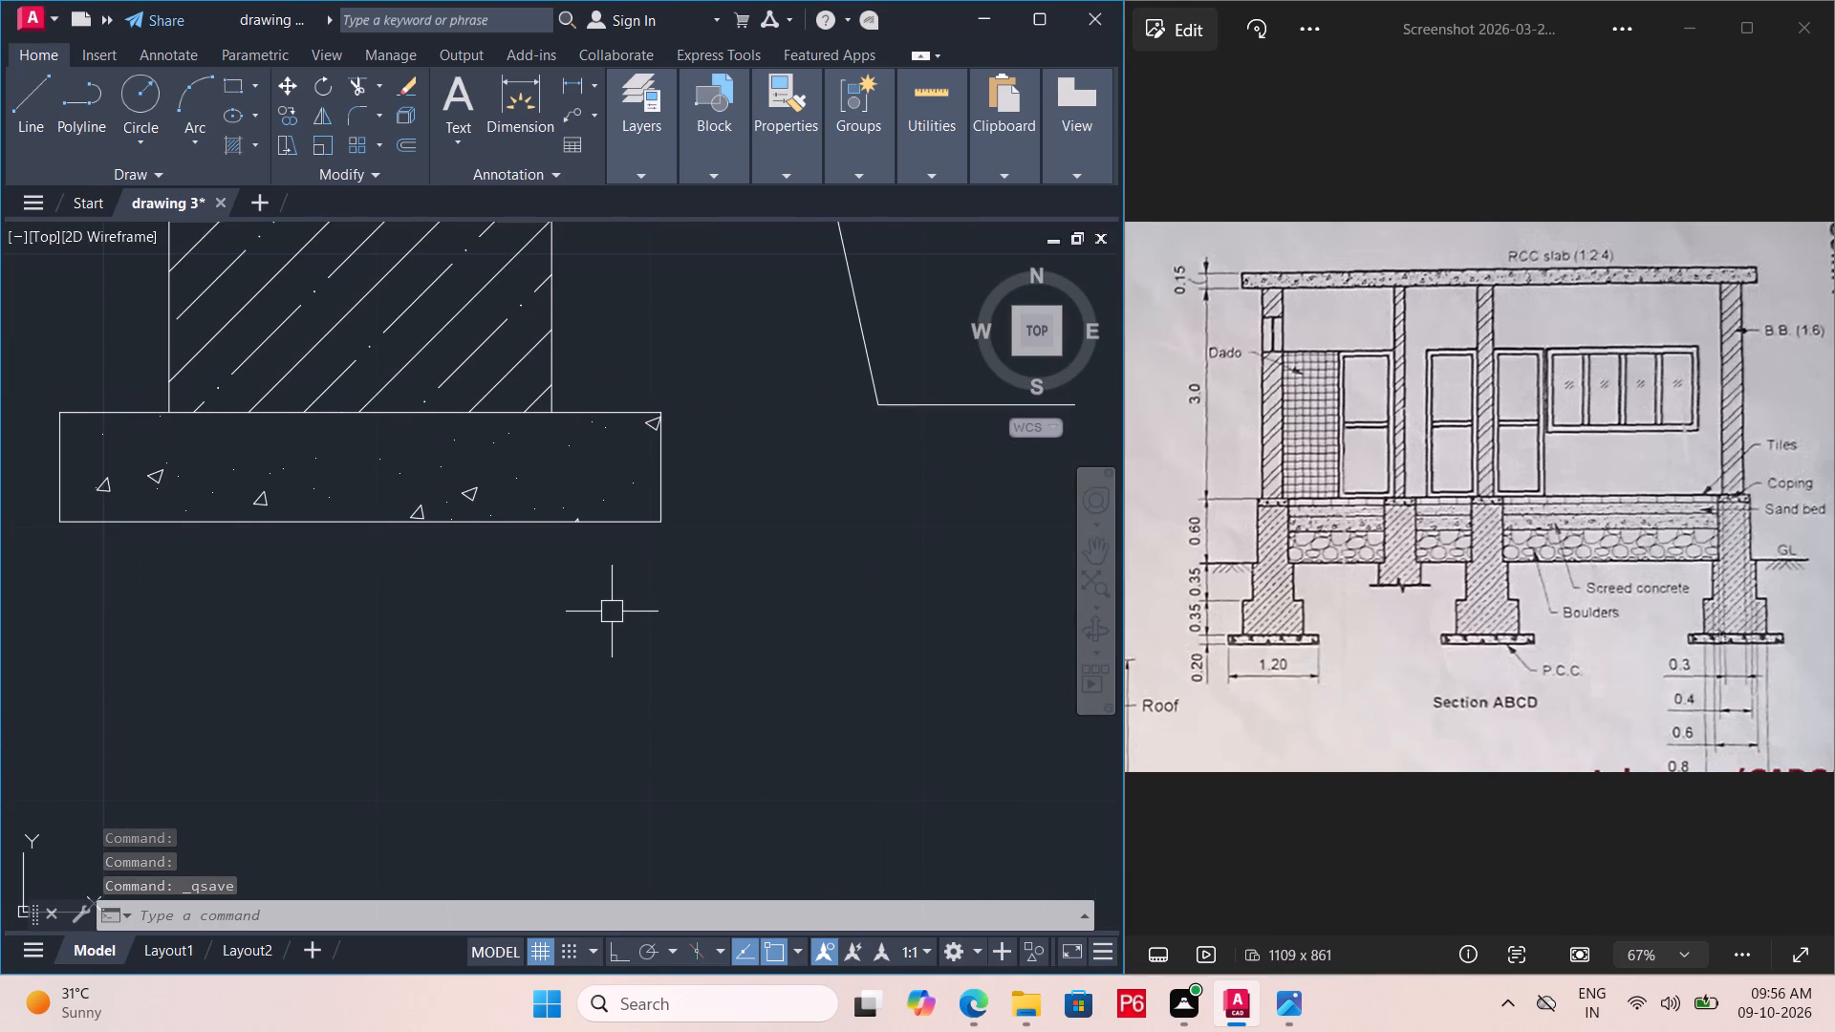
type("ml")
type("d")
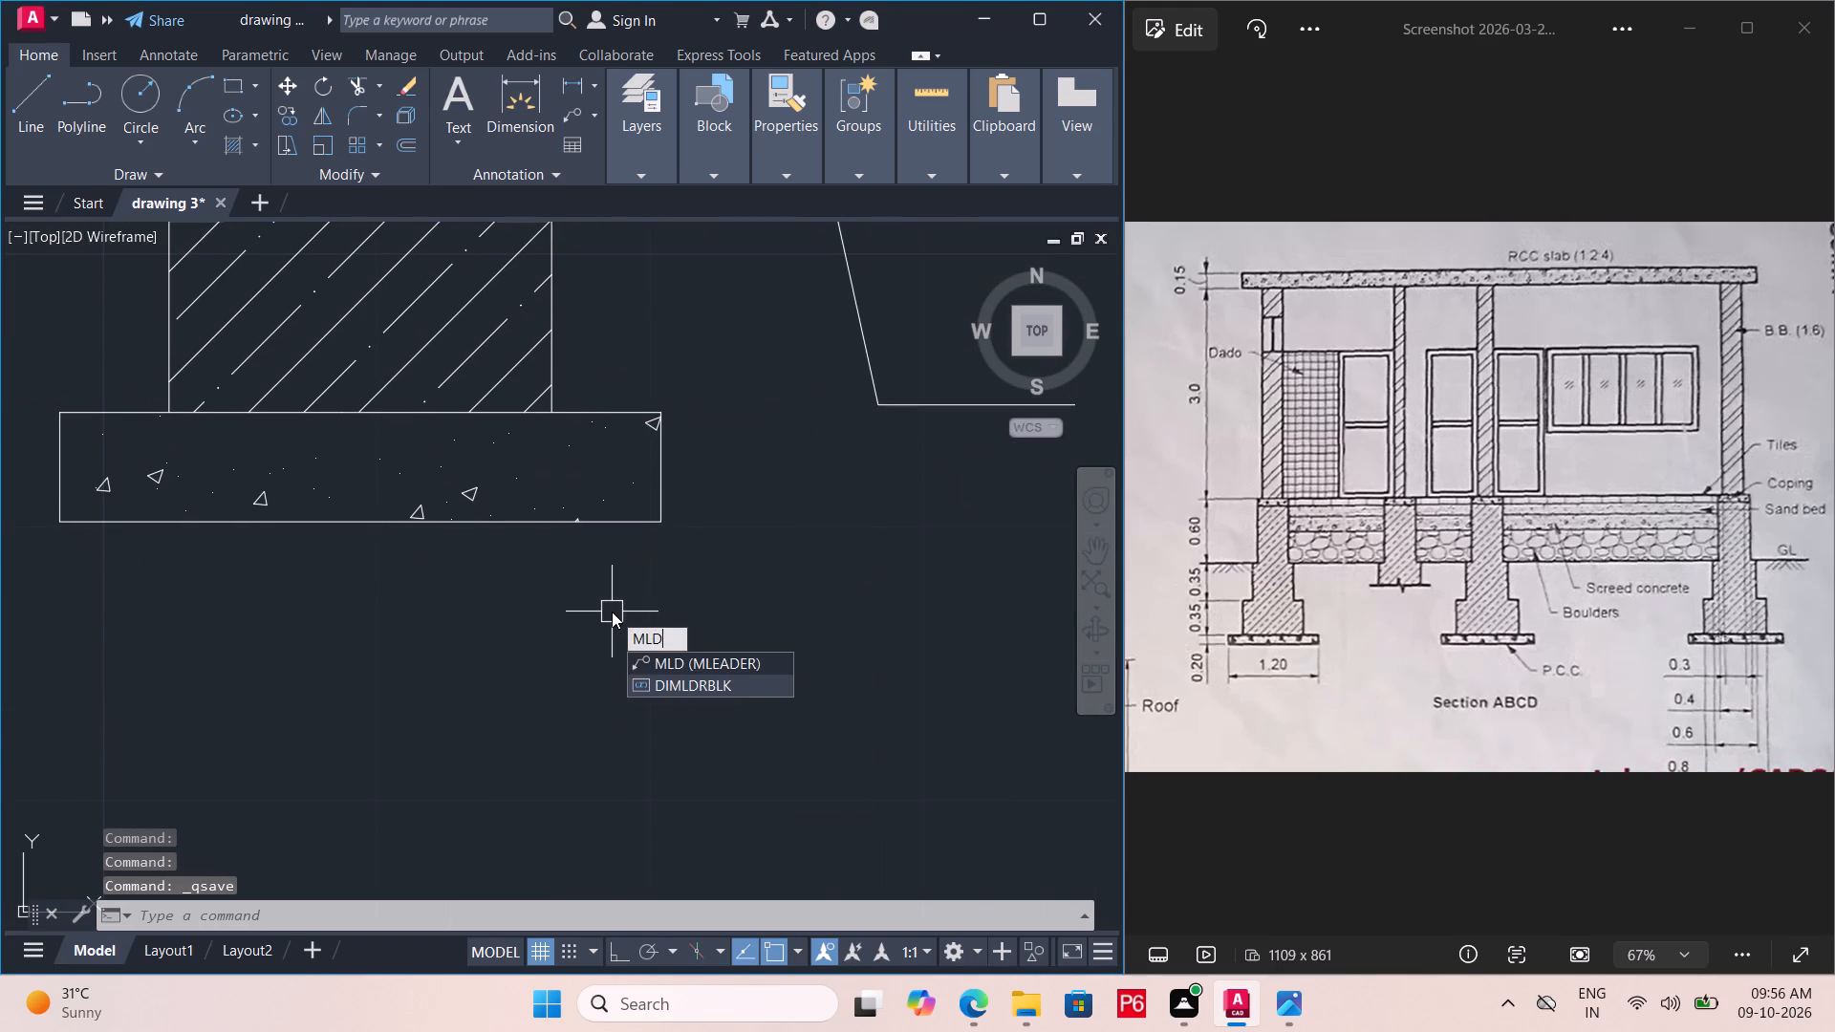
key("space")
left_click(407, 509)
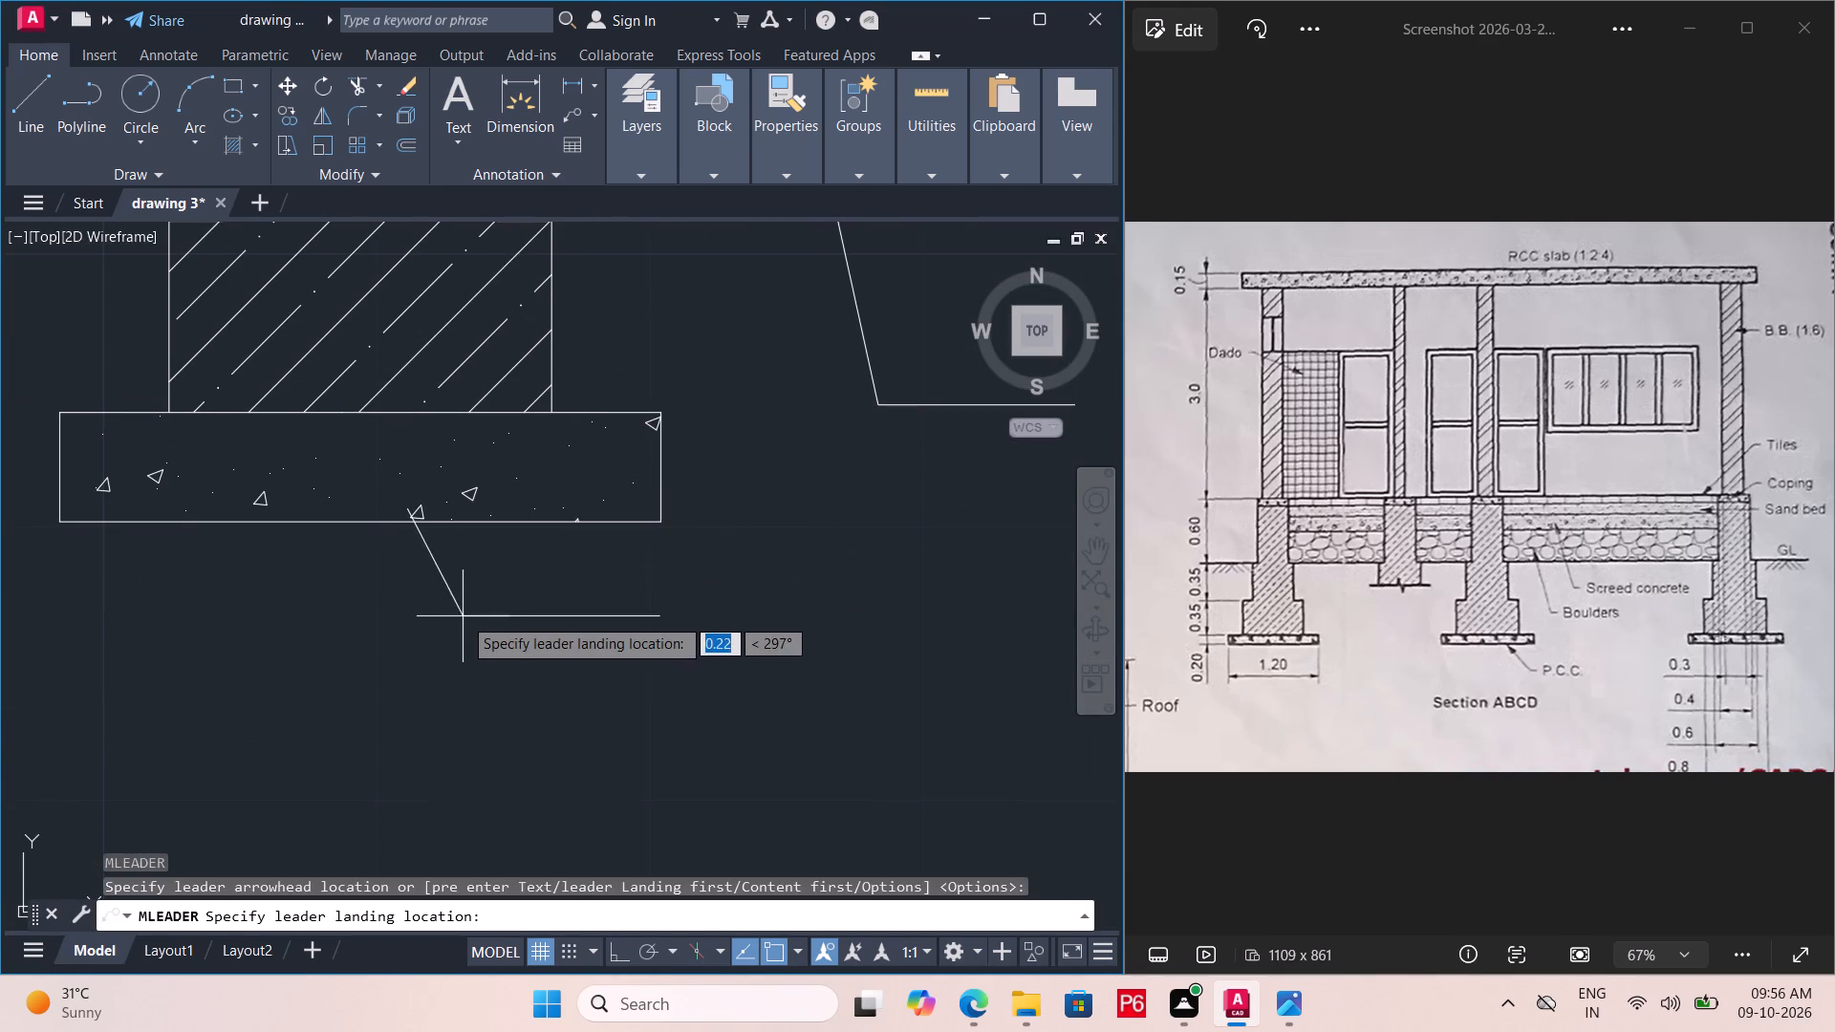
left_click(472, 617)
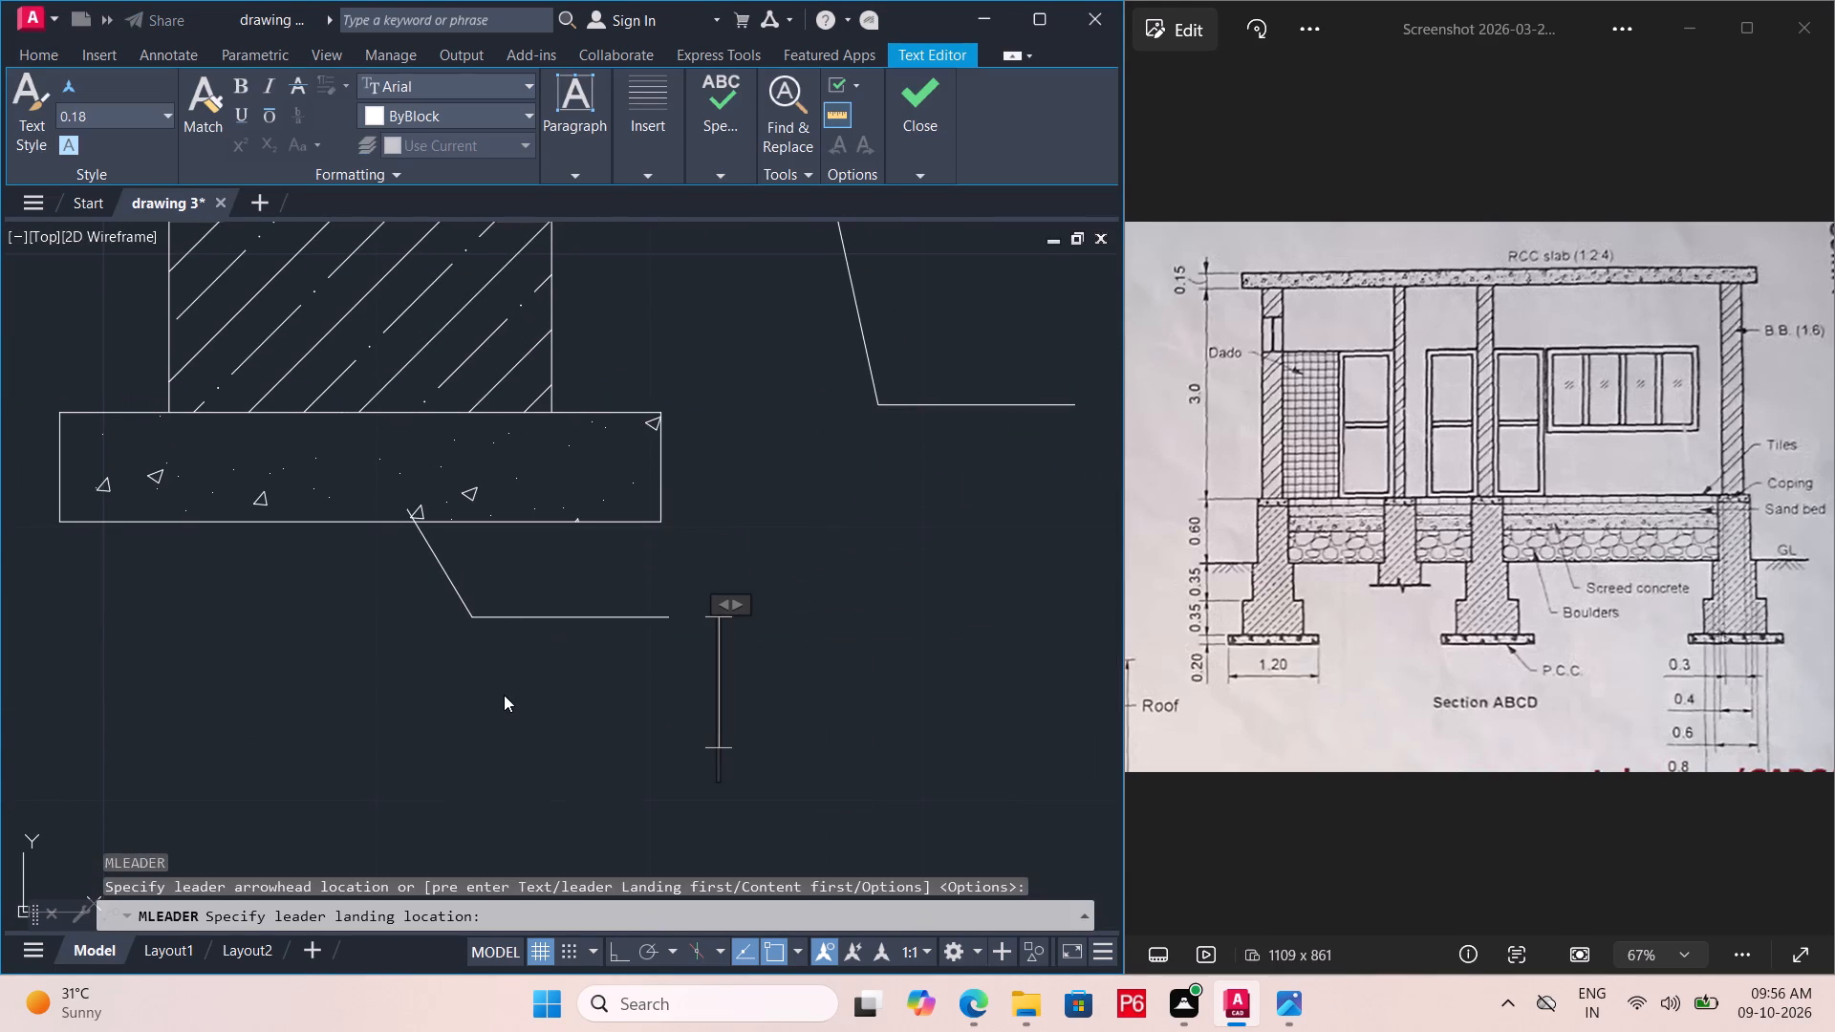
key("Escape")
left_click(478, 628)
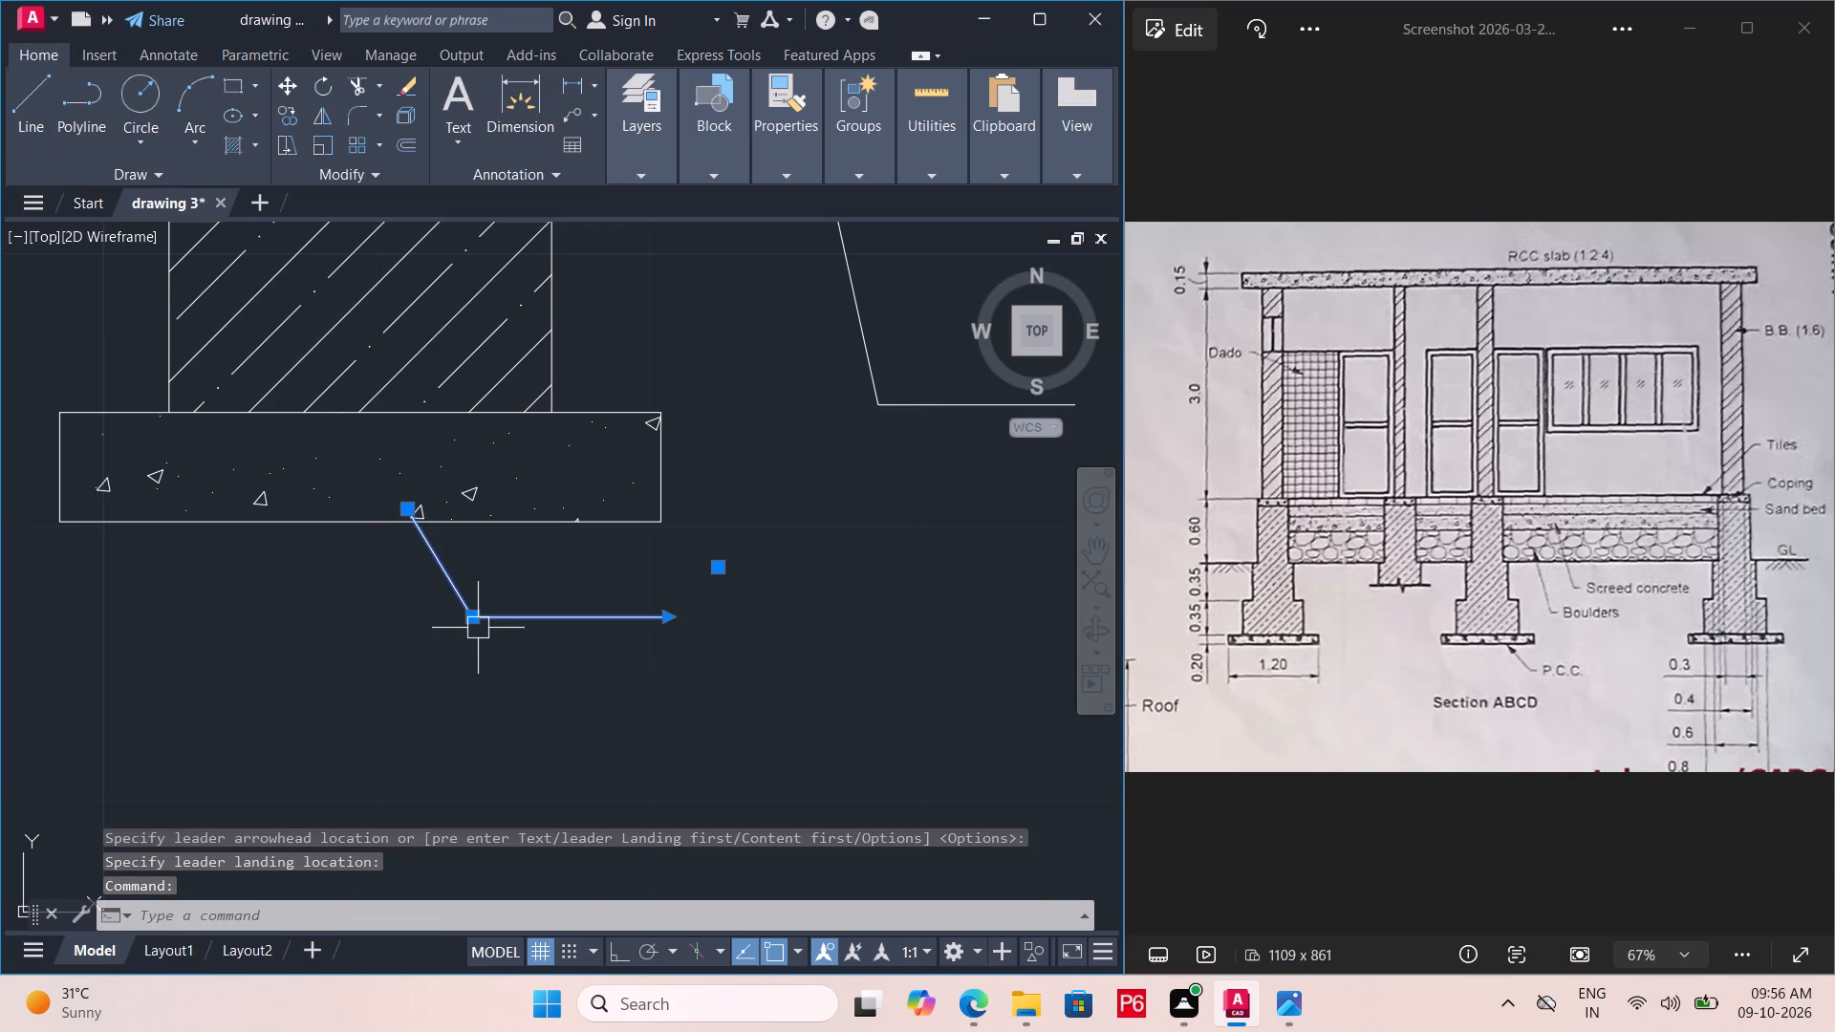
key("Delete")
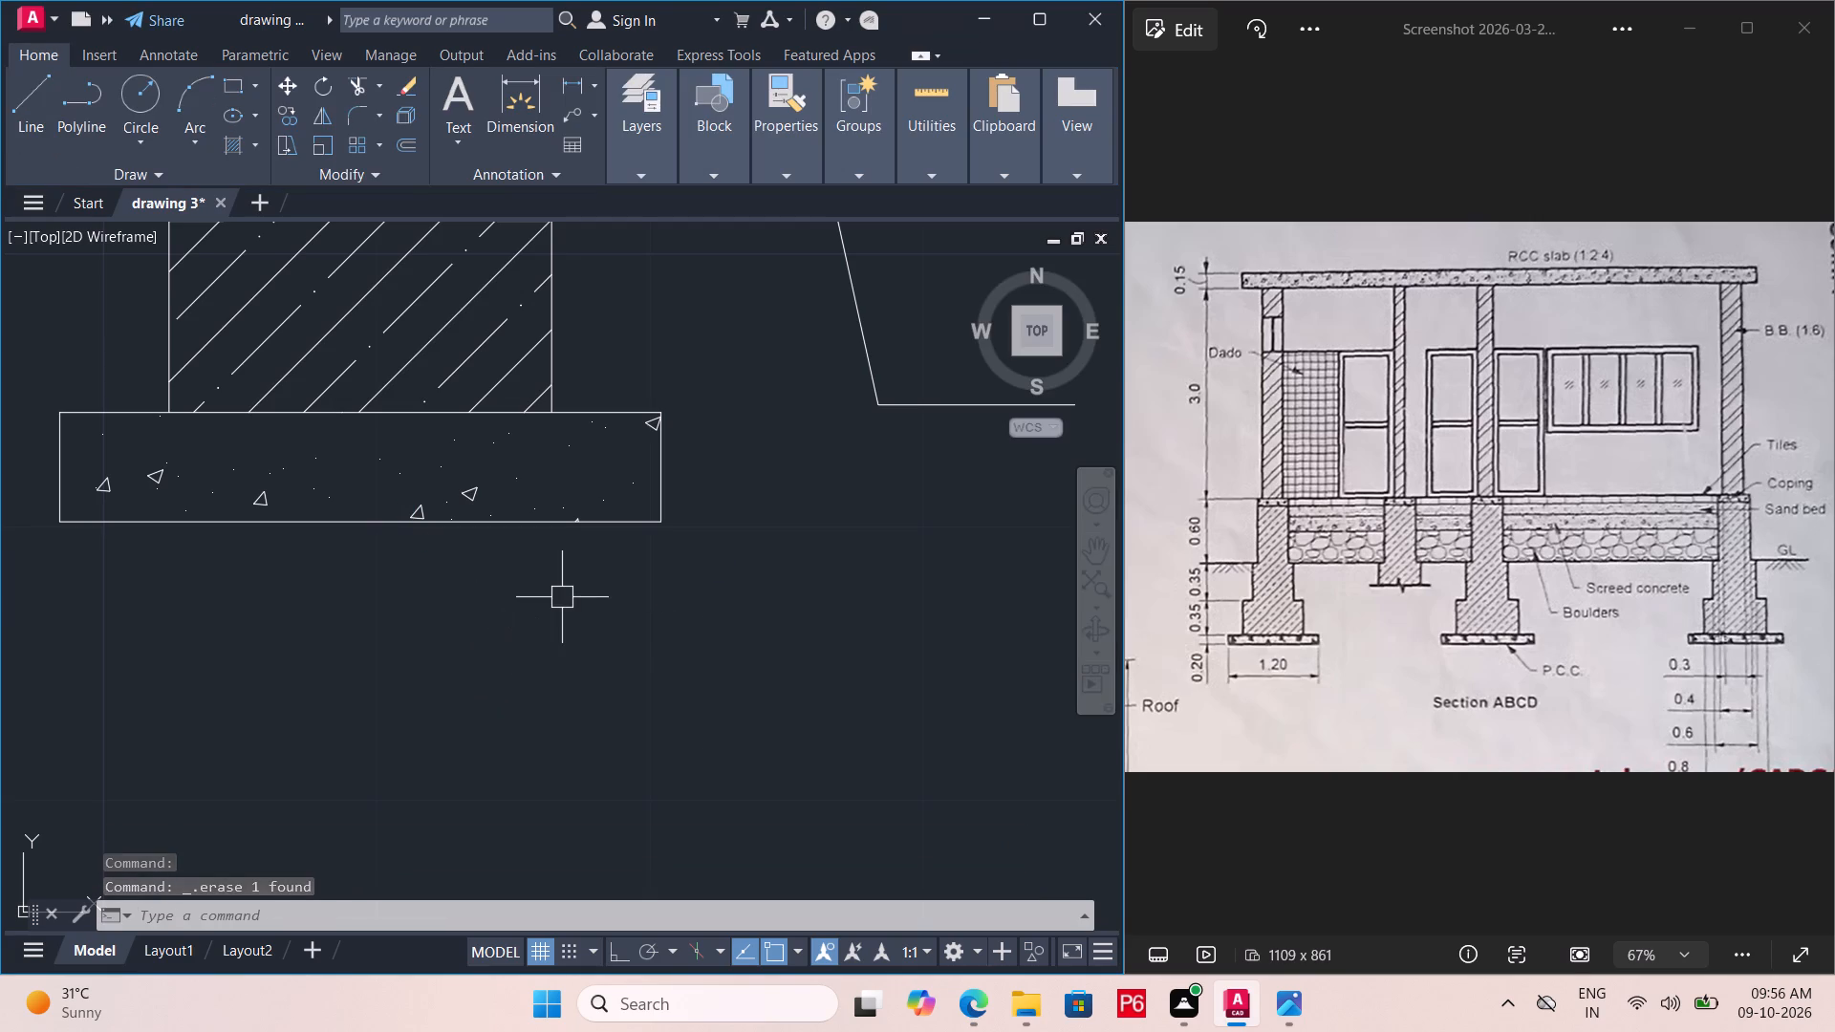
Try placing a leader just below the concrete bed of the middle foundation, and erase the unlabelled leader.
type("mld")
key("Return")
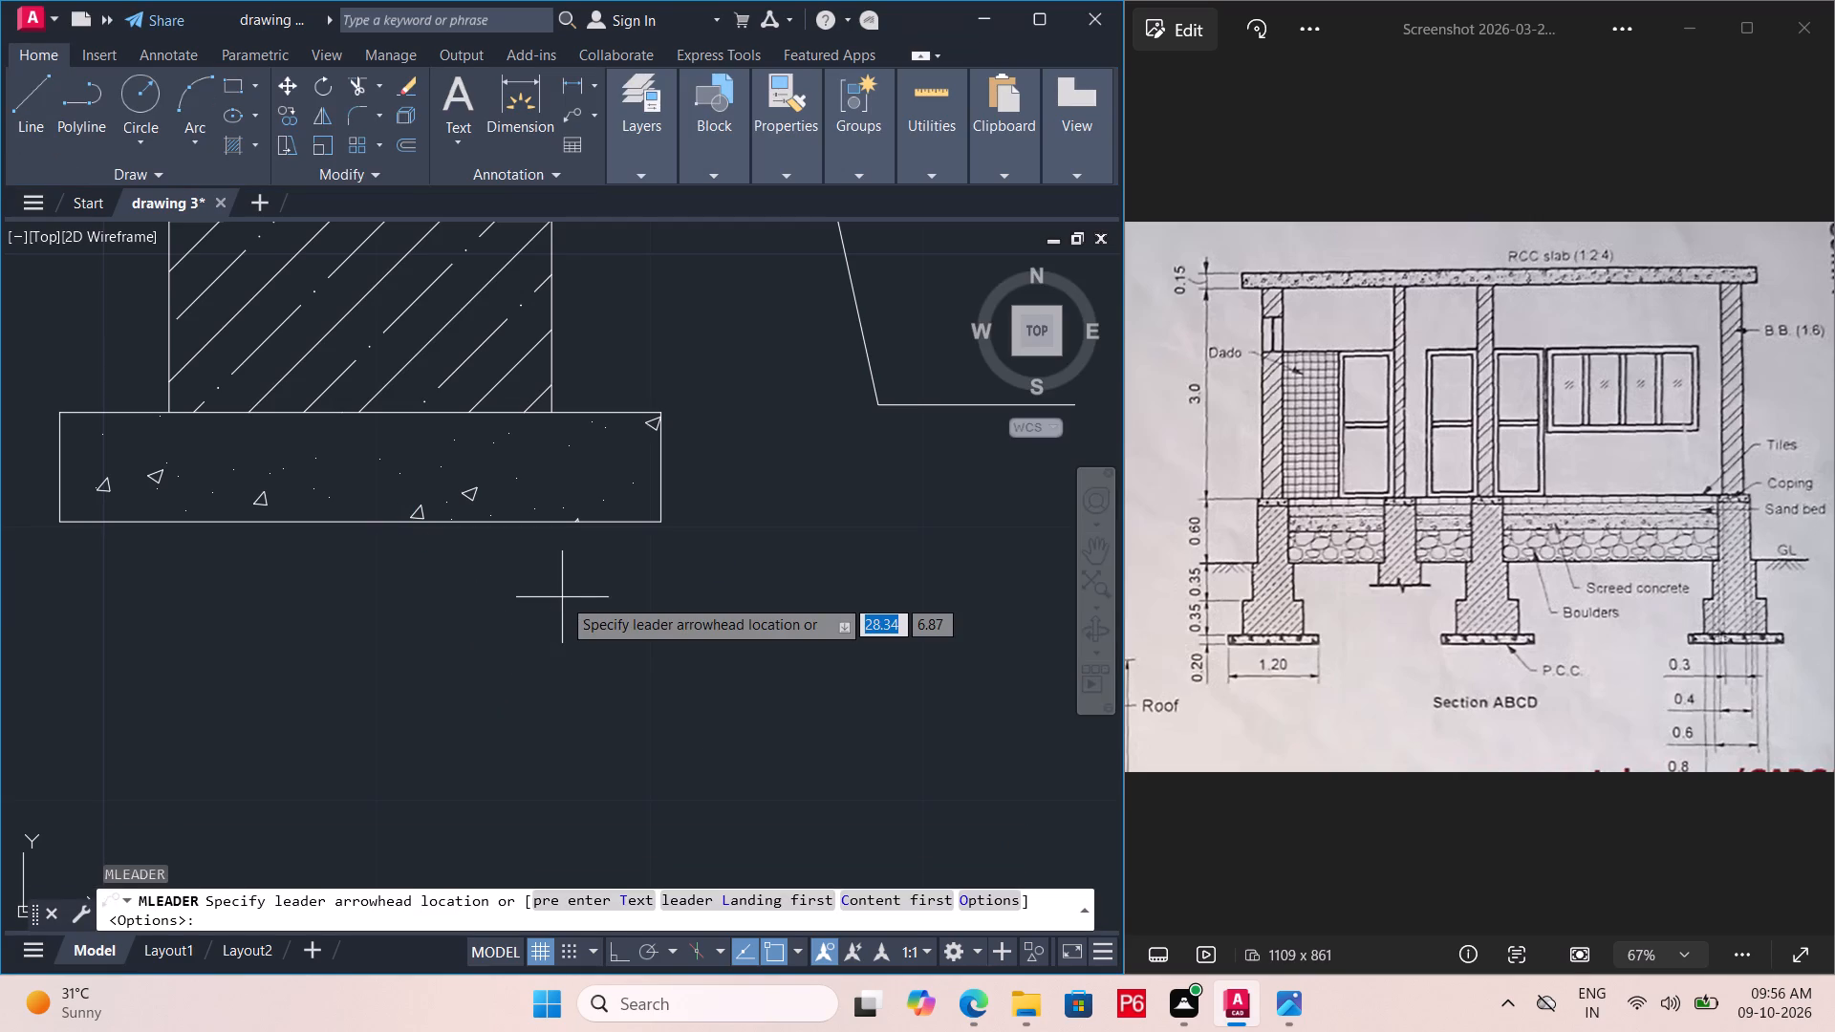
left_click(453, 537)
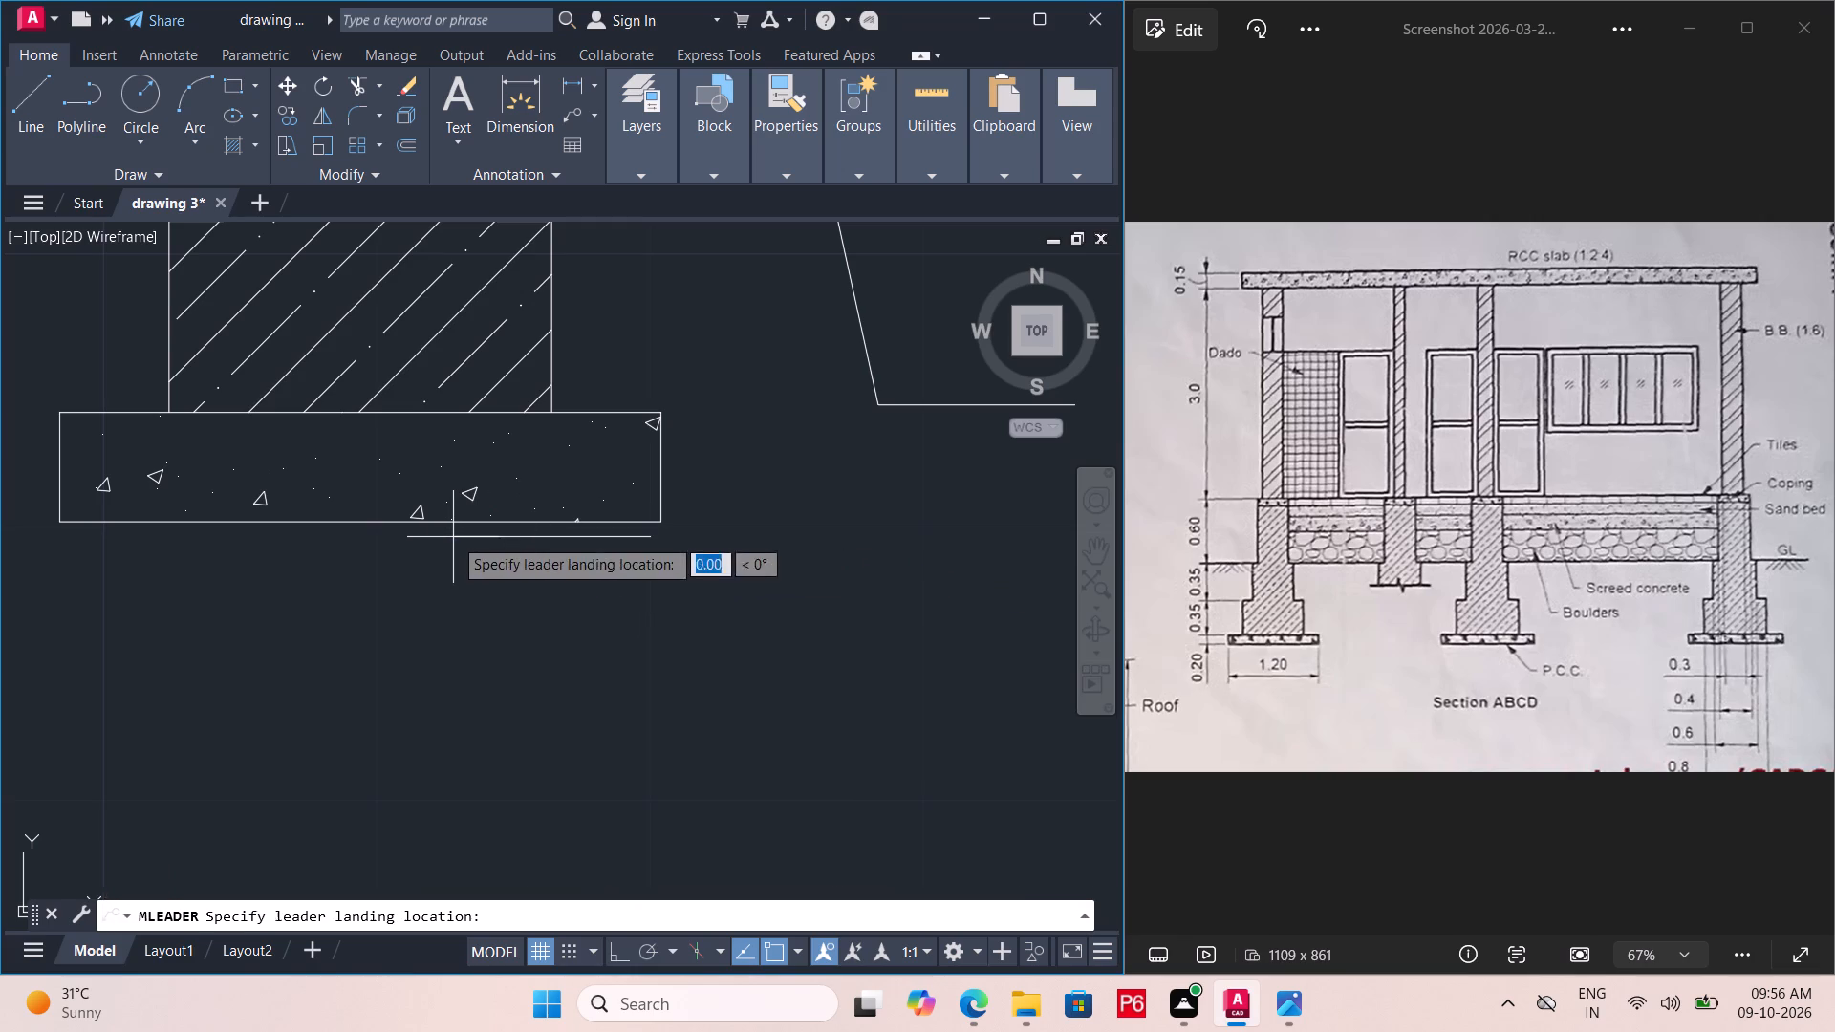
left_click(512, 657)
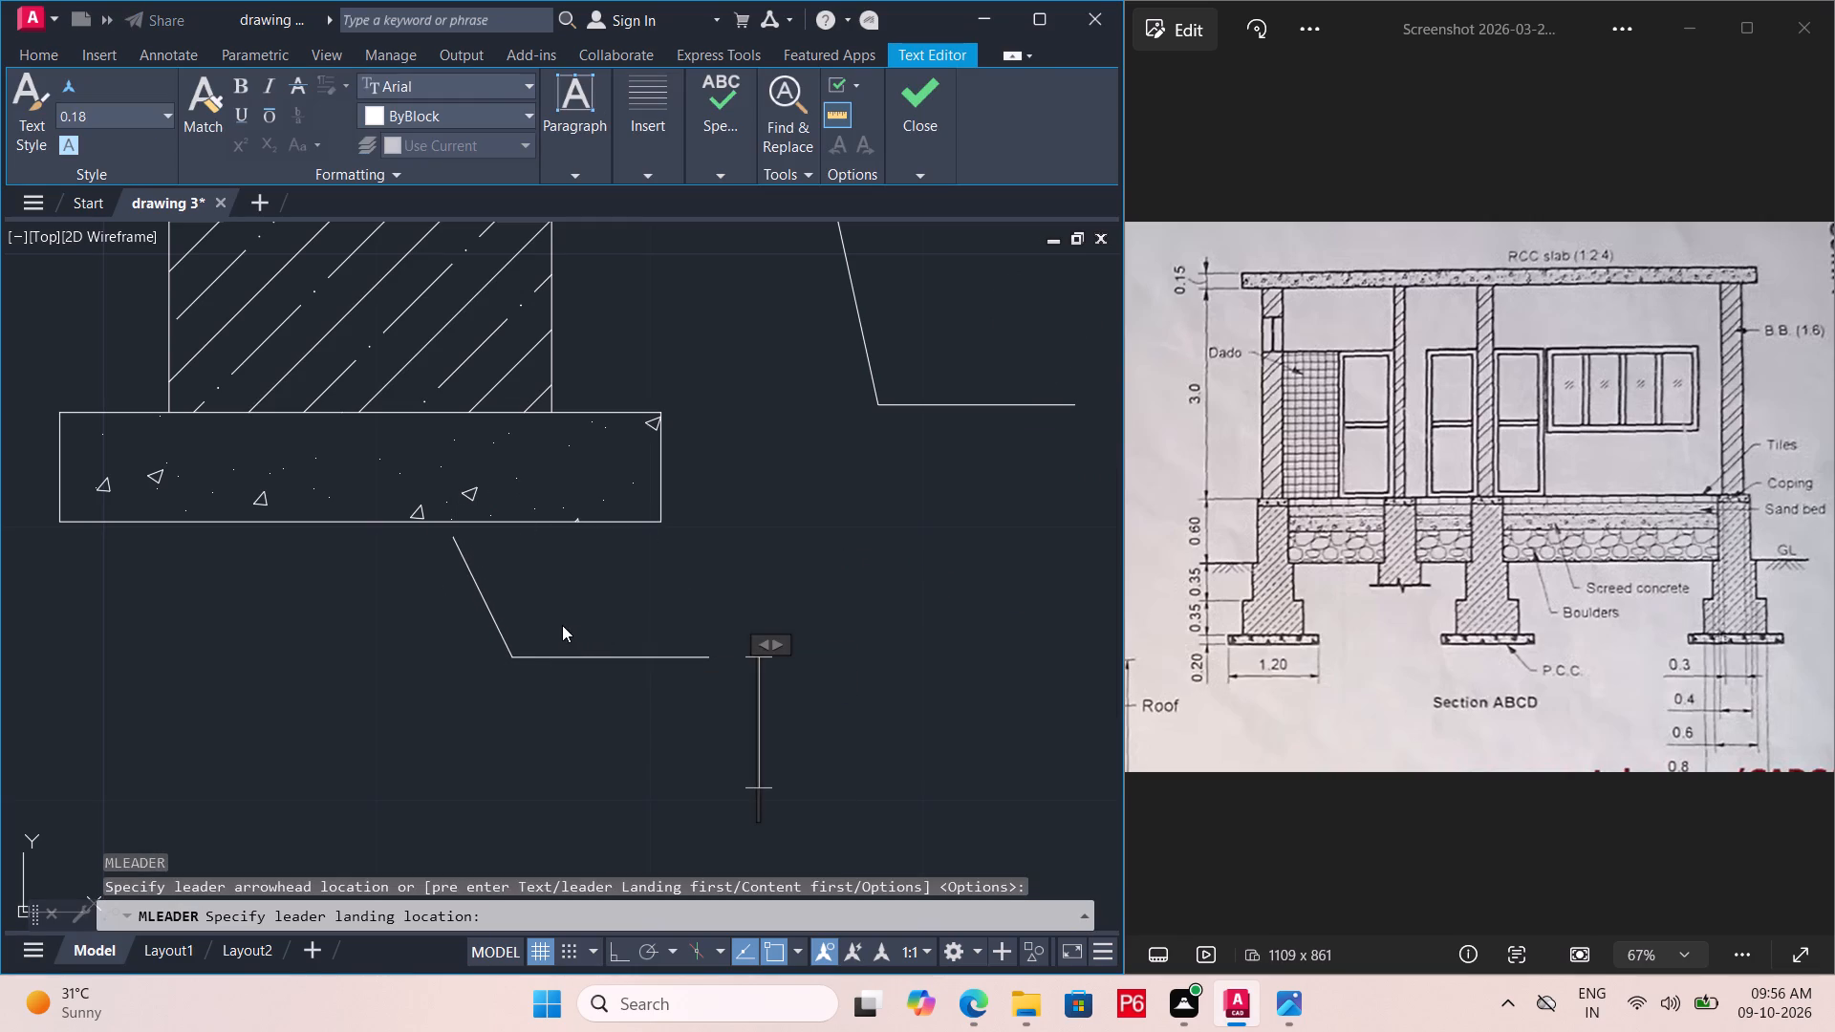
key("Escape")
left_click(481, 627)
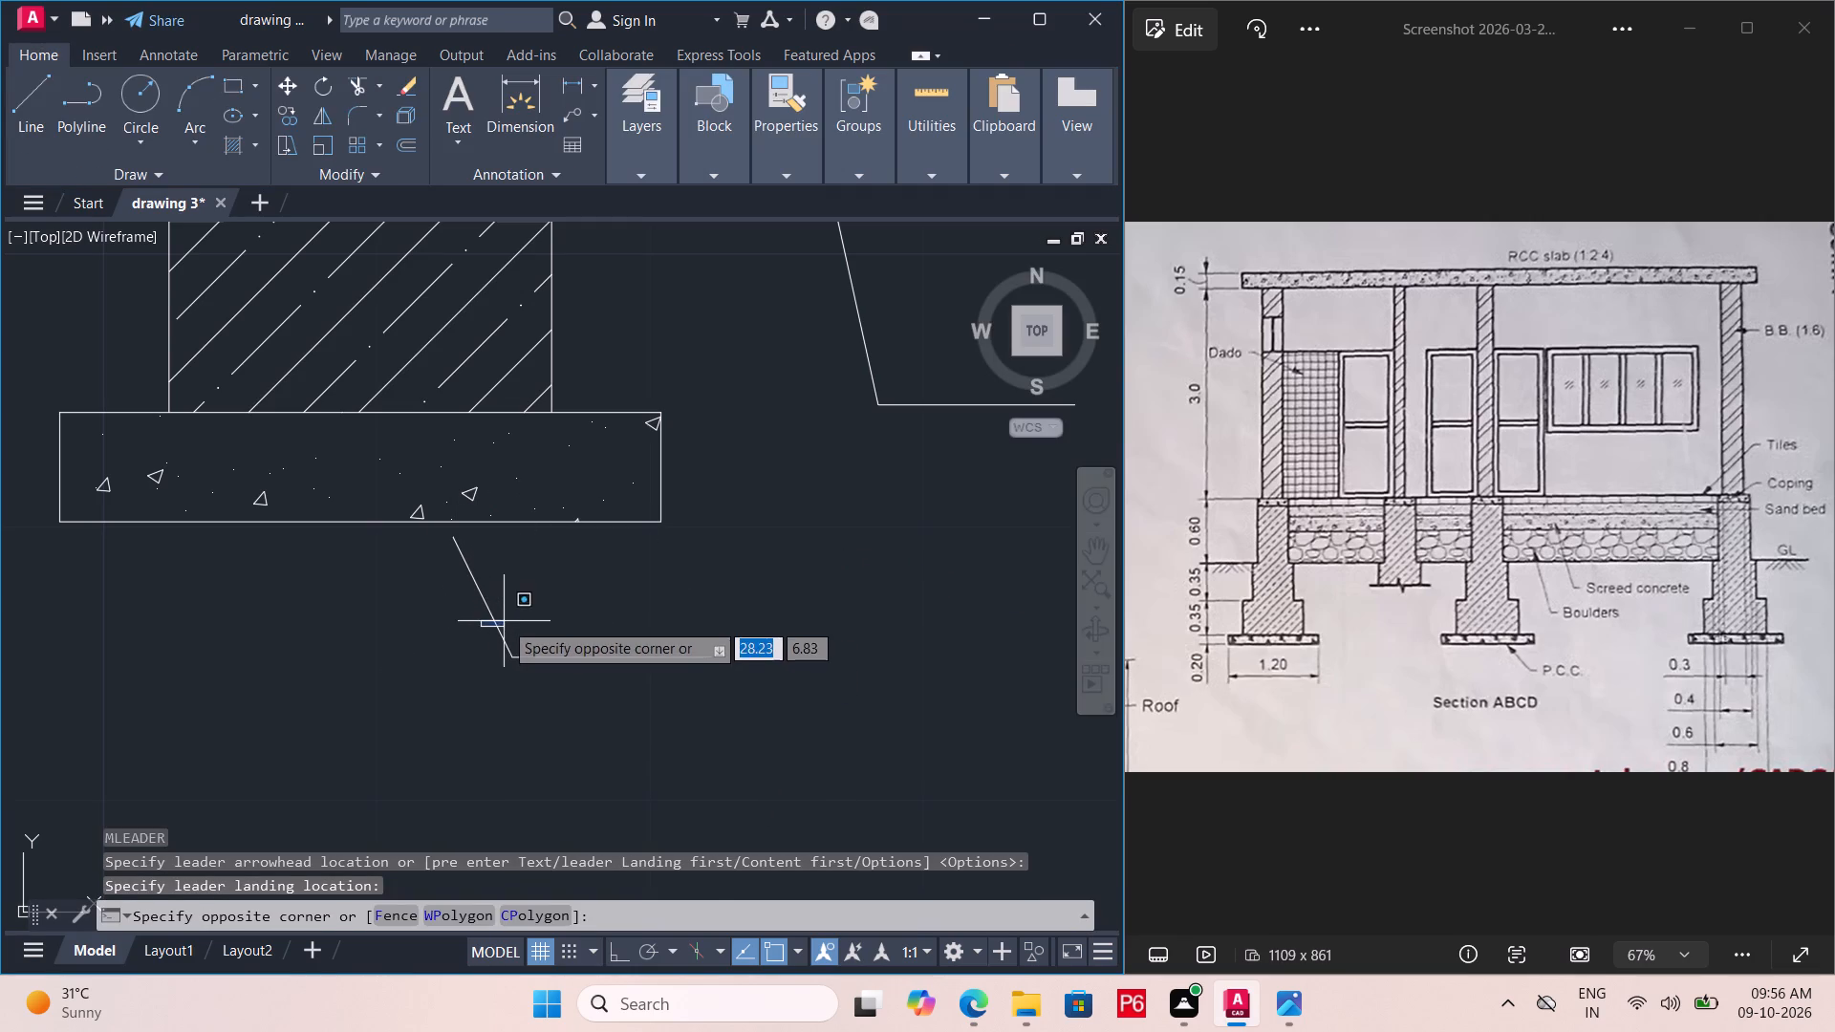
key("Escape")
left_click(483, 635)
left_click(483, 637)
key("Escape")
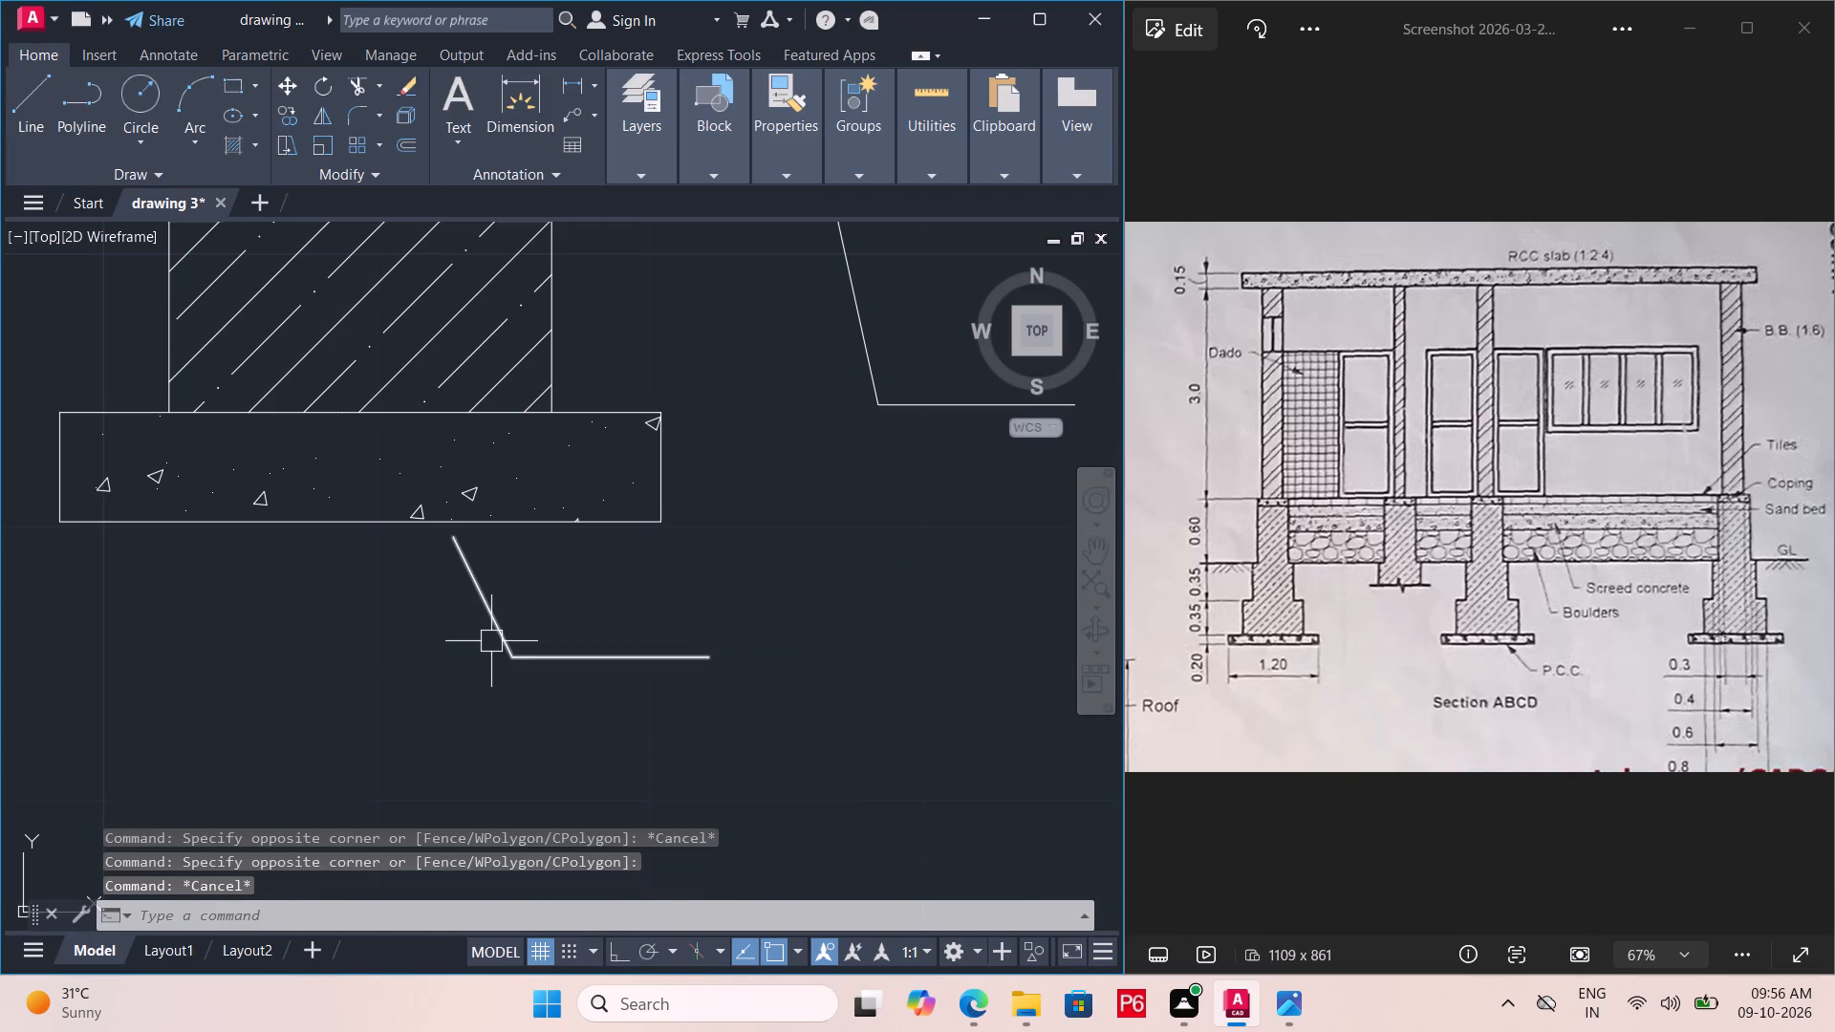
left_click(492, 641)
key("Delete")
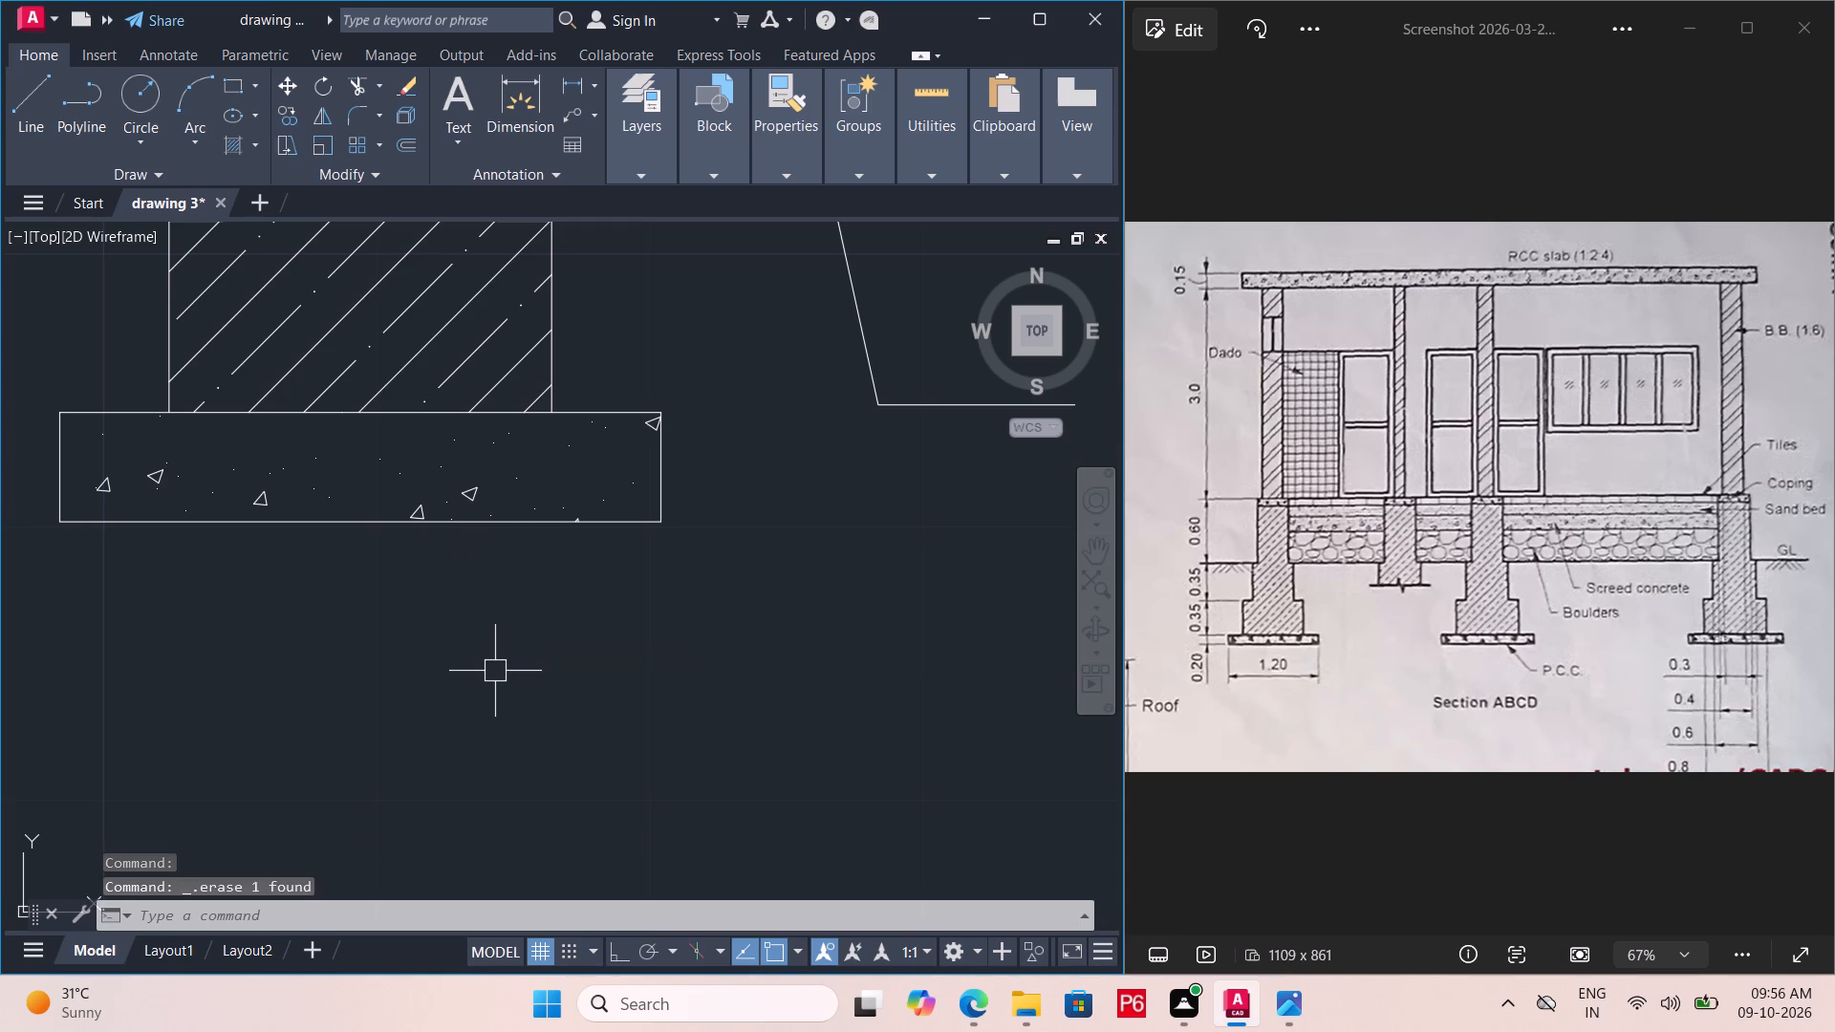
Add a leader labelled "P.C.C" pointing to the underside of the middle foundation's concrete bed, with its text below the bed.
key("m")
type("ld")
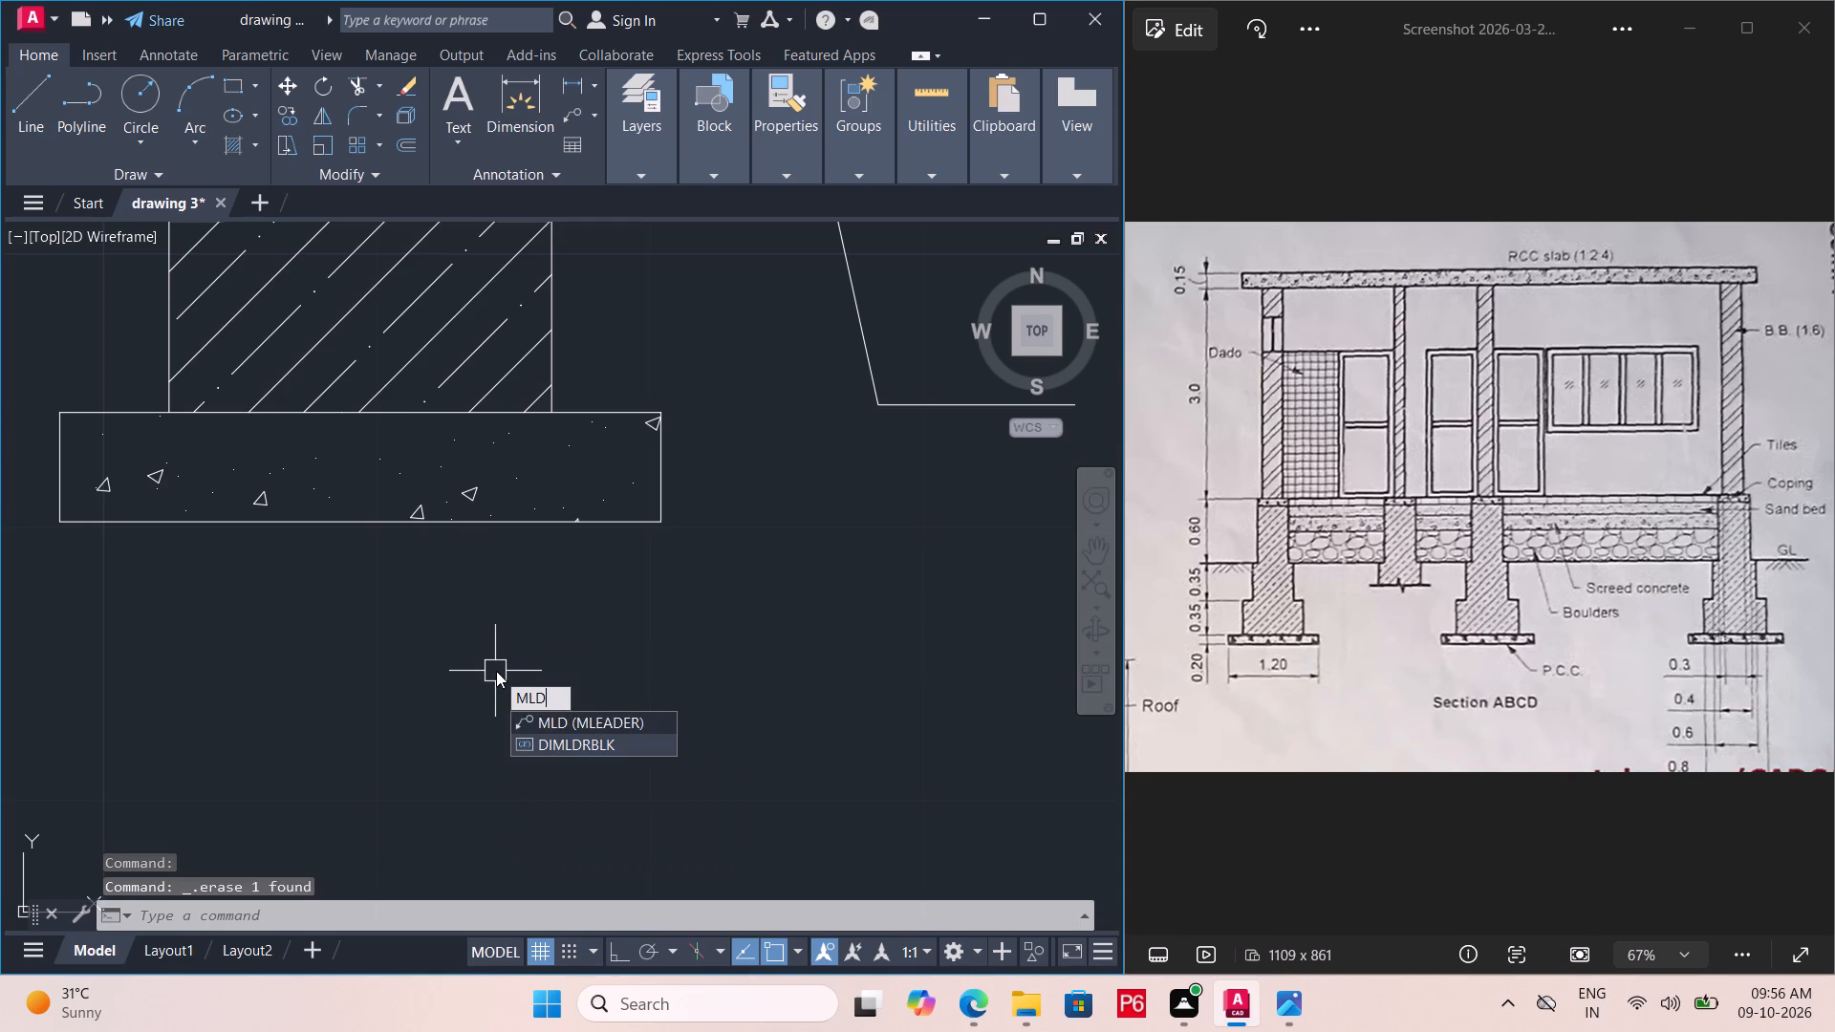
key("space")
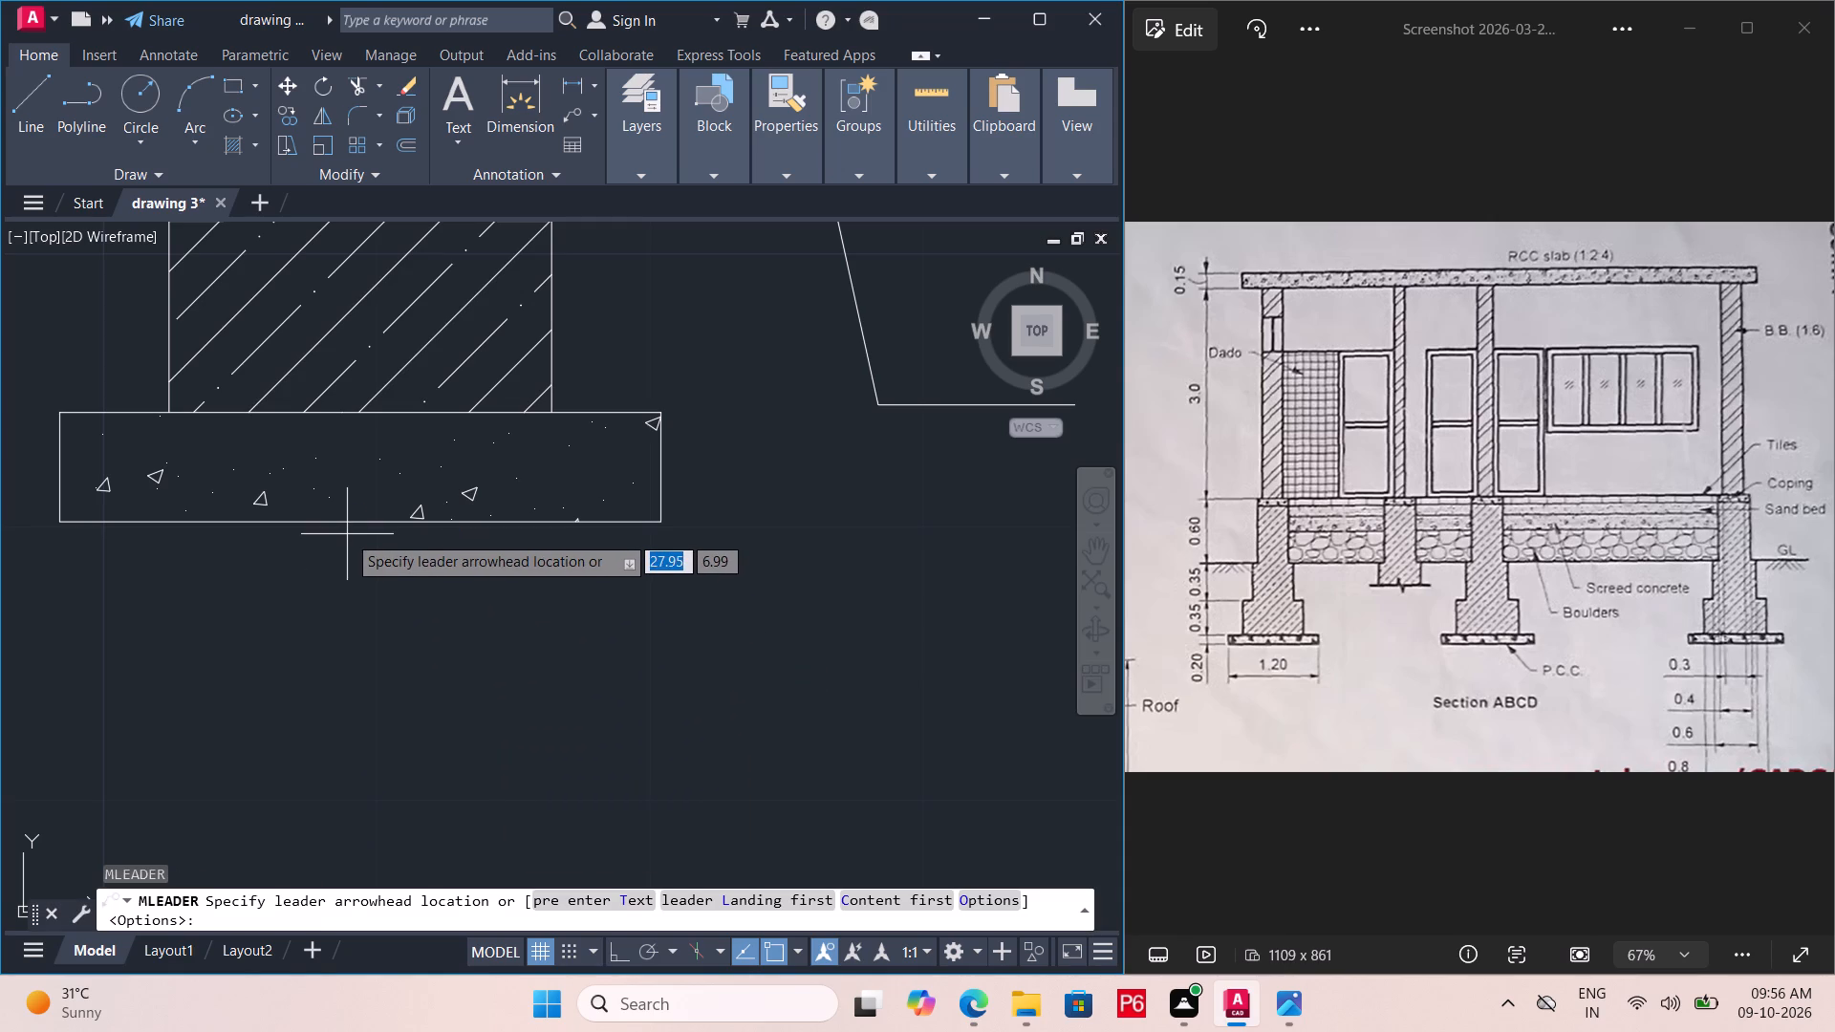
left_click(350, 537)
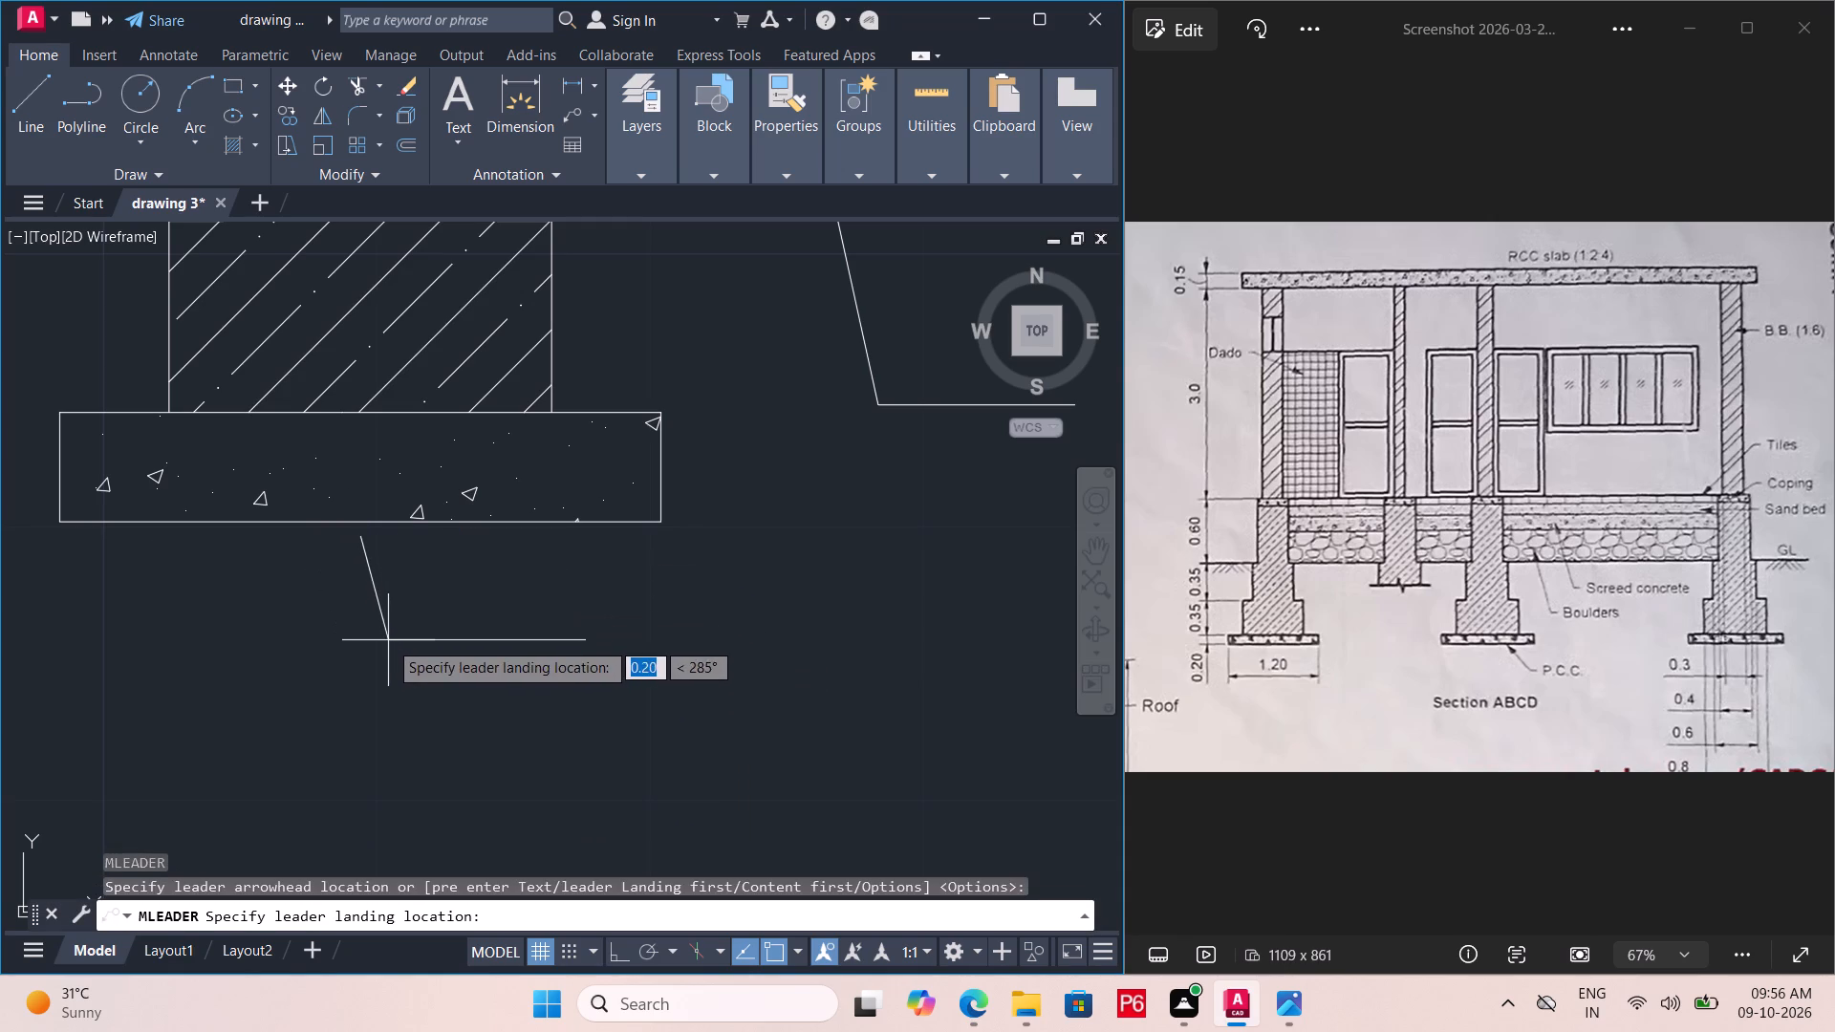
left_click(388, 640)
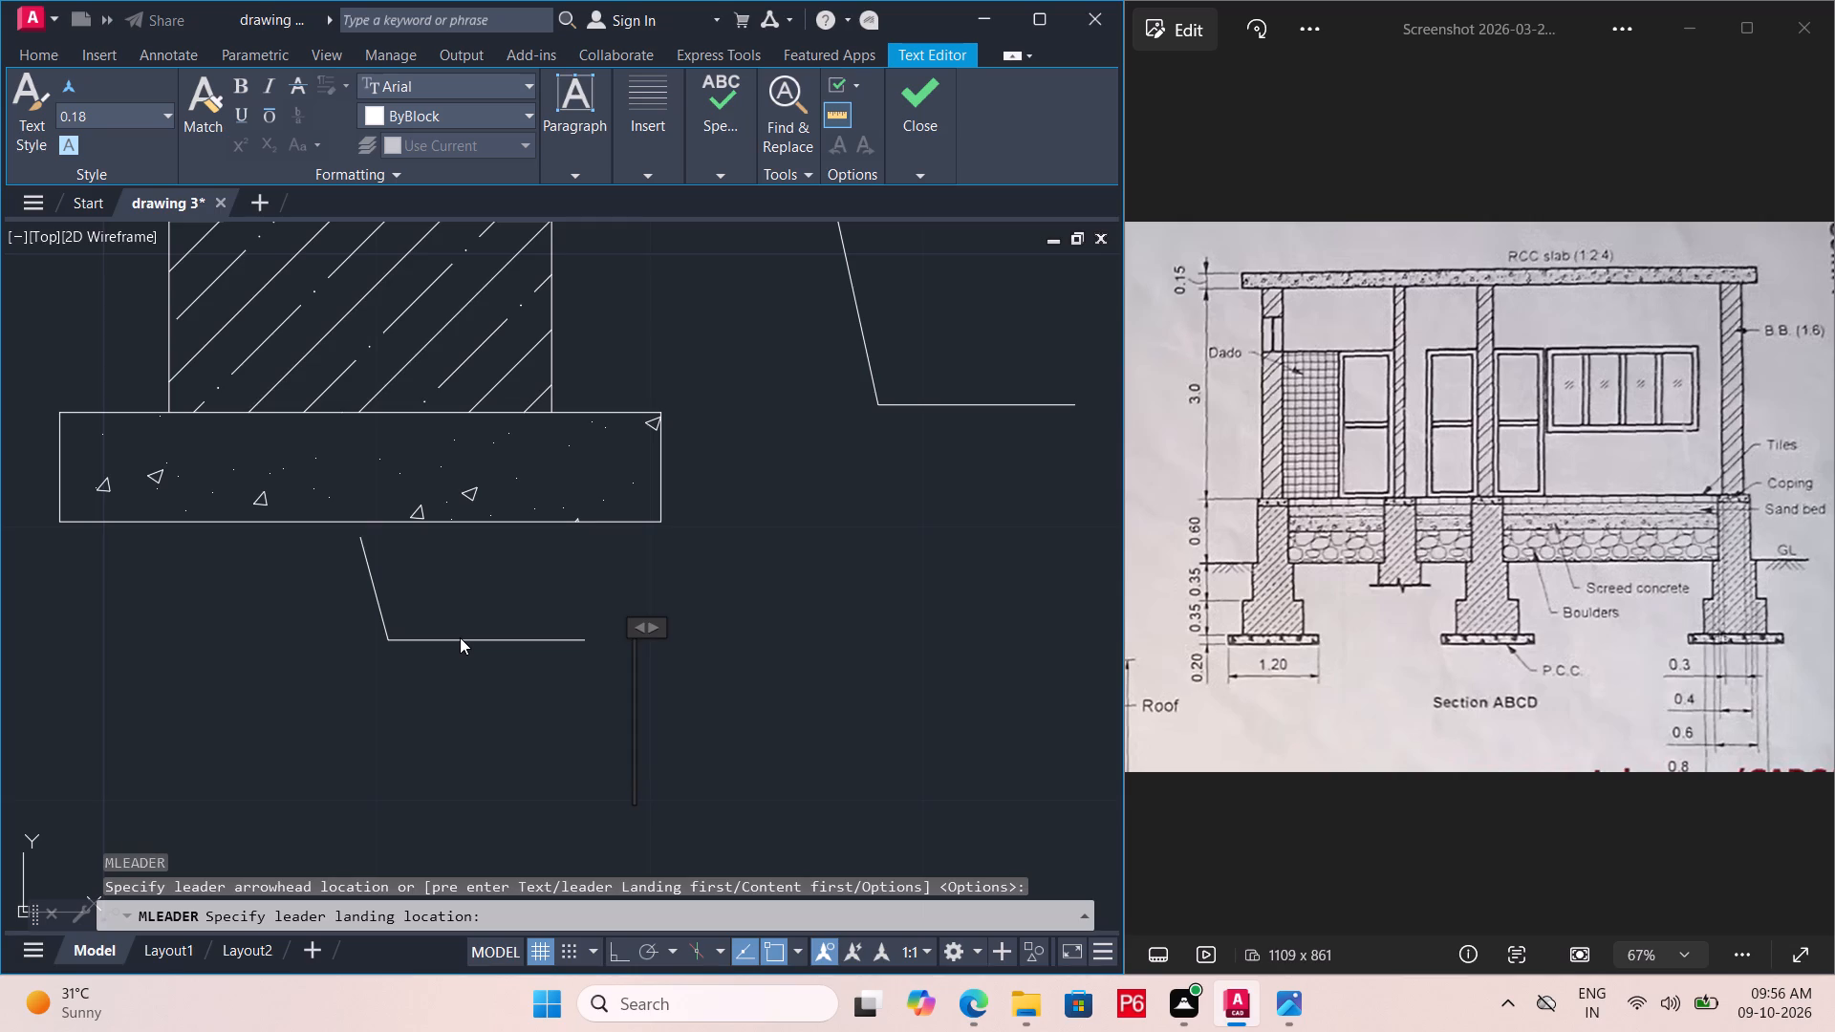
key("p")
type("P.C.C")
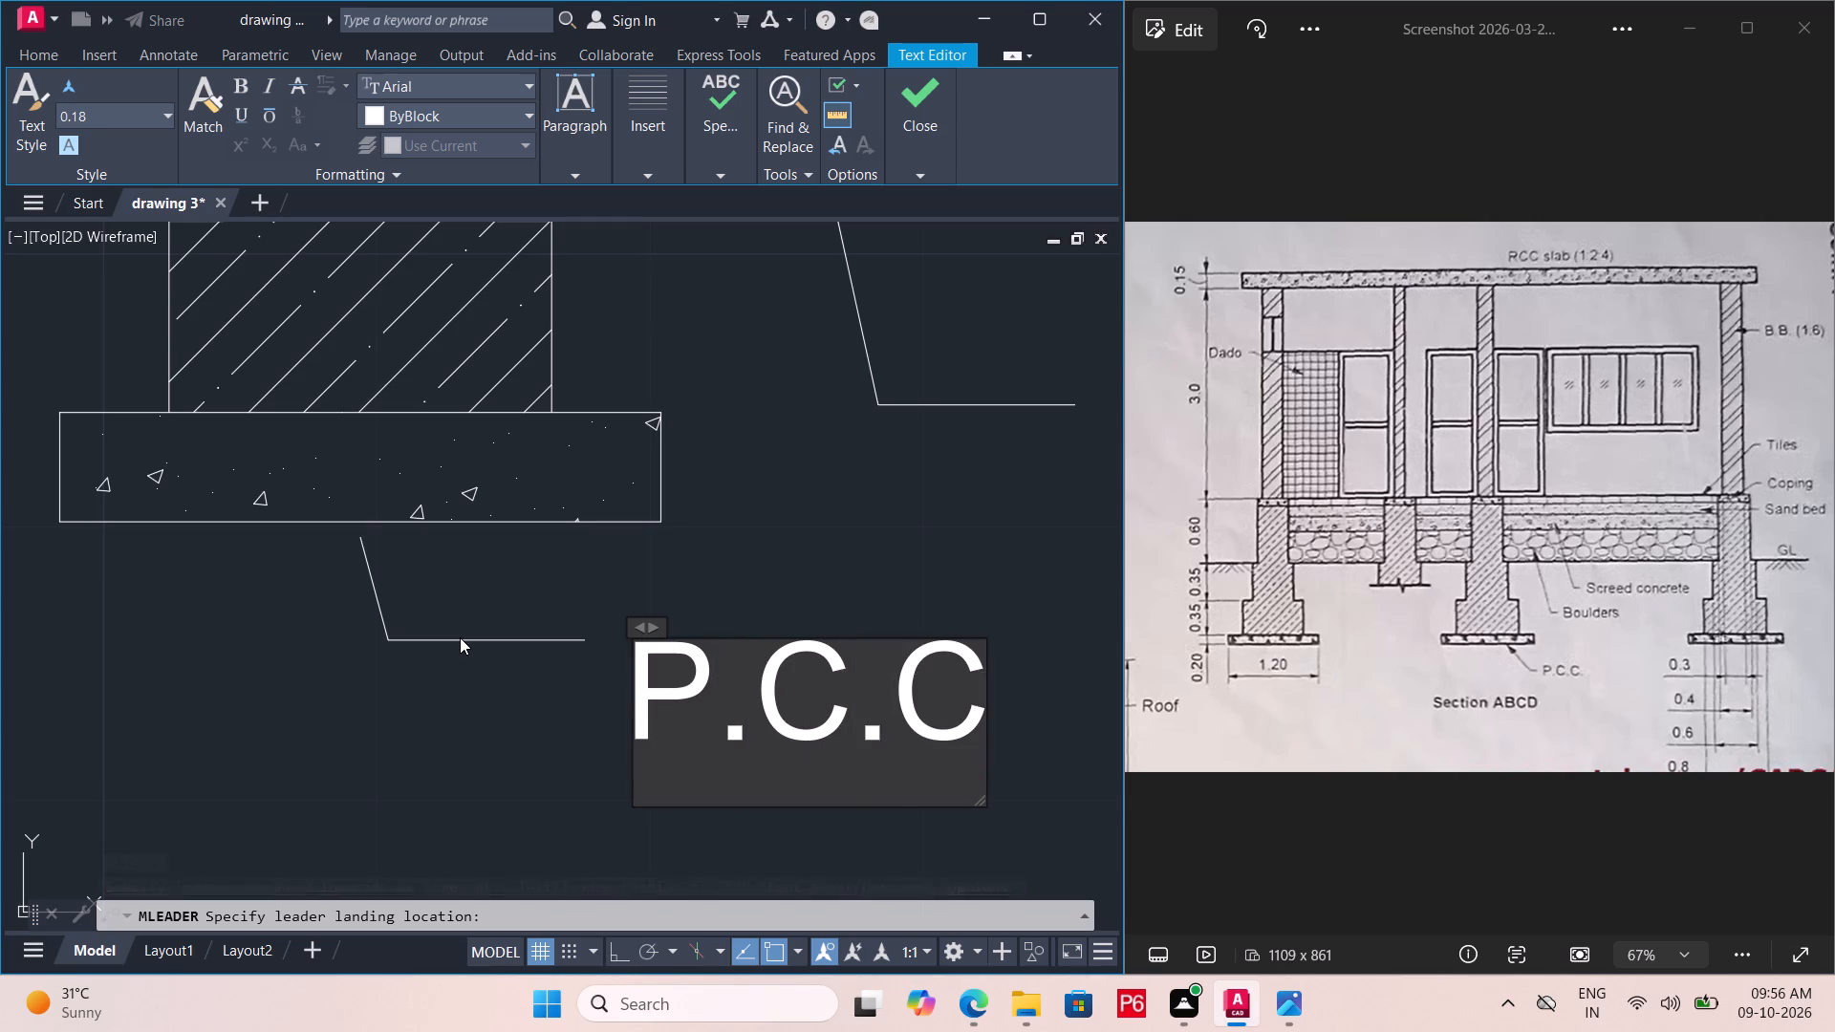
left_click(818, 527)
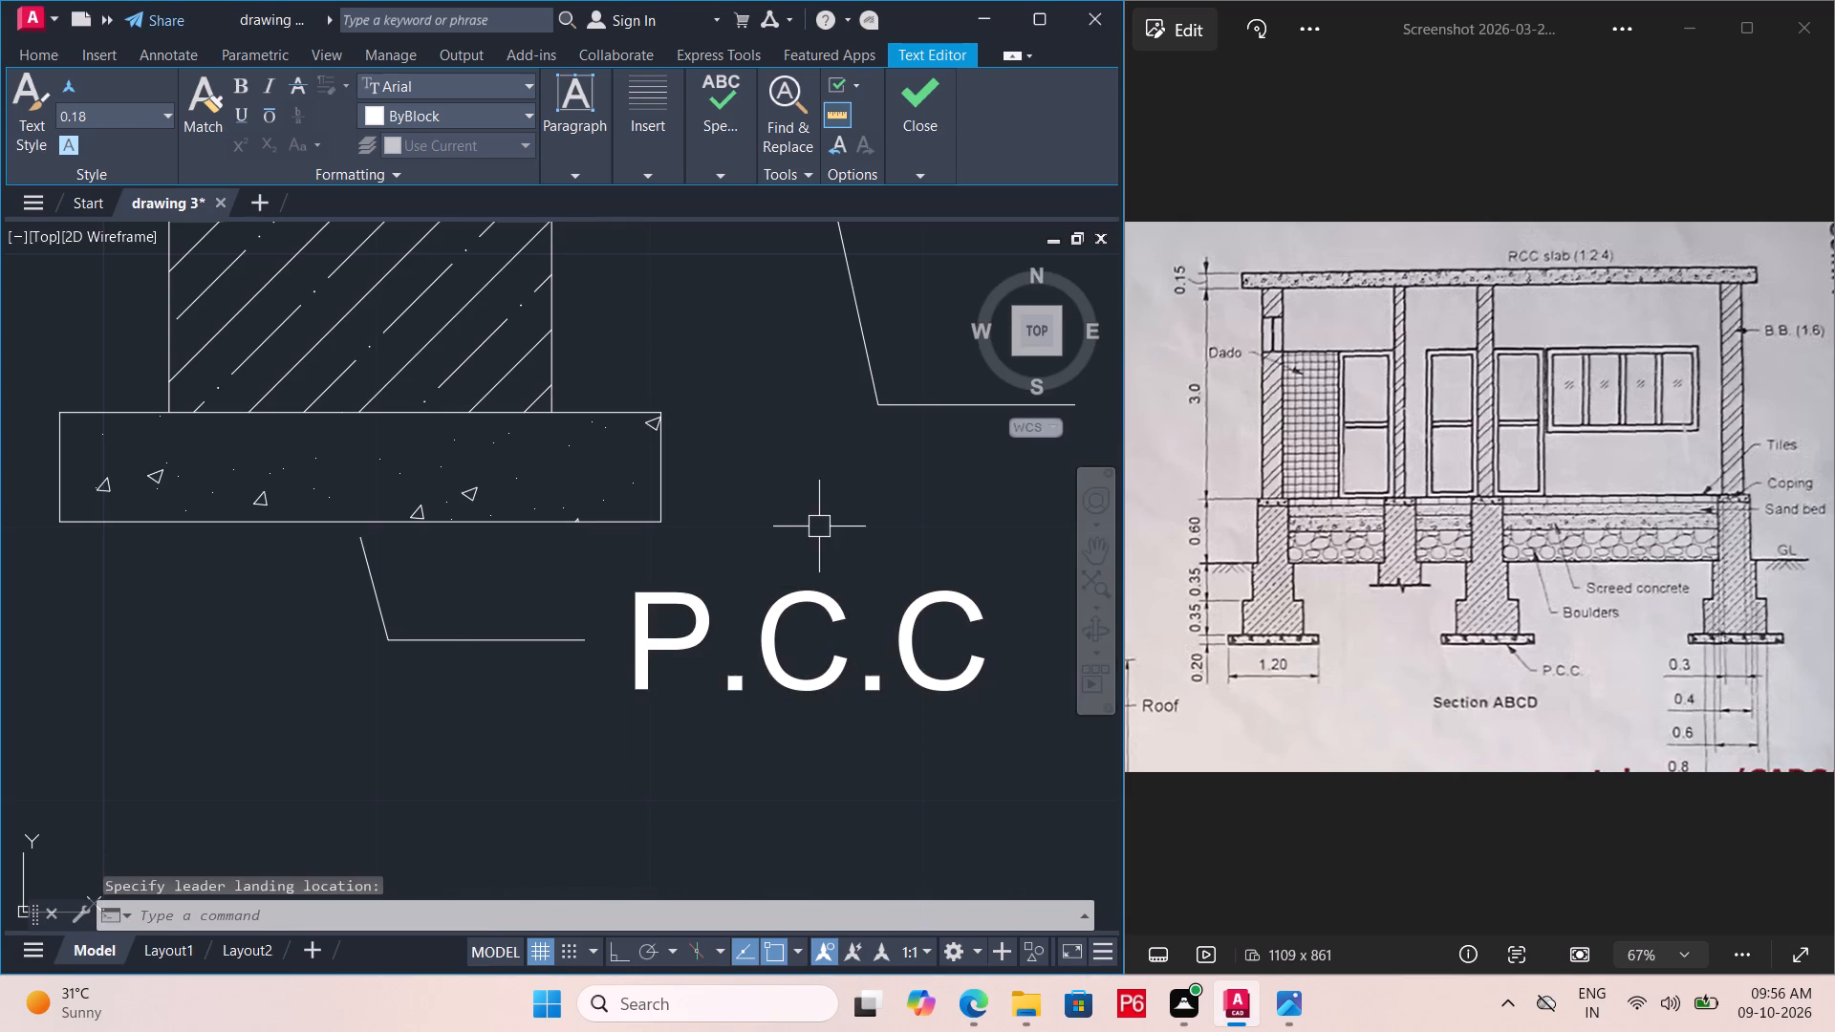
Inspect the P.C.C leader's properties and its arrow end beneath the concrete bed.
scroll(766, 476, "down", 1)
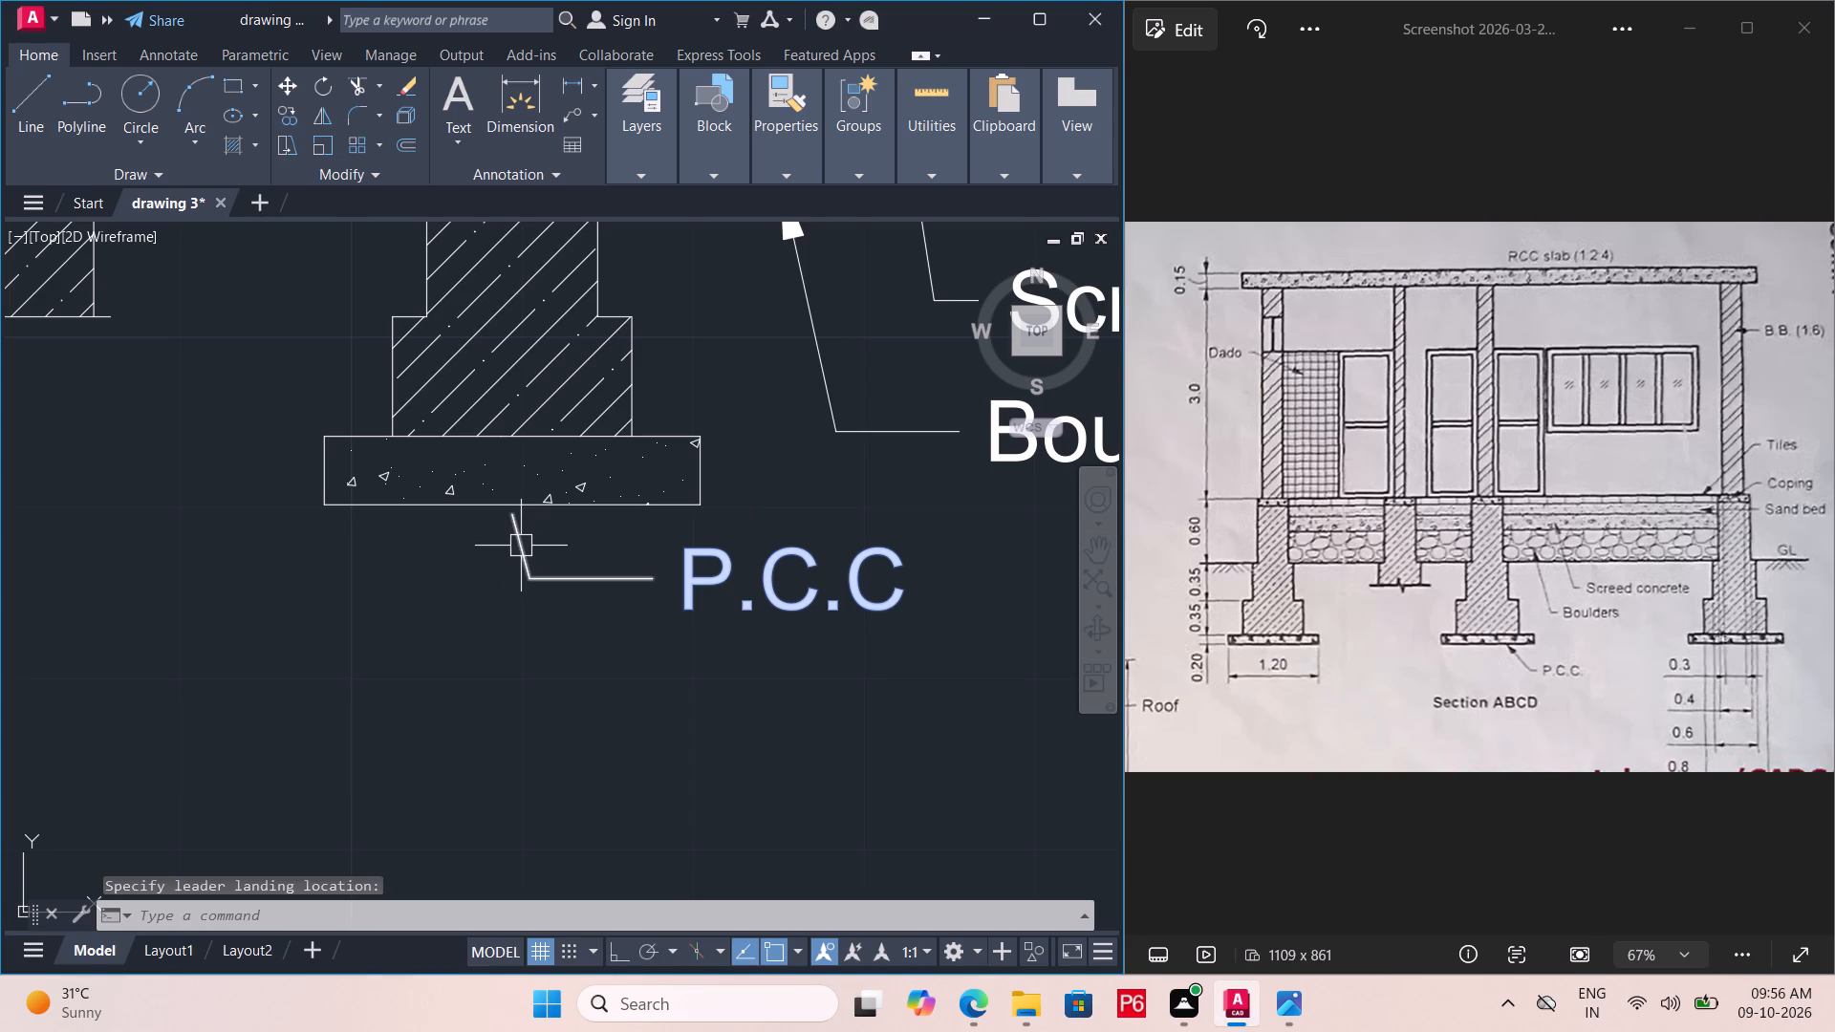
double_click(522, 546)
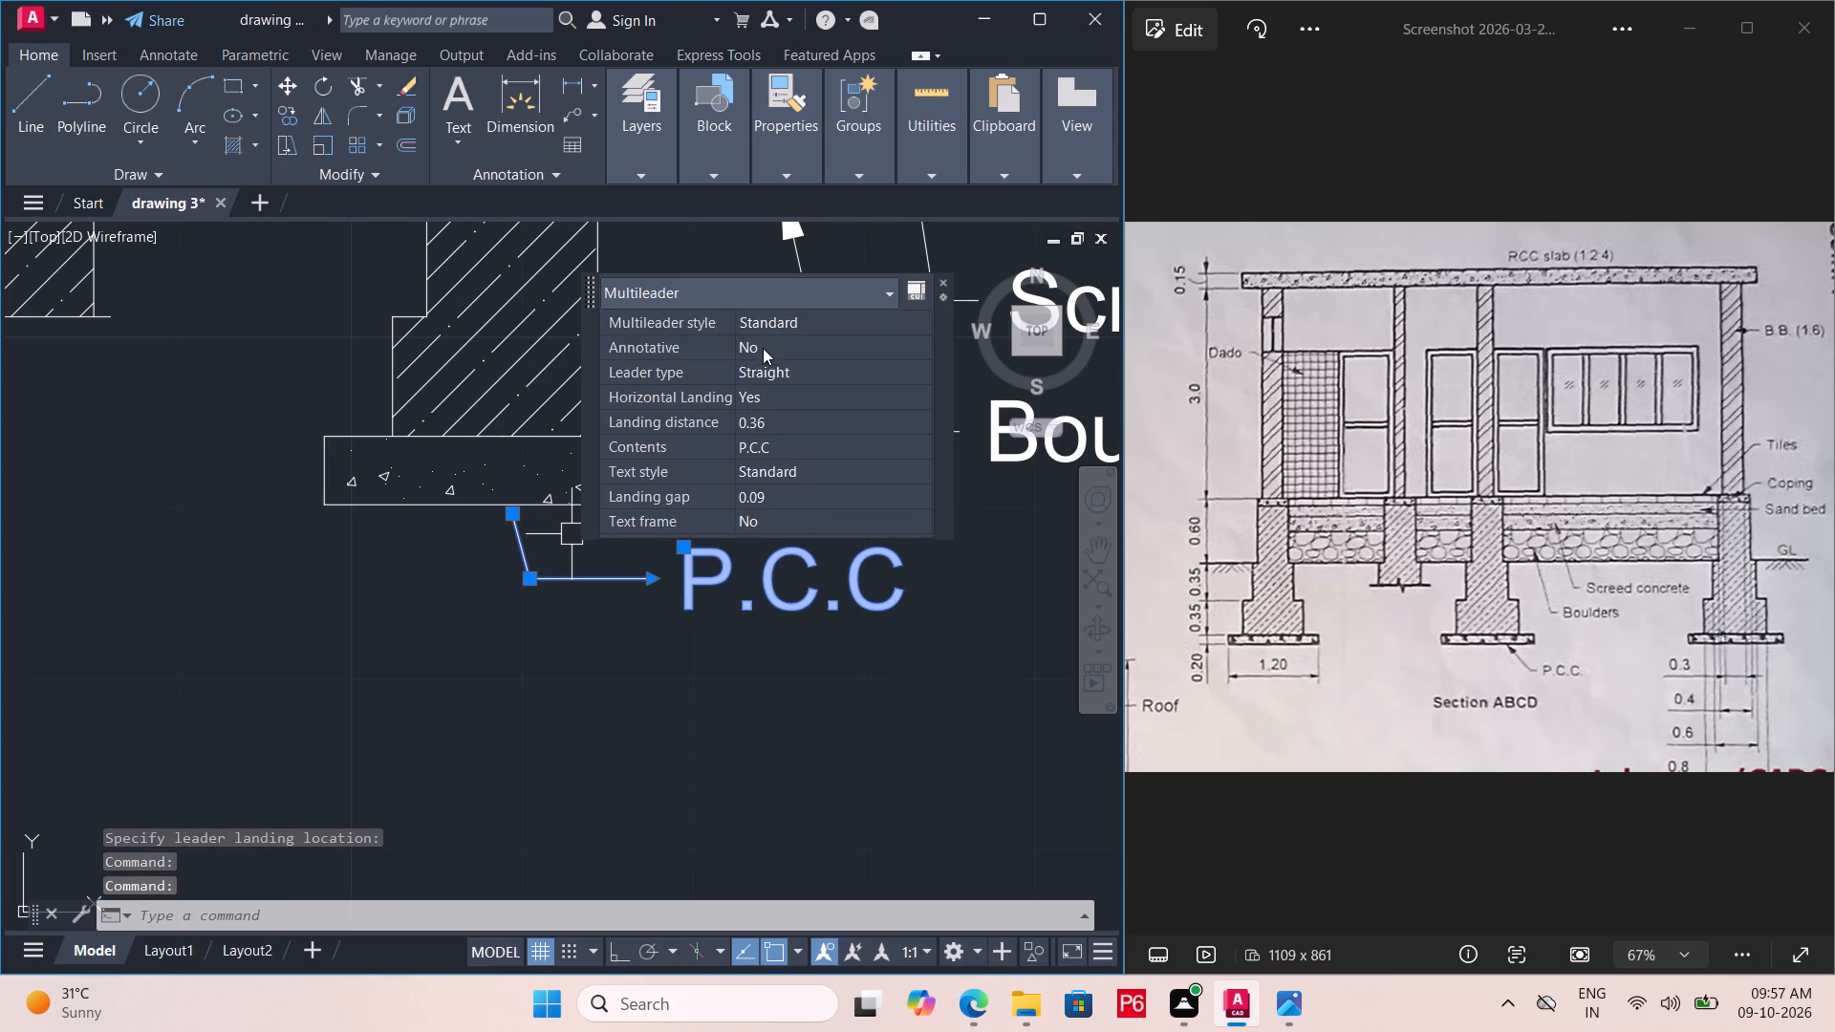
scroll(780, 411, "down", 3)
left_click(942, 280)
scroll(608, 592, "down", 1)
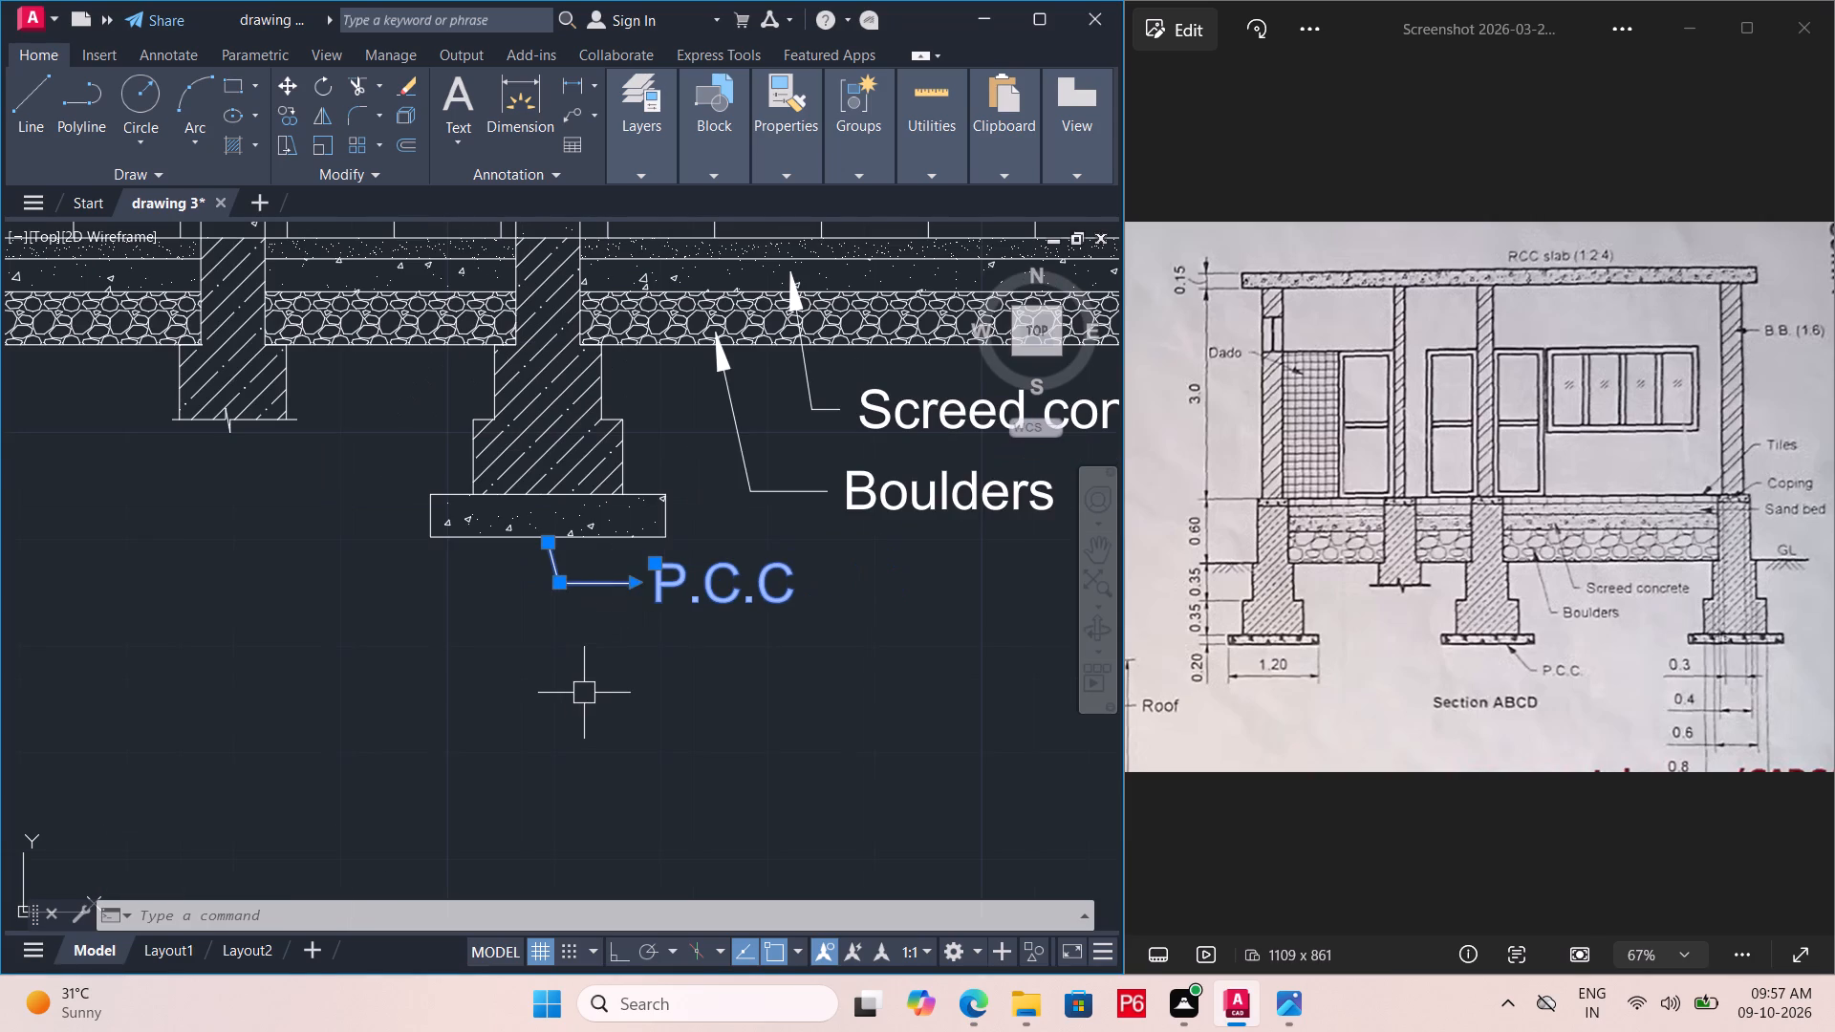
key("Escape")
scroll(540, 556, "up", 3)
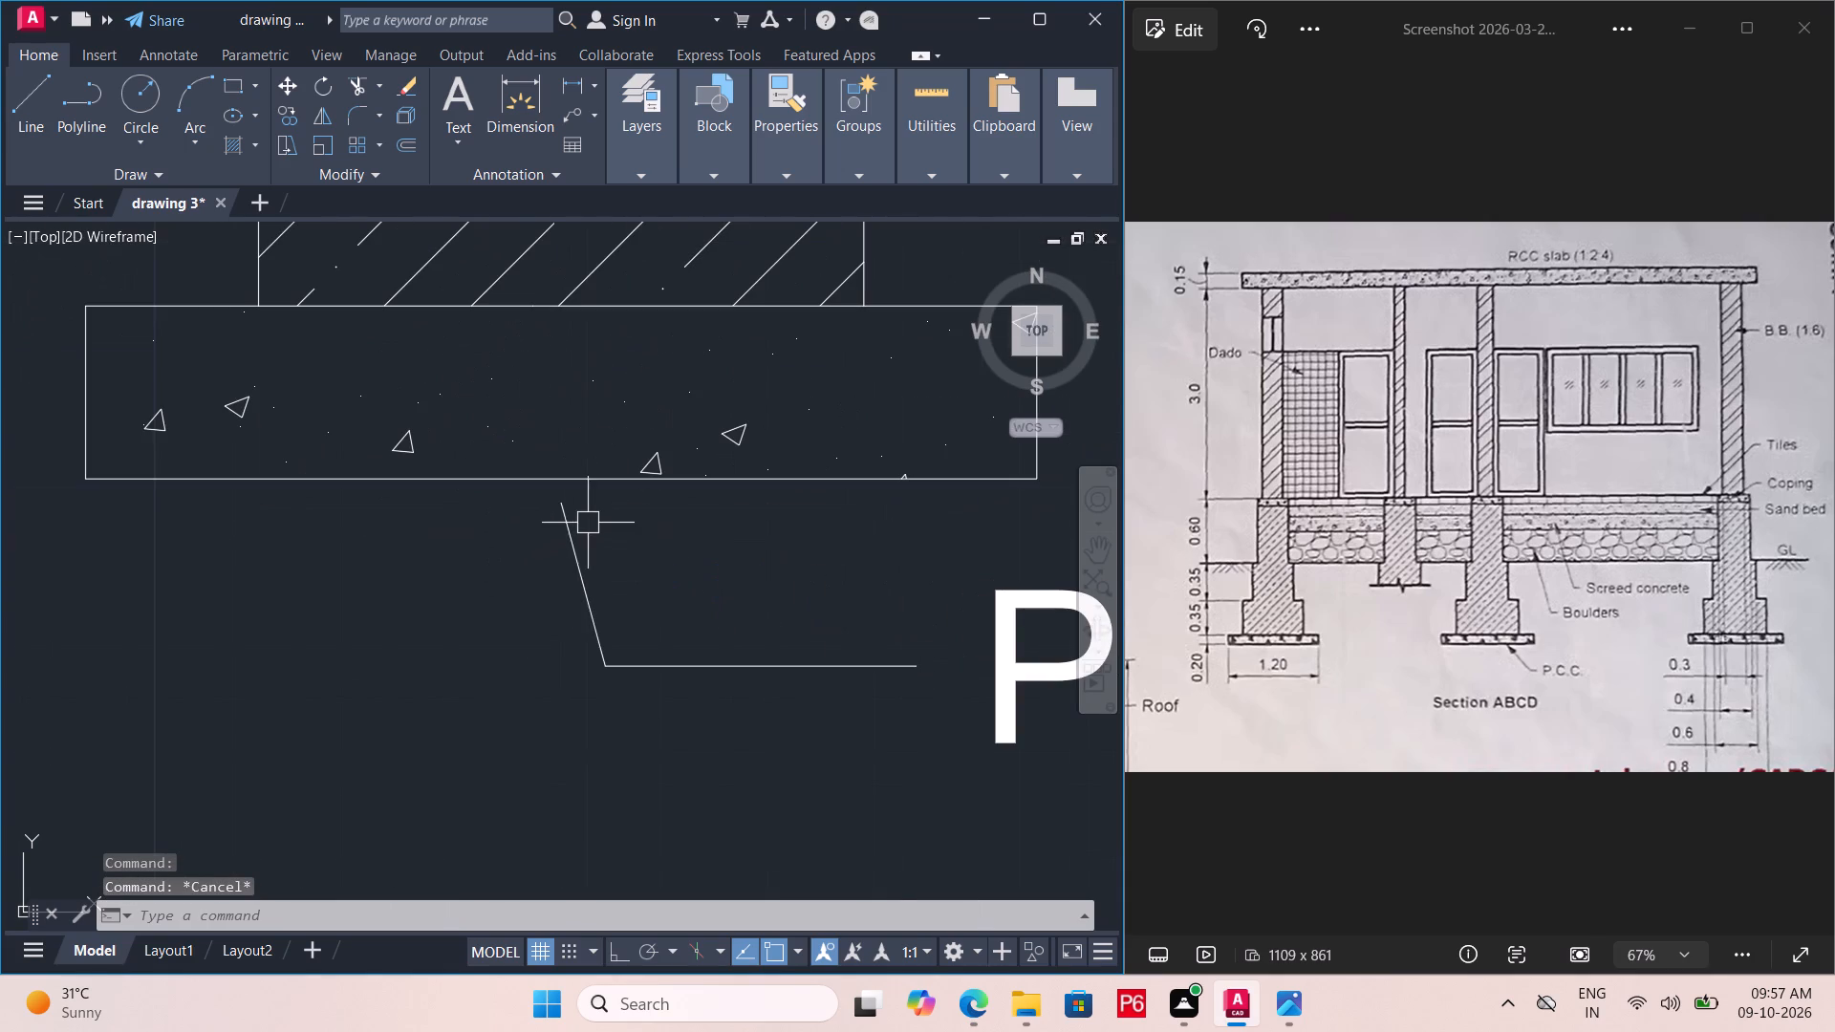
scroll(562, 565, "down", 2)
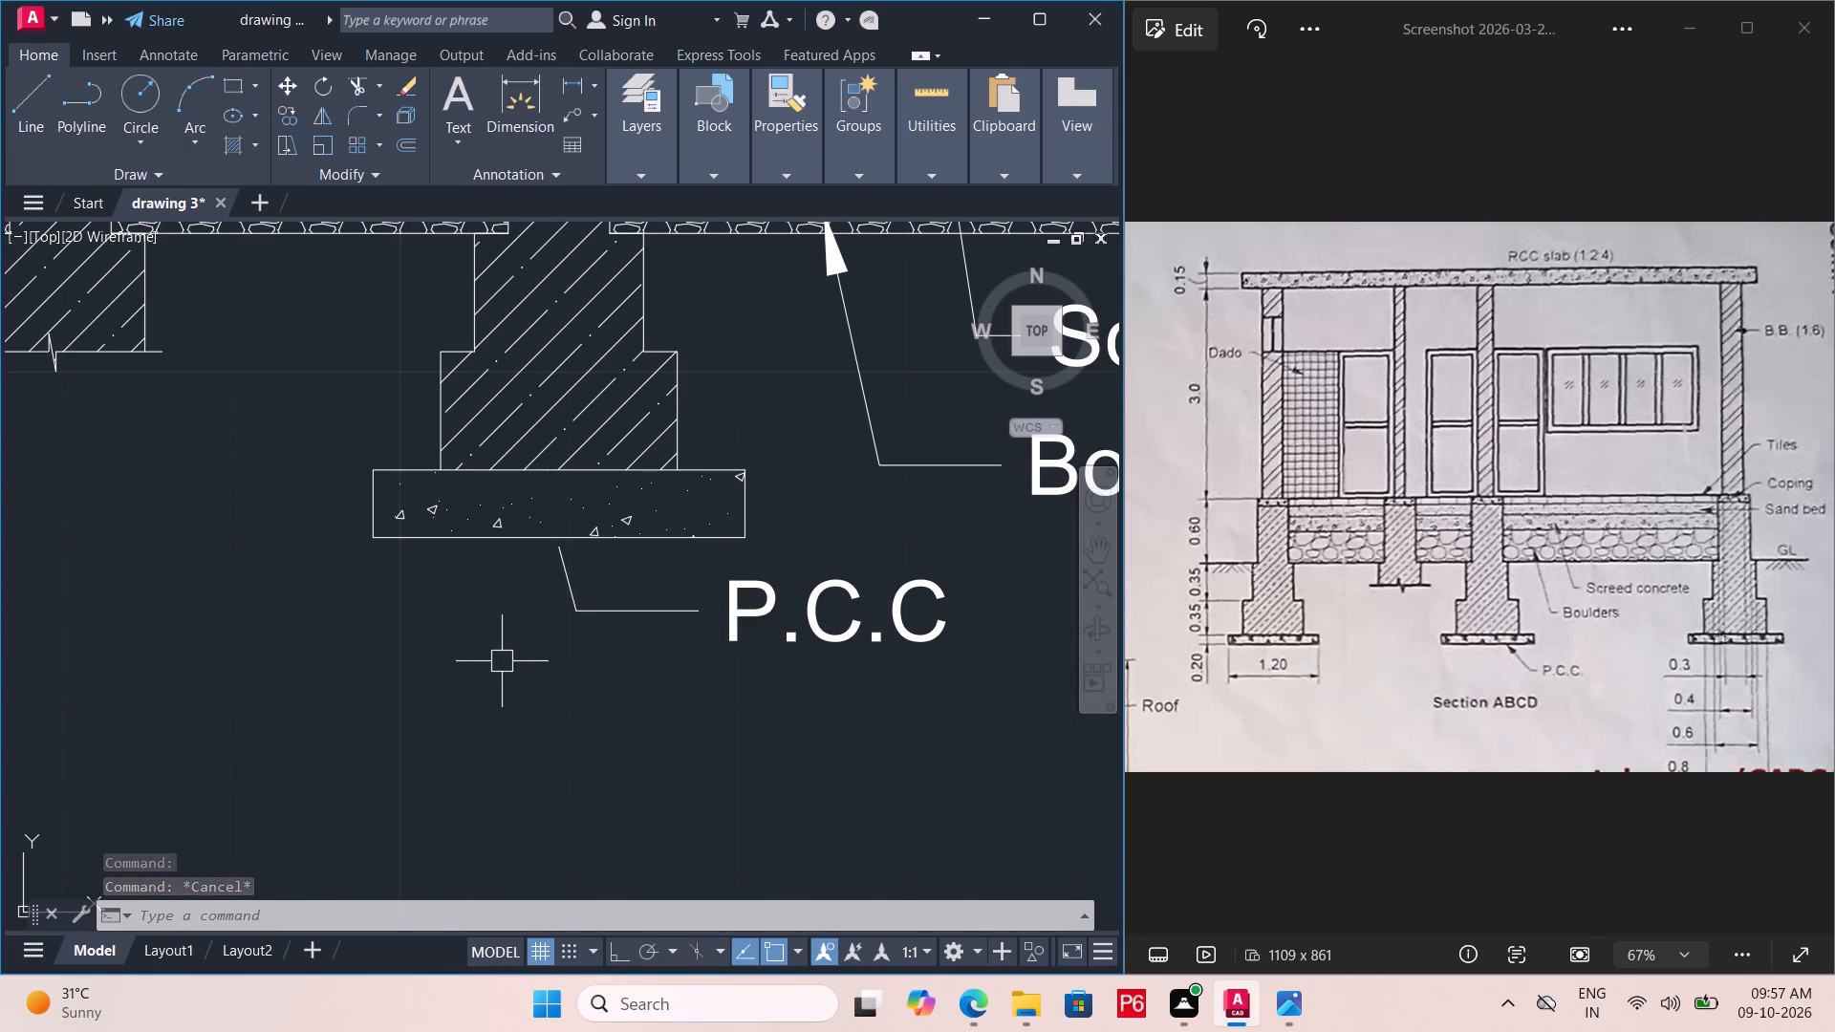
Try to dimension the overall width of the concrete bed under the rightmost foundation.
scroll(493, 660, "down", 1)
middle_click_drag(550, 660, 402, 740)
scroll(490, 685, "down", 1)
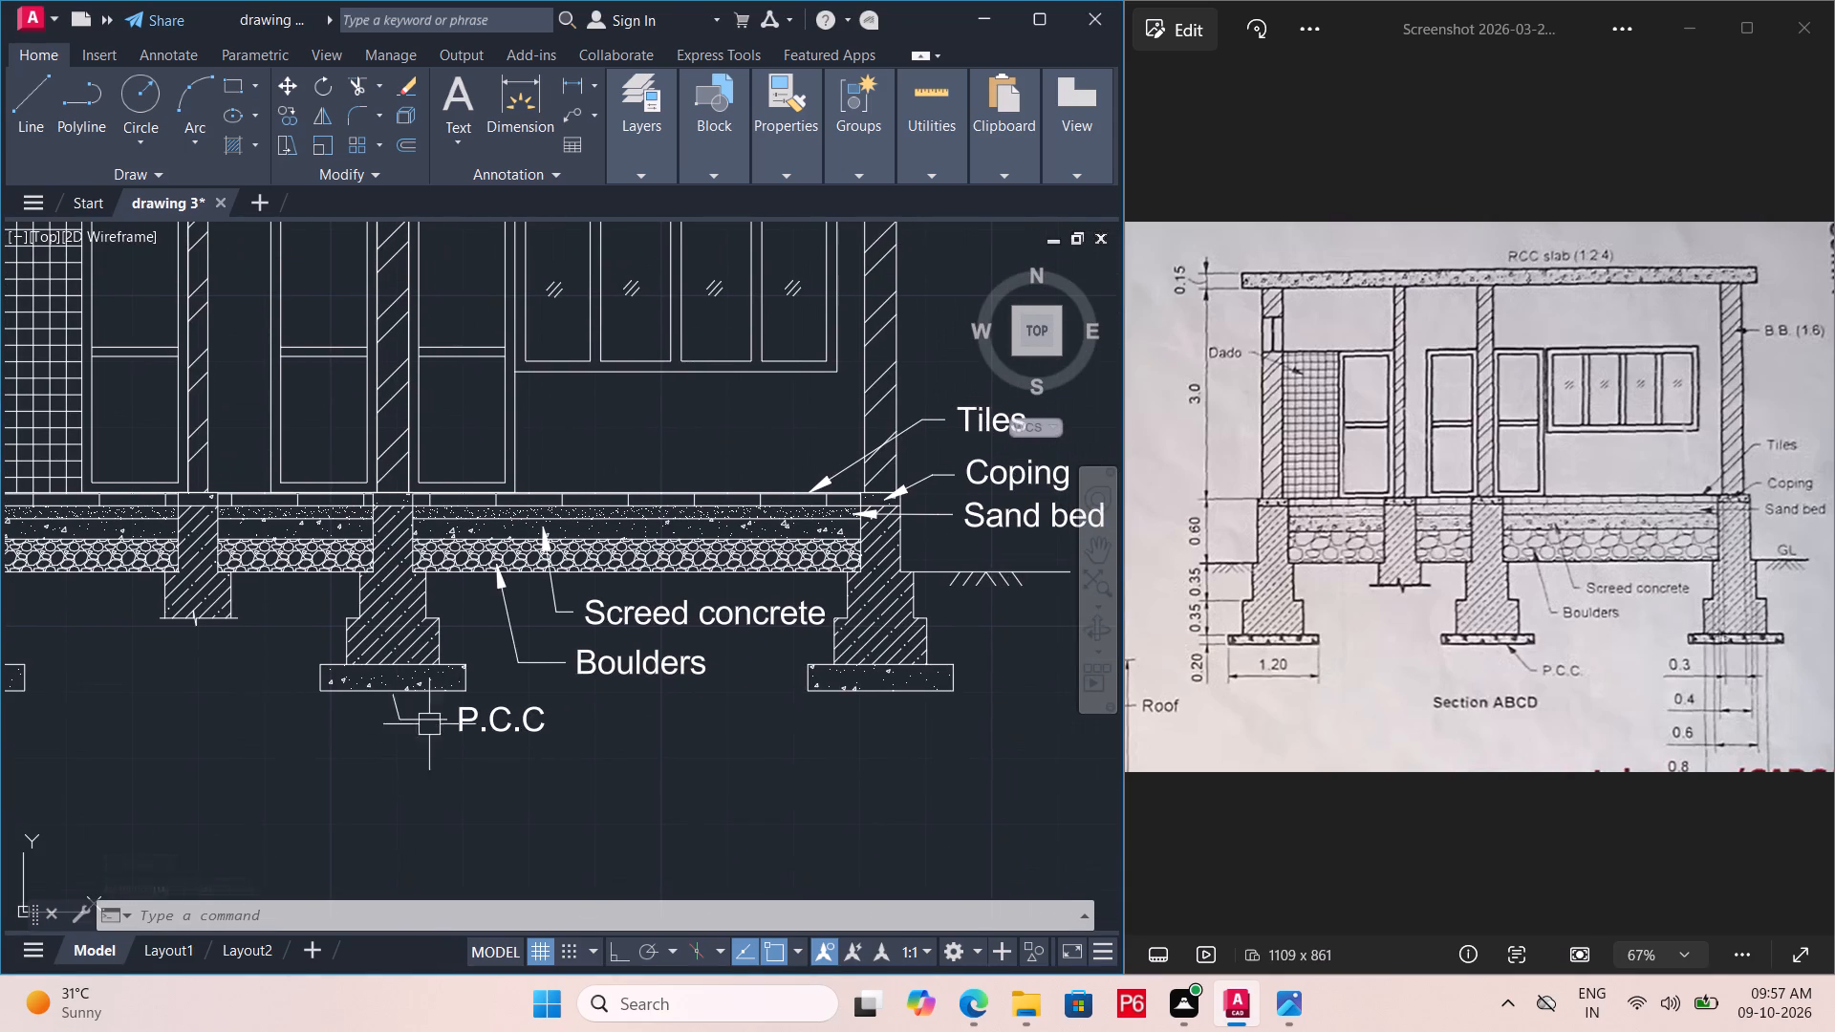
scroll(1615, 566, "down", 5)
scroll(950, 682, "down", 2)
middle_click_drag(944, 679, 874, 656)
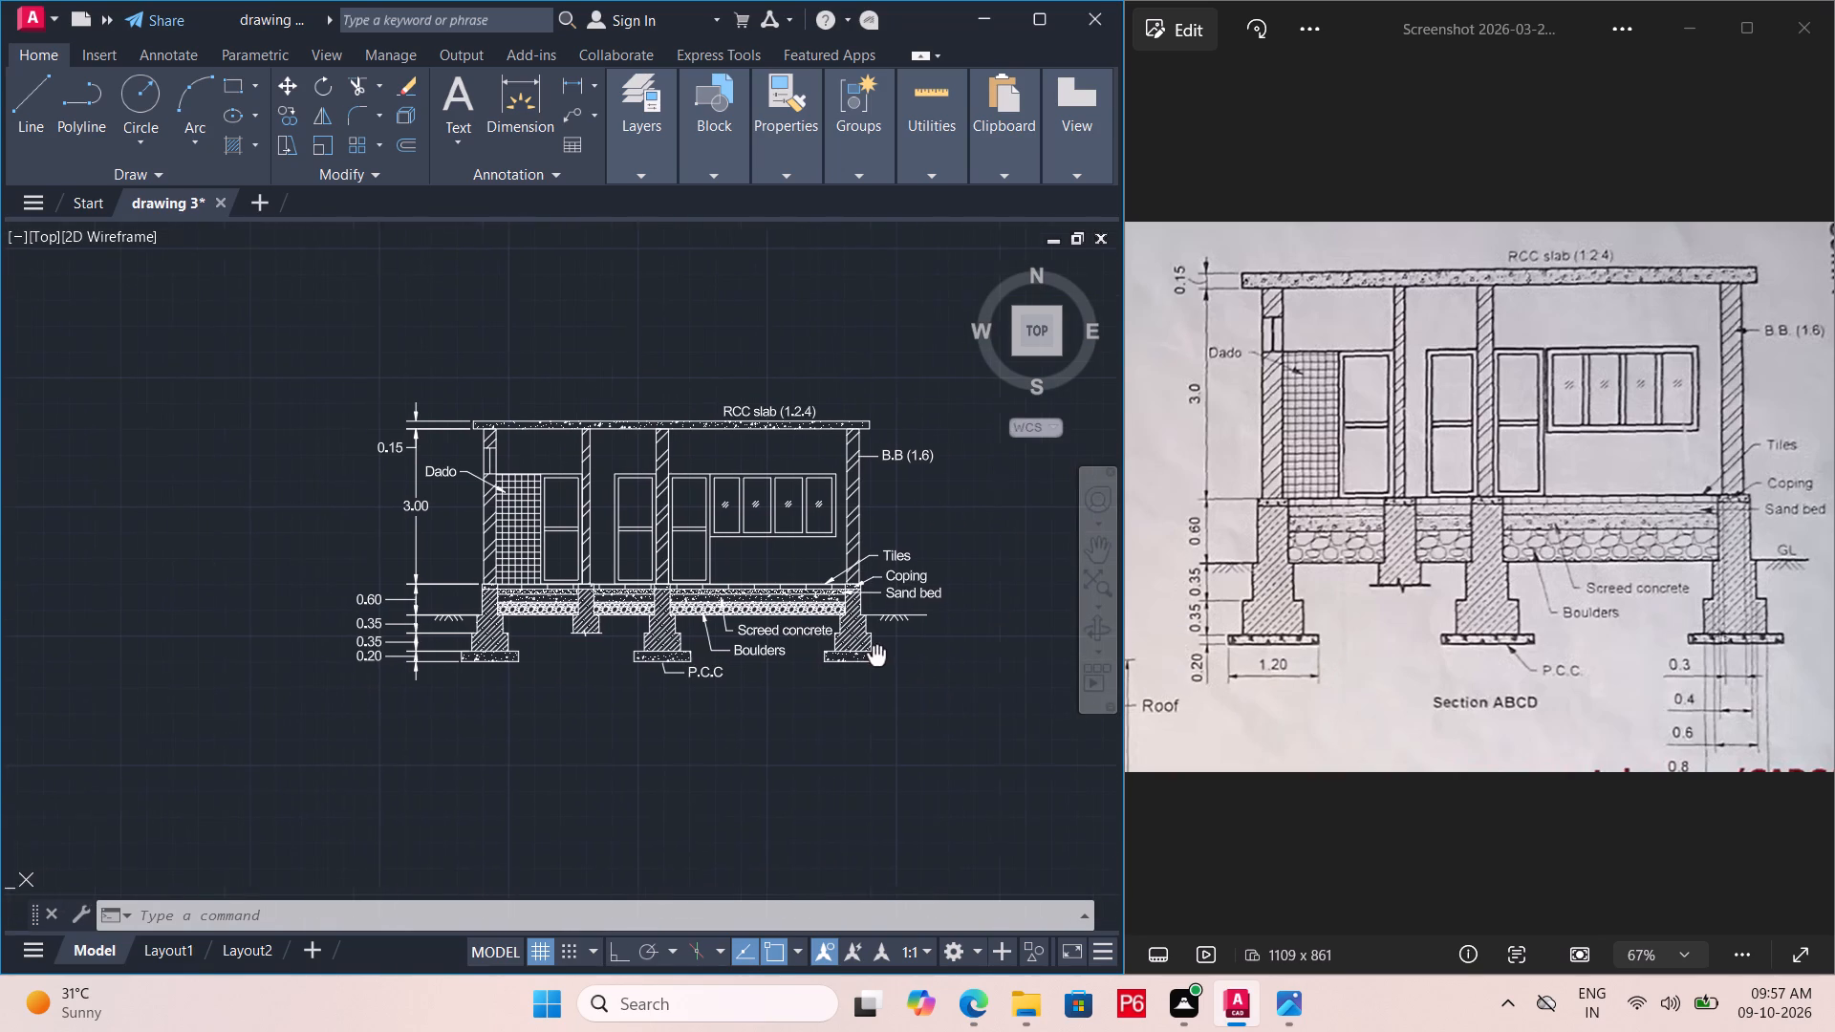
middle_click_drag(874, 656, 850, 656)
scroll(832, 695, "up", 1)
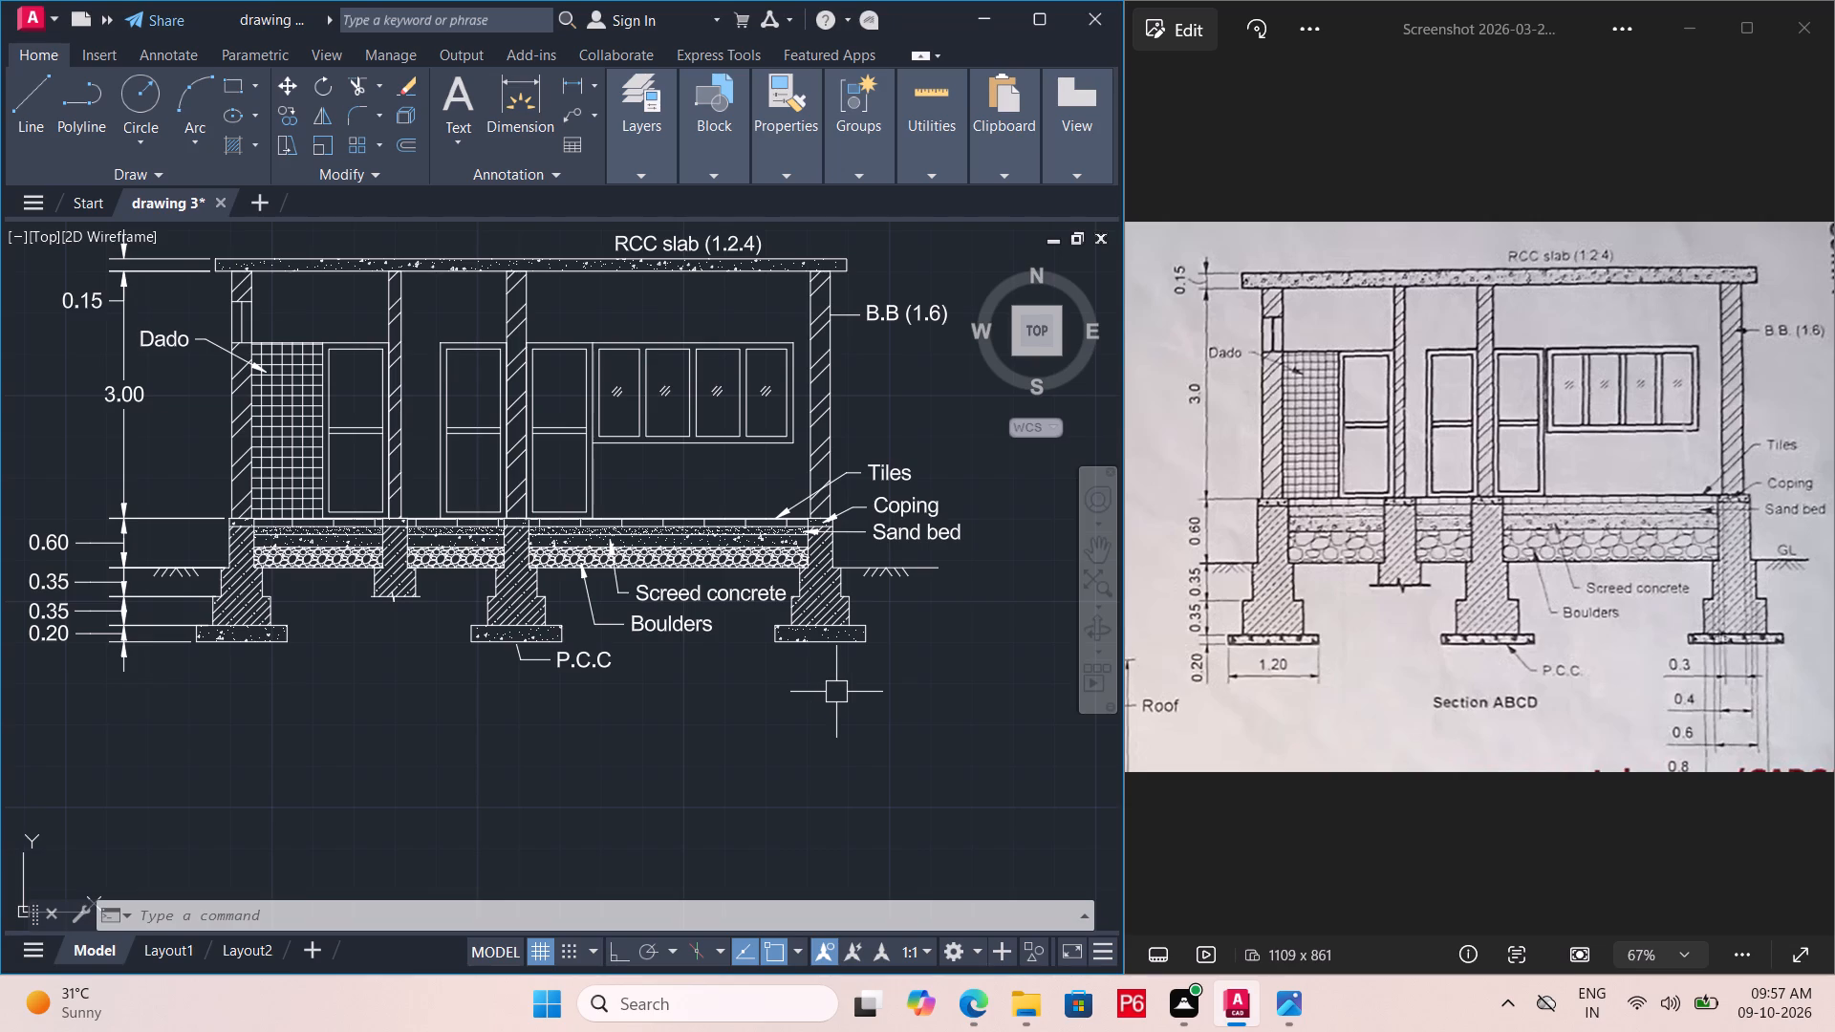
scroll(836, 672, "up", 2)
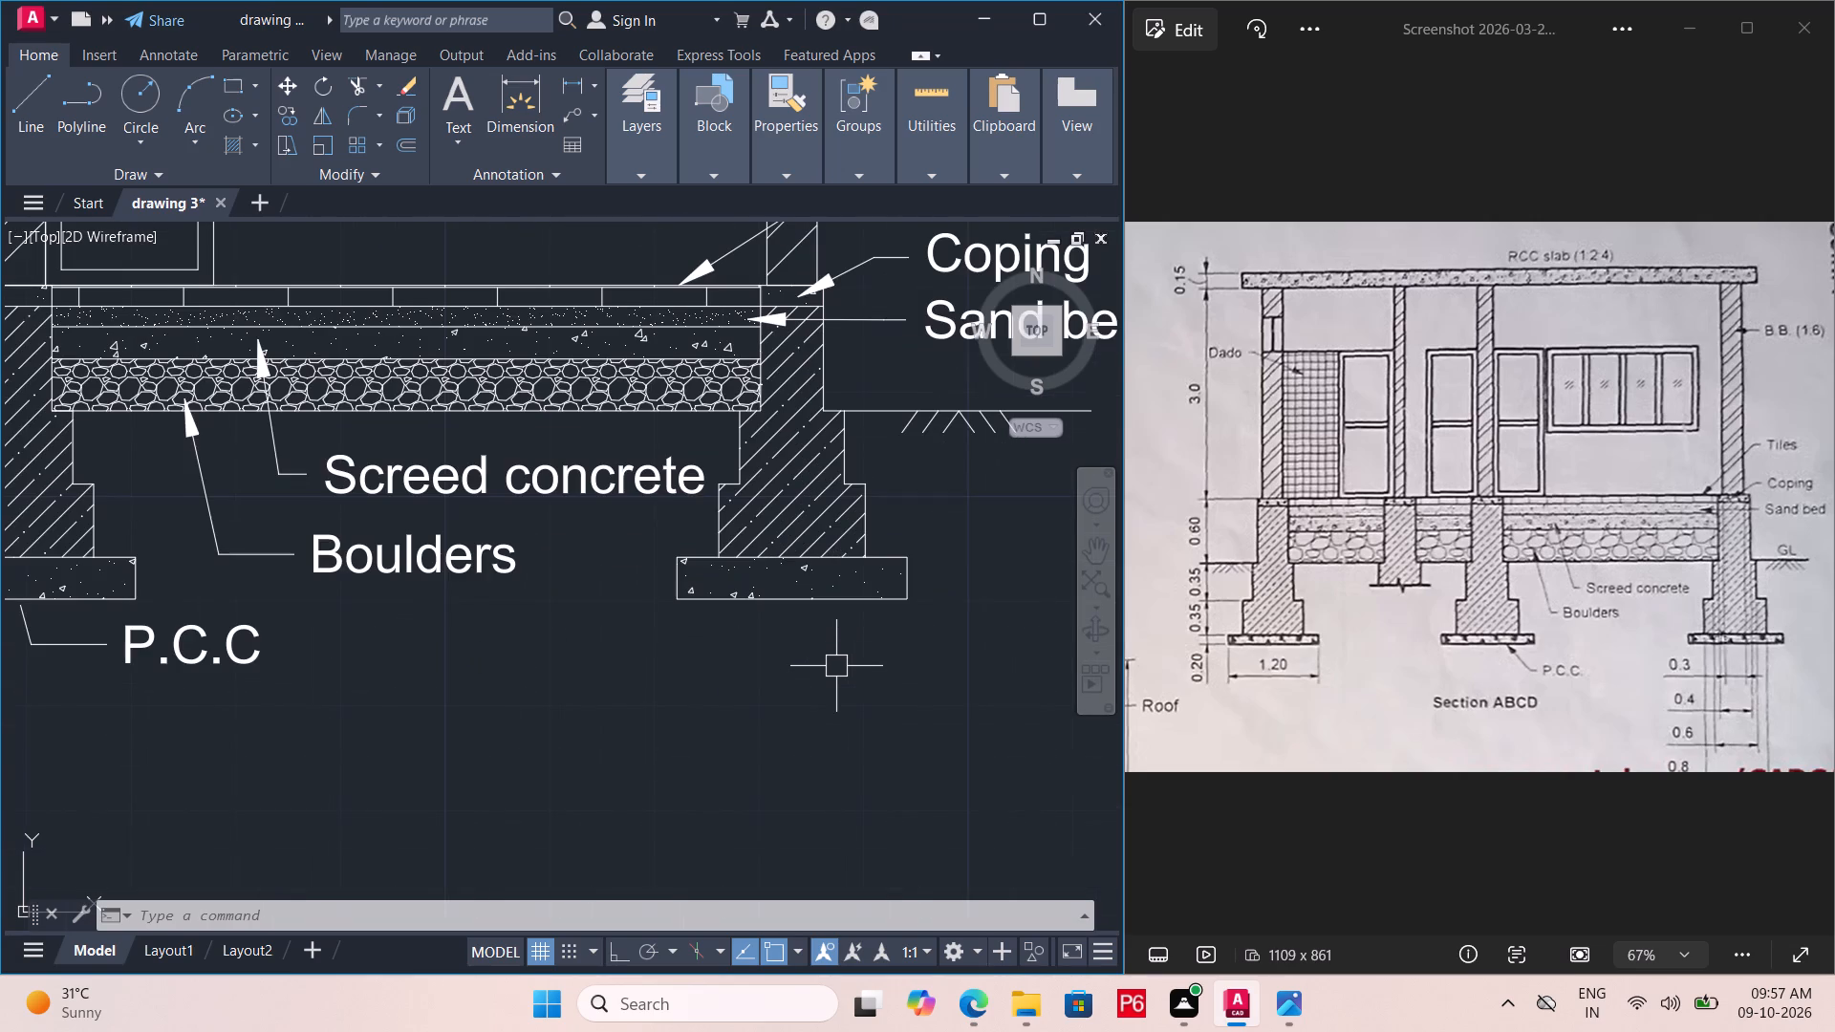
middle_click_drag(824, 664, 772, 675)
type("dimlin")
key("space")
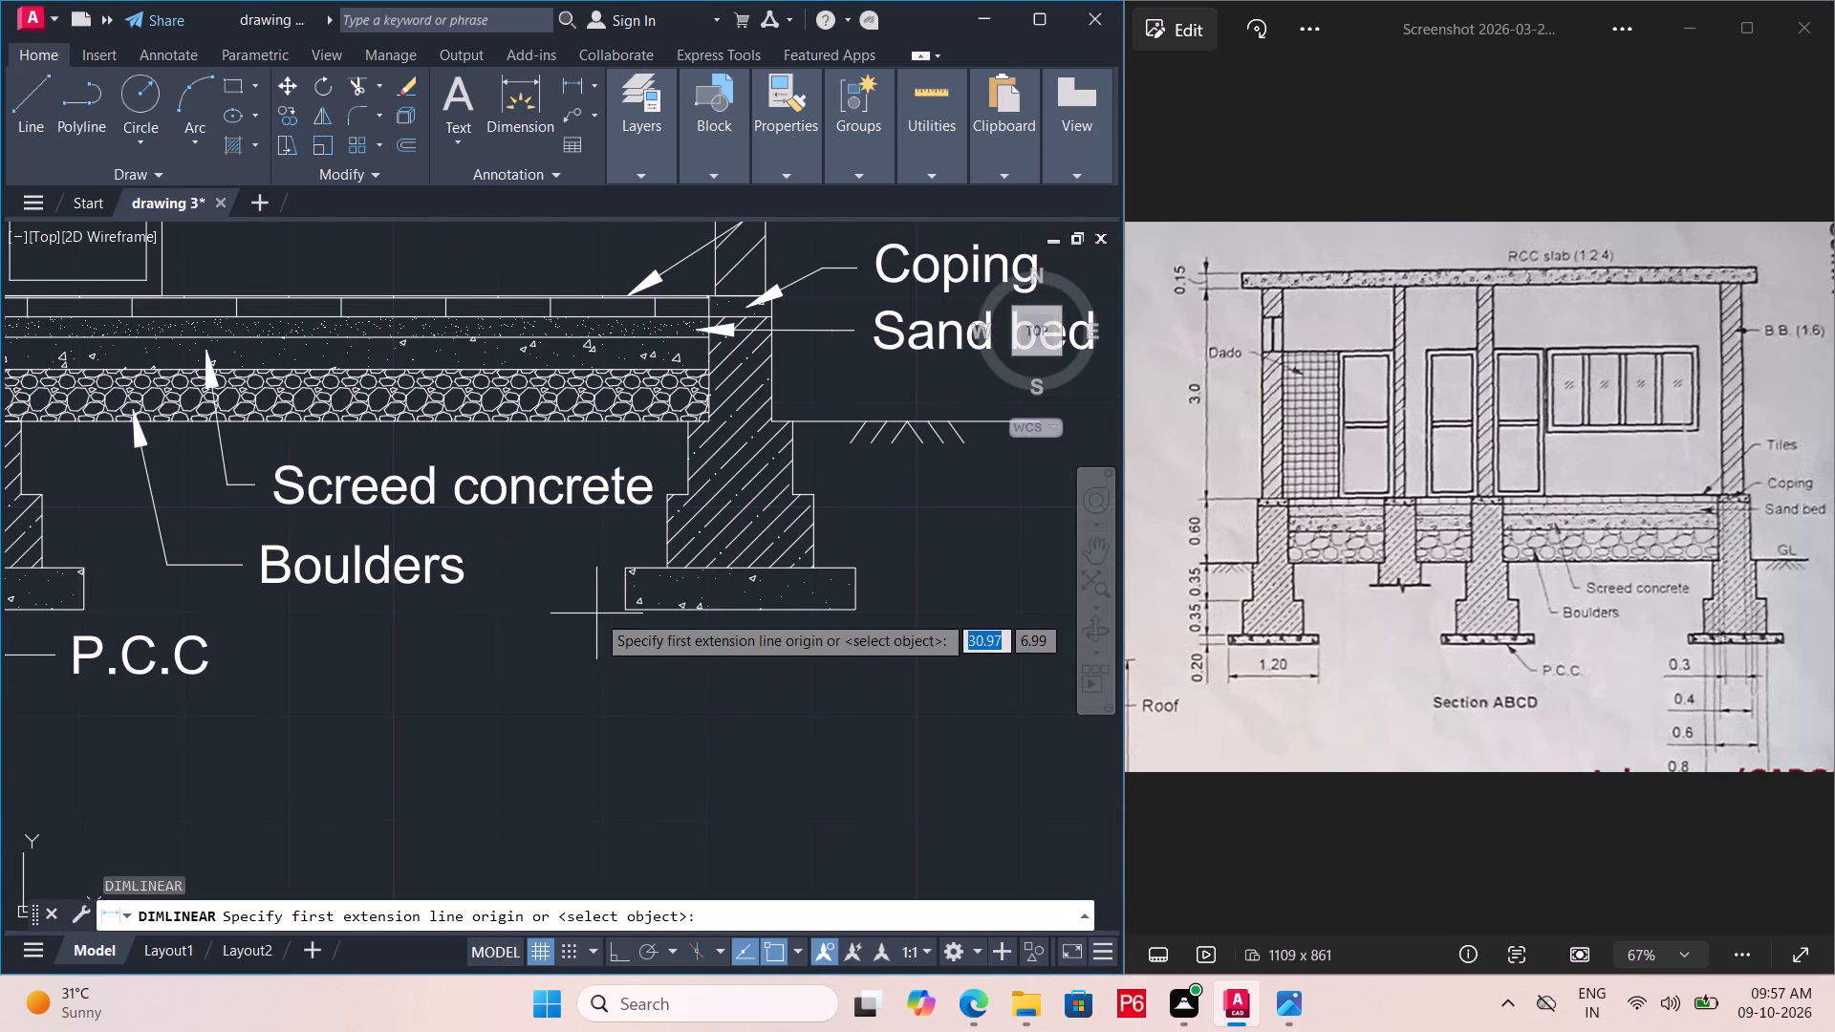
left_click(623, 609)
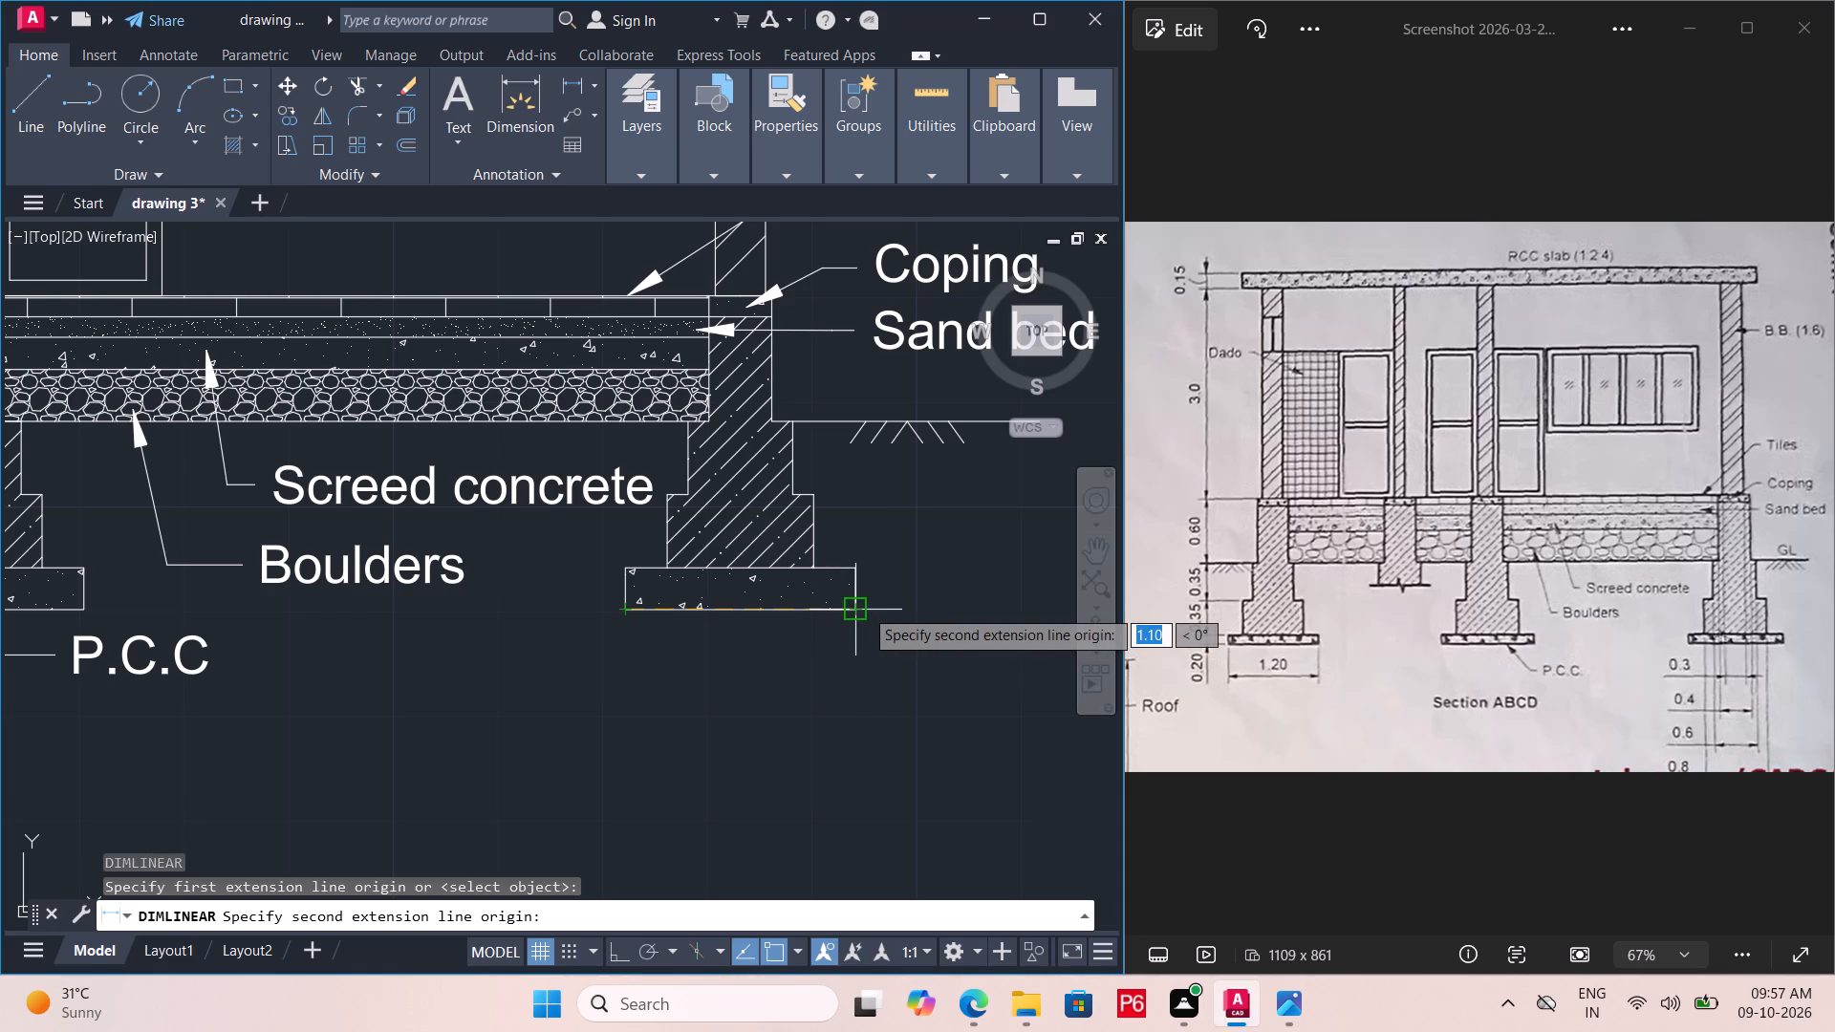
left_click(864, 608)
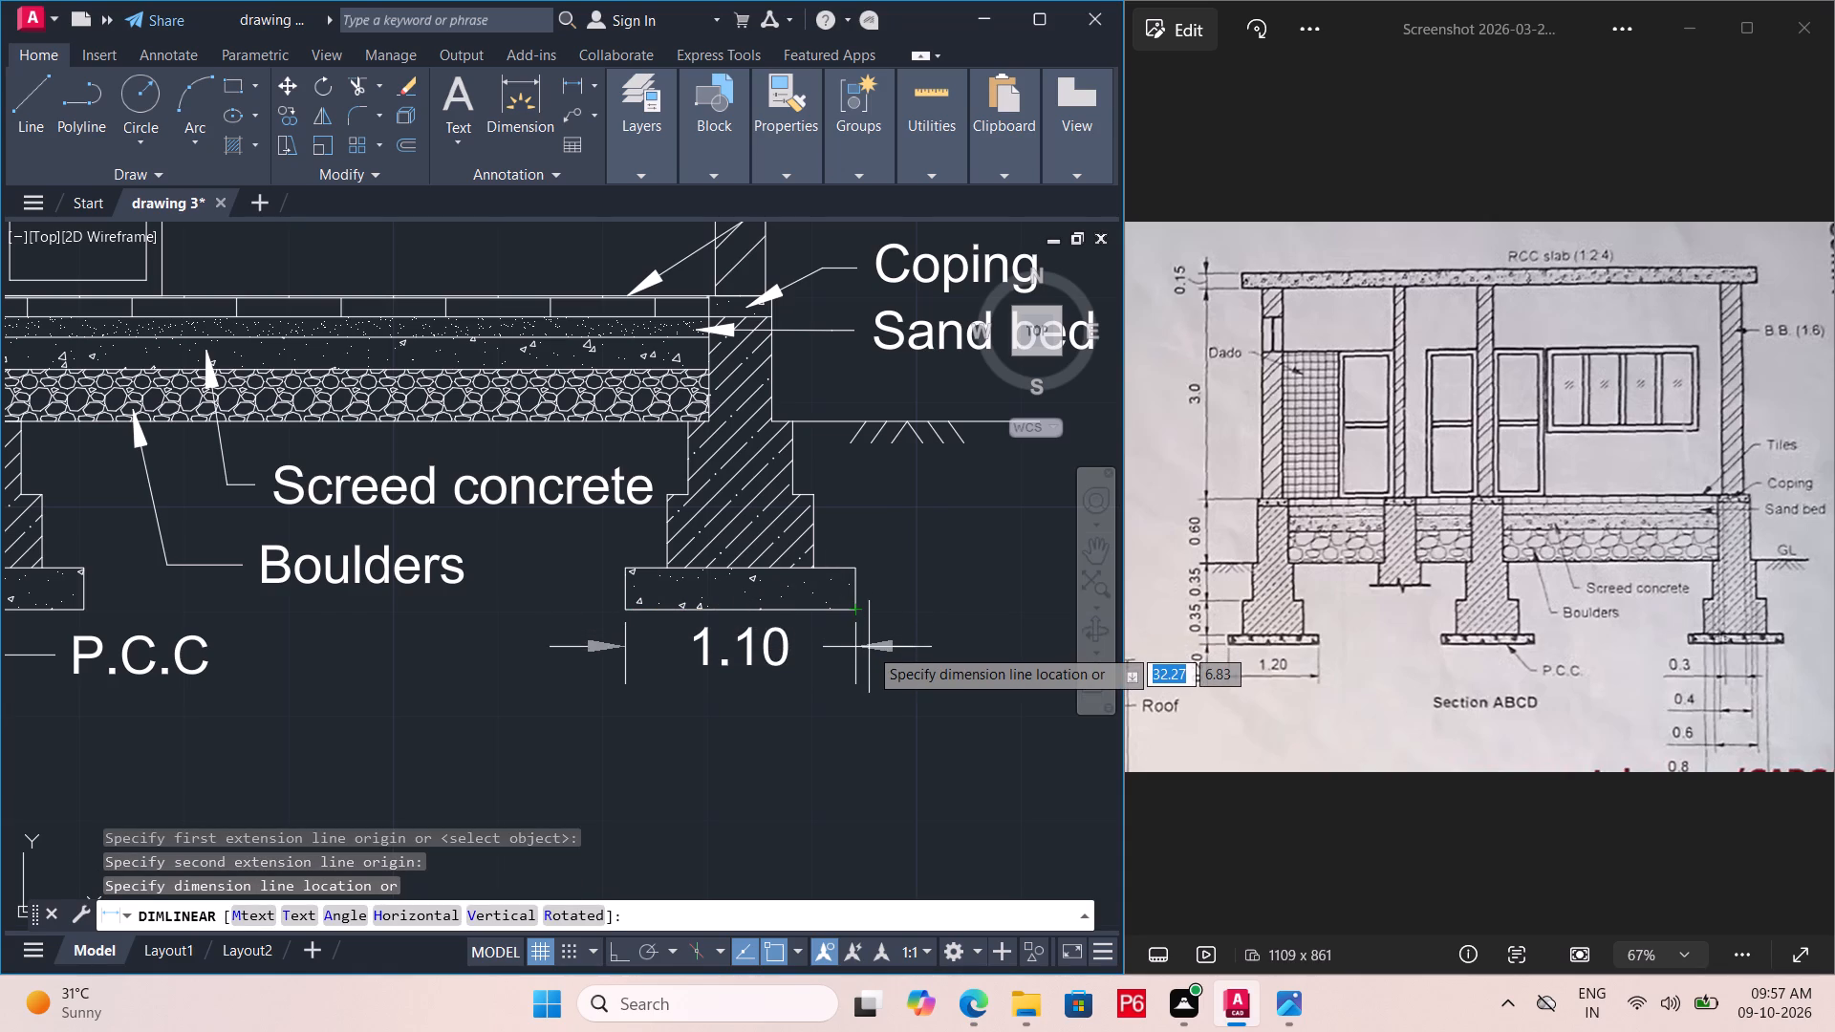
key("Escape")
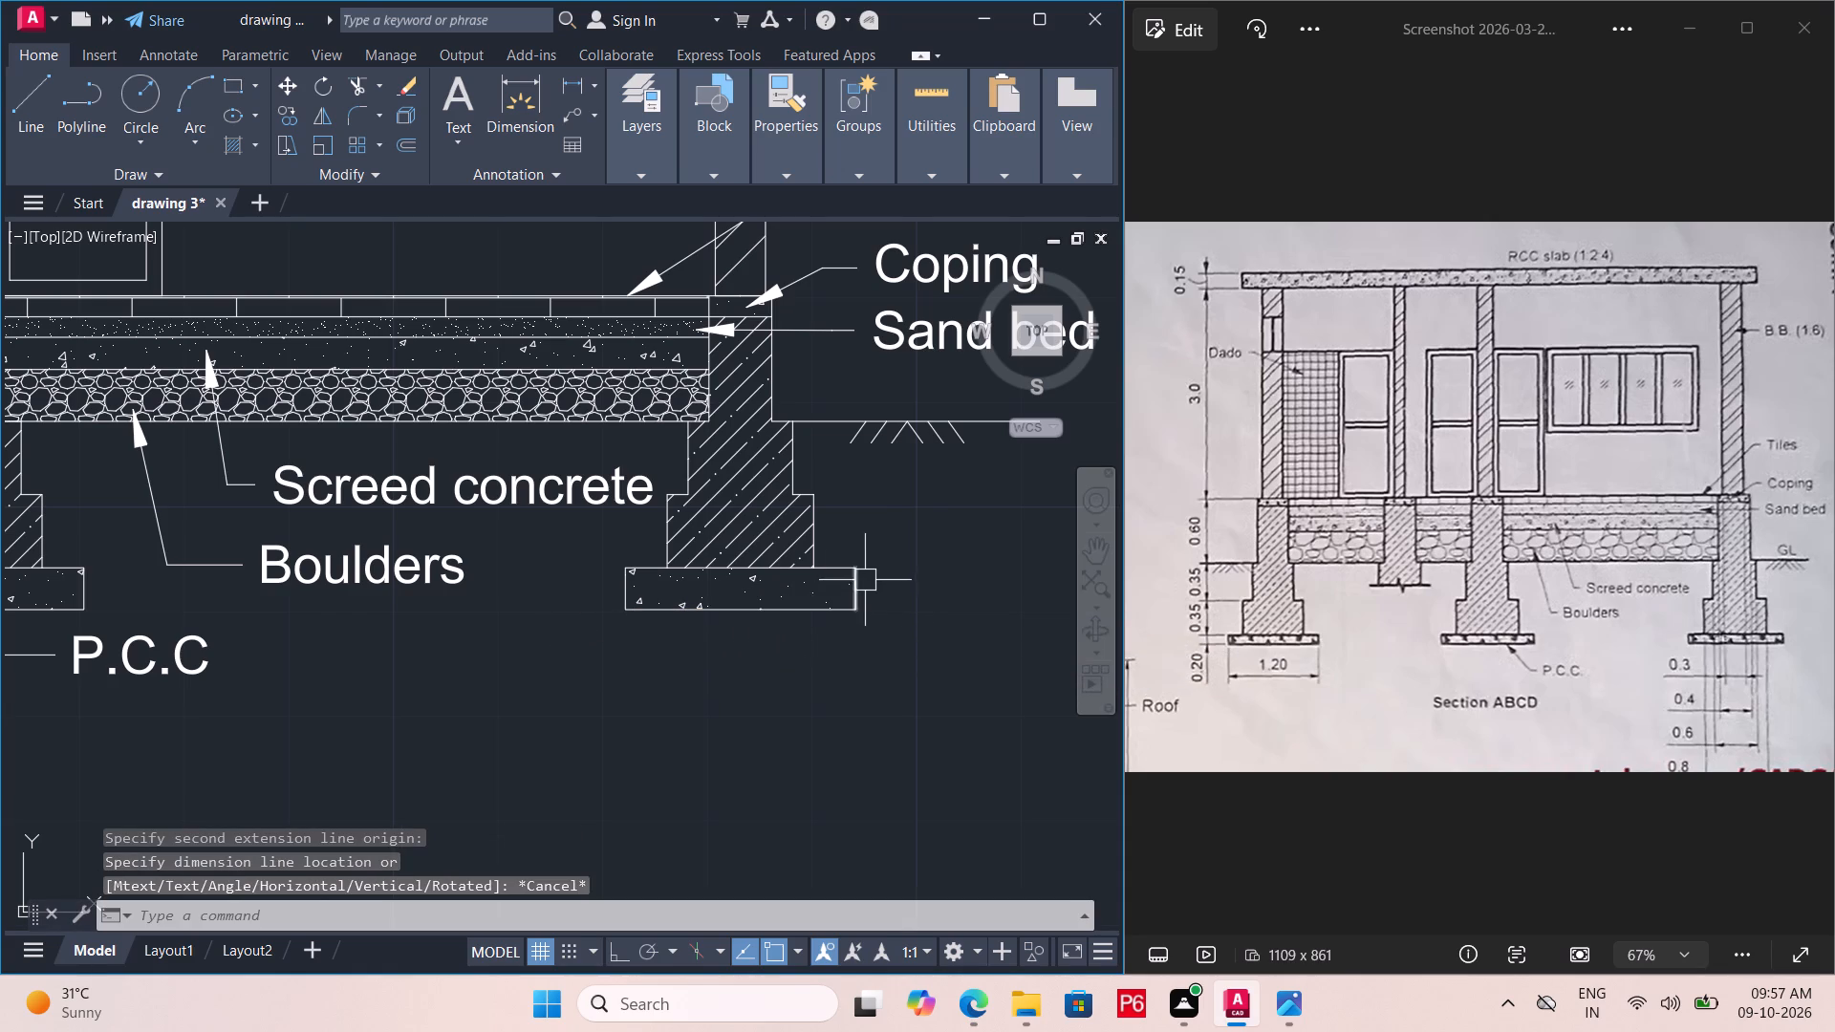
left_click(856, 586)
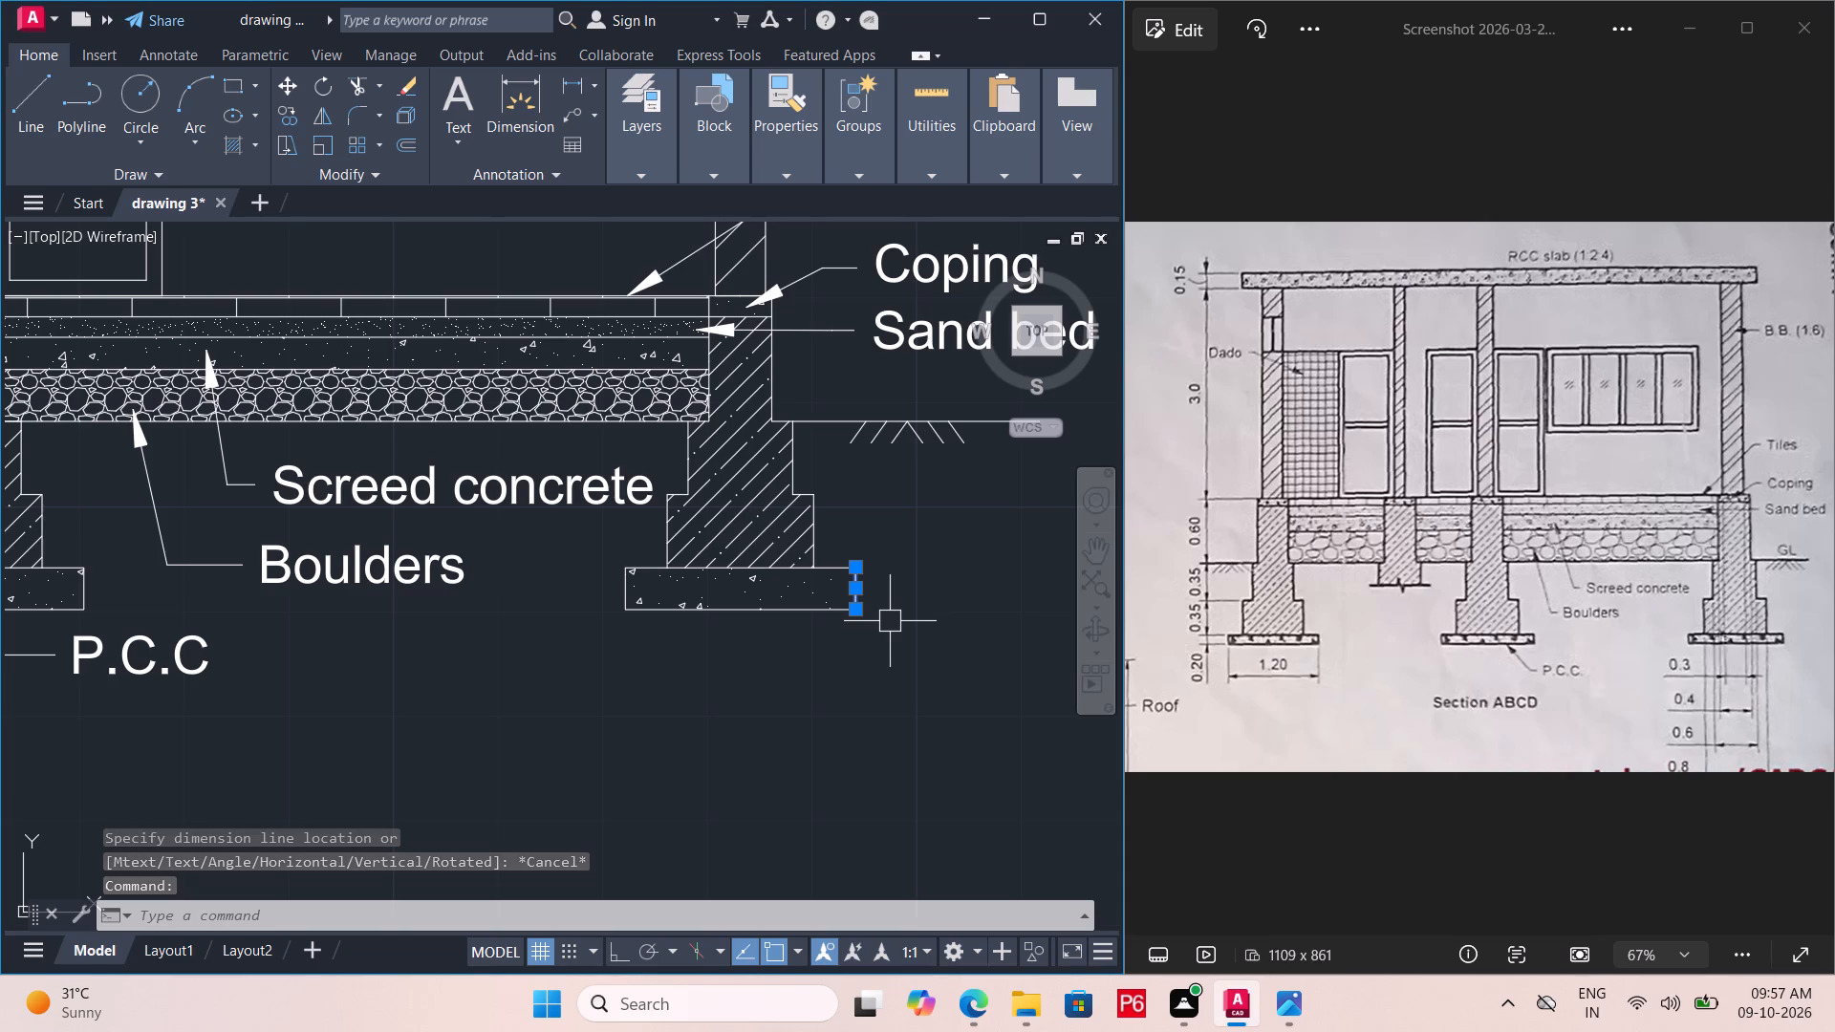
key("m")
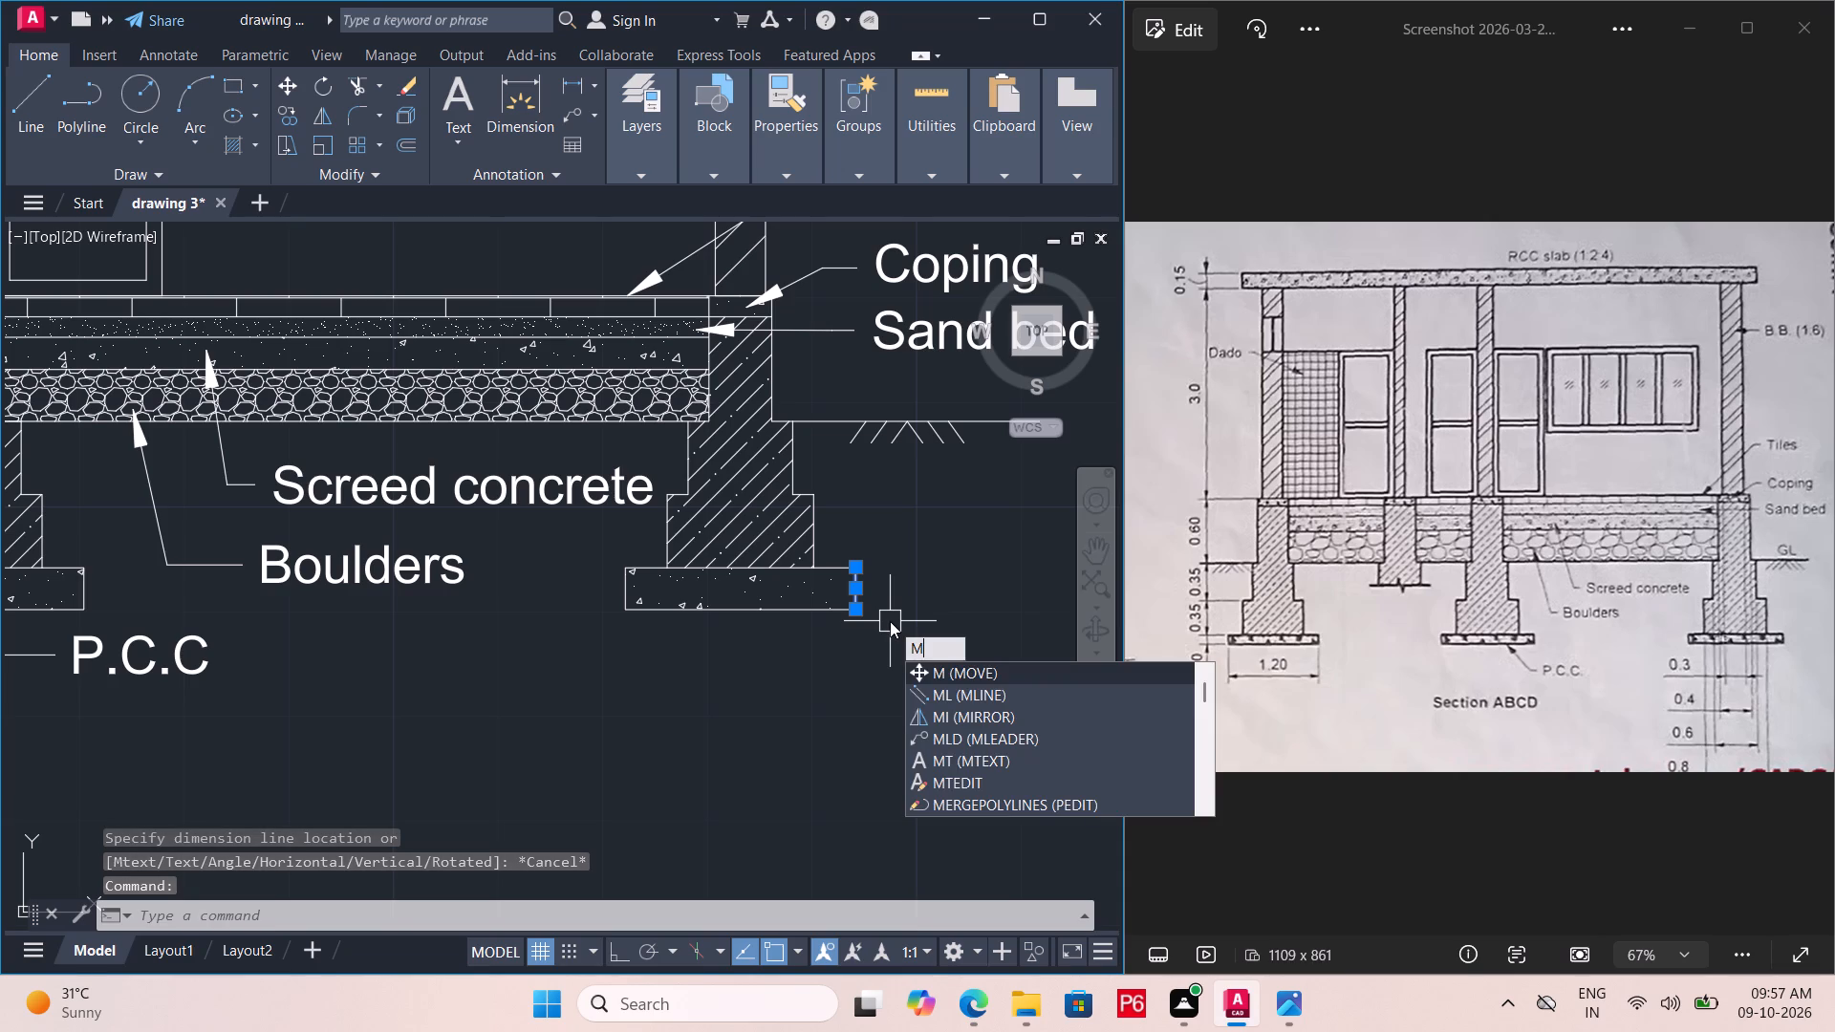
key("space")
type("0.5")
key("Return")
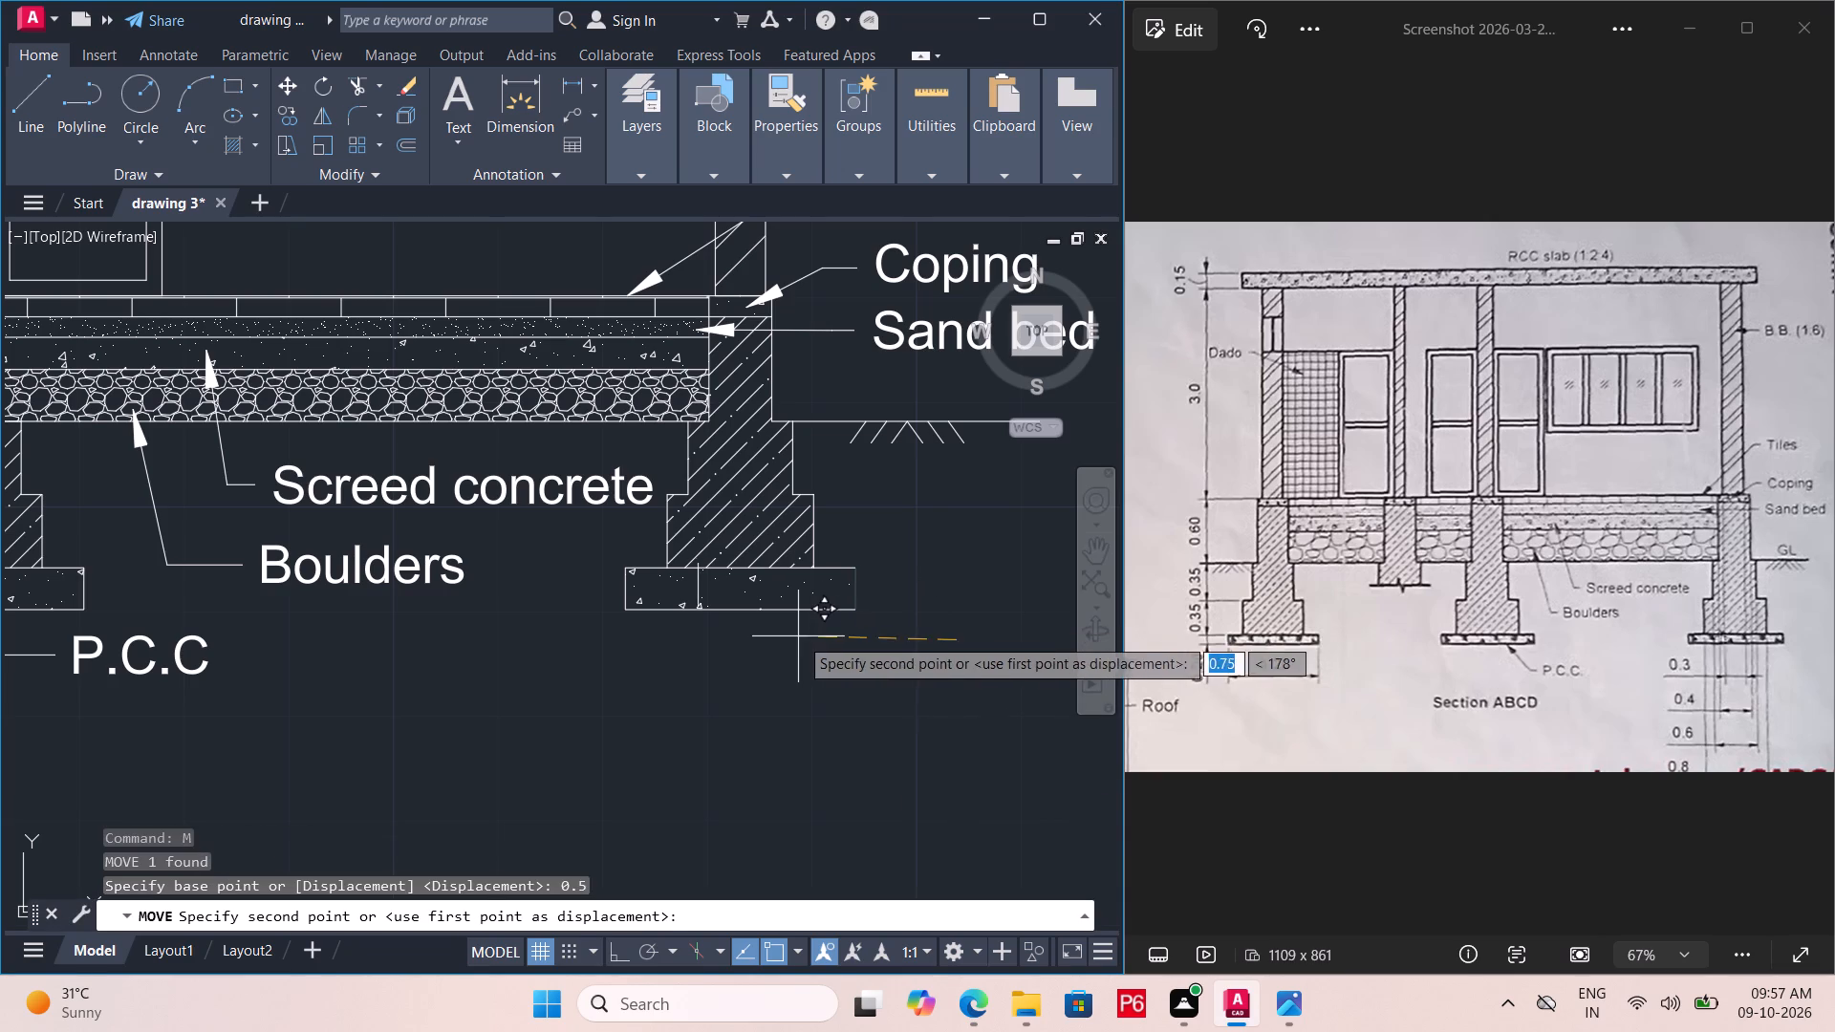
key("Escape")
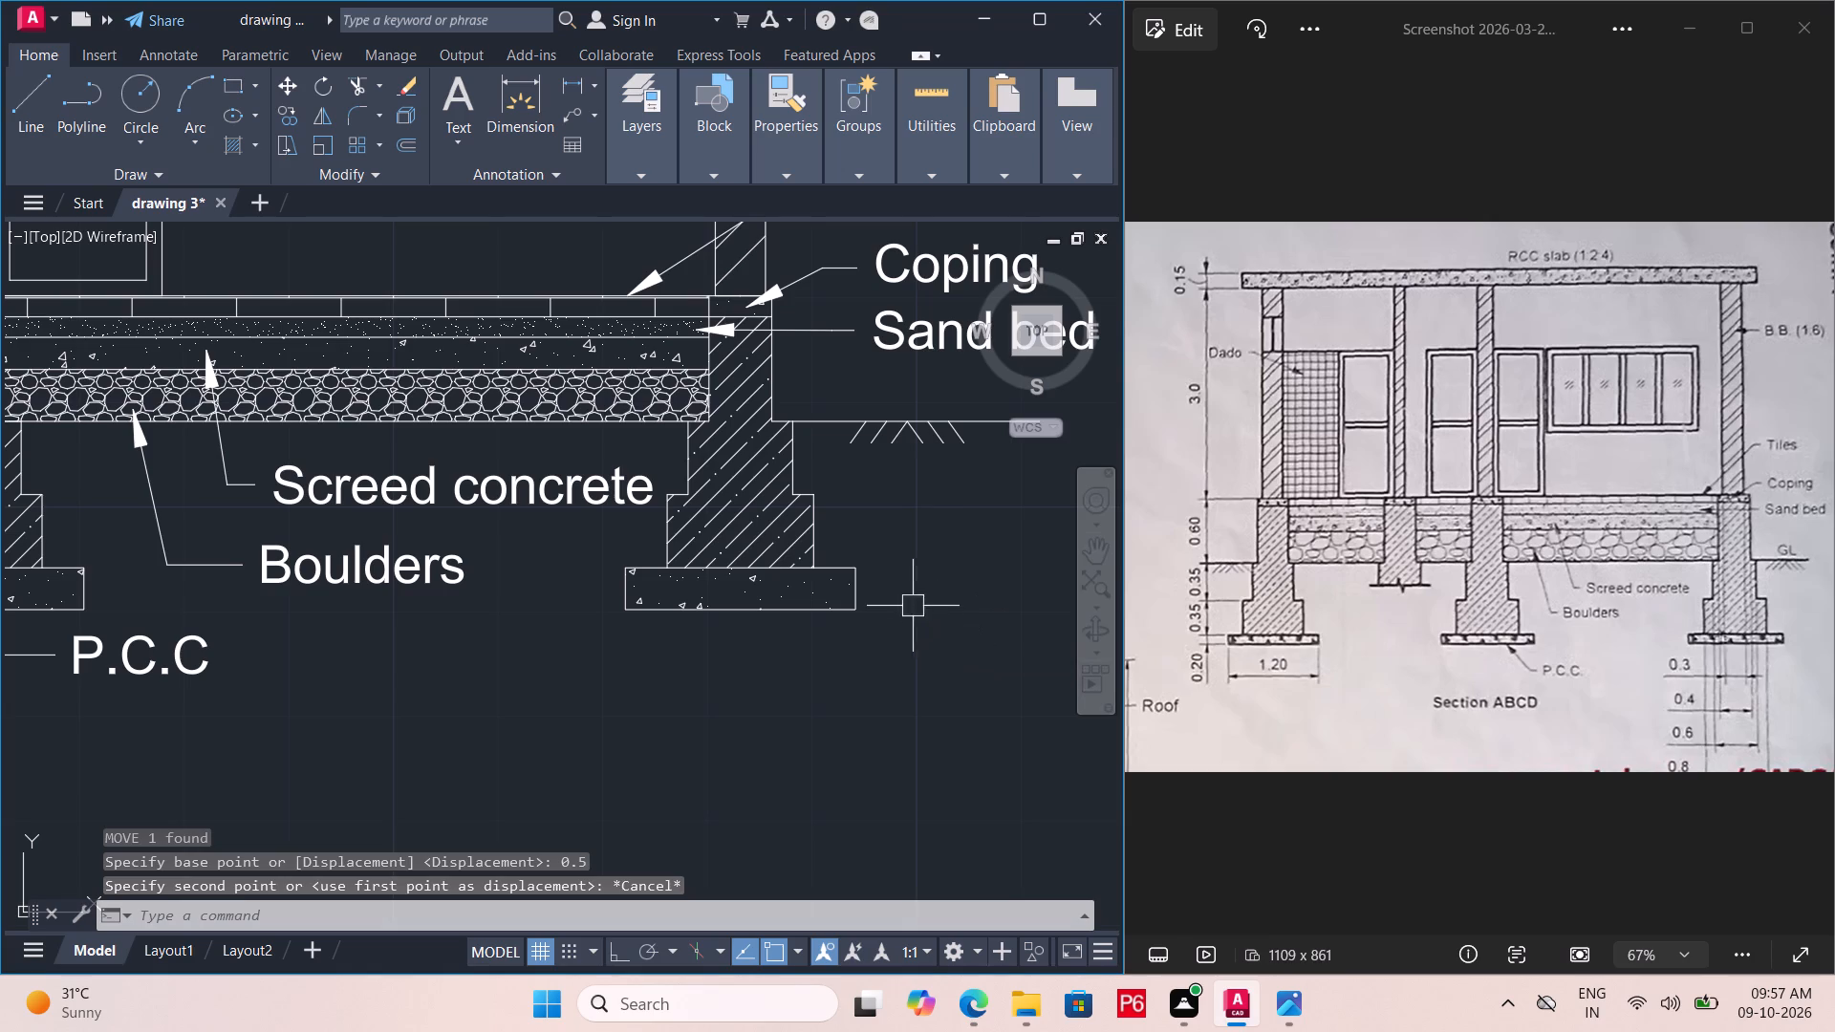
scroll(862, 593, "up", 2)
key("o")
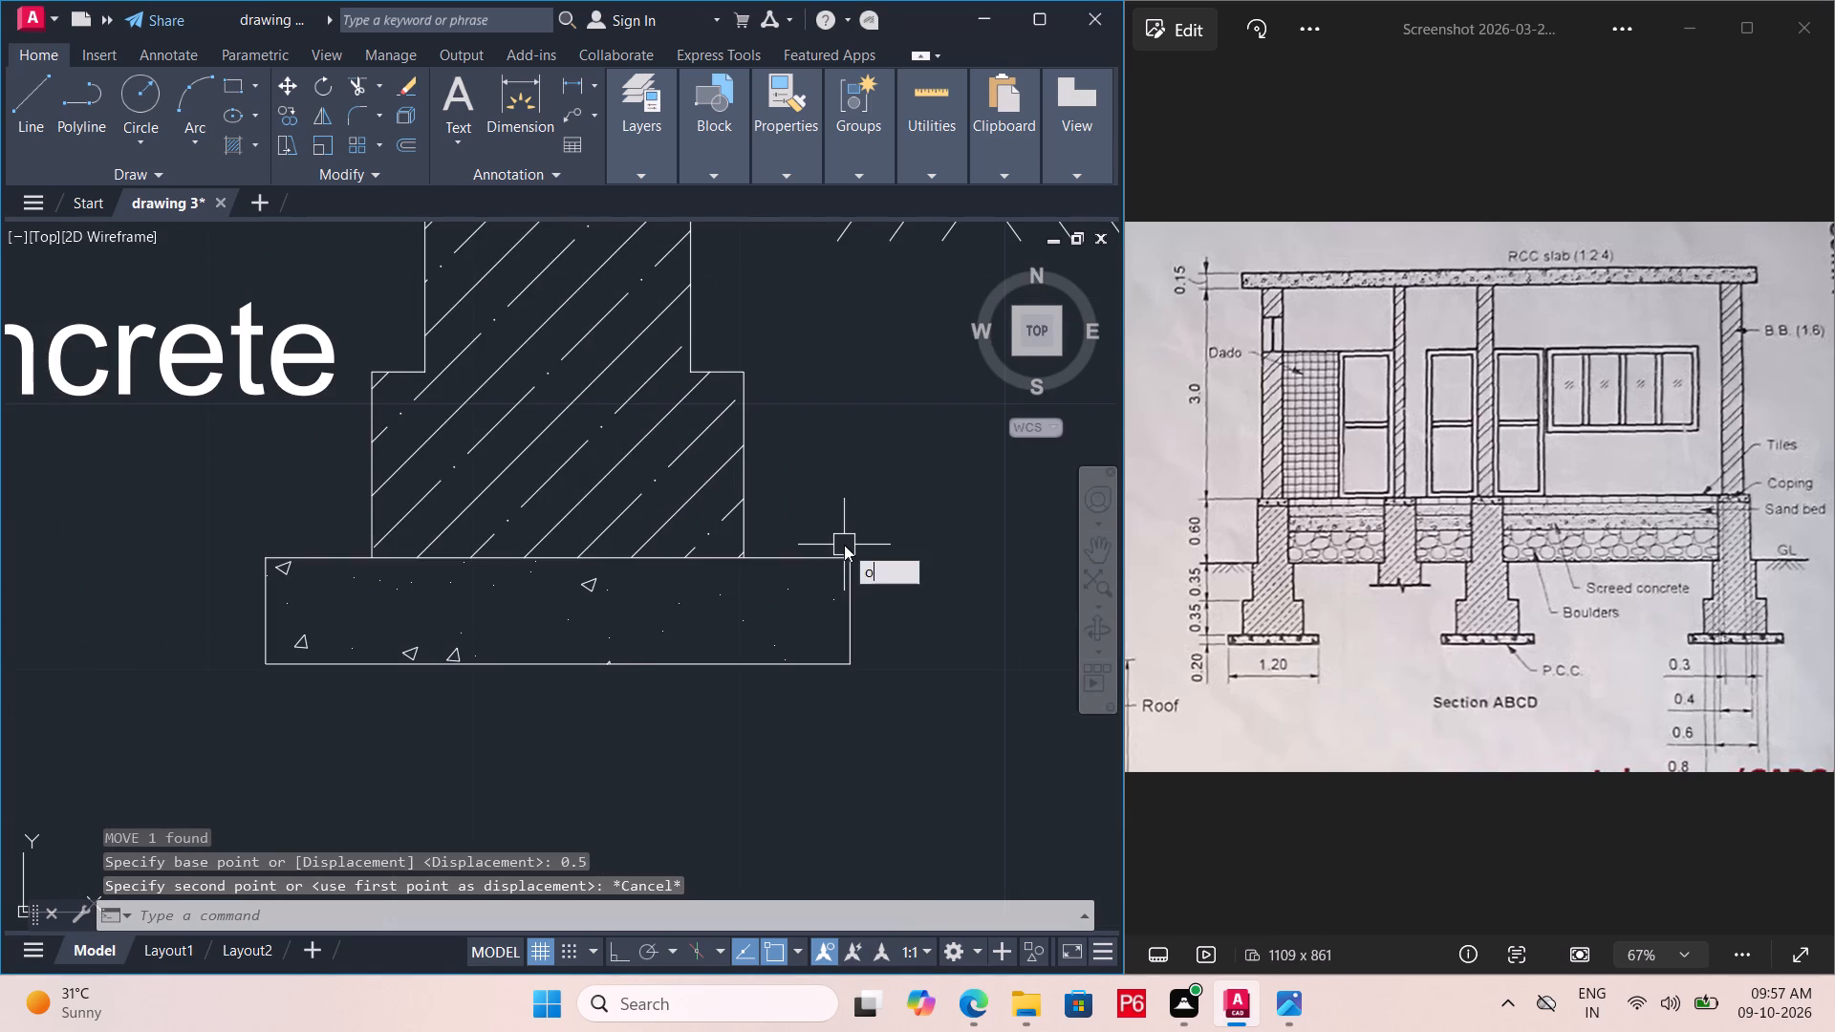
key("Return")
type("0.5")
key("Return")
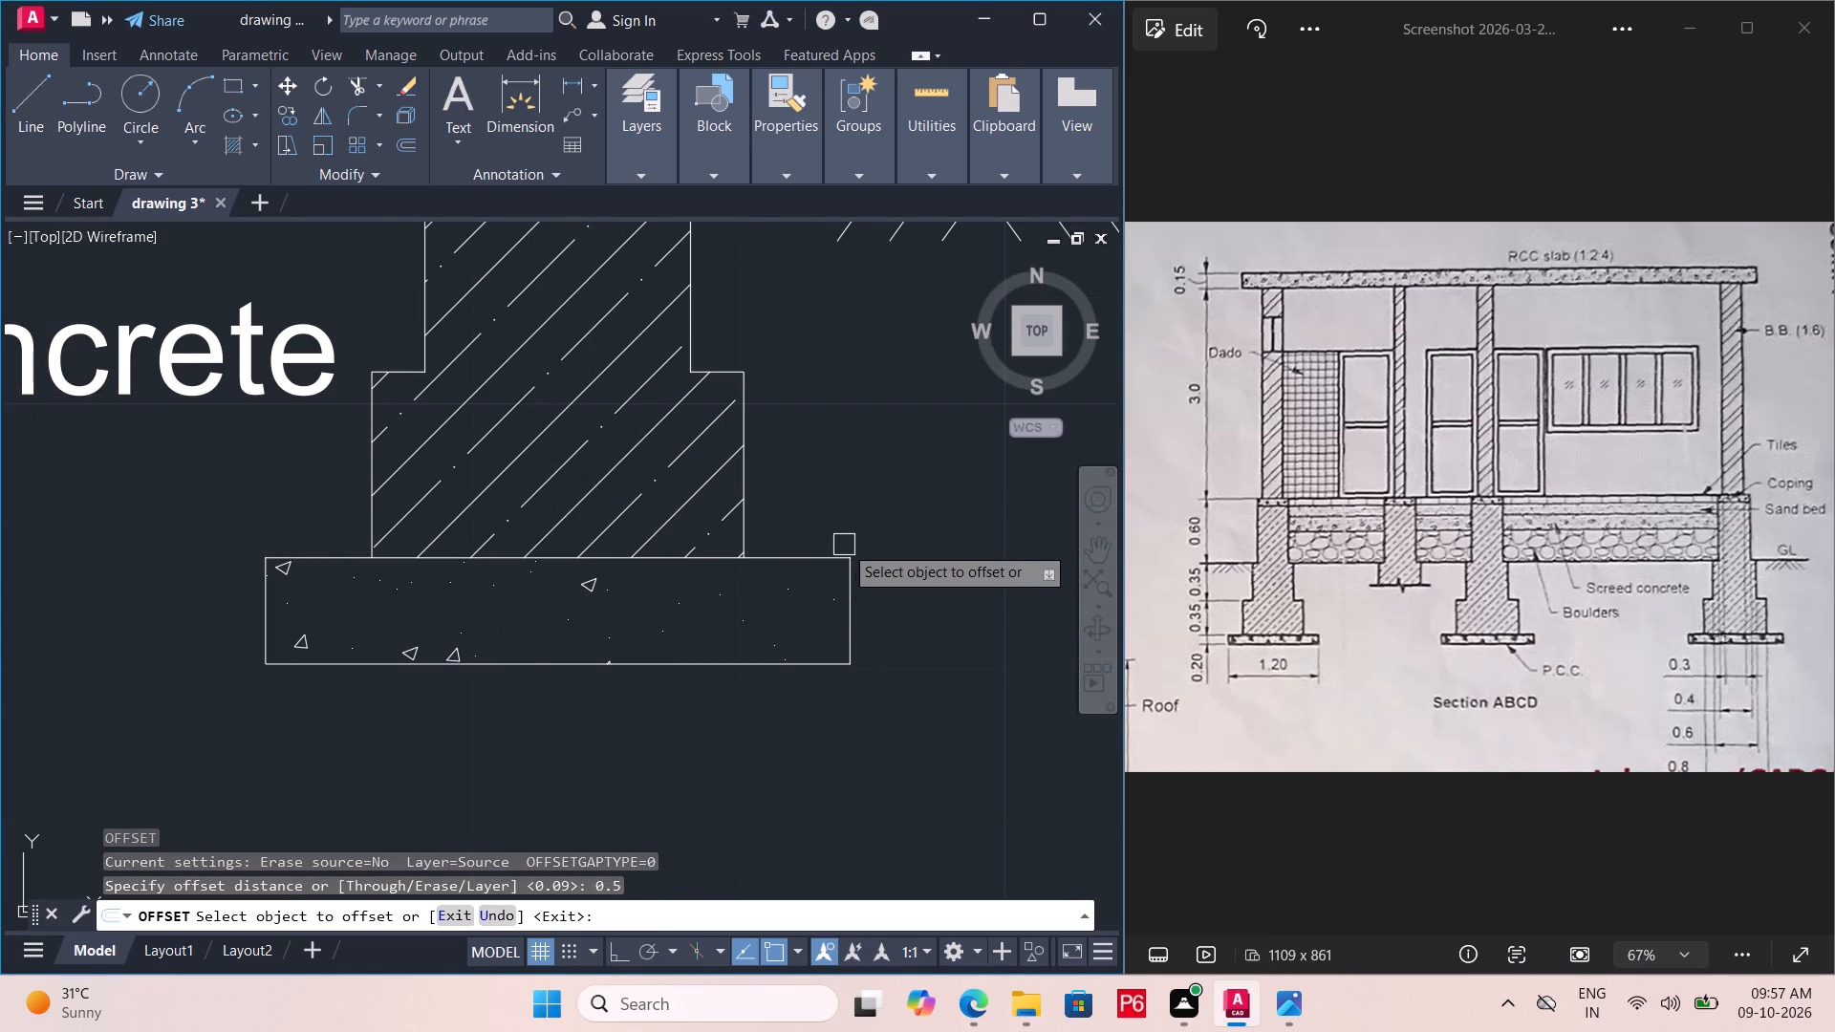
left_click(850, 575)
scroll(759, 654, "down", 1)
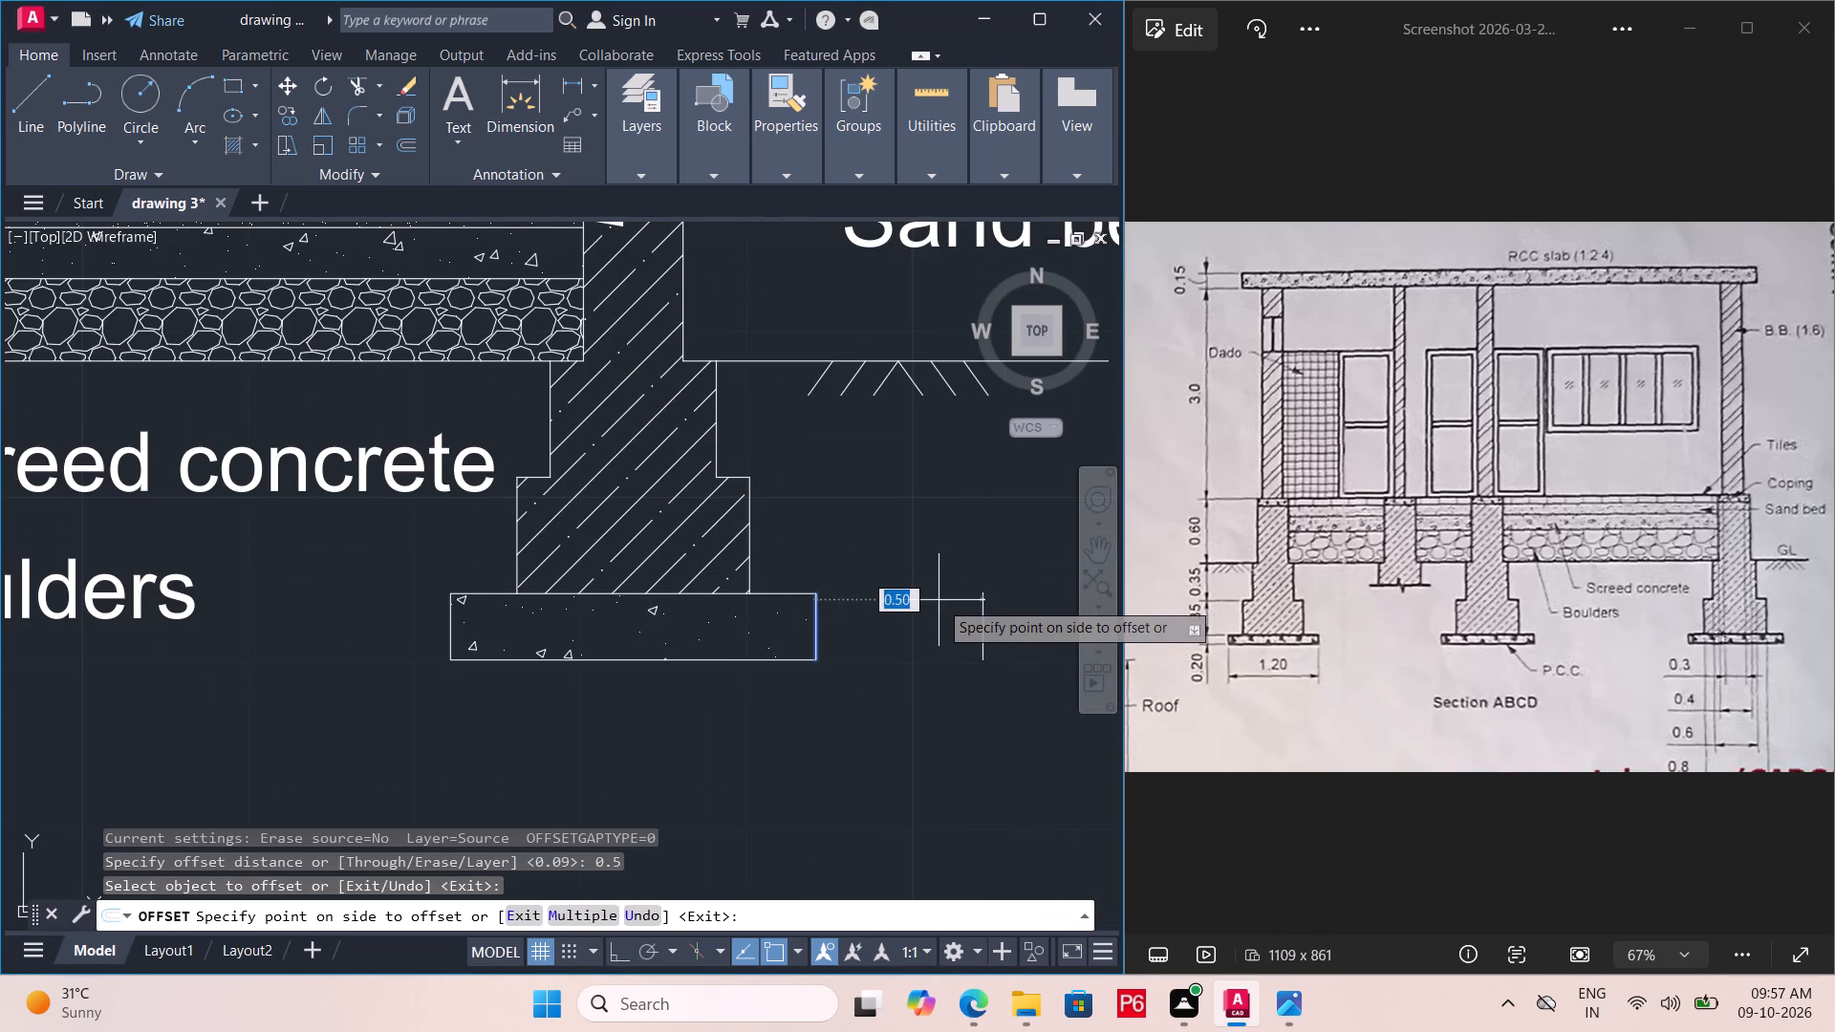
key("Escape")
Offset both end lines of the rightmost foundation's concrete bed outward by 0.05.
key("o")
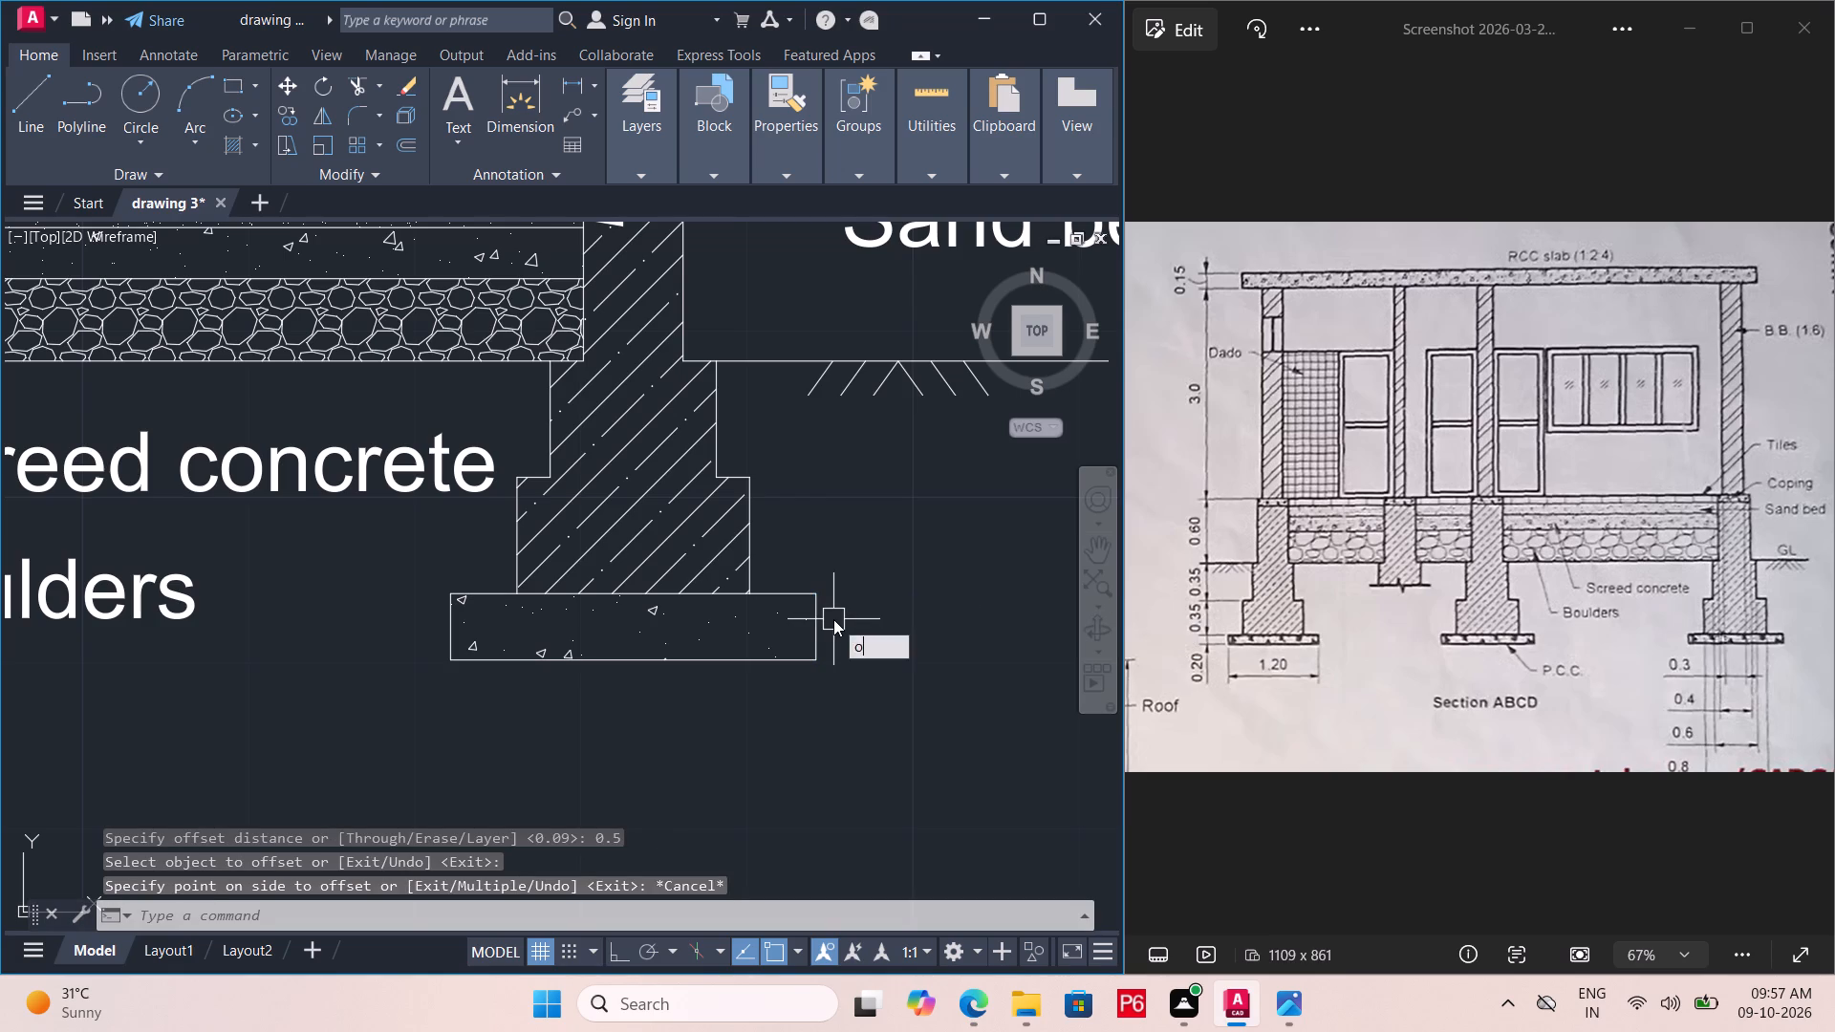
key("Return")
type("0.05")
key("Return")
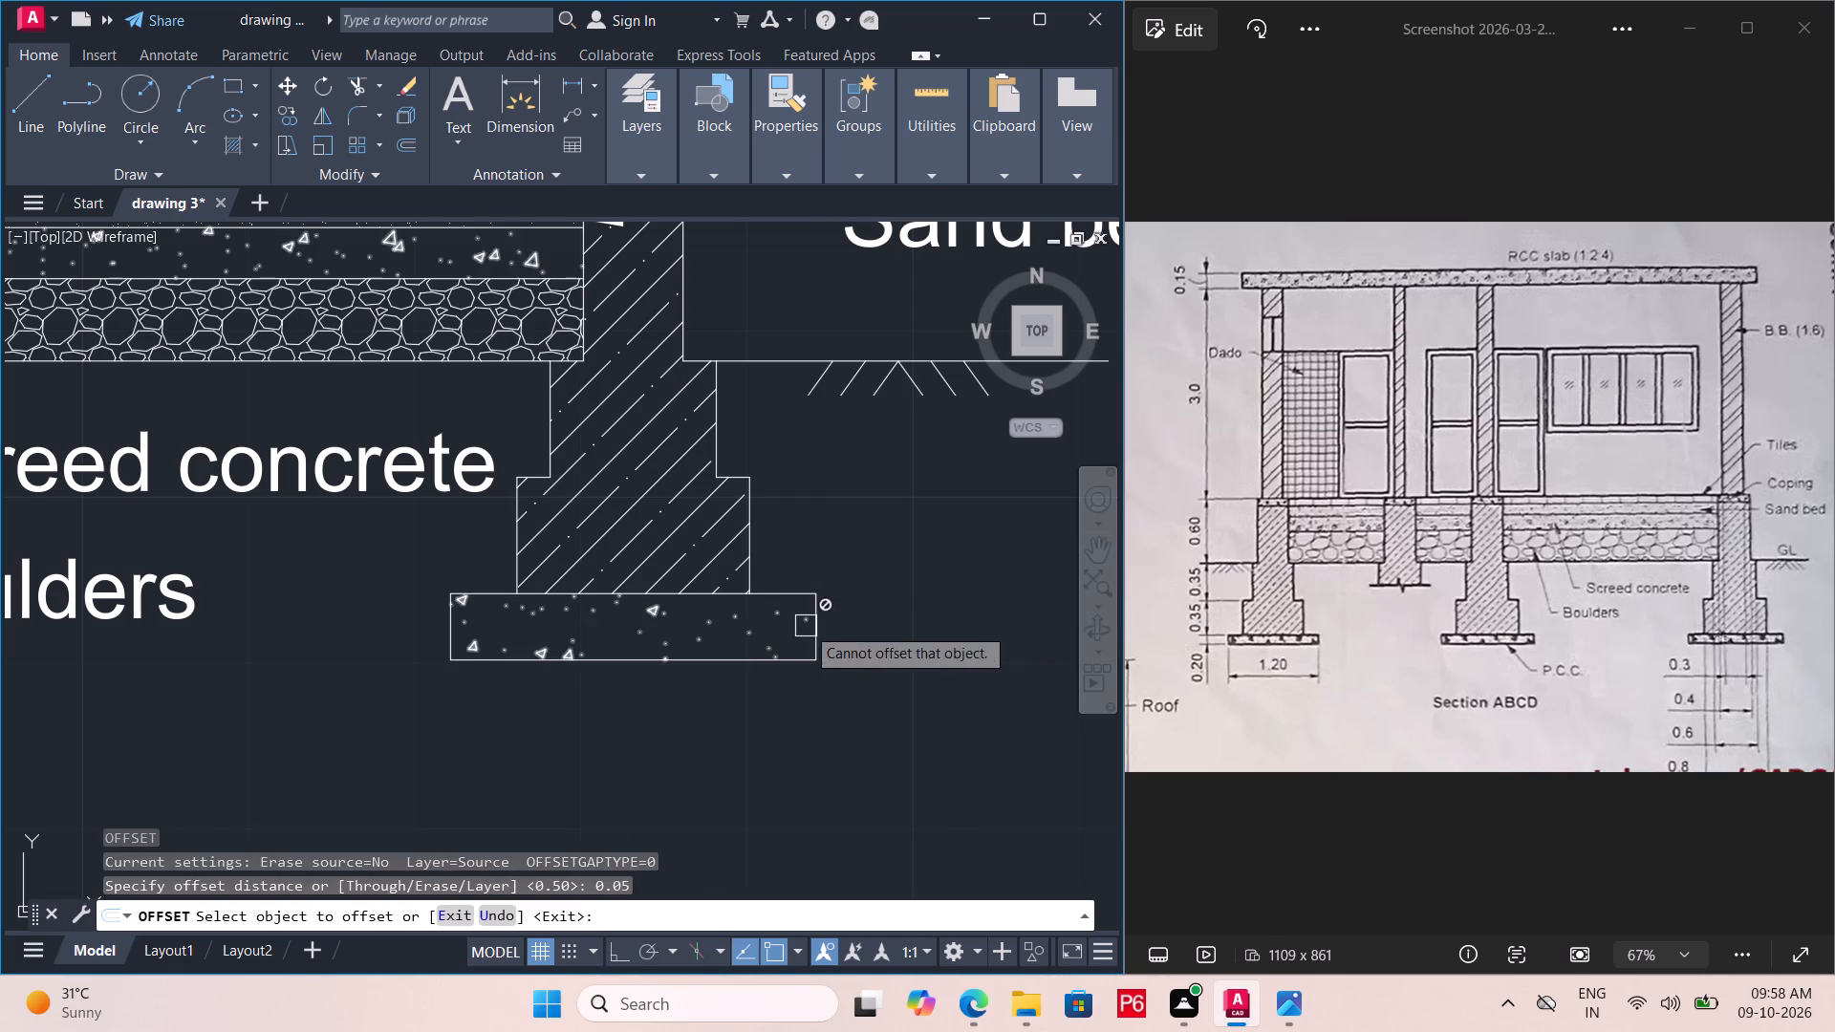
left_click(814, 626)
double_click(883, 618)
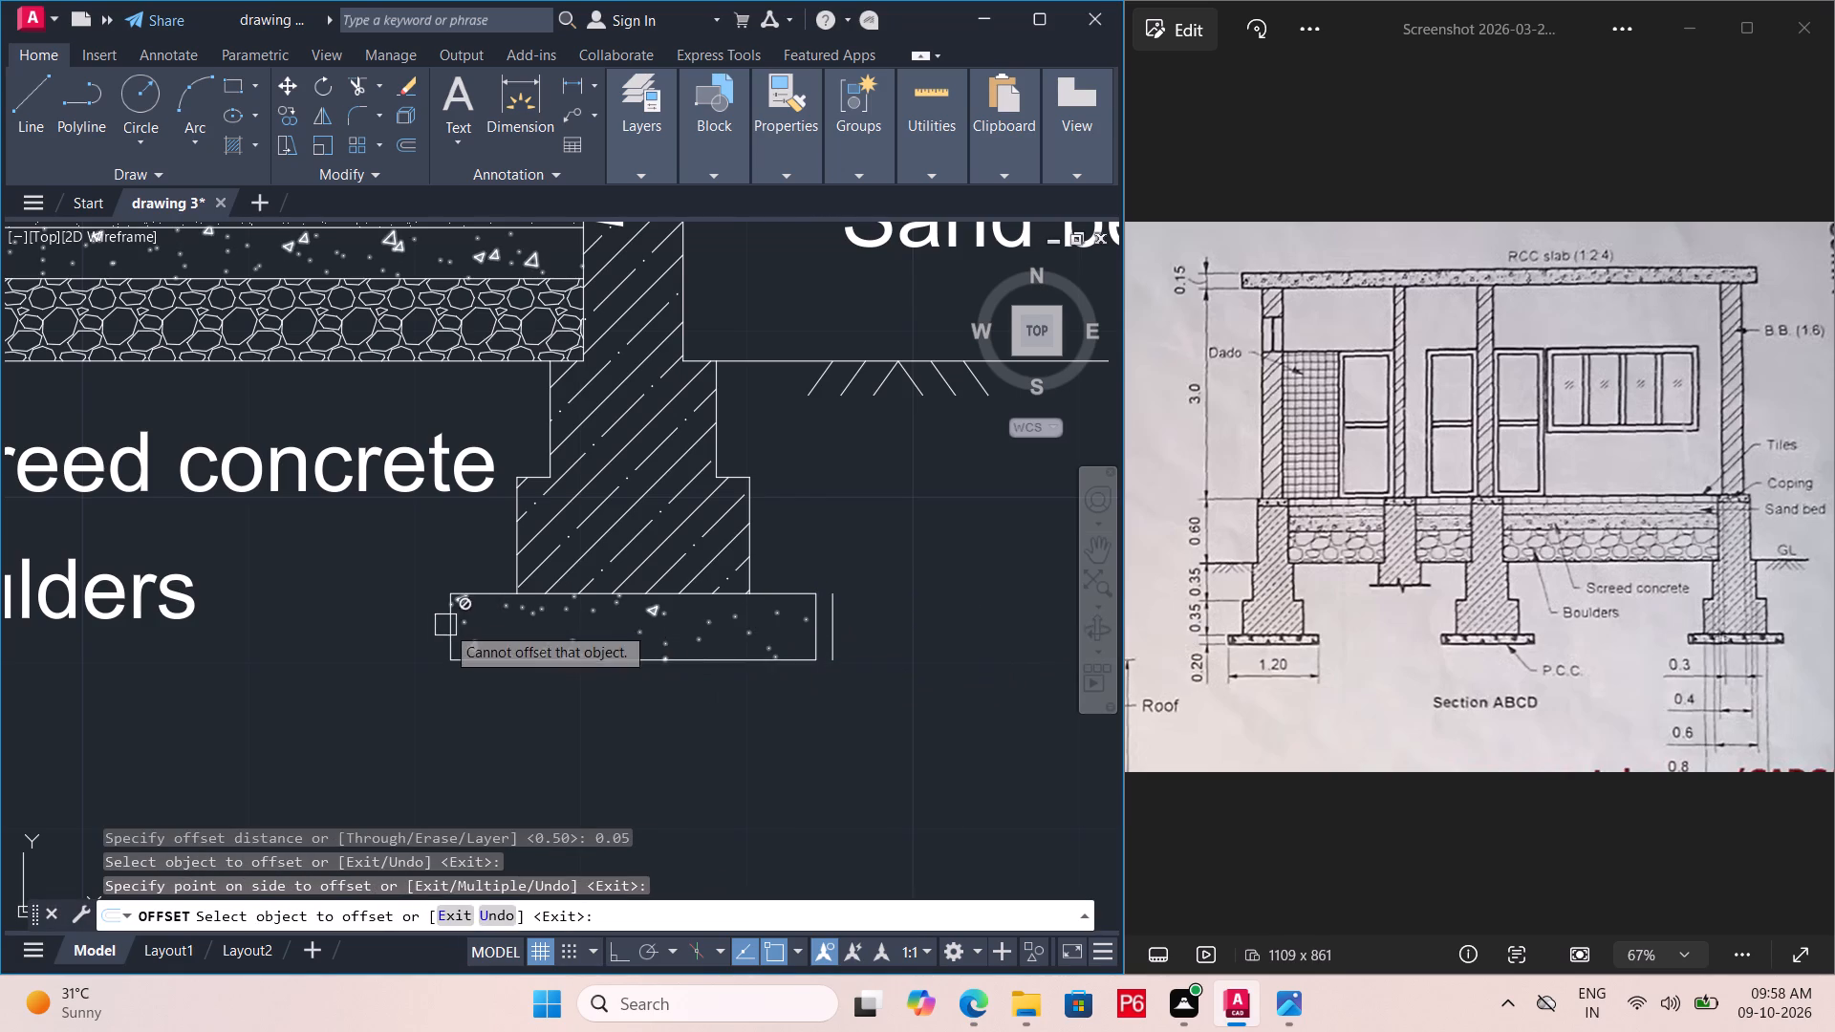
left_click(445, 625)
left_click(378, 634)
key("Escape")
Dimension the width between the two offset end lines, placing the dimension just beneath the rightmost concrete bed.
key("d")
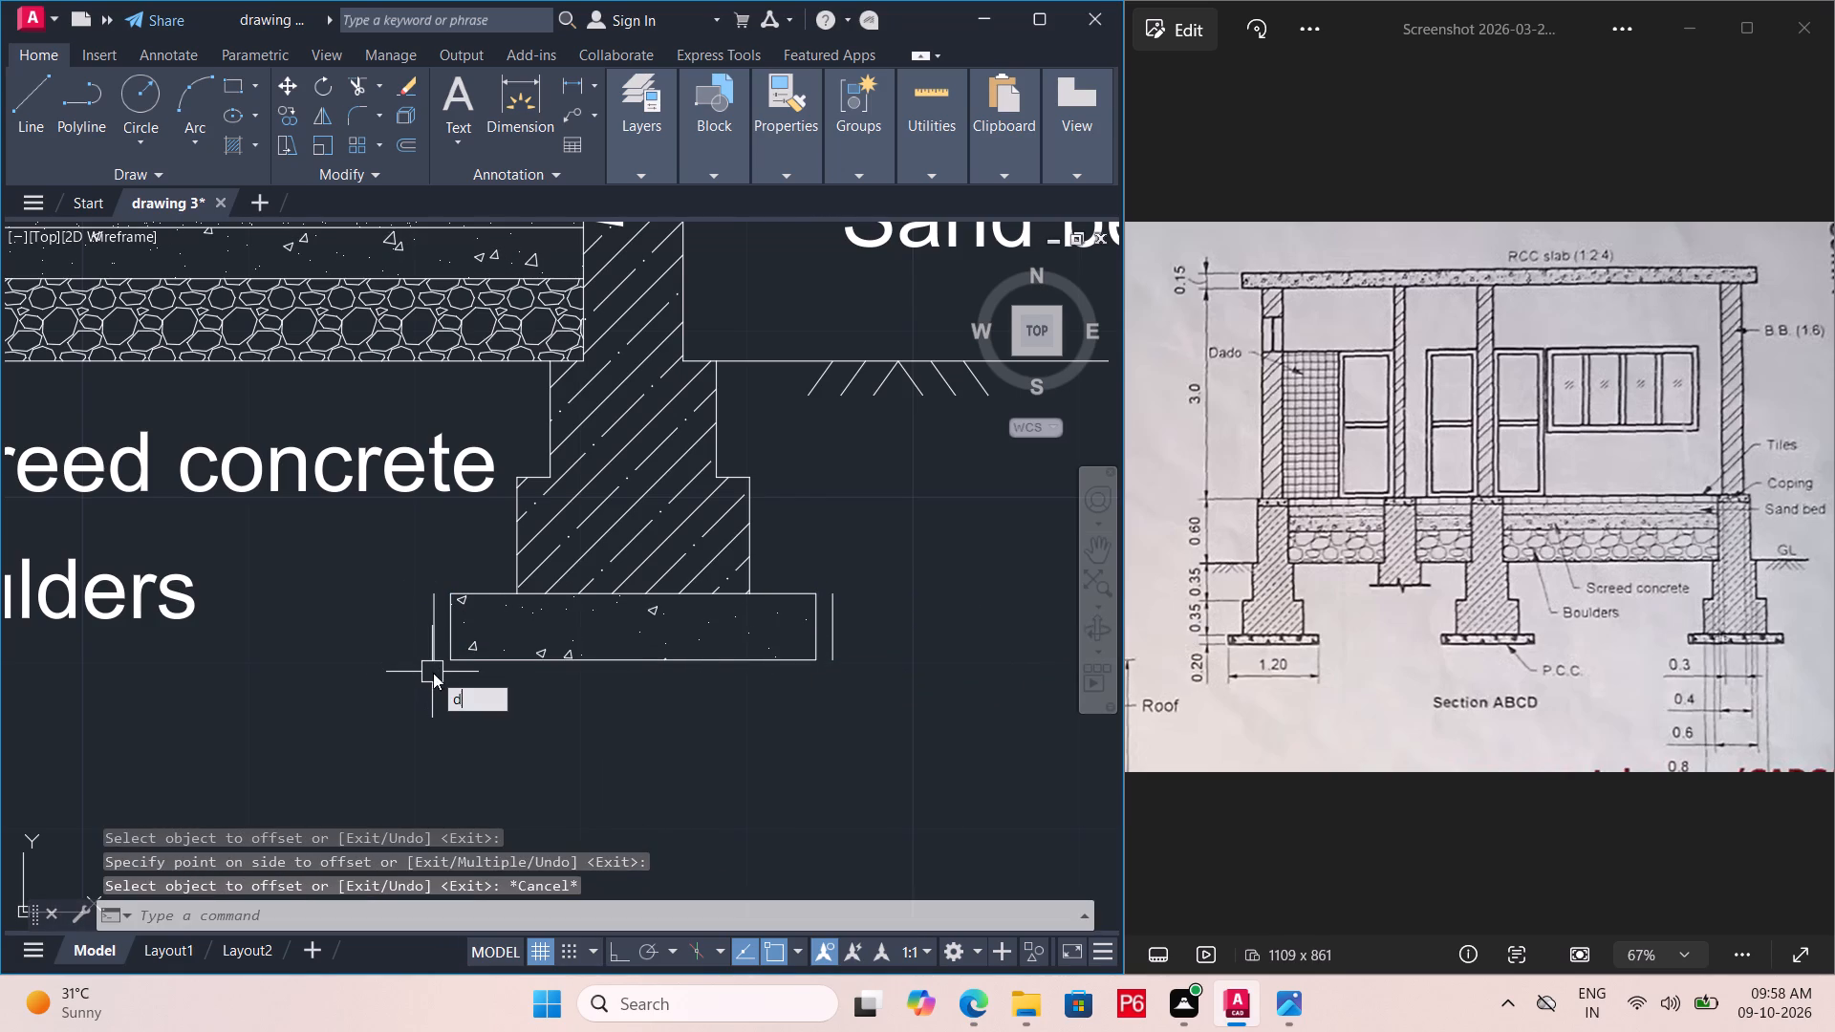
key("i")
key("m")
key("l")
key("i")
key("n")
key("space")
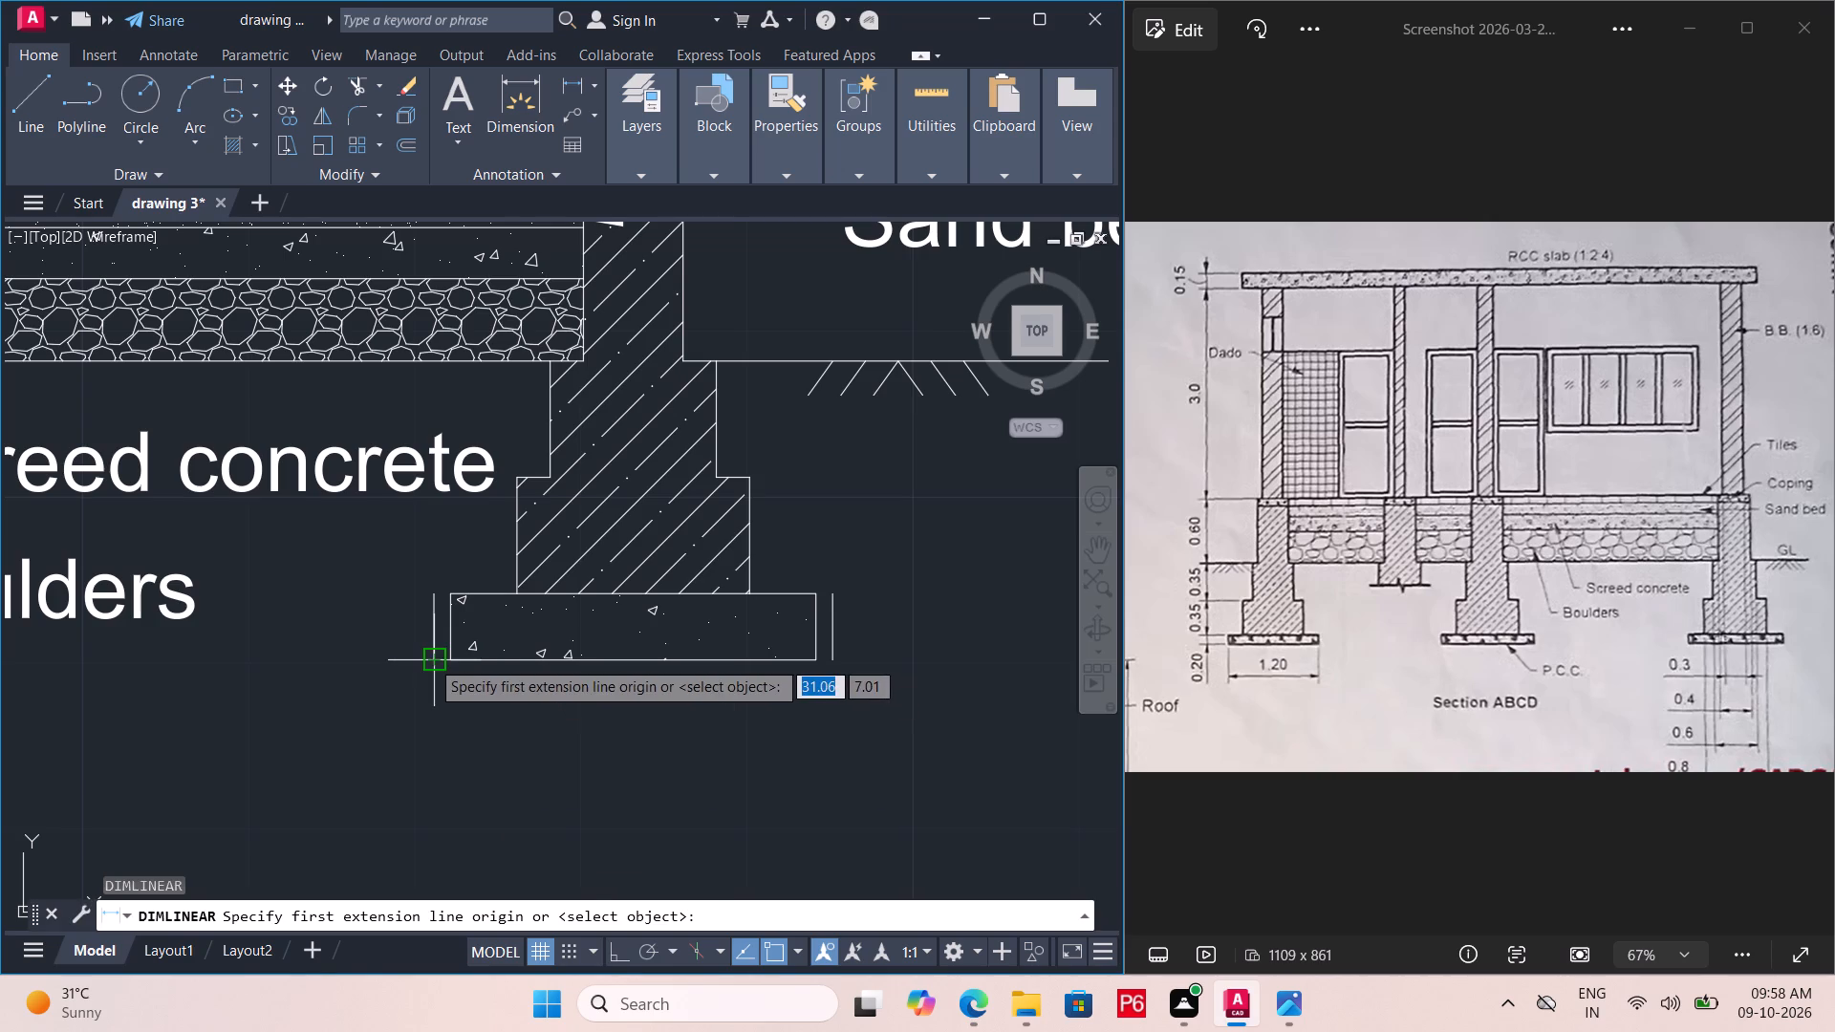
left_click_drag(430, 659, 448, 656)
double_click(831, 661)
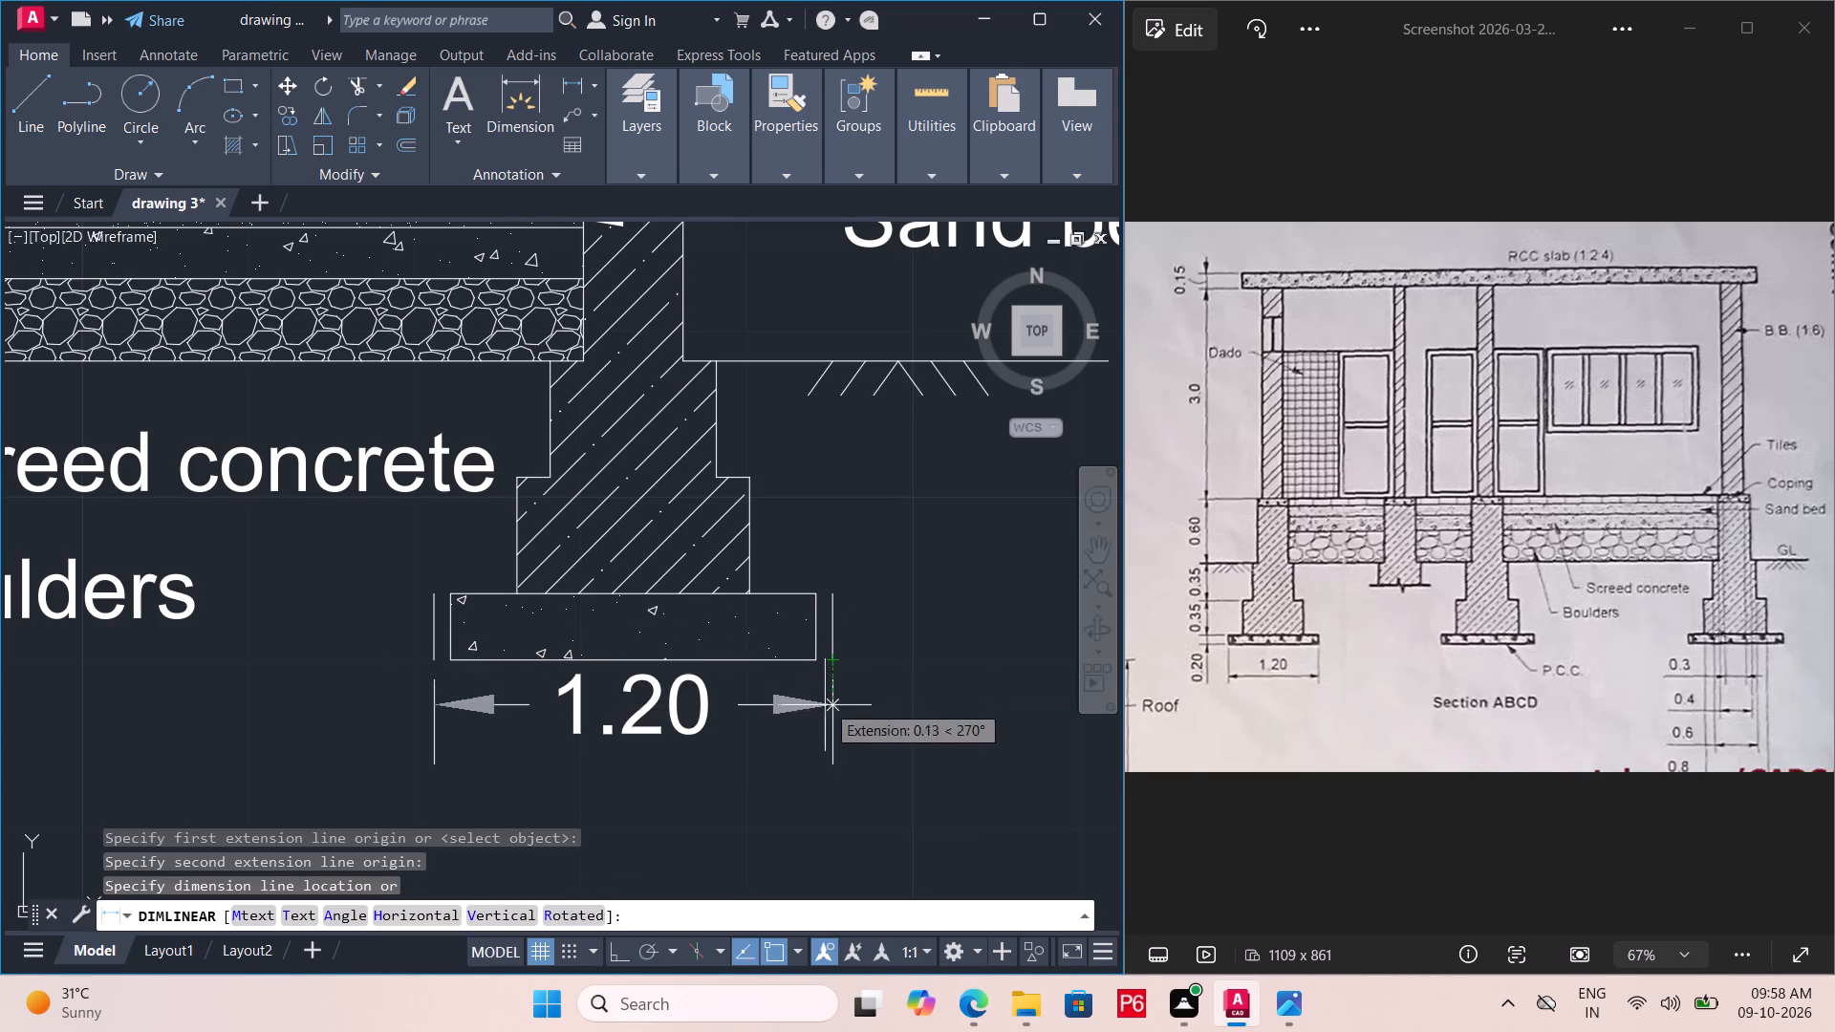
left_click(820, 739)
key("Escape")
Extend the top and bottom edges of the rightmost concrete bed to the new outer end lines on both sides.
scroll(433, 627, "up", 1)
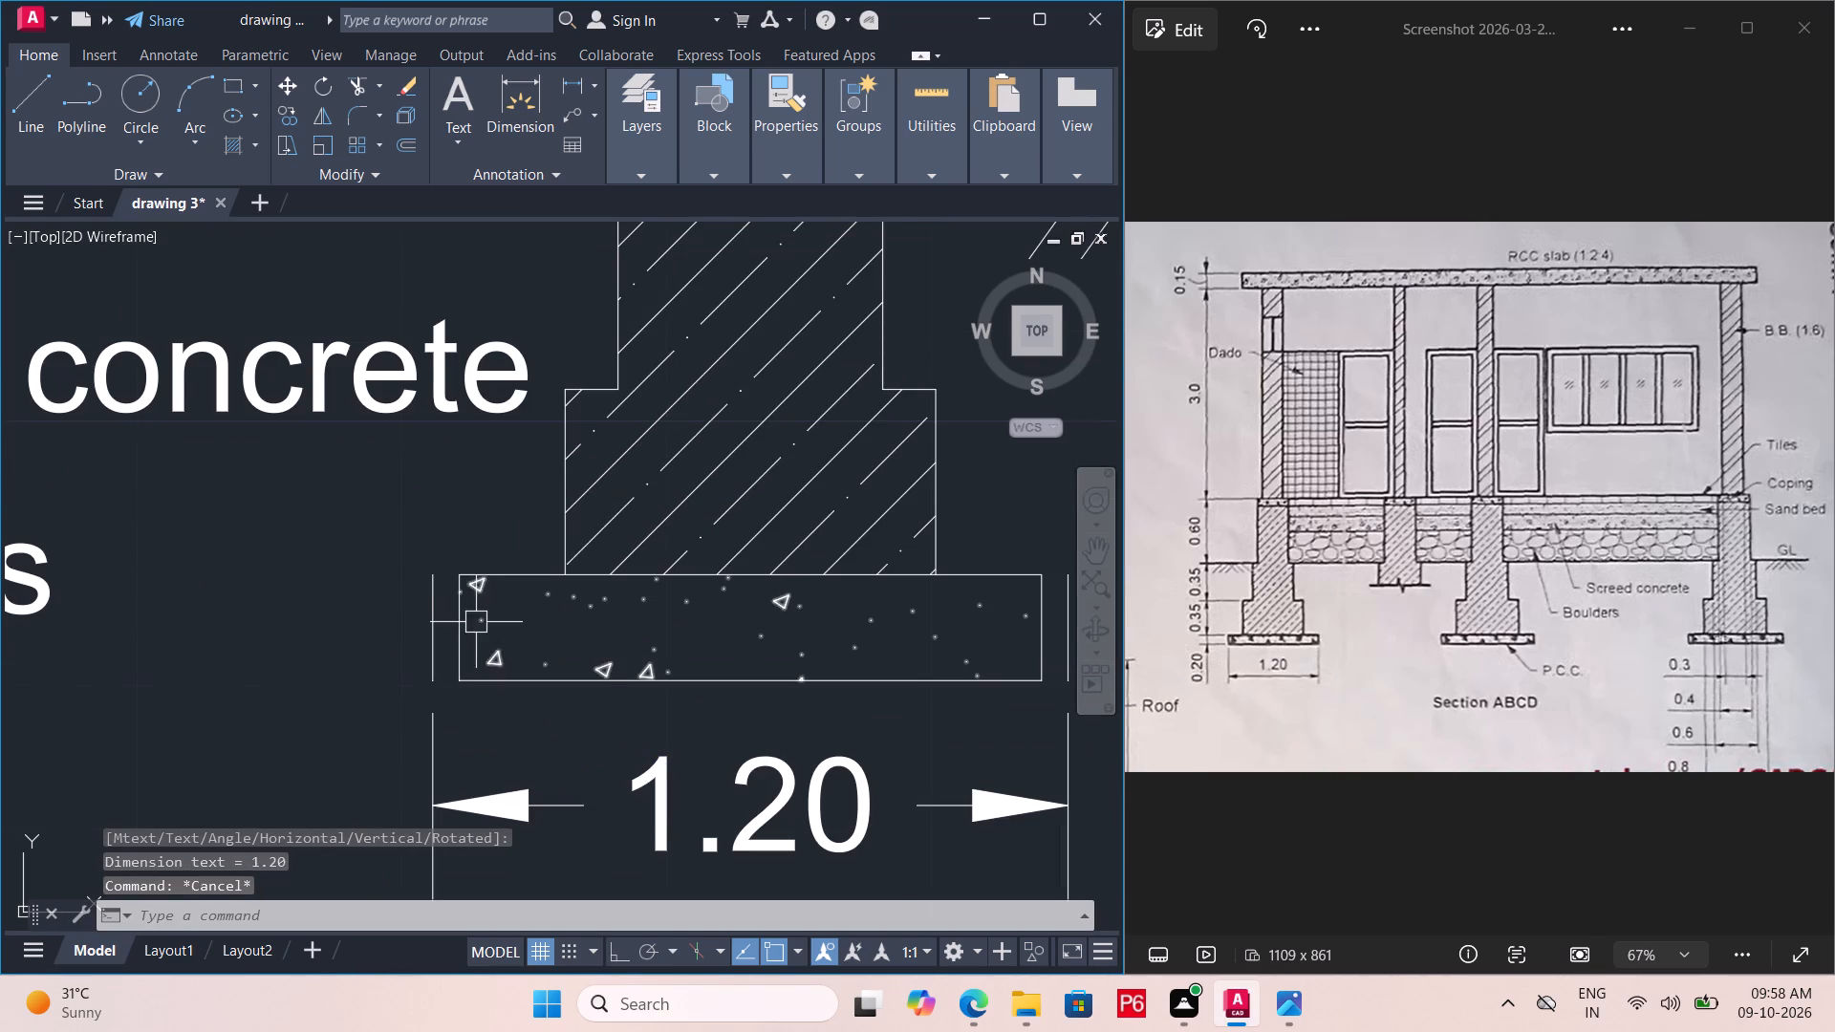
type("ex")
key("space")
key("space")
left_click(483, 570)
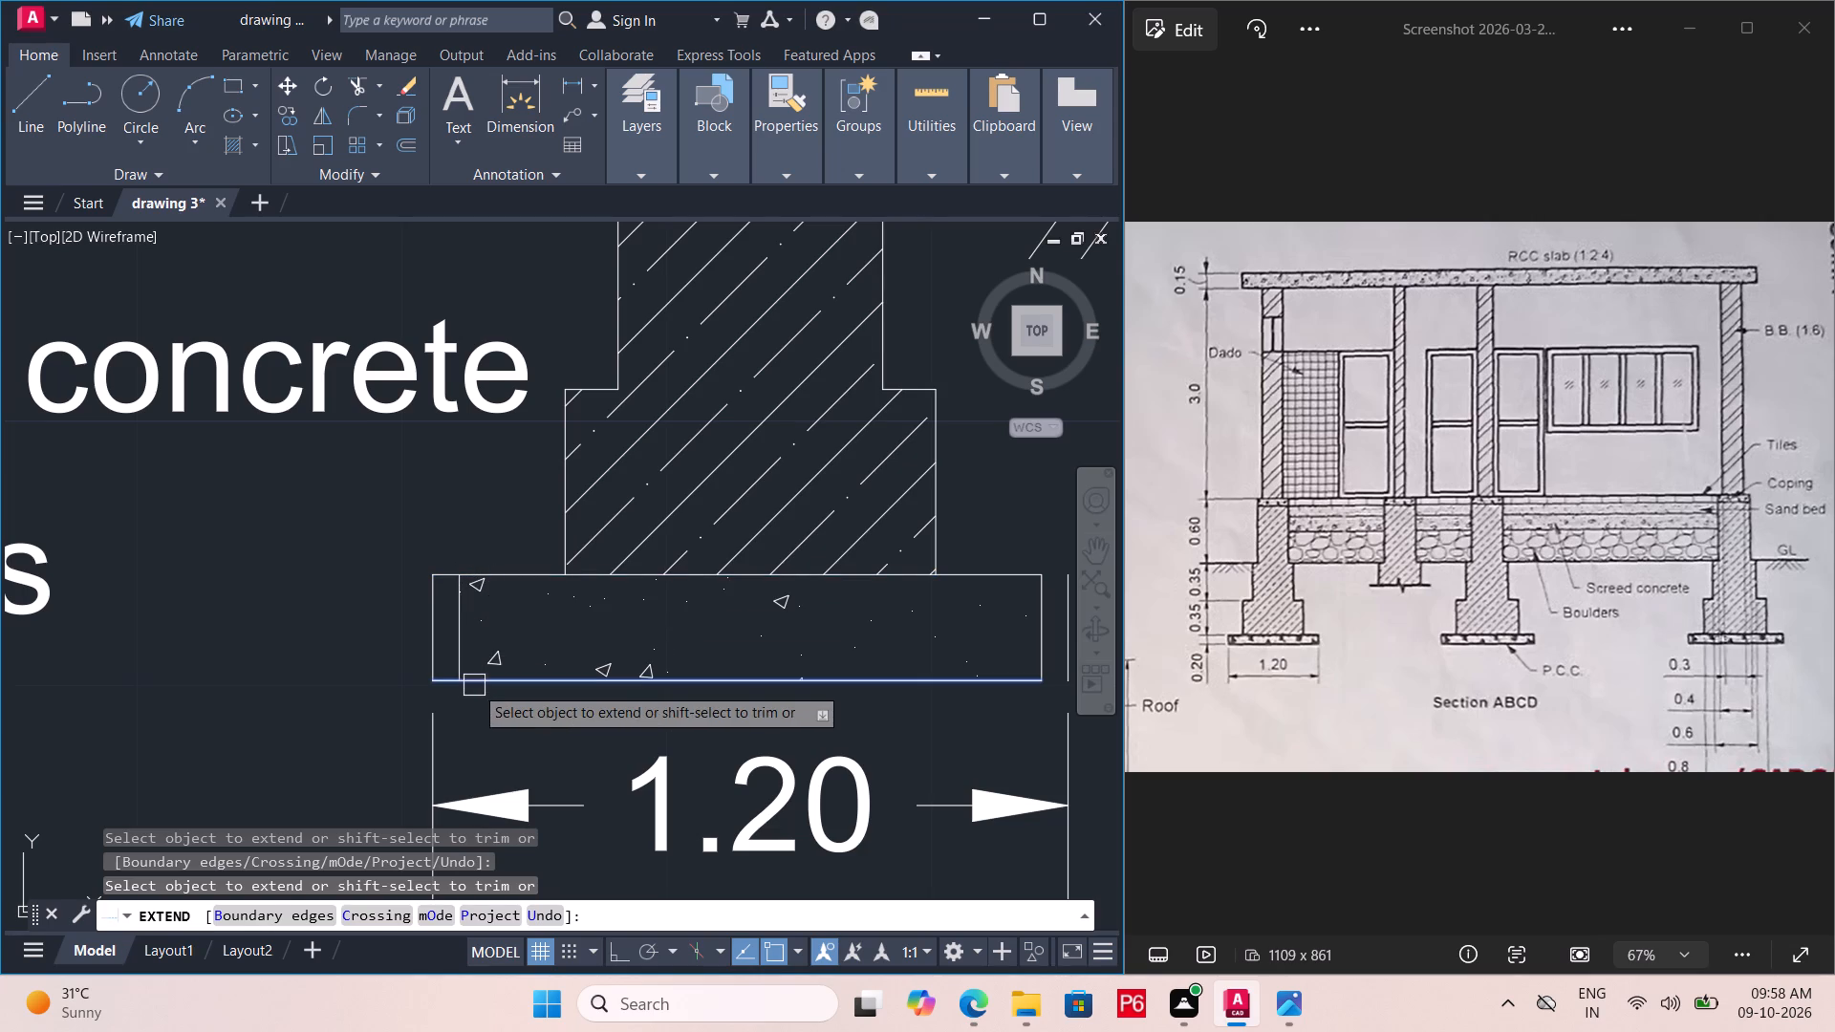
double_click(474, 685)
left_click(1010, 680)
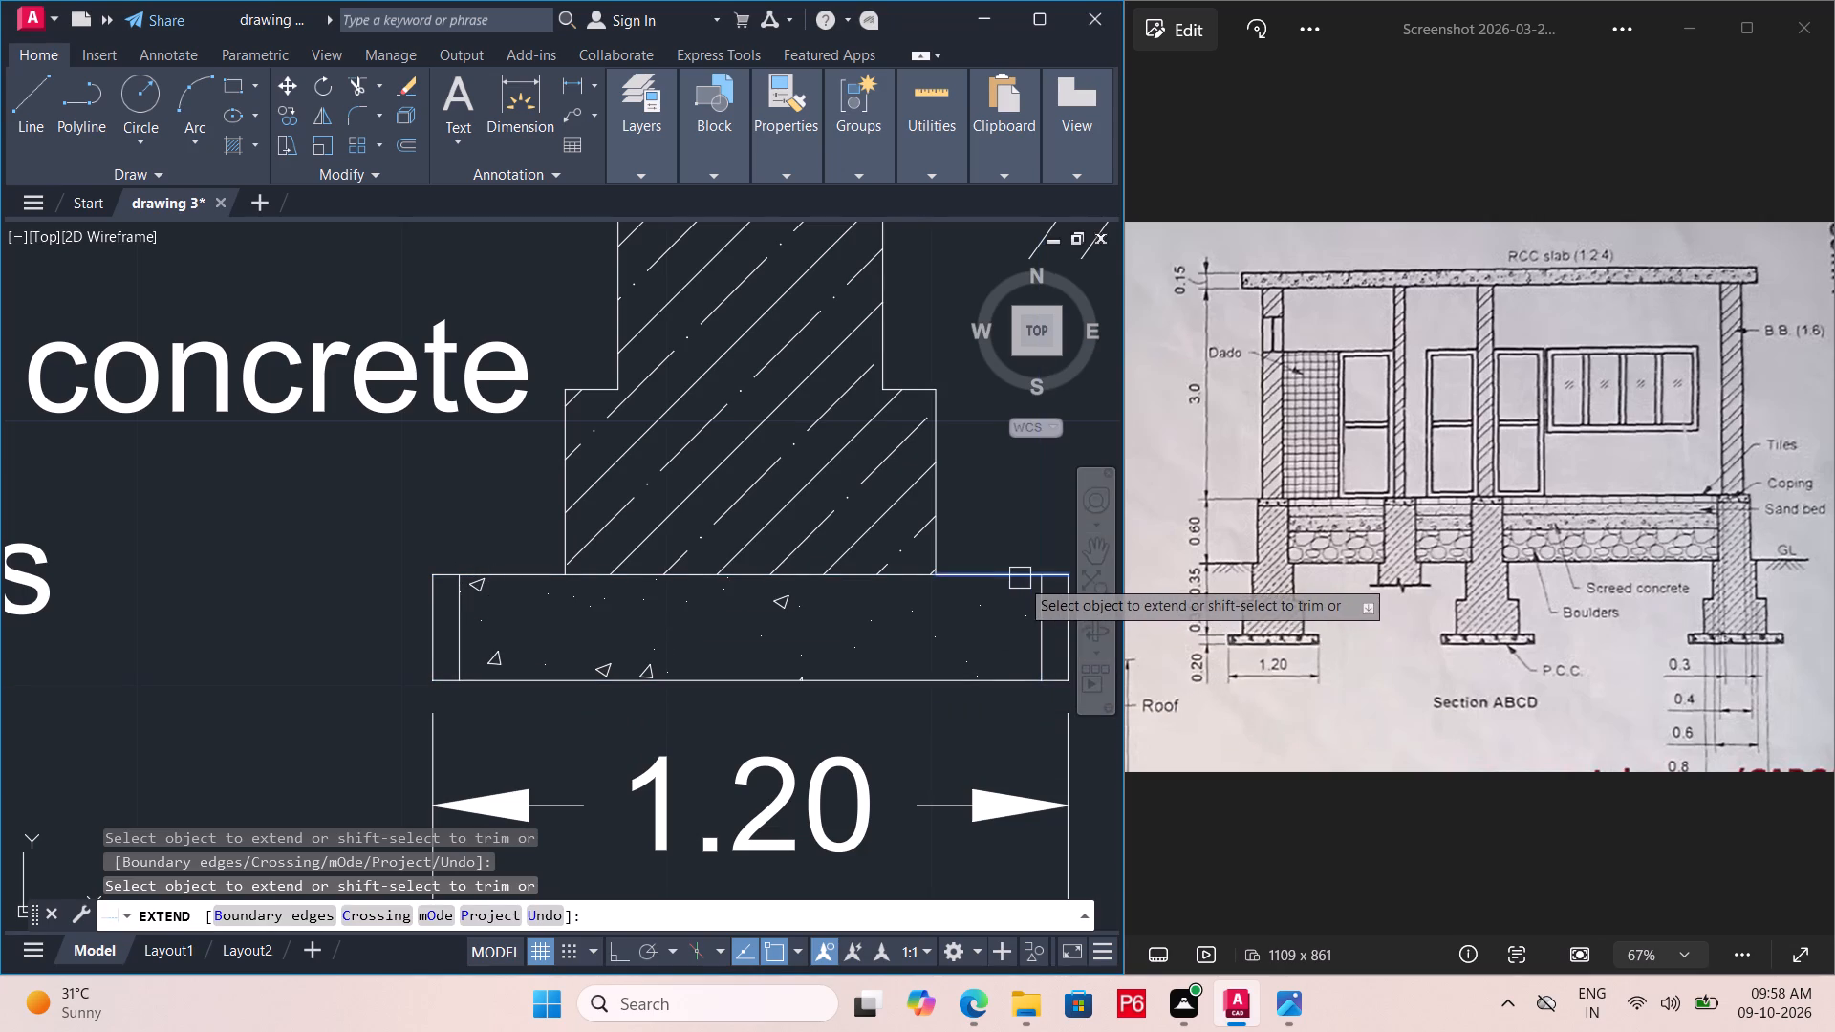
left_click(1020, 577)
key("Escape")
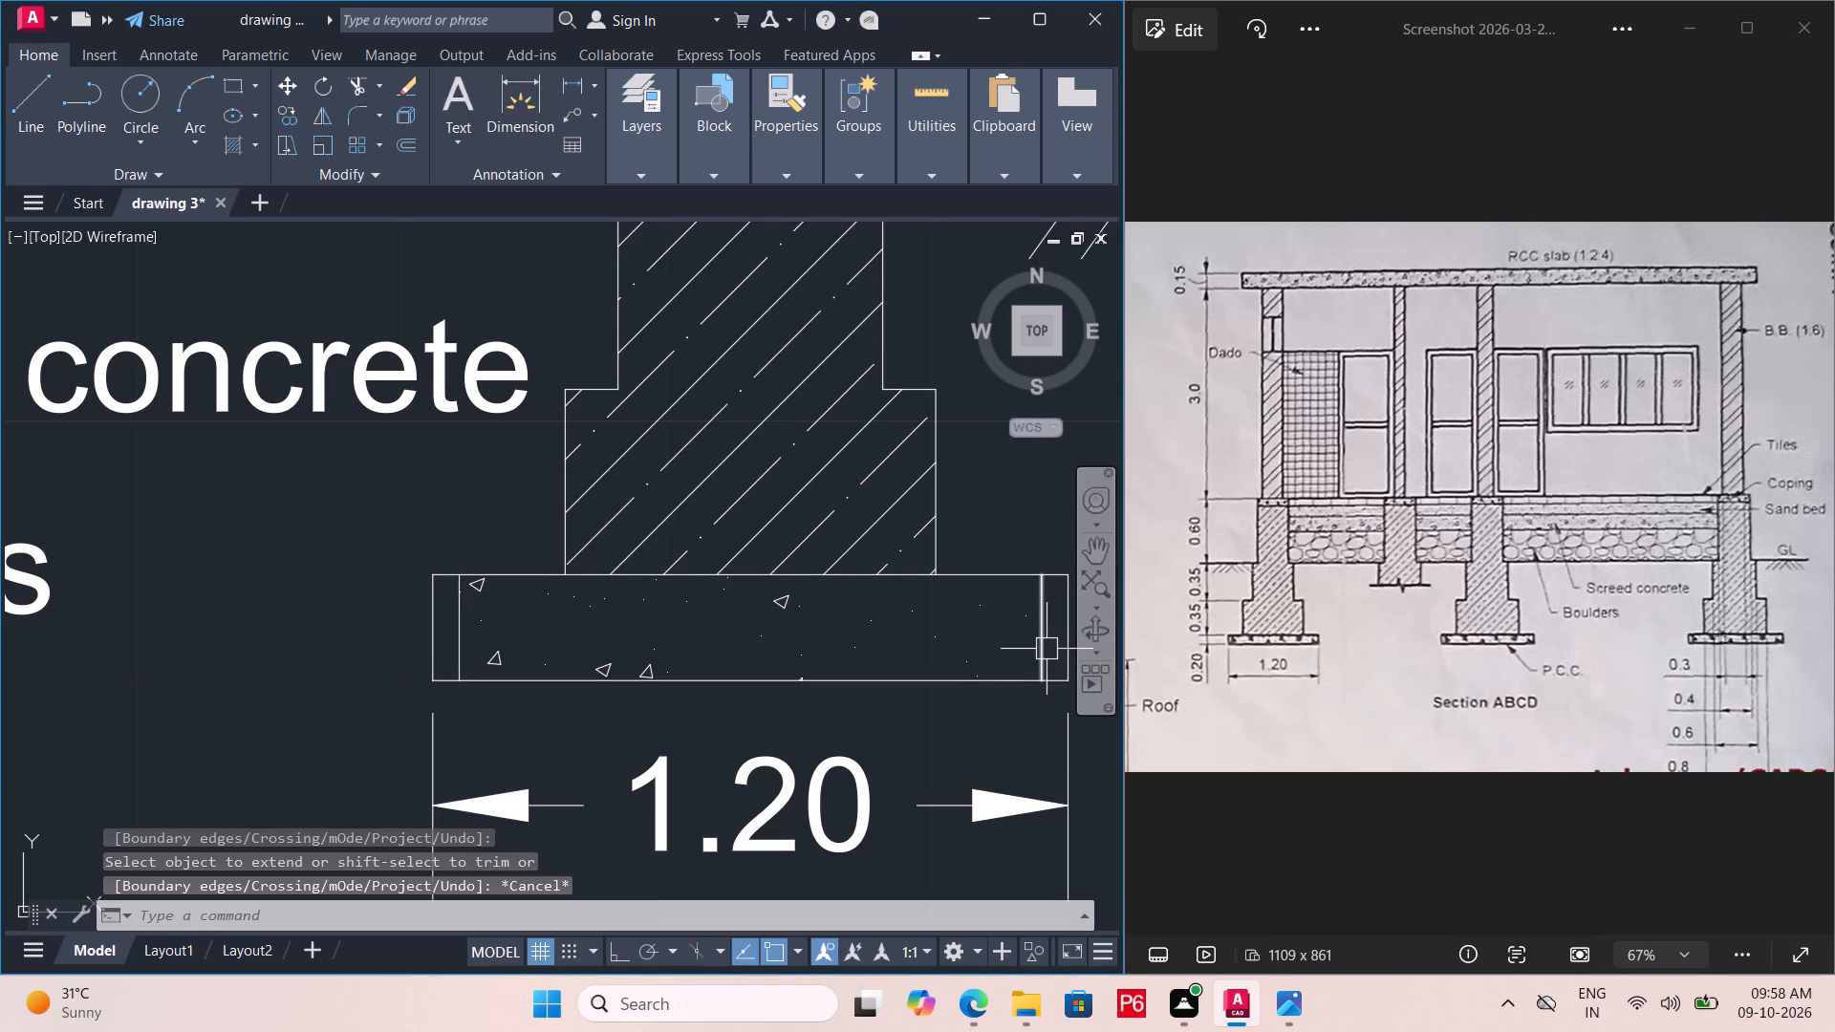
Erase the two original inner end lines of the rightmost concrete bed.
left_click(1047, 649)
key("Delete")
left_click(465, 634)
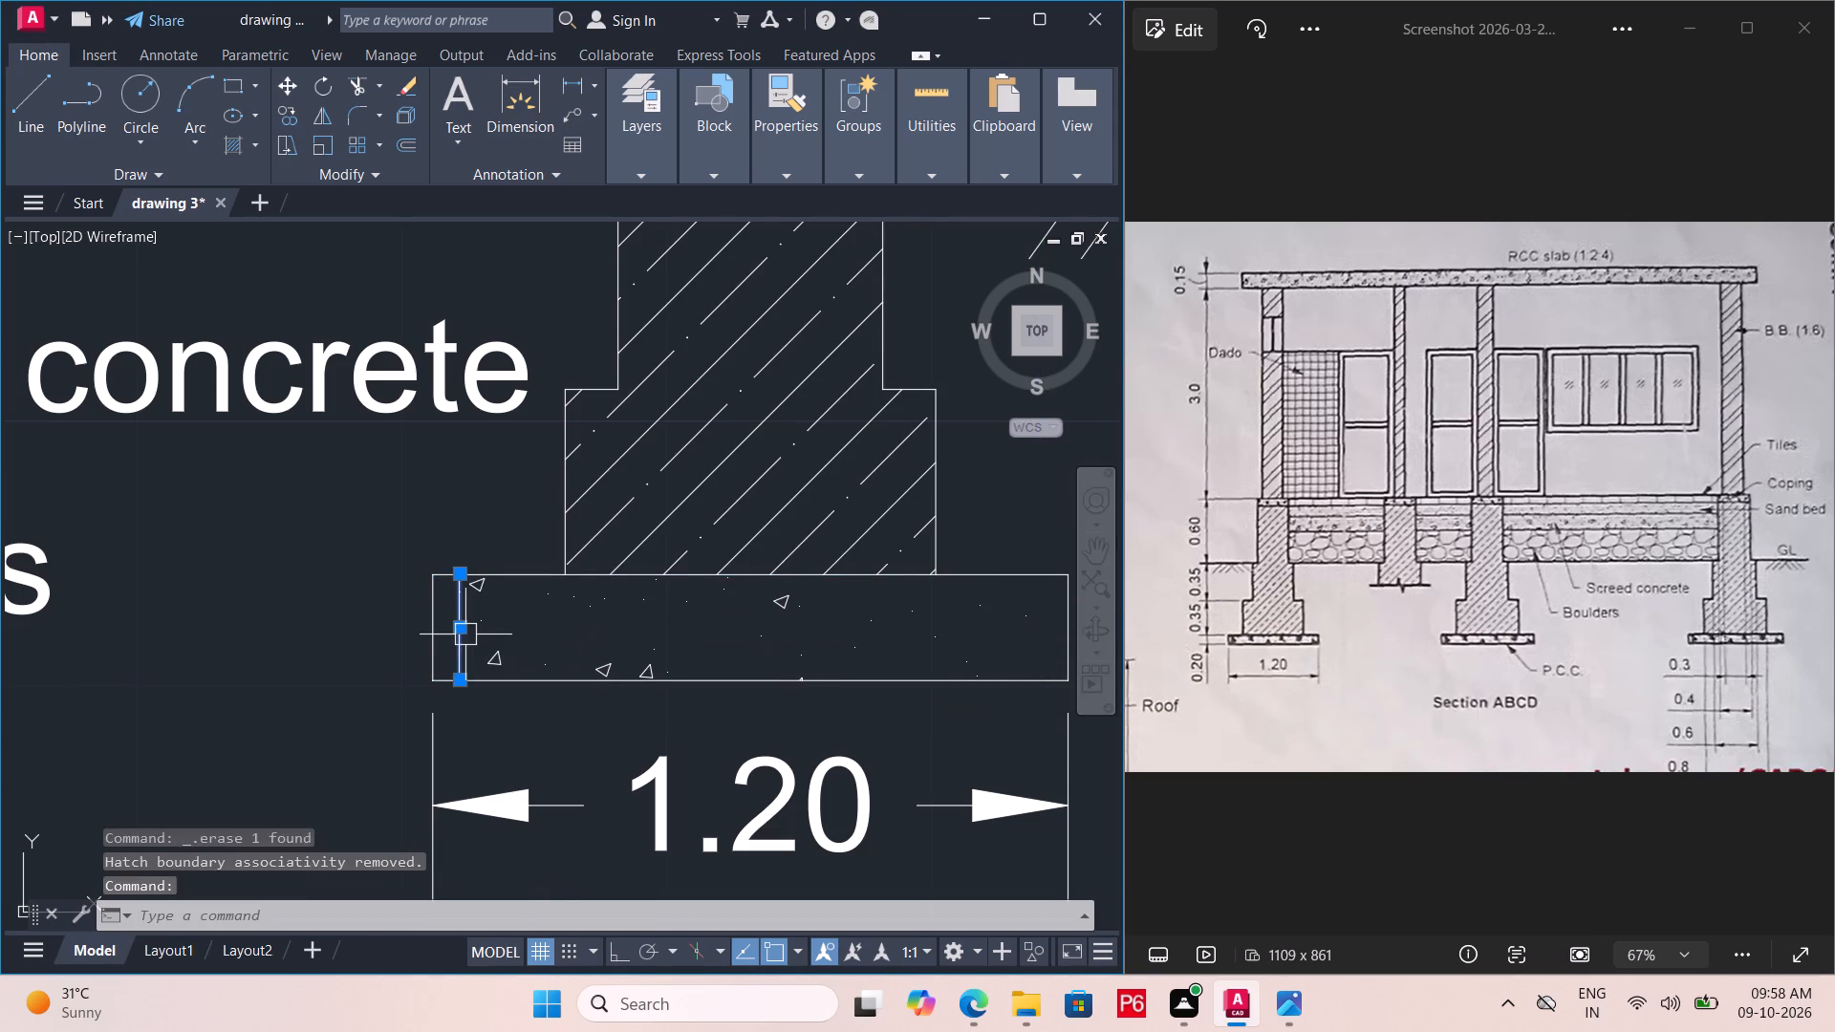
key("Delete")
Save the drawing.
scroll(690, 620, "down", 2)
key("ctrl+s")
key("ctrl+s")
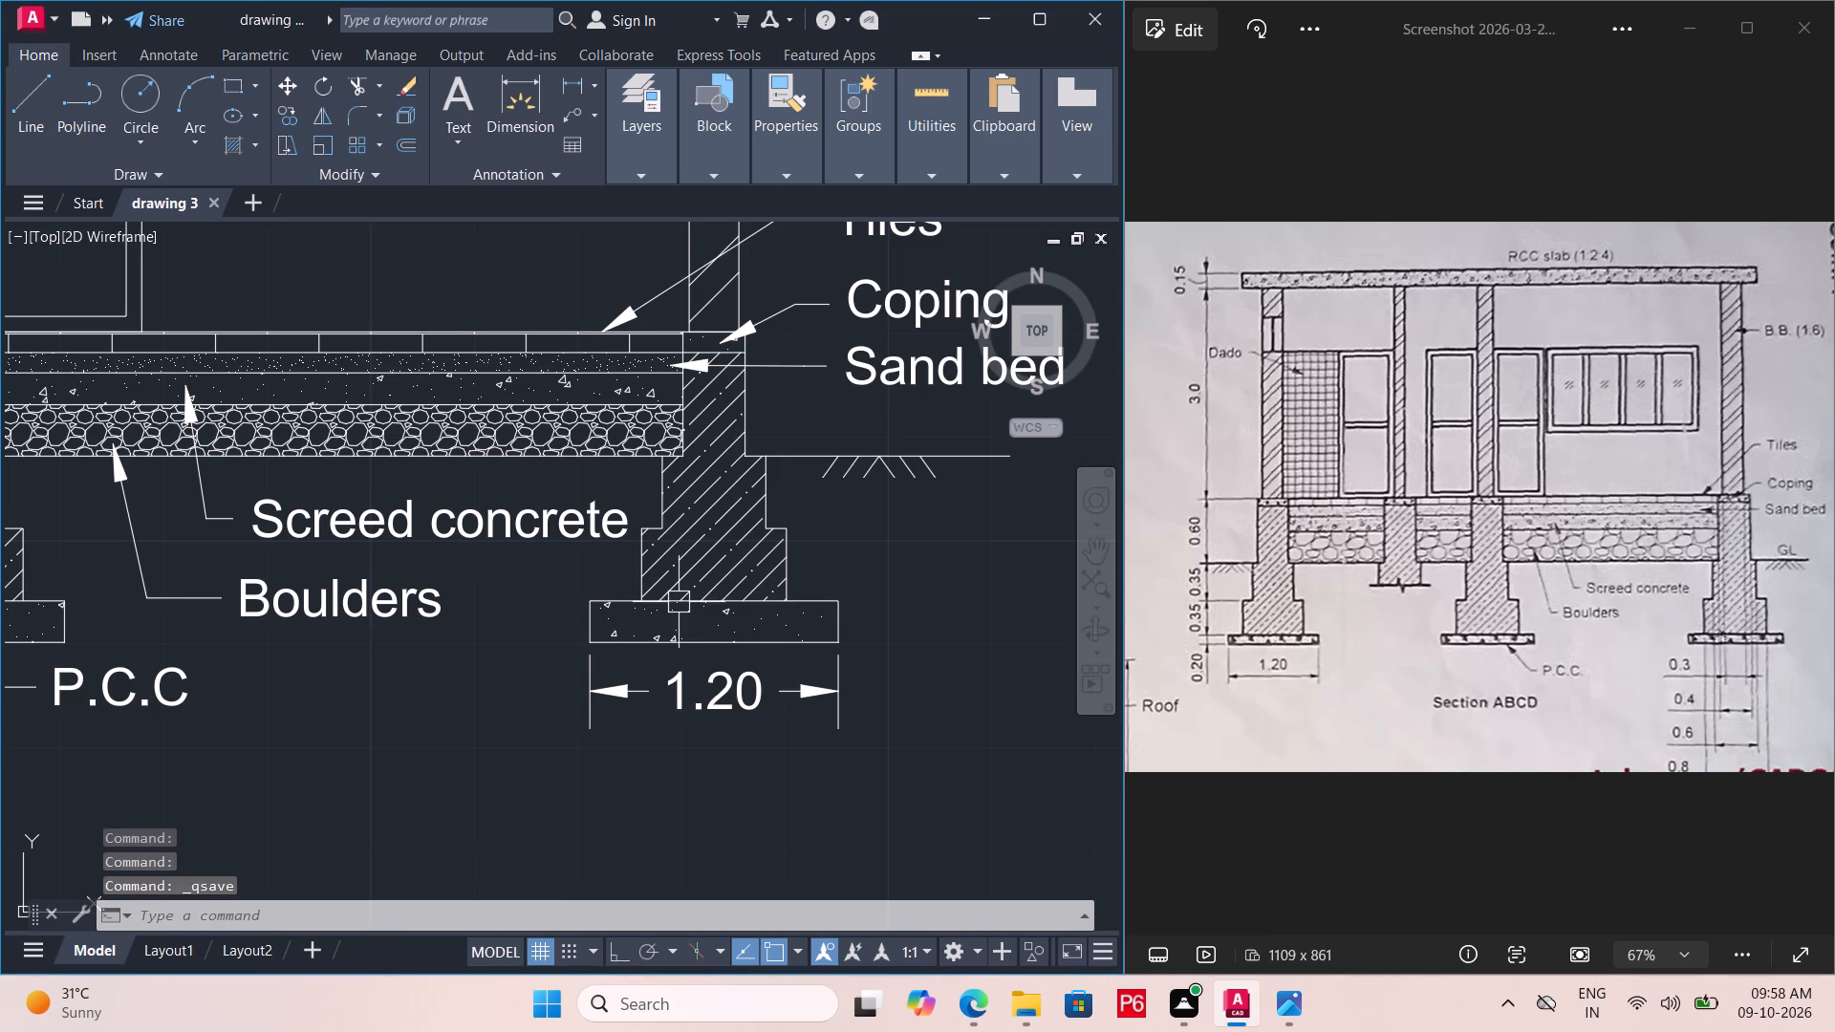
Review the whole section and the area beneath the rightmost foundation against the reference image's width dimensions.
middle_click_drag(650, 608, 793, 555)
scroll(794, 646, "down", 1)
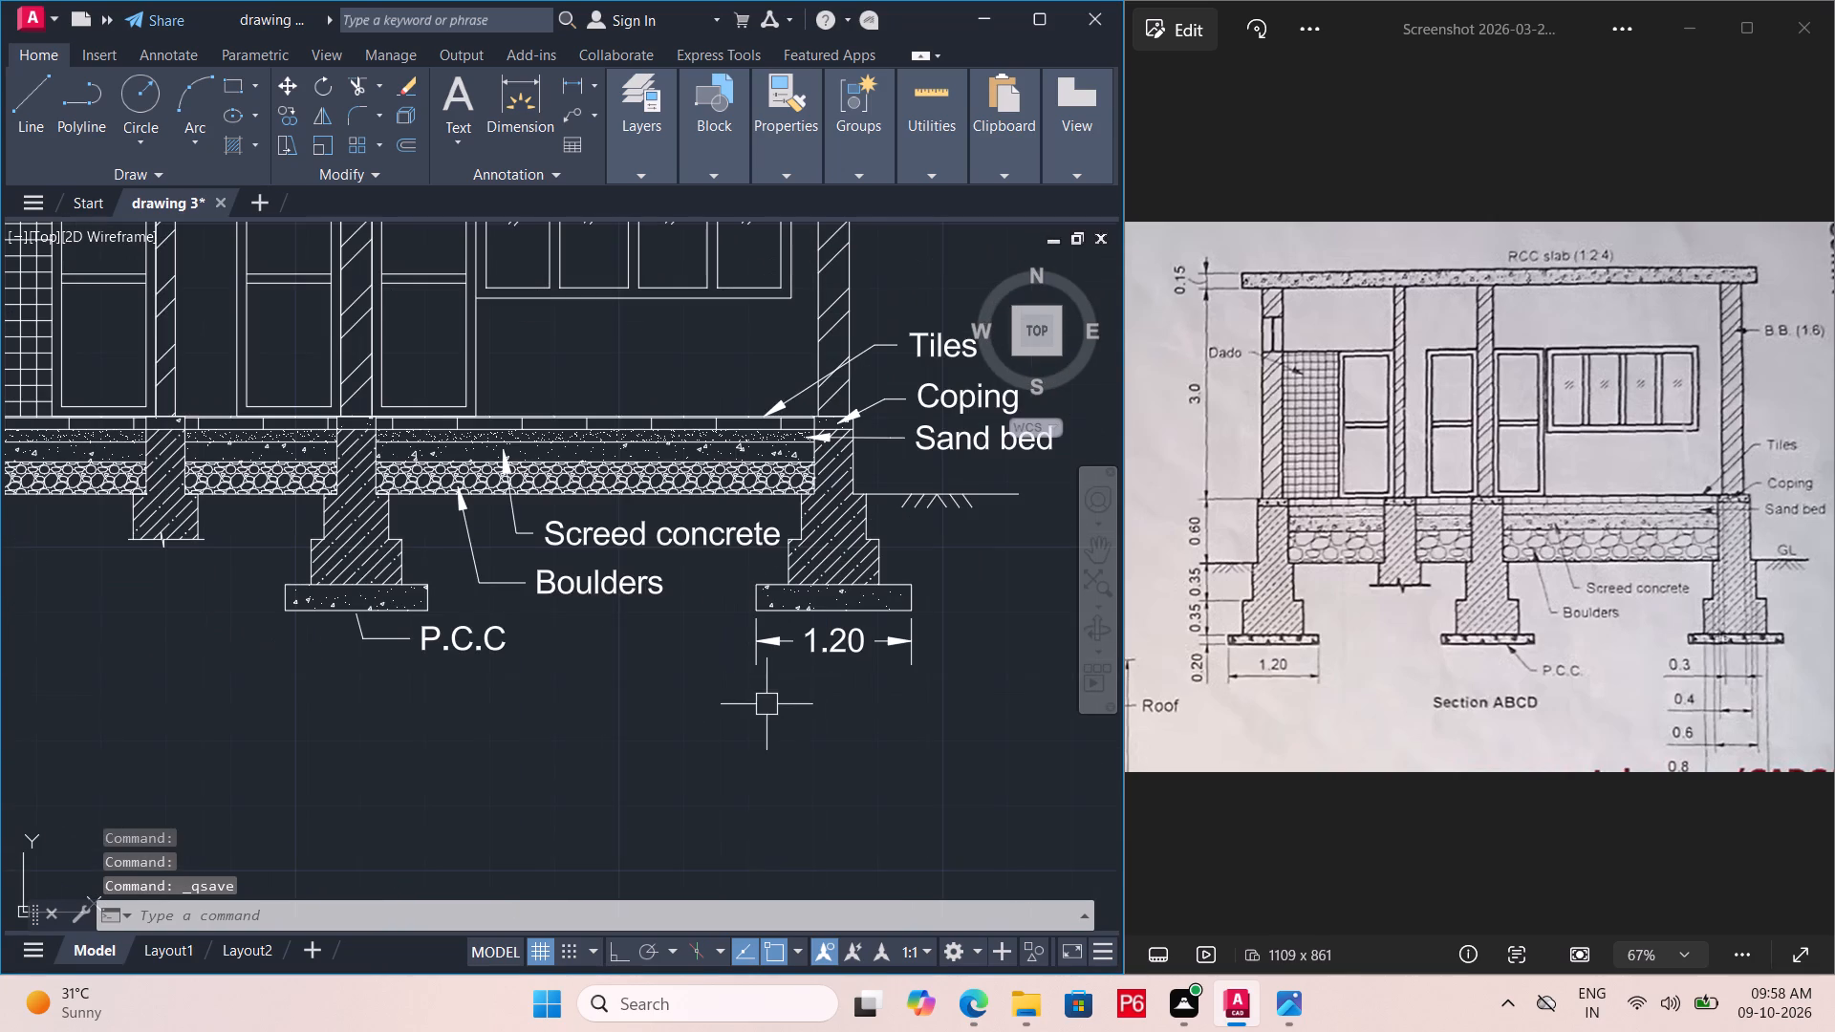
scroll(650, 625, "down", 1)
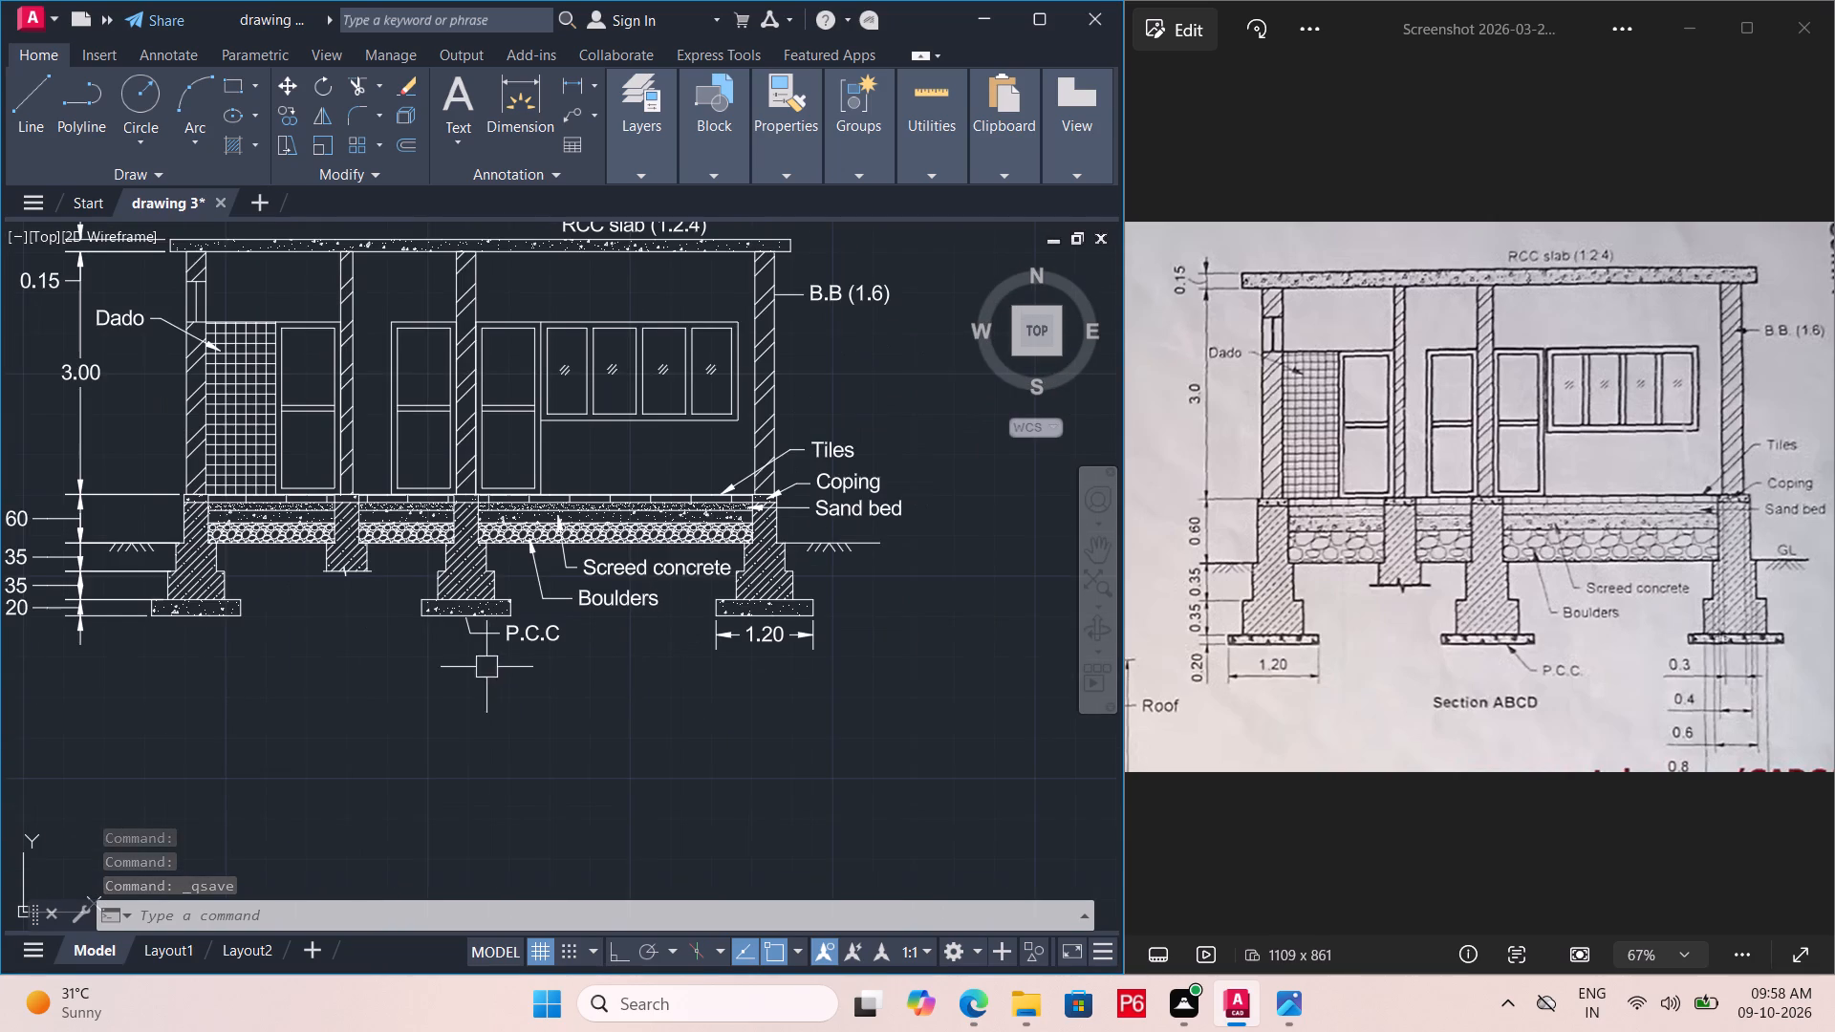
middle_click_drag(495, 677, 548, 670)
scroll(850, 621, "up", 4)
middle_click_drag(806, 626, 783, 649)
scroll(788, 589, "down", 2)
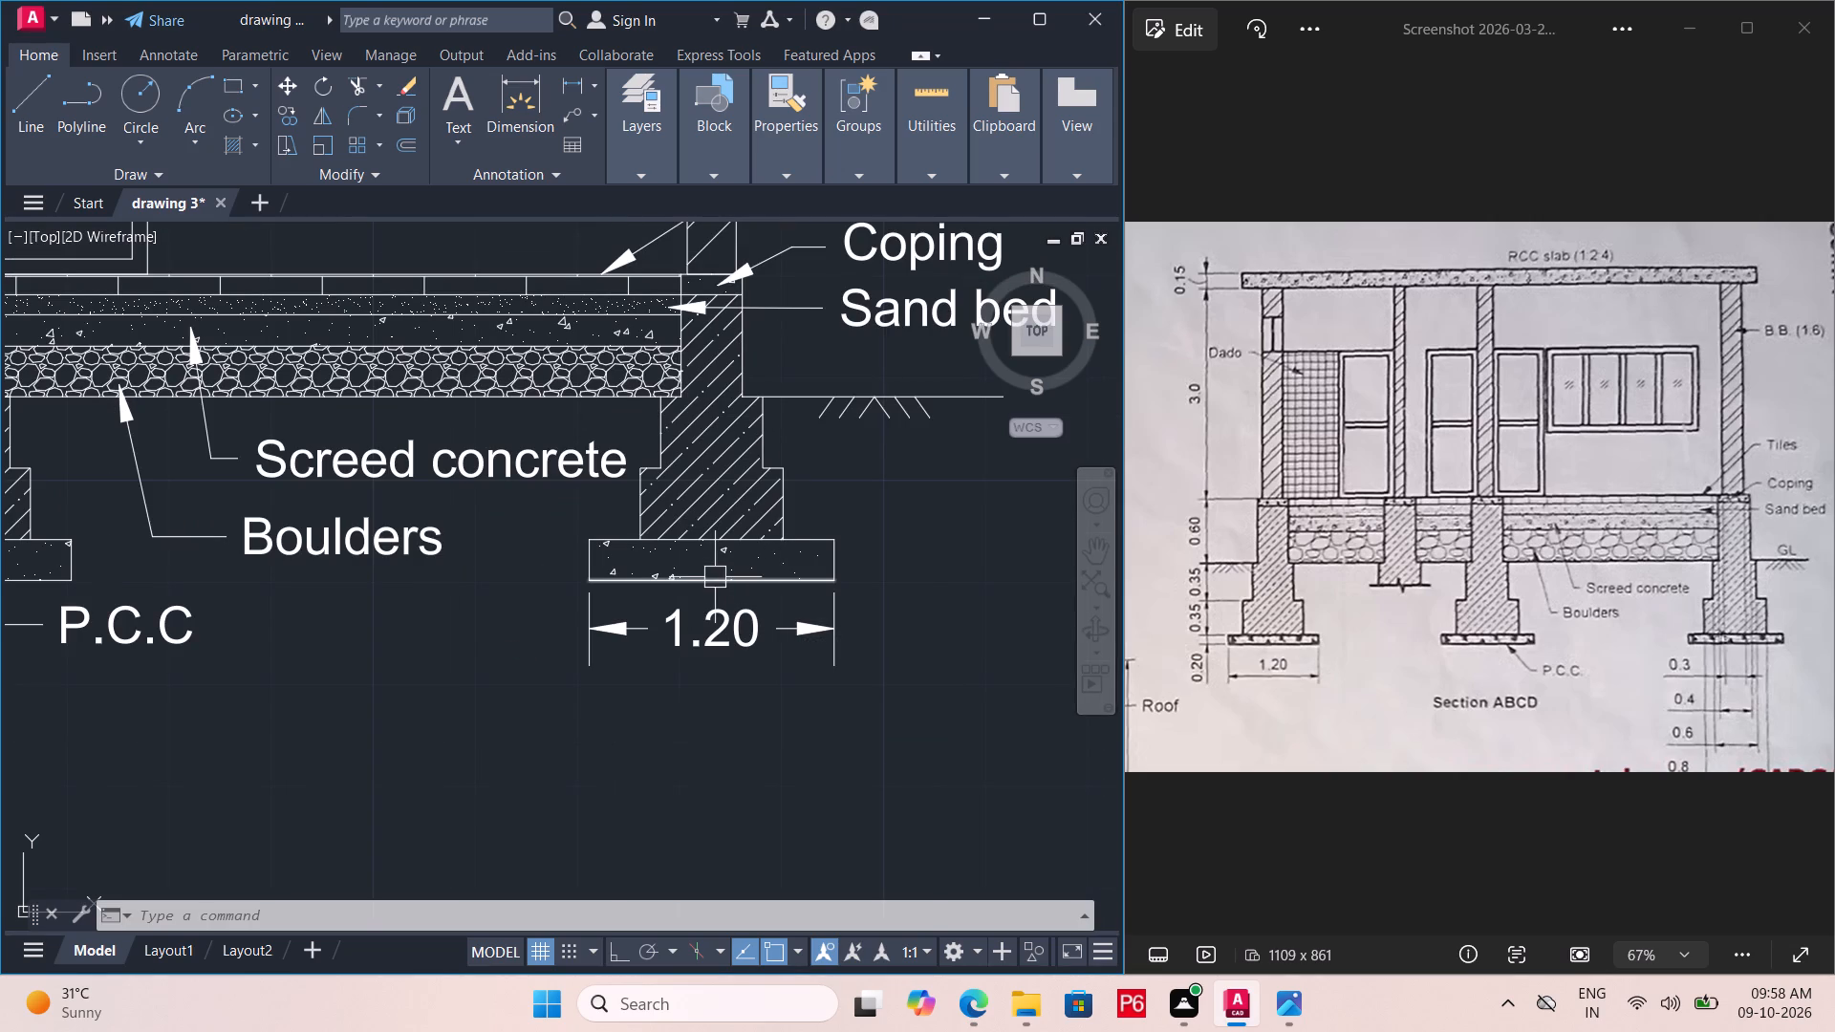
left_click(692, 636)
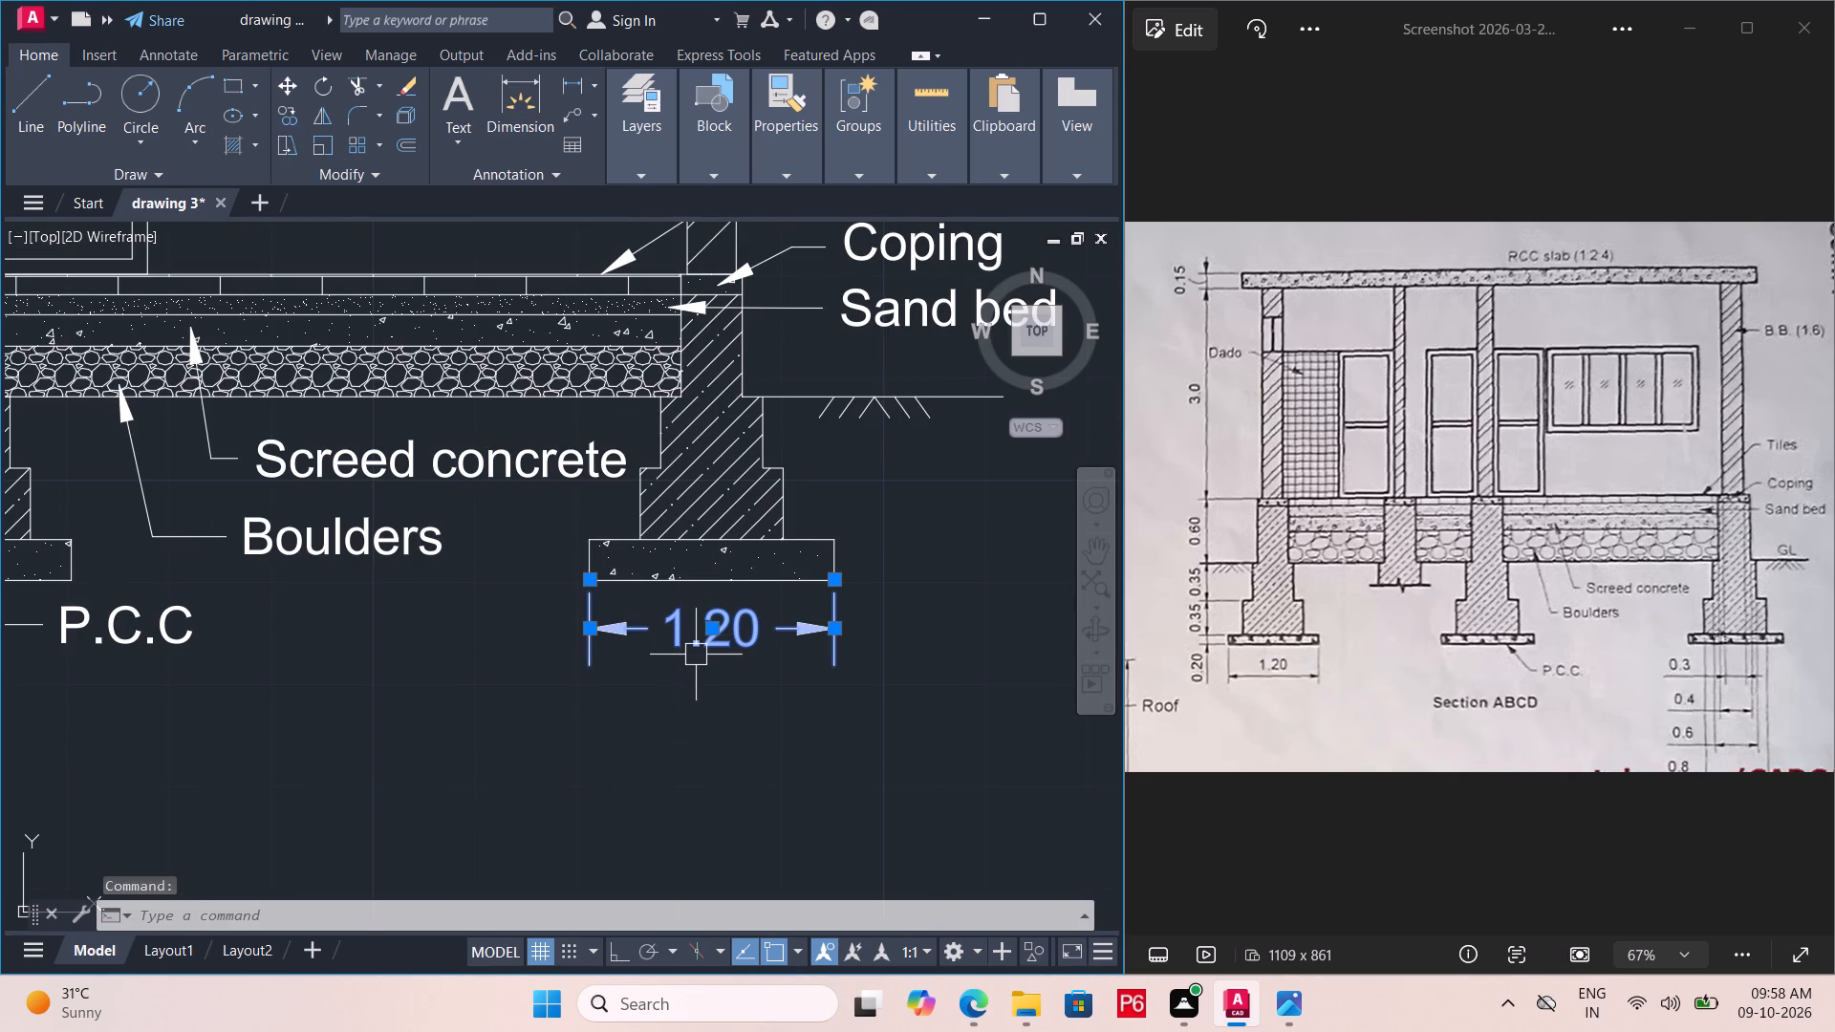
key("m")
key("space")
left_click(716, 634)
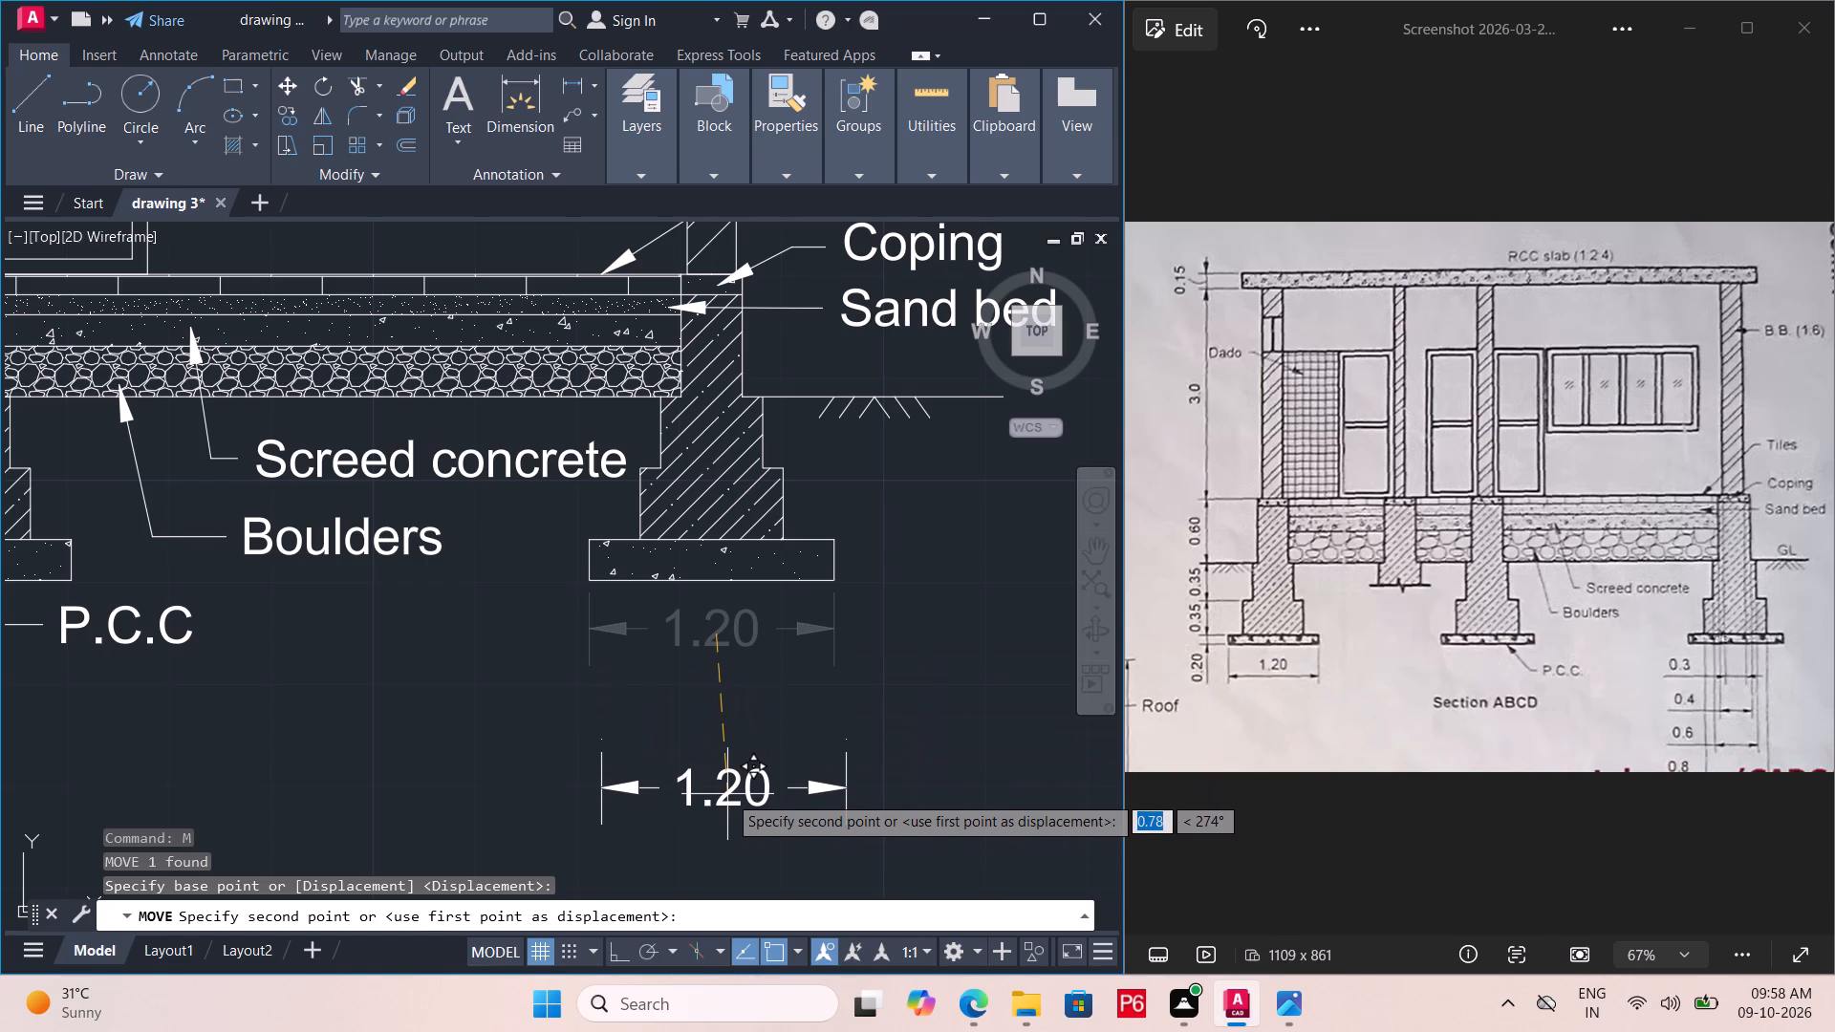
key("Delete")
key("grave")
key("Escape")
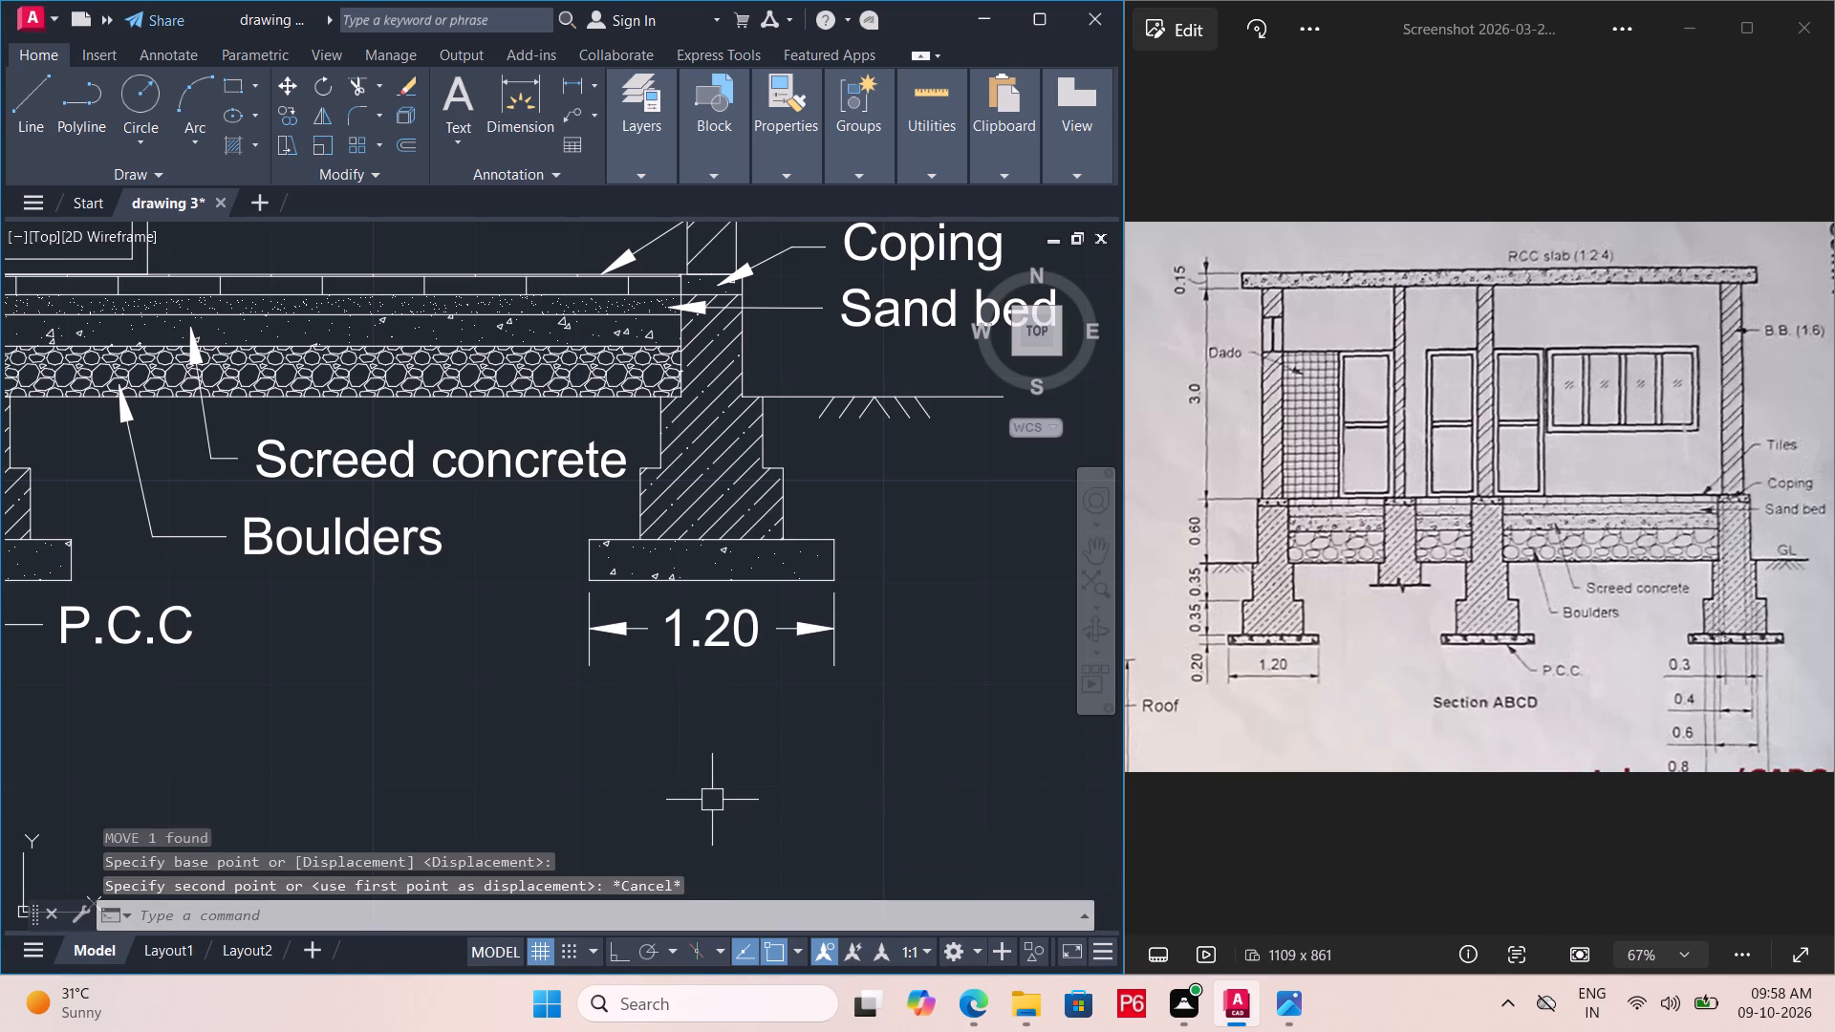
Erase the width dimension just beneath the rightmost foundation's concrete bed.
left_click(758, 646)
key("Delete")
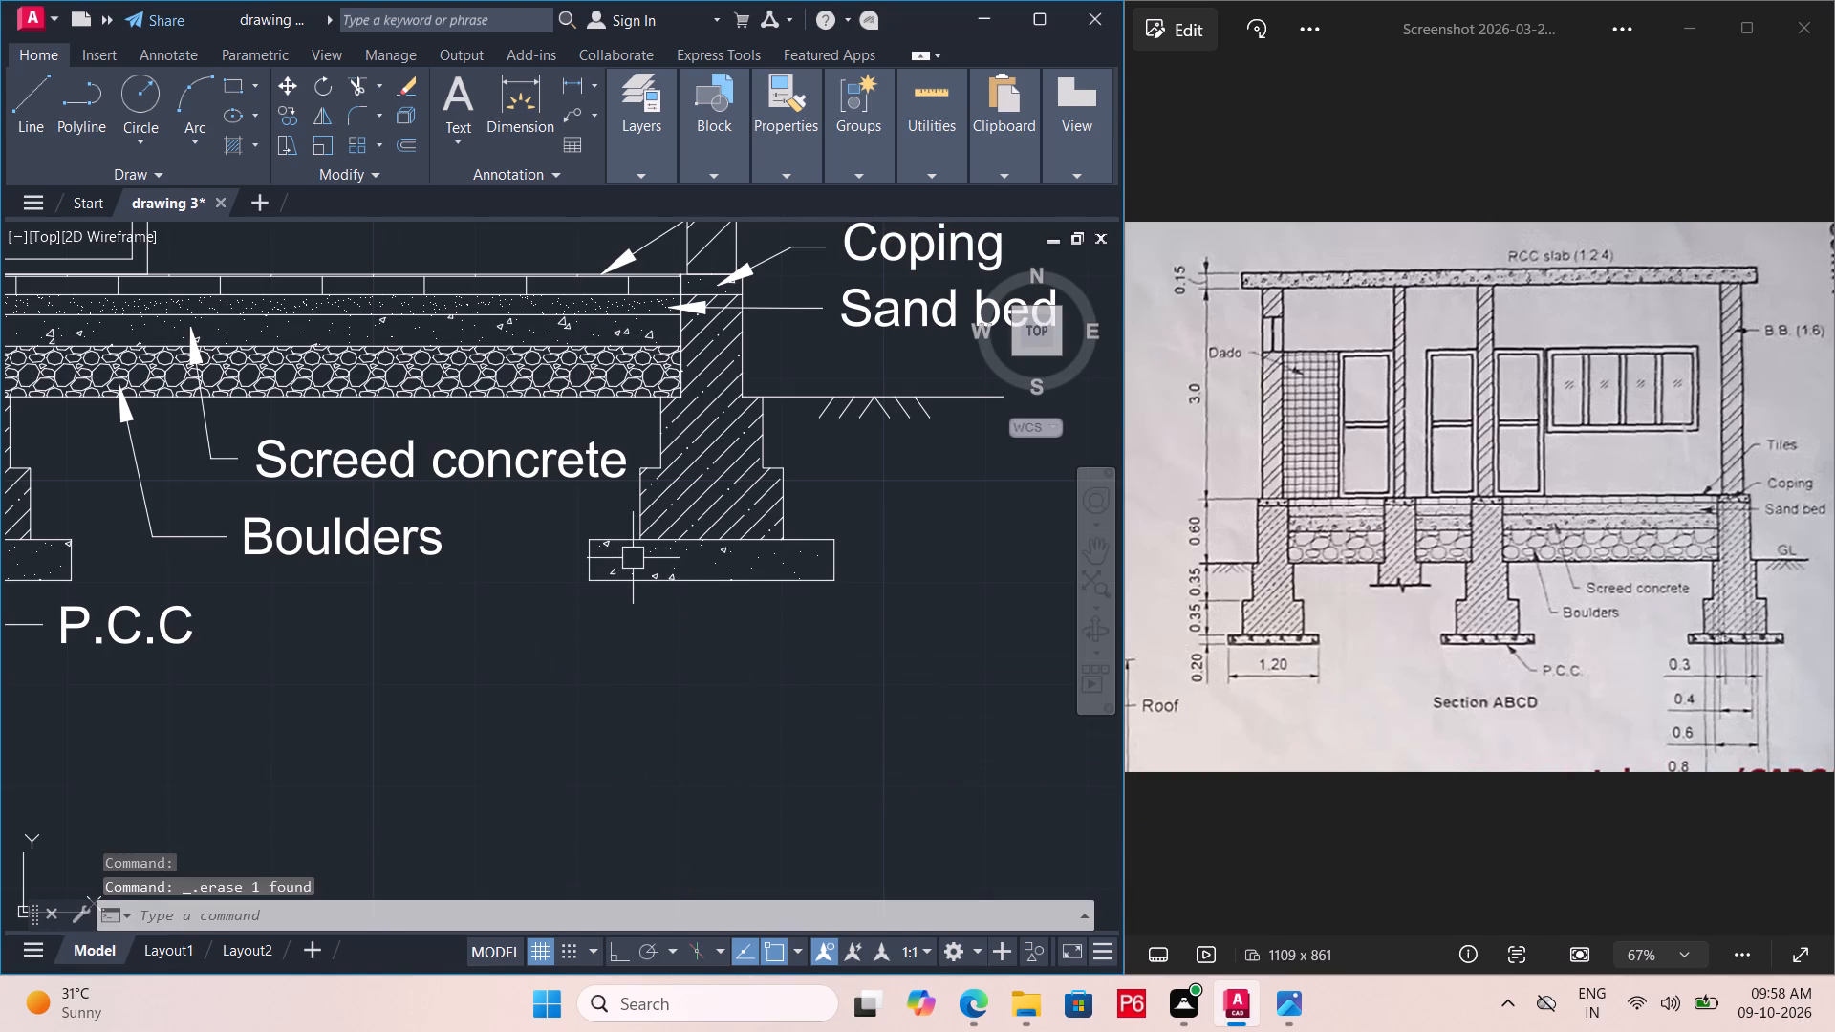
Dimension the overall width of the rightmost concrete bed, placing the dimension line well below it with room above for other dimensions.
type("di")
key("m")
key("l")
key("i")
type("n")
key("space")
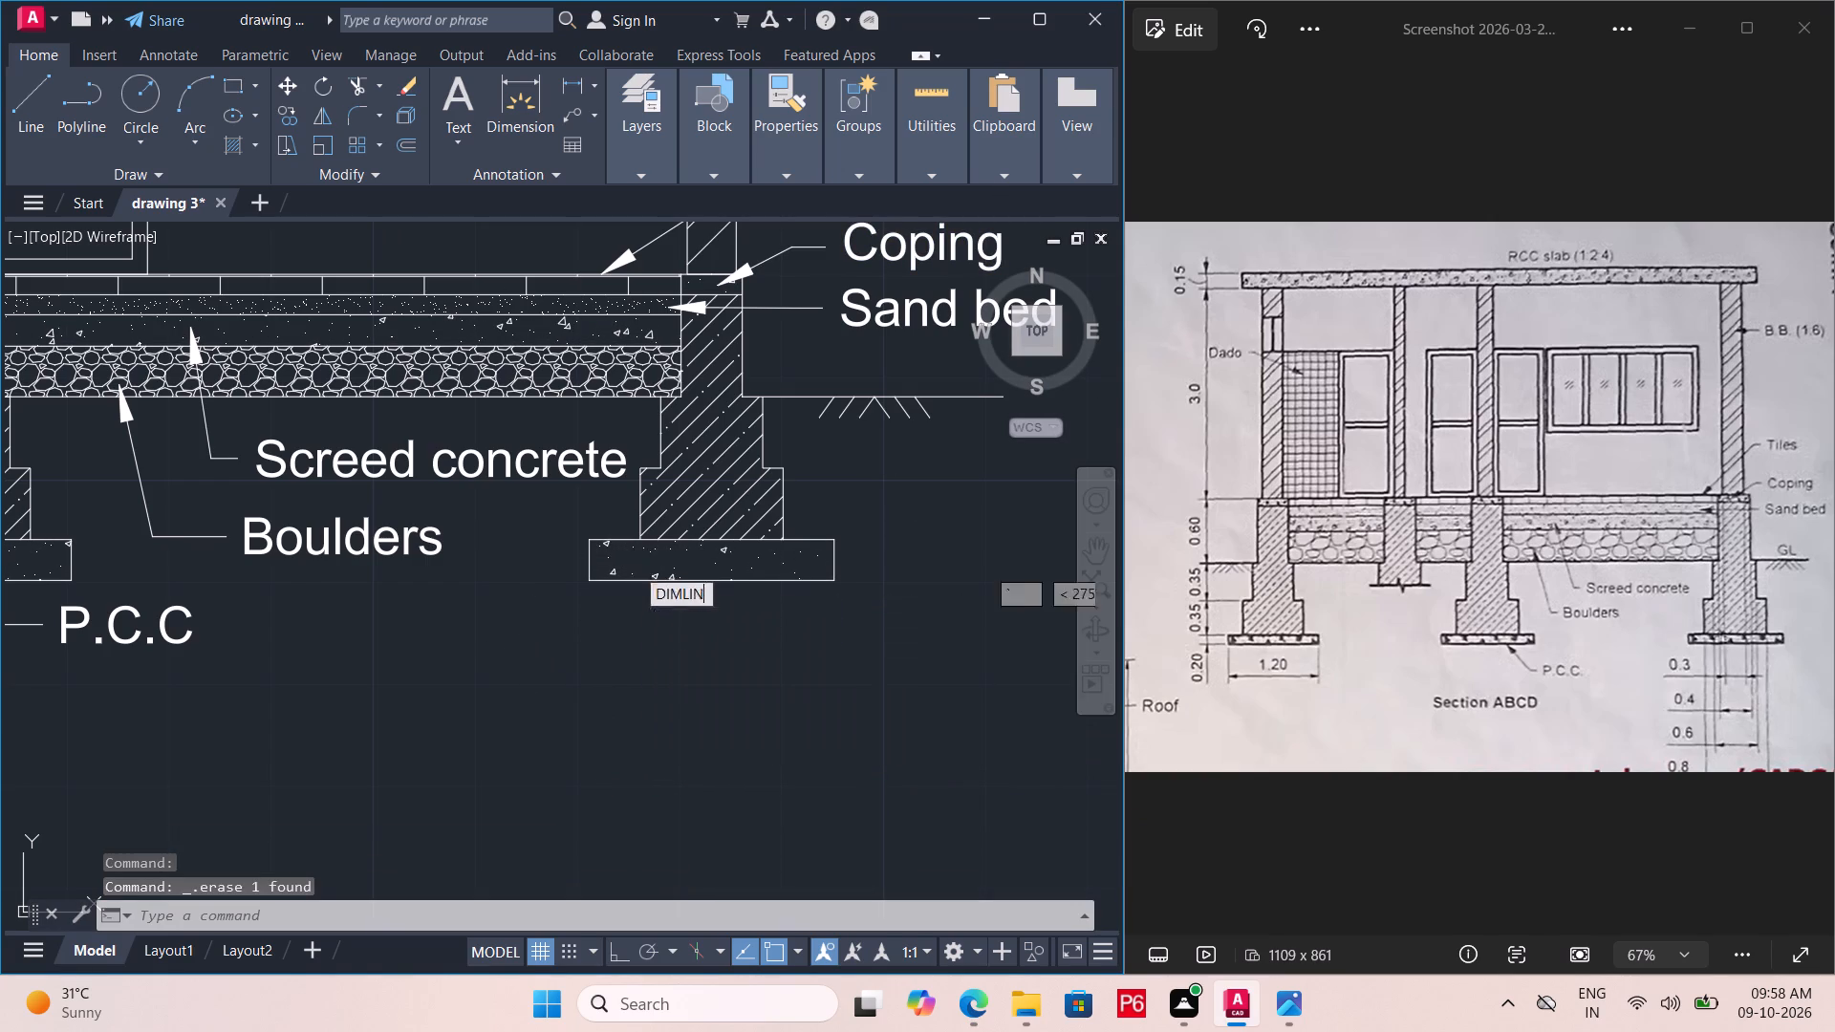
double_click(594, 584)
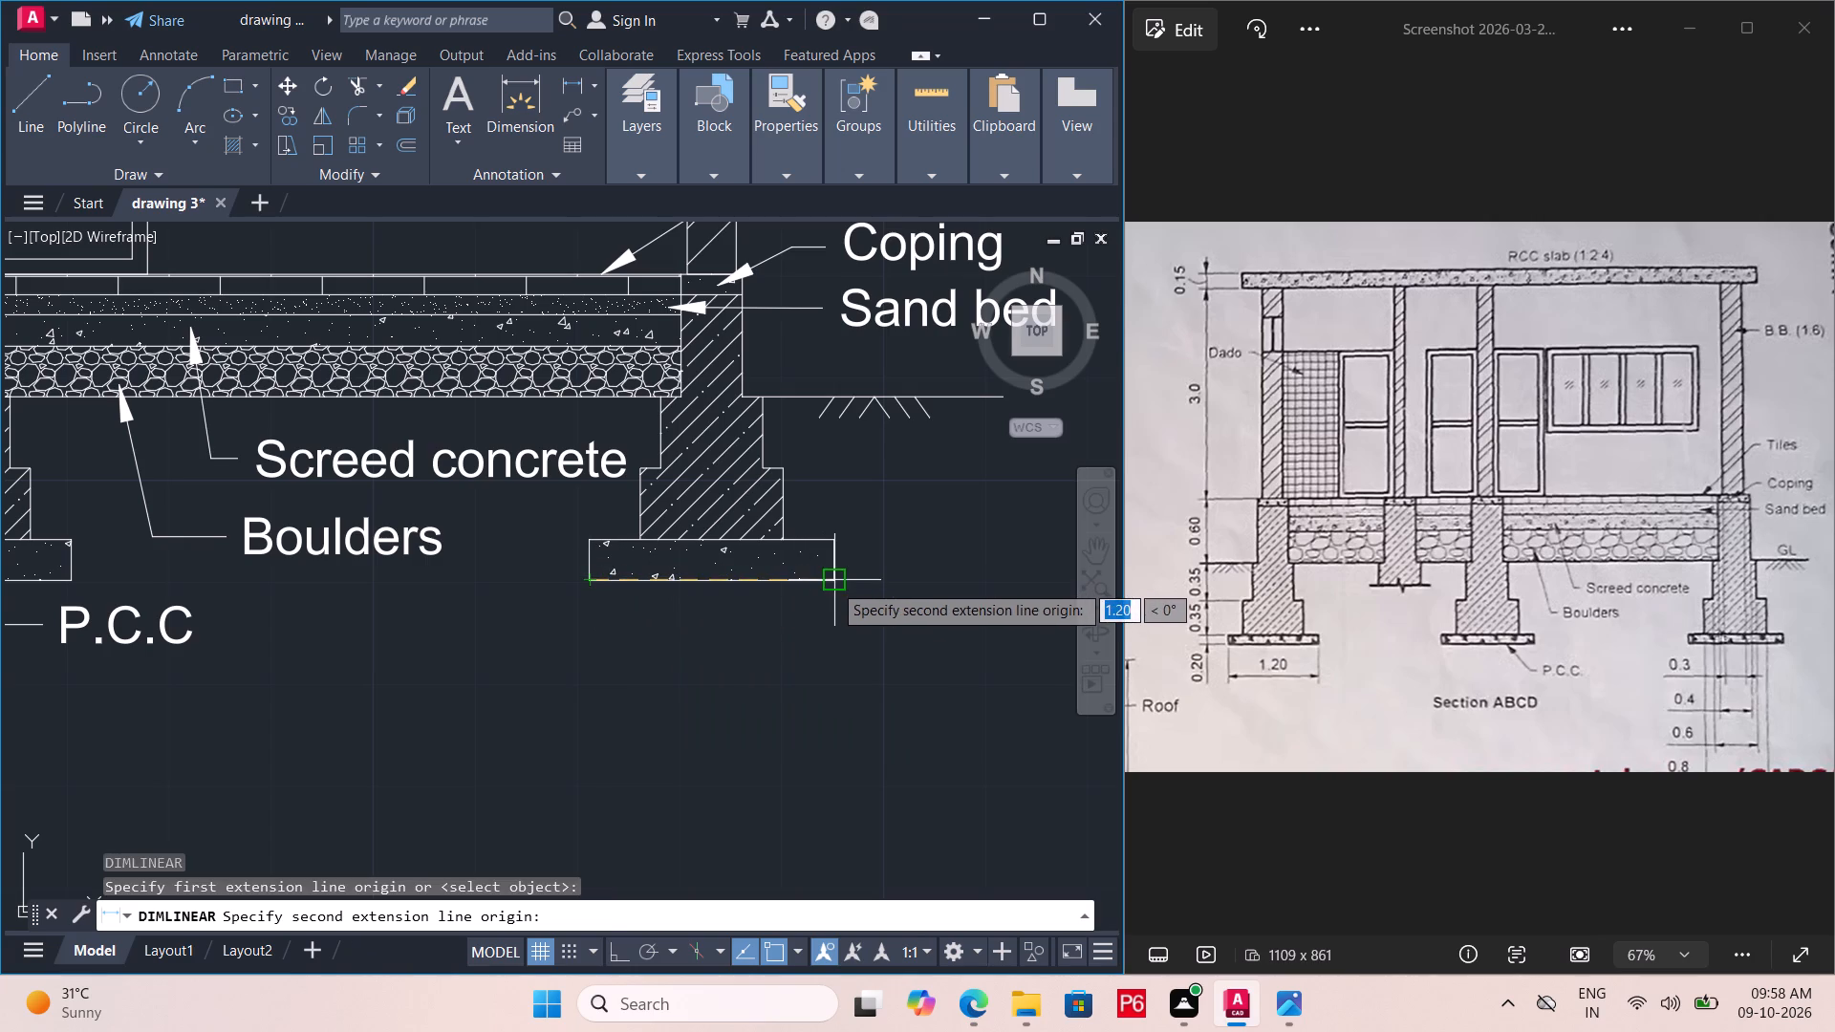
left_click(832, 583)
middle_click_drag(817, 736, 821, 633)
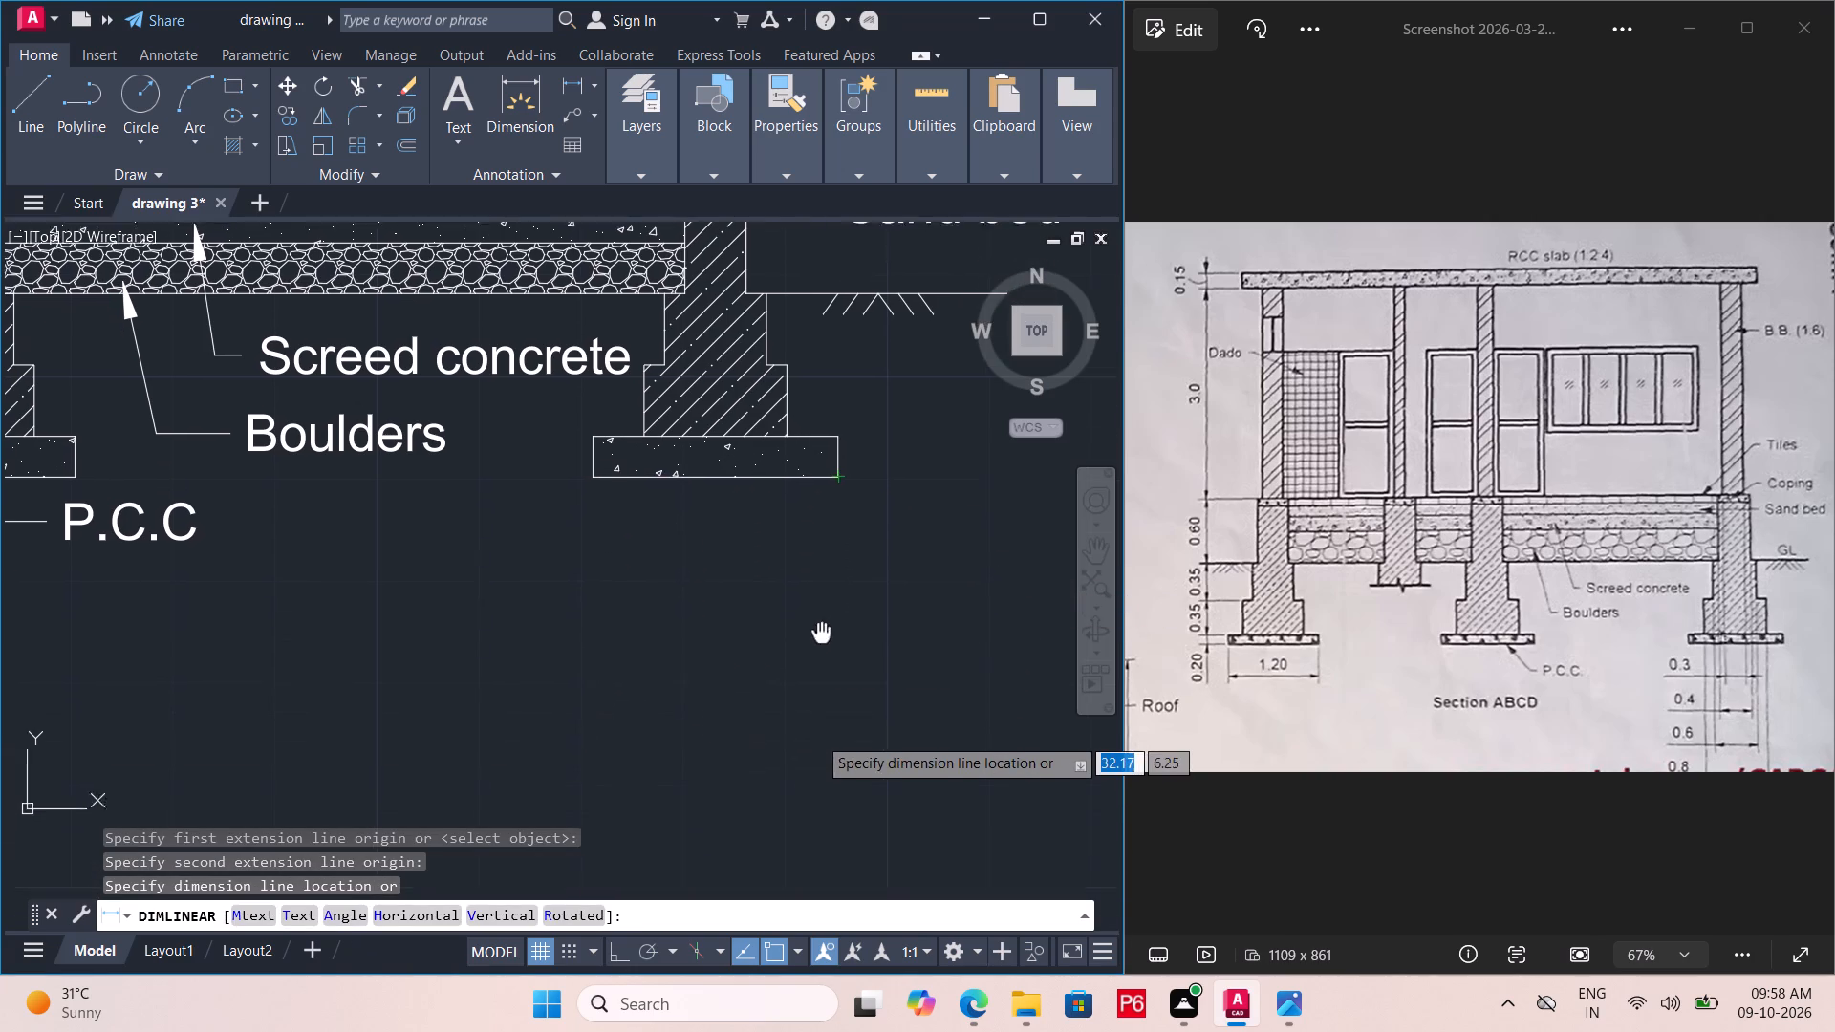
middle_click_drag(821, 633, 821, 574)
double_click(824, 680)
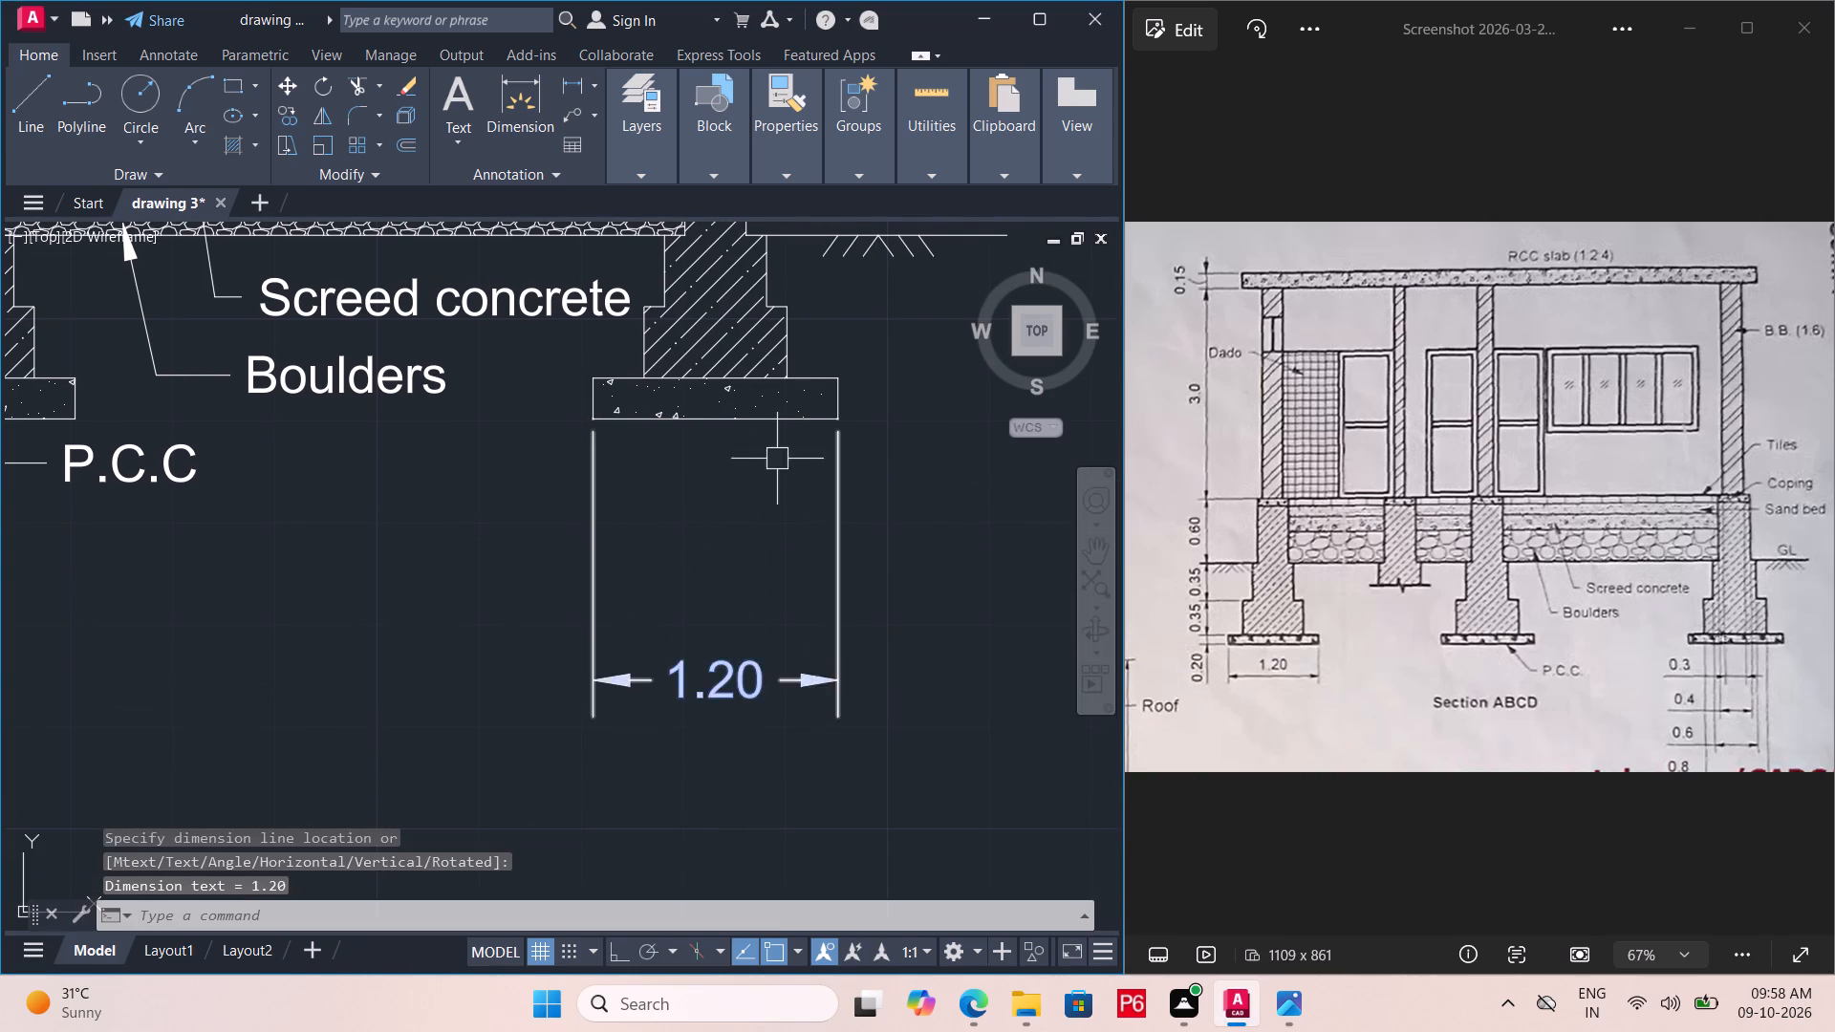
Dimension the width of the rightmost foundation's lowest masonry step, placing the dimension line just above the overall bed width dimension.
middle_click_drag(772, 491, 800, 716)
type("dimlin")
key("space")
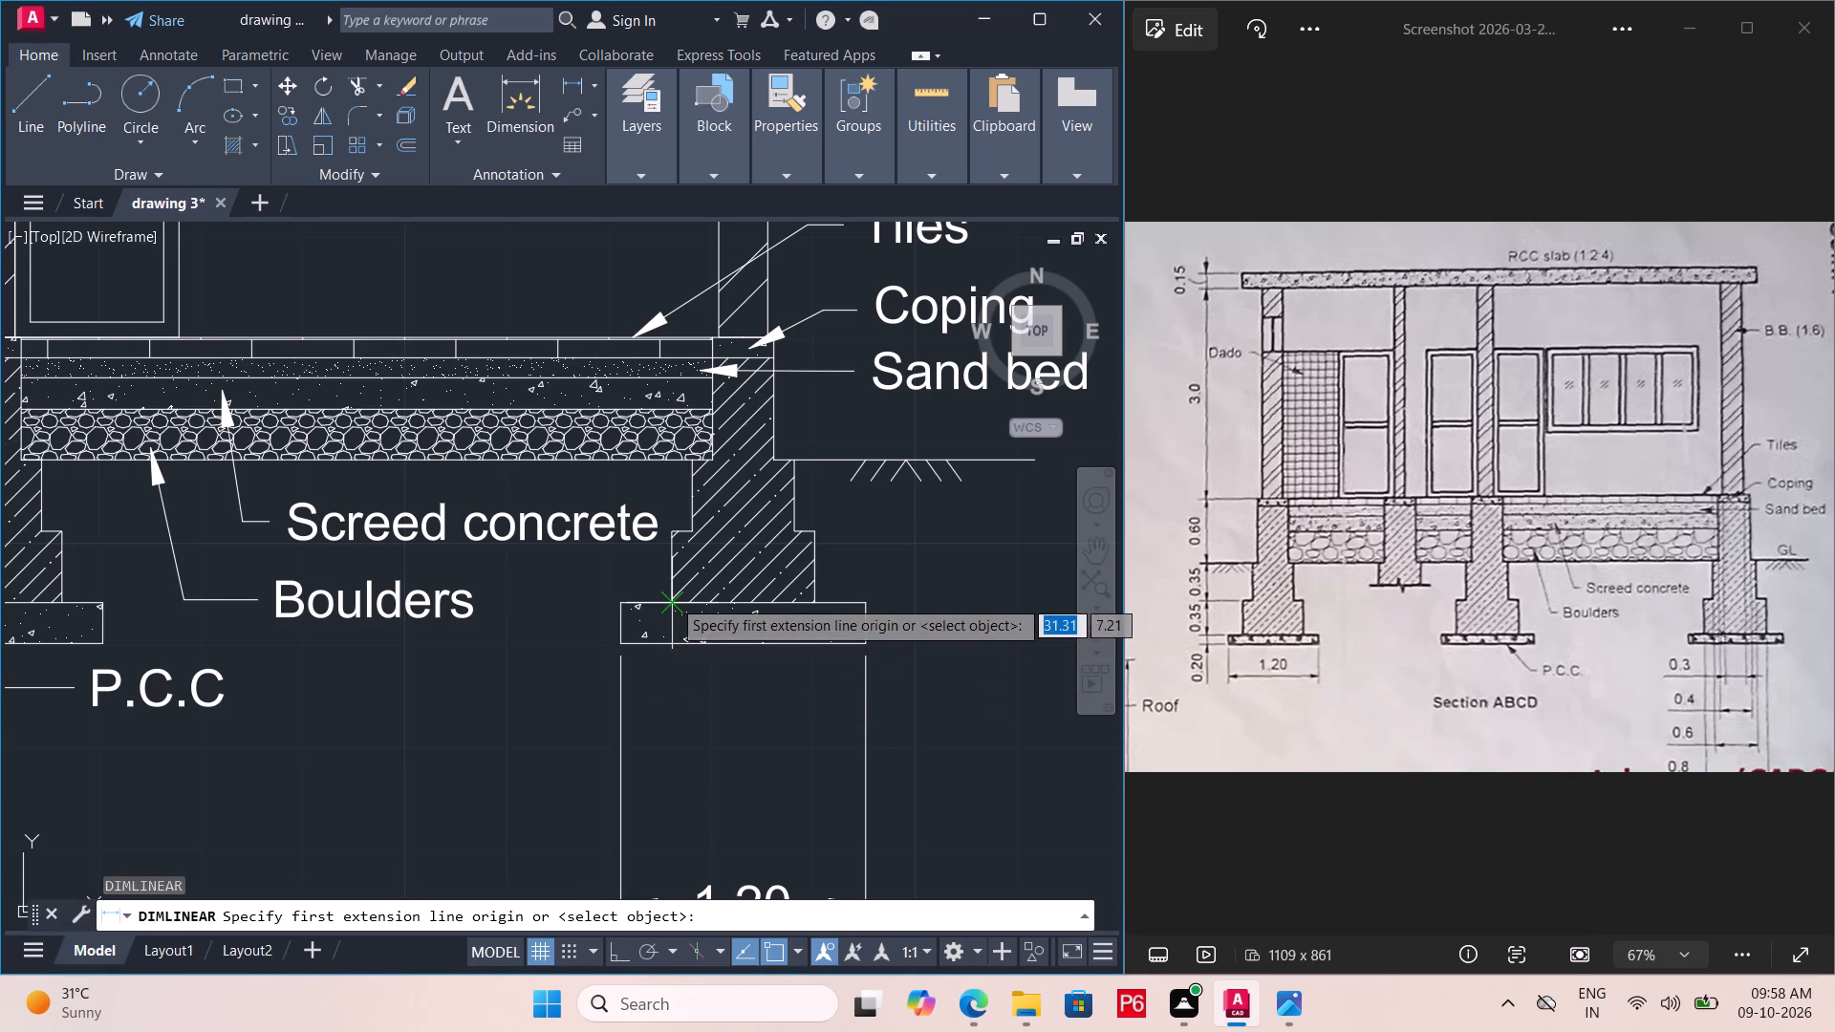
left_click(672, 598)
left_click(811, 596)
middle_click_drag(791, 762, 822, 580)
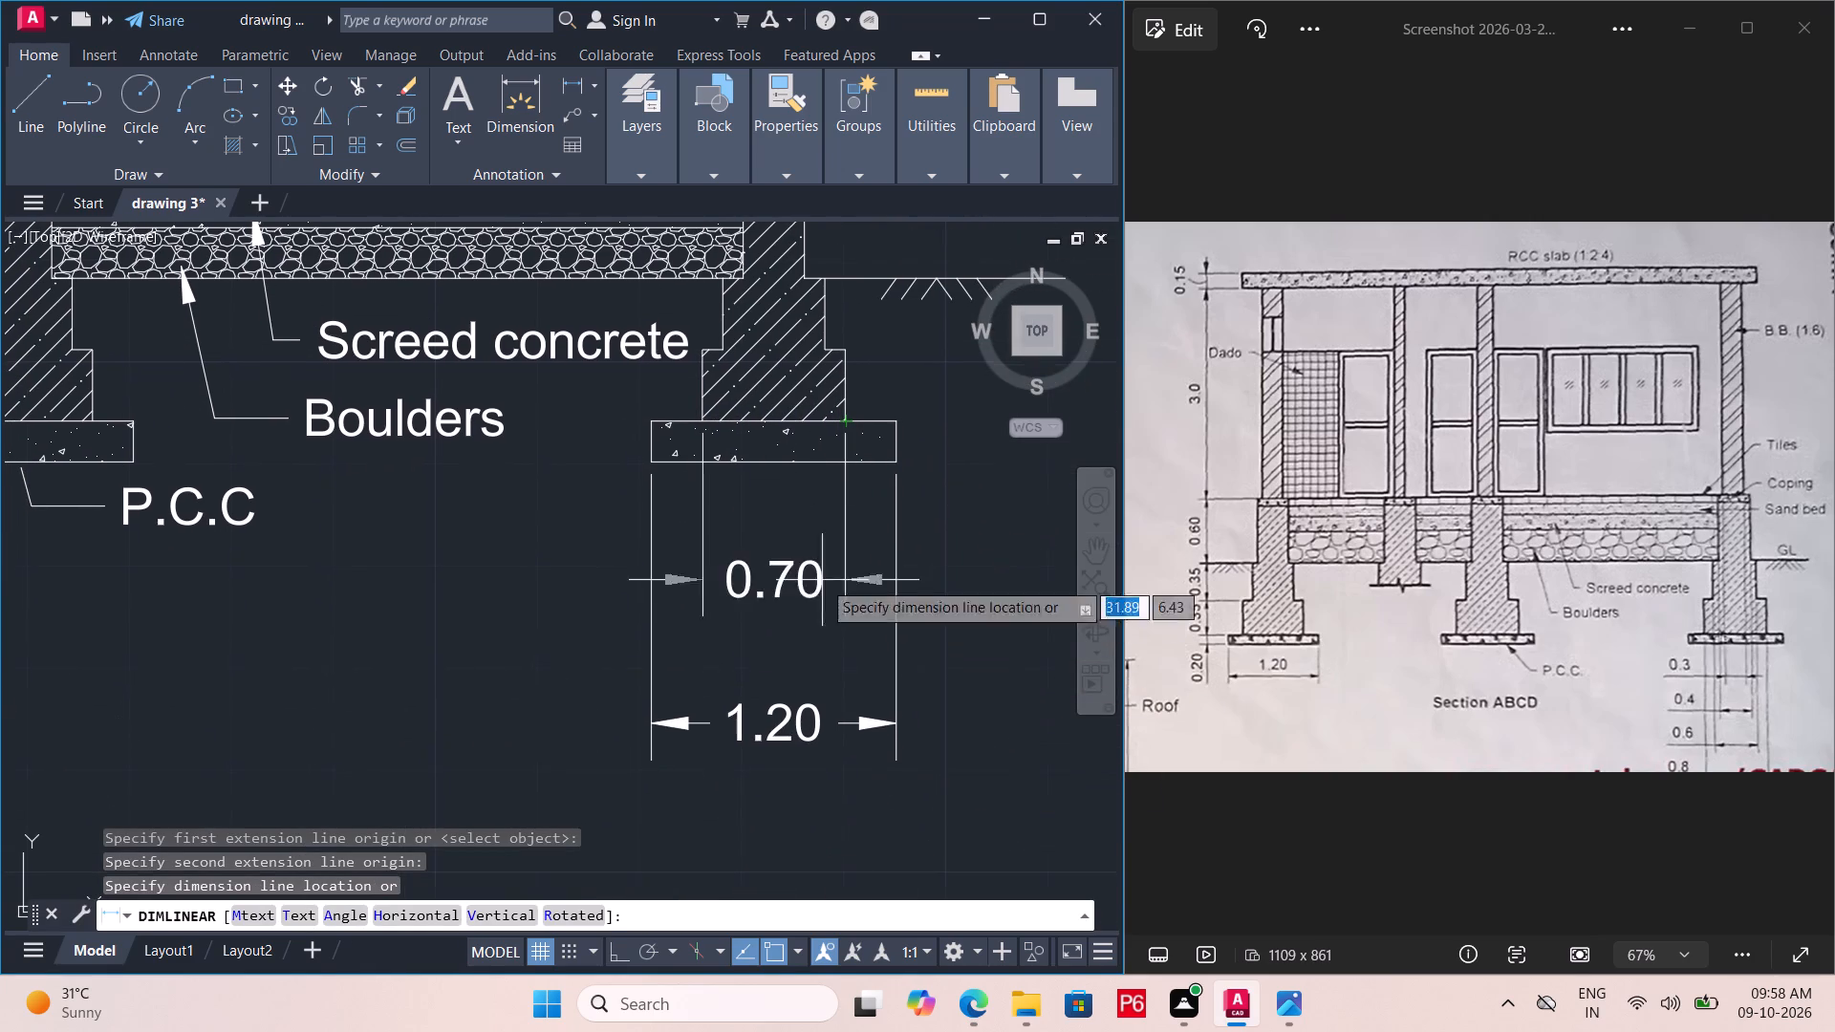
left_click(839, 660)
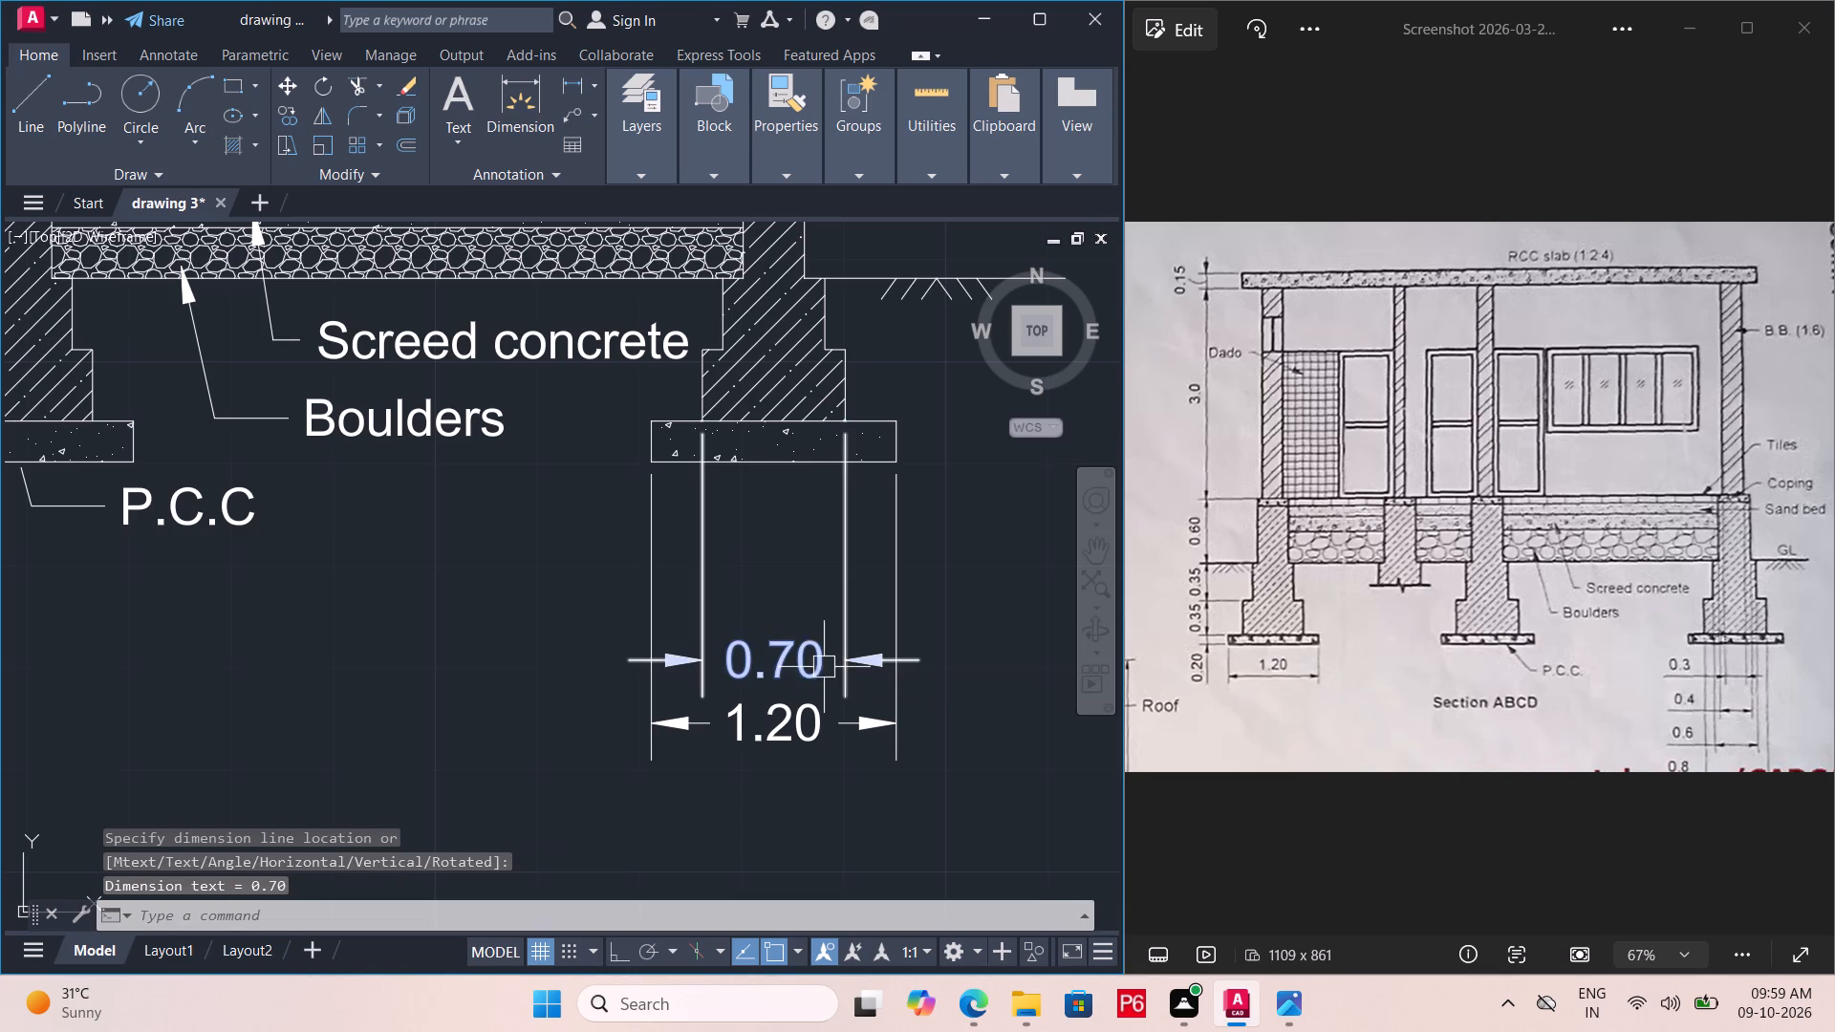
left_click(788, 667)
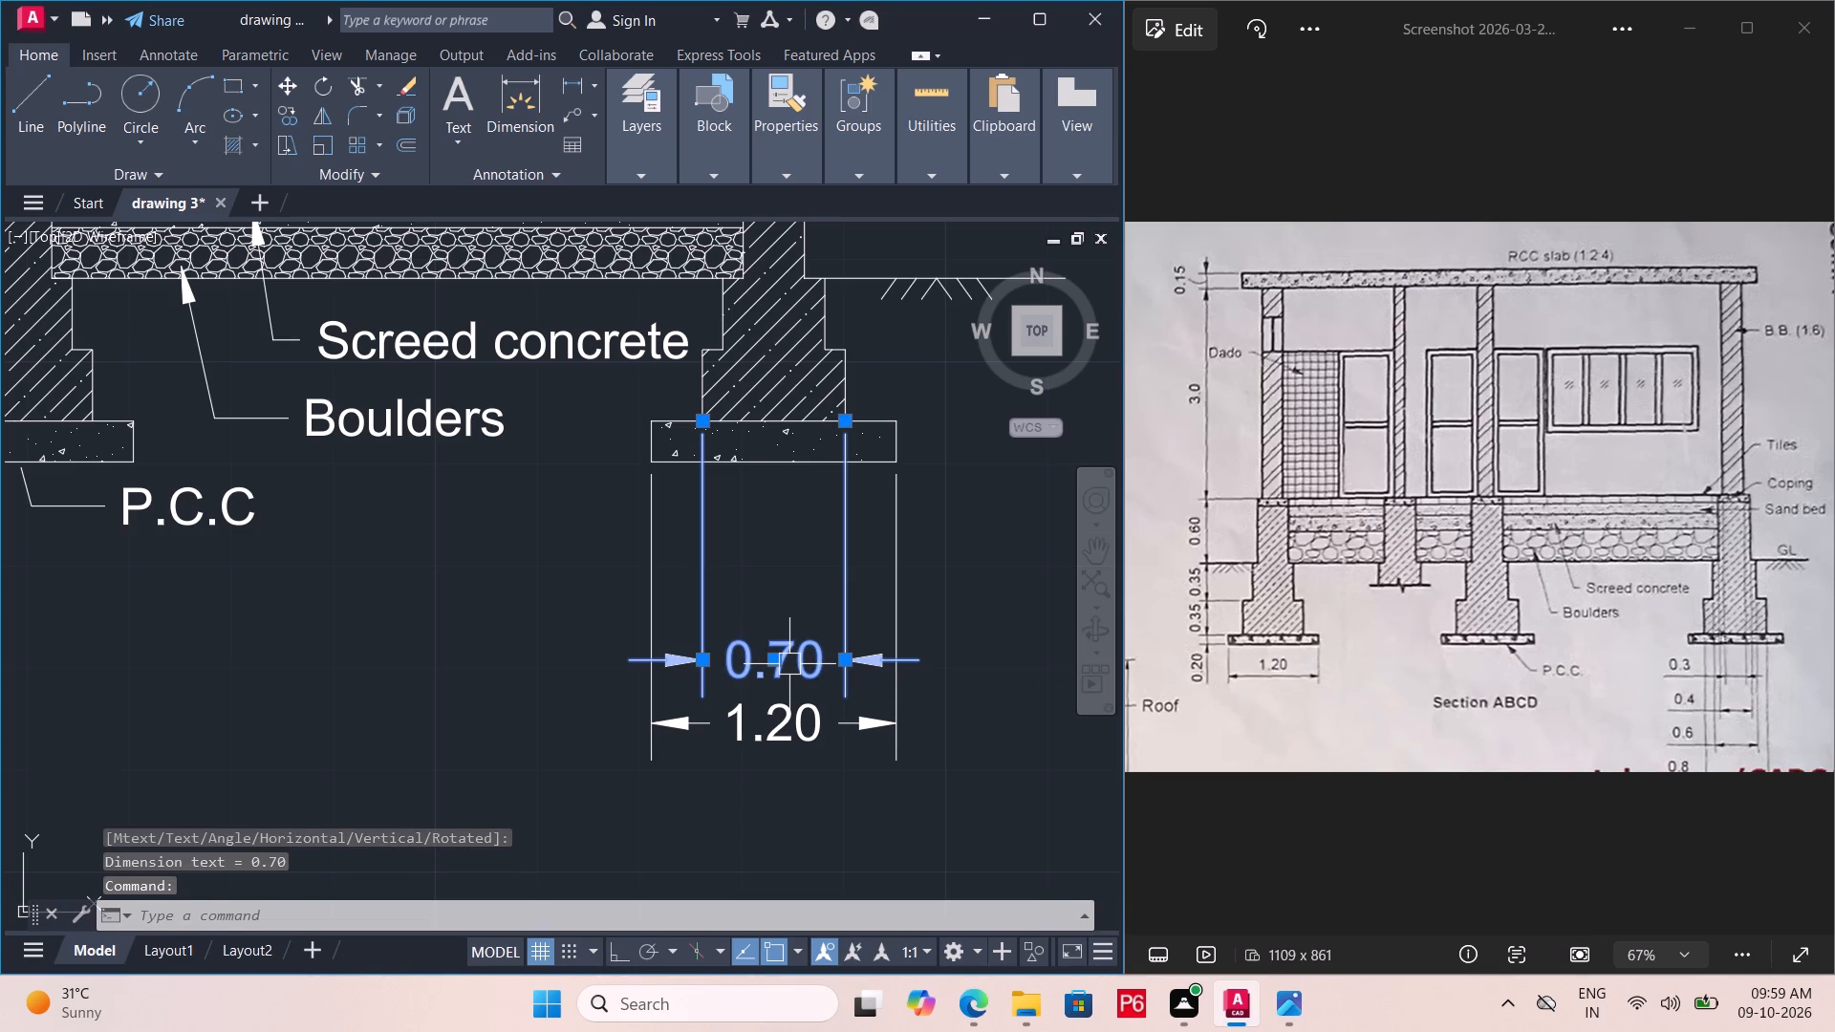
key("Escape")
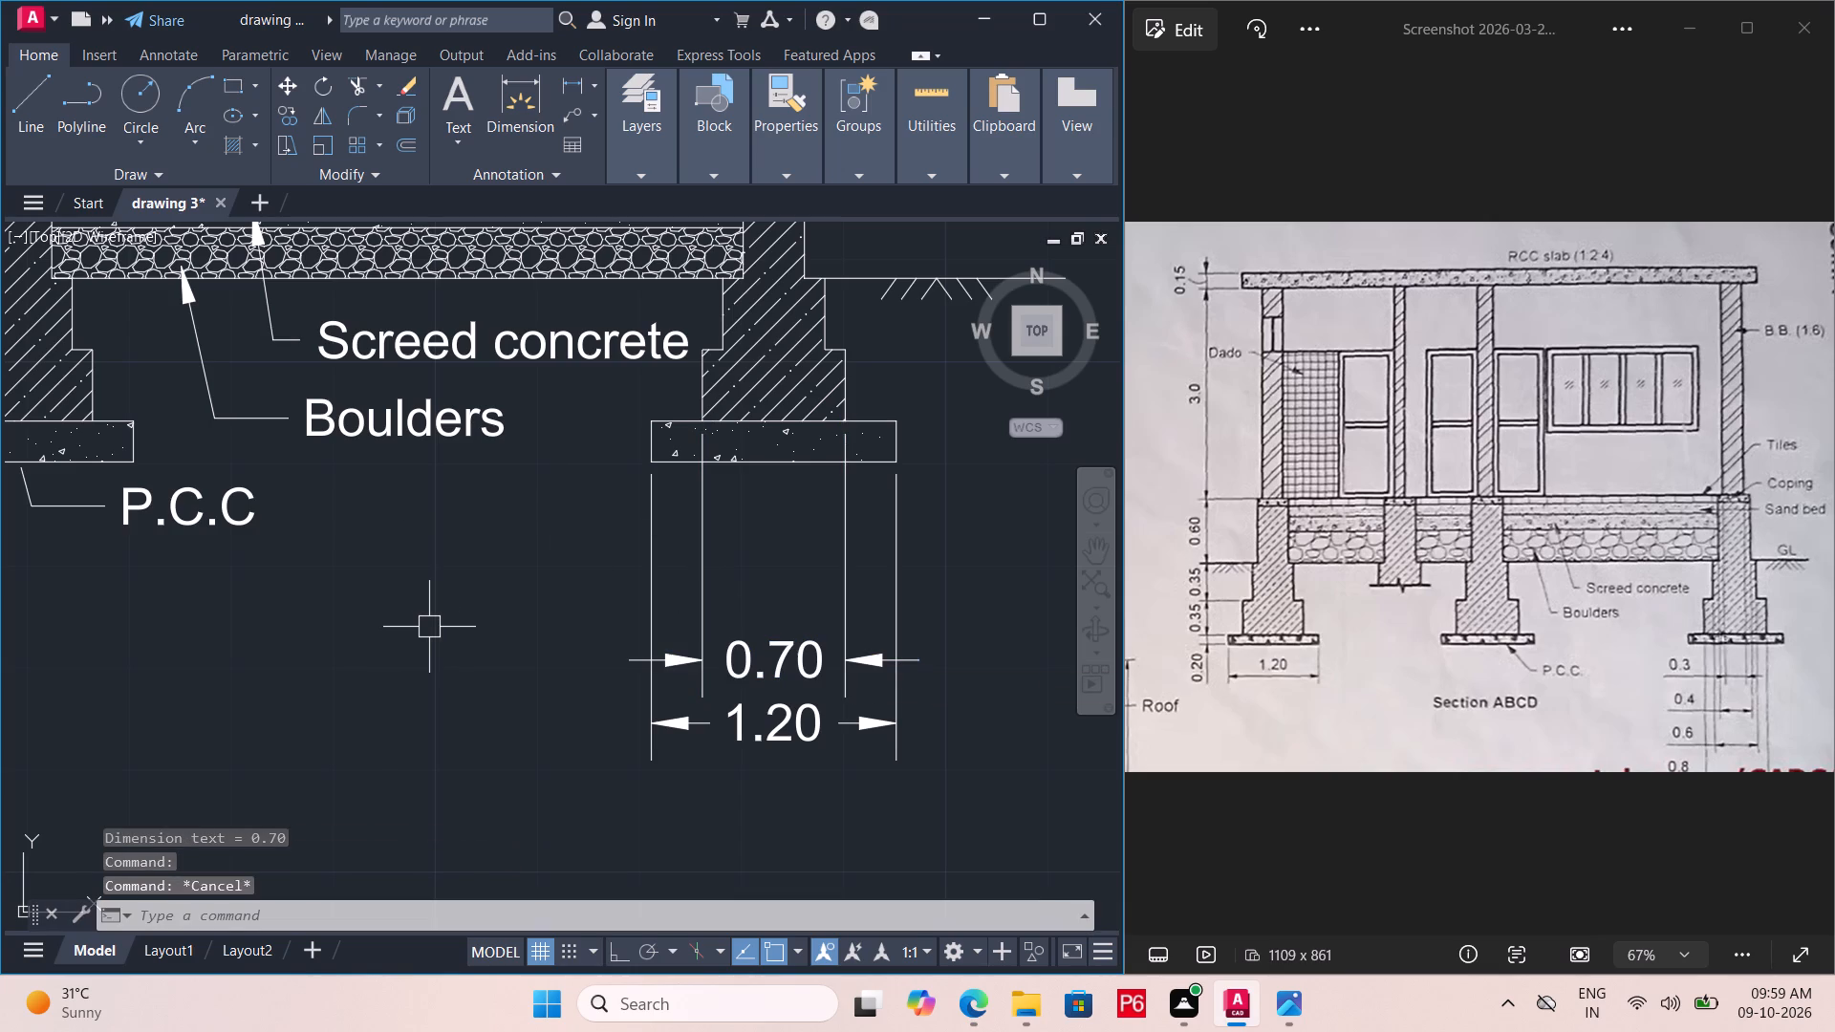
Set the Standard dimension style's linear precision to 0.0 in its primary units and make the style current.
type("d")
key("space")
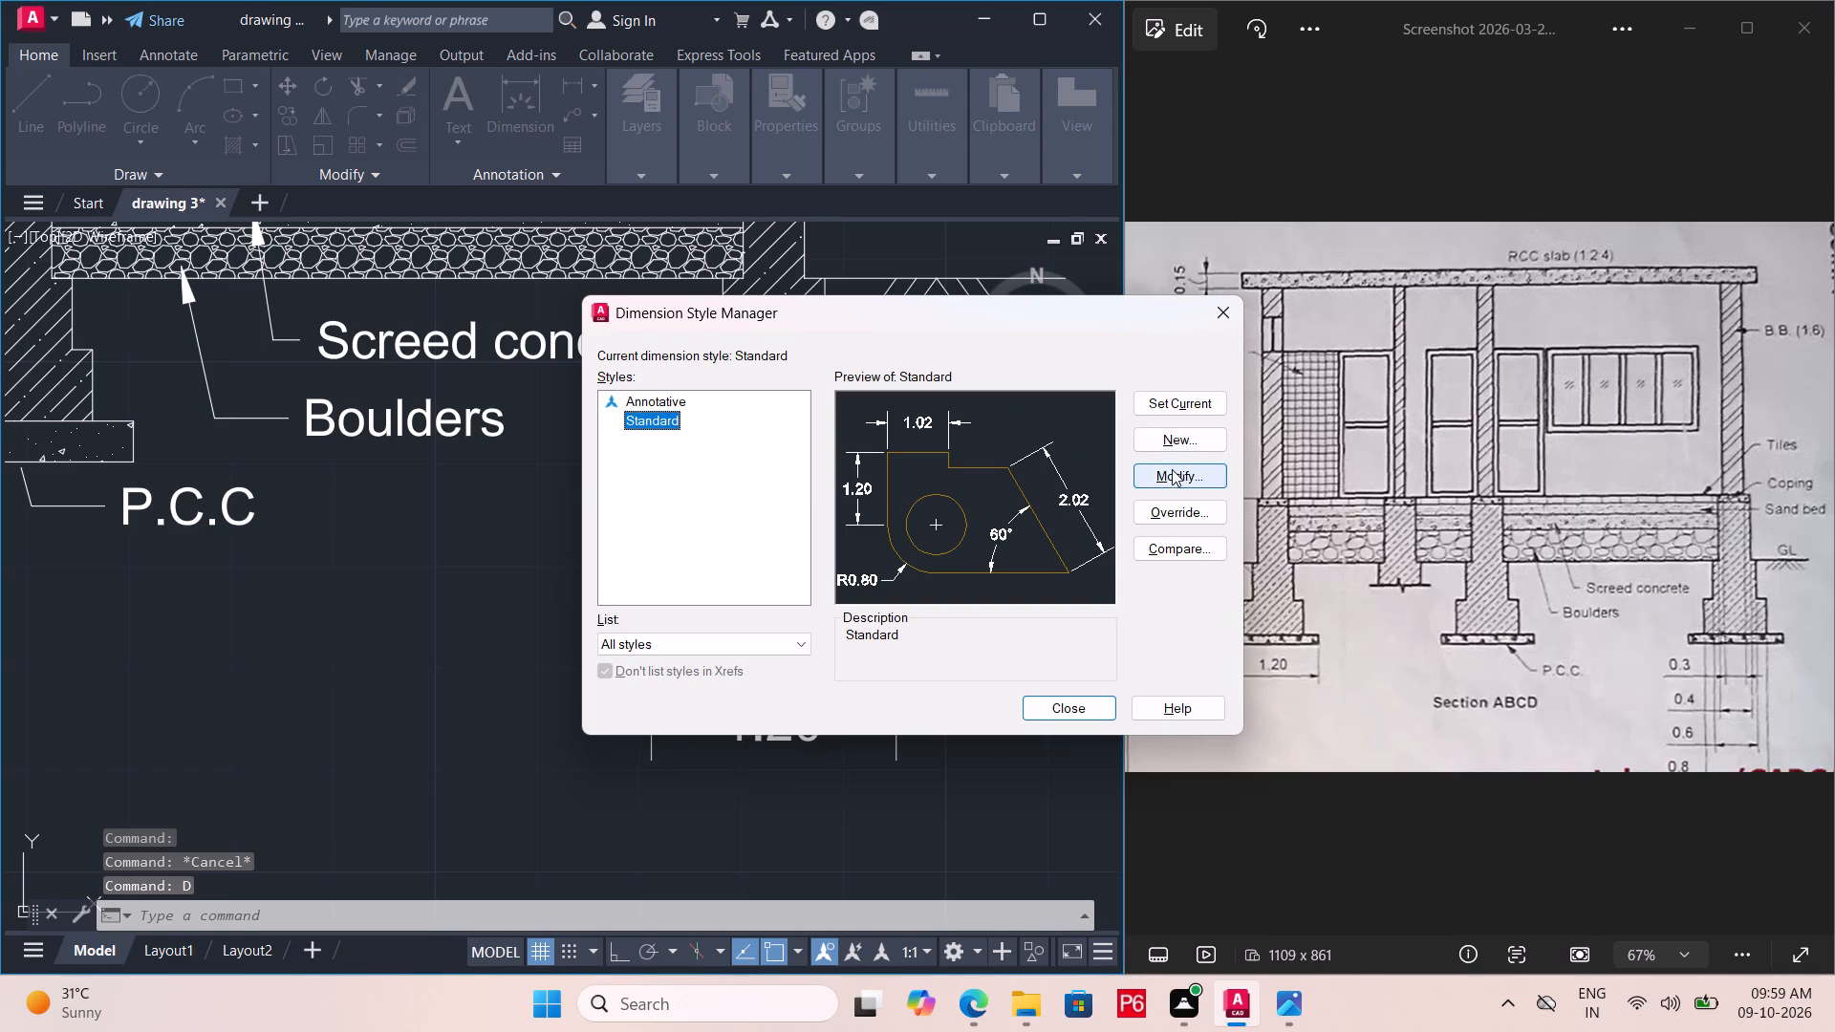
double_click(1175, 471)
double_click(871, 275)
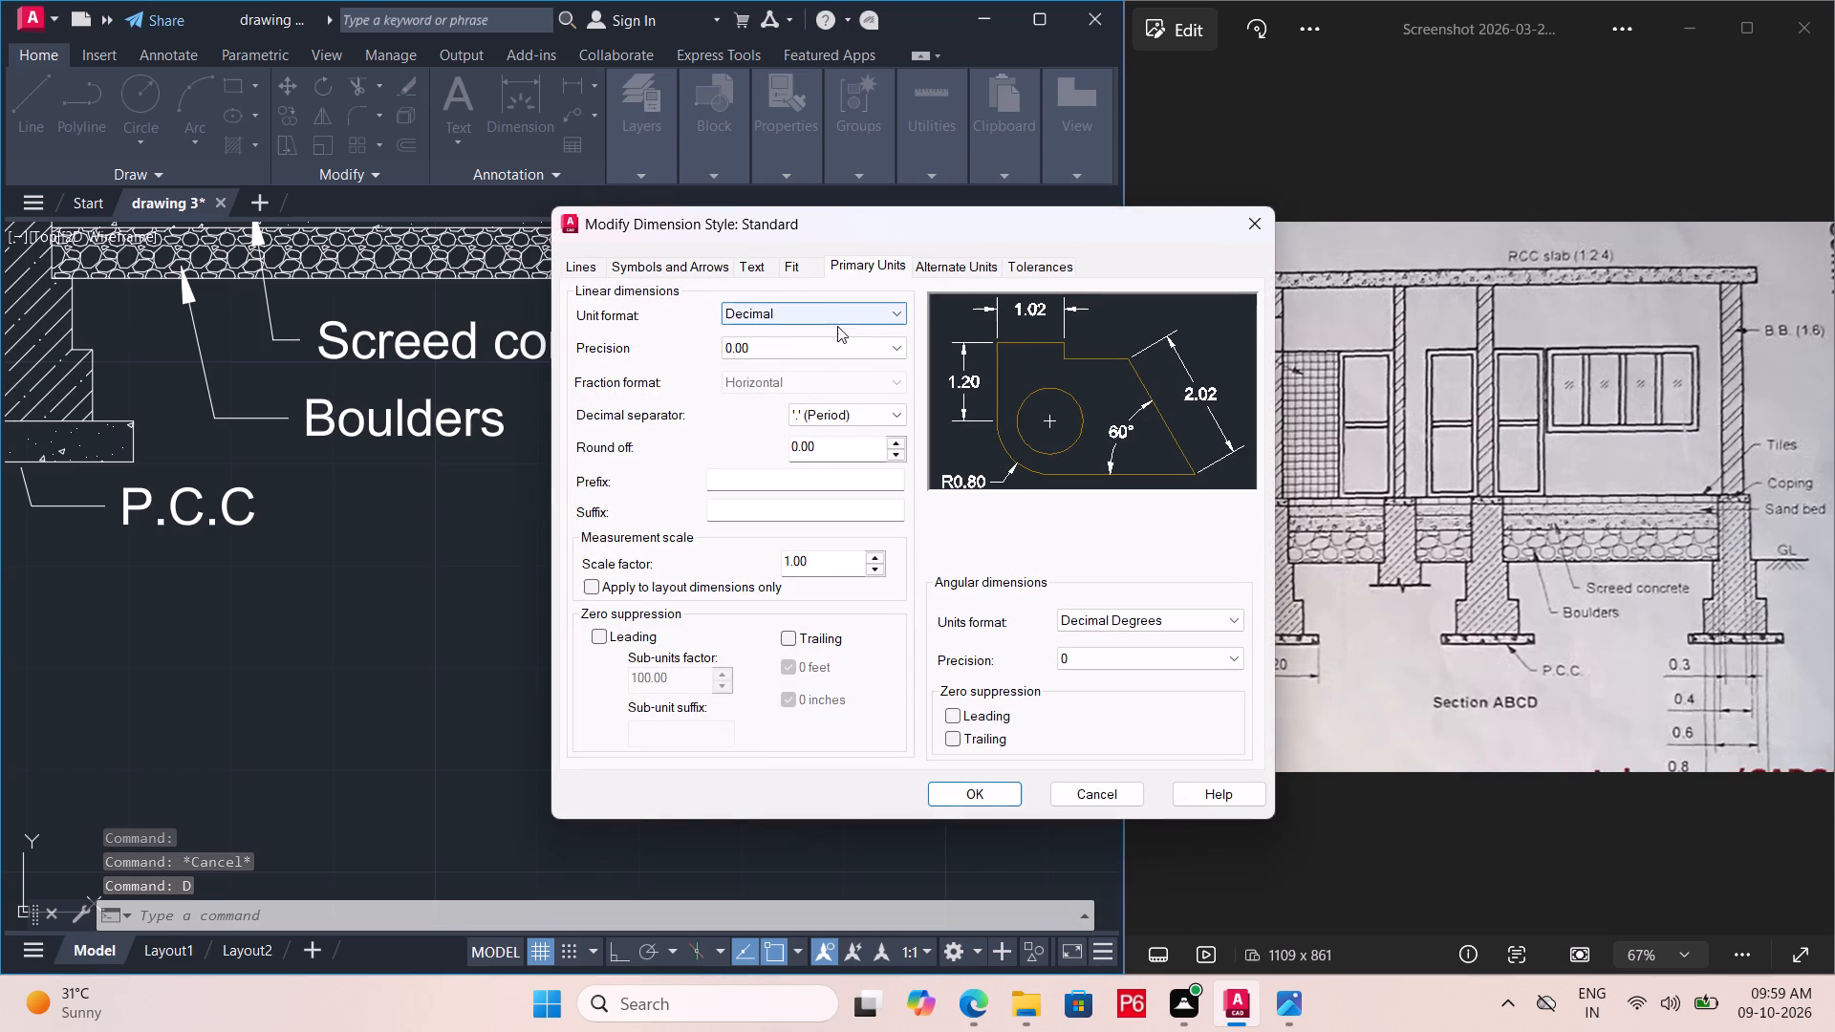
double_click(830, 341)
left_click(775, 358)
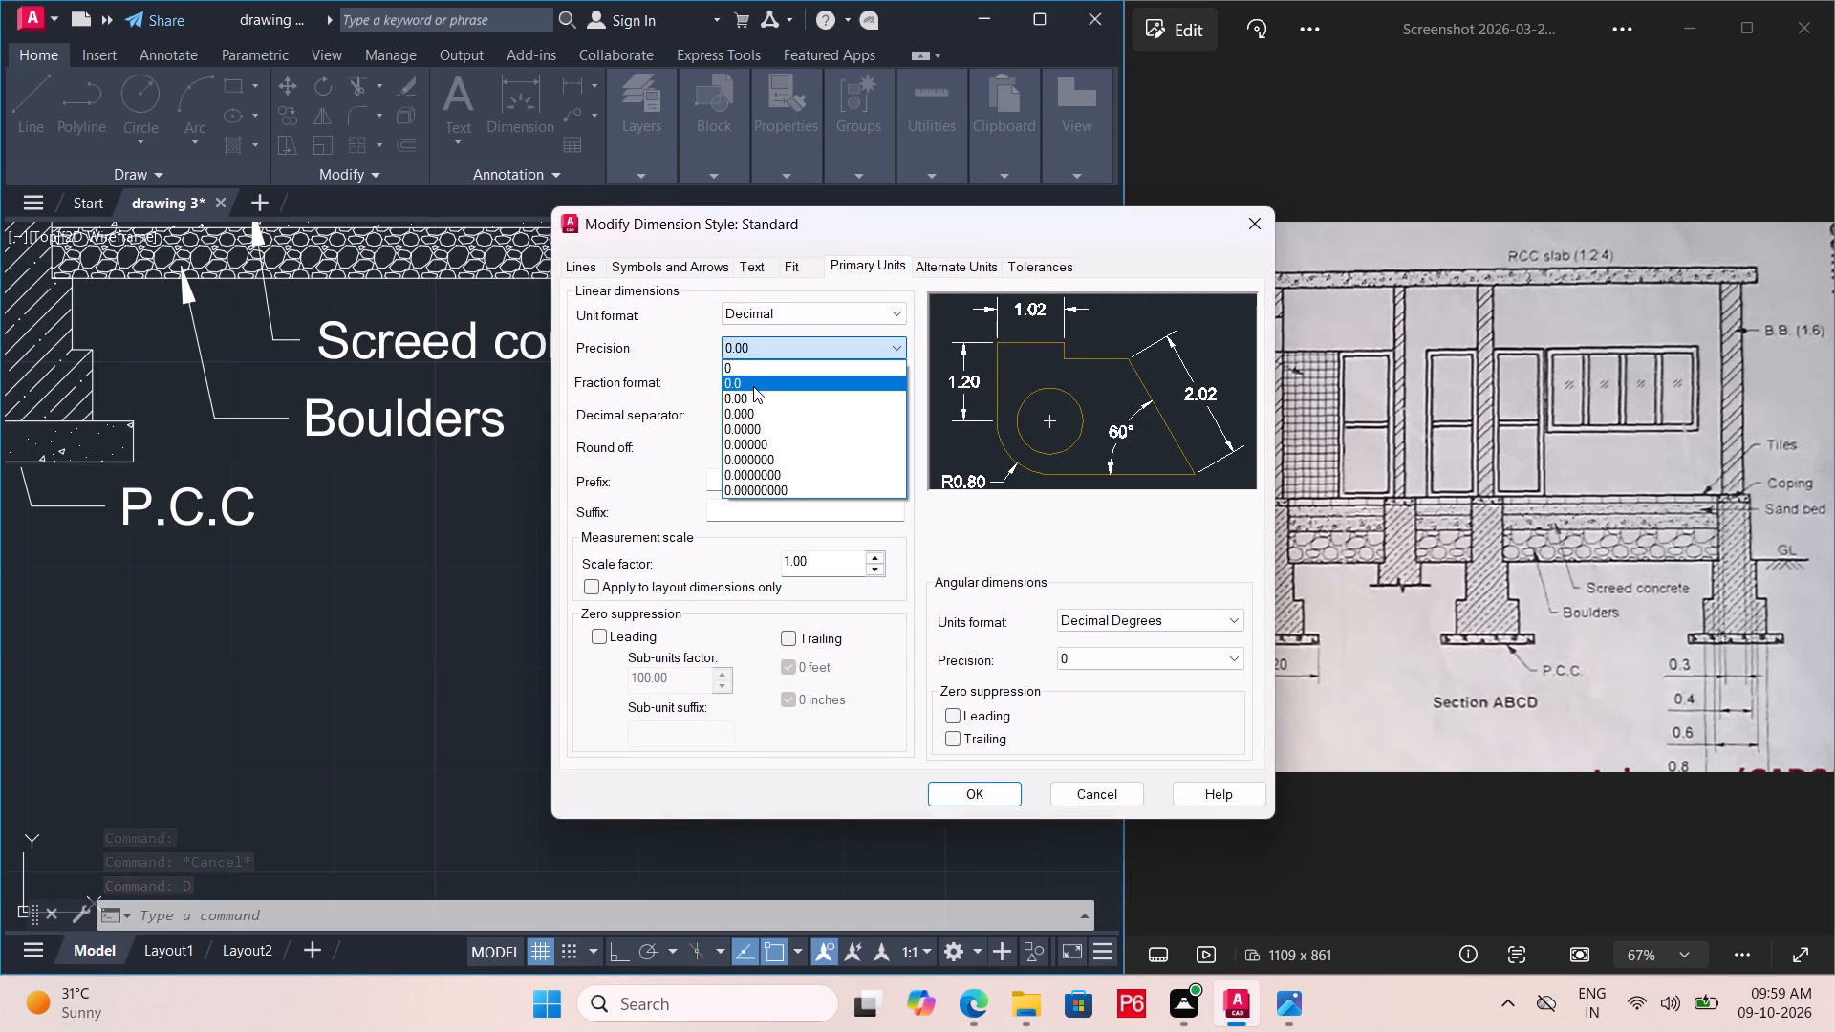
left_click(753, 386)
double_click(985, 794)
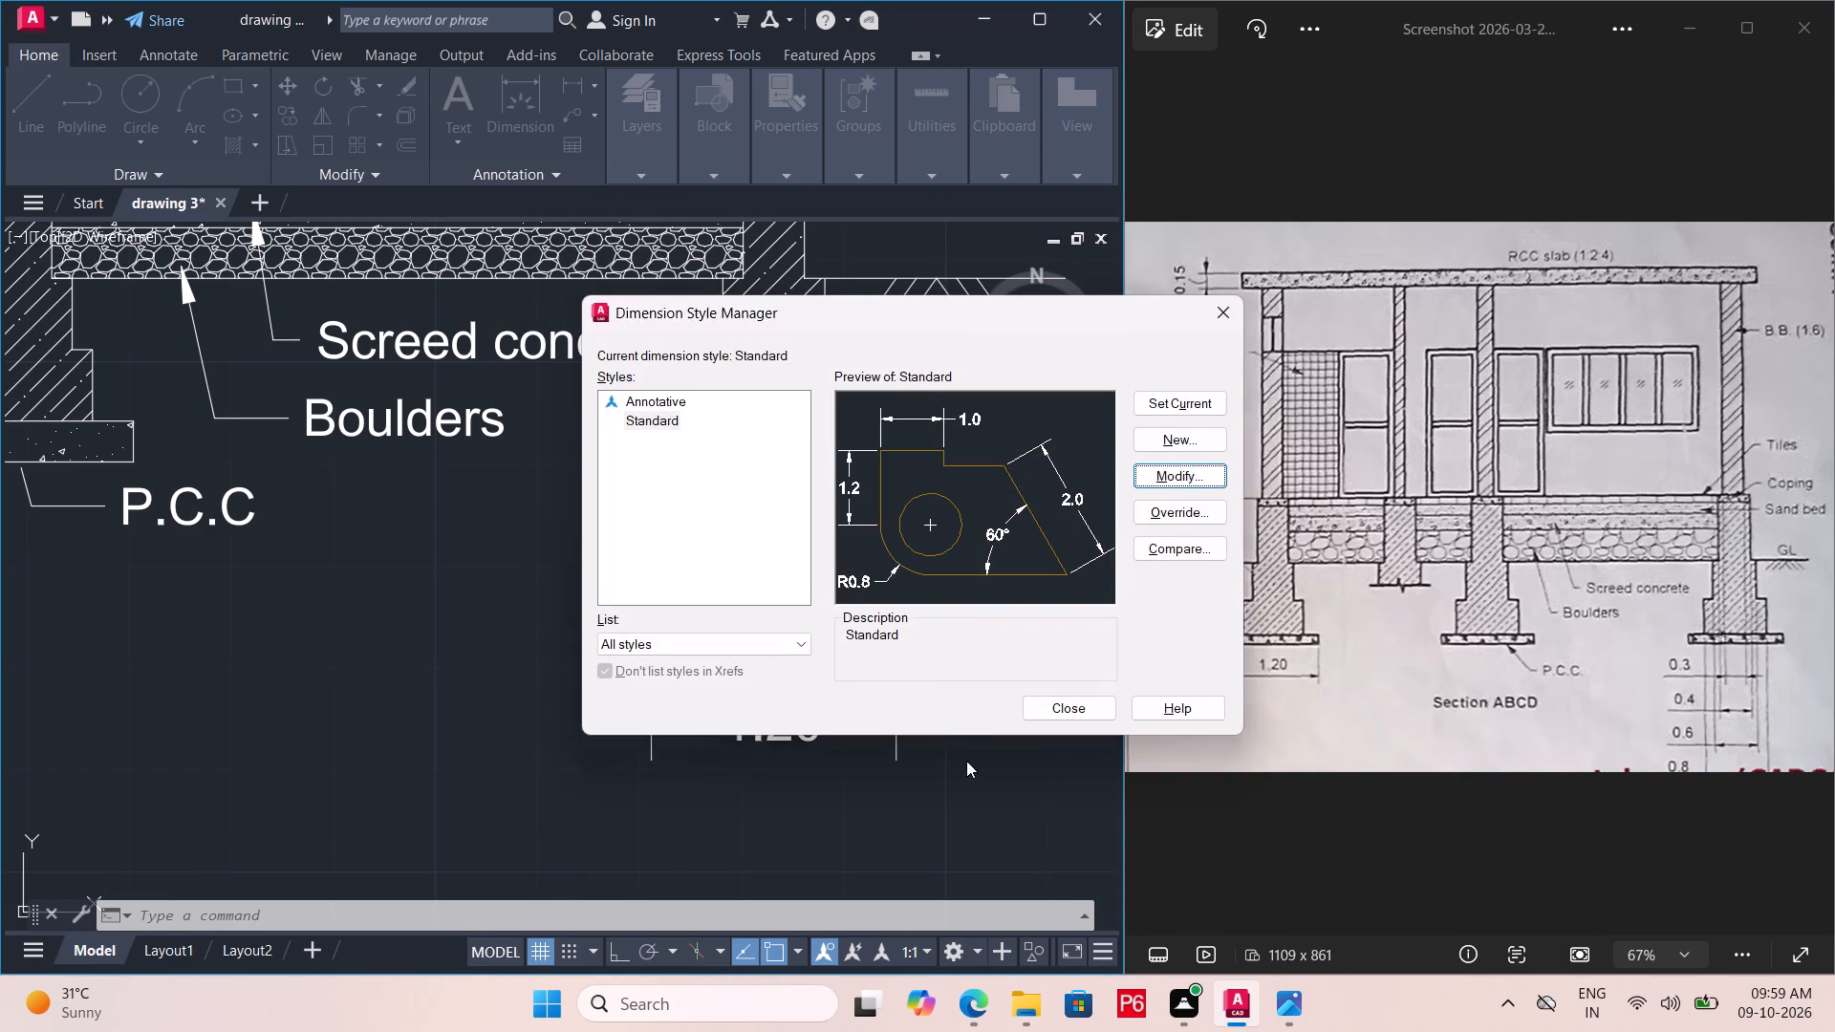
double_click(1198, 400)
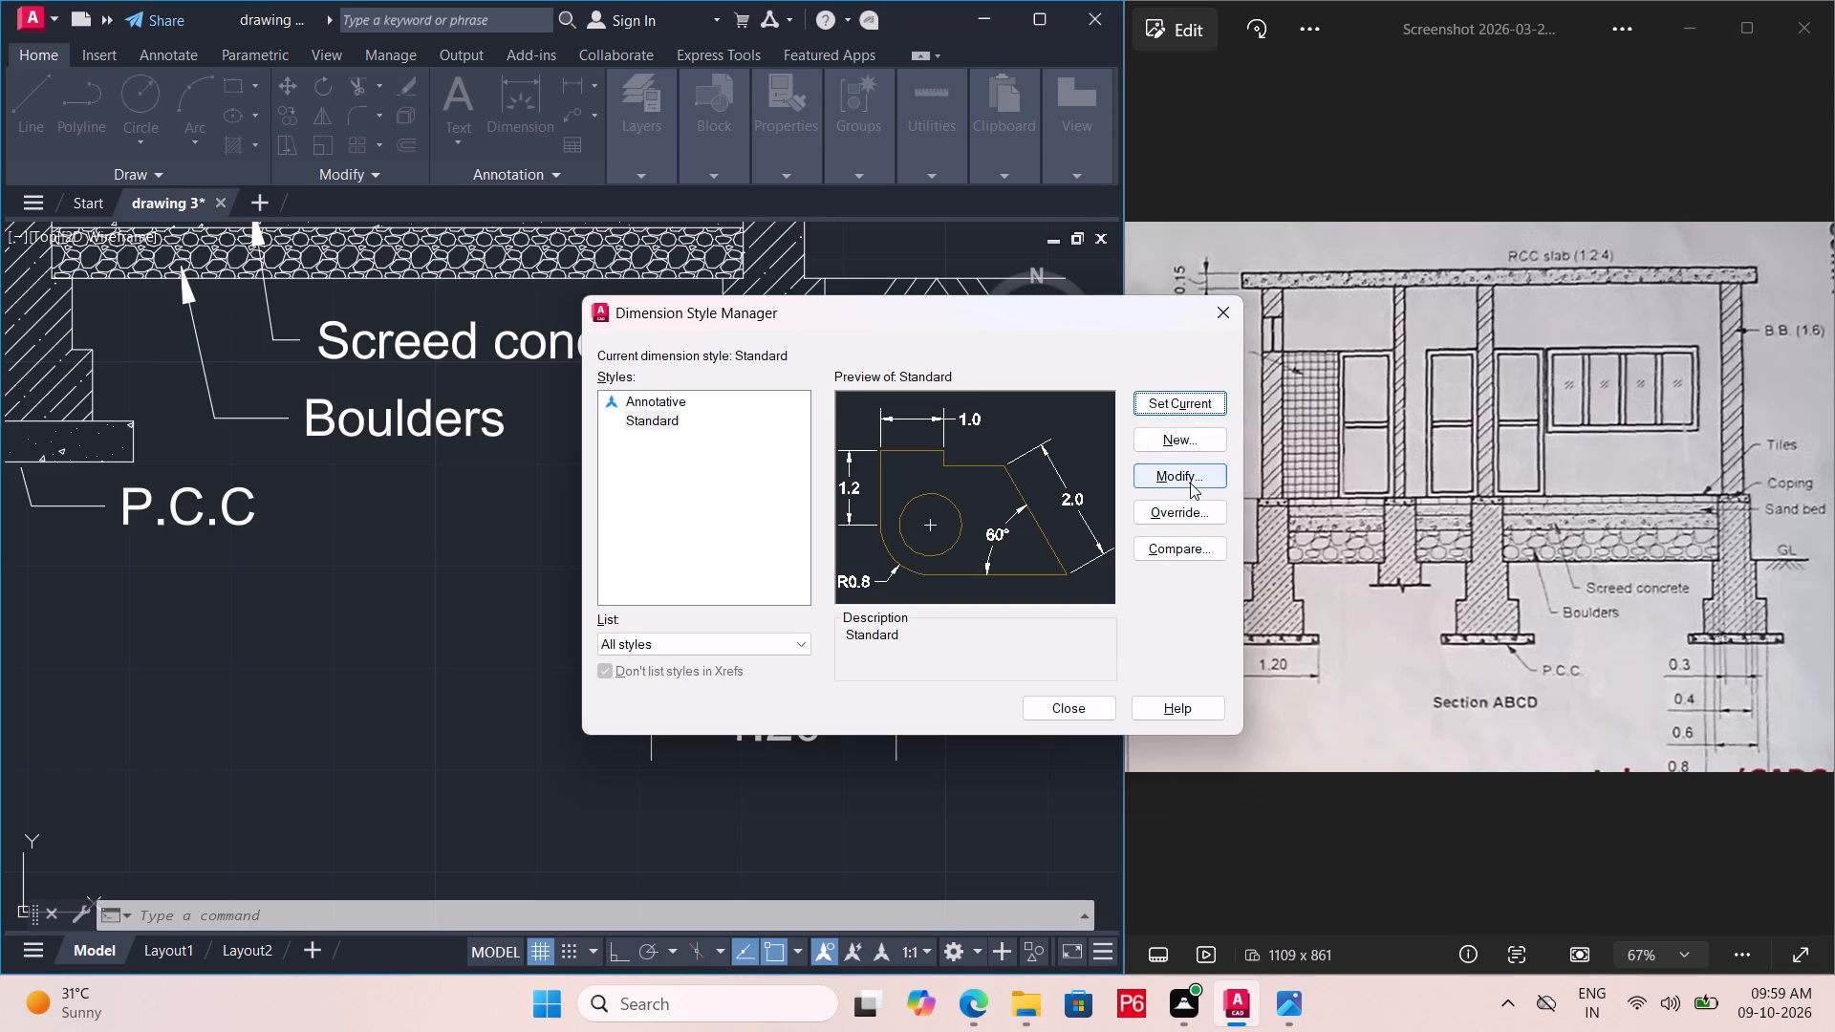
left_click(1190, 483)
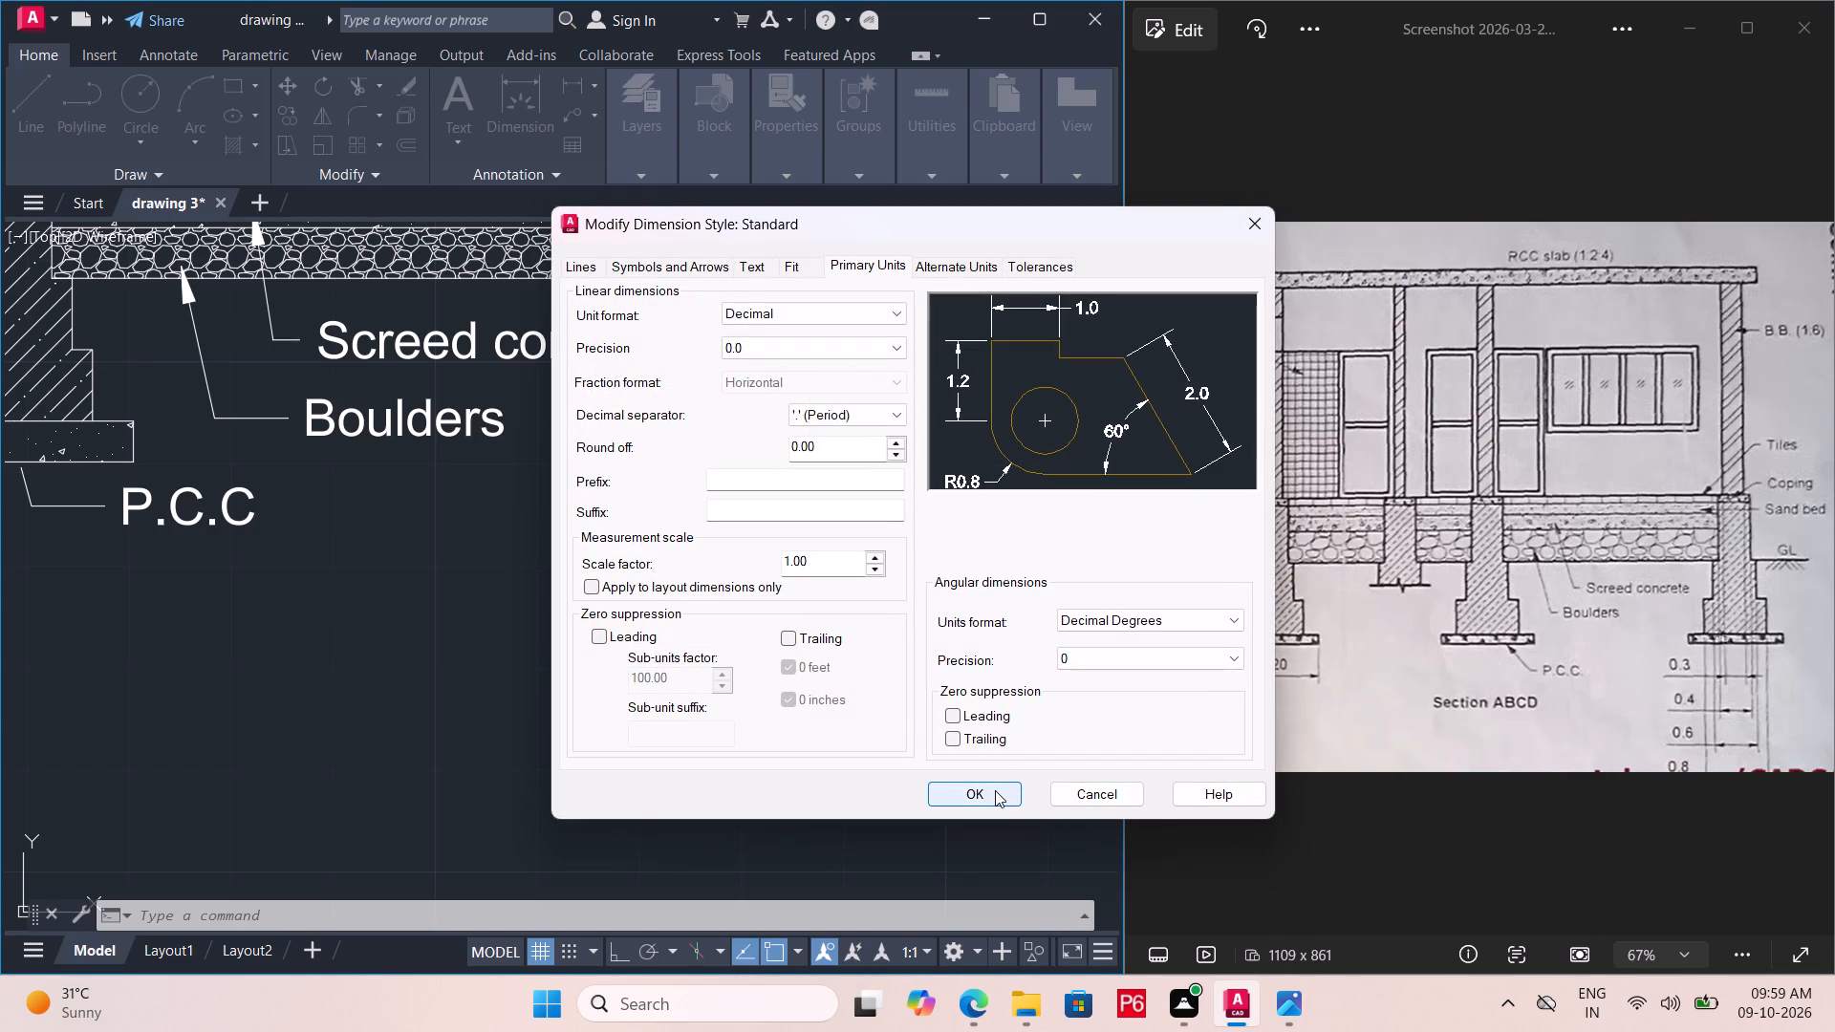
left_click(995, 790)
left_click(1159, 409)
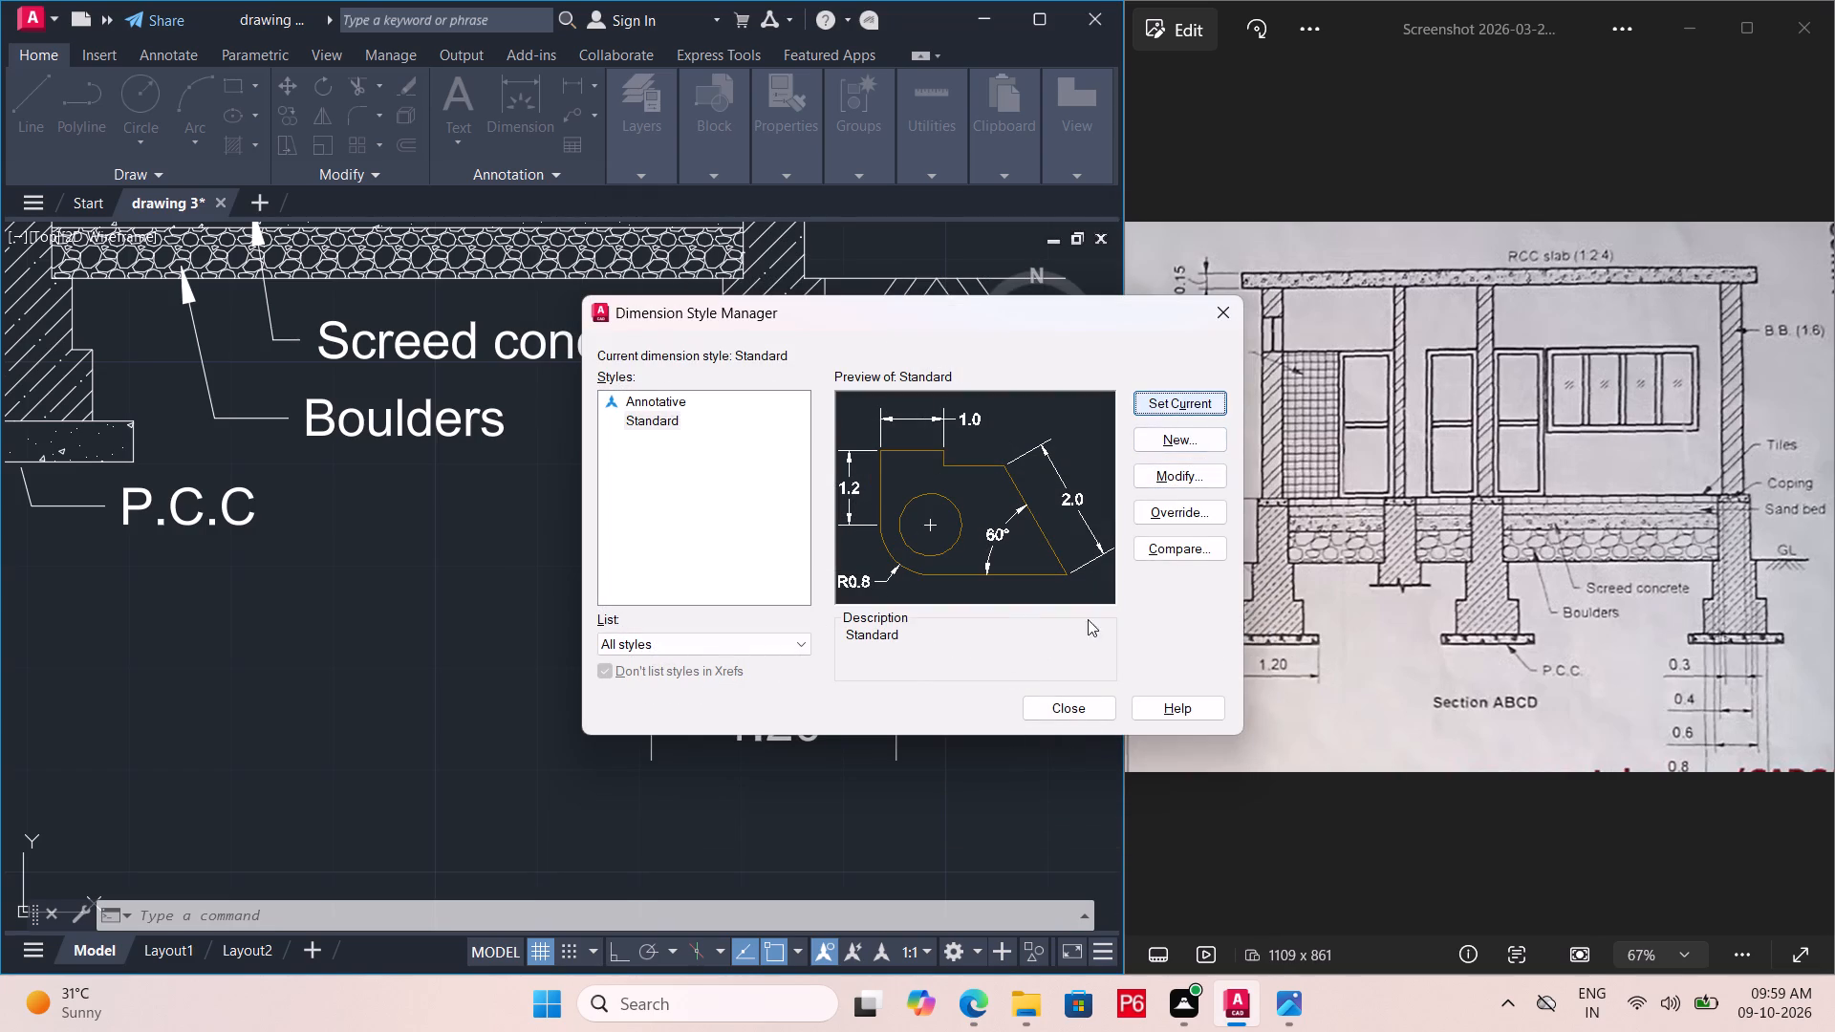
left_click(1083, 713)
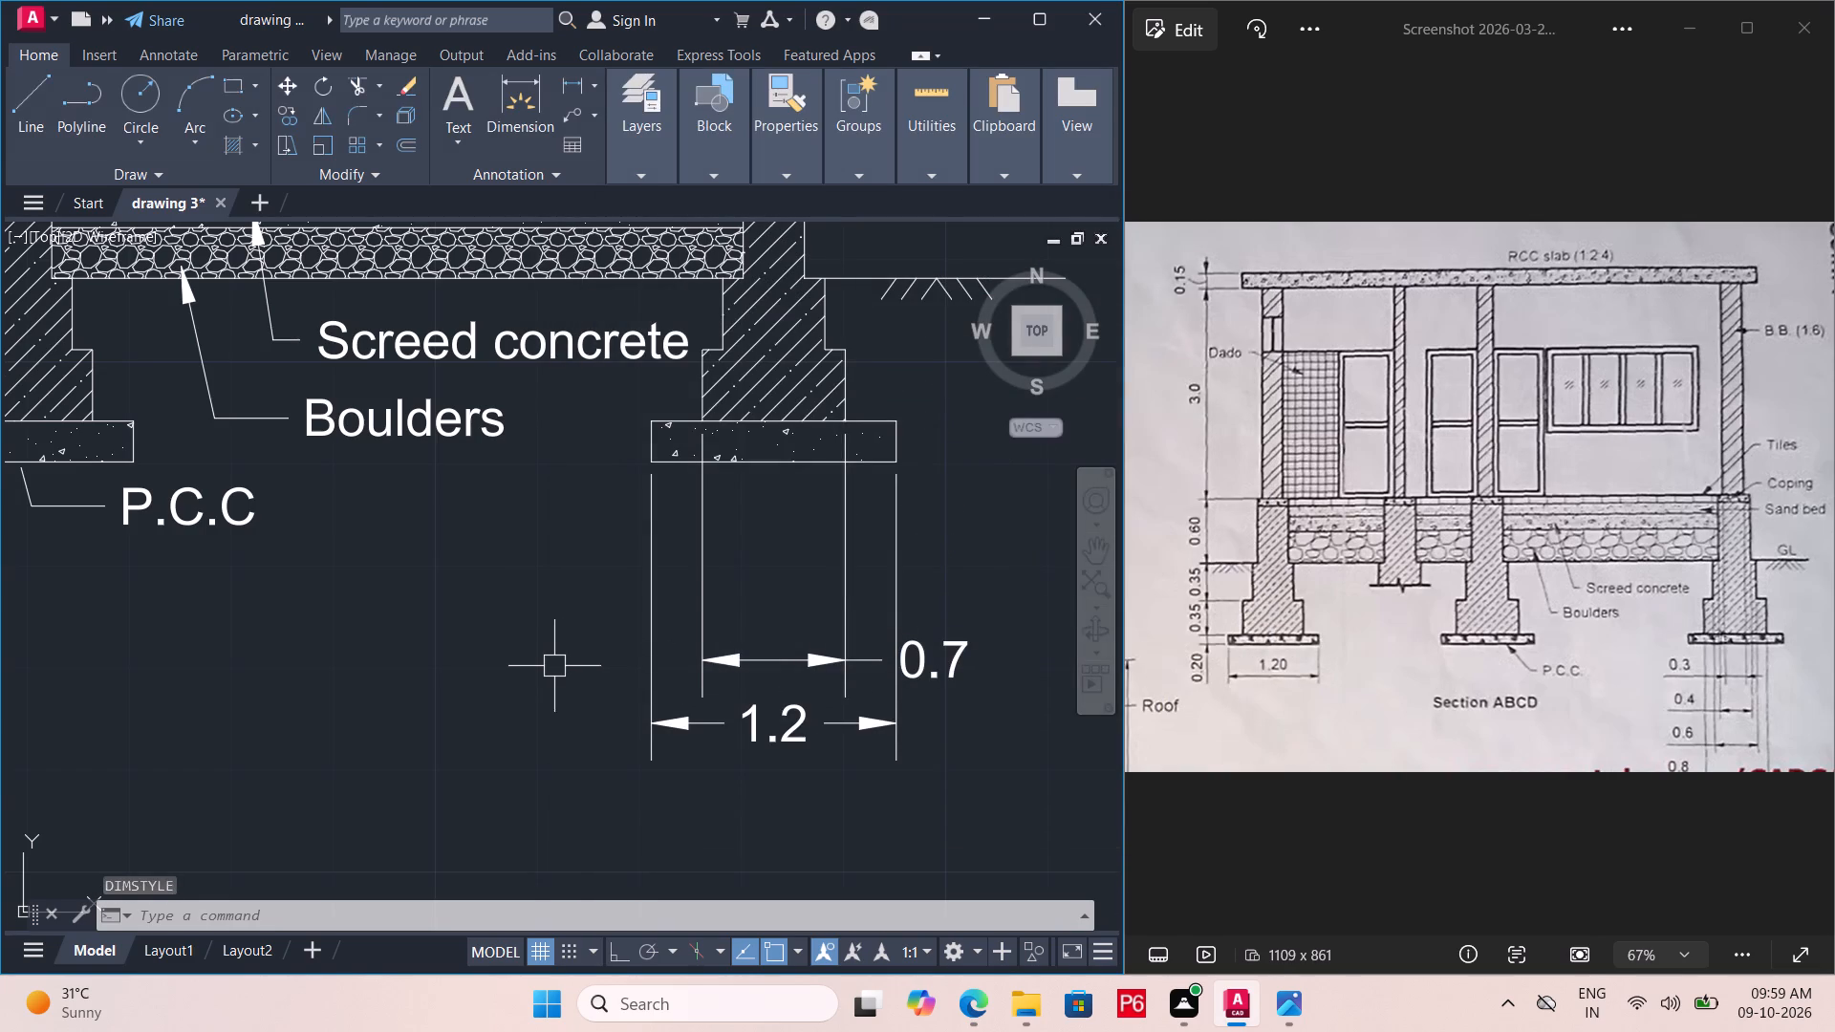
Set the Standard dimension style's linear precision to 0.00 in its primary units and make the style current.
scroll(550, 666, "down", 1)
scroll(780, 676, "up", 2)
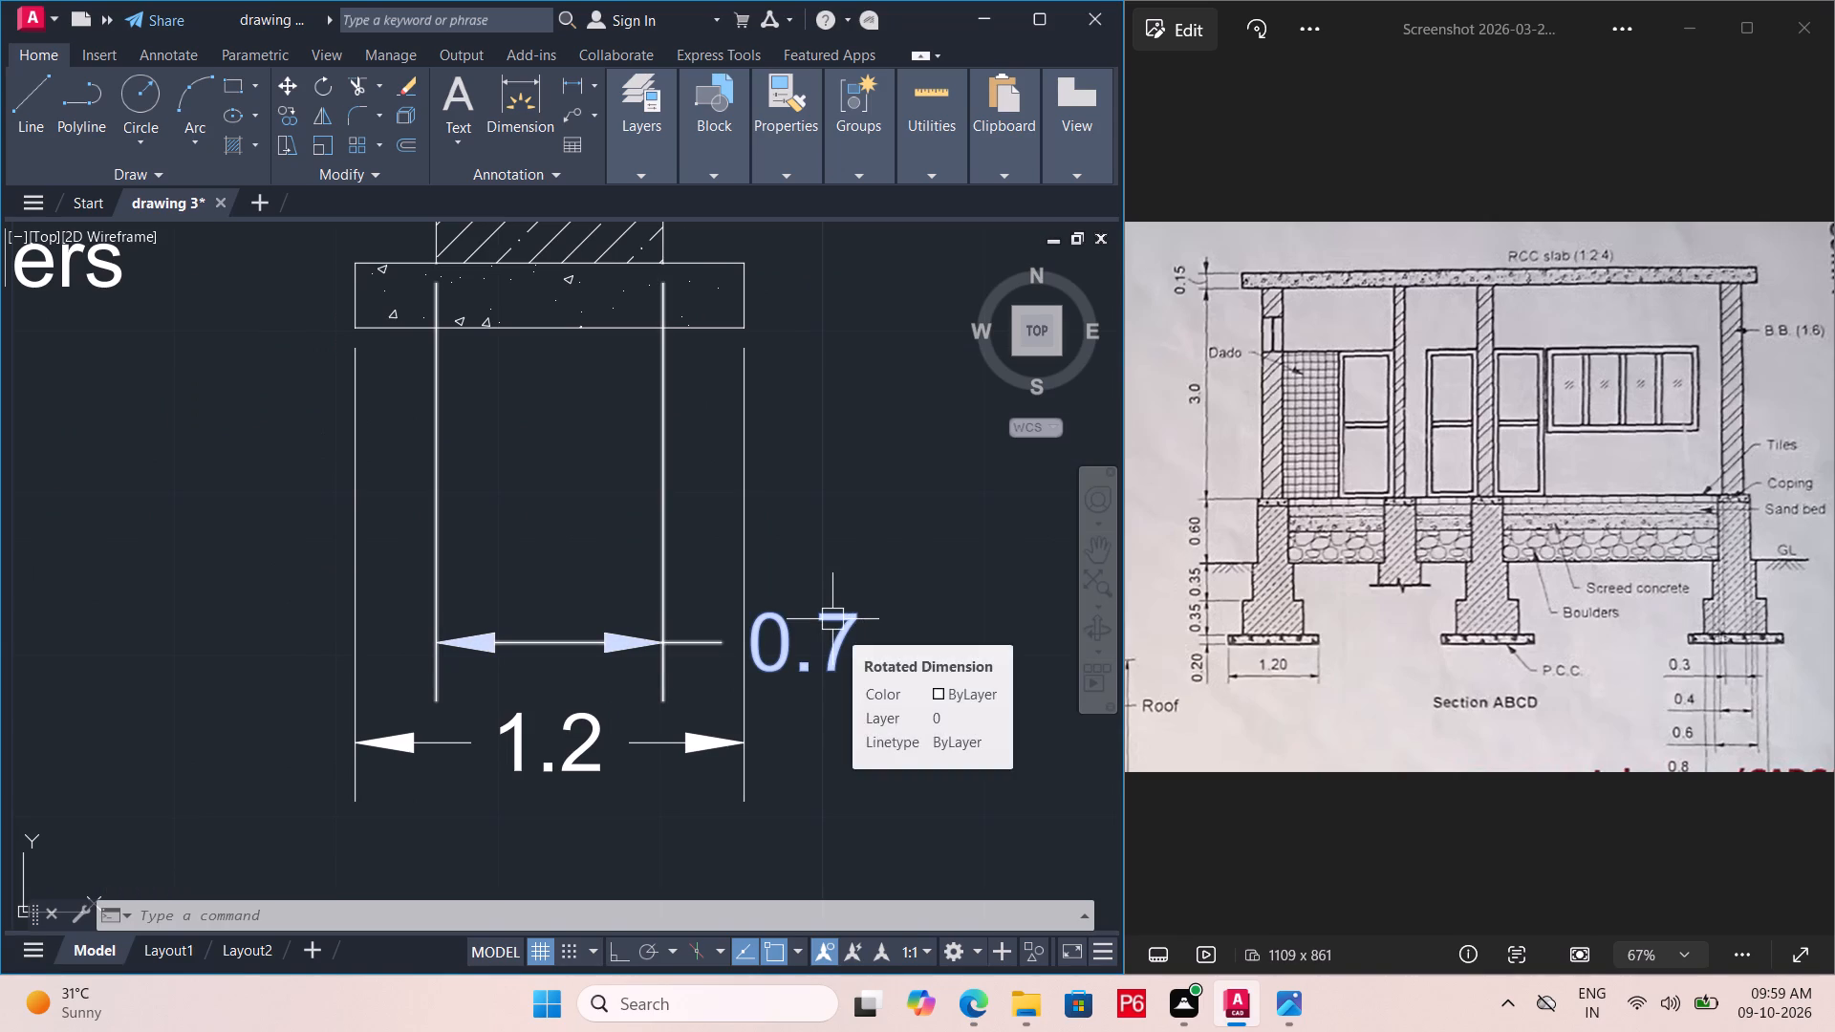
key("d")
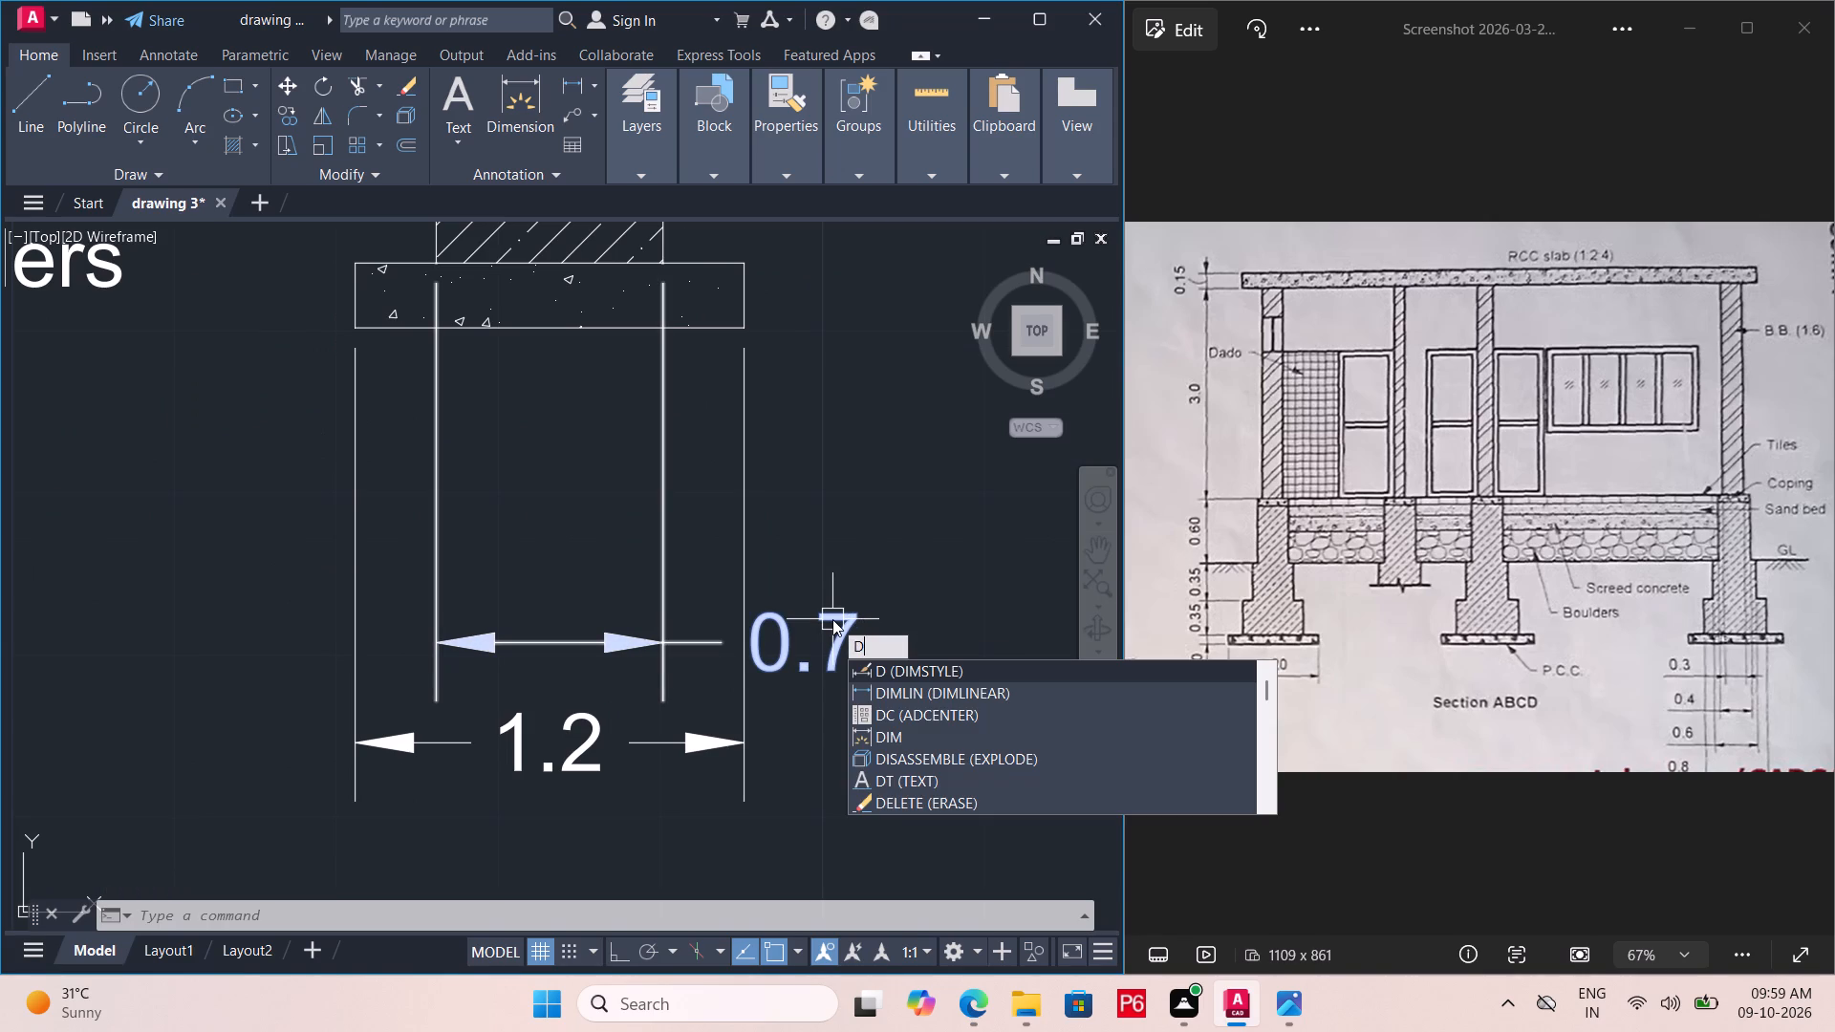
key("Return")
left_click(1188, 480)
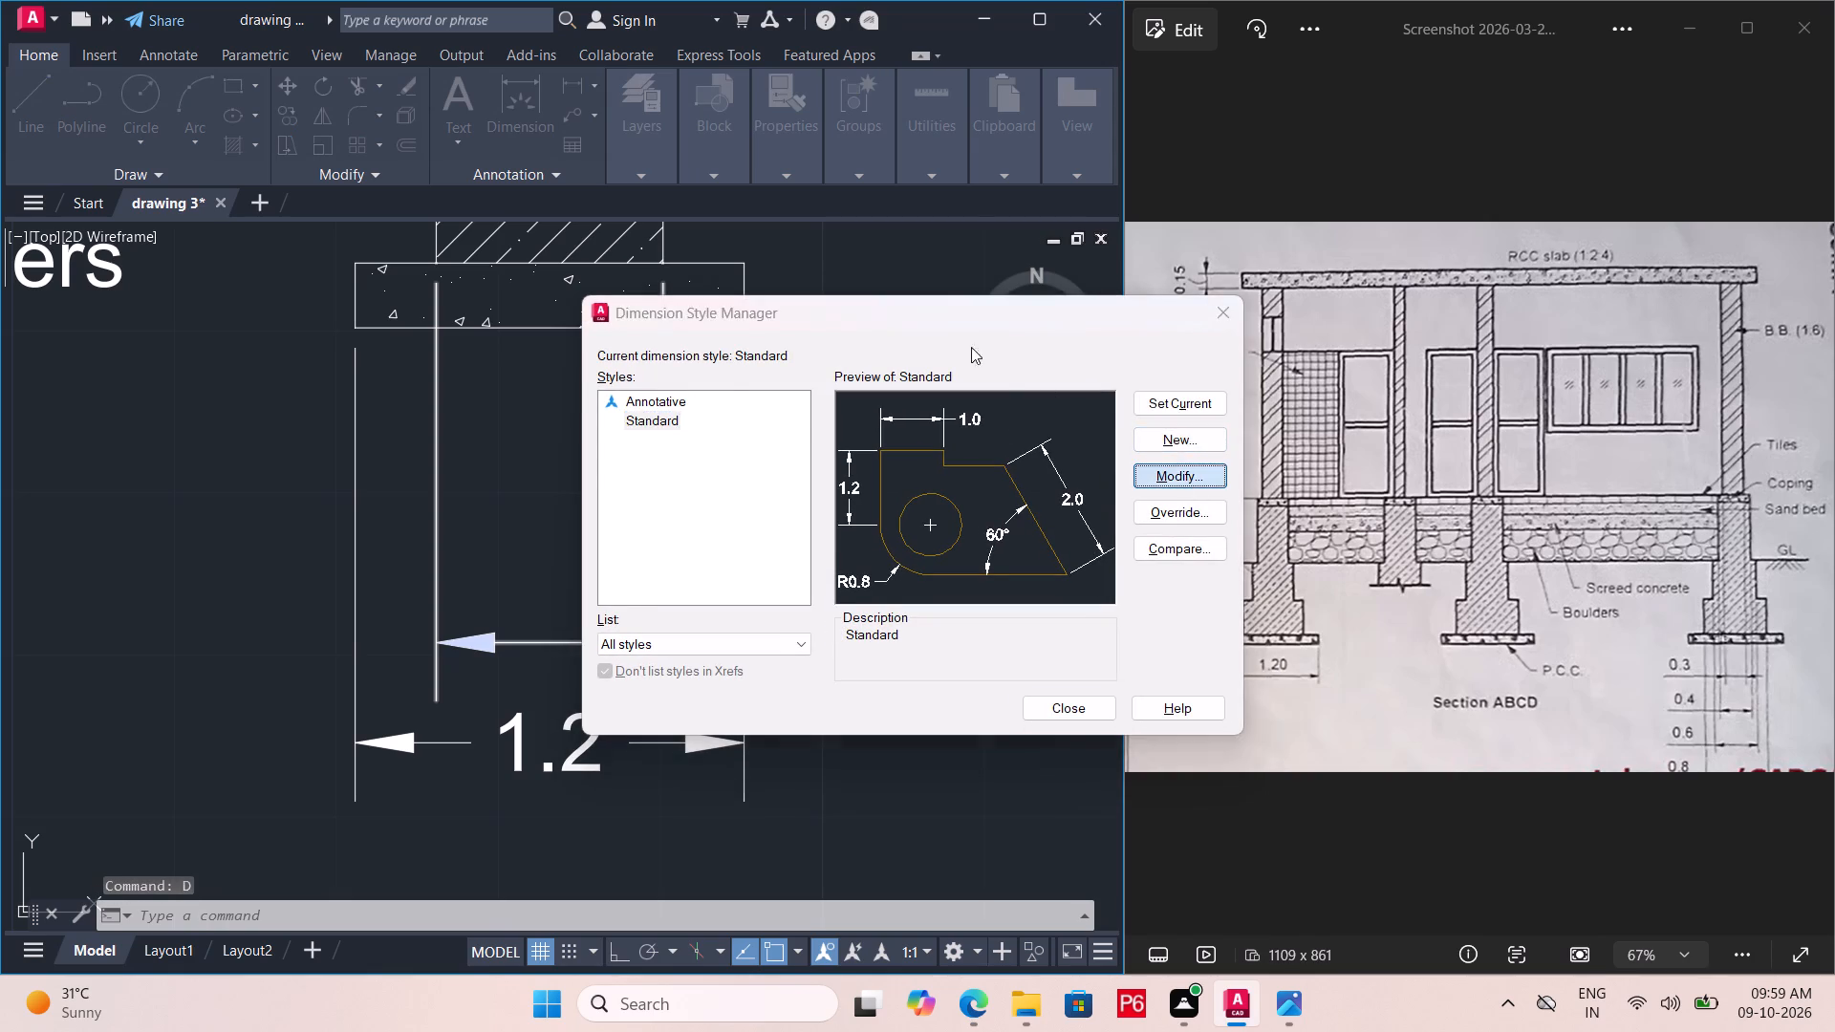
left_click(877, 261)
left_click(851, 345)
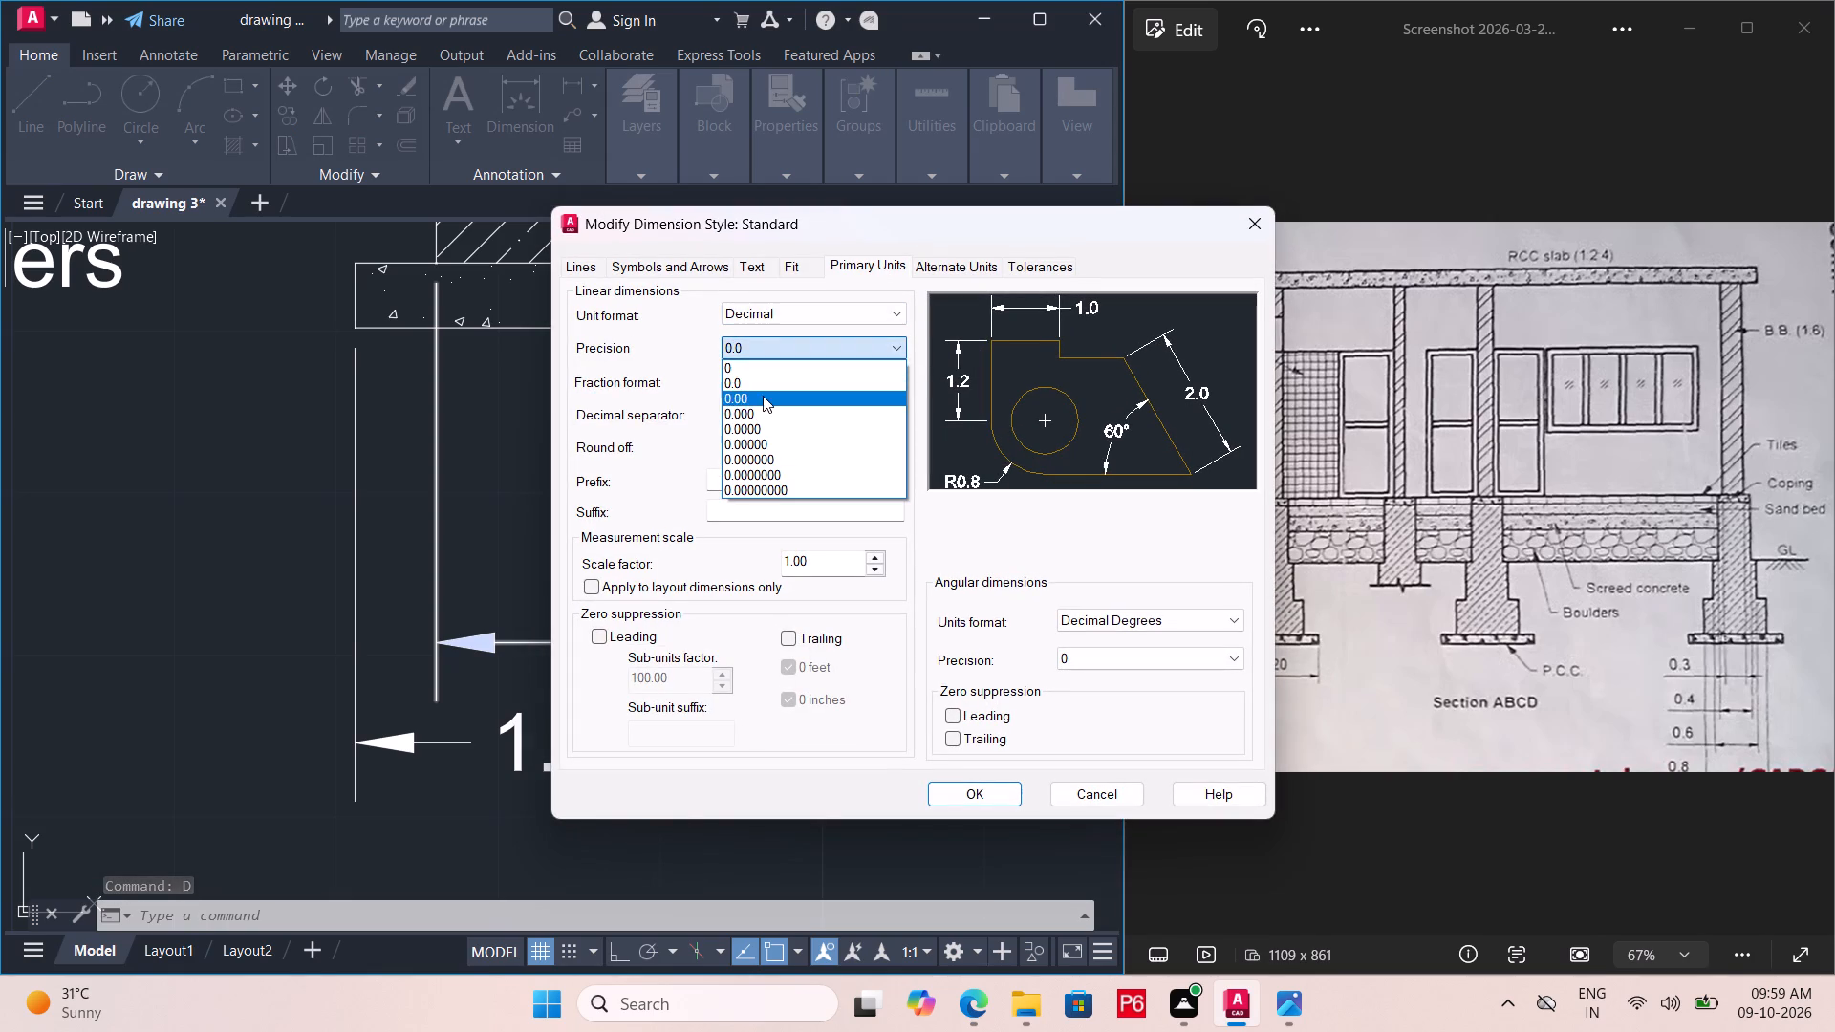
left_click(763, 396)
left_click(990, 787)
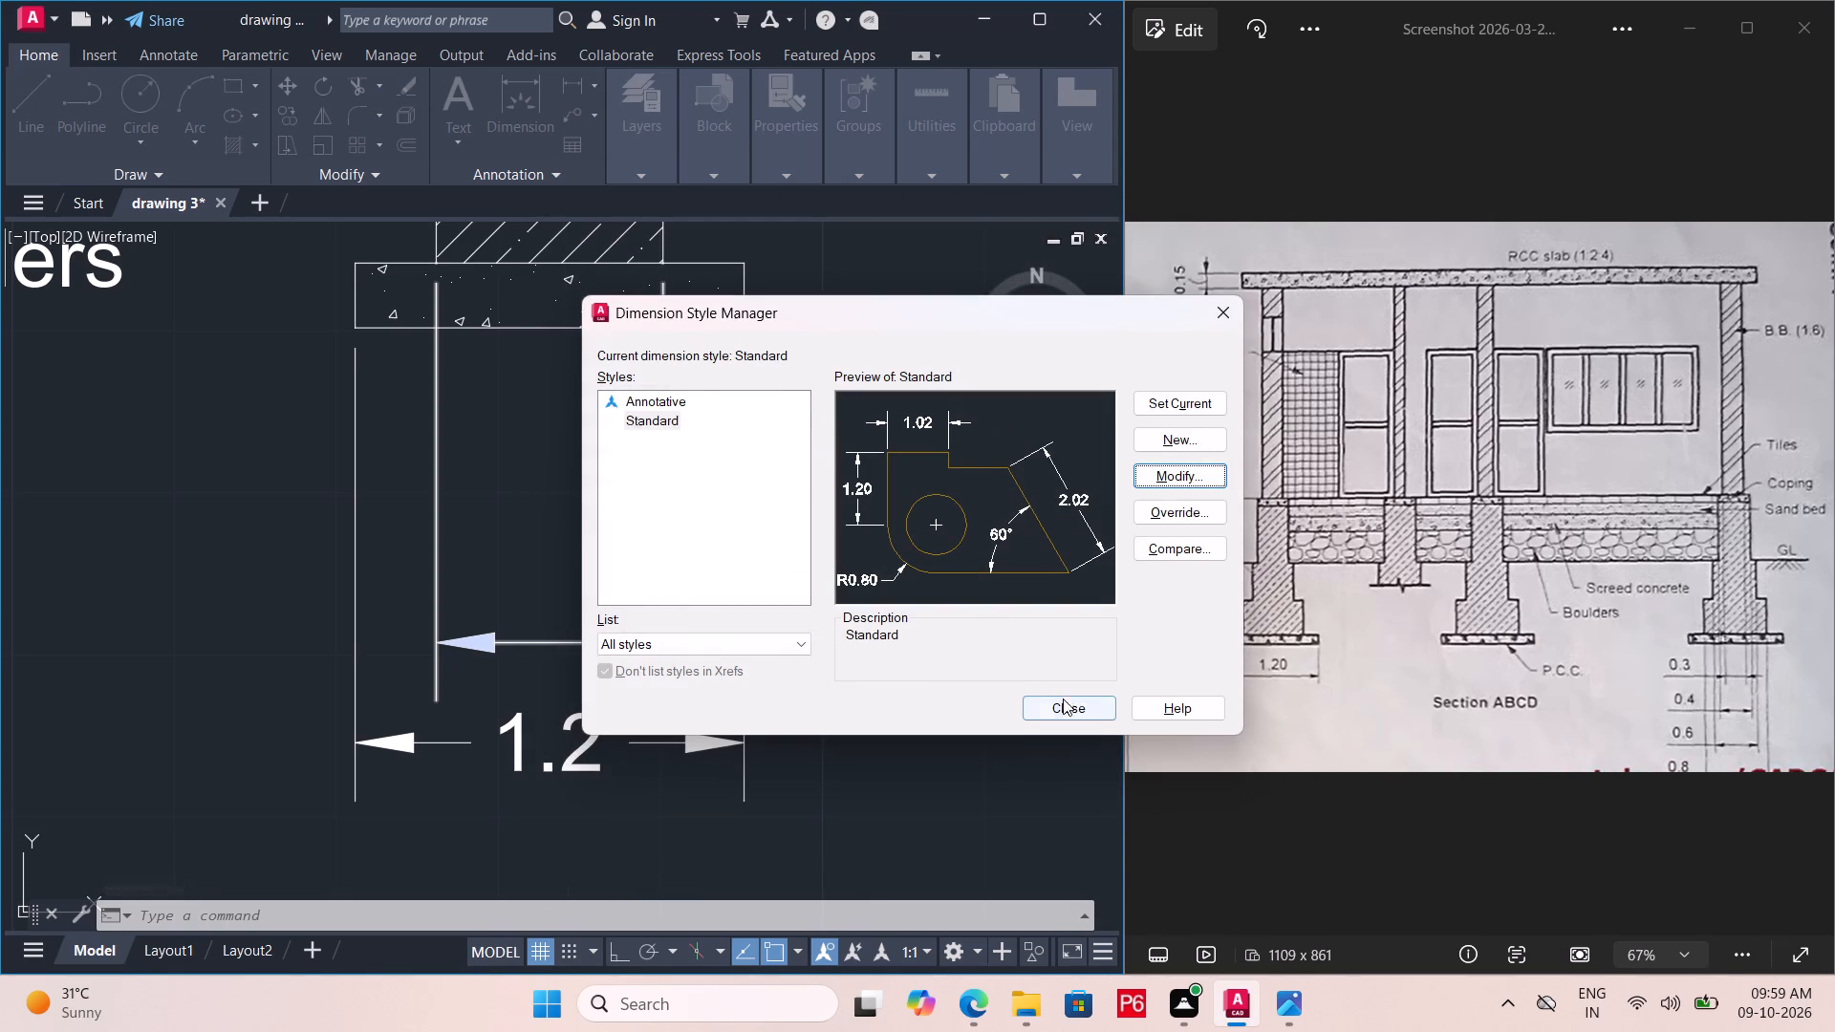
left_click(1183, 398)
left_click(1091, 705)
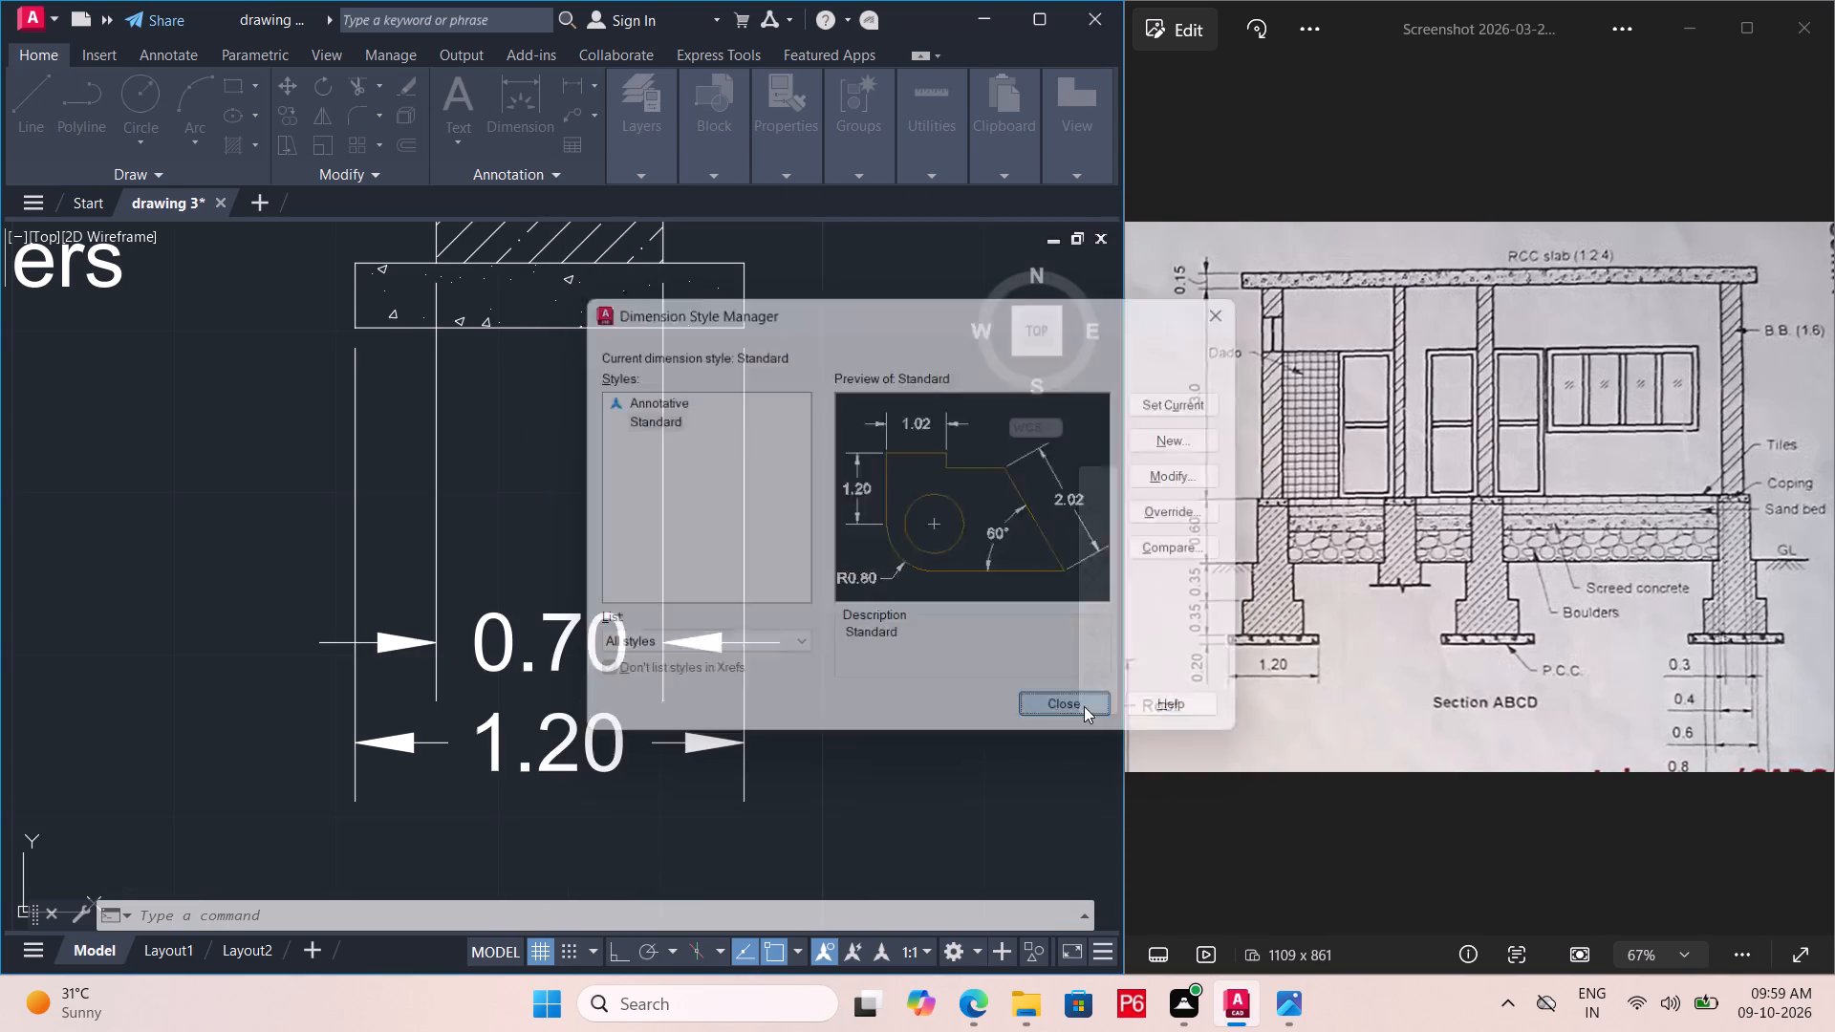
Dimension the width of the rightmost foundation's middle masonry step, placing the dimension line just above the lowest masonry step's width dimension.
scroll(824, 671, "down", 1)
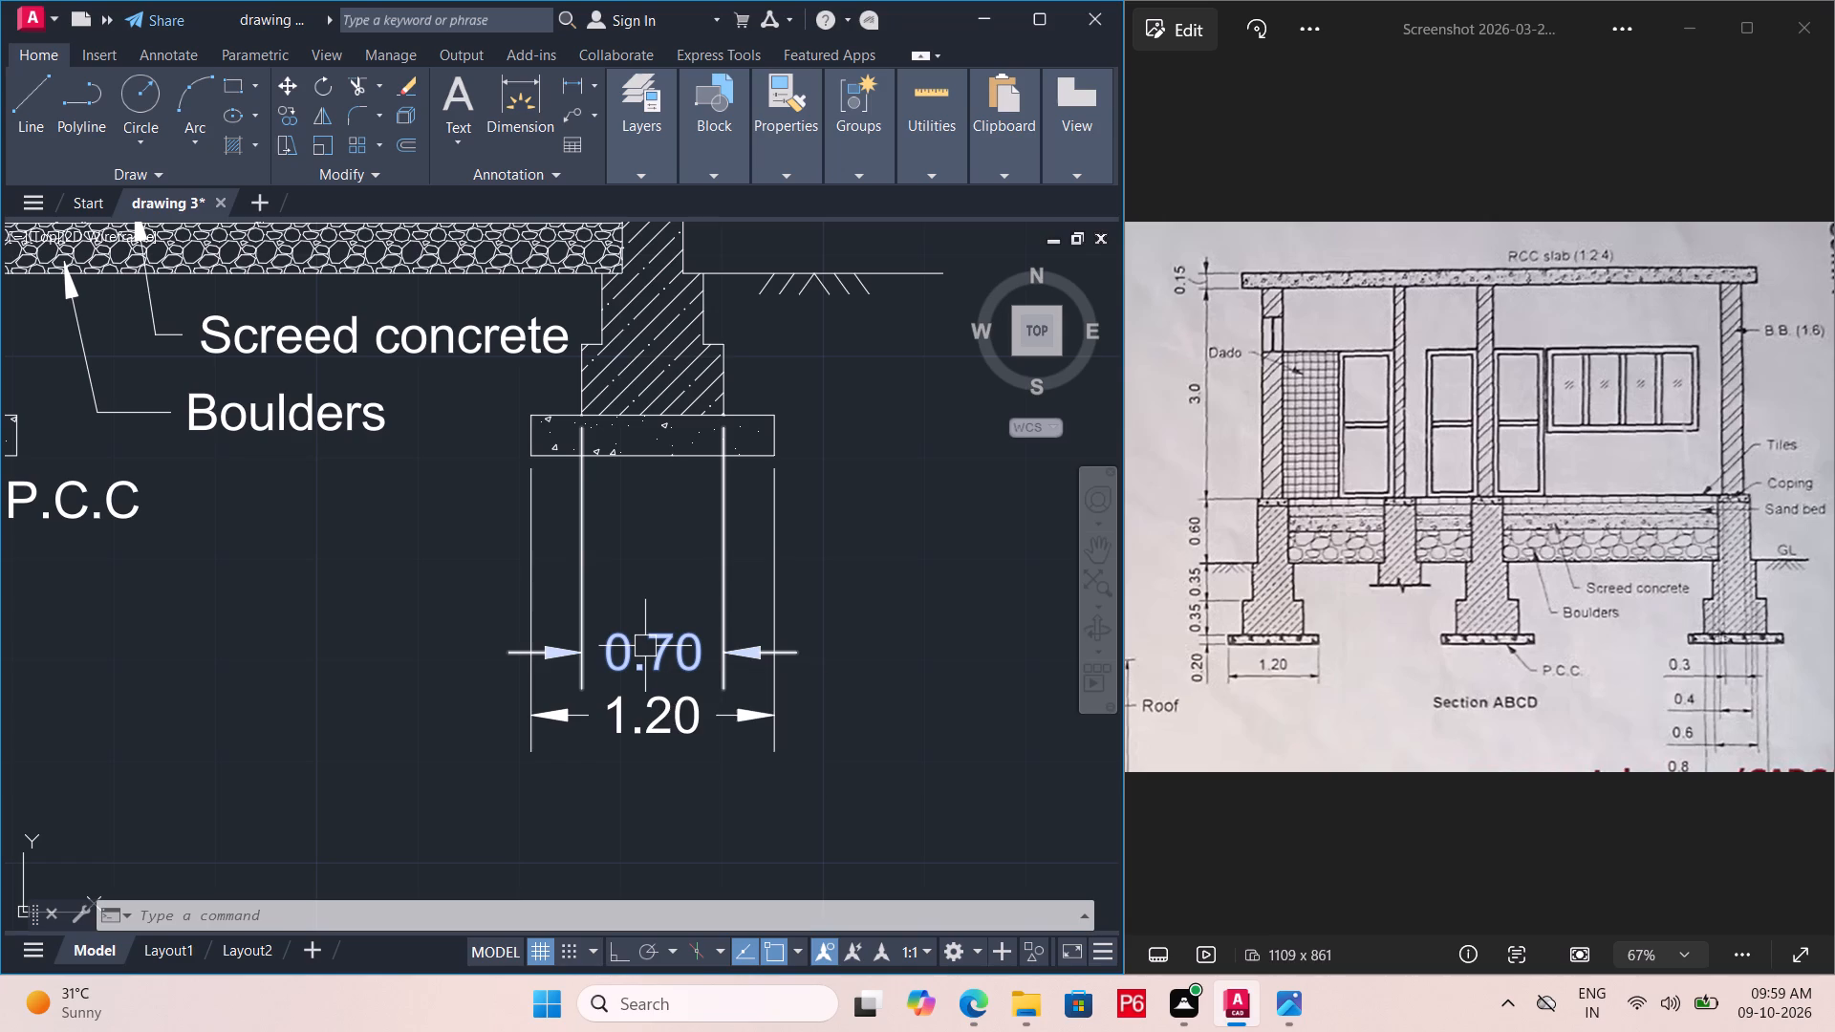
middle_click_drag(667, 544, 658, 655)
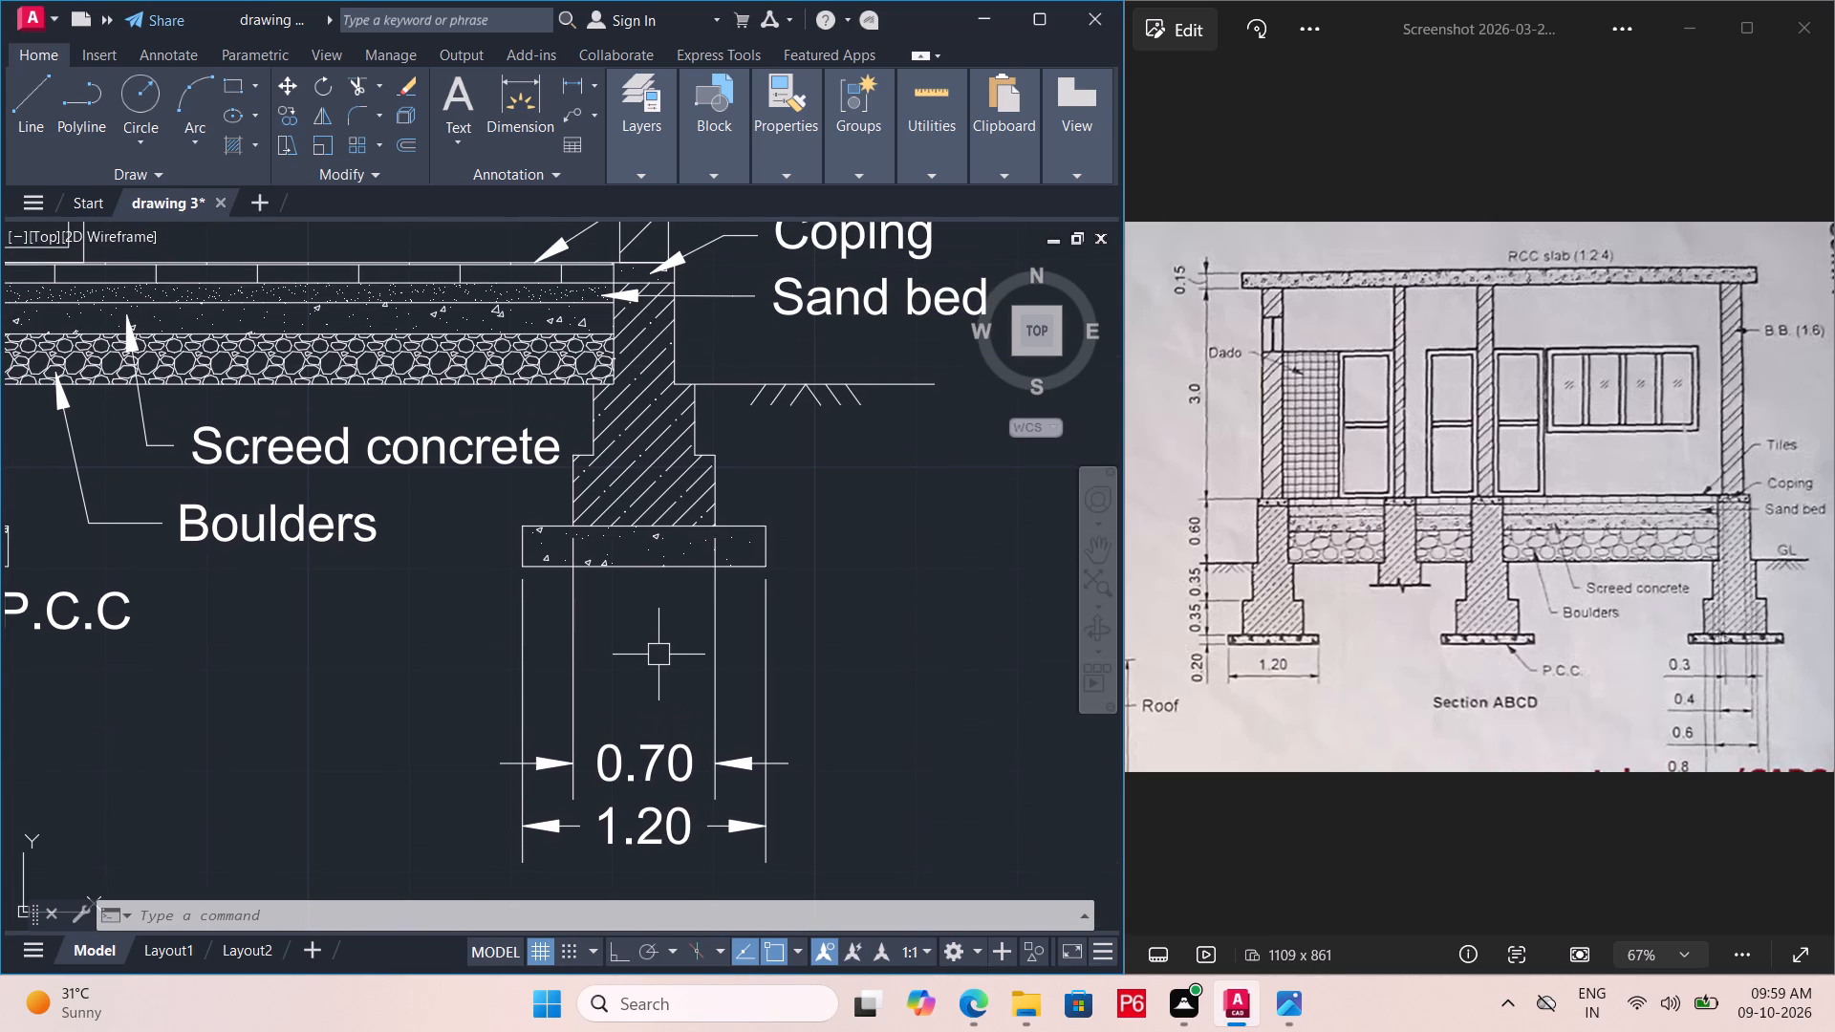
key("d")
key("i")
key("m")
key("l")
key("i")
key("n")
key("space")
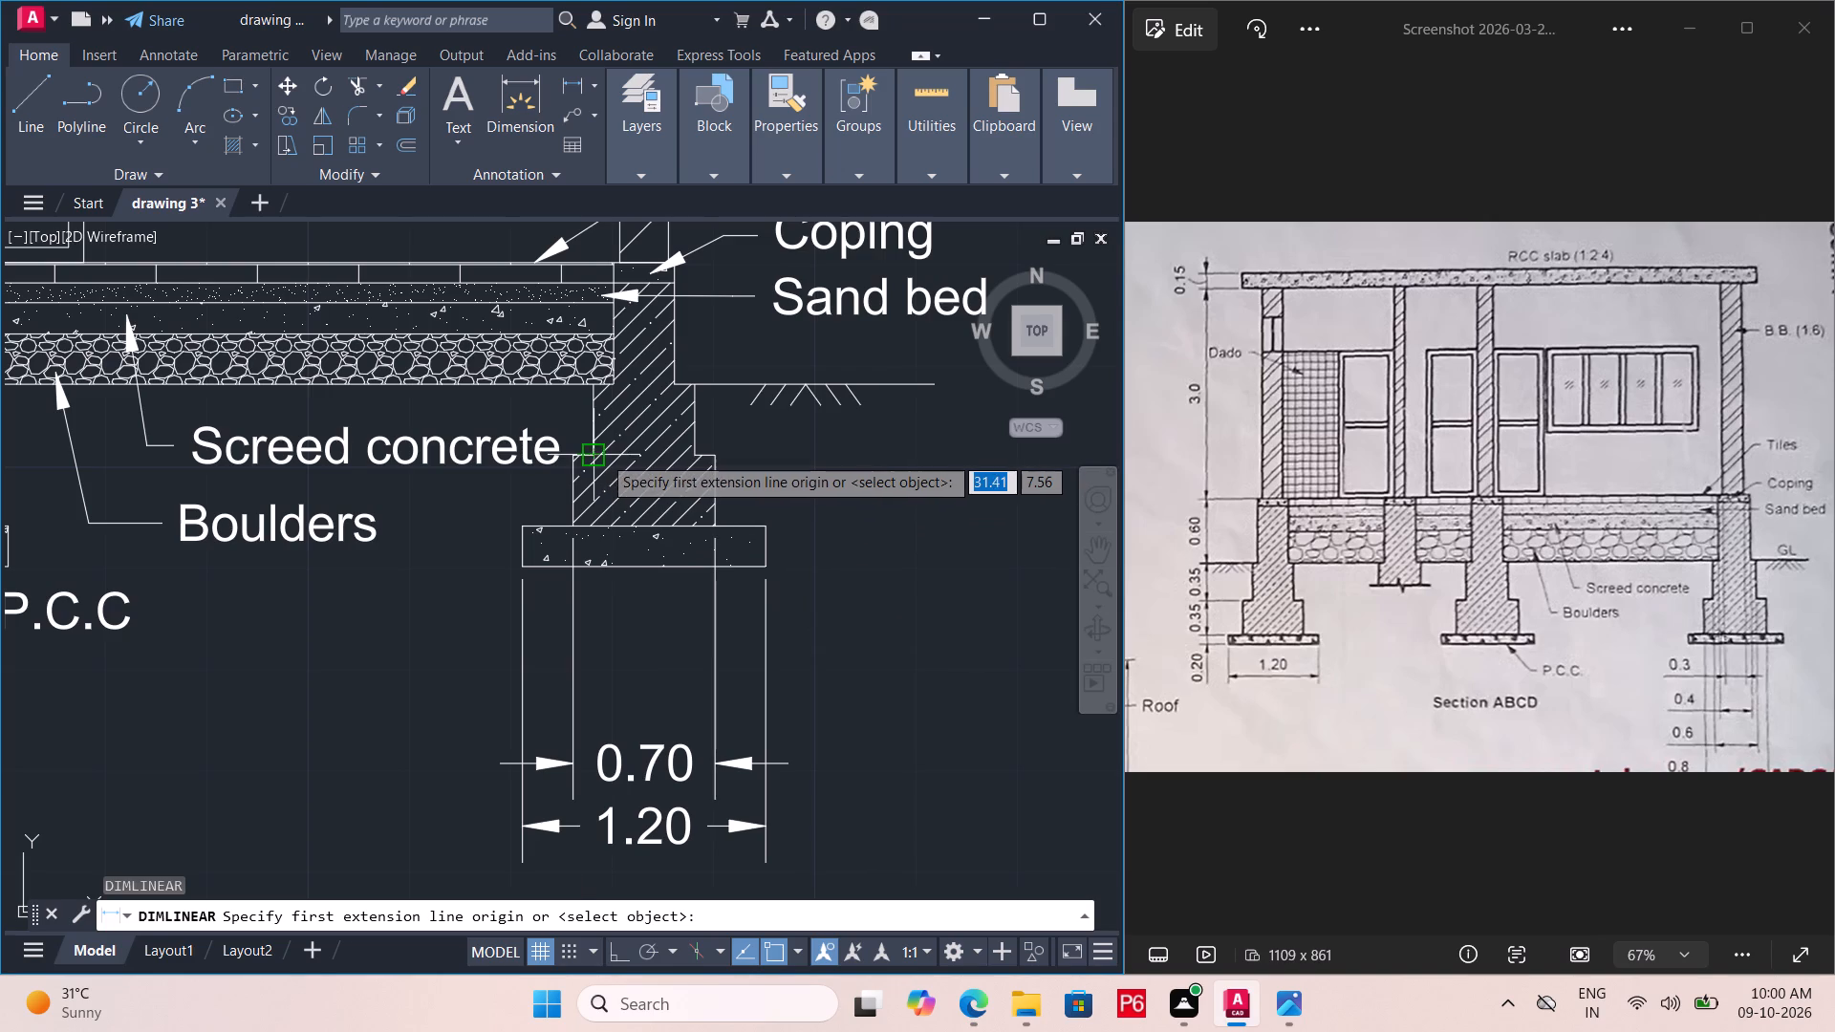
left_click(602, 455)
left_click(690, 452)
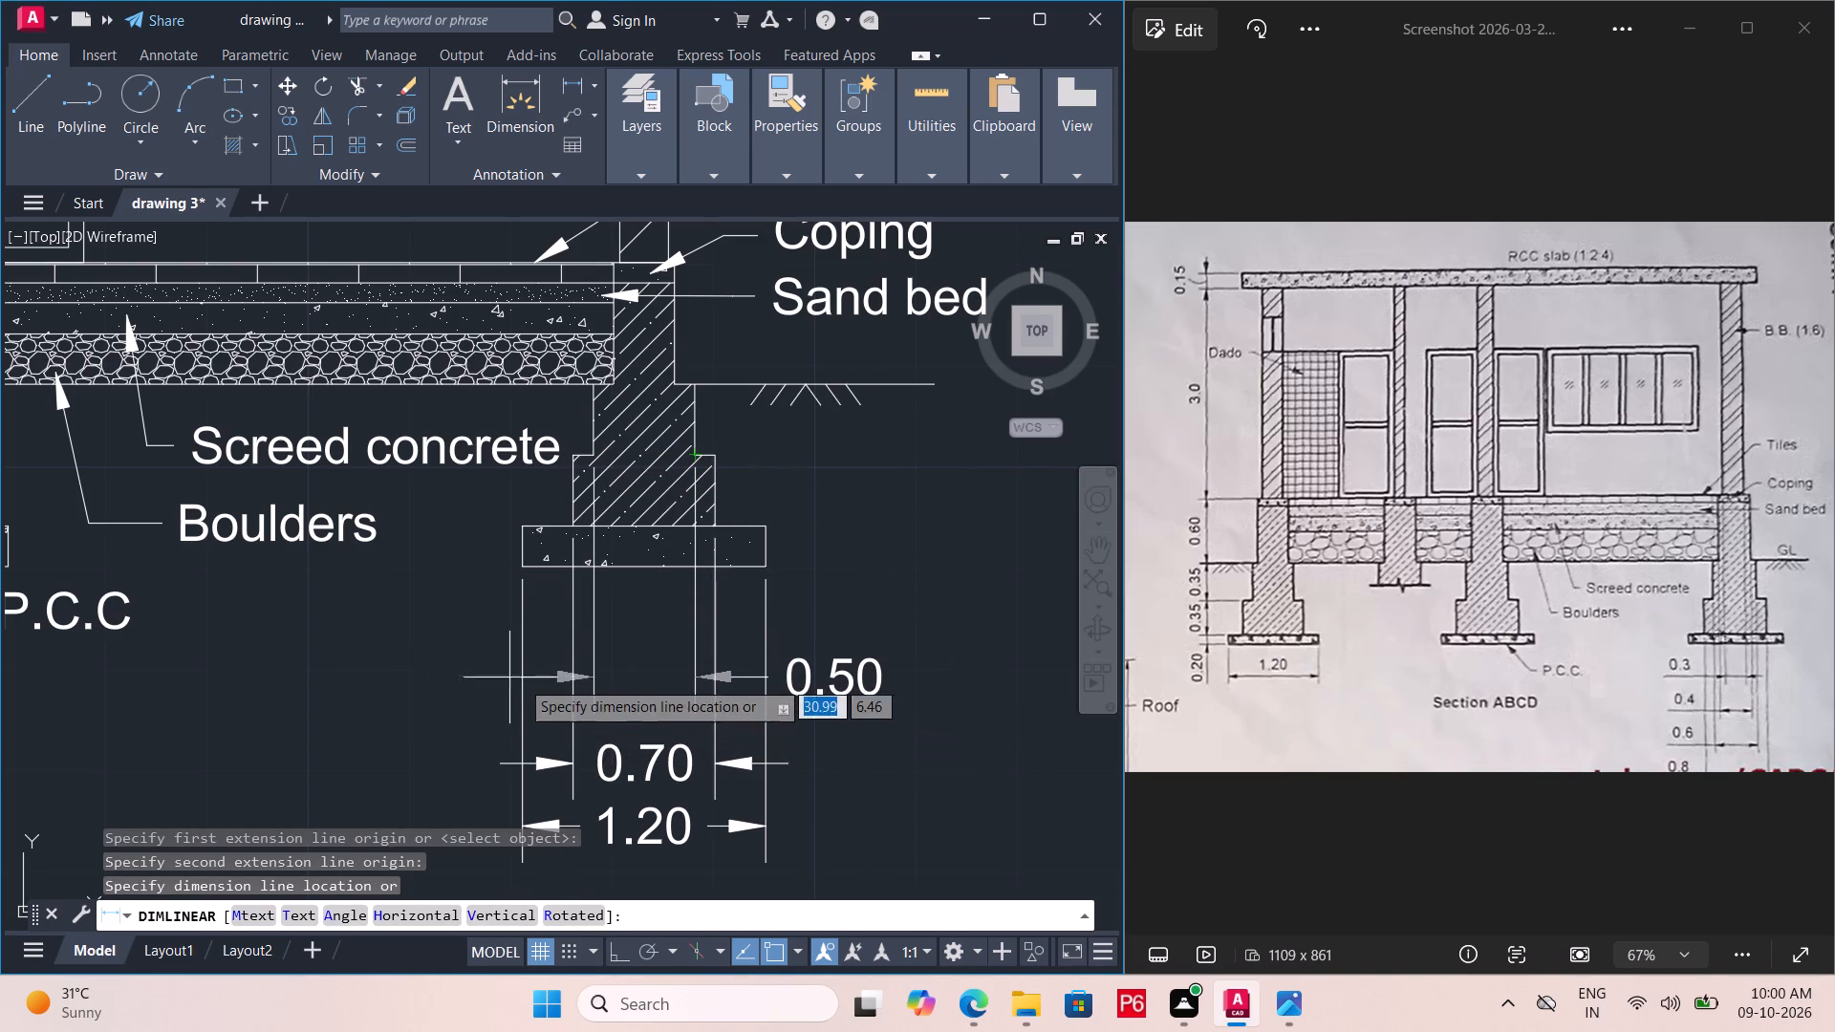
left_click(622, 700)
Move the middle masonry step's dimension text between its extension lines, centred above the text of the dimension below.
left_click(802, 699)
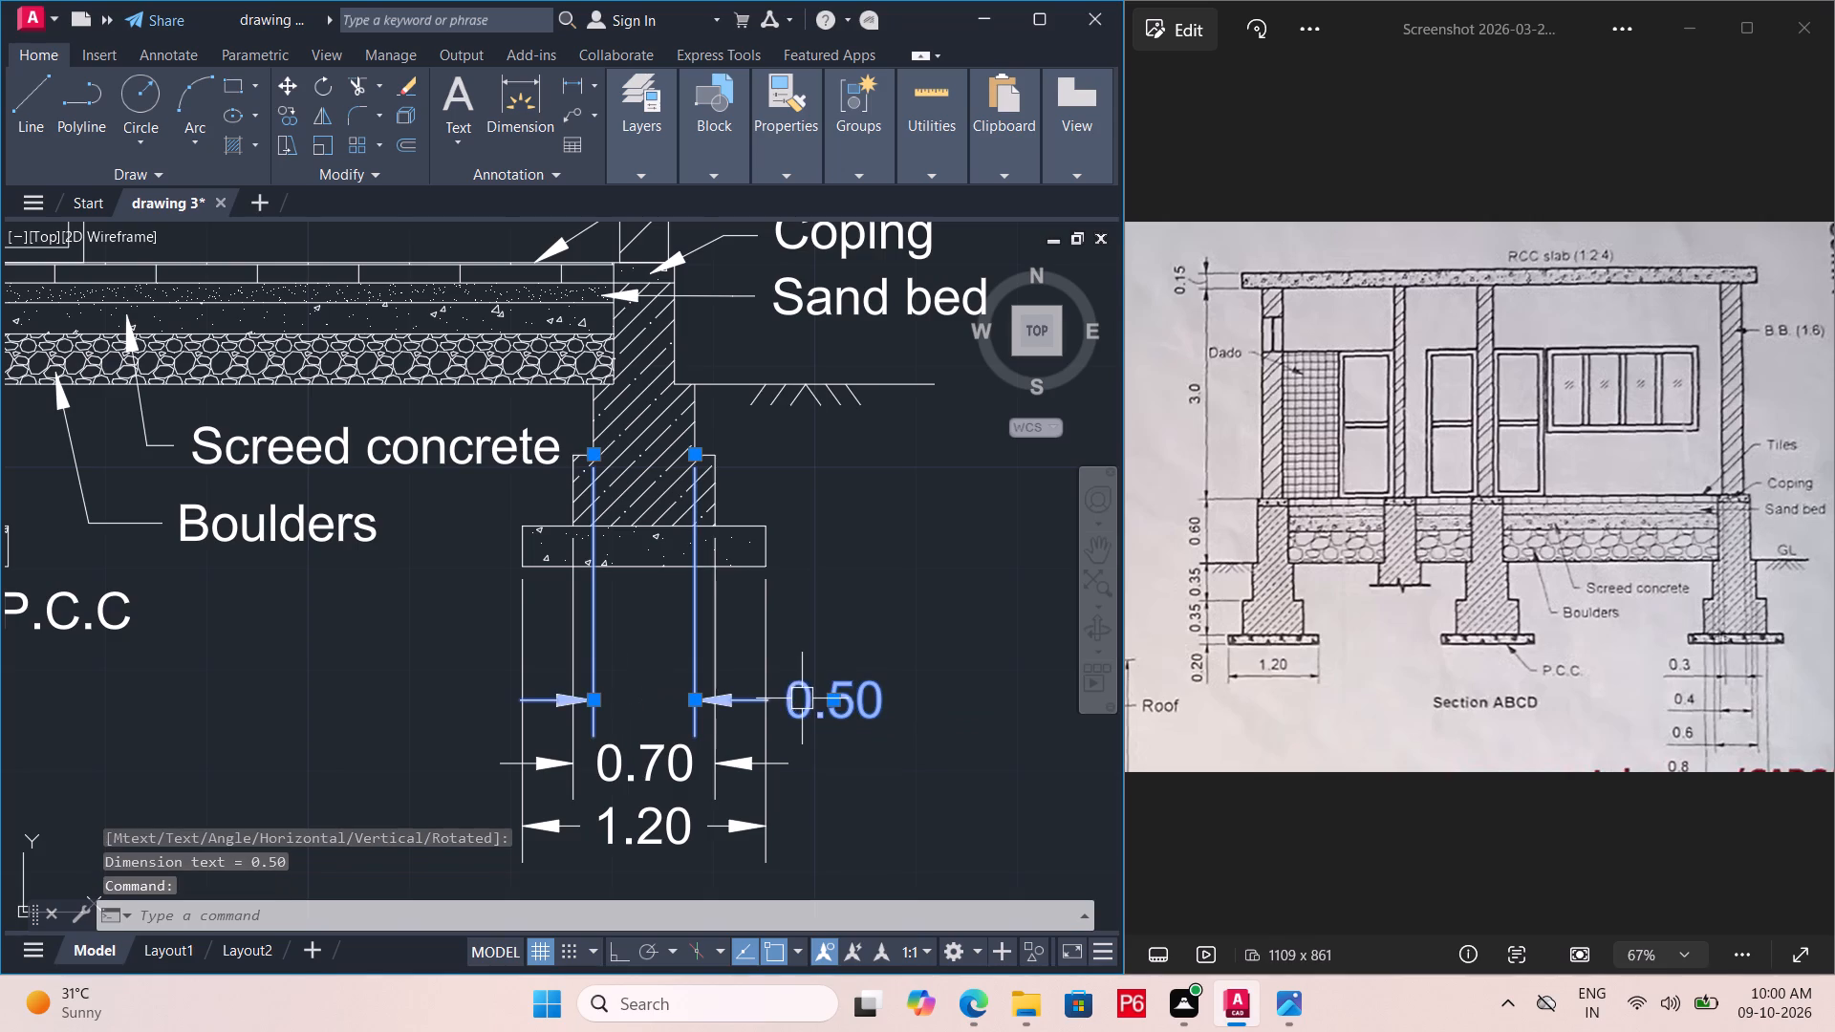
left_click(831, 701)
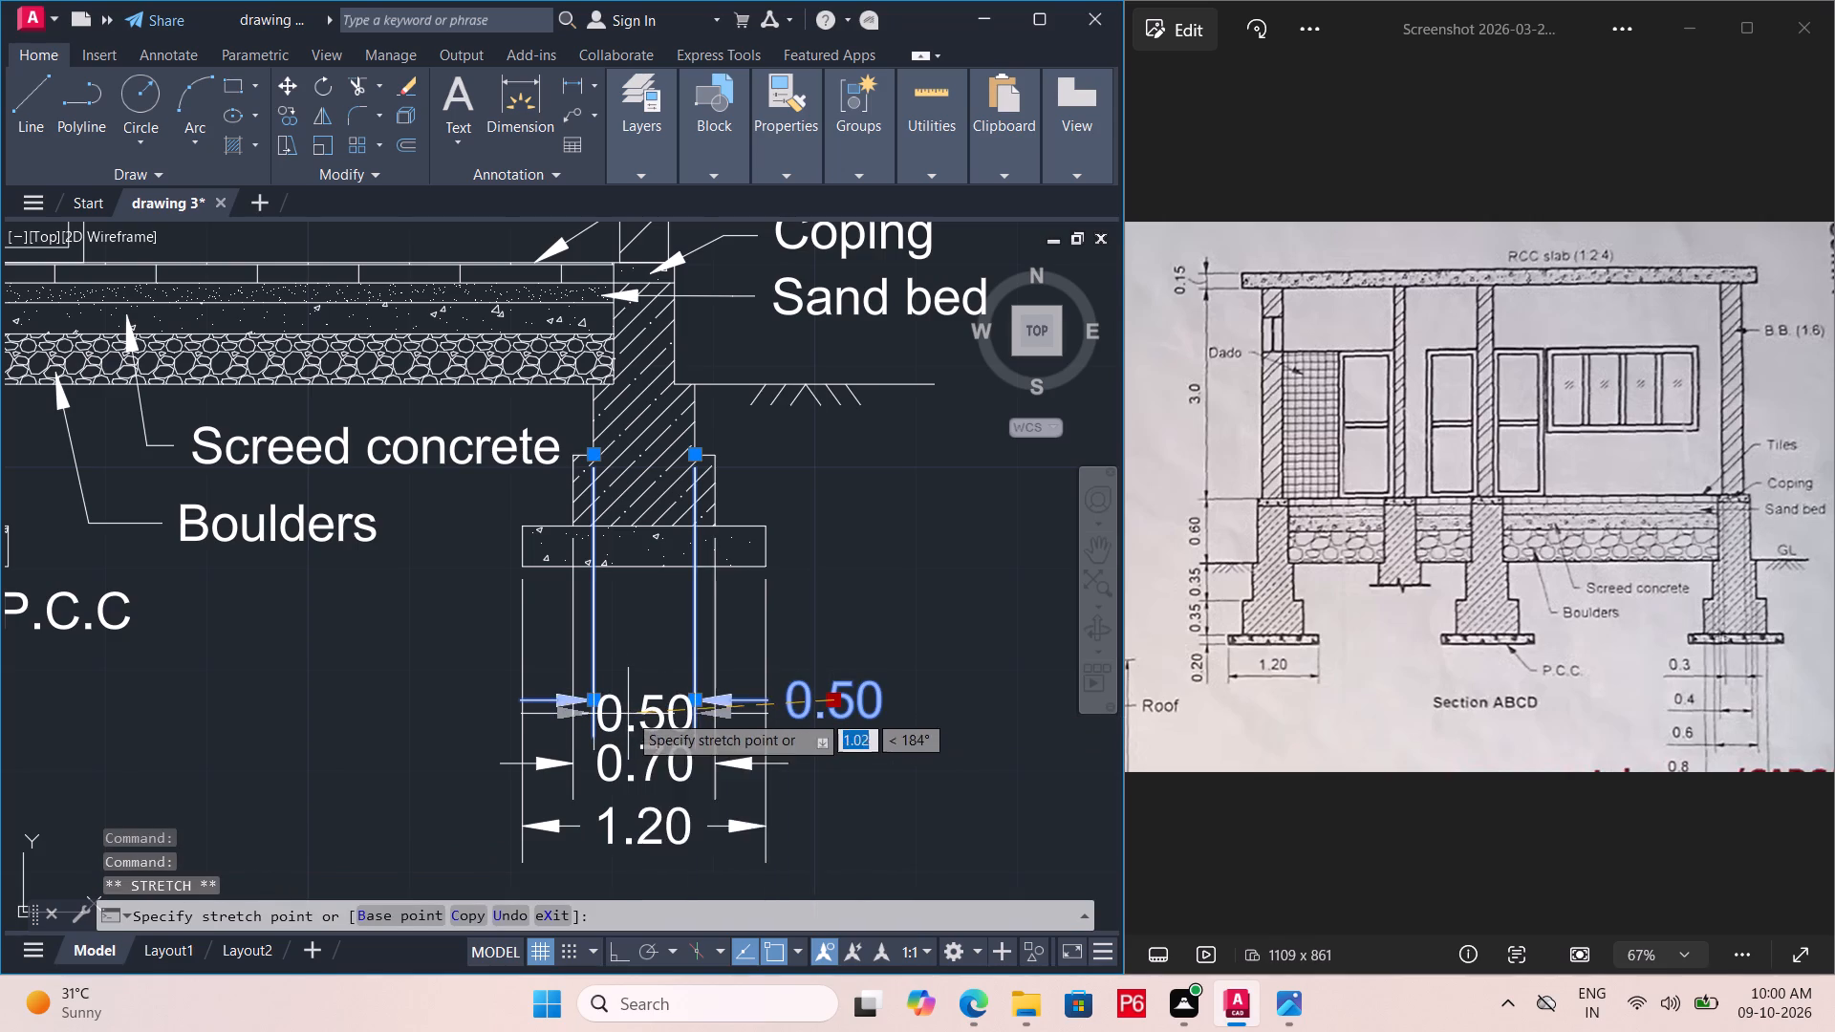
left_click(635, 706)
key("Escape")
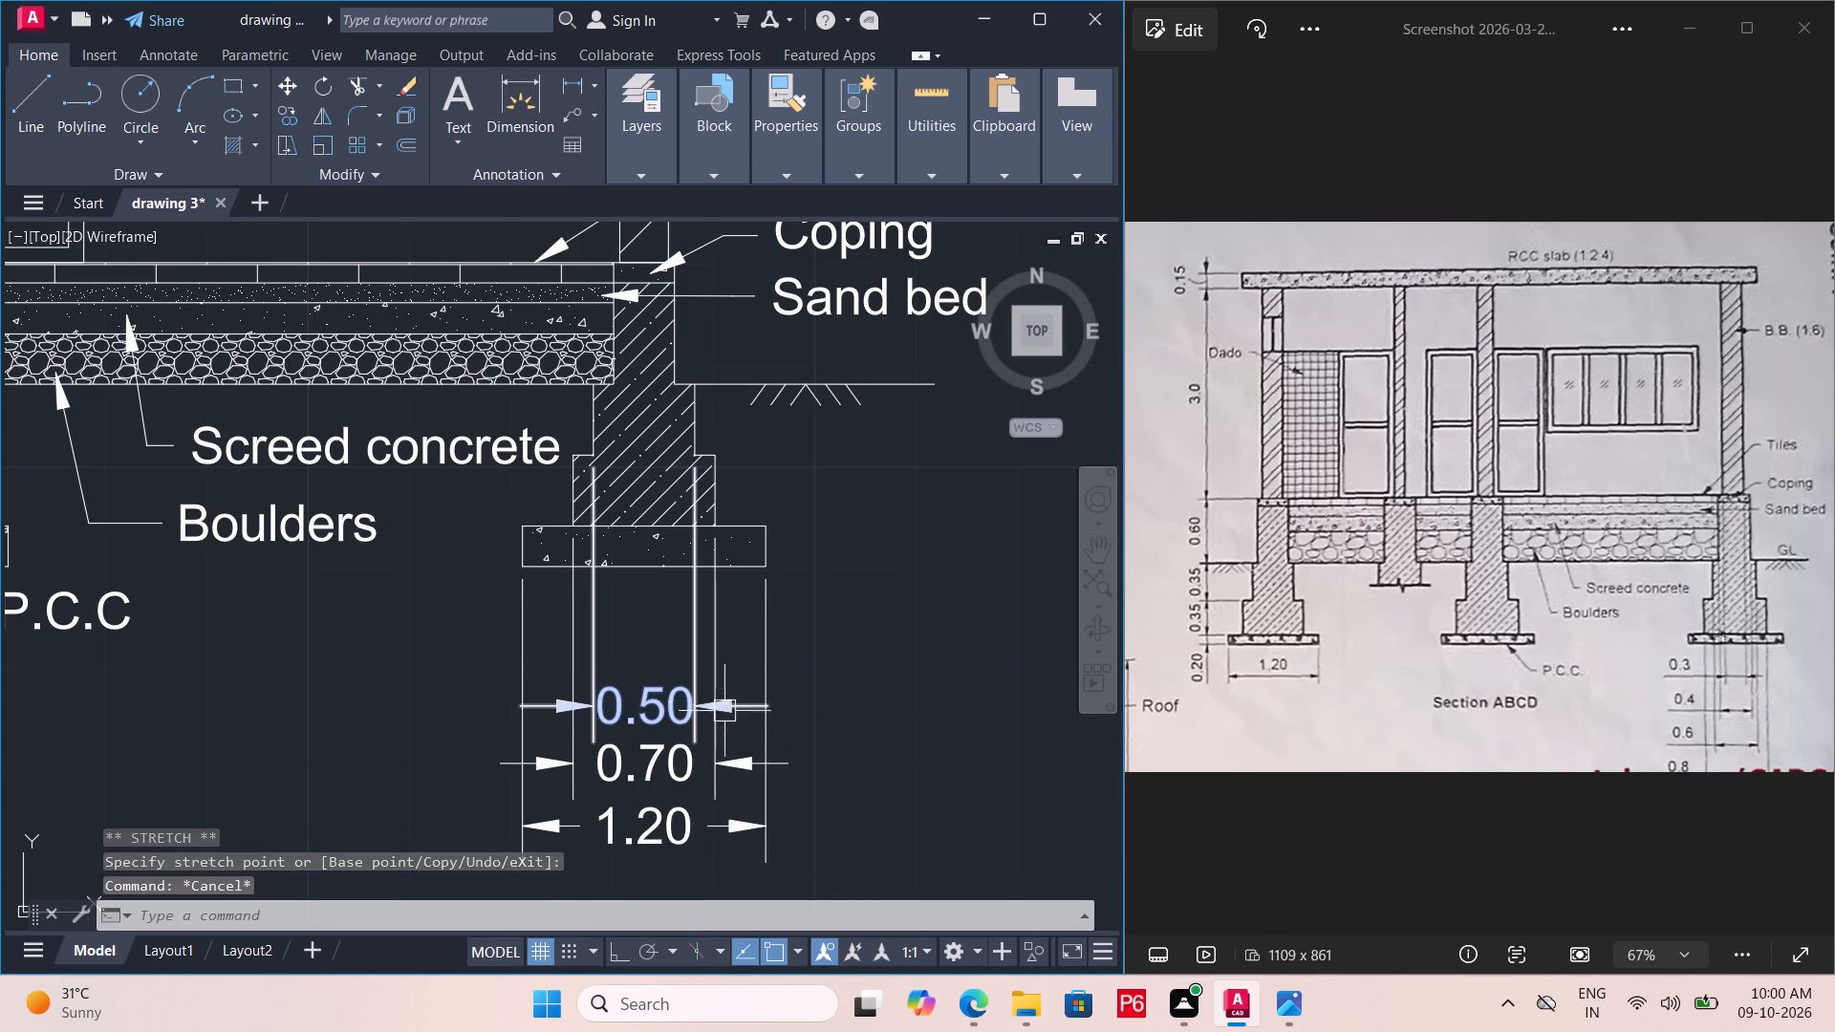
Dimension the width of the rightmost wall at ground level above the foundation steps, placing the dimension line just above the middle step's width dimension.
middle_click_drag(613, 445, 641, 606)
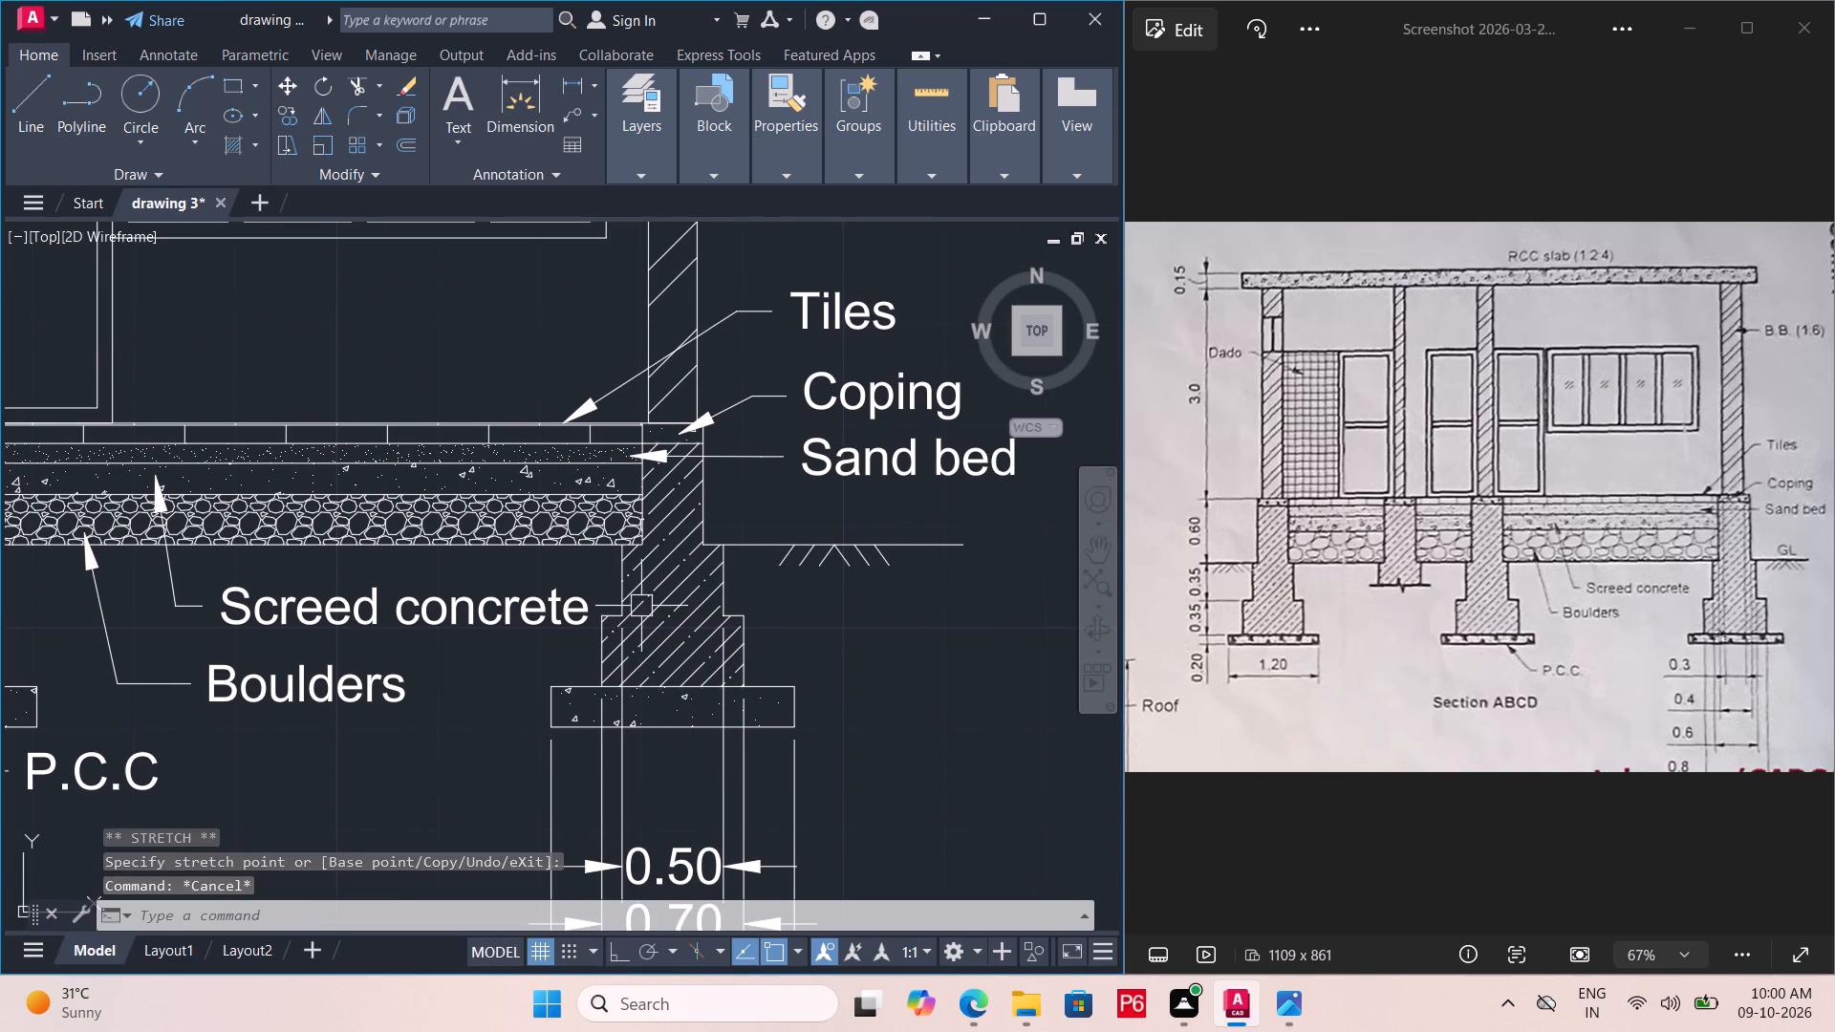
key("d")
type("iml")
key("i")
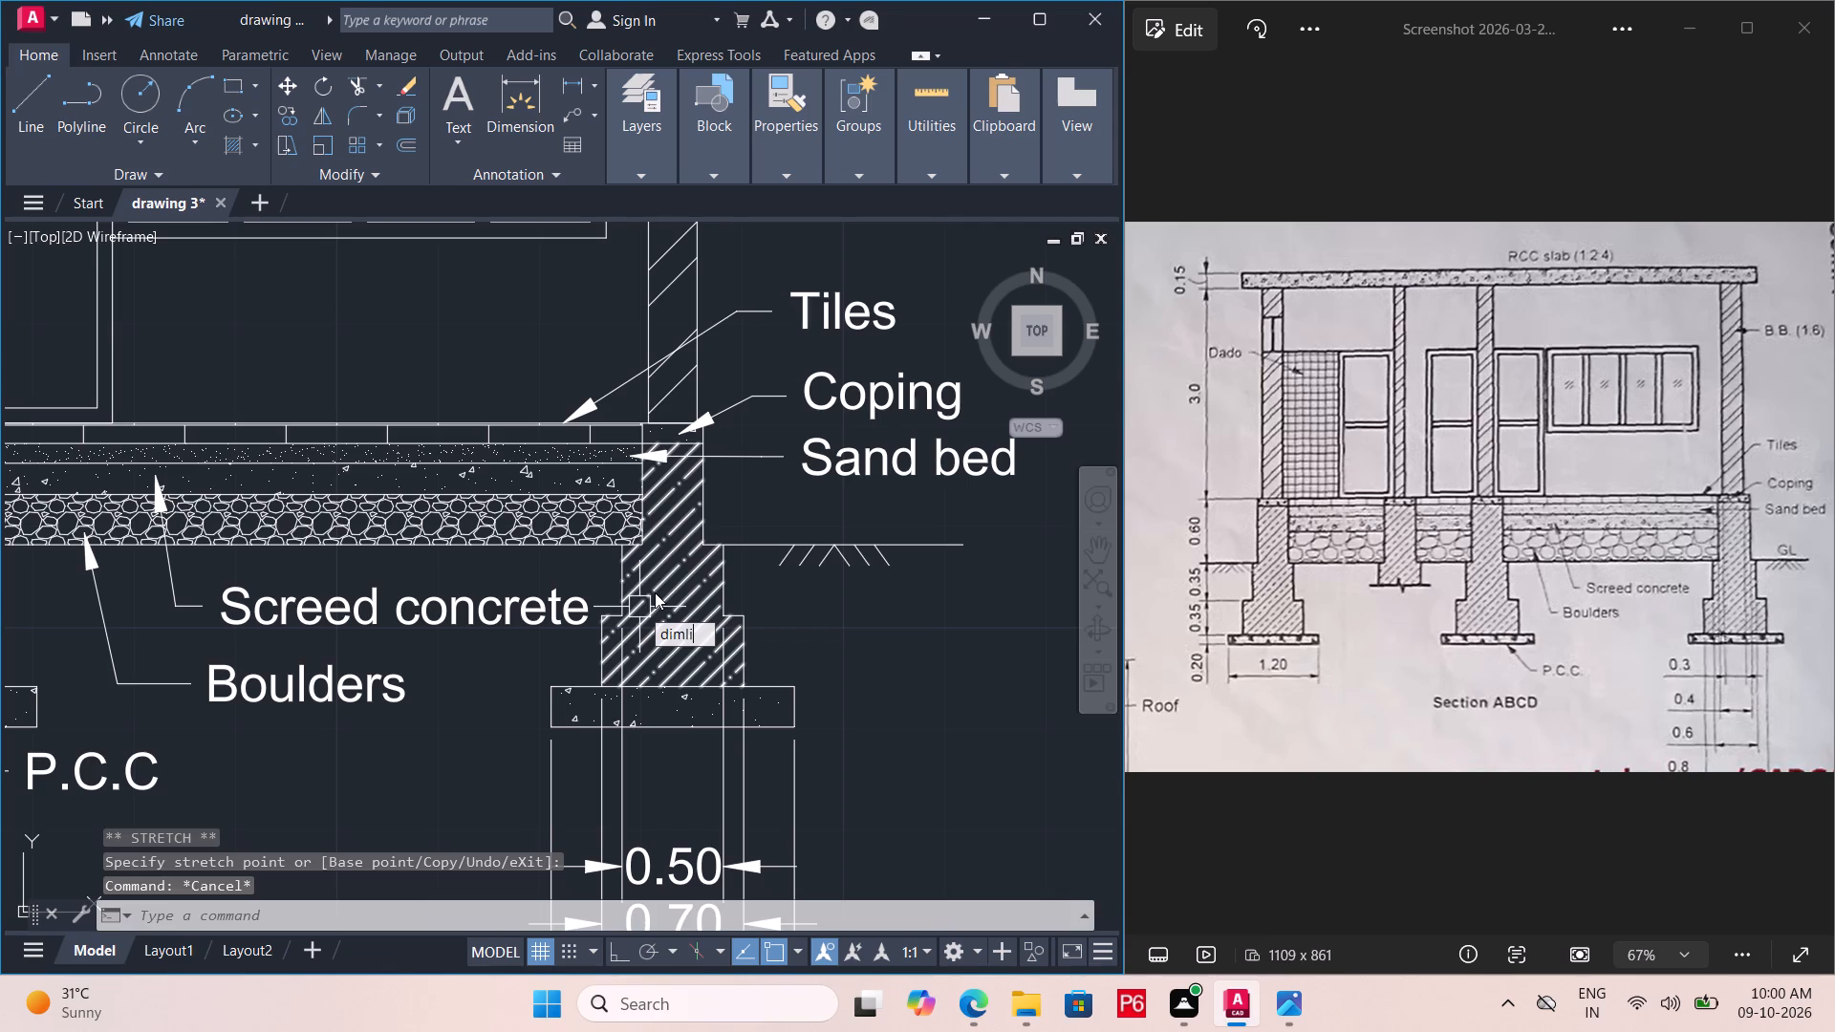
key("n")
key("space")
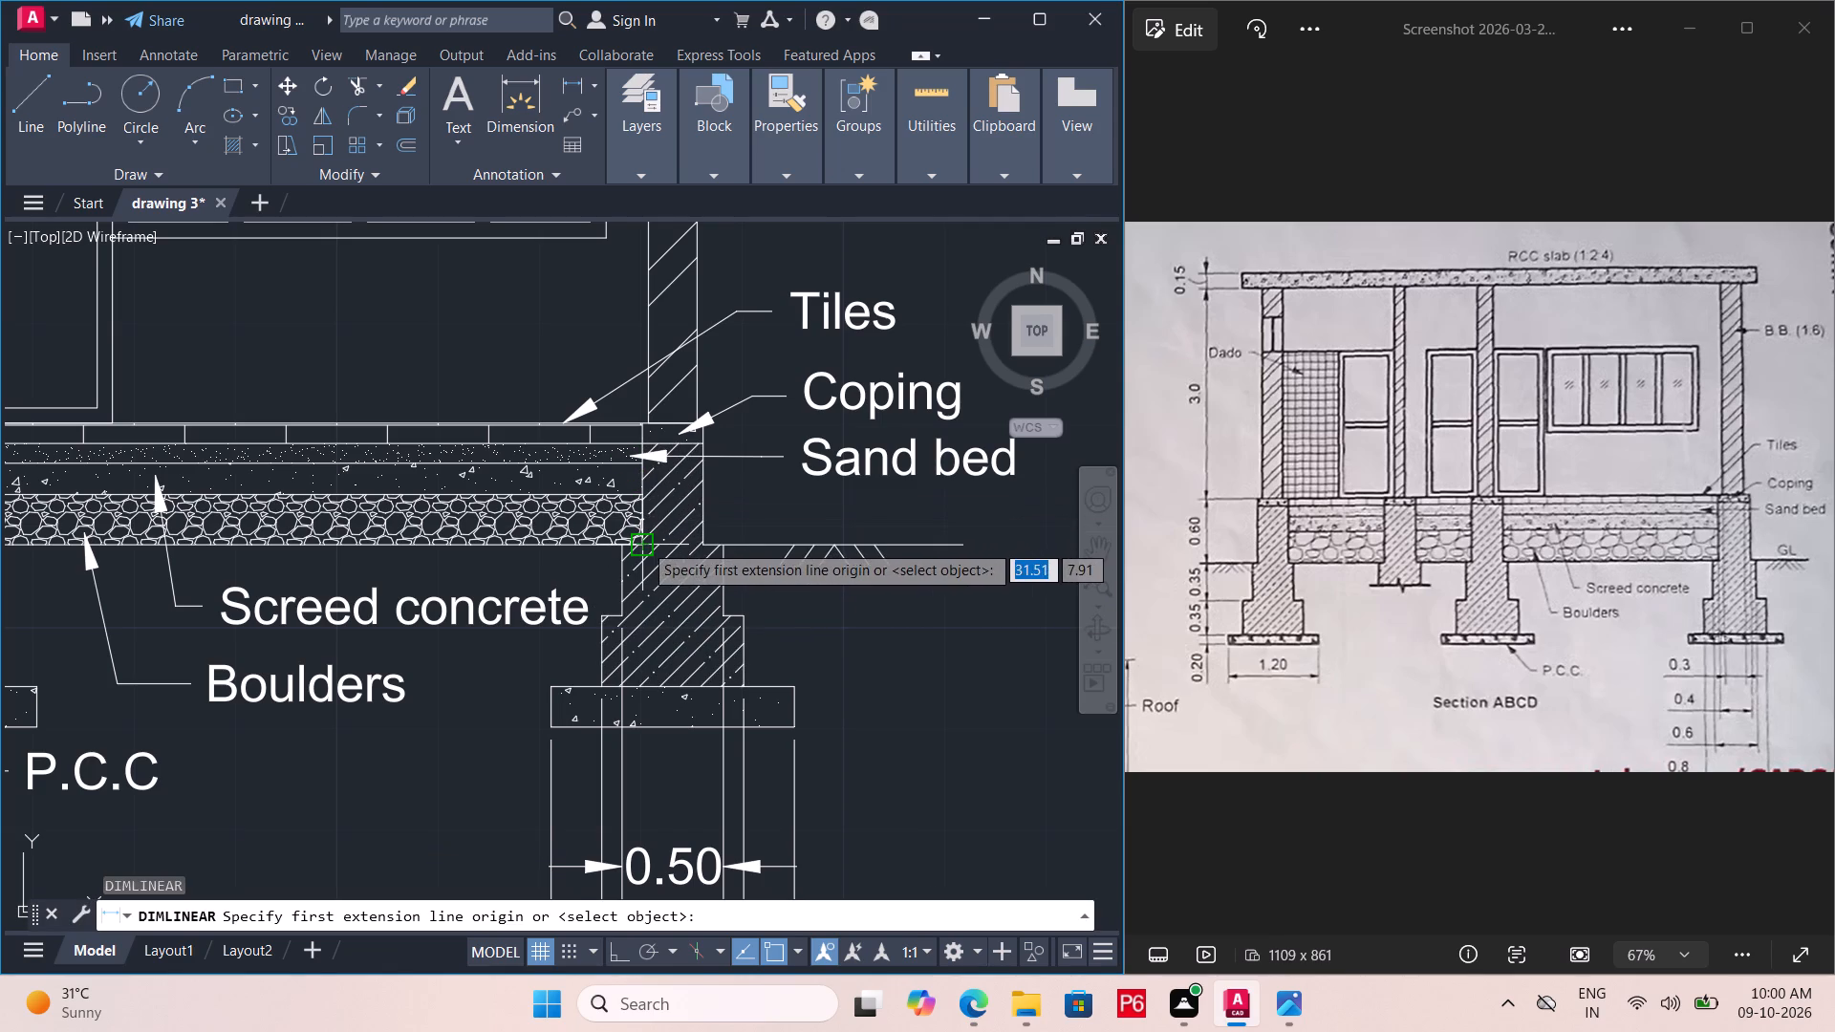
double_click(643, 543)
double_click(713, 542)
middle_click_drag(706, 725, 714, 720)
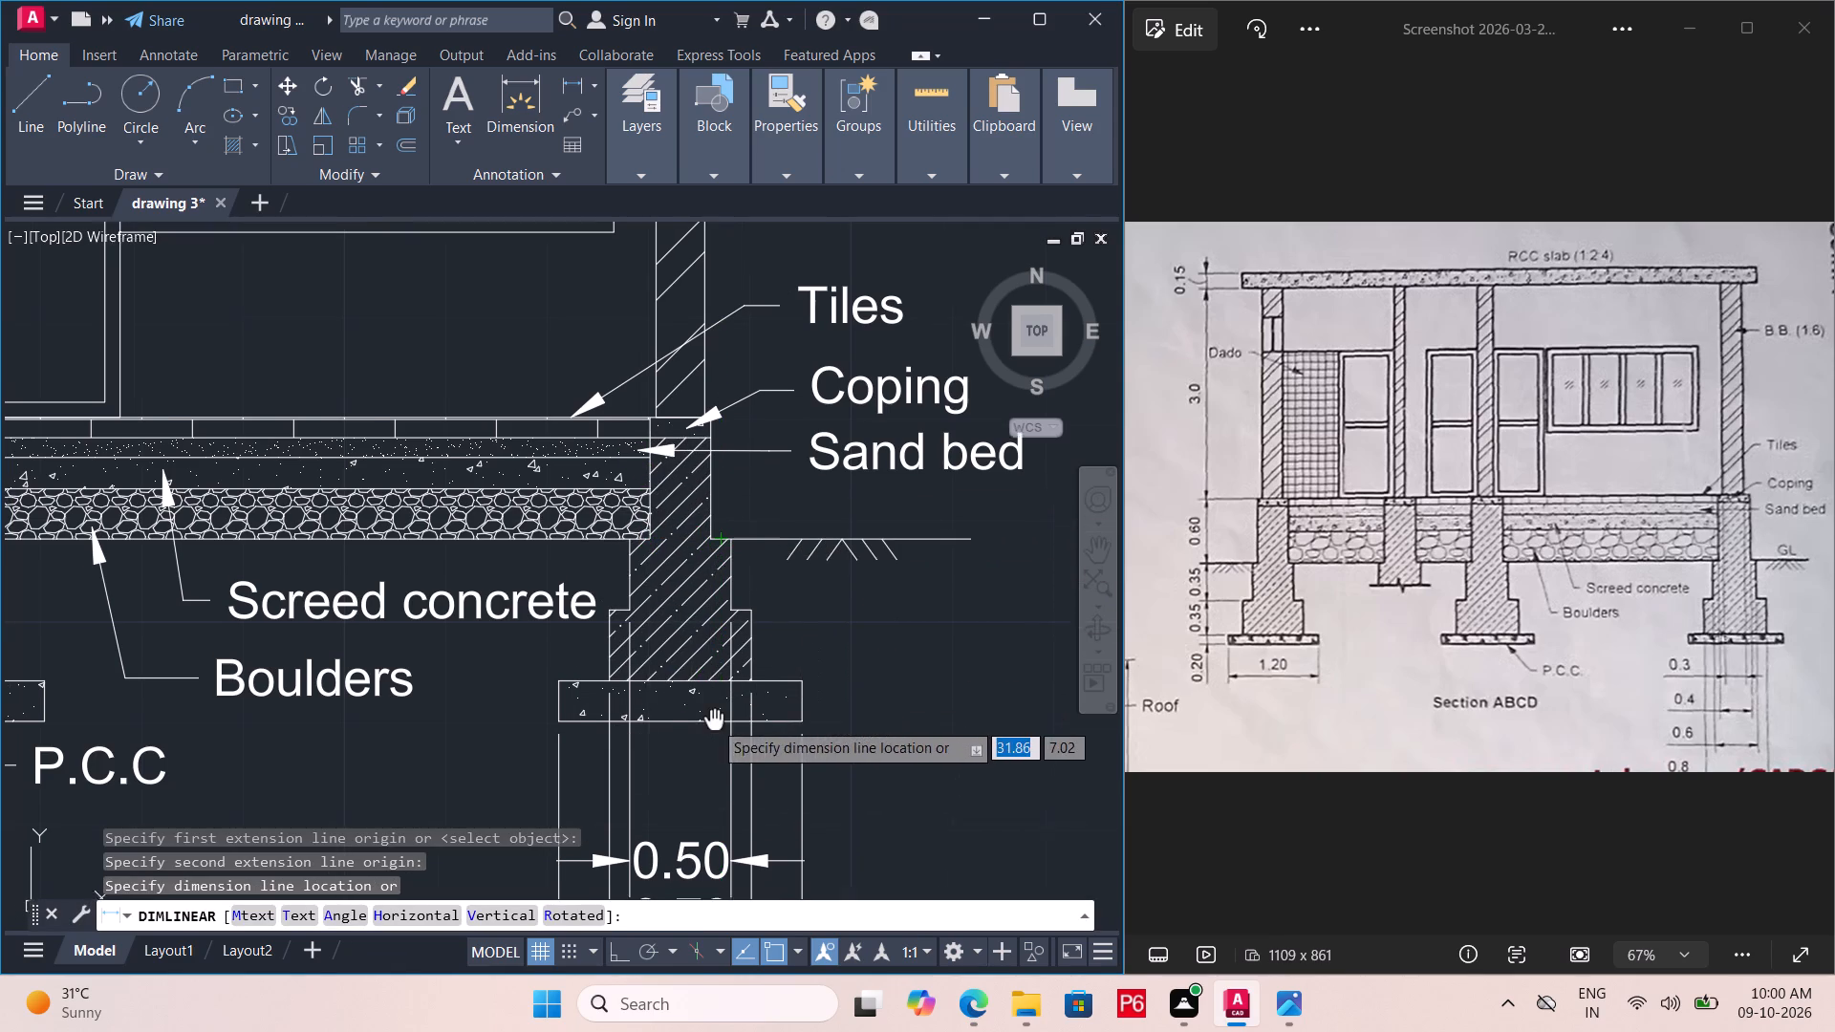
middle_click_drag(714, 720, 735, 584)
left_click(728, 664)
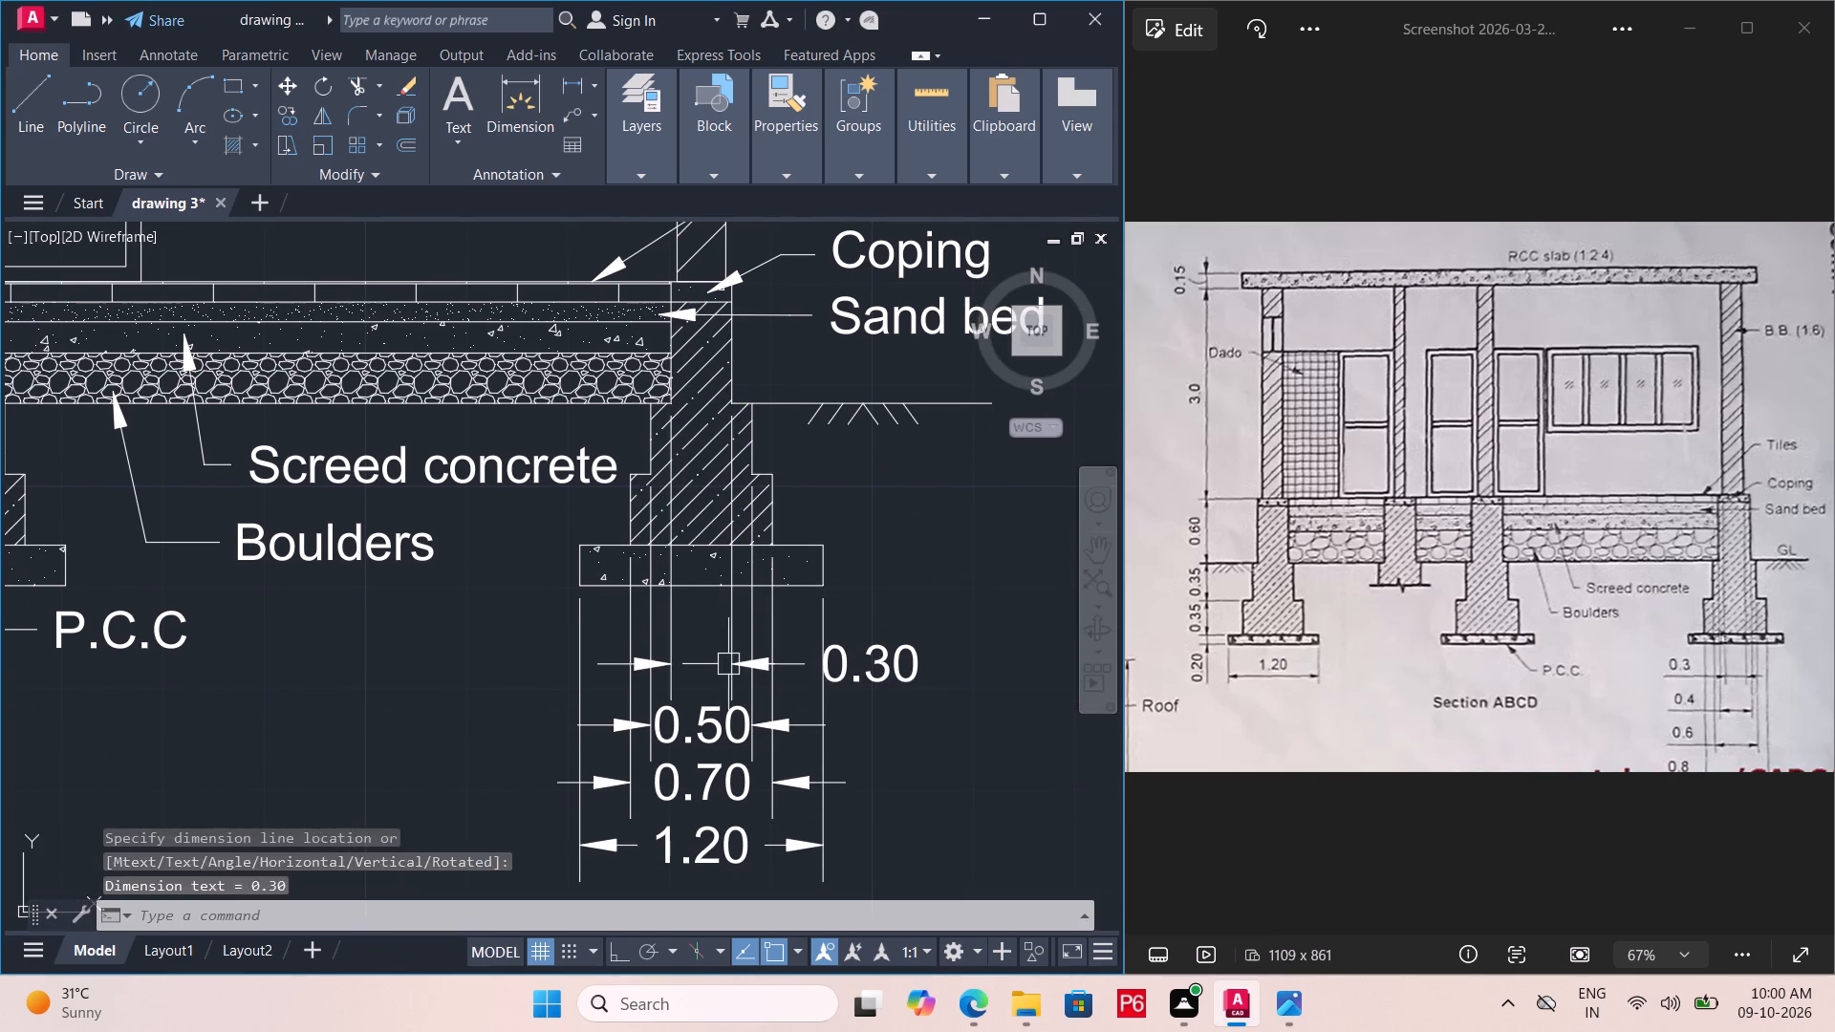
key("Escape")
Move the wall width dimension's text between its extension lines, in line with the dimension texts below.
left_click(883, 658)
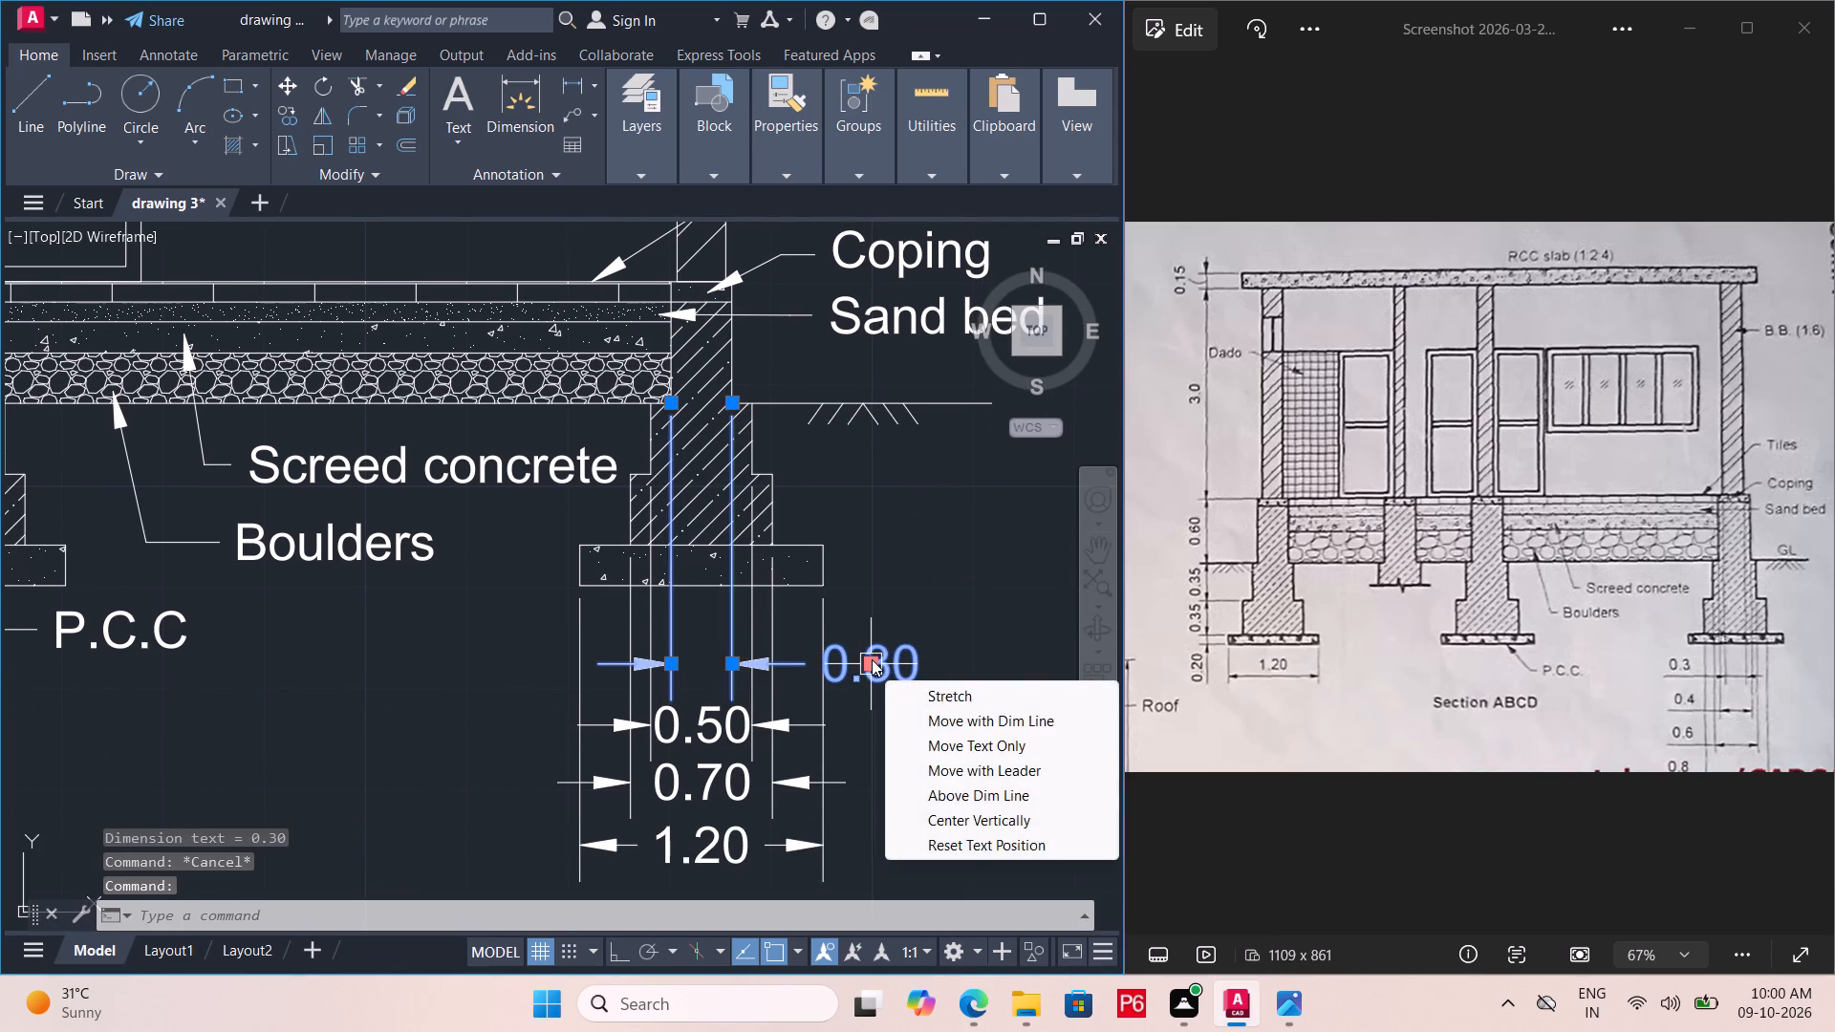
left_click(872, 659)
left_click(698, 663)
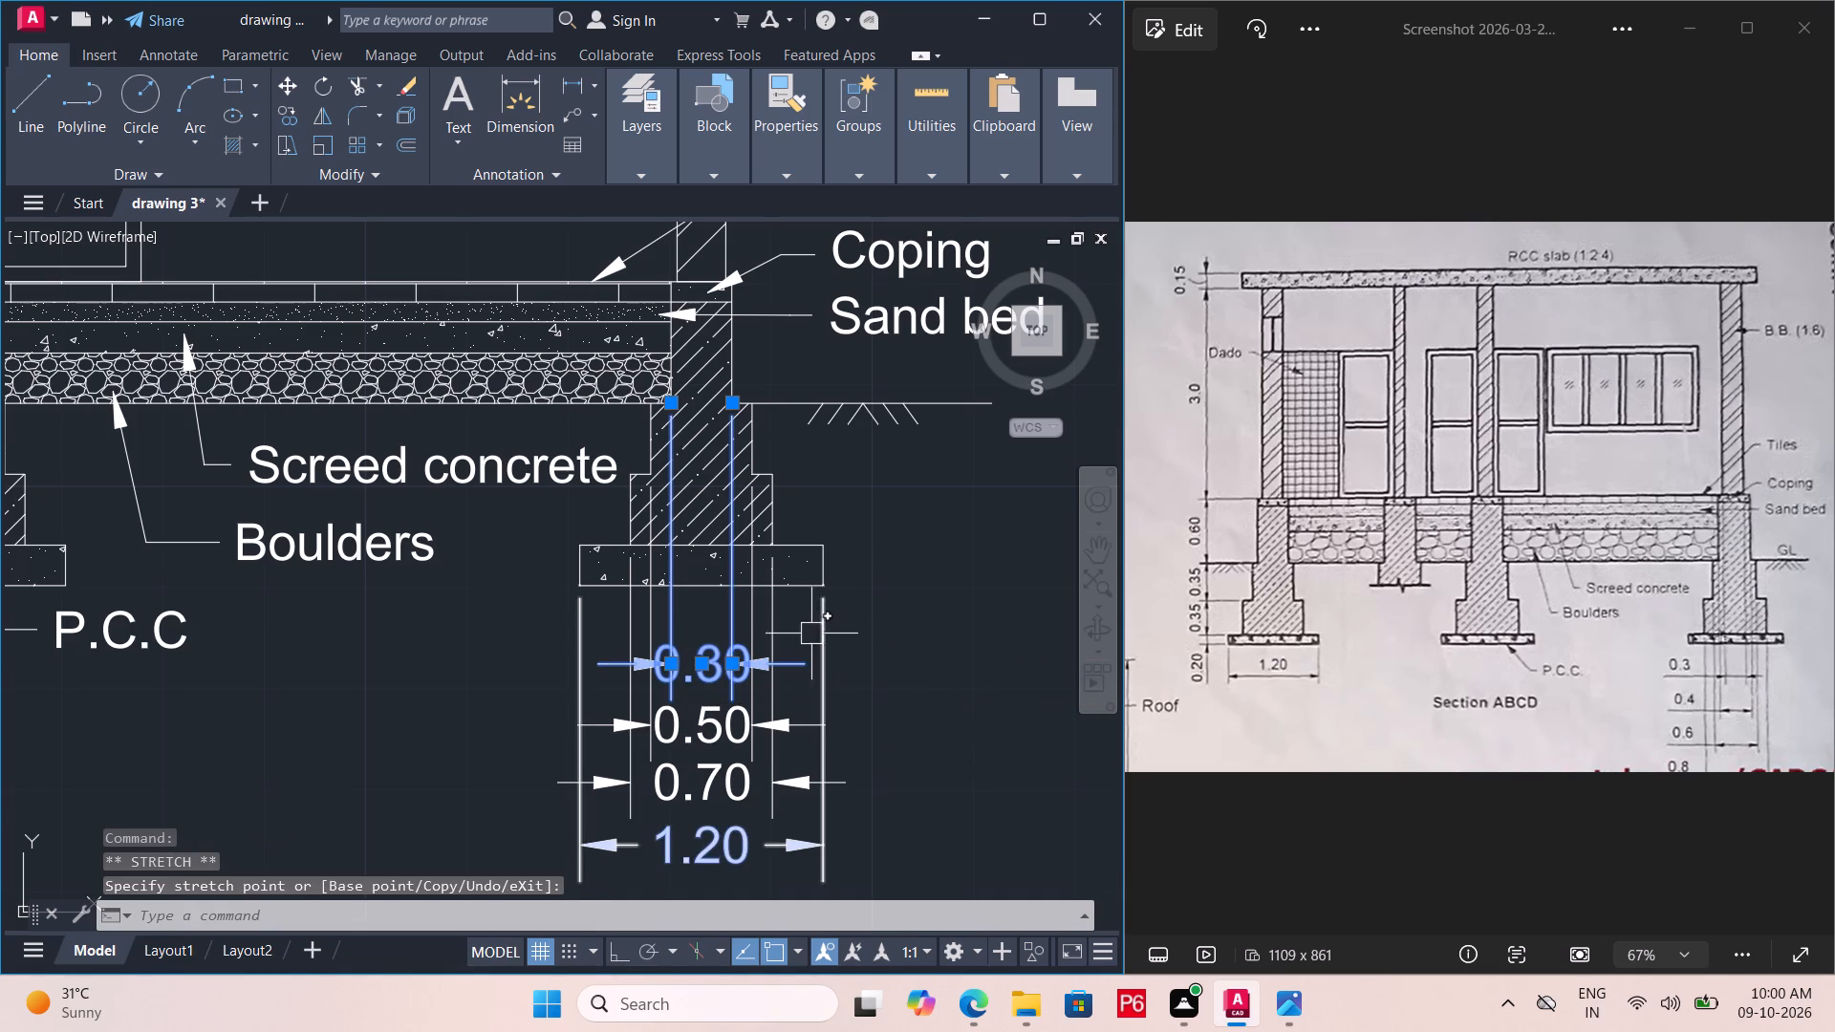
key("Escape")
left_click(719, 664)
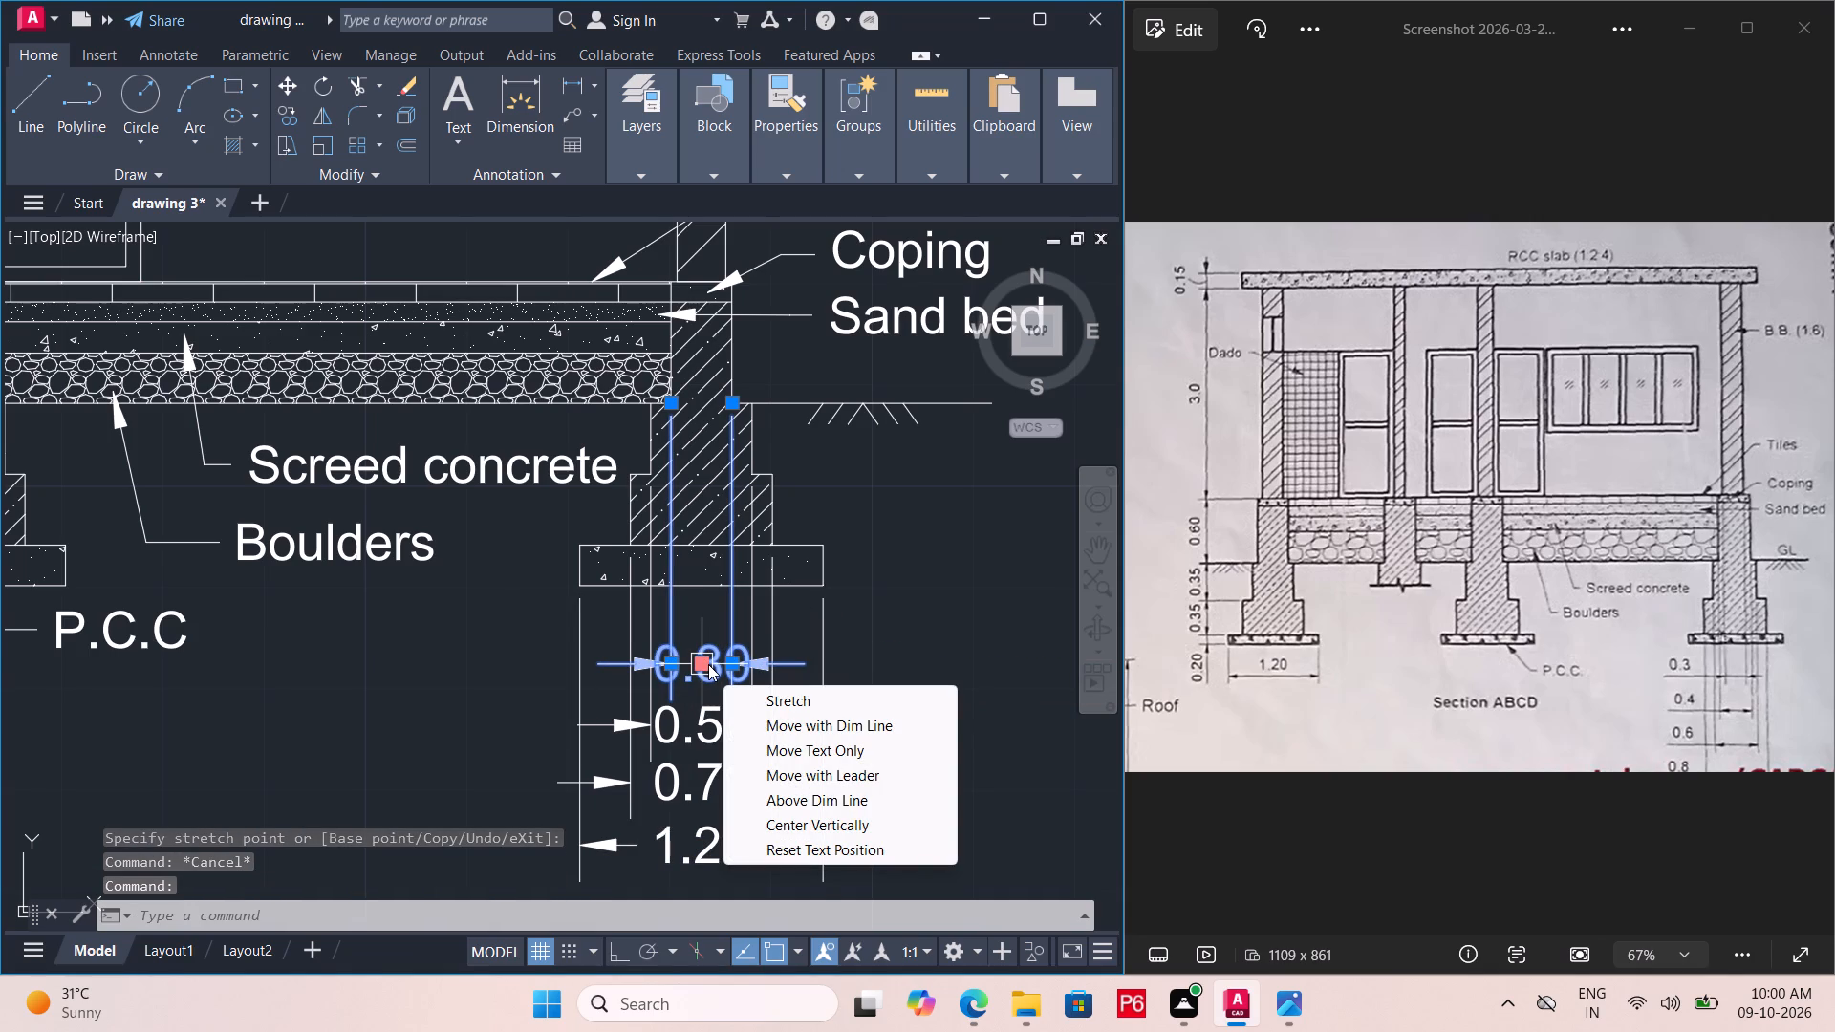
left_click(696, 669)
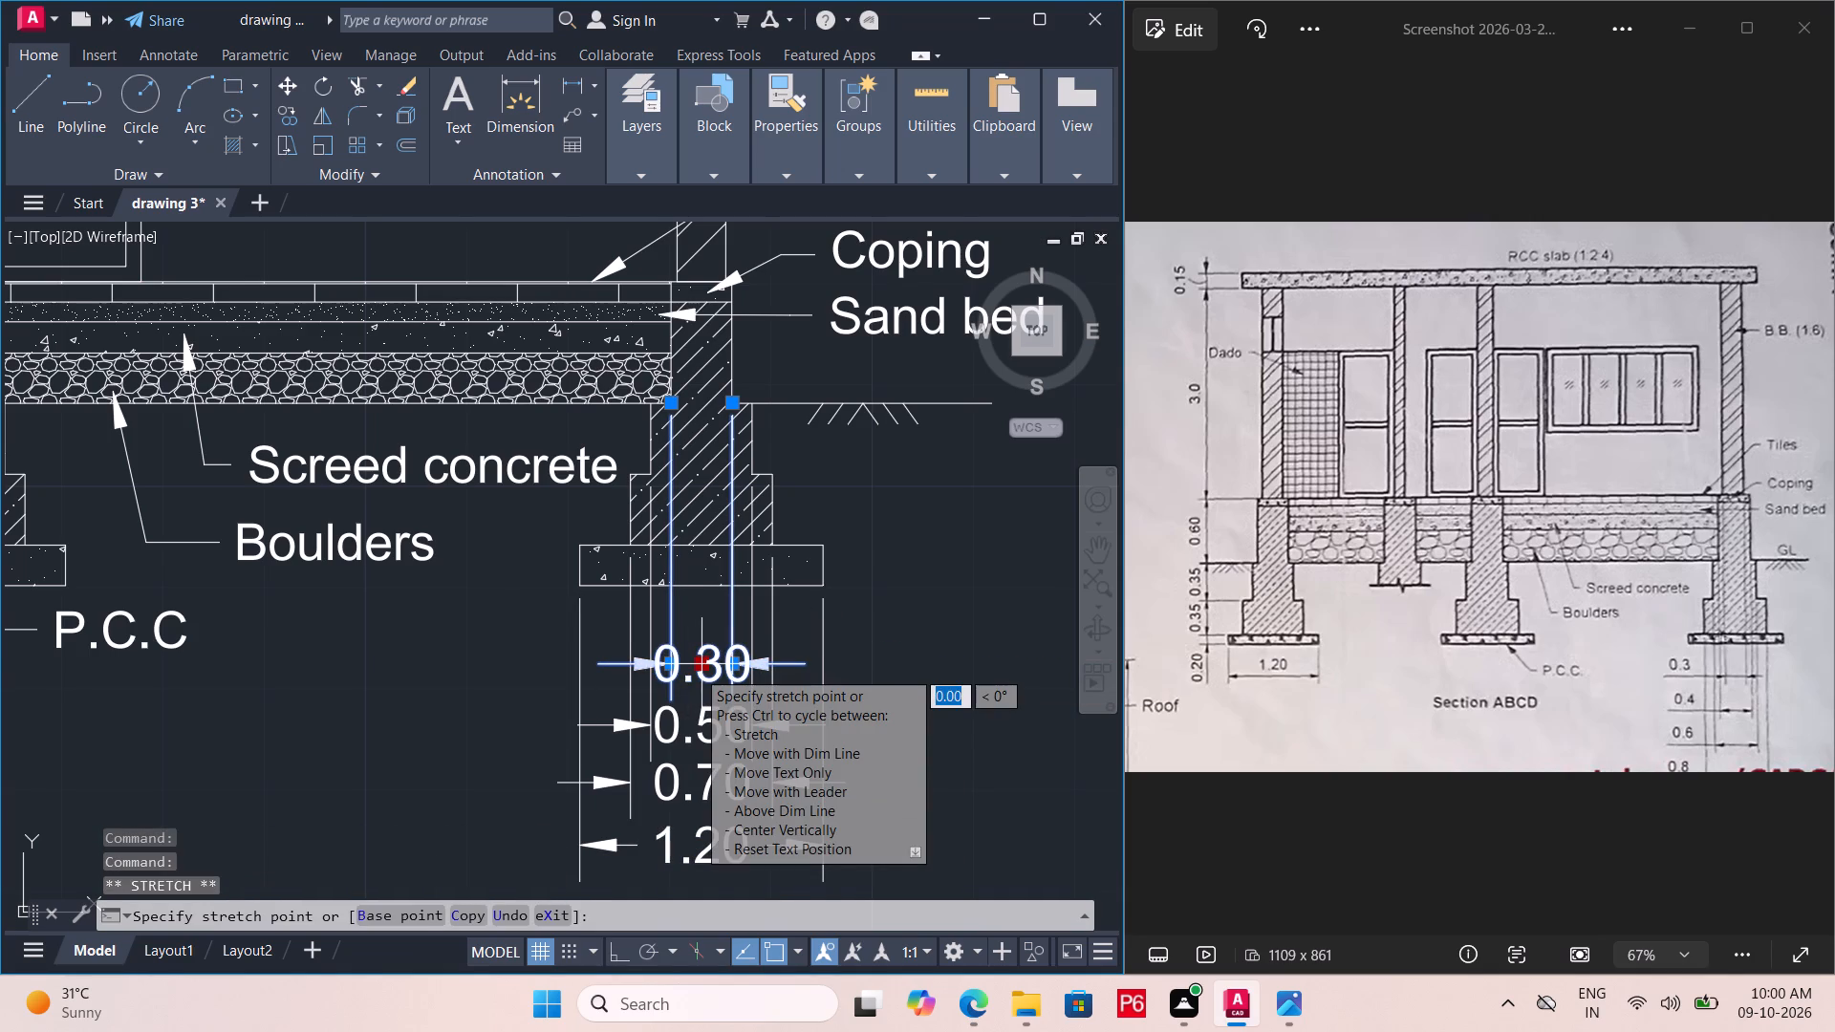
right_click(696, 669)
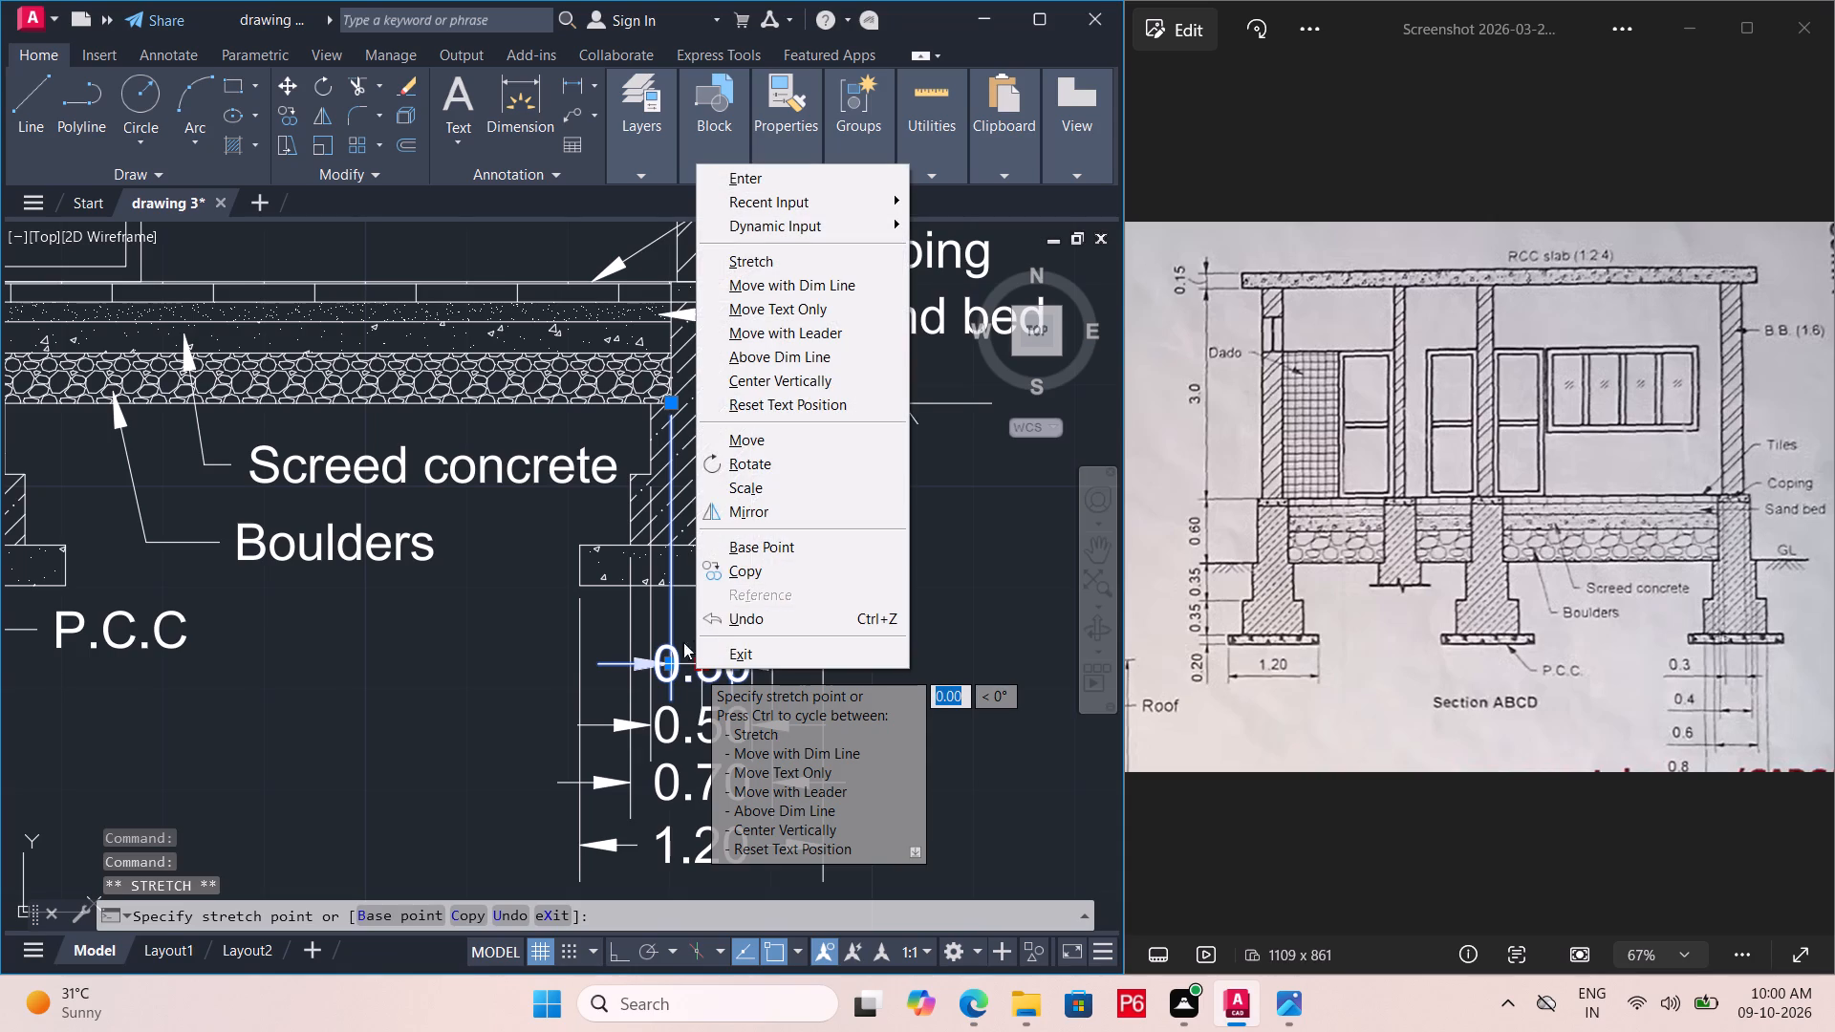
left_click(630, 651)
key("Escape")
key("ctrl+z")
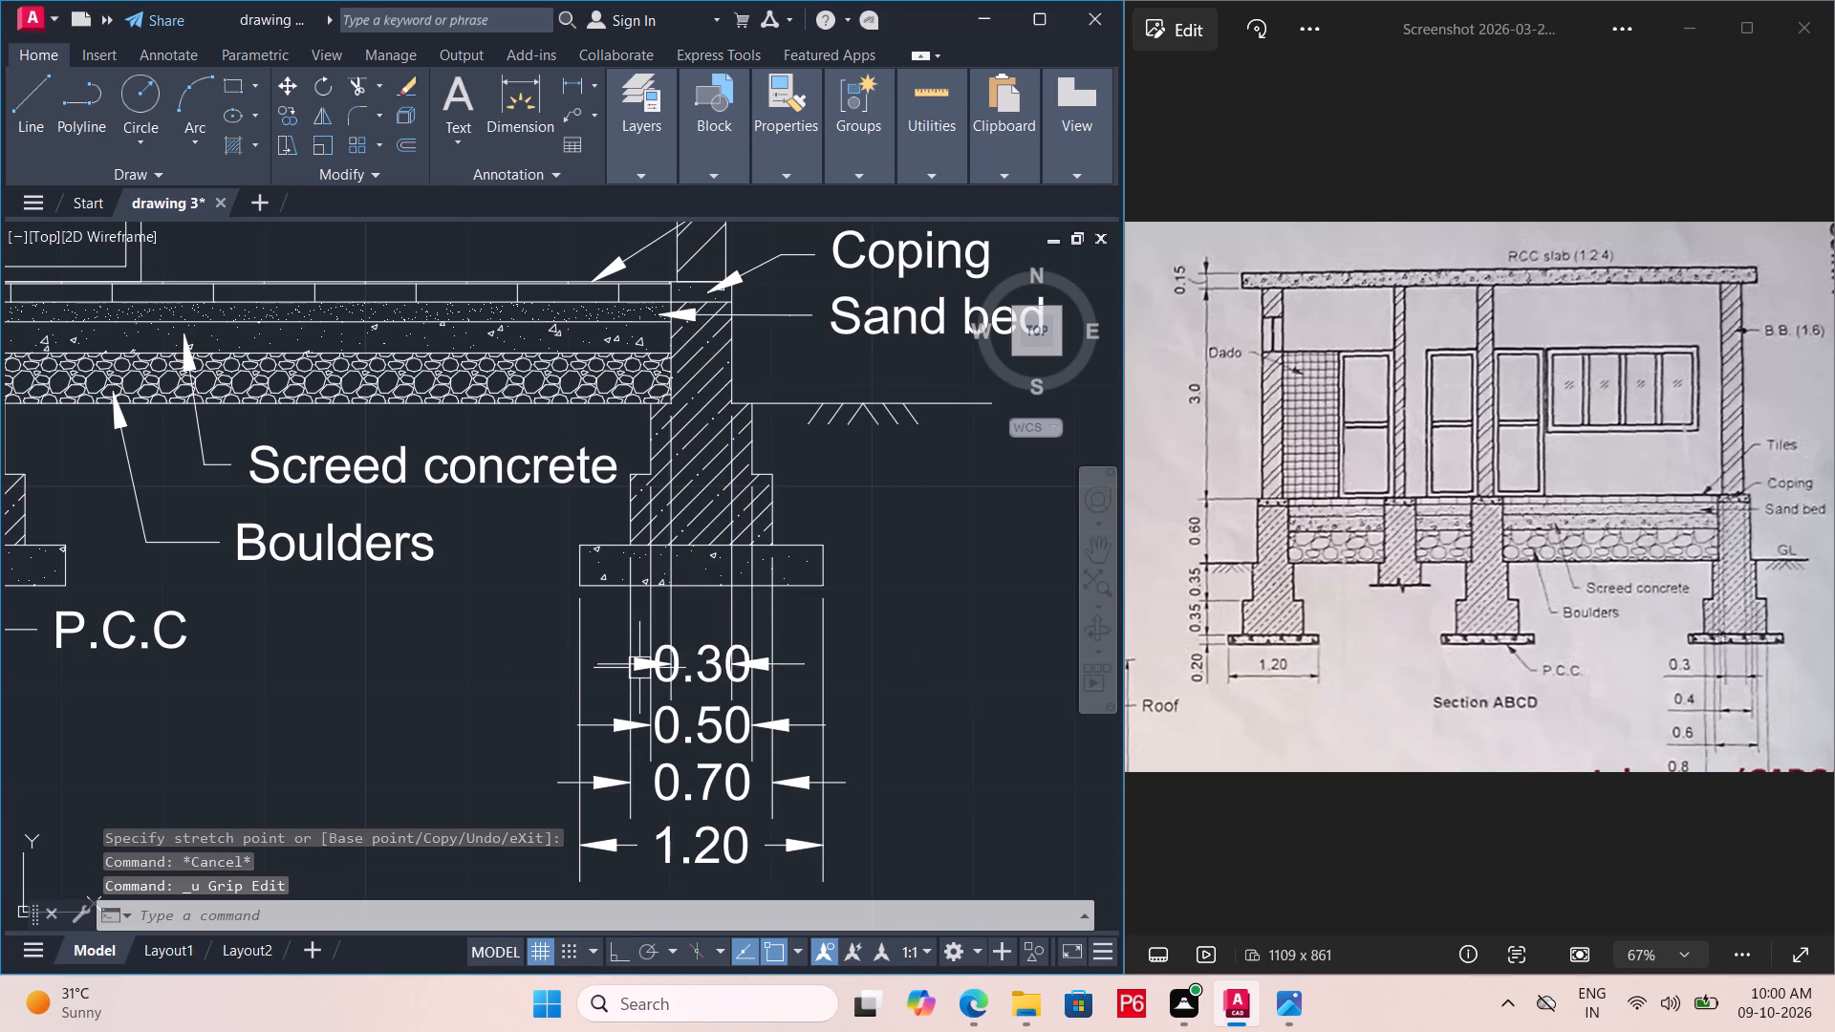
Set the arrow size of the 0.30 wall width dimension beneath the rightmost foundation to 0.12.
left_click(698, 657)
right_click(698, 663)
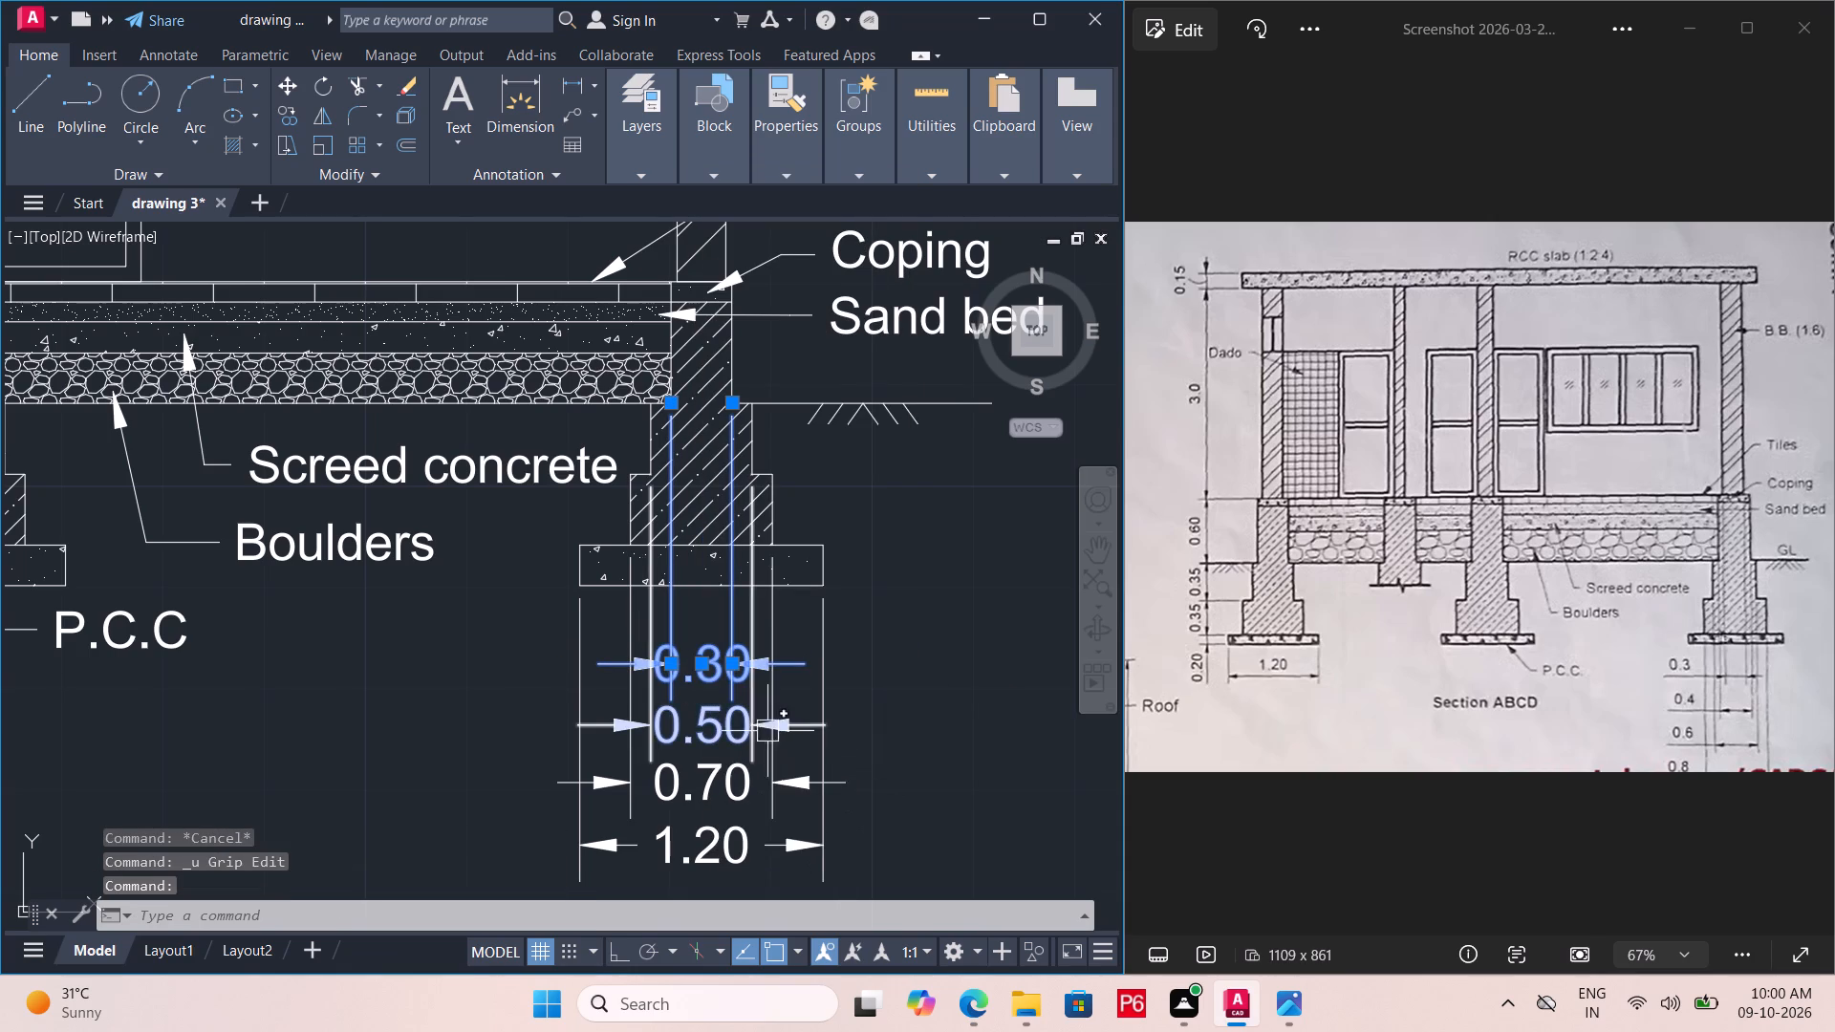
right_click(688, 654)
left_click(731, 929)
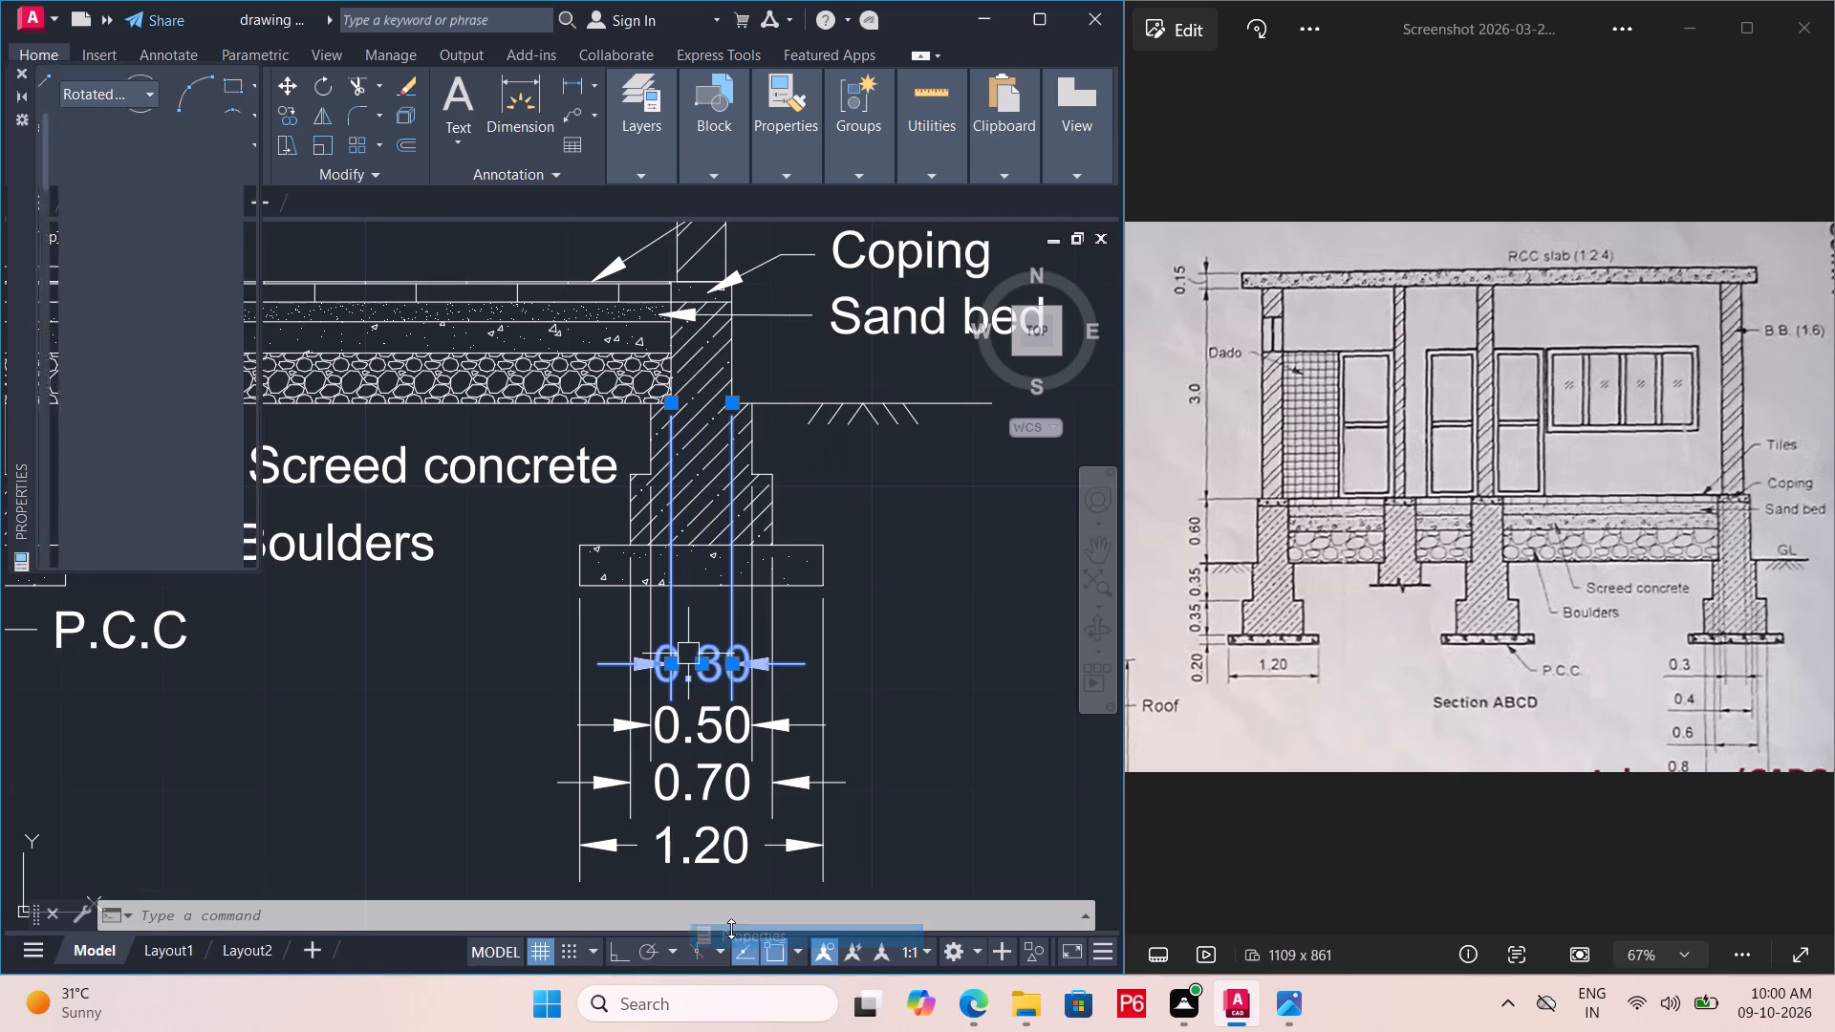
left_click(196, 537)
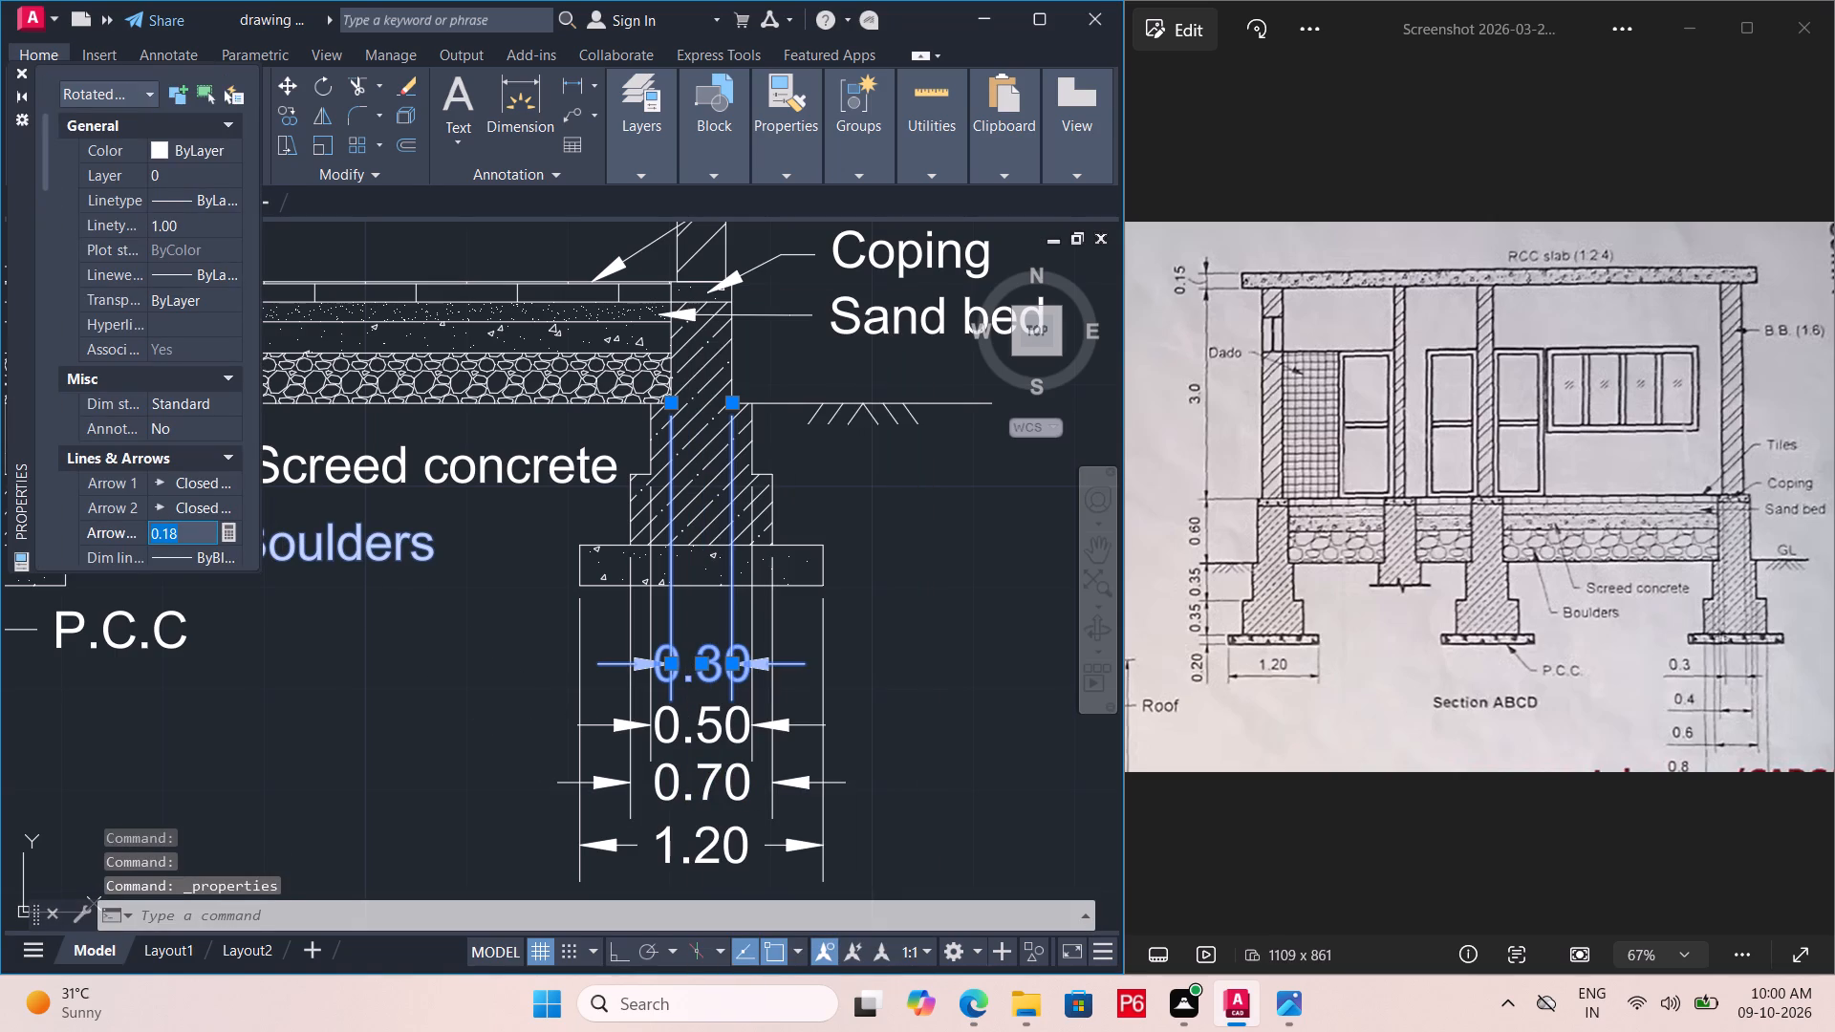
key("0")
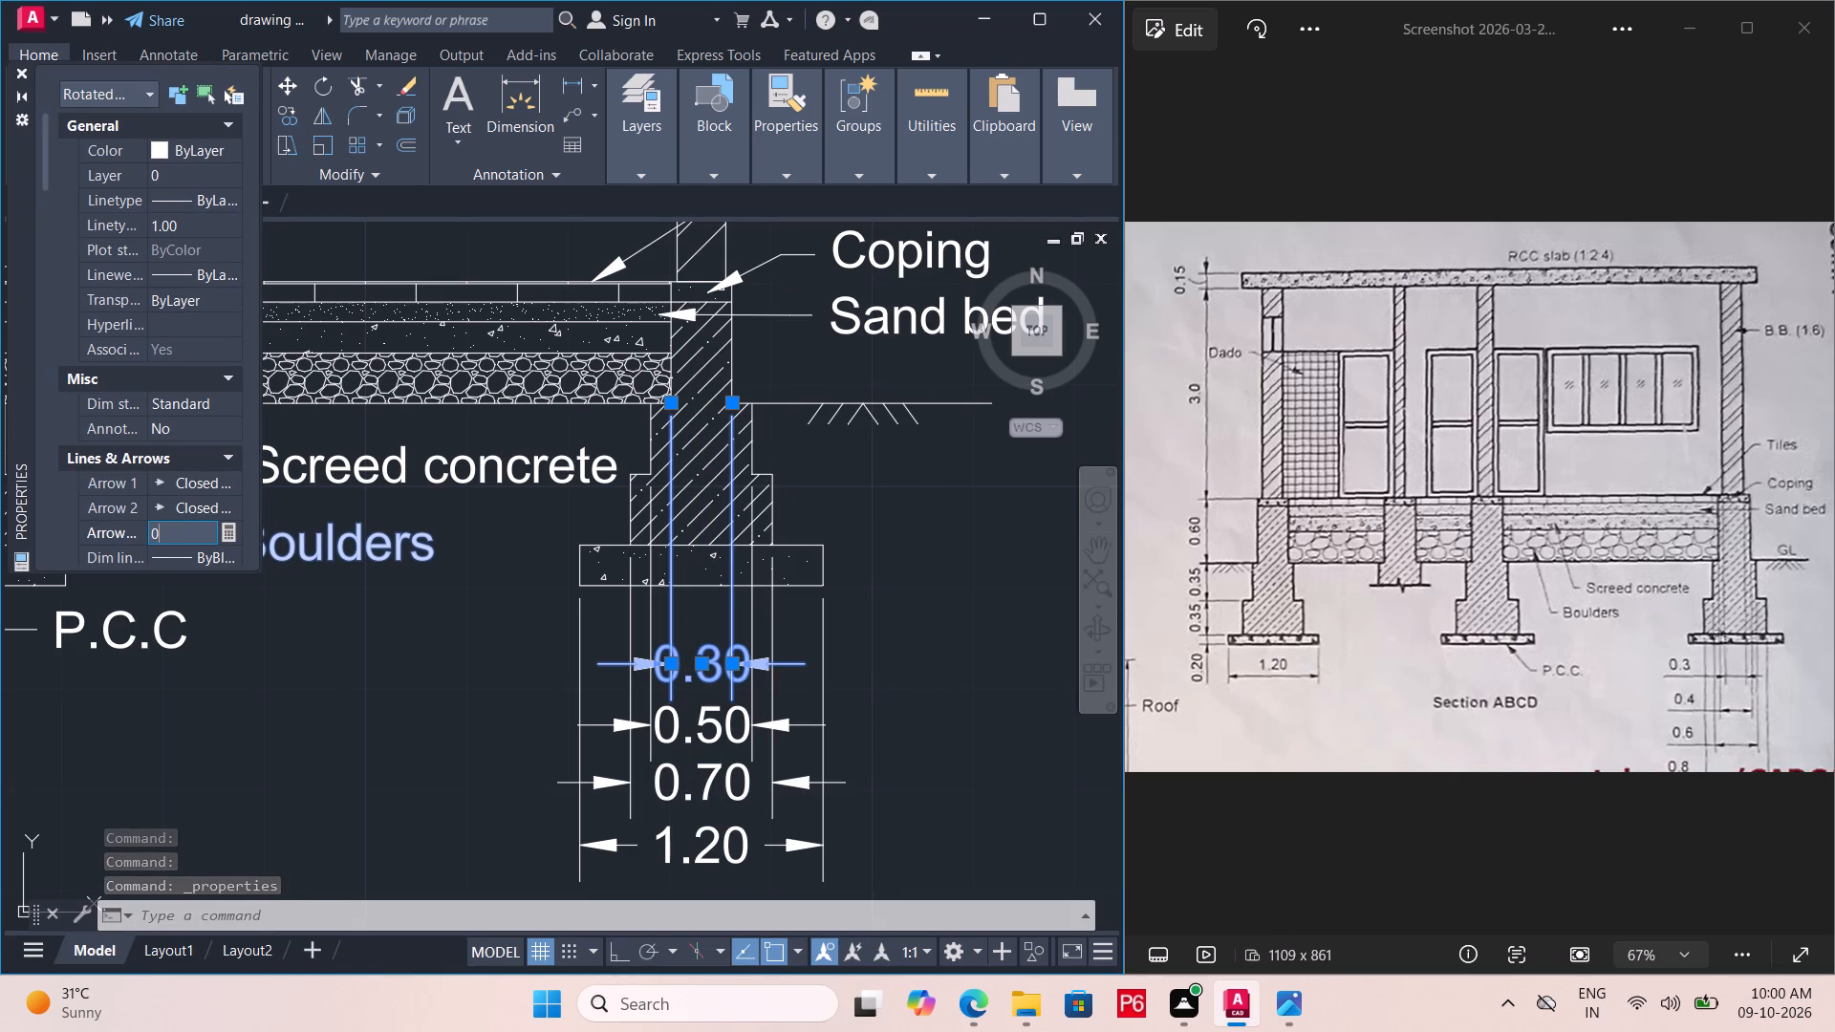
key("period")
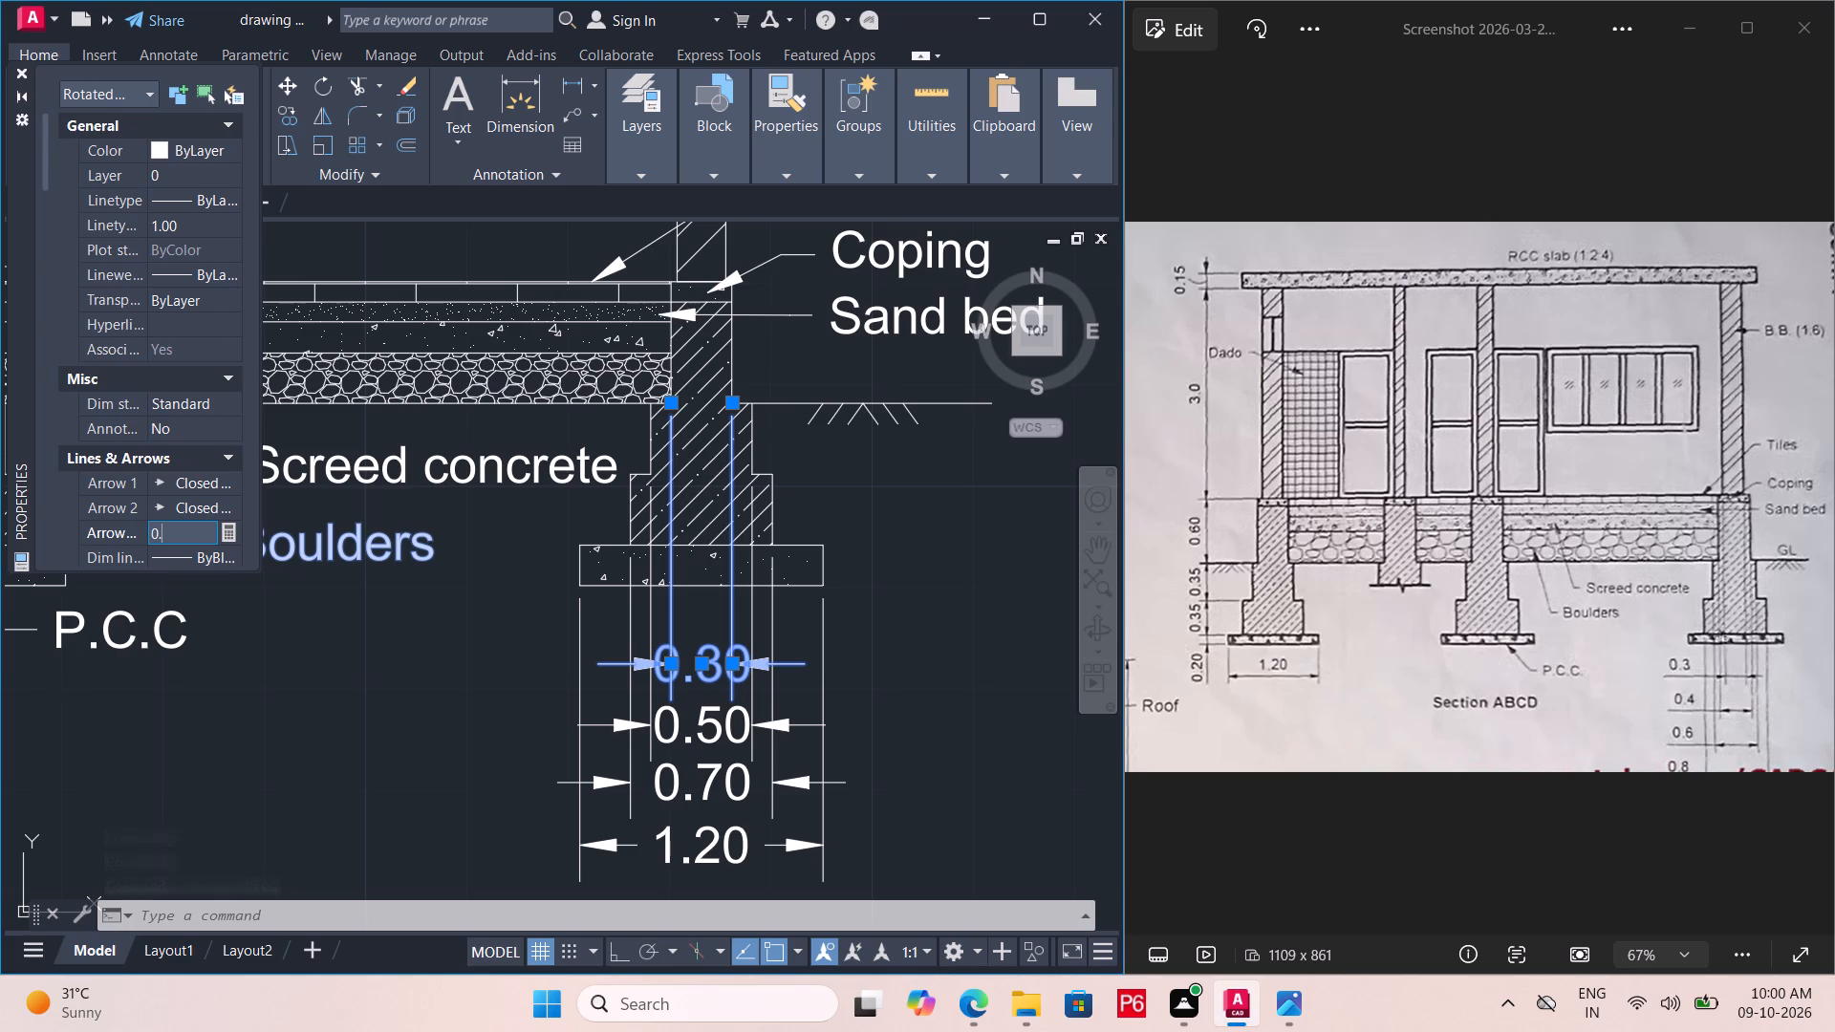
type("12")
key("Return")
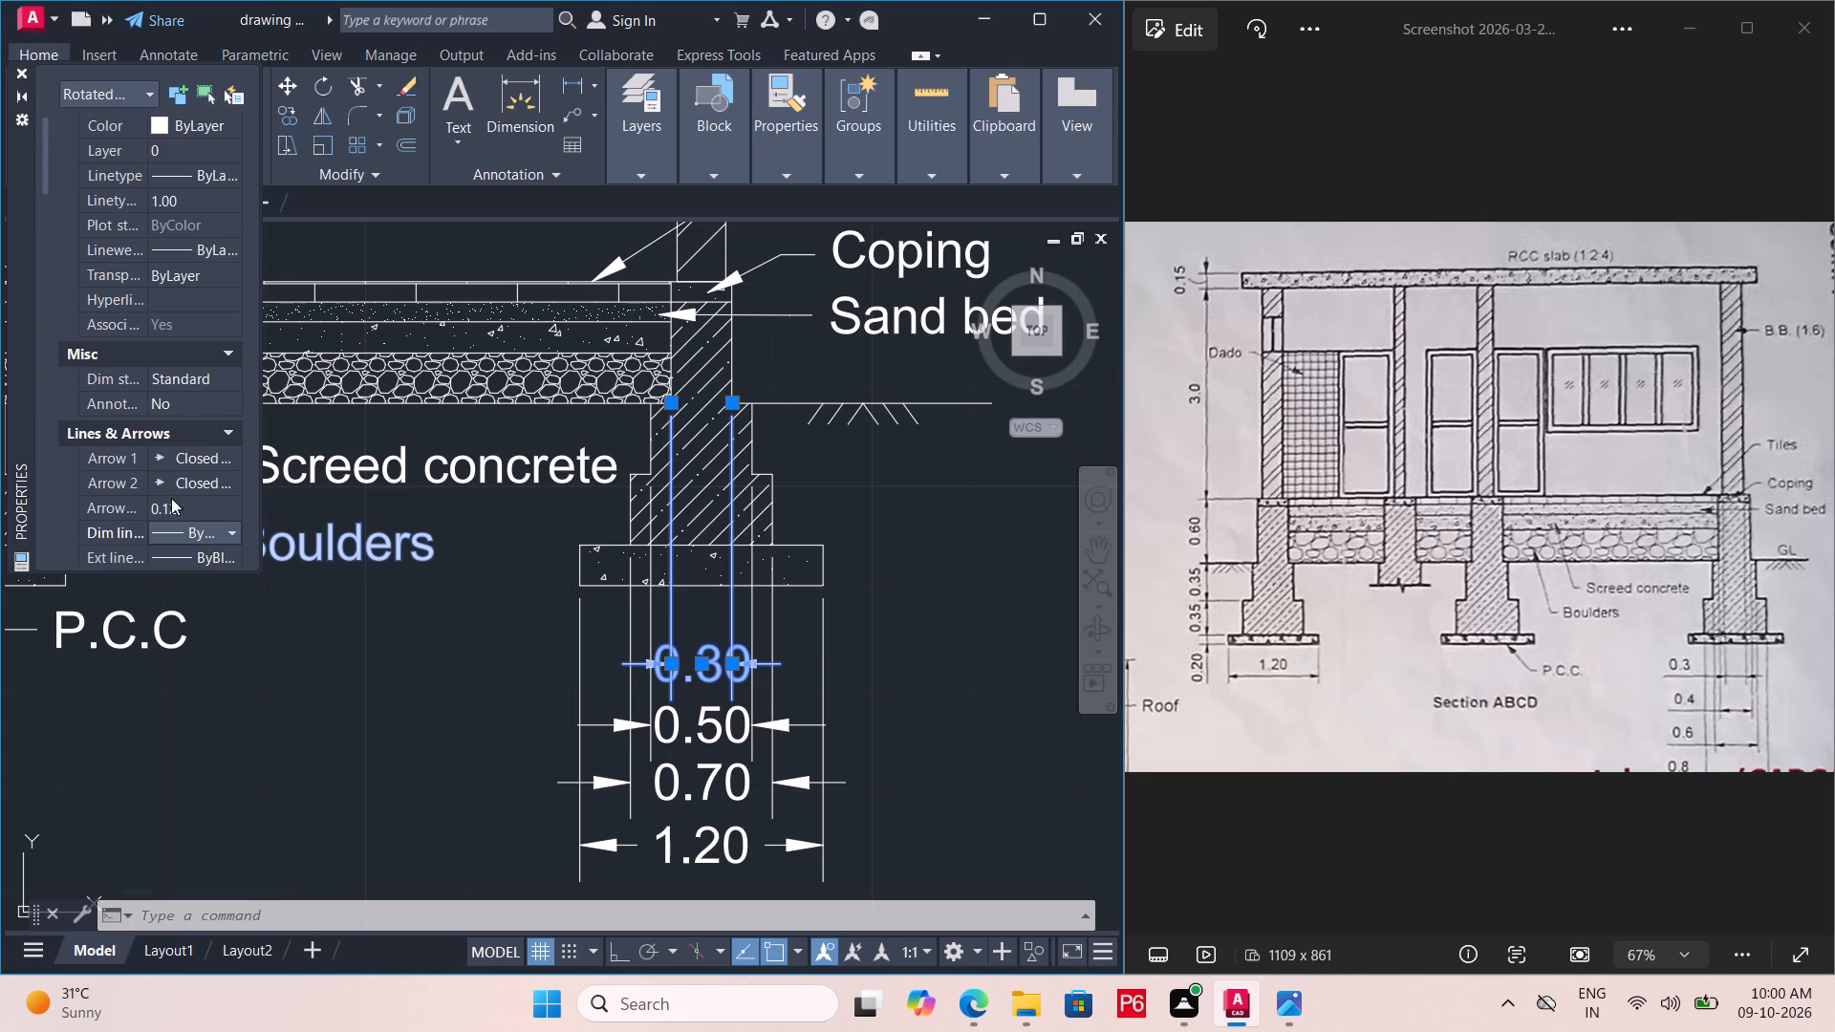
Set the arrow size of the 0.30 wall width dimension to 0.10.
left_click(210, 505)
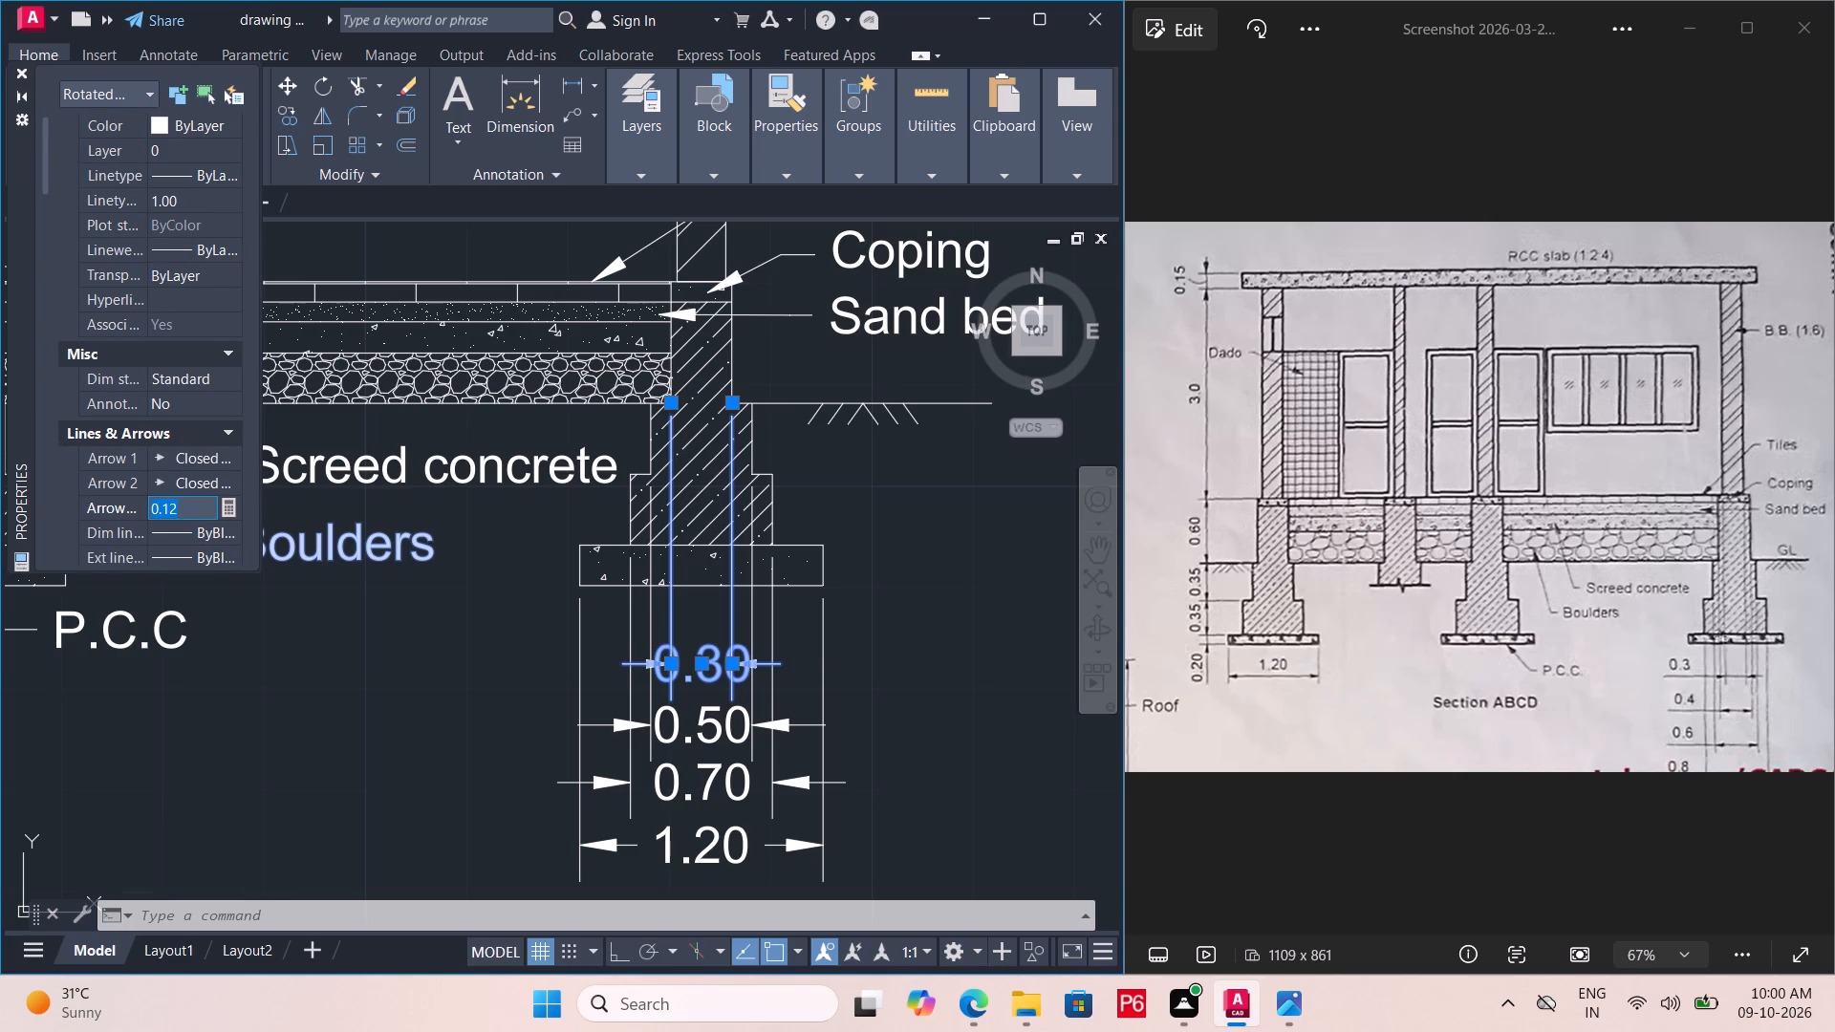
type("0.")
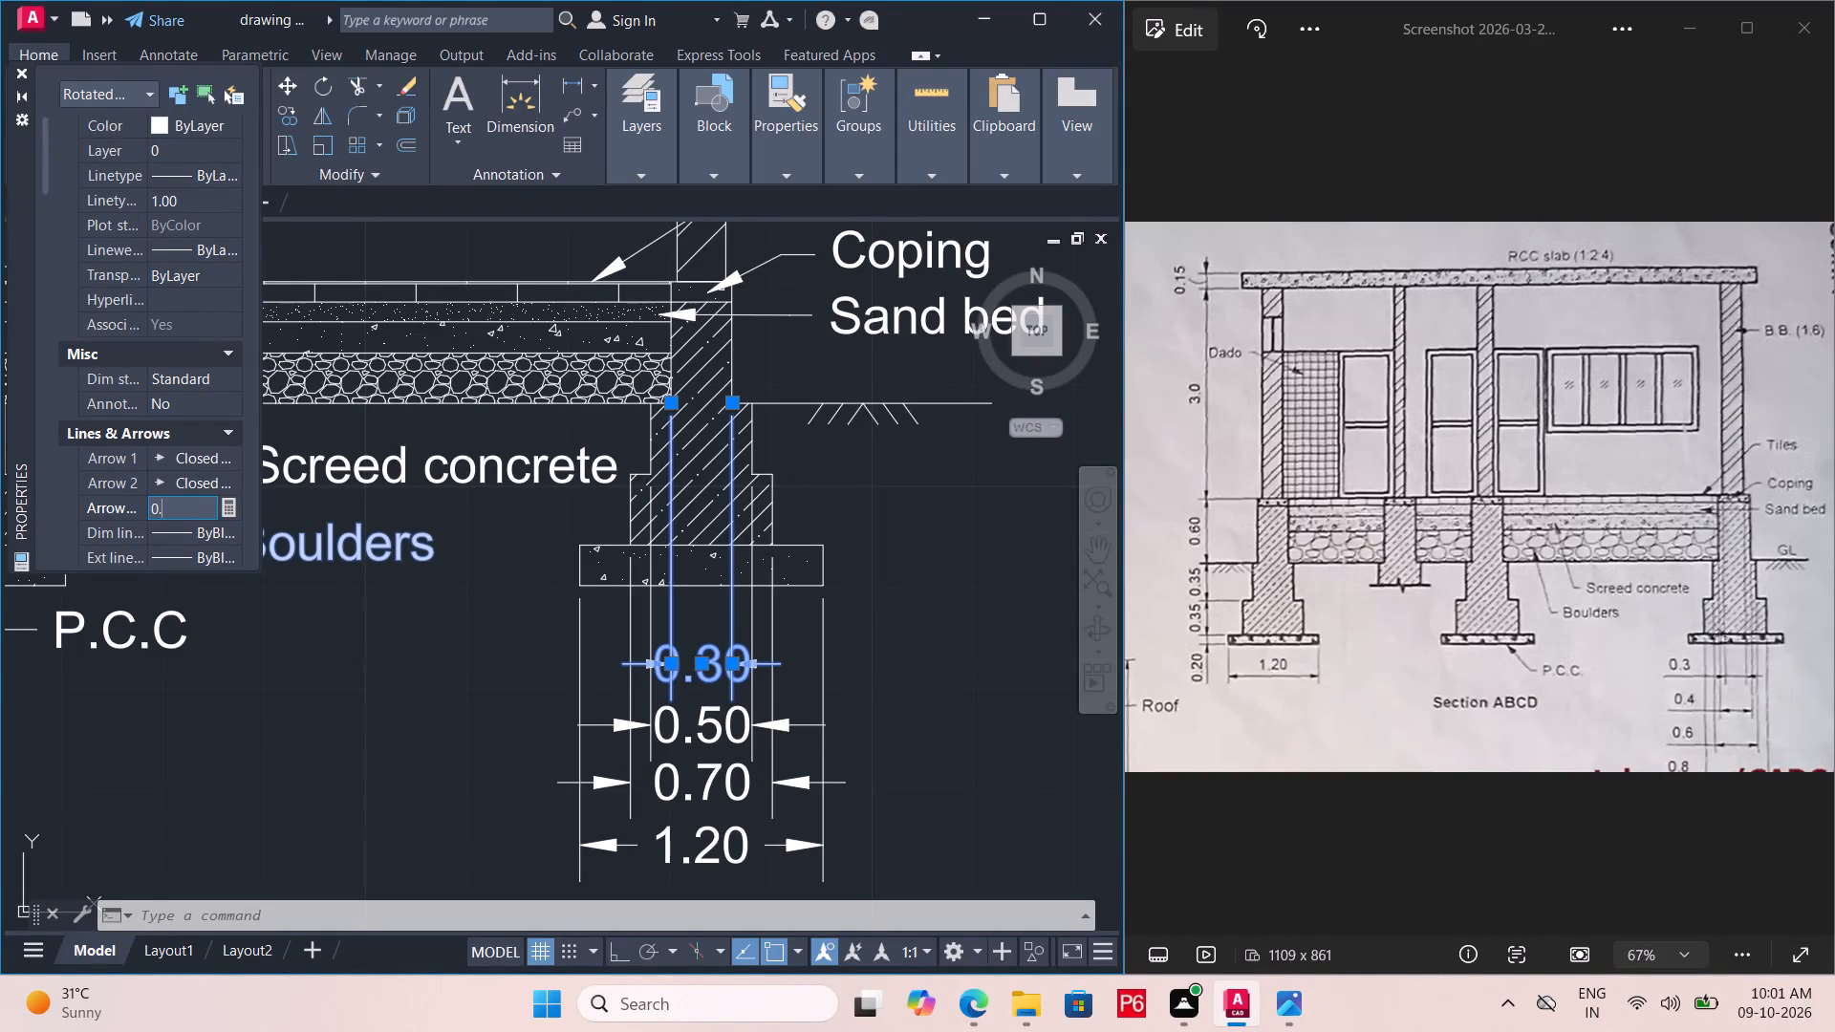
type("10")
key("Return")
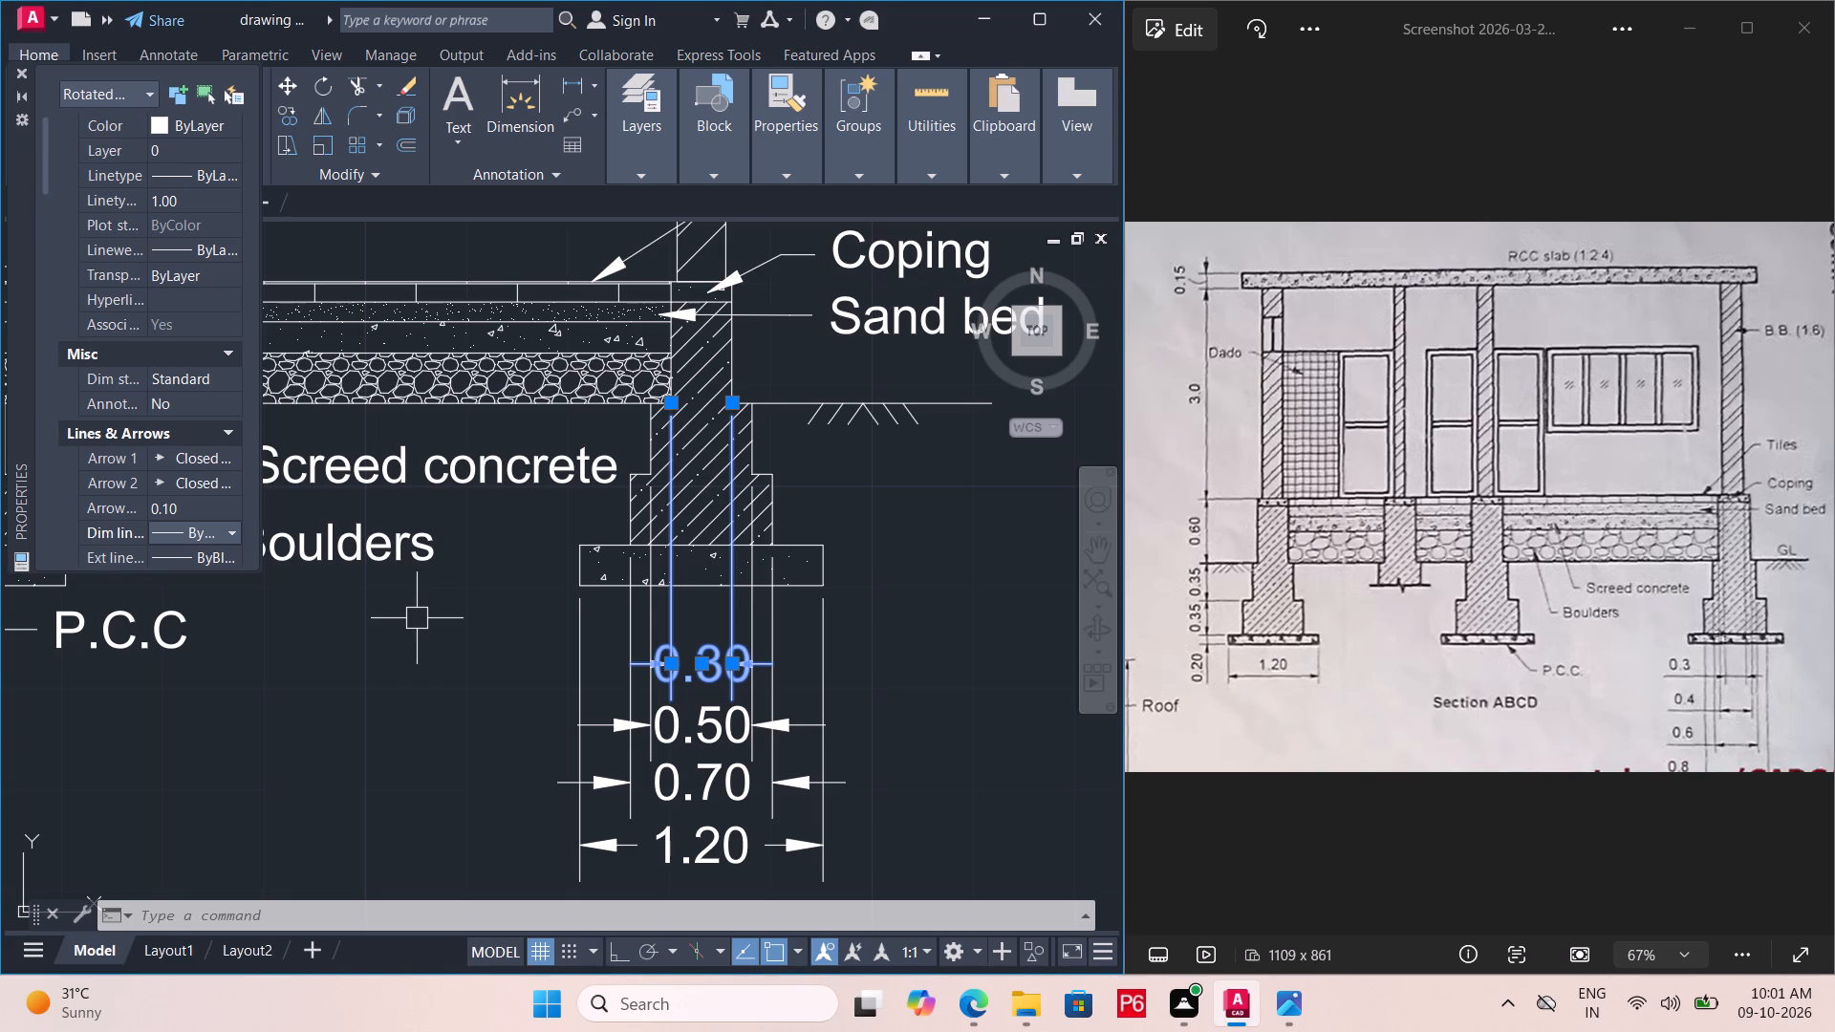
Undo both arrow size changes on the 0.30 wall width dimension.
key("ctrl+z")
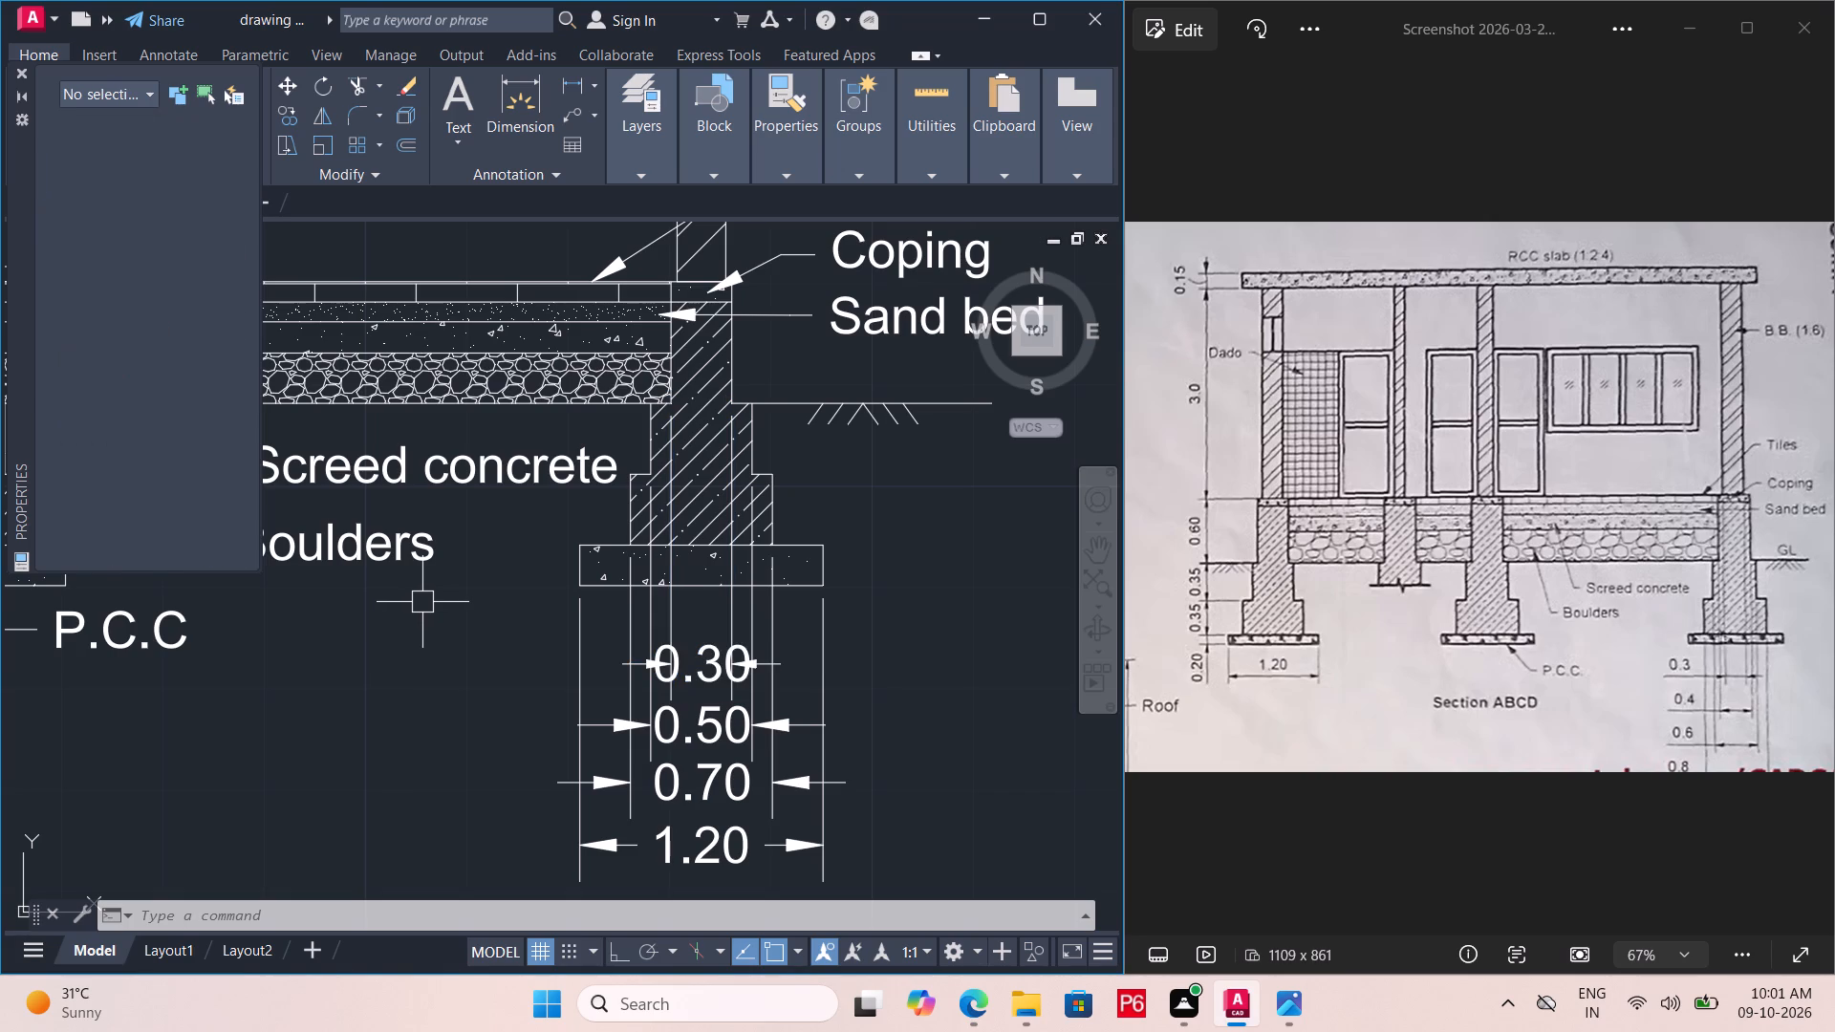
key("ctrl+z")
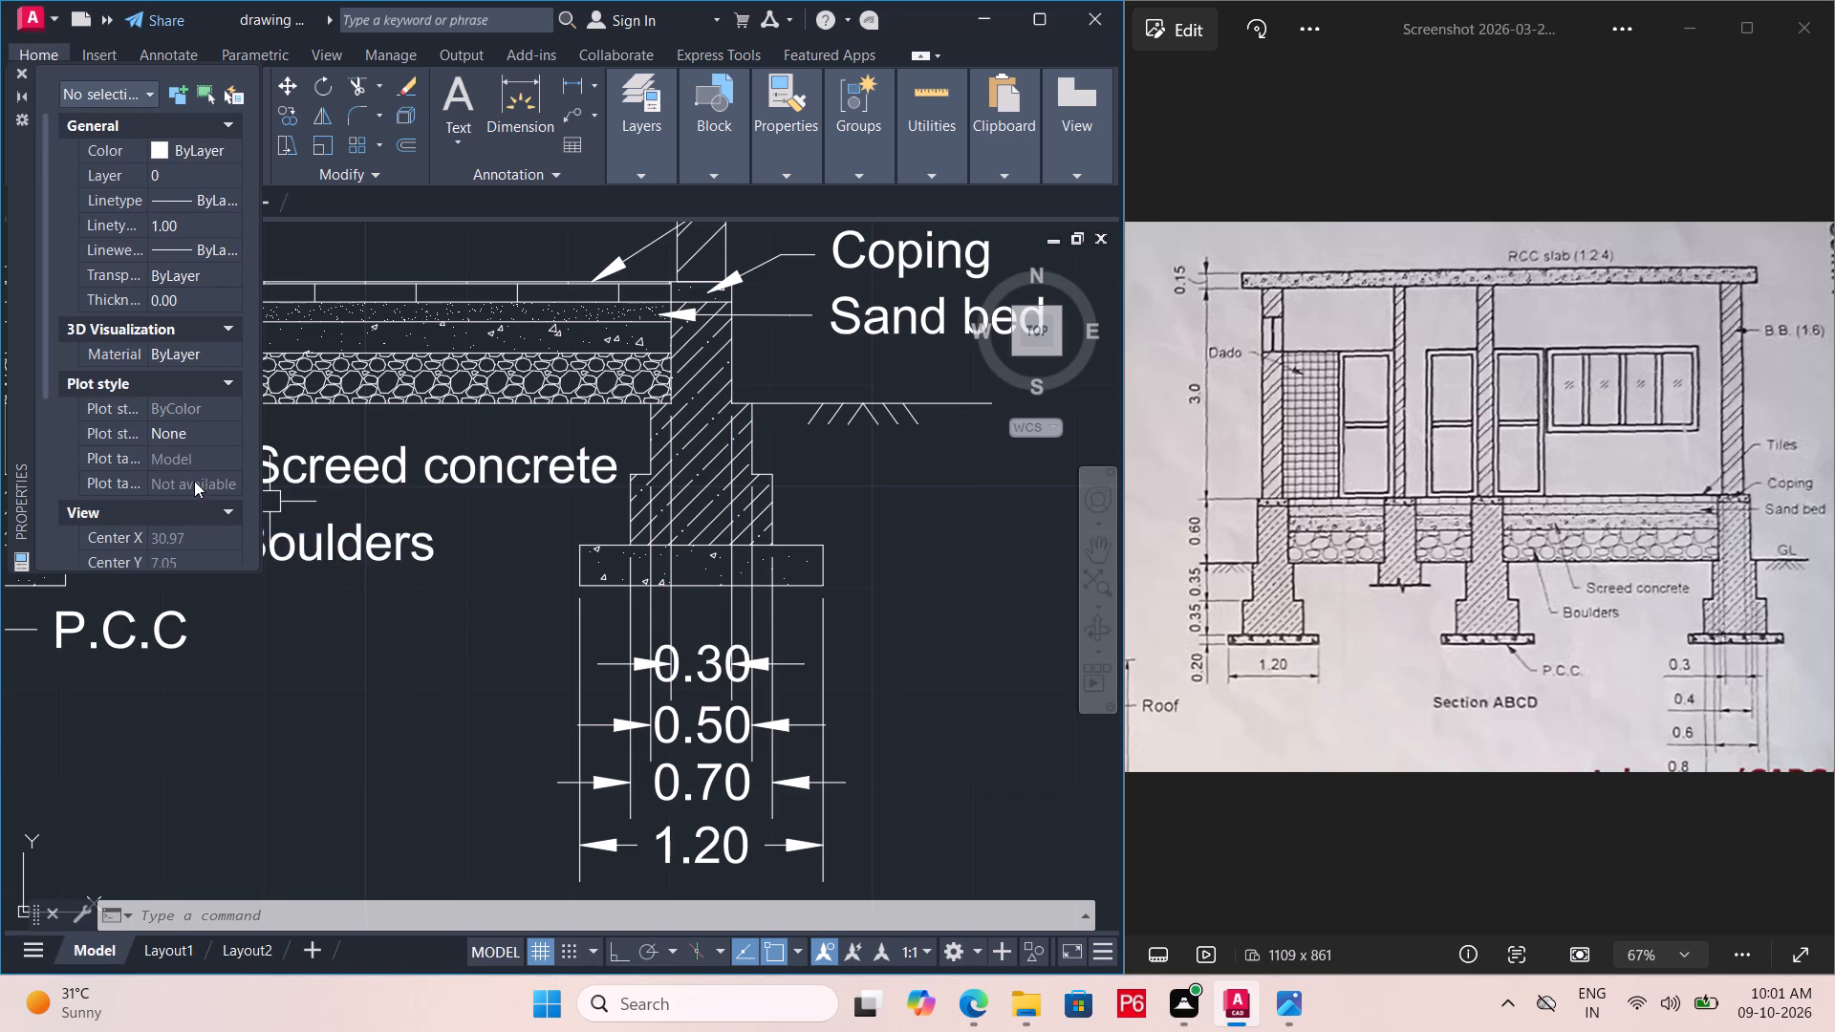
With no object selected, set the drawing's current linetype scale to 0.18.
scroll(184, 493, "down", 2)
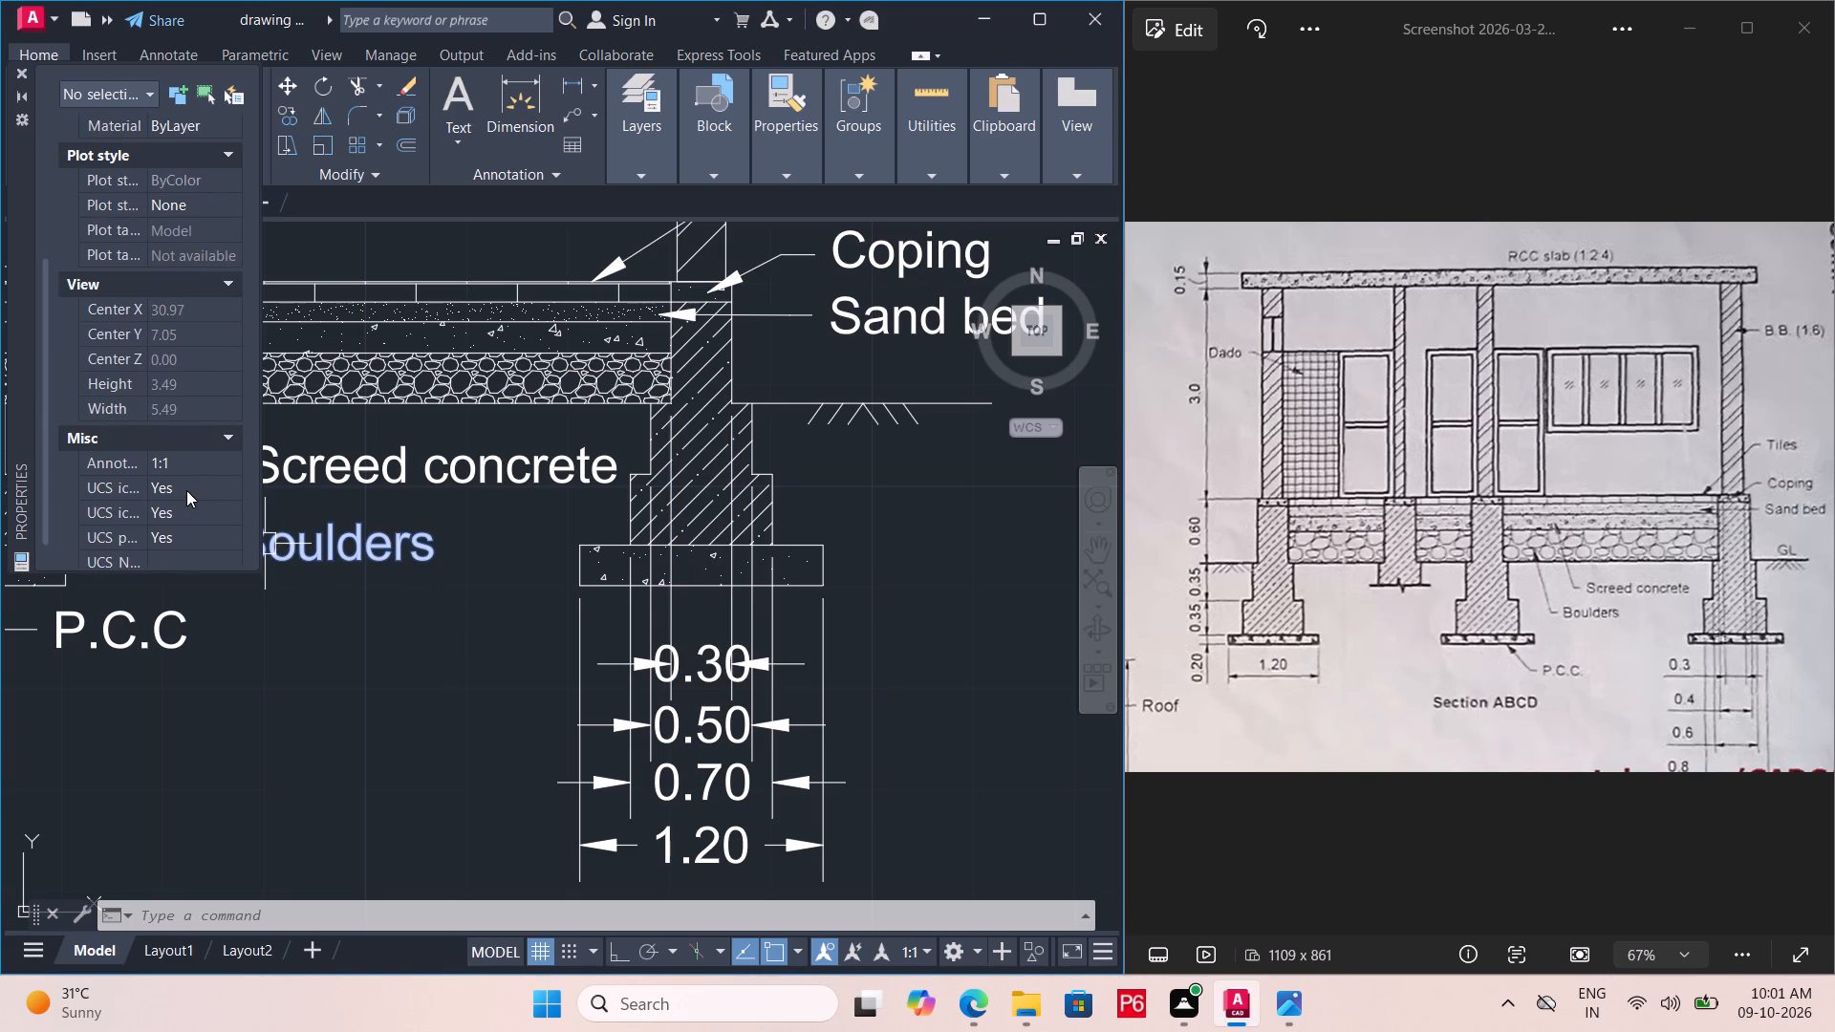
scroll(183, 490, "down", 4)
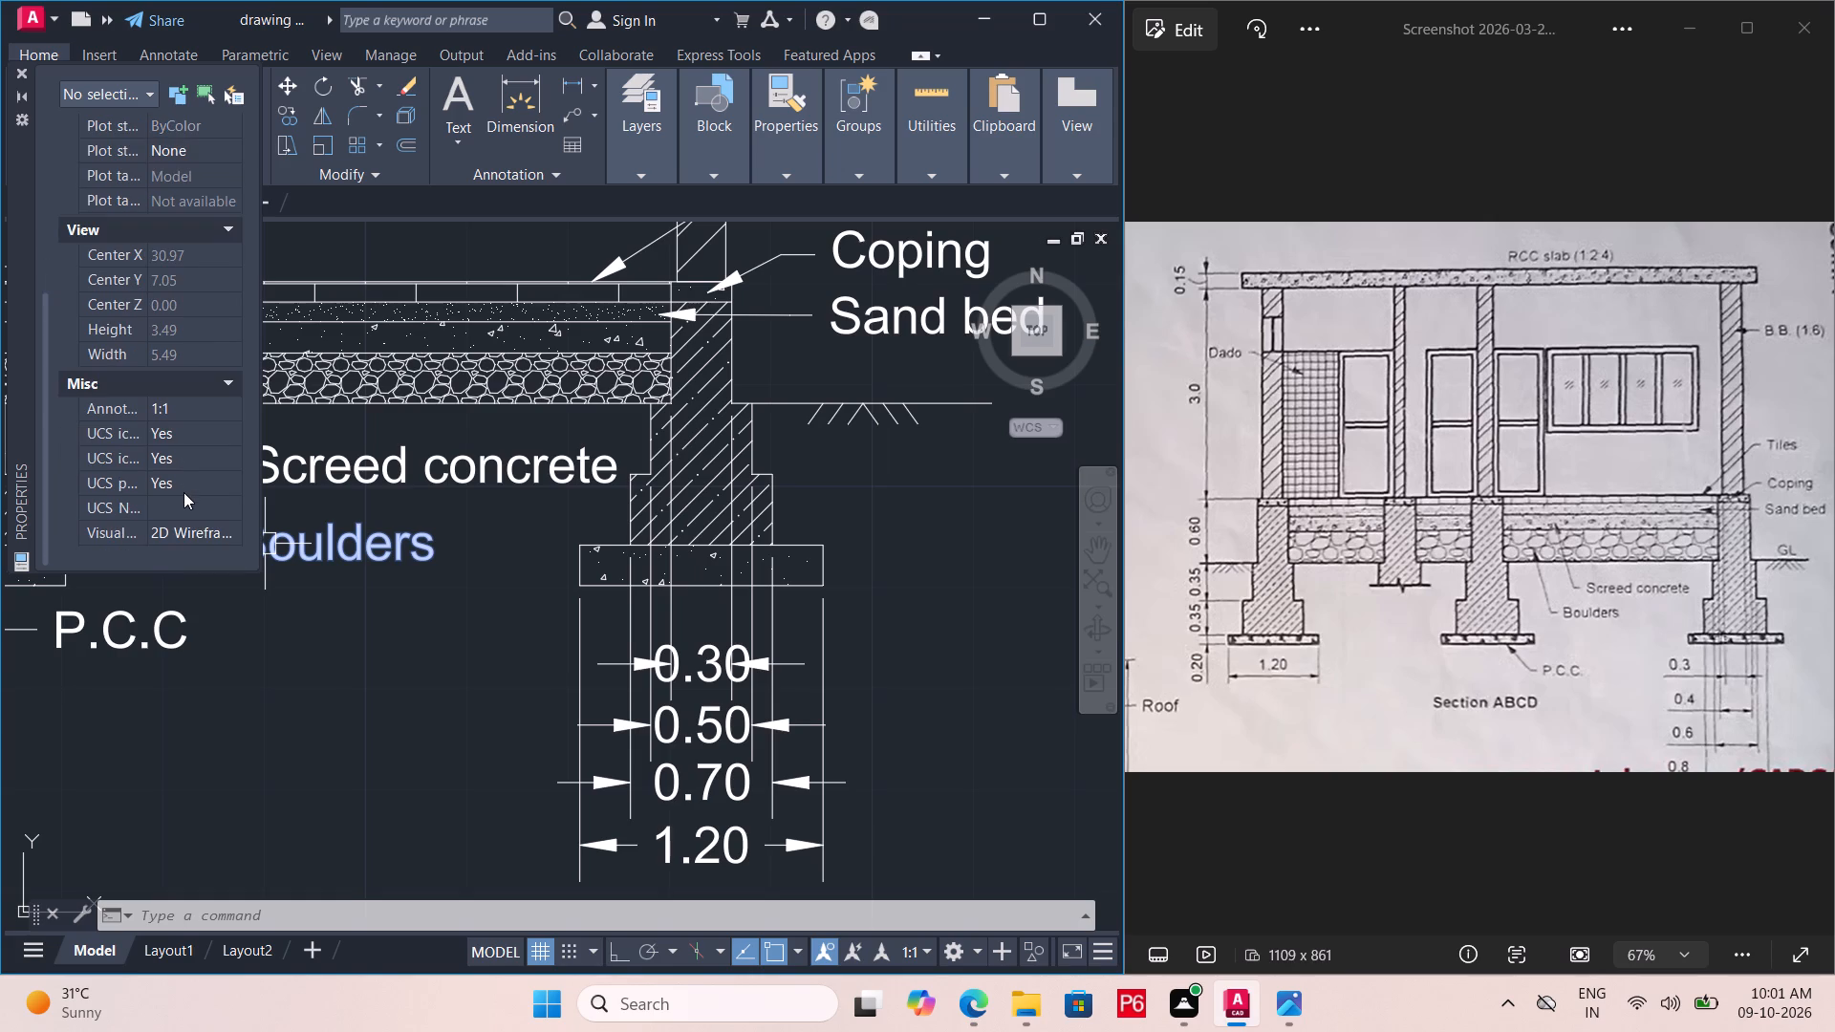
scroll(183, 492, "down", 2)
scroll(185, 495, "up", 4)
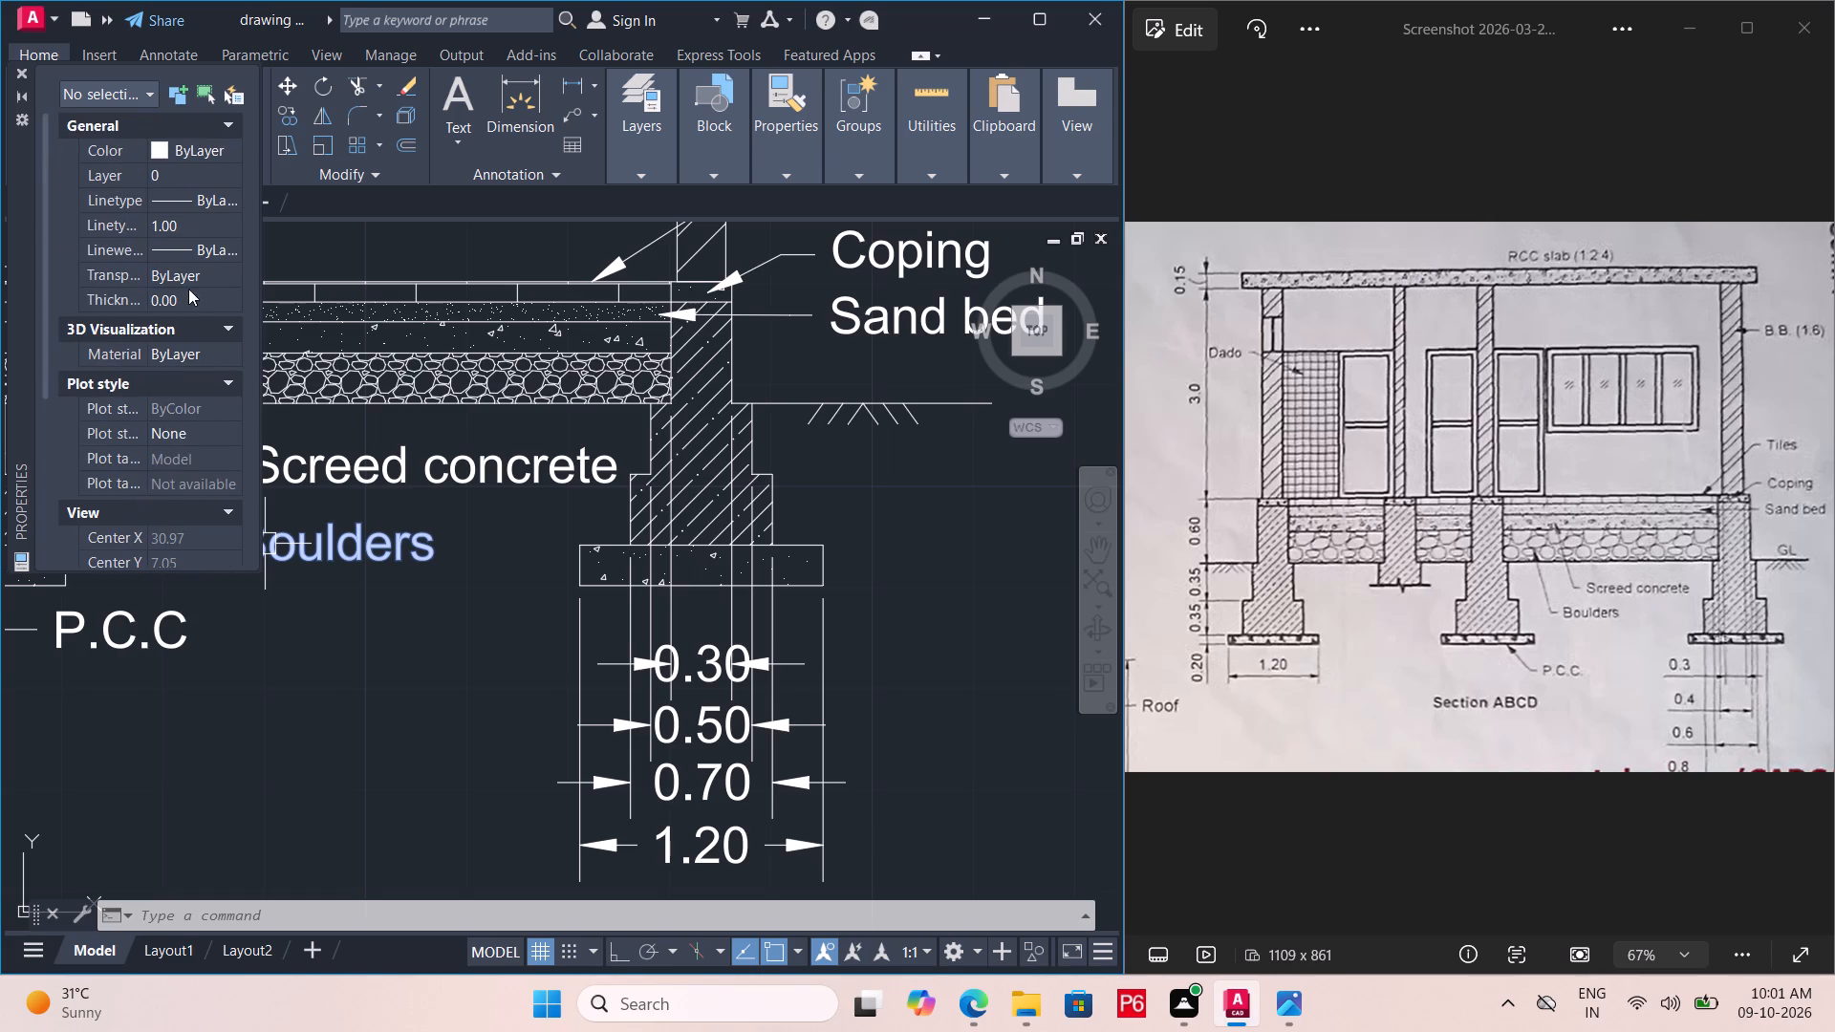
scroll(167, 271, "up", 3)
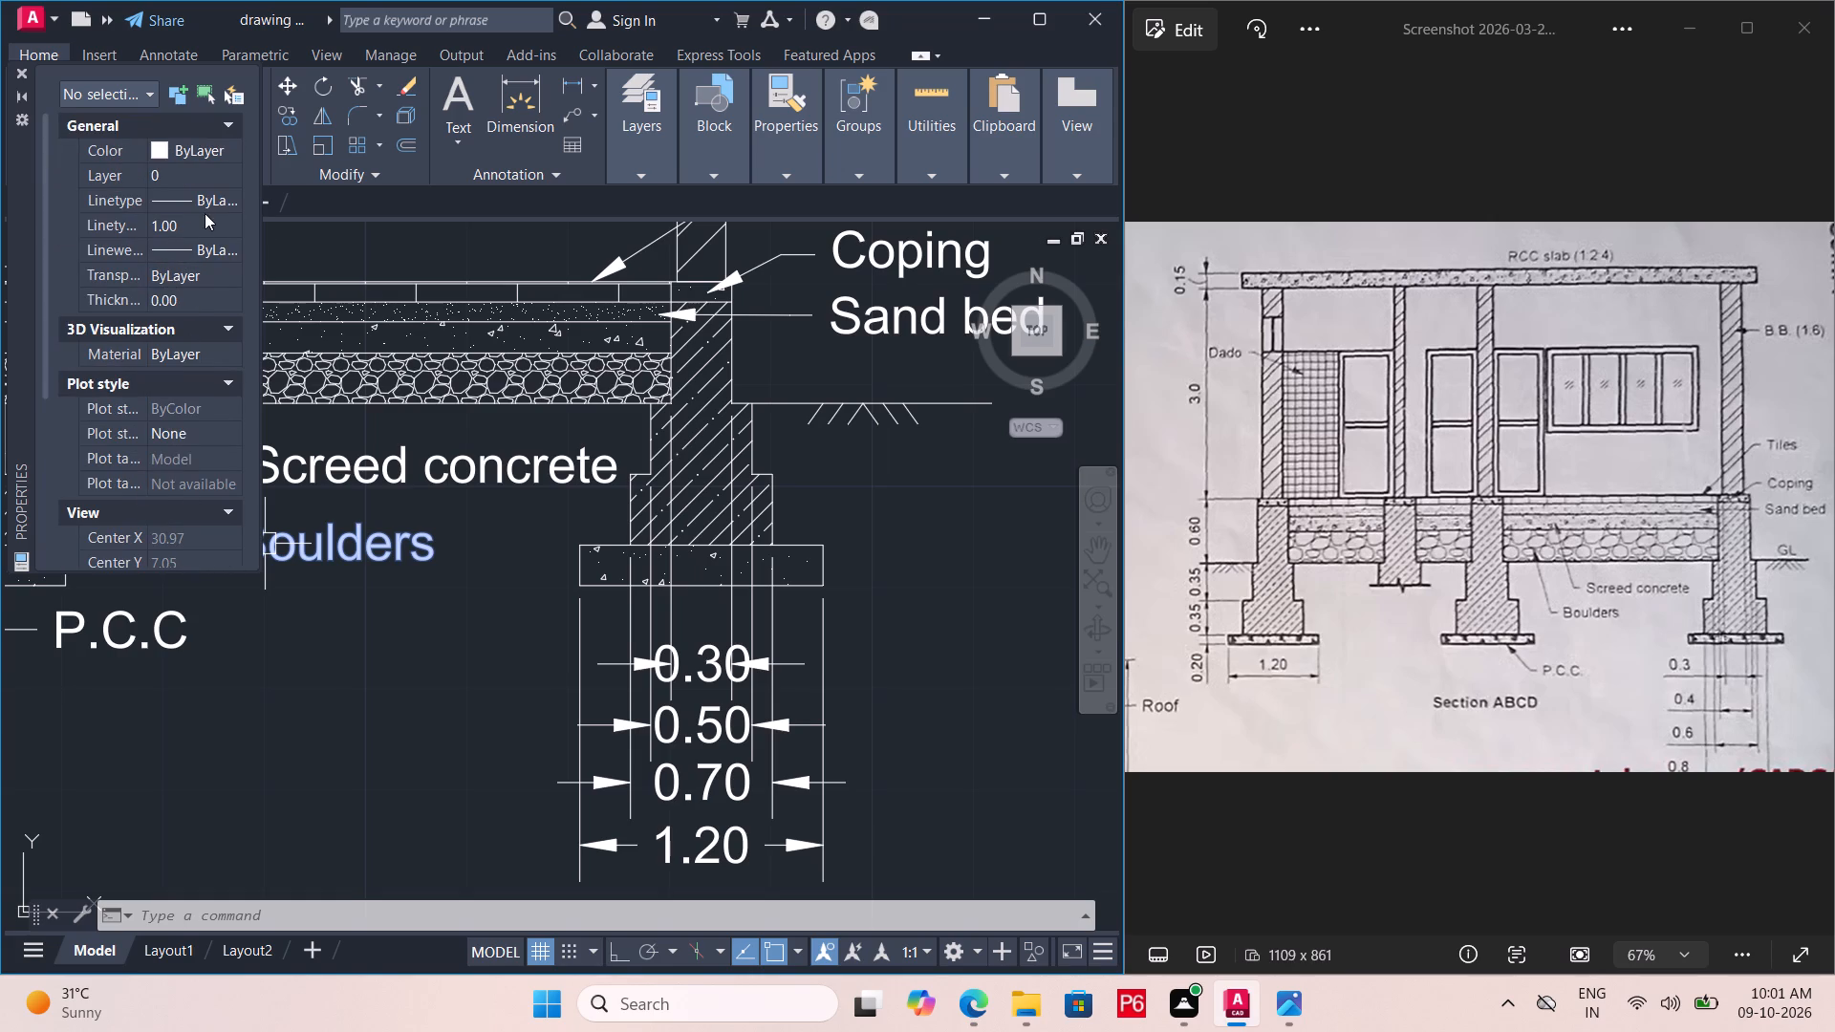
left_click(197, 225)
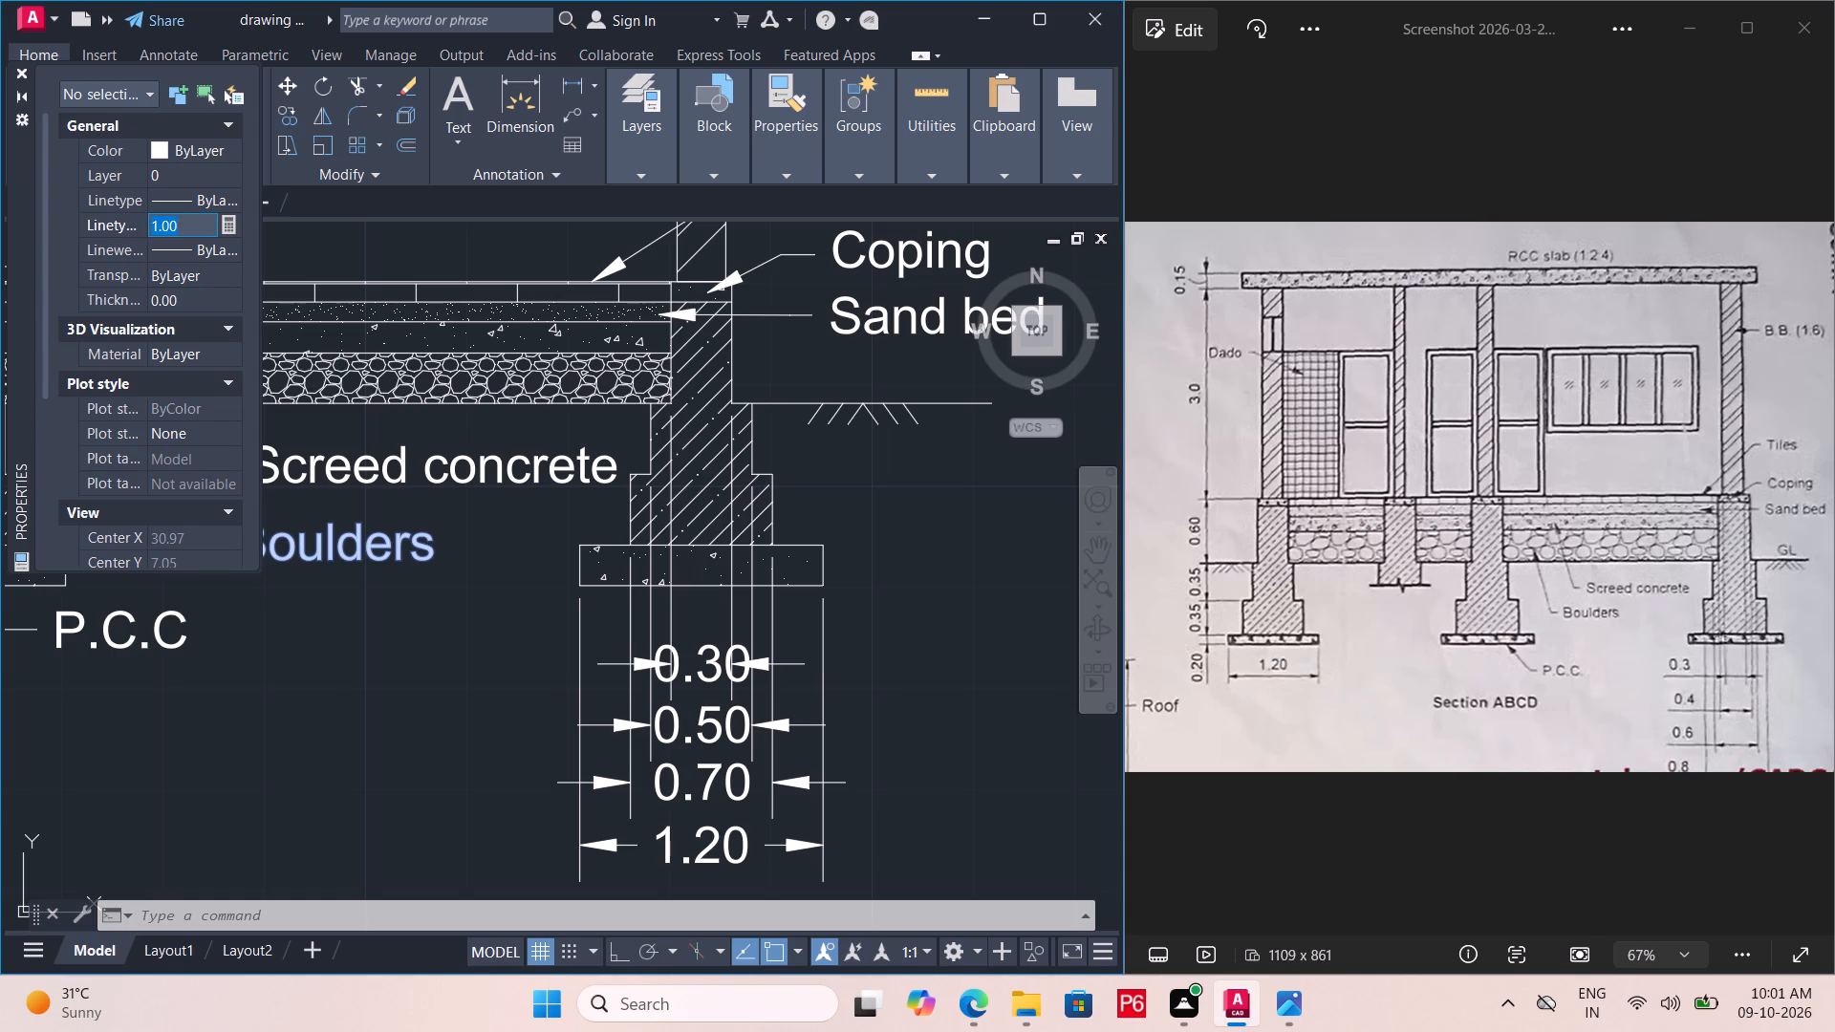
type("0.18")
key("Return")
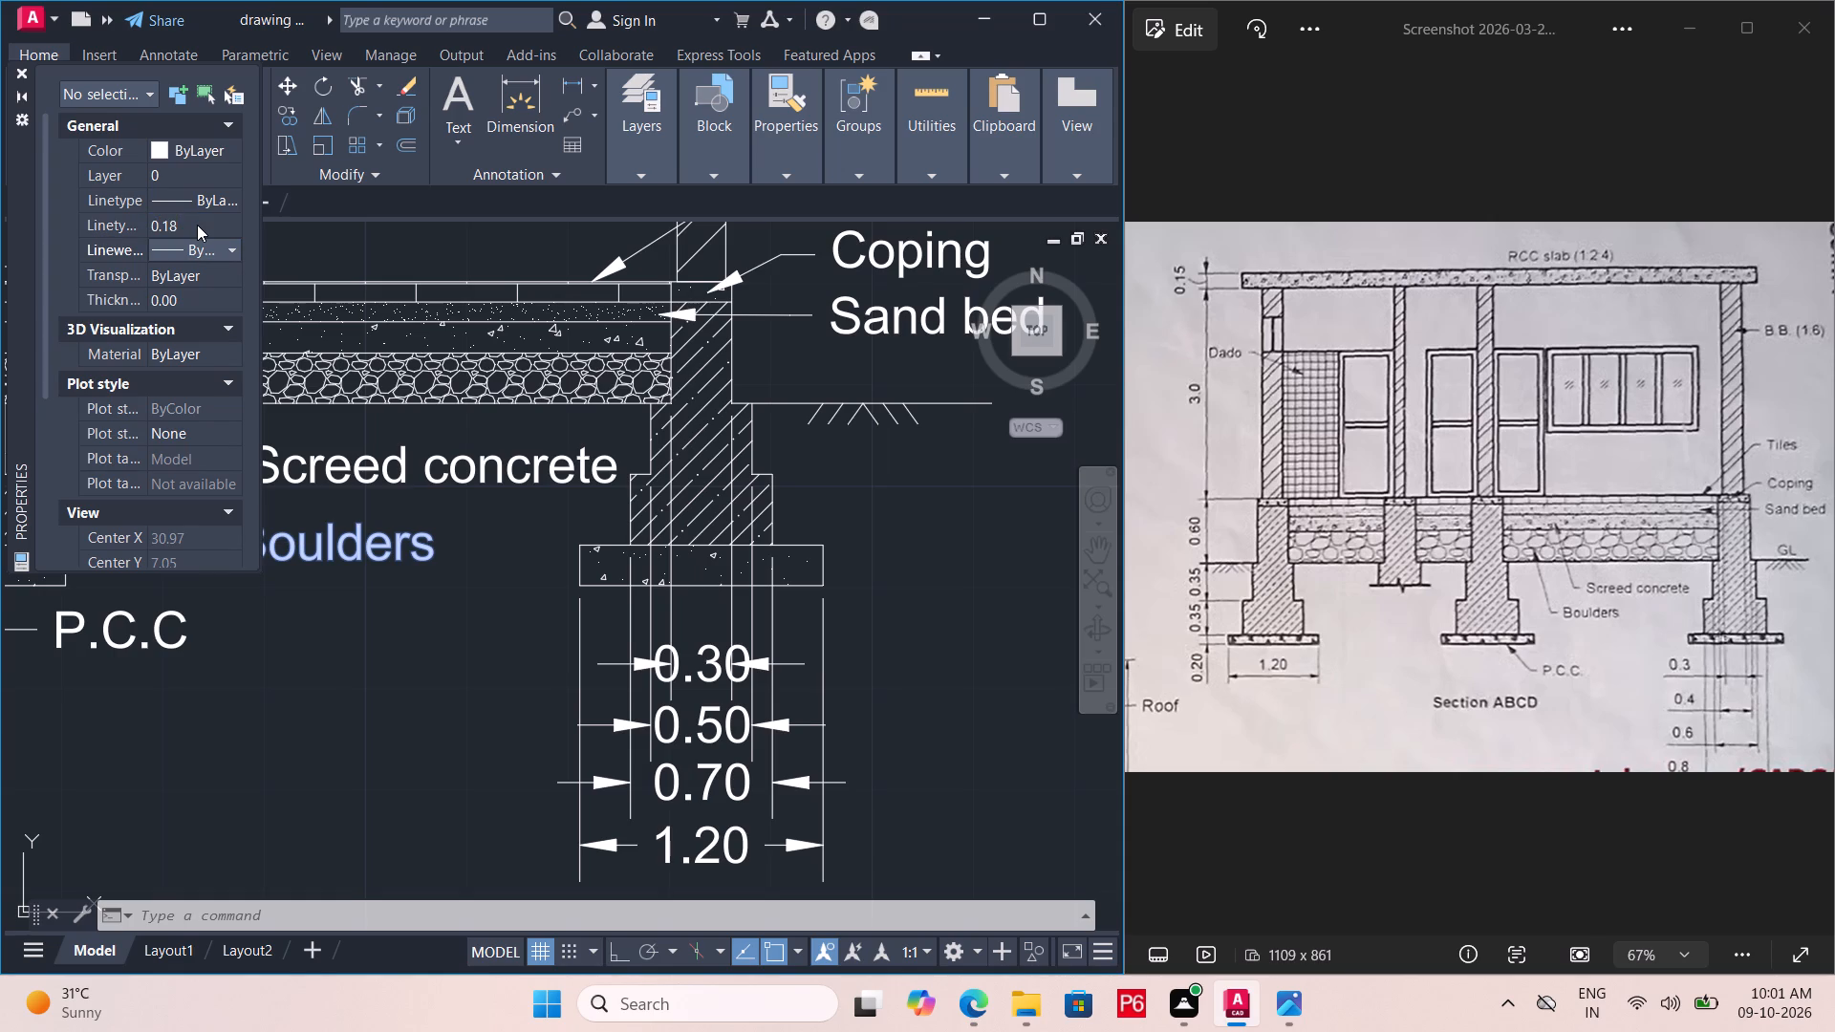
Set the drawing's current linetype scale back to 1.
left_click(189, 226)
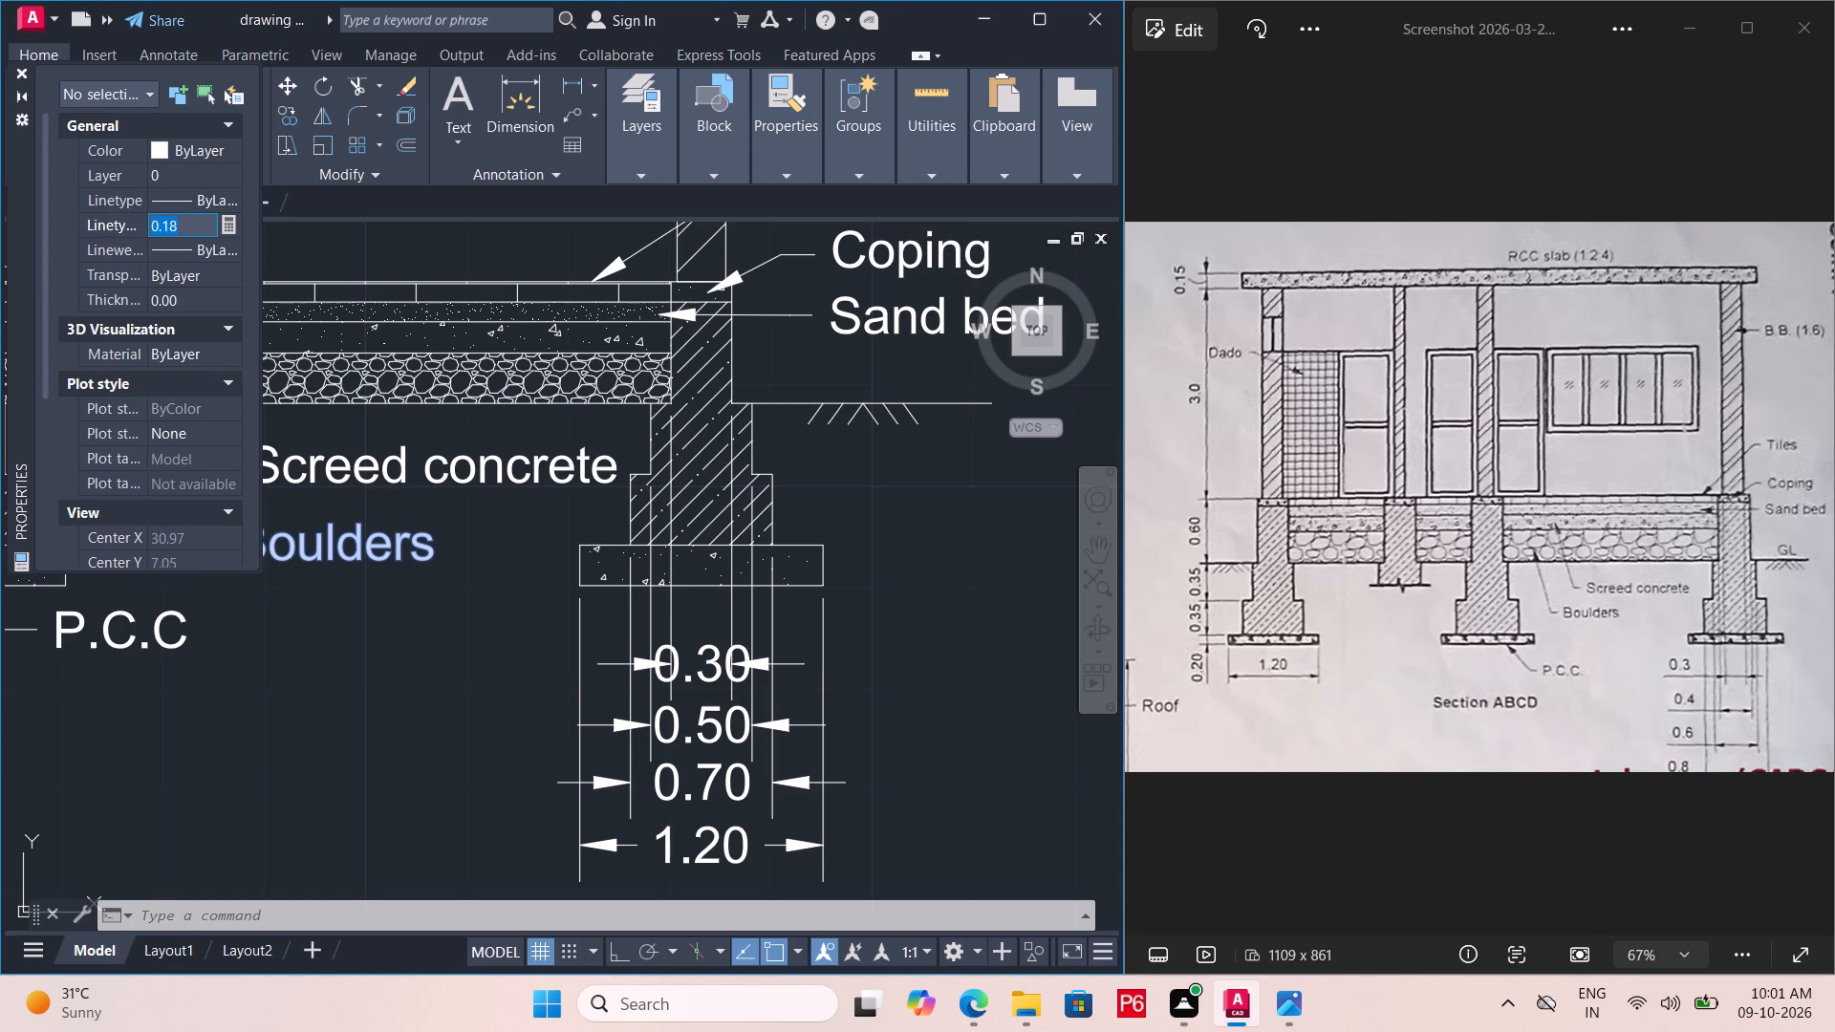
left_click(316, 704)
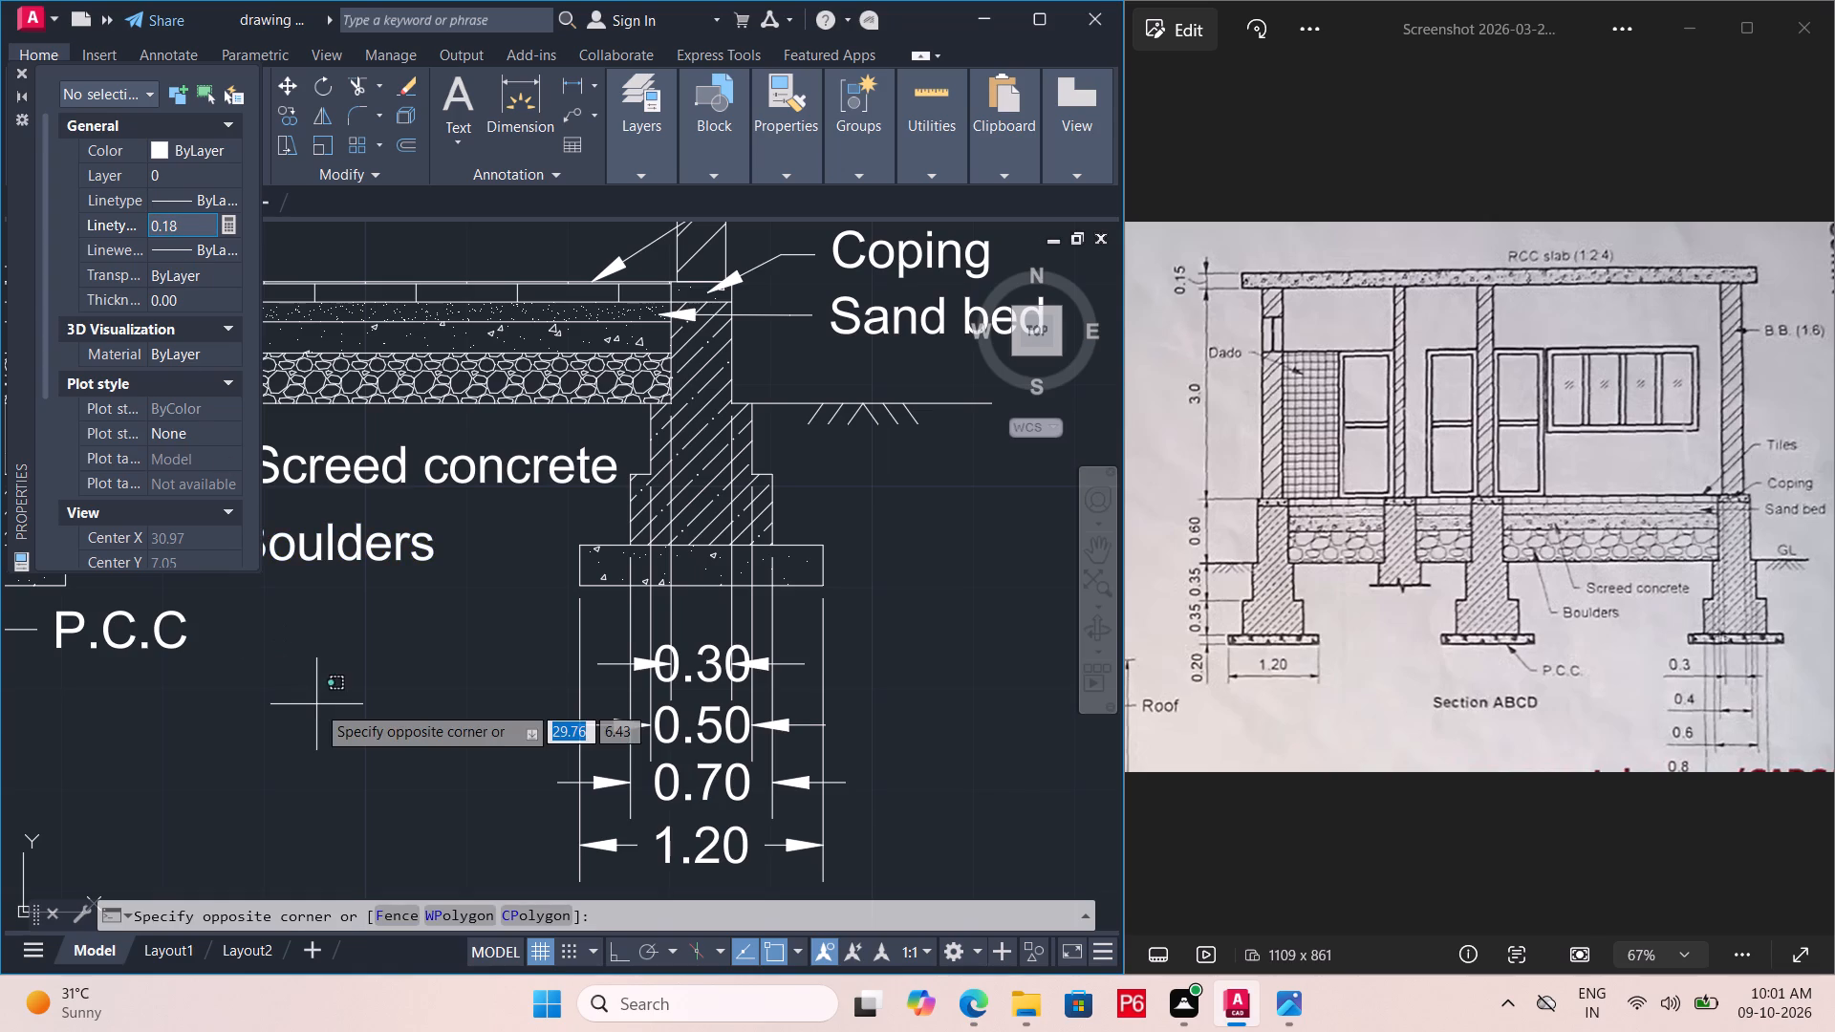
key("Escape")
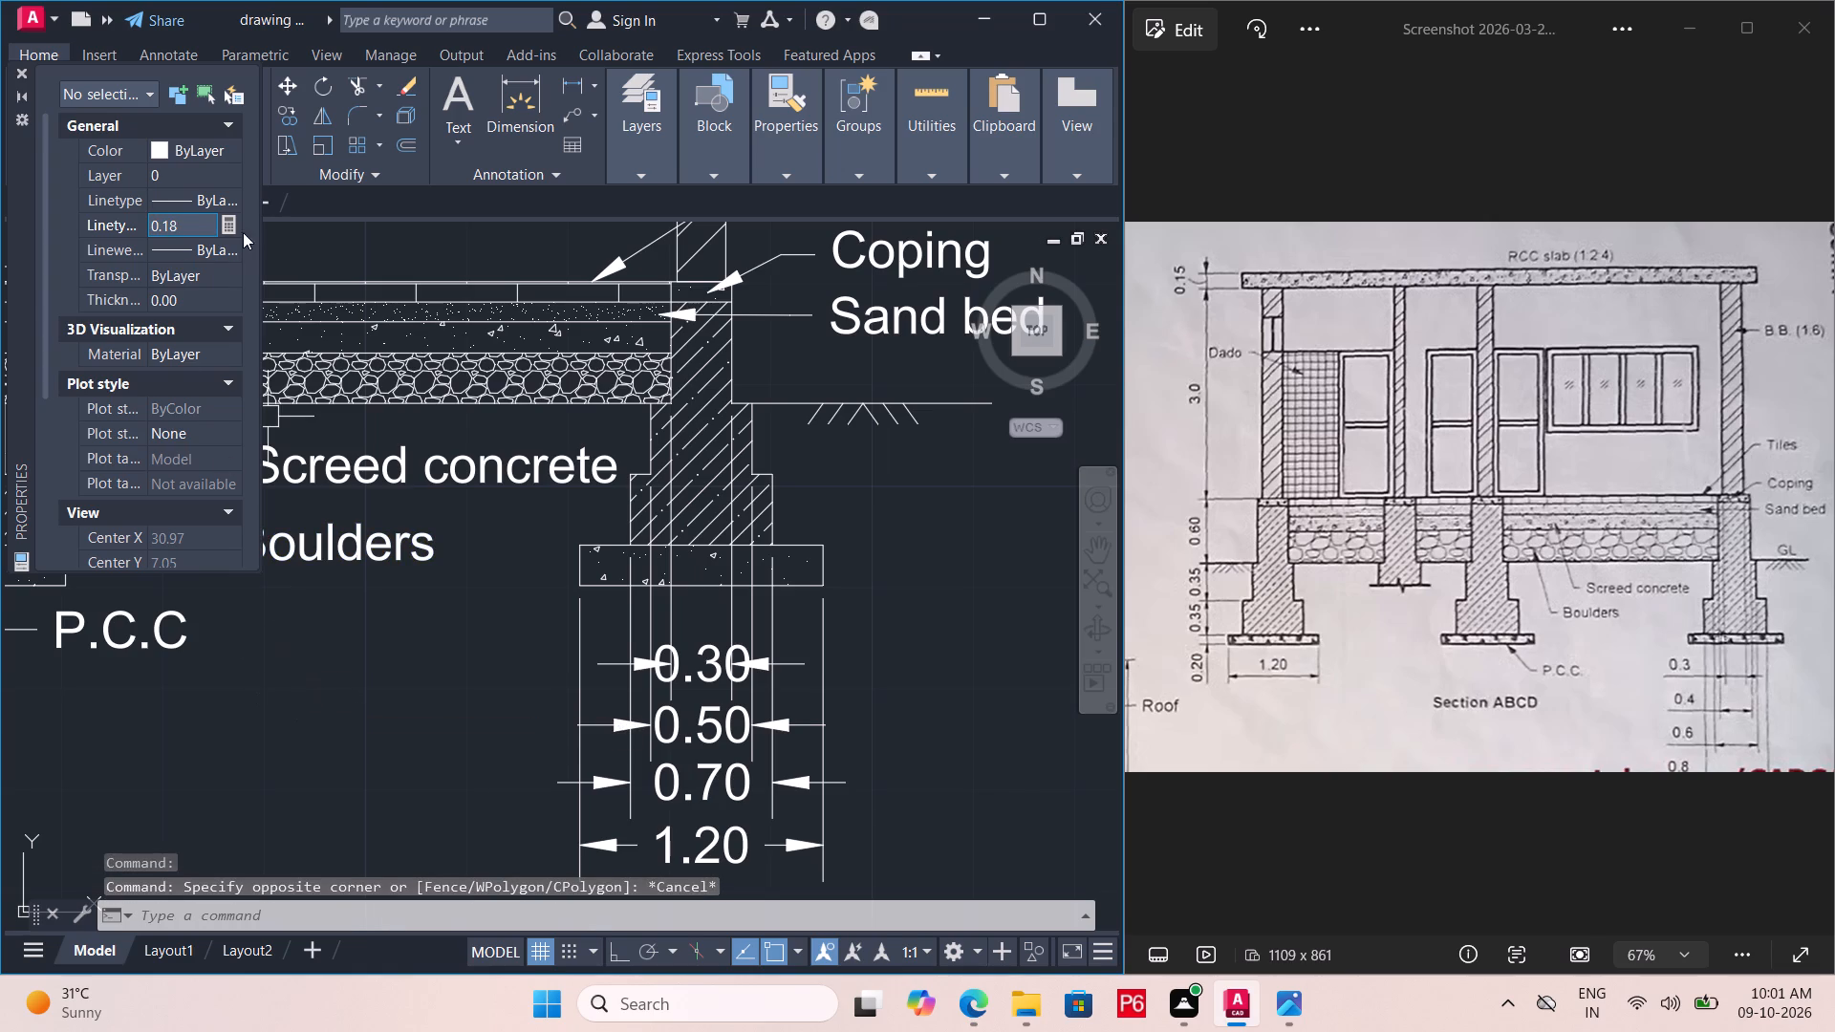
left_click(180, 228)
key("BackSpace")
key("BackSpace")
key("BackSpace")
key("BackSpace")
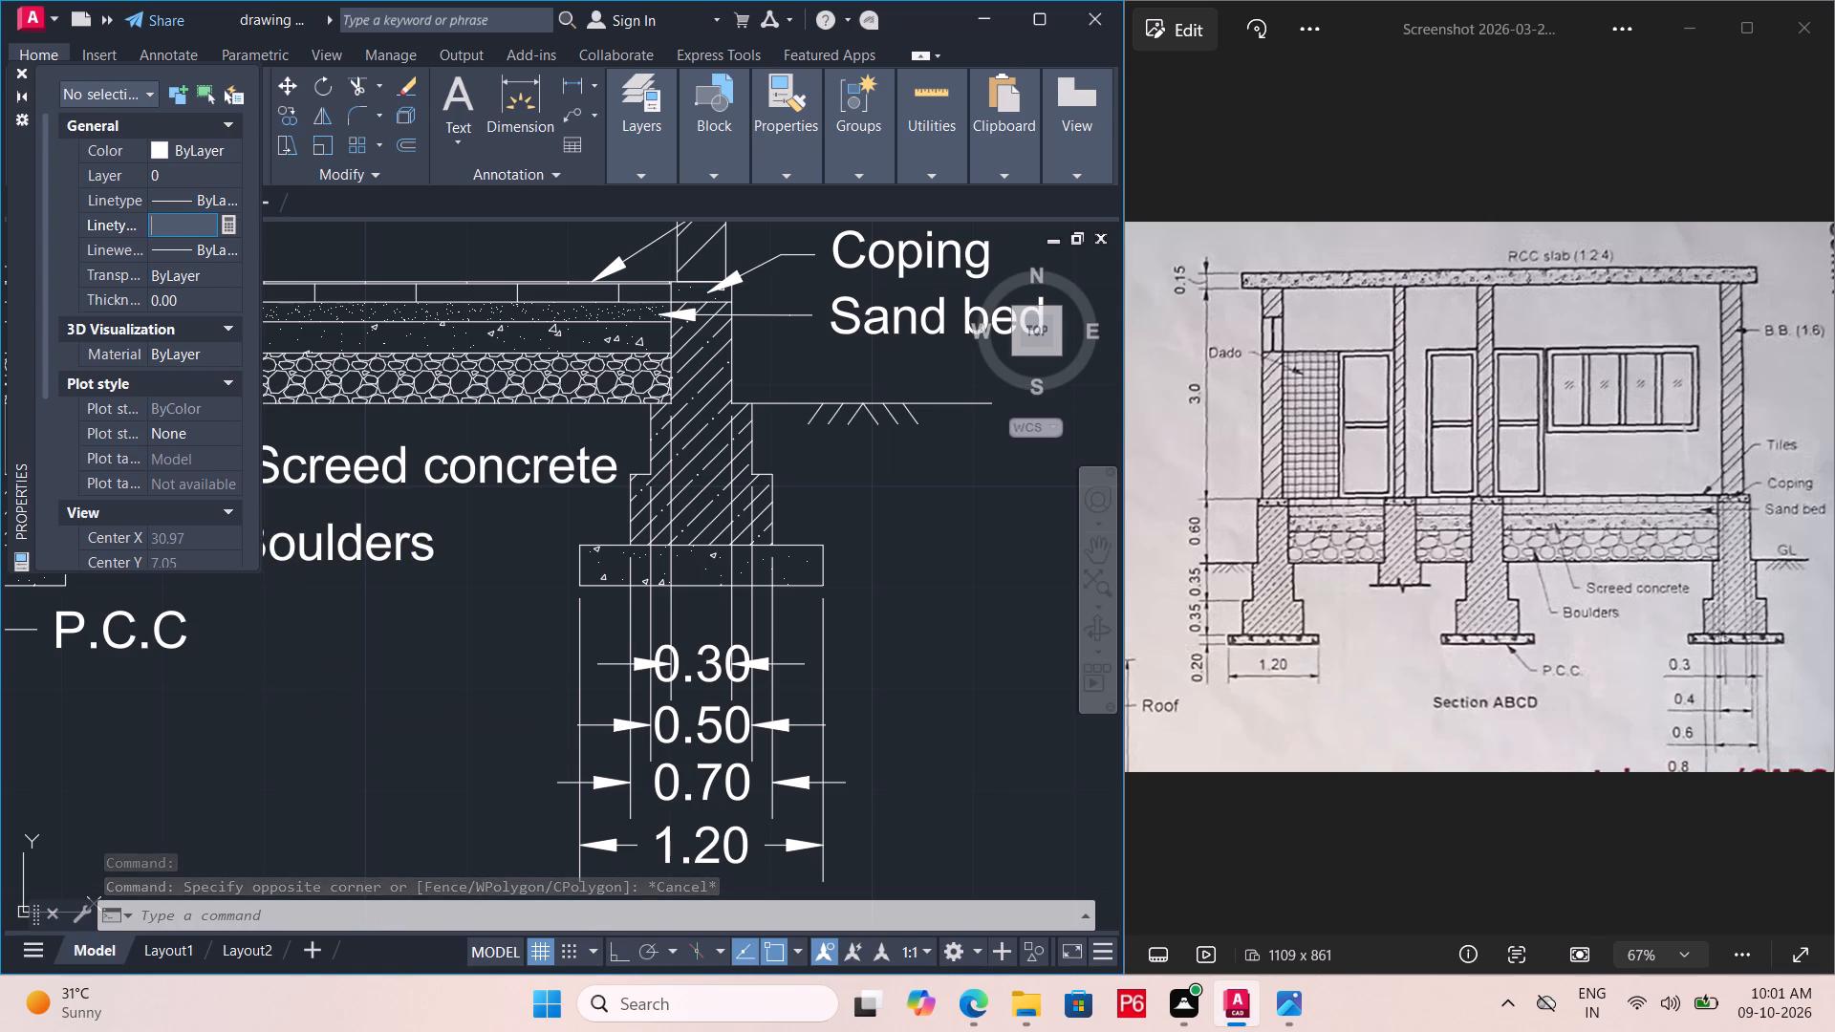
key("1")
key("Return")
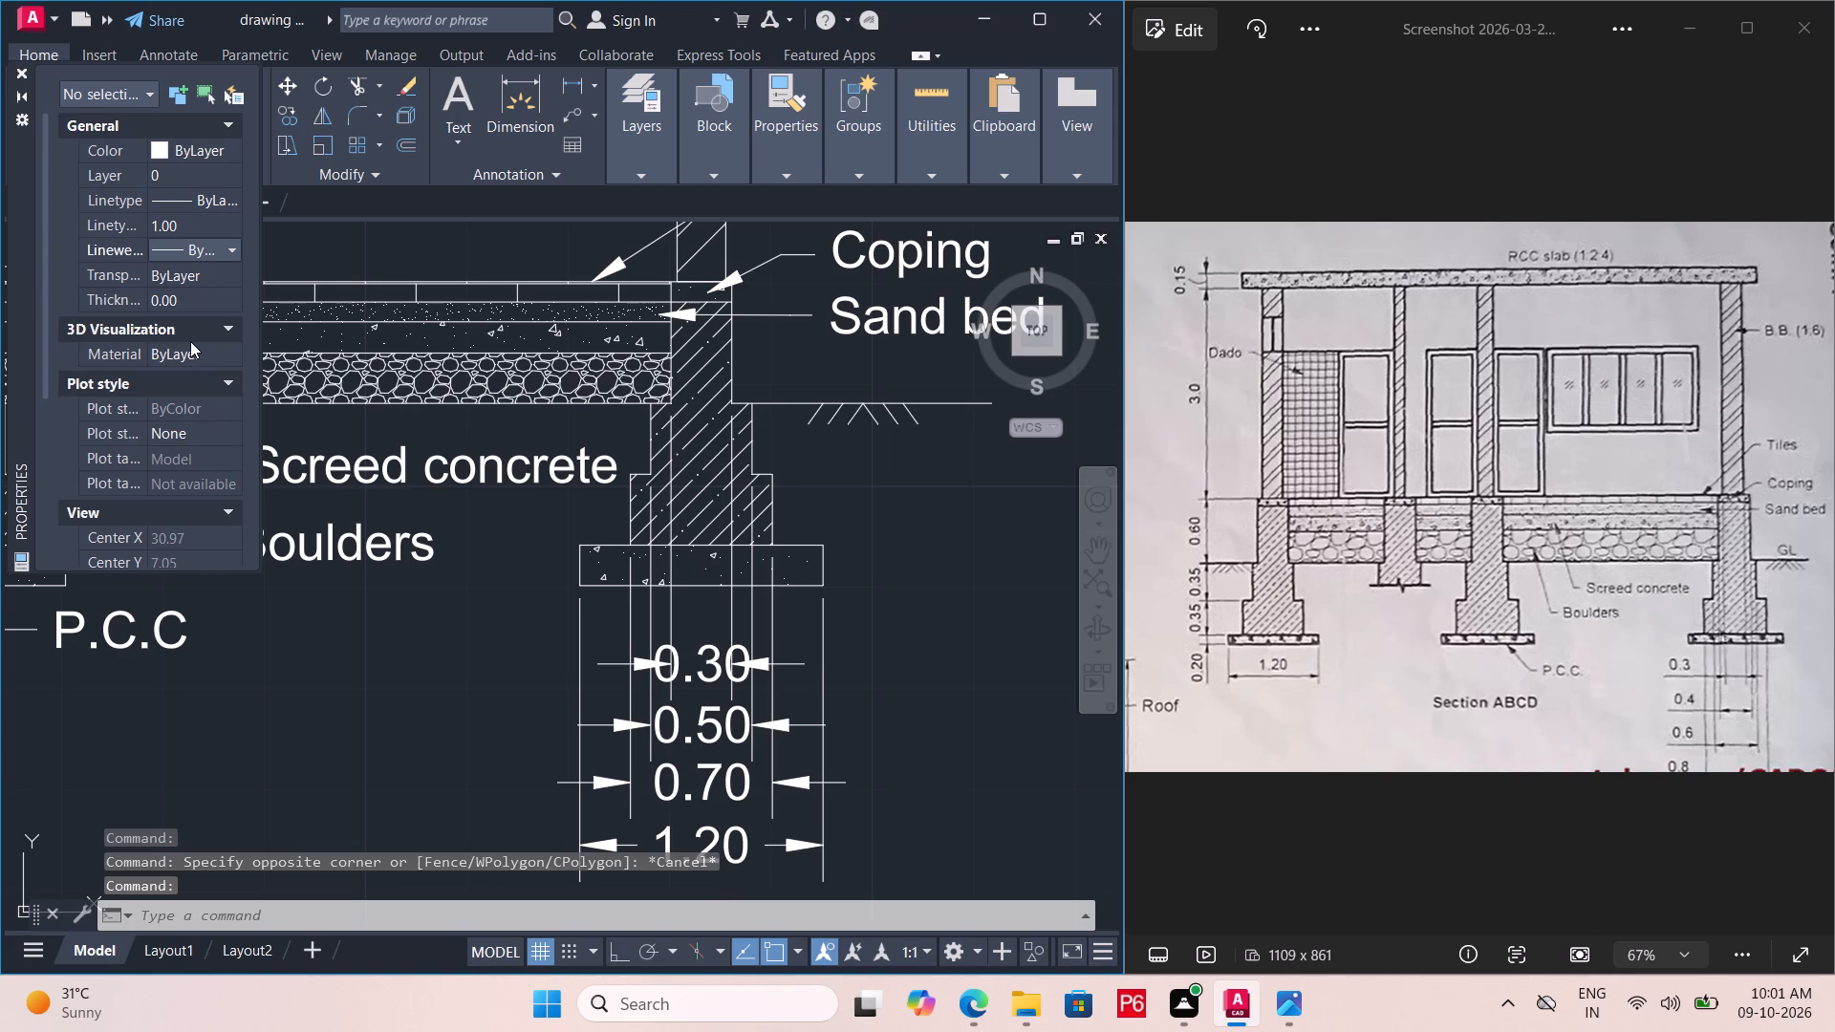
Look through the drawing's general, plot style, view and miscellaneous properties with nothing selected, and close the properties.
scroll(187, 351, "down", 3)
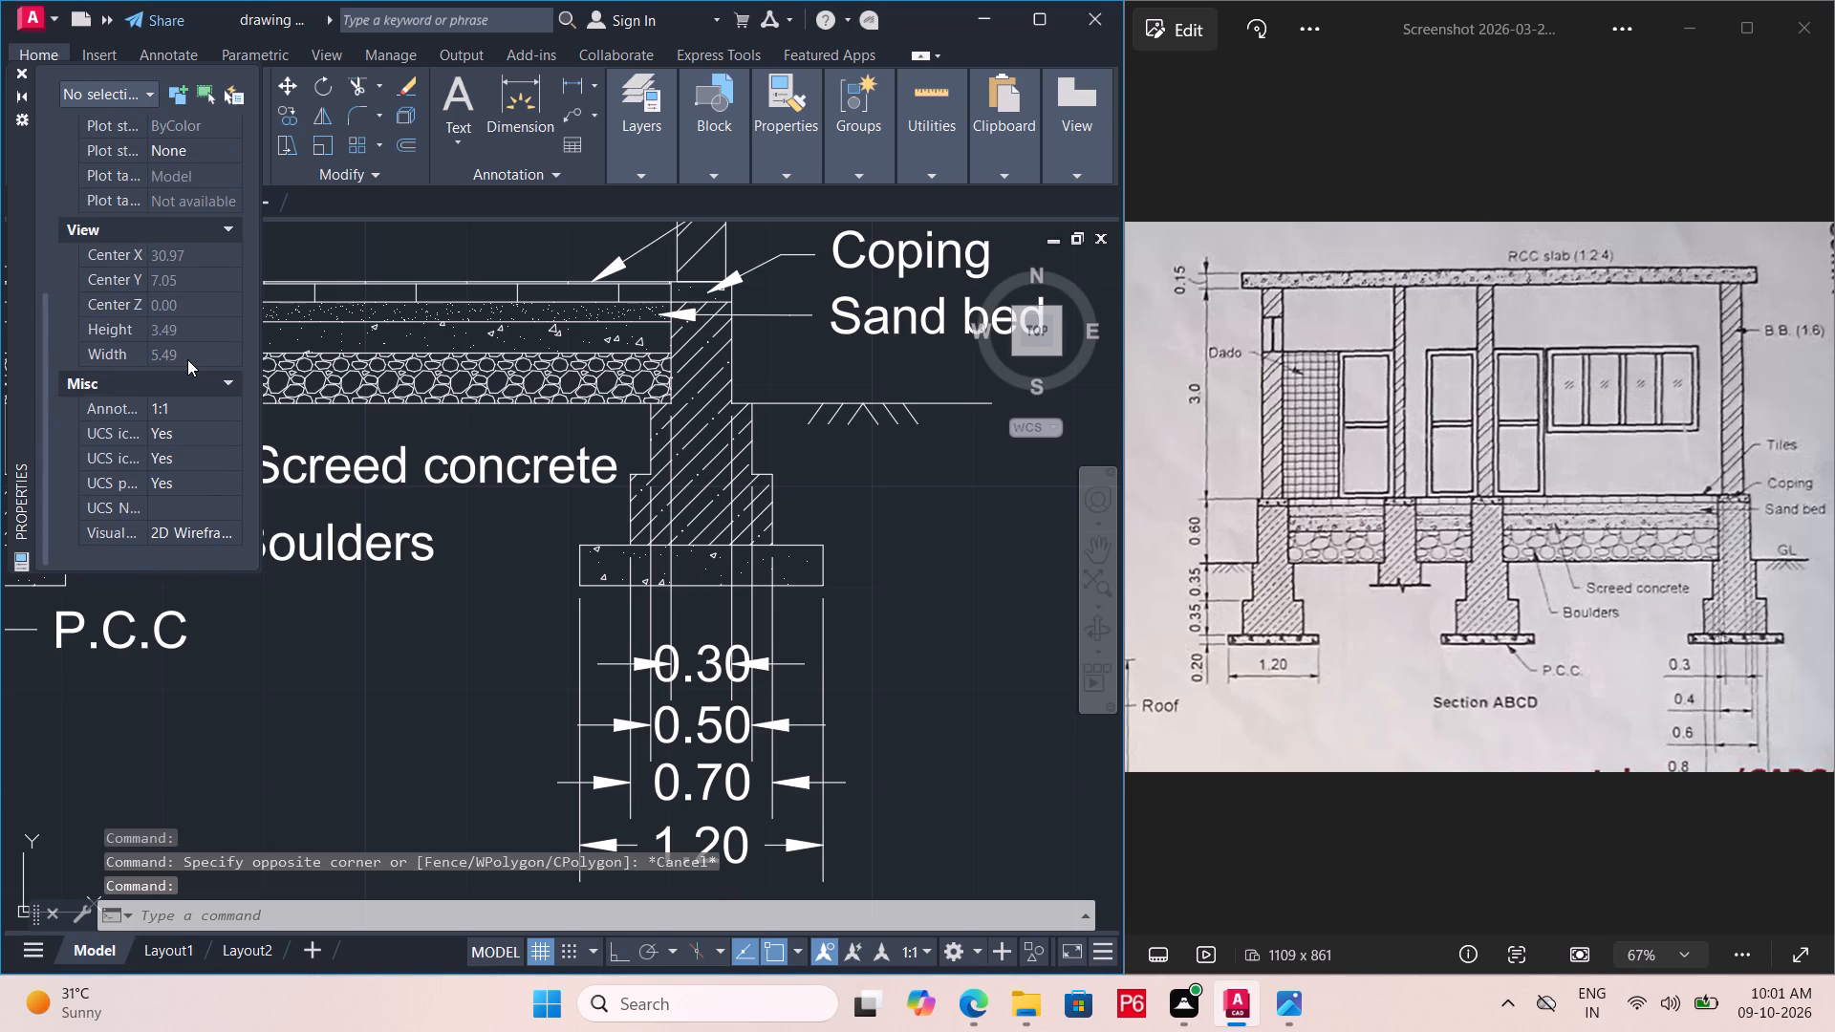
scroll(187, 359, "down", 1)
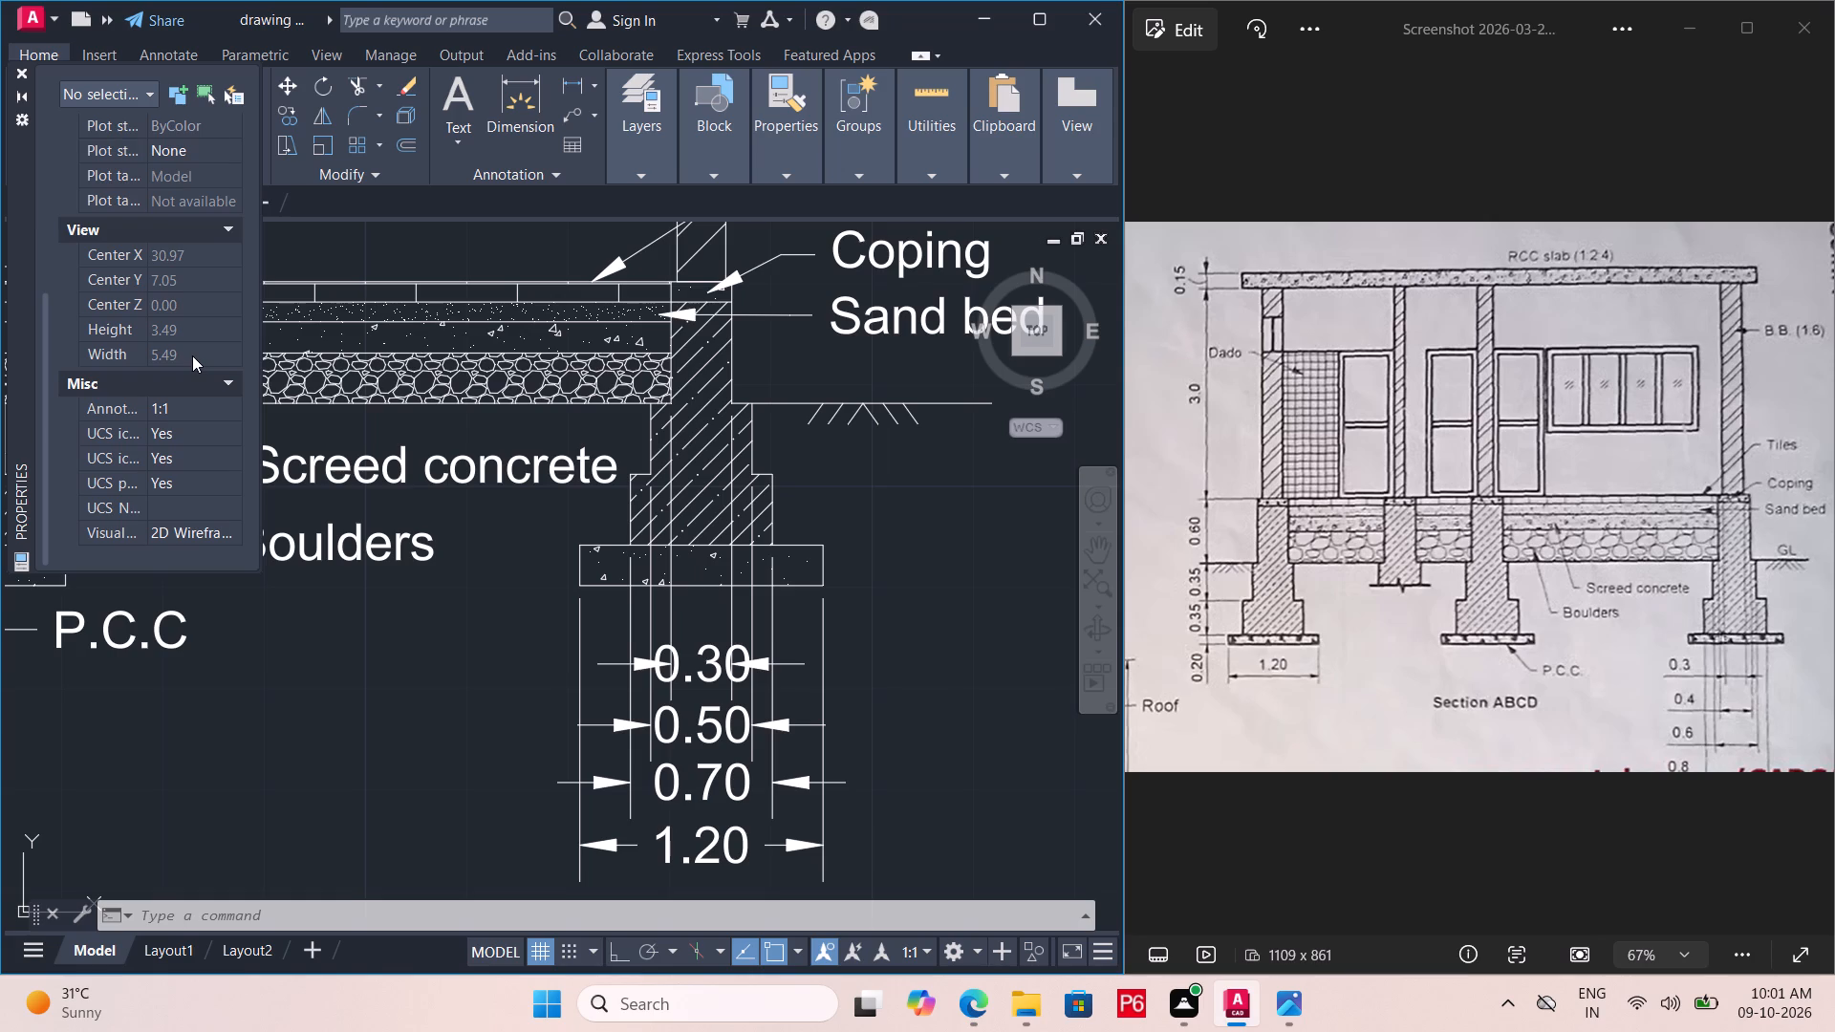
scroll(163, 517, "down", 1)
scroll(167, 515, "up", 7)
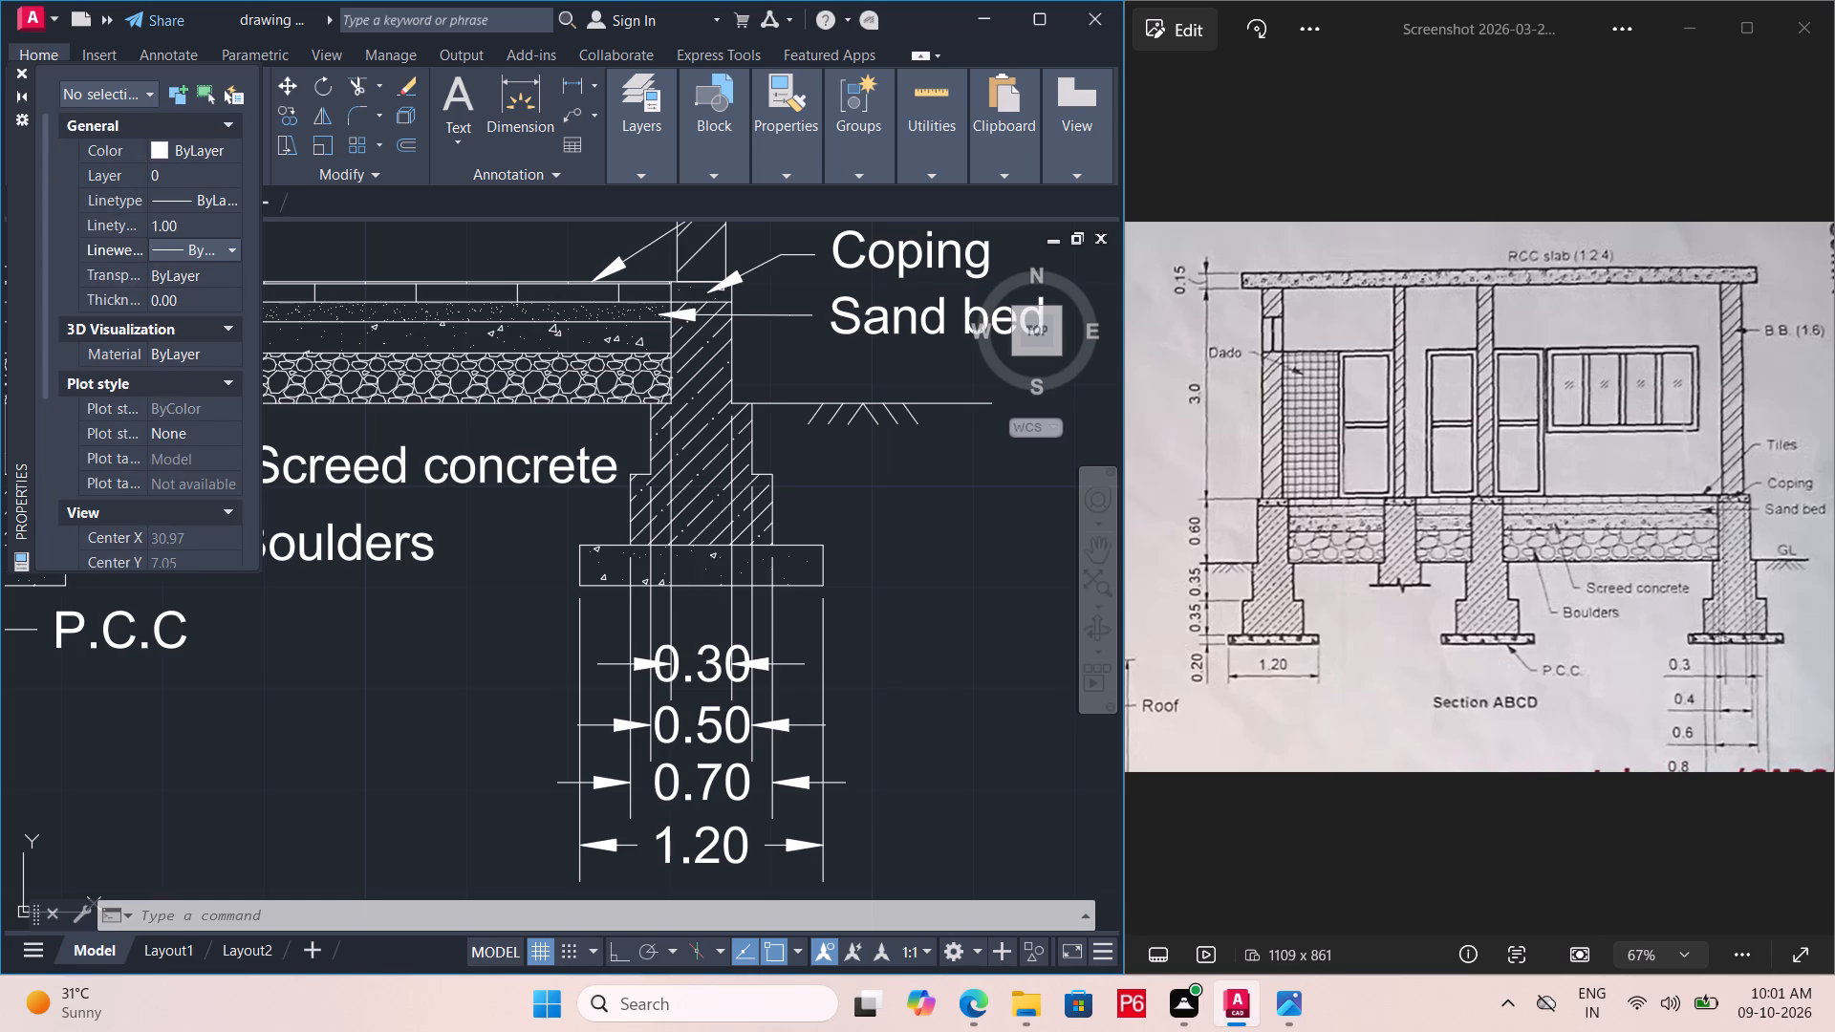
scroll(169, 513, "up", 2)
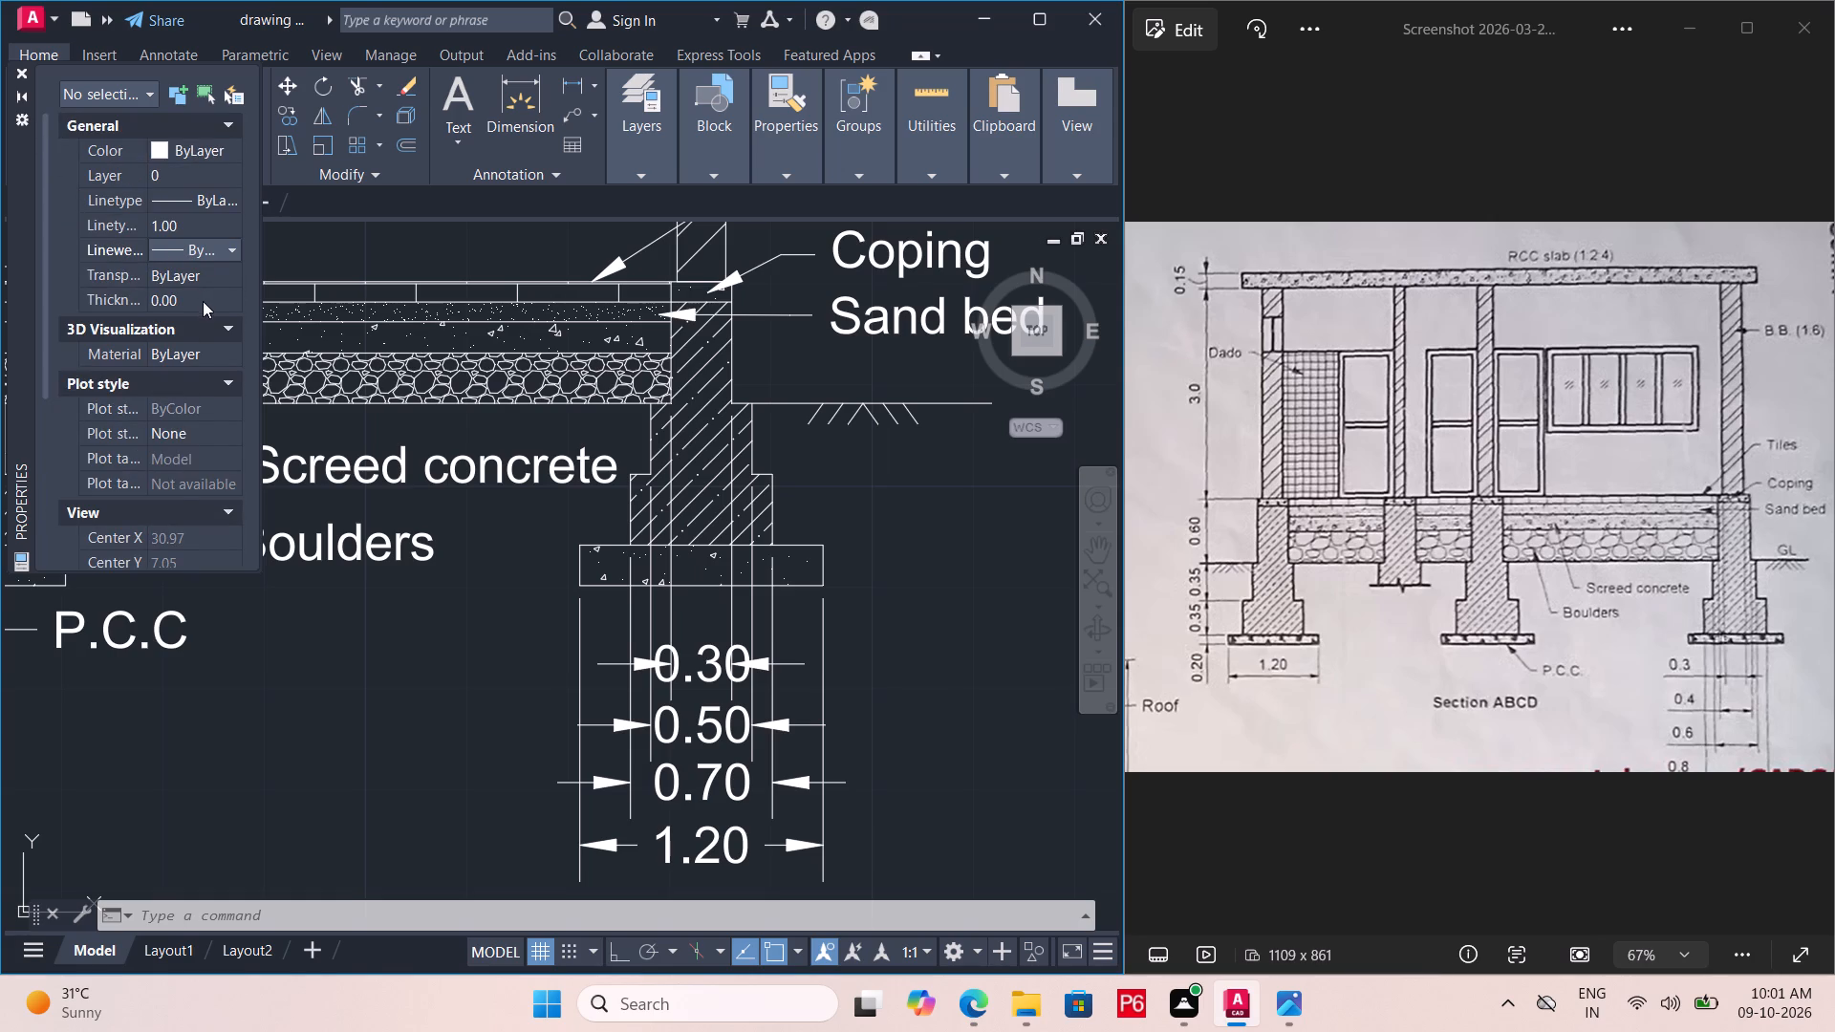
double_click(204, 302)
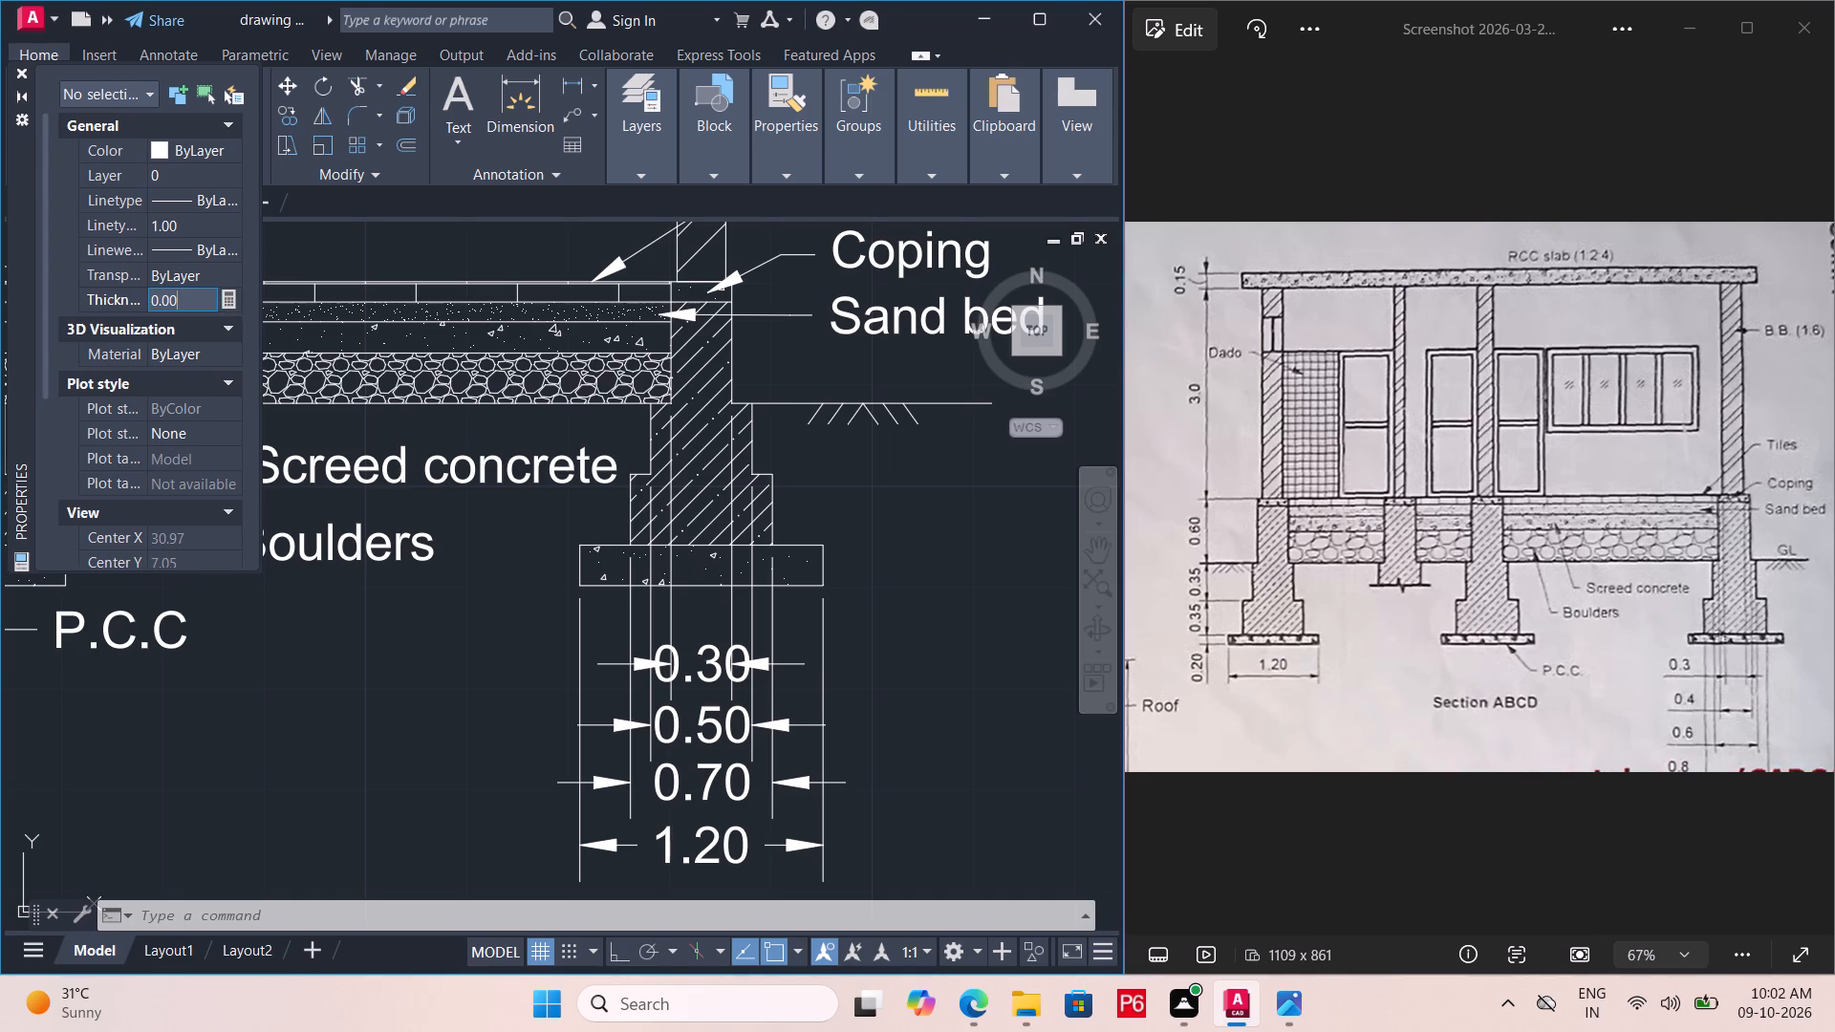
scroll(183, 377, "down", 2)
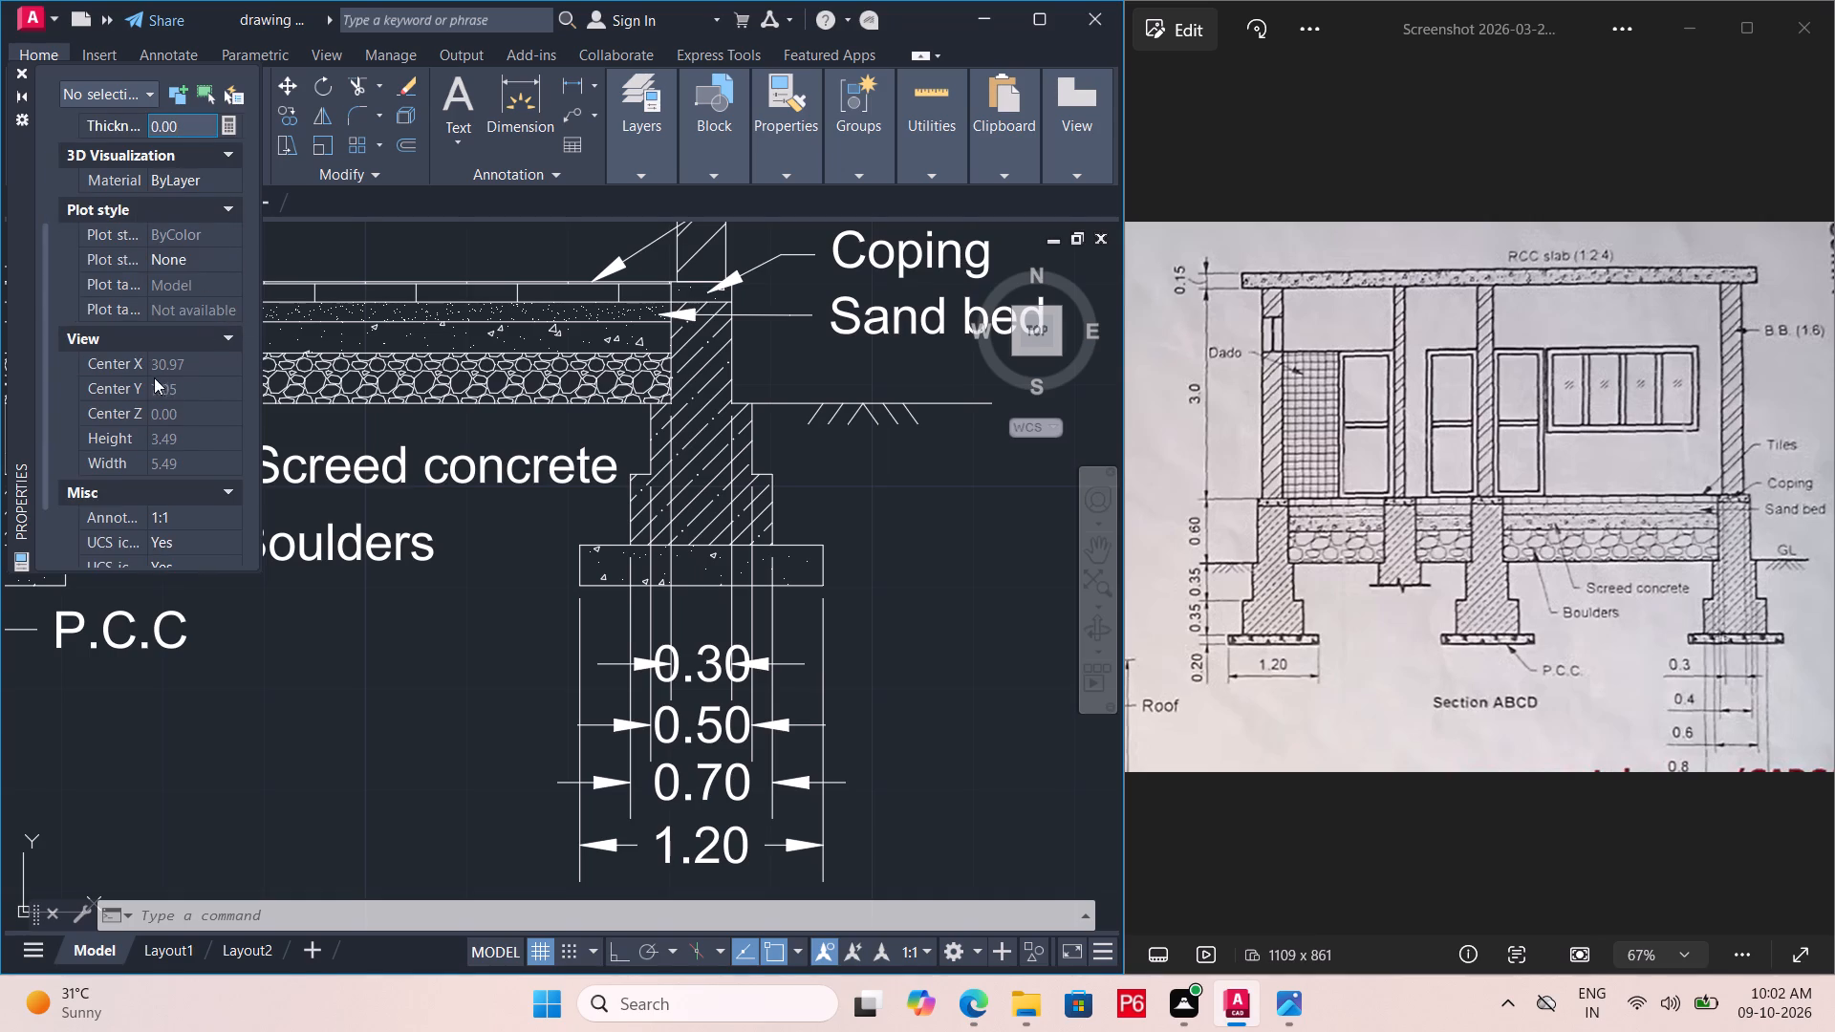
scroll(164, 397, "down", 4)
scroll(193, 455, "up", 4)
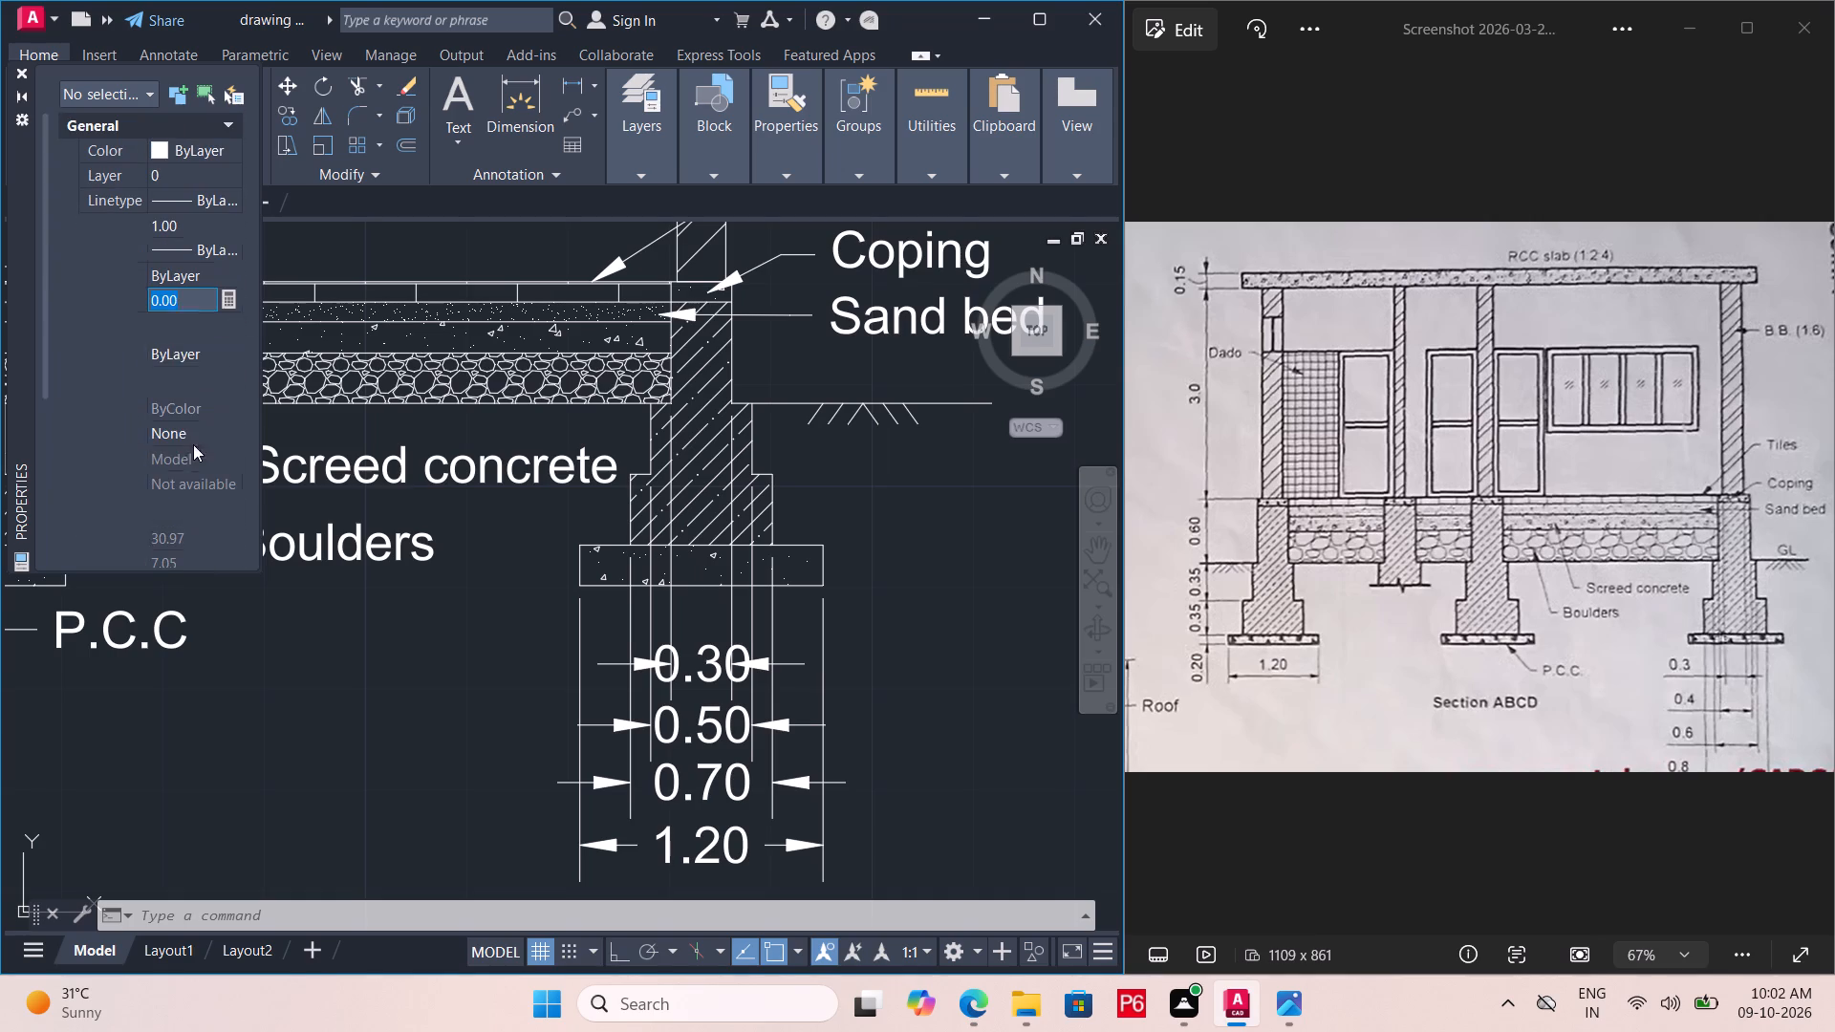
left_click(19, 74)
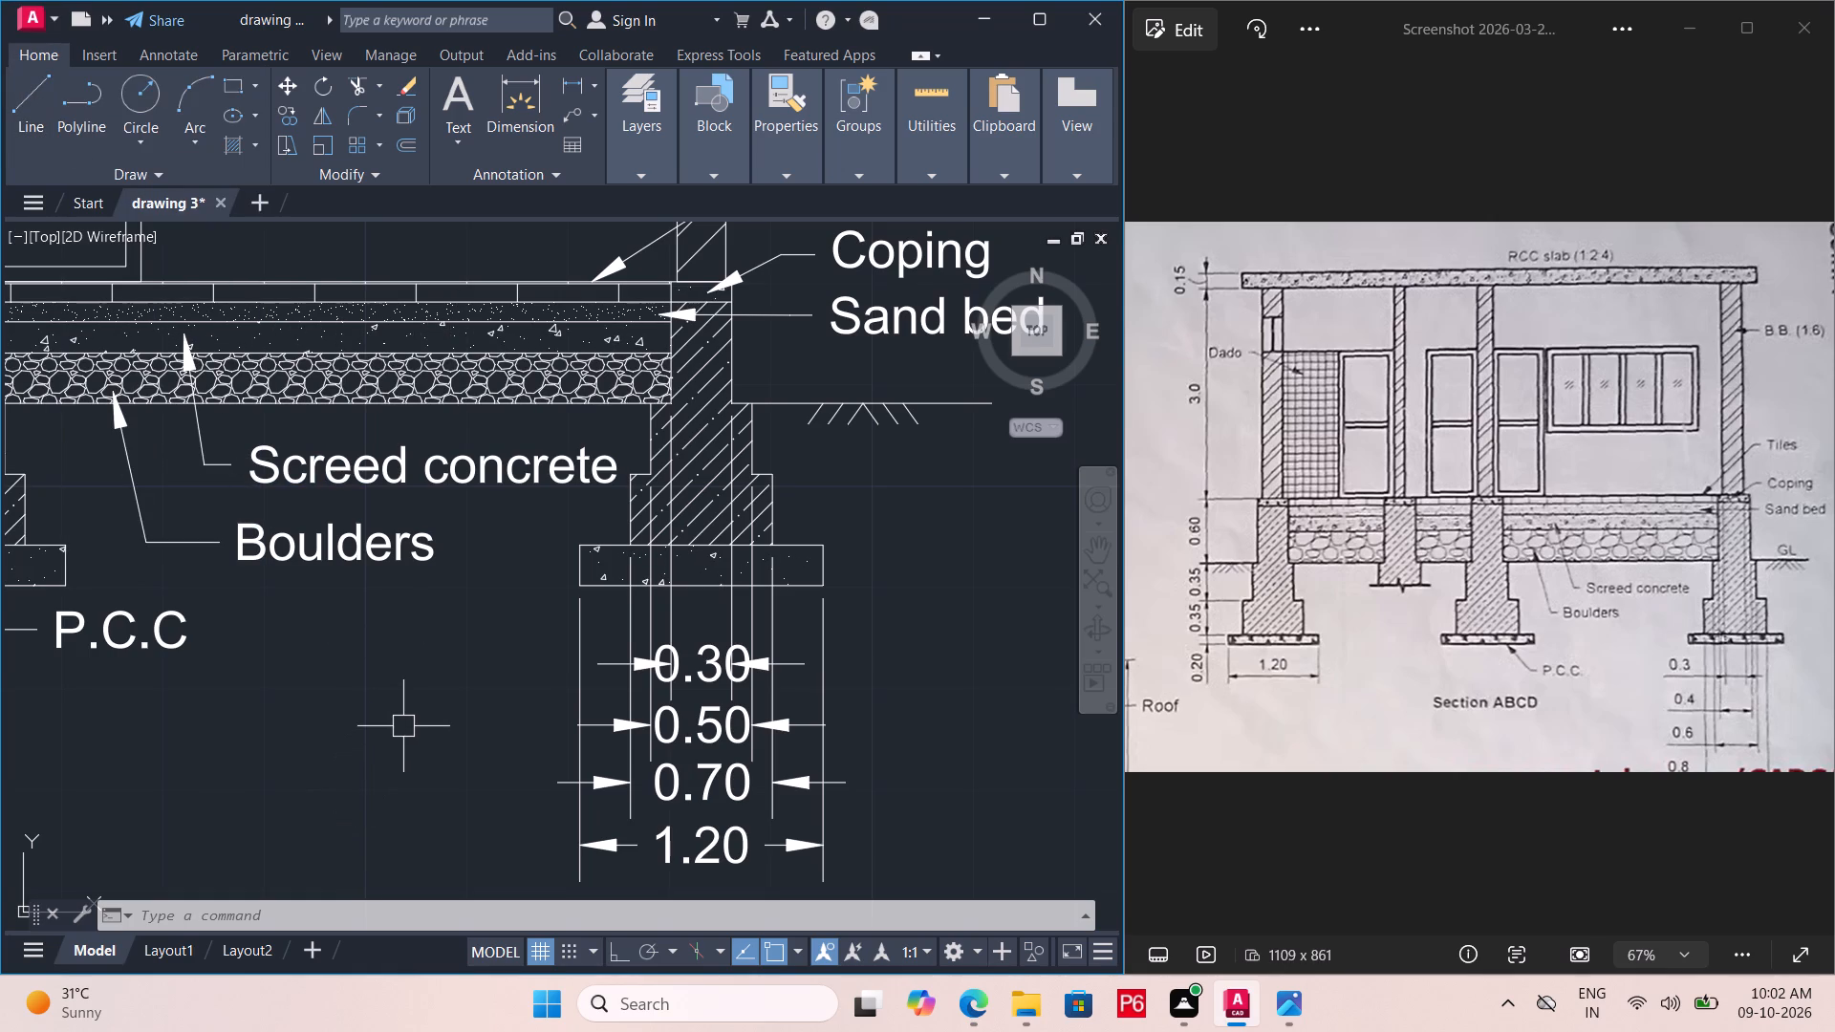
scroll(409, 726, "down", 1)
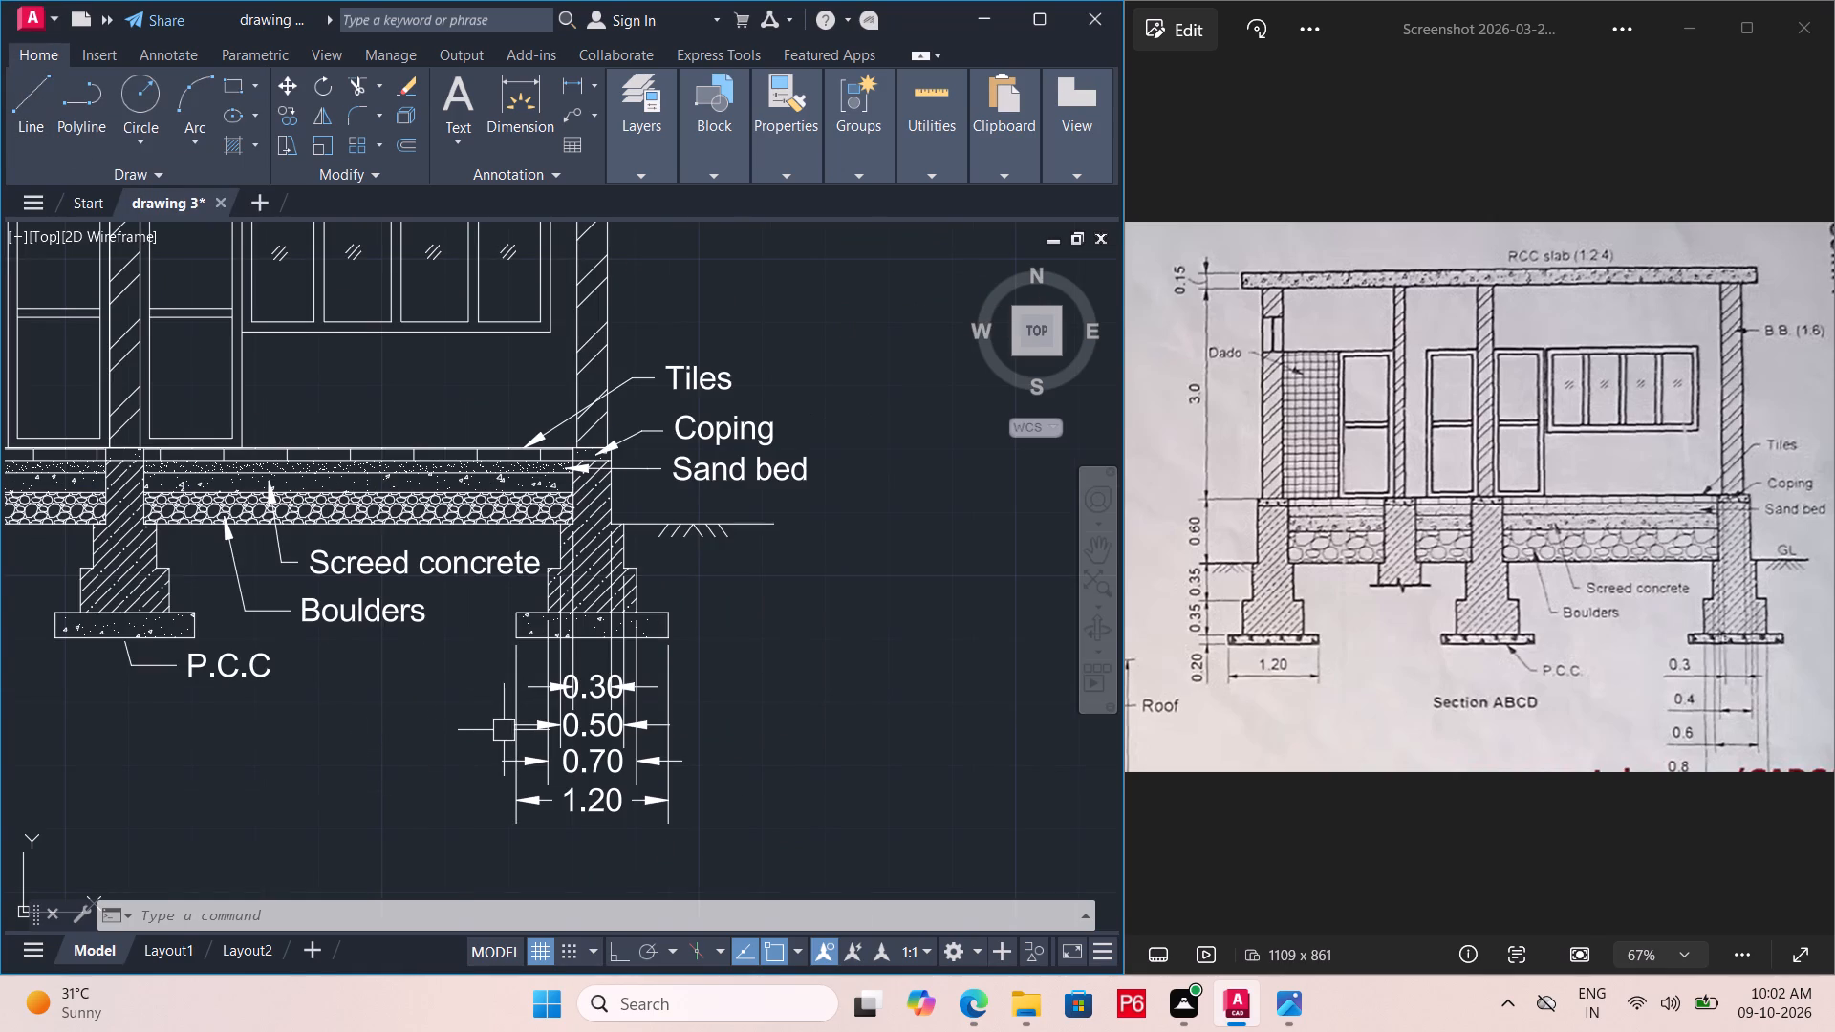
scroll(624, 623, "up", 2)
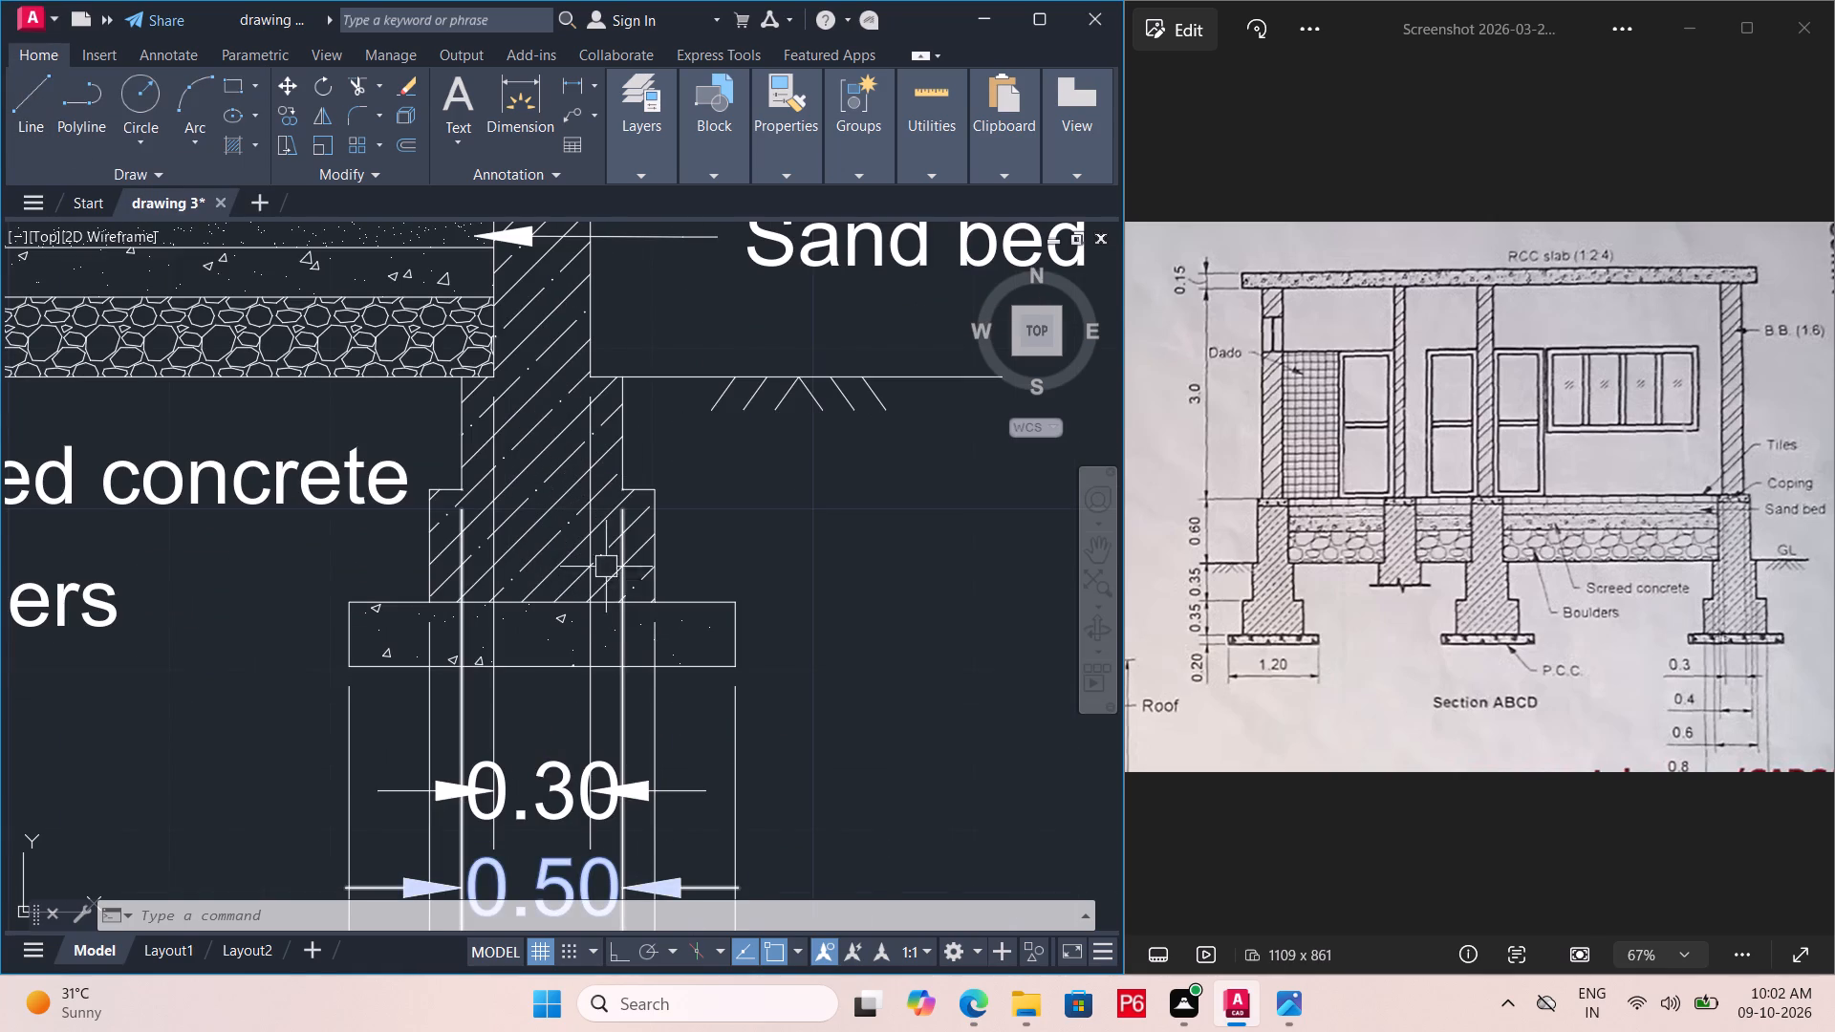
Delete the four stacked width dimensions, 0.30, 0.50, 0.70 and 1.20, beneath the rightmost foundation.
scroll(615, 529, "down", 2)
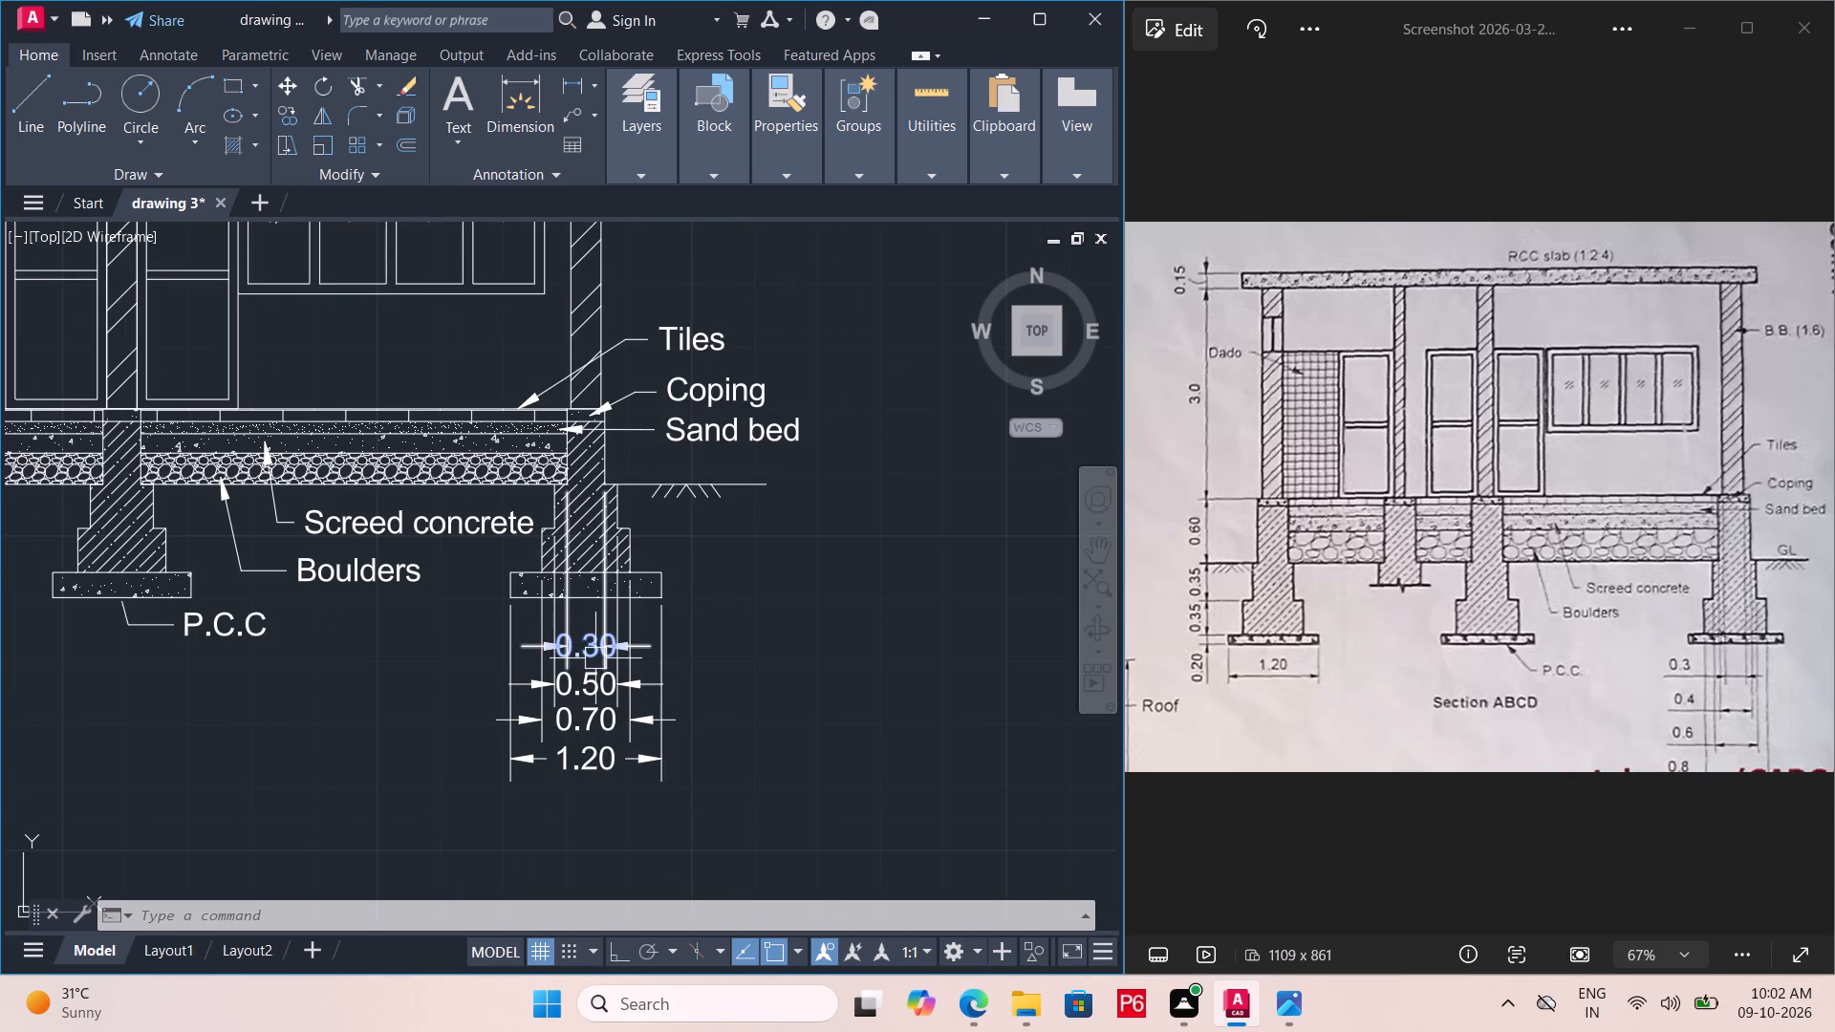
scroll(607, 637, "up", 2)
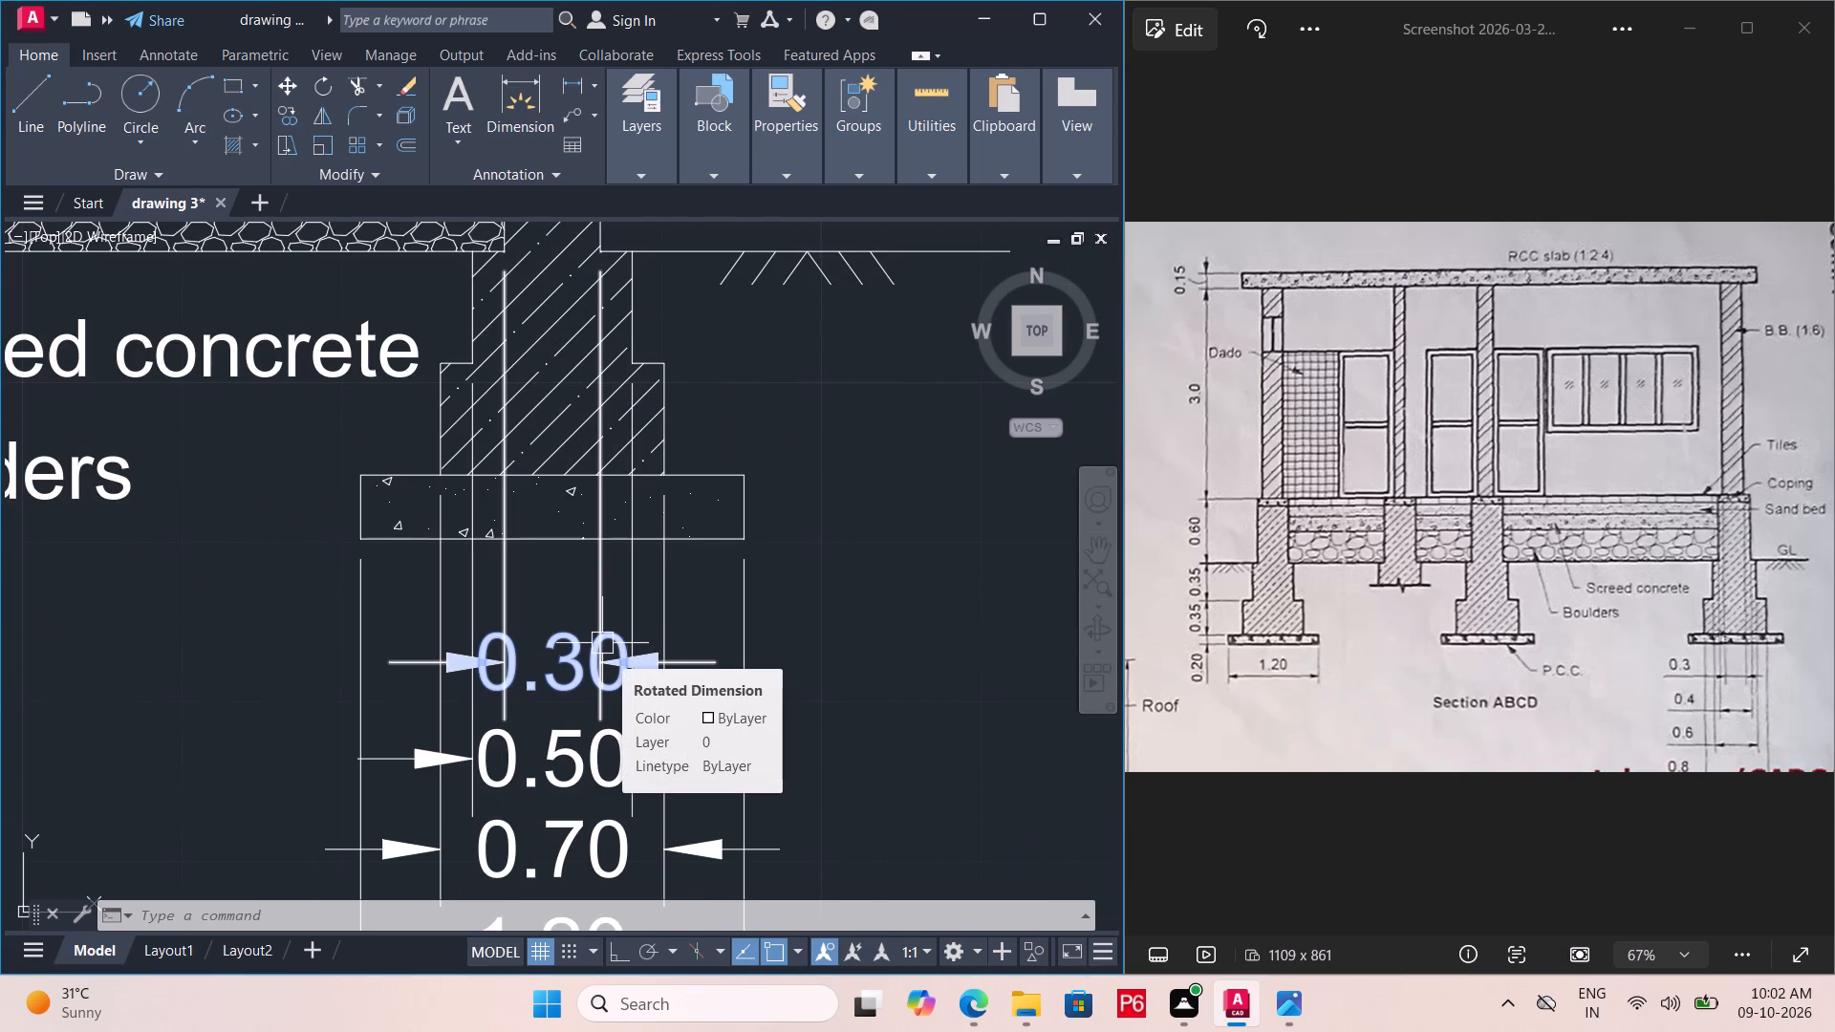
middle_click_drag(594, 567, 587, 529)
scroll(589, 689, "down", 1)
middle_click_drag(589, 659, 578, 577)
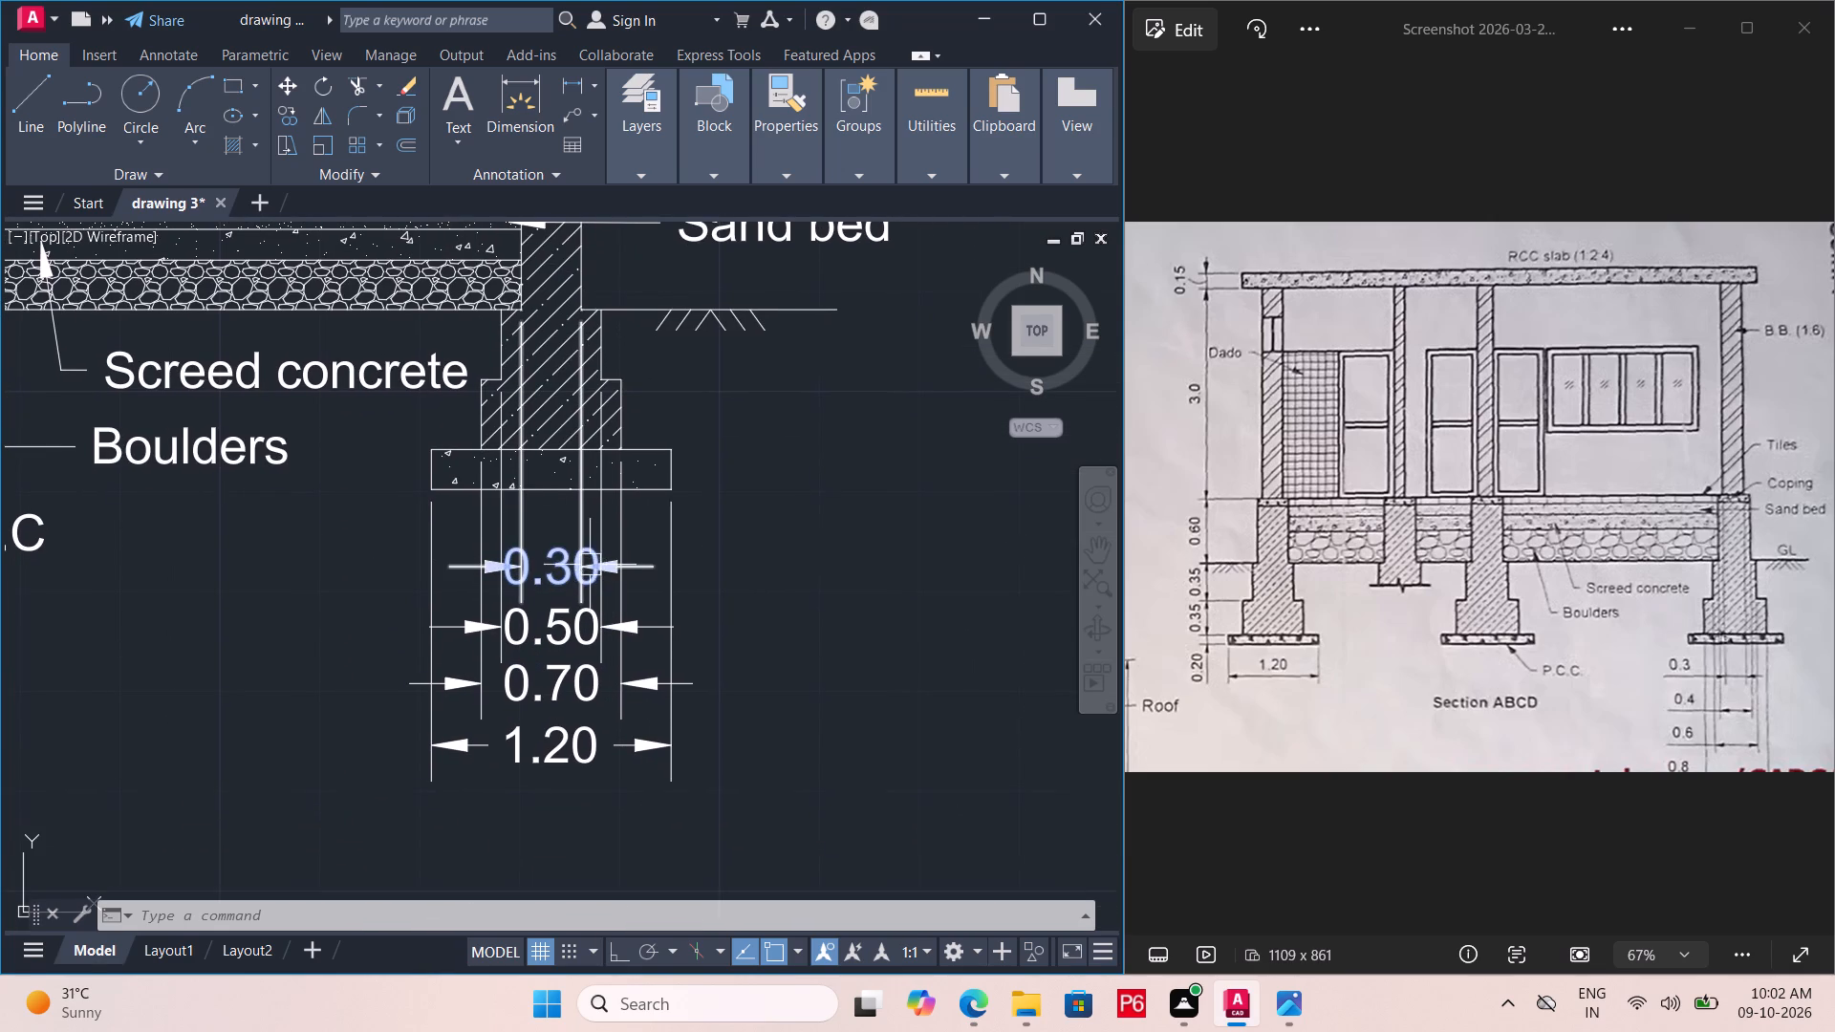
left_click(563, 530)
left_click(418, 813)
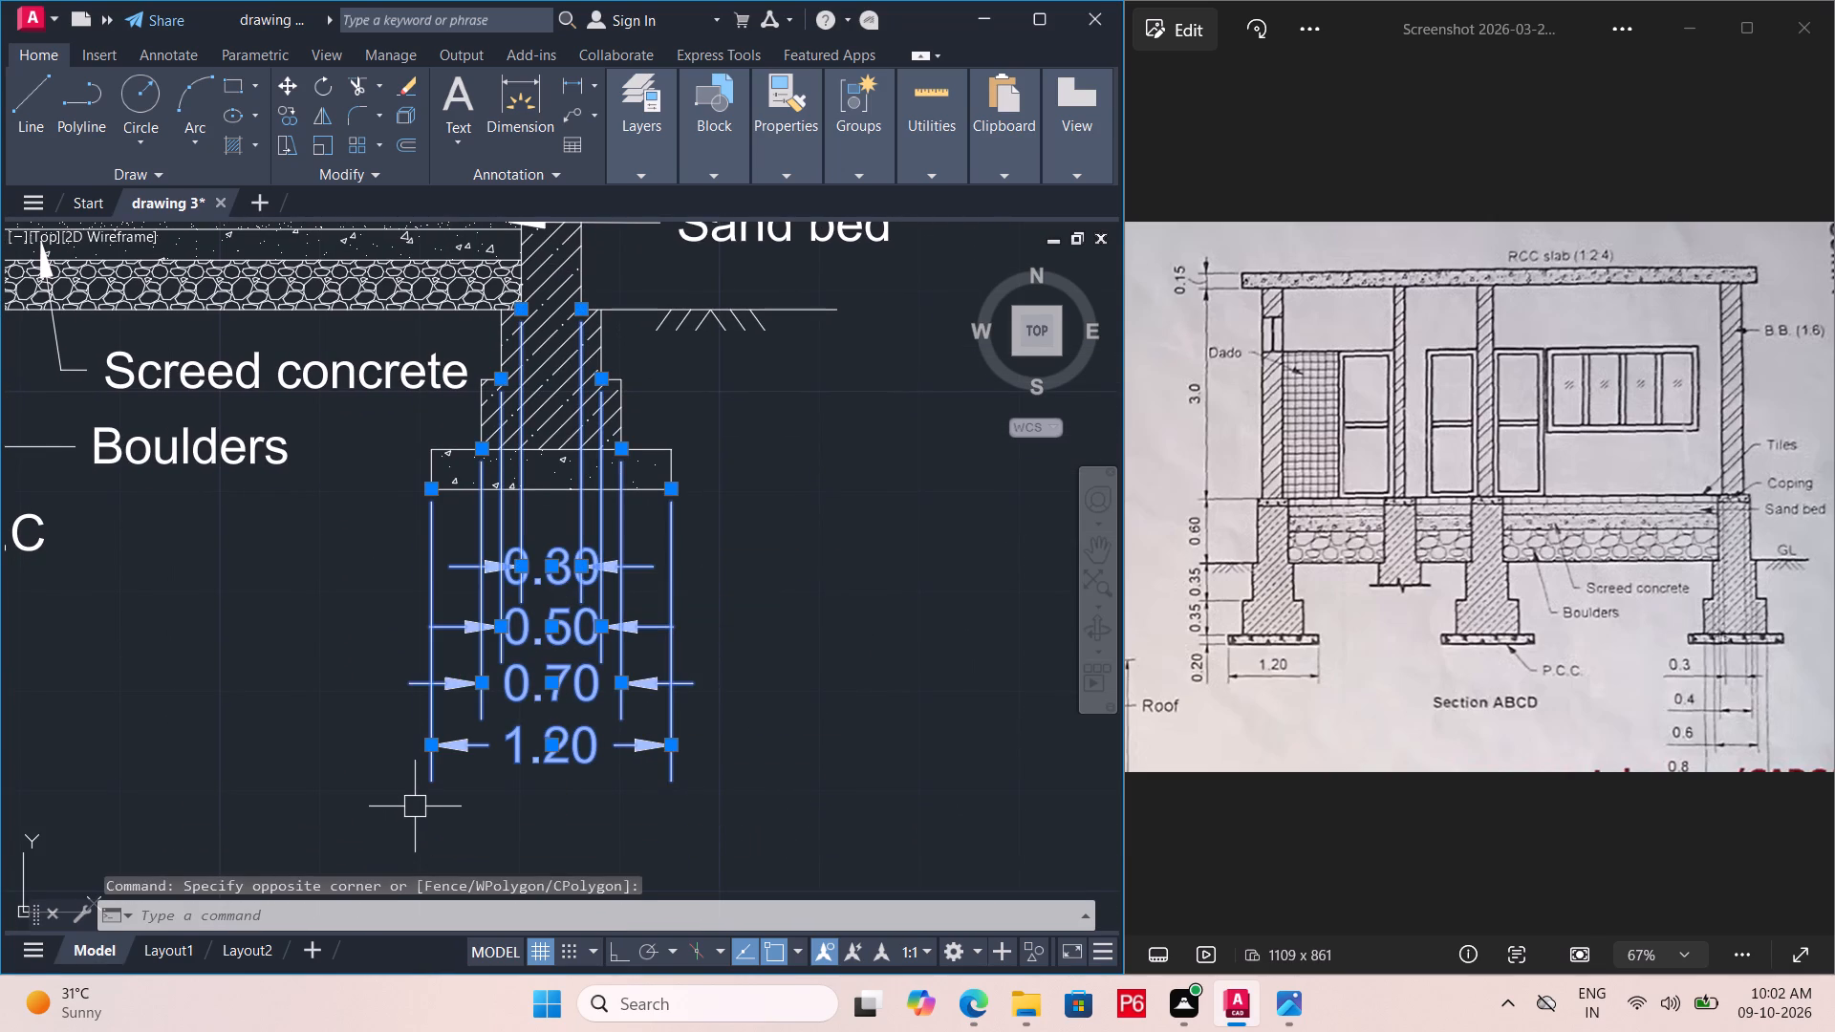
key("Delete")
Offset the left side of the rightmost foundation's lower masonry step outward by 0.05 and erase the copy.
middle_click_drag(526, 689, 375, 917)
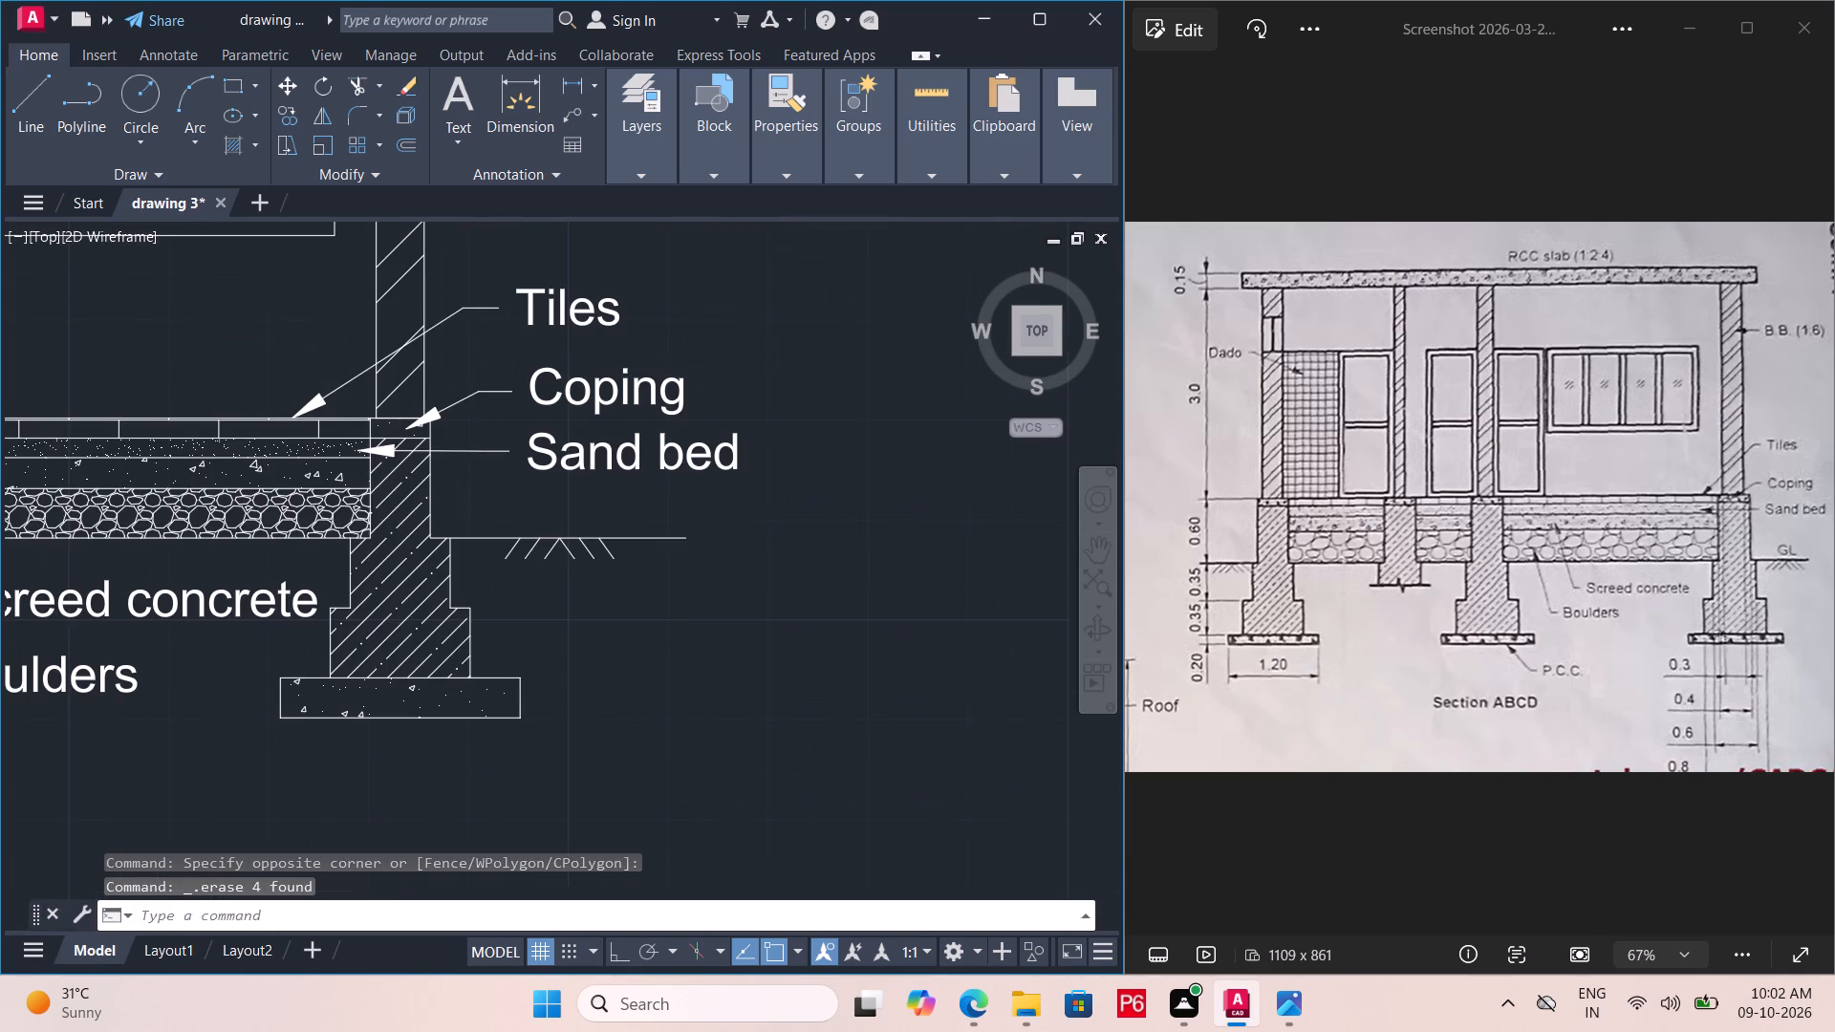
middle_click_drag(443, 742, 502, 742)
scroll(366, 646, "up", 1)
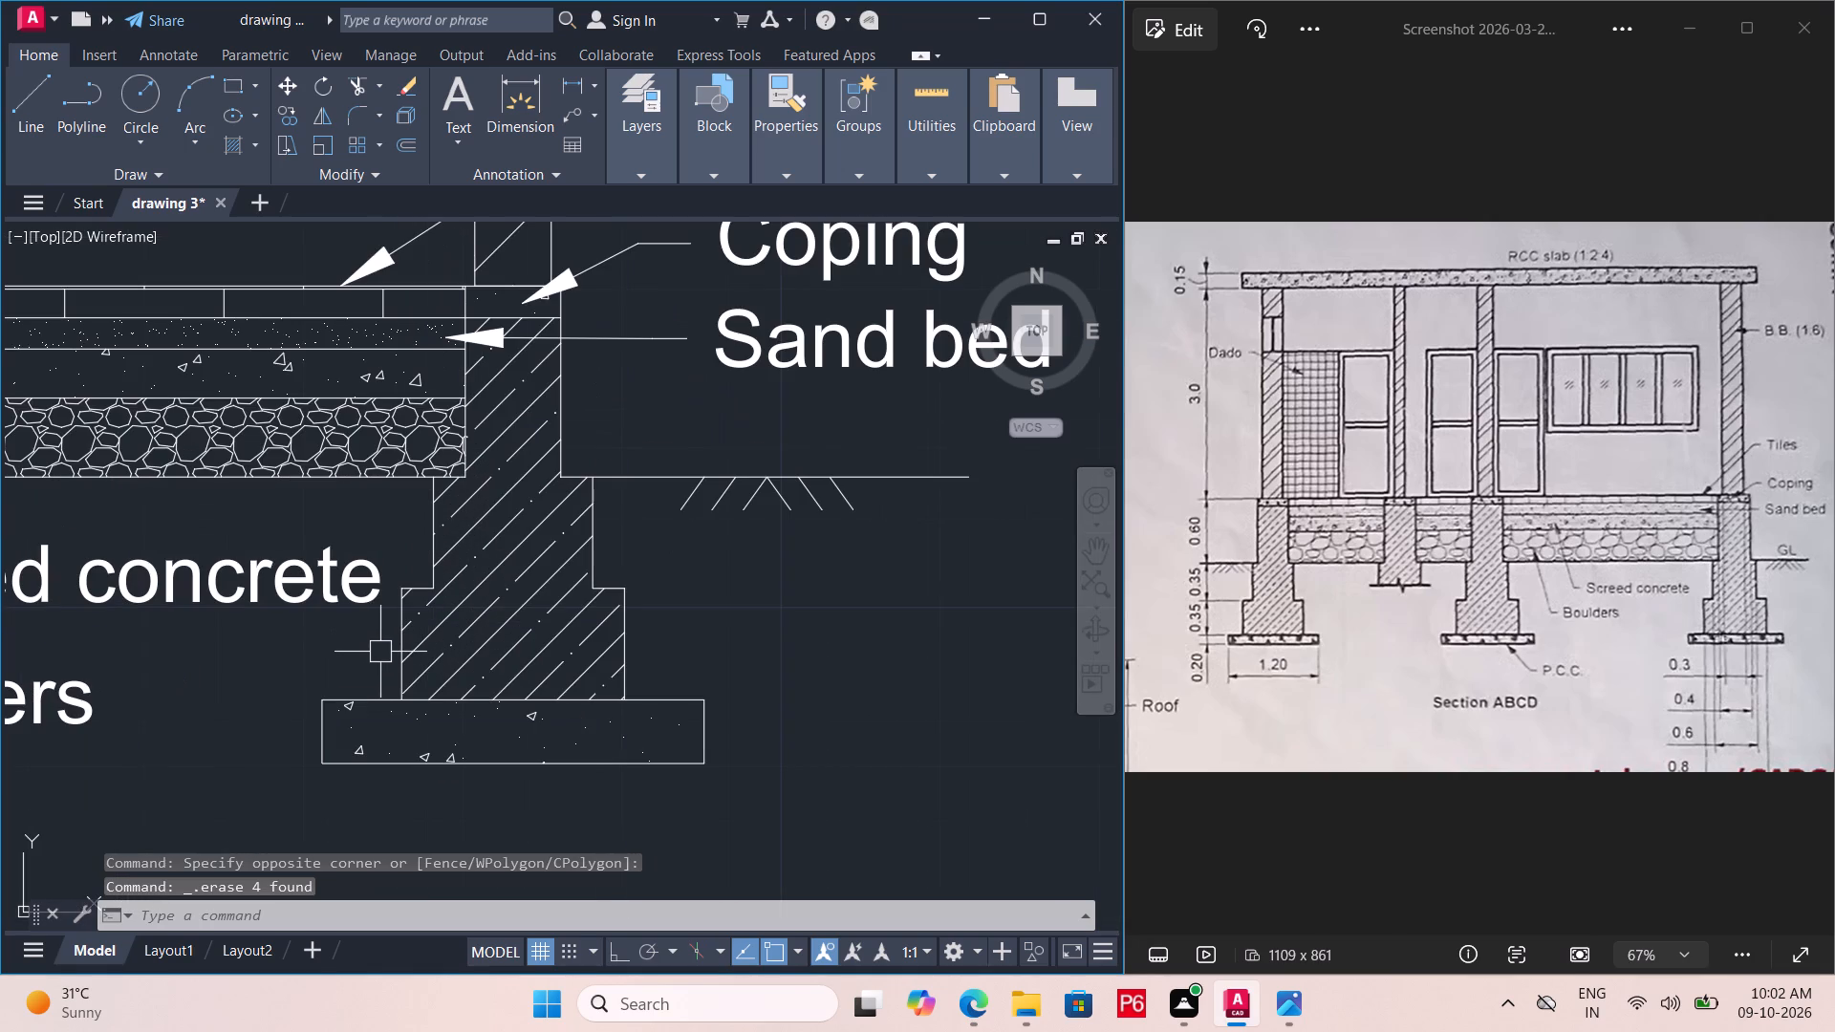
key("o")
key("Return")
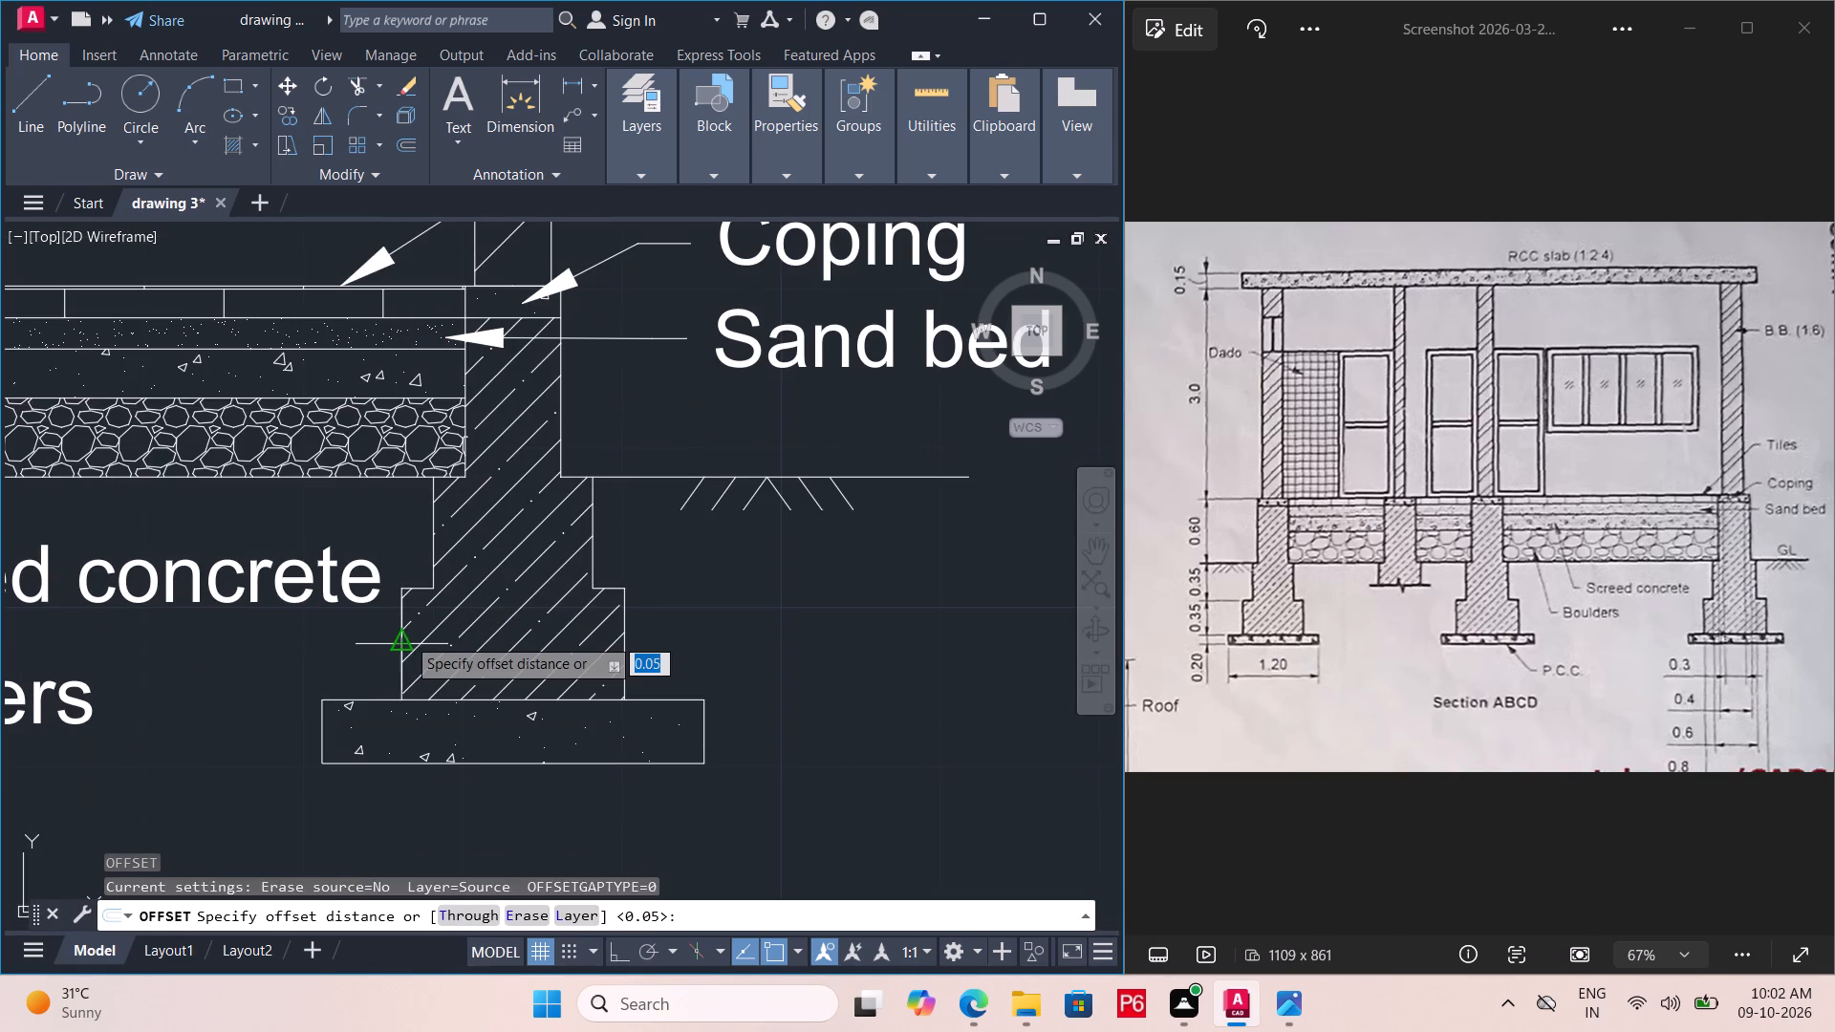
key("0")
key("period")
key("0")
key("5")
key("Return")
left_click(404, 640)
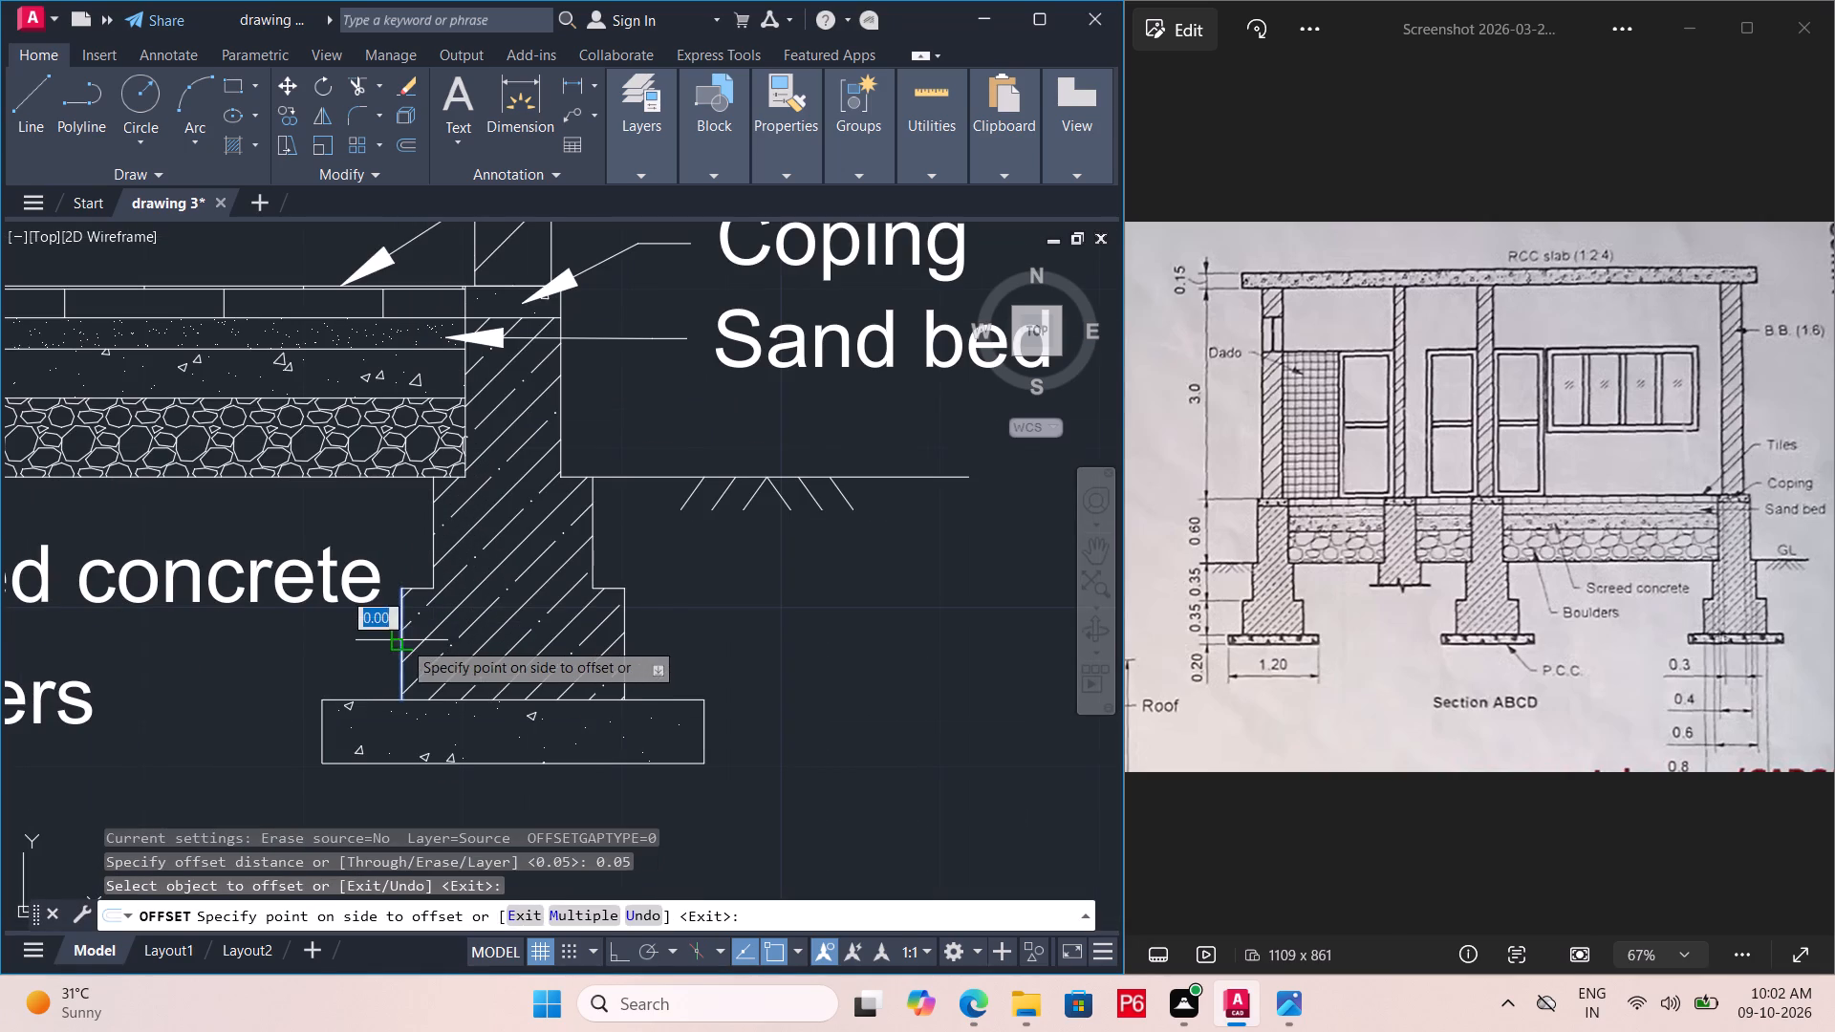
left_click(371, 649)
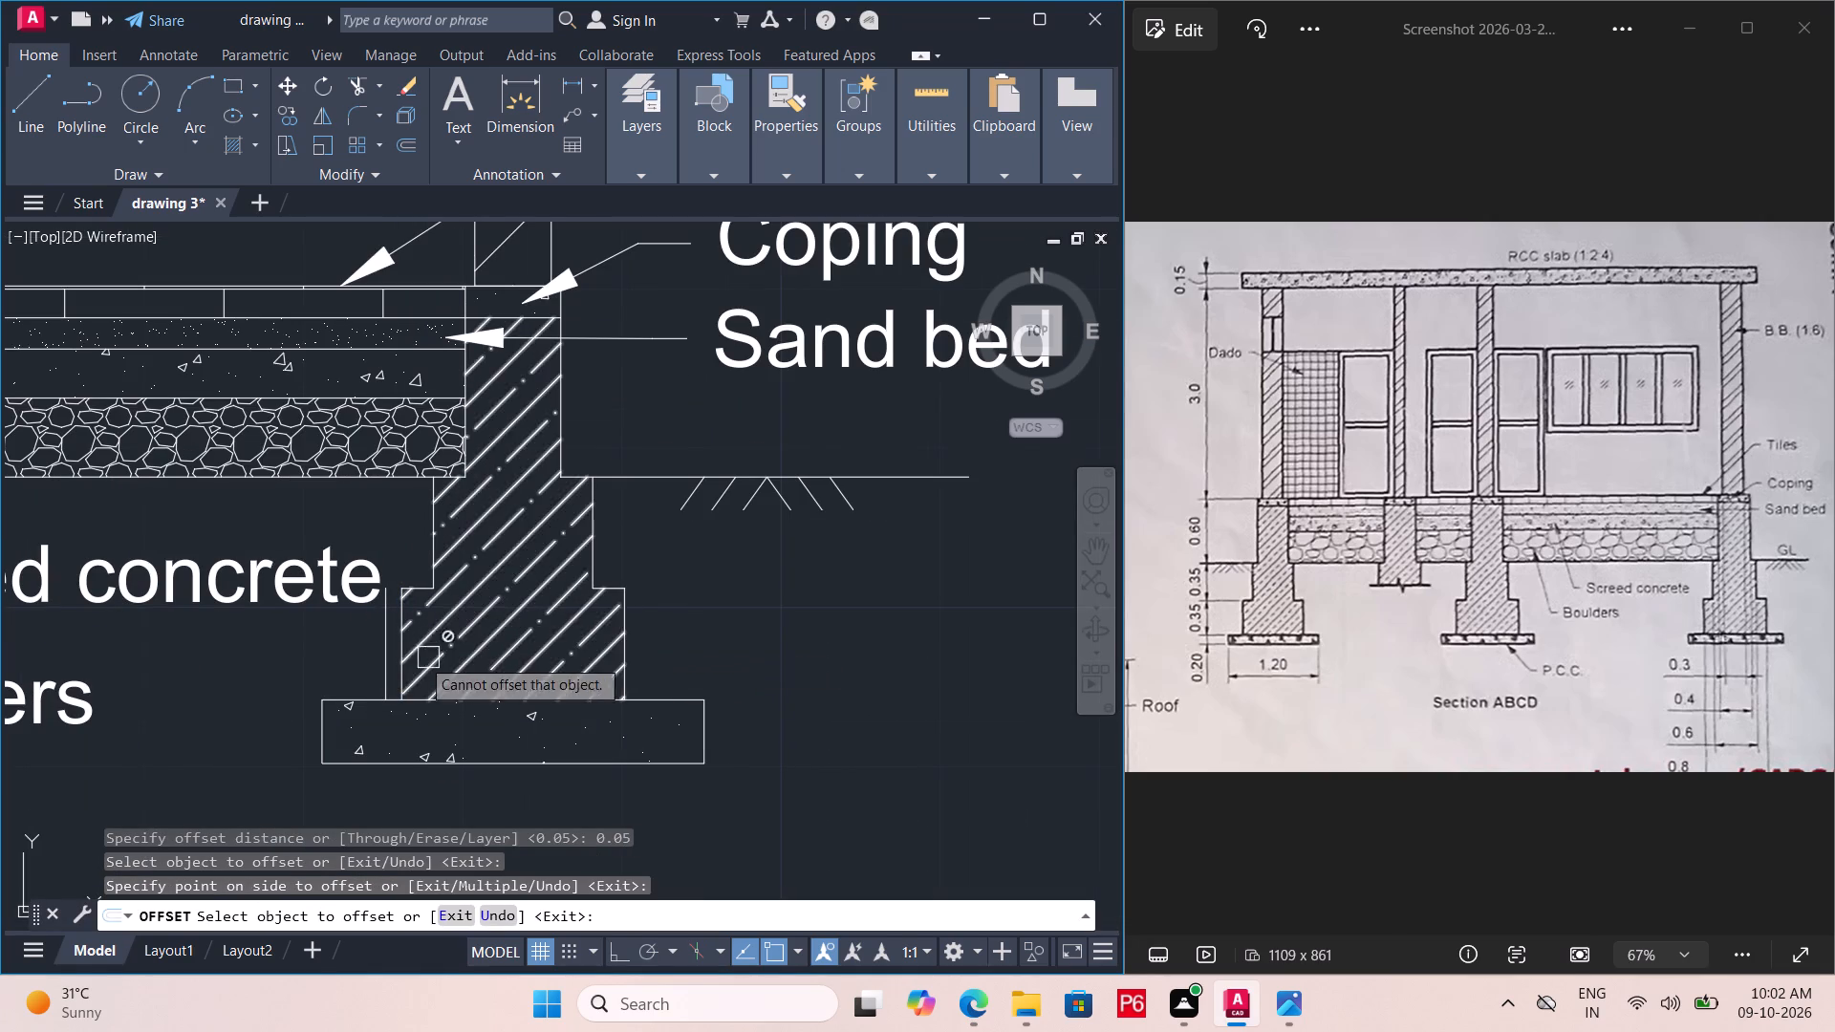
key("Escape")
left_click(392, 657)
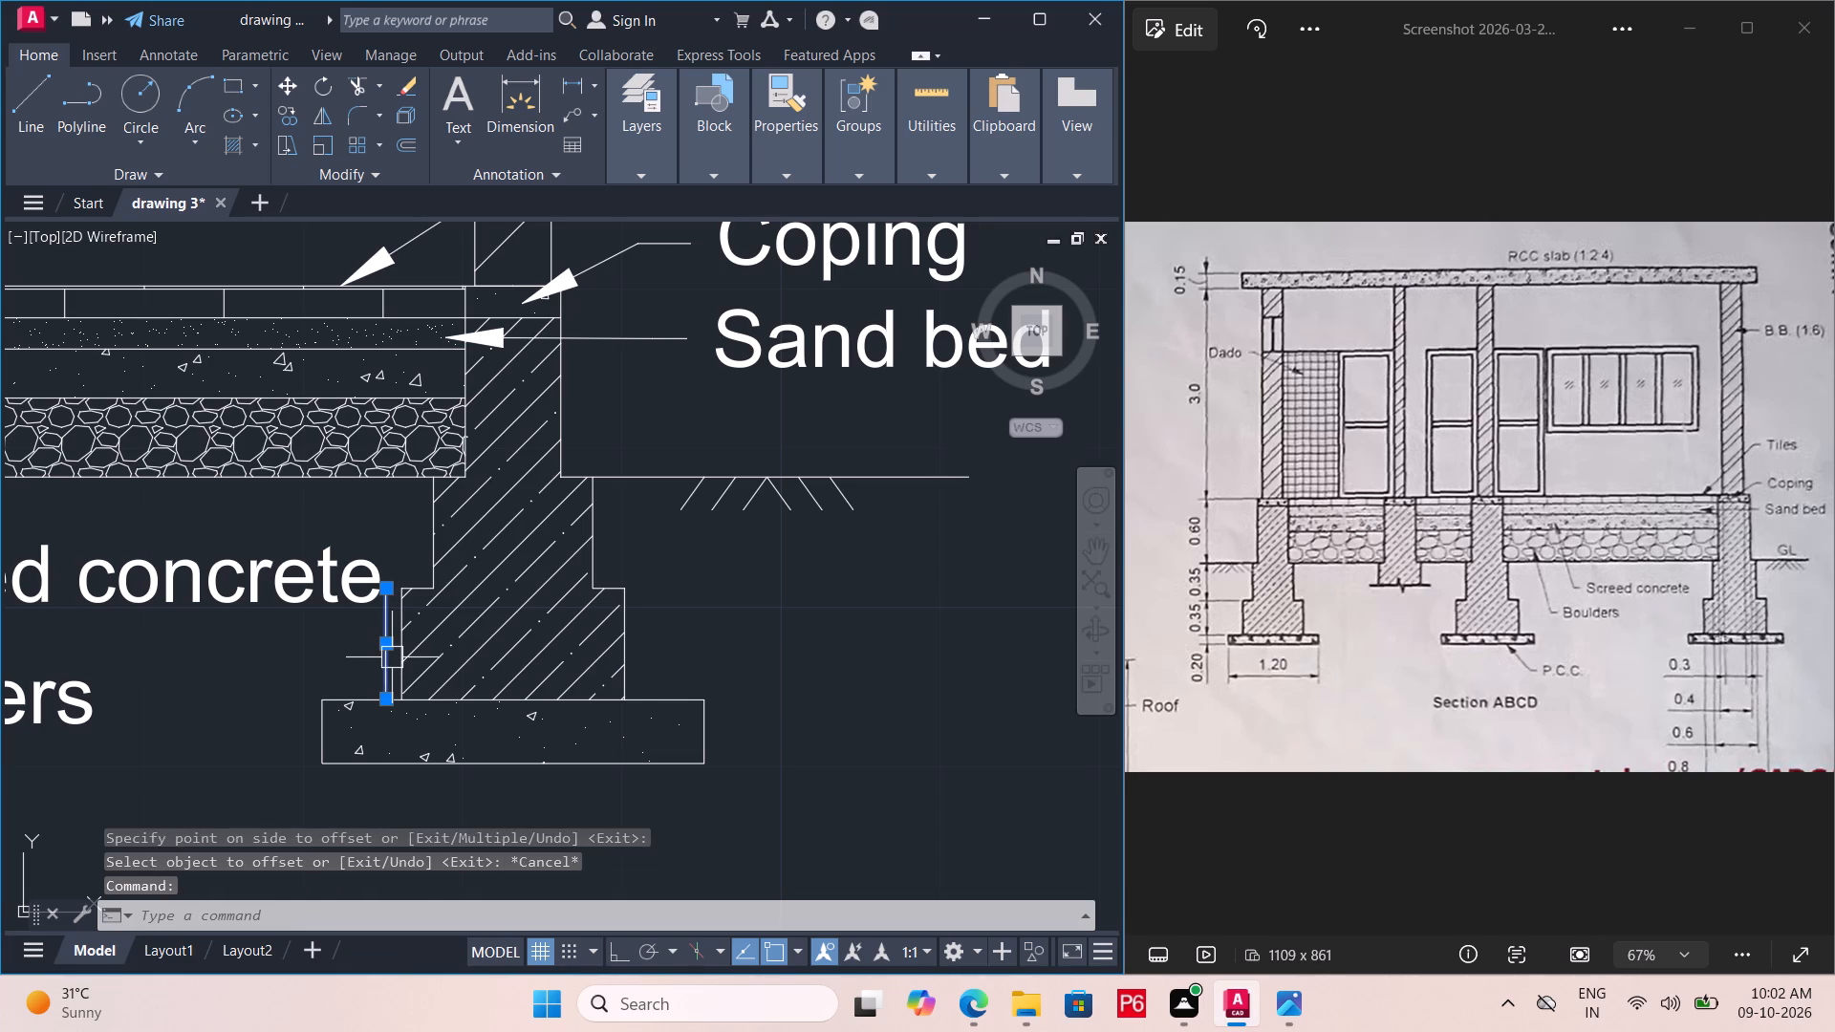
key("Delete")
Offset the left and right sides of the rightmost foundation's lower masonry step inward by 0.05.
key("o")
key("Return")
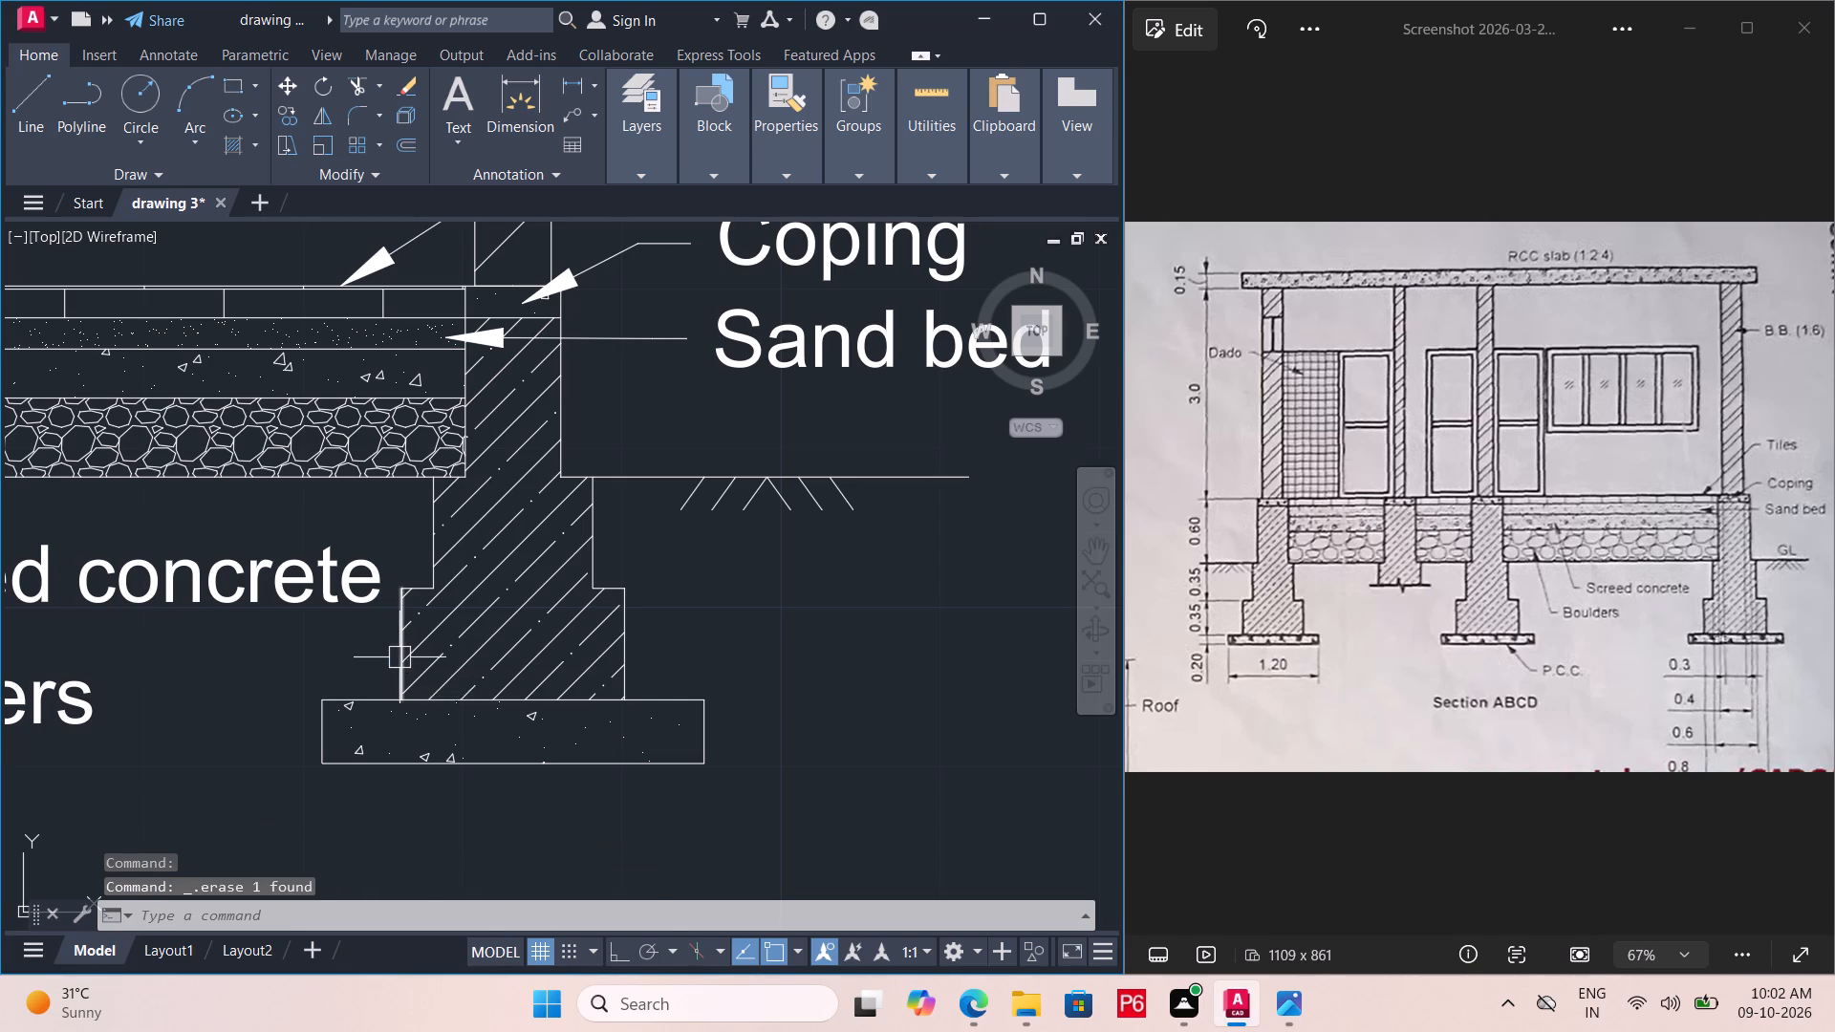
key("0")
key("period")
key("0")
key("5")
key("Return")
left_click(400, 665)
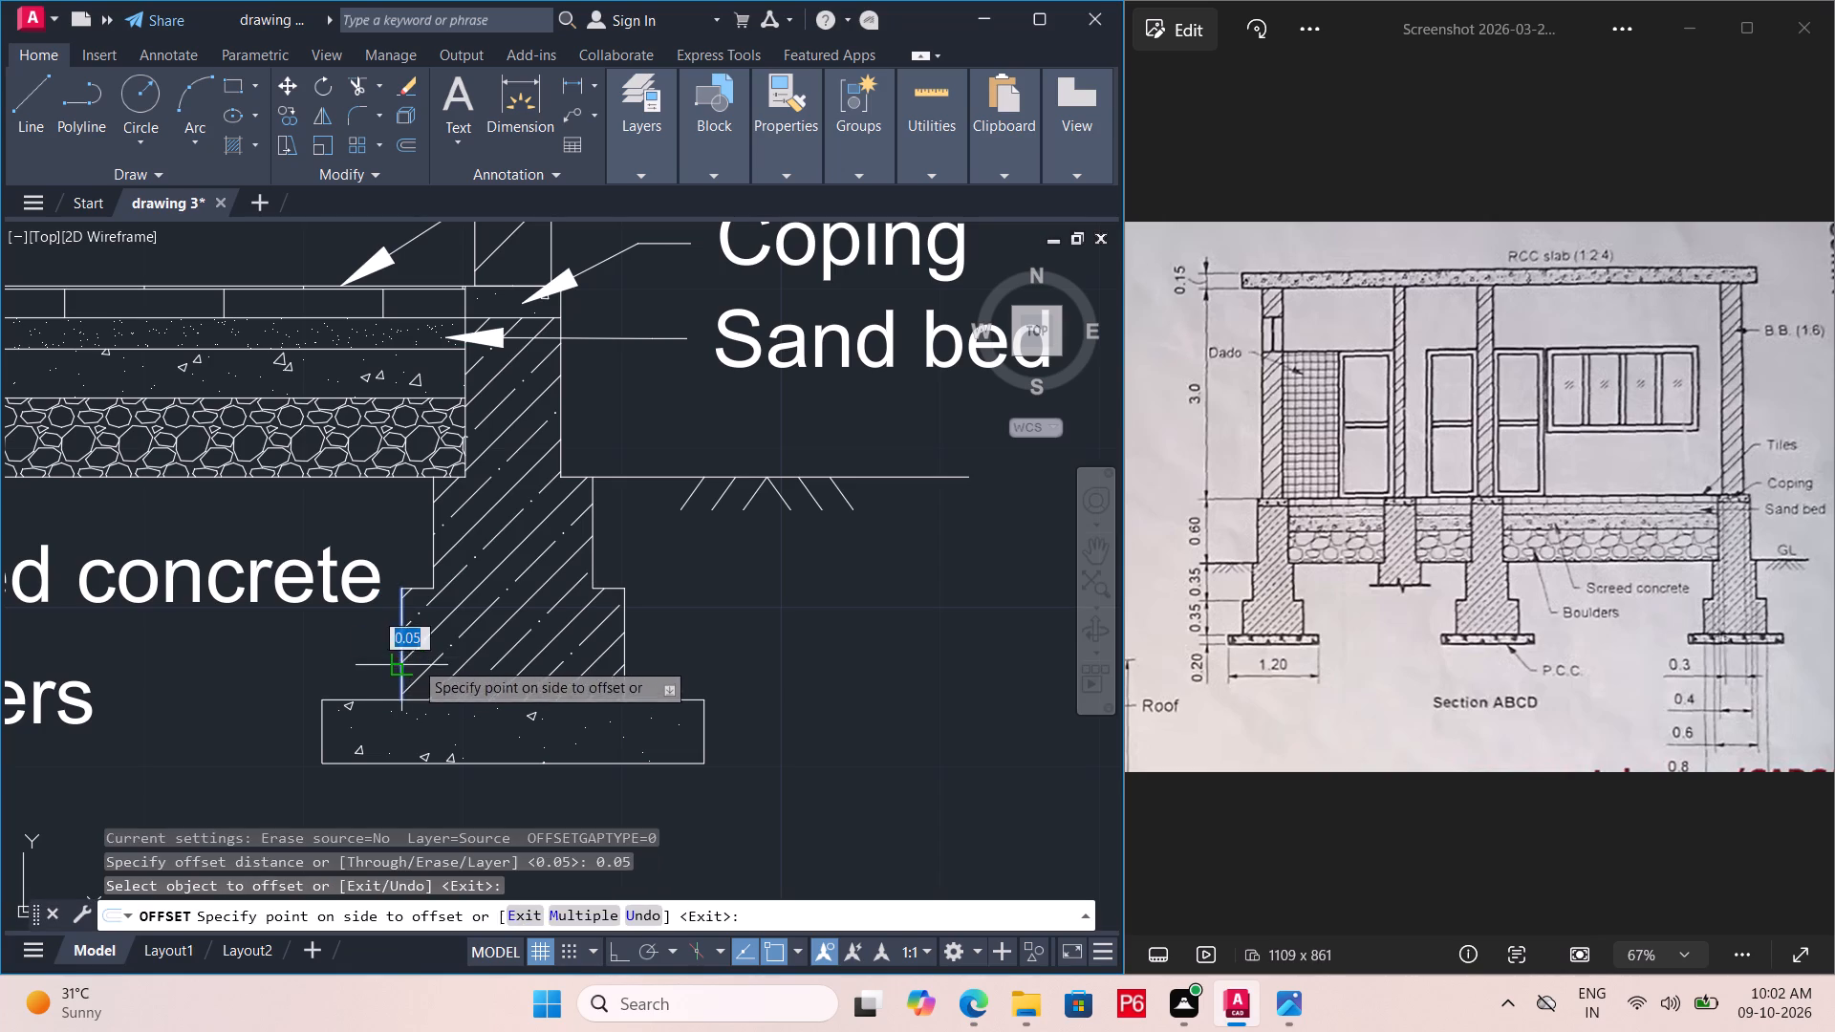
left_click_drag(422, 659, 432, 659)
left_click(614, 650)
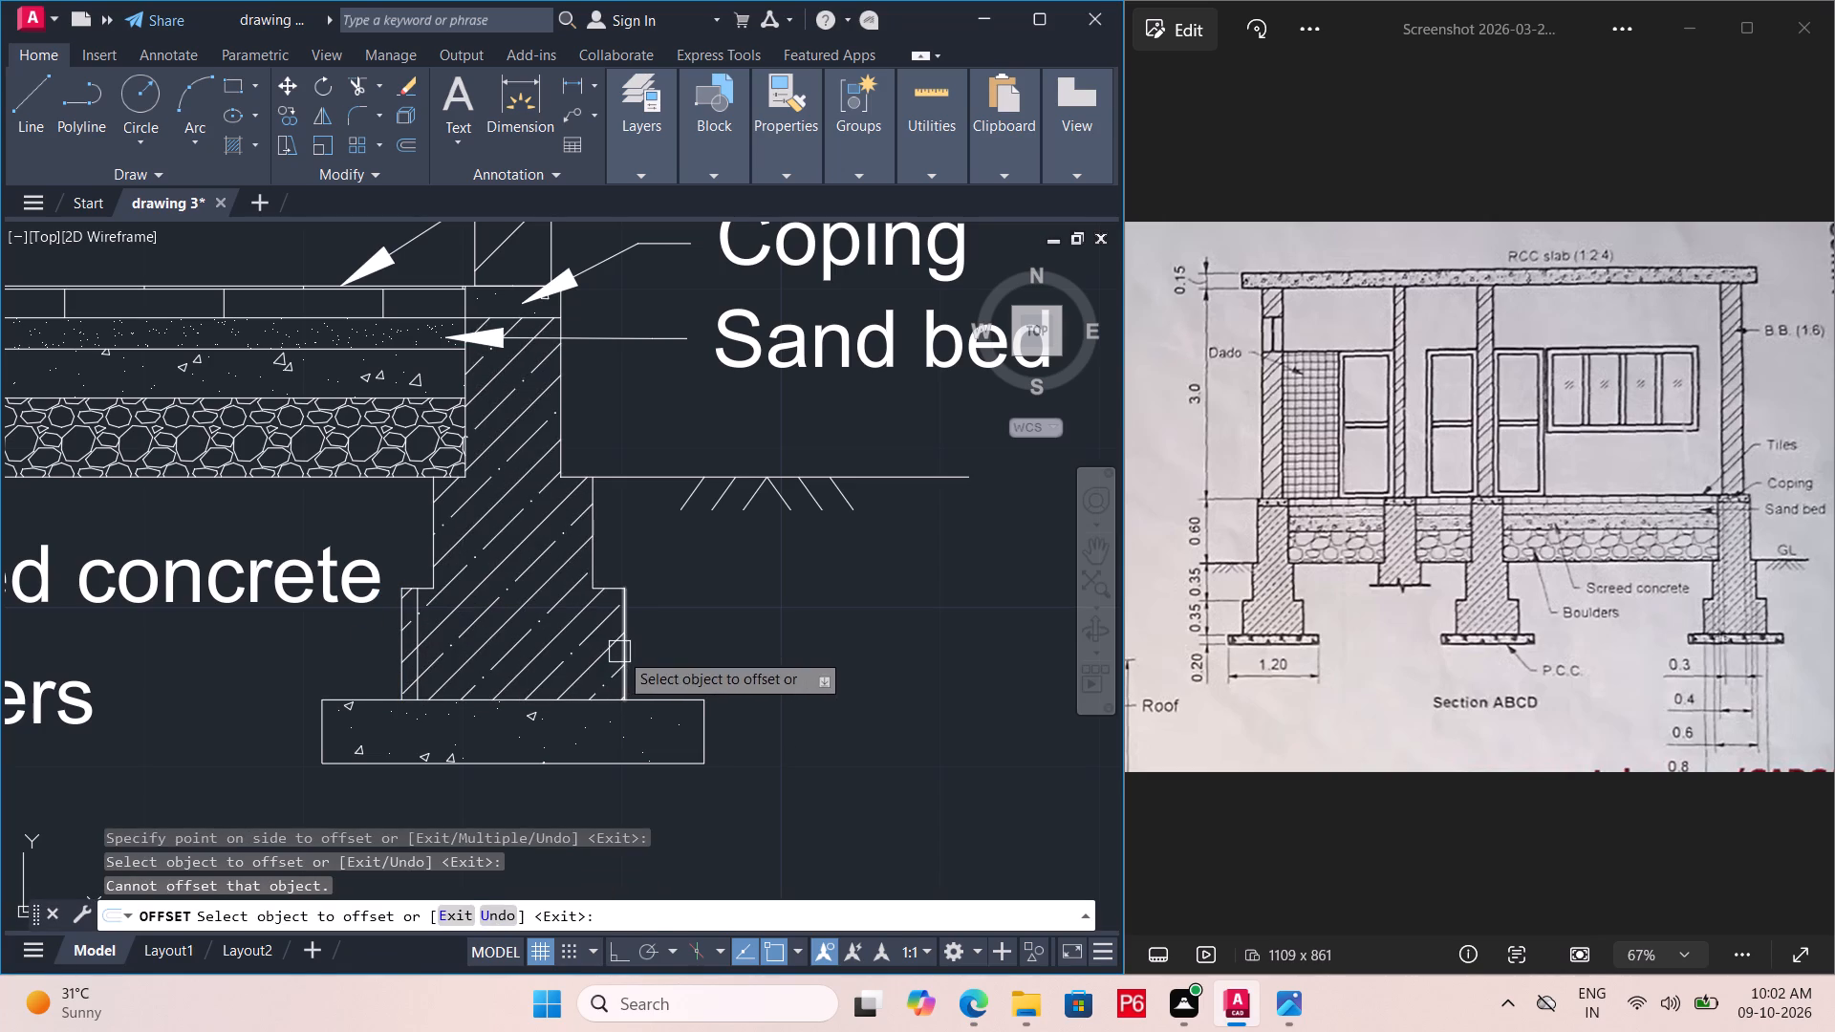
left_click(619, 652)
left_click(586, 657)
key("d")
key("i")
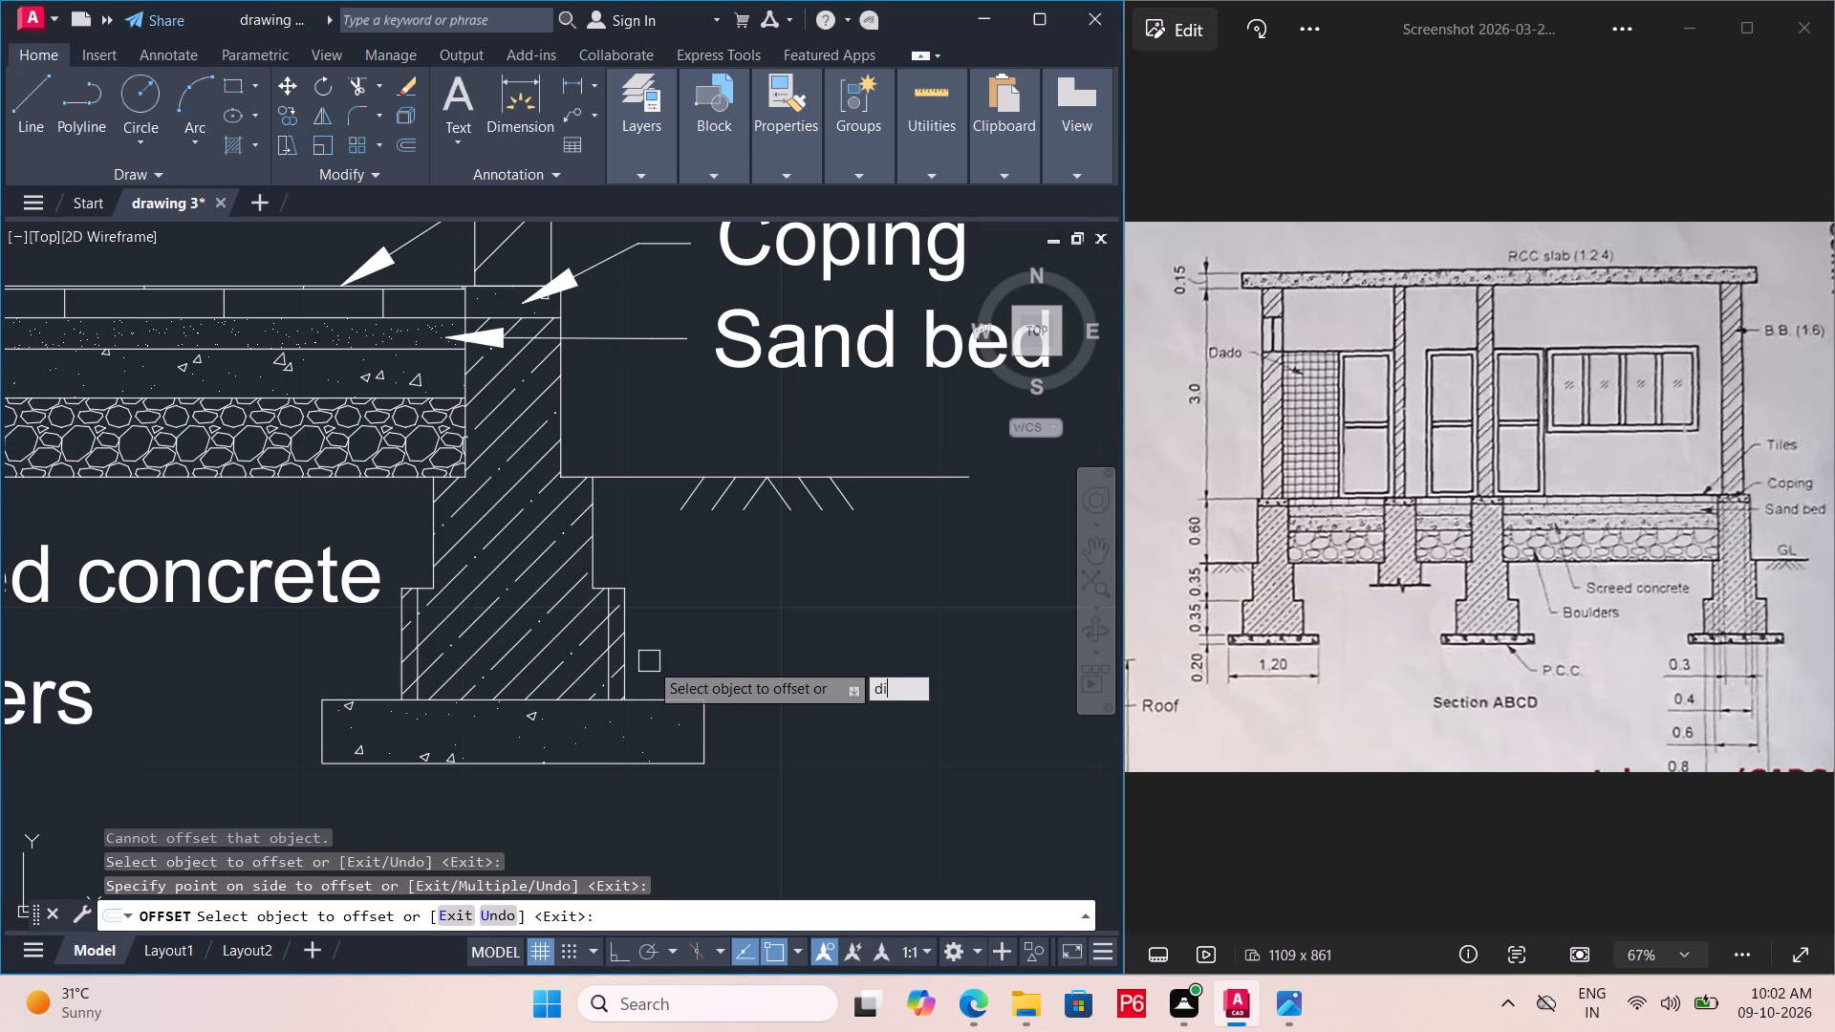
key("Escape")
Check the width between the two inner offset lines with a linear dimension, without placing it.
type("dimli")
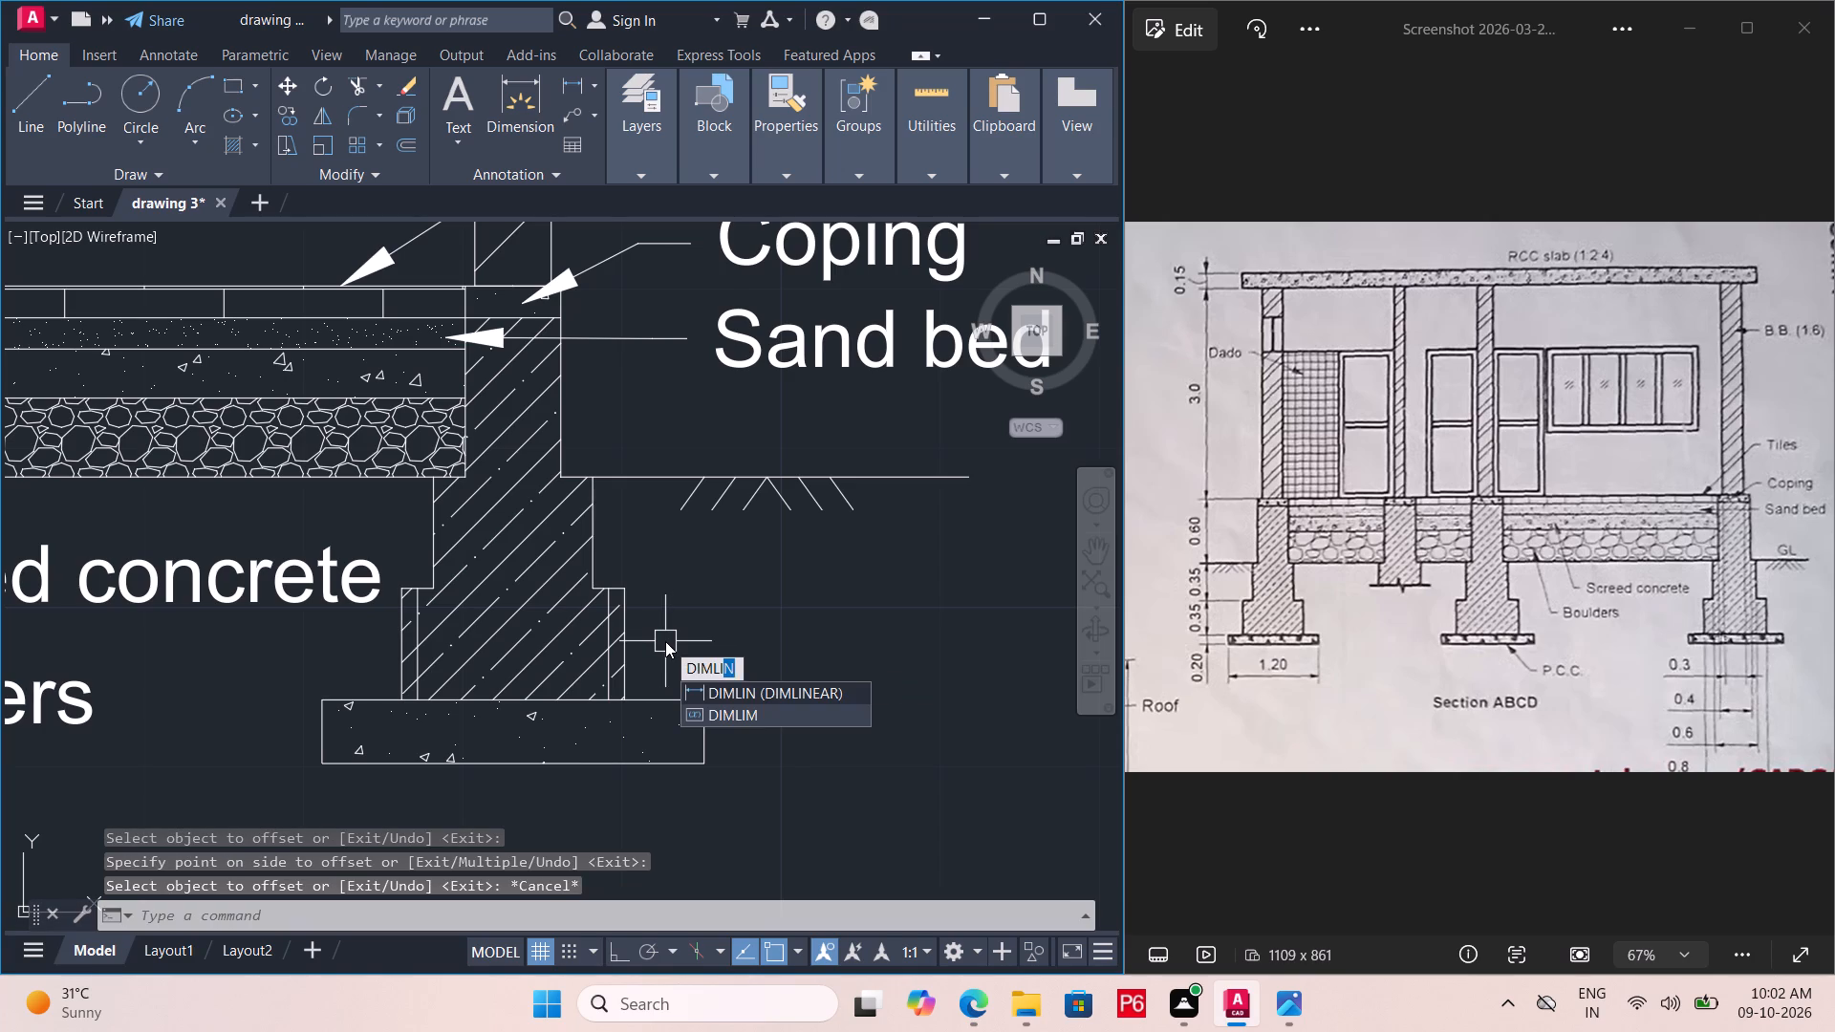
key("n")
key("space")
left_click(426, 700)
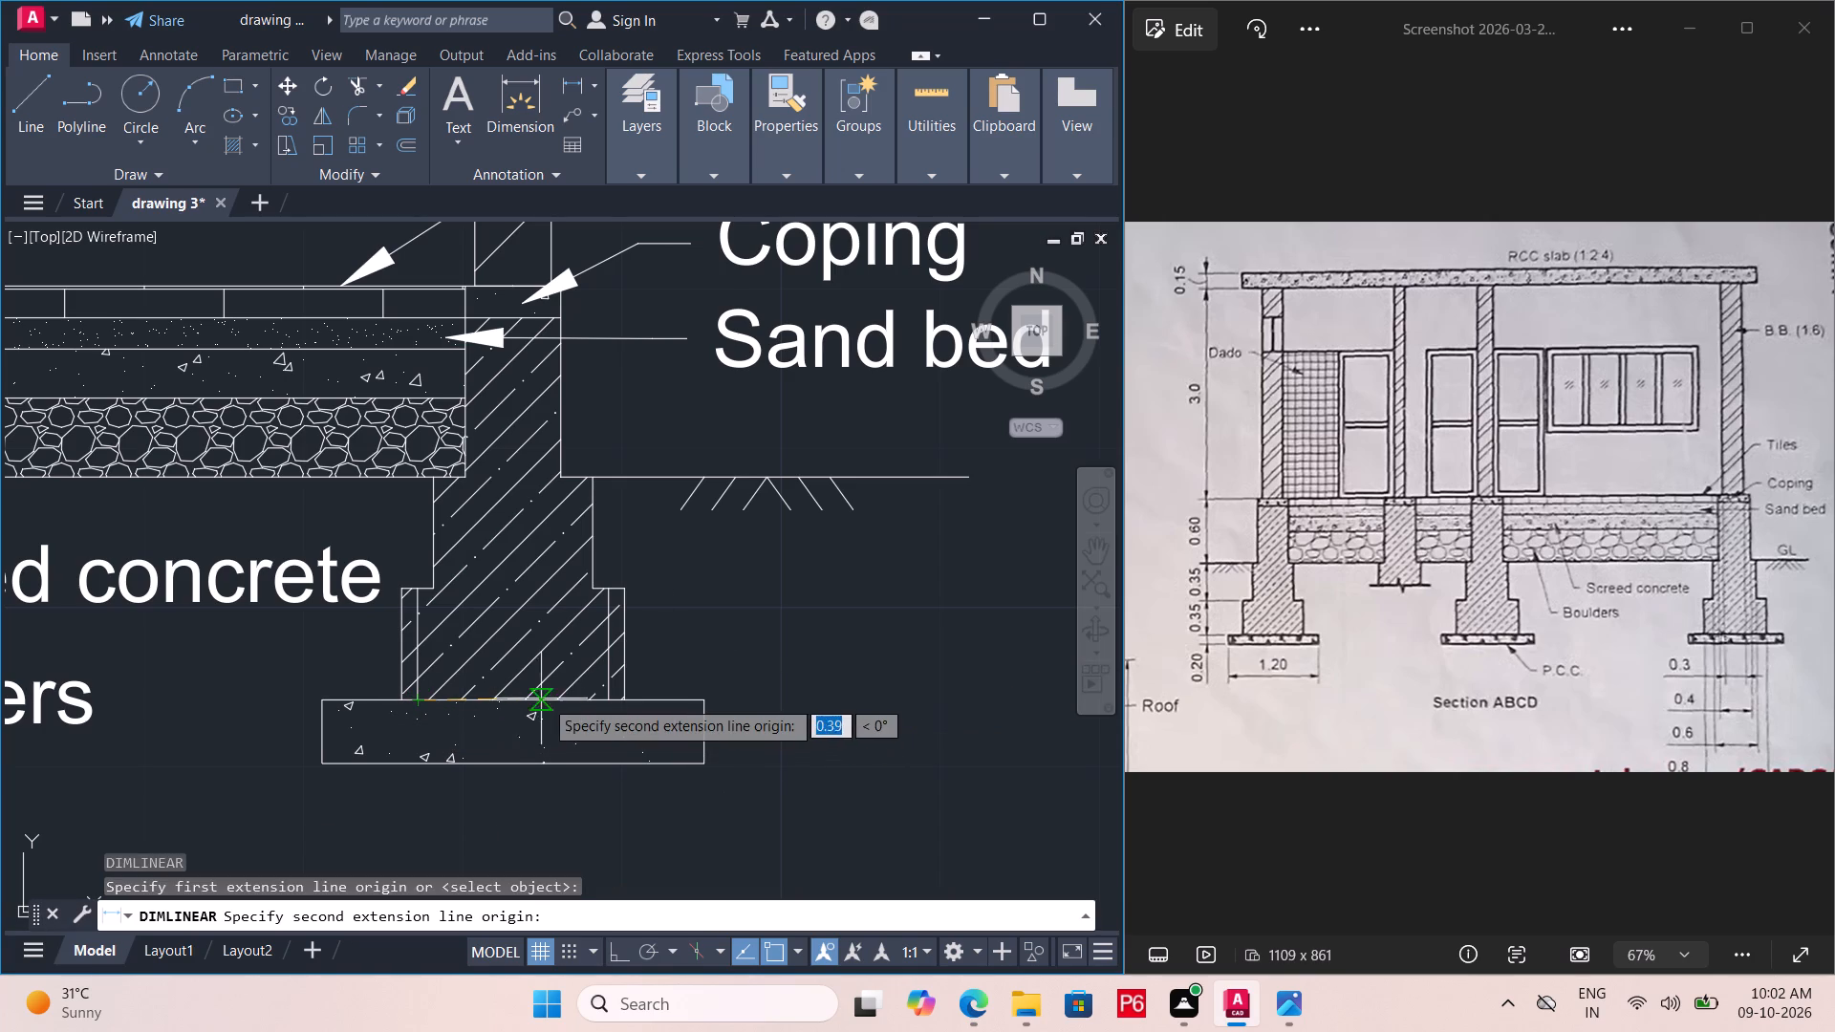
left_click(602, 699)
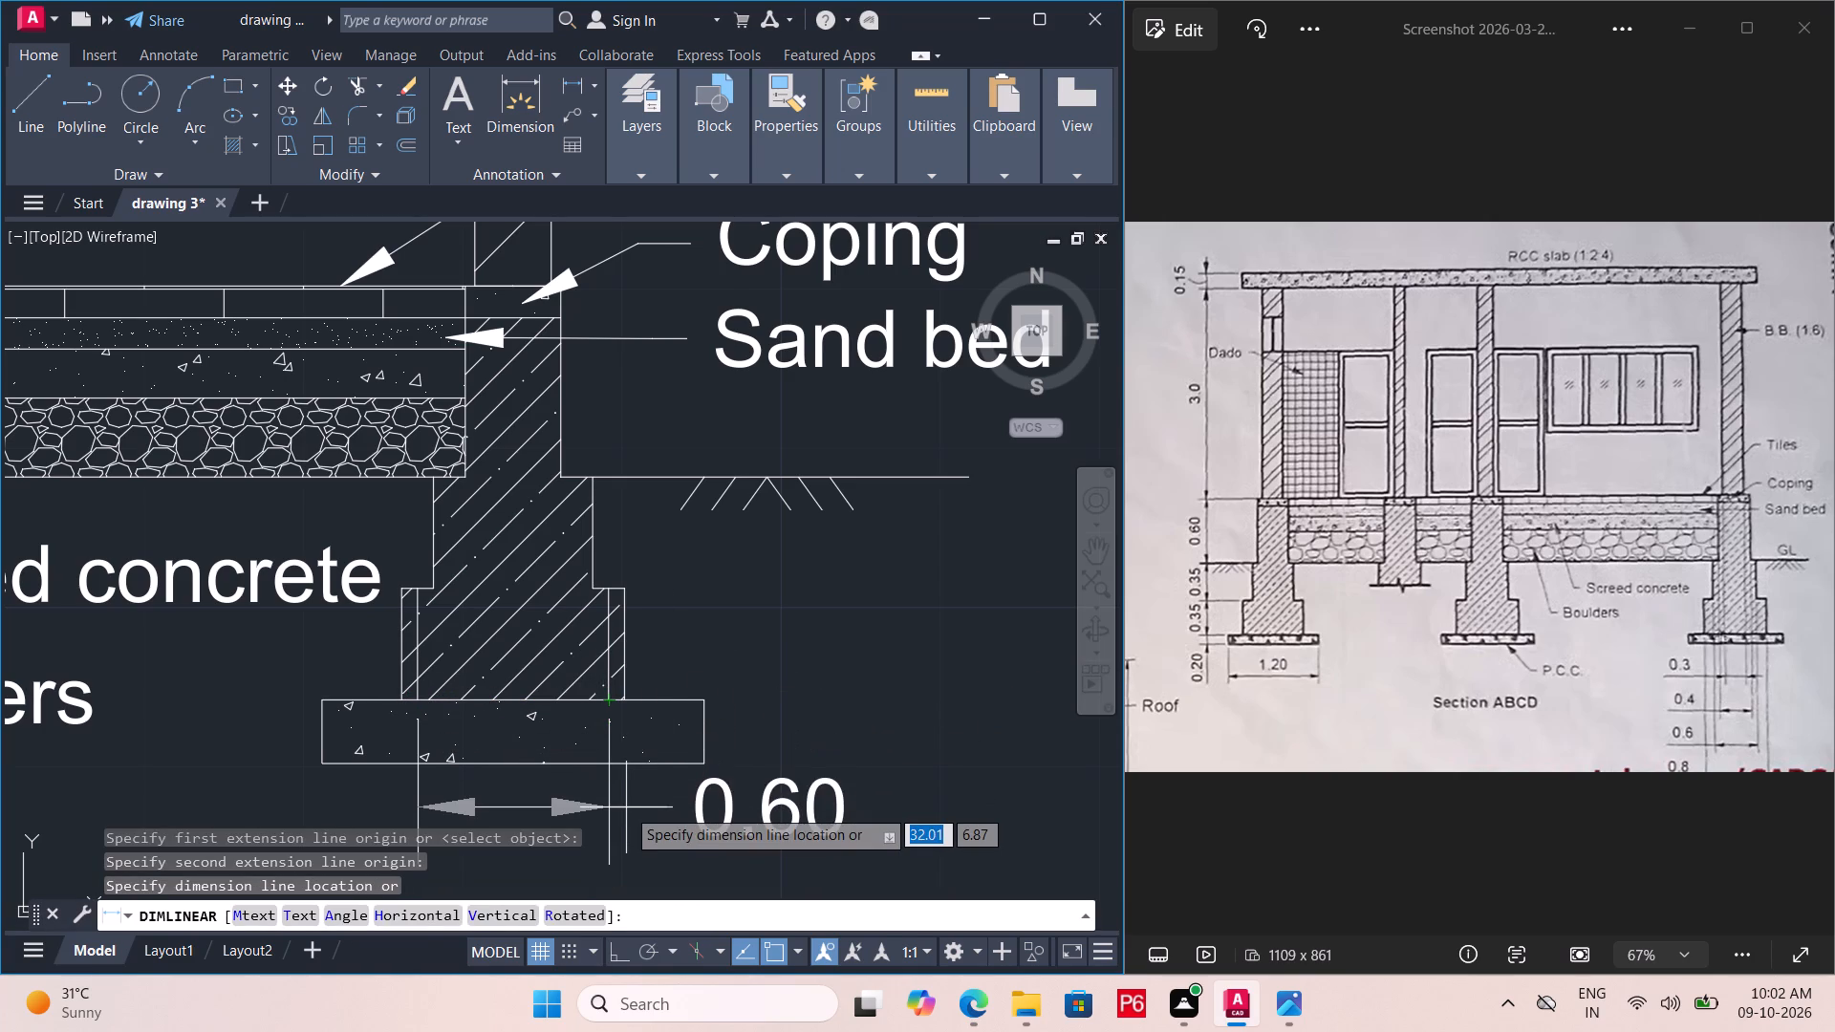
key("Escape")
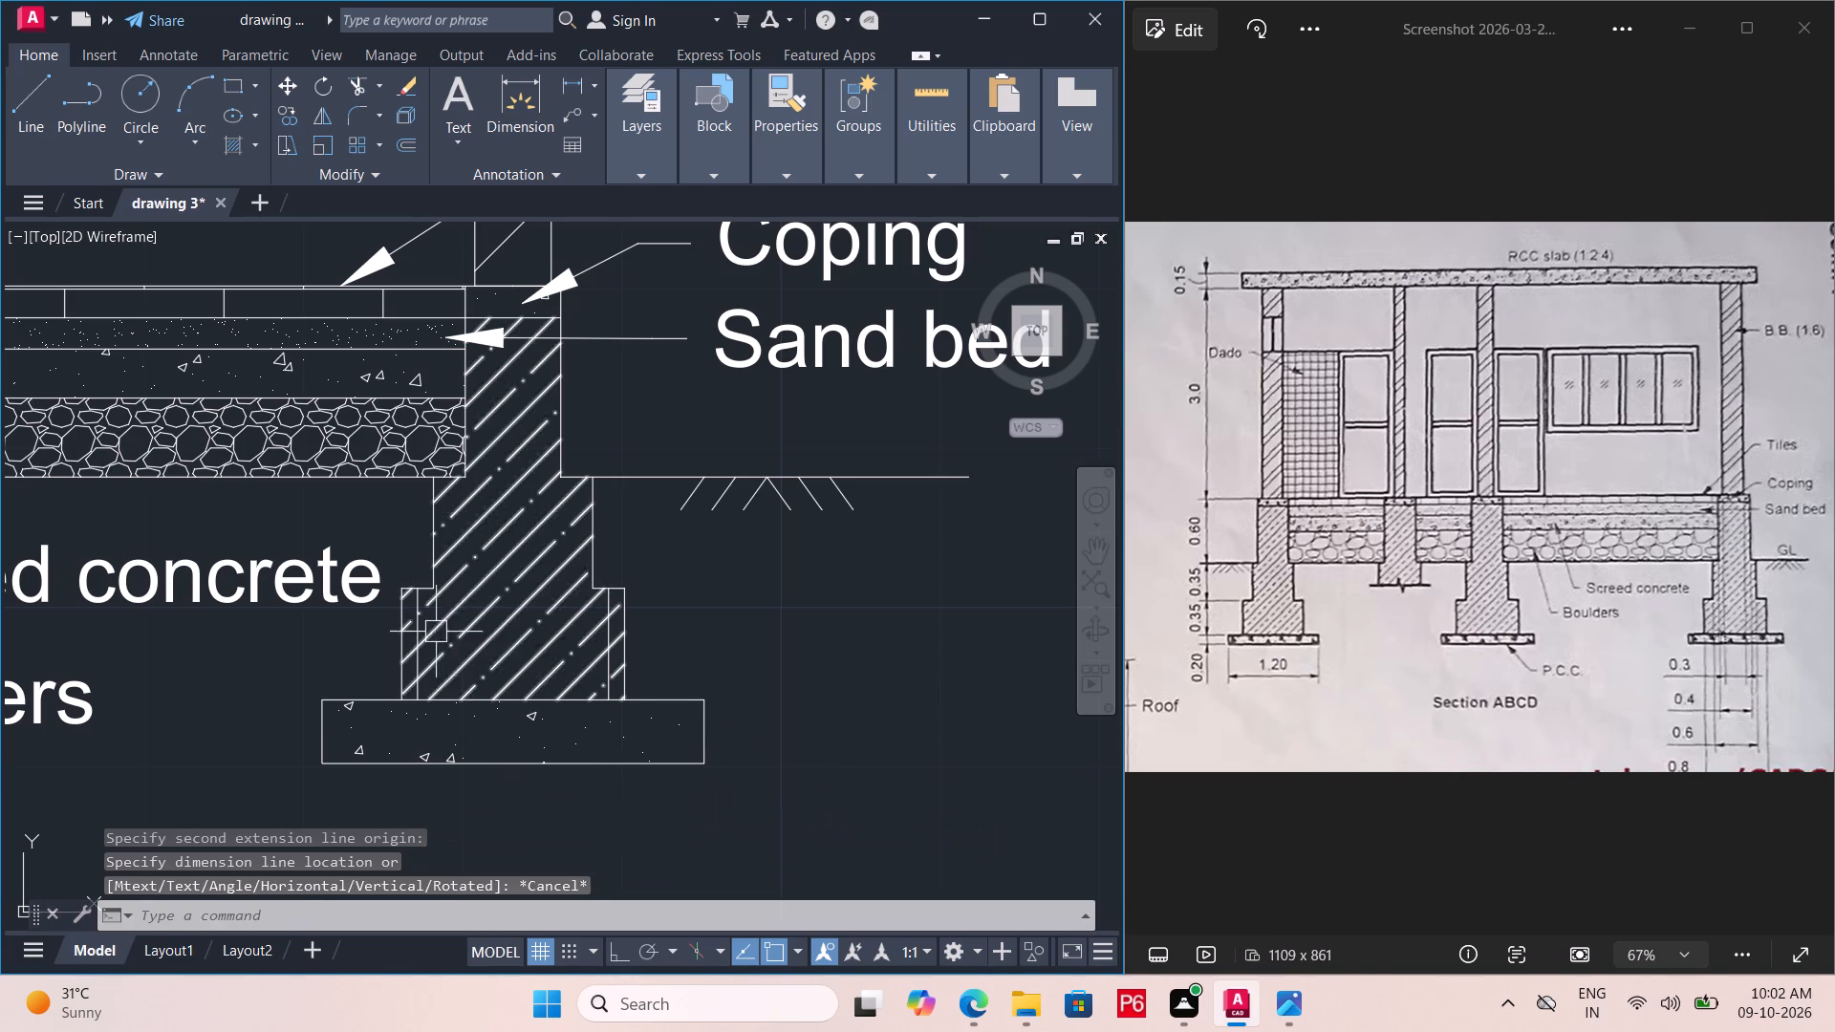
Remove the lower step's old outer side lines and trim its ledges back to the new inner side lines.
left_click(400, 644)
key("Delete")
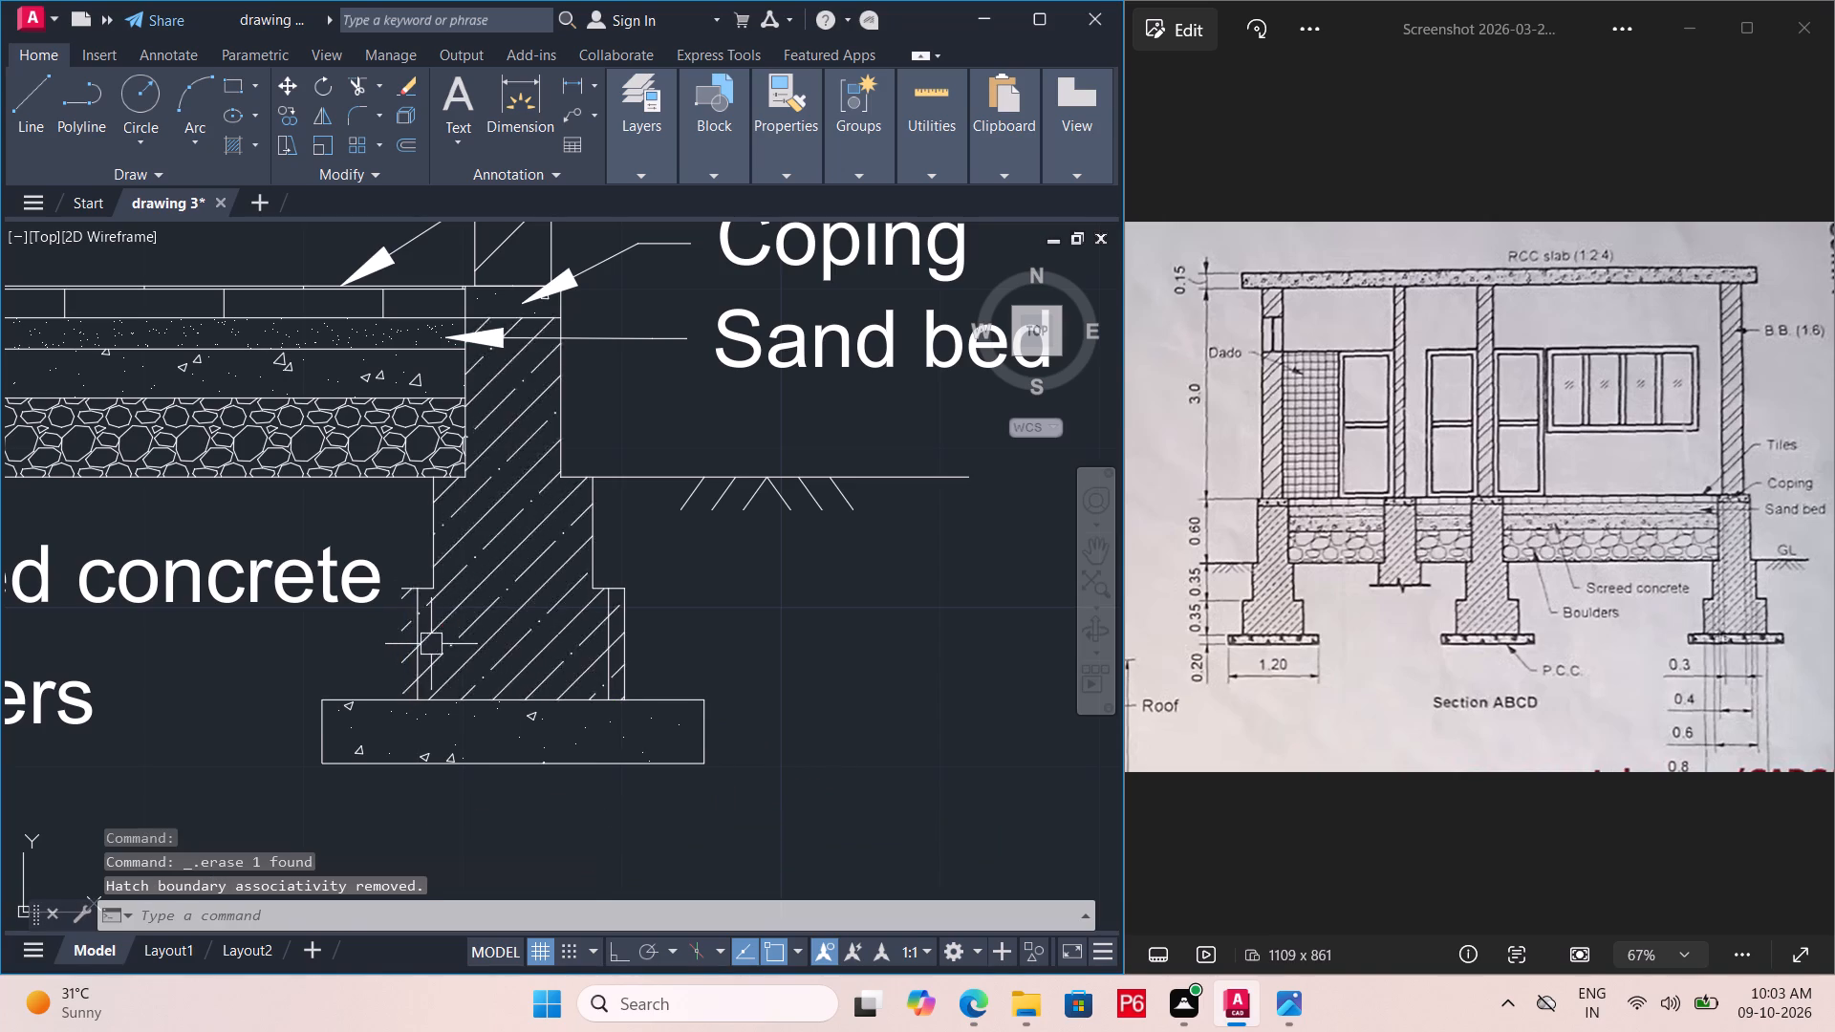
scroll(392, 601, "up", 2)
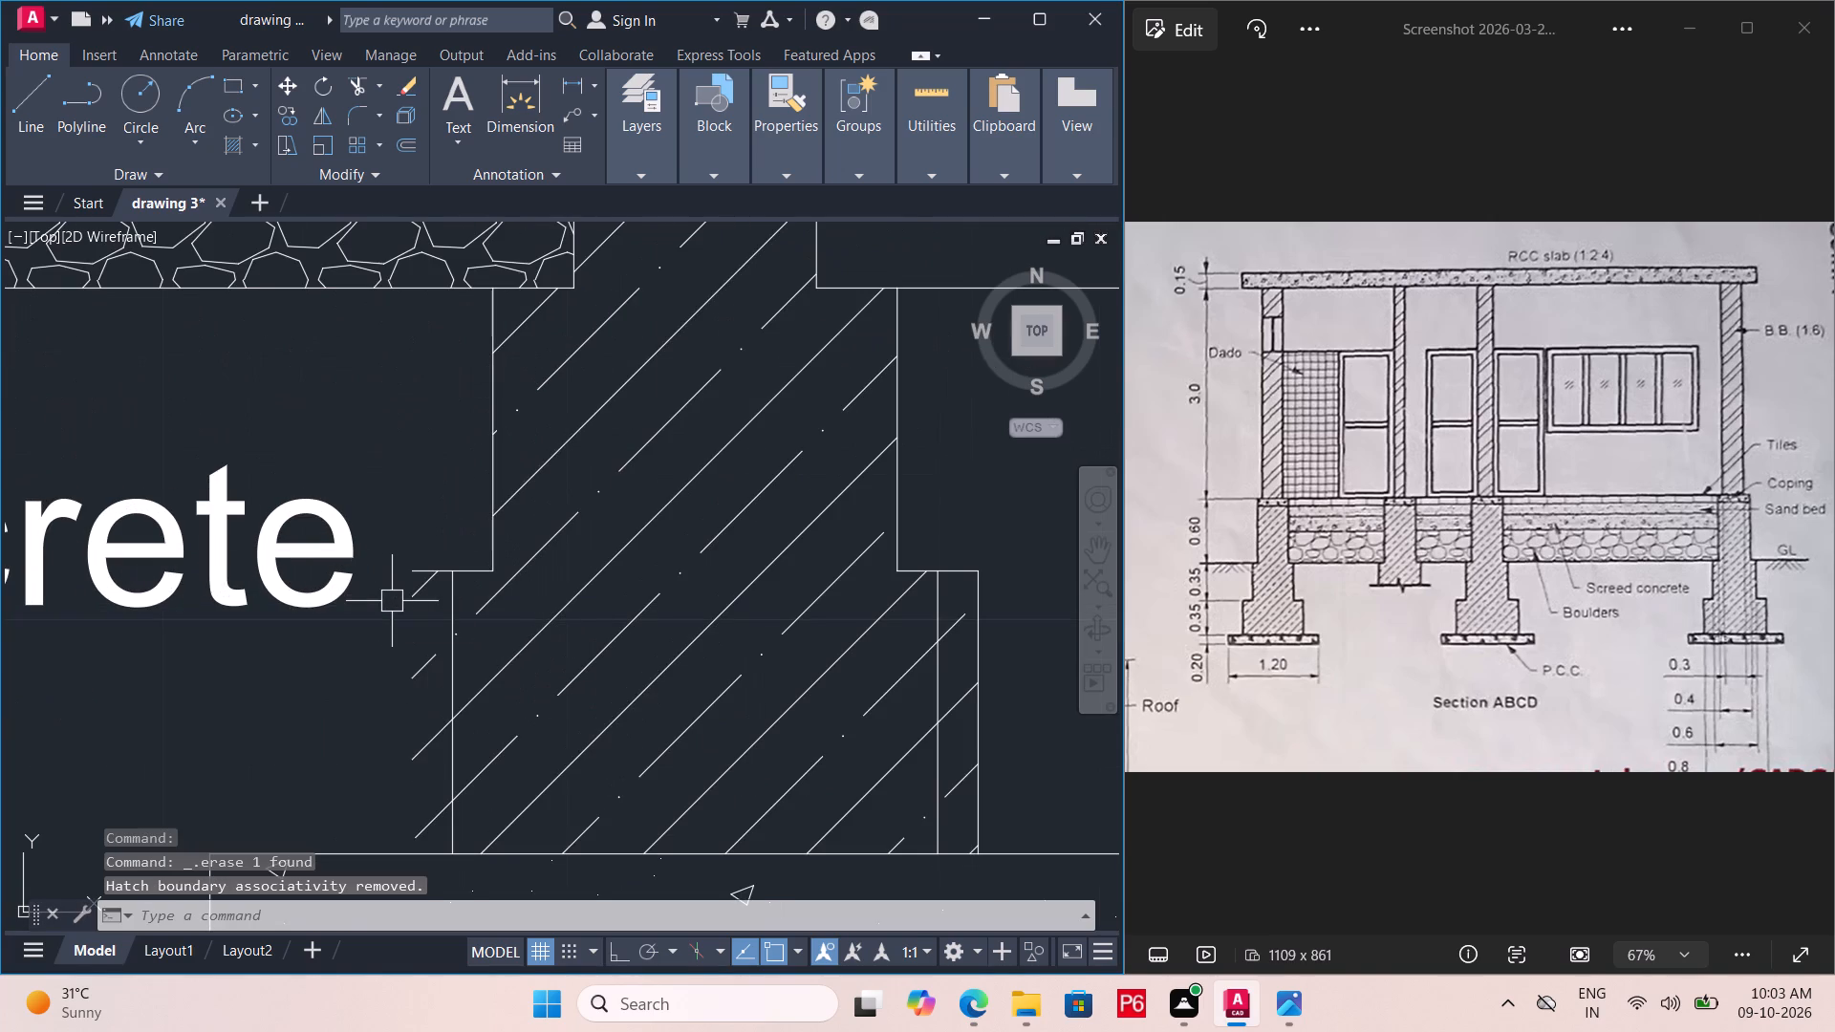
type("tr")
key("space")
key("space")
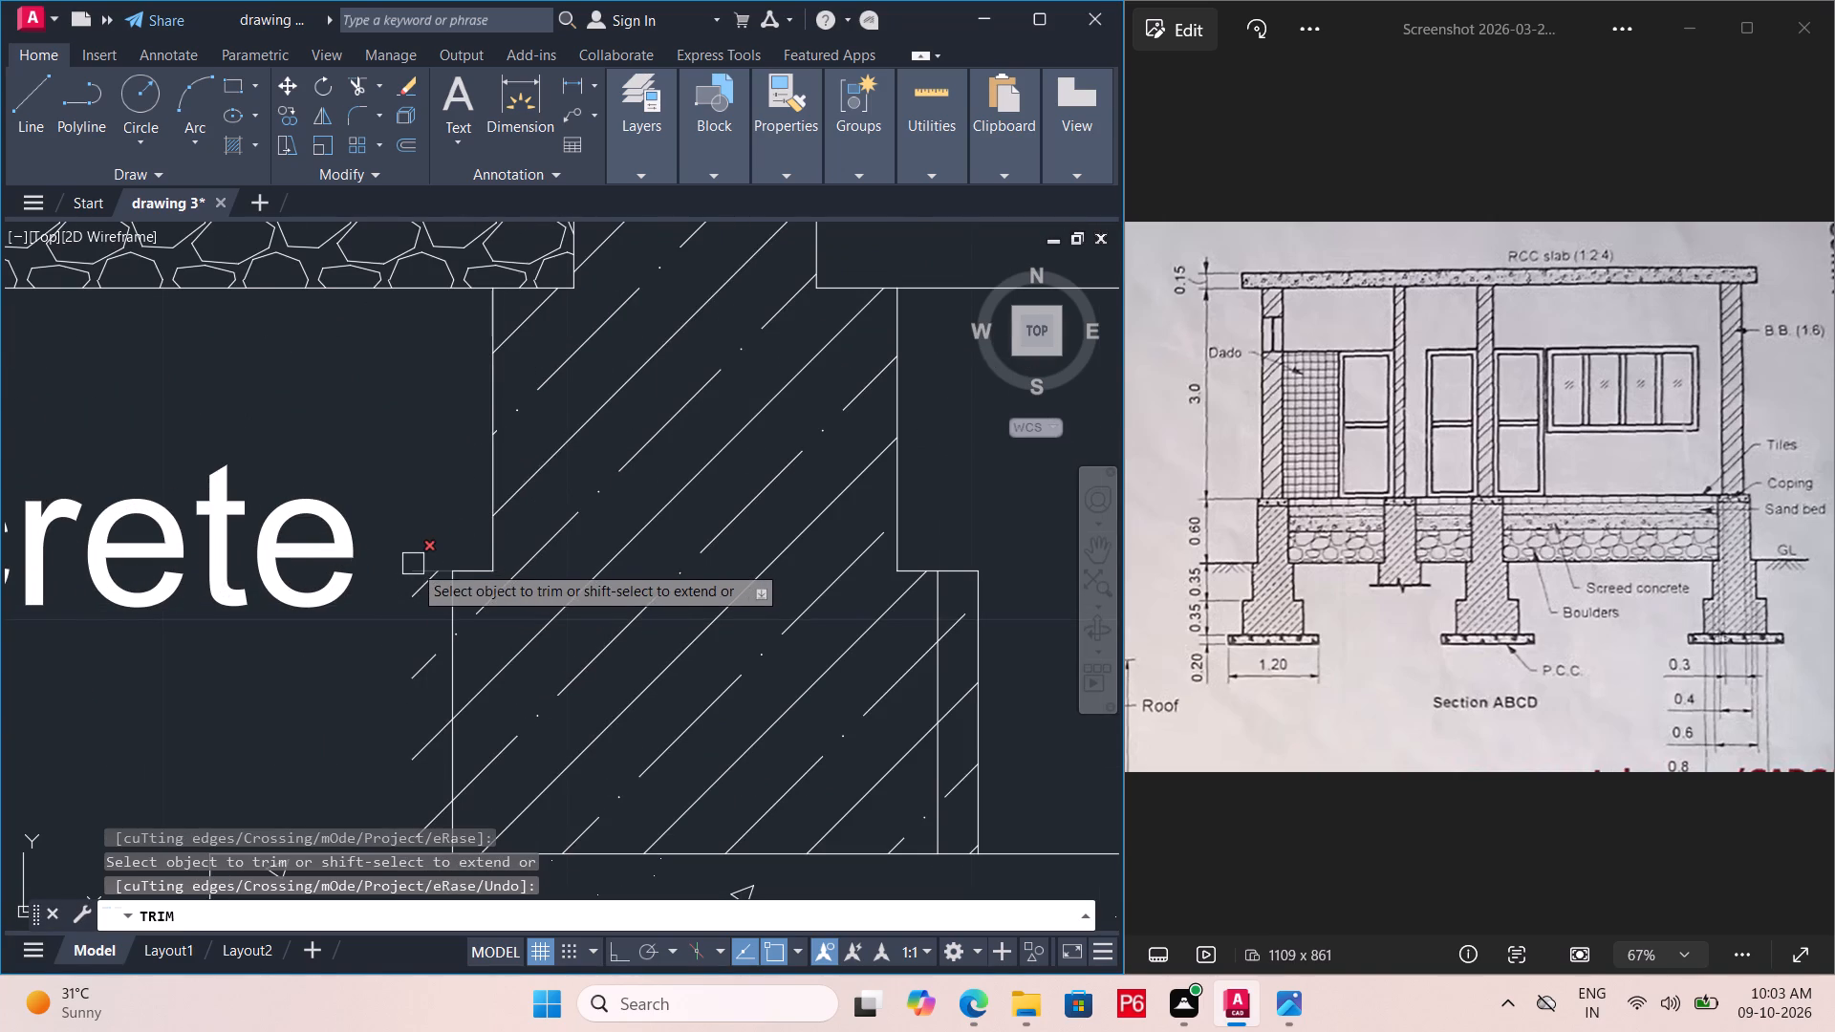
left_click(413, 565)
left_click(959, 572)
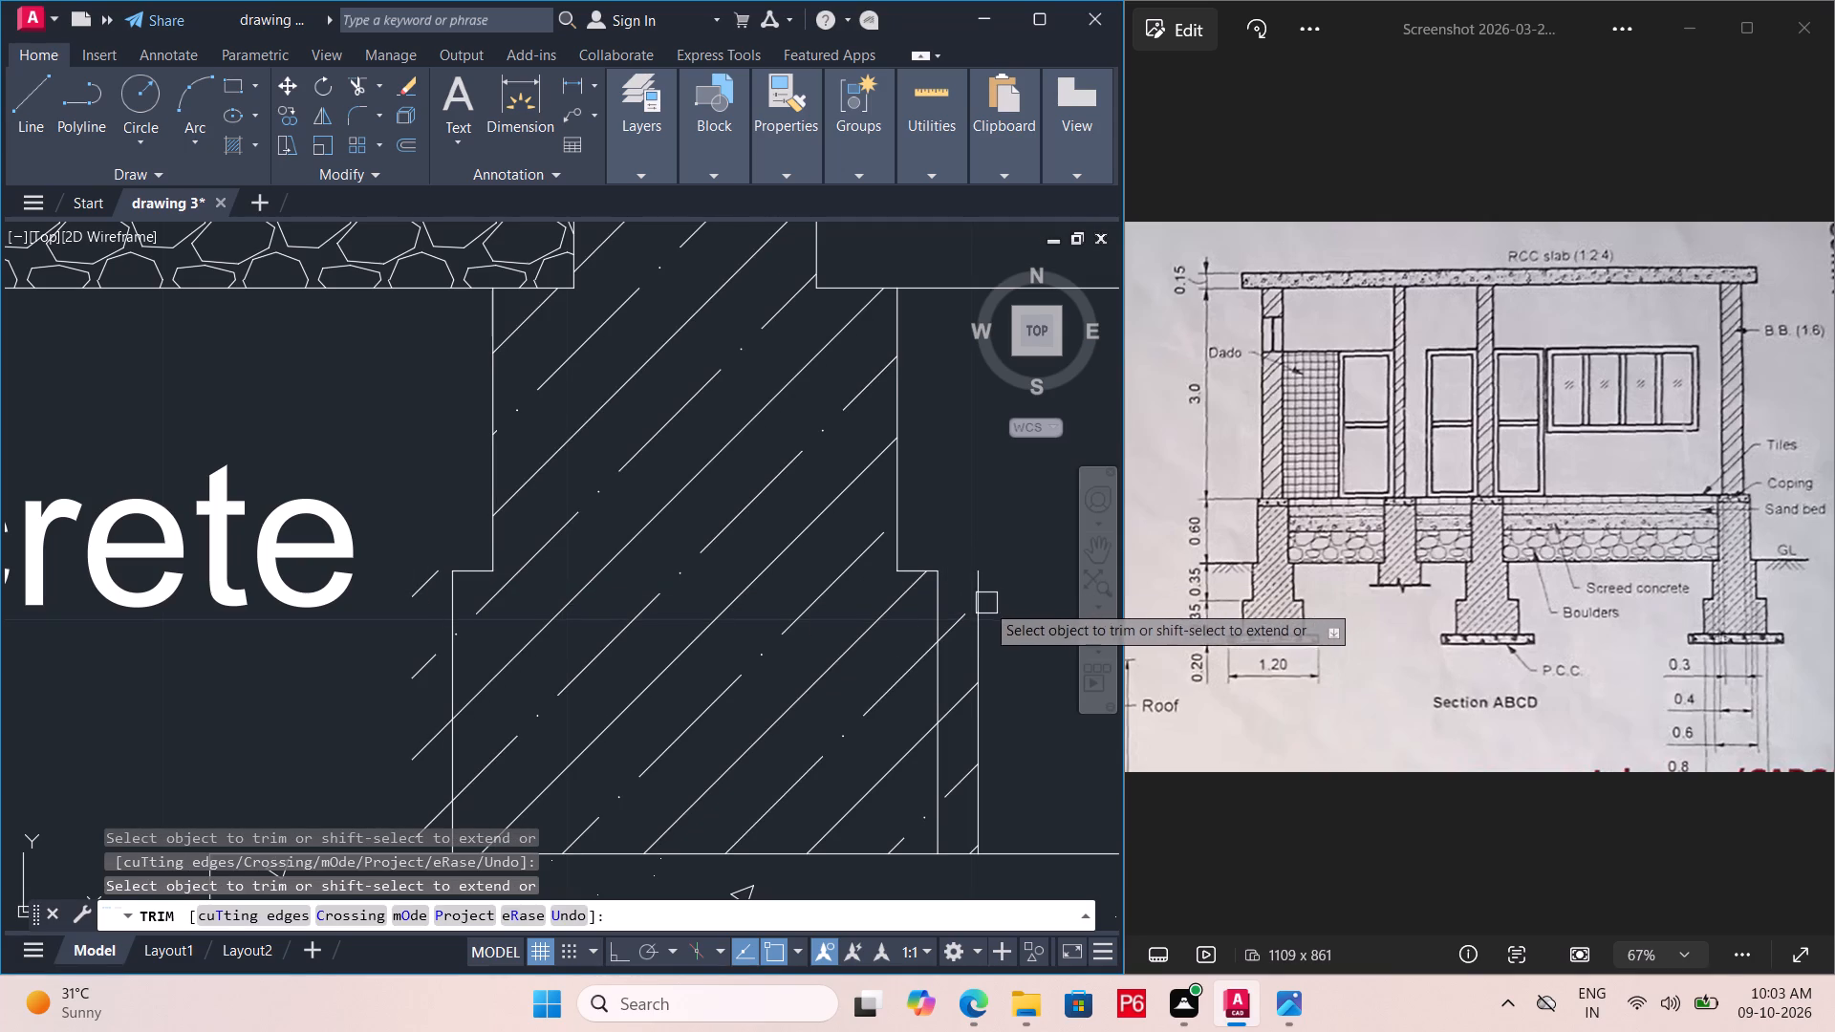
left_click(971, 595)
key("Escape")
left_click(966, 618)
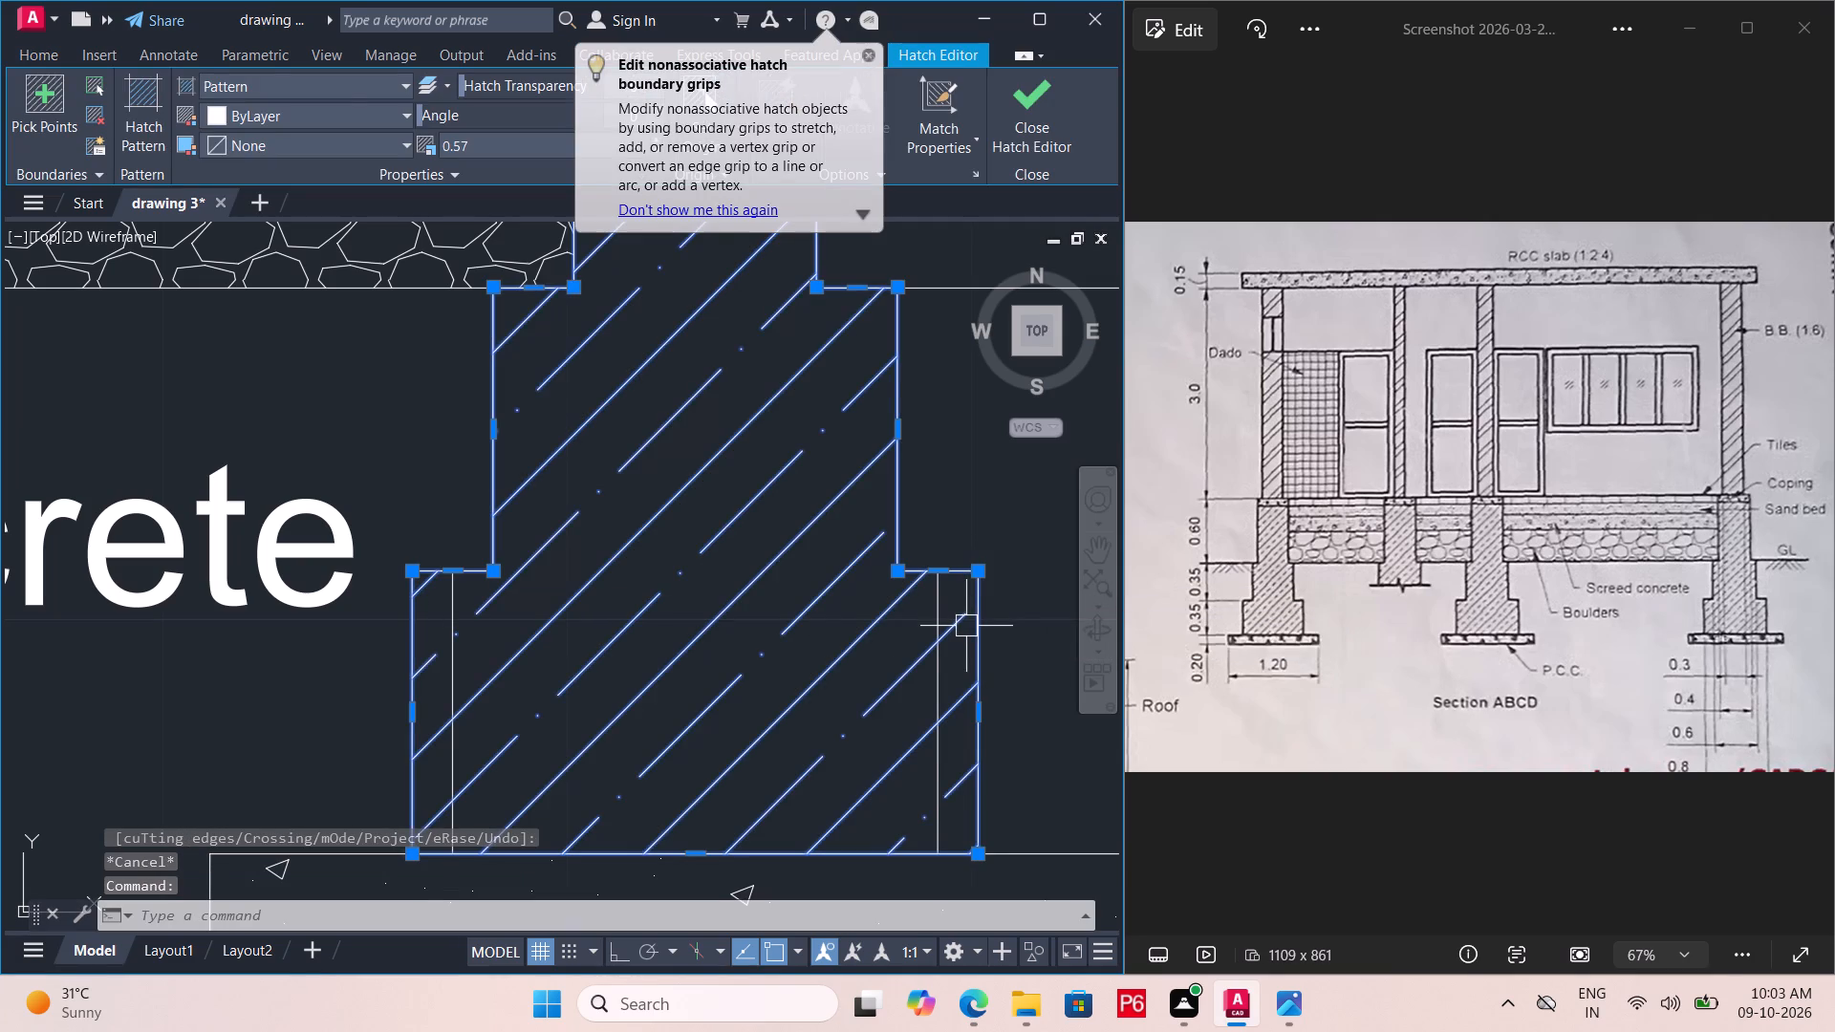
key("Escape")
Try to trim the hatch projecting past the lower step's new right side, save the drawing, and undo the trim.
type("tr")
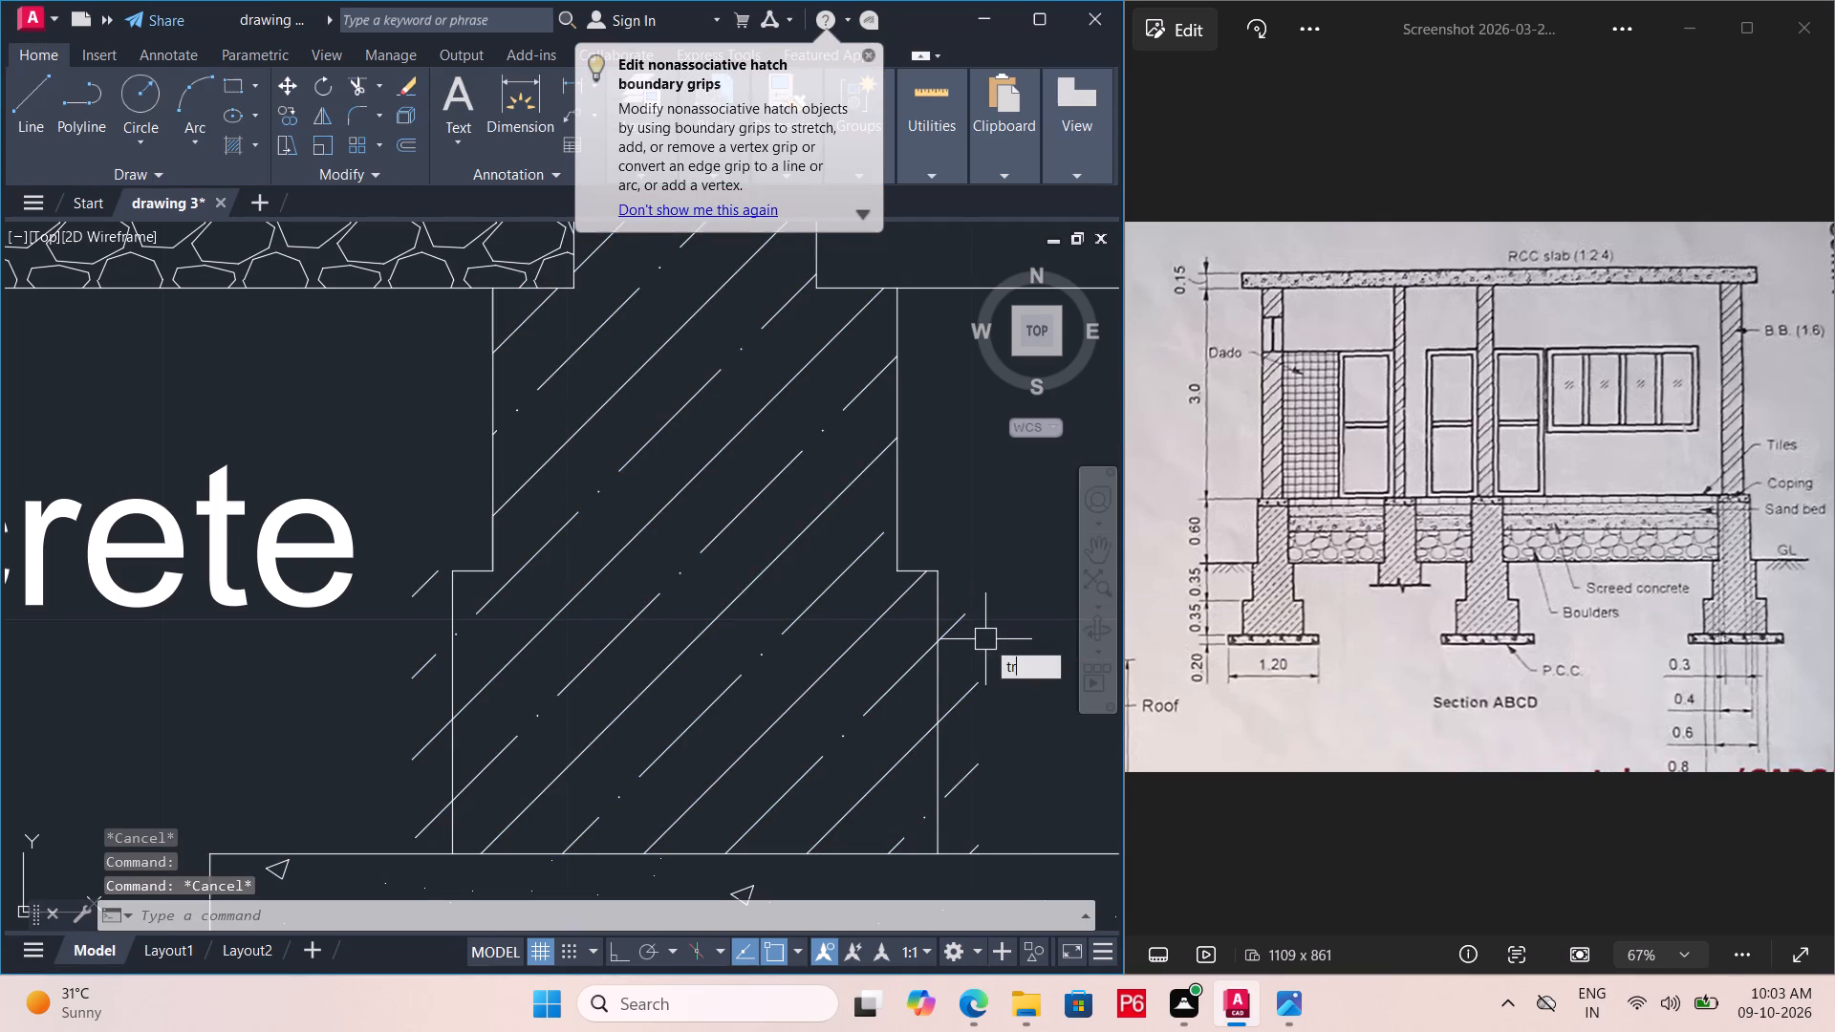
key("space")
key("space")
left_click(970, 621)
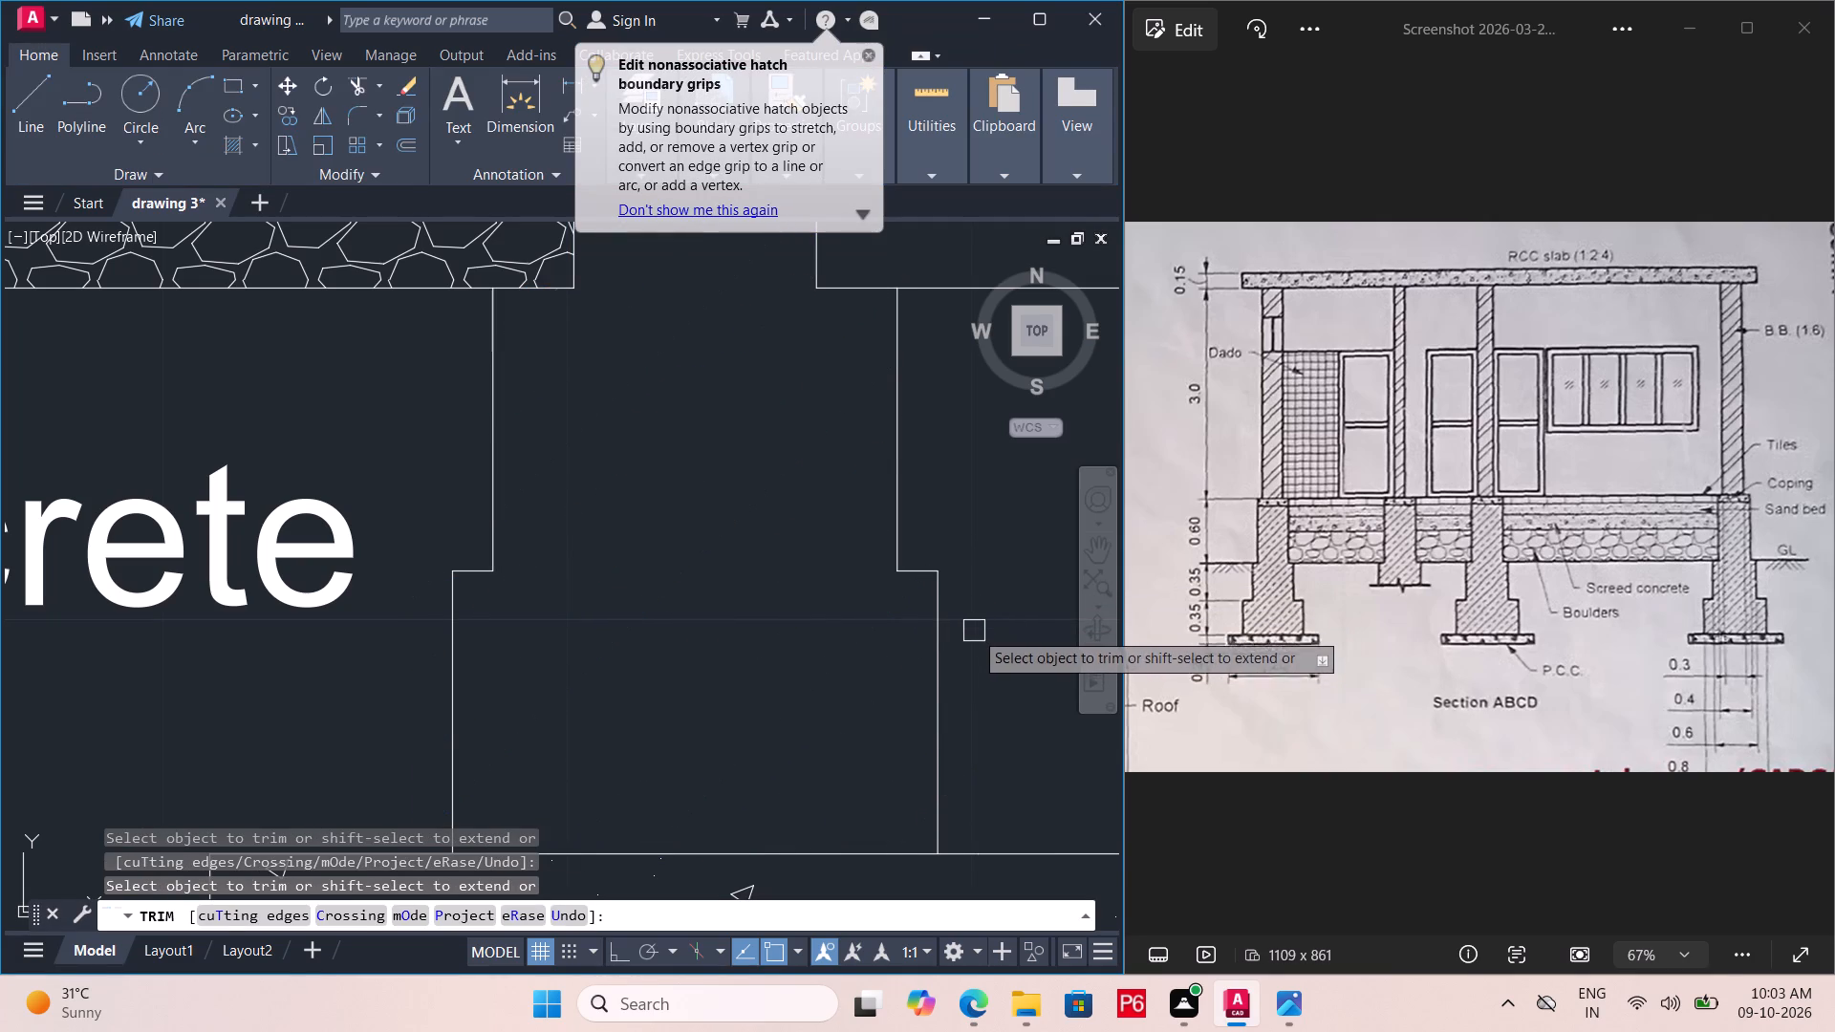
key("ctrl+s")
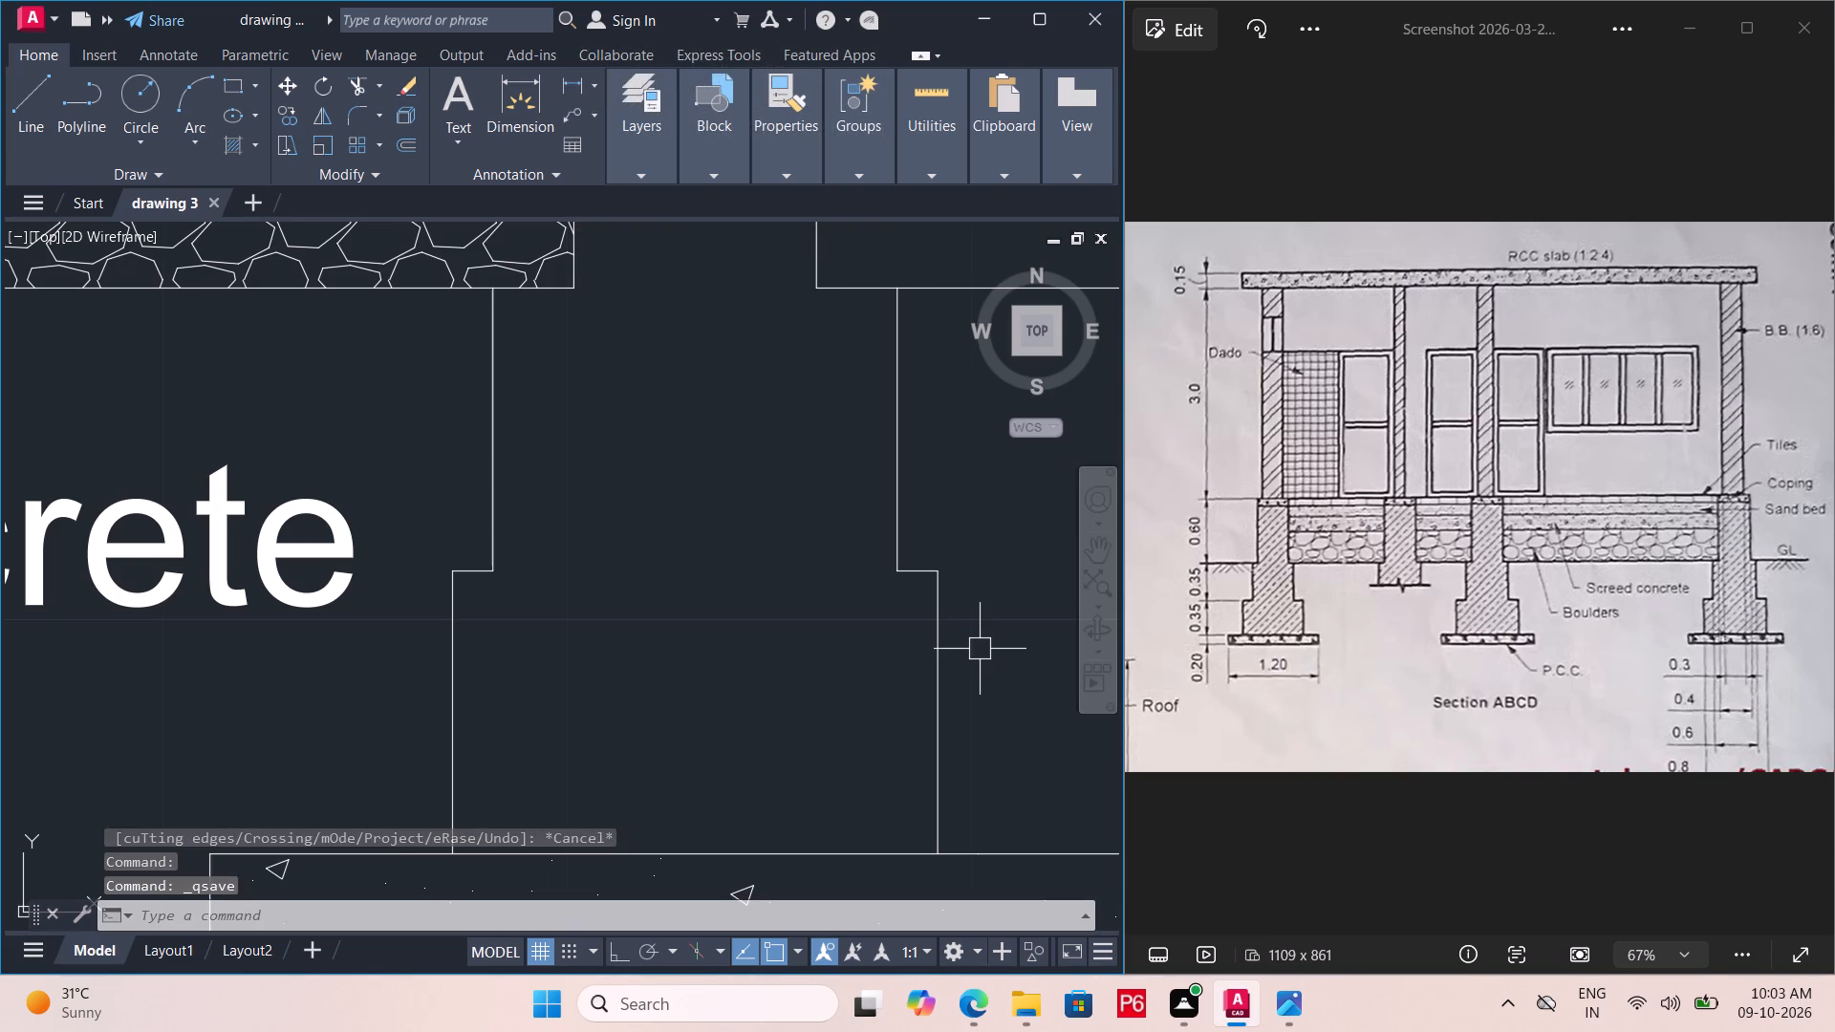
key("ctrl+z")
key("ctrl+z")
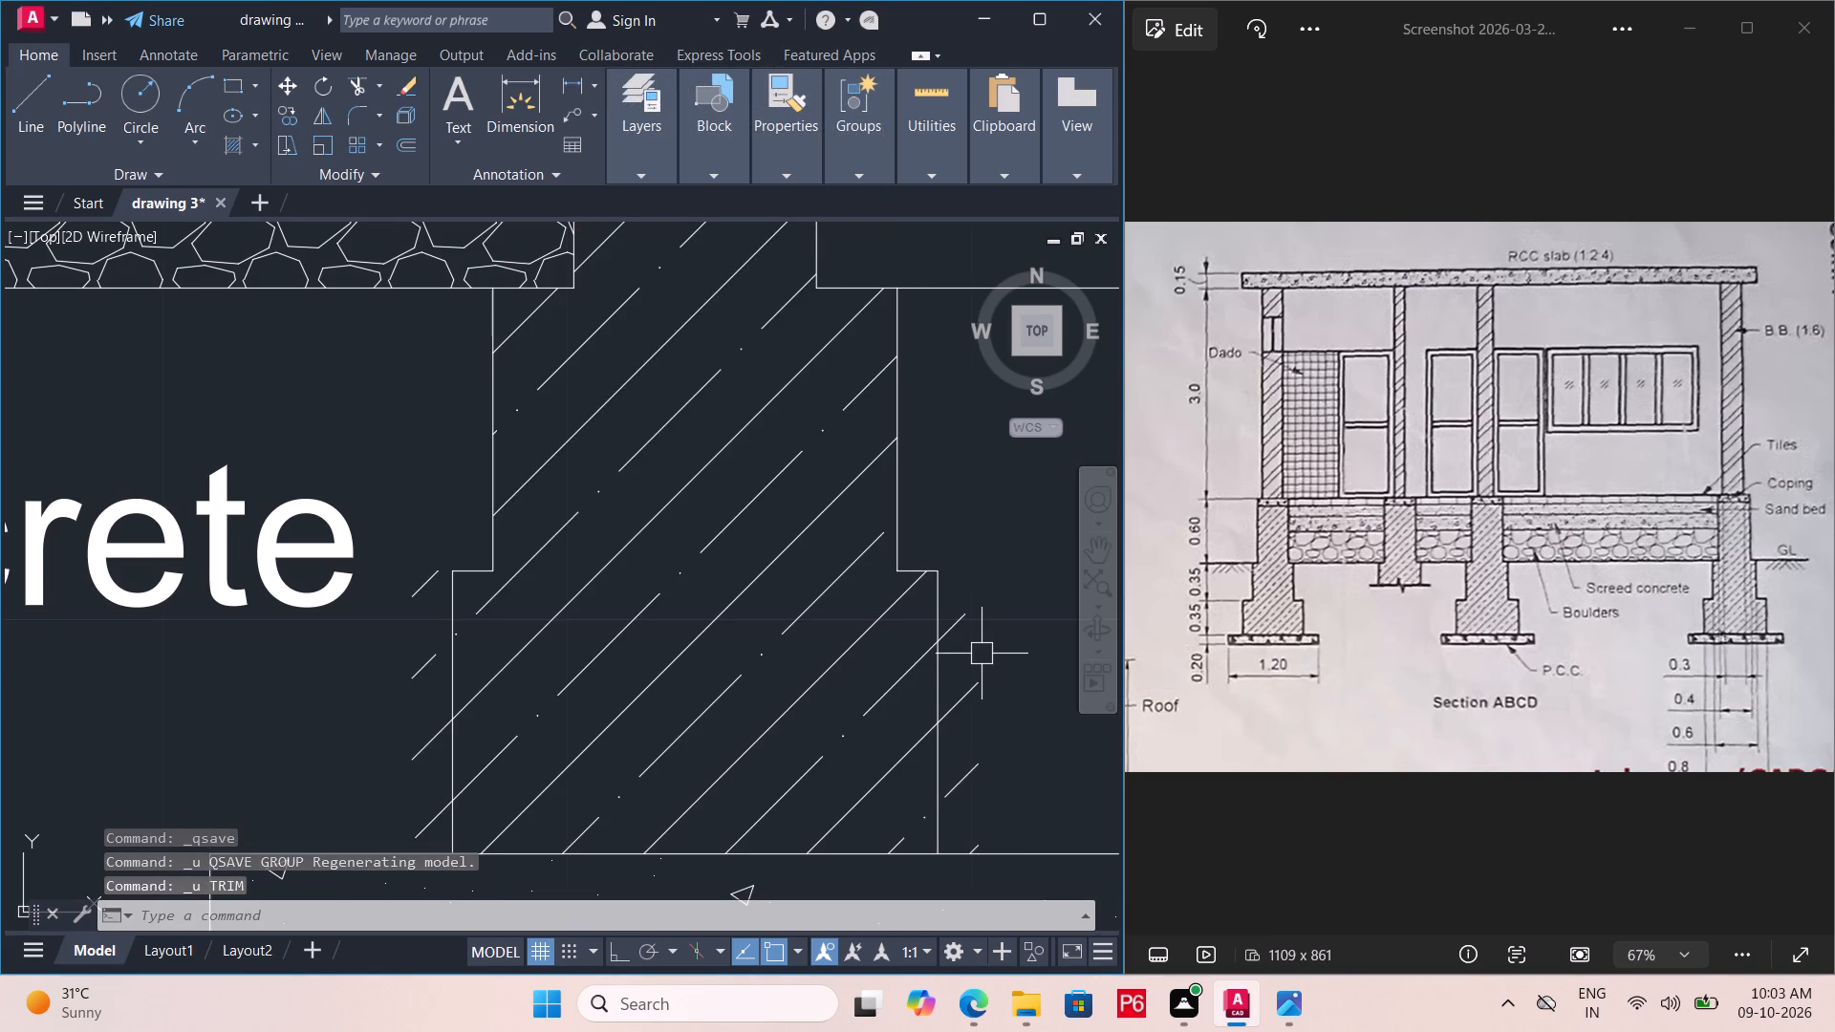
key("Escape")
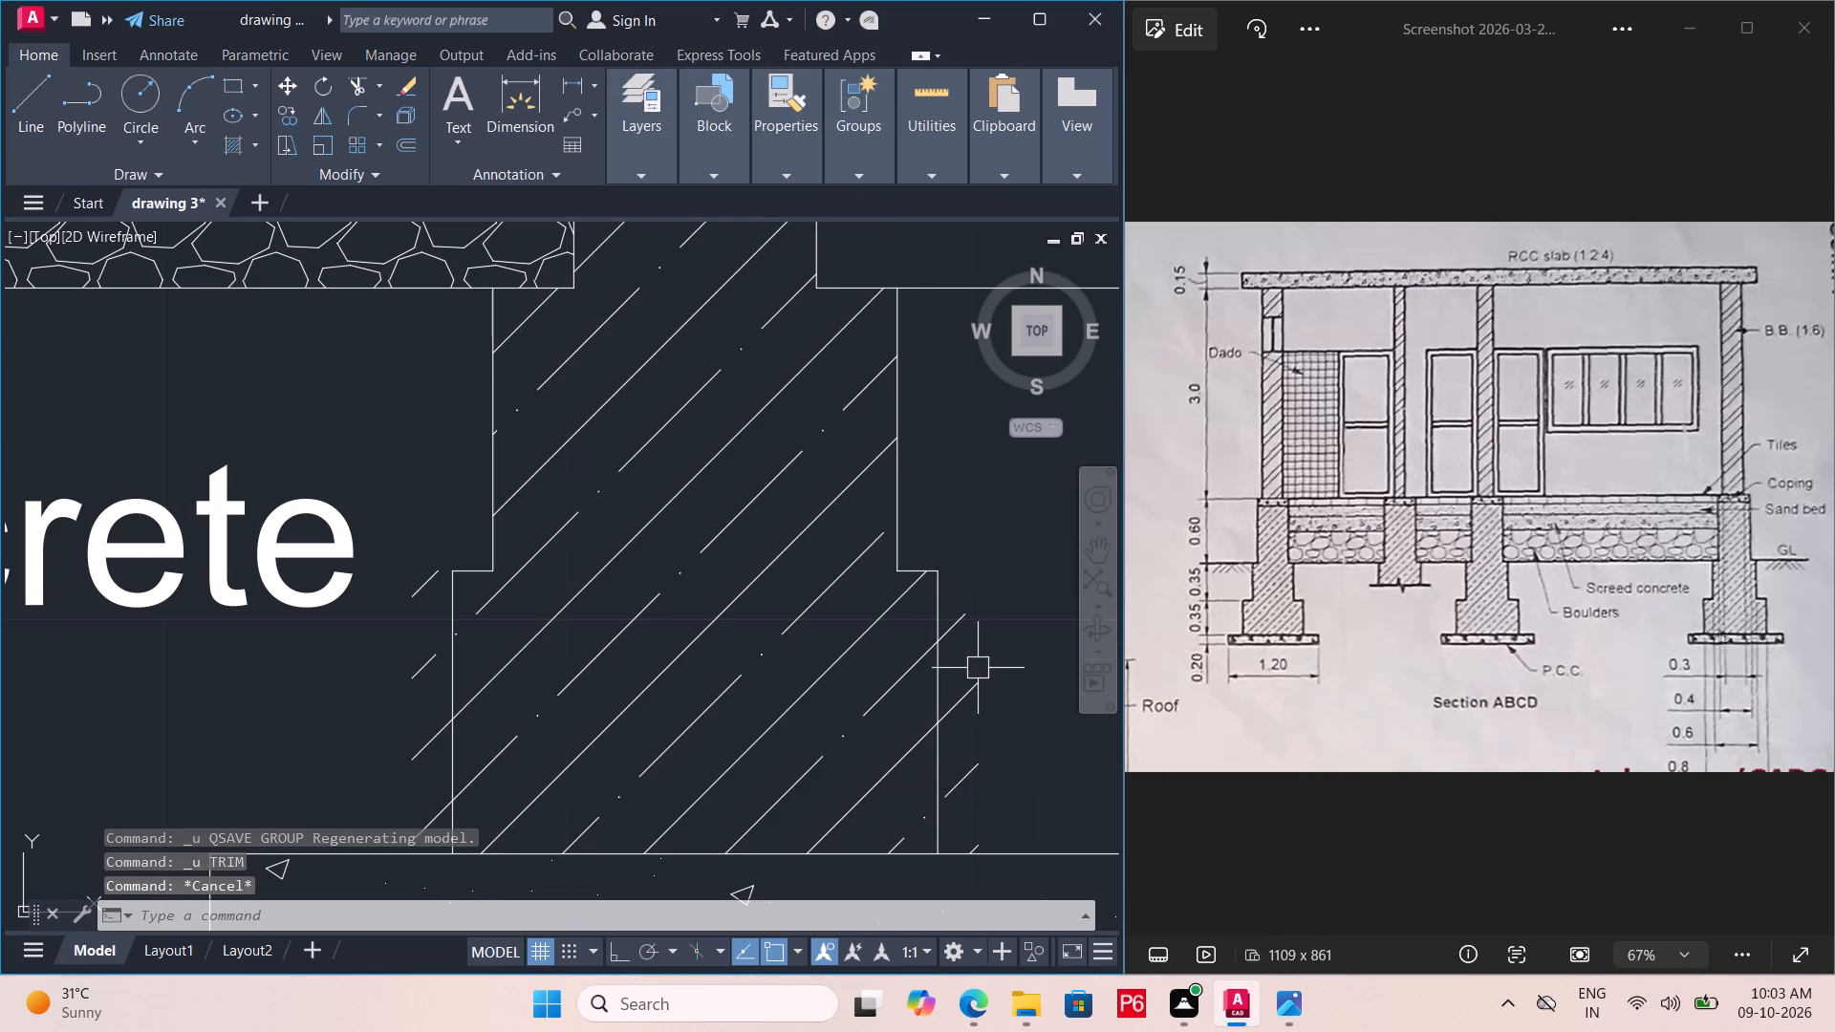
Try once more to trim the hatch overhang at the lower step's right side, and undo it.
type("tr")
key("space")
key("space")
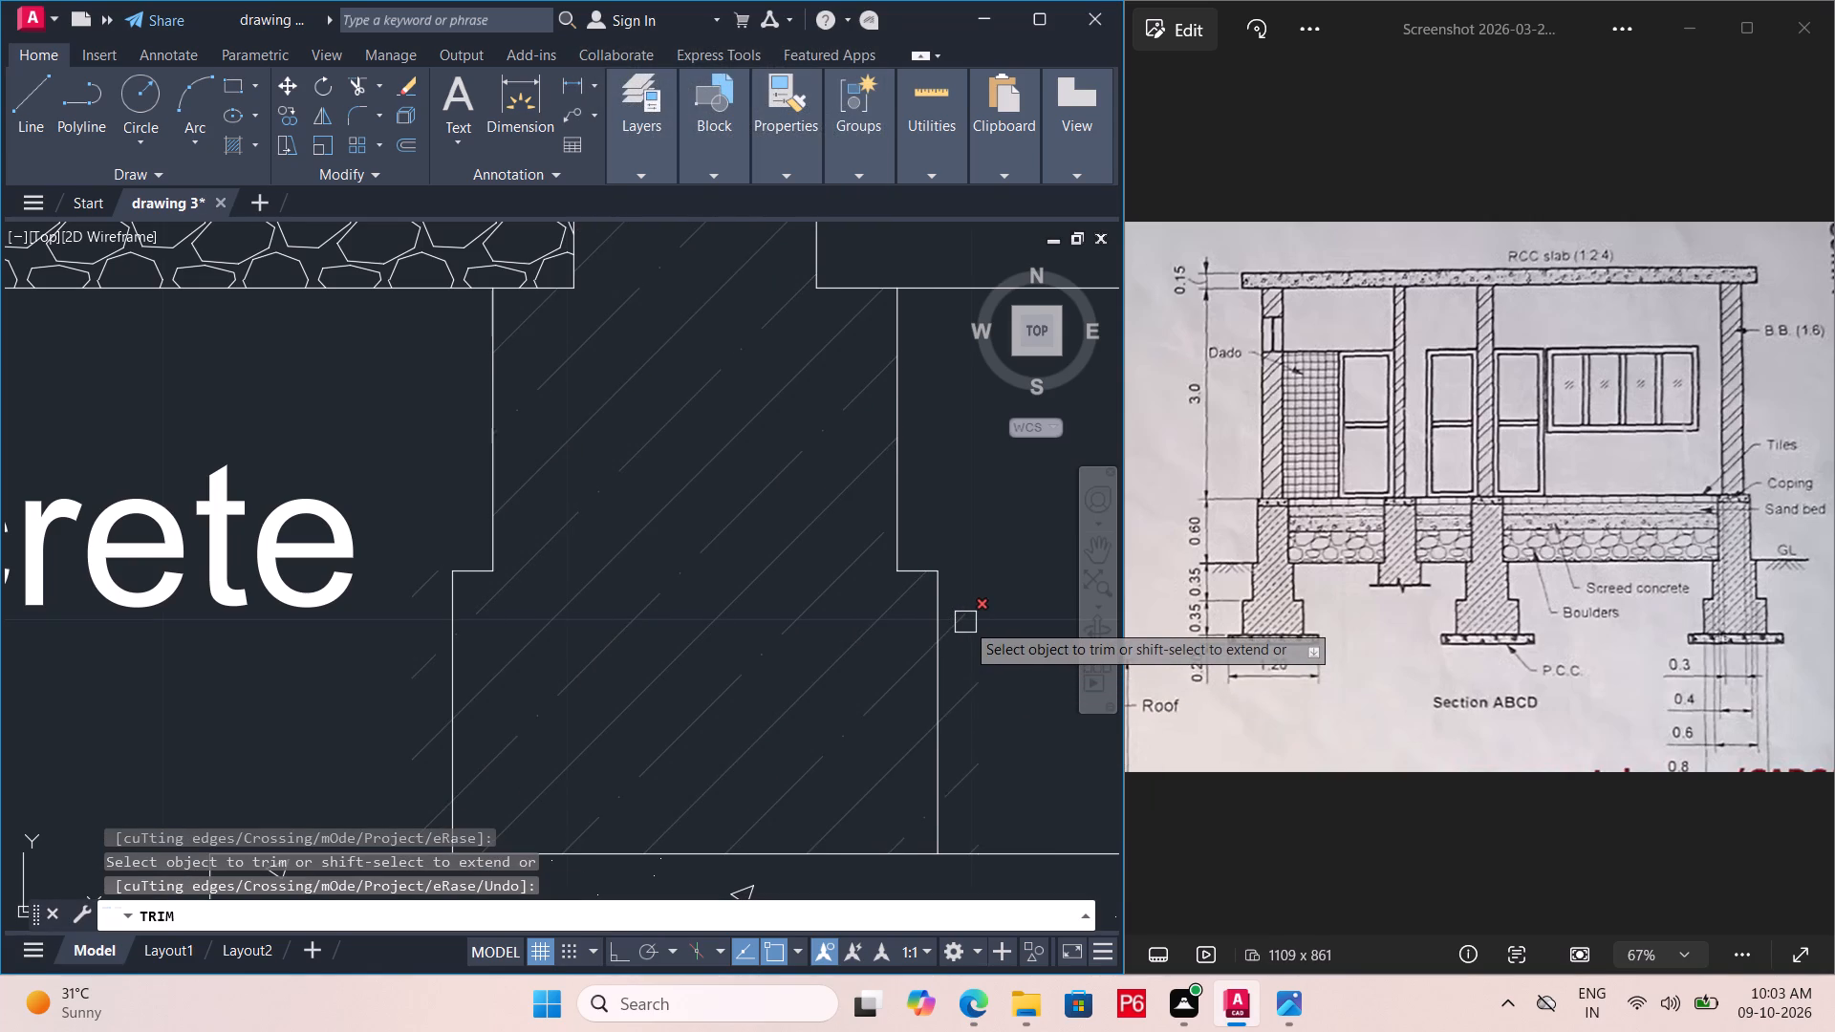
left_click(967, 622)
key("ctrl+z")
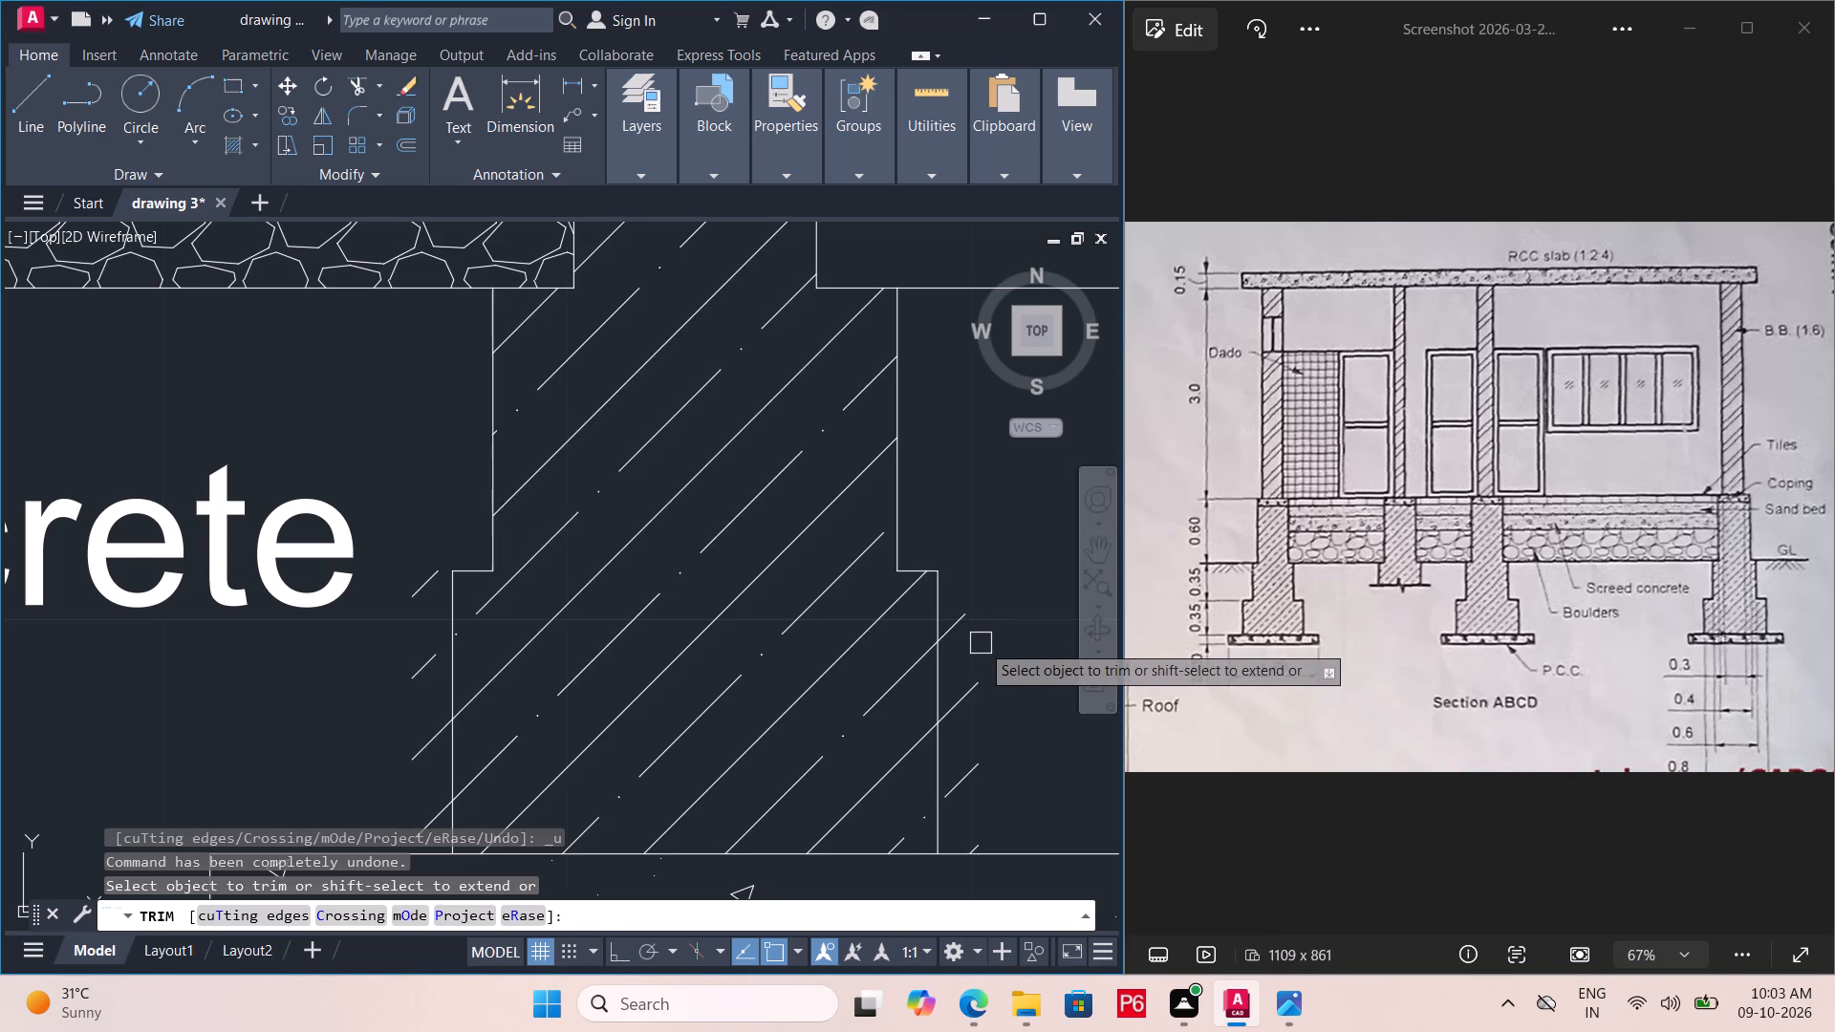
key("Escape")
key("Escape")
Stretch the foundation hatch's upper and lower outer right corners inward to the ends of the lower step's new right side.
middle_click_drag(964, 624, 939, 549)
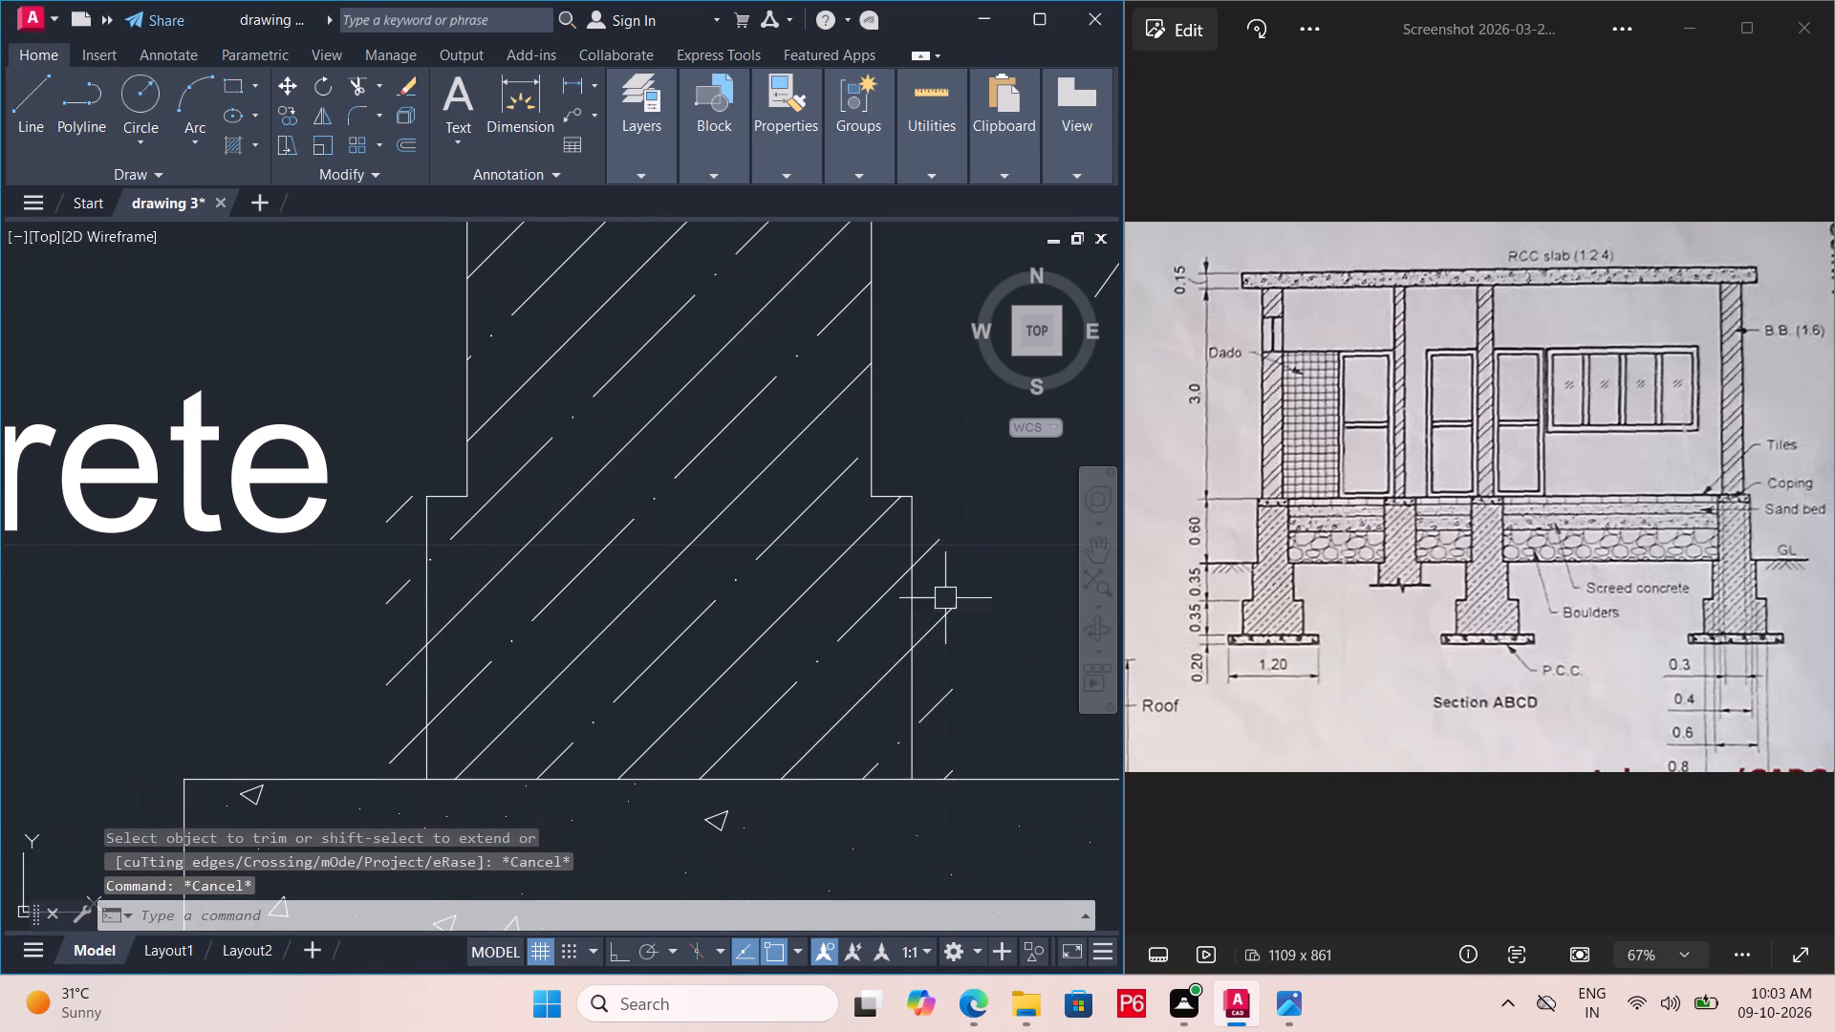
left_click(935, 632)
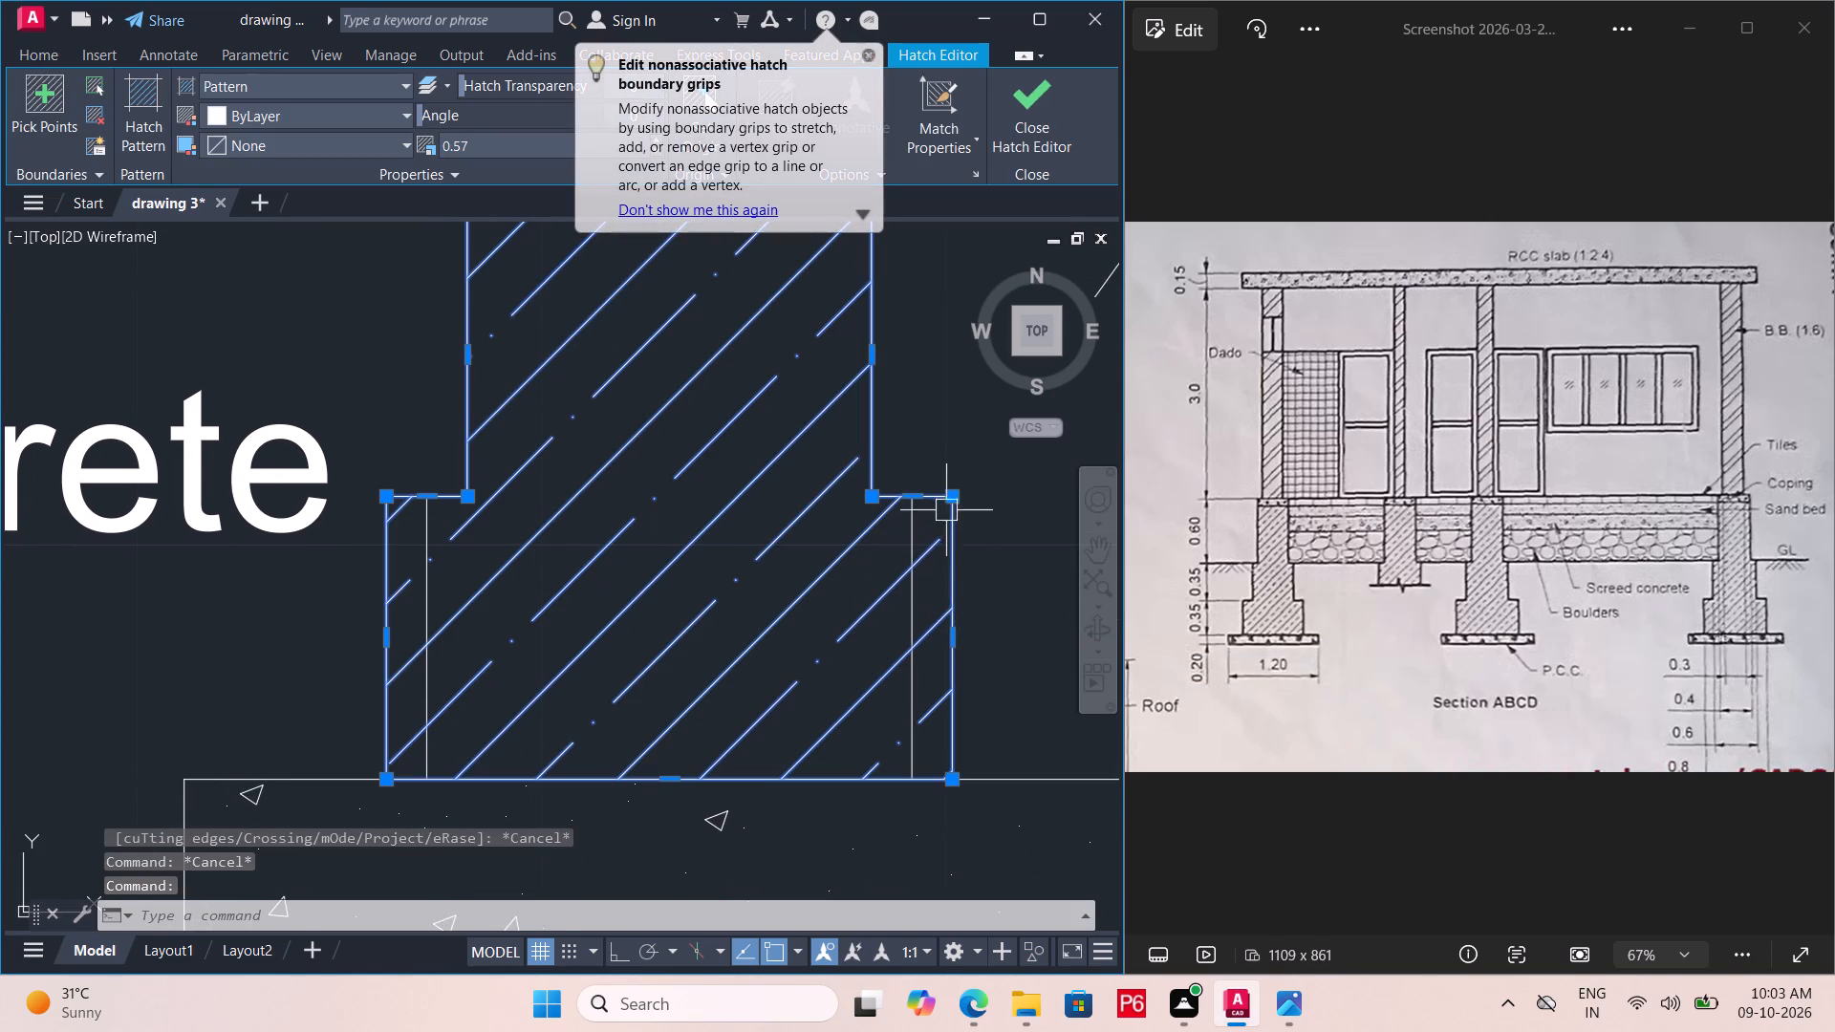
left_click(950, 500)
left_click(915, 499)
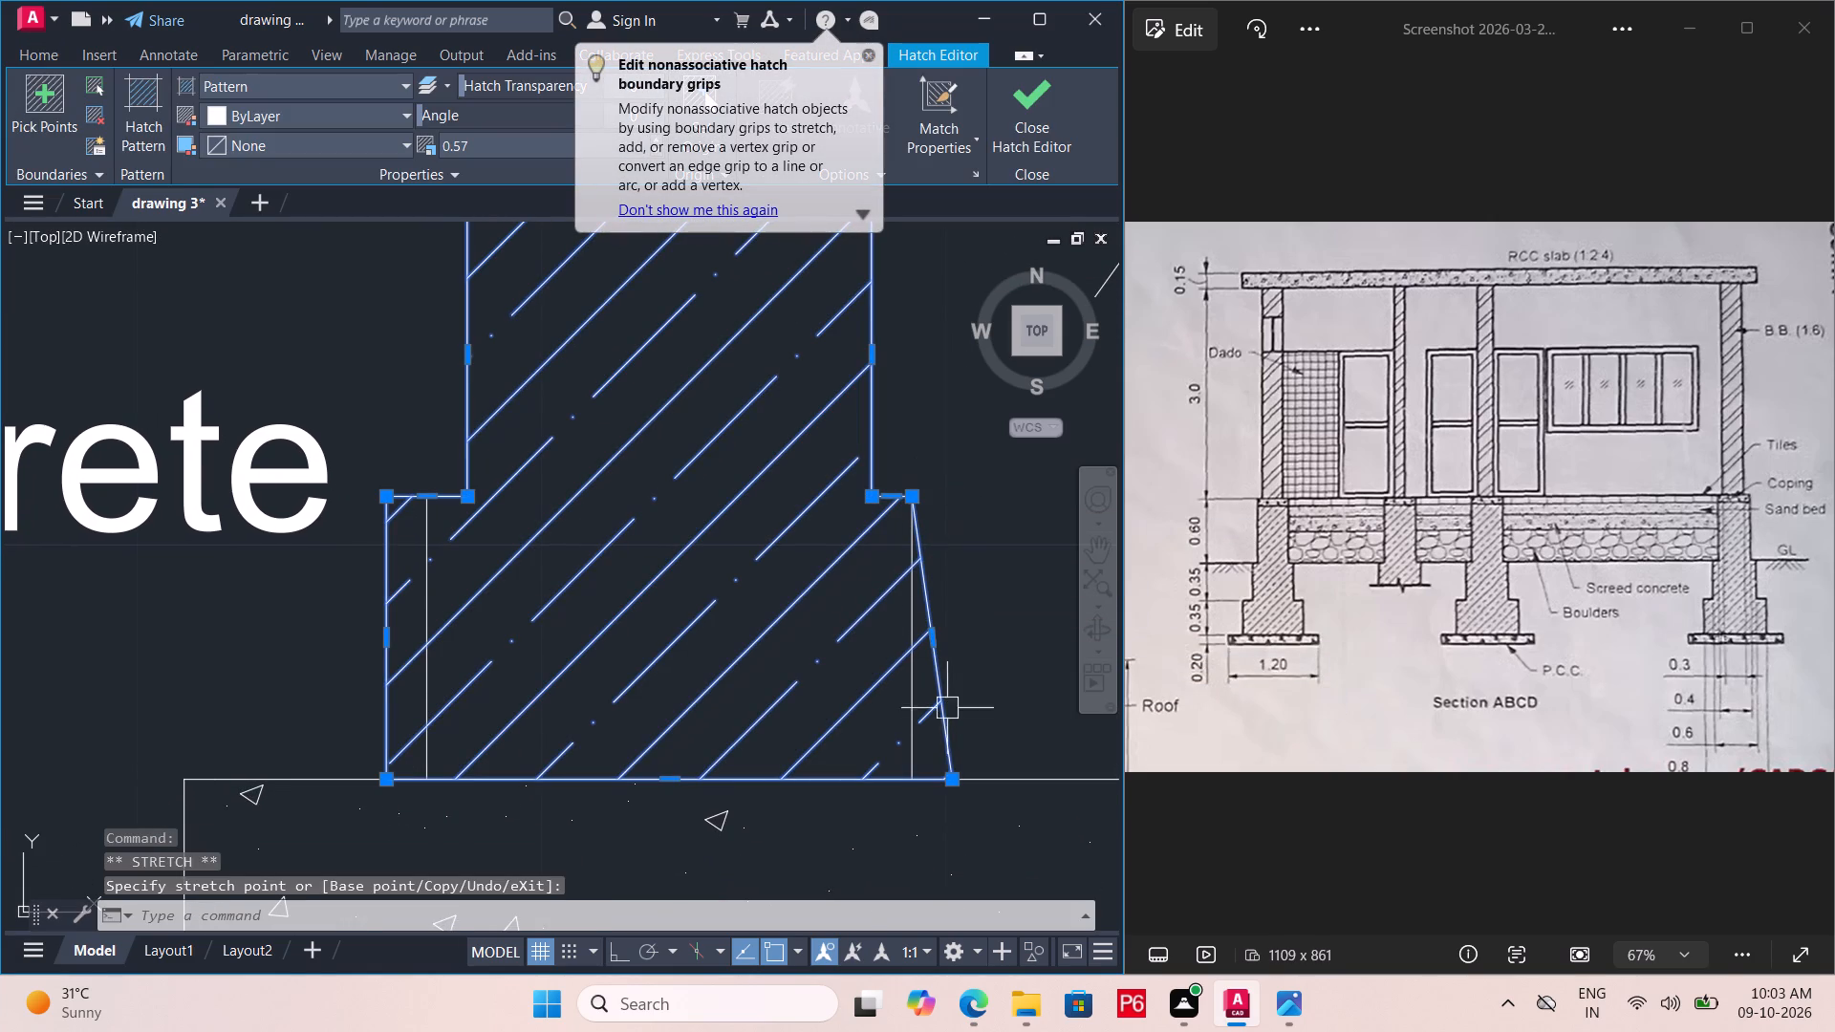
left_click(954, 780)
left_click(912, 777)
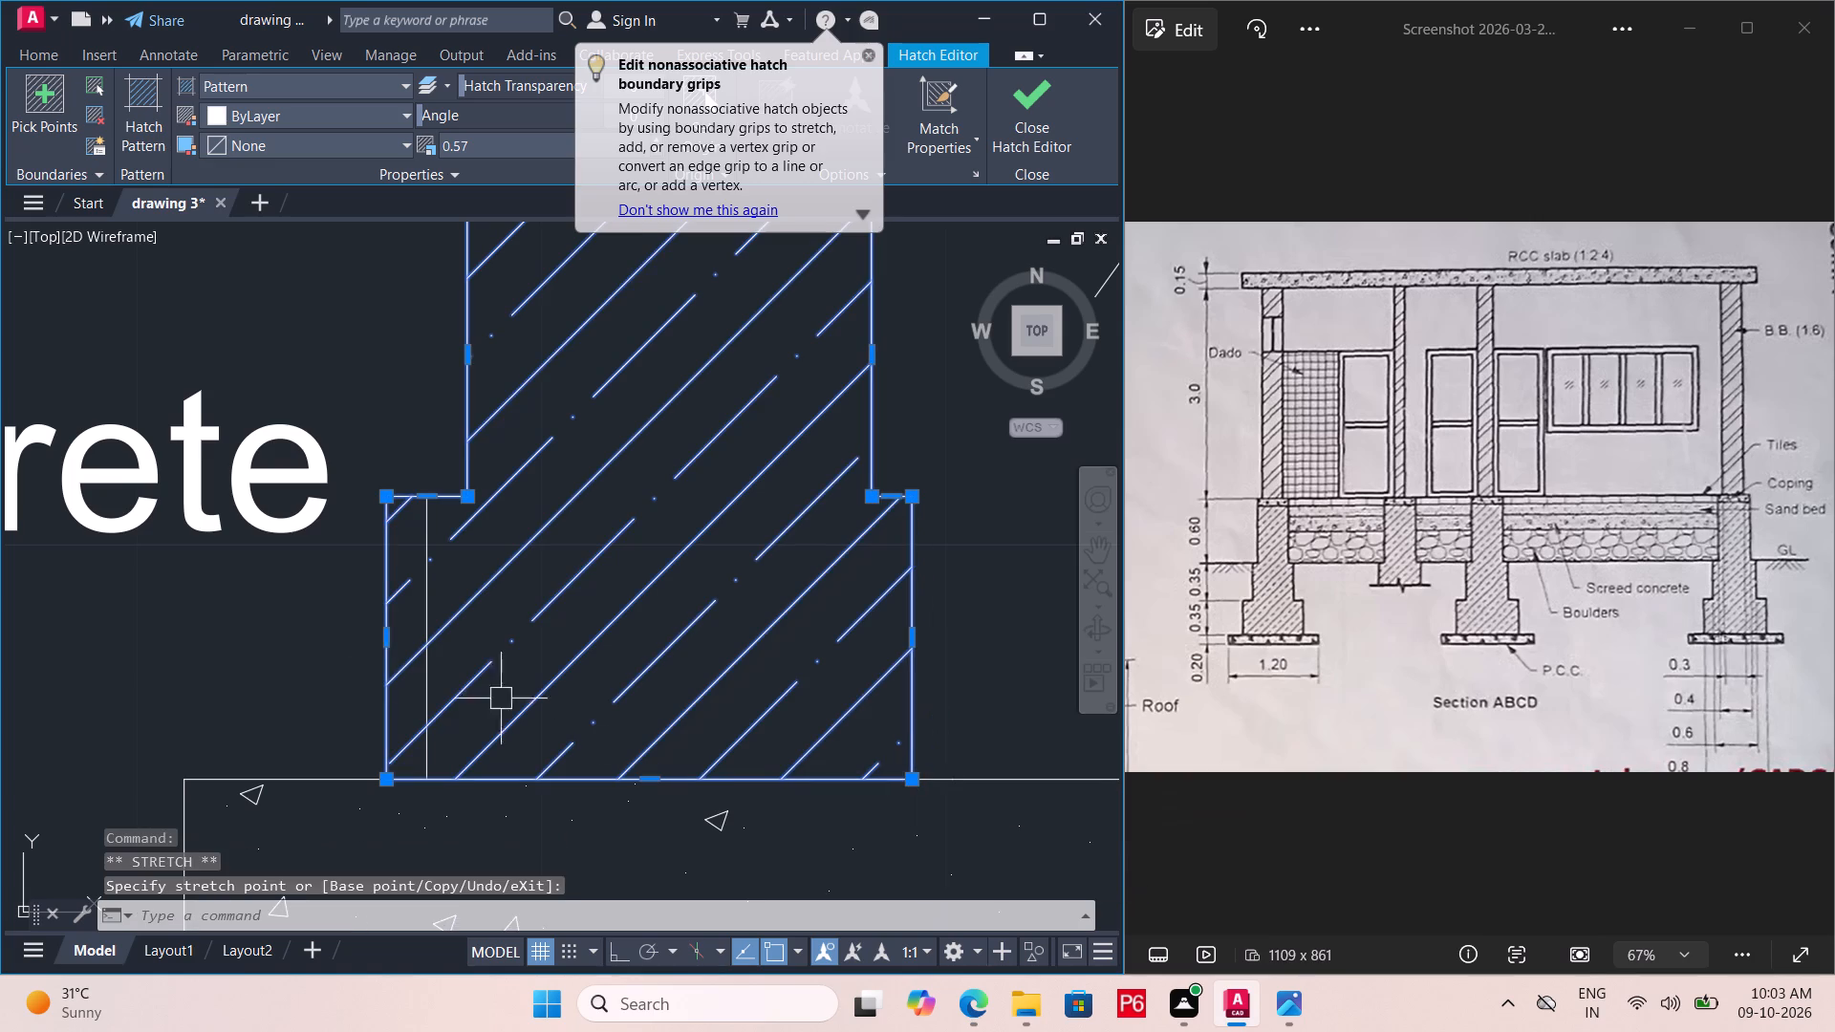
Stretch the foundation hatch's upper and lower outer left corners inward to the ends of the lower step's new left side.
double_click(381, 504)
left_click(387, 496)
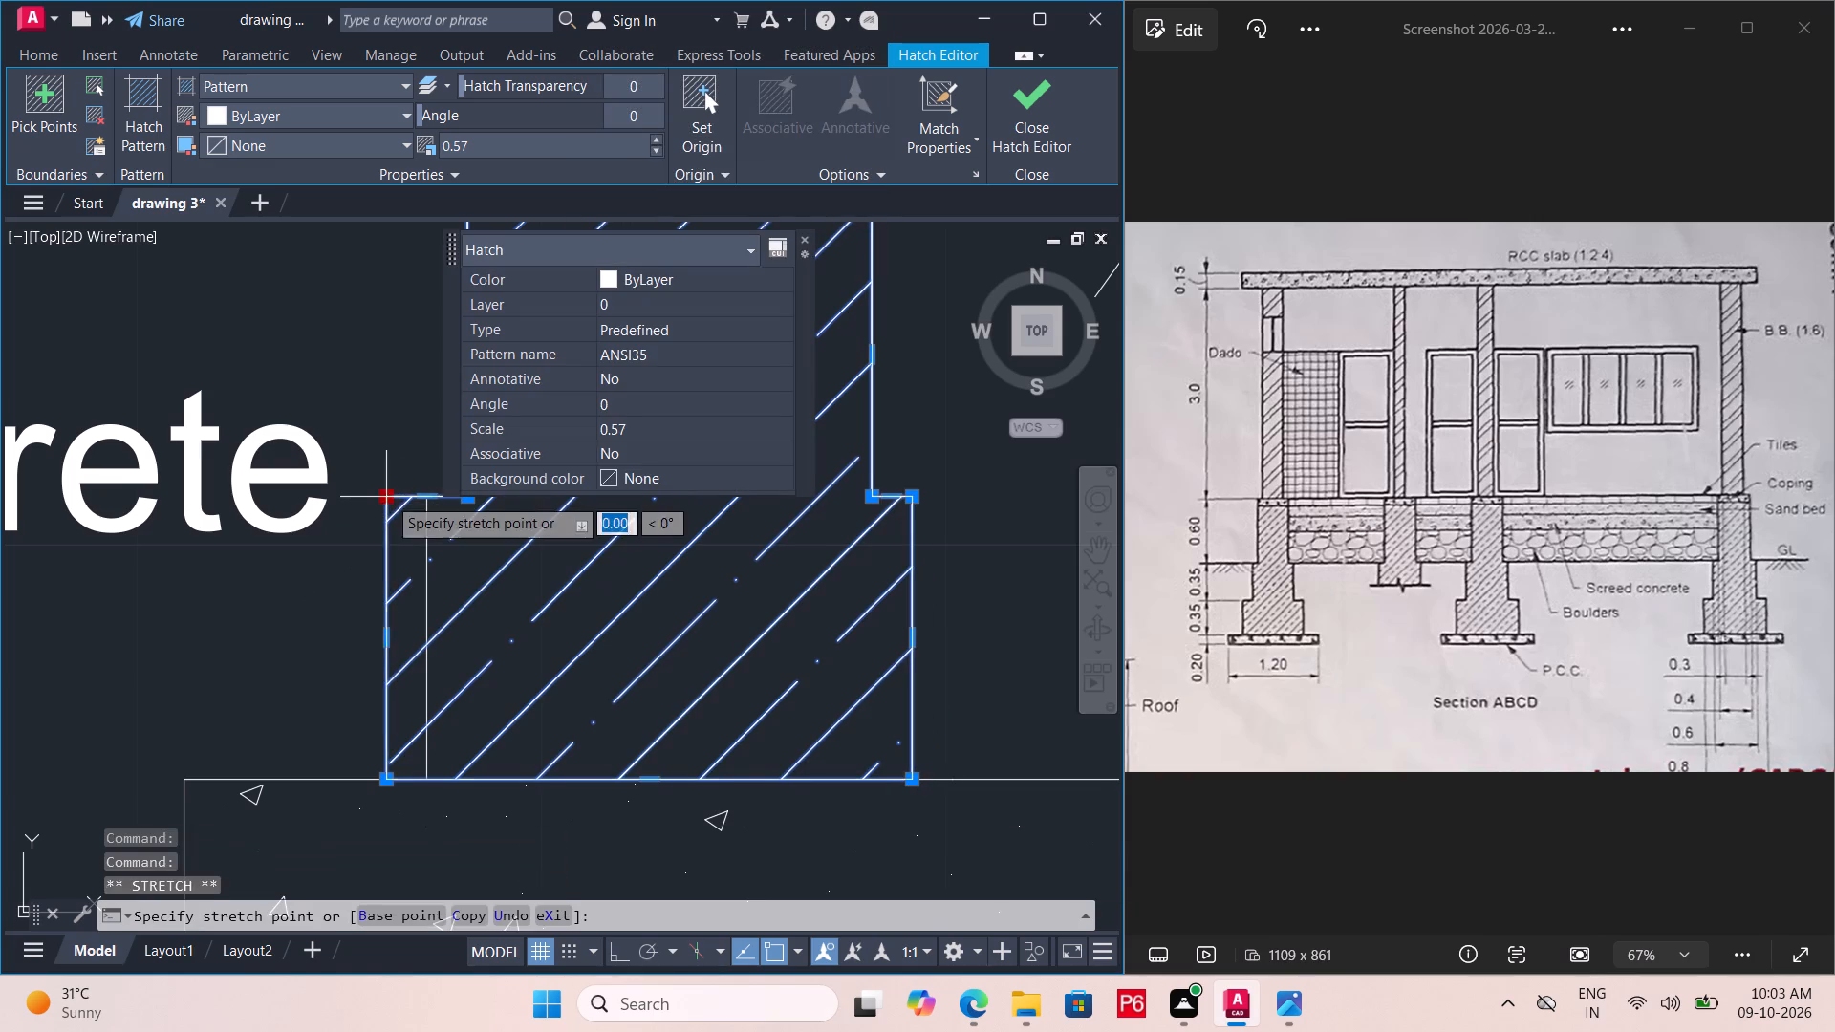
left_click(424, 496)
left_click(389, 776)
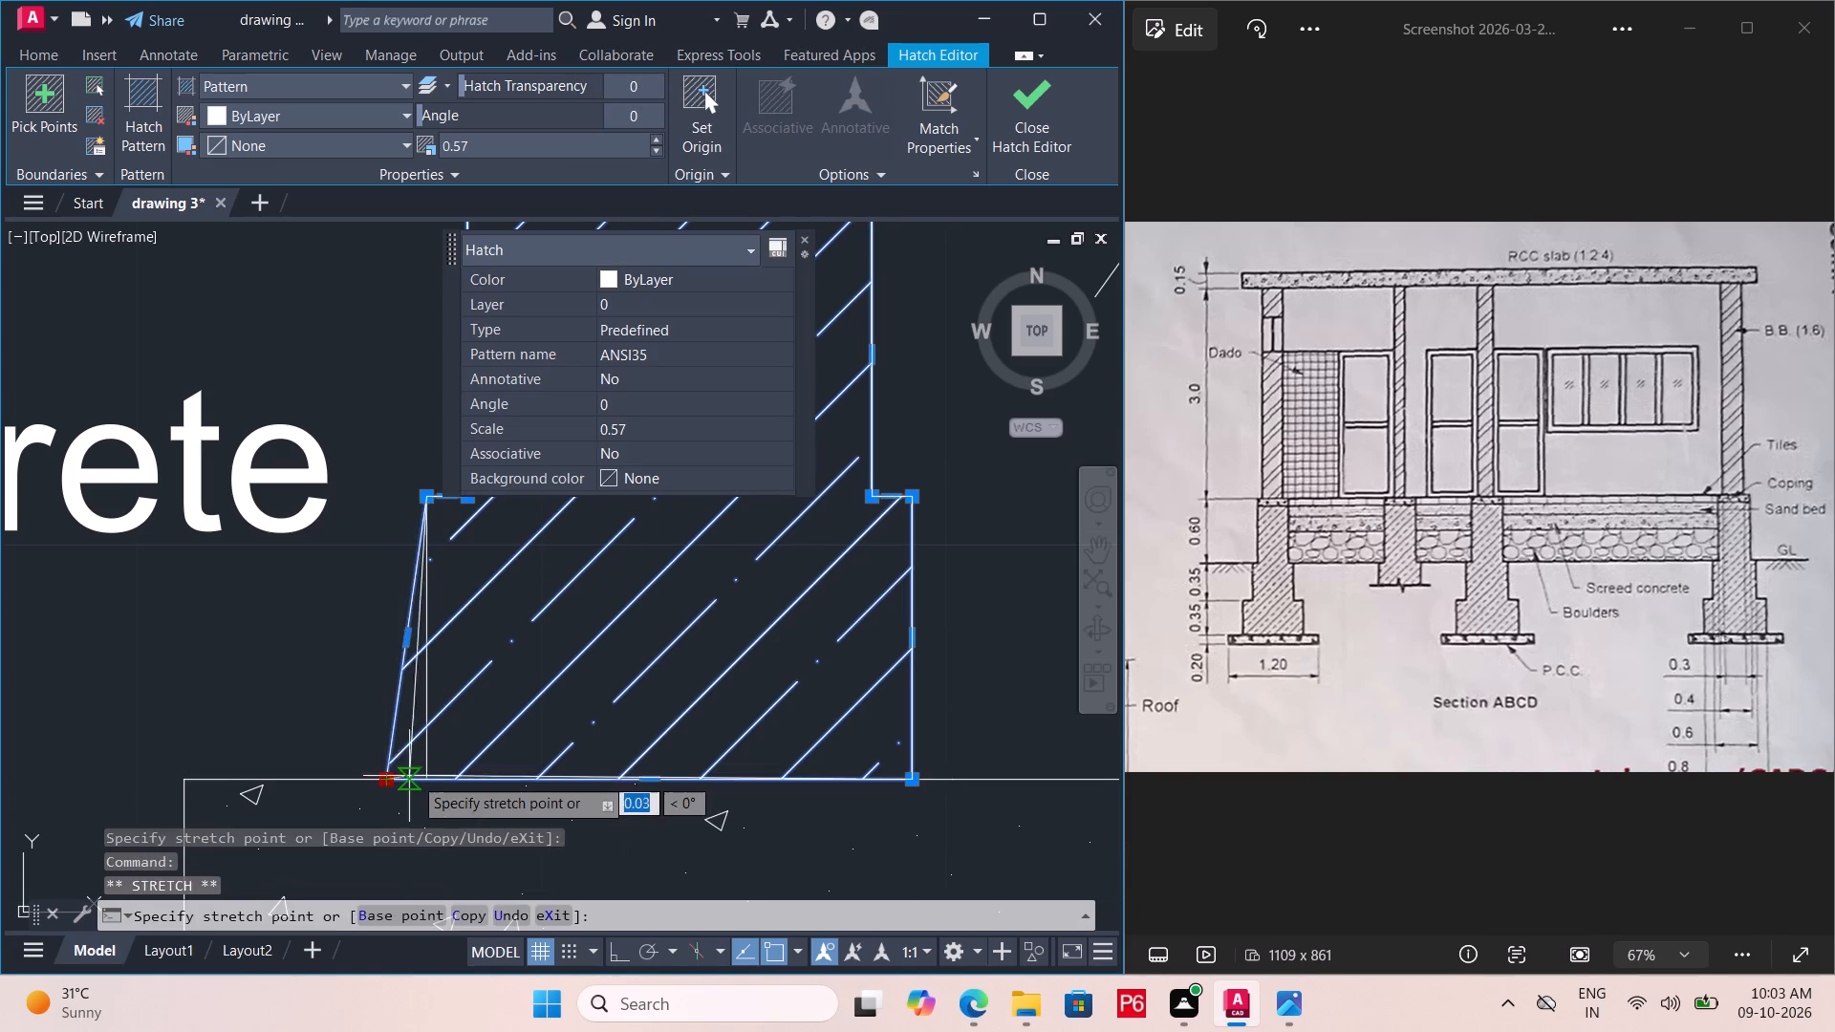
left_click(428, 776)
scroll(439, 767, "down", 2)
middle_click_drag(457, 784, 544, 841)
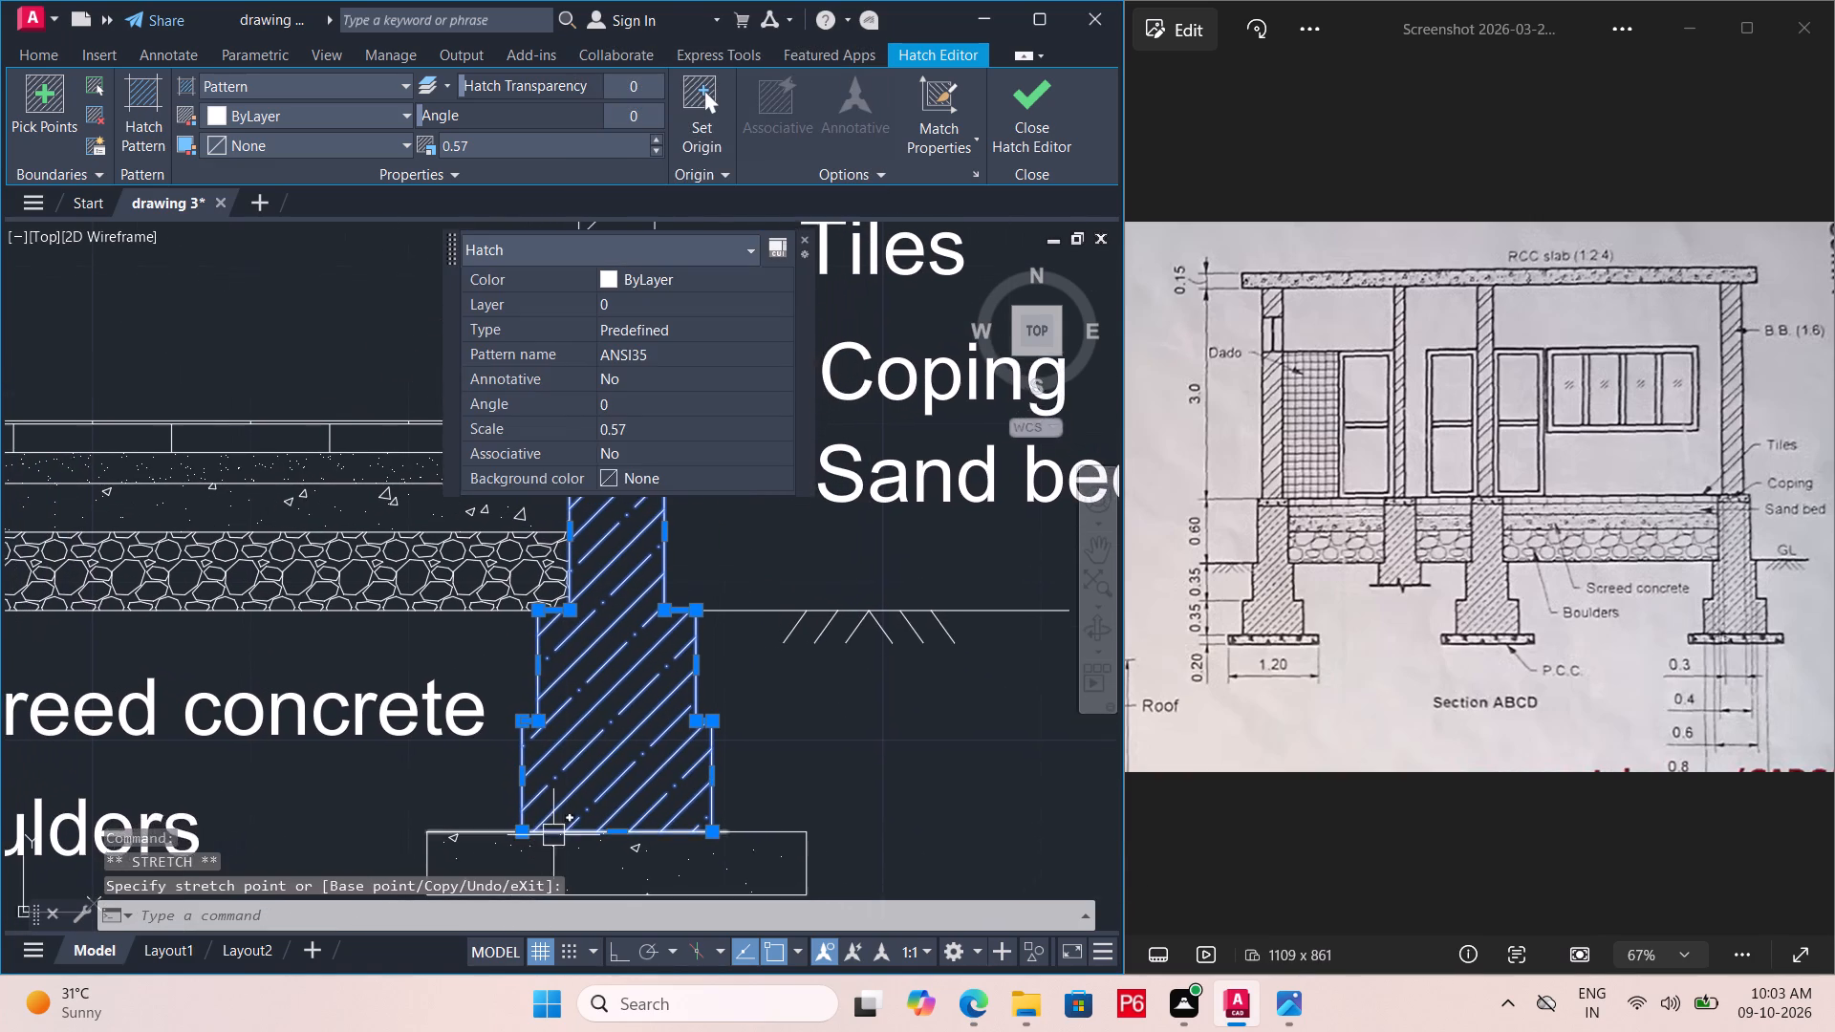
middle_click_drag(557, 836, 565, 849)
key("Escape")
Offset both side lines of the rightmost foundation's upper step inward by 0.05.
middle_click_drag(546, 759, 531, 658)
middle_click_drag(553, 668, 551, 608)
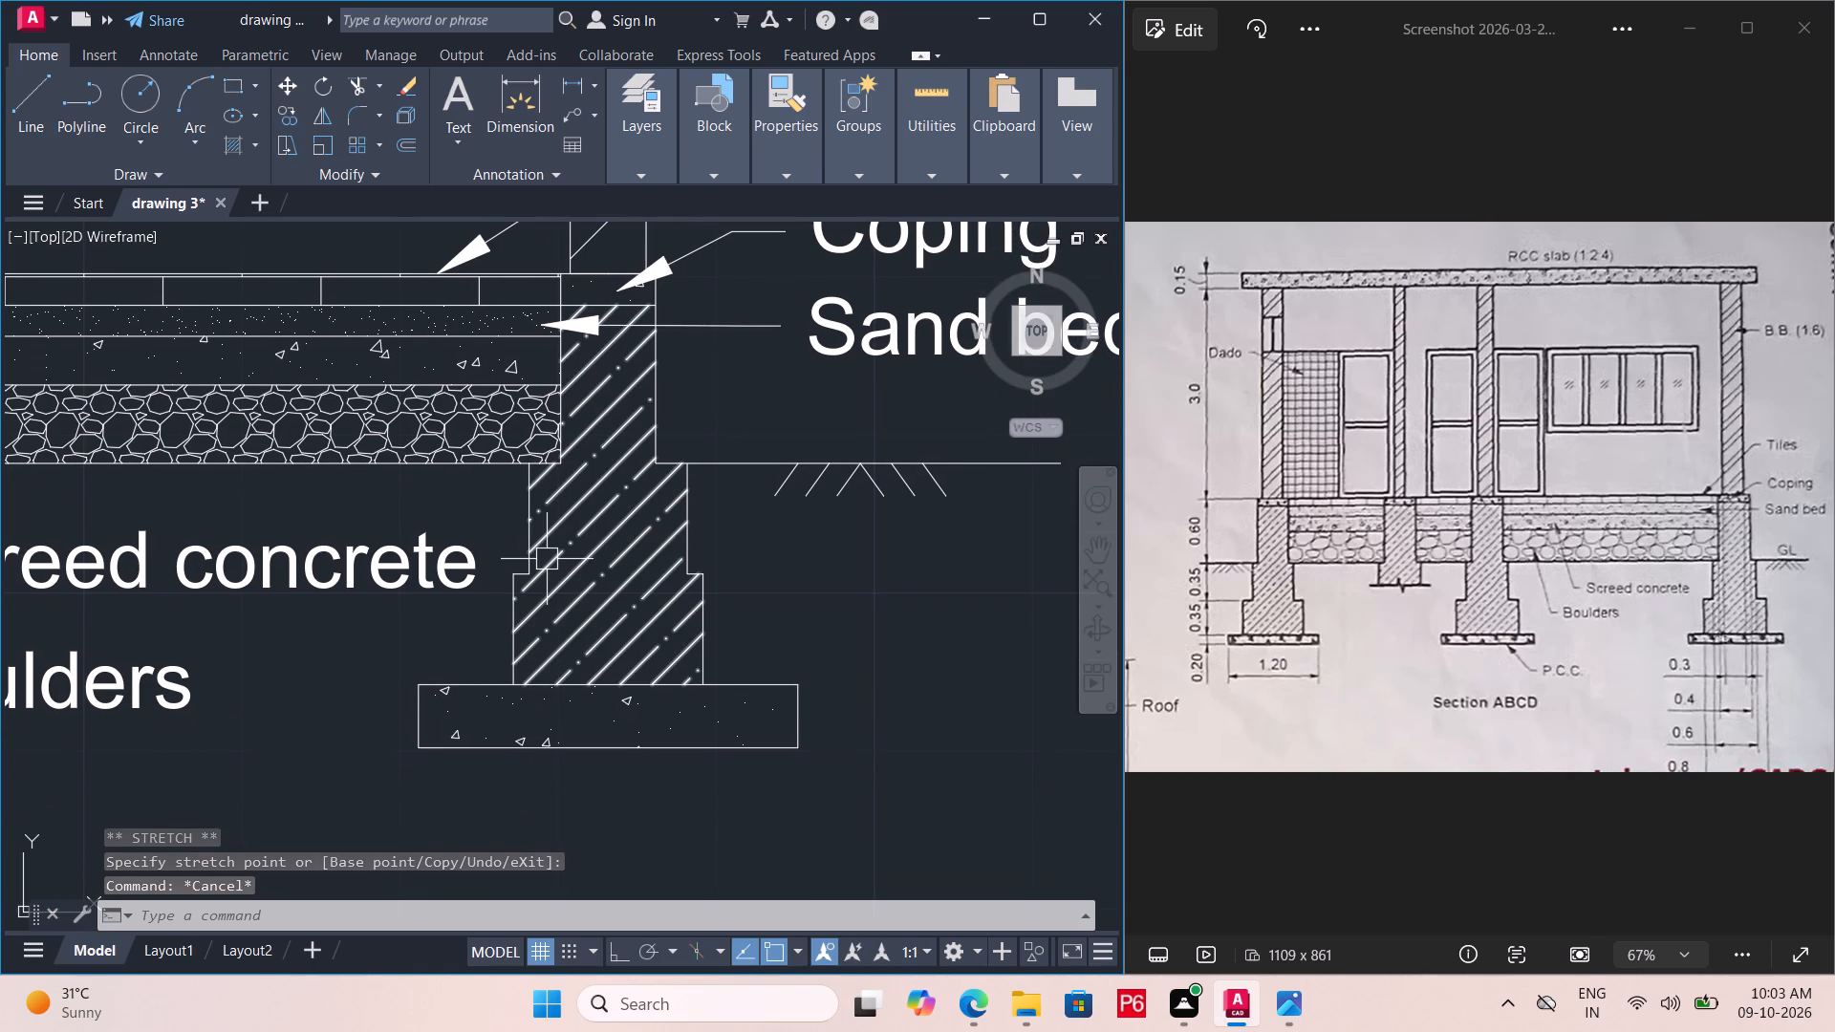
key("o")
key("Return")
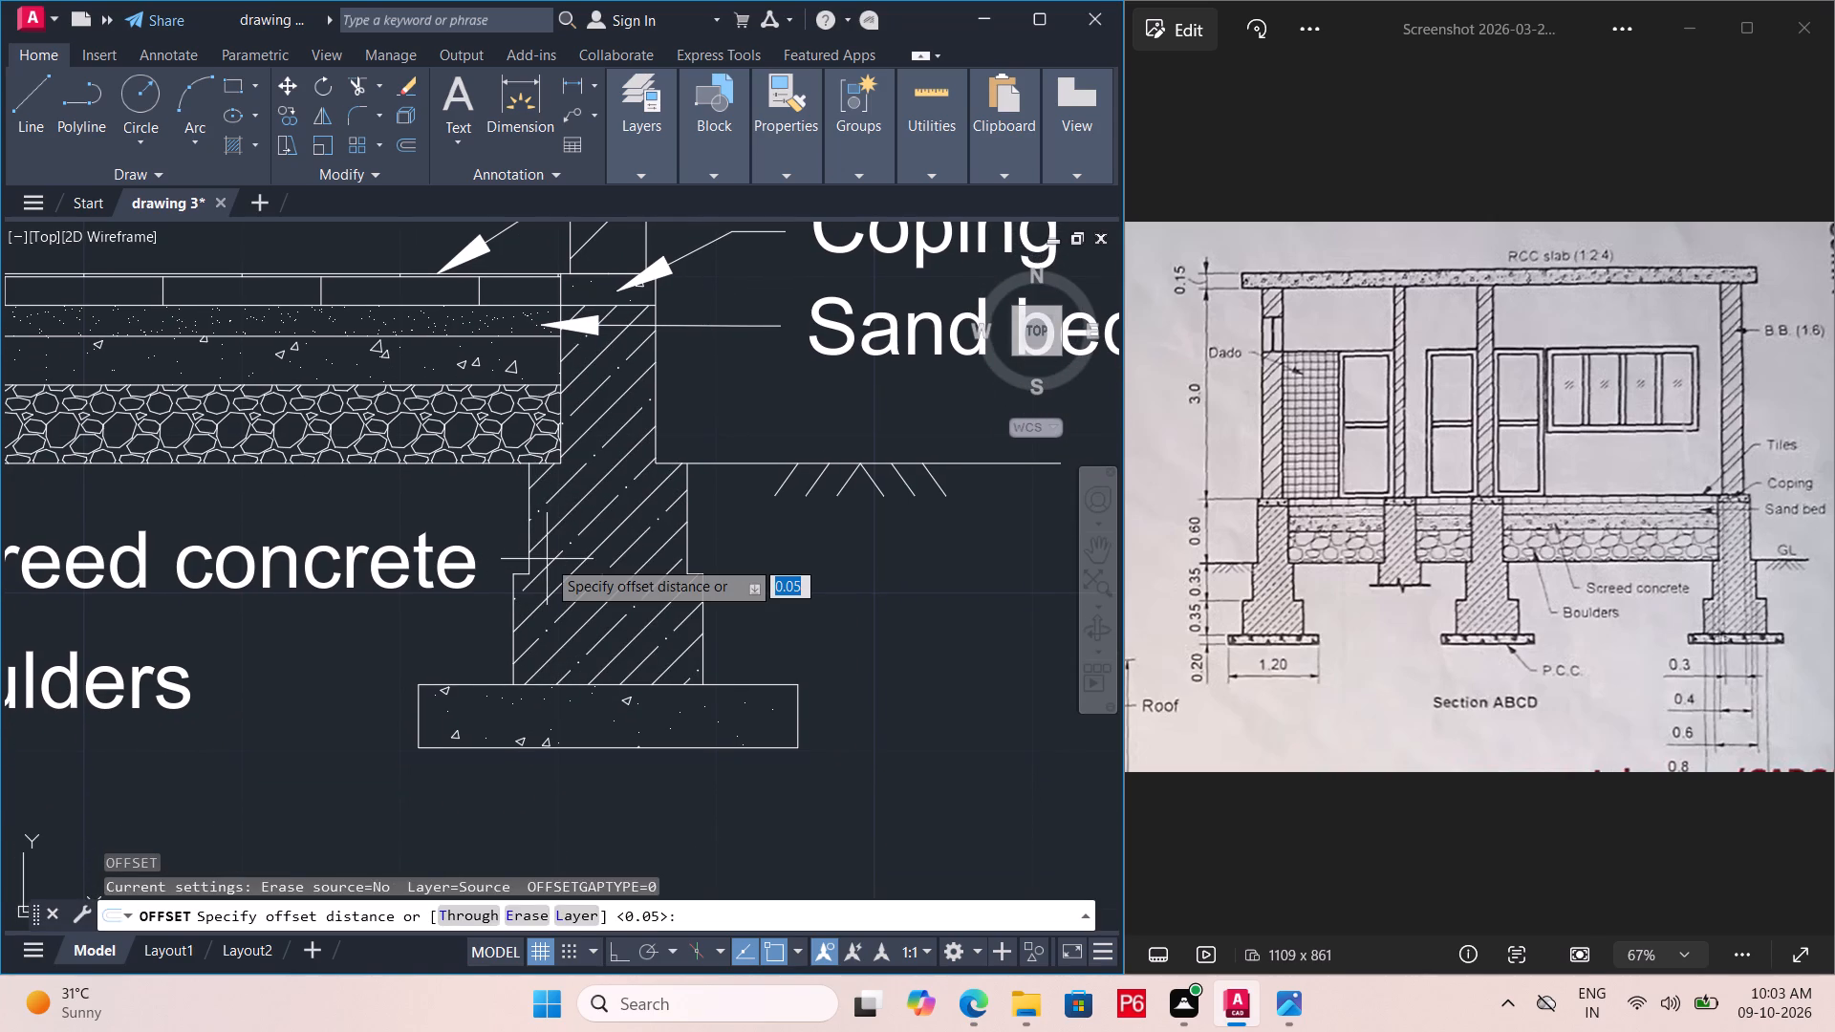
key("Return")
left_click(525, 525)
left_click_drag(525, 525, 534, 519)
double_click(561, 517)
left_click_drag(561, 517, 577, 518)
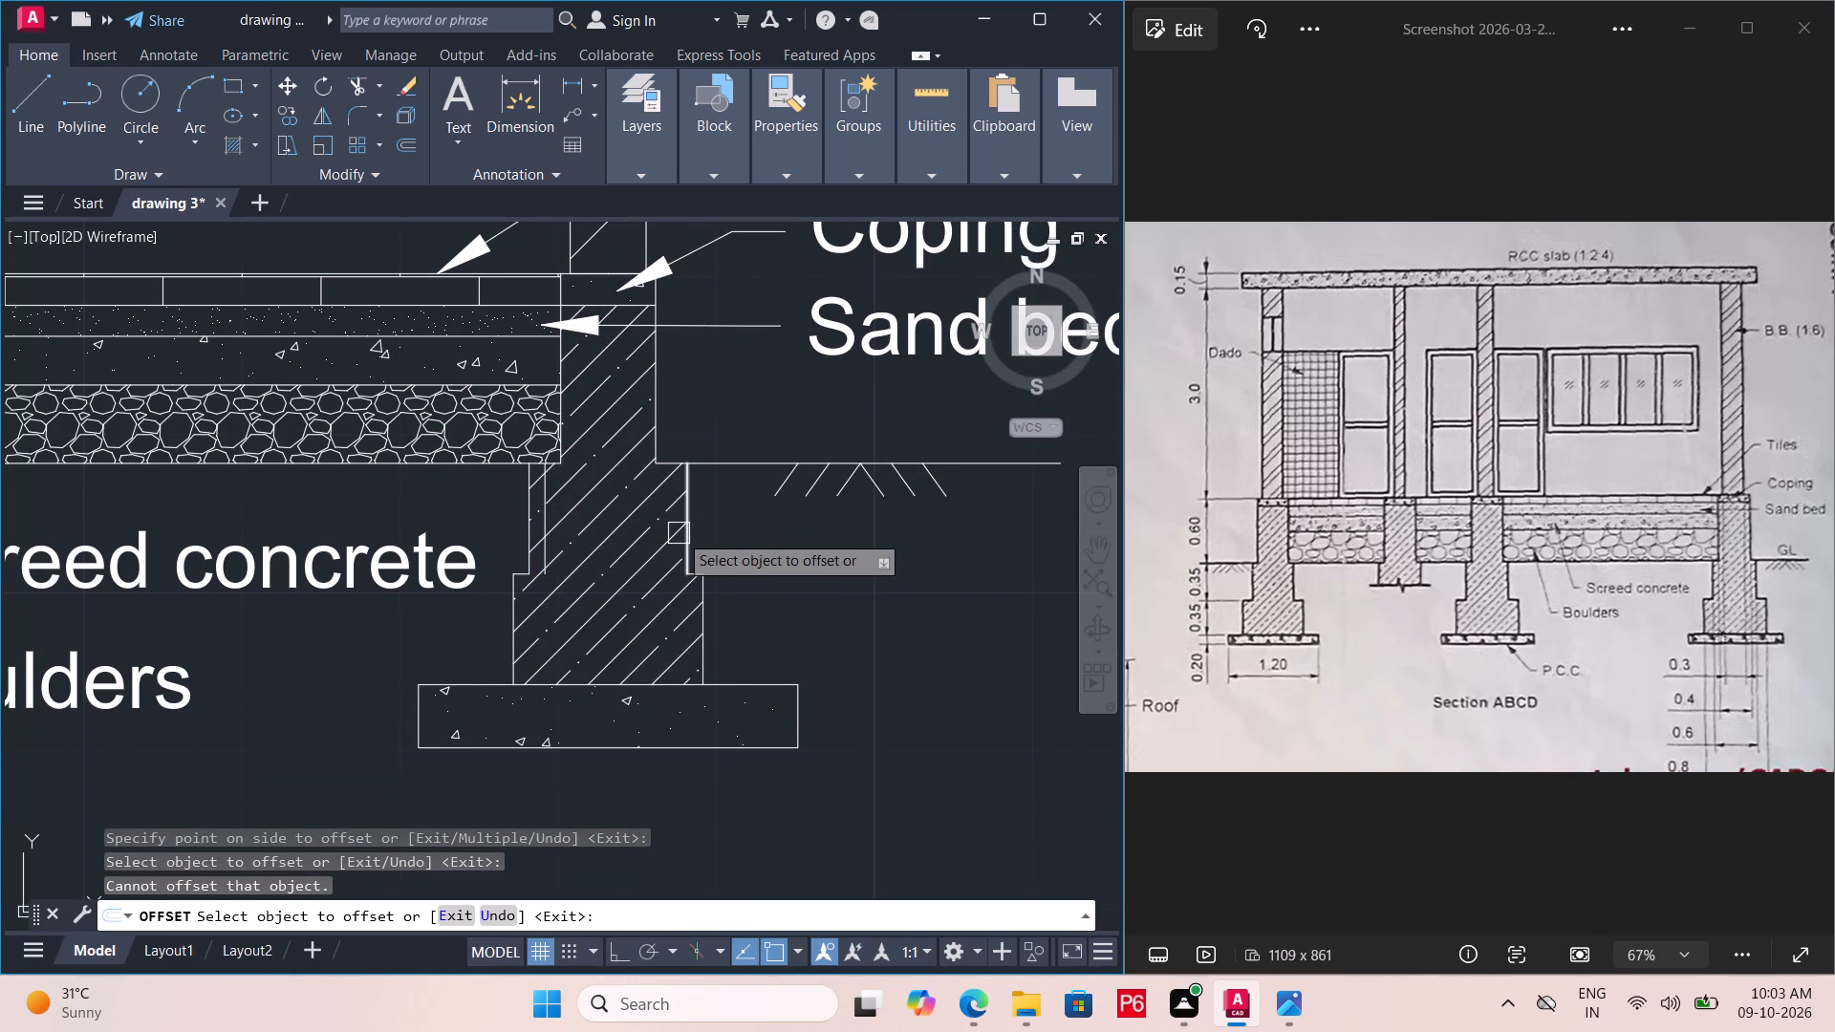
left_click(690, 518)
left_click(658, 525)
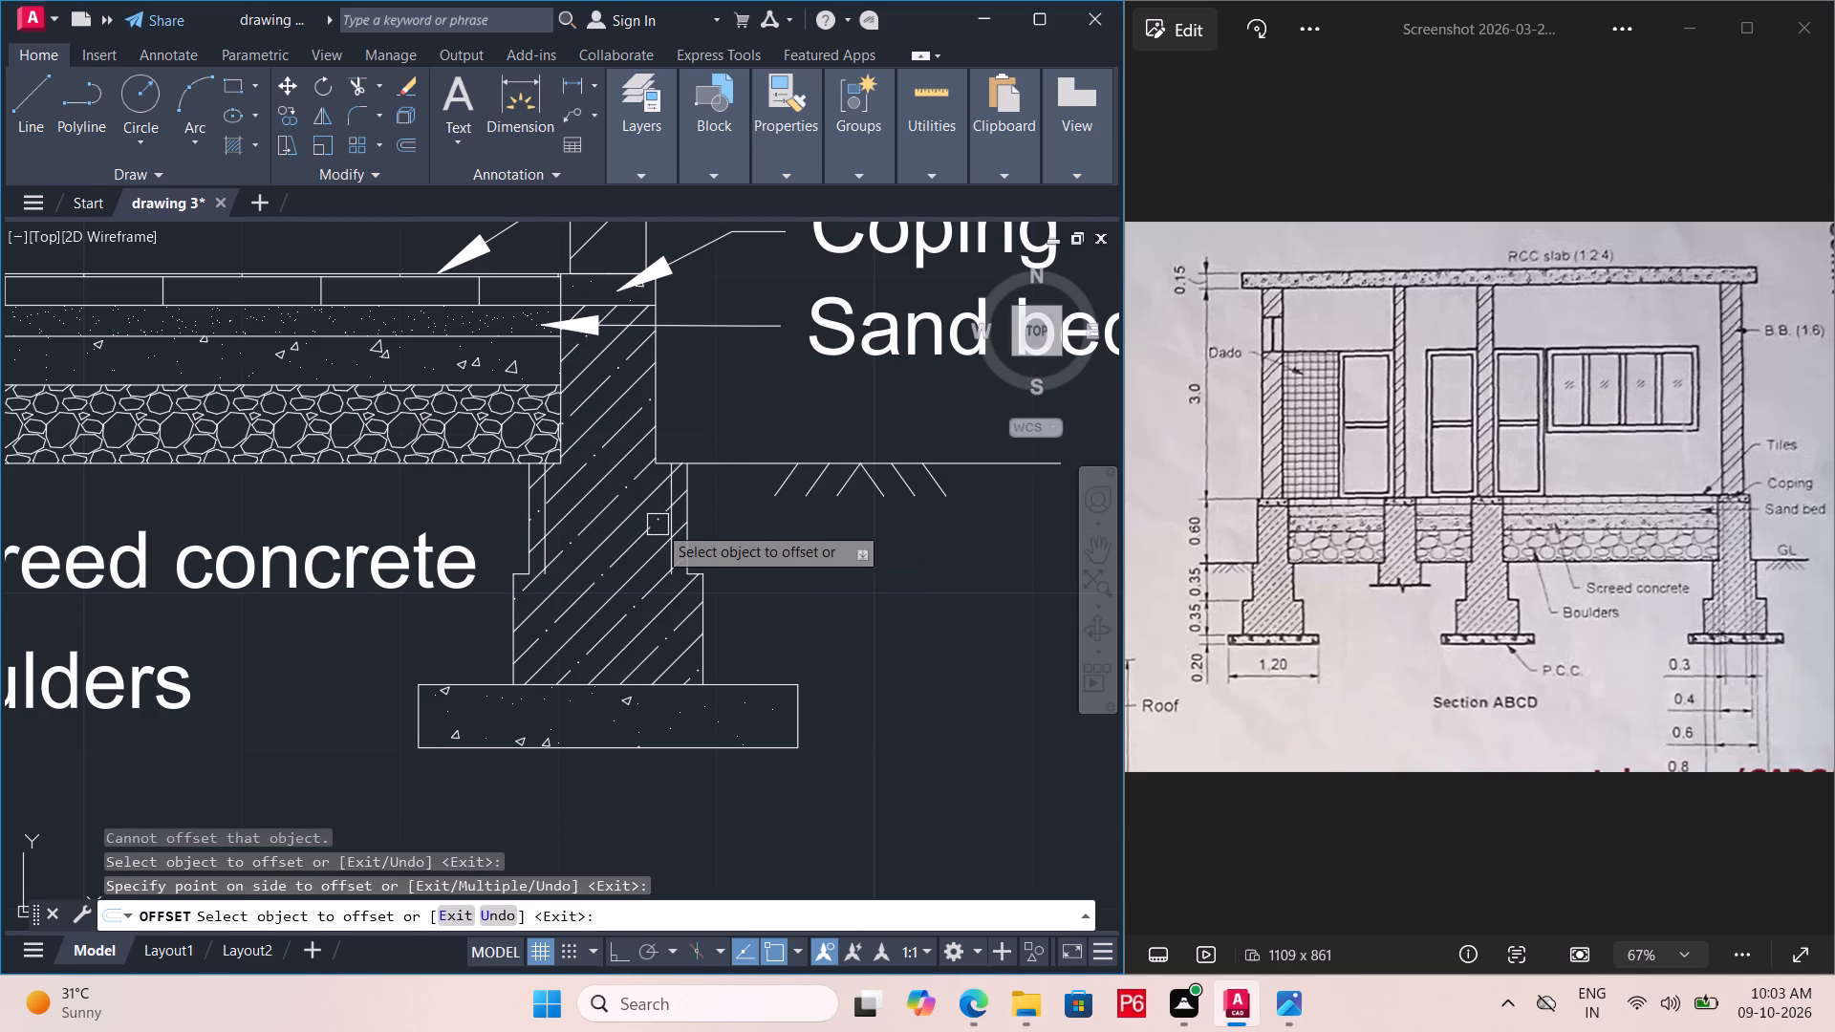
key("Escape")
Extend the lower step's two ledge lines inward to the upper step's new side lines and save the drawing.
scroll(431, 559, "up", 1)
scroll(591, 568, "up", 1)
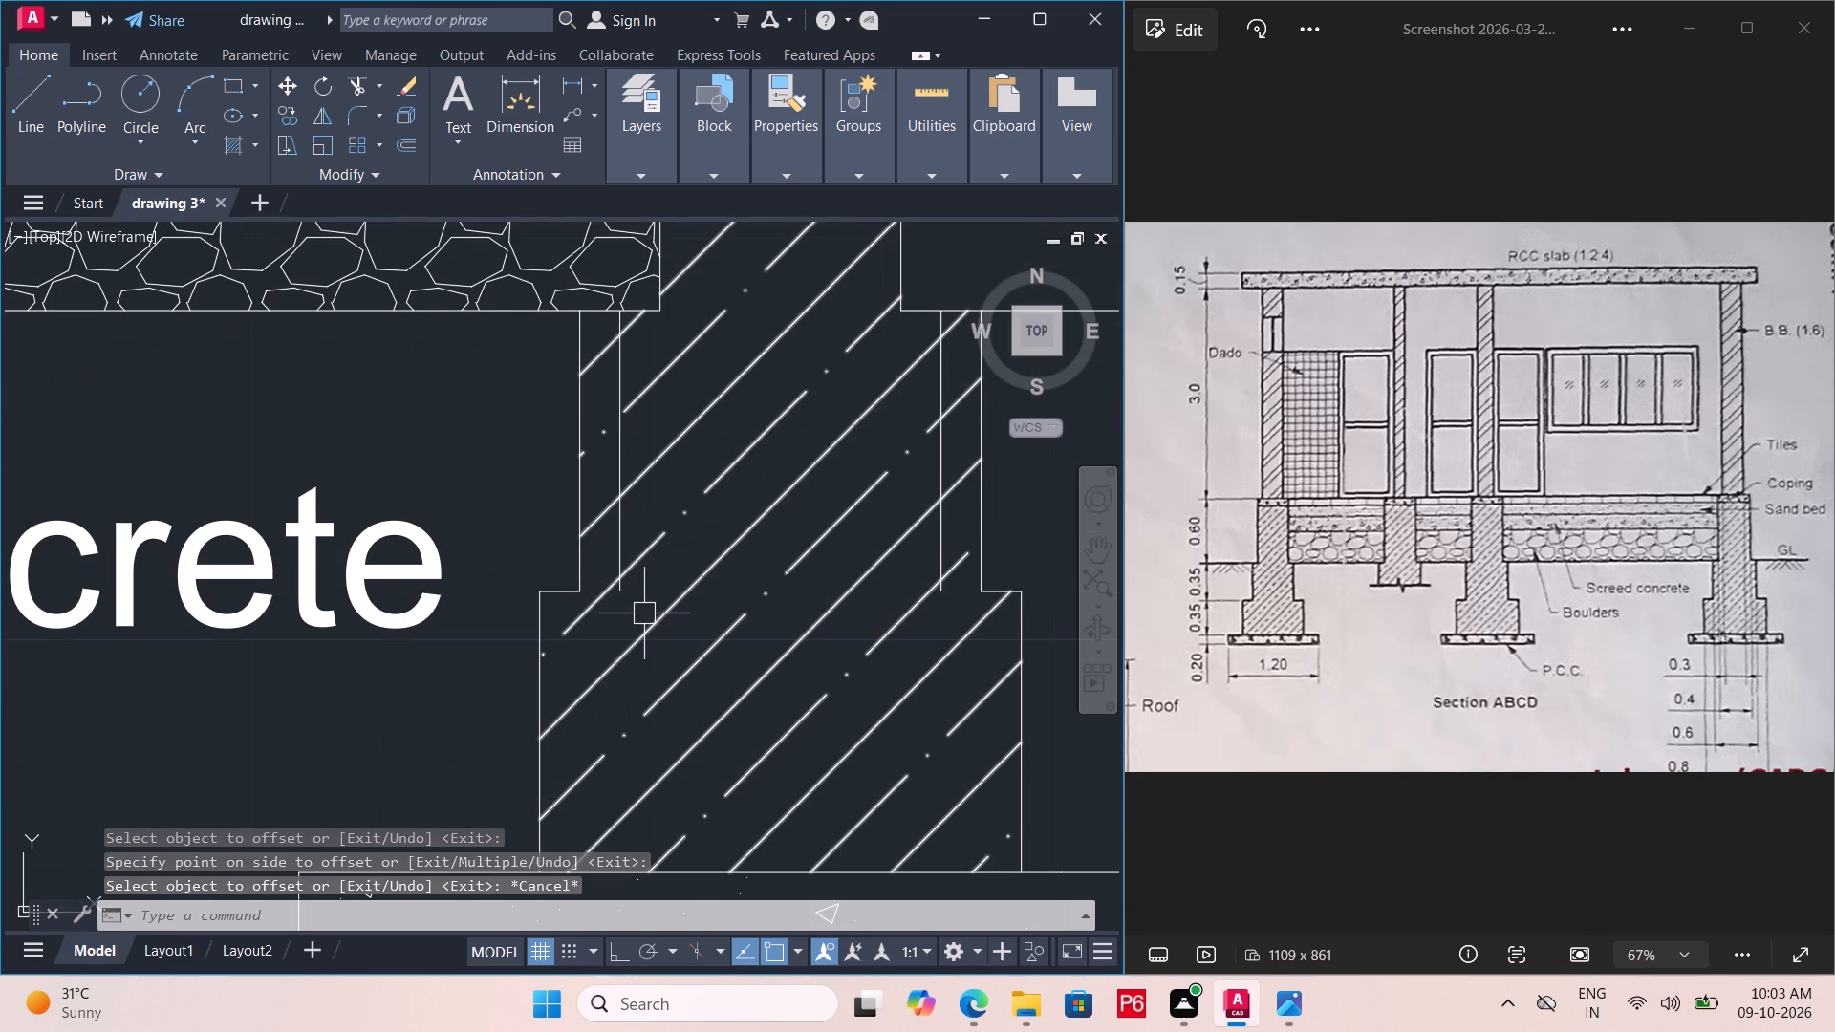
key("e")
key("x")
key("space")
key("space")
left_click(562, 592)
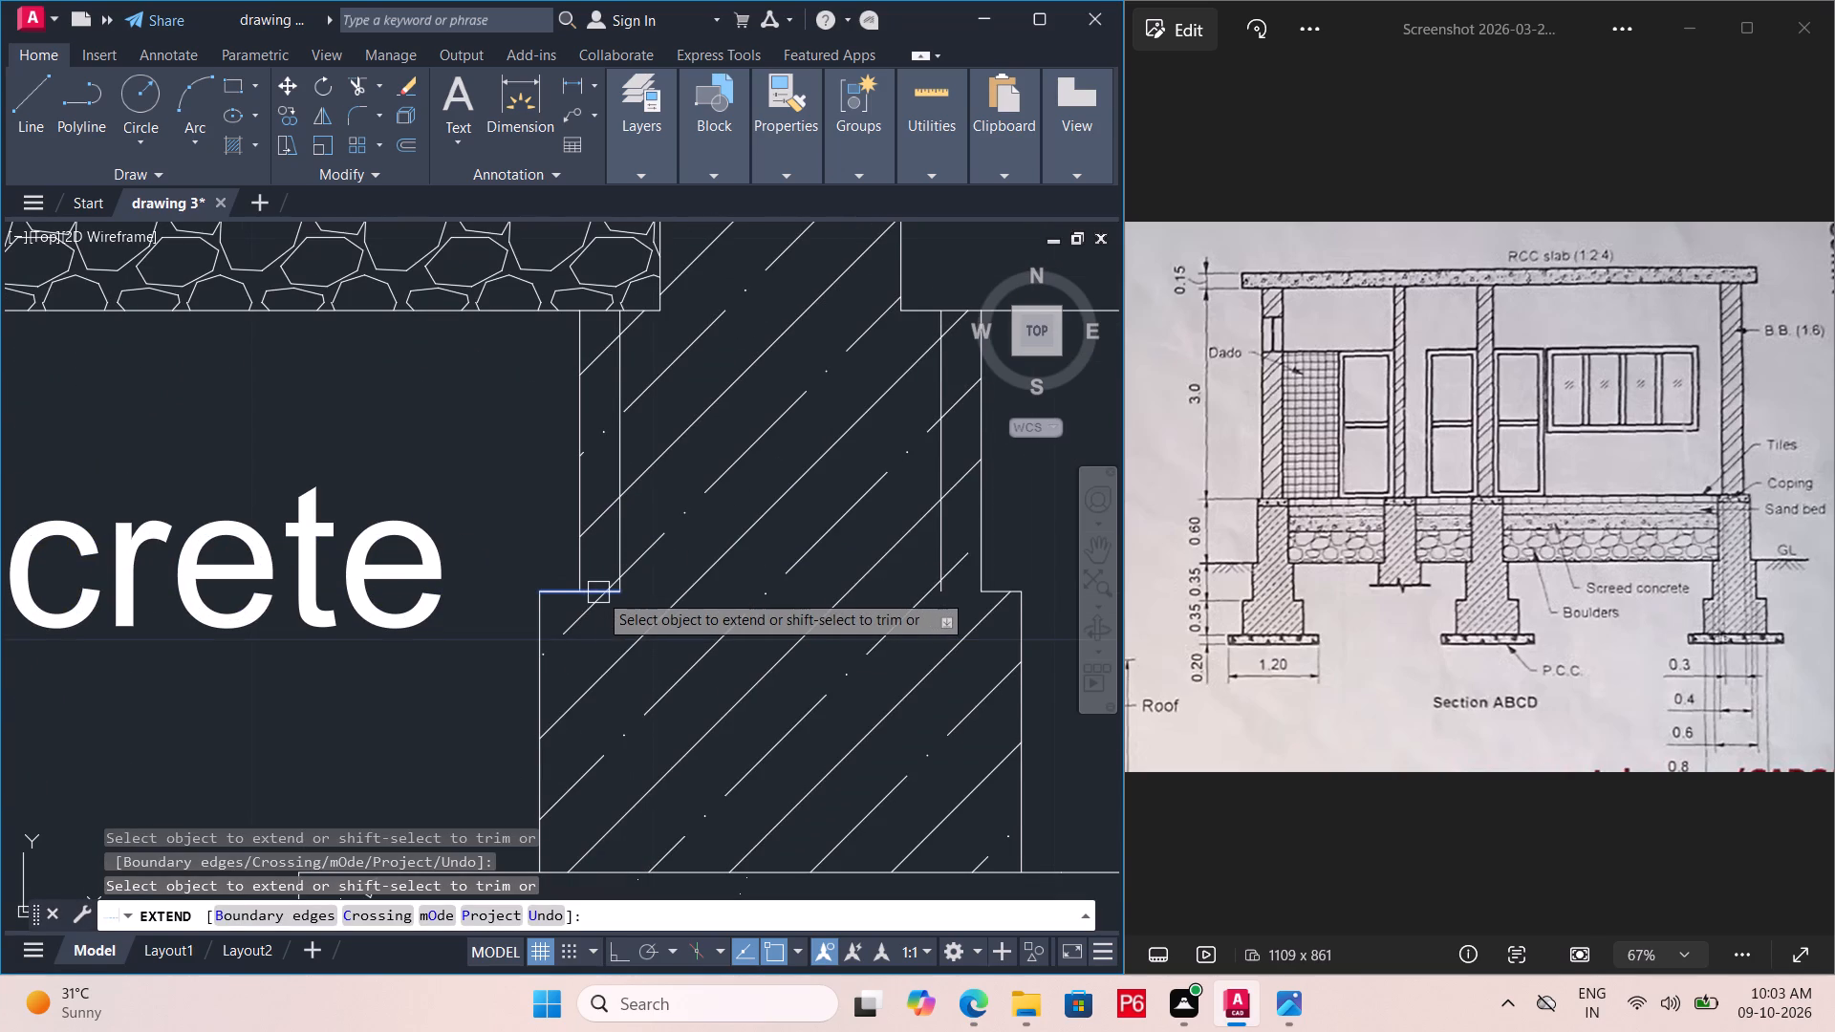
left_click(598, 592)
left_click(1002, 590)
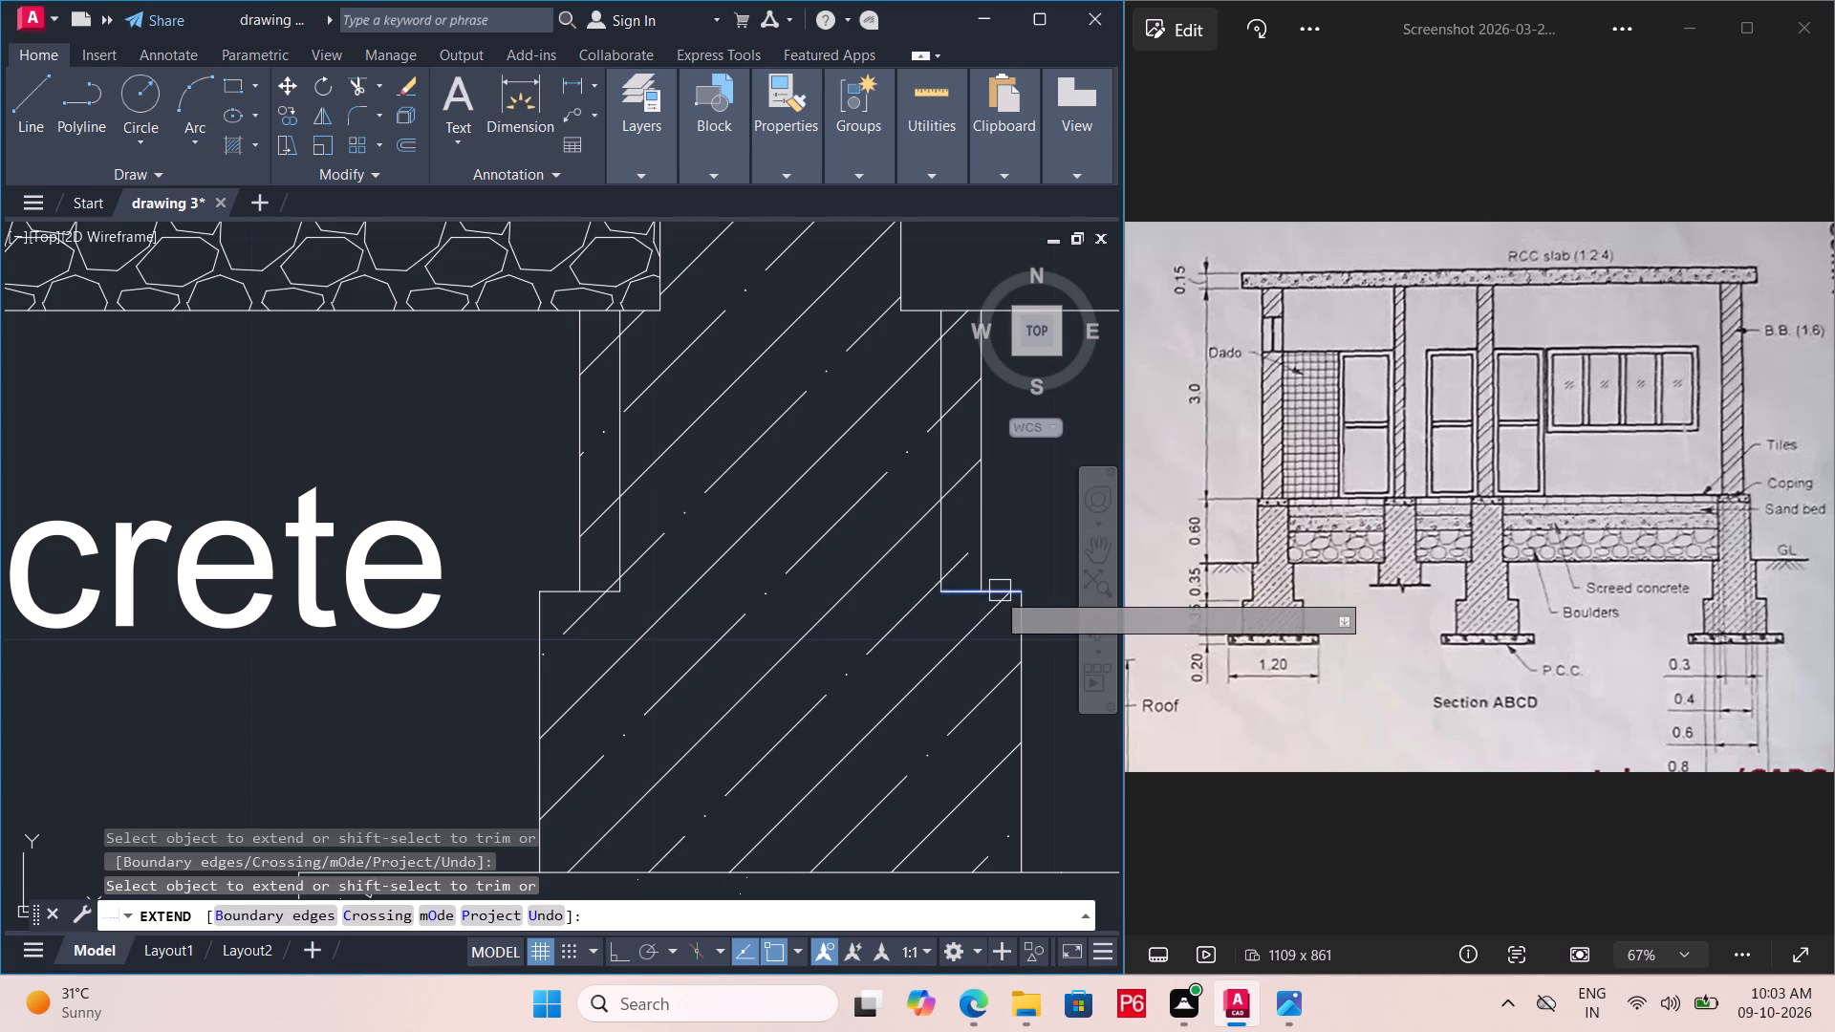
key("Escape")
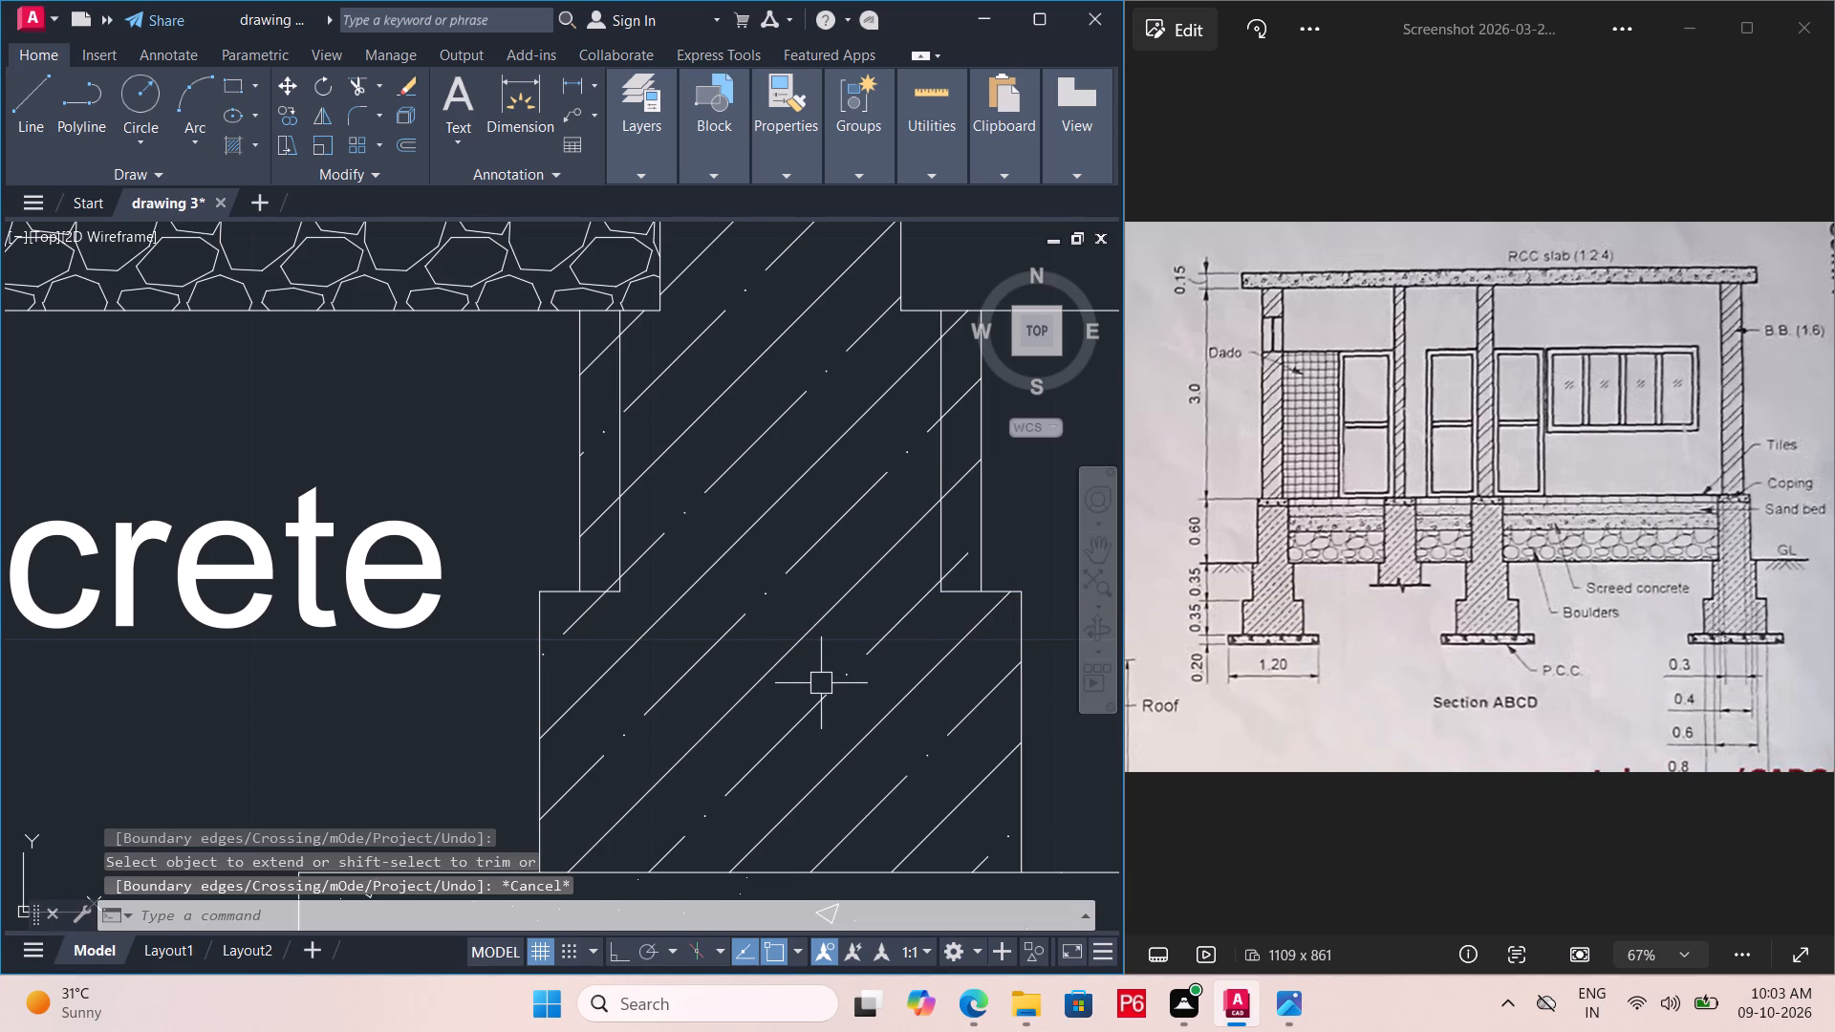
key("ctrl+s")
key("ctrl+s")
key("ctrl+s")
Delete the upper step's old outer side lines on both sides.
middle_click_drag(754, 677, 649, 739)
left_click(469, 558)
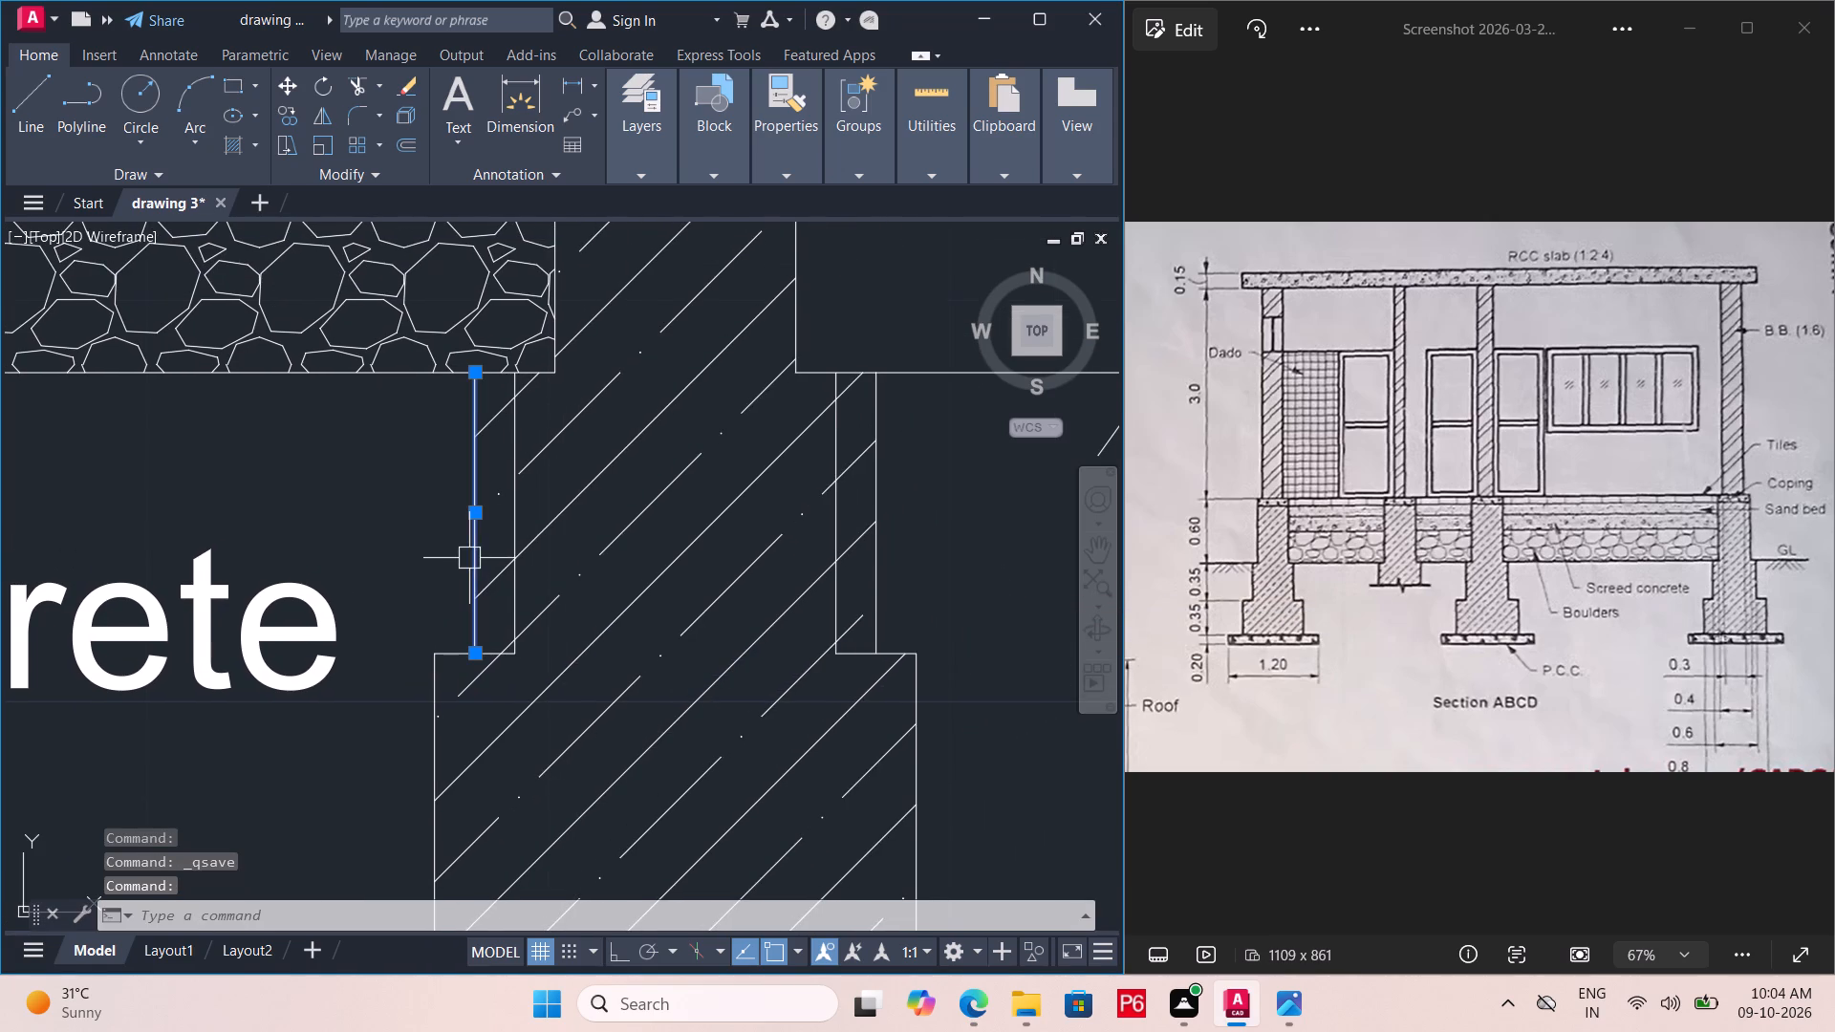
key("Delete")
left_click(875, 522)
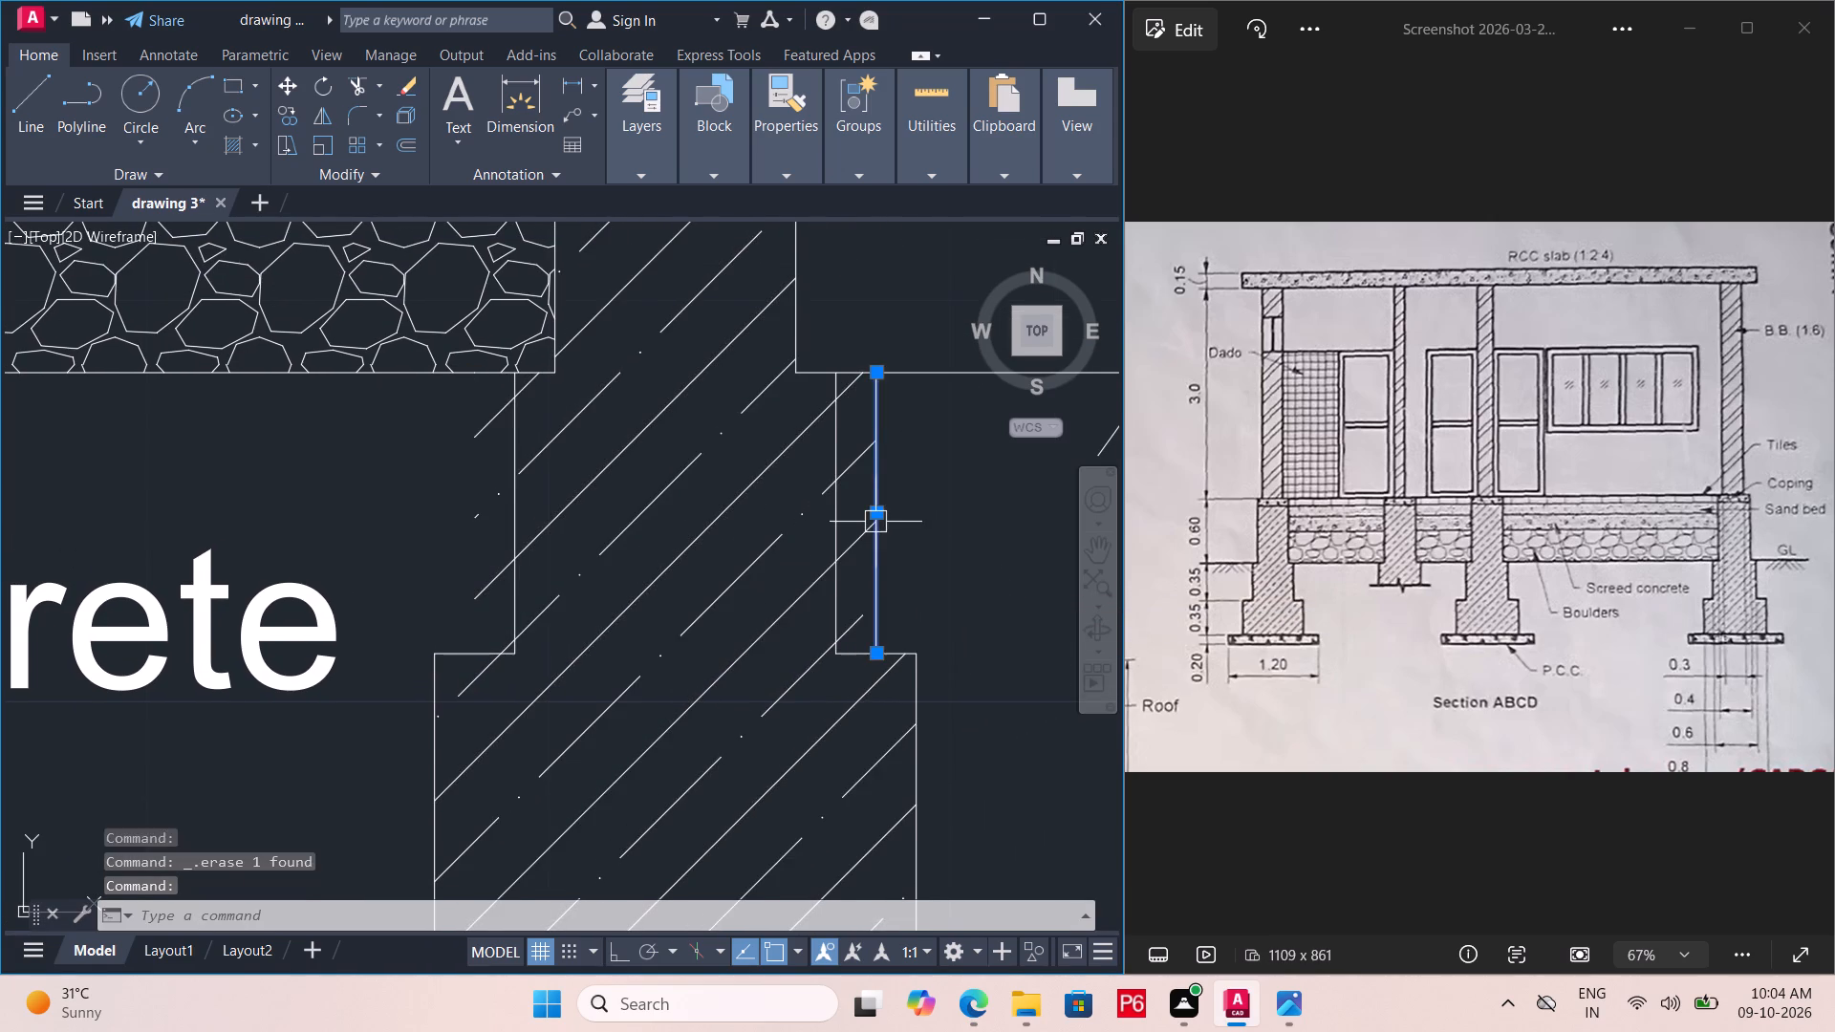
key("Delete")
Stretch the hatch's four outer corners at the upper step inward to the new side lines and save the drawing.
left_click(864, 453)
left_click(877, 373)
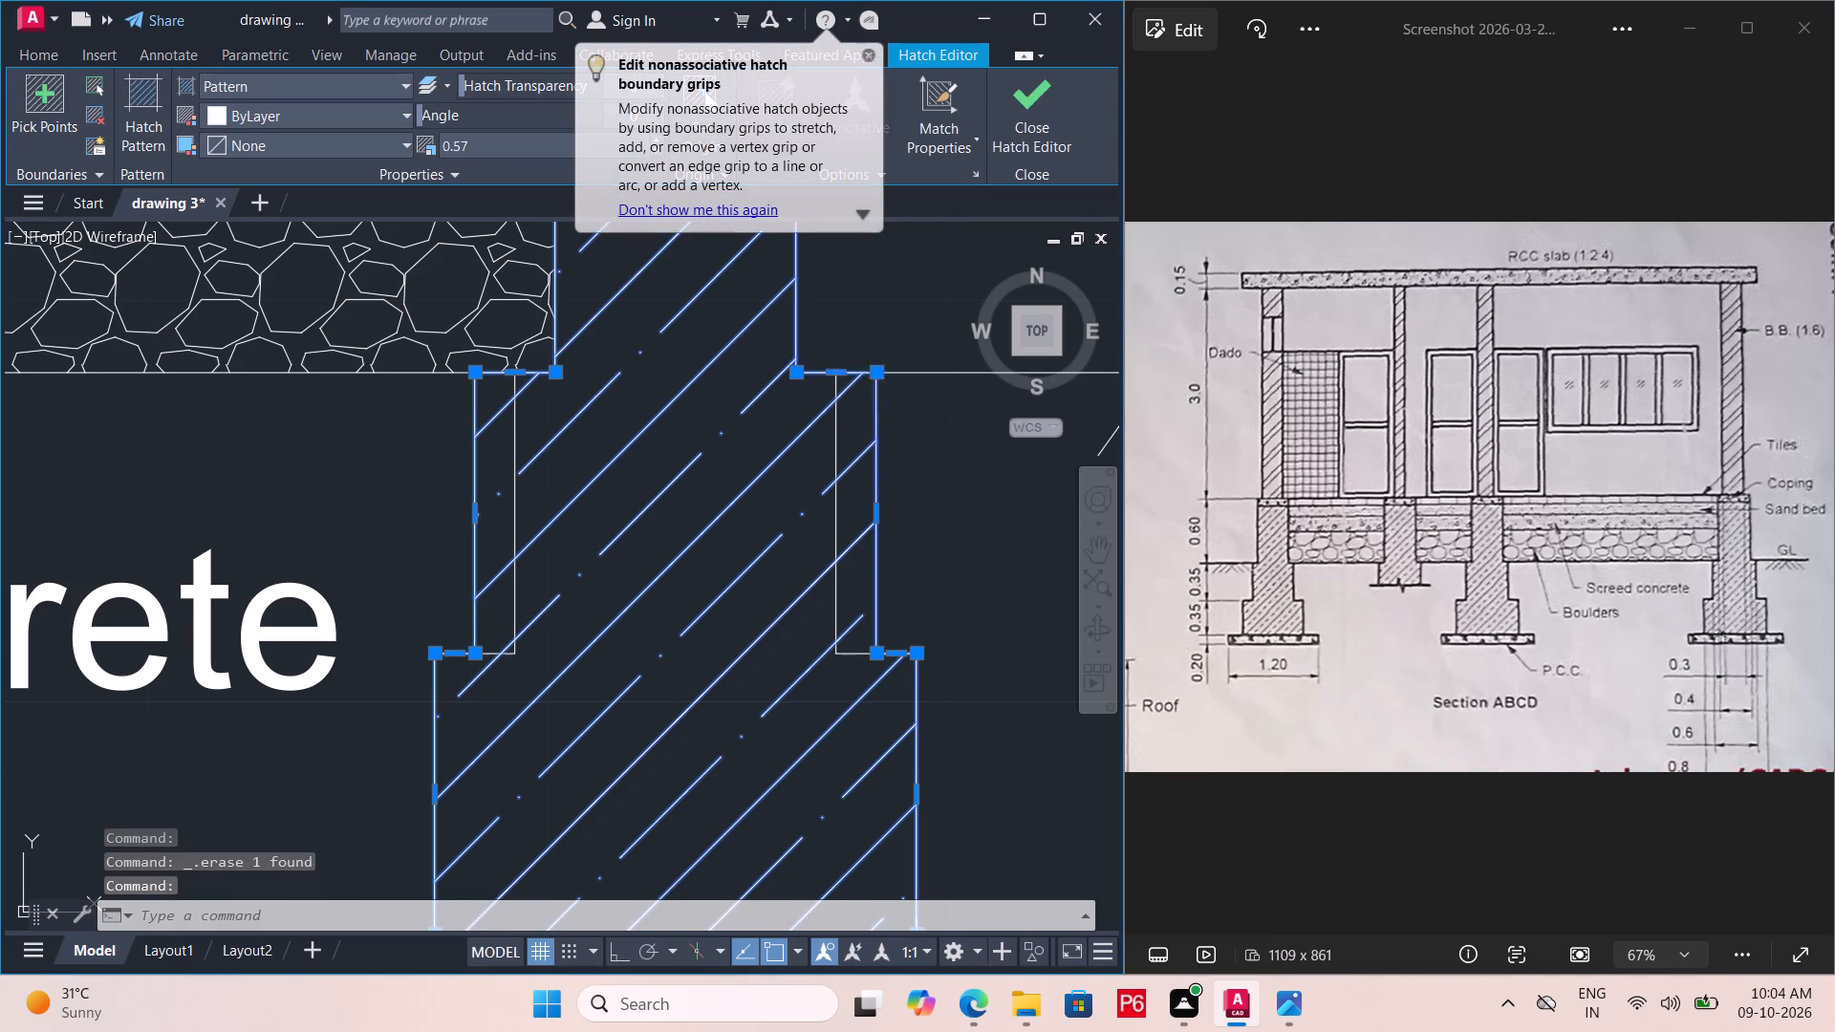
double_click(841, 374)
left_click(873, 656)
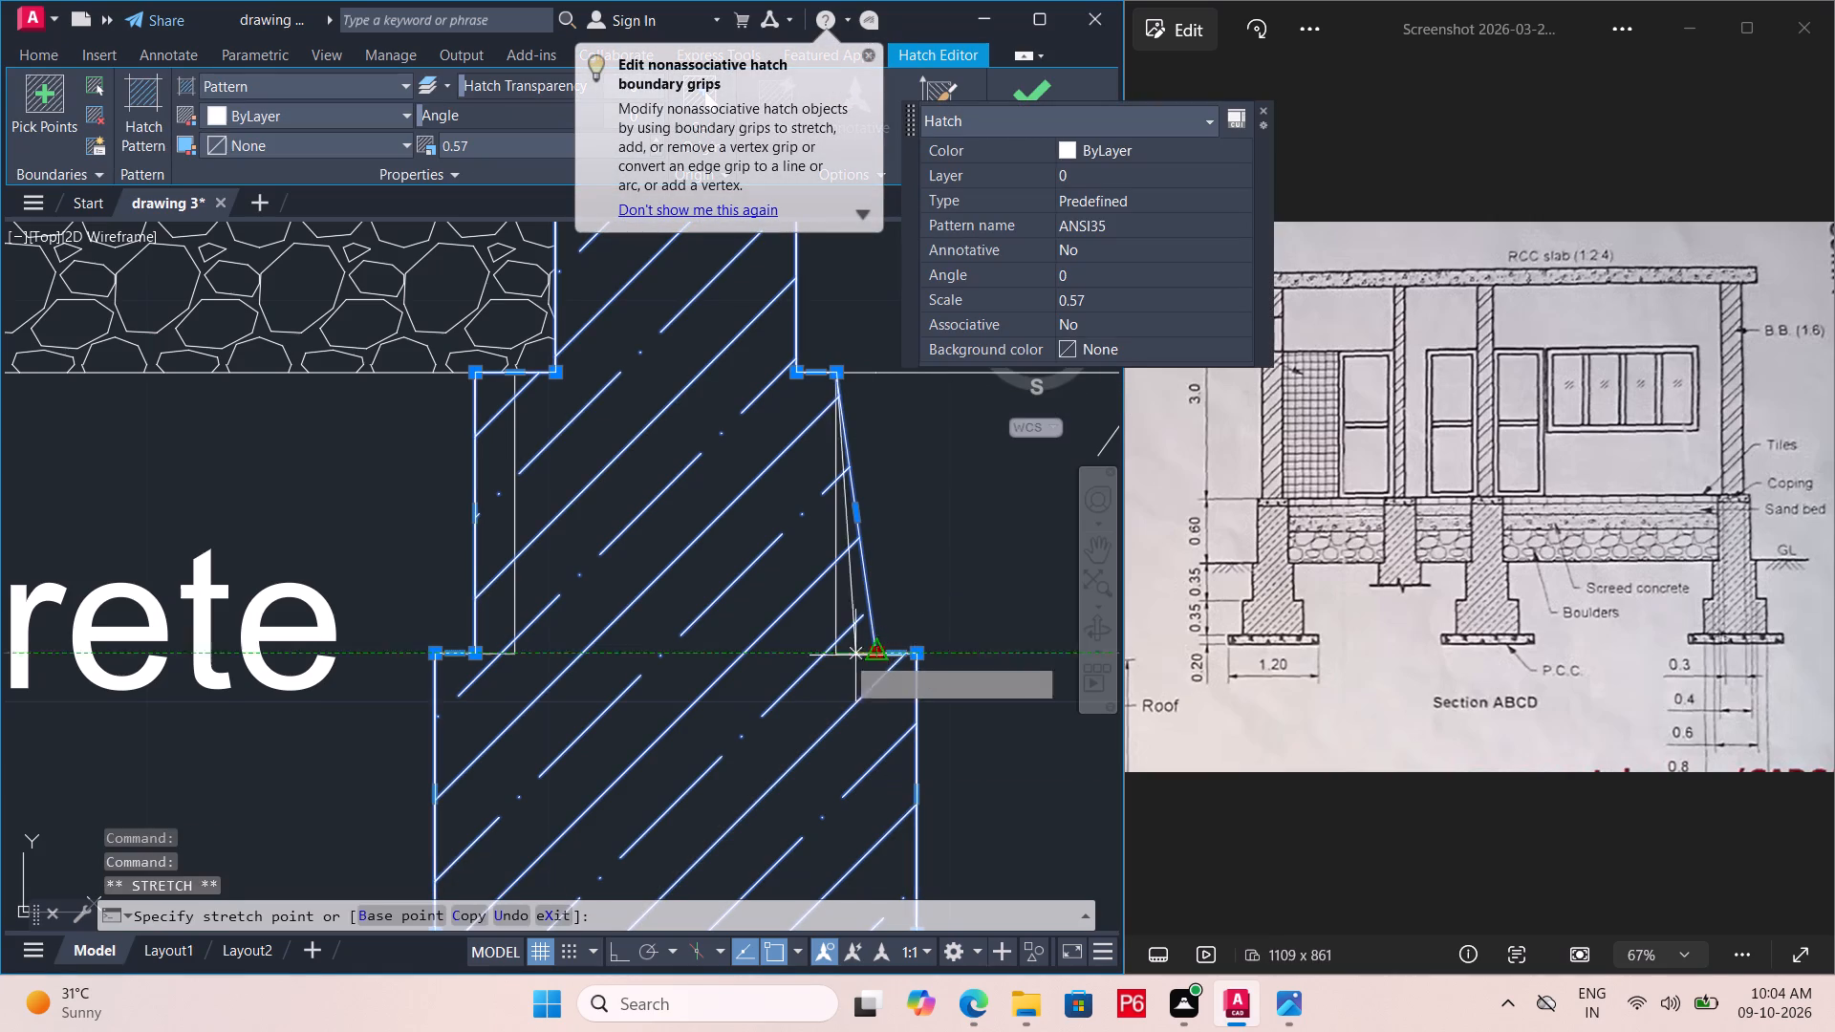
left_click(839, 656)
left_click(478, 375)
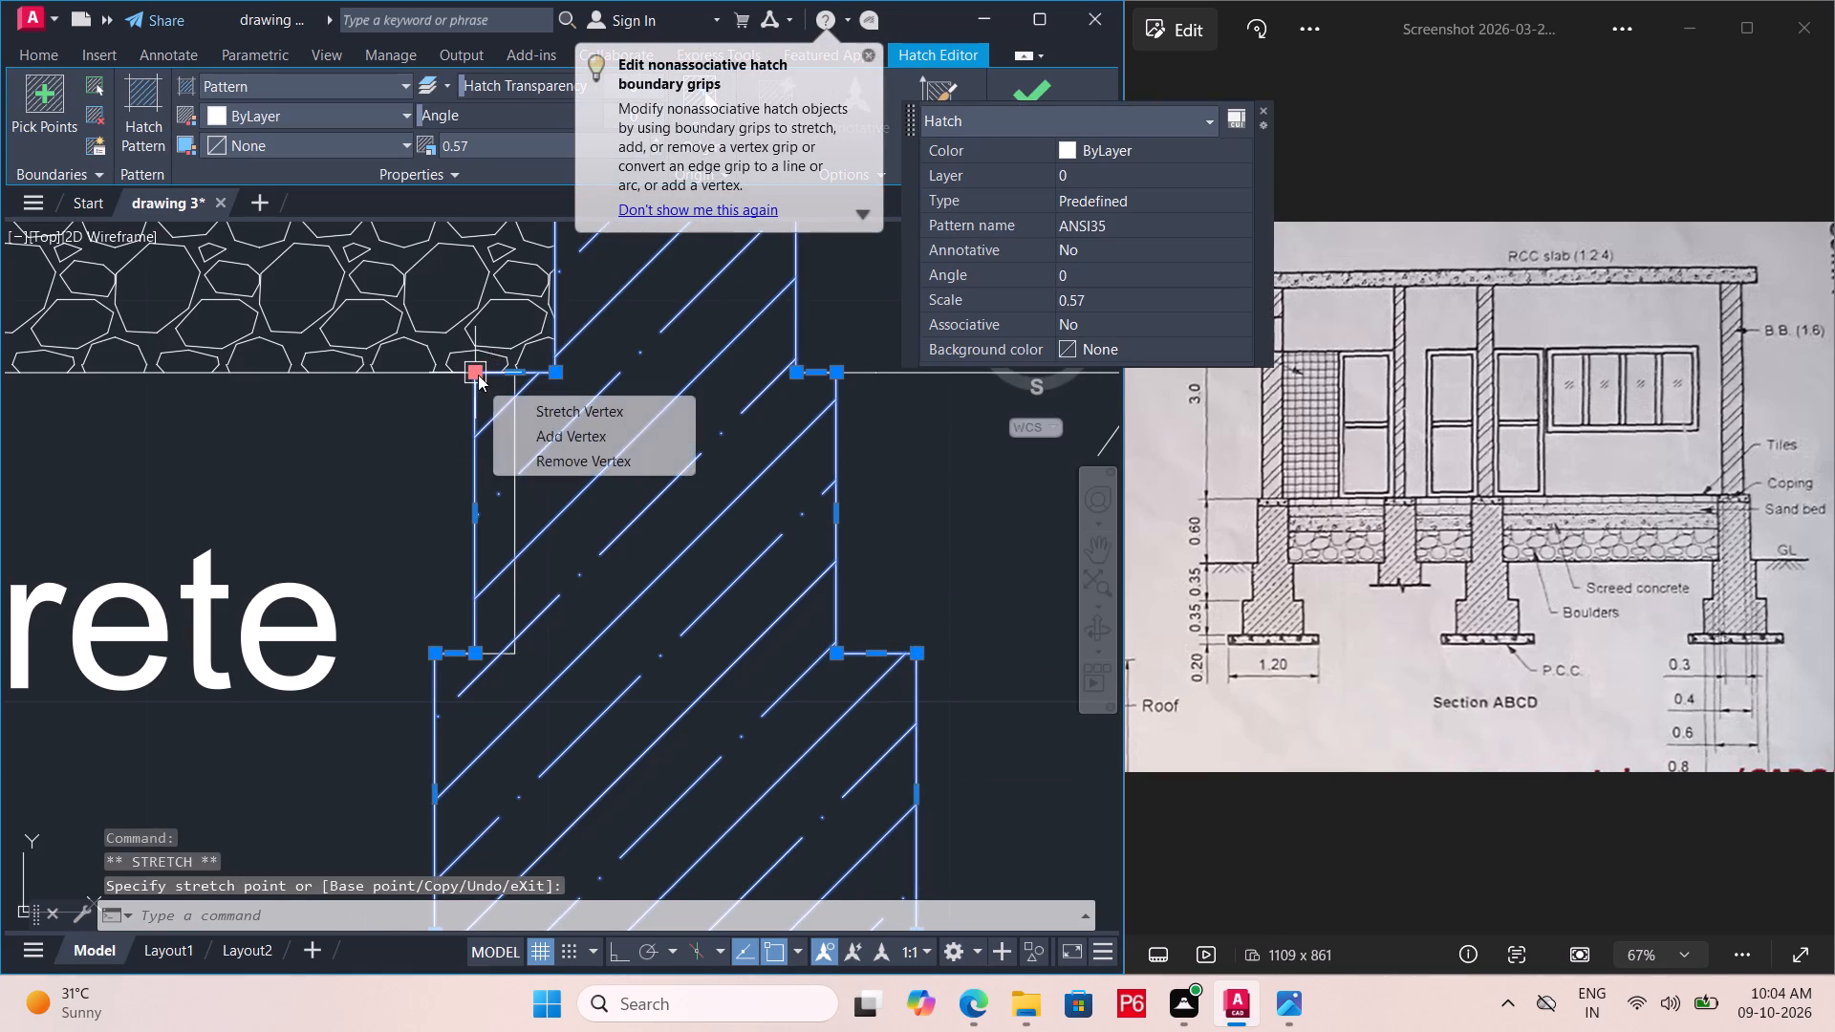
left_click(516, 373)
left_click_drag(476, 652, 486, 651)
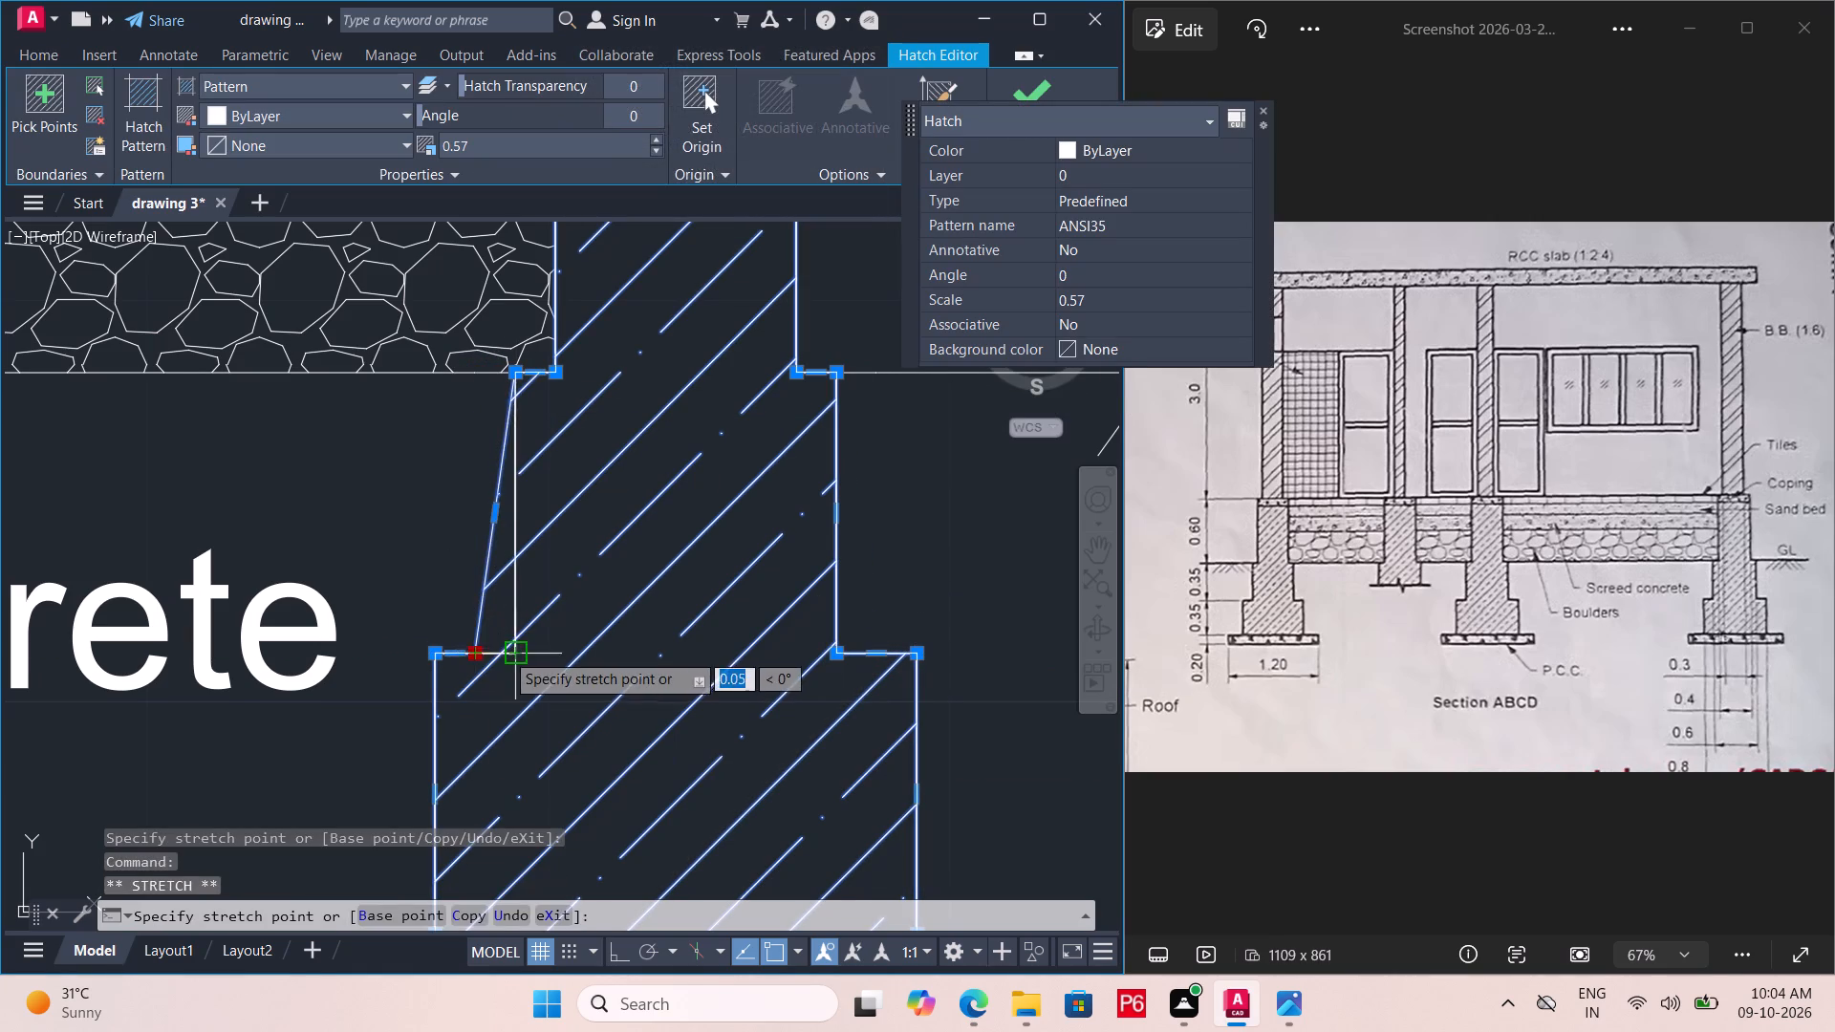
left_click(508, 652)
middle_click_drag(606, 664, 629, 699)
scroll(606, 664, "down", 1)
key("ctrl+s")
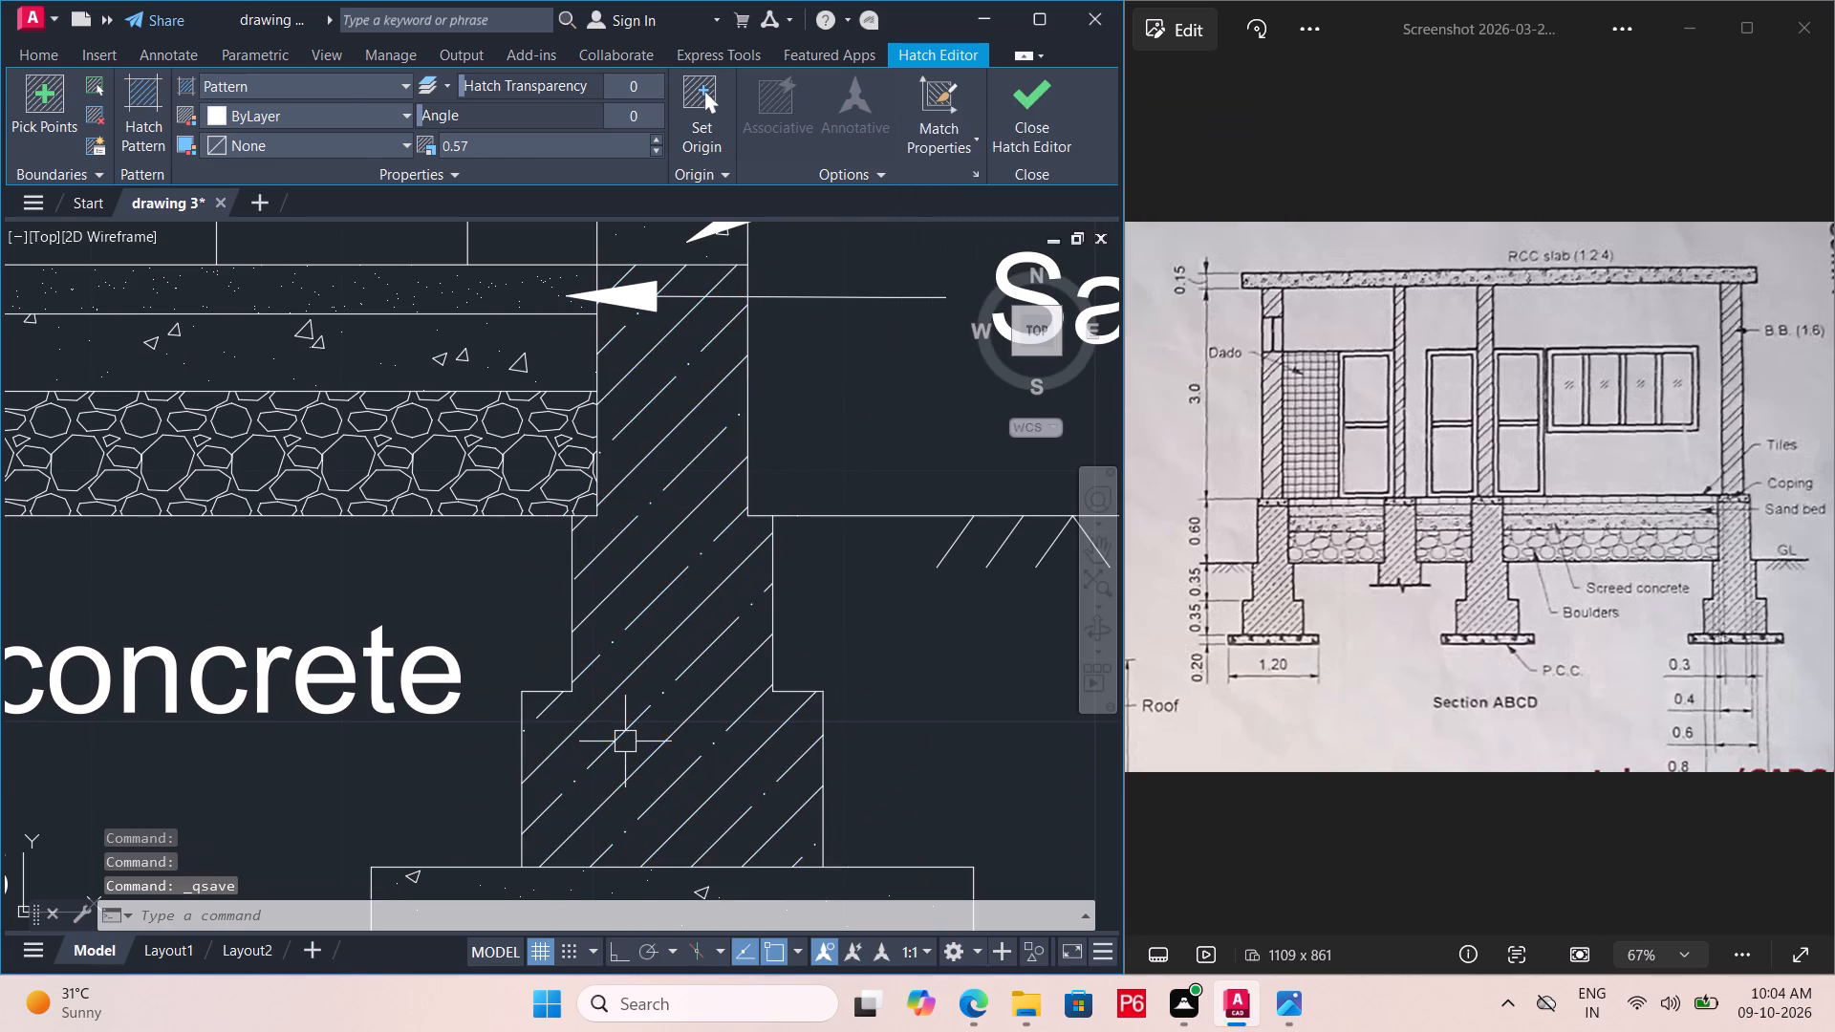
key("ctrl+s")
key("ctrl+s")
key("ctrl+s")
key("ctrl+s")
Check the widths of the foundation wall at ground level and of the upper step using trial linear dimensions.
scroll(673, 702, "down", 1)
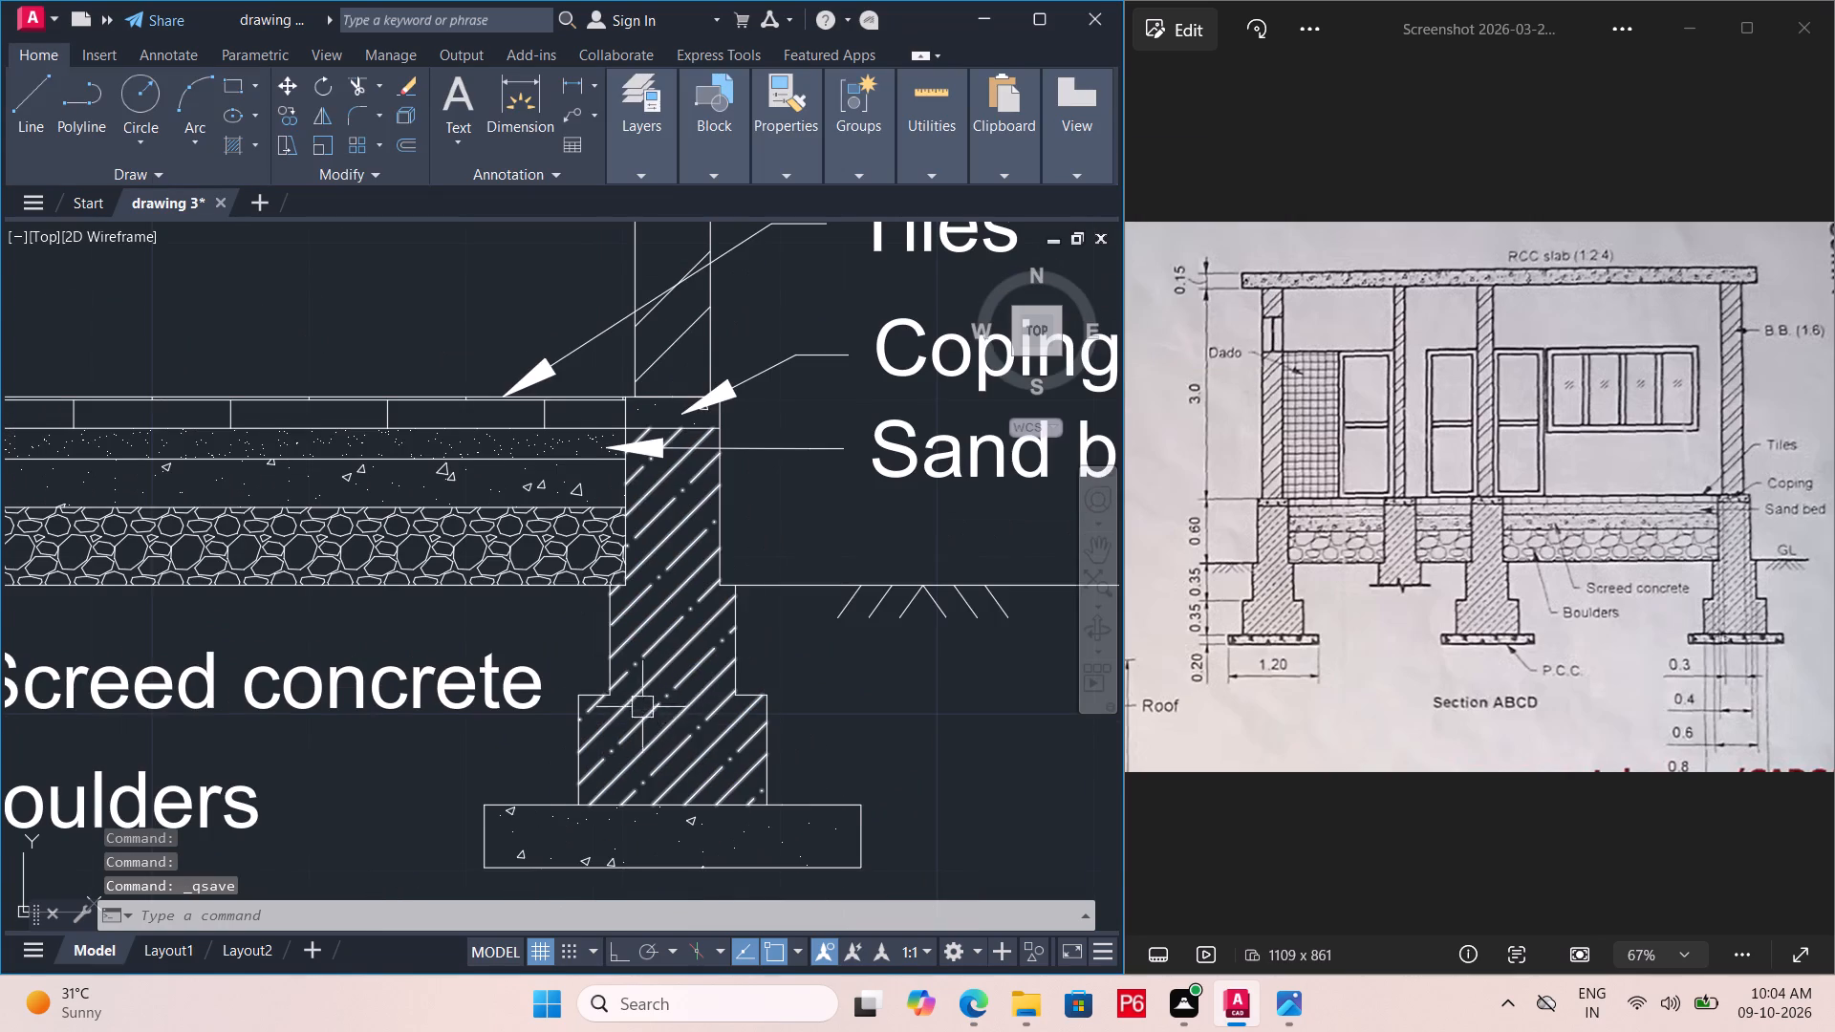
middle_click(640, 639)
middle_click_drag(703, 739, 691, 636)
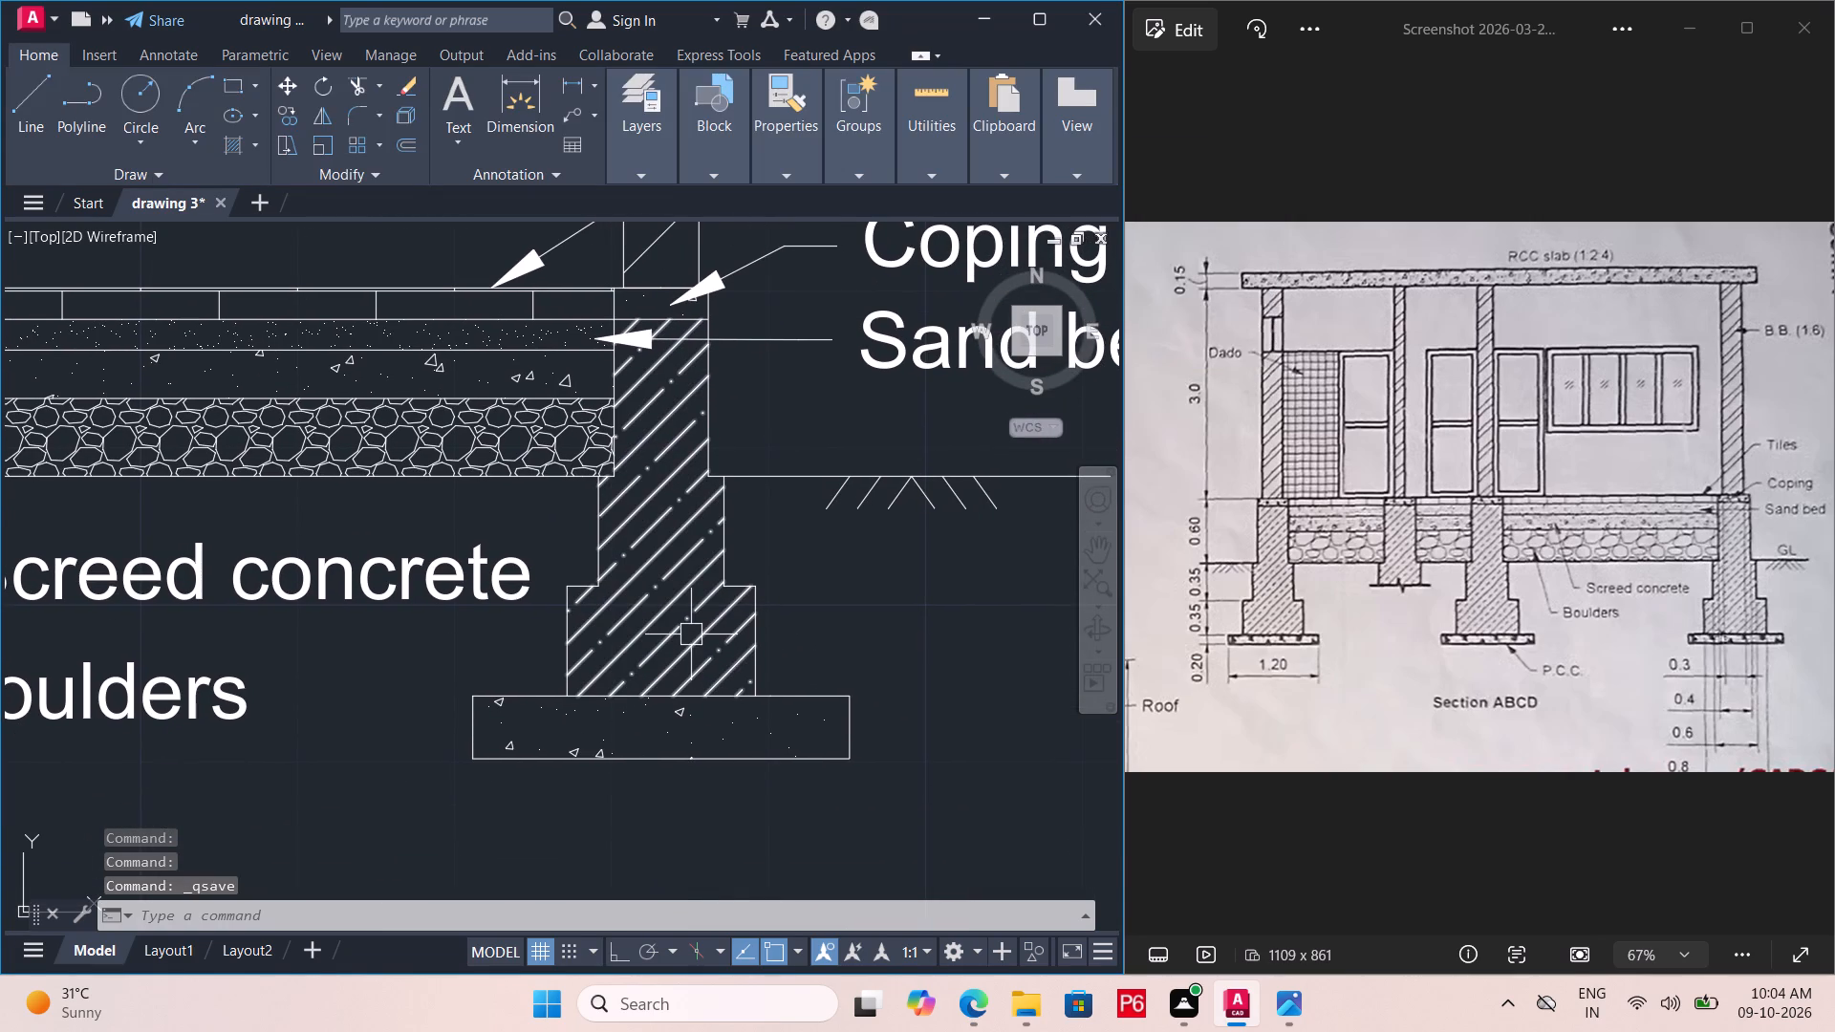
type("dimlin")
key("space")
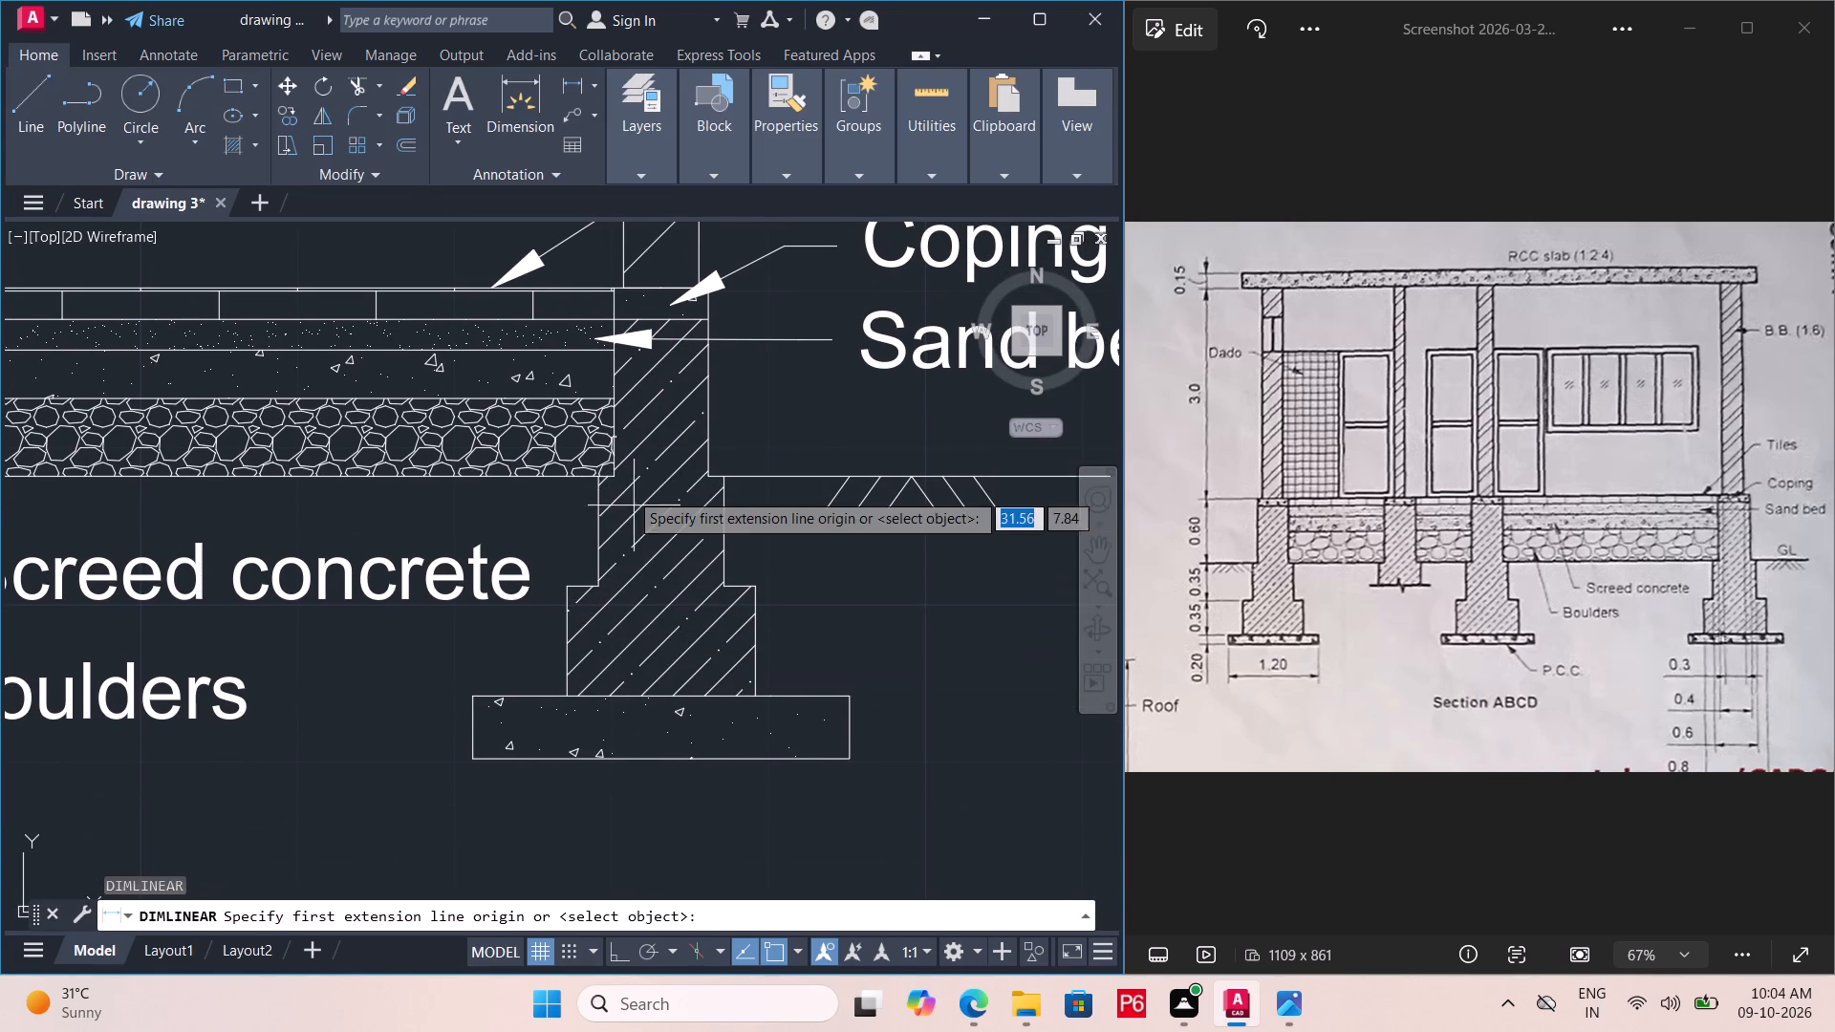
left_click(610, 468)
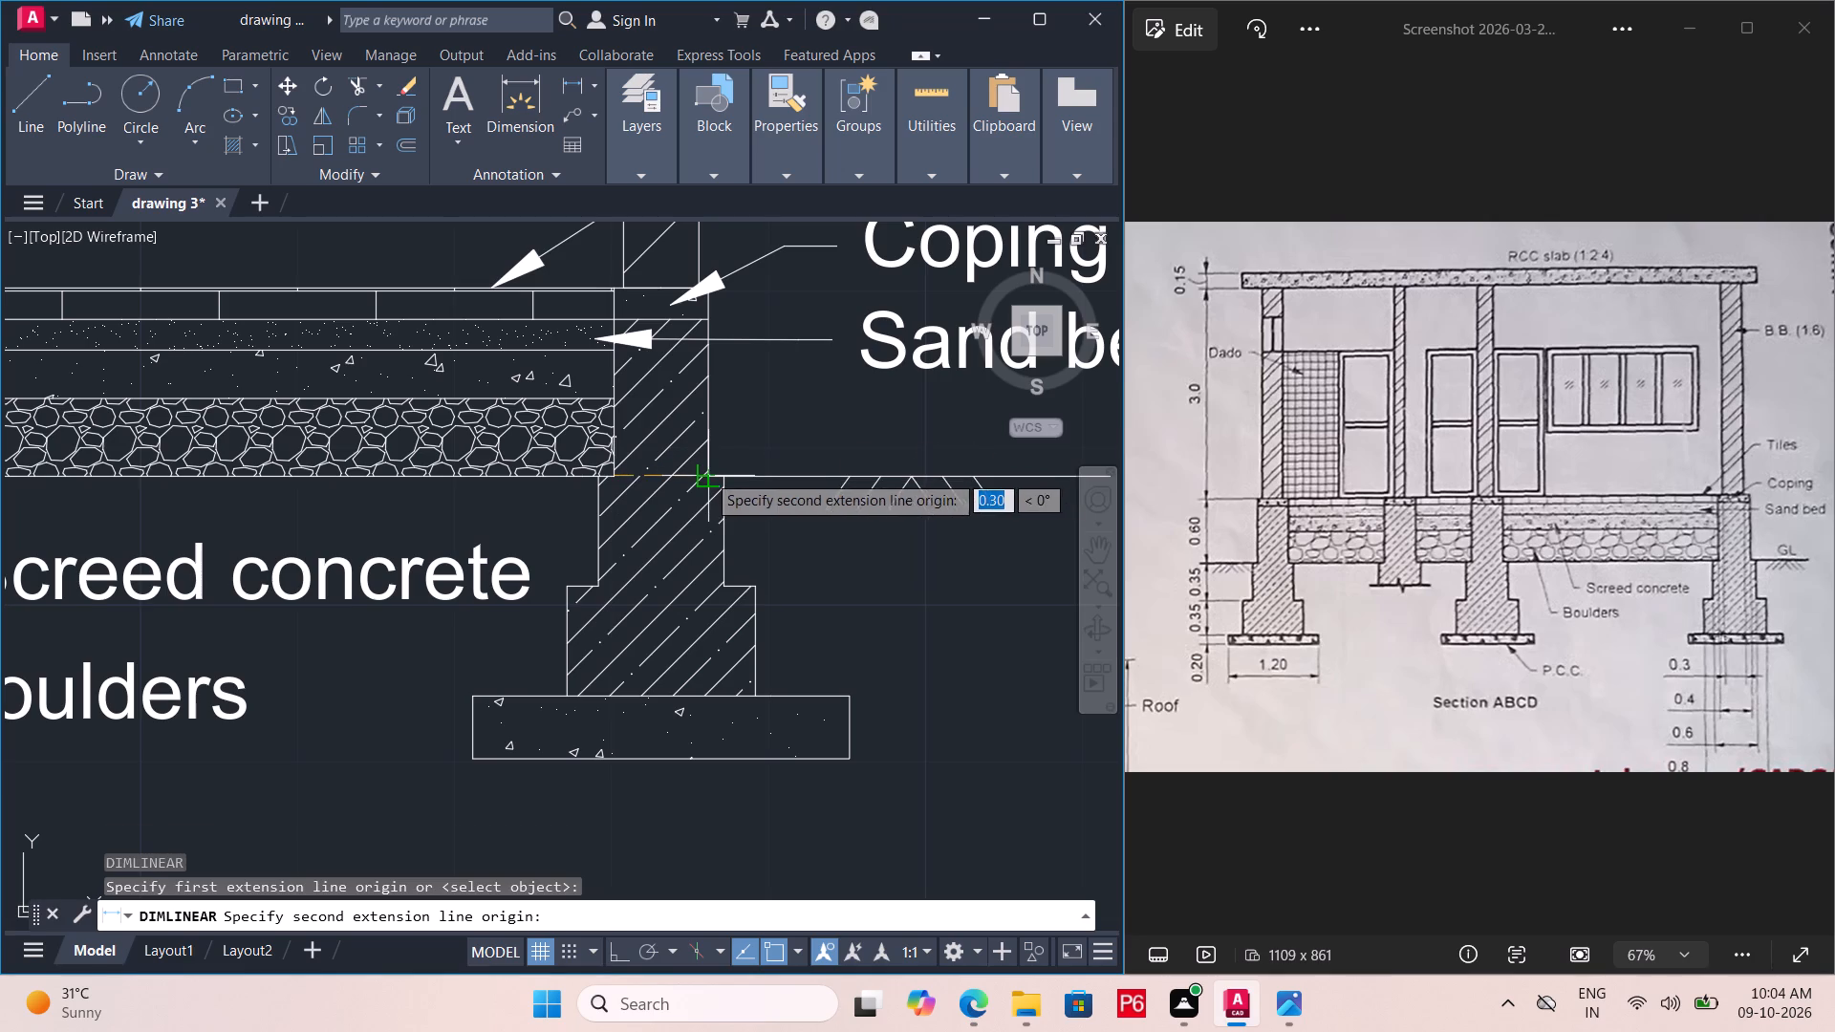
left_click(706, 473)
key("Escape")
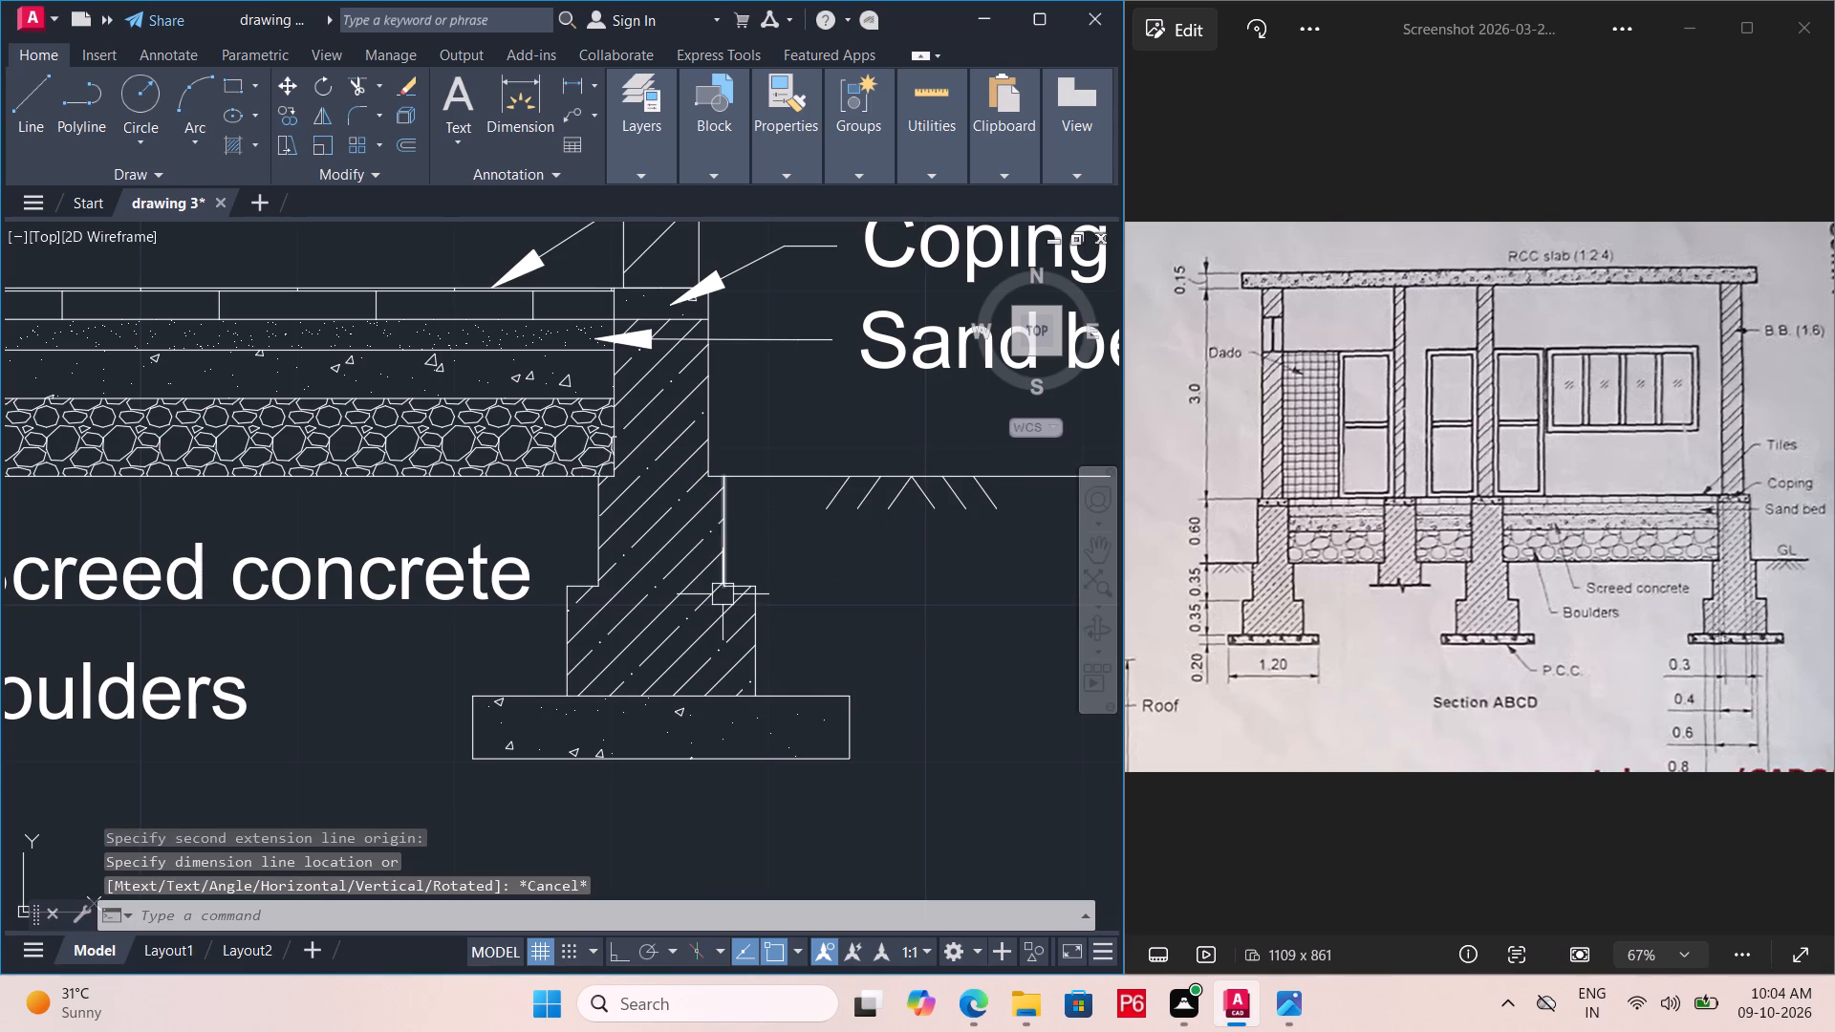
type("di")
key("m")
key("l")
type("in")
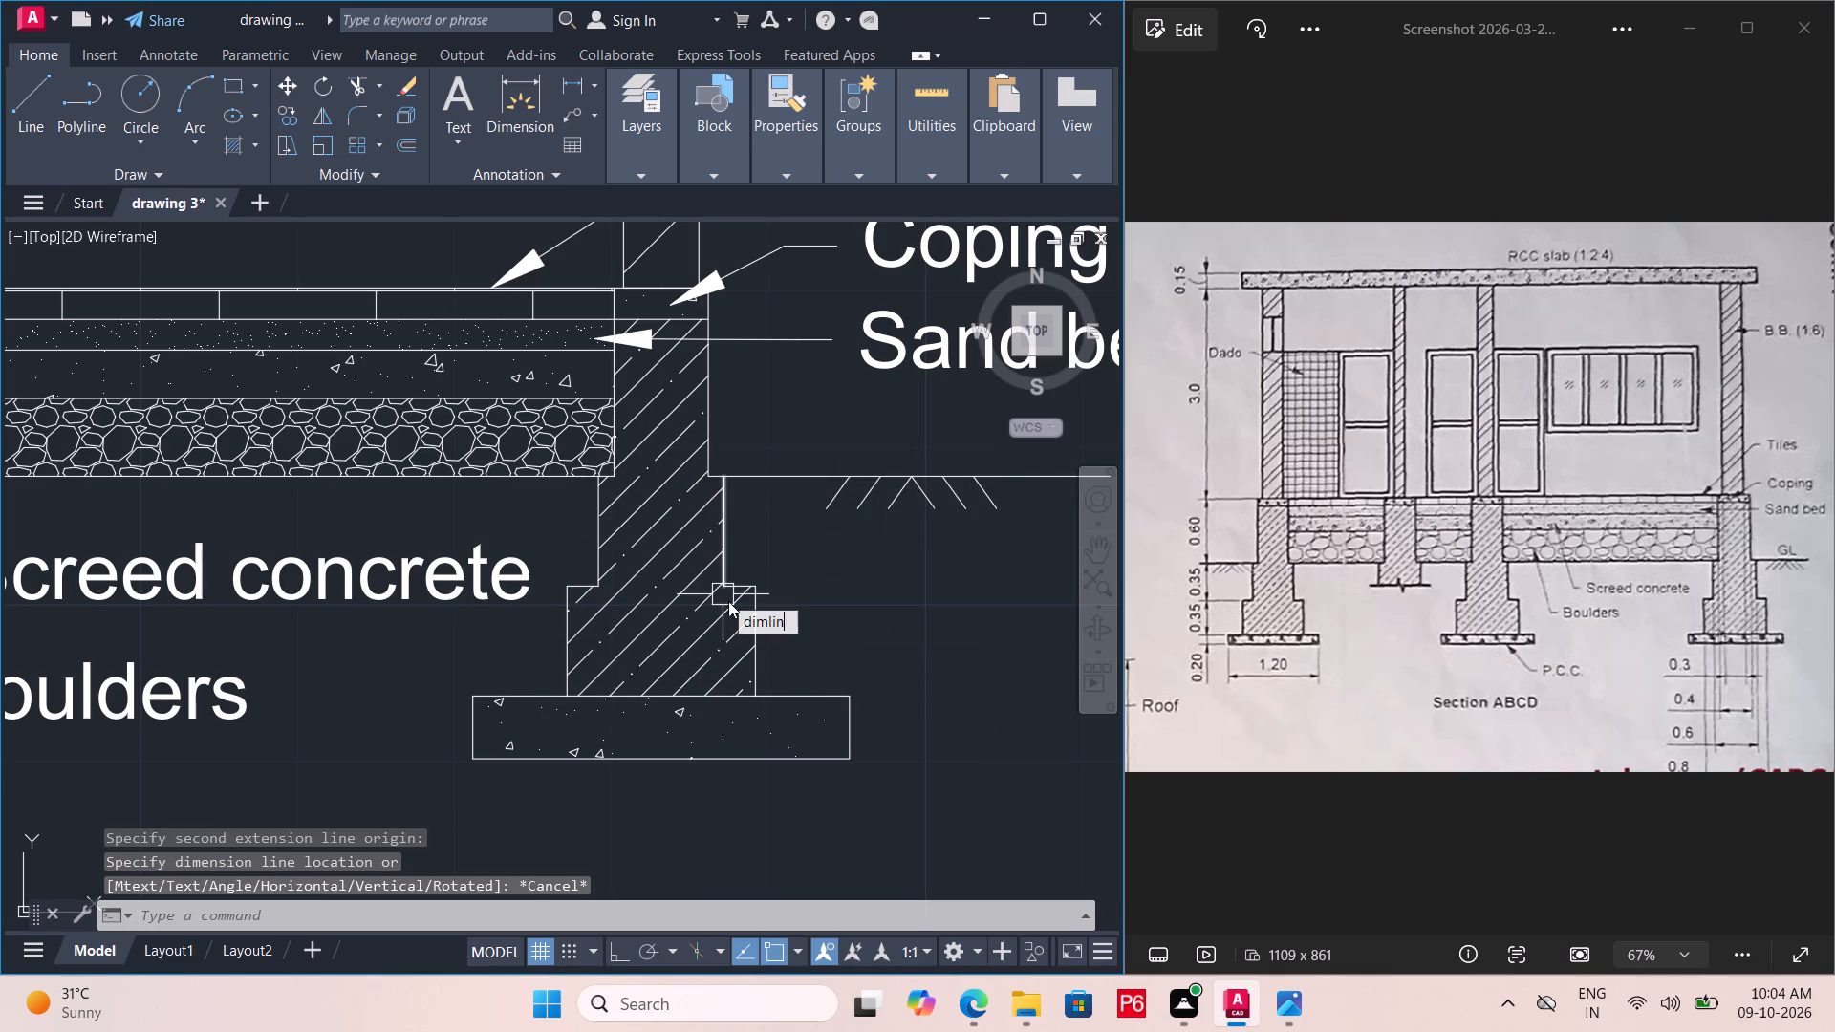
key("space")
left_click(606, 584)
left_click(720, 588)
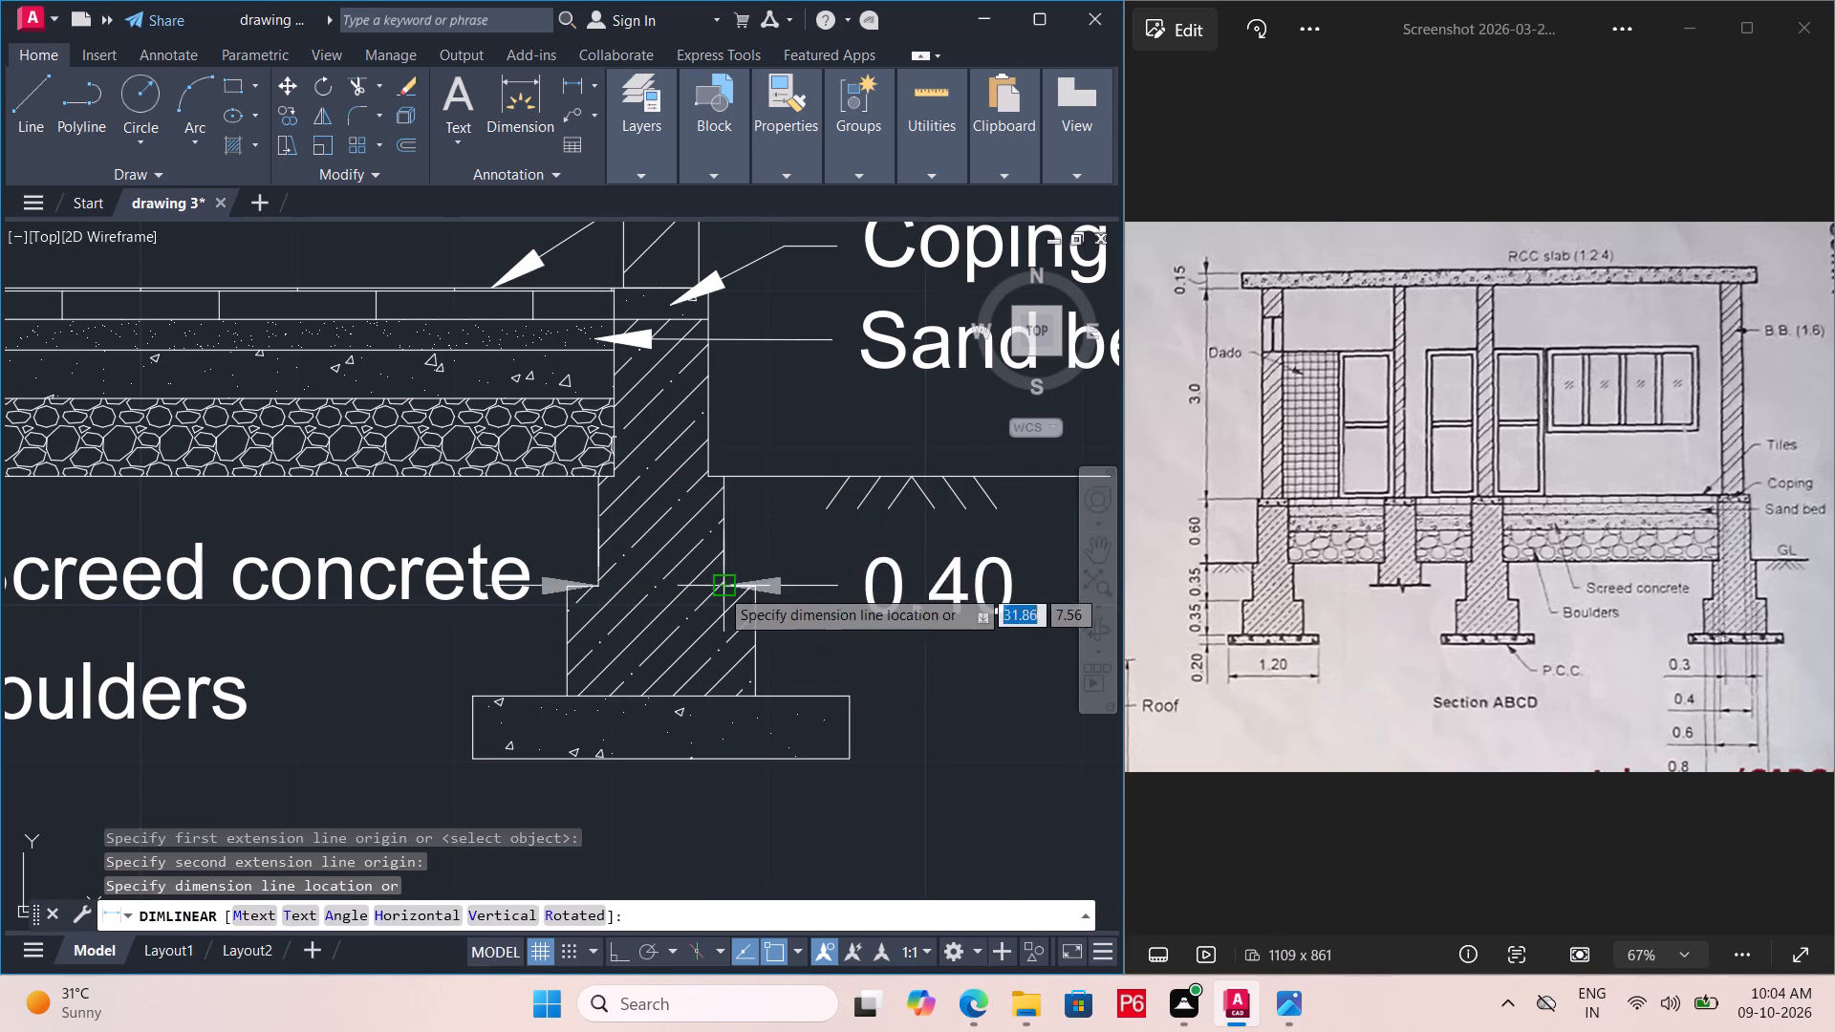
key("Escape")
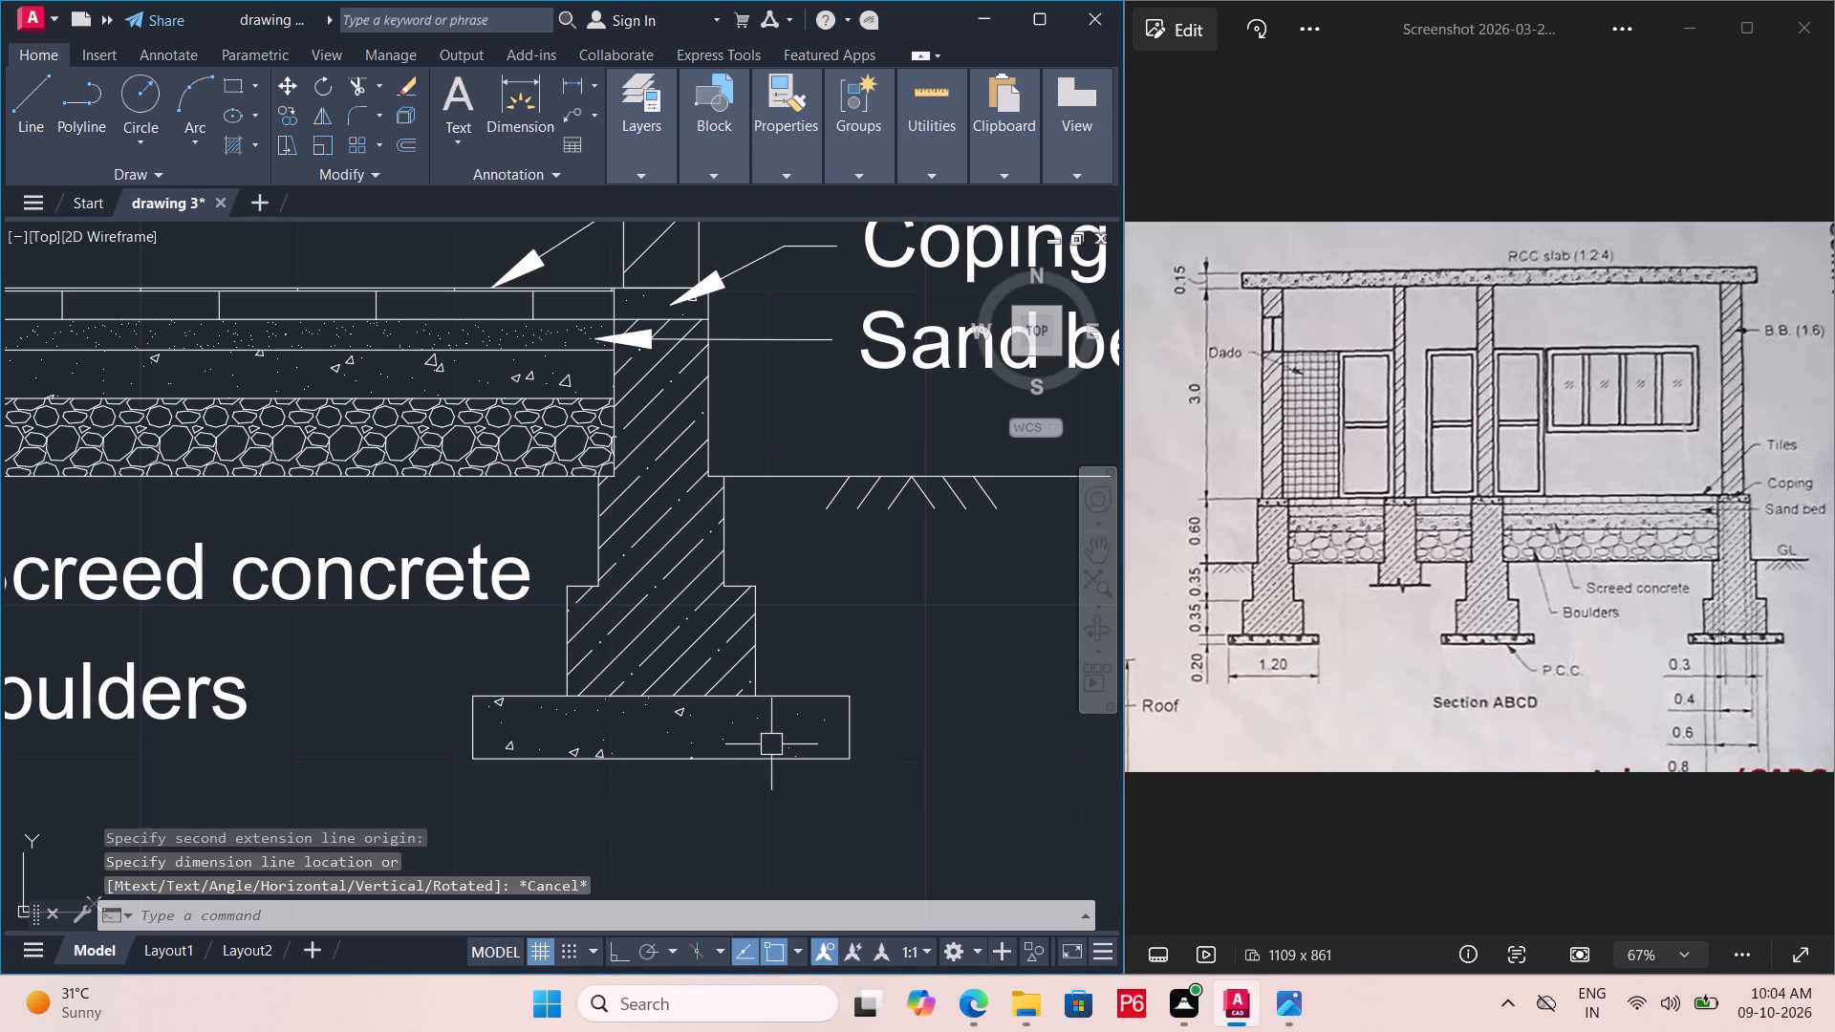
Save the drawing.
key("ctrl+s")
key("ctrl+s")
key("ctrl+s")
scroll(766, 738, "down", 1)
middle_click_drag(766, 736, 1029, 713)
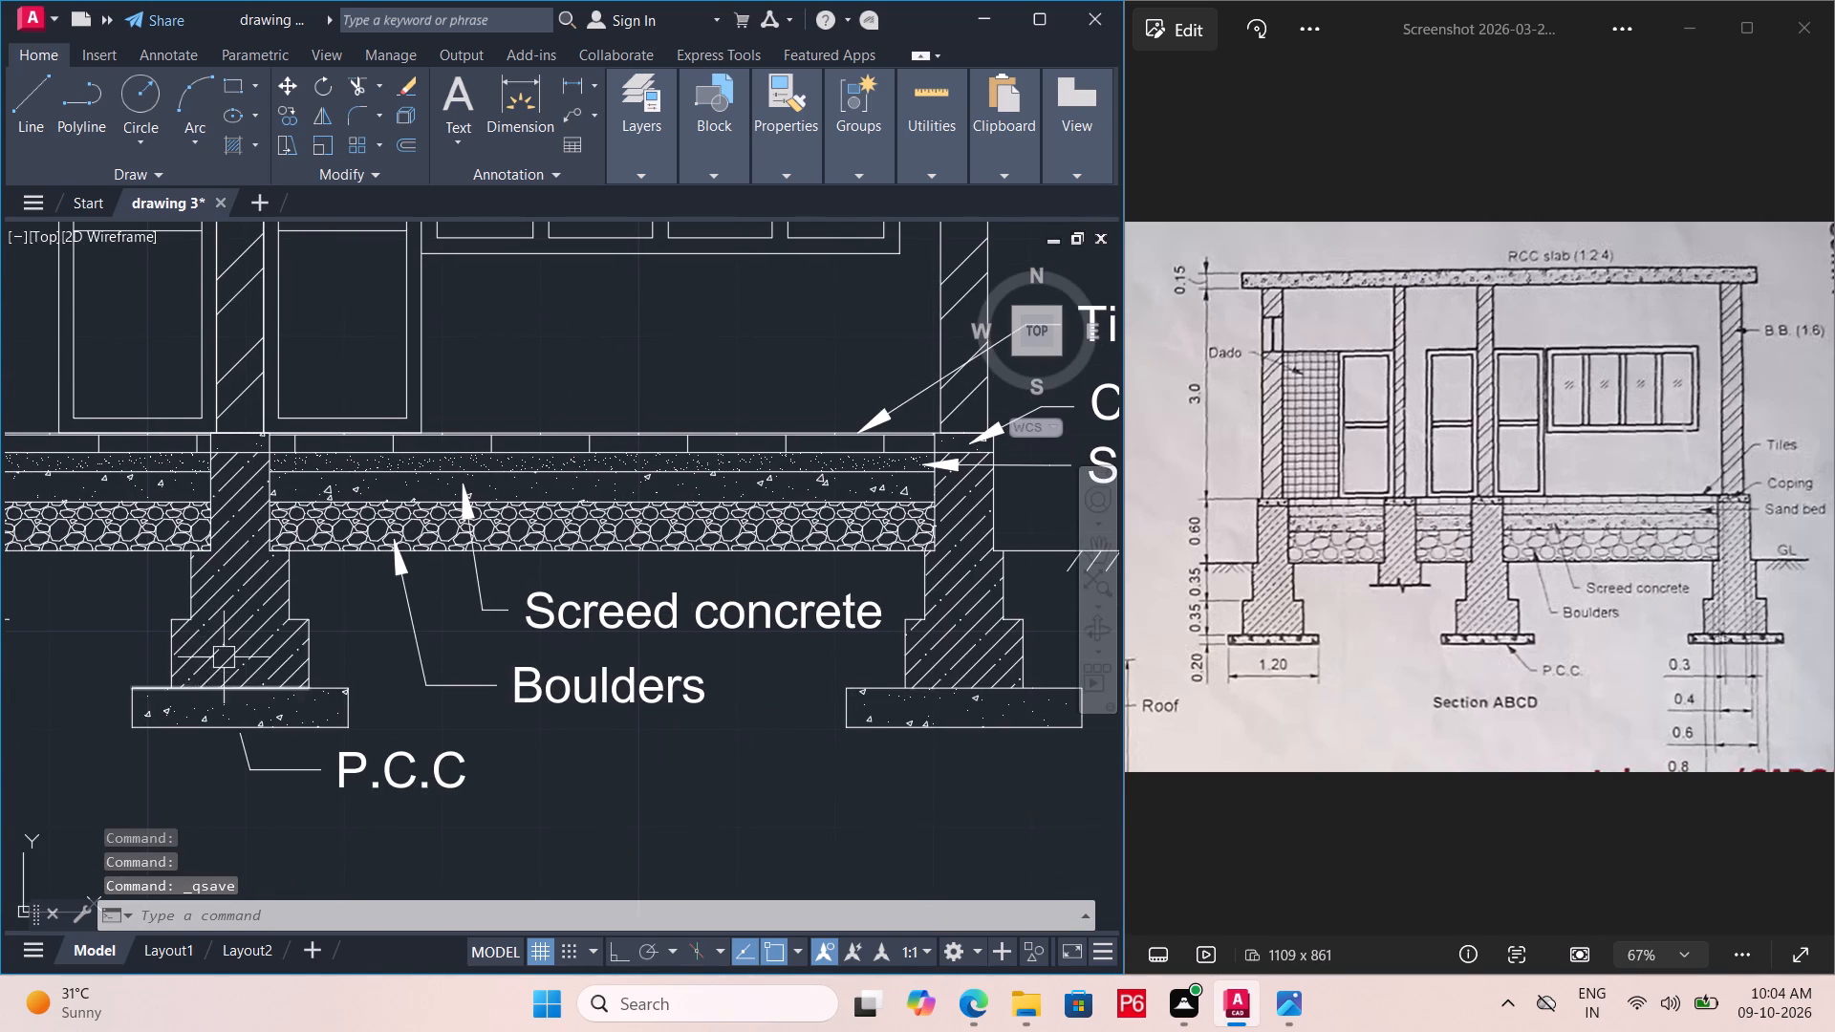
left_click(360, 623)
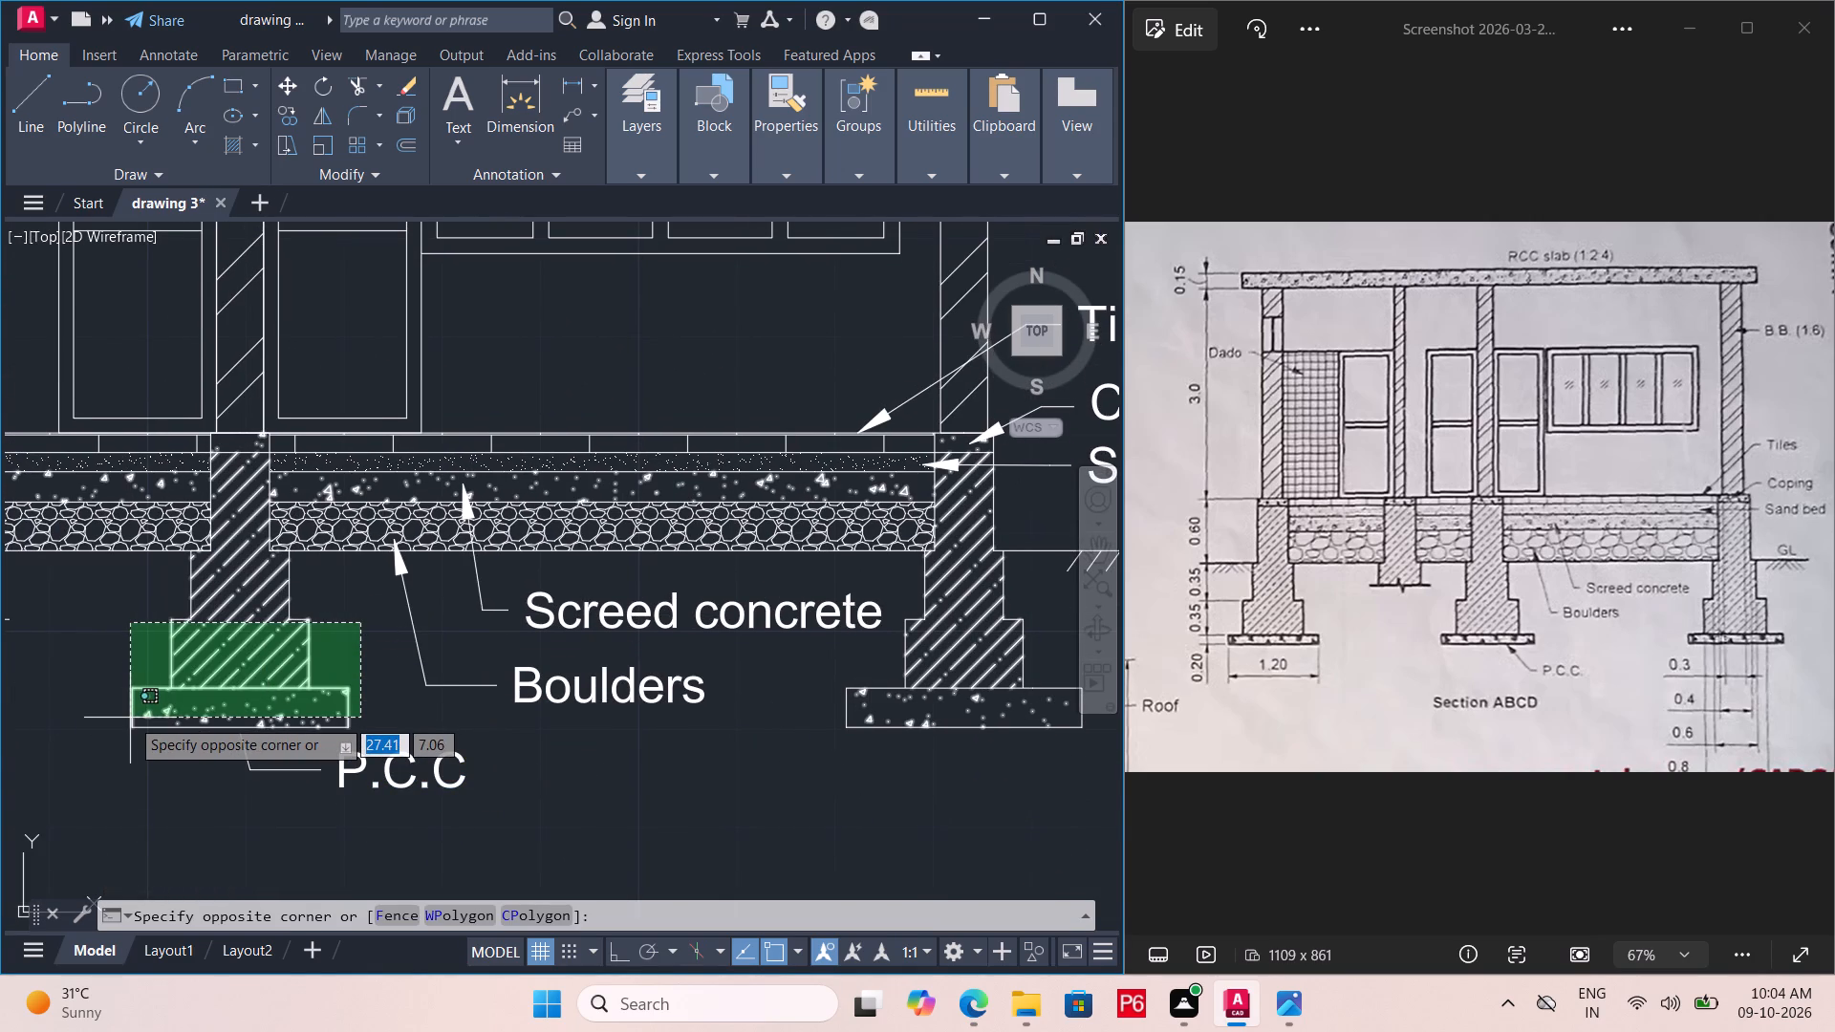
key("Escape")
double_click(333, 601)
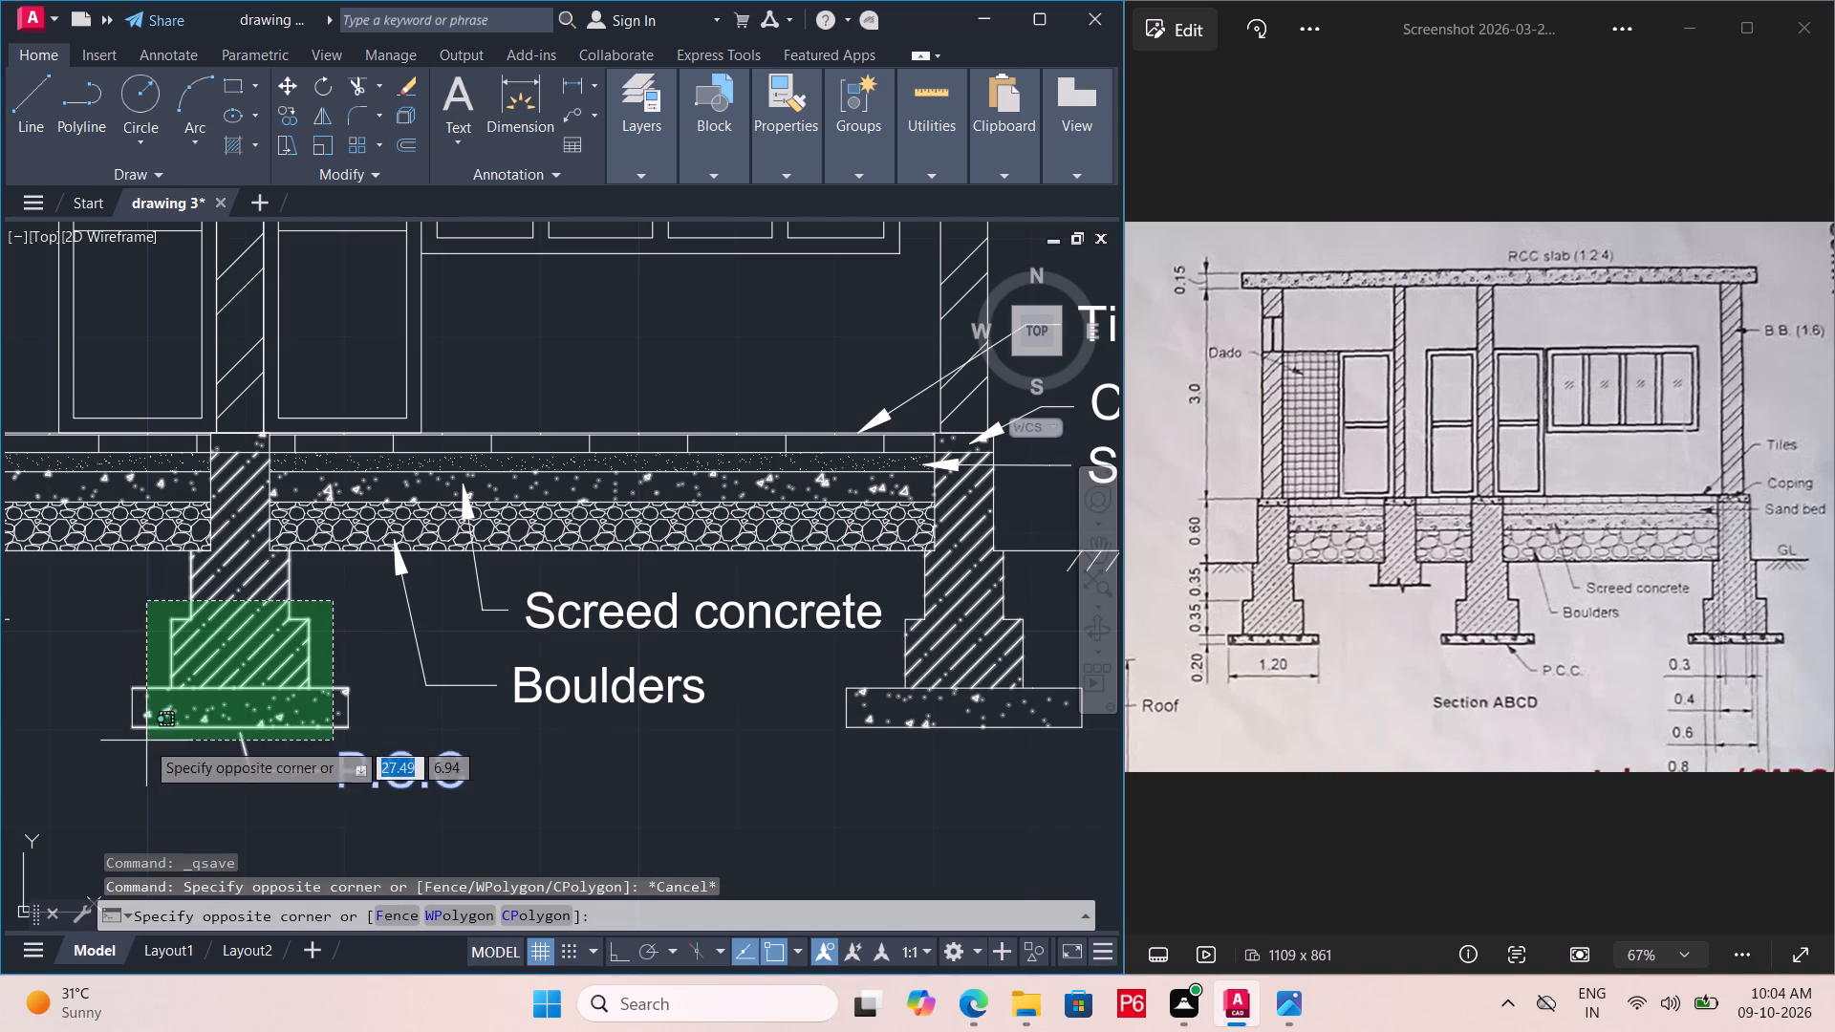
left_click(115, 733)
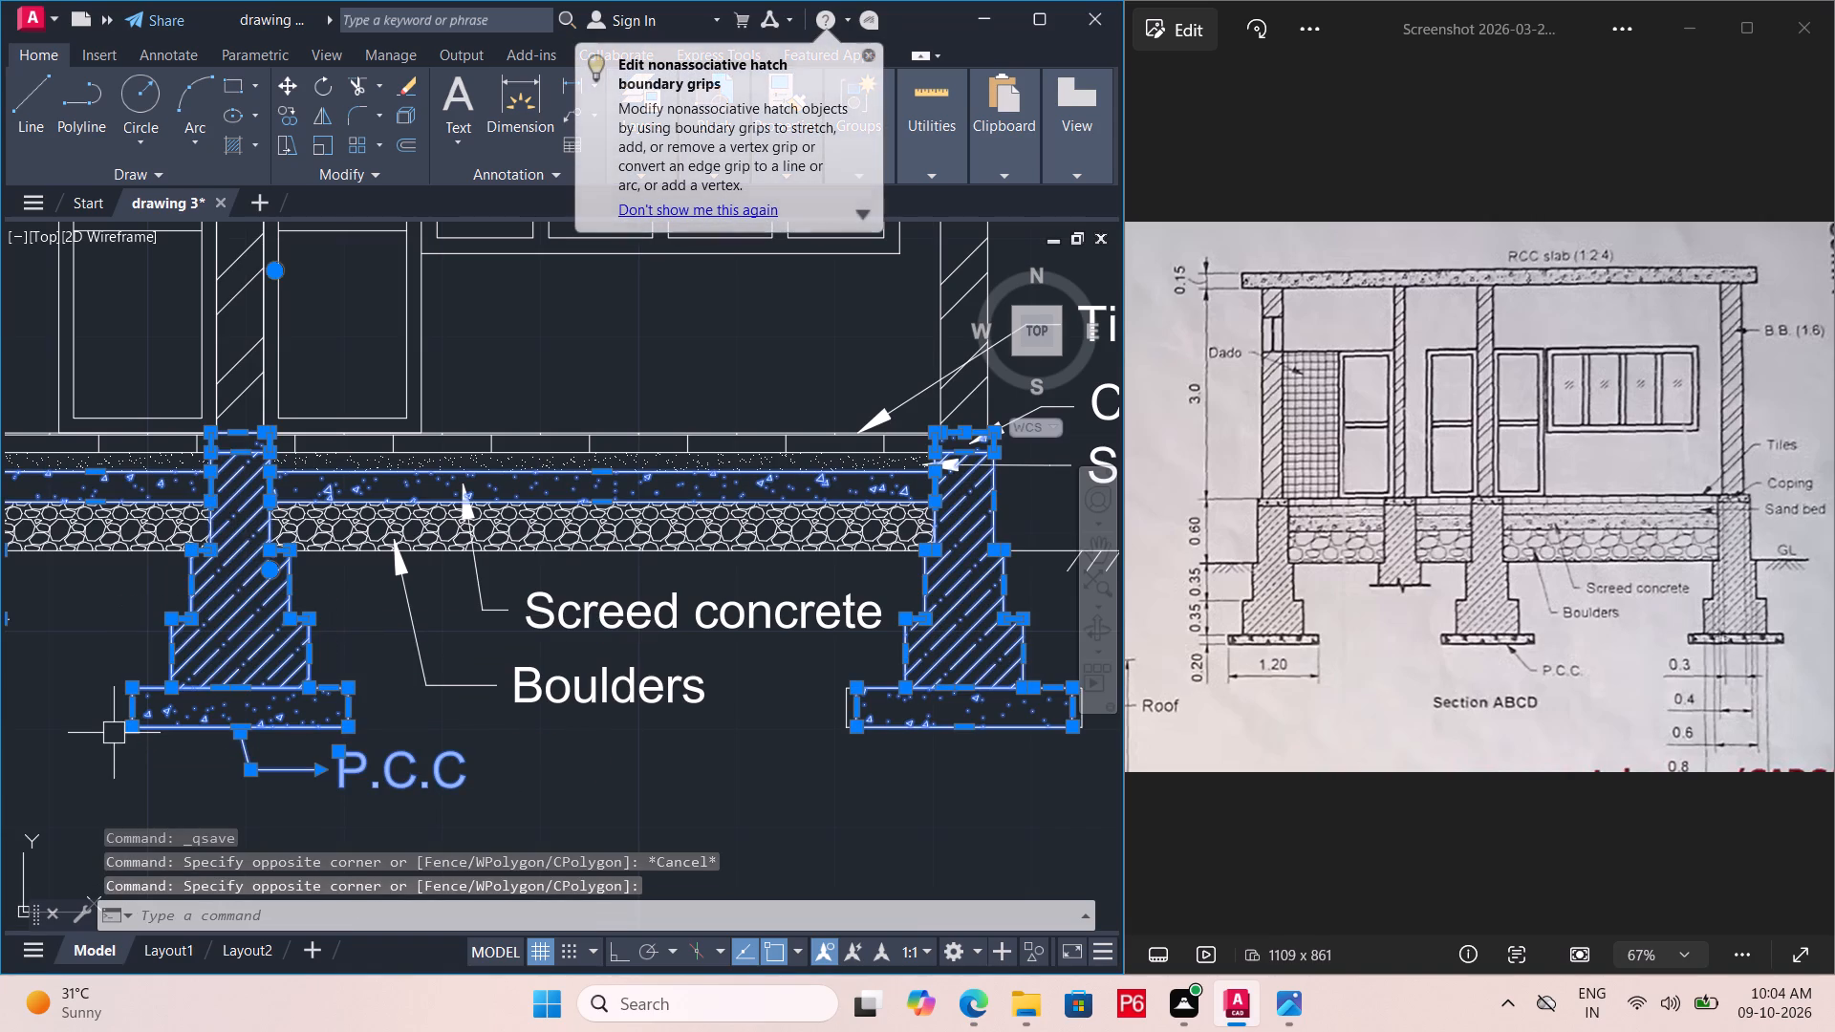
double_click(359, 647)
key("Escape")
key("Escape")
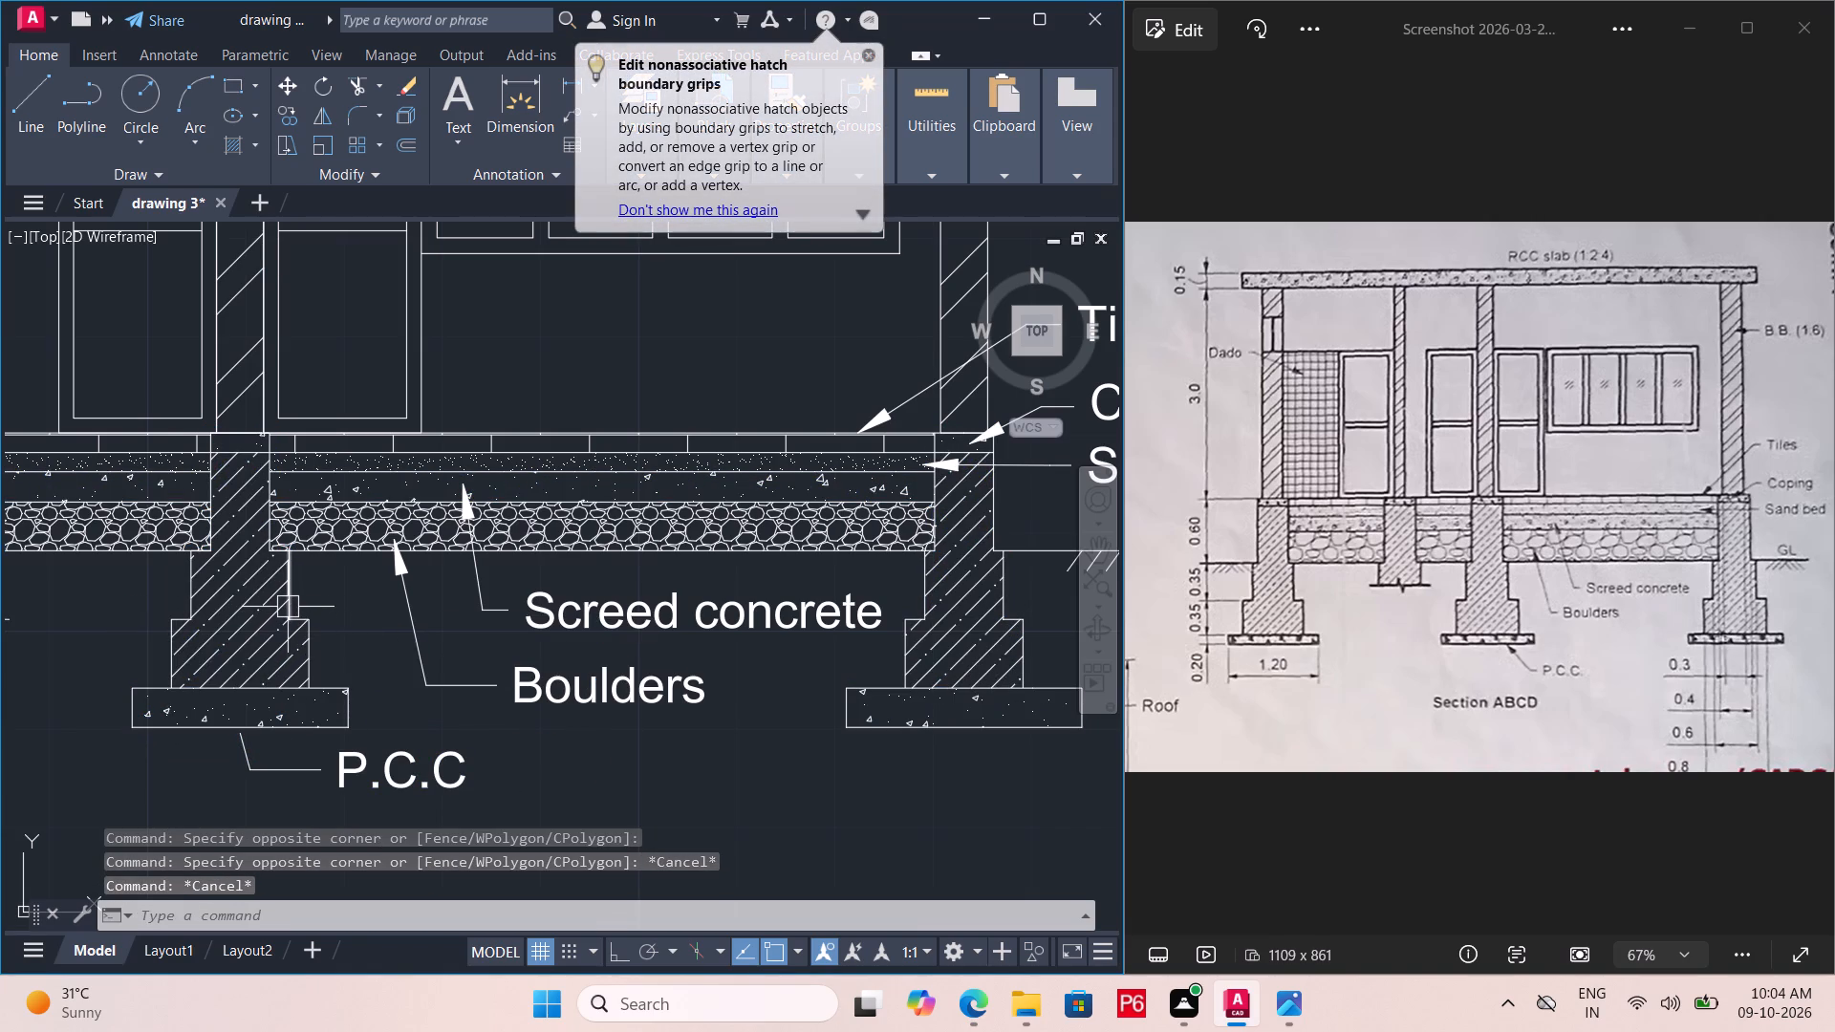
Save the drawing with the Section ABCD edits.
scroll(293, 624, "down", 2)
middle_click_drag(326, 631, 378, 620)
key("ctrl+s")
key("ctrl+s")
key("ctrl+s")
key("ctrl+s")
Add a linear dimension for the width of the rightmost foundation's P.C.C. base, placed well below the base.
scroll(569, 657, "up", 2)
middle_click_drag(635, 667, 529, 675)
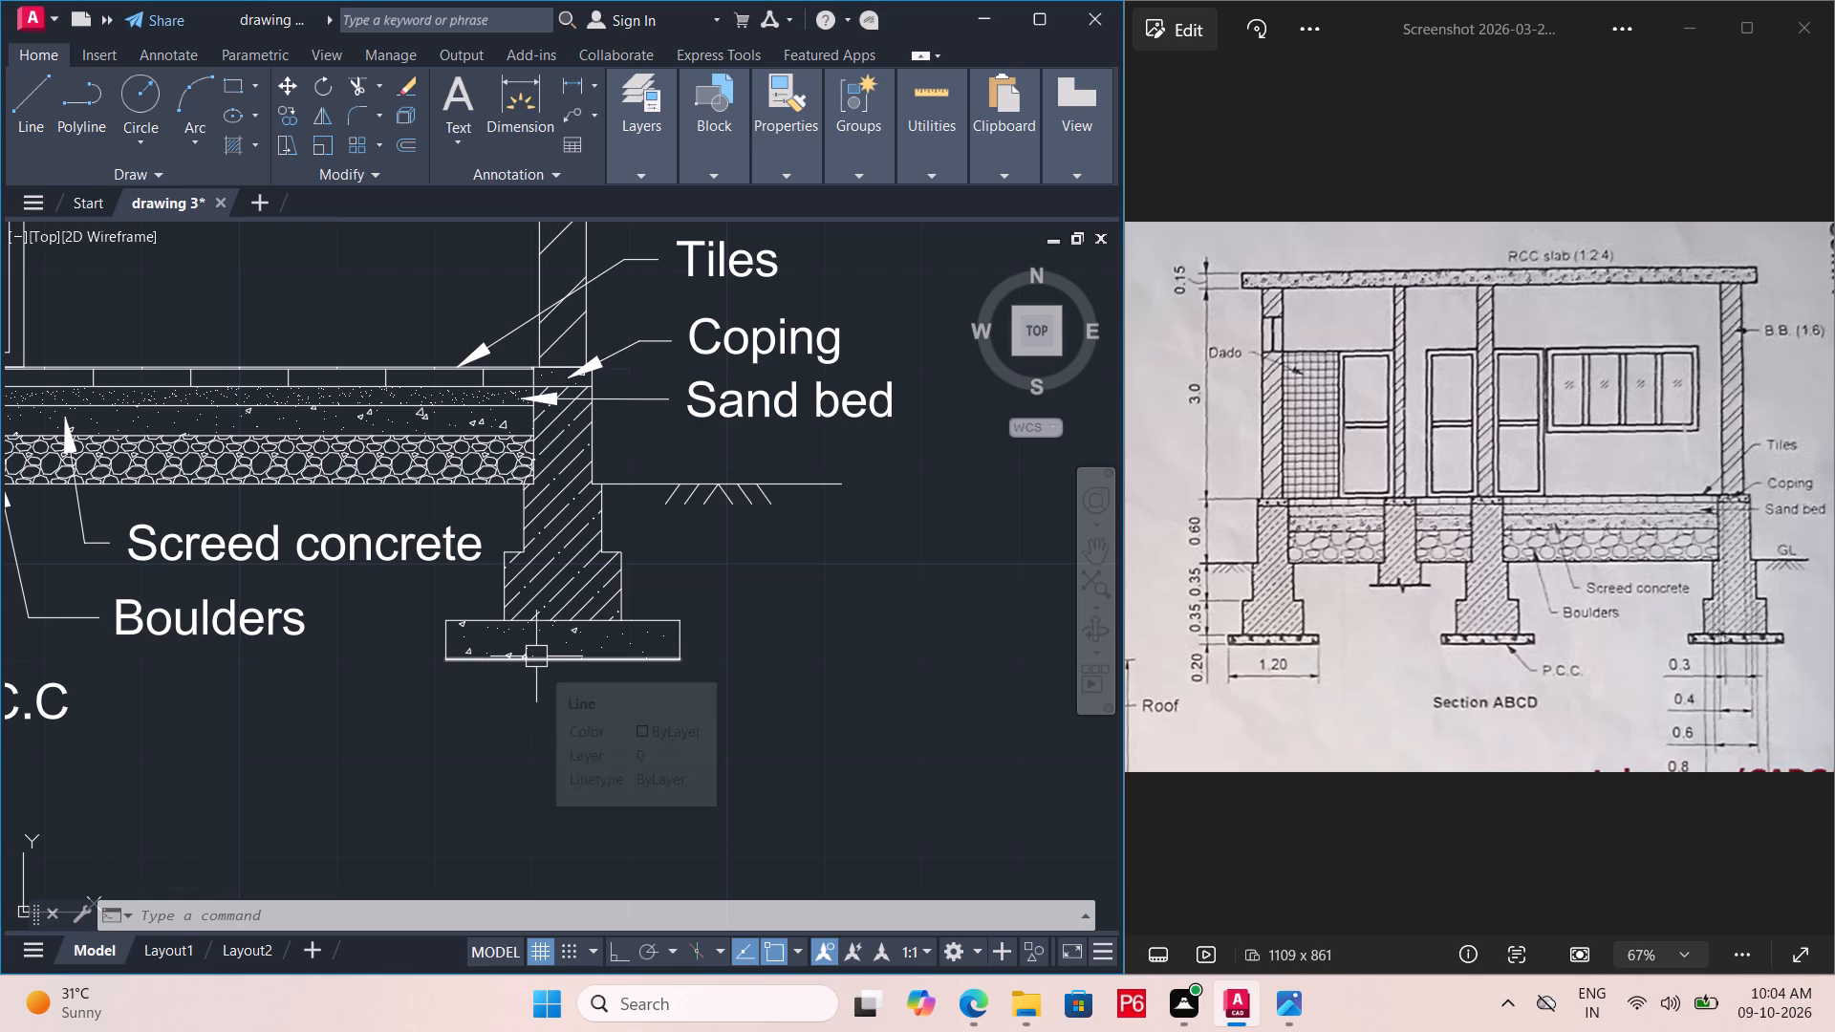
type("di")
key("m")
type("lin")
key("space")
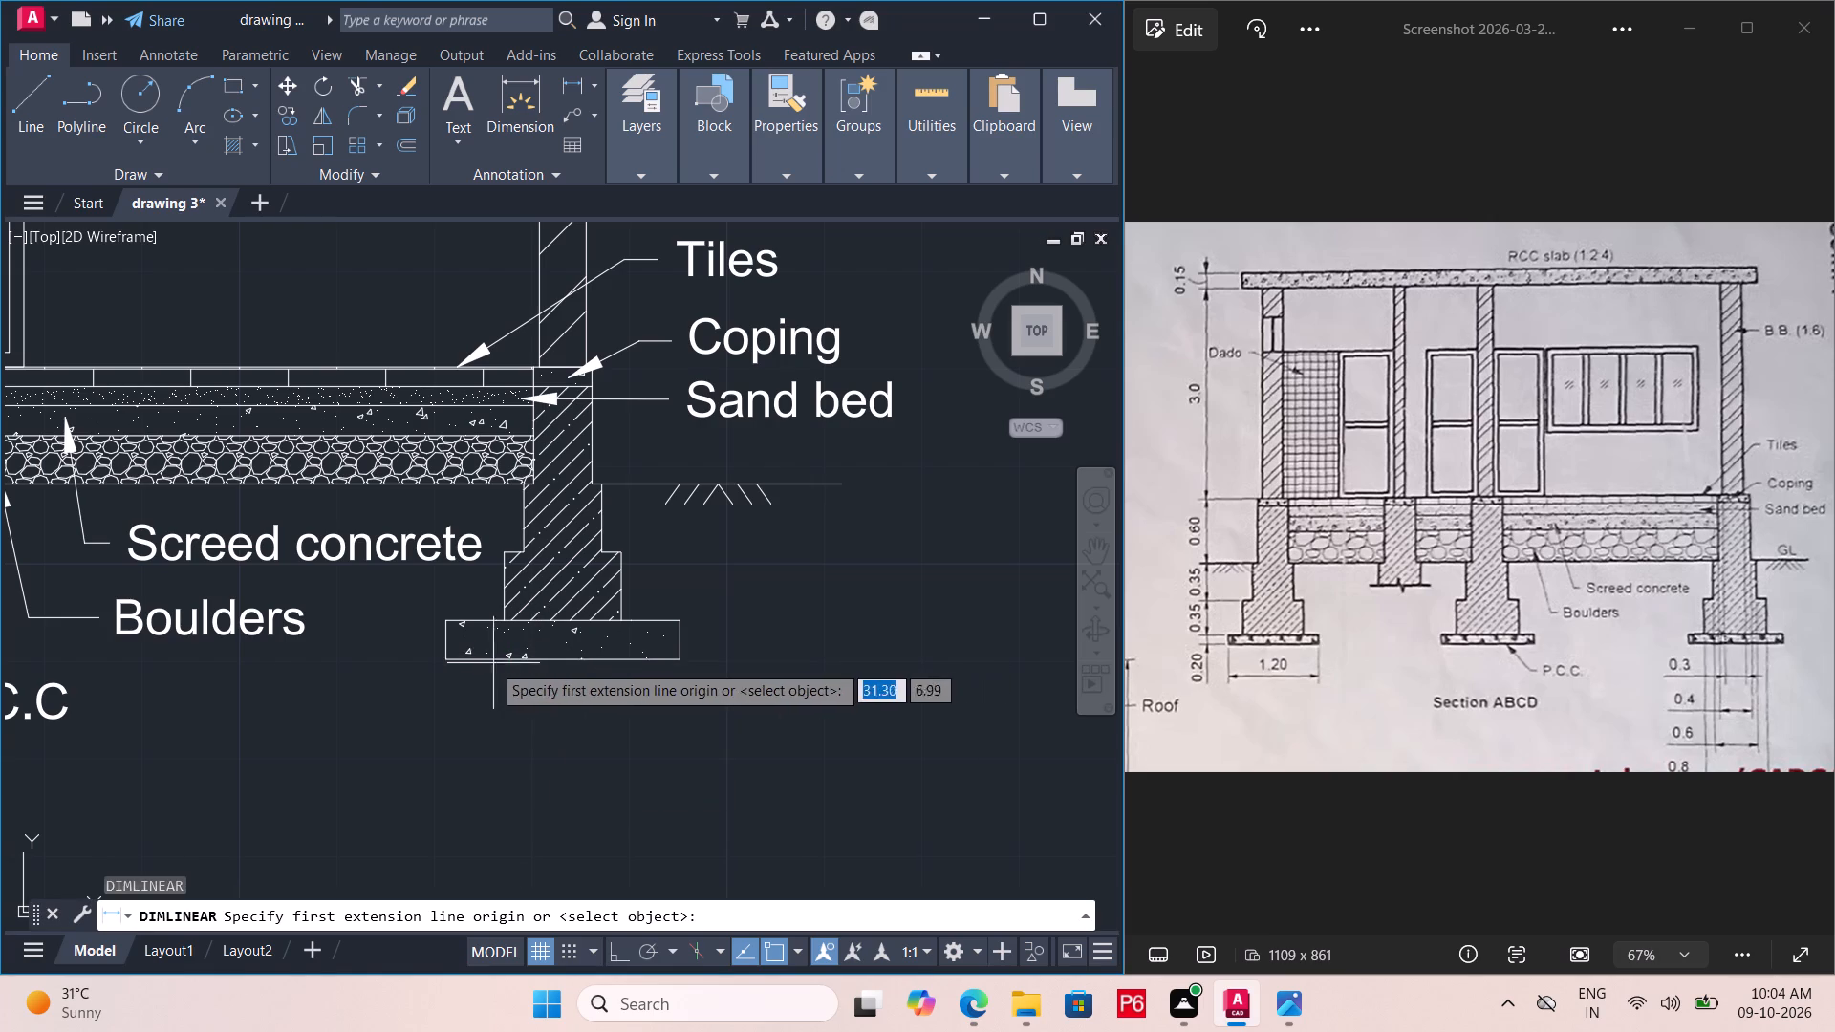
left_click(456, 664)
left_click(680, 659)
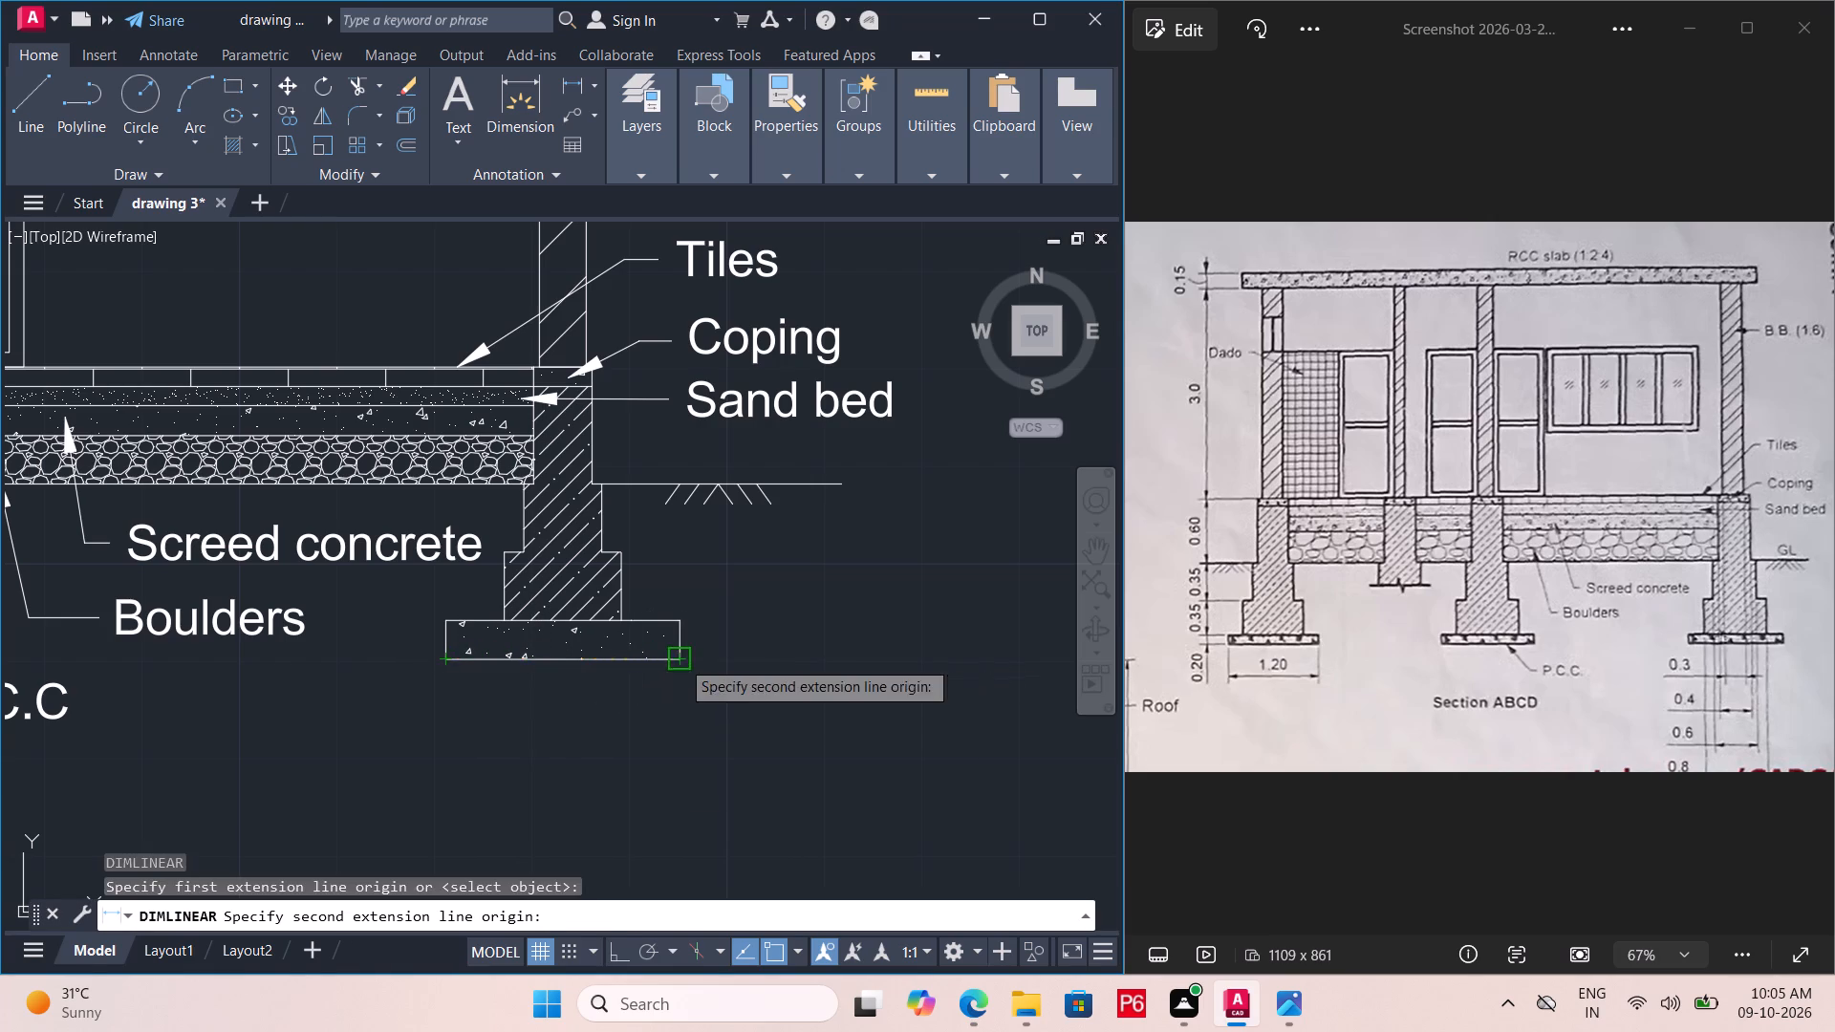
scroll(638, 707, "down", 2)
middle_click_drag(637, 689, 647, 553)
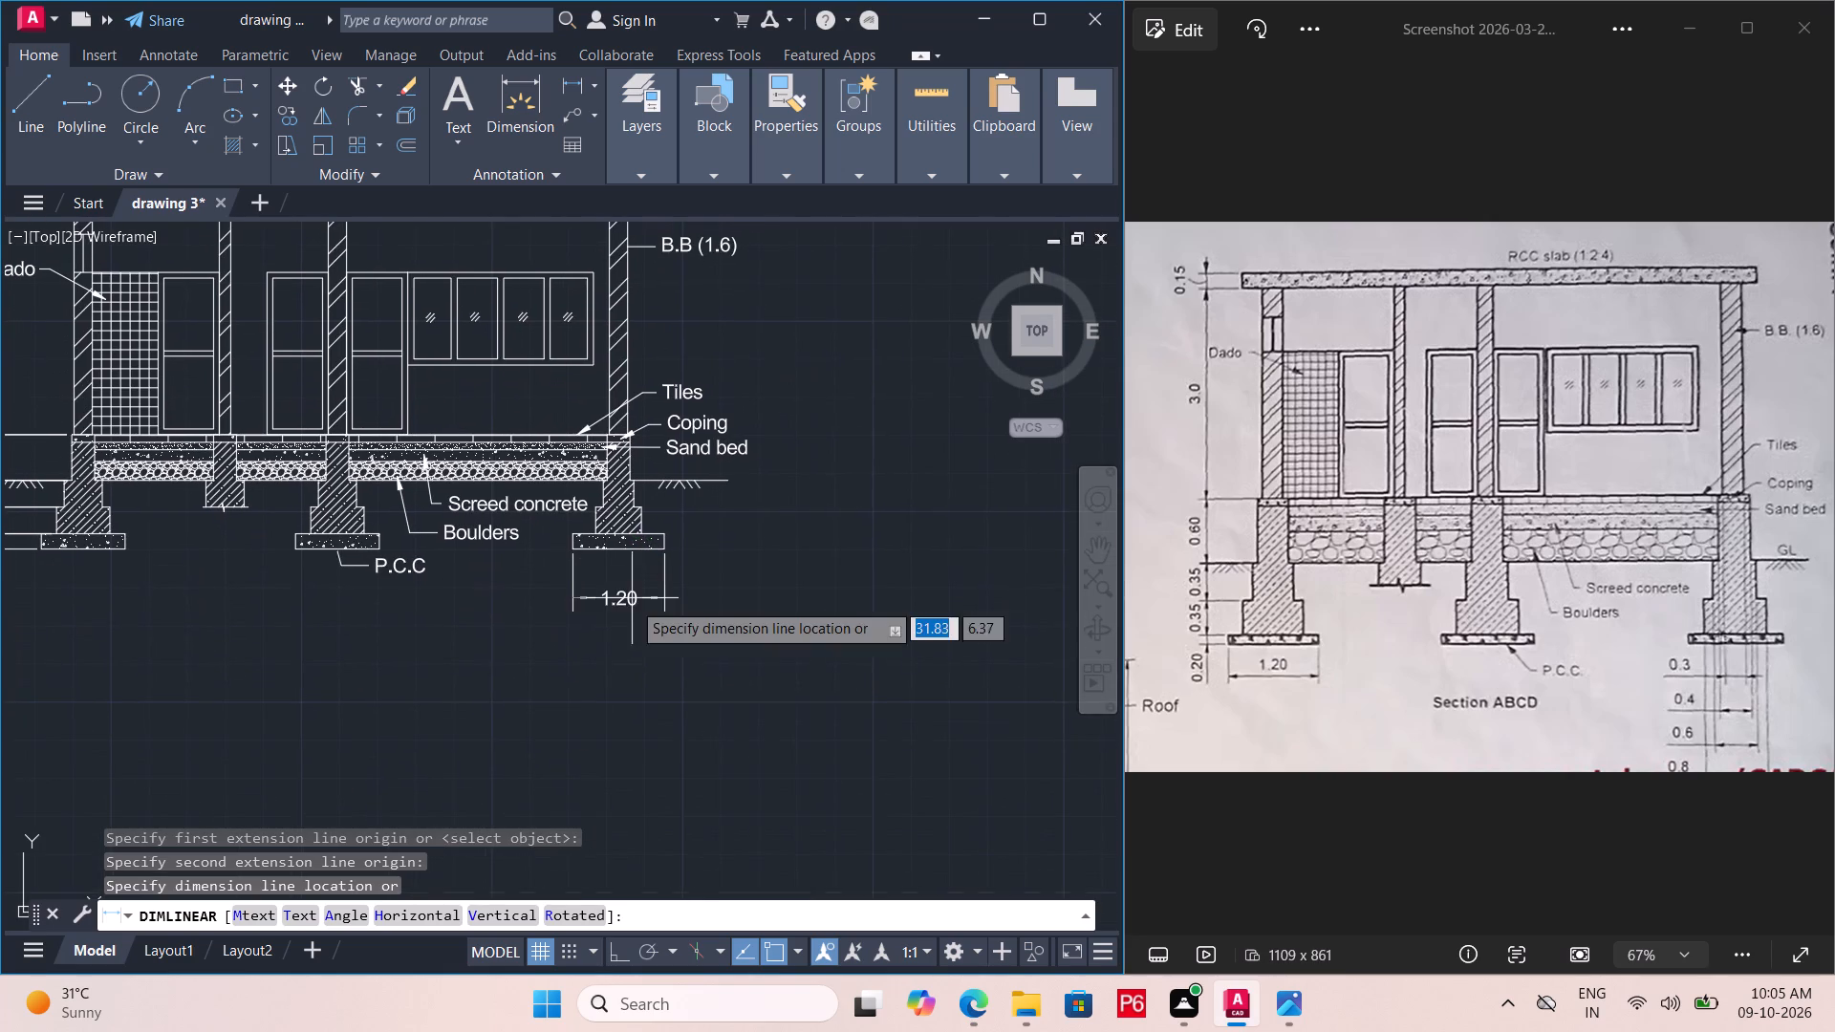
left_click(638, 667)
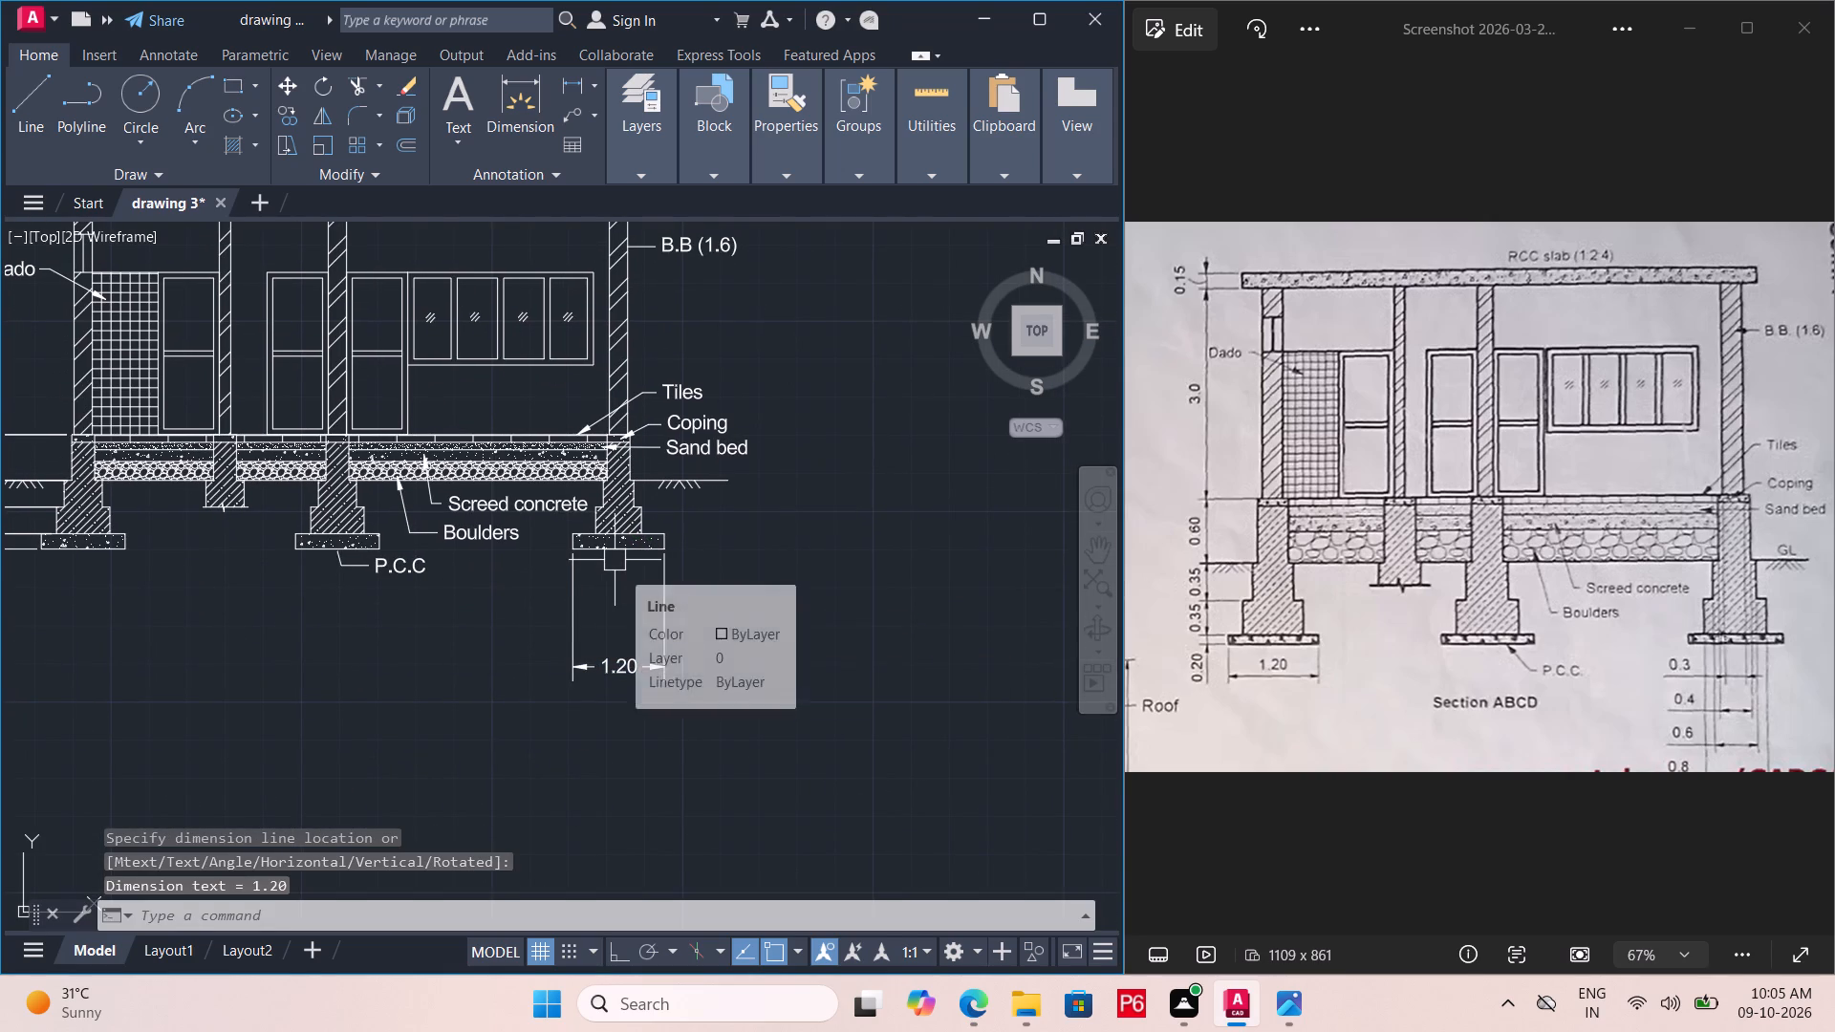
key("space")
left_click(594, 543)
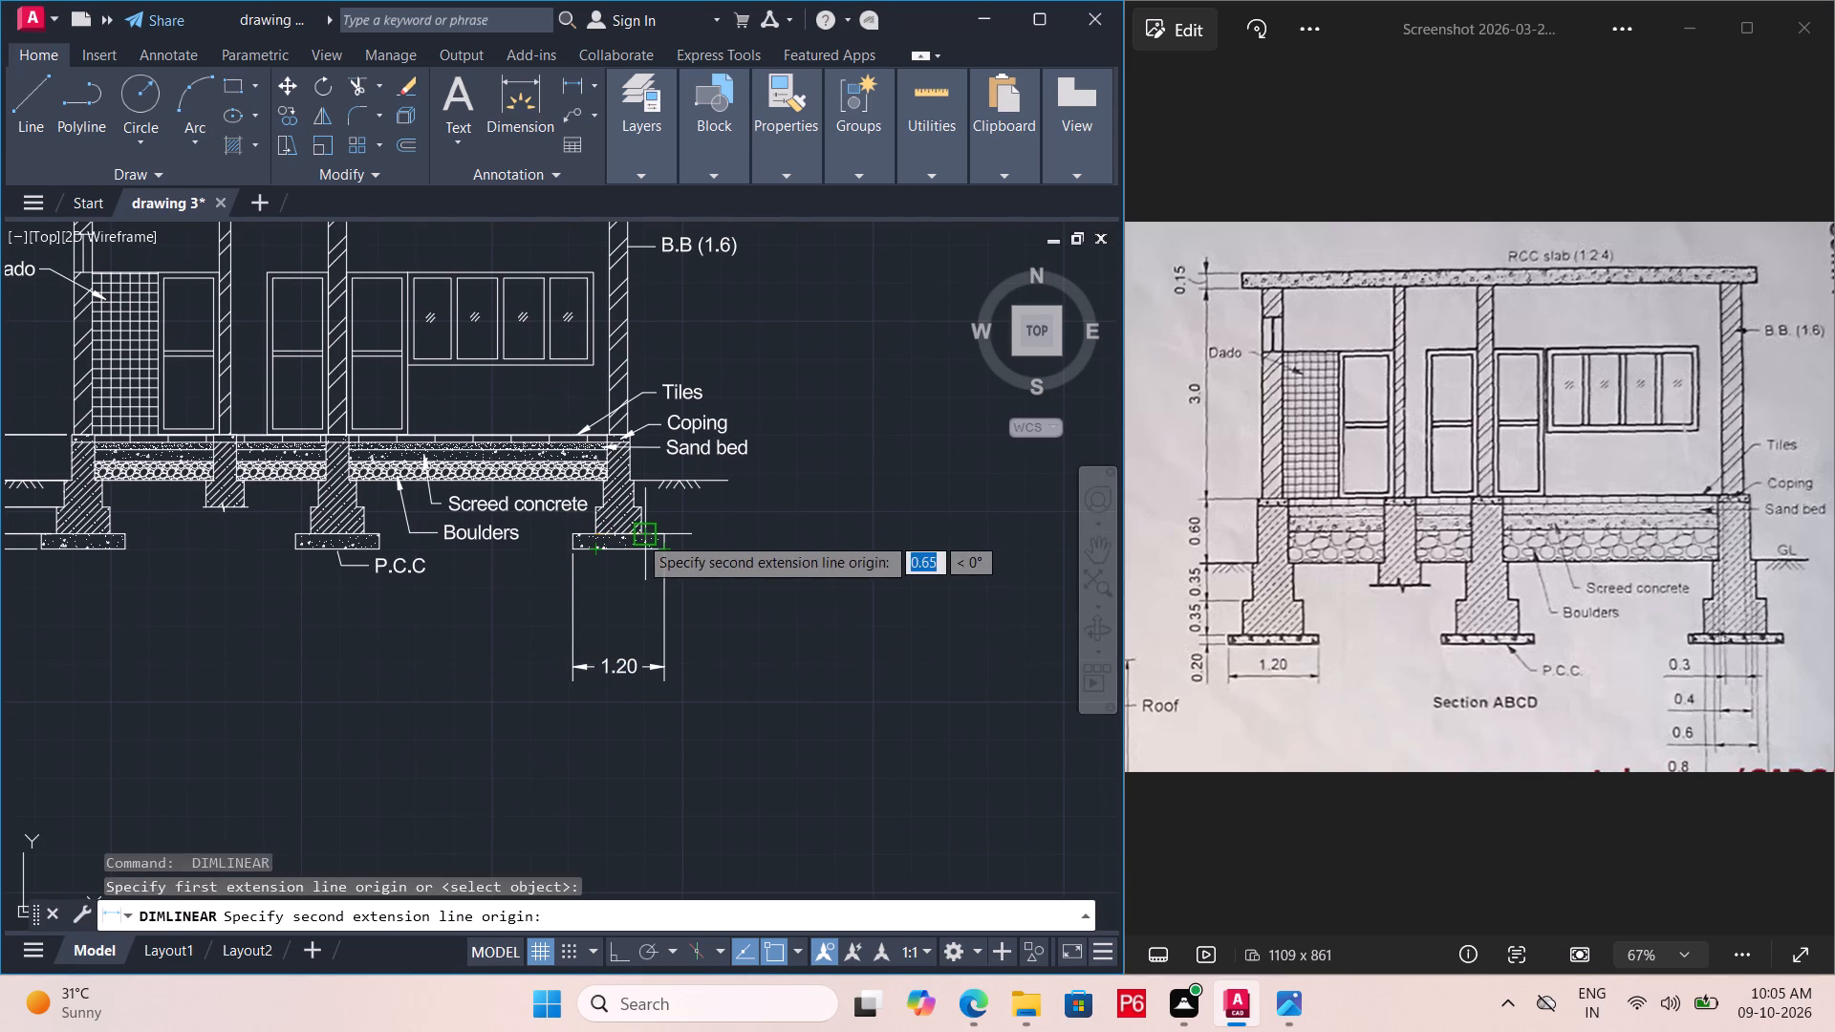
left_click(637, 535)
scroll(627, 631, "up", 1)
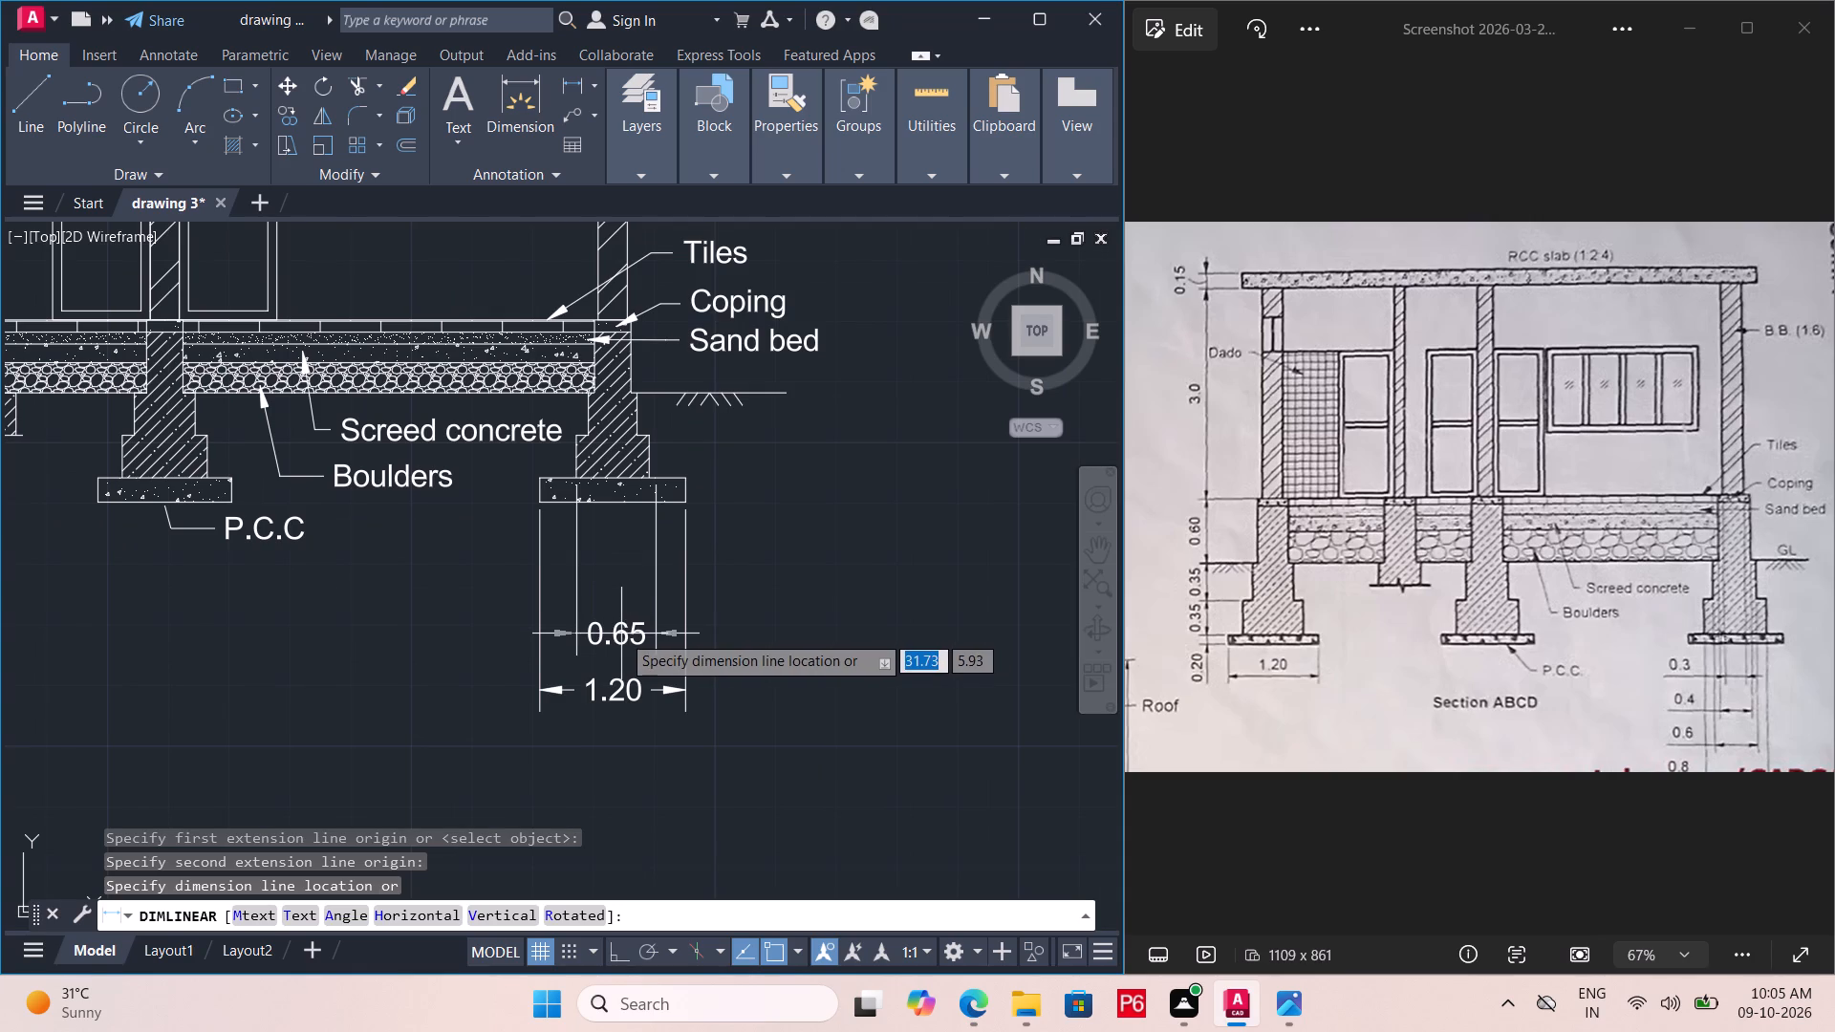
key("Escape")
Dimension the width of the rightmost foundation's lower step, placing it just above the P.C.C. base dimension.
key("space")
scroll(579, 483, "up", 1)
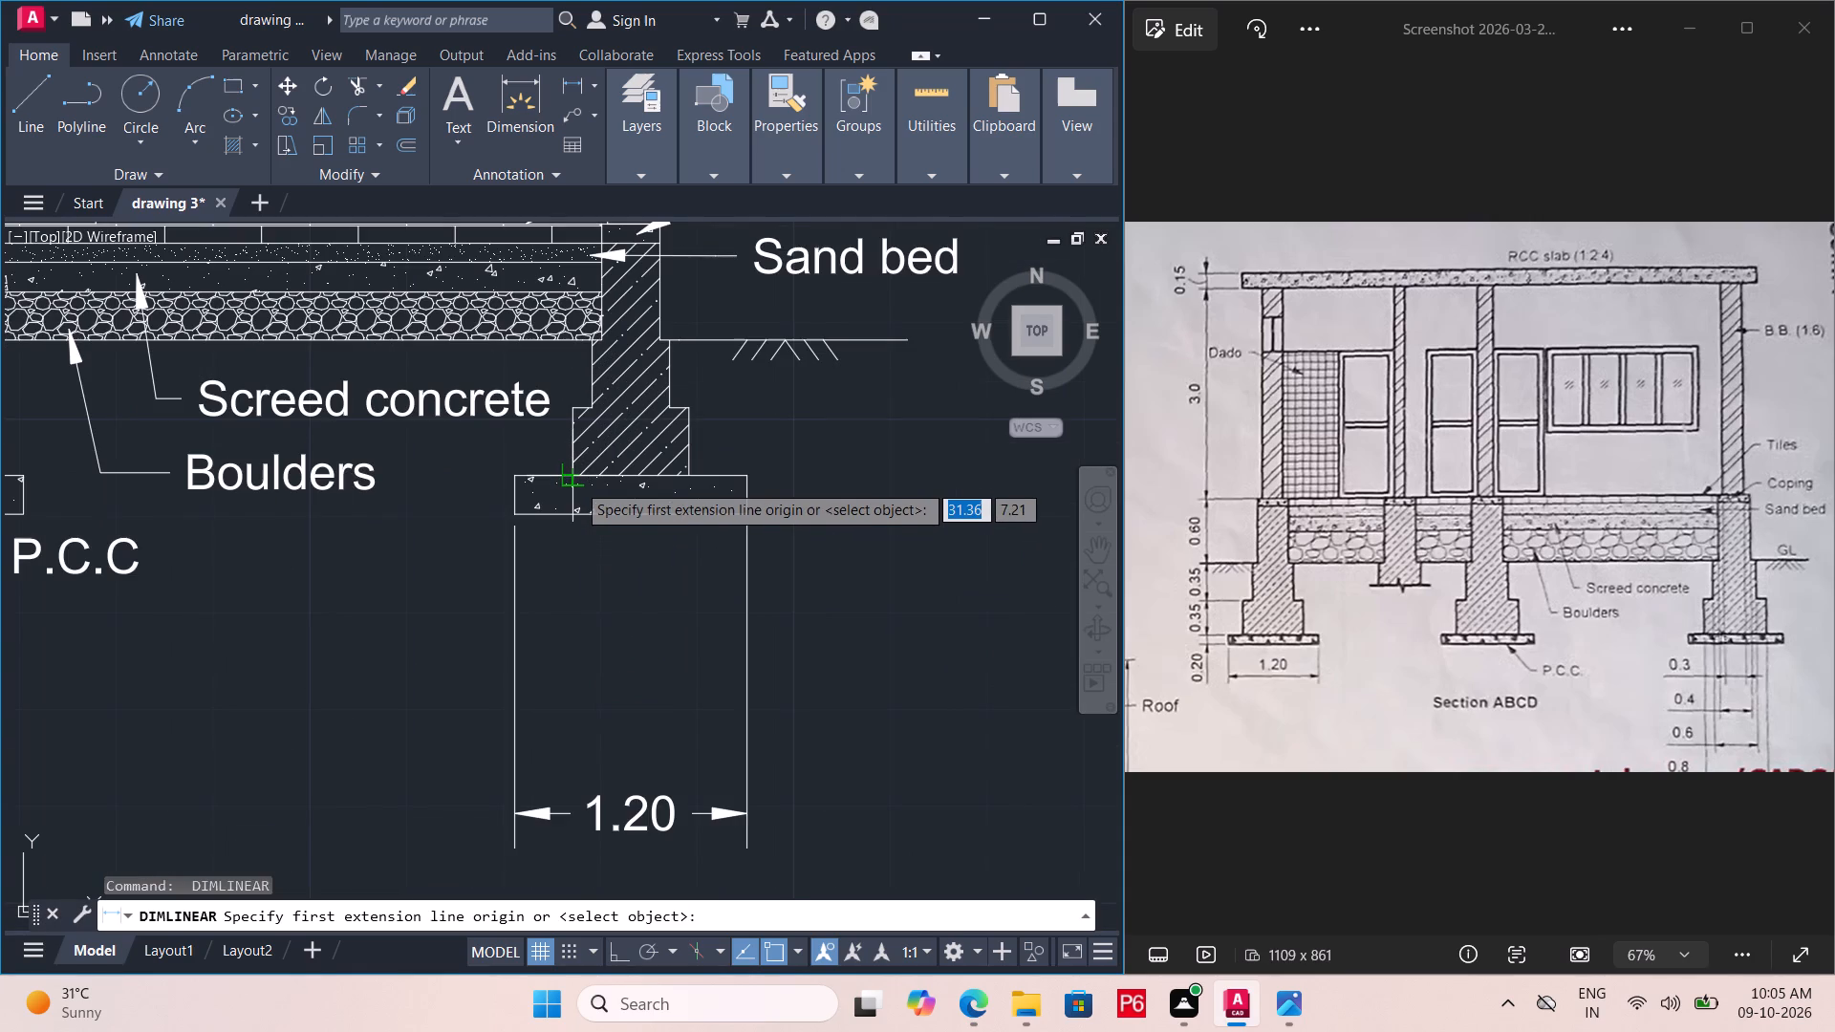
left_click(575, 481)
left_click(685, 484)
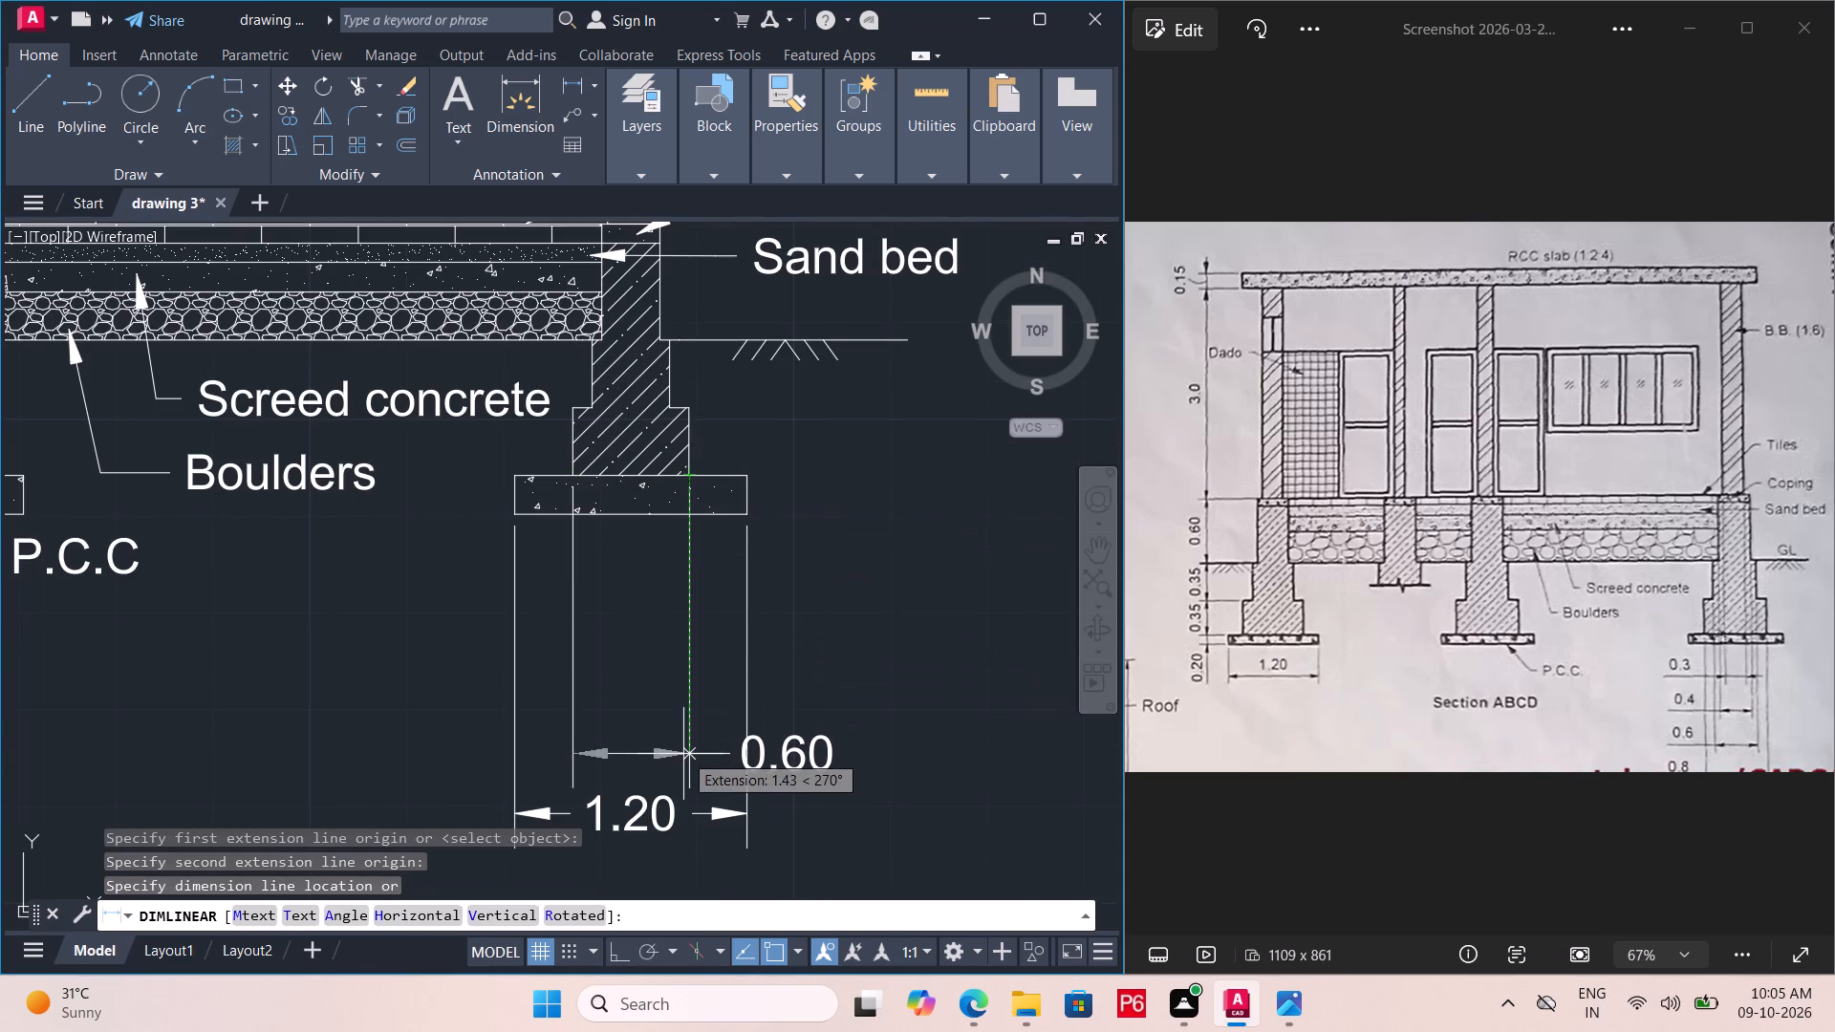
left_click(679, 745)
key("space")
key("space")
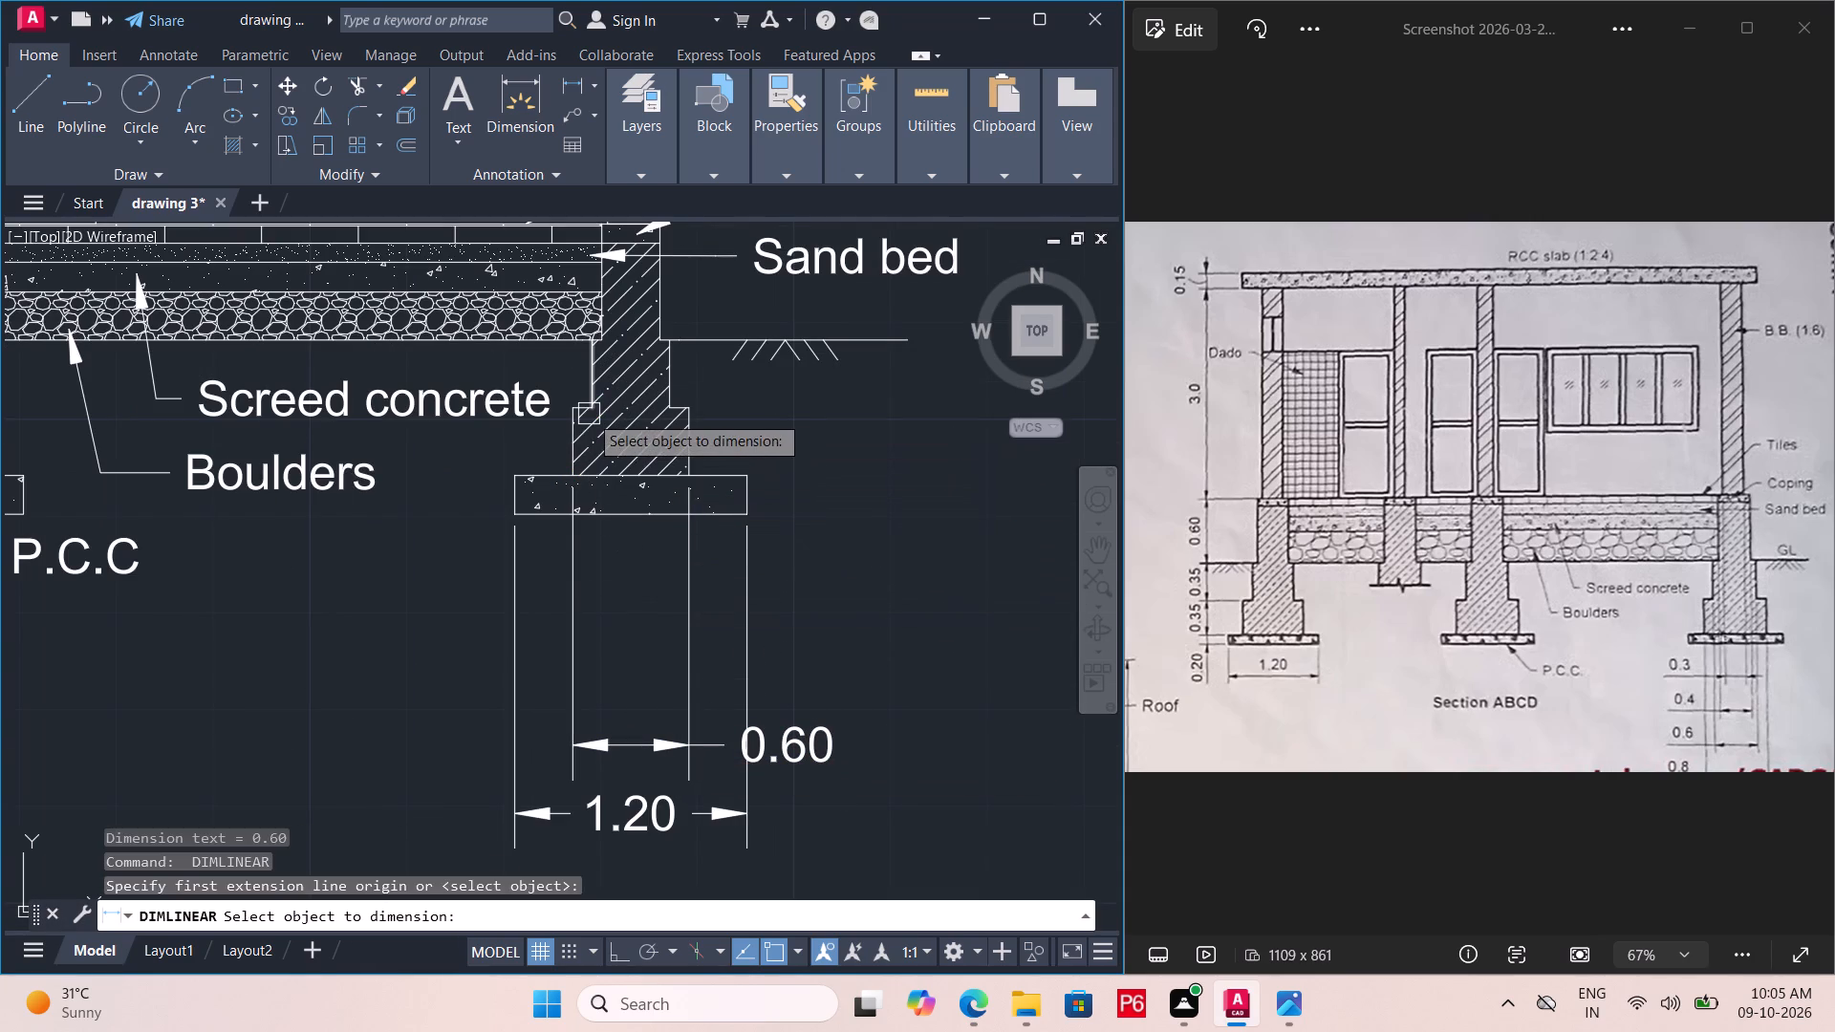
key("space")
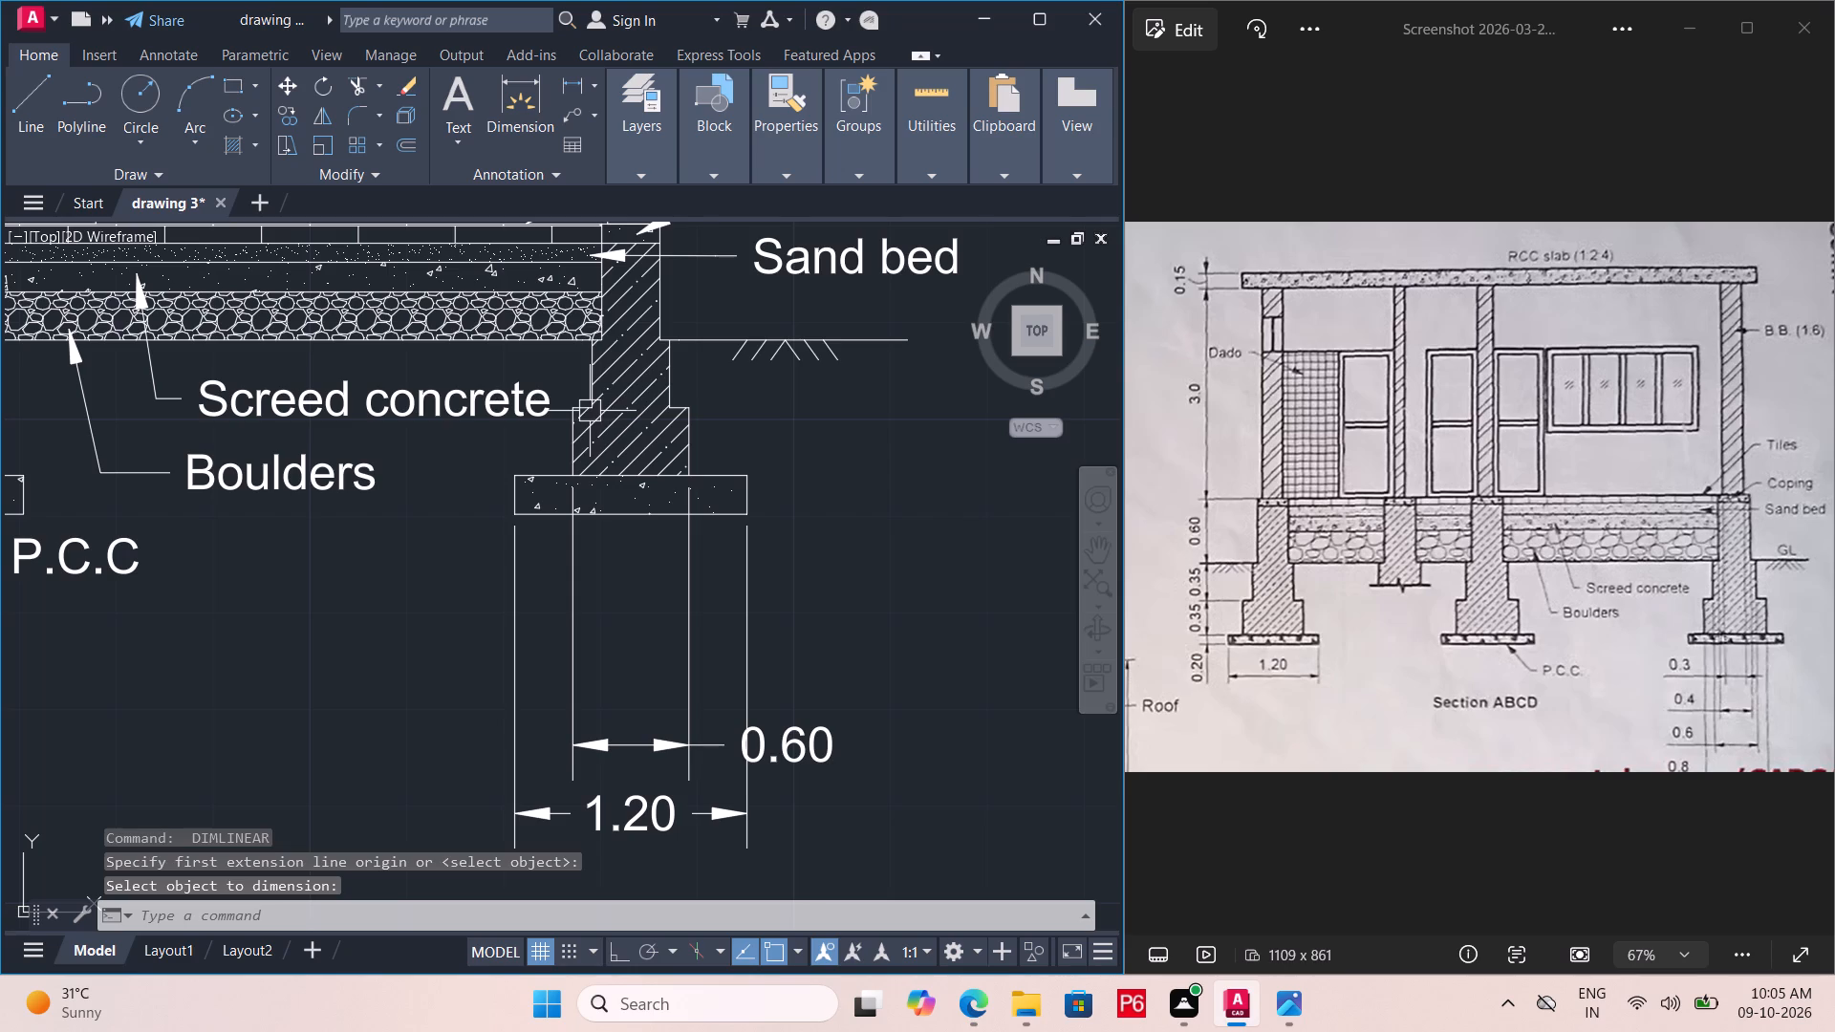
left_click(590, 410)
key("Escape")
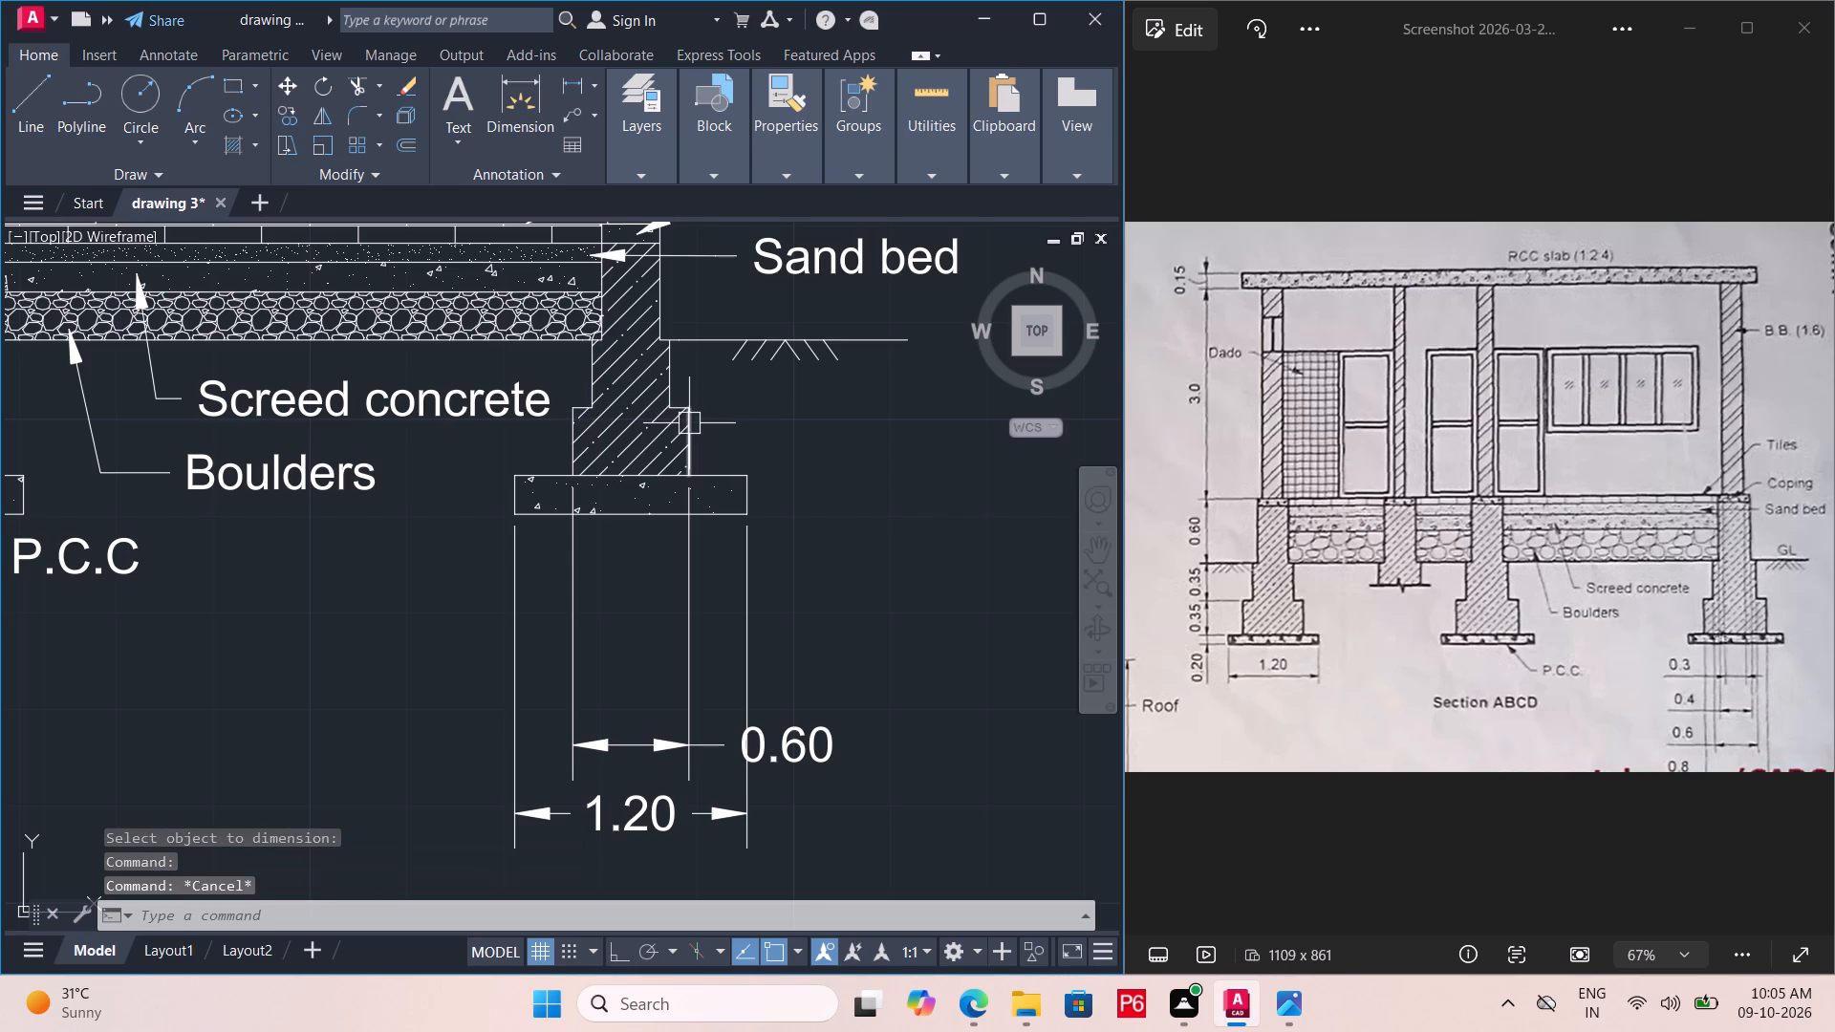
Dimension the width of the rightmost foundation's upper step, stacked above the lower step's dimension.
key("d")
key("i")
type("ml")
key("i")
key("n")
key("space")
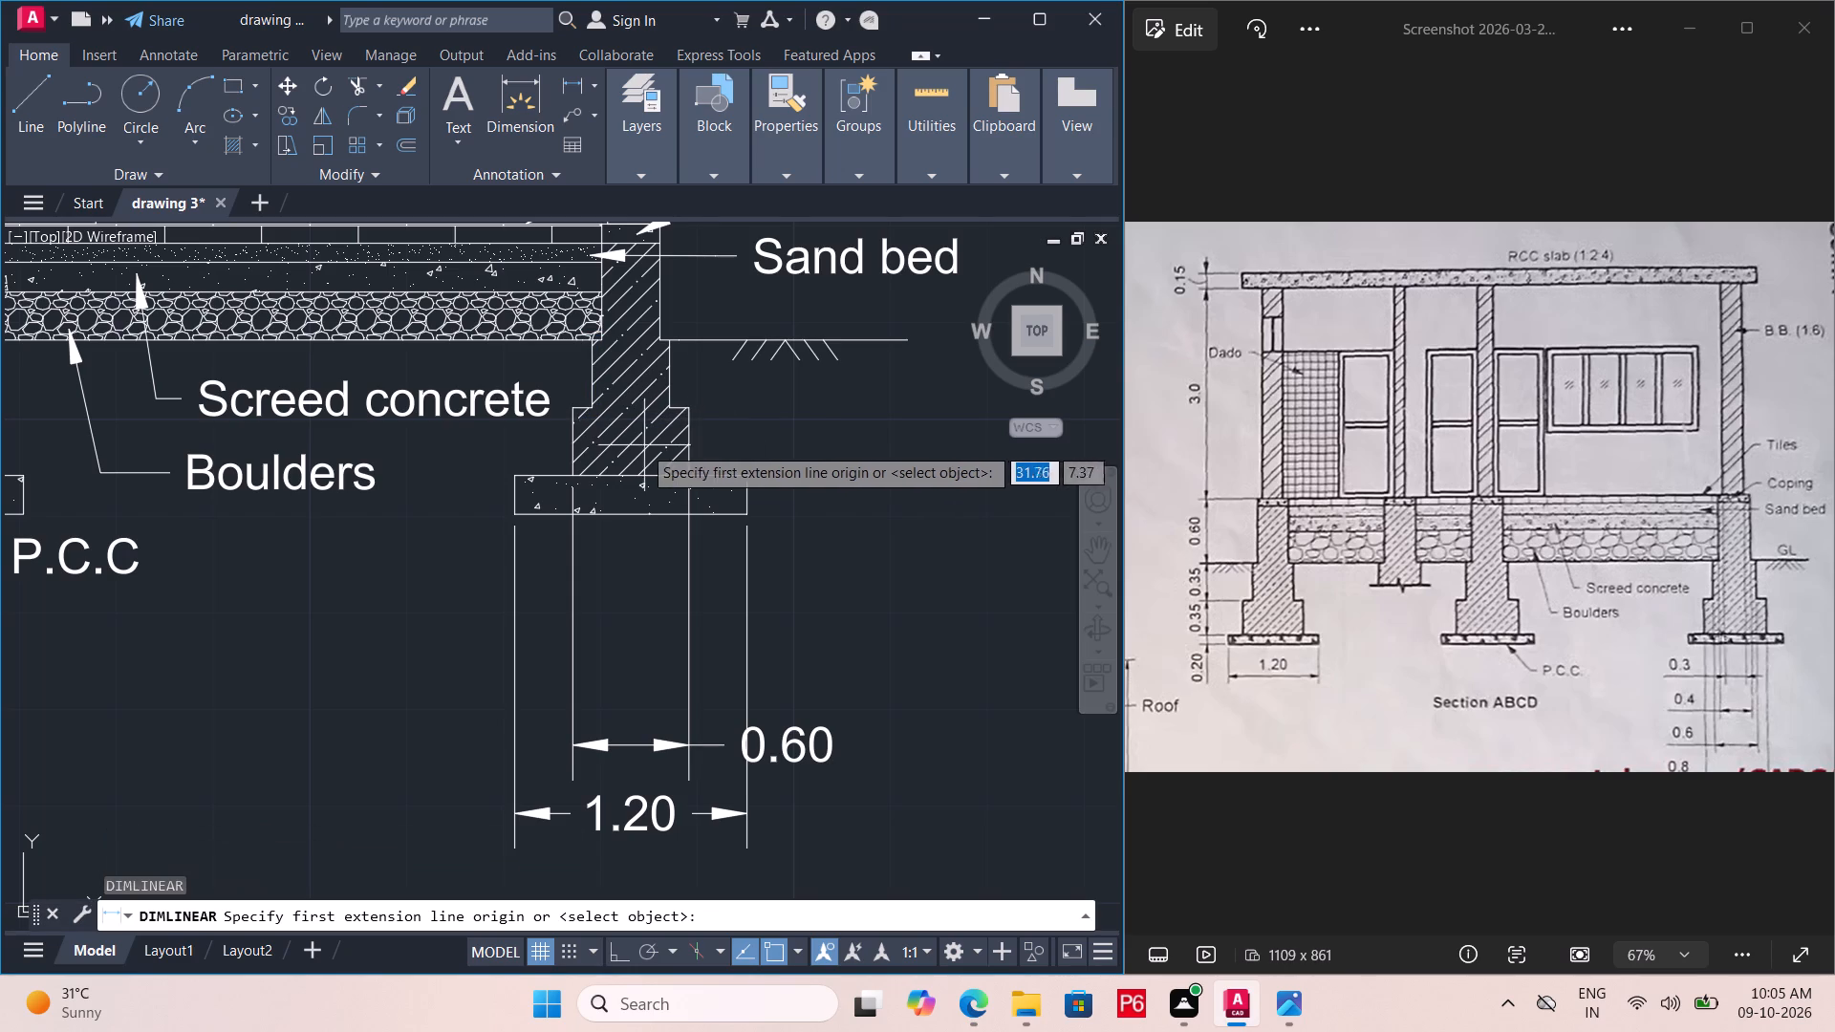
left_click(593, 413)
left_click(664, 413)
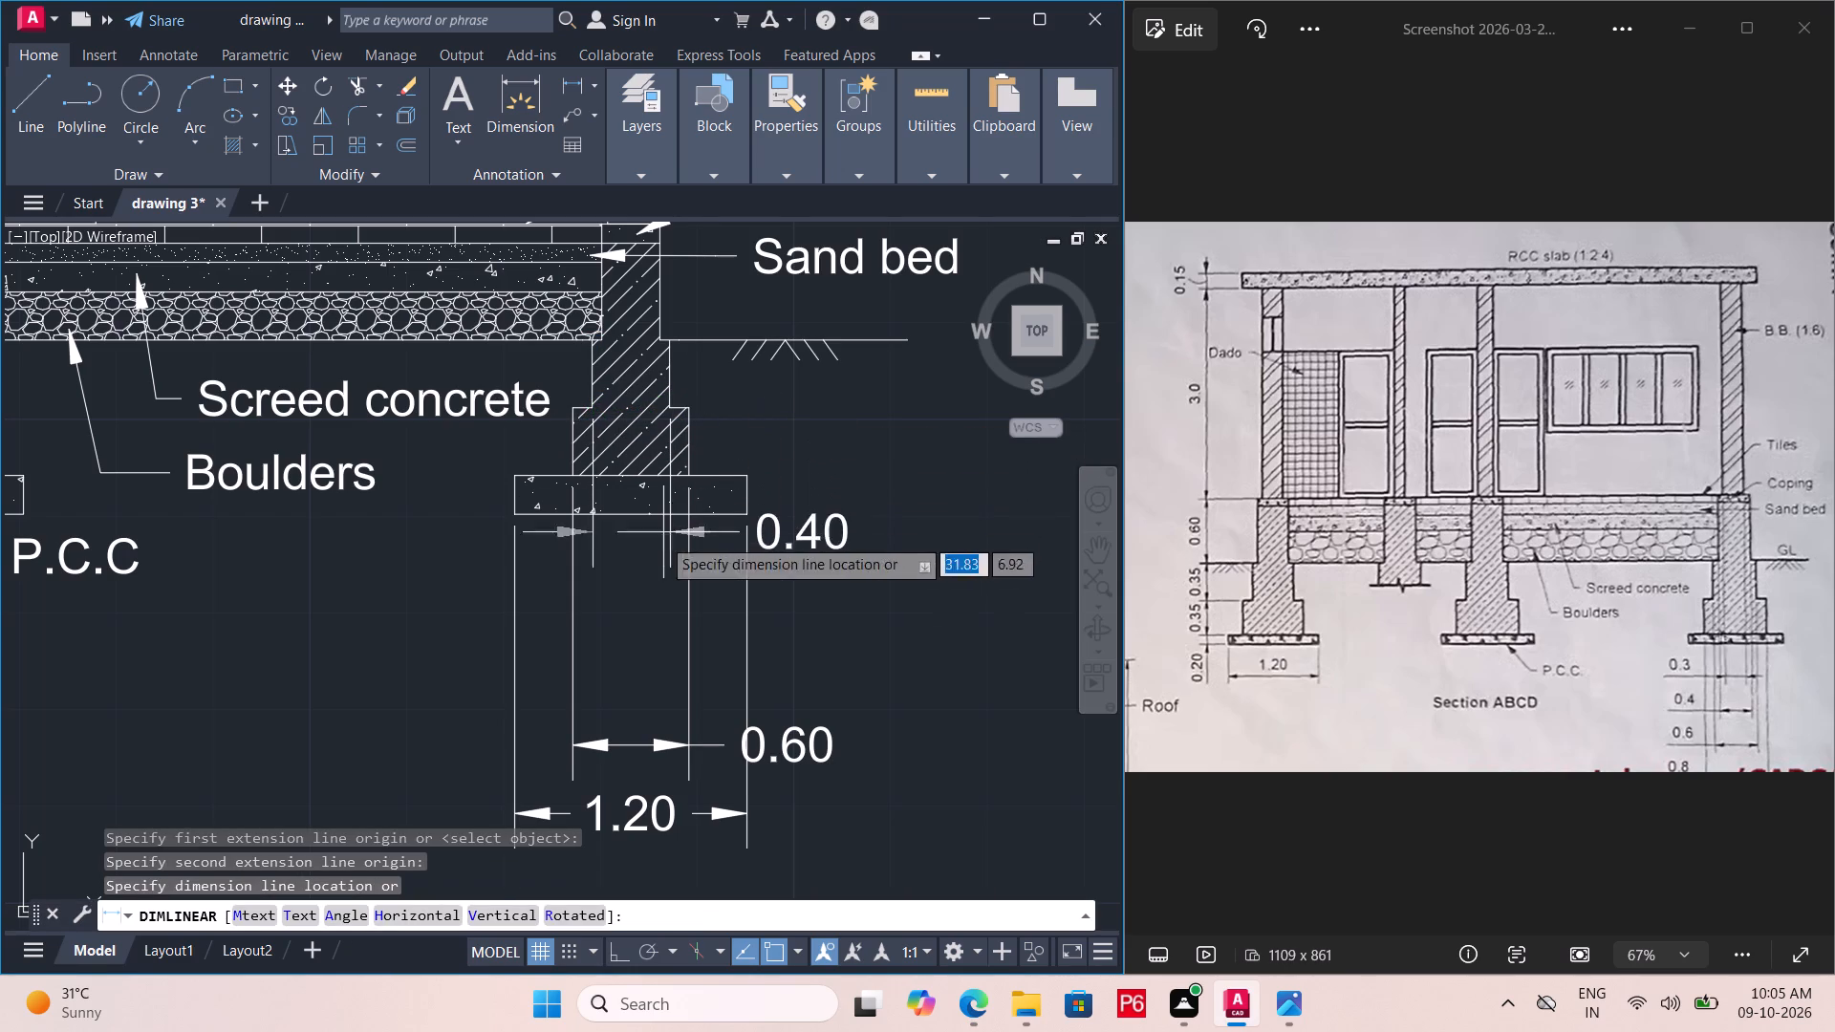
left_click(639, 673)
Dimension the foundation wall's width at ground level, placing it just above the upper step's dimension.
middle_click_drag(594, 347, 578, 418)
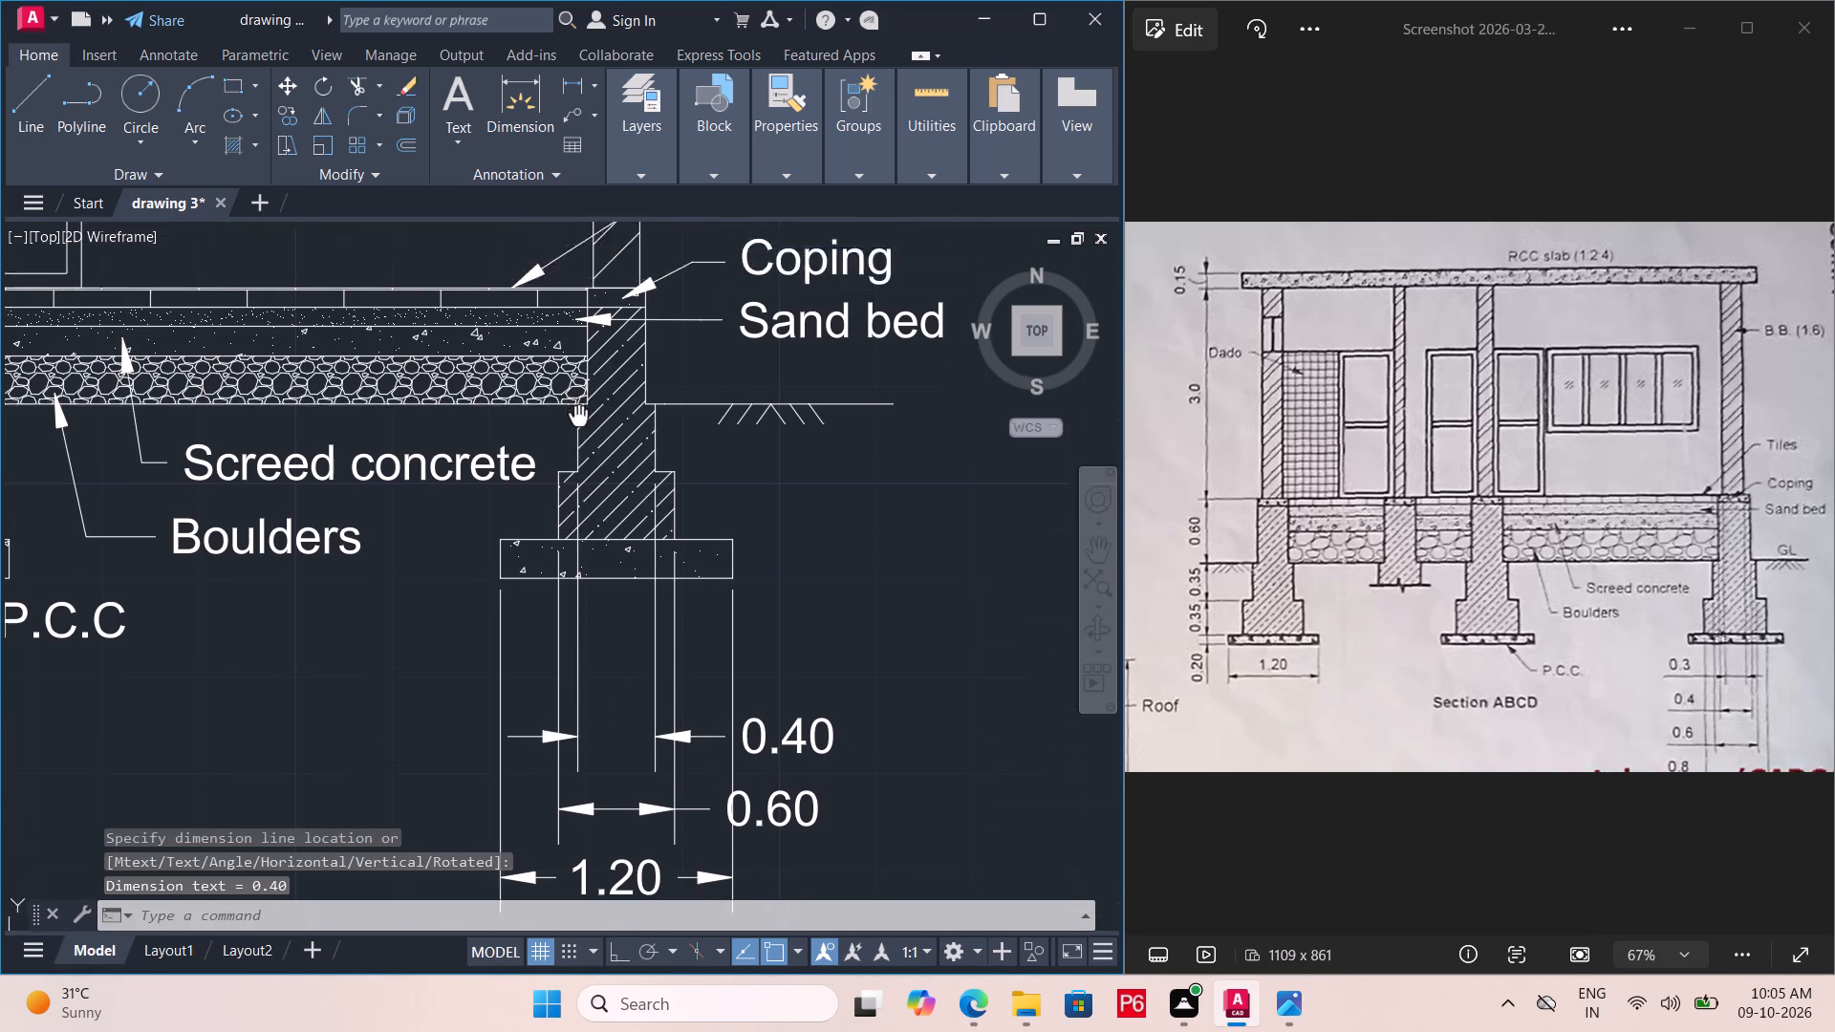
middle_click_drag(578, 418, 536, 509)
middle_click_drag(555, 448, 597, 359)
key("space")
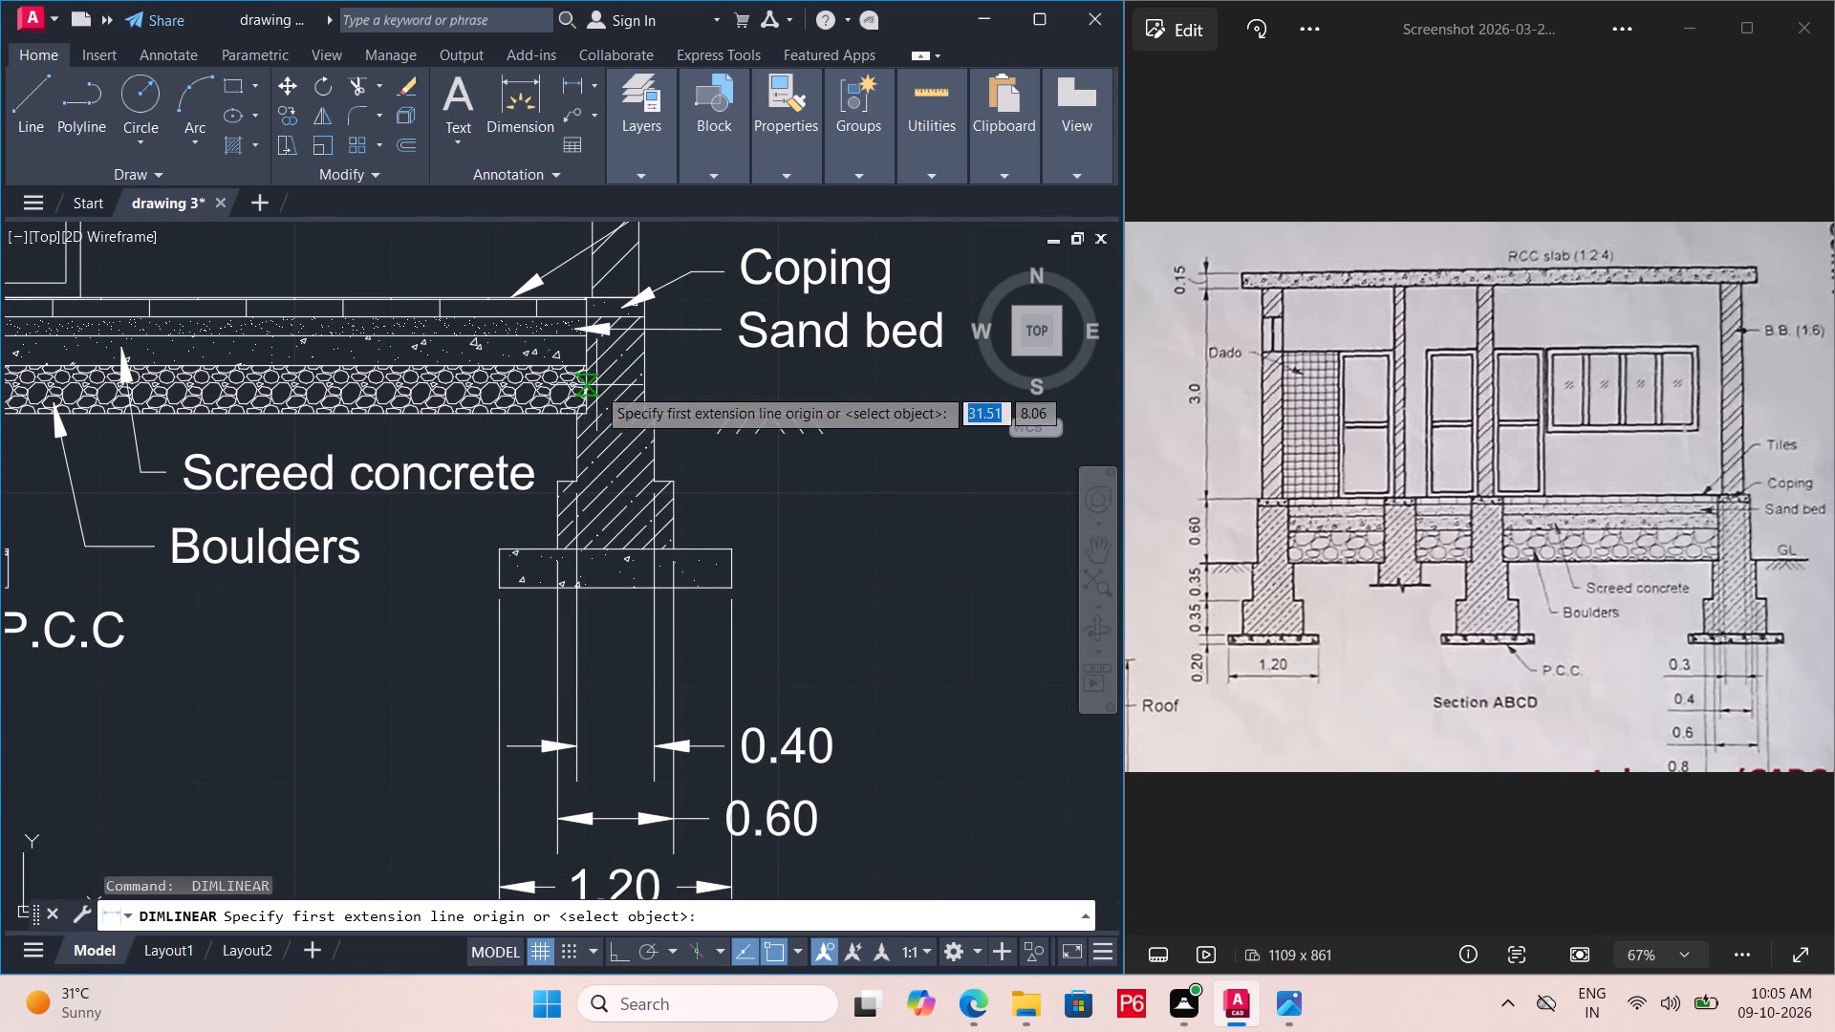
left_click(593, 414)
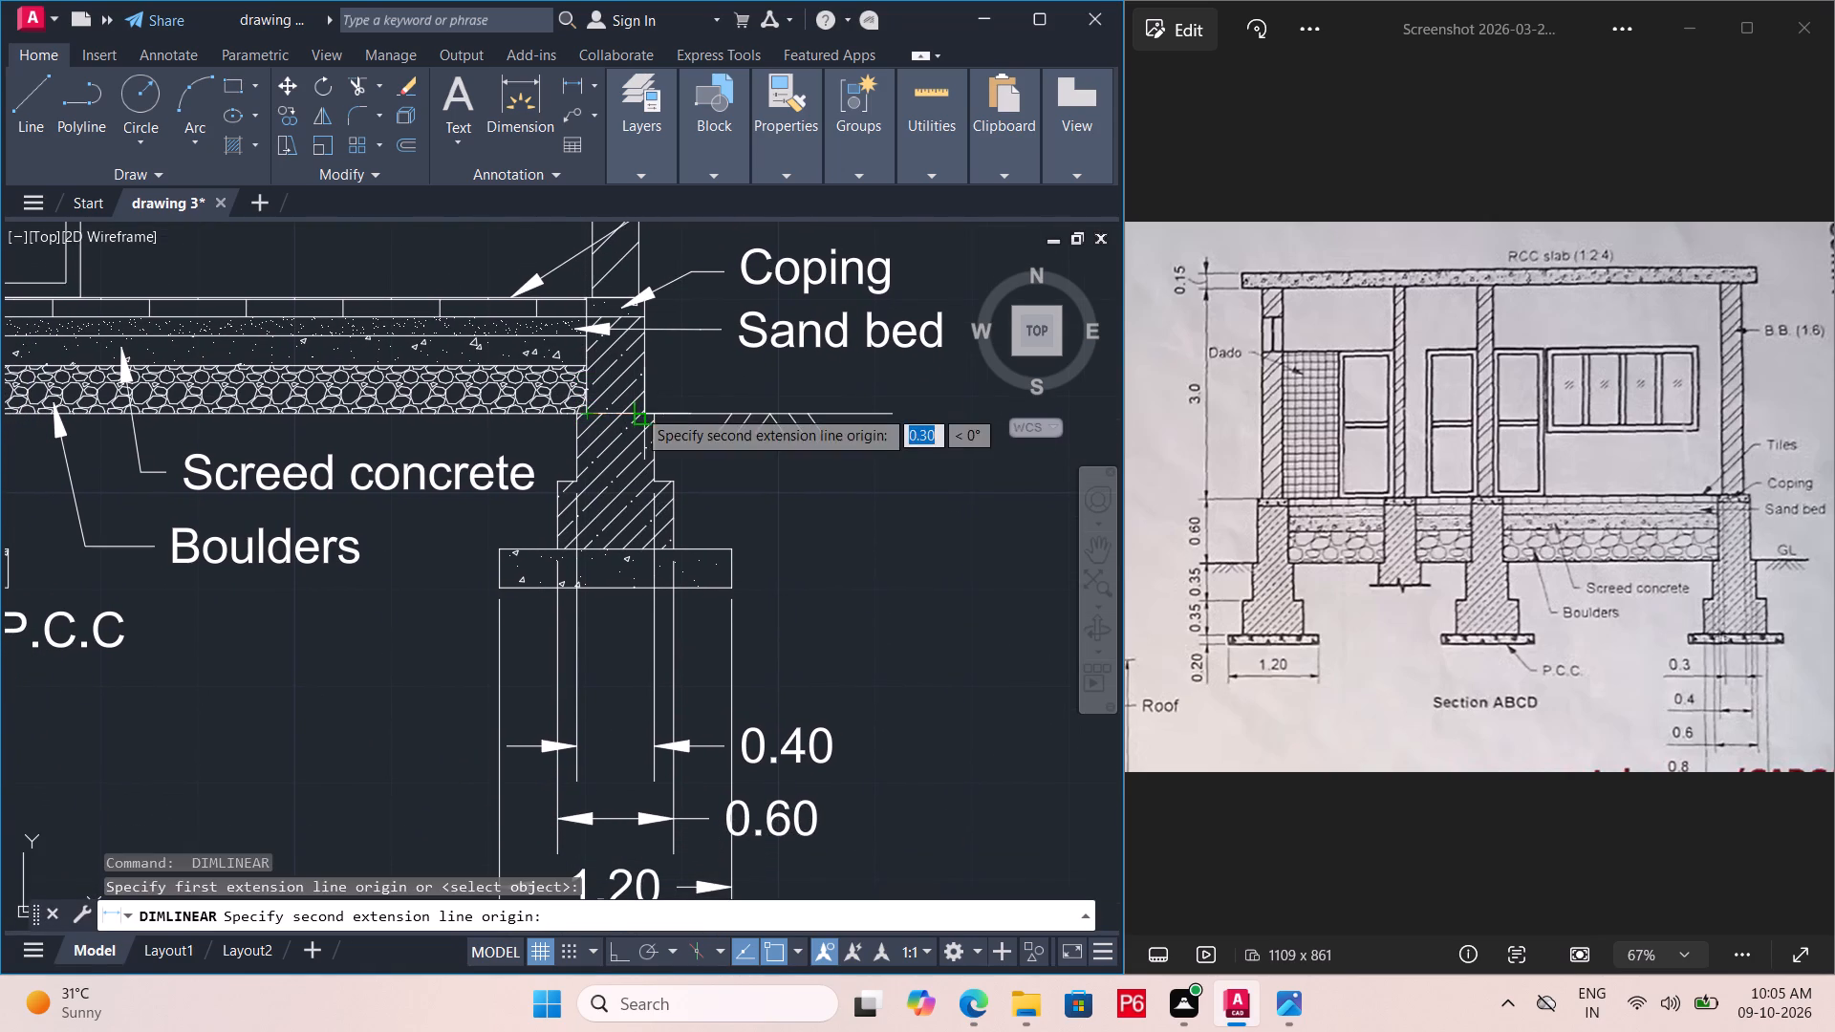
left_click(637, 408)
left_click(646, 708)
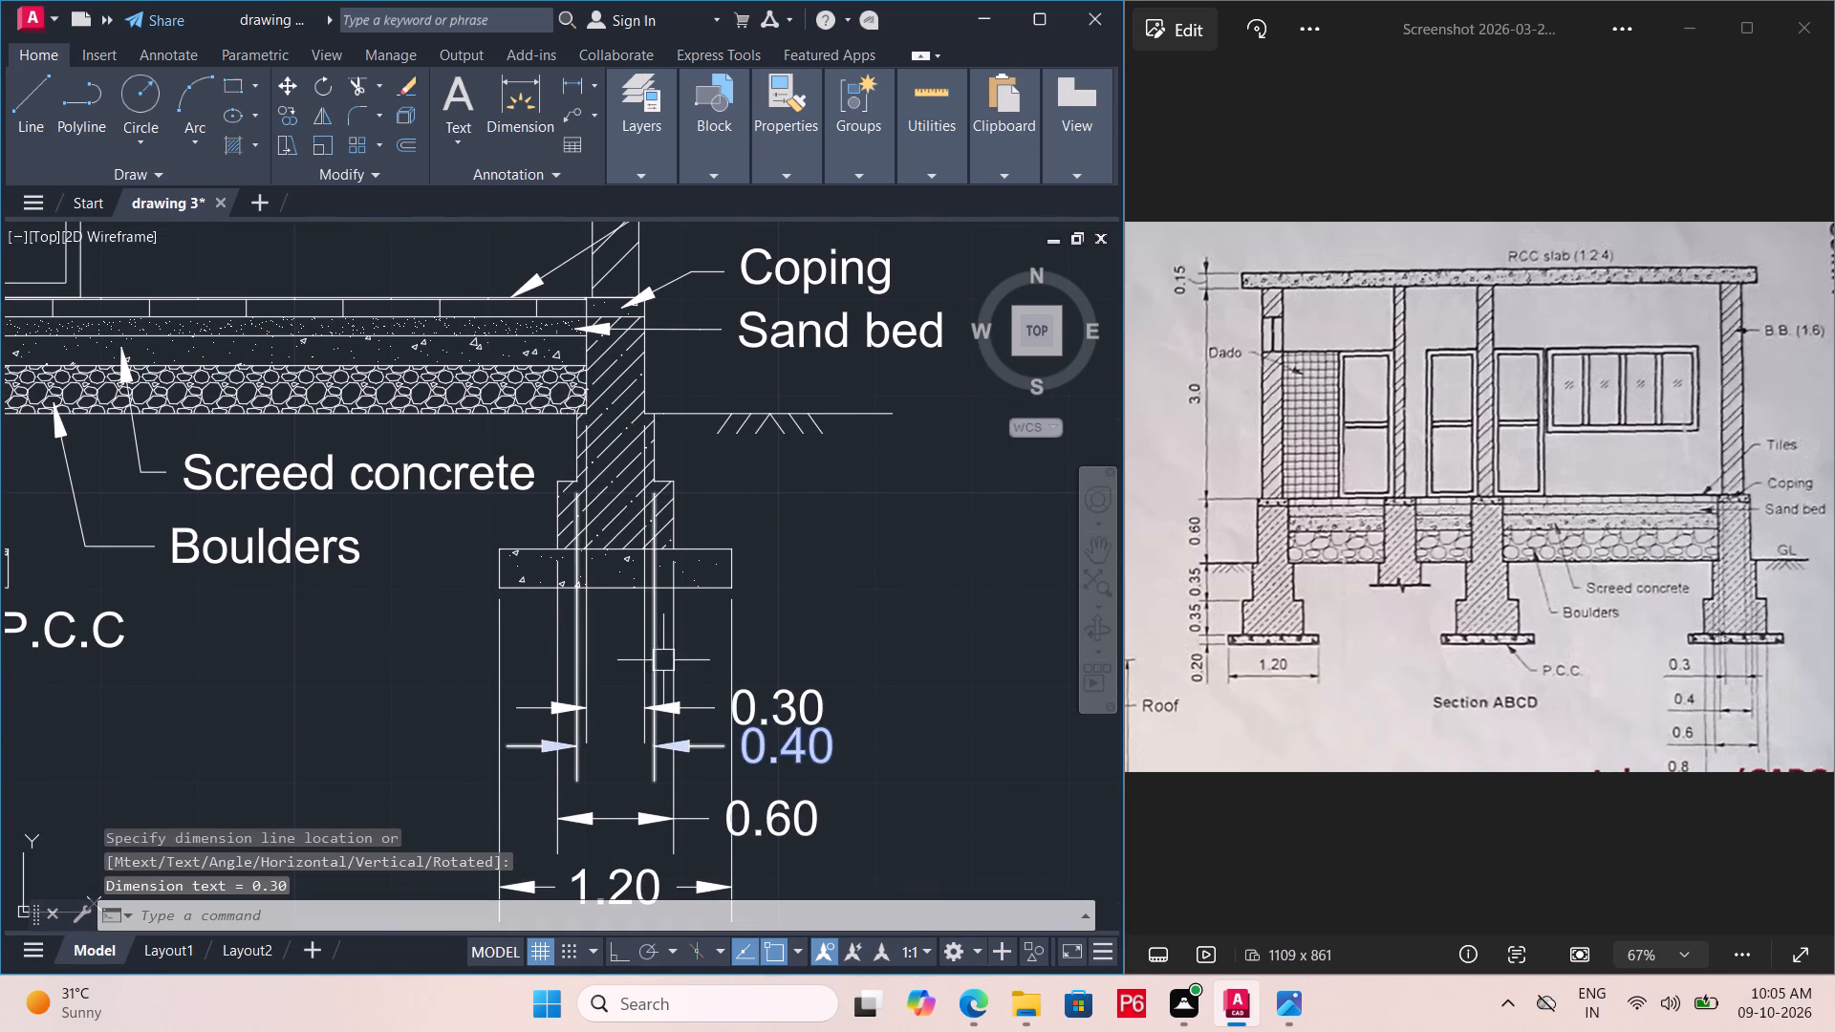
middle_click_drag(665, 645, 714, 514)
key("Escape")
key("Escape")
key("Escape")
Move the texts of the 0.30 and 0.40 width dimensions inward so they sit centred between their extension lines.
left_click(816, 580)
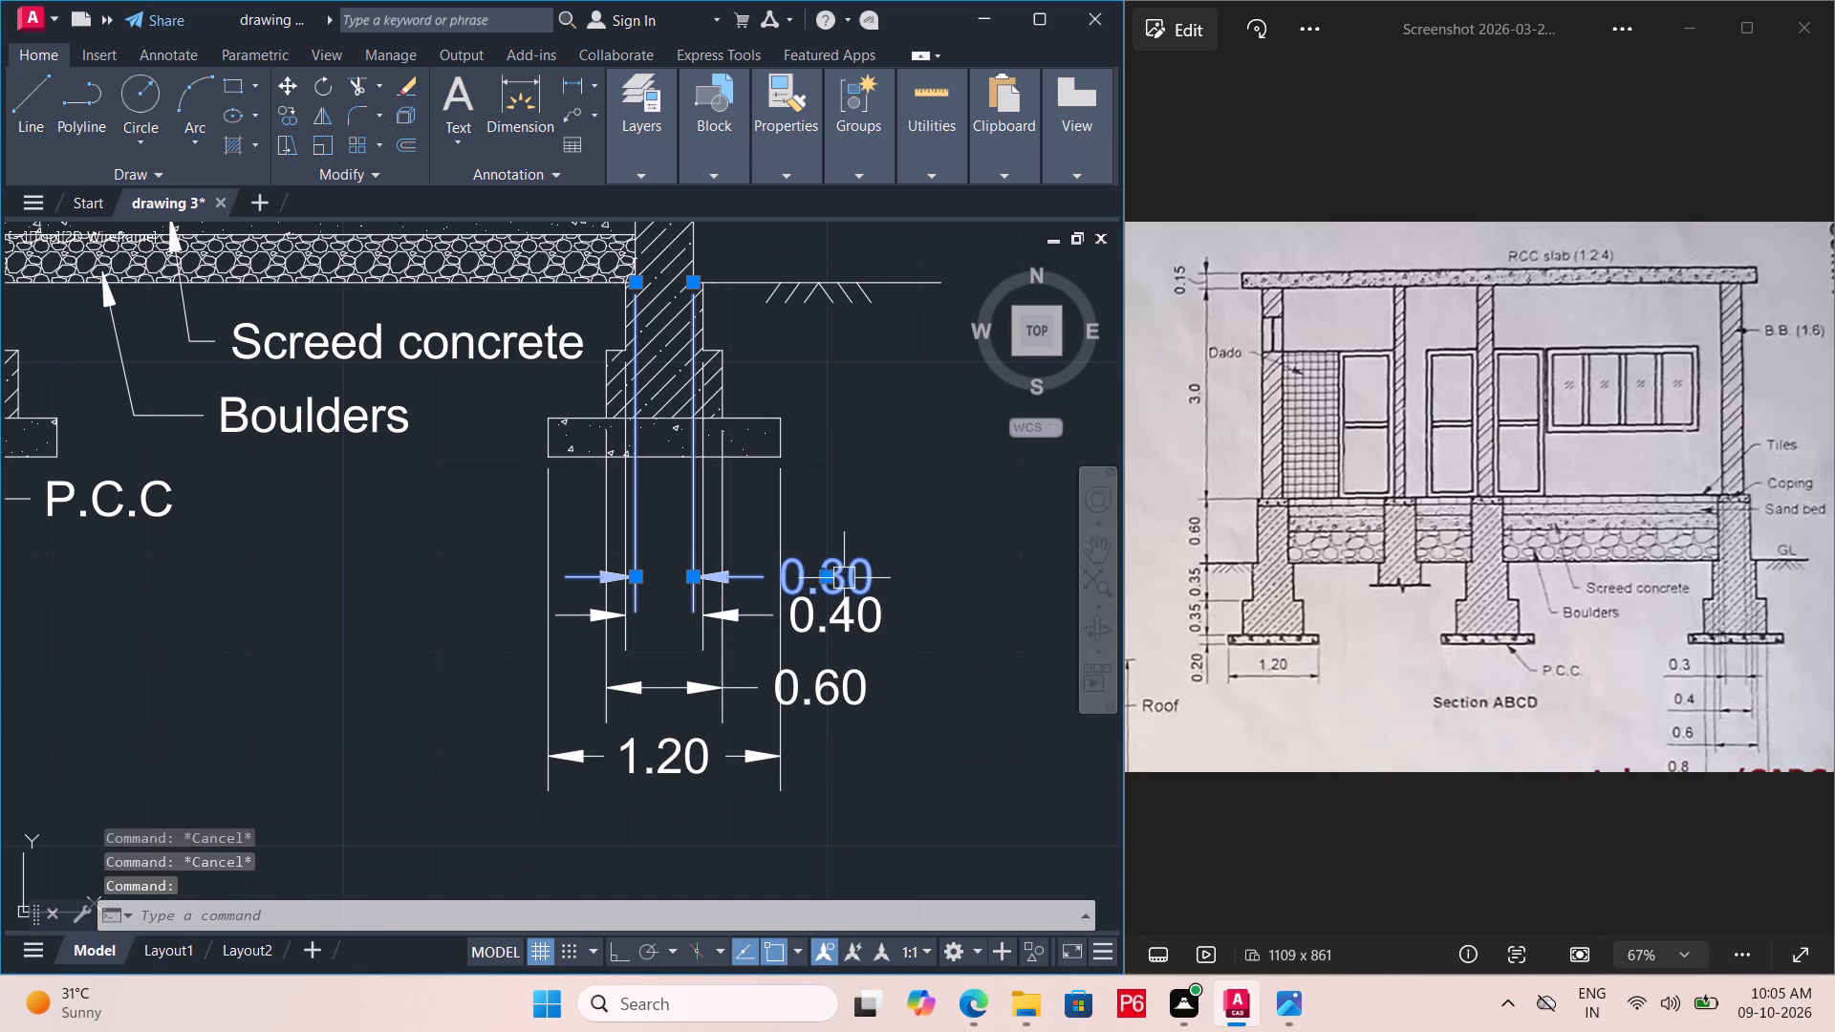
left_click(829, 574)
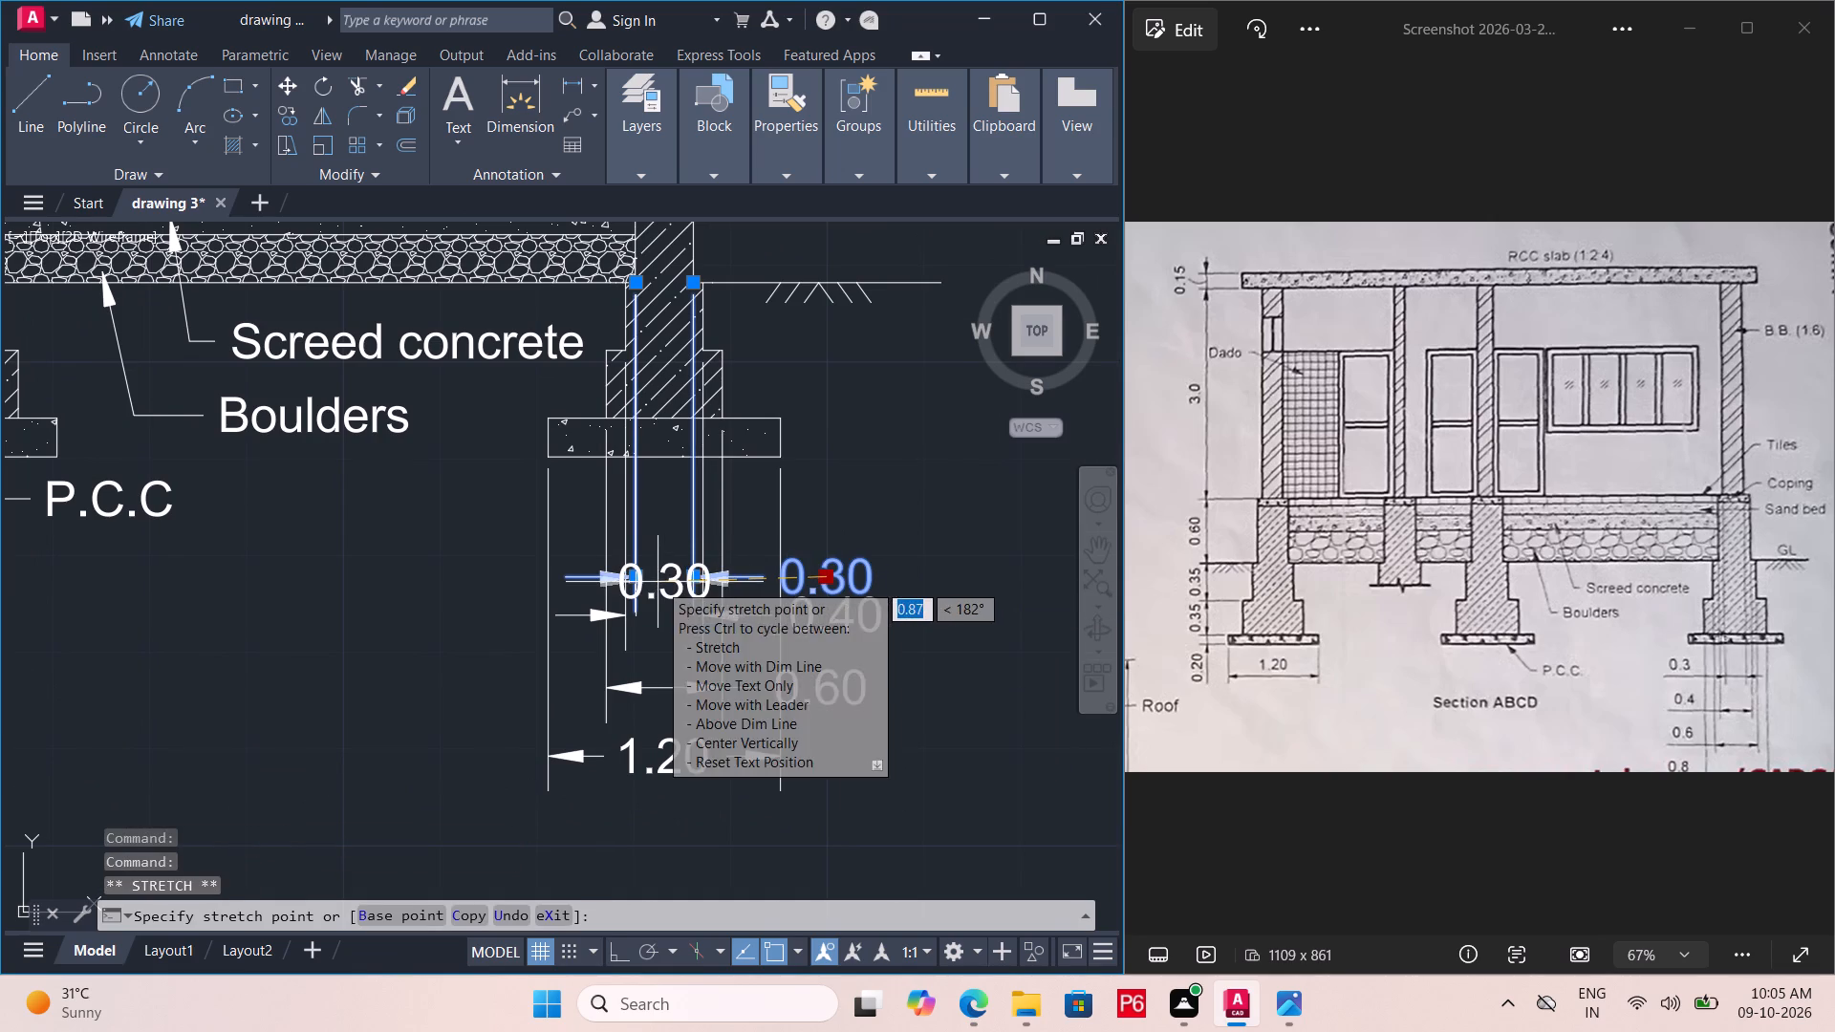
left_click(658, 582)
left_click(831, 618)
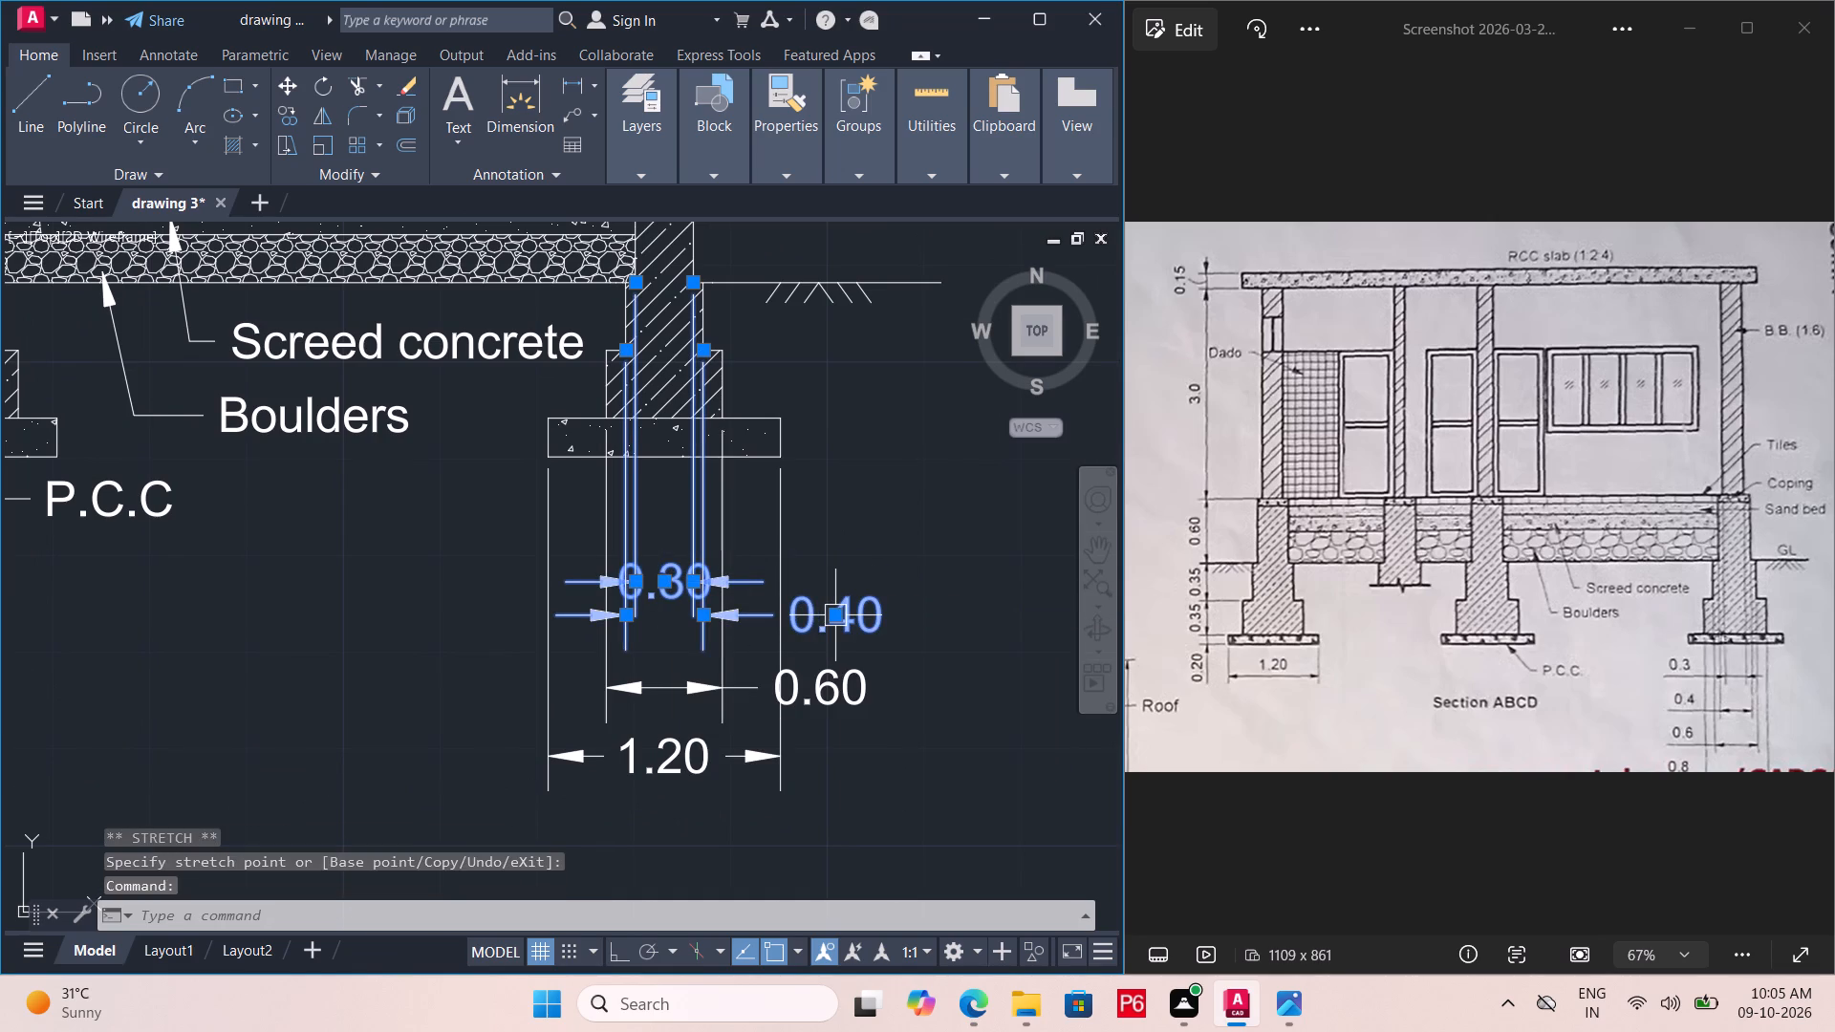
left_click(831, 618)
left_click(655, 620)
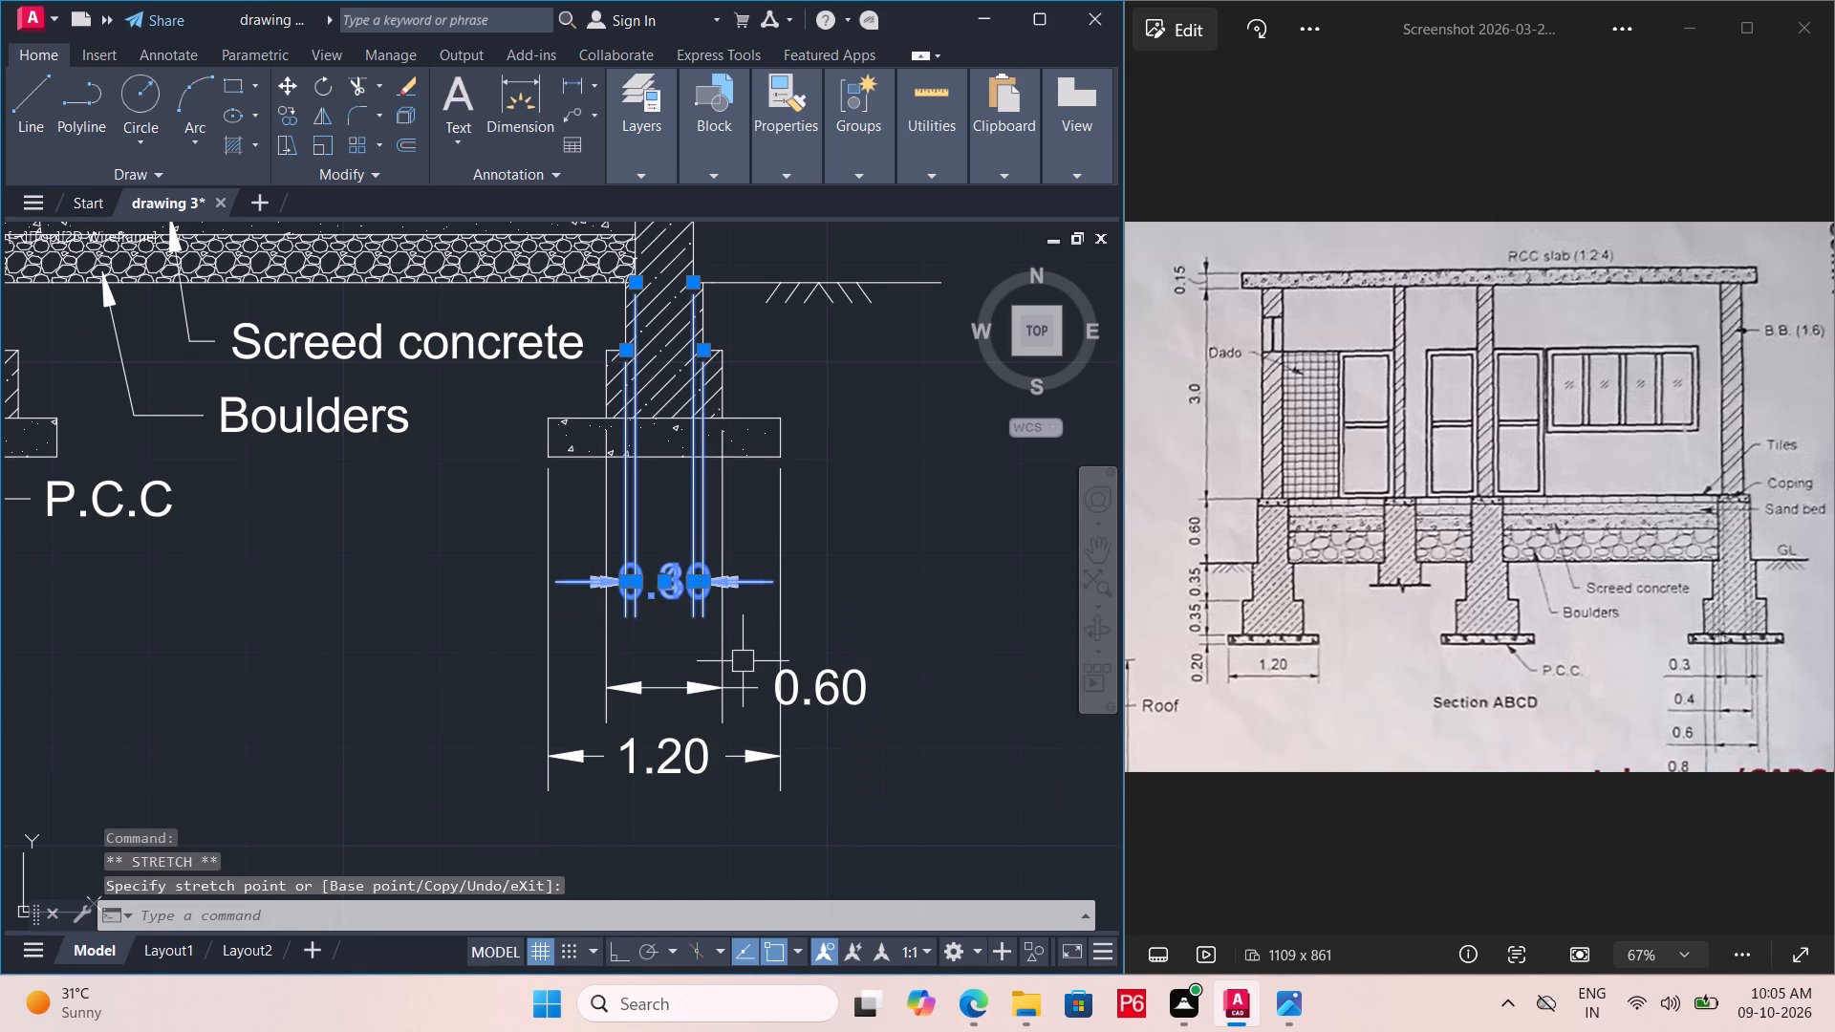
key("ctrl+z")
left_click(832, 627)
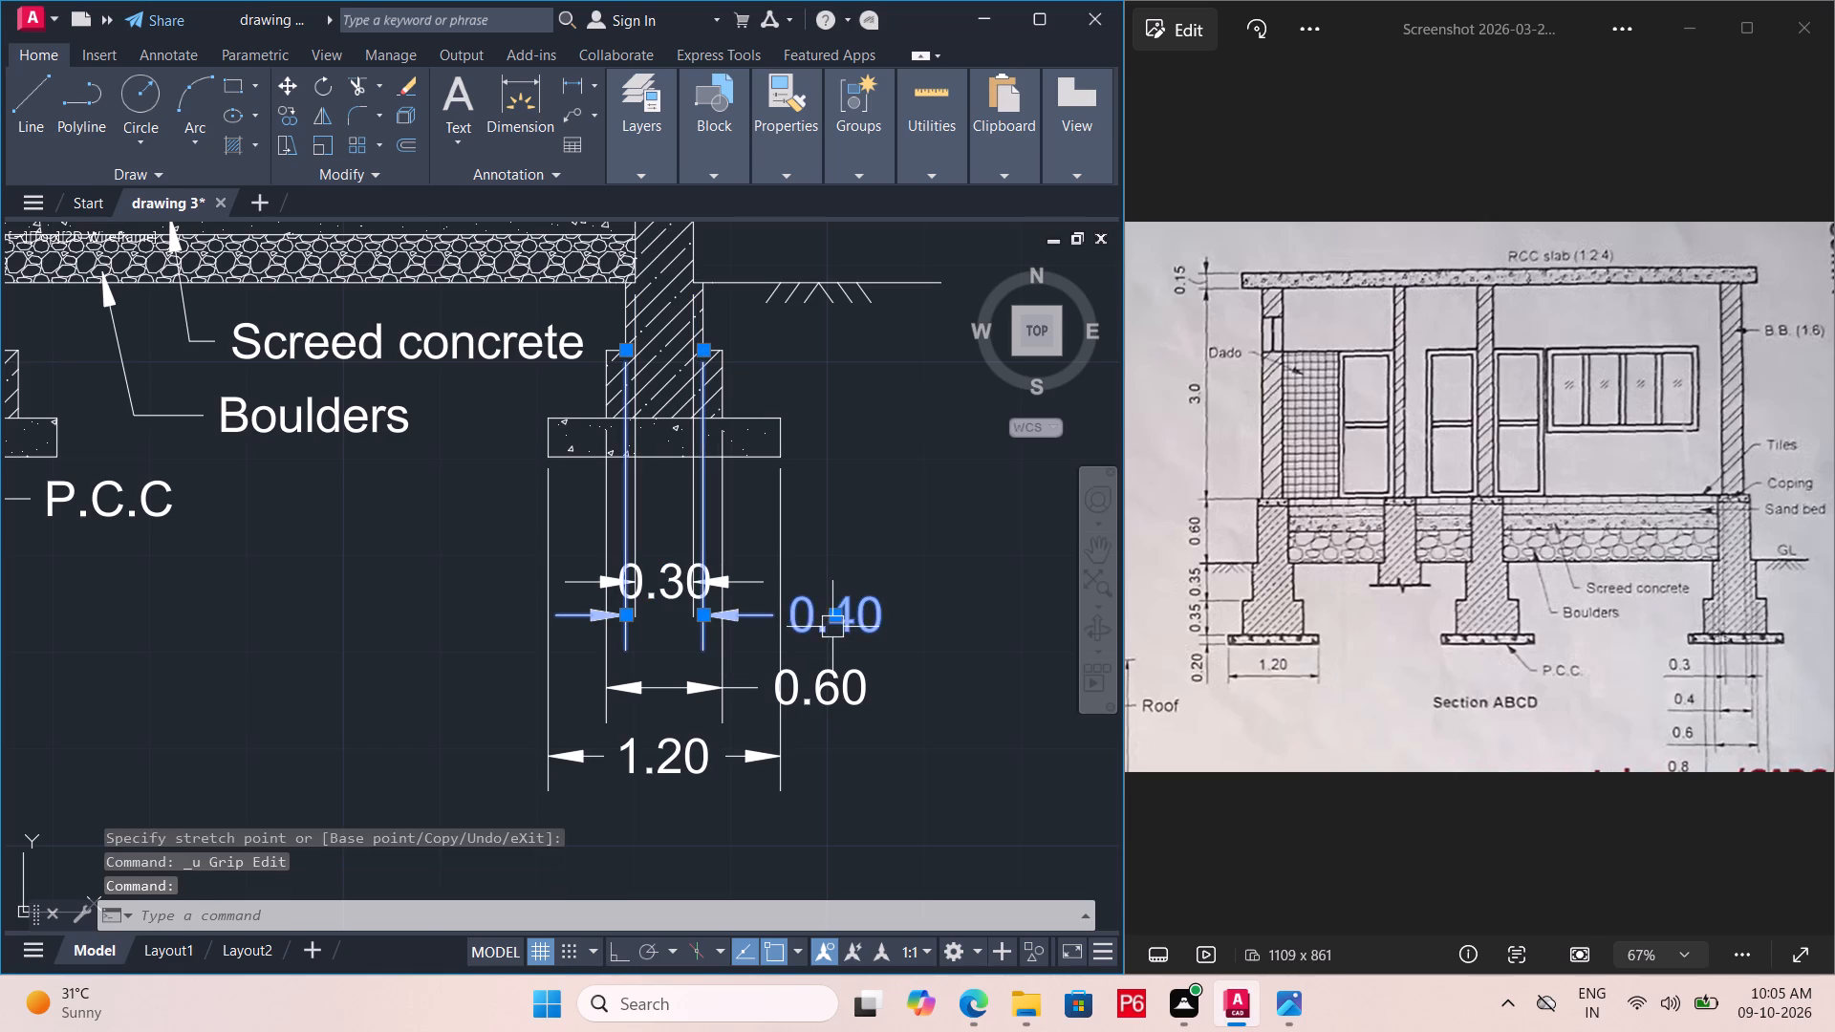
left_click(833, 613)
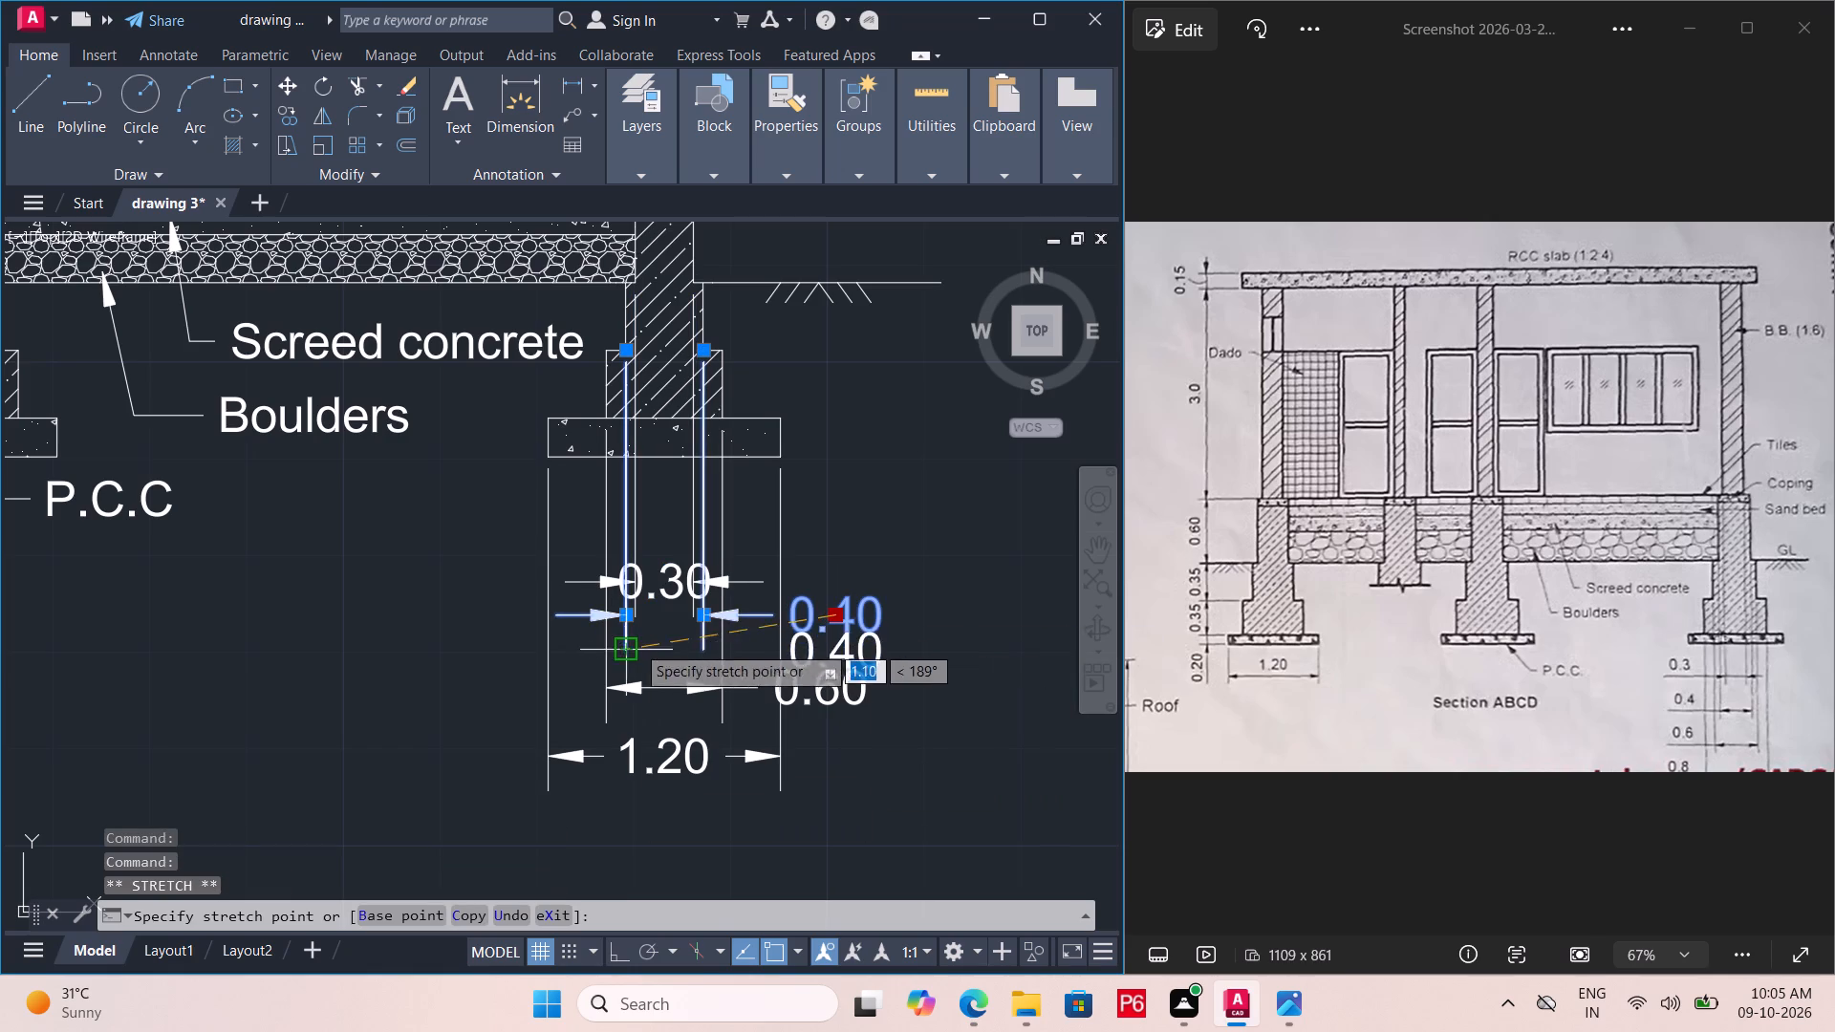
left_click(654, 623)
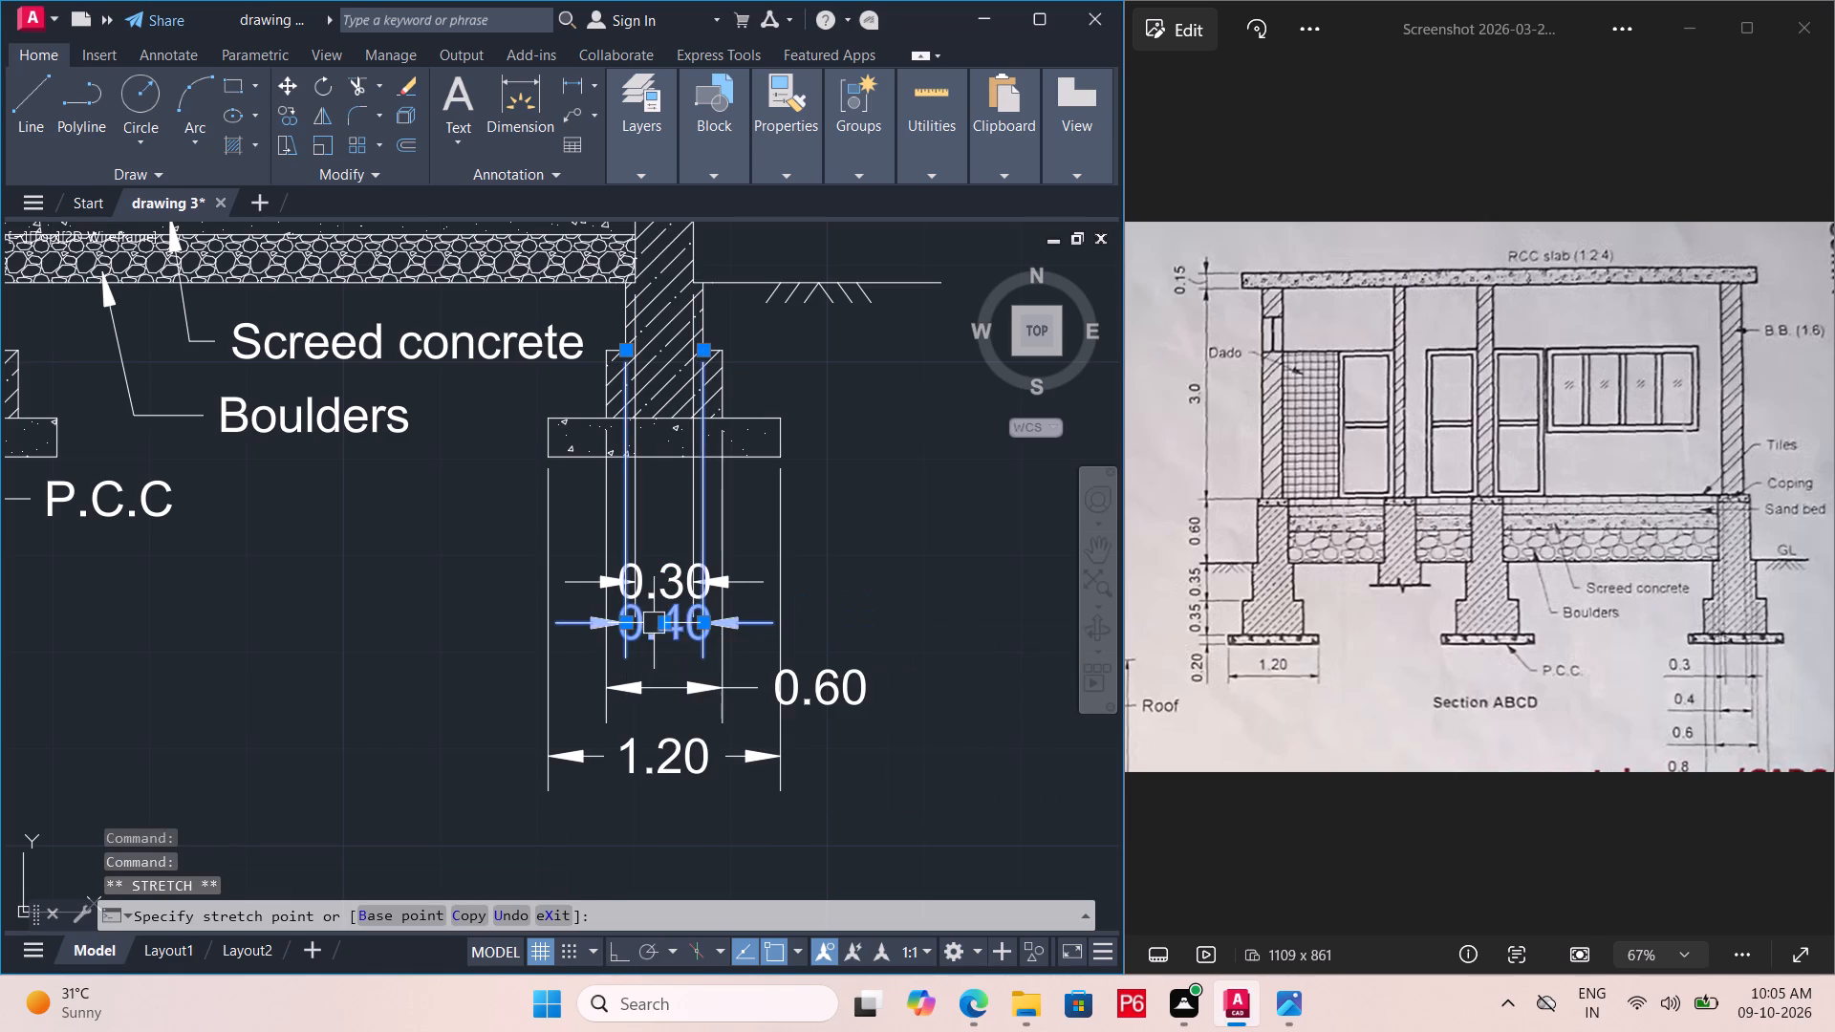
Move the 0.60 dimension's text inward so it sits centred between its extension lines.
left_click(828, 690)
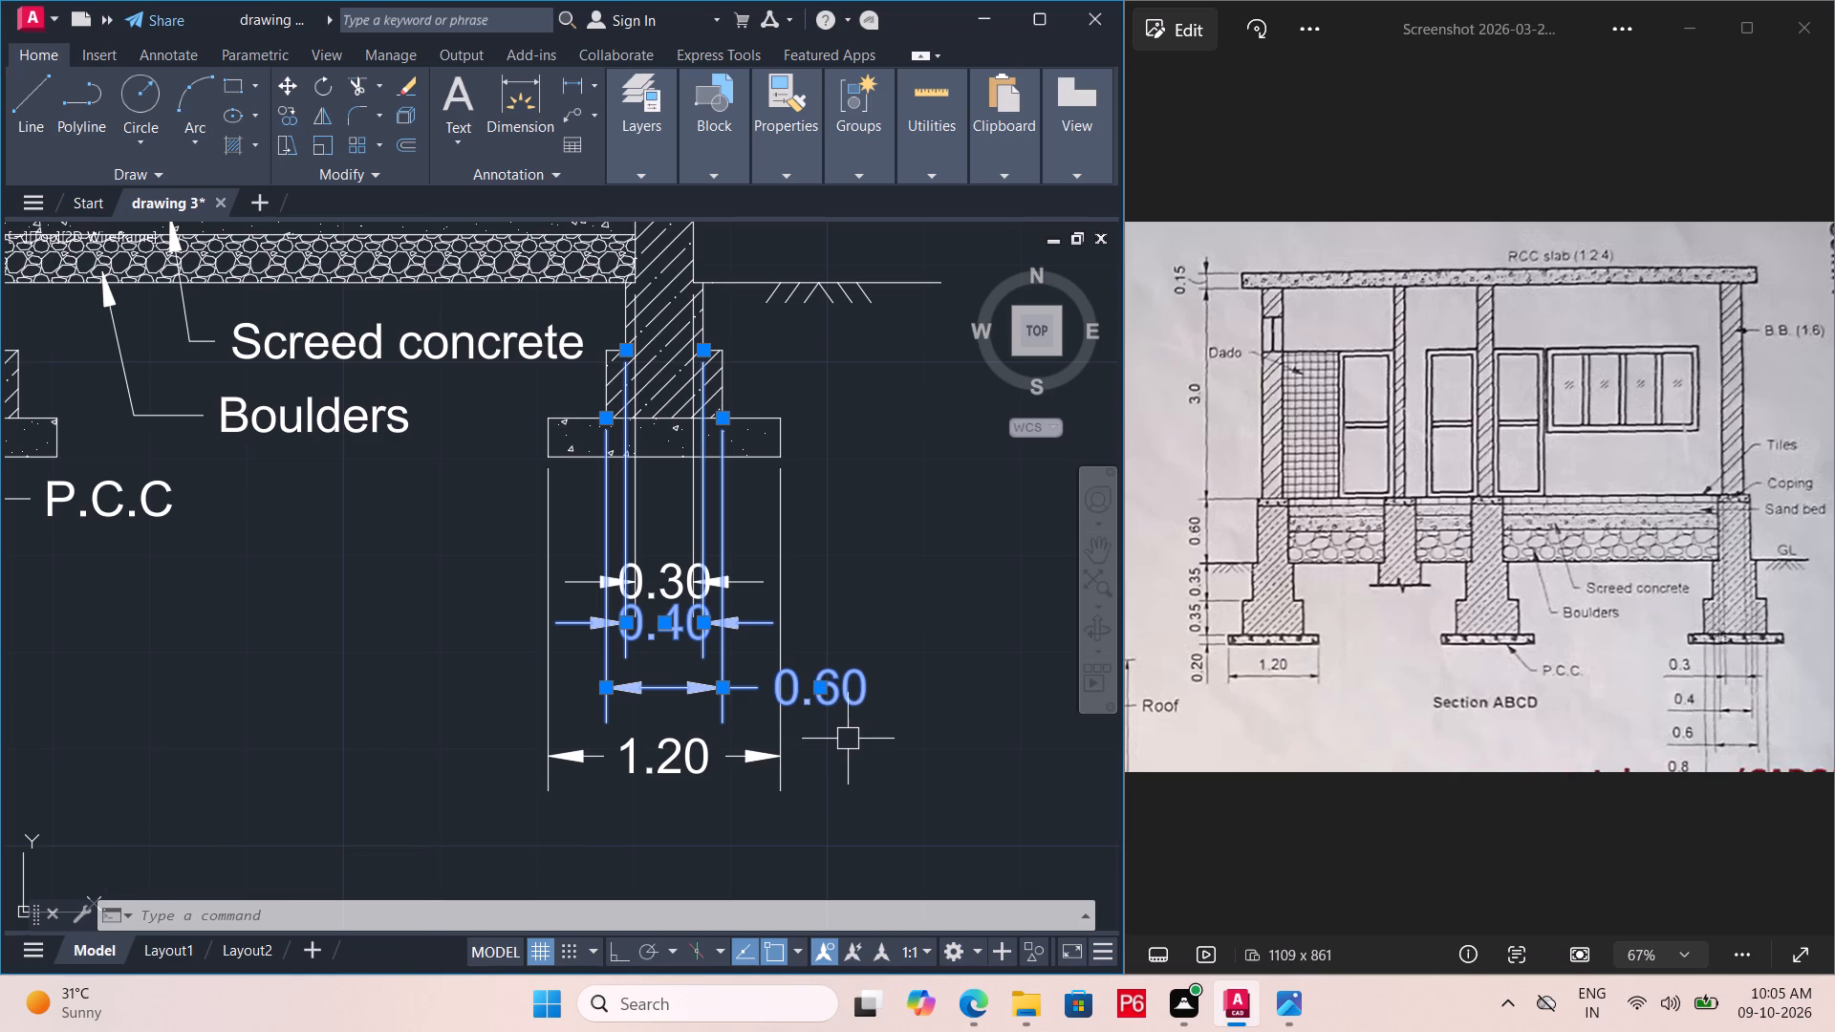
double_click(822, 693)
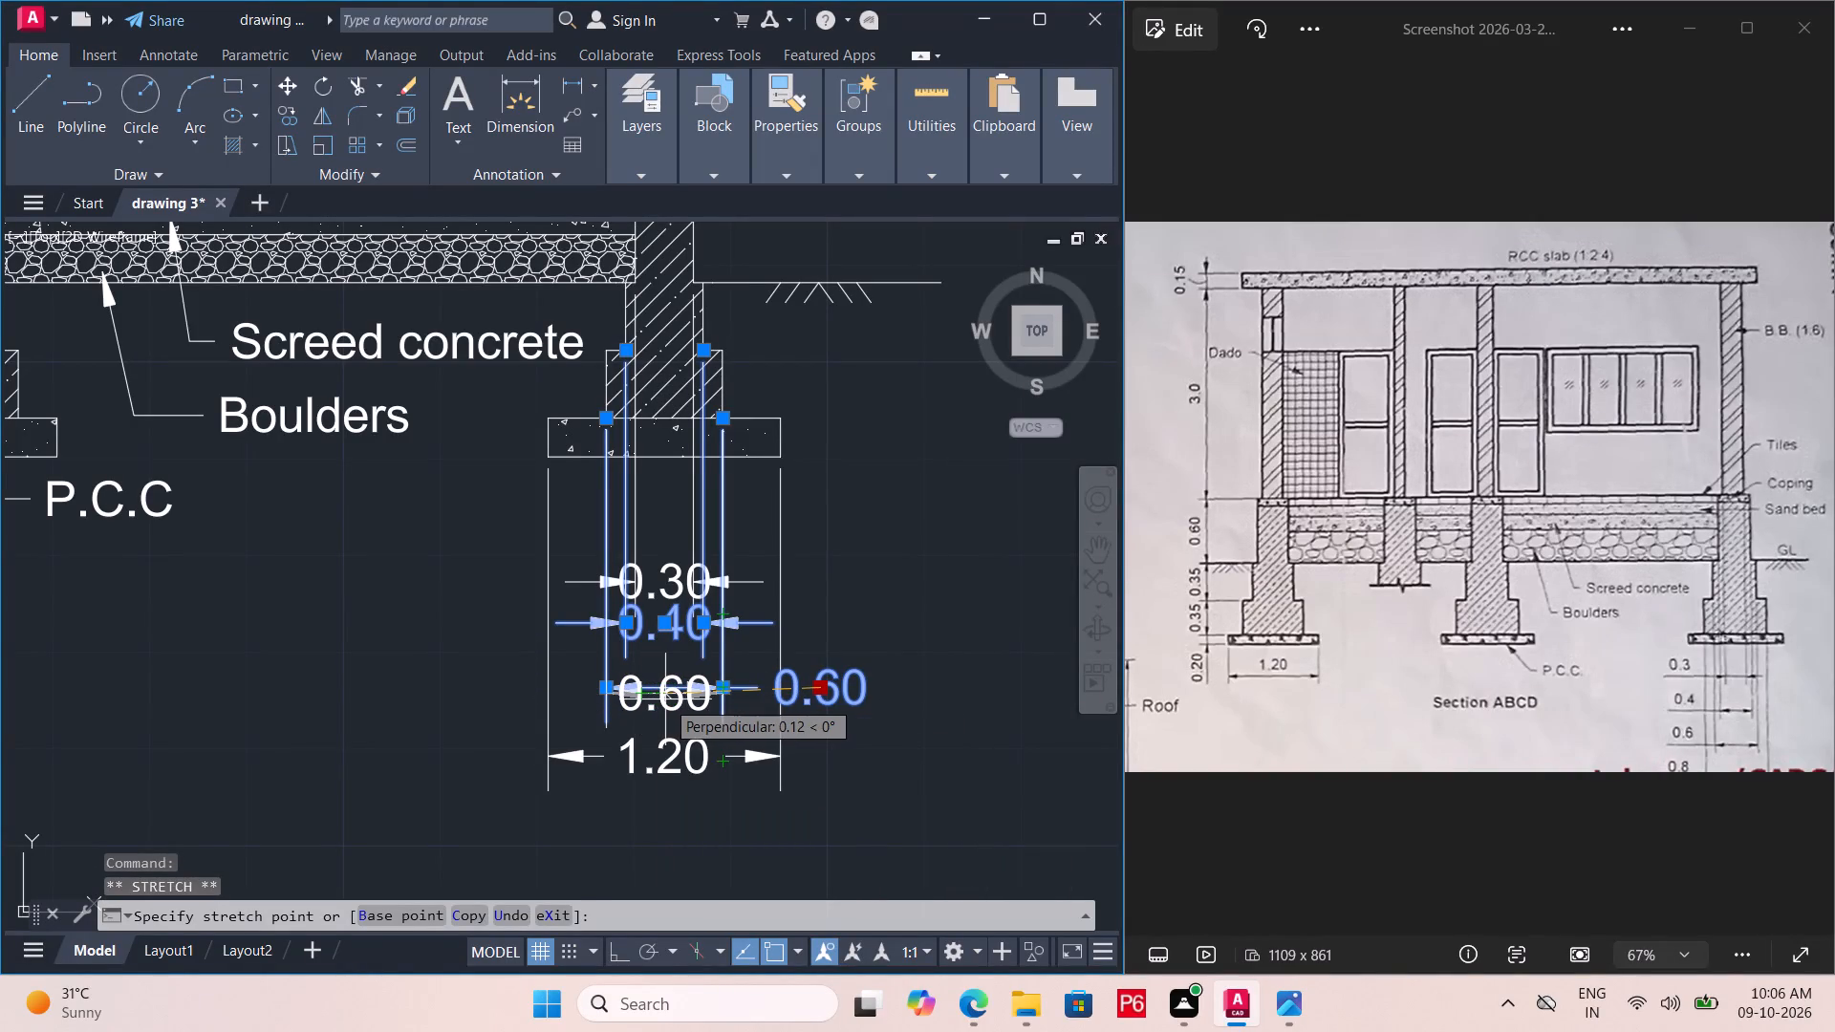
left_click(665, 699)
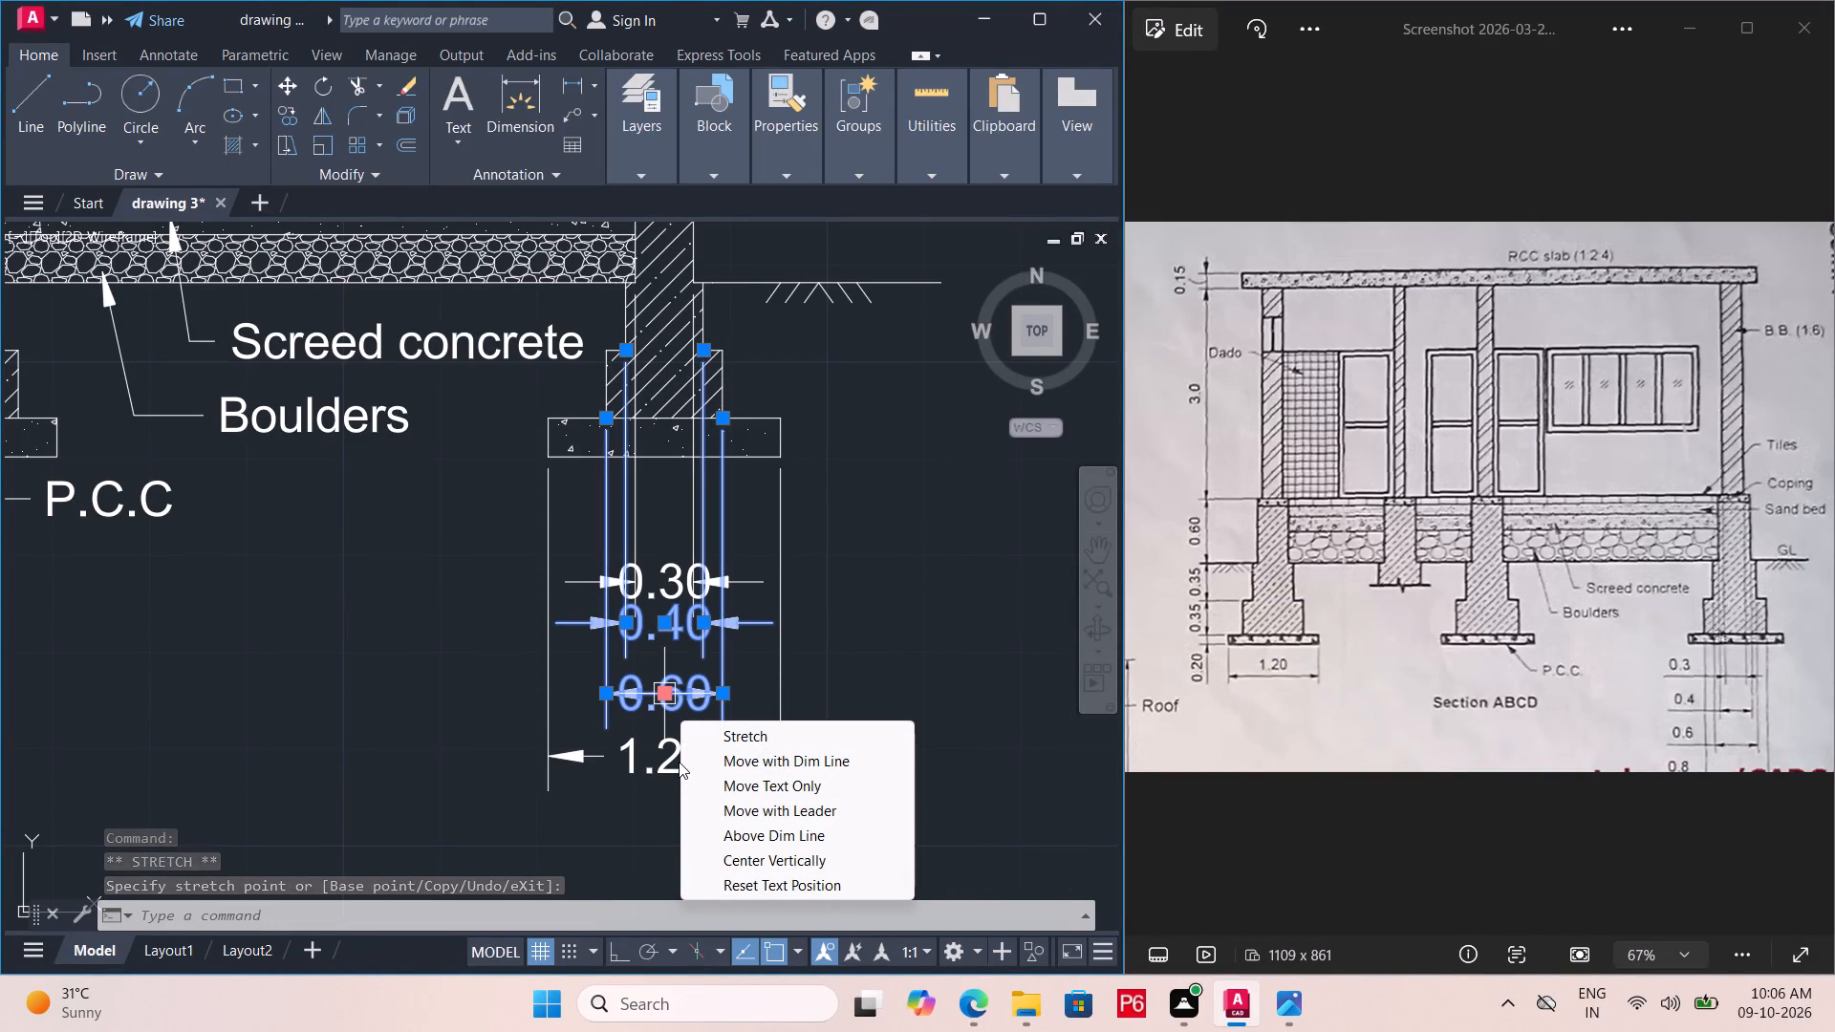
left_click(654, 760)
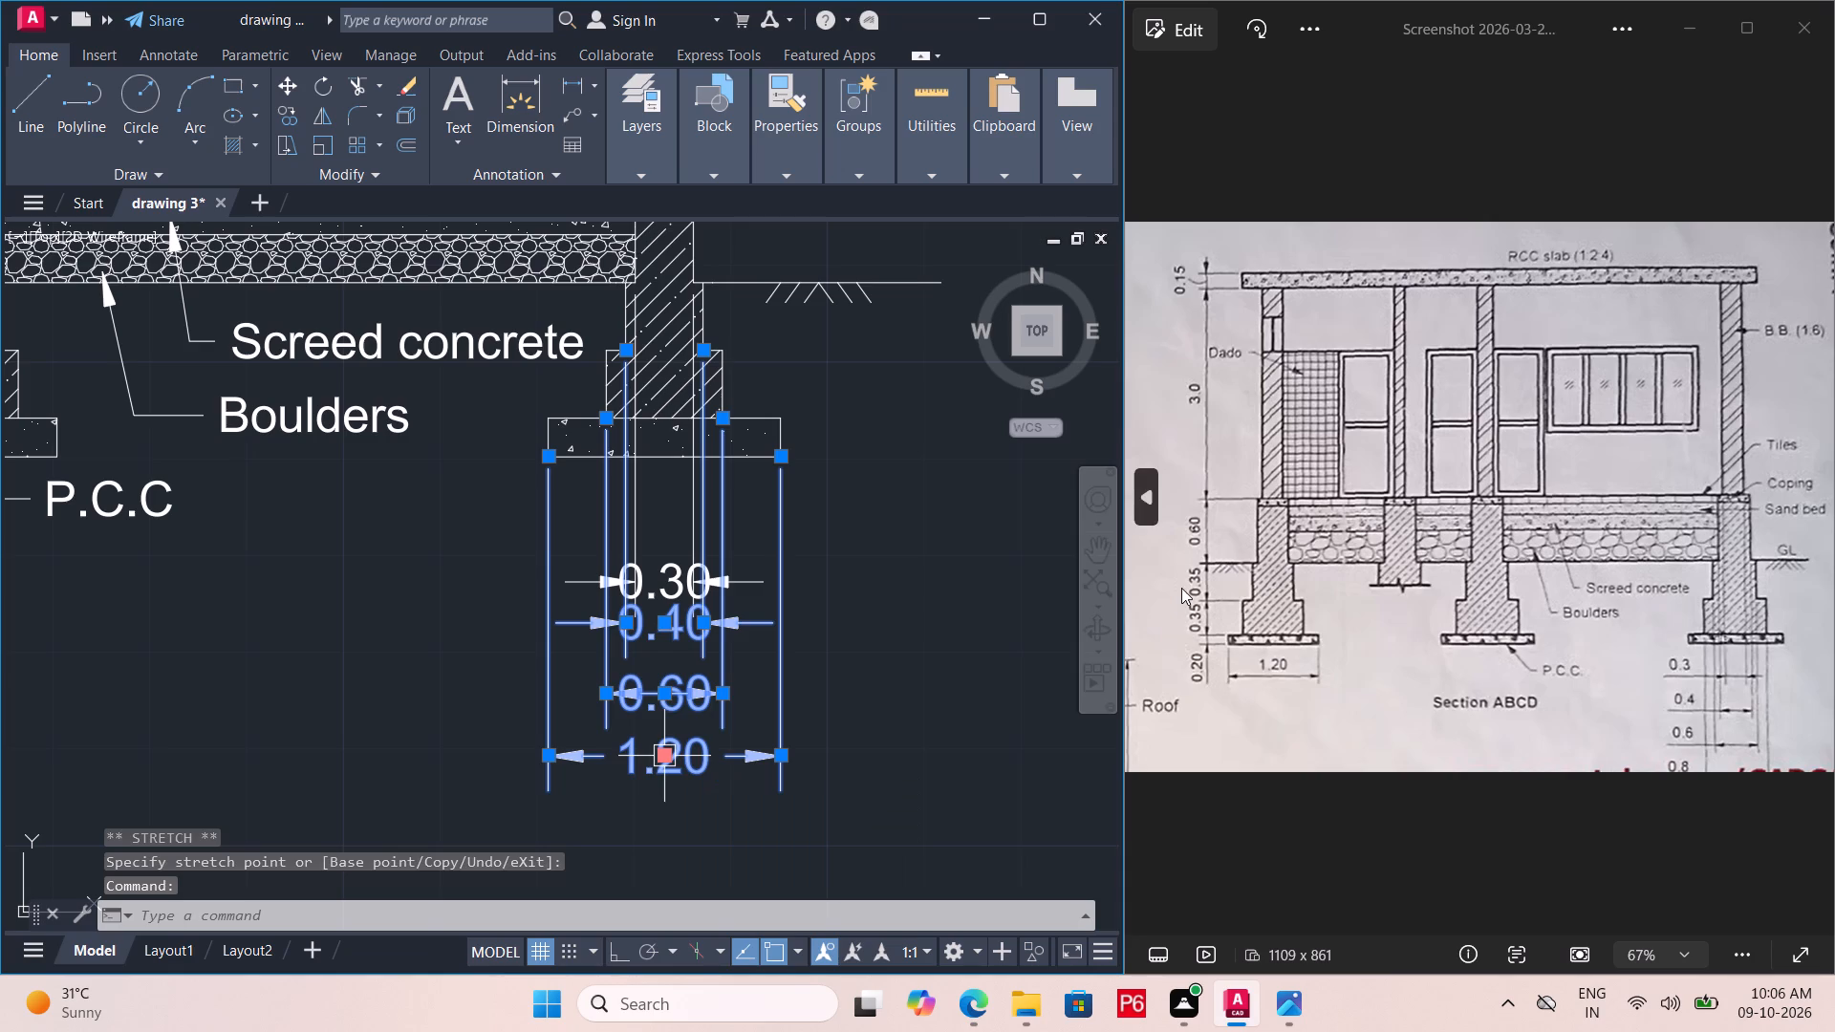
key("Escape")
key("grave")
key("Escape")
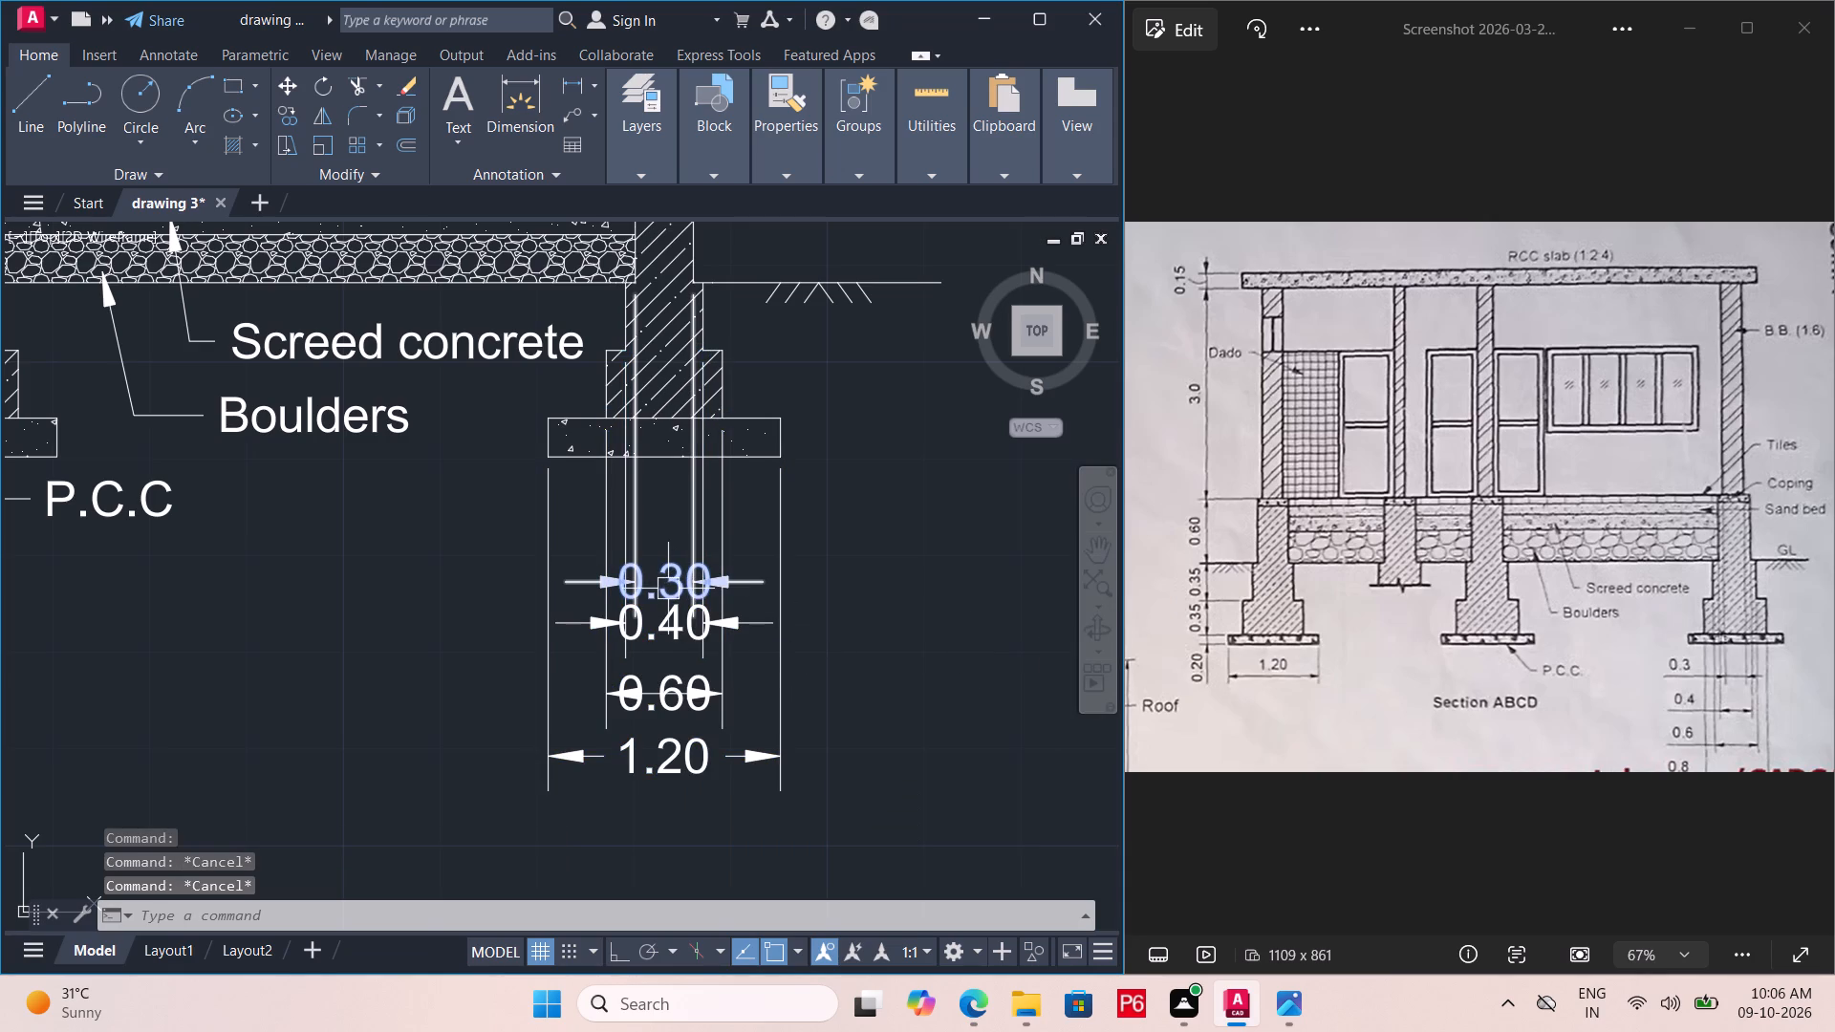
Move the texts of the 0.30, 0.40, 0.60 and 1.20 width dimensions outside, left of the rightmost foundation, aligned in one column.
left_click(661, 589)
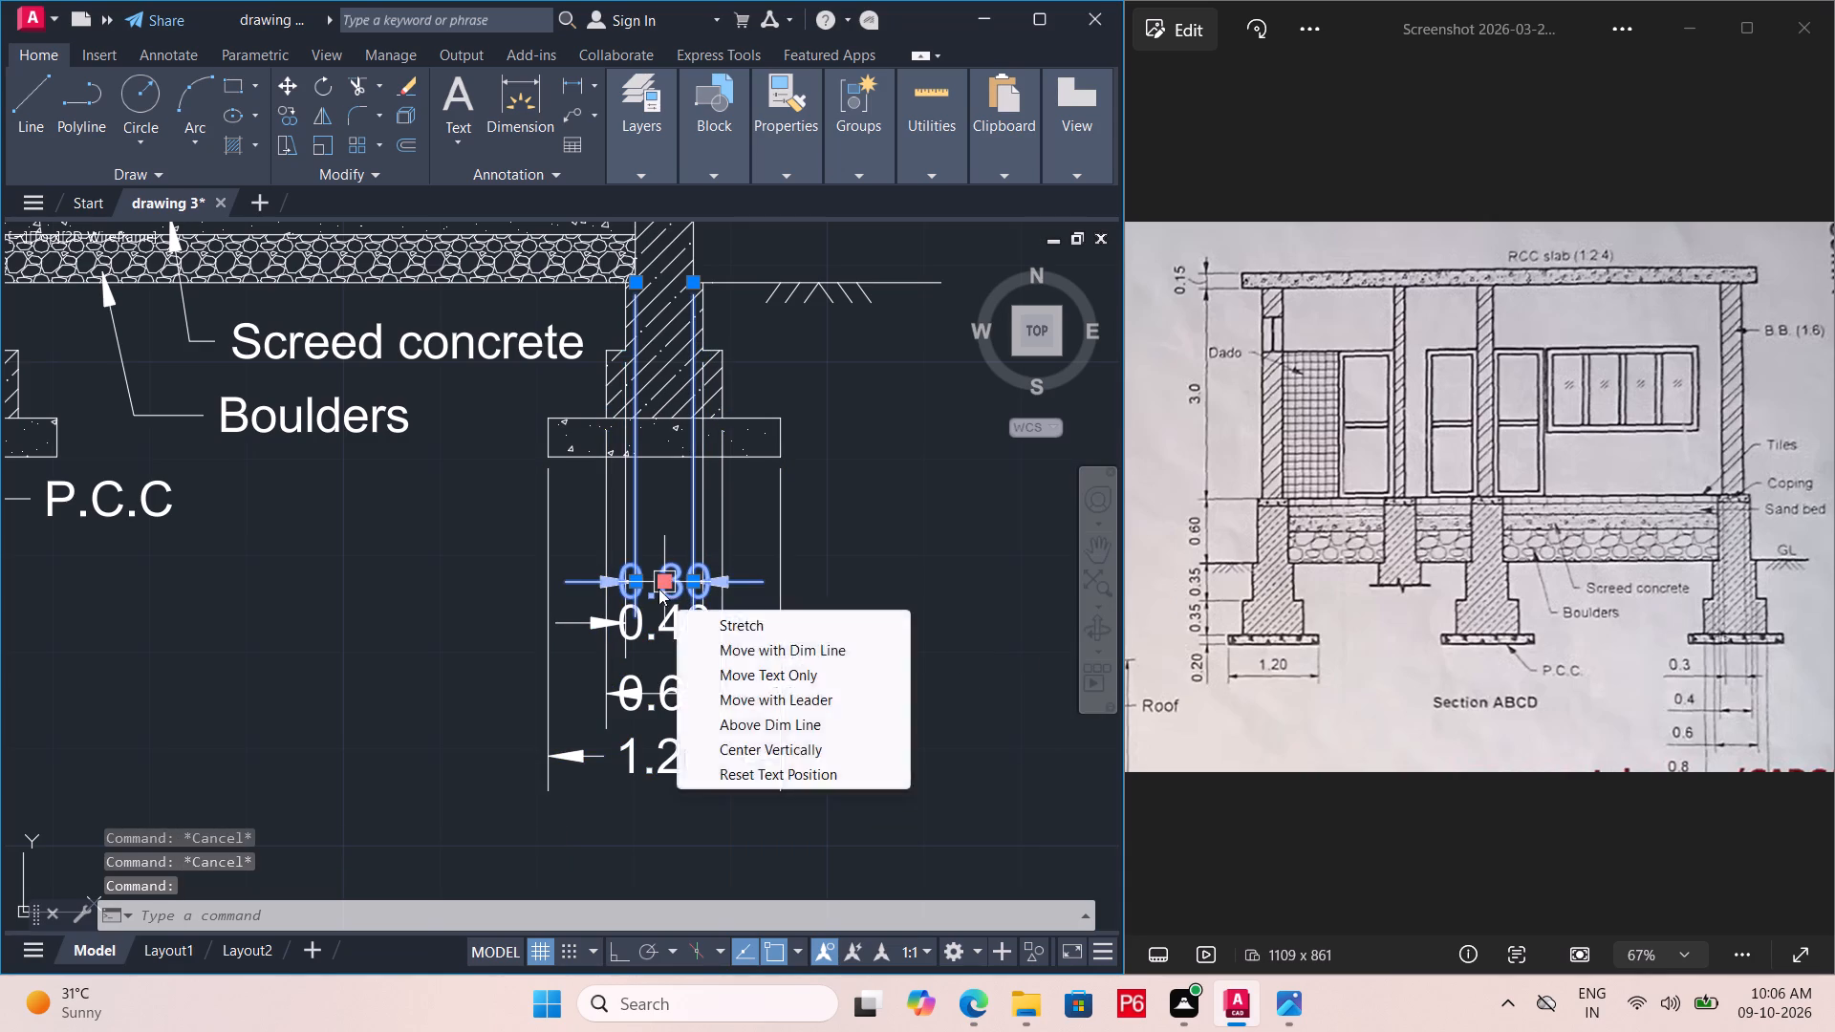
left_click(664, 578)
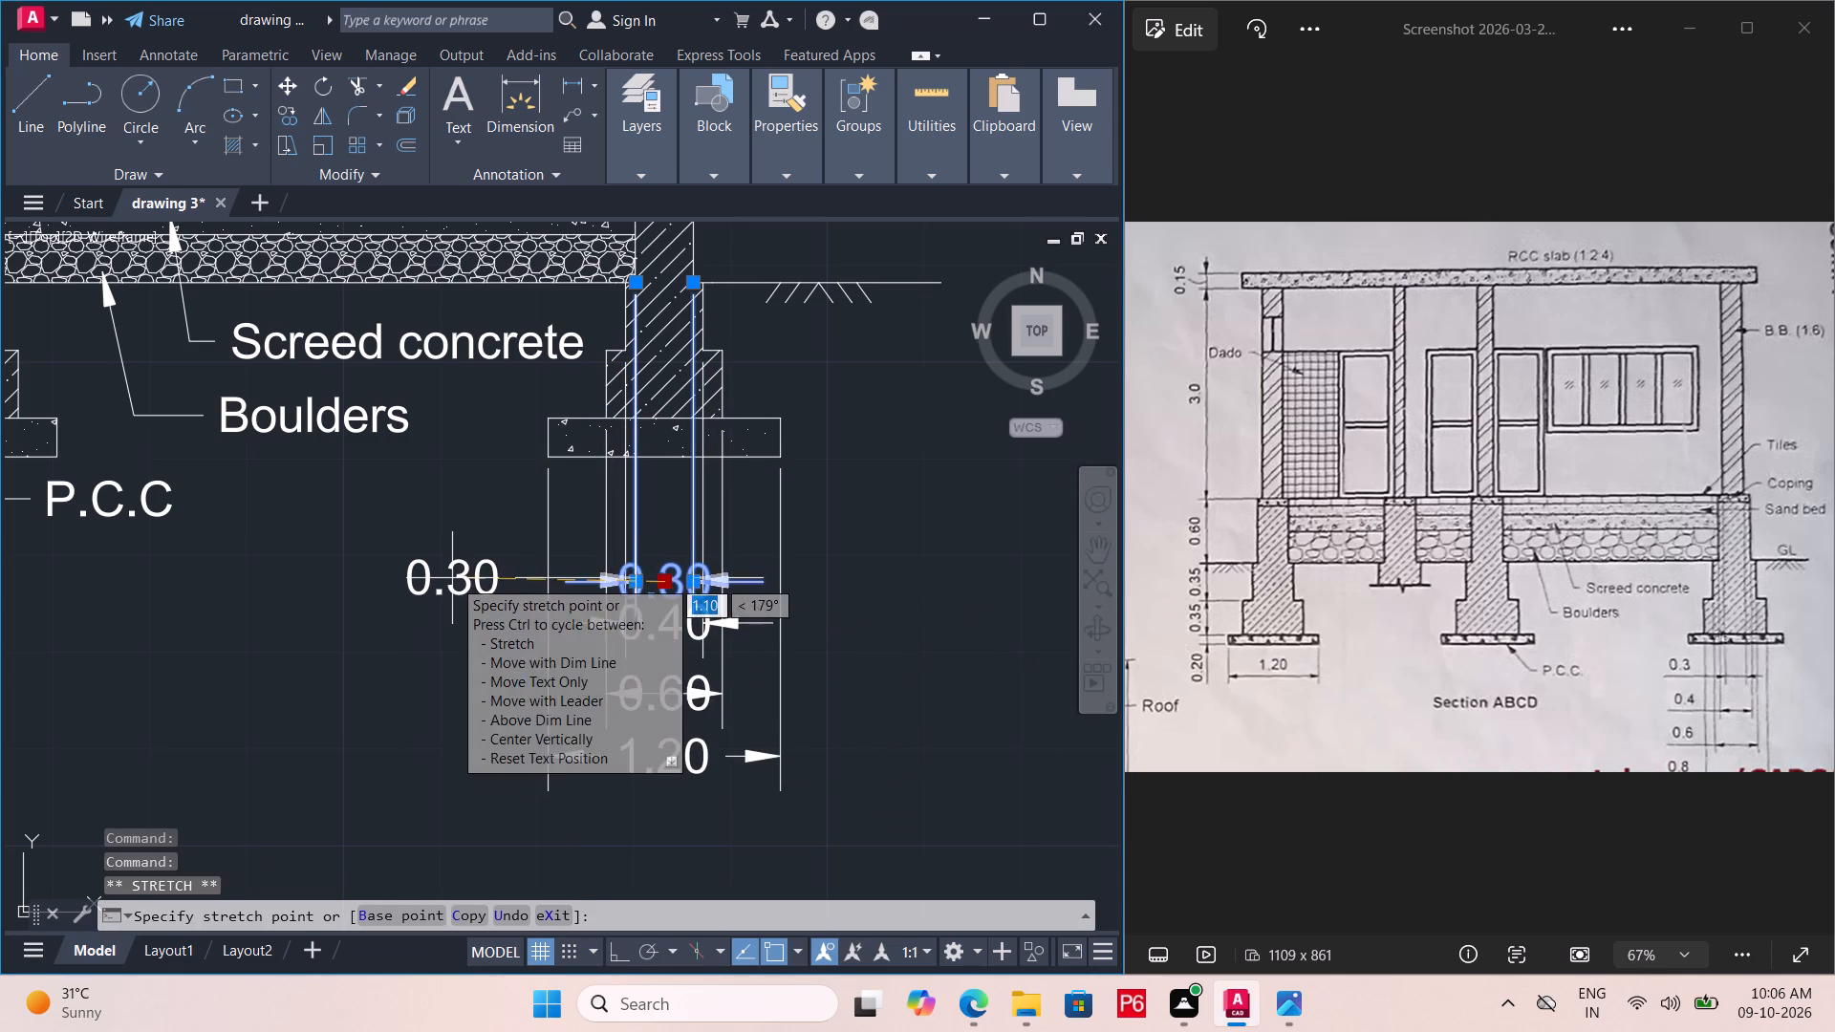
left_click(452, 578)
left_click(668, 629)
left_click(666, 620)
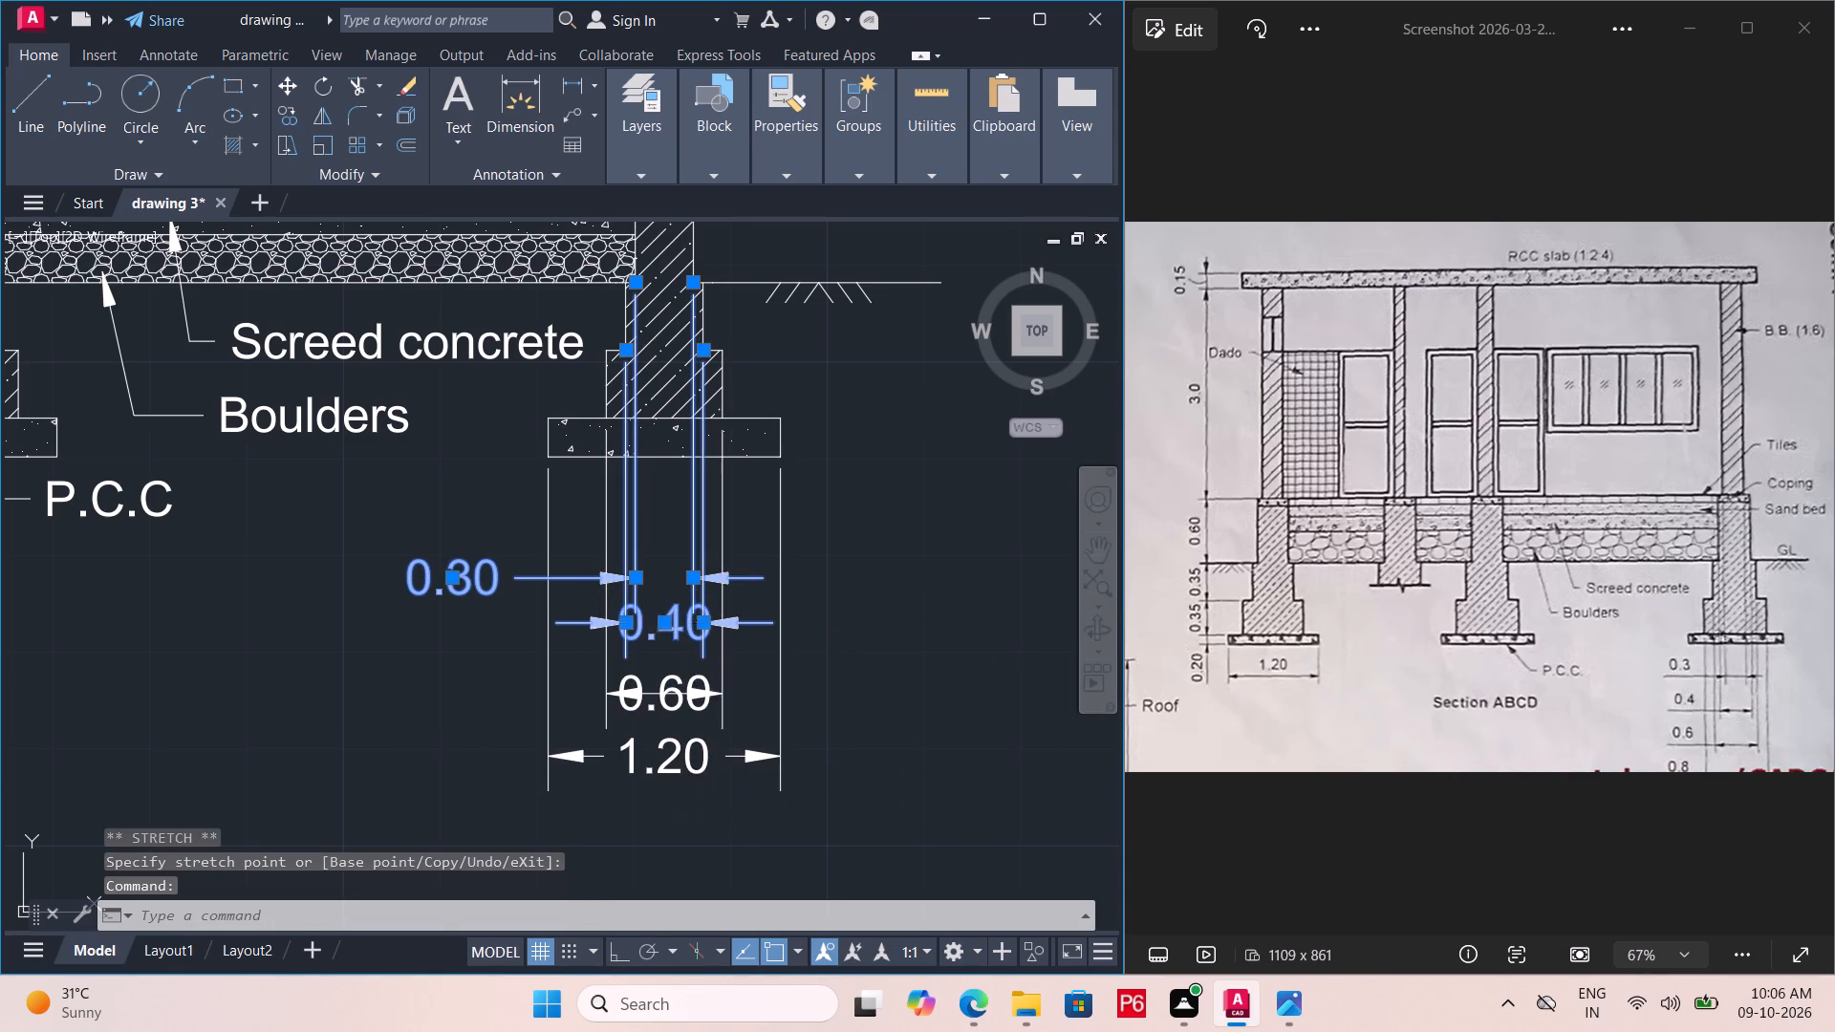
left_click(450, 627)
middle_click_drag(576, 634, 574, 526)
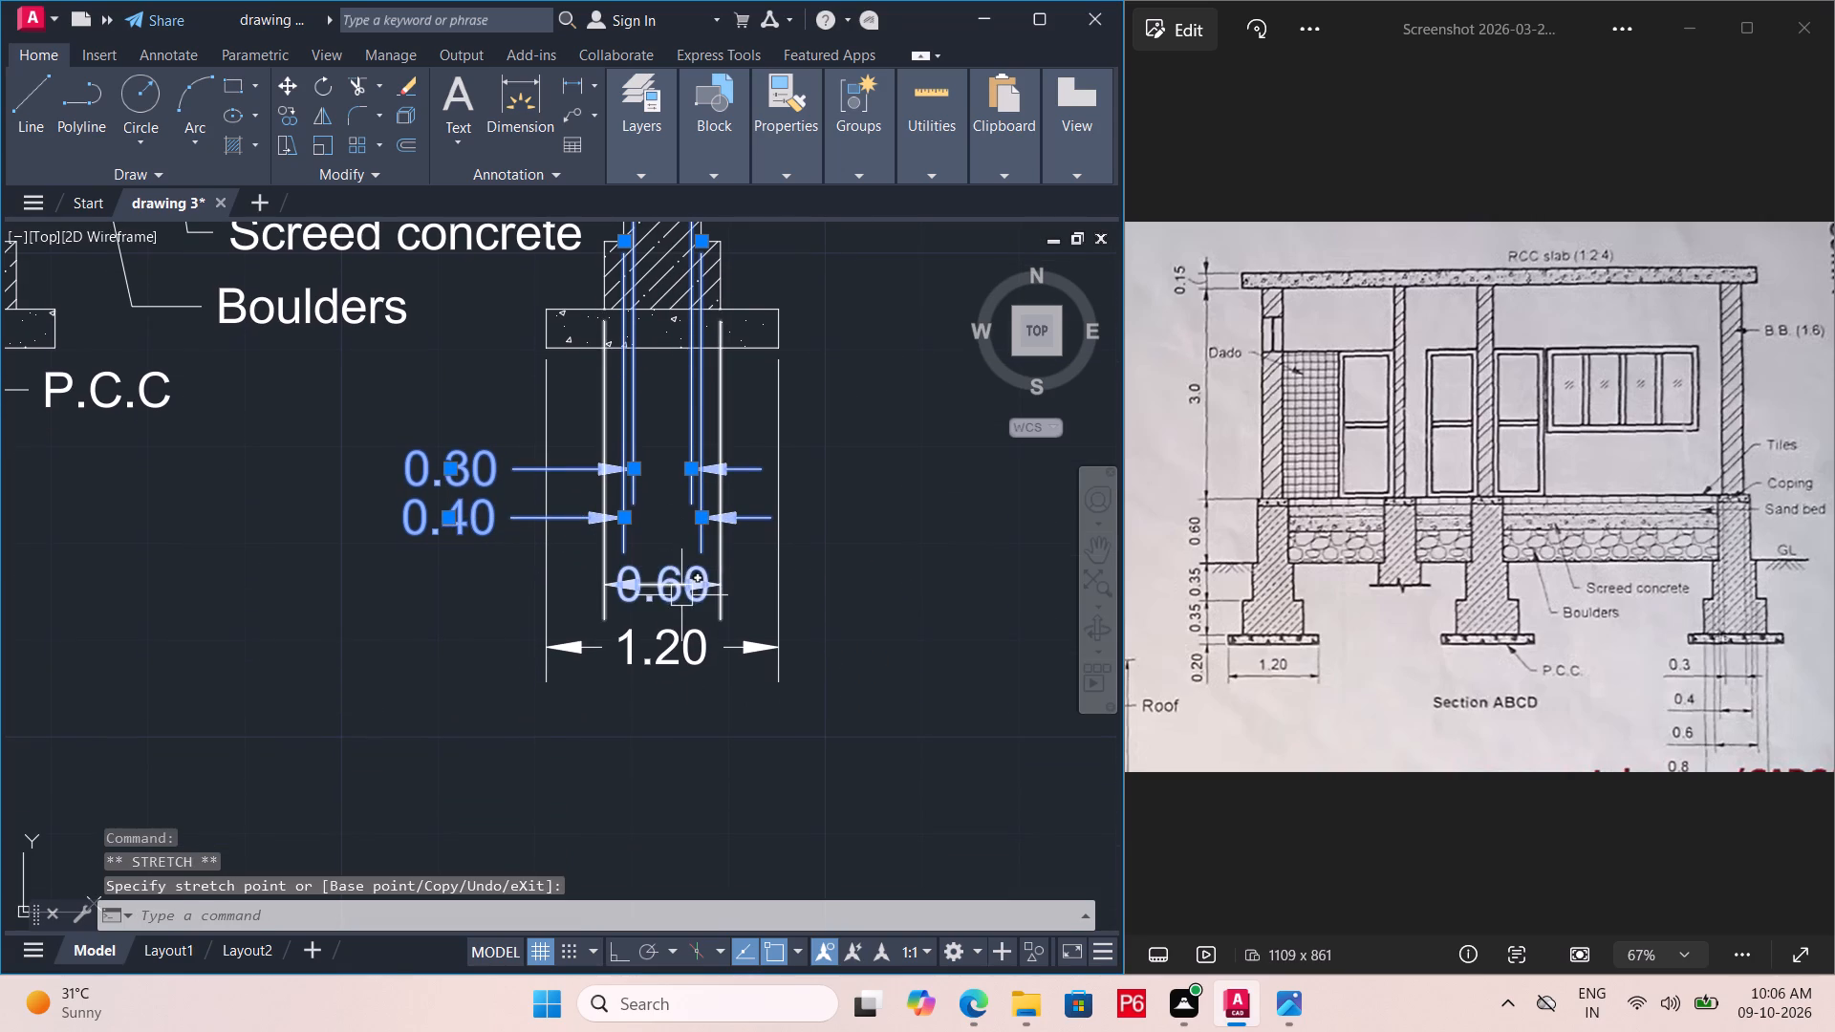
left_click(680, 595)
left_click(658, 588)
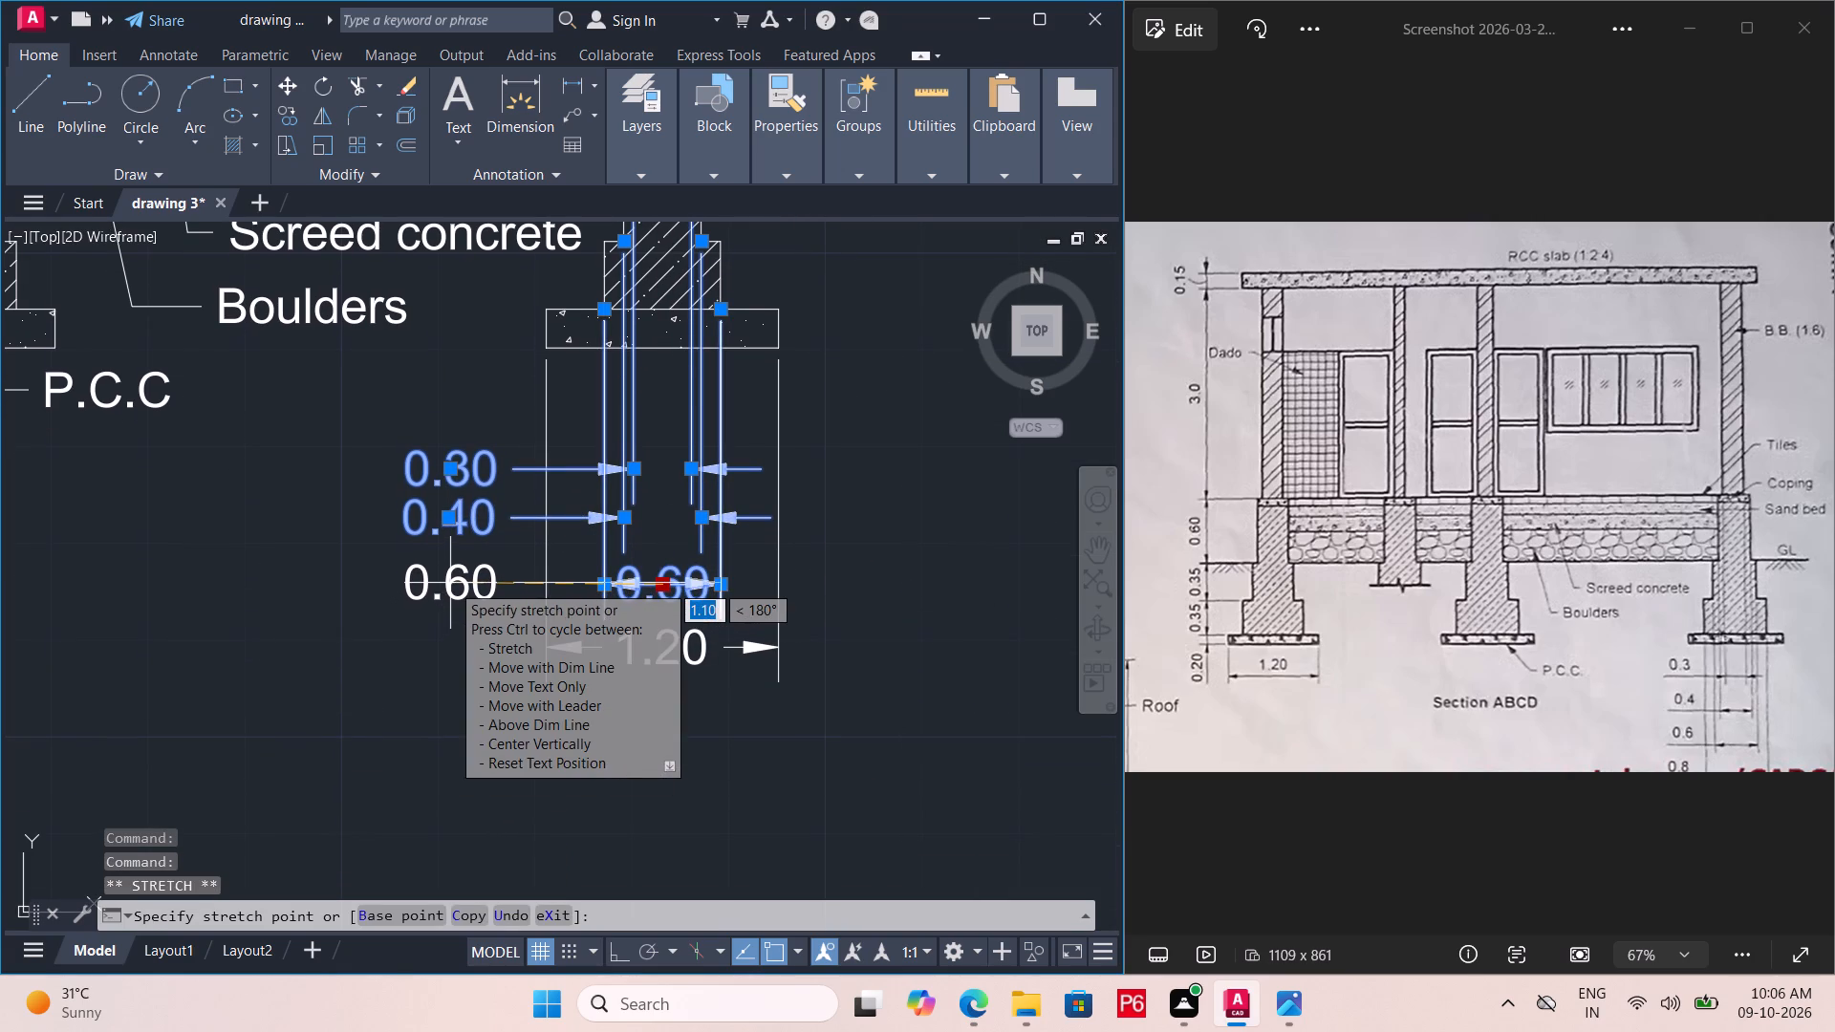
left_click(451, 582)
left_click(658, 655)
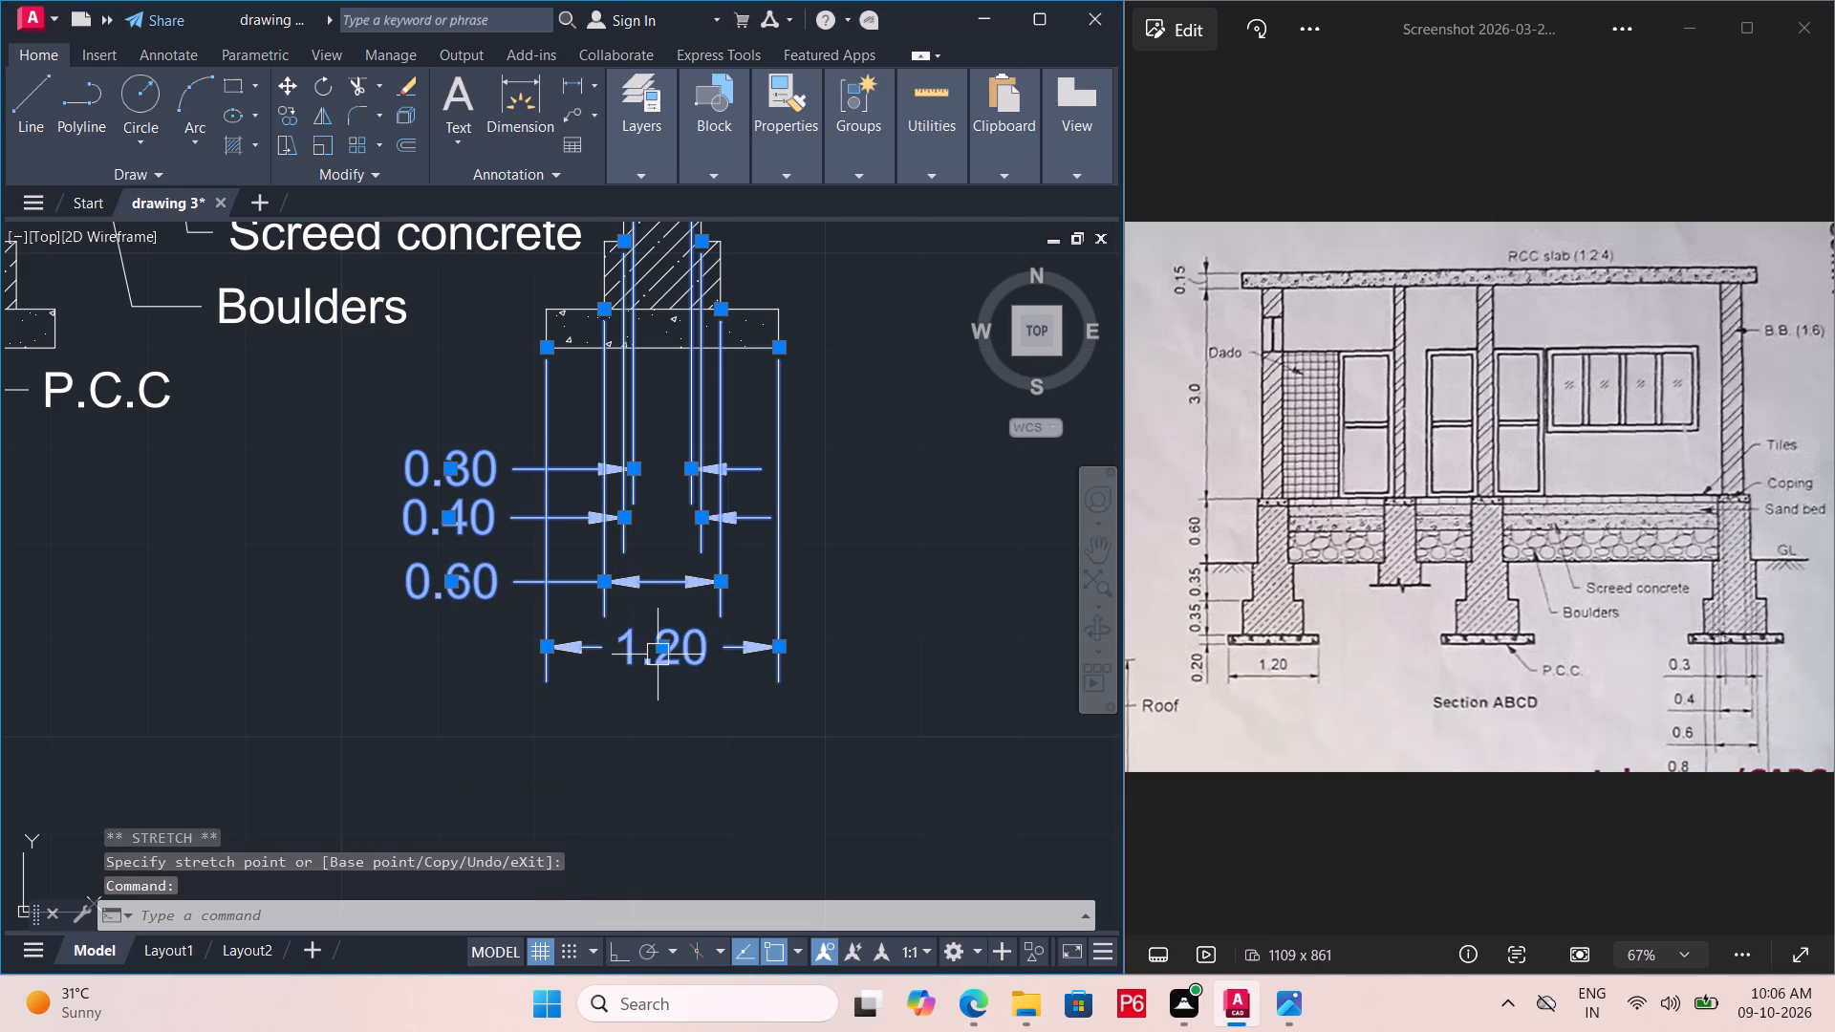
double_click(658, 647)
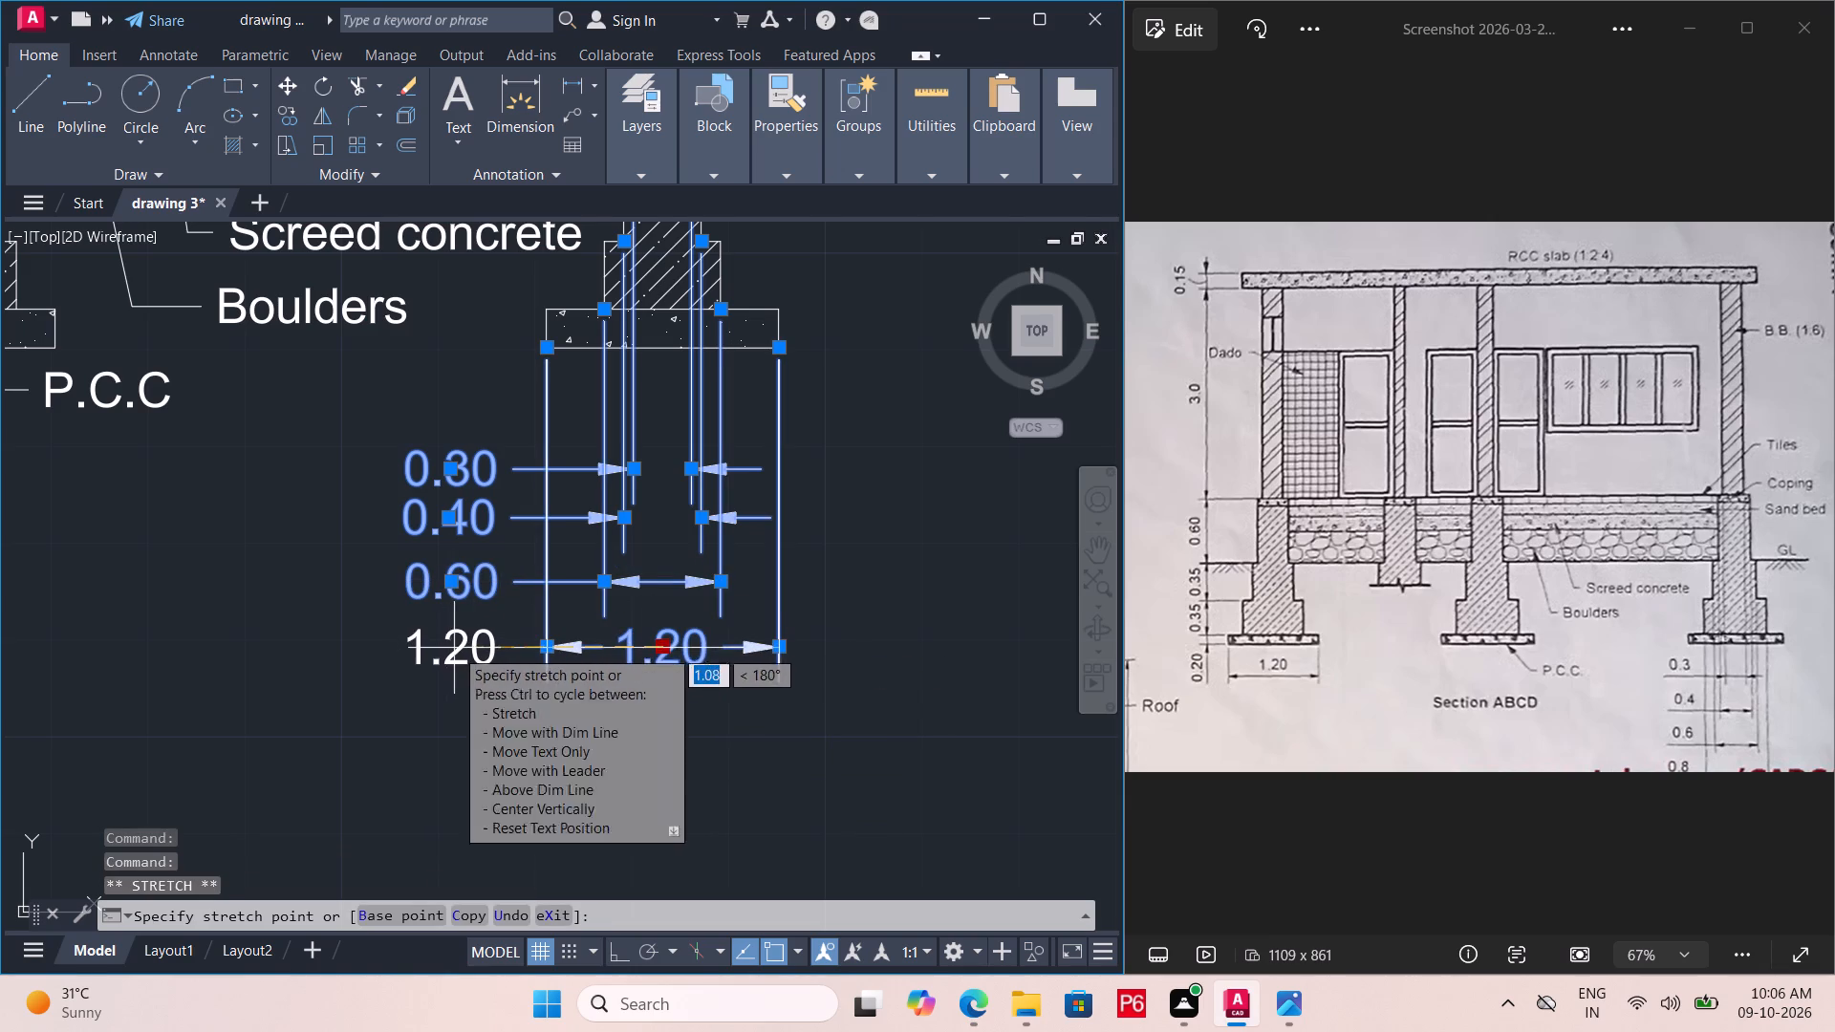
left_click(454, 648)
Save the drawing with the realigned foundation dimensions.
key("ctrl+s")
key("ctrl+s")
key("ctrl+s")
key("ctrl+s")
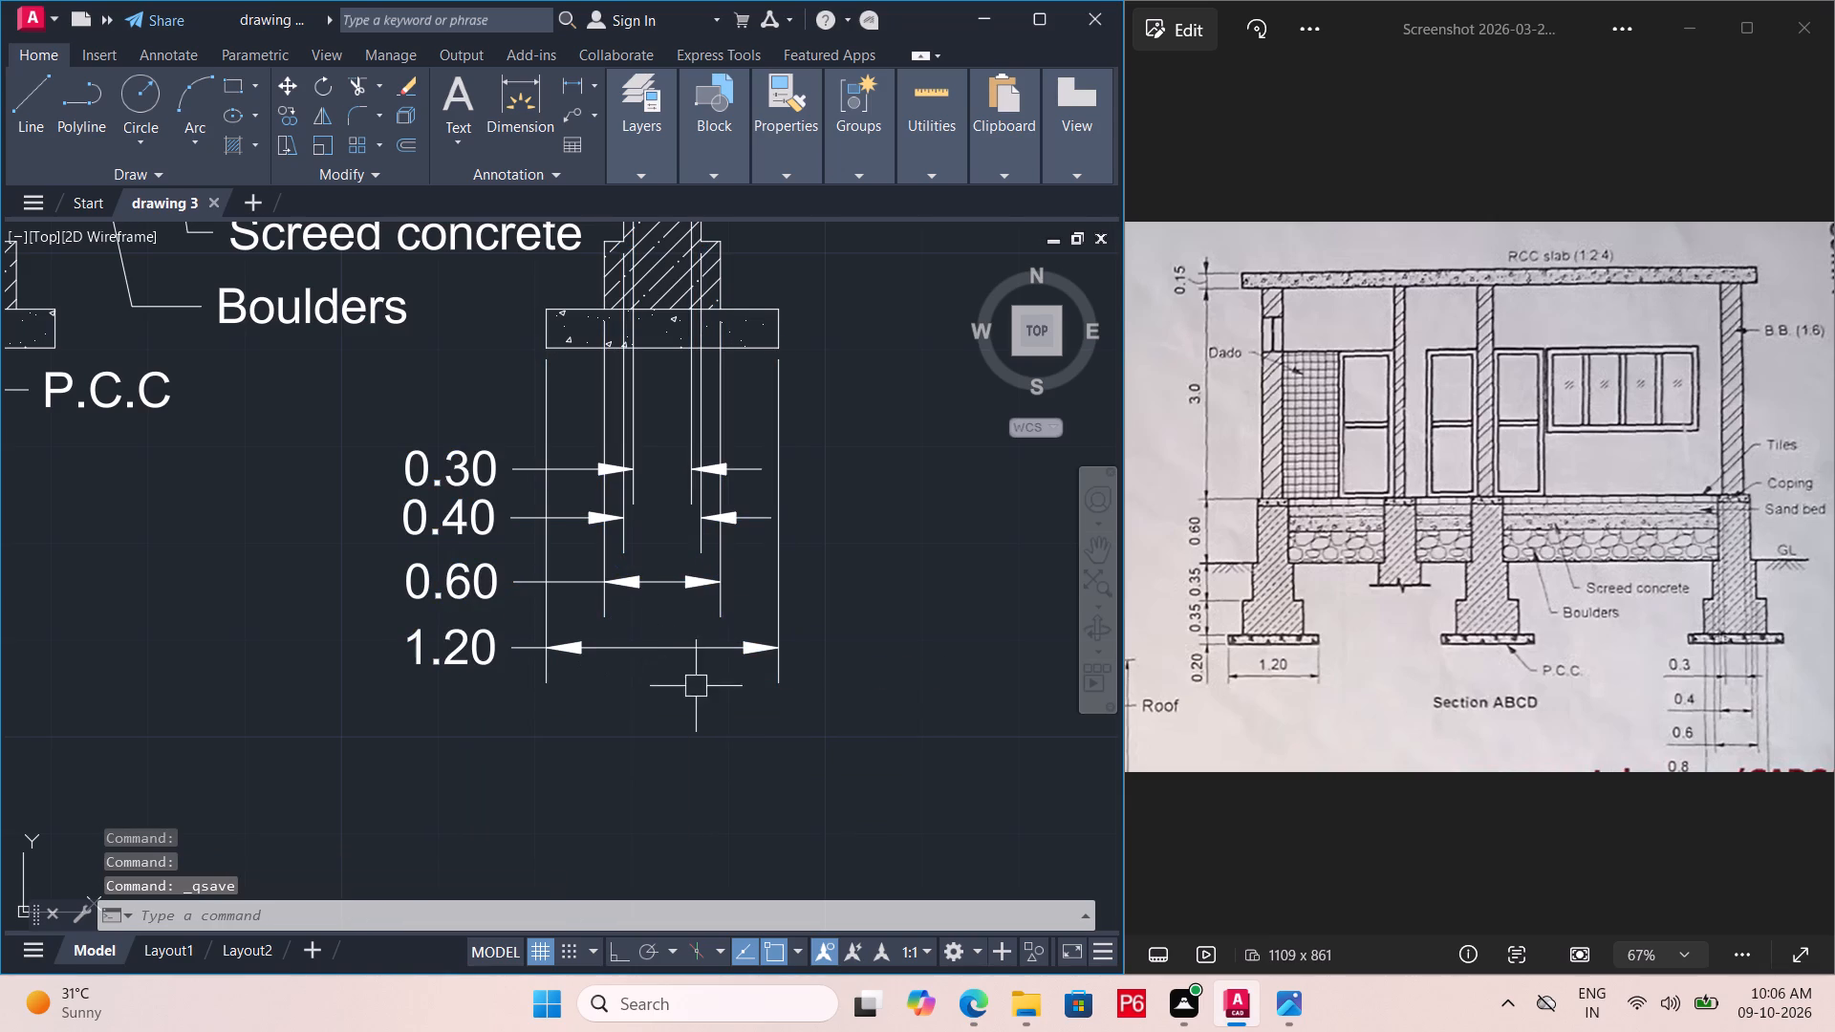
key("ctrl+s")
key("ctrl+s")
key("ctrl+s")
key("ctrl+s")
key("ctrl+s")
Add the multiline text "GL" just above the ground line beside the rightmost foundation, below the Sand bed label.
scroll(696, 686, "down", 4)
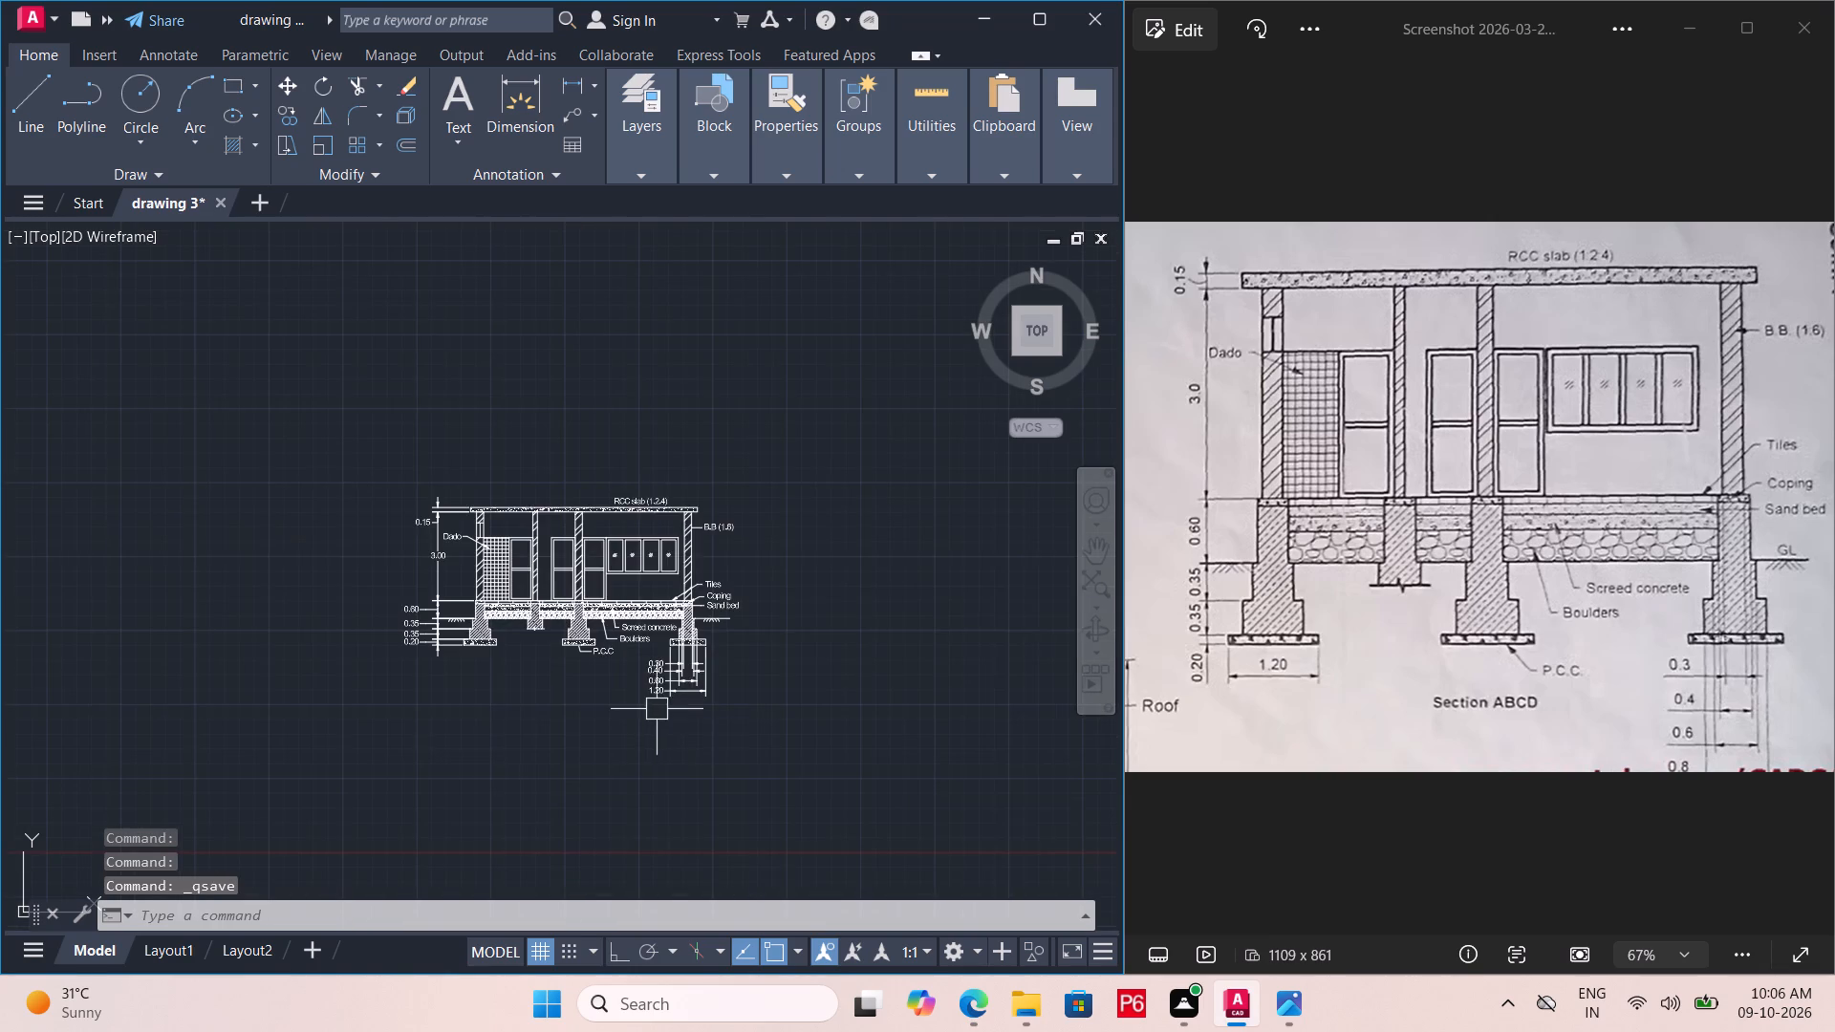
scroll(658, 682, "up", 1)
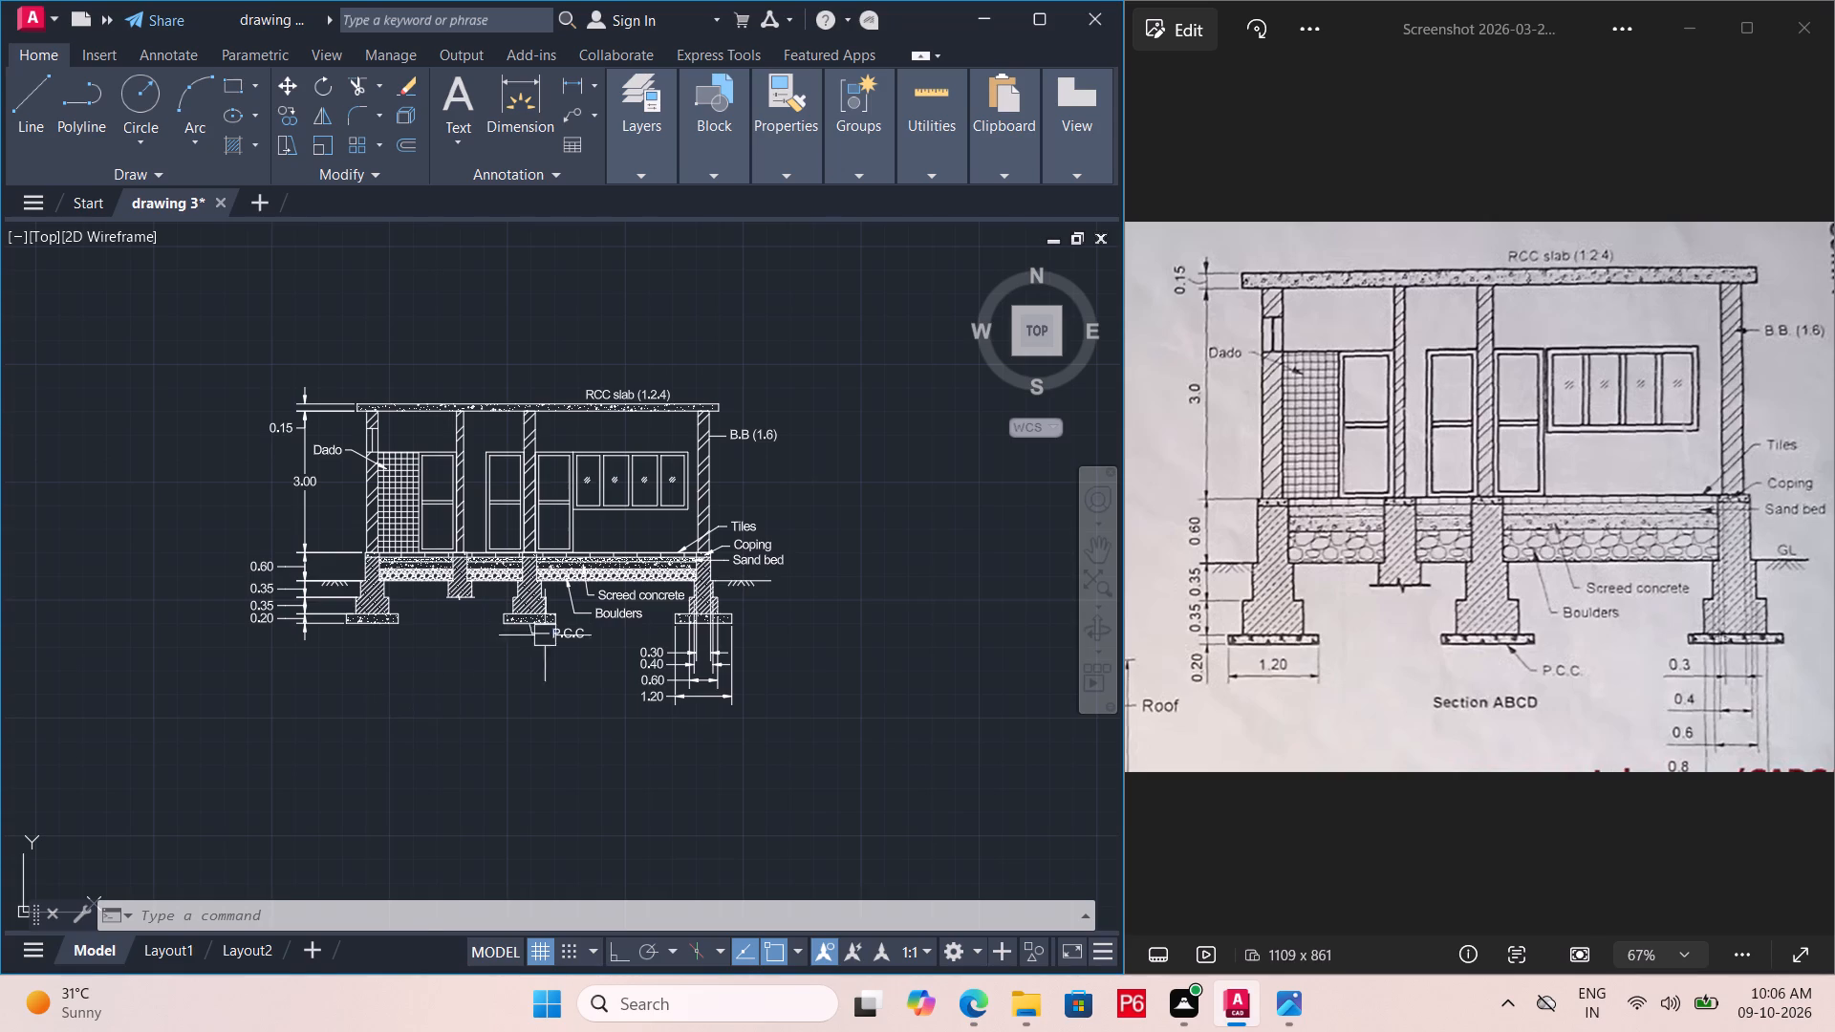
scroll(737, 575, "up", 6)
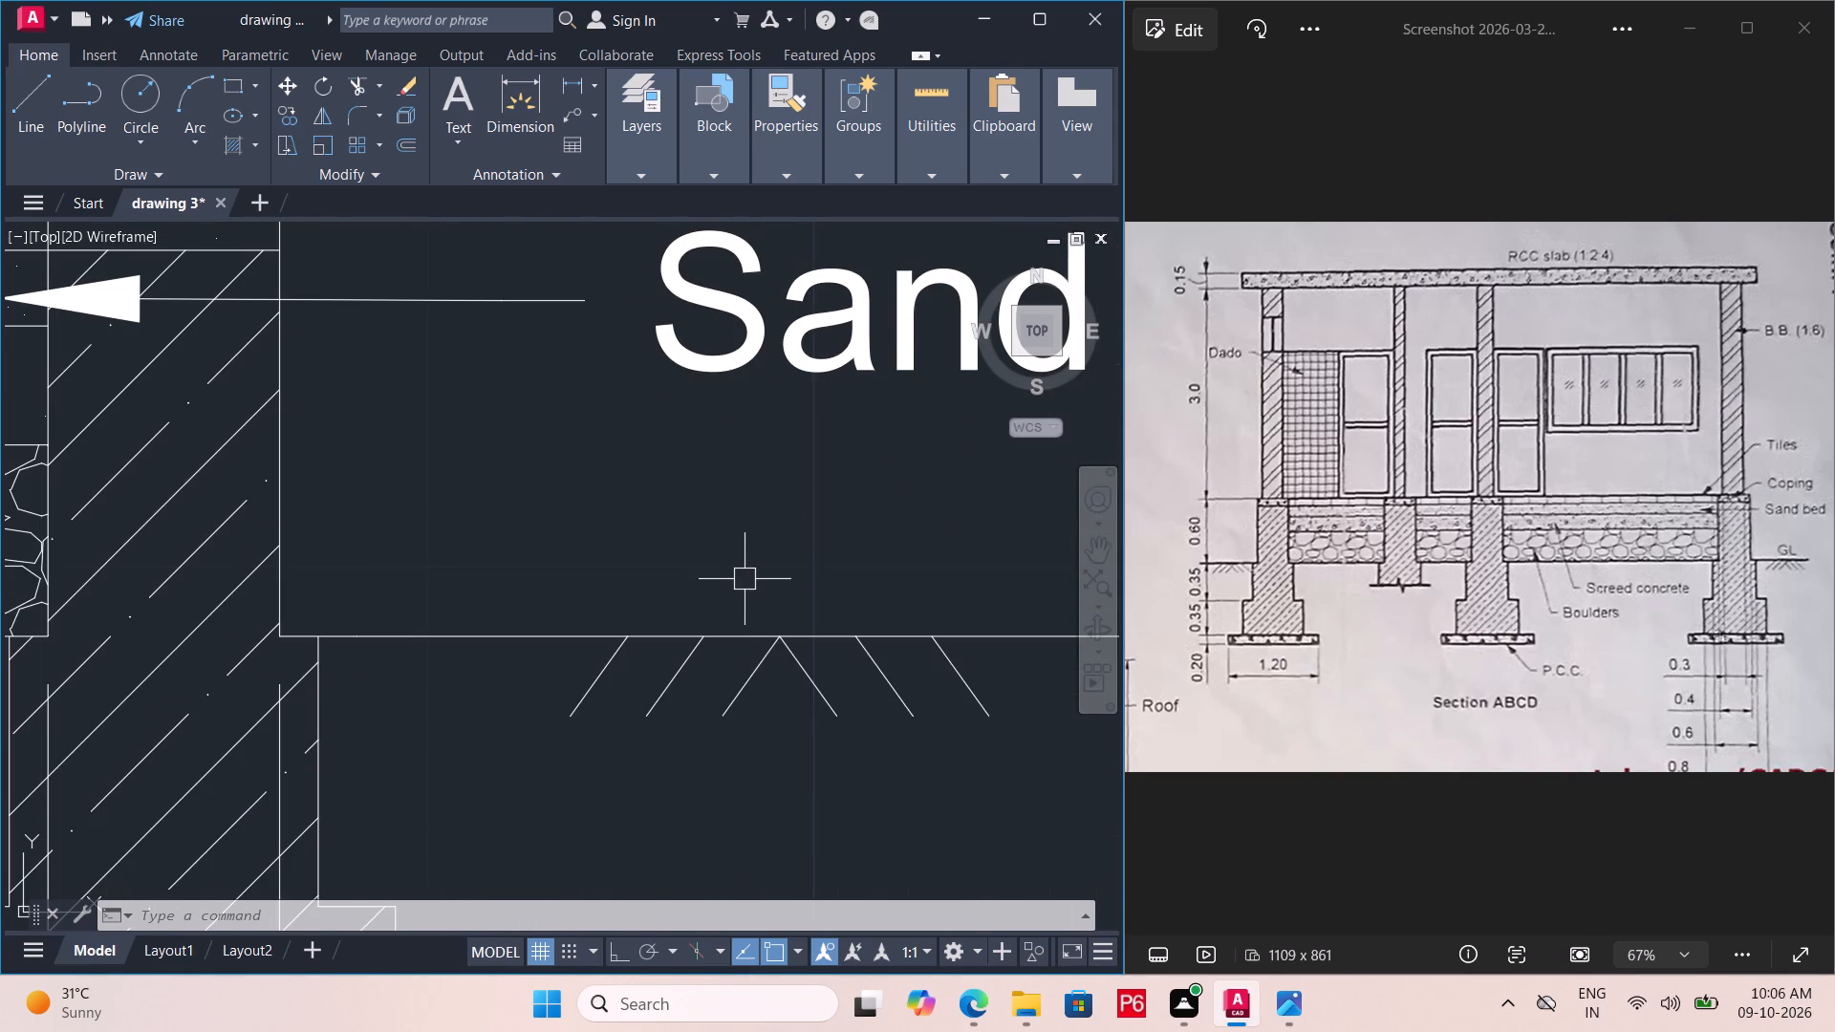
key("t")
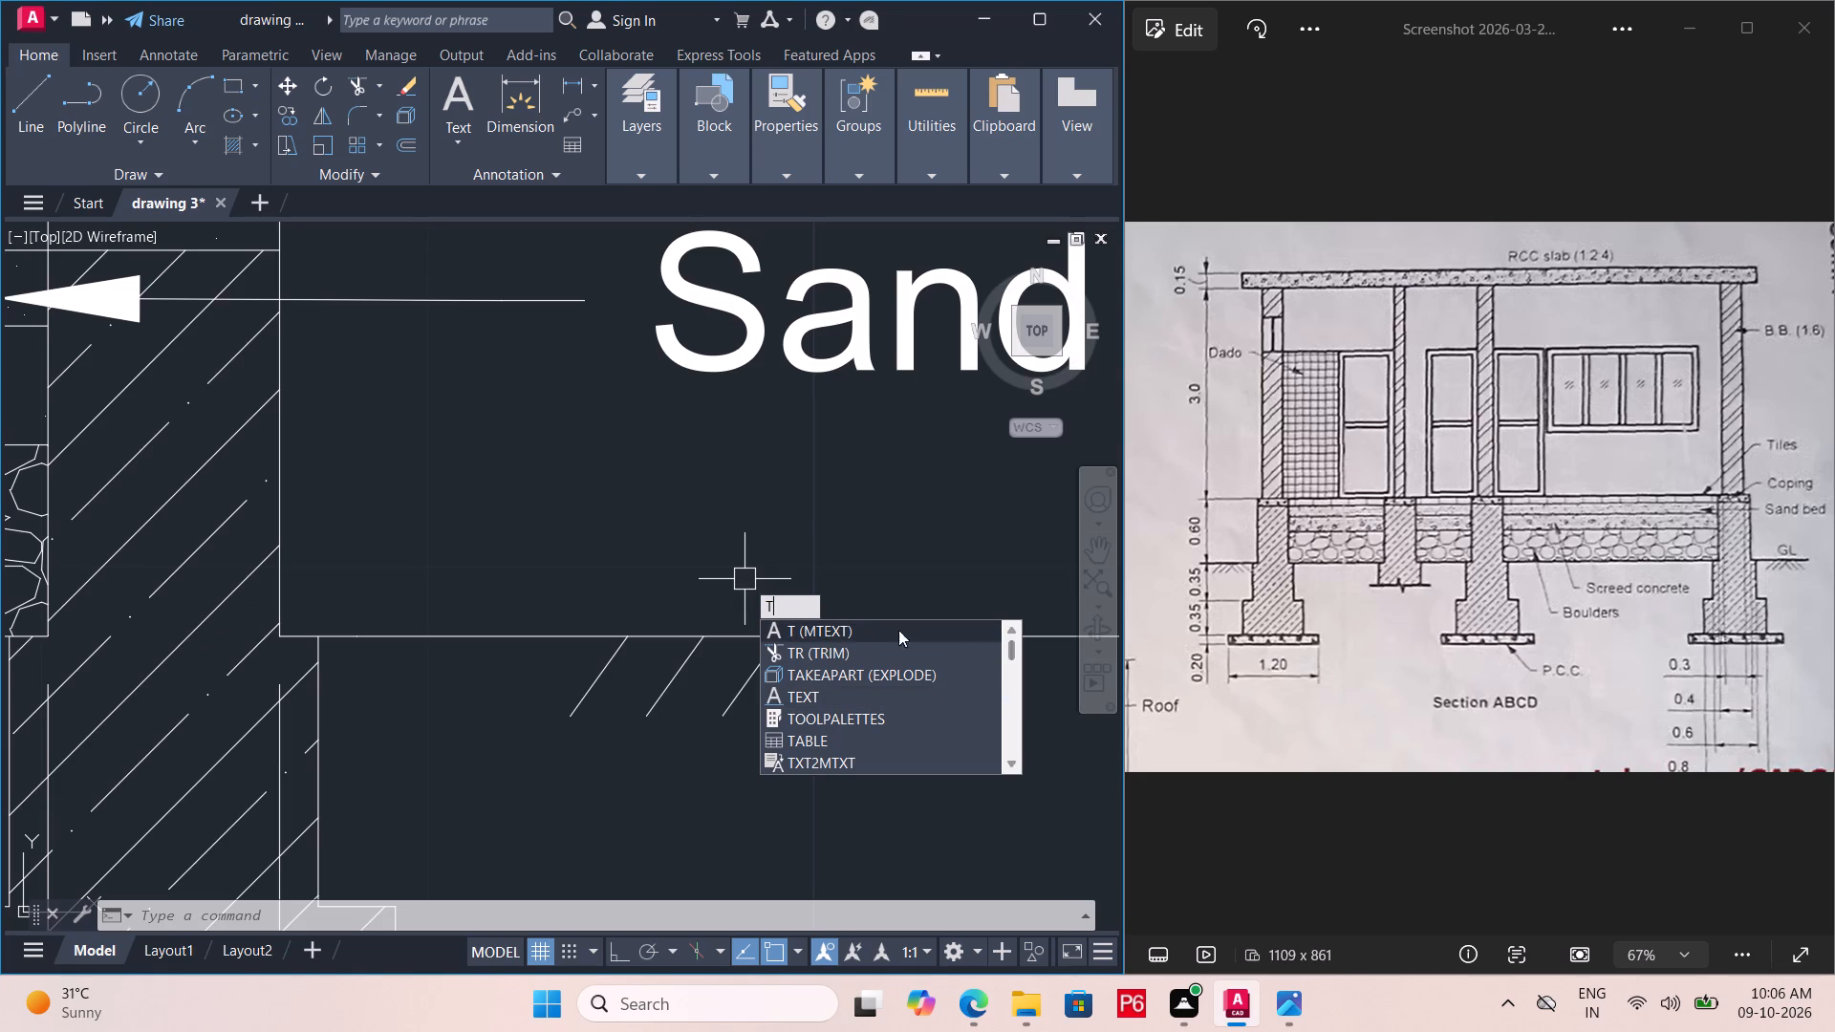
left_click(834, 637)
left_click(644, 461)
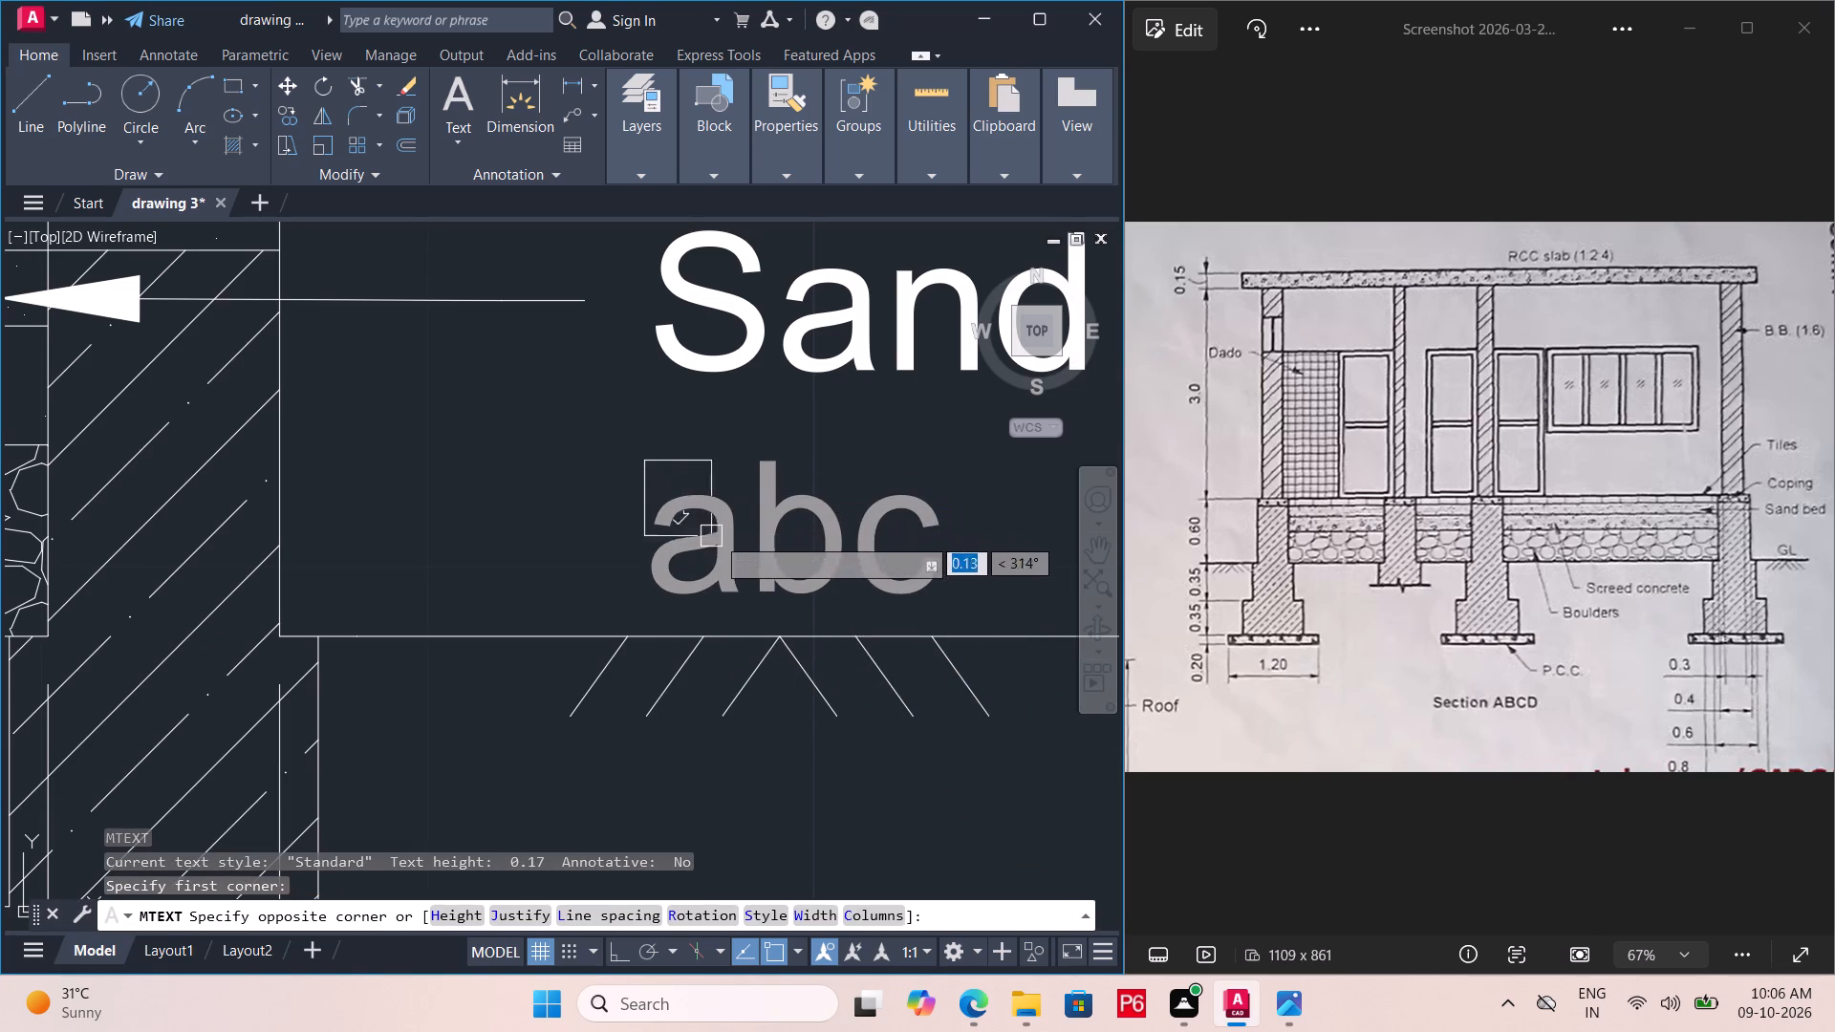
left_click(853, 570)
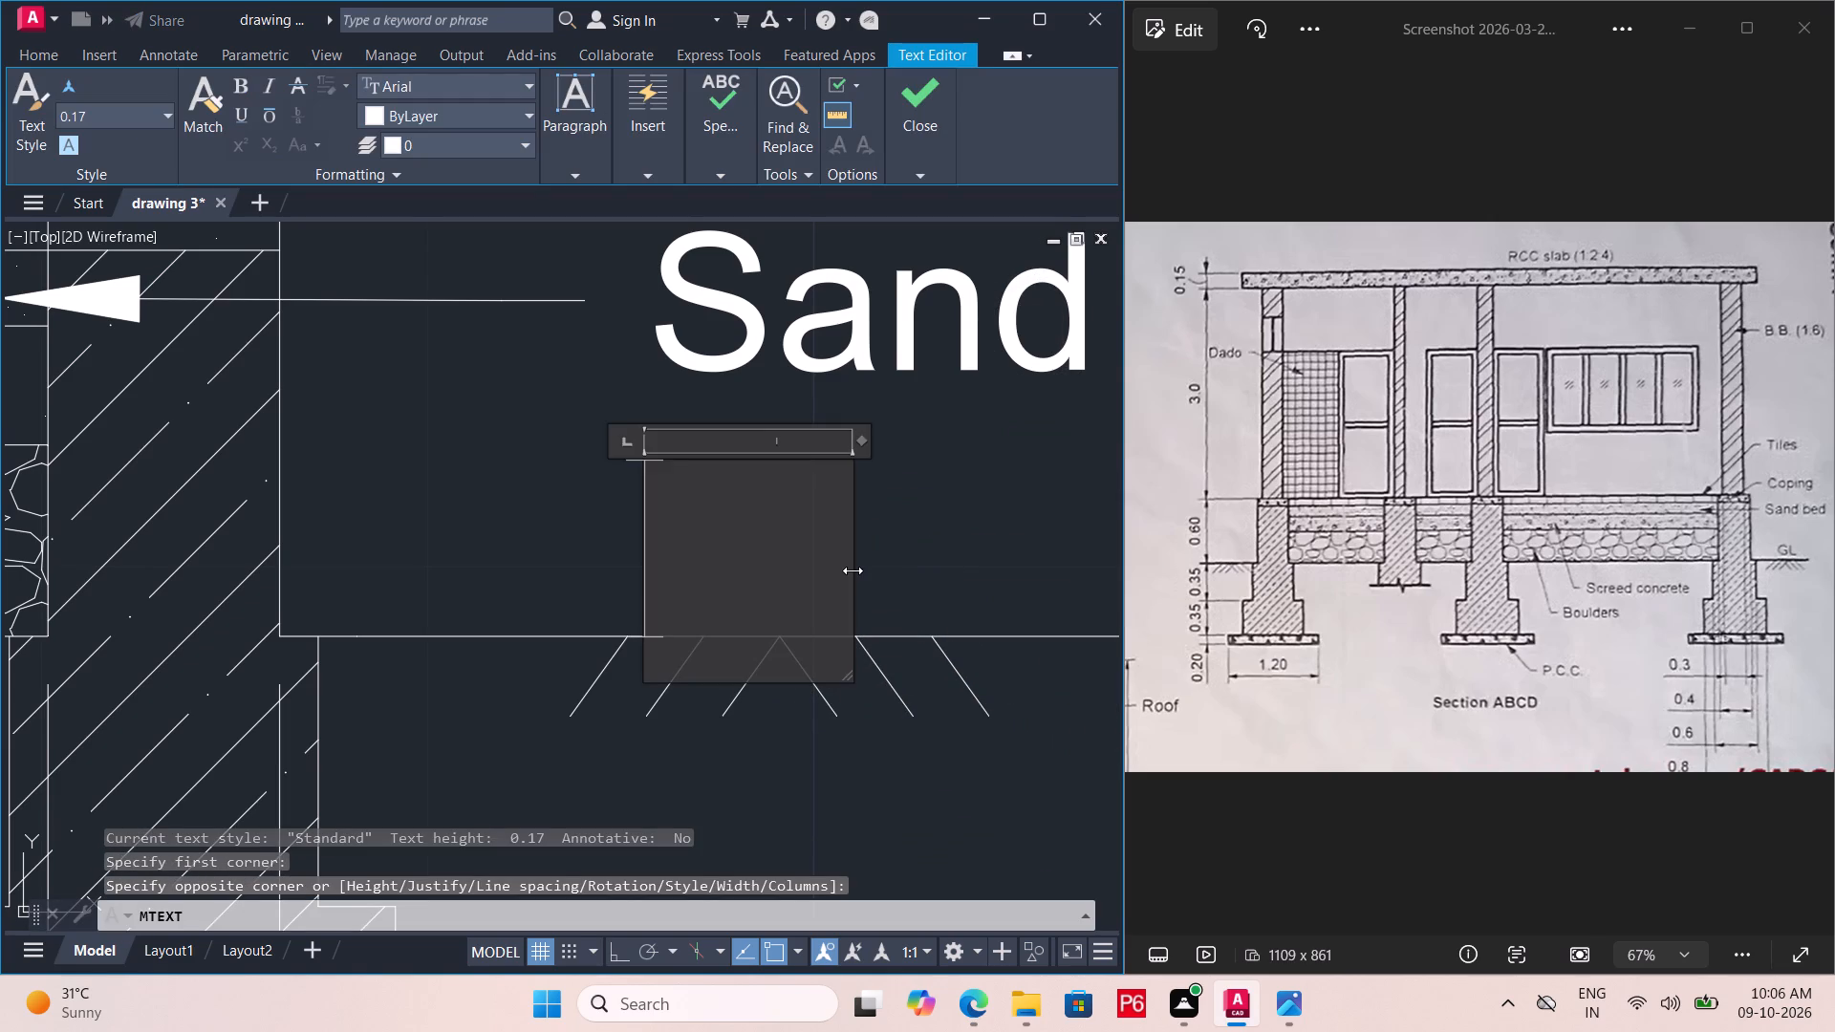
type("GL")
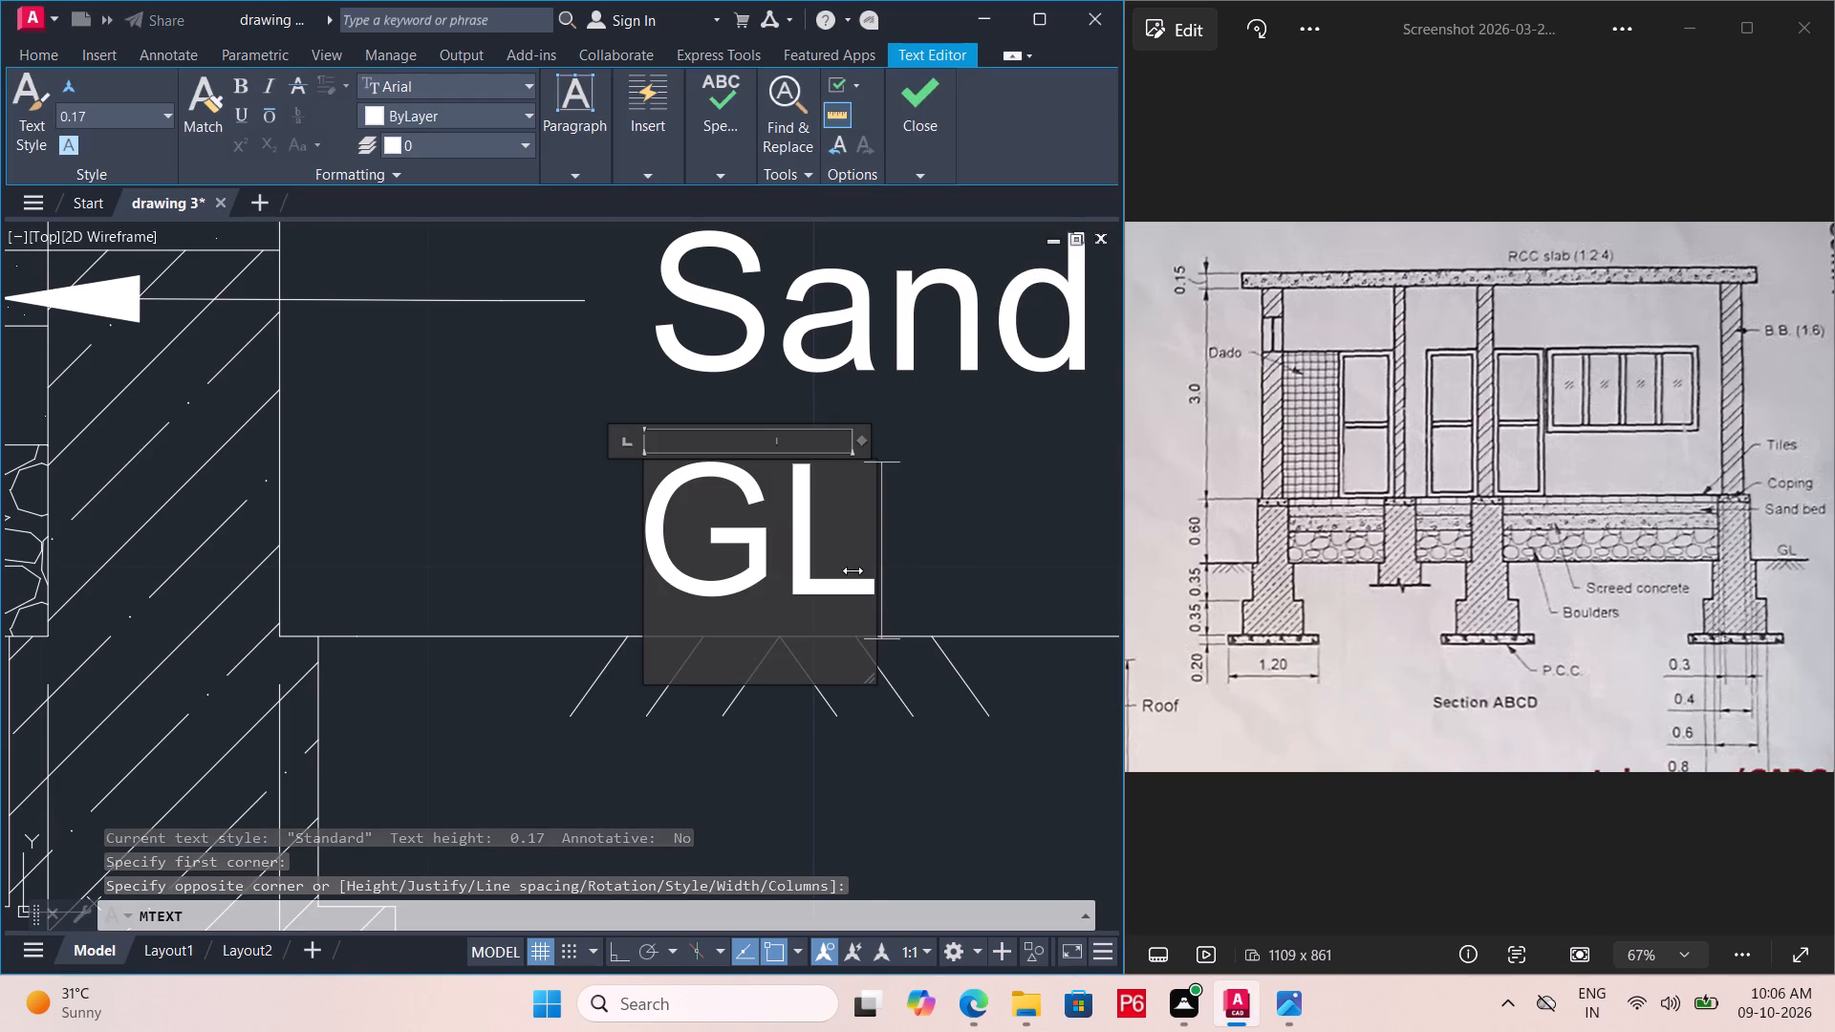
key("Return")
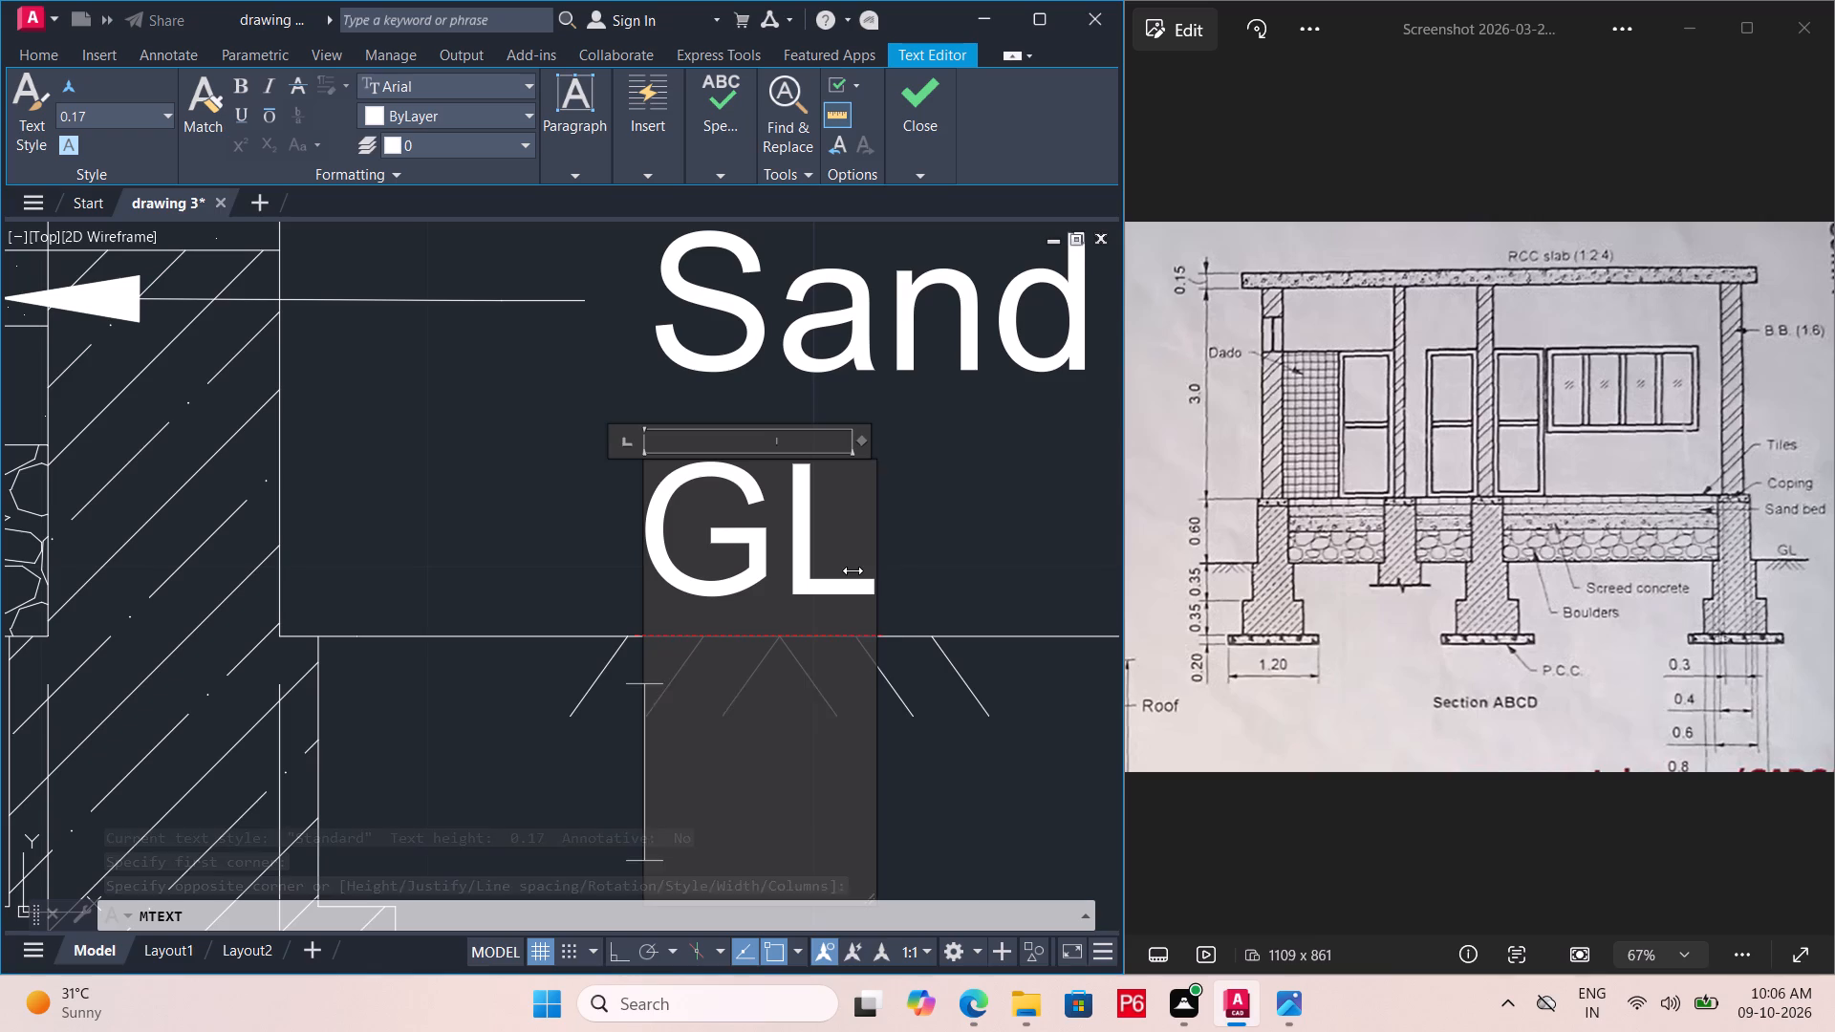
key("BackSpace")
left_click(951, 558)
Shift the Tiles leader's text horizontally so it lines up with the Coping and Sand bed labels.
scroll(762, 530, "down", 3)
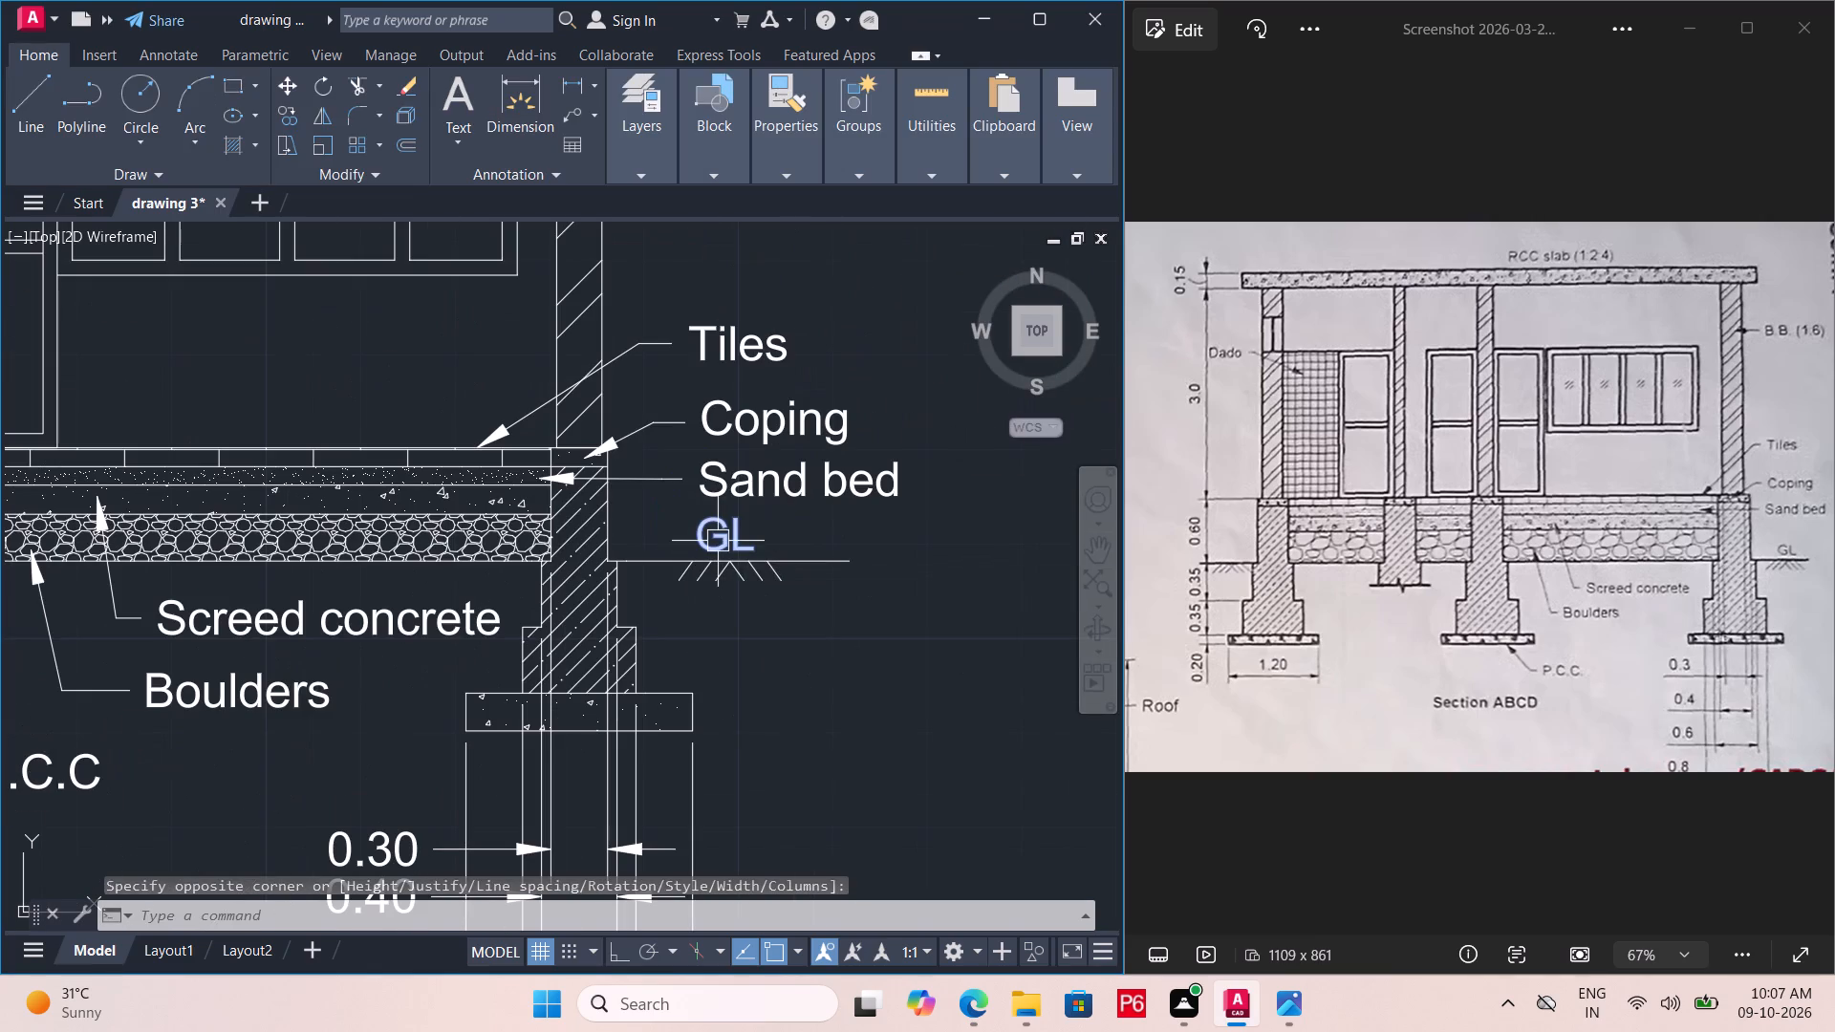
left_click(710, 482)
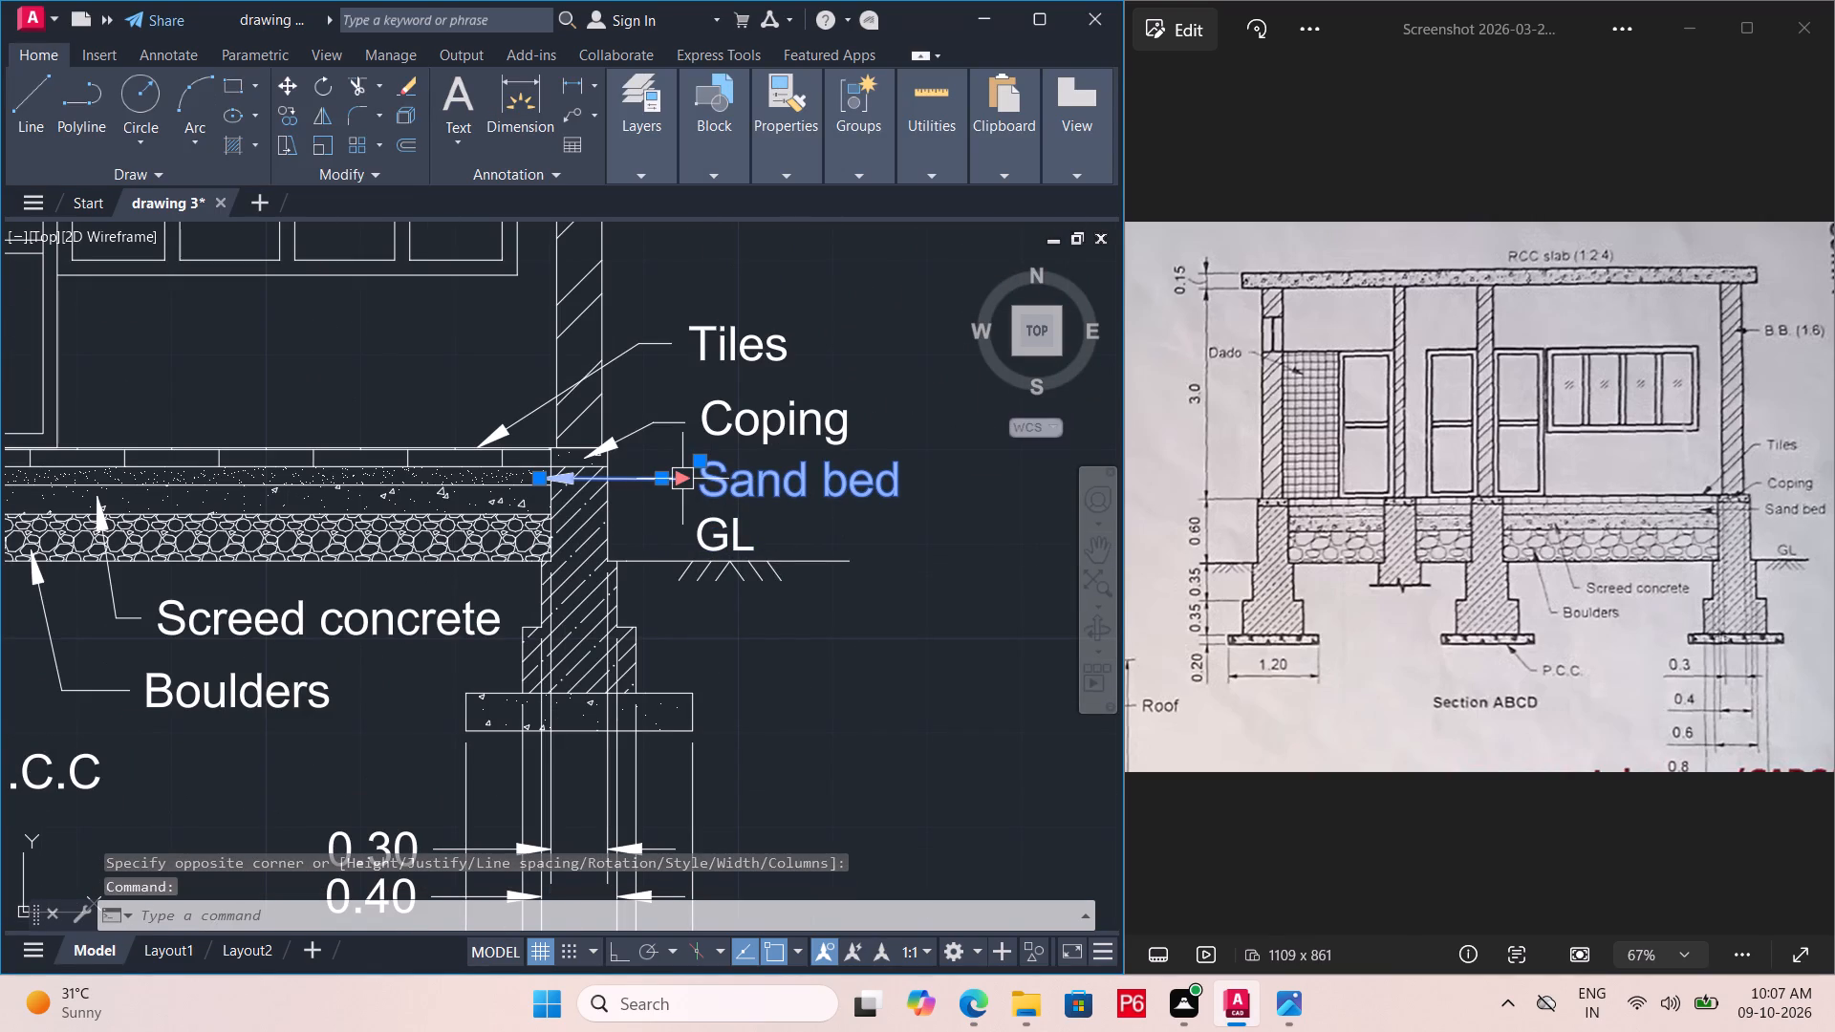
left_click(717, 411)
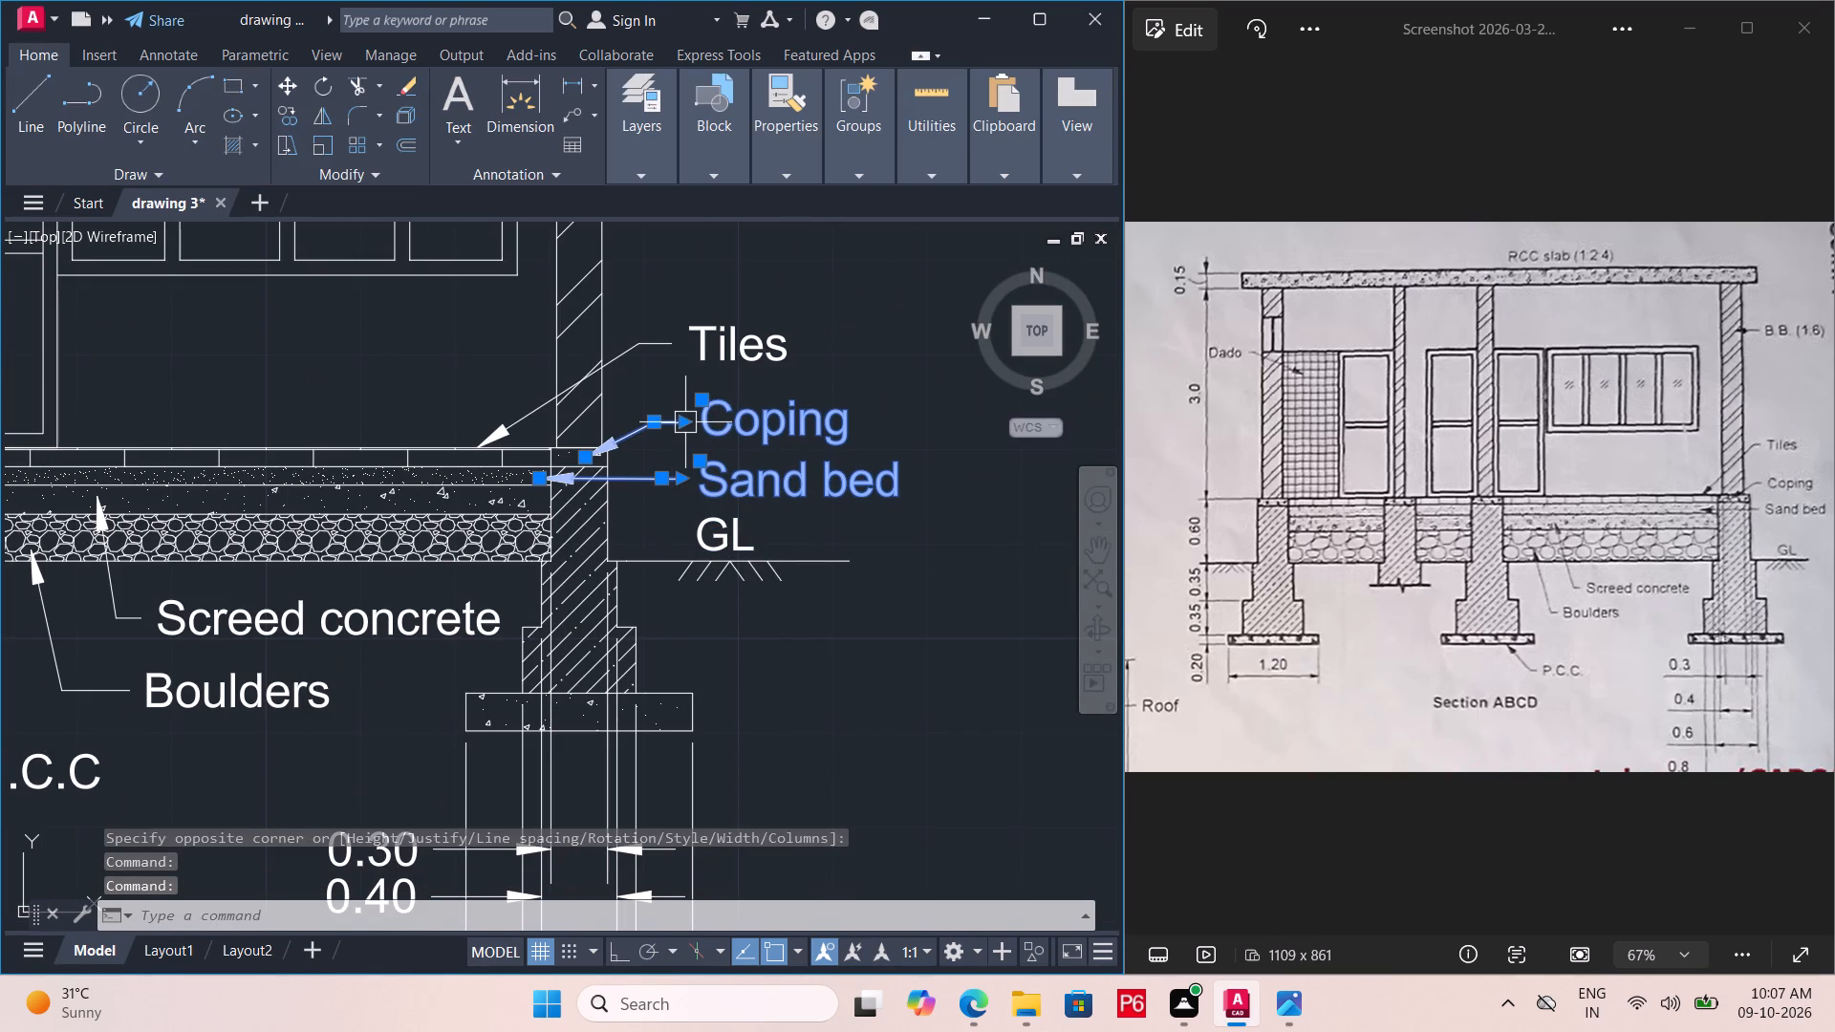
left_click(717, 337)
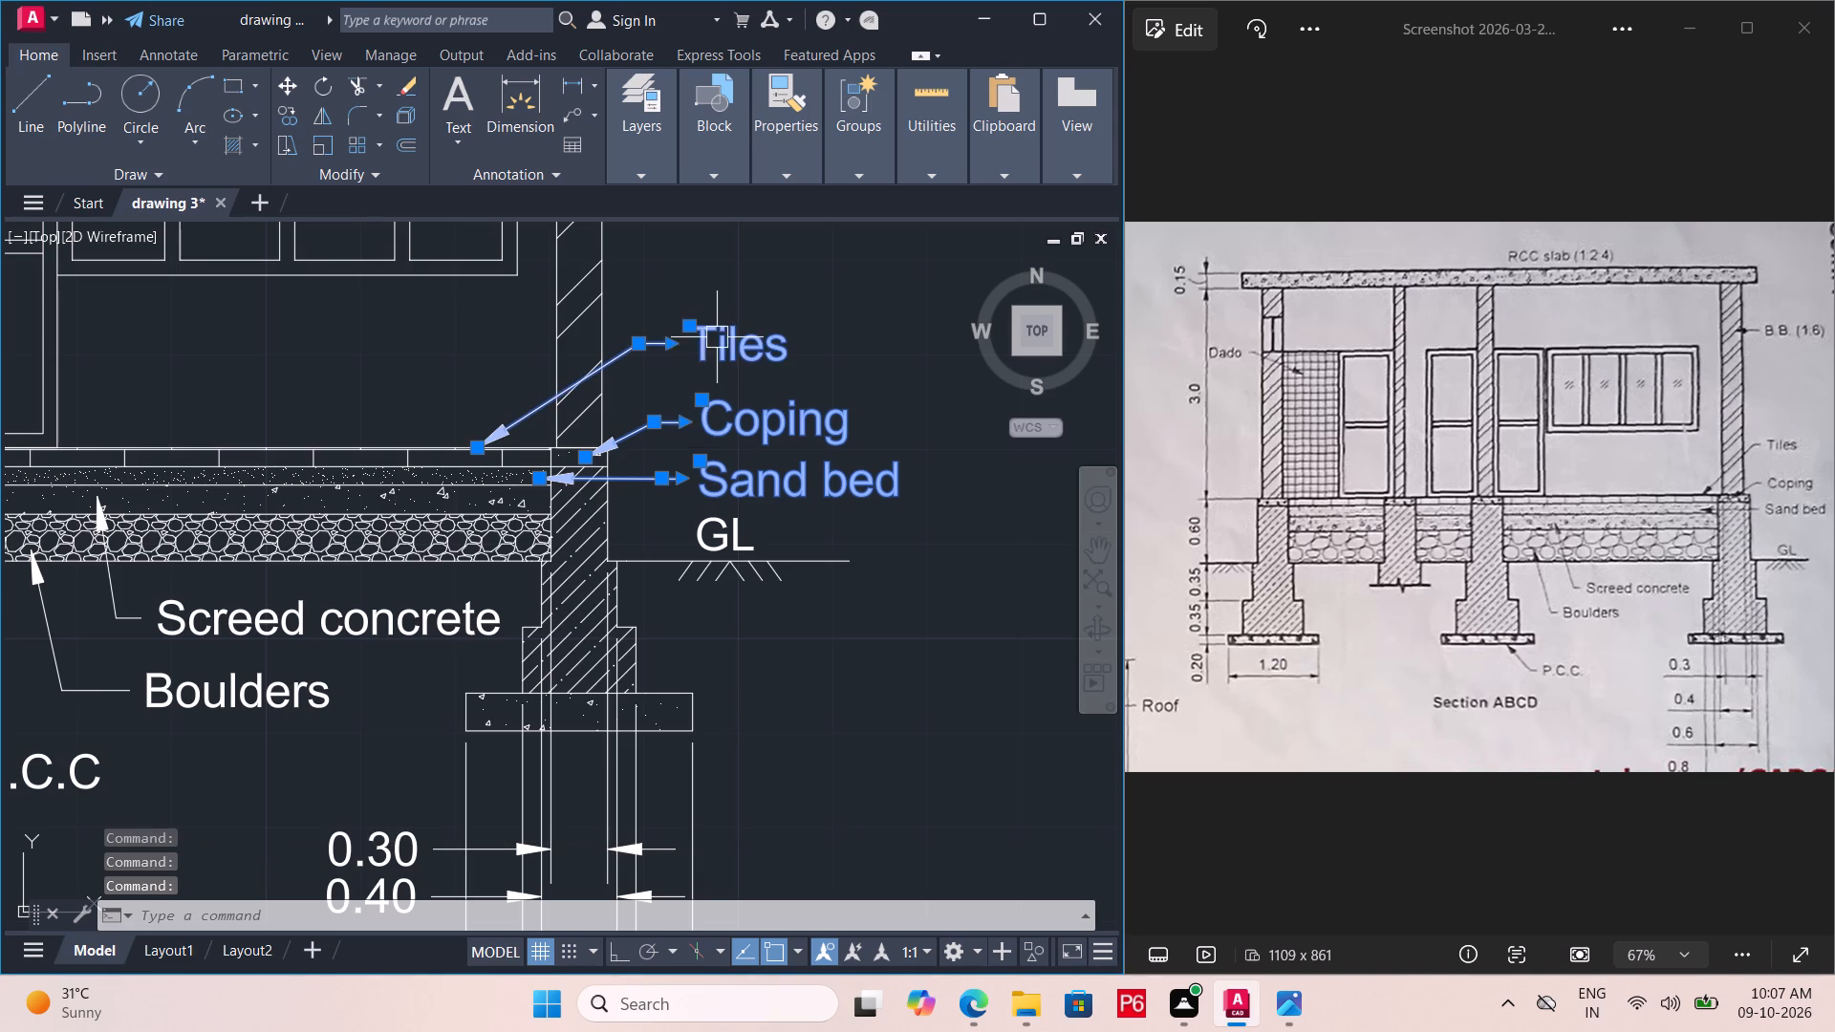
left_click(675, 342)
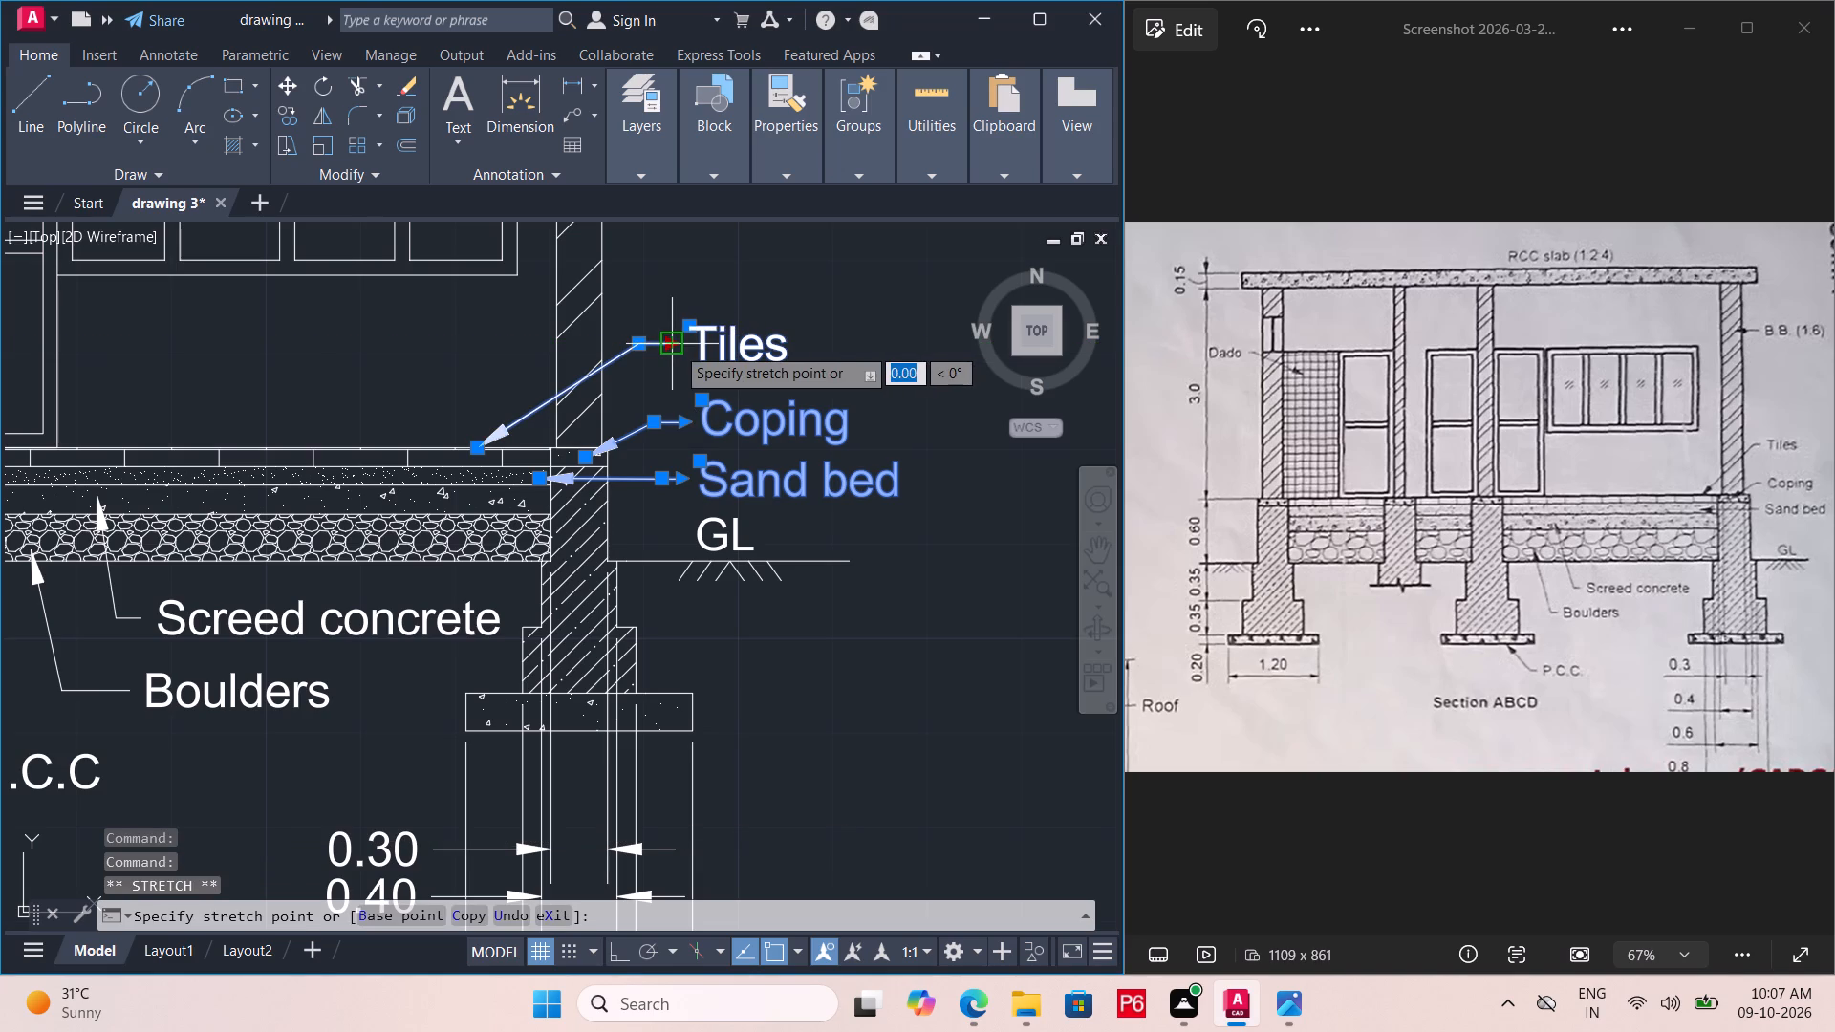
left_click(690, 355)
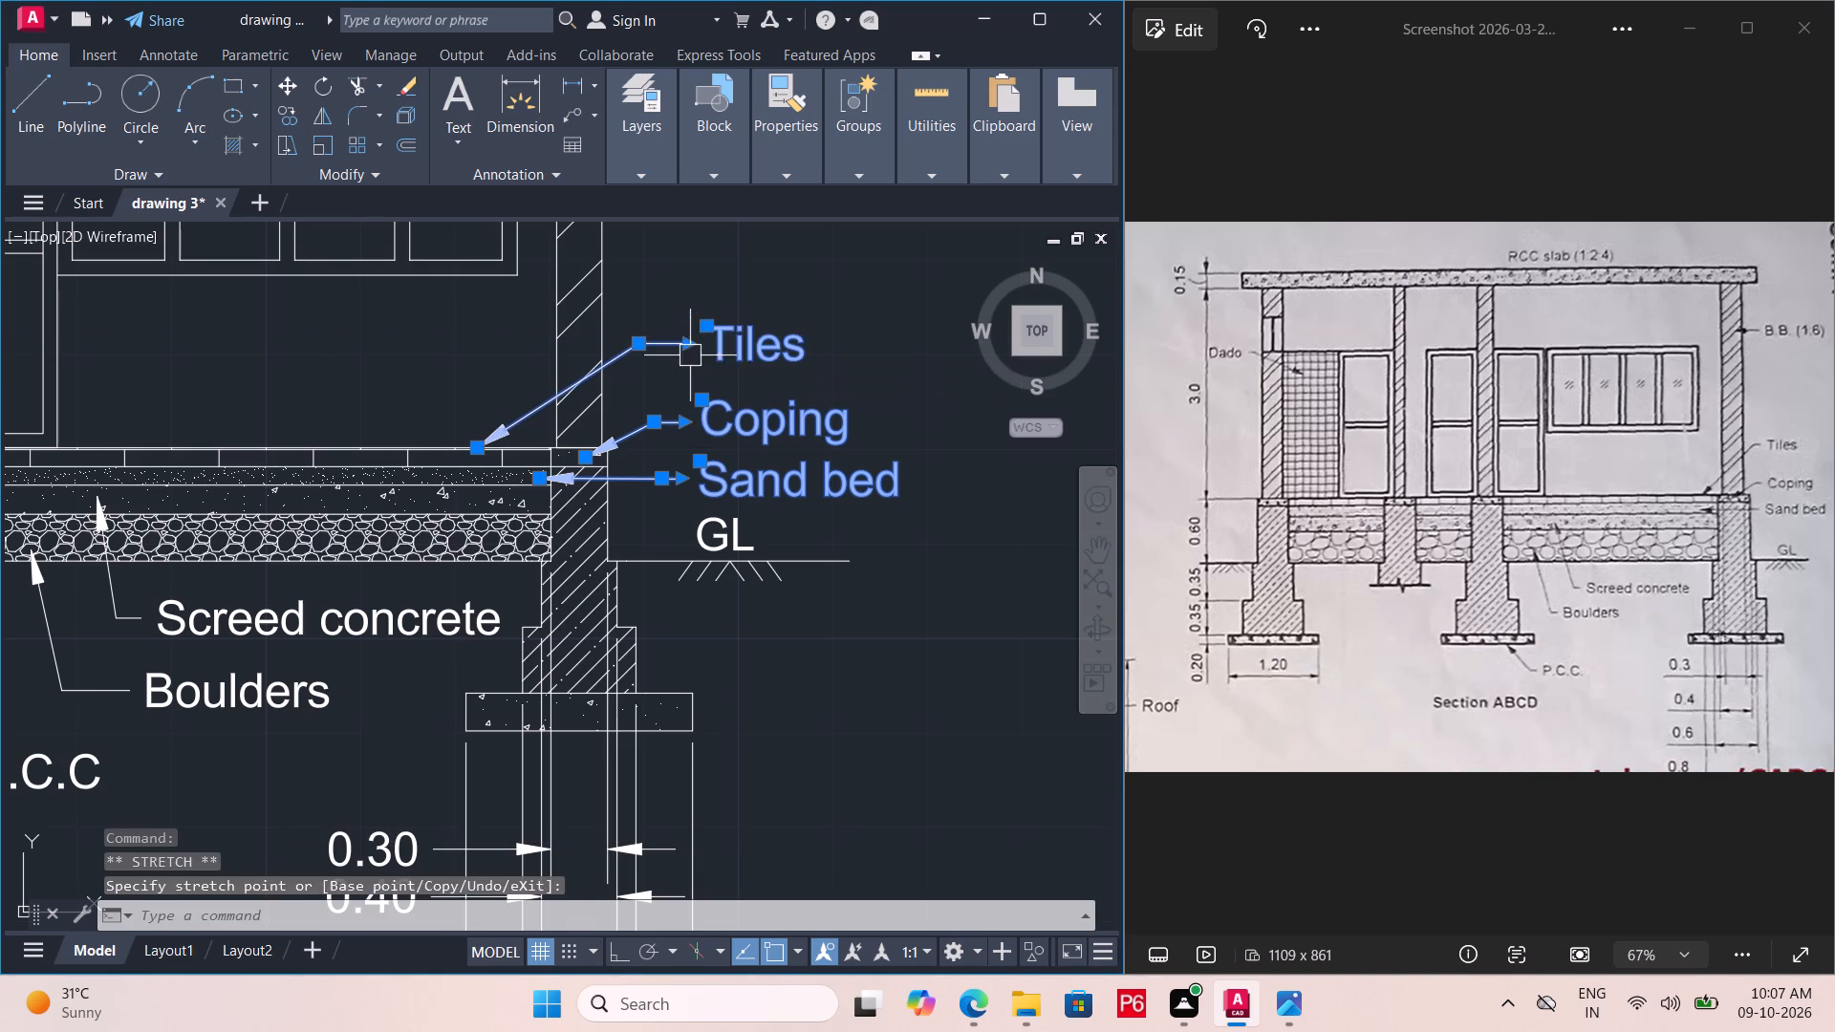
scroll(756, 347, "up", 3)
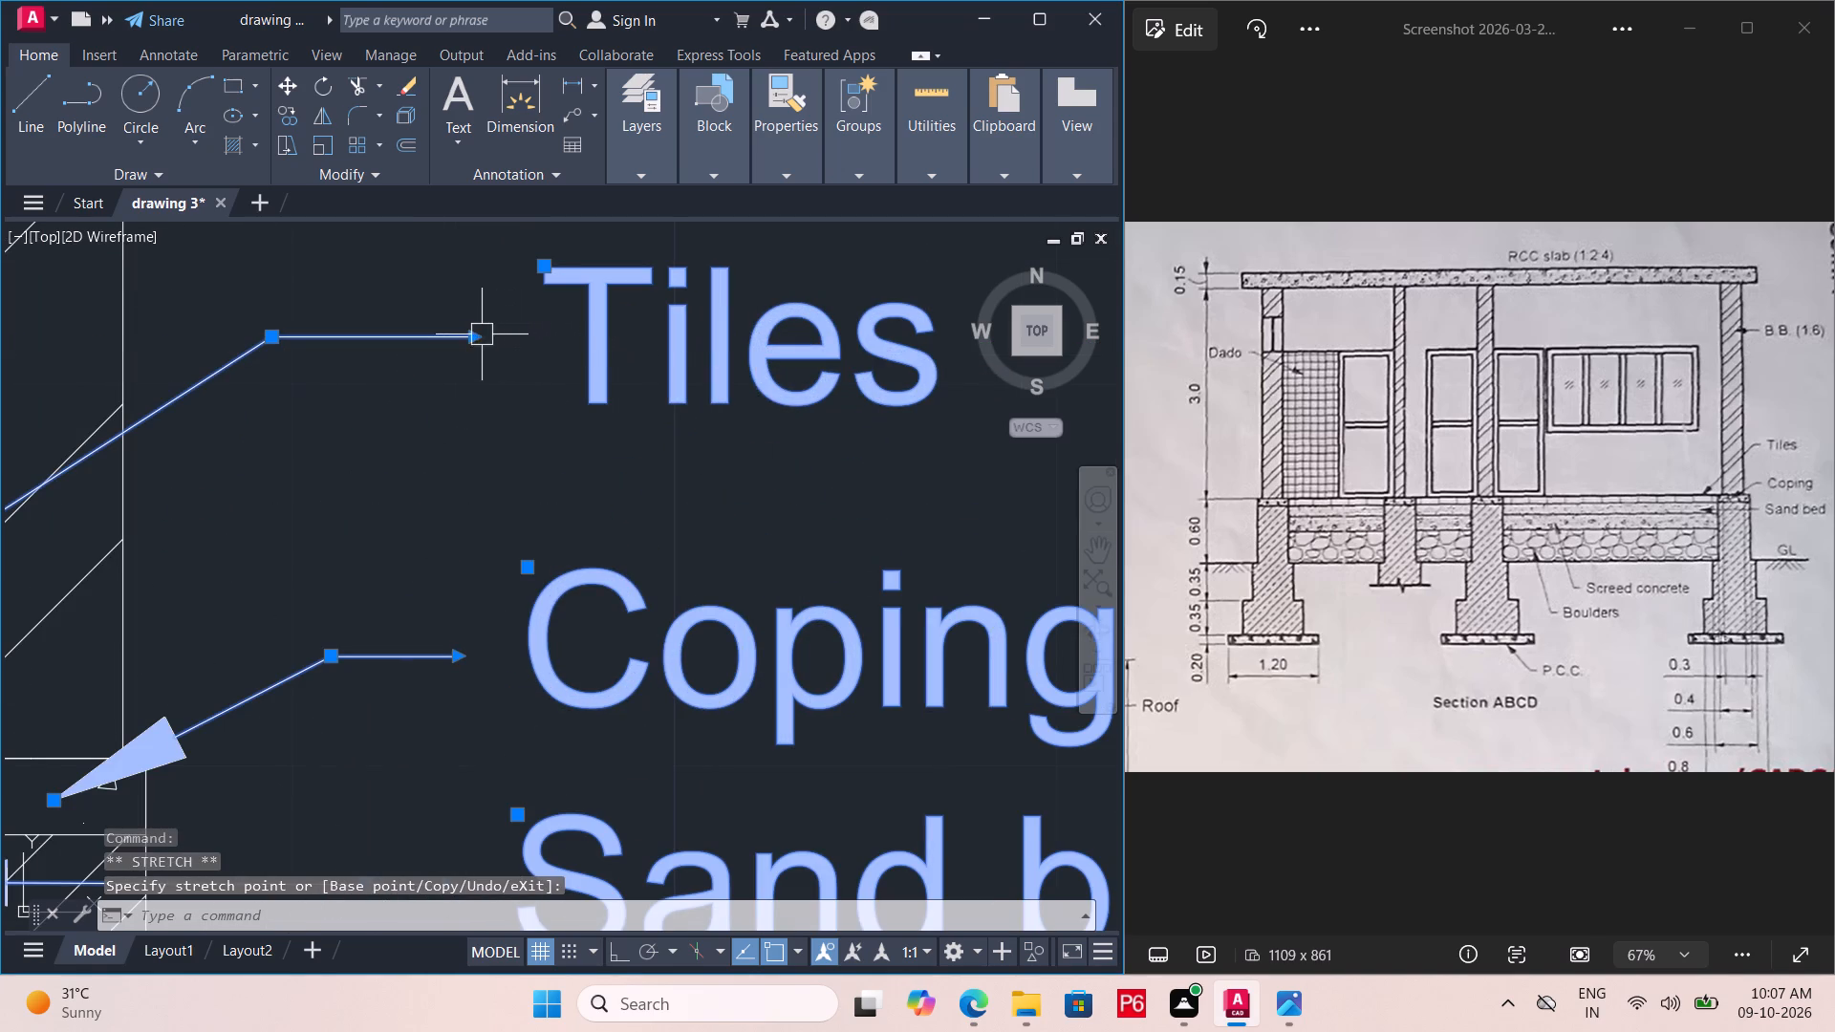
left_click(476, 334)
left_click(442, 335)
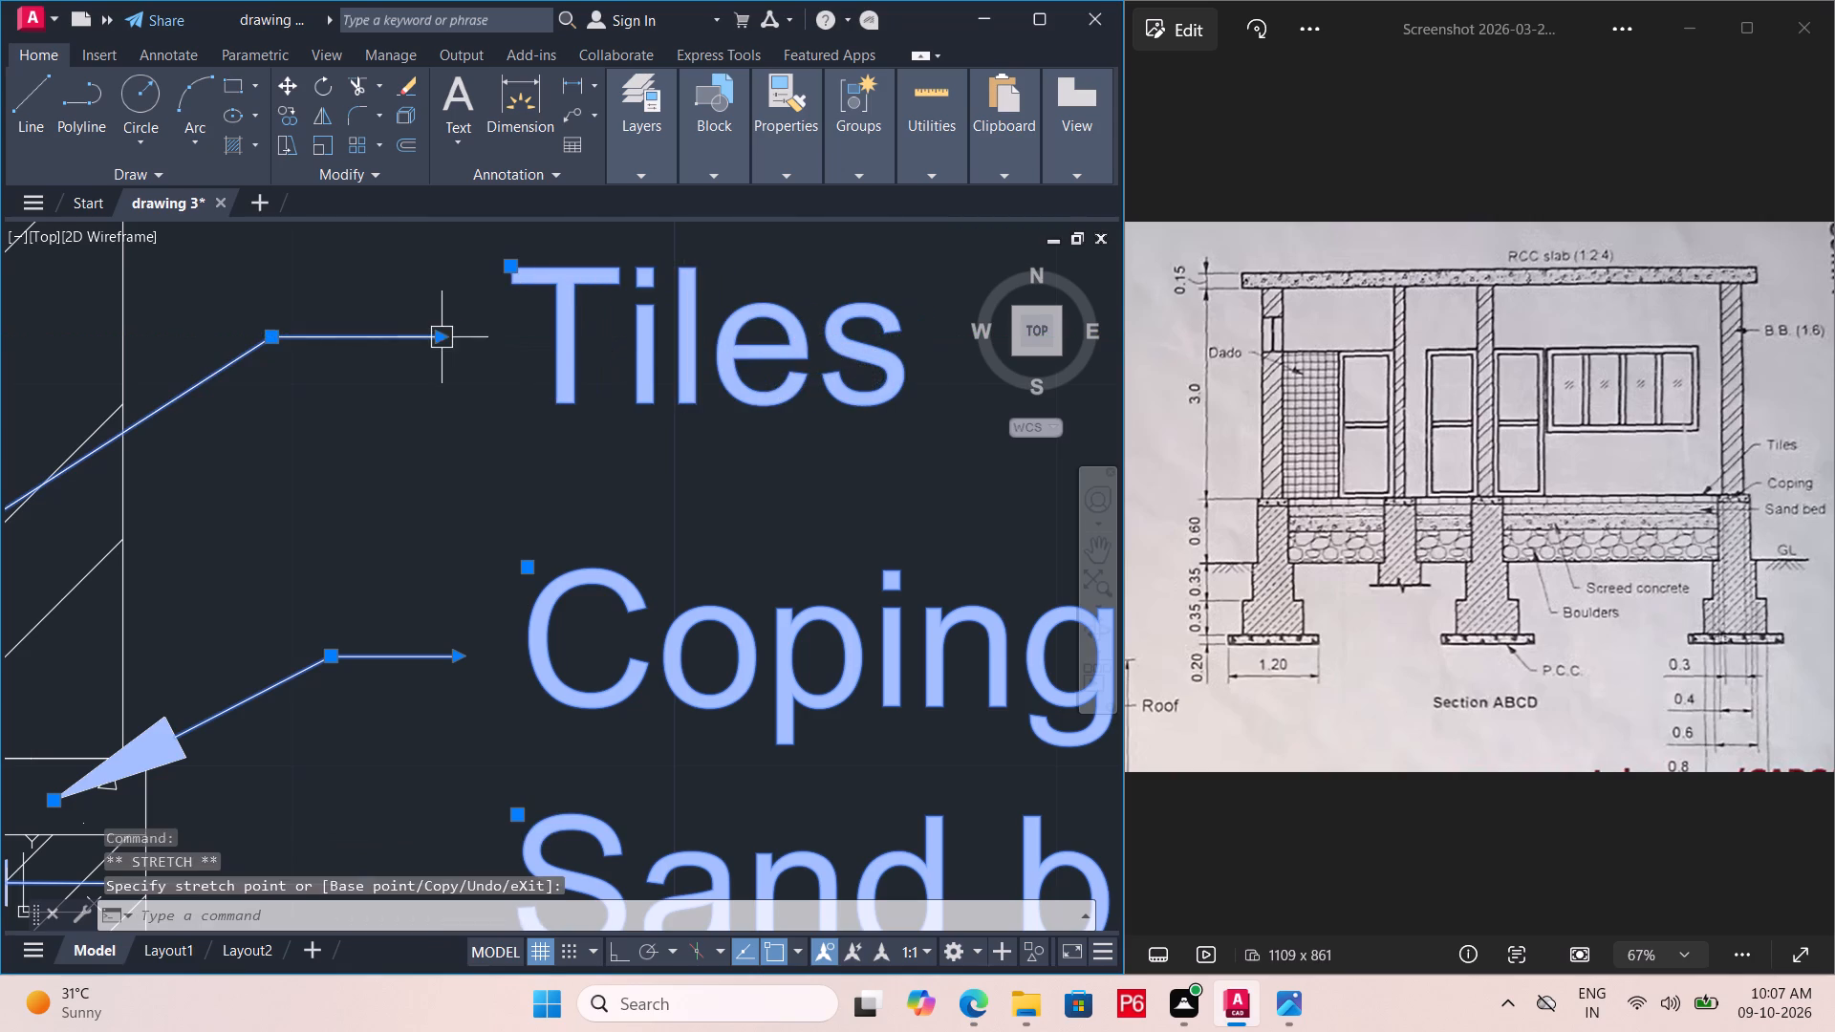
Save the drawing with the added GL label and the adjusted Tiles leader.
scroll(623, 345, "down", 3)
key("ctrl+s")
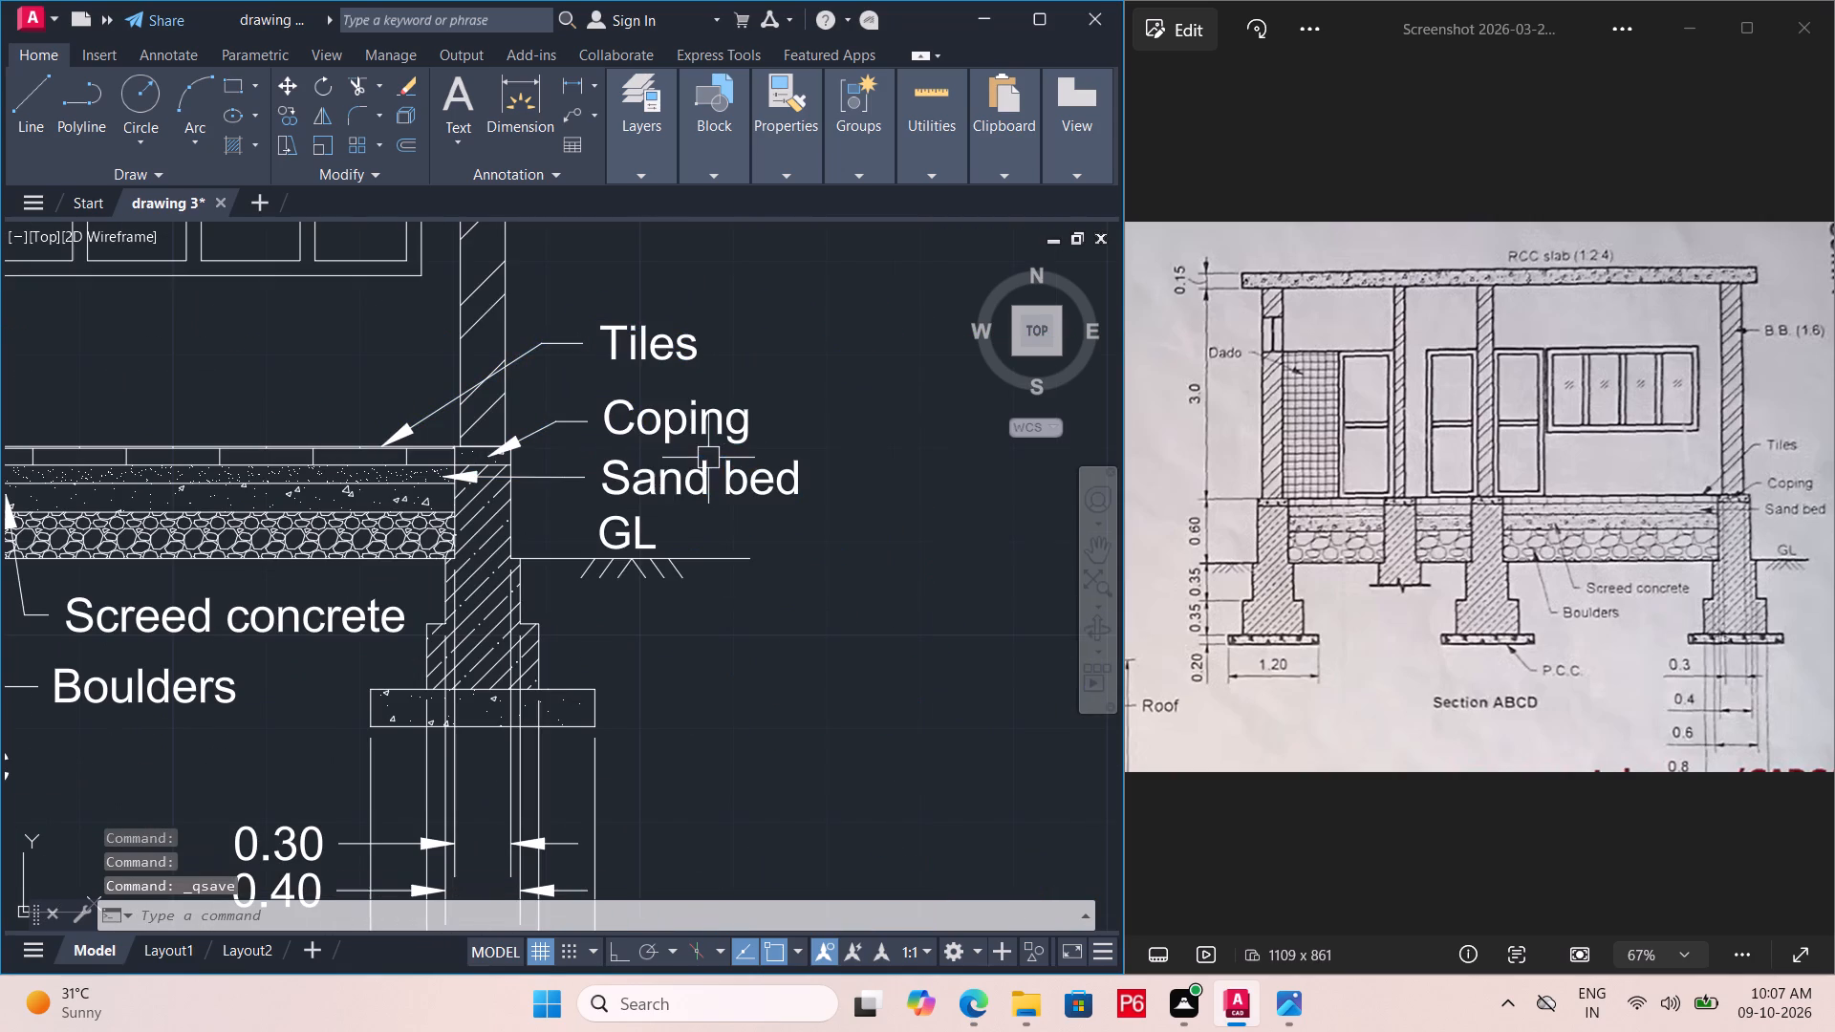
key("ctrl+s")
key("ctrl+s")
key("ctrl+s")
key("ctrl+s")
key("ctrl+s")
key("ctrl+s")
key("ctrl+s")
key("ctrl+s")
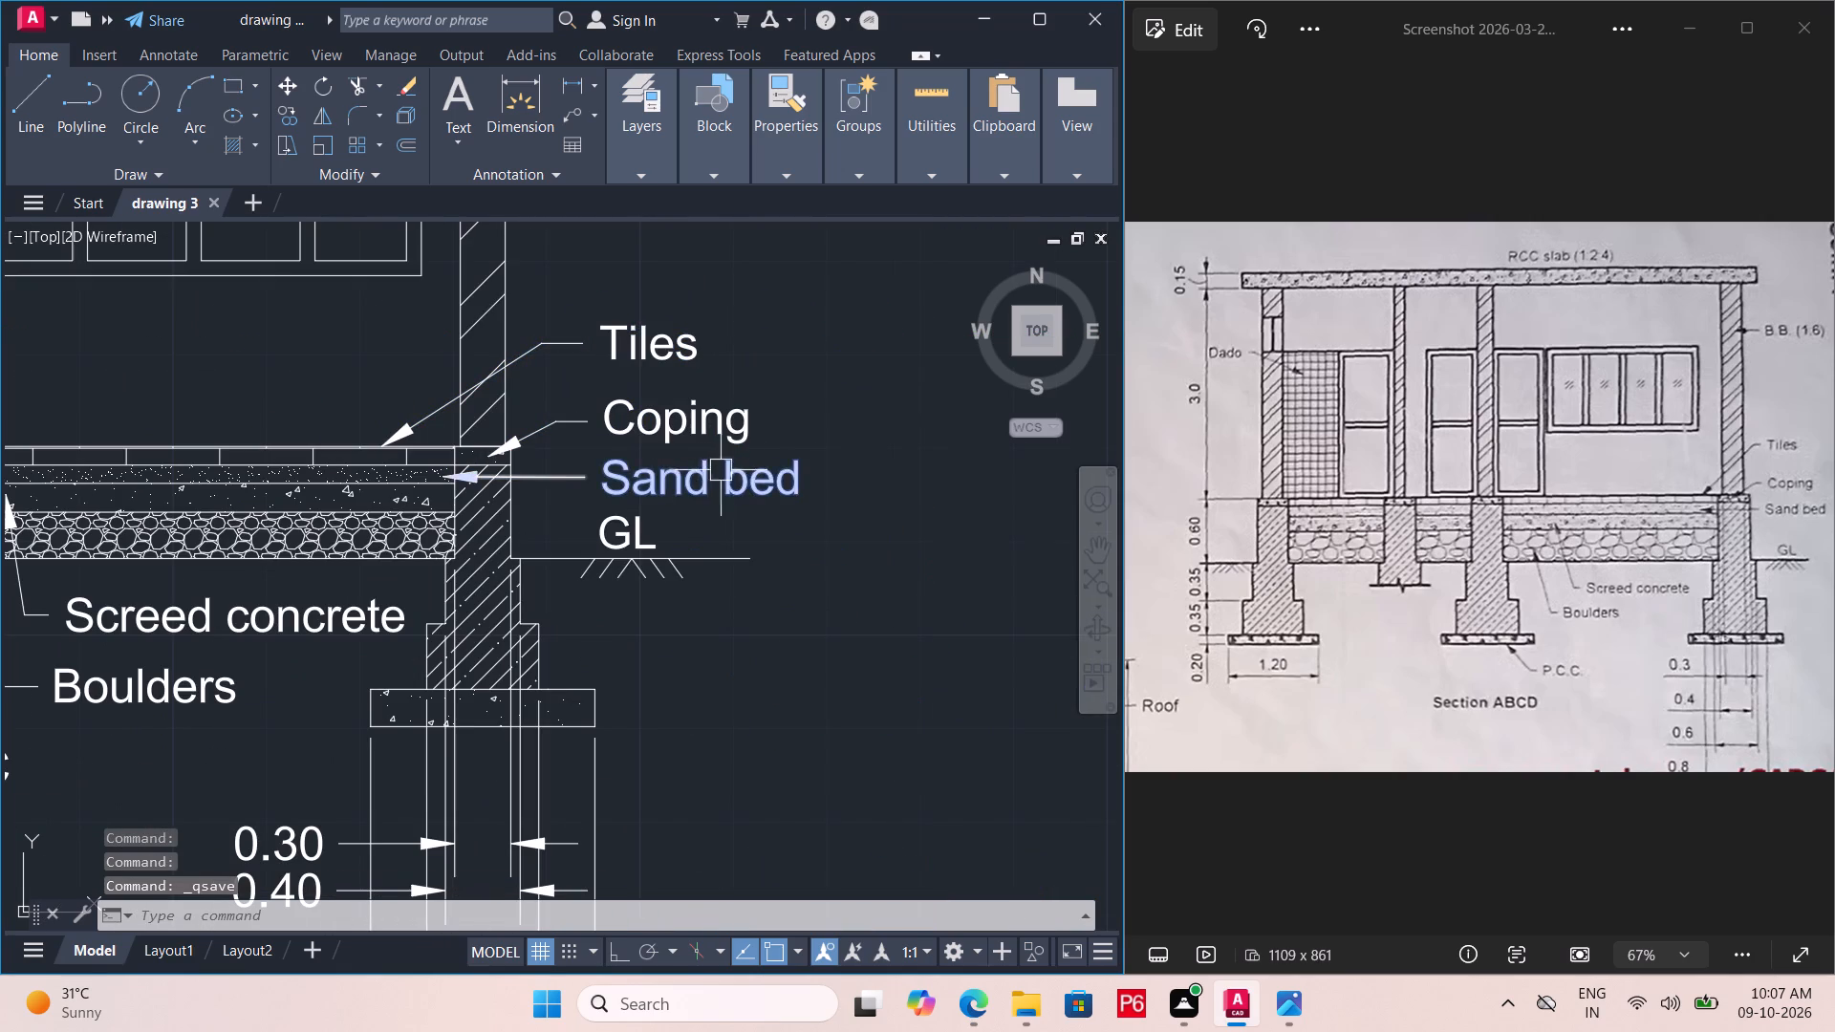
Examine the whole section and compare its labels and dimensions with the reference image.
scroll(730, 475, "down", 2)
middle_click_drag(644, 523, 824, 638)
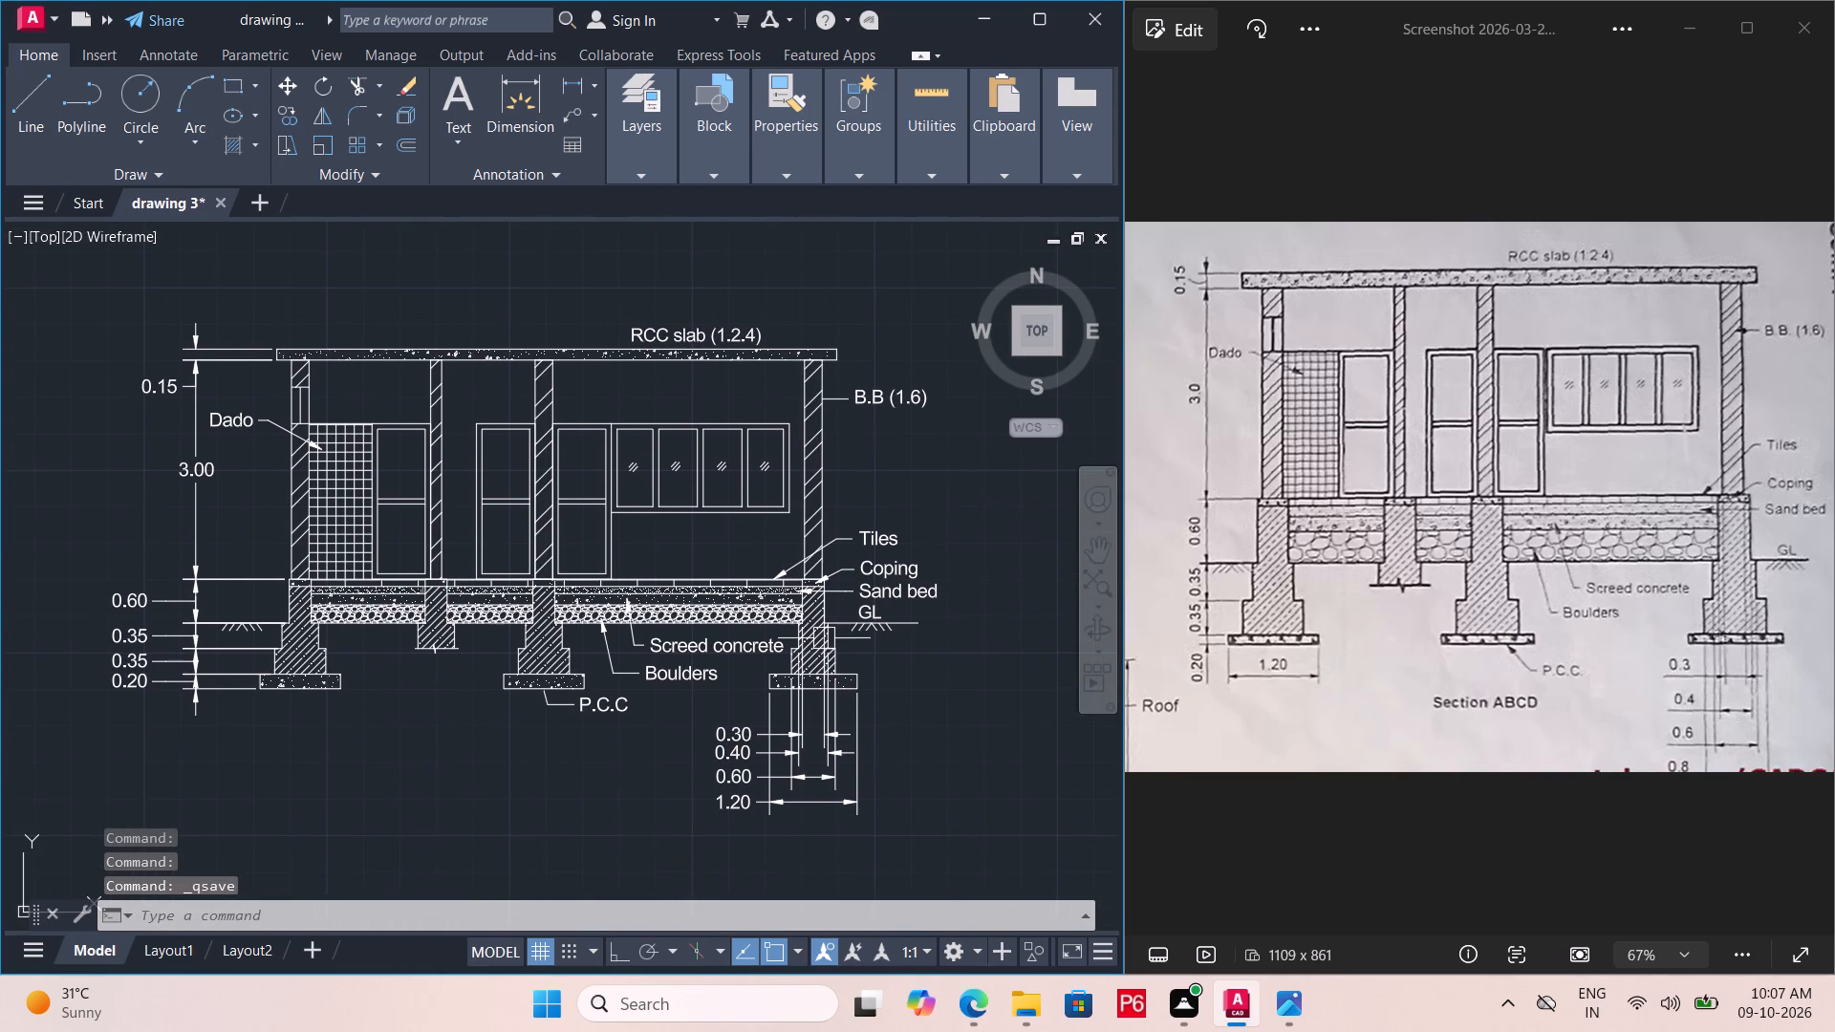
middle_click_drag(813, 598, 811, 551)
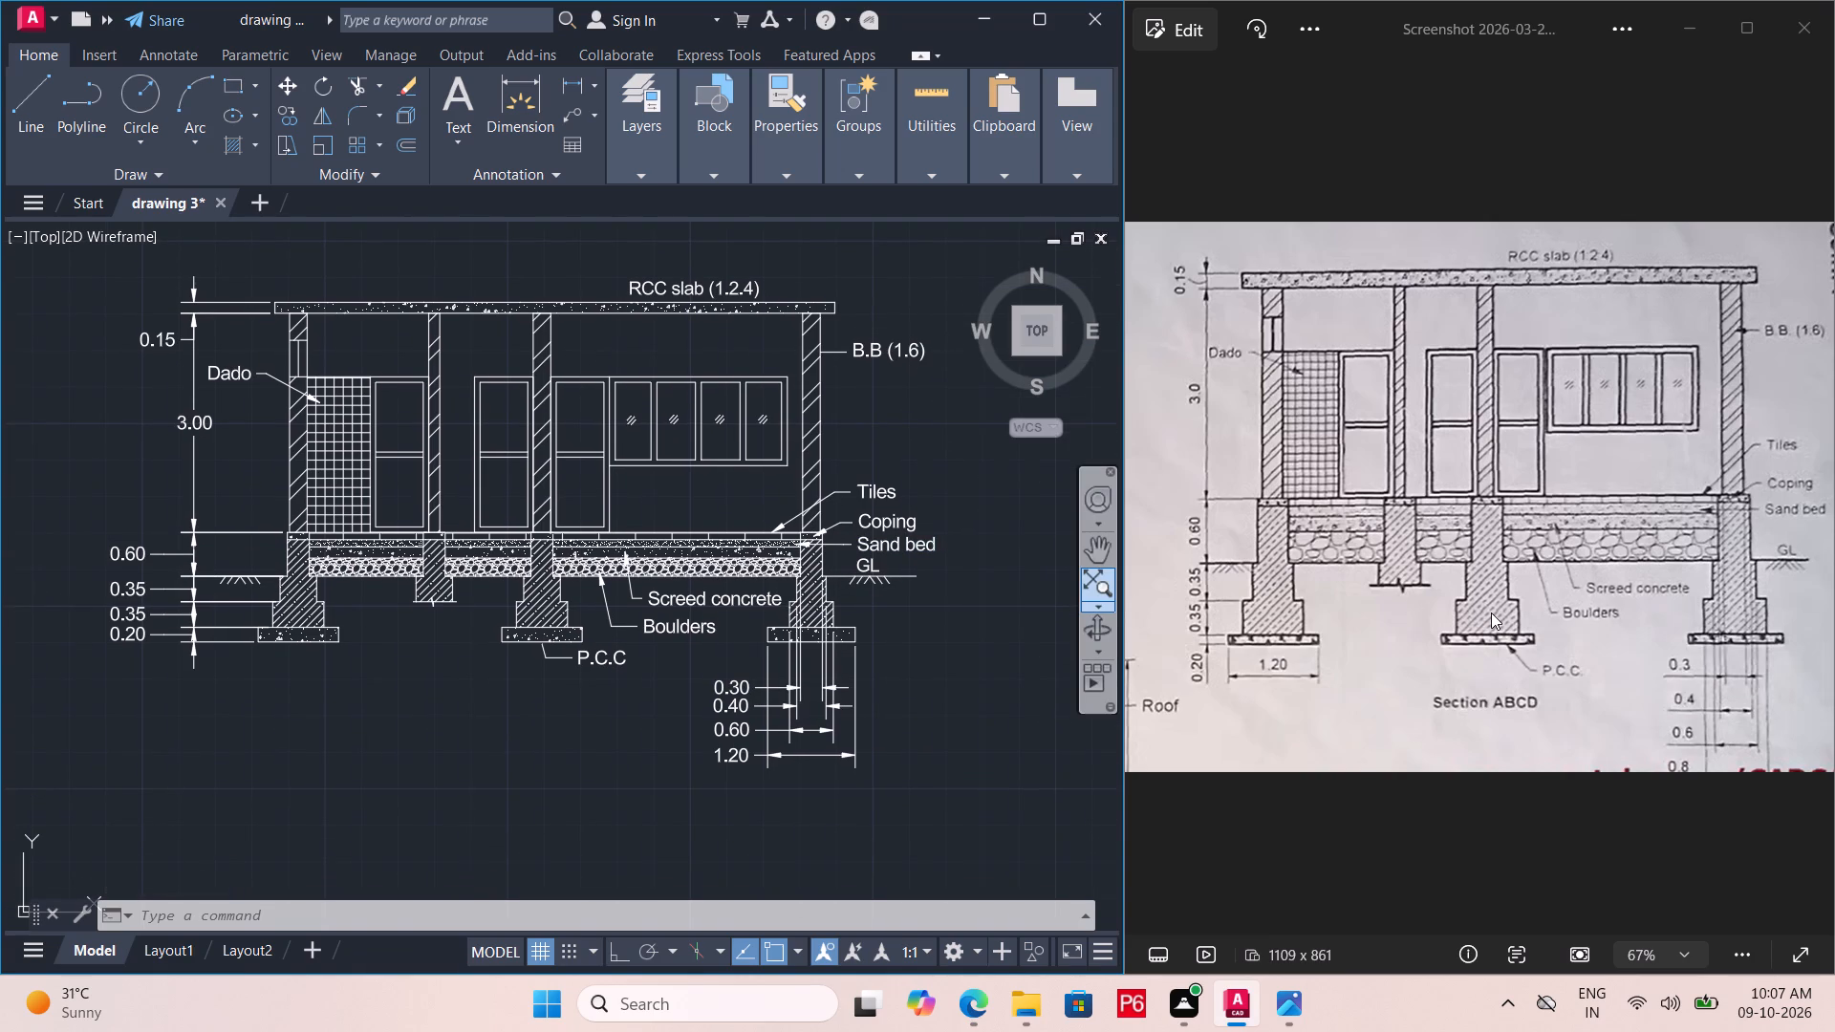
scroll(1491, 613, "down", 4)
scroll(1491, 613, "up", 2)
scroll(1491, 613, "down", 10)
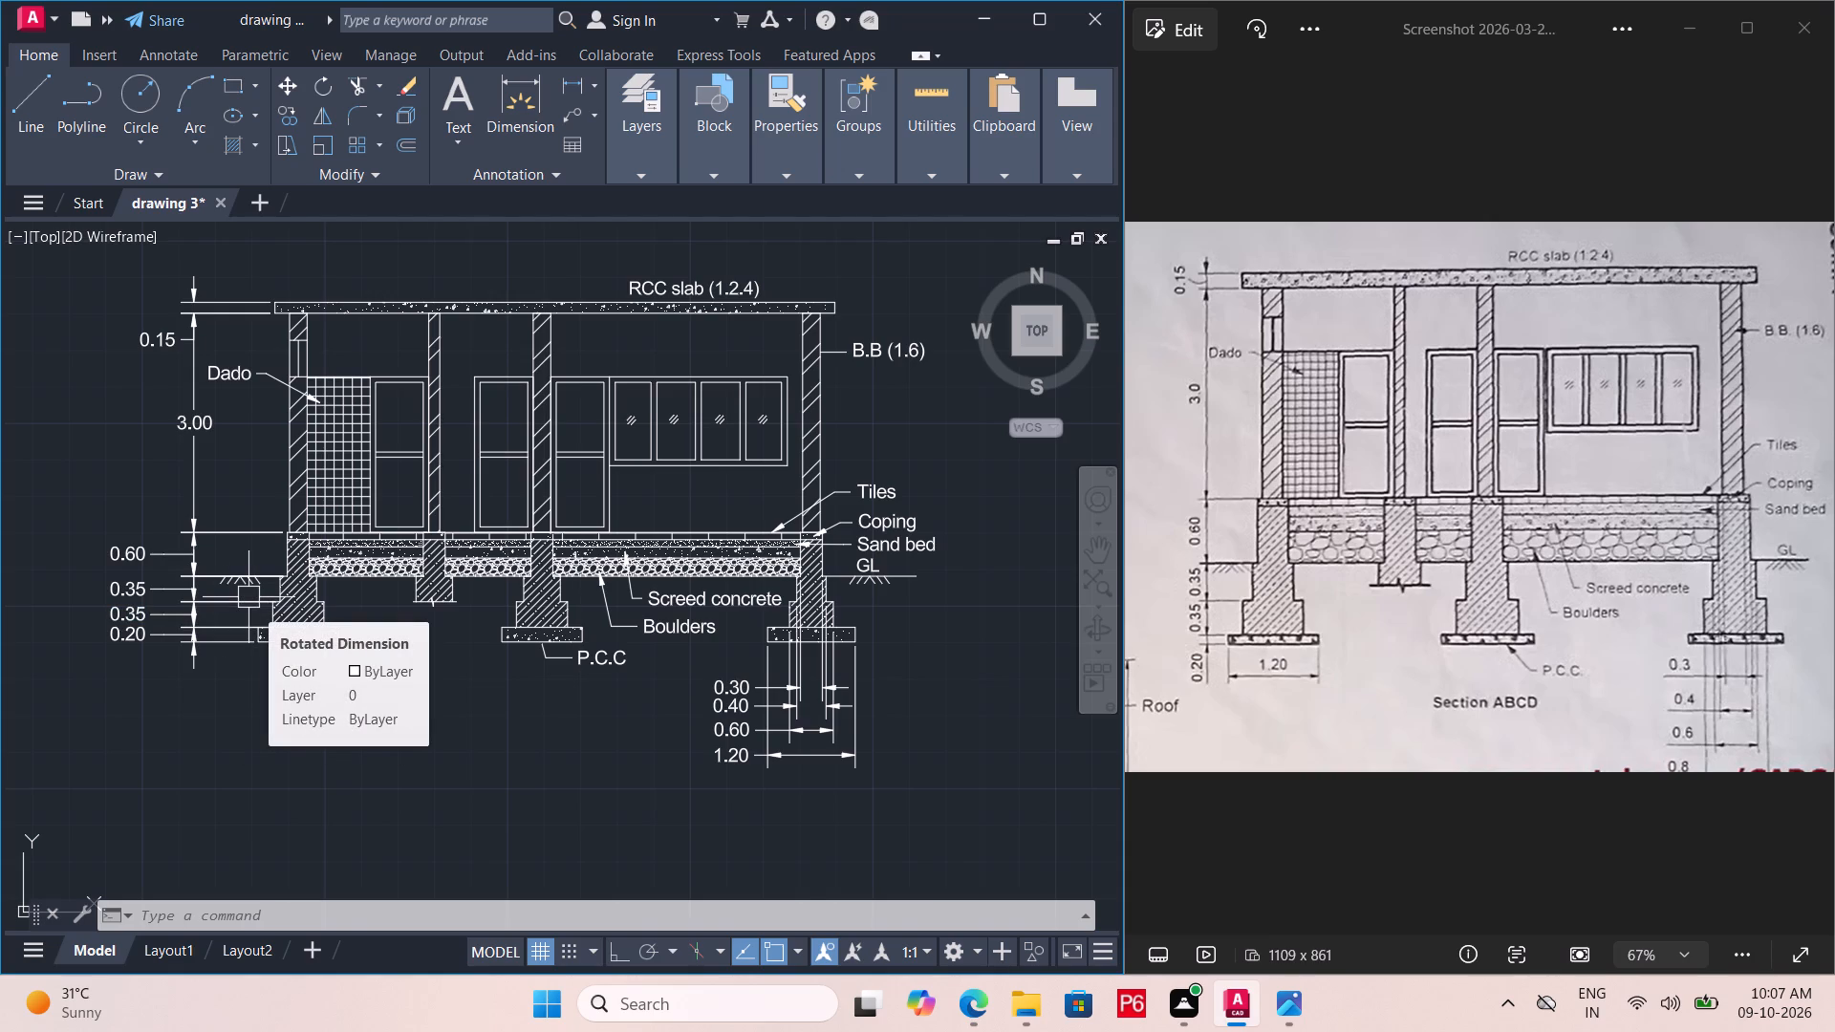
Save the drawing again after the check against the reference.
key("ctrl+s")
key("ctrl+s")
key("ctrl+s")
key("ctrl+s")
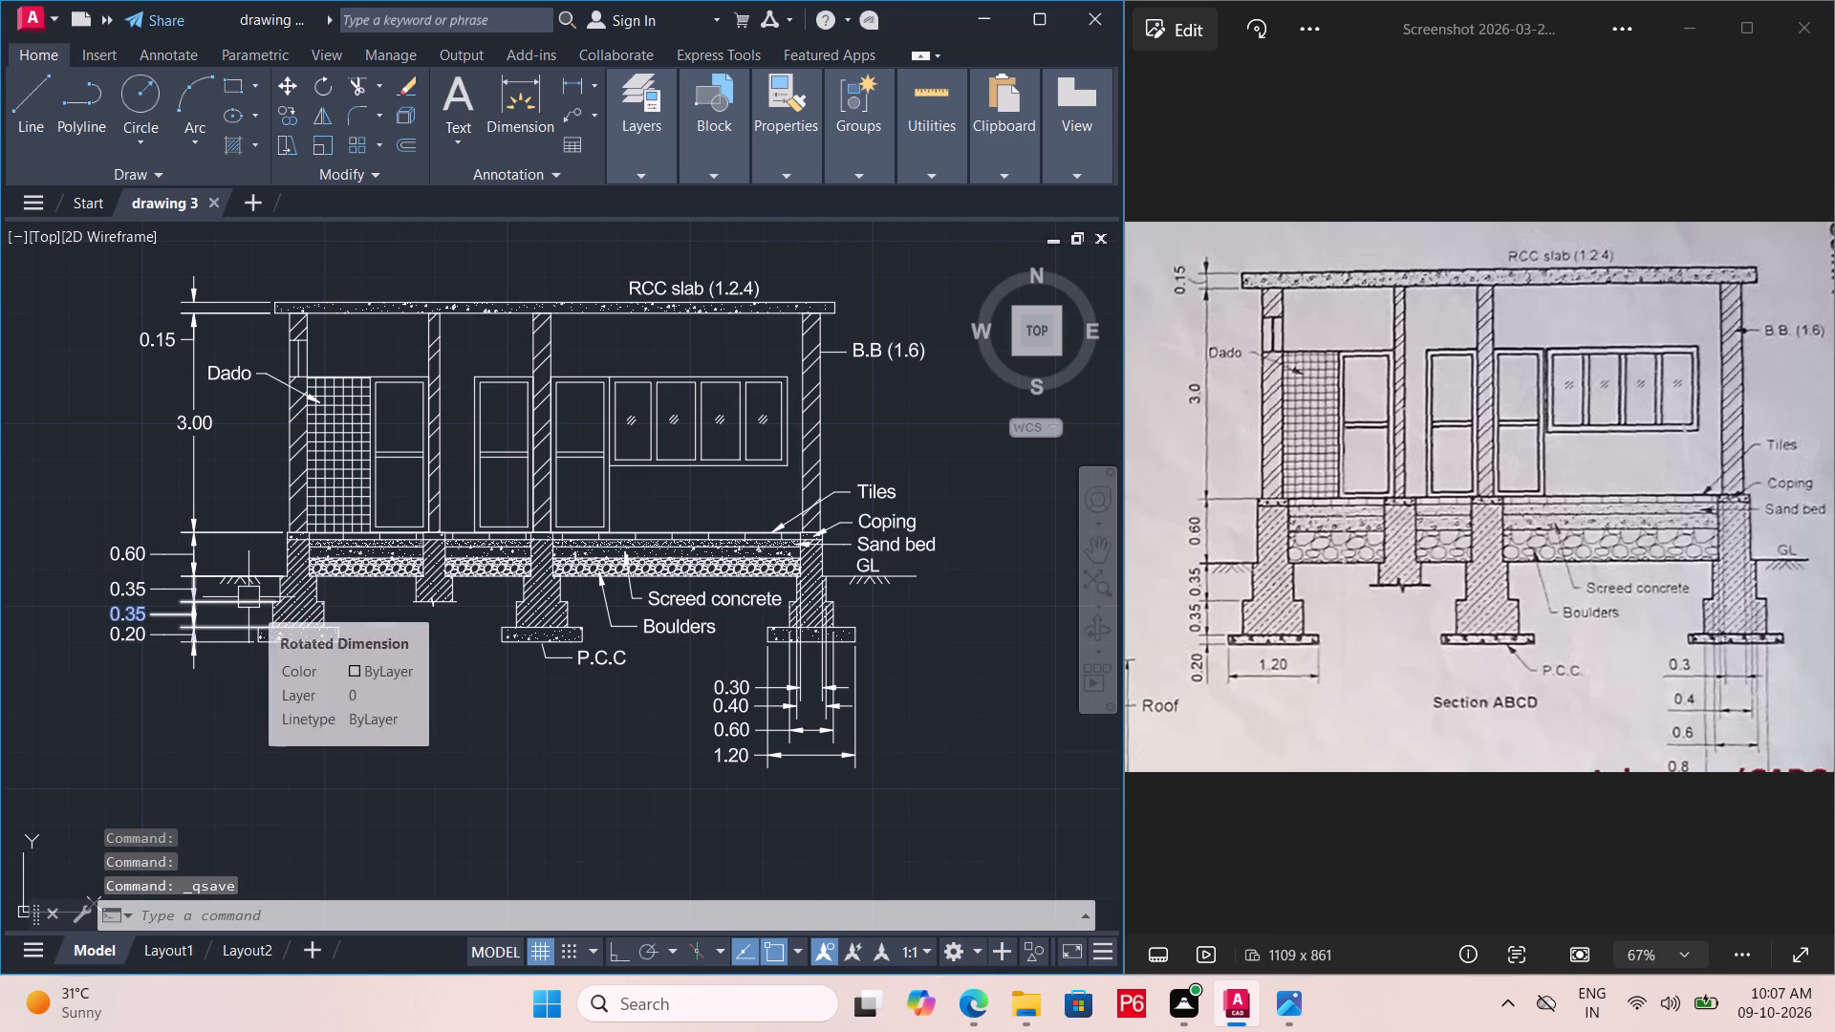
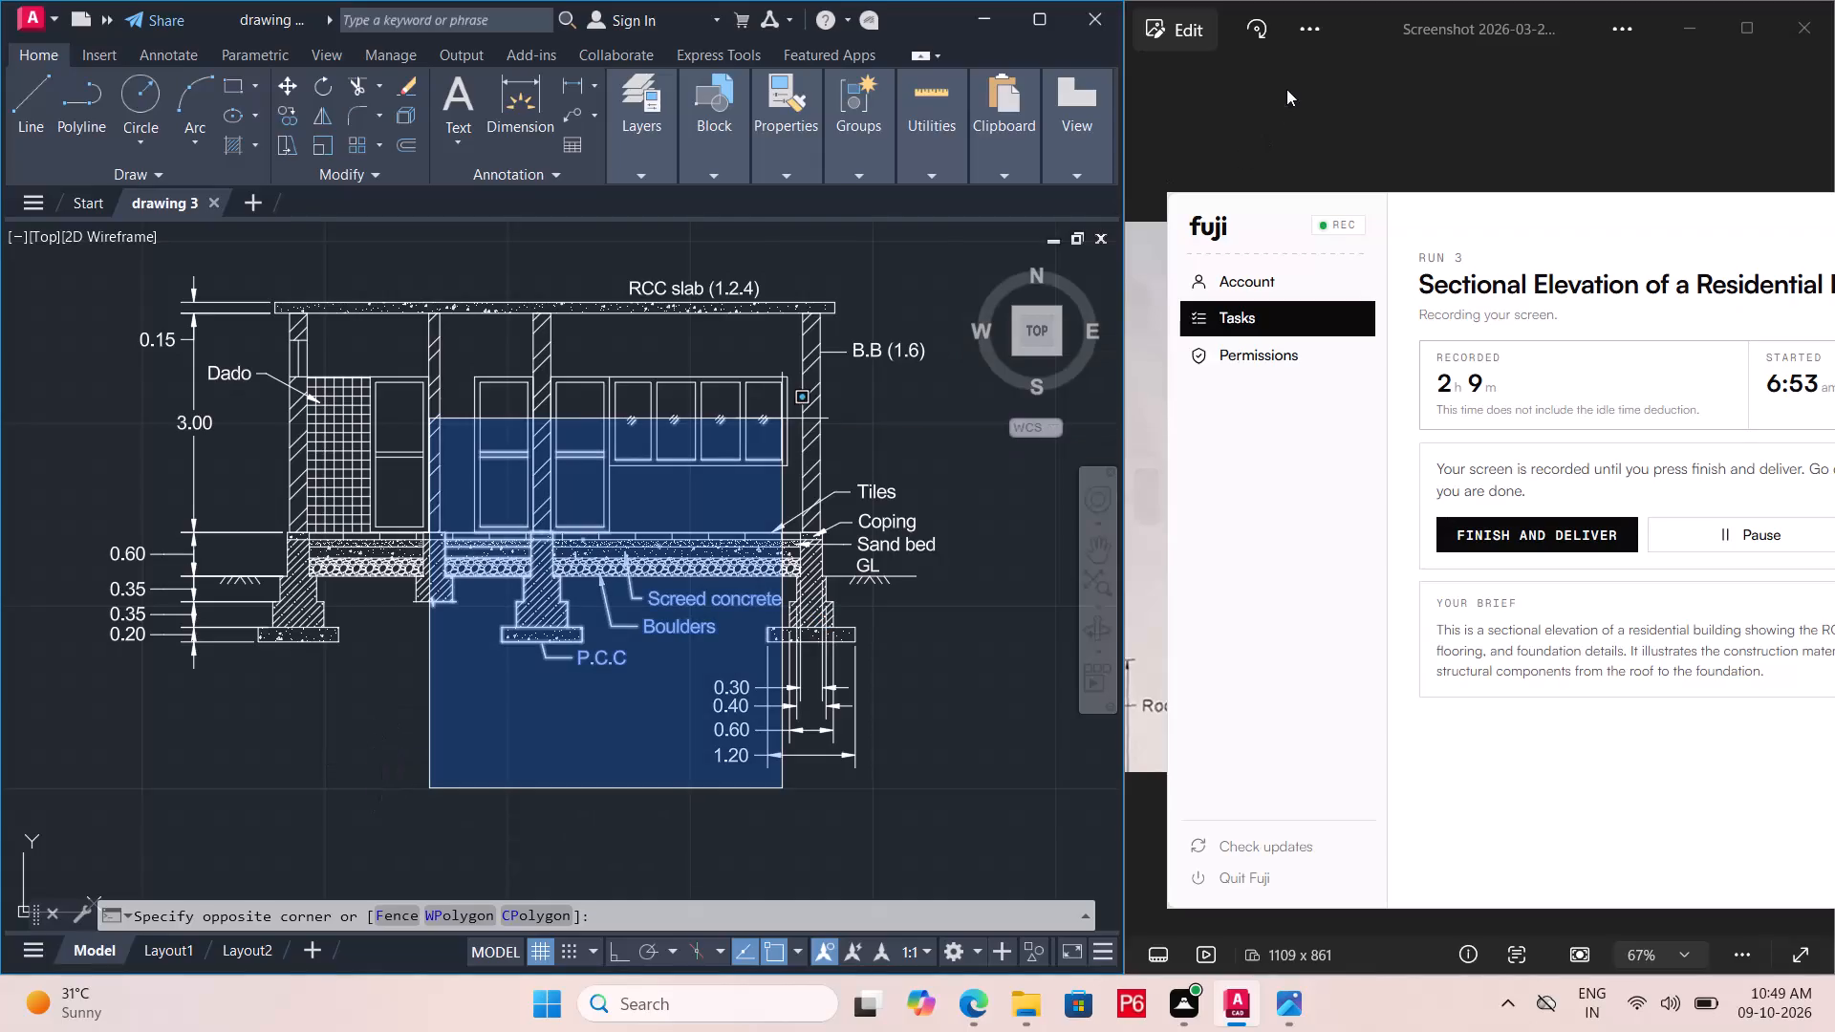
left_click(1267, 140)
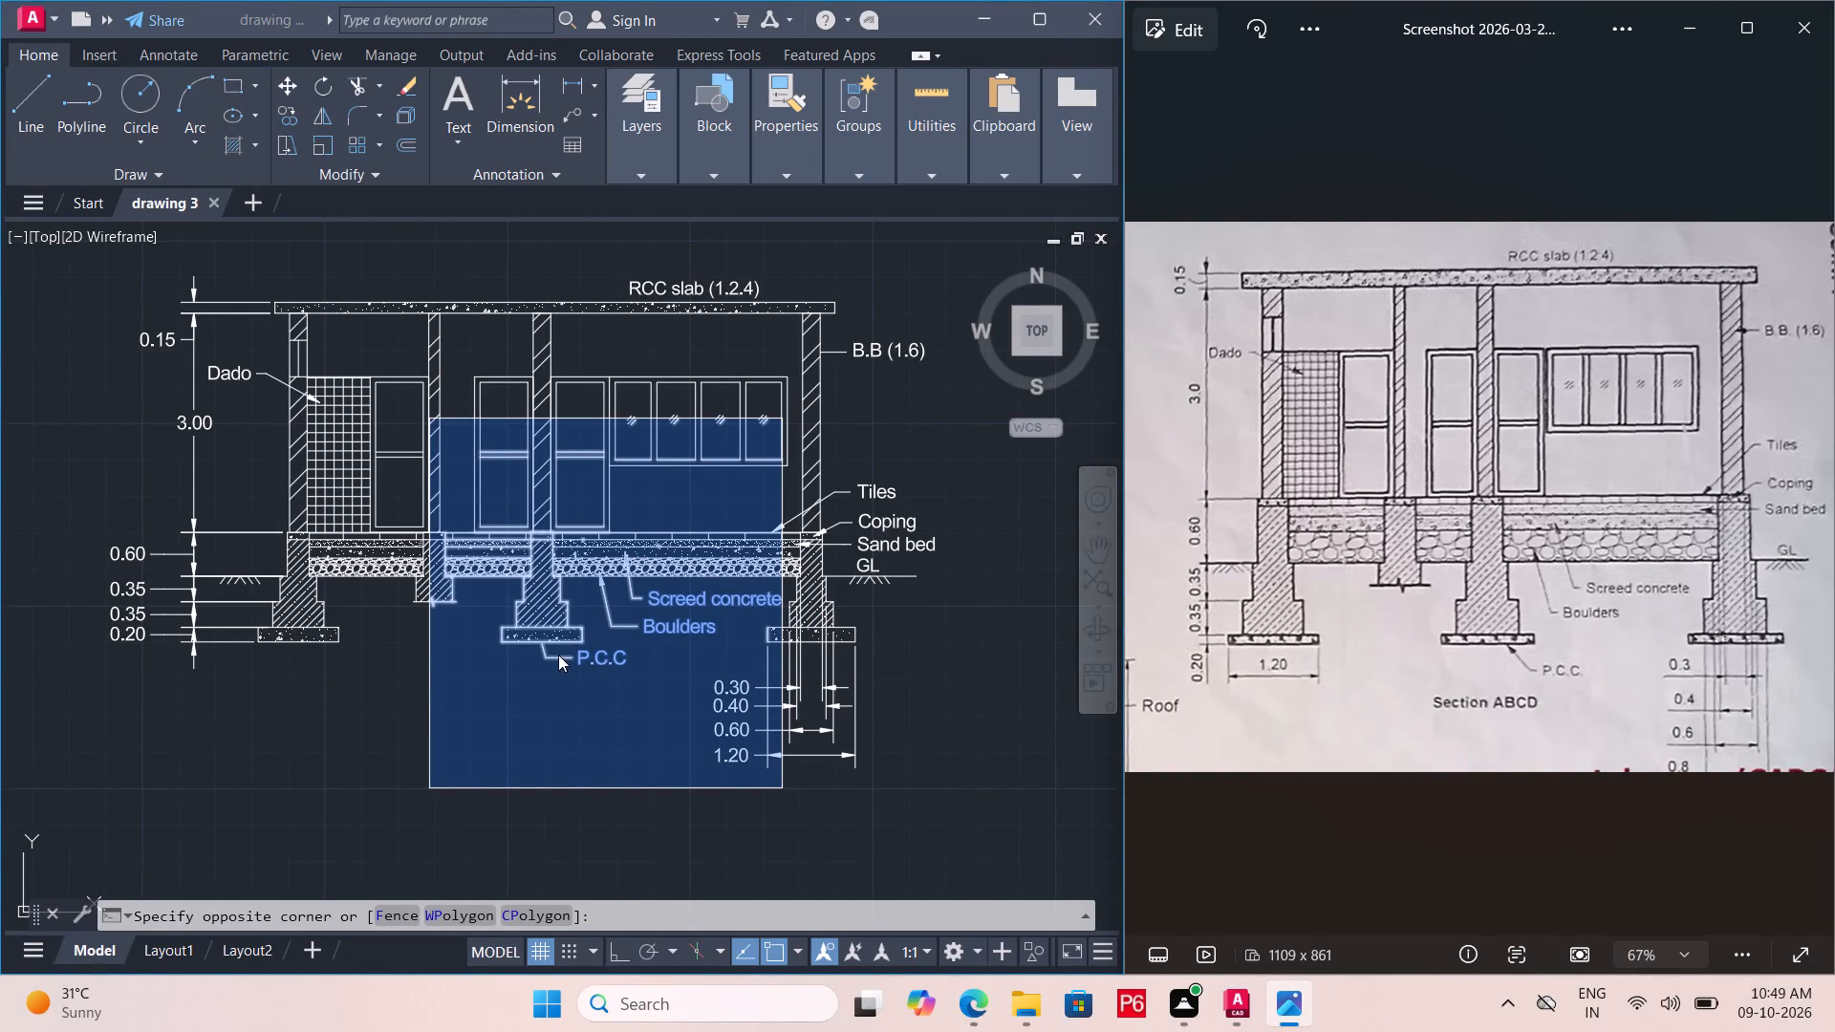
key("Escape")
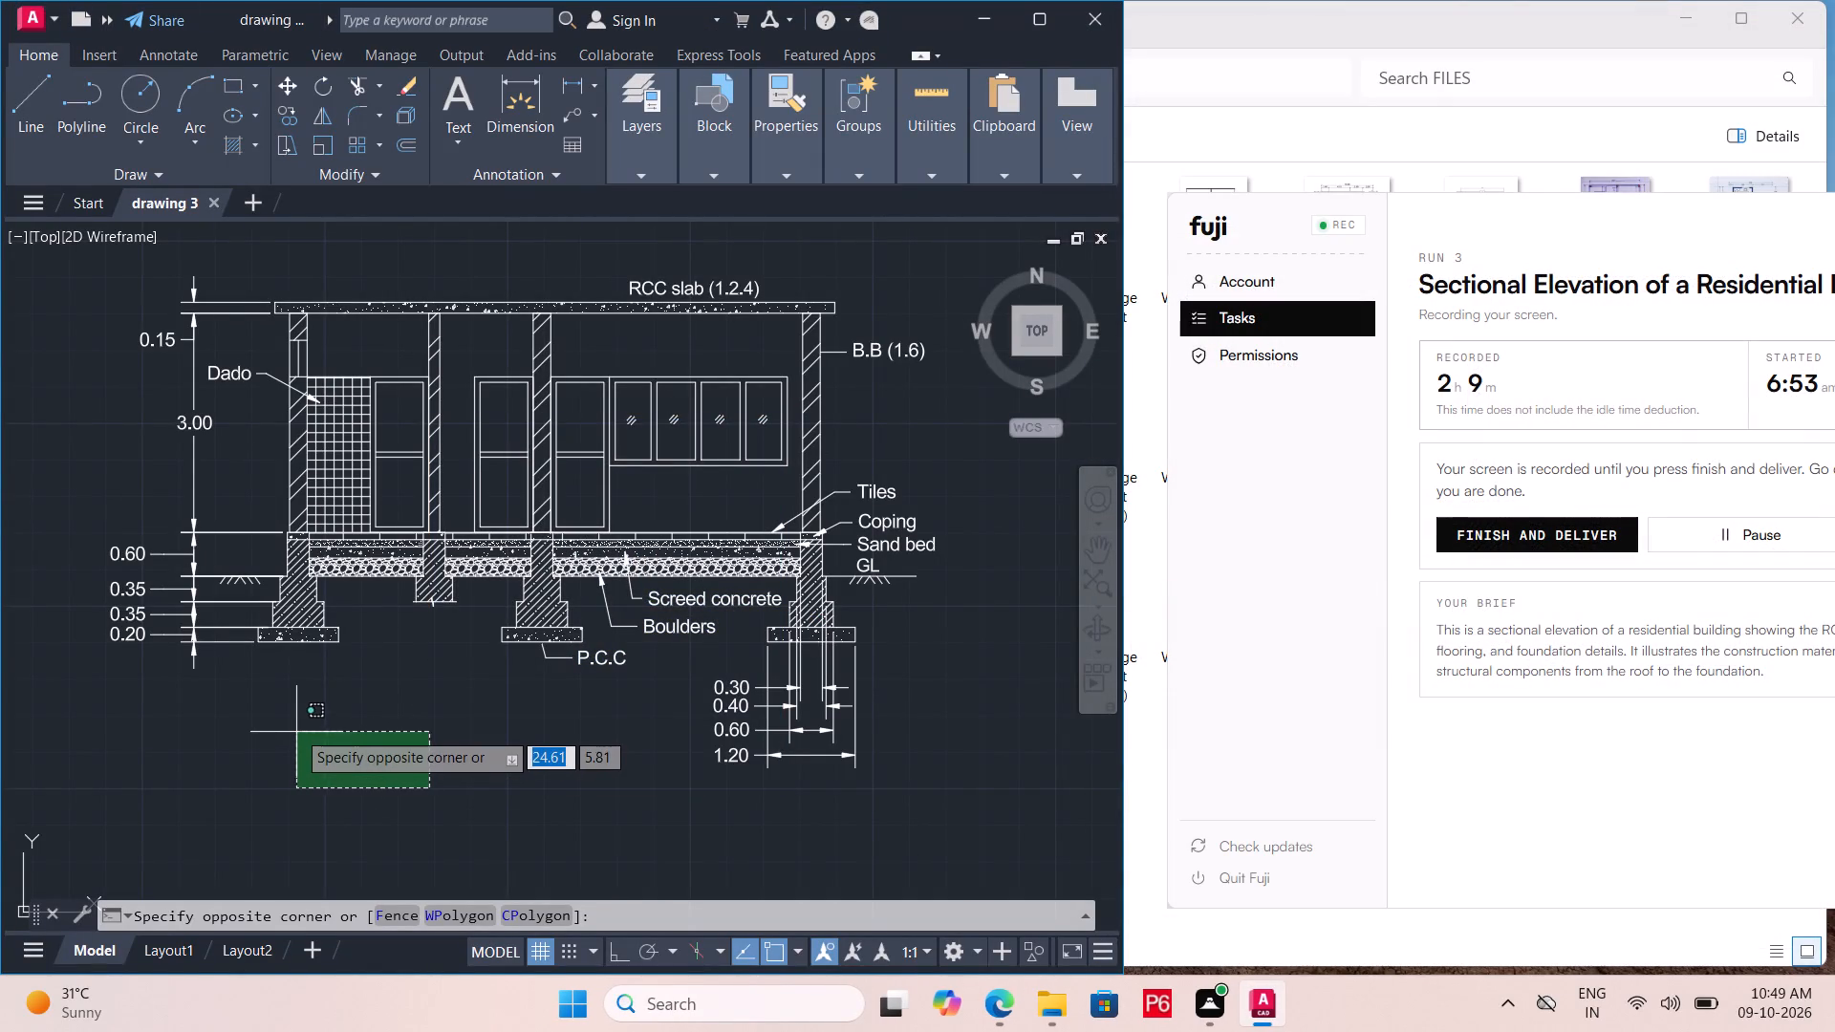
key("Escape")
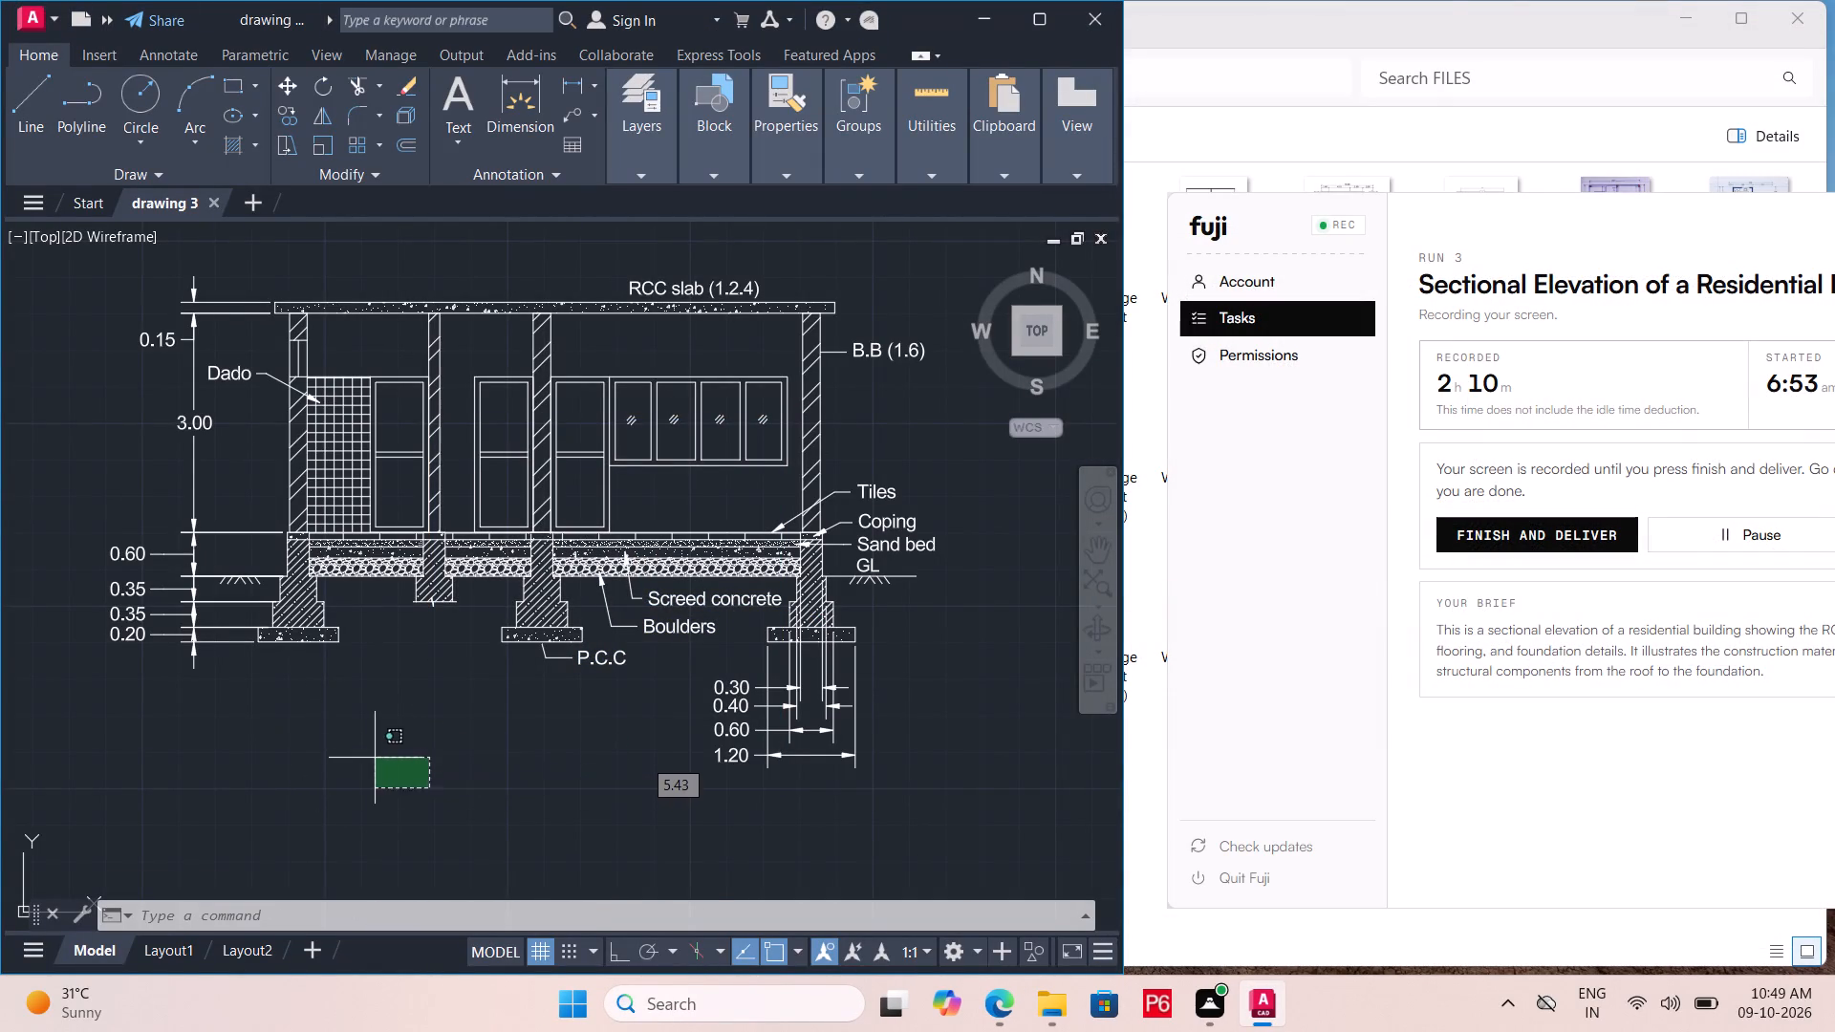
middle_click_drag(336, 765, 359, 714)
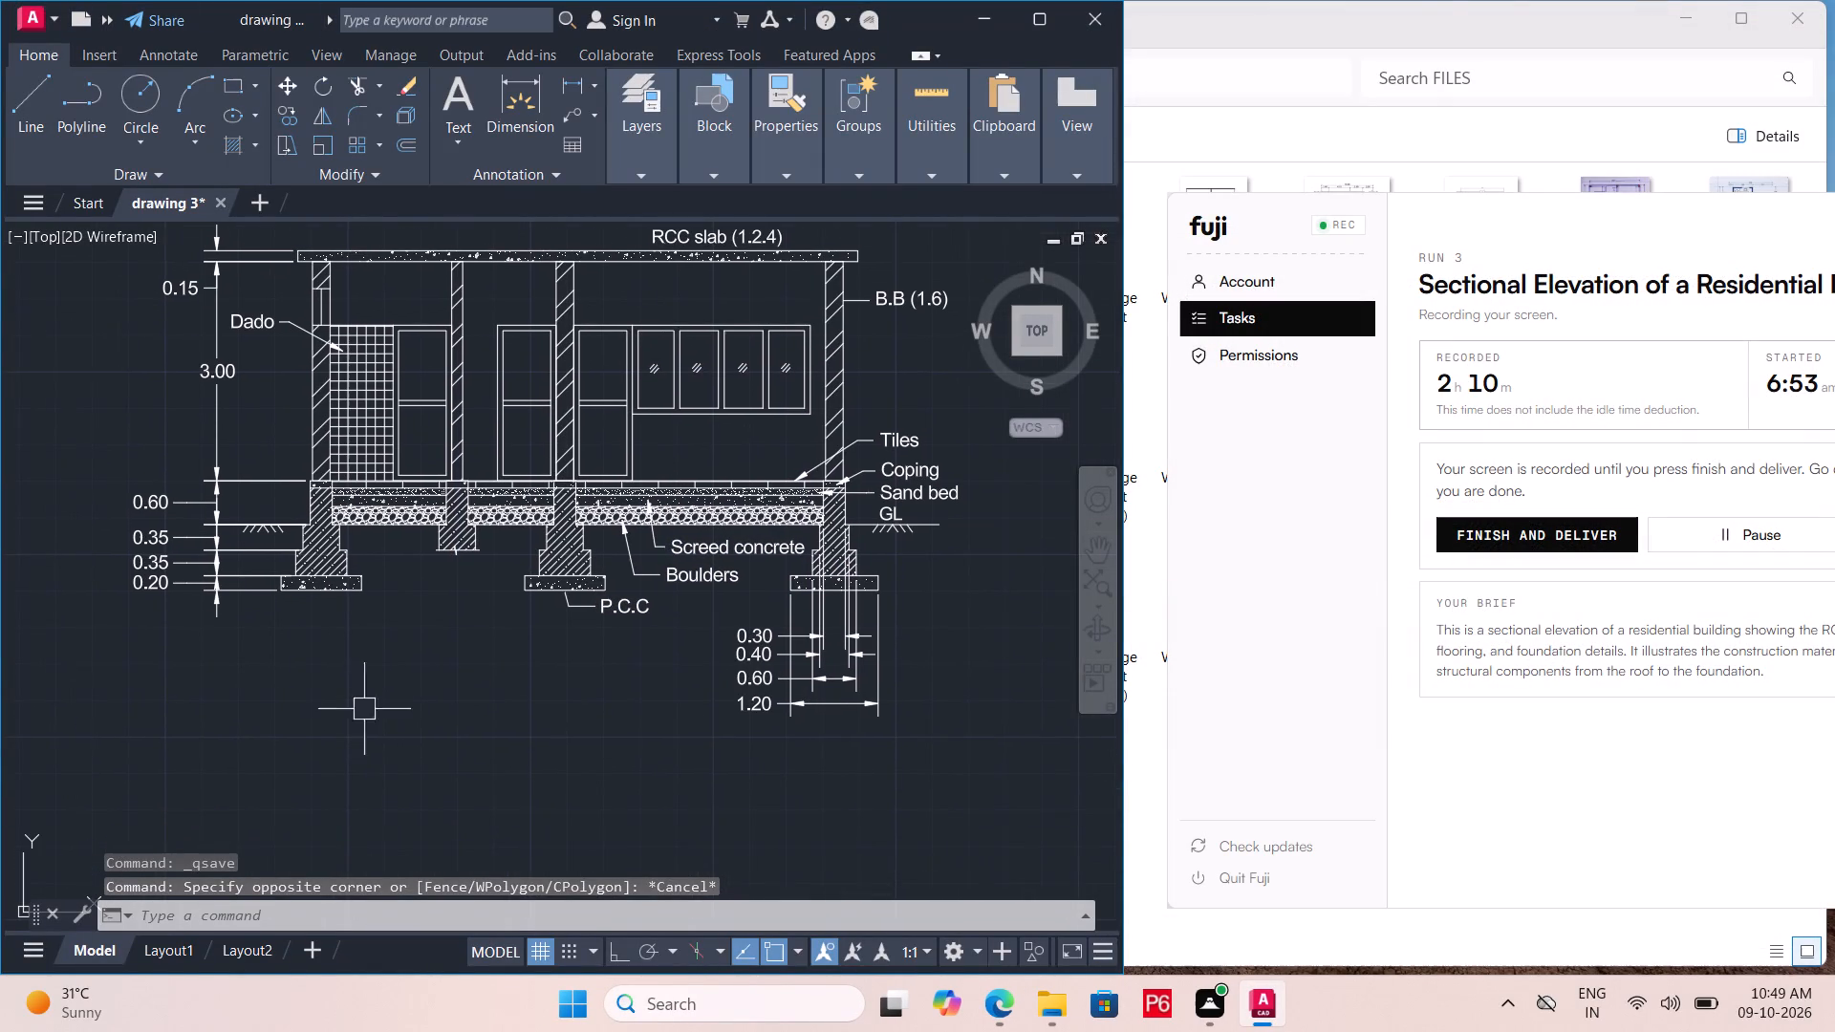
Reopen the Section ABCD reference screenshot from the FILES folder and return to the AutoCAD drawing beside it.
double_click(1333, 135)
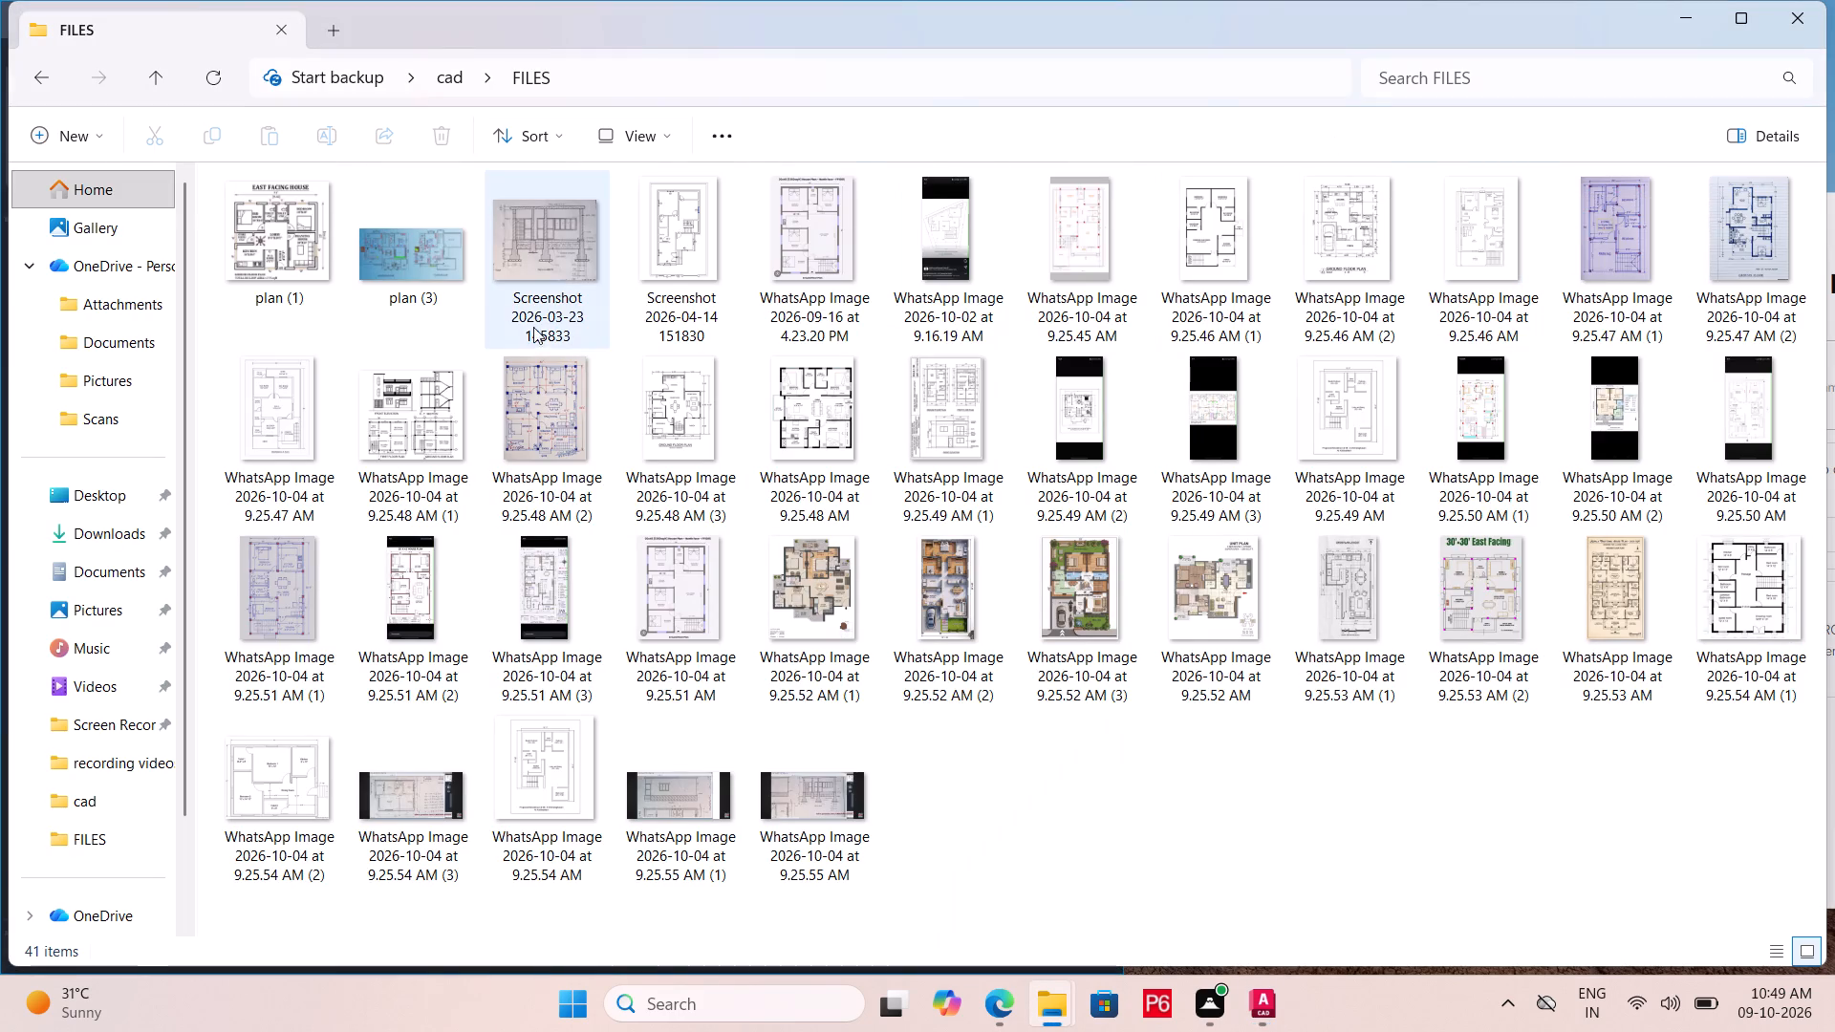
double_click(585, 259)
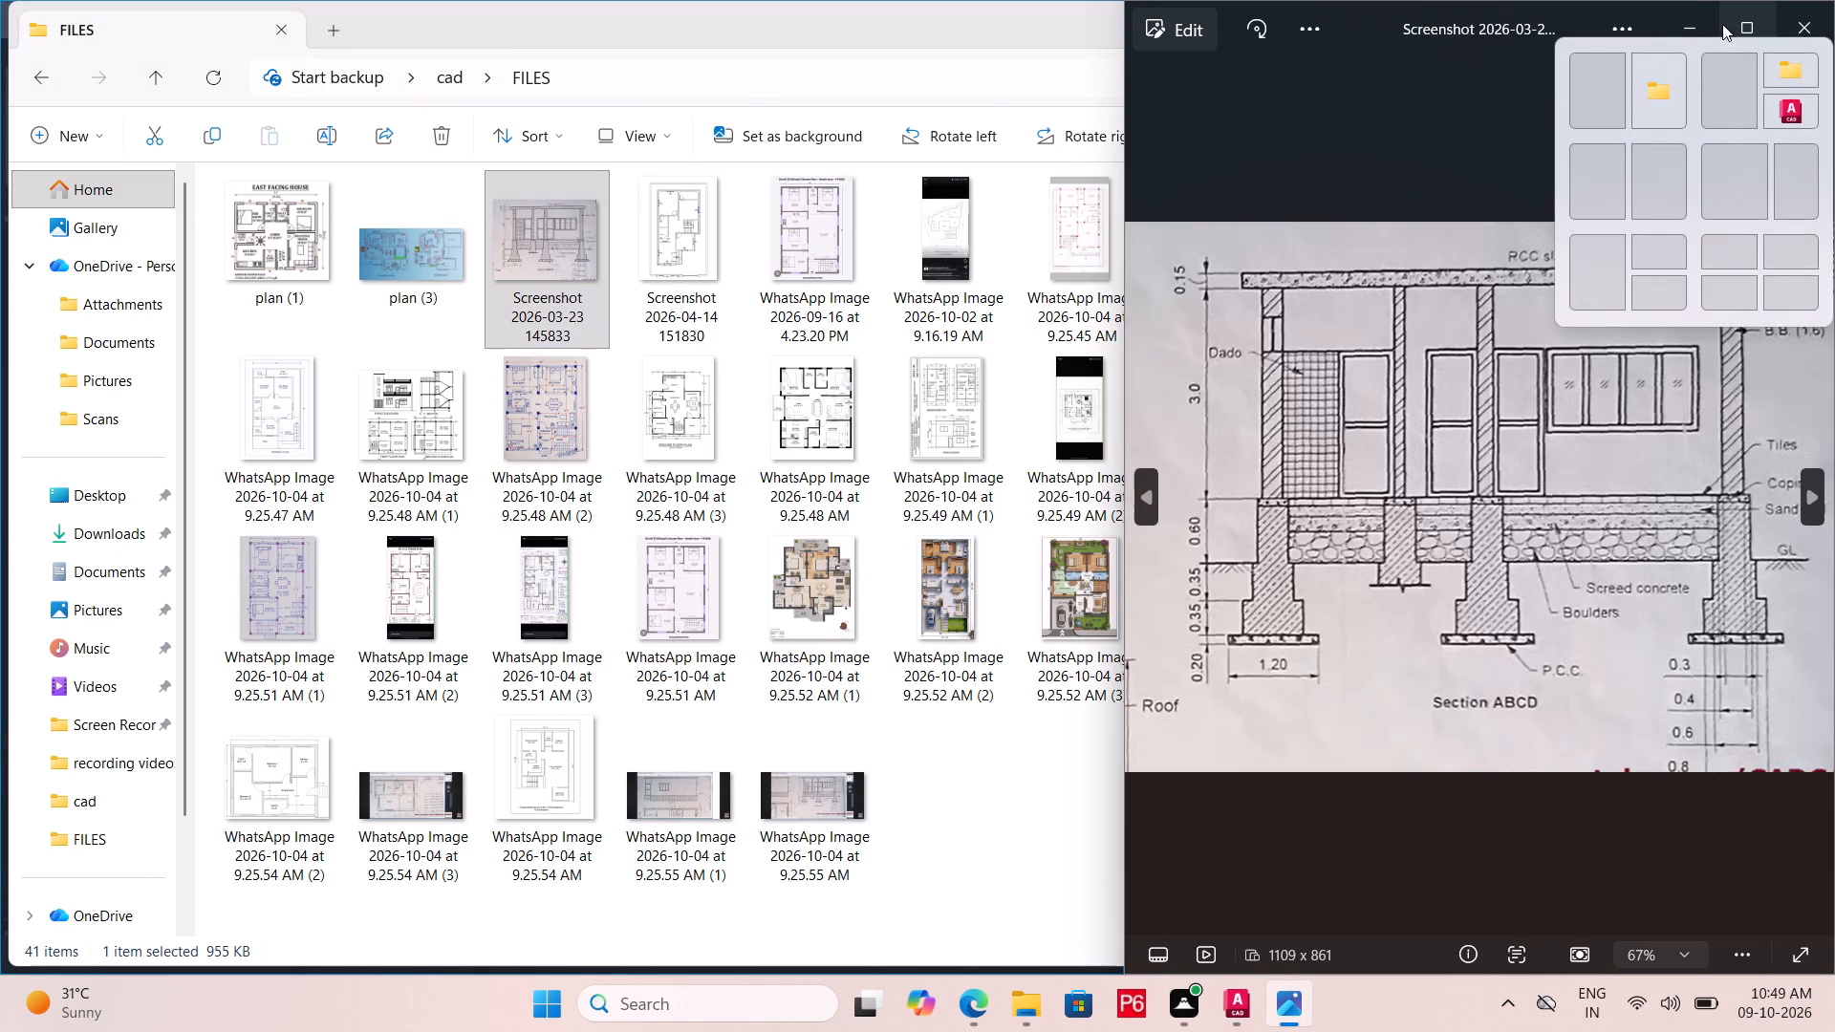
left_click(1229, 1001)
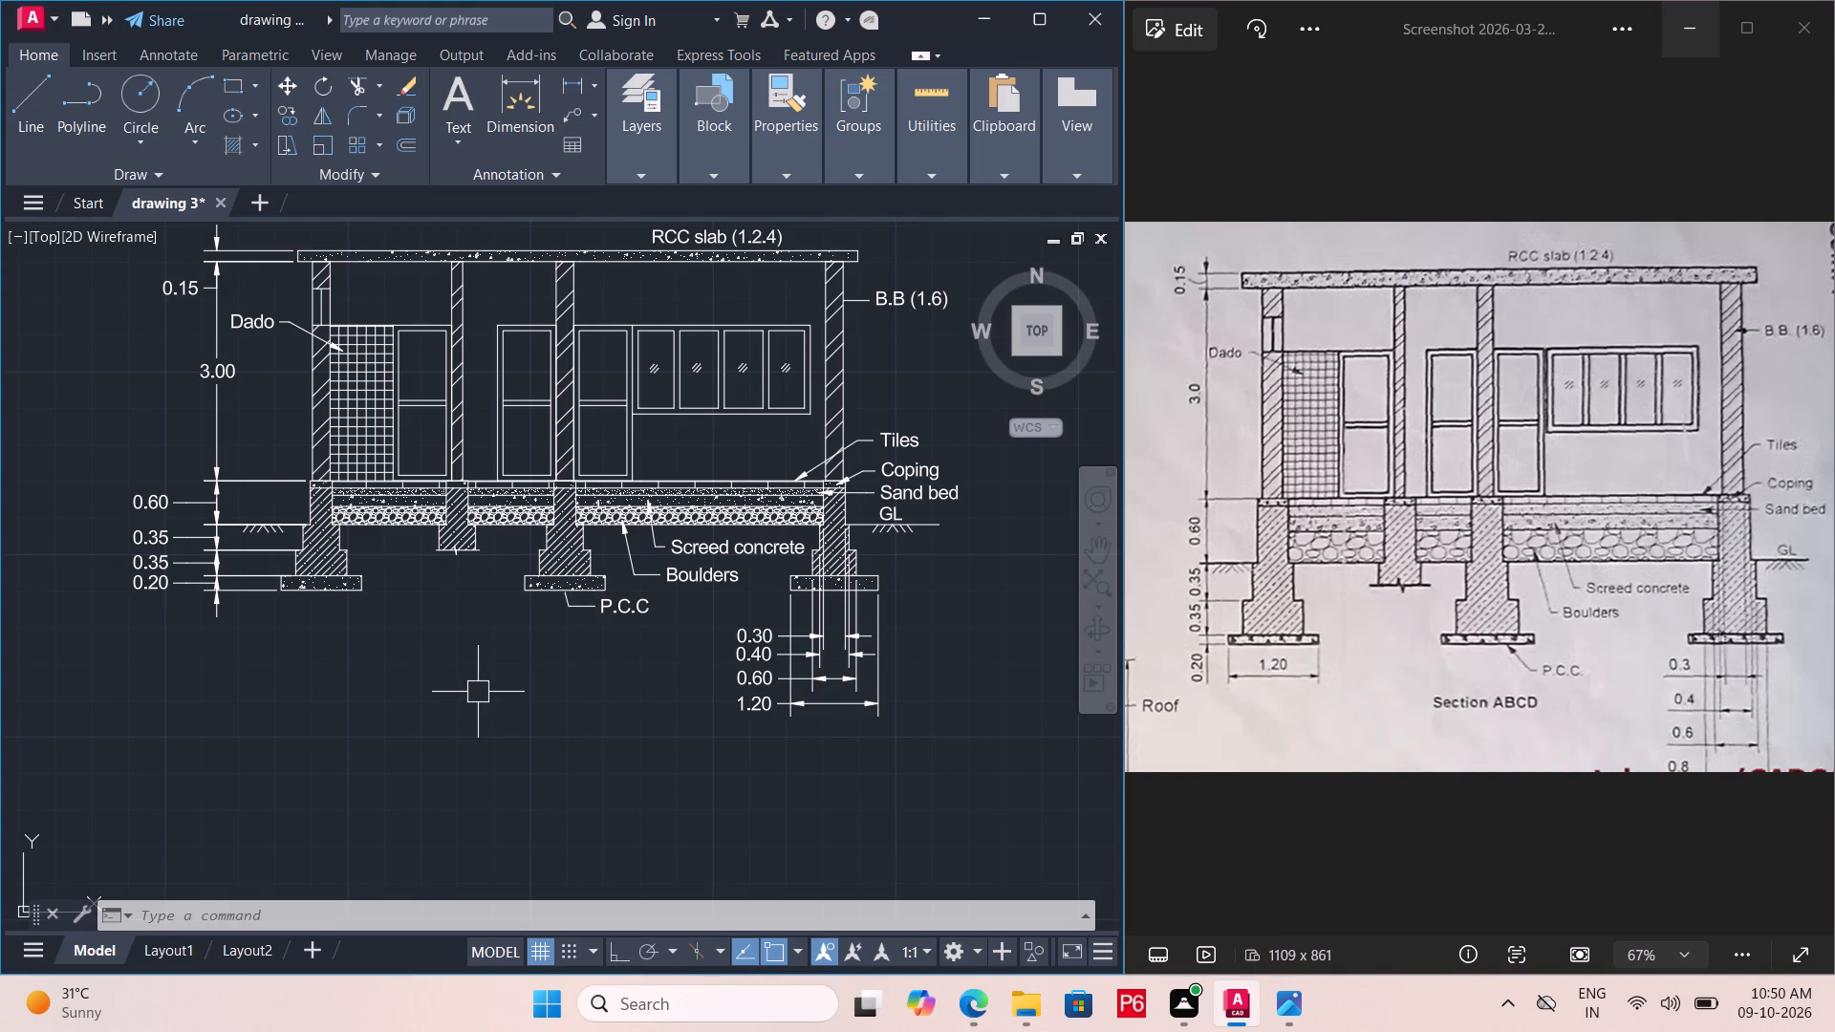
Add the multiline text title SECTION ABCD in the empty space below the foundations.
key("t")
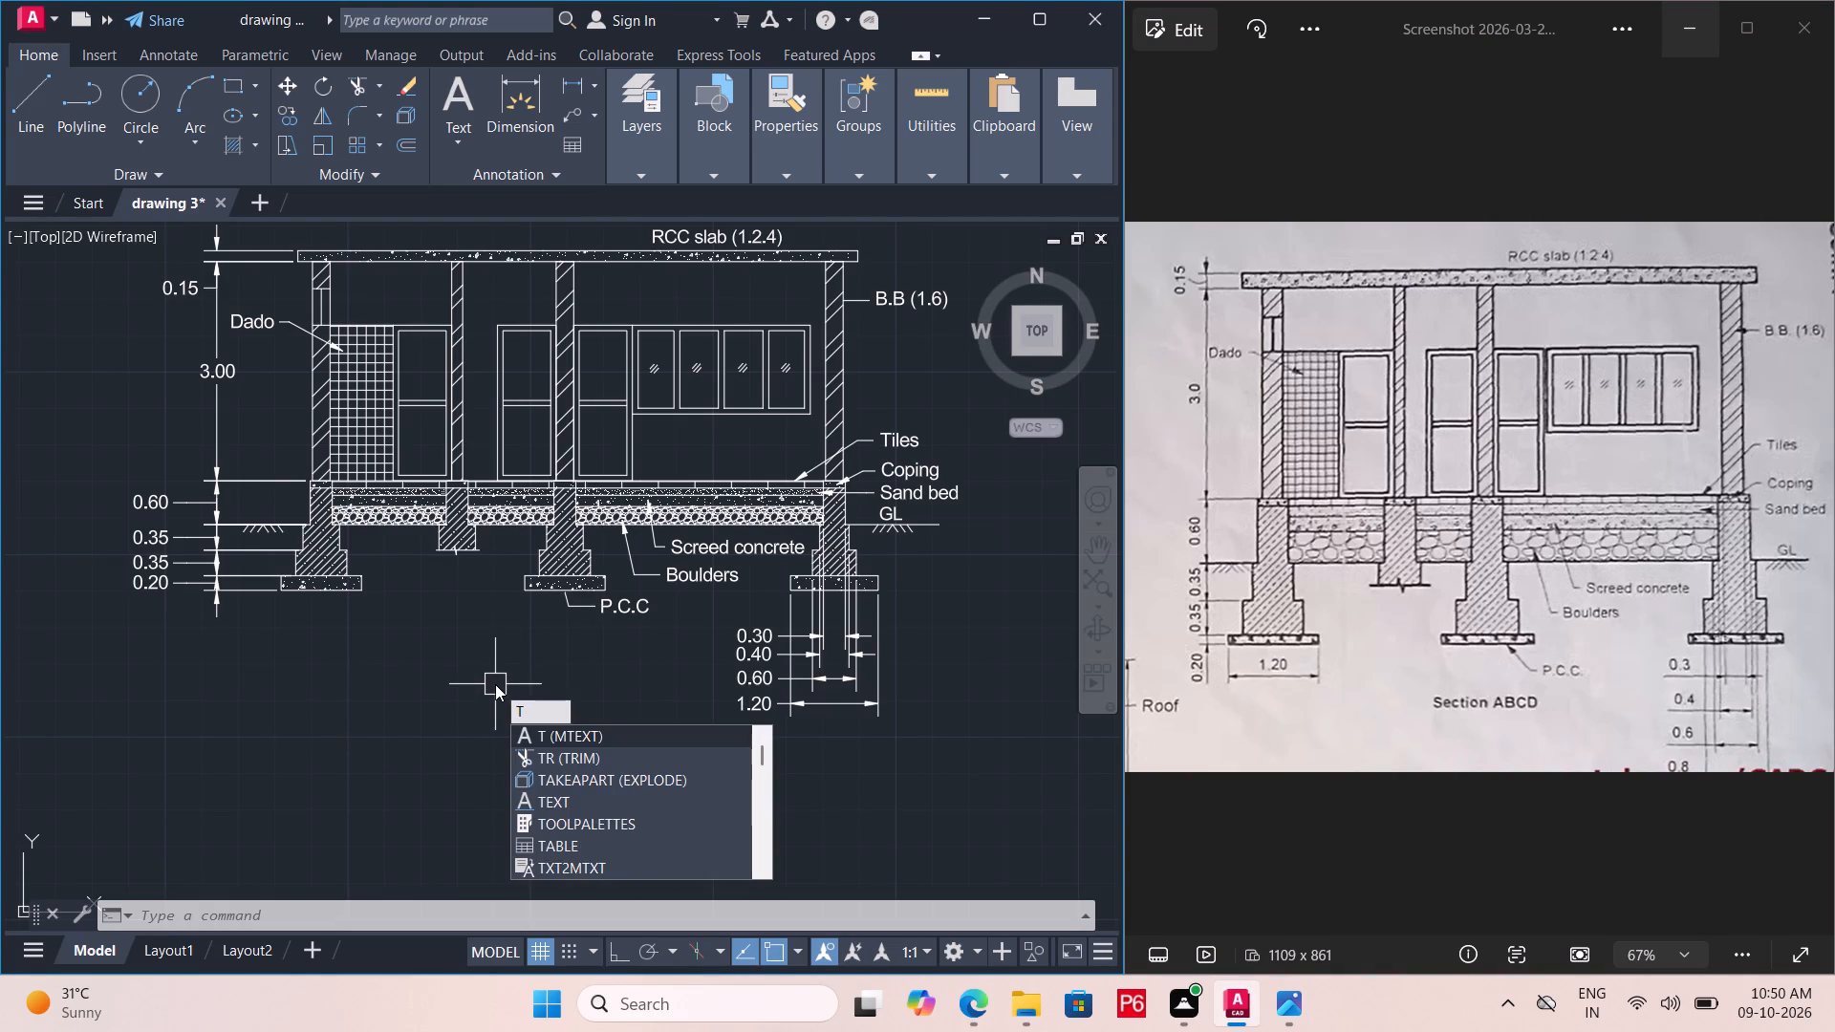
key("space")
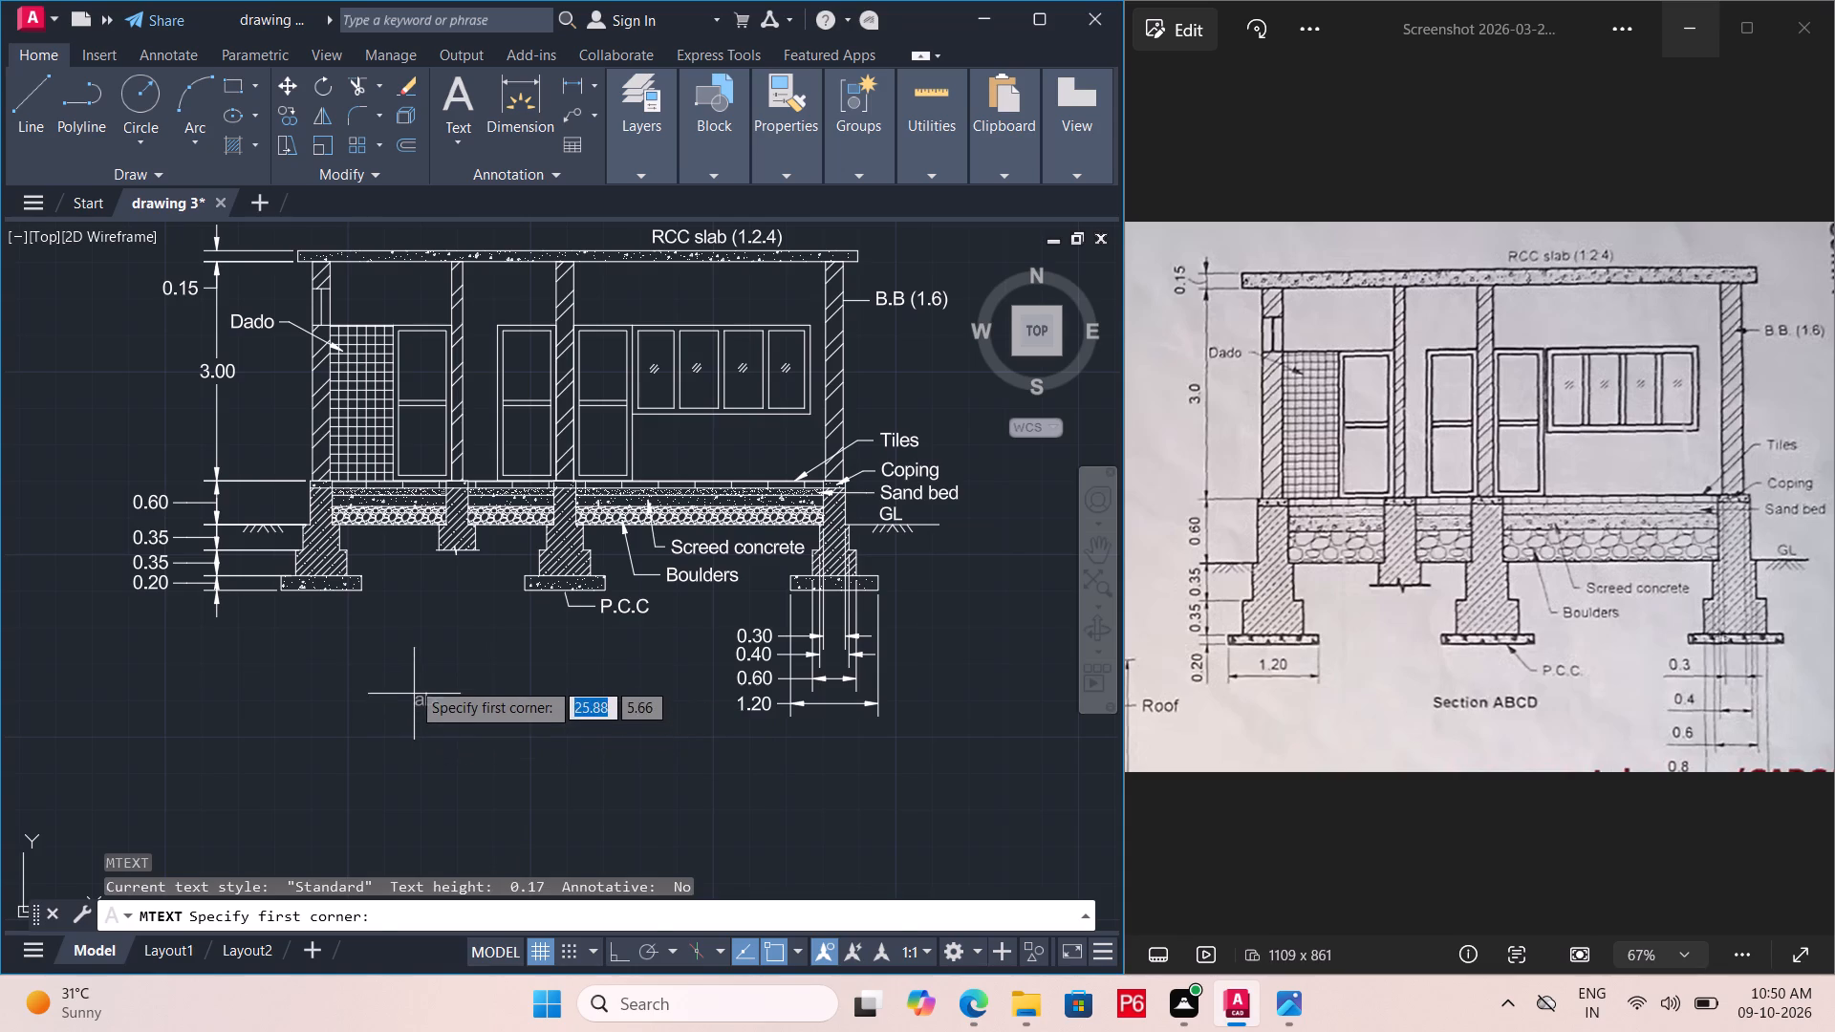
left_click(411, 679)
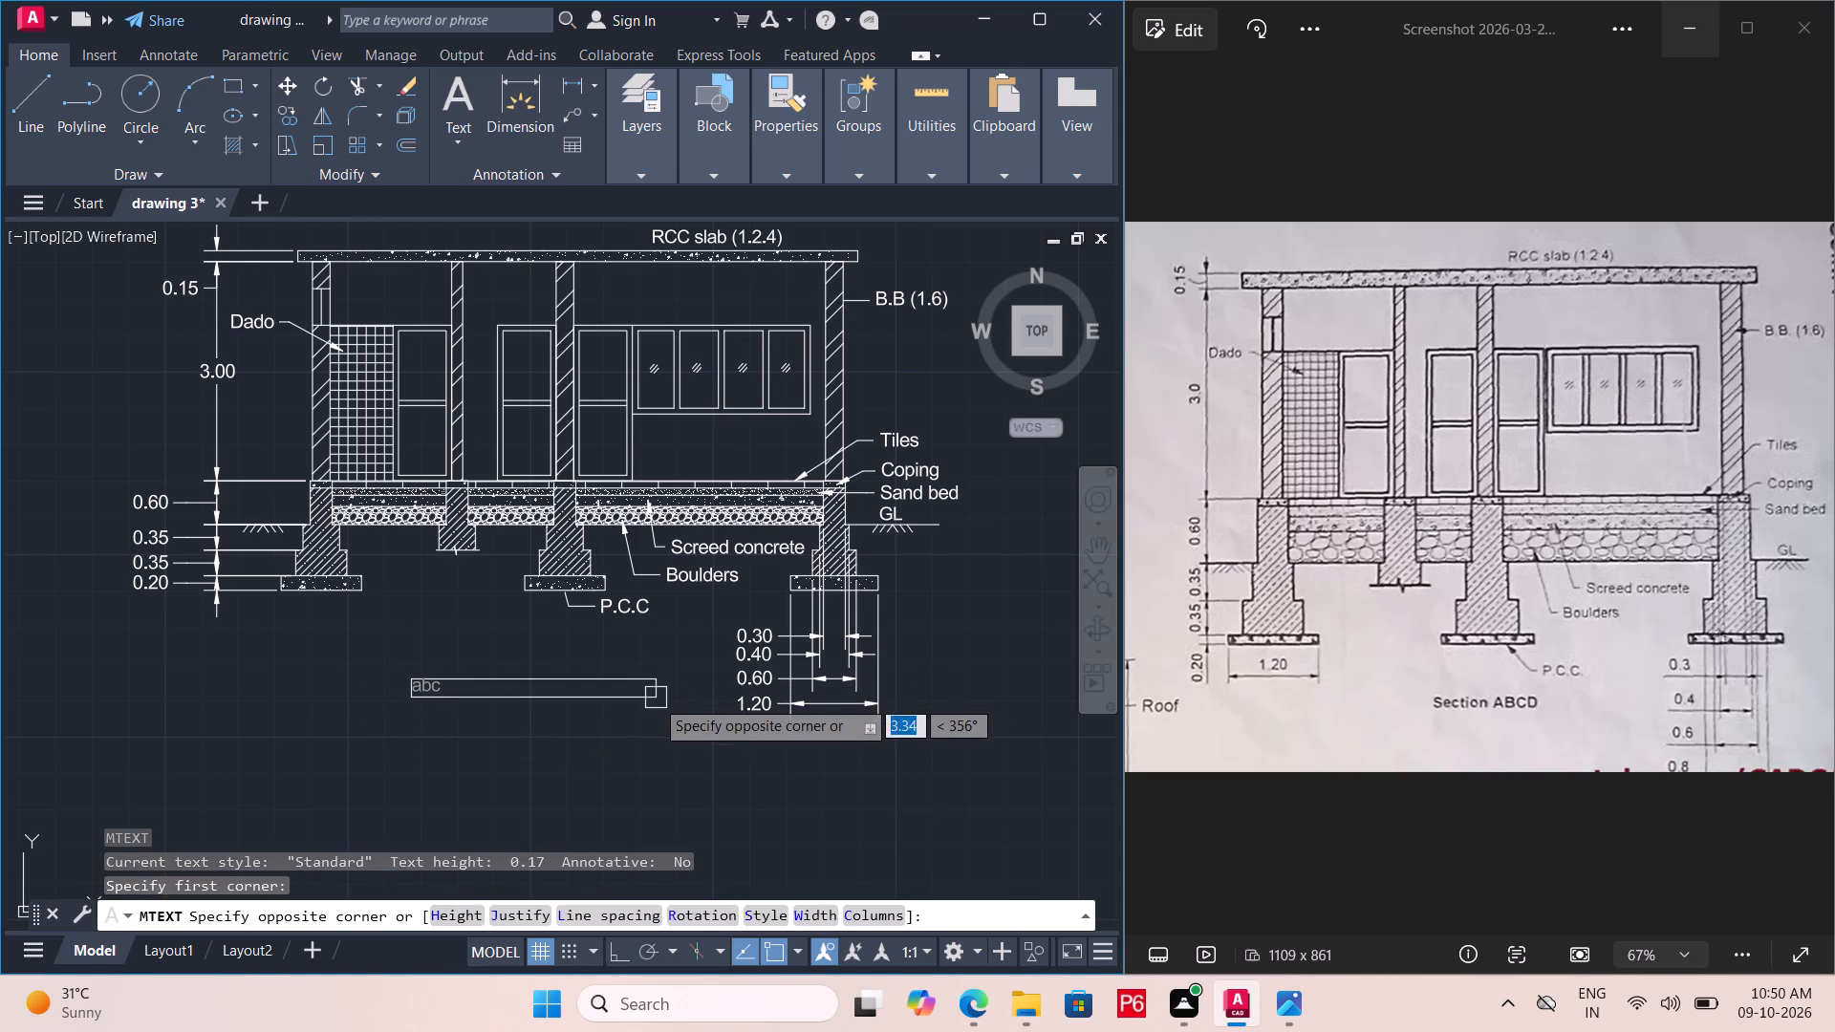
left_click(655, 699)
type("SEC")
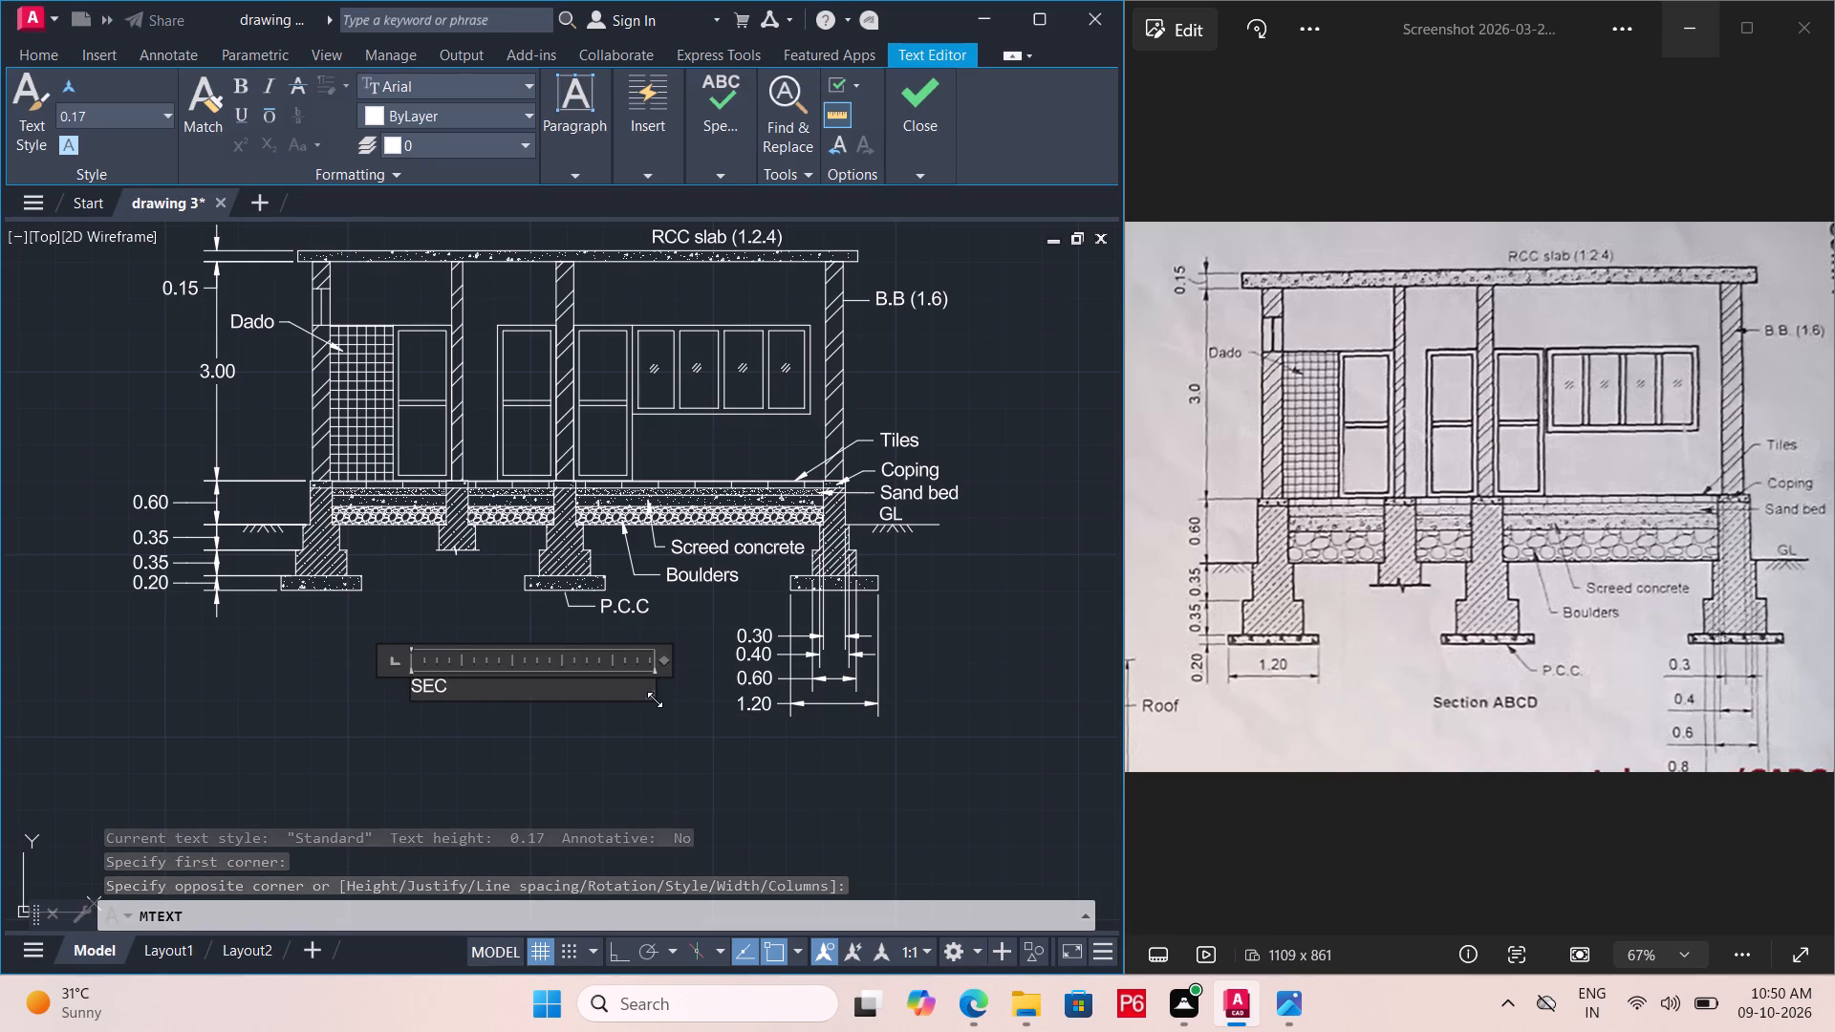
type("TION")
key("space")
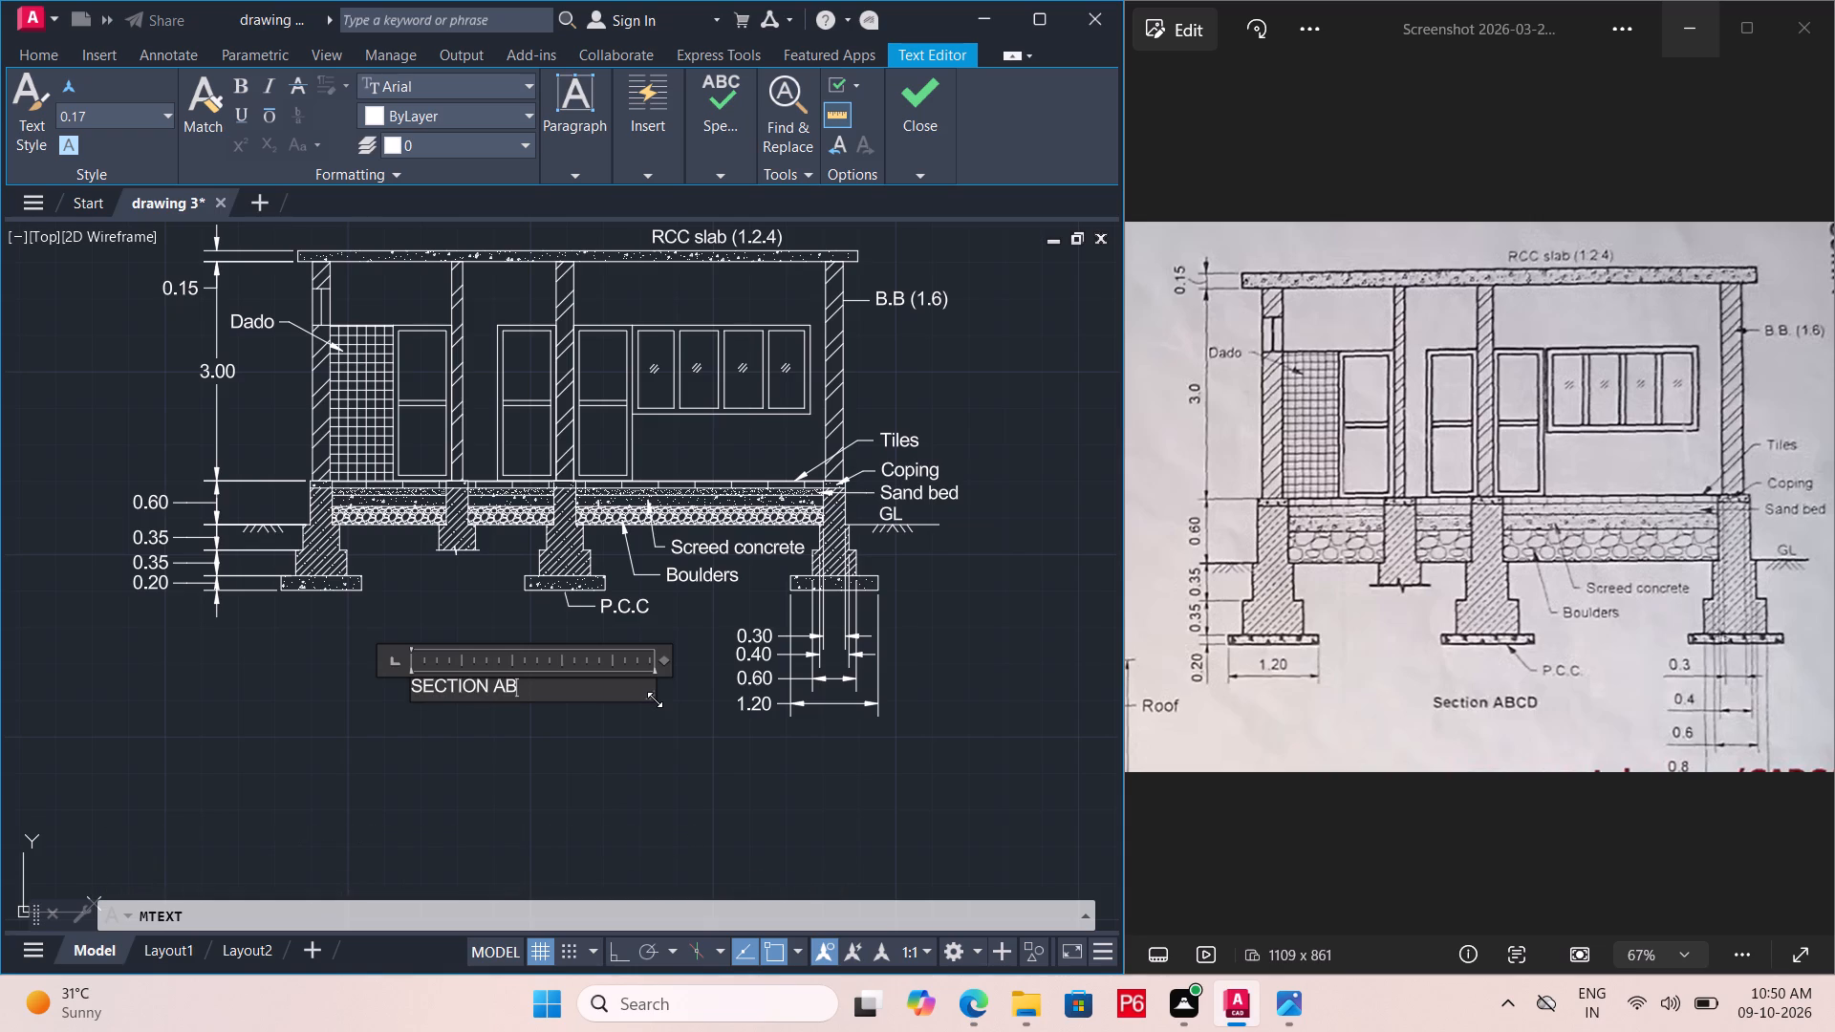
left_click(653, 735)
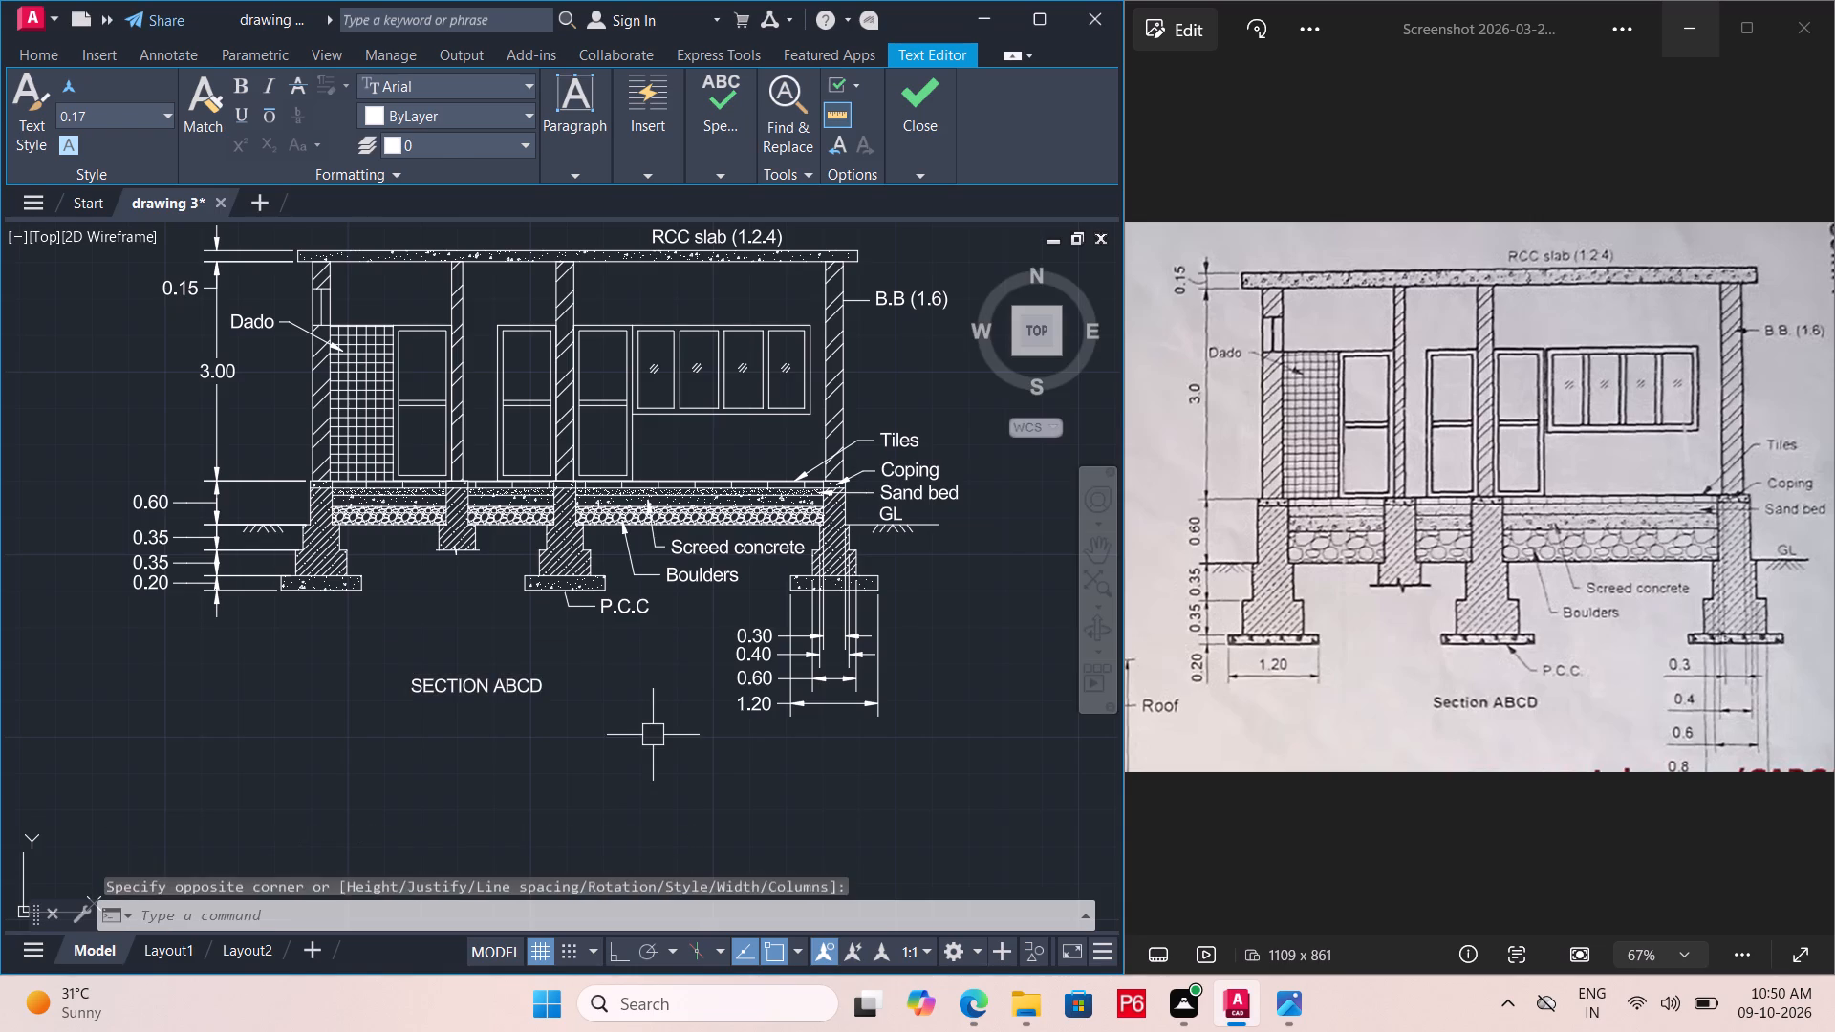
Move the SECTION ABCD title about 1.10 units diagonally down and to the right, further below the foundations.
left_click(505, 686)
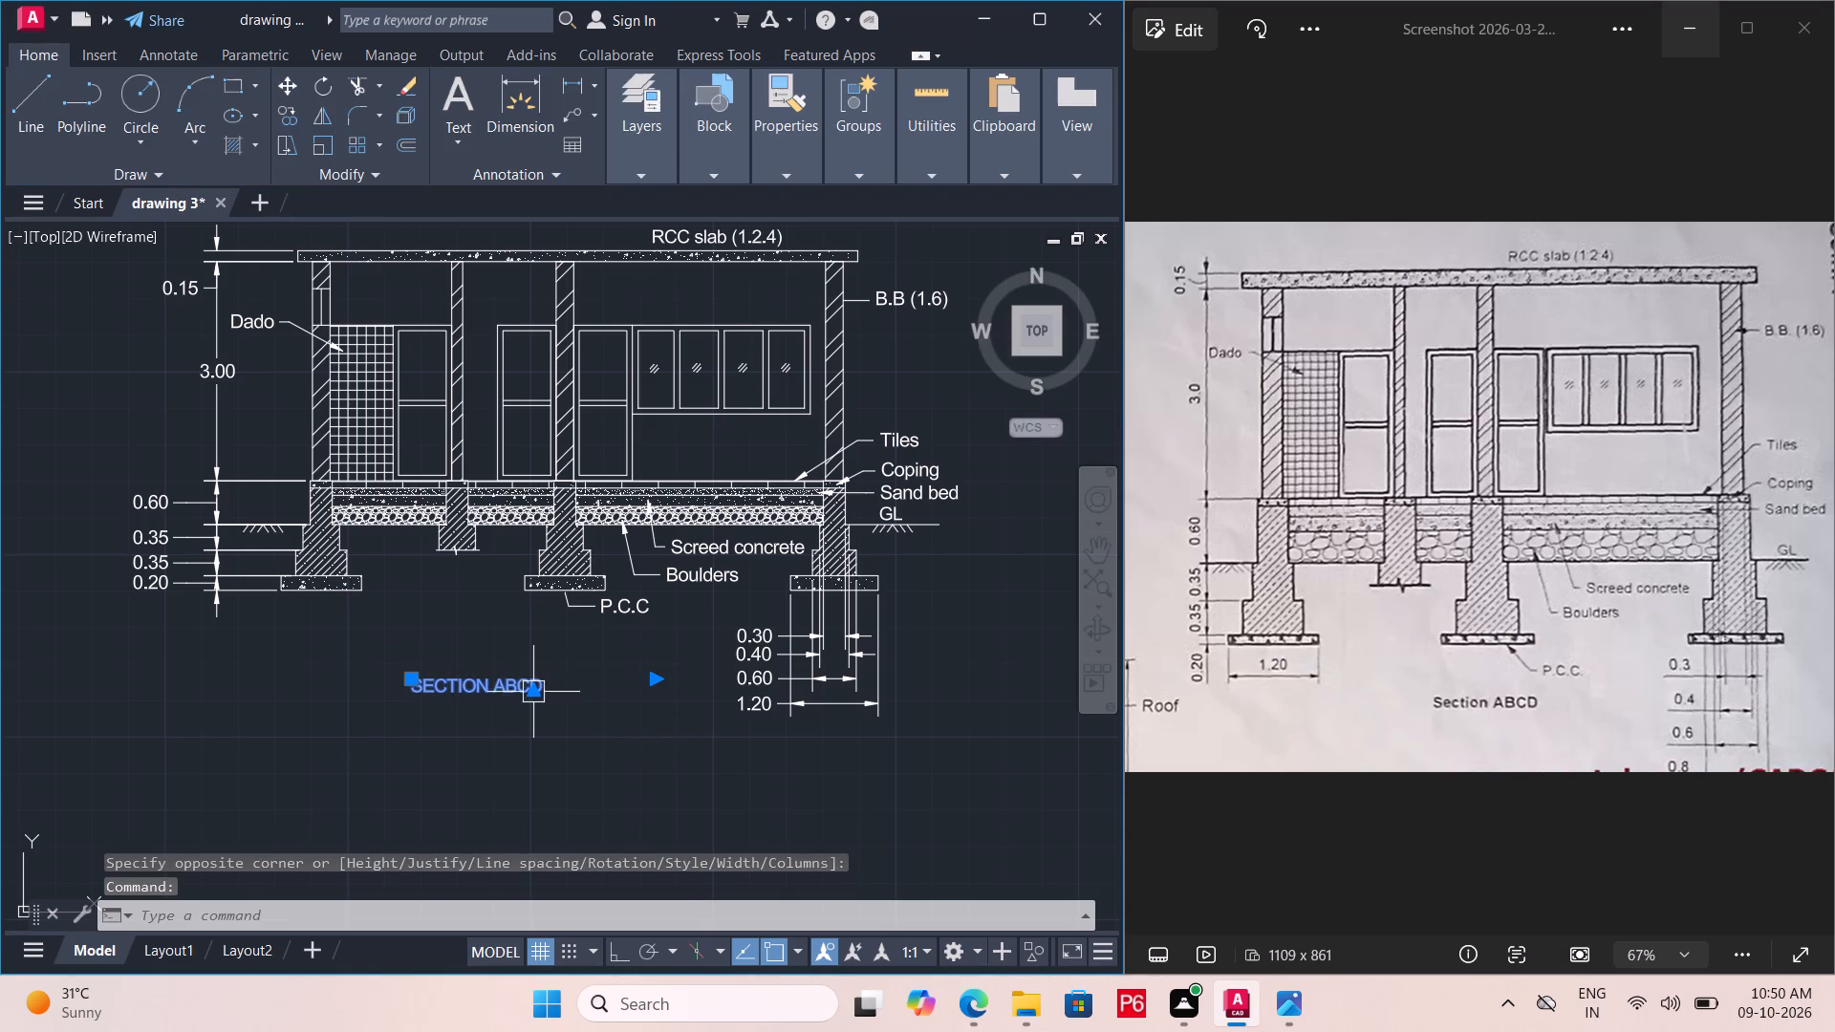
type("M")
key("space")
left_click(535, 687)
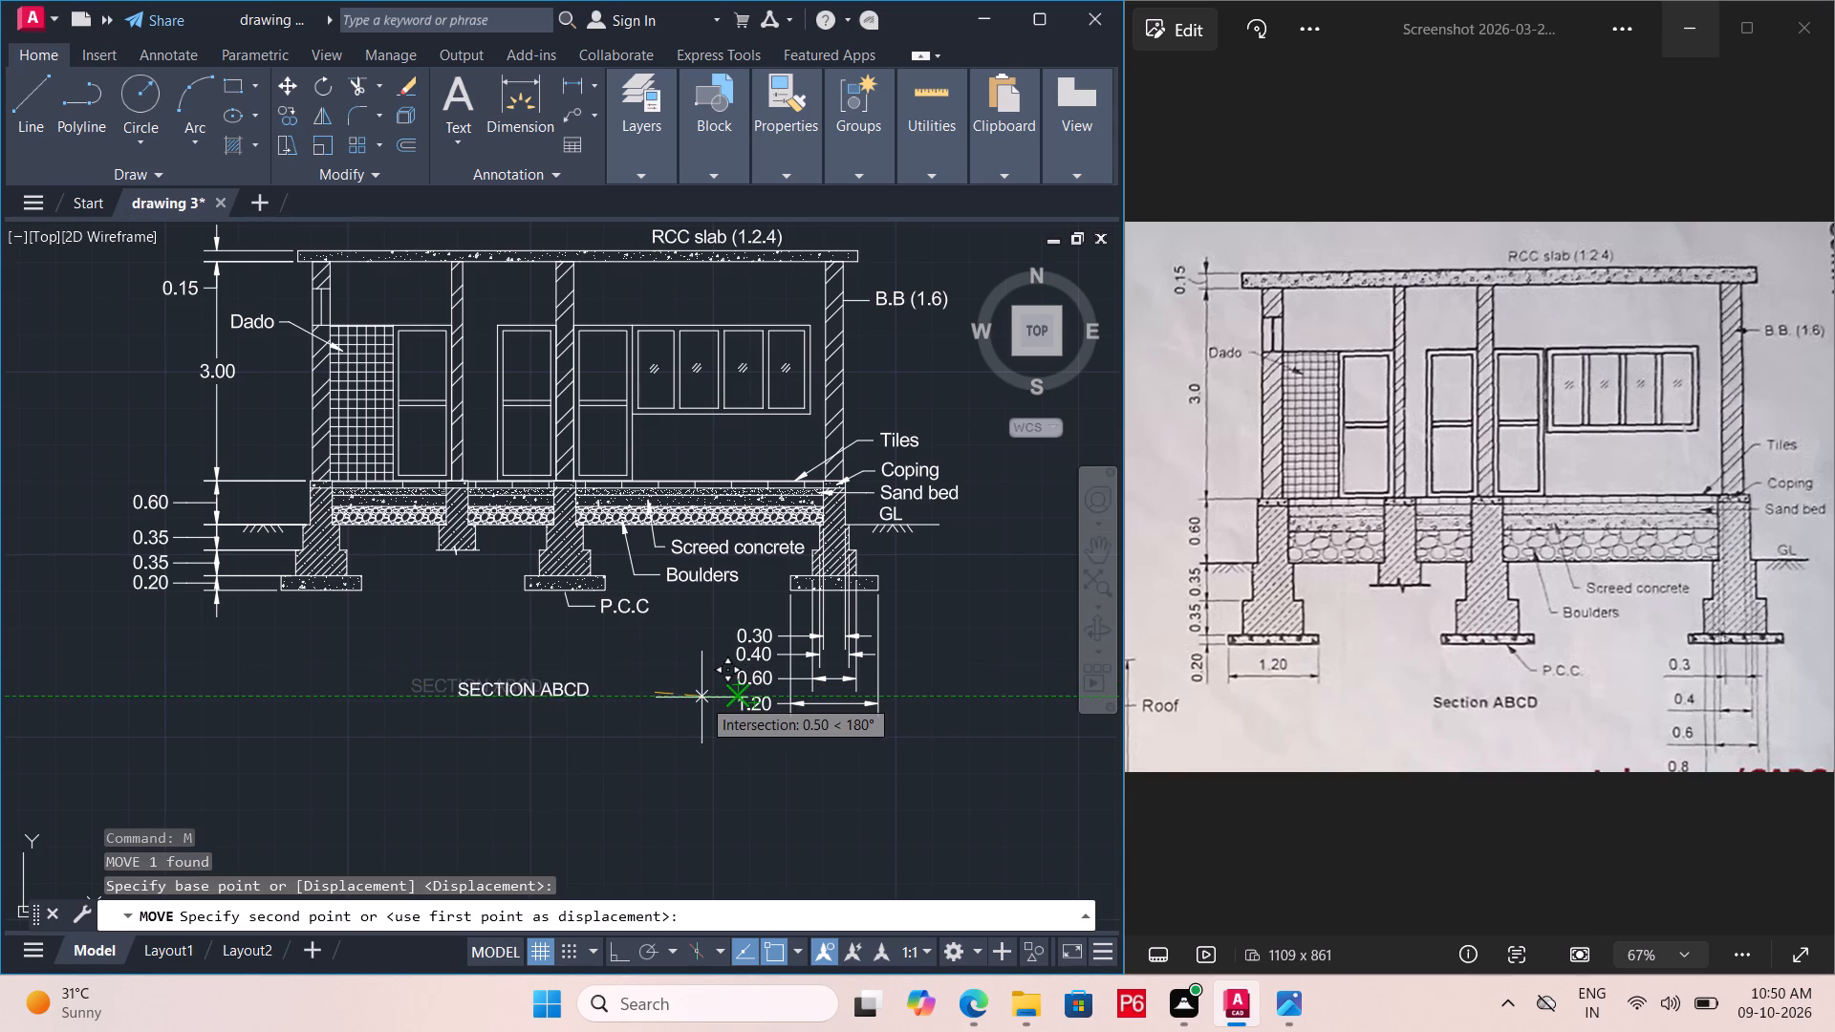
left_click(714, 746)
Enlarge the SECTION ABCD title, trying a text height of 1 and settling on 0.50.
left_click(570, 747)
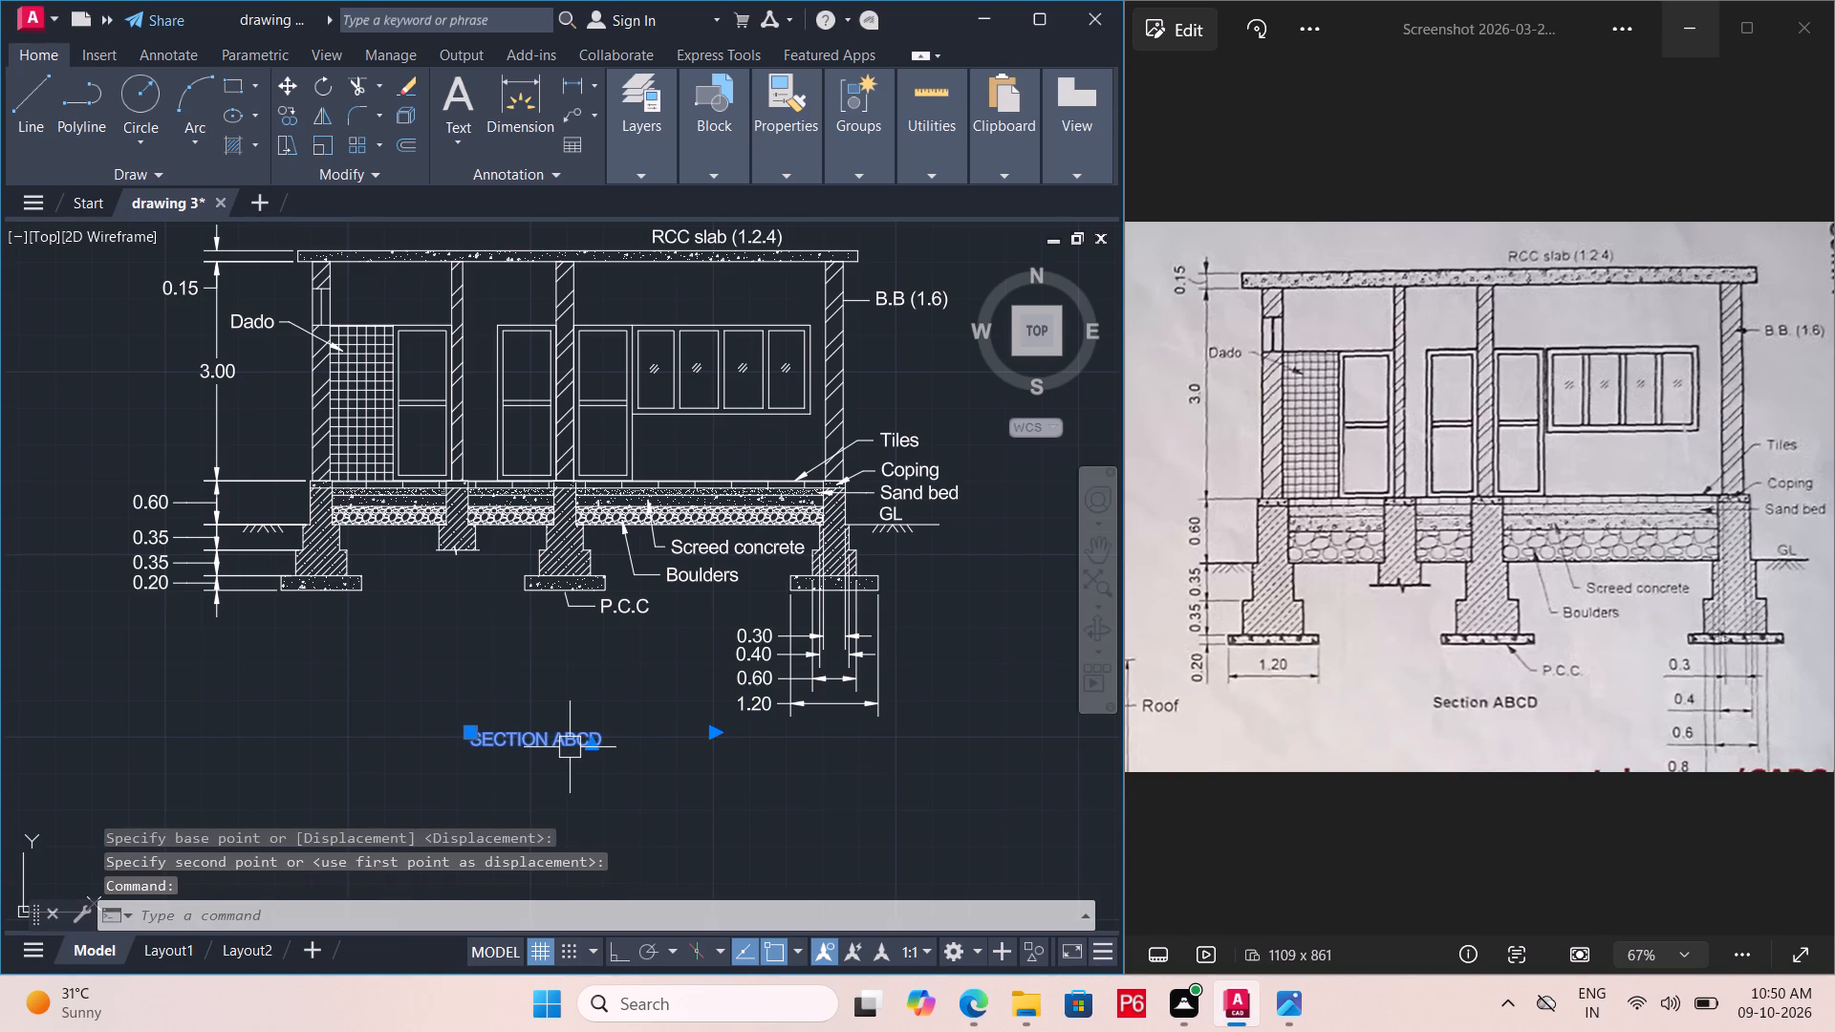
right_click(570, 747)
left_click(656, 714)
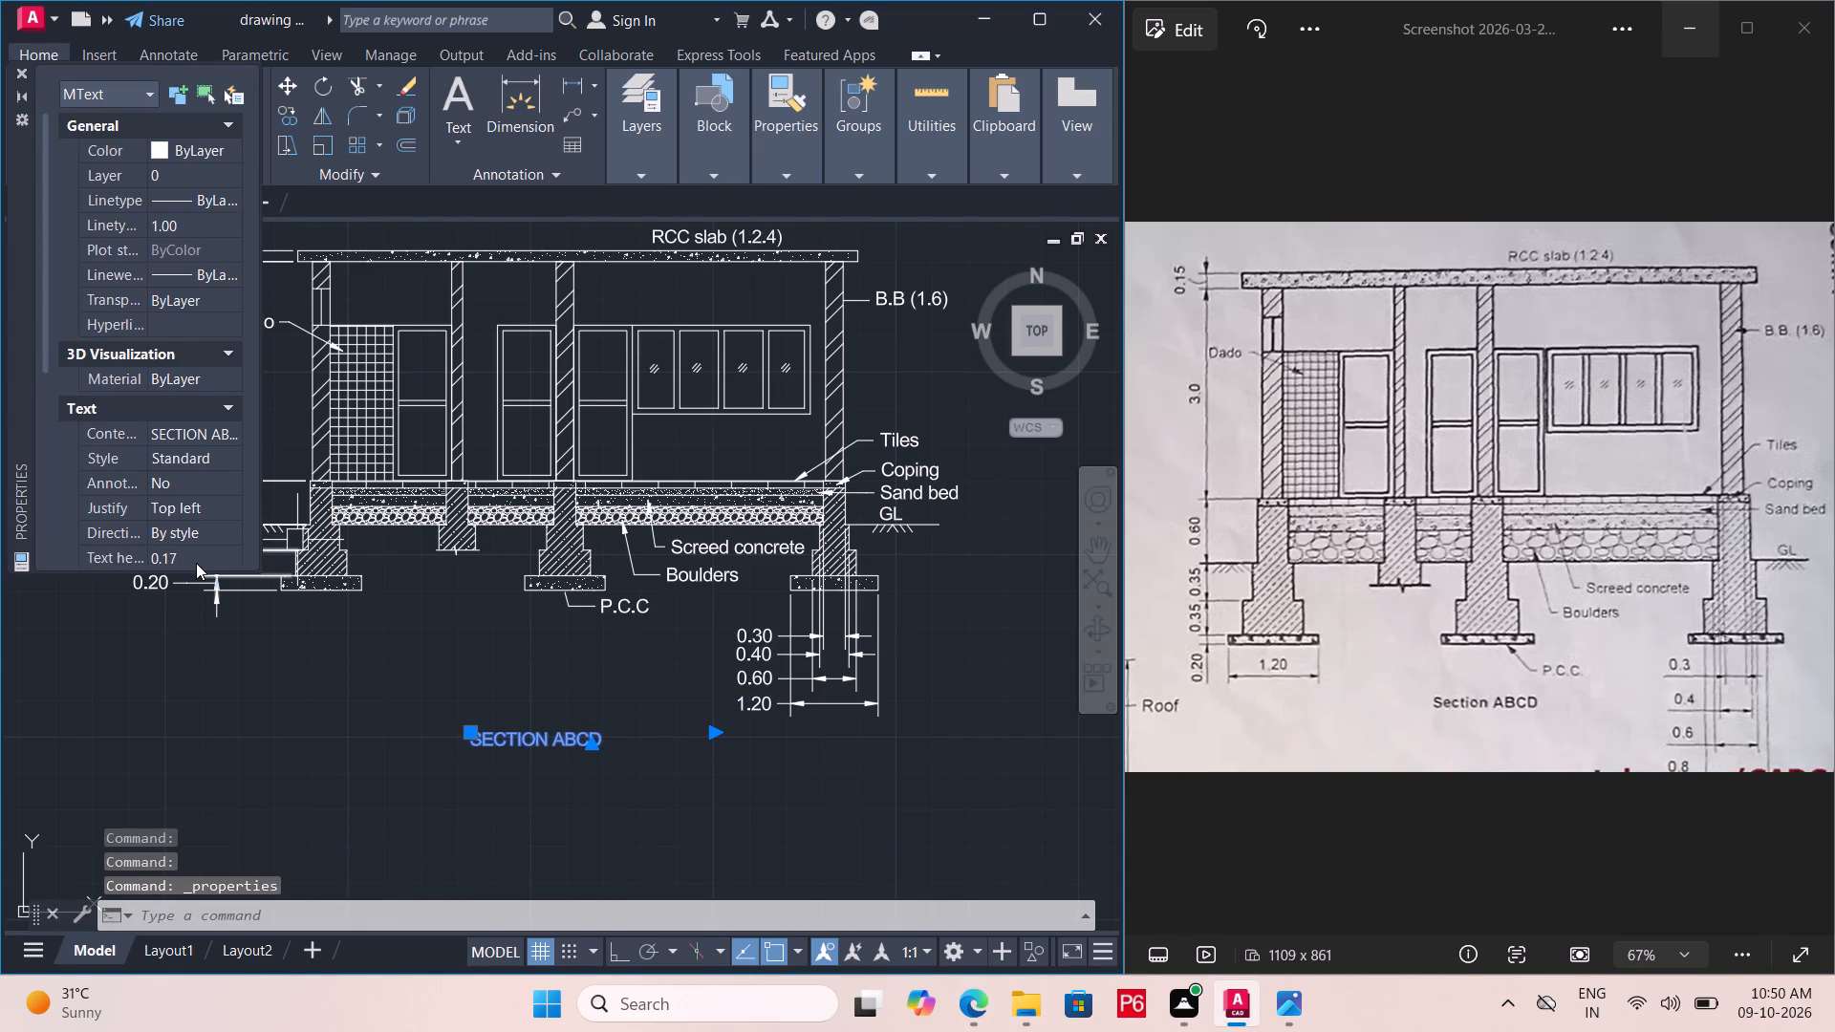
left_click(196, 563)
key("1")
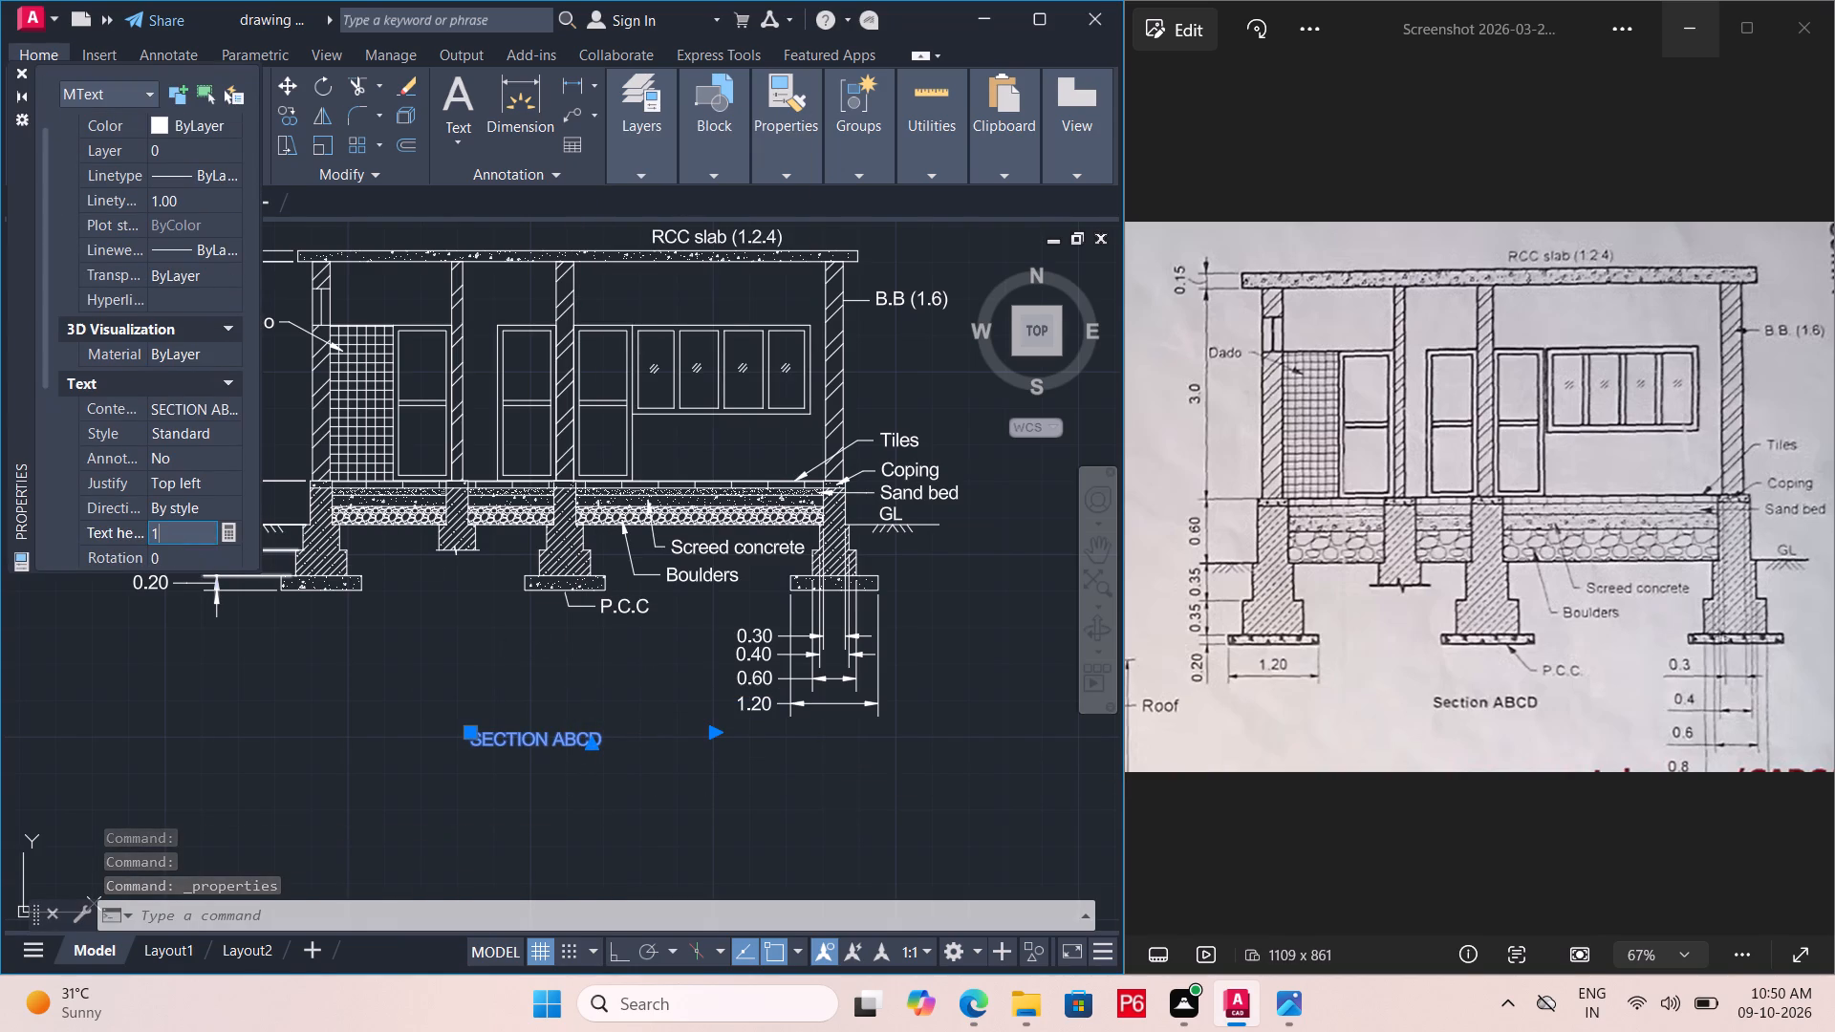
key("Return")
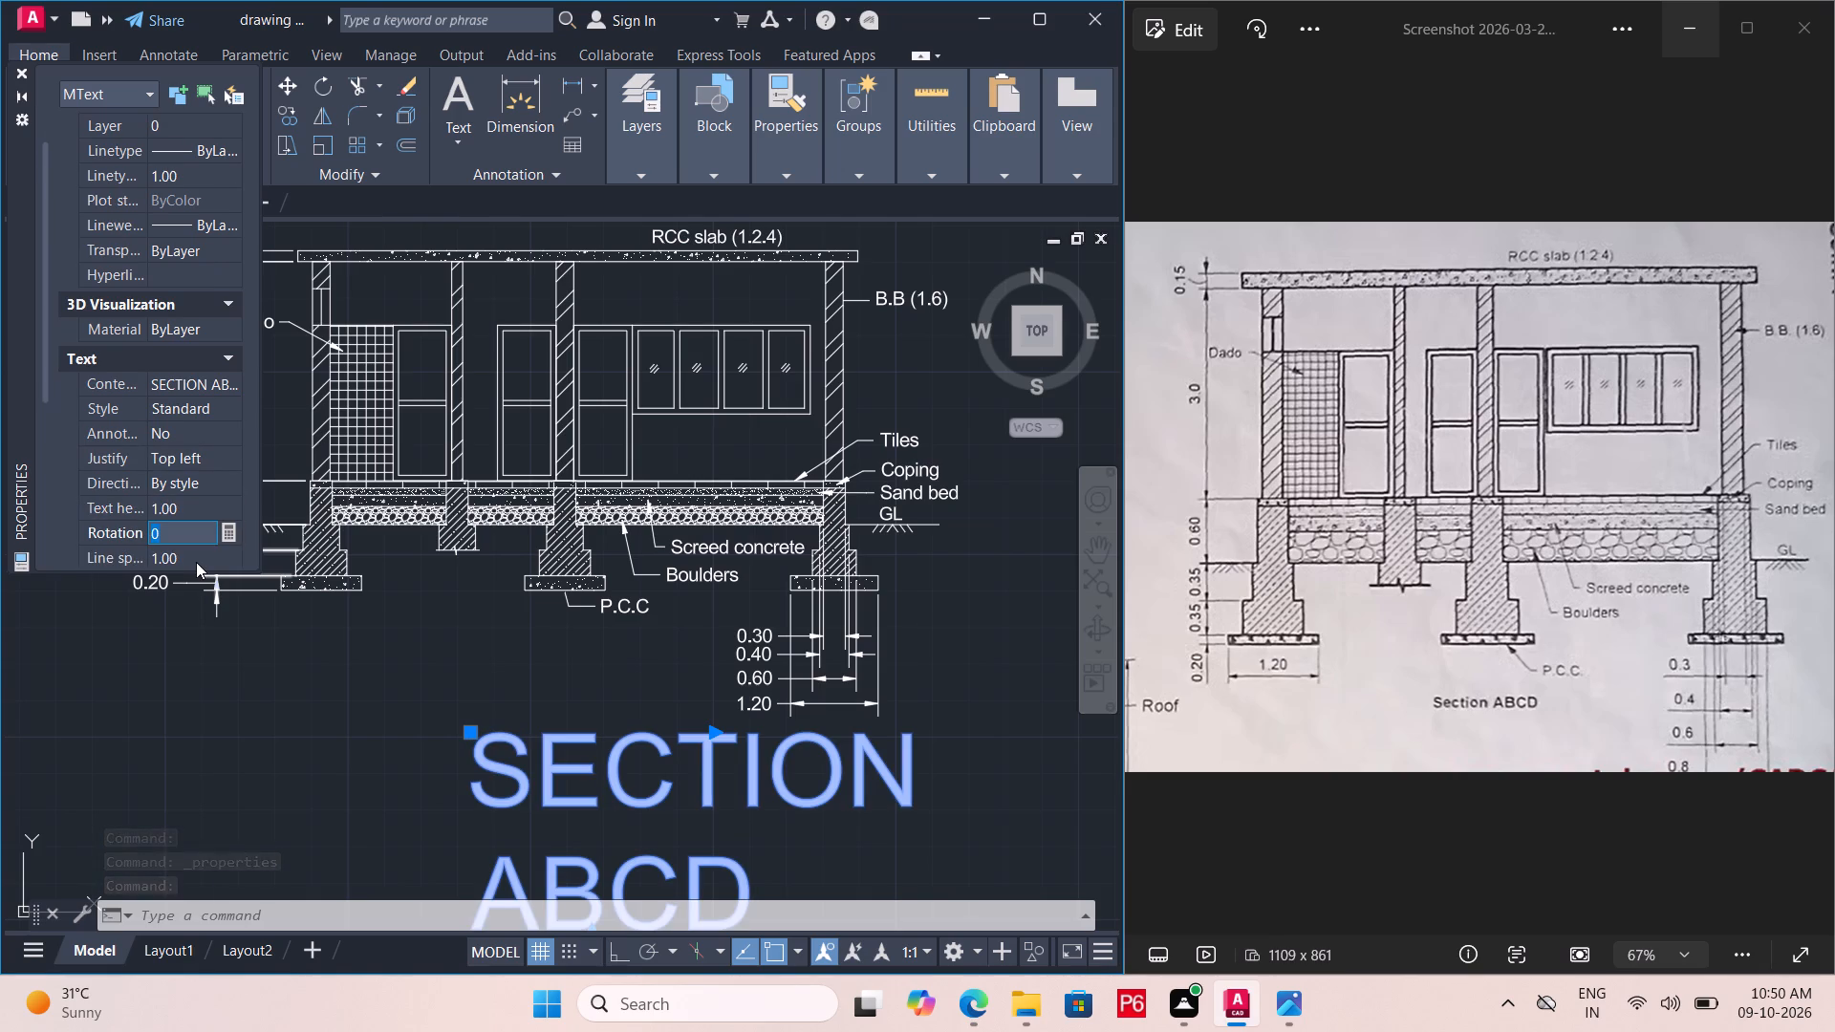
left_click(202, 523)
left_click(201, 507)
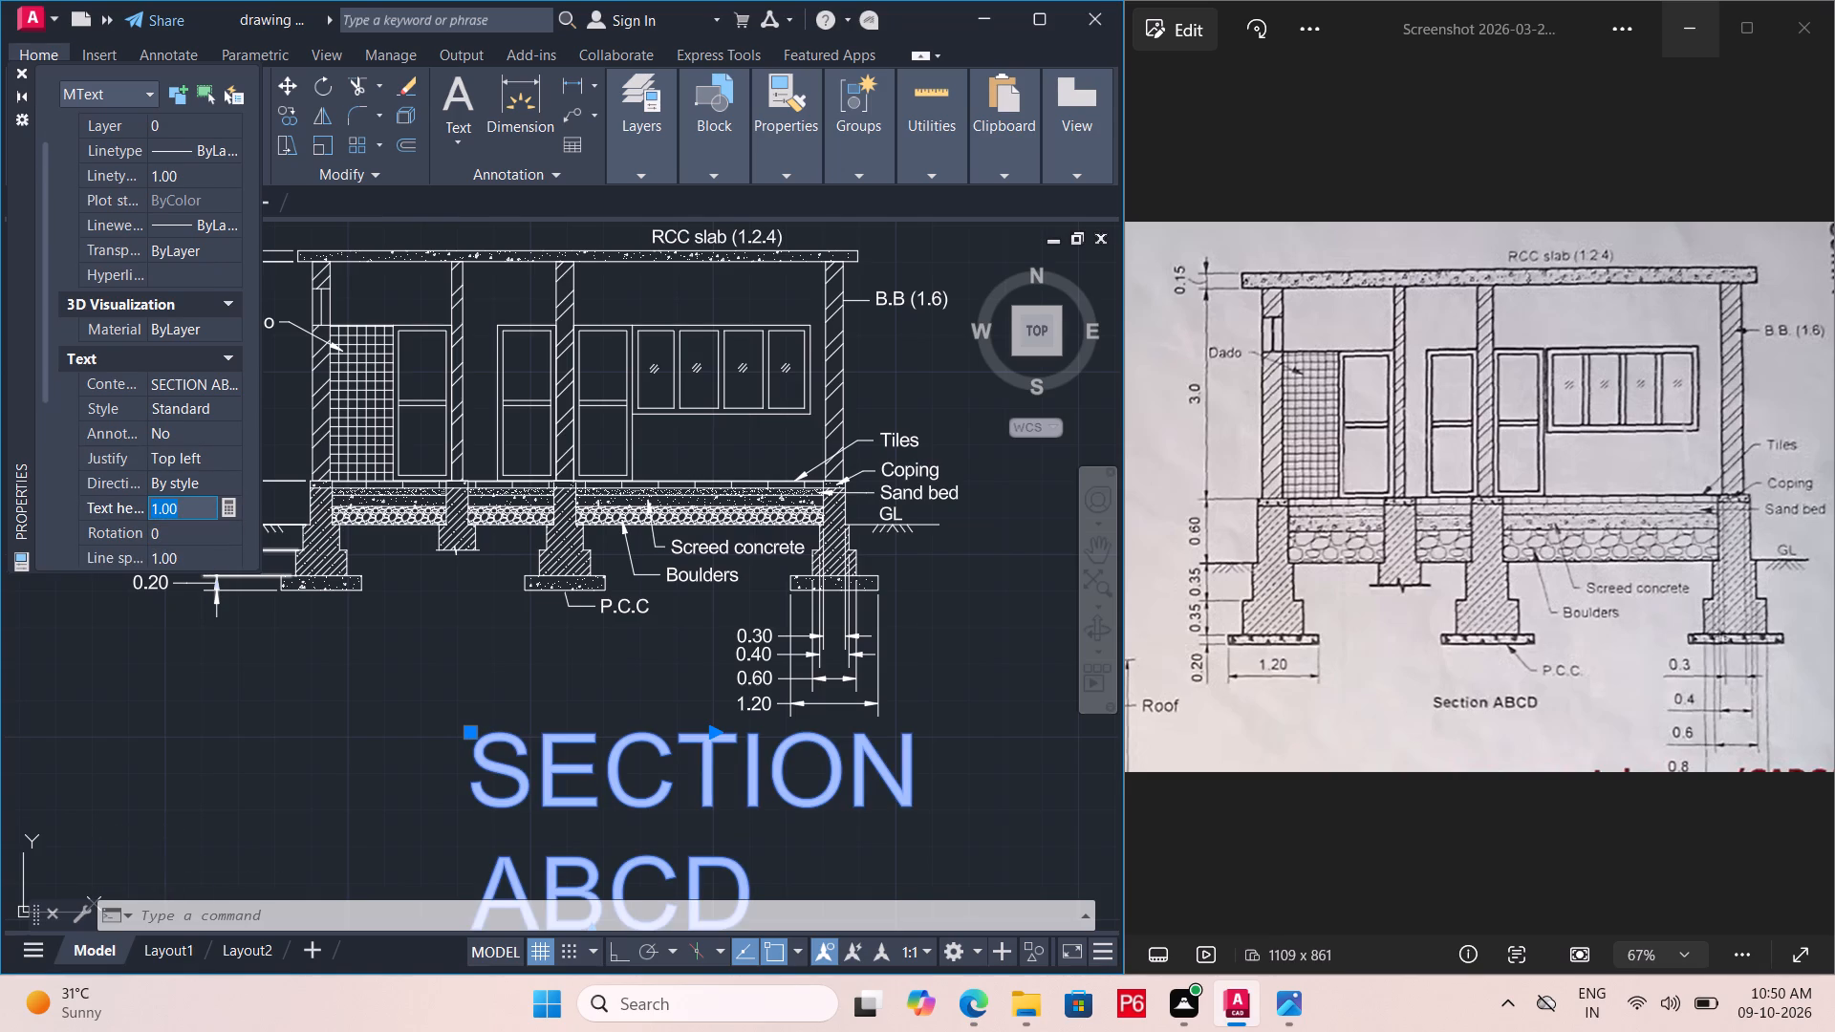
type("0.")
type("50")
key("Return")
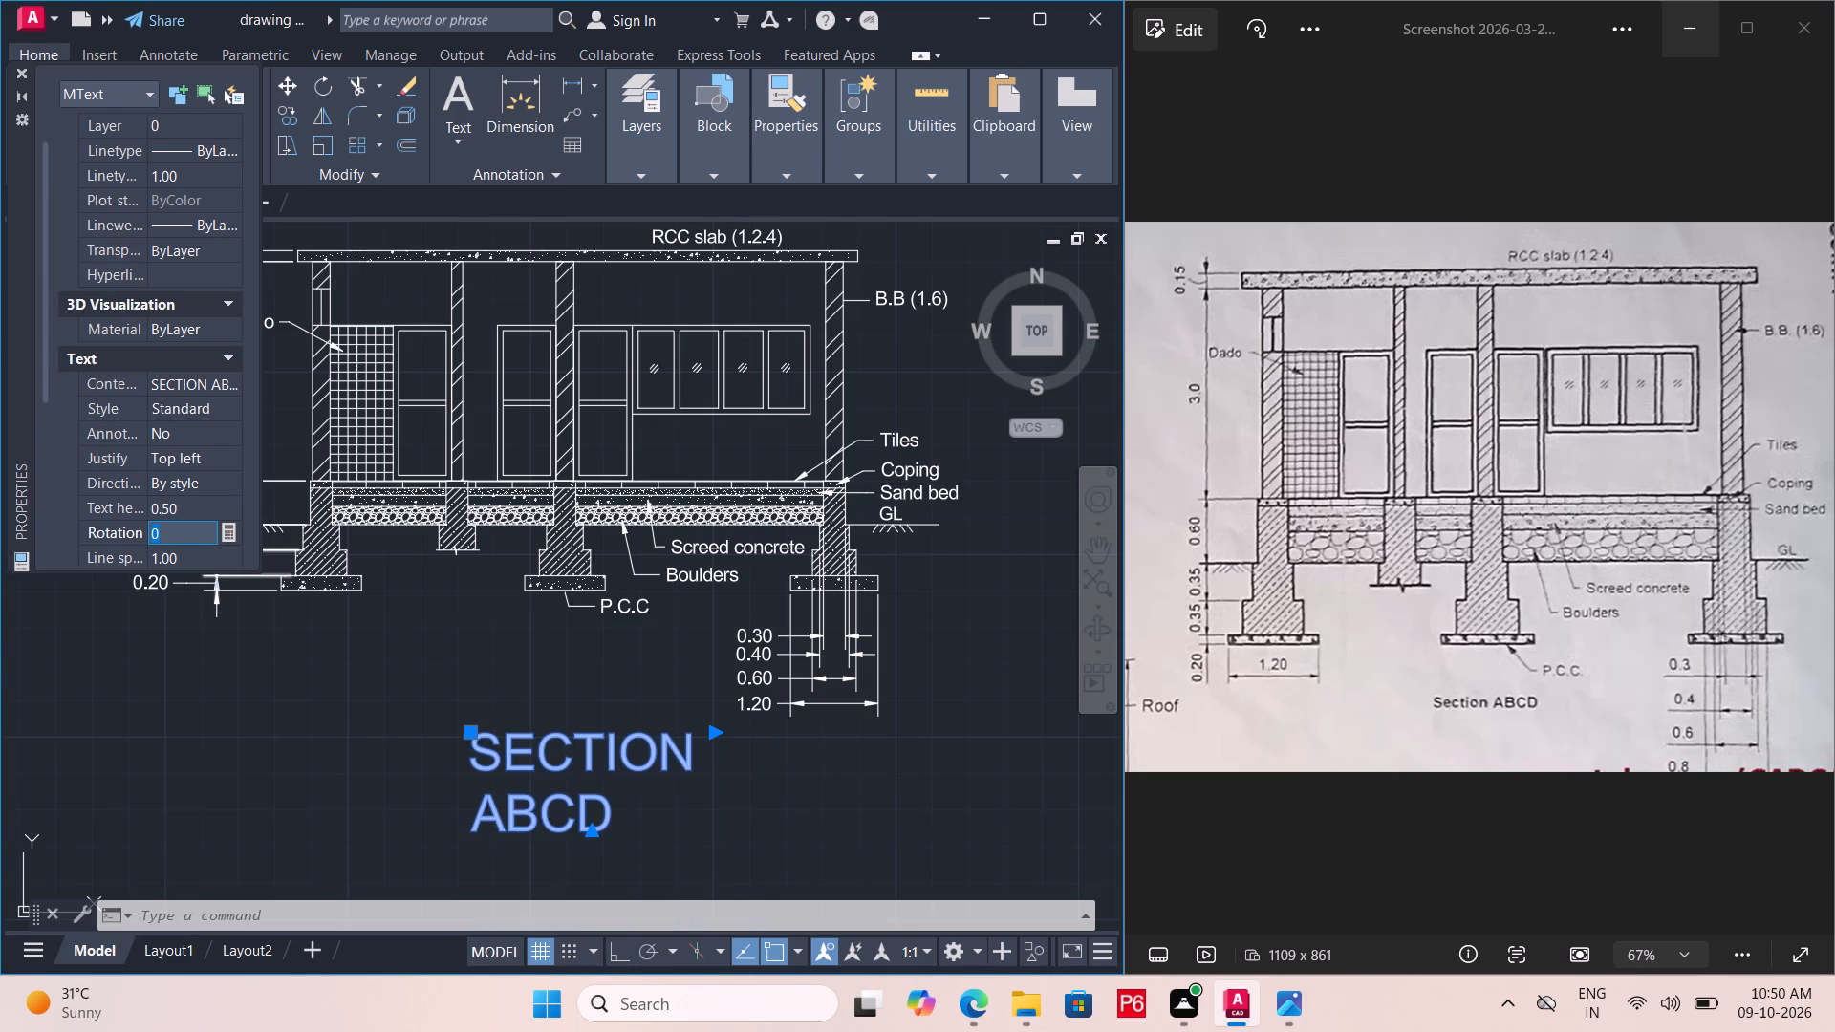
Widen the title's text frame so that SECTION ABCD fits on one line.
left_click(716, 737)
left_click(911, 737)
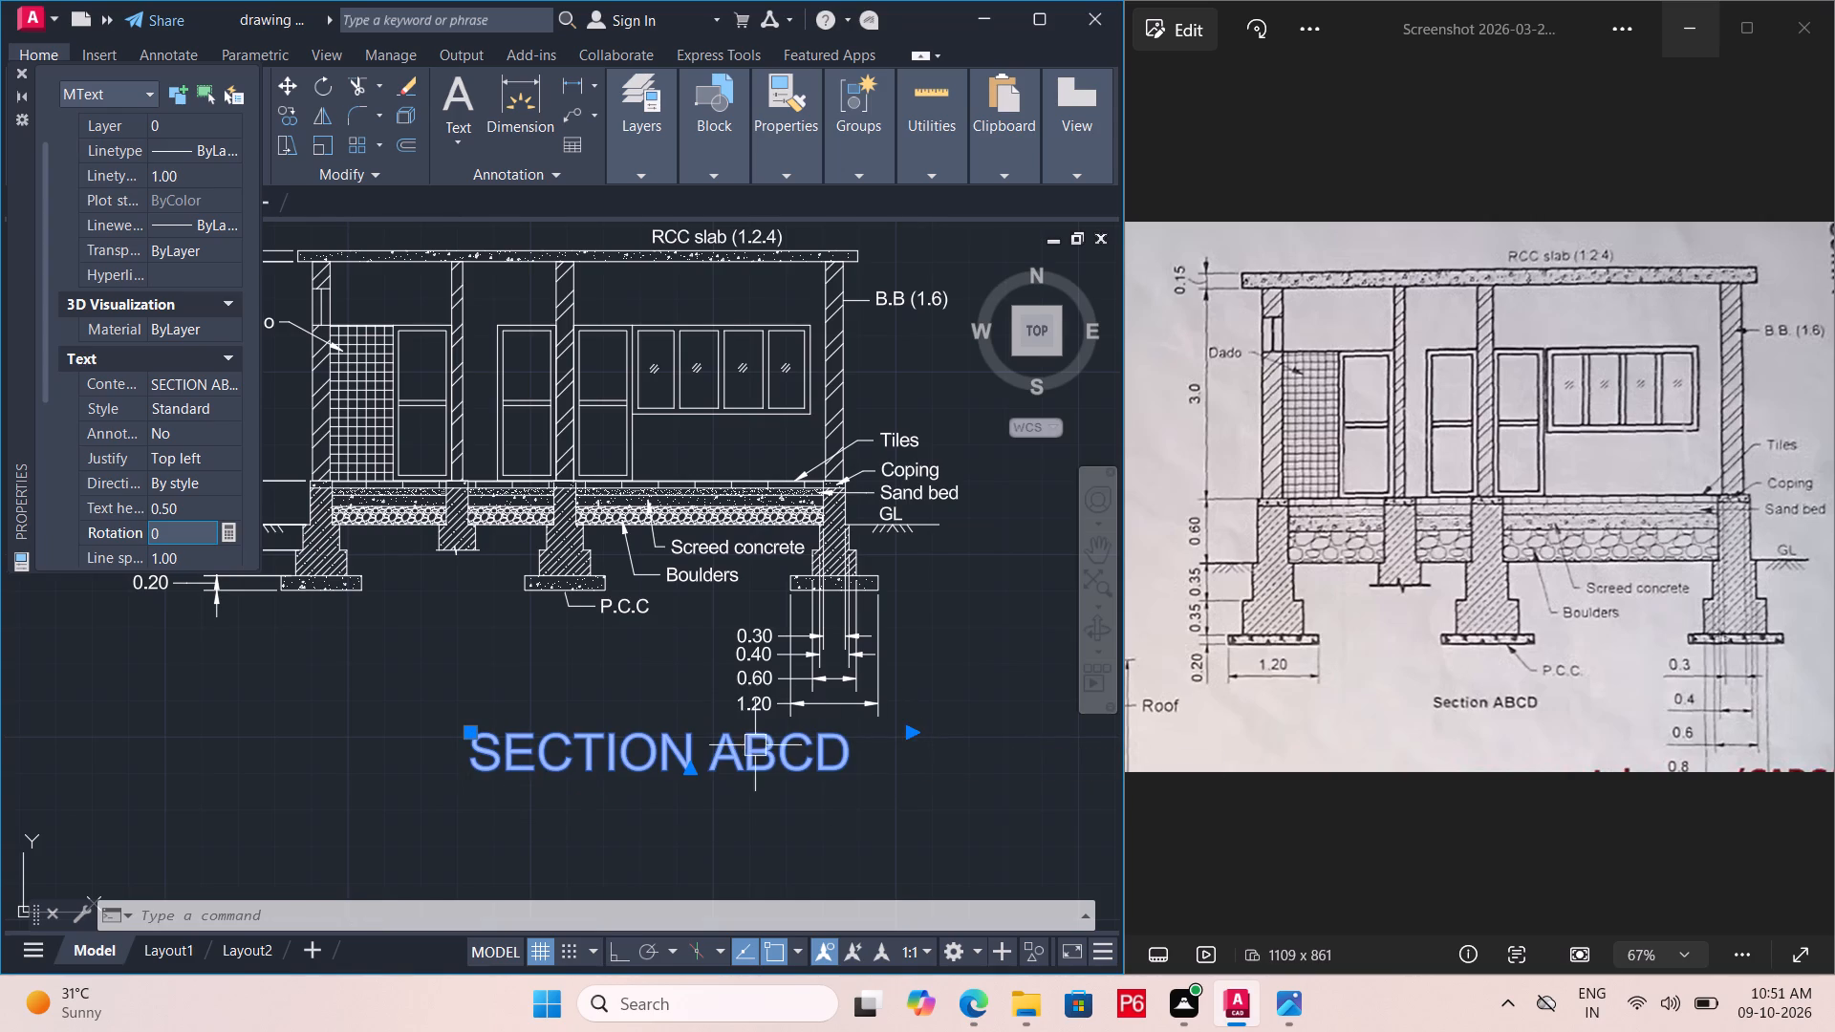
Move the enlarged SECTION ABCD title about 2.1 units left beneath the section and close its properties.
key("m")
key("space")
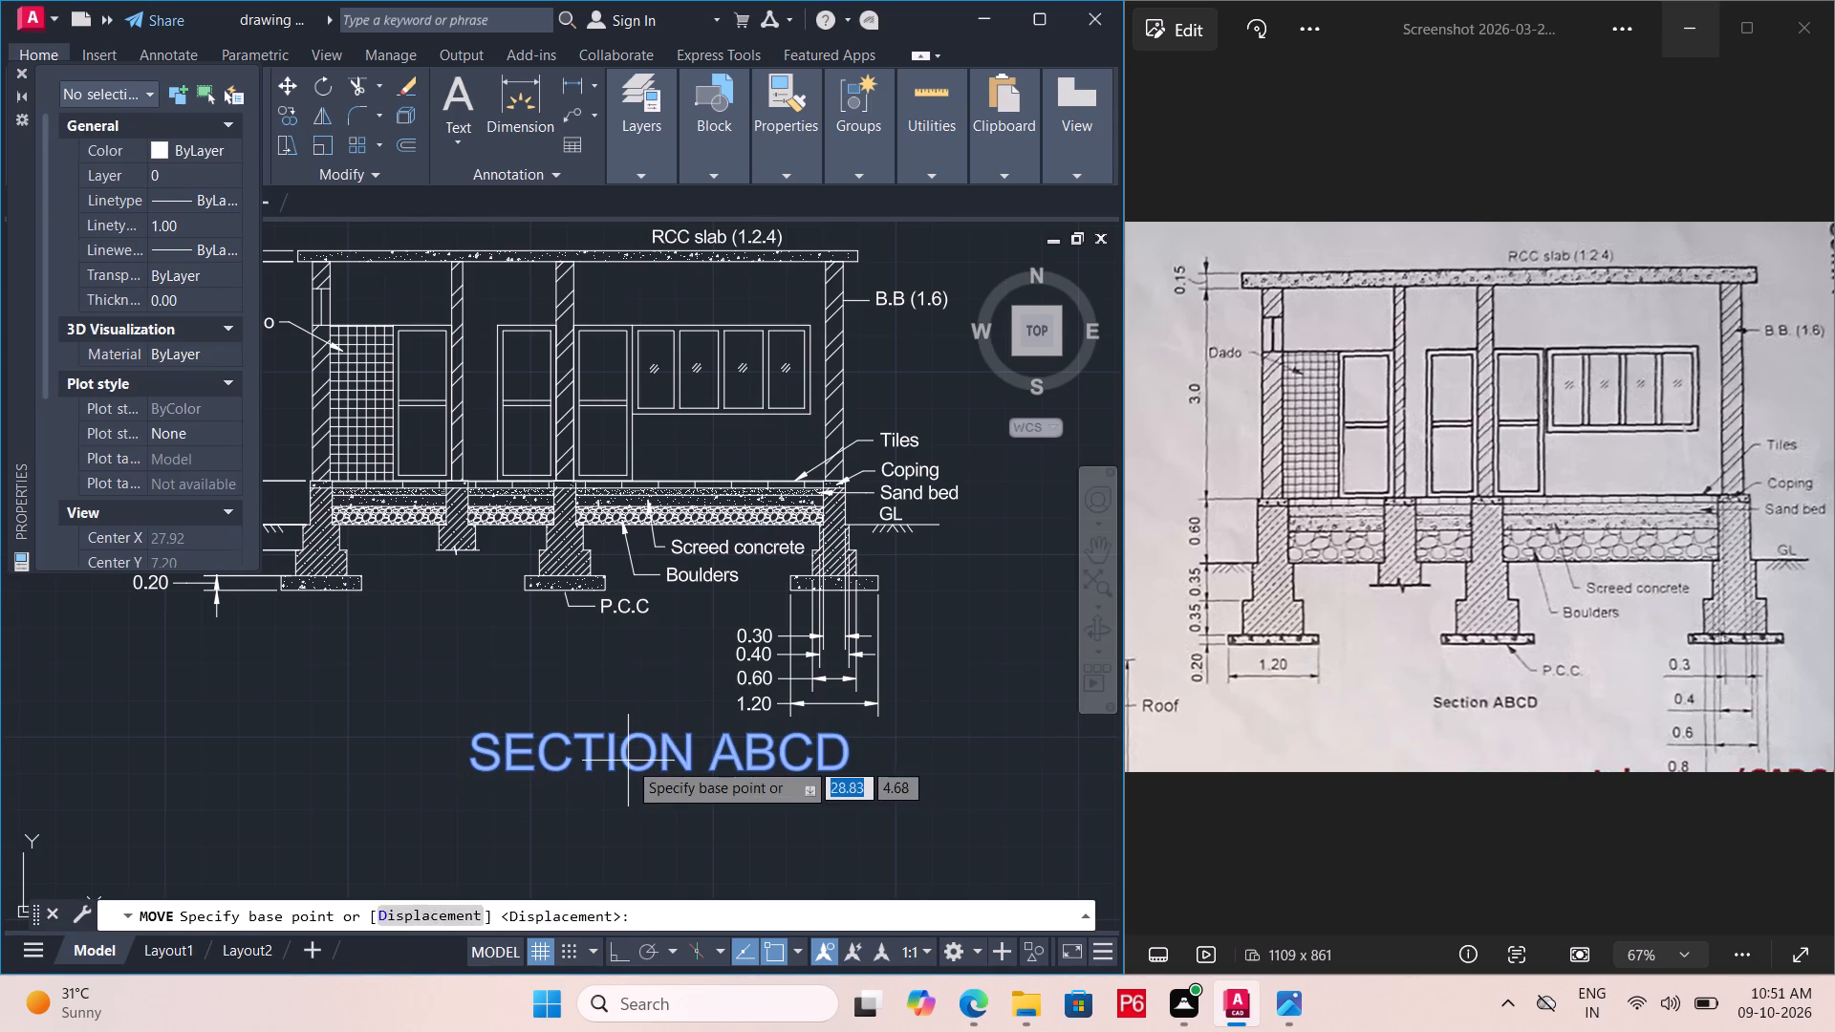
left_click(628, 761)
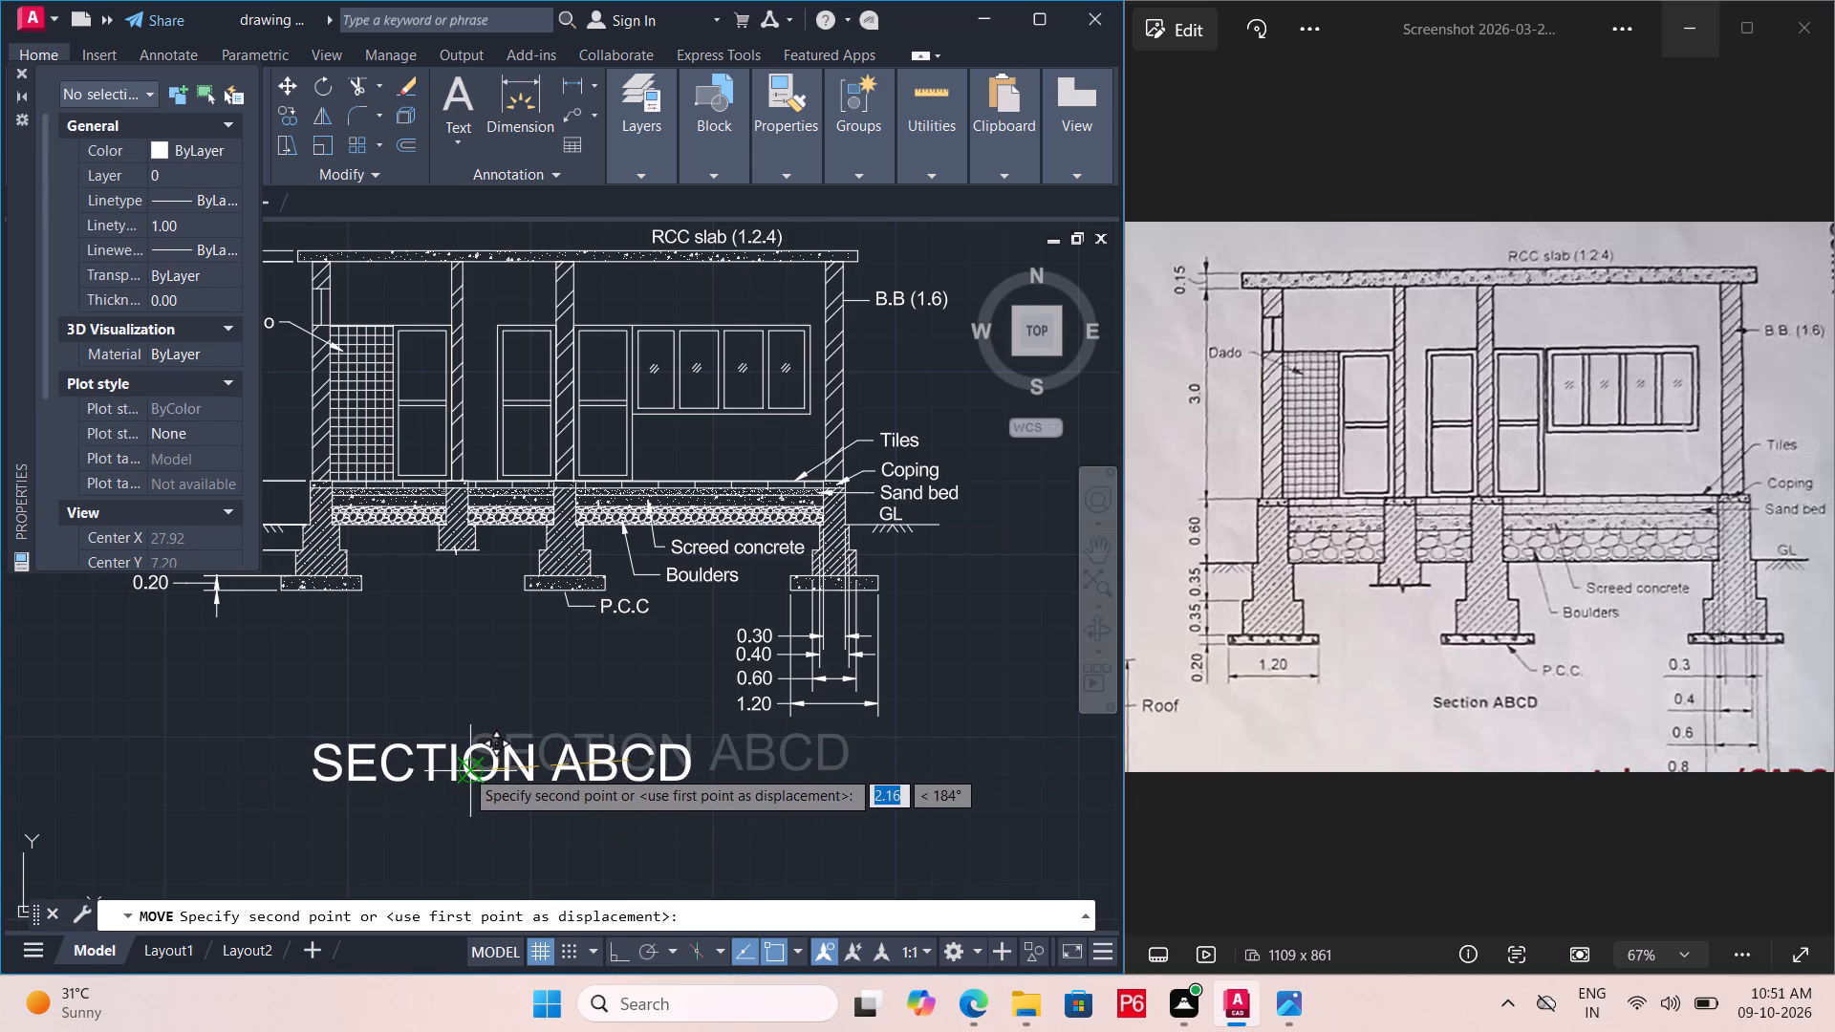
left_click(474, 766)
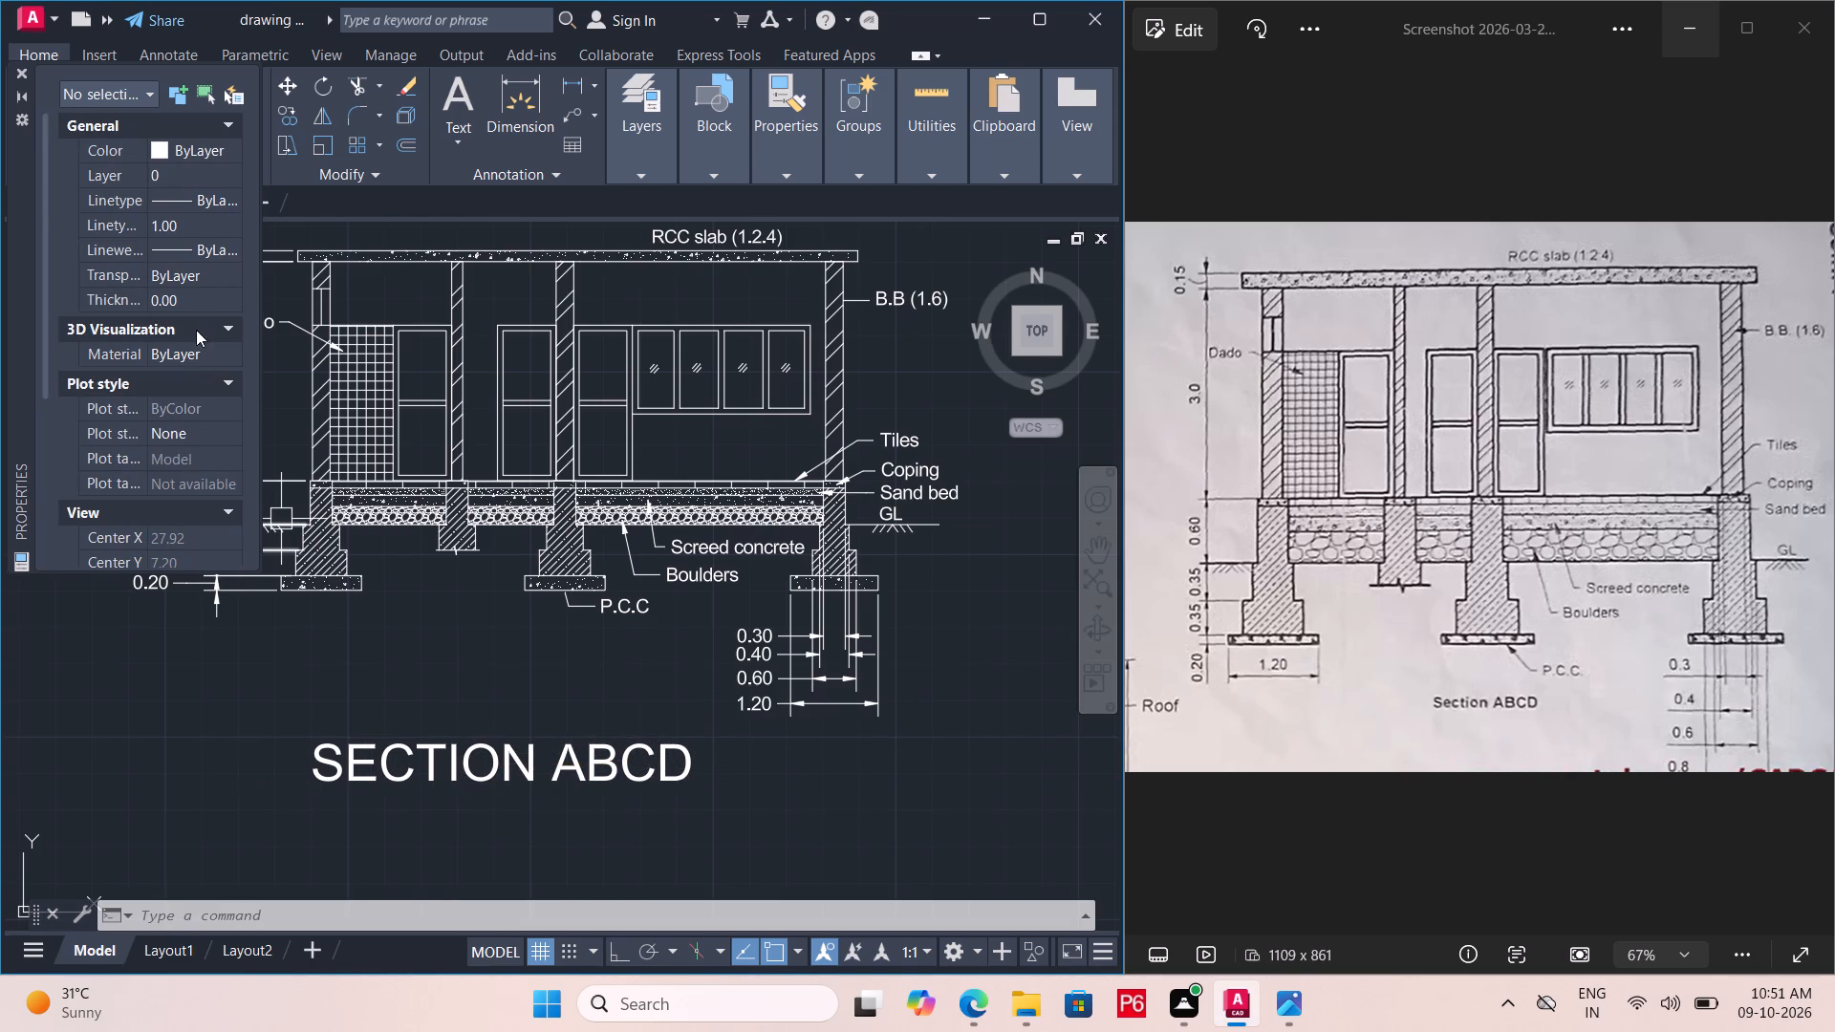
scroll(195, 235, "down", 8)
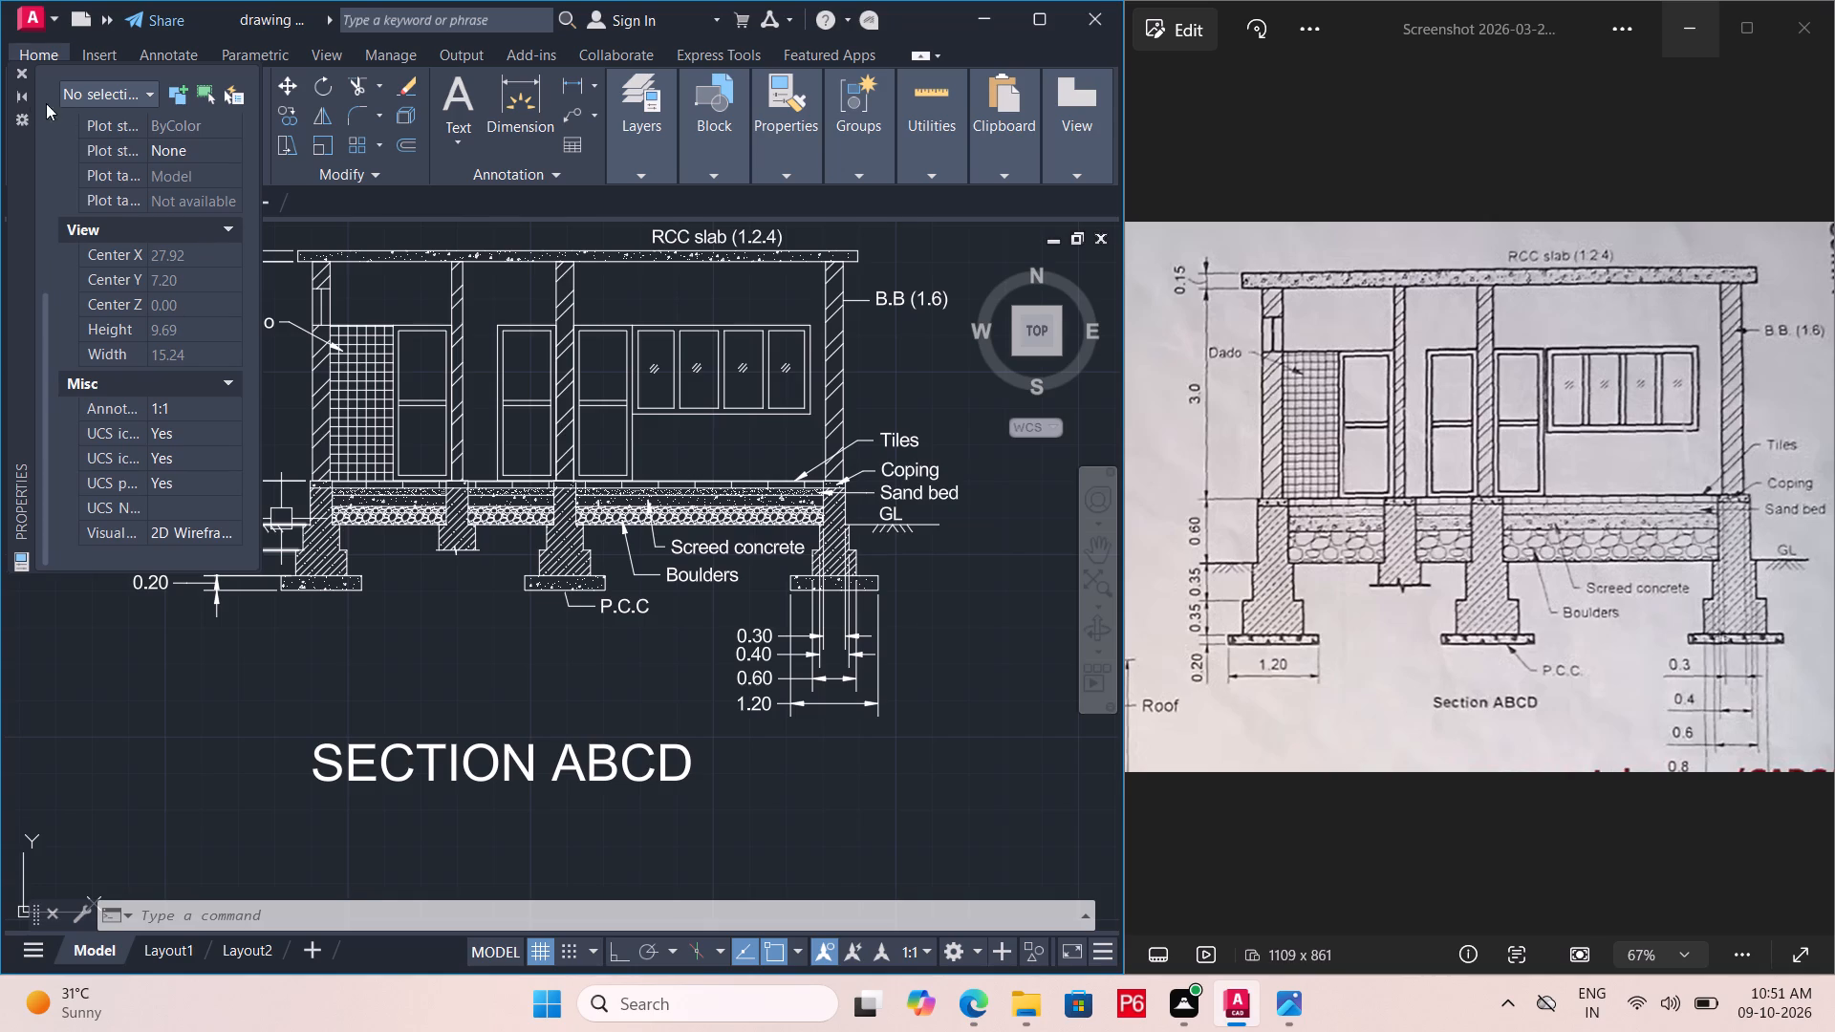
left_click(27, 69)
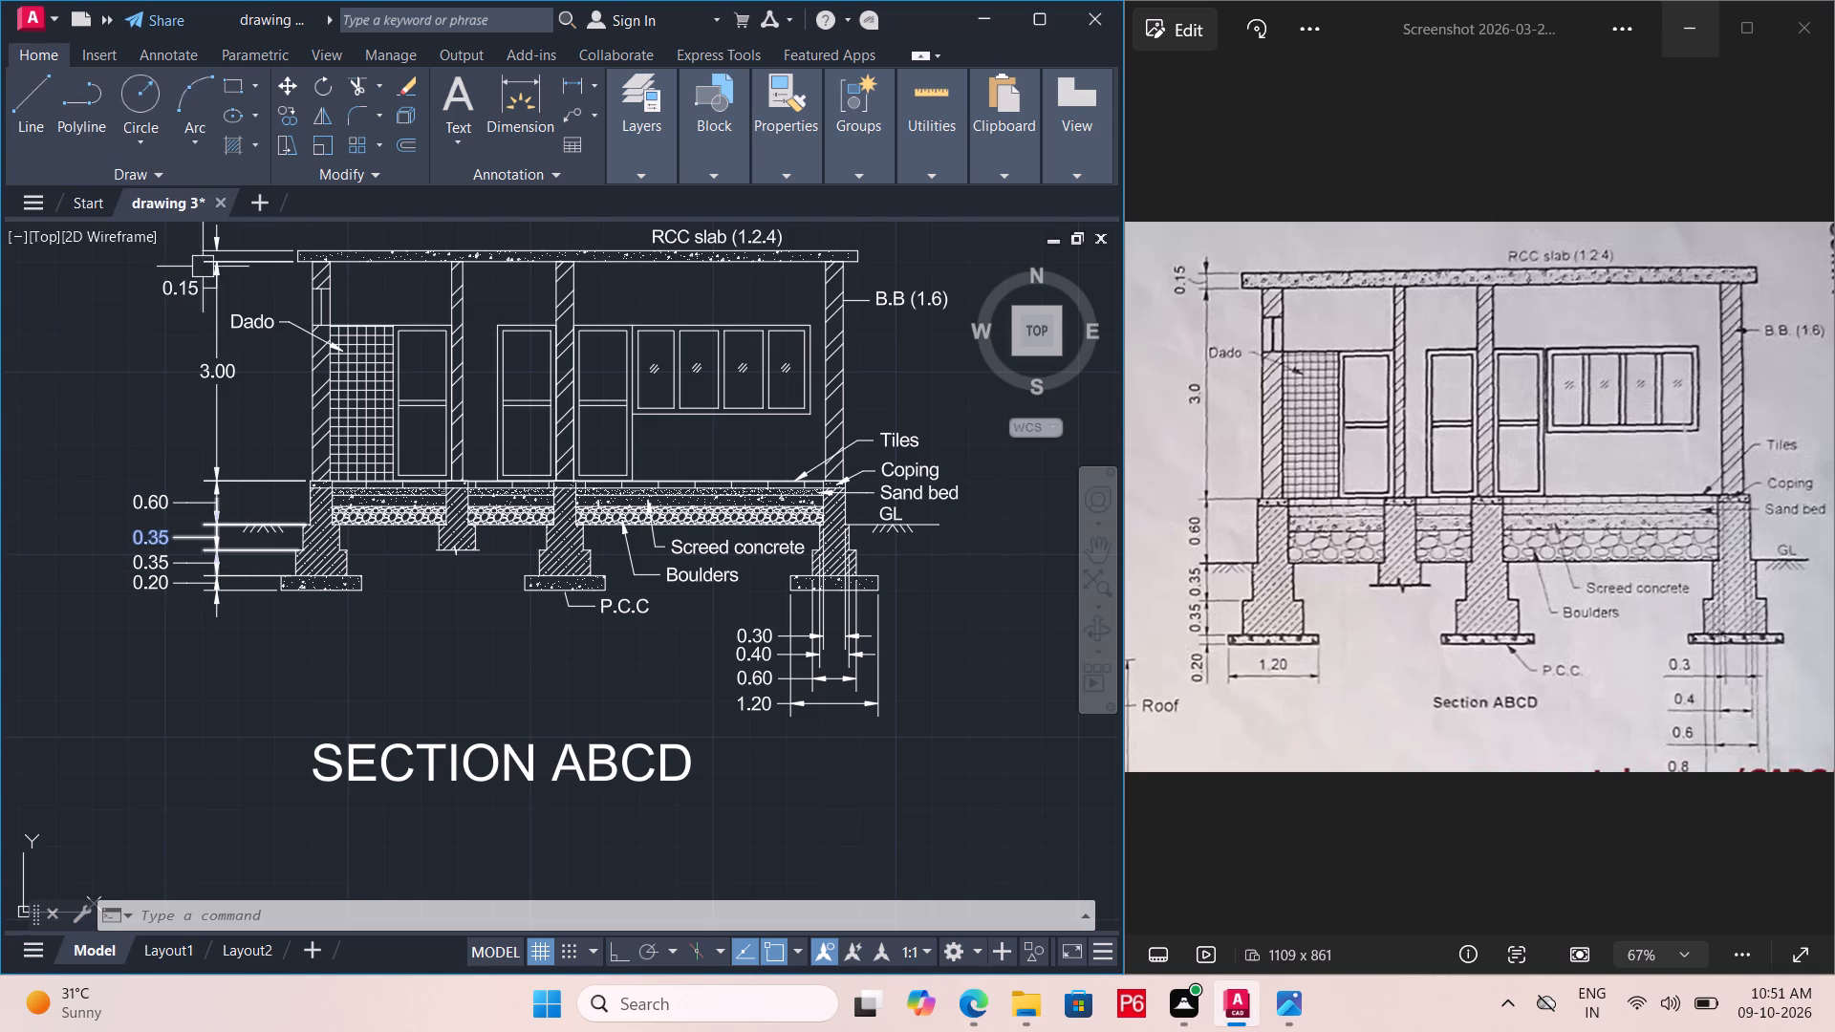
Examine the whole section with its title, labels and foundation dimensions against the reference image.
scroll(623, 686, "down", 2)
scroll(631, 701, "up", 2)
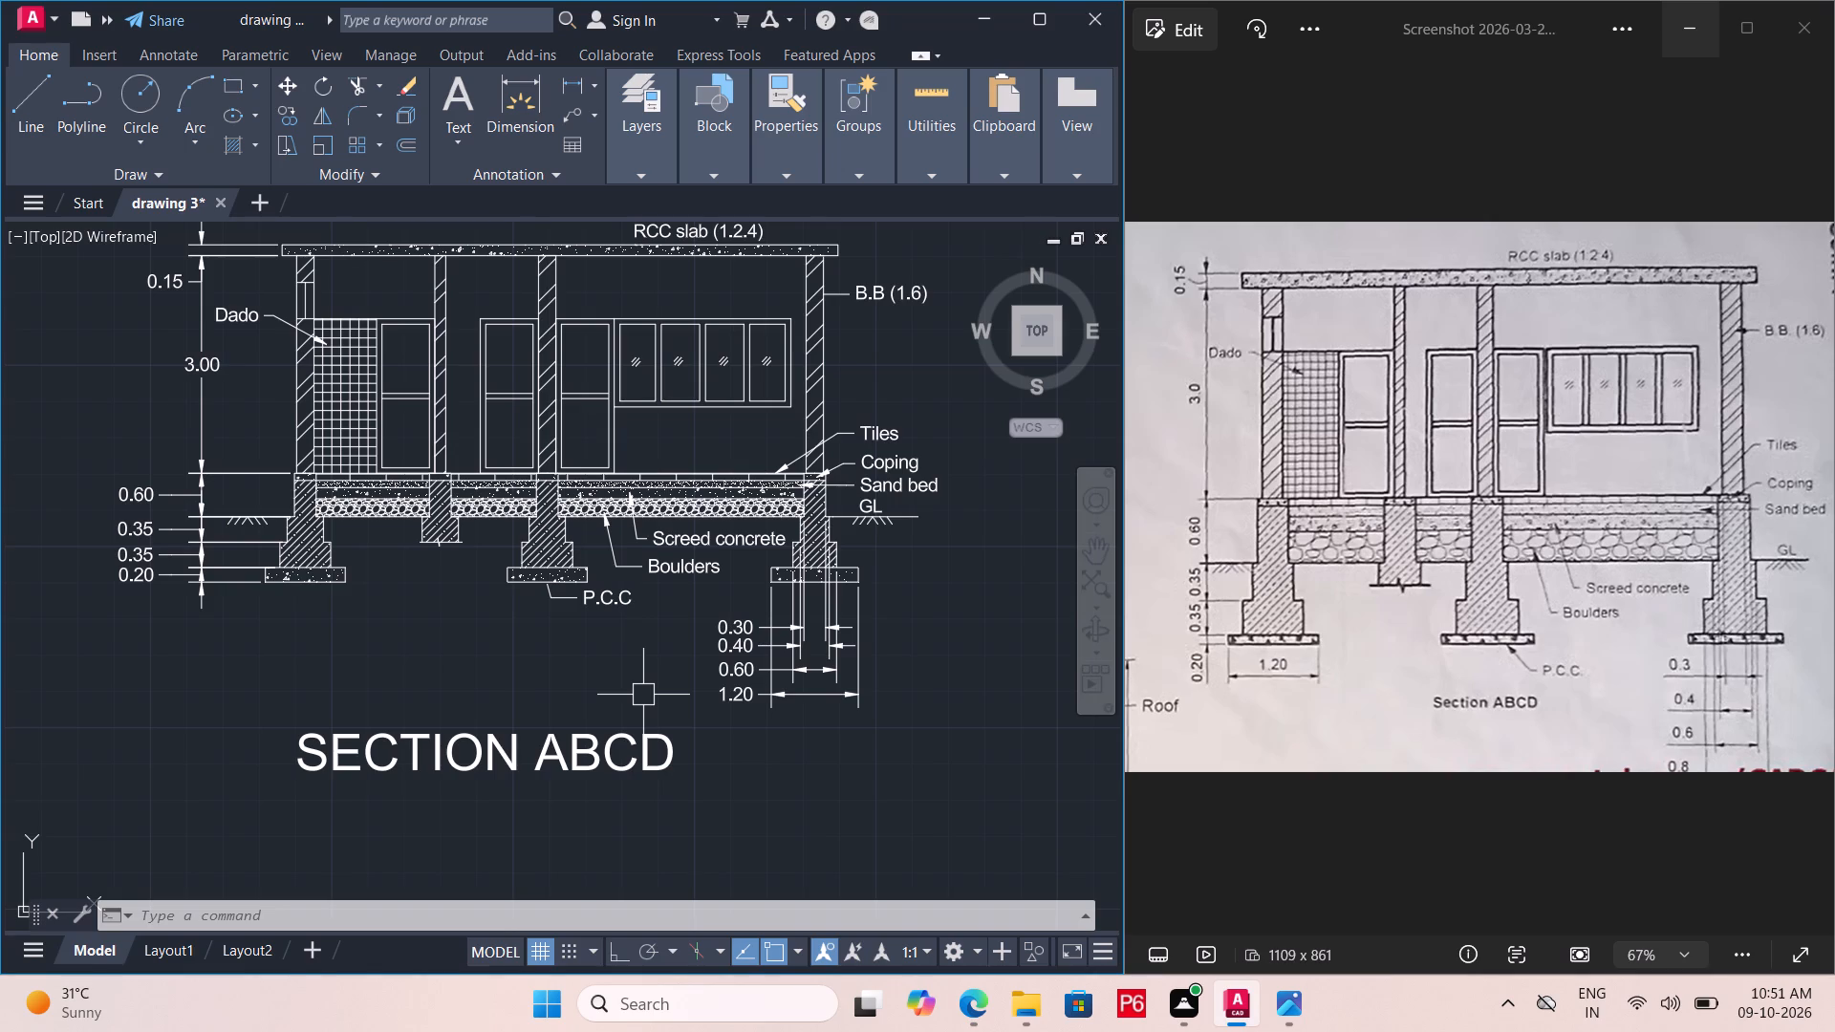
scroll(686, 700, "down", 1)
scroll(681, 717, "up", 1)
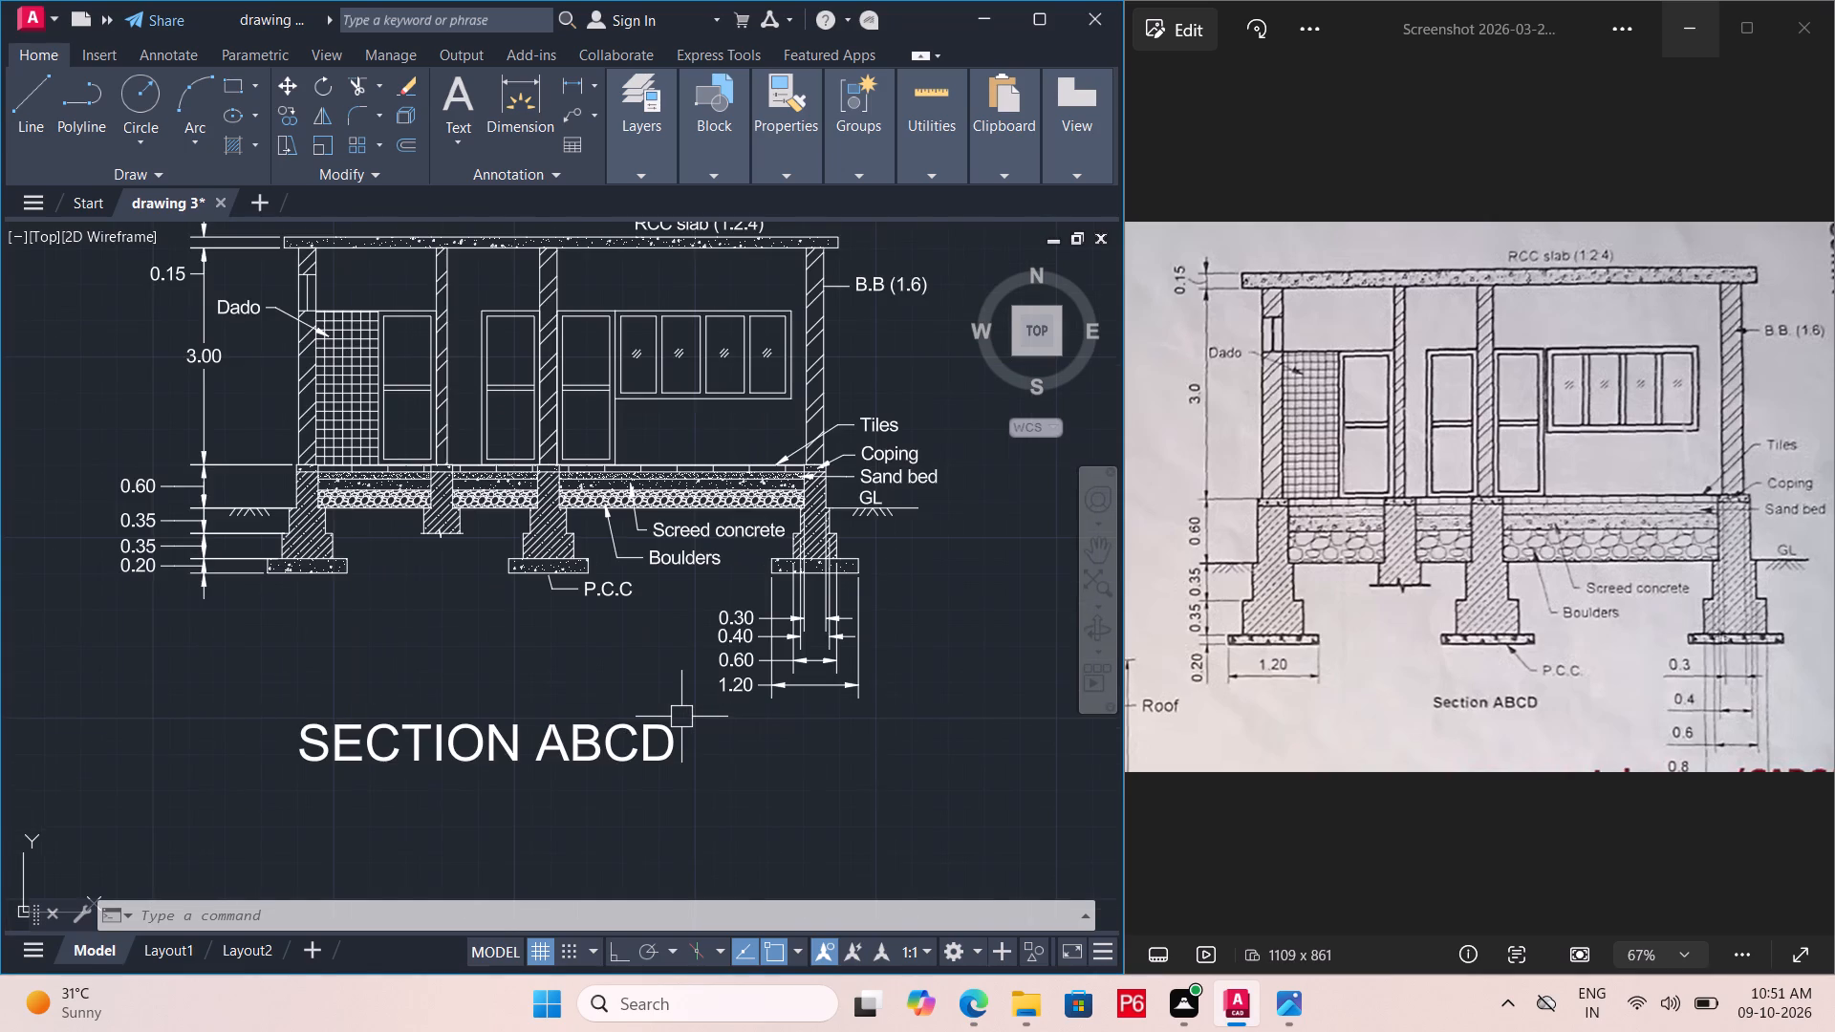
scroll(632, 748, "down", 1)
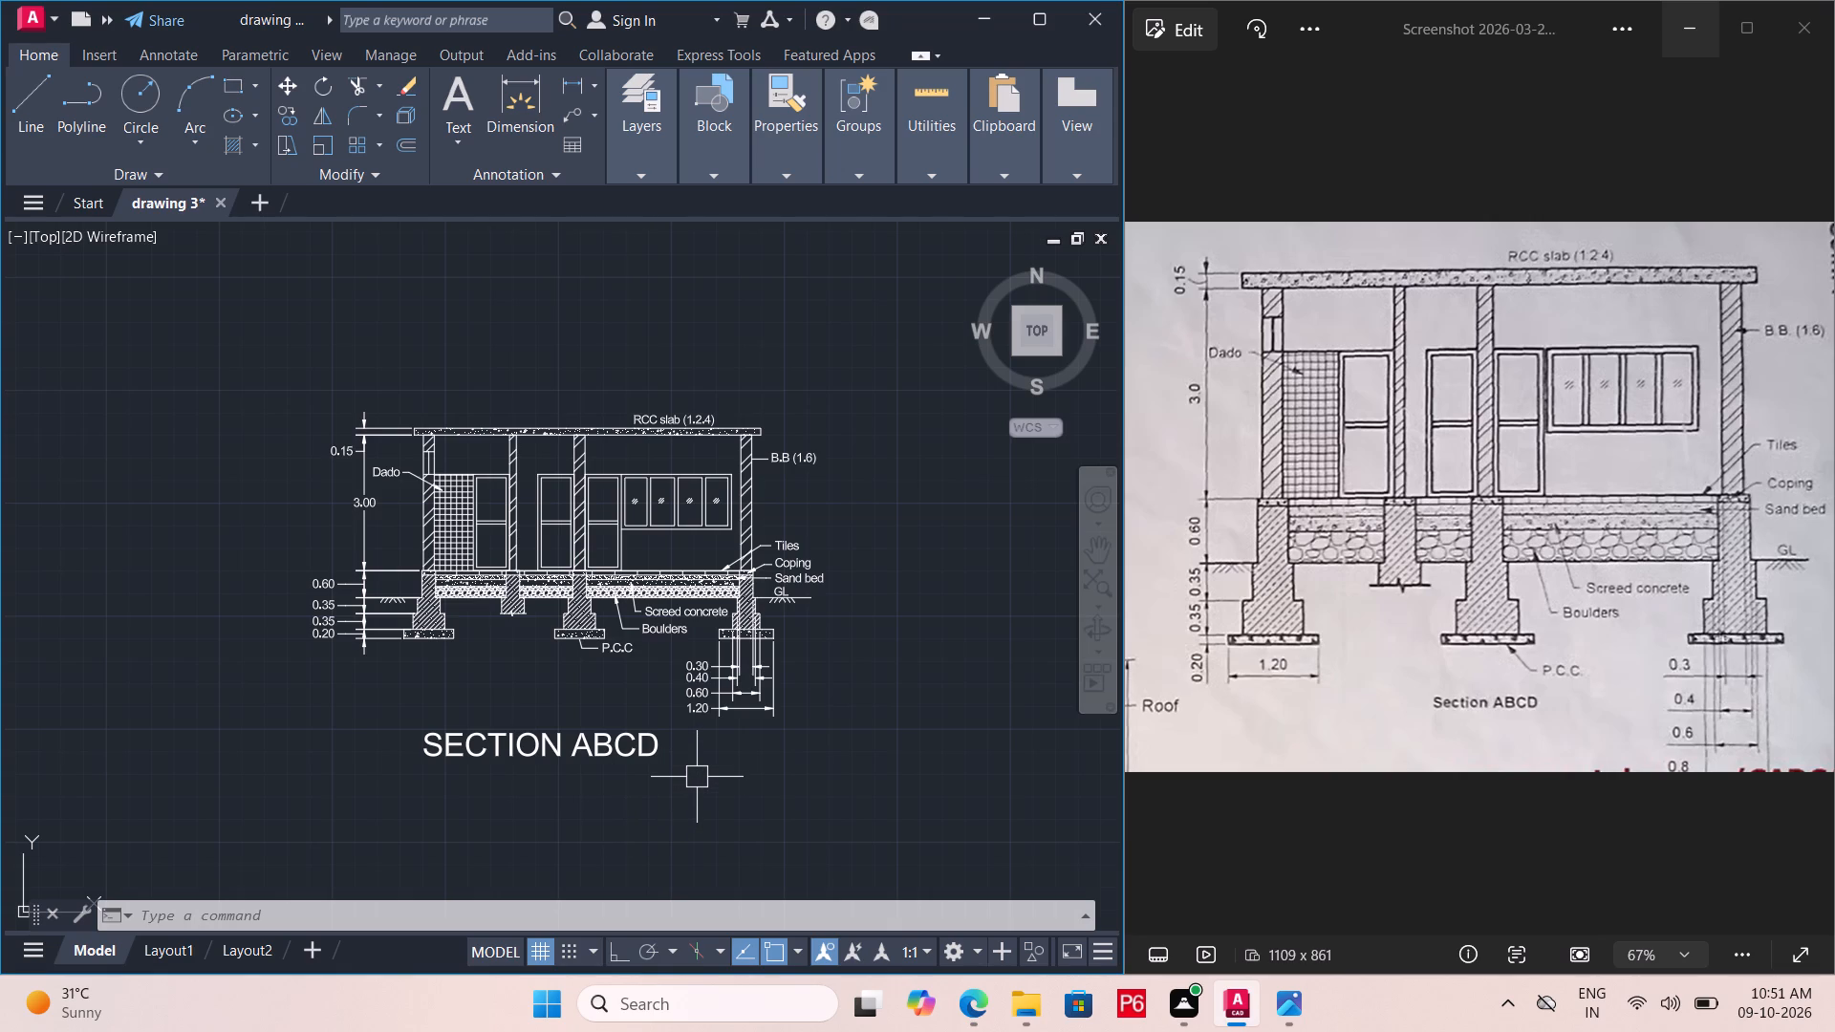
scroll(683, 654, "up", 1)
scroll(566, 528, "up", 1)
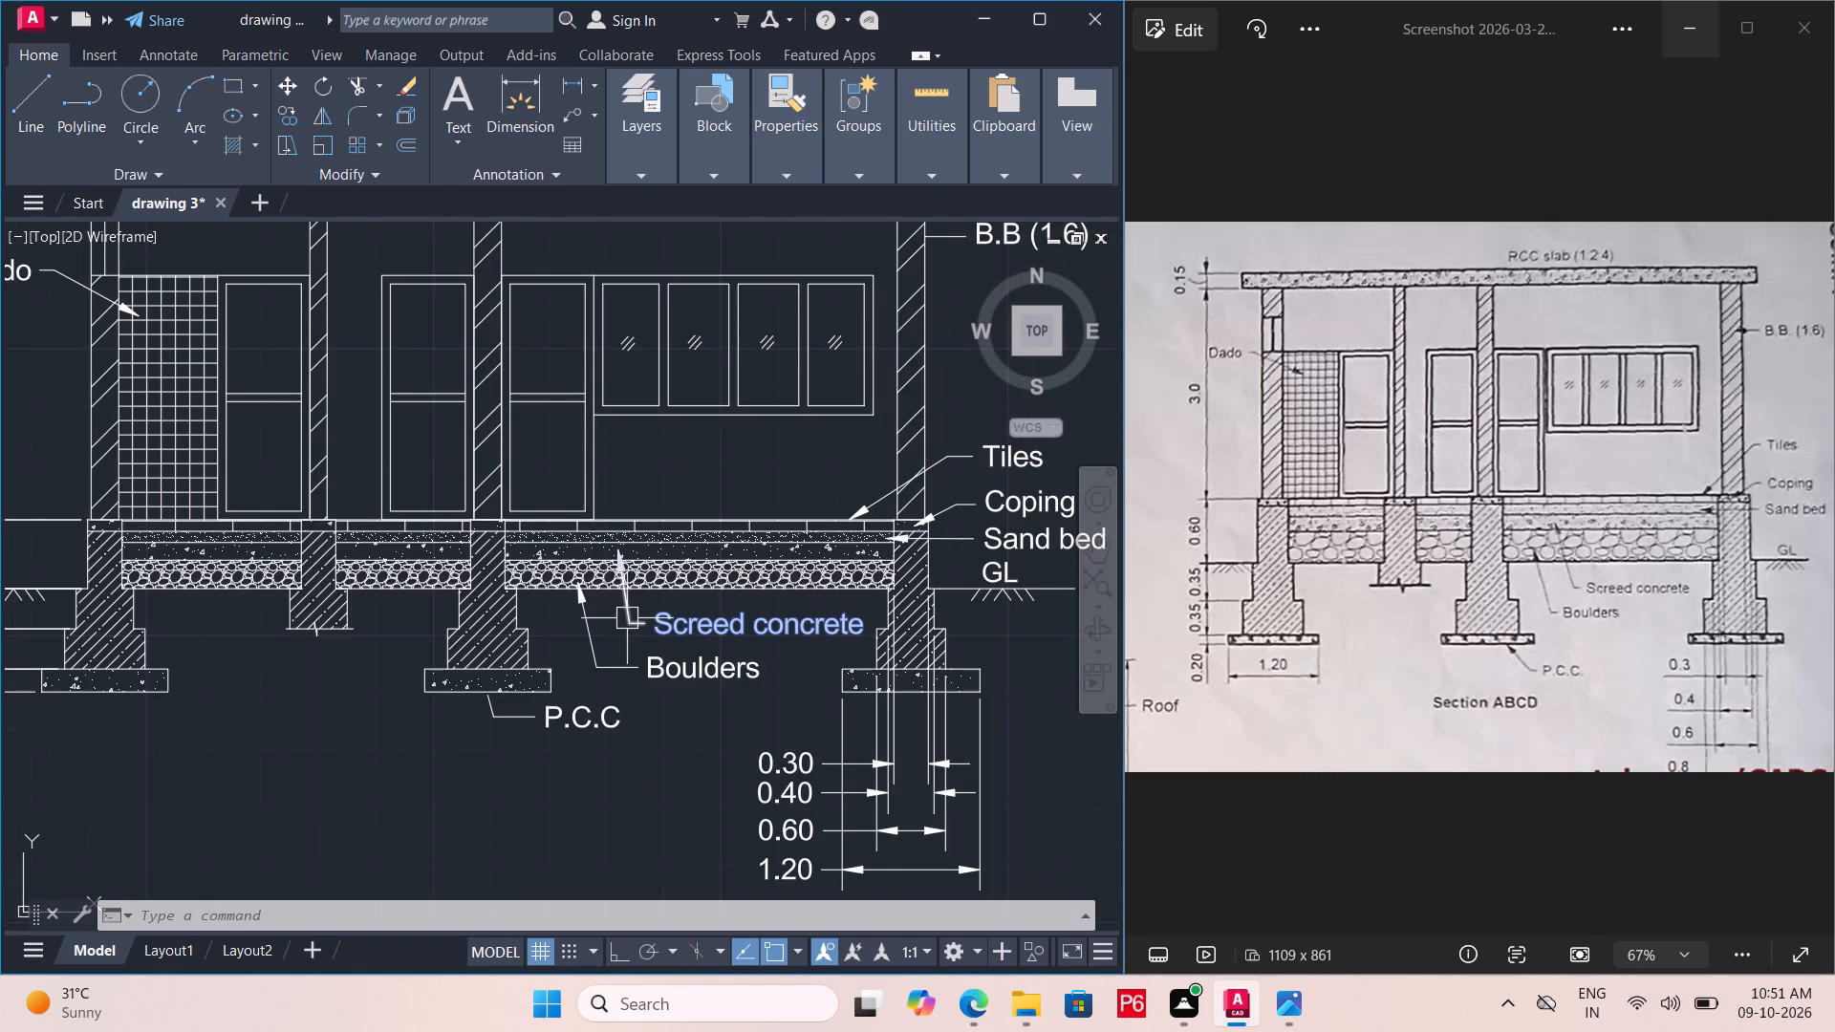
scroll(628, 618, "down", 1)
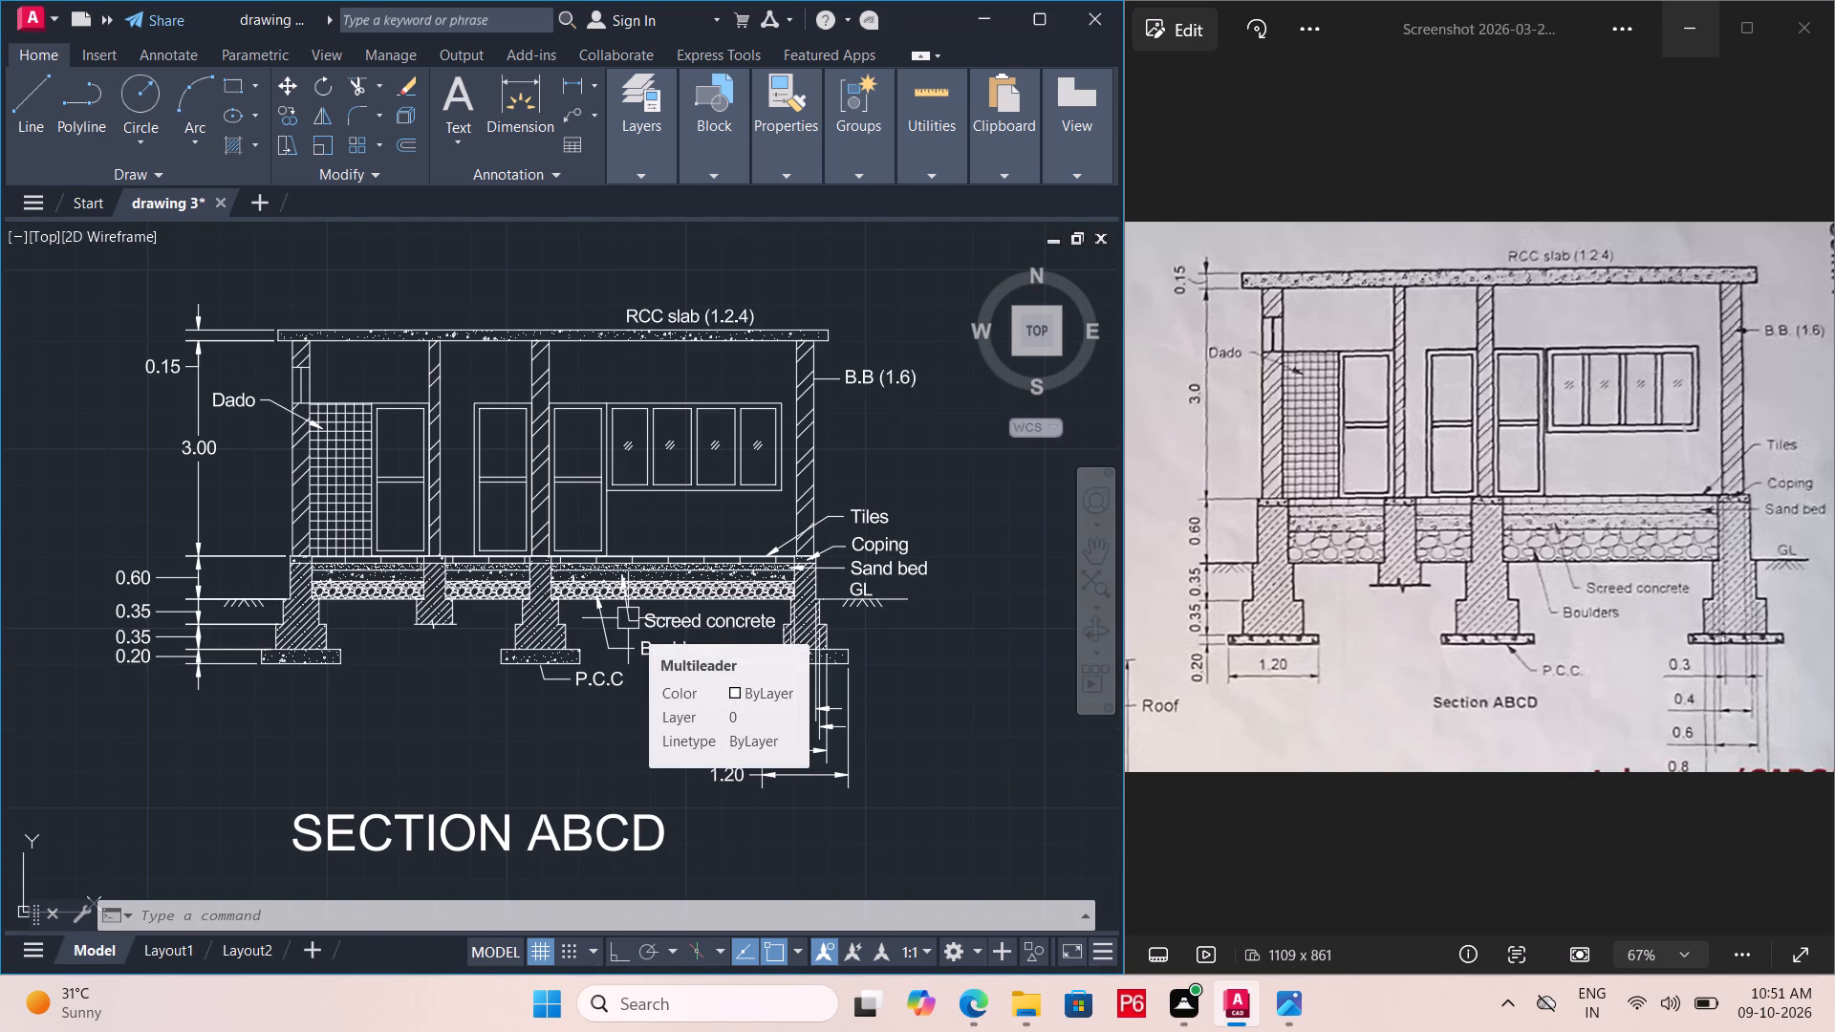
Save the drawing with the added SECTION ABCD title.
key("ctrl+s")
key("ctrl+s")
key("ctrl+s")
key("ctrl+s")
key("ctrl+s")
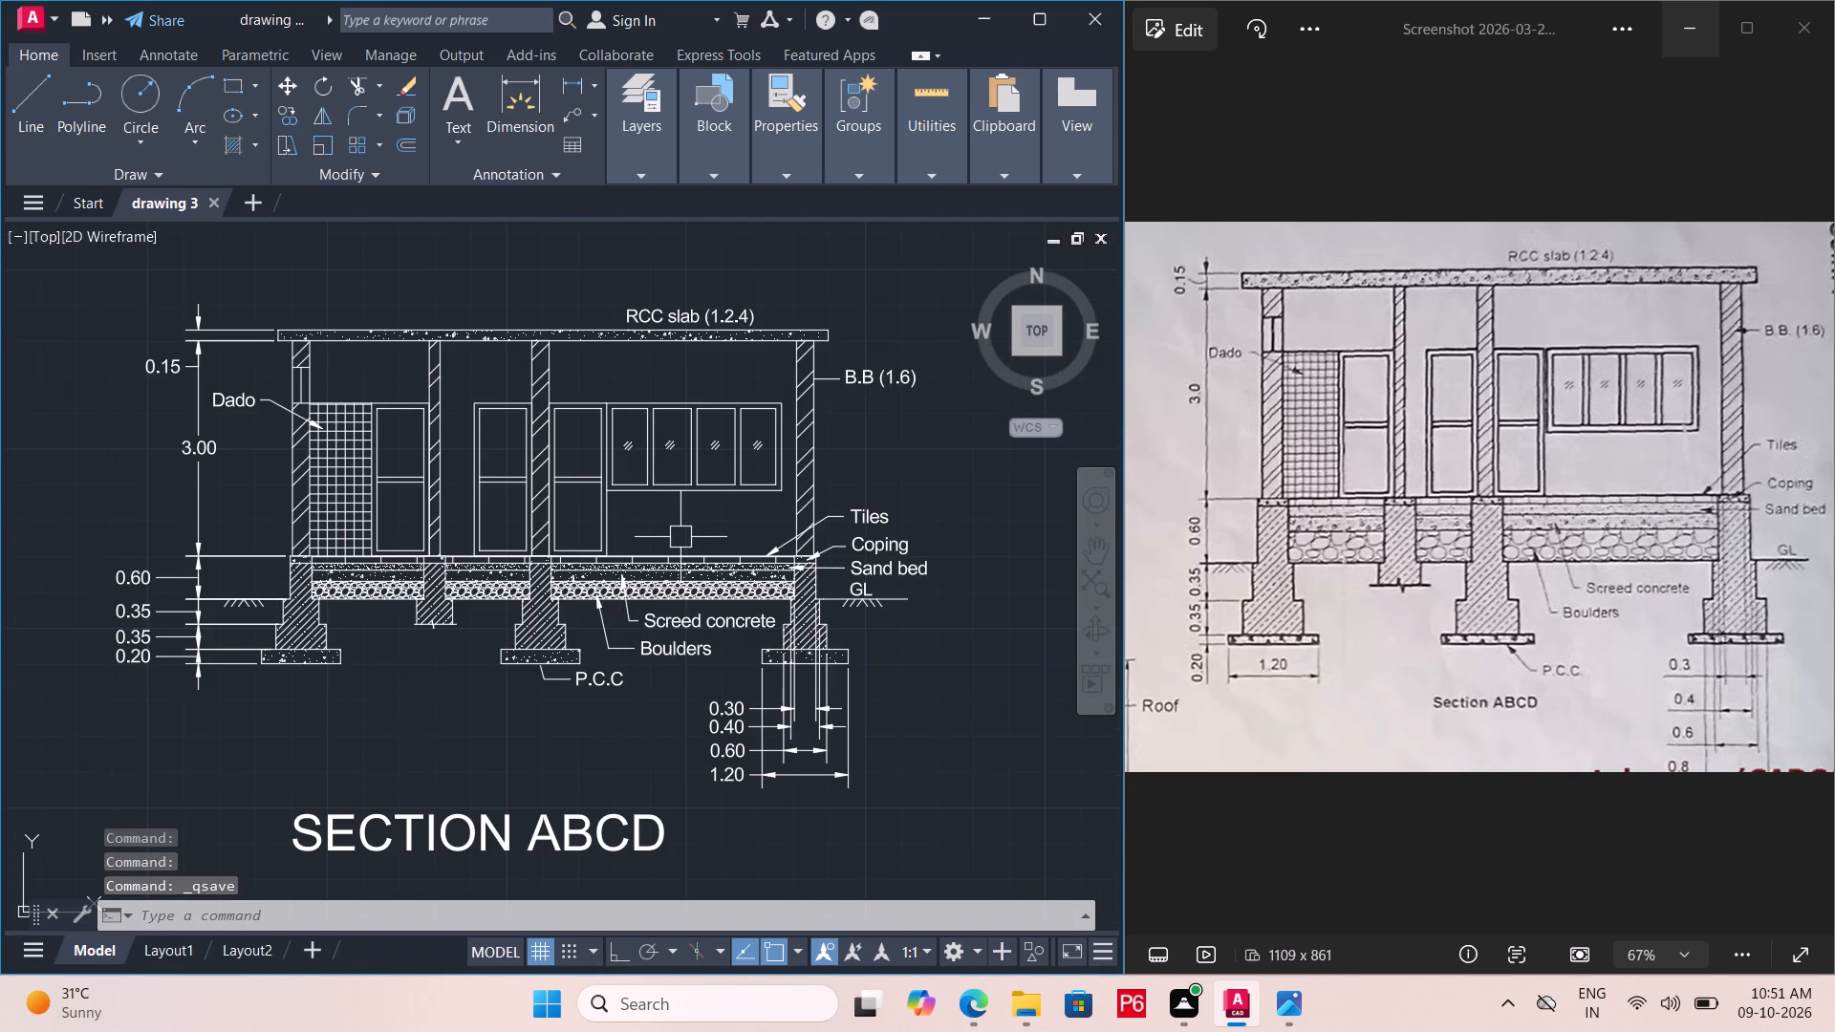
Switch to the reference image in Photos and save a PNG copy as DRAWING 3 in the cad folder.
left_click(1478, 350)
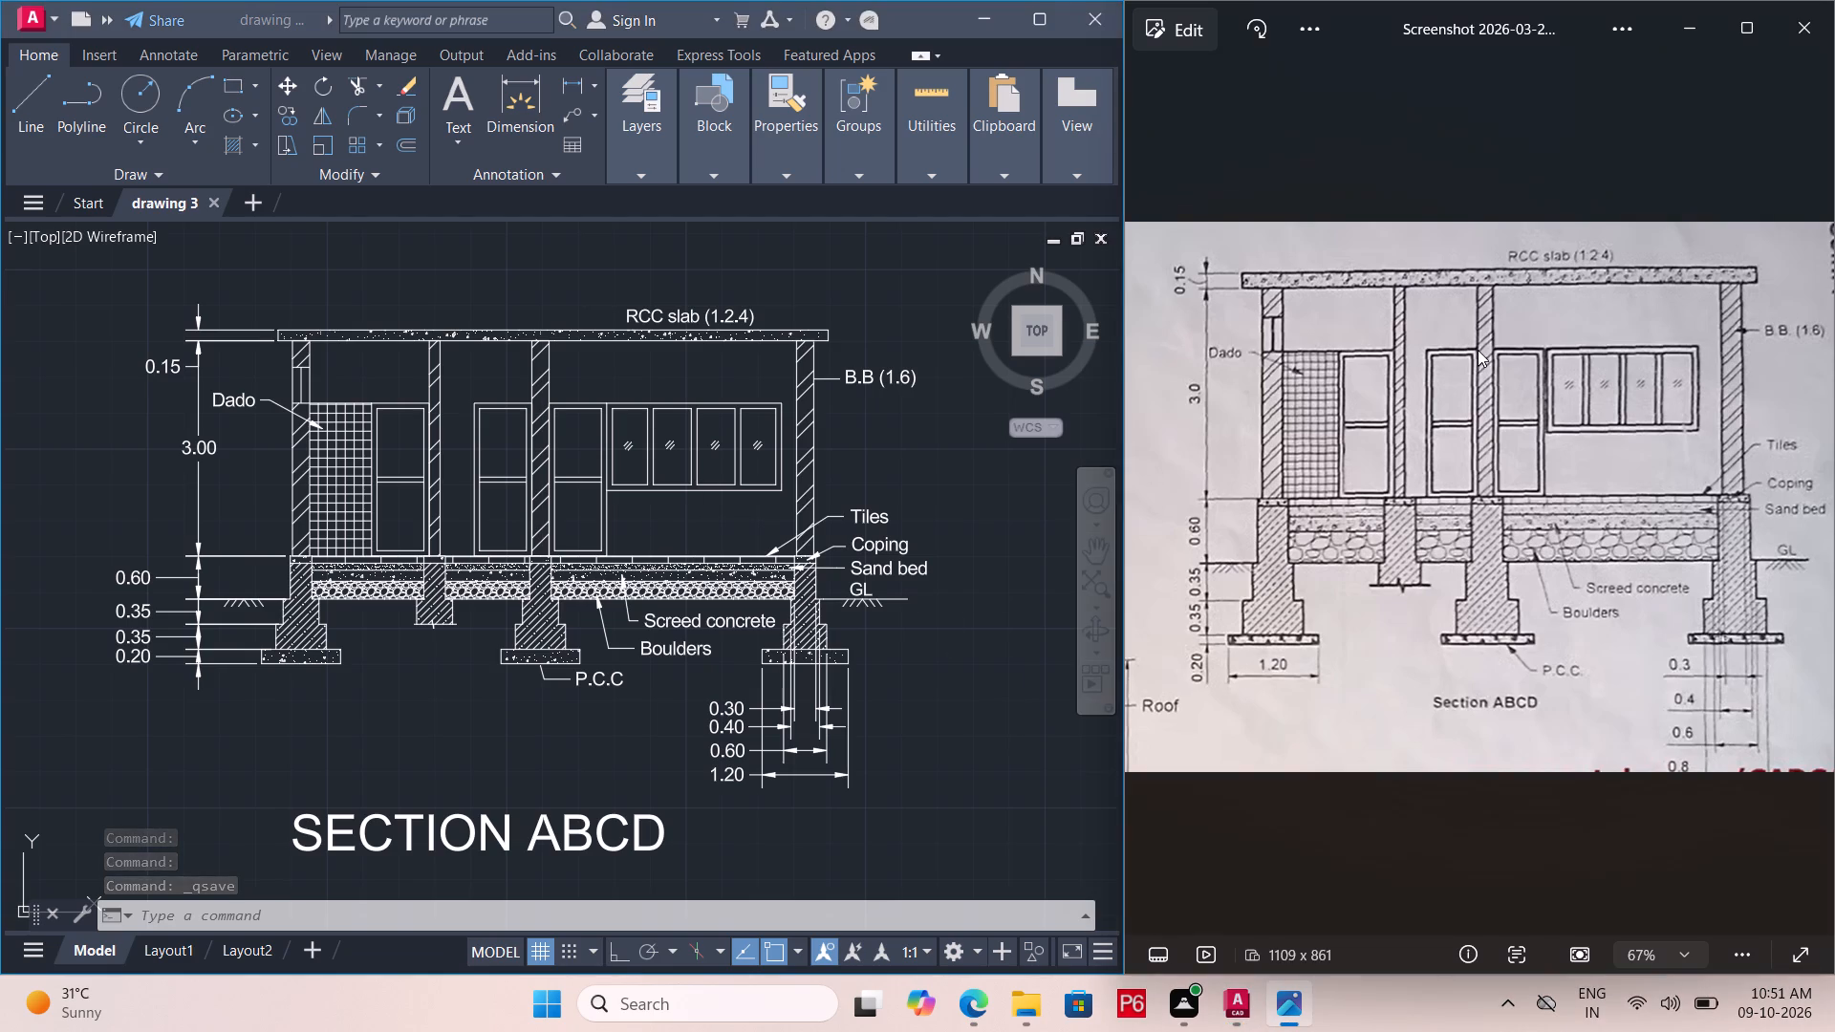
key("ctrl+s")
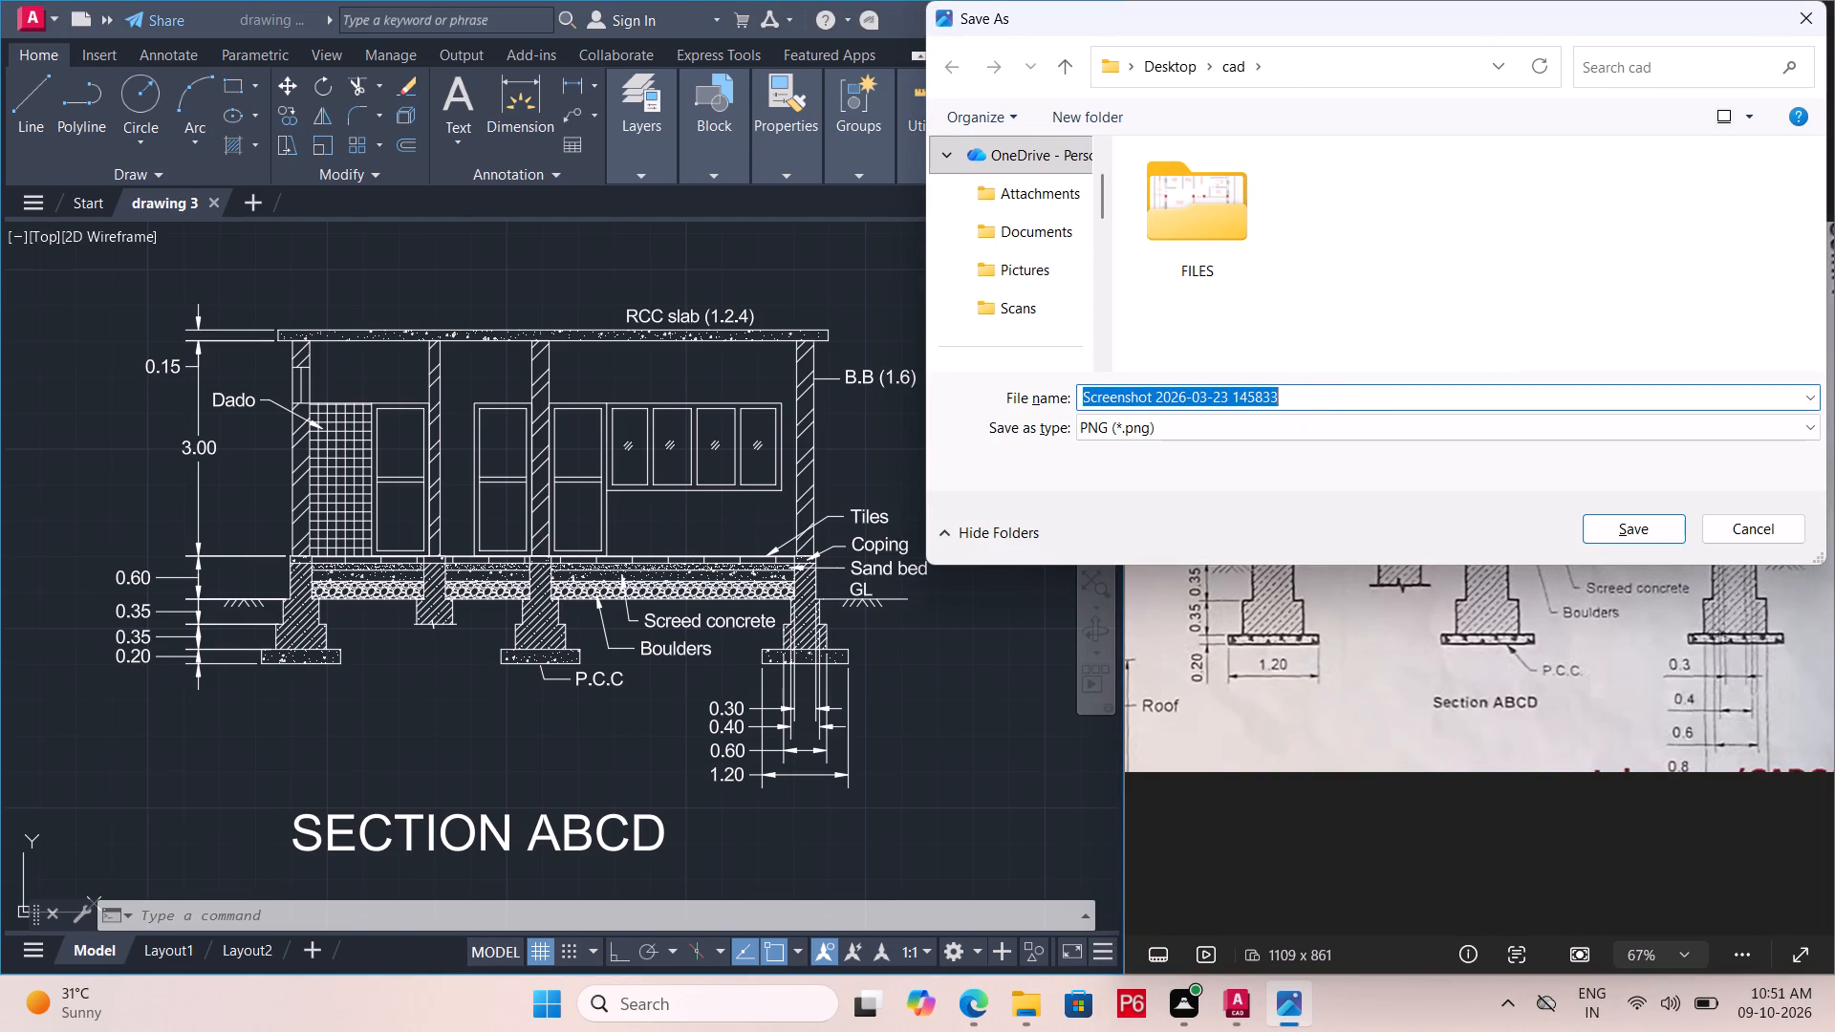
type("DRAWING 3")
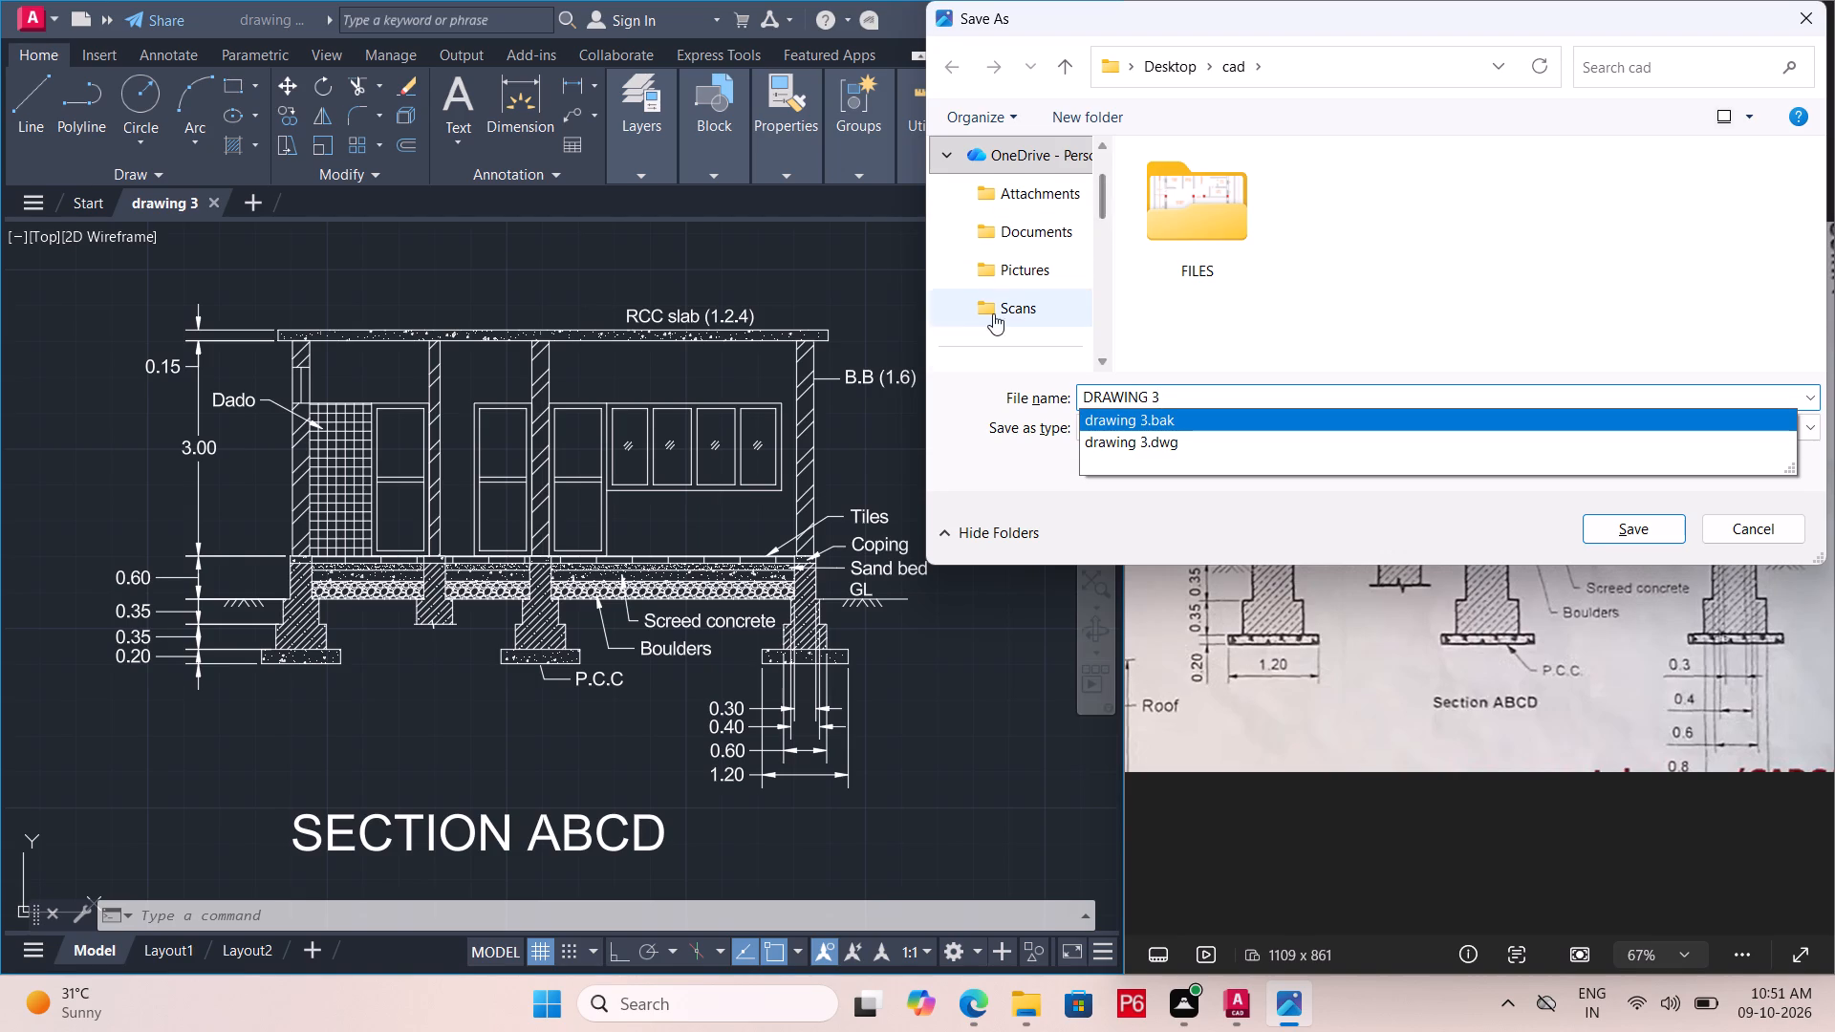
scroll(1009, 282, "down", 4)
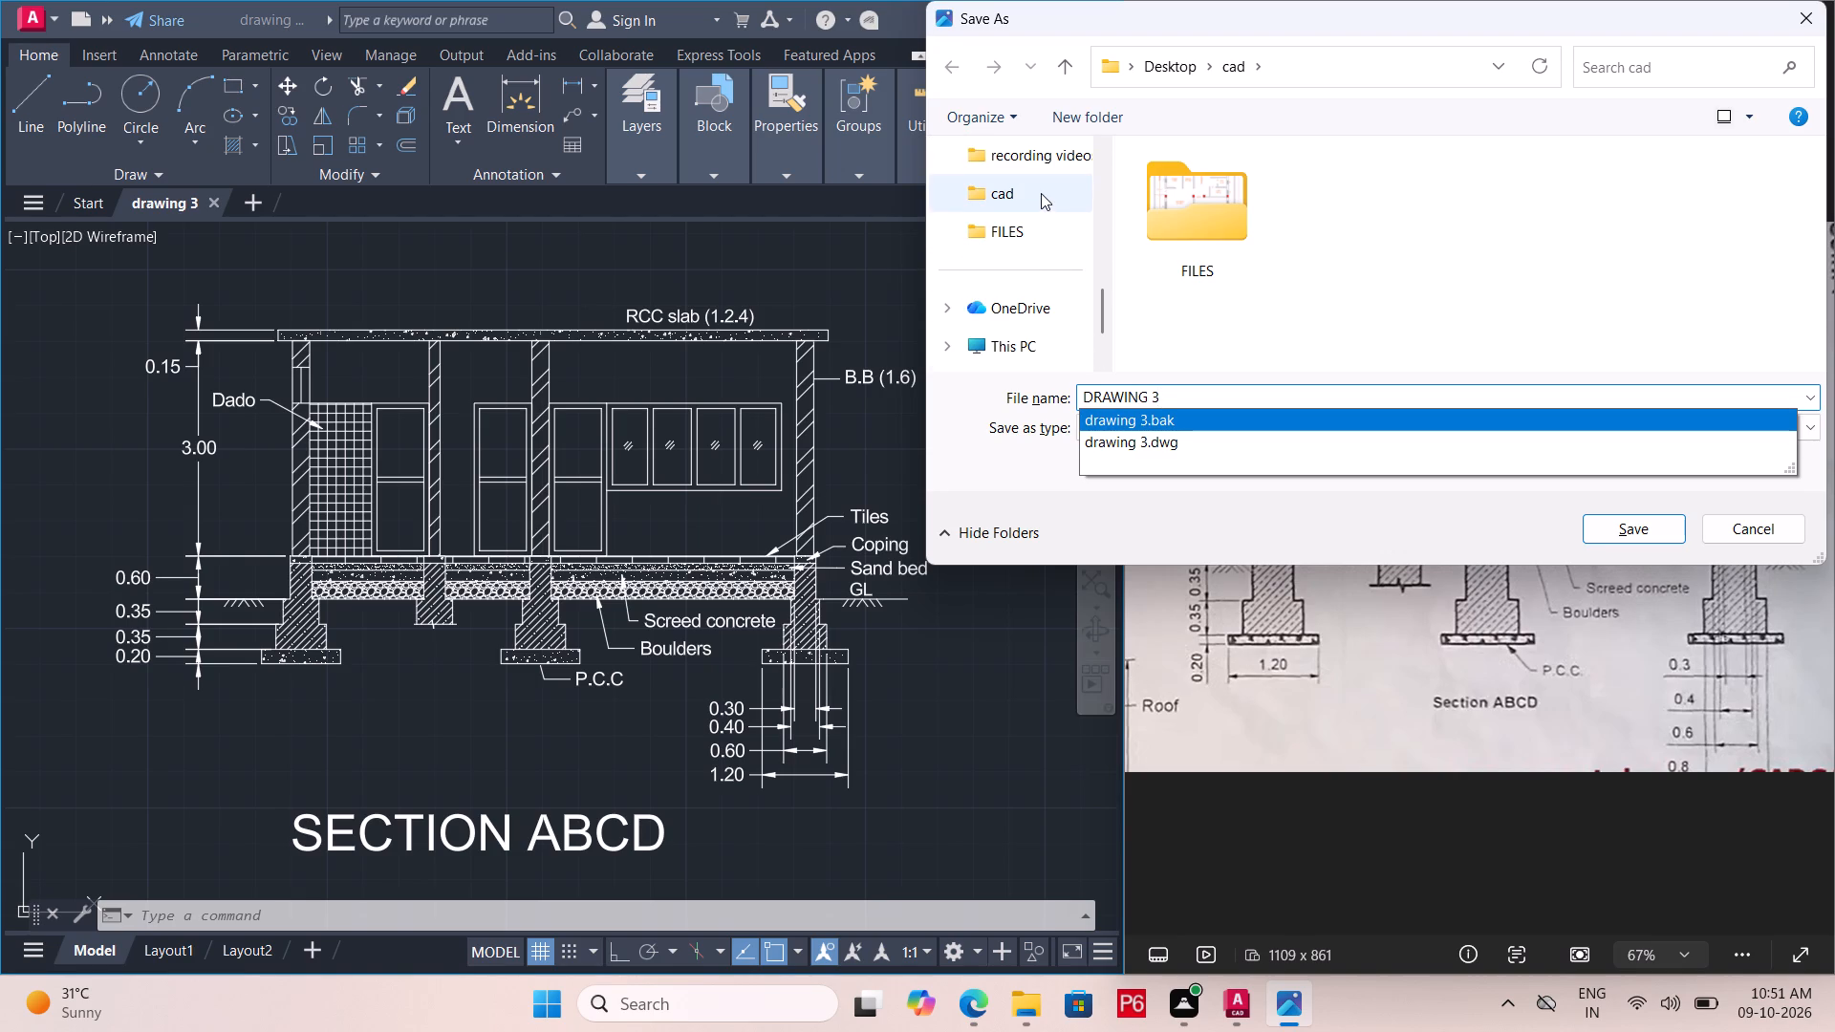
left_click(1041, 193)
triple_click(1054, 195)
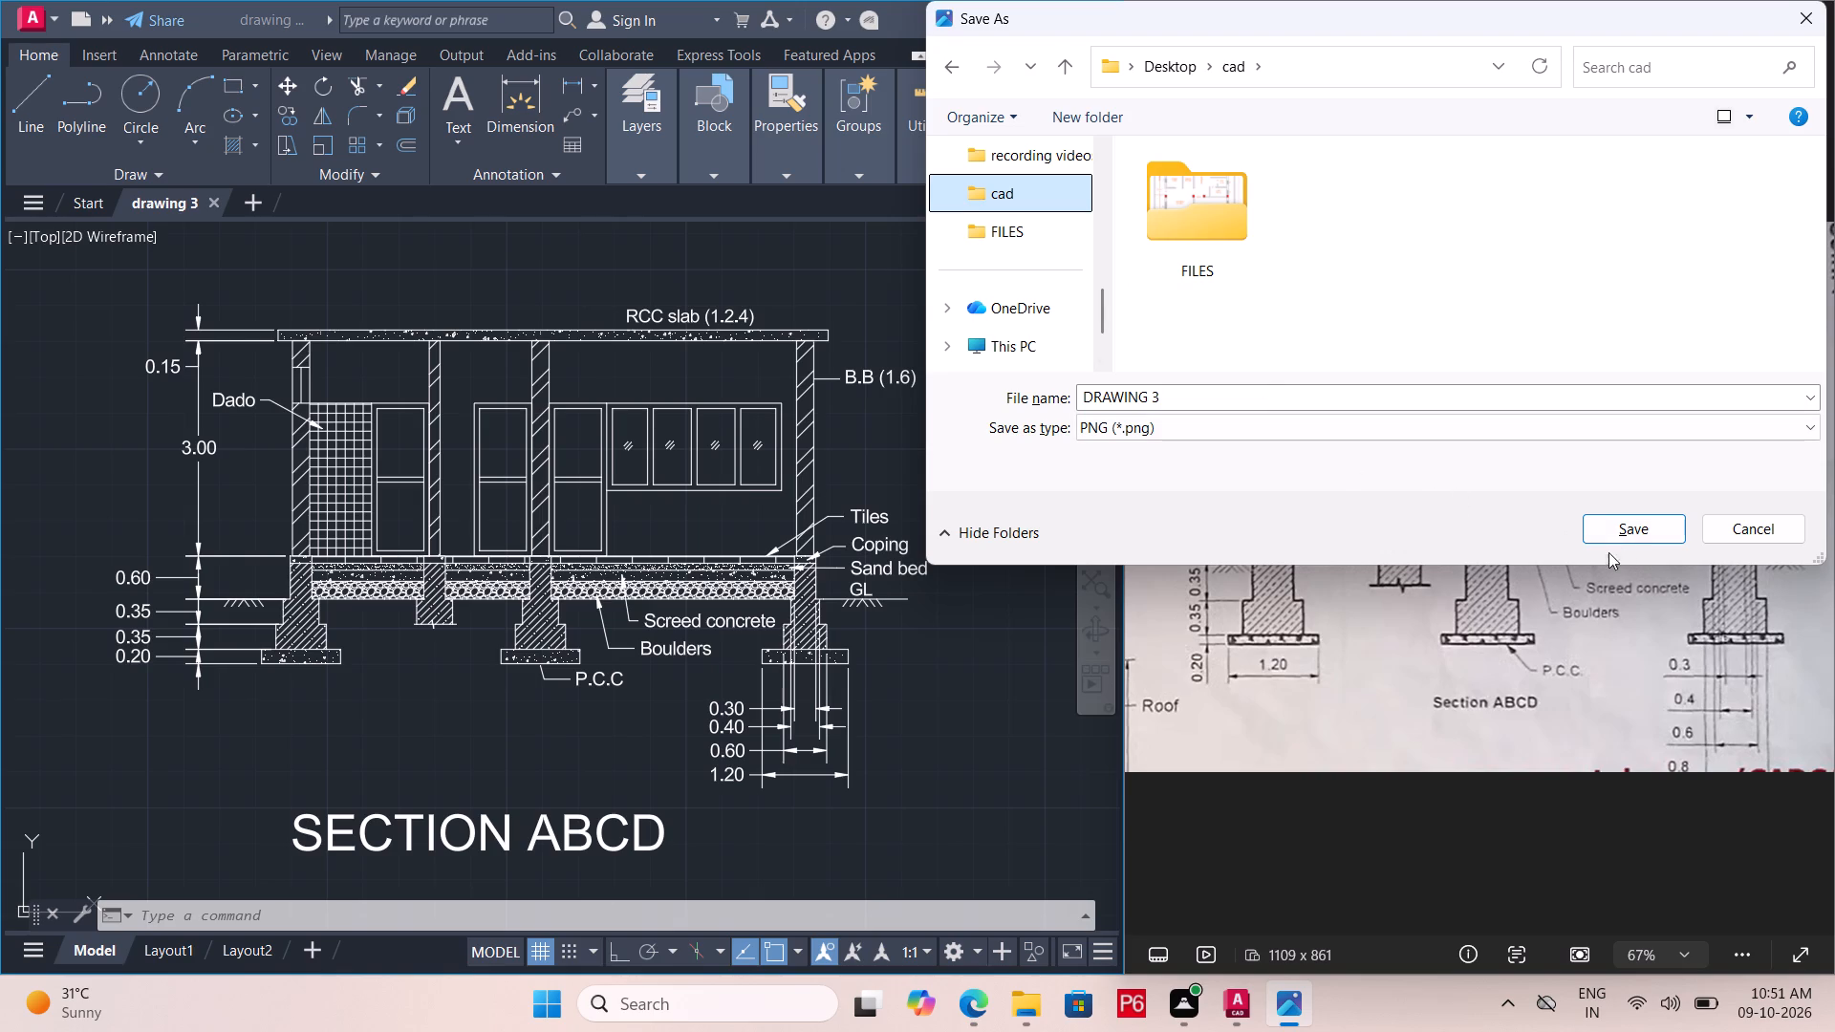
left_click(1049, 186)
left_click(1668, 530)
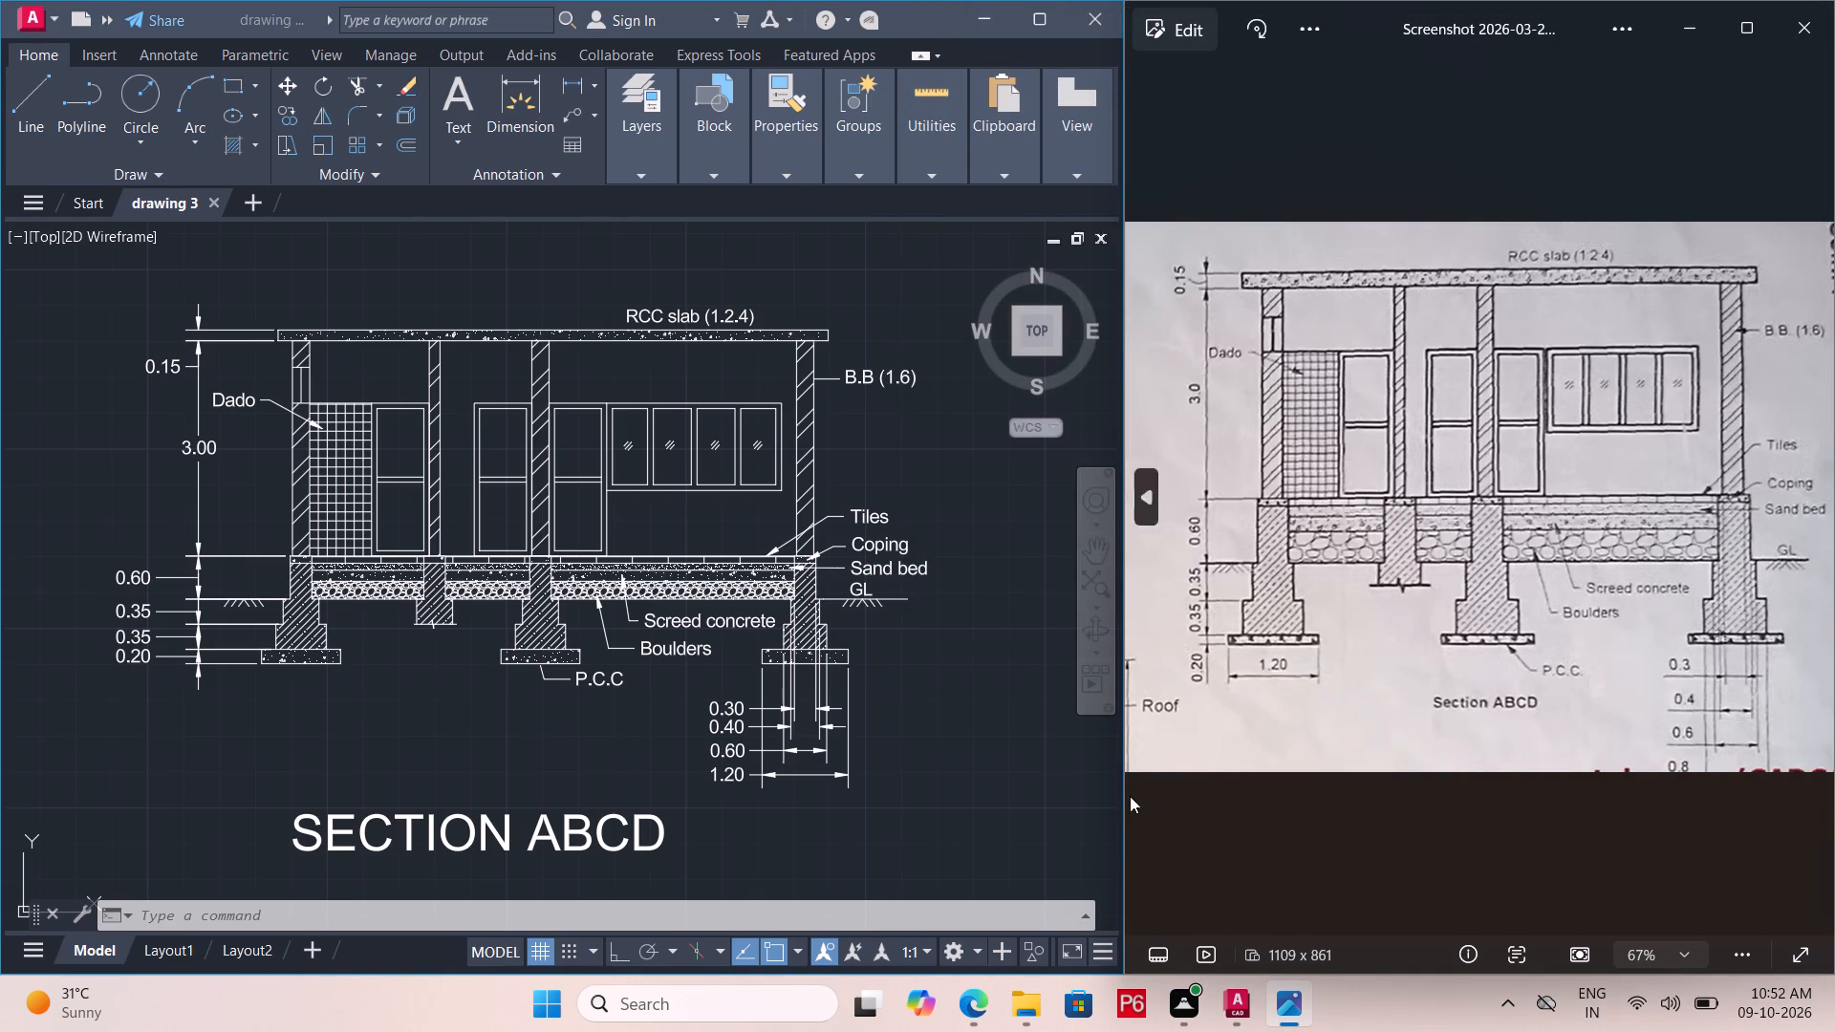